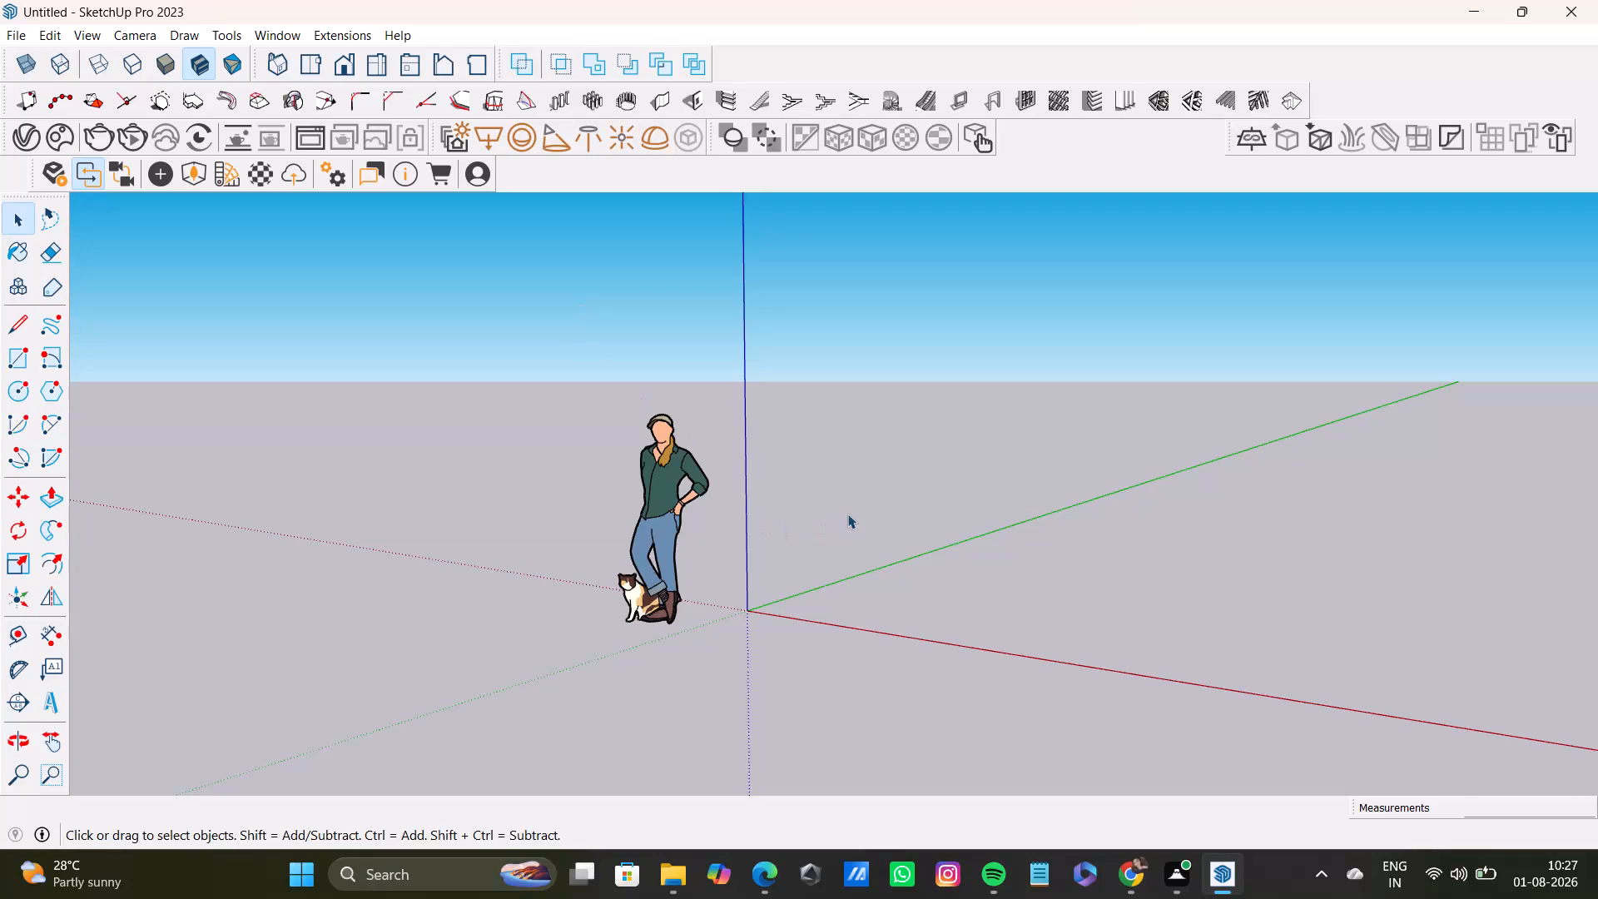
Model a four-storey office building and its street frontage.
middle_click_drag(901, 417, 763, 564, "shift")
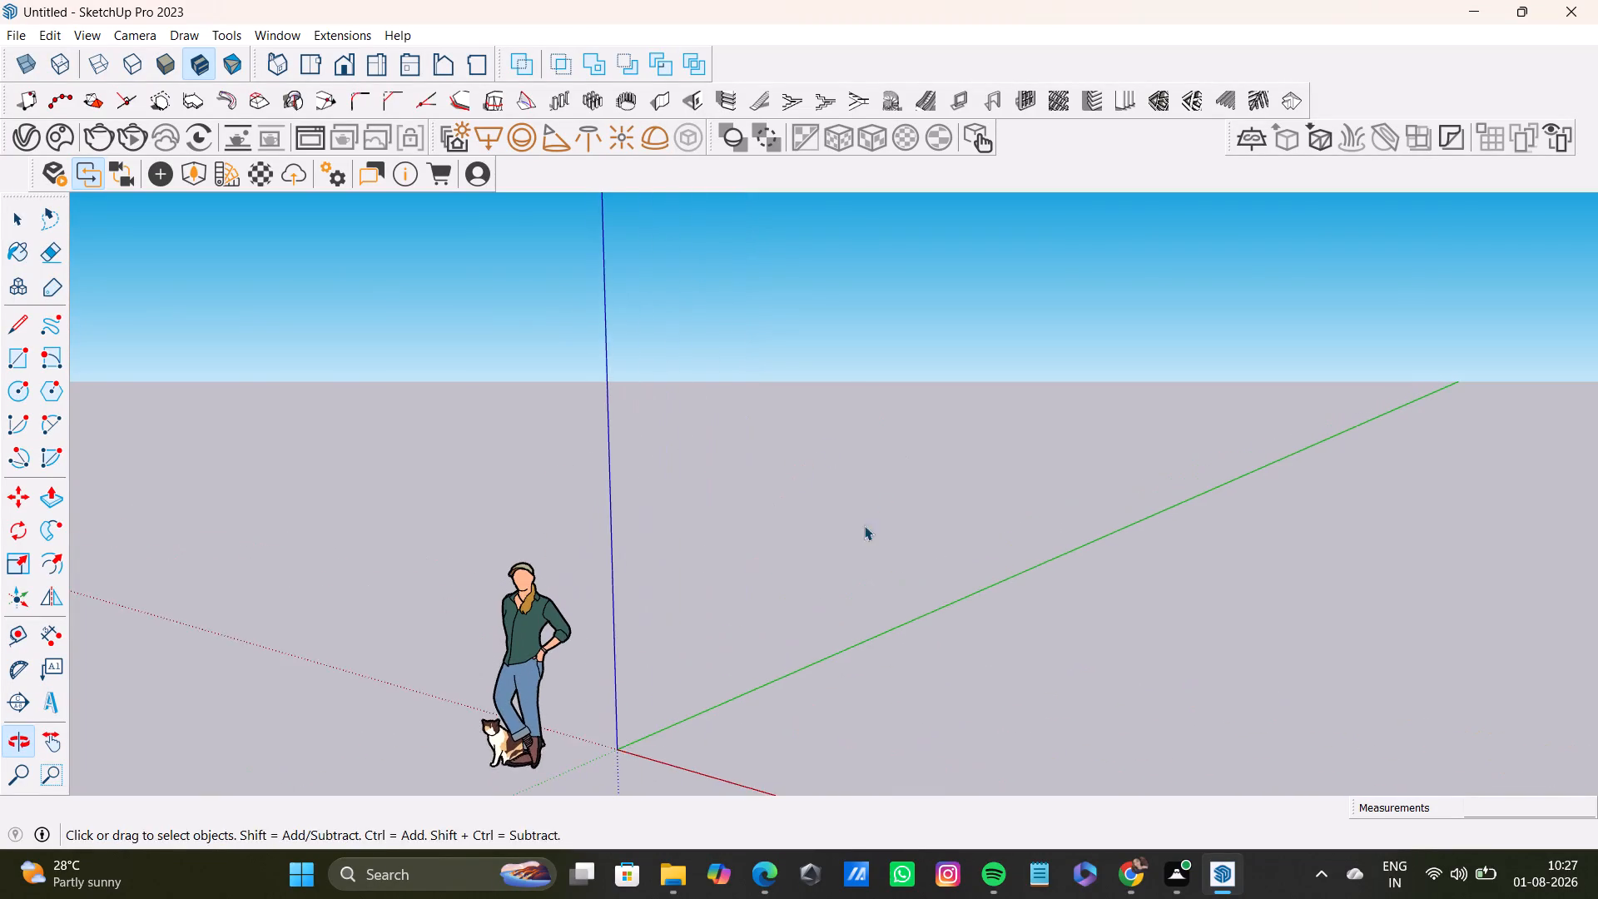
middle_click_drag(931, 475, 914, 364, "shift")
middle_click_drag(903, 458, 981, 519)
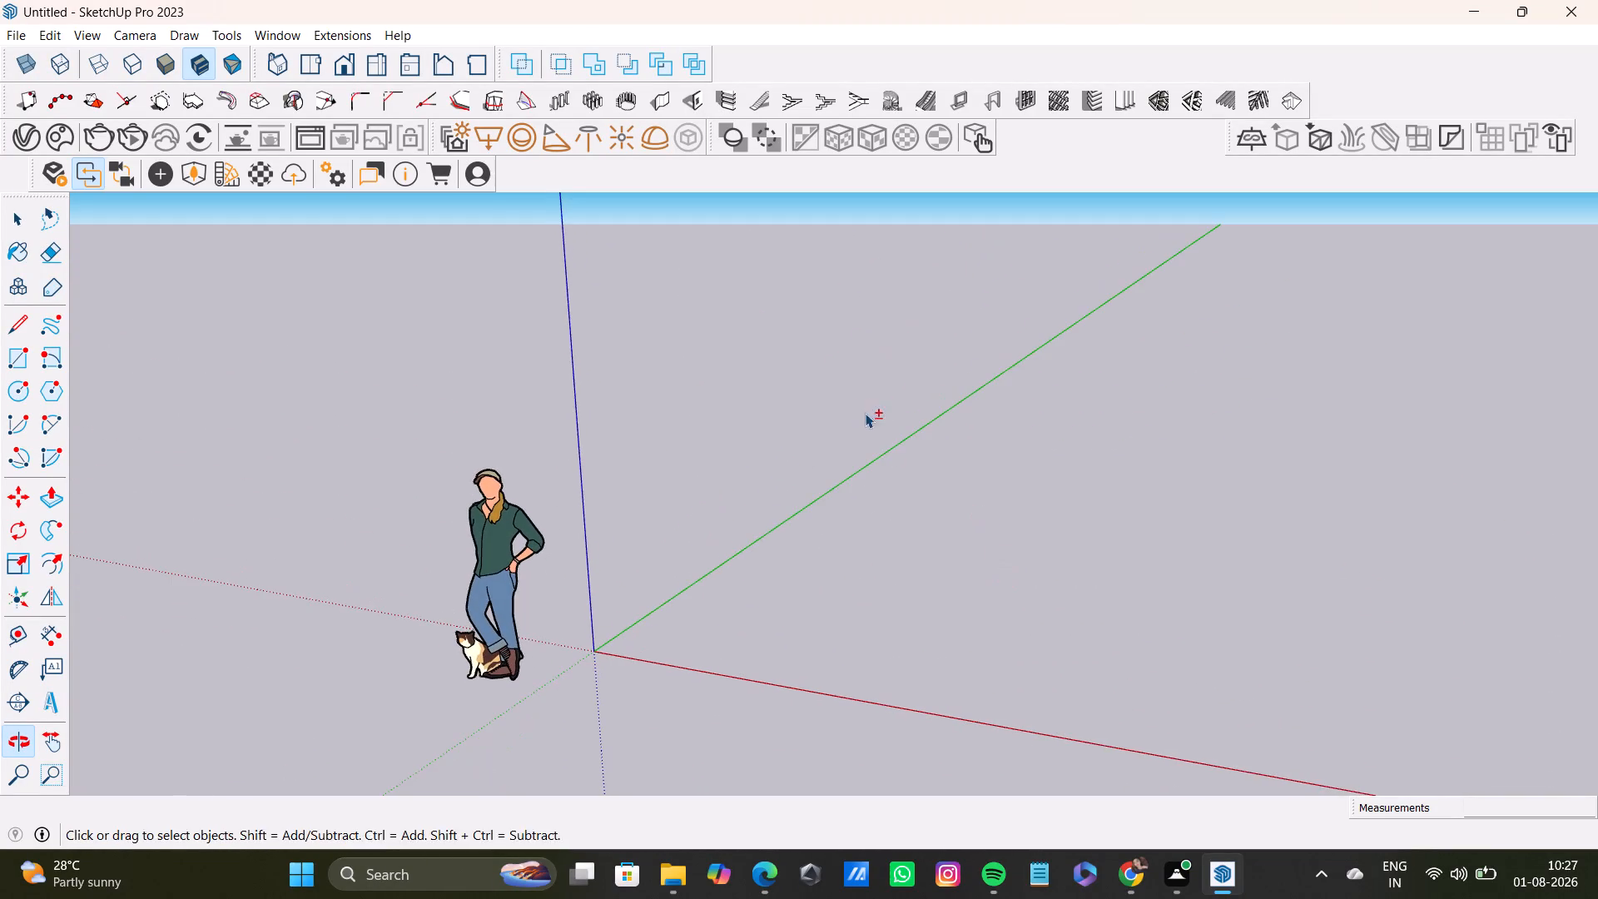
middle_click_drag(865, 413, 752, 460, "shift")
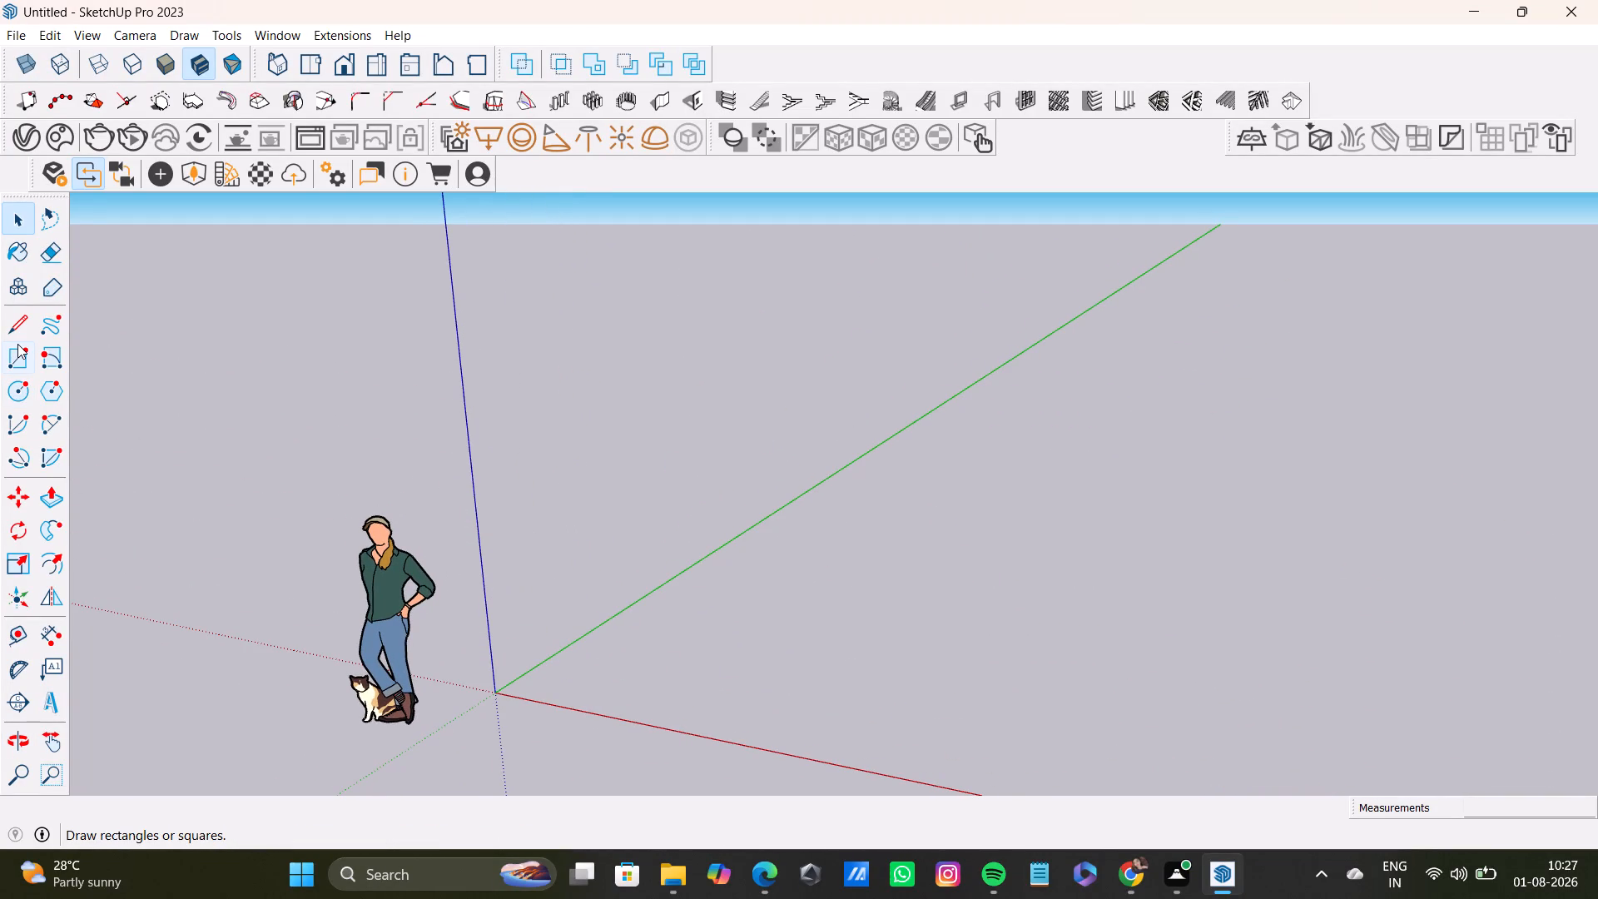
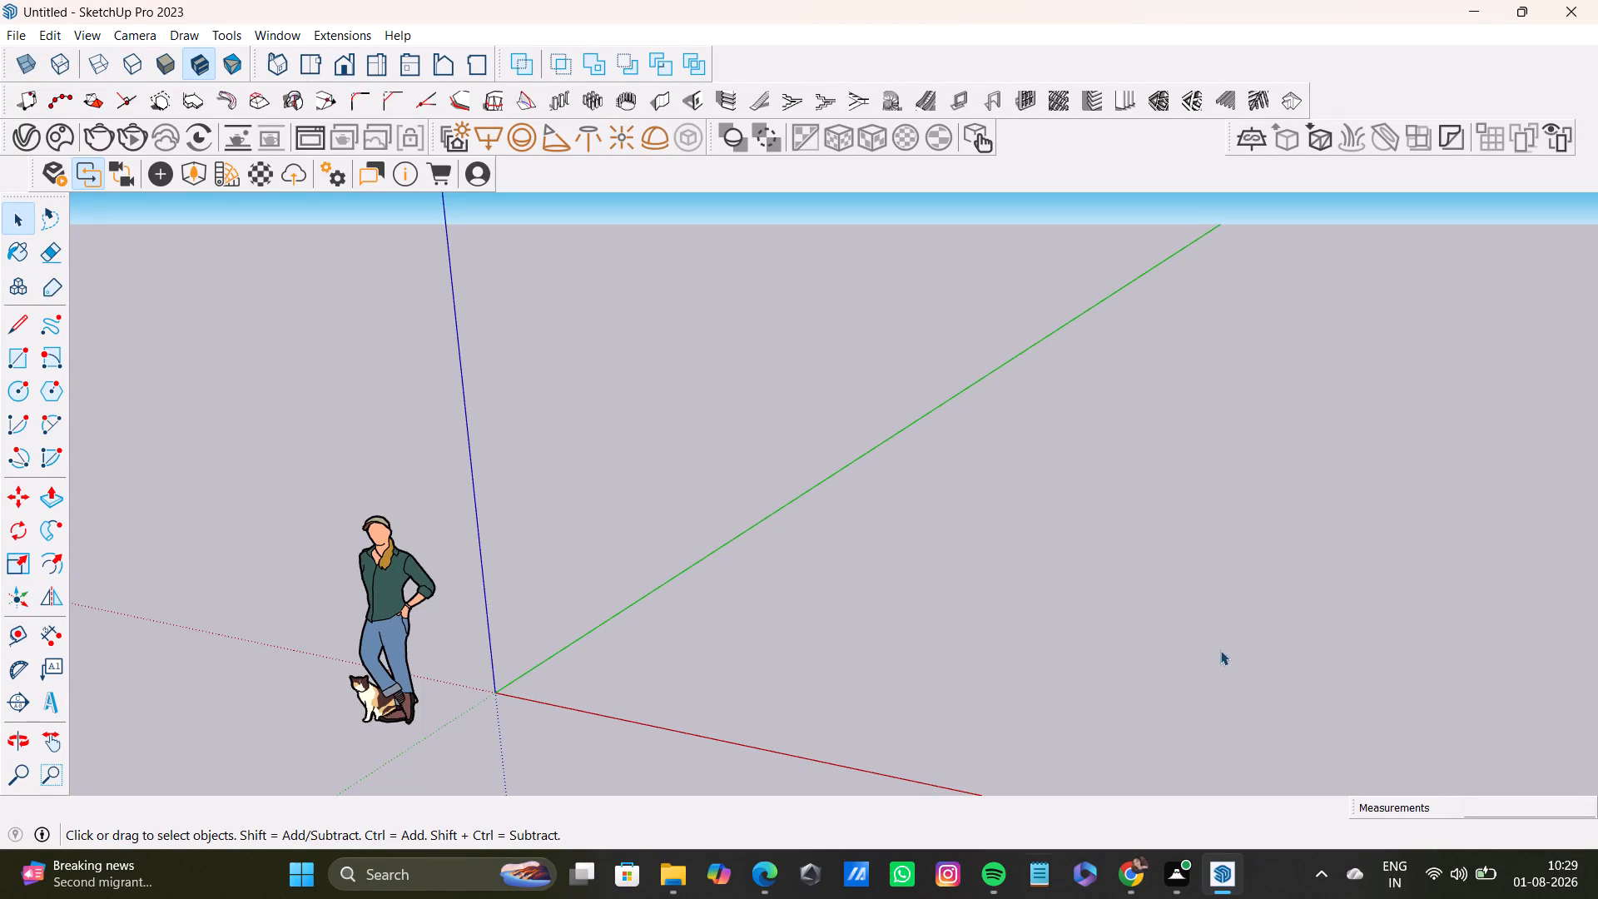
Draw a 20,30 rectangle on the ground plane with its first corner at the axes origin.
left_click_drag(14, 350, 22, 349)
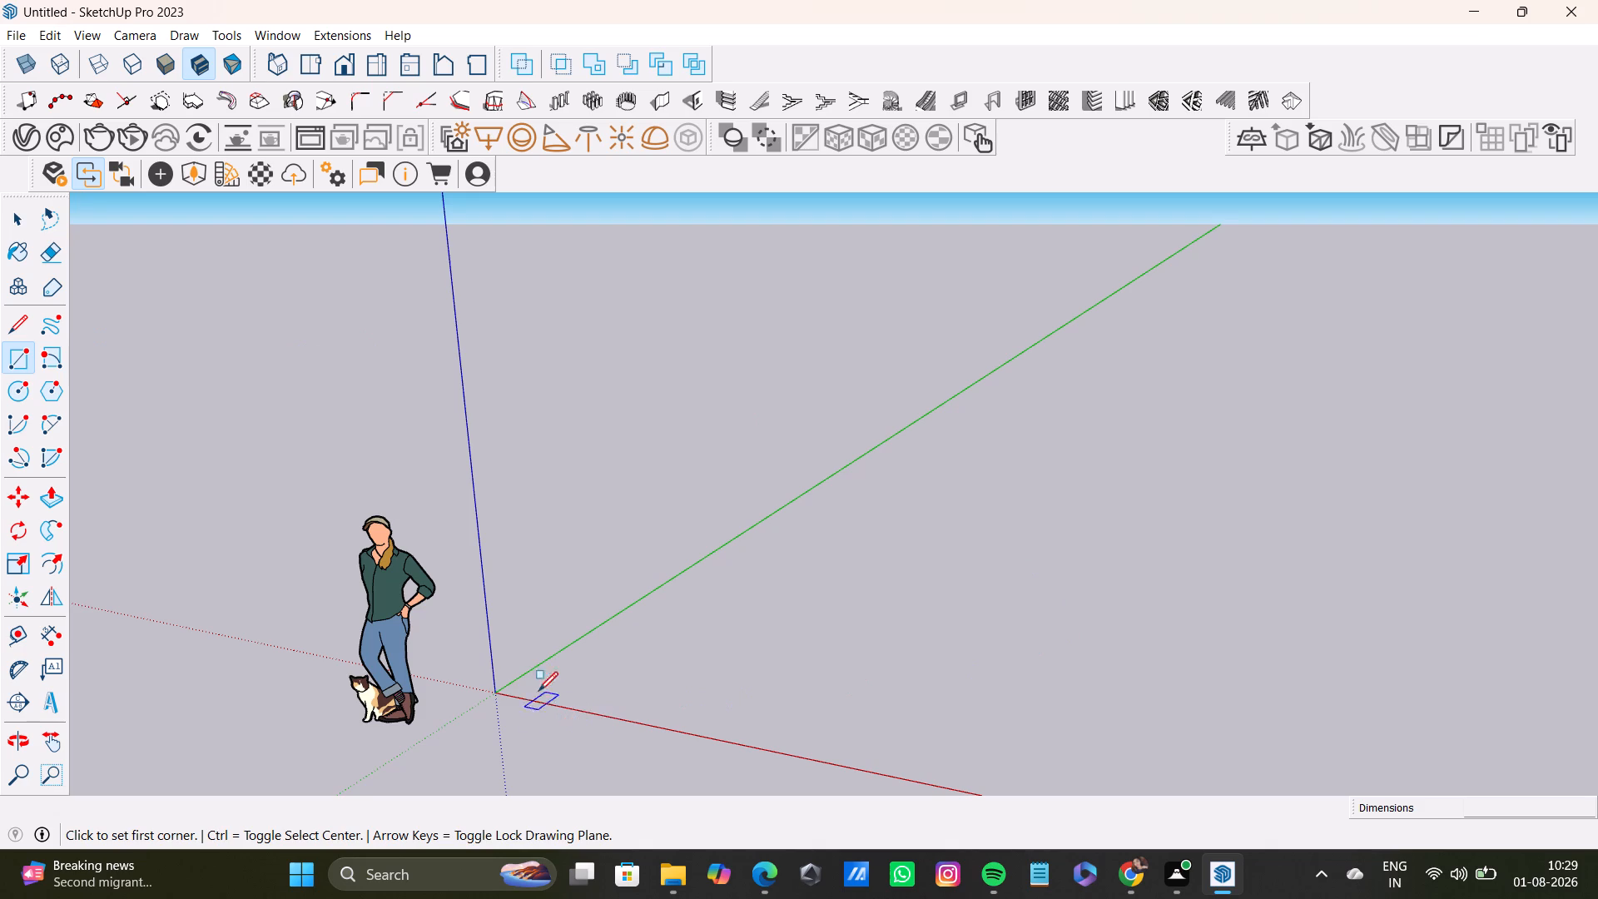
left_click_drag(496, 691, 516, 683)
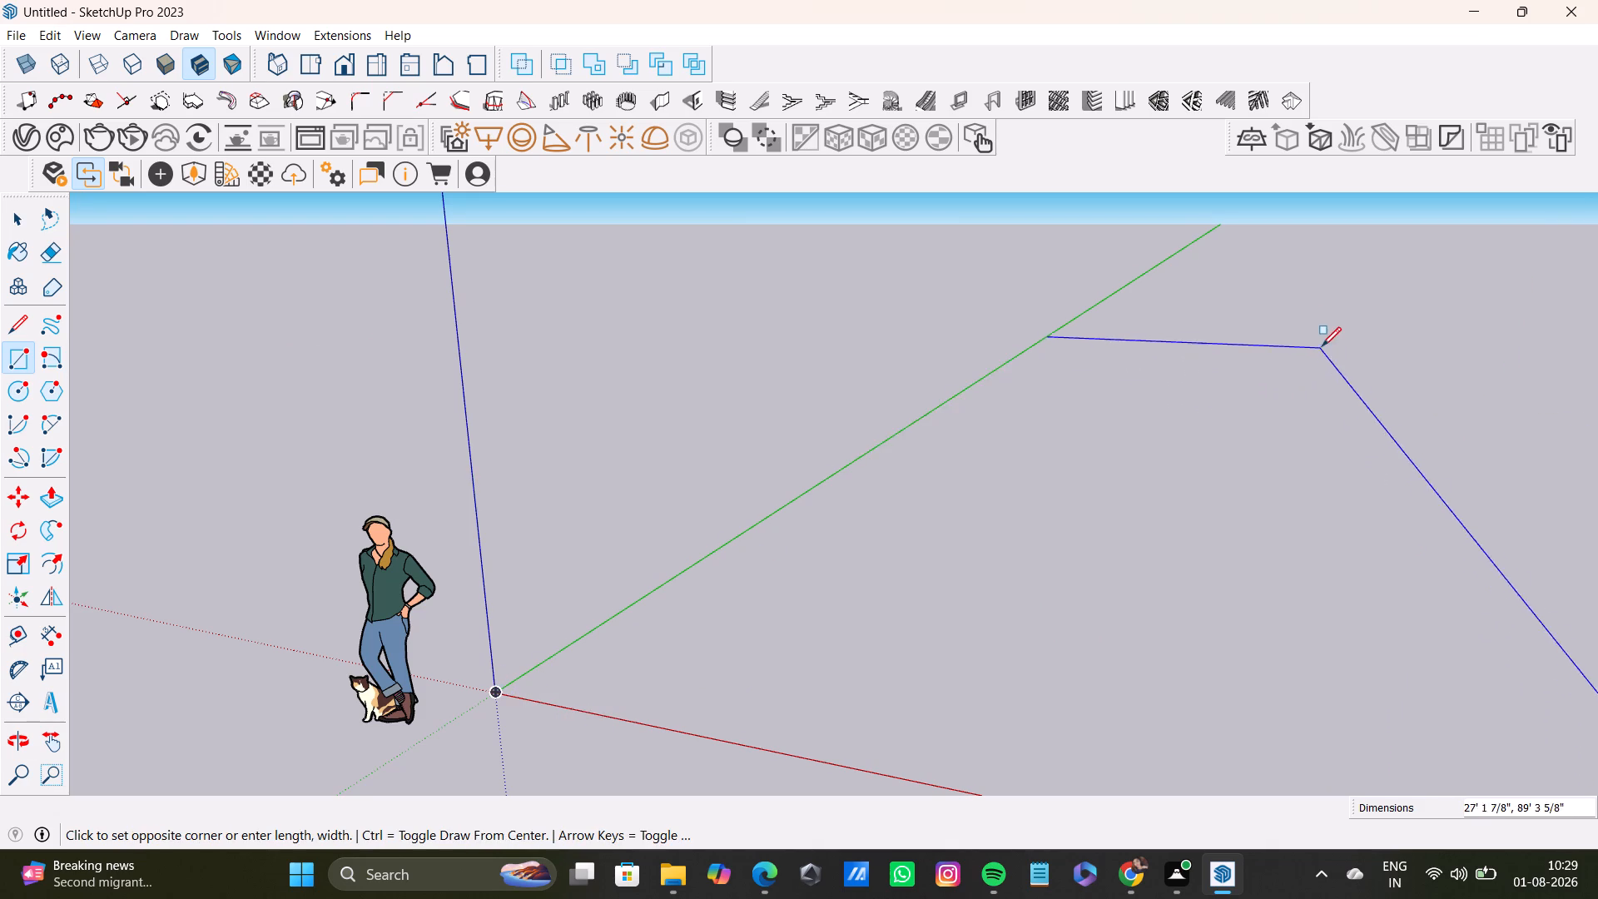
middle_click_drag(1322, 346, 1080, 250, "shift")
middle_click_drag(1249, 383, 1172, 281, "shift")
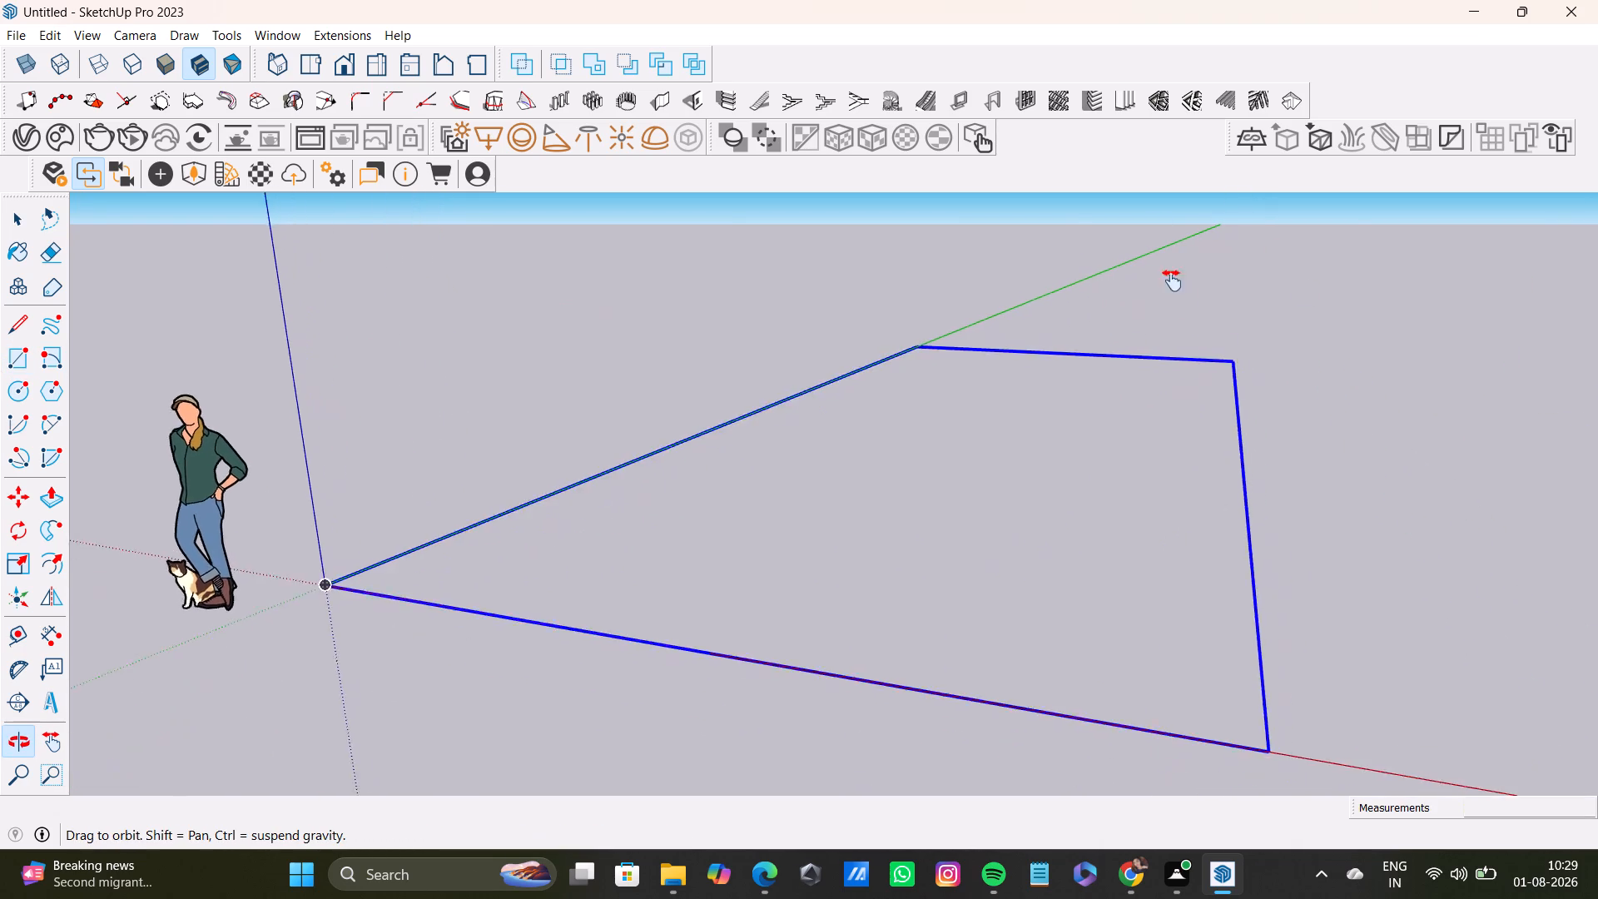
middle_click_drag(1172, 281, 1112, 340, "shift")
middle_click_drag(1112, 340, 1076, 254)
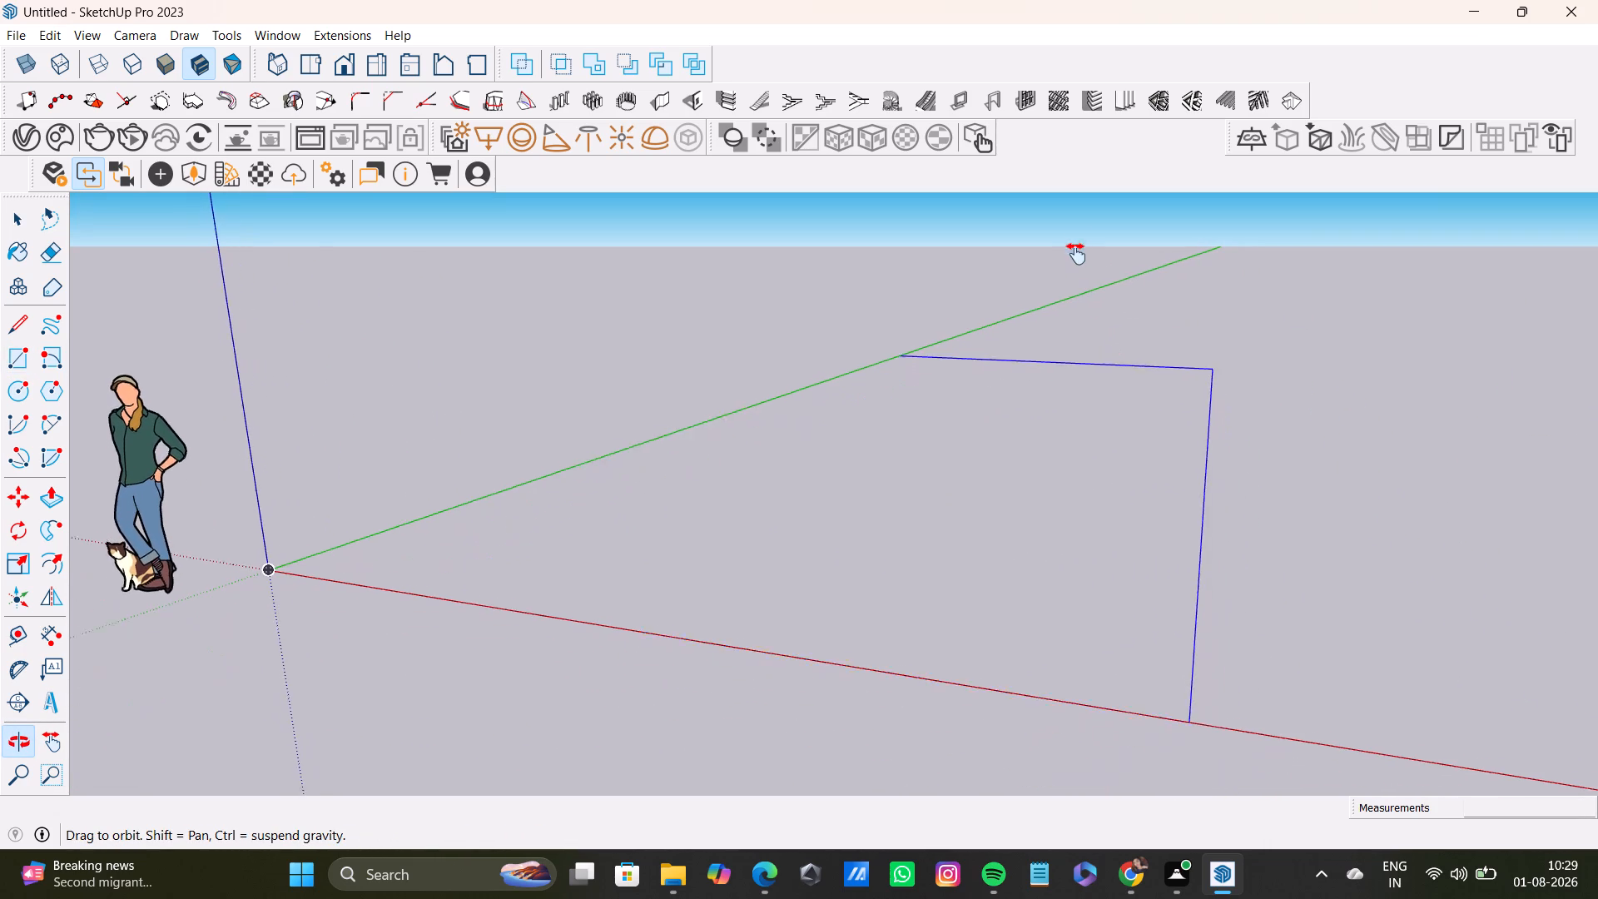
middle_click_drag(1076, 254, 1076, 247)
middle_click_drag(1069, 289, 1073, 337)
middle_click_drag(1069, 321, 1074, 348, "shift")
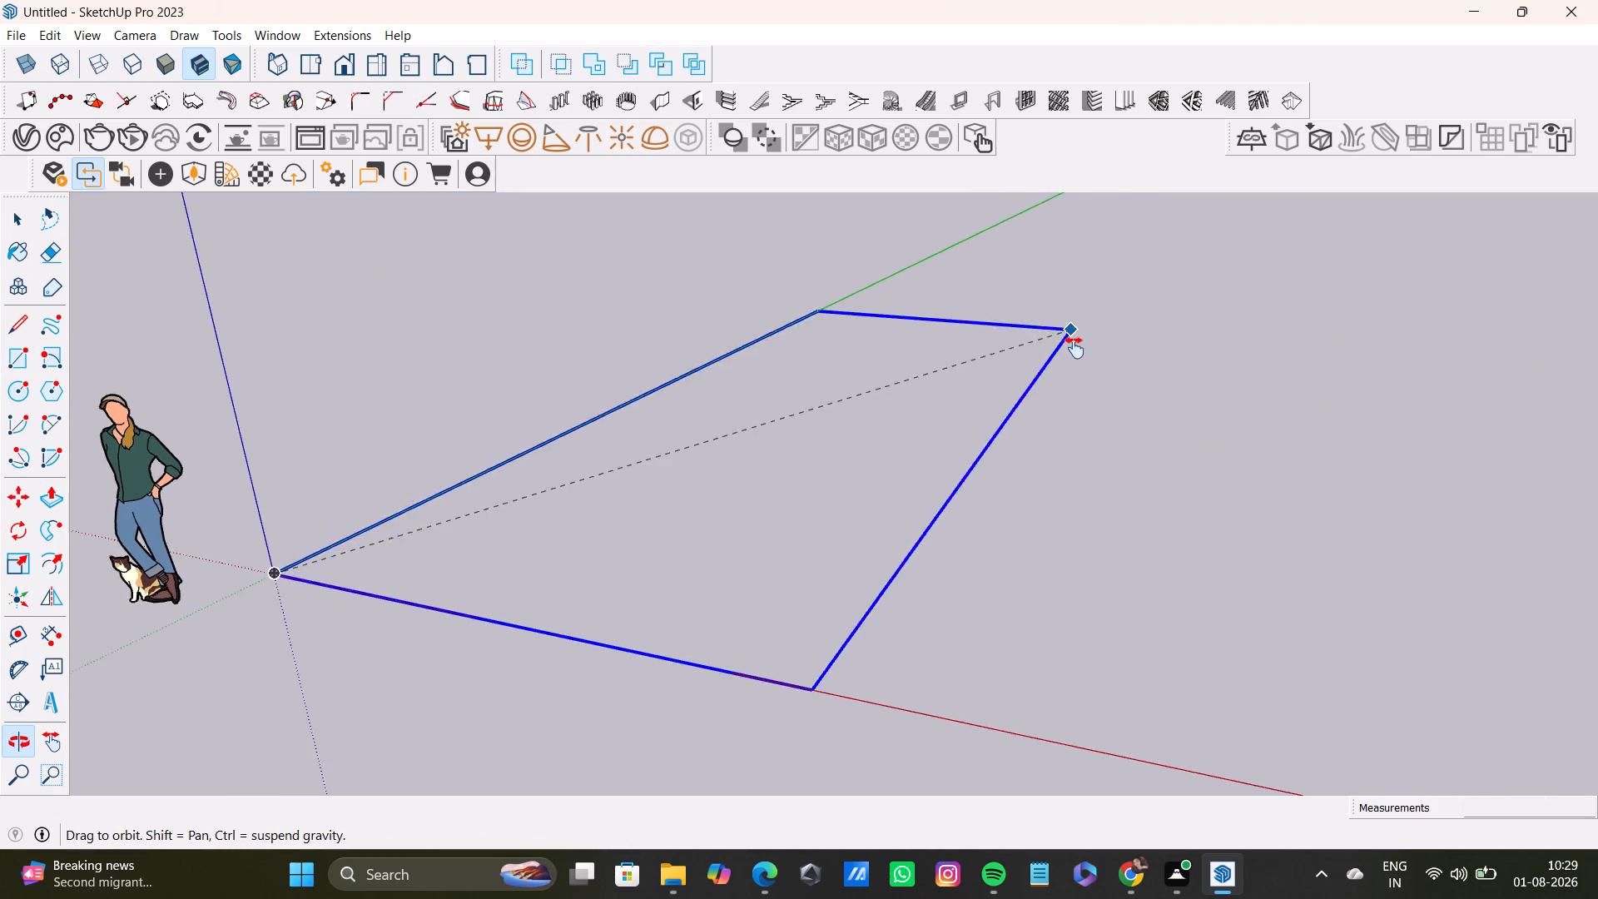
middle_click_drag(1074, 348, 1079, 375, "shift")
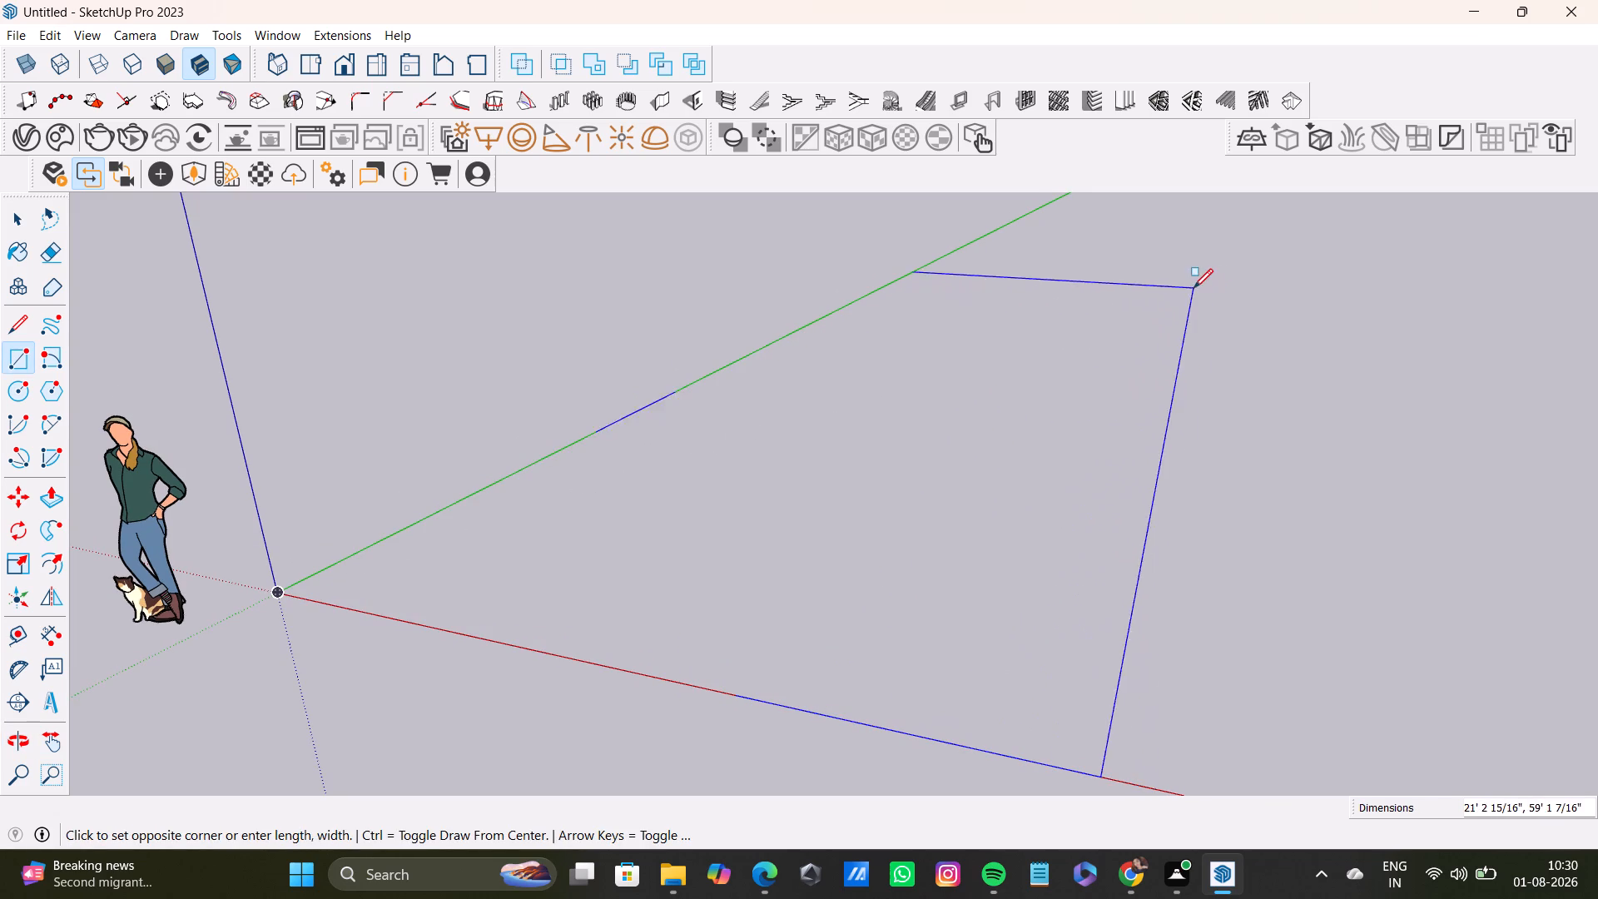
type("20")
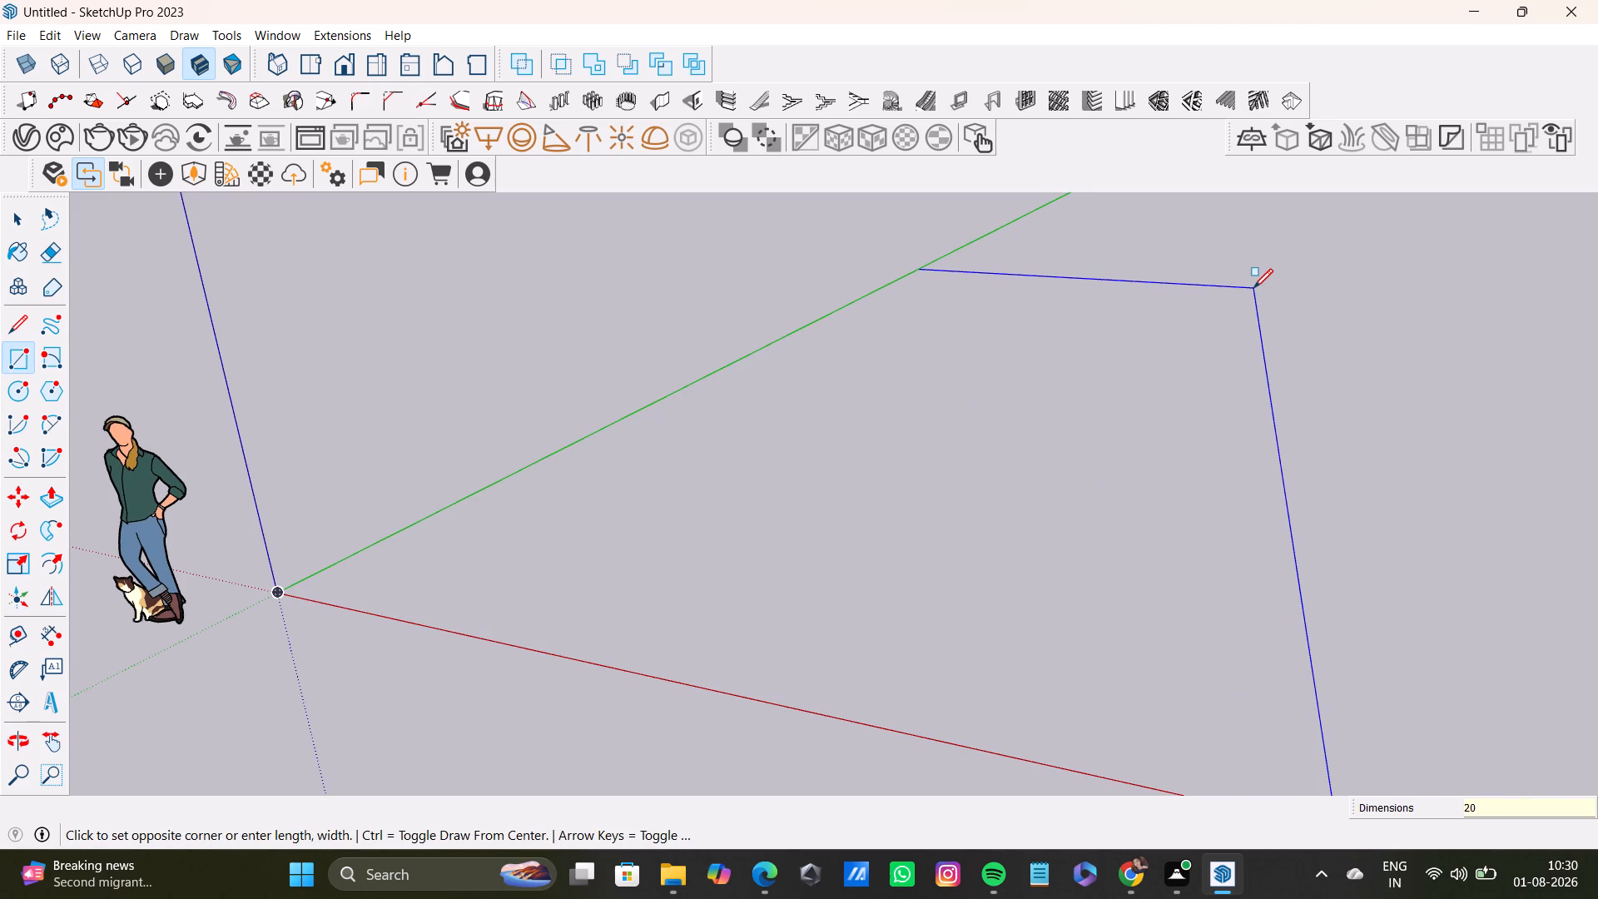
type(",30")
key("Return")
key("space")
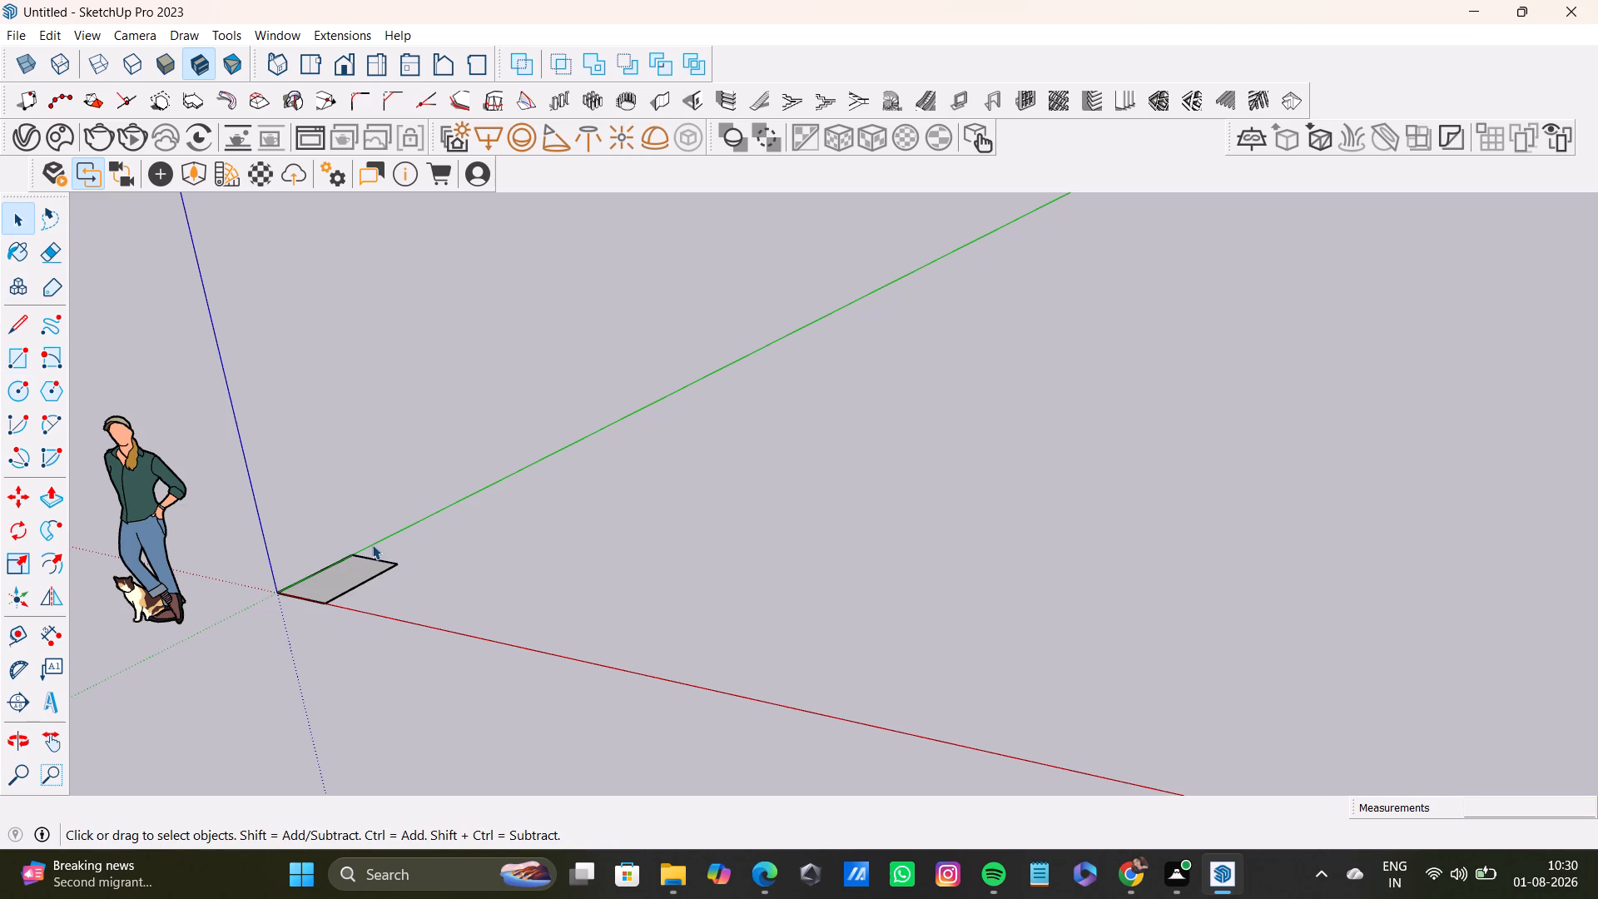
Examine the drawn rectangle up close and from a higher viewpoint.
scroll(361, 543, "up", 19)
middle_click_drag(355, 592, 881, 511, "shift")
scroll(882, 518, "up", 5)
middle_click_drag(812, 534, 845, 351, "shift")
scroll(830, 353, "down", 2)
middle_click_drag(825, 360, 807, 445)
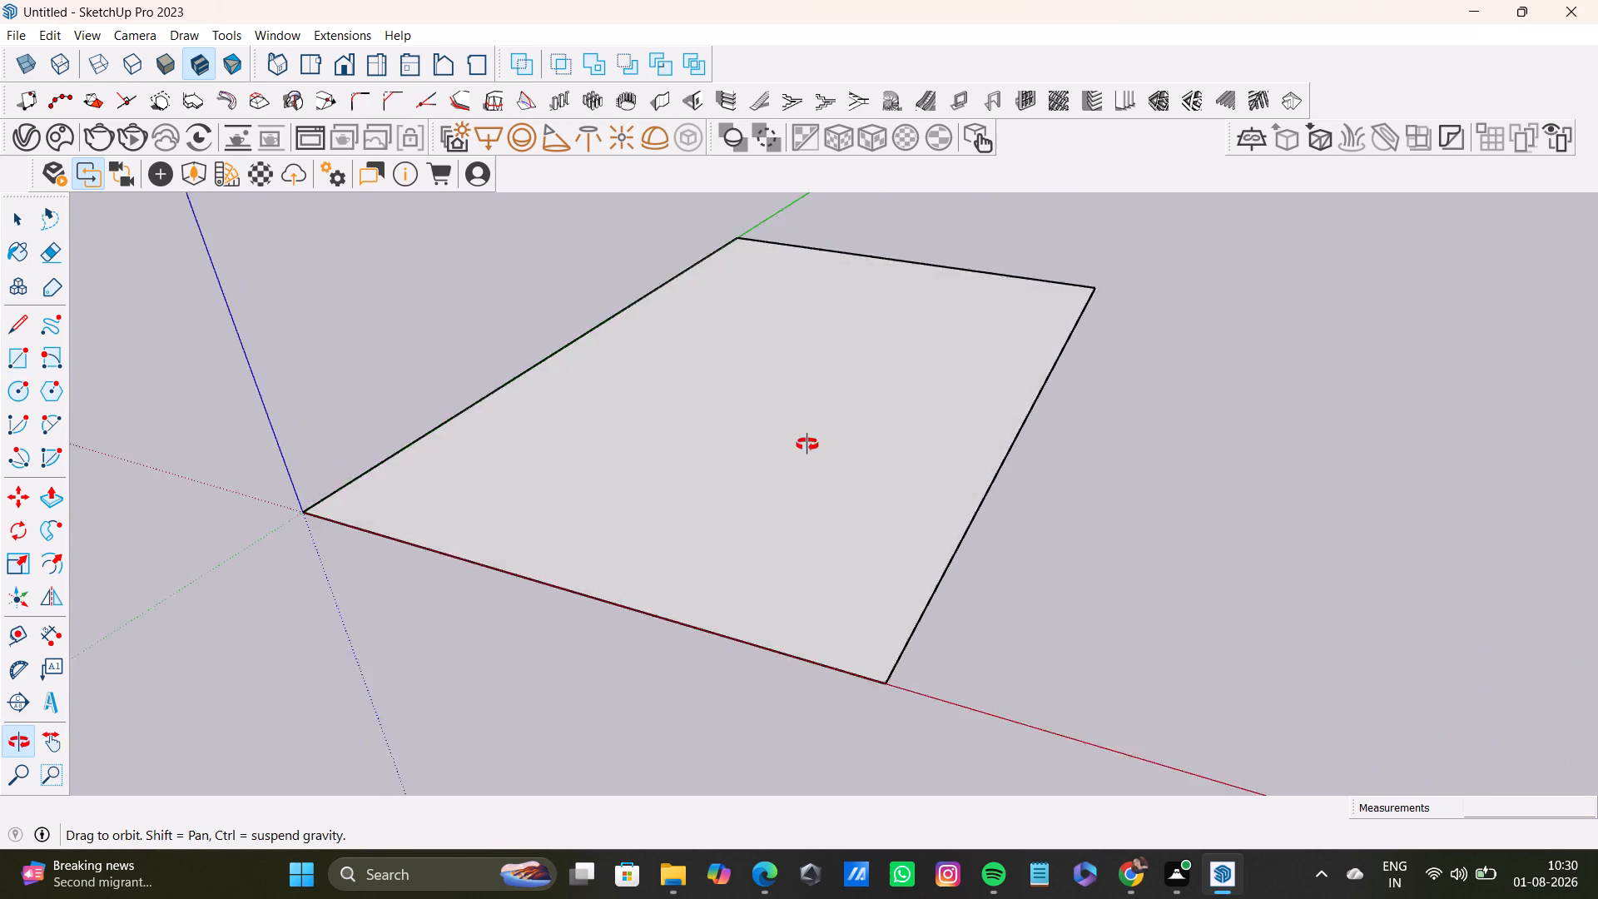
middle_click_drag(807, 445, 818, 516)
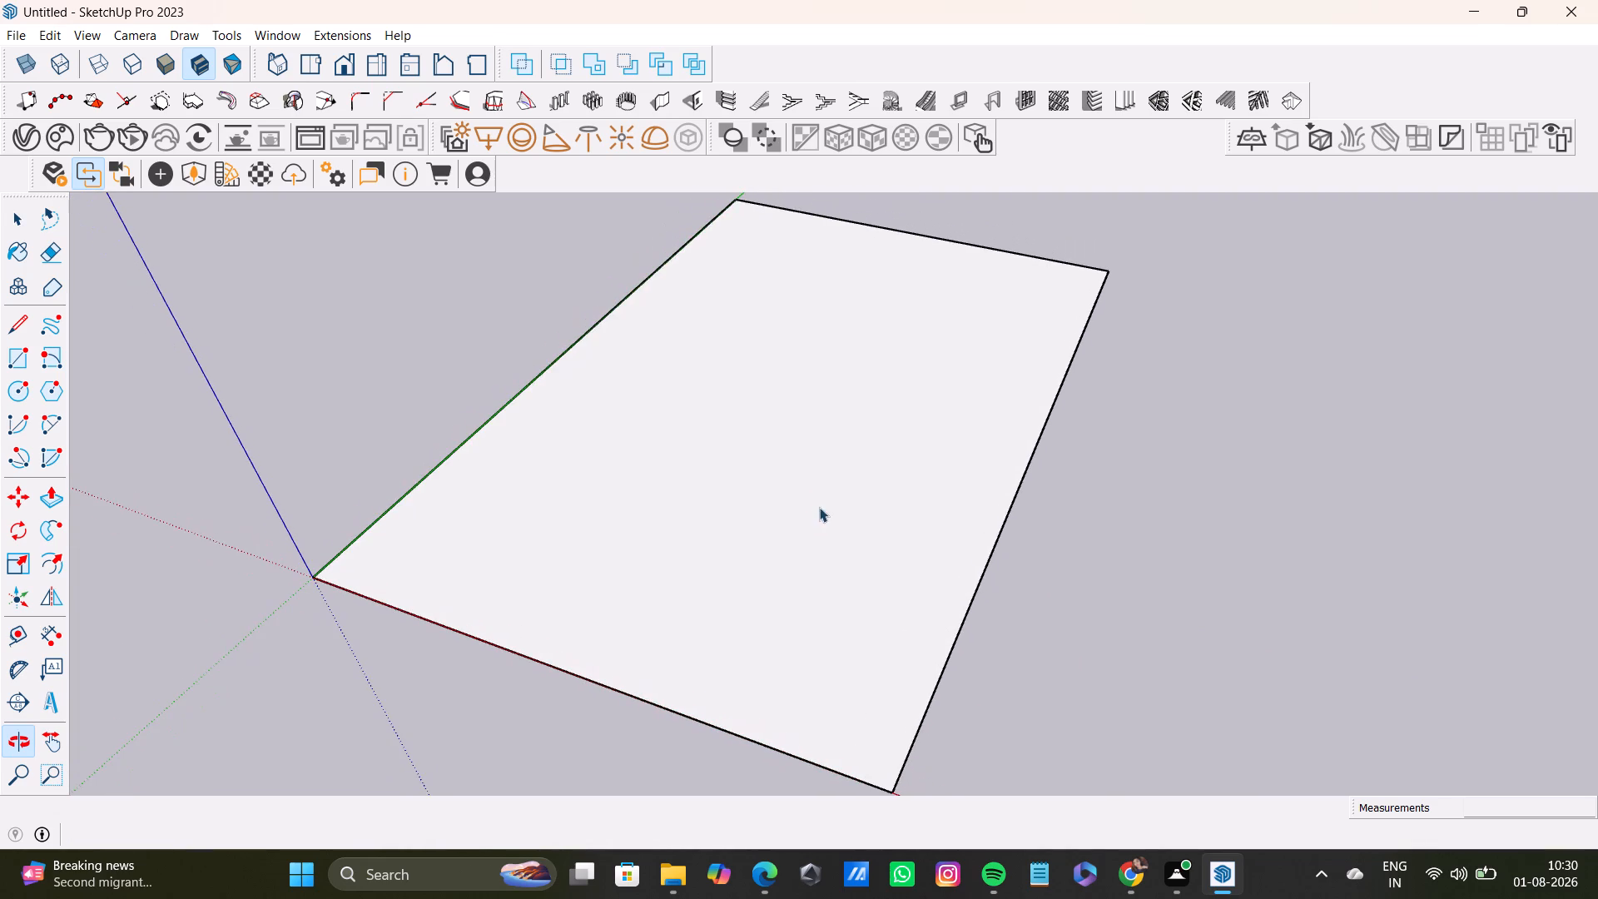
middle_click_drag(821, 417, 815, 440)
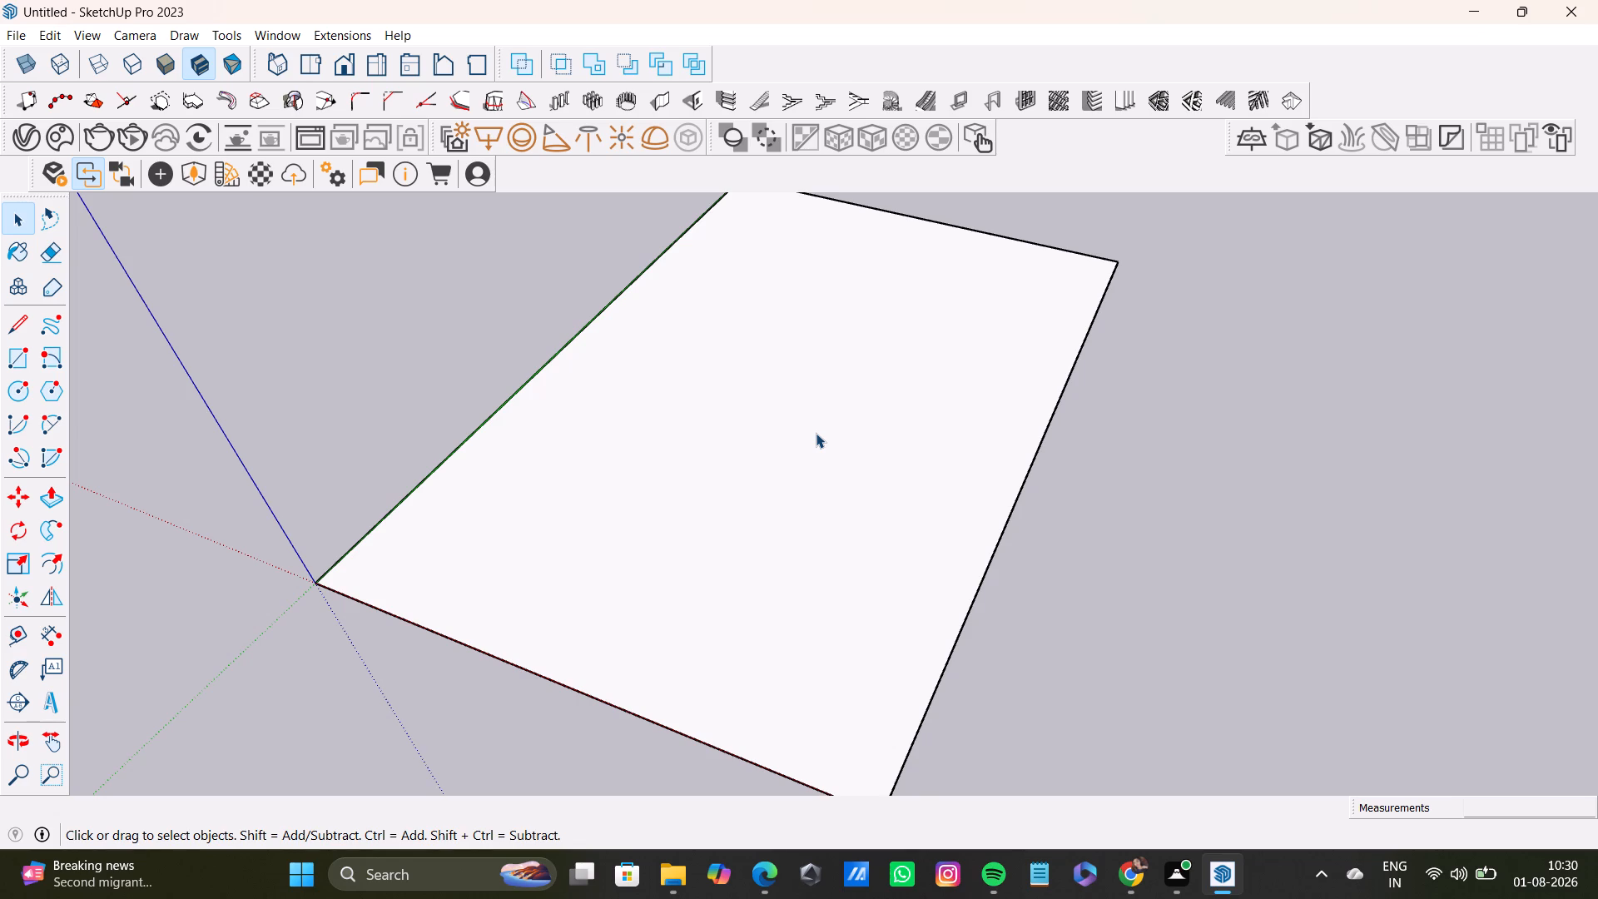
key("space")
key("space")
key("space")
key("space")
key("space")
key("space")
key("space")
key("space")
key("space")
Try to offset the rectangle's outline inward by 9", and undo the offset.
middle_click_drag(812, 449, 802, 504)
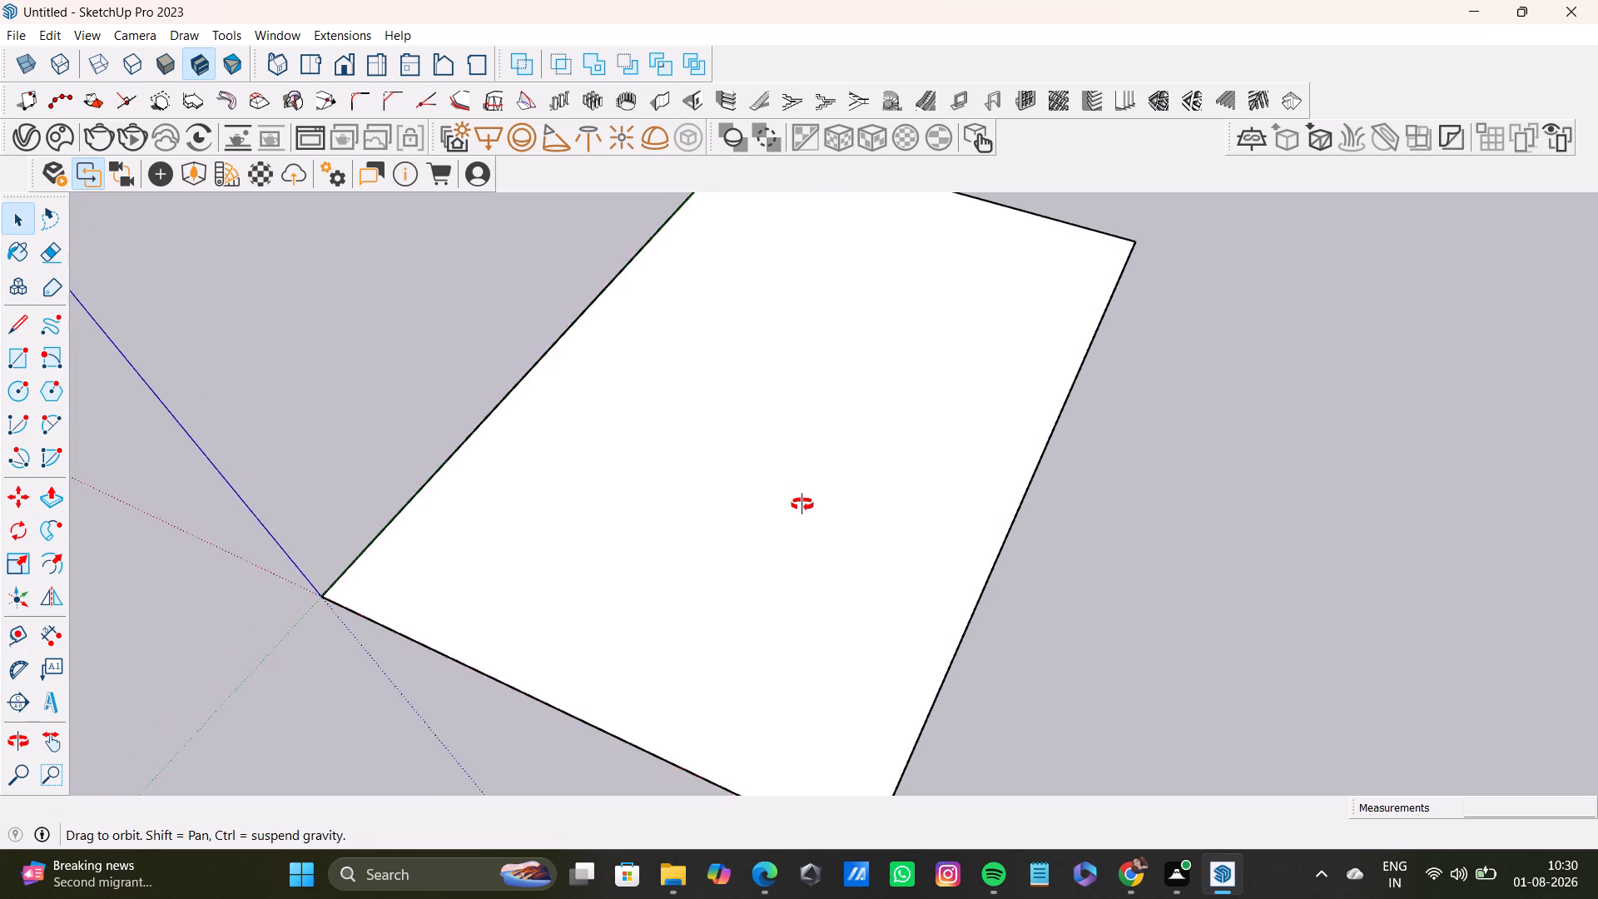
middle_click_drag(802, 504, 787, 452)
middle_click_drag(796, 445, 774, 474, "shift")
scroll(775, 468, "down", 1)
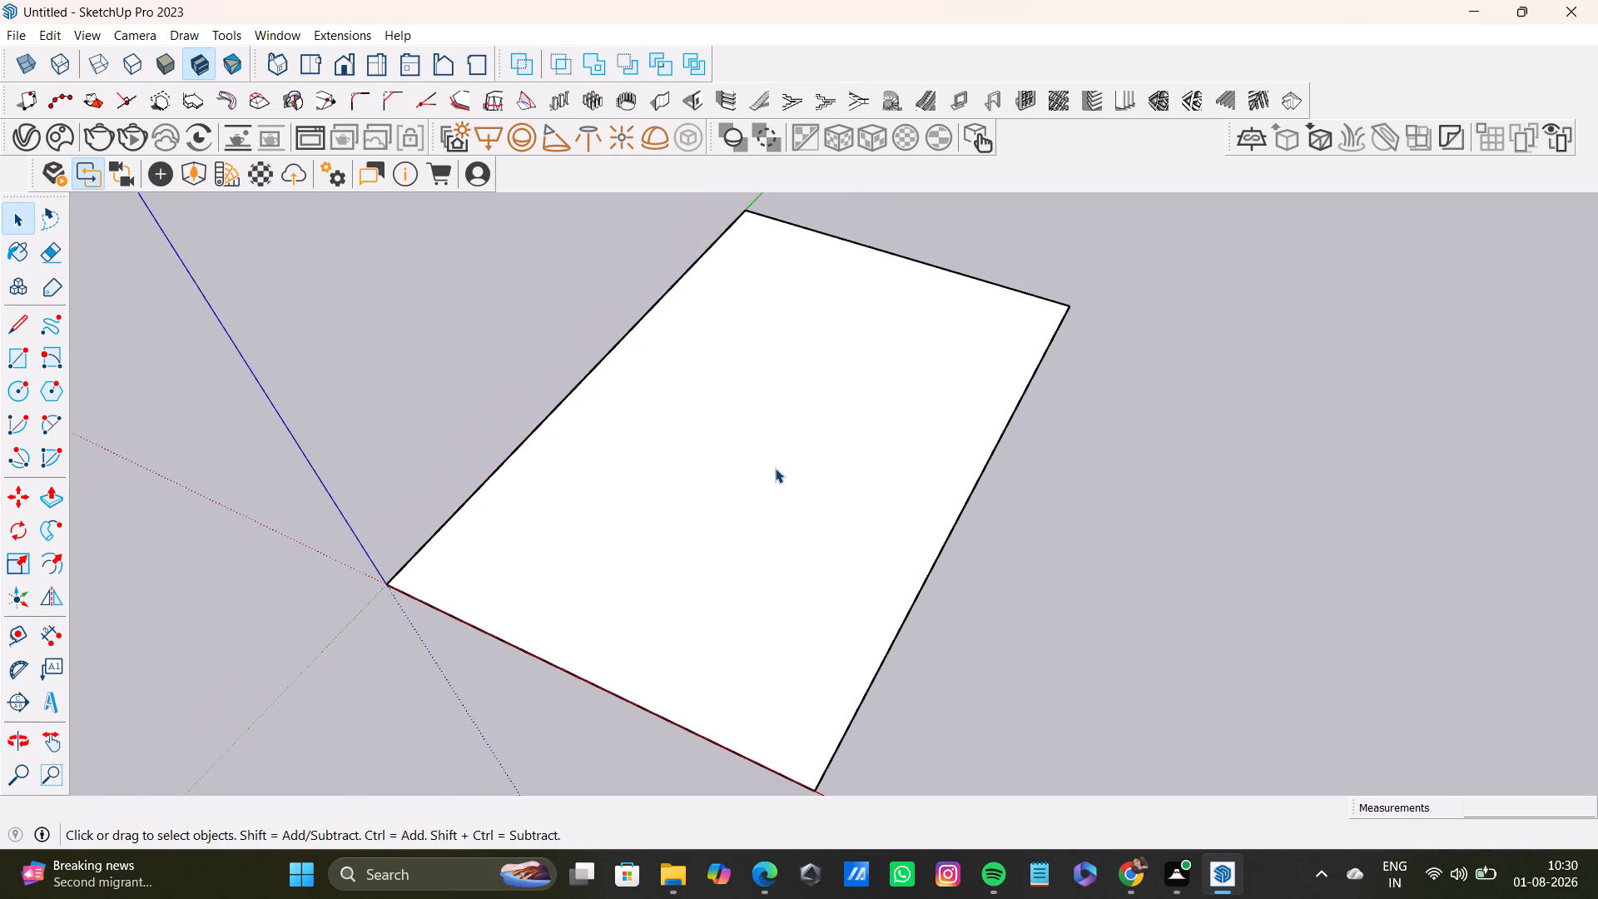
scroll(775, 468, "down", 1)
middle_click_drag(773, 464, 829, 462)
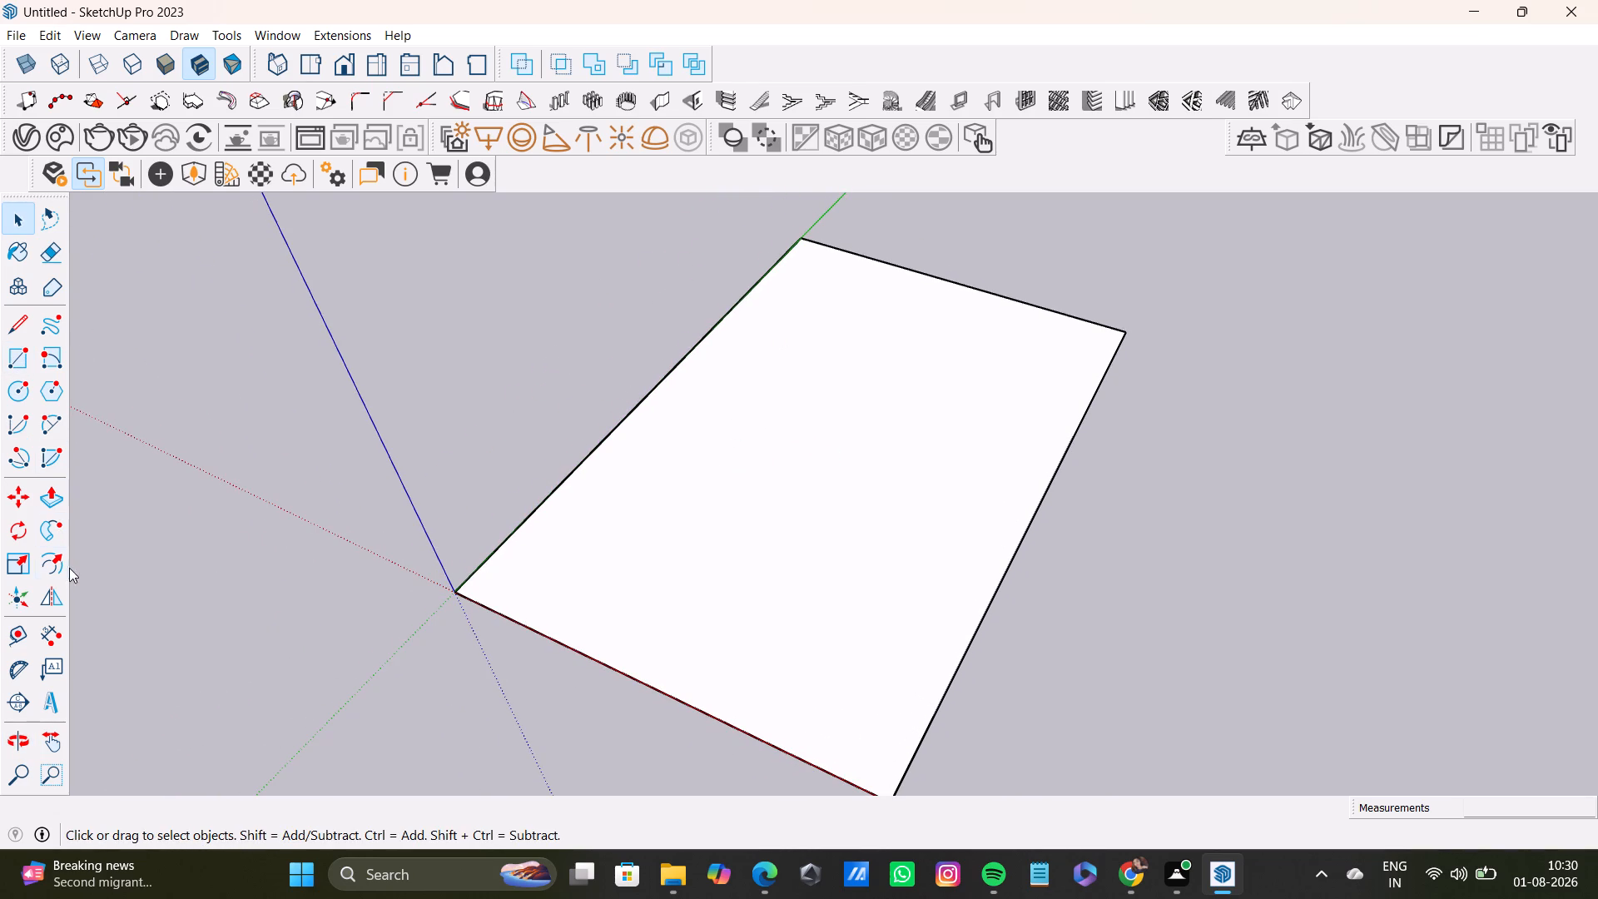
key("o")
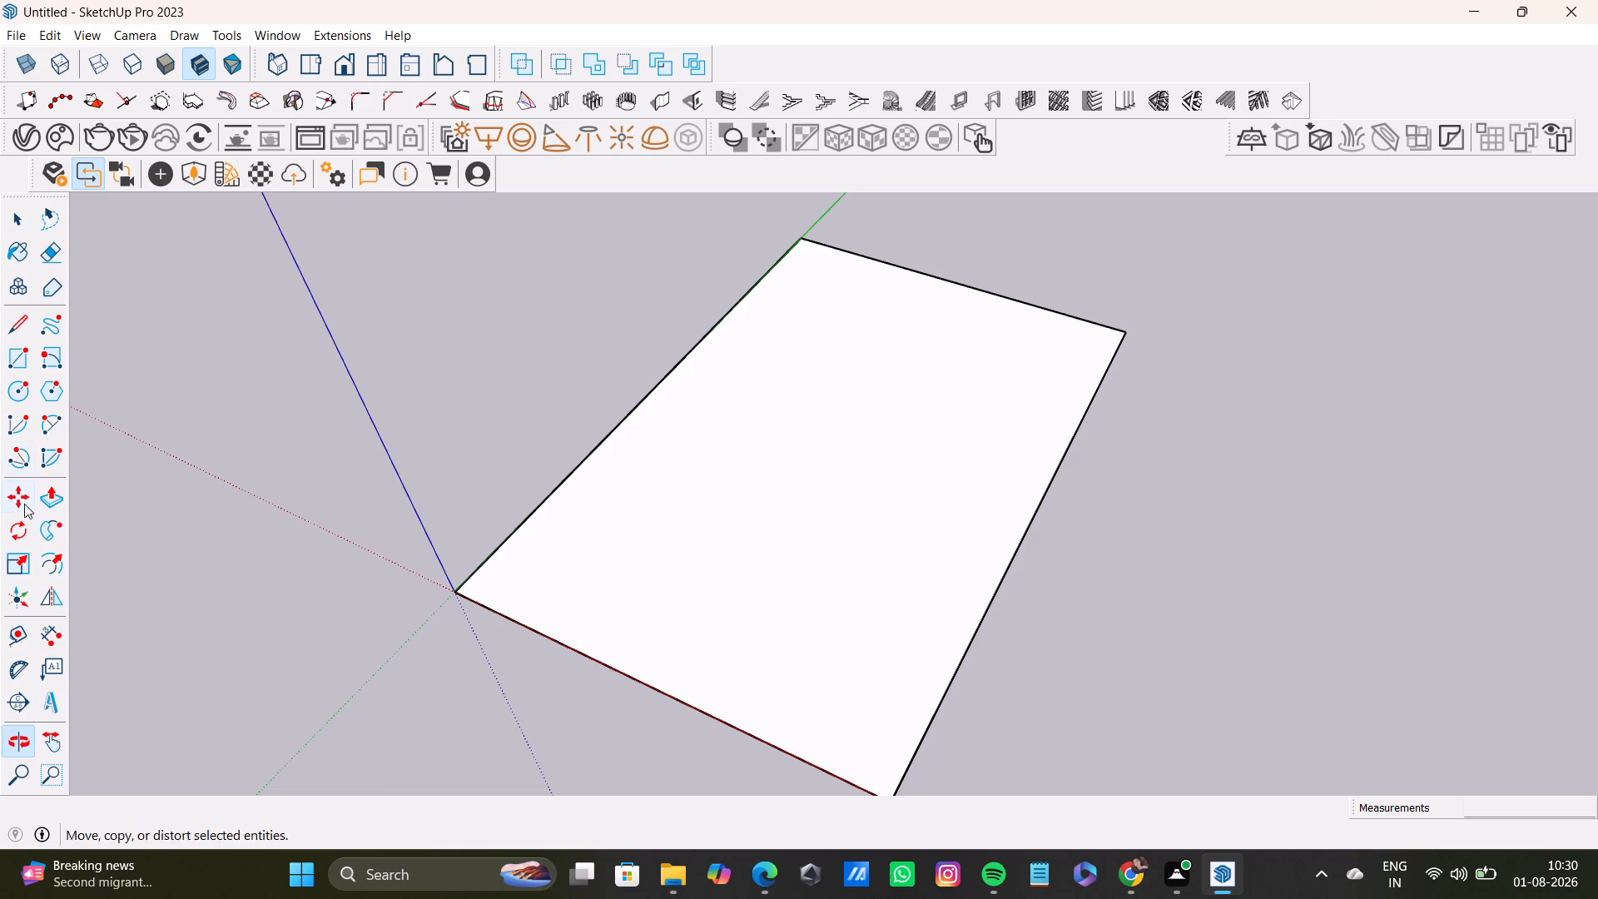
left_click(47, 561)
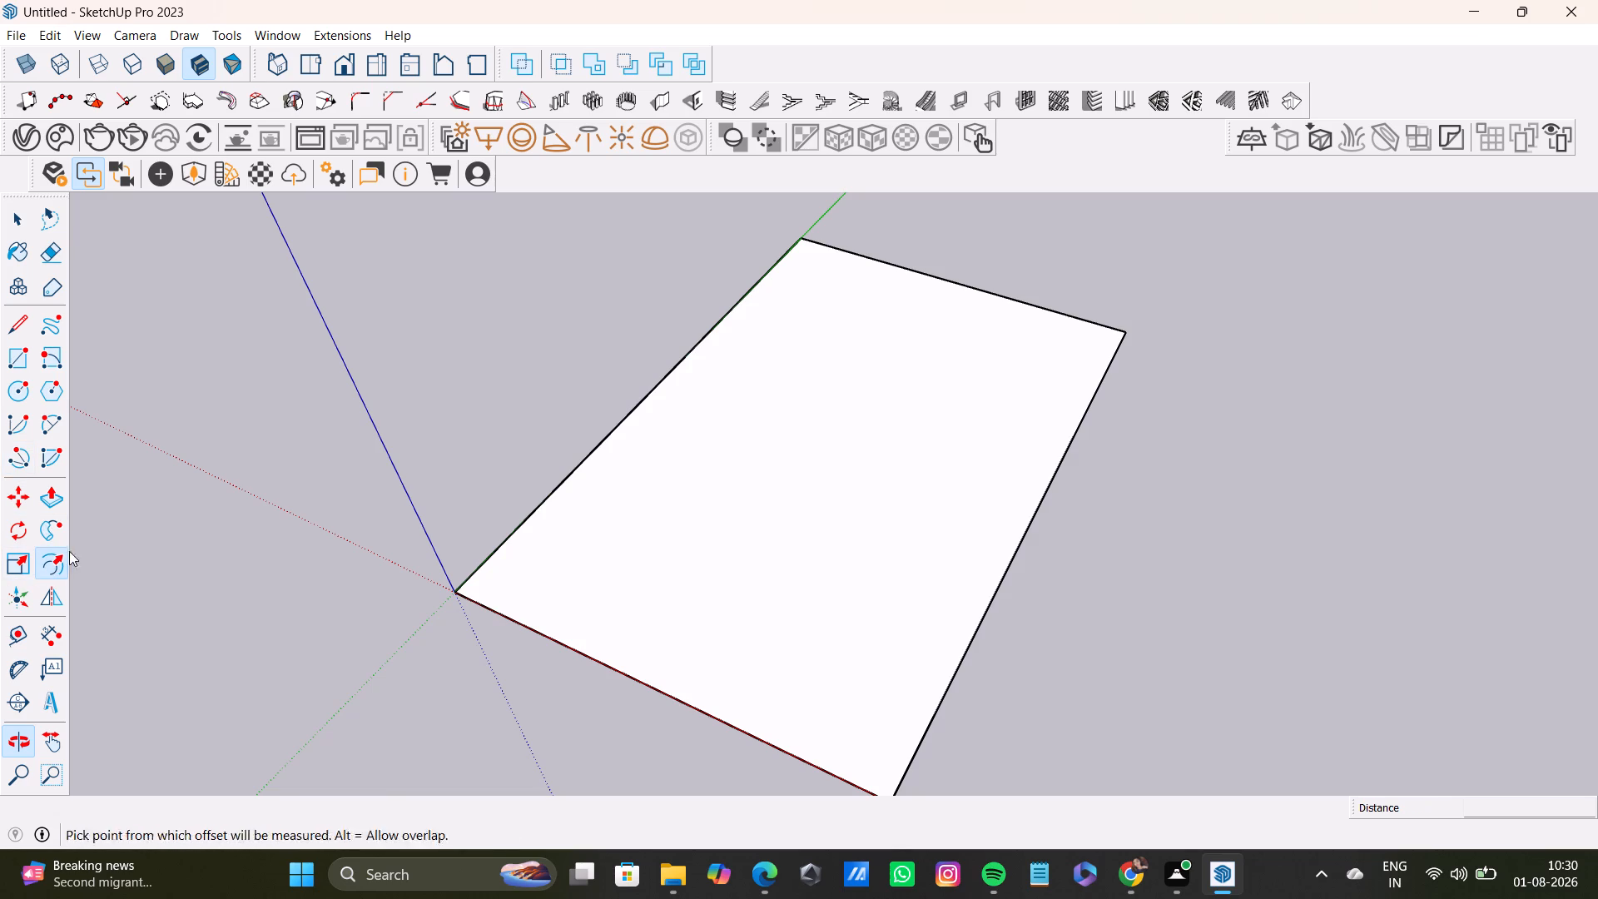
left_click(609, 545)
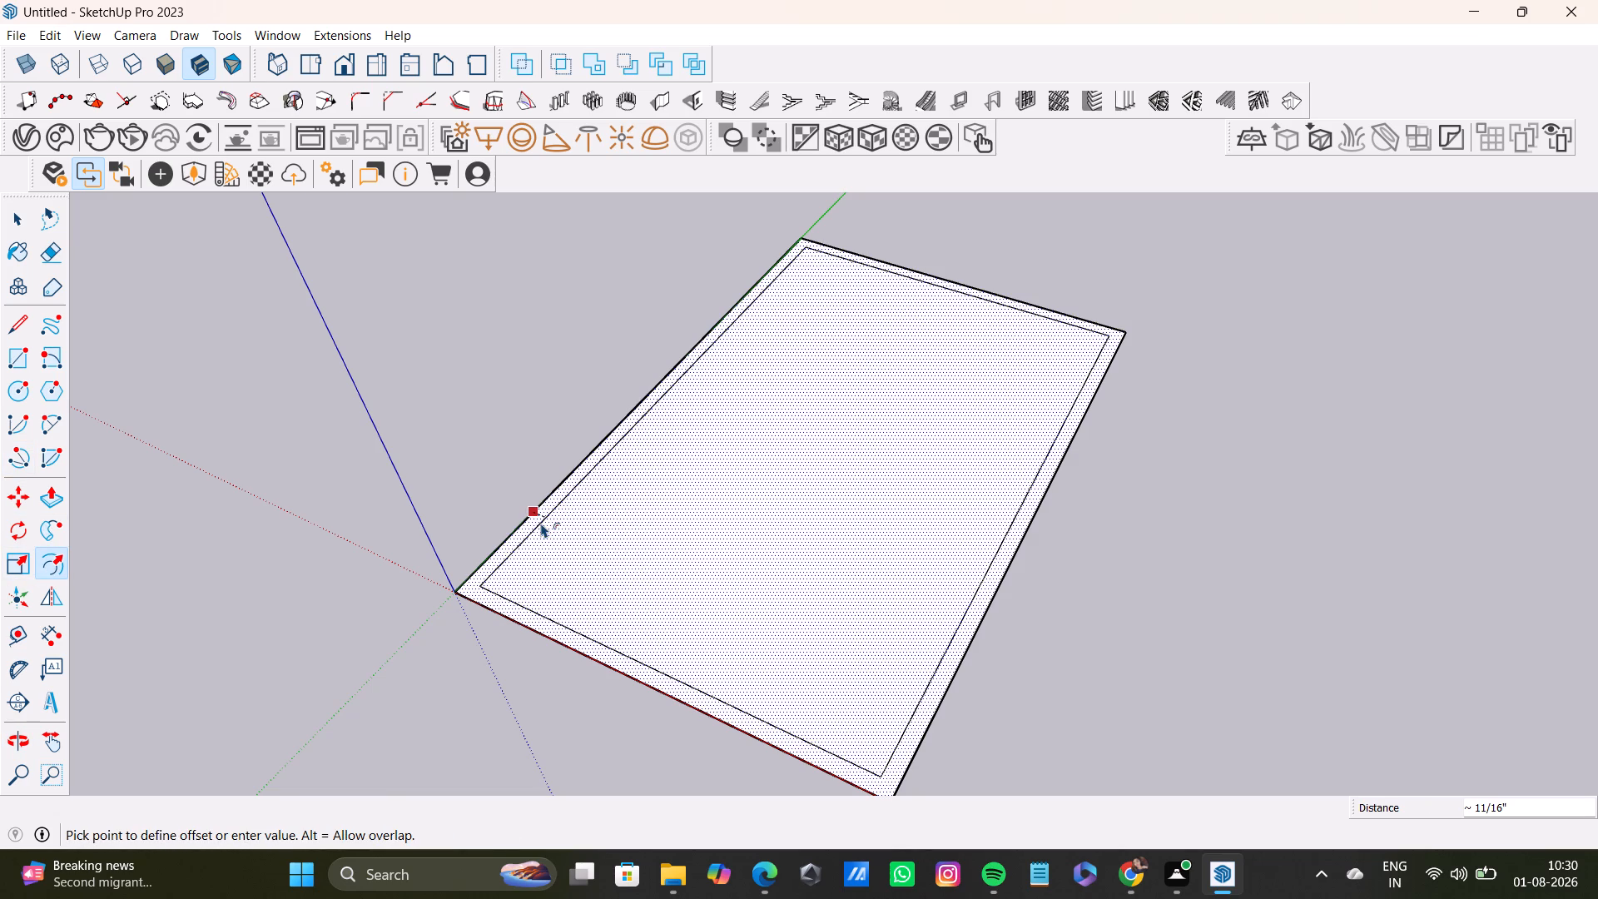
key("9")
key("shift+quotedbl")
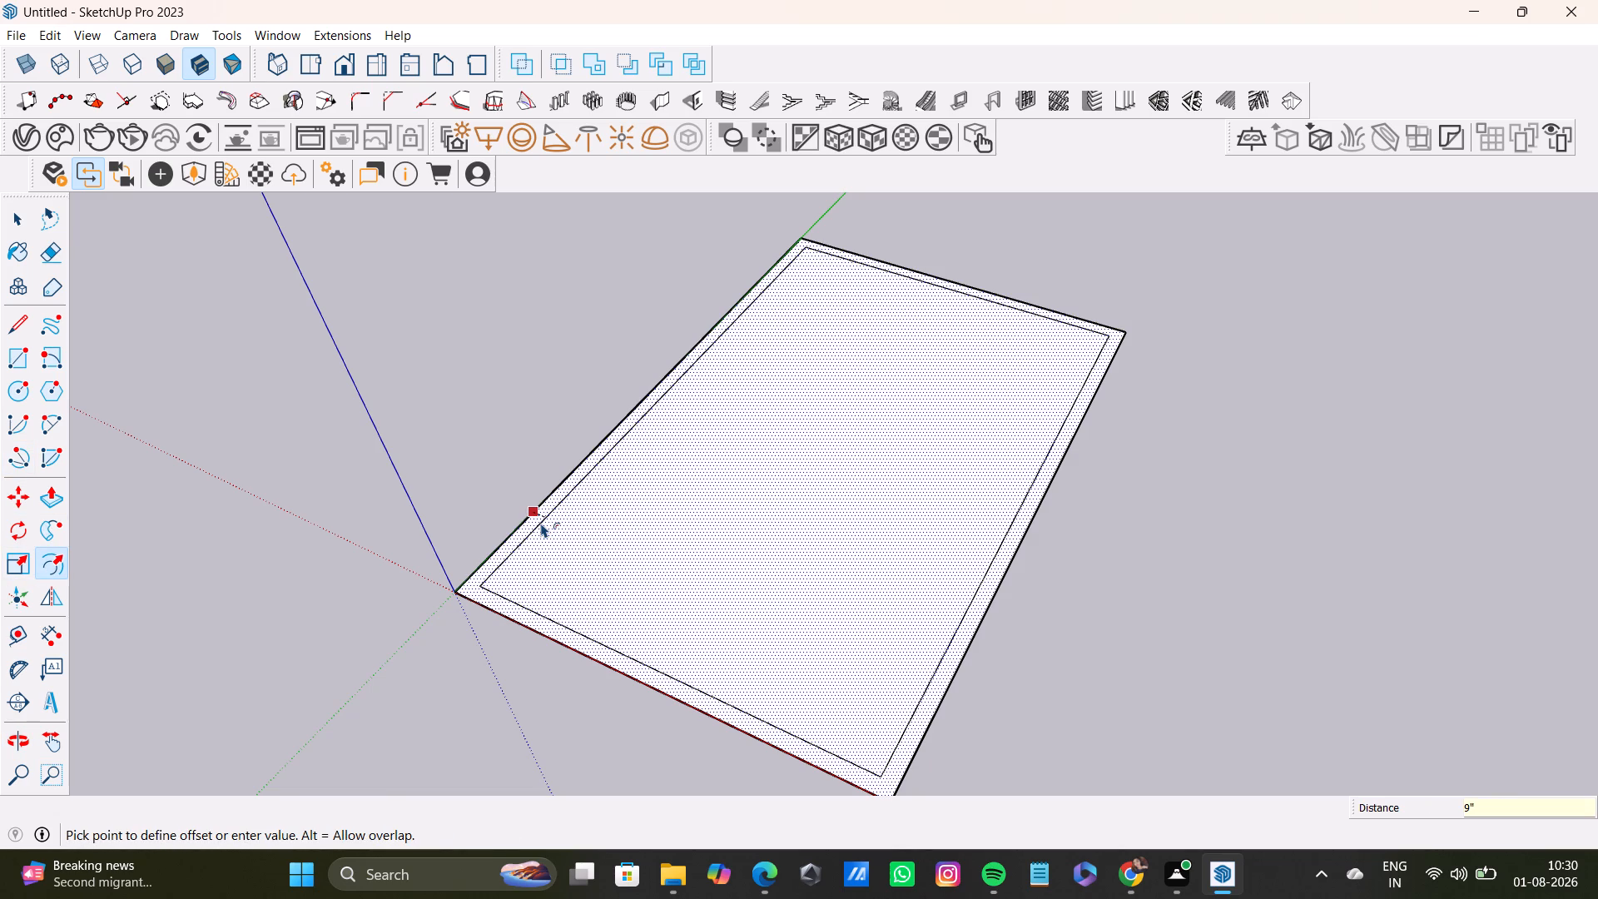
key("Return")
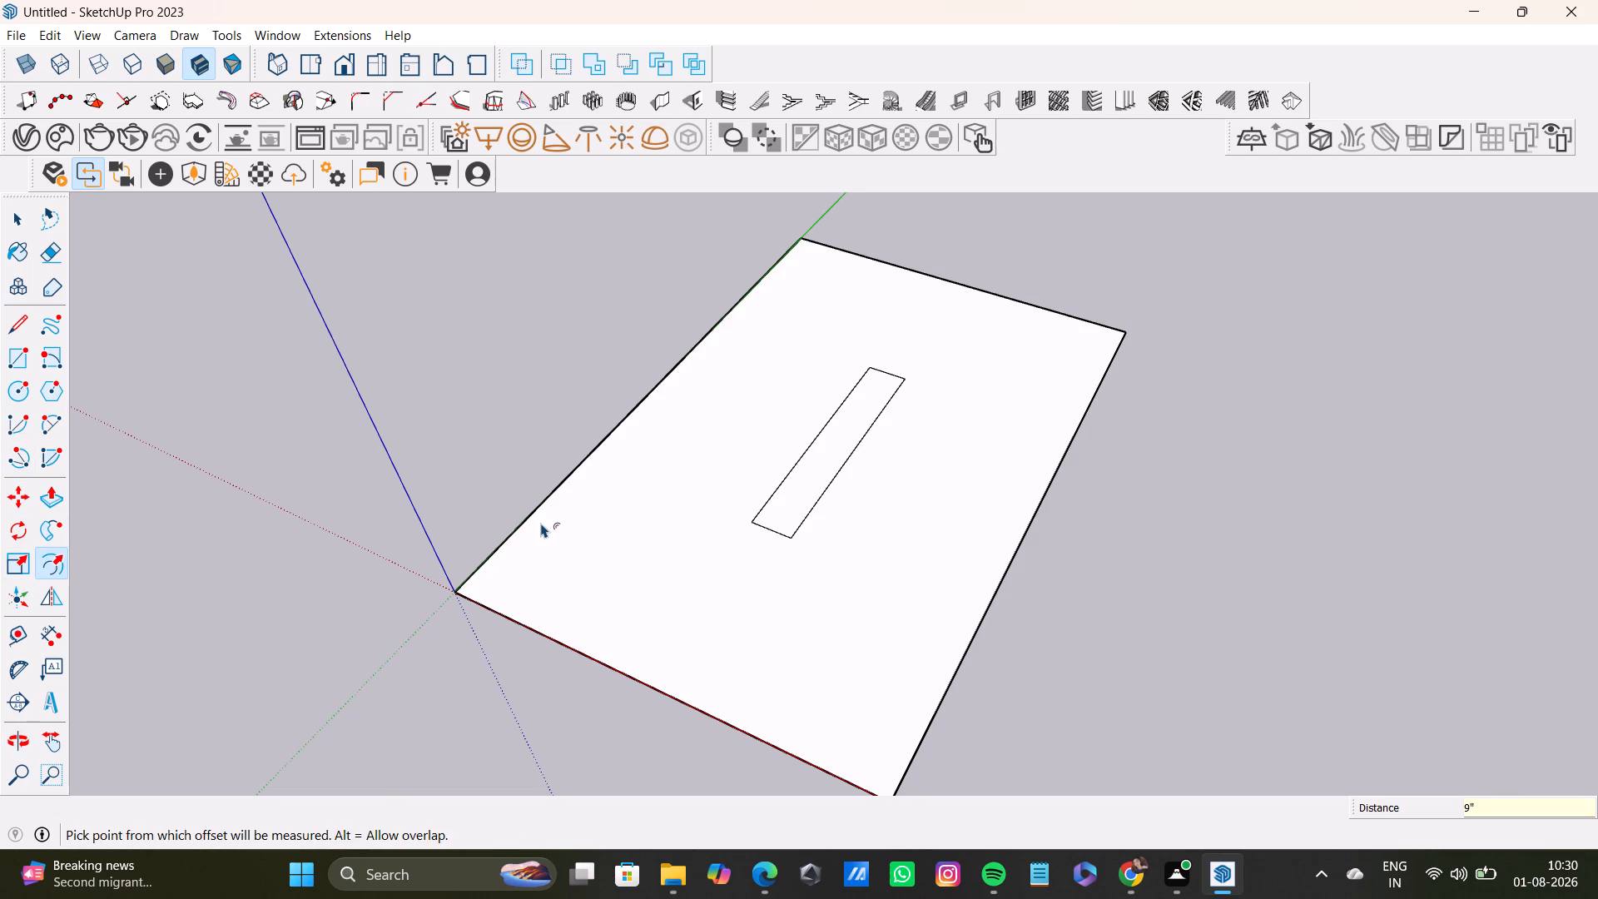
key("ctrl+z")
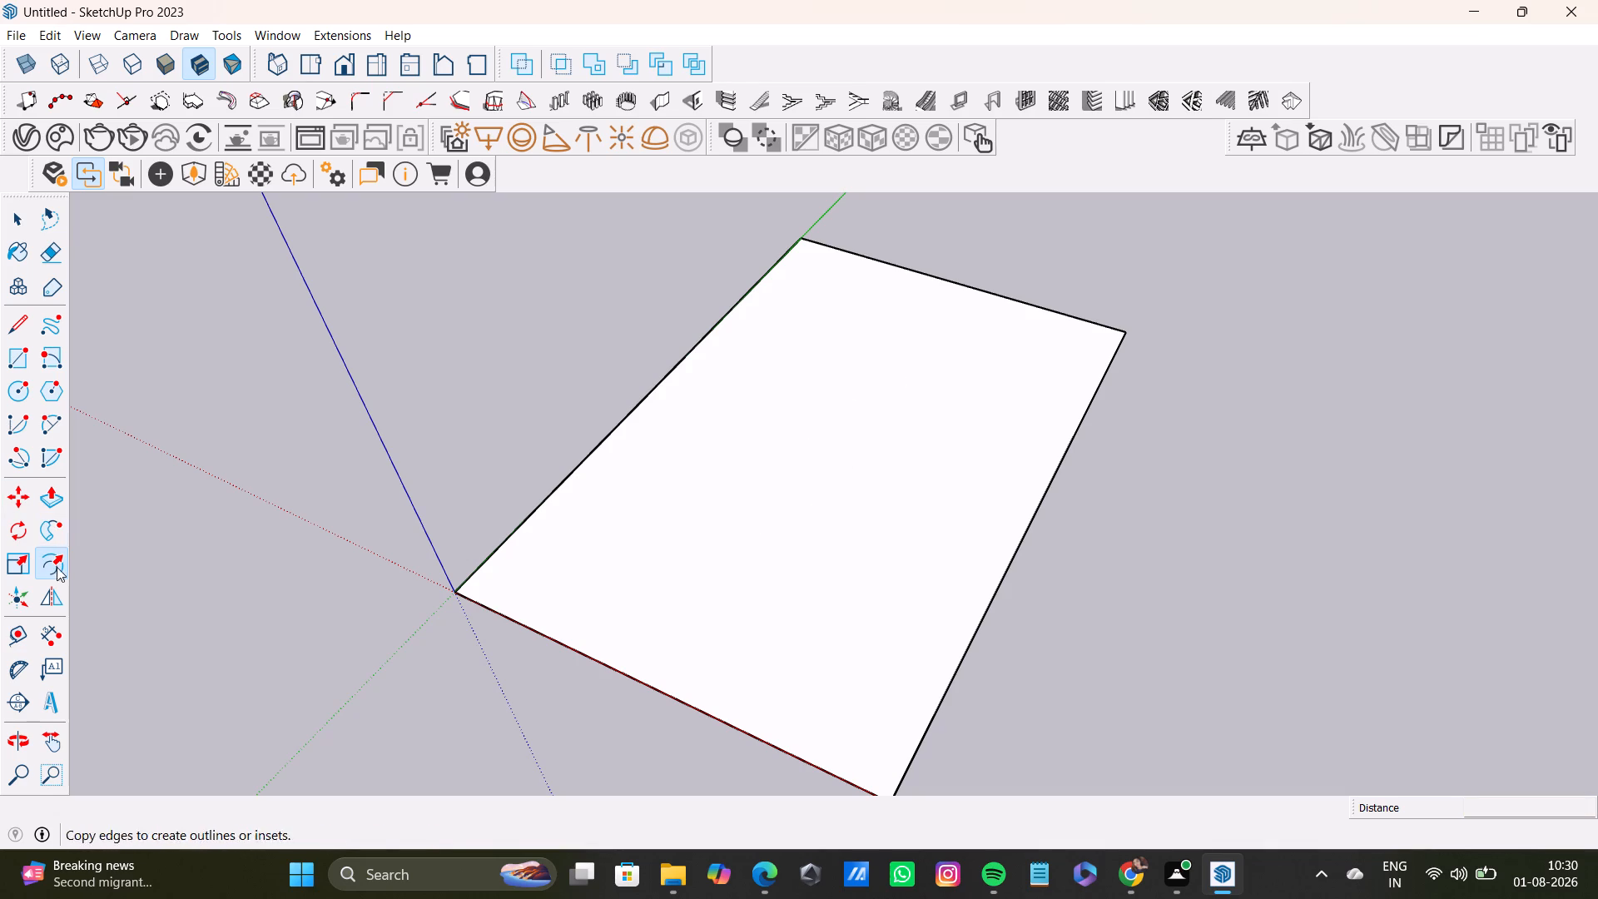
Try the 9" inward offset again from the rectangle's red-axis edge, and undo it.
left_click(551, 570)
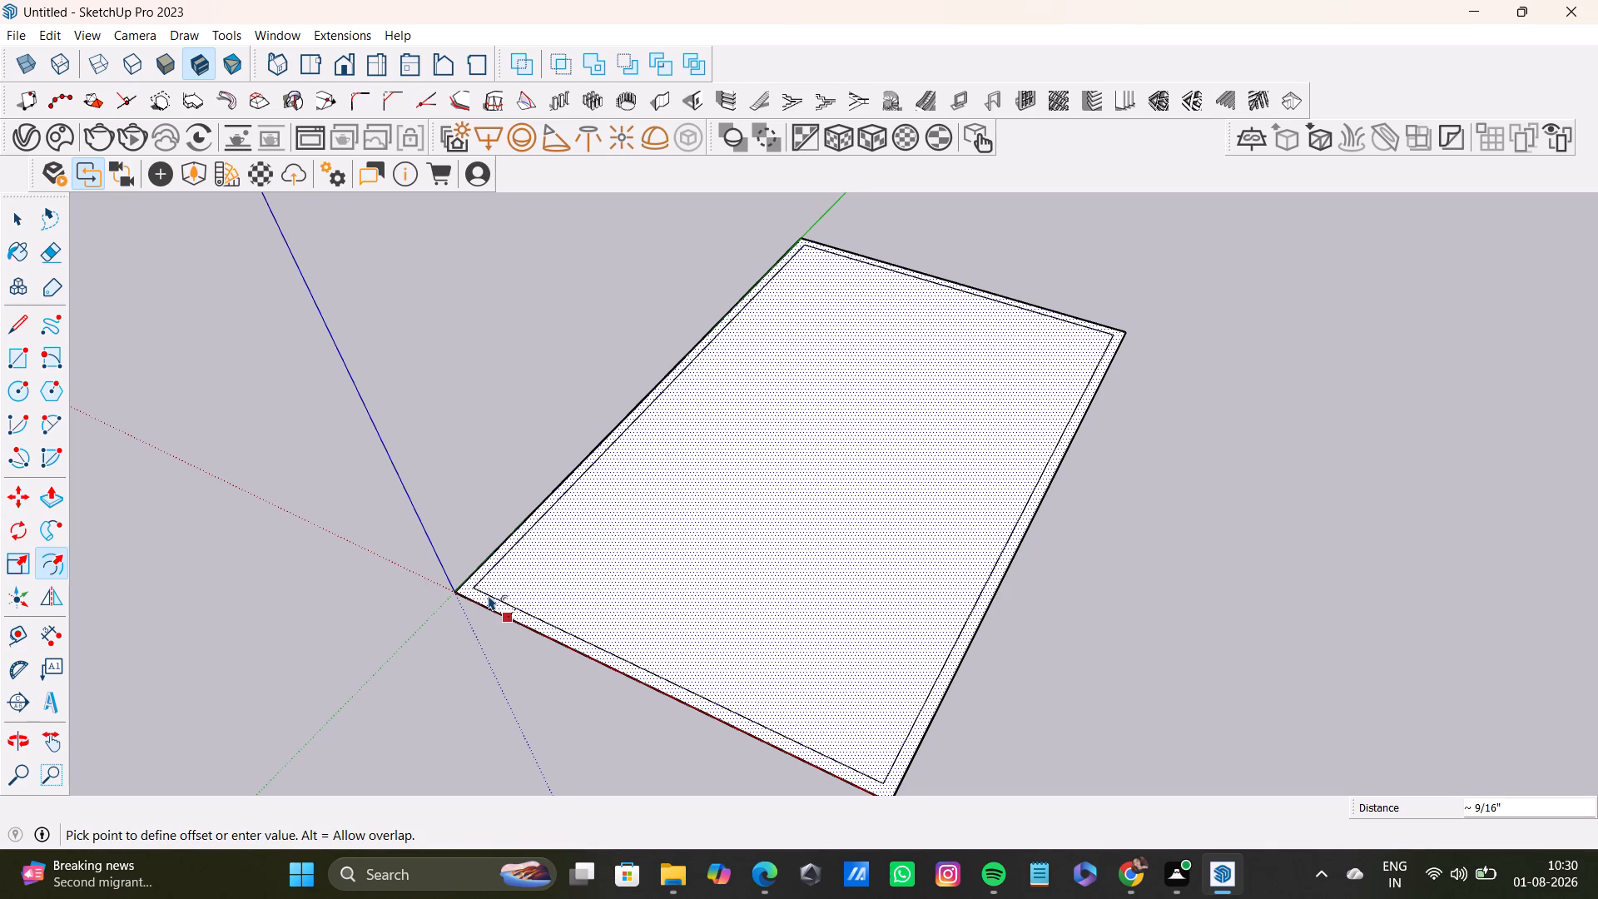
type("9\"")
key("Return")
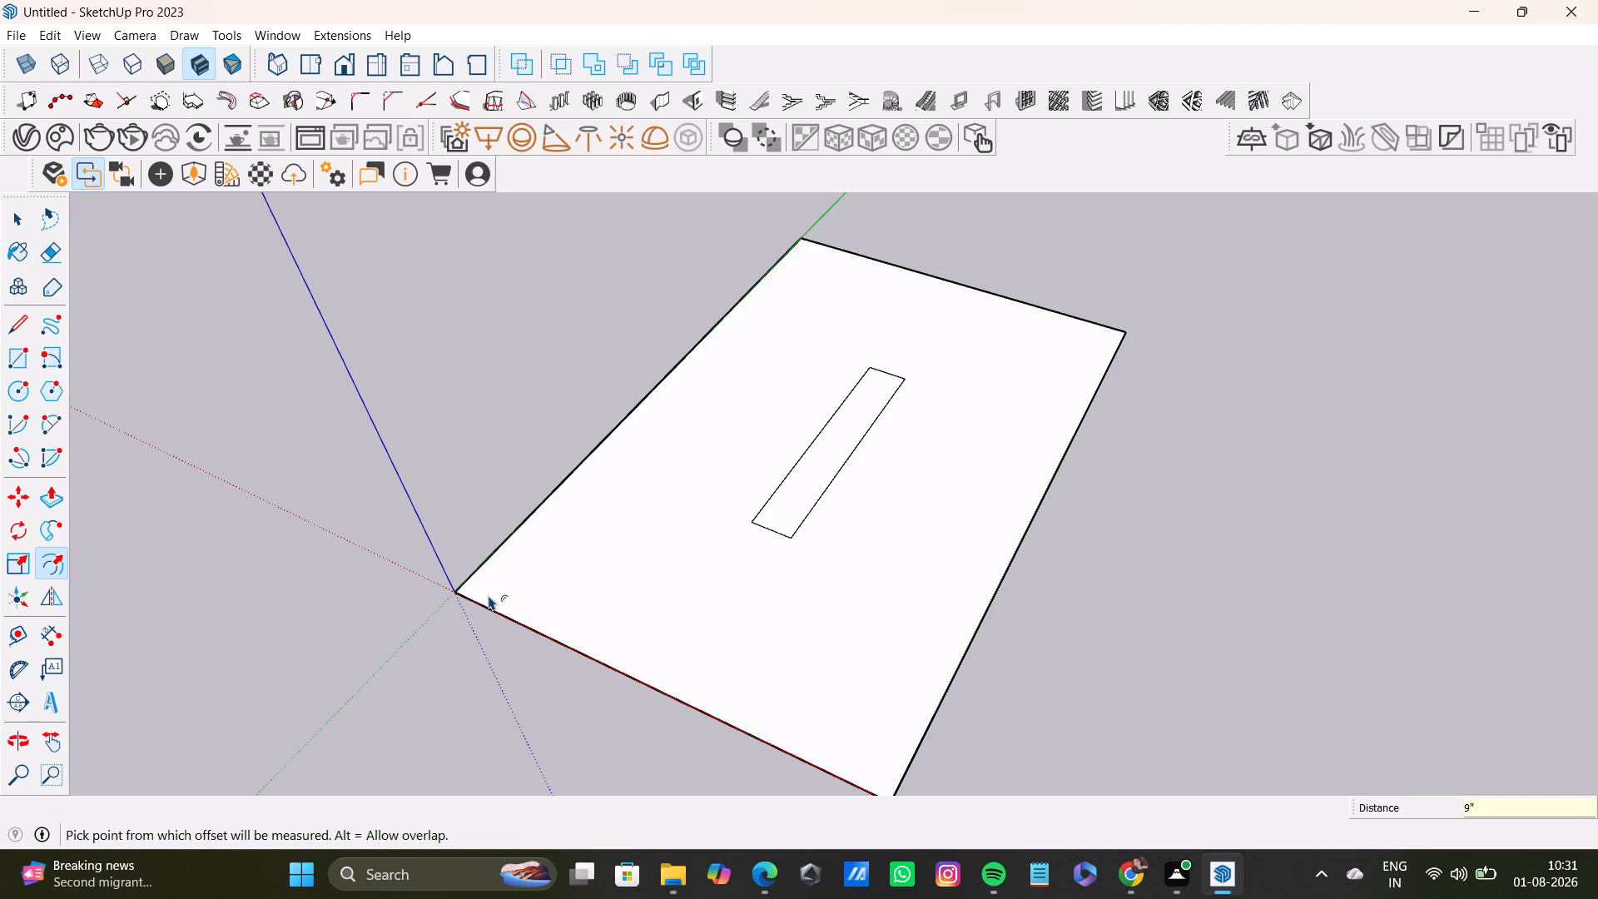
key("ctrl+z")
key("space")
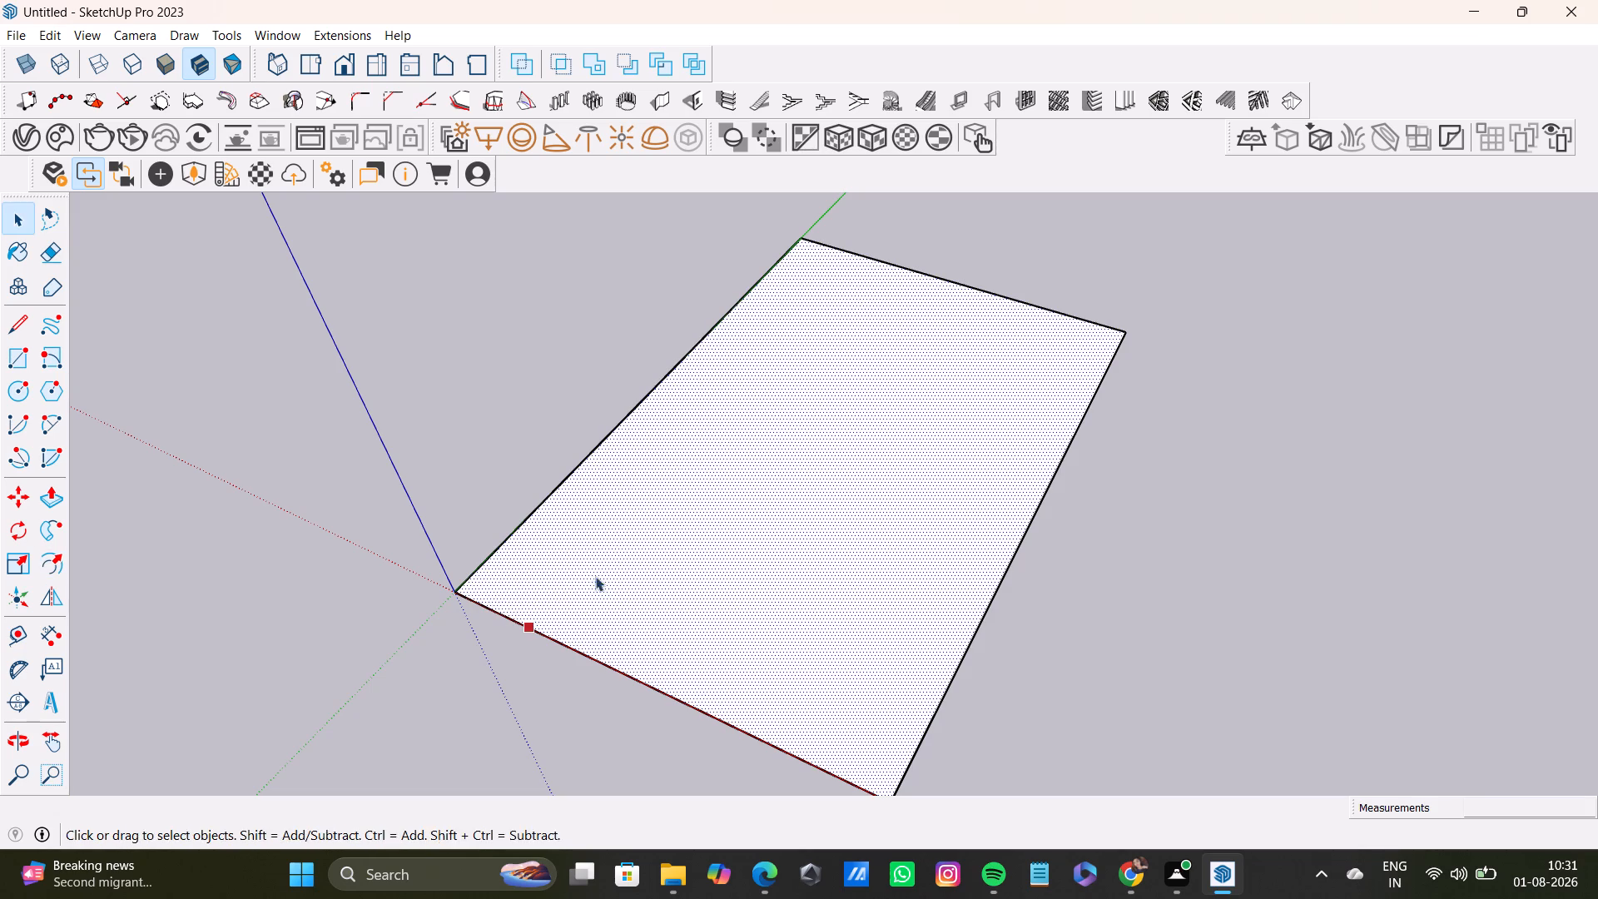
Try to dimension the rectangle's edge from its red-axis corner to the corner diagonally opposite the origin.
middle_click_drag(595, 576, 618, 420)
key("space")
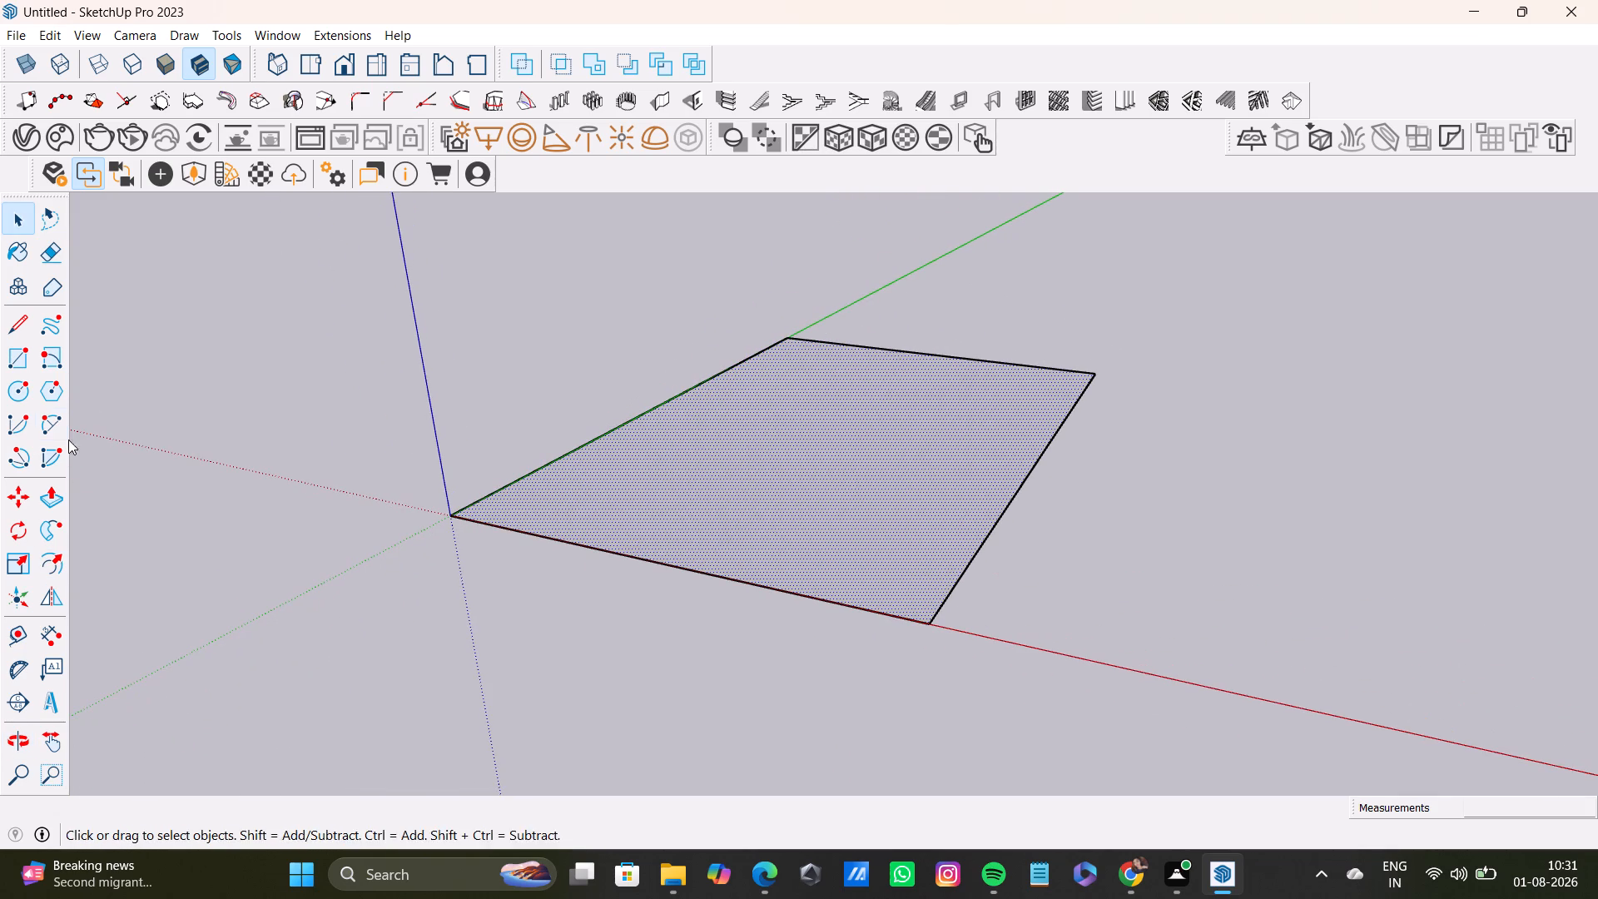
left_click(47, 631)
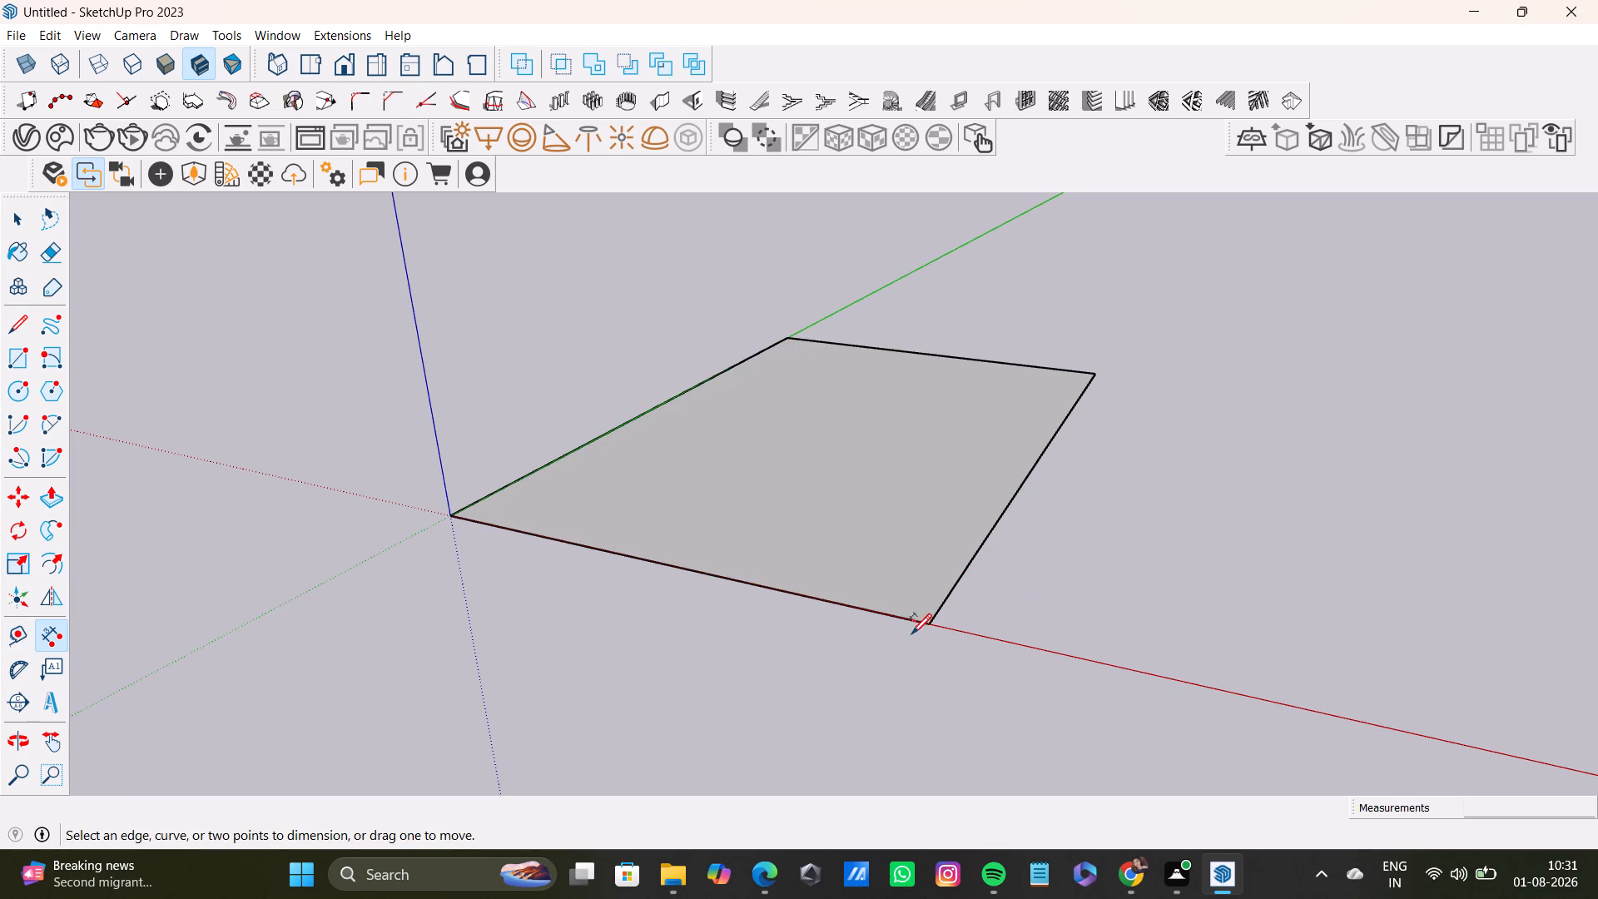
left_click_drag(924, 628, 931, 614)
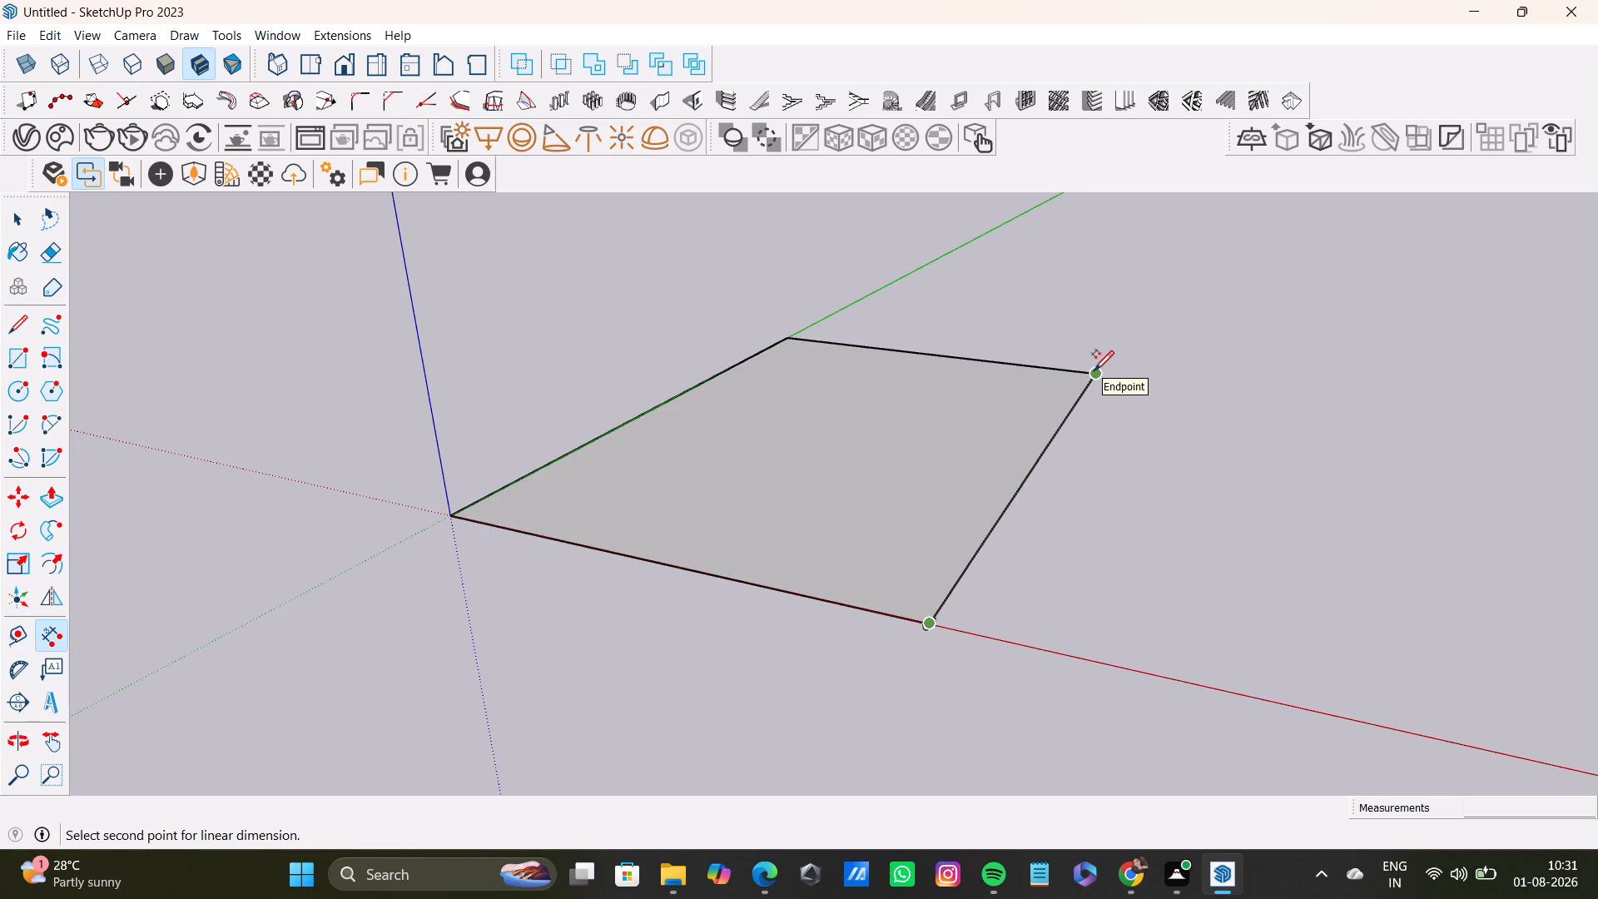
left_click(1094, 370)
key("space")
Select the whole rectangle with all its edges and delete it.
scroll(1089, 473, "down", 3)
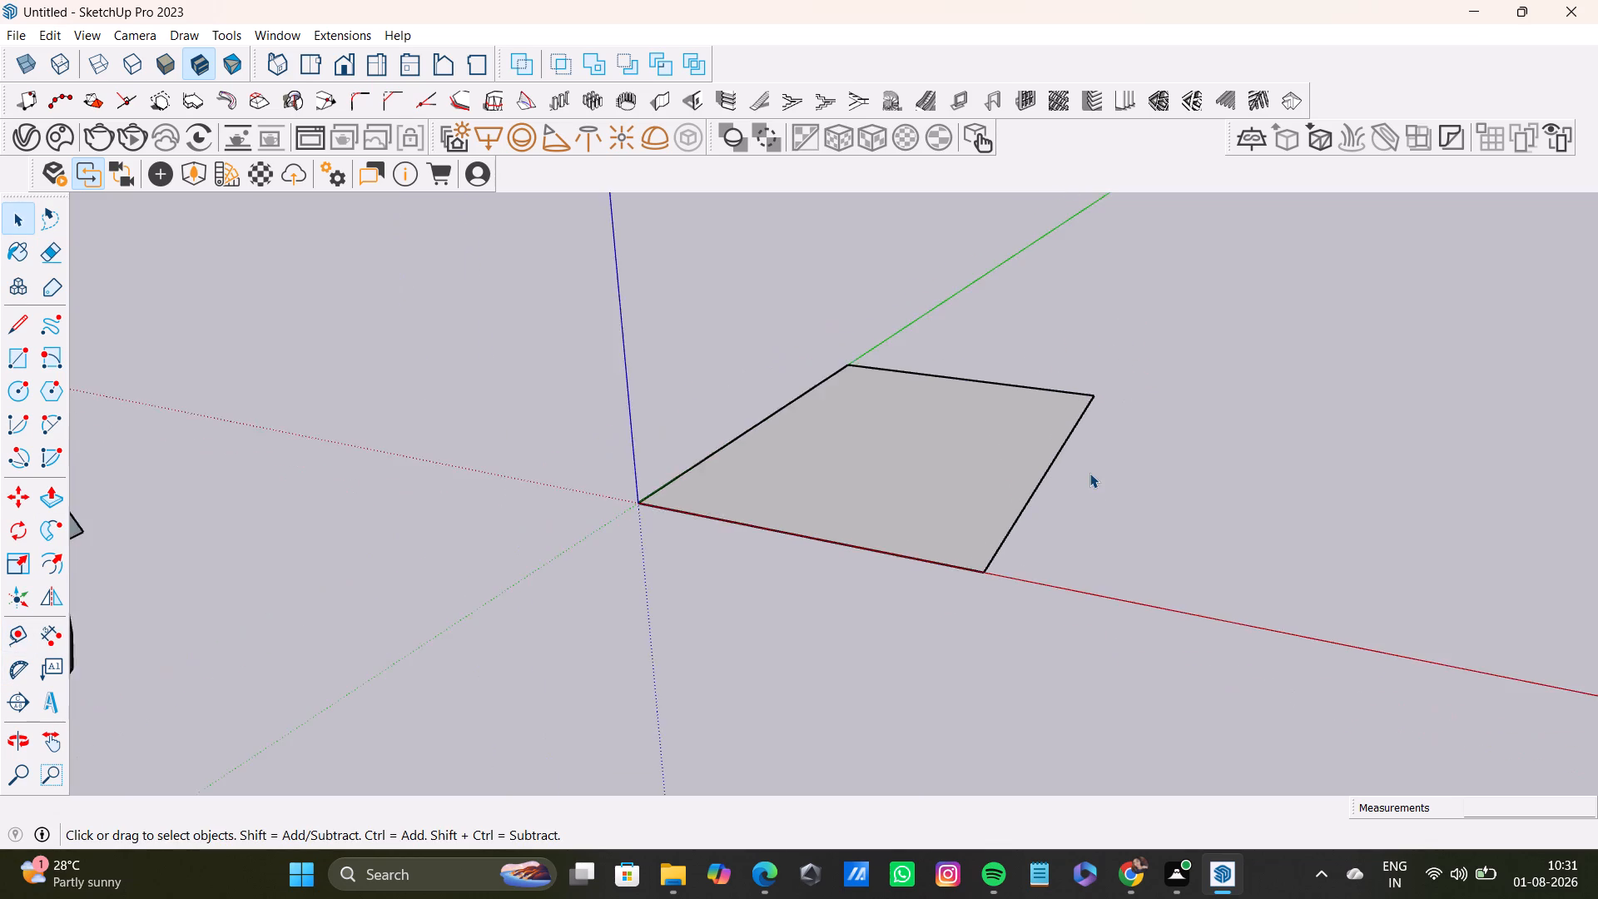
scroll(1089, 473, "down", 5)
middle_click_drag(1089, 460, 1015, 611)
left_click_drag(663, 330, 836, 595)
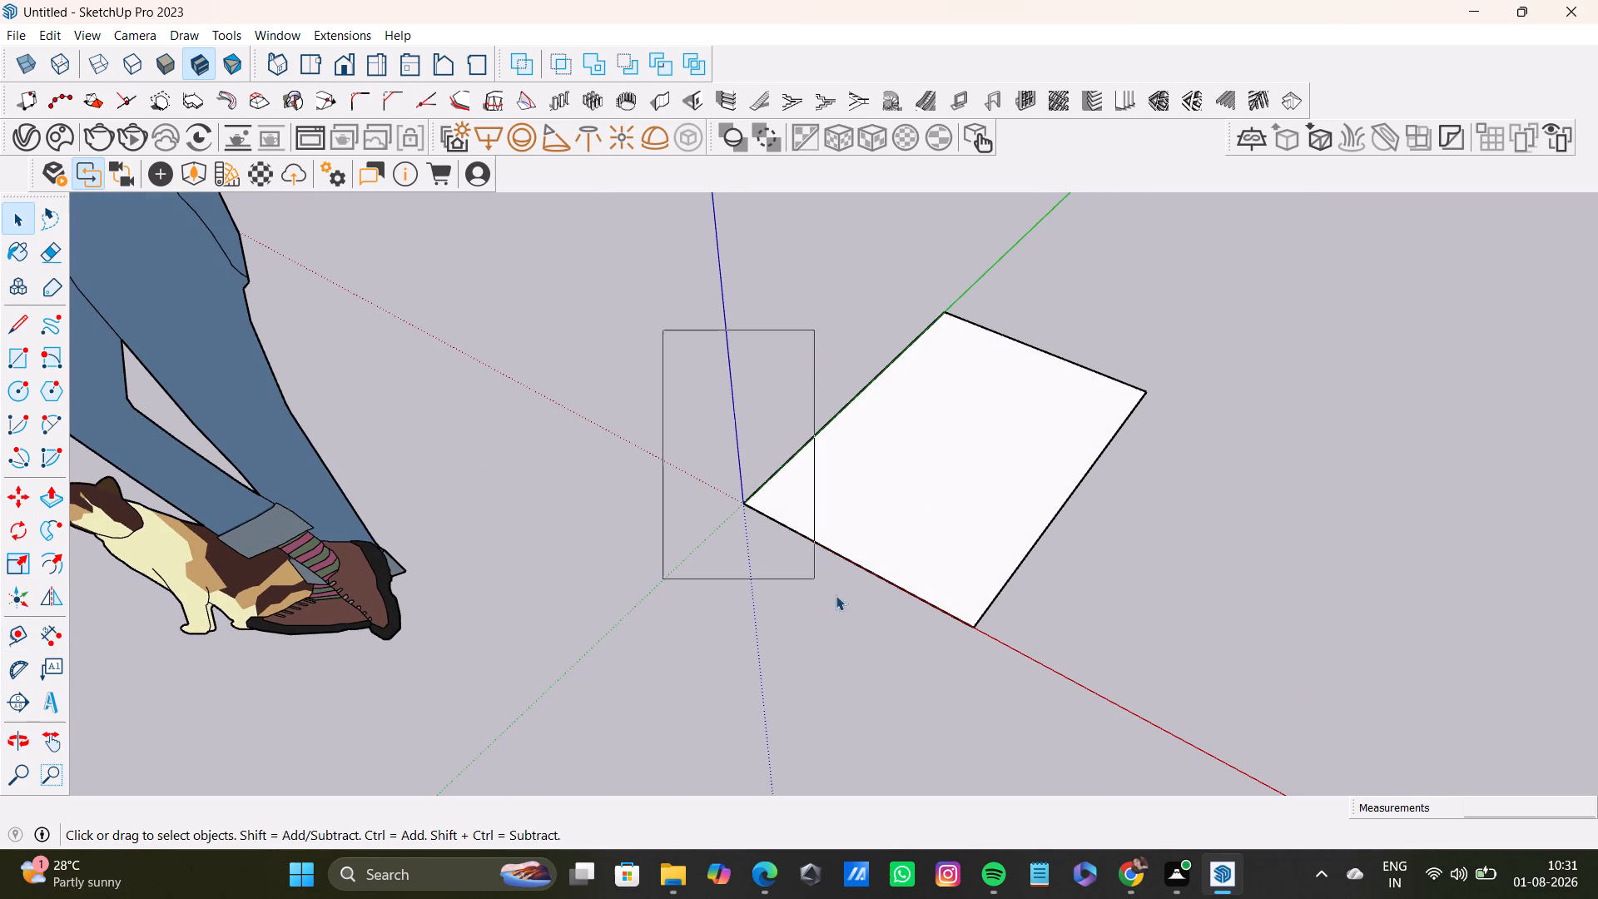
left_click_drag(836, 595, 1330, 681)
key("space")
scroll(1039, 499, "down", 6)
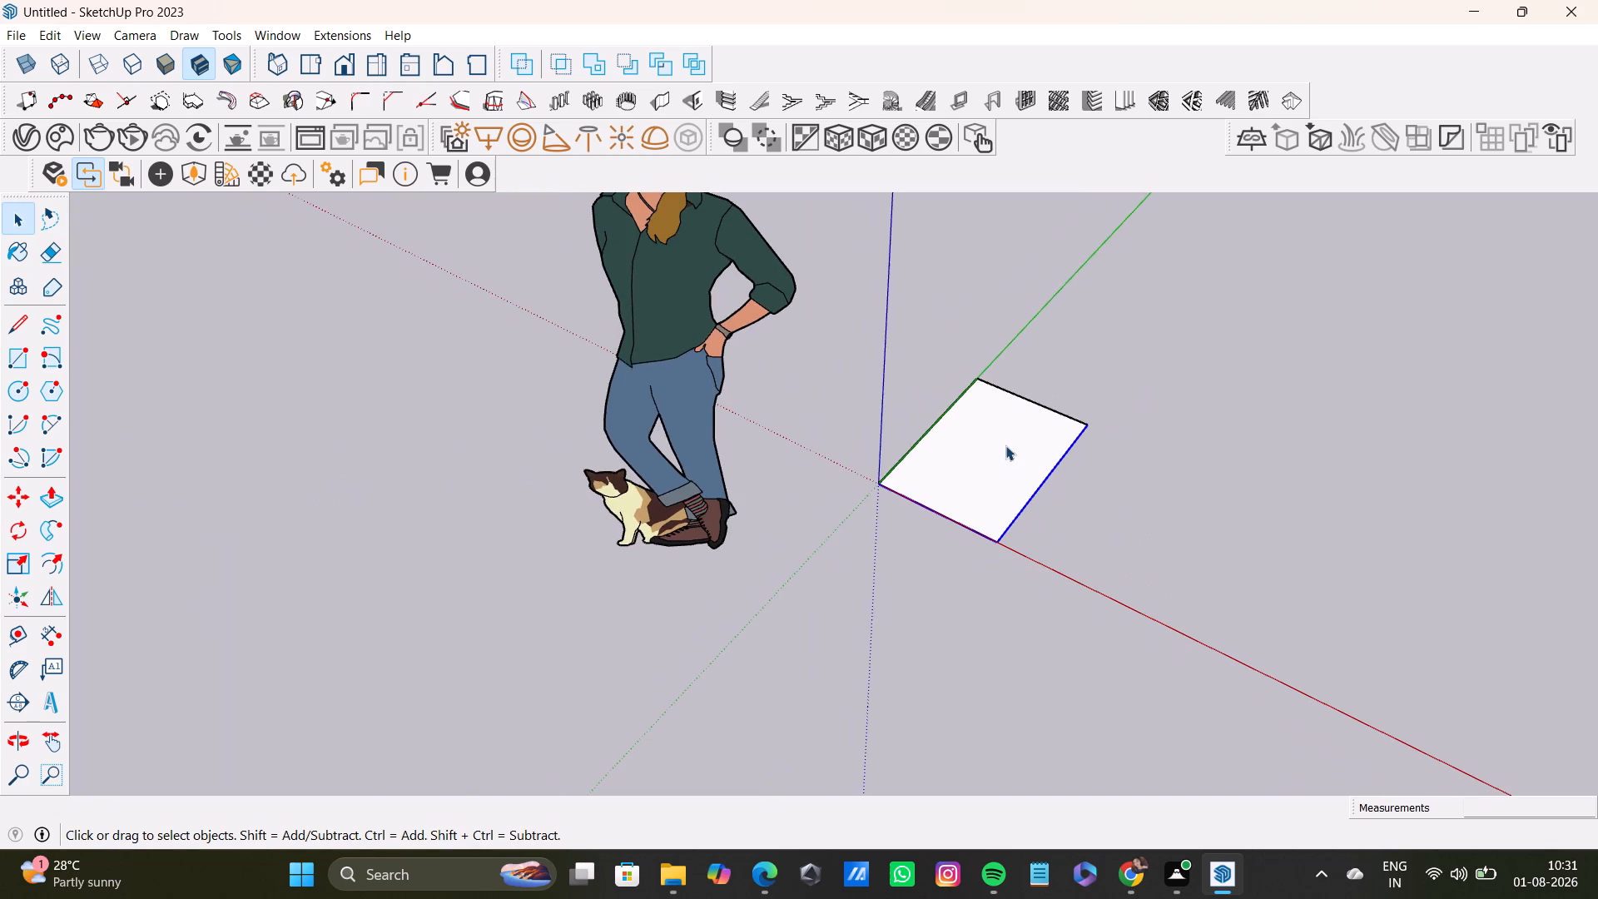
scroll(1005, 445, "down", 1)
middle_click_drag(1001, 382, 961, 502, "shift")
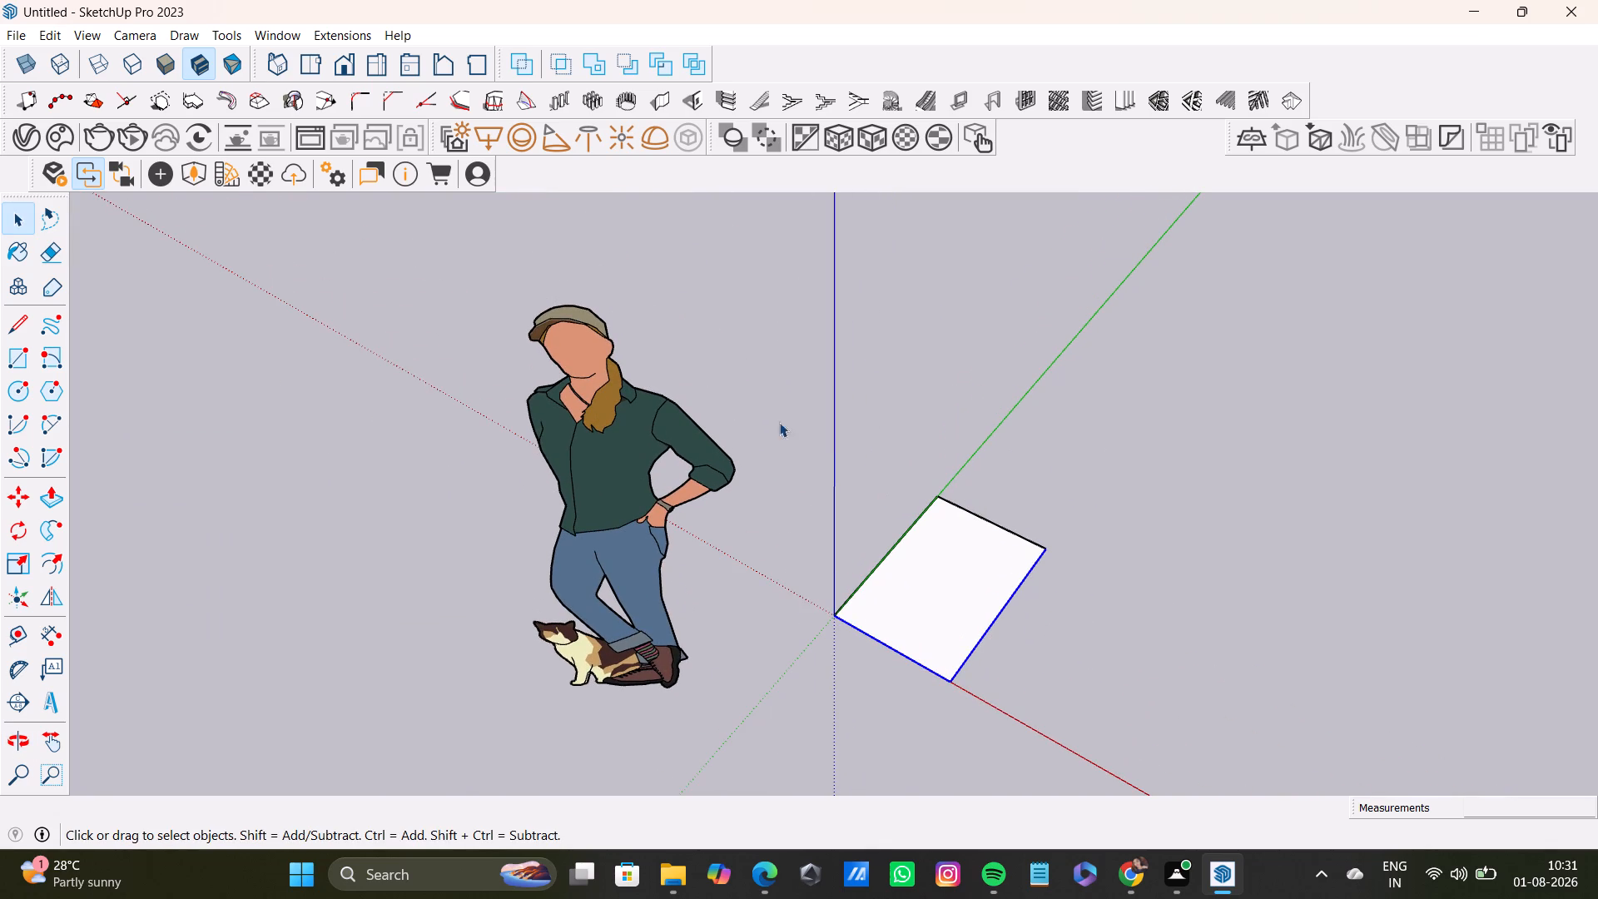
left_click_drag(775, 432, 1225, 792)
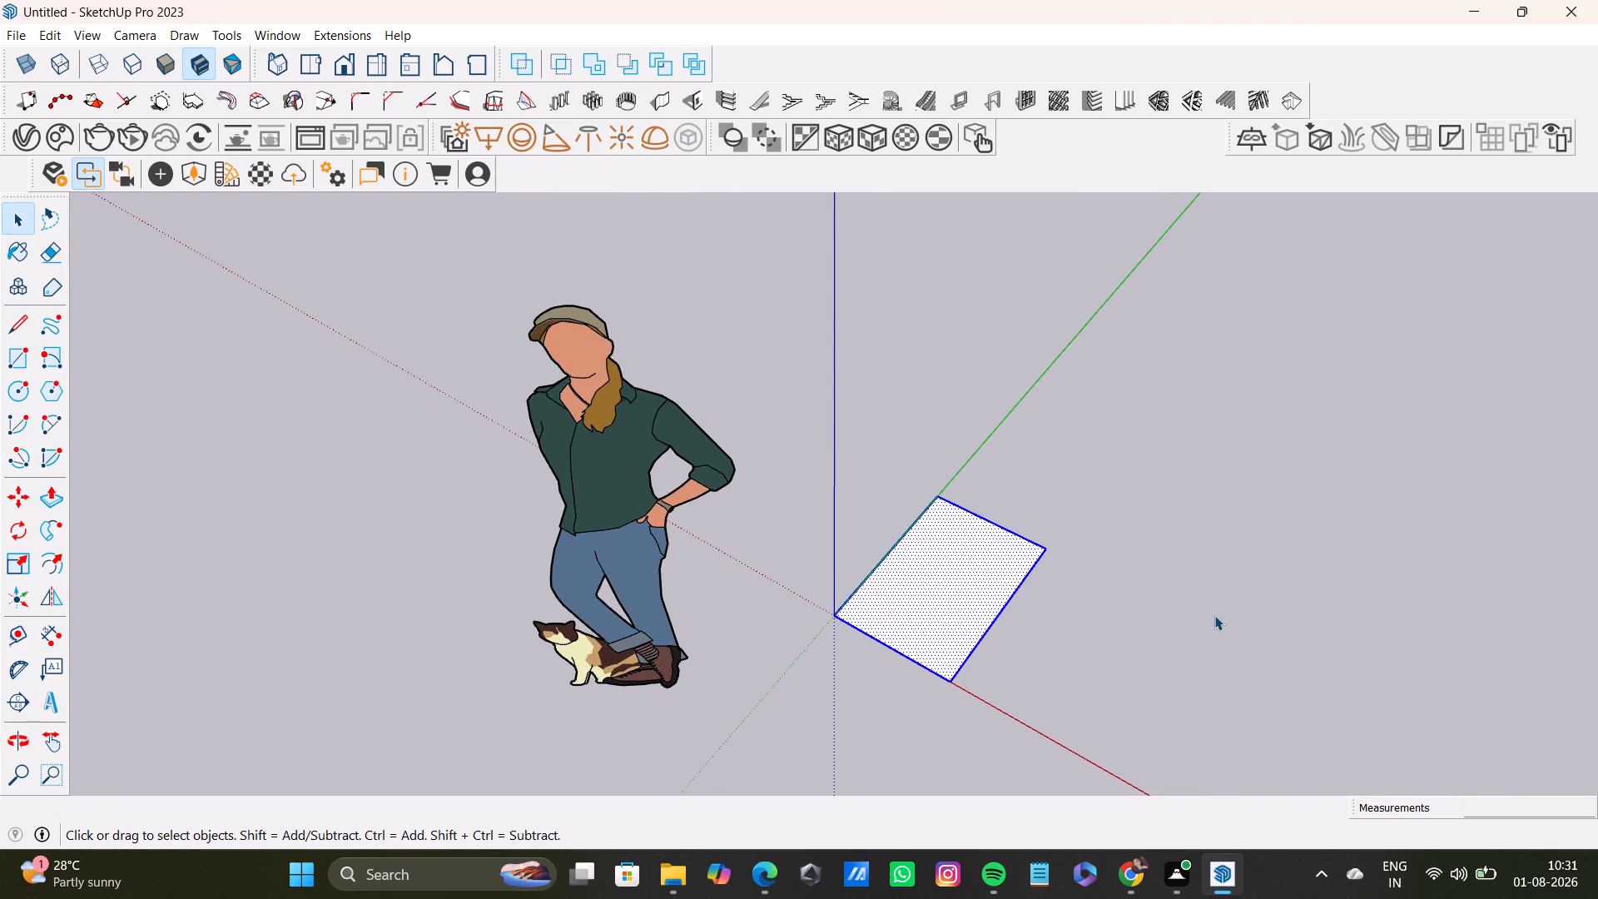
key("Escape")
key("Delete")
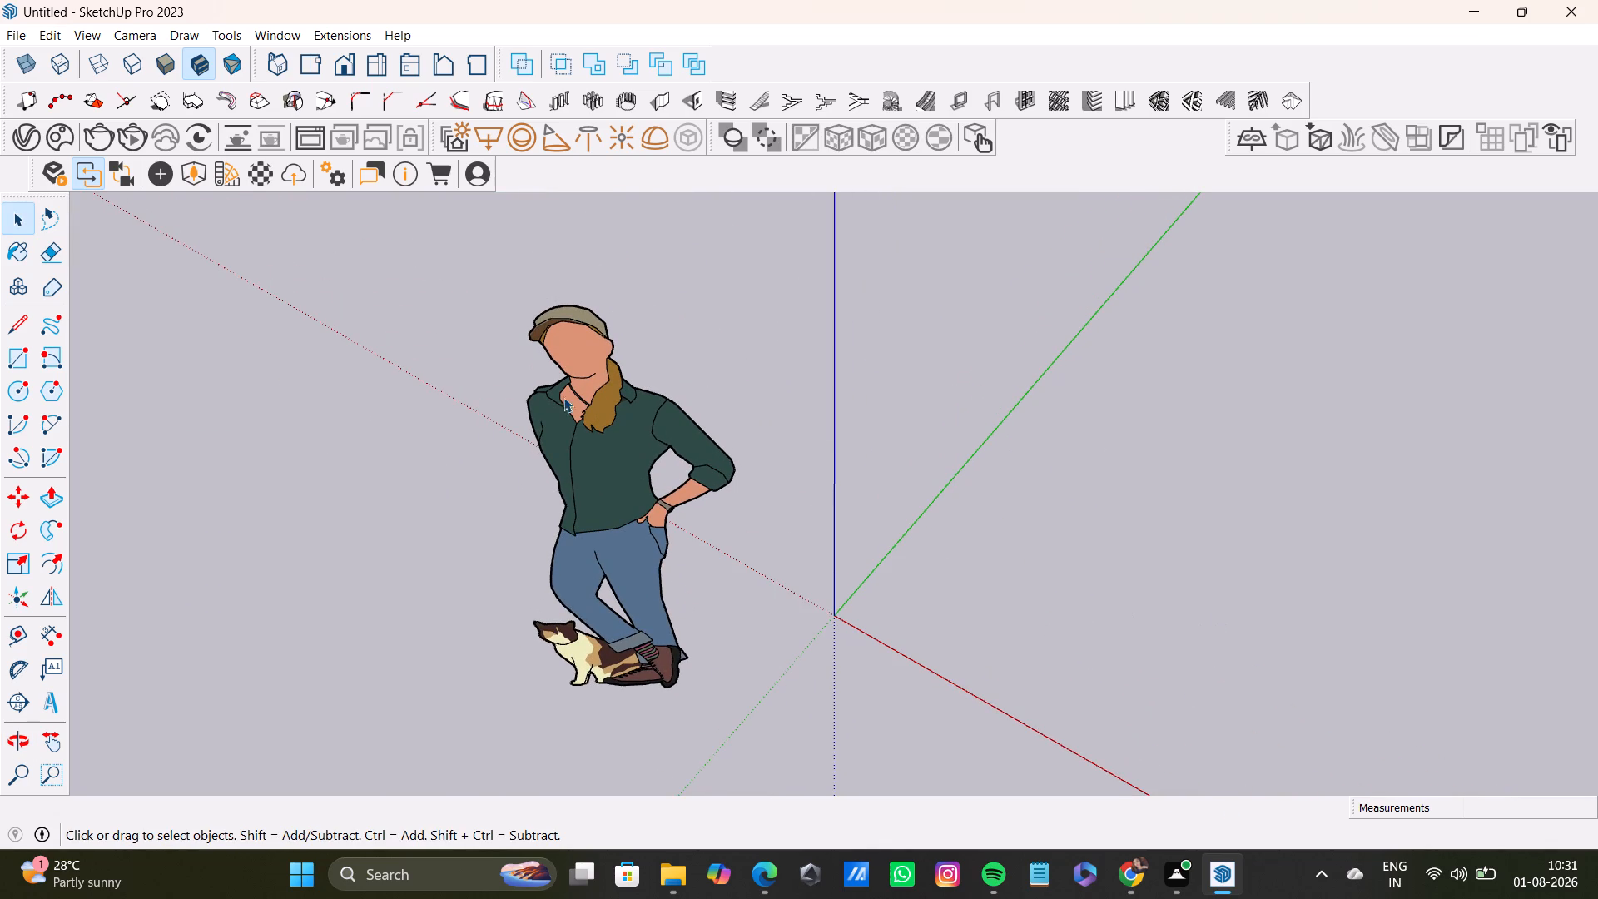
Draw a 20' by 30' rectangle on the ground plane starting at the origin.
left_click(13, 340)
left_click(27, 360)
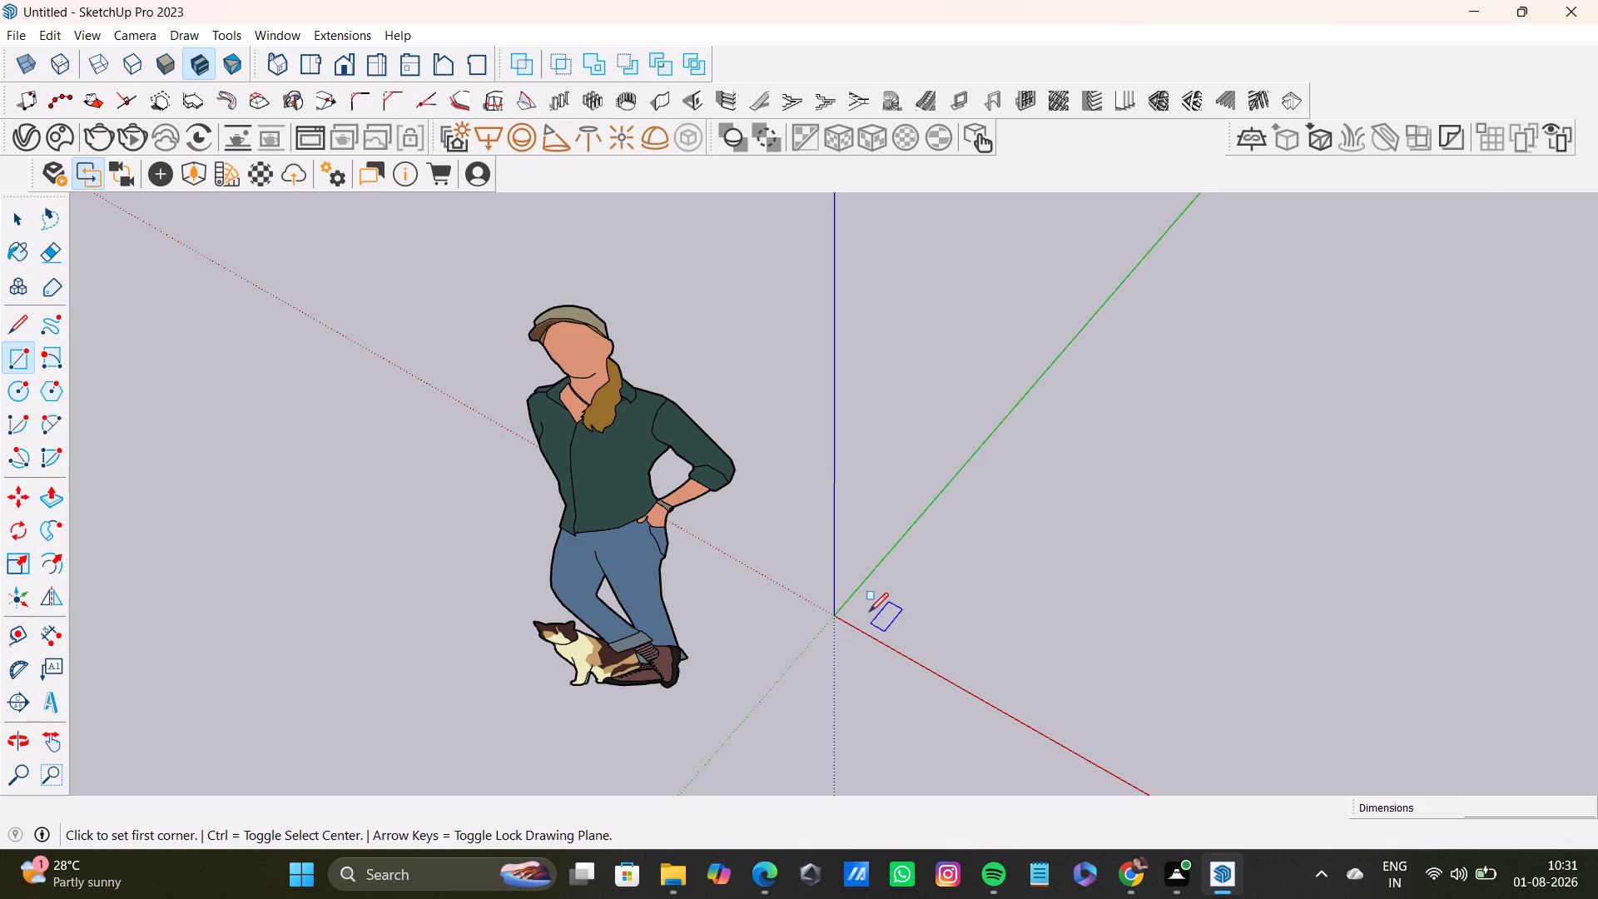
left_click(836, 613)
middle_click_drag(1588, 399, 1245, 226, "shift")
scroll(1373, 308, "down", 6)
middle_click_drag(1526, 319, 1457, 306, "shift")
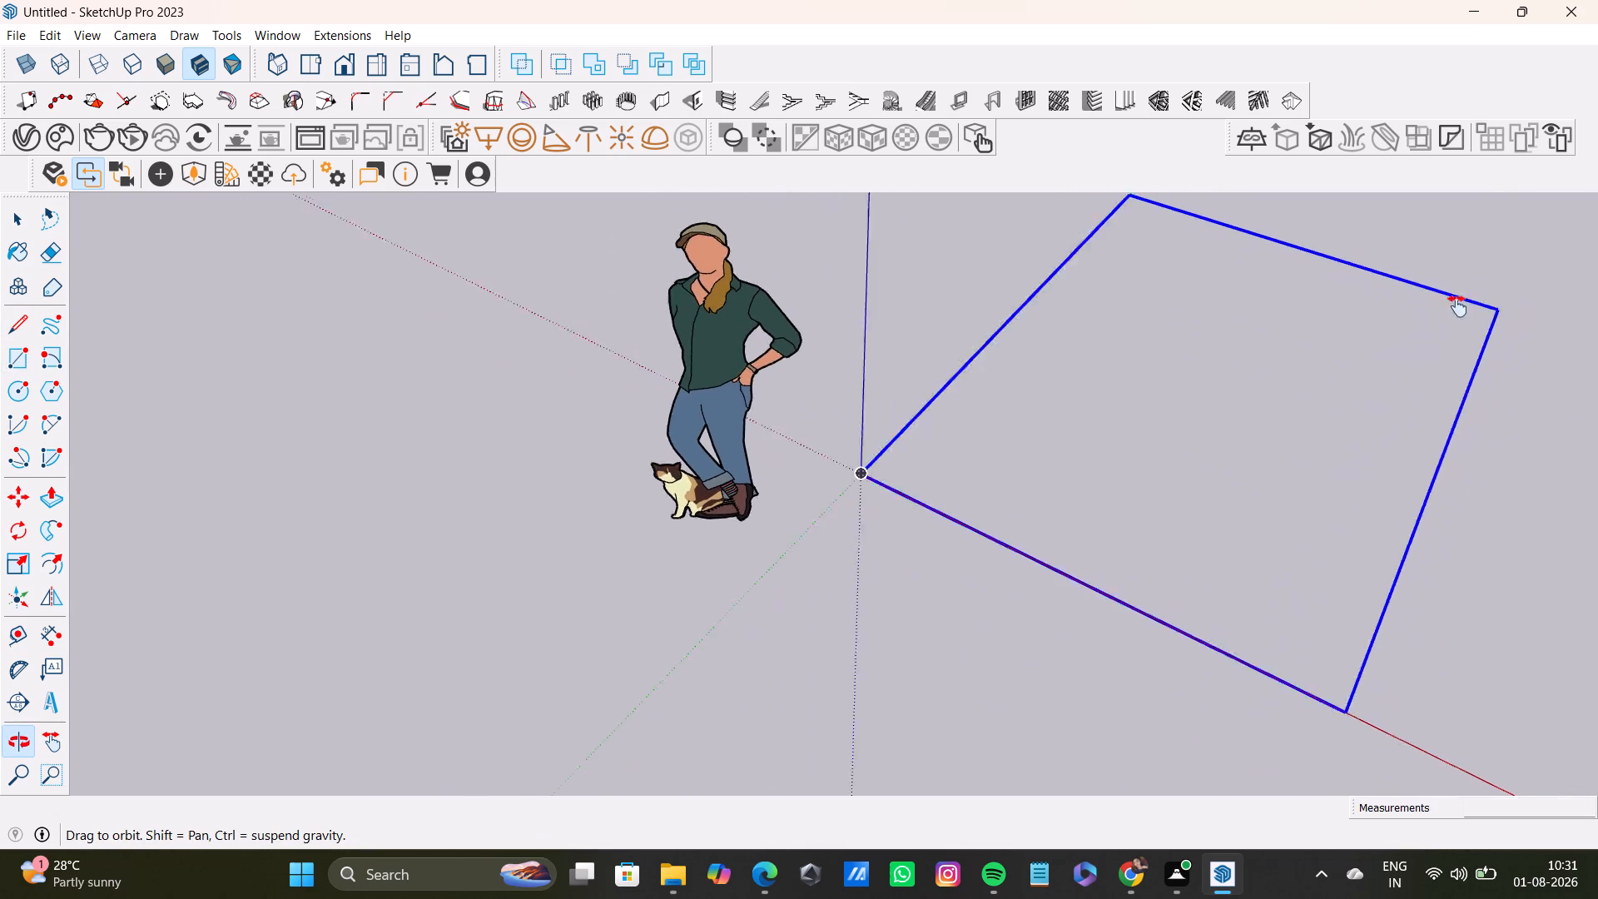
middle_click_drag(1457, 306, 1157, 421, "shift")
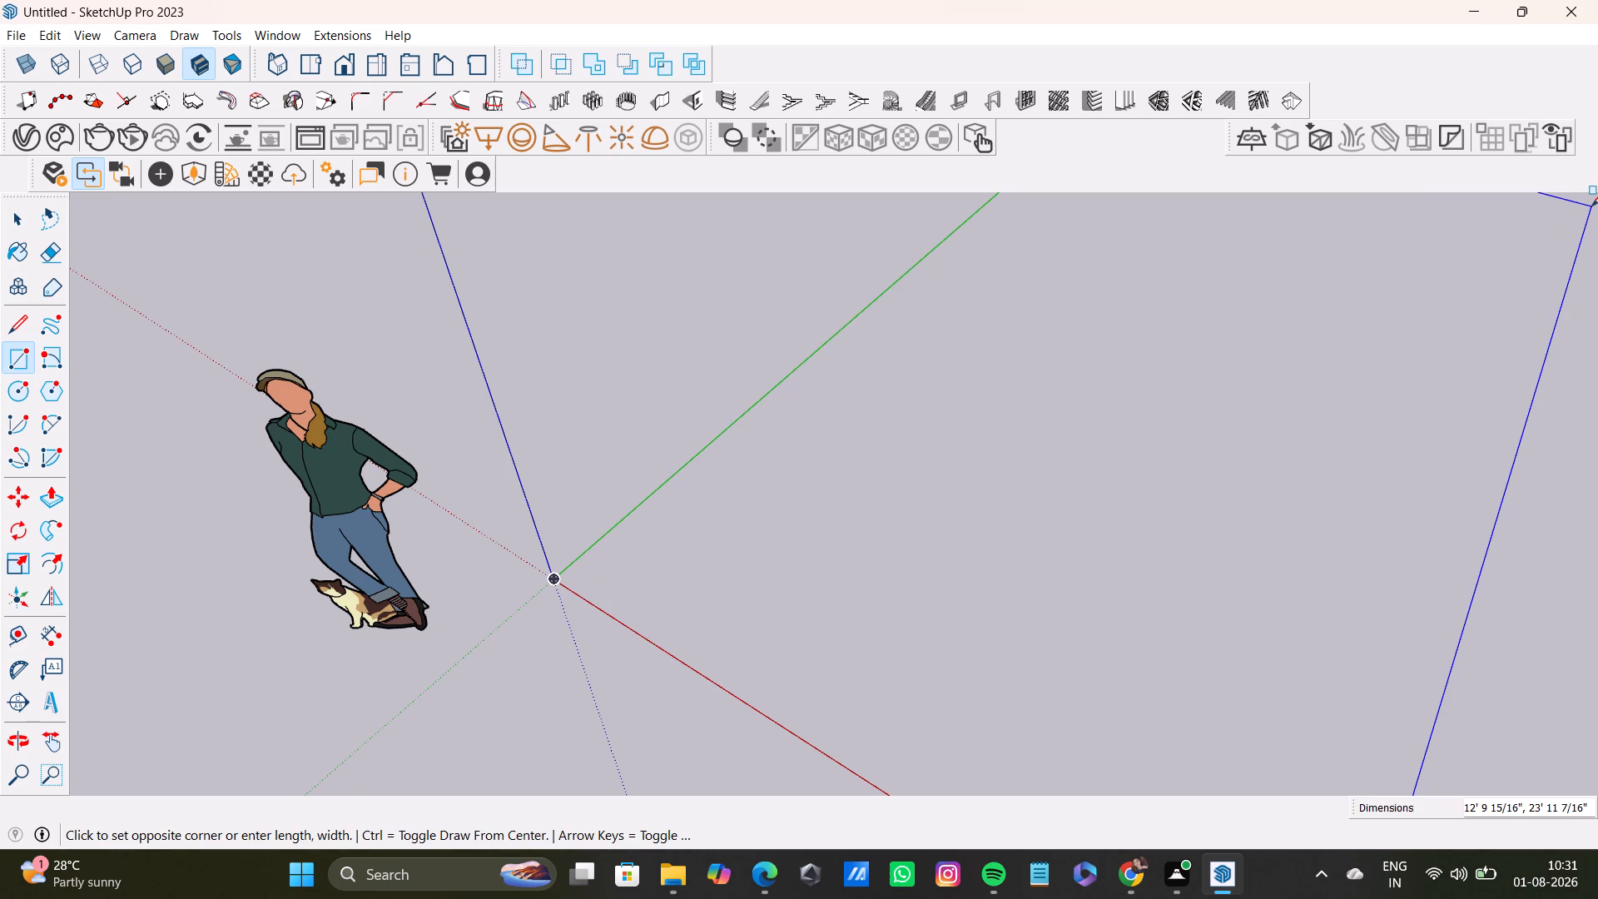
key("2")
key("0")
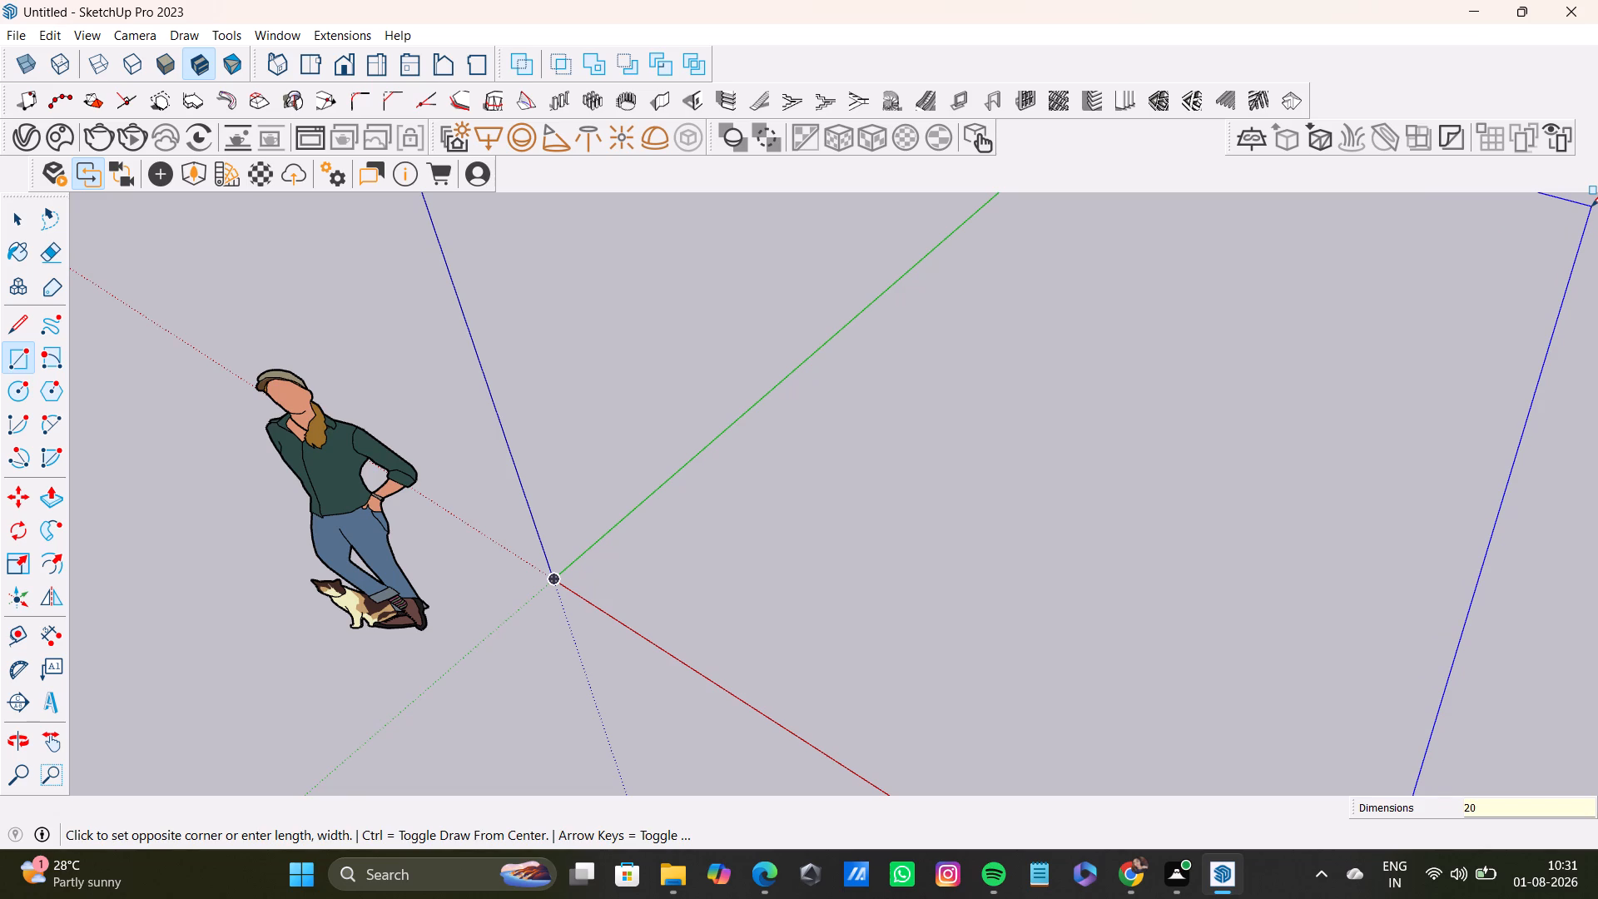
key("apostrophe")
key("comma")
type("30")
key("apostrophe")
key("Return")
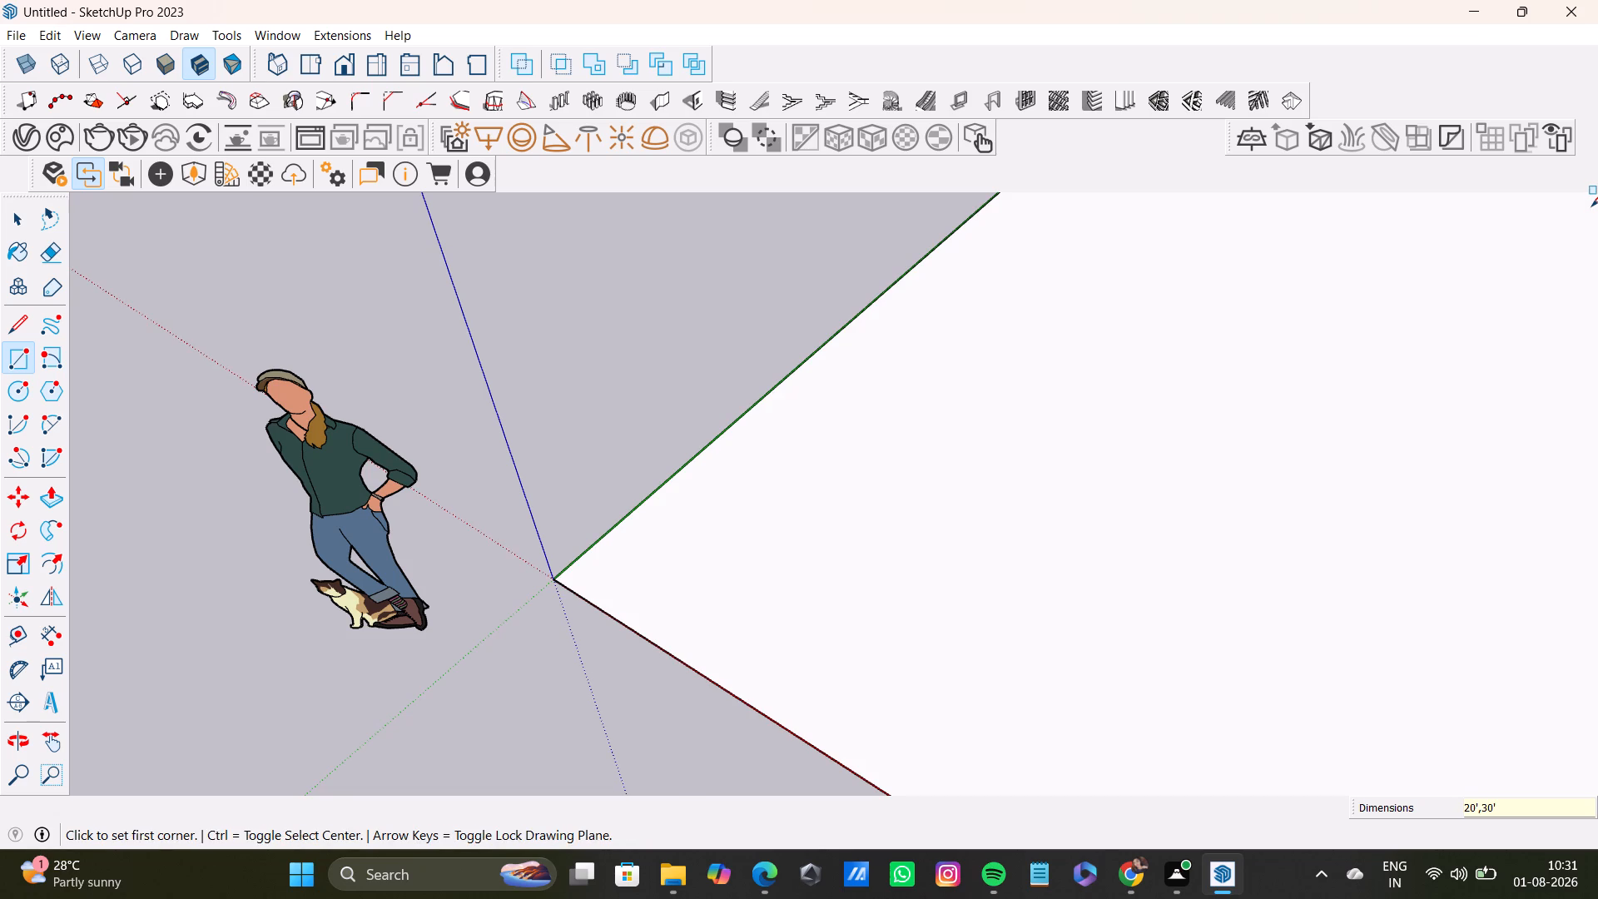
key("space")
Offset the rectangle's outline inward by 9" to form the wall thickness.
scroll(792, 459, "down", 12)
scroll(886, 424, "up", 1)
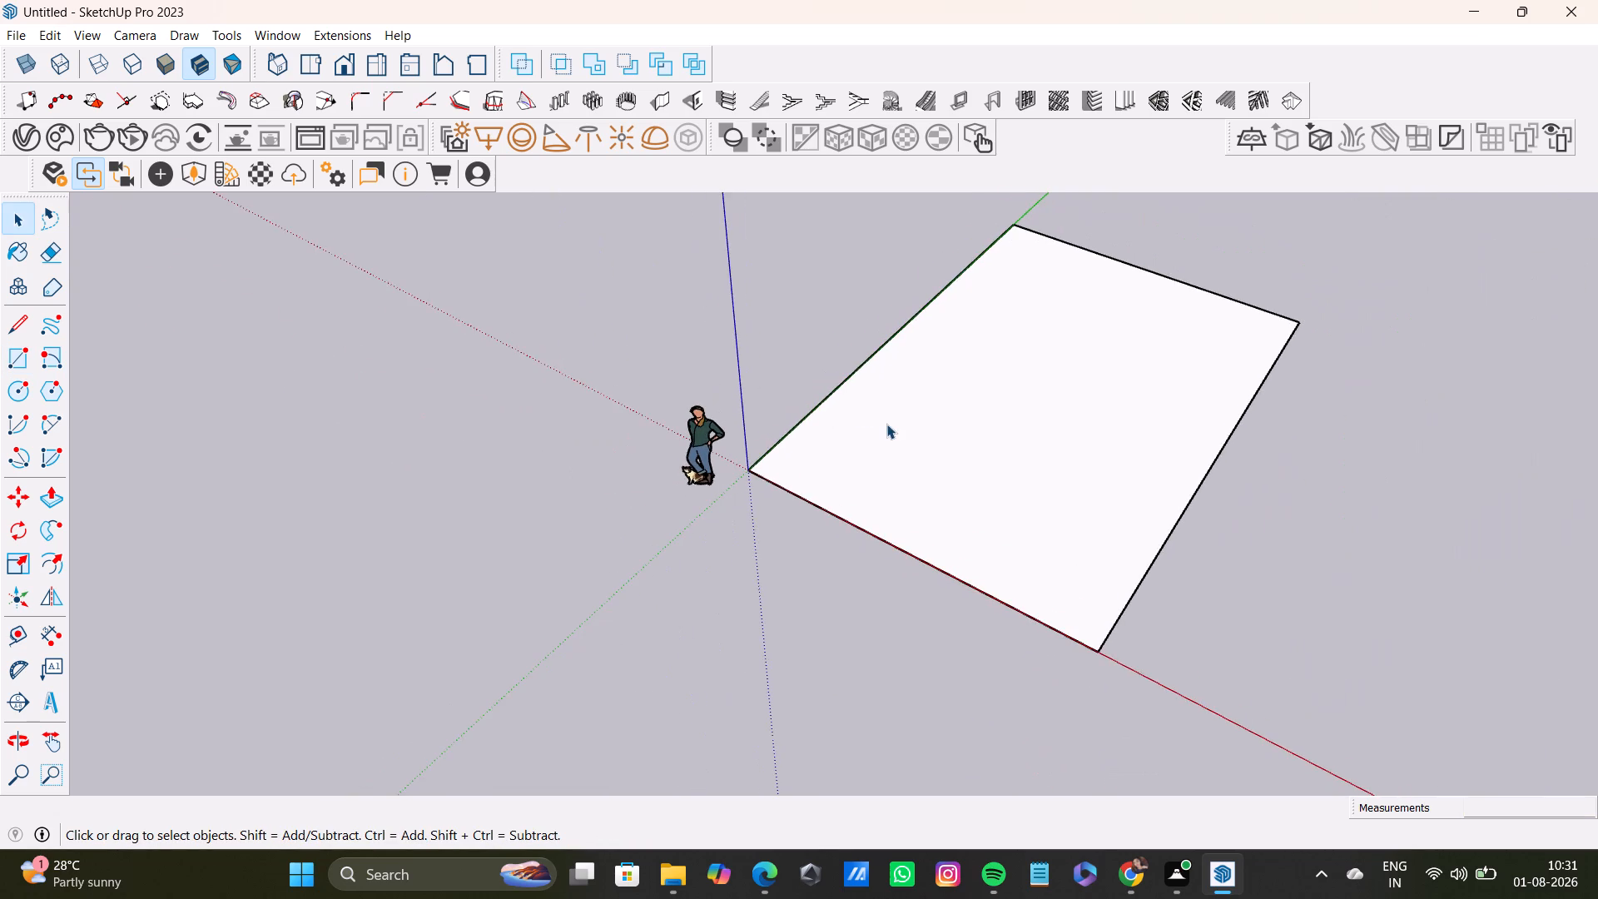
scroll(886, 424, "up", 3)
middle_click_drag(913, 415, 846, 478, "shift")
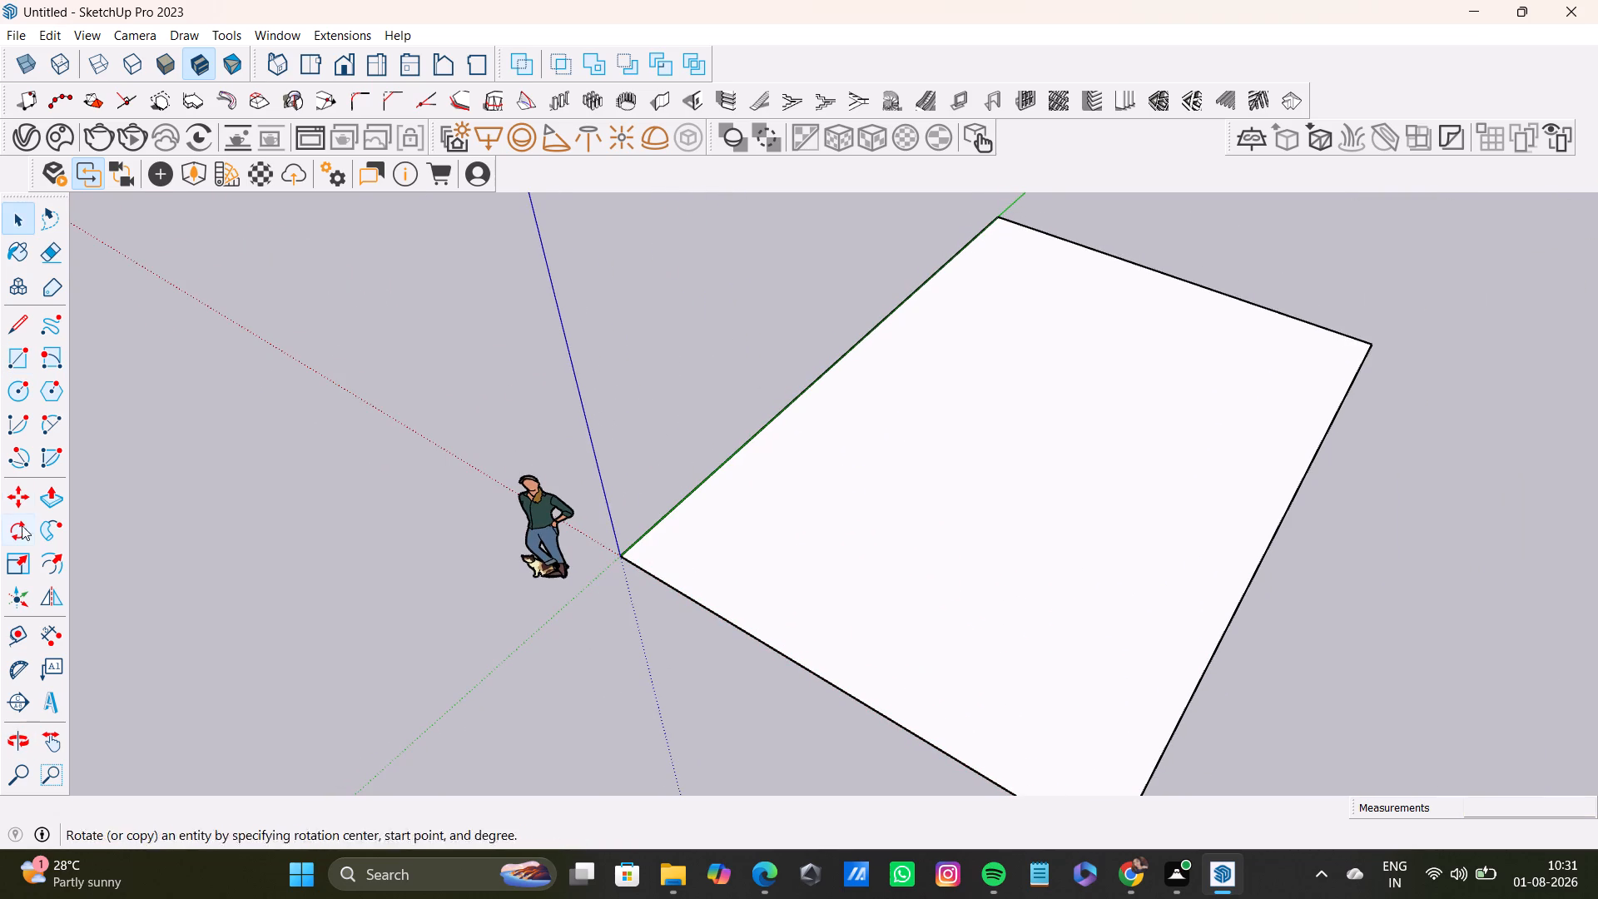
left_click(44, 565)
left_click(836, 560)
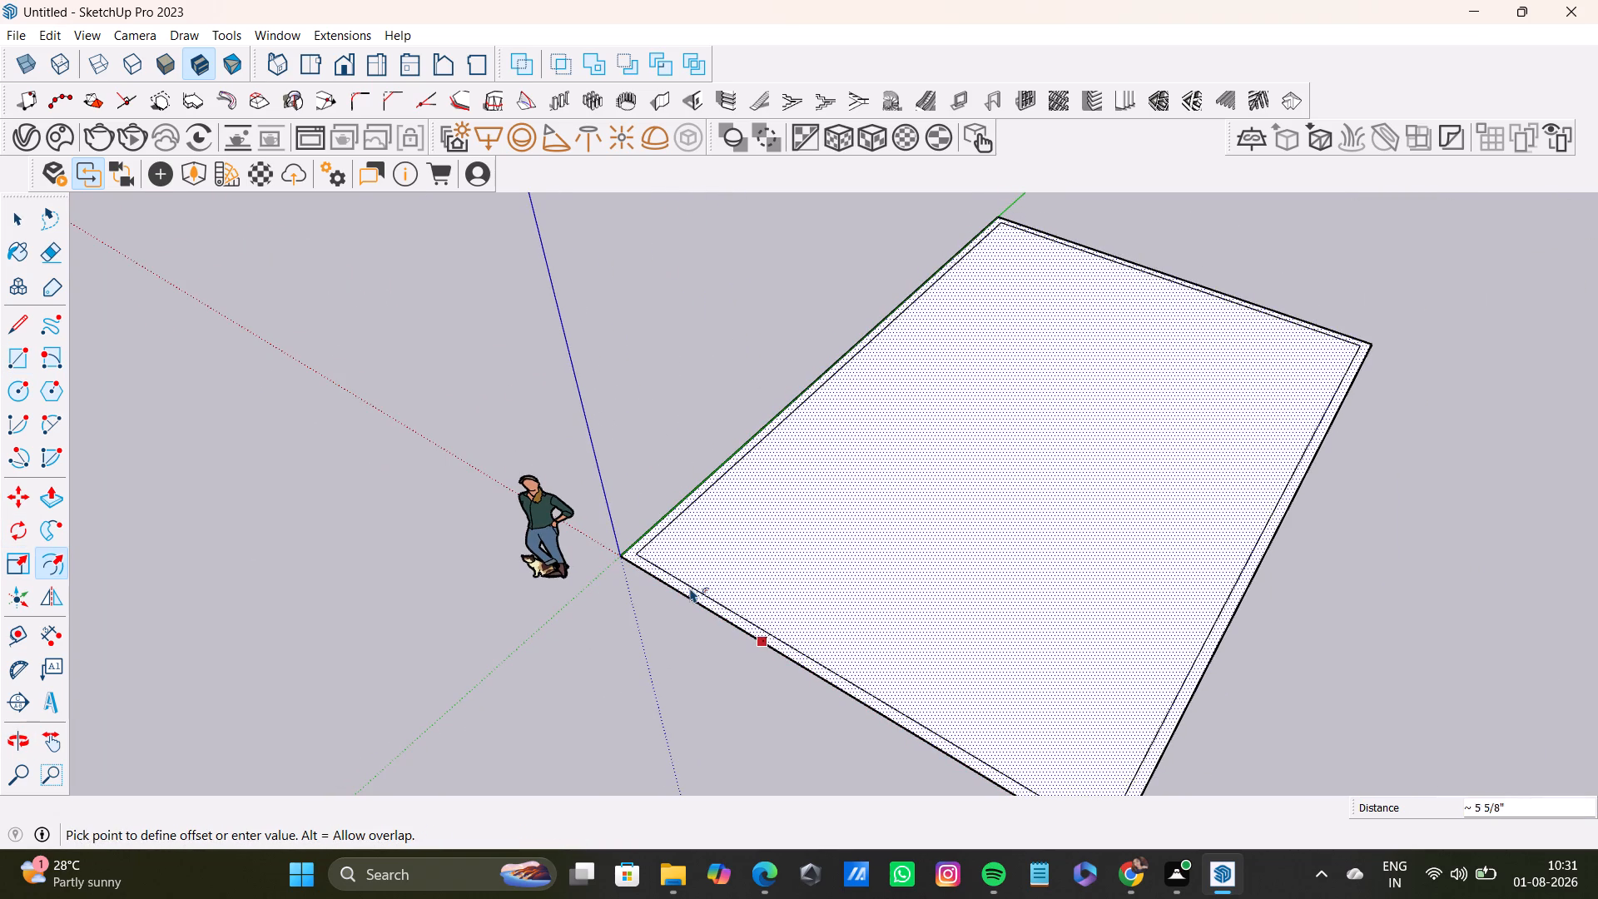
type("9\"")
key("Return")
key("space")
Select both rectangles with all their faces and edges and make them a group.
middle_click_drag(854, 526, 757, 504)
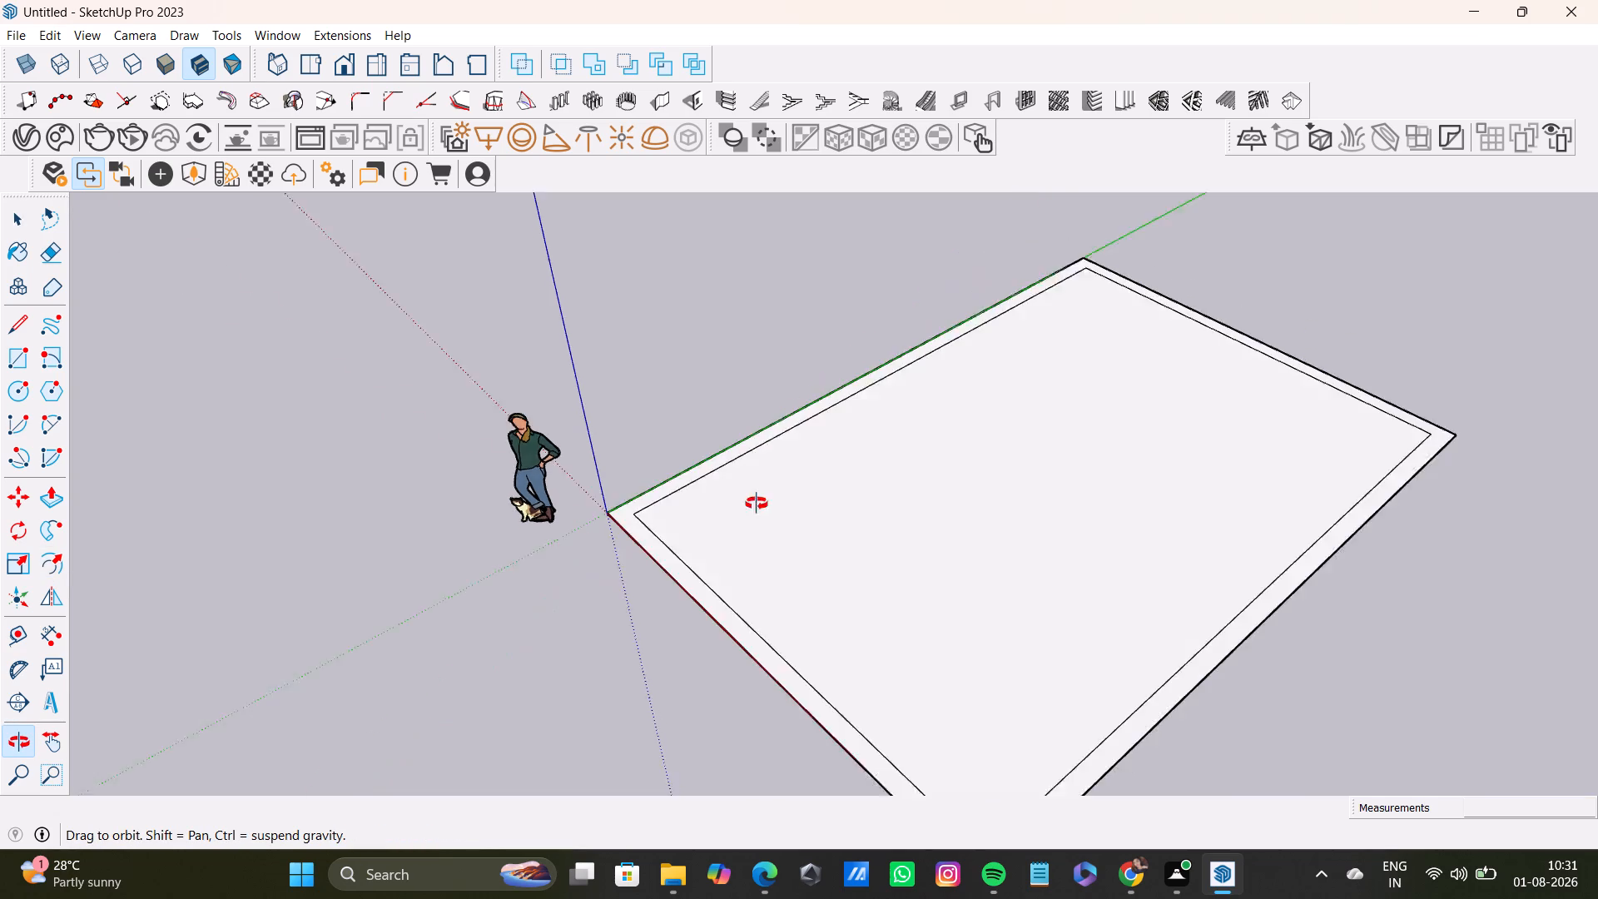
middle_click_drag(757, 504, 816, 423)
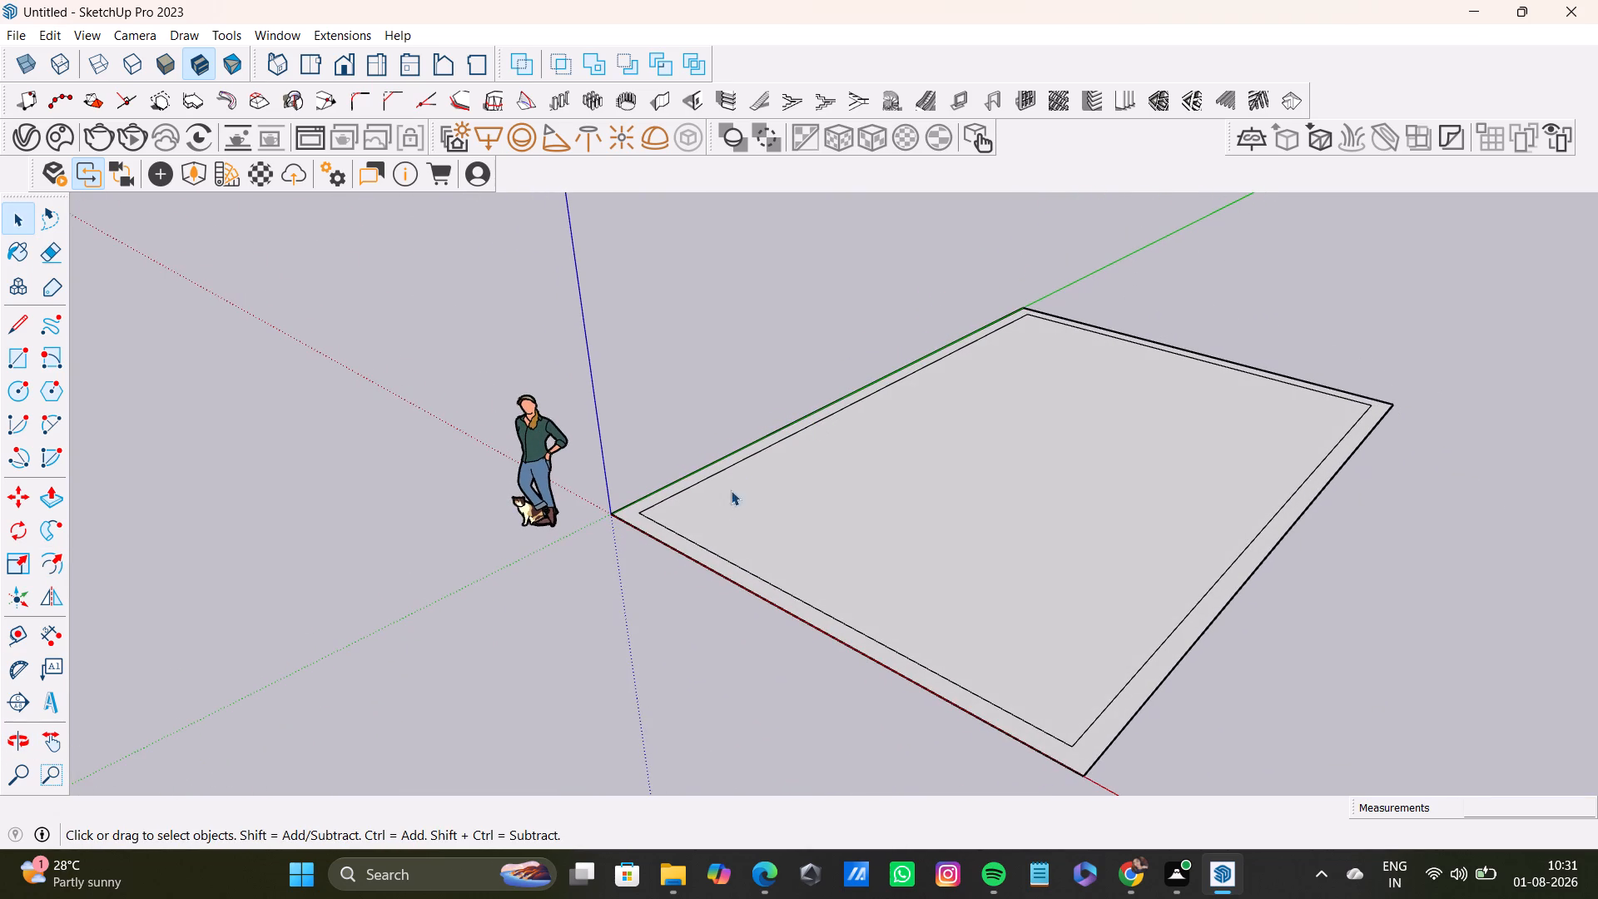
triple_click(861, 497)
right_click(861, 498)
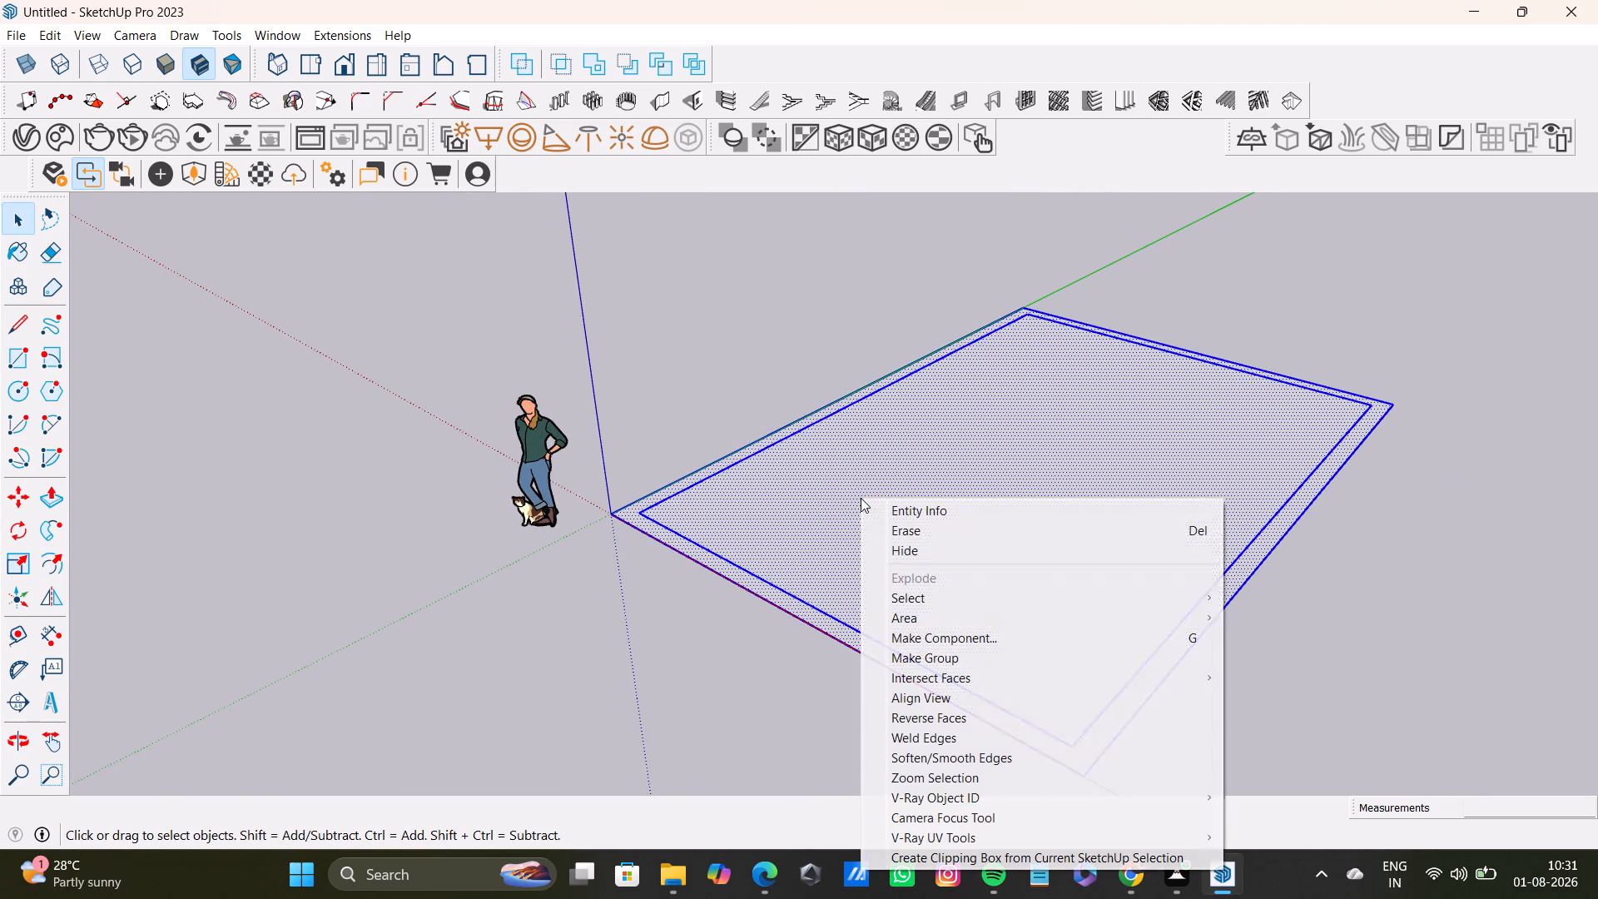
left_click(935, 658)
left_click(927, 571)
key("space")
left_click(1597, 605)
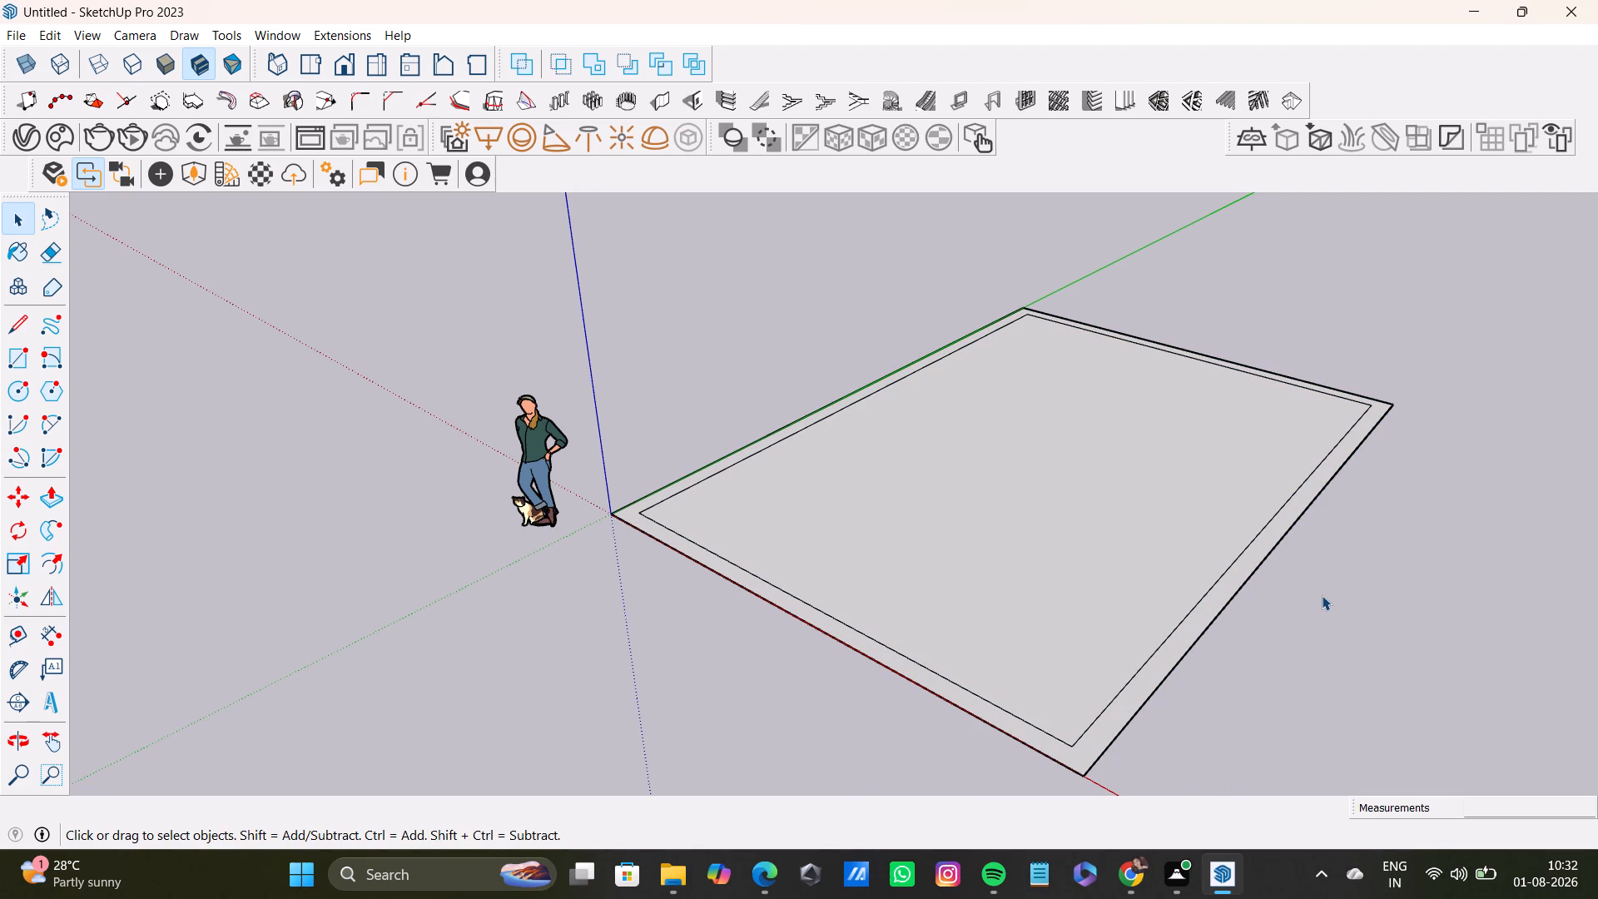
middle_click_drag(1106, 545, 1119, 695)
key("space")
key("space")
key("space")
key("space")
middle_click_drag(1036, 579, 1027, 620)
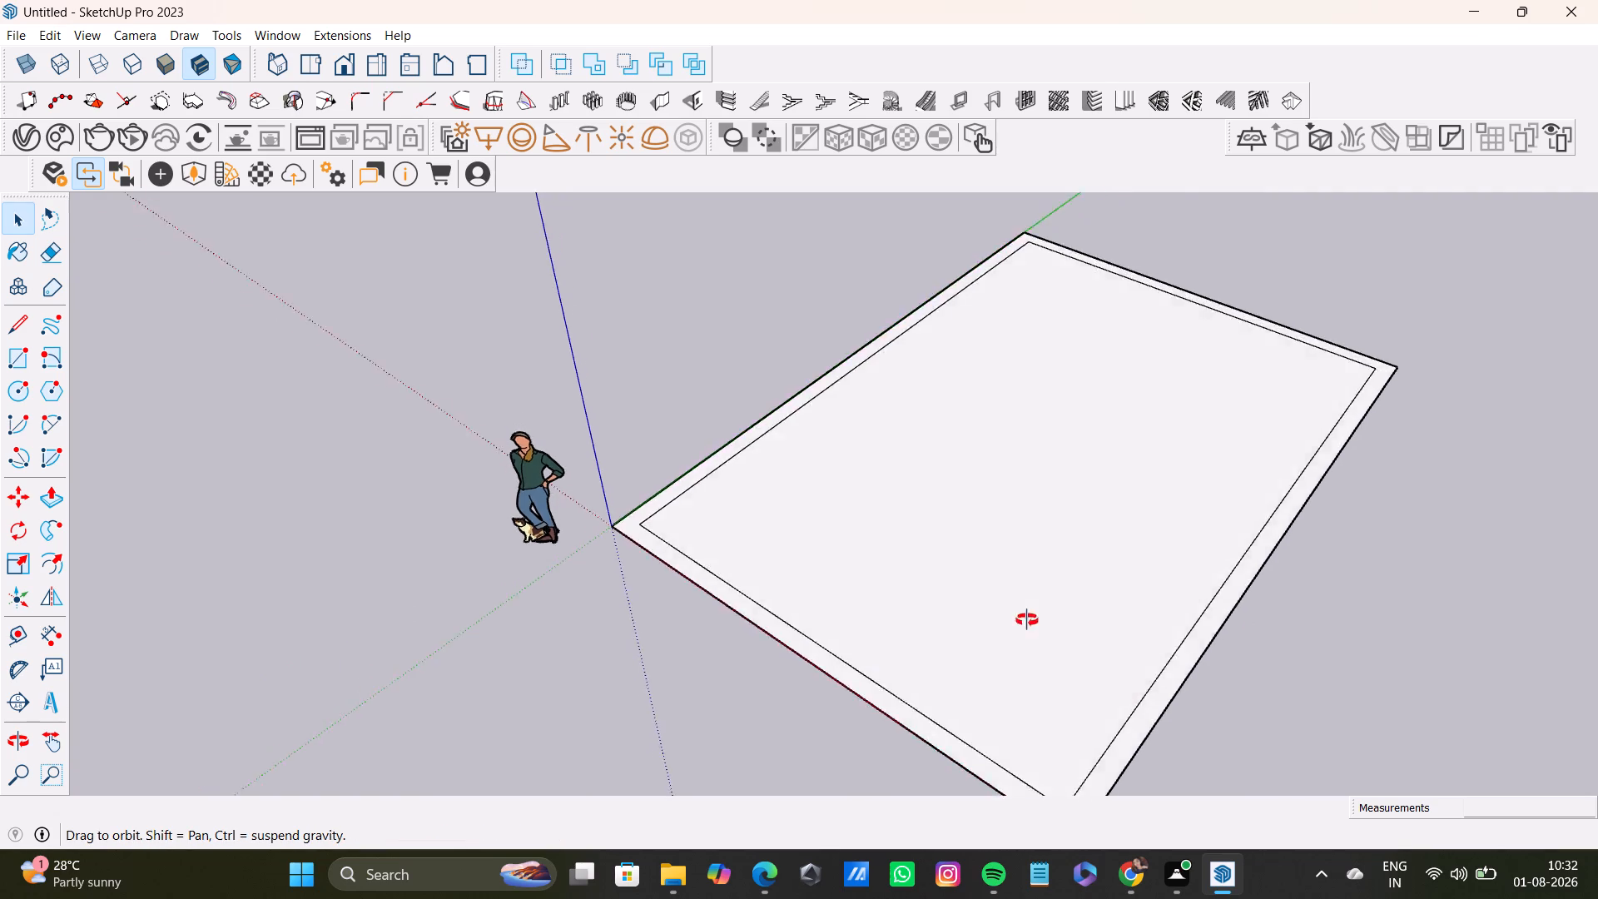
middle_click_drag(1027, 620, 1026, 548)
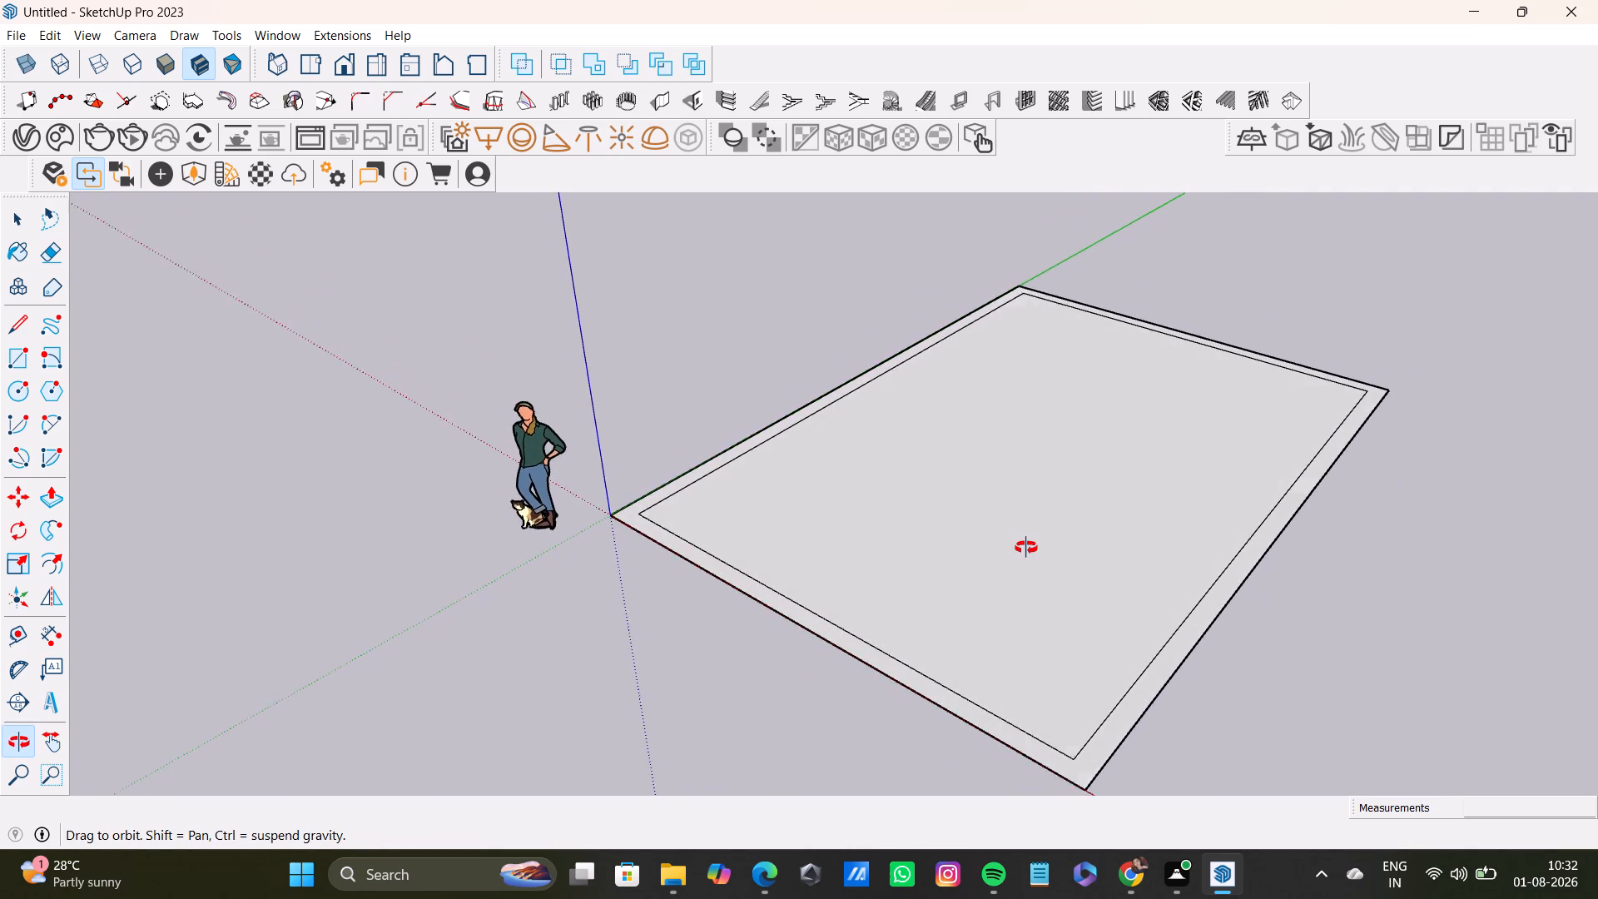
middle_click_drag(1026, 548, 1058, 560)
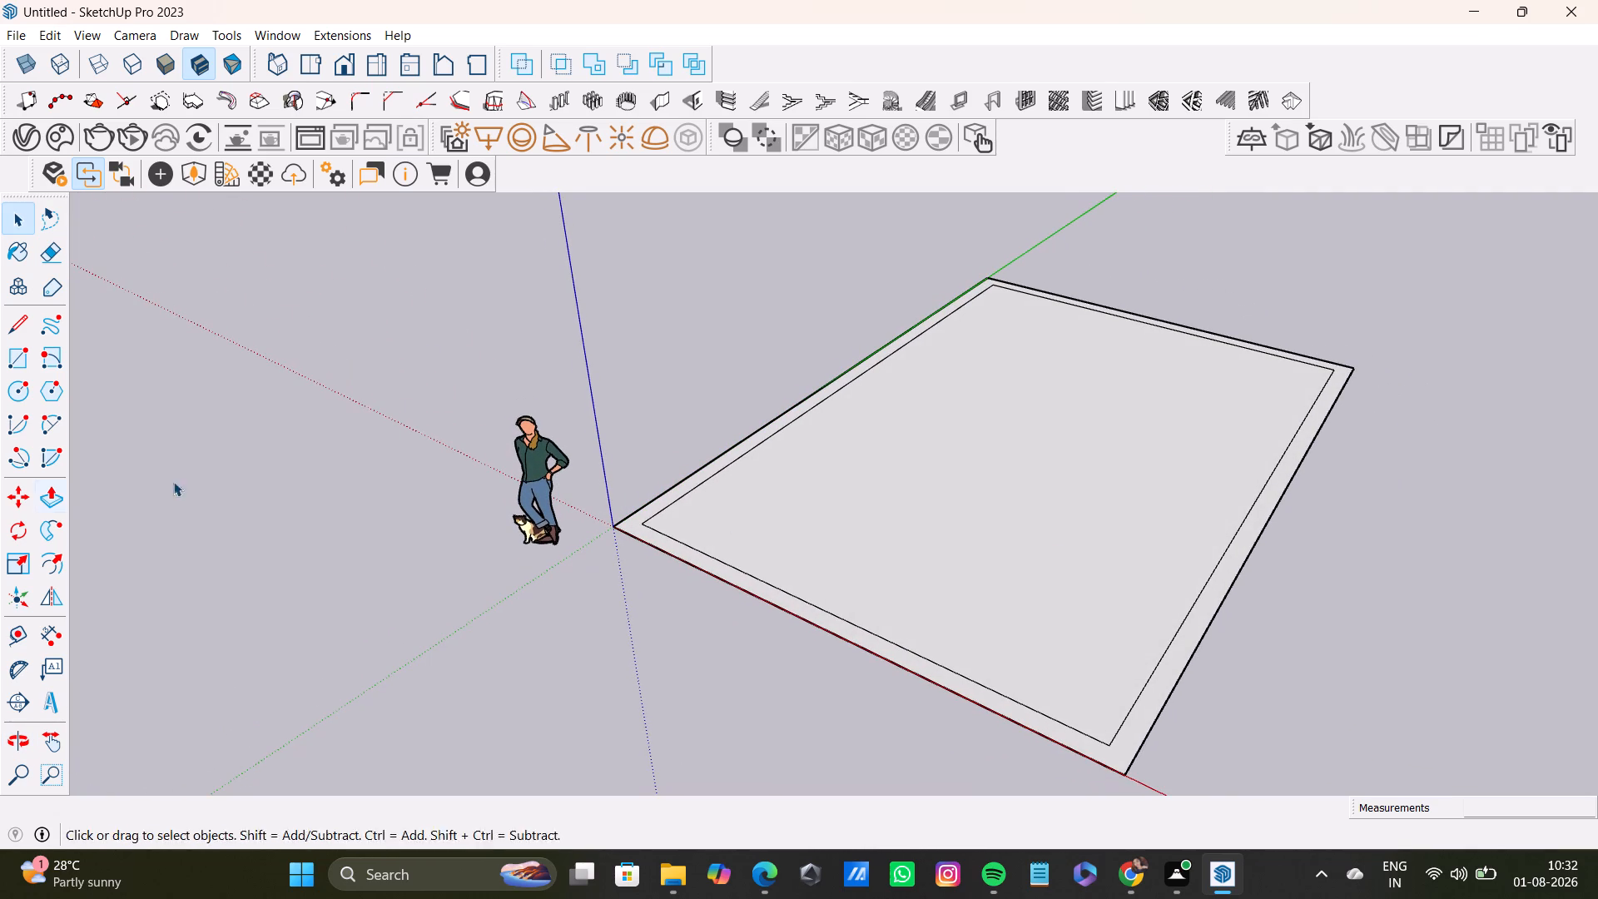
Inside the group, push/pull the 9" border face upward by 10' to raise the walls.
left_click(61, 495)
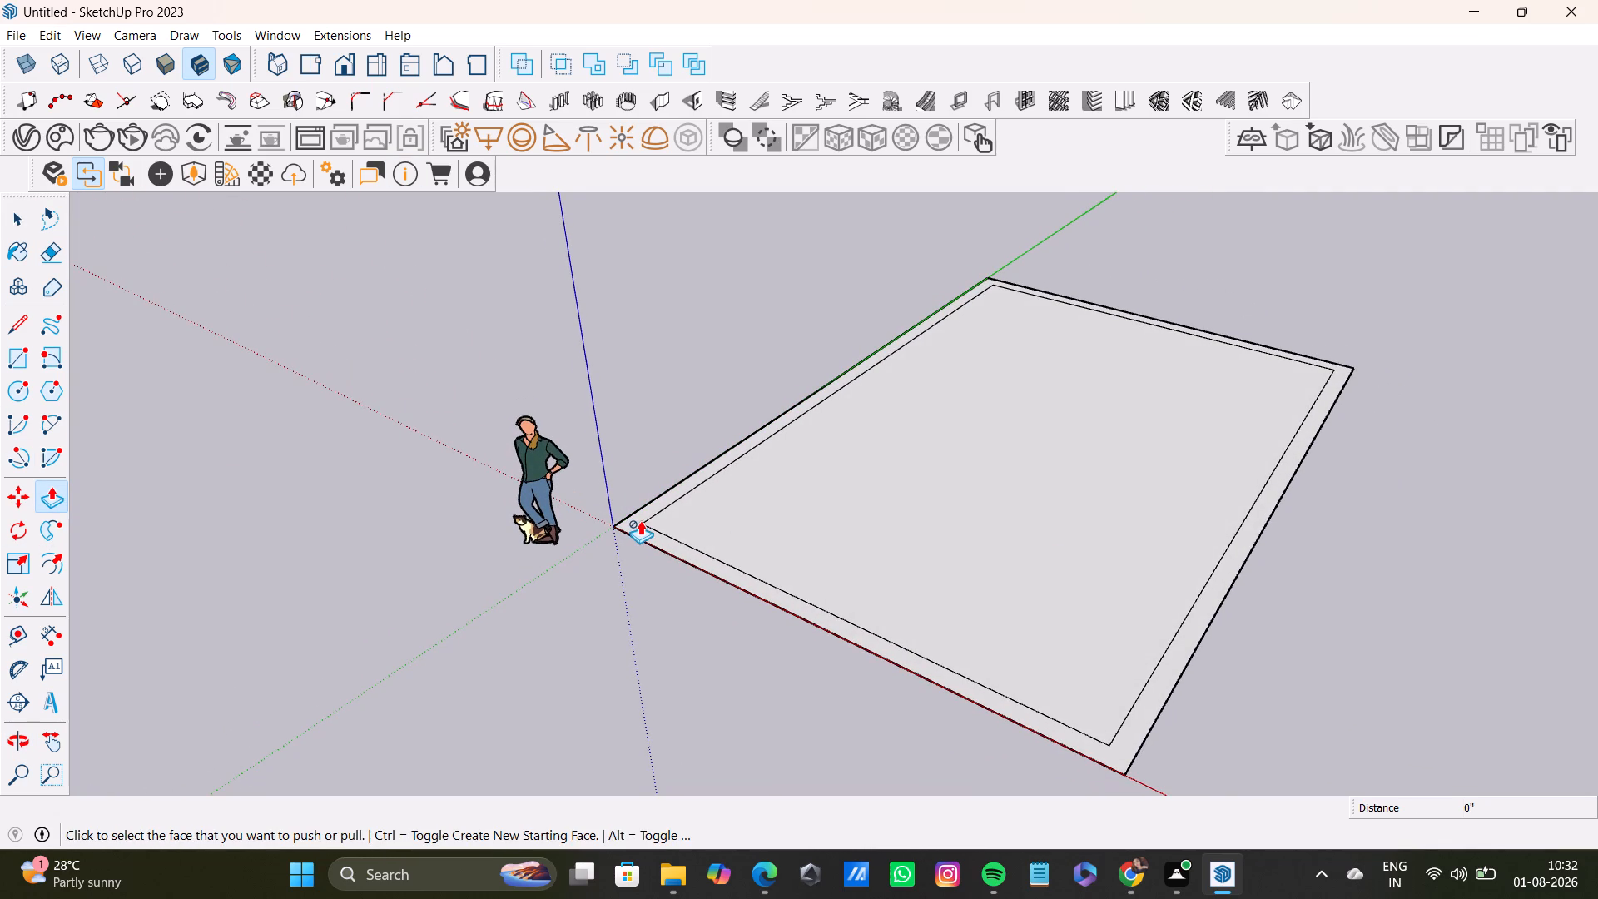
key("space")
triple_click(1065, 502)
left_click(1065, 502)
left_click(967, 502)
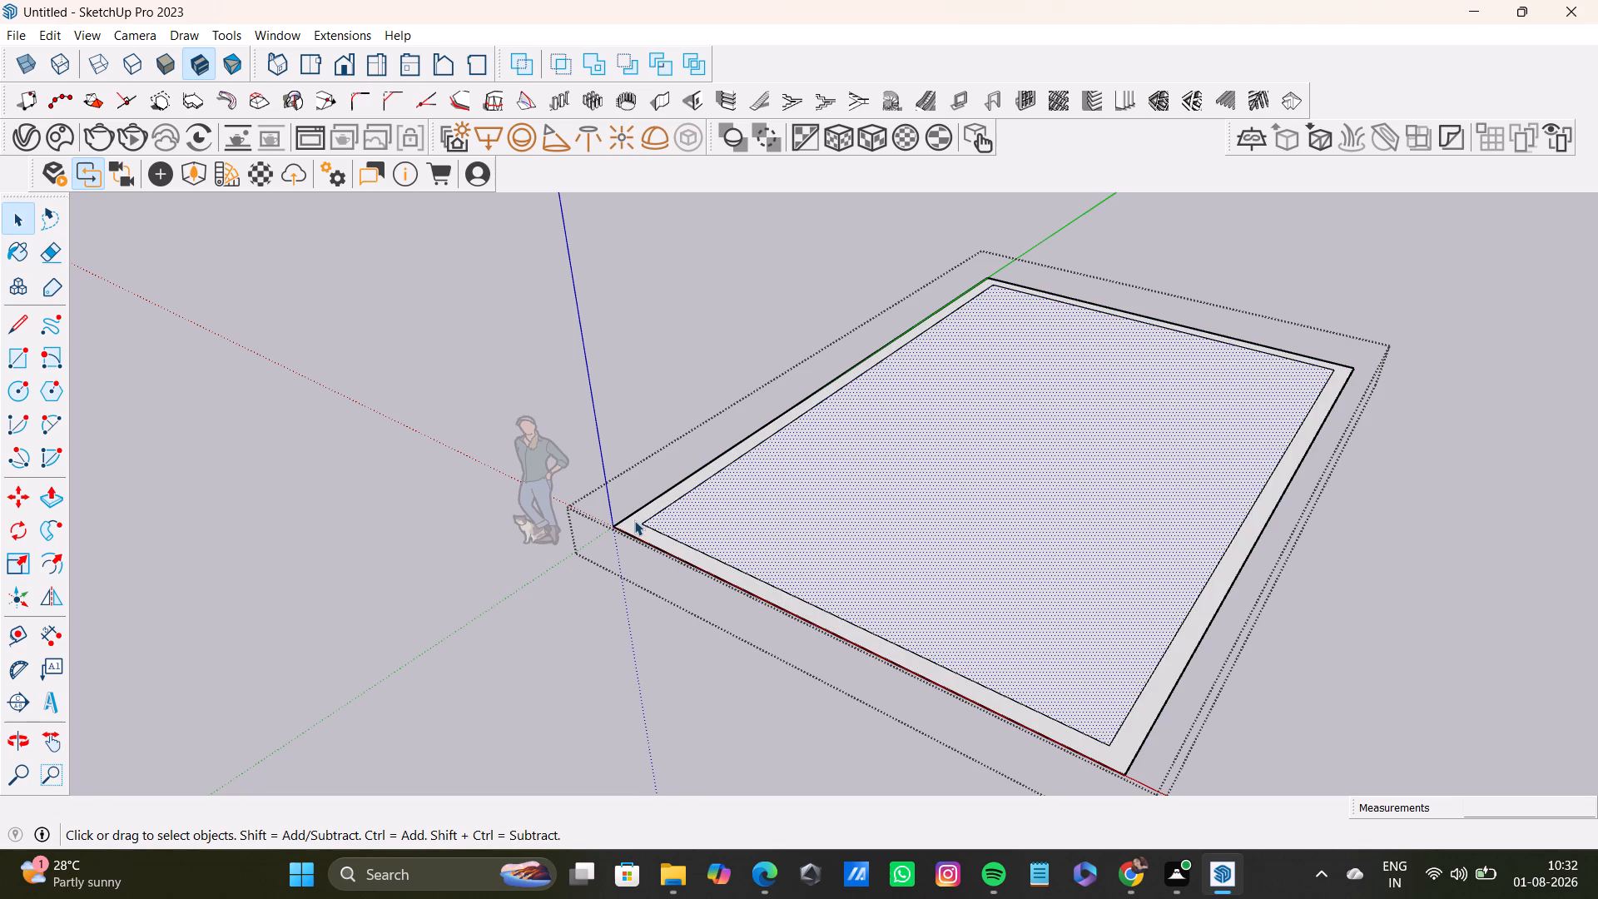
left_click(635, 521)
key("p")
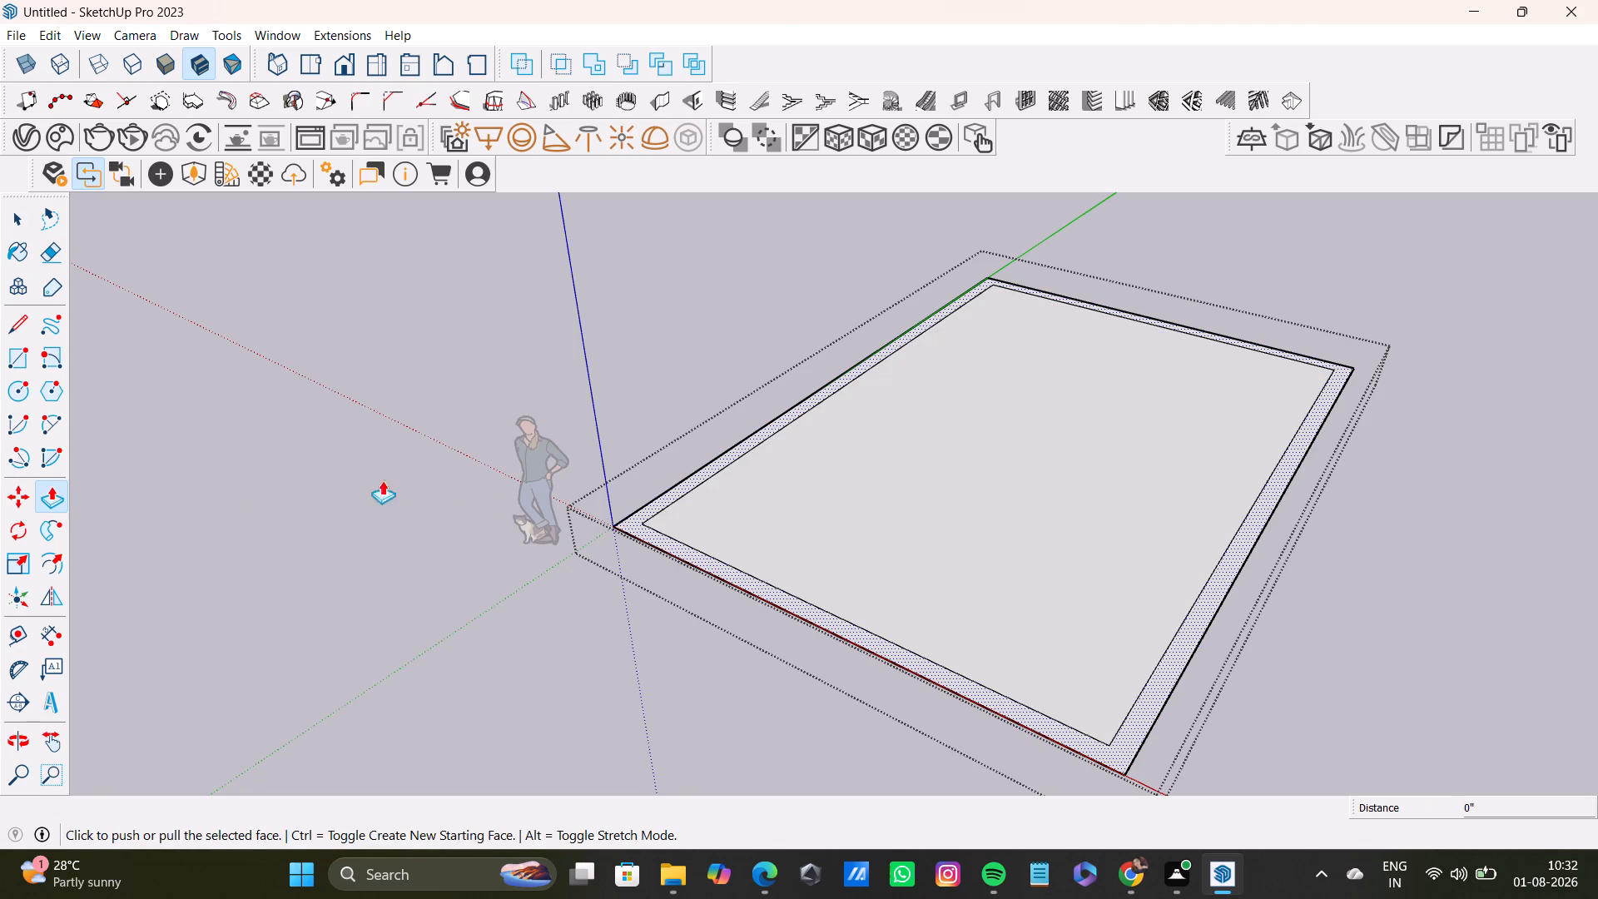
left_click(615, 514)
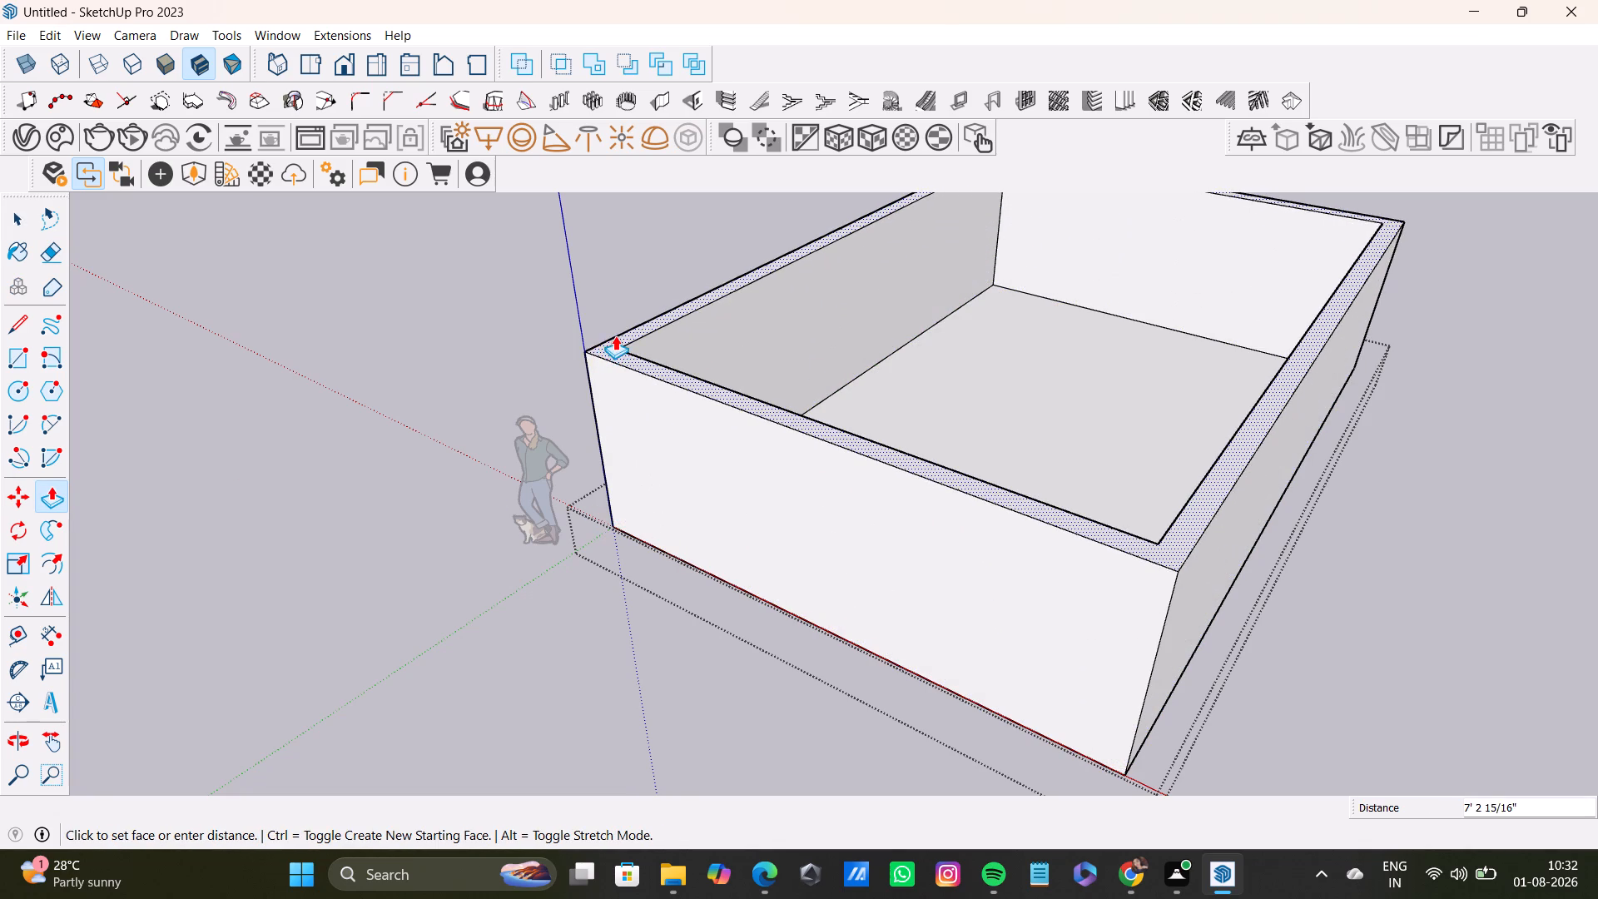
scroll(615, 335, "down", 5)
middle_click_drag(623, 332, 629, 480, "shift")
middle_click_drag(633, 479, 633, 455)
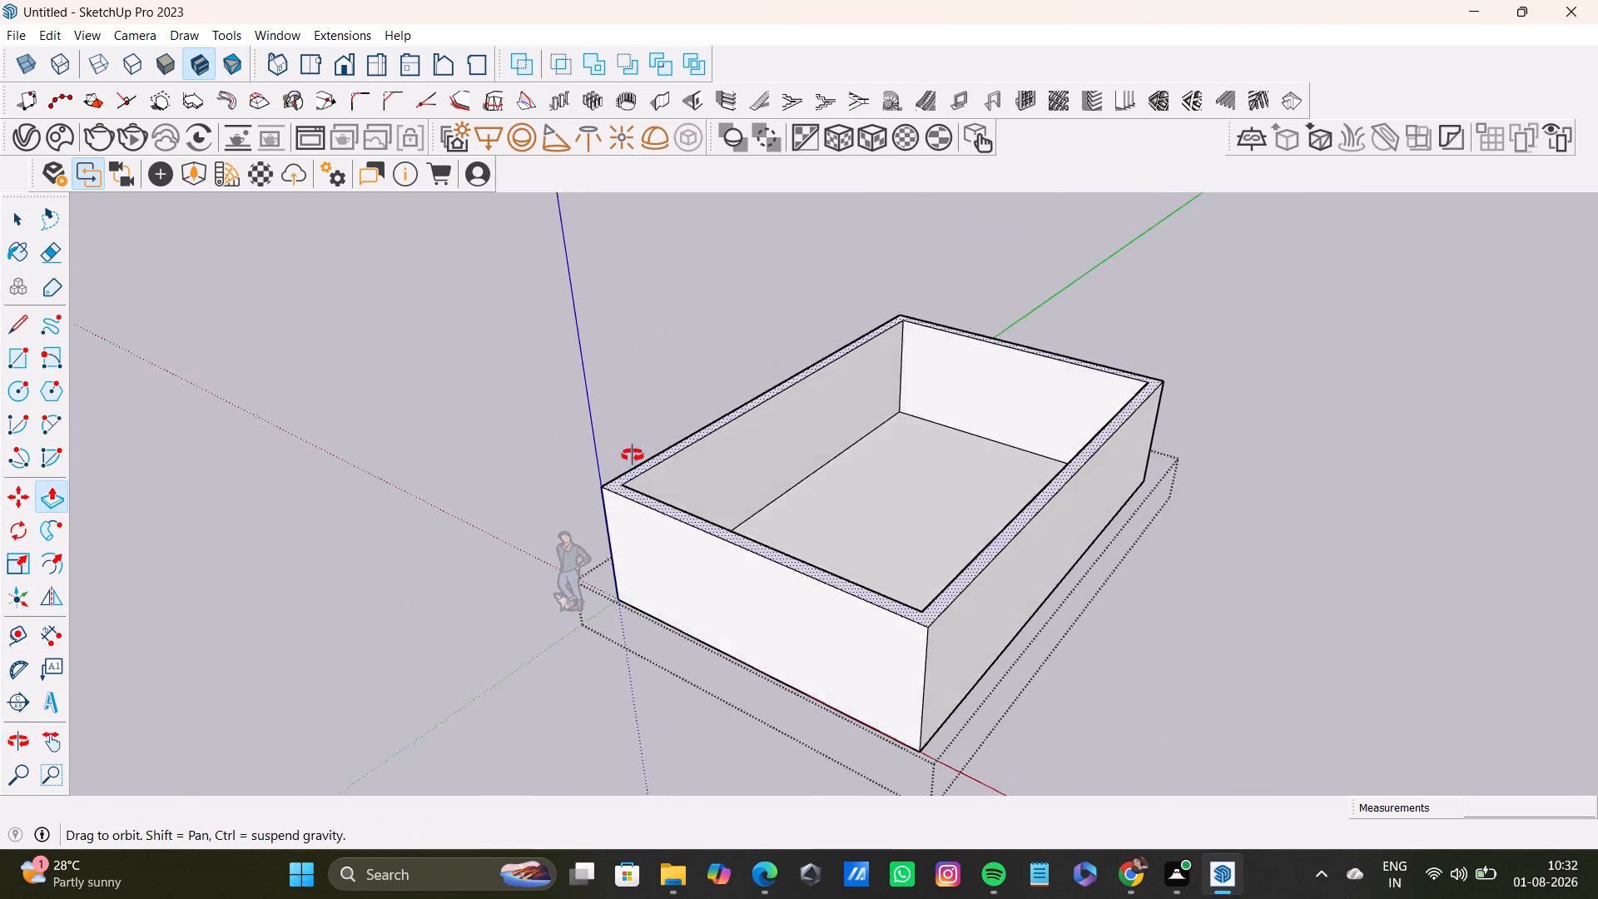
middle_click_drag(633, 455, 712, 296)
key("1")
type("0'")
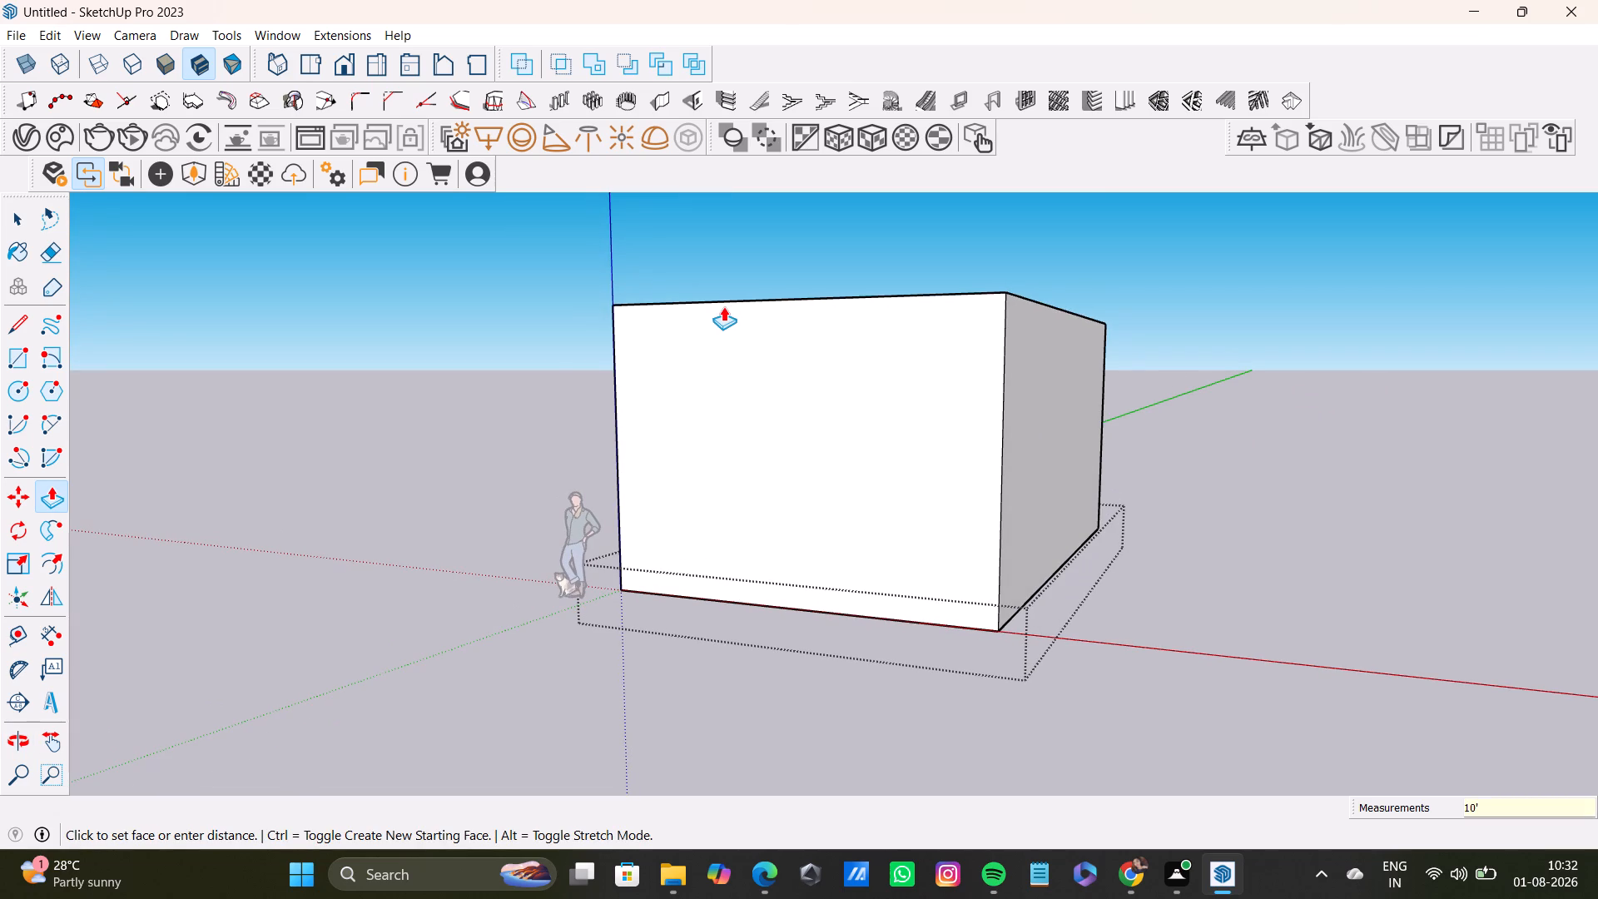
key("Return")
key("space")
Examine the raised walls from several sides and leave the group's editing mode.
middle_click_drag(857, 450, 760, 682)
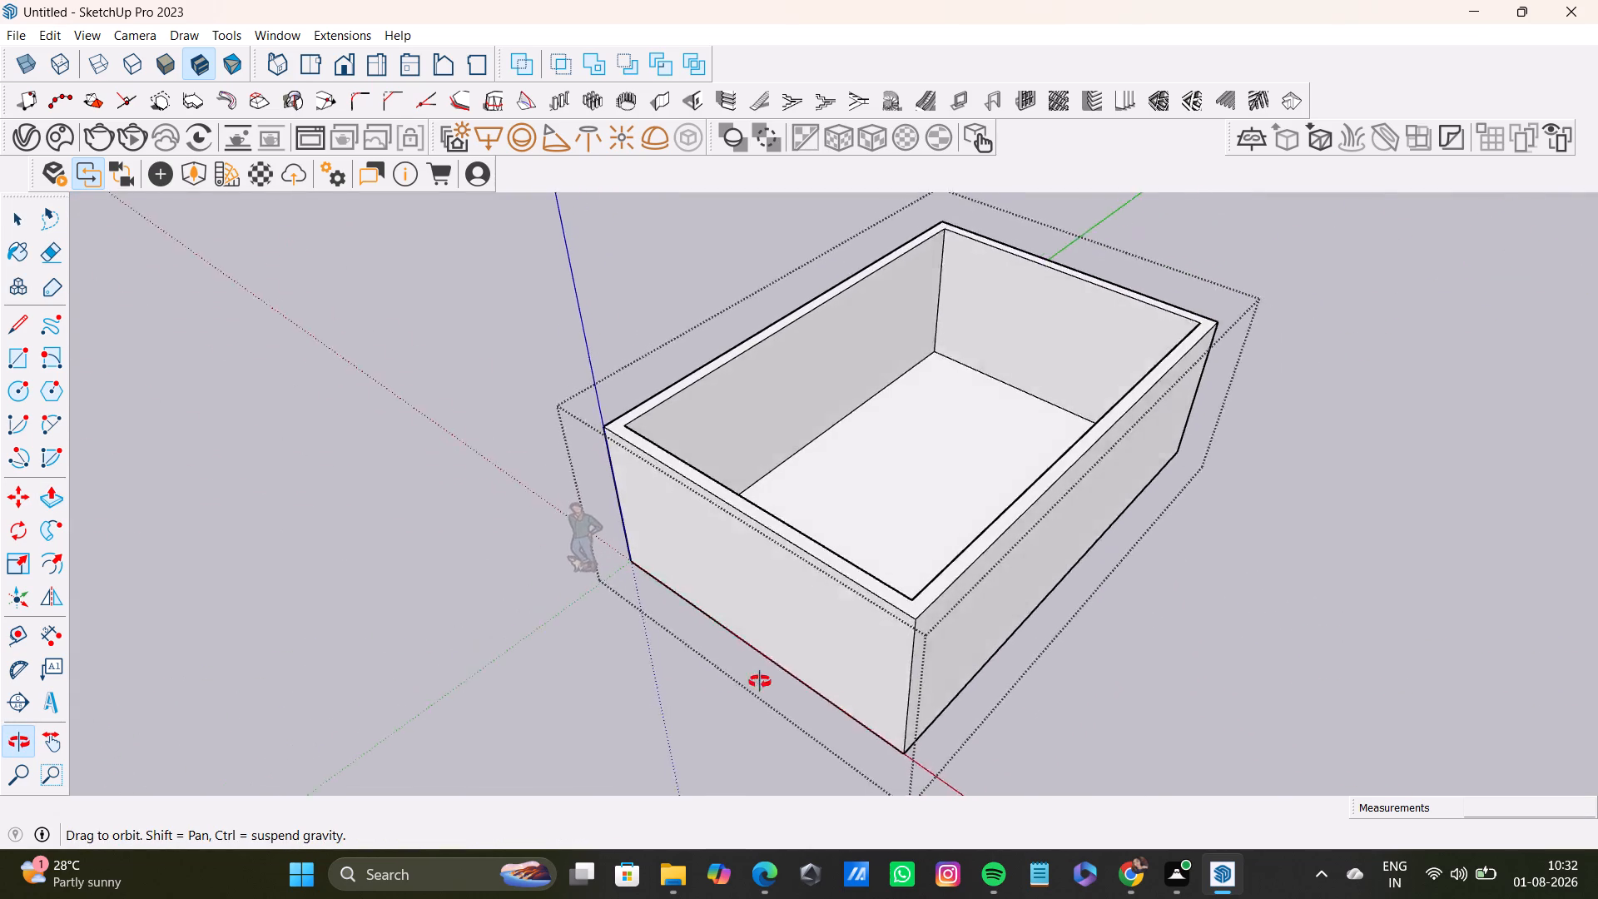
middle_click_drag(760, 682, 1394, 515)
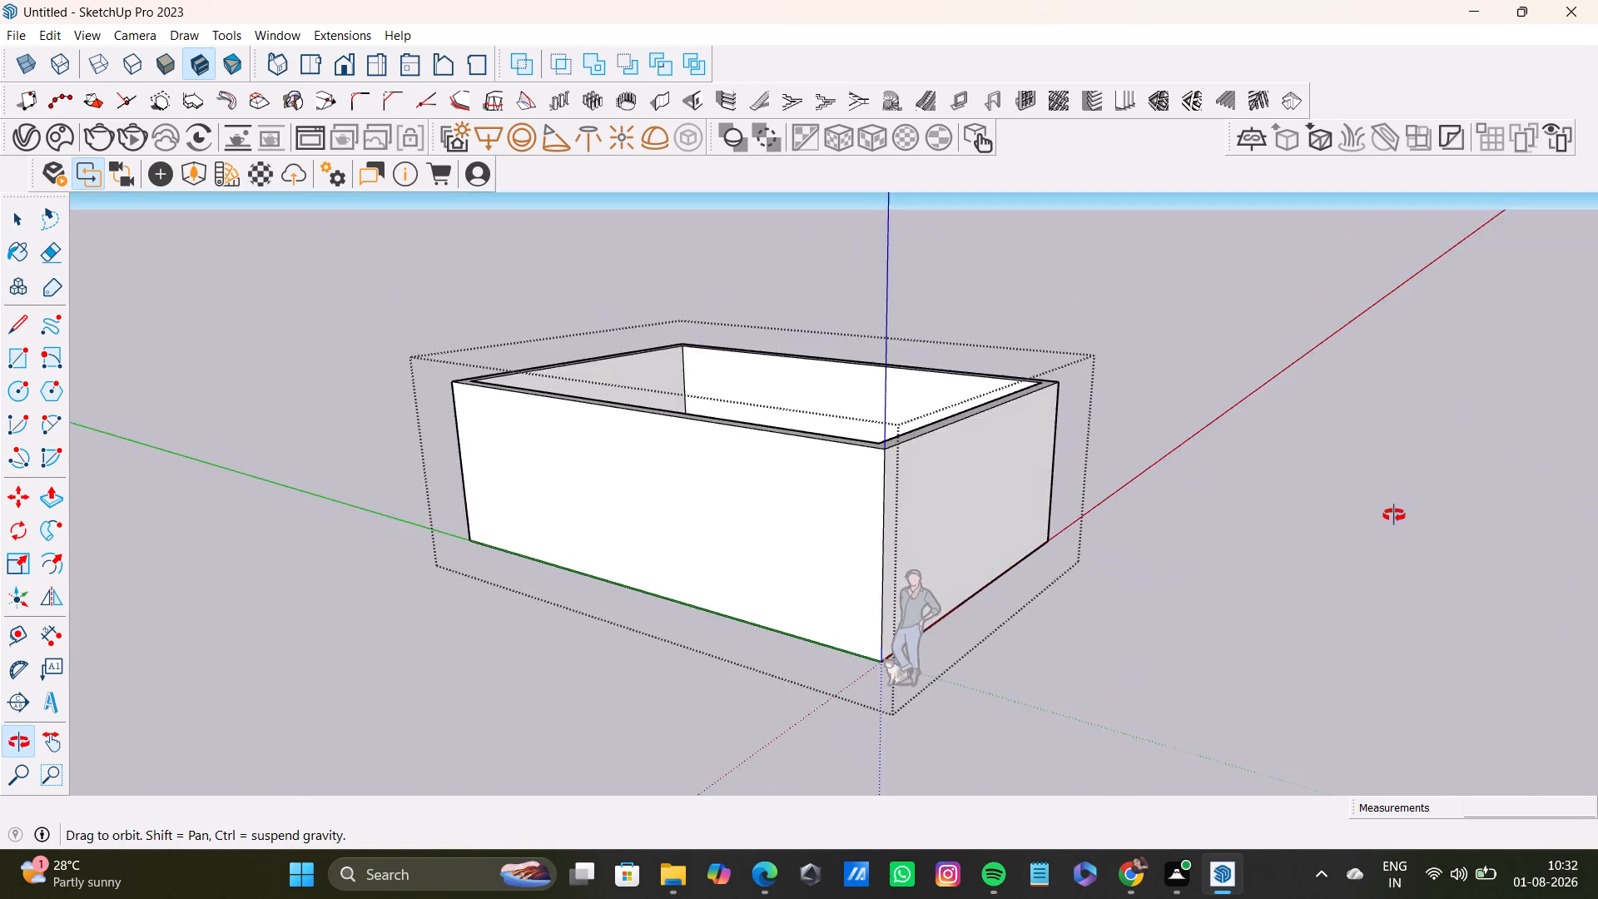
middle_click_drag(1394, 515, 945, 660)
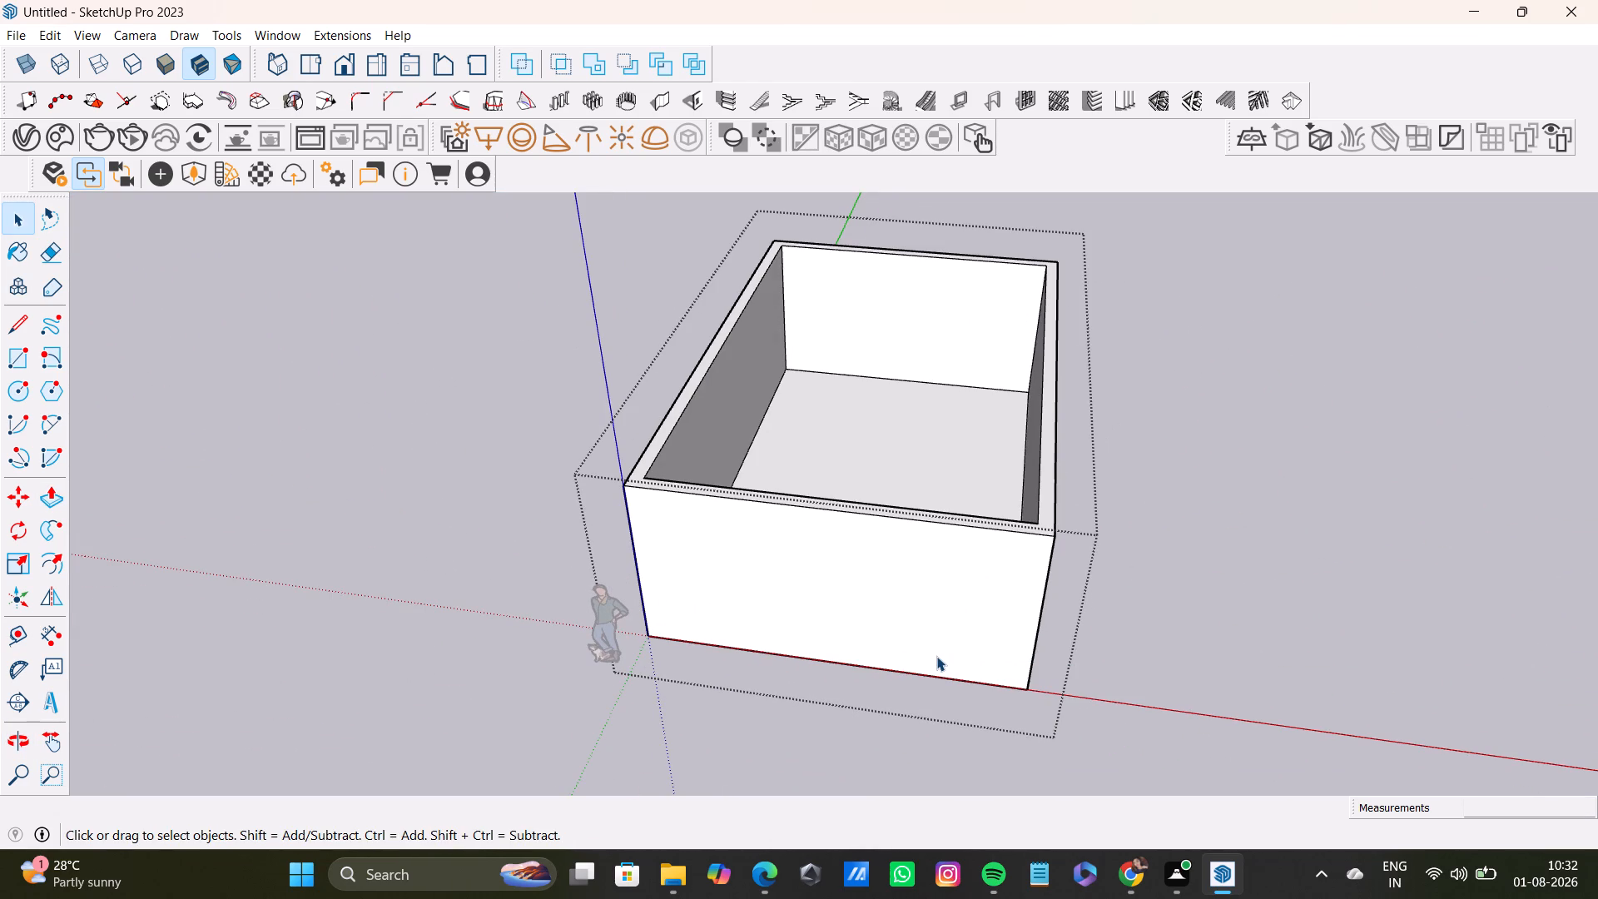
scroll(925, 589, "down", 5)
middle_click_drag(925, 589, 920, 561)
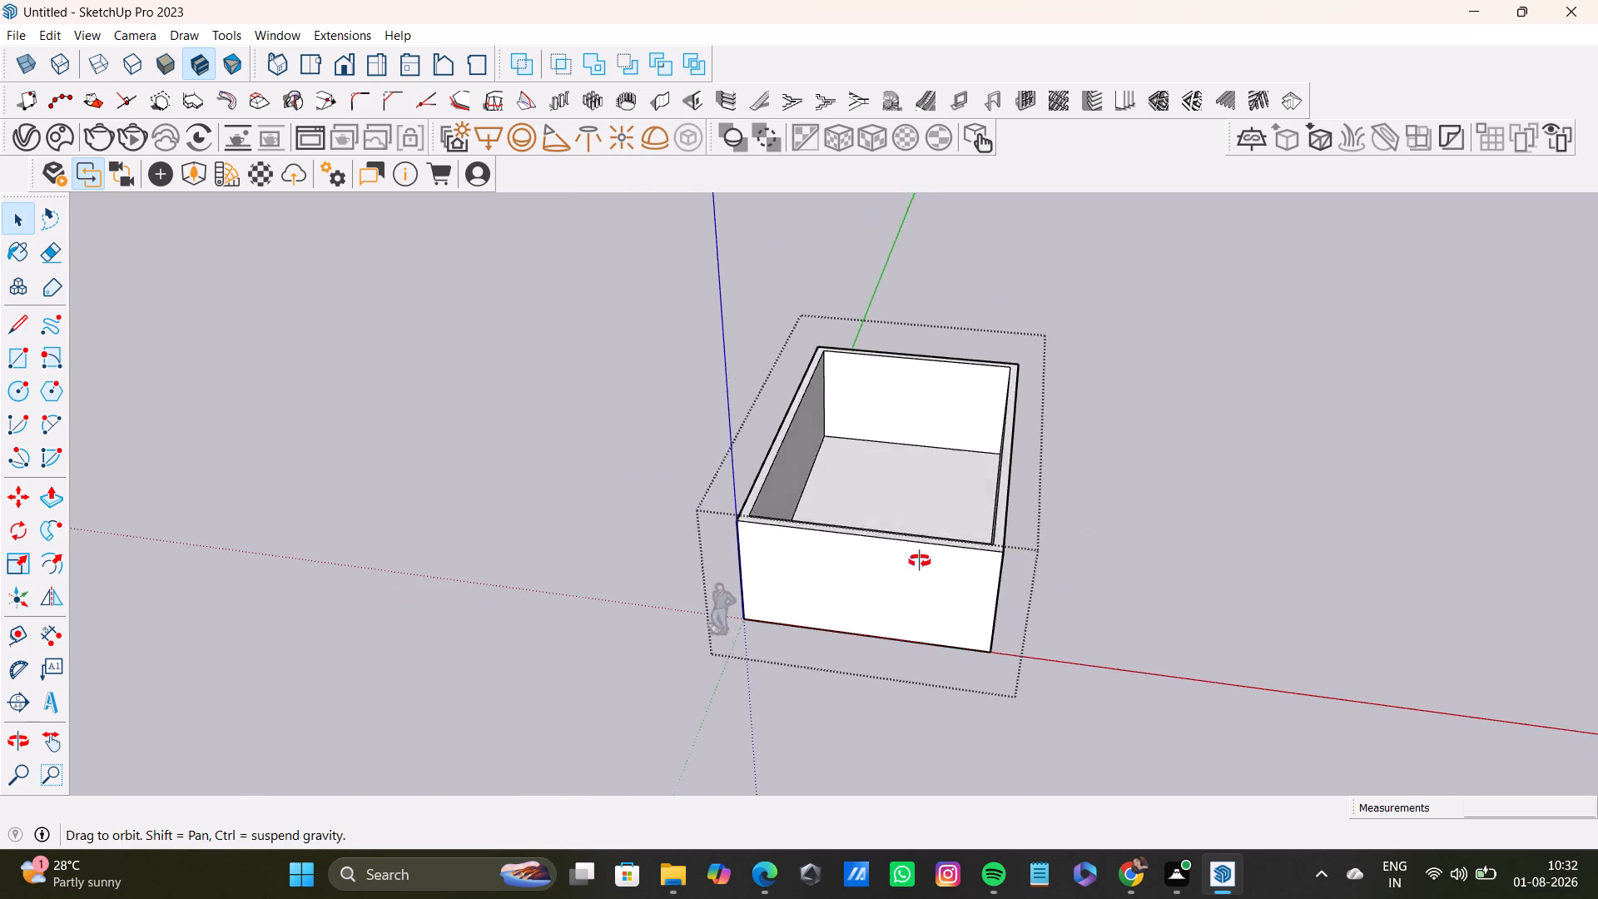
middle_click_drag(920, 561, 680, 418)
key("space")
left_click(1326, 556)
middle_click_drag(926, 687, 1099, 540)
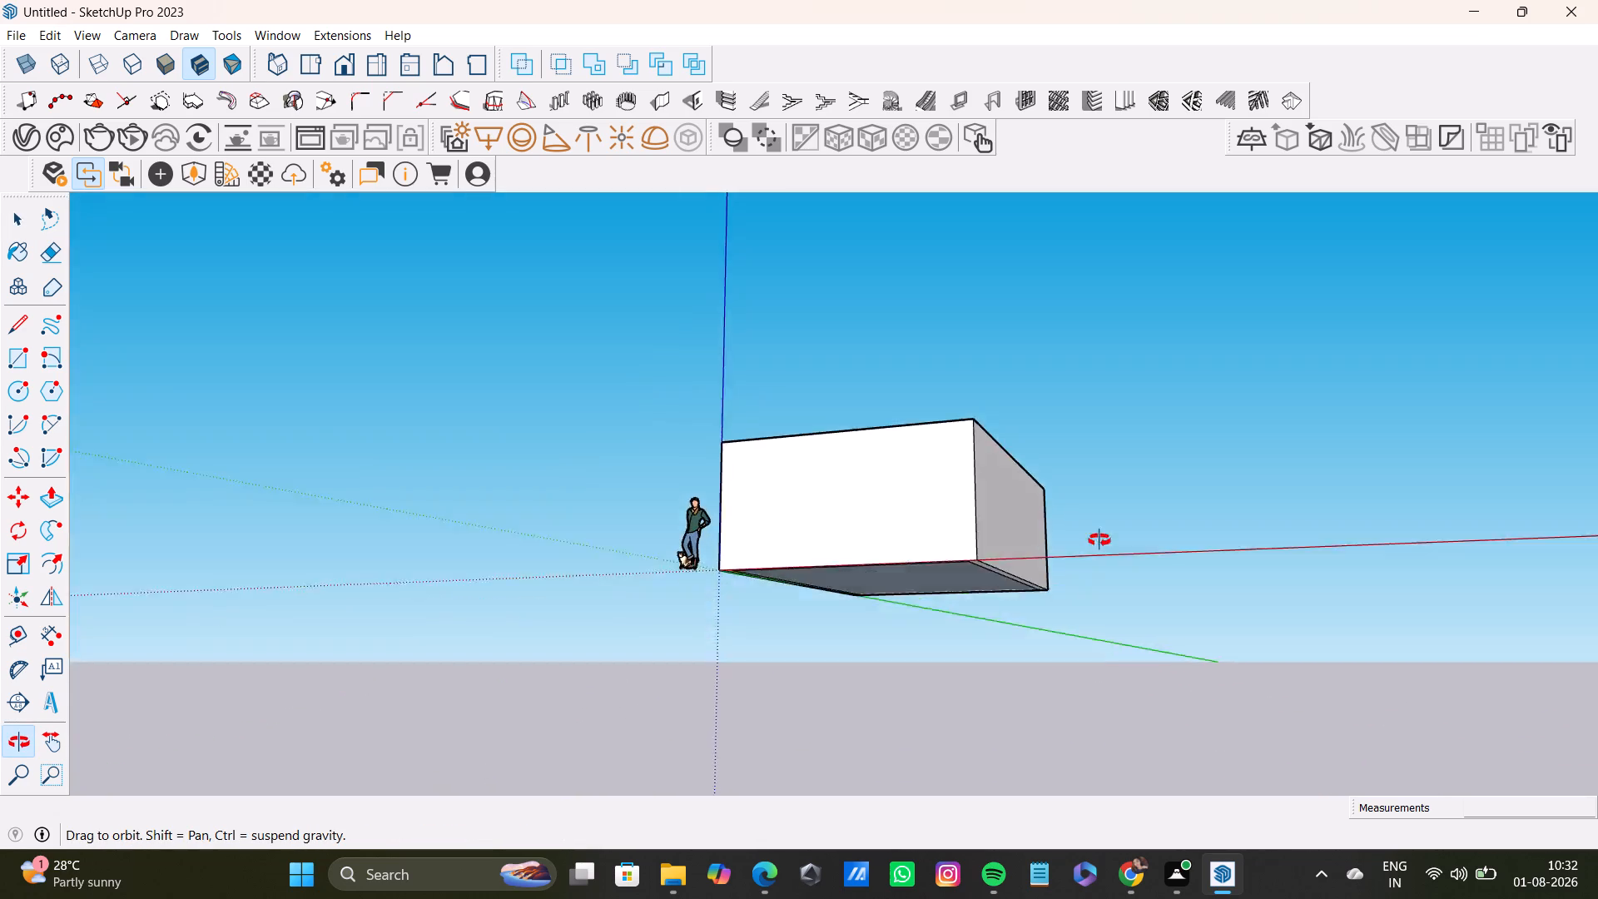
middle_click_drag(1099, 540, 1138, 859)
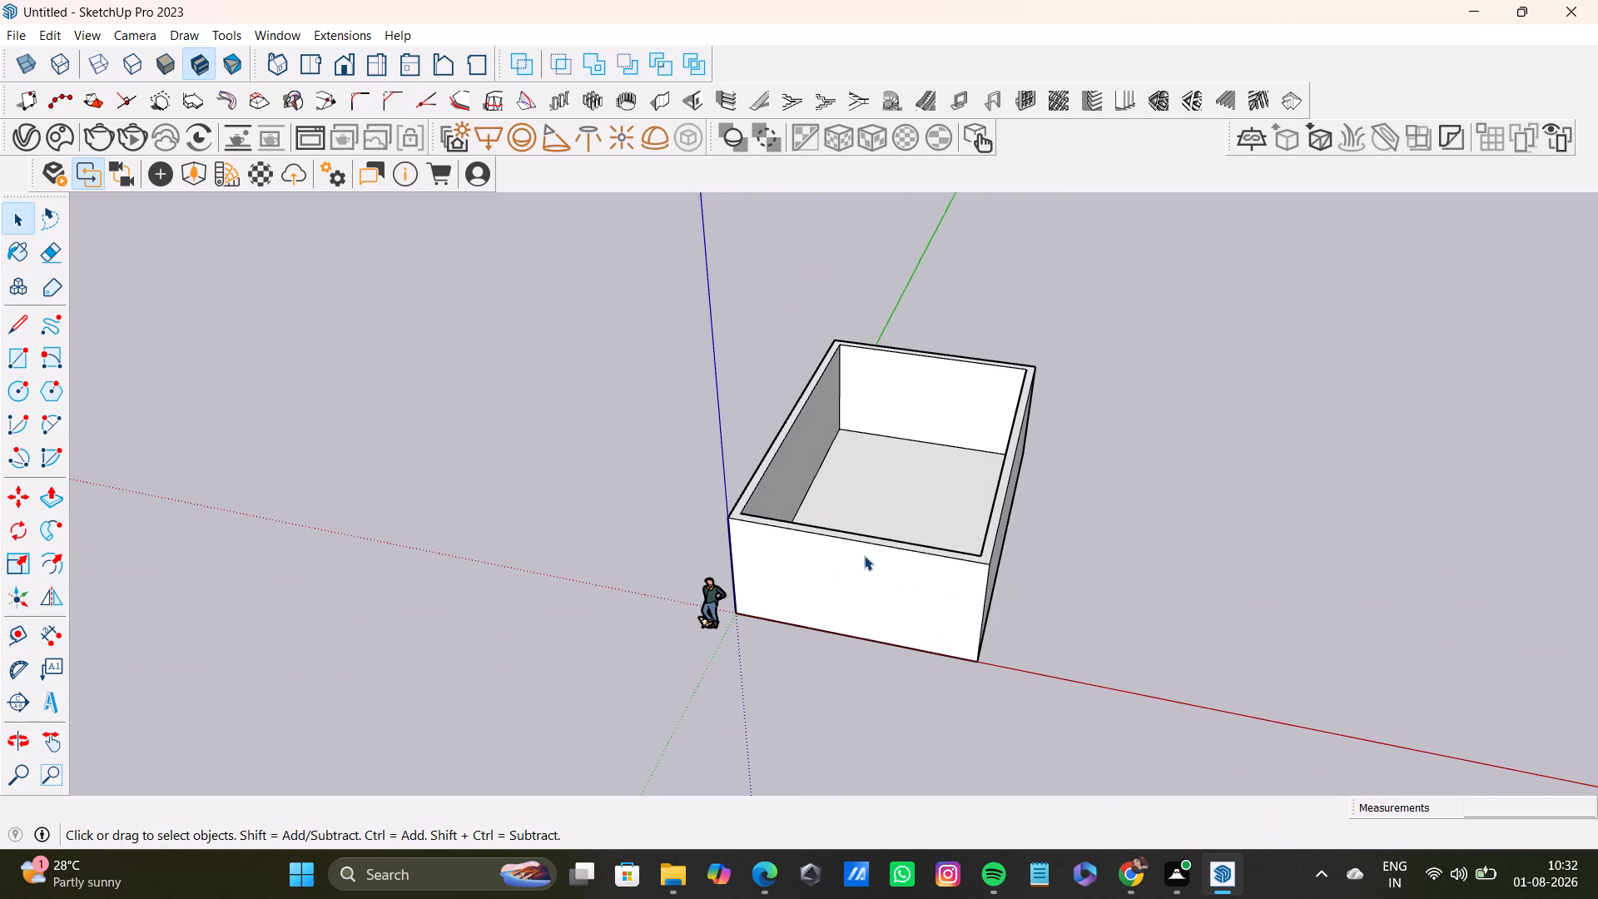
Draw a 30' by 20' rectangle over the wall tops between diagonally opposite outer corners, outside the group.
left_click(57, 506)
key("space")
left_click(24, 351)
left_click(831, 339)
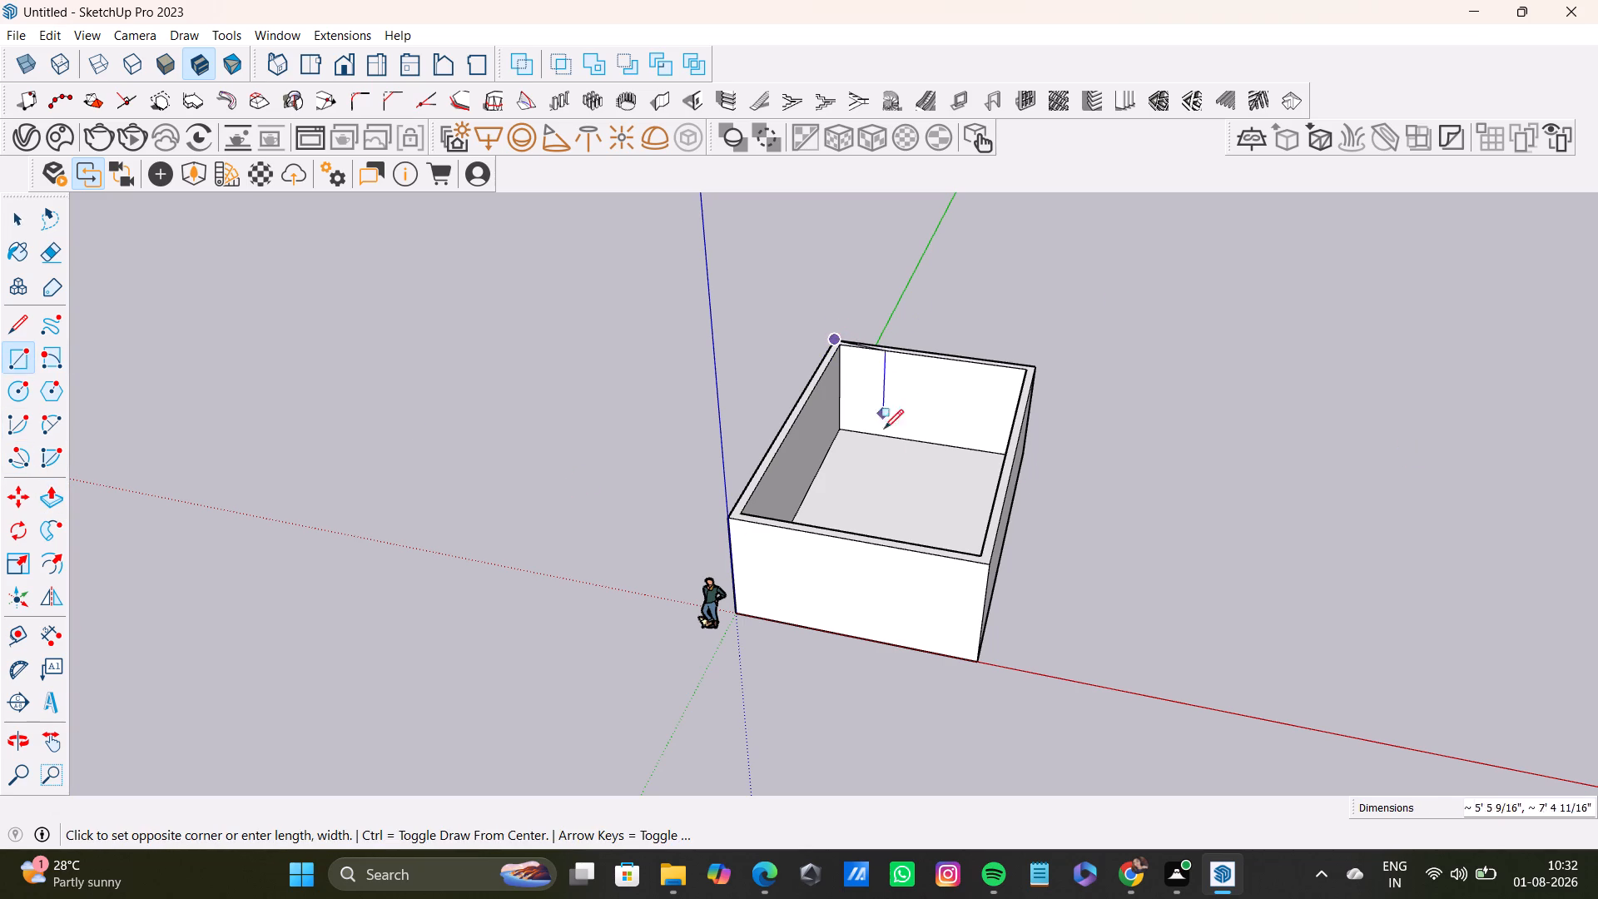
left_click(987, 563)
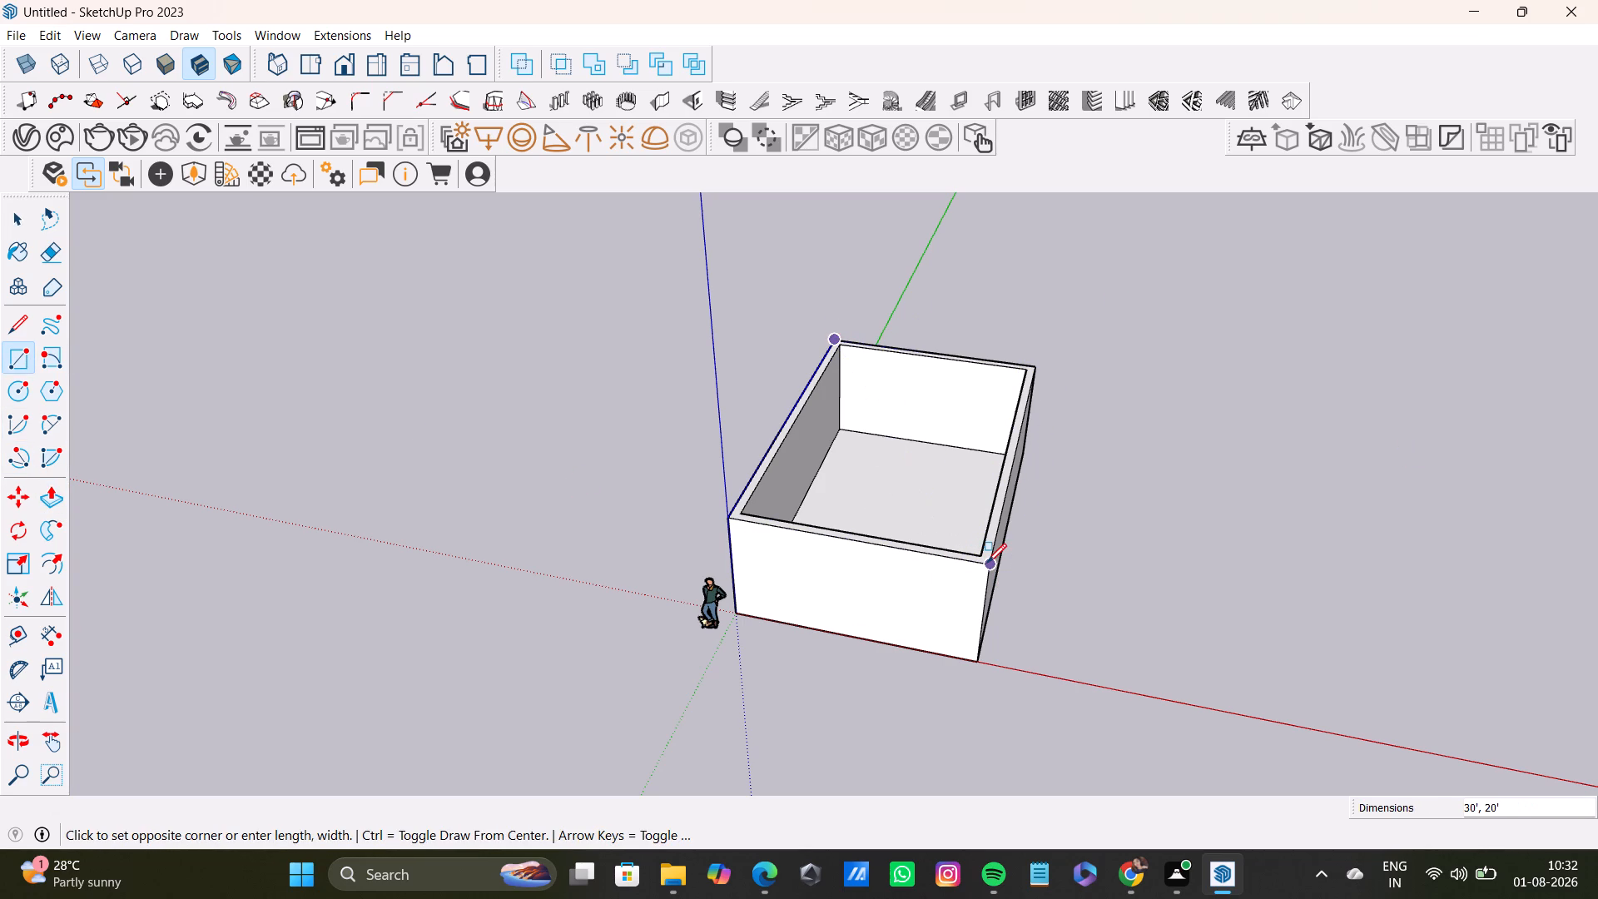
key("space")
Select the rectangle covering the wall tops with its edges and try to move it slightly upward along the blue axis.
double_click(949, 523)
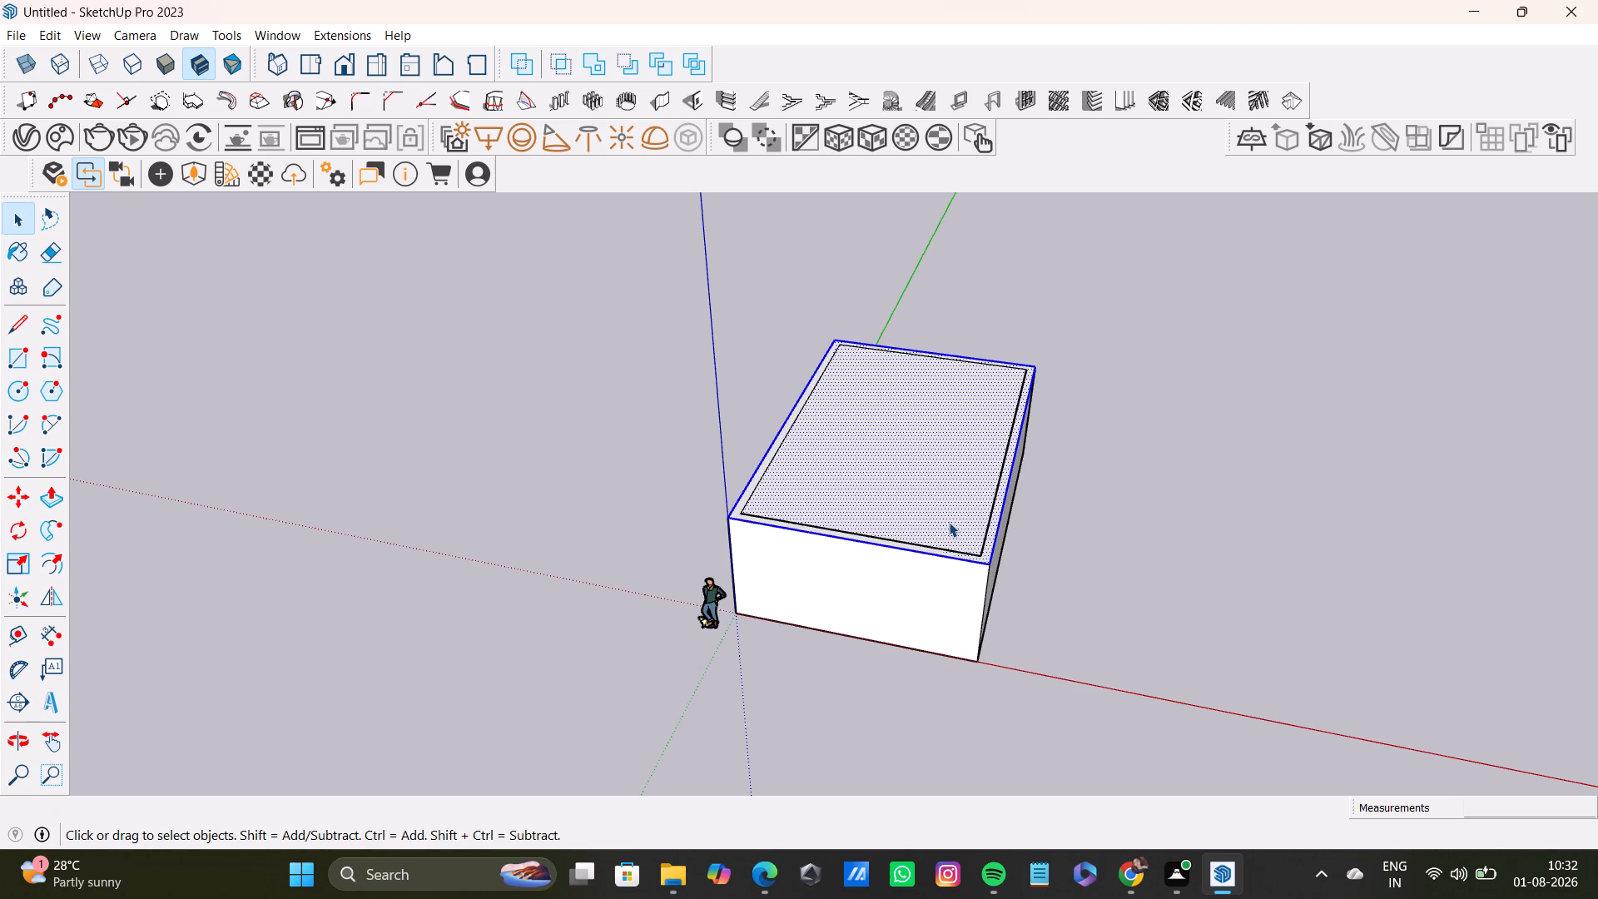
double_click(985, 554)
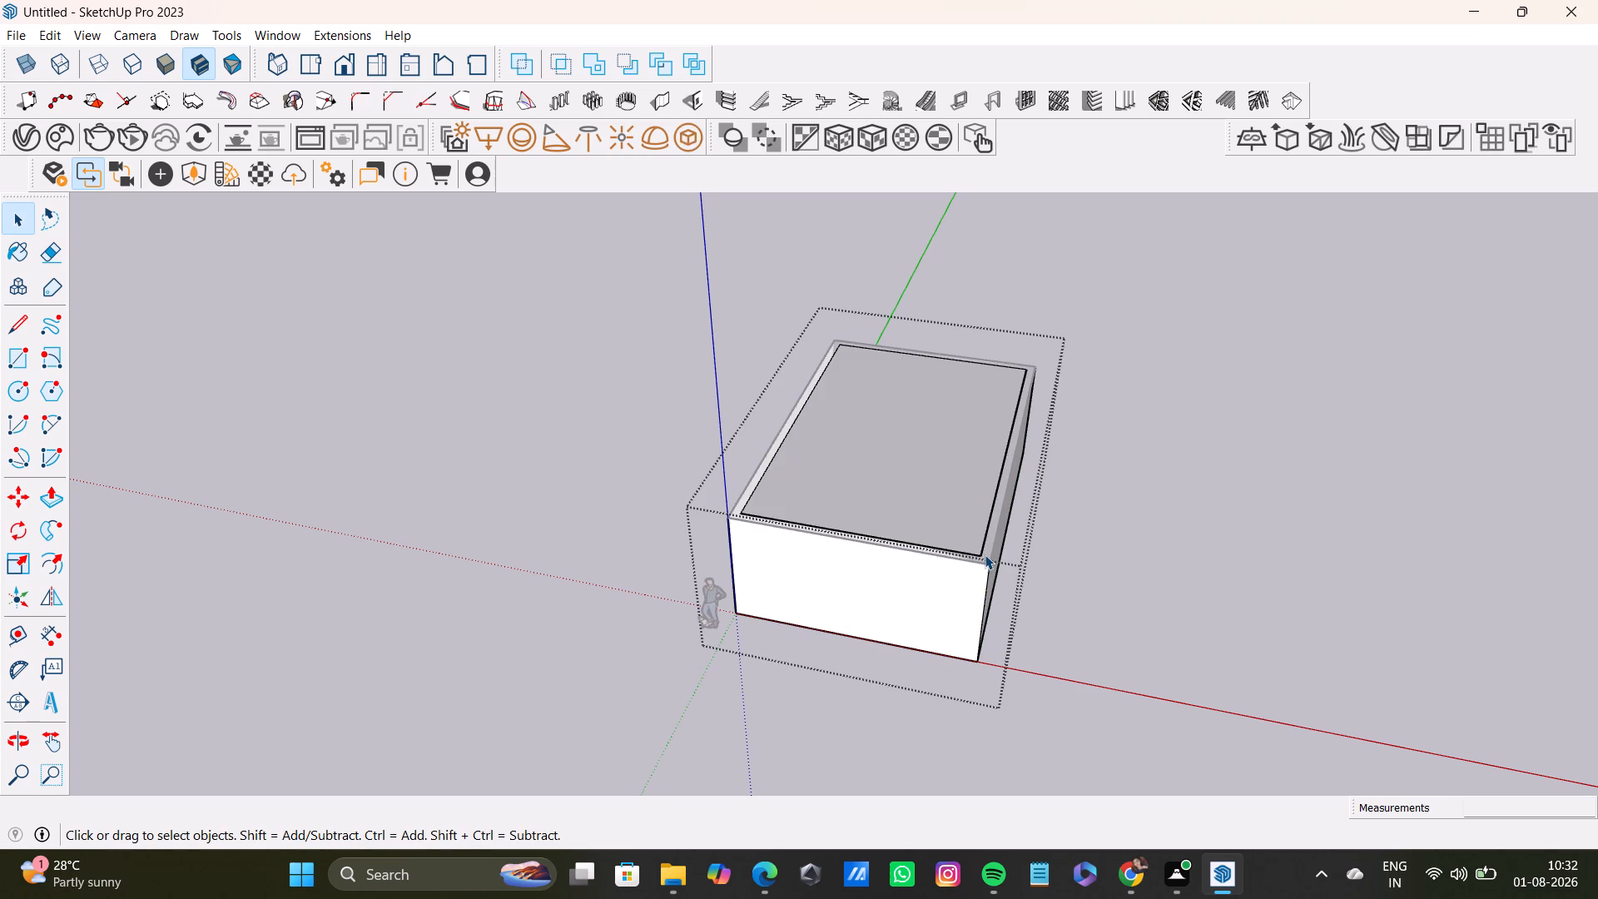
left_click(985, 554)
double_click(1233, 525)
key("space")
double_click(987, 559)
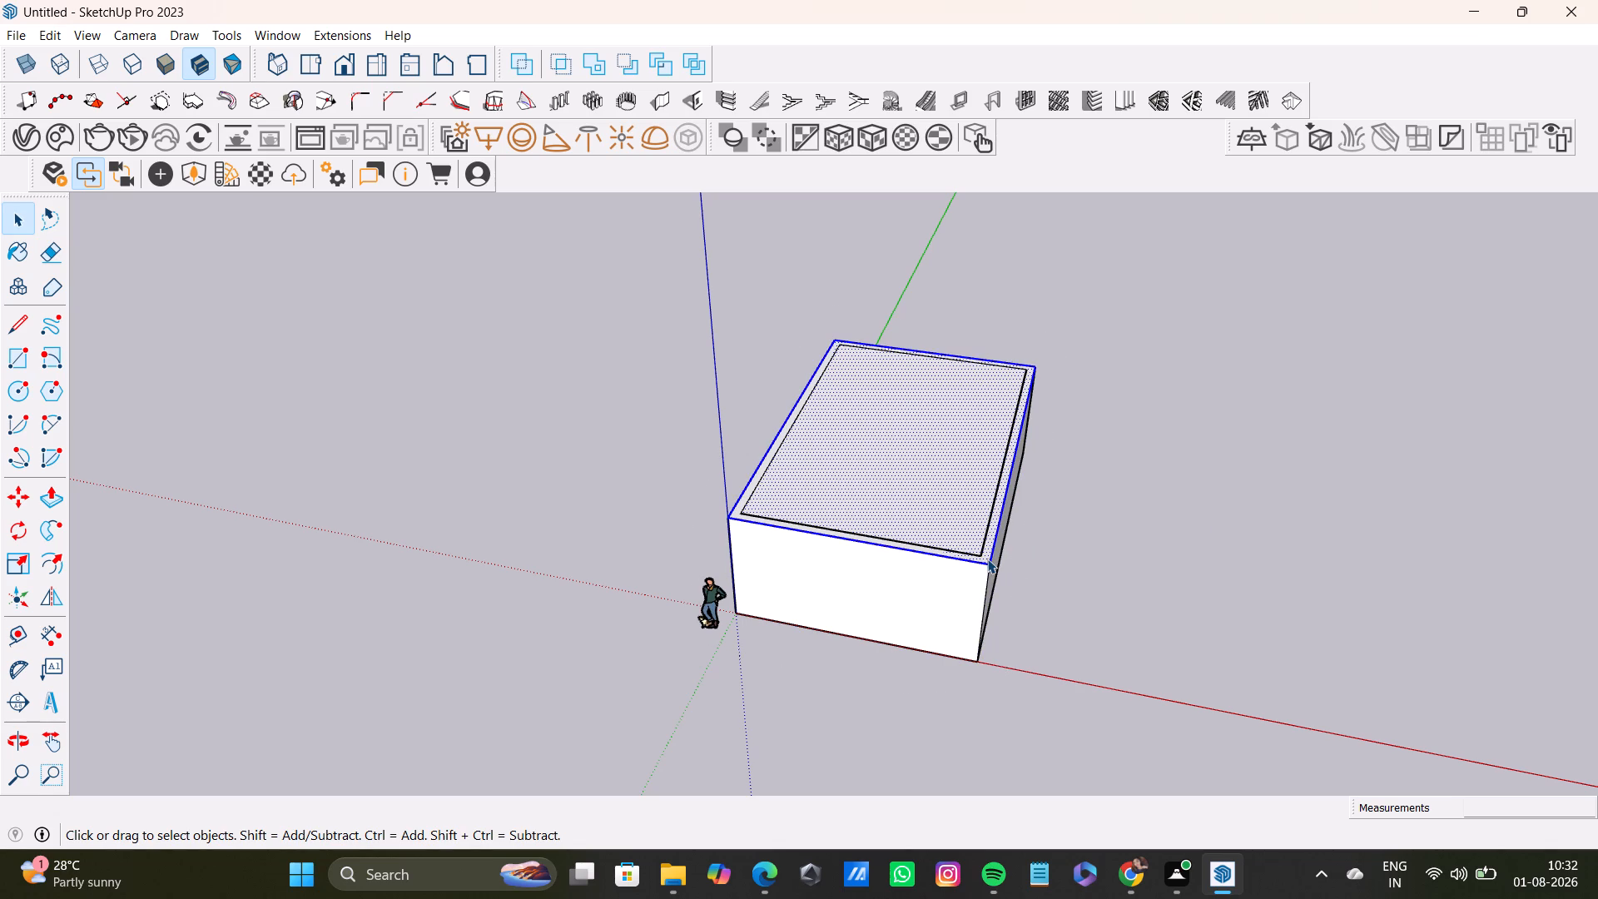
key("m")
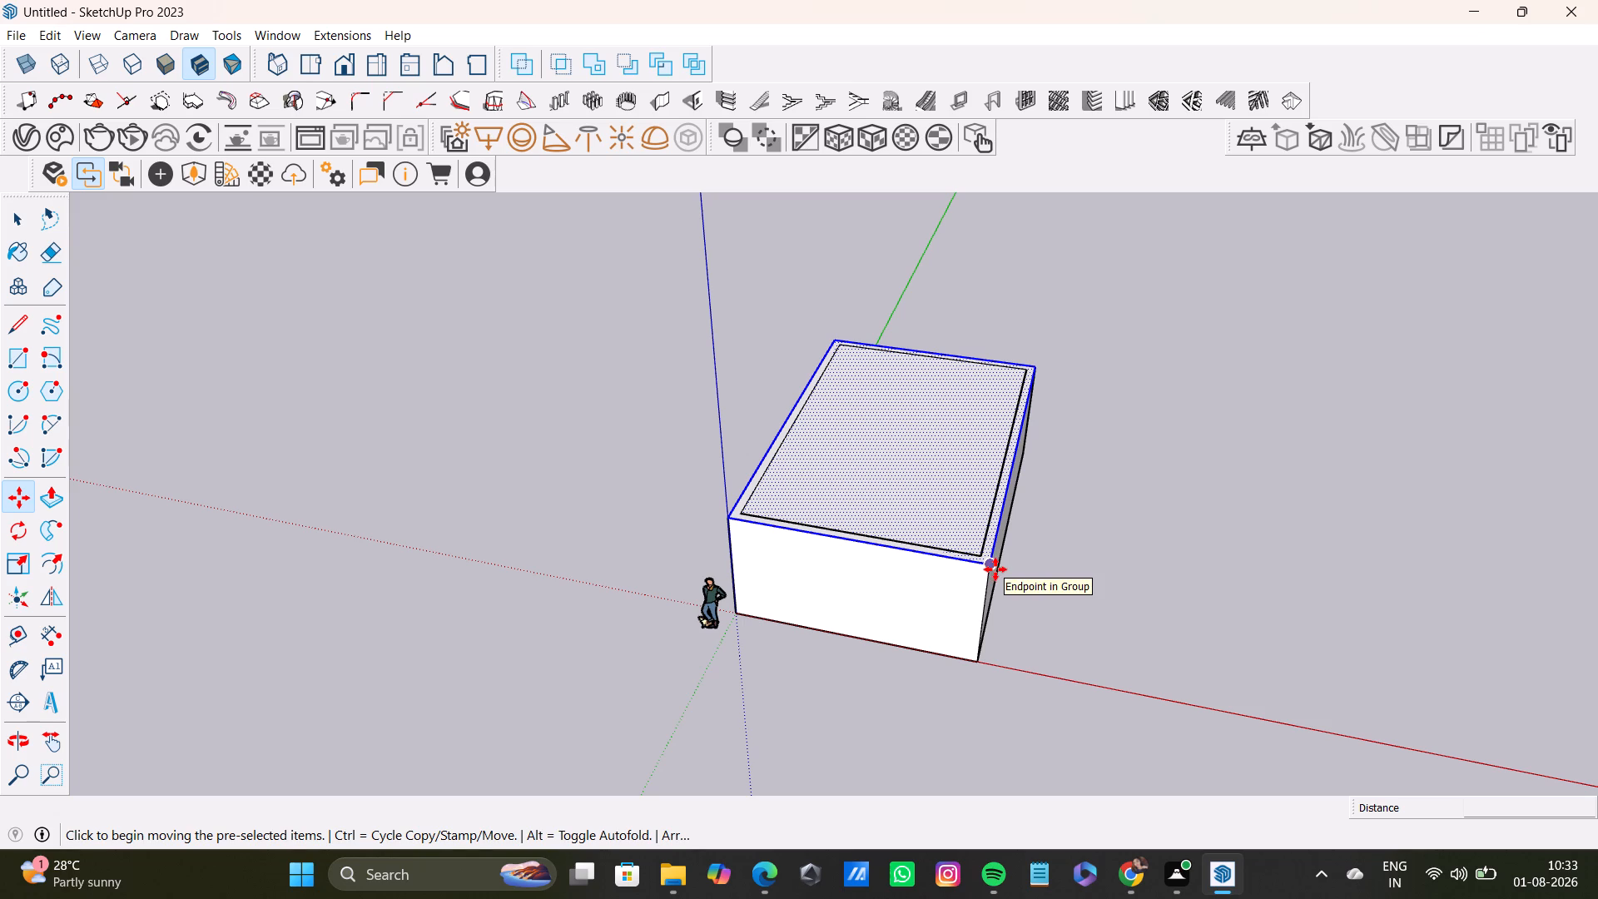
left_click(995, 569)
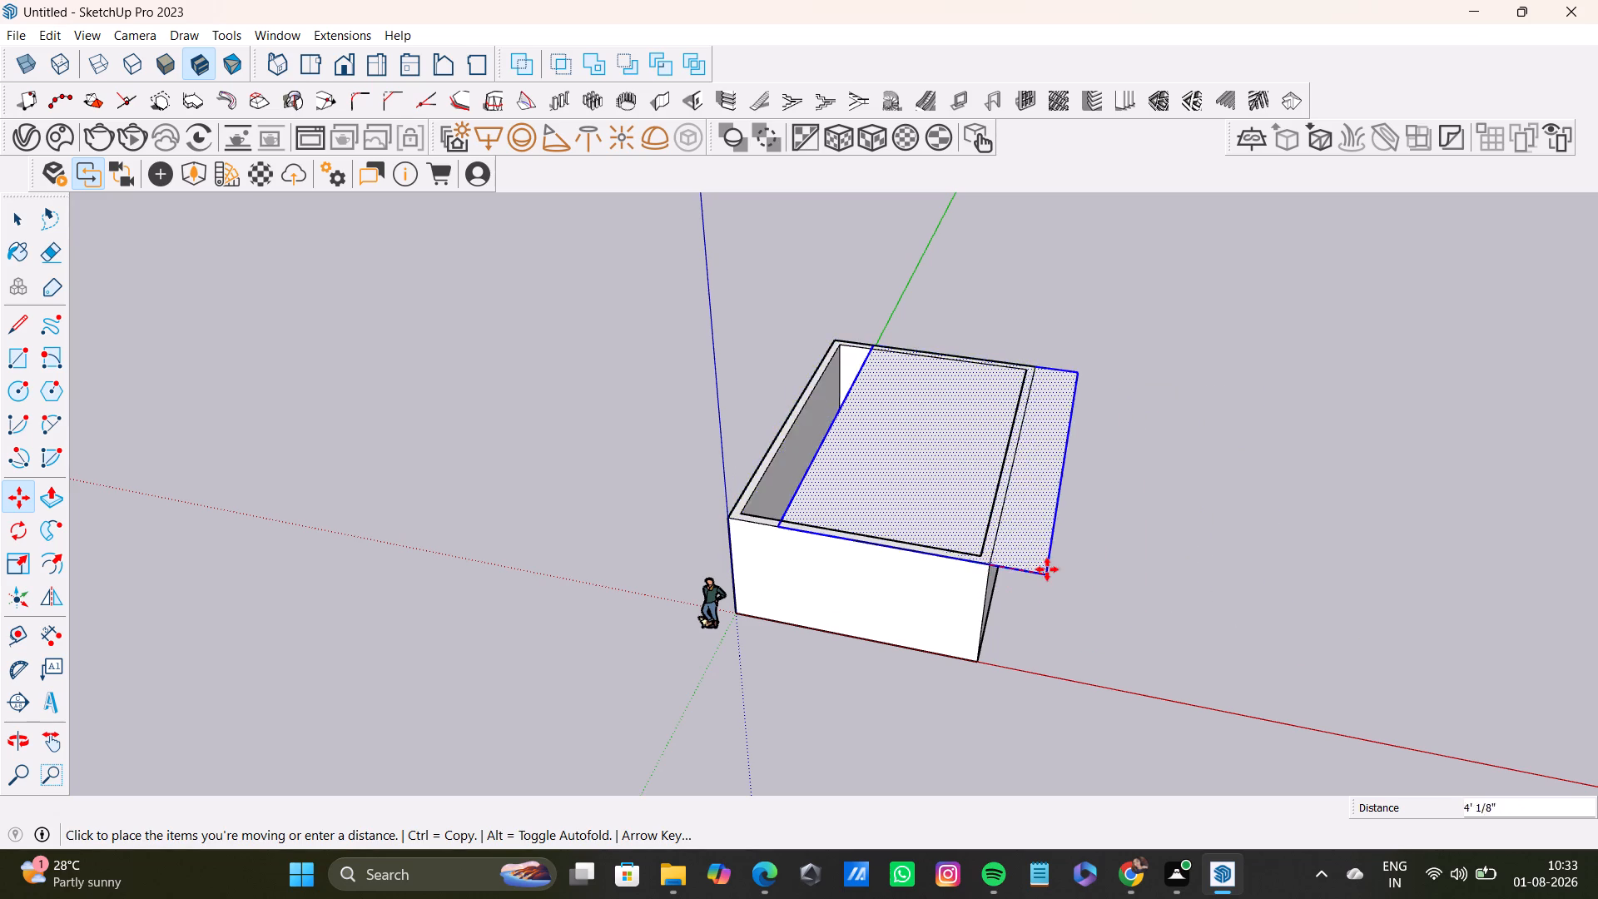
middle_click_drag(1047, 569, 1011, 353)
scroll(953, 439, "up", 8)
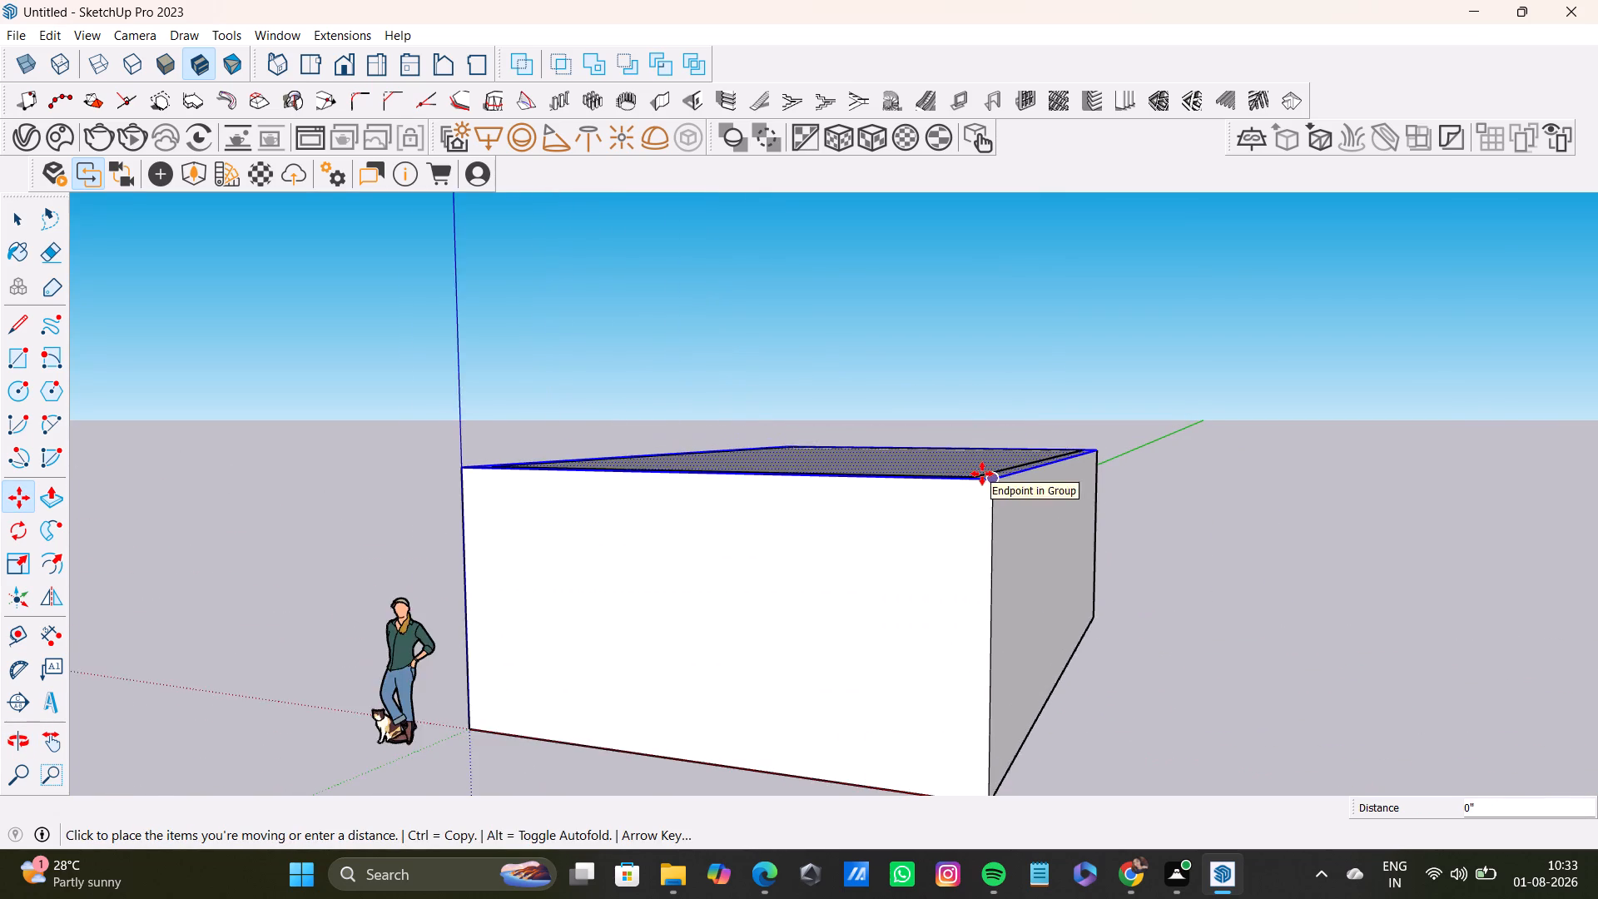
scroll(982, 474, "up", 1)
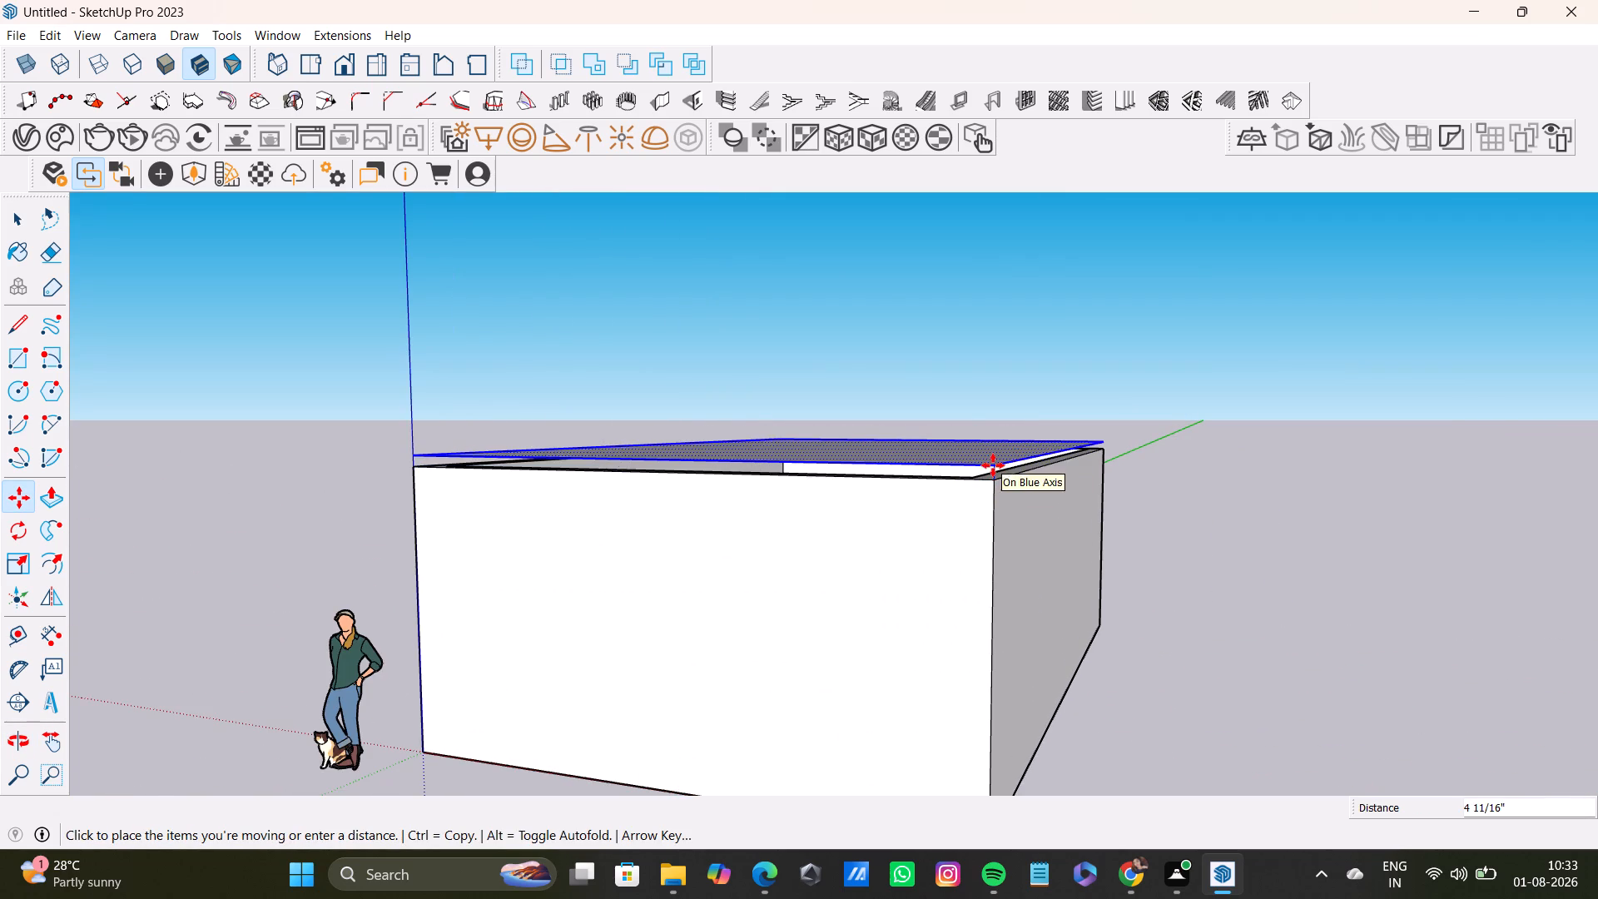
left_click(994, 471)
Examine from several angles how the top rectangle sits on the walls.
middle_click_drag(1122, 540, 1255, 725)
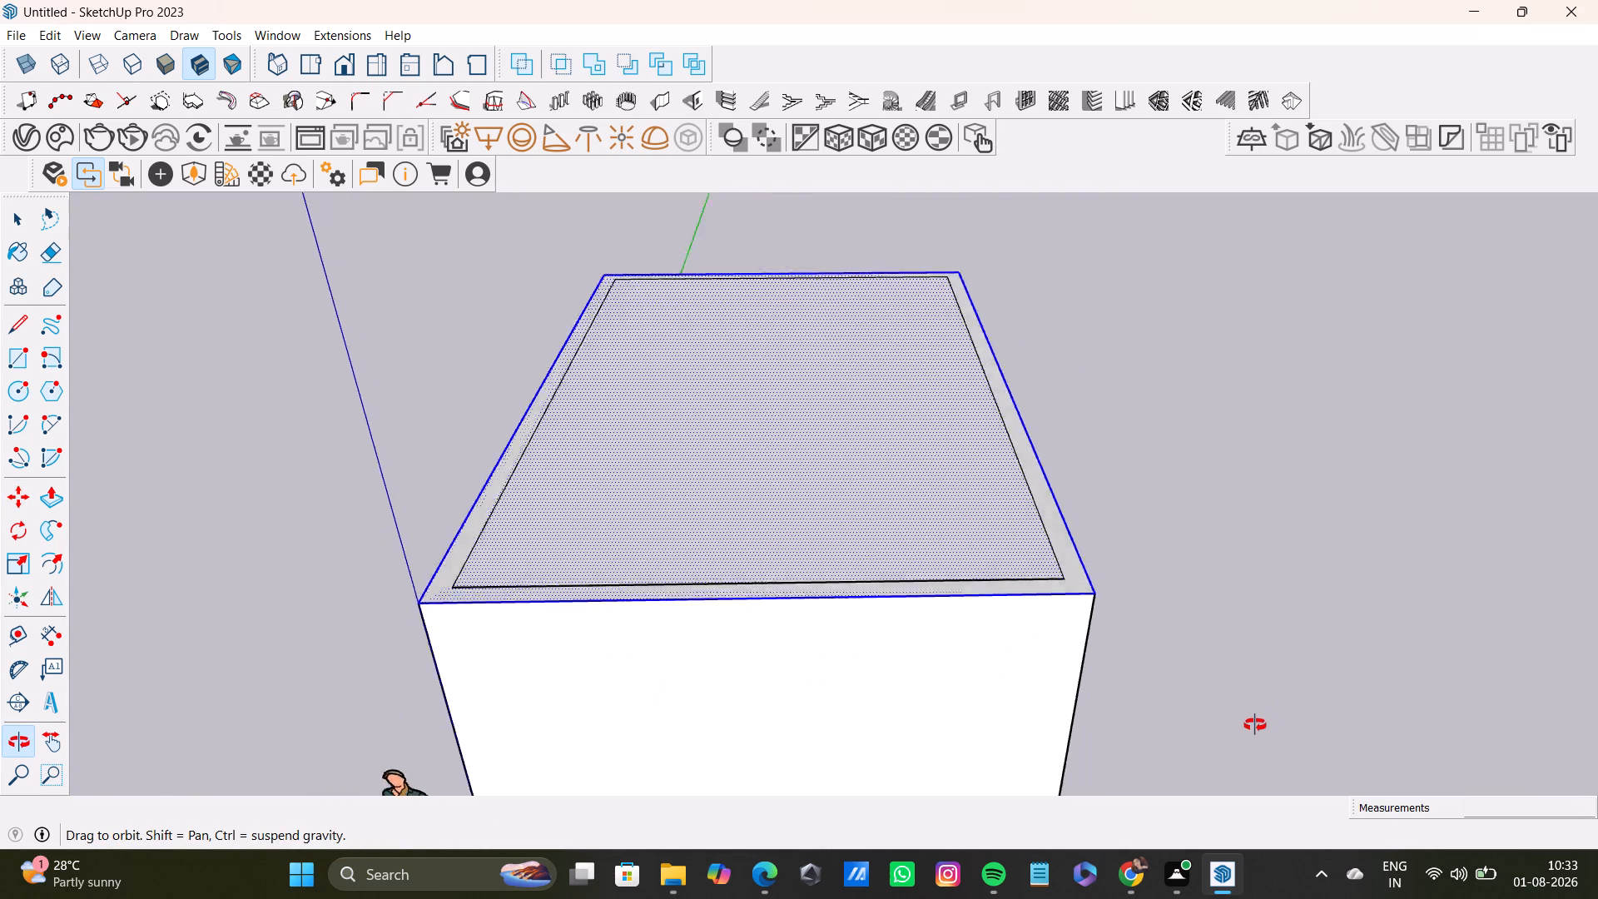
middle_click_drag(1255, 725, 1193, 683)
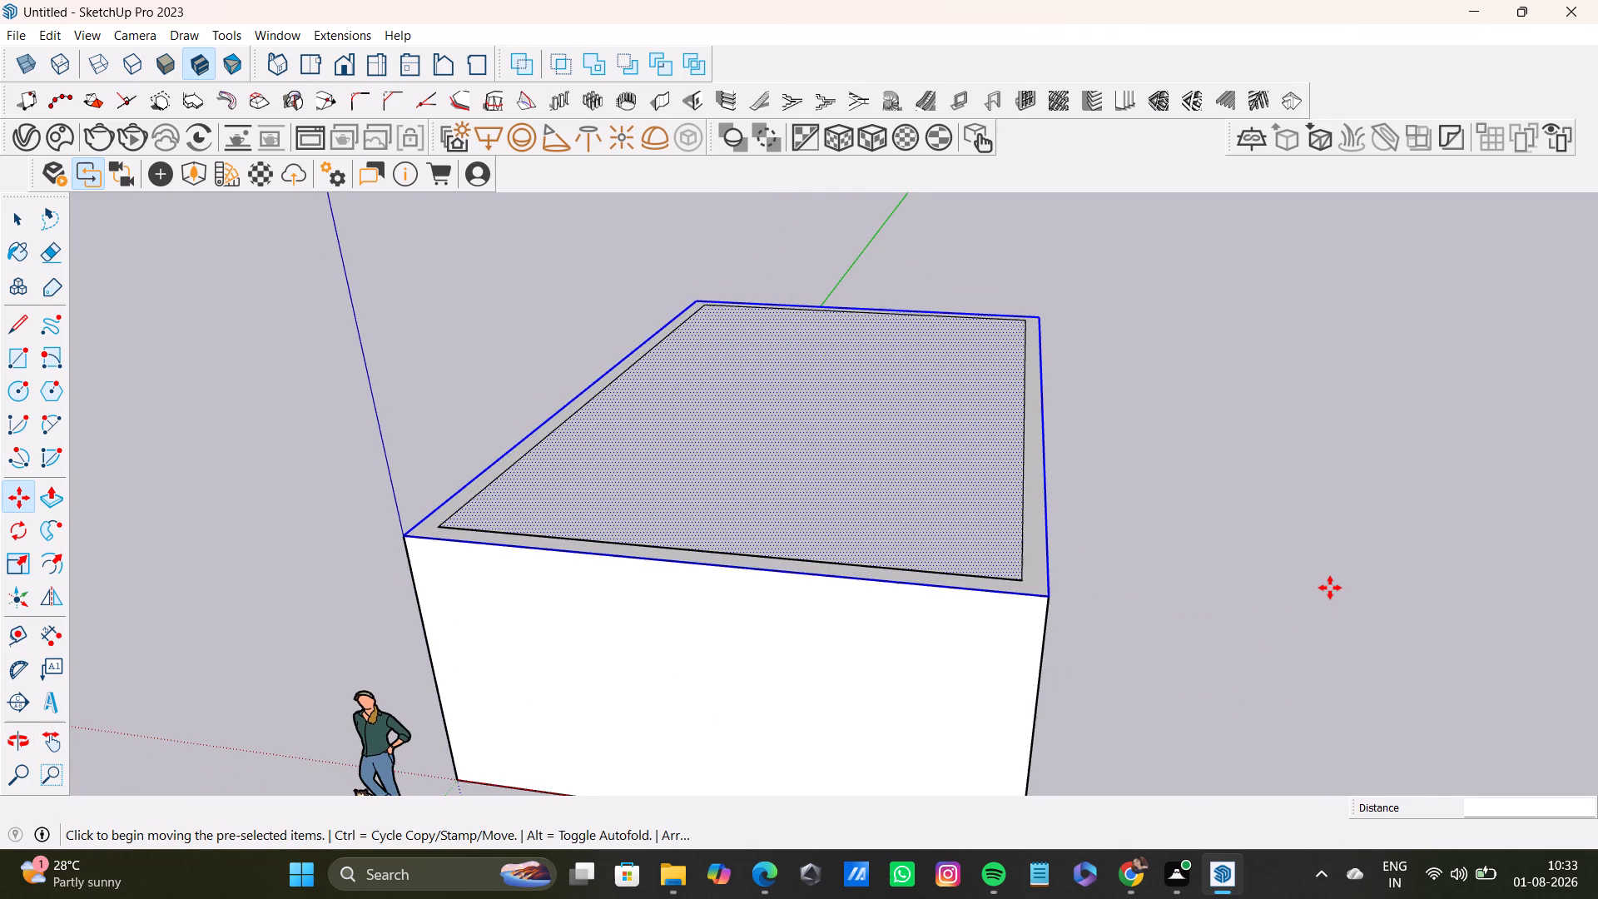
scroll(1223, 606, "down", 3)
middle_click_drag(1219, 598, 1056, 564)
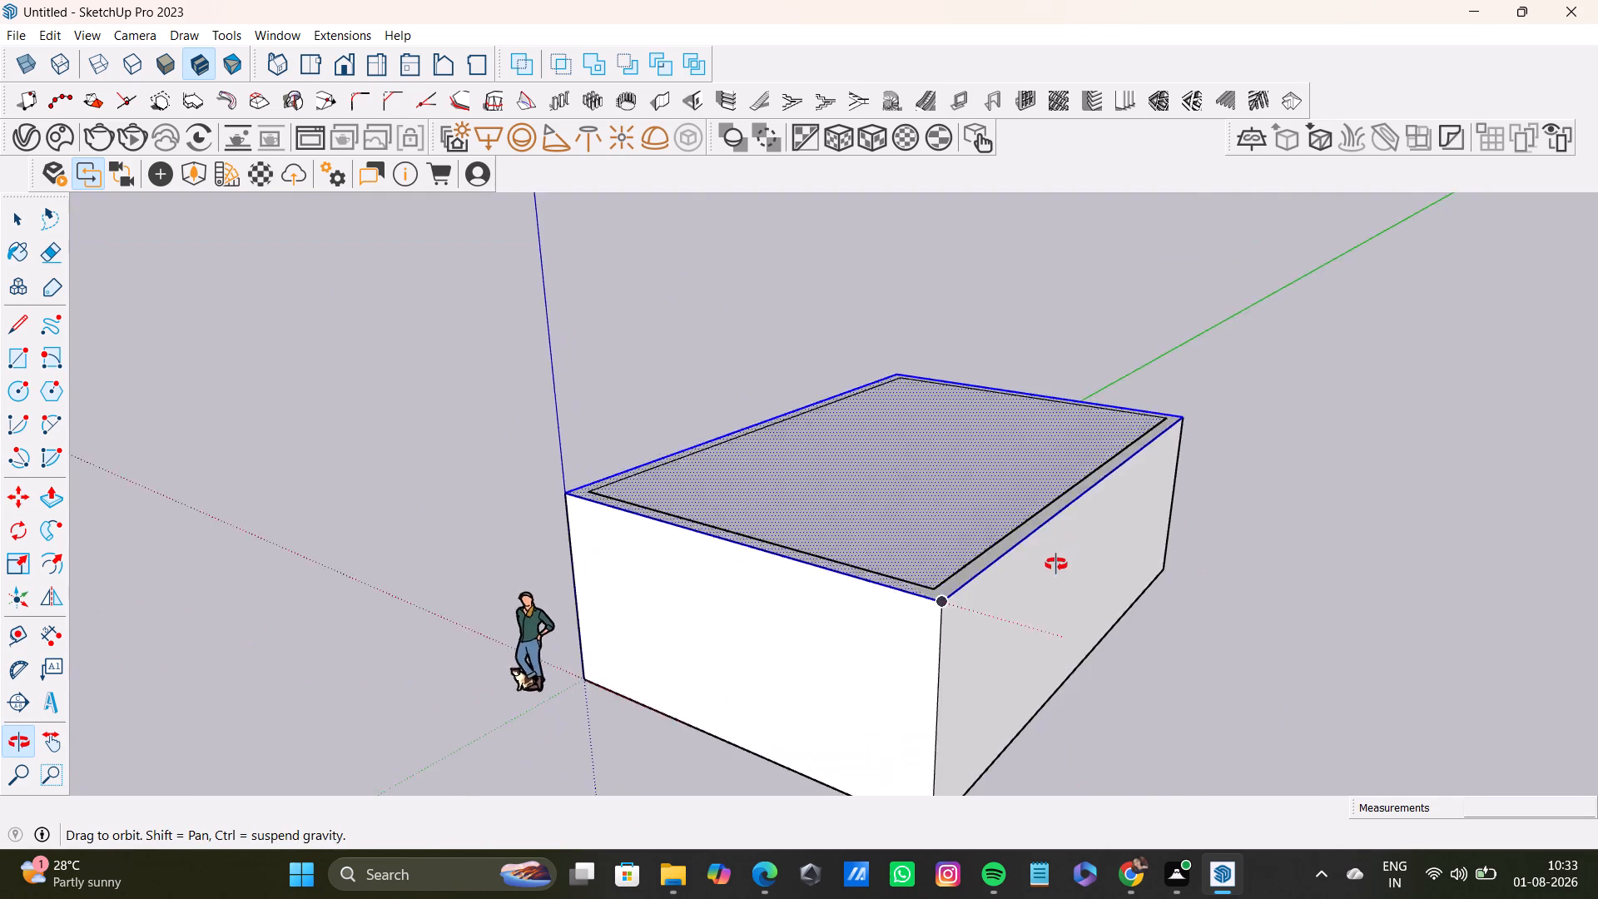
middle_click_drag(1056, 564, 1147, 598)
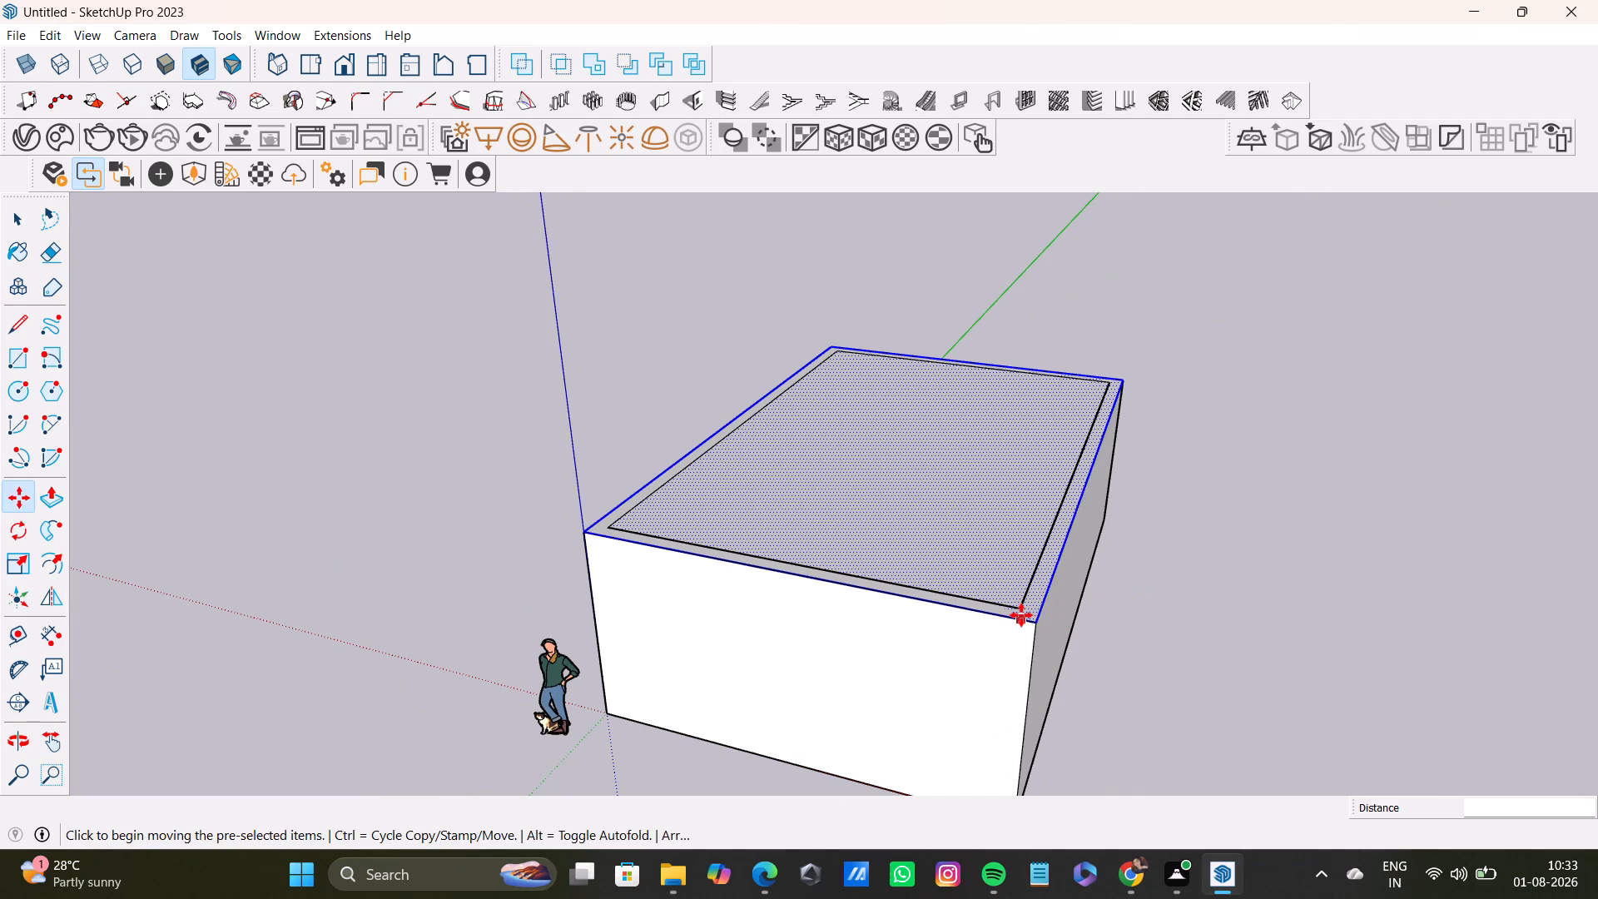
right_click(1029, 616)
left_click(1182, 658)
key("space")
scroll(1168, 698, "down", 2)
middle_click_drag(1169, 695, 1213, 694)
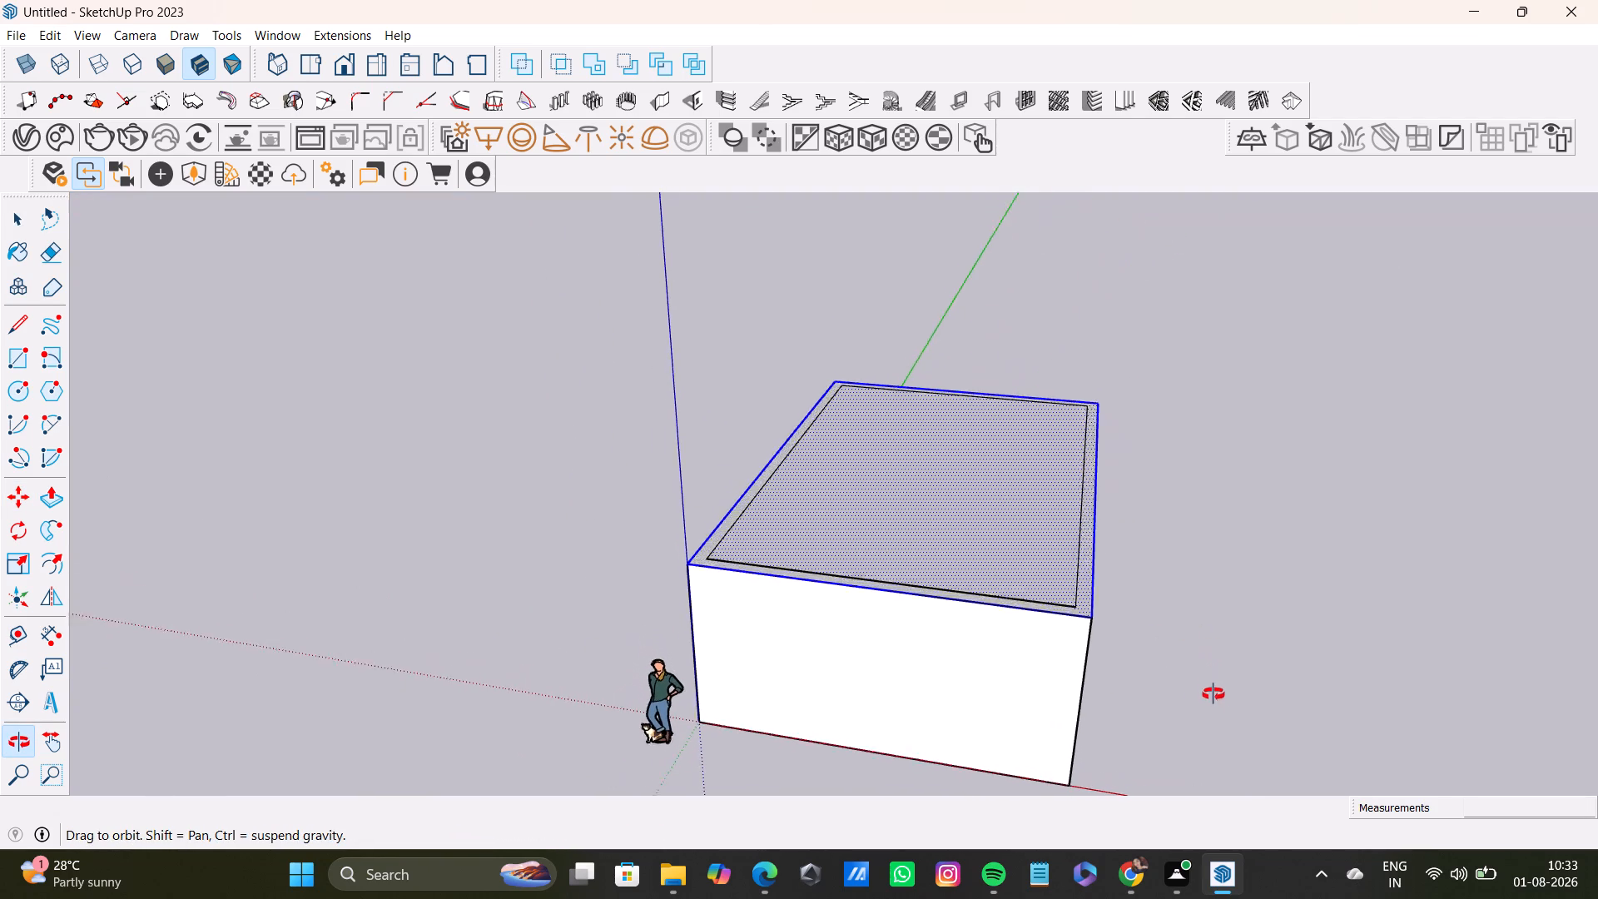
middle_click_drag(1213, 694, 1217, 708)
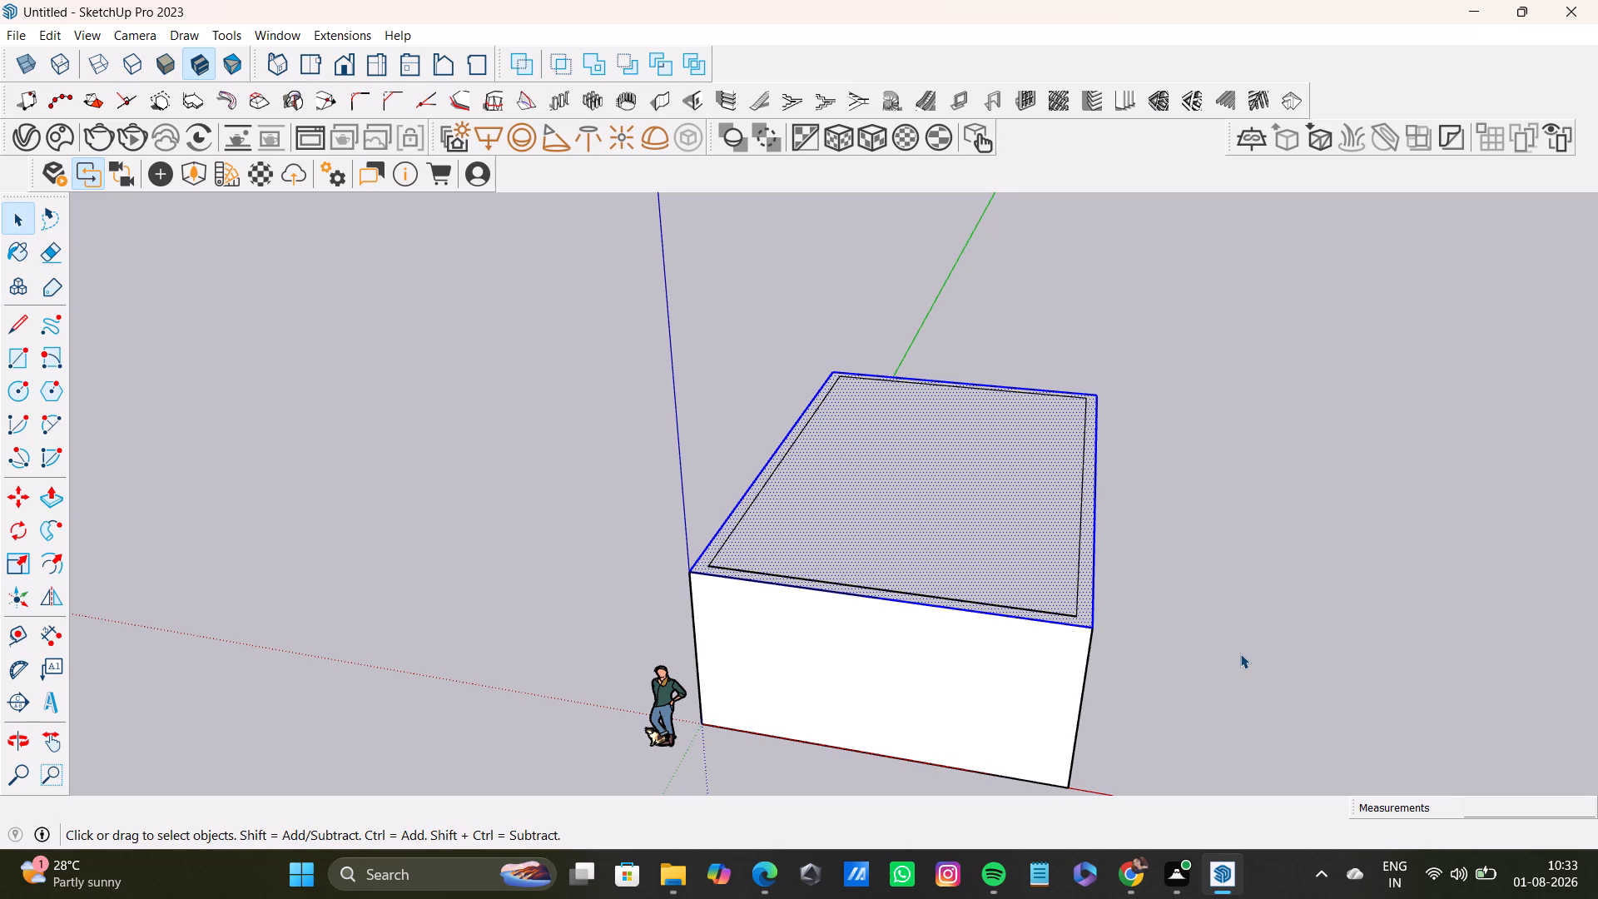
middle_click_drag(1201, 688, 1161, 734)
middle_click_drag(1144, 687, 1103, 572)
middle_click_drag(1103, 568, 1070, 616)
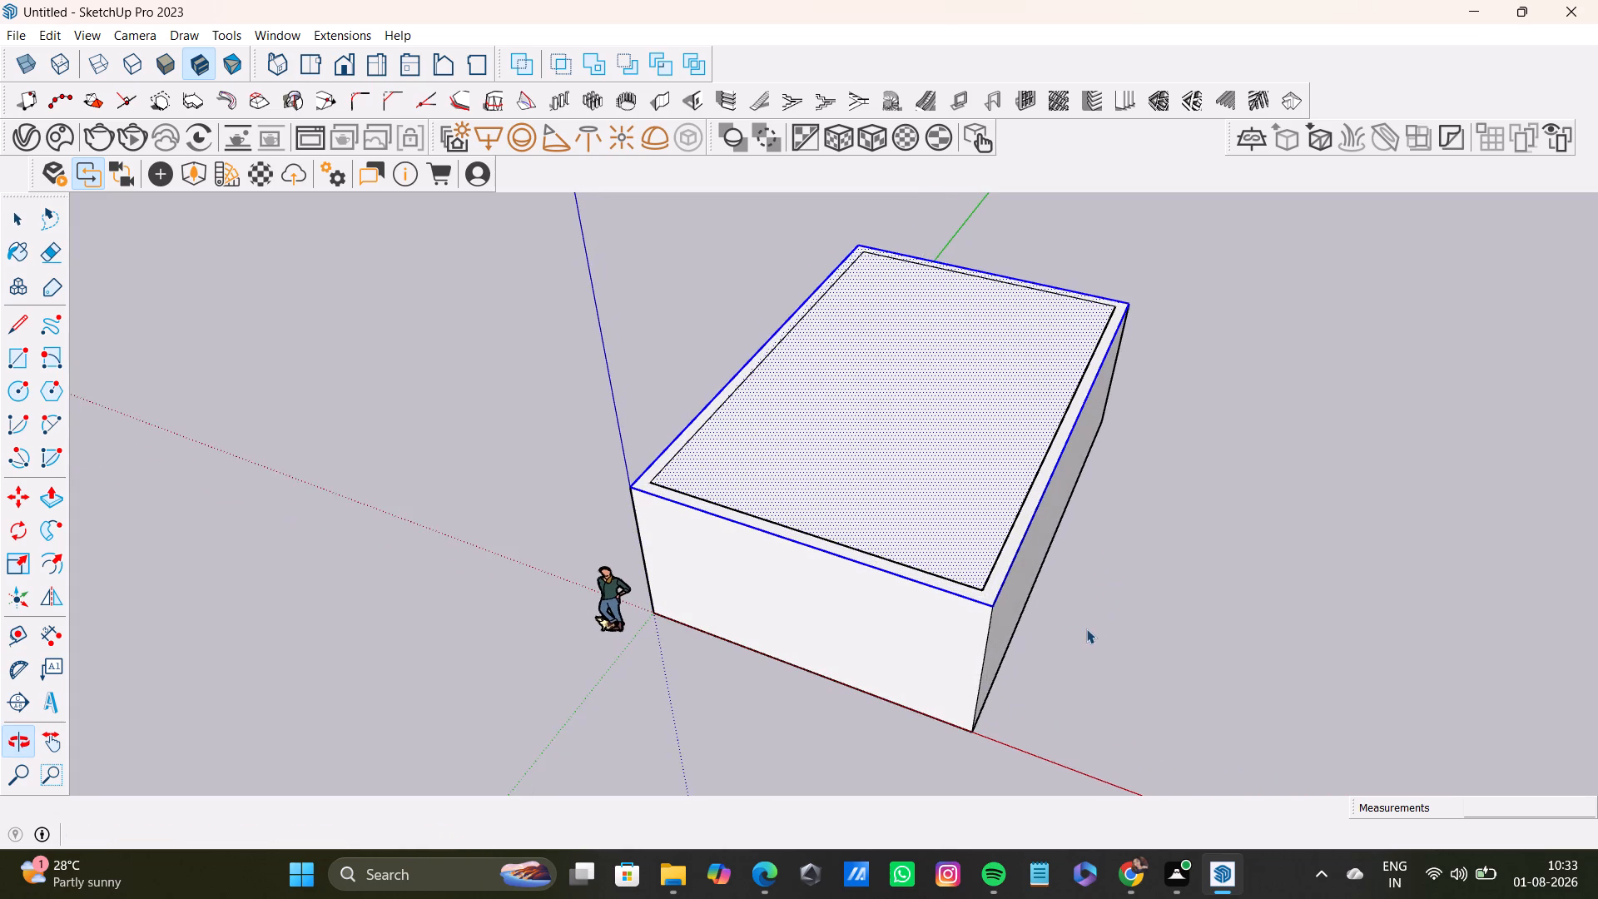
middle_click_drag(1092, 612, 1116, 597)
middle_click_drag(1116, 590, 1104, 633)
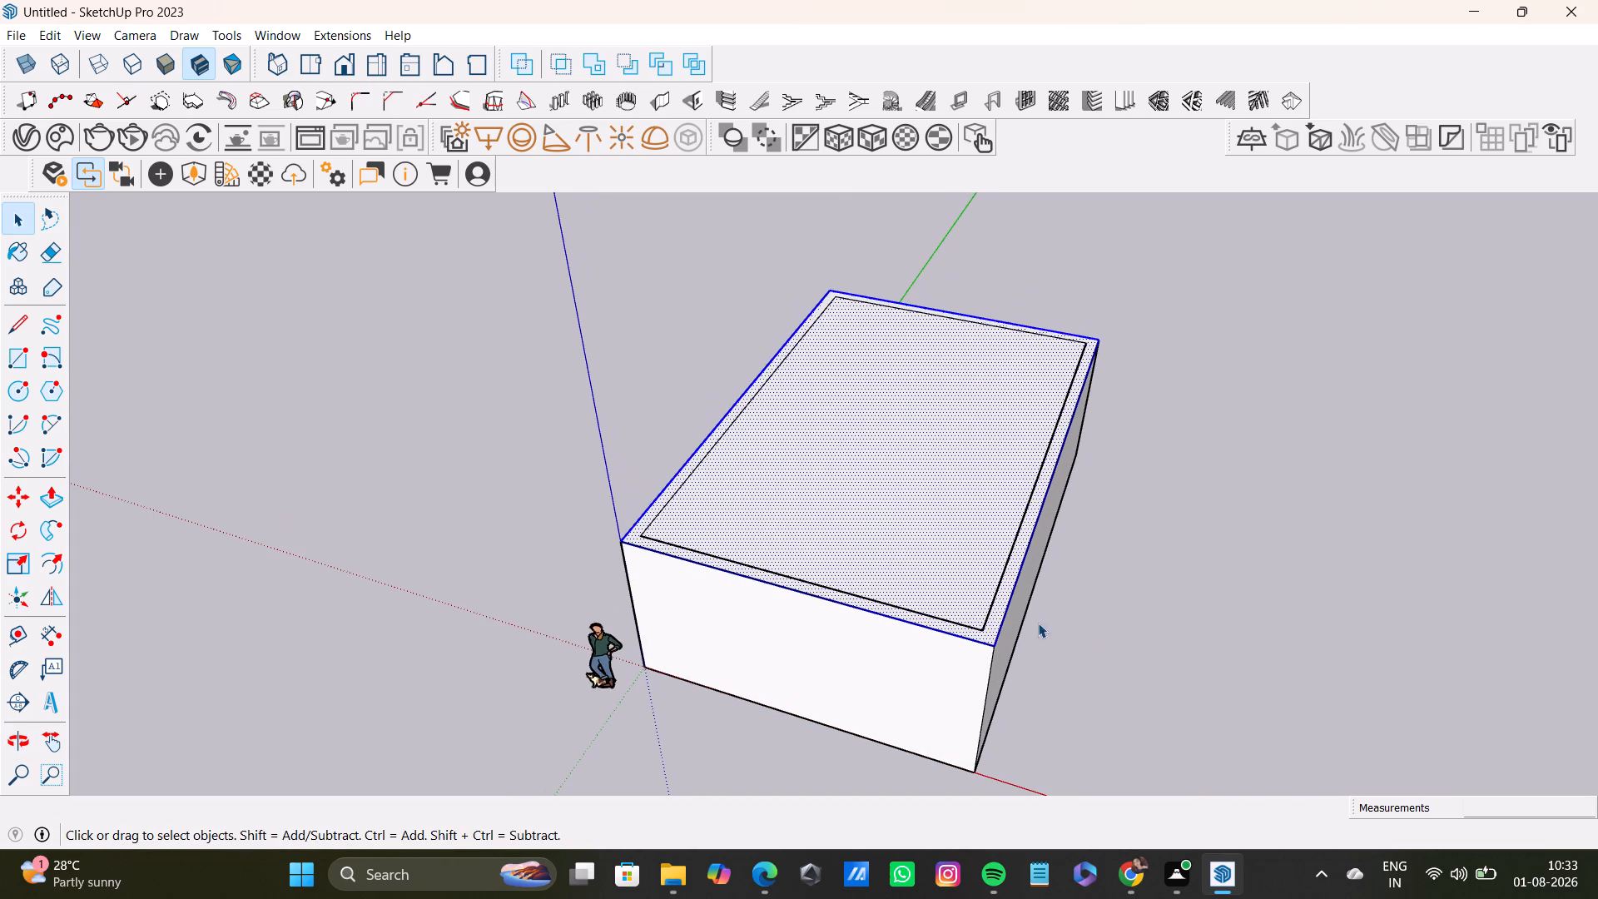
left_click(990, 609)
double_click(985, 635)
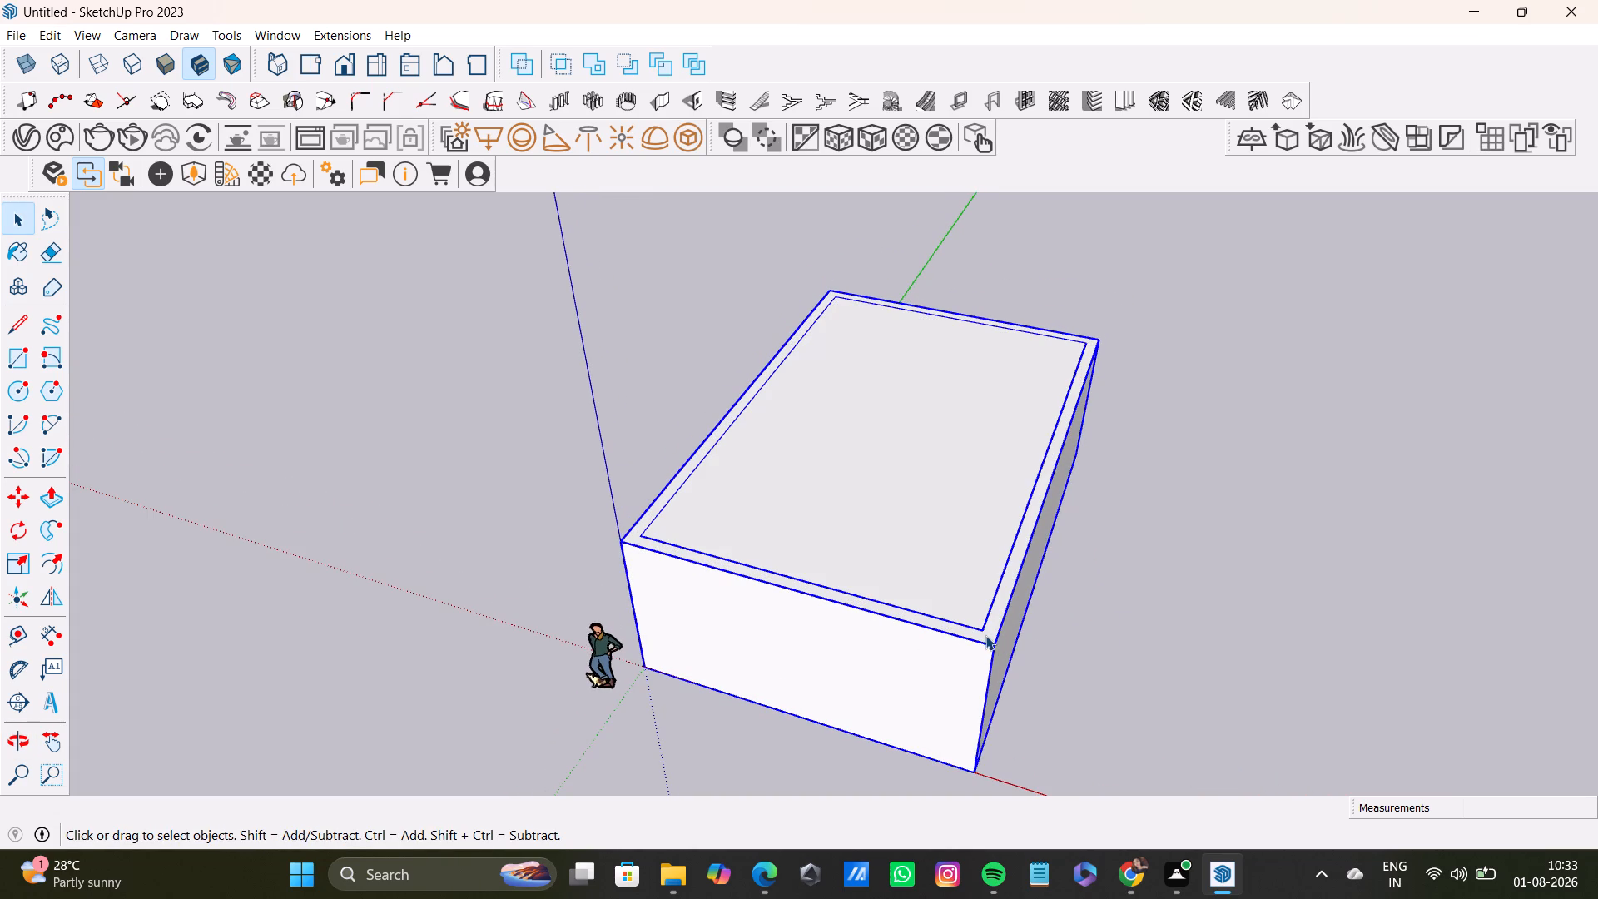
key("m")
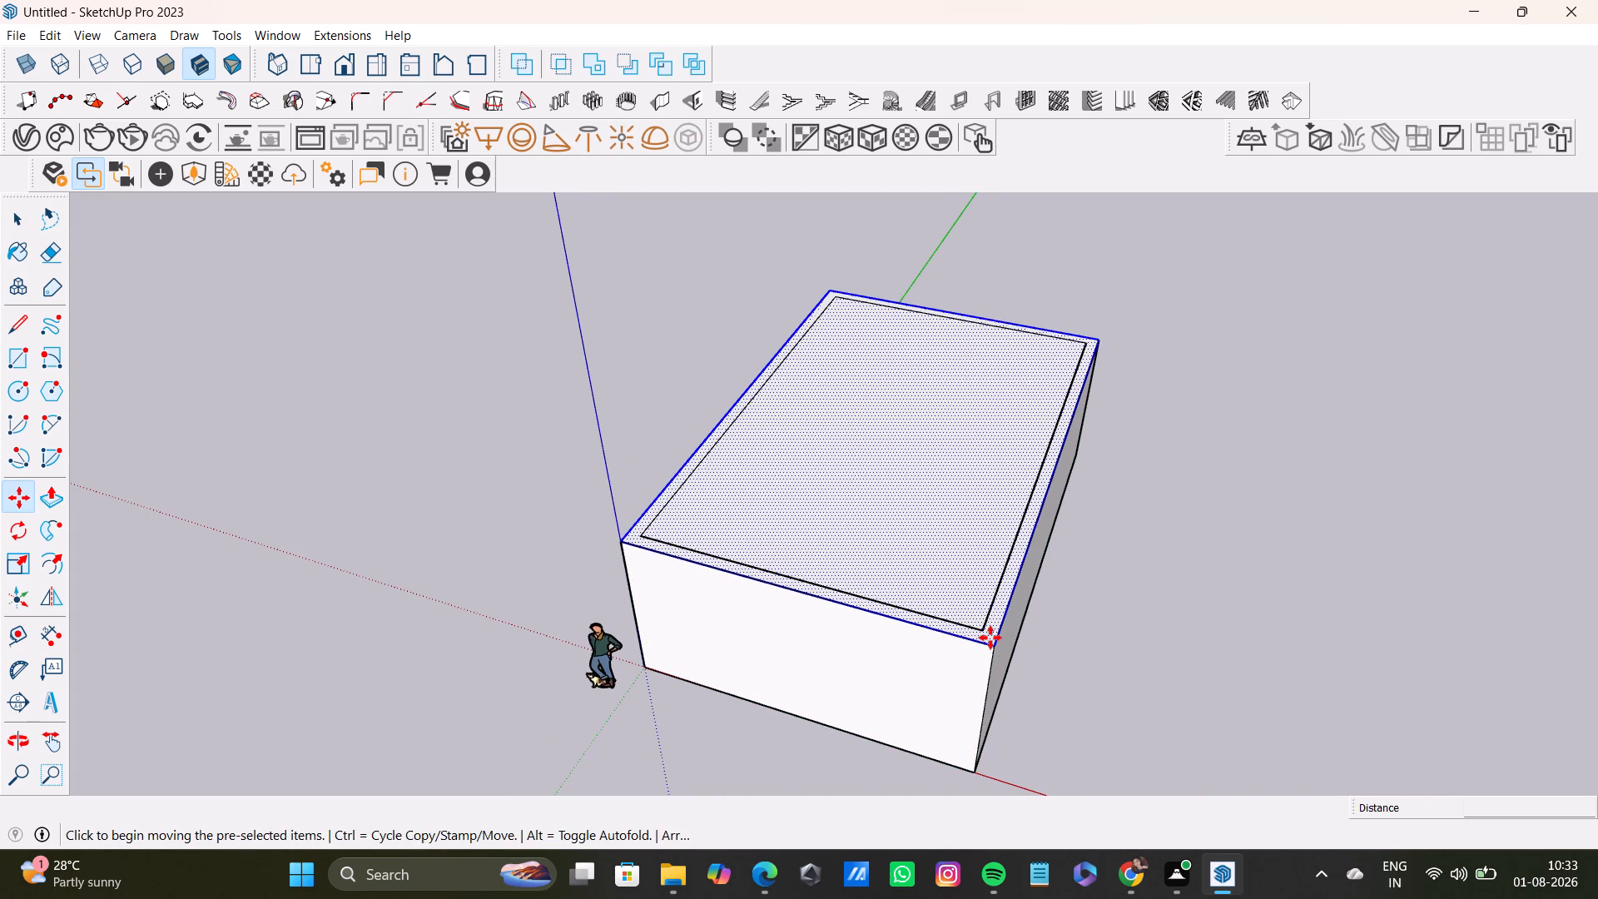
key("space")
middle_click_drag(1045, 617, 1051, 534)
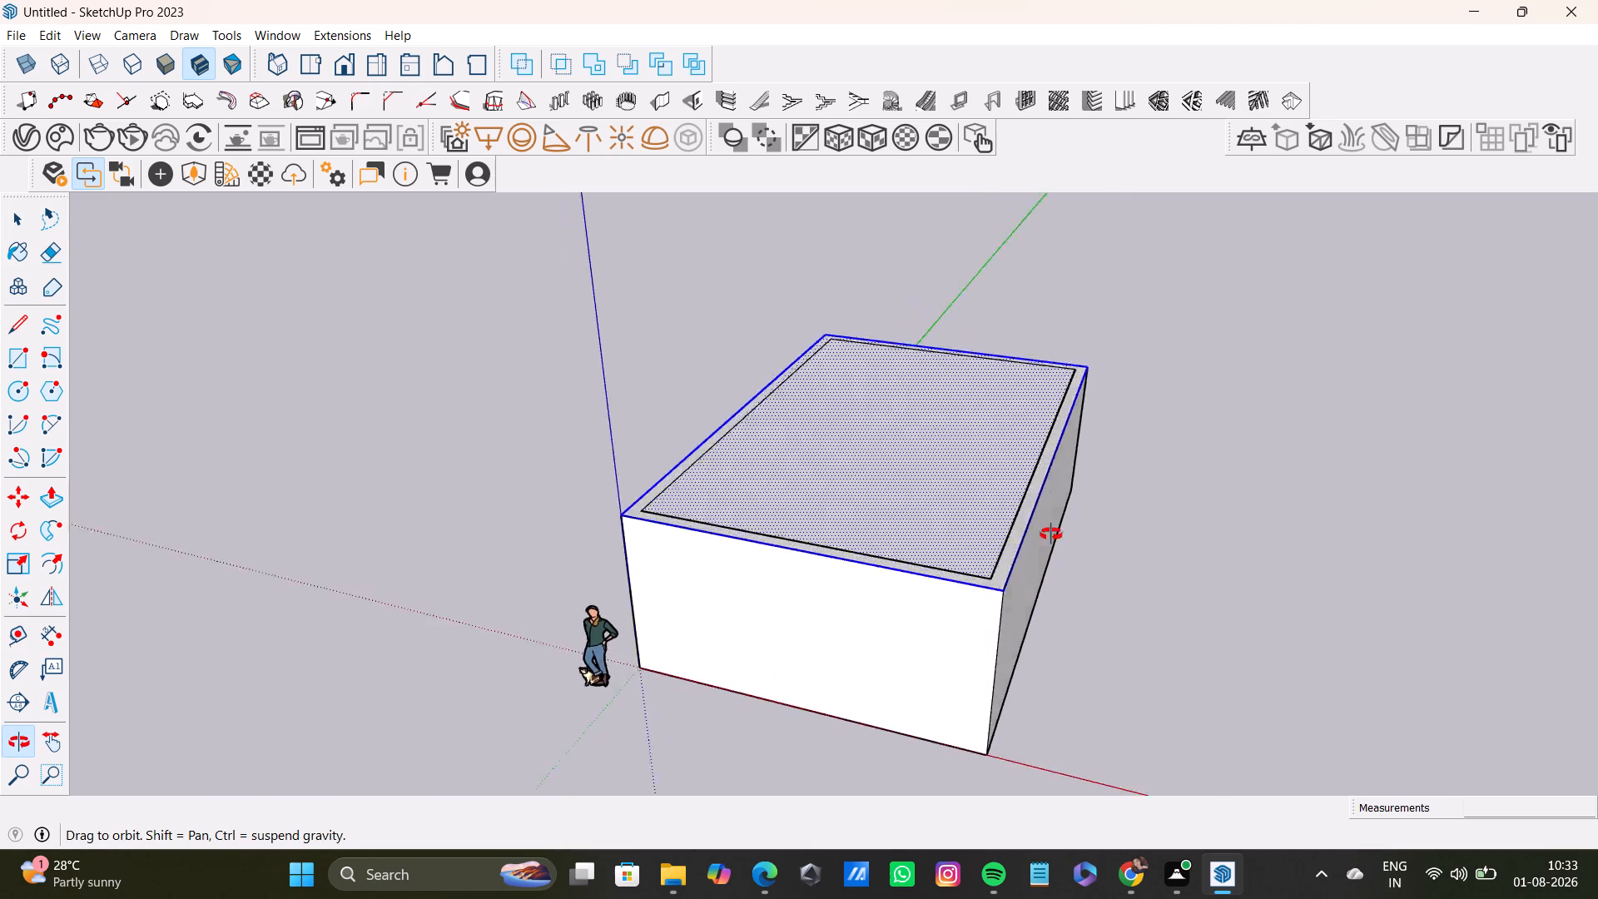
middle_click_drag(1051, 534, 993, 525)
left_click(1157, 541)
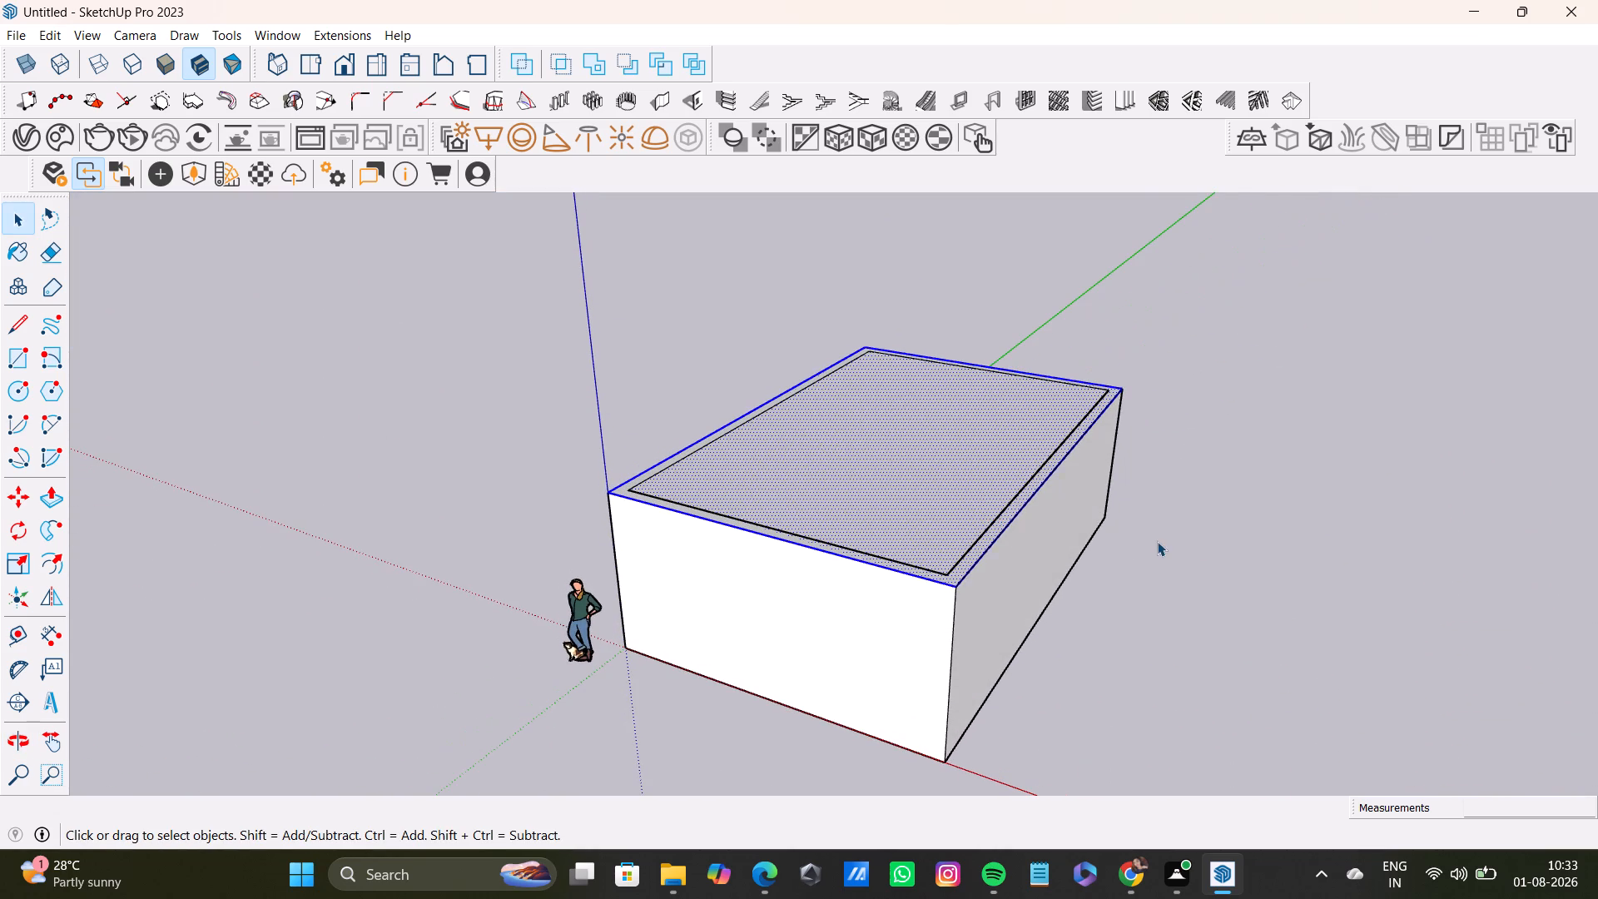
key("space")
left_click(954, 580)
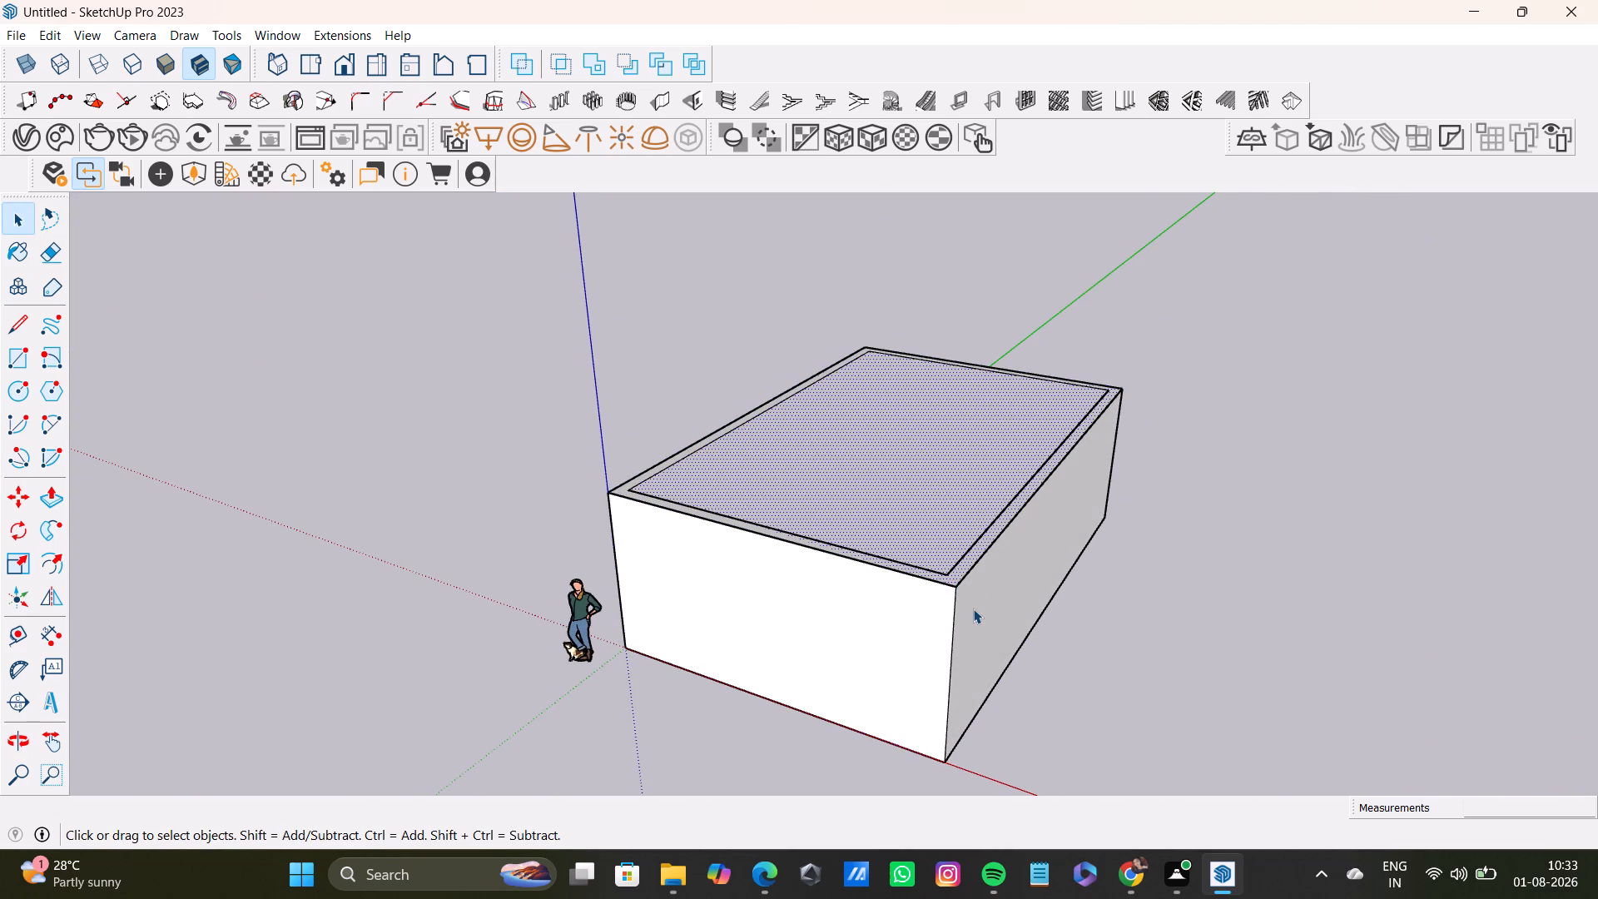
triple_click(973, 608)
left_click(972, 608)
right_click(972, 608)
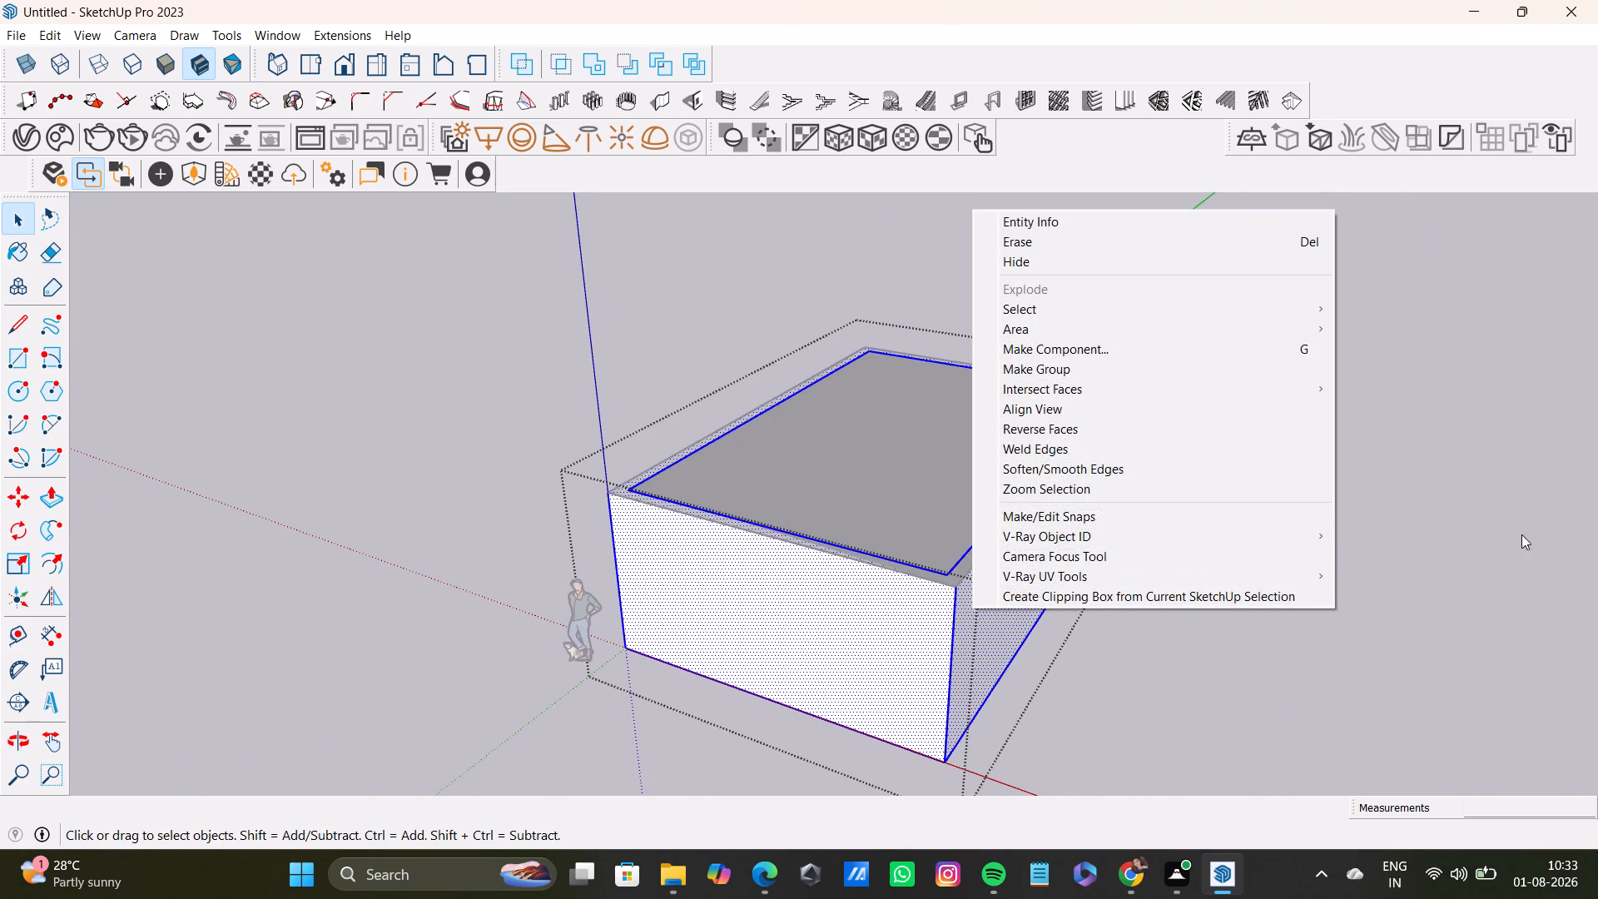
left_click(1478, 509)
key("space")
Examine the covered room from eye level and from above, checking where the top face meets the walls.
middle_click_drag(1105, 634, 1119, 484)
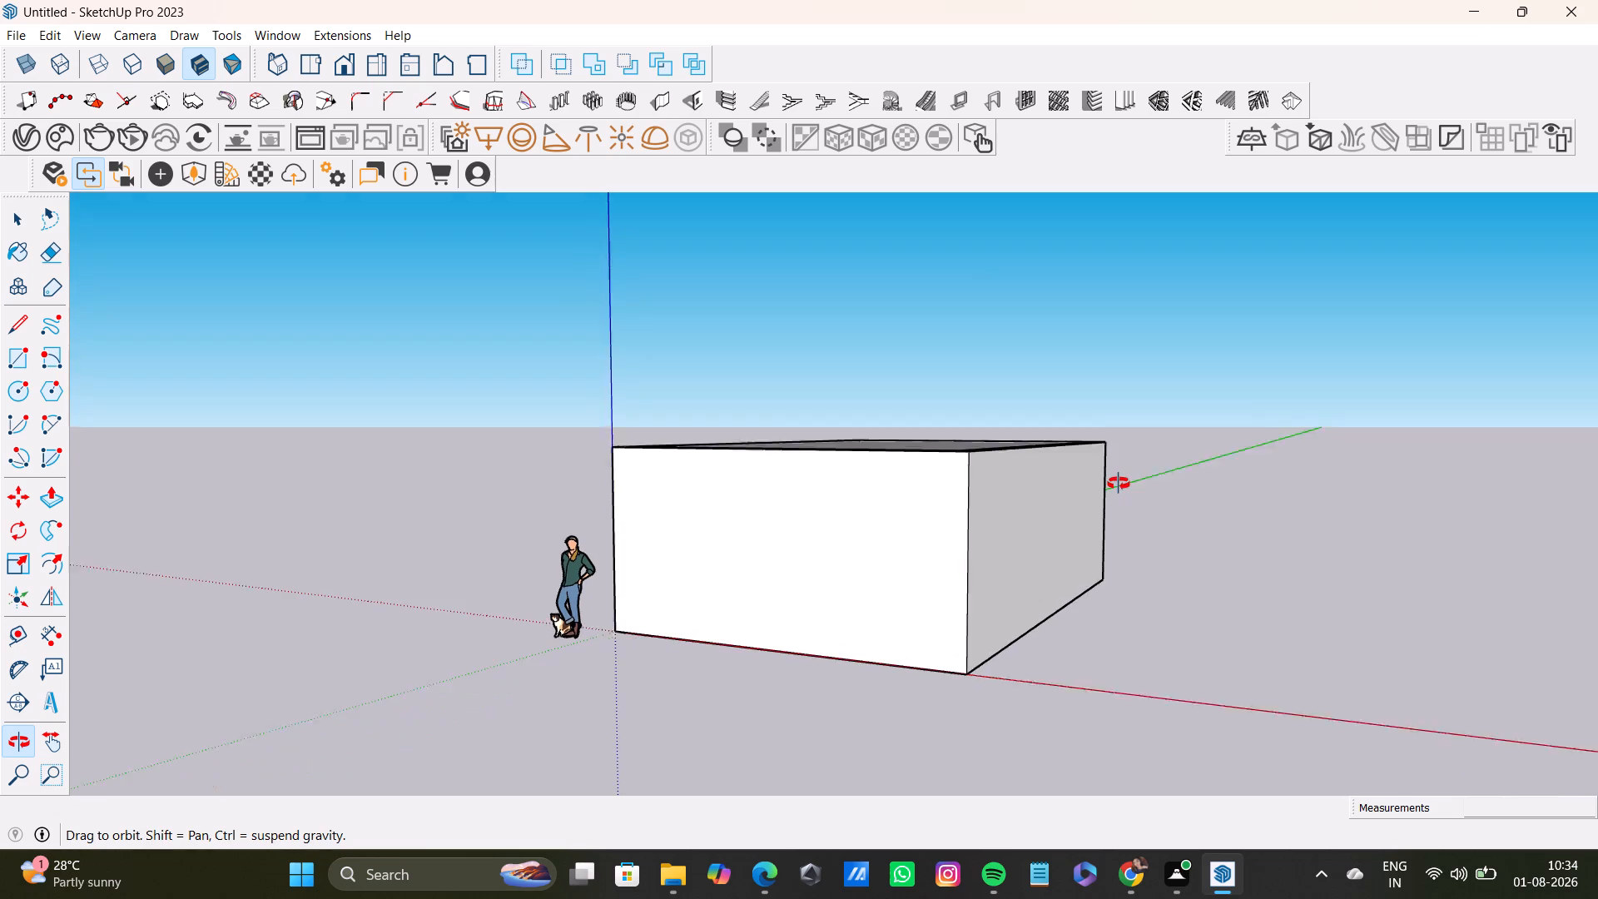
middle_click_drag(1119, 484, 1119, 476)
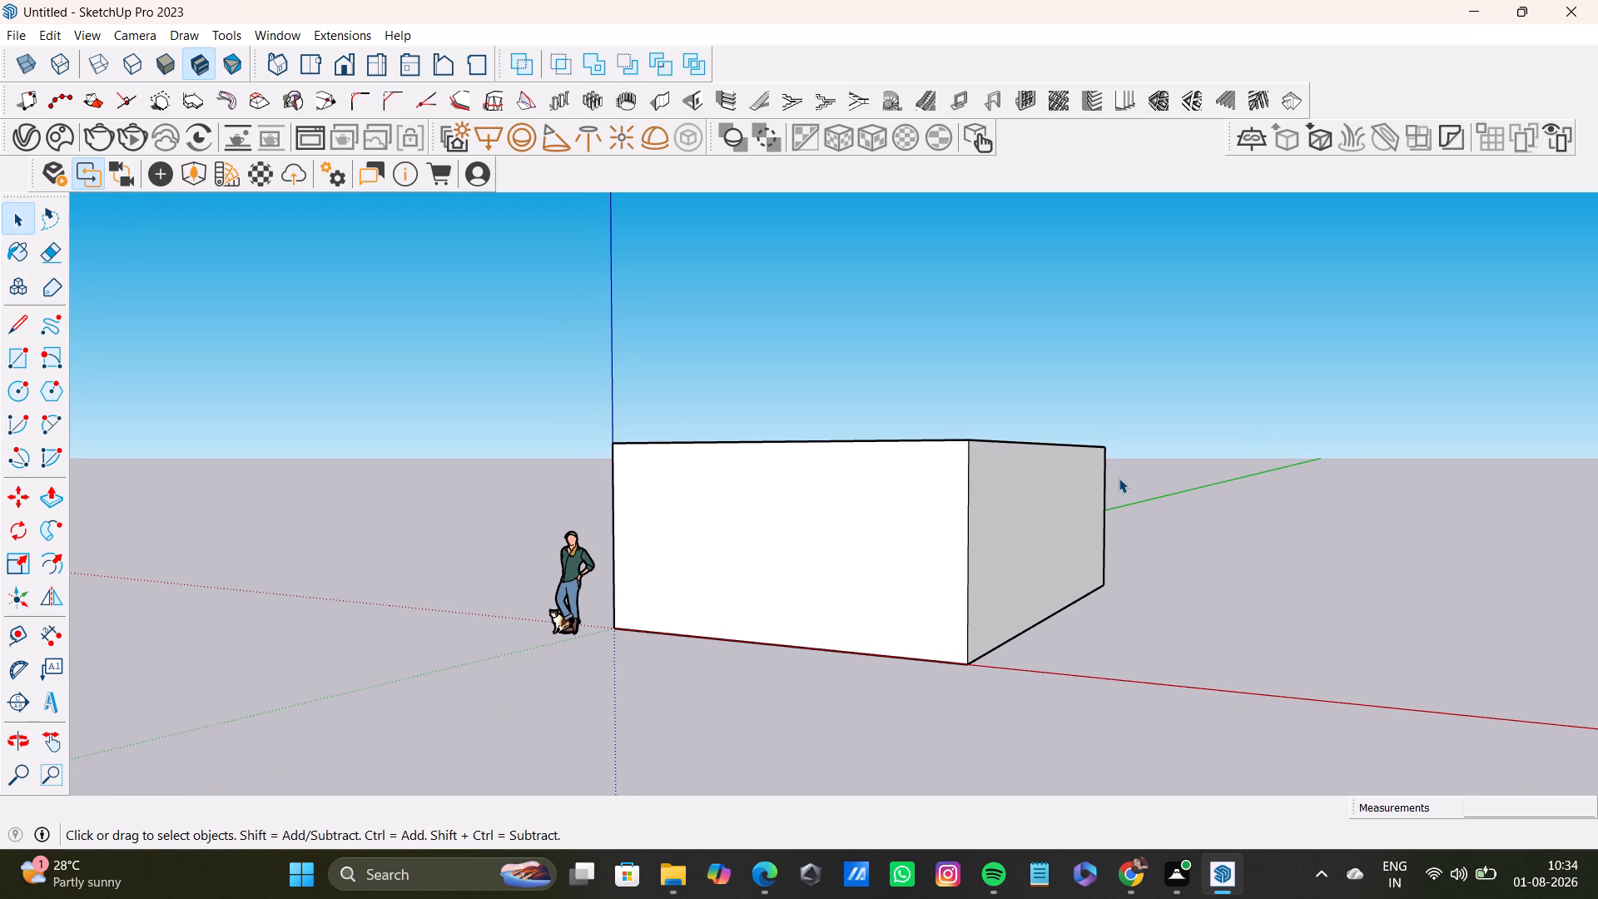
middle_click_drag(1000, 576, 1120, 621)
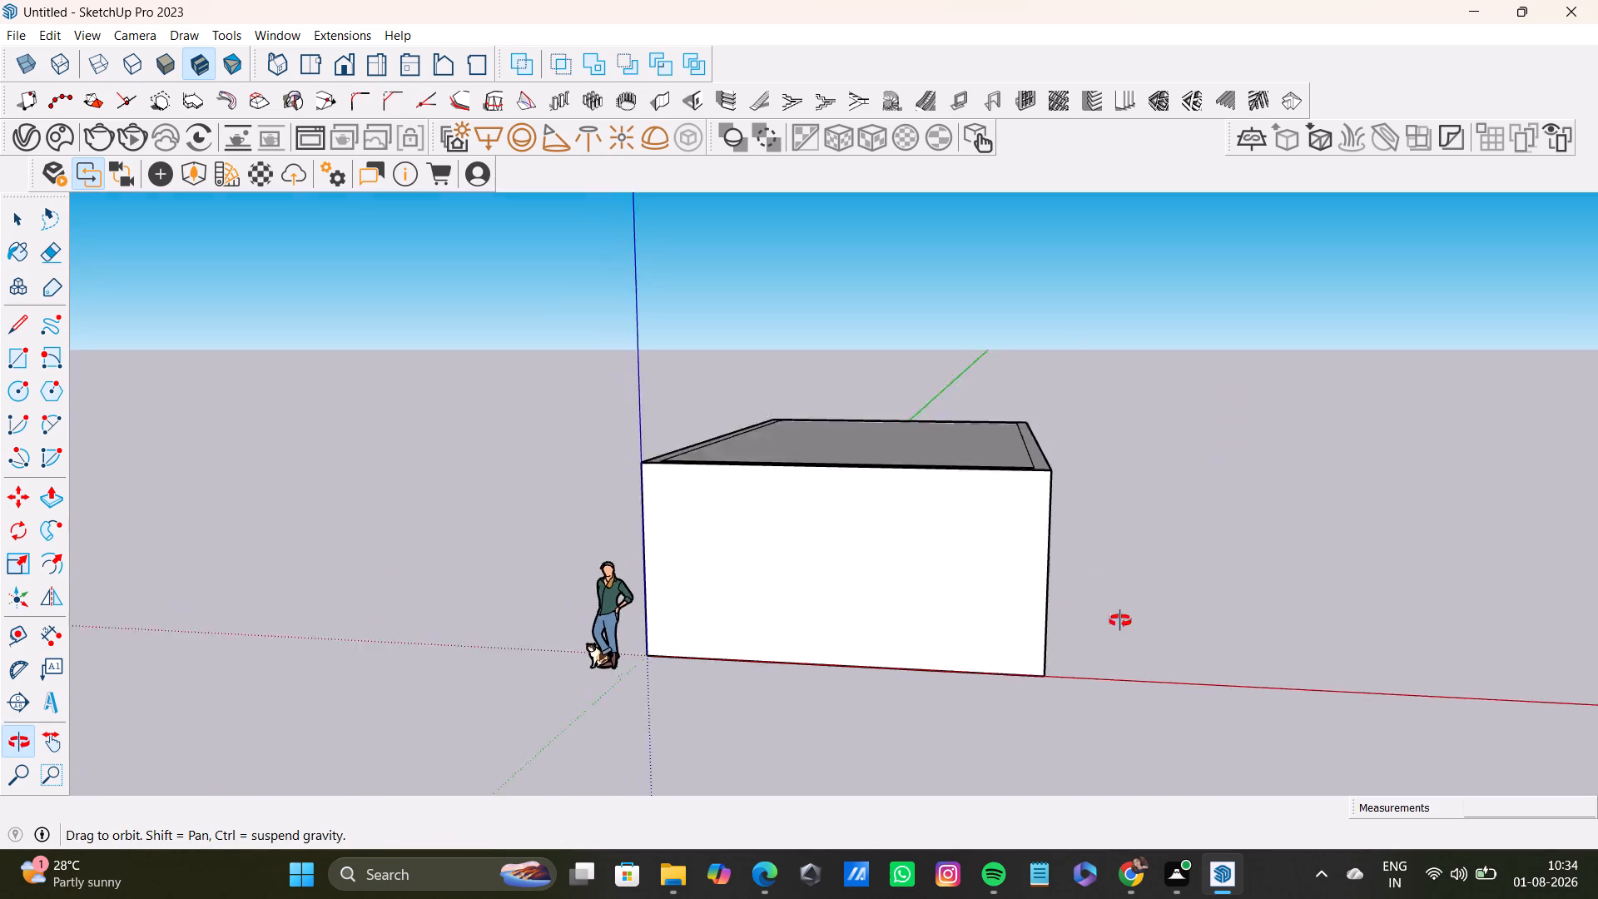
middle_click_drag(1120, 621, 1118, 723)
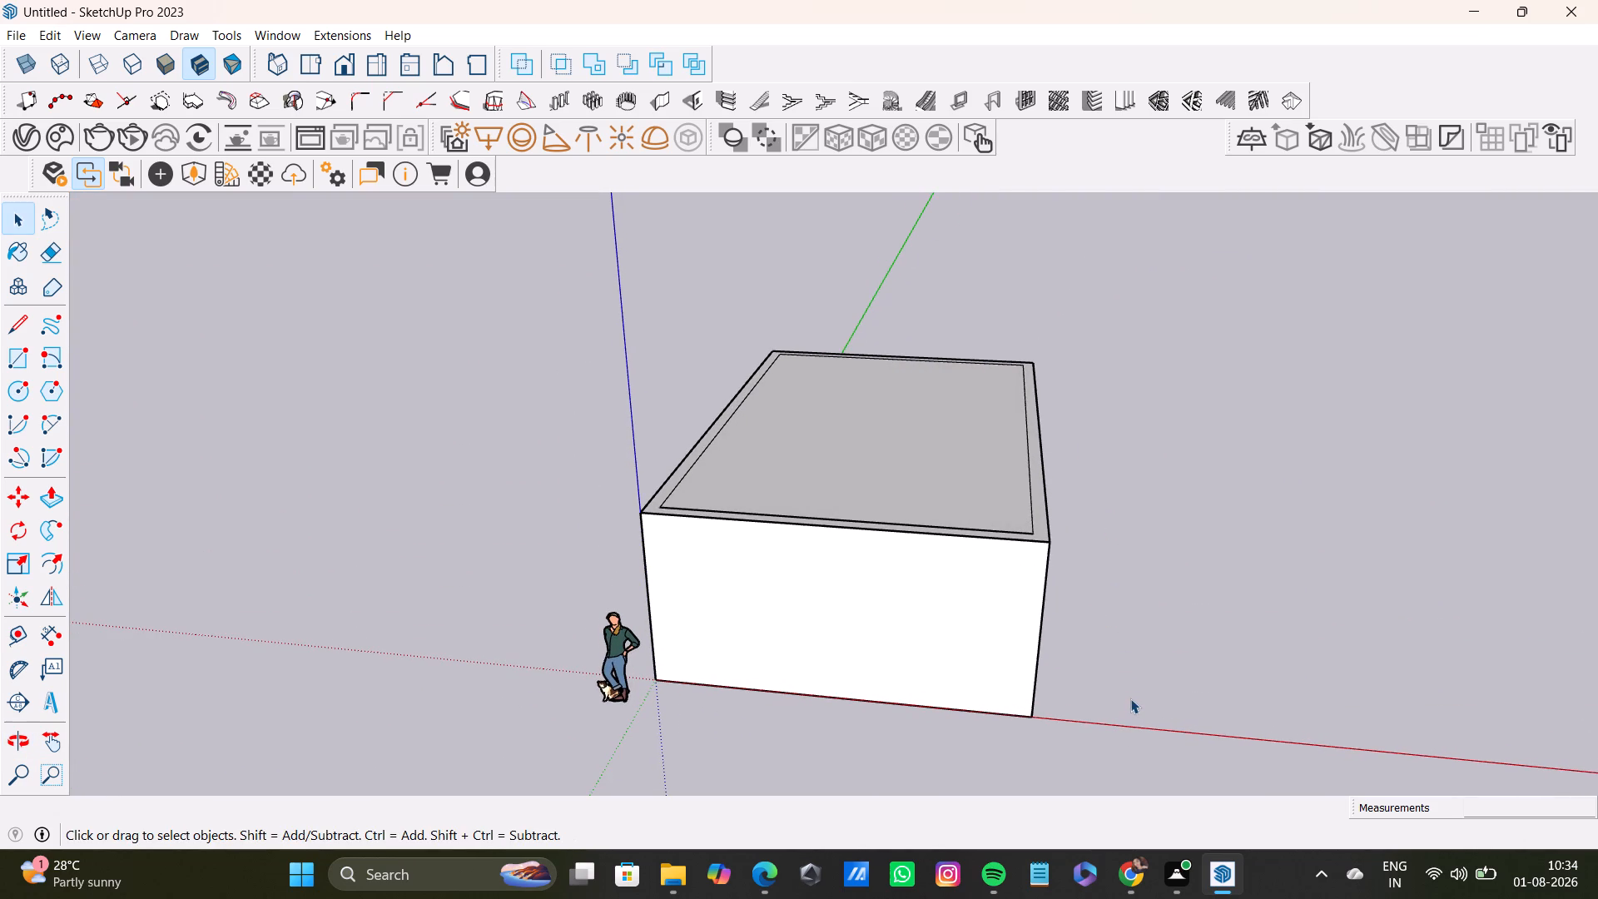
middle_click_drag(1144, 618, 1139, 620)
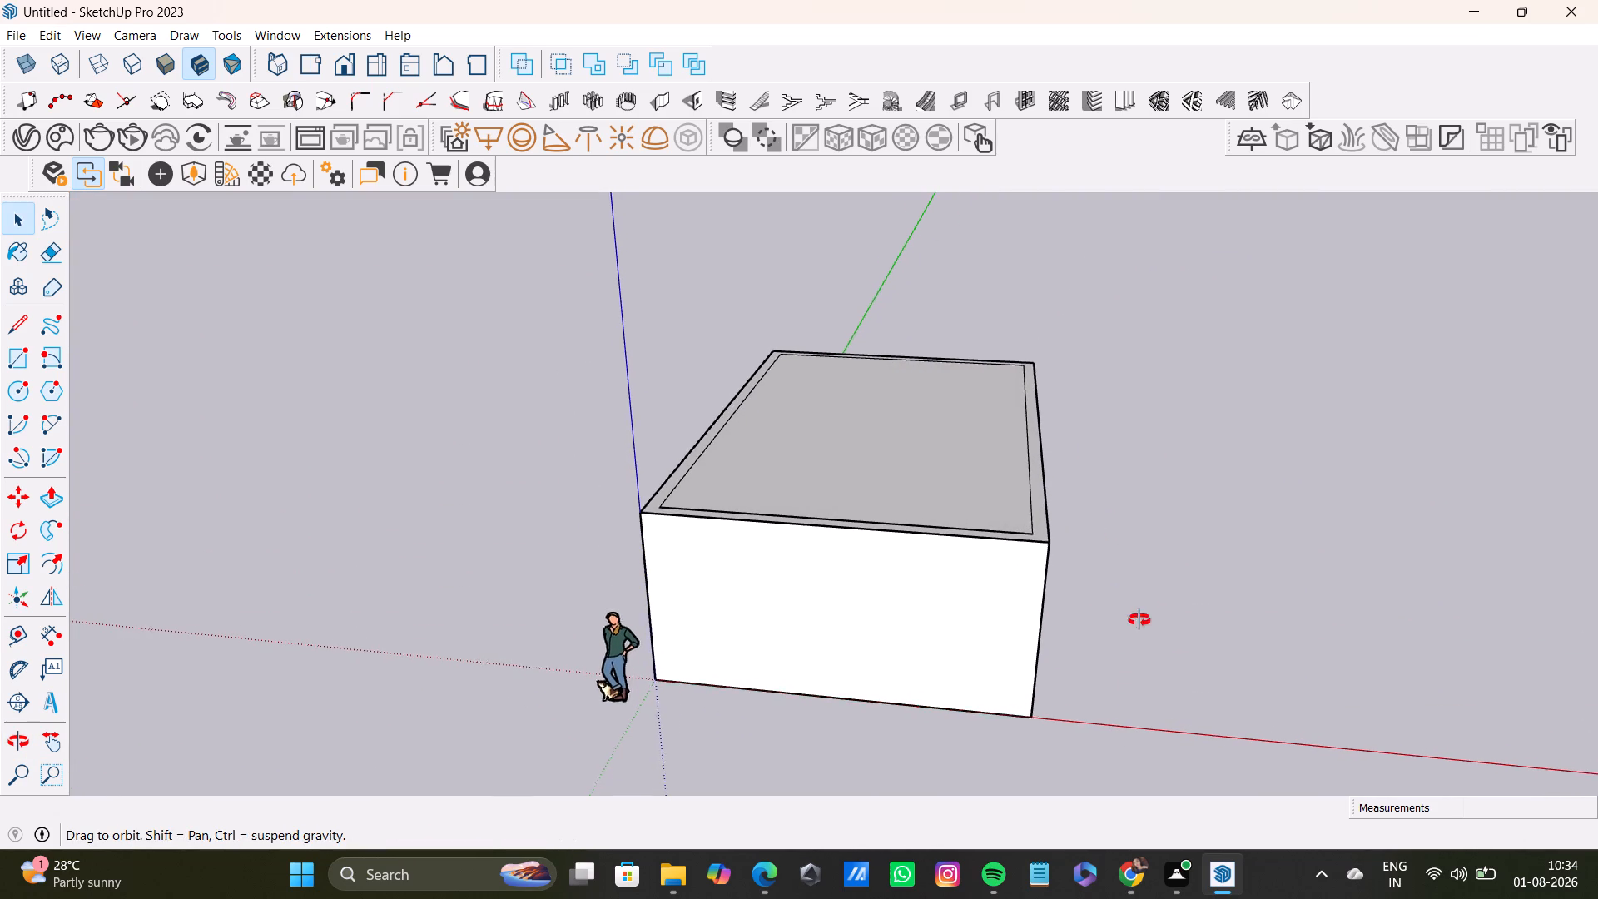
middle_click_drag(1139, 620, 1073, 704)
left_click(1159, 523)
key("space")
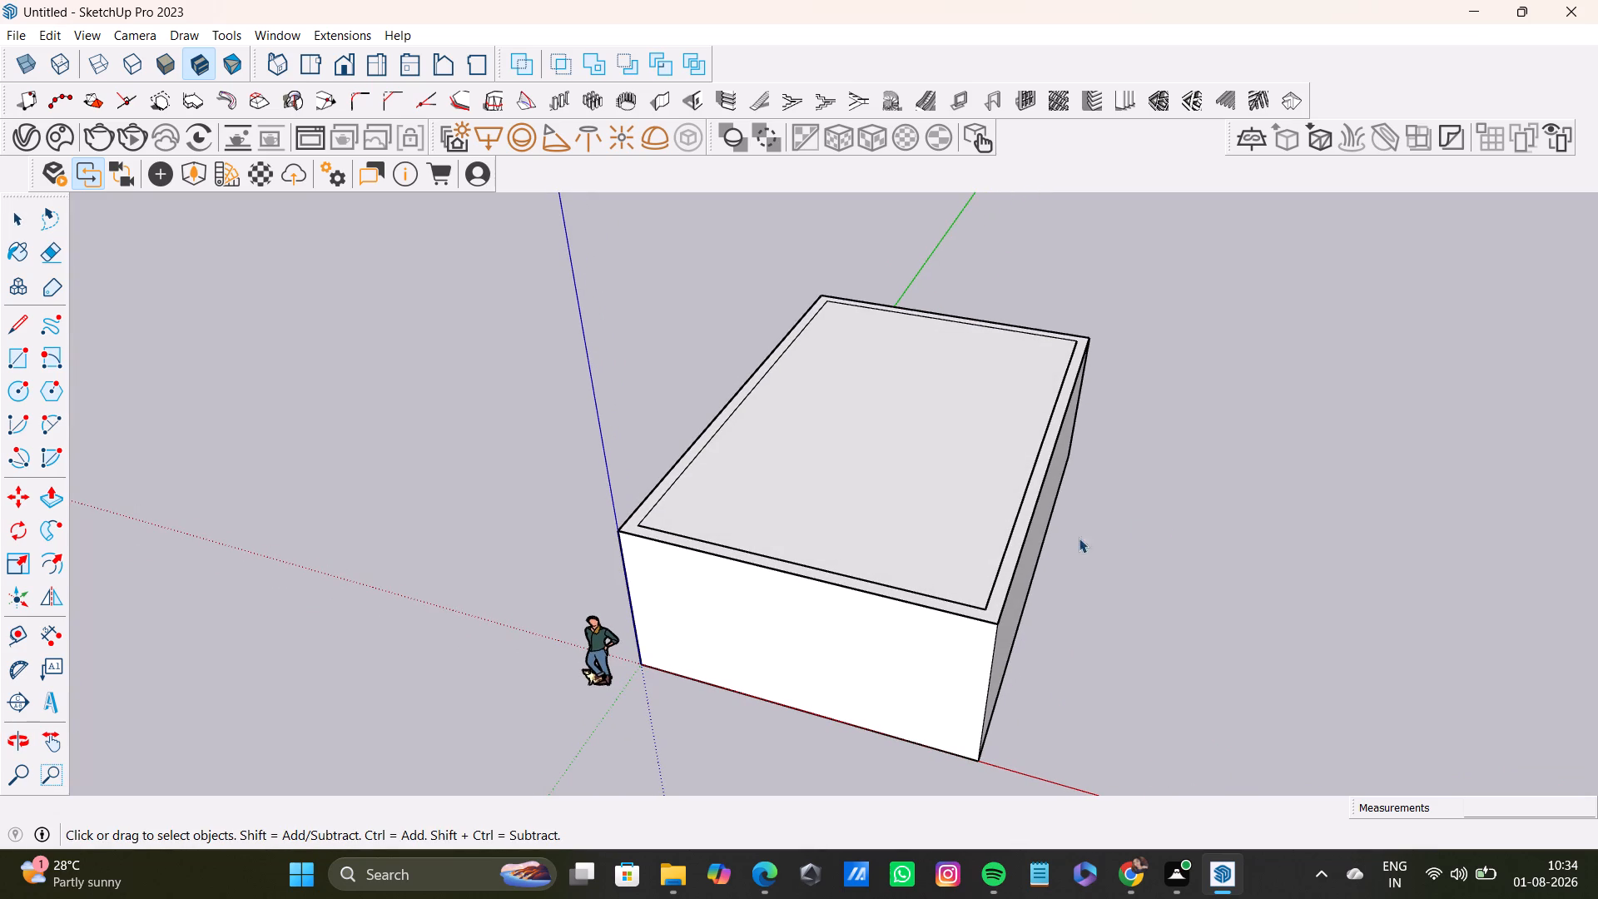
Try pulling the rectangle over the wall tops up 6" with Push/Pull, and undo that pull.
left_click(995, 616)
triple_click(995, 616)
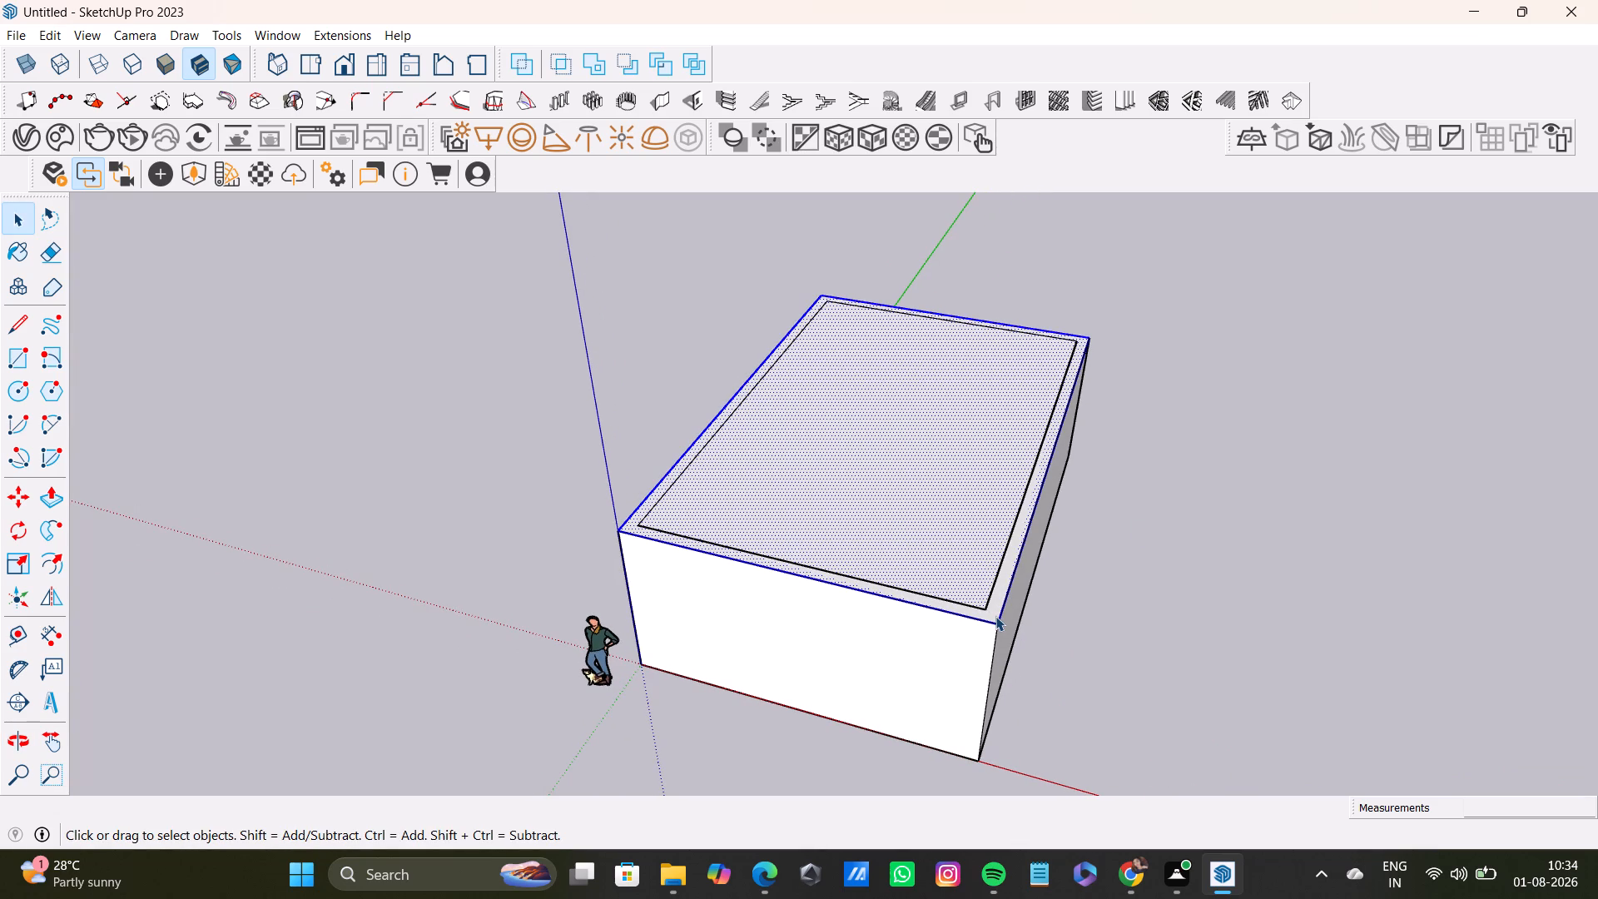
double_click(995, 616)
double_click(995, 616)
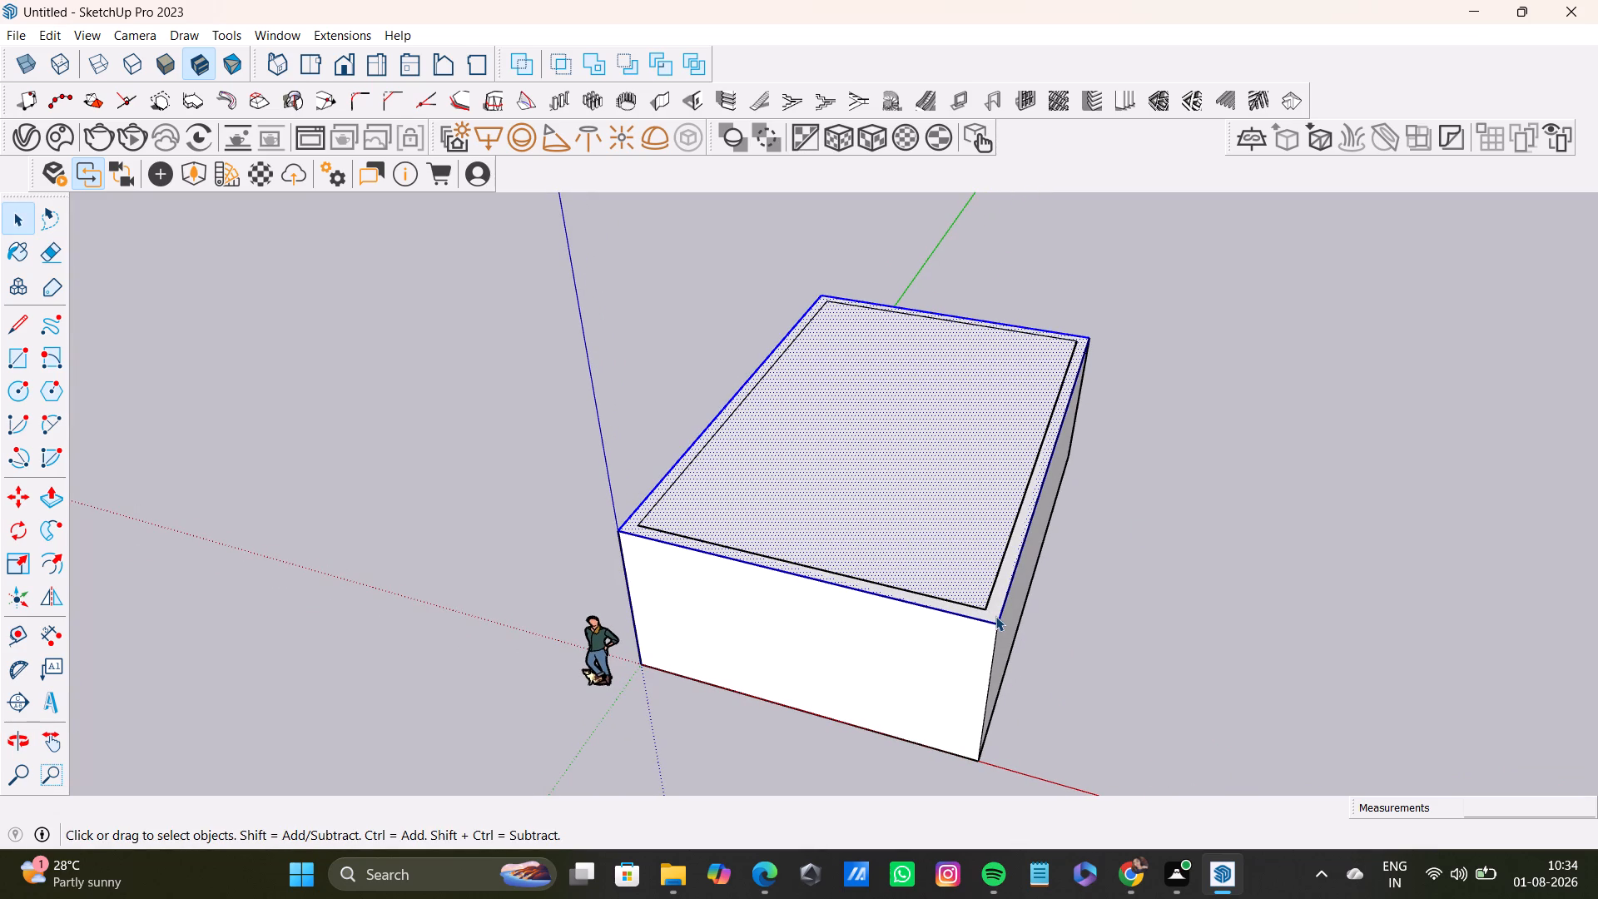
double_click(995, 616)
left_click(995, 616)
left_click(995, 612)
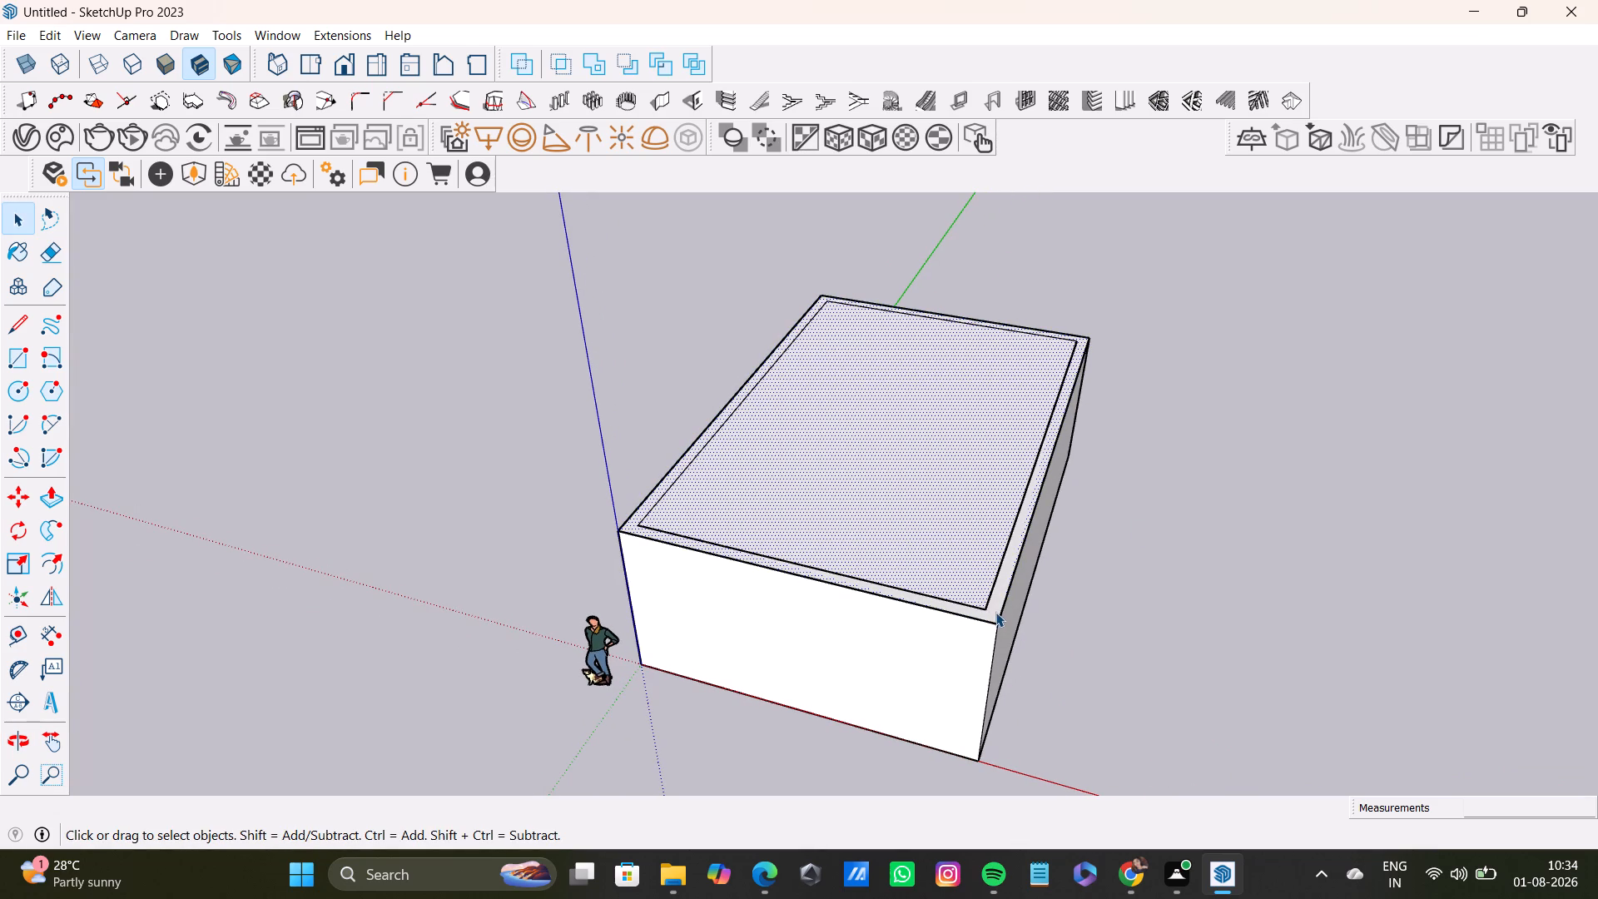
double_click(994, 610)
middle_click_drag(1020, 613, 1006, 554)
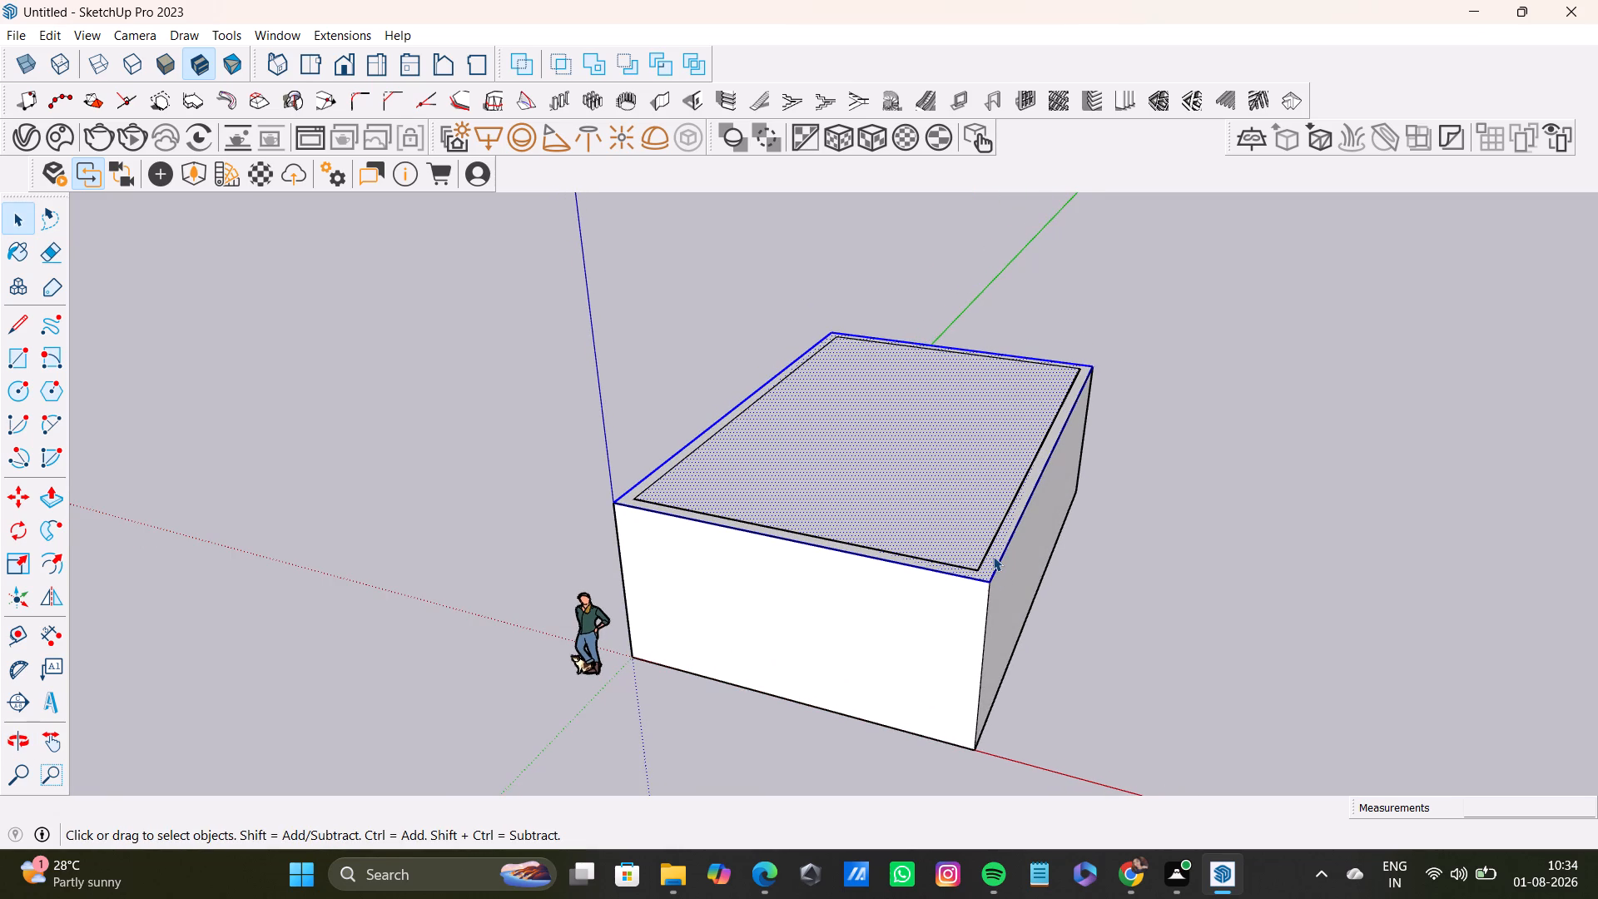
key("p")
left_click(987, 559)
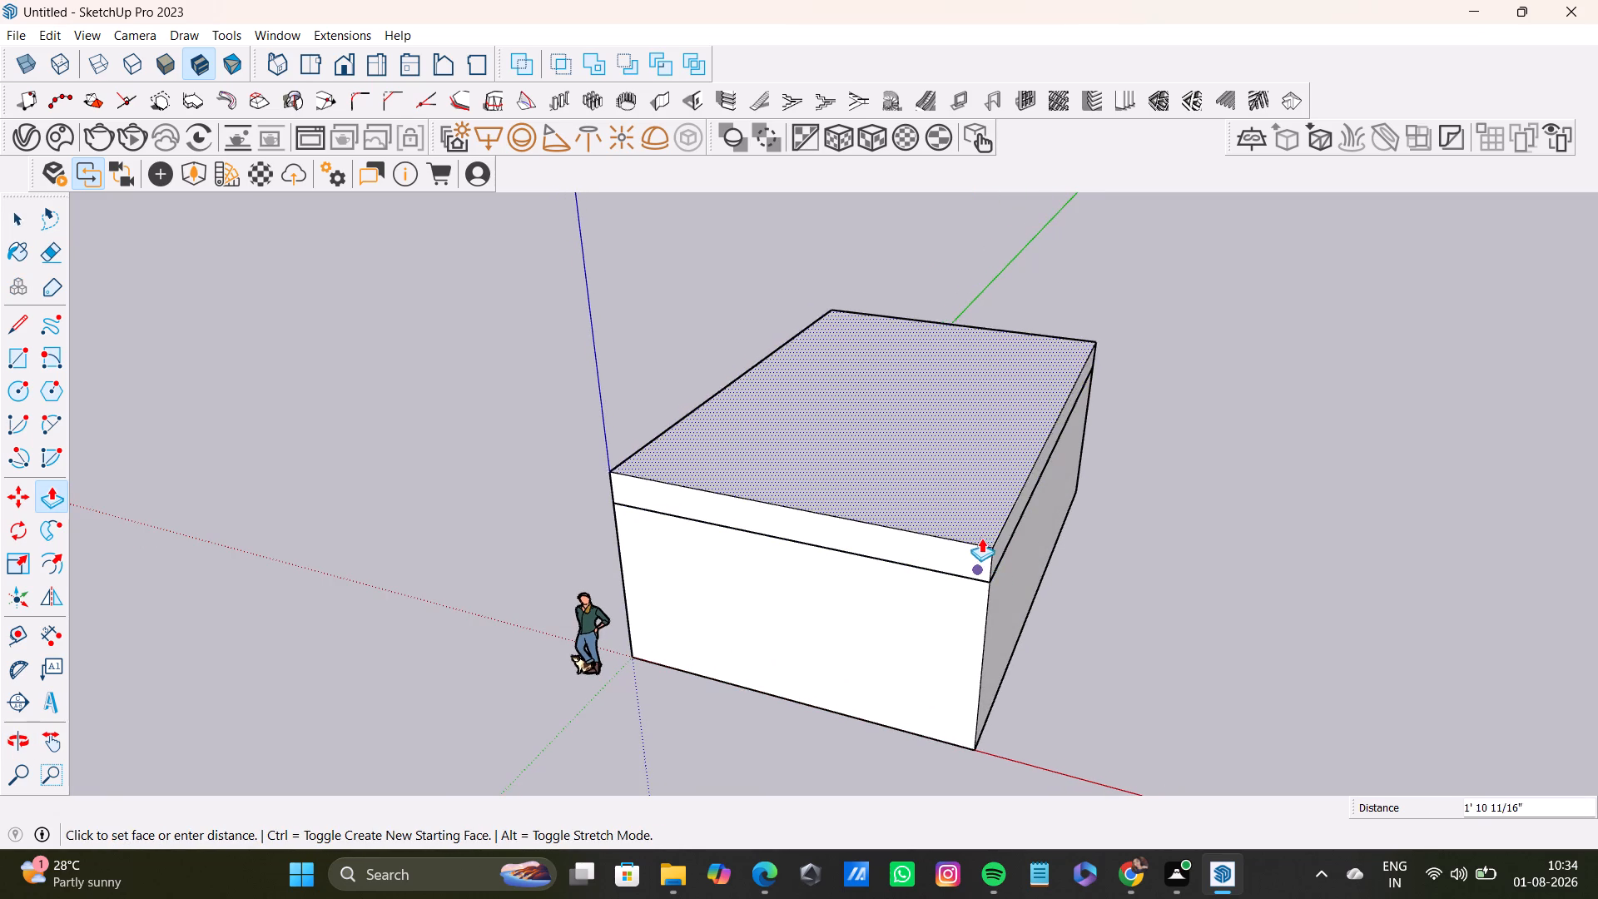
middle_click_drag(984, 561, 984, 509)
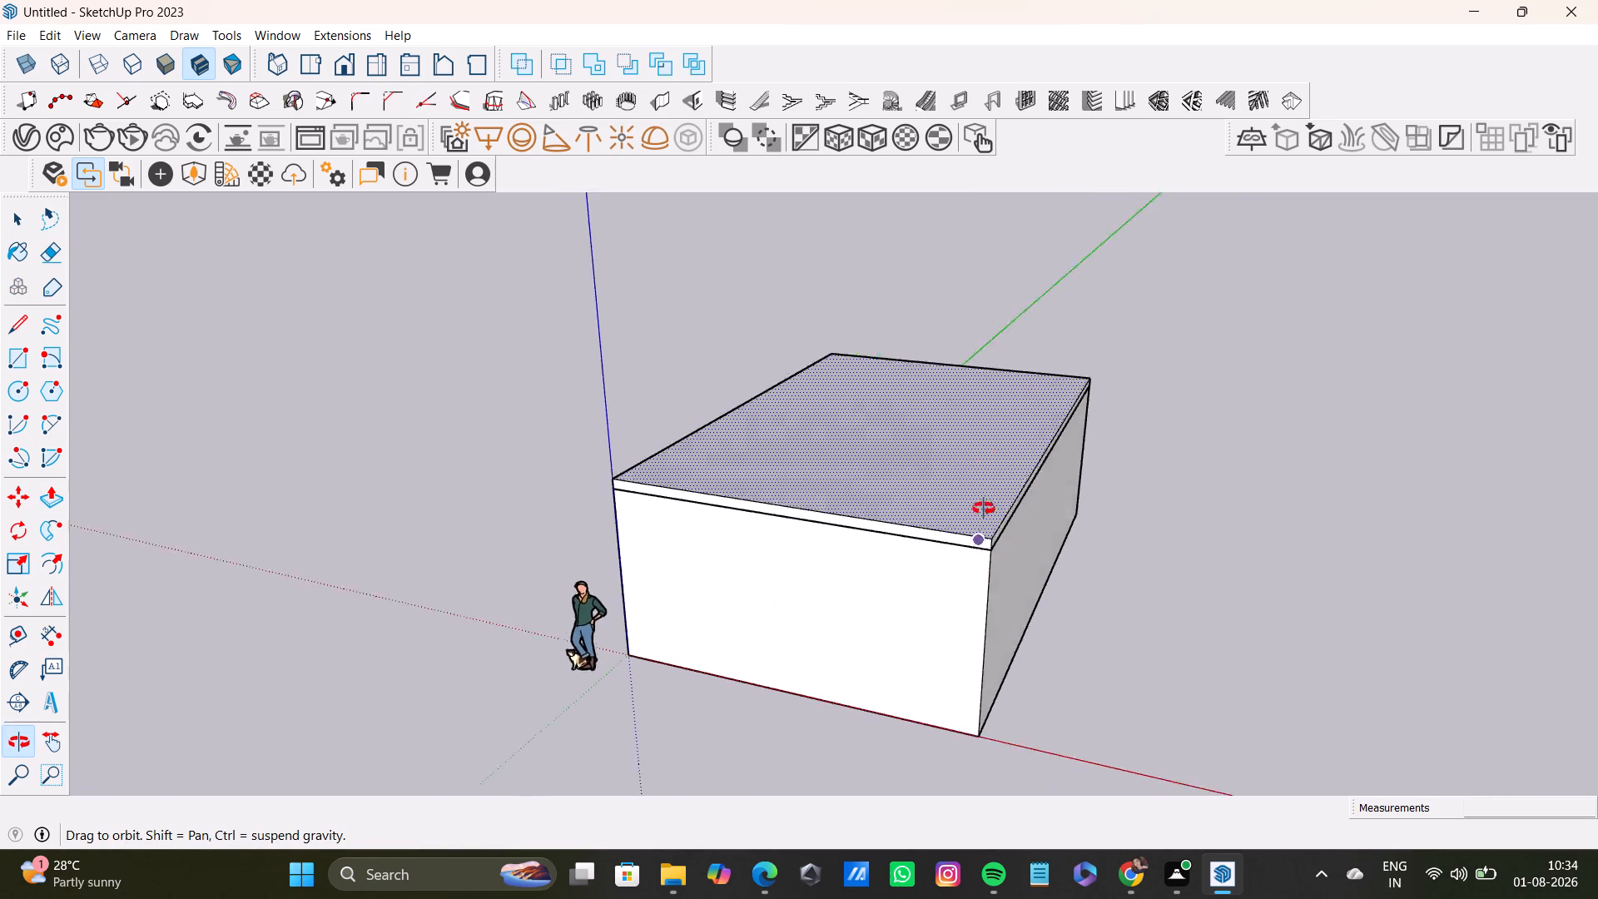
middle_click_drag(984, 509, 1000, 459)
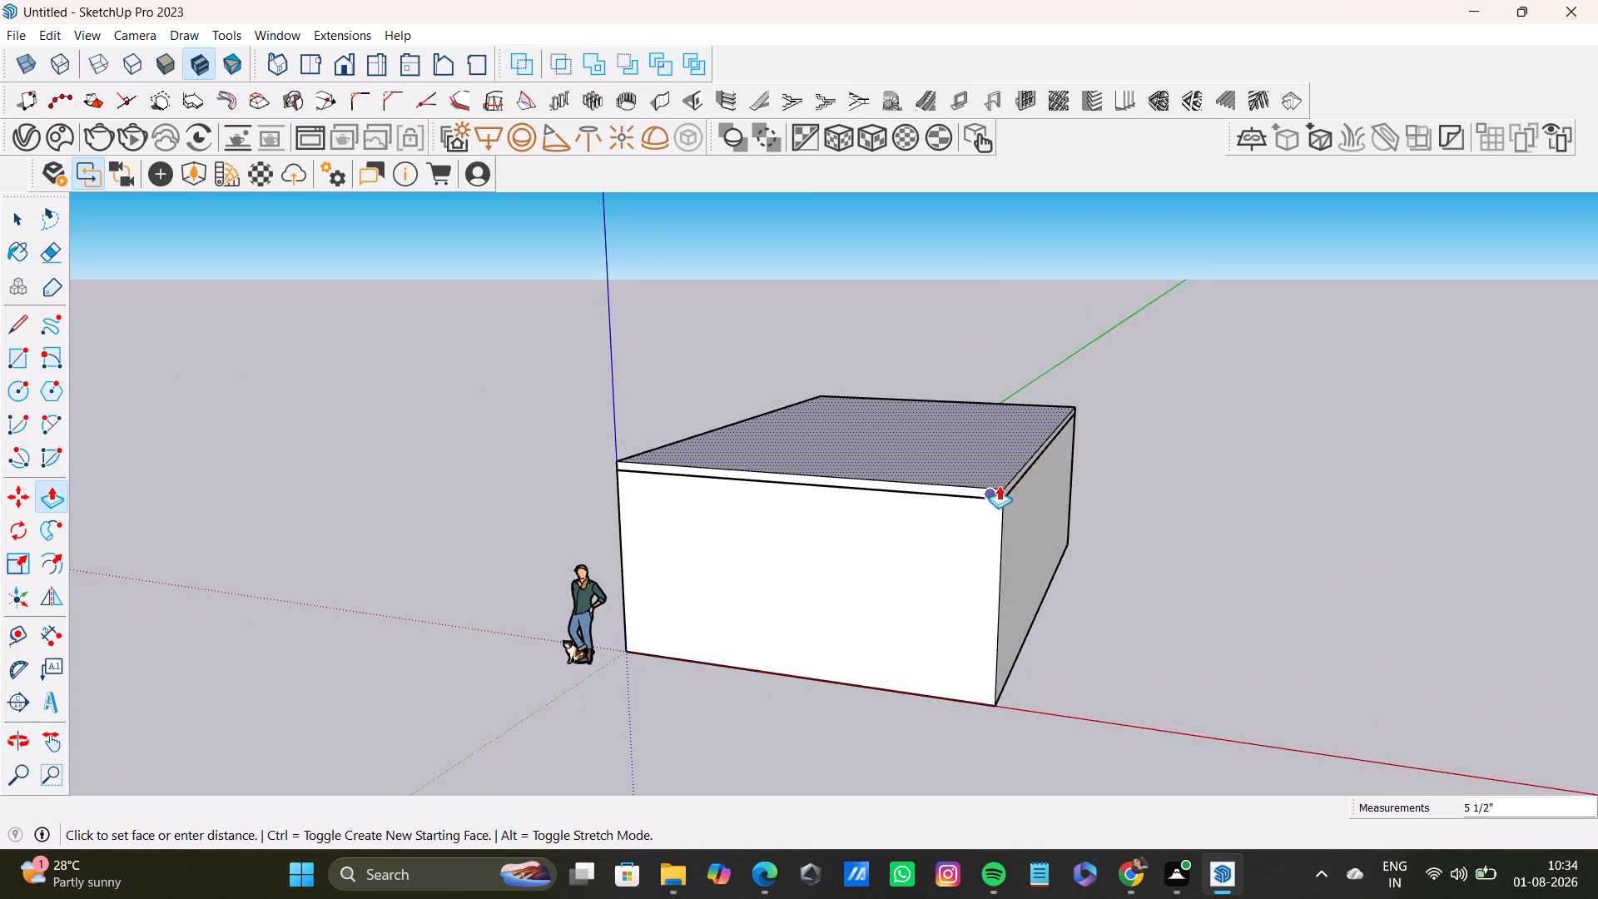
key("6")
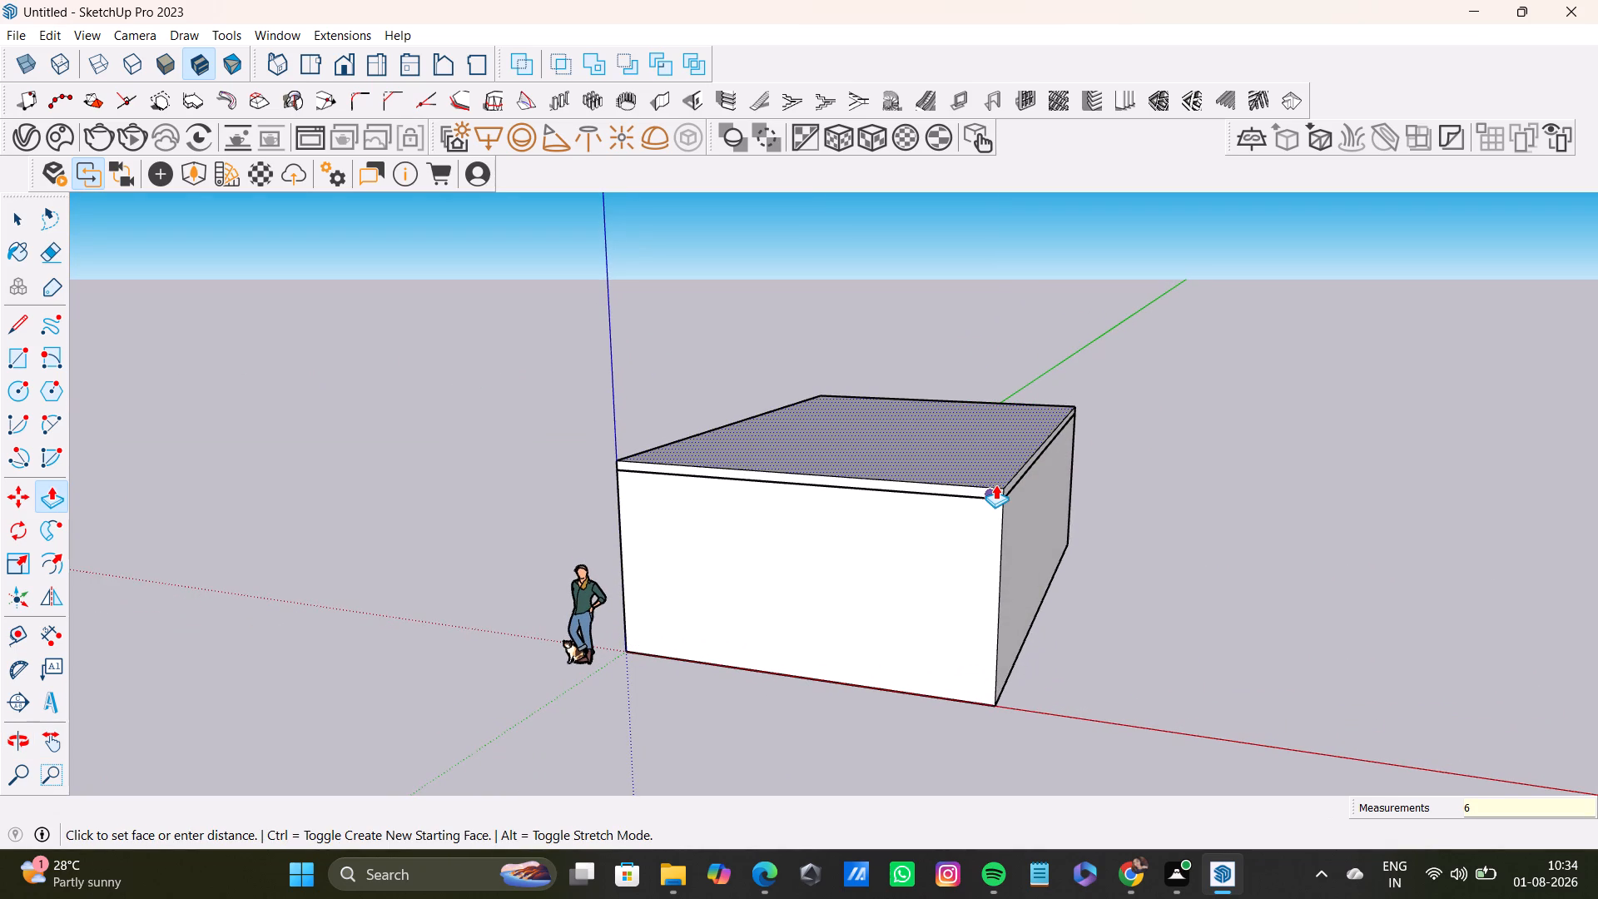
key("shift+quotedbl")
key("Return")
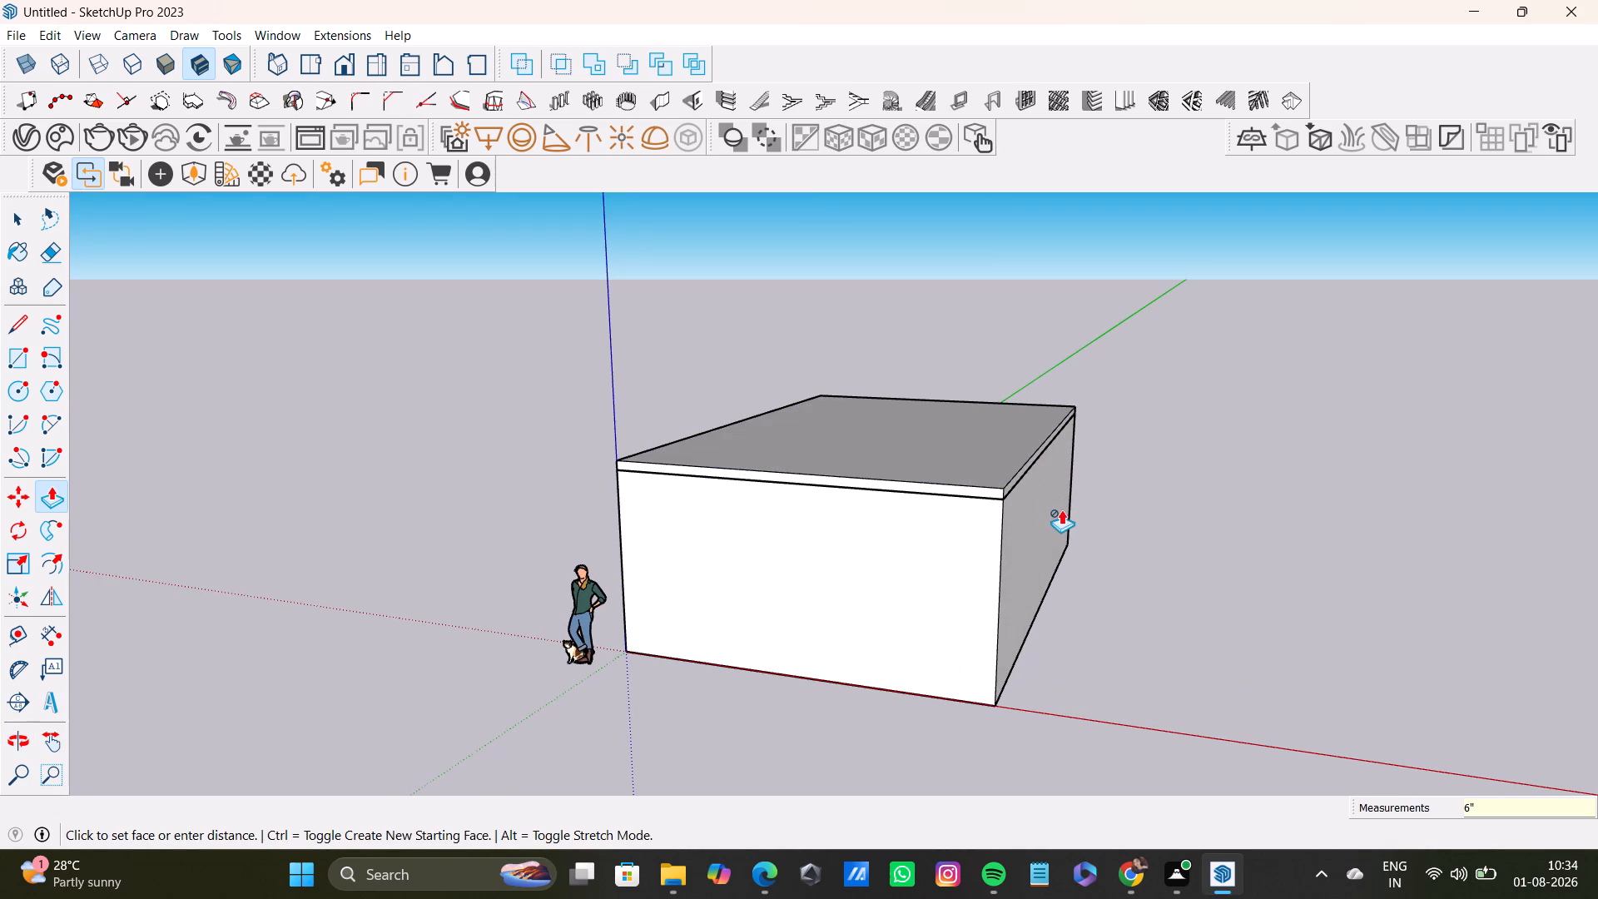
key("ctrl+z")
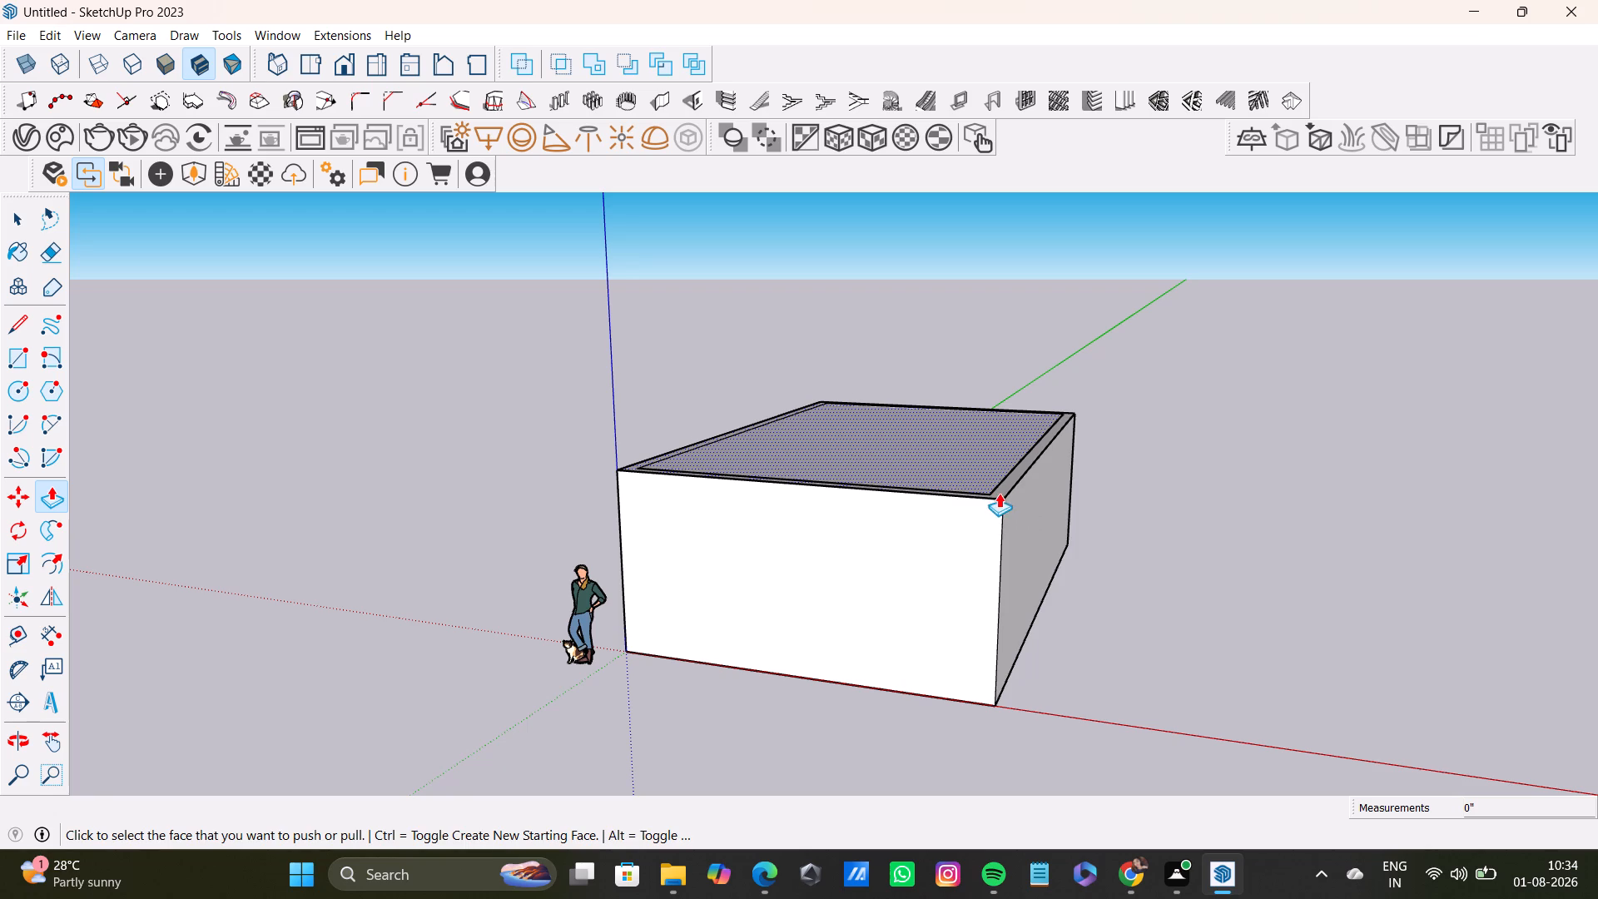
Pull the rectangle over the wall tops up 9" with Push/Pull to form the roof slab.
middle_click_drag(1055, 509, 1033, 617)
left_click(984, 572)
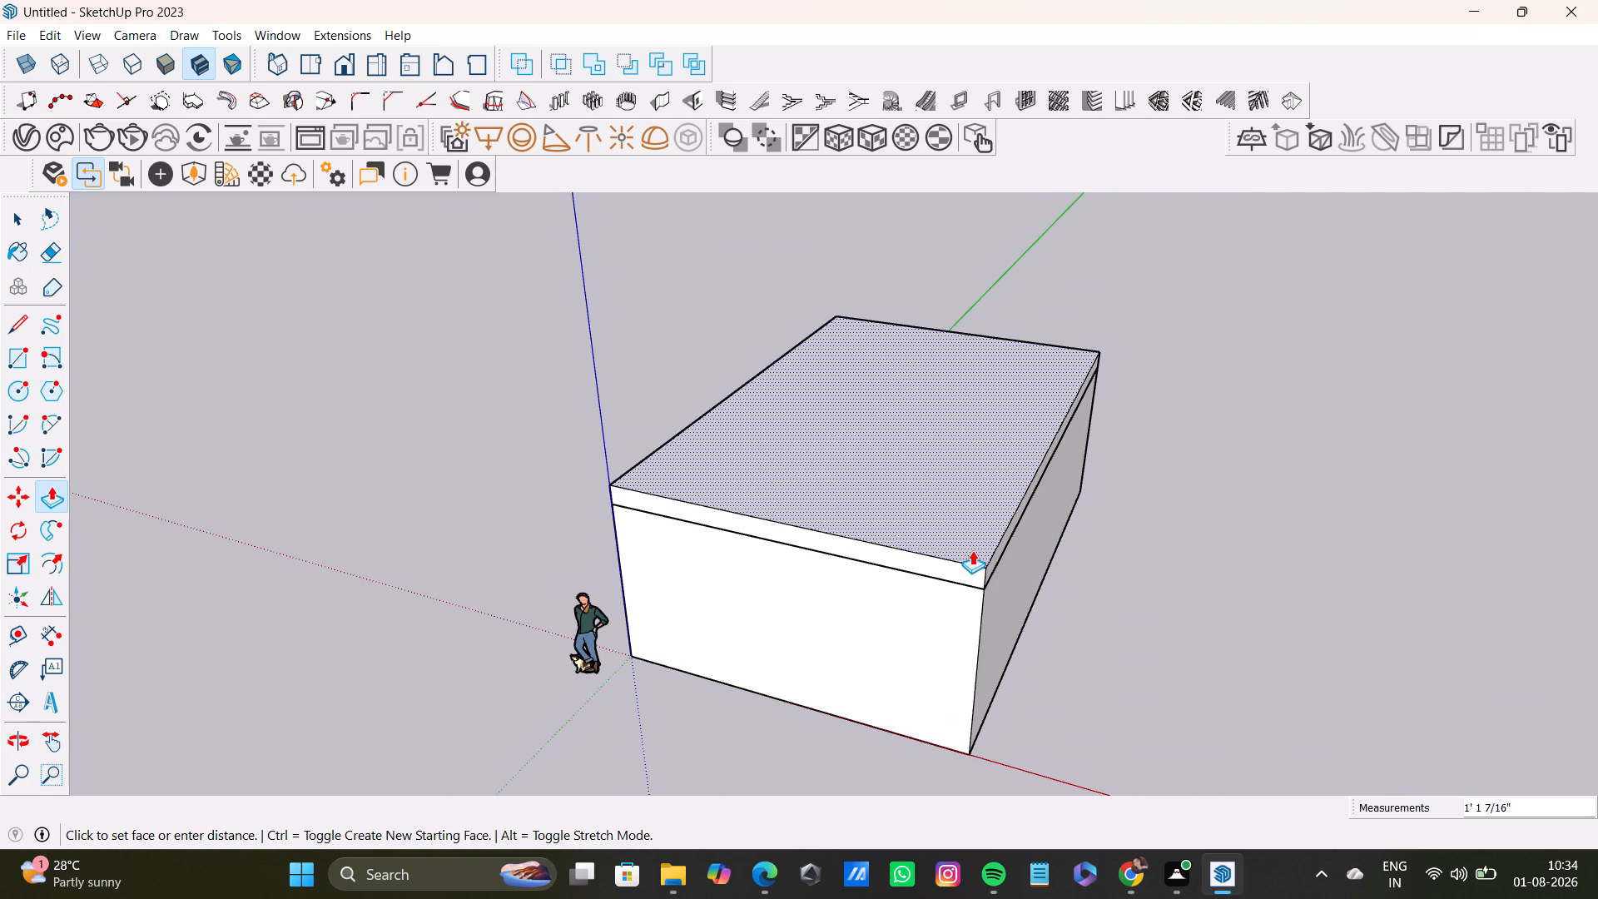
key("9")
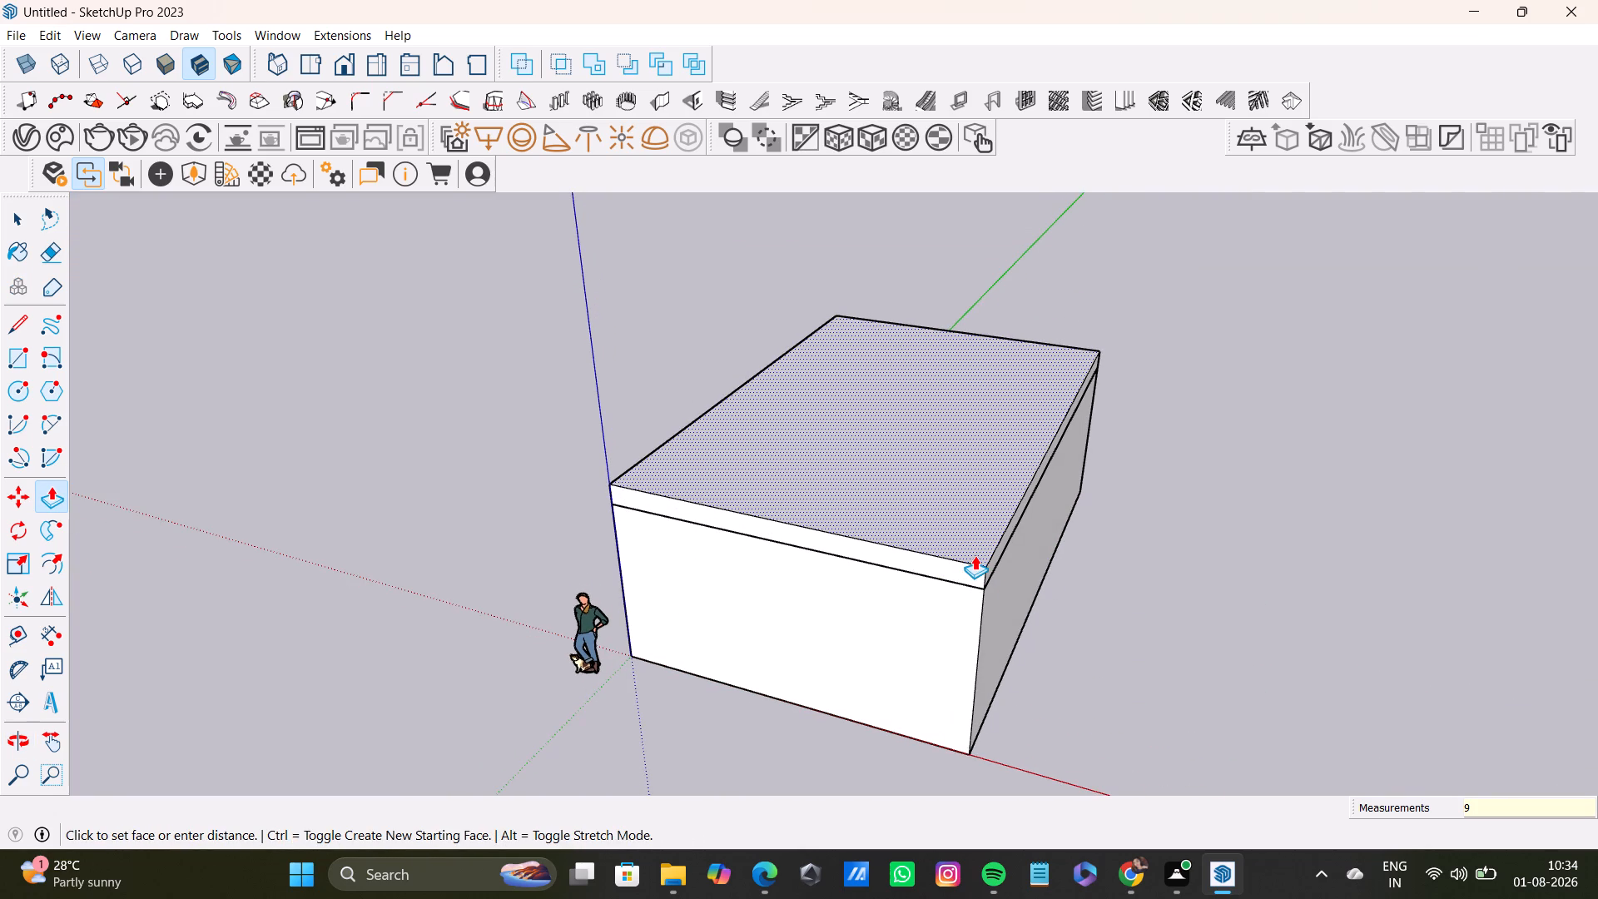
key("shift+quotedbl")
key("Return")
key("space")
Select the whole roof slab with all its connected faces and edges and make it a group.
middle_click_drag(1220, 631, 1175, 504)
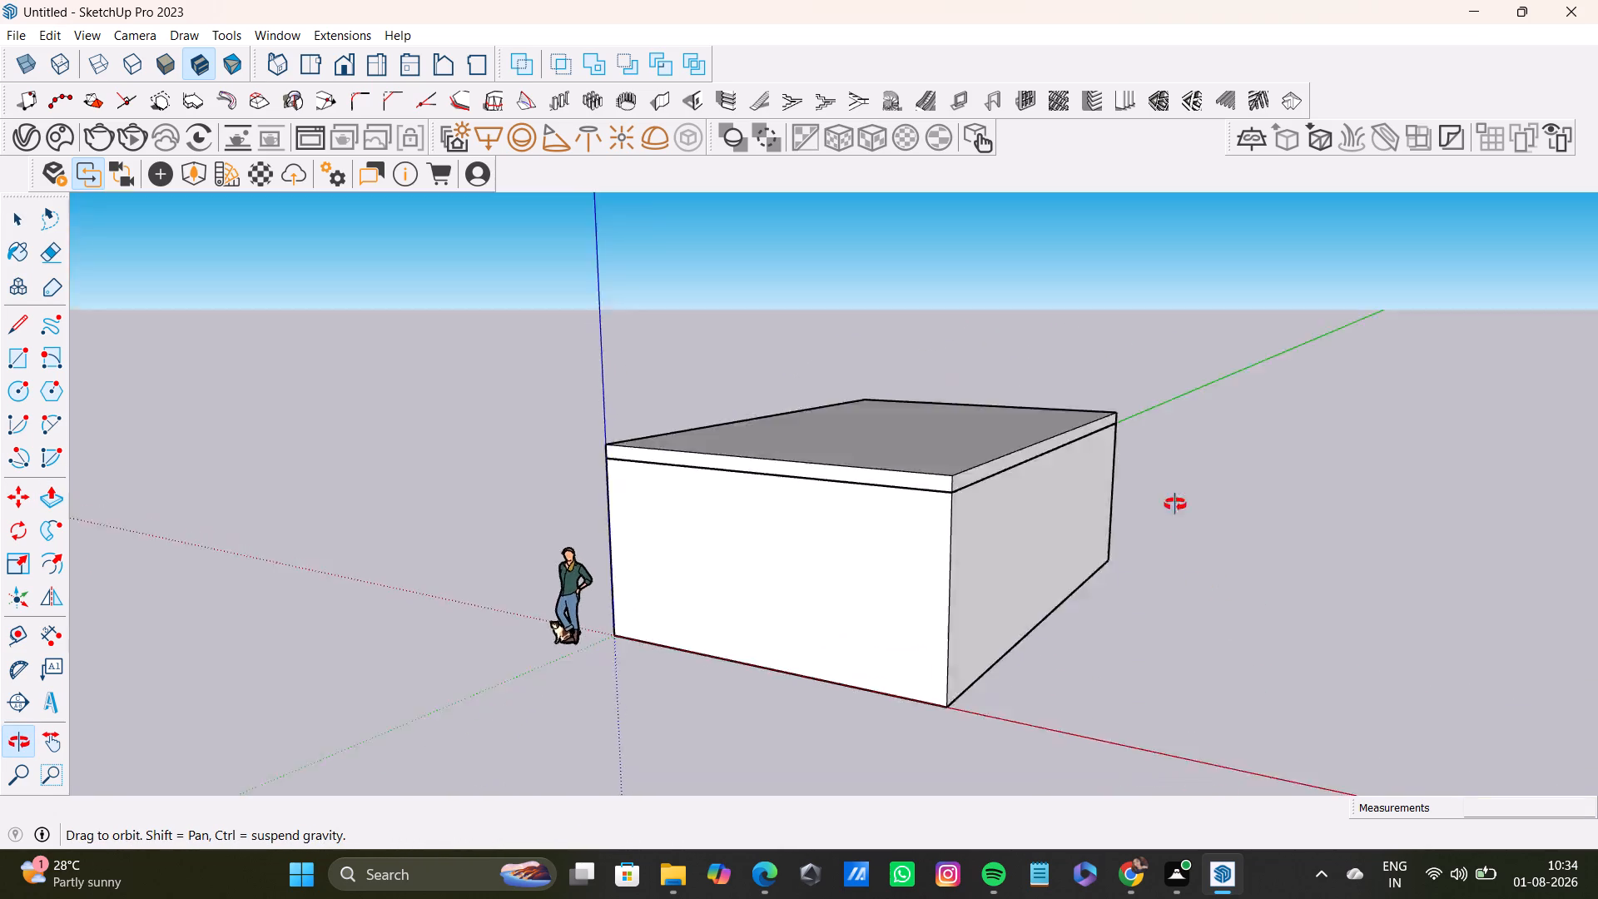
middle_click_drag(1175, 504, 1148, 633)
key("space")
middle_click_drag(1146, 597, 1161, 665)
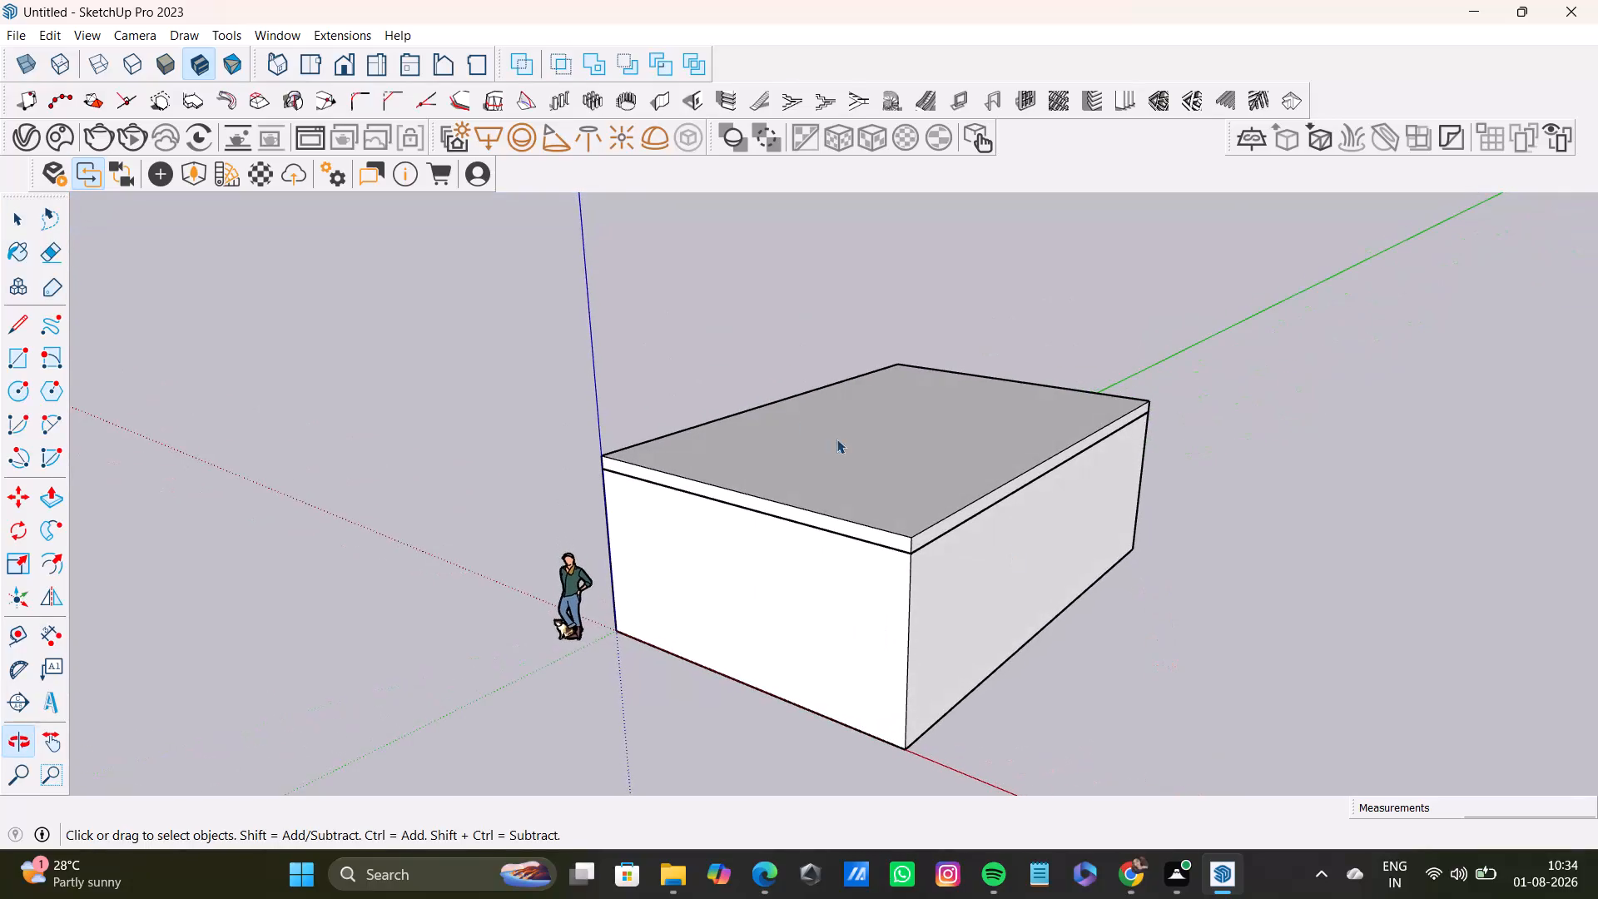
triple_click(852, 456)
right_click(860, 464)
right_click(860, 464)
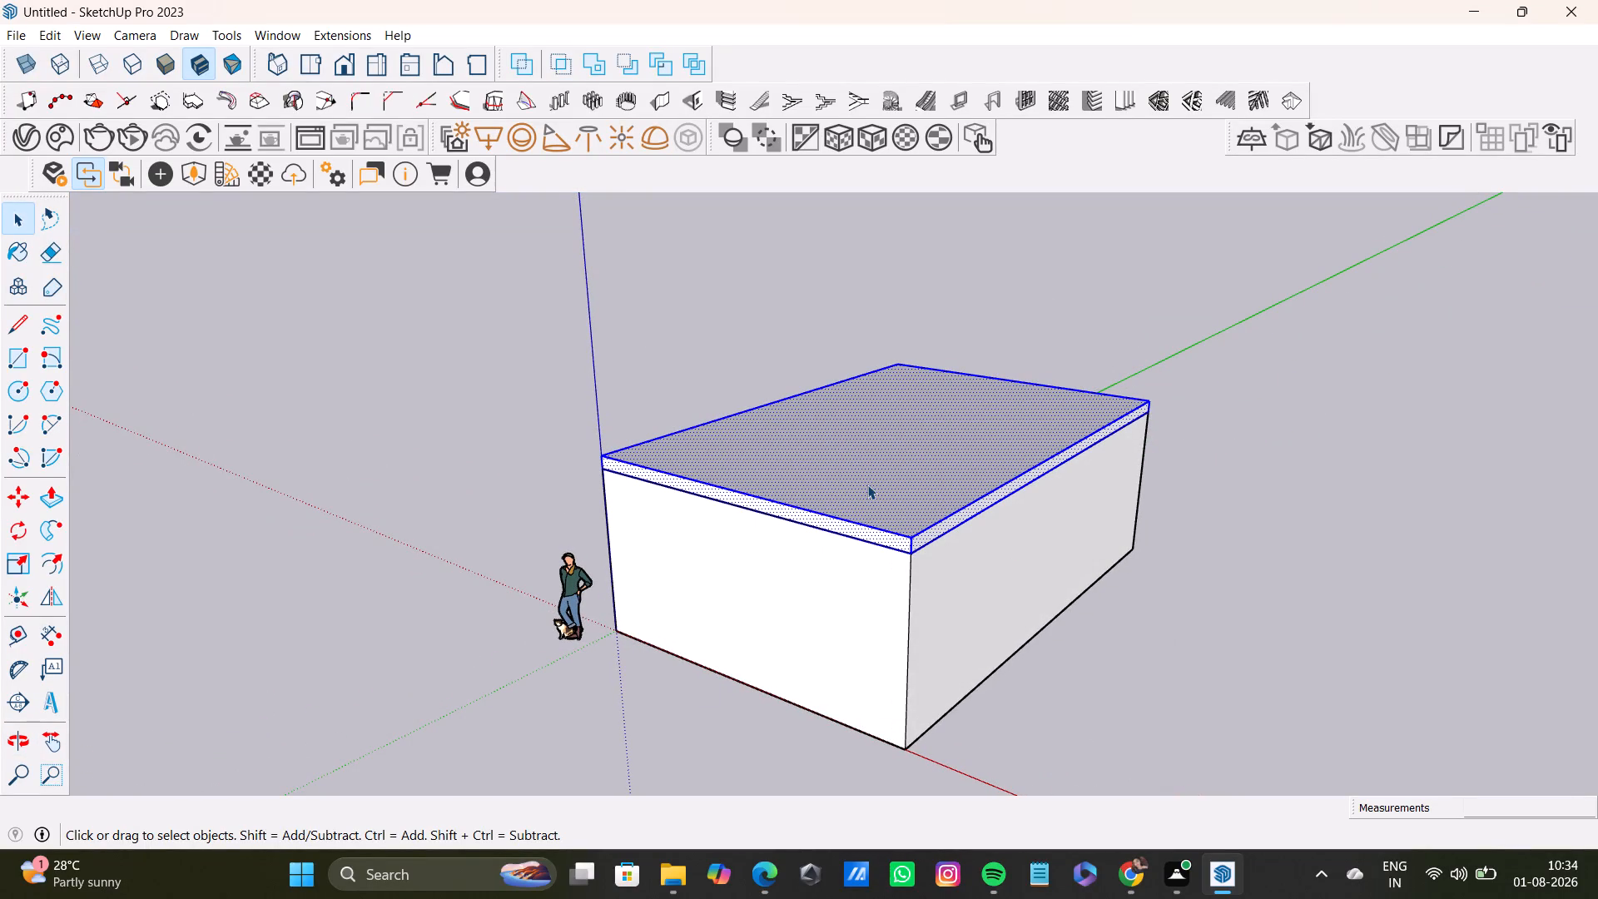
right_click(866, 485)
left_click(951, 646)
key("space")
left_click(1409, 554)
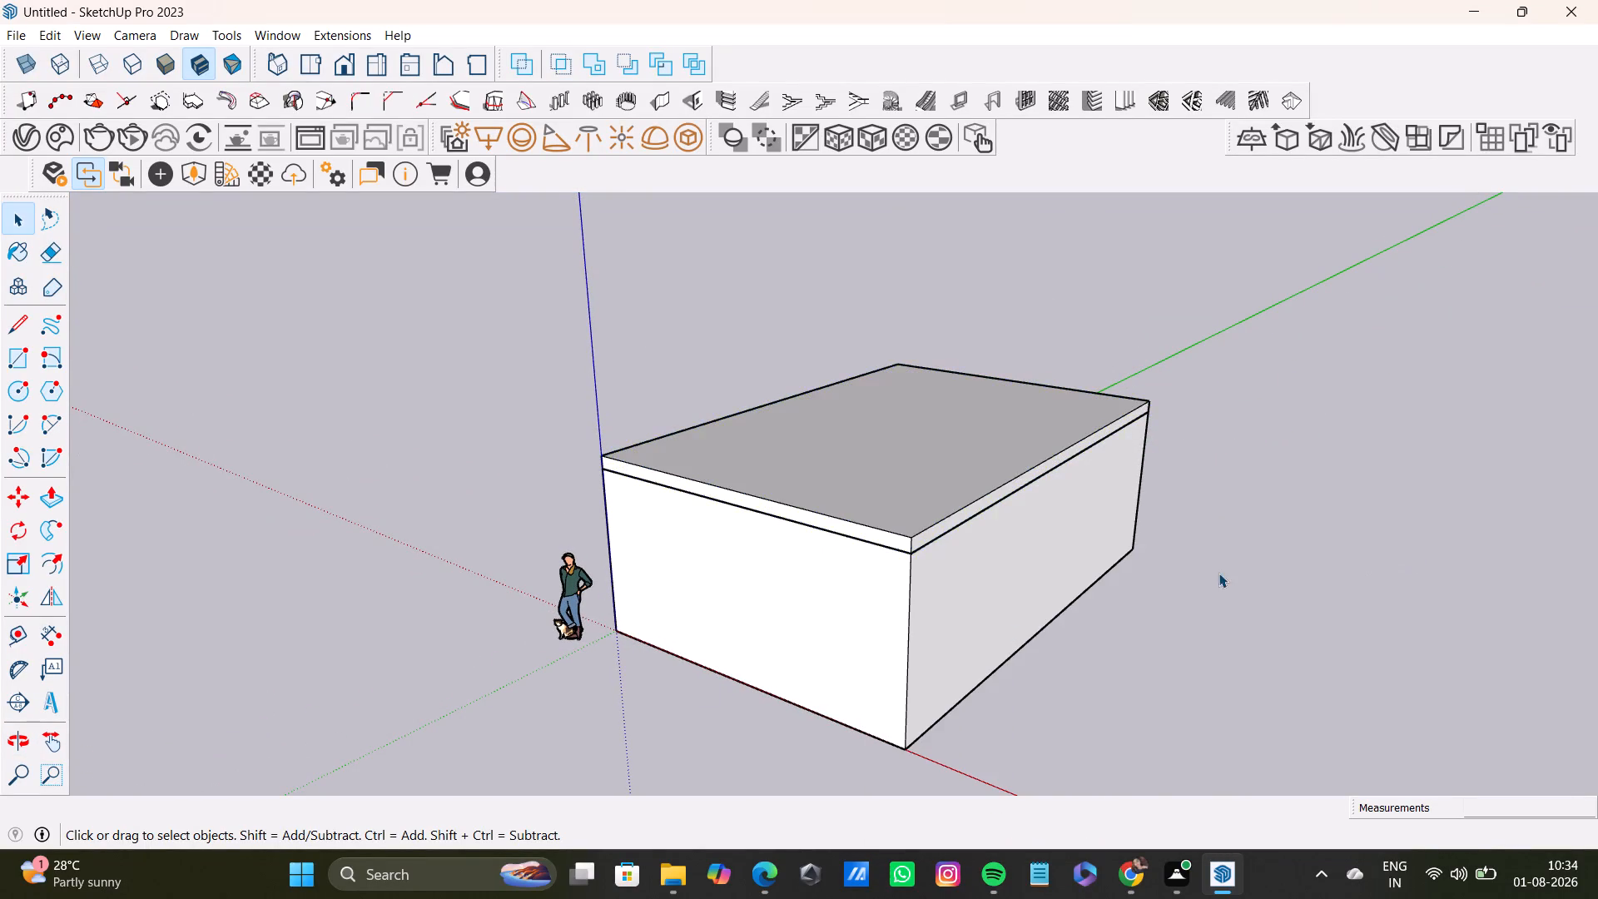
middle_click_drag(1223, 574, 1278, 581)
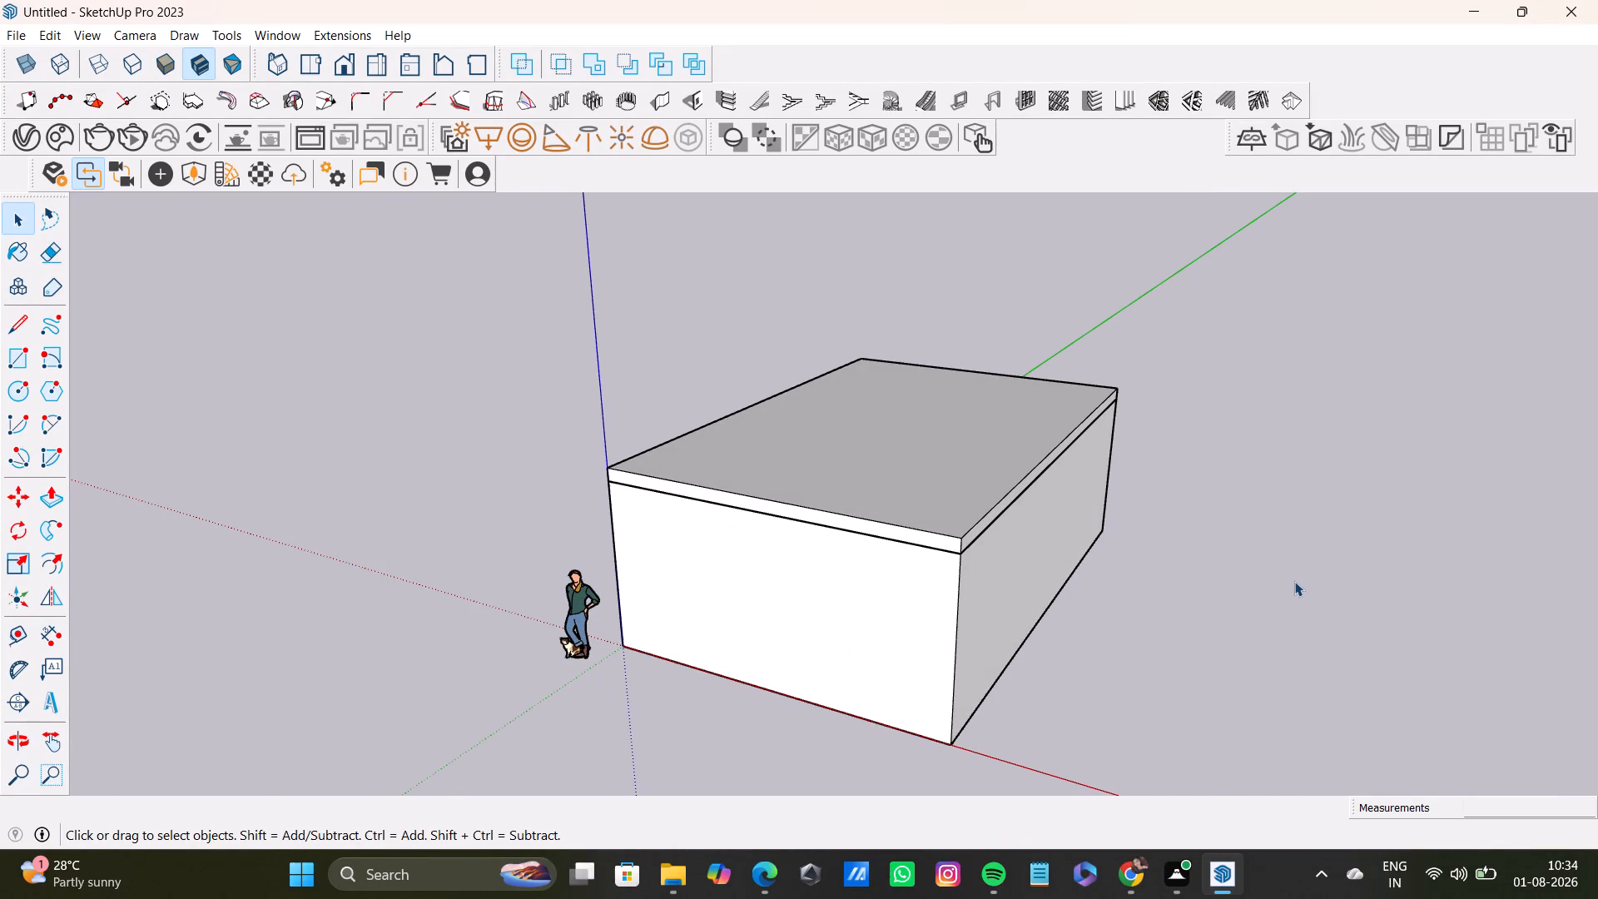
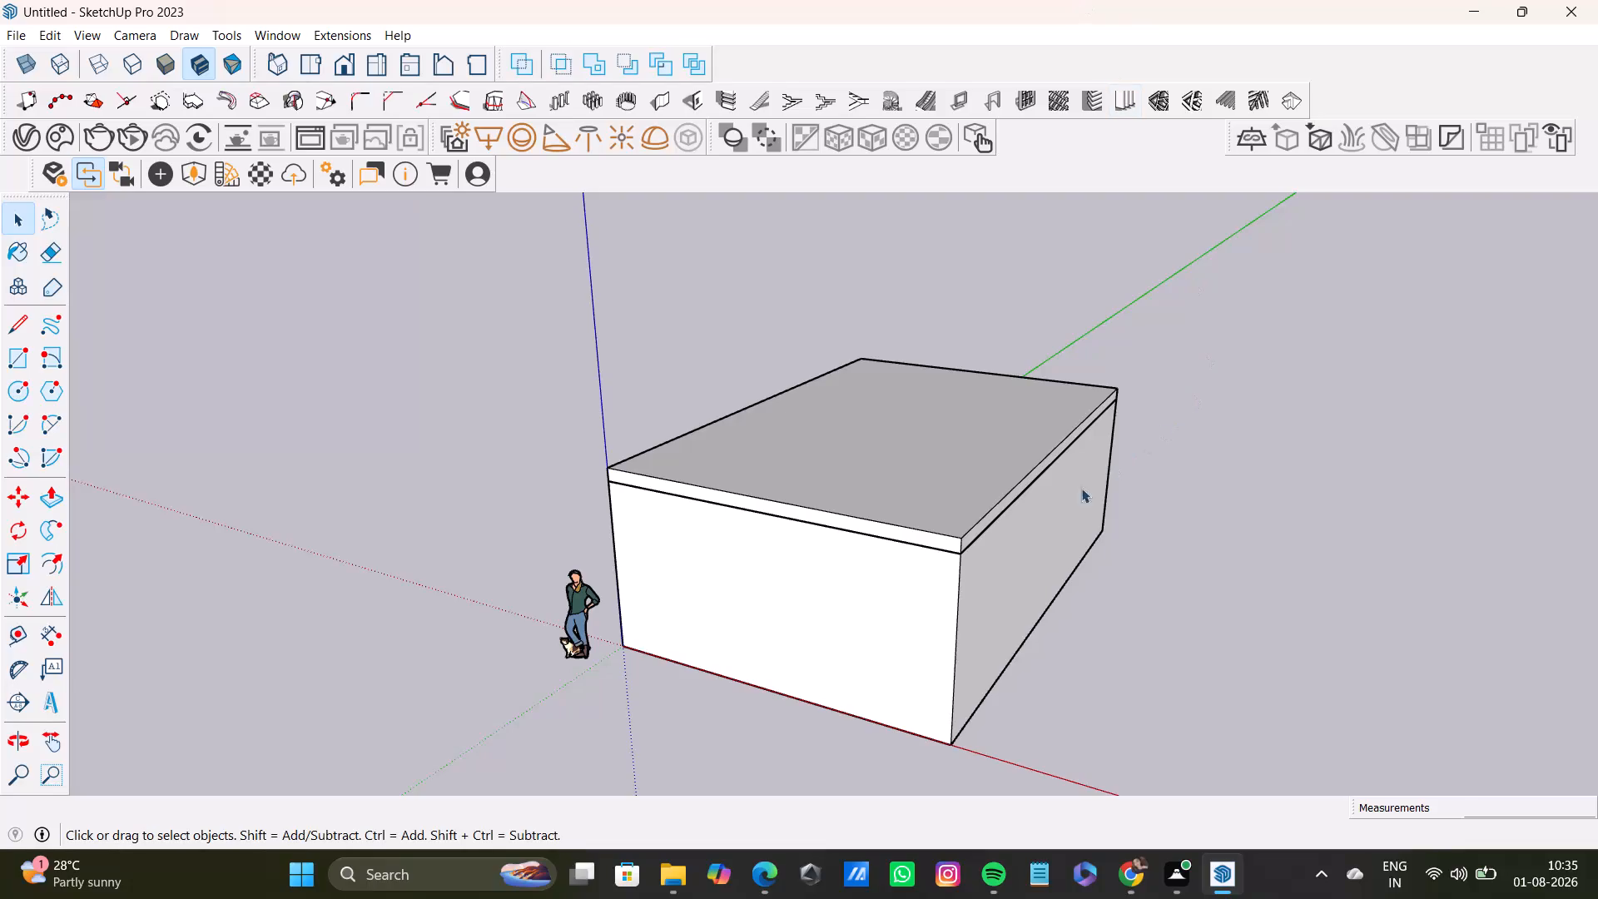
Copy the roof slab's geometry inside its group, placing the copy beside the building along the red axis.
scroll(1022, 549, "down", 3)
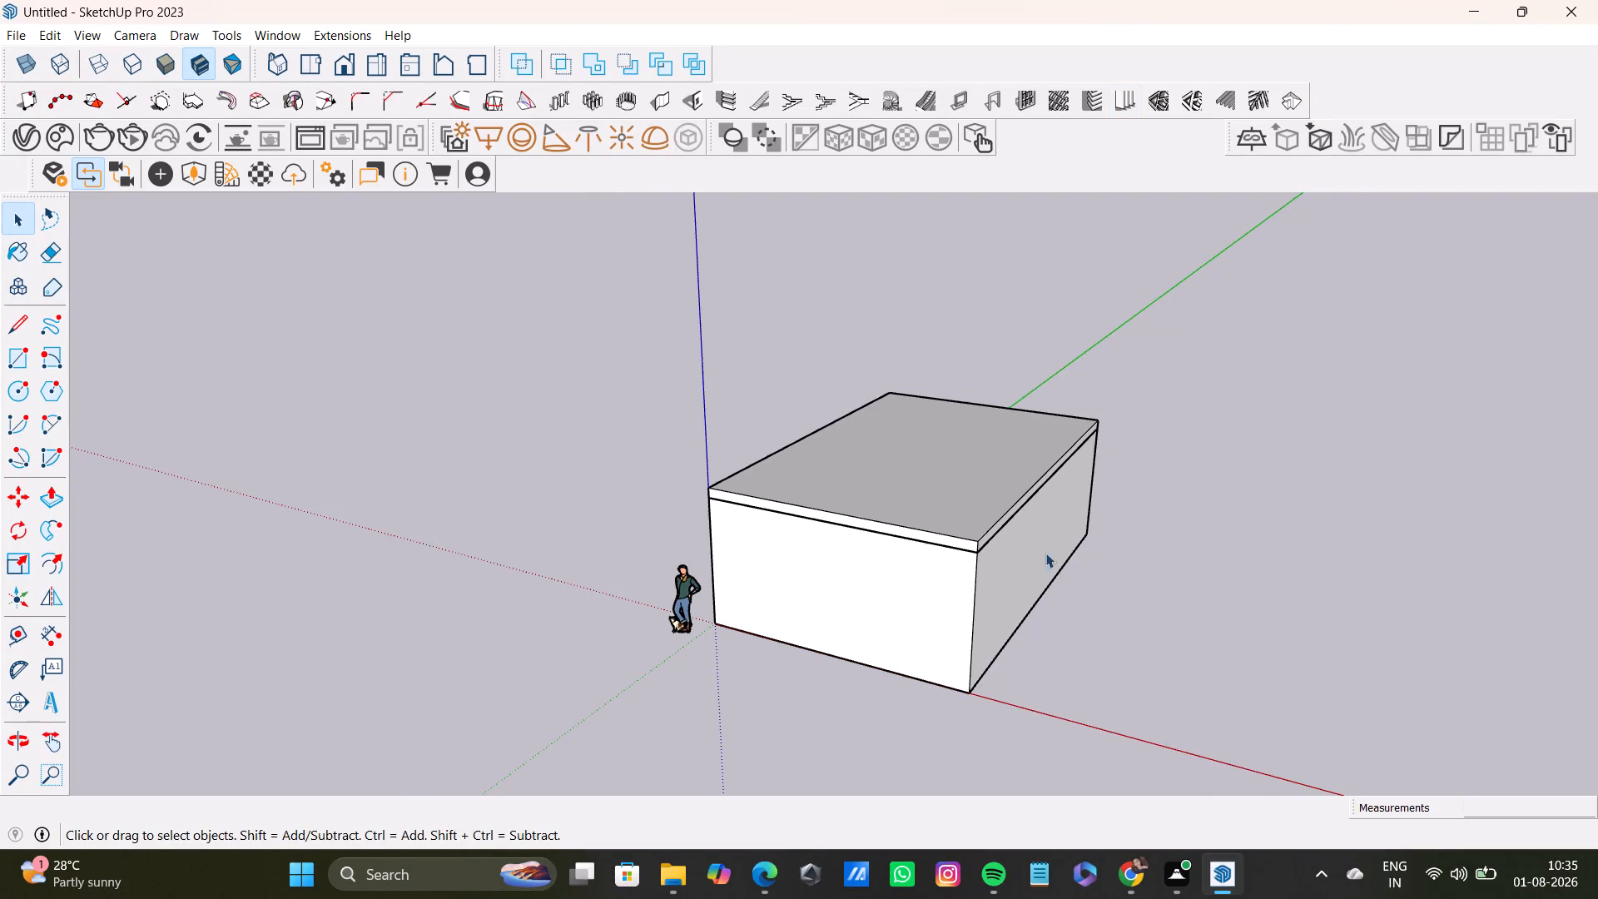
middle_click_drag(1074, 559, 1028, 558)
middle_click_drag(912, 554, 1062, 565)
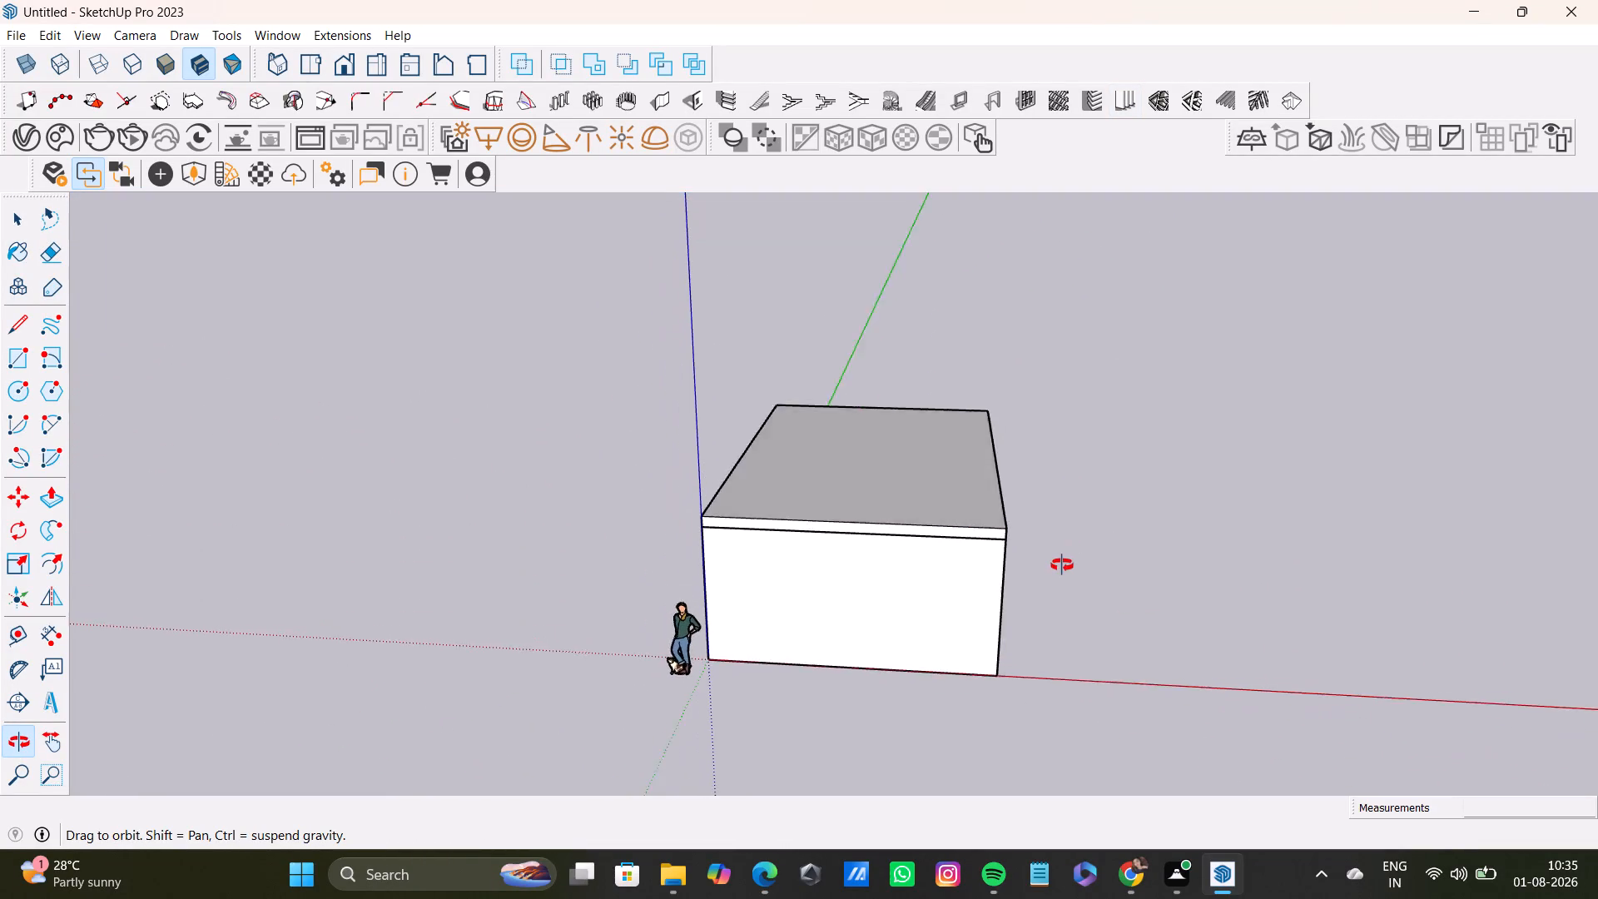
middle_click_drag(1062, 565, 771, 441)
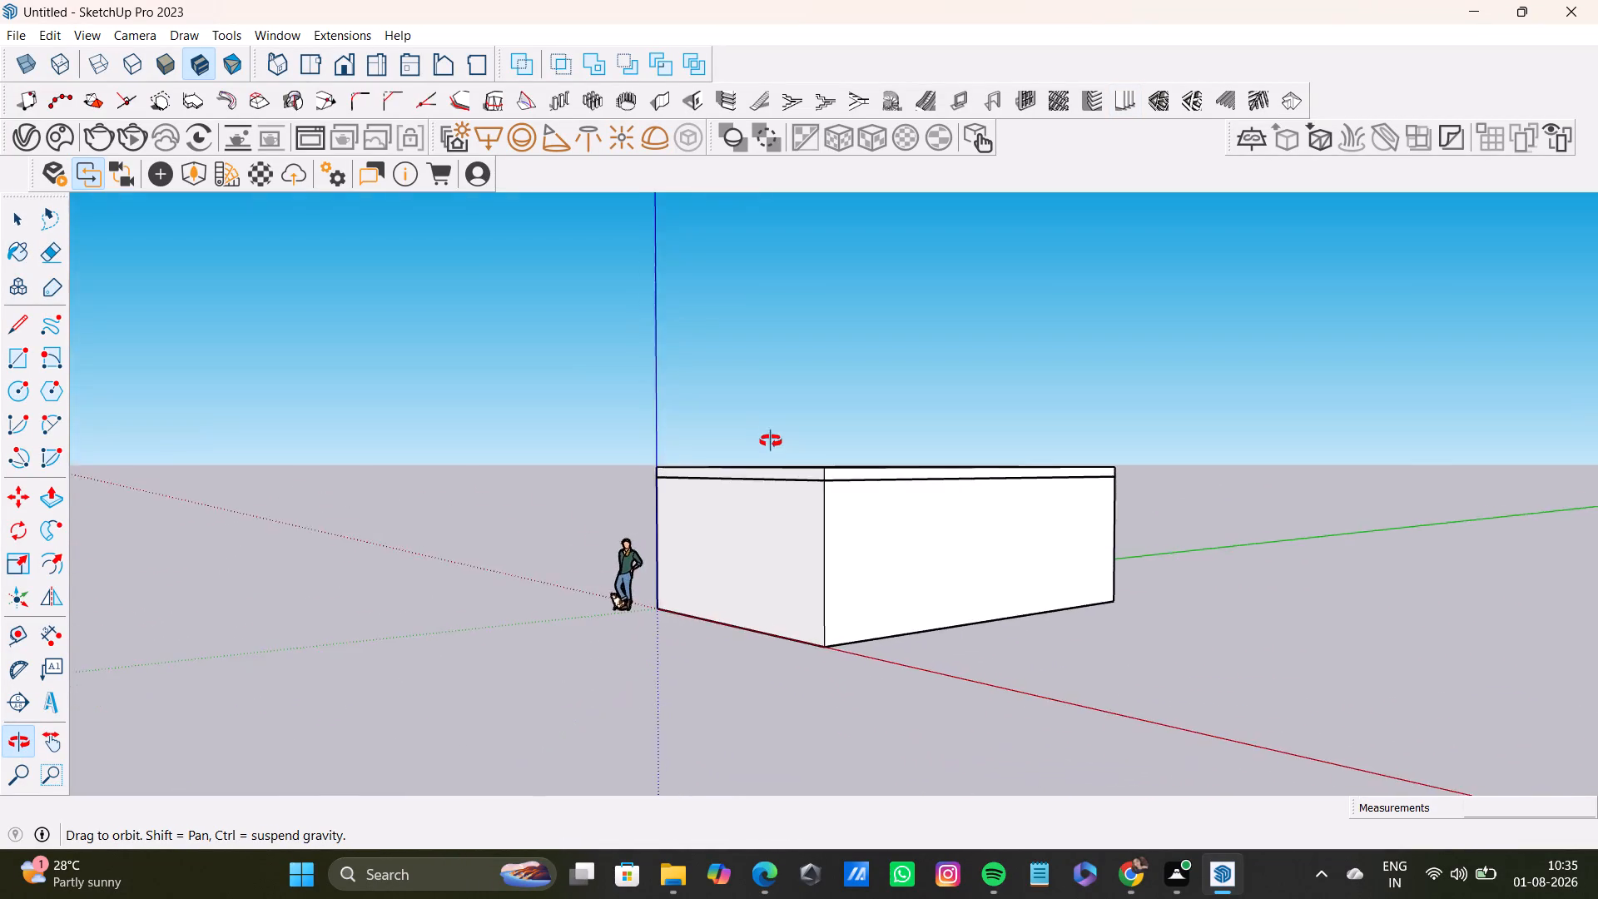
middle_click_drag(771, 441, 995, 475)
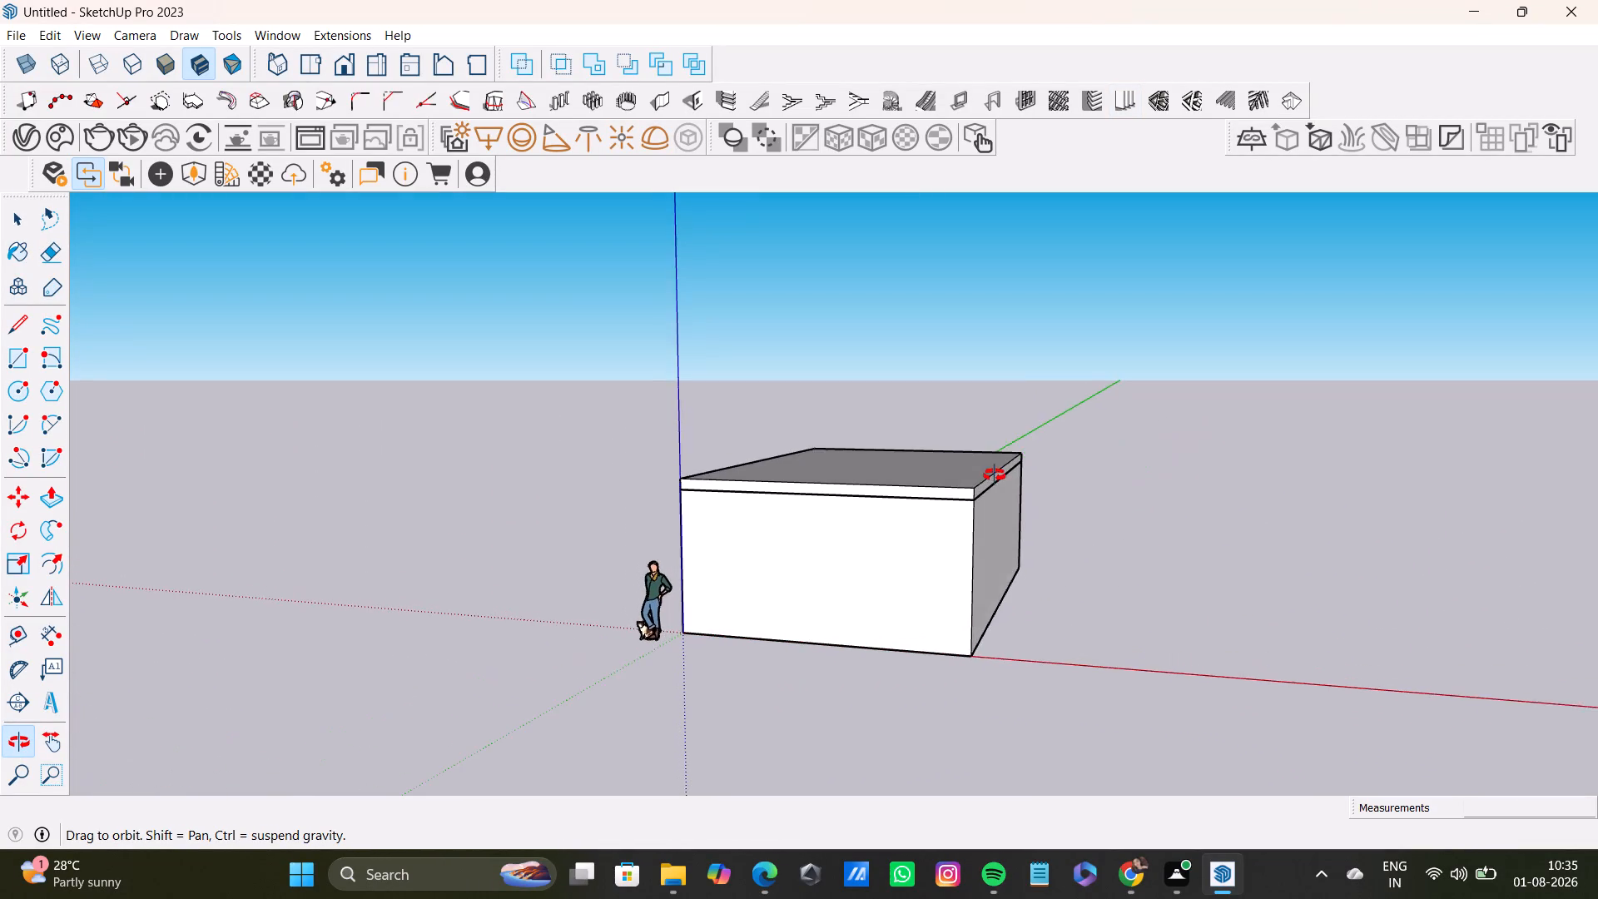
middle_click_drag(995, 475, 980, 527)
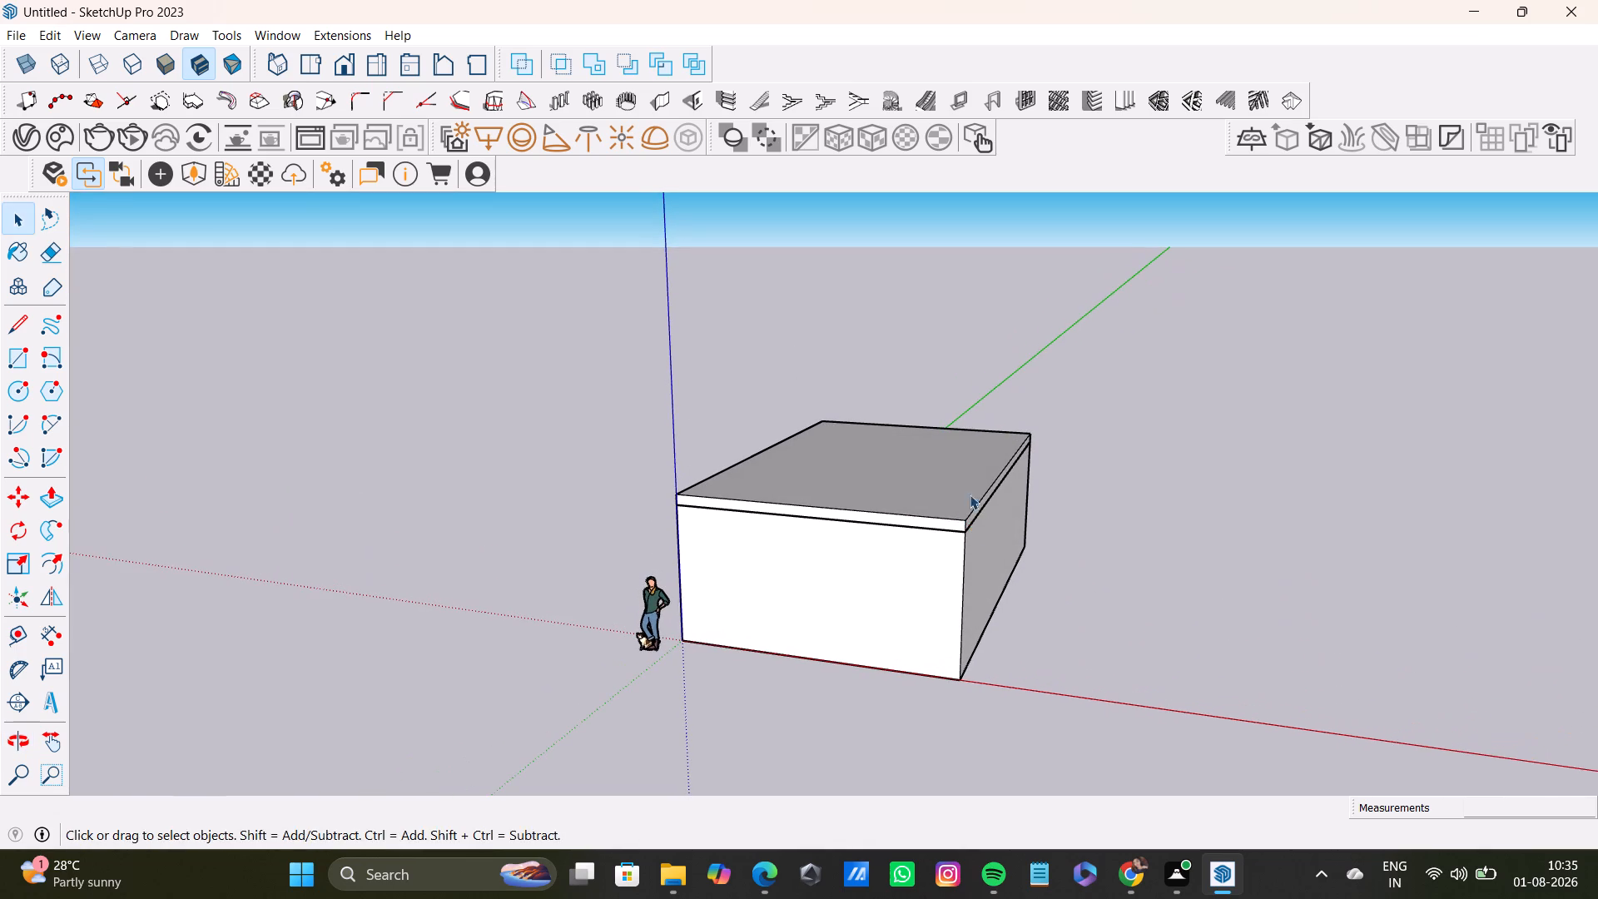
middle_click_drag(984, 491, 975, 519)
double_click(952, 497)
left_click(952, 497)
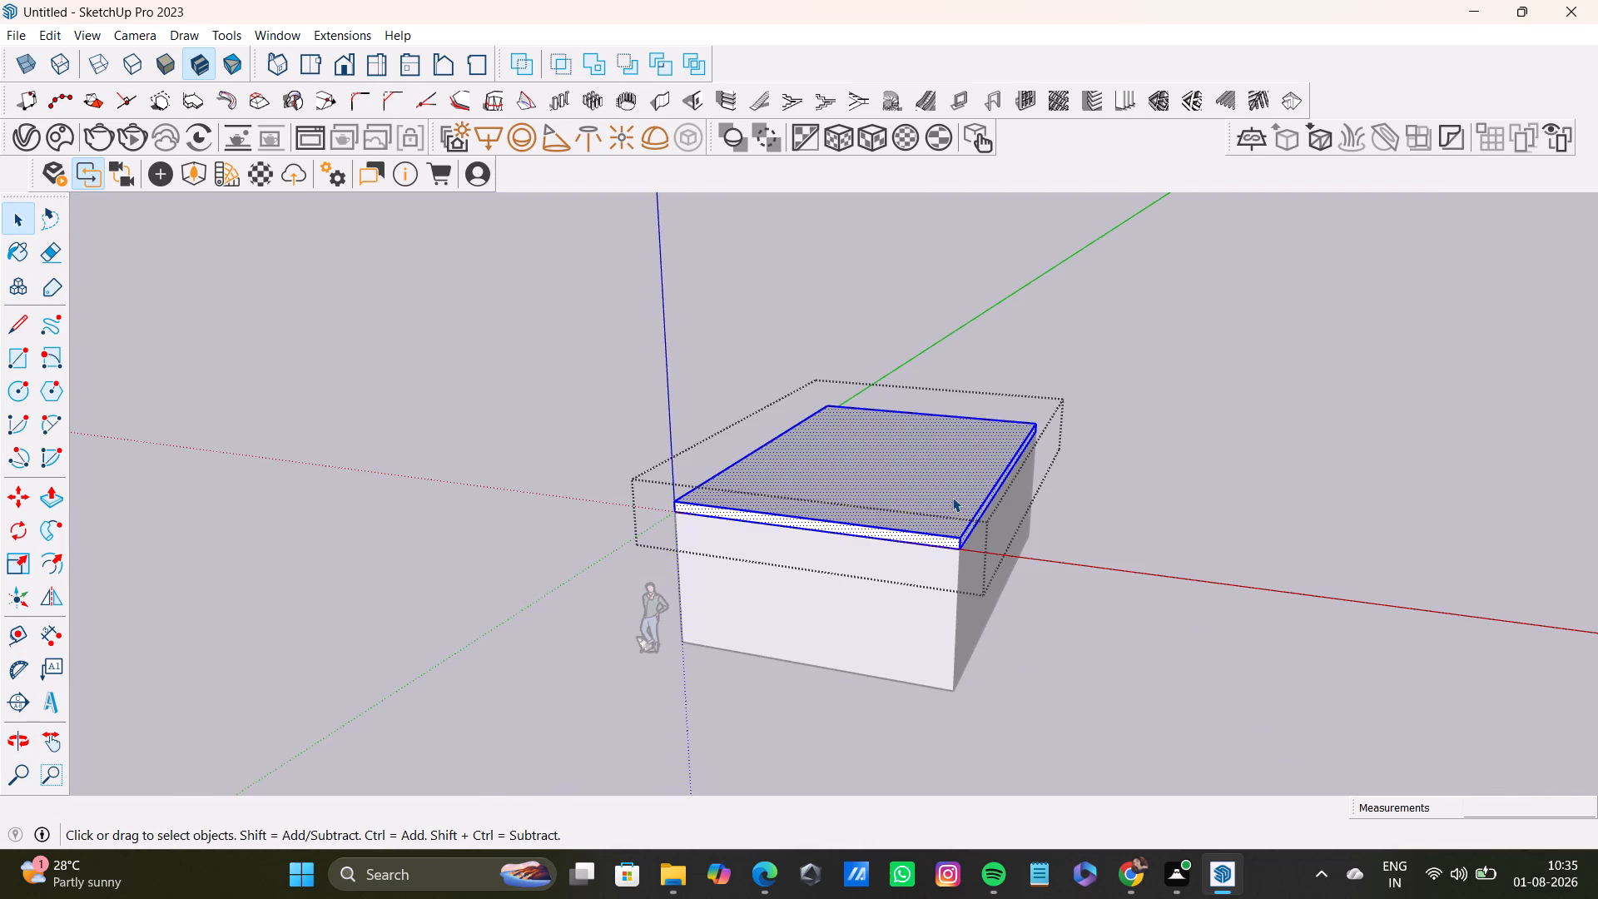
key("m")
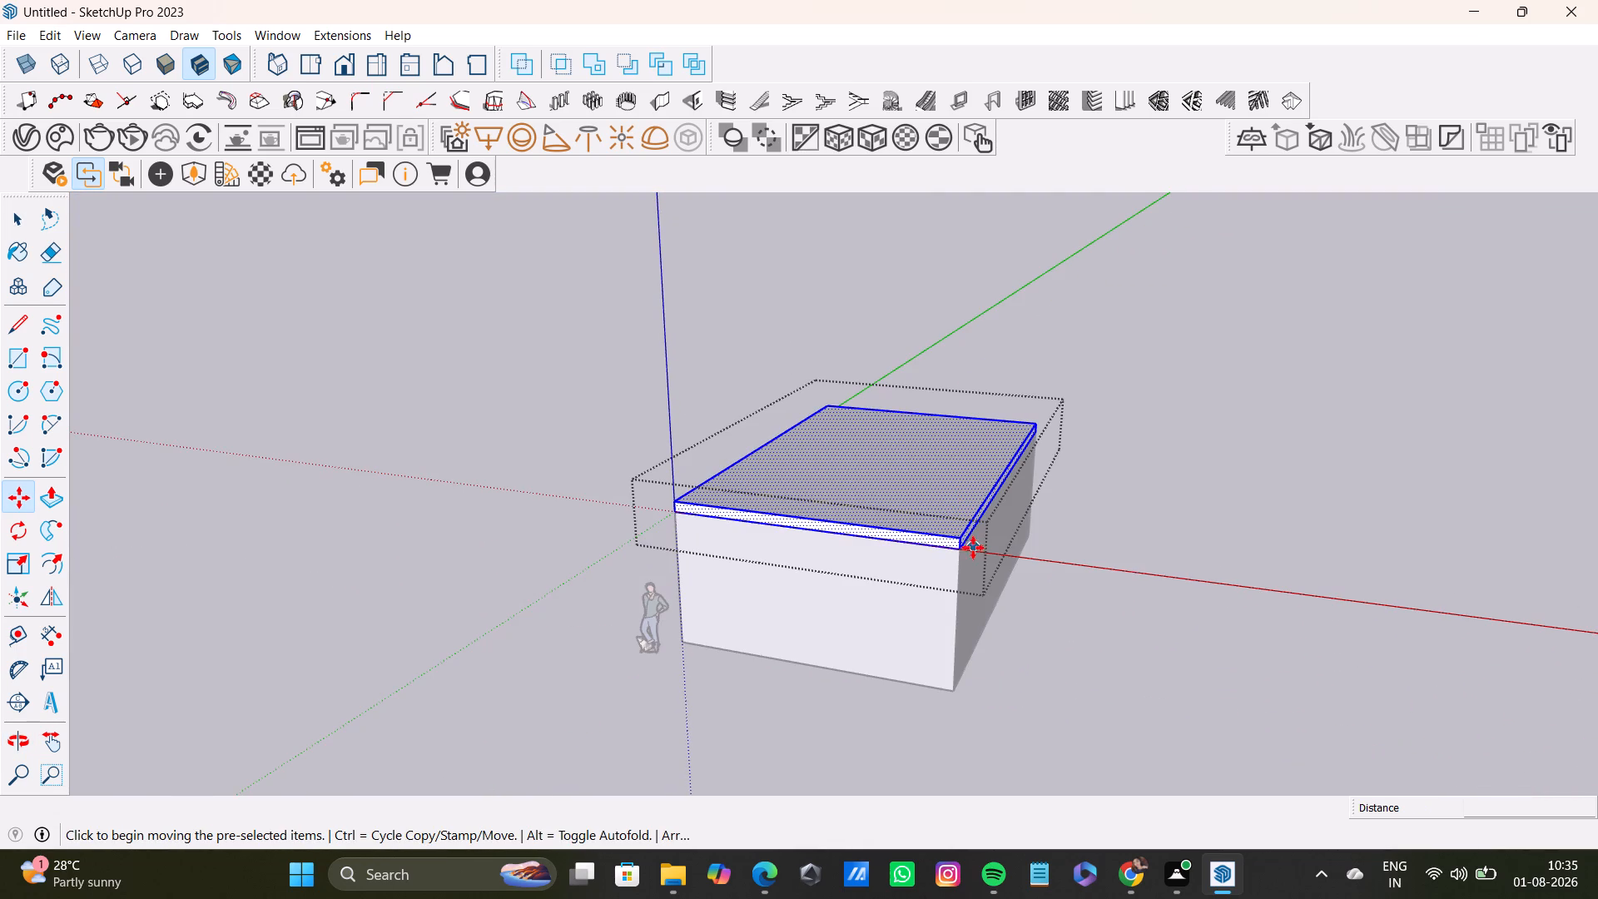
left_click(965, 544)
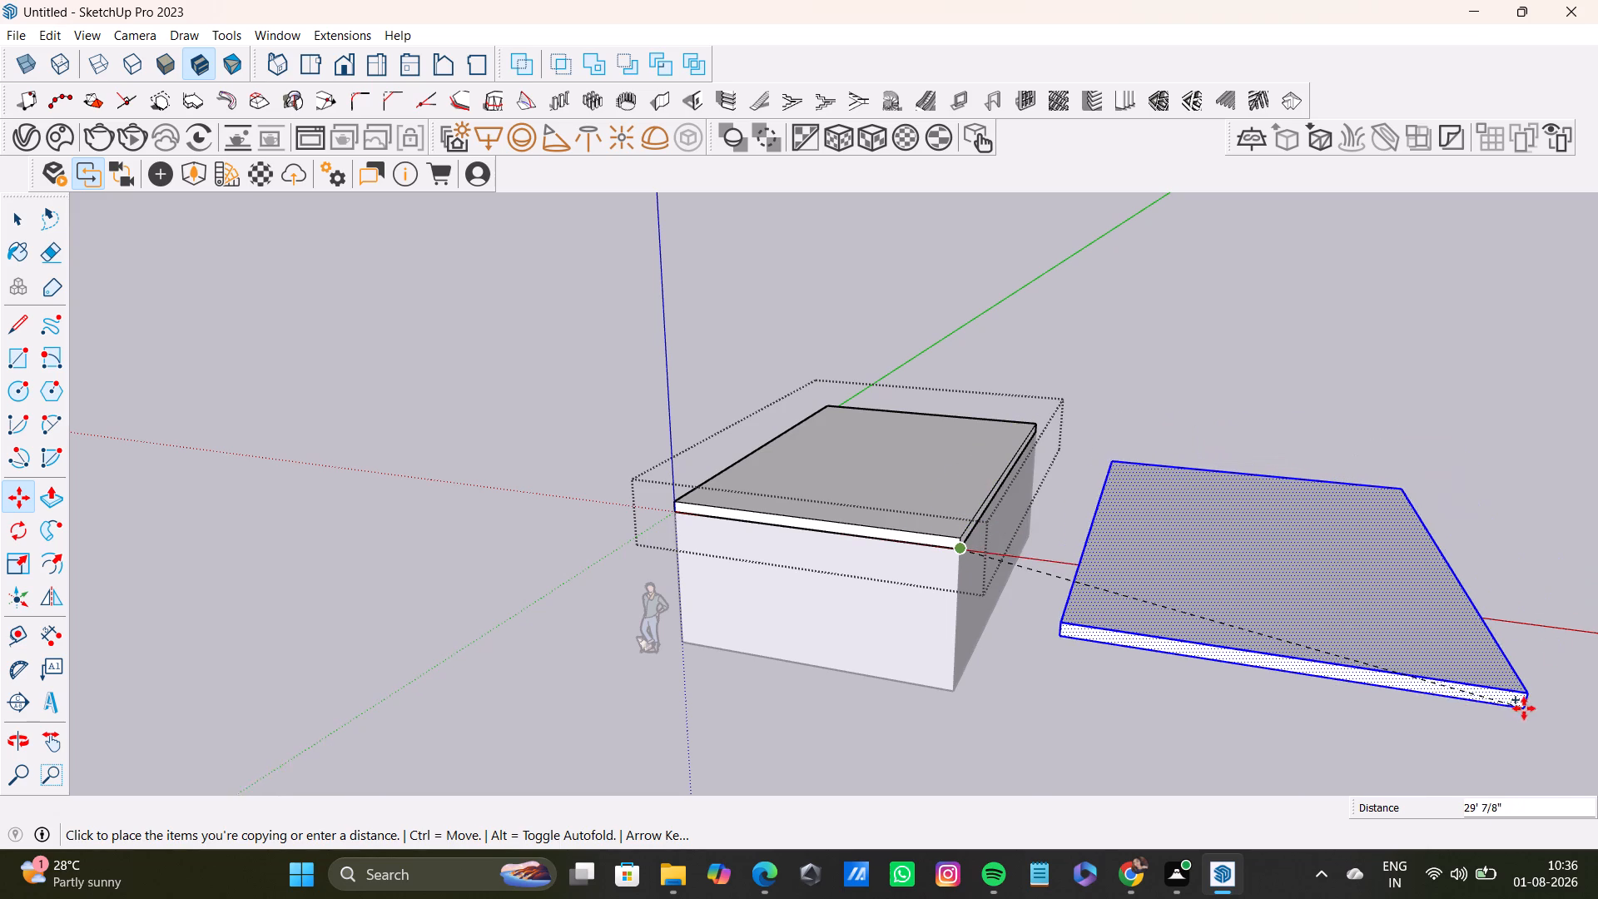
left_click(1525, 731)
key("space")
middle_click_drag(1230, 373, 1223, 281)
left_click(1257, 362)
key("space")
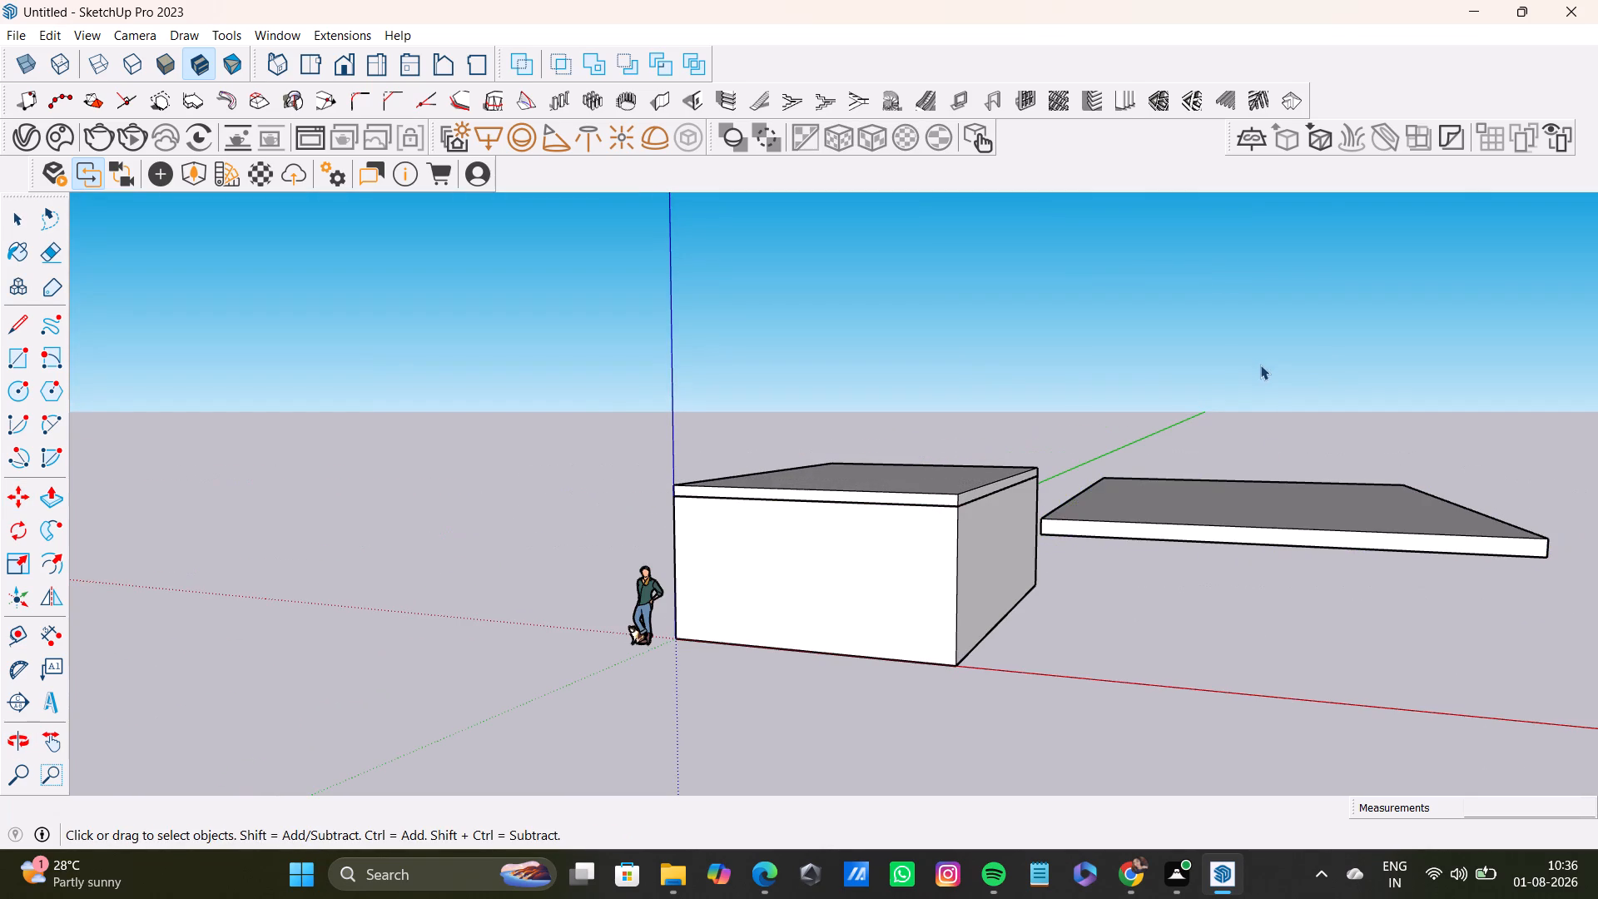
Copy all the wall geometry inside its group straight up, snapping its bottom corner to the roof slab's top corner.
left_click(1159, 589)
double_click(919, 608)
double_click(919, 608)
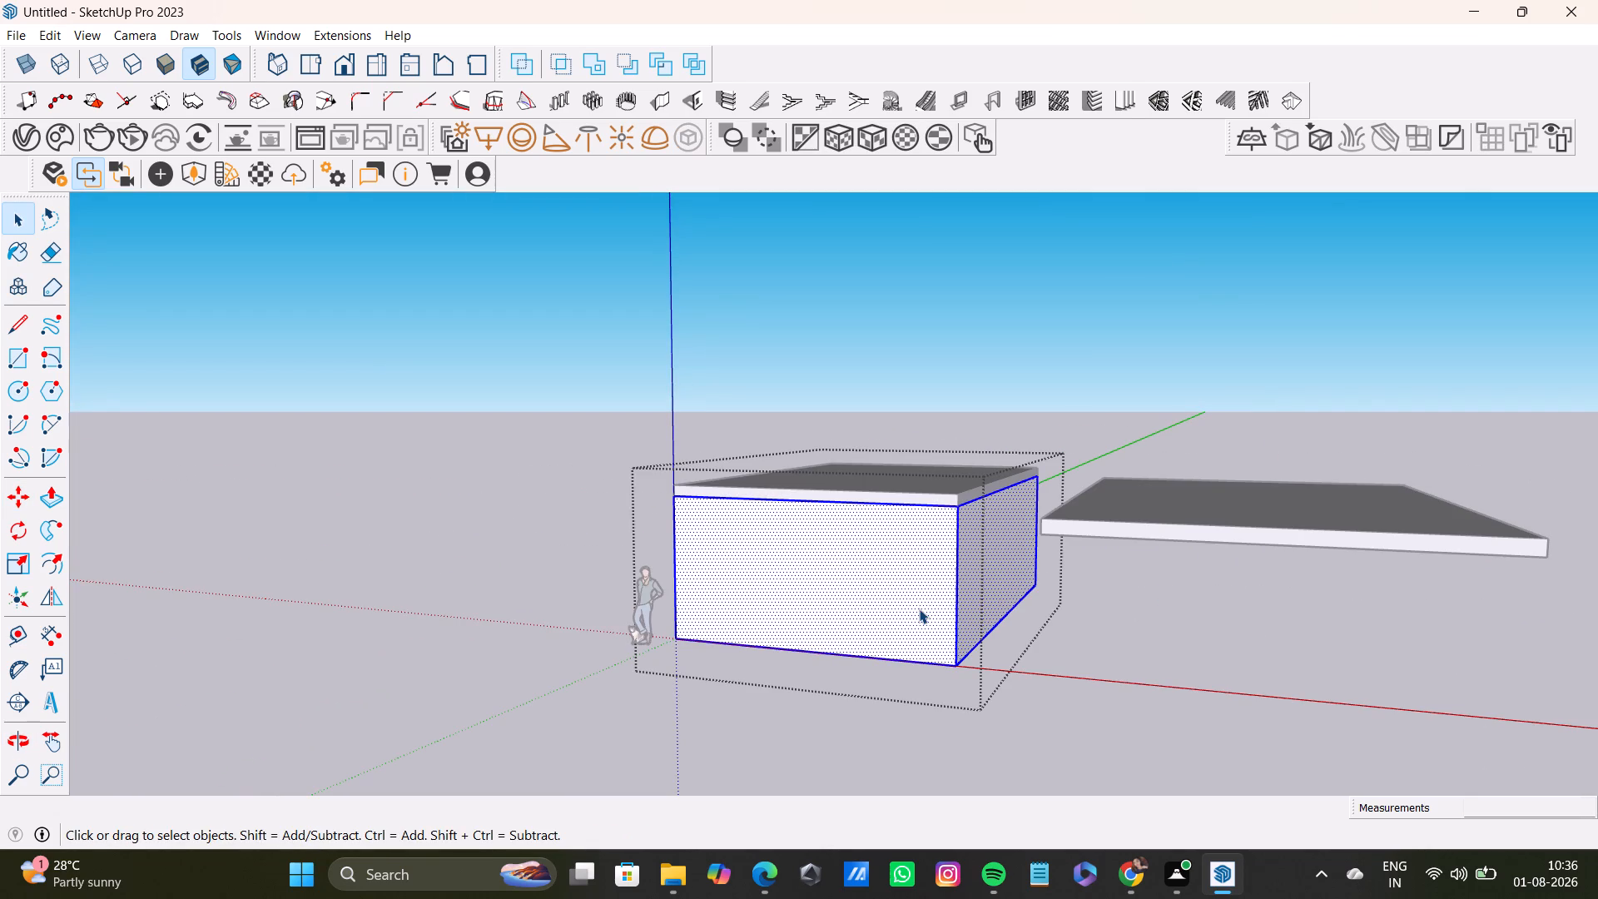
key("m")
left_click(955, 664)
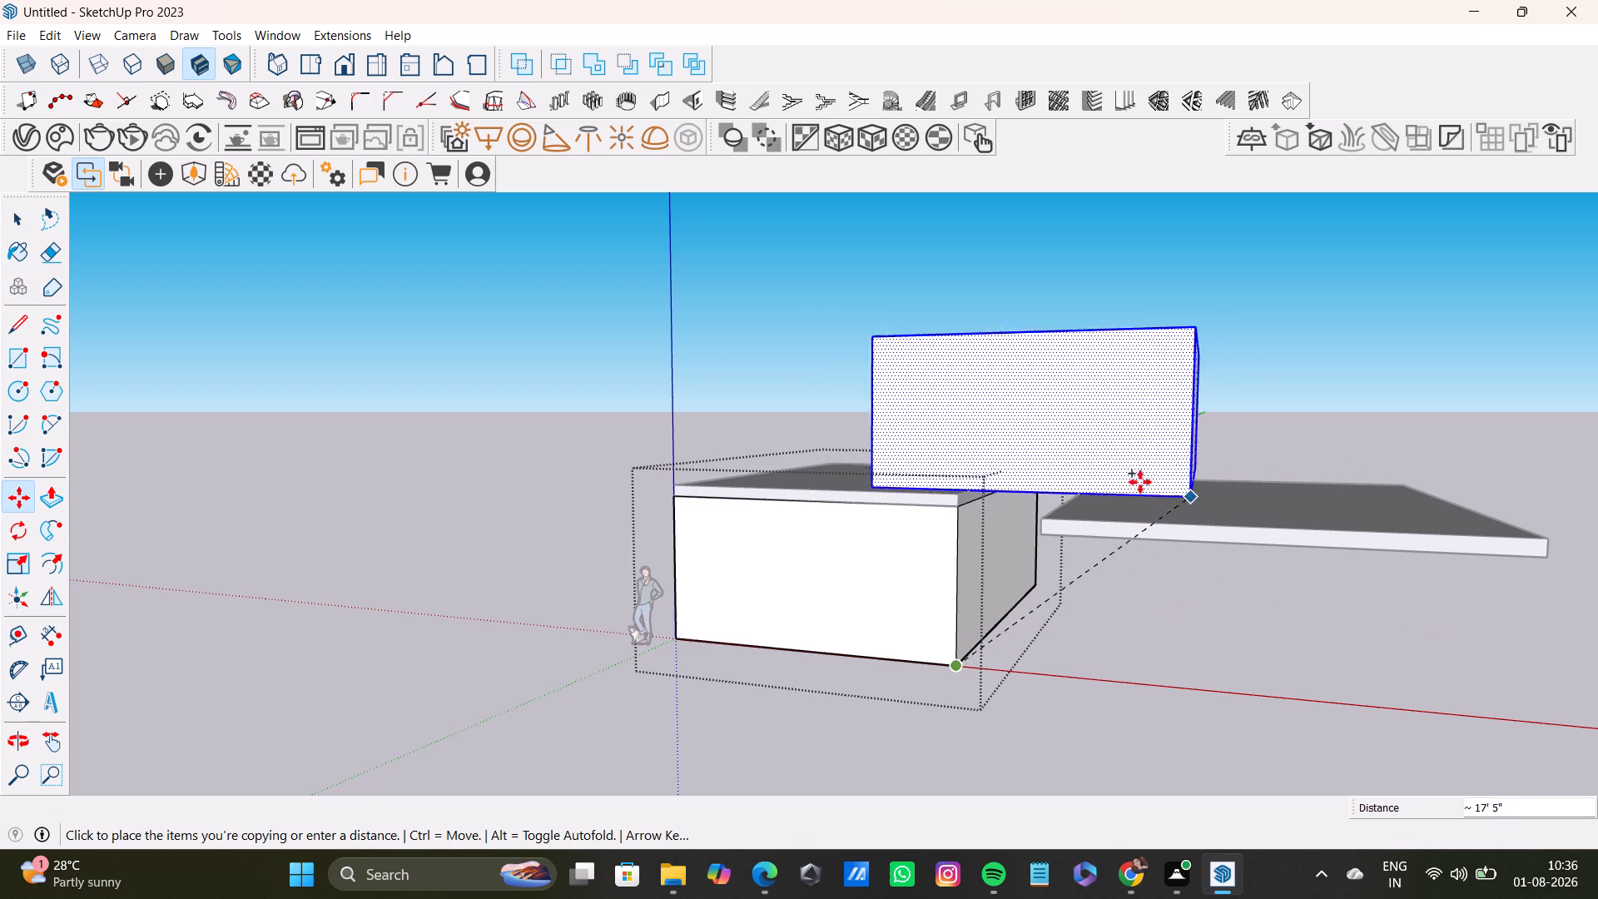
left_click(954, 493)
Close the wall group and examine the stacked storeys and the slab between them from eye level and above.
middle_click_drag(953, 511, 1079, 678)
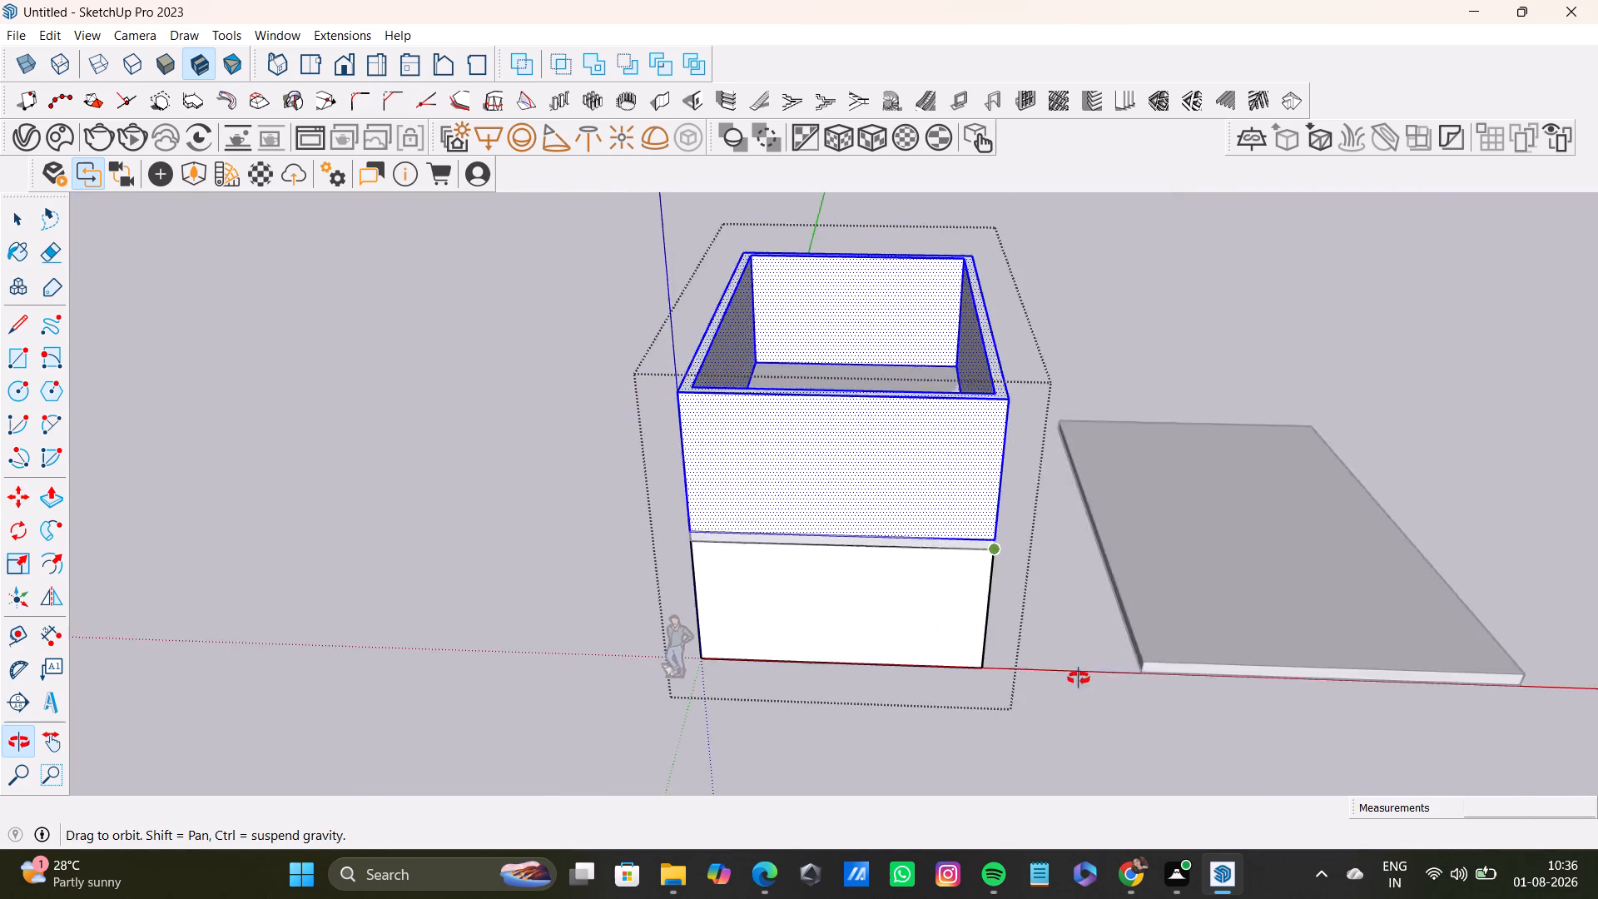
middle_click_drag(1079, 678, 1396, 509)
middle_click_drag(1294, 603, 1228, 552)
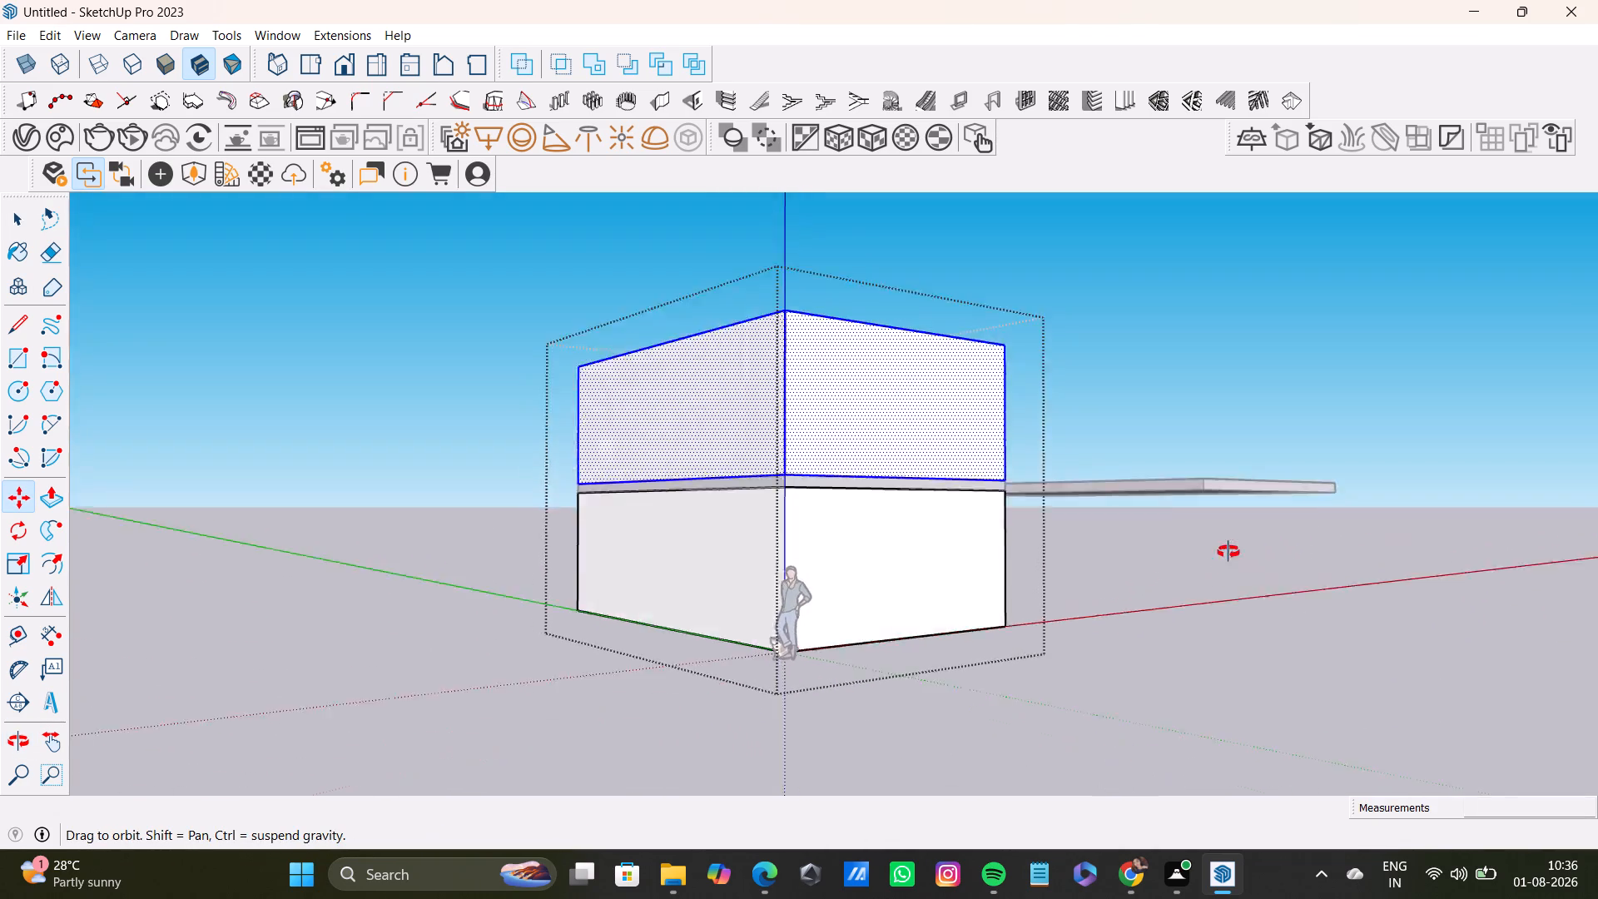
middle_click_drag(1228, 552, 753, 546)
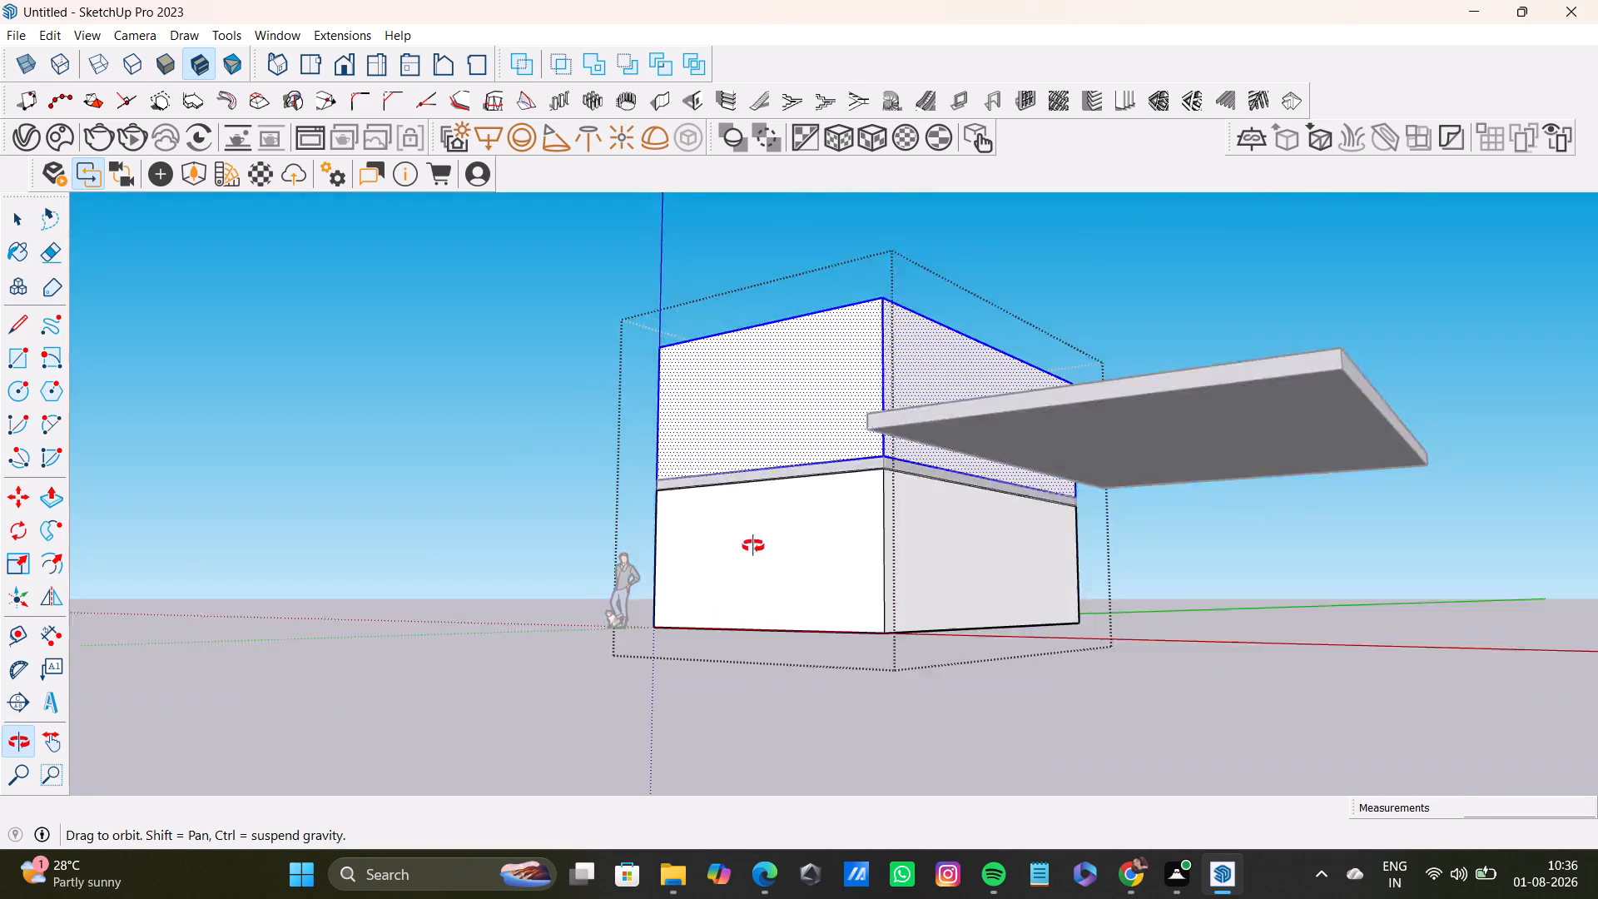
middle_click_drag(753, 546, 841, 689)
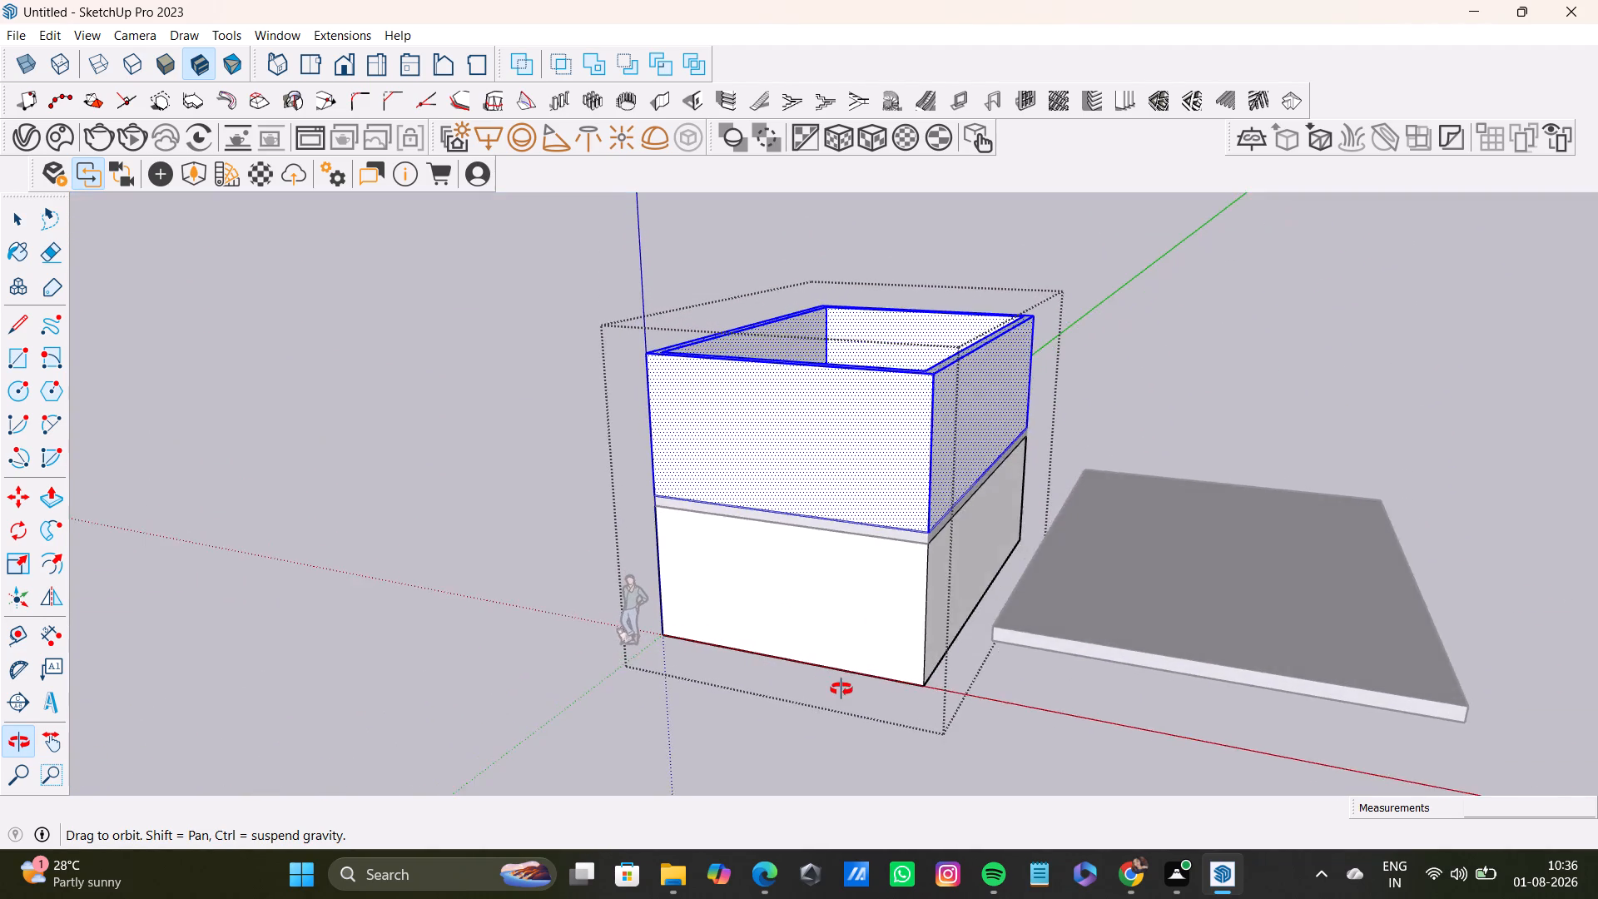
middle_click_drag(841, 689, 1021, 706)
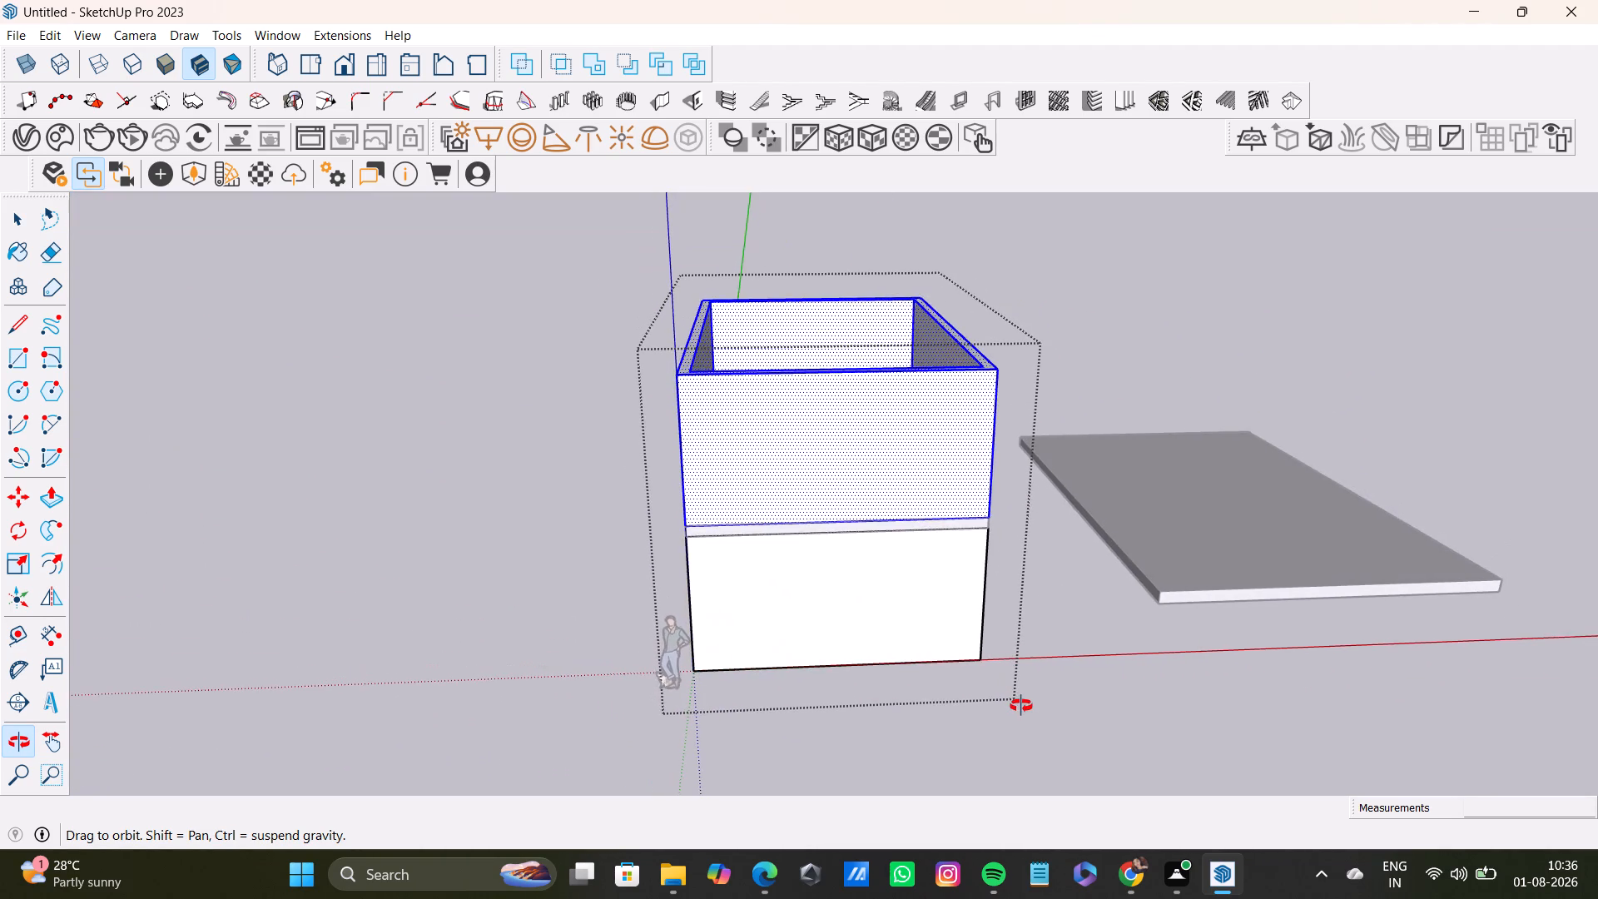
middle_click_drag(1021, 706, 746, 666)
key("space")
left_click(1304, 385)
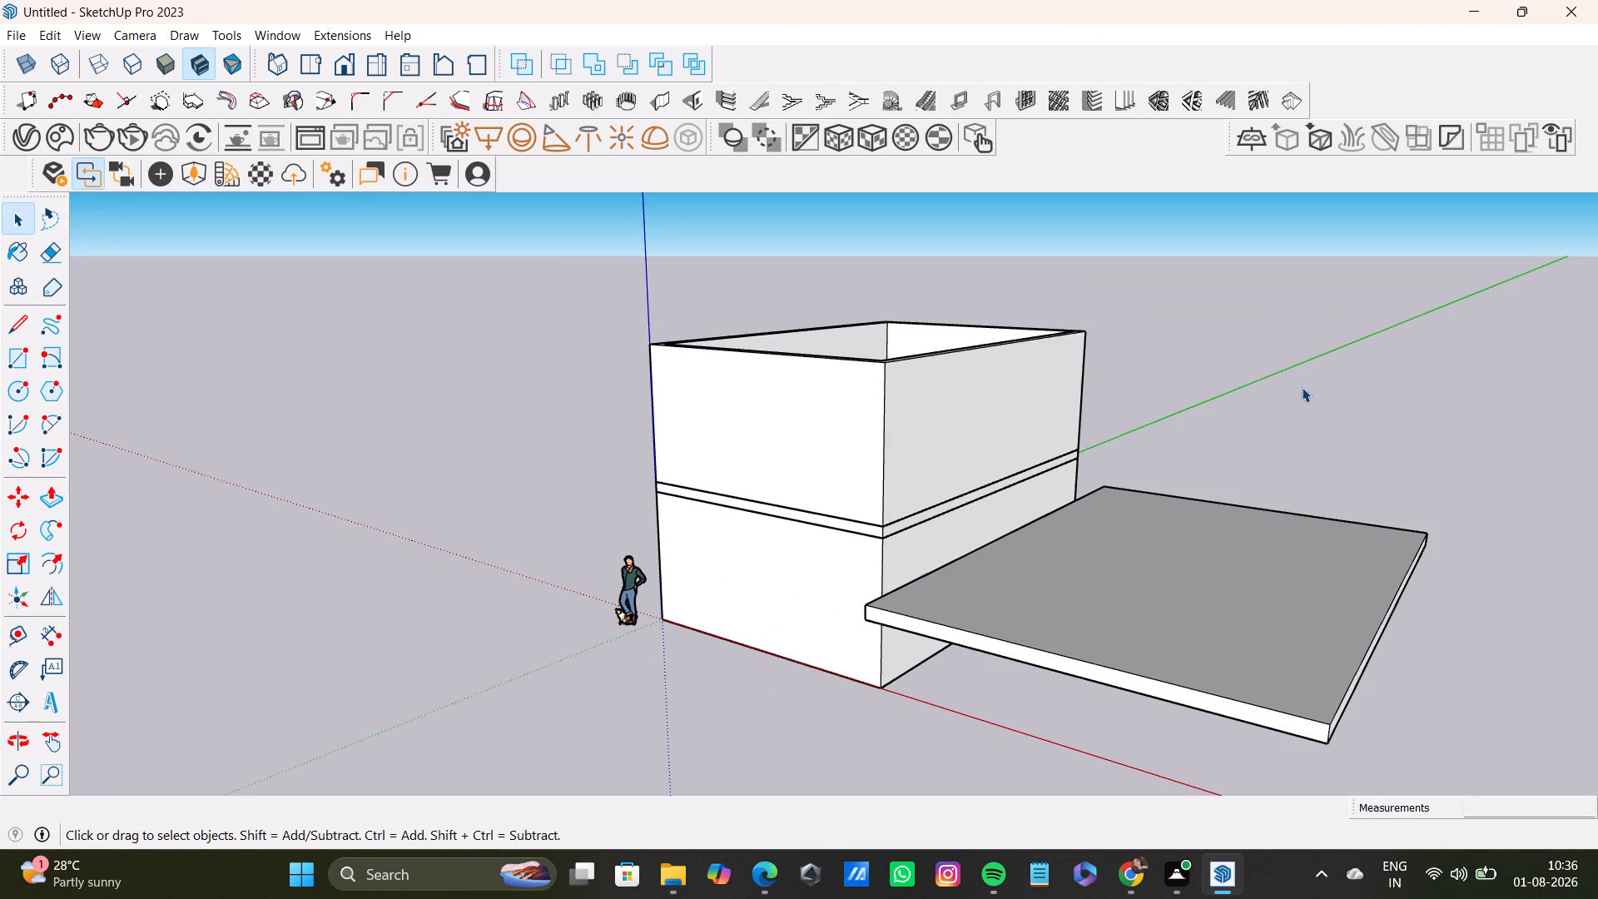
Copy the detached slab inside the slab group from its top corner, placing the copy about 76' 8" away behind the building.
double_click(1186, 584)
double_click(1186, 584)
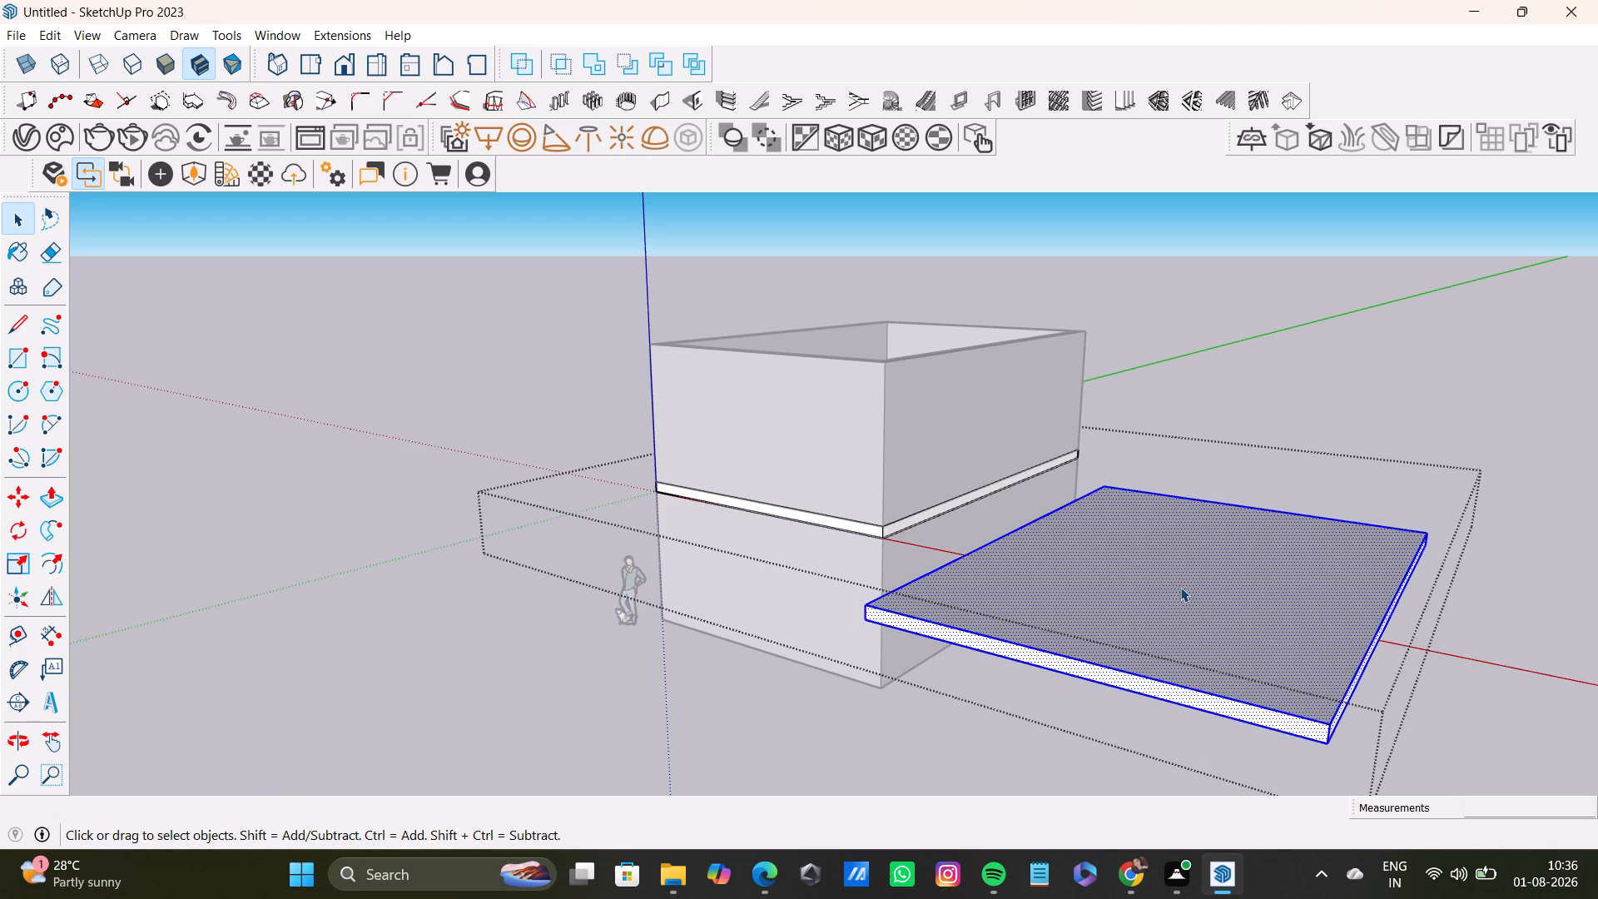
key("m")
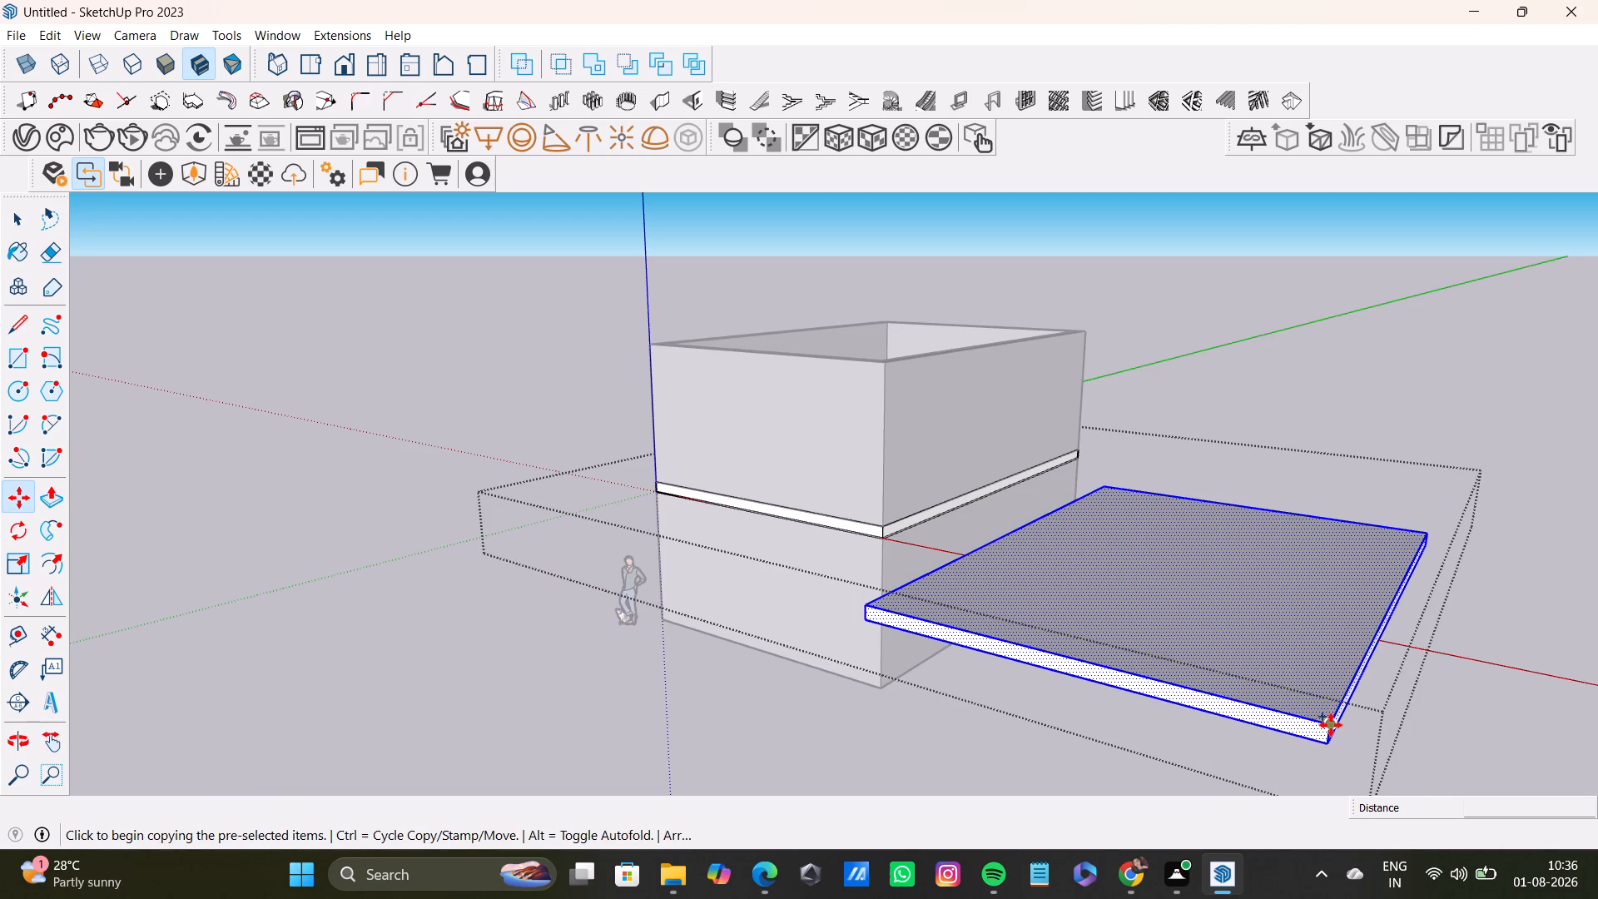
left_click(1331, 725)
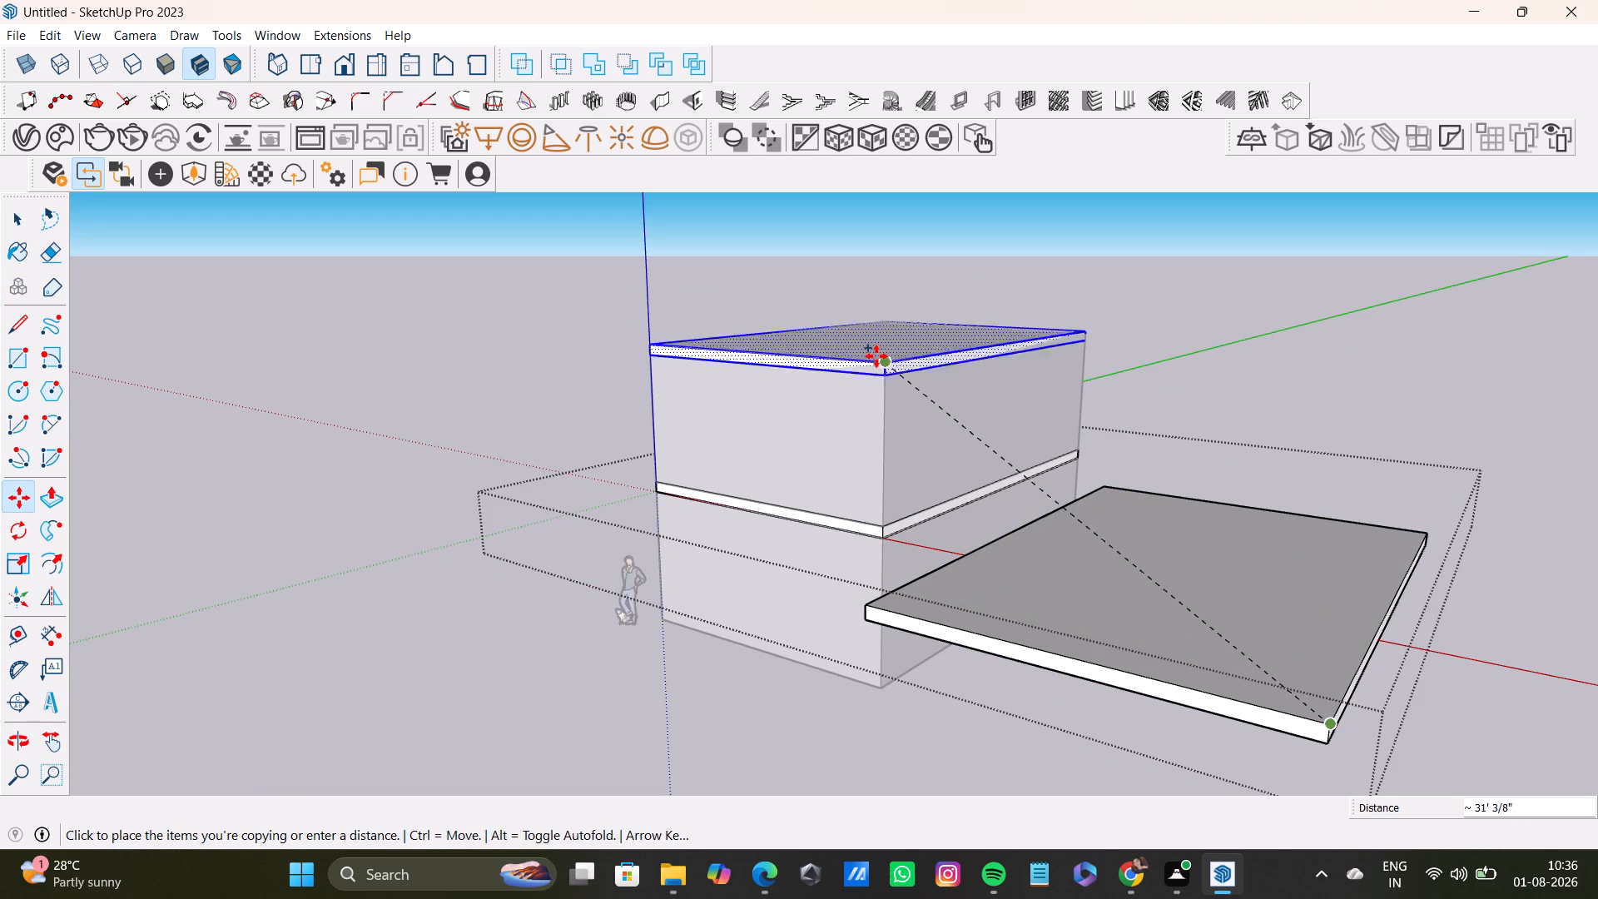
scroll(867, 371, "up", 1)
middle_click_drag(867, 370, 974, 504)
scroll(967, 445, "down", 1, "shift")
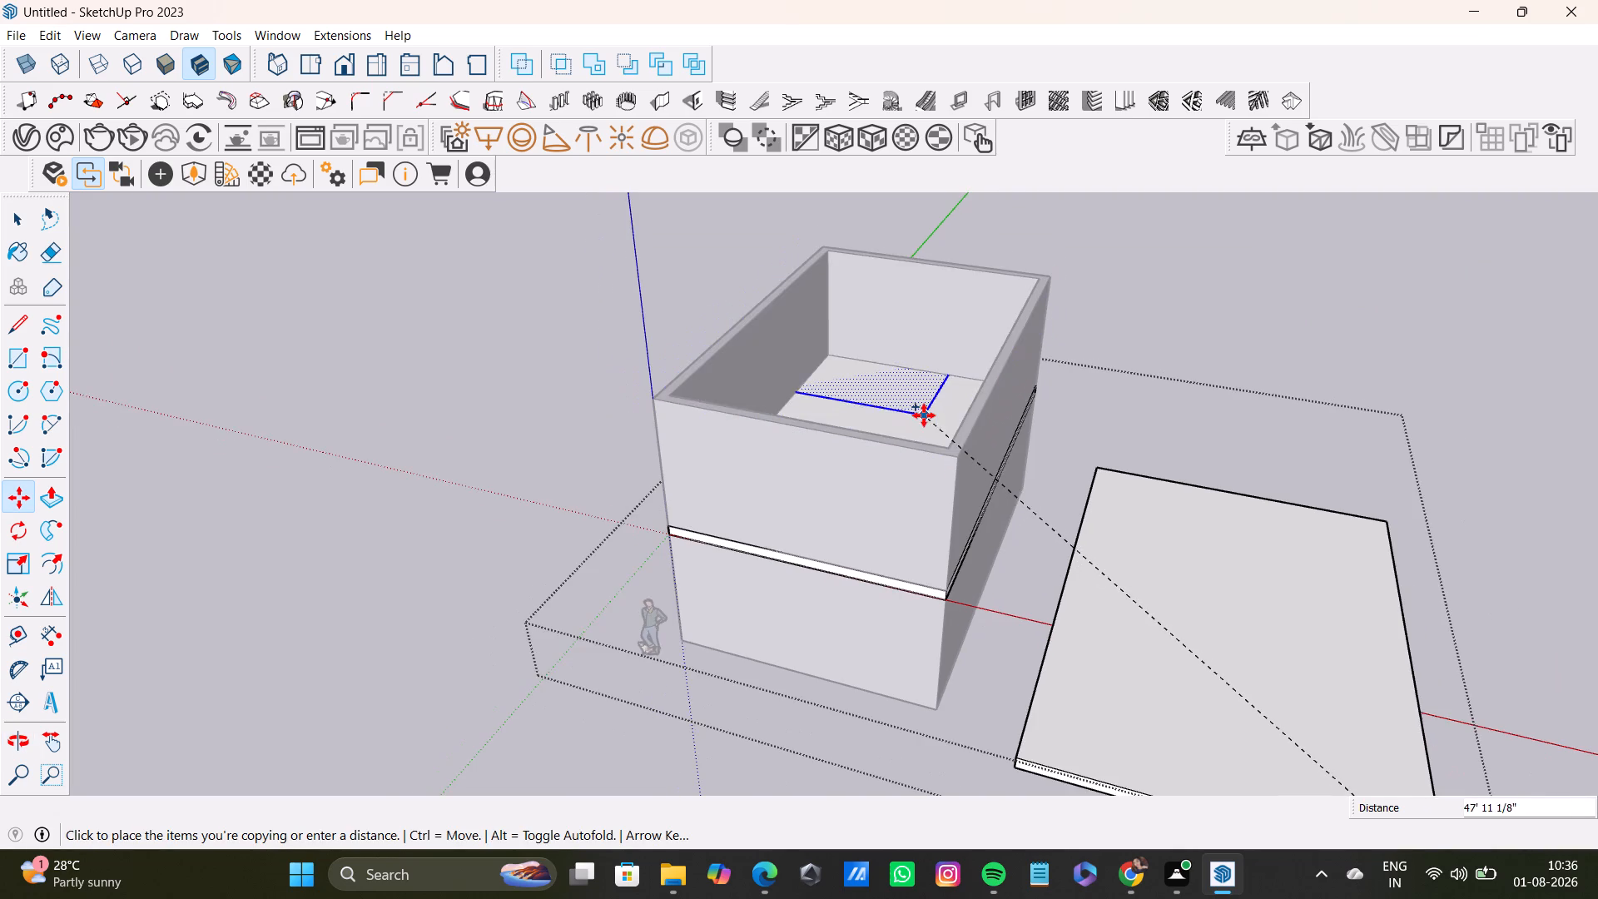
scroll(924, 415, "up", 2)
scroll(963, 469, "up", 4)
middle_click_drag(963, 463, 960, 422)
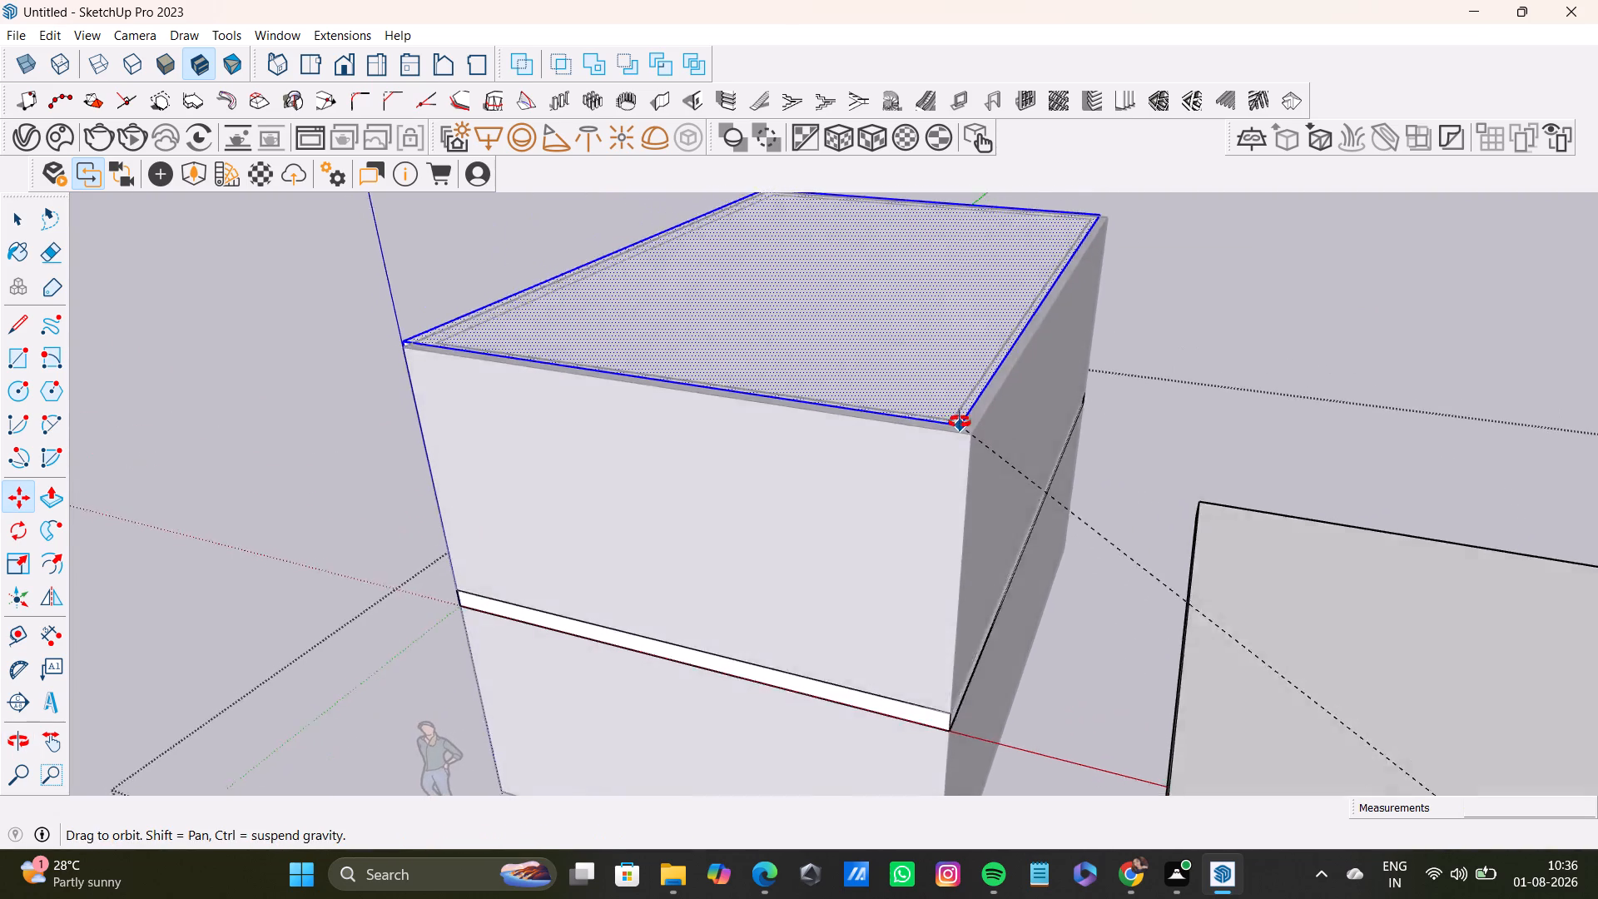
middle_click_drag(960, 422, 966, 386)
left_click(1288, 322)
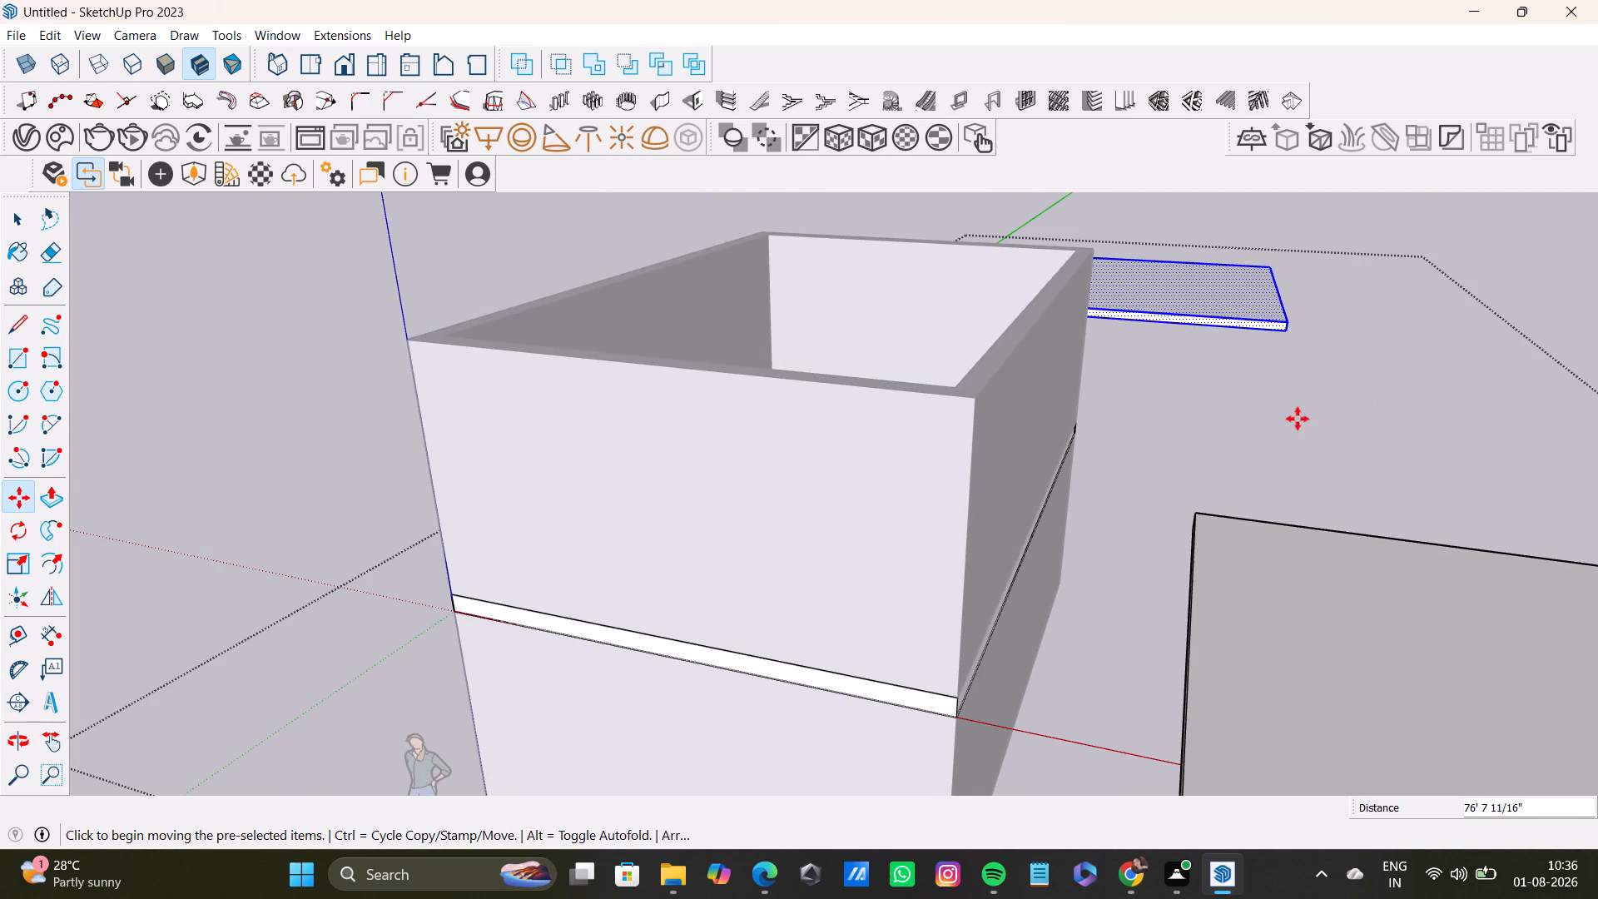
Copy the slab behind the building onto the upper storey, snapping its lower corner to the walls' top outer corner.
key("m")
left_click(1289, 333)
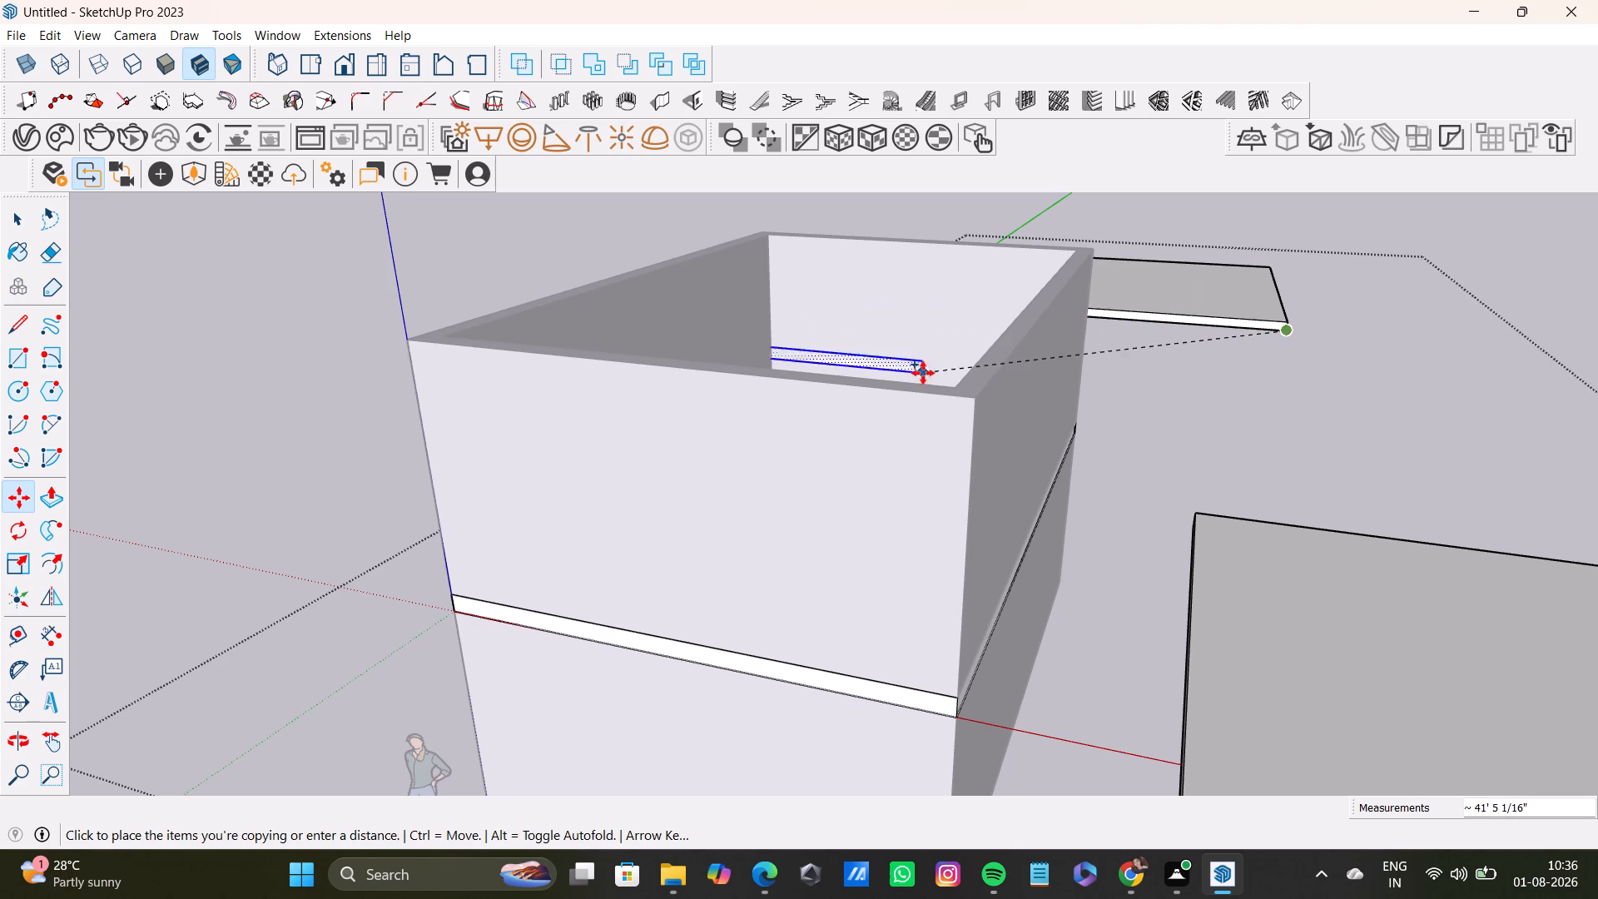
left_click(975, 398)
key("space")
scroll(1042, 455, "down", 8)
middle_click_drag(1134, 494, 1114, 456)
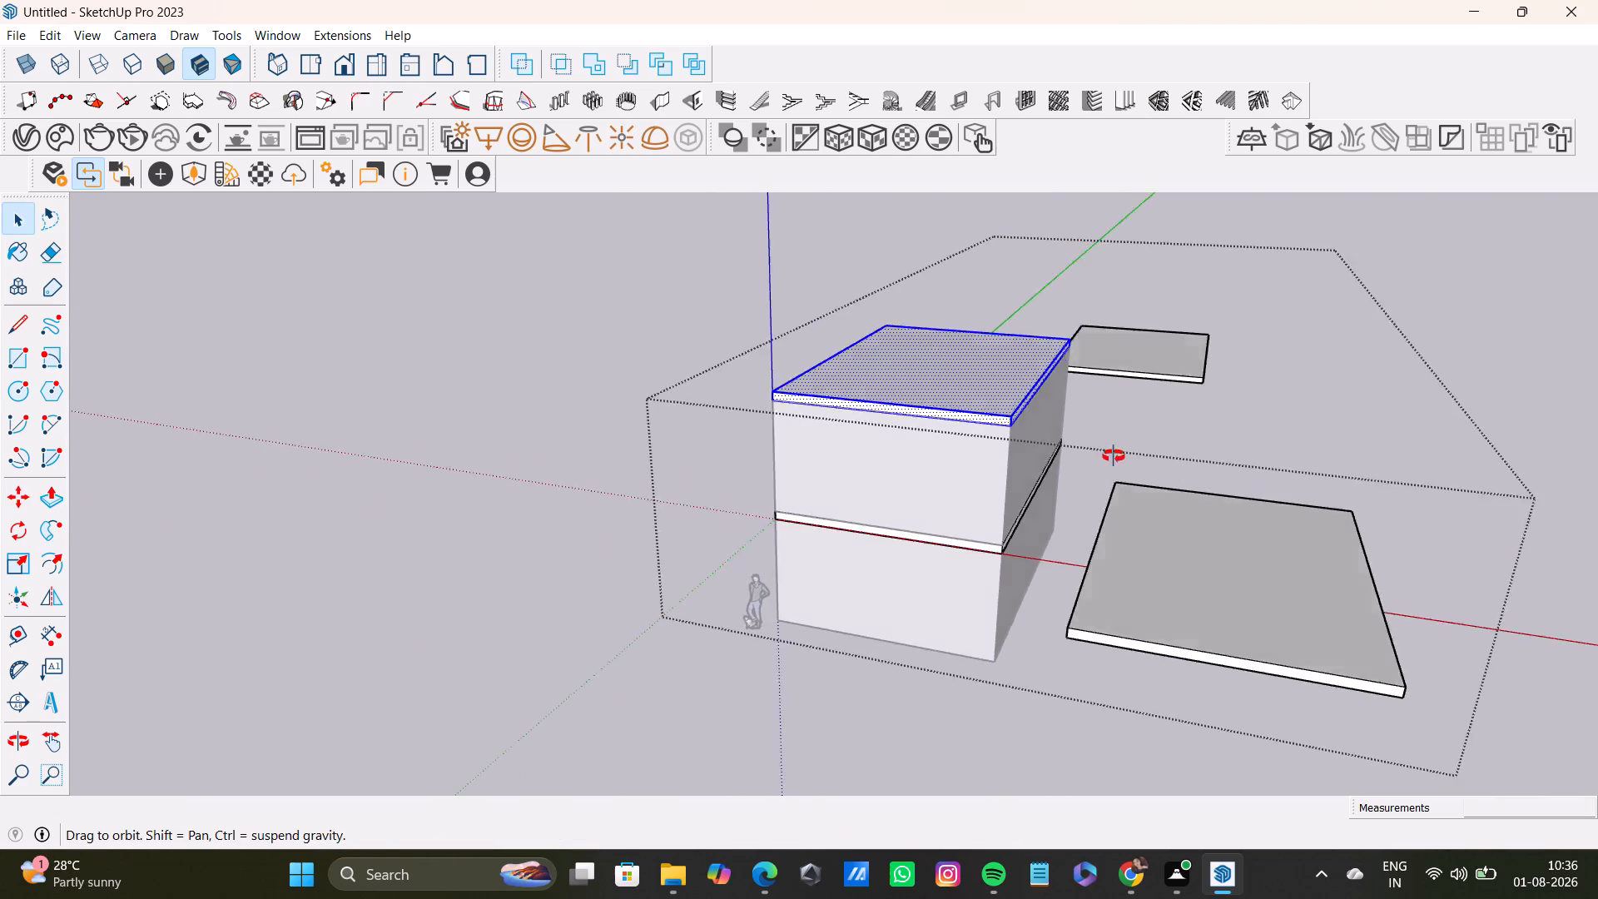
middle_click_drag(1114, 456, 1159, 422)
key("space")
left_click(1333, 416)
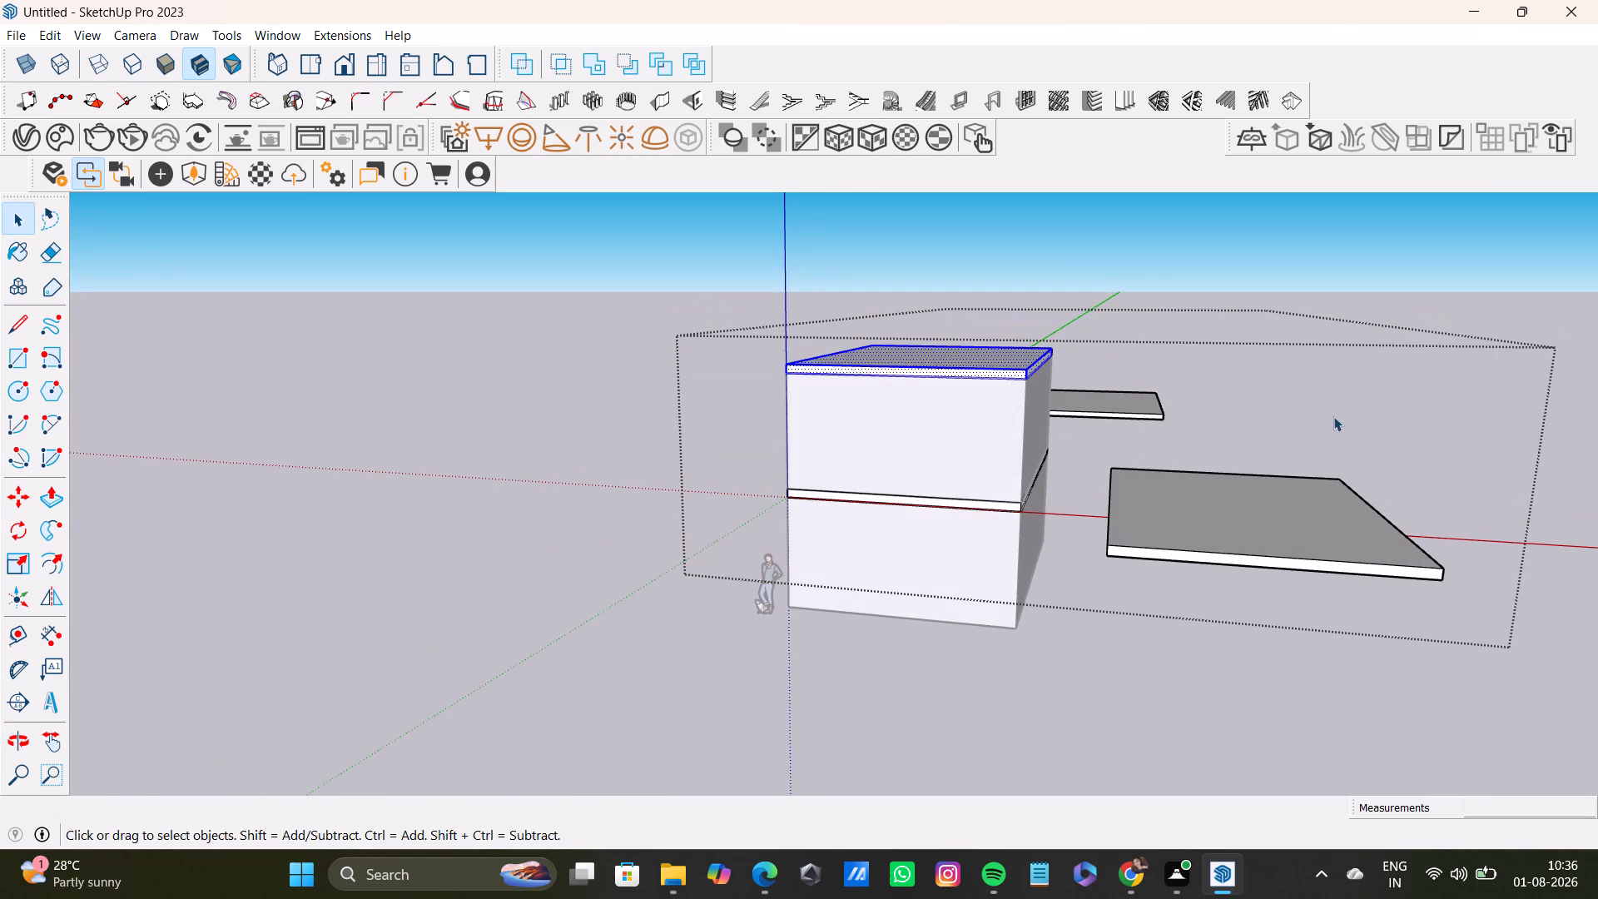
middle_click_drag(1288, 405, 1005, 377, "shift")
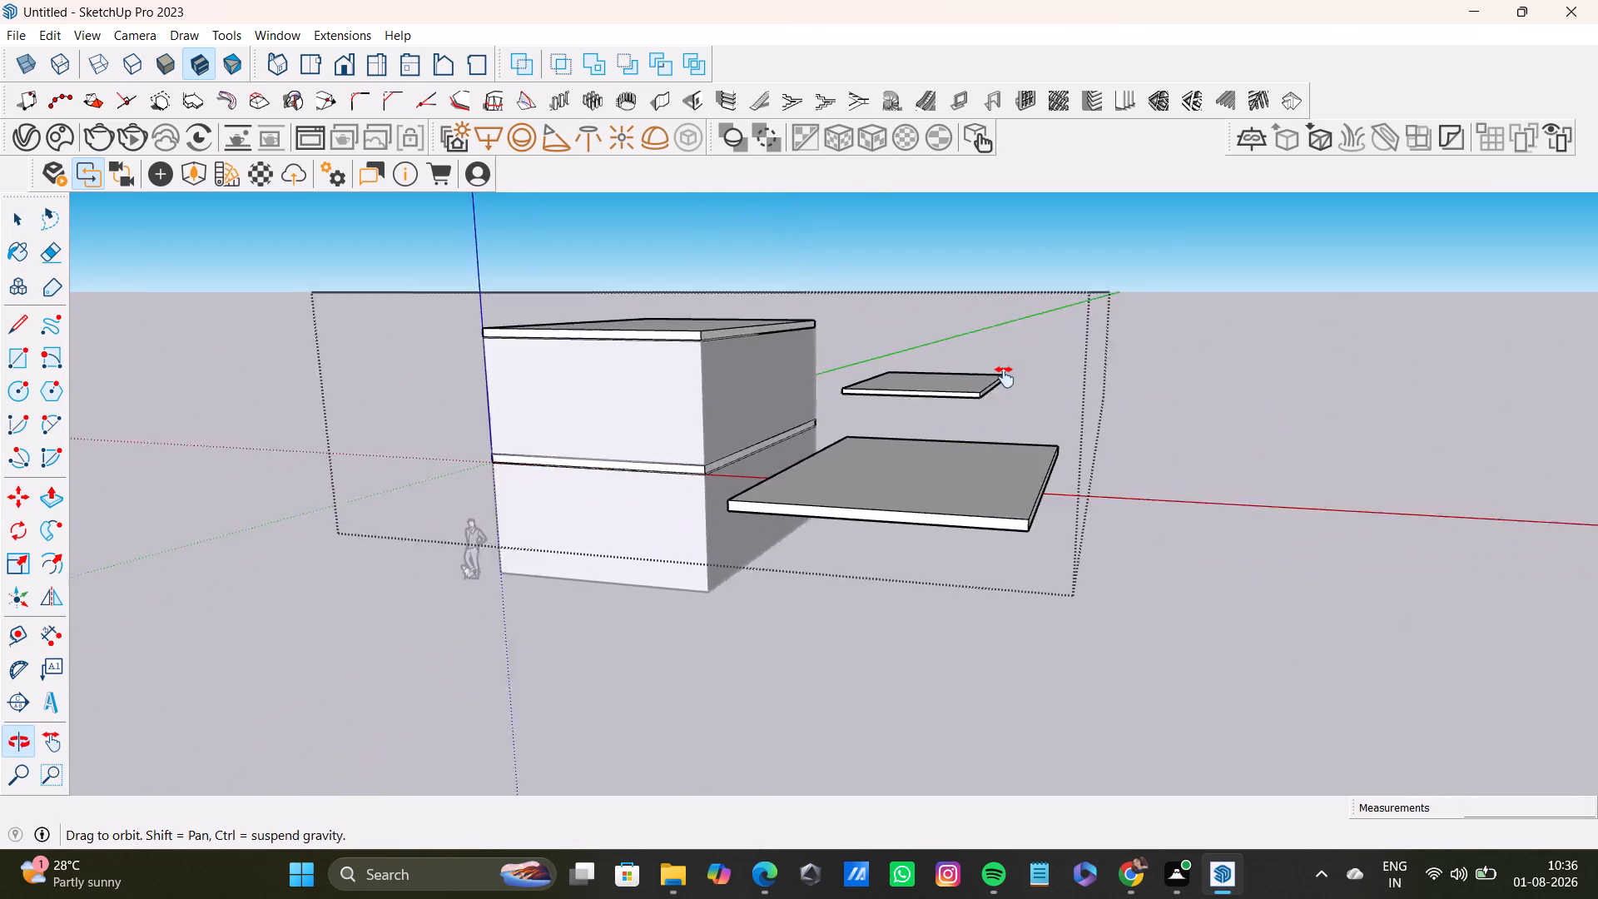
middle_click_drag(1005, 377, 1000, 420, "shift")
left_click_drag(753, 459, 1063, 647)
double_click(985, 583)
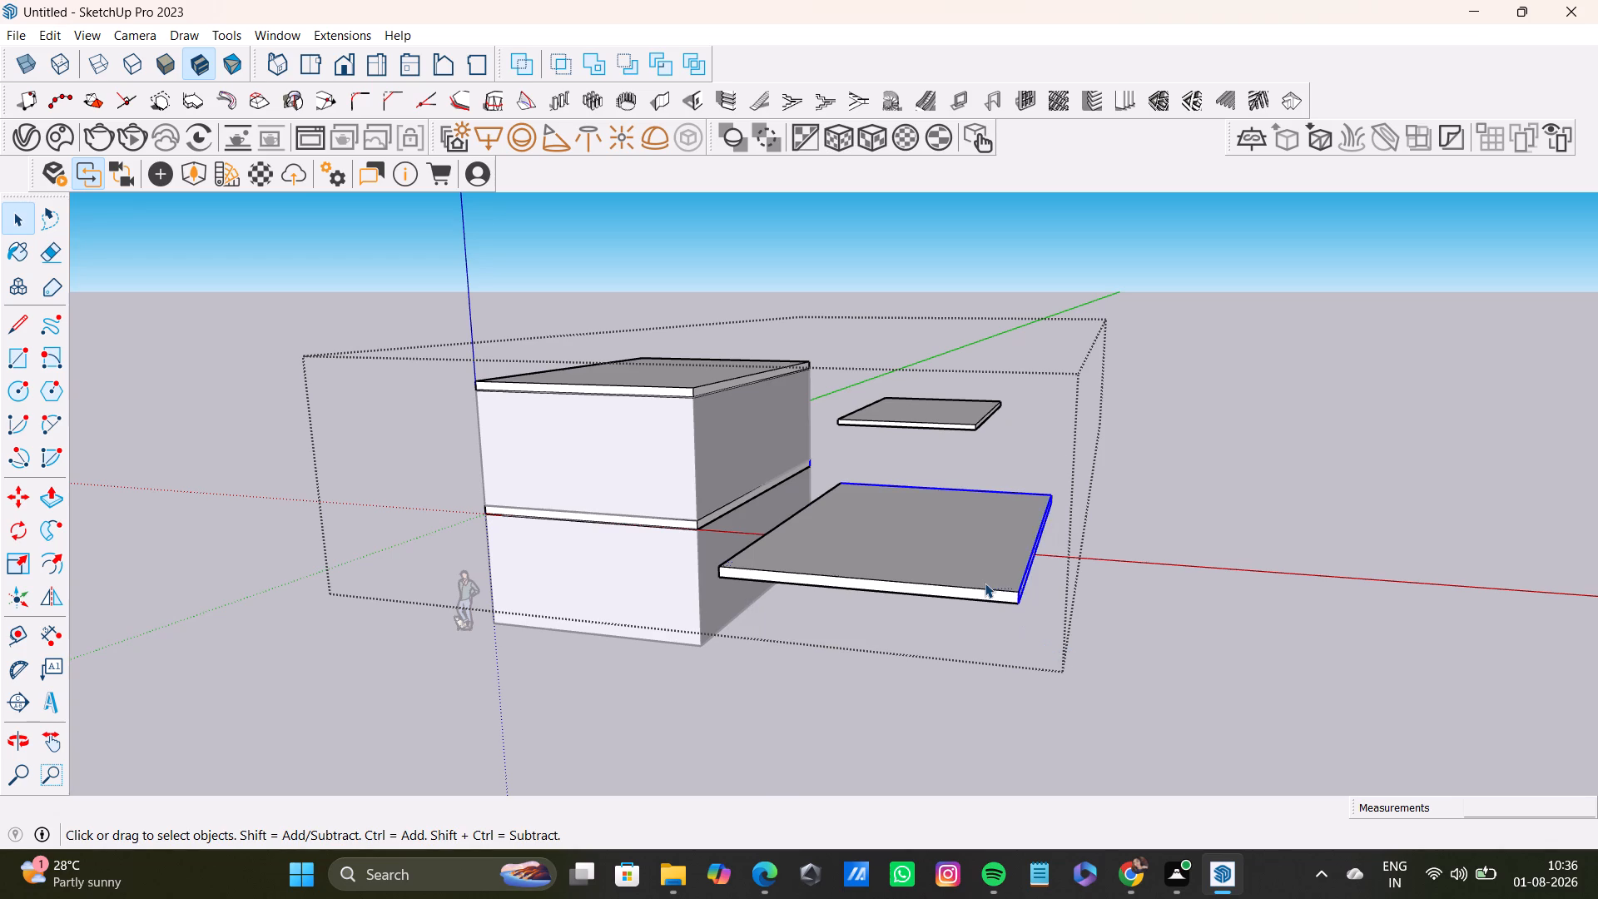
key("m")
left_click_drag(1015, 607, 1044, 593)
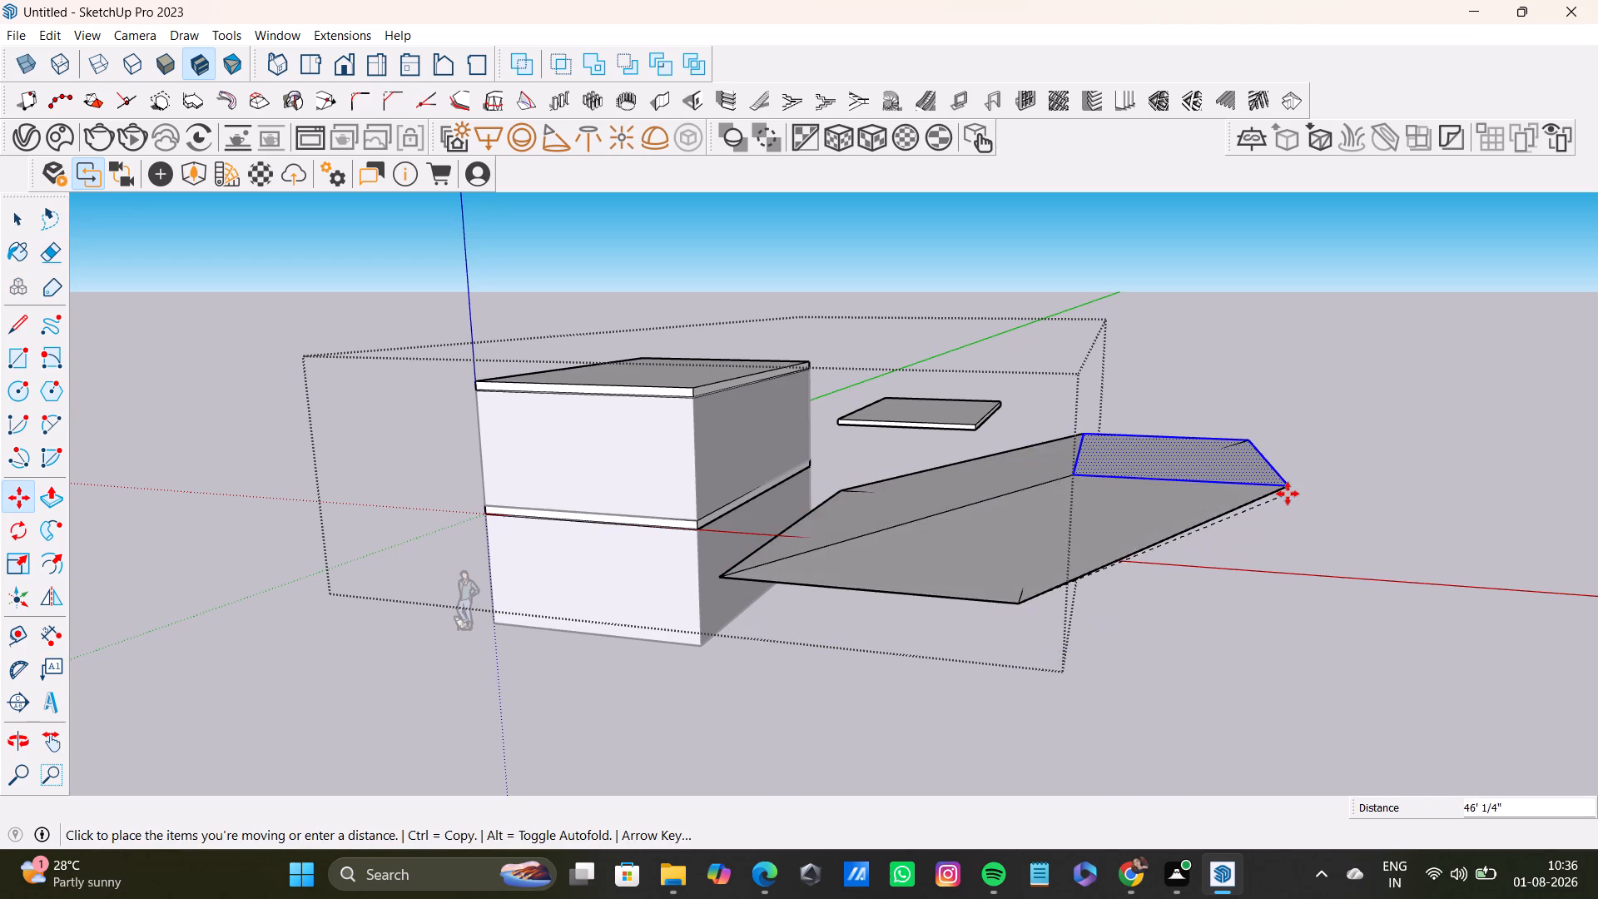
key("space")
Select the whole large detached slab, move it farther away from the building, and close the slab group.
triple_click(983, 578)
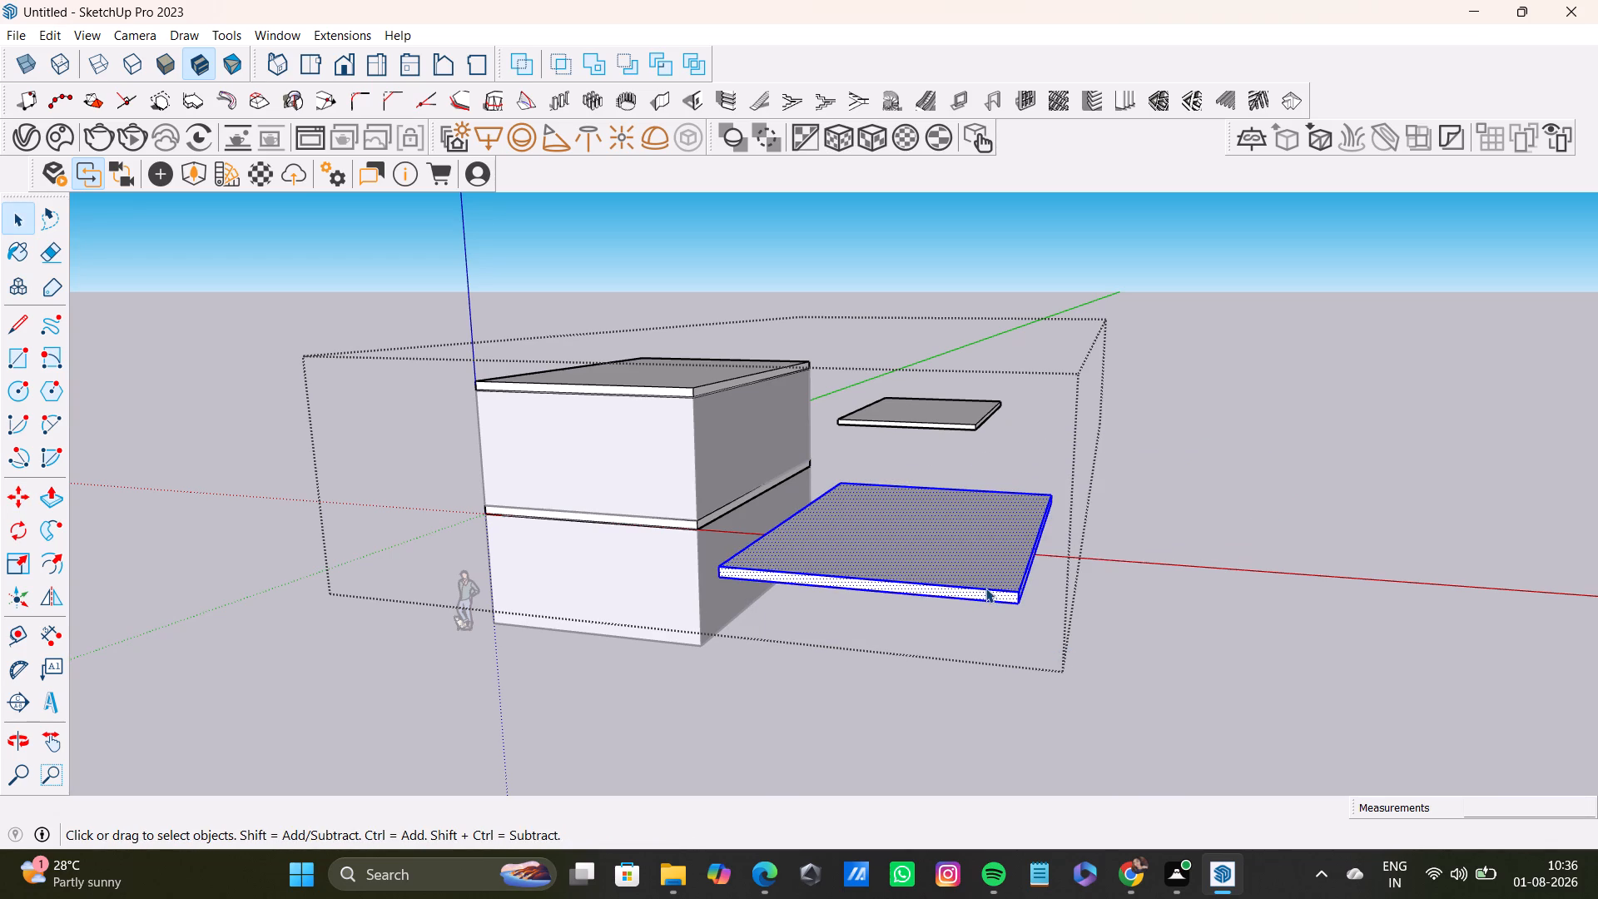
key("m")
left_click(1025, 598)
left_click(1214, 484)
key("space")
middle_click_drag(825, 523, 770, 543)
key("space")
left_click(882, 498)
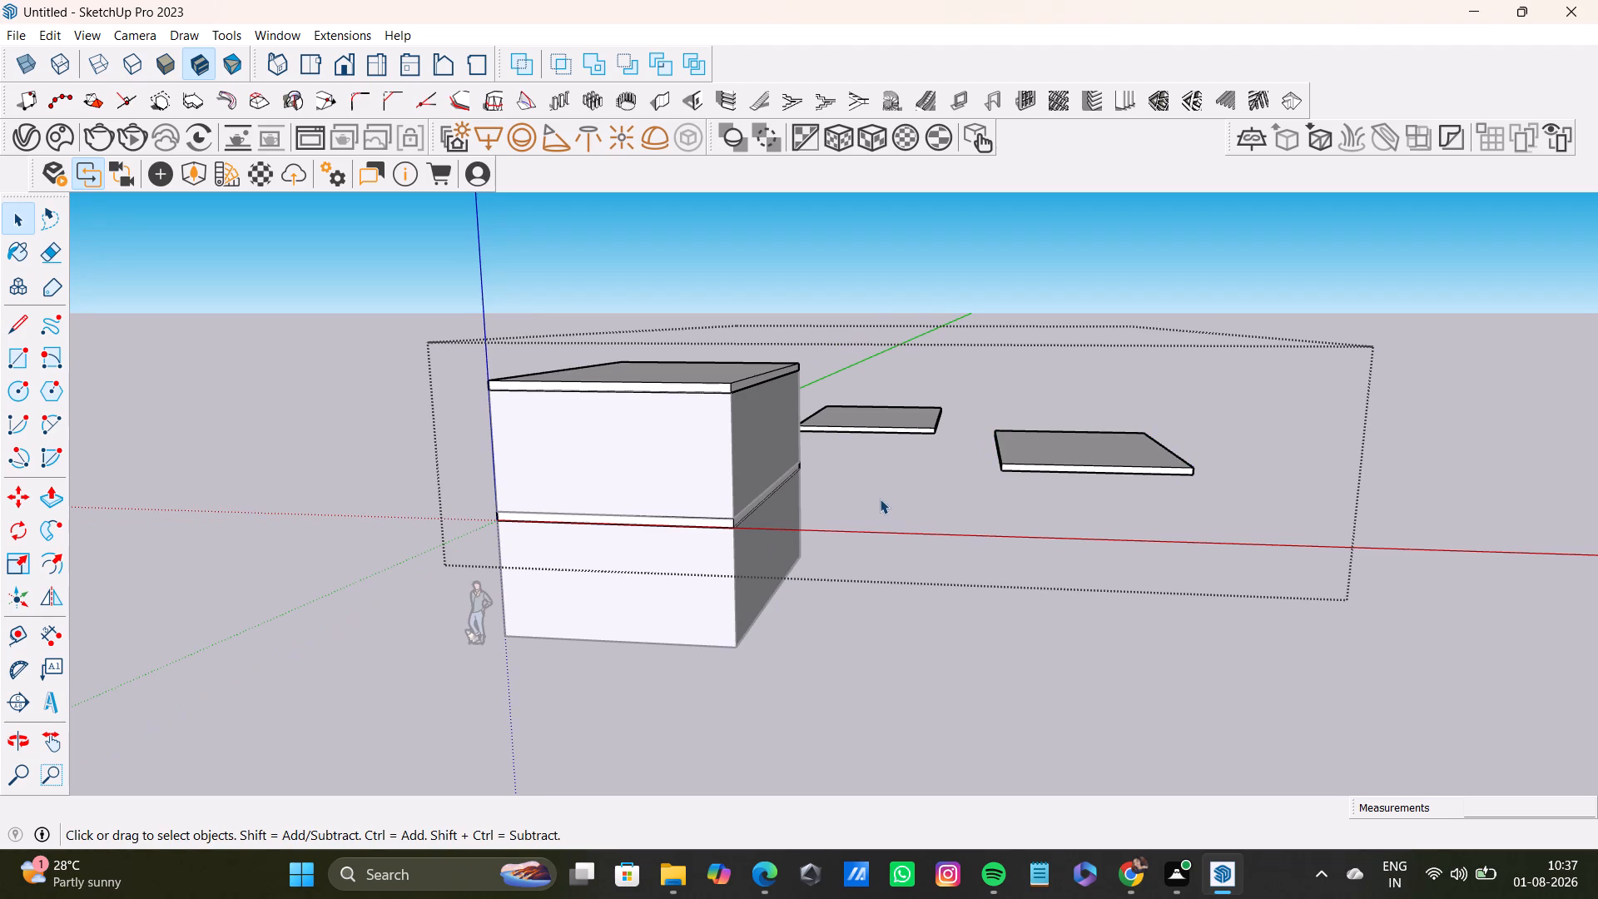
left_click(1321, 459)
key("space")
left_click(872, 652)
Pull the outer face of the ground floor's long side wall outward along the red axis with Push/Pull.
triple_click(757, 571)
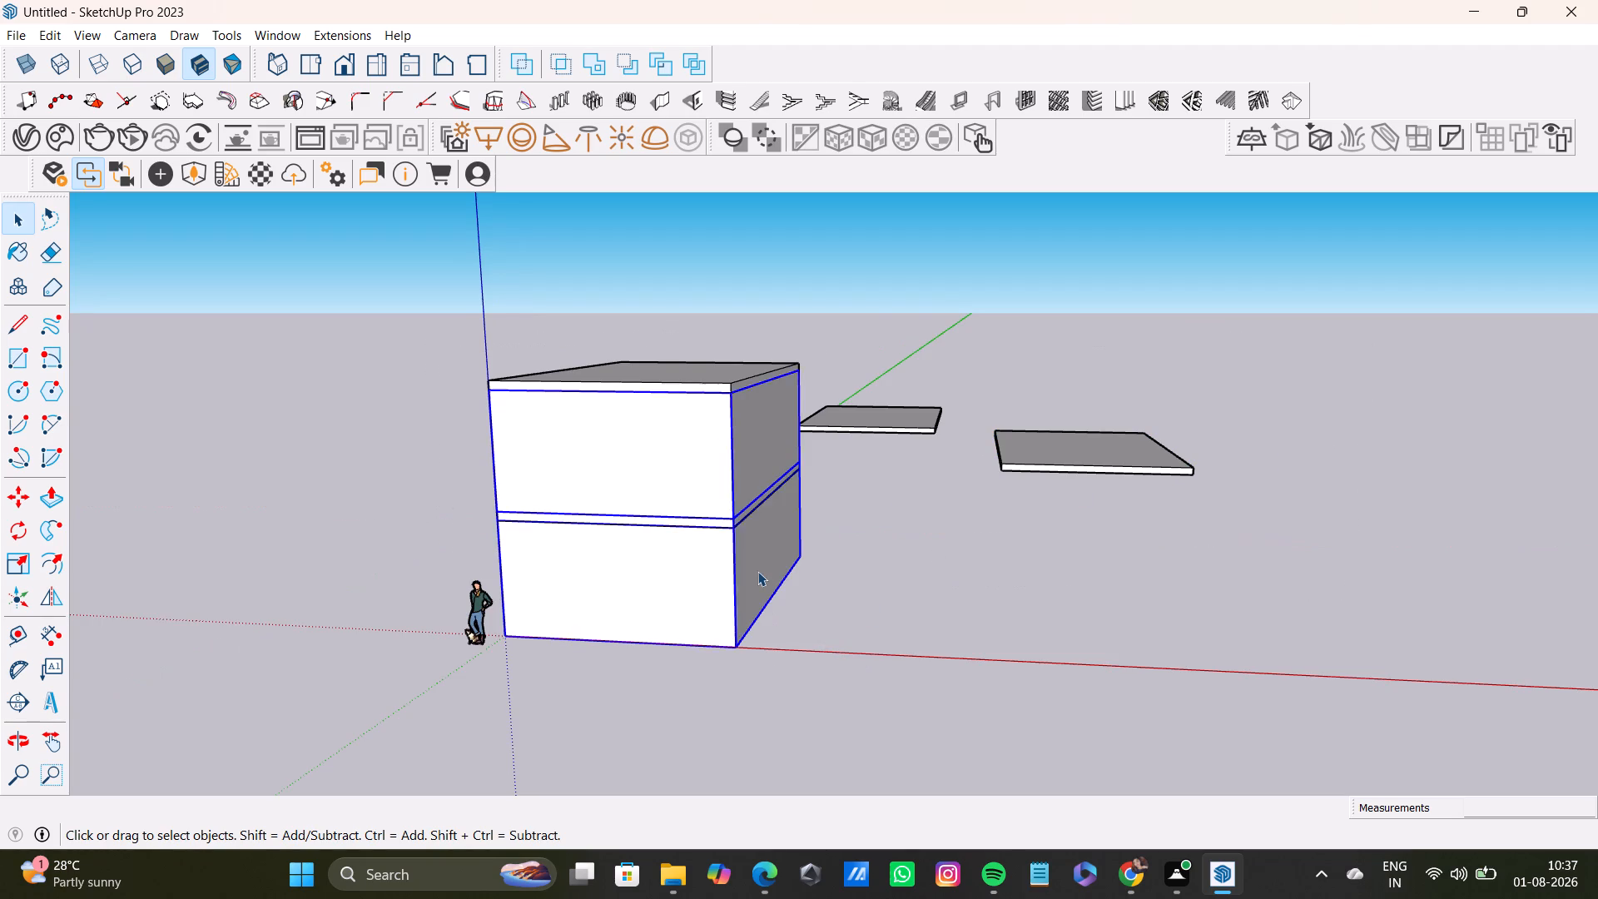
left_click(757, 571)
key("p")
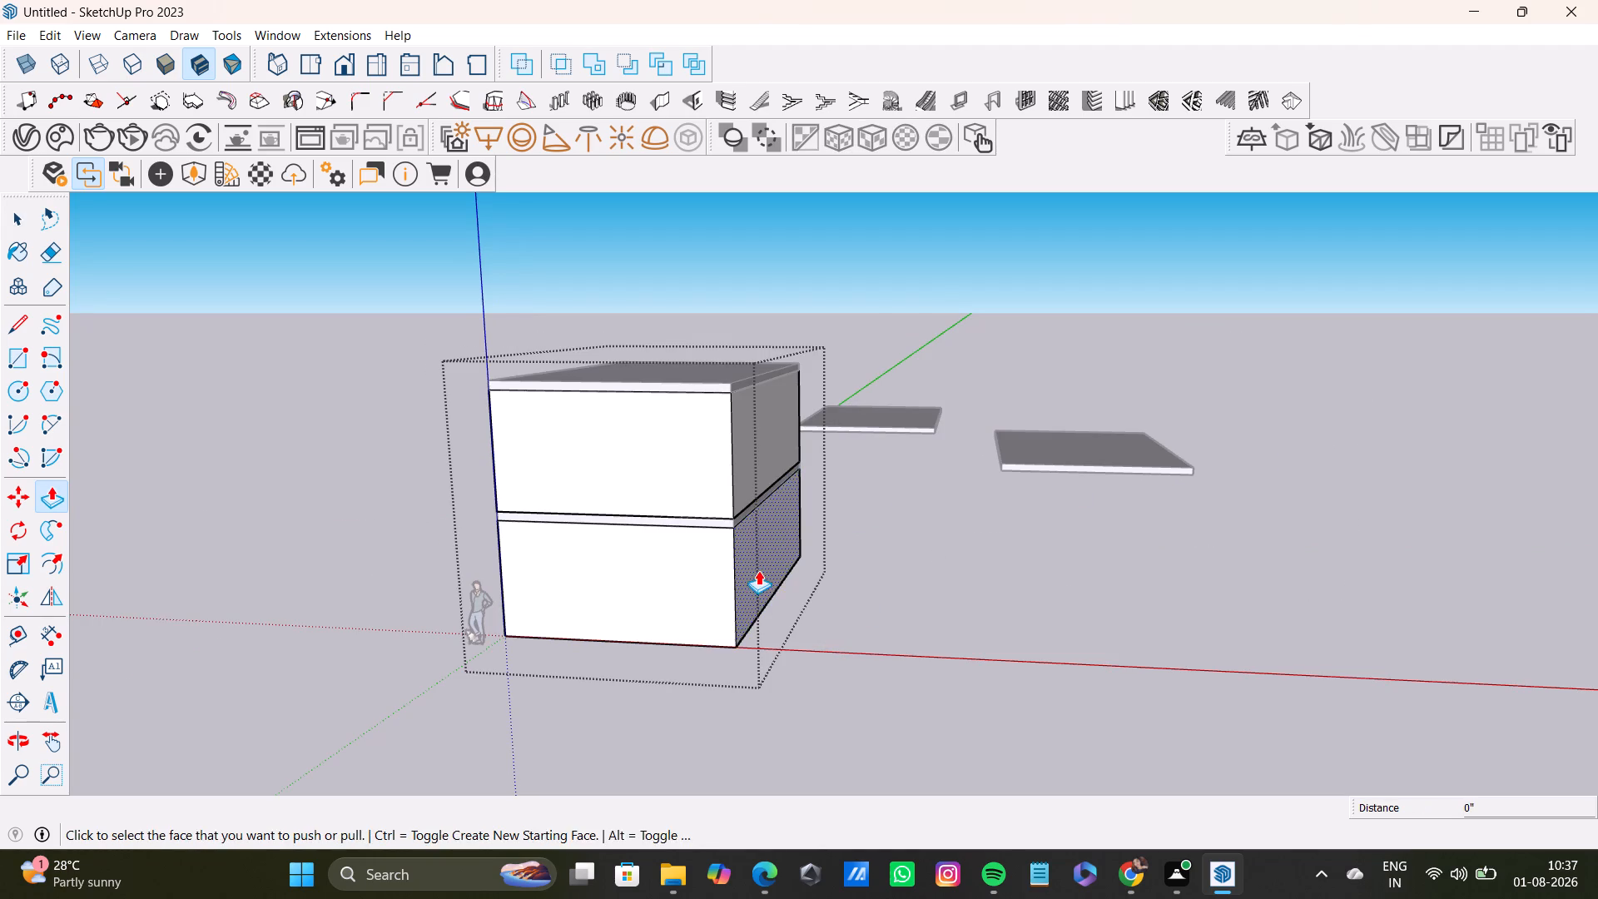
left_click(762, 569)
left_click(876, 593)
key("space")
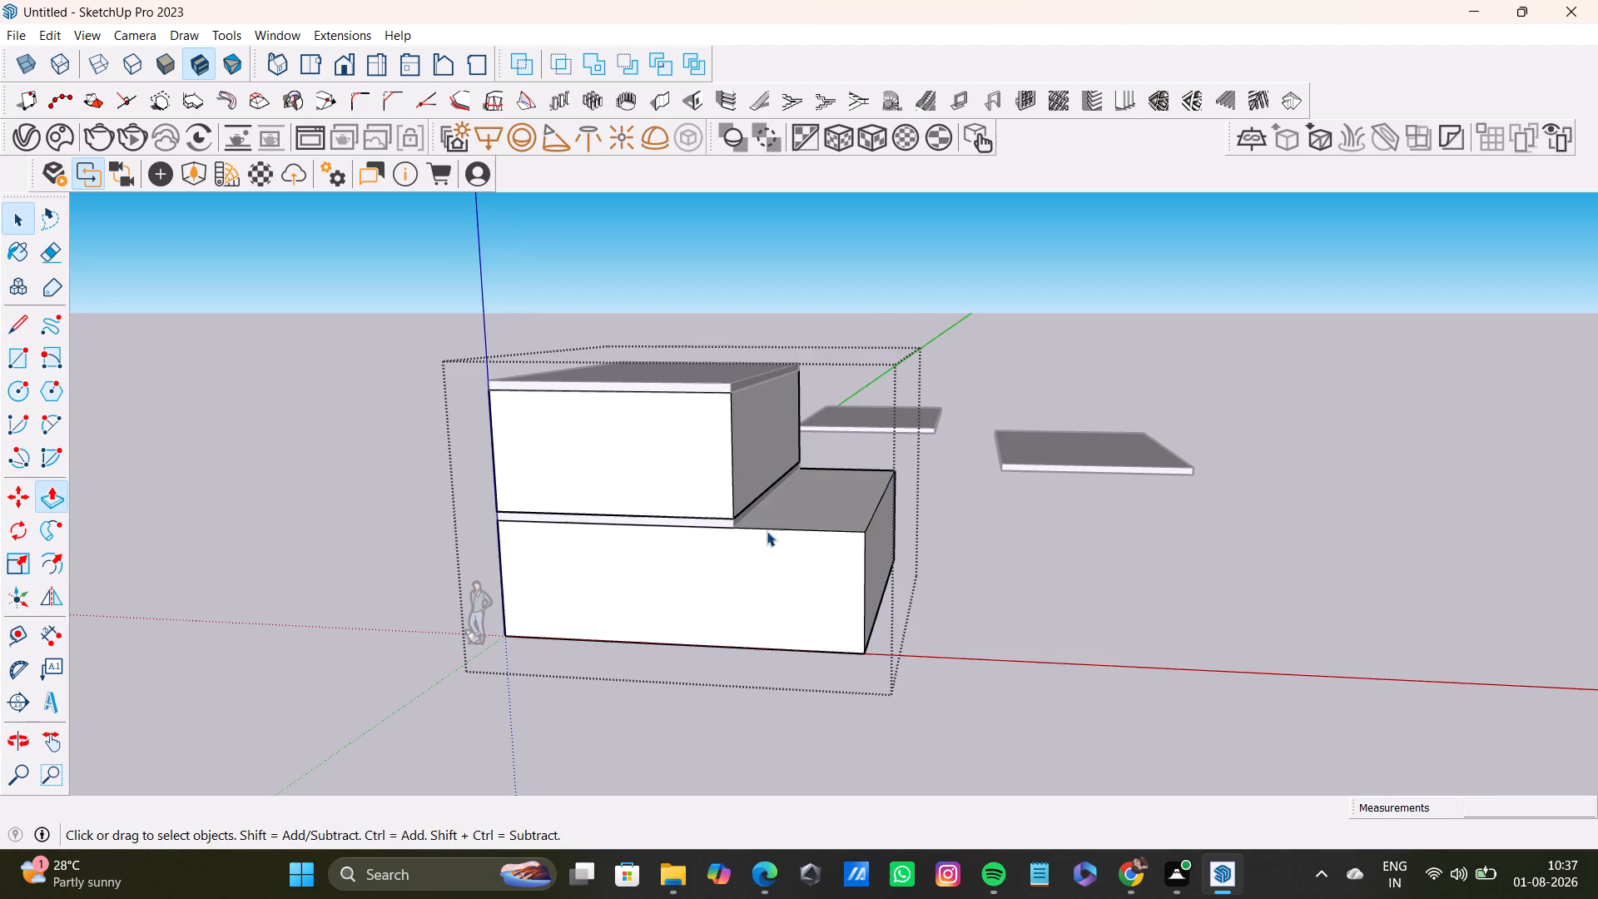
Inside the slab group, pull the between-floors slab's side face outward about 11' 1/2" to meet the extended ground-floor wall.
middle_click_drag(860, 530, 751, 568)
scroll(798, 524, "up", 5)
middle_click_drag(811, 507, 792, 455)
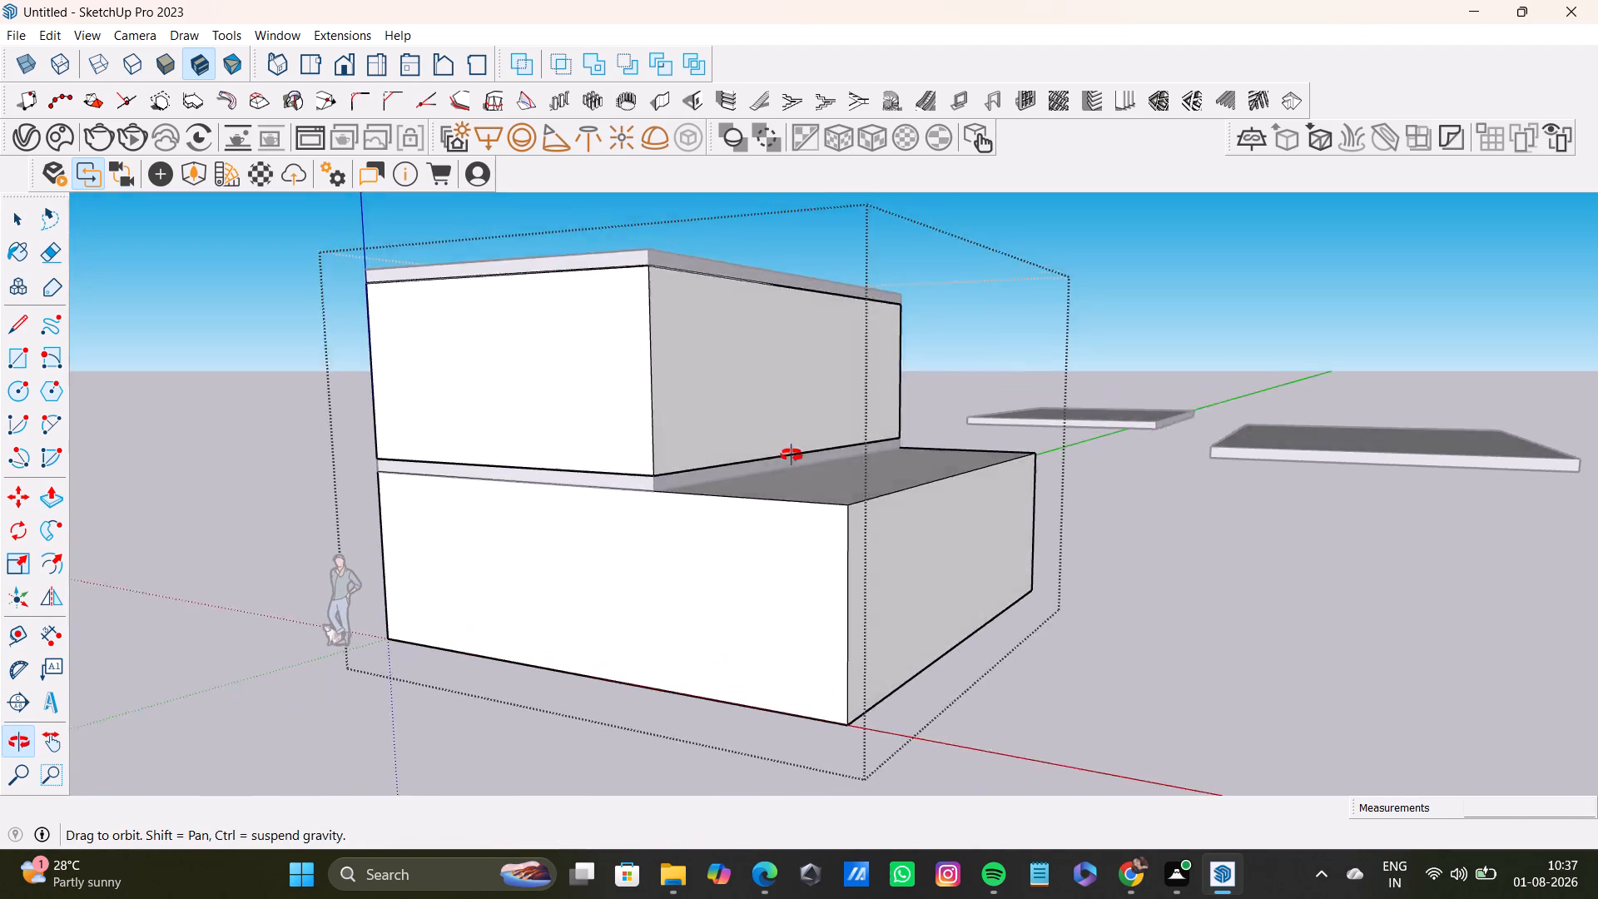
middle_click_drag(792, 455, 790, 476)
key("space")
left_click(1152, 454)
triple_click(792, 464)
left_click(791, 463)
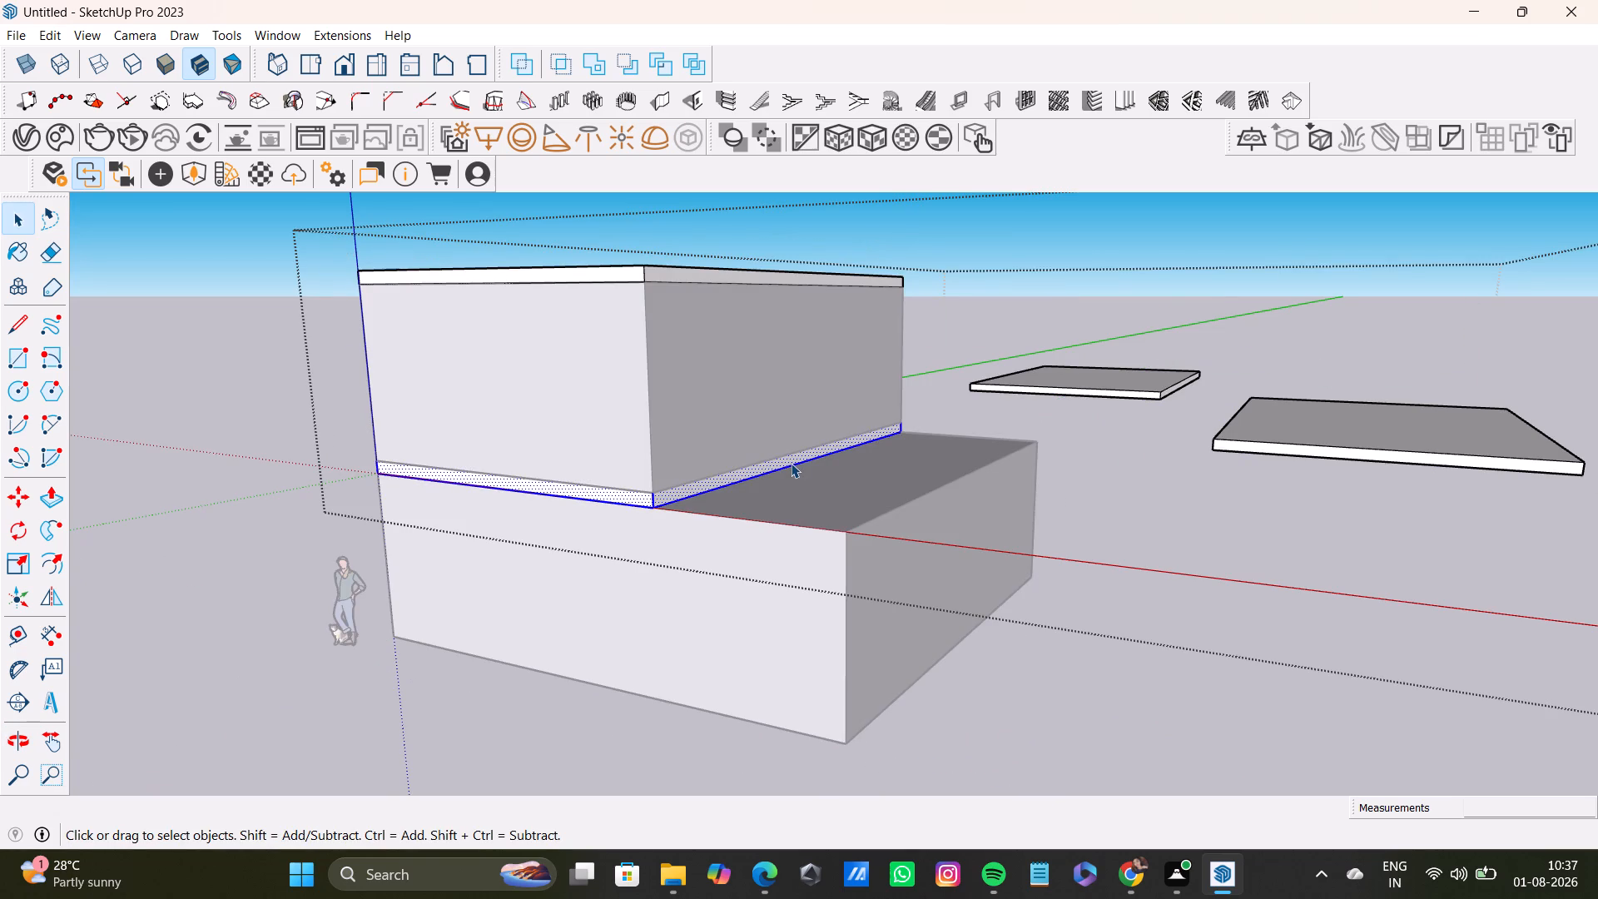
key("p")
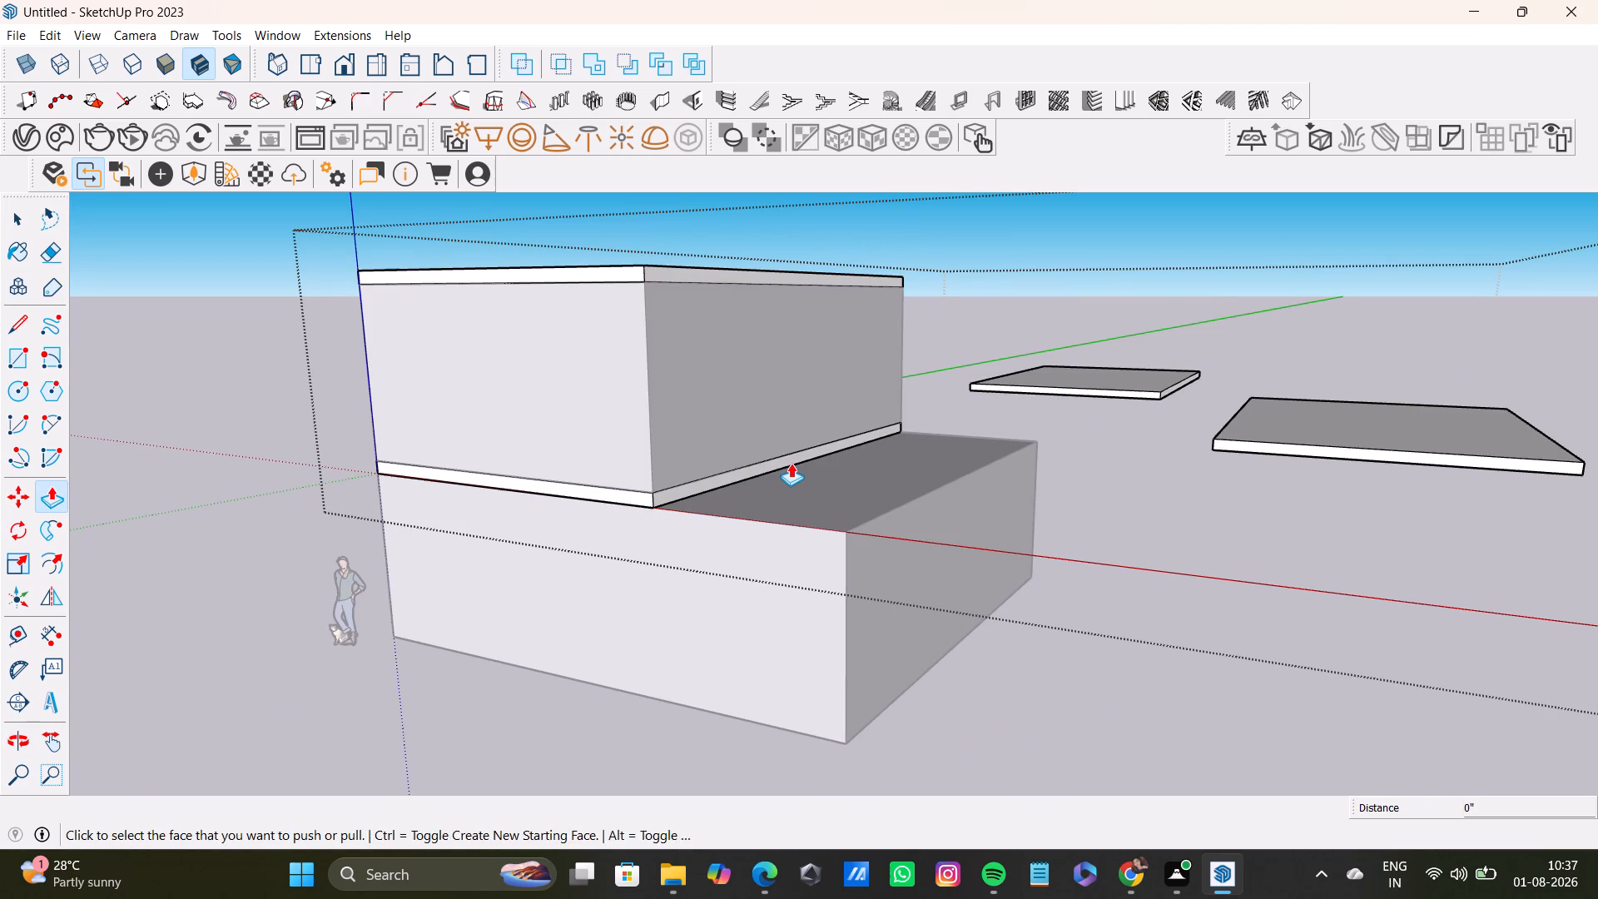
left_click(791, 463)
left_click(784, 456)
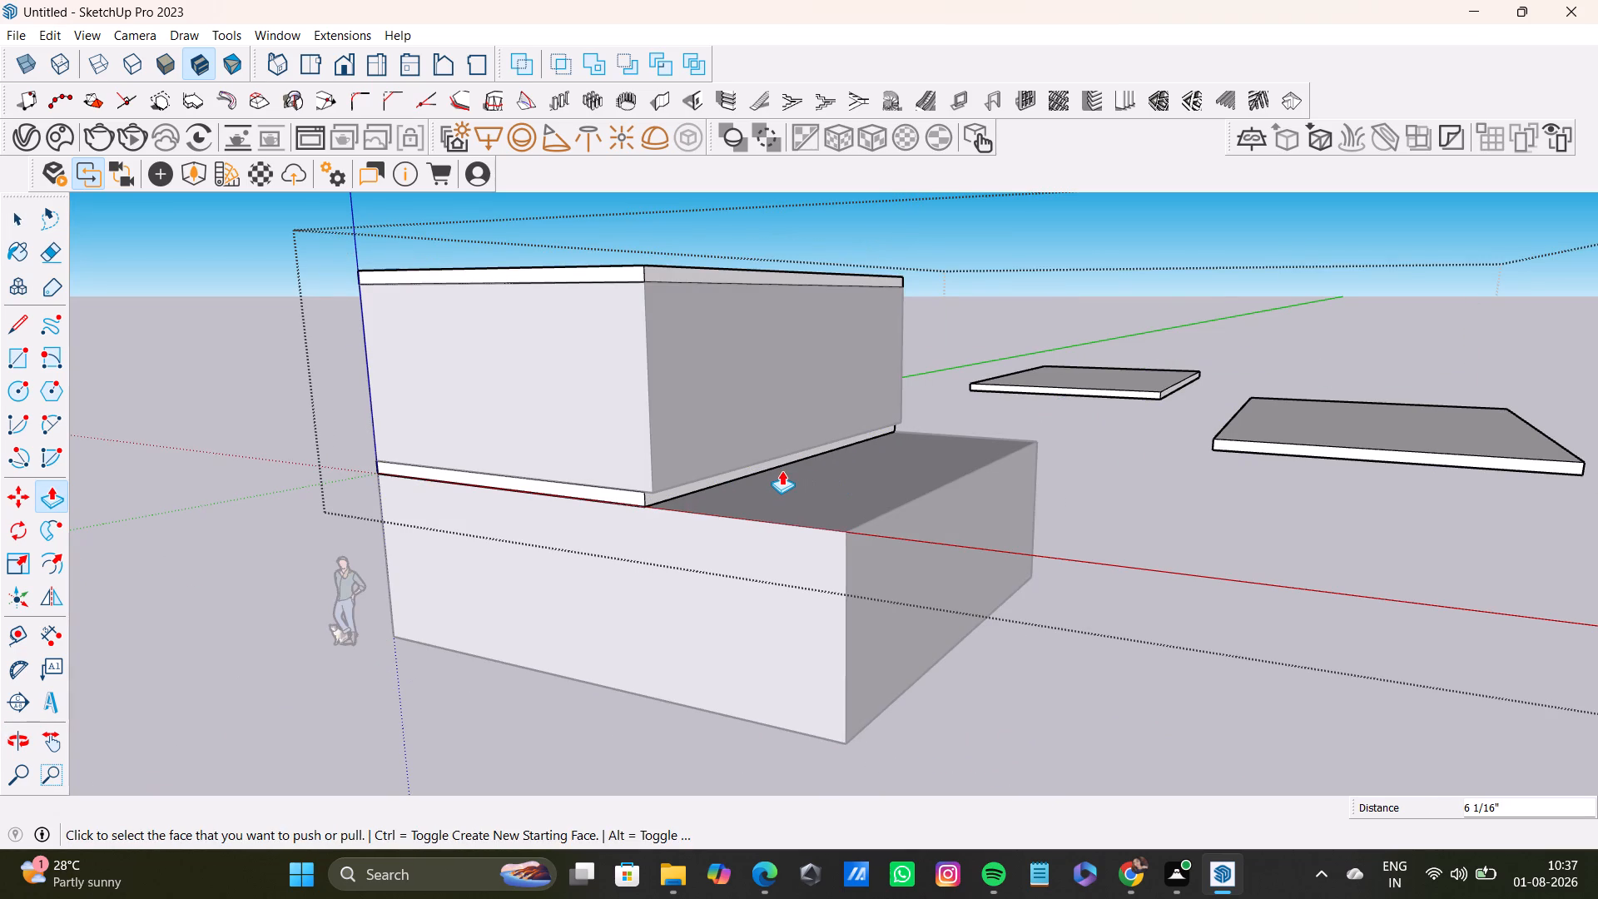
key("p")
left_click(777, 460)
left_click(926, 494)
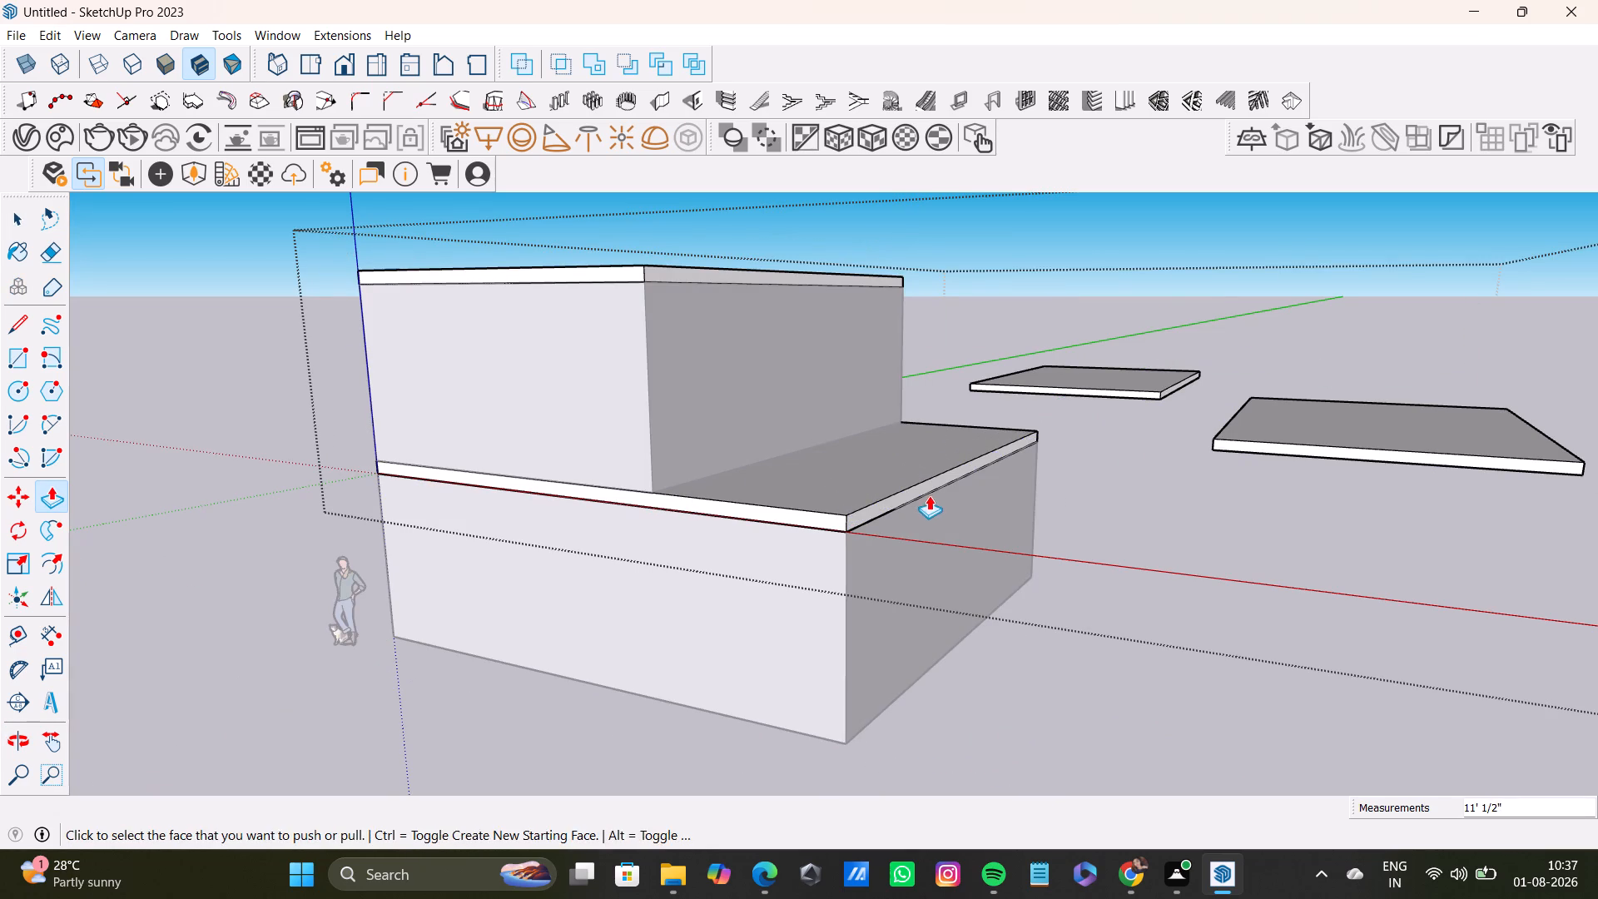
Inside the wall group, pull the upper storey's long side wall outward to the extended slab's outer corner with Push/Pull.
key("space")
triple_click(767, 369)
left_click(767, 369)
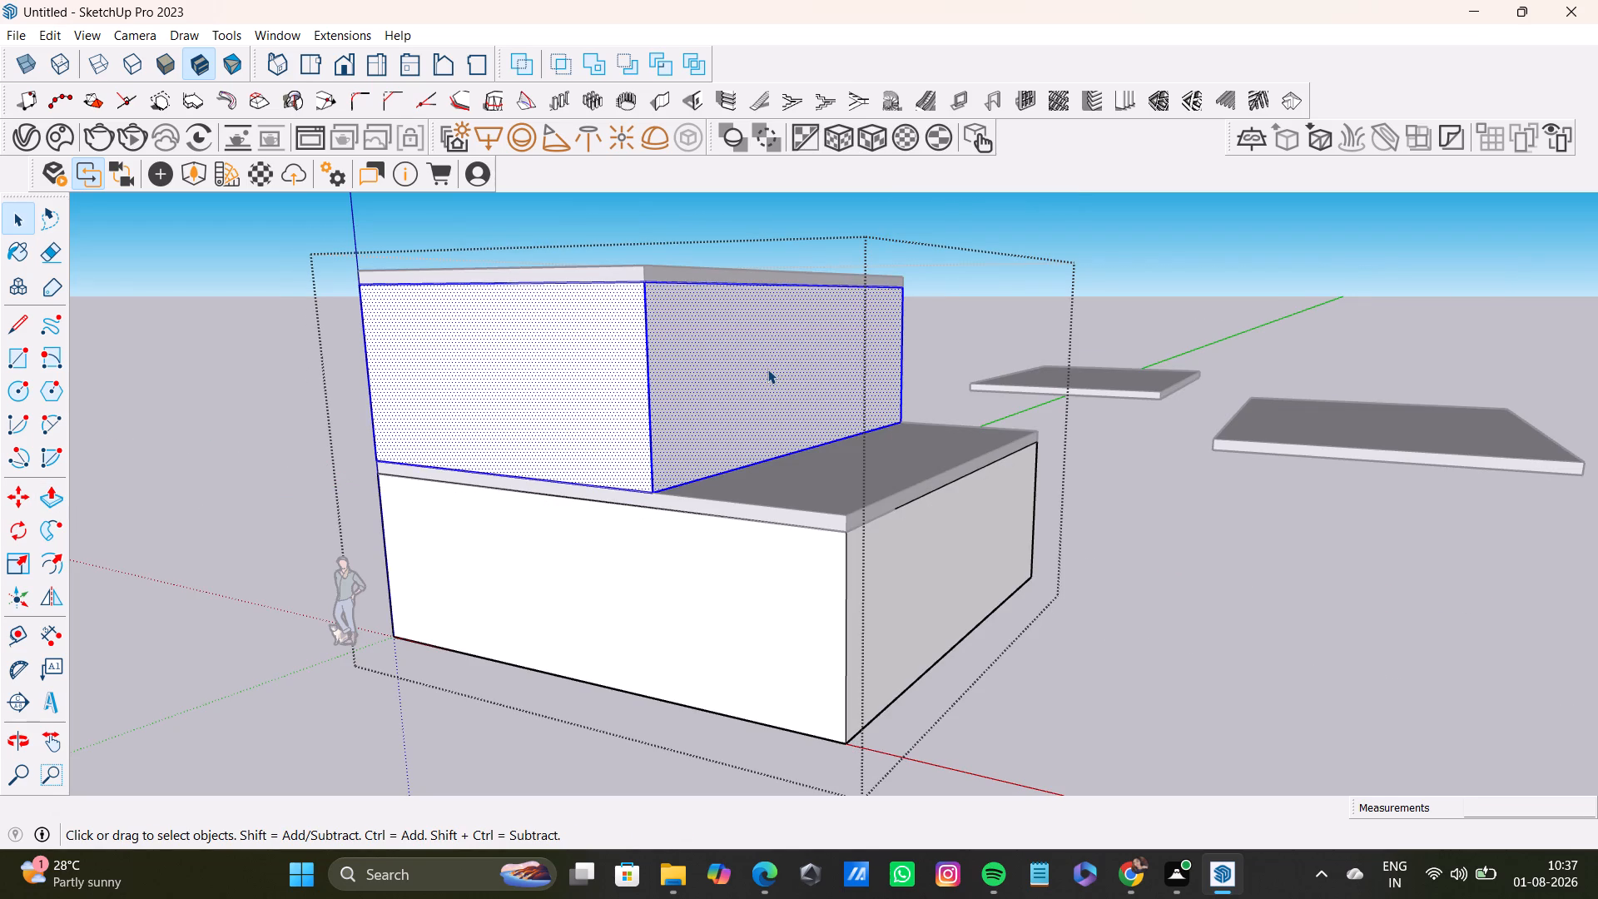
key("p")
left_click(768, 368)
left_click(661, 401)
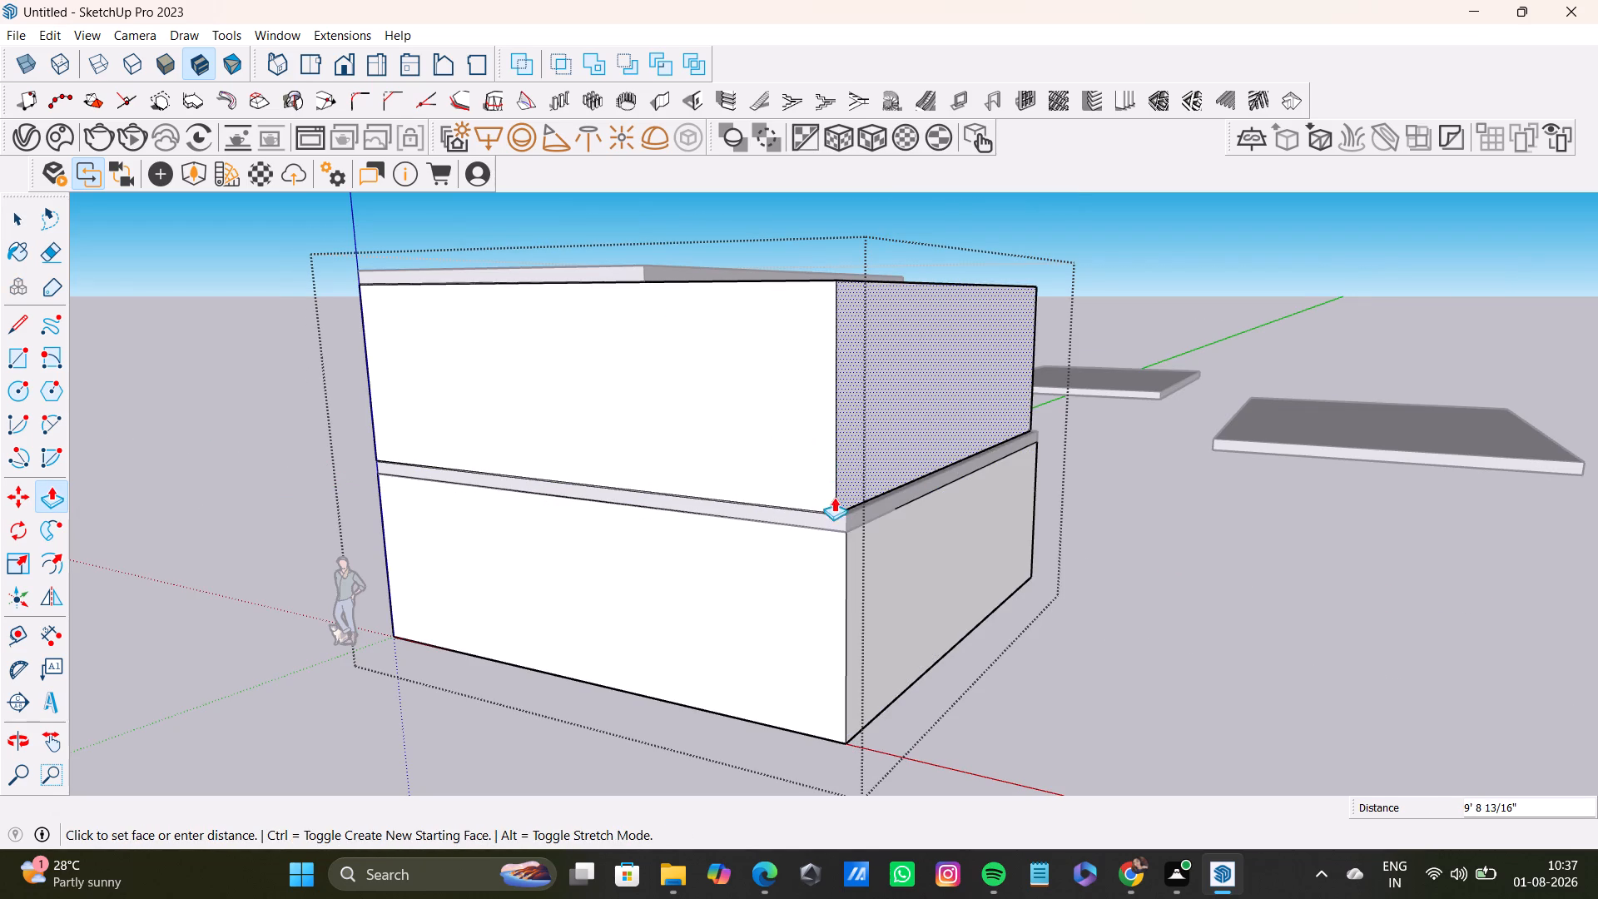
left_click(846, 514)
key("space")
Open the slab group and select the entire roof slab.
middle_click_drag(896, 501, 891, 628)
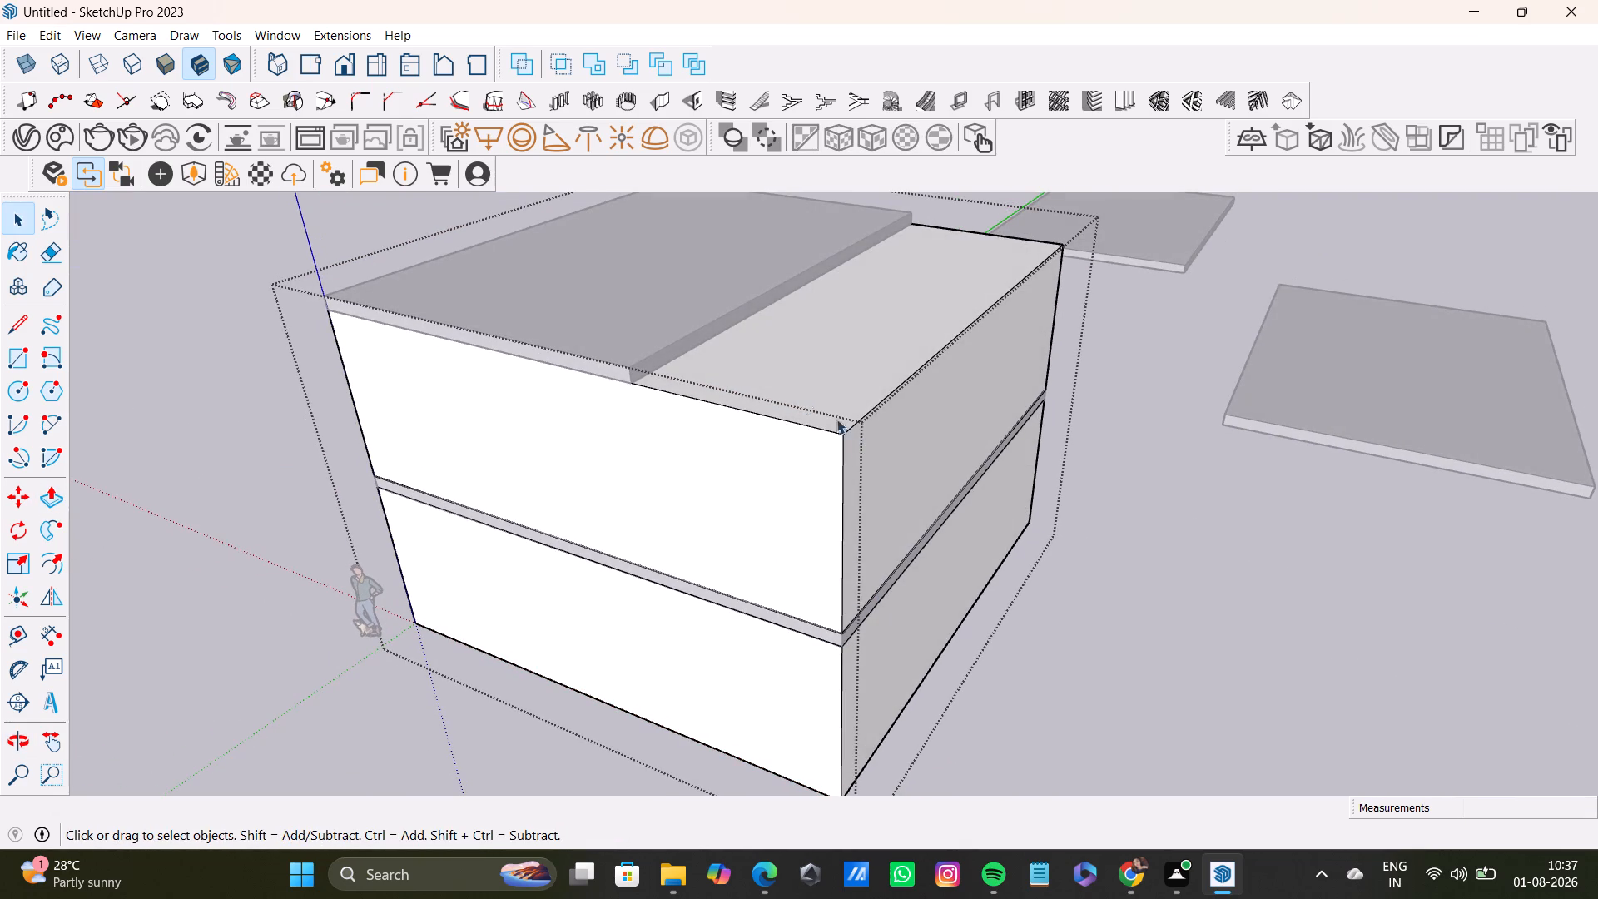
key("space")
left_click(691, 329)
double_click(693, 336)
double_click(693, 340)
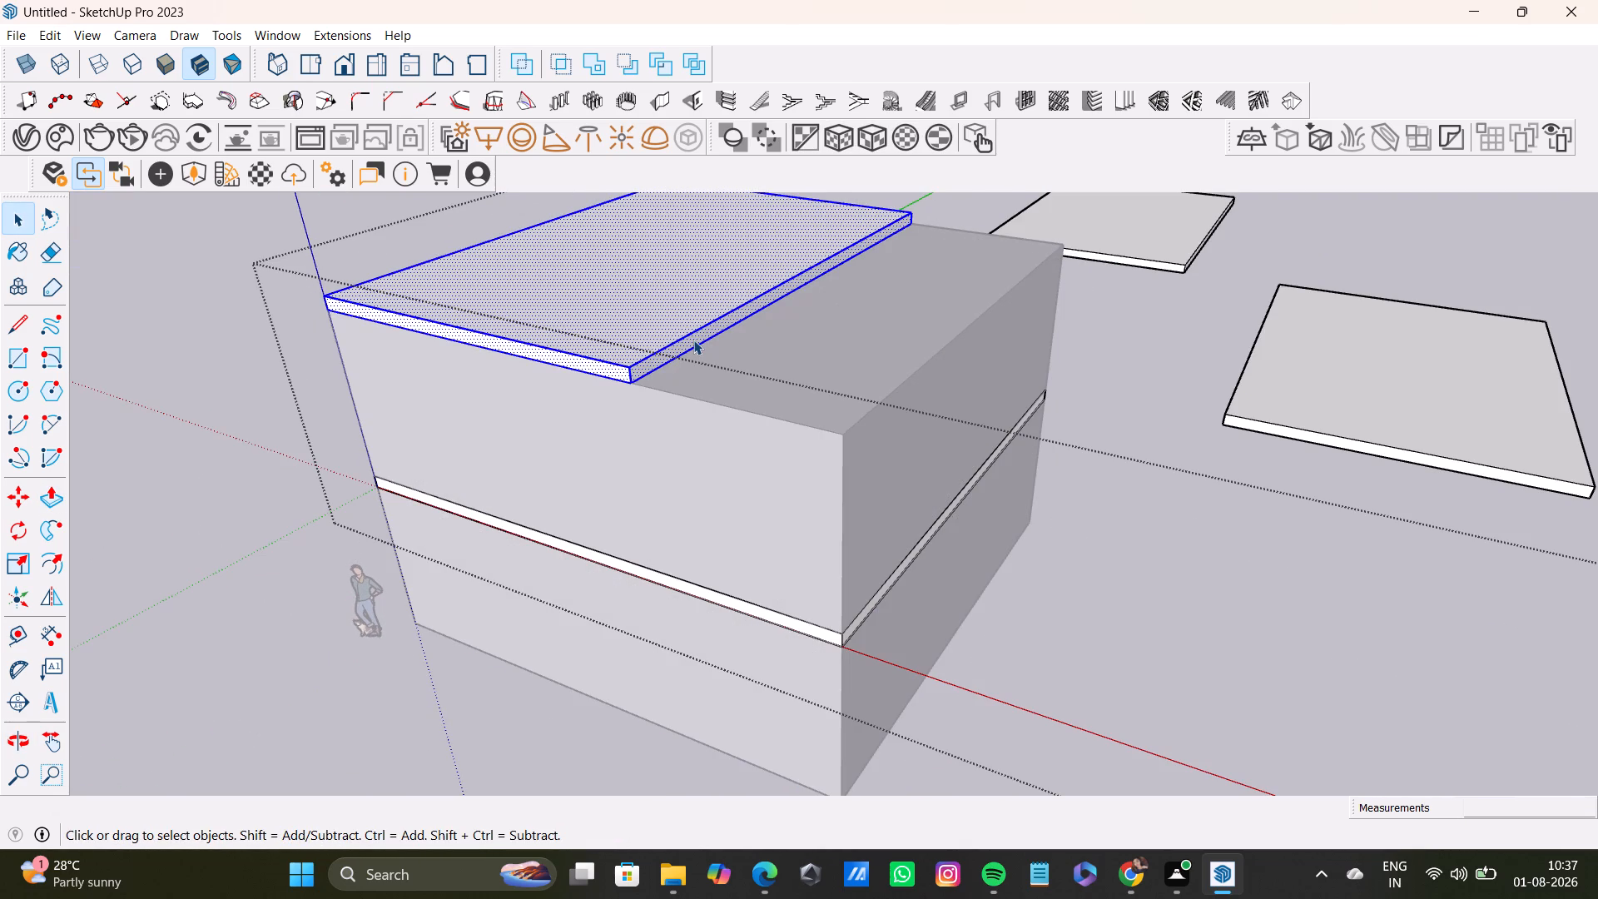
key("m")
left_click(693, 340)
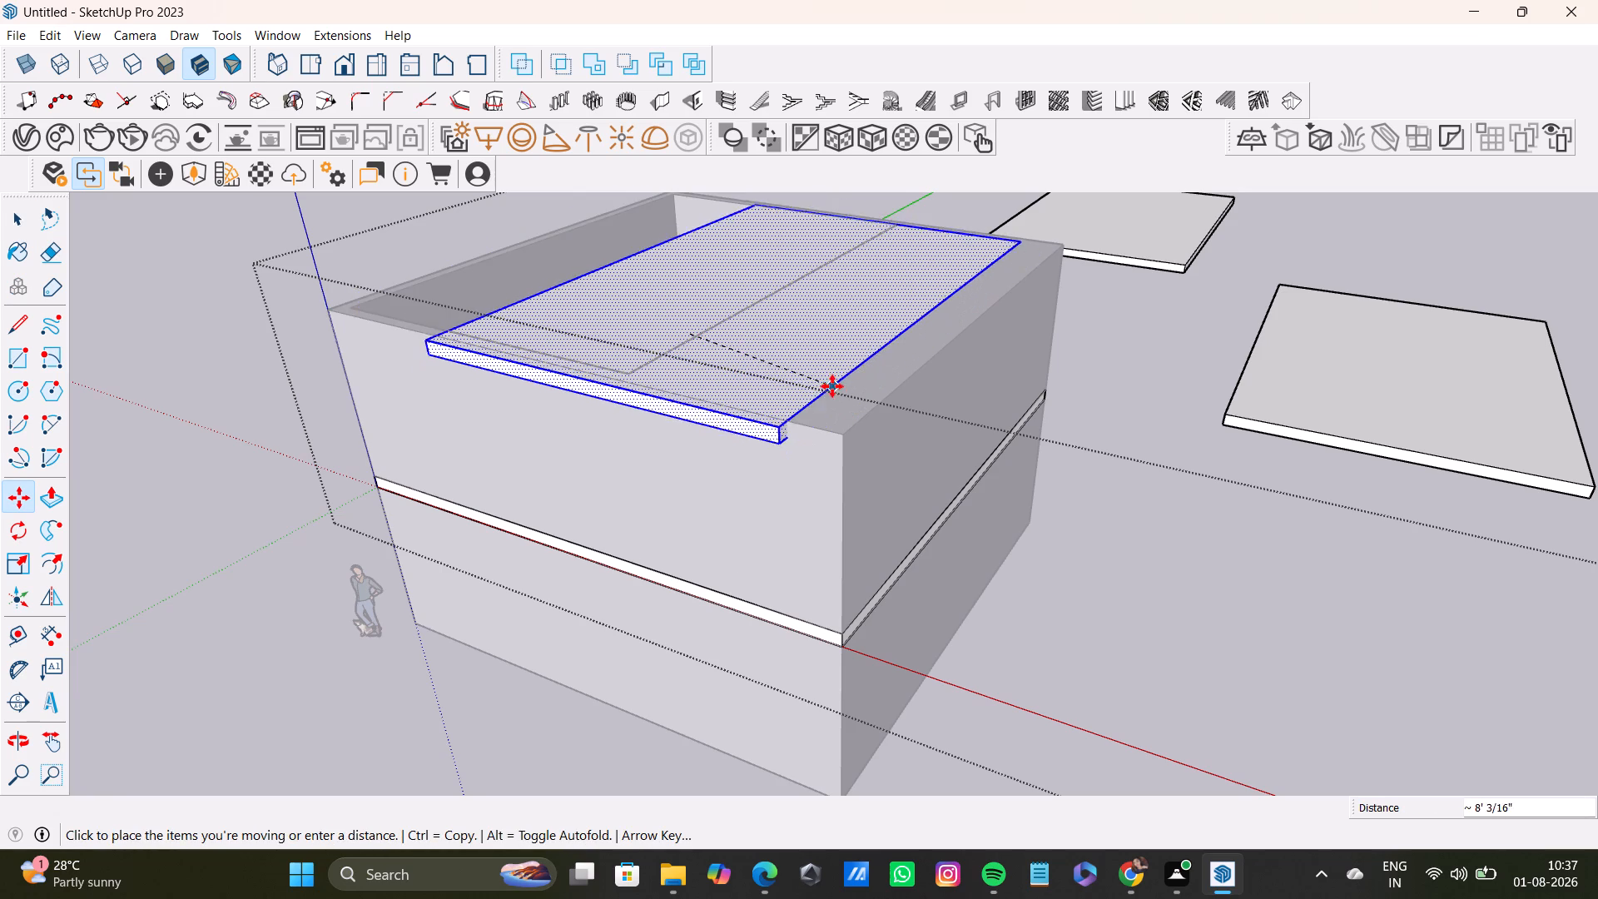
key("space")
Pull the roof slab's side face outward over the extended upper storey towards the wall's outer top corner.
middle_click_drag(767, 378, 682, 271)
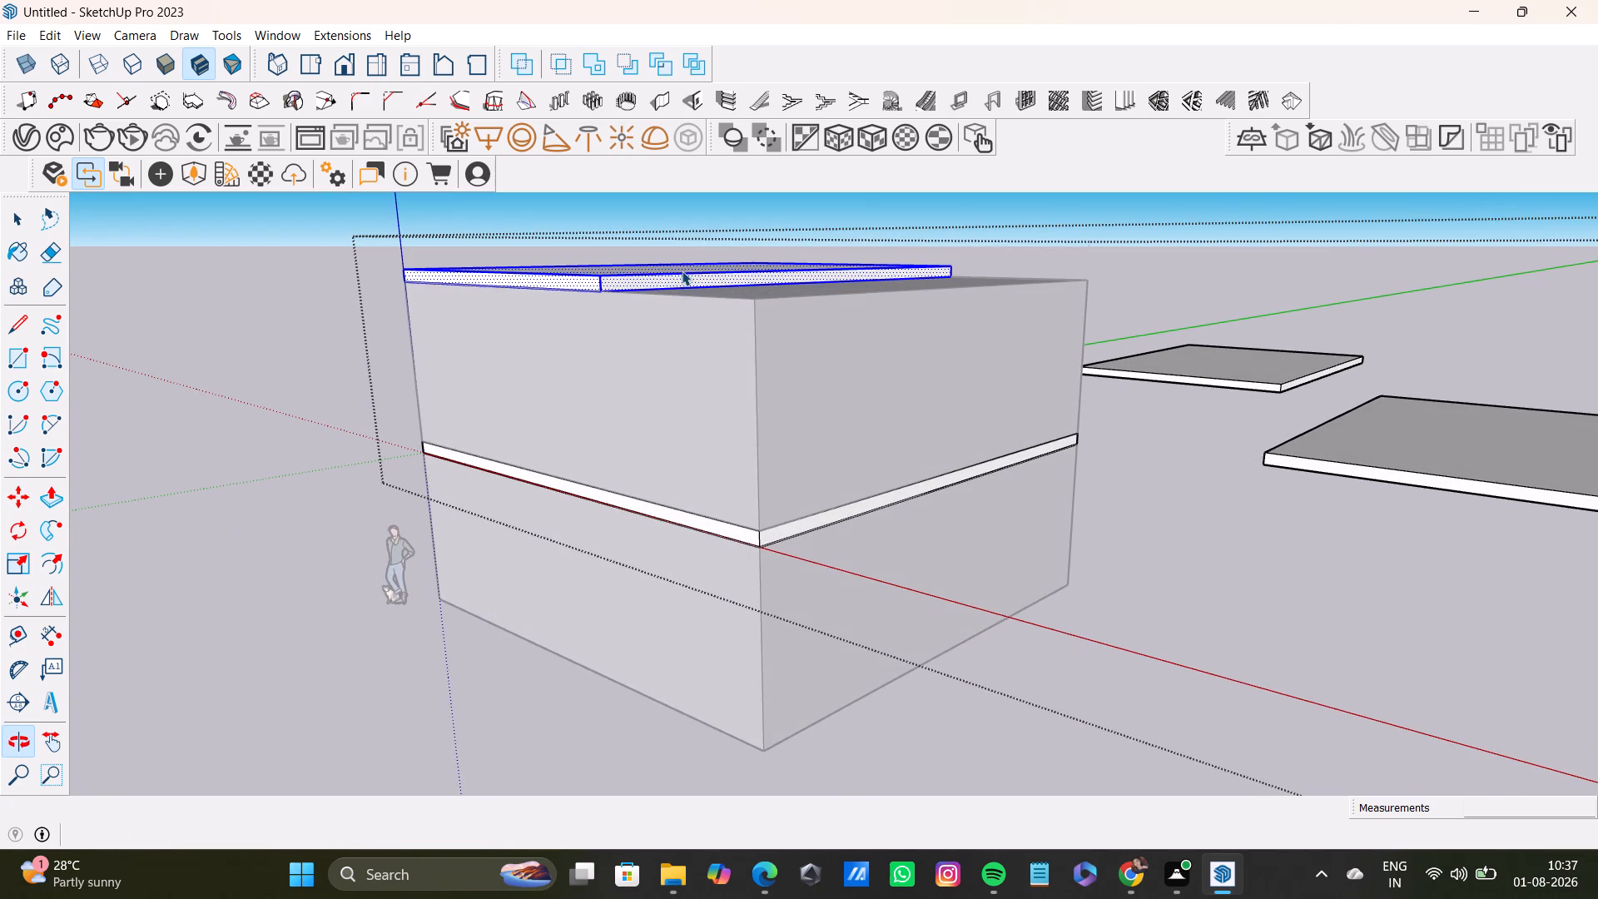
key("p")
left_click(682, 274)
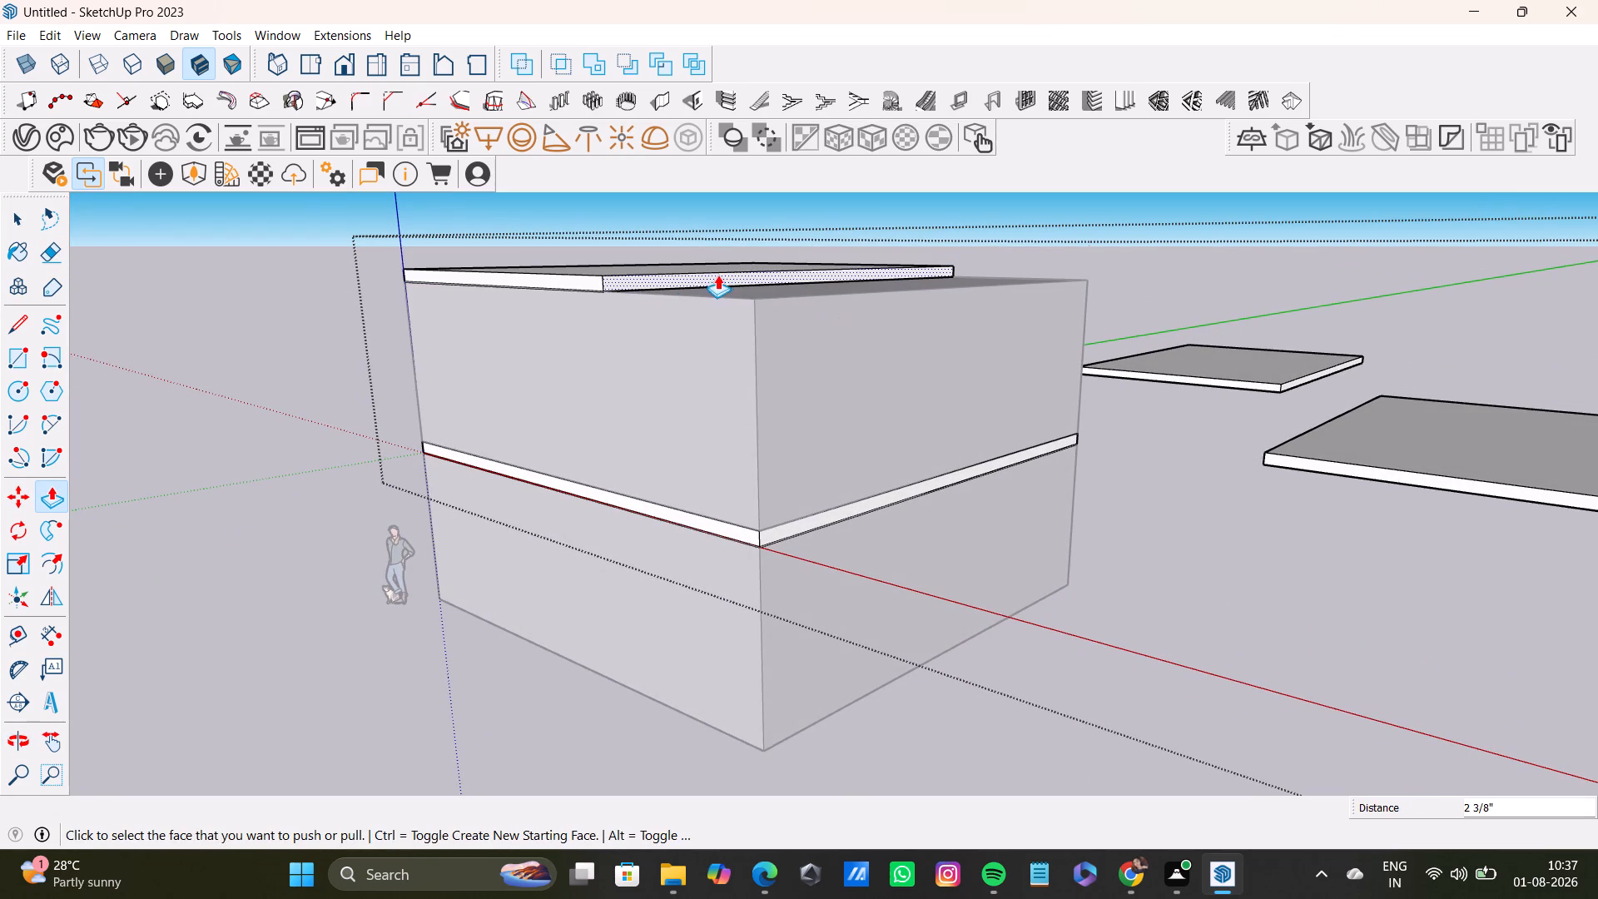
middle_click_drag(758, 327, 786, 368)
middle_click_drag(792, 355, 803, 489)
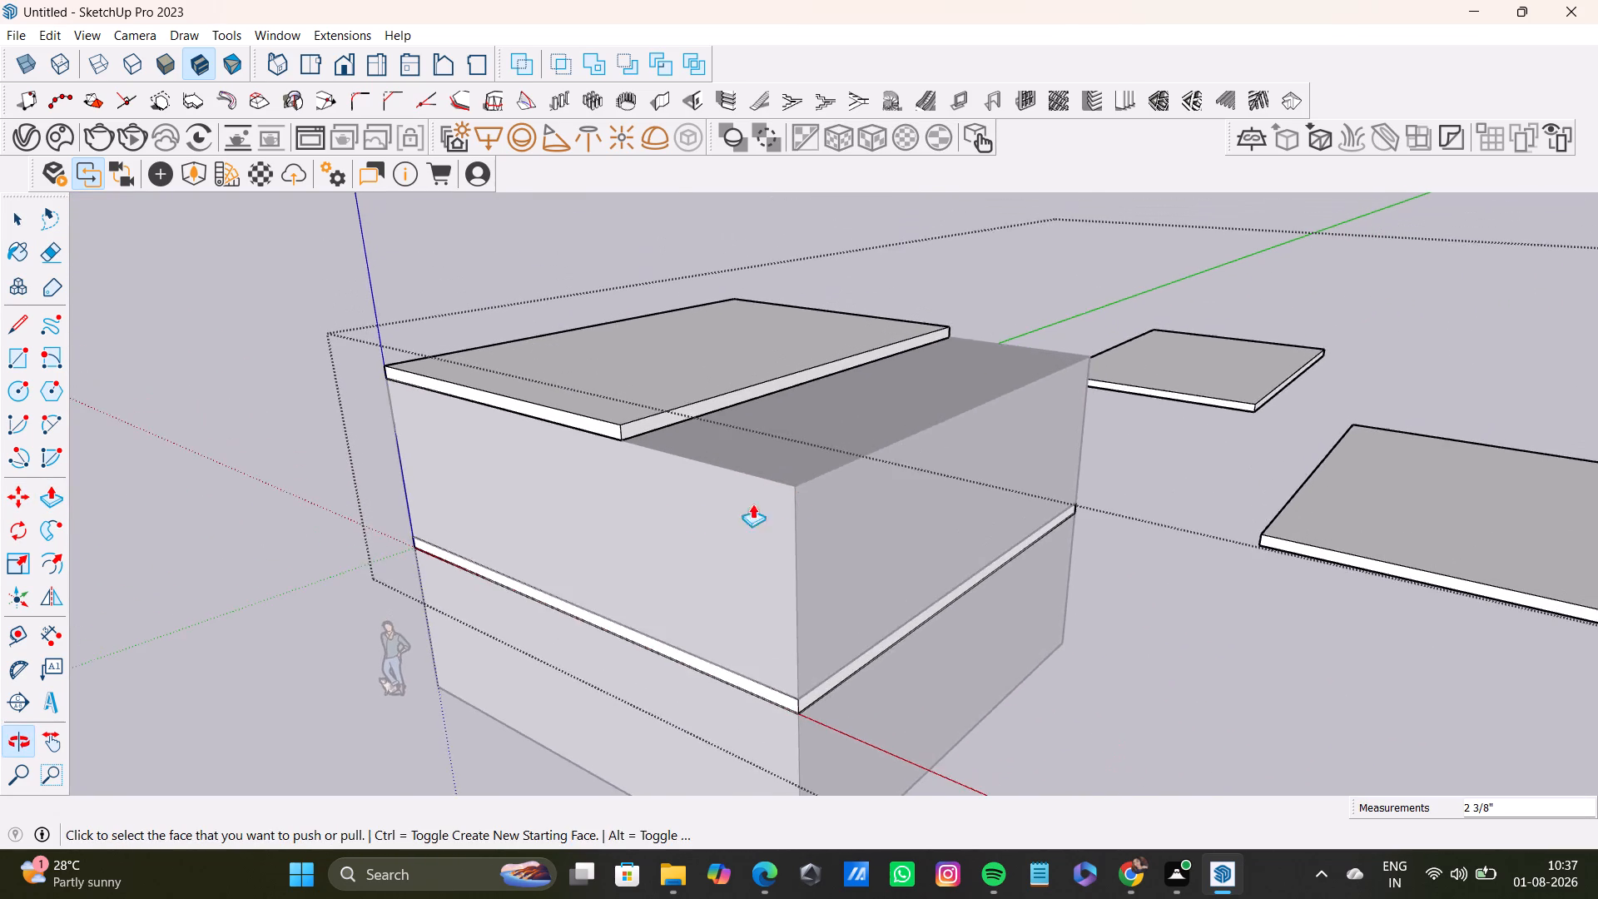
scroll(657, 477, "up", 5)
middle_click_drag(648, 414, 686, 325)
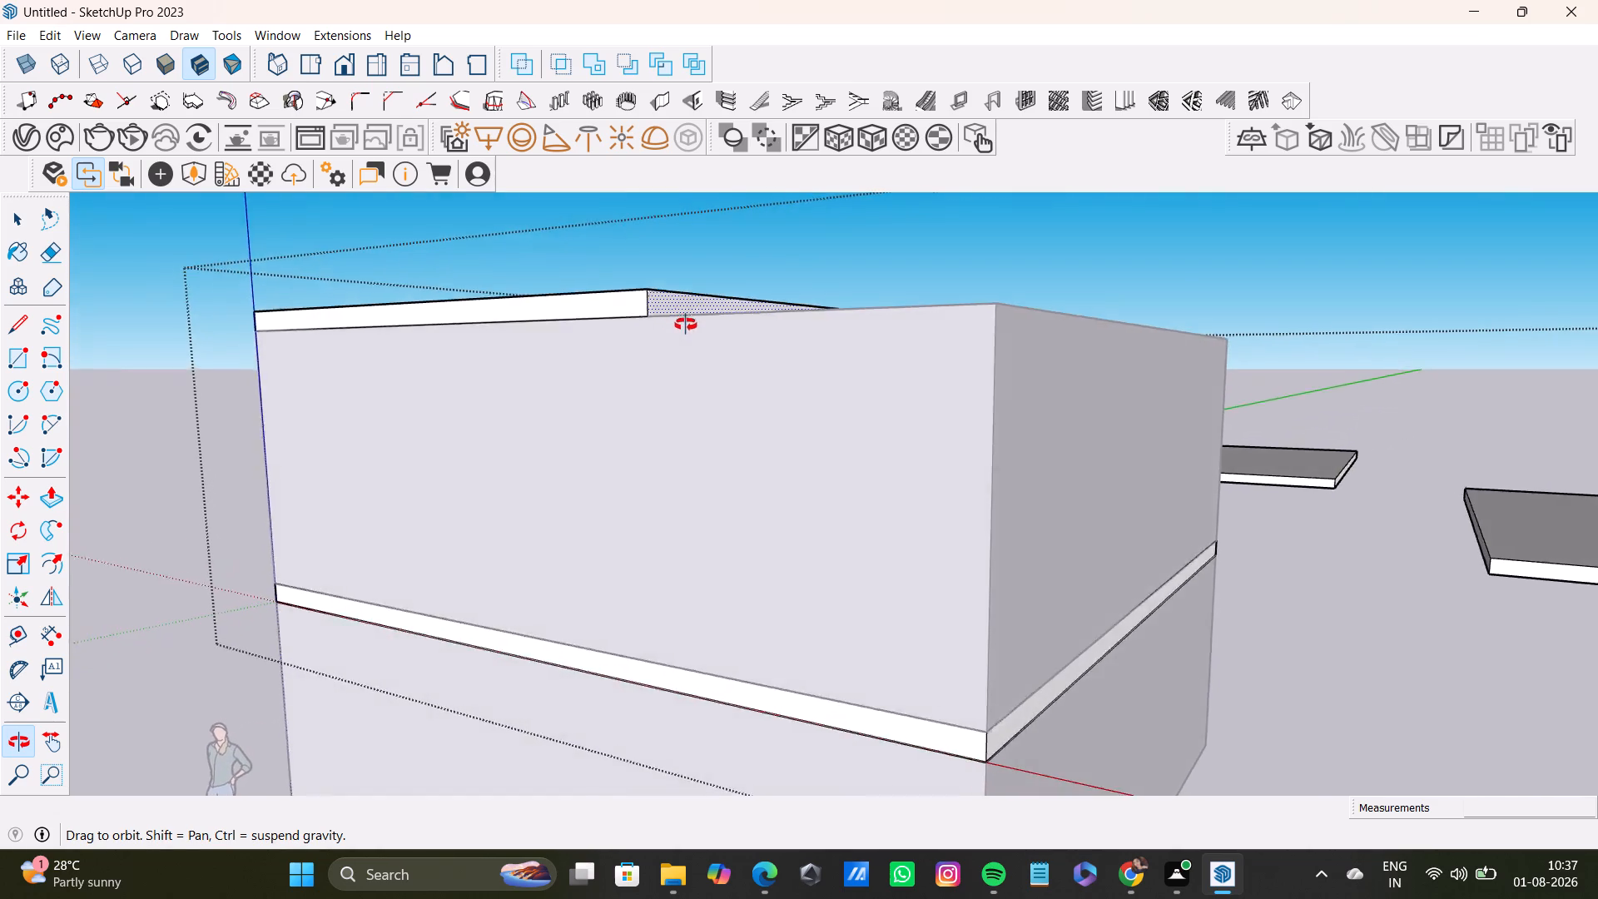
middle_click_drag(686, 325, 719, 273)
scroll(713, 272, "up", 2)
middle_click_drag(713, 265, 821, 367)
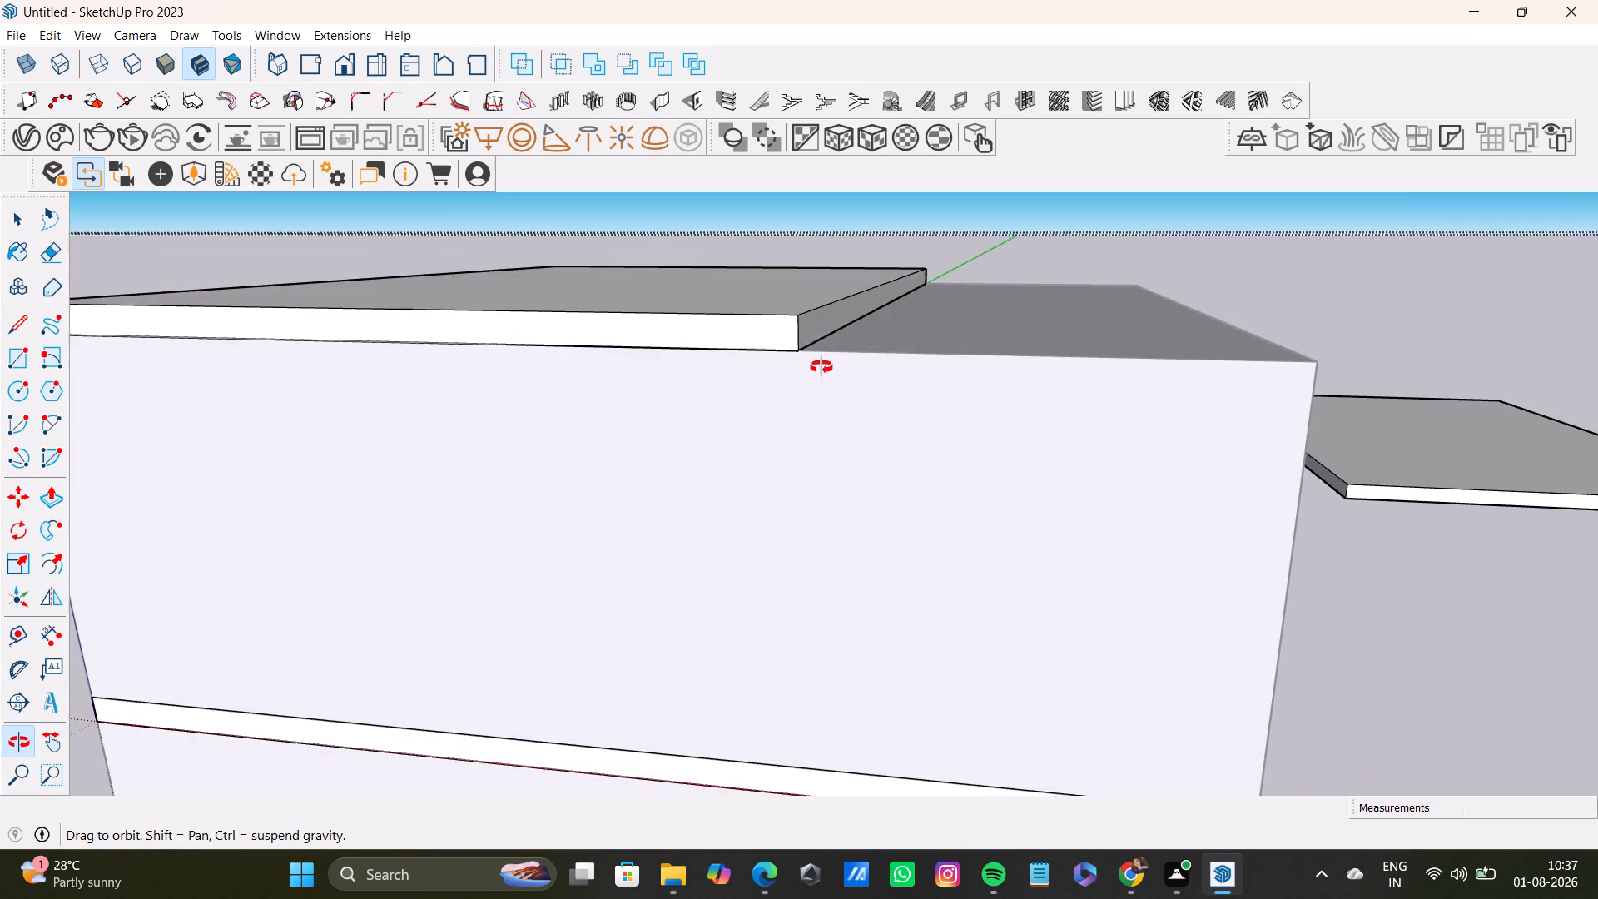
middle_click_drag(821, 367, 727, 404)
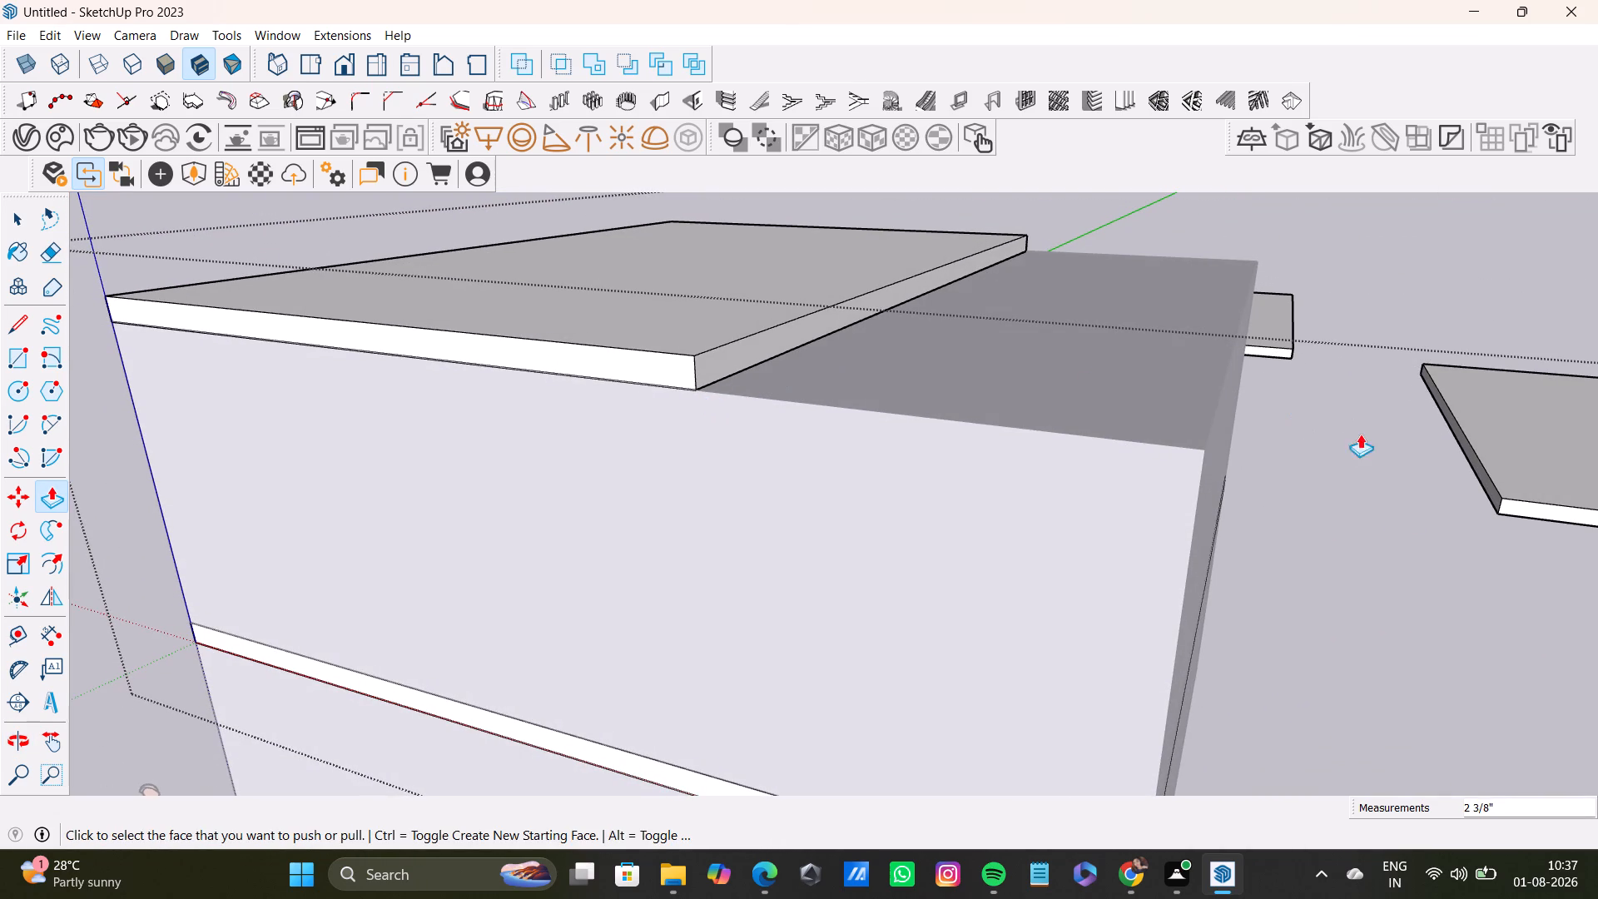
key("space")
left_click(772, 345)
key("p")
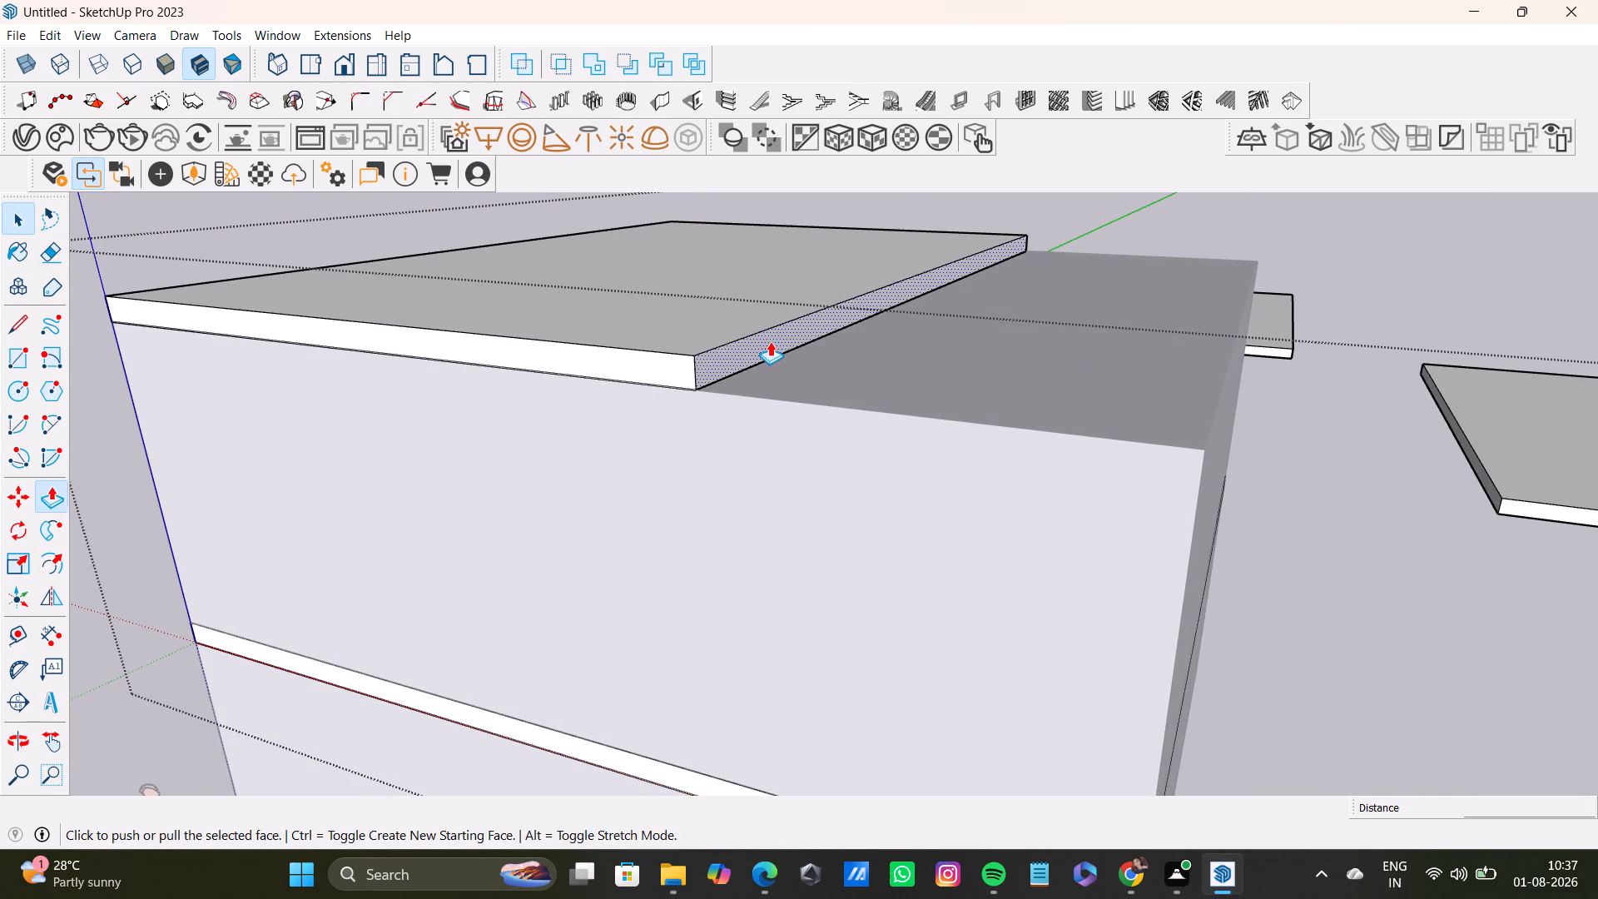
left_click(767, 339)
left_click_drag(1211, 431, 1211, 439)
key("space")
Push/Pull the roof slab's side face another 1/2" to align exactly with the upper wall's outer corner.
middle_click_drag(1278, 539, 1023, 584)
scroll(1014, 547, "down", 7)
middle_click_drag(1014, 547, 942, 446)
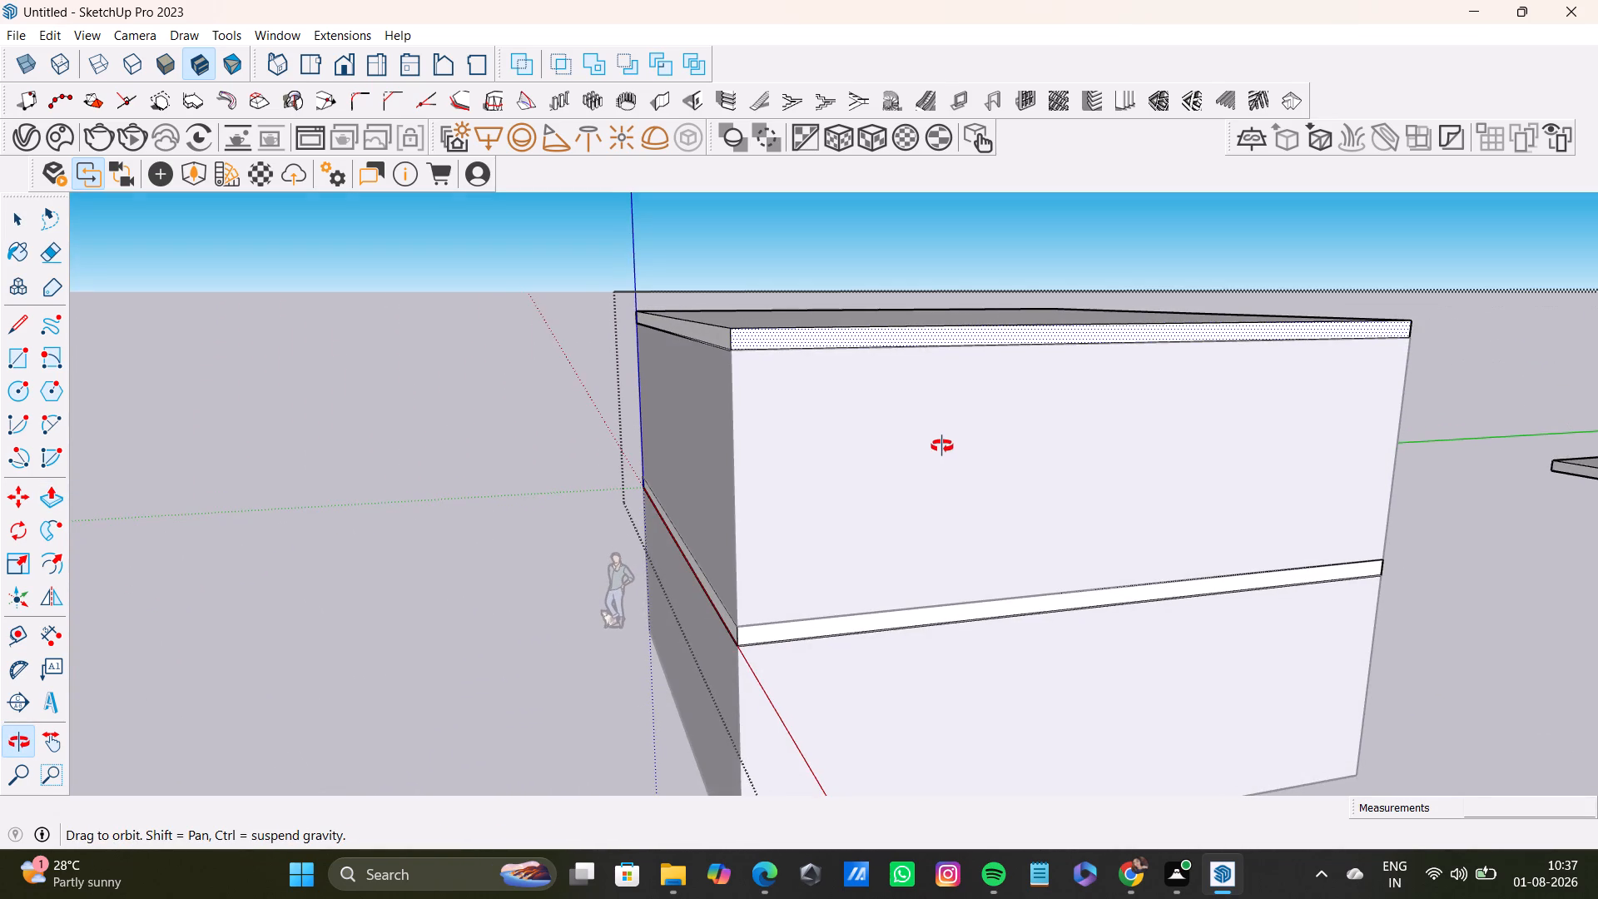
middle_click_drag(942, 446, 934, 479)
scroll(721, 461, "up", 13)
scroll(648, 360, "up", 9)
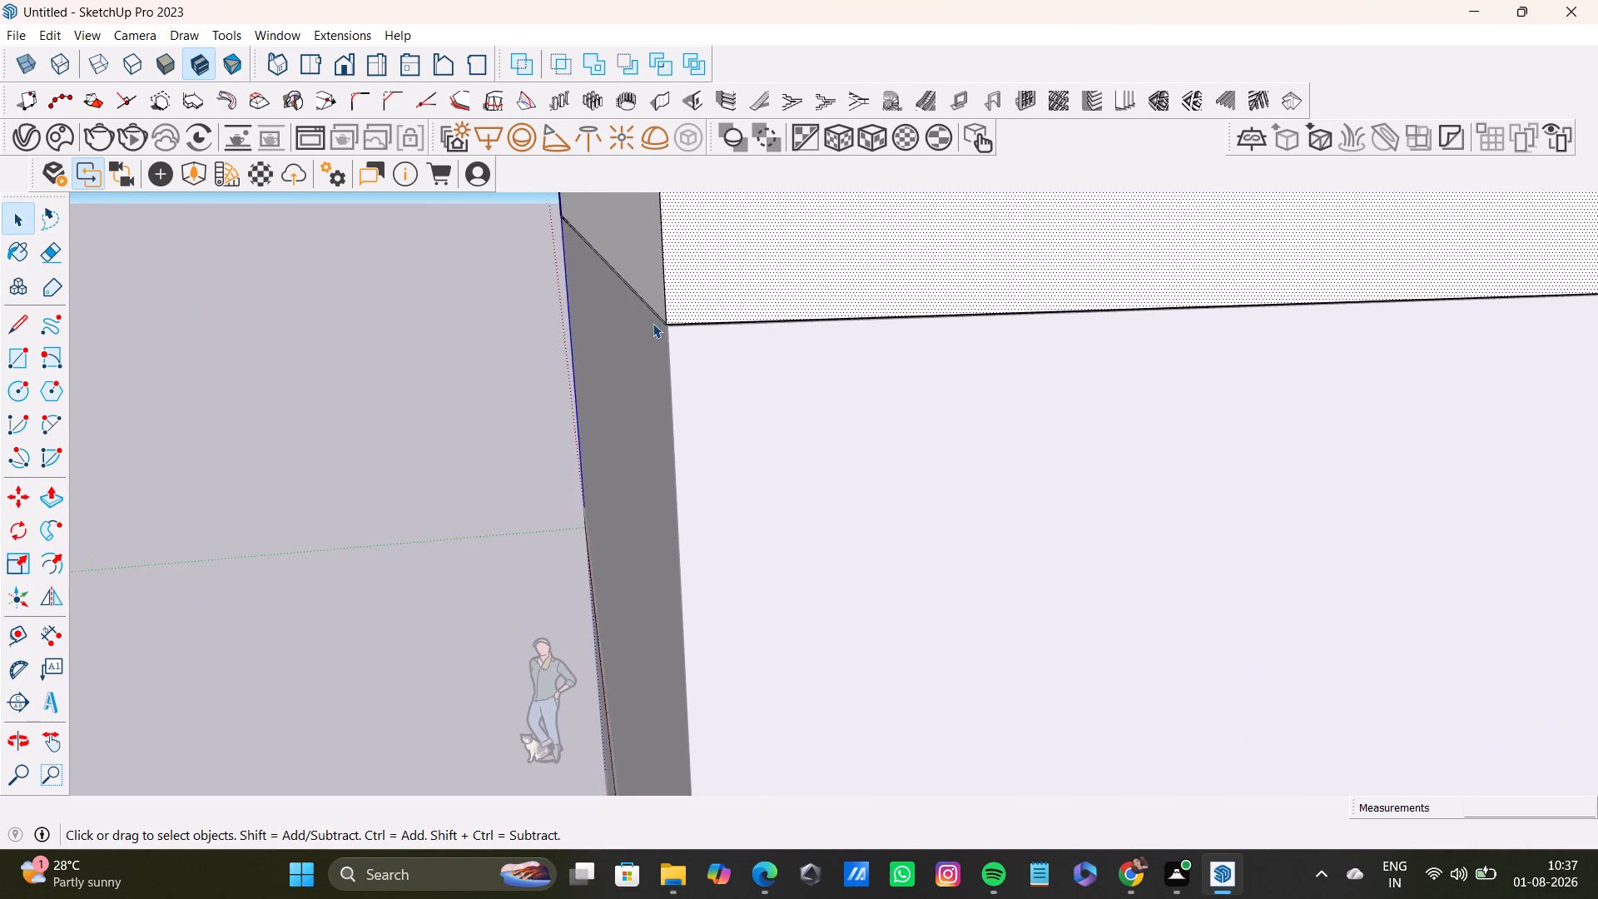
scroll(653, 323, "up", 16)
middle_click_drag(633, 350, 755, 493)
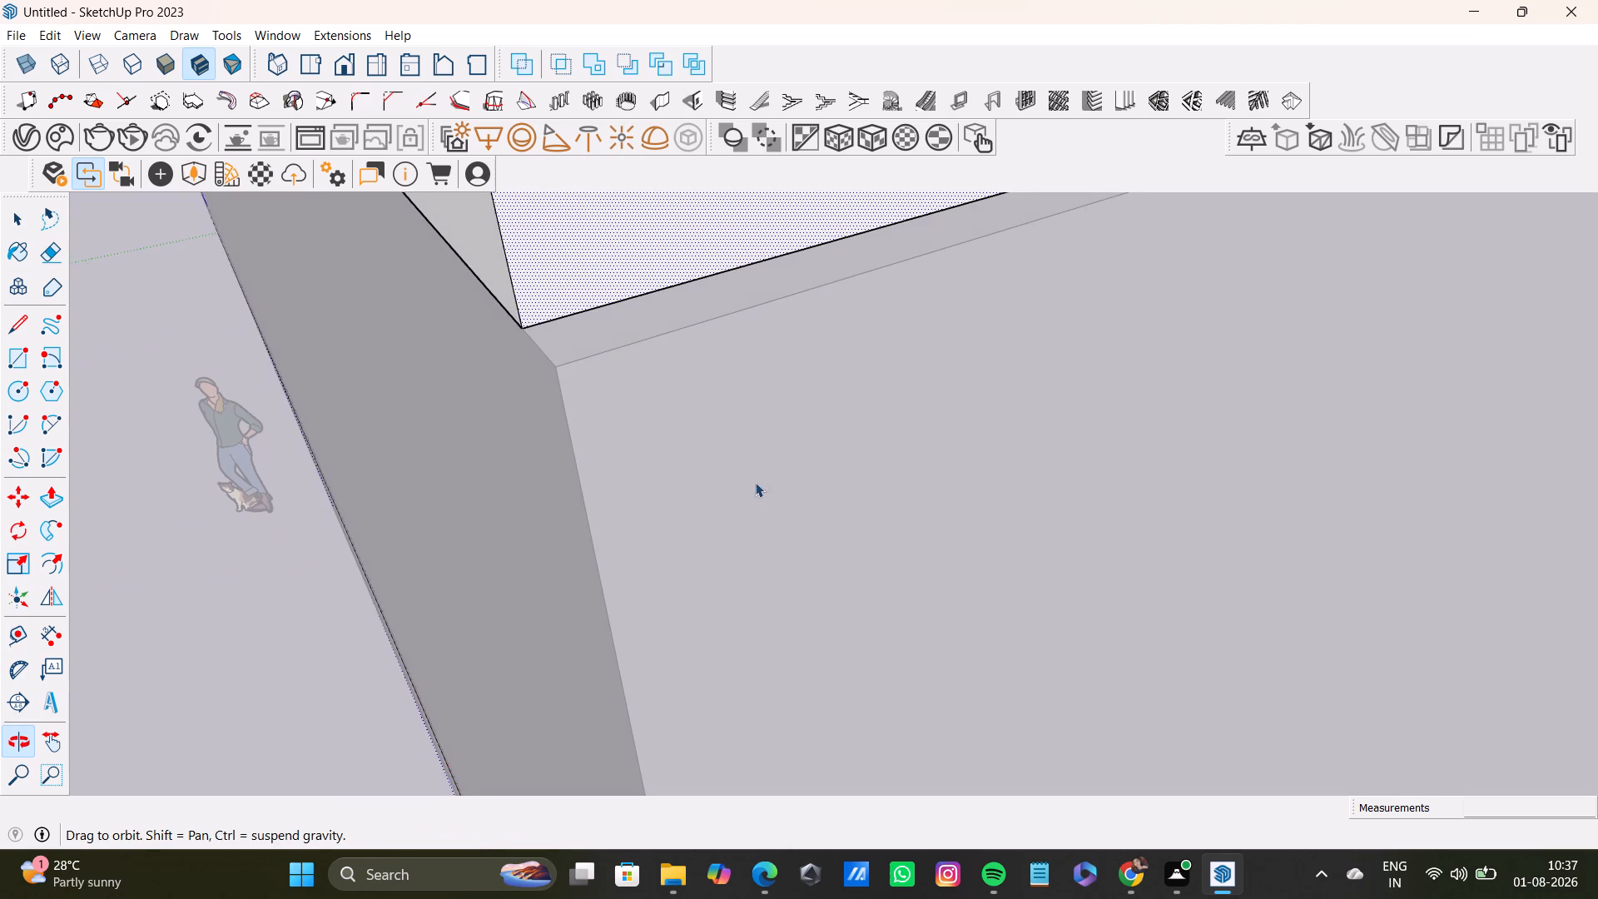
key("p")
left_click(613, 212)
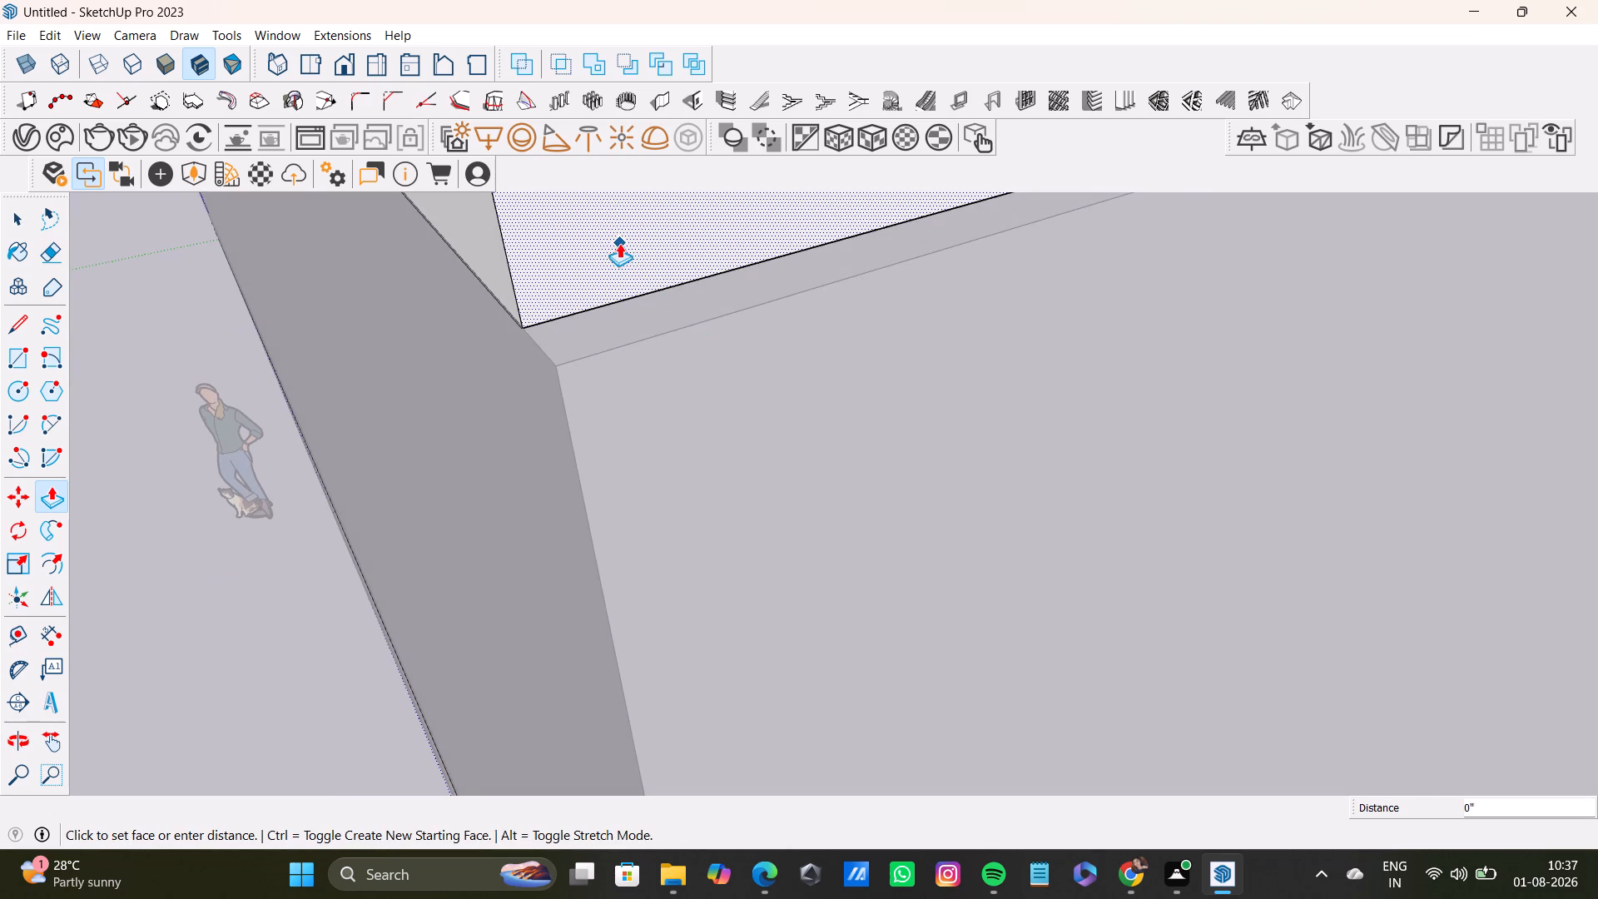
left_click(619, 243)
left_click(556, 364)
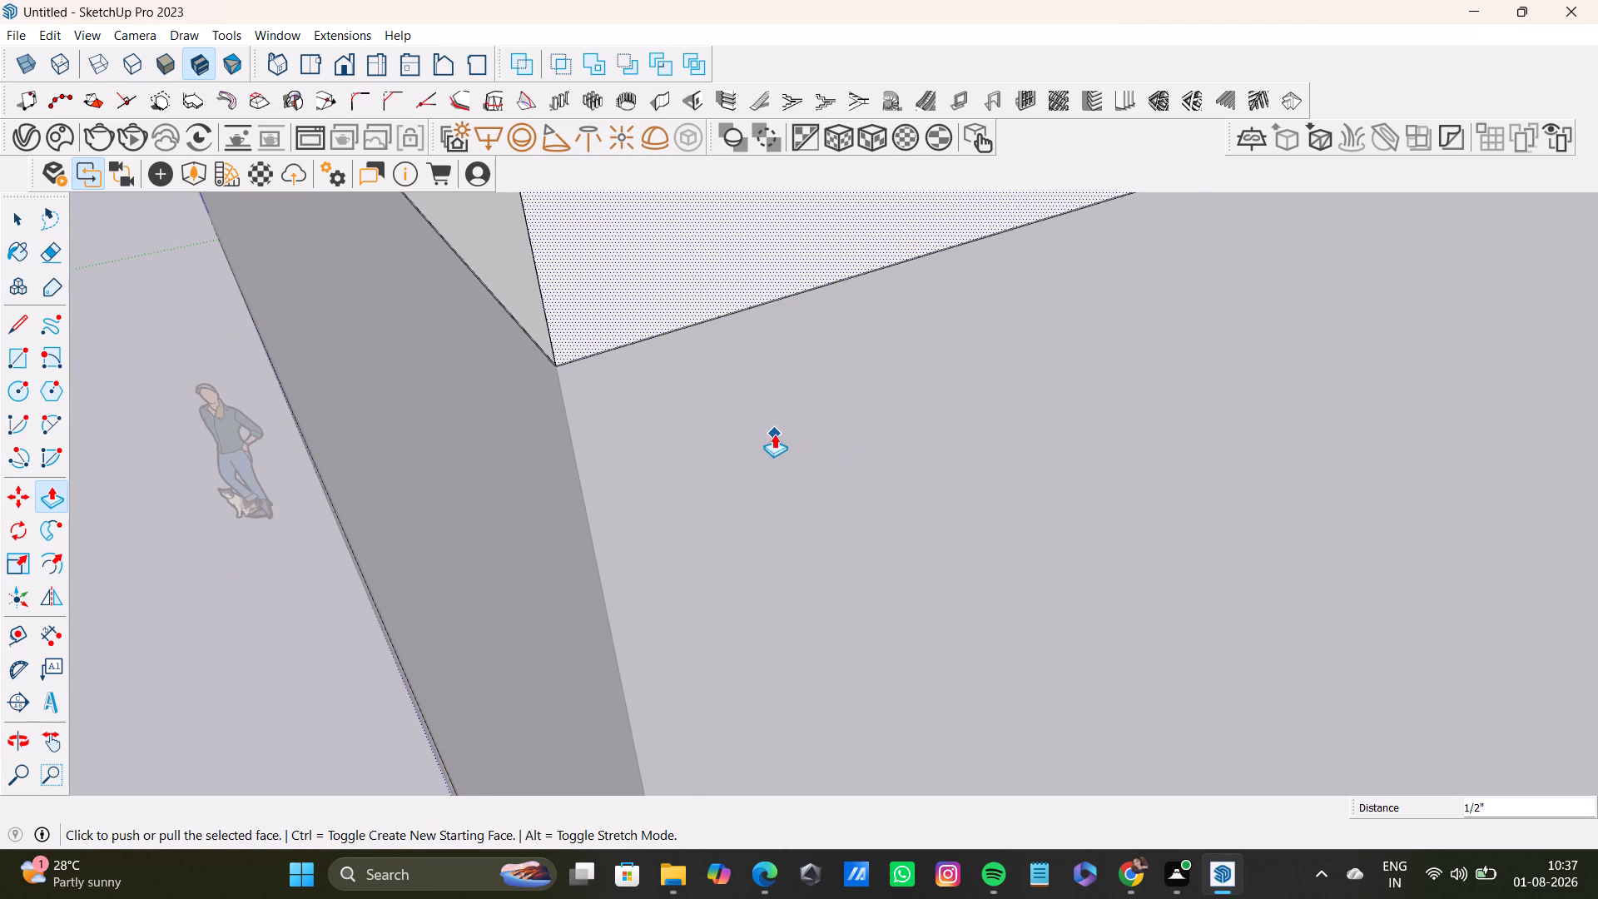
Close the slab group, returning to the whole model with nothing selected.
scroll(774, 434, "down", 14)
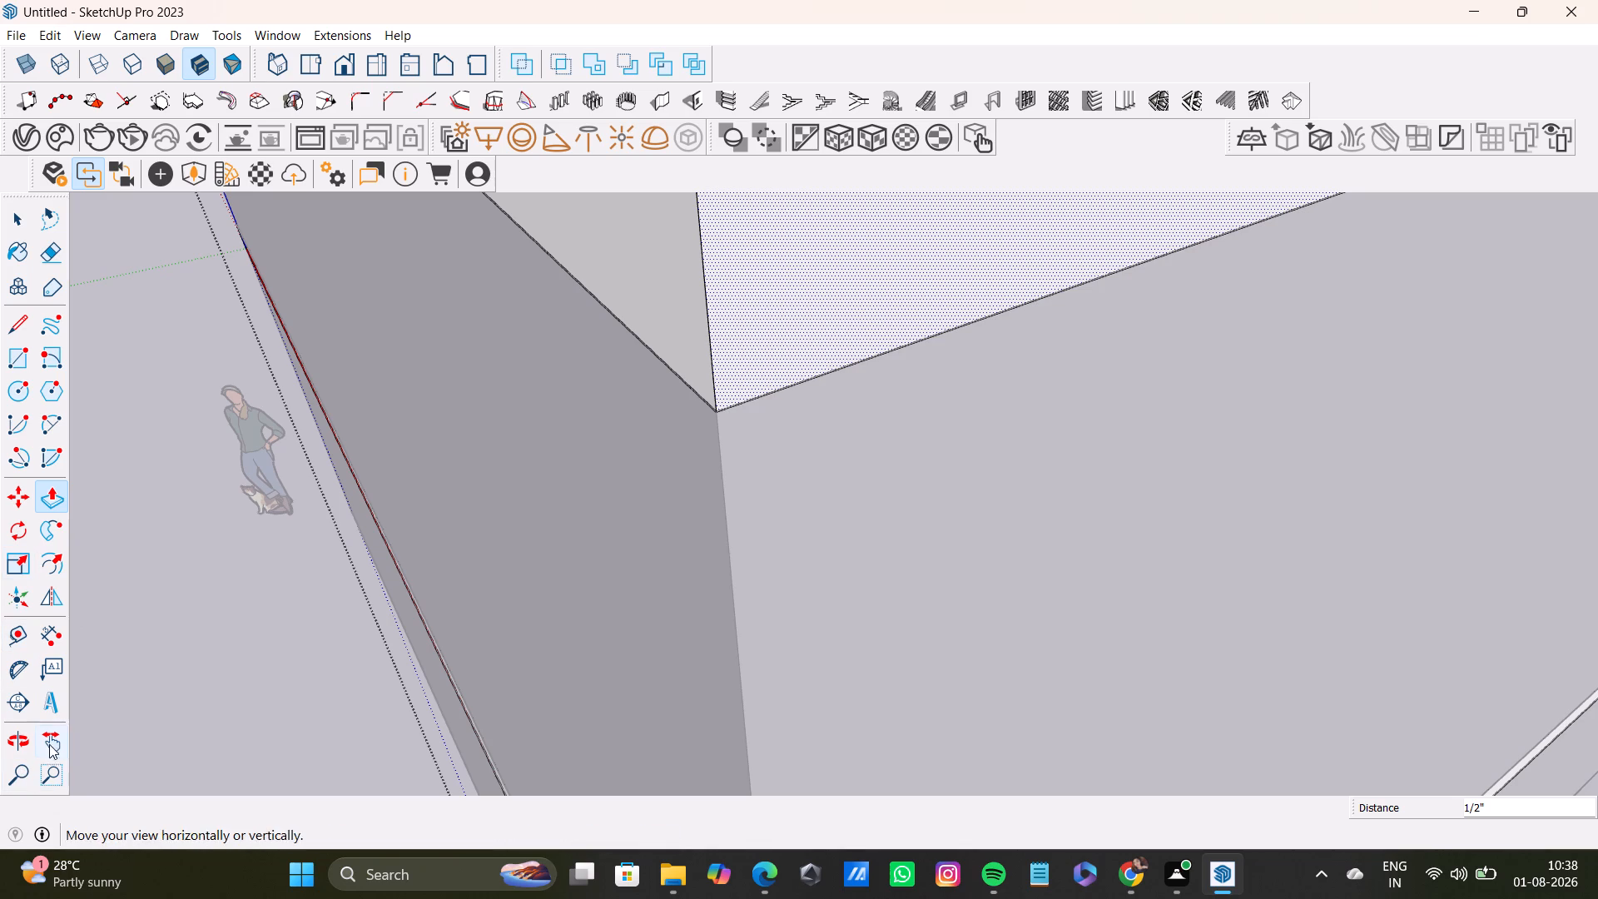
scroll(49, 715, "down", 3)
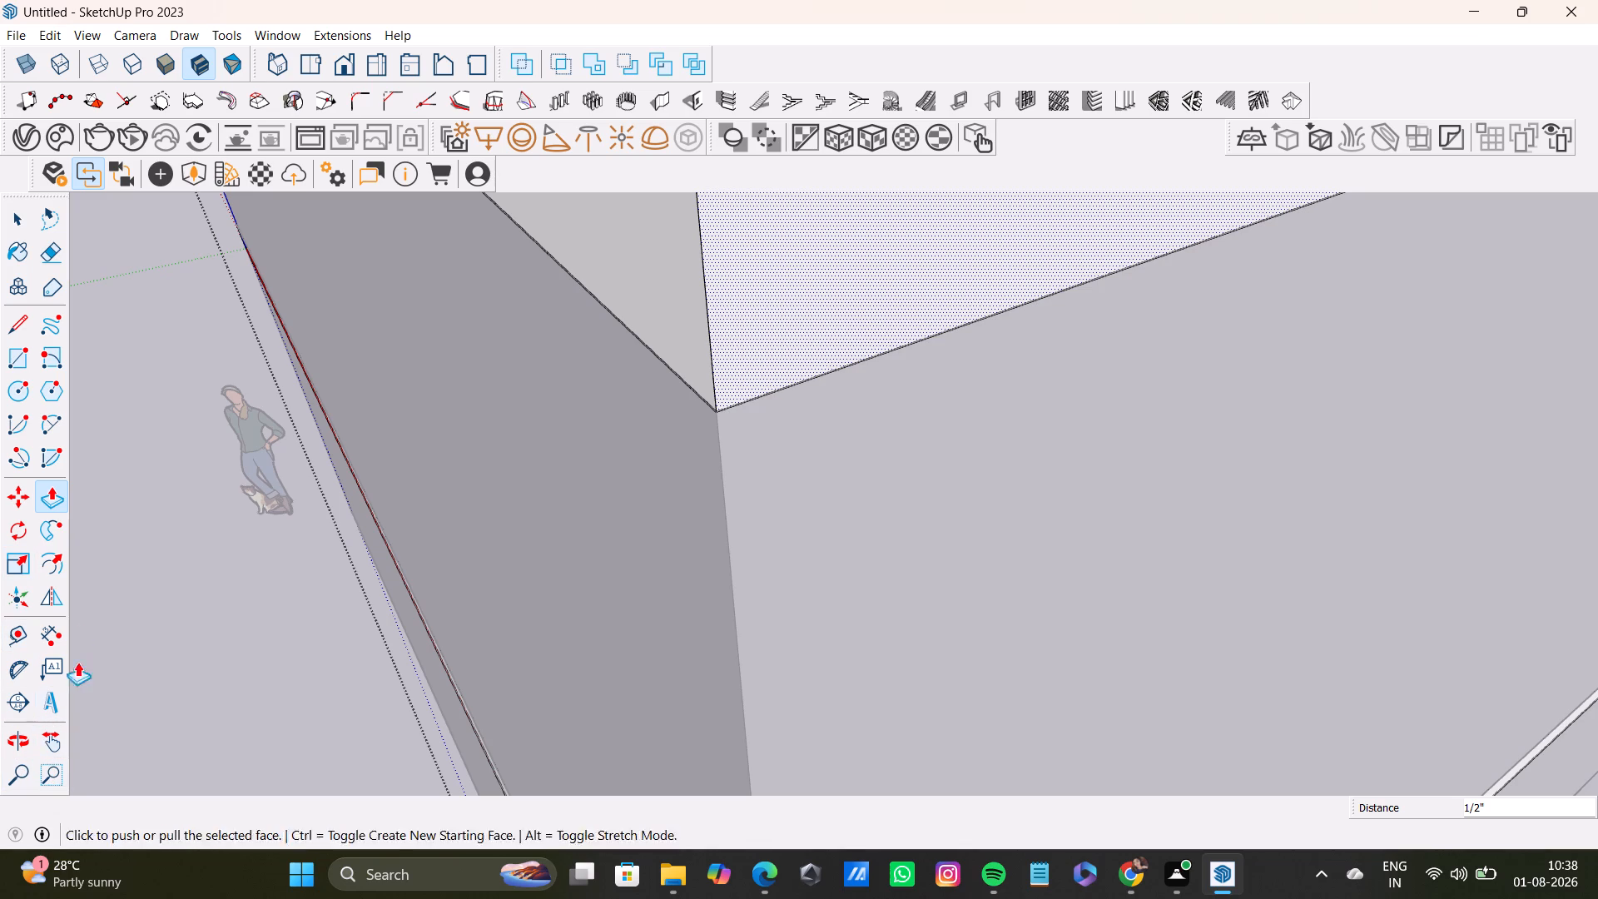
left_click(49, 773)
left_click(20, 778)
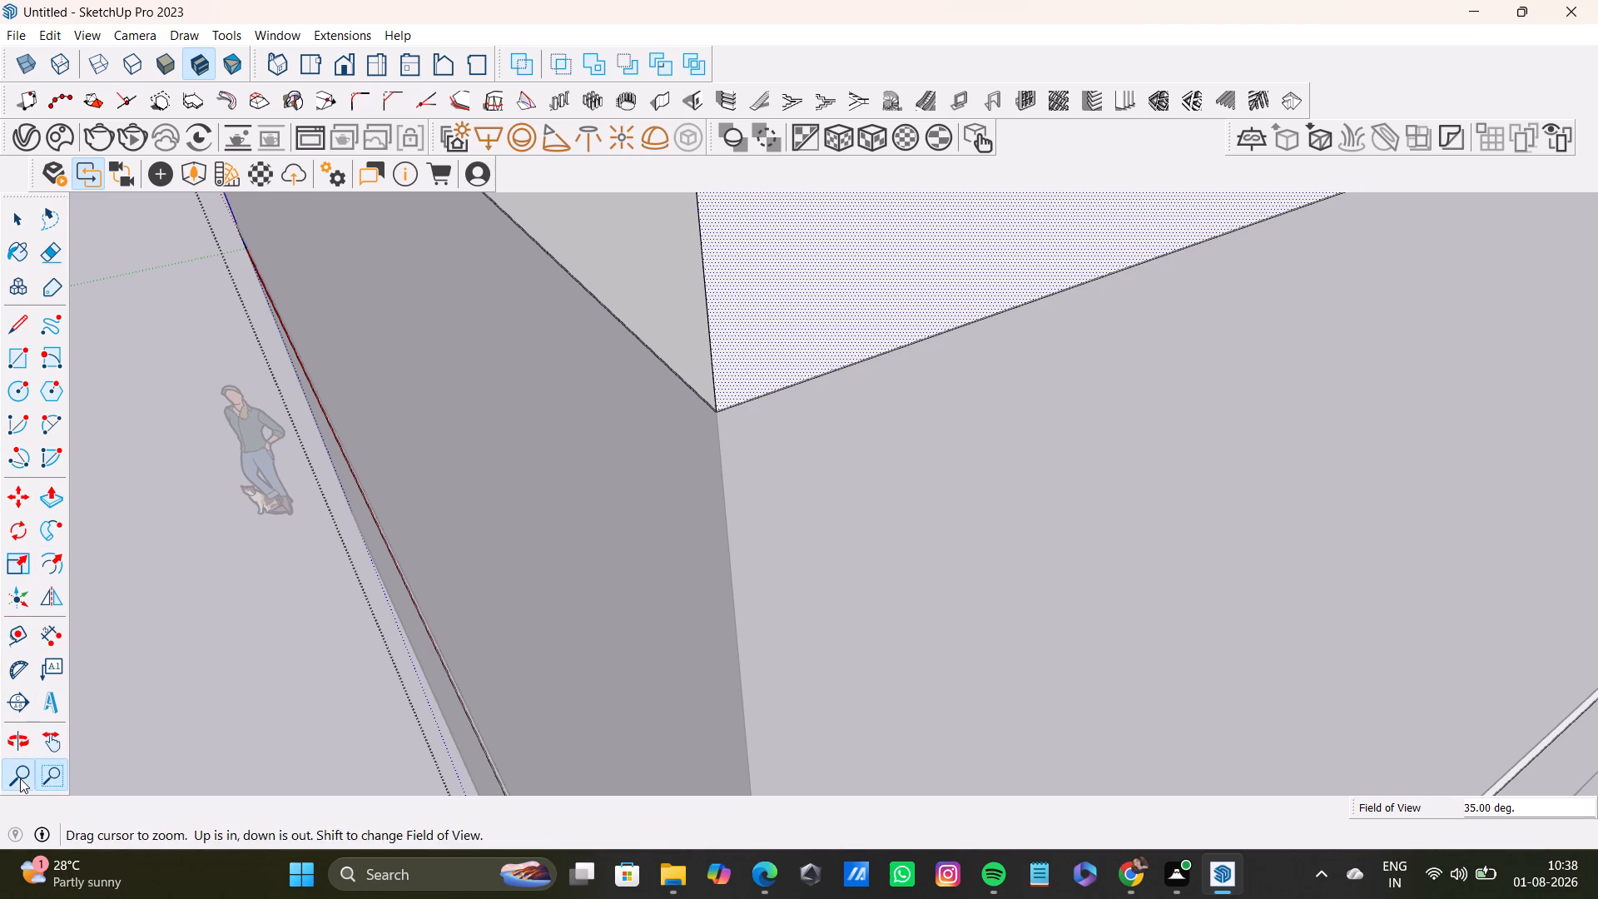
scroll(185, 602, "down", 4)
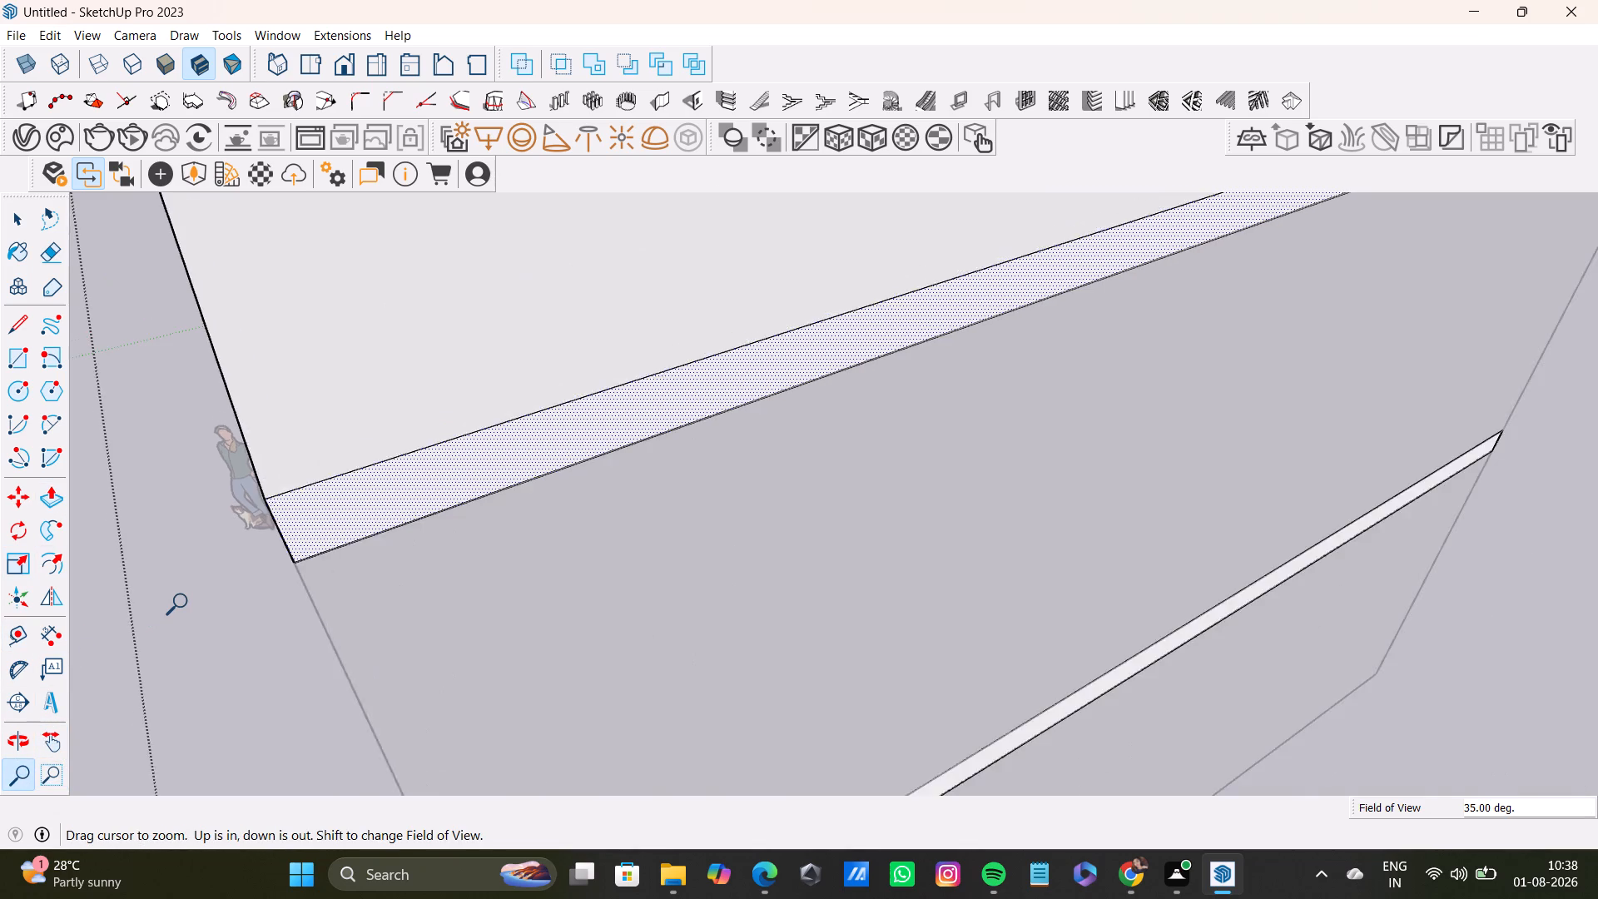
scroll(185, 602, "down", 13)
scroll(44, 718, "down", 2)
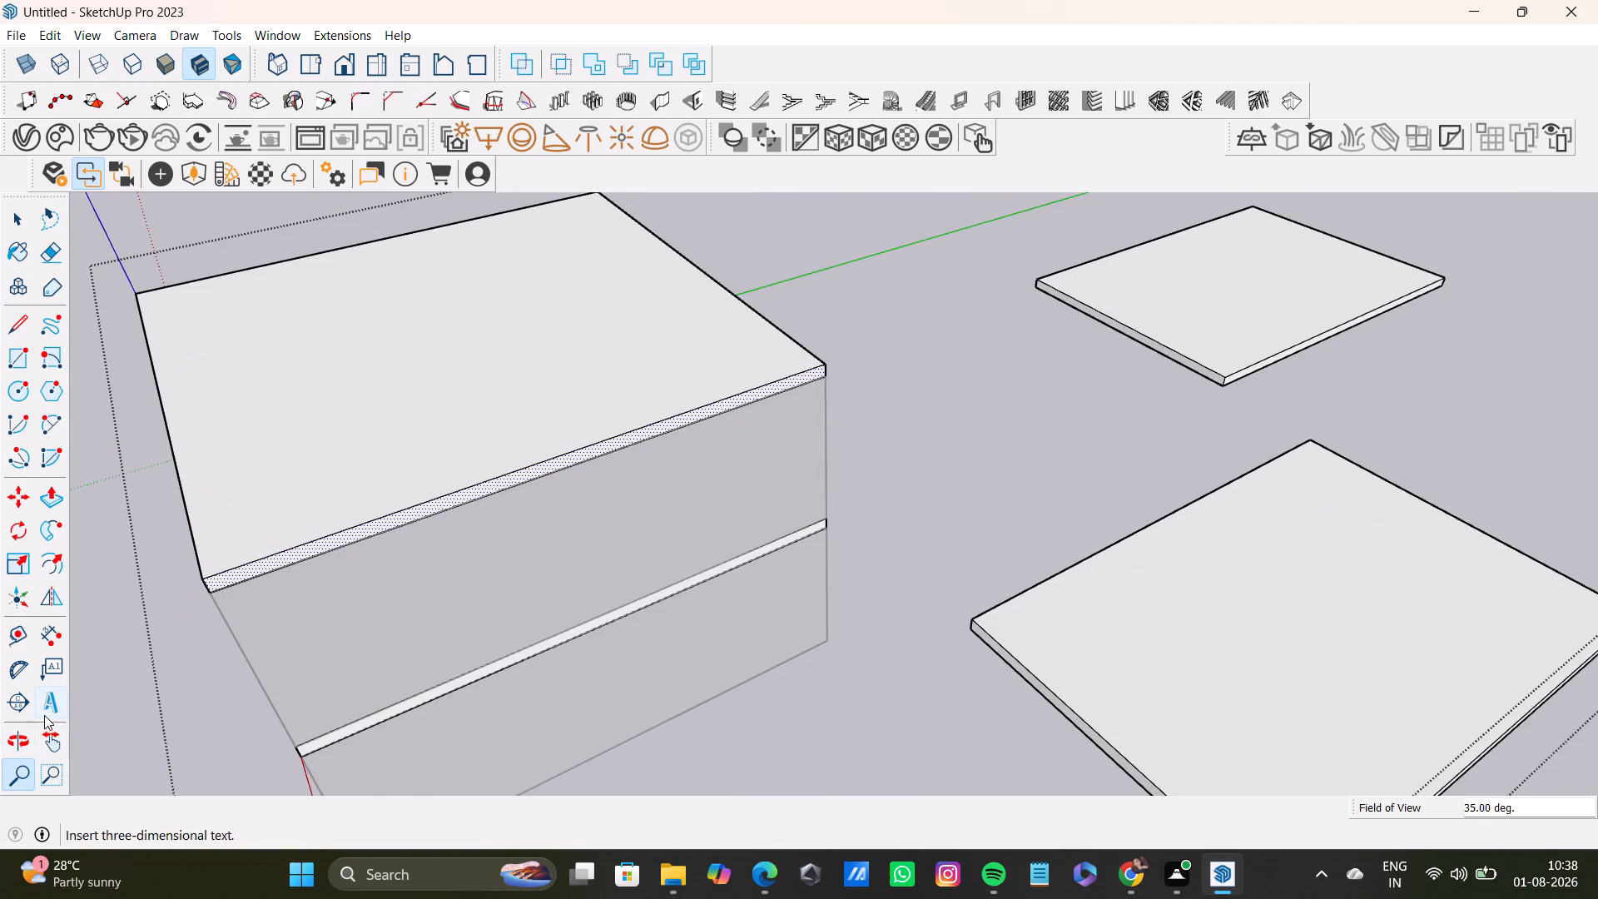
scroll(44, 715, "down", 3)
scroll(608, 663, "down", 10)
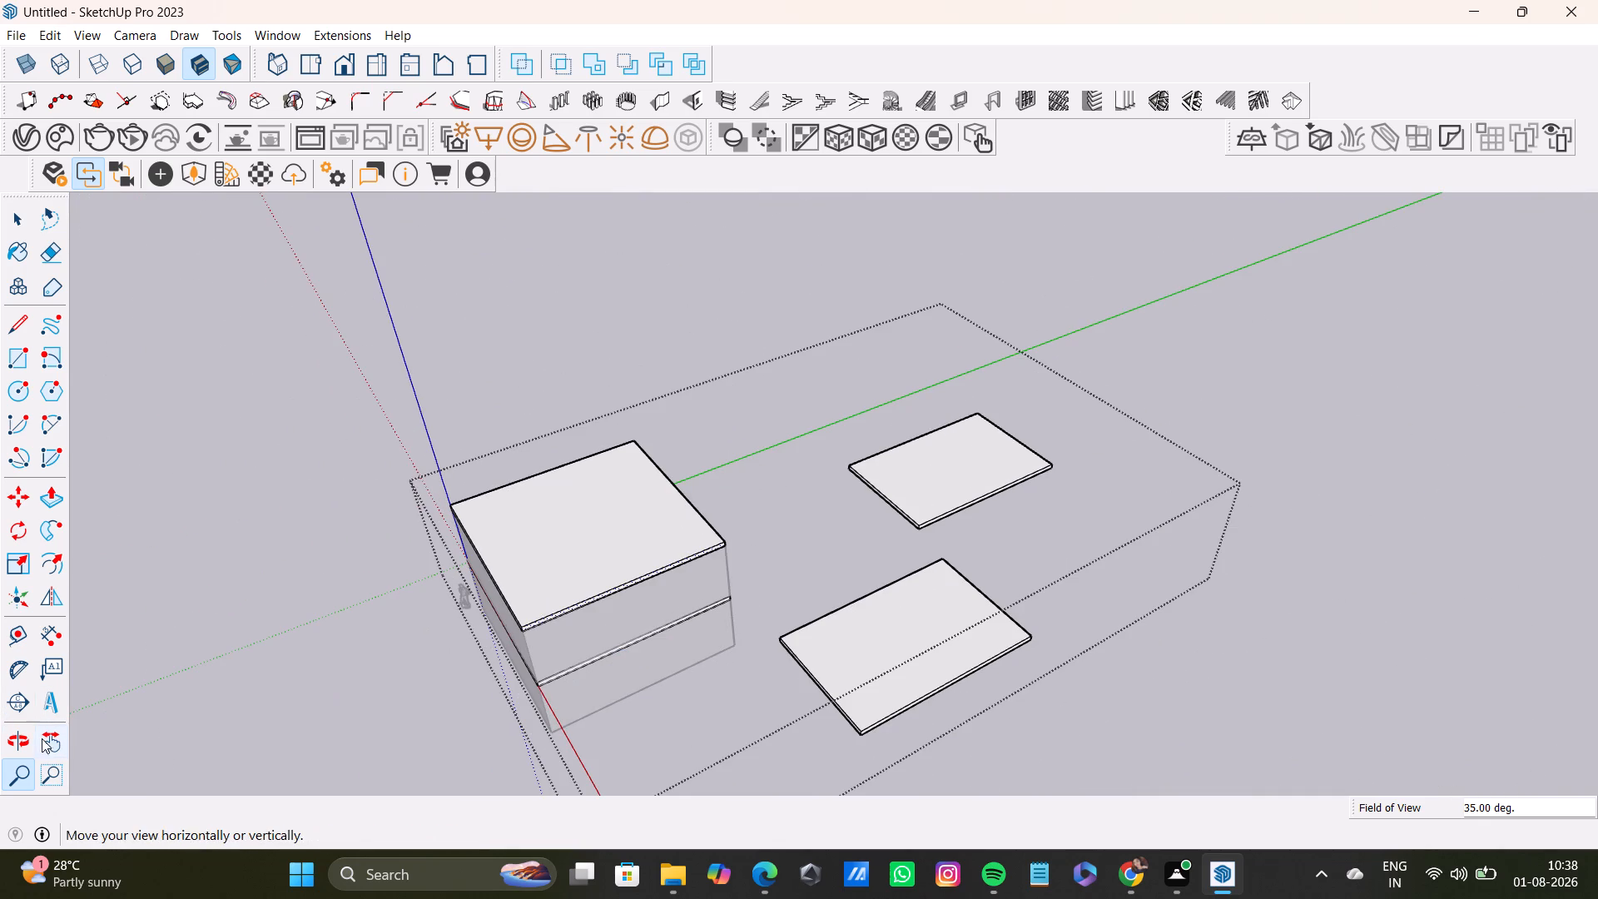
scroll(36, 737, "down", 3)
middle_click_drag(160, 733, 290, 465)
key("space")
middle_click_drag(584, 625, 749, 700)
left_click(1060, 701)
key("space")
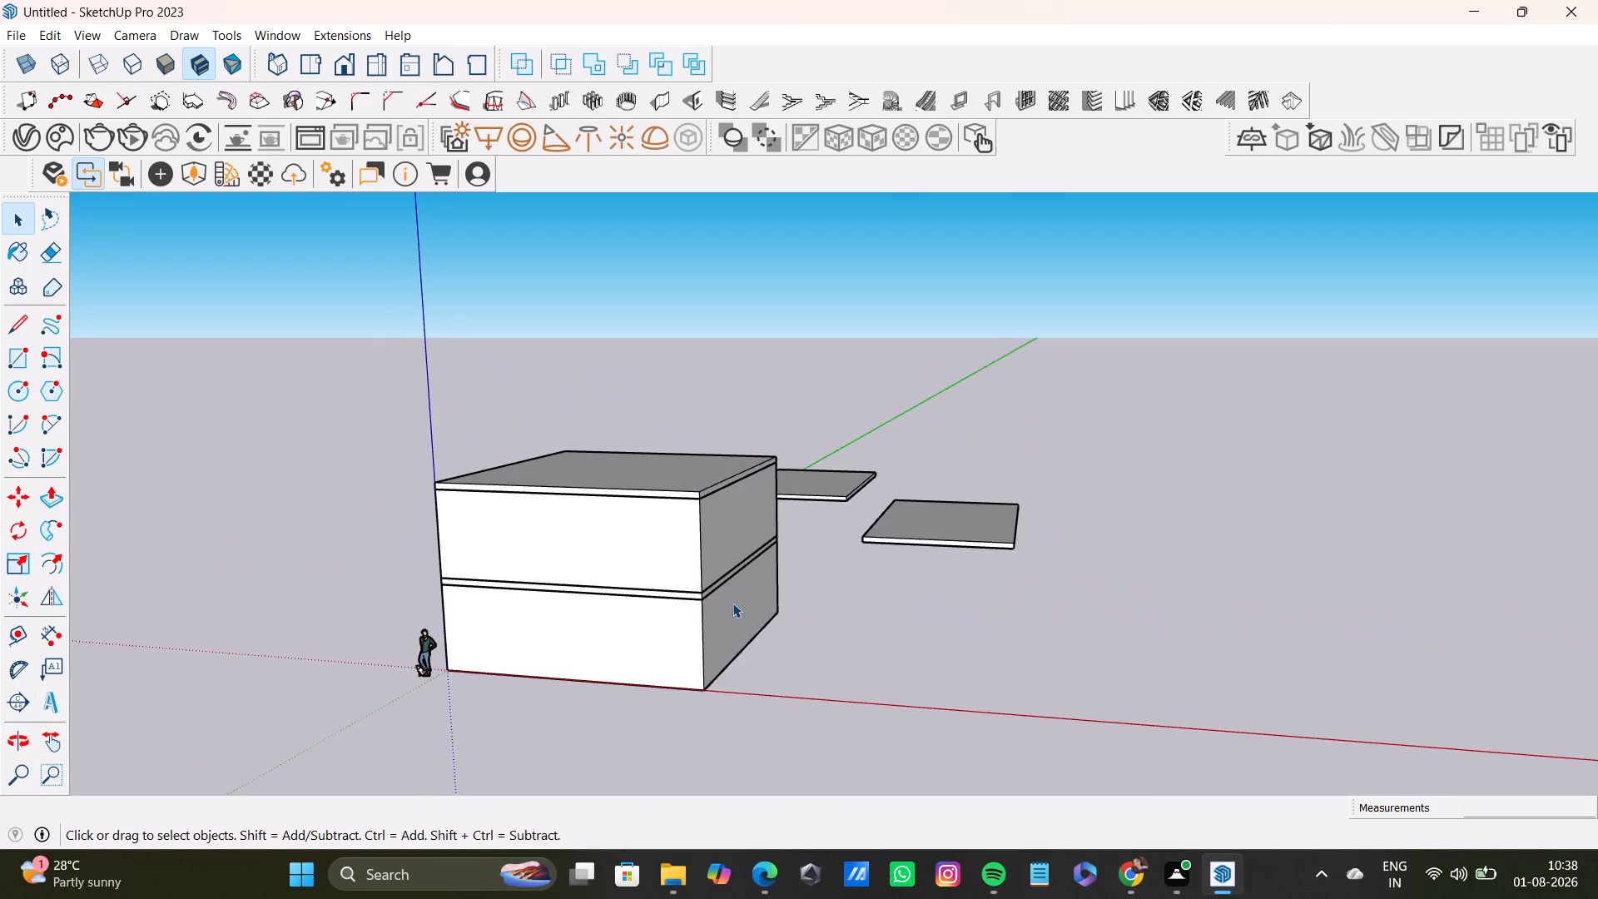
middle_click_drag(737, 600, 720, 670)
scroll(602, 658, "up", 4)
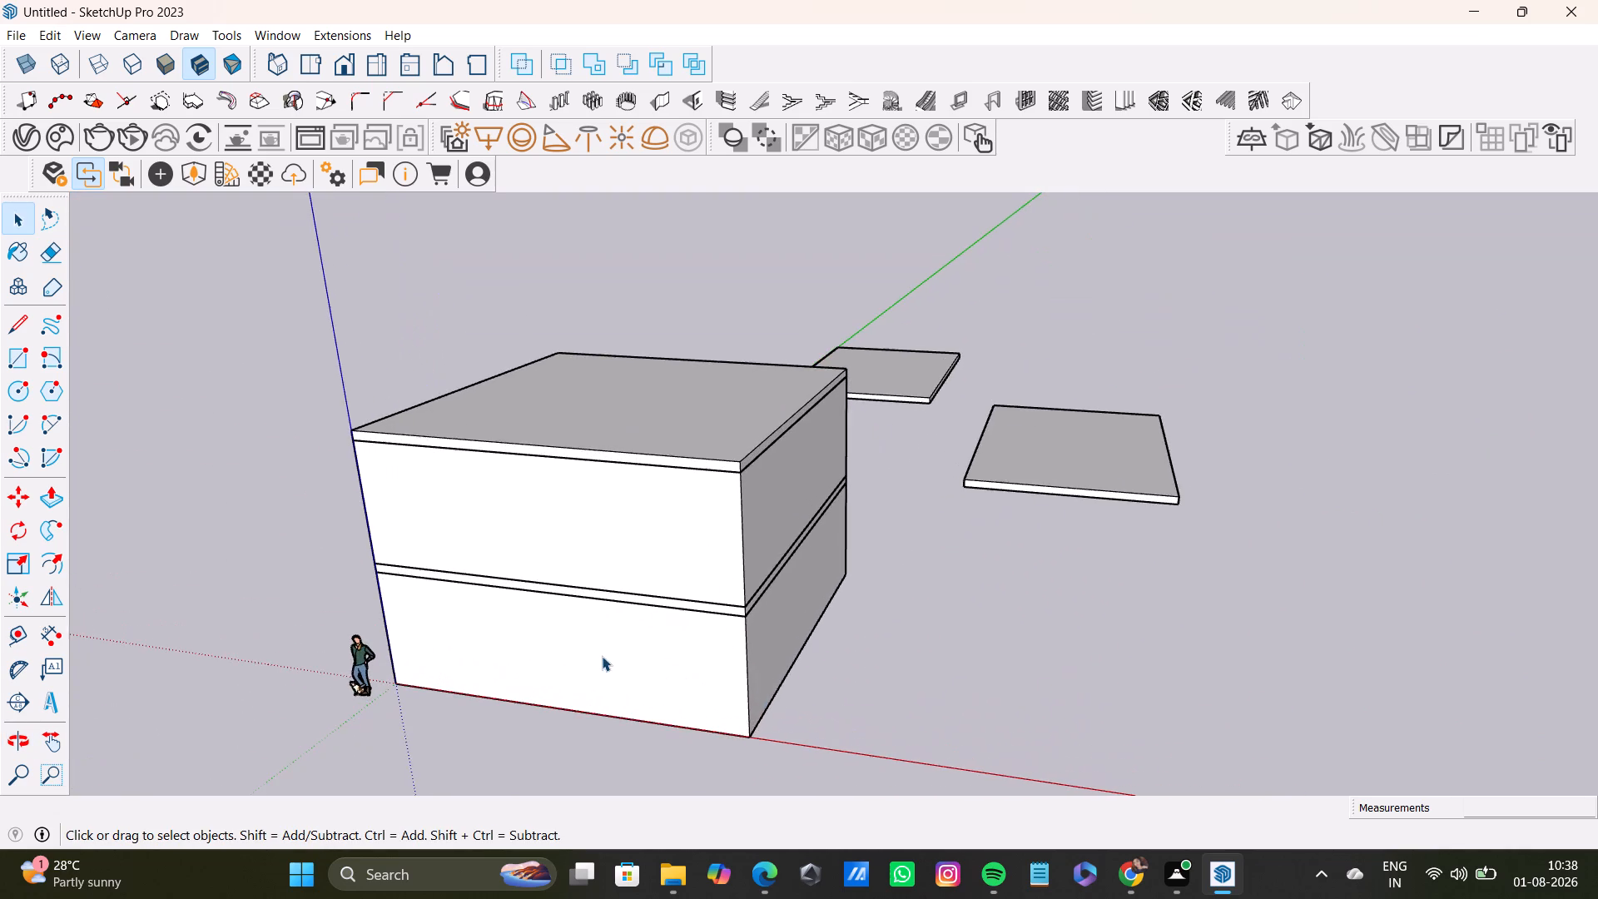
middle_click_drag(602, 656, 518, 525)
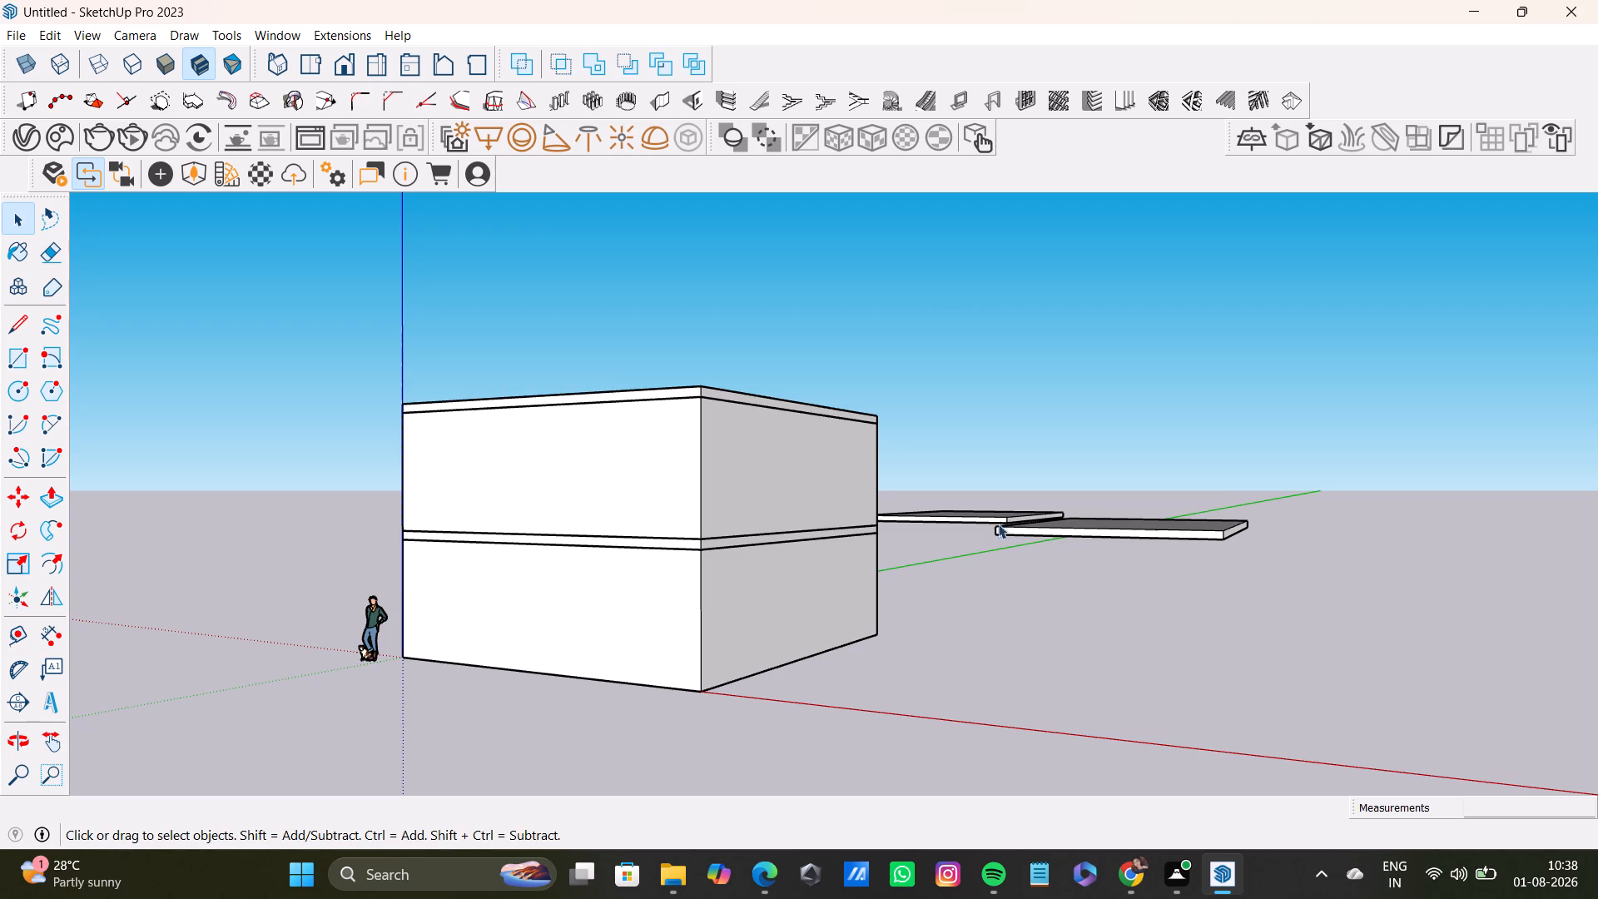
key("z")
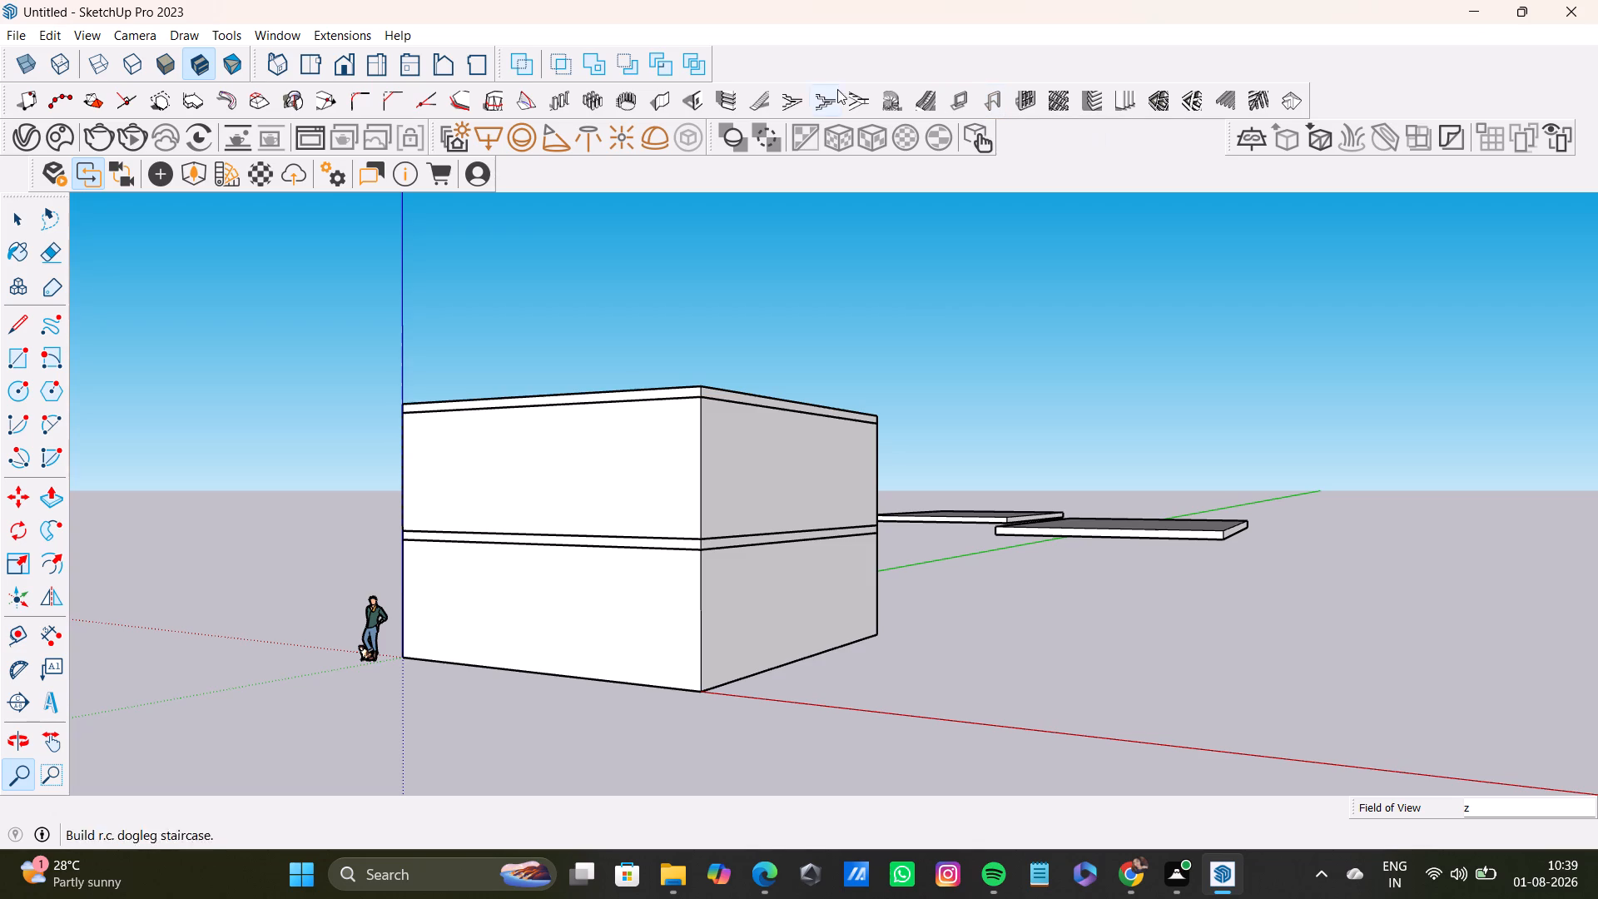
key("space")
Open the wall group and select the lower storey's front face along the red axis.
middle_click_drag(940, 609, 1056, 661)
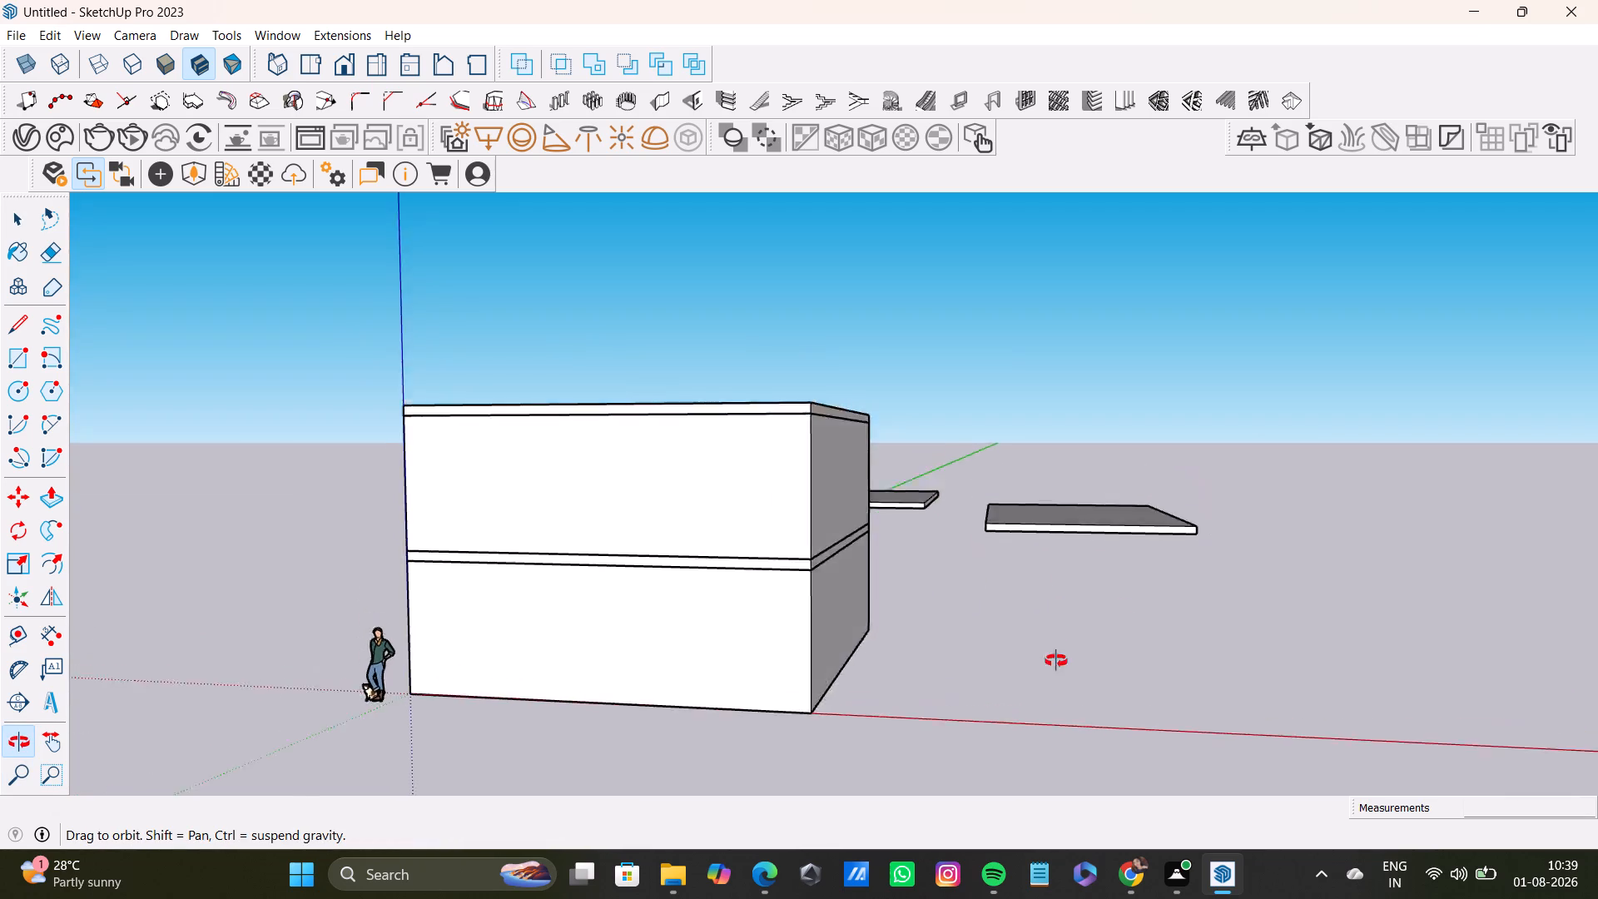
middle_click_drag(1056, 661, 952, 609)
left_click_drag(610, 608, 618, 604)
left_click(621, 603)
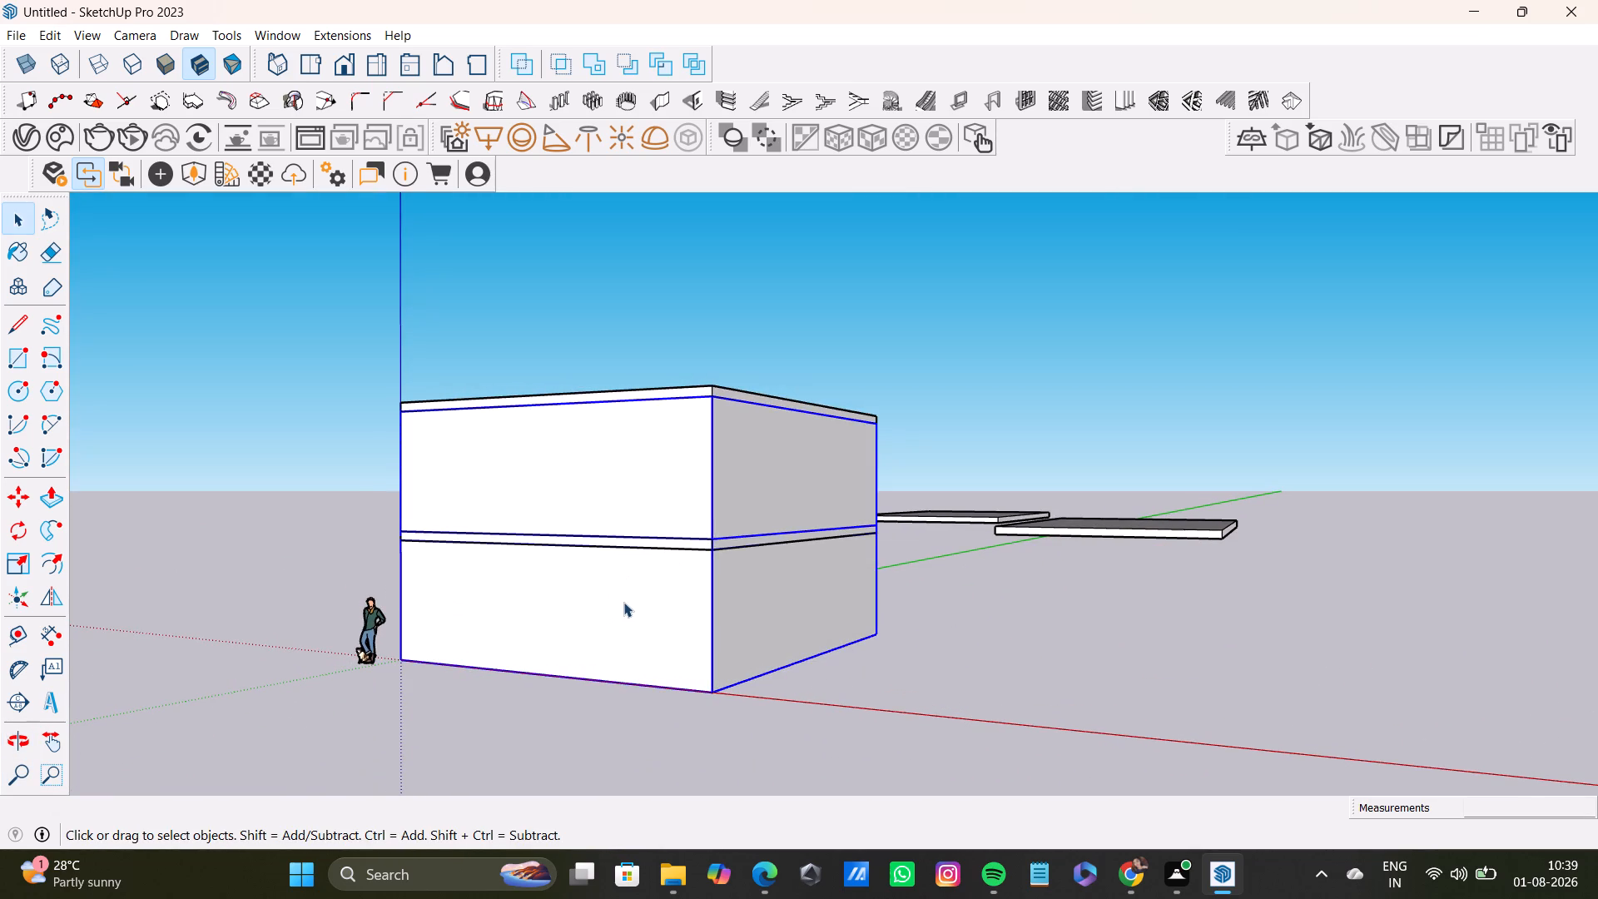
triple_click(625, 602)
left_click(625, 602)
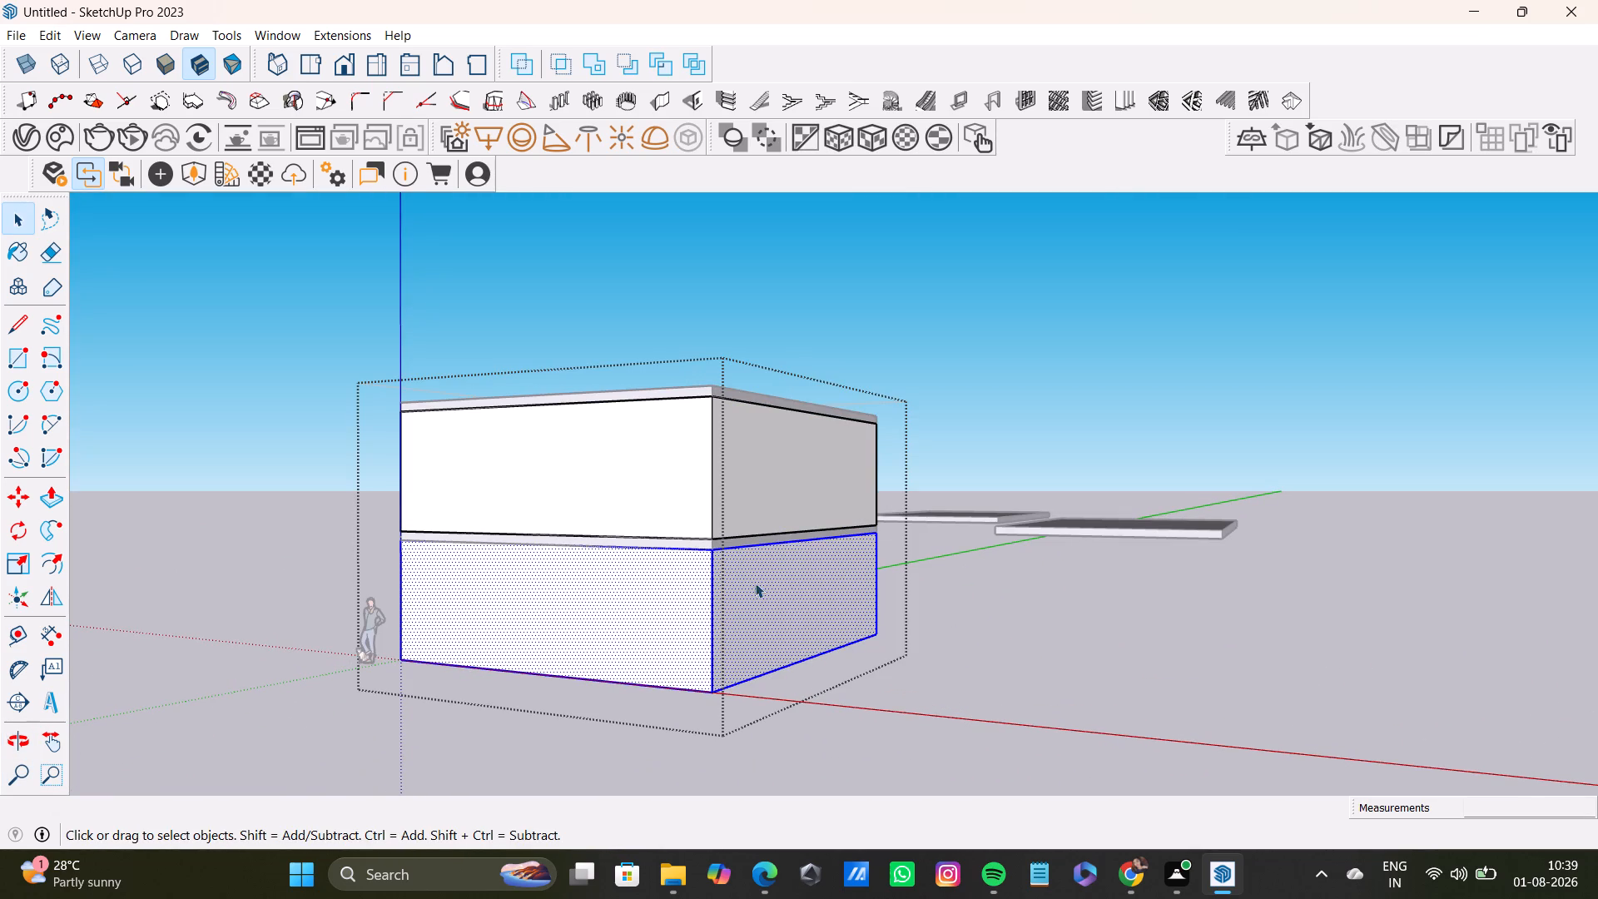
middle_click_drag(751, 584, 895, 618)
double_click(660, 656)
Place a vertical guide about 2' 10" in from the lower front wall's edge at the origin.
middle_click_drag(950, 681, 892, 644)
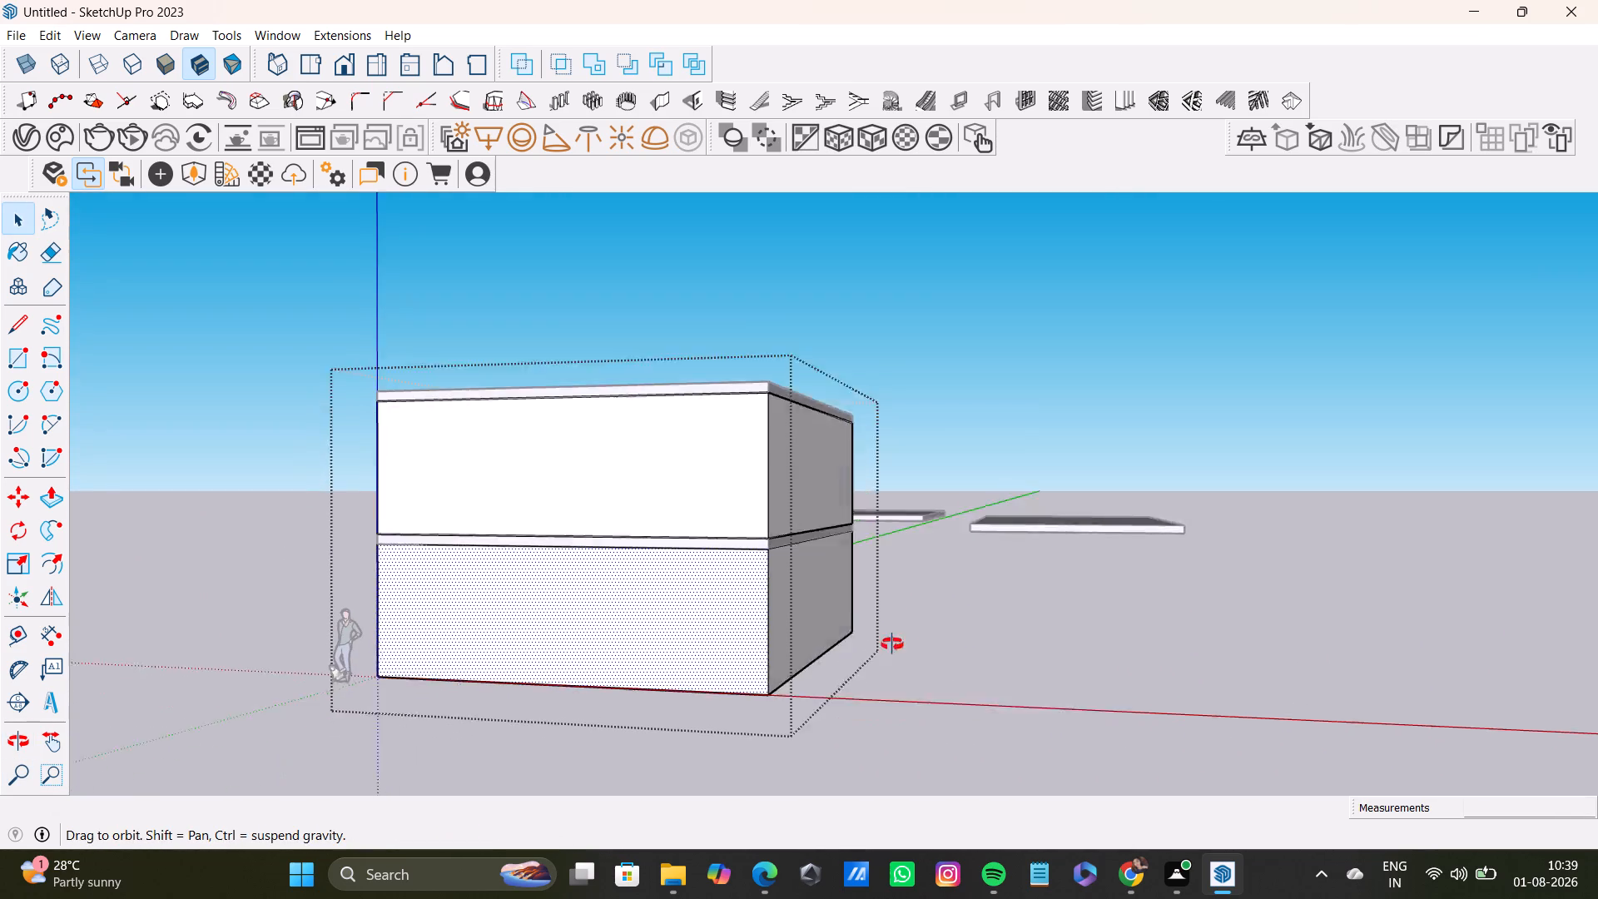
middle_click_drag(892, 644, 876, 634)
middle_click_drag(434, 692, 496, 741)
left_click(55, 635)
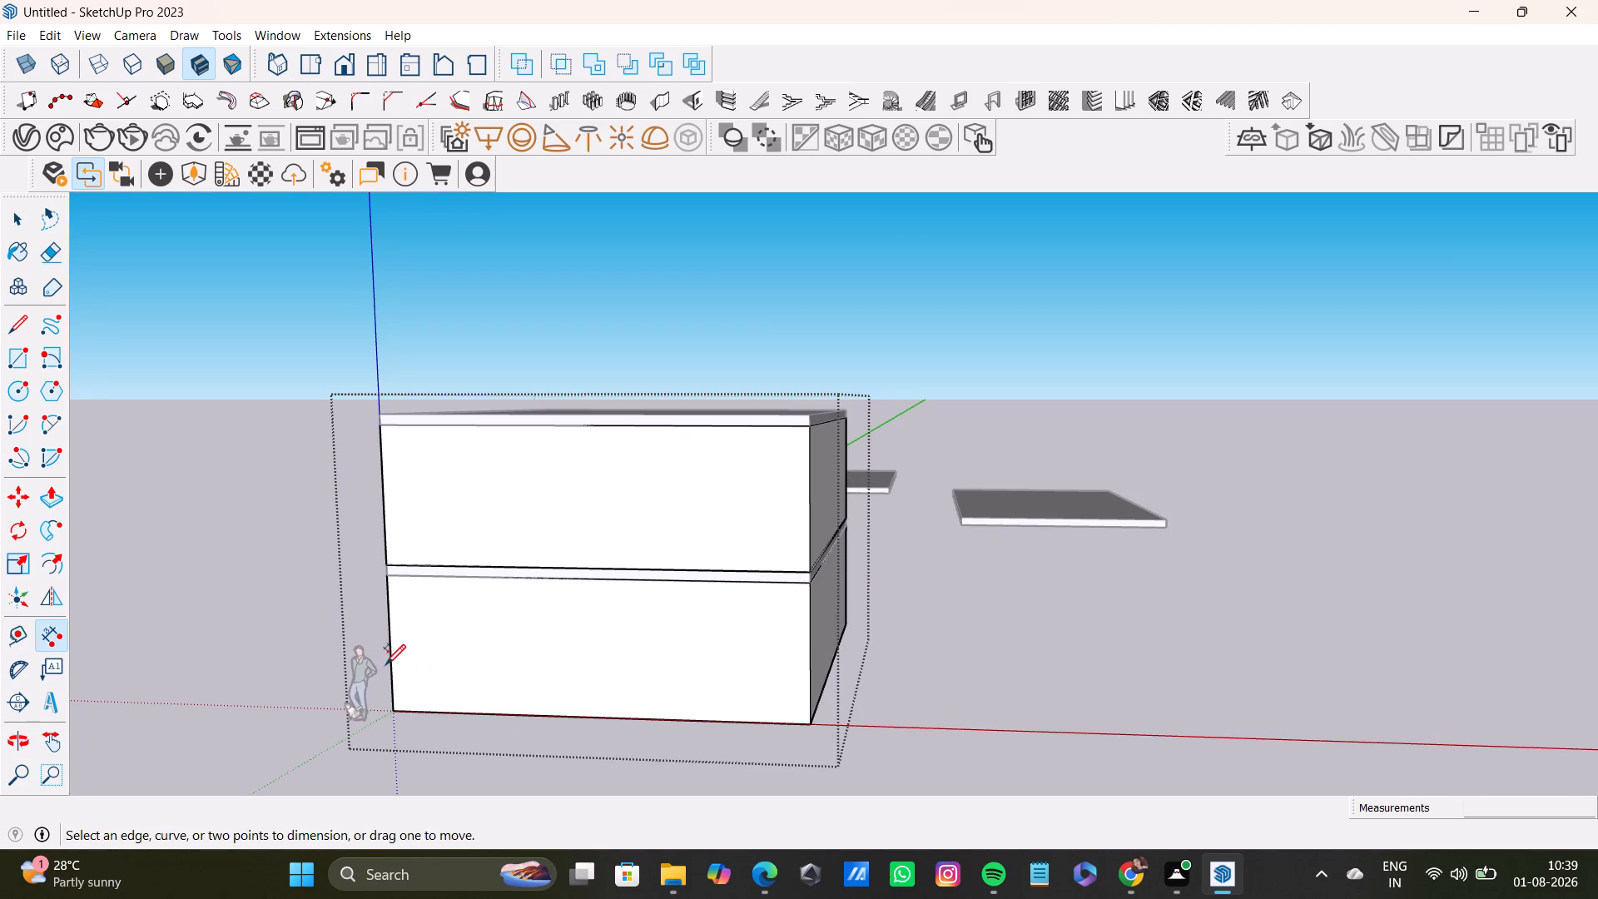
left_click_drag(15, 643, 25, 643)
left_click_drag(390, 678, 397, 678)
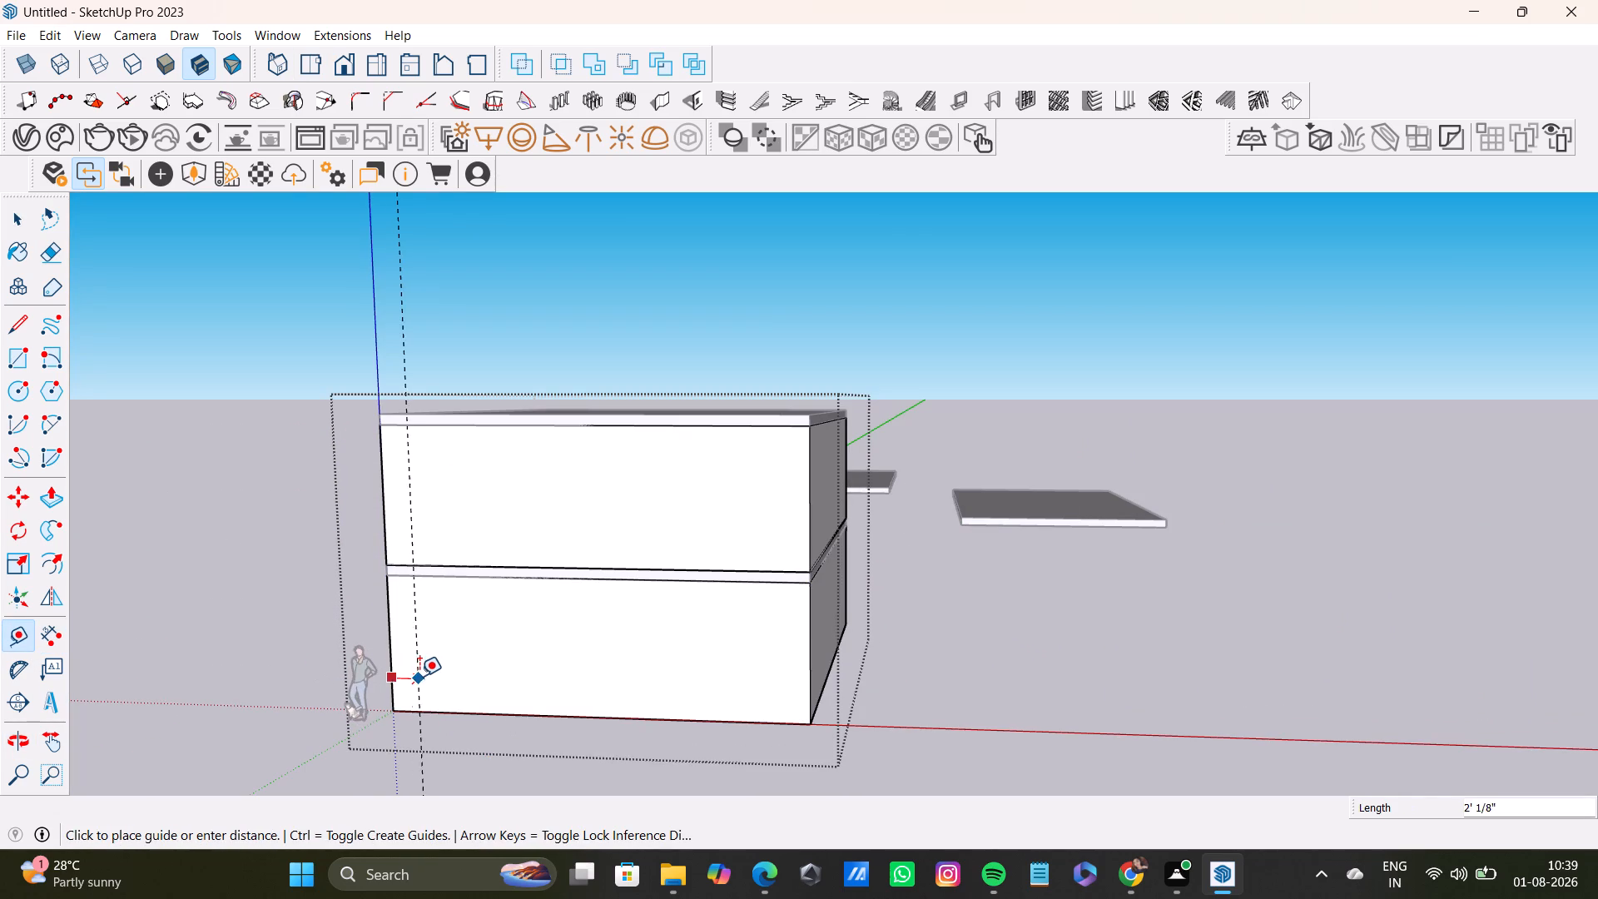
left_click(429, 676)
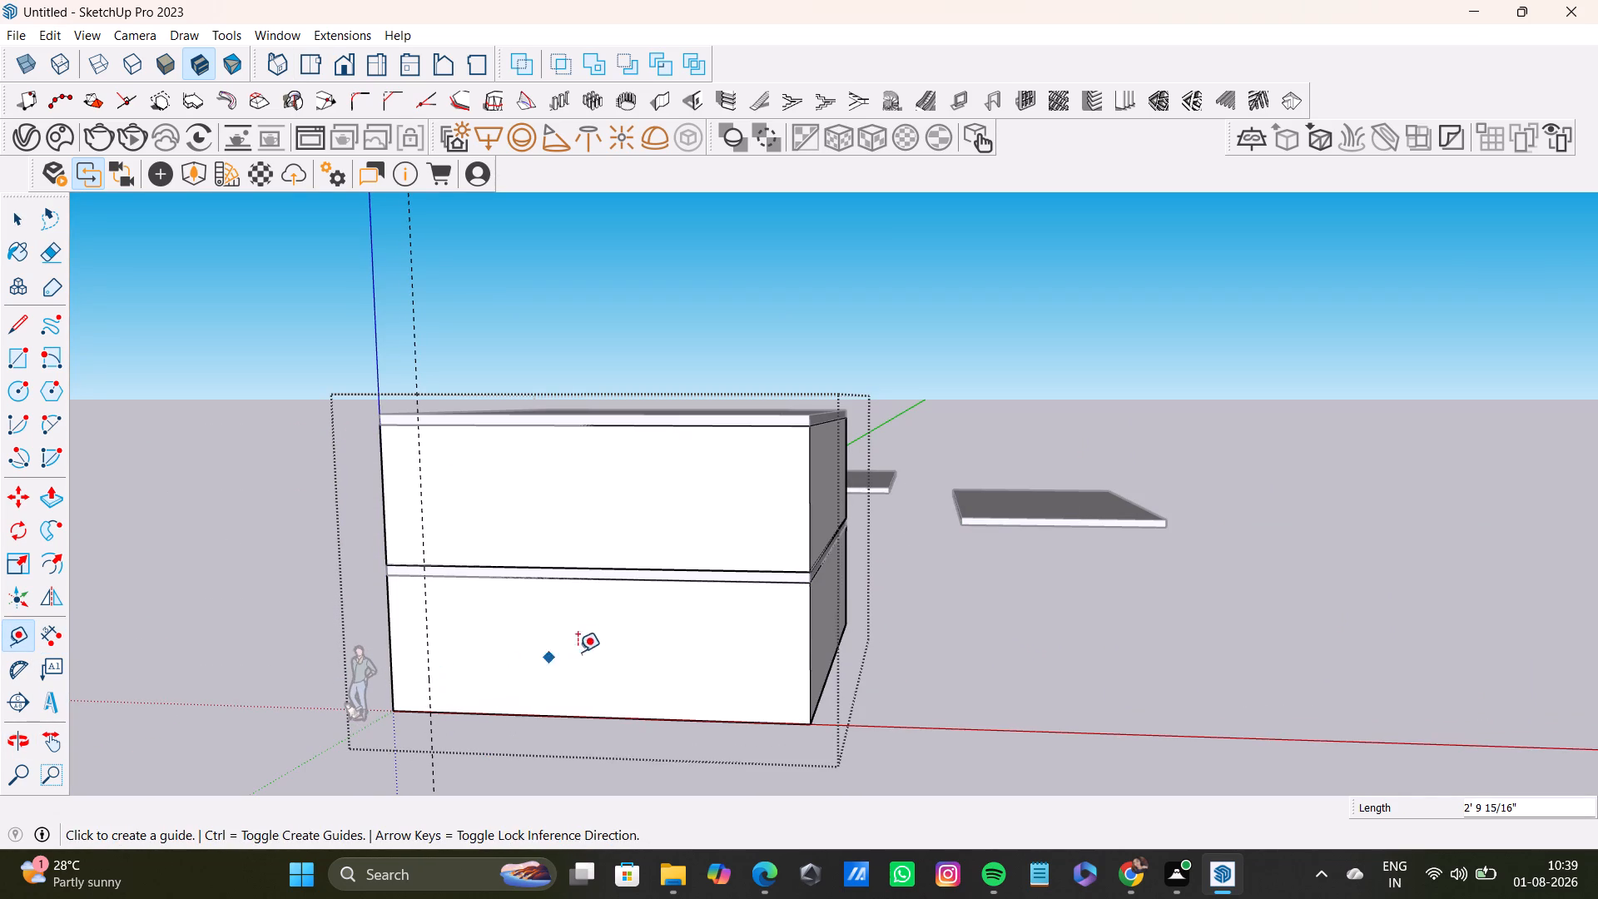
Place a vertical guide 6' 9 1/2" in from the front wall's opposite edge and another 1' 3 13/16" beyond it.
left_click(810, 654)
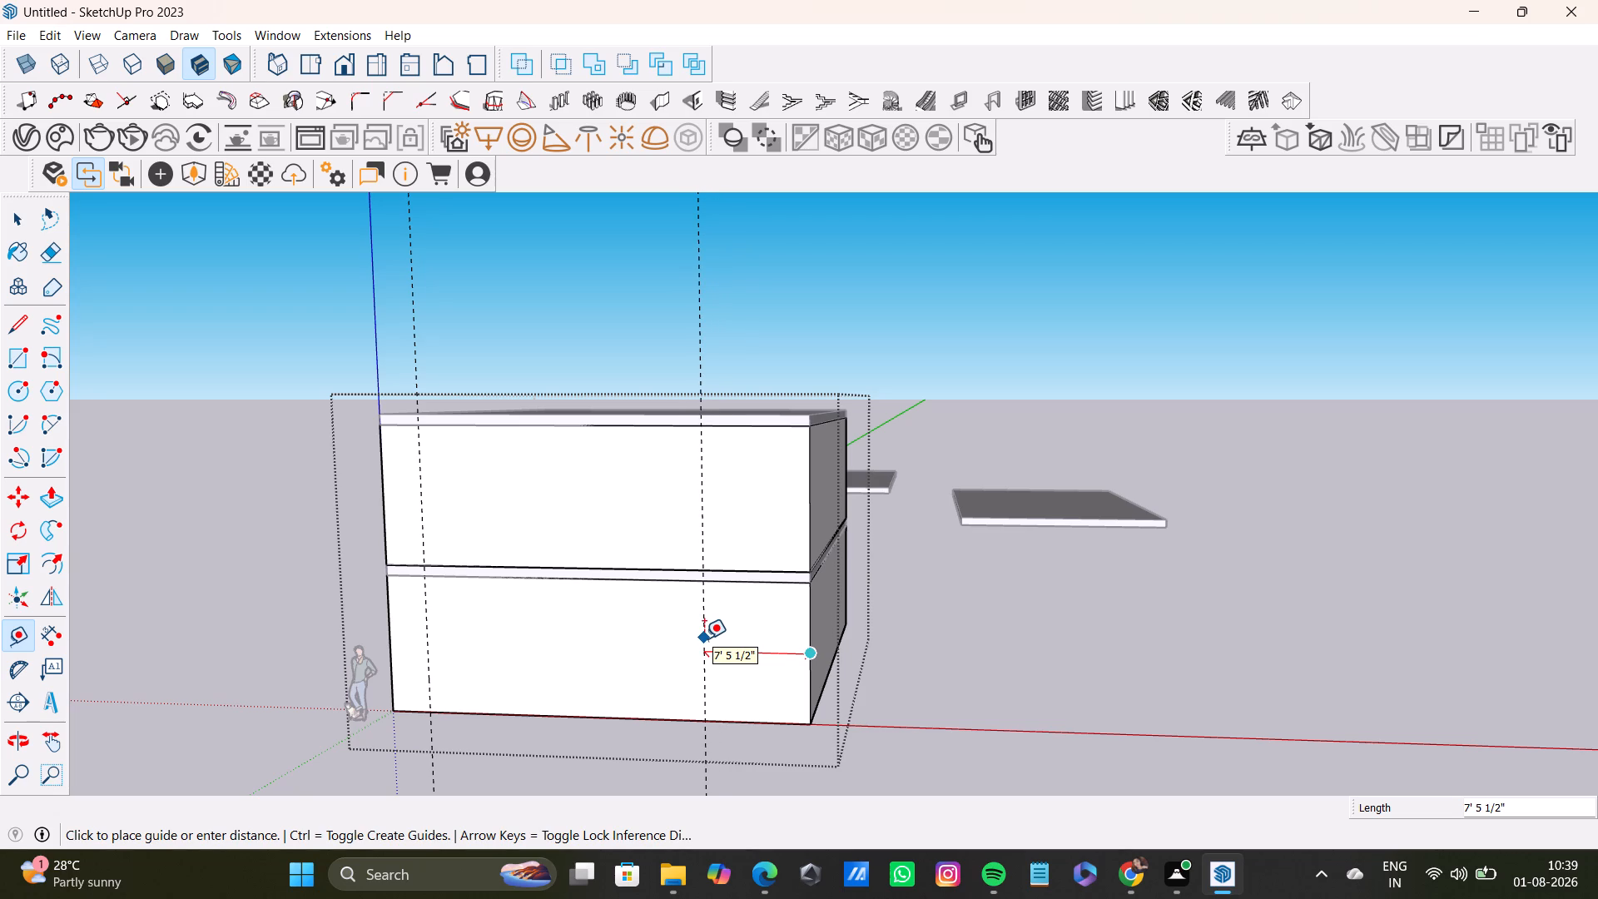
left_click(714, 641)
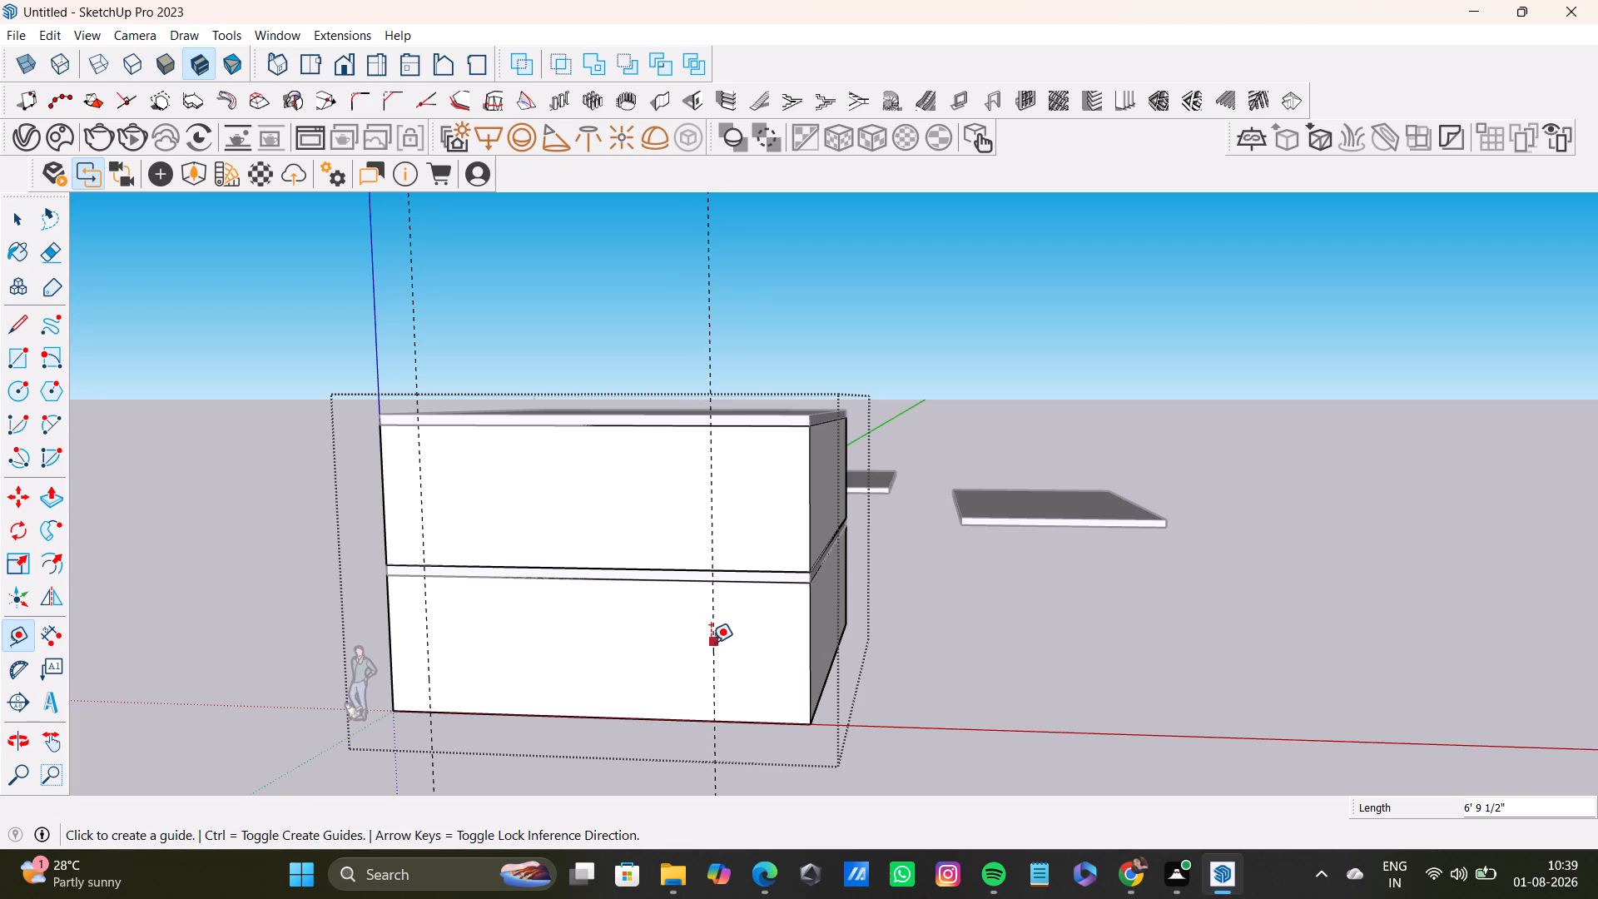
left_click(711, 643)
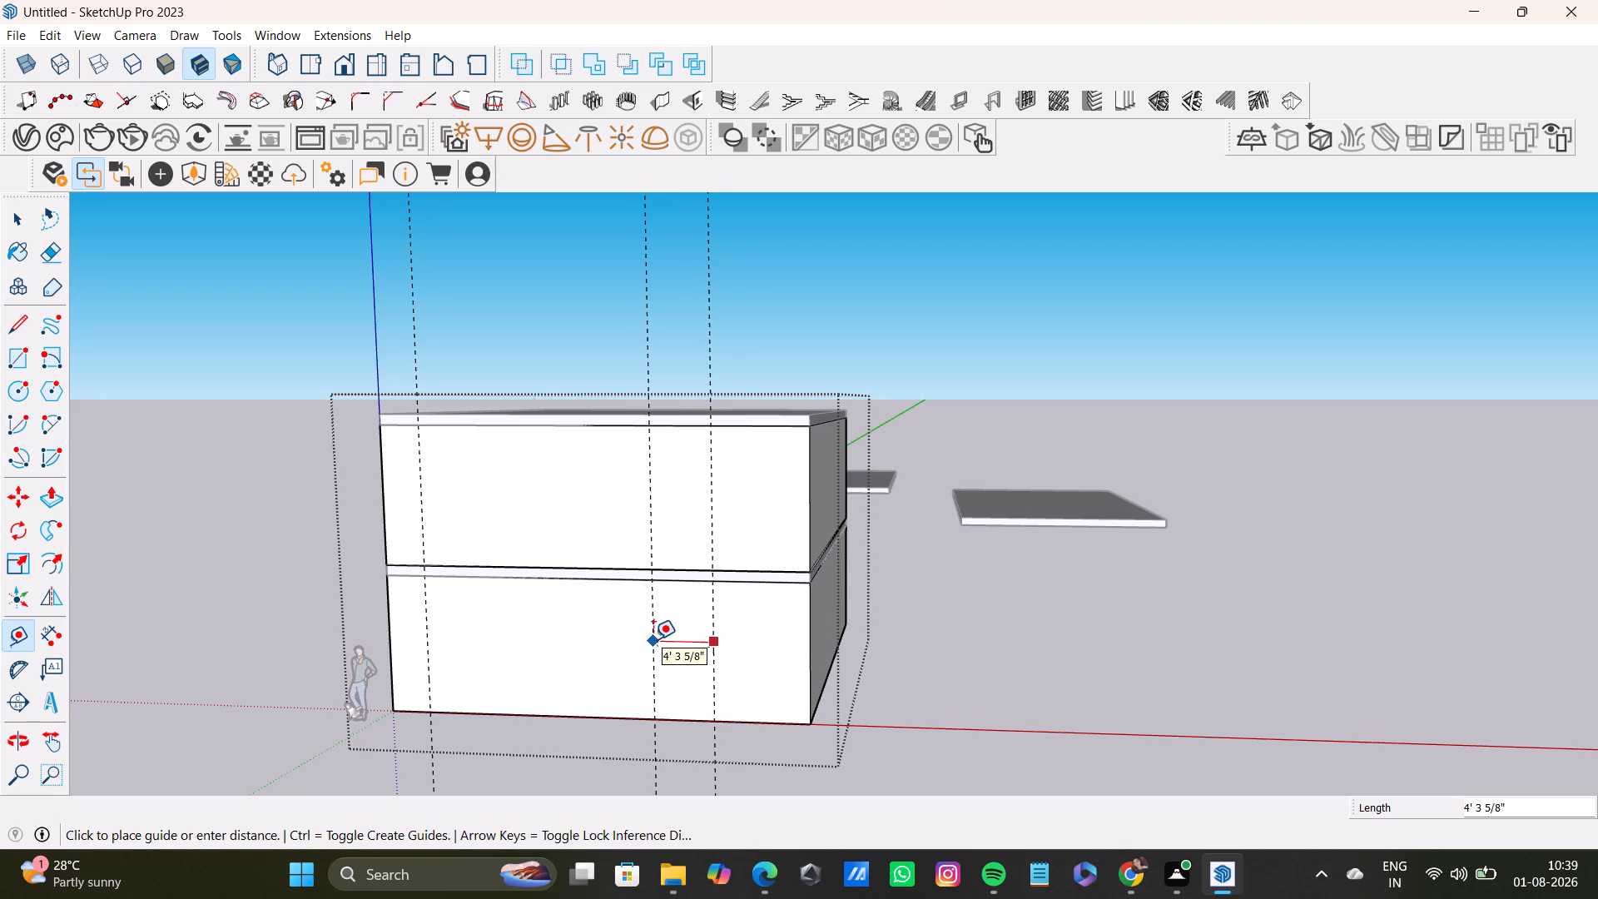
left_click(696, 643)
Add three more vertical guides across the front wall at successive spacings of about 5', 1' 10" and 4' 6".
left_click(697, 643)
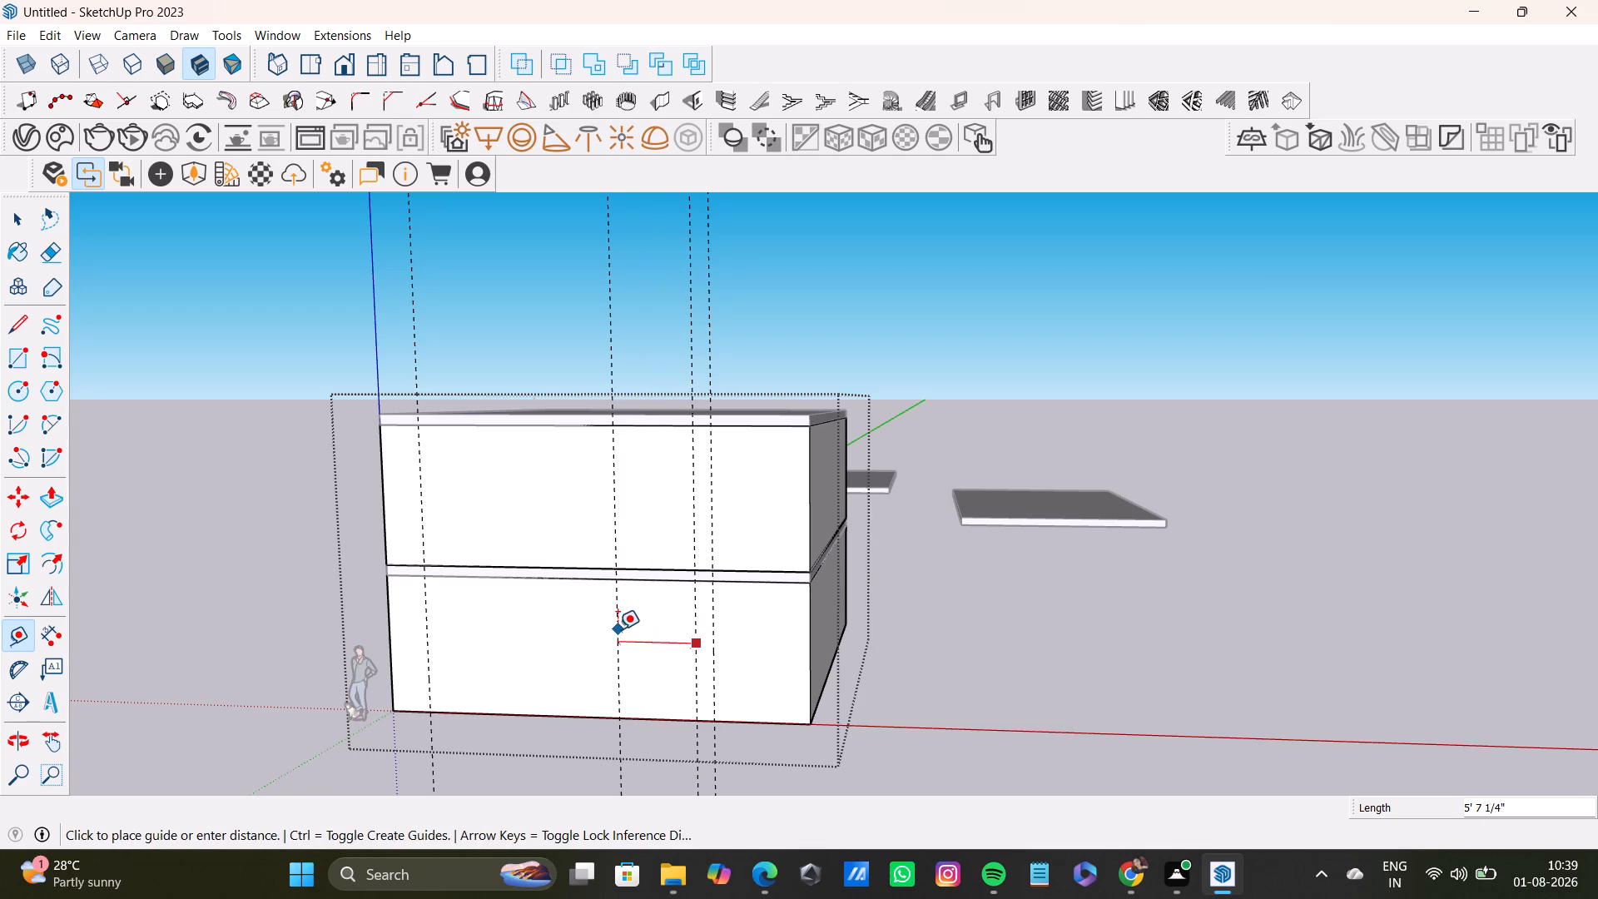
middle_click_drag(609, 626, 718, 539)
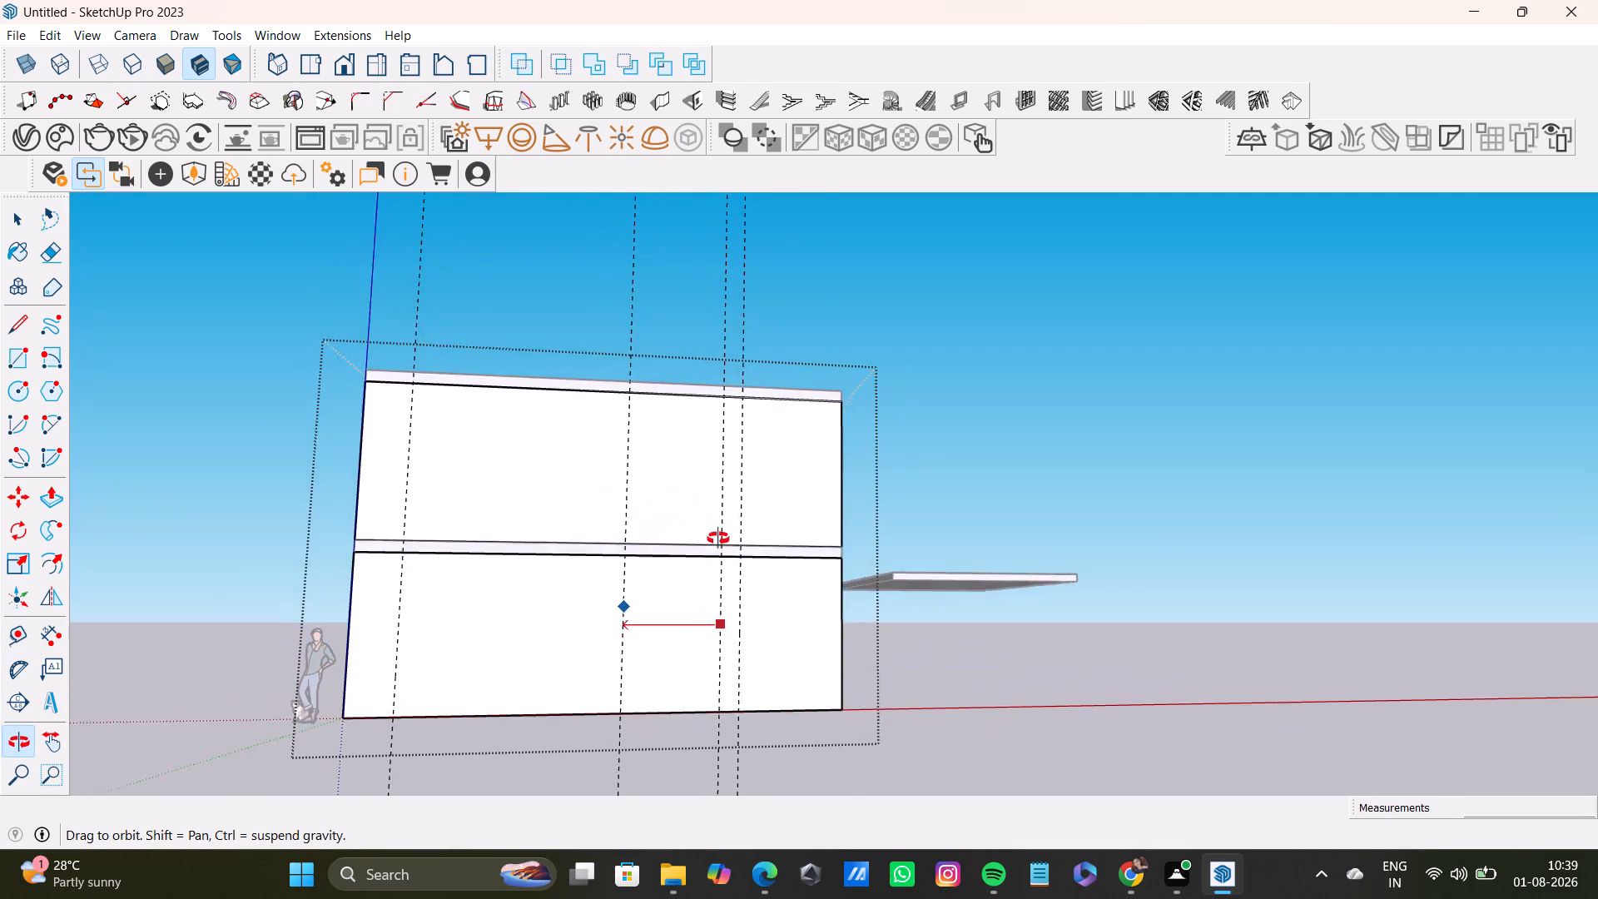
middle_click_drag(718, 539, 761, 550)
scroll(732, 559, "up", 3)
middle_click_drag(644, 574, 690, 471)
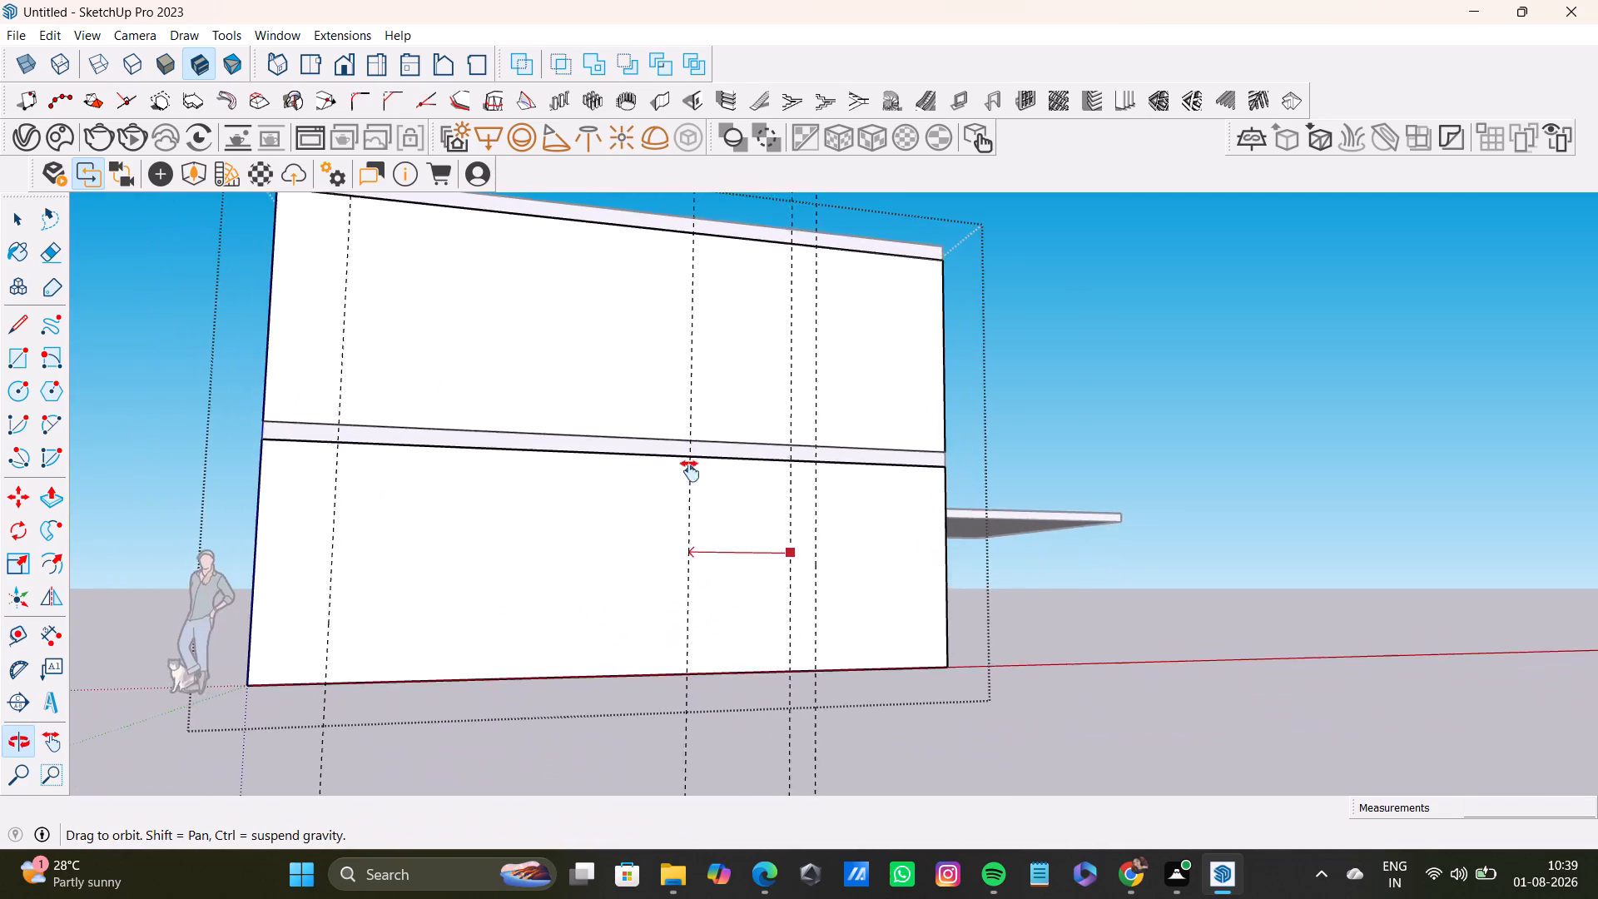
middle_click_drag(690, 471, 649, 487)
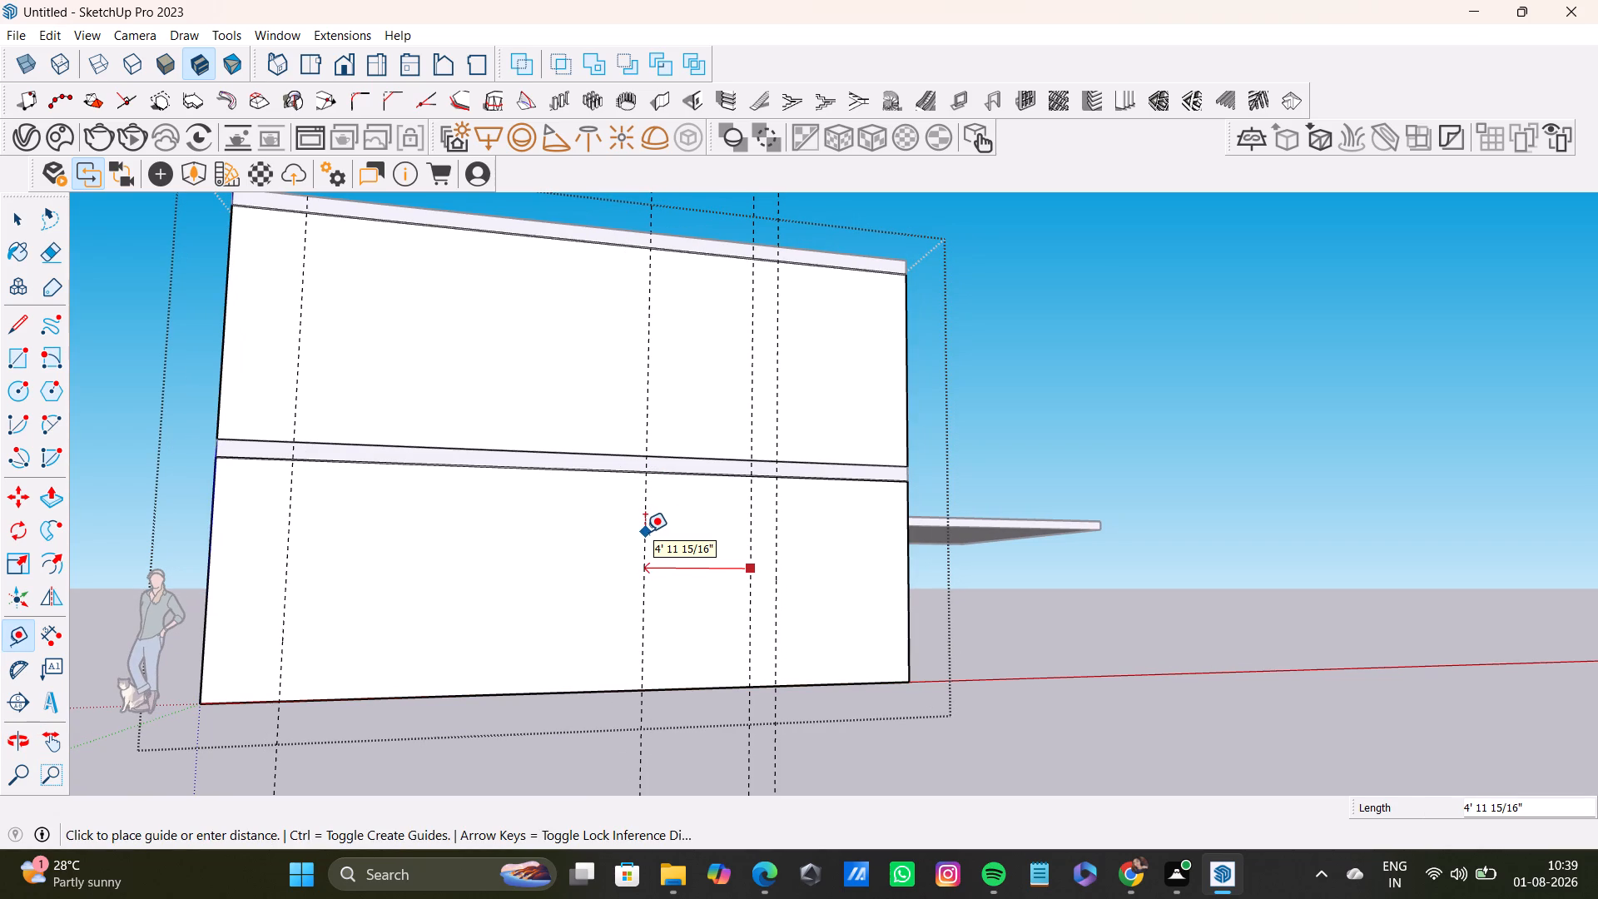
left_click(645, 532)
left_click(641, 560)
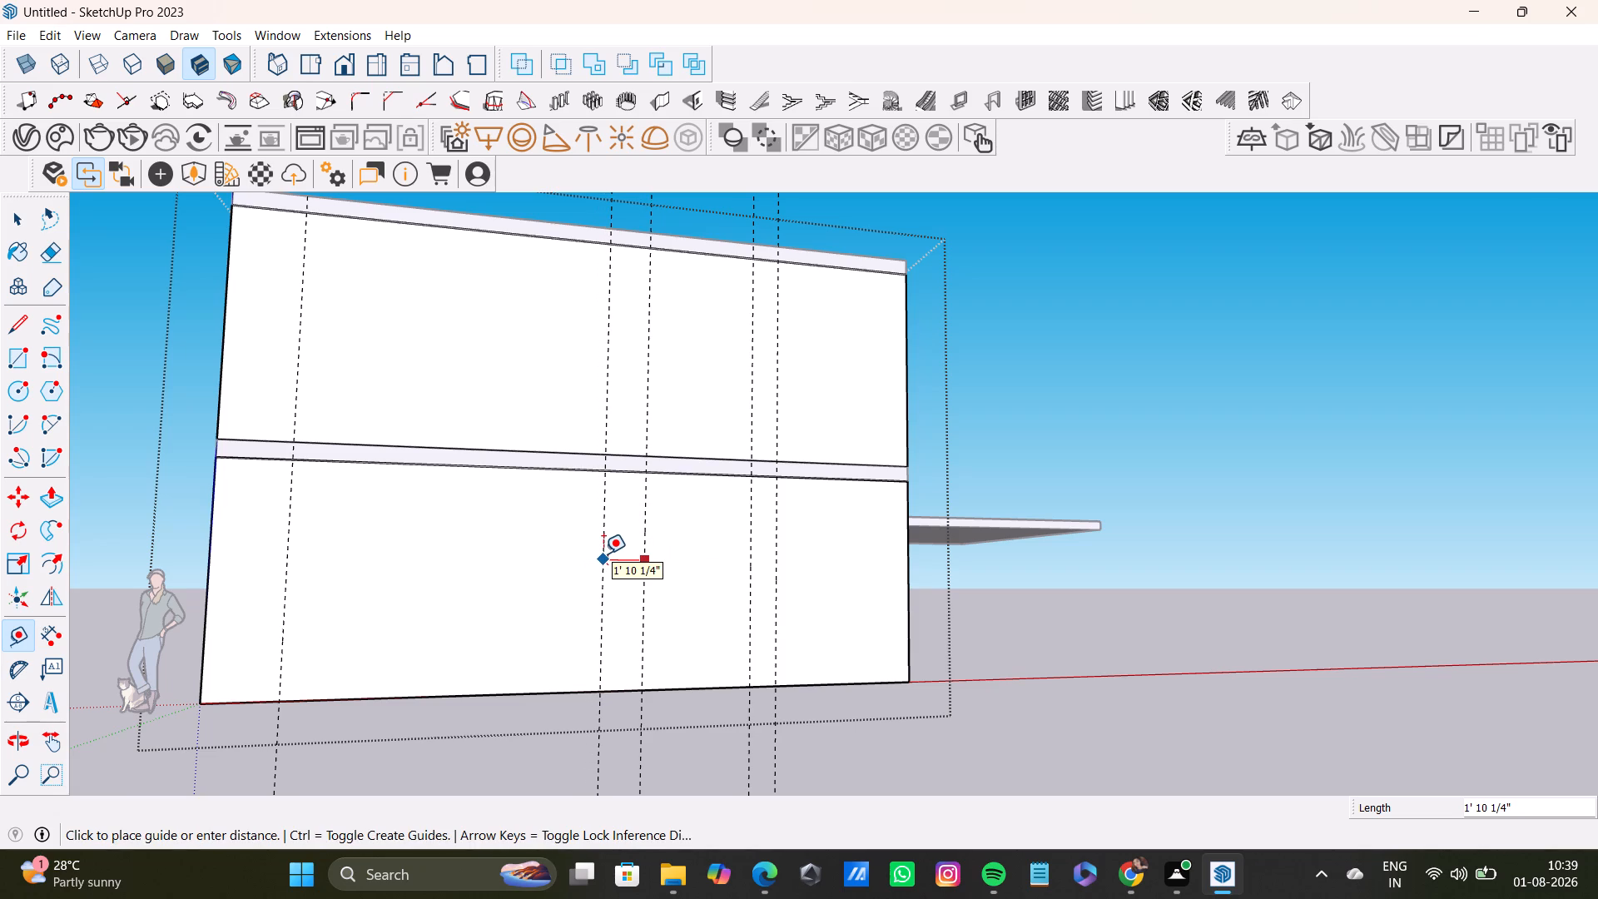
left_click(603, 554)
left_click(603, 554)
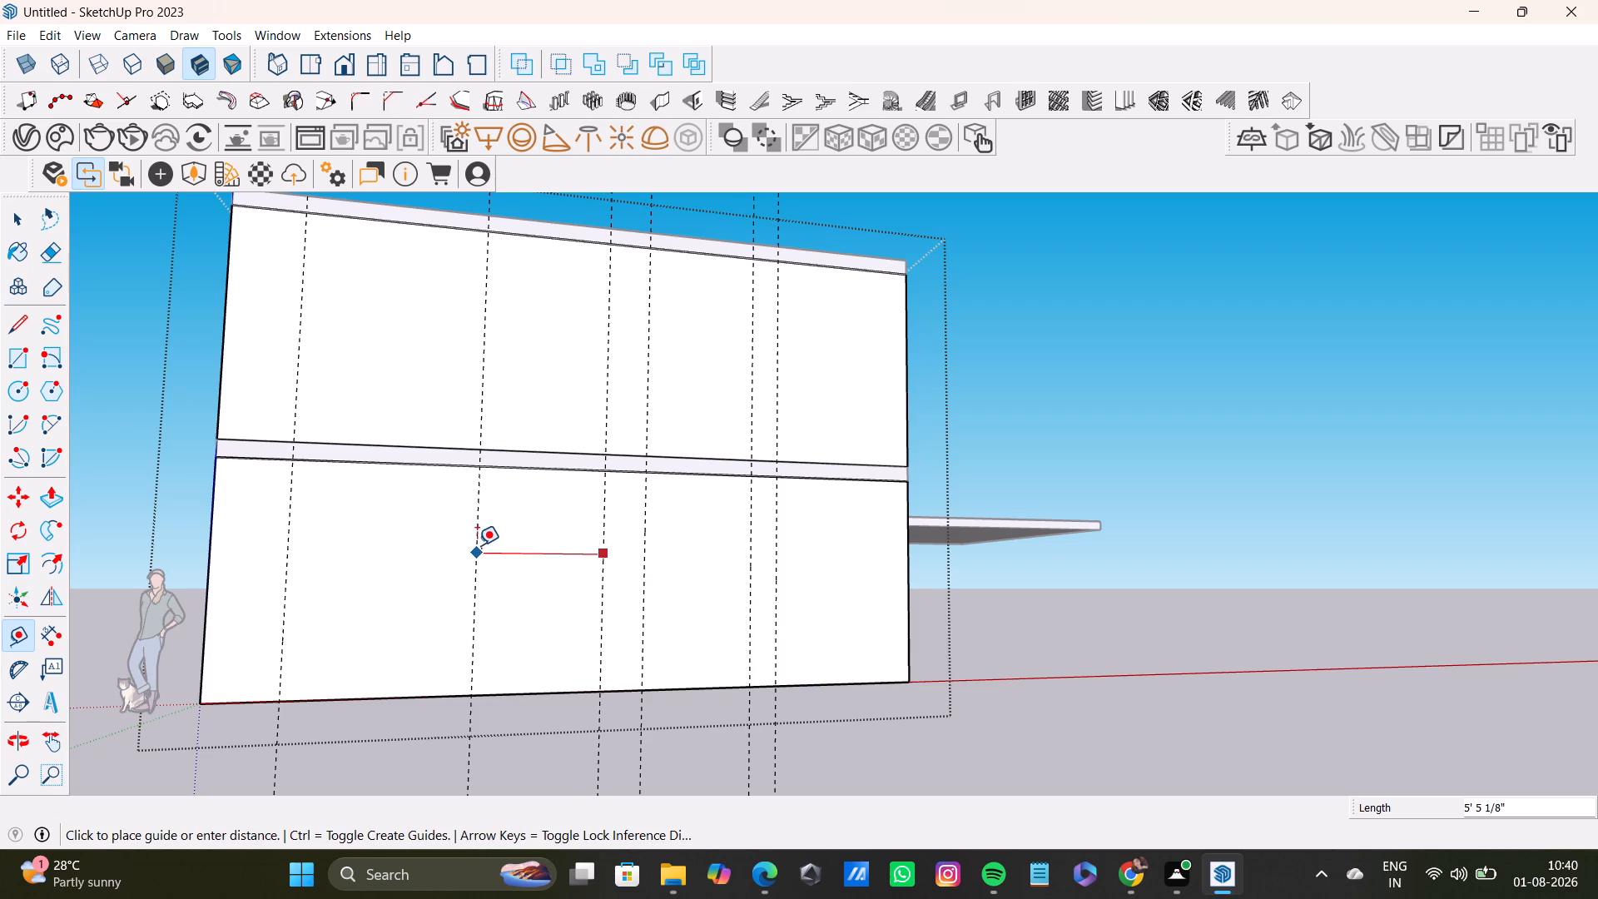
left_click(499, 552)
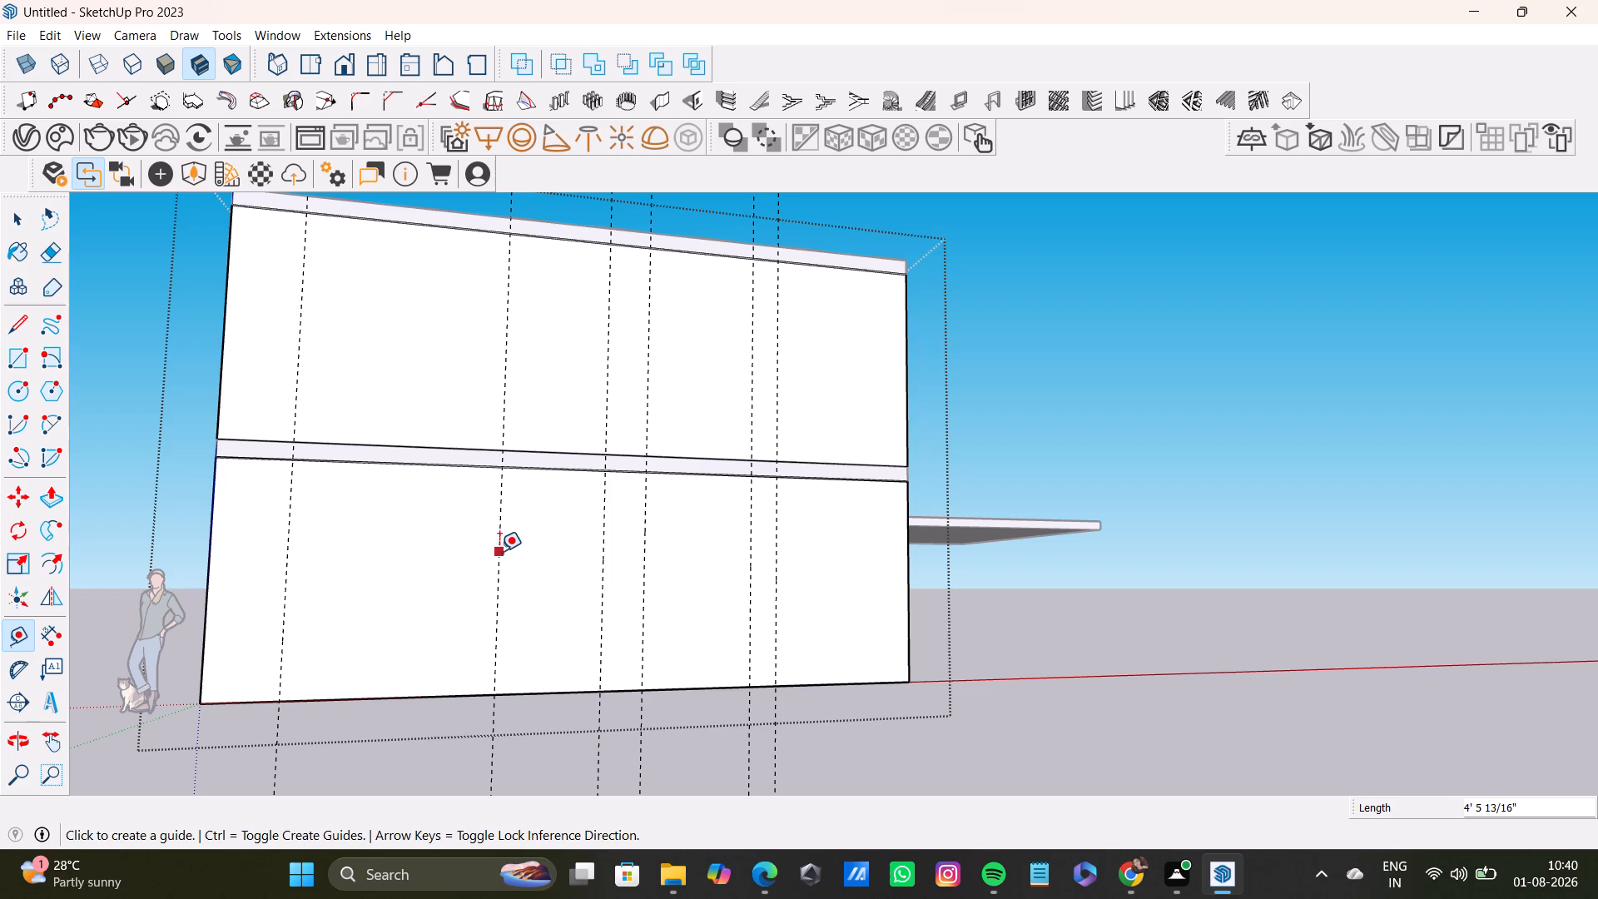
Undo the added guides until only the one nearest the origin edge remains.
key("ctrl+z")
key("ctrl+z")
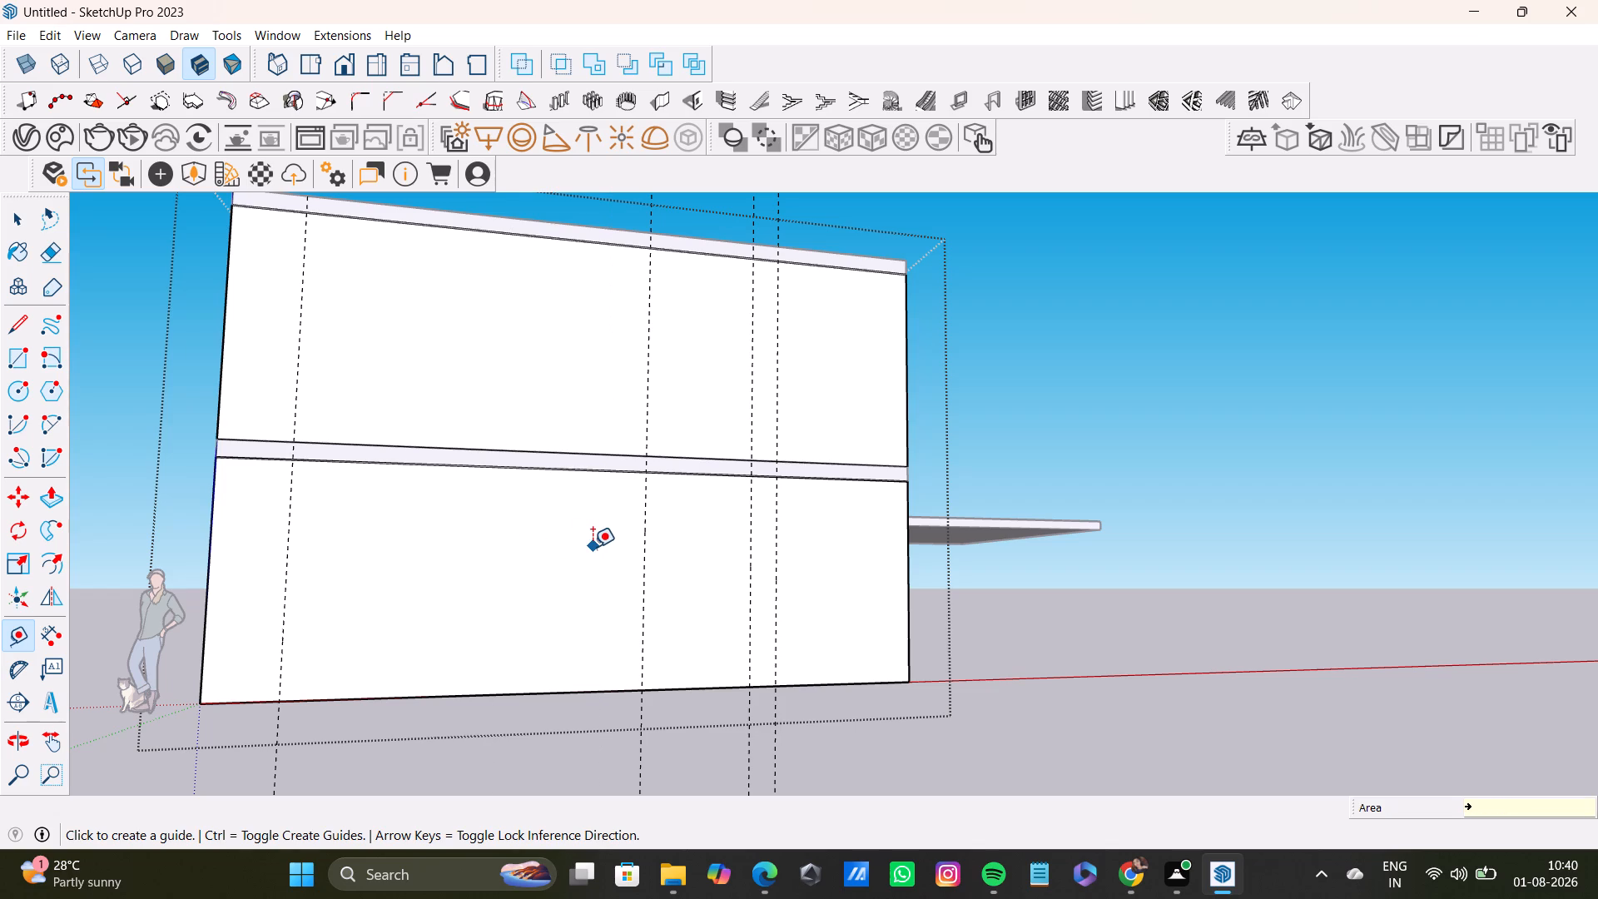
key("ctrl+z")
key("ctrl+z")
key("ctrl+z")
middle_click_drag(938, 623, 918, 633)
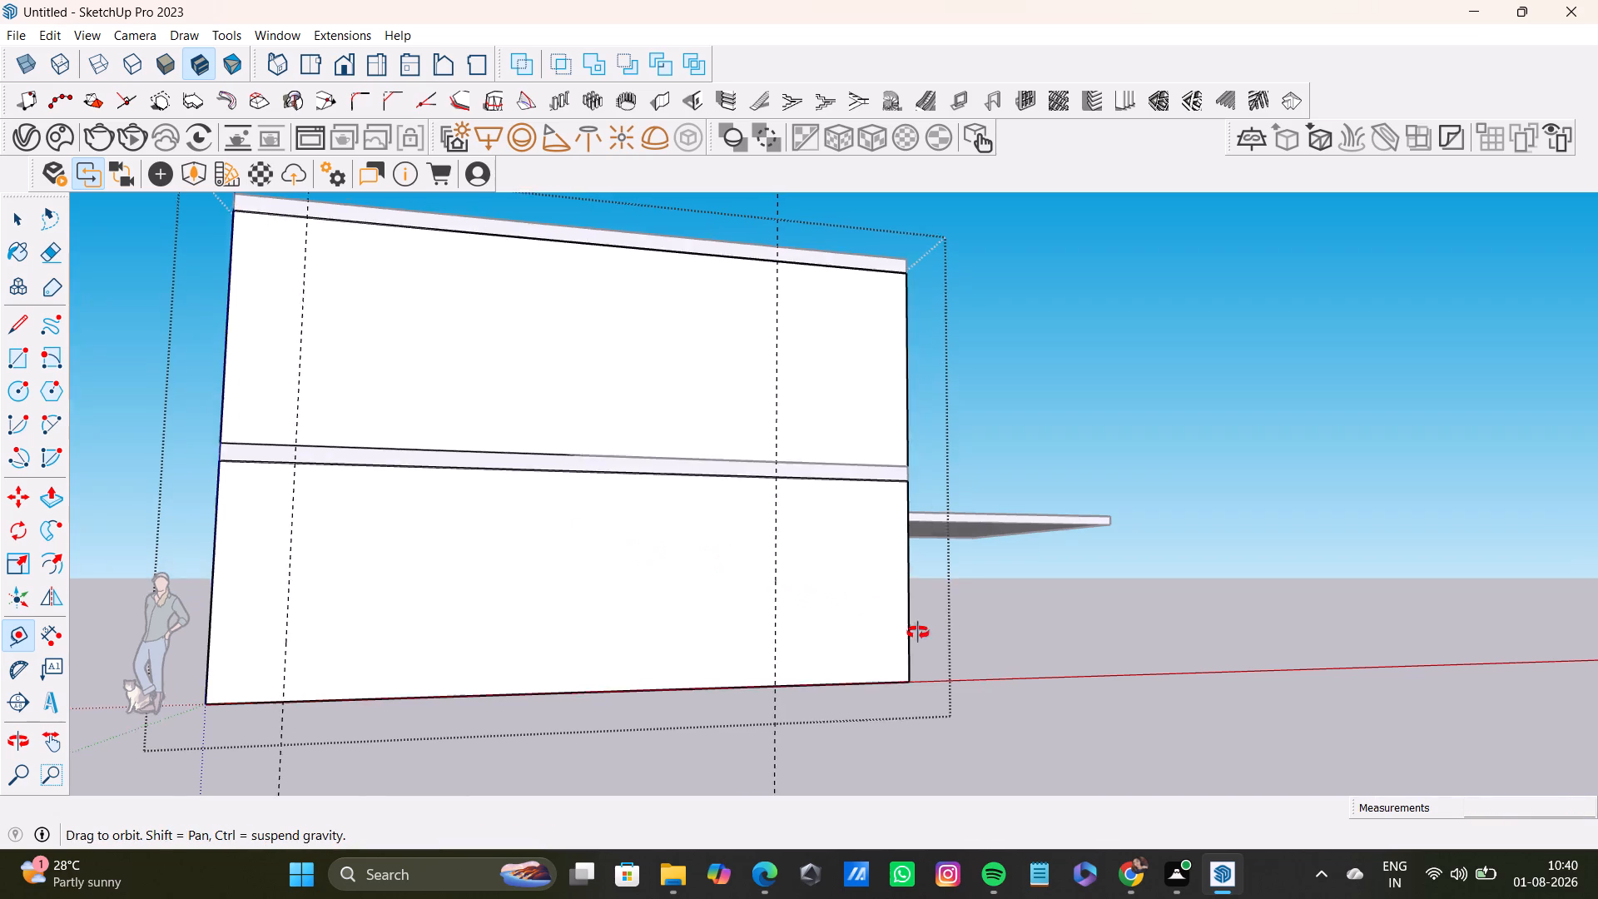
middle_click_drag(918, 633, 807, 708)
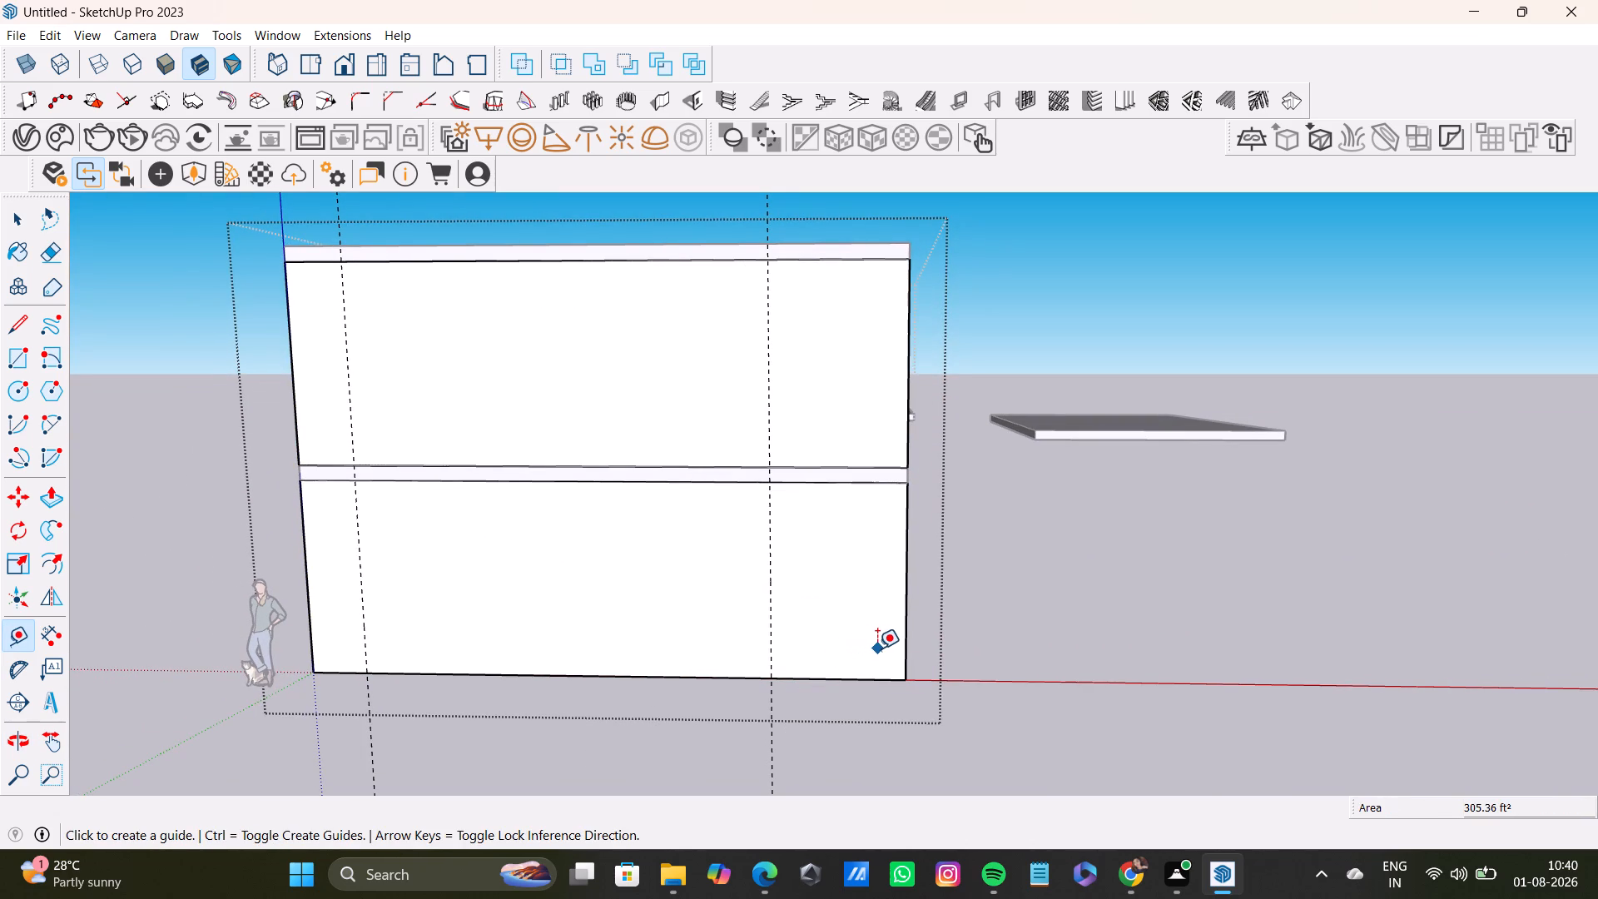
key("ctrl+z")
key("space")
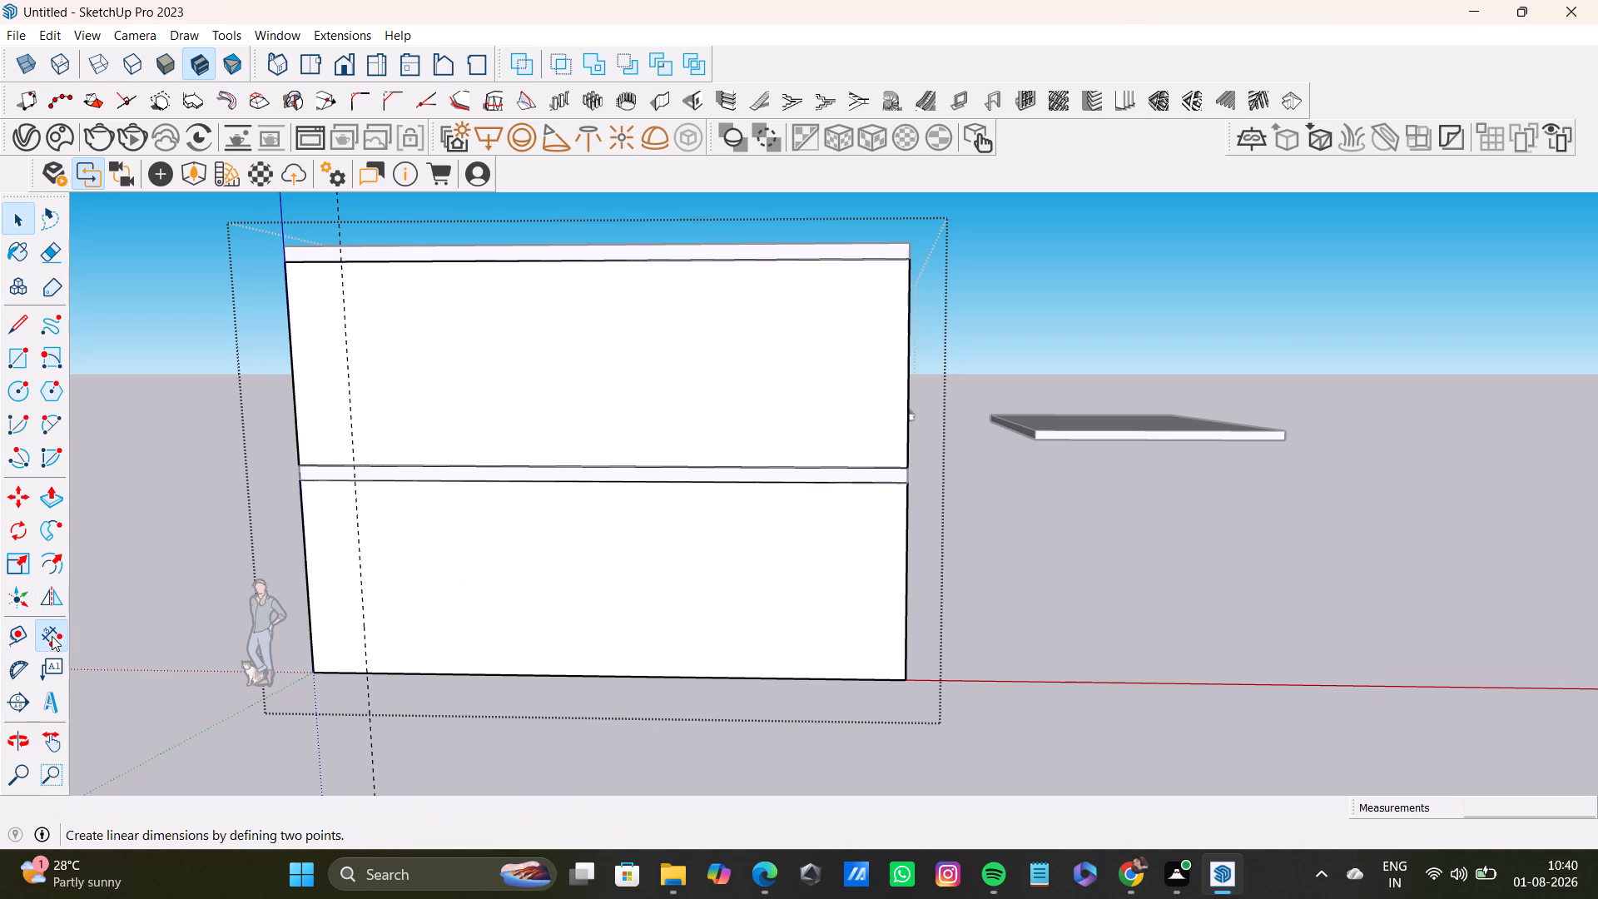
Measure the length of the lower front wall's bottom edge without placing a dimension.
left_click(52, 636)
left_click(311, 670)
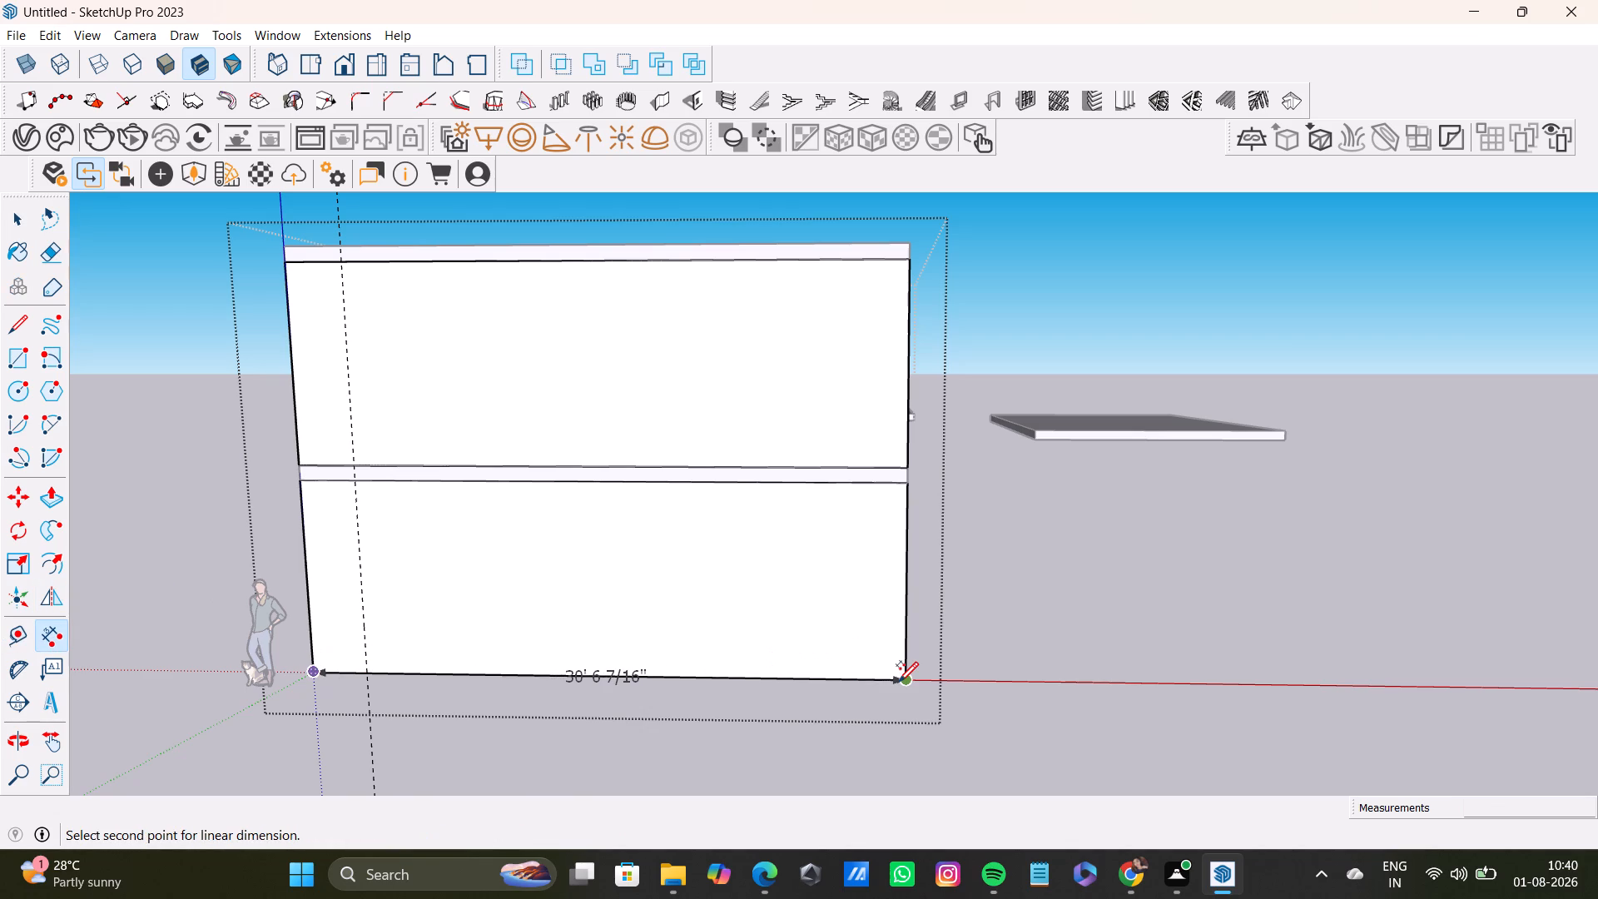
left_click(900, 681)
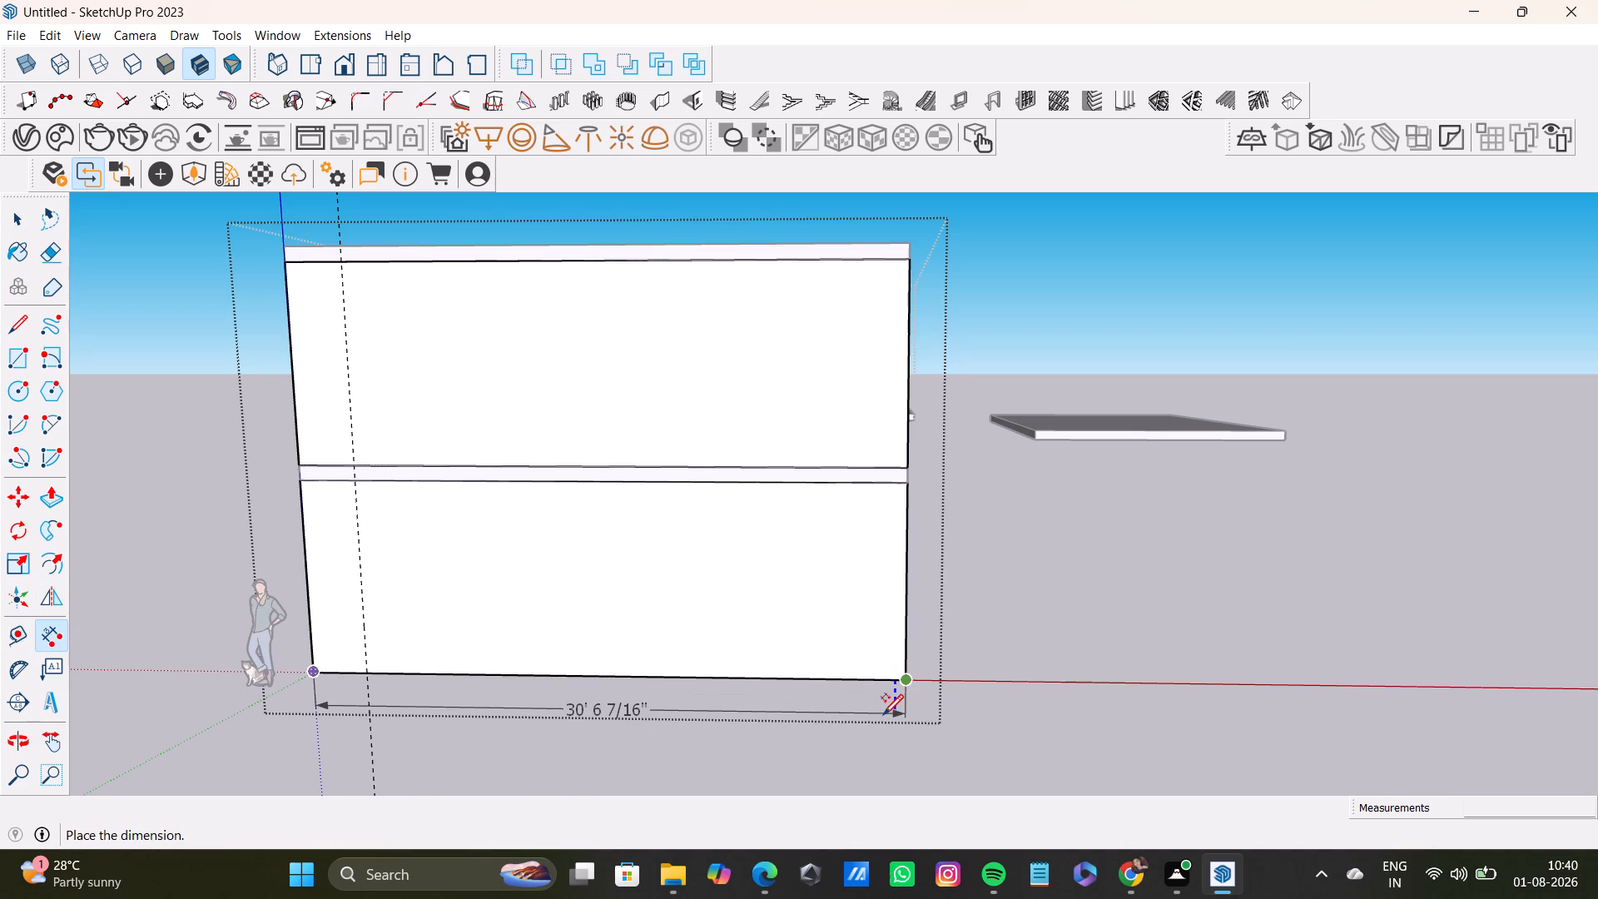
scroll(883, 713, "up", 2)
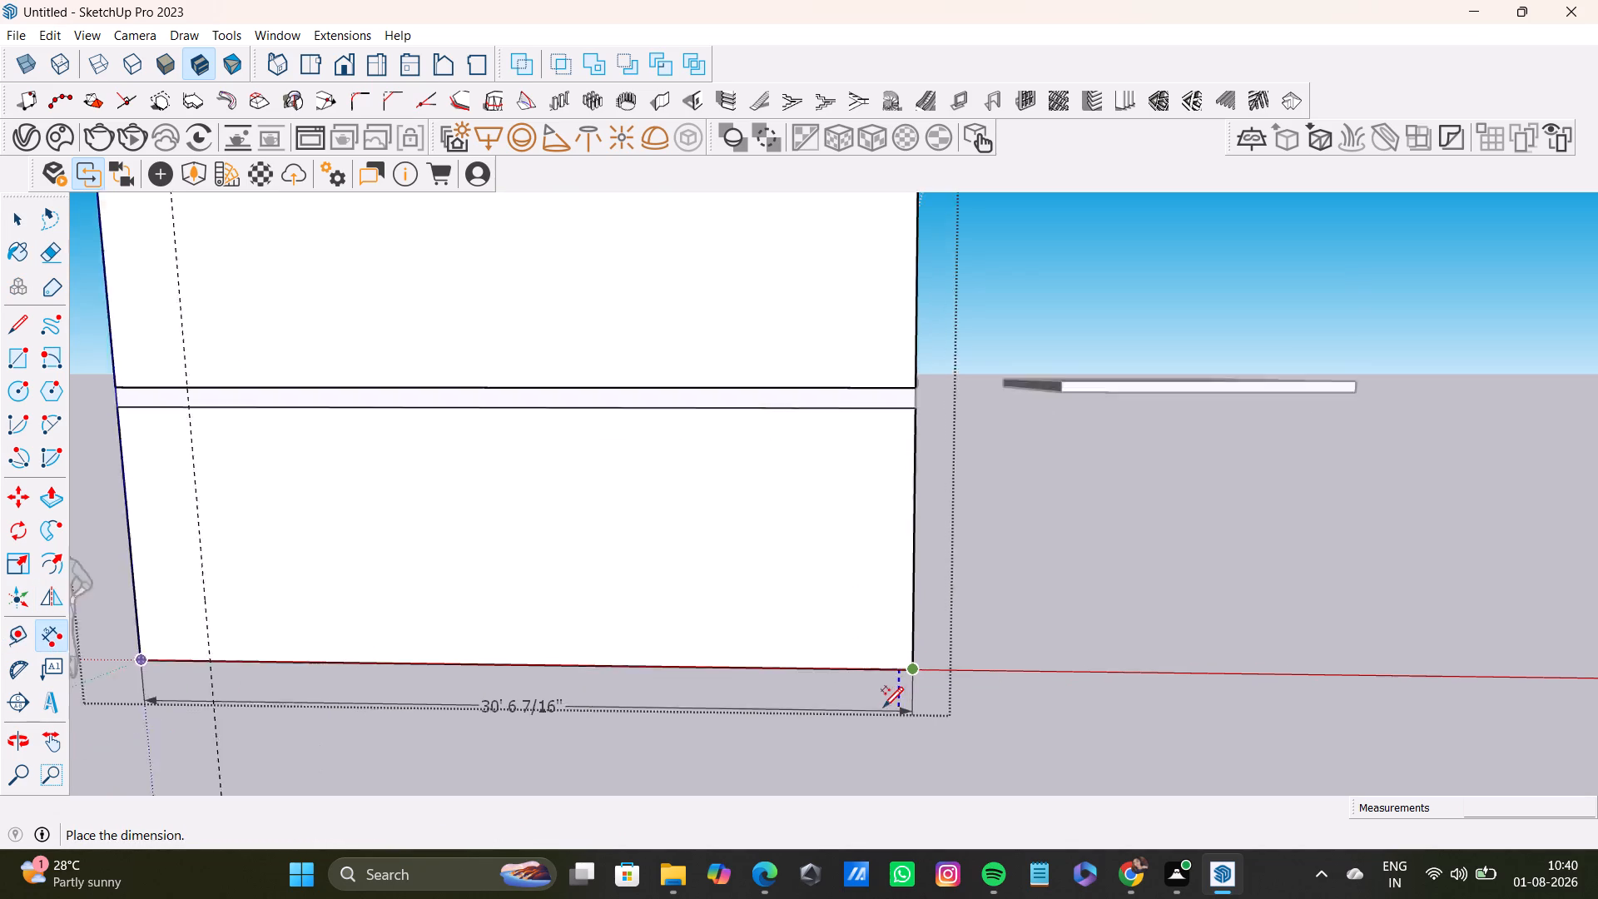
scroll(883, 706, "up", 6)
middle_click_drag(887, 698, 829, 663)
key("space")
Measure the length of the adjacent side wall's bottom edge without placing a dimension.
scroll(727, 673, "down", 7)
middle_click_drag(698, 624, 871, 659, "shift")
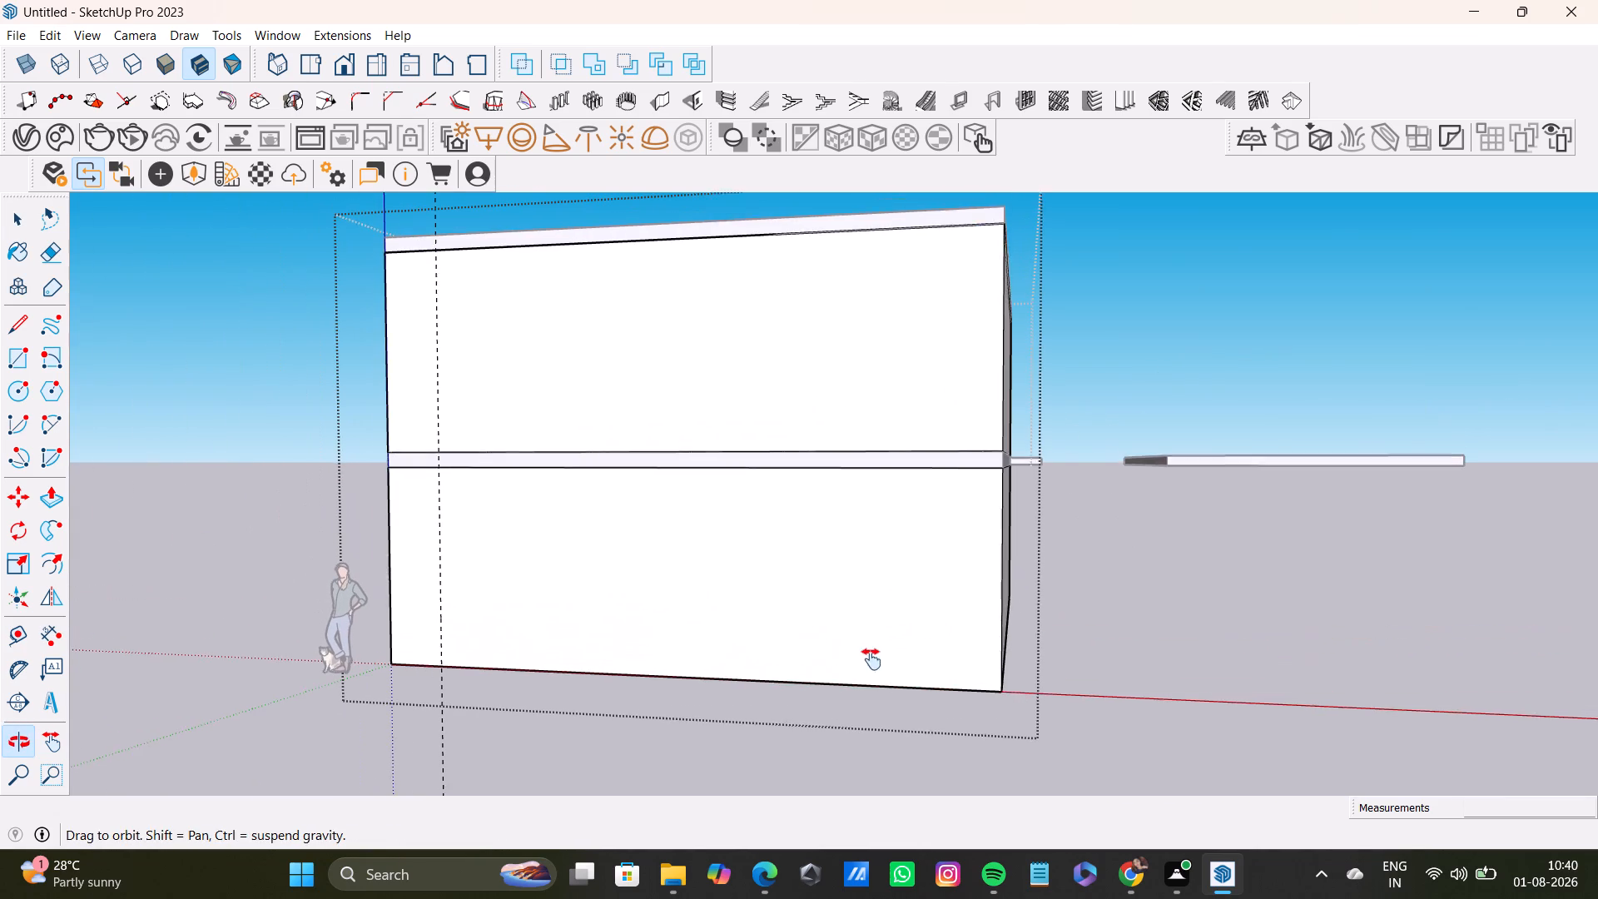
middle_click_drag(871, 659, 871, 661, "shift")
middle_click_drag(848, 599, 544, 637)
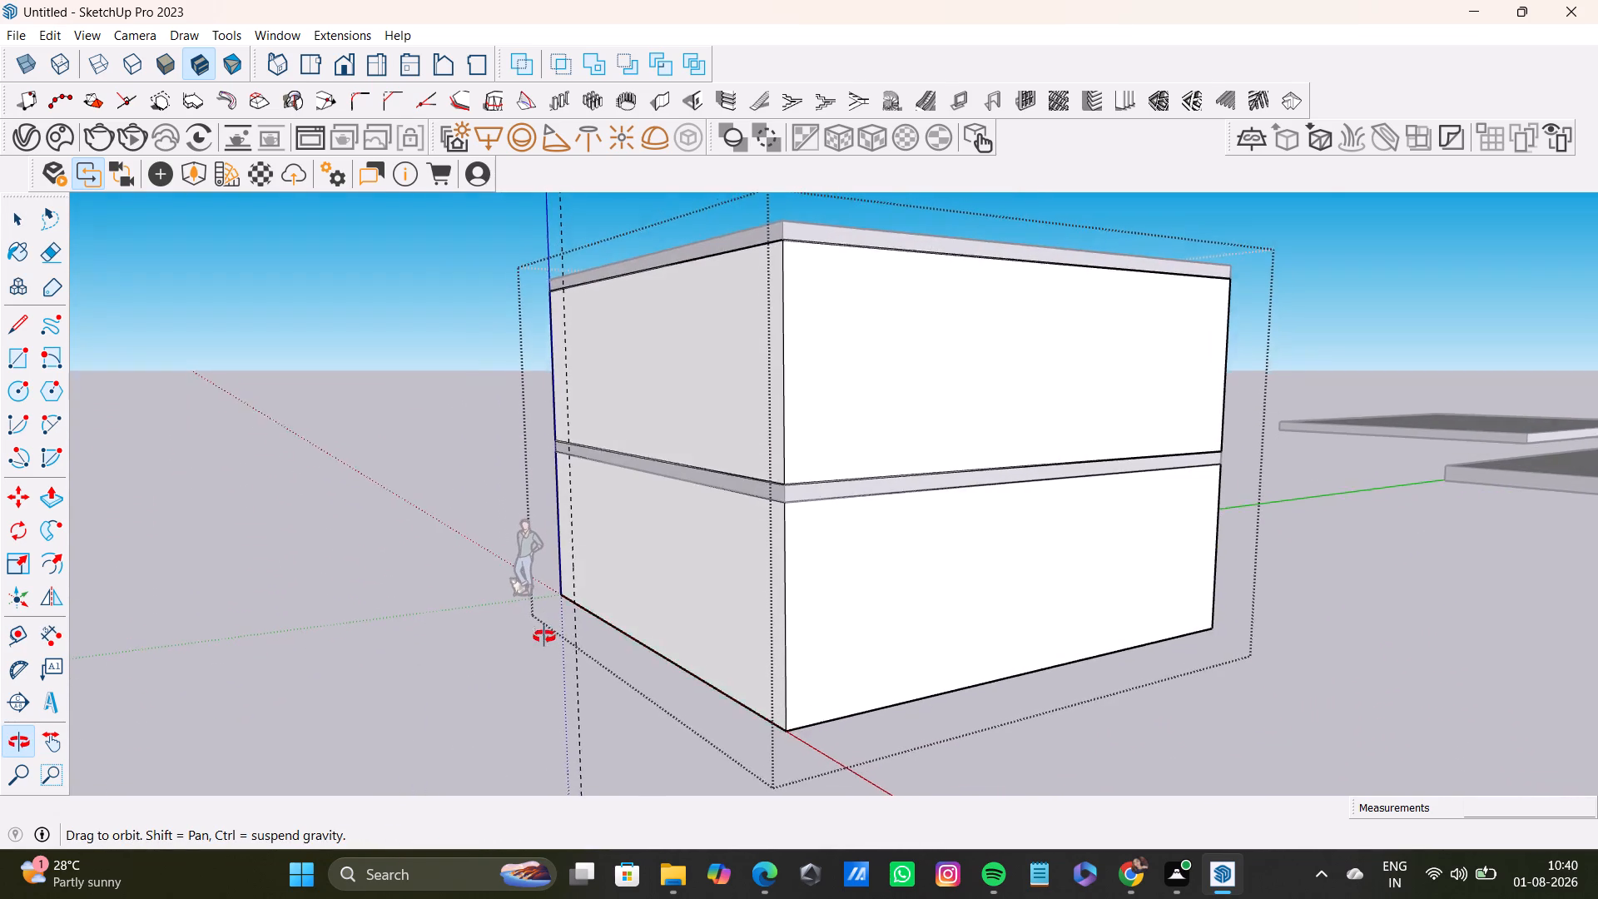
middle_click_drag(544, 637, 544, 645)
left_click(56, 633)
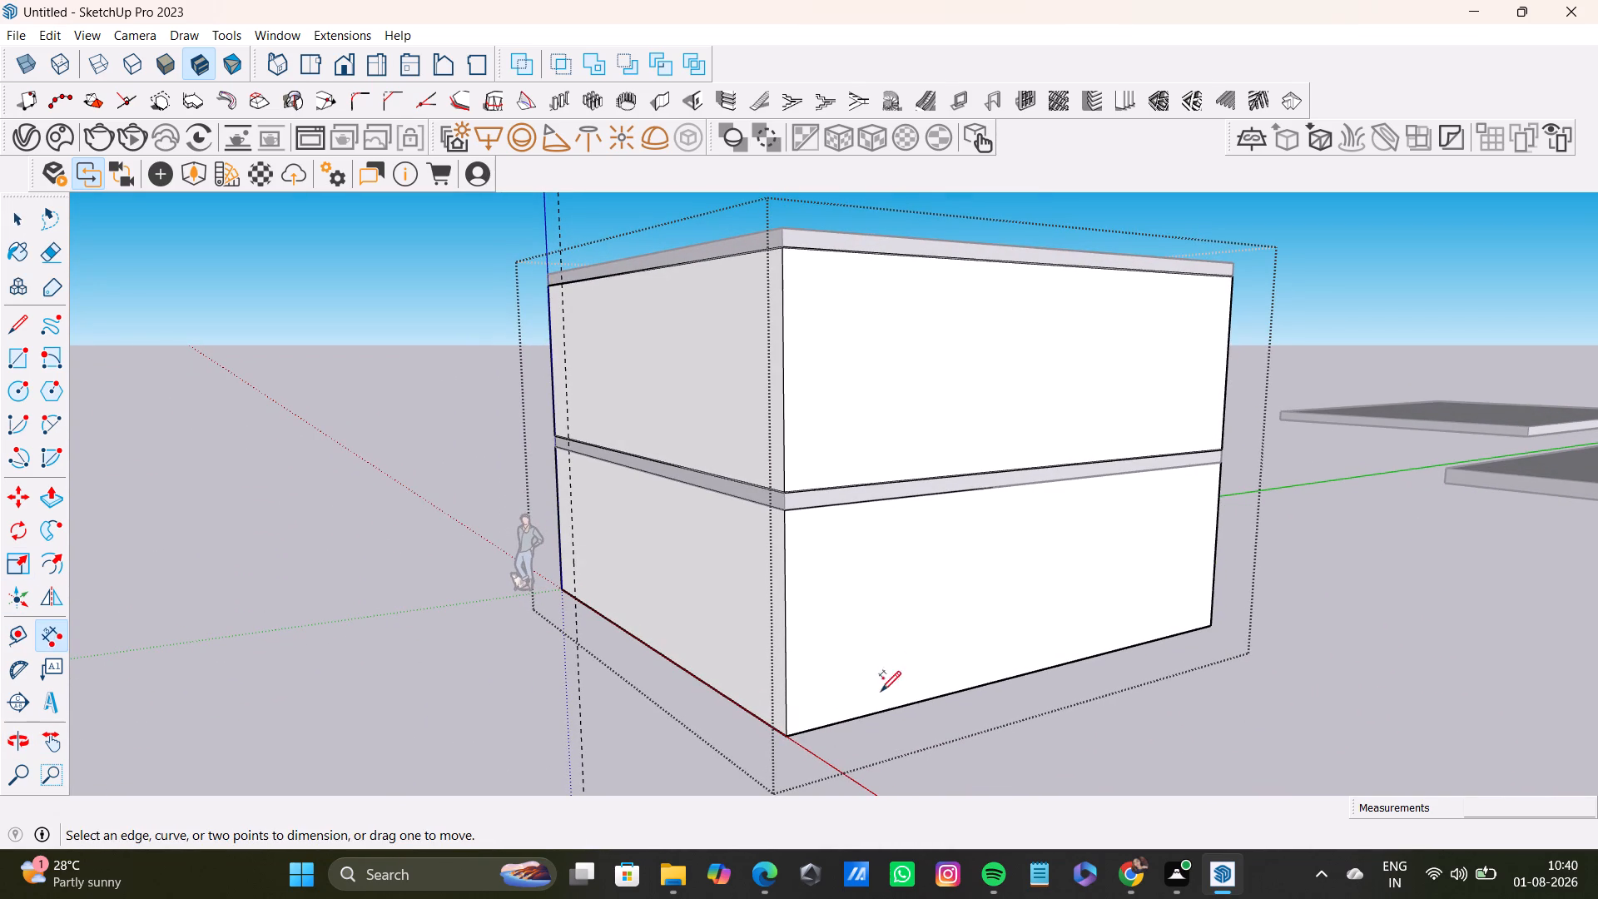
left_click(787, 733)
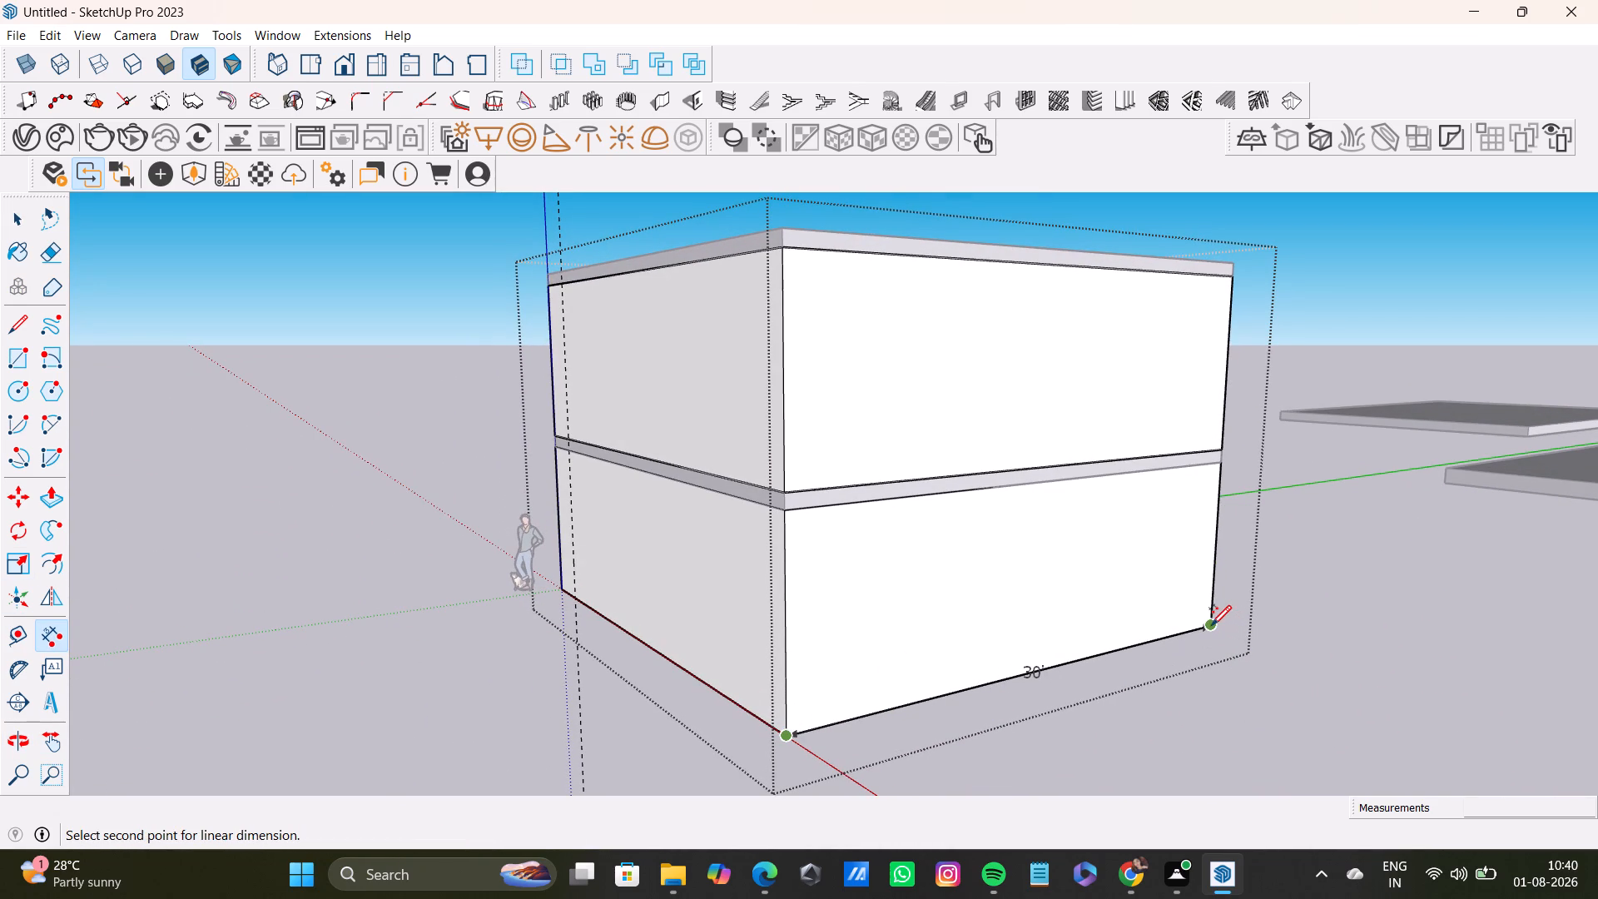
key("space")
Close the wall group, returning to the whole model.
middle_click_drag(1218, 603, 817, 543)
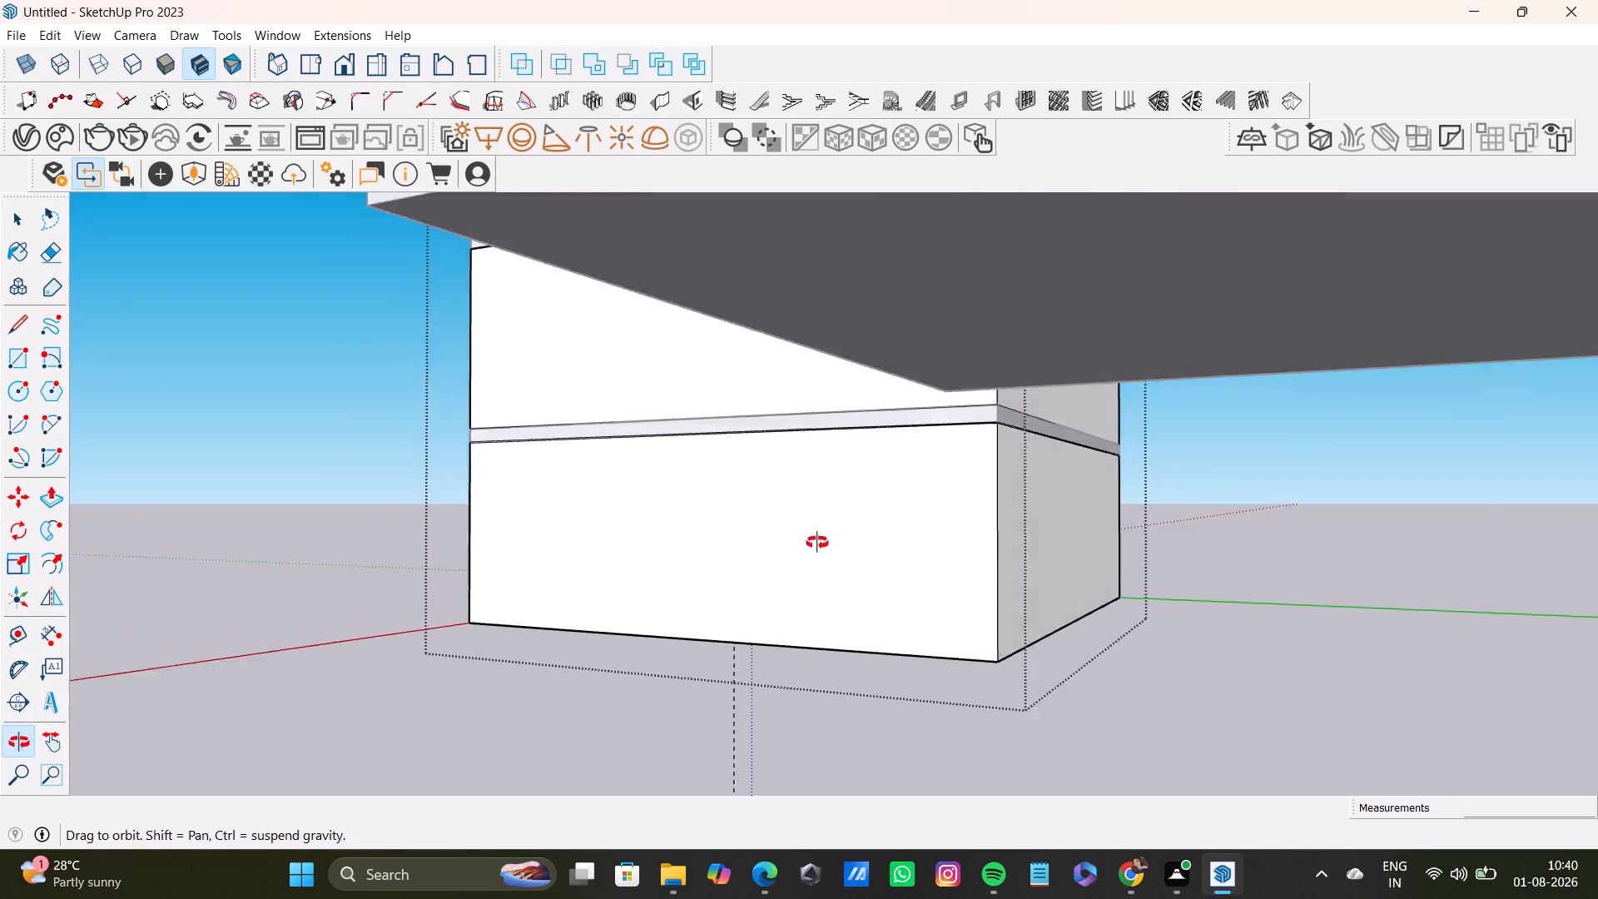
middle_click_drag(817, 543, 885, 623)
left_click(1248, 435)
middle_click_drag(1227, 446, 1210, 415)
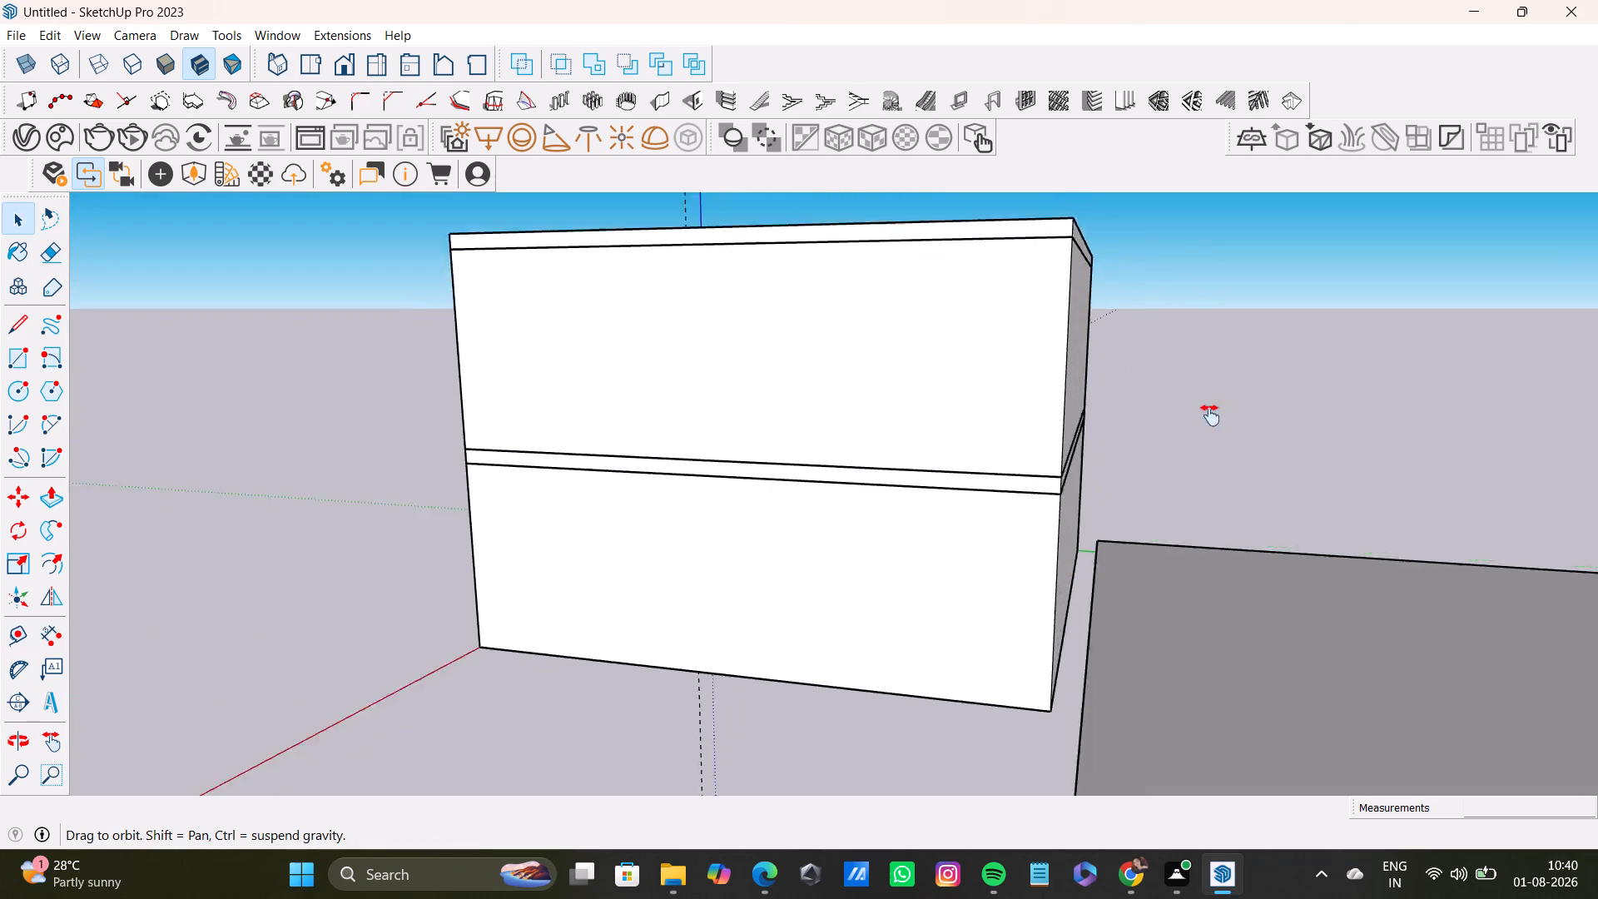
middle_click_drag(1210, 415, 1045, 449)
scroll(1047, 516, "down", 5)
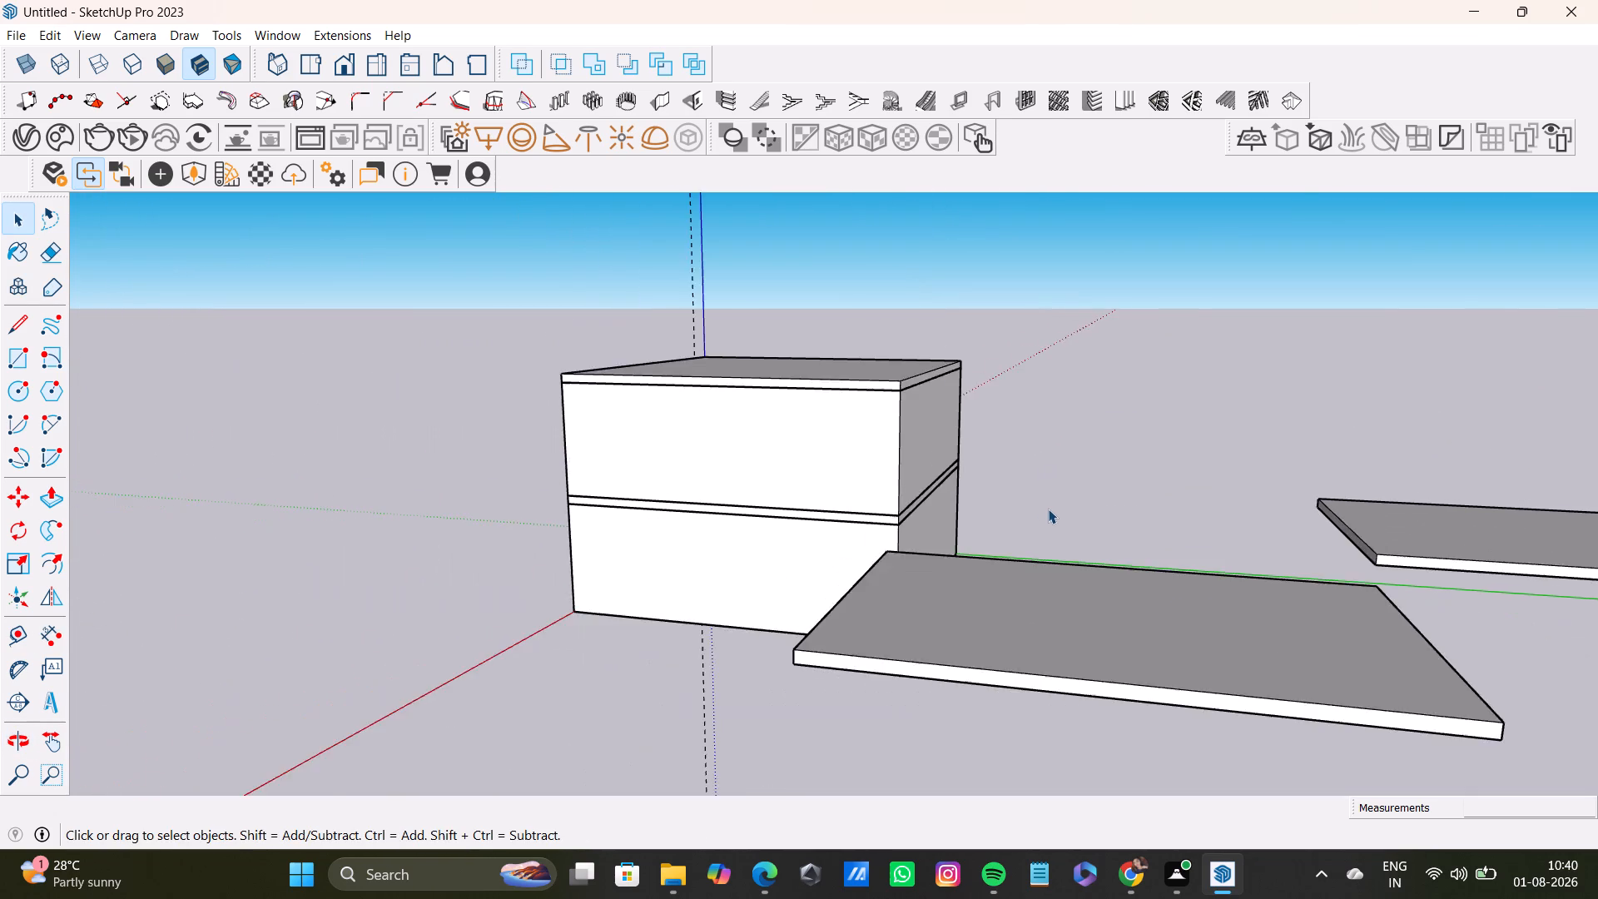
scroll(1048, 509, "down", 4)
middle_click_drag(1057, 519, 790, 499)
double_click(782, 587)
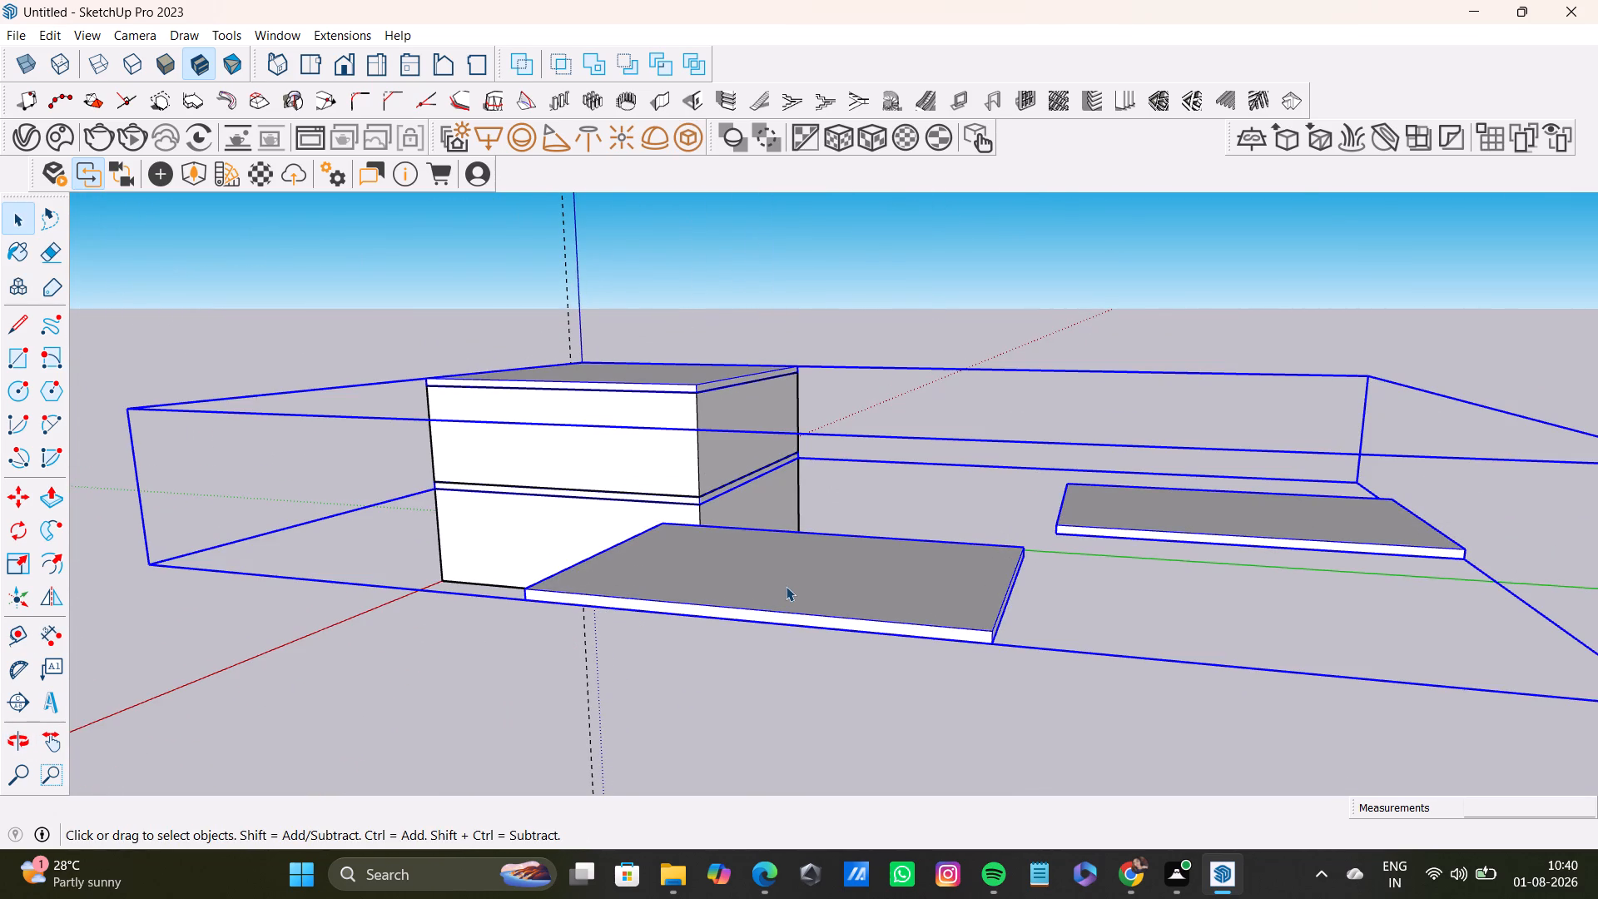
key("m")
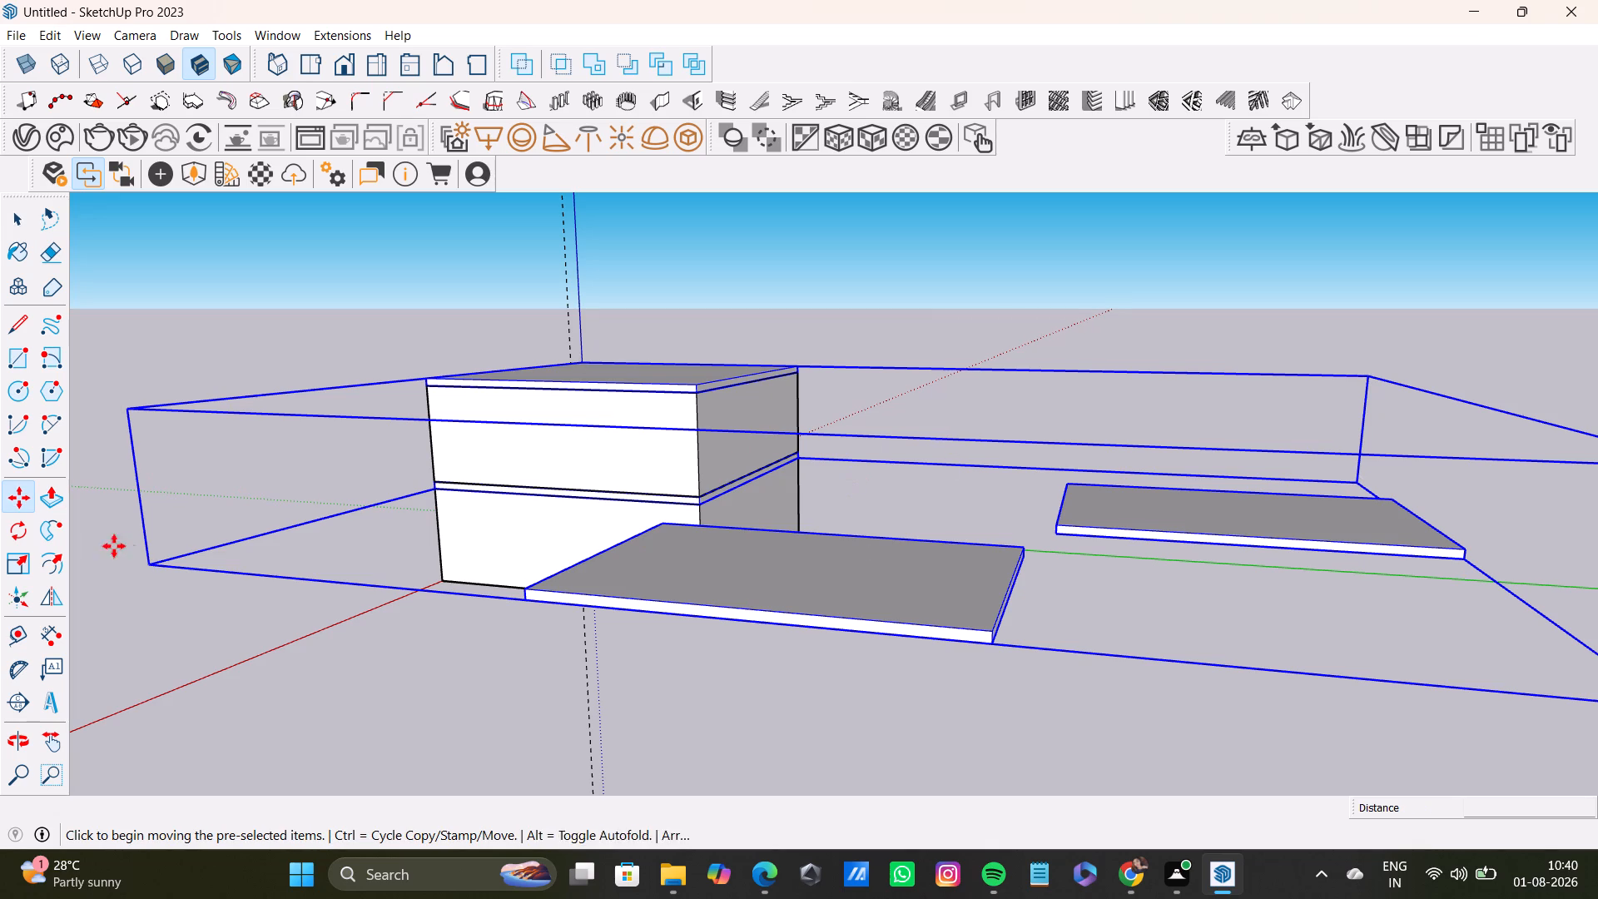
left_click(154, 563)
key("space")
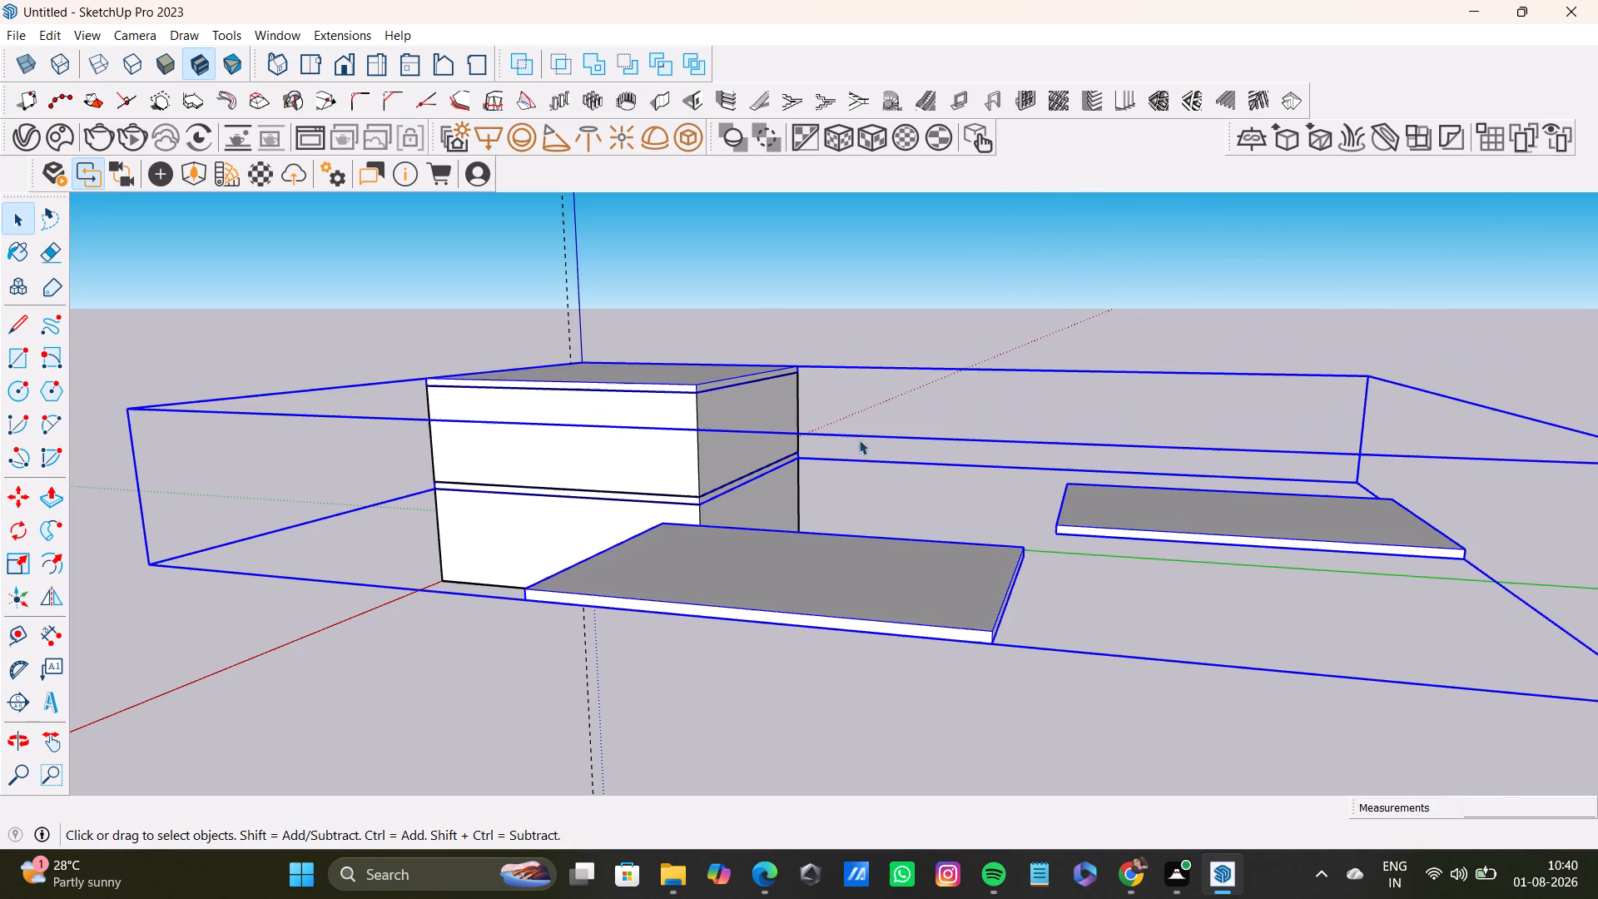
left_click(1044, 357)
Move the two loose slabs together about 116' 4" farther away from the building, then close the slab group.
triple_click(935, 583)
left_click(937, 583)
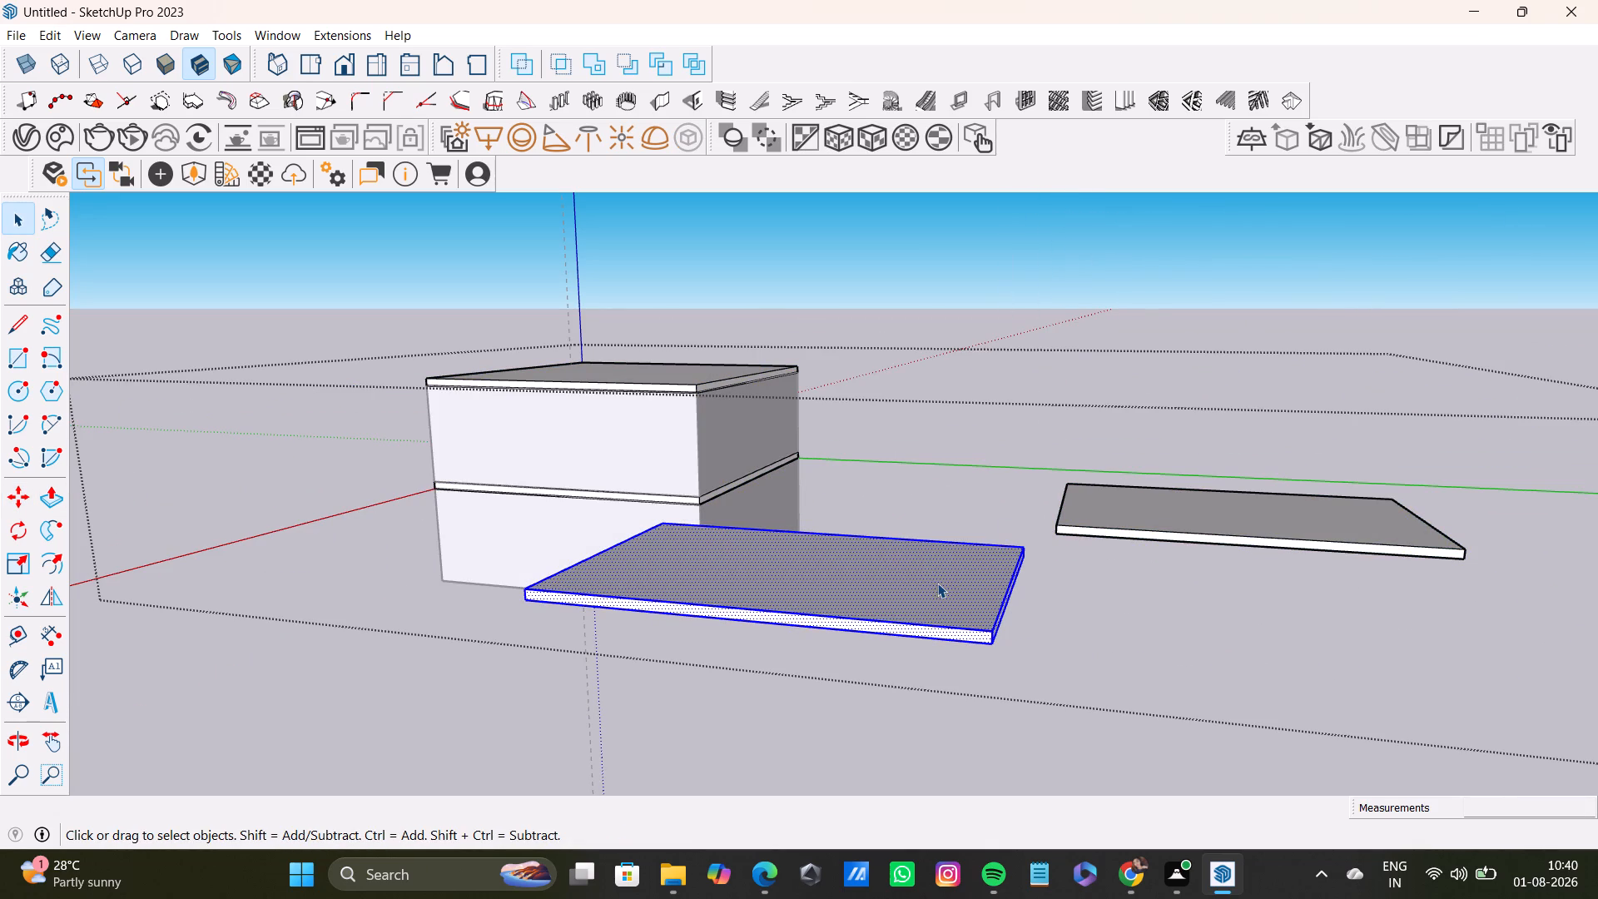
double_click(1218, 528, "ctrl")
double_click(1218, 528, "ctrl")
left_click(1218, 537, "ctrl")
double_click(1218, 537, "ctrl")
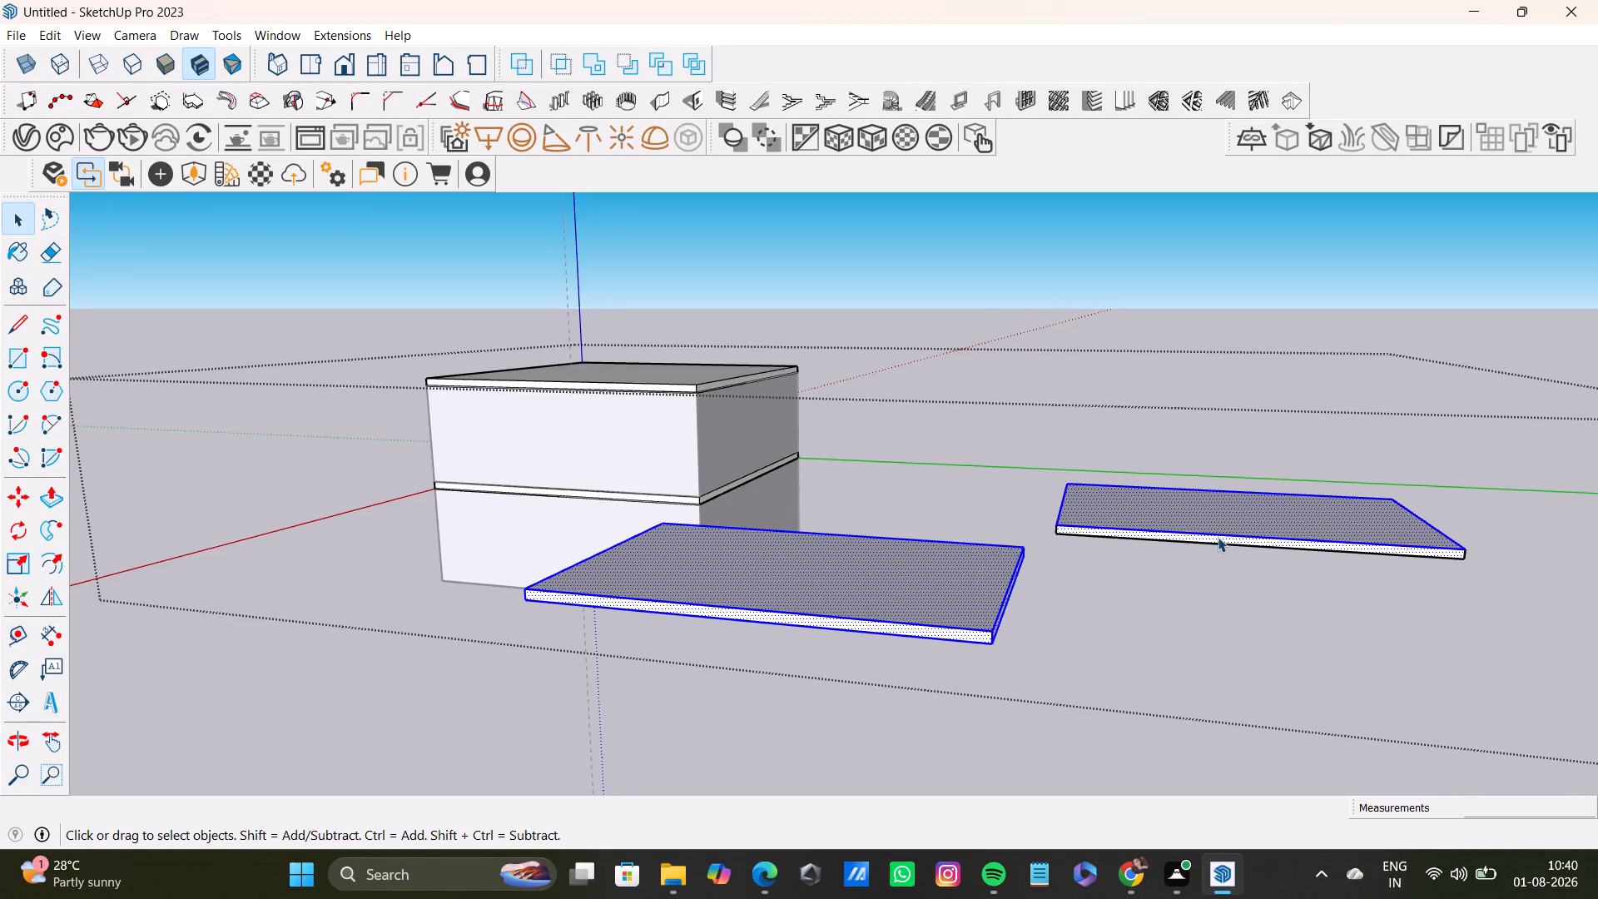
triple_click(1218, 537)
triple_click(955, 584)
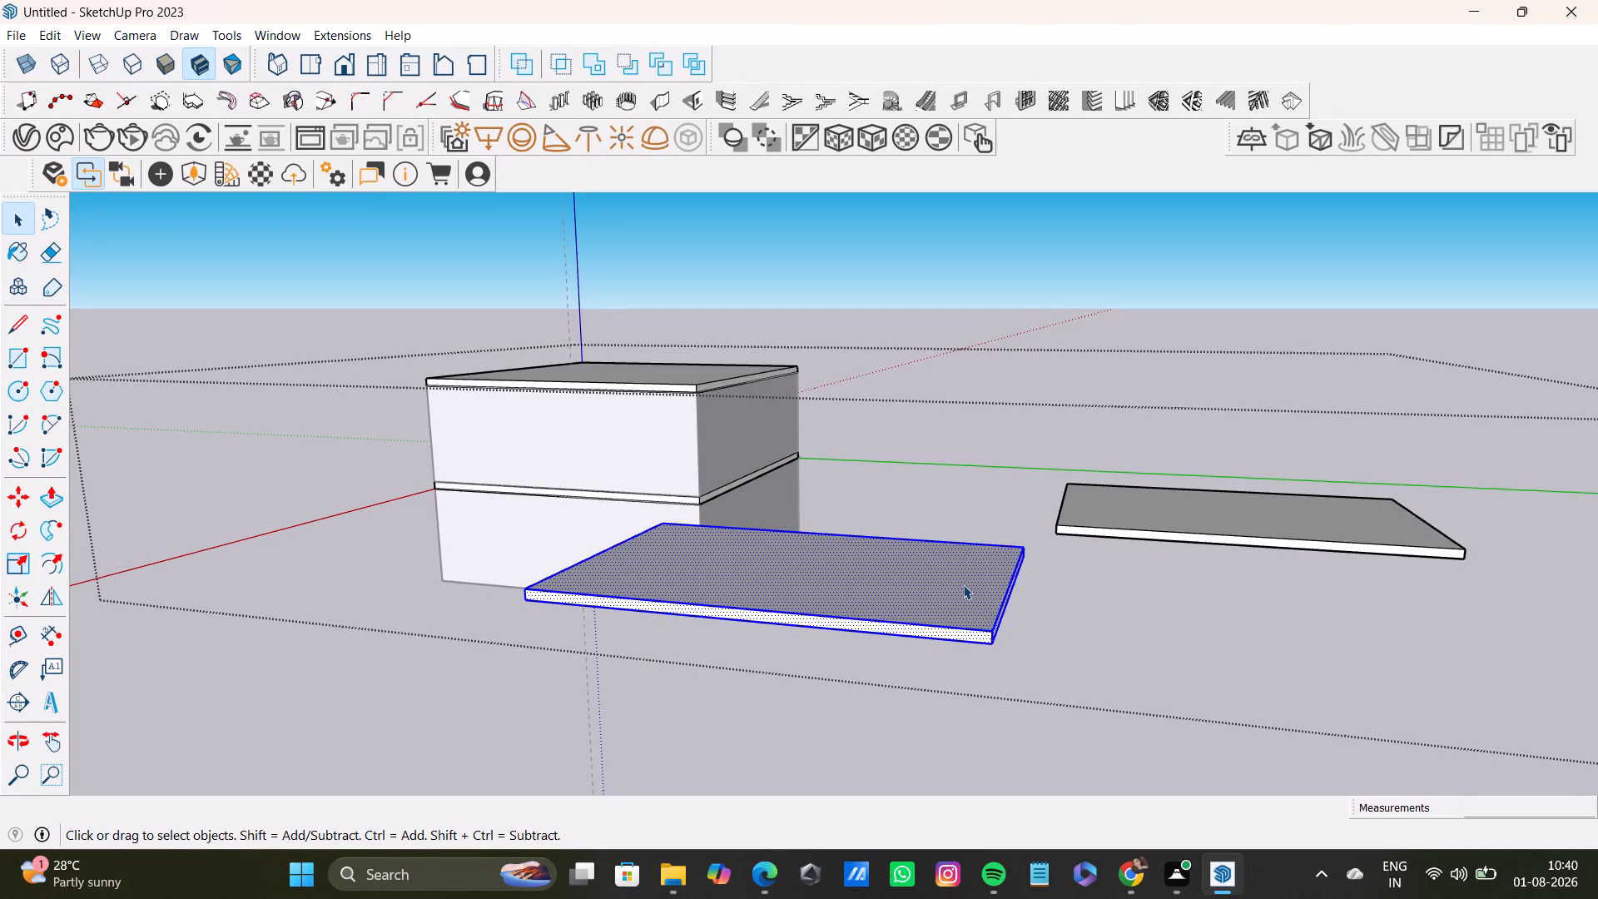
double_click(1254, 537, "ctrl")
double_click(1254, 537, "ctrl")
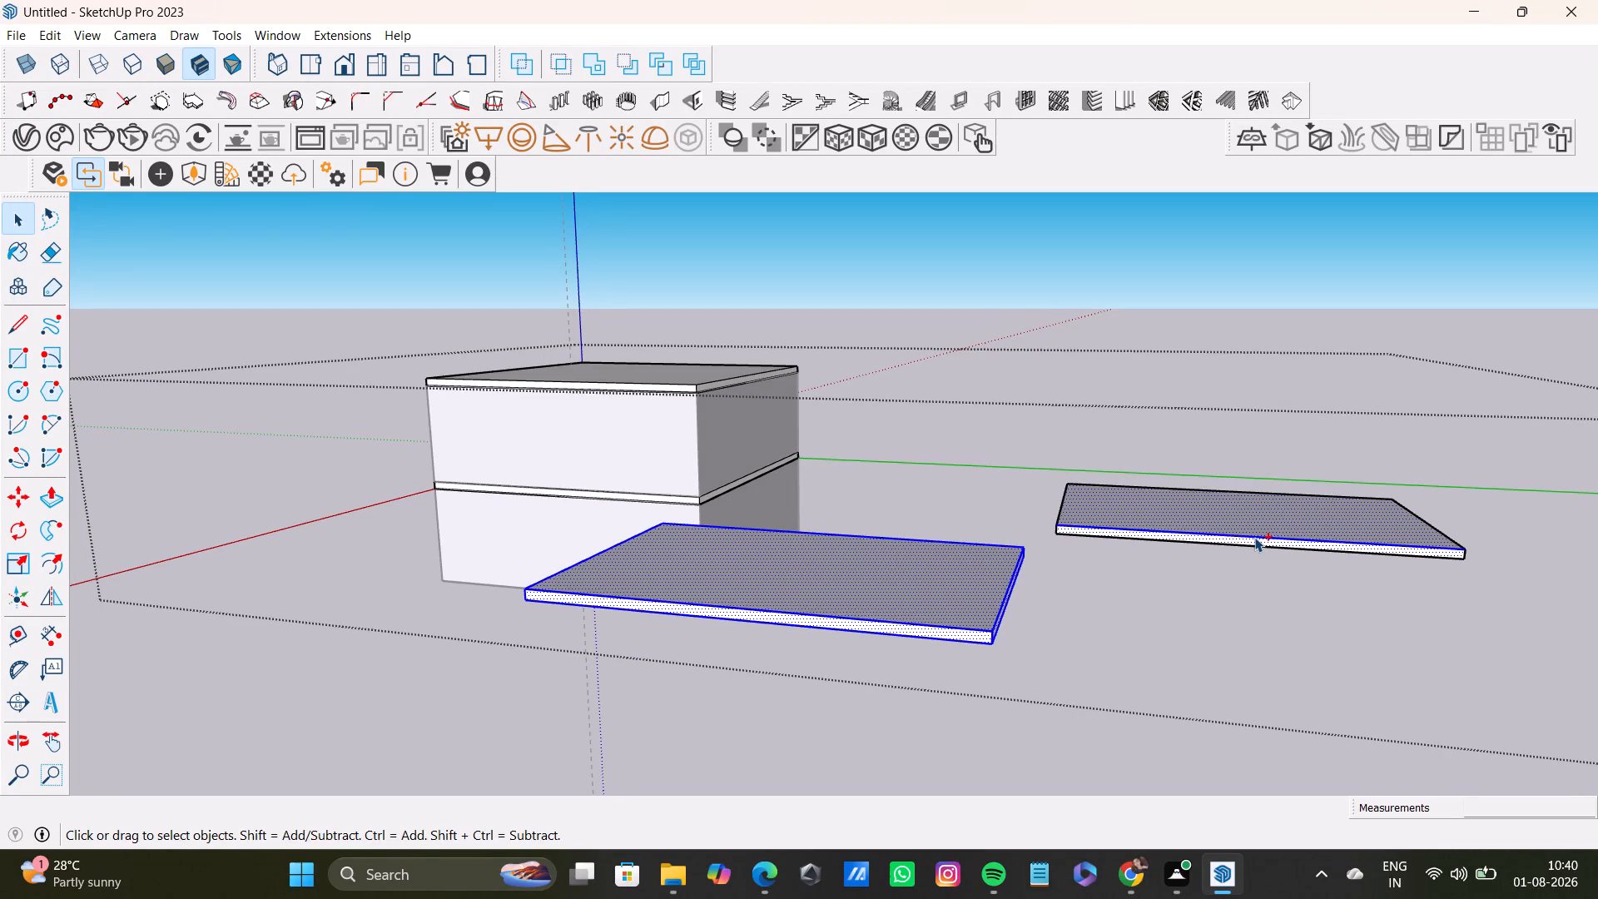
double_click(1254, 529, "ctrl")
triple_click(1253, 539, "ctrl")
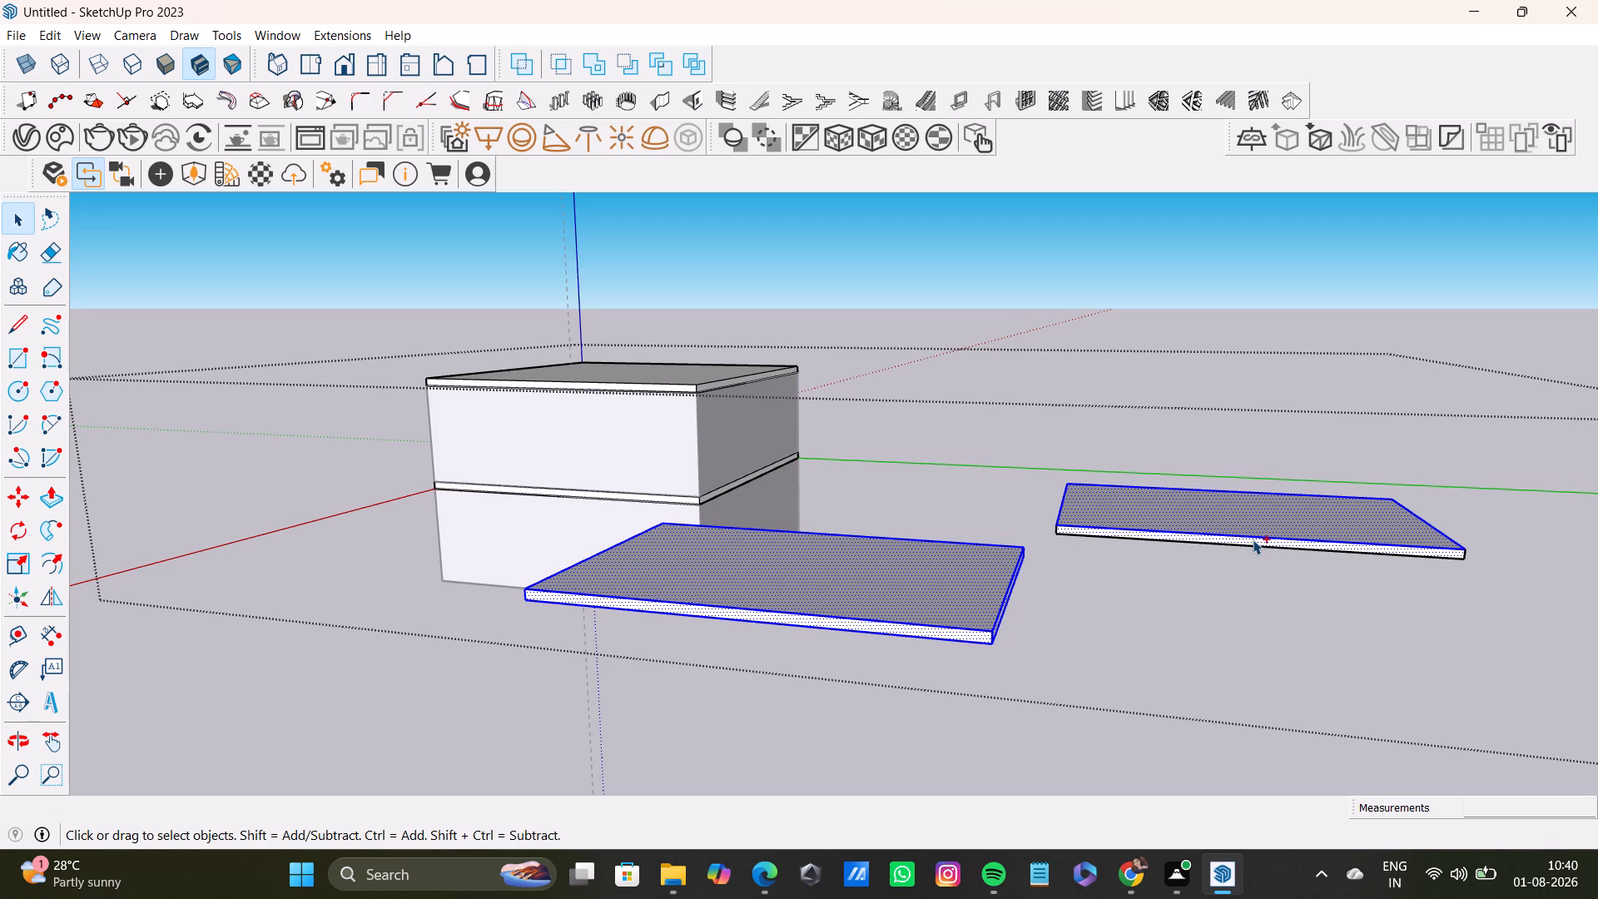
key("m")
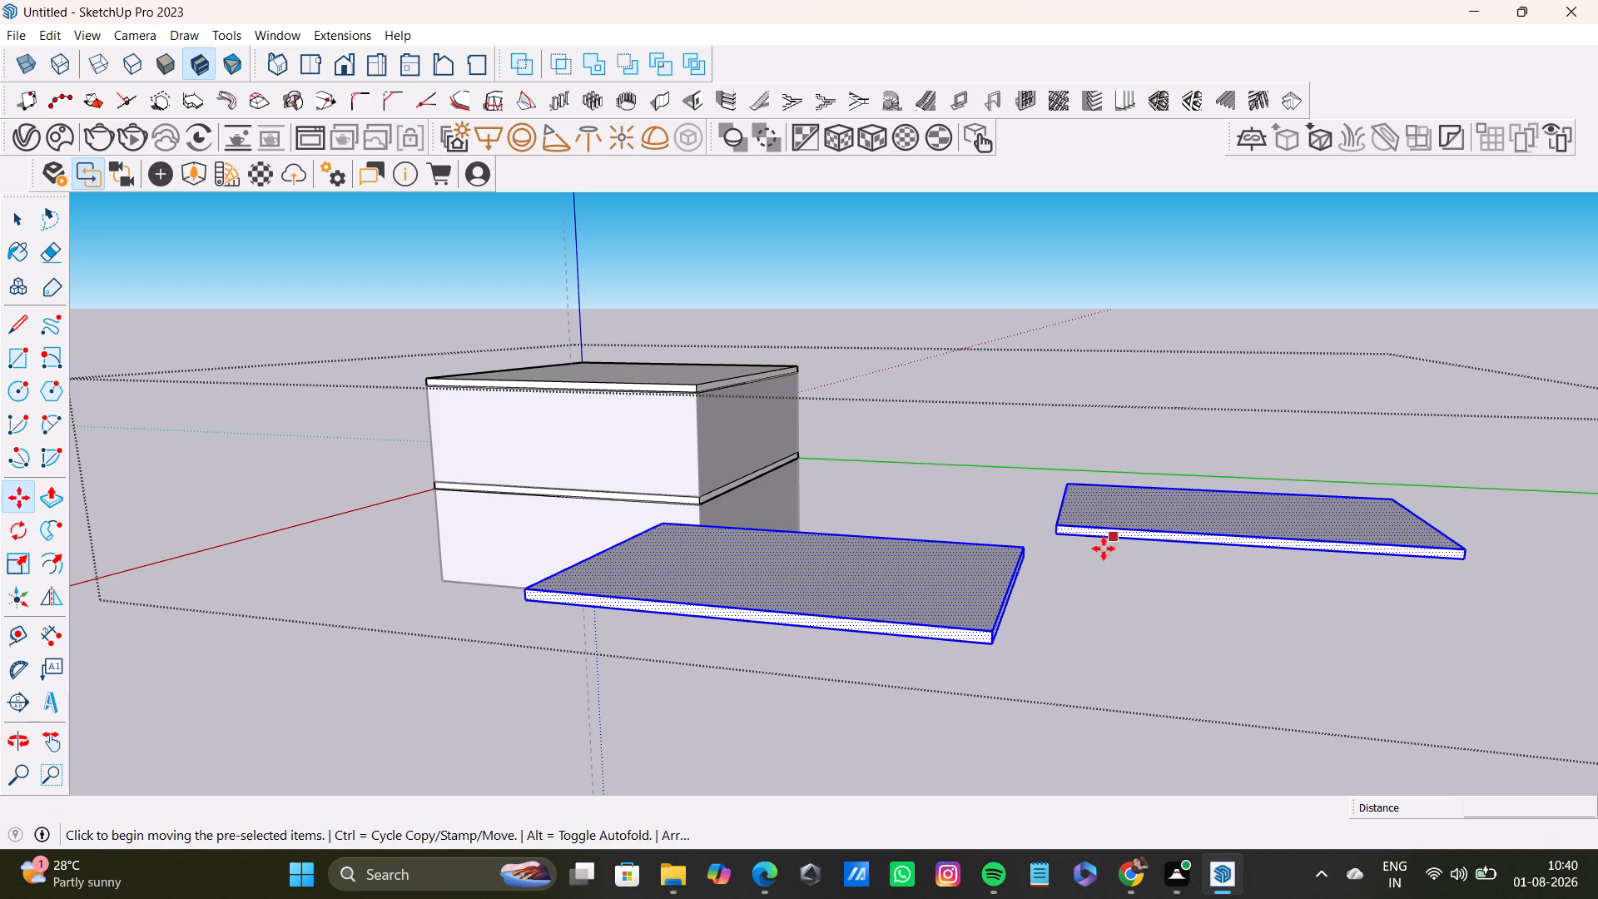
left_click(993, 631)
left_click(1279, 424)
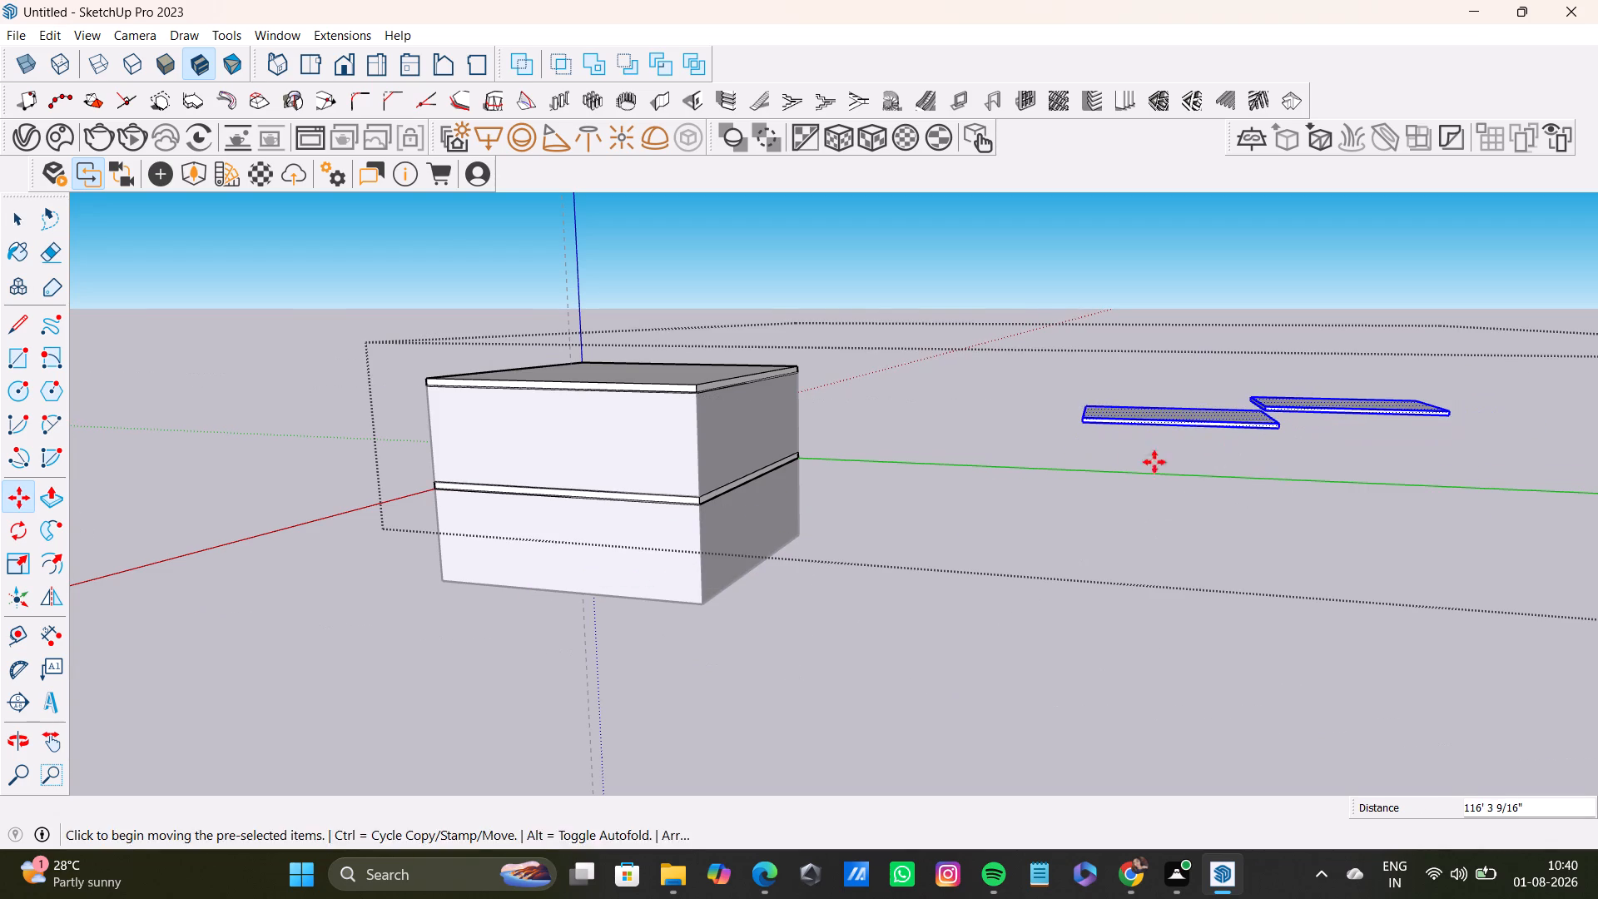
key("space")
left_click(908, 535)
scroll(962, 494, "down", 4)
key("space")
left_click(445, 301)
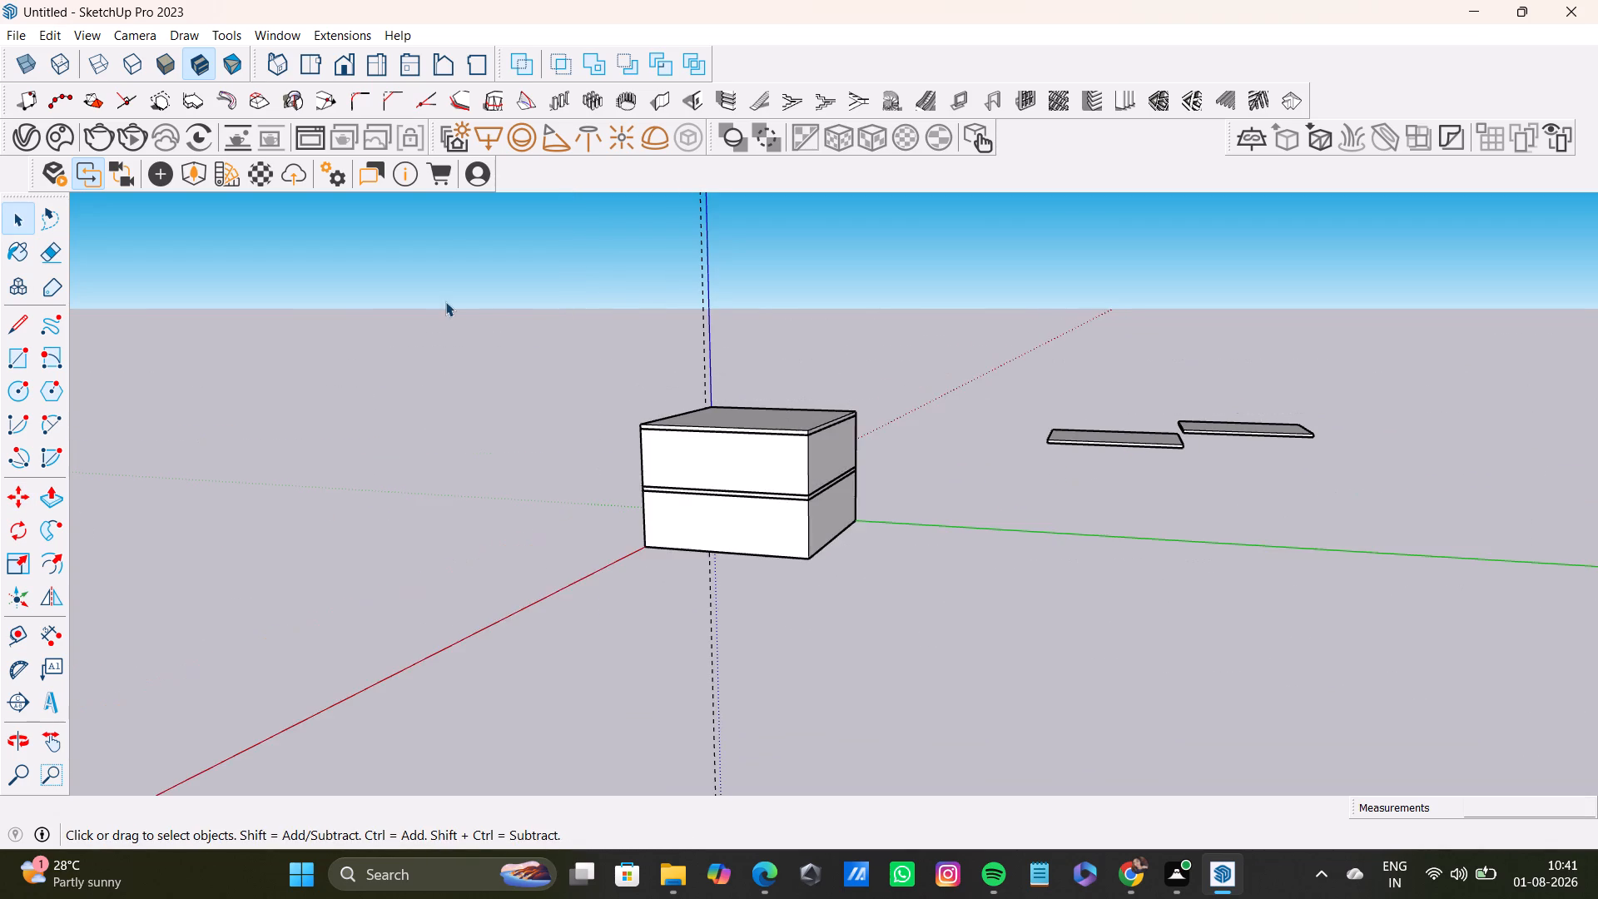
Open the building's wall group for editing.
scroll(836, 539, "up", 9)
middle_click_drag(830, 484, 772, 535)
double_click(772, 440)
double_click(772, 440)
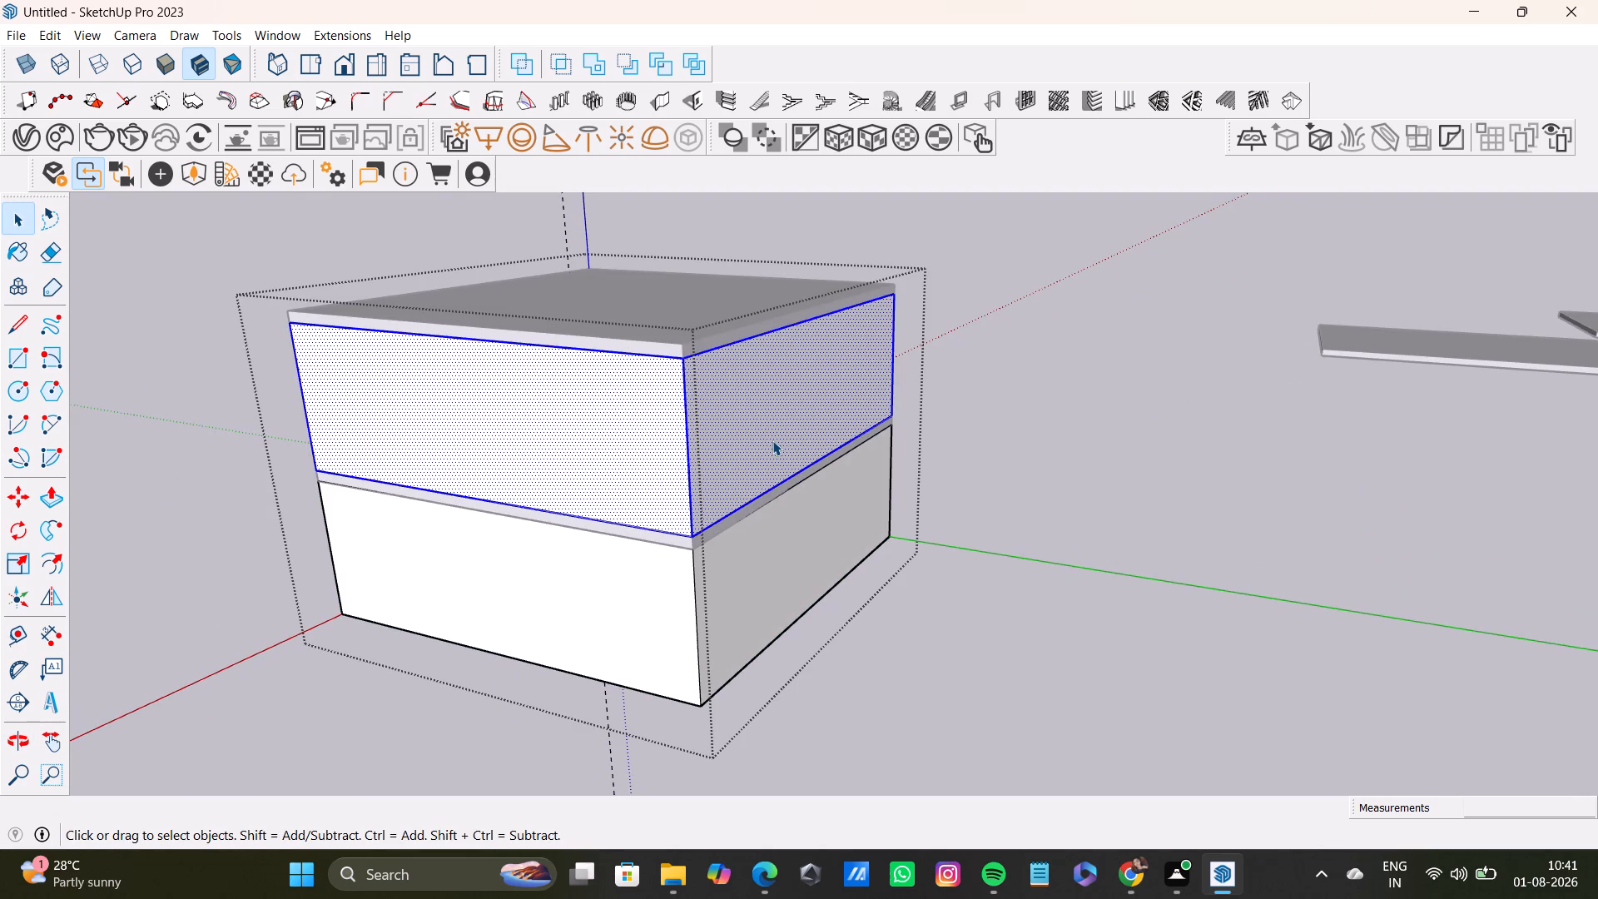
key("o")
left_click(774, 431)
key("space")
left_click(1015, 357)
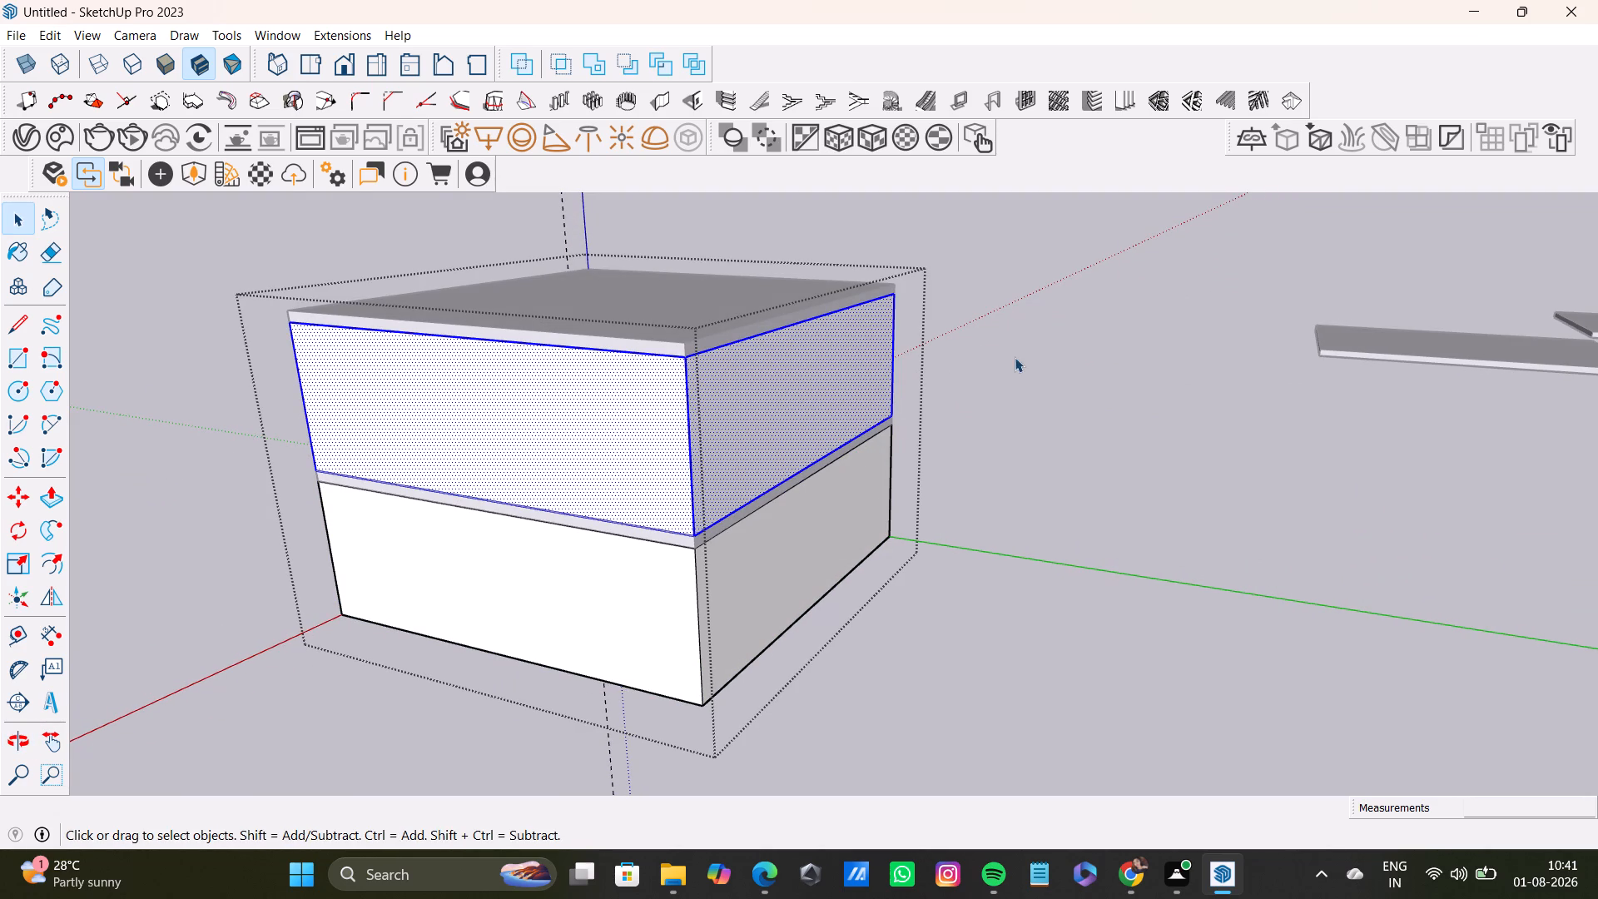
Push/Pull the upper storey's side wall face outward by 10'.
triple_click(800, 379)
key("p")
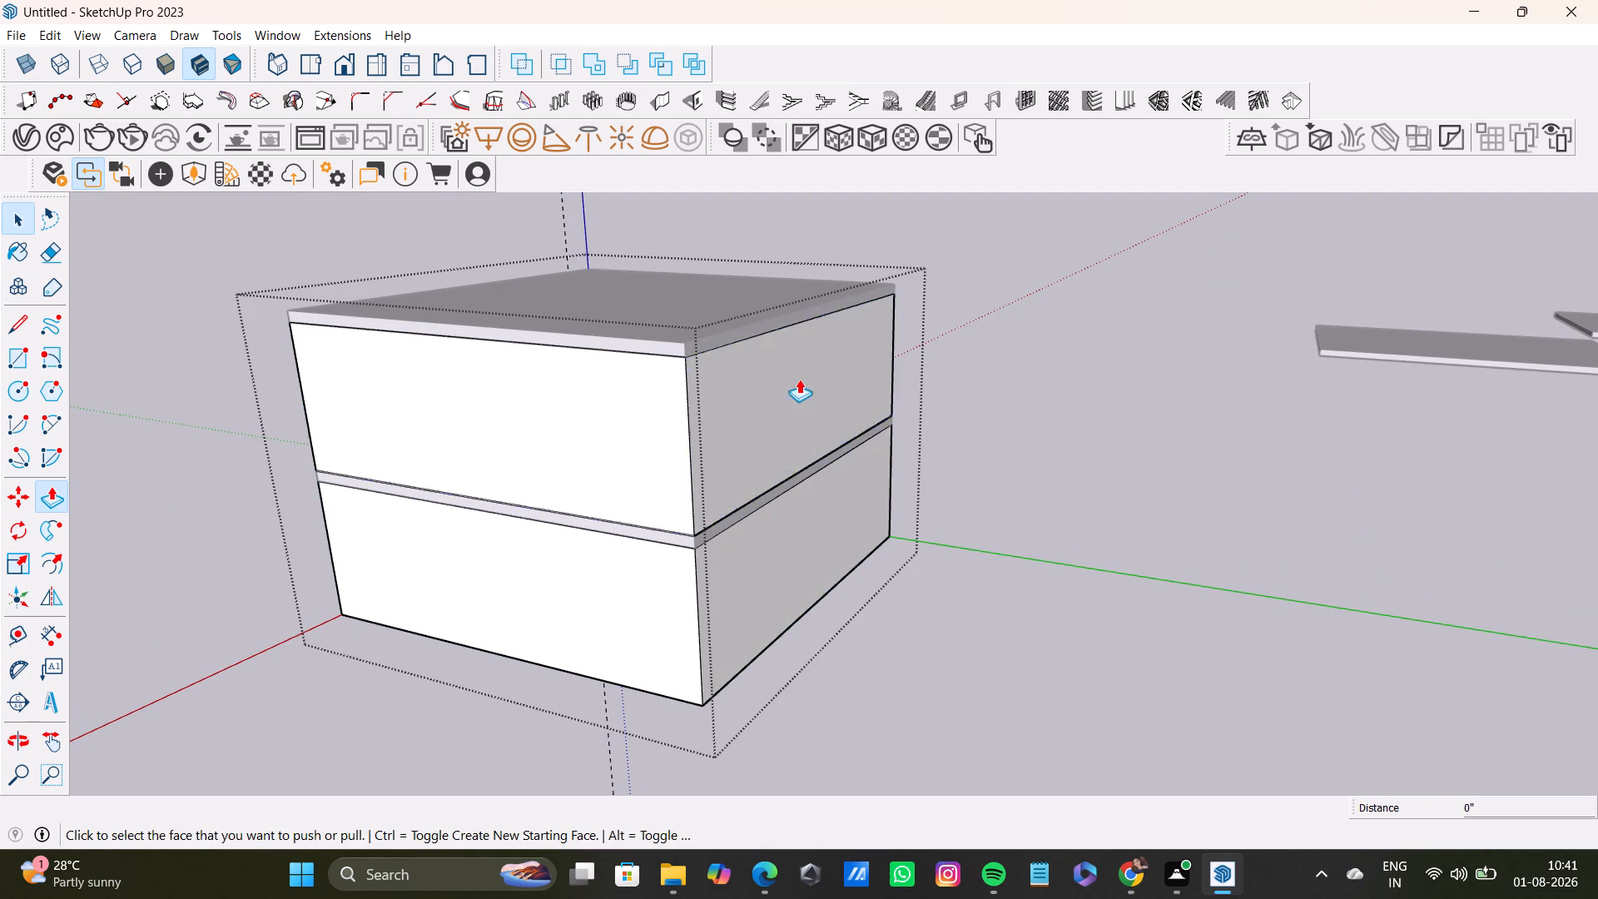
left_click(796, 379)
type("10'")
key("Return")
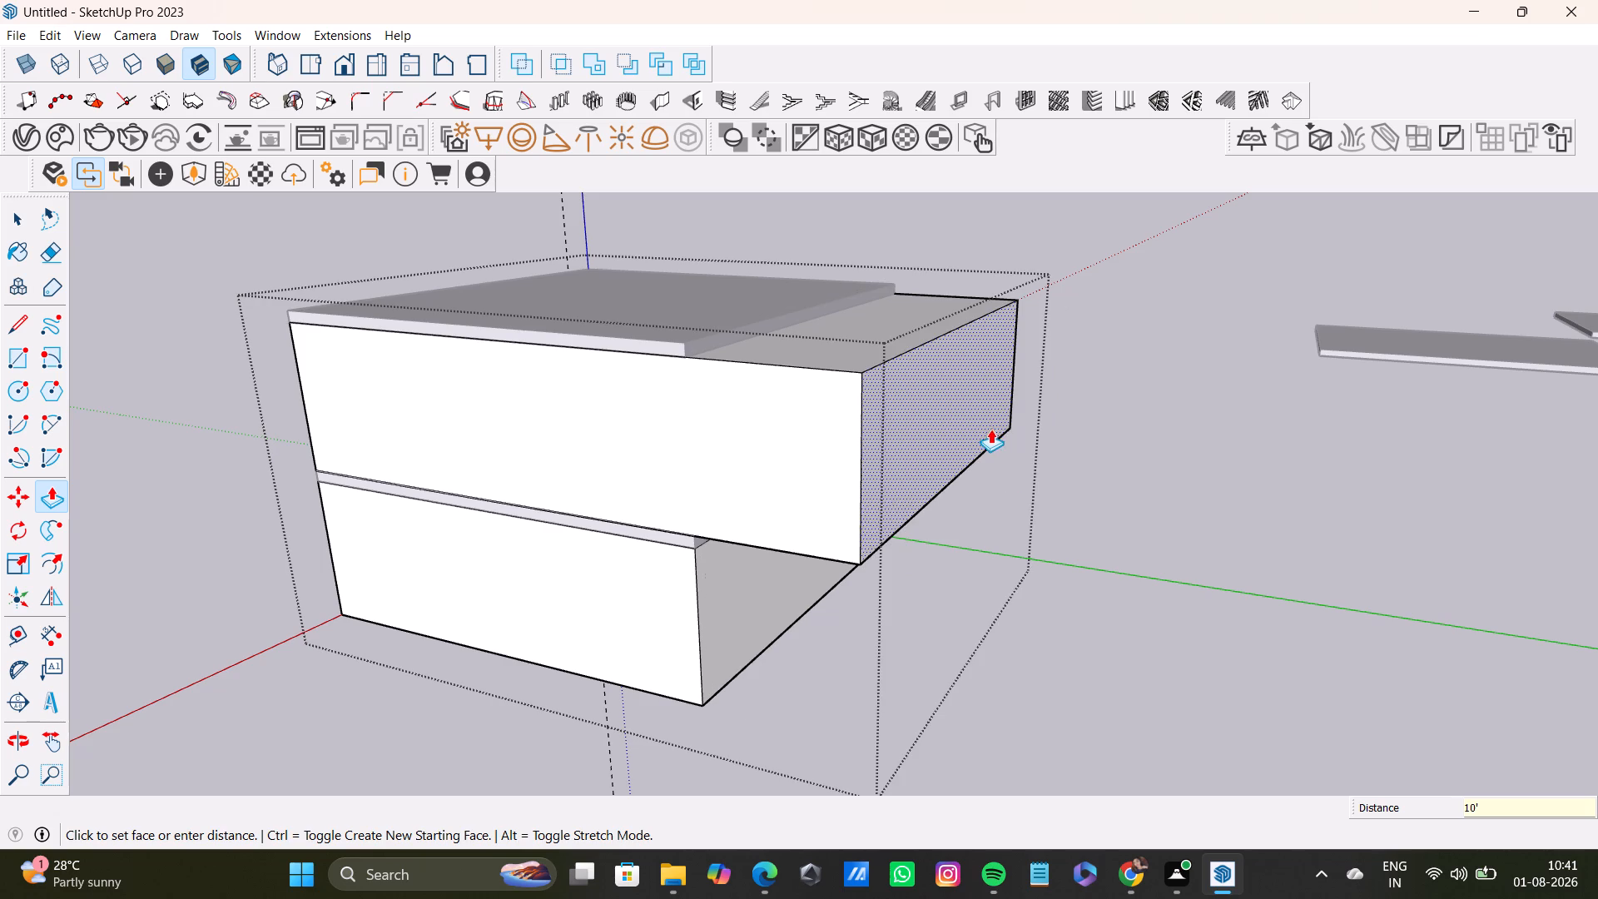
middle_click_drag(874, 574, 890, 418)
key("space")
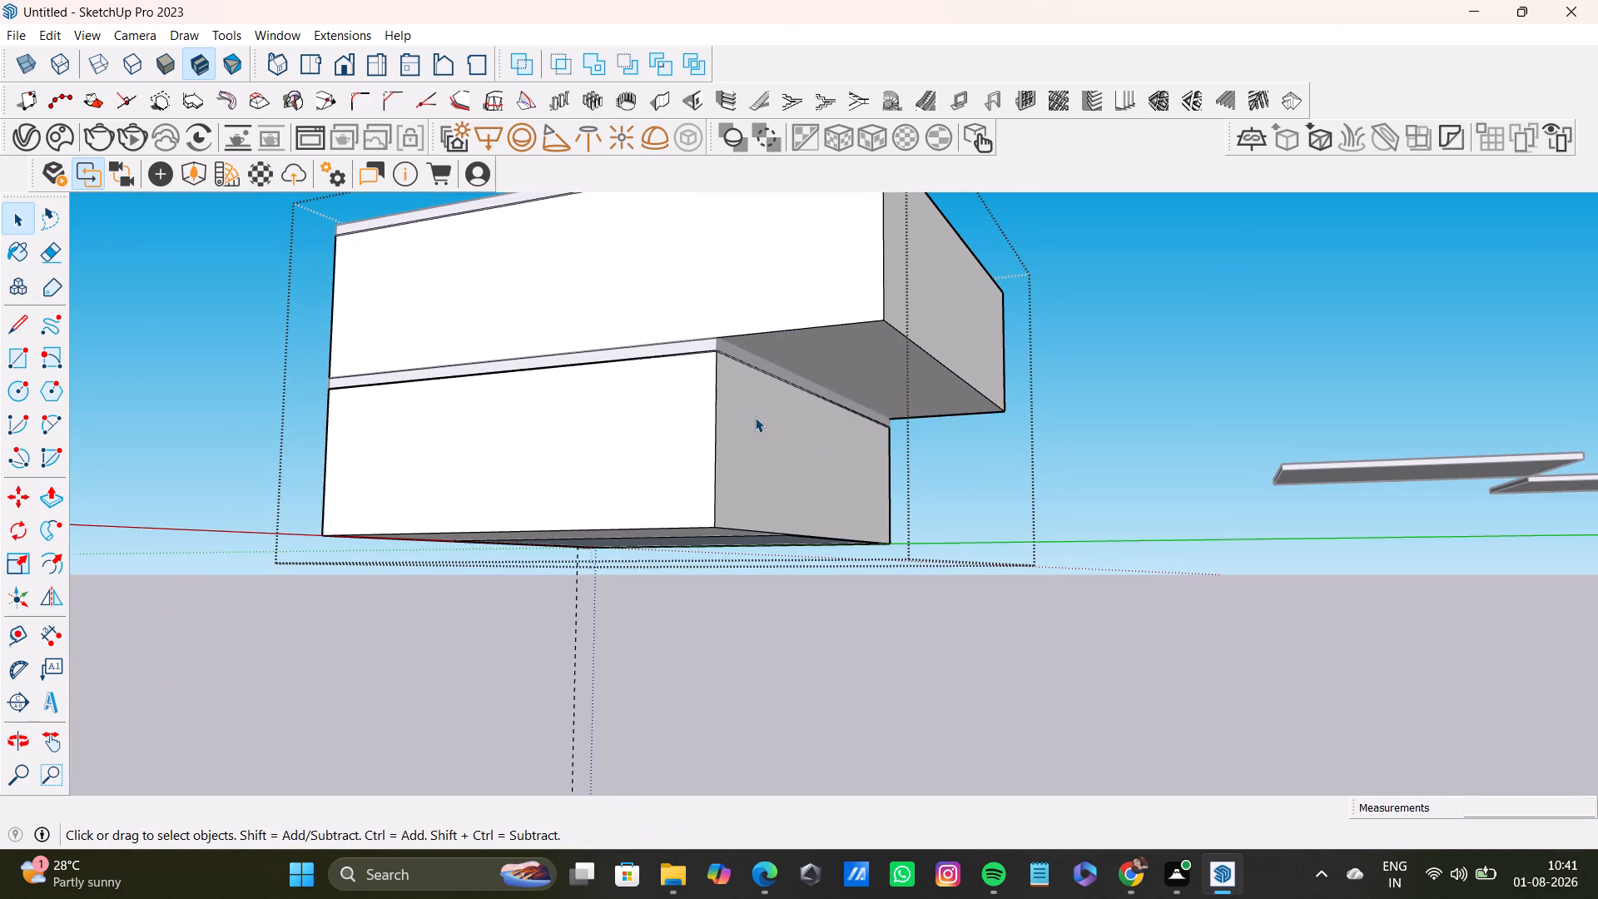
In the slab group, extend the middle slab's side face 10' to the upper storey's new outer edge.
scroll(755, 417, "up", 3)
middle_click_drag(779, 349, 771, 454, "shift")
scroll(763, 462, "up", 2, "shift")
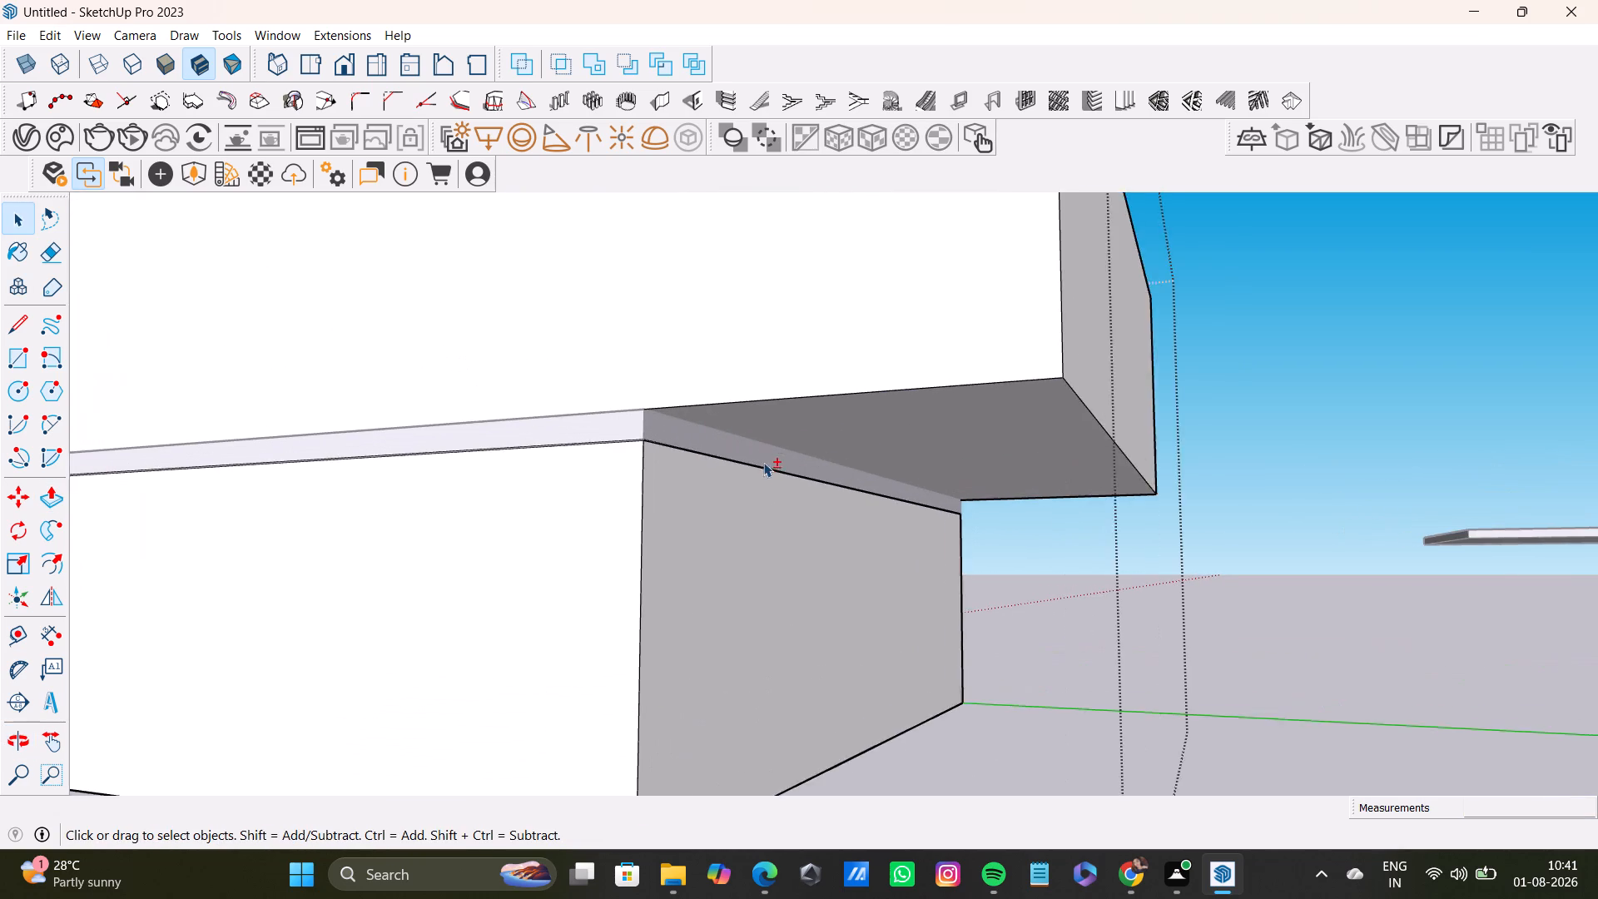
scroll(763, 462, "up", 3, "shift")
left_click(754, 449)
left_click(754, 449)
left_click(754, 448)
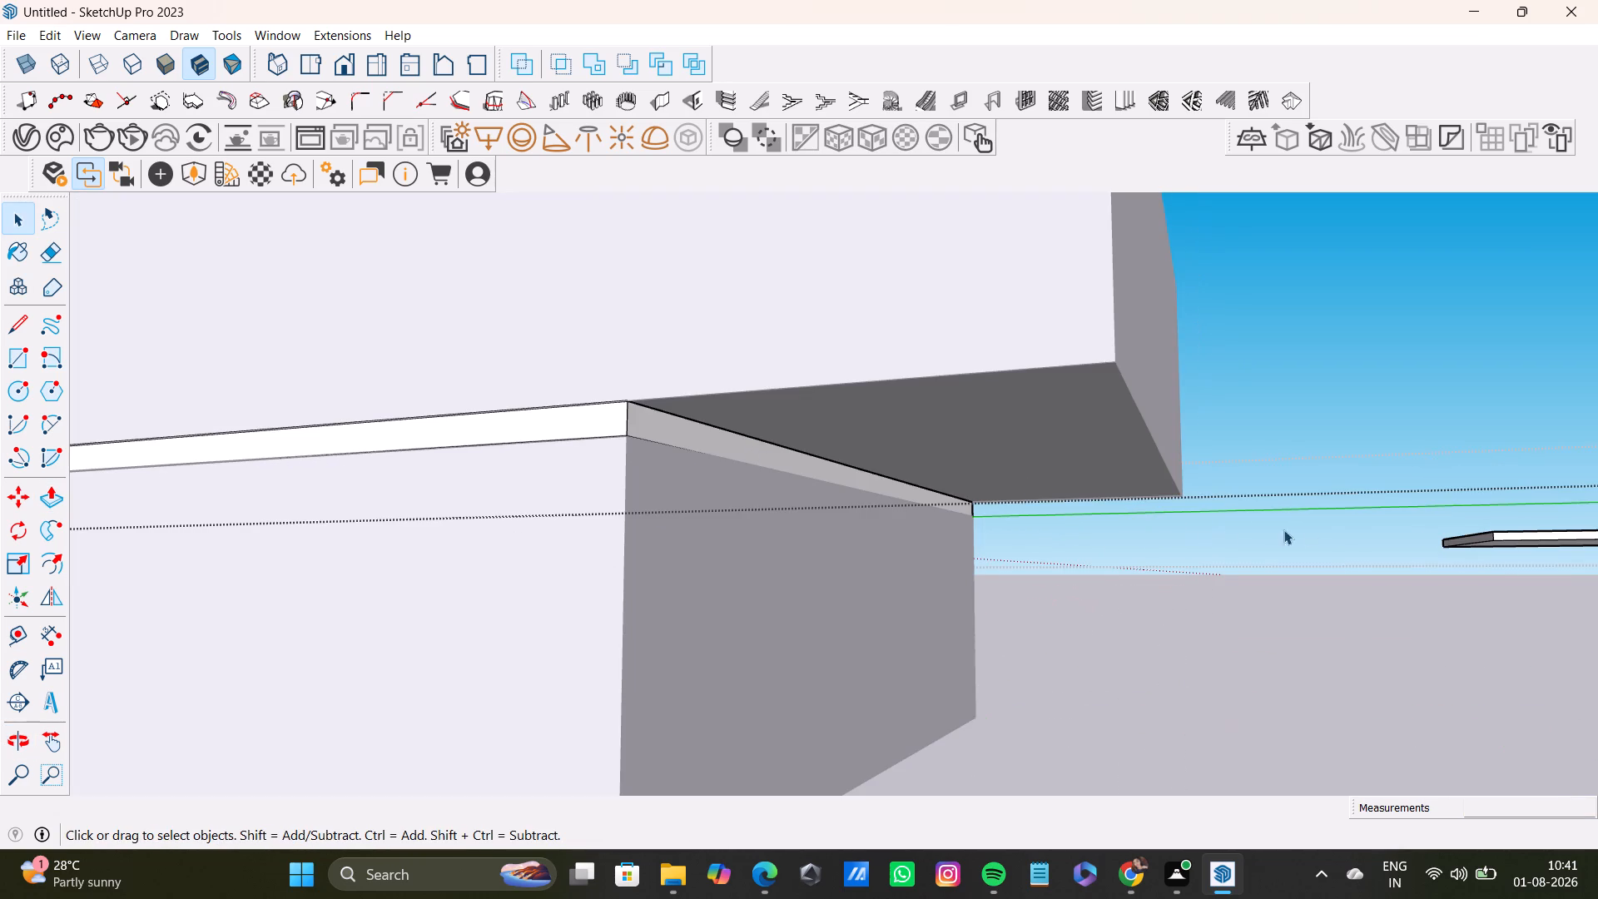
left_click(1212, 540)
double_click(718, 446)
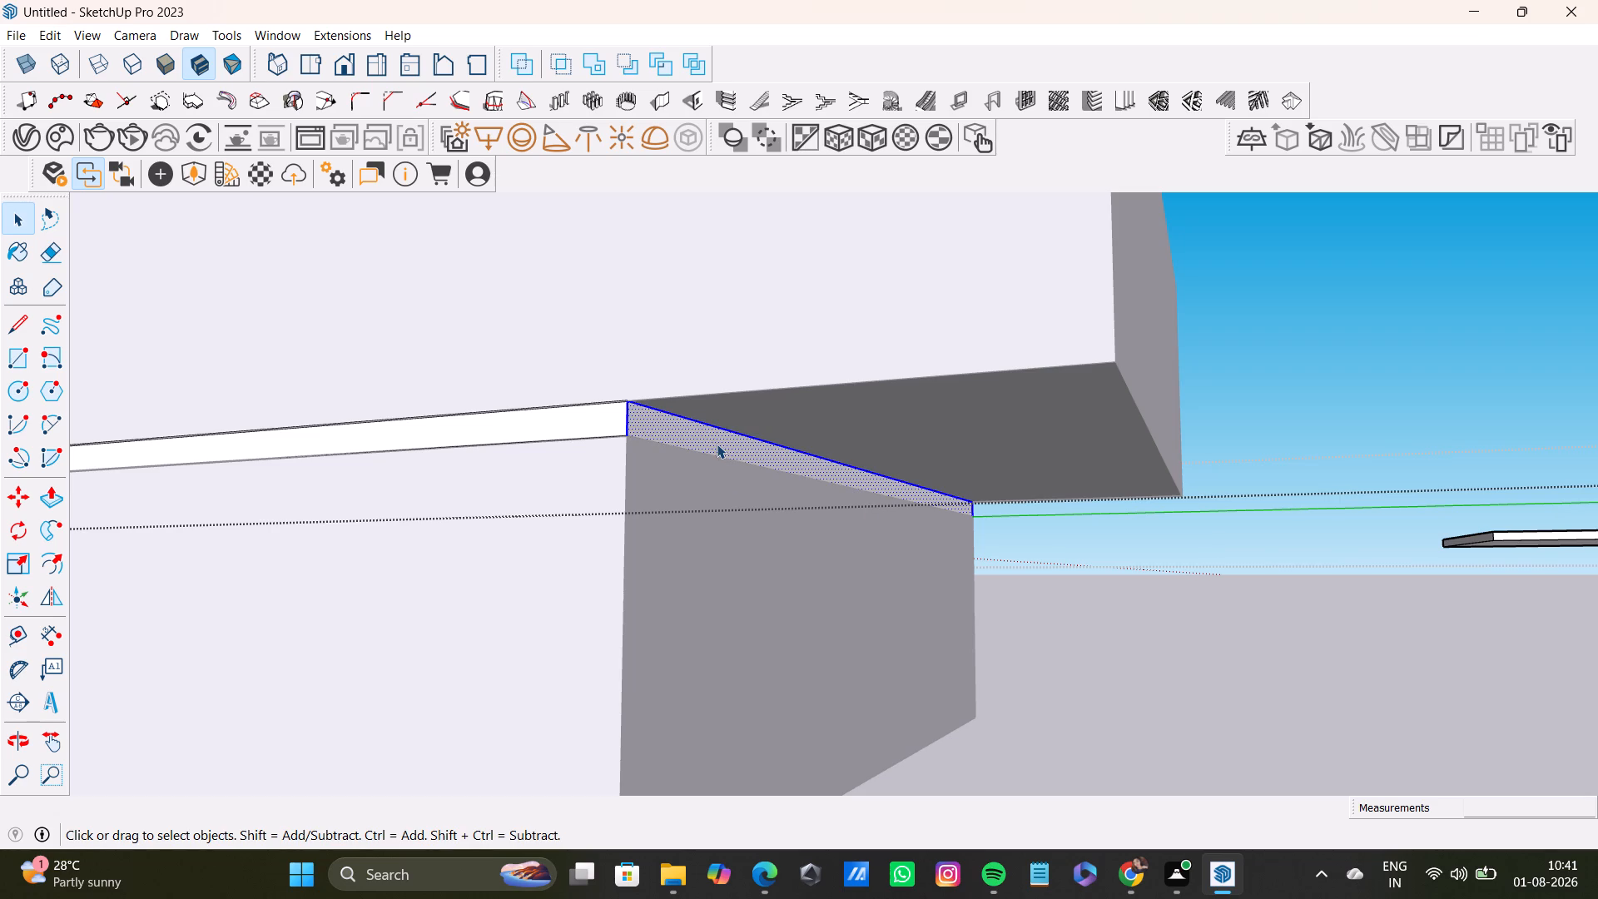
key("p")
left_click(717, 444)
left_click(1127, 374)
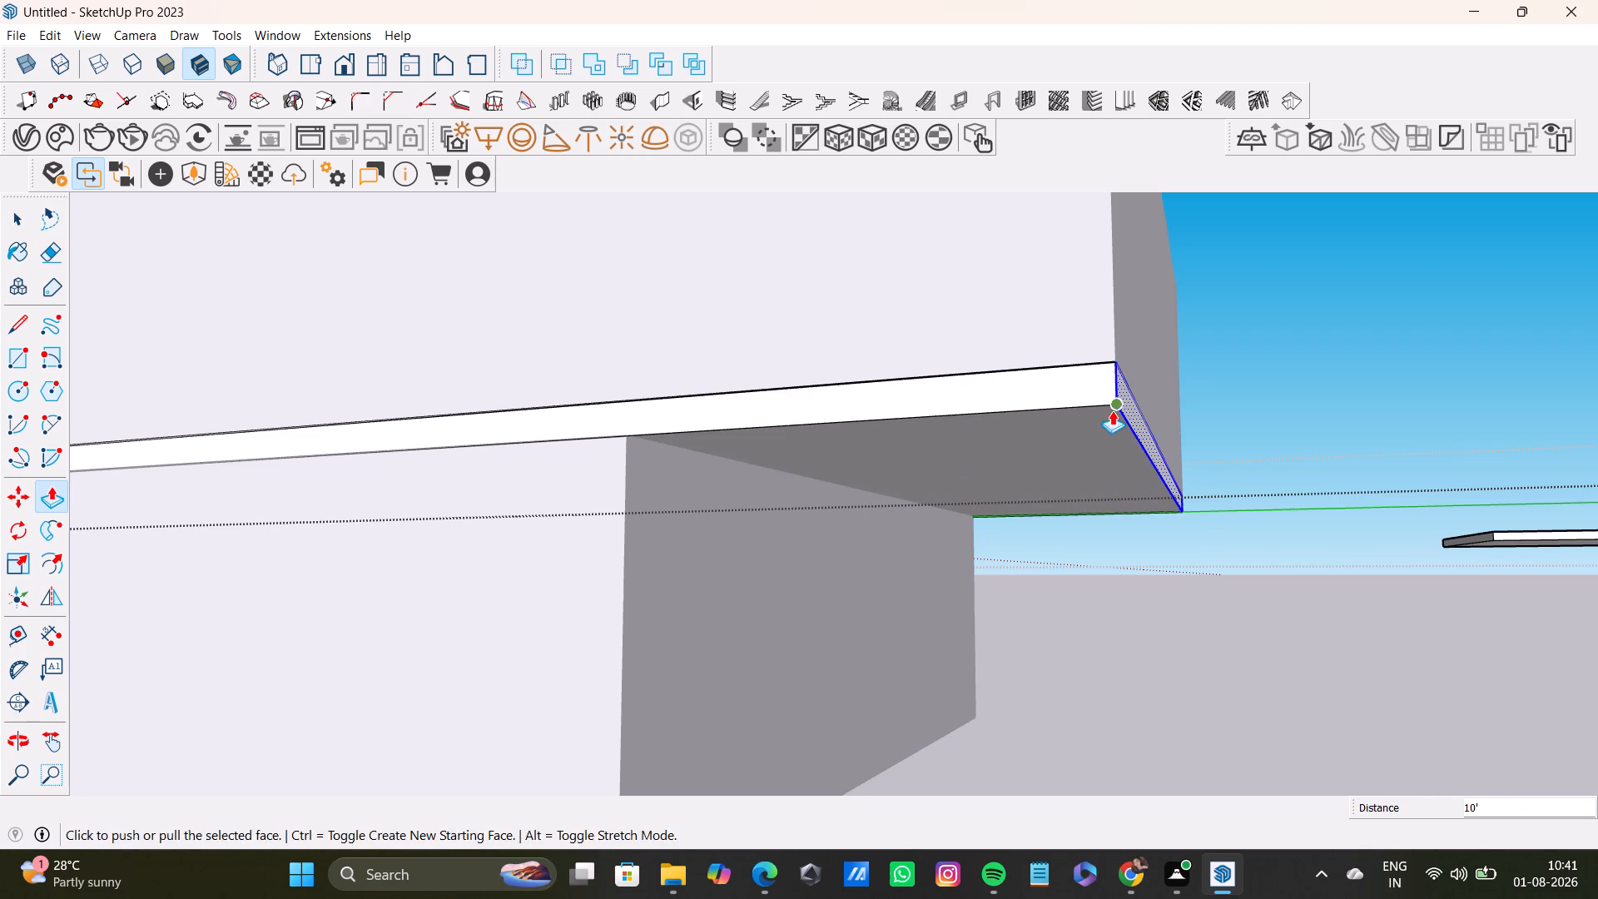
key("space")
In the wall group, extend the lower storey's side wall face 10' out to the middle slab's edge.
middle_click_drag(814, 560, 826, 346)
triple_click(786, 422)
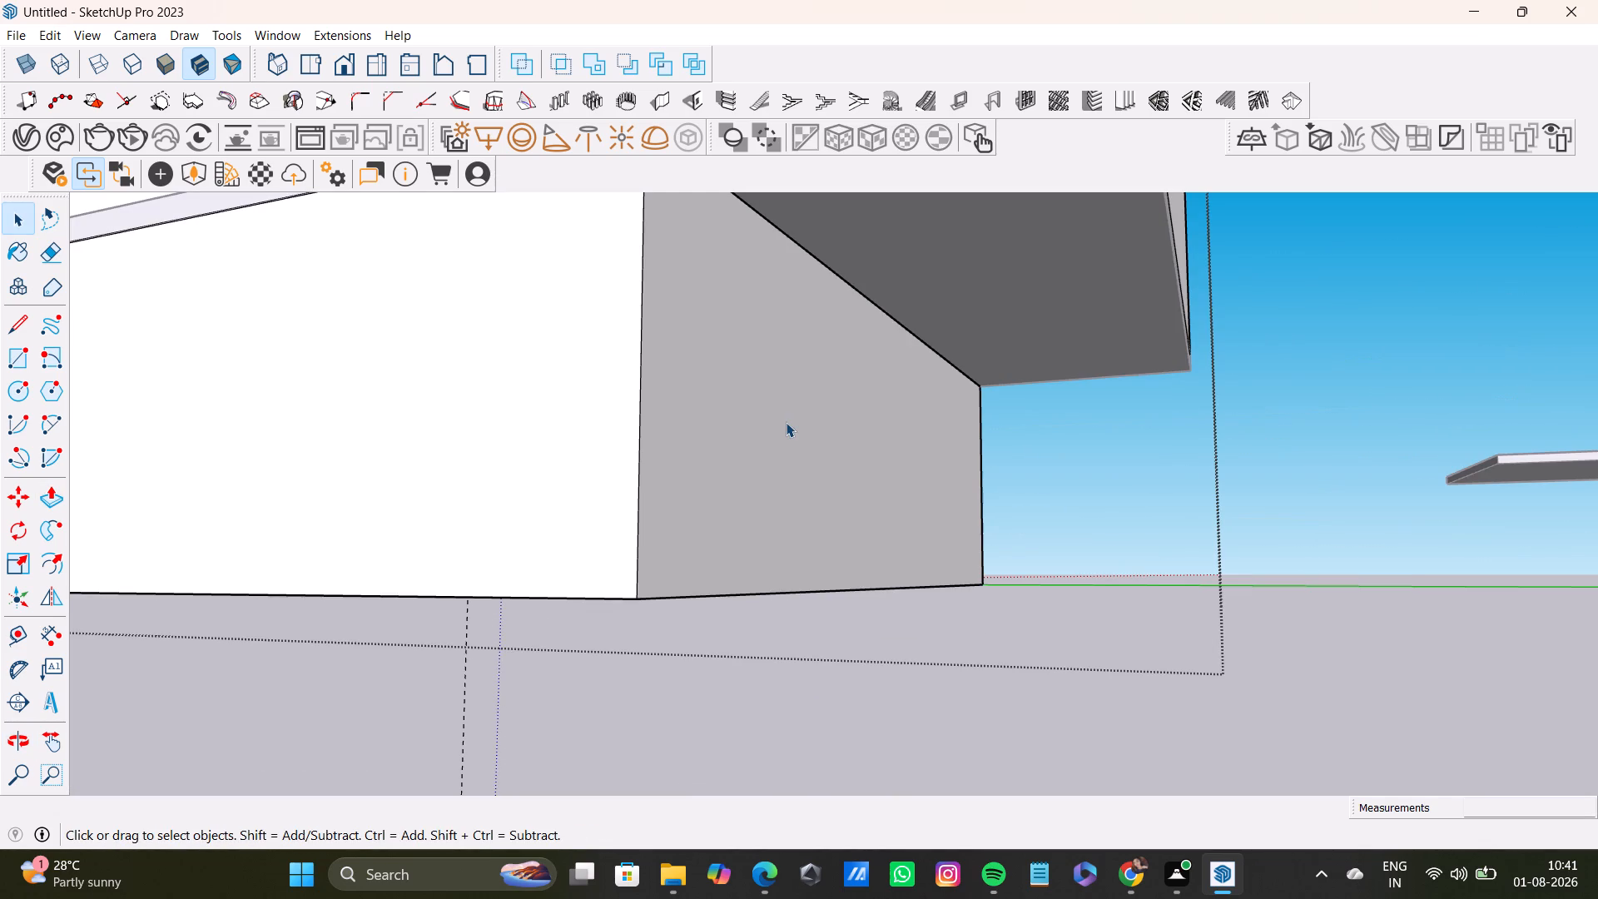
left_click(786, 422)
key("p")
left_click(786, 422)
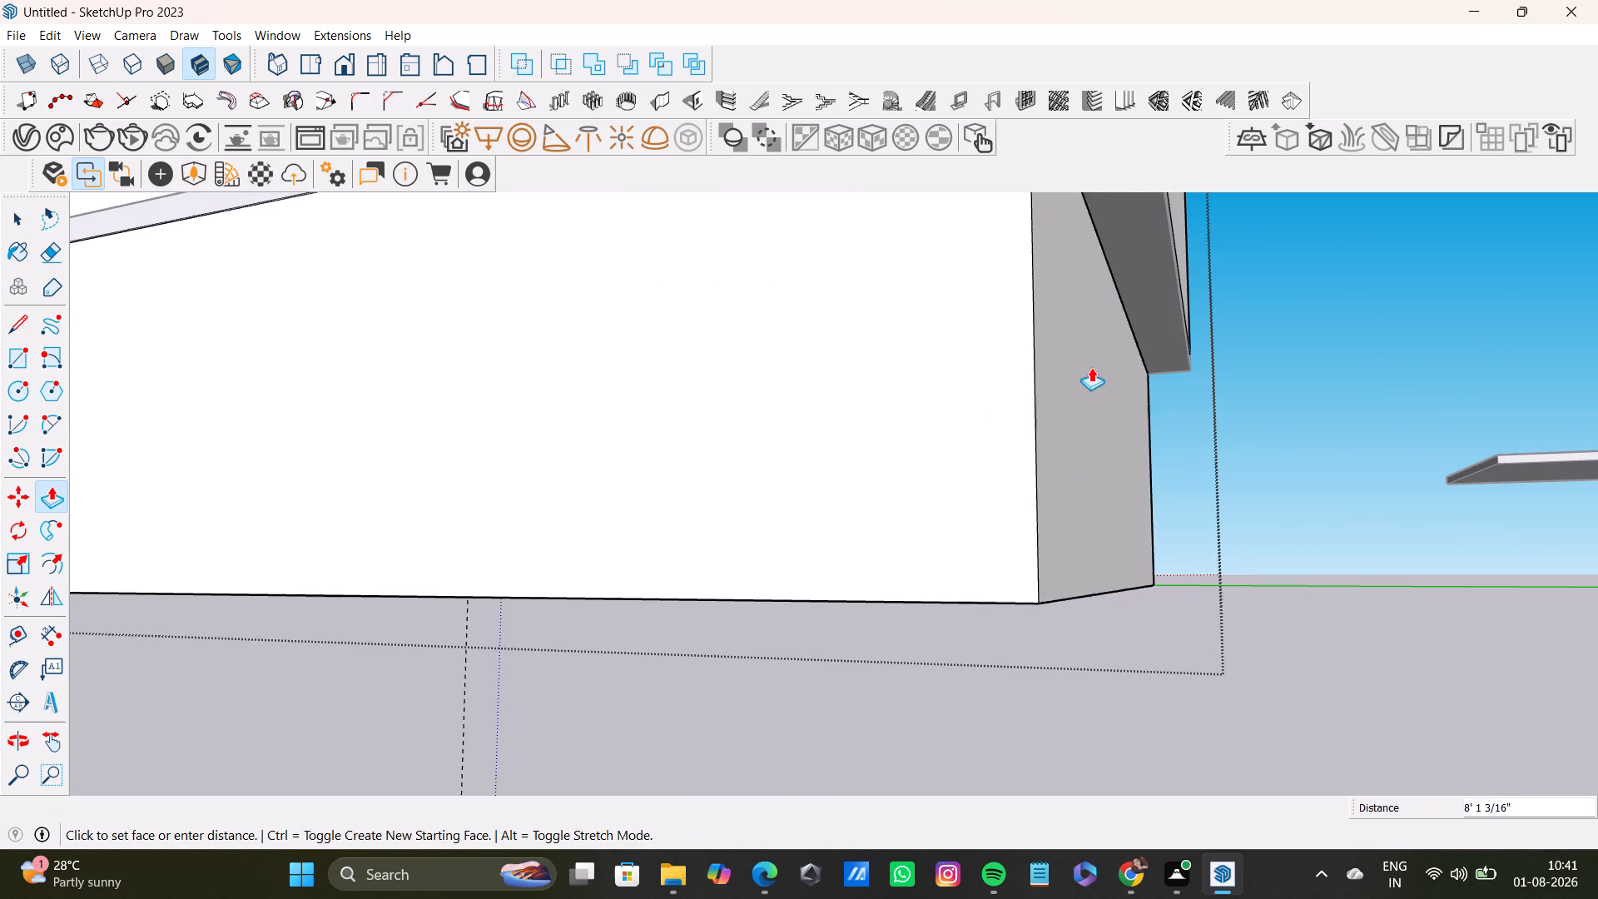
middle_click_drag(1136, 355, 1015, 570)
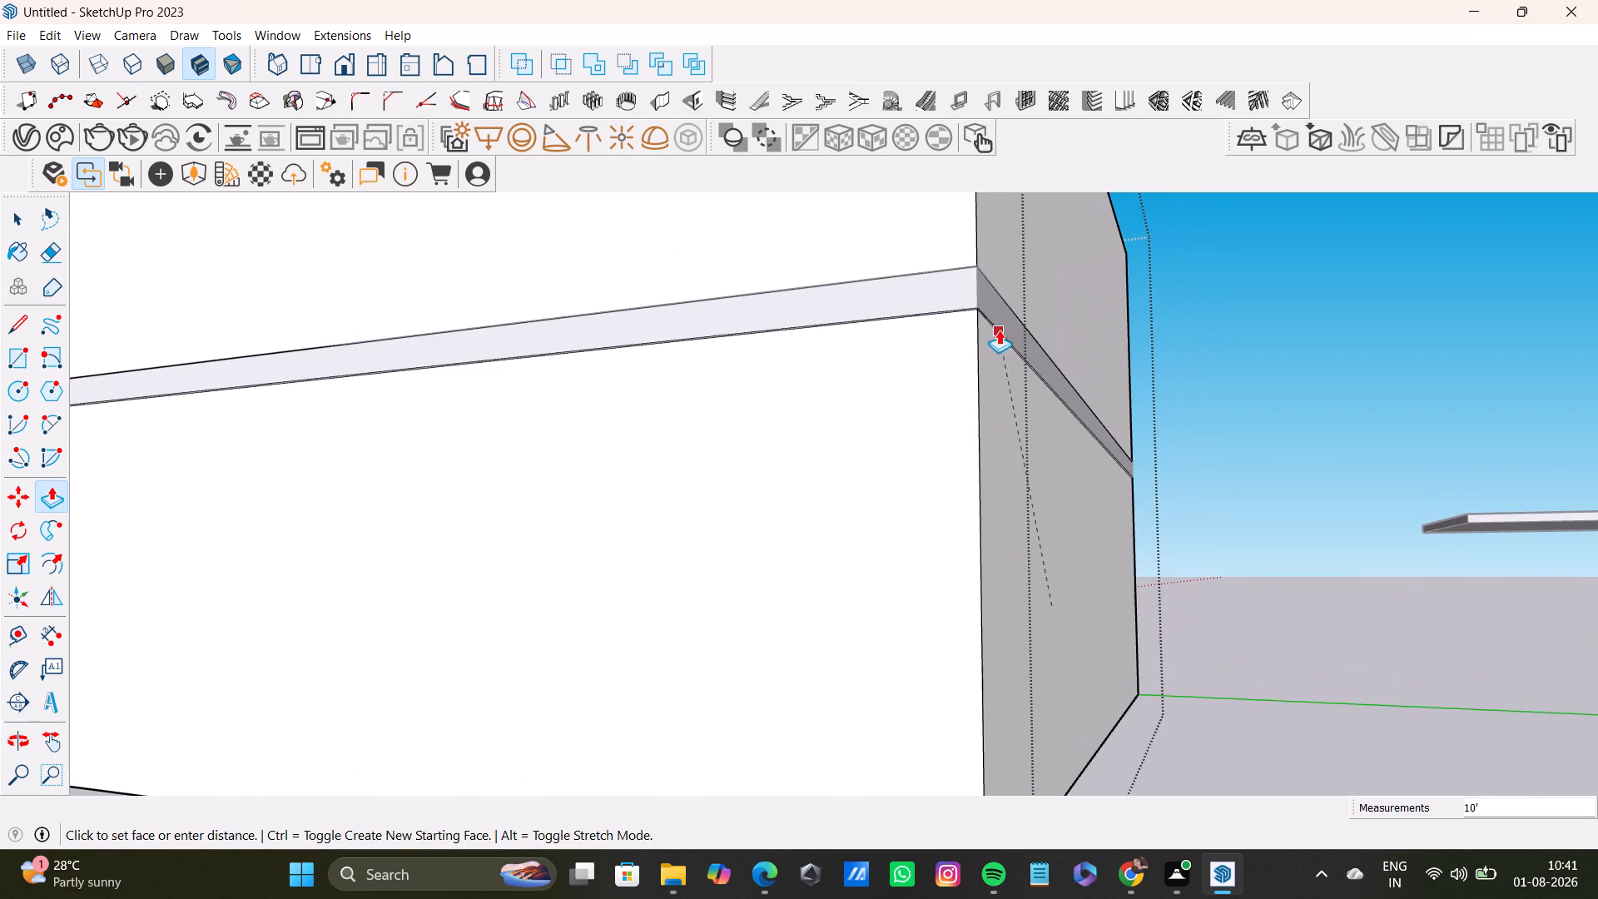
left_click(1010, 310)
Examine the corner where the middle slab meets the lower storey's walls.
middle_click_drag(1020, 414, 898, 541)
scroll(936, 368, "up", 6)
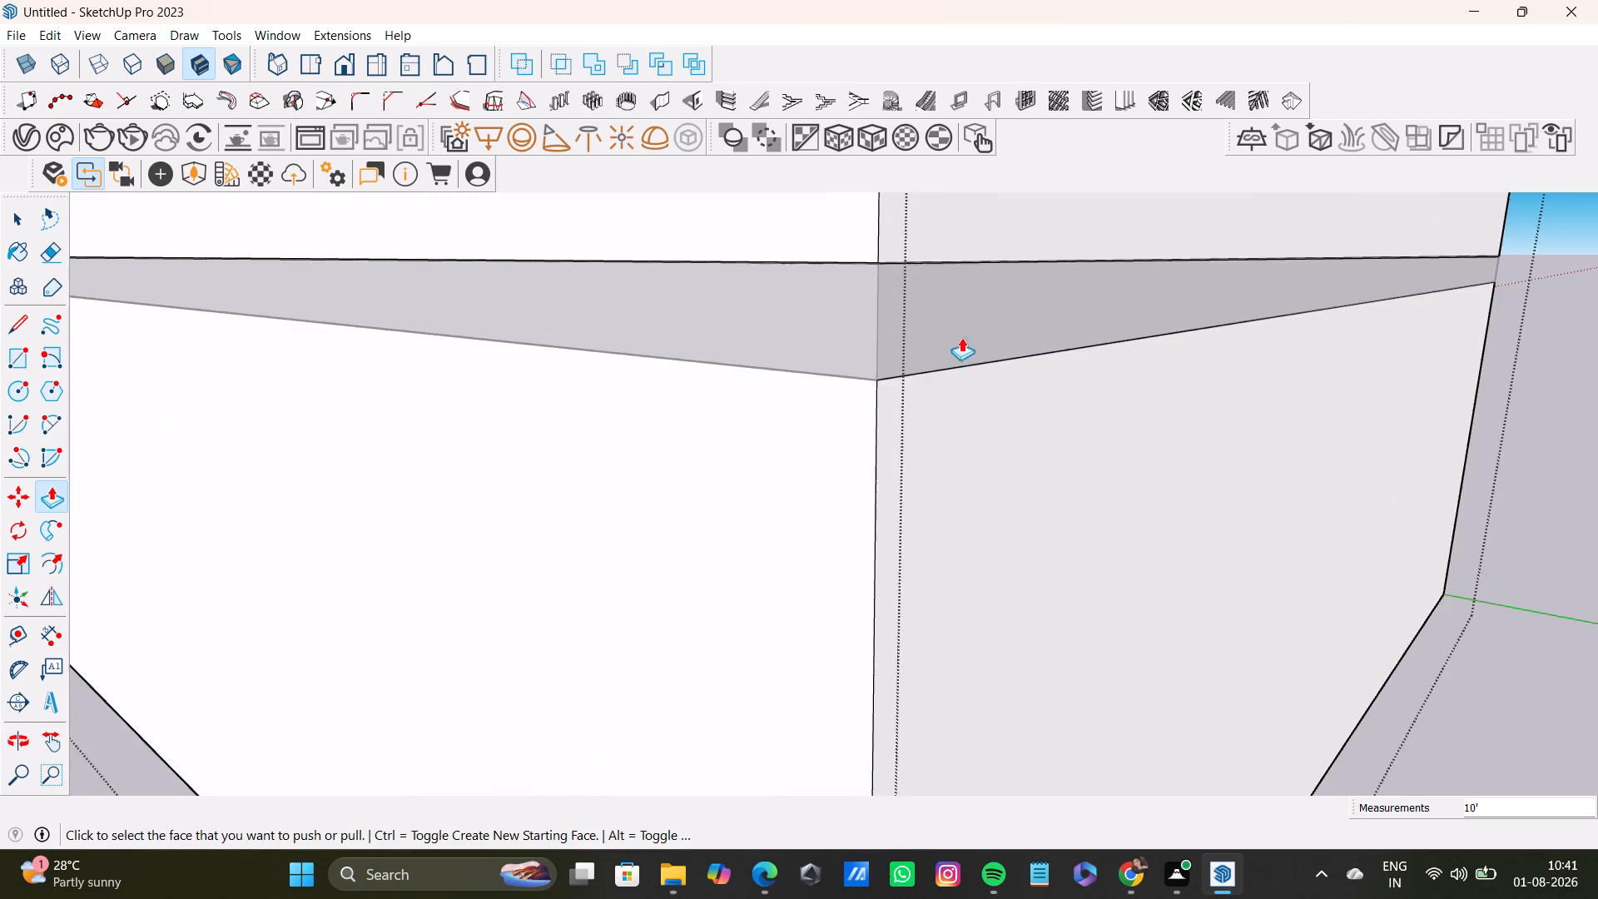
scroll(961, 337, "up", 8)
middle_click_drag(974, 420, 974, 327)
key("space")
middle_click_drag(965, 375, 940, 197)
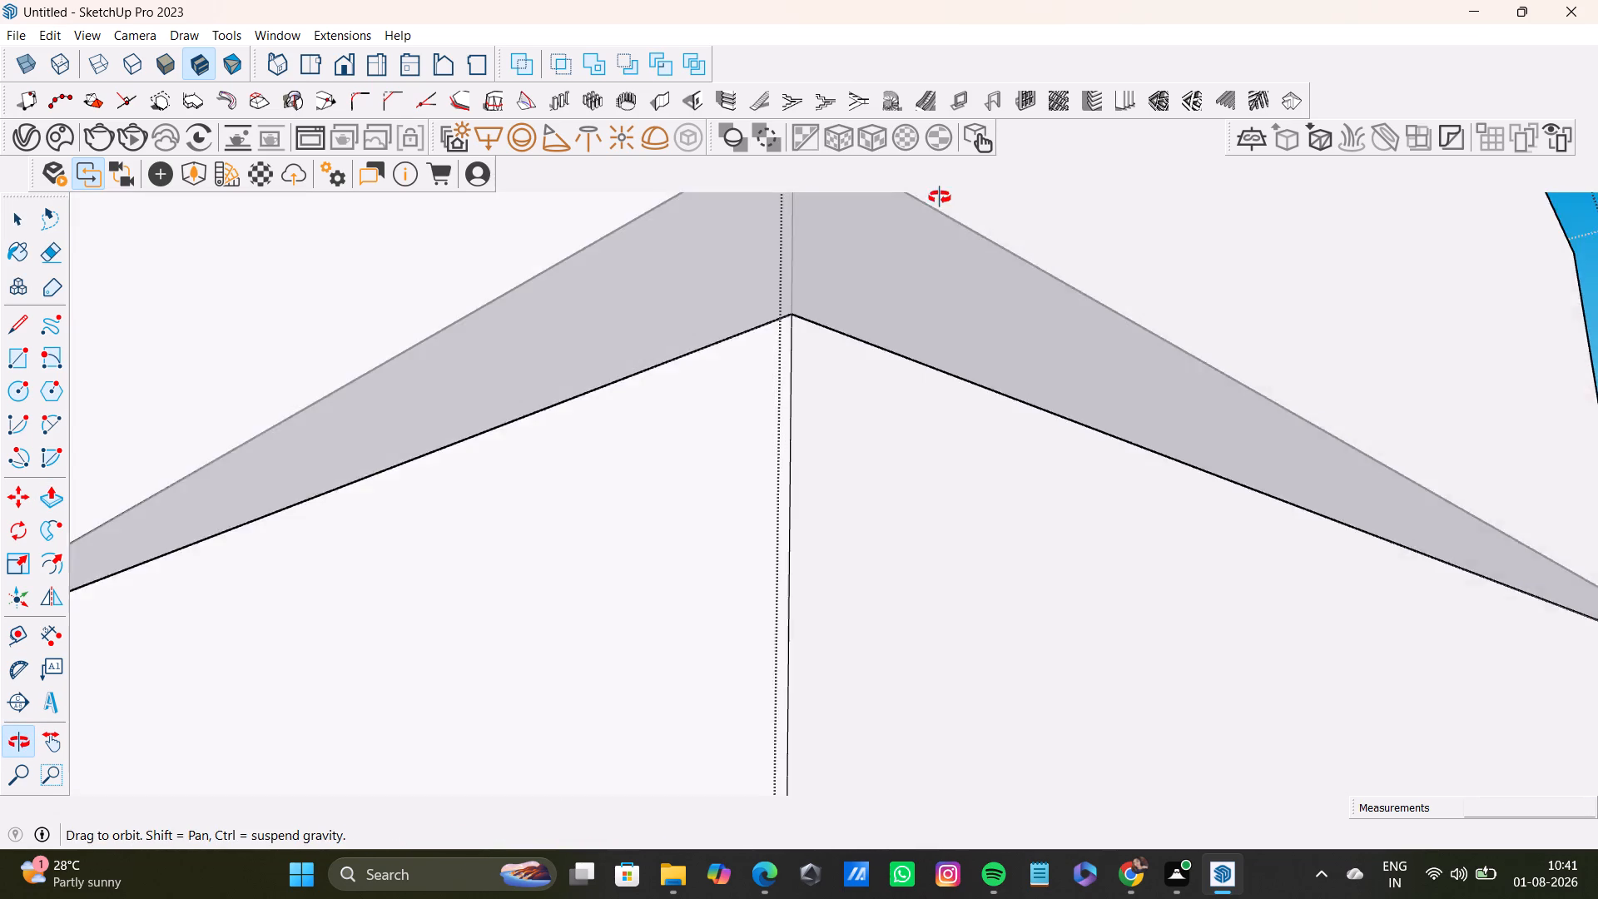
middle_click_drag(940, 197, 953, 153)
scroll(845, 356, "up", 14)
middle_click_drag(768, 253, 774, 301)
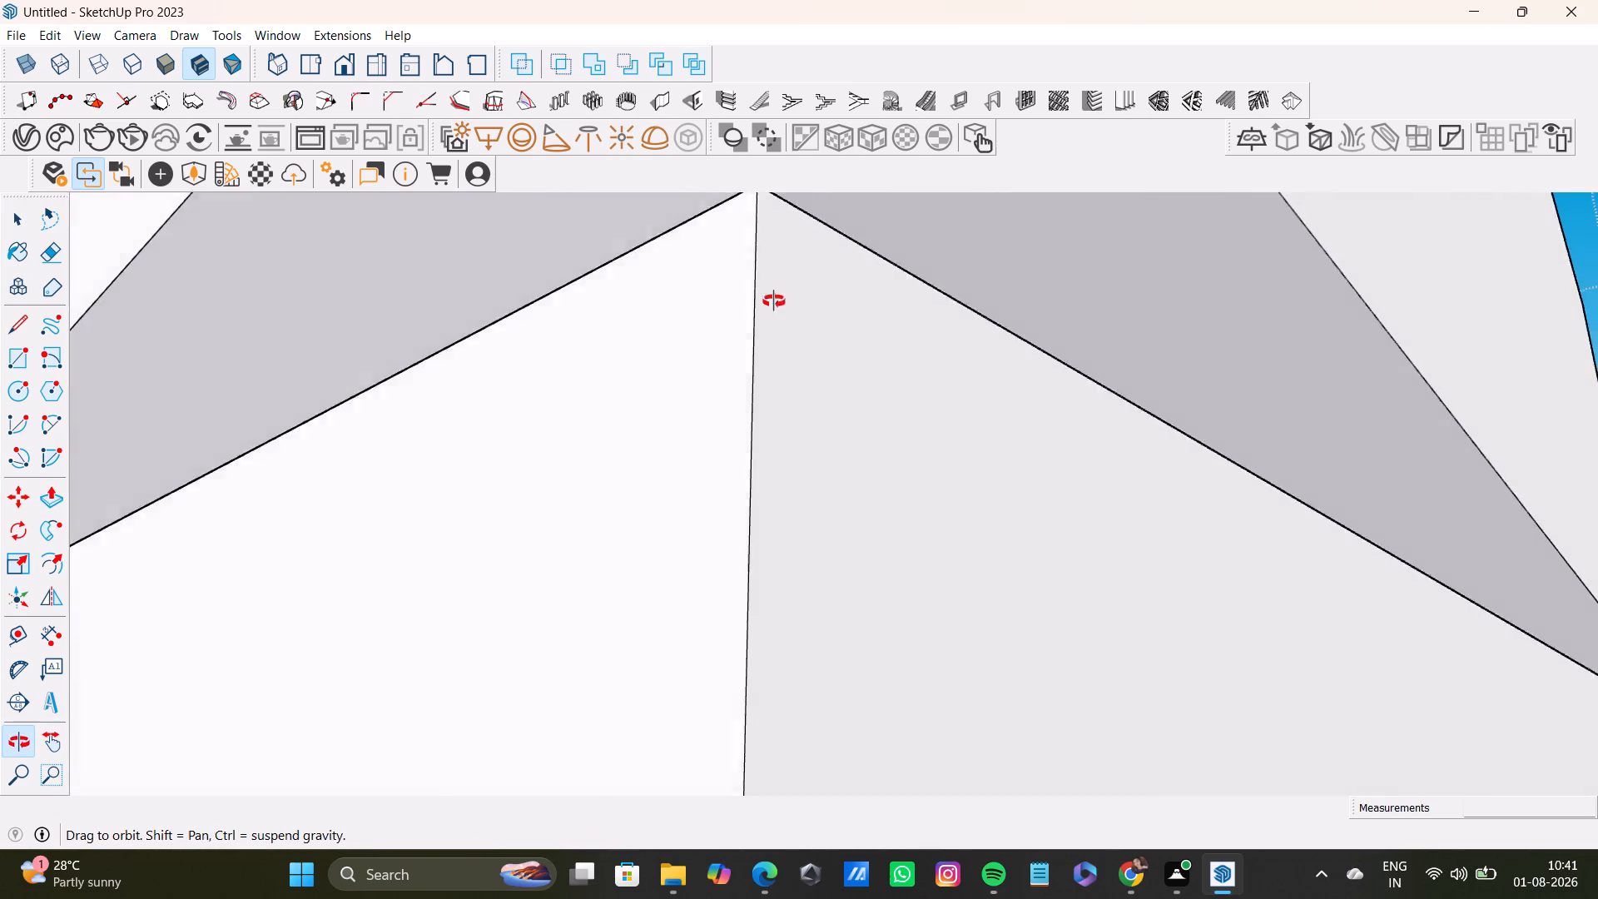
middle_click_drag(774, 301, 851, 382)
middle_click_drag(843, 318, 856, 528, "shift")
scroll(721, 440, "up", 6)
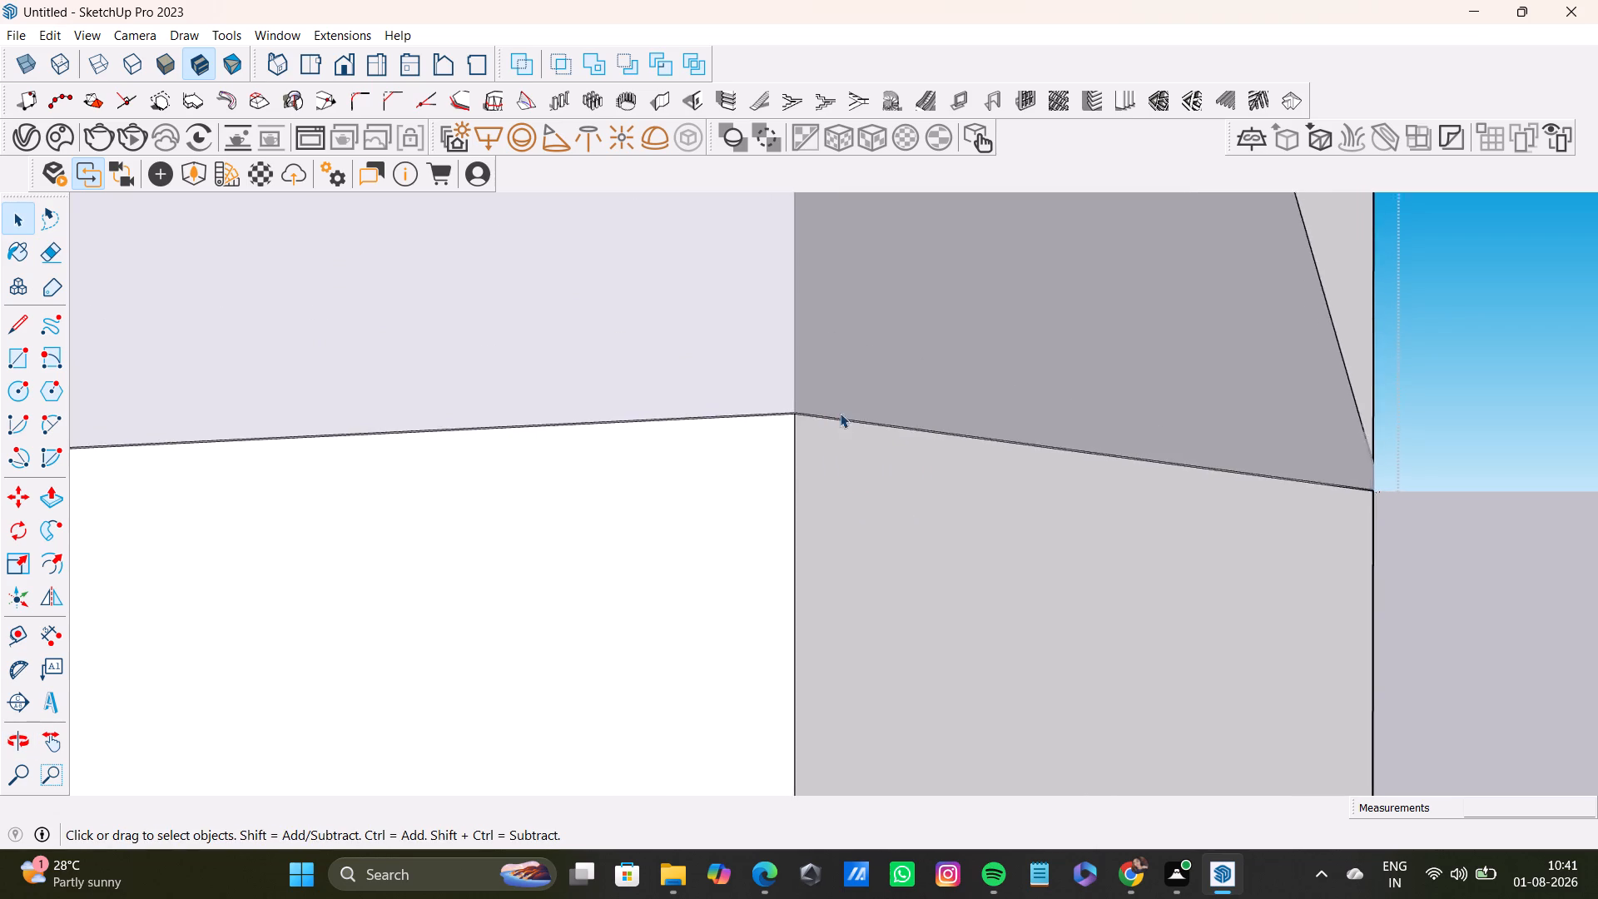
scroll(840, 413, "up", 11)
middle_click_drag(790, 419, 617, 275)
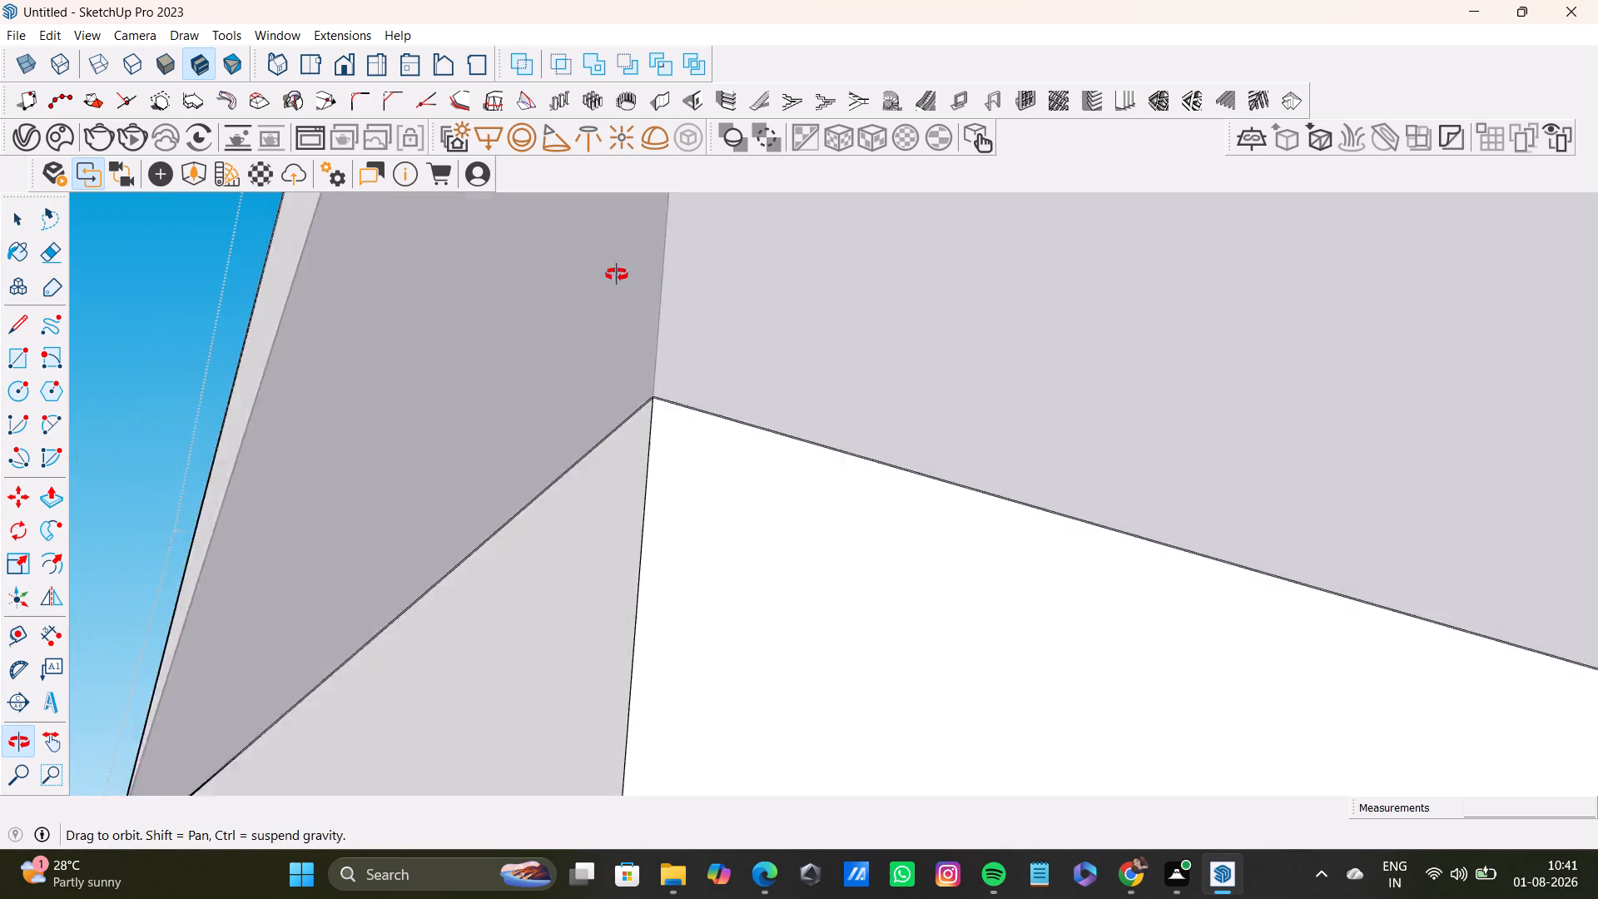
middle_click_drag(617, 275, 737, 484)
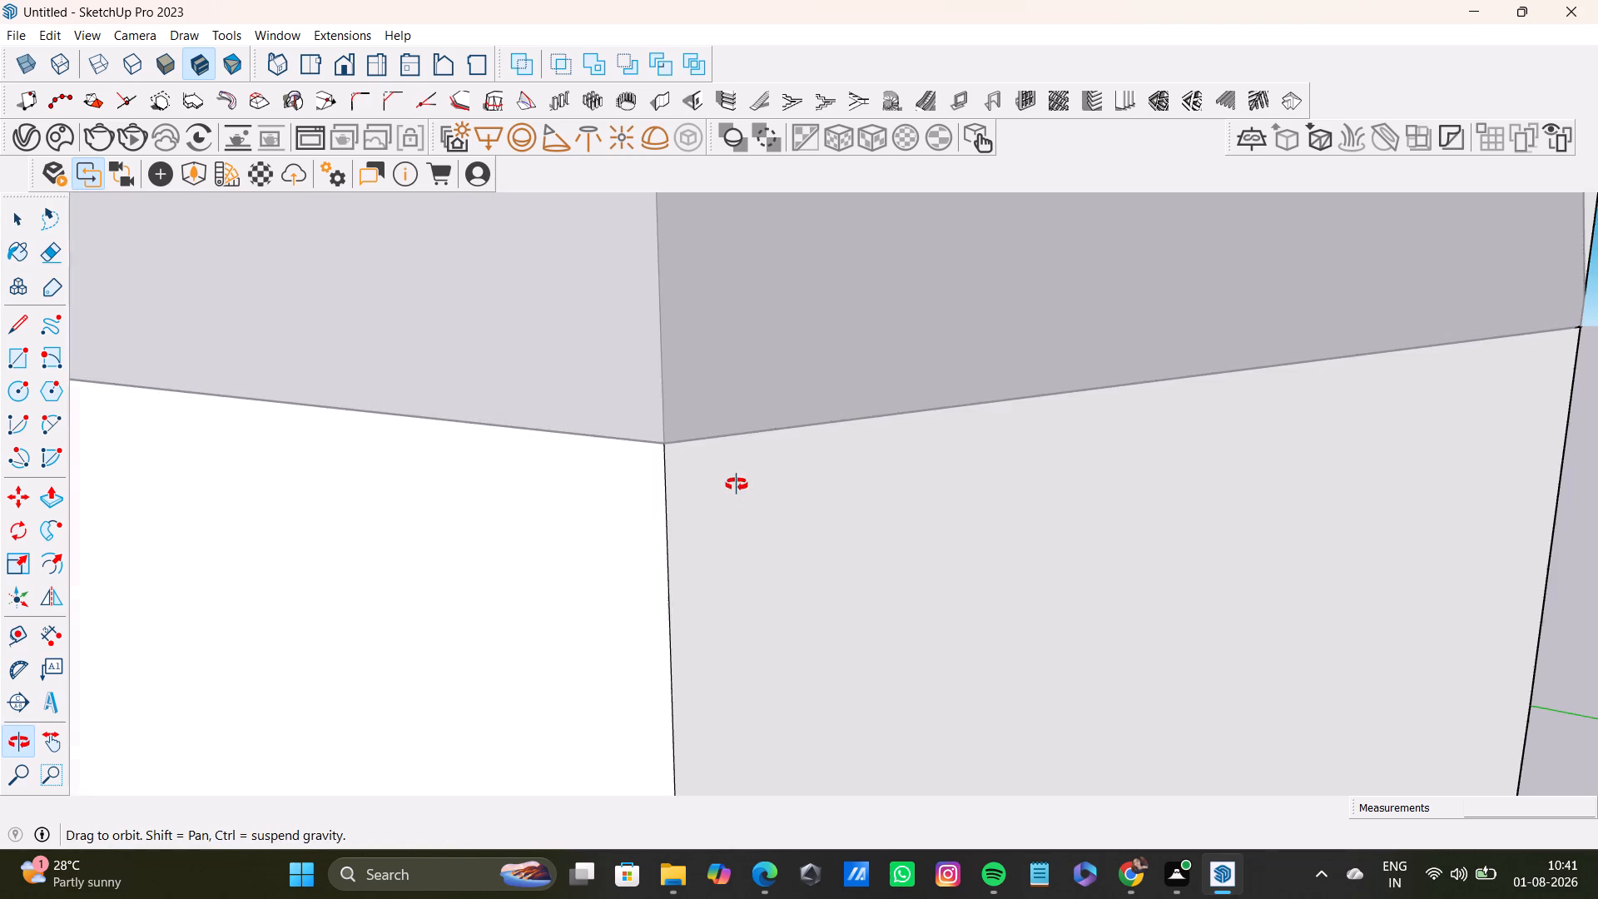
middle_click_drag(737, 484, 737, 484)
scroll(622, 438, "up", 12)
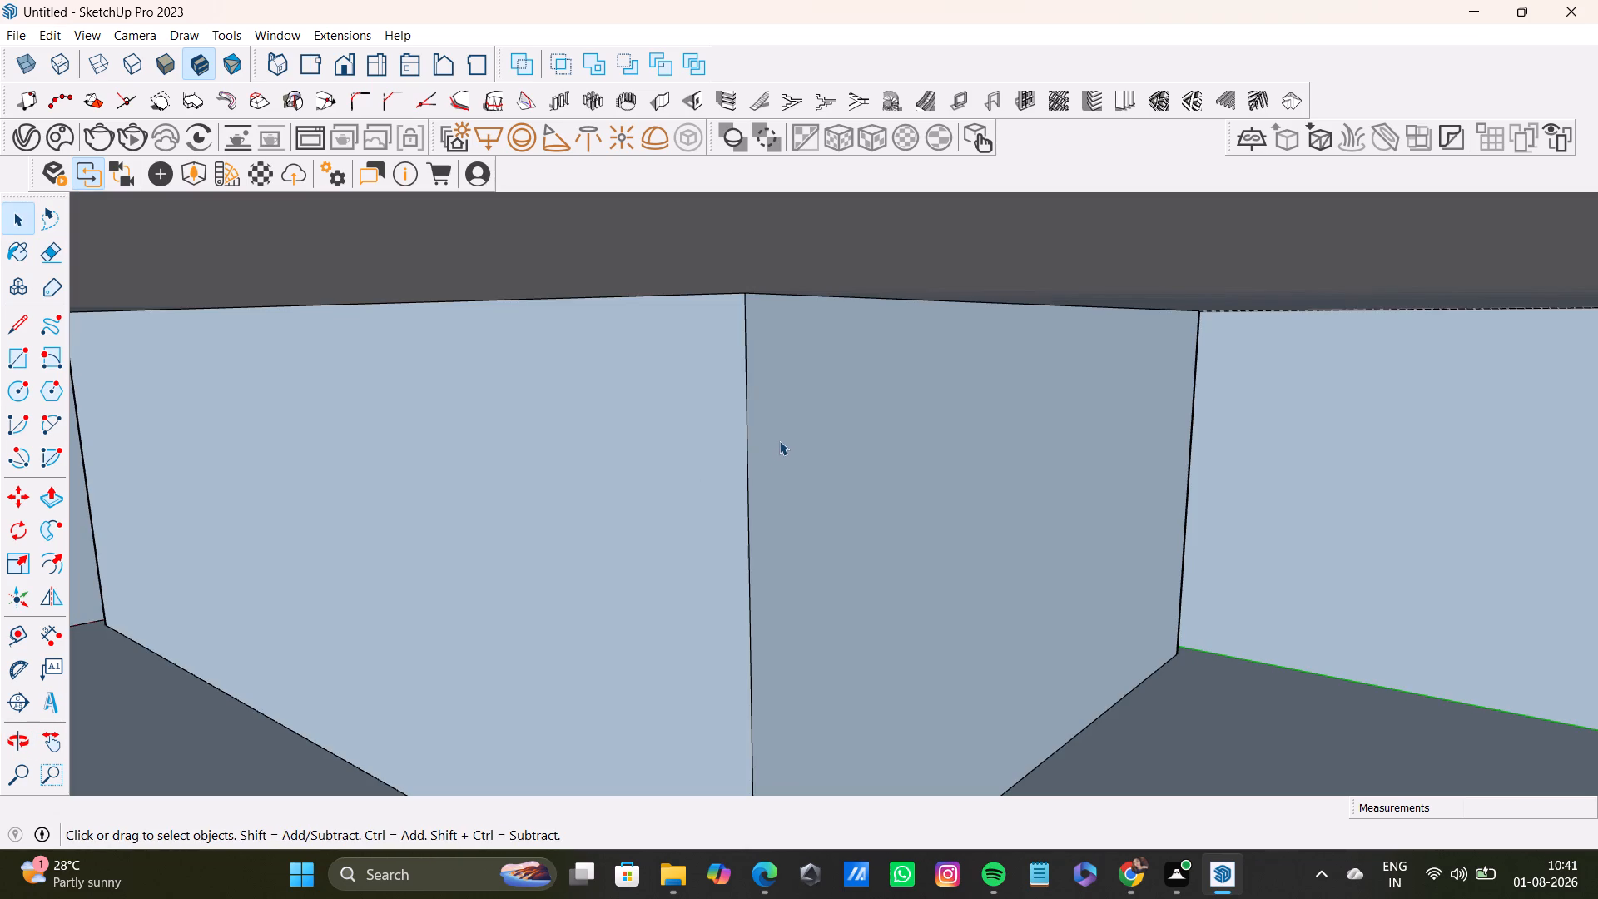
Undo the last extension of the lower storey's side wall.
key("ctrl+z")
Push/Pull the lower storey's side wall face outward 10' to line up with the slab above, then close the wall group.
scroll(713, 524, "down", 2)
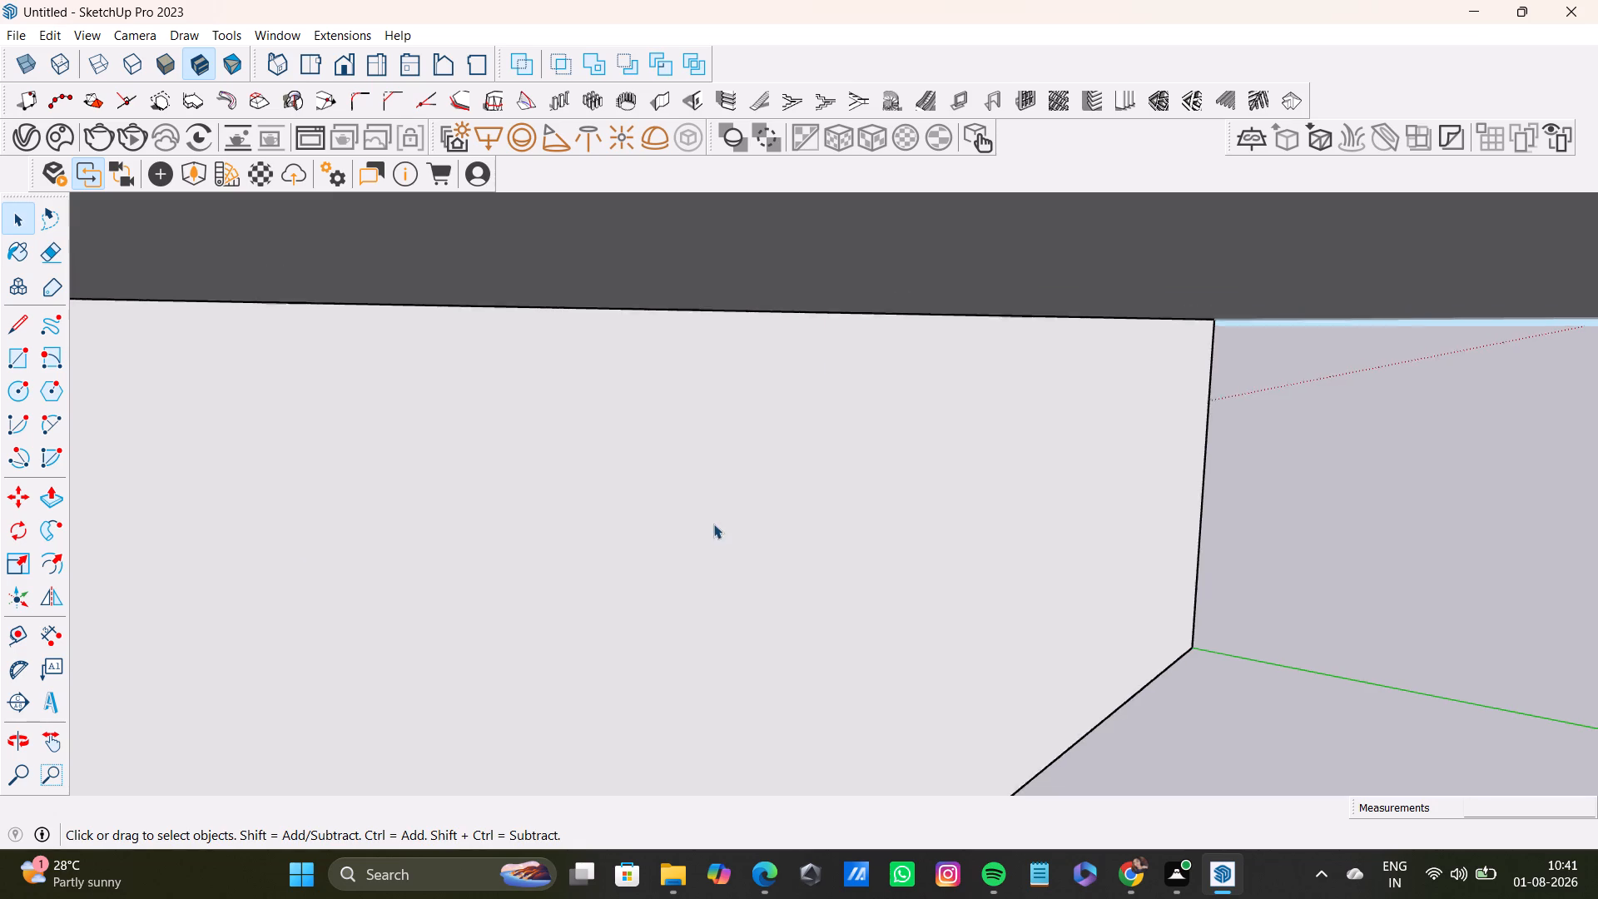
scroll(713, 524, "down", 20)
scroll(713, 524, "down", 15)
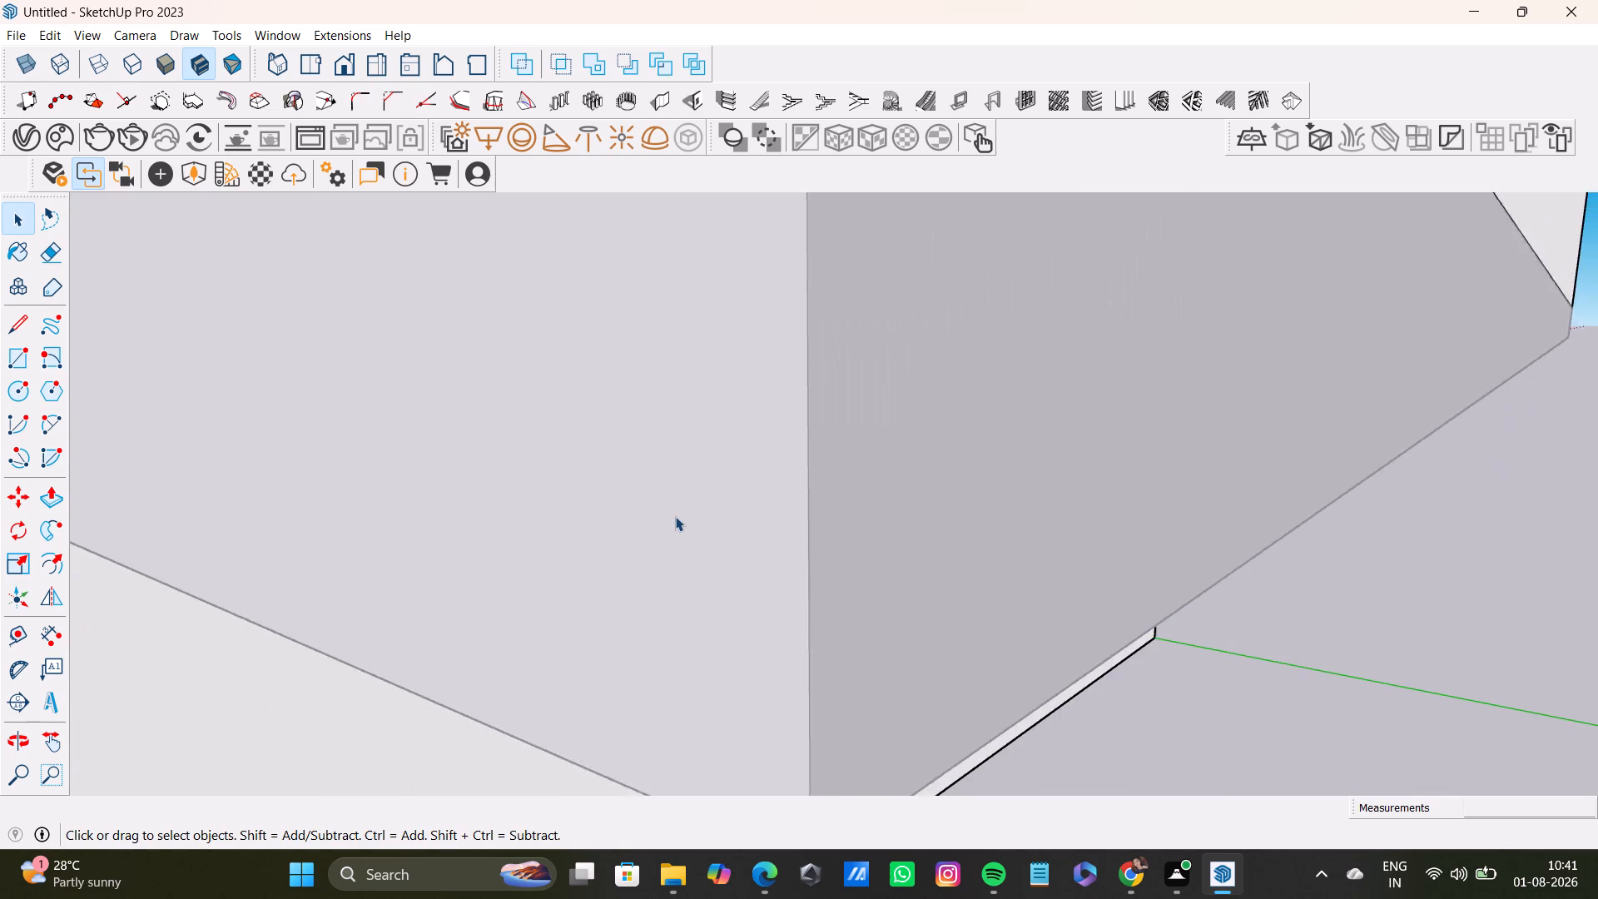
scroll(675, 516, "down", 20)
scroll(675, 516, "down", 14)
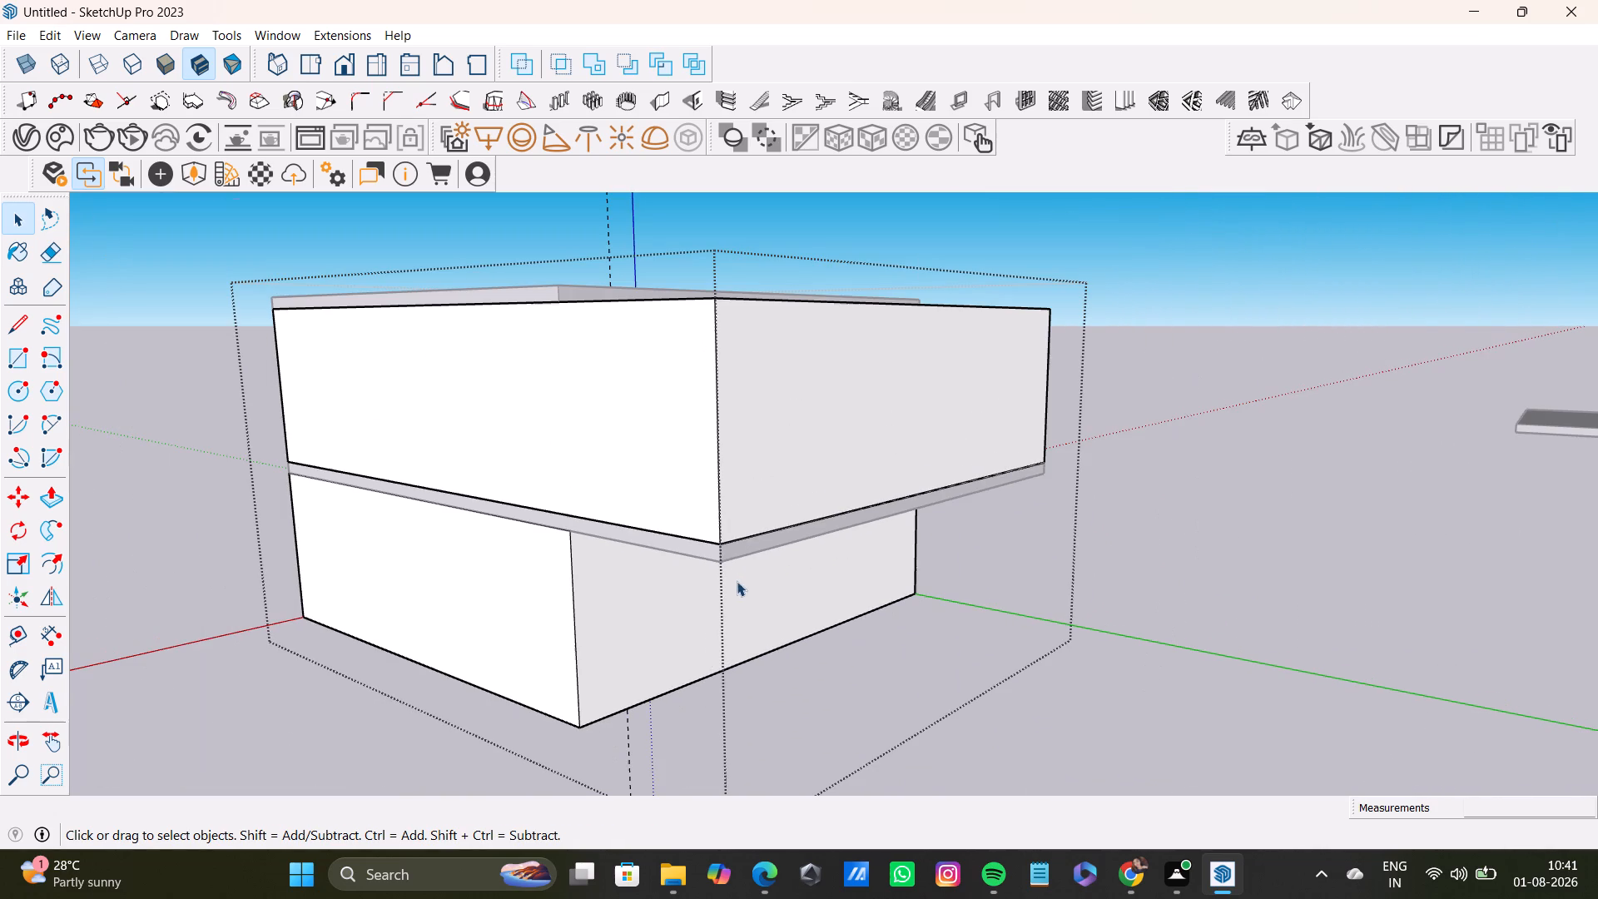
scroll(737, 581, "down", 1)
middle_click_drag(778, 602, 798, 544)
scroll(731, 527, "up", 1)
middle_click_drag(730, 523, 715, 464)
key("space")
double_click(698, 472)
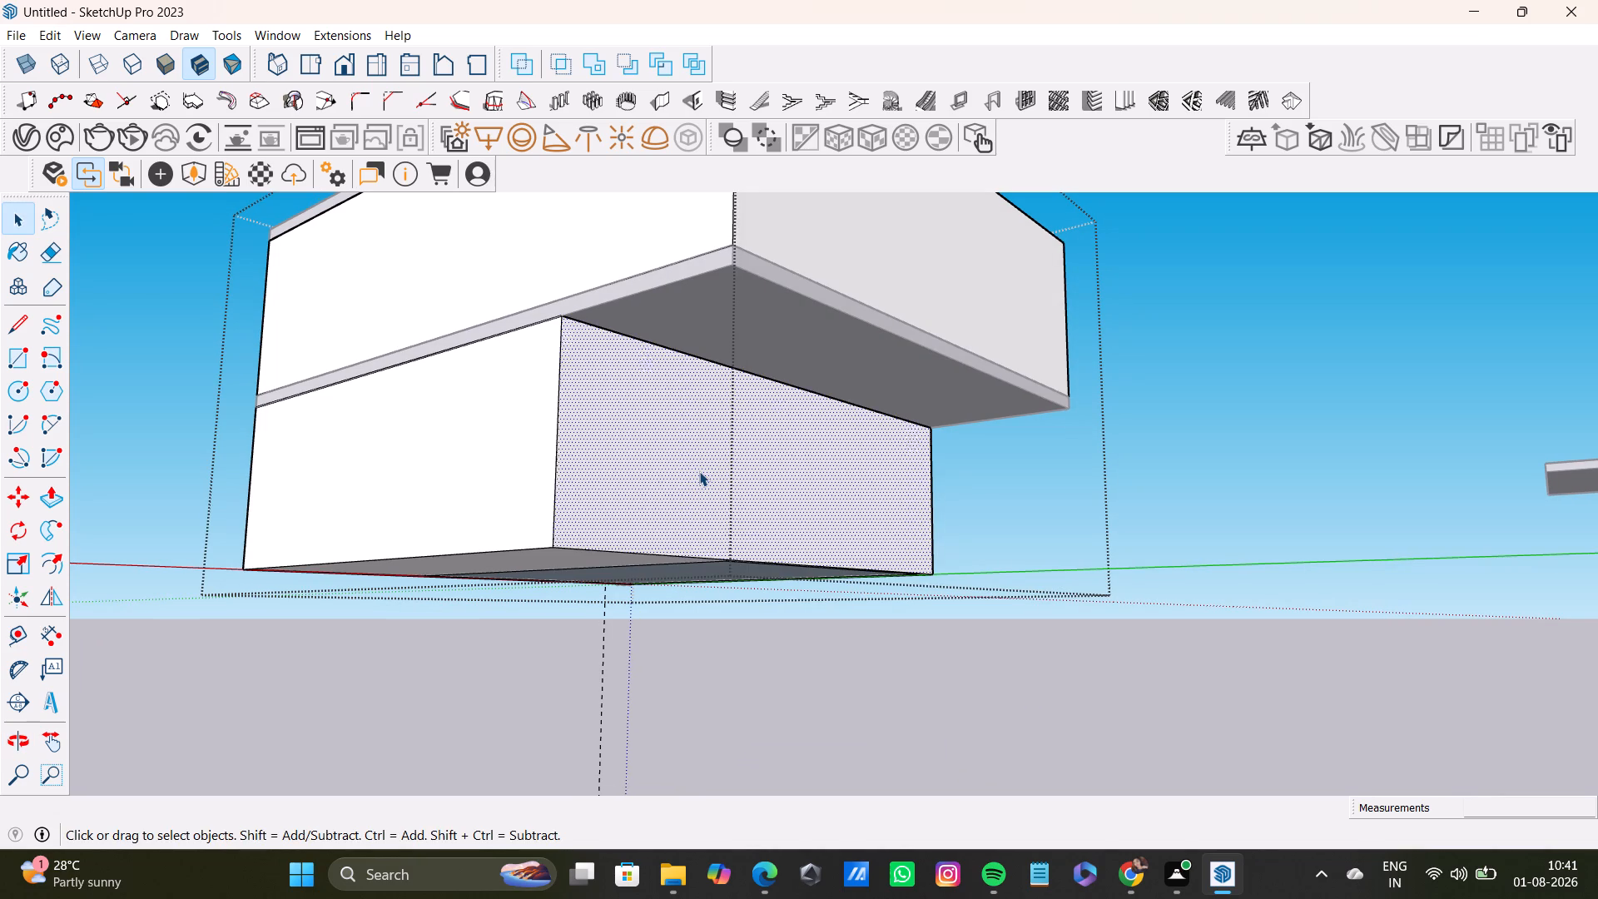
key("p")
left_click(676, 468)
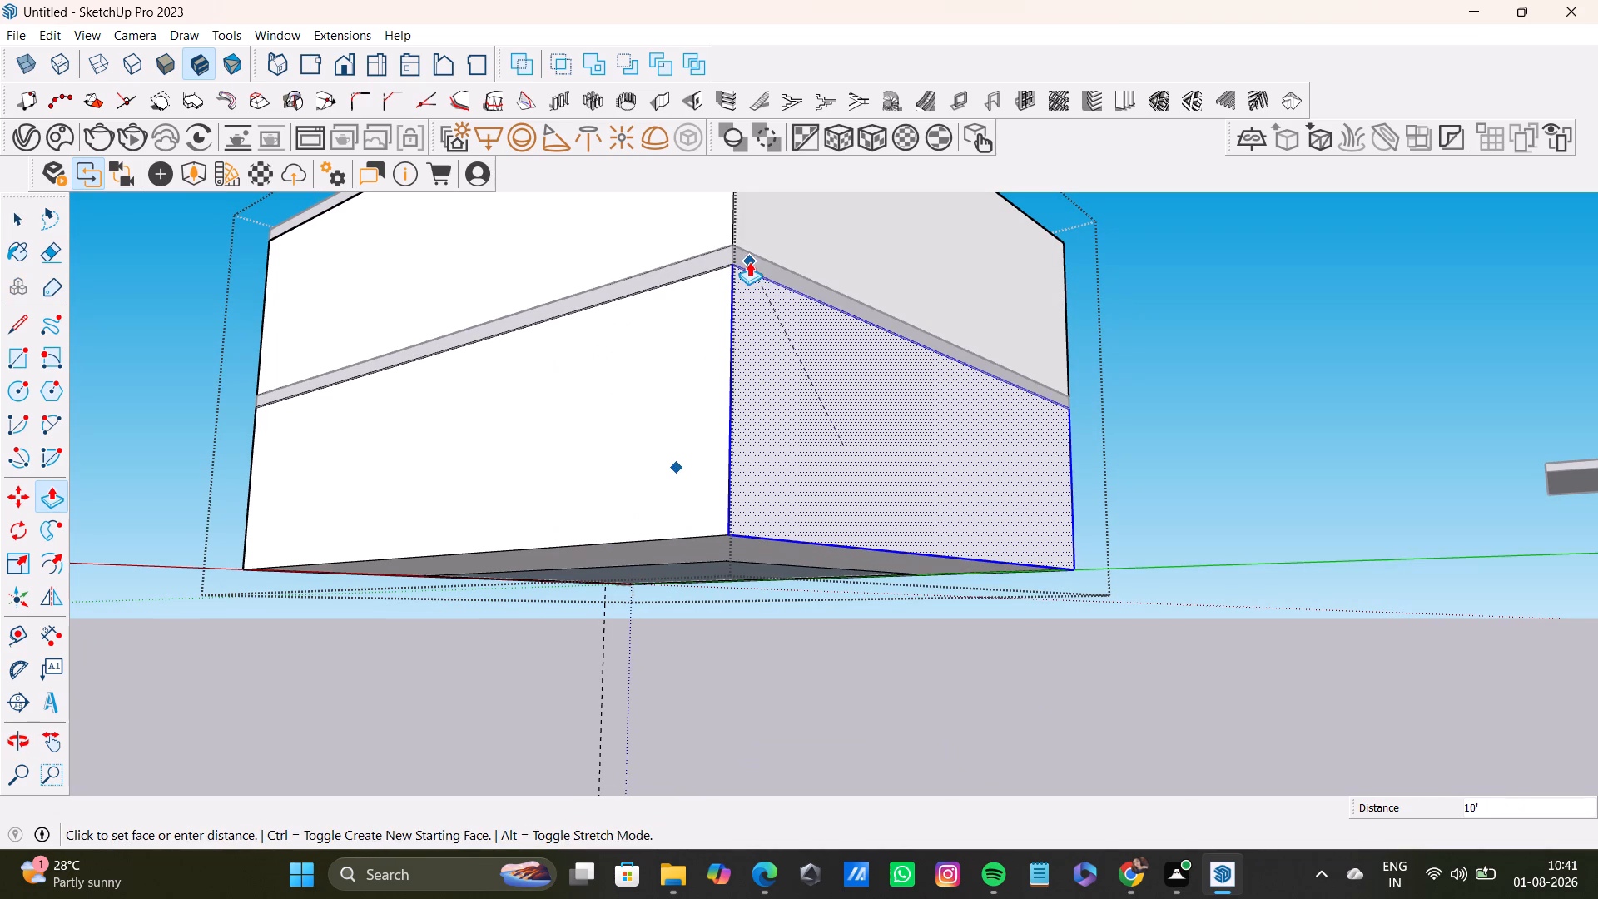
left_click(749, 261)
key("space")
left_click(1393, 345)
In the top slab group, Push/Pull the slab's side face outward until it is flush with the widened upper storey's side wall.
middle_click_drag(1082, 358, 1189, 487)
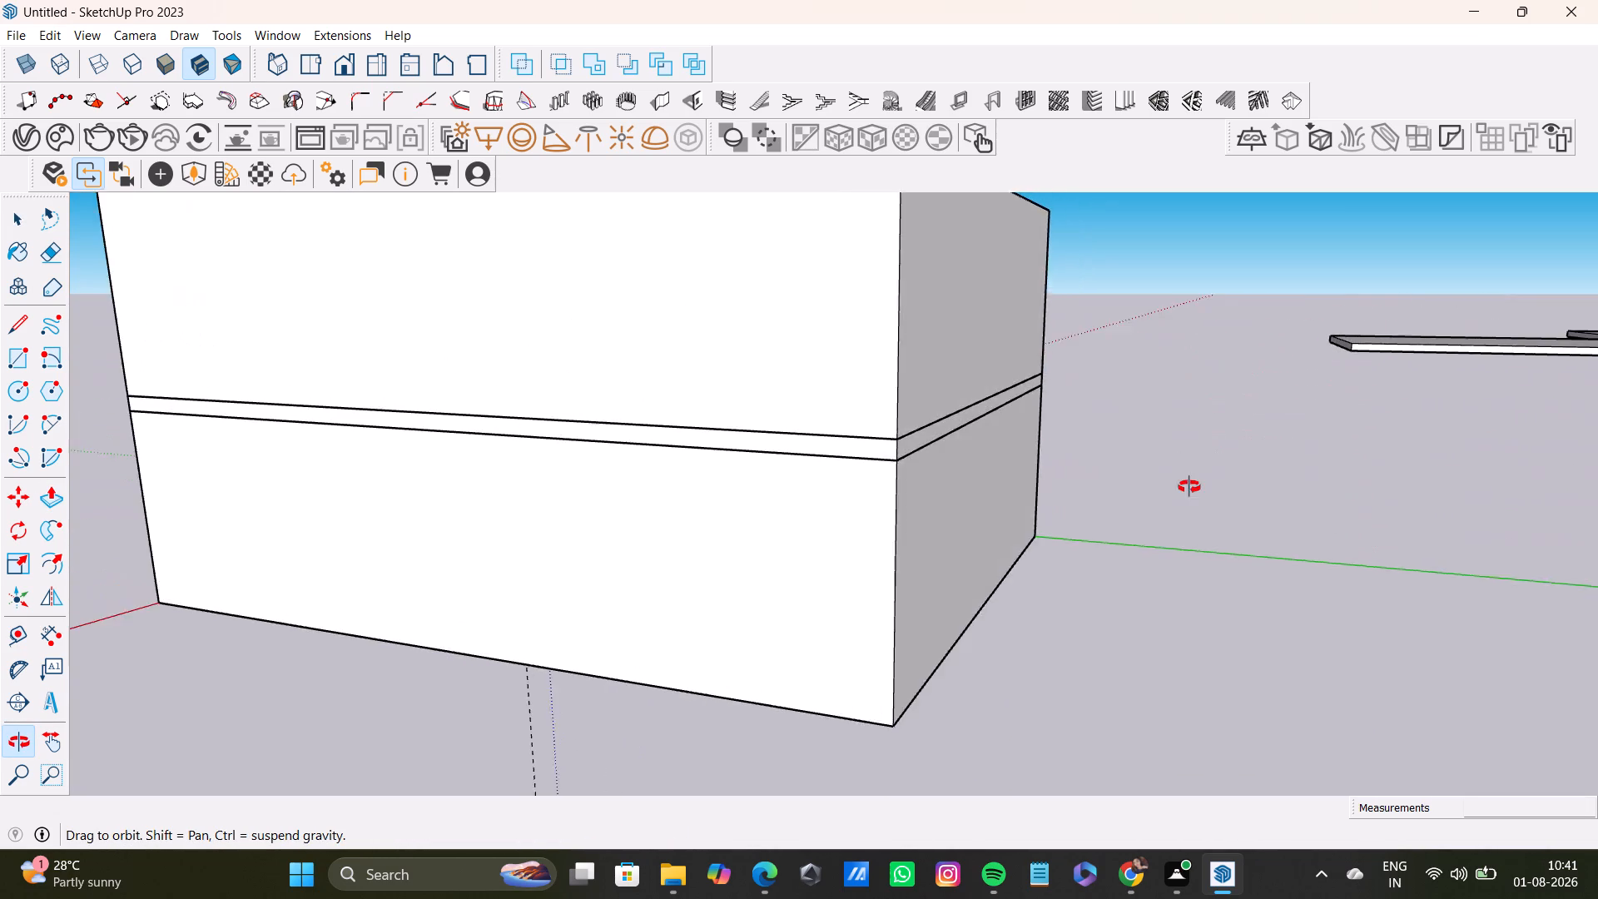
middle_click_drag(1189, 487, 1218, 628)
middle_click_drag(1139, 302, 1104, 481, "shift")
left_click(747, 484)
double_click(747, 484)
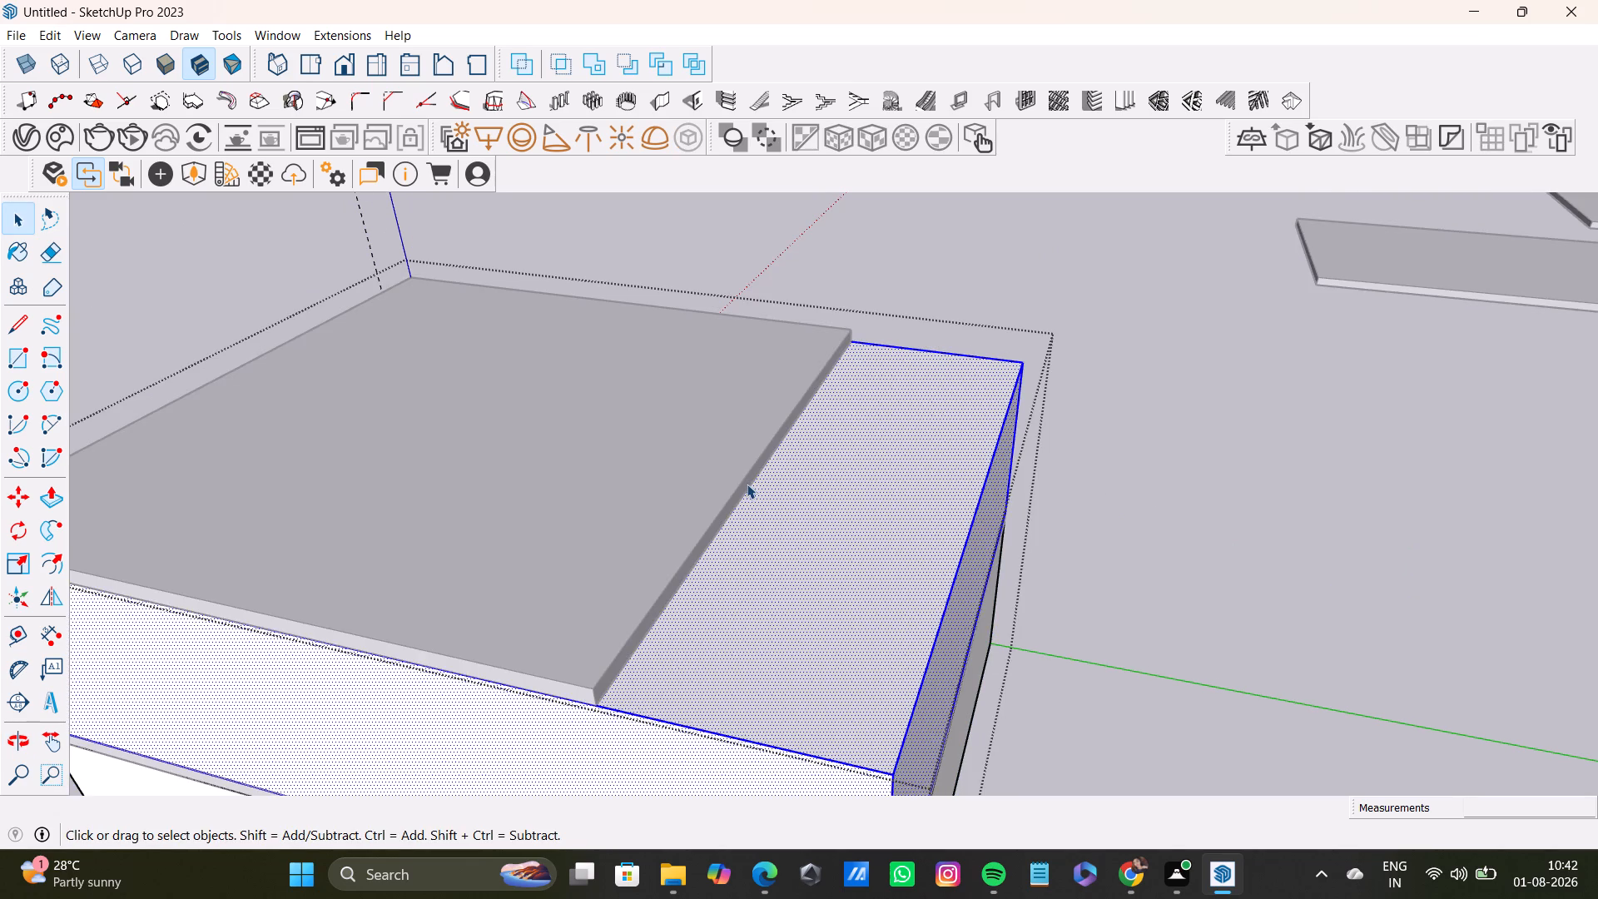
left_click(1301, 463)
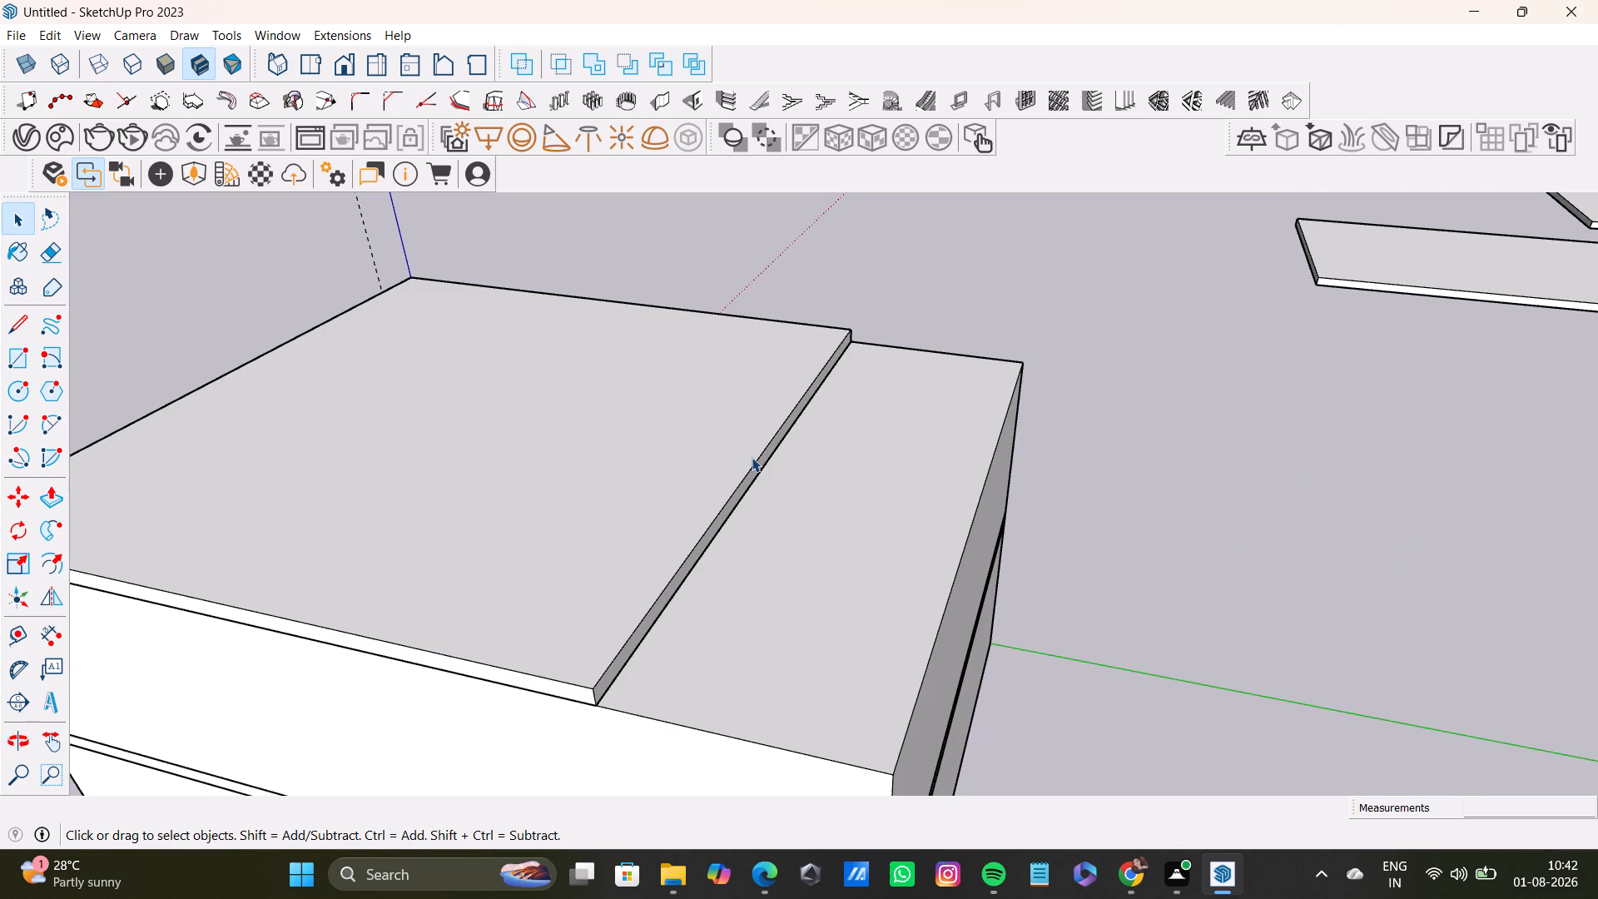
left_click(739, 498)
double_click(736, 498)
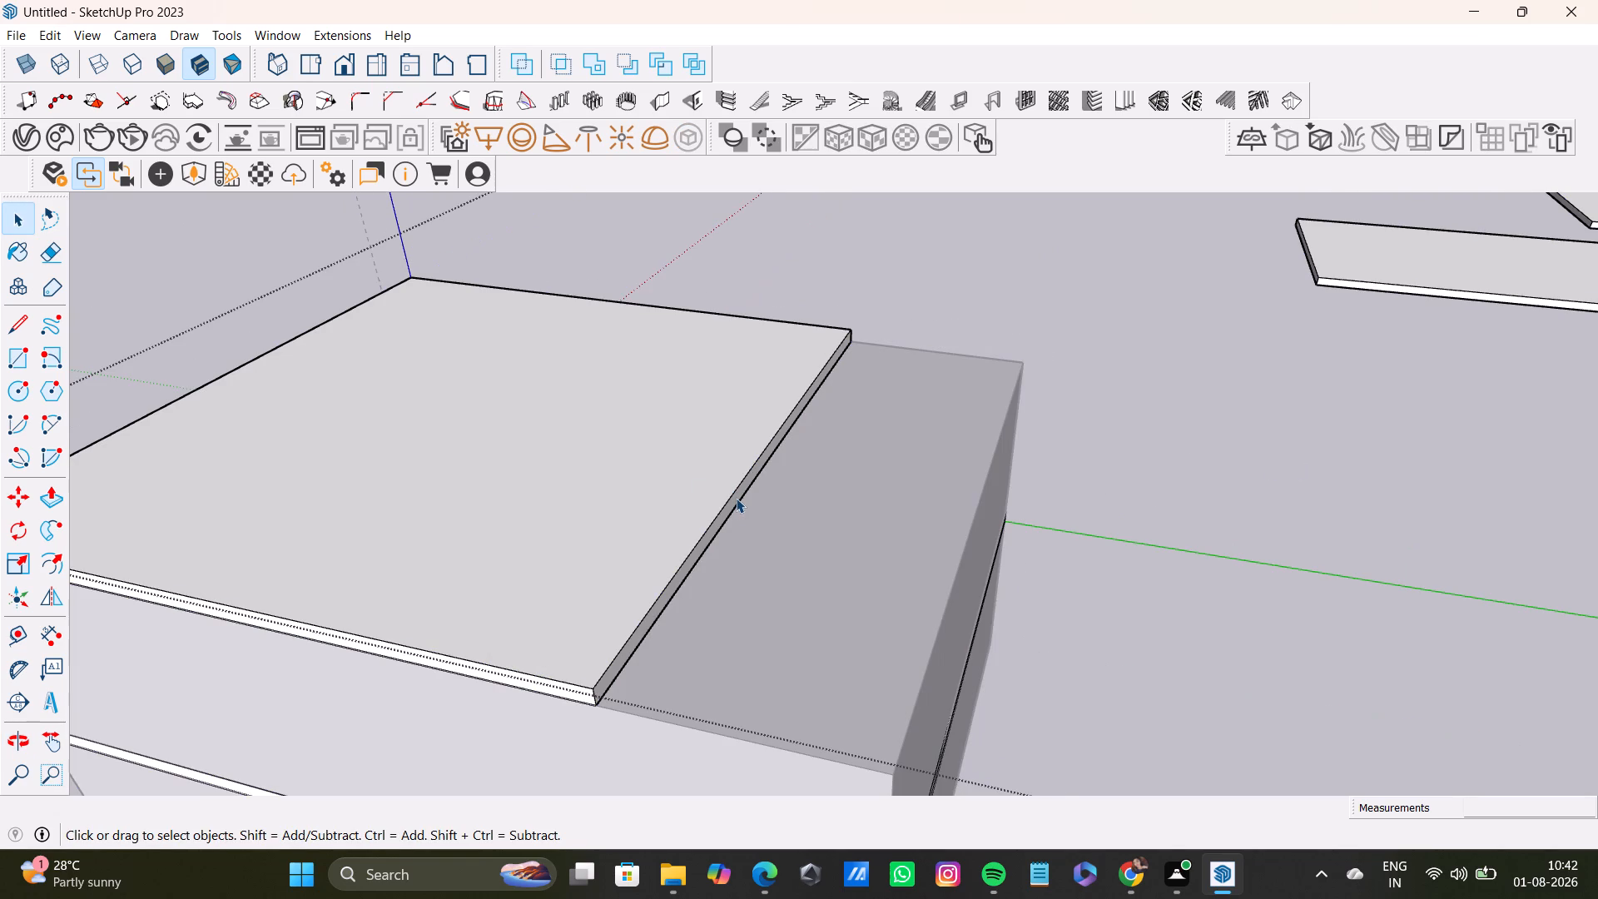
double_click(736, 498)
key("p")
left_click(736, 499)
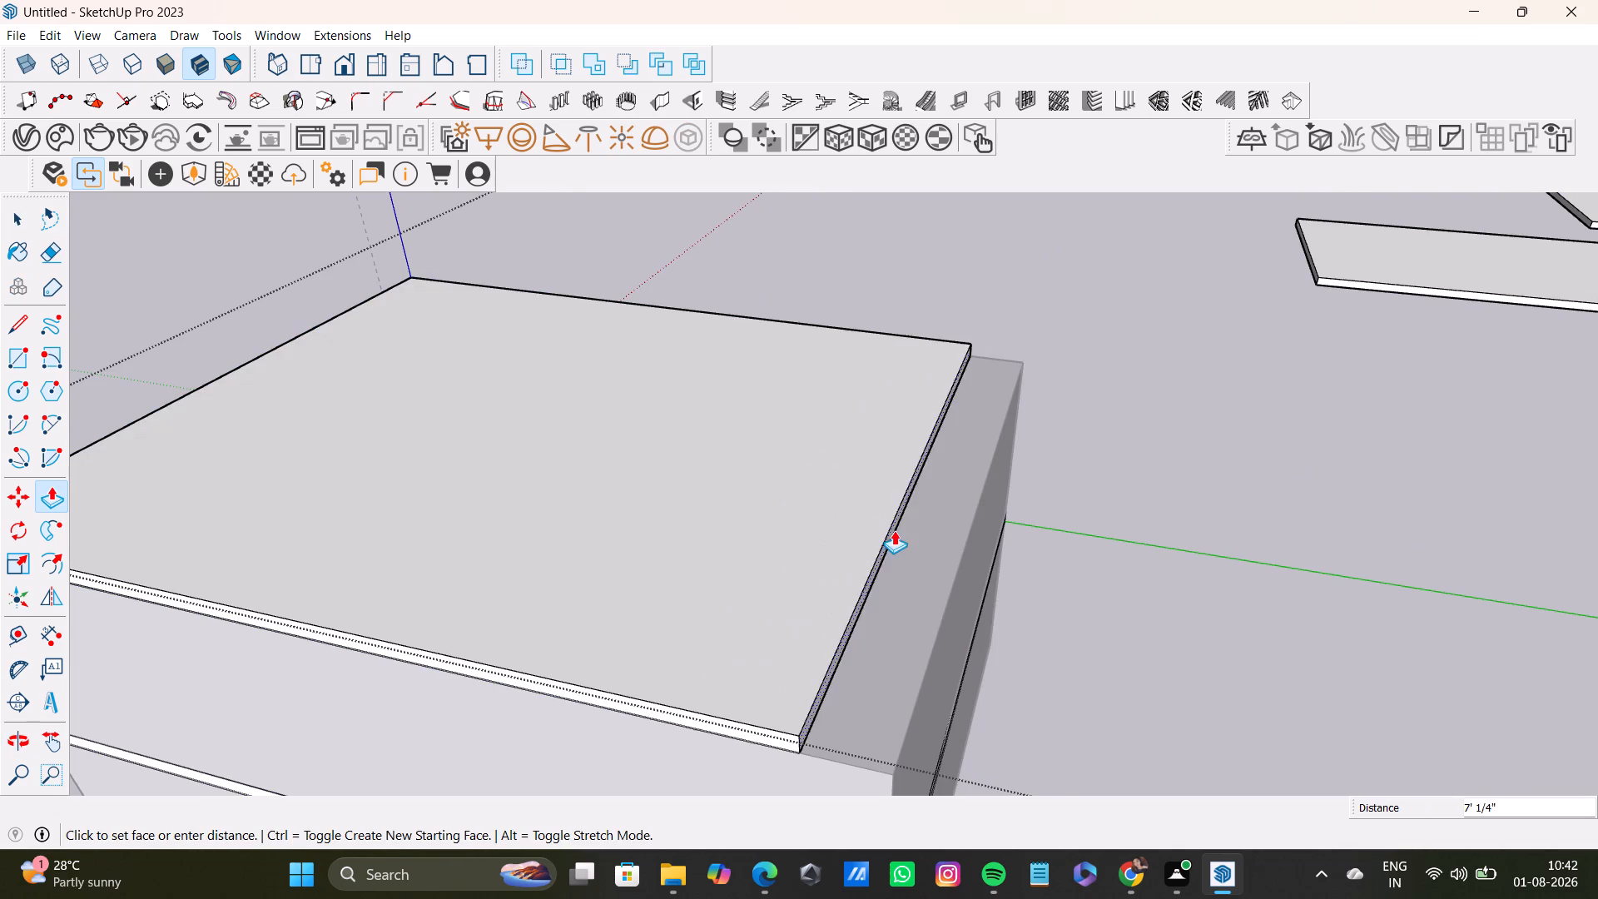
middle_click_drag(965, 588, 965, 570)
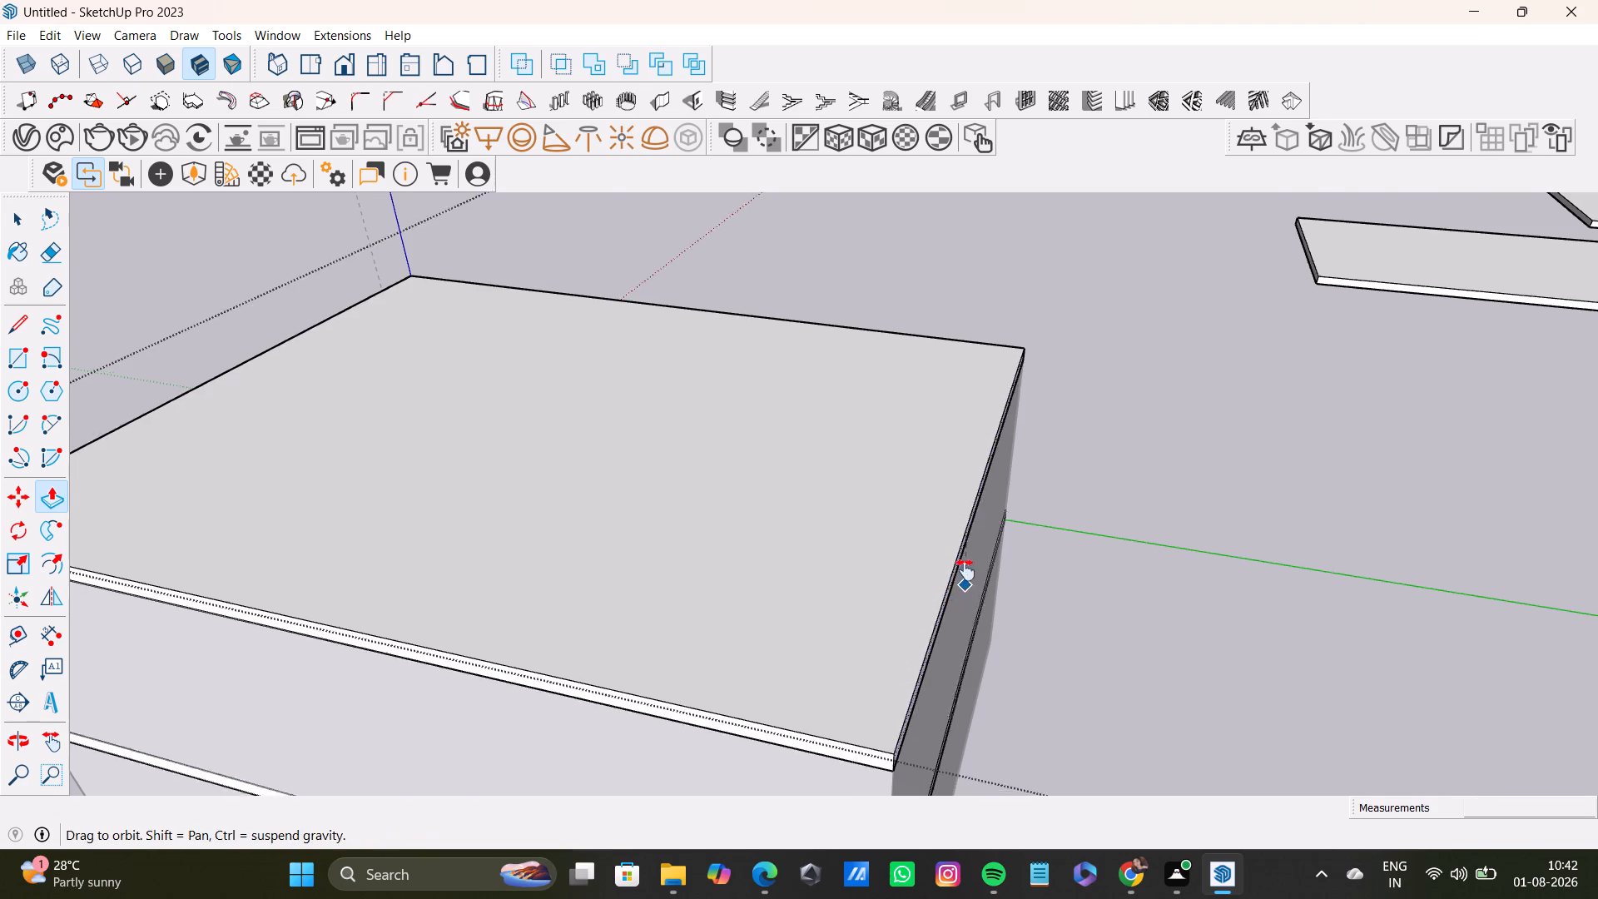
middle_click_drag(965, 570, 951, 380)
left_click(885, 496)
key("space")
Examine the corner where the extended top slab meets the upper storey's walls.
scroll(891, 464, "up", 2)
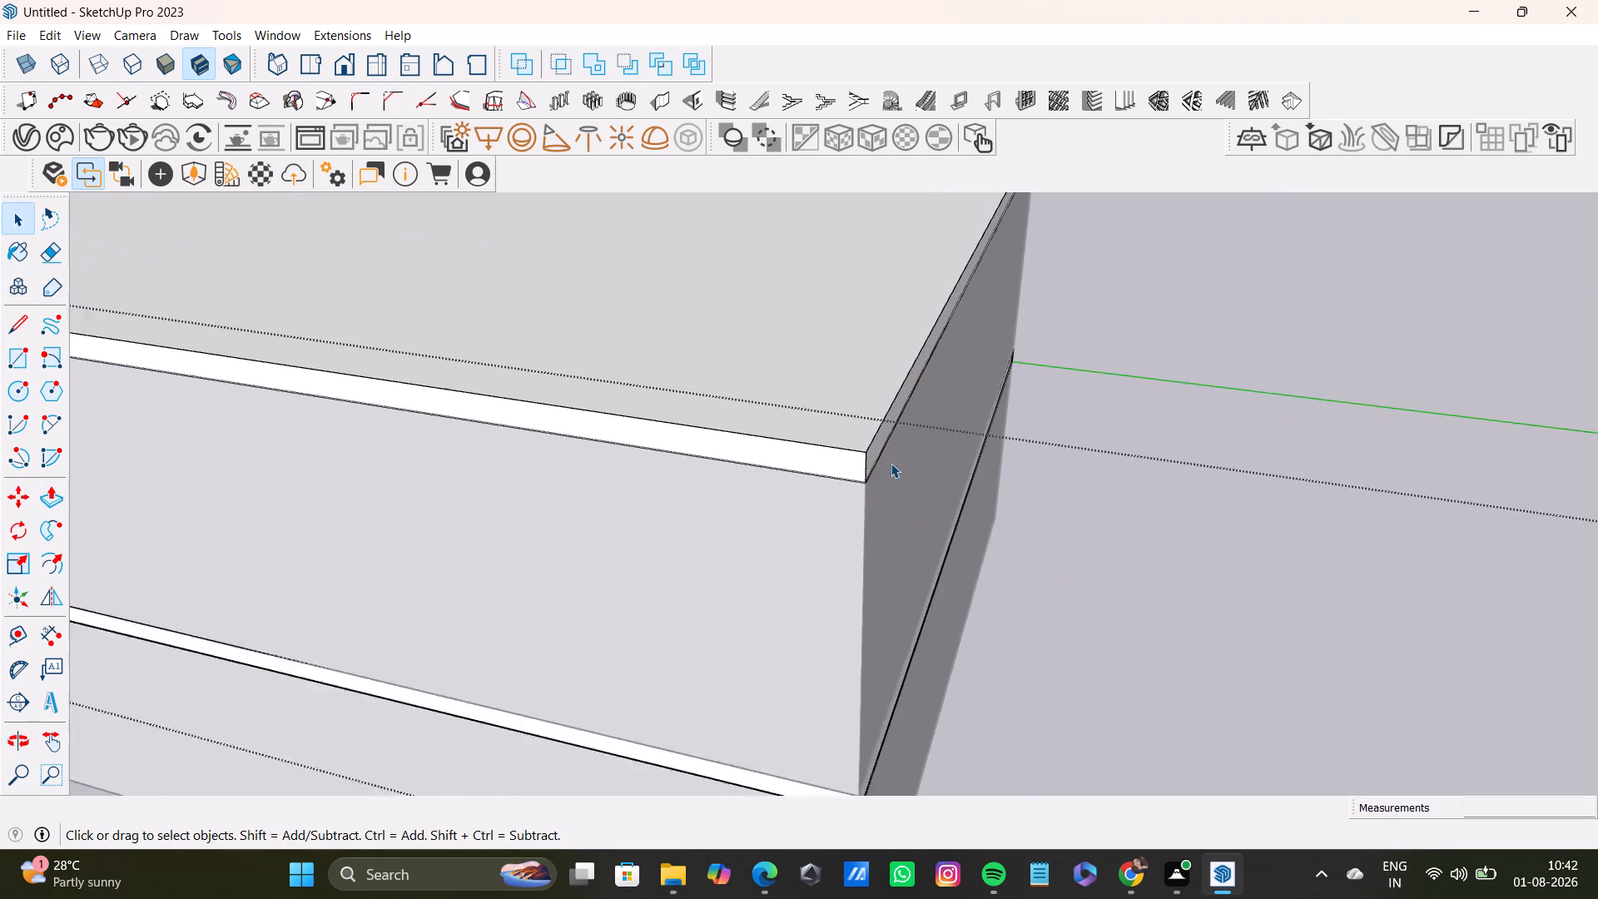
scroll(891, 463, "up", 14)
middle_click_drag(881, 474, 743, 425)
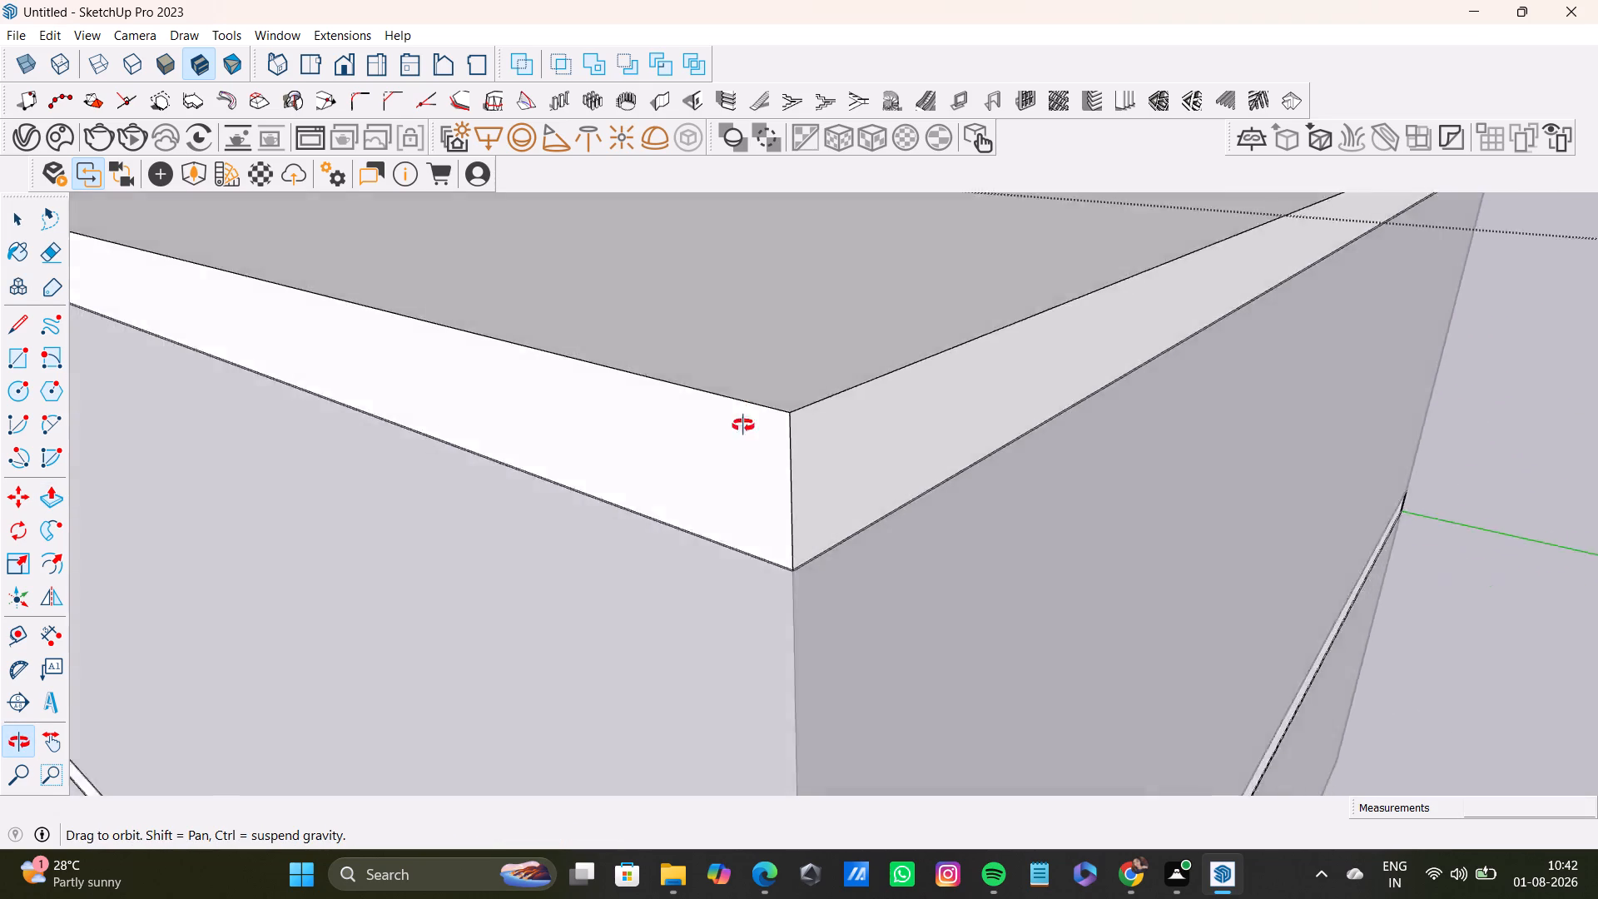
middle_click_drag(743, 425, 805, 544)
scroll(836, 579, "up", 20)
scroll(836, 579, "up", 2)
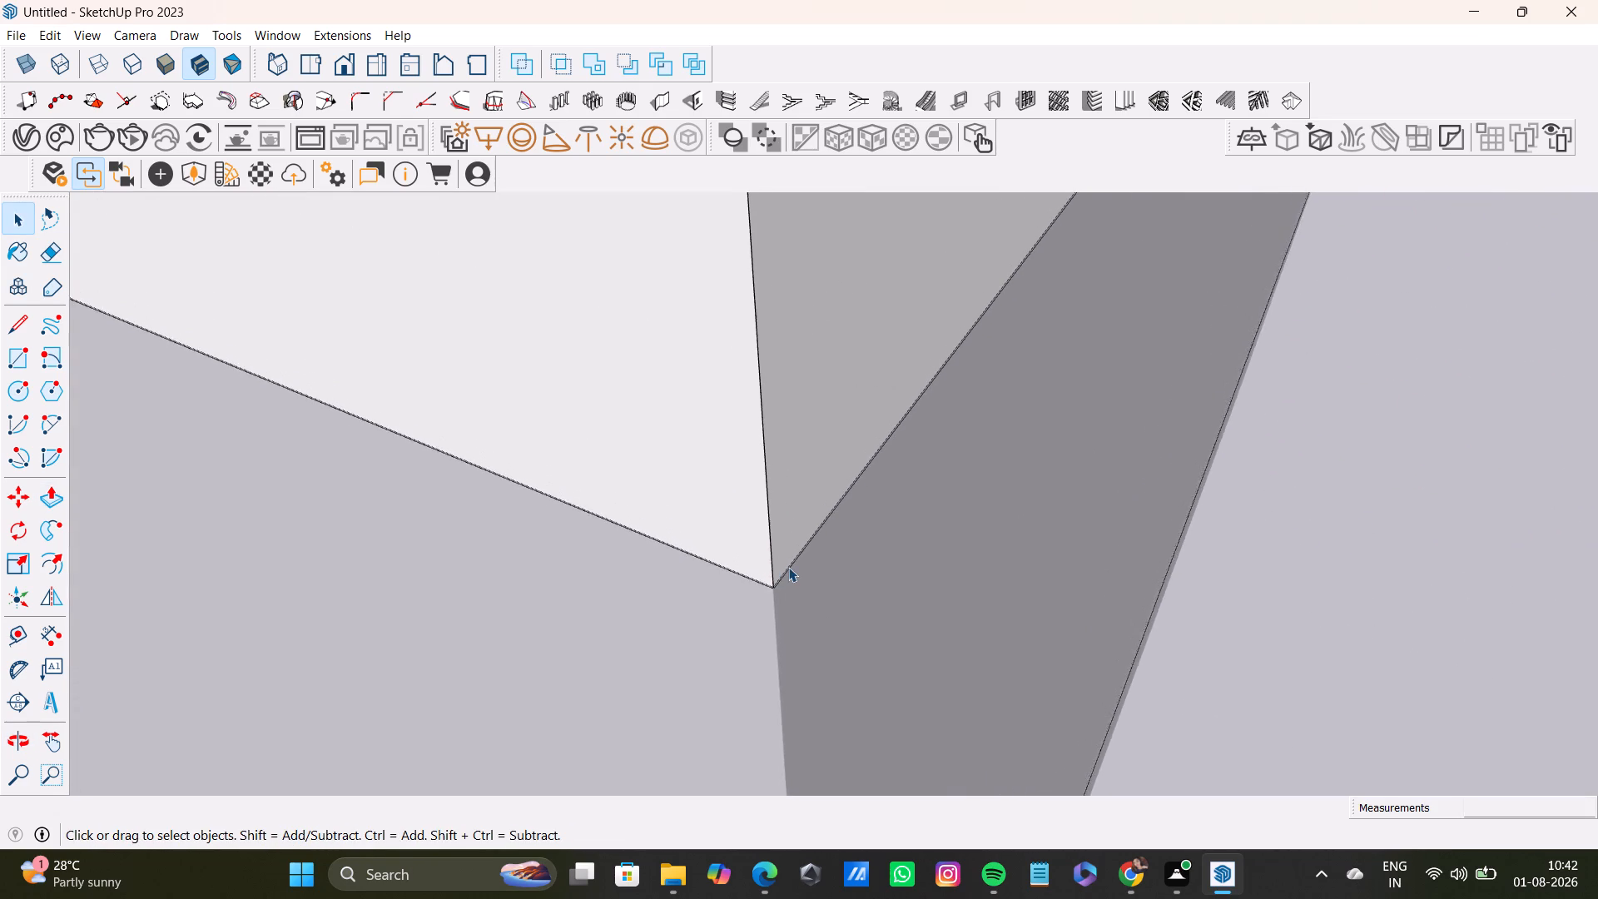
scroll(788, 567, "up", 13)
scroll(792, 569, "down", 16)
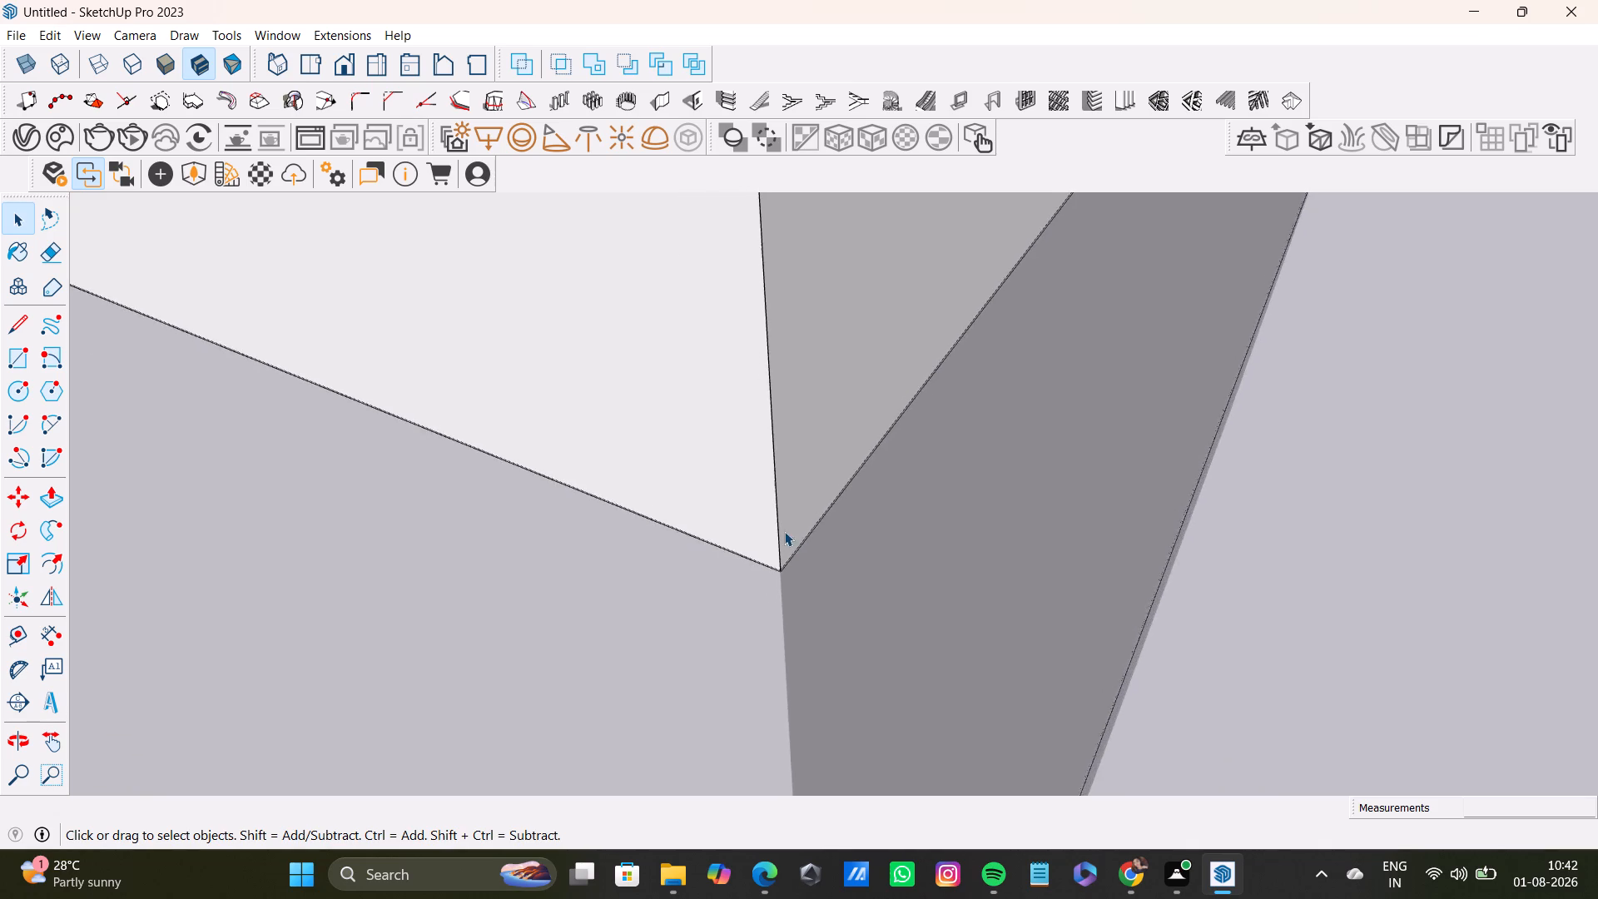
scroll(784, 531, "down", 20)
scroll(784, 531, "down", 19)
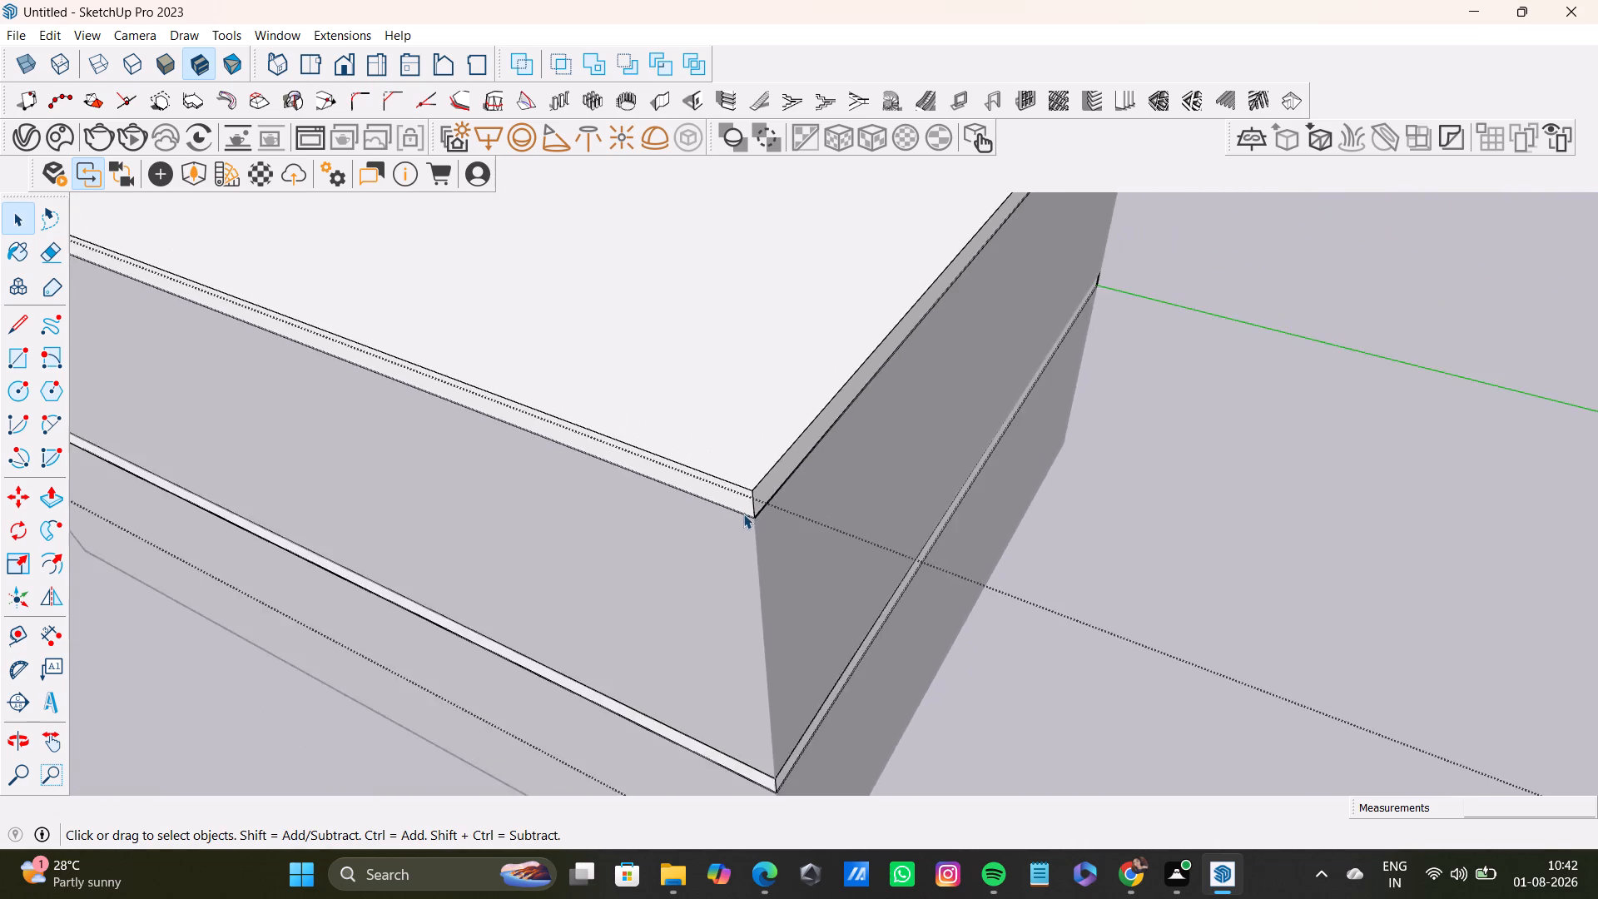
scroll(743, 514, "down", 20)
scroll(743, 514, "down", 1)
Close the top slab's group to return to the whole model.
key("space")
left_click(939, 562)
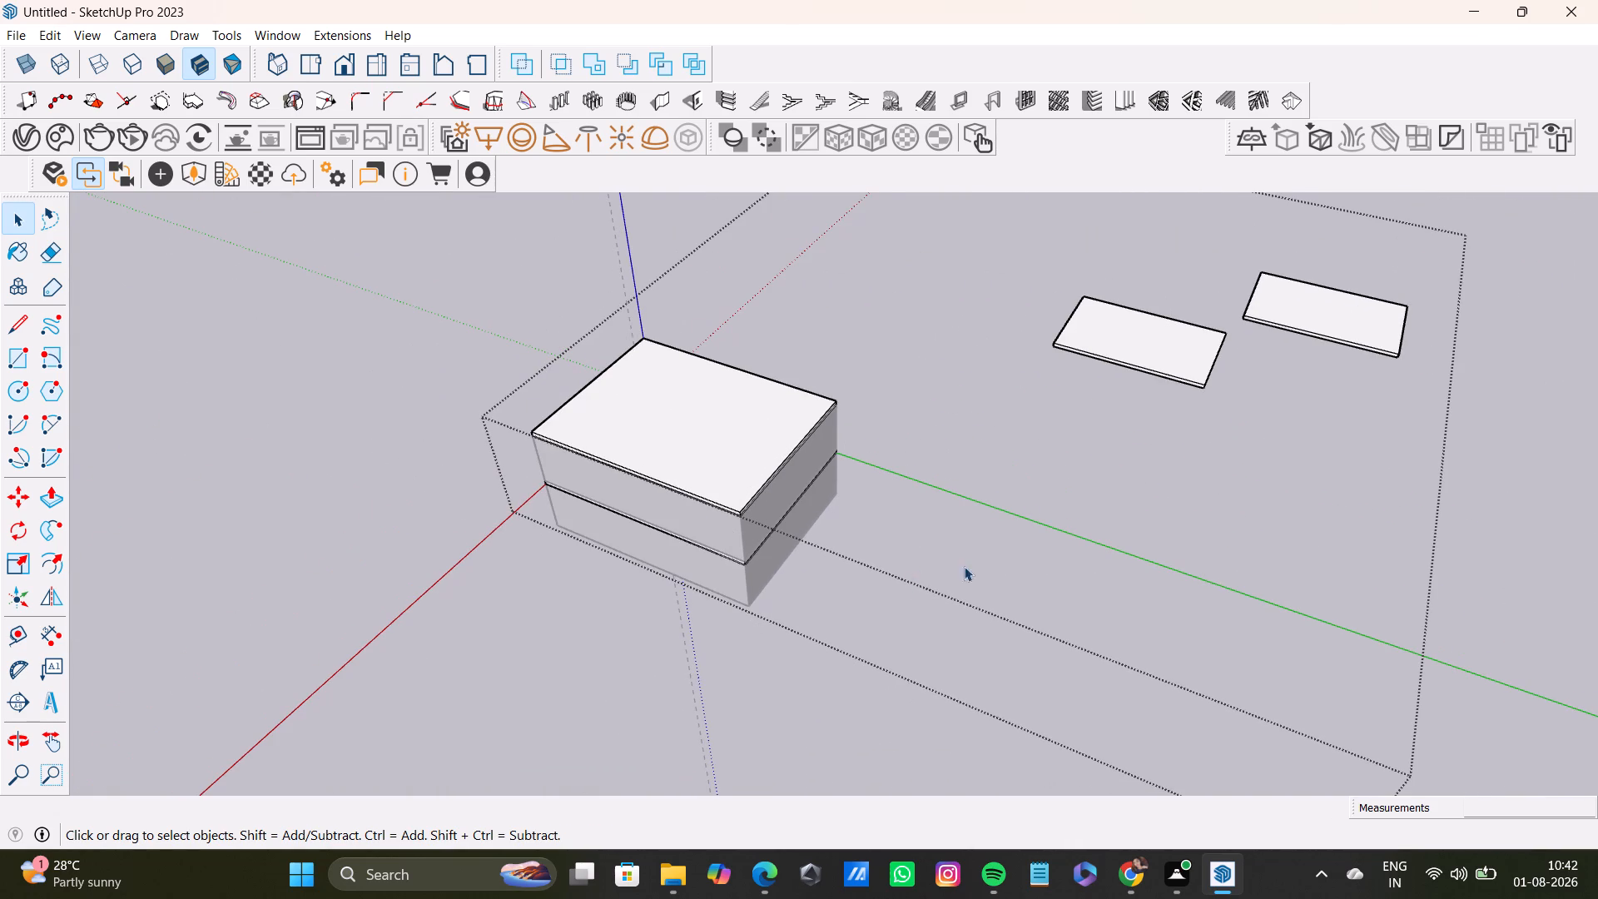
left_click(1097, 432)
left_click(1025, 523)
key("space")
left_click(1005, 530)
key("Return")
key("space")
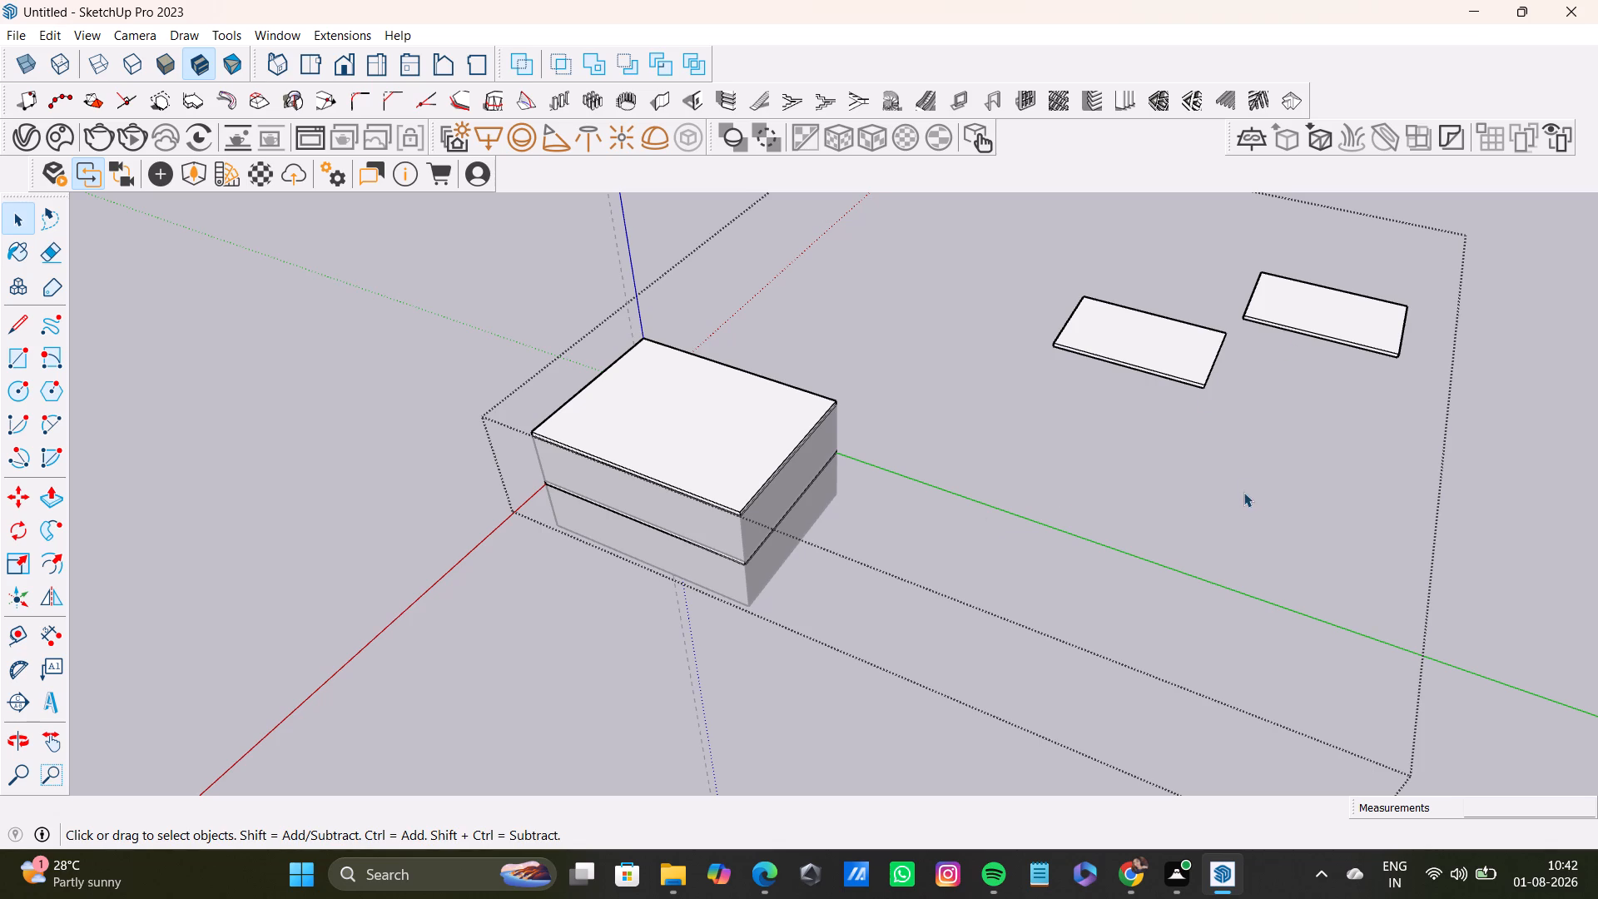
left_click(1243, 492)
left_click(1214, 480)
scroll(1044, 508, "down", 1)
middle_click_drag(1041, 514, 1145, 336)
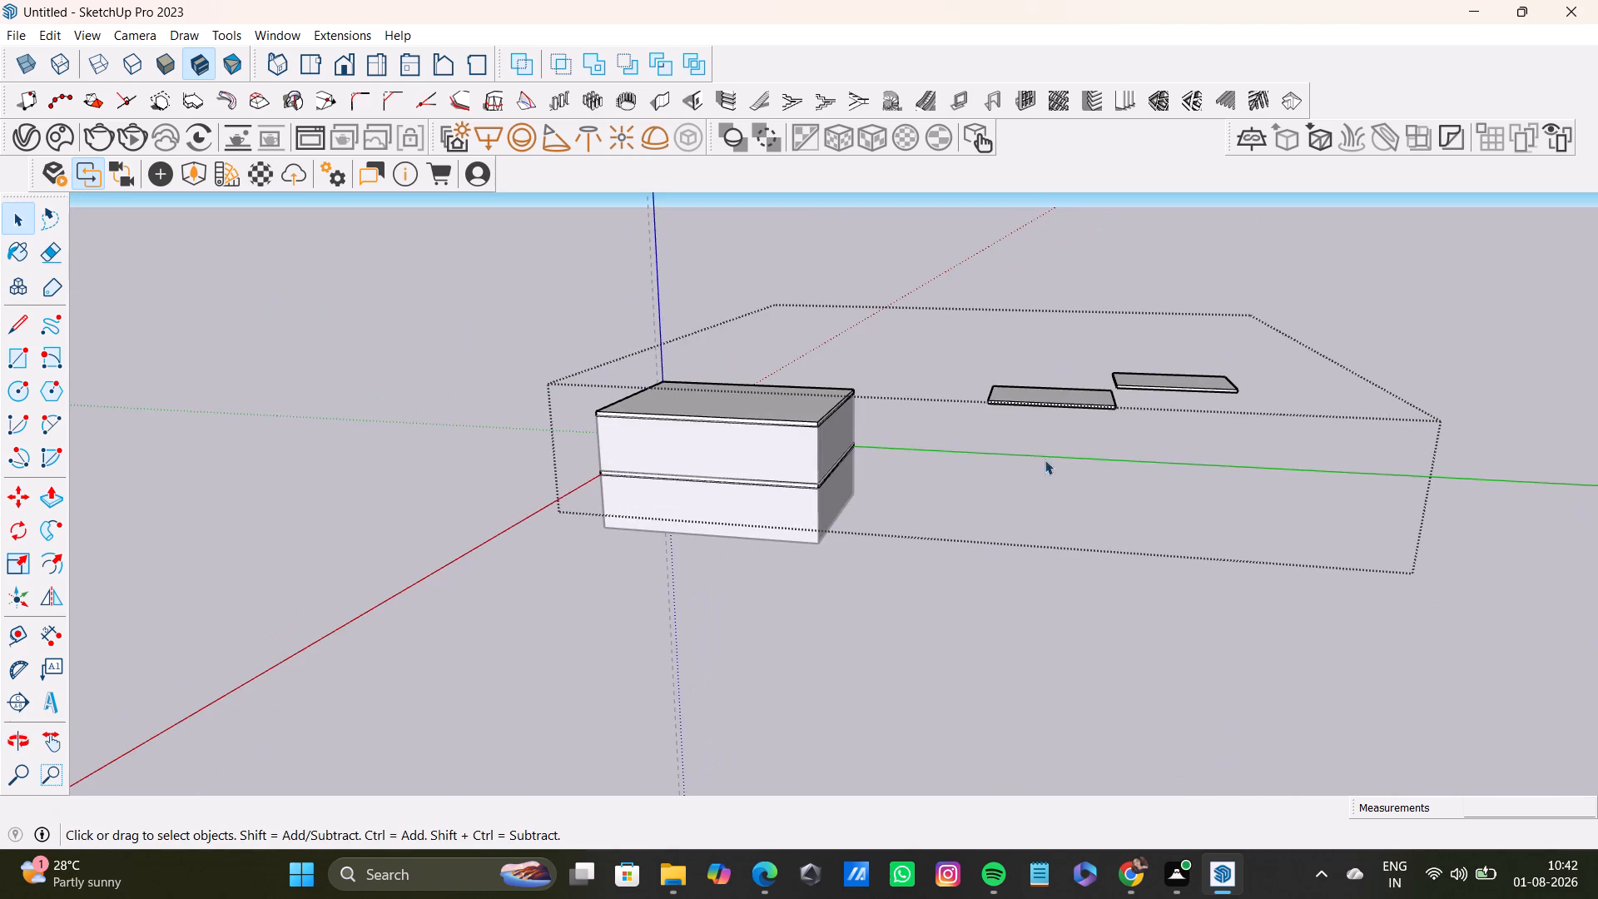
double_click(849, 653)
Save the model as 10 in the sketchup sheets folder.
middle_click_drag(757, 619, 1329, 643)
scroll(882, 539, "up", 1)
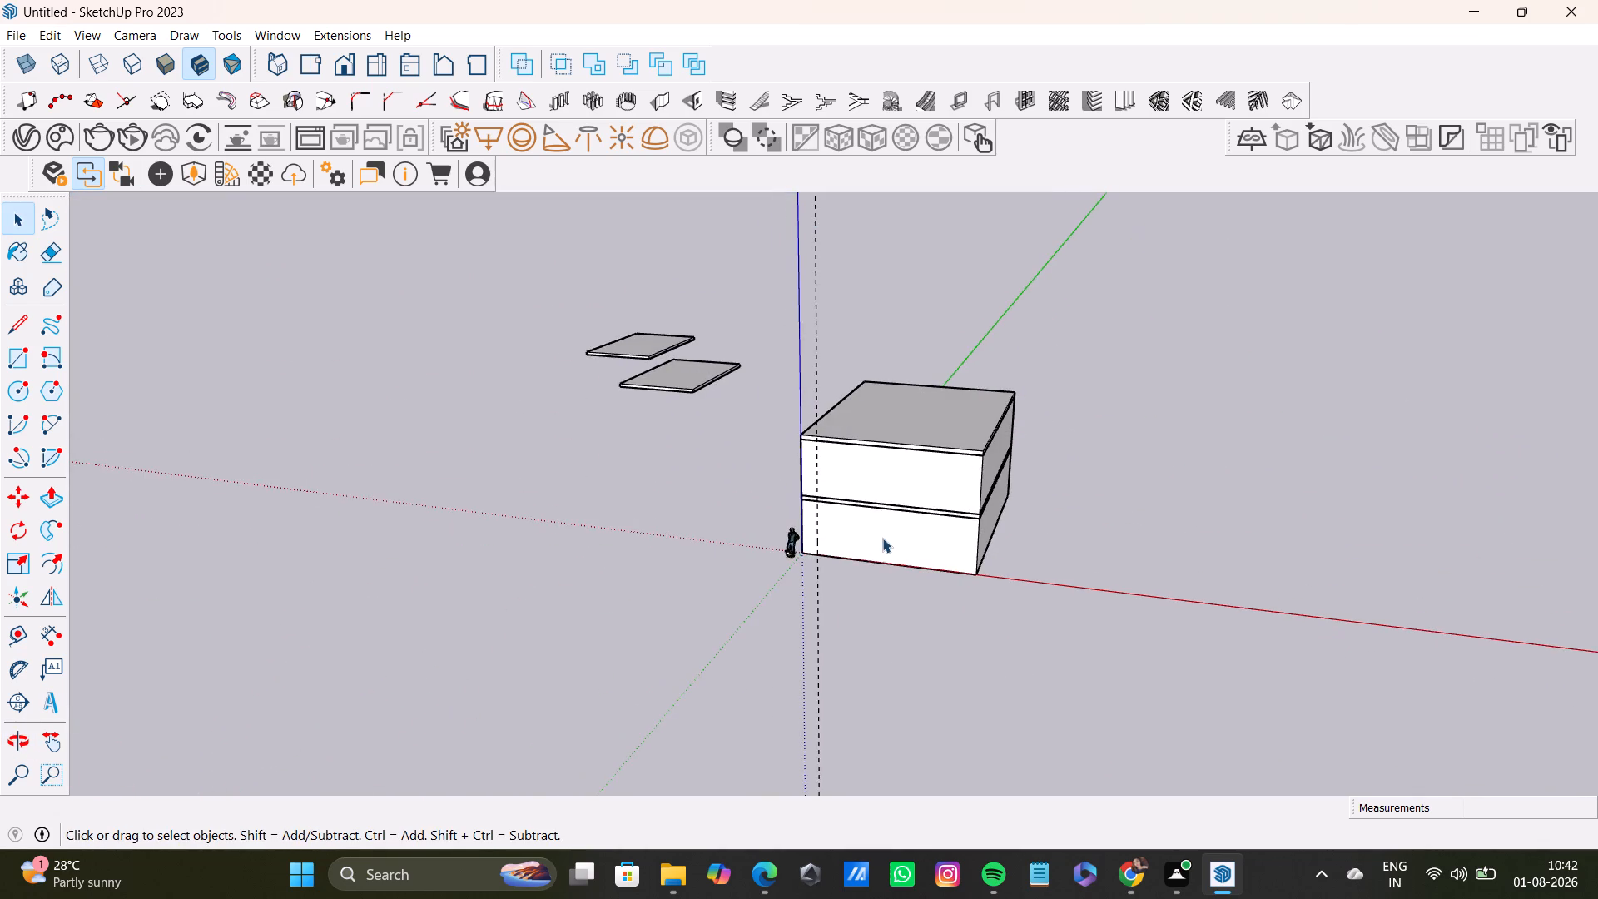
scroll(882, 538, "up", 5)
key("ctrl+s")
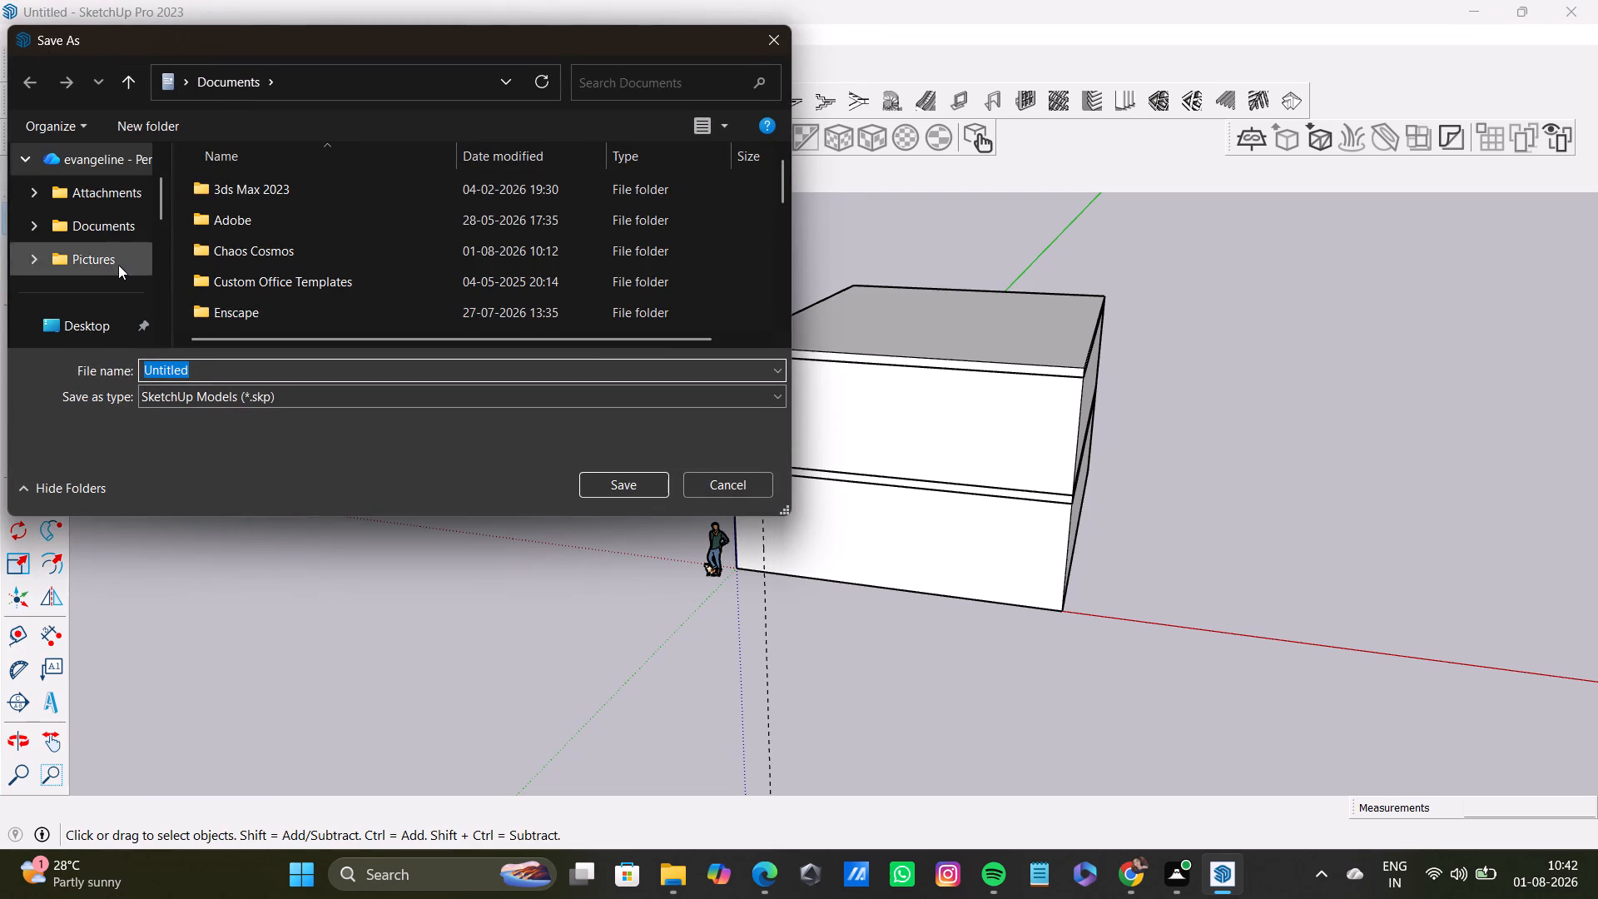
scroll(118, 265, "down", 5)
scroll(126, 261, "up", 2)
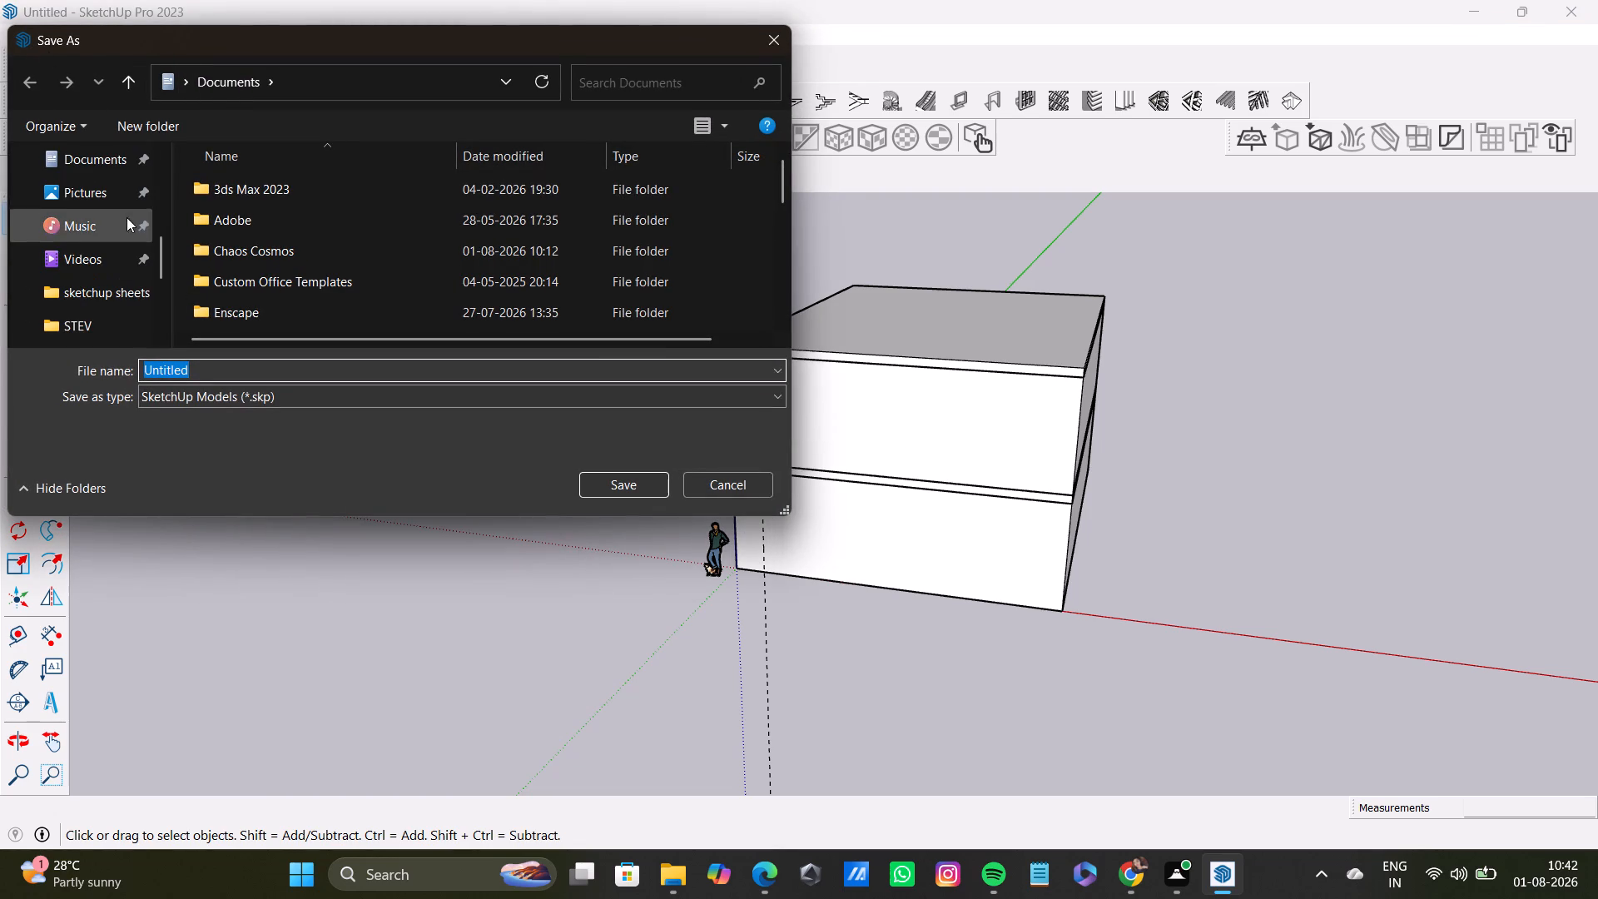
left_click(95, 280)
left_click_drag(227, 365, 139, 359)
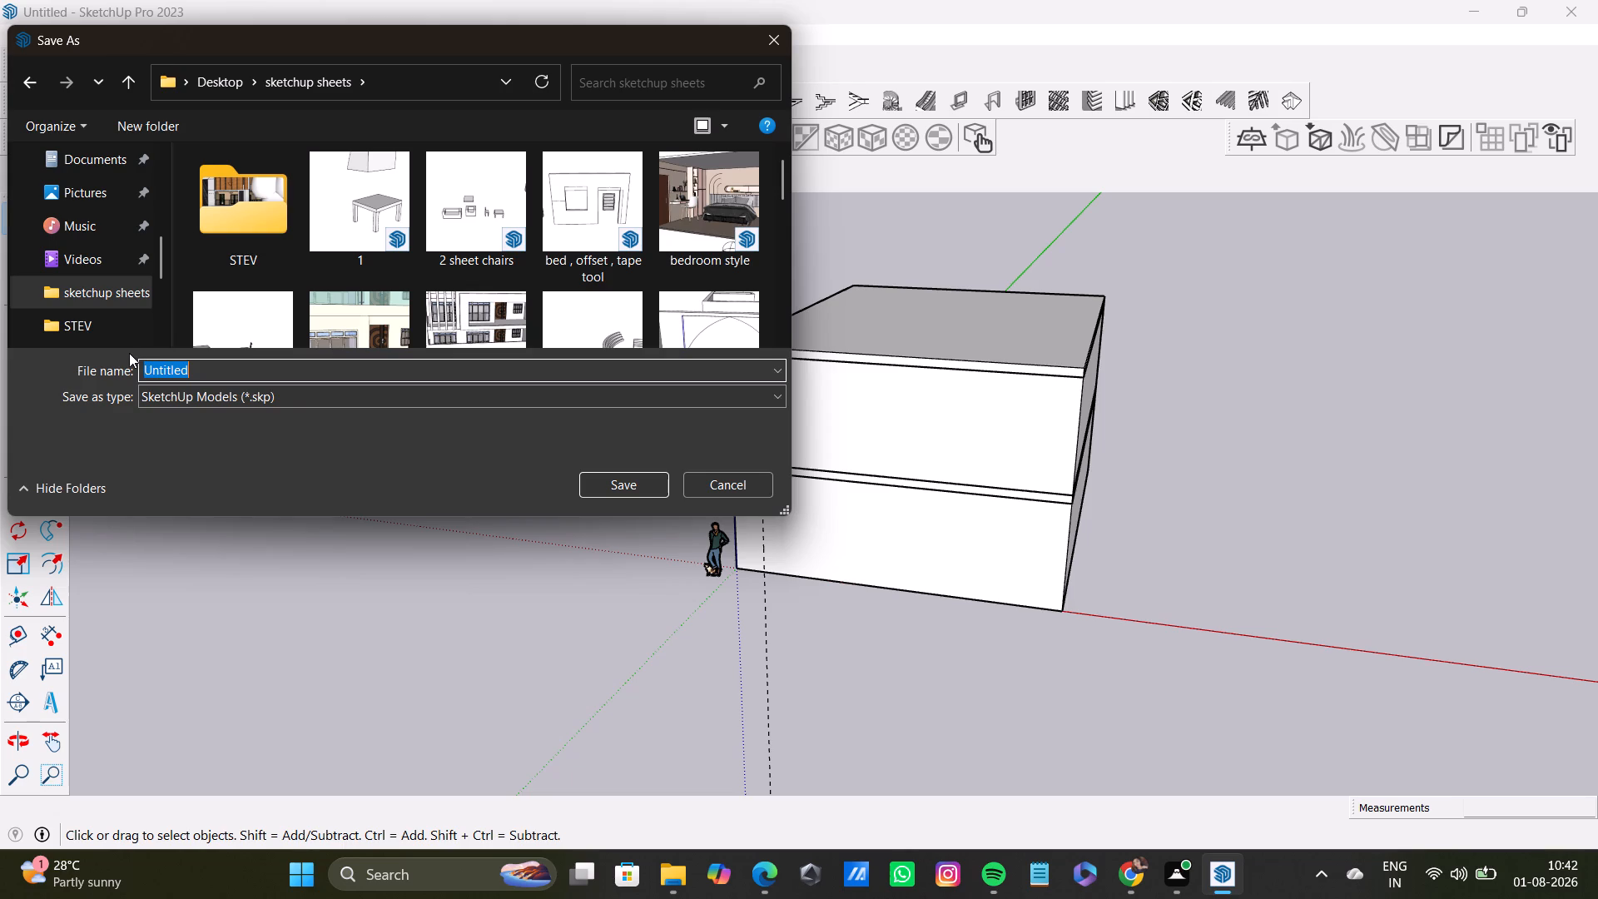
key("BackSpace")
type("10")
key("Return")
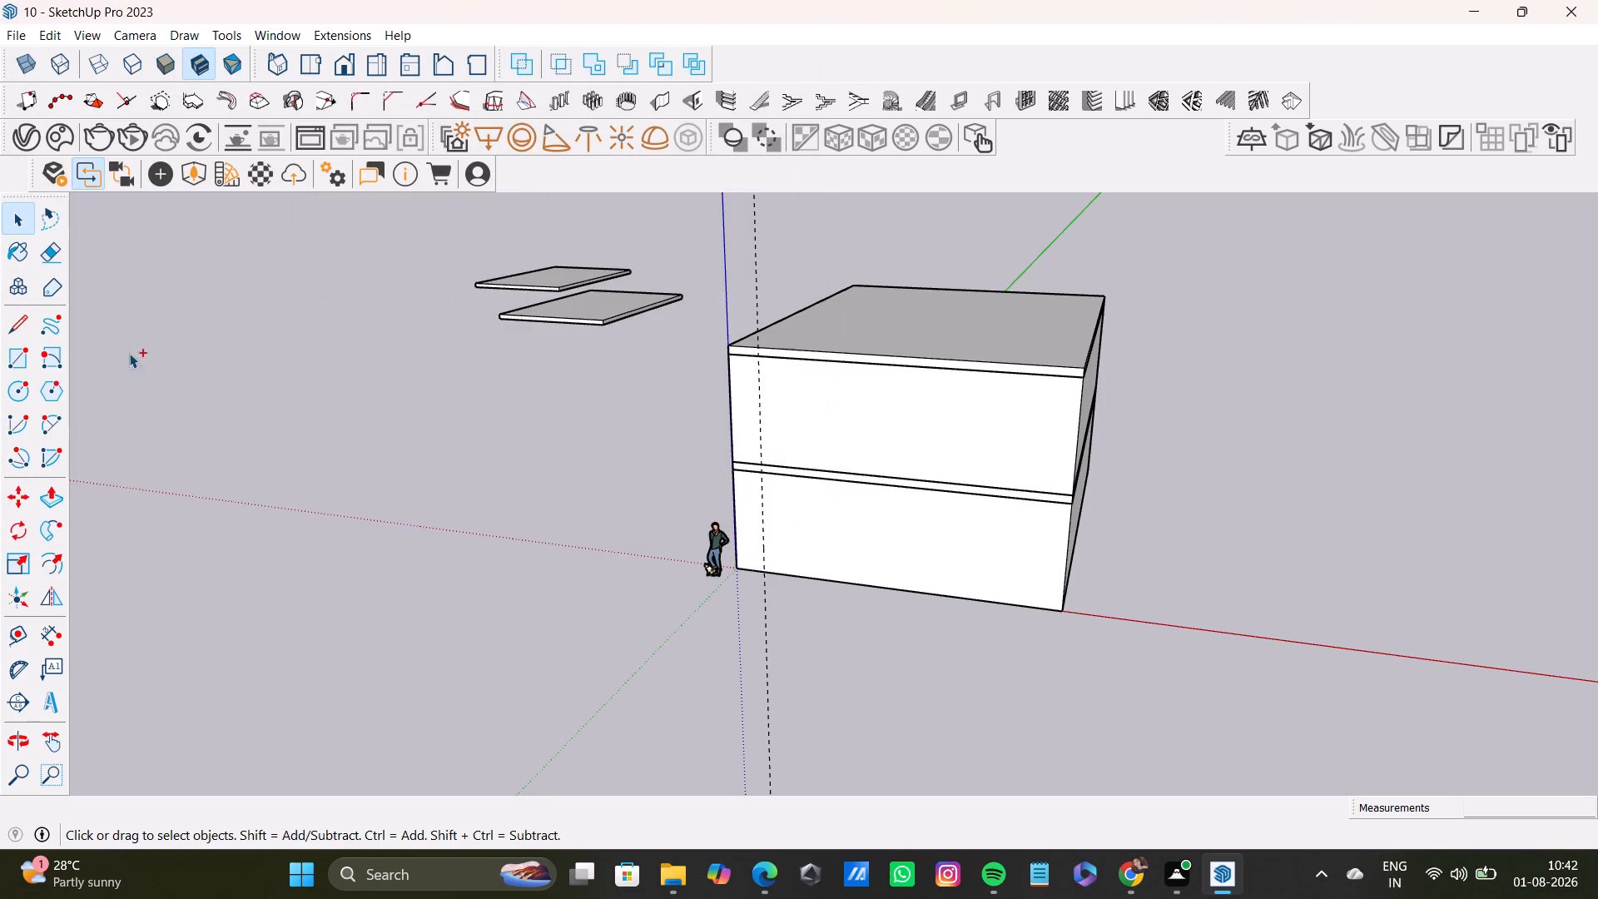
Measure the length of the front wall's bottom edge from corner to corner.
middle_click_drag(1087, 474, 1005, 427)
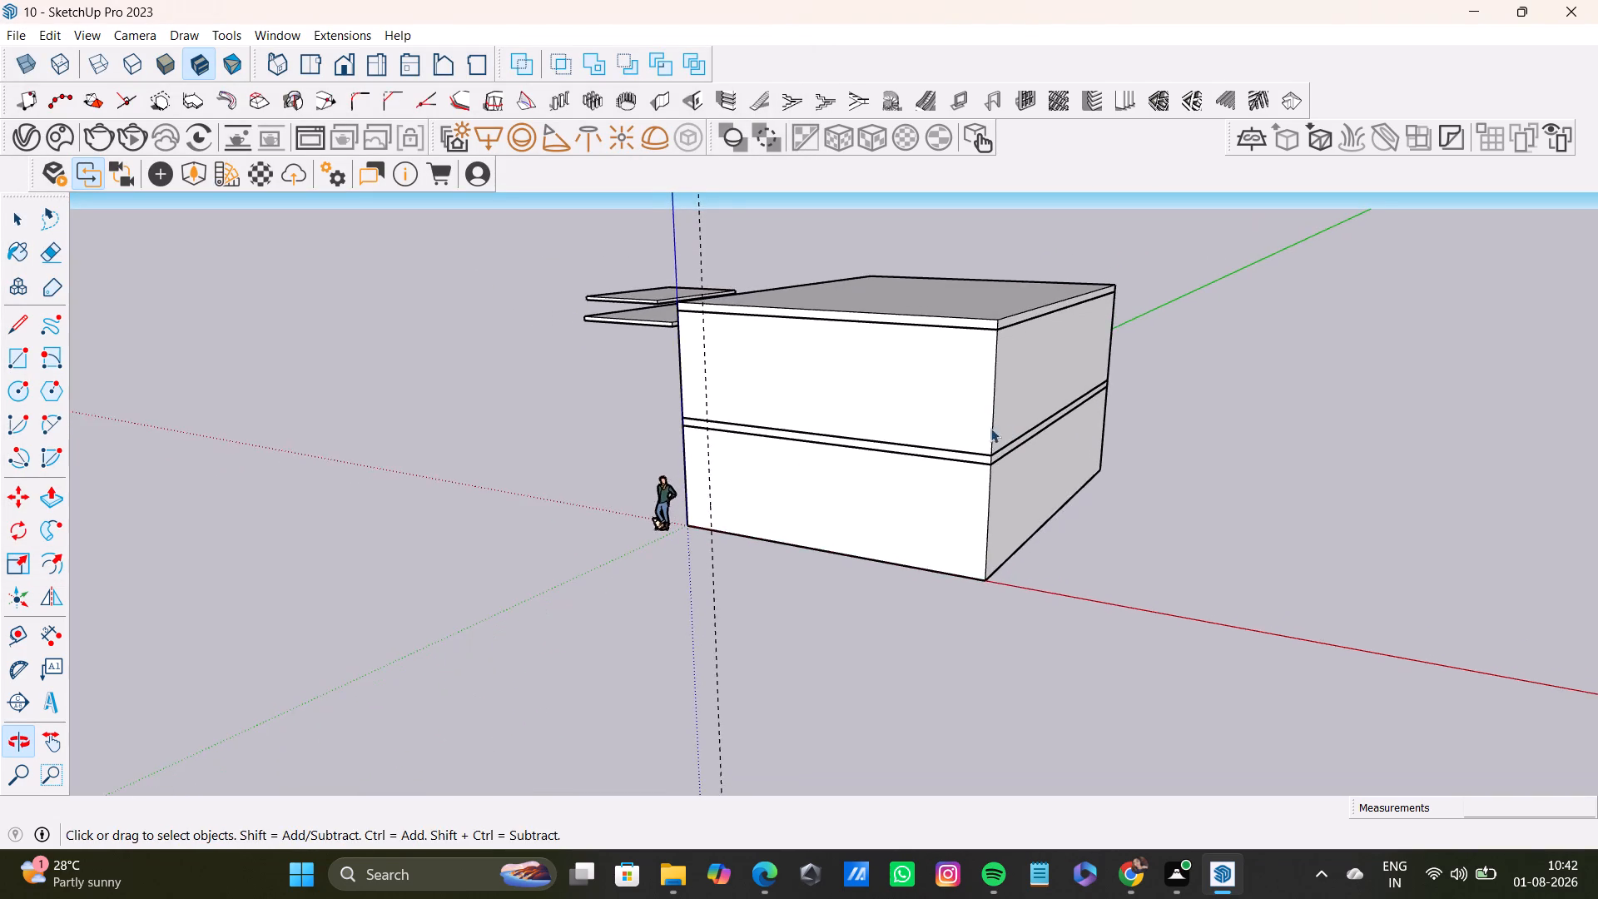
scroll(983, 440, "up", 4)
middle_click_drag(979, 439, 1050, 340)
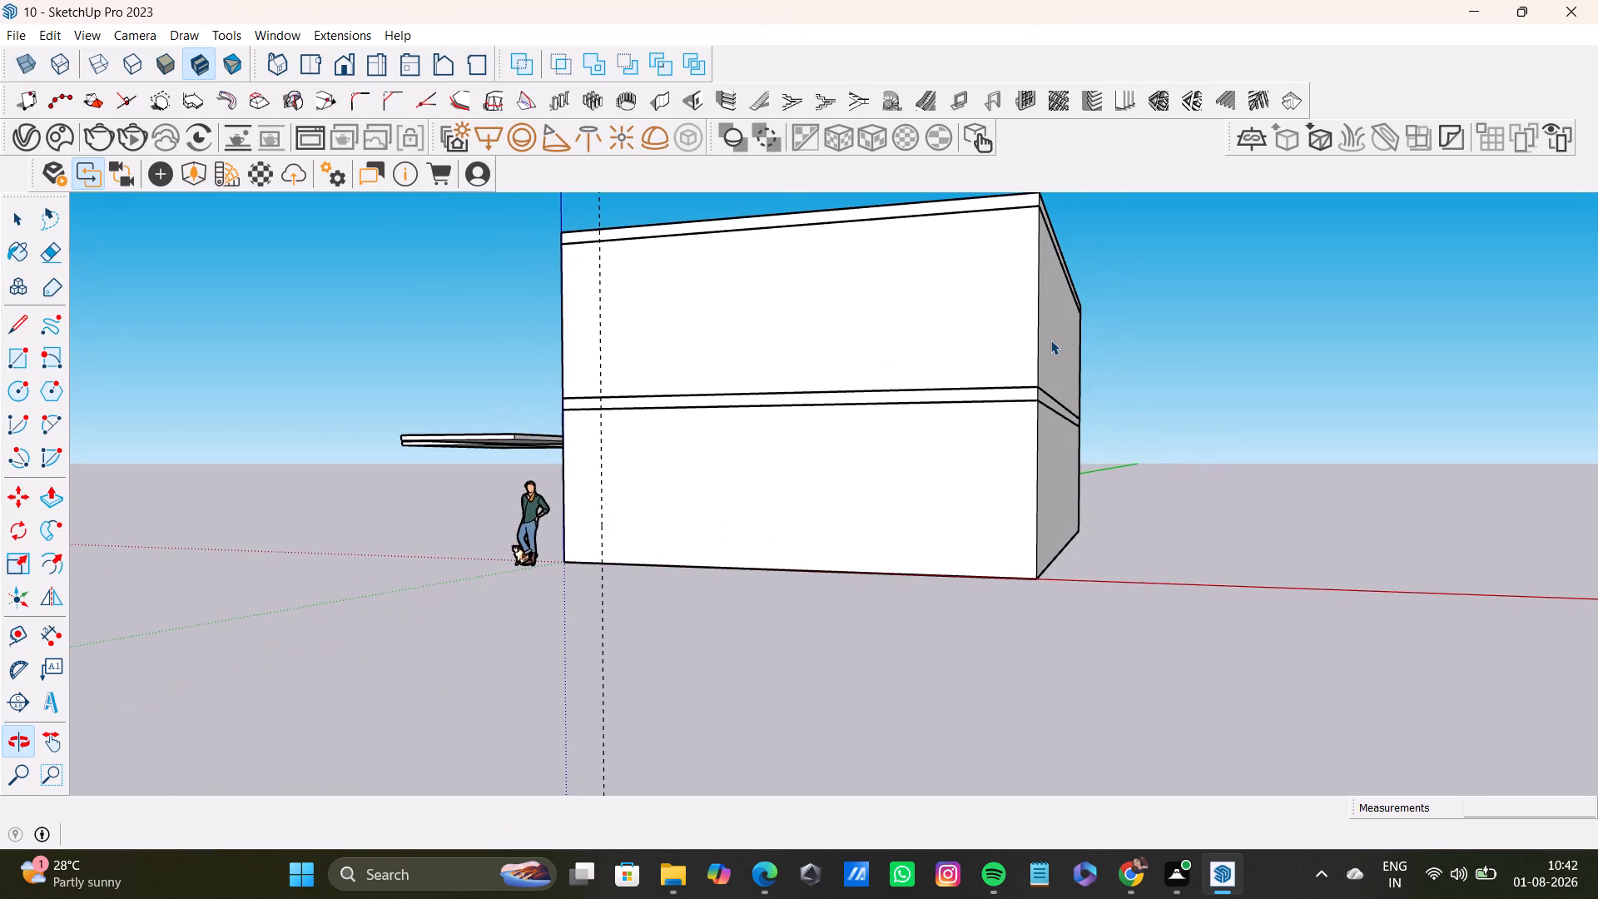
key("space")
left_click(22, 641)
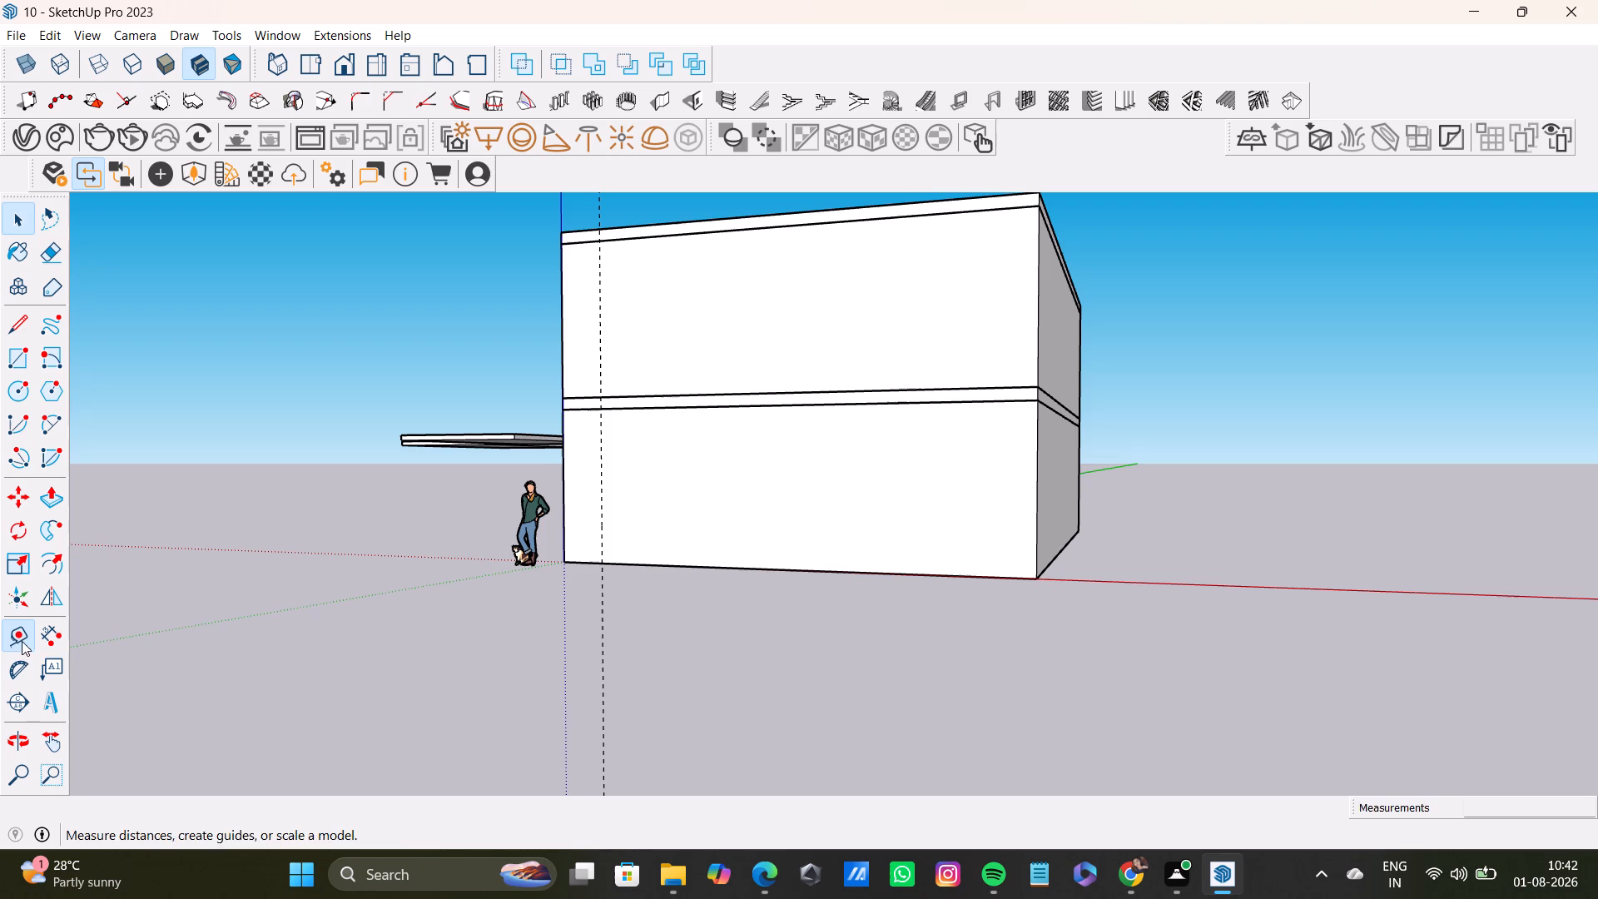
left_click_drag(562, 569, 591, 567)
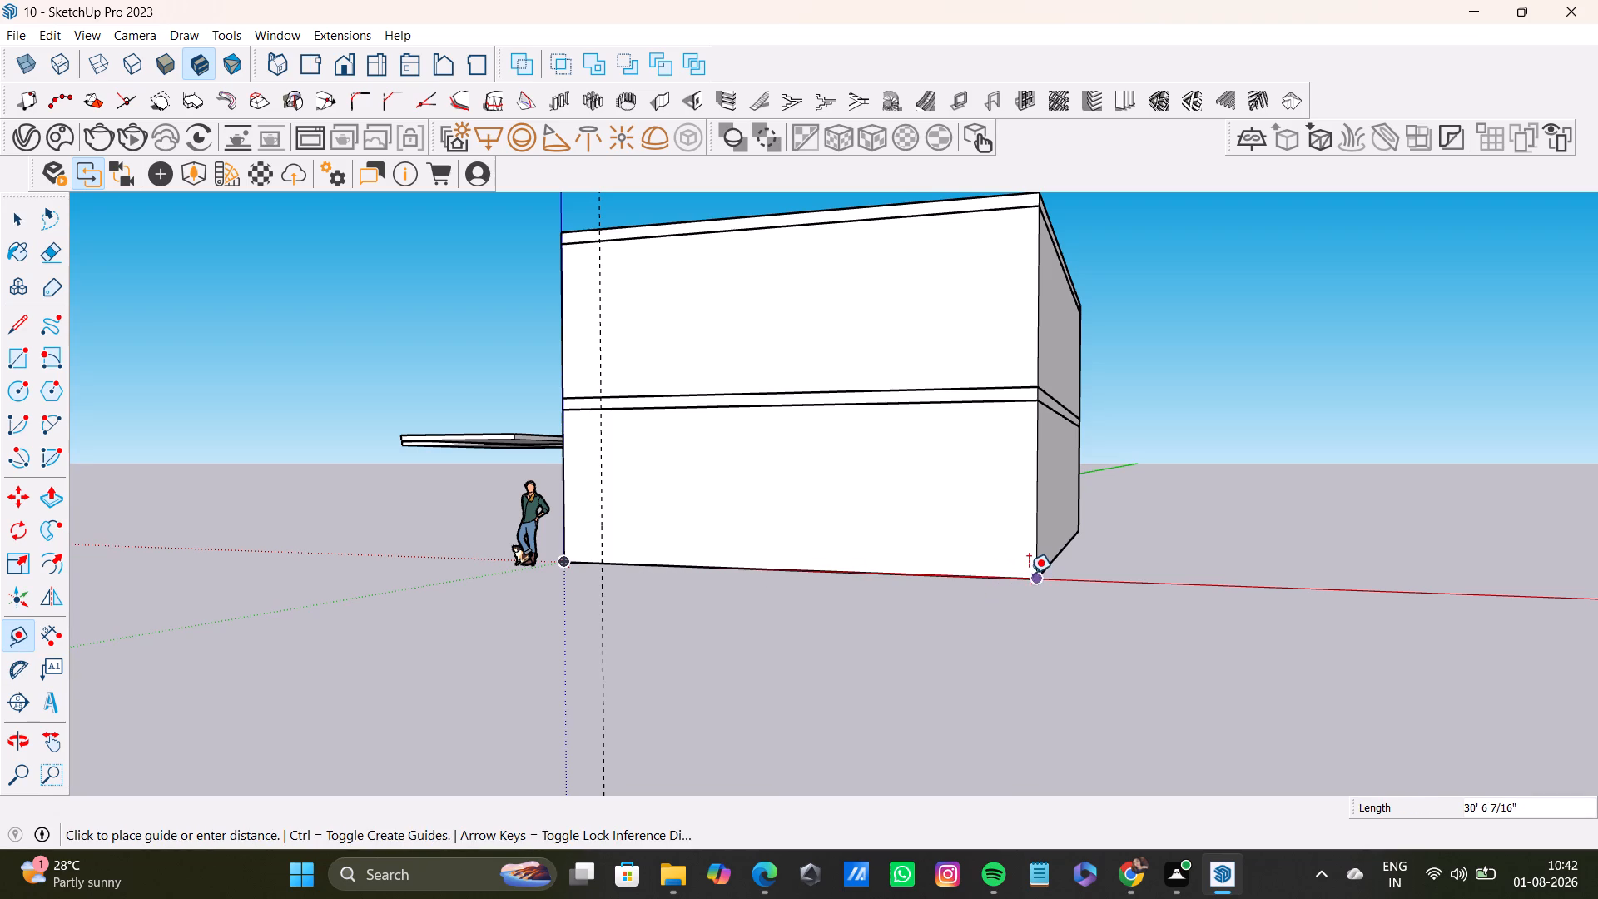
key("space")
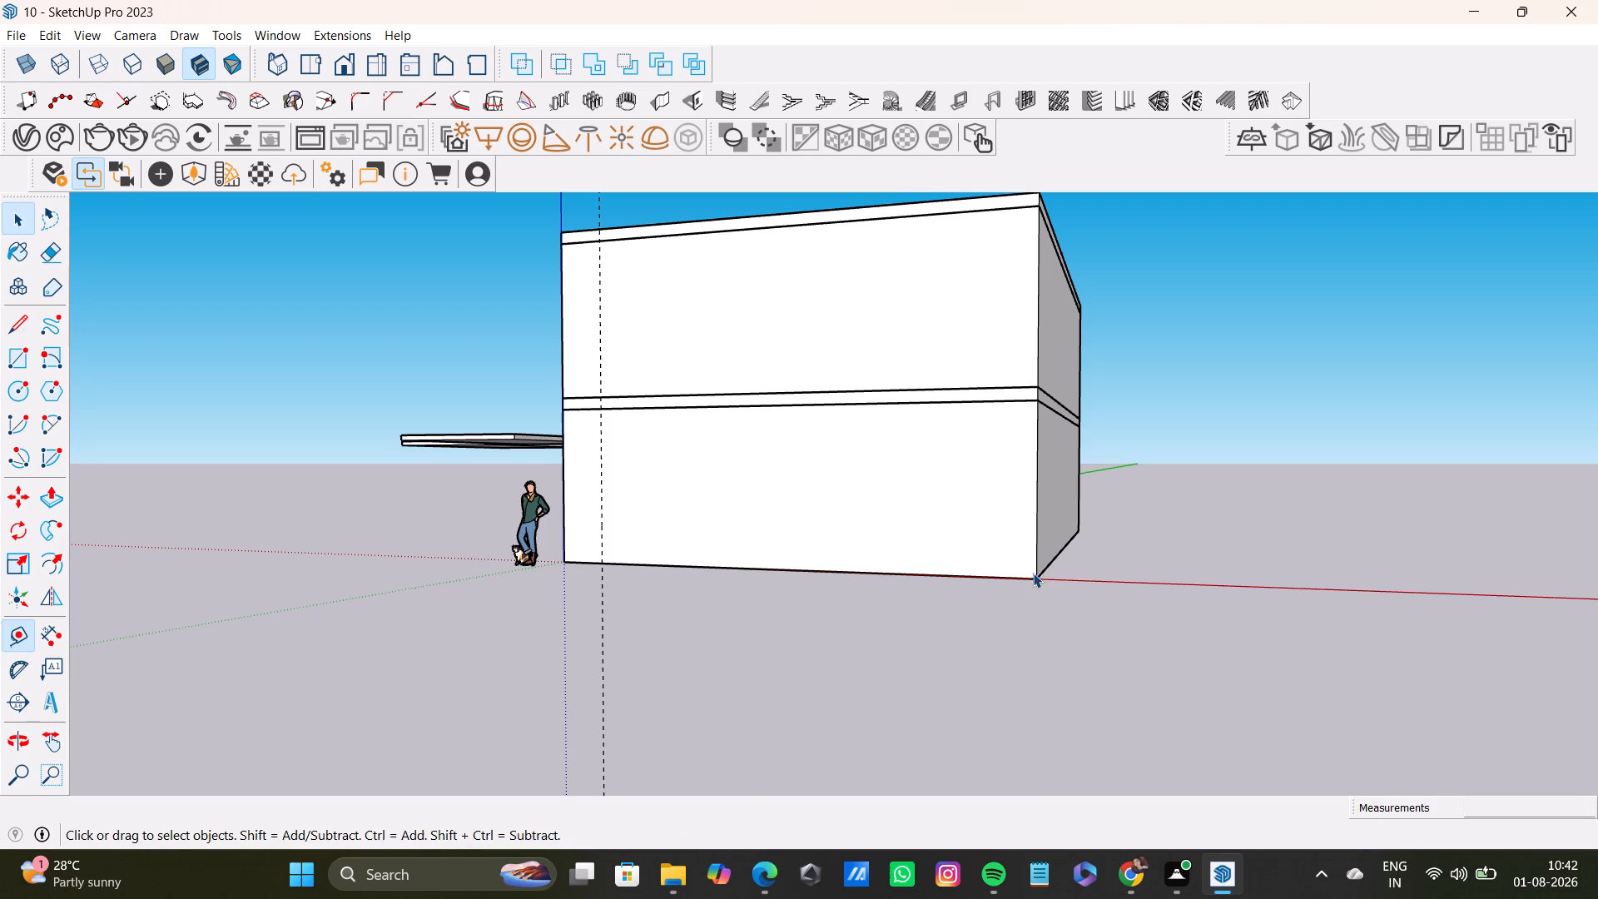
Delete the guides, clearing the vertical dashed line in front of the building.
middle_click_drag(1016, 525, 1004, 624)
middle_click_drag(1005, 589, 1134, 552)
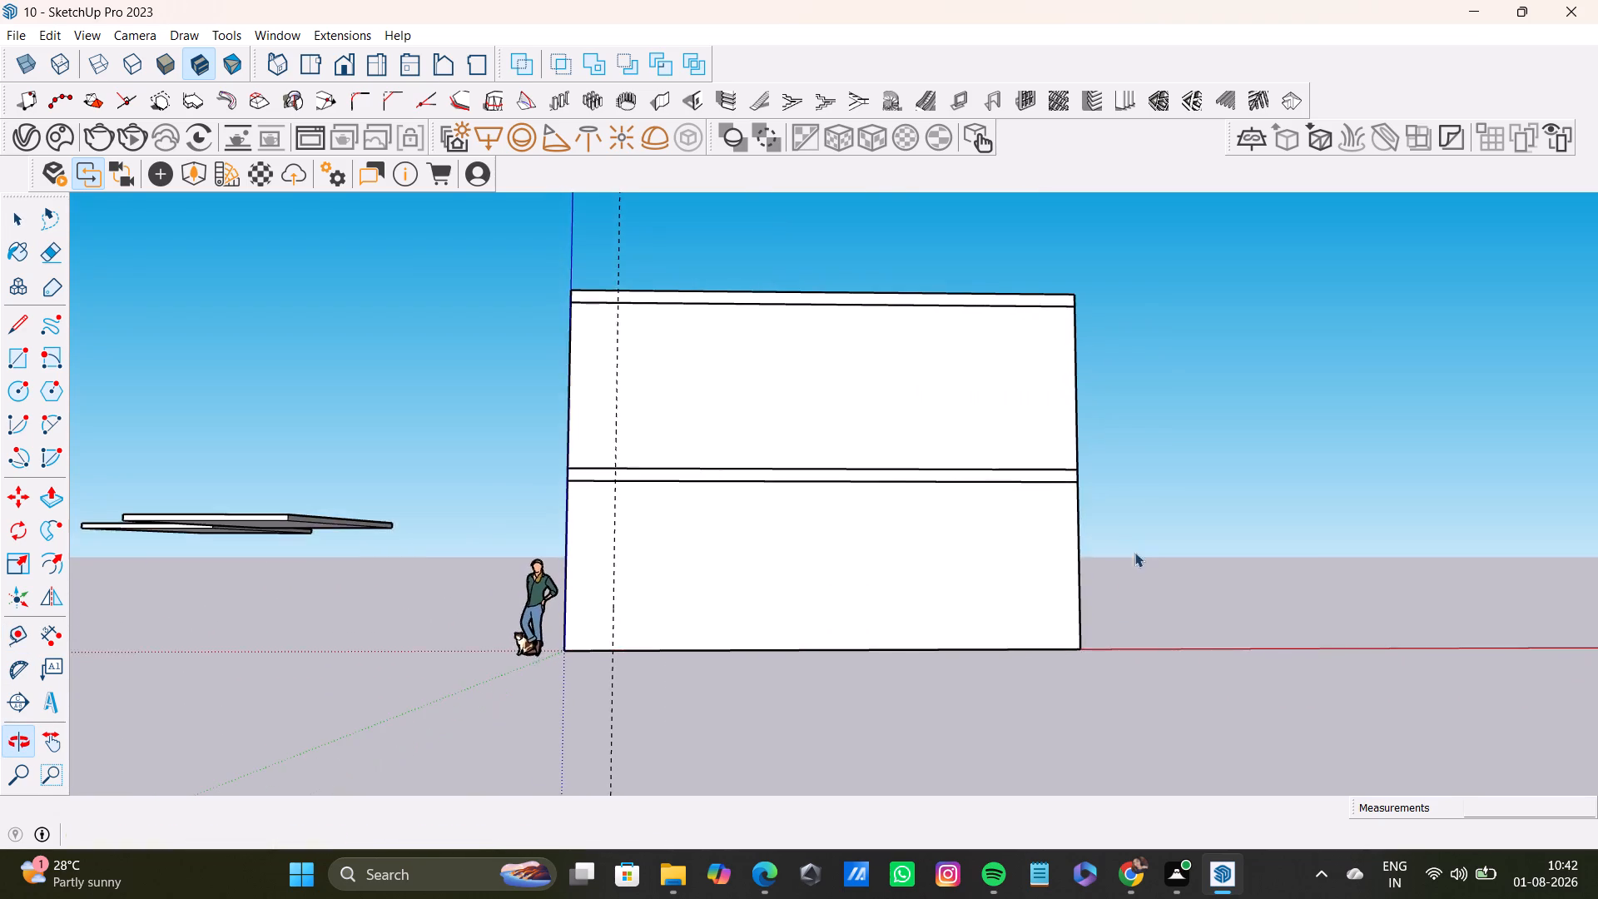
scroll(822, 552, "up", 3)
middle_click_drag(822, 544, 790, 590)
middle_click_drag(1020, 599, 1055, 599)
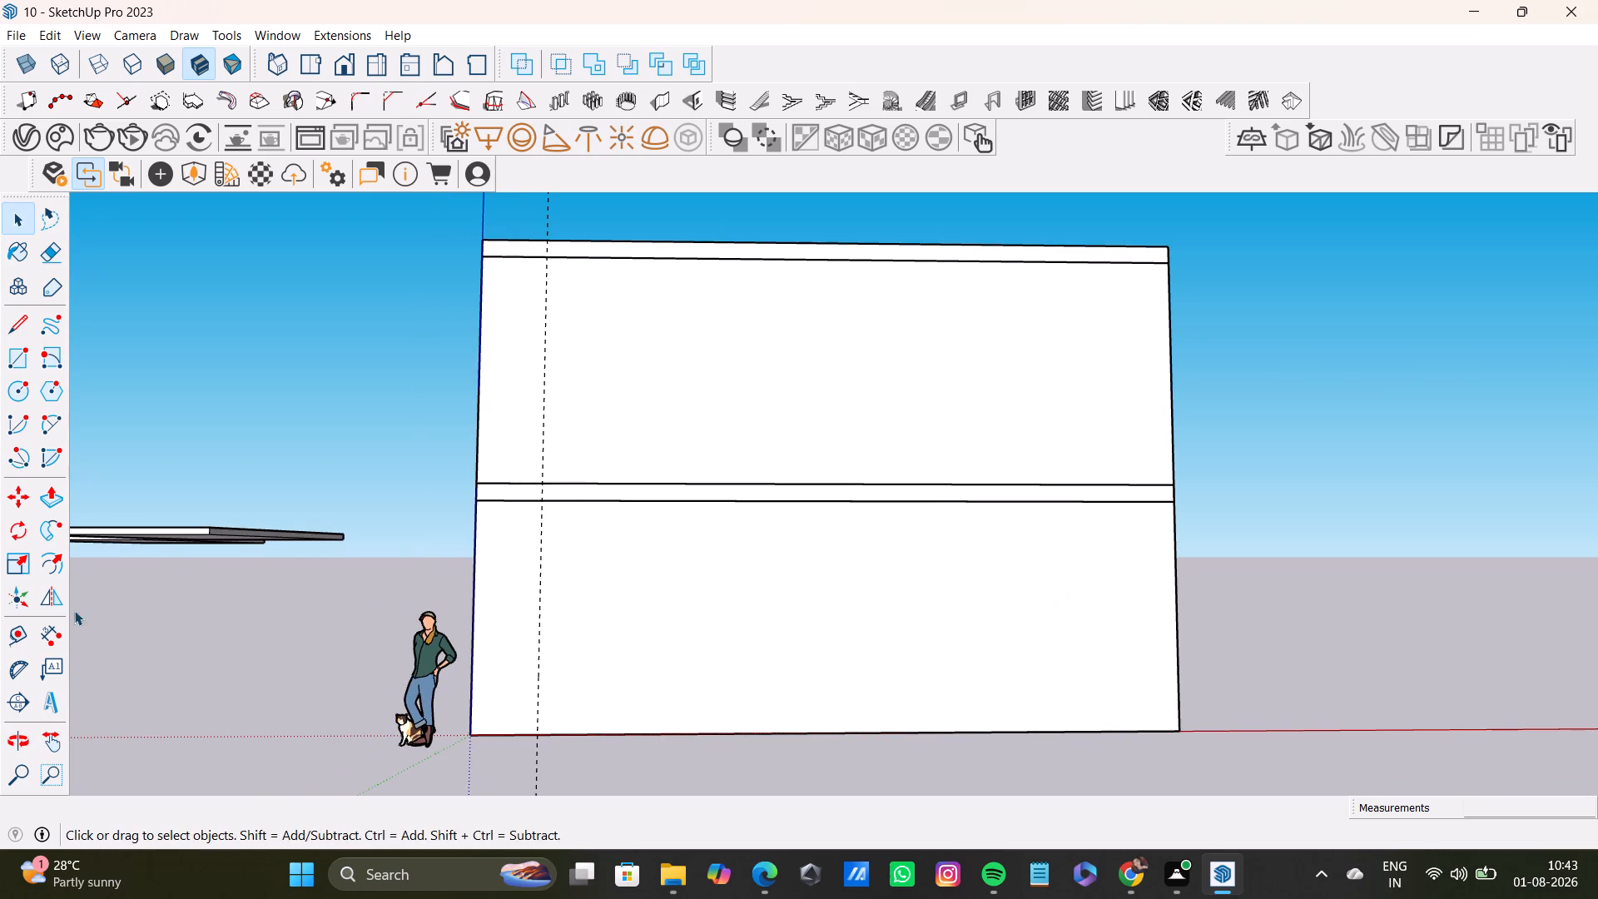
left_click(62, 636)
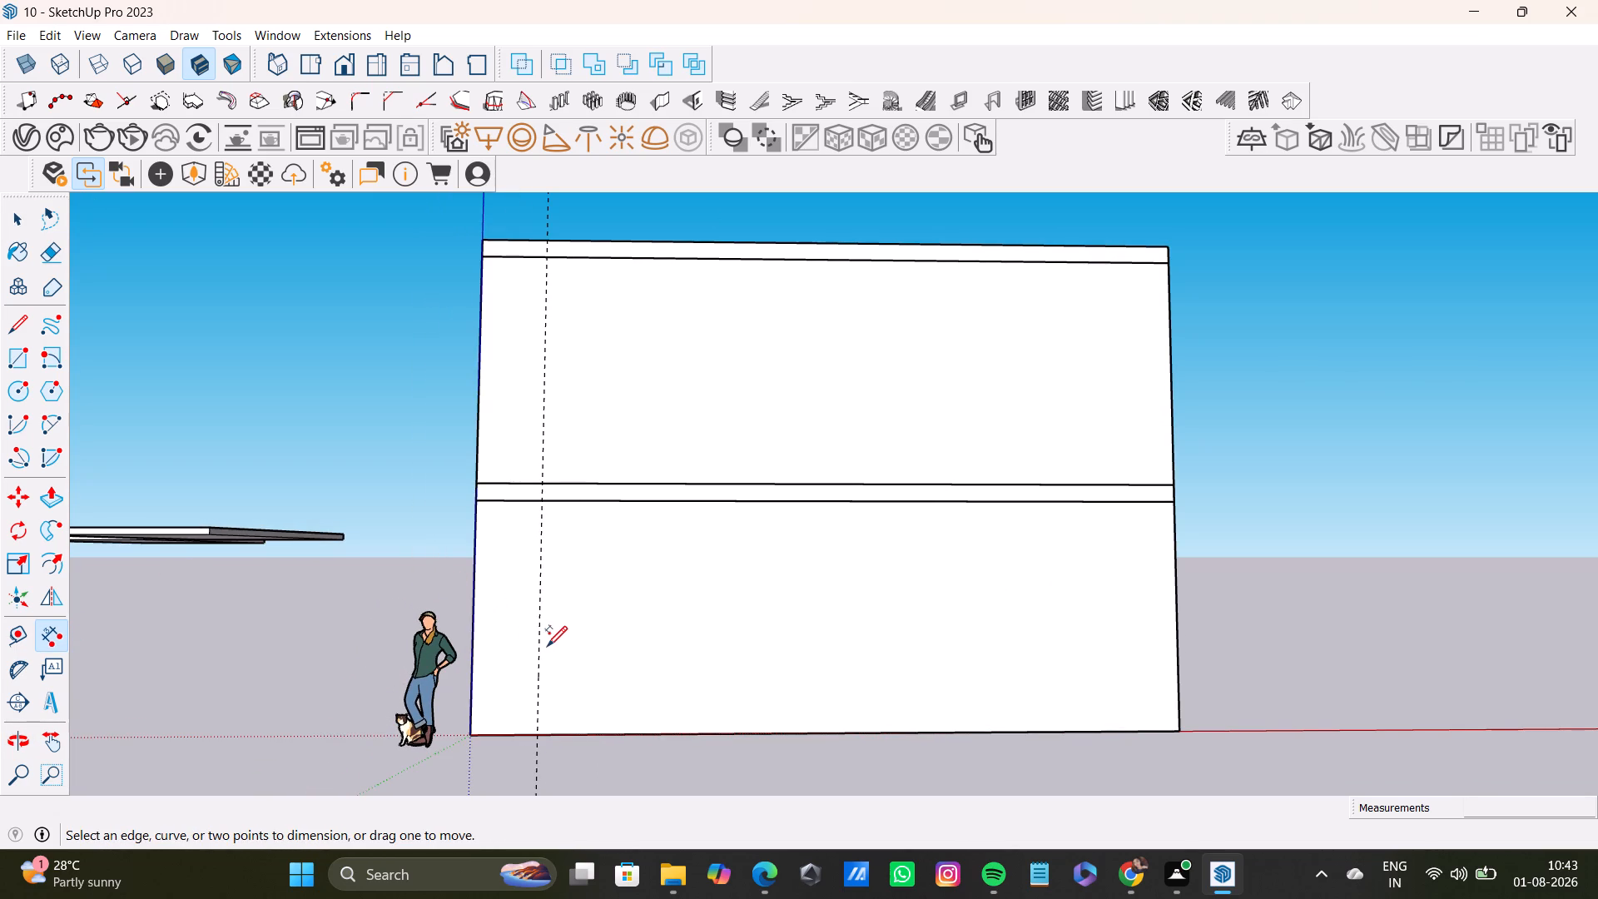
key("space")
left_click(47, 35)
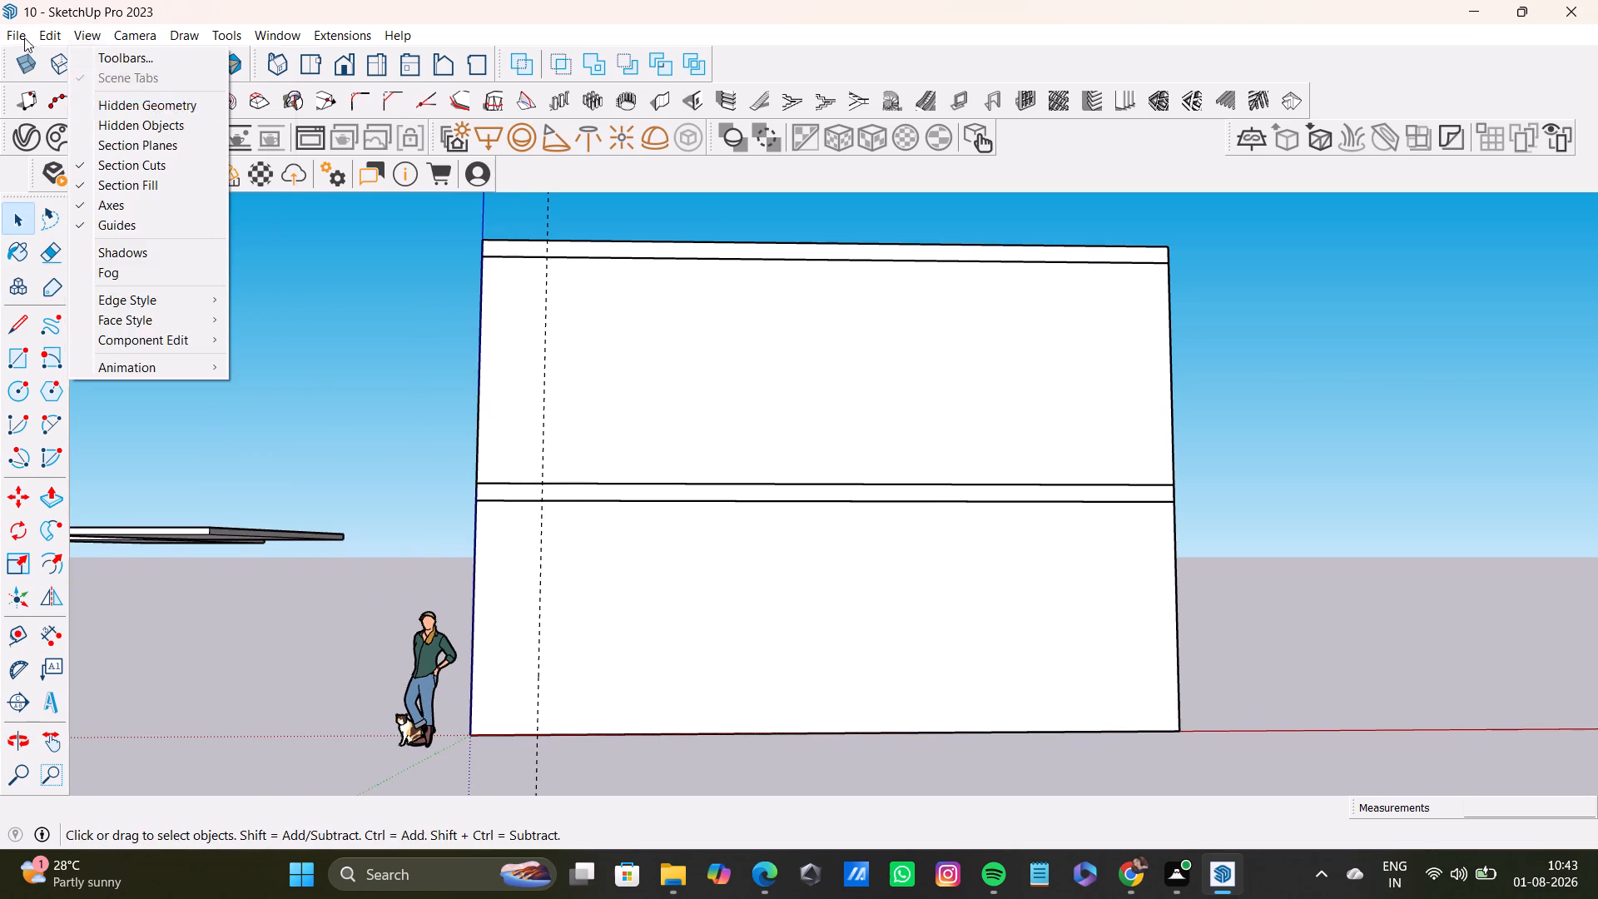
left_click(117, 212)
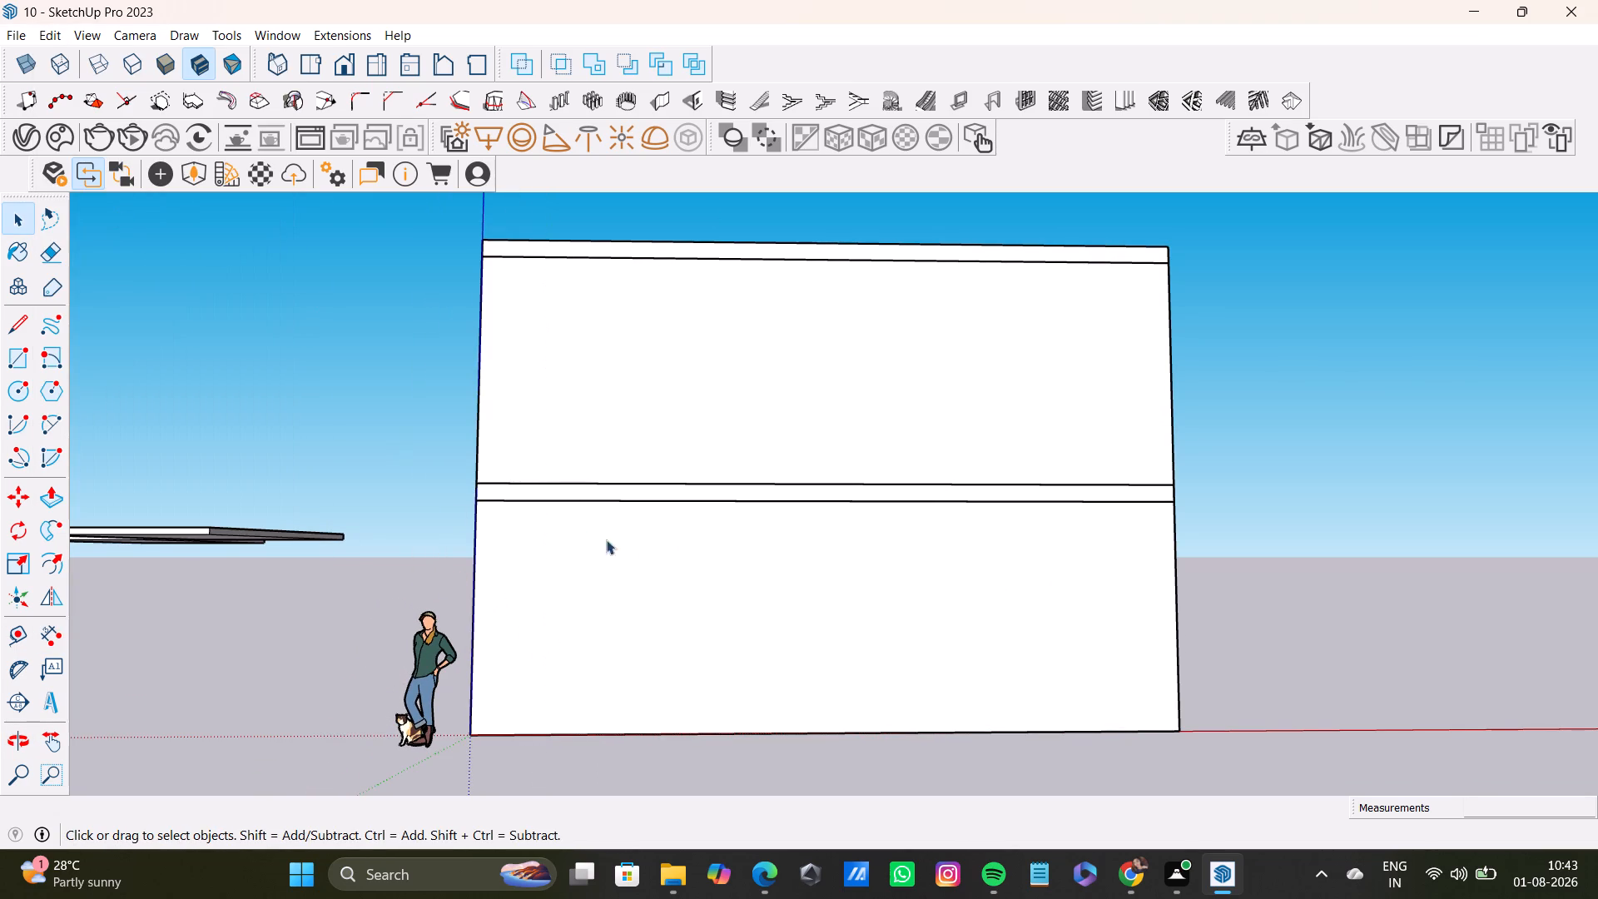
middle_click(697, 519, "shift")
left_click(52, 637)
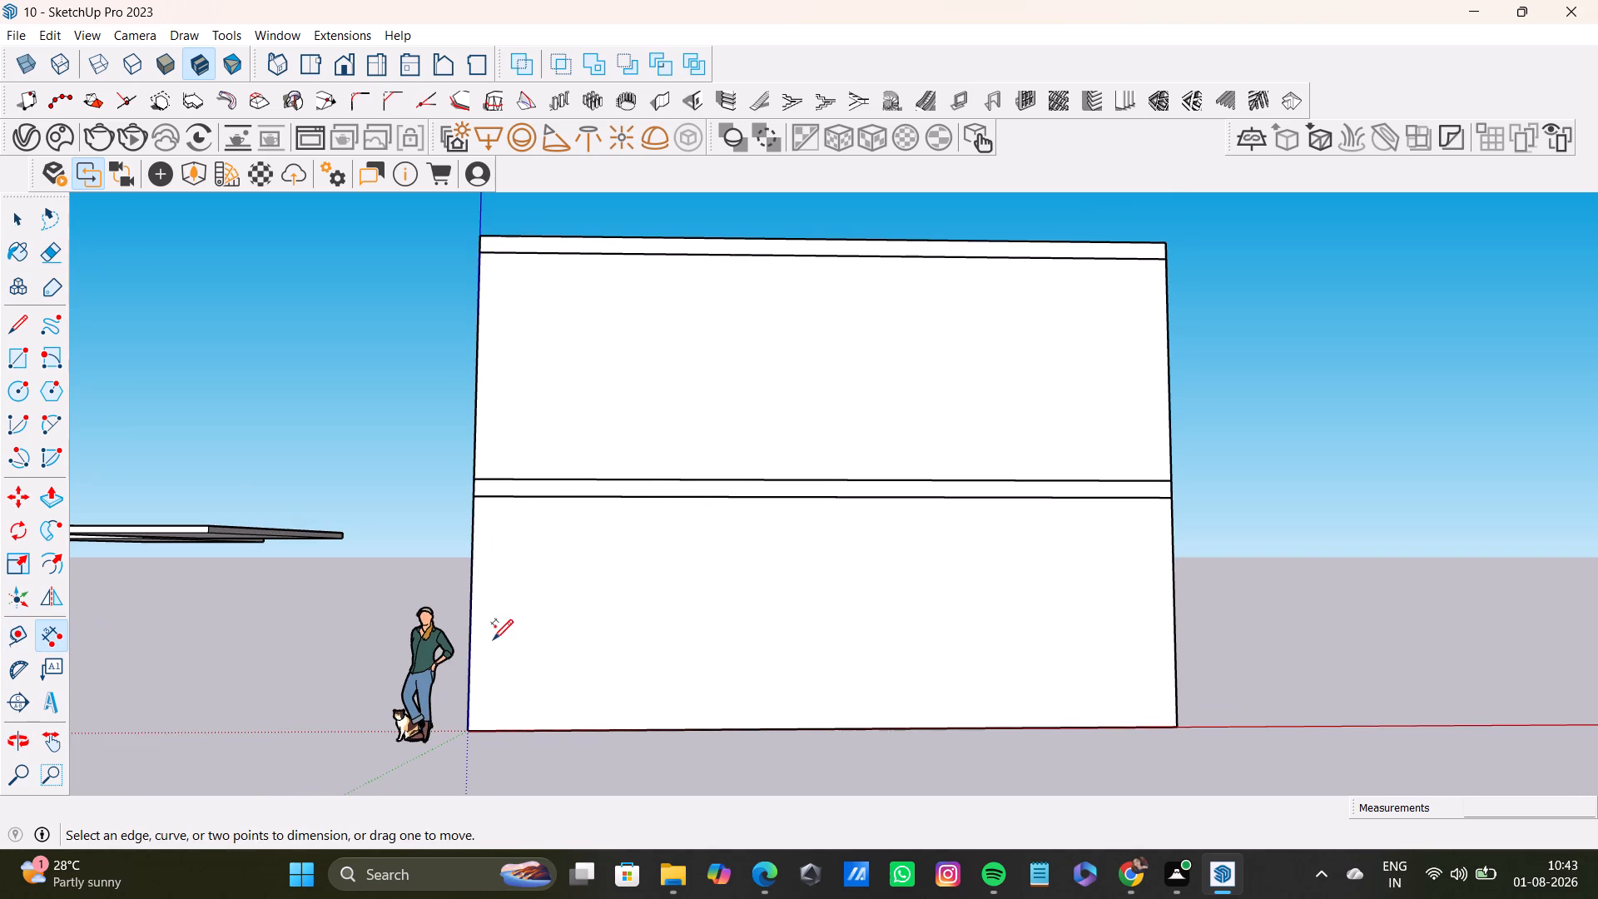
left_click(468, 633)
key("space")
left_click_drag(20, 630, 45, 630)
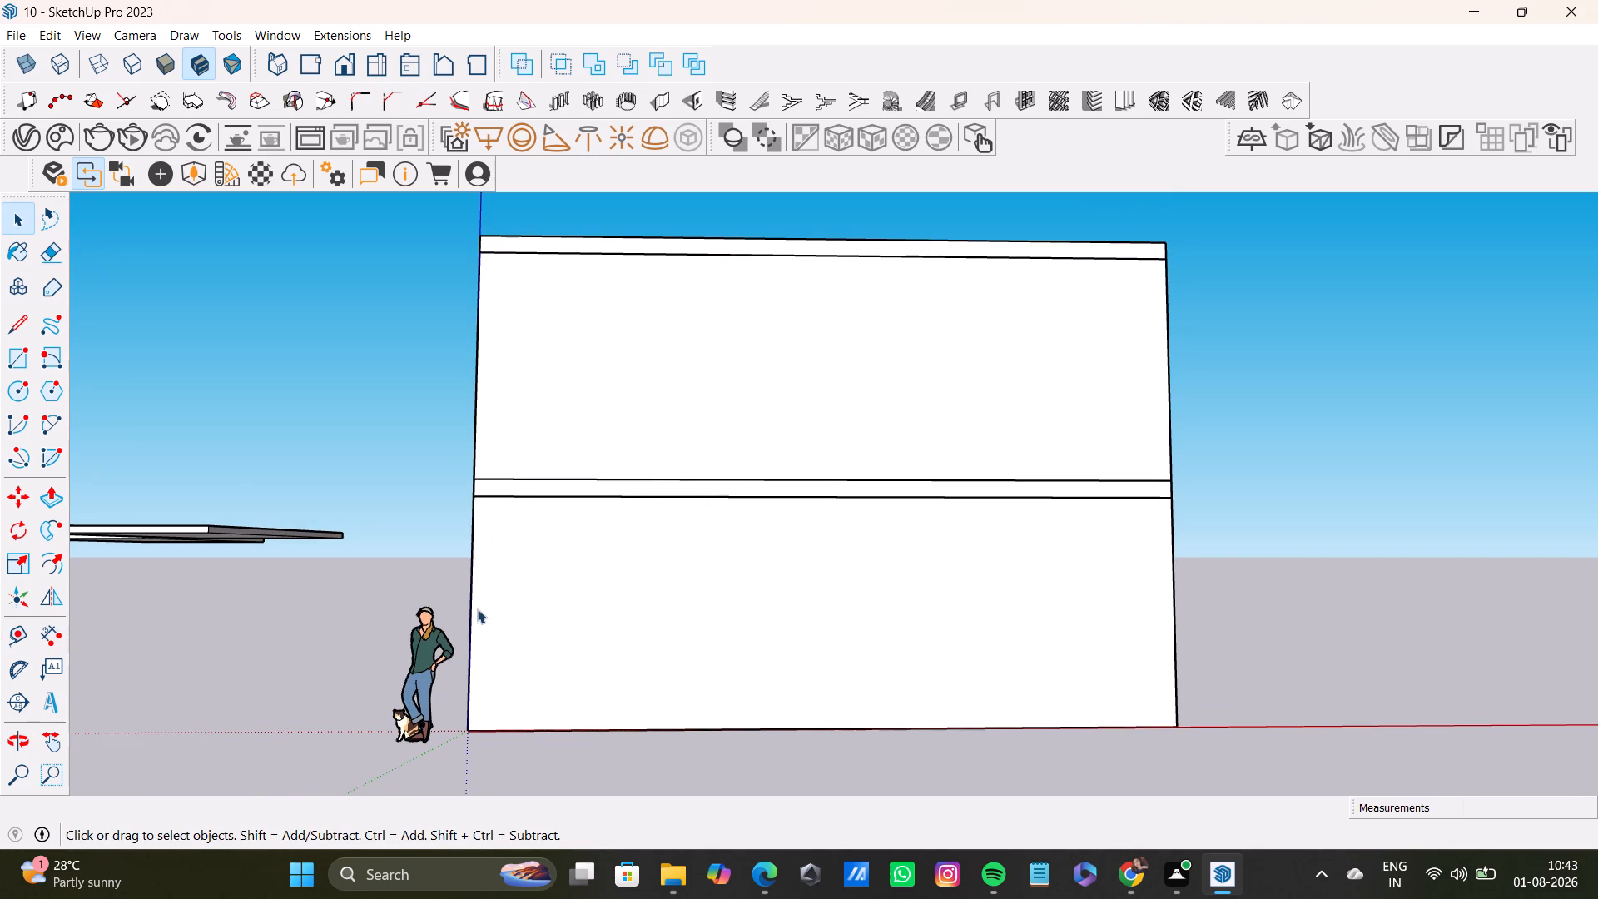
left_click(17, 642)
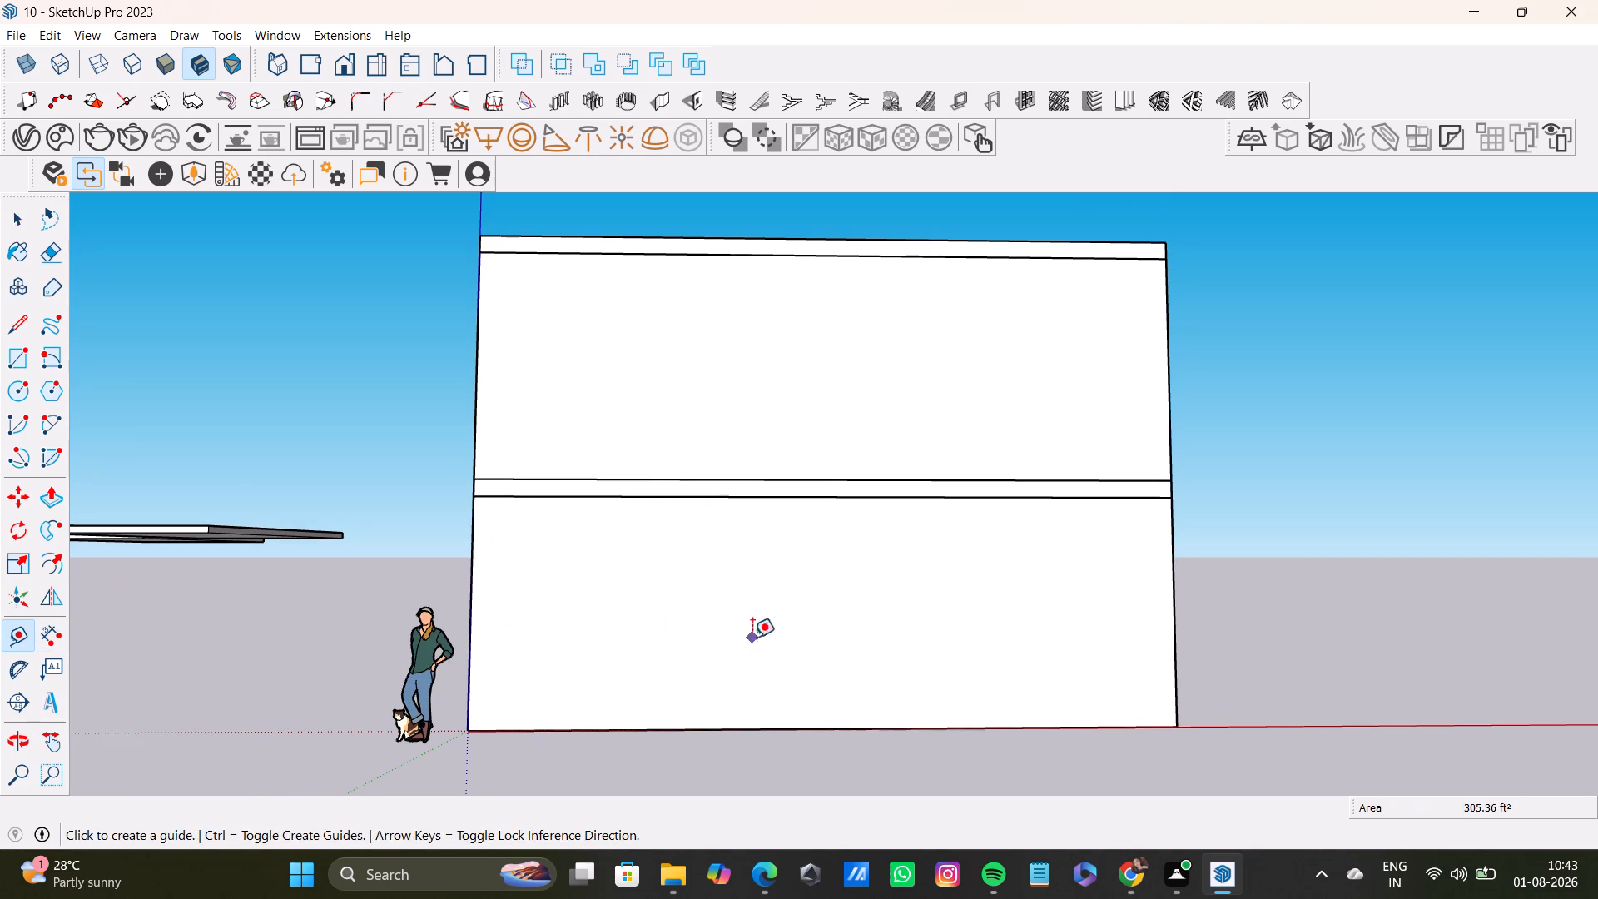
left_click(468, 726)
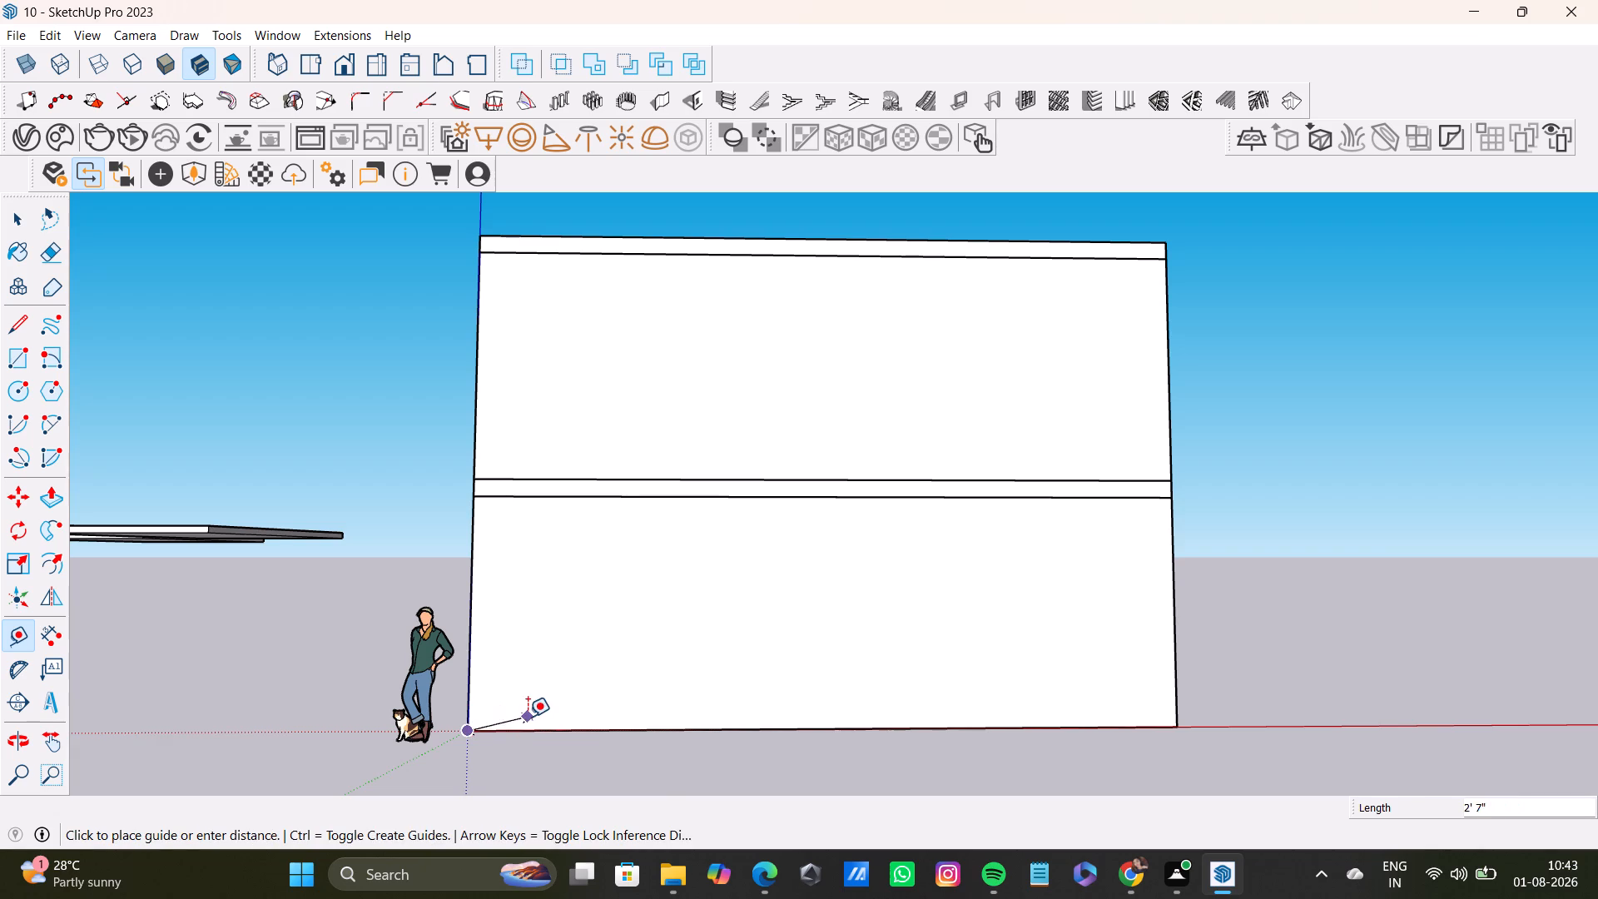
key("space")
Place a vertical guide 1' in from the front wall's vertical edge at the origin.
middle_click(708, 530, "shift")
middle_click_drag(711, 524, 706, 568, "shift")
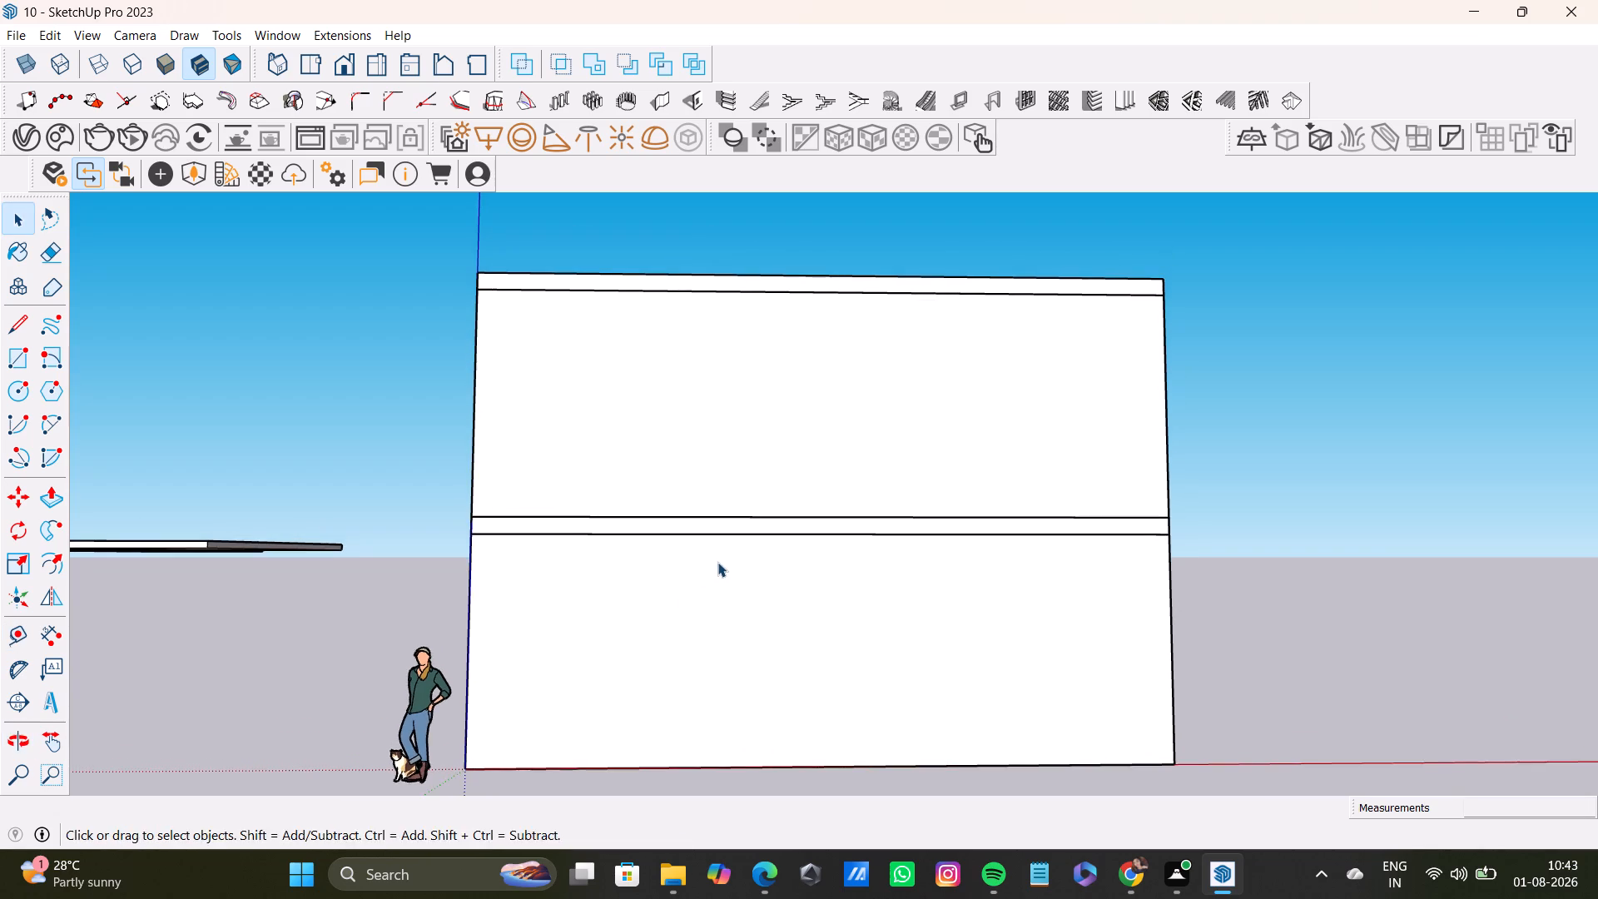
middle_click_drag(717, 562, 719, 529)
middle_click_drag(719, 529, 798, 485)
middle_click_drag(798, 541, 750, 613)
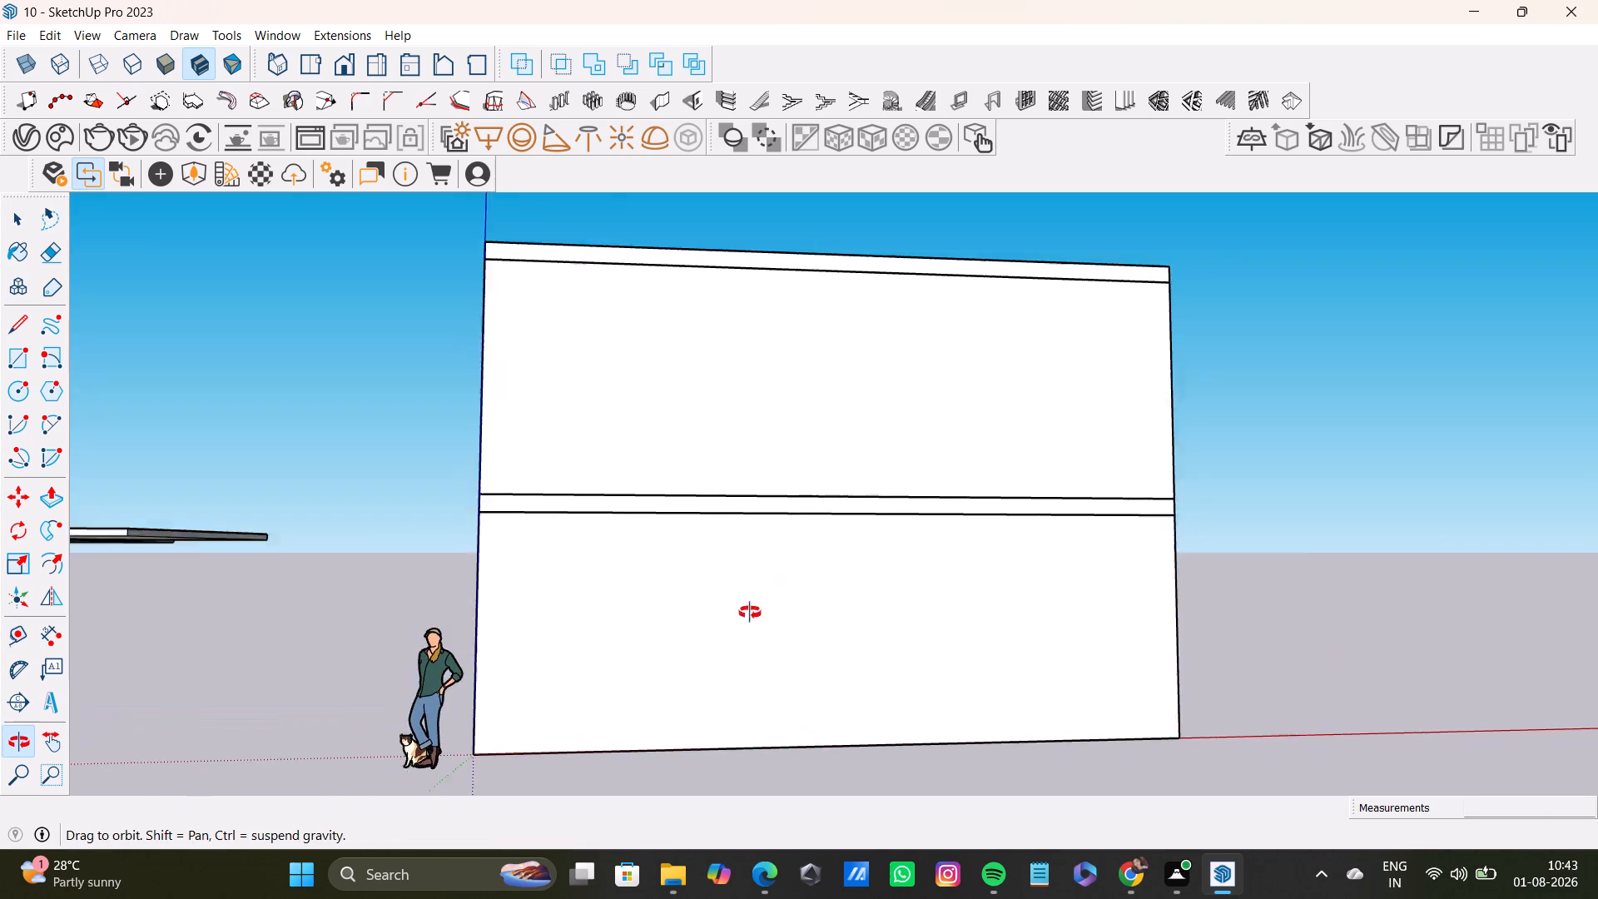
middle_click_drag(750, 613, 677, 669)
left_click_drag(13, 636, 22, 633)
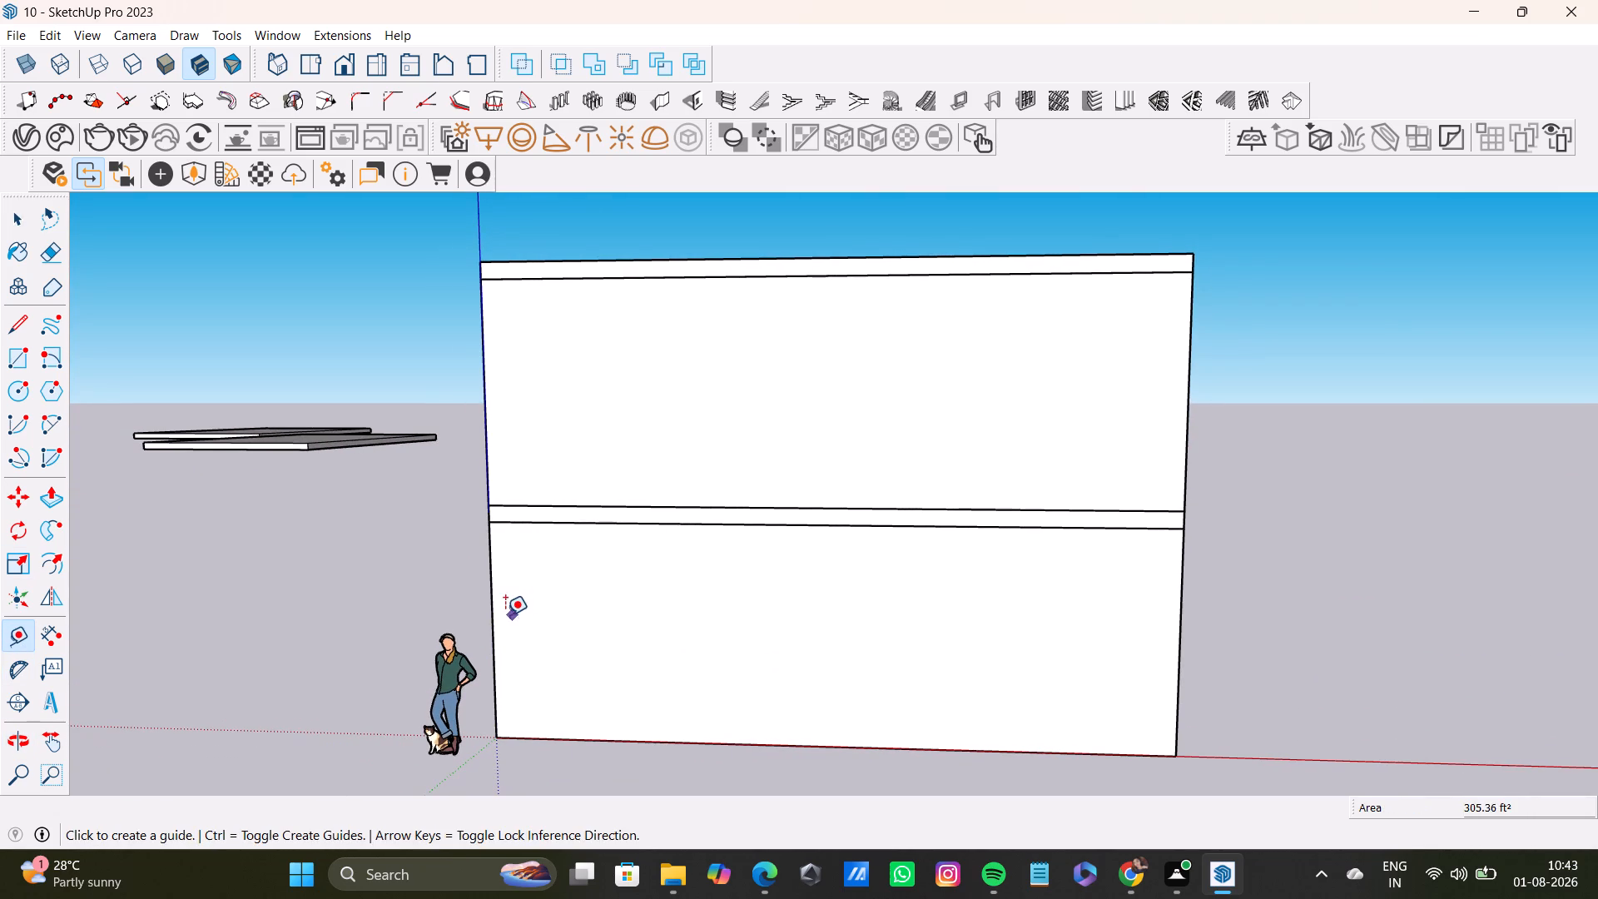
left_click_drag(494, 618, 526, 621)
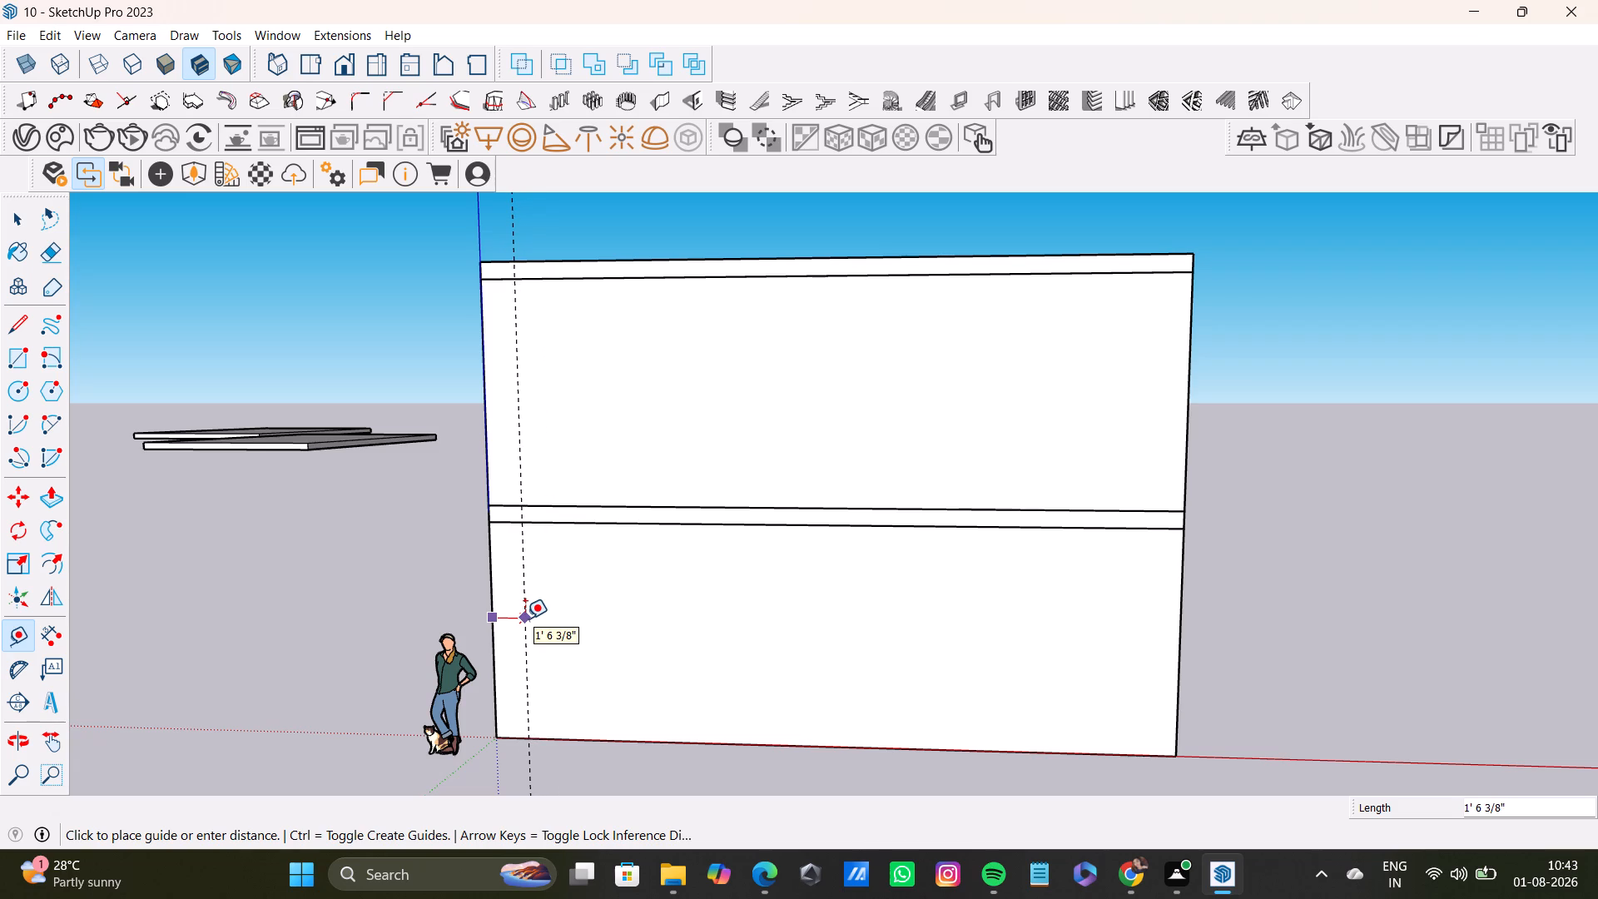
key("1")
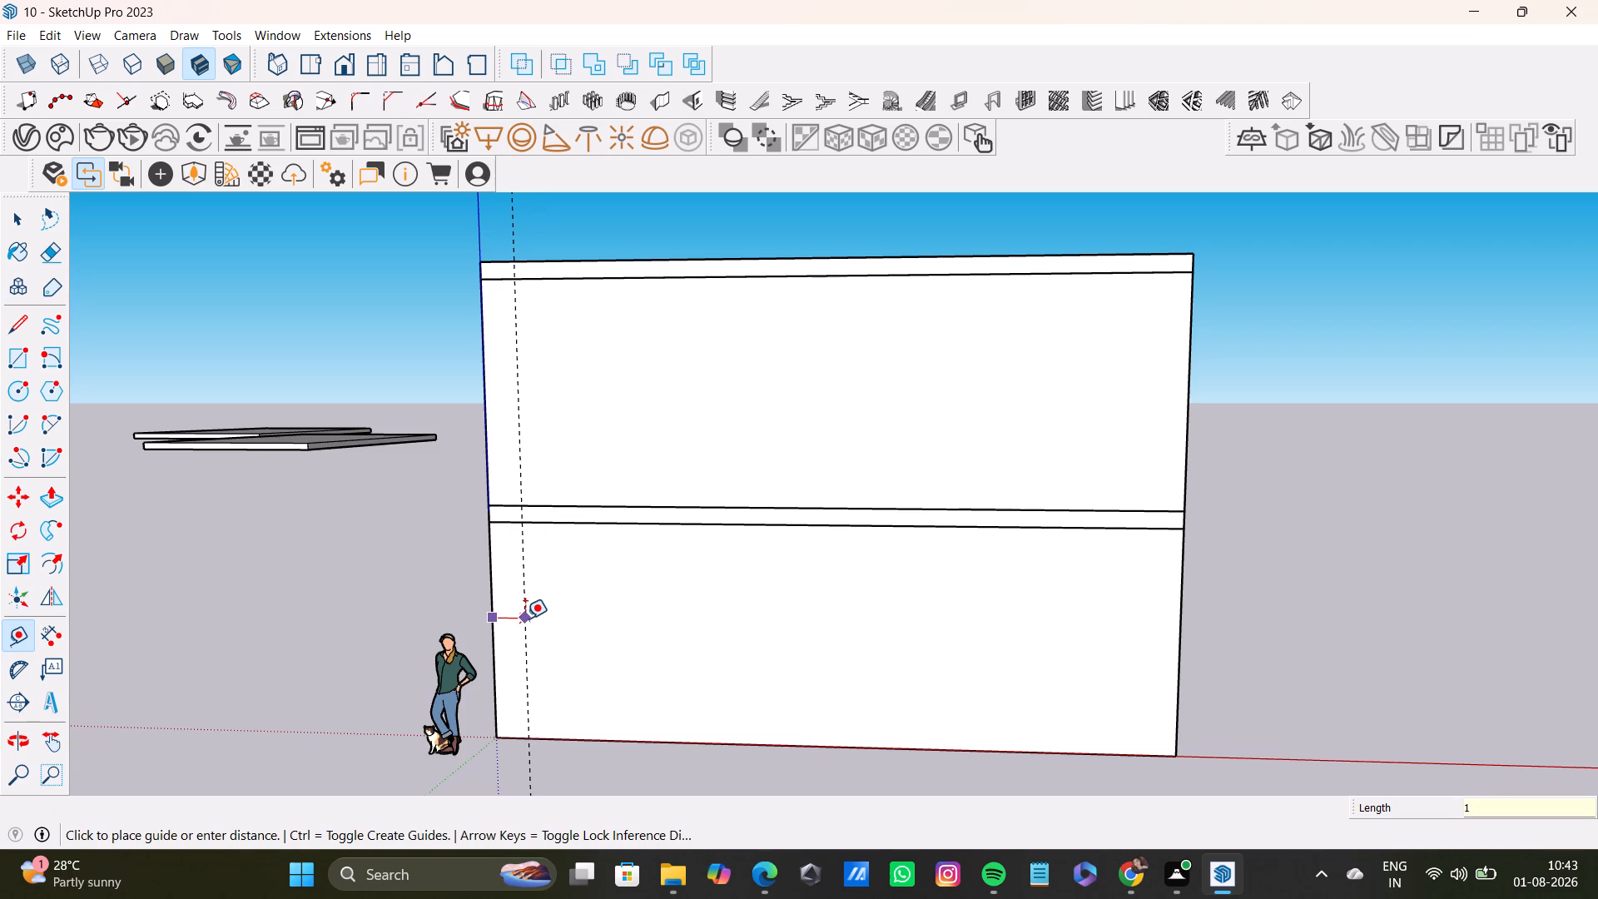
key("apostrophe")
key("Return")
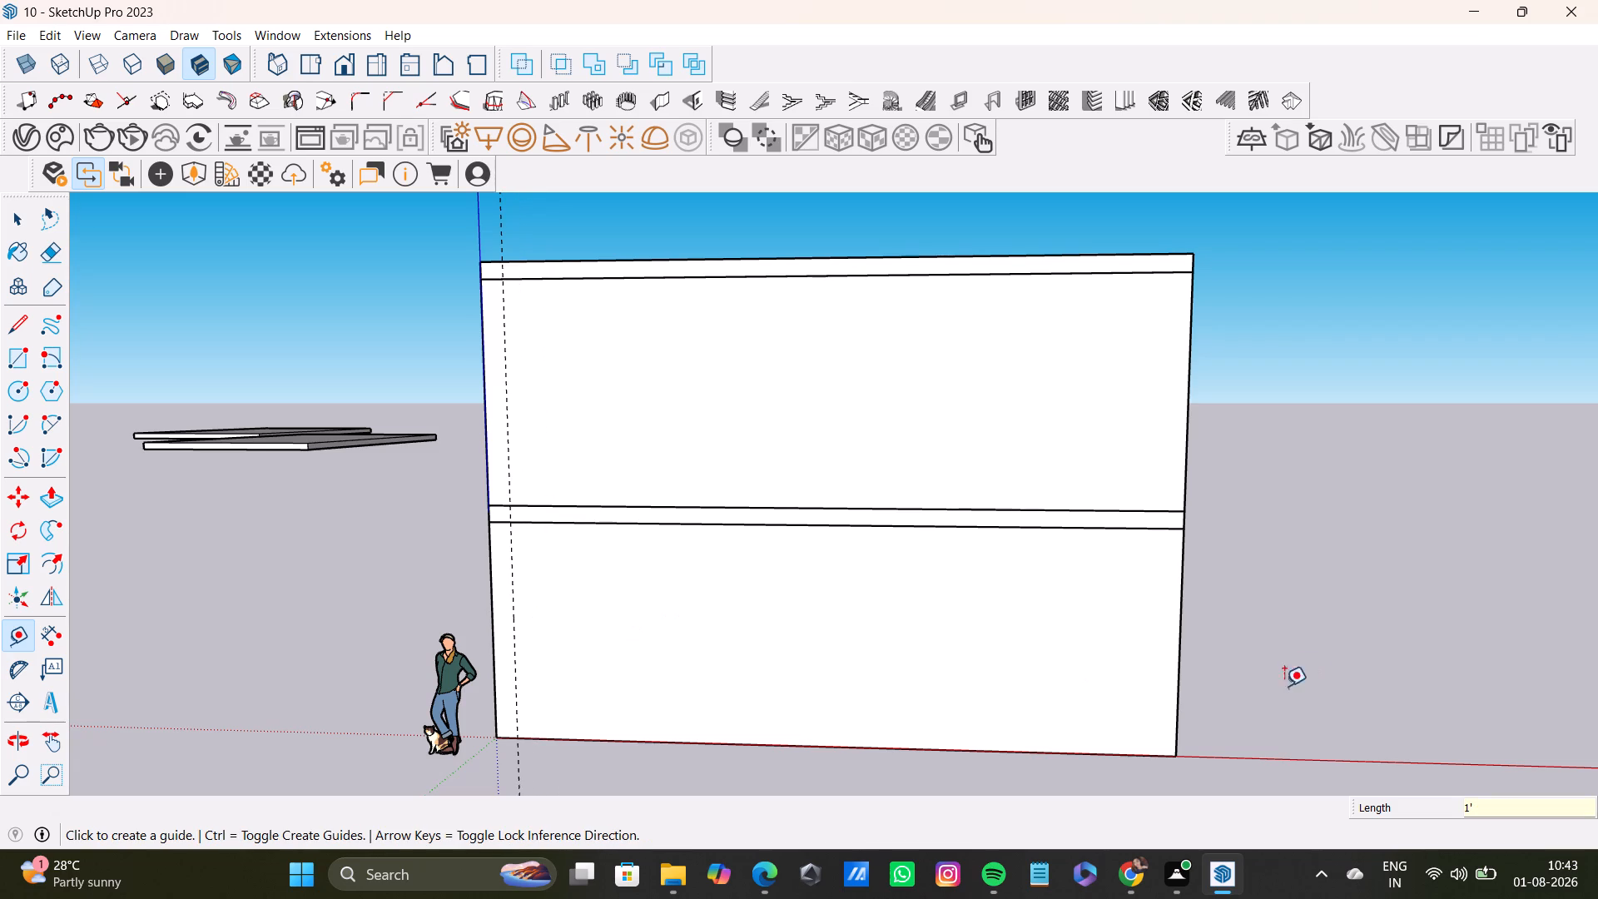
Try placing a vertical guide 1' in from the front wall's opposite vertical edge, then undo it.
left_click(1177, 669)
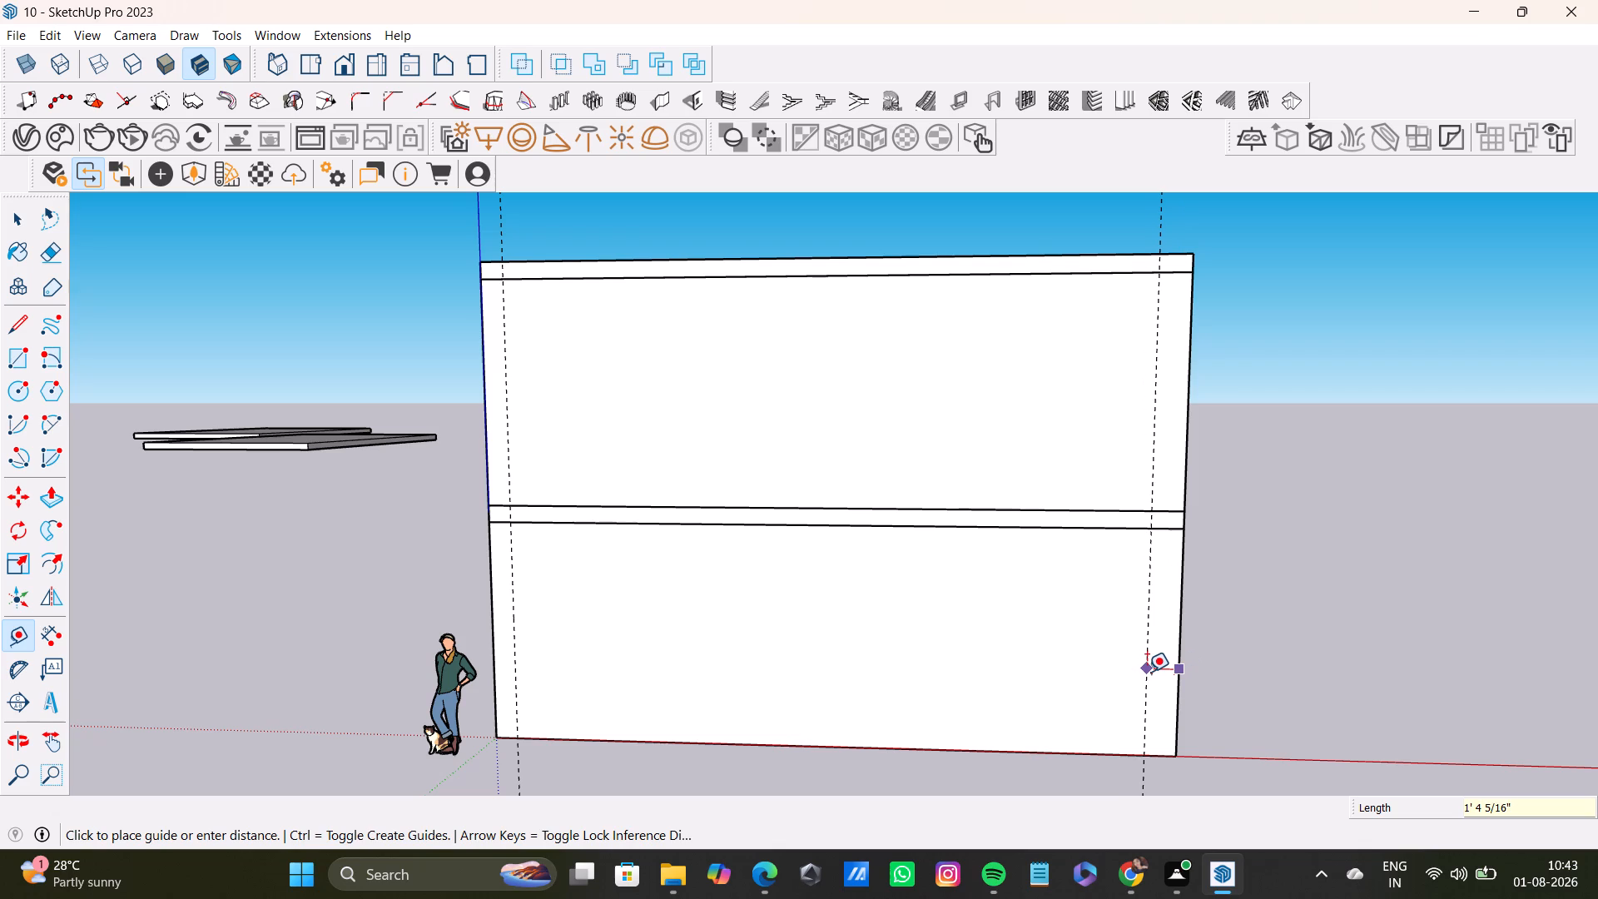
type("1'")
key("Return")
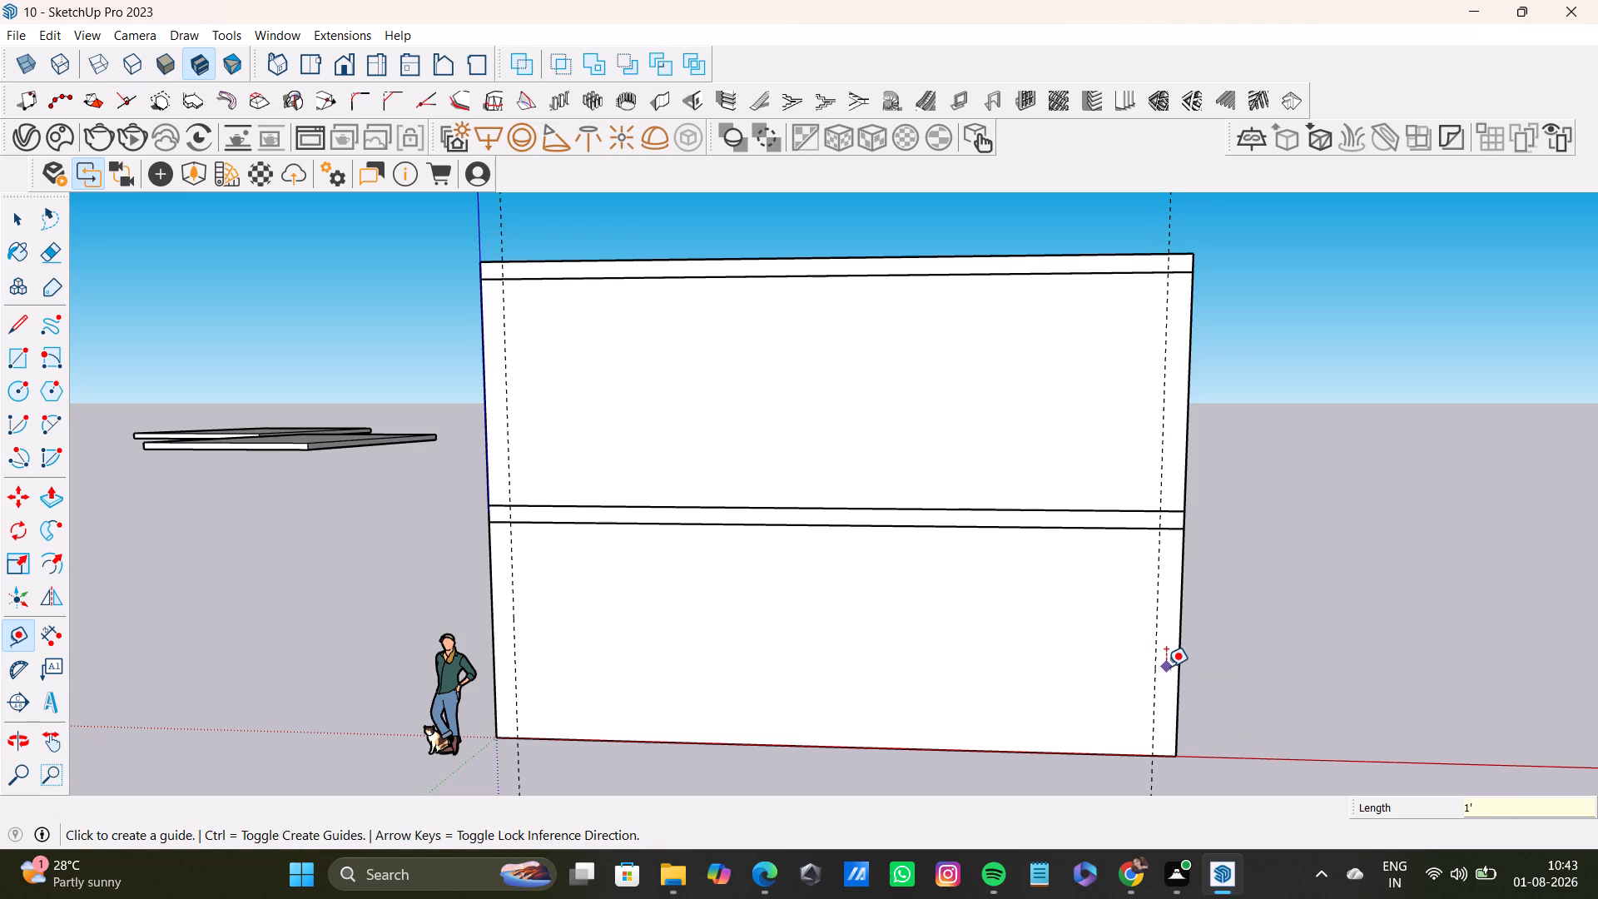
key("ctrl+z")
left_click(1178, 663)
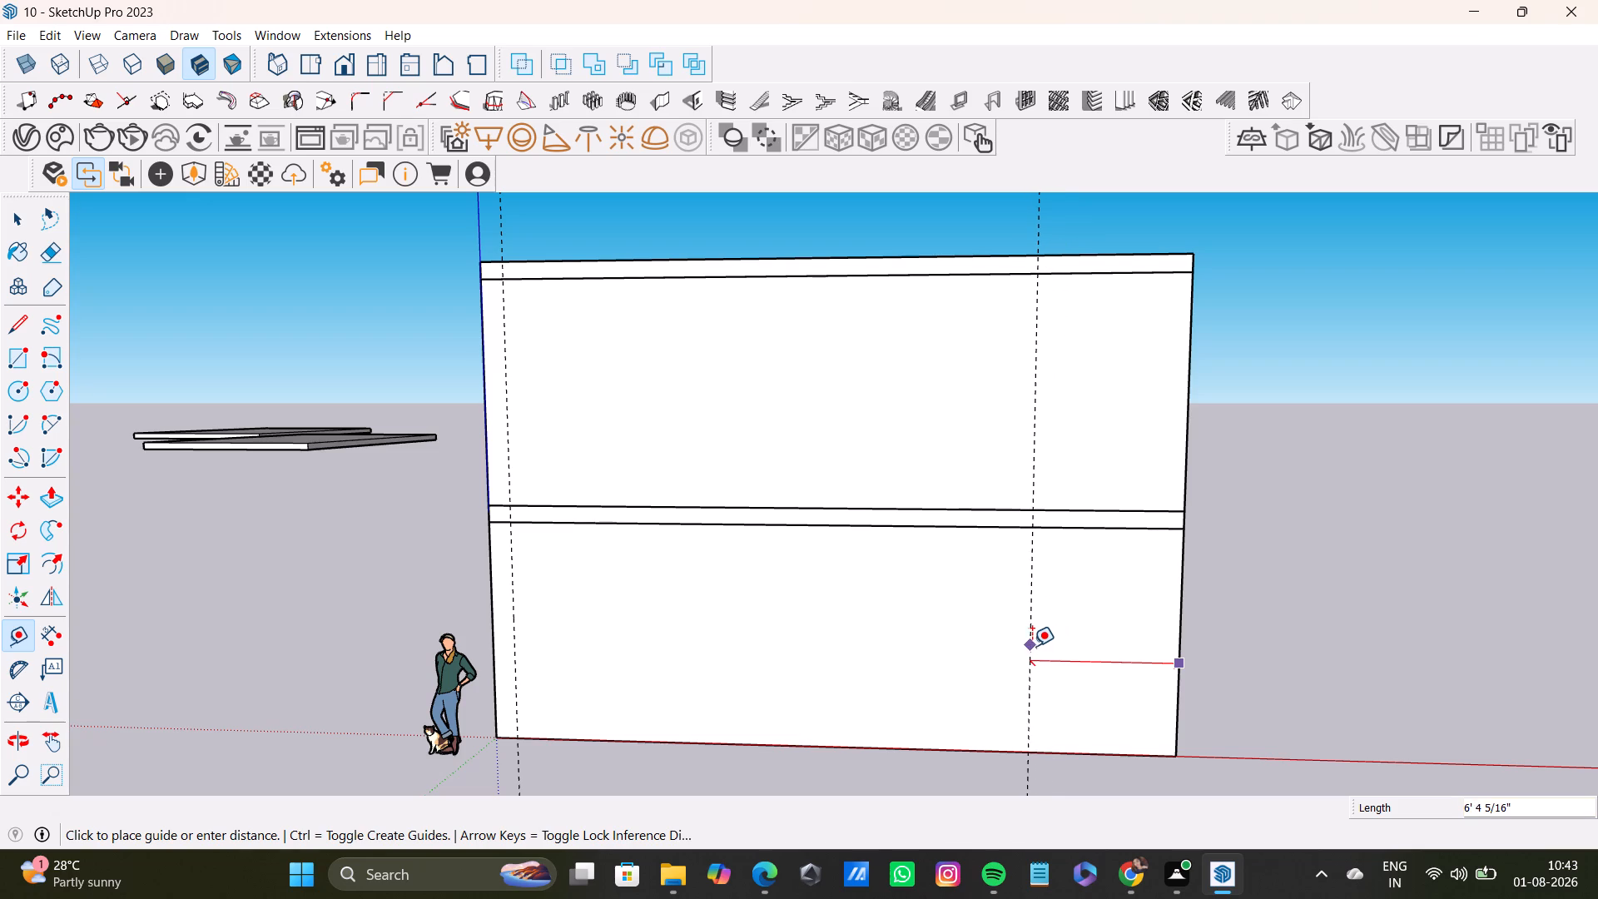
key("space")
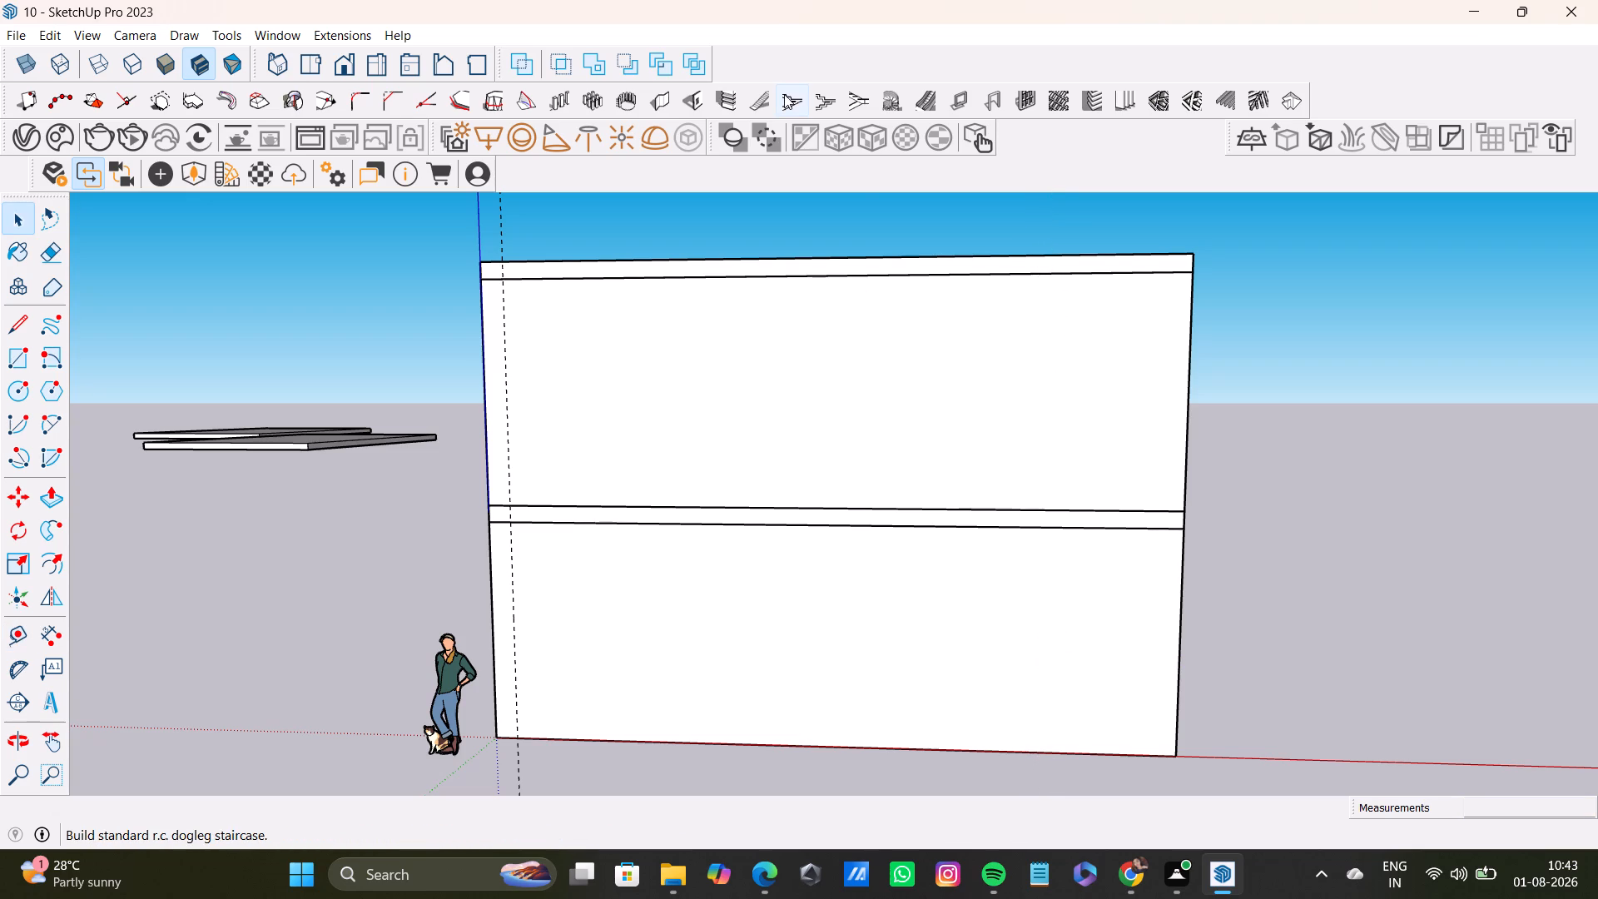
Place a second vertical guide 6'3" from the first one, further along the front wall.
left_click(4, 640)
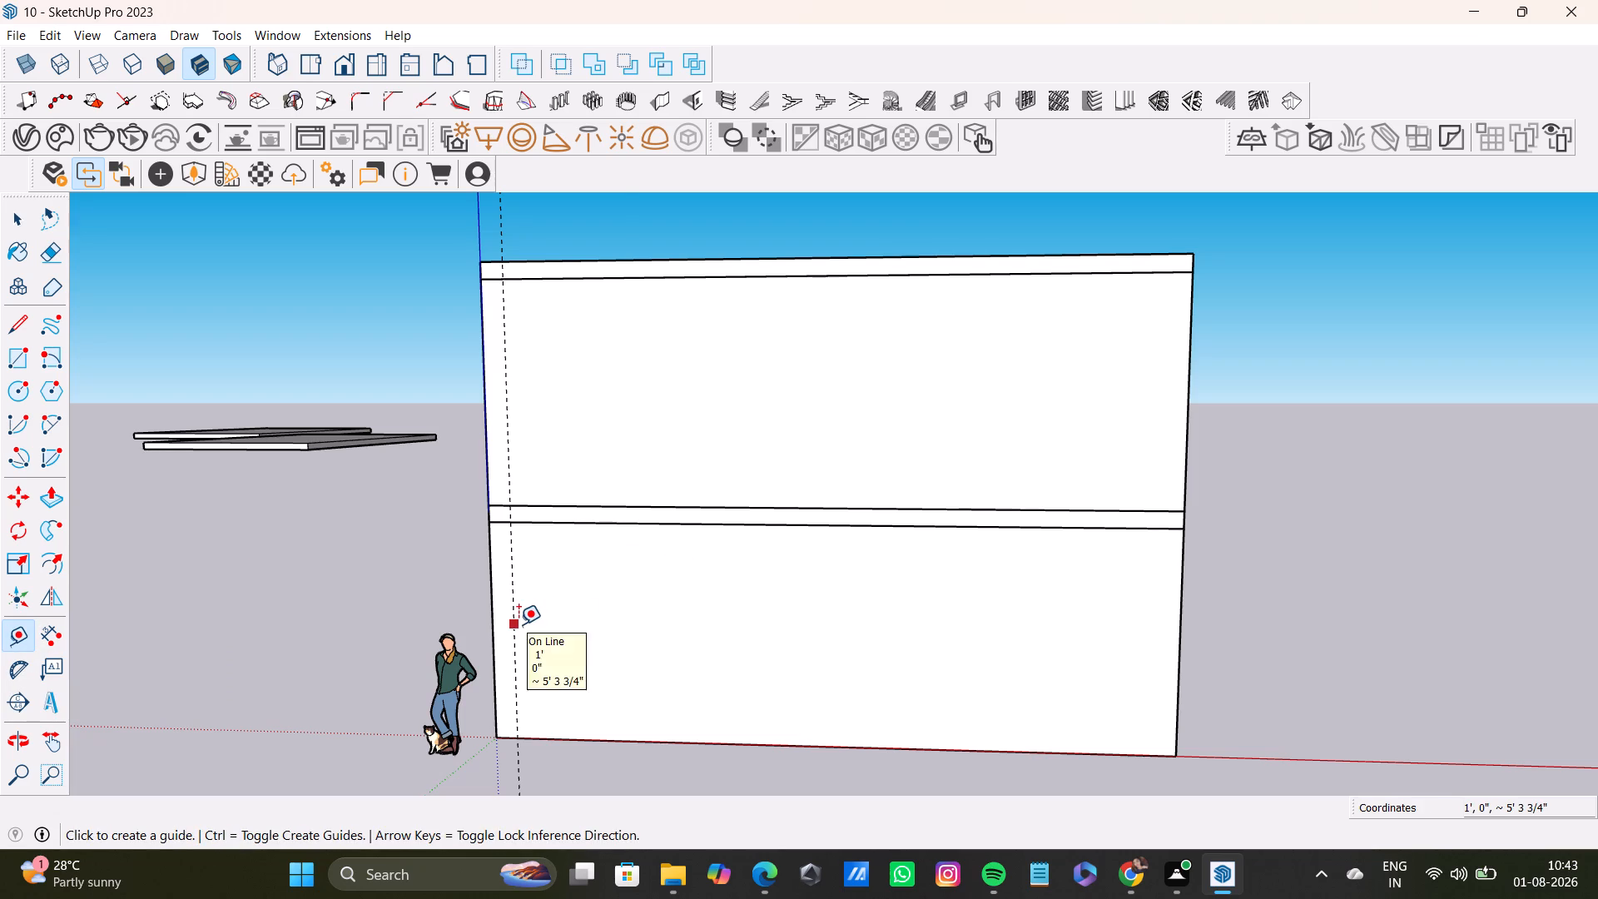
left_click(519, 624)
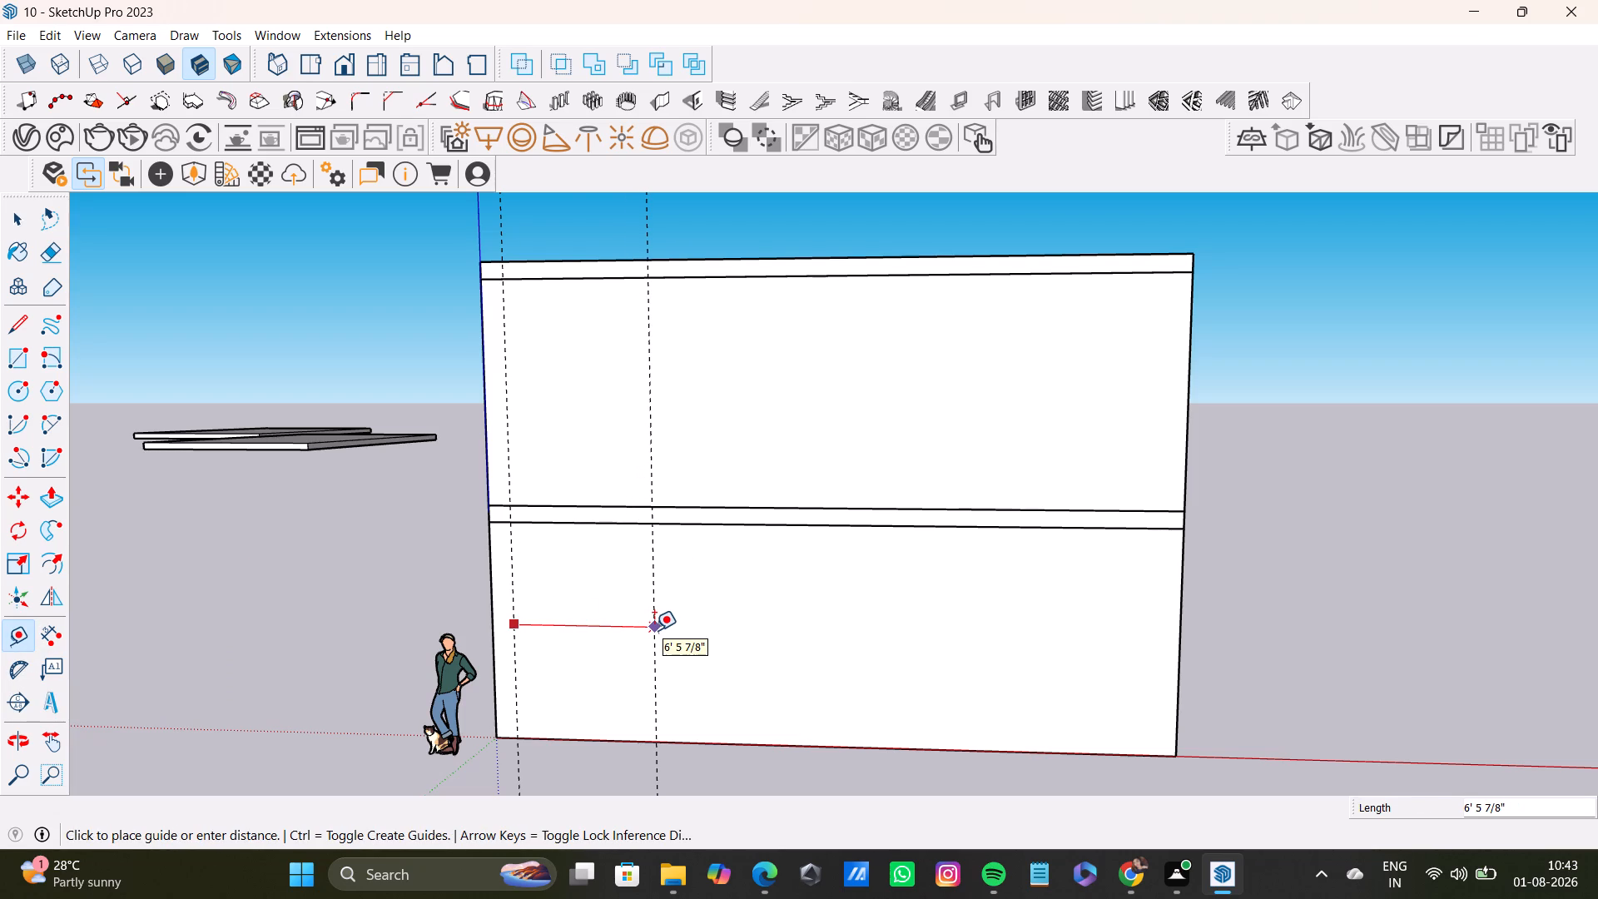
key("6")
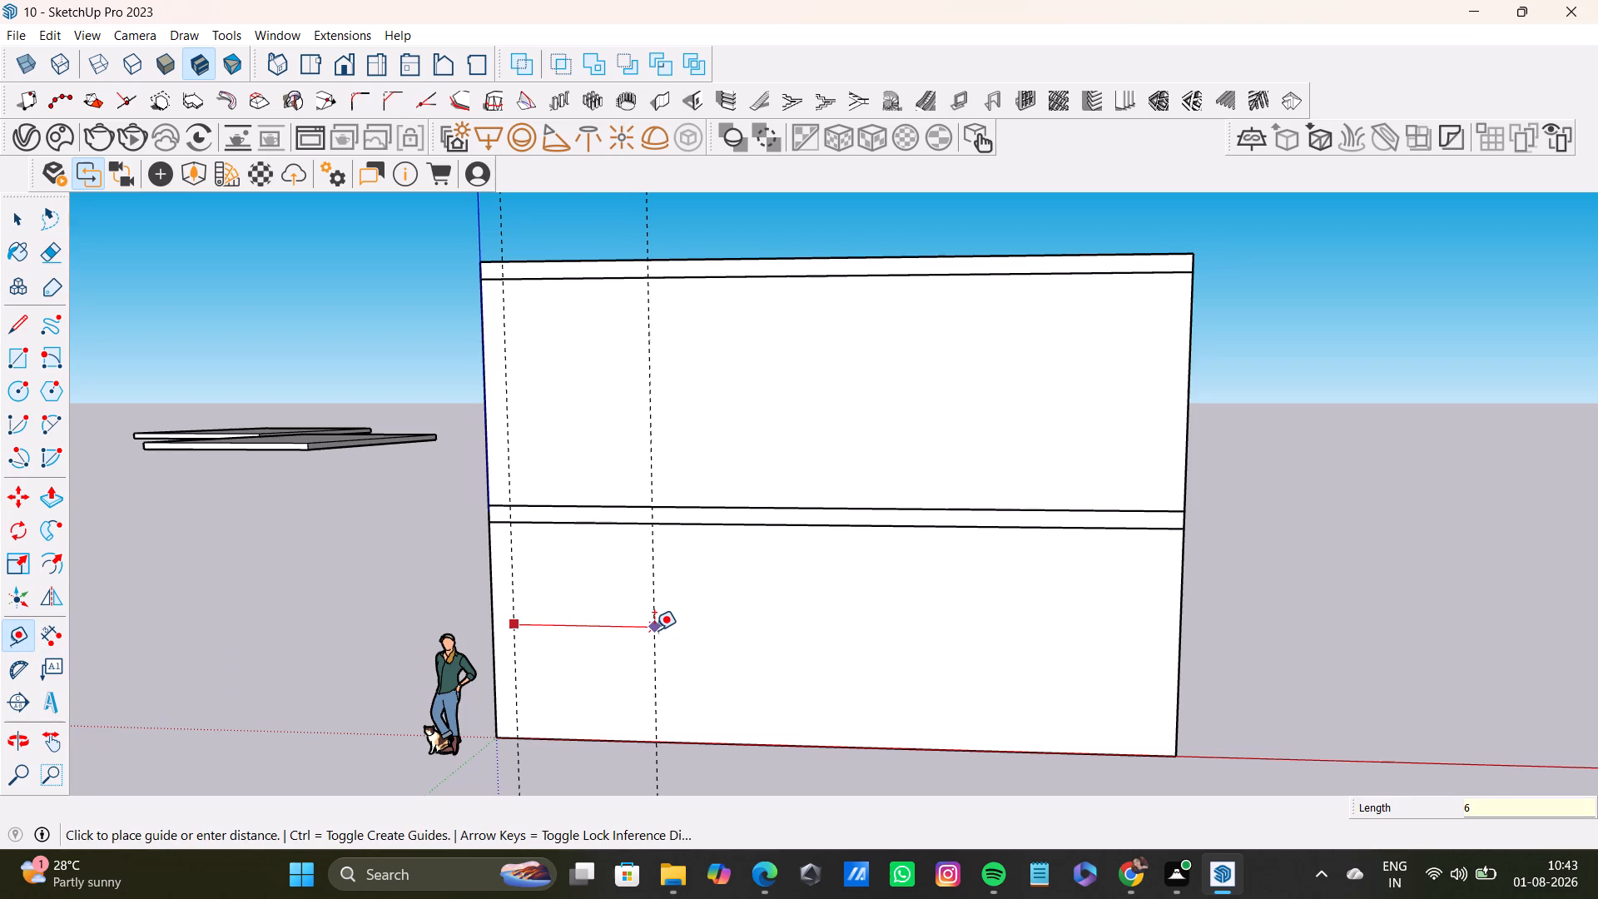
key("apostrophe")
key("3")
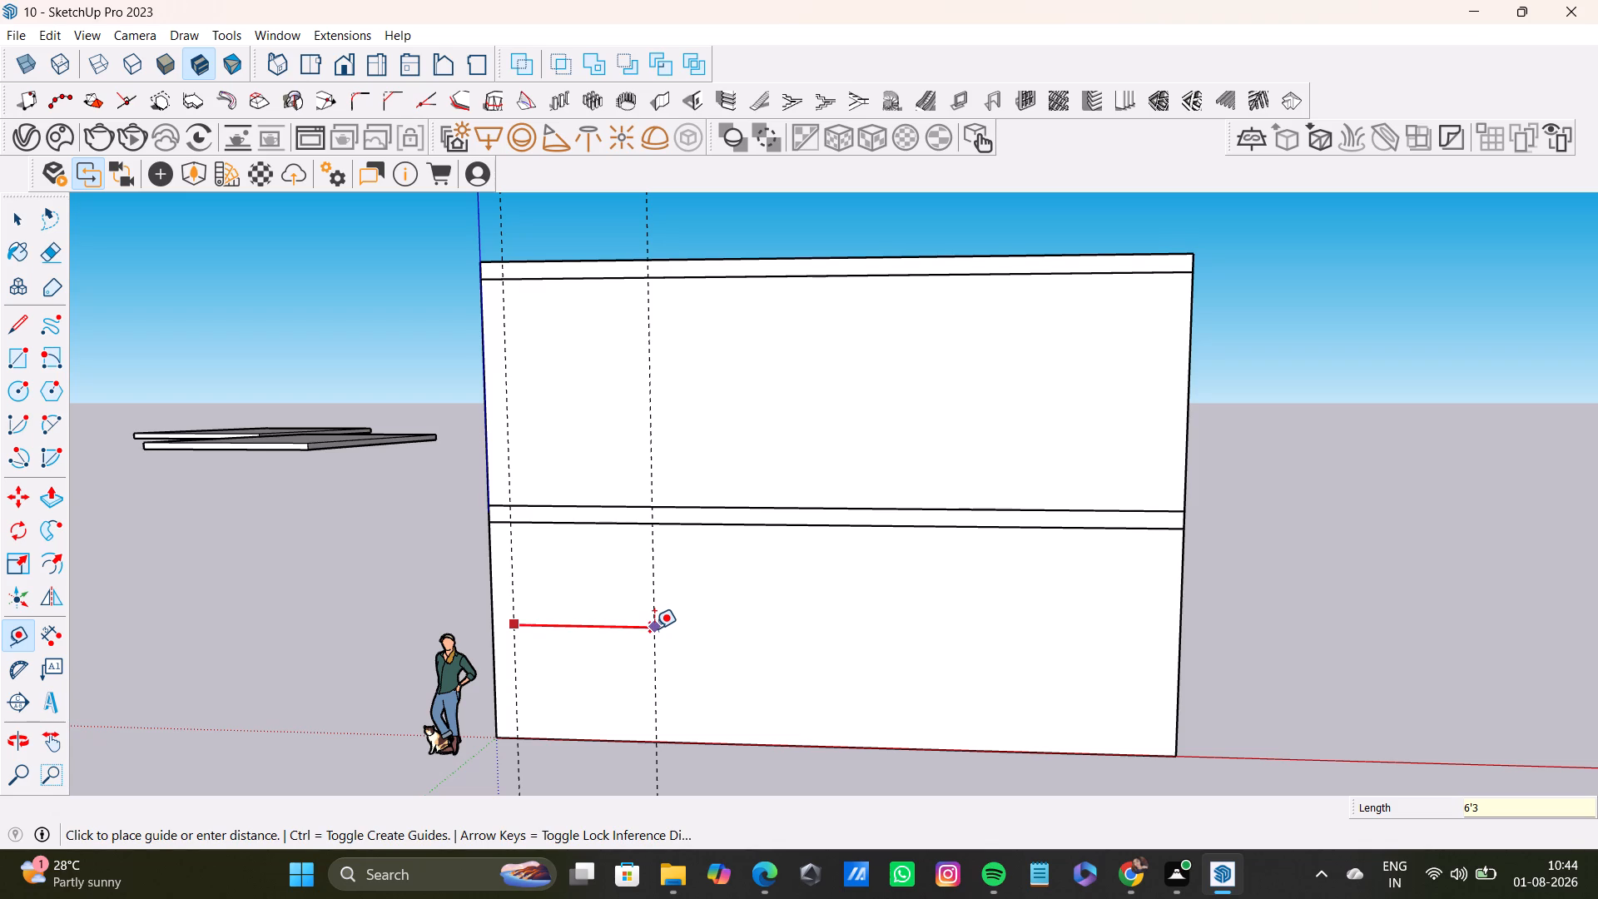
key("shift+quotedbl")
key("Return")
key("space")
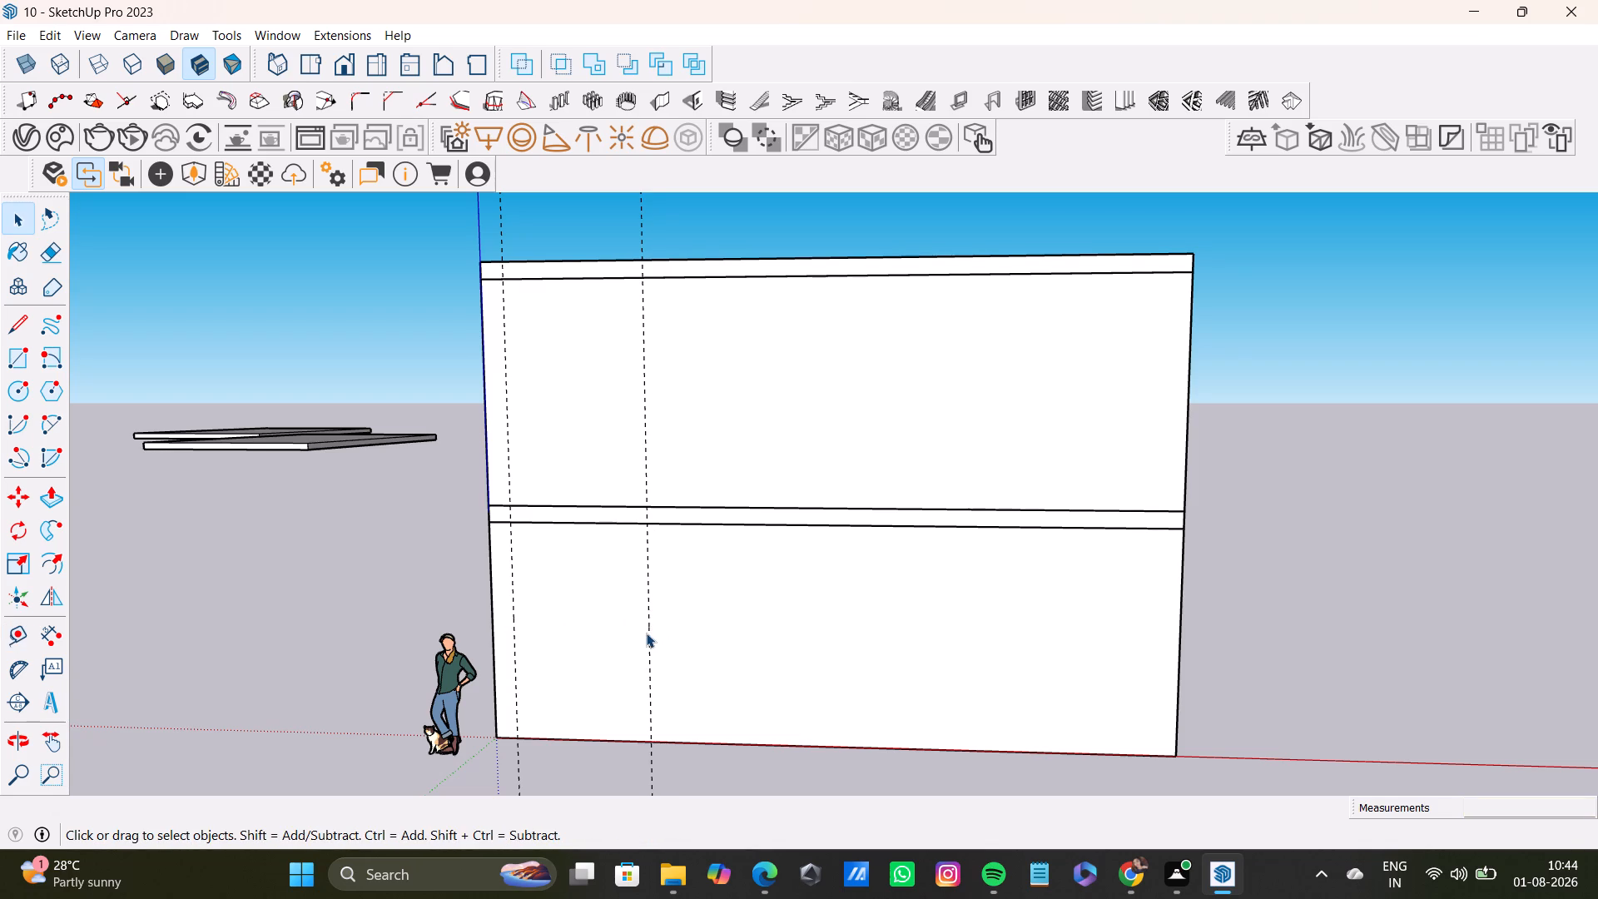
Place a third vertical guide about 1' 3 1/2" beyond the second one on the front wall.
key("t")
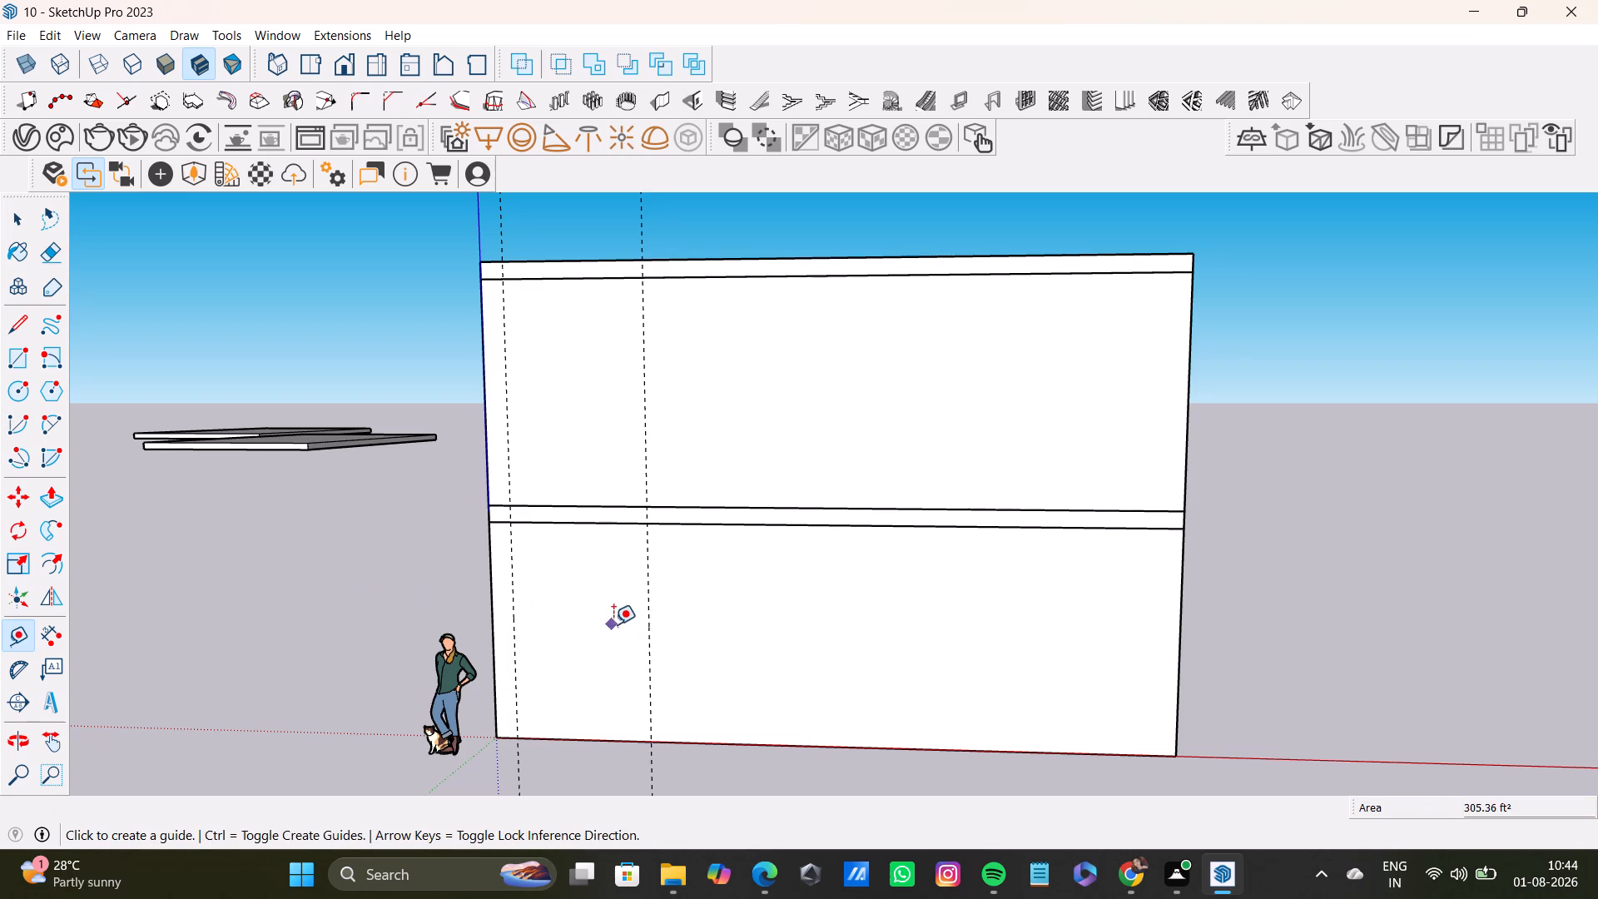
left_click(651, 625)
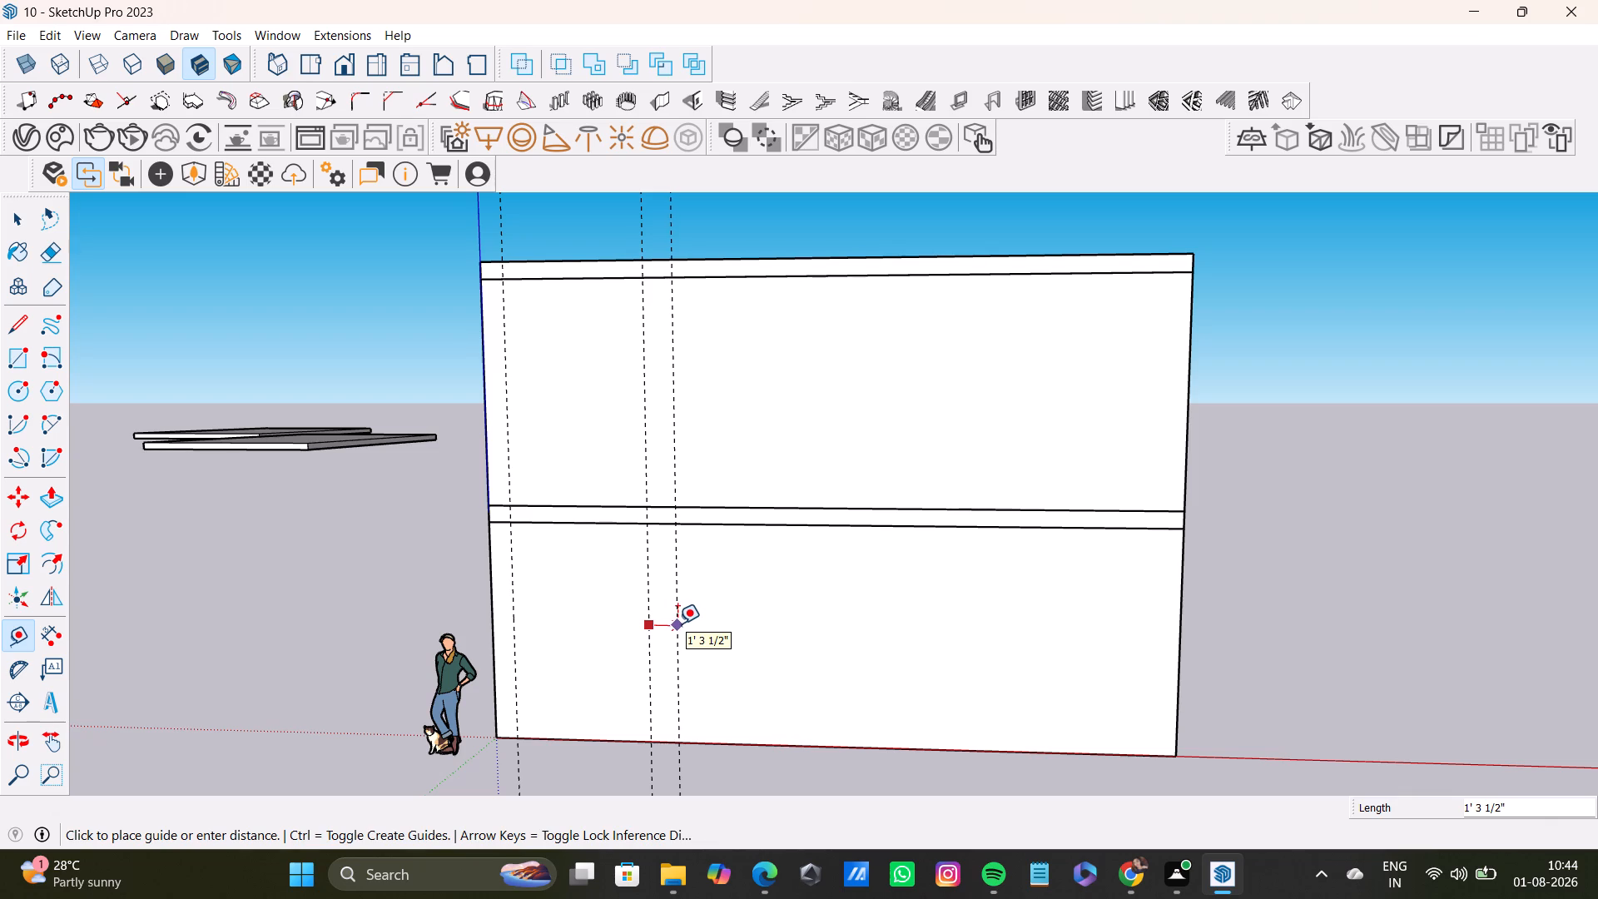
key("Return")
left_click(677, 623)
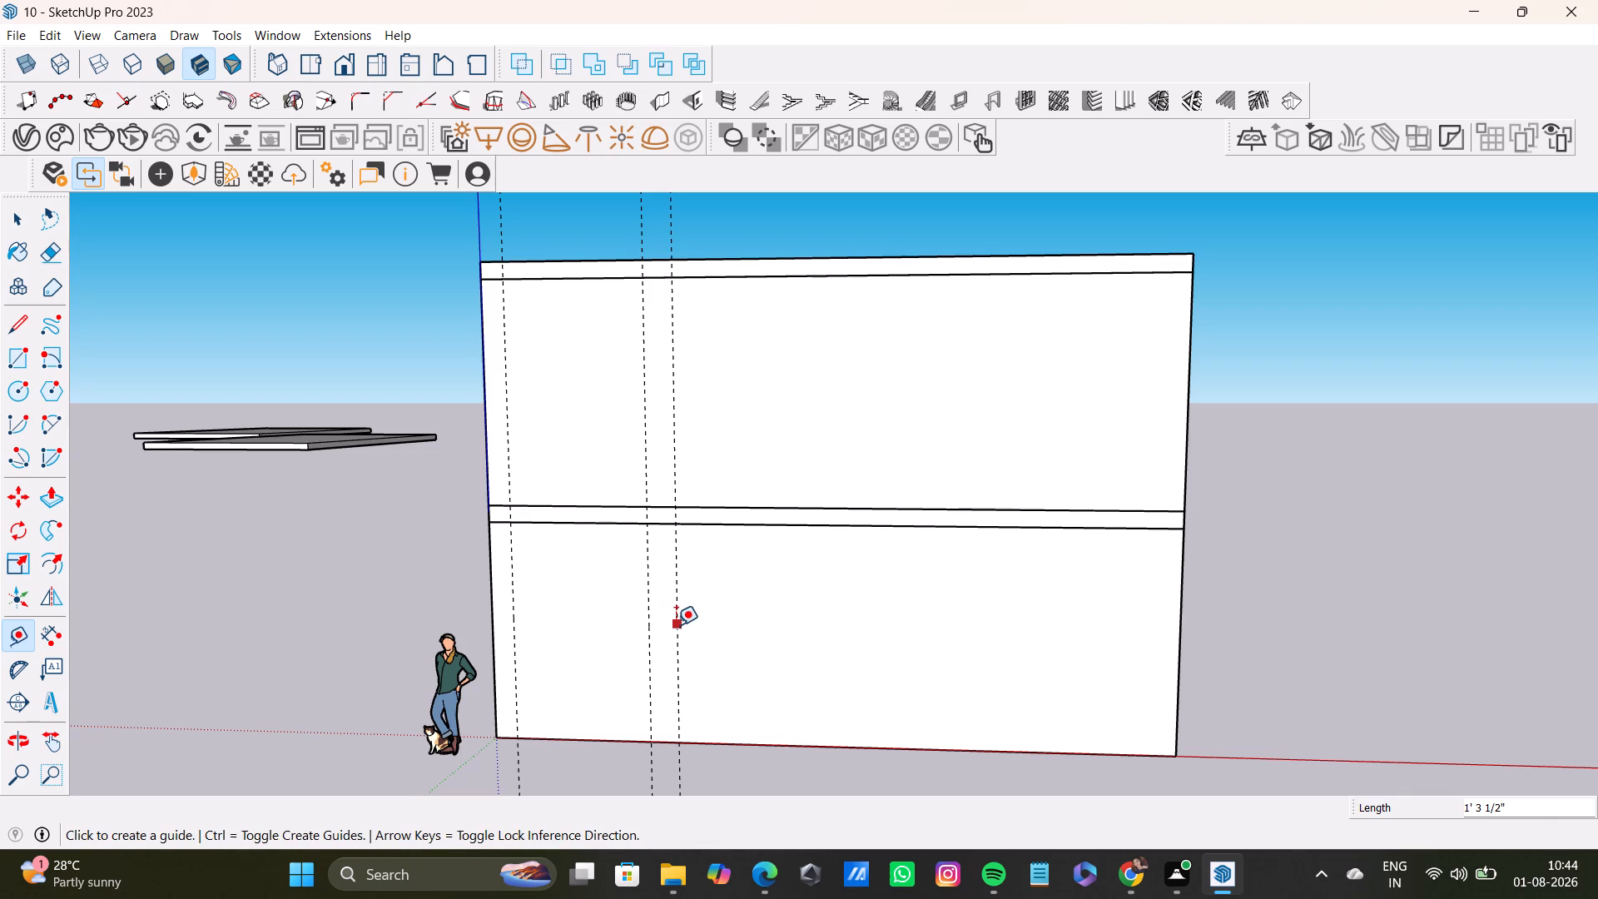
left_click(676, 625)
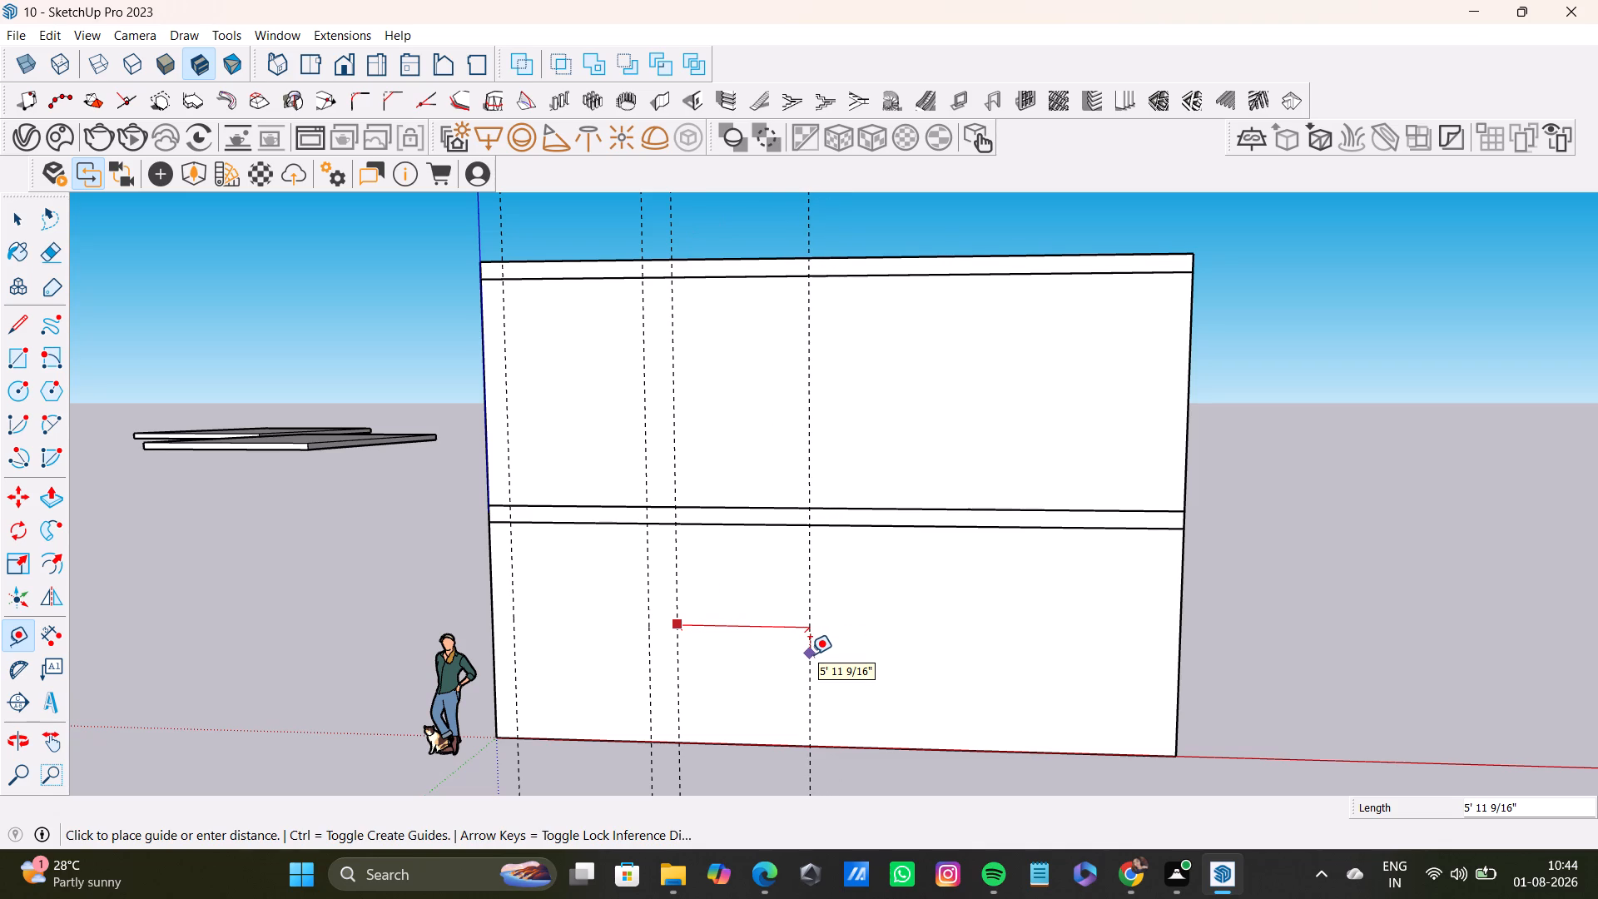
key("space")
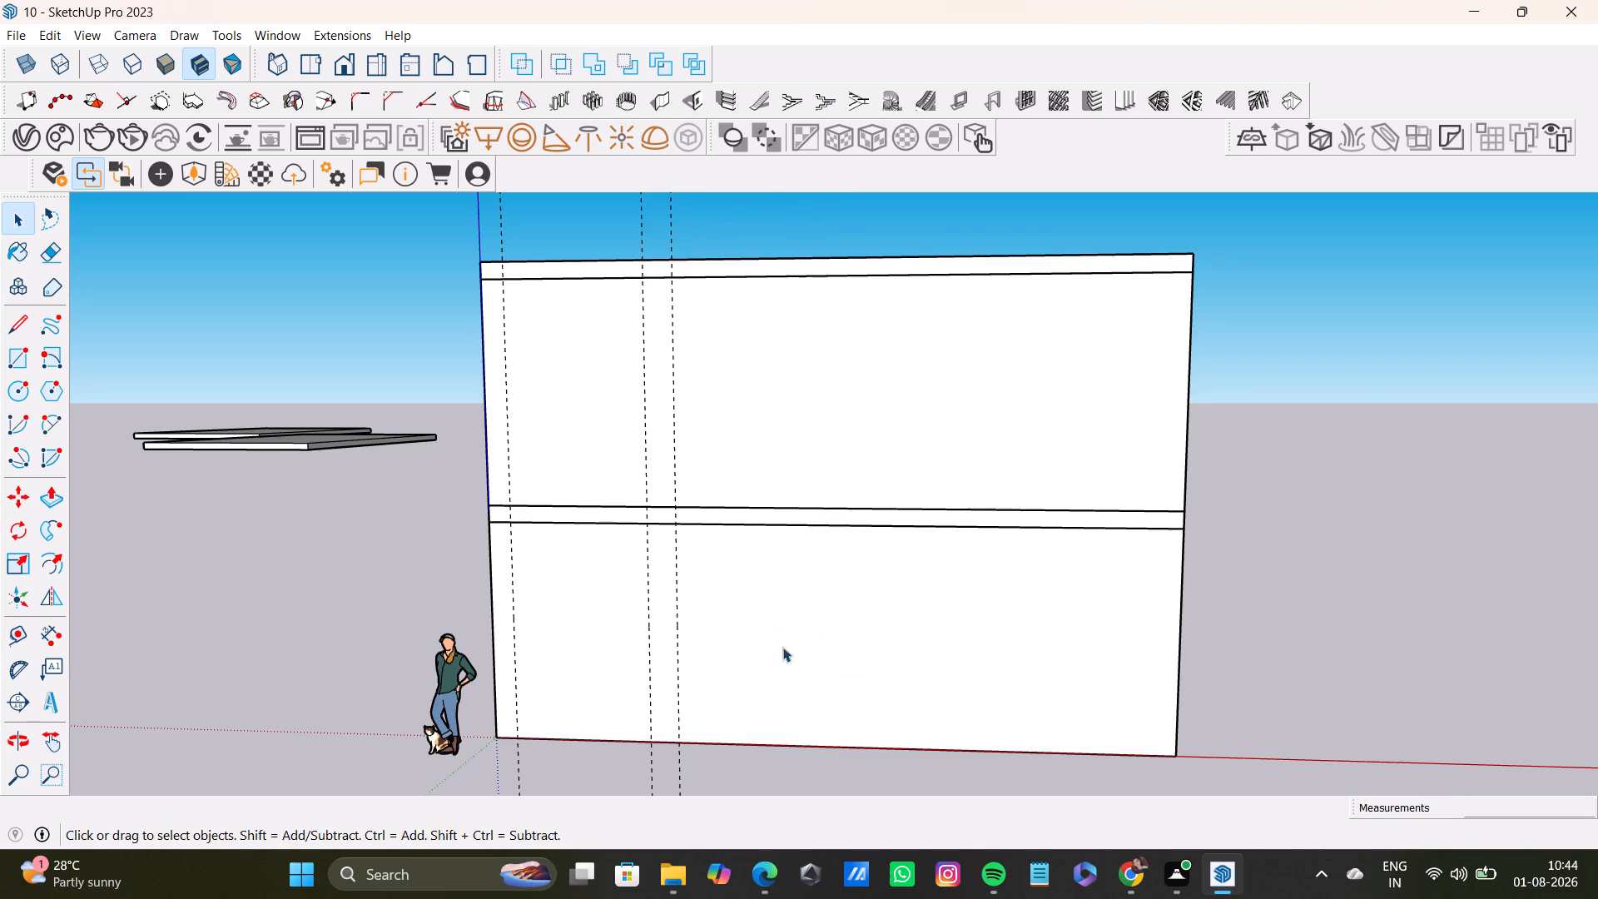
Add two more vertical guides on the front wall, one about 5' 9" beyond the third and another about 1' 2" further on.
scroll(722, 633, "up", 3)
middle_click_drag(702, 624, 713, 589, "shift")
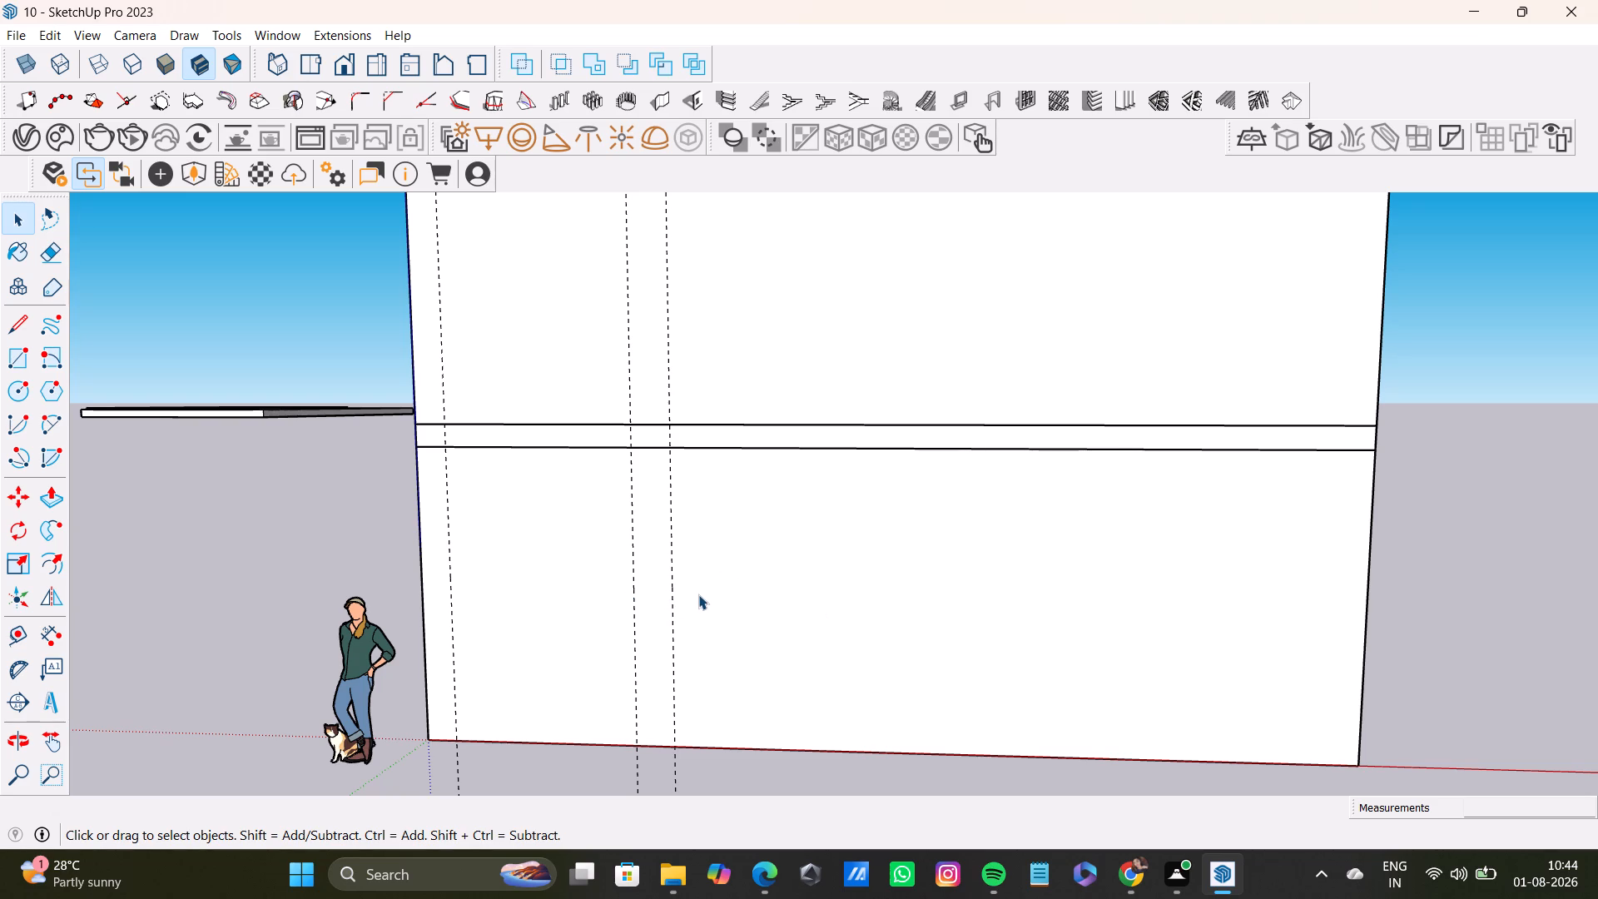
key("t")
left_click(672, 580)
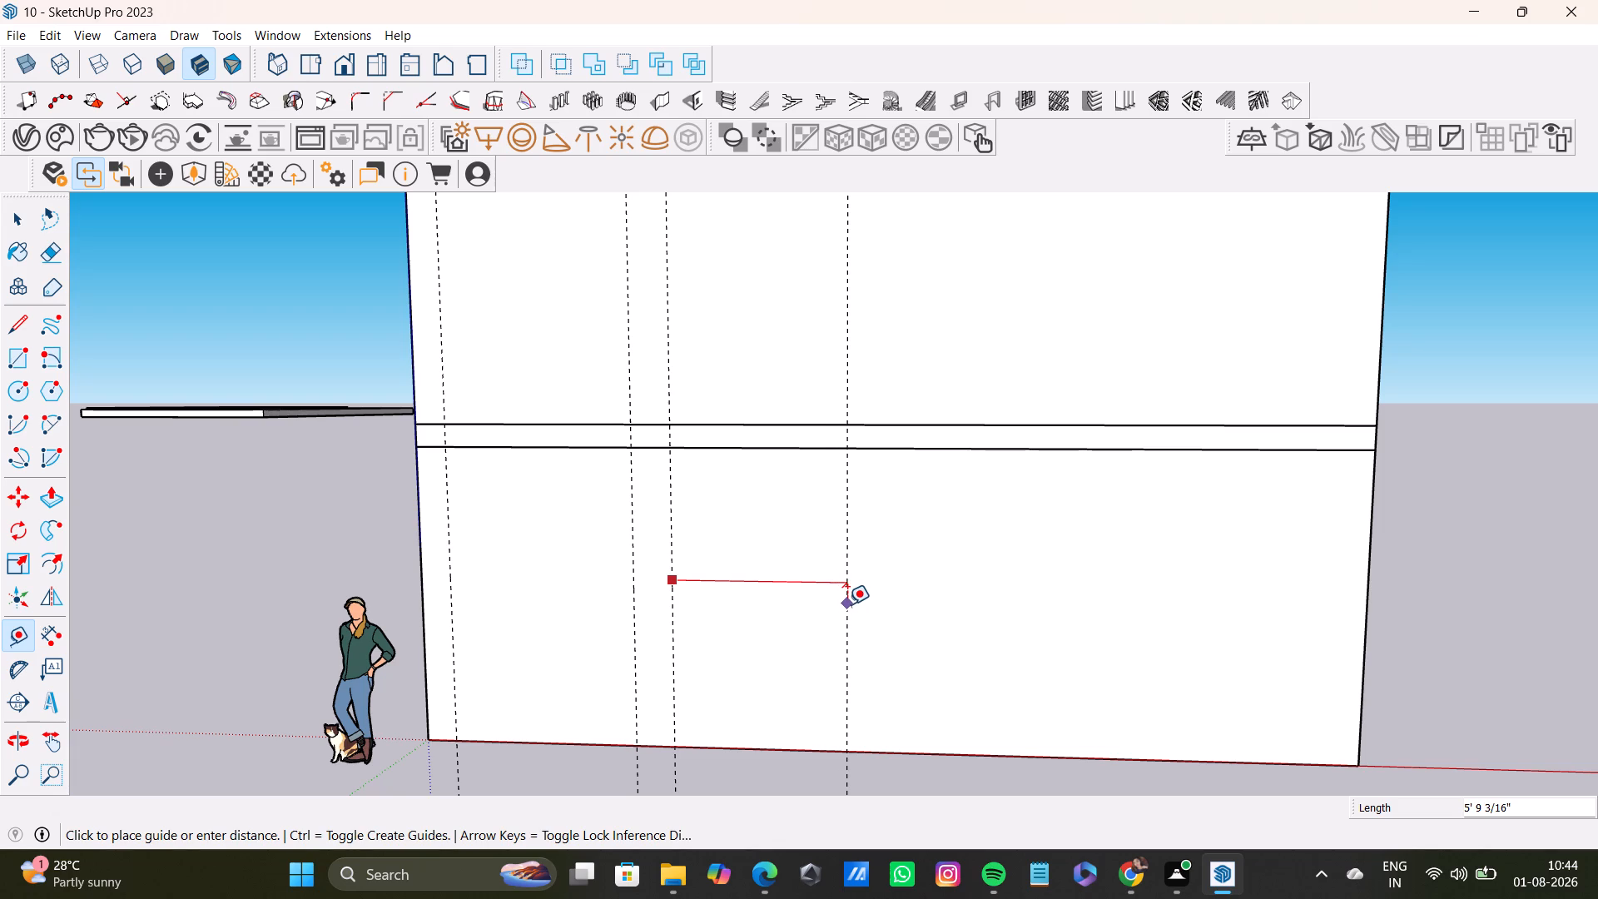
left_click(847, 604)
left_click_drag(847, 600, 857, 601)
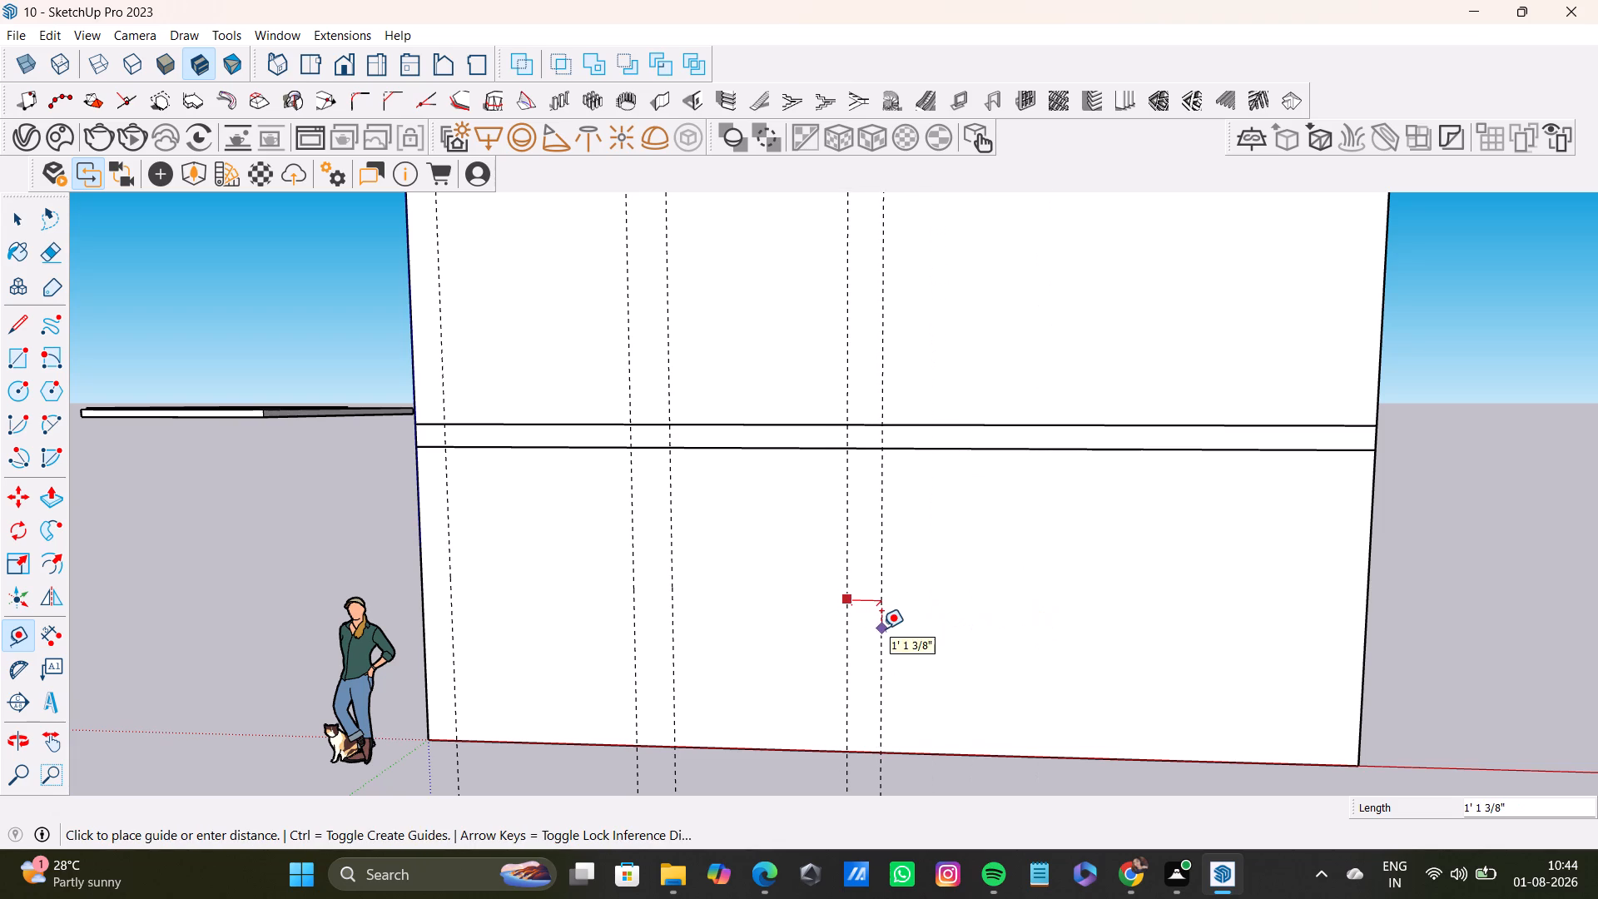
left_click(884, 628)
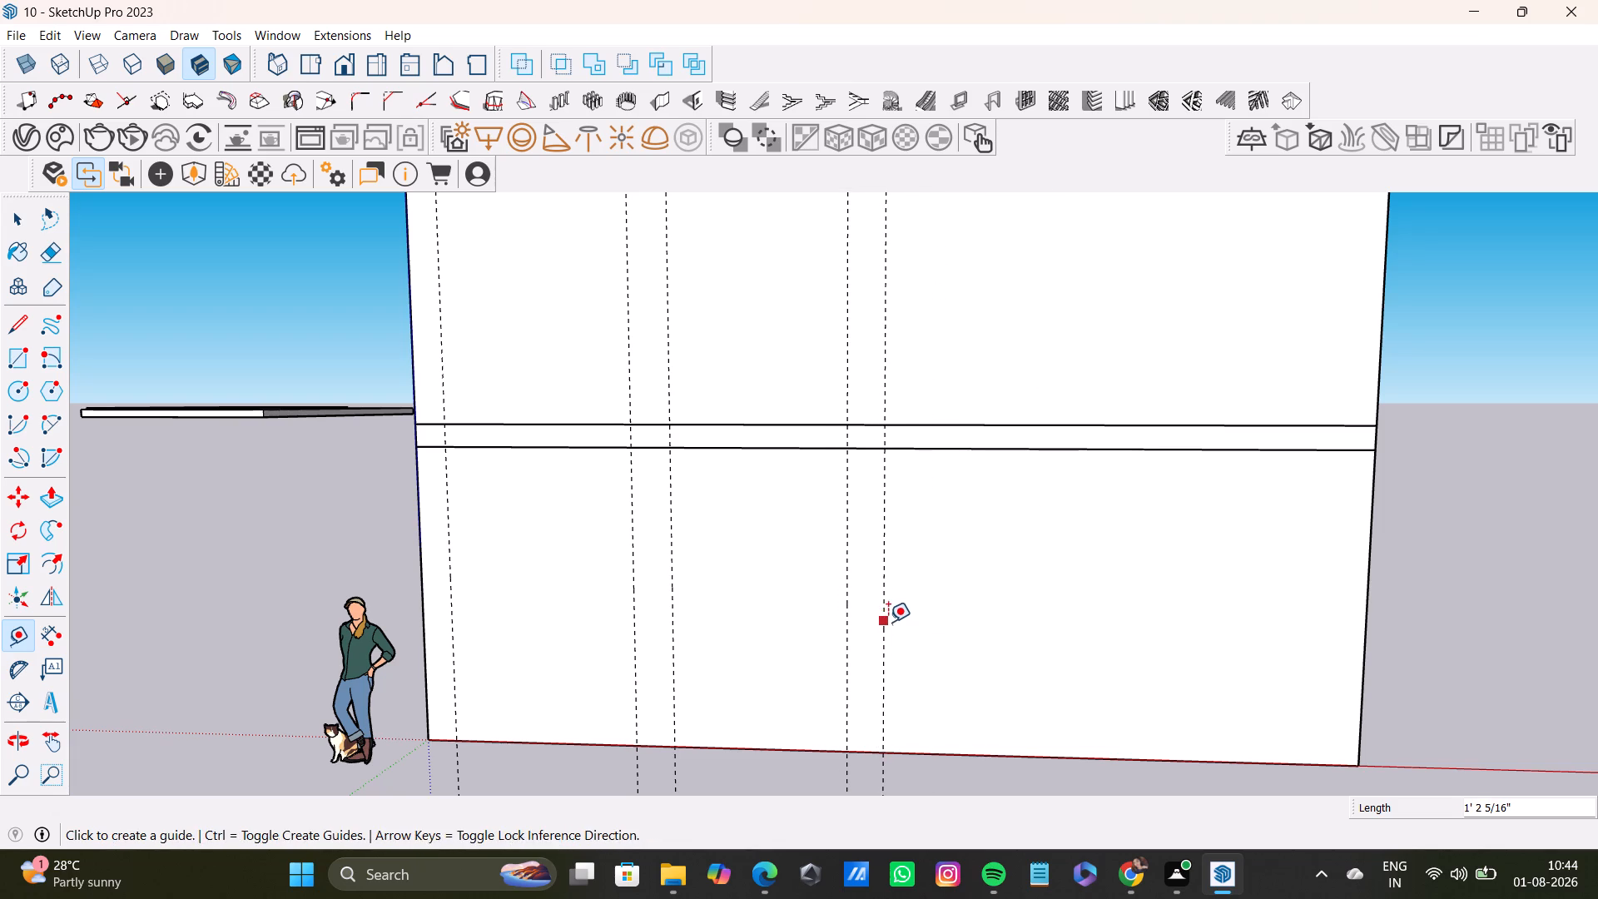
Add a last pair of vertical guides, one about 6' 9" beyond the previous guide and another about 1' 4" further on.
left_click(888, 622)
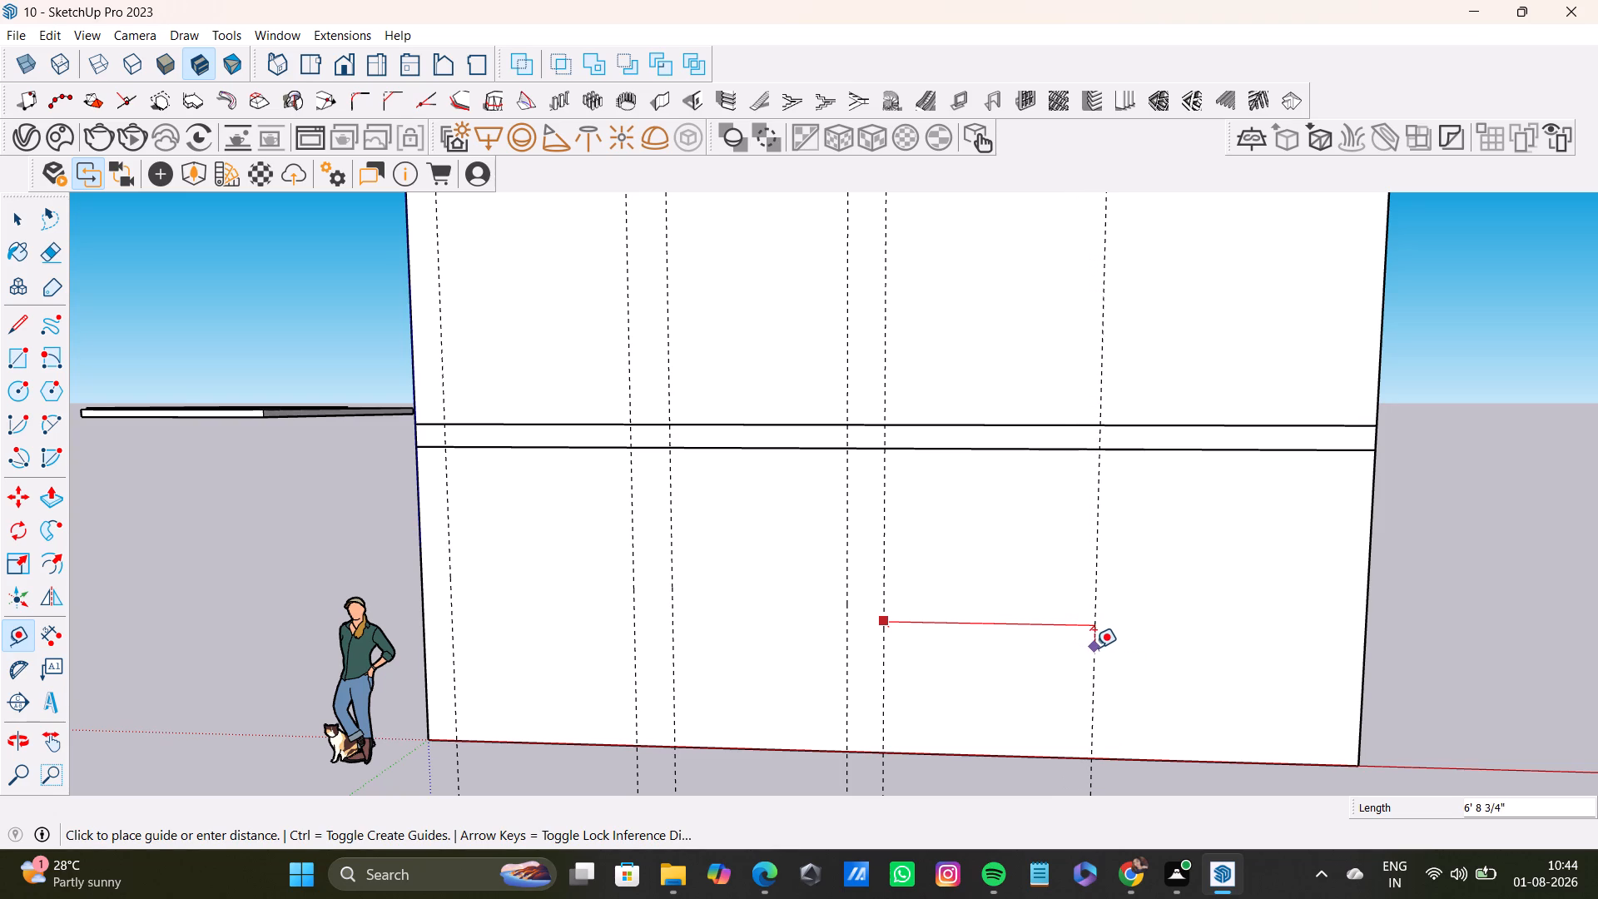
left_click(1098, 650)
left_click(1101, 648)
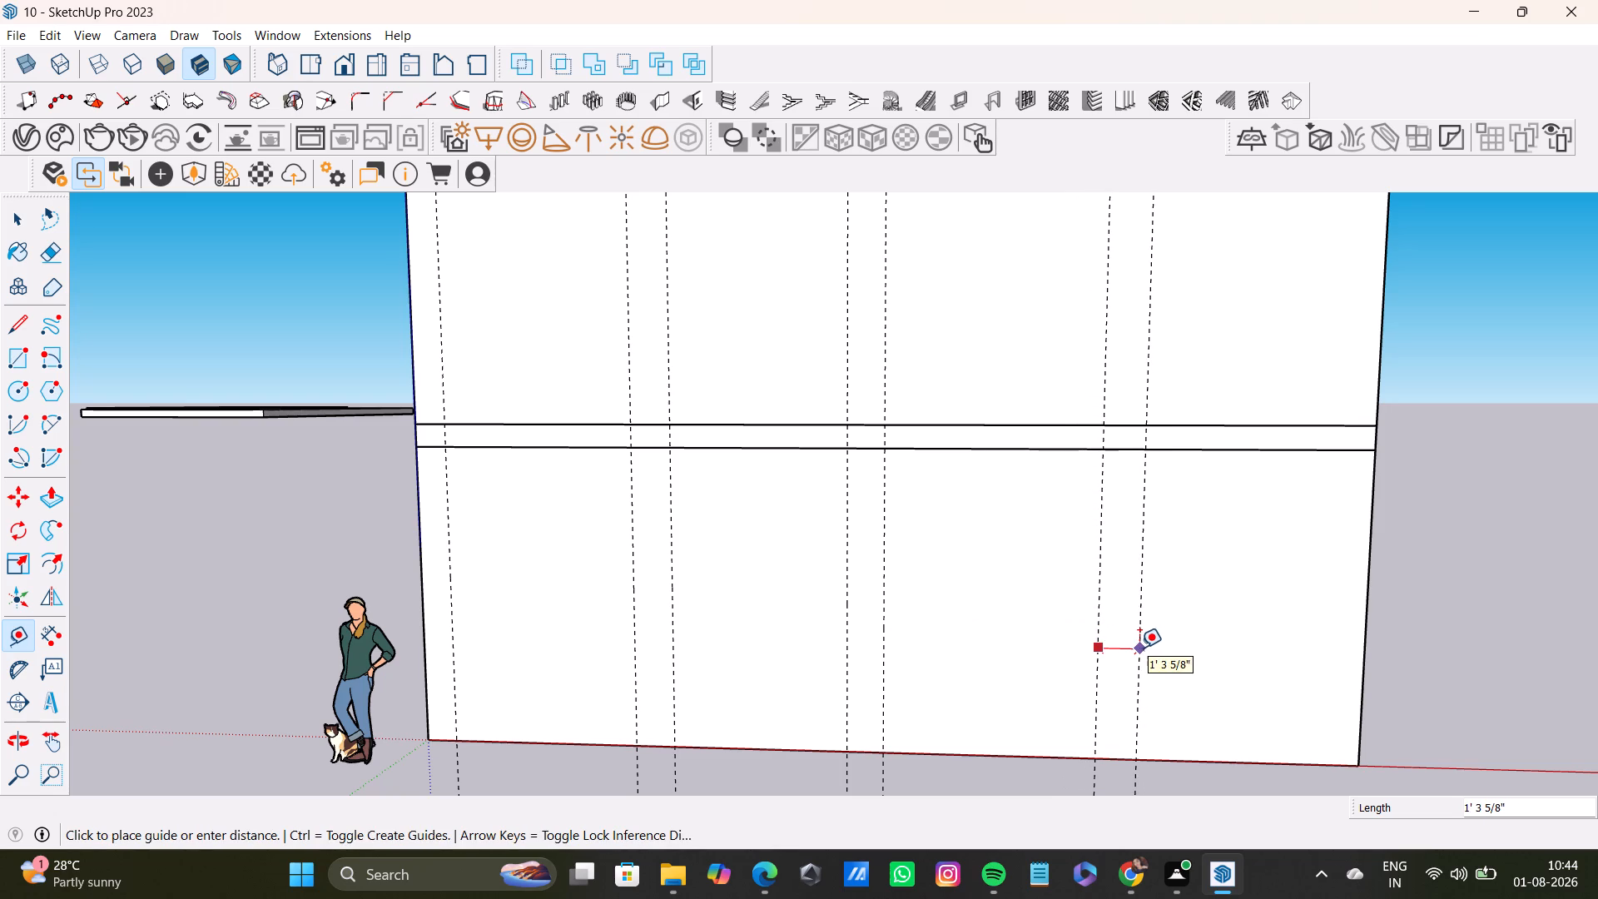
left_click(1139, 648)
key("space")
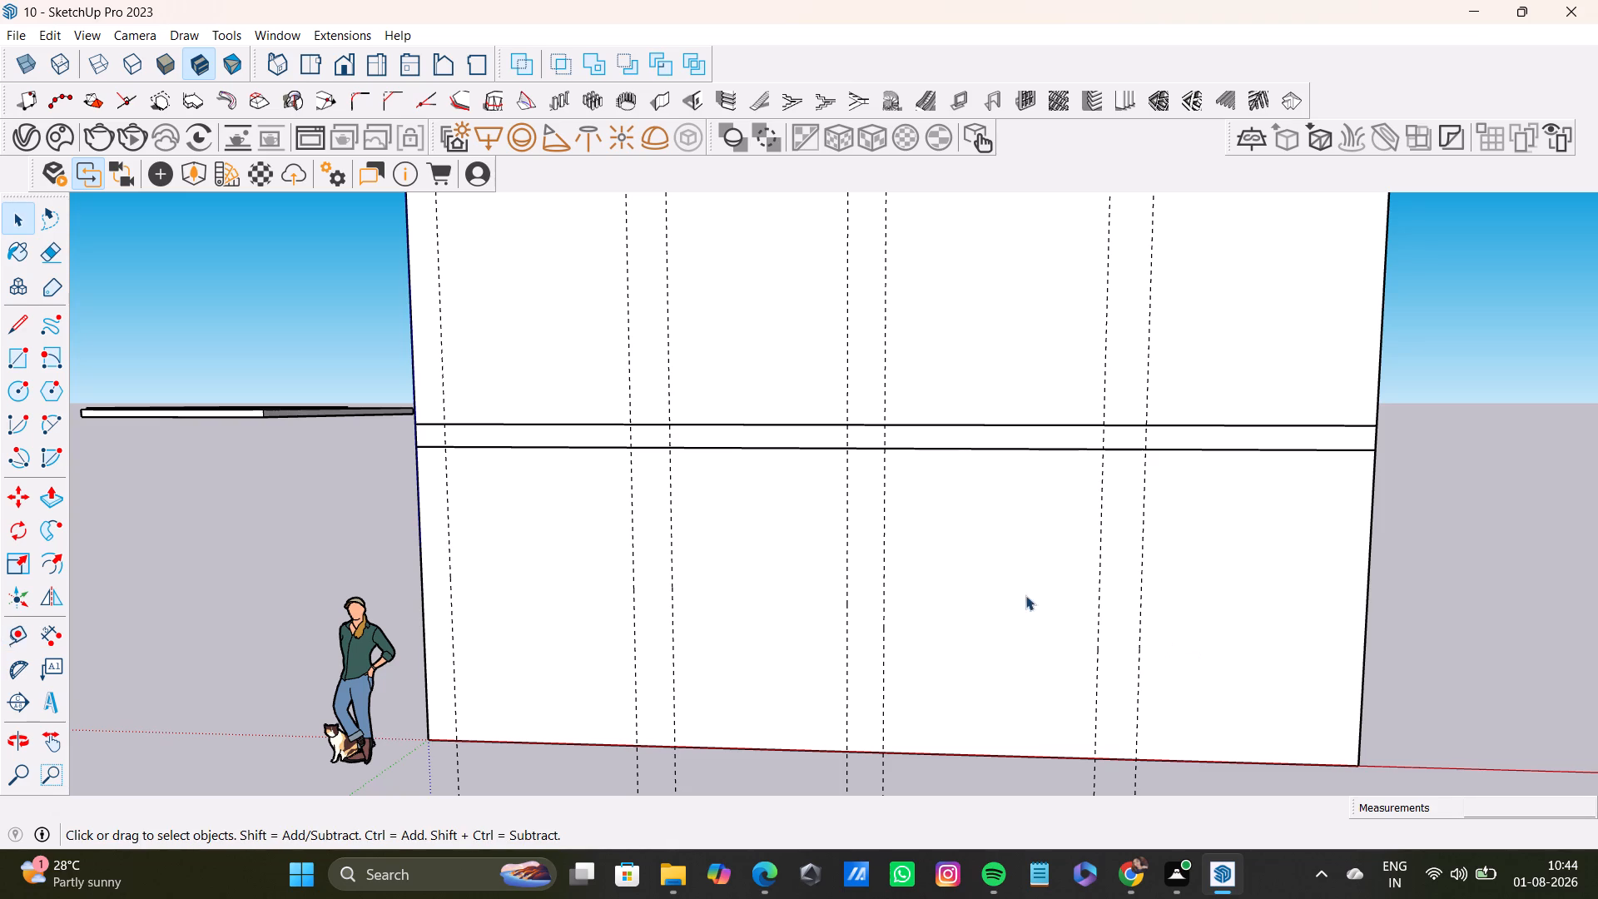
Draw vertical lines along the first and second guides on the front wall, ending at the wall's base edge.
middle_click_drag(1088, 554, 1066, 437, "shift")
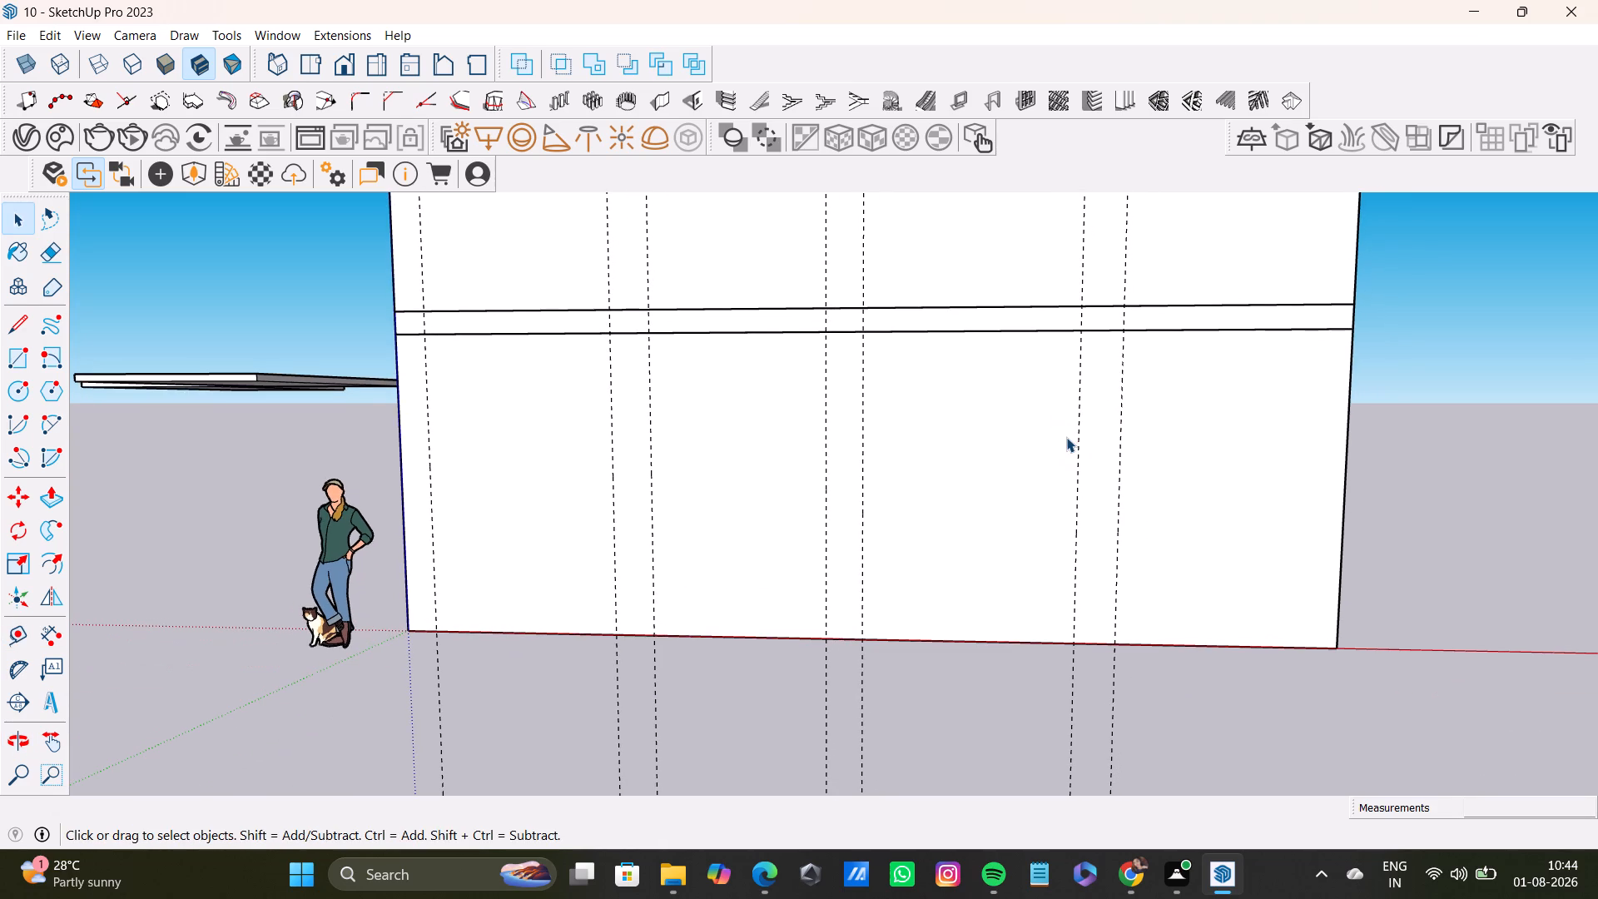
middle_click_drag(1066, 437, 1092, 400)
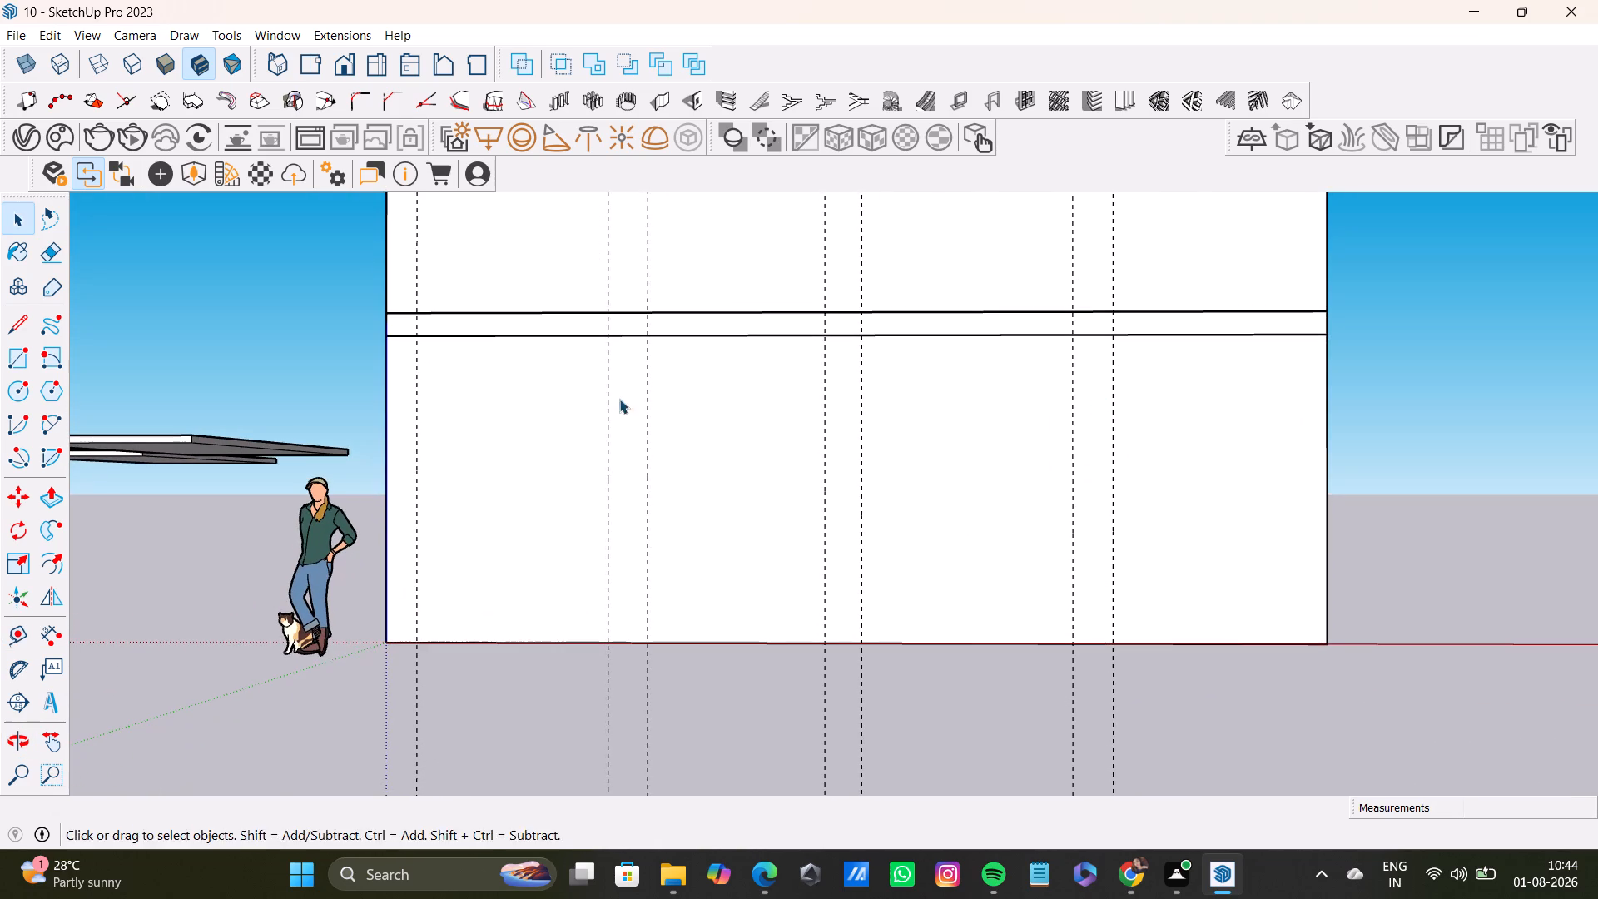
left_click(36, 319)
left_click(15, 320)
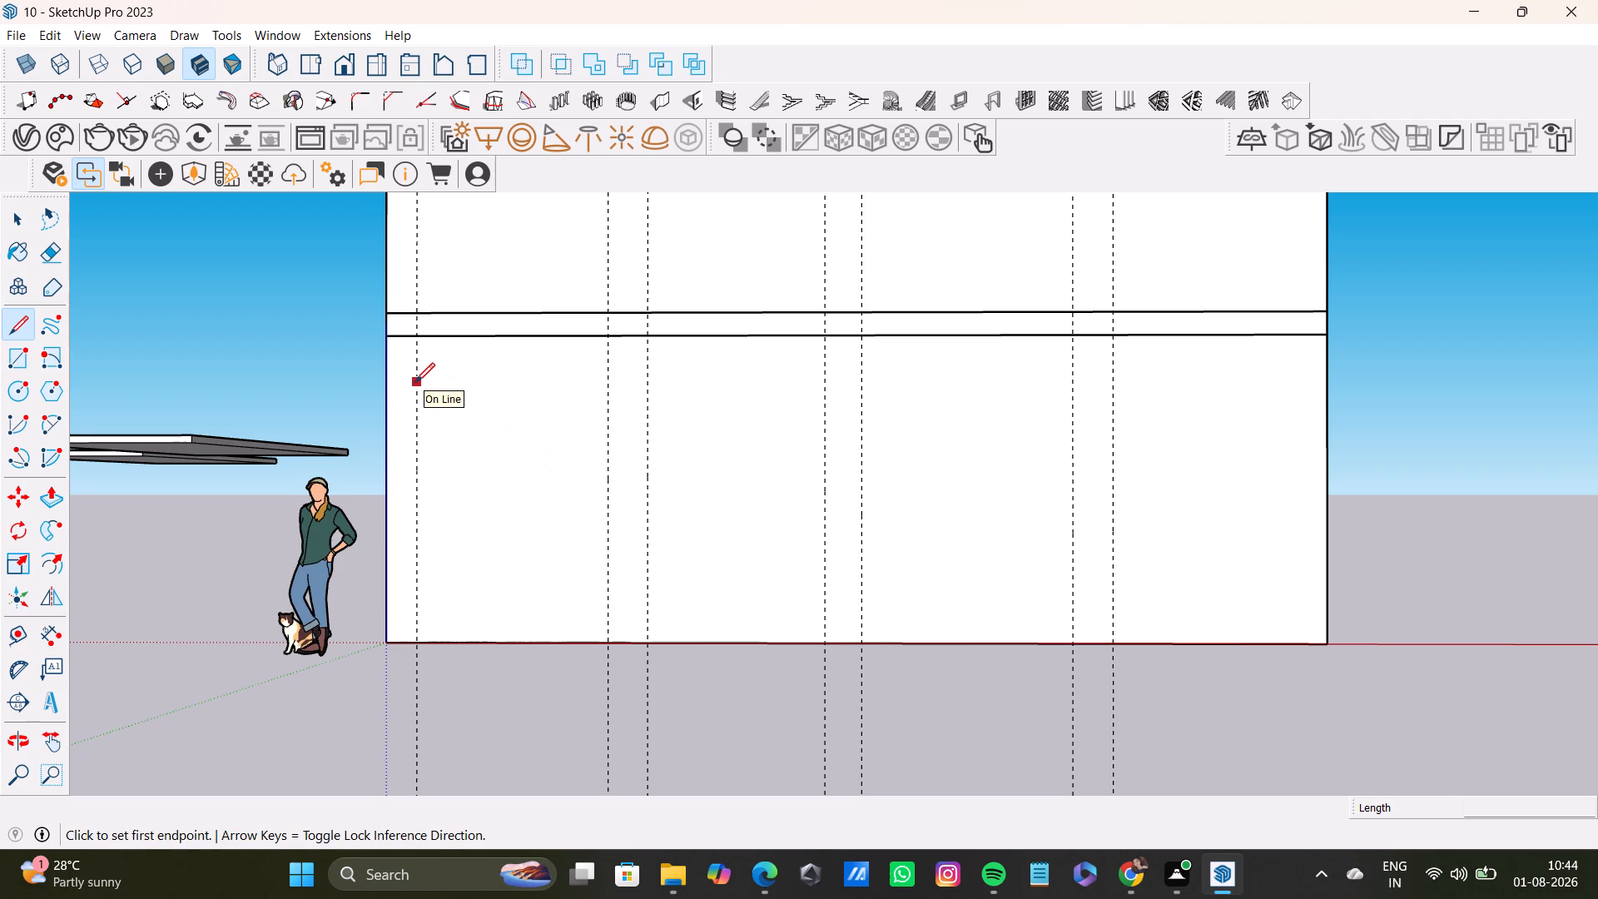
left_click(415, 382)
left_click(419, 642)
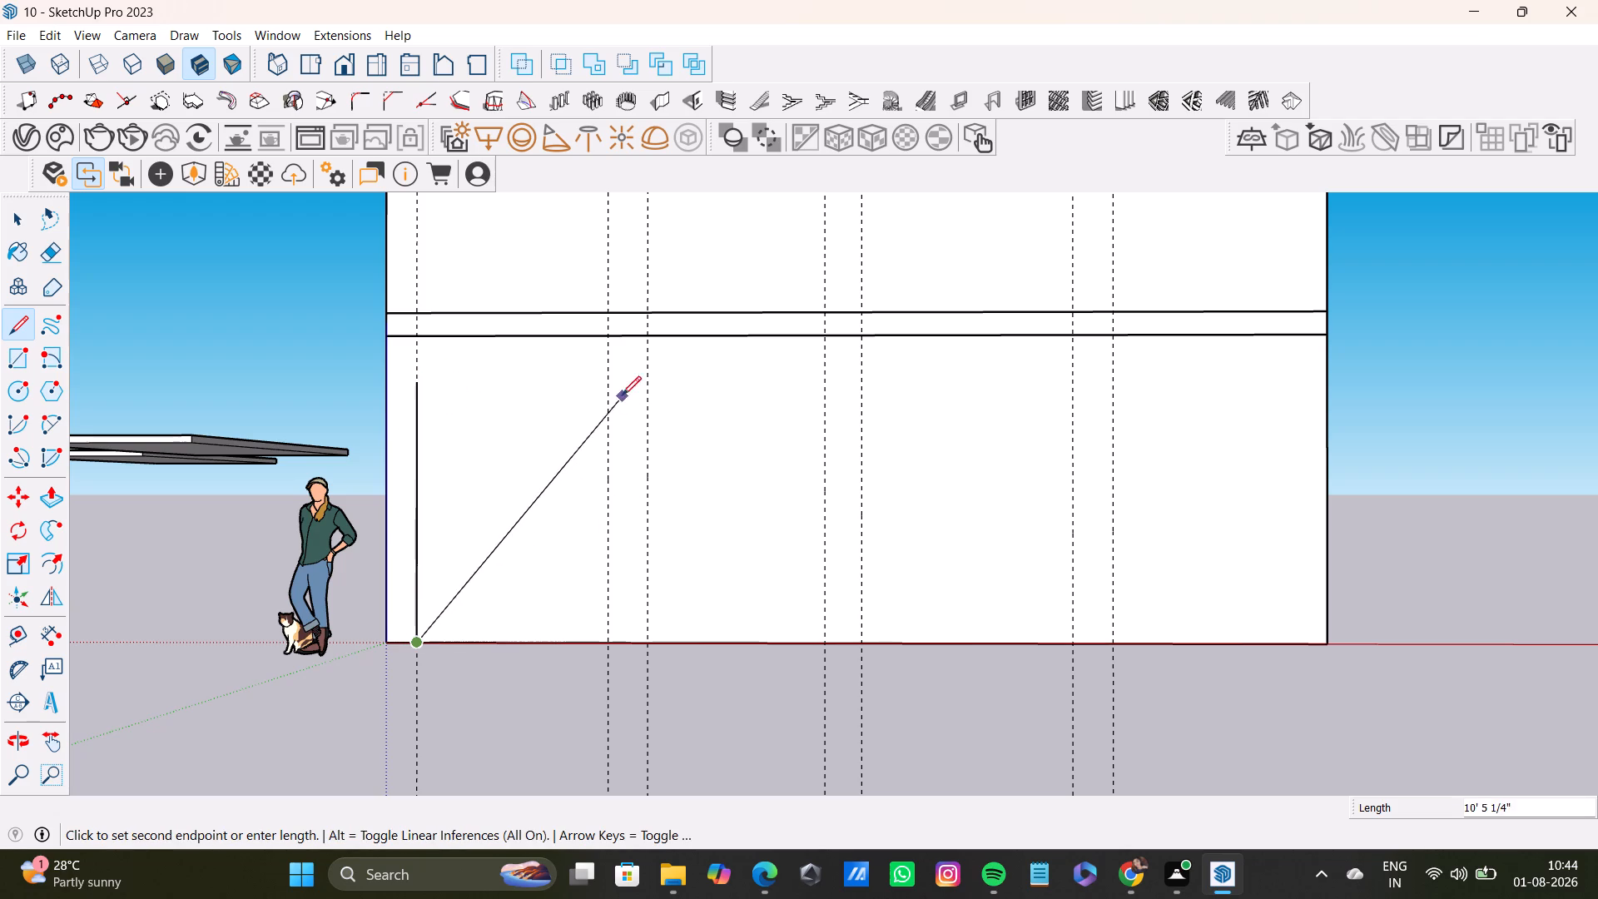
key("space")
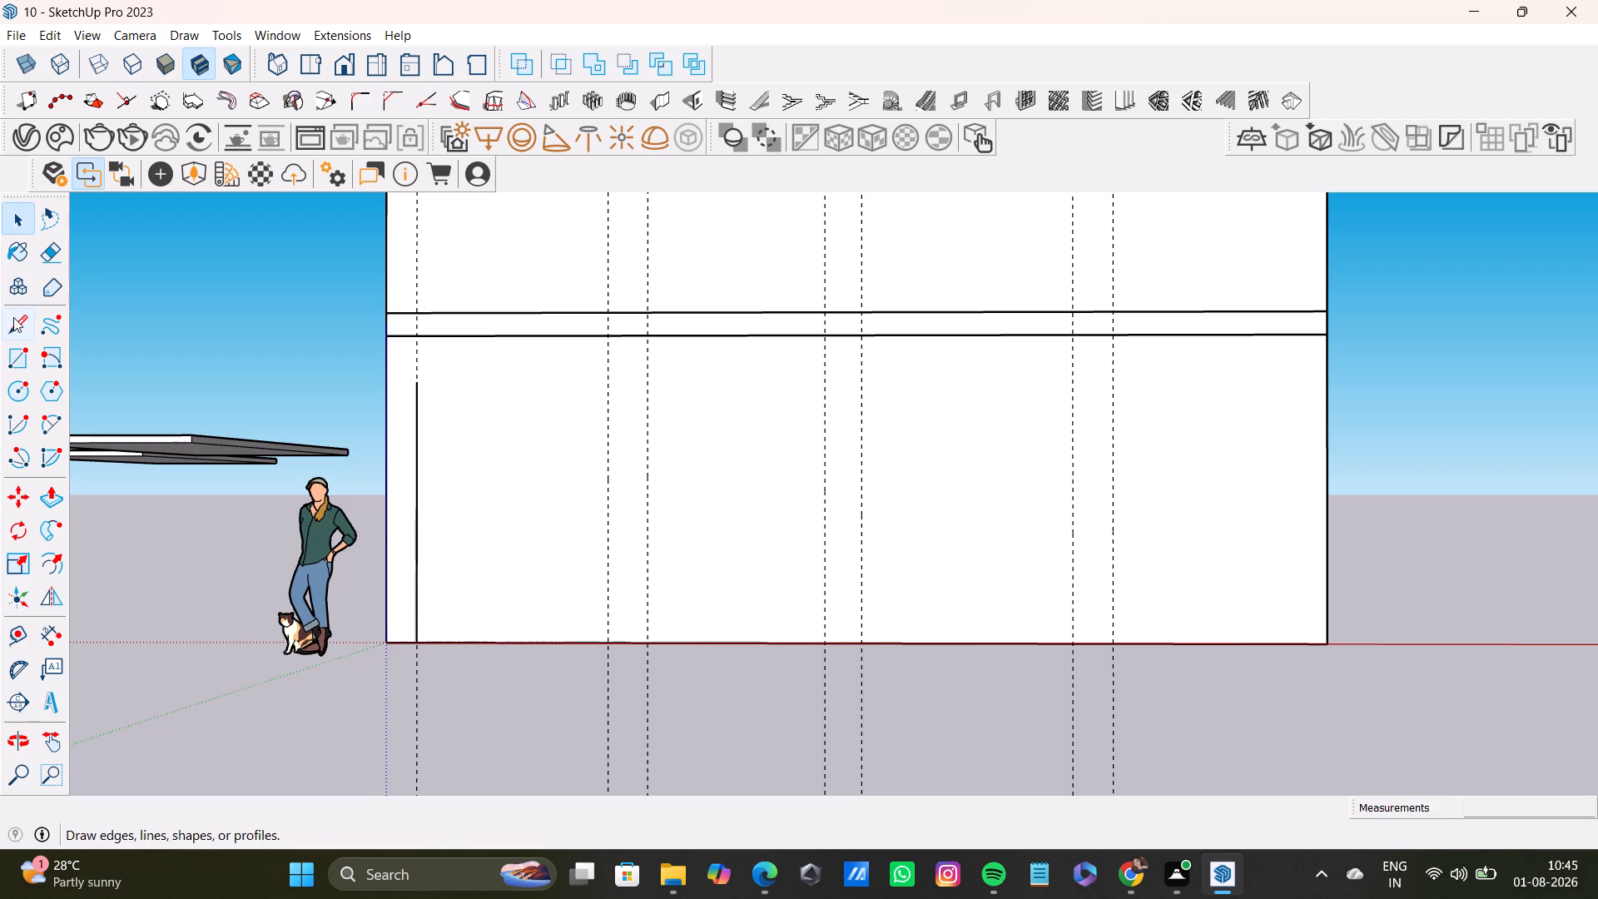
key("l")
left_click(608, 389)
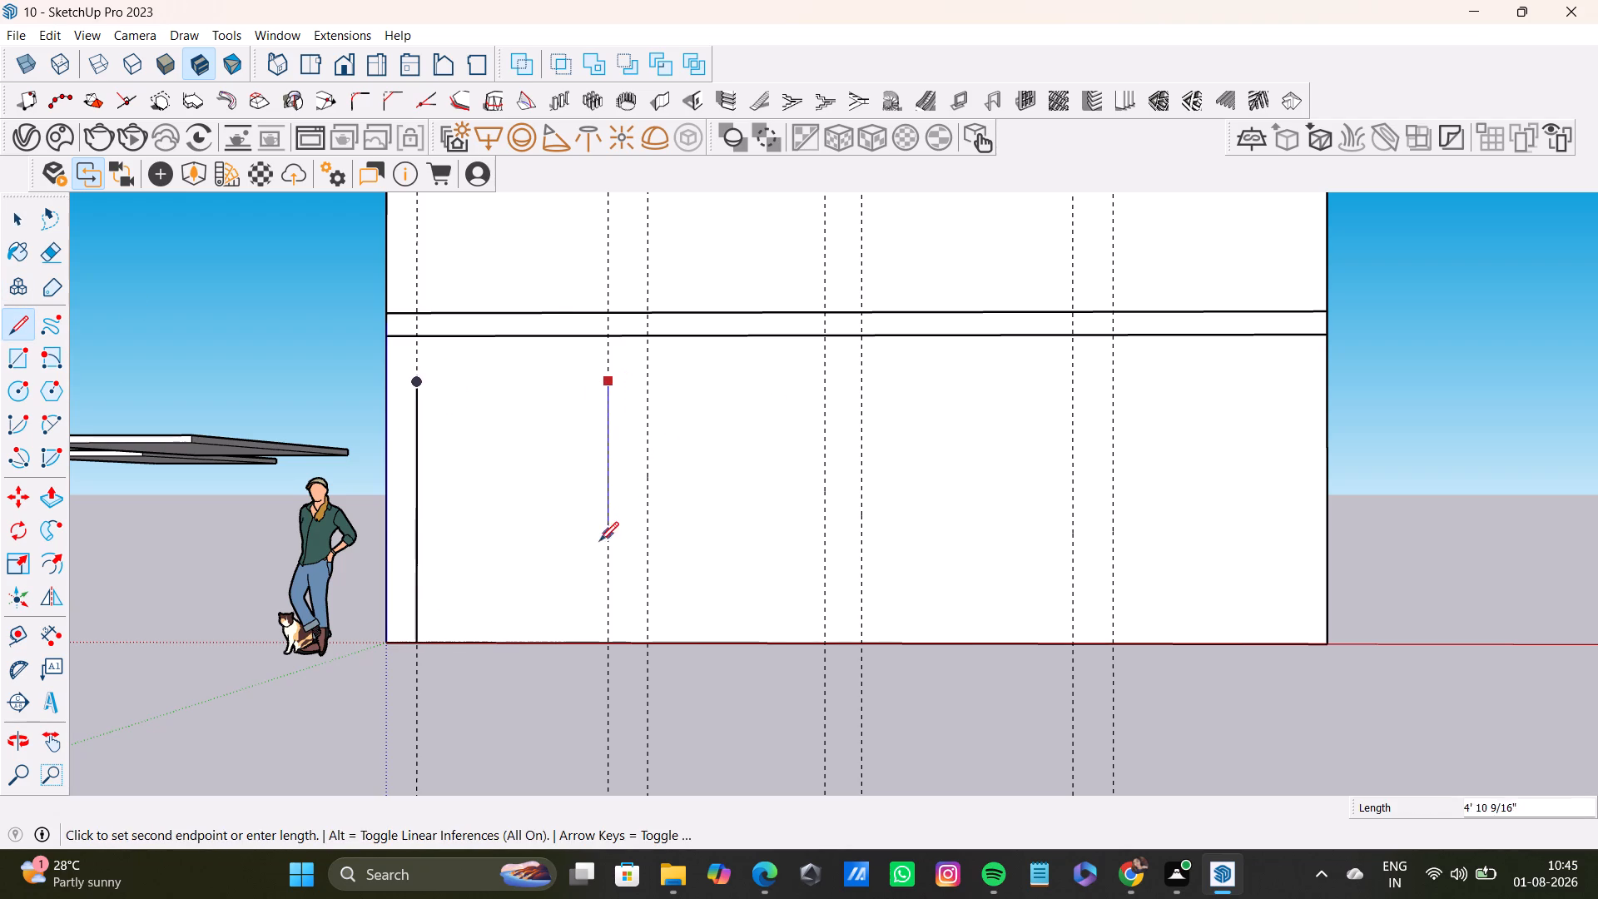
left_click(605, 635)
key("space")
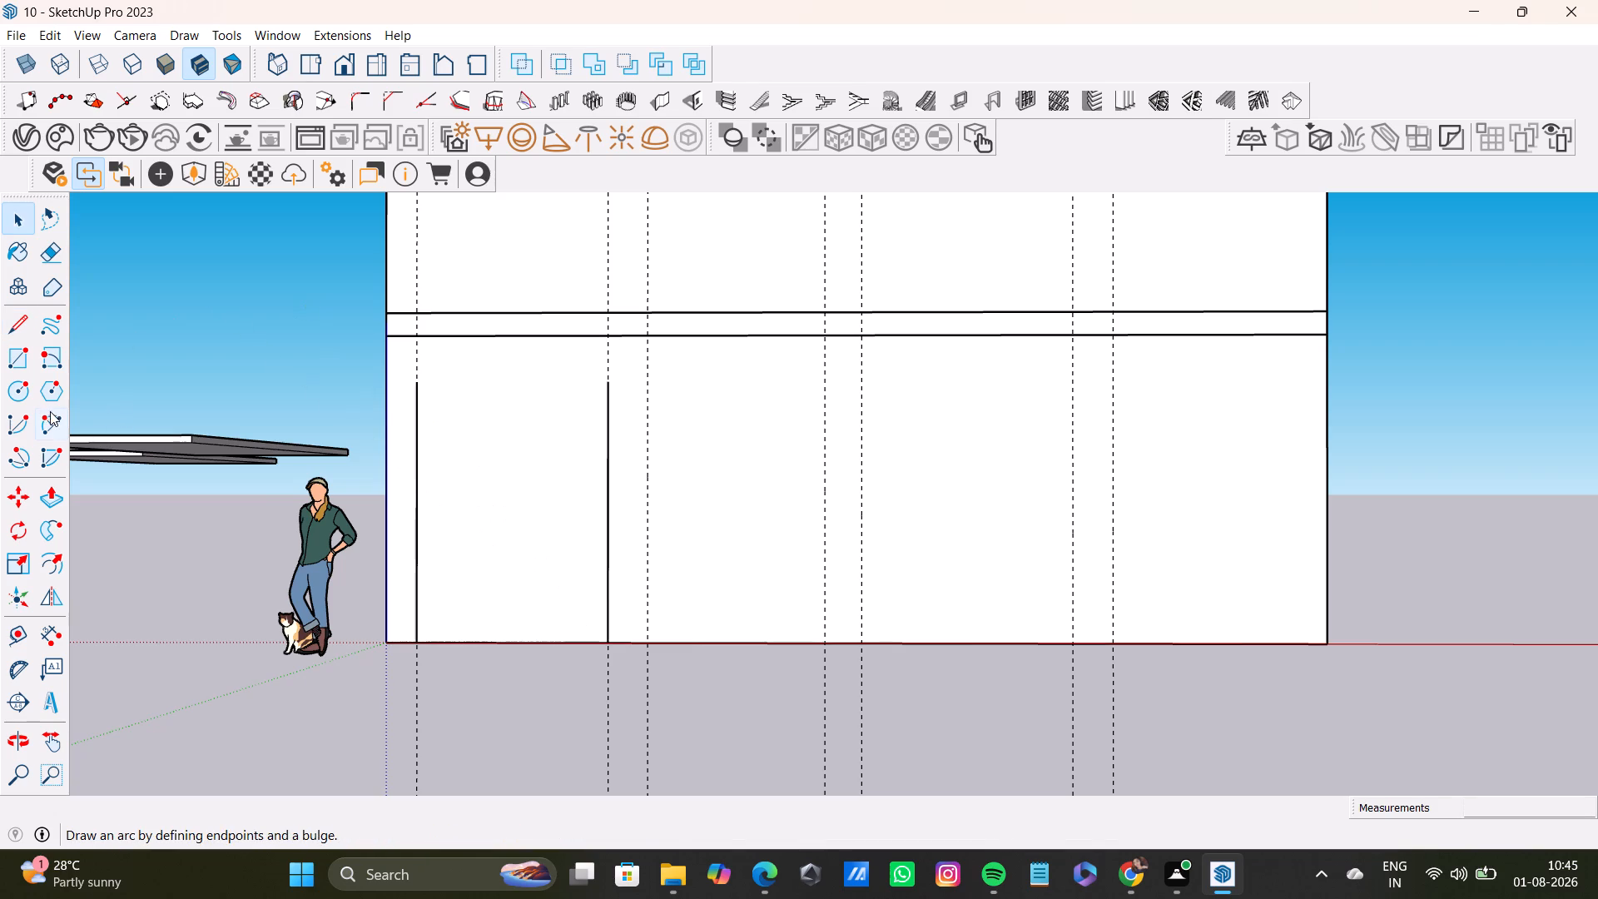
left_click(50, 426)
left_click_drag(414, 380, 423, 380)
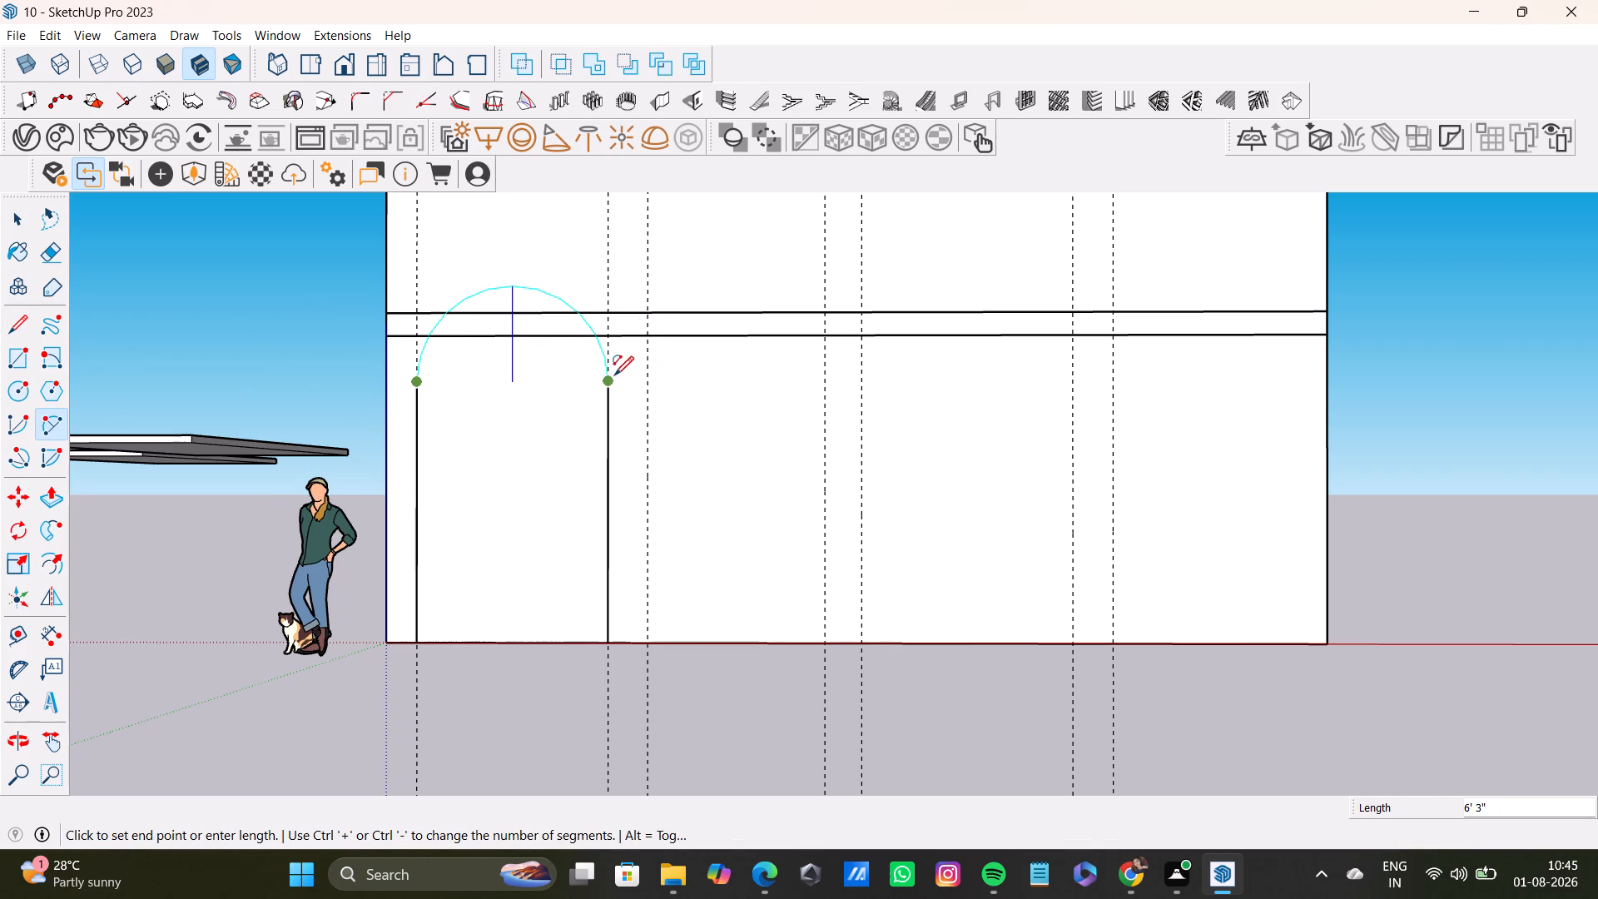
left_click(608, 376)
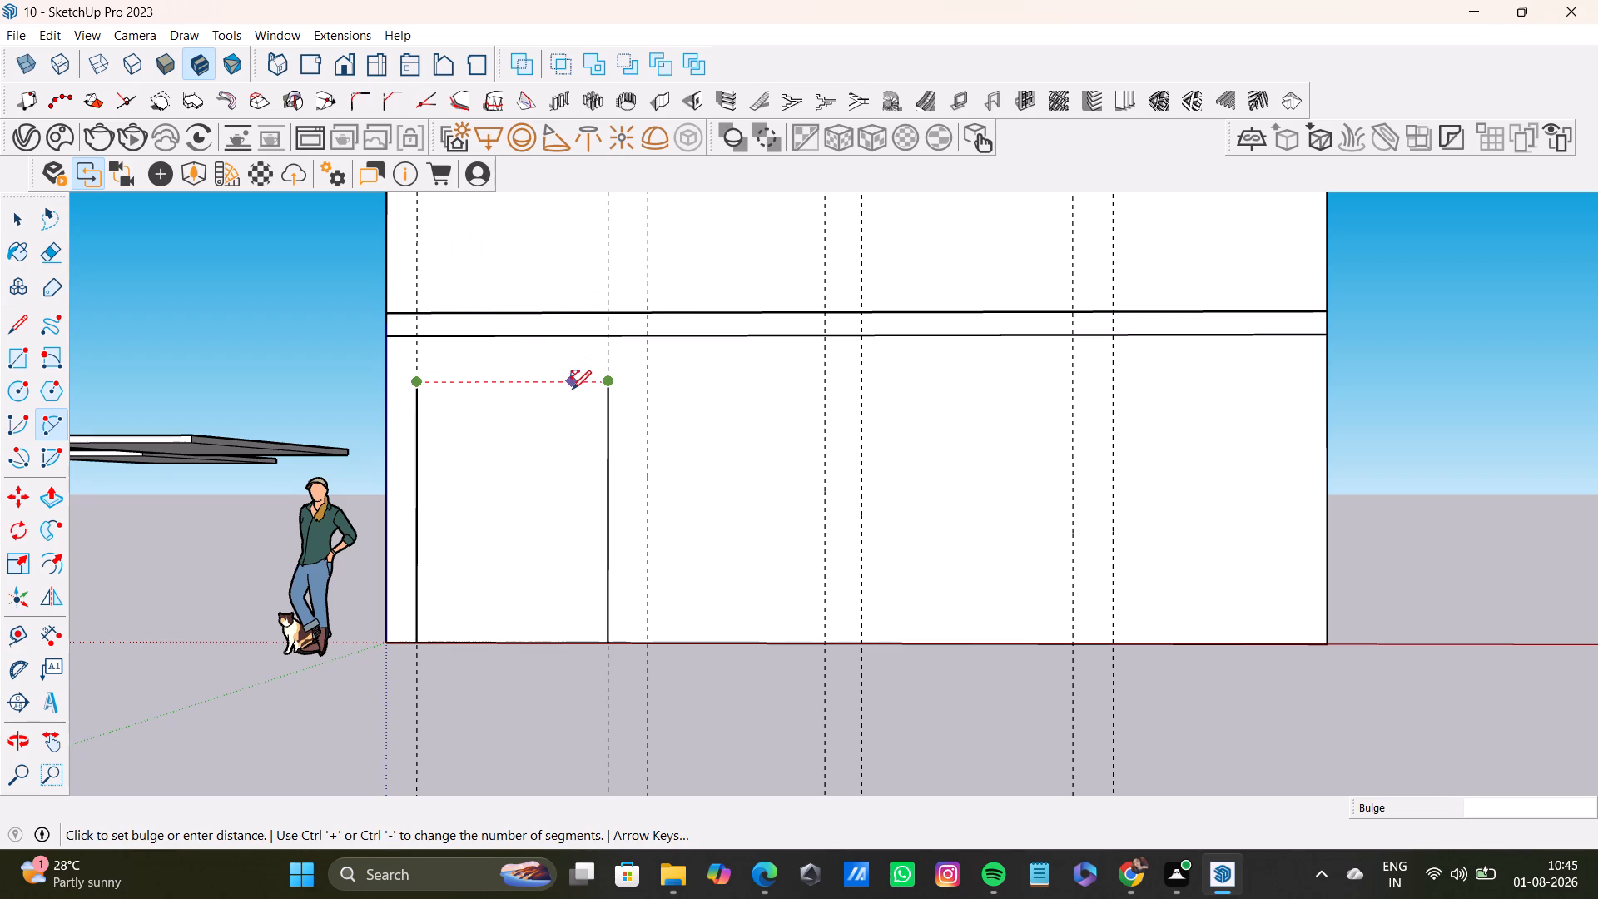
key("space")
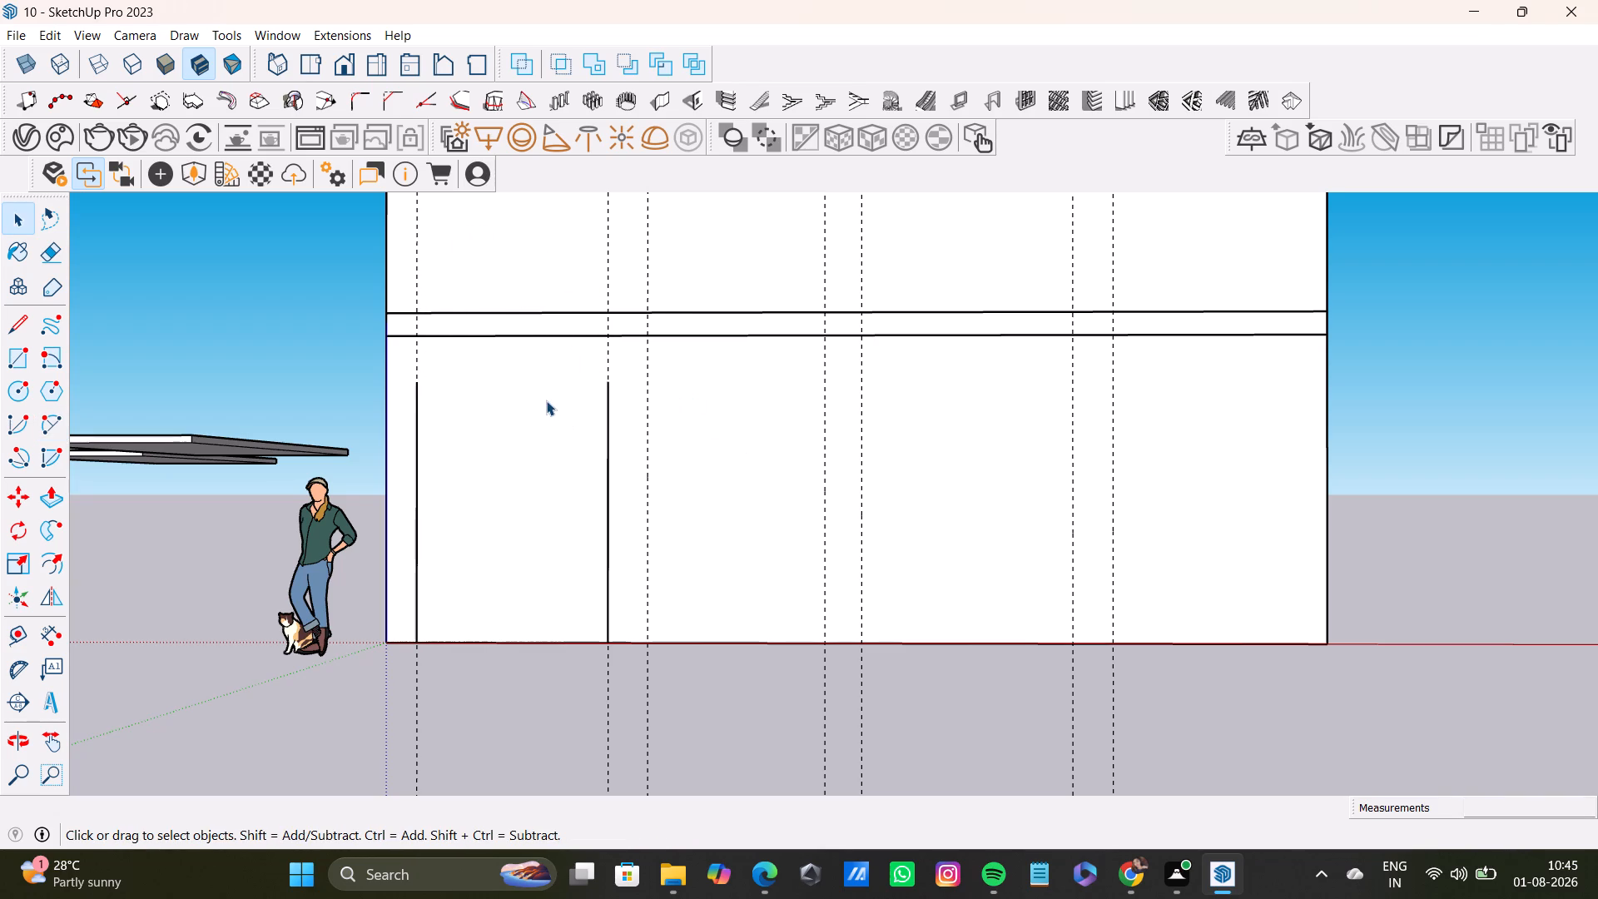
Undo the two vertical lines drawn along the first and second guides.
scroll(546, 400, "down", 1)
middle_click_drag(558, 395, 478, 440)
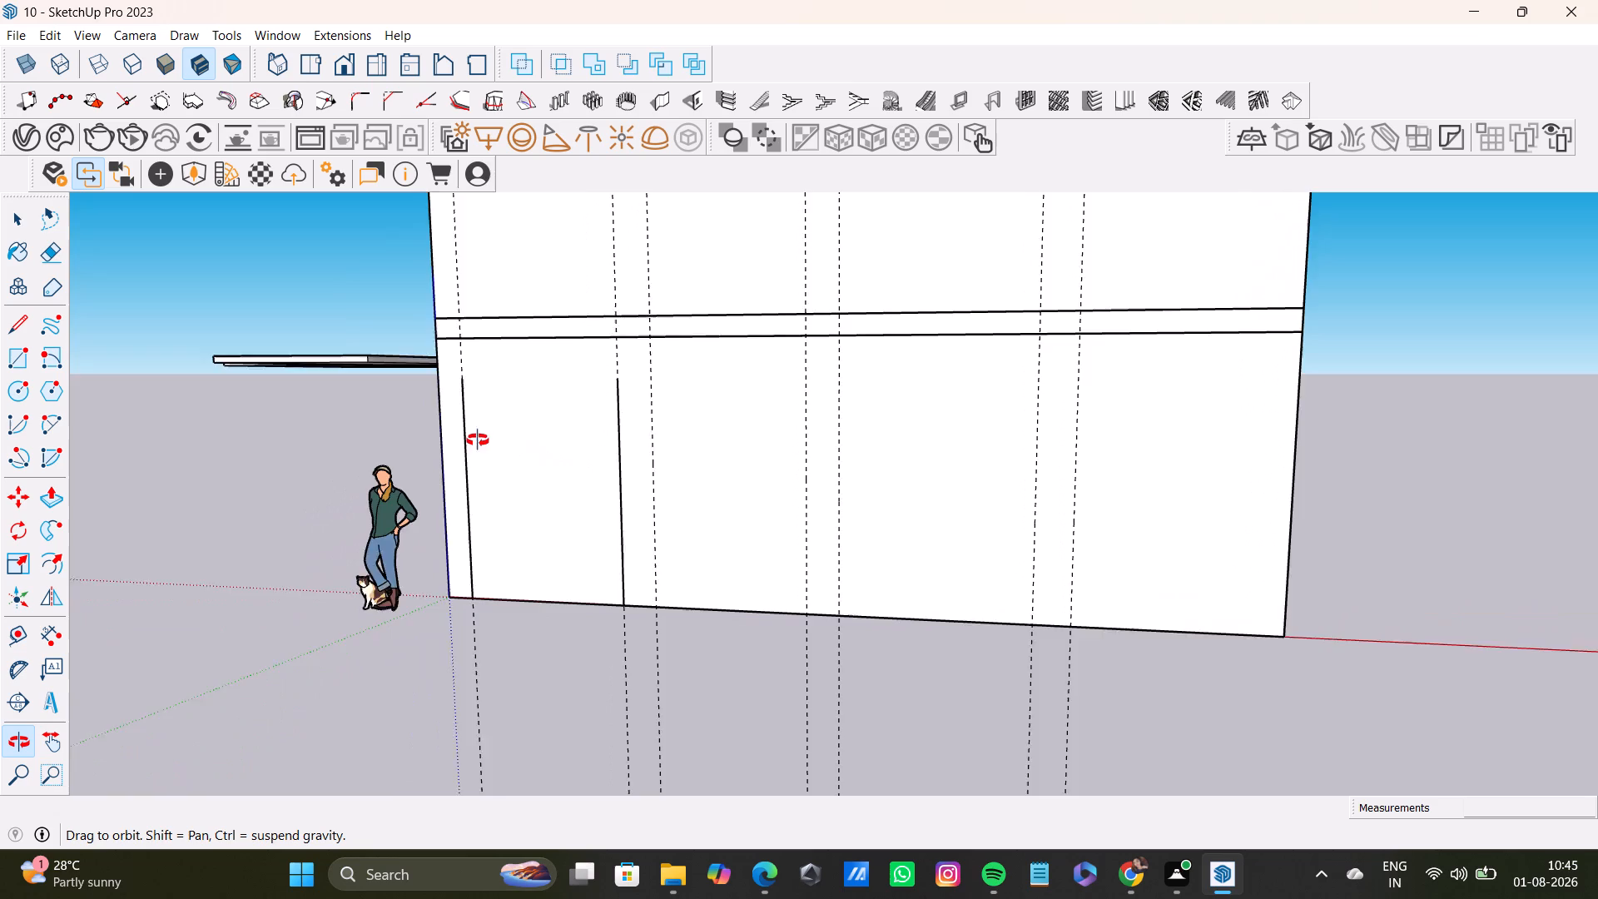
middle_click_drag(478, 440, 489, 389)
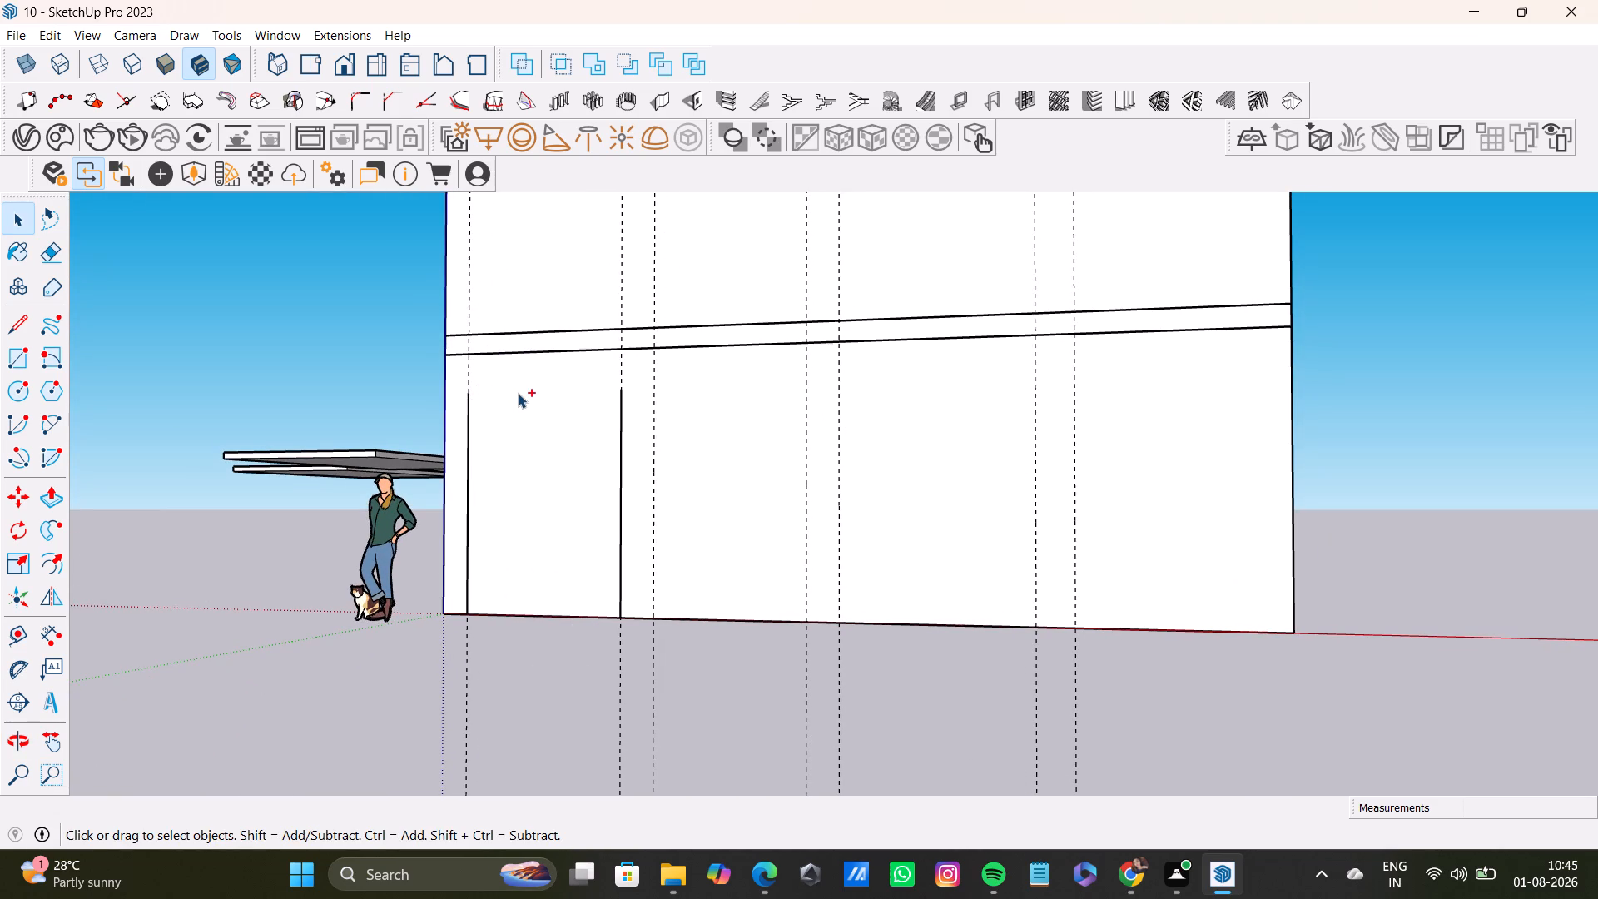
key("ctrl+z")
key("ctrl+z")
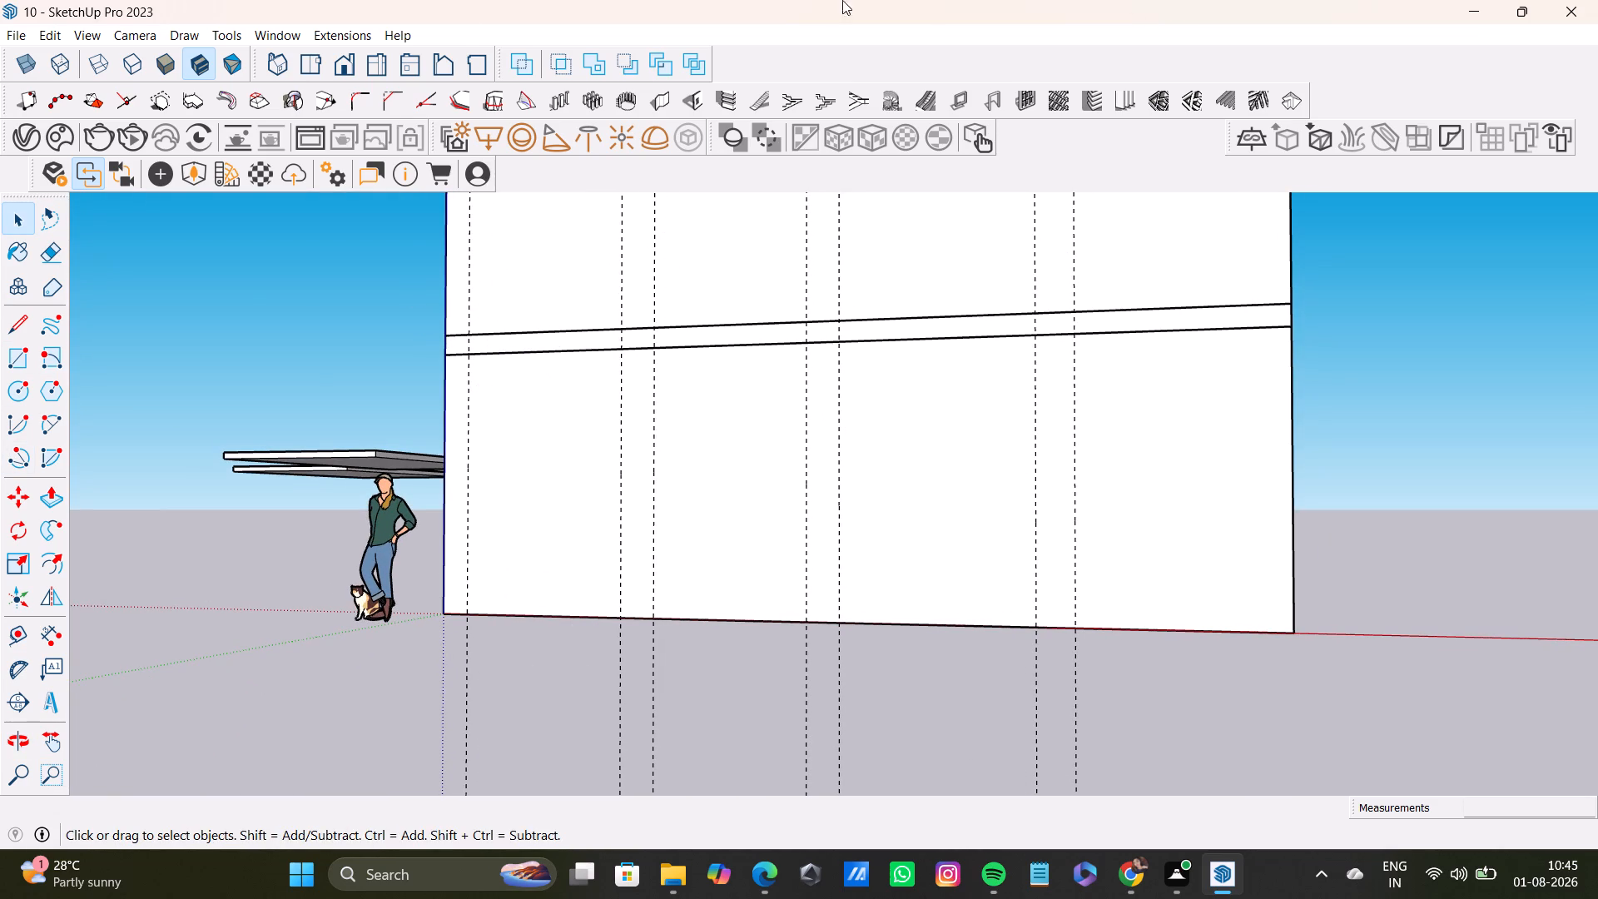
Delete the second vertical guide and place a new one about 8' 4" from the first guide on the front wall.
middle_click_drag(667, 433, 772, 504)
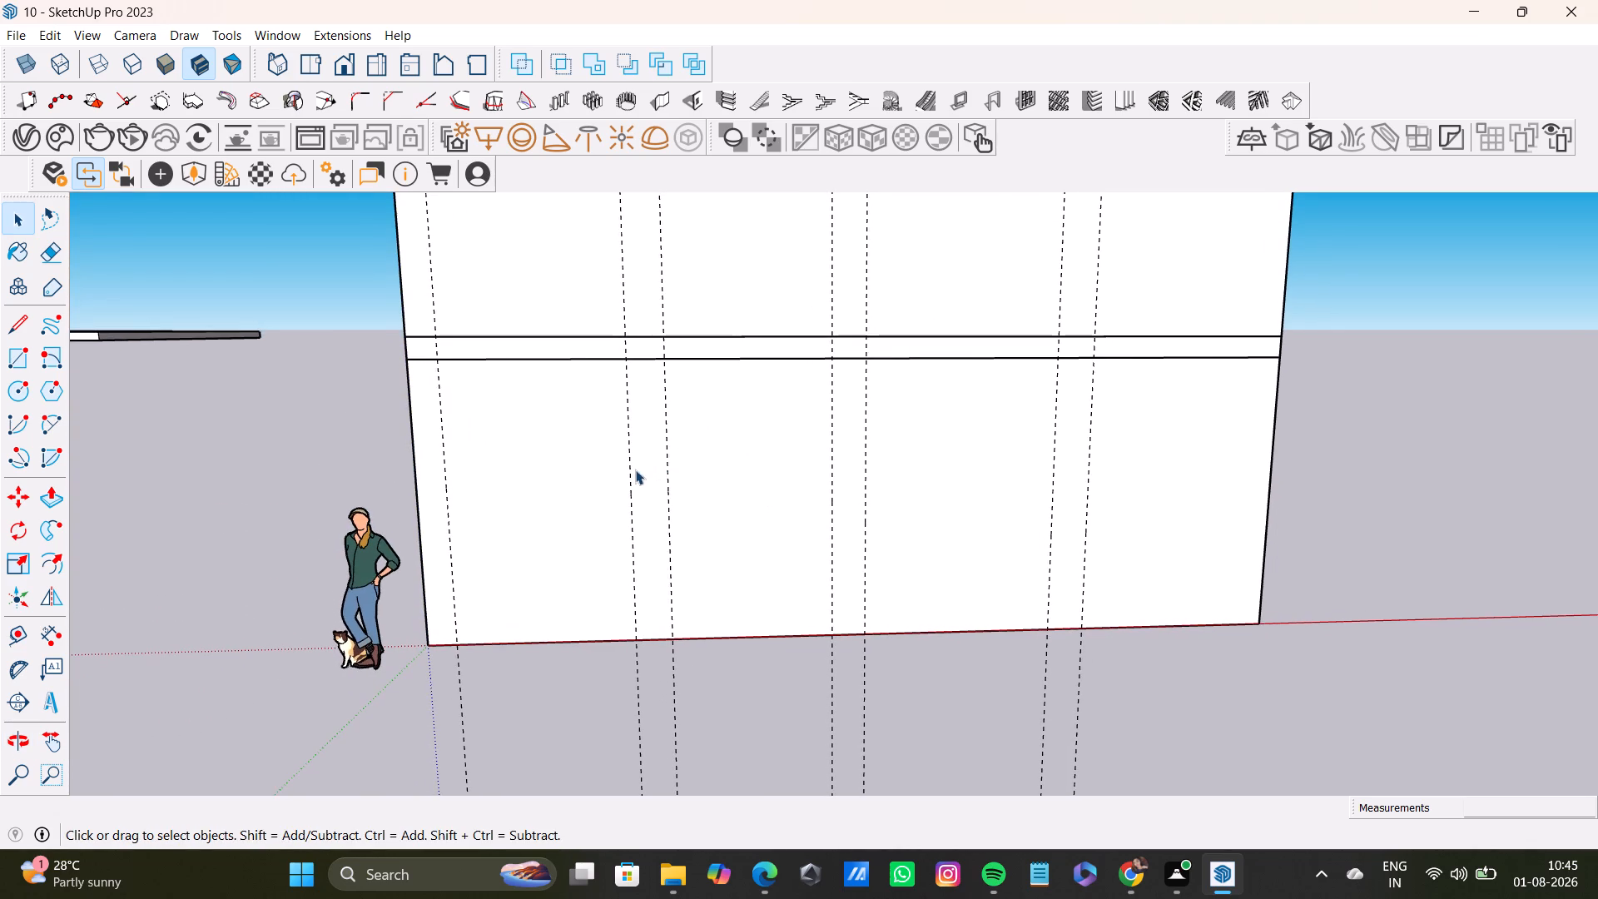
left_click(628, 475)
key("Delete")
left_click(14, 633)
left_click(446, 523)
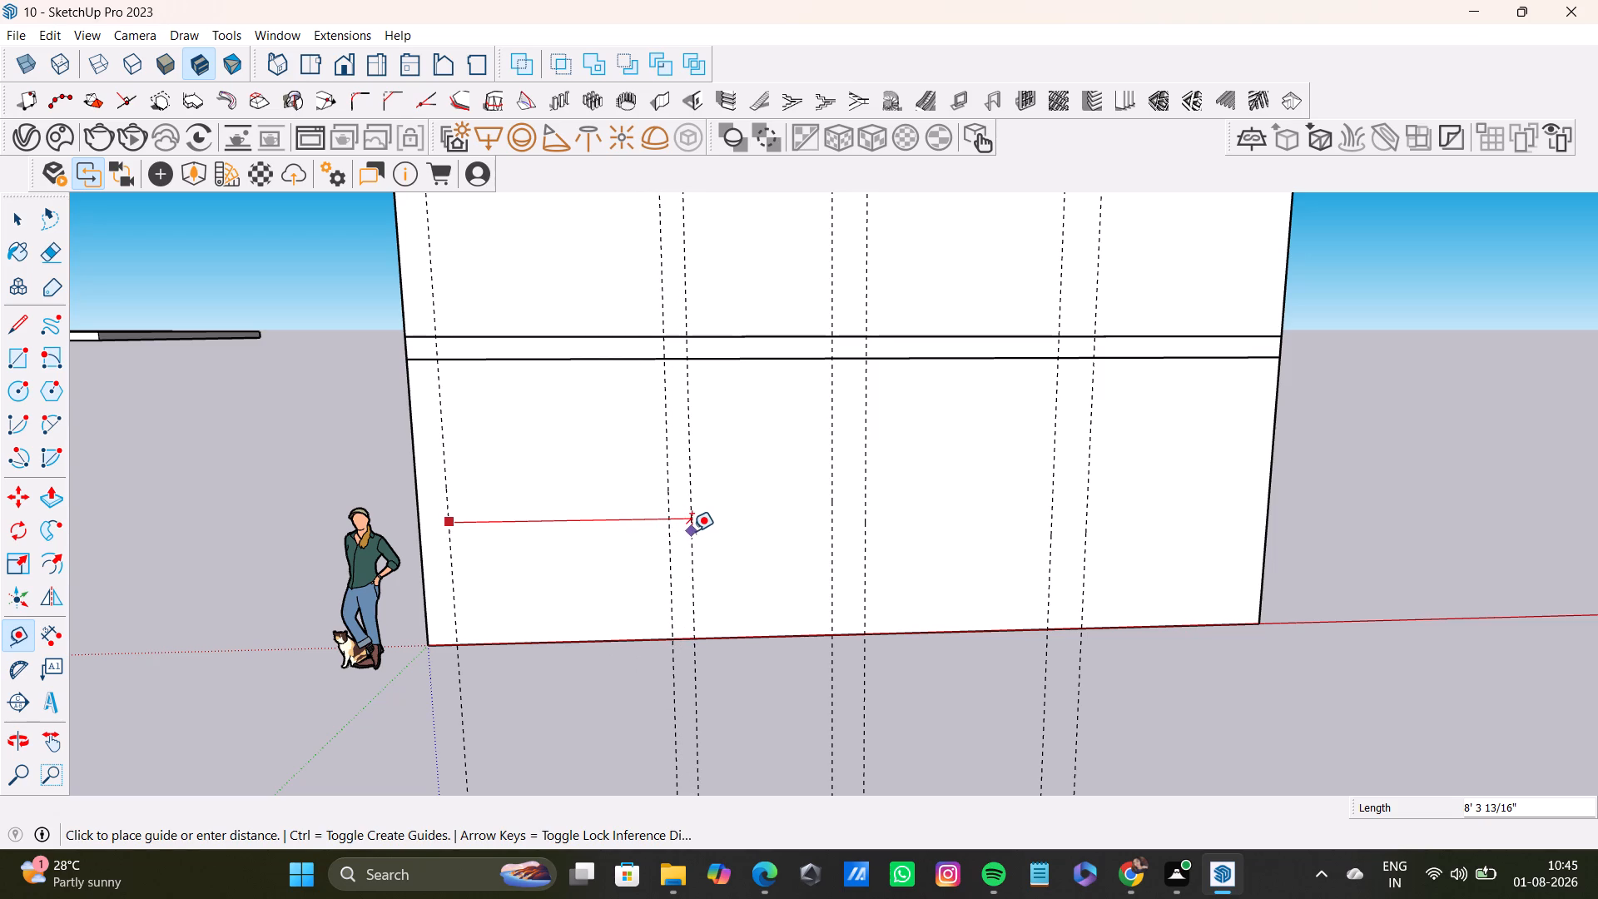
left_click(694, 531)
key("space")
Open the front wall group for editing and select its ground-floor face.
middle_click_drag(835, 560, 755, 499)
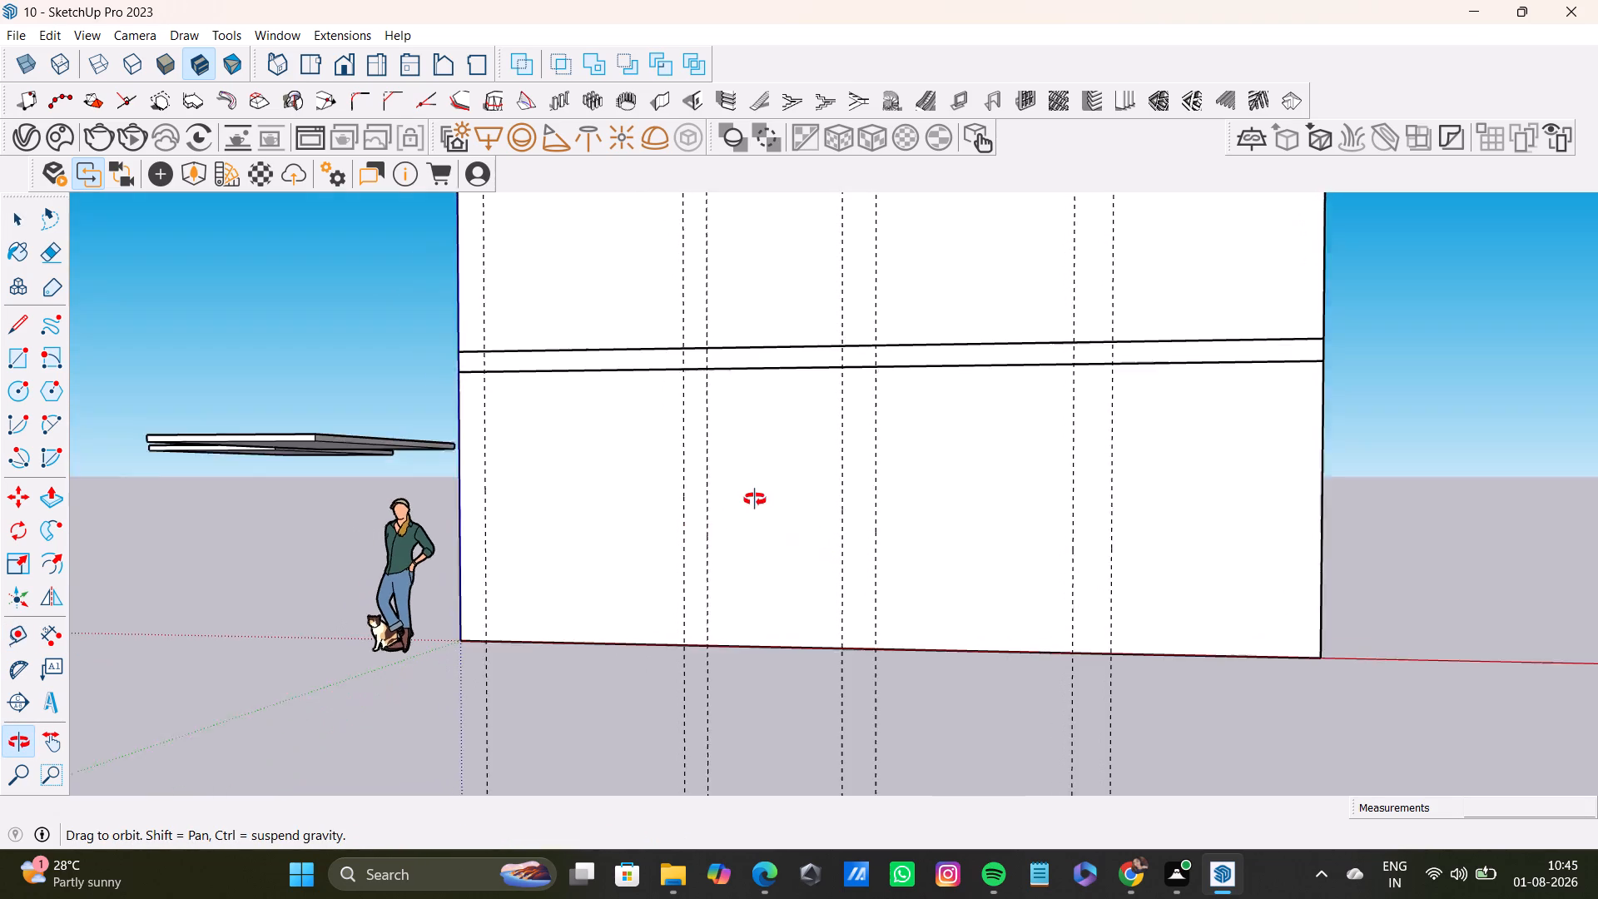
middle_click_drag(755, 499, 813, 489)
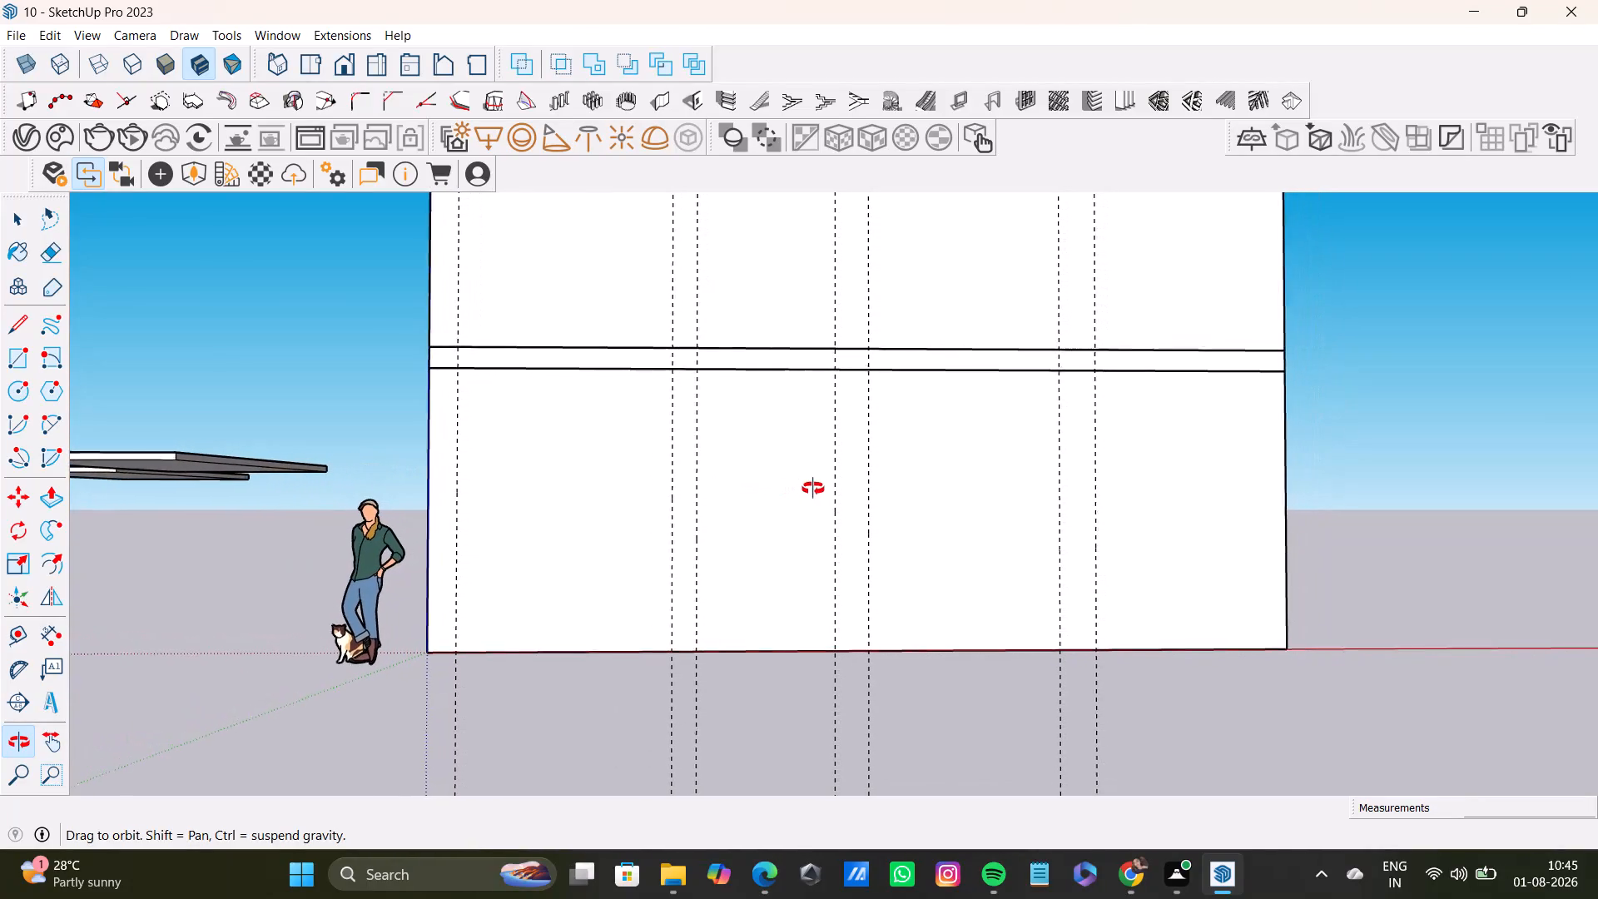
middle_click_drag(813, 489, 820, 485)
key("space")
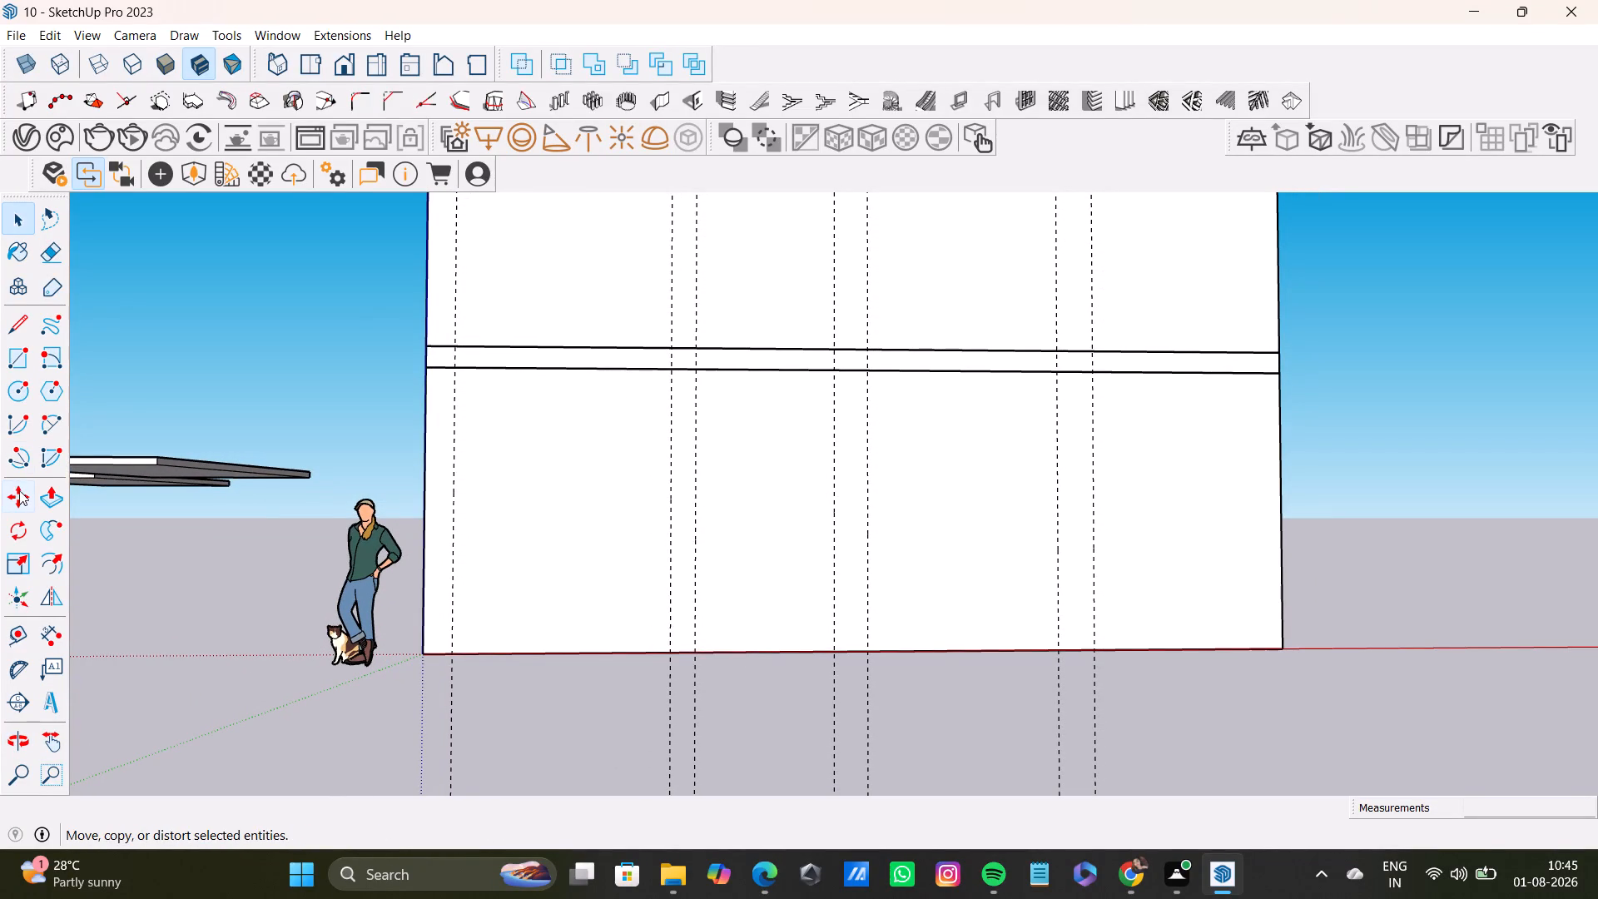
left_click(1402, 446)
triple_click(1198, 499)
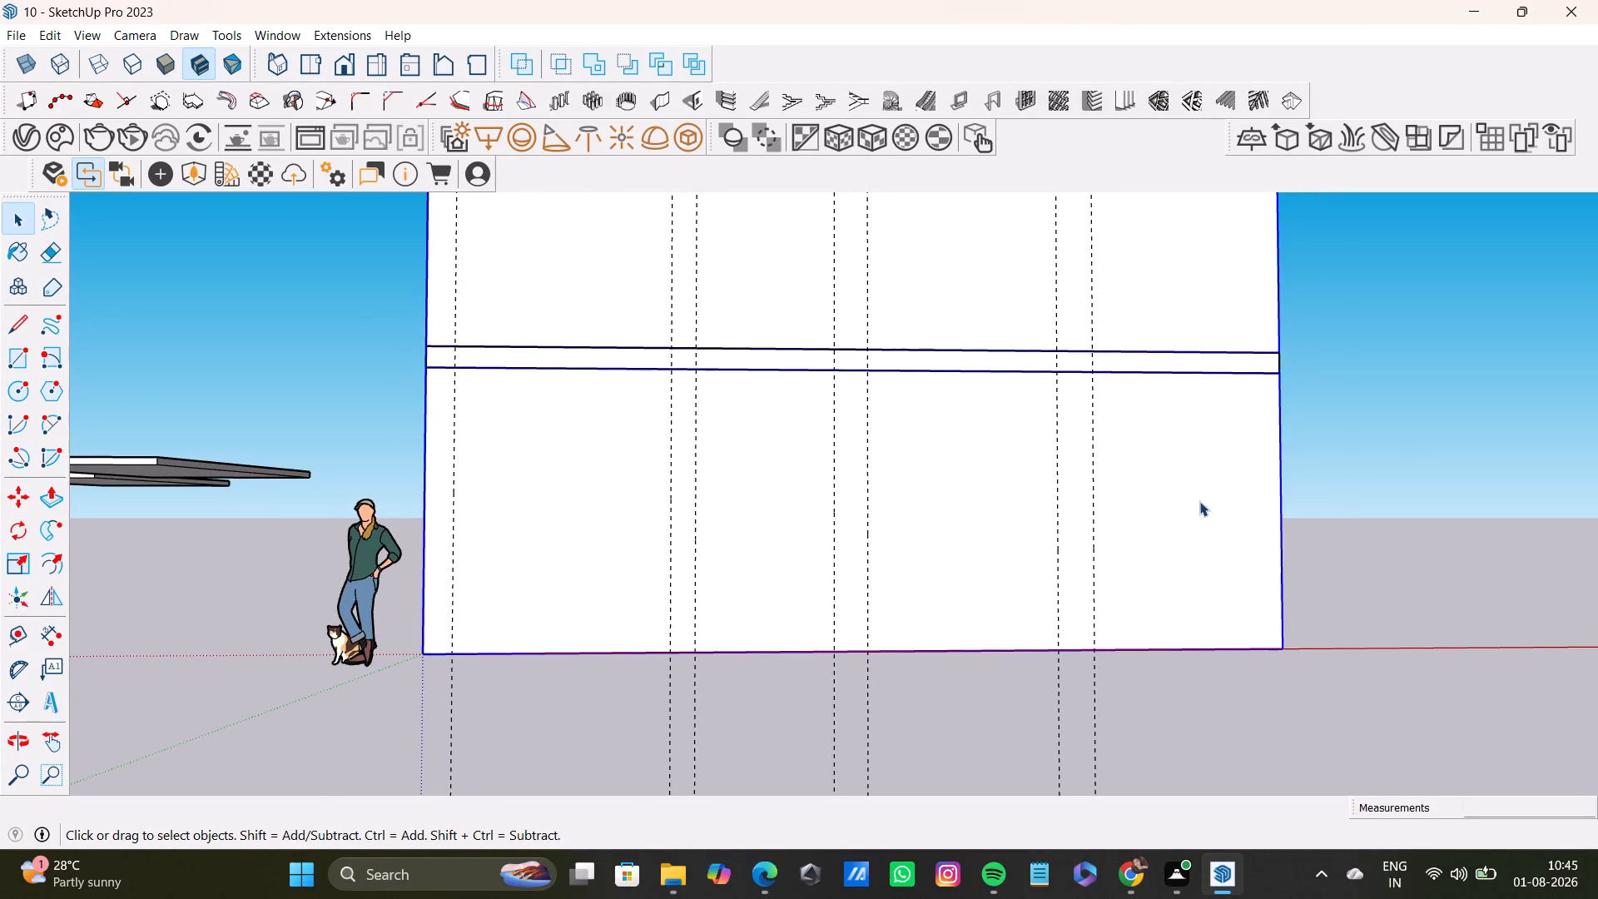
double_click(1199, 501)
left_click(1489, 486)
middle_click_drag(1339, 502, 1228, 487)
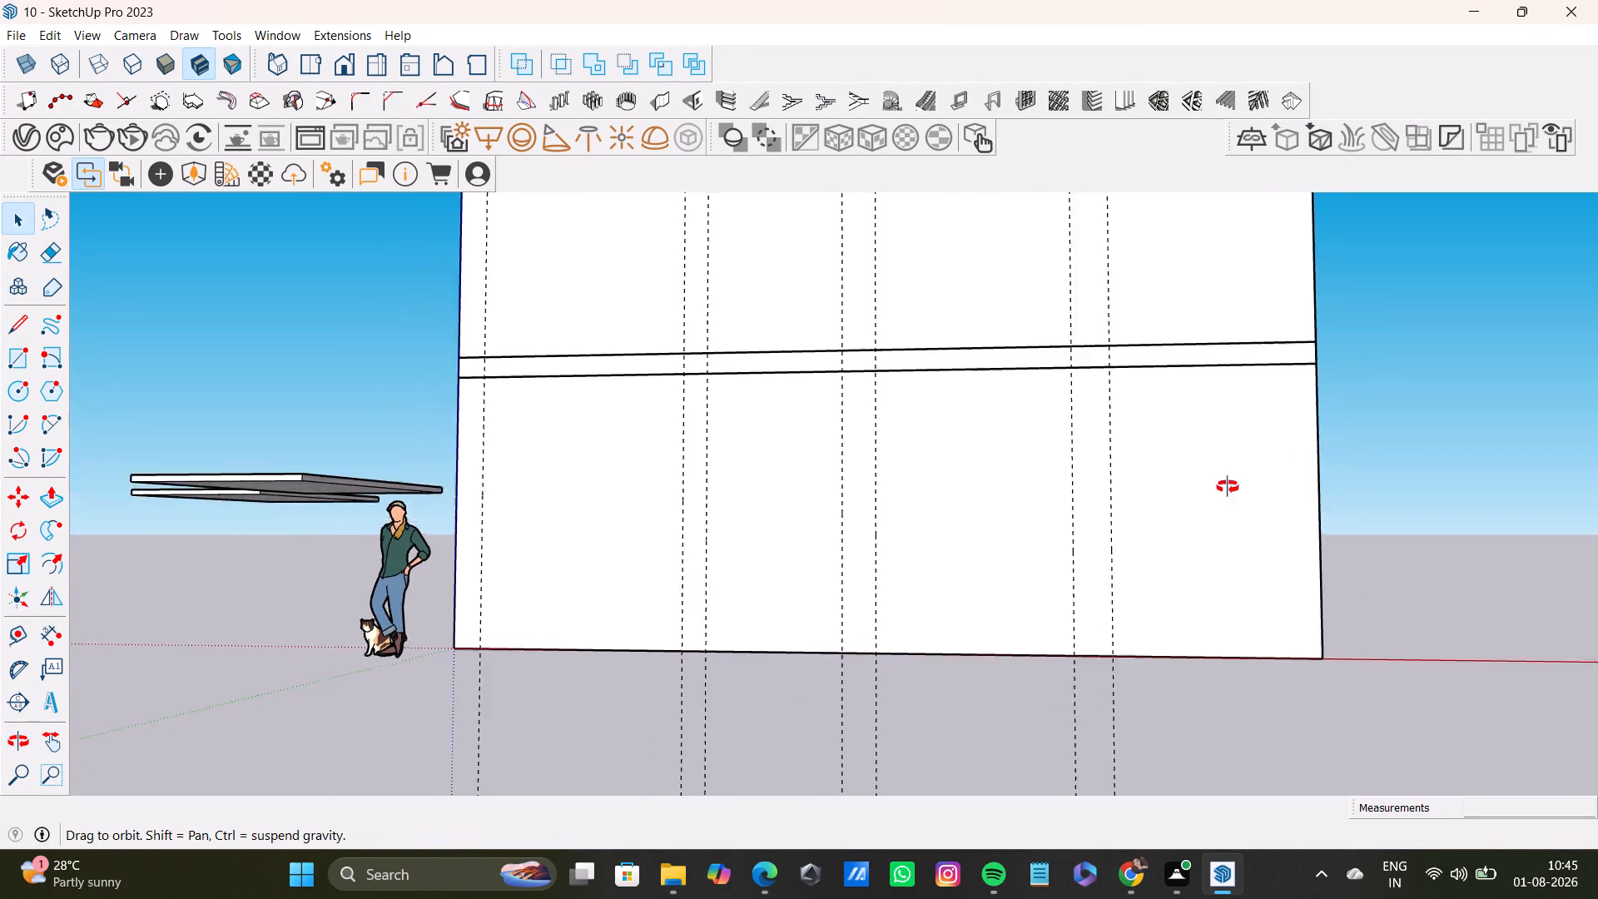
middle_click_drag(1228, 487, 1206, 615)
middle_click_drag(1211, 605, 1211, 602)
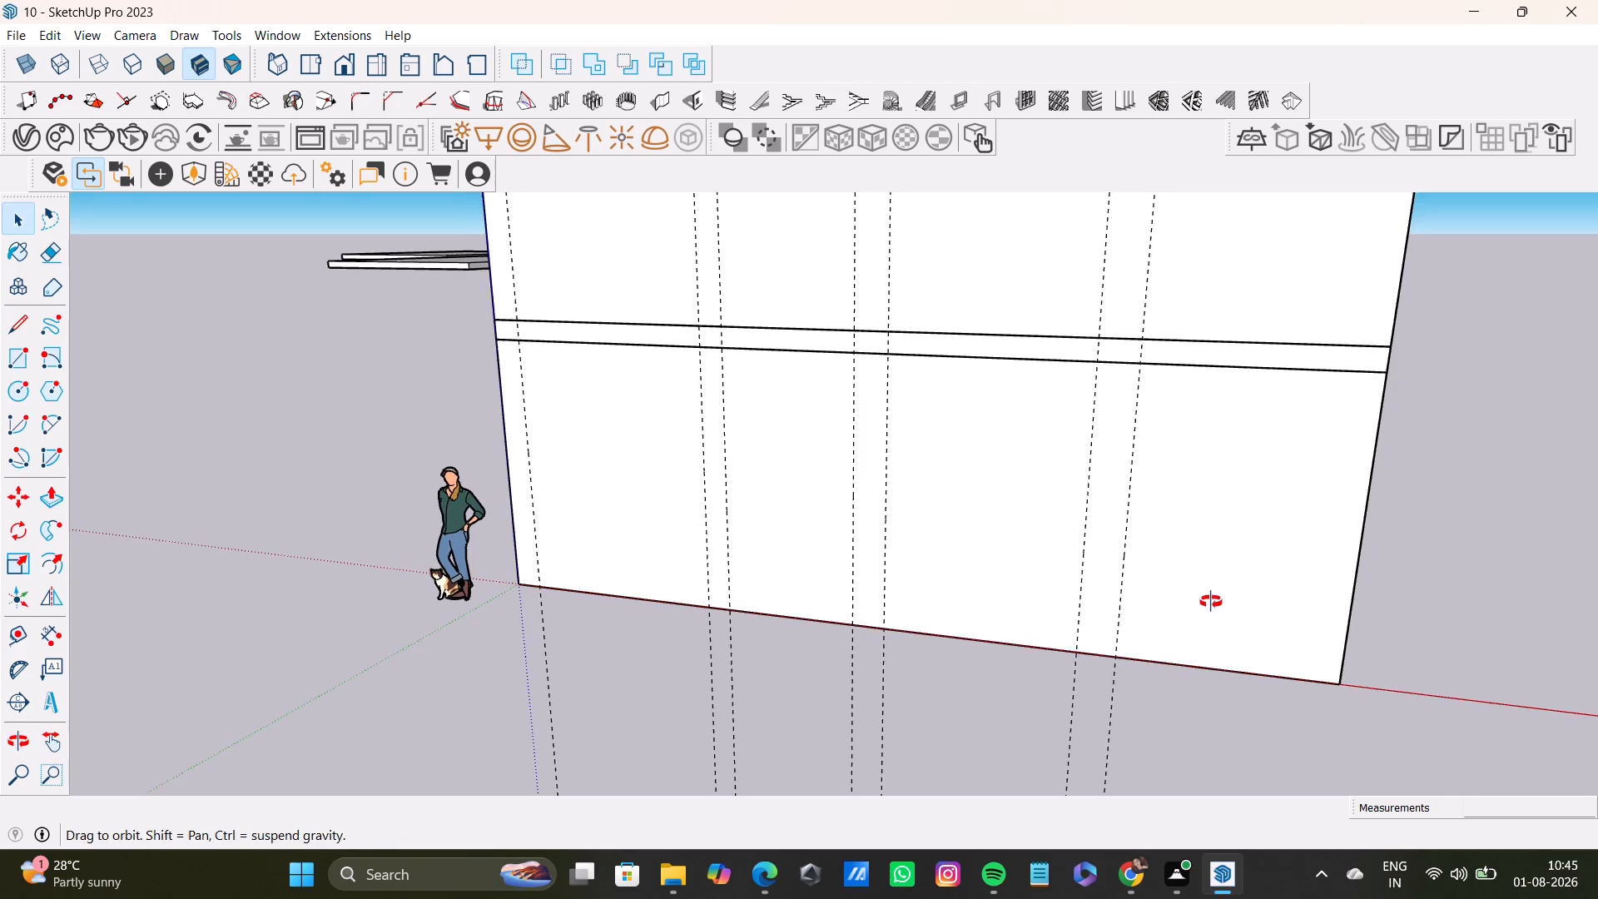
middle_click_drag(1211, 602, 1216, 587)
triple_click(1205, 544)
left_click(1204, 544)
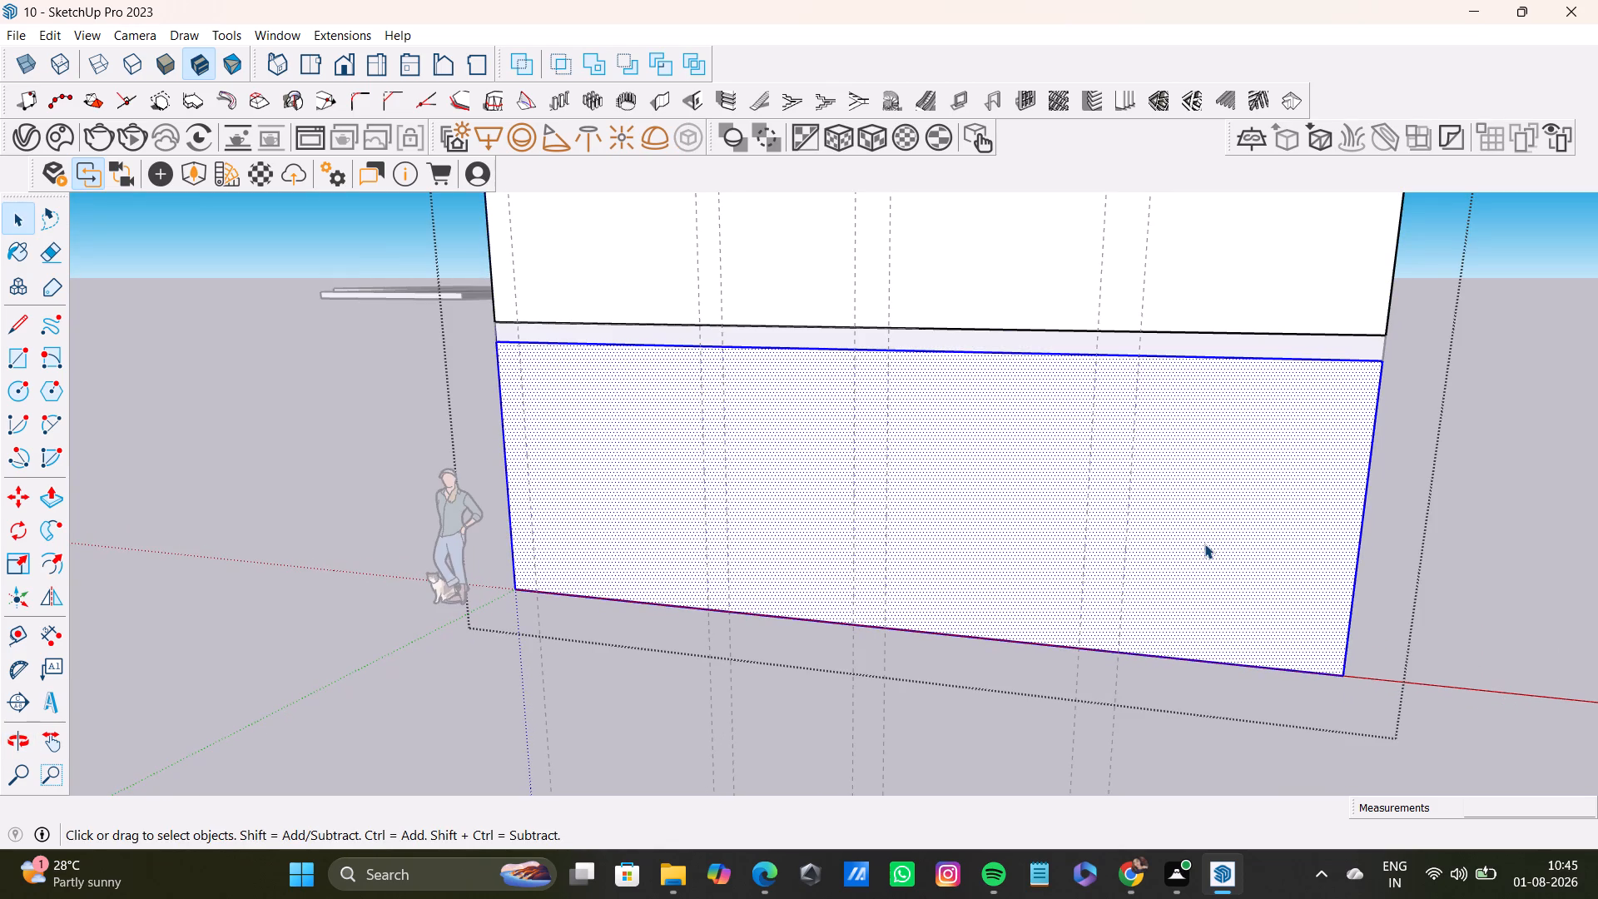
Draw two vertical lines about 7' 5 1/2" high, from the first and second guides down to the wall's base edge.
left_click(17, 325)
left_click(520, 409)
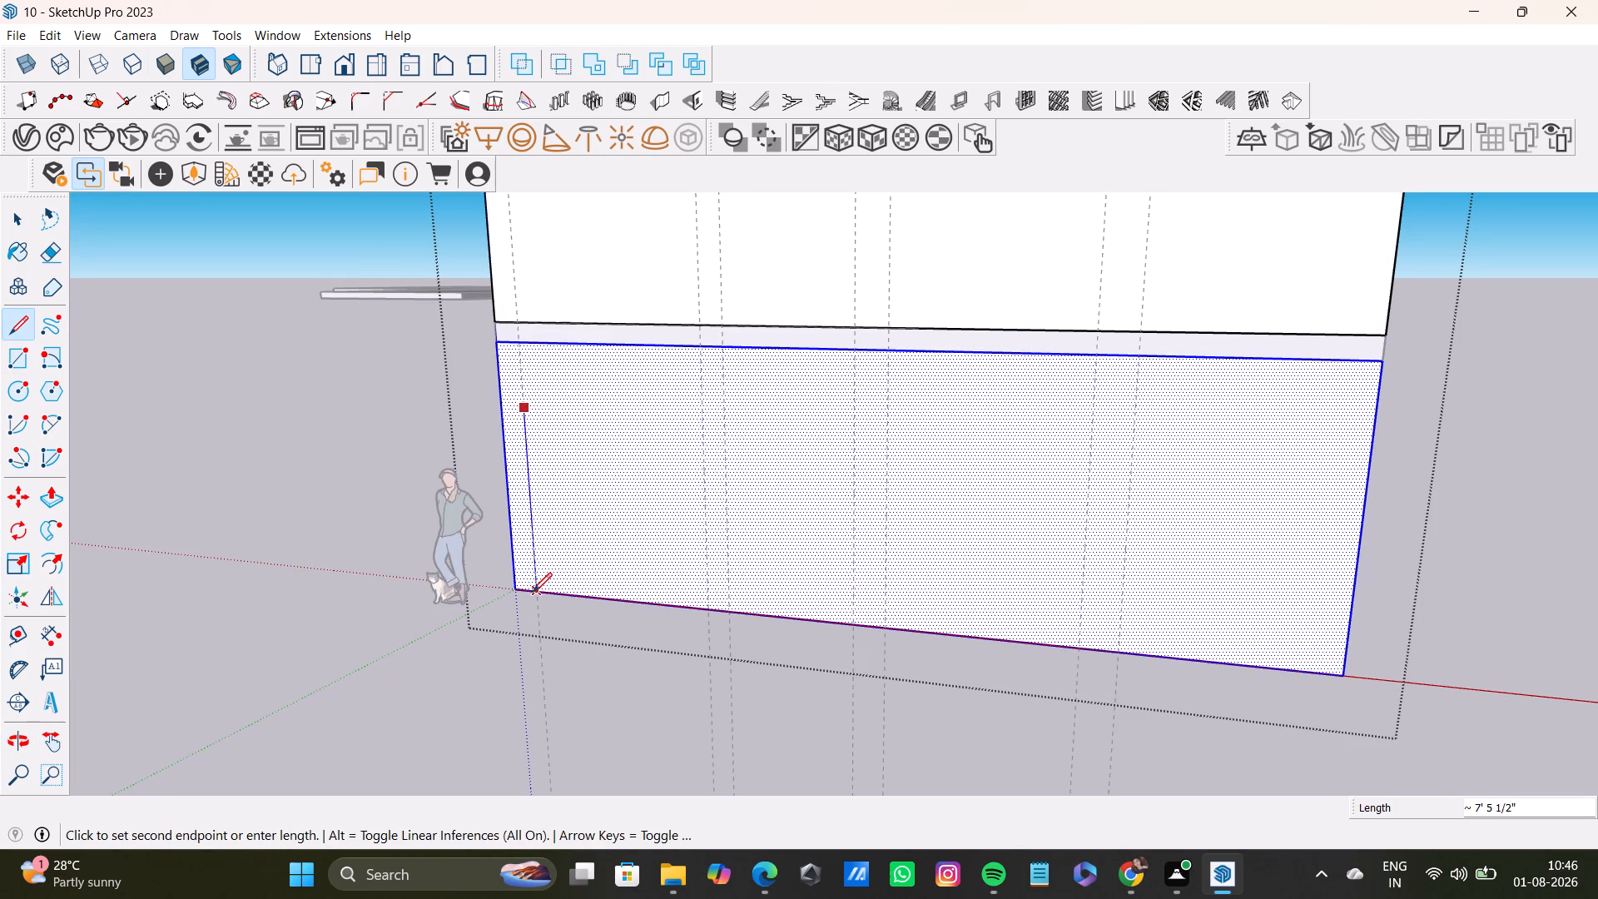
left_click(533, 592)
key("space")
left_click(2, 327)
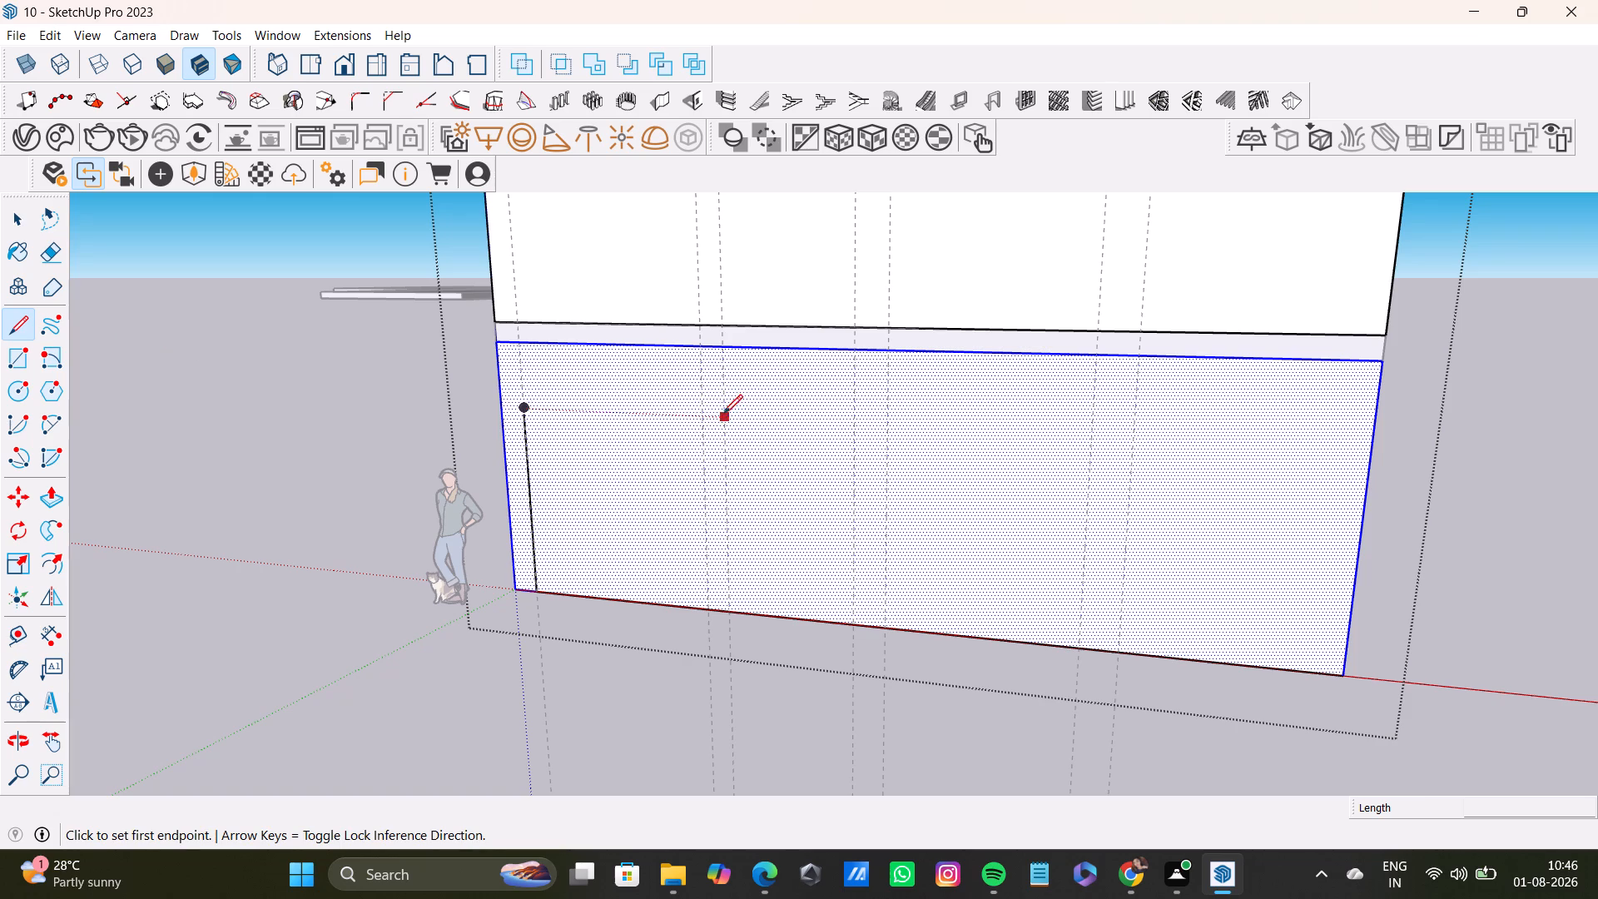
left_click(707, 414)
left_click(713, 603)
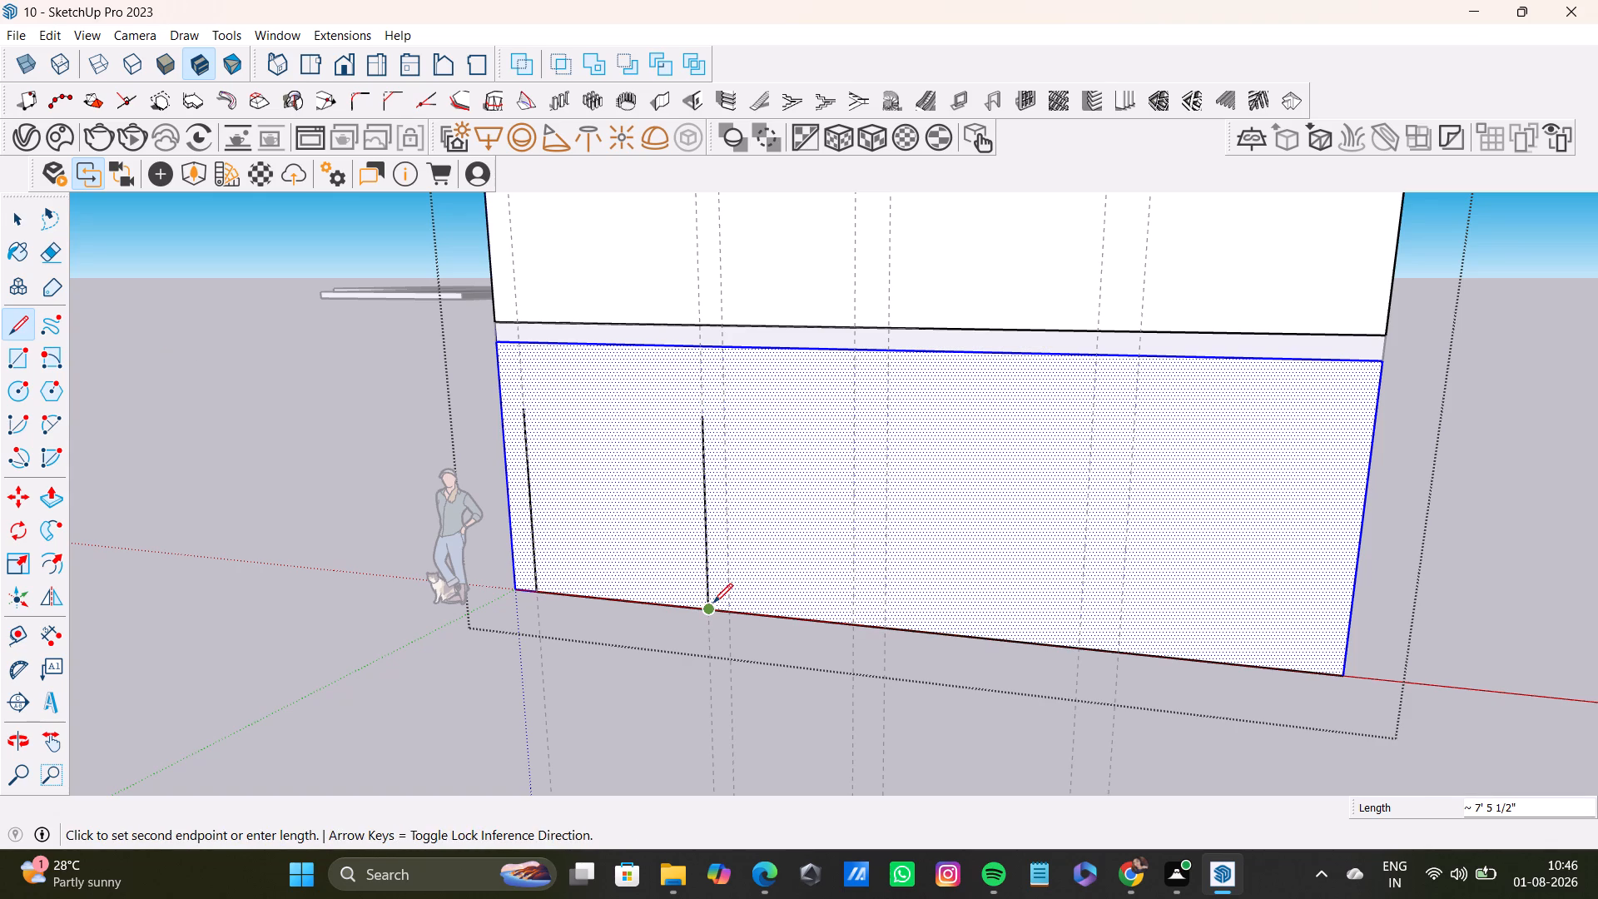
key("space")
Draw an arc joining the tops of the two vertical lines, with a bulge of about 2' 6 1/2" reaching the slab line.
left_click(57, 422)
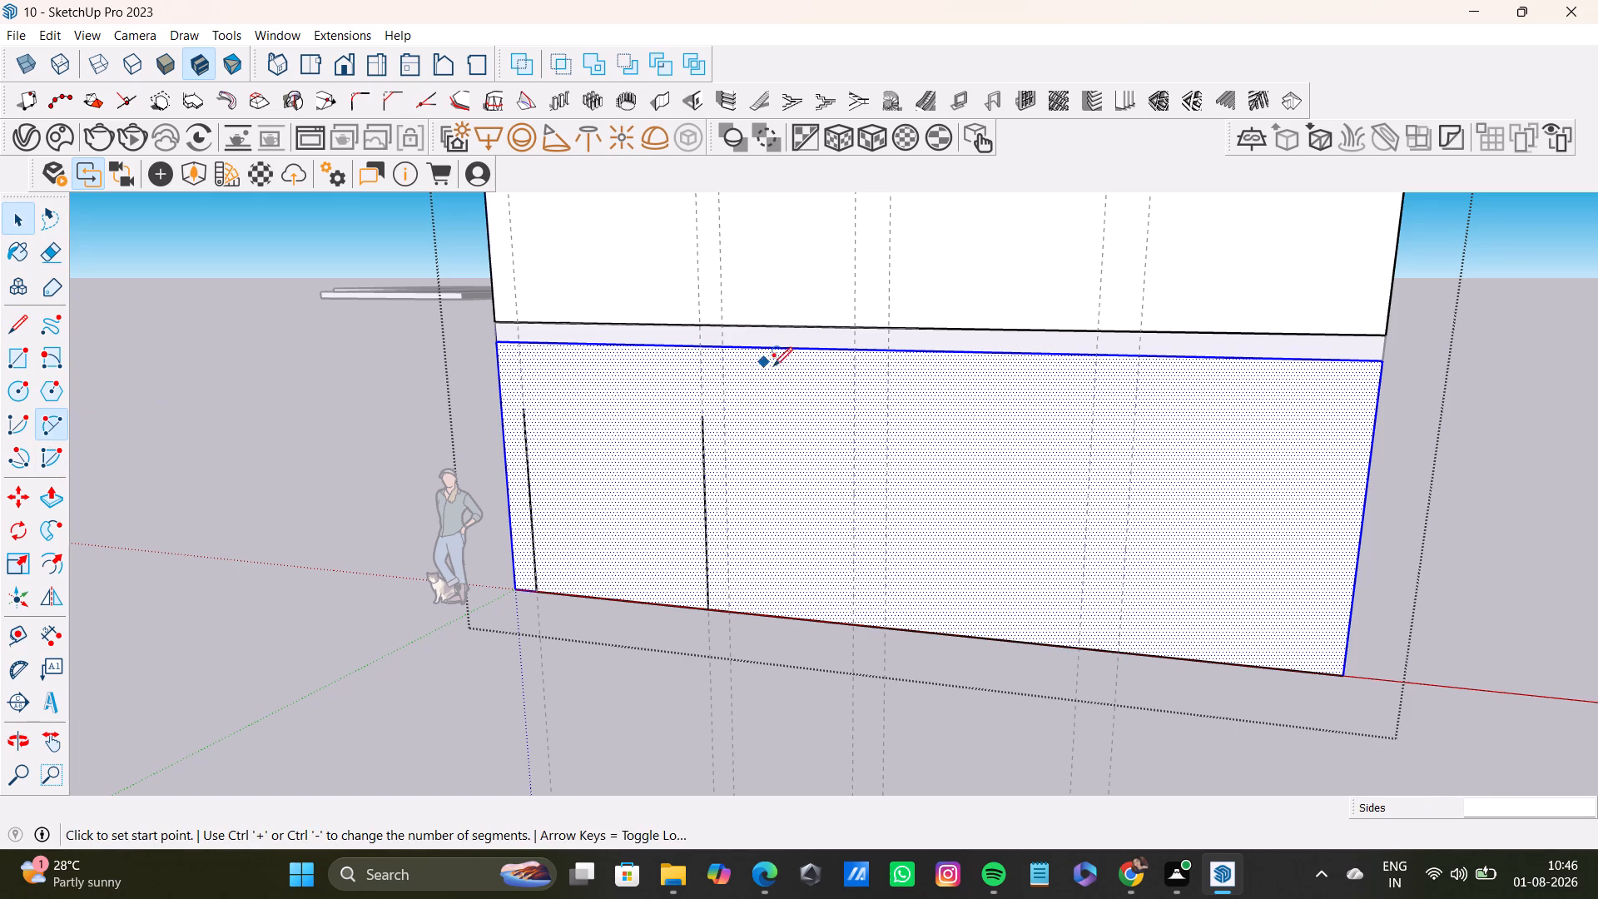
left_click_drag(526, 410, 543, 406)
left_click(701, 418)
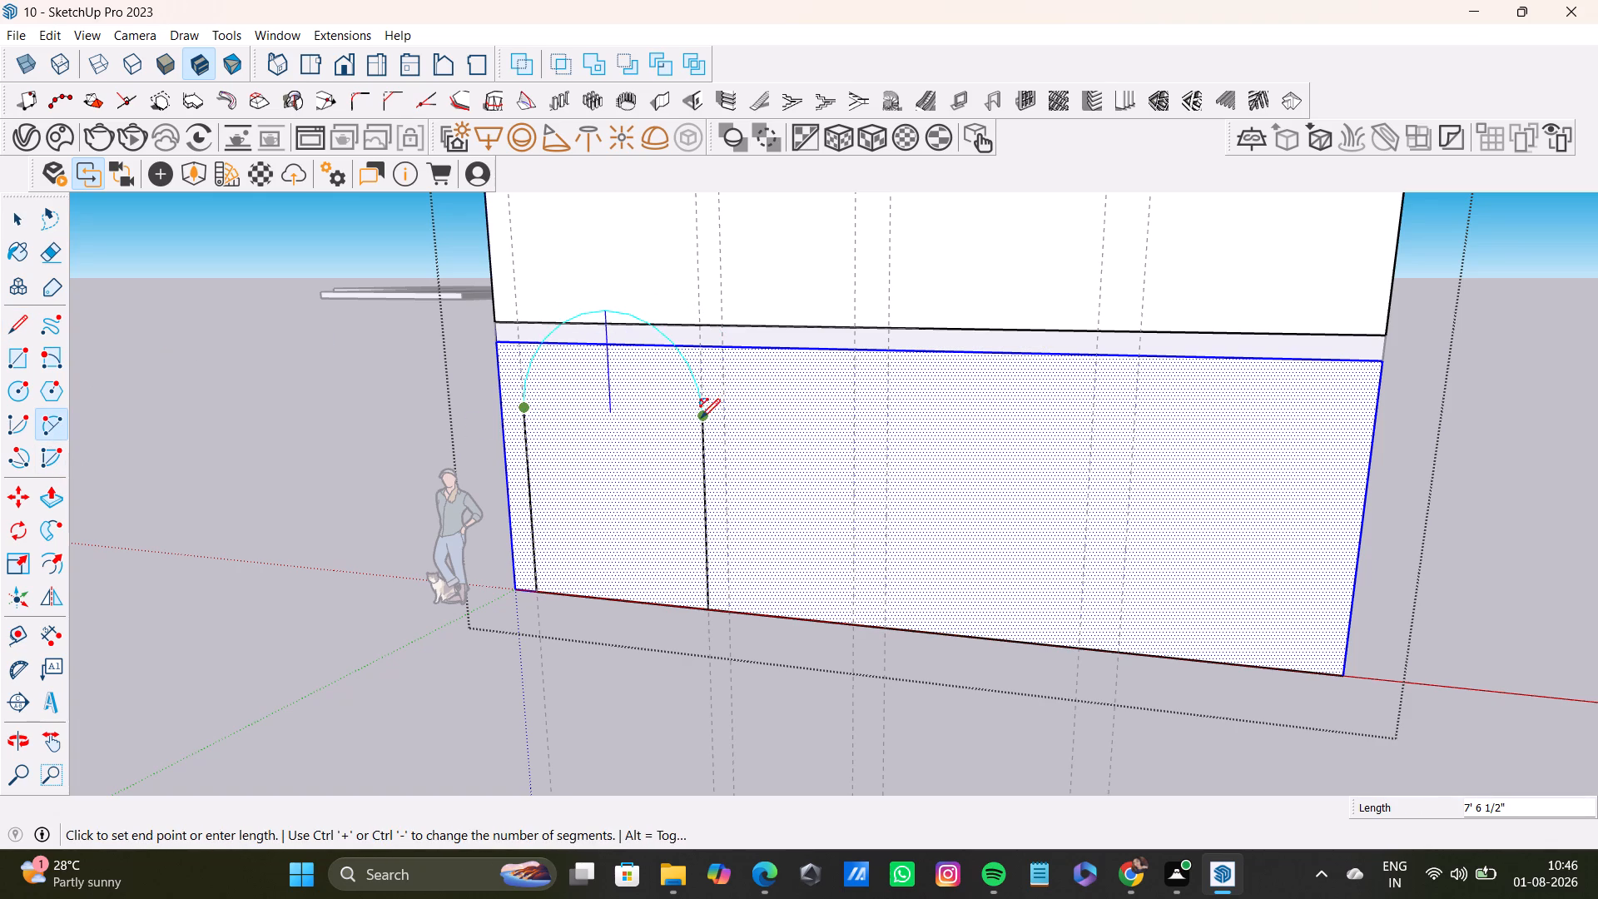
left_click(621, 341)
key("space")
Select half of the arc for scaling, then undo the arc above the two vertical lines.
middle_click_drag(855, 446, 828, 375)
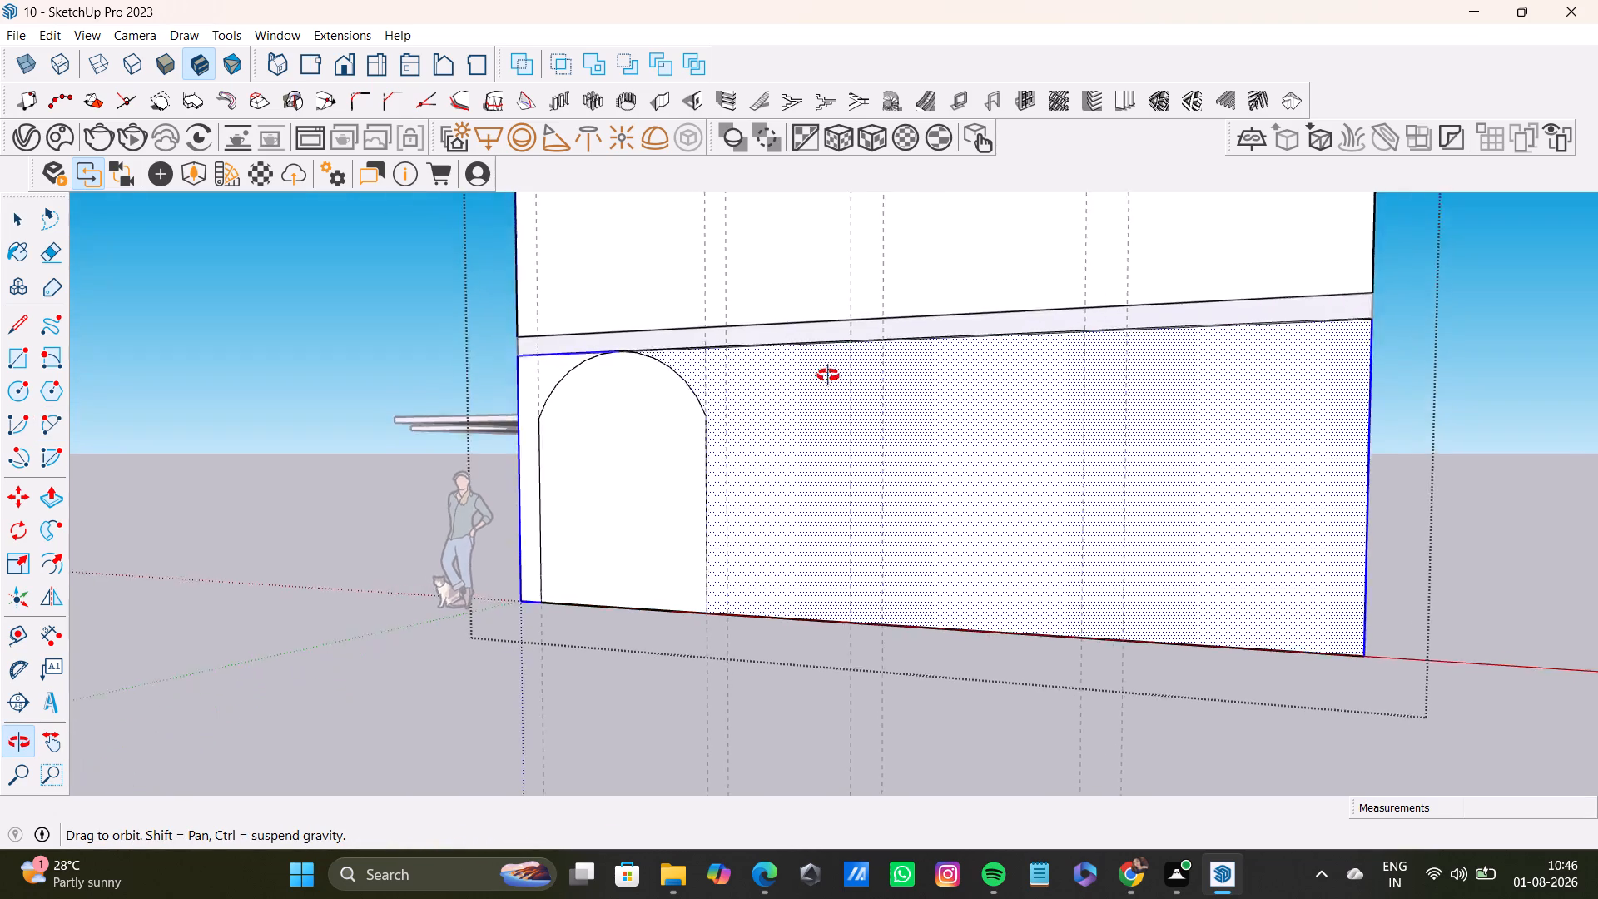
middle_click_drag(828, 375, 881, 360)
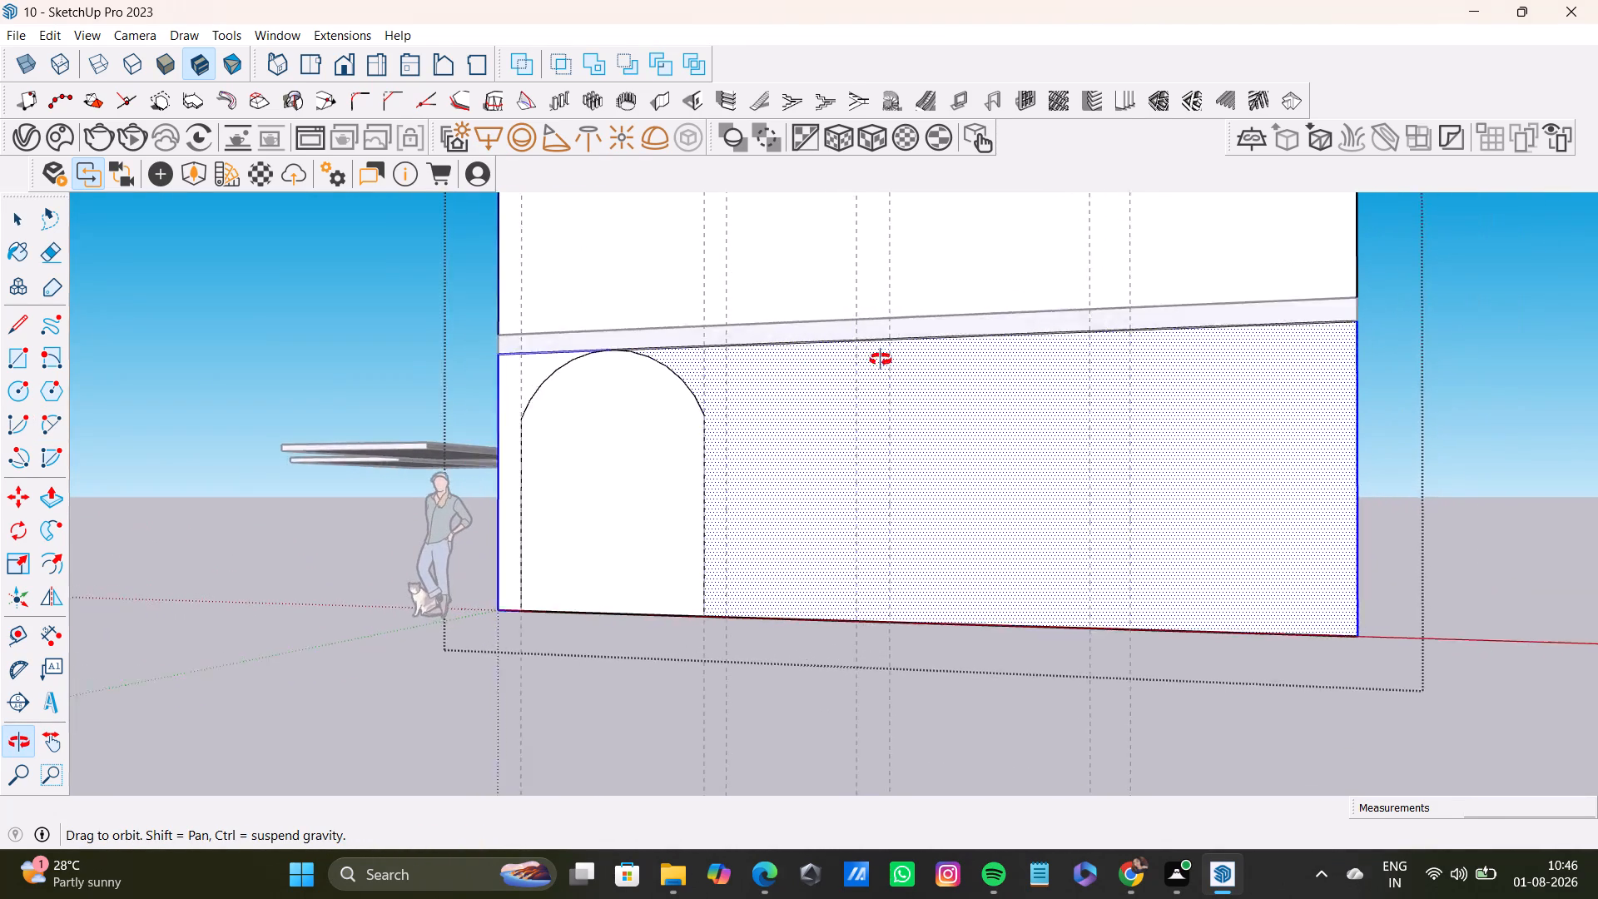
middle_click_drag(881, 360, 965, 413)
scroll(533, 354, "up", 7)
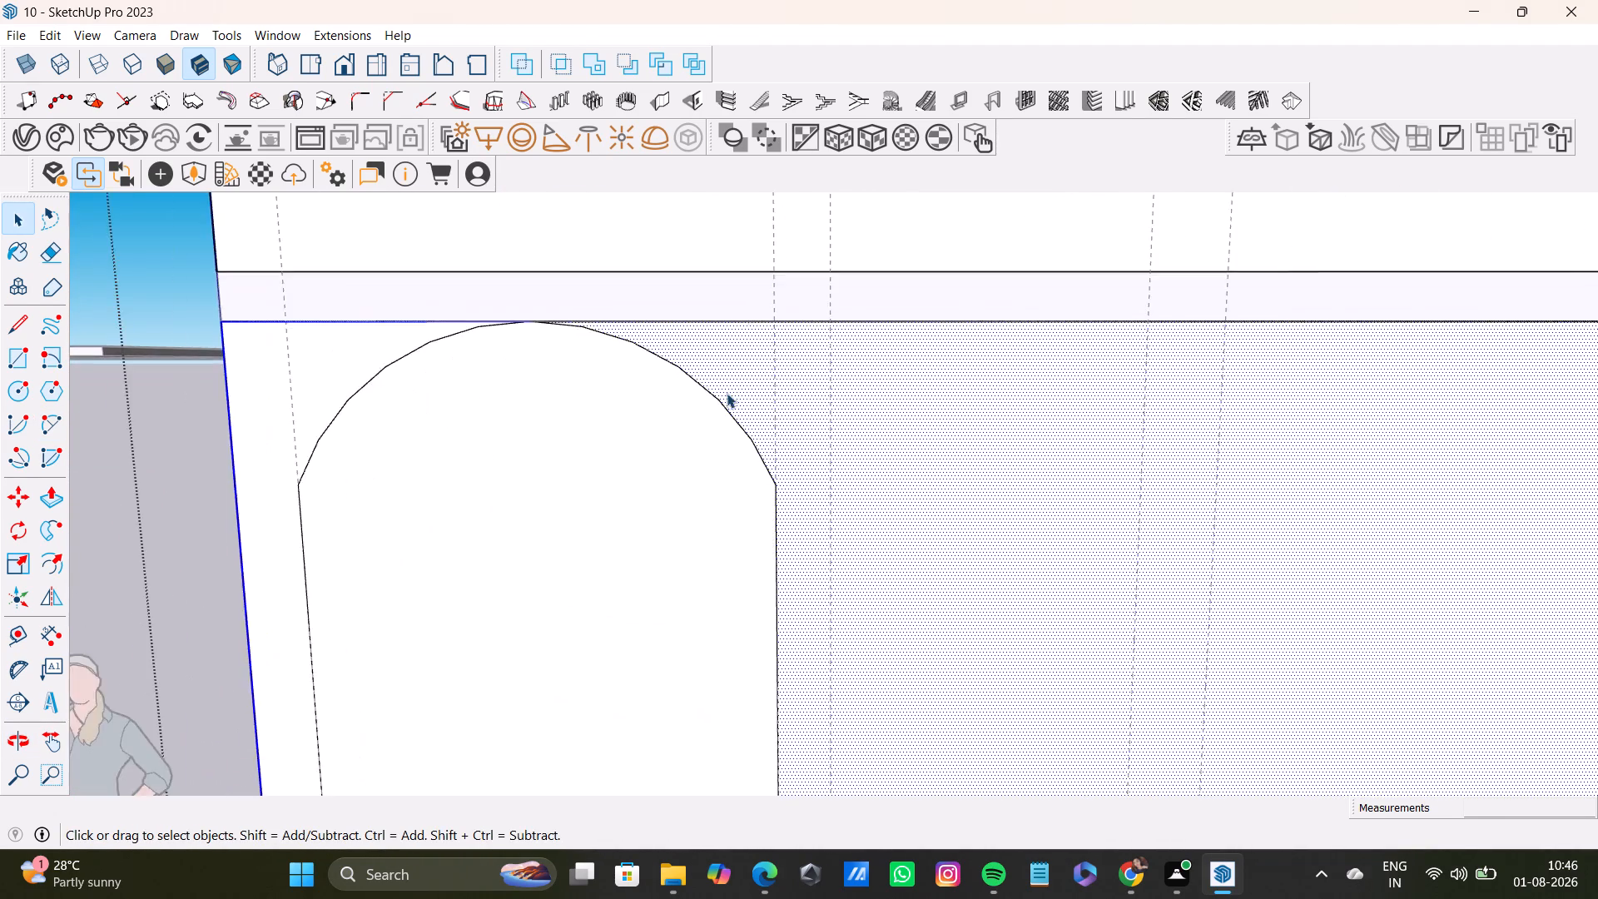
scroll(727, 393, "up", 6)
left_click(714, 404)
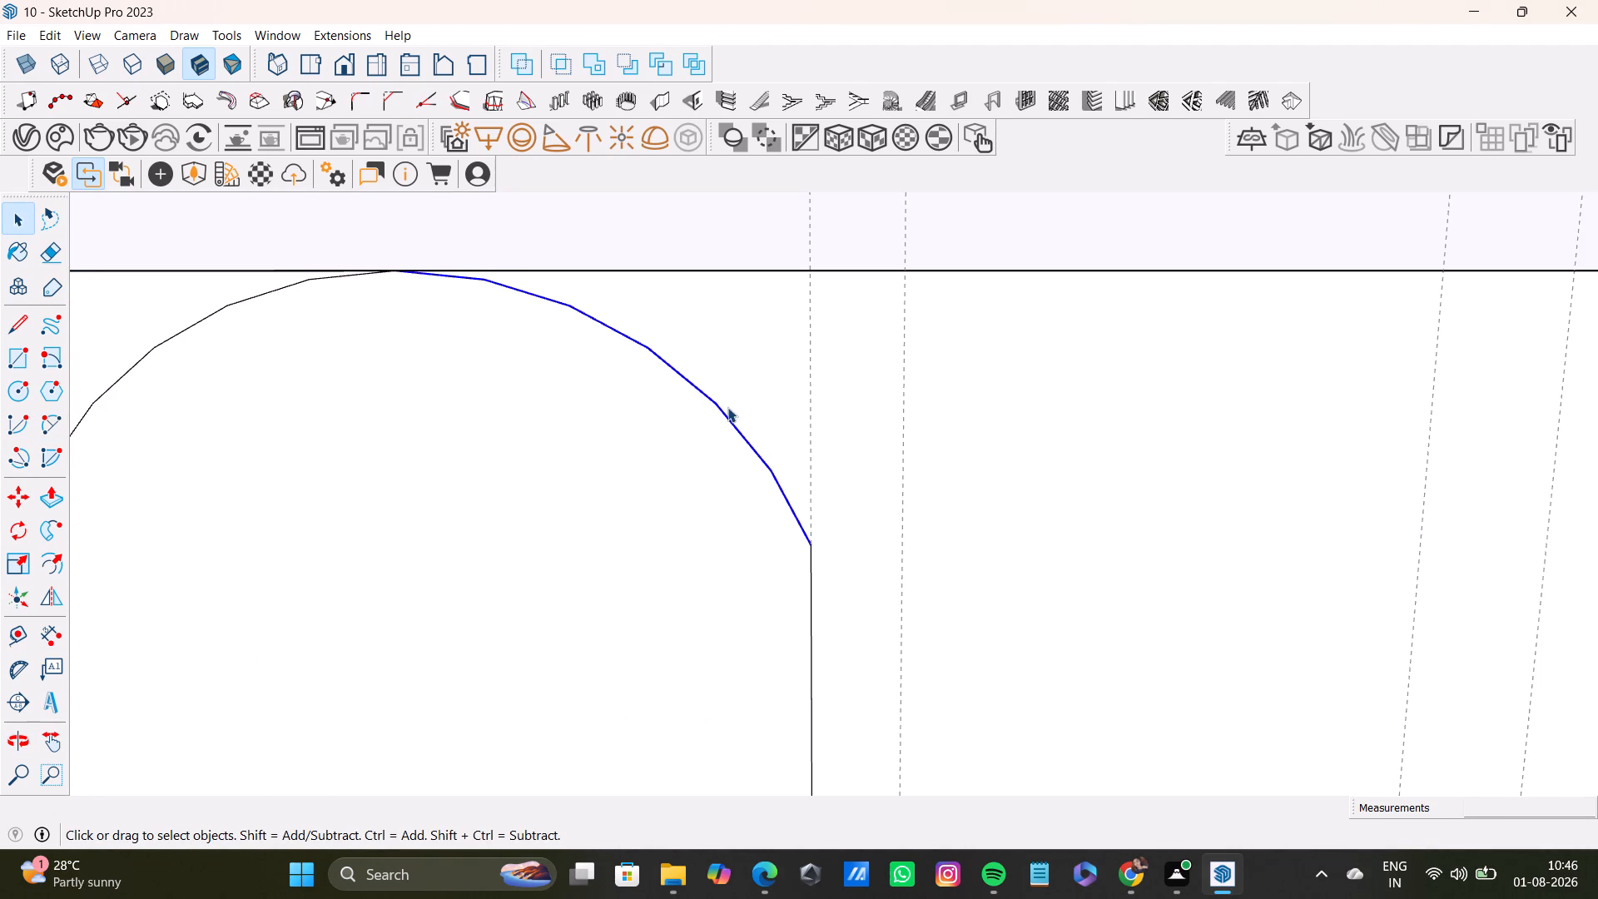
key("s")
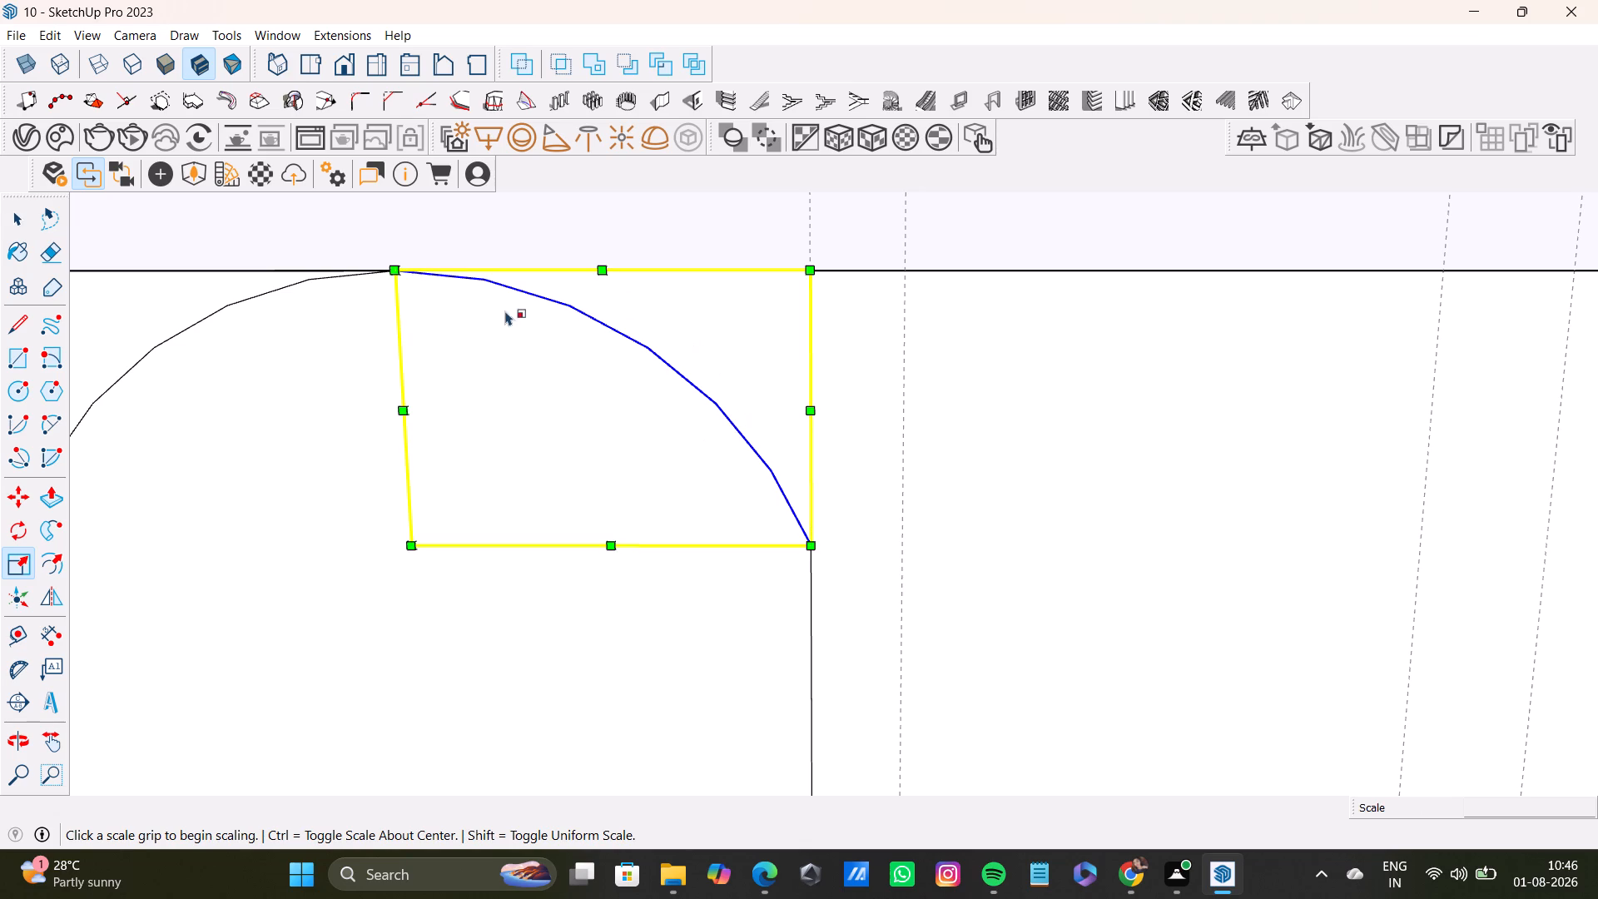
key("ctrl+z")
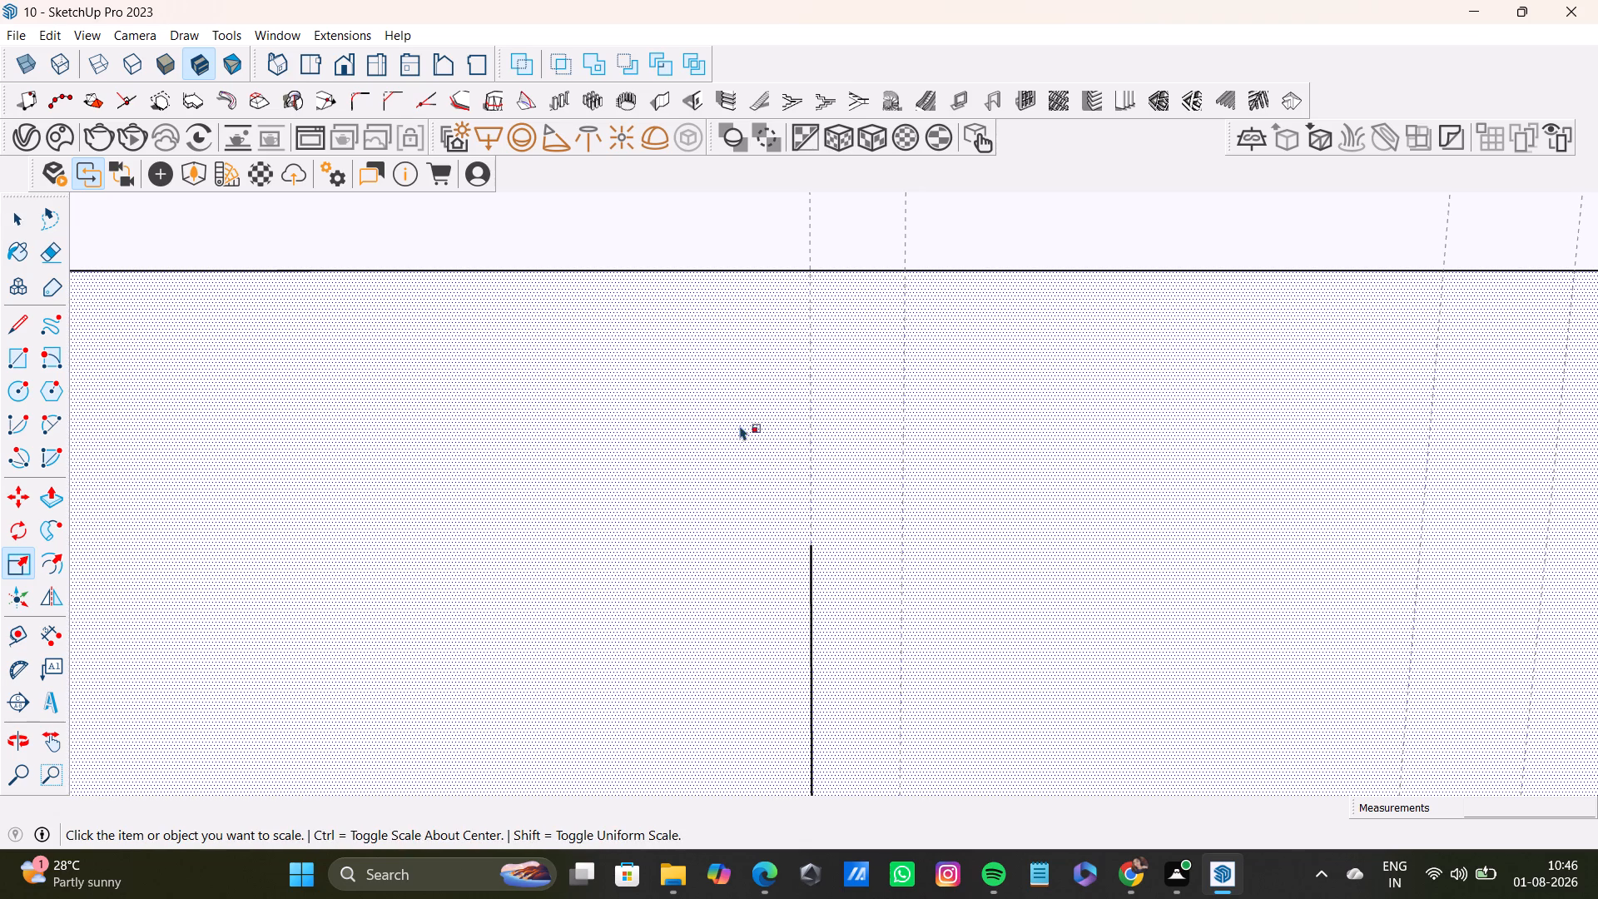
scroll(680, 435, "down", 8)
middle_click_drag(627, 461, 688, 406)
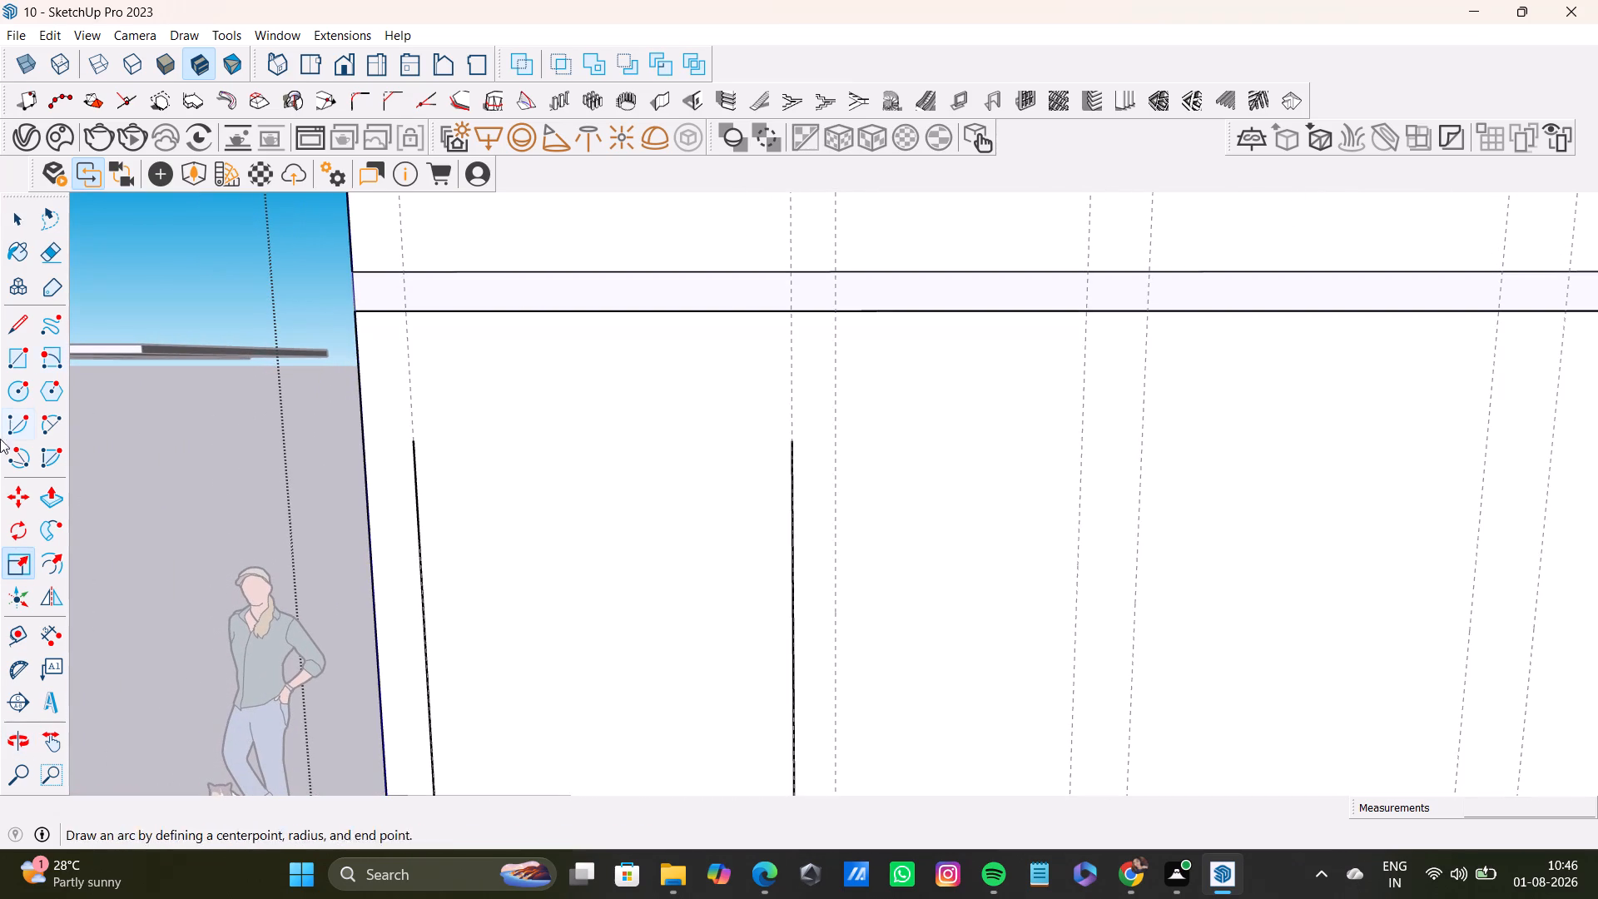
Draw an arc joining the tops of the two vertical lines, with a bulge of about 2' 6 1/2" reaching the slab line.
left_click(48, 422)
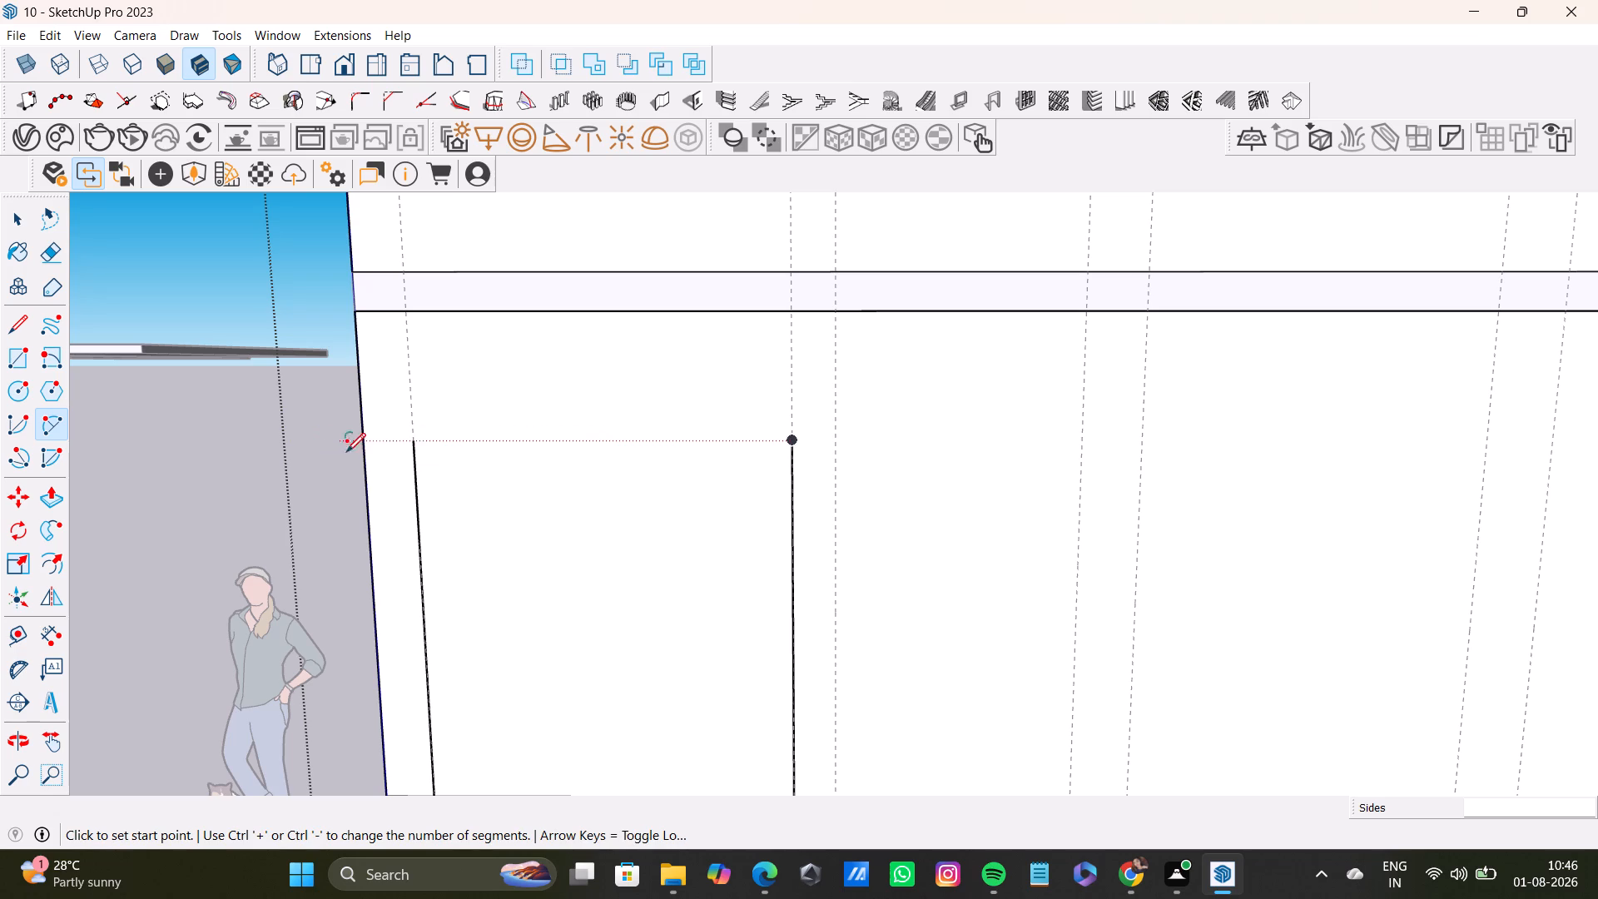
left_click(412, 446)
left_click(787, 446)
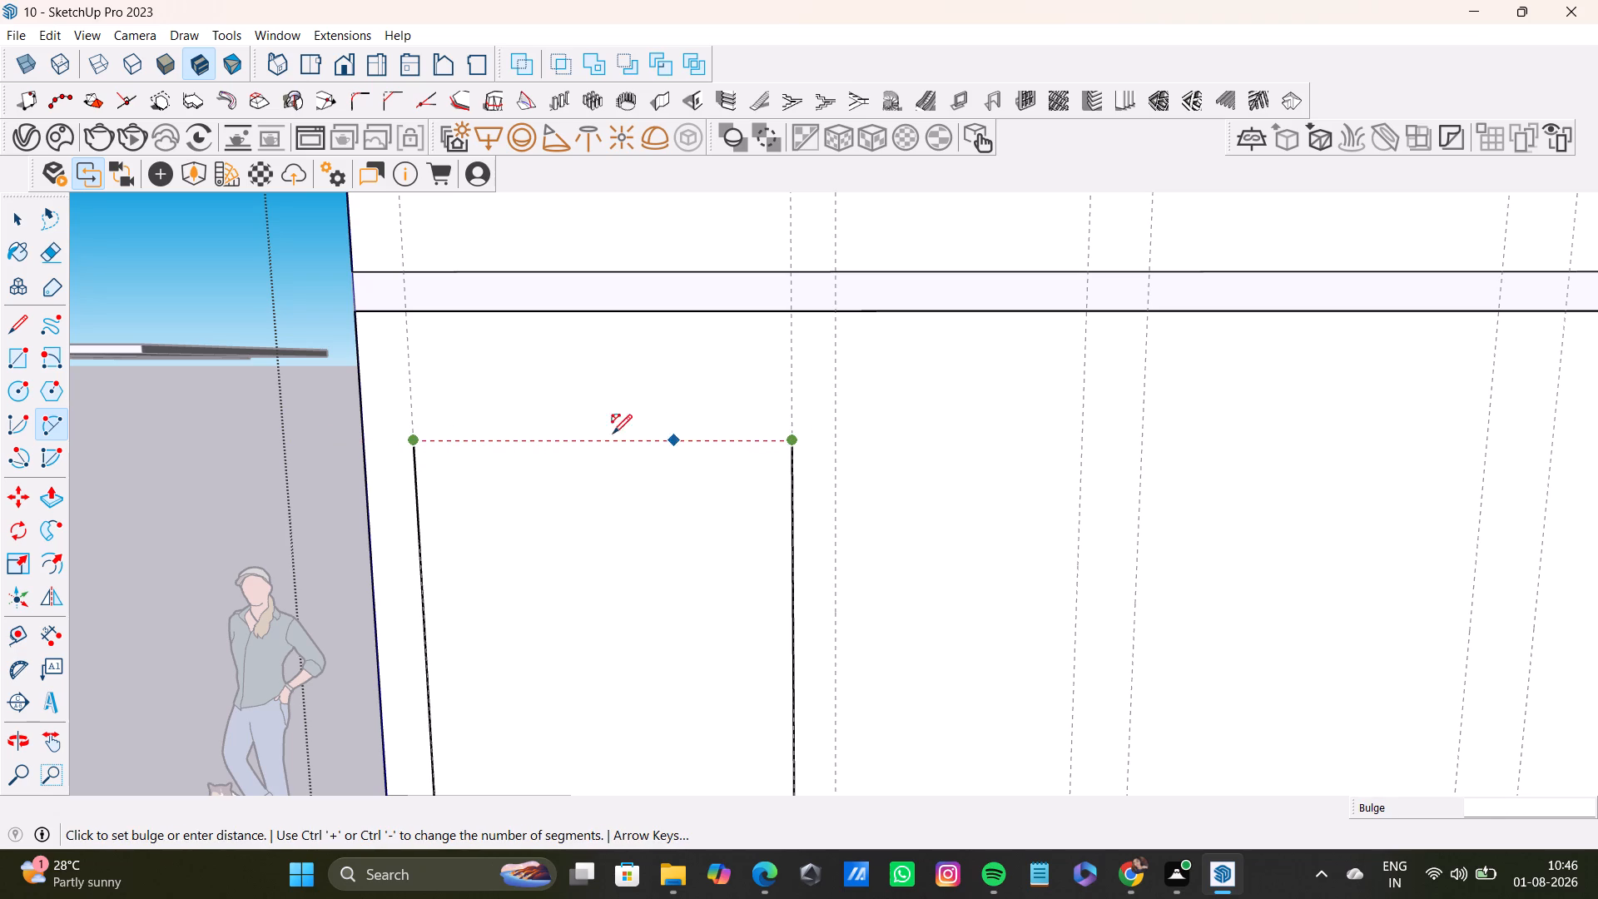
left_click(577, 312)
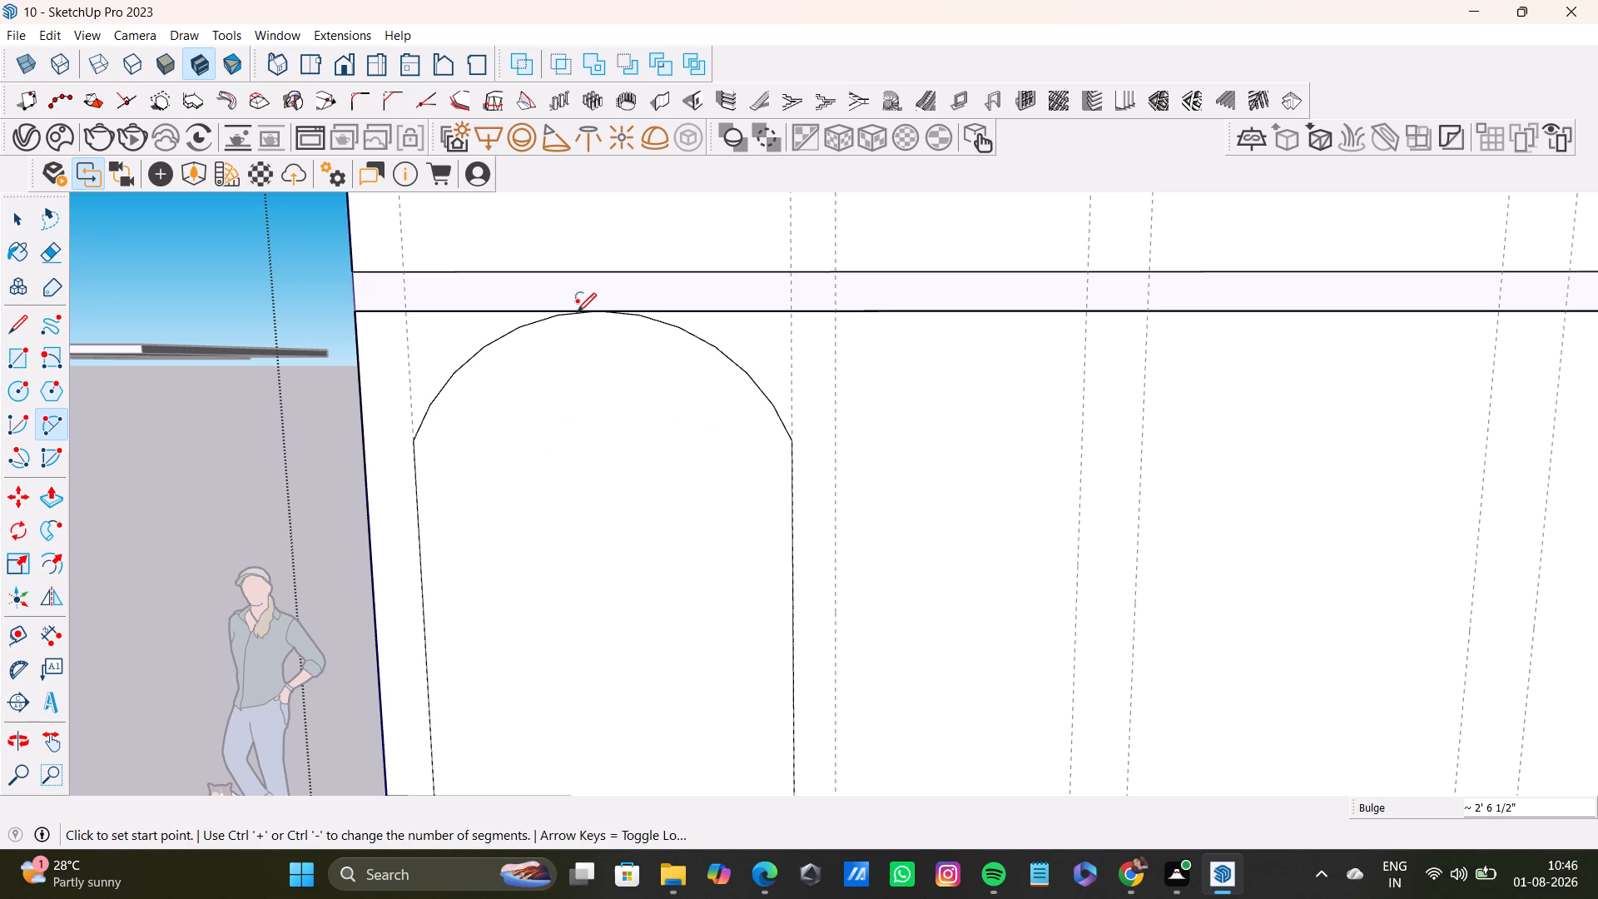
key("space")
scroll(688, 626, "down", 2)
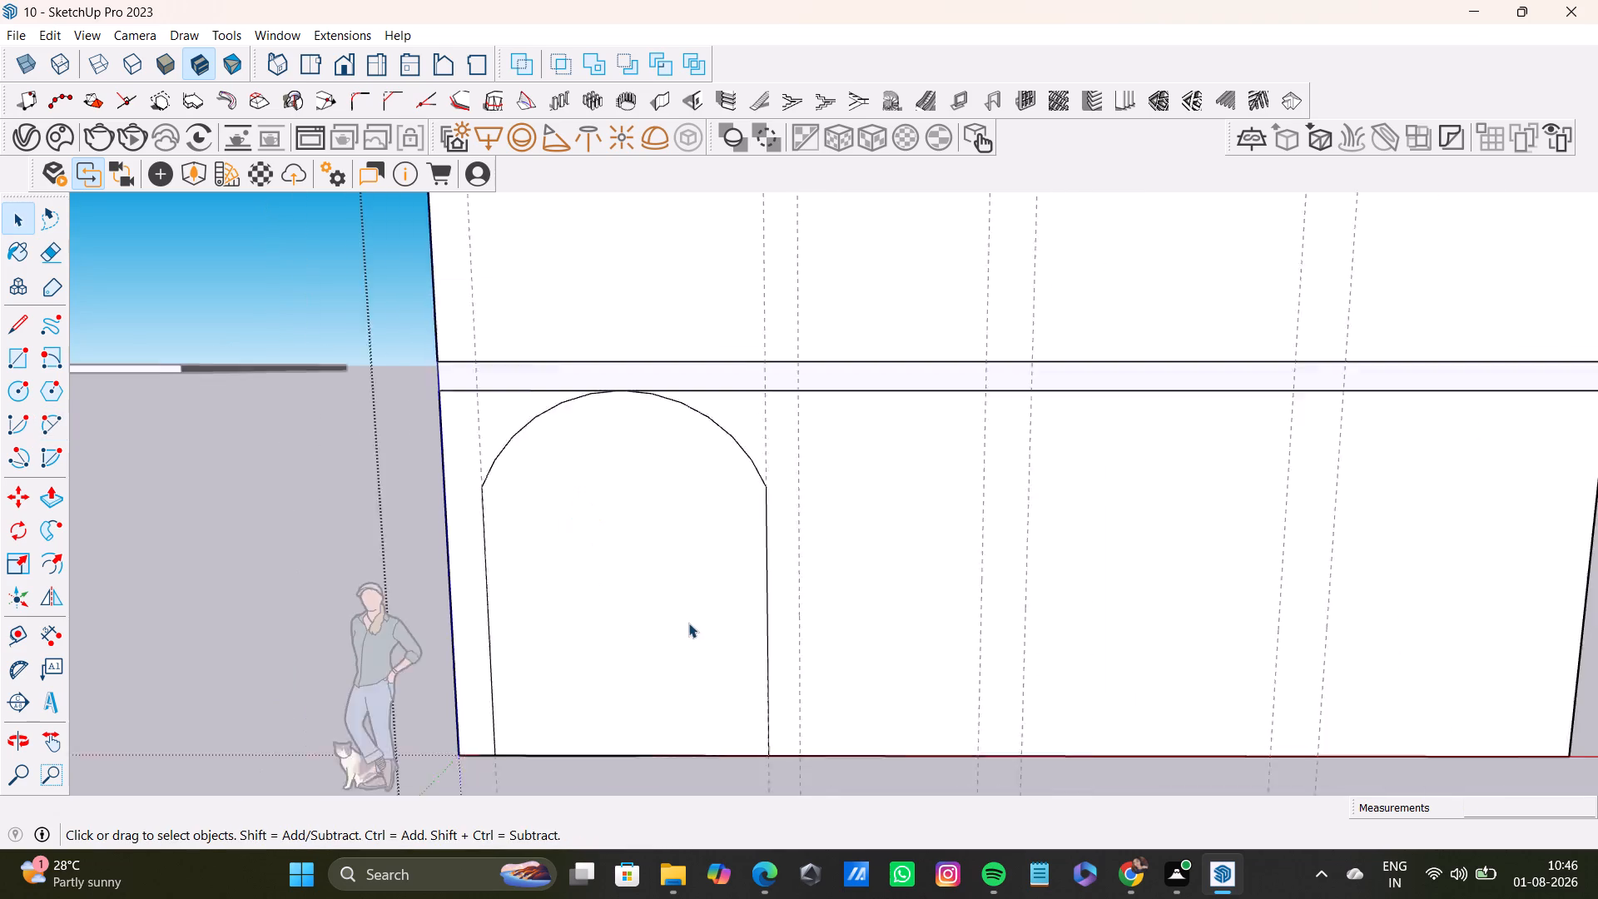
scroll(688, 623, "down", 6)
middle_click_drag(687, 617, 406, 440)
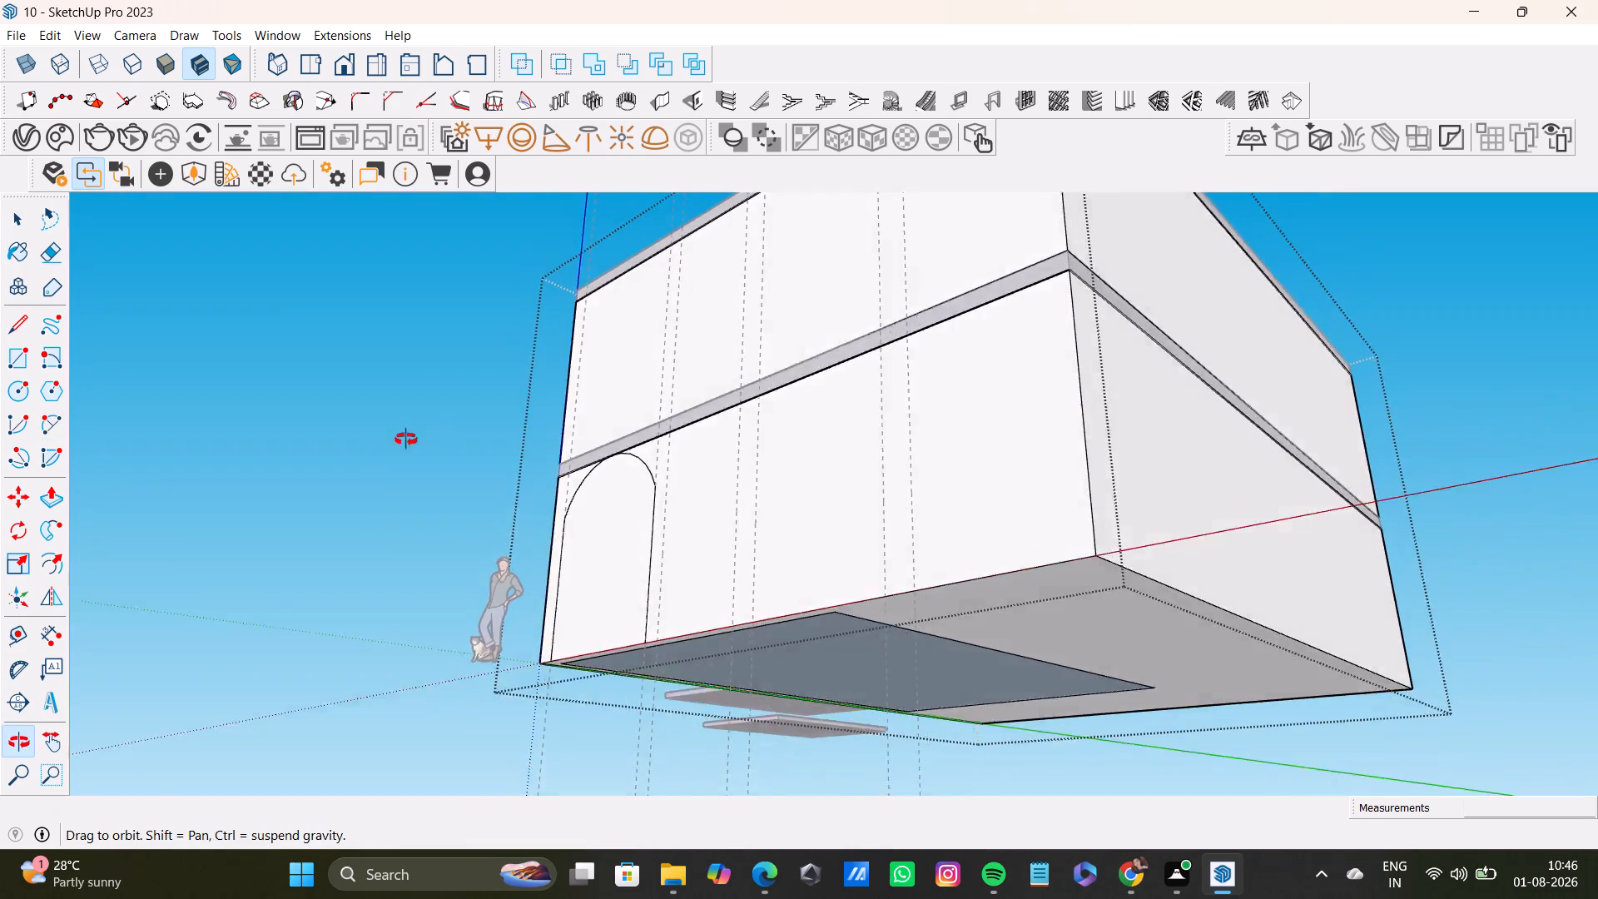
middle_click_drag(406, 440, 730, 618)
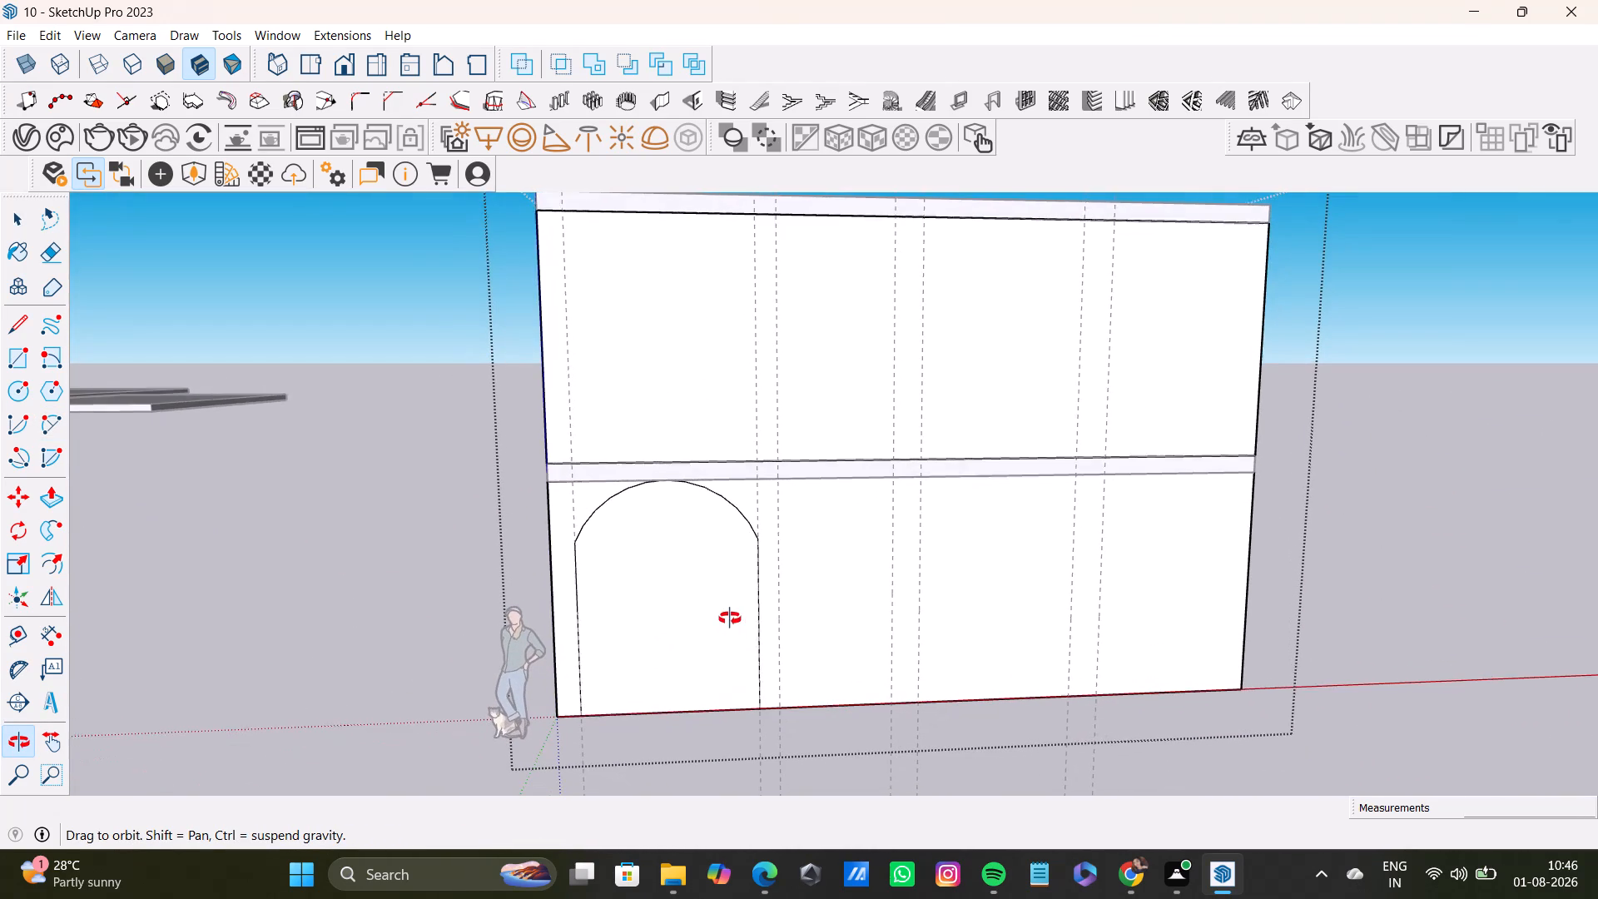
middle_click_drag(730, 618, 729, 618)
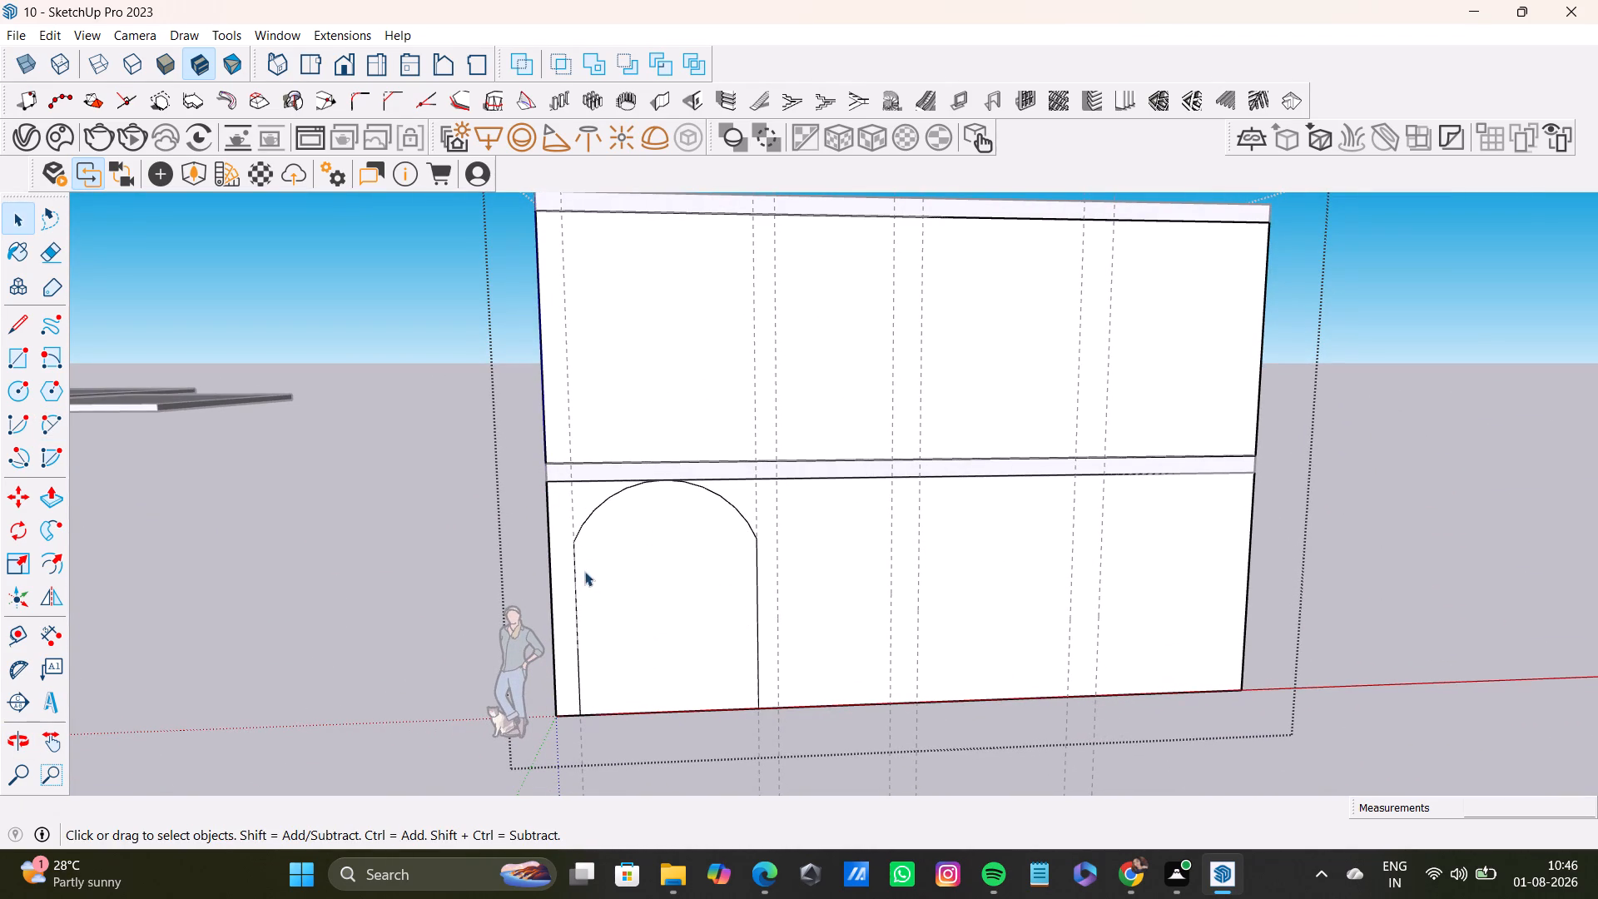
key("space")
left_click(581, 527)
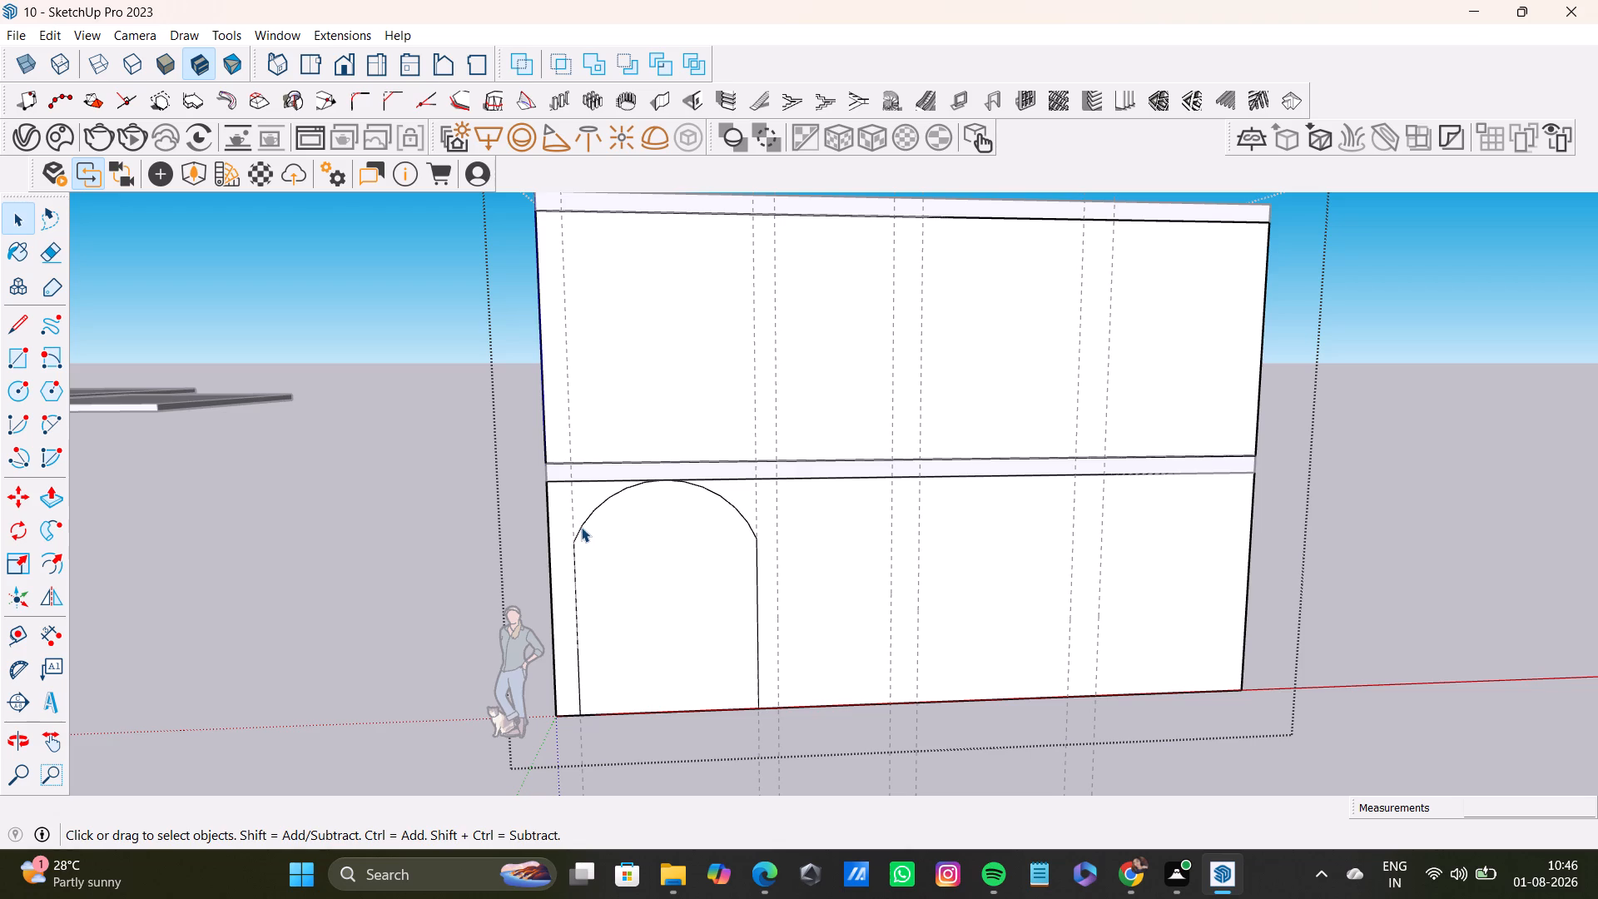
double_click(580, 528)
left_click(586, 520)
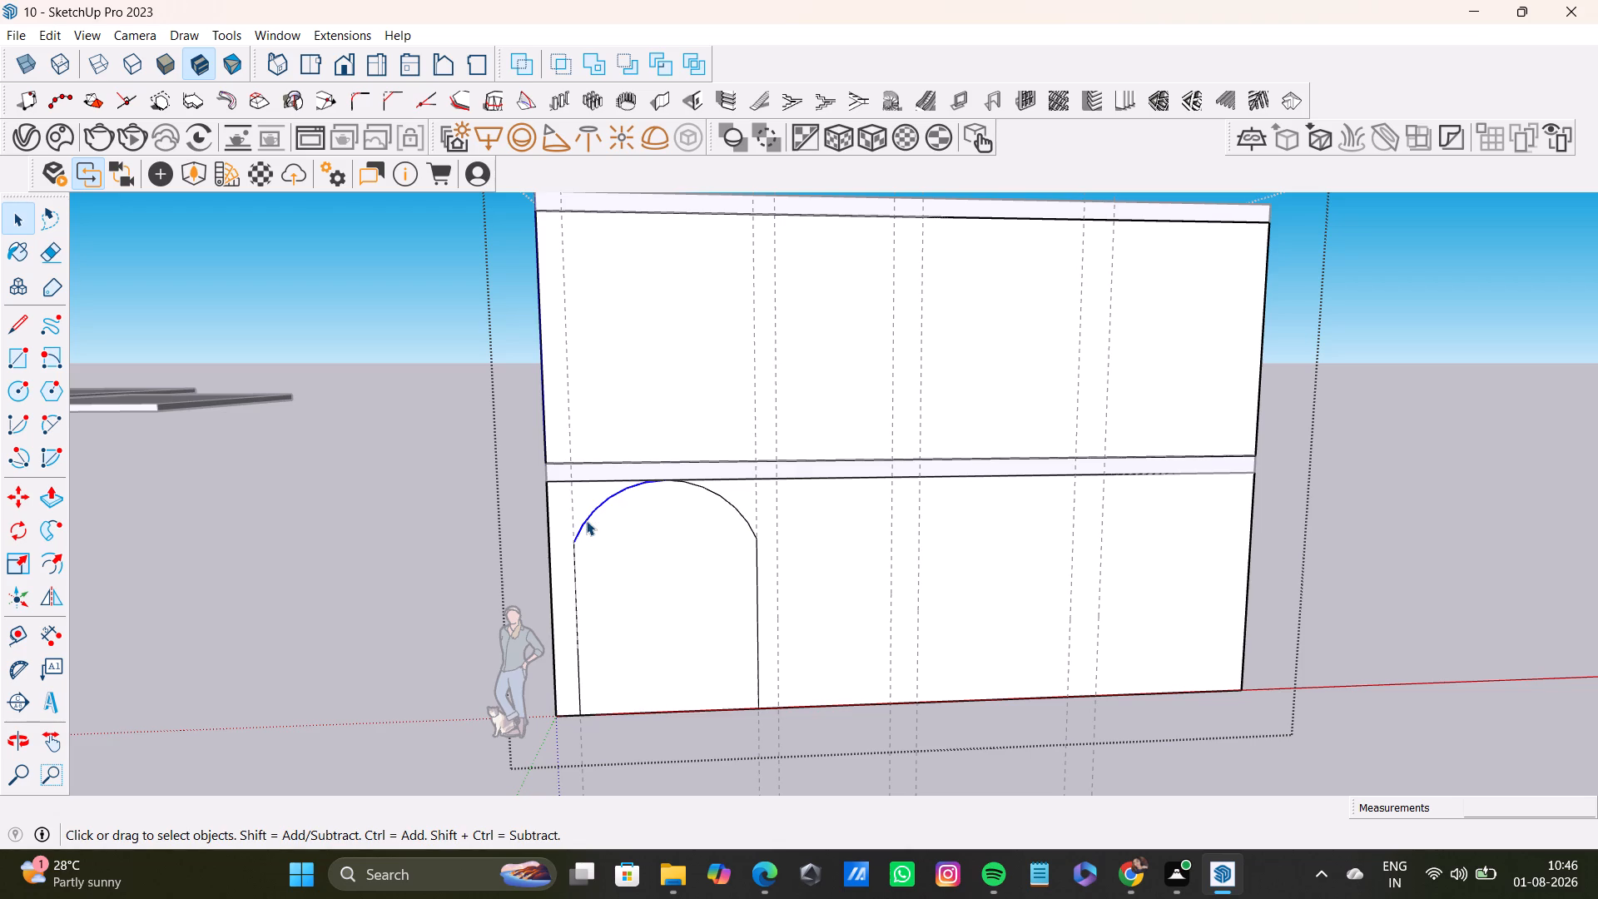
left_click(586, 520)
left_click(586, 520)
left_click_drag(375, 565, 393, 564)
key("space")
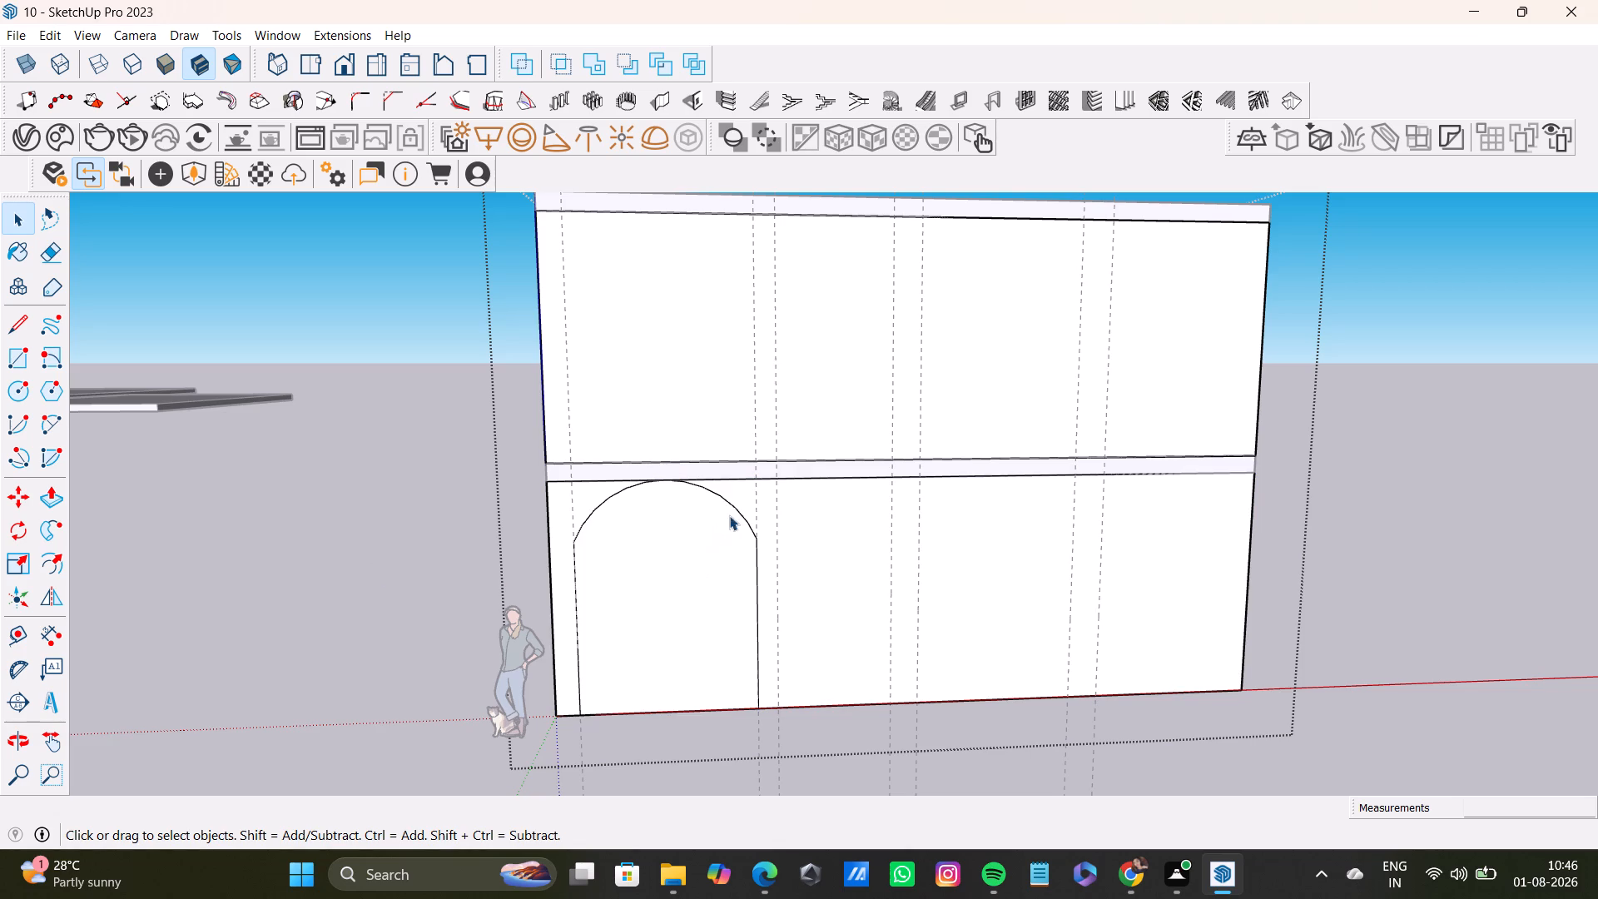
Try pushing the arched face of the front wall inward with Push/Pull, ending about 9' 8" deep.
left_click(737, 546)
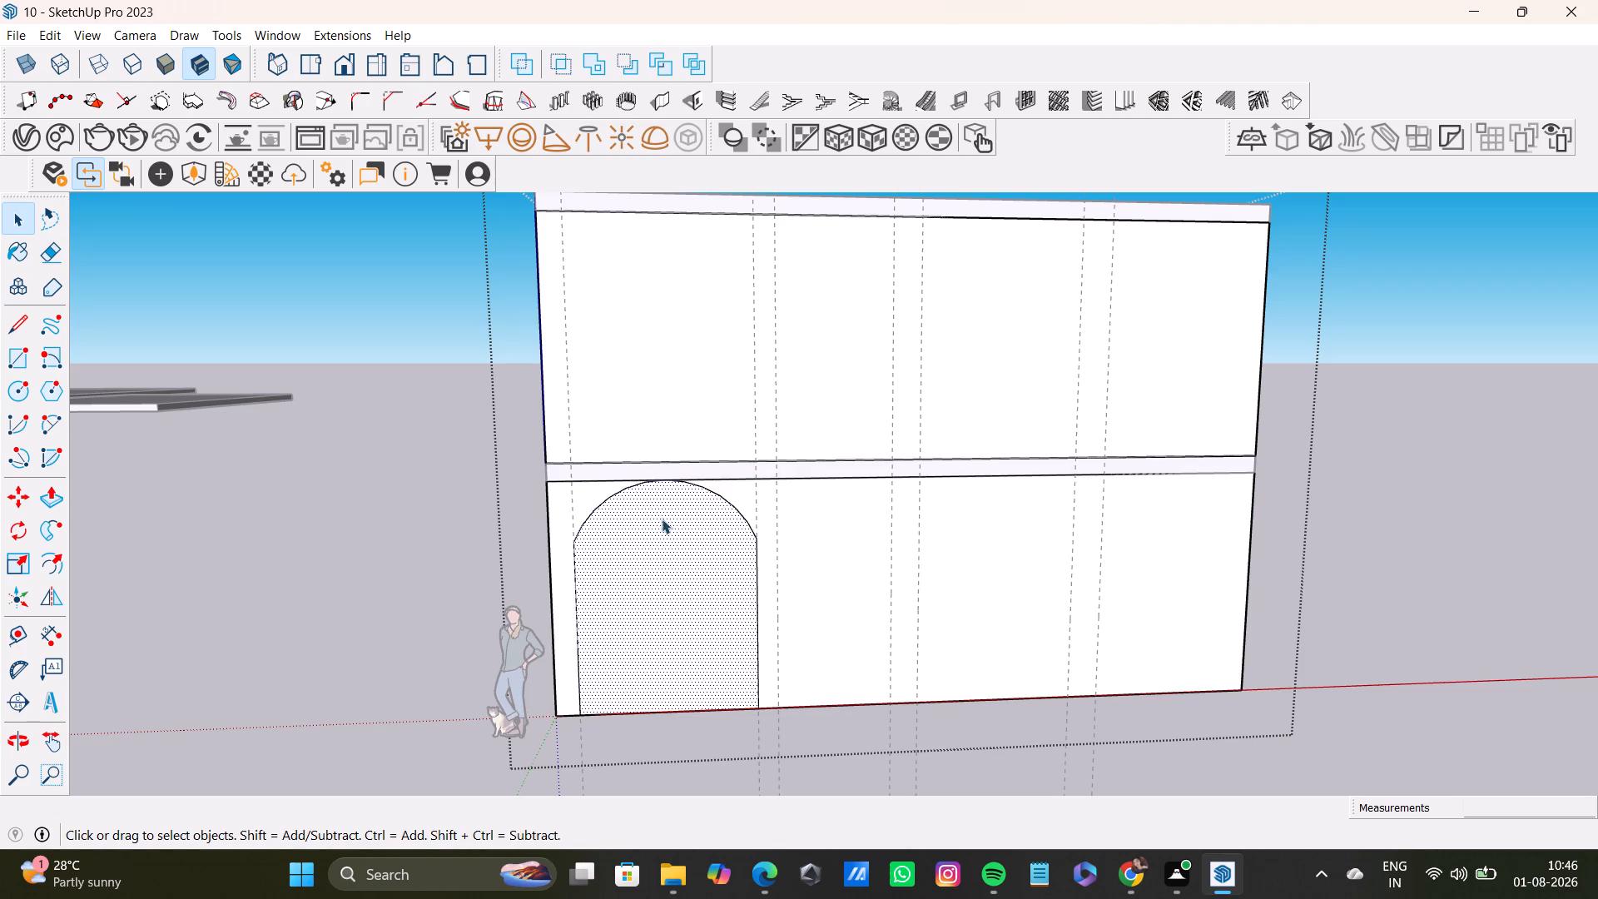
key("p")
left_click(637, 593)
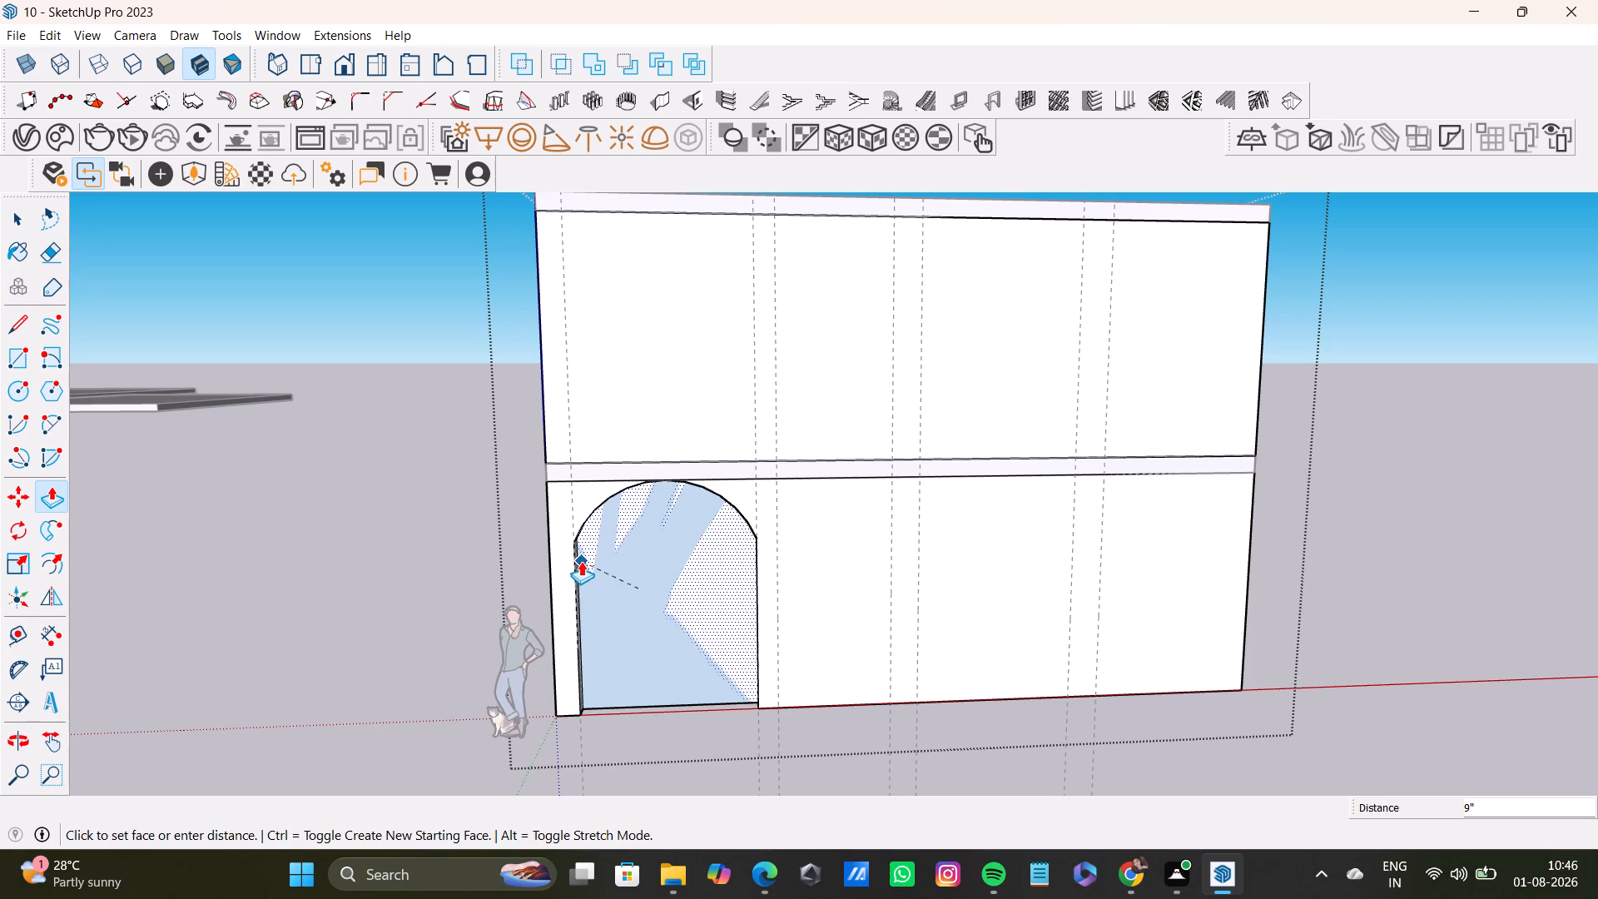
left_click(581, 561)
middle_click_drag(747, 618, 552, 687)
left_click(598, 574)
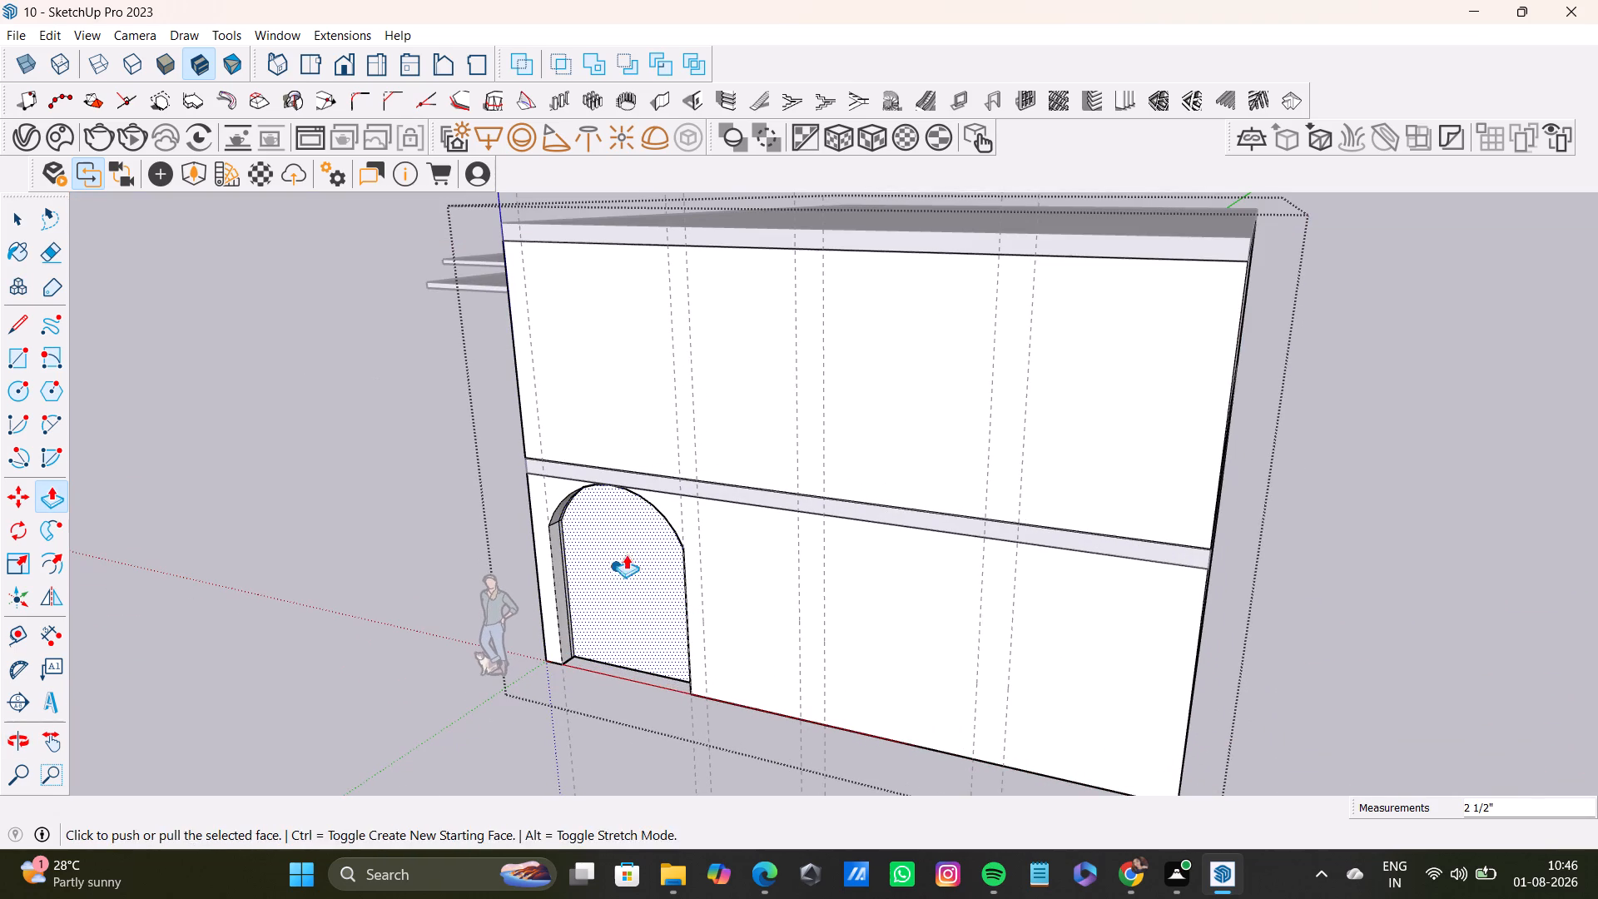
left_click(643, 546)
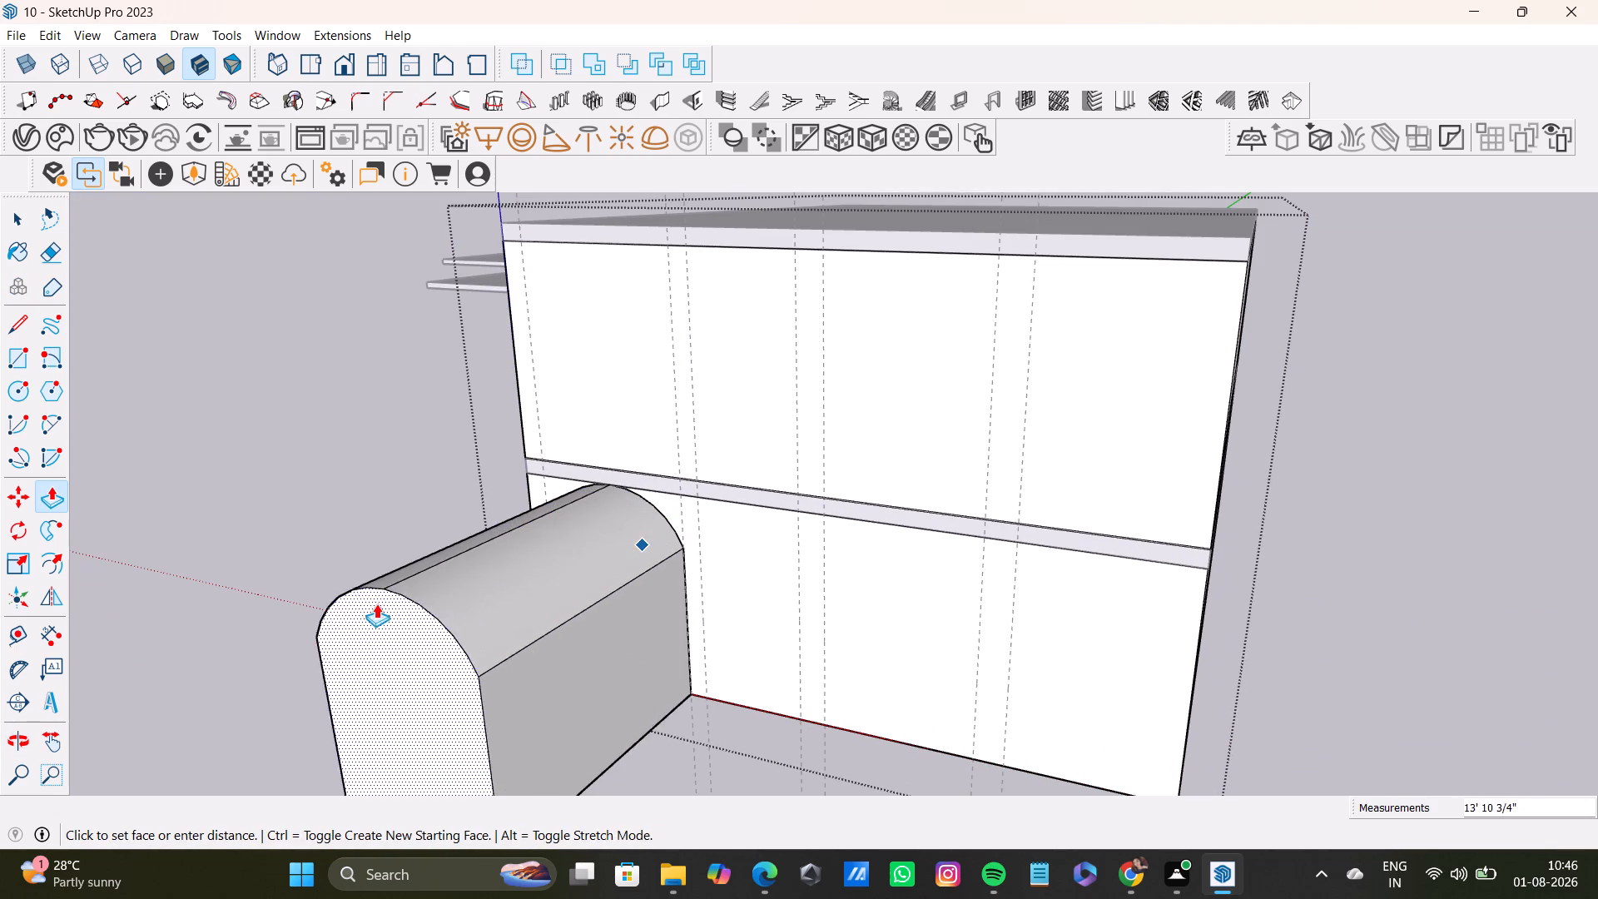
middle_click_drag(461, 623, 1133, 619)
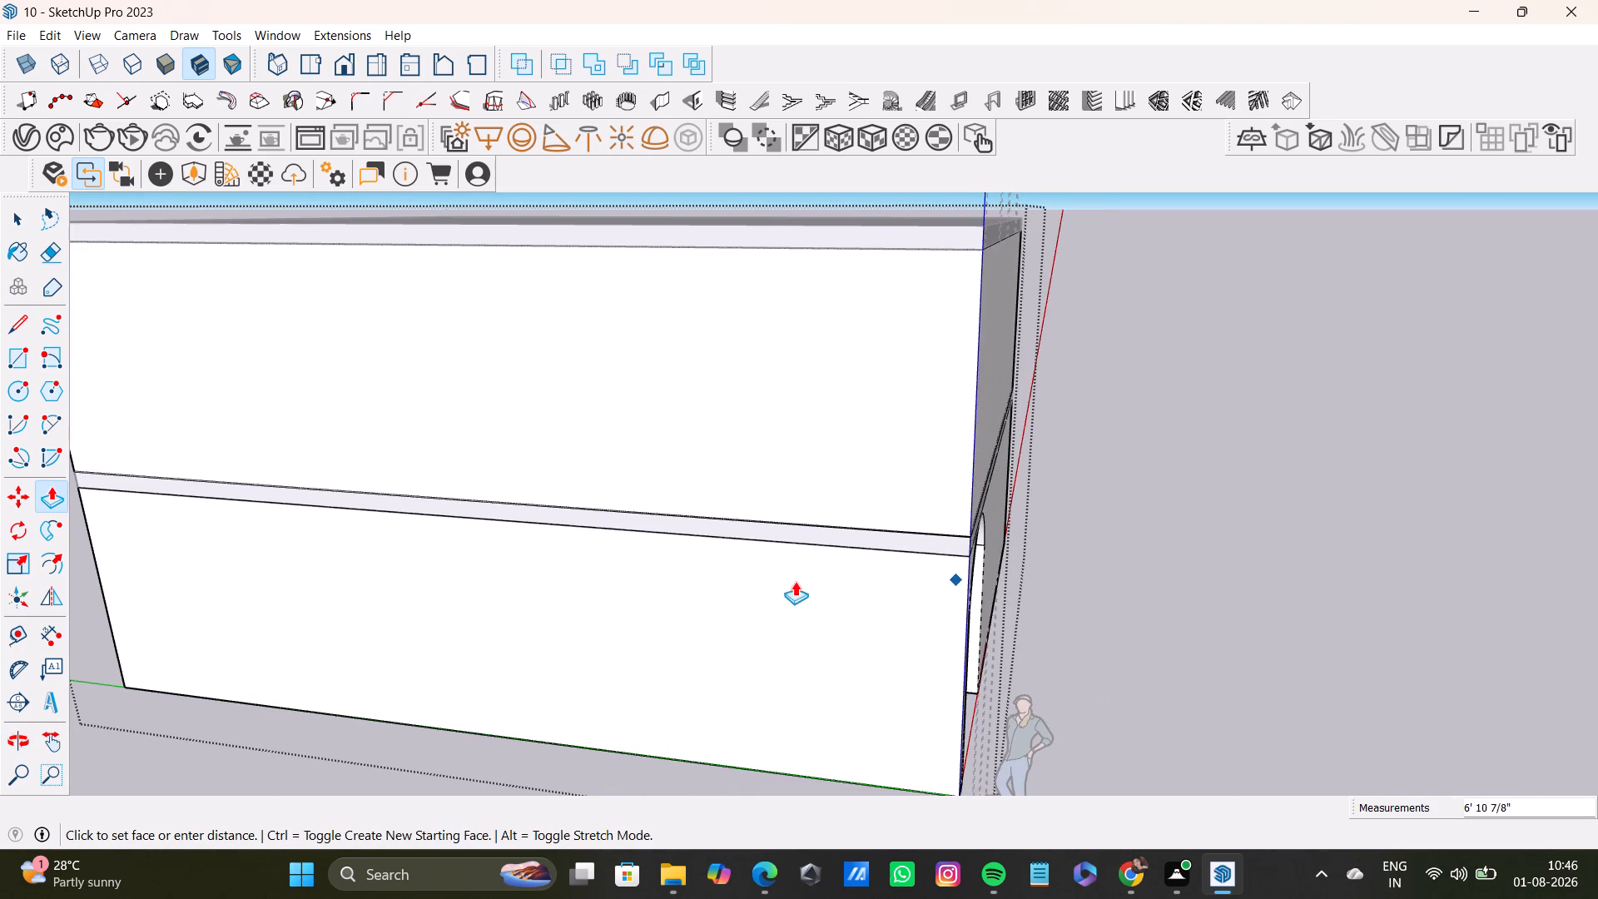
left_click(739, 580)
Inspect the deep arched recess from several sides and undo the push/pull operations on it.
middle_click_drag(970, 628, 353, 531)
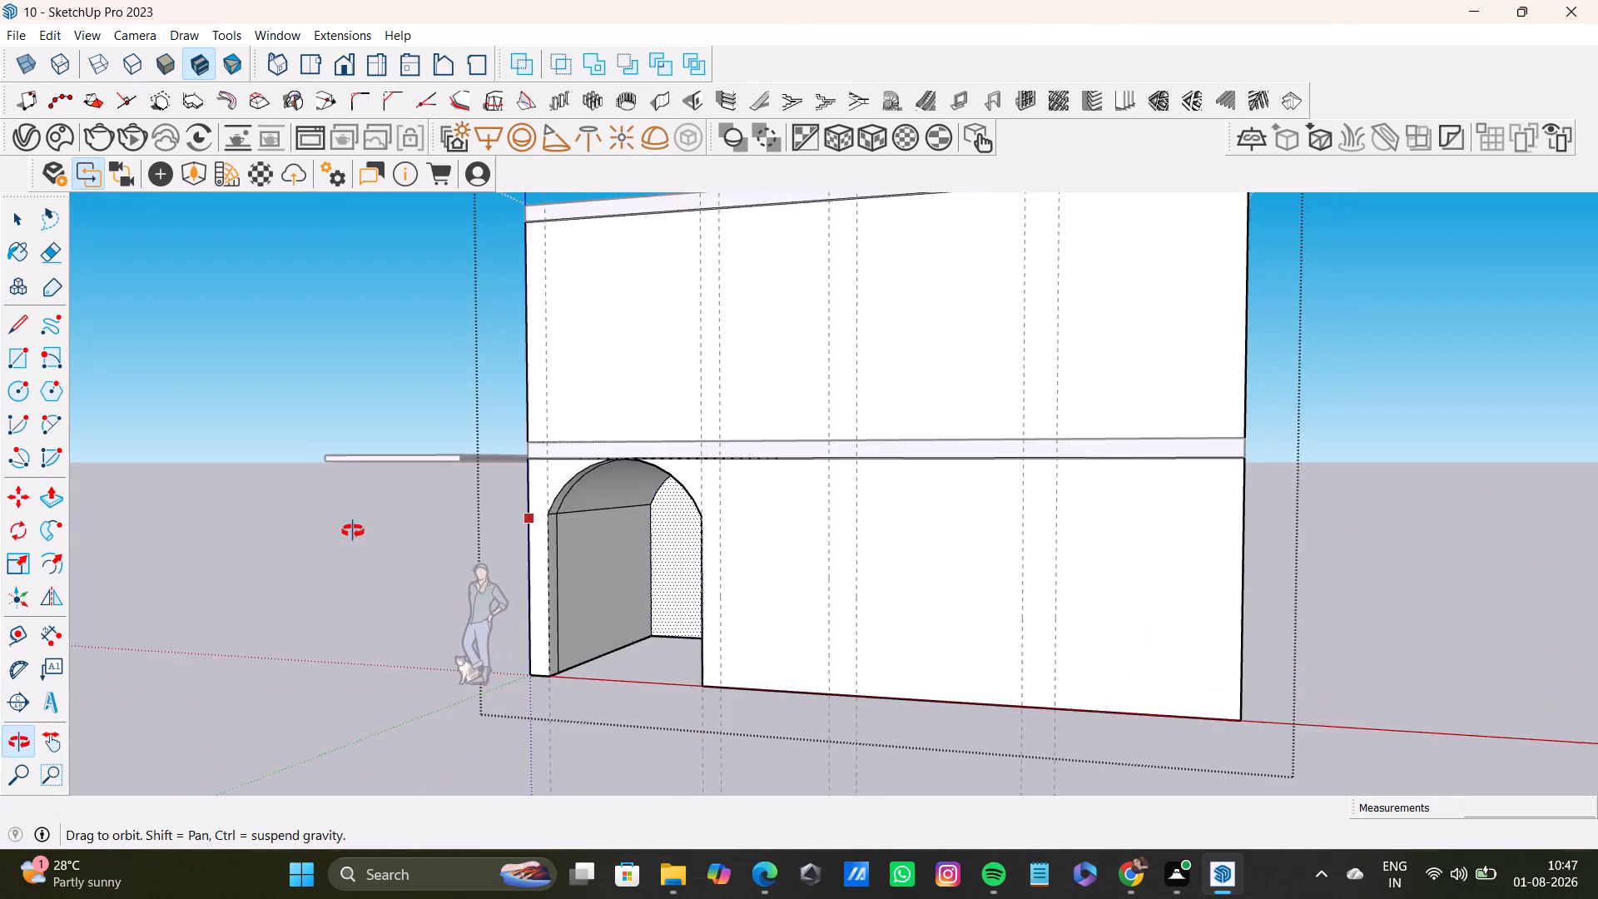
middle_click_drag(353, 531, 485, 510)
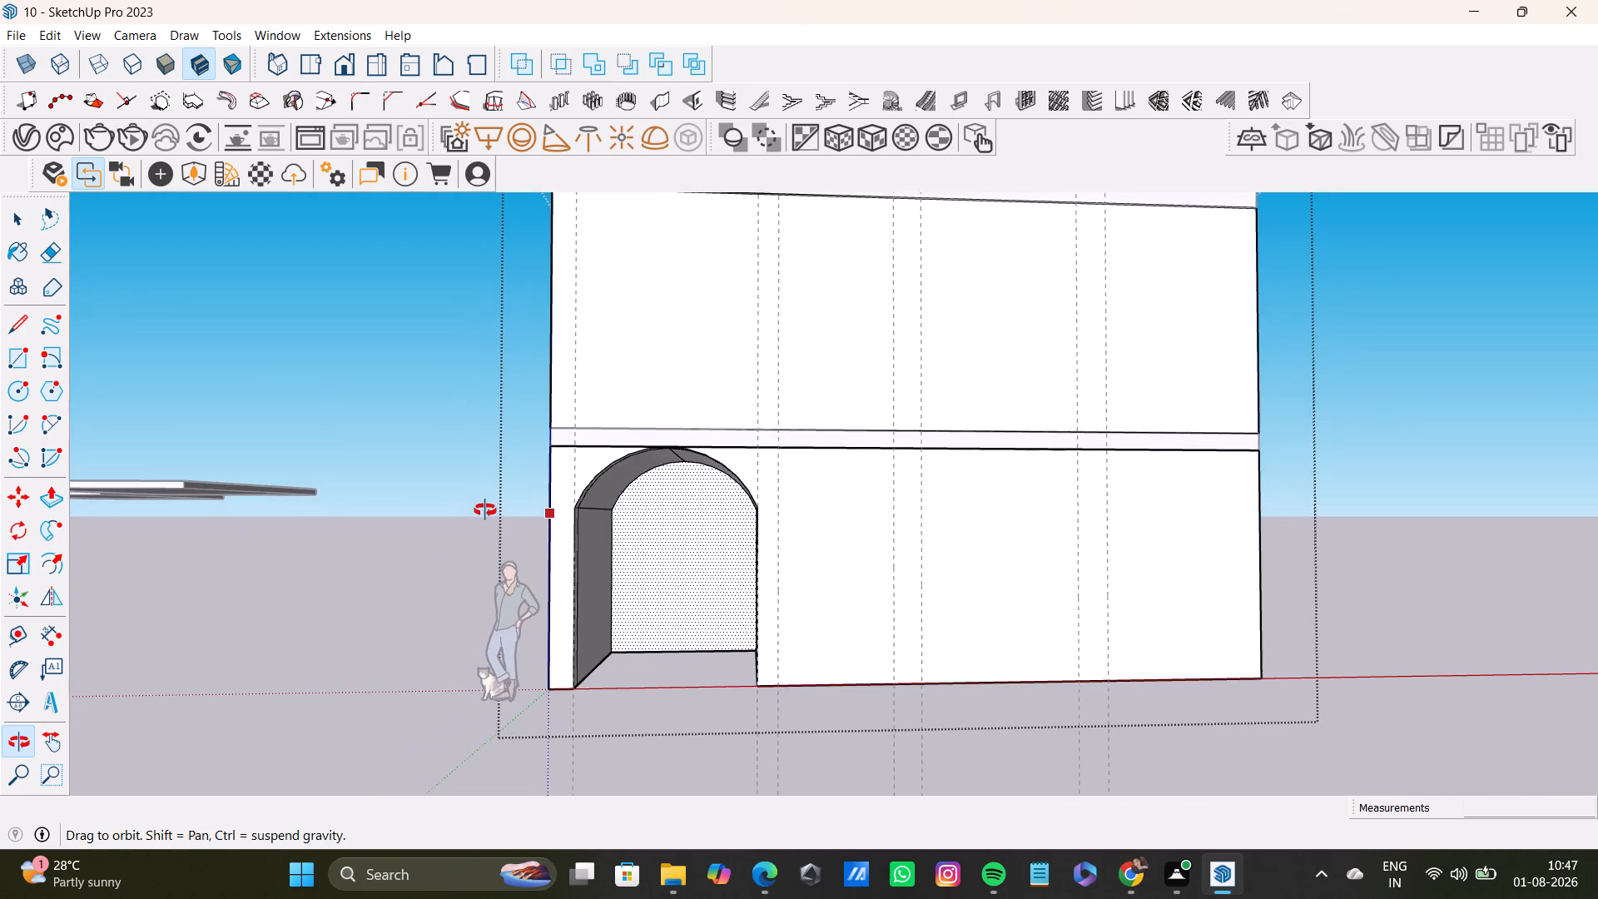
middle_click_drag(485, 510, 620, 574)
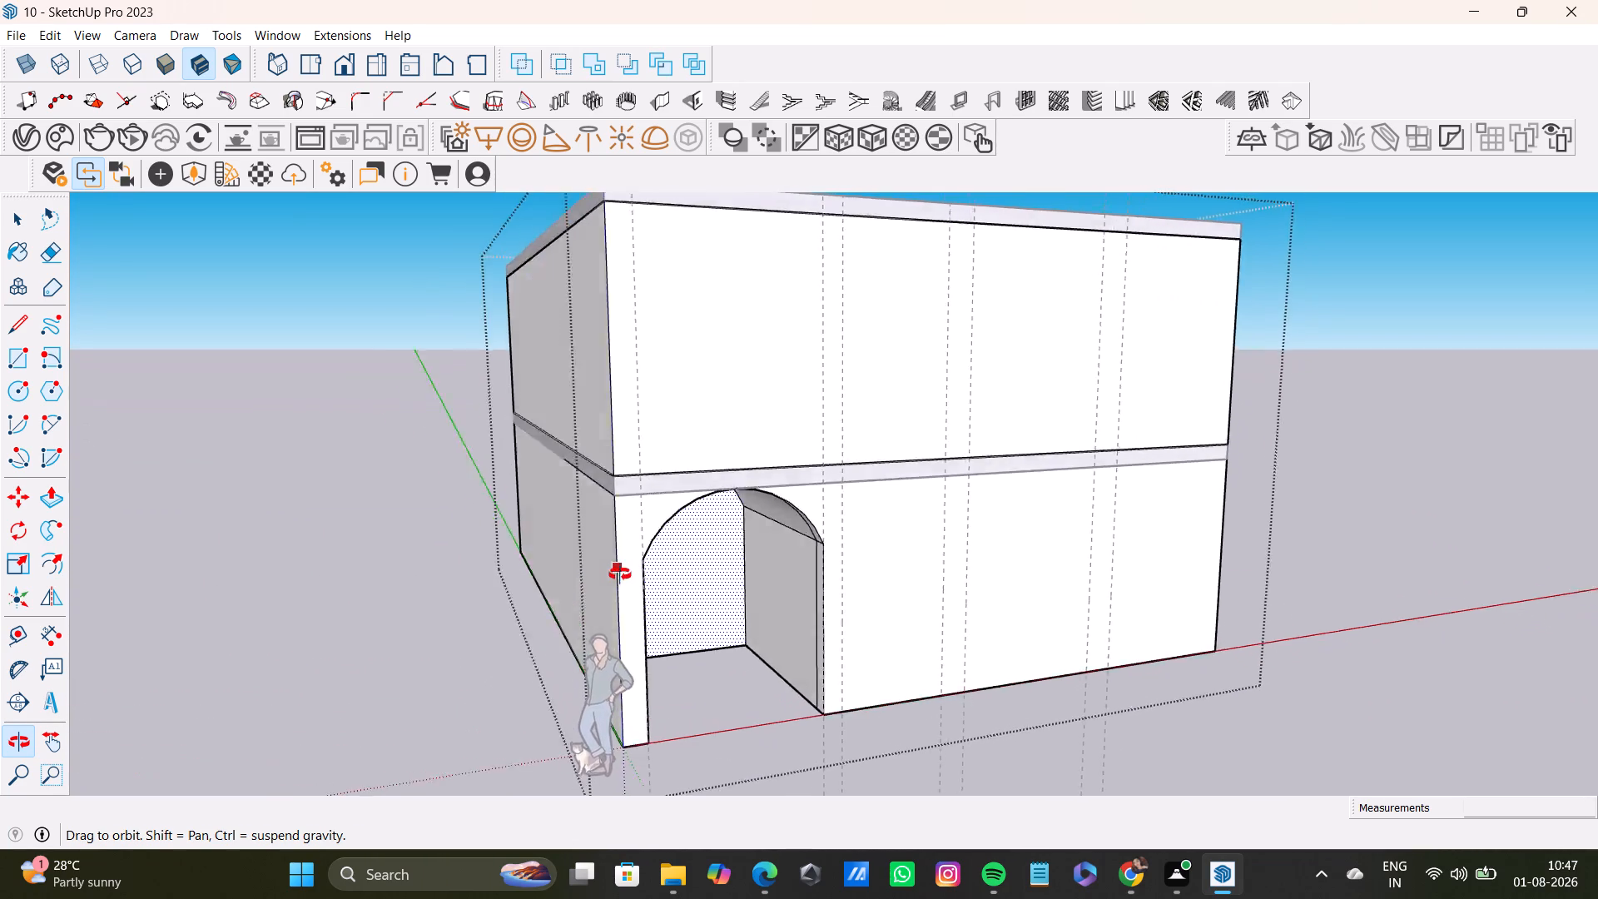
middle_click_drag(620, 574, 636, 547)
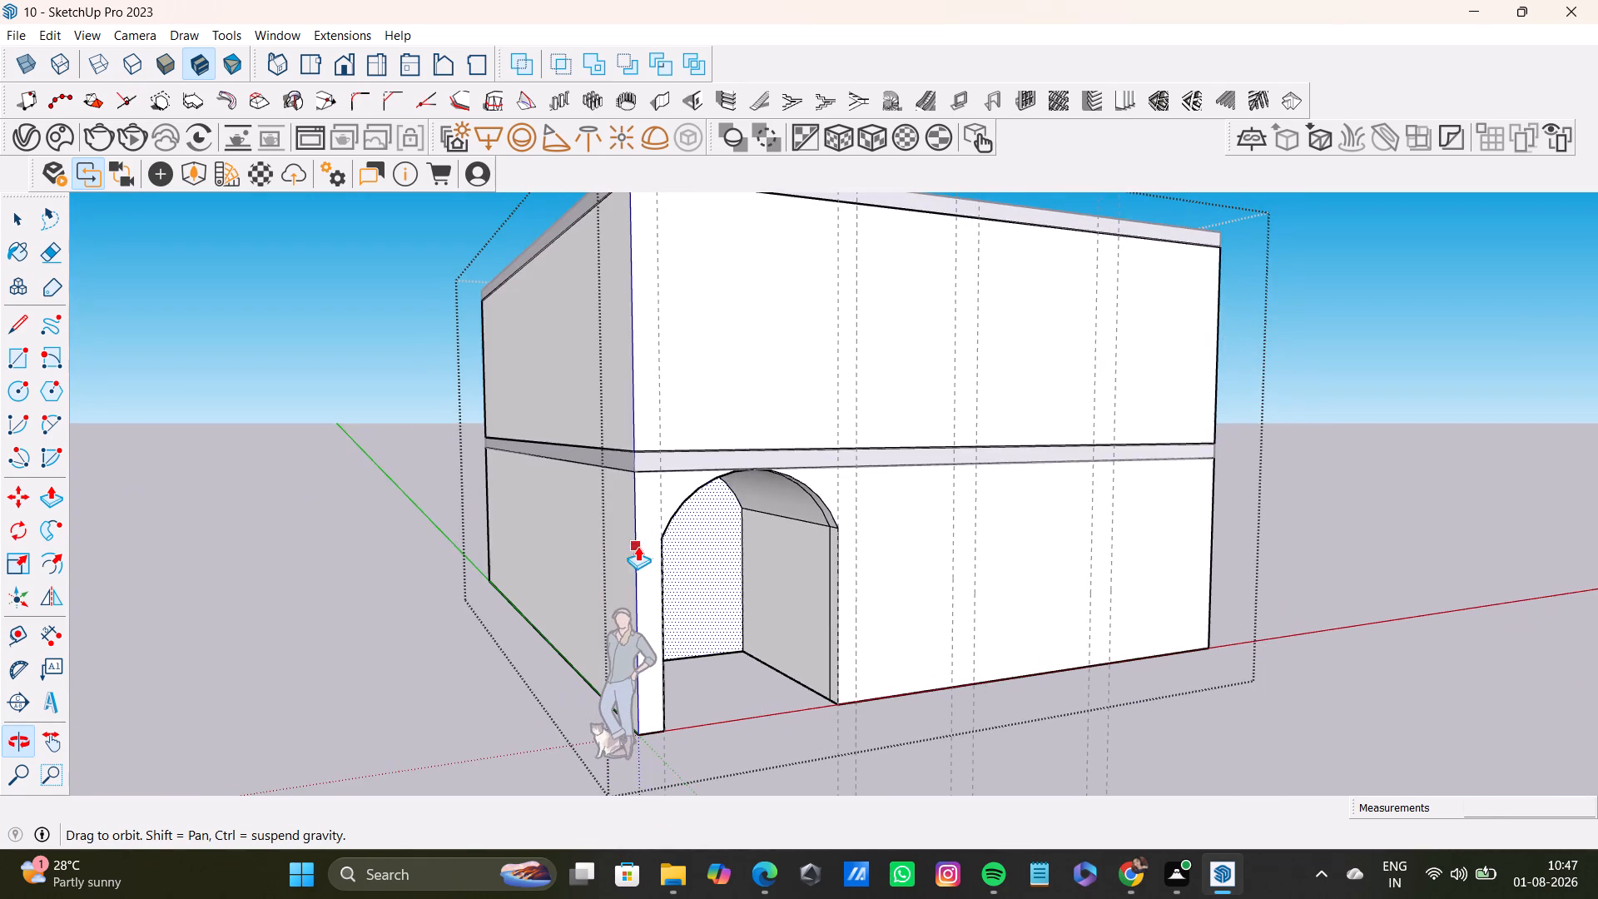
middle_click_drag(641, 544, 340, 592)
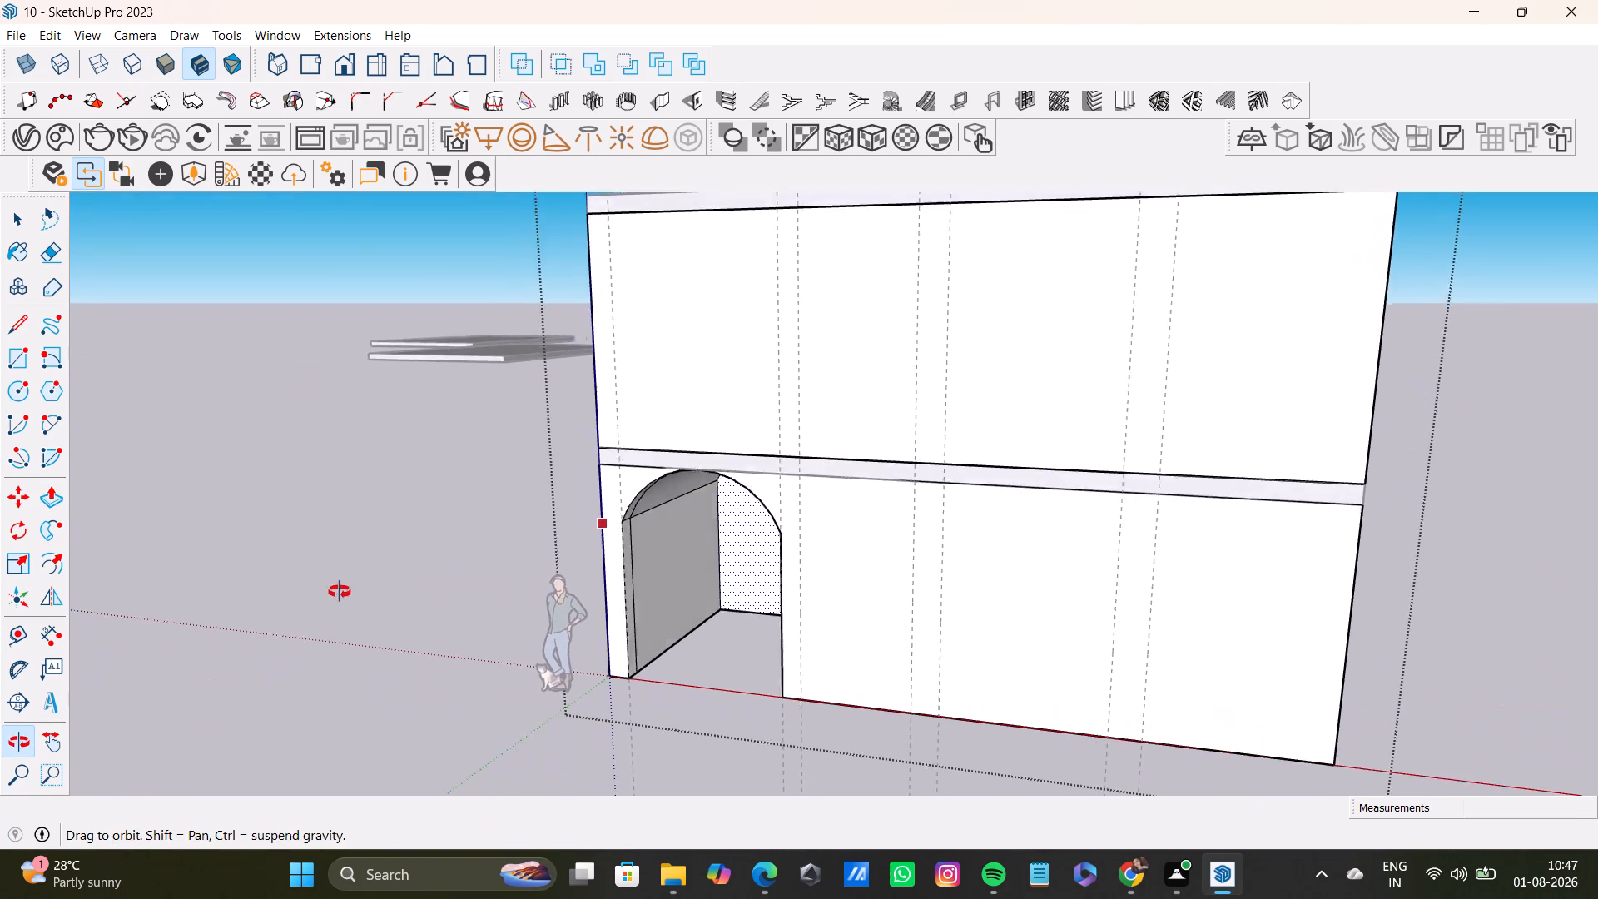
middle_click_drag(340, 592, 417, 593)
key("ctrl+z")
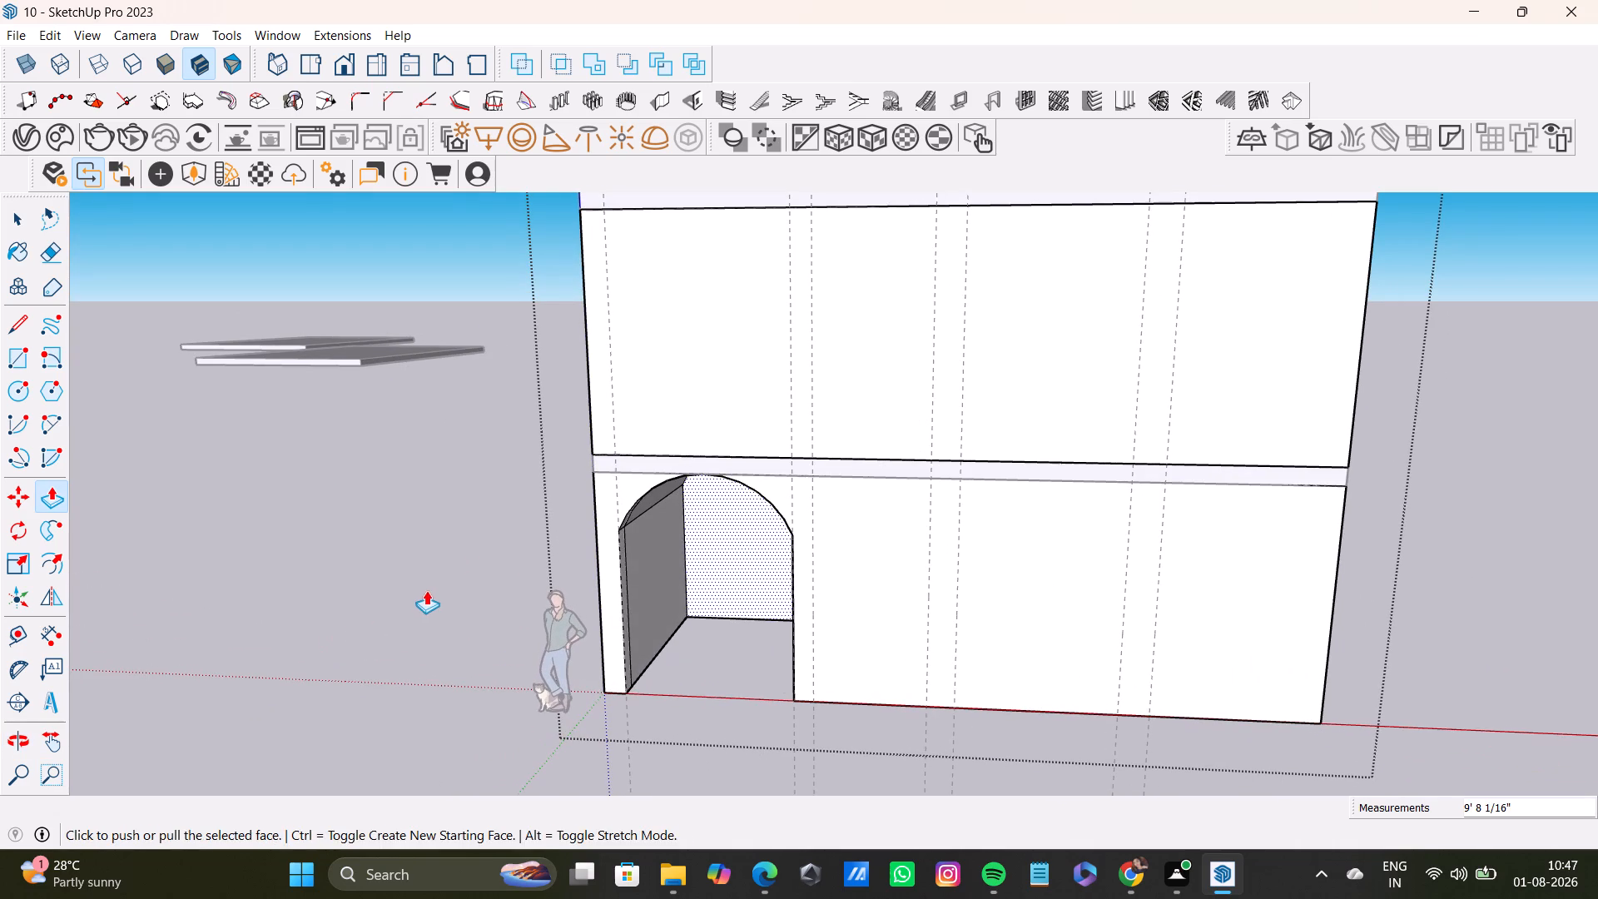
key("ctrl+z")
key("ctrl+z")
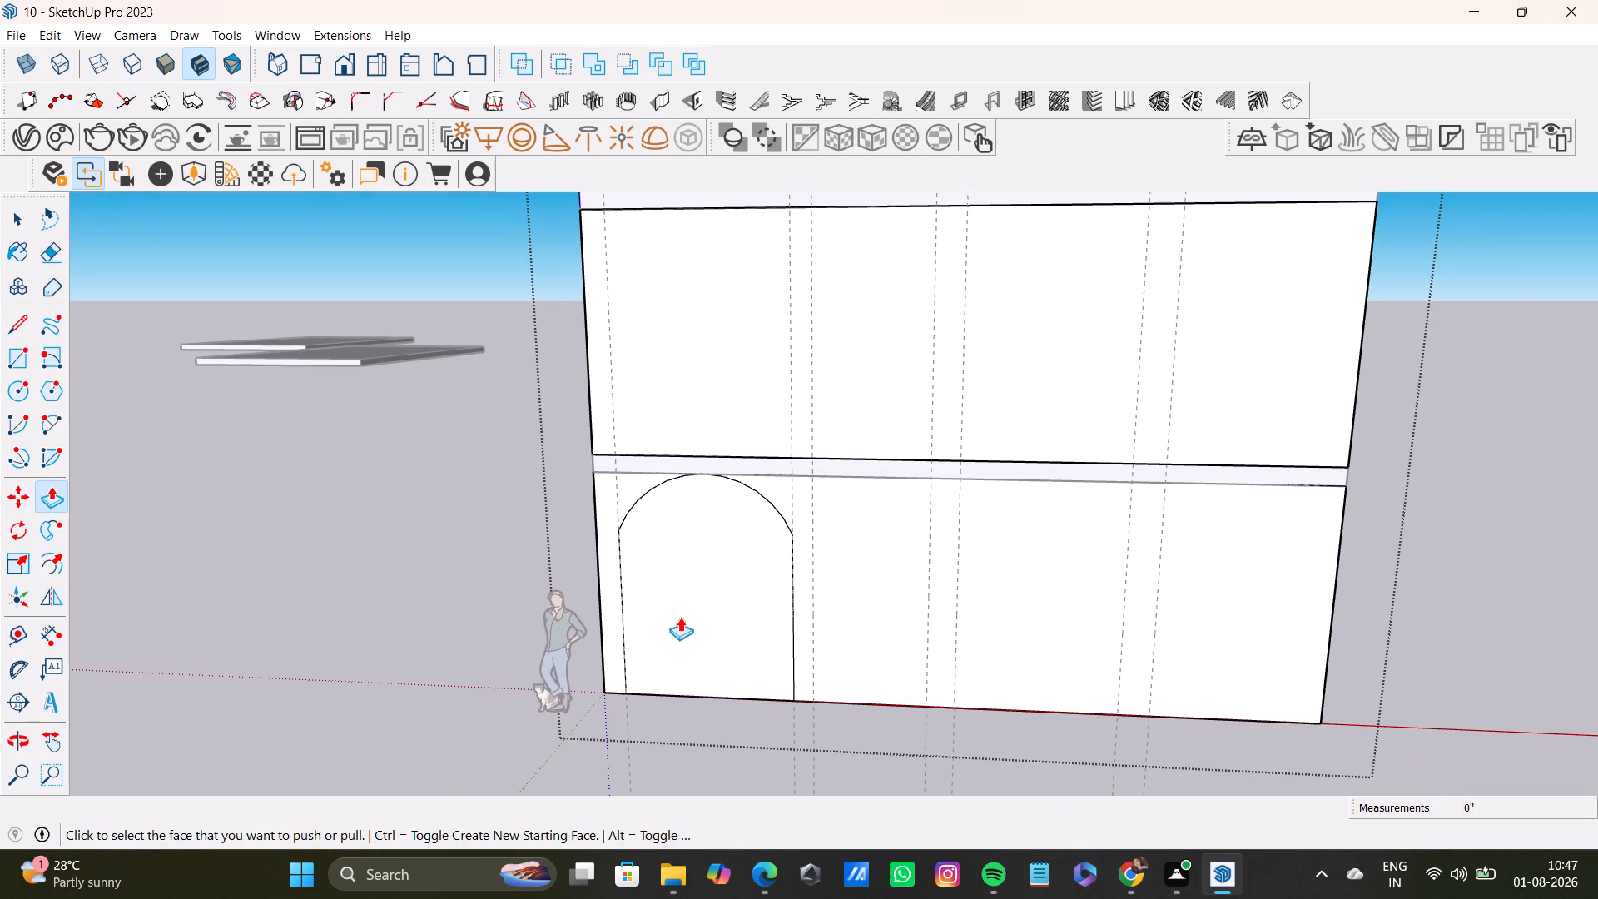
Push the arched face back through the front wall's thickness and delete the leftover face to open the archway.
left_click(669, 616)
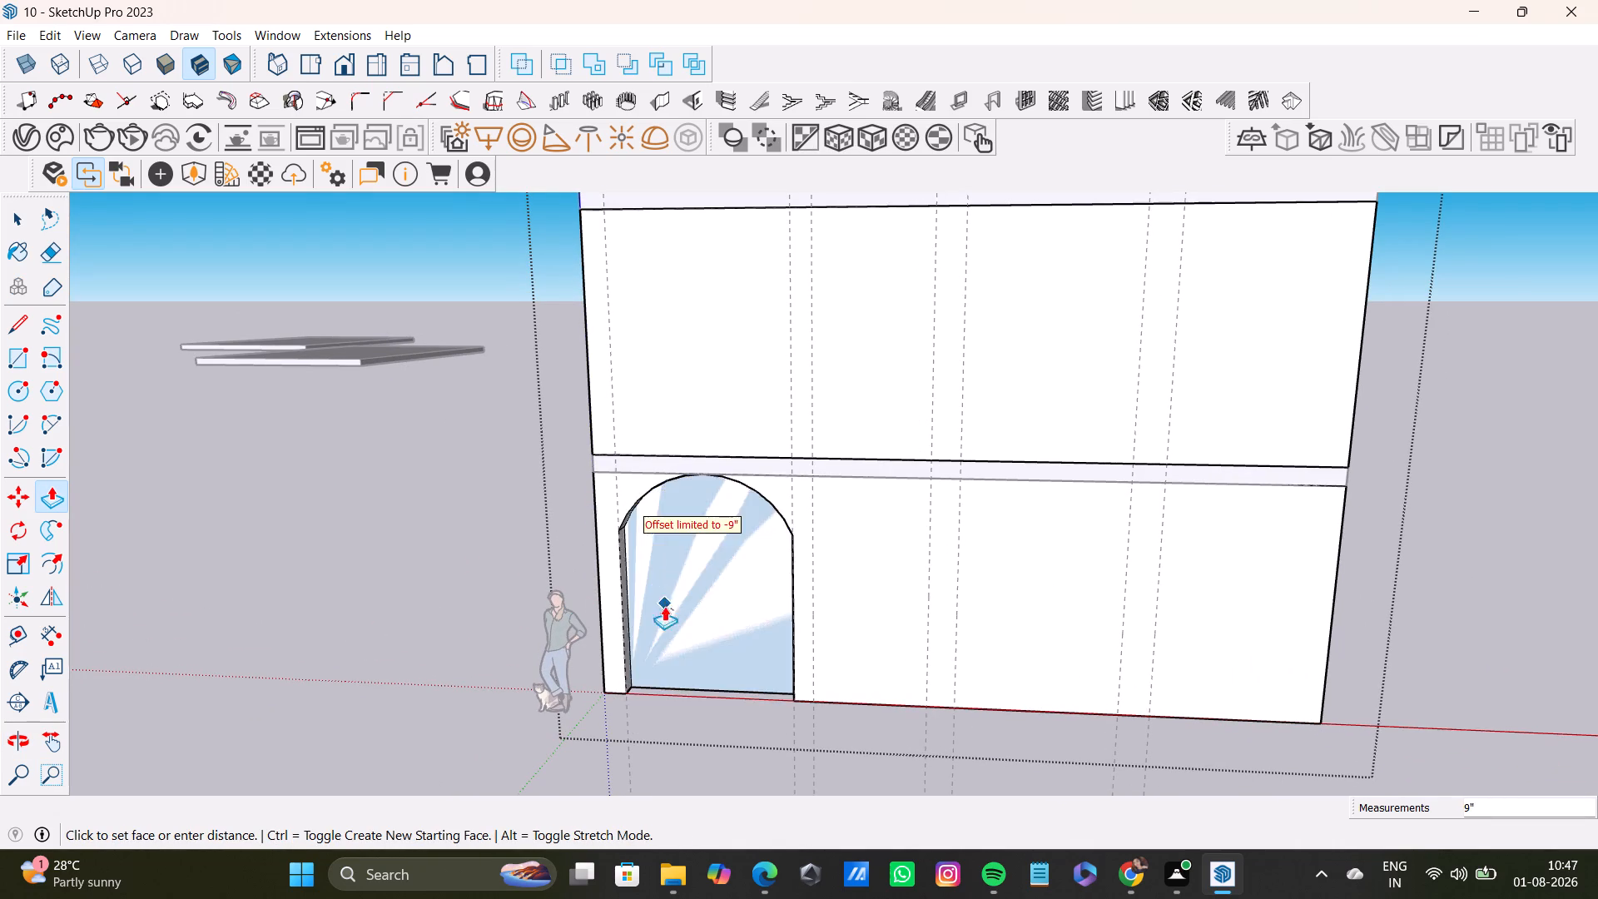
middle_click_drag(665, 606, 539, 633)
scroll(628, 660, "up", 4)
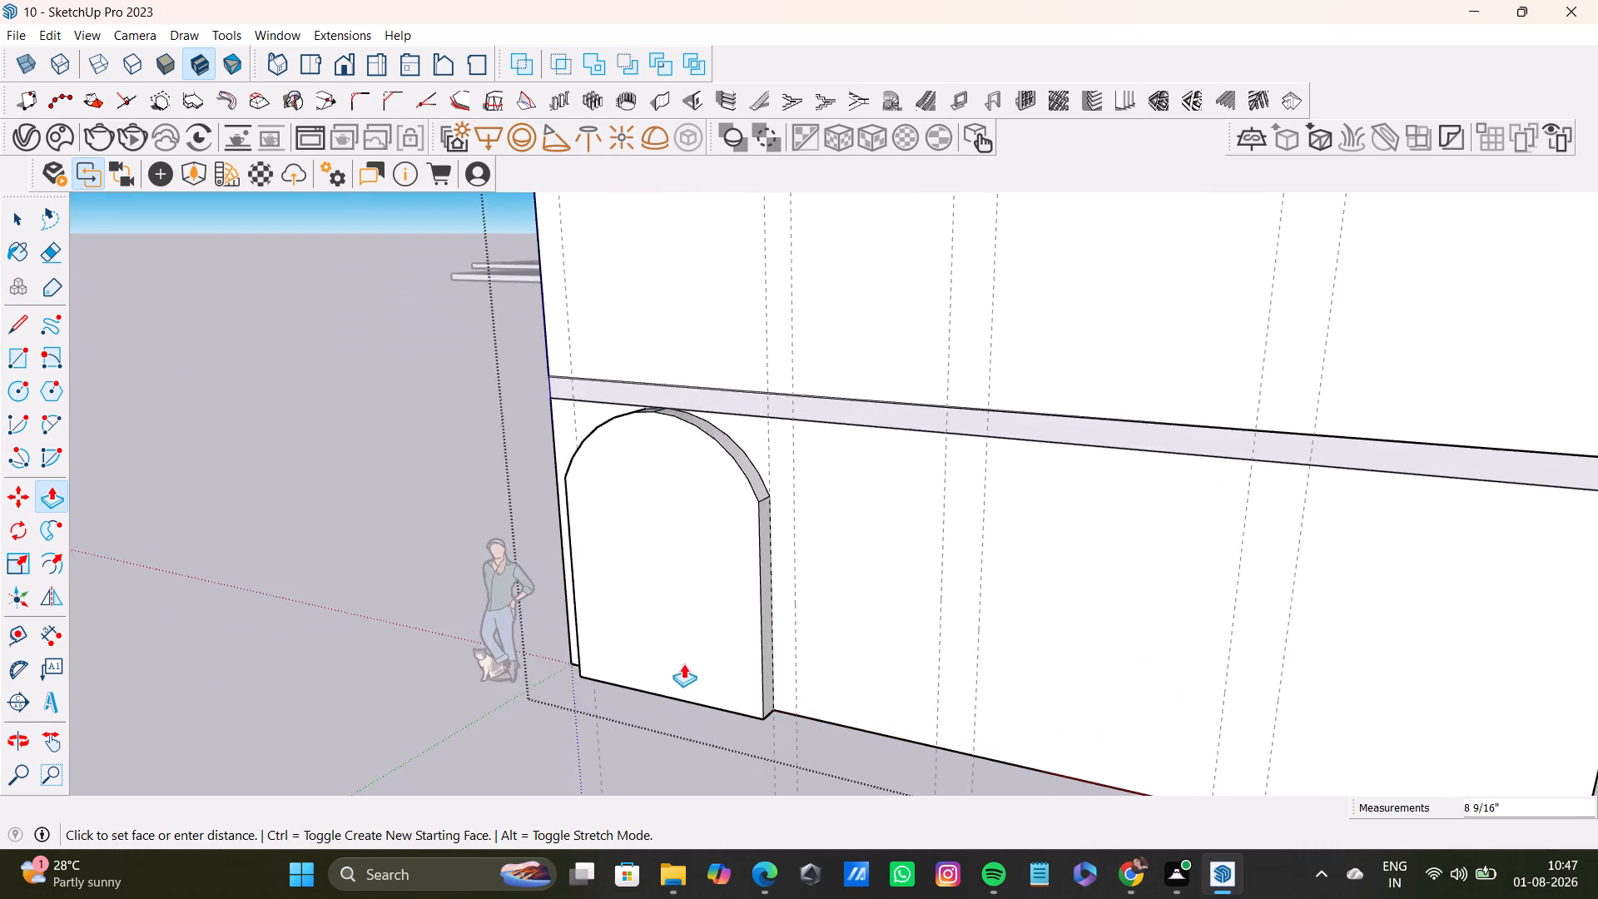
scroll(683, 663, "up", 3)
left_click(593, 611)
key("space")
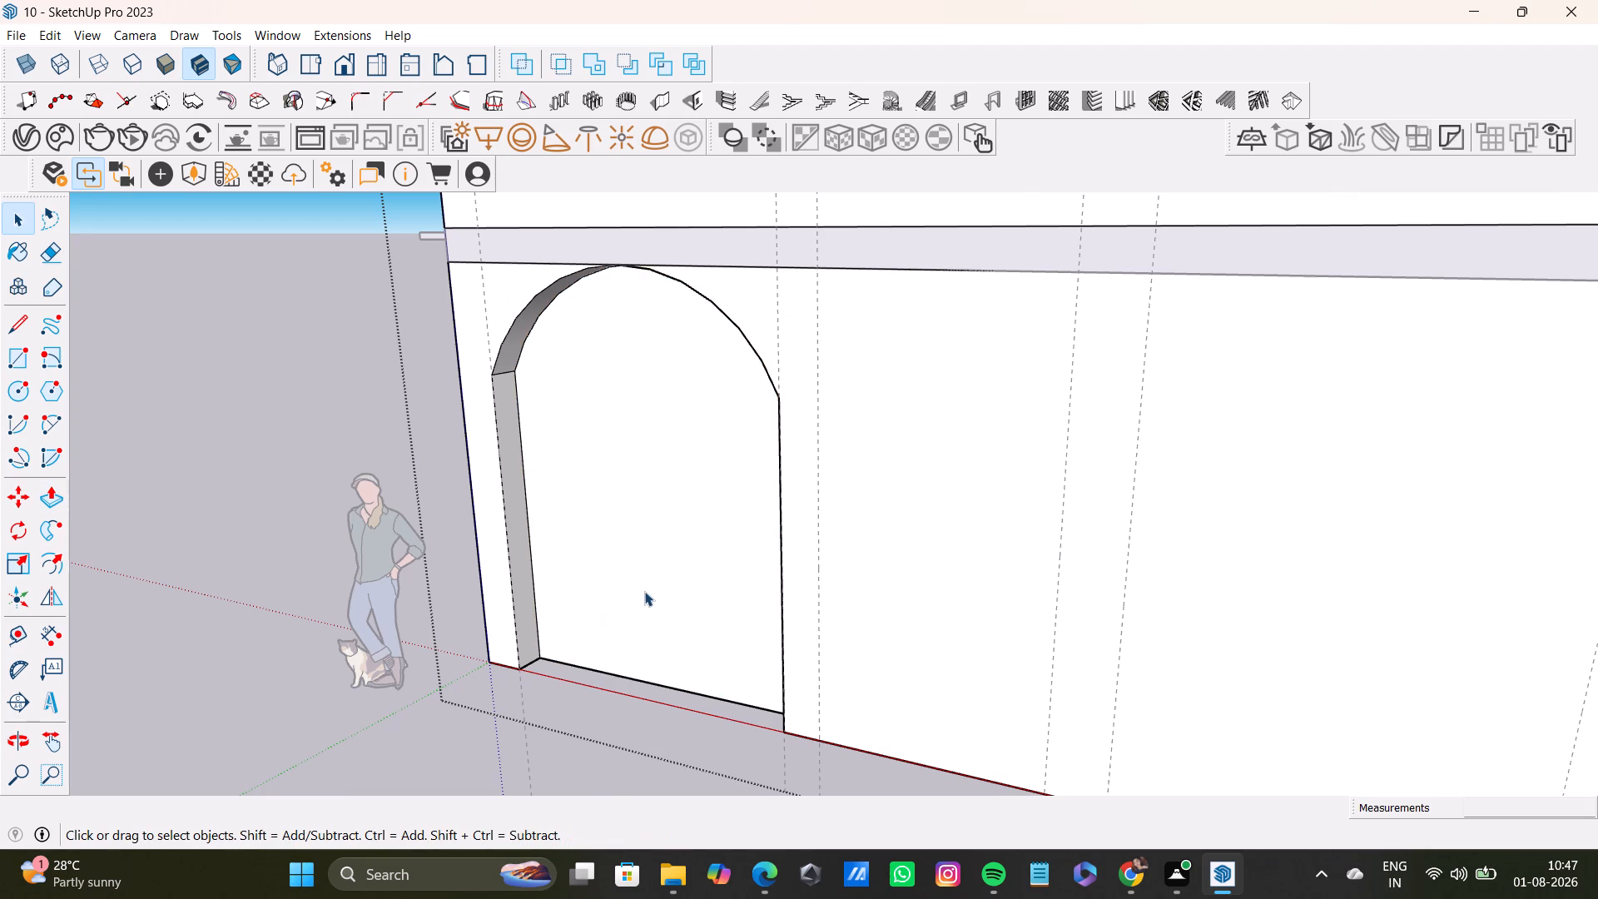
left_click(644, 591)
key("Delete")
Examine the opened archway in the front wall and the interior behind it from several angles.
middle_click_drag(673, 643, 809, 438)
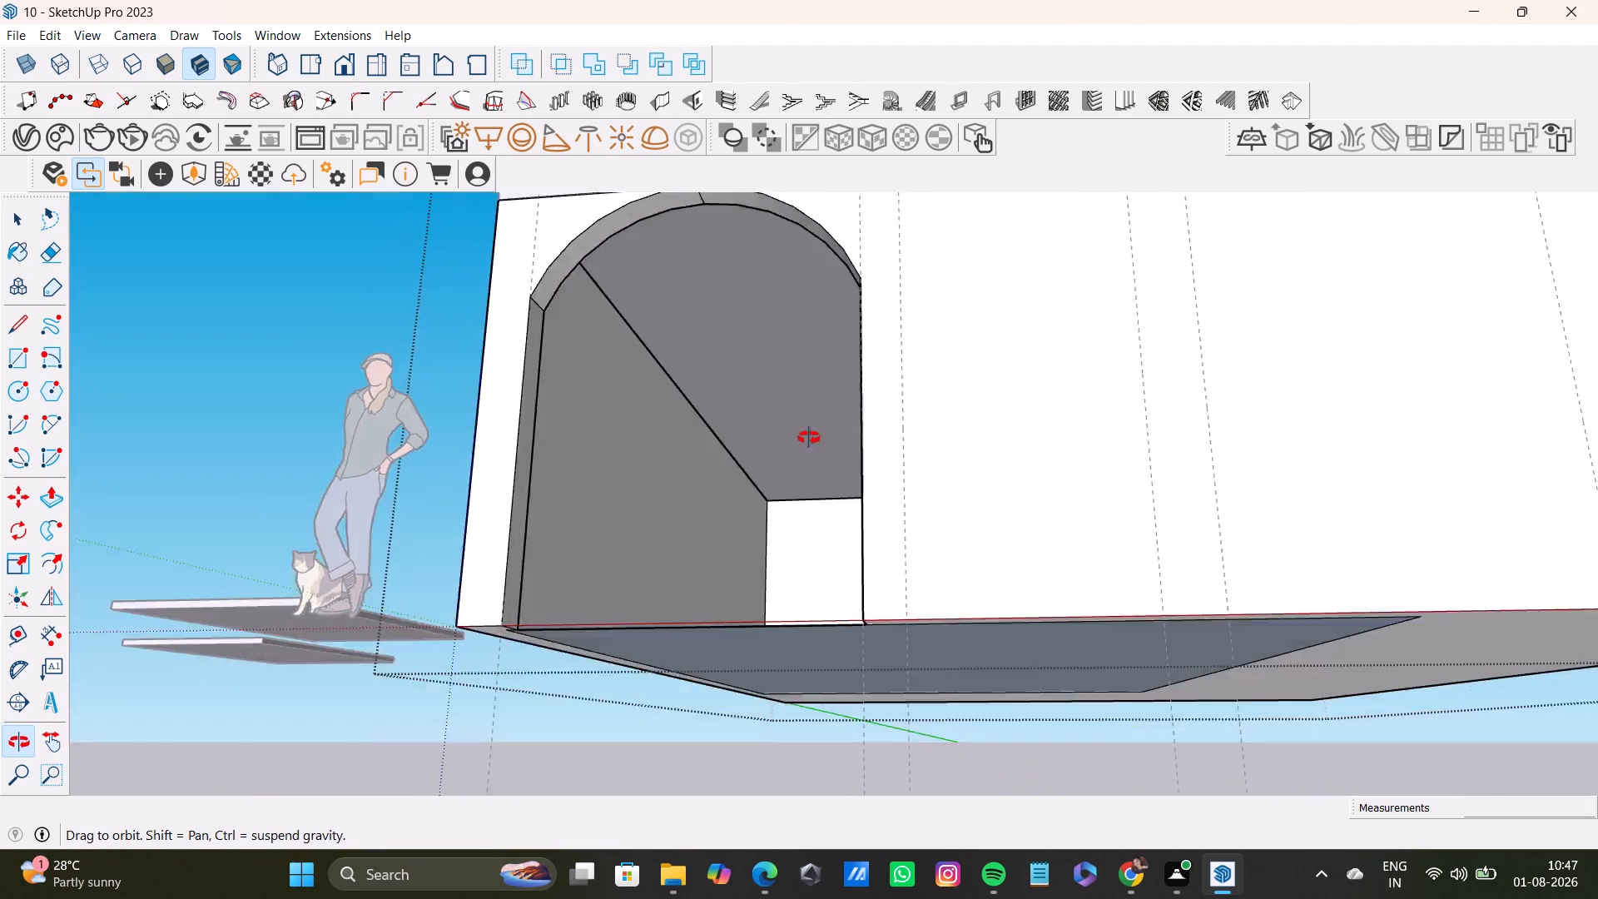
middle_click_drag(809, 438, 836, 593)
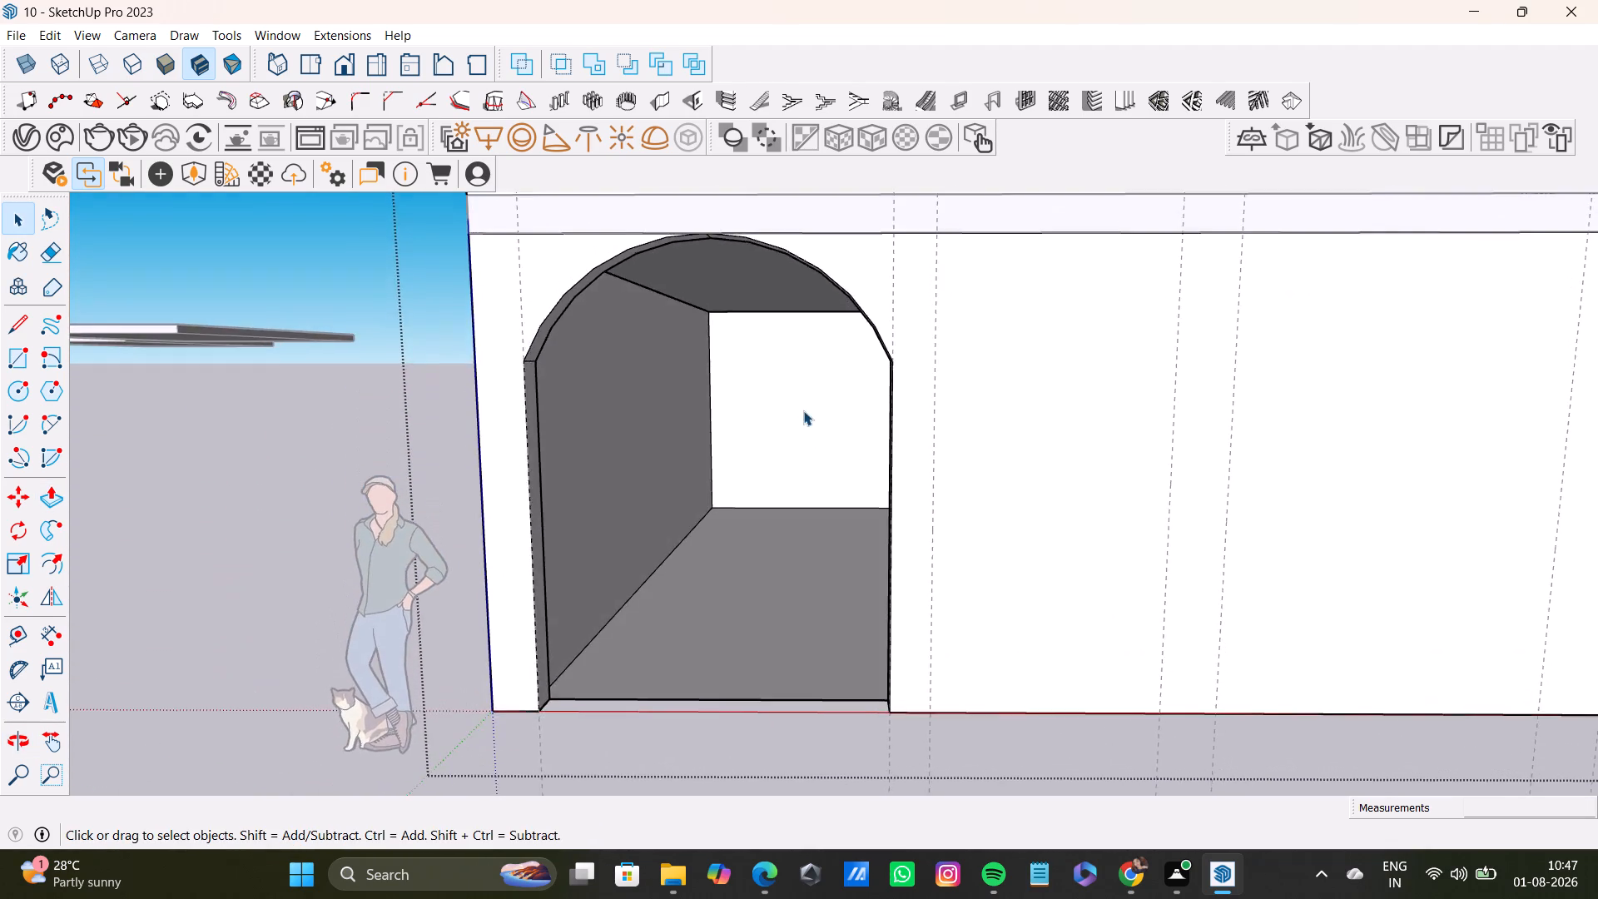
scroll(806, 404, "up", 3)
scroll(820, 376, "down", 5)
middle_click_drag(820, 376, 812, 447, "shift")
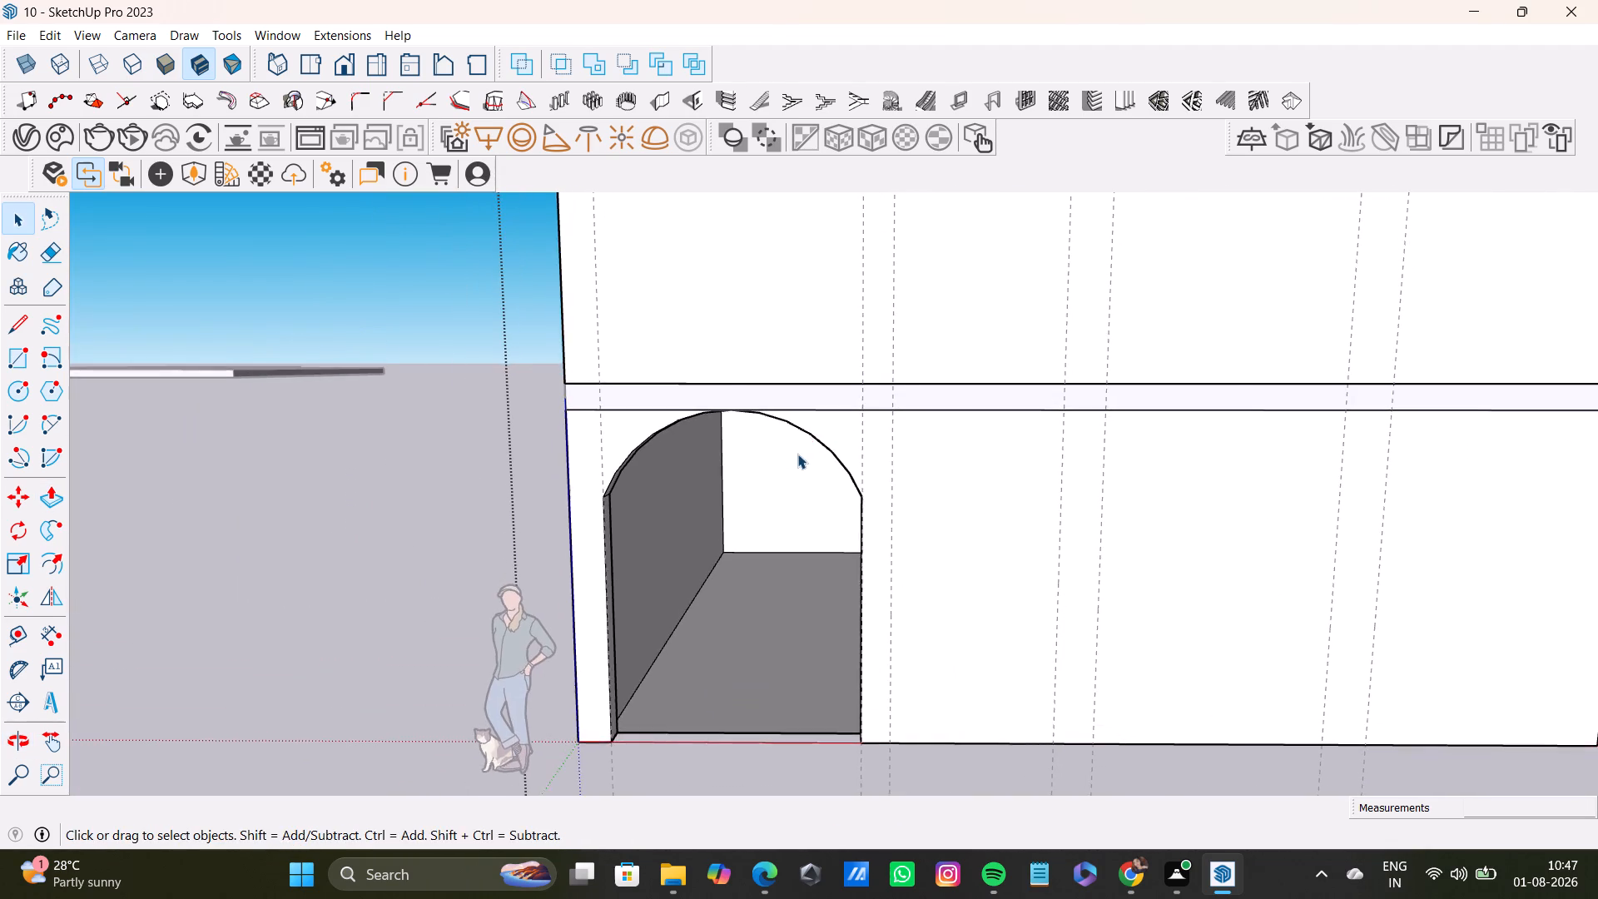
scroll(797, 454, "up", 3)
middle_click_drag(797, 453, 770, 443)
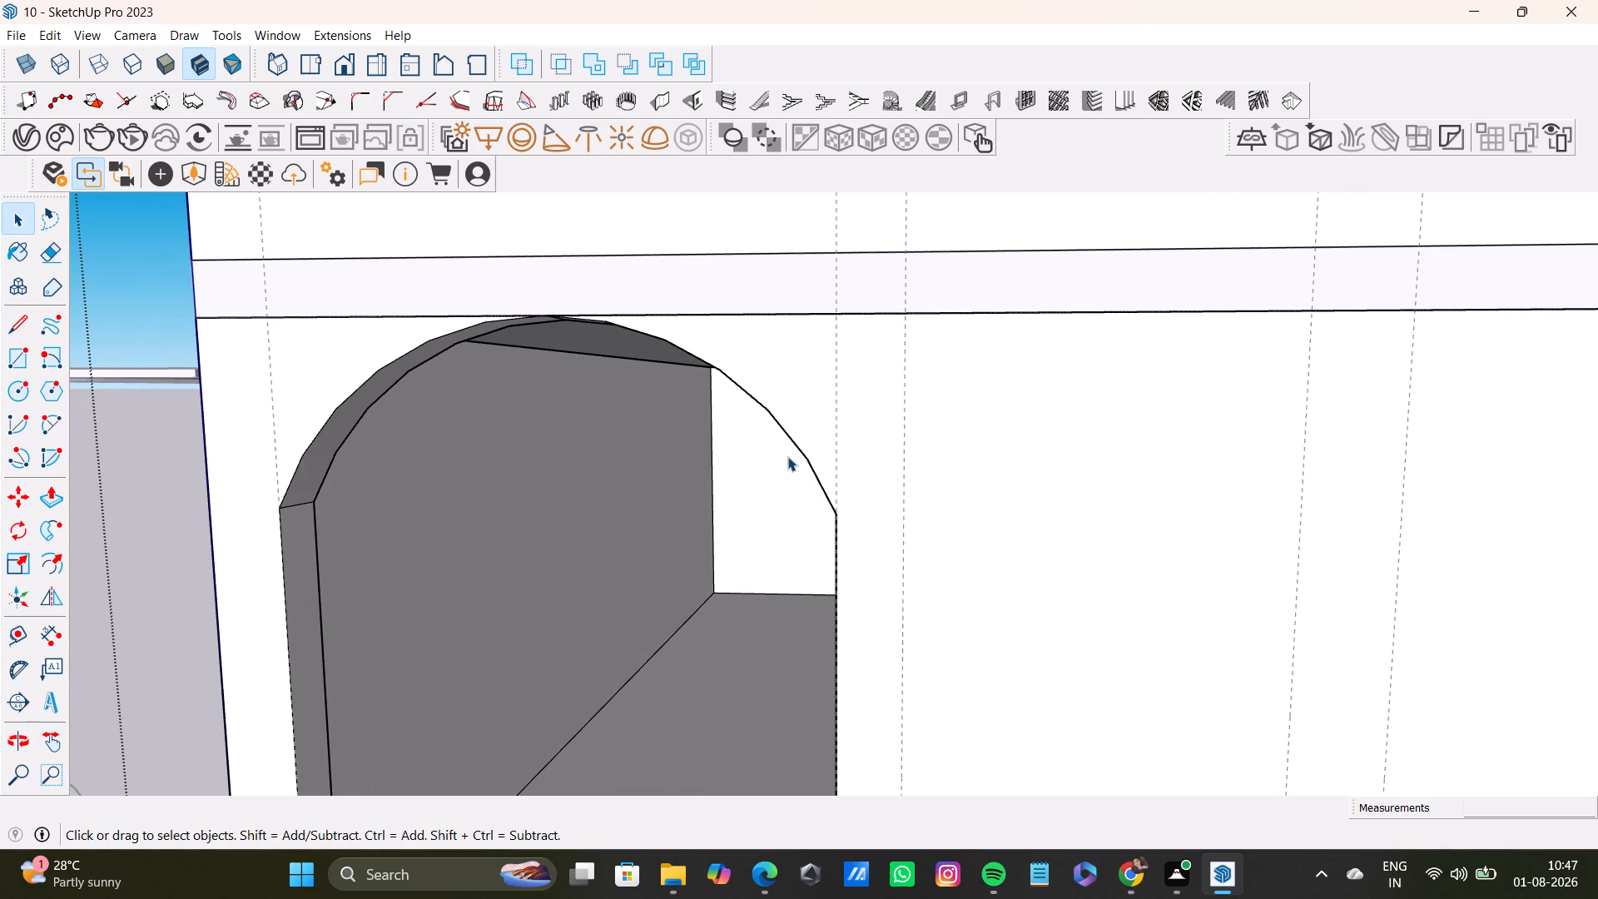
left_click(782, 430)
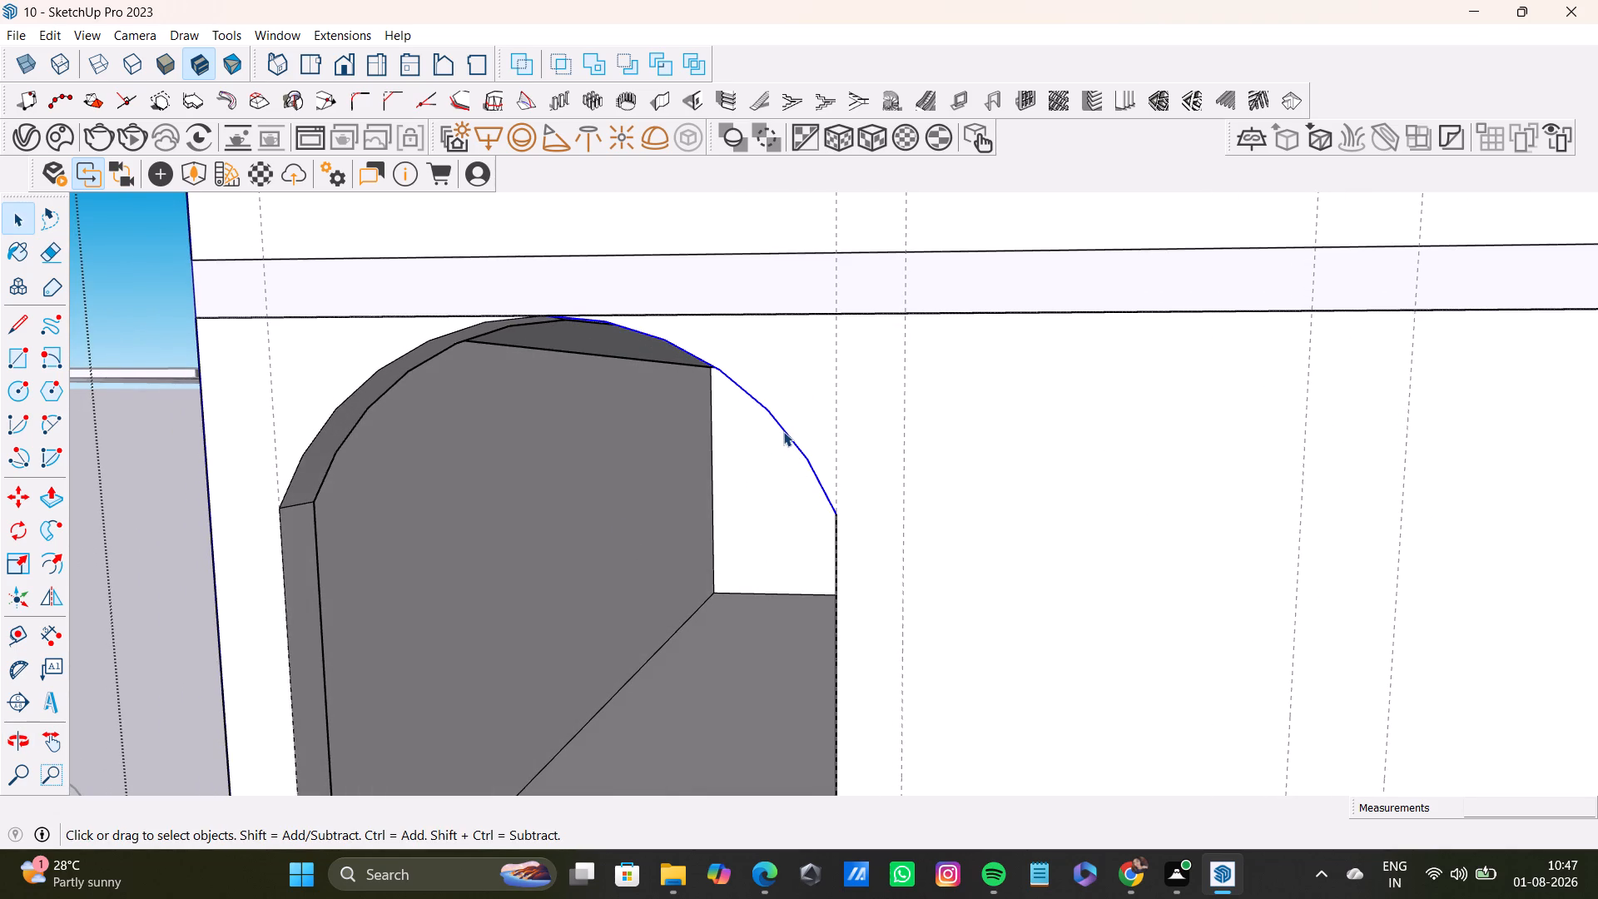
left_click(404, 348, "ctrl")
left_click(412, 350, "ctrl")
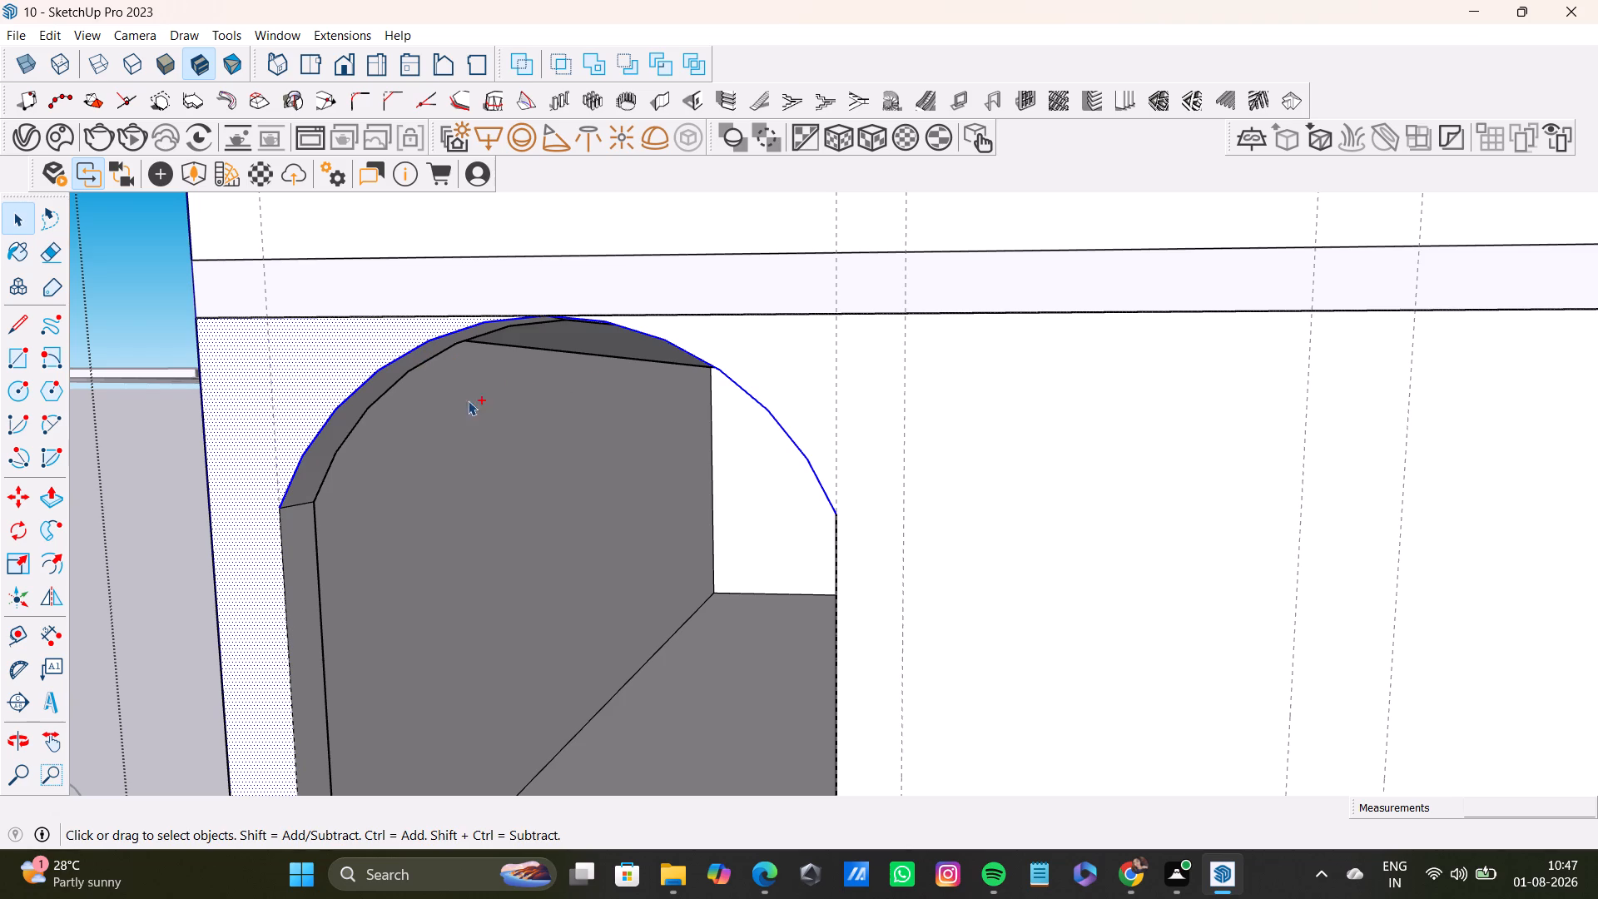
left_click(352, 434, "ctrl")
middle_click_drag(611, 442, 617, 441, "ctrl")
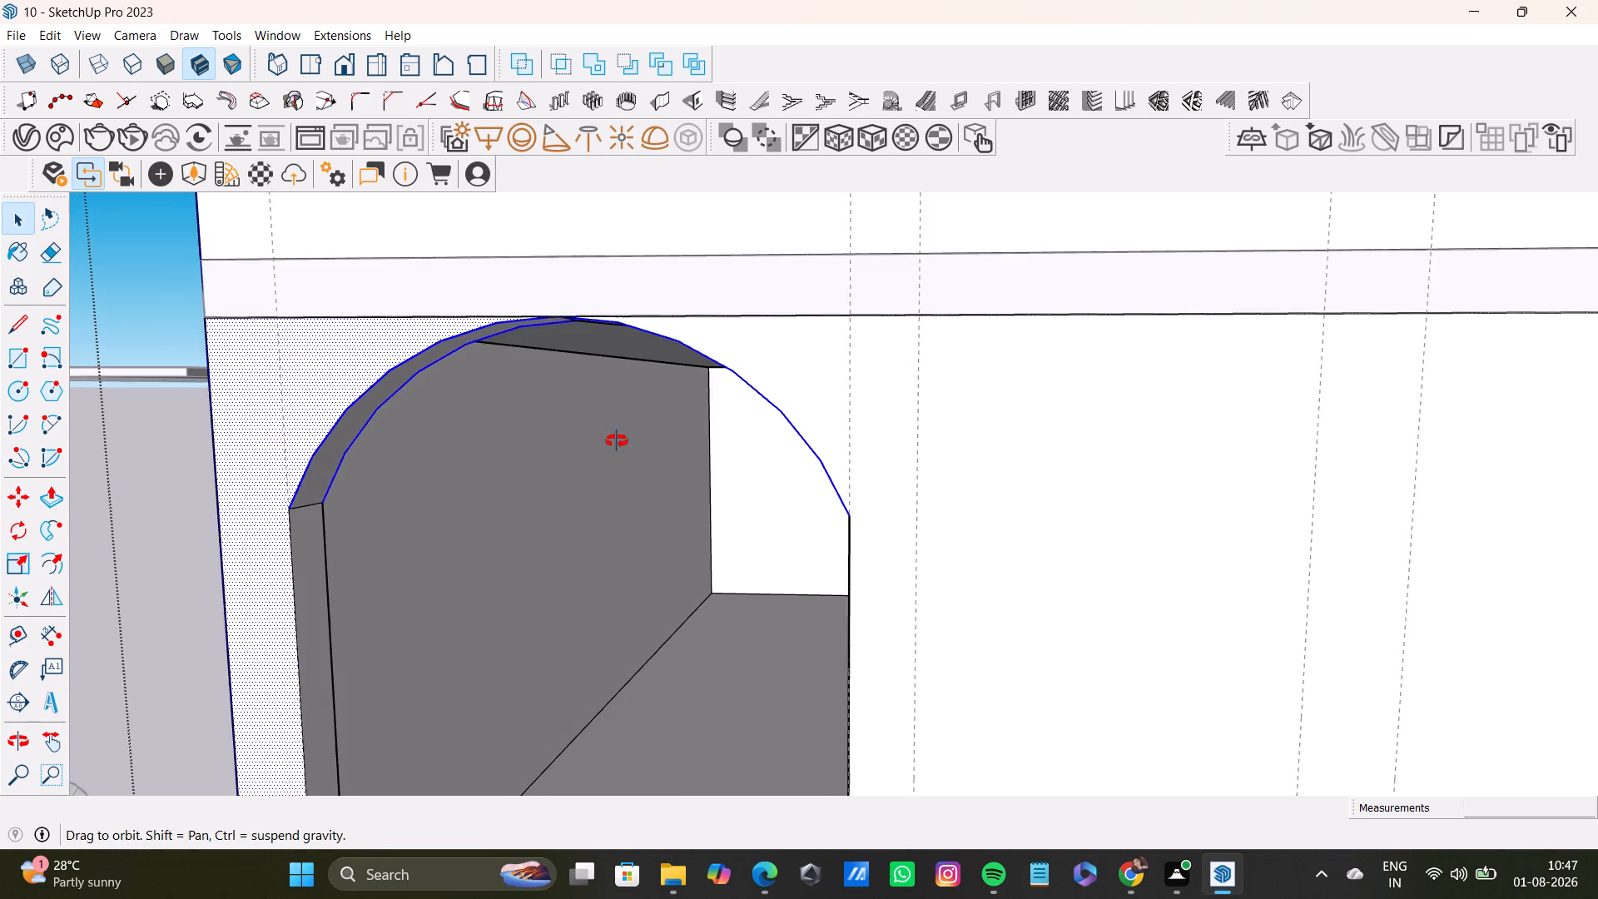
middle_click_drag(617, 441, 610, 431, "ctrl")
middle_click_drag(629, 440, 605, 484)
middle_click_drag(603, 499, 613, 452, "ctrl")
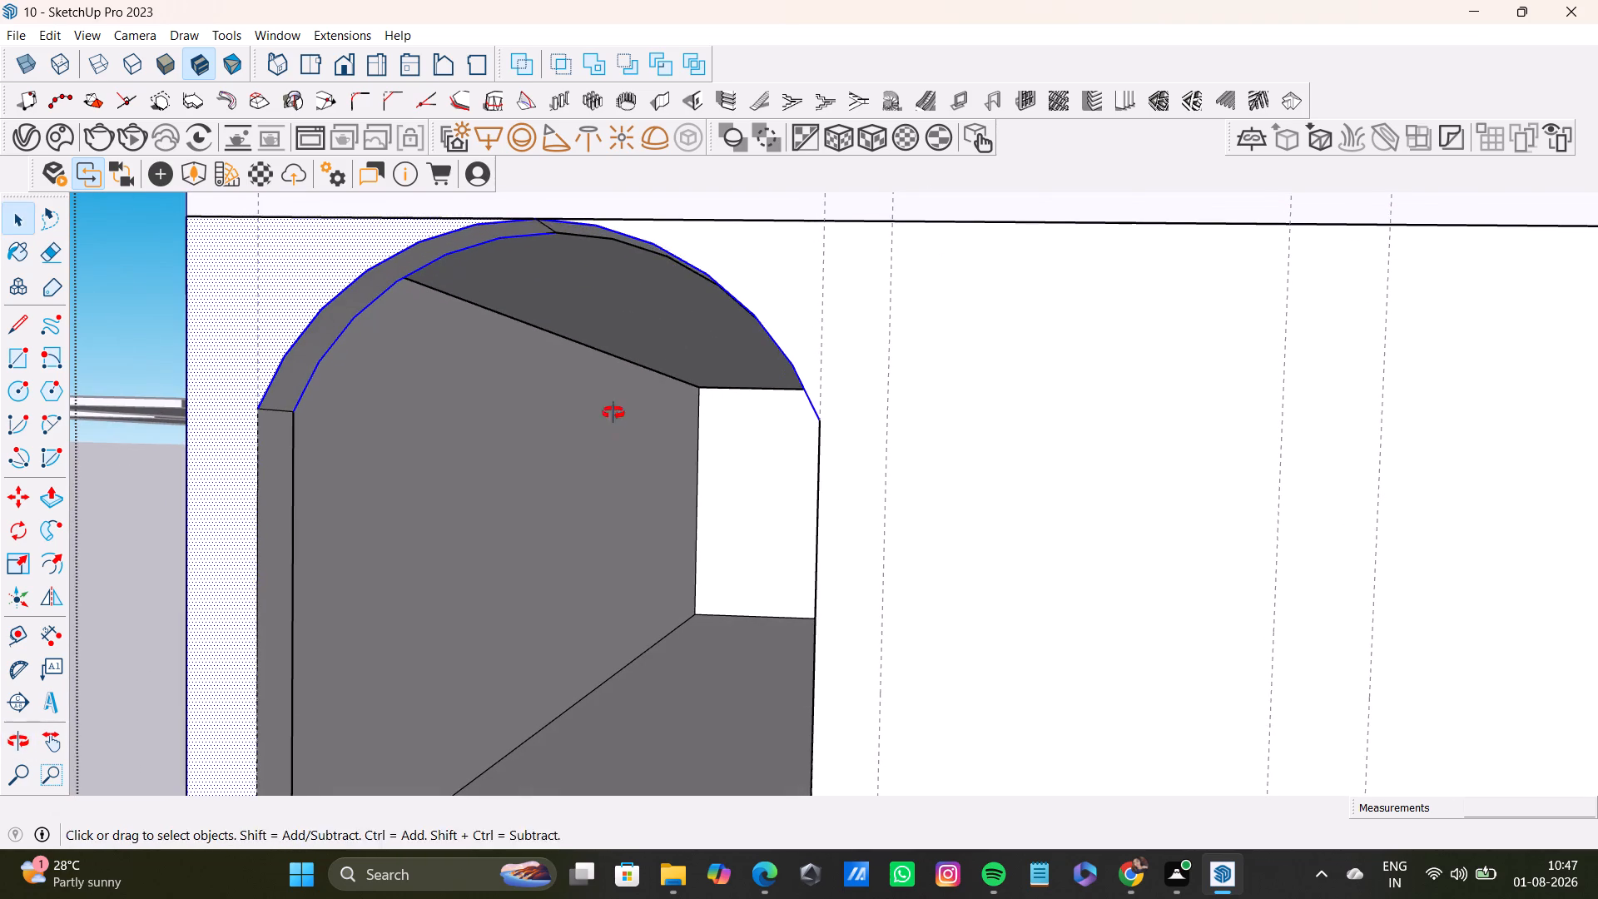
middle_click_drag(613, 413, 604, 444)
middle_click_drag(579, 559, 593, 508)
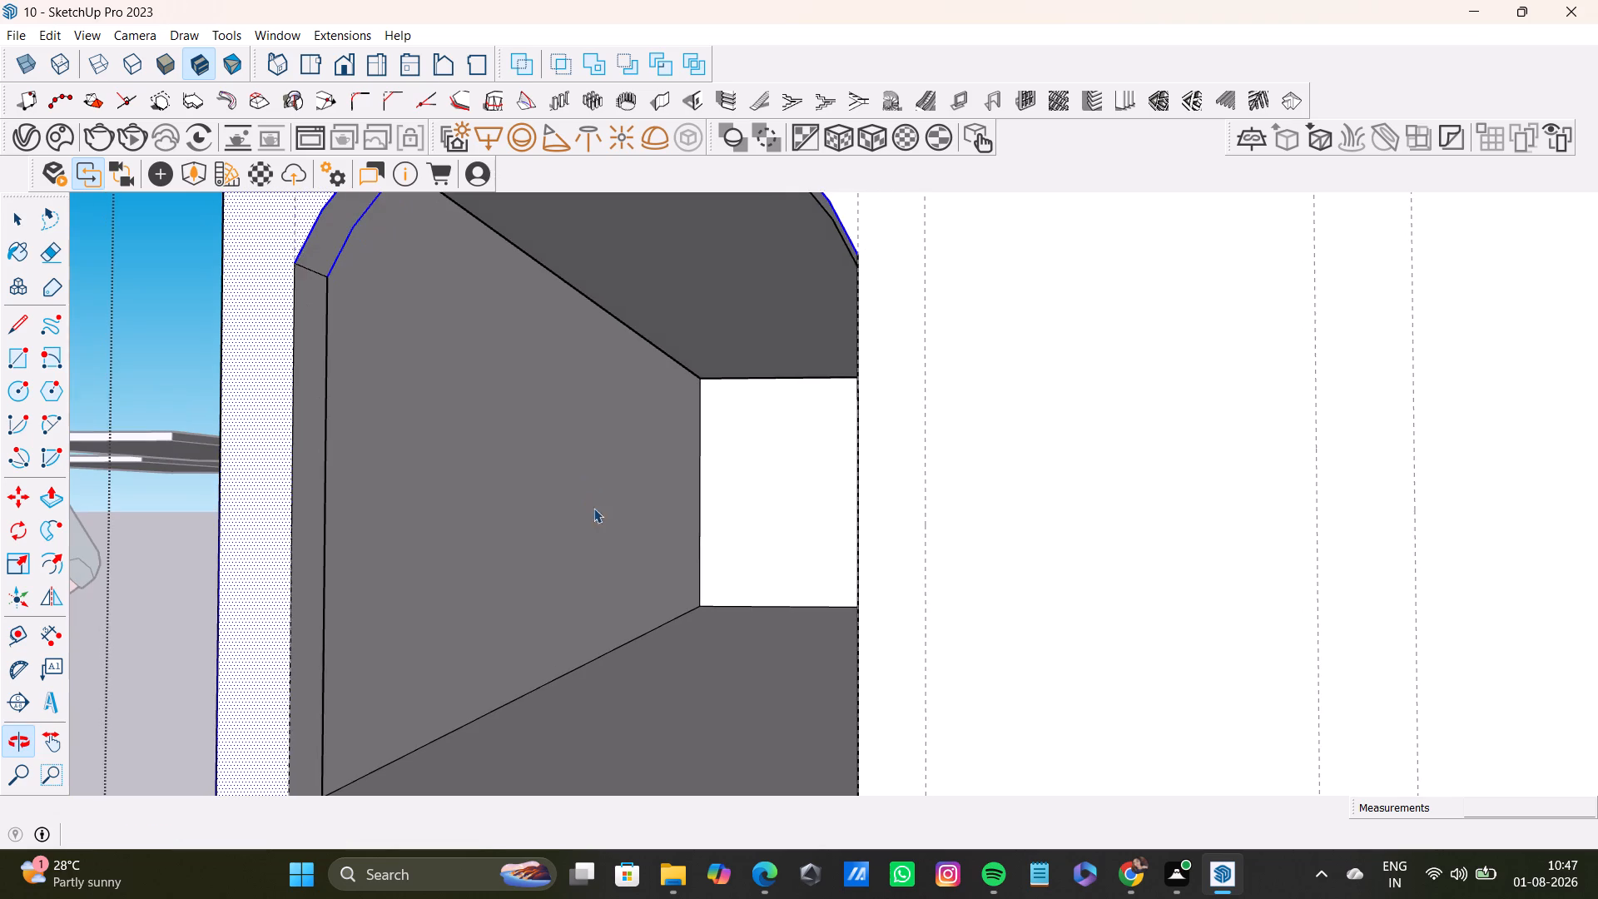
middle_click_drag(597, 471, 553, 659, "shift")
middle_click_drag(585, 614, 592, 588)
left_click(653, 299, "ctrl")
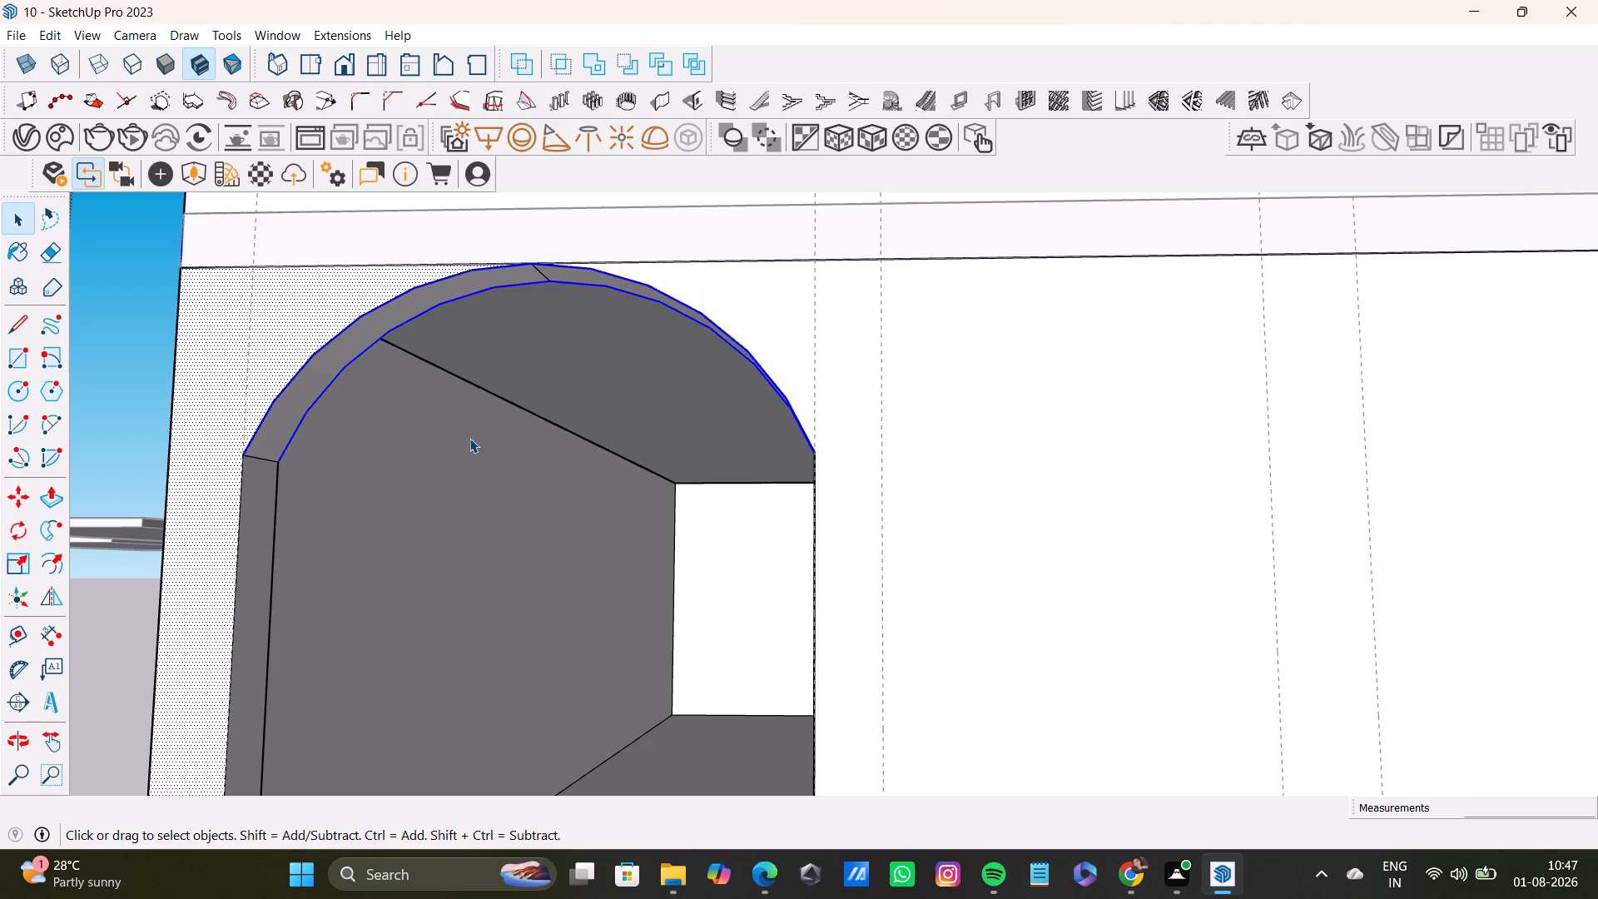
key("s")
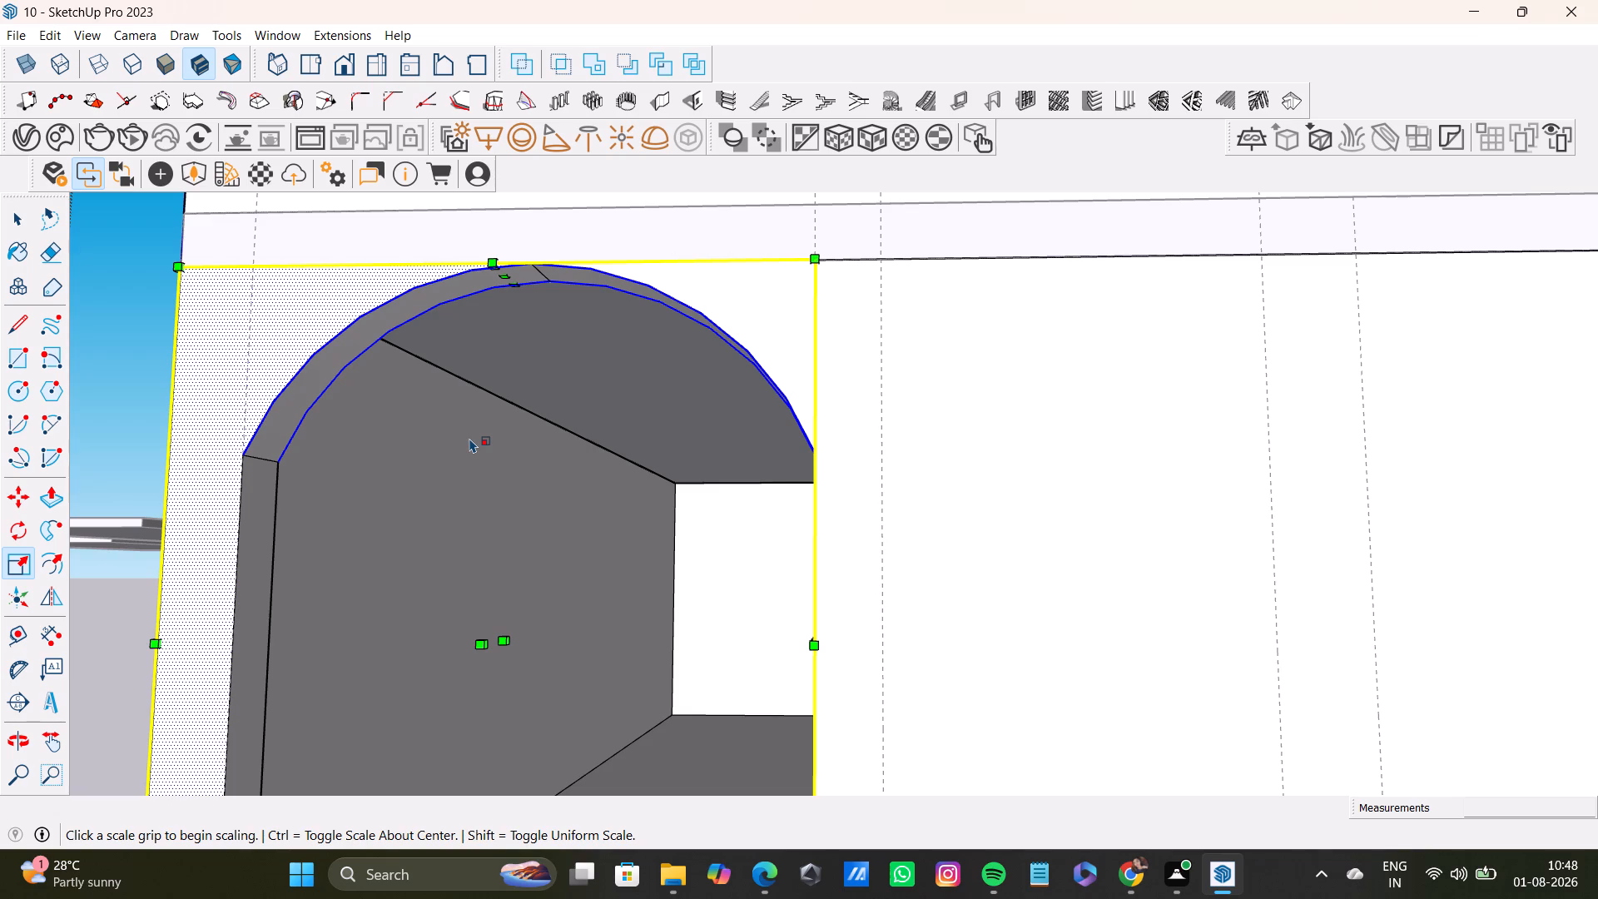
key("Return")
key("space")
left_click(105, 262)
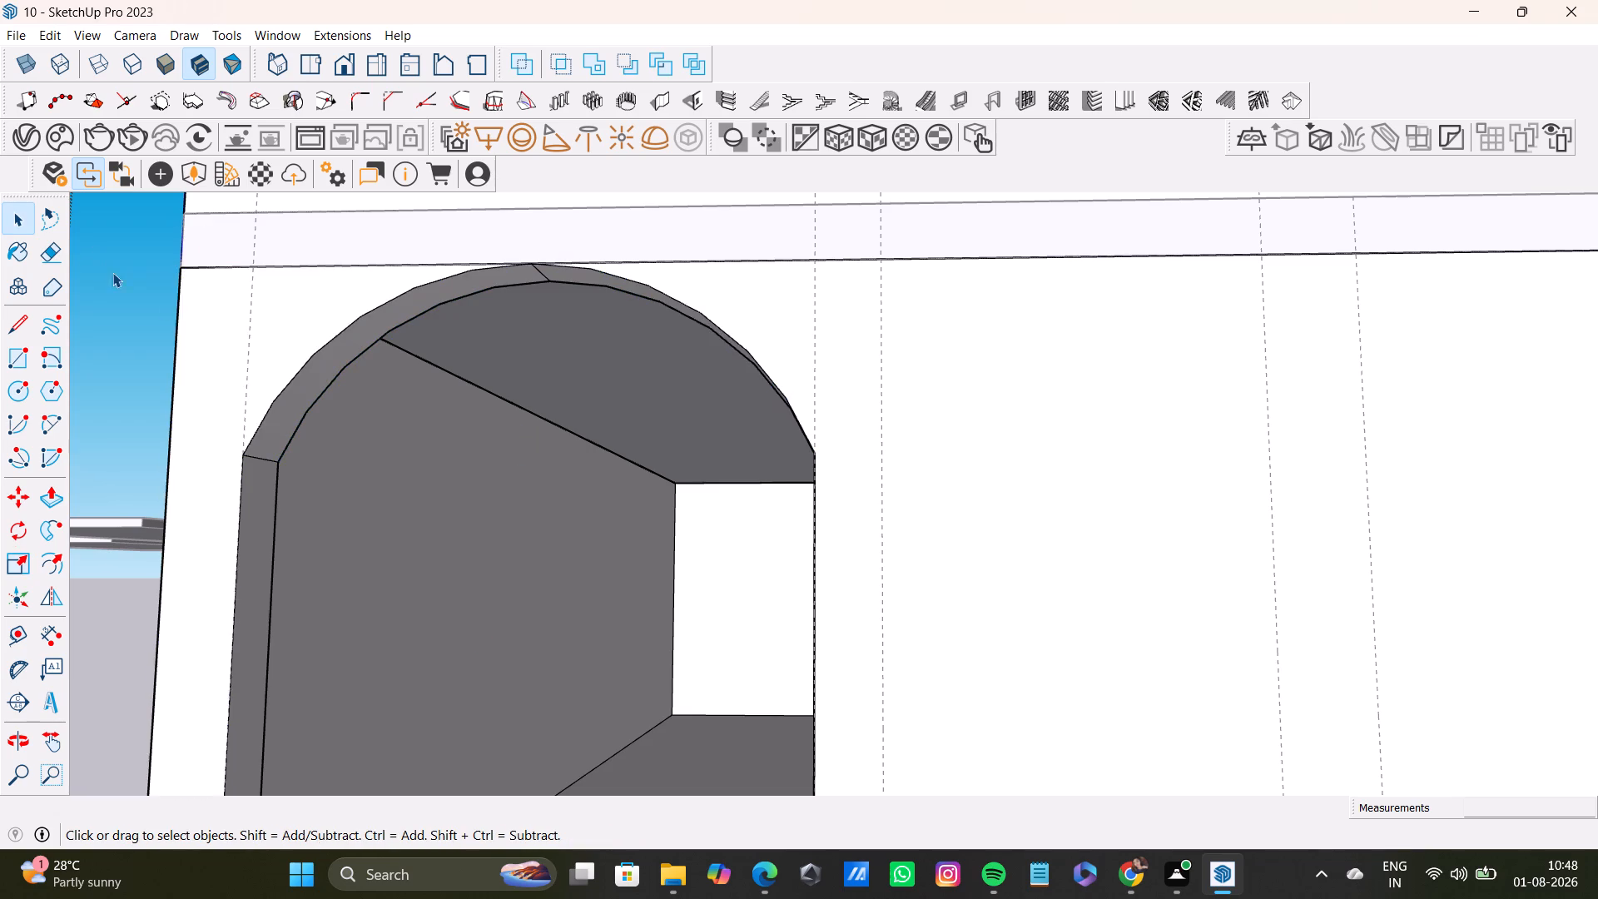
Examine the front wall with its archway and the remaining vertical guides from the front and obliquely.
scroll(634, 488, "down", 4)
middle_click_drag(630, 489, 477, 569)
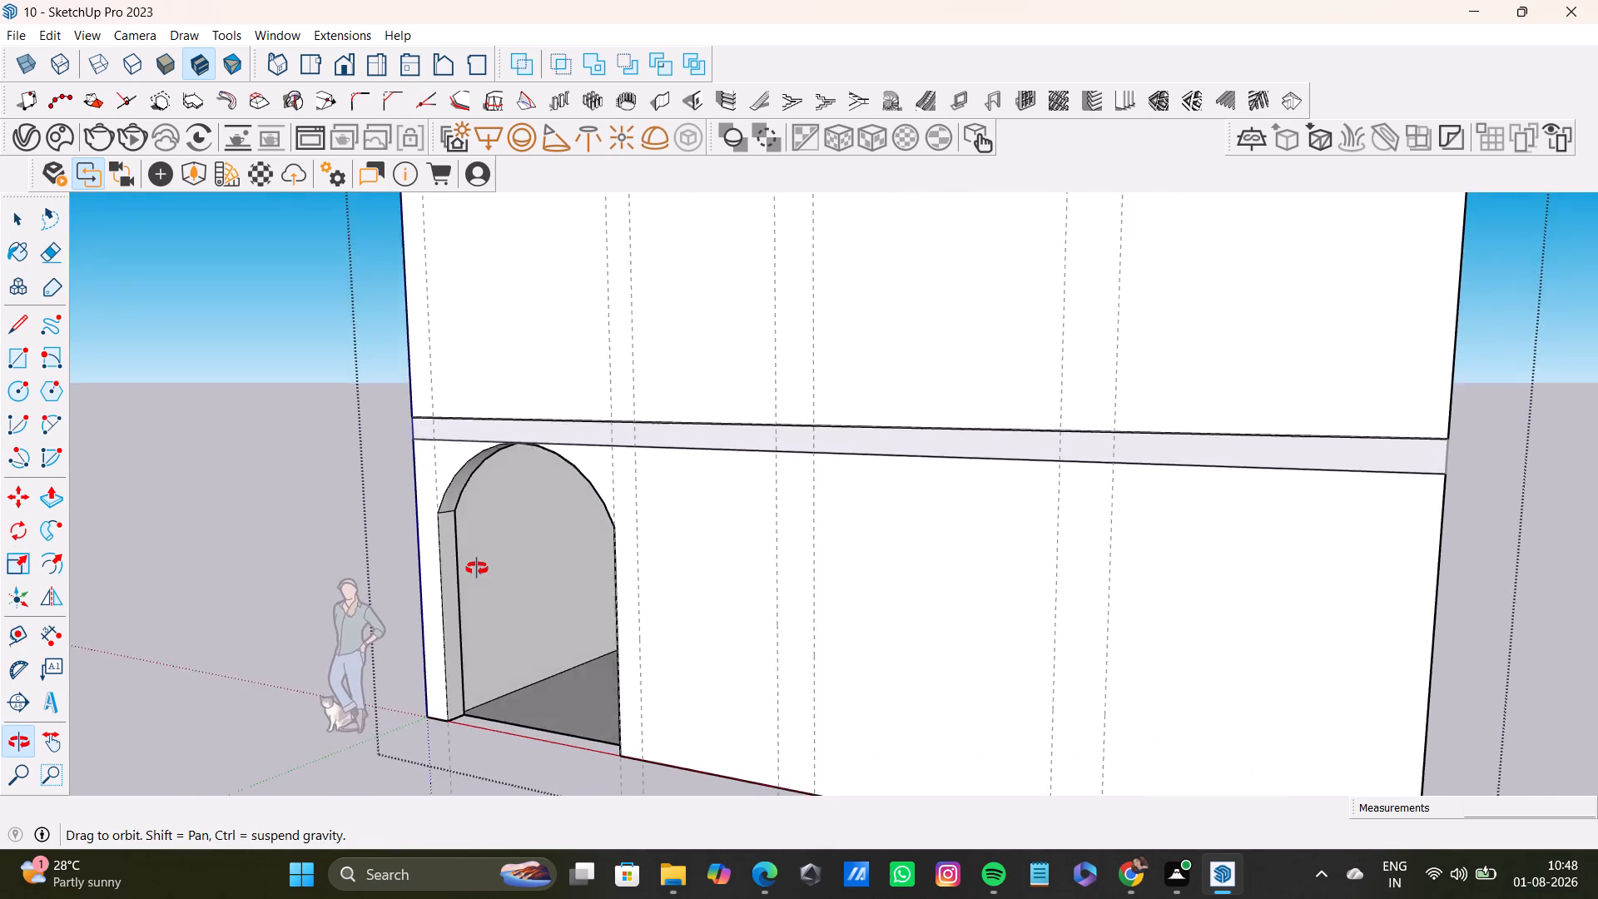
middle_click_drag(477, 569, 650, 533)
key("space")
left_click(213, 425)
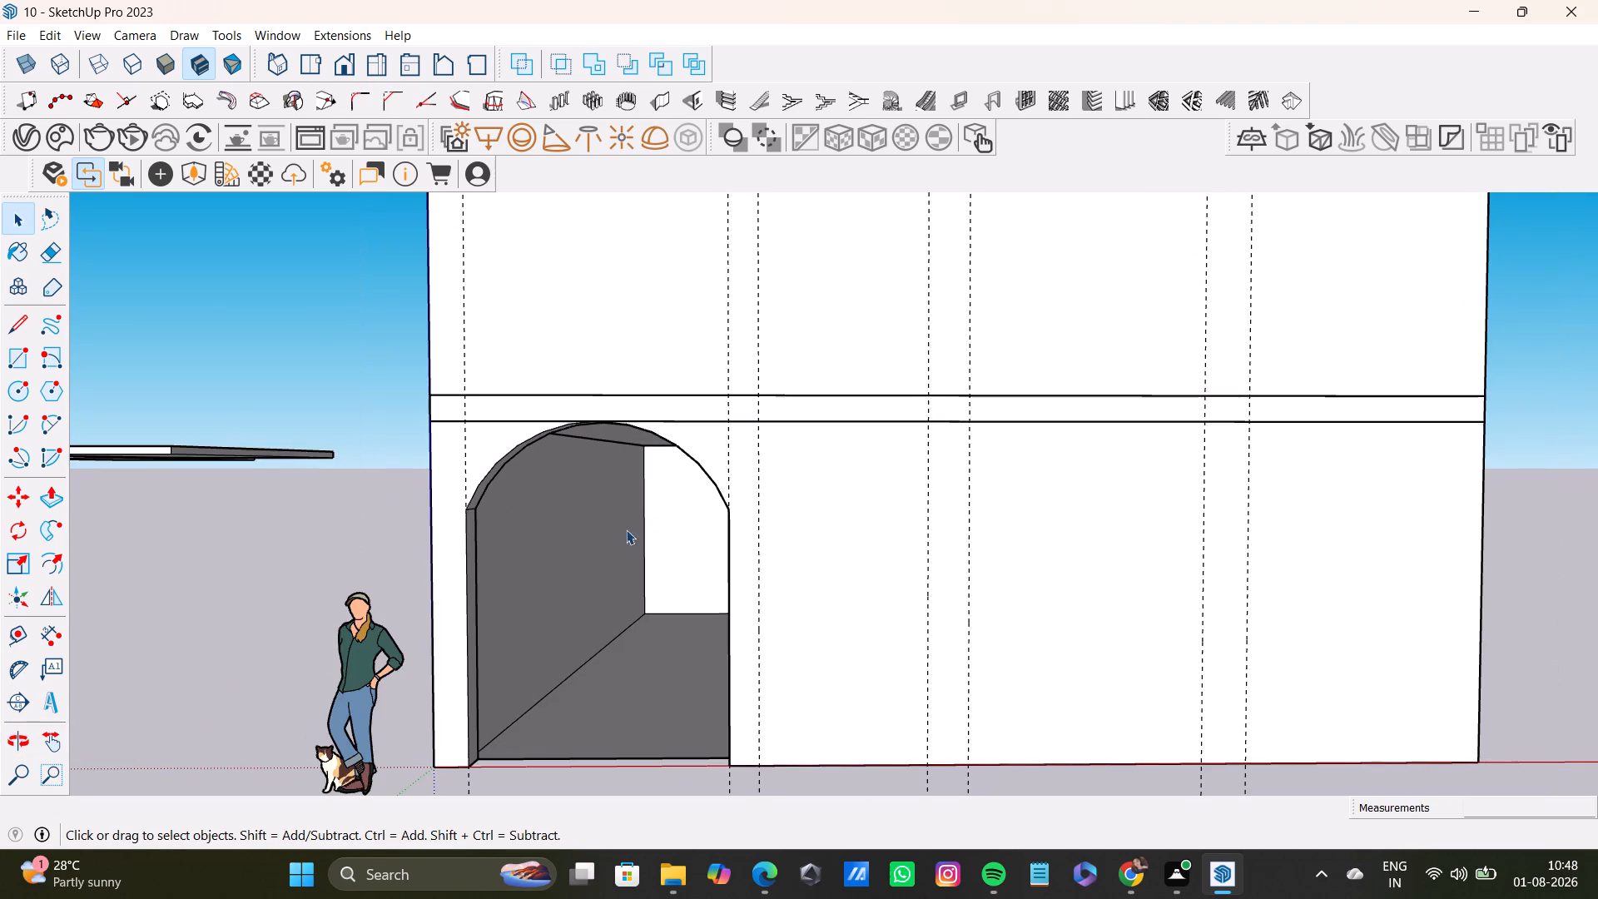
middle_click_drag(788, 607, 817, 554)
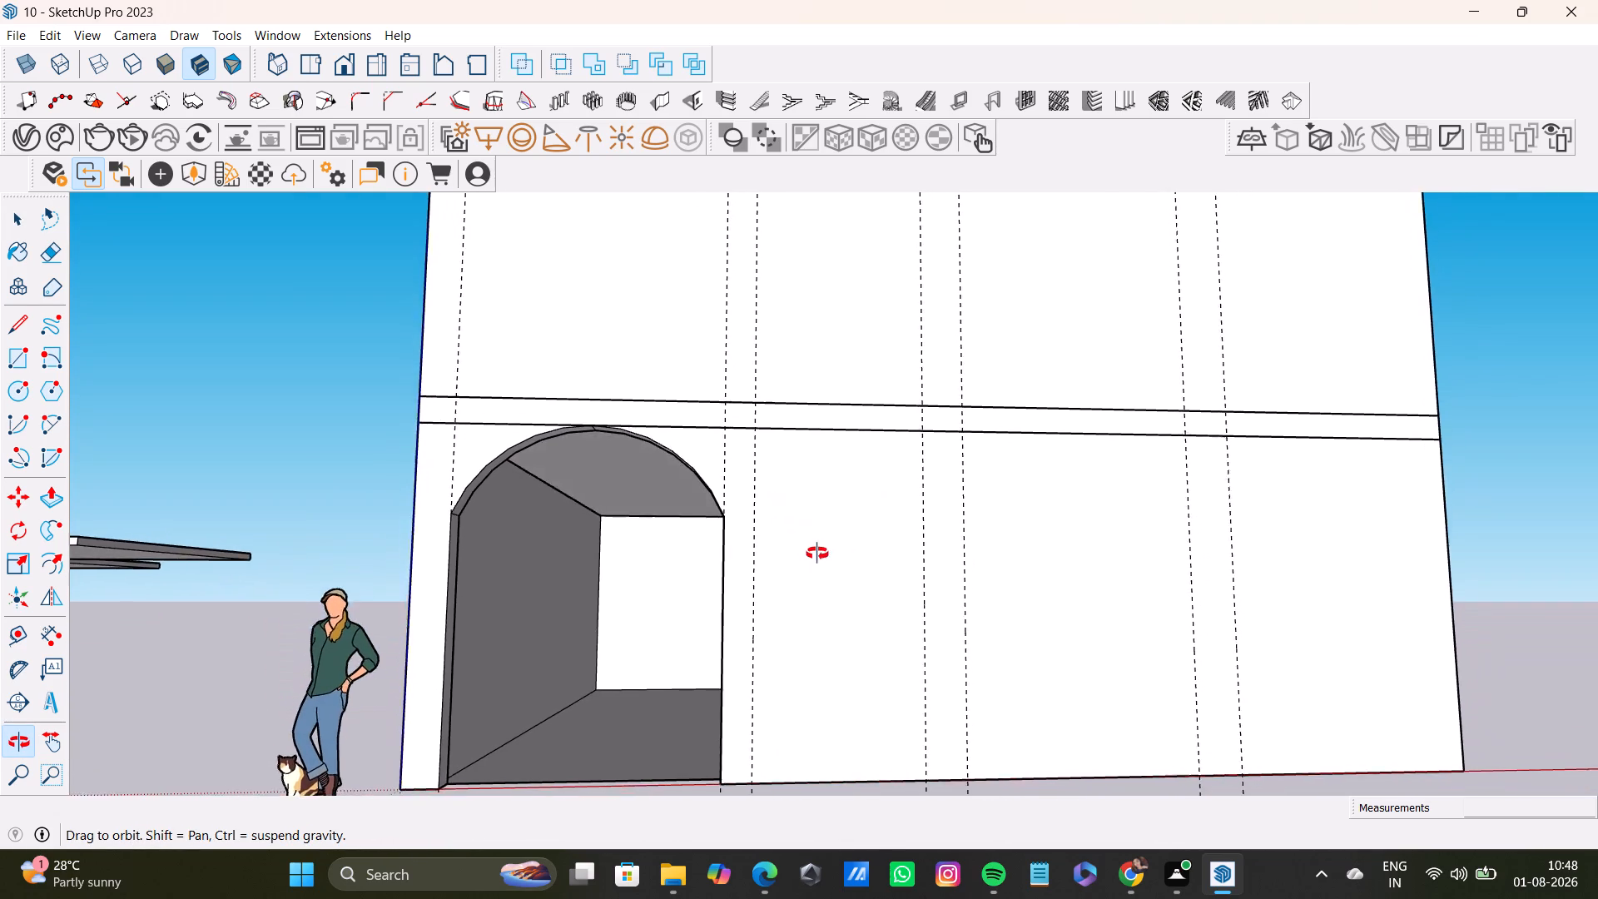
middle_click_drag(817, 554, 803, 569)
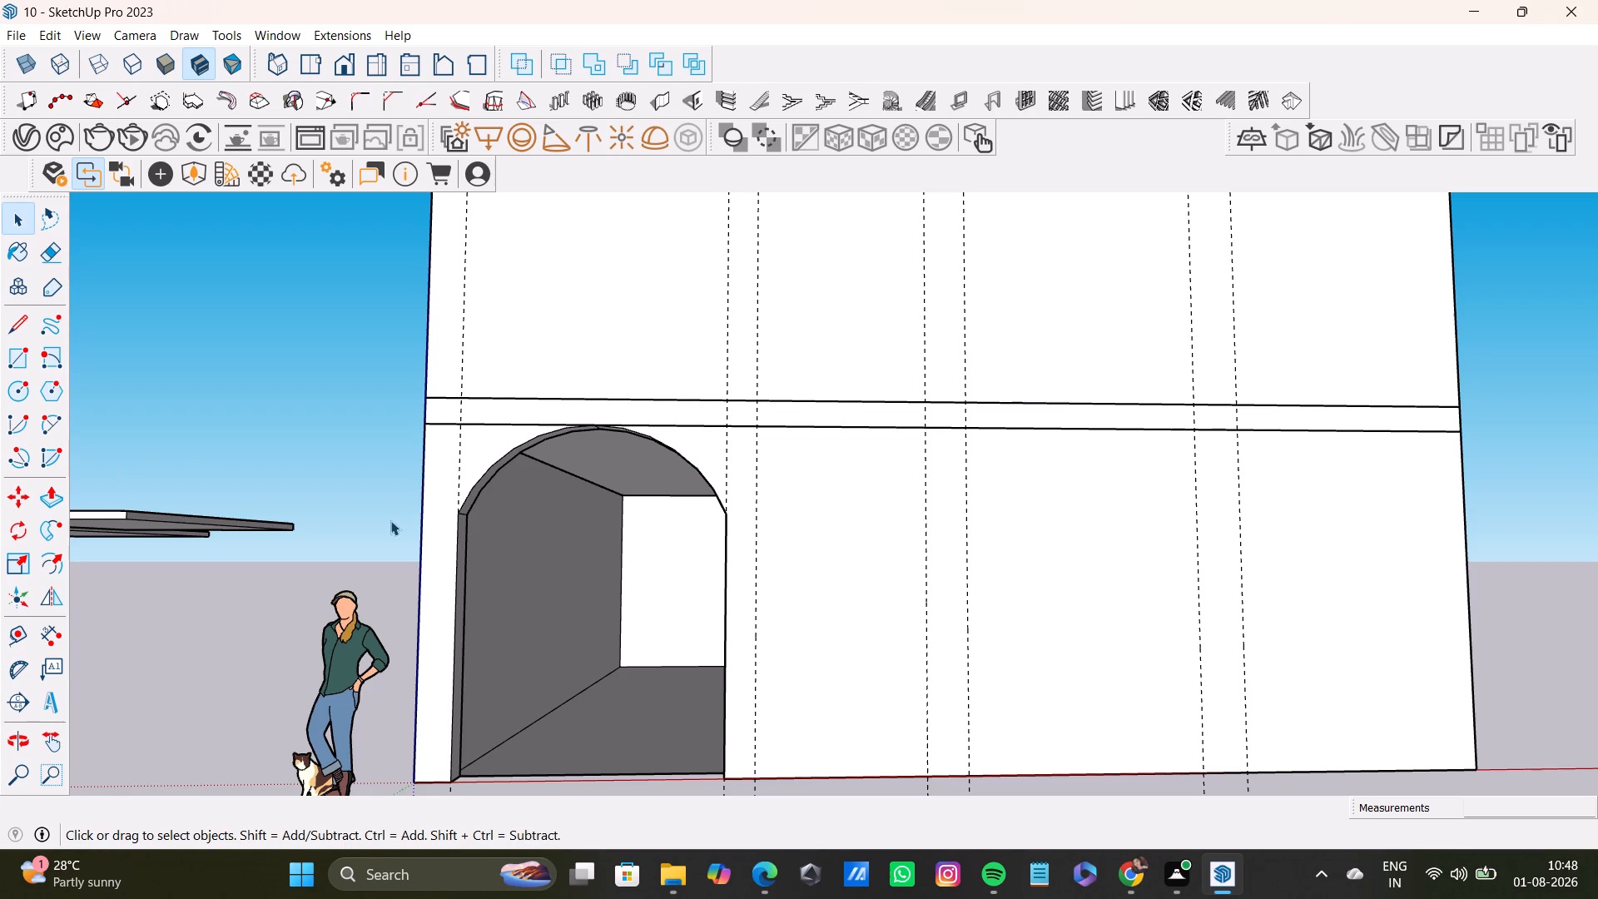
middle_click_drag(841, 656, 816, 653, "shift")
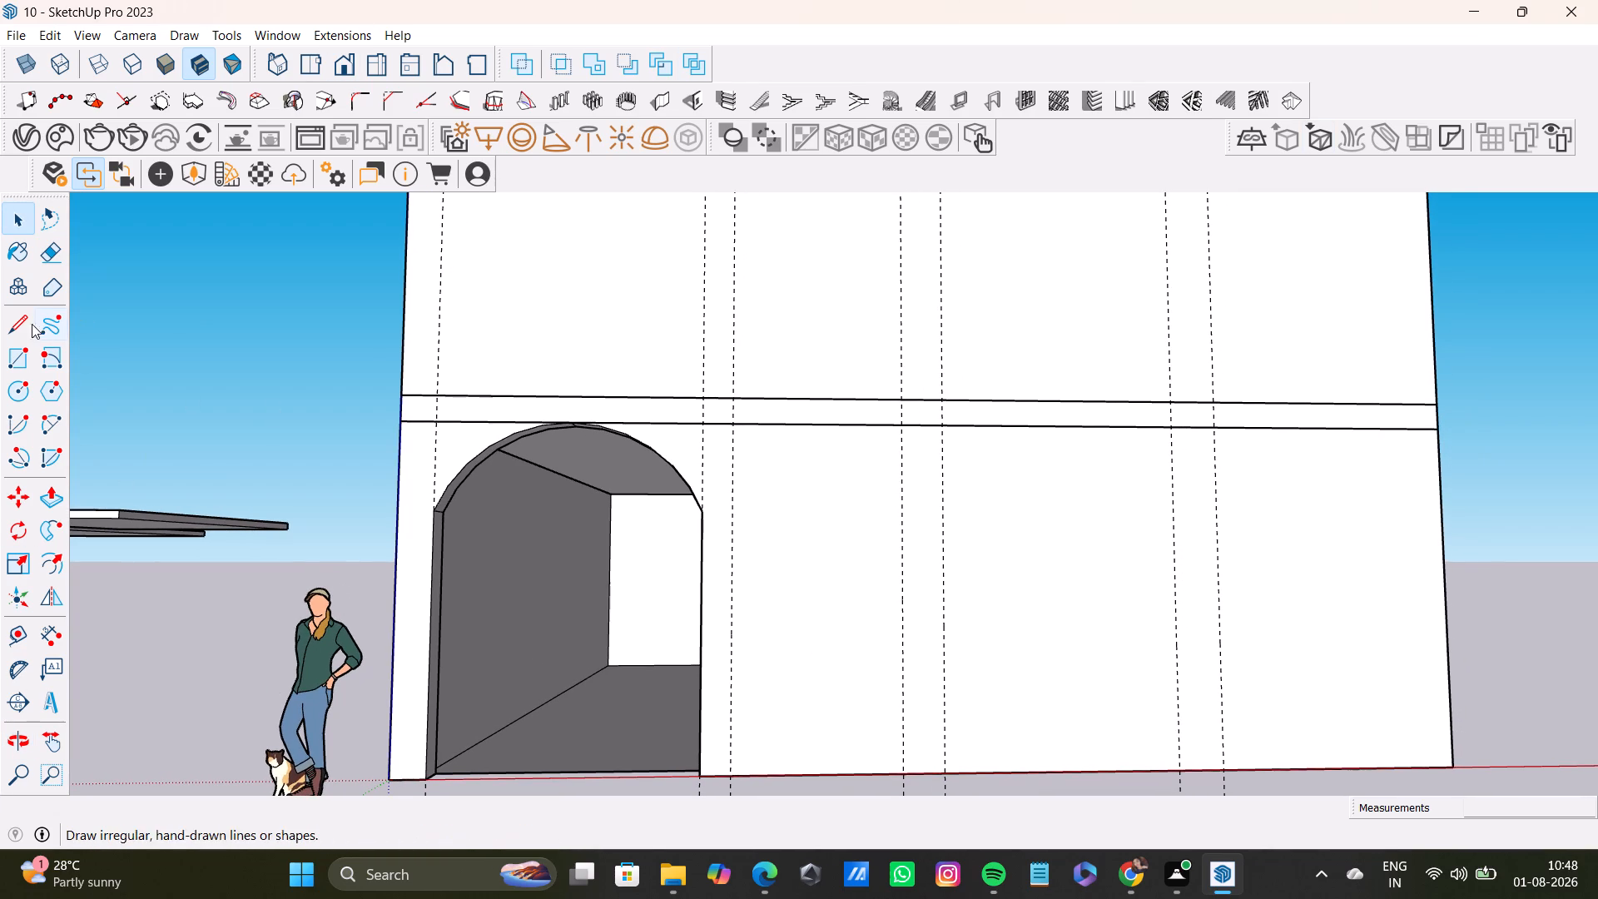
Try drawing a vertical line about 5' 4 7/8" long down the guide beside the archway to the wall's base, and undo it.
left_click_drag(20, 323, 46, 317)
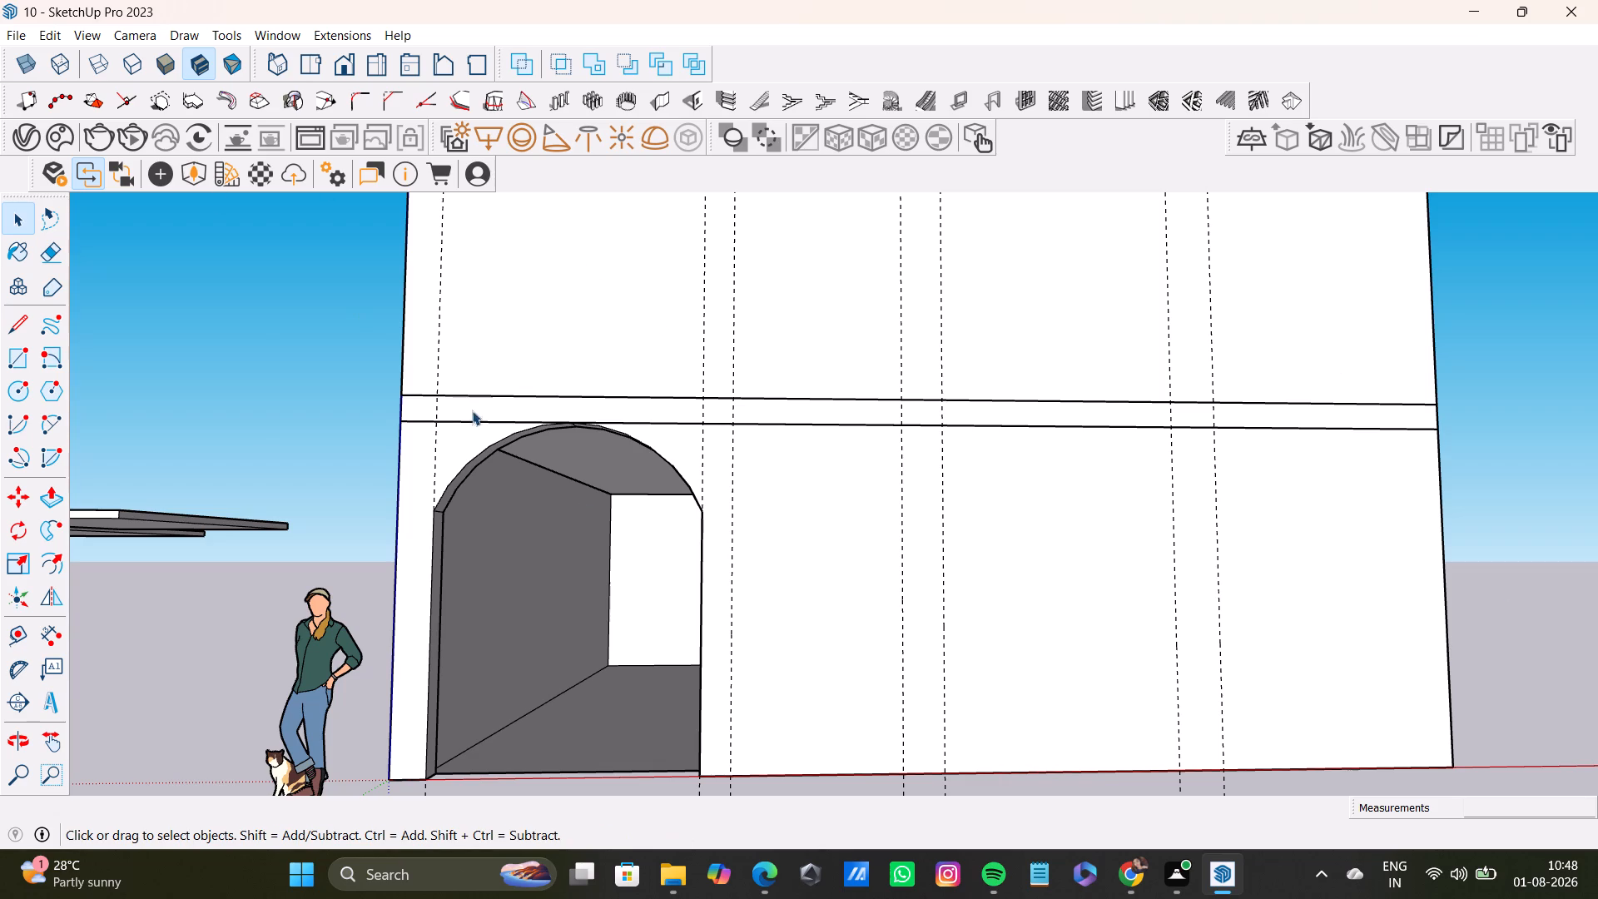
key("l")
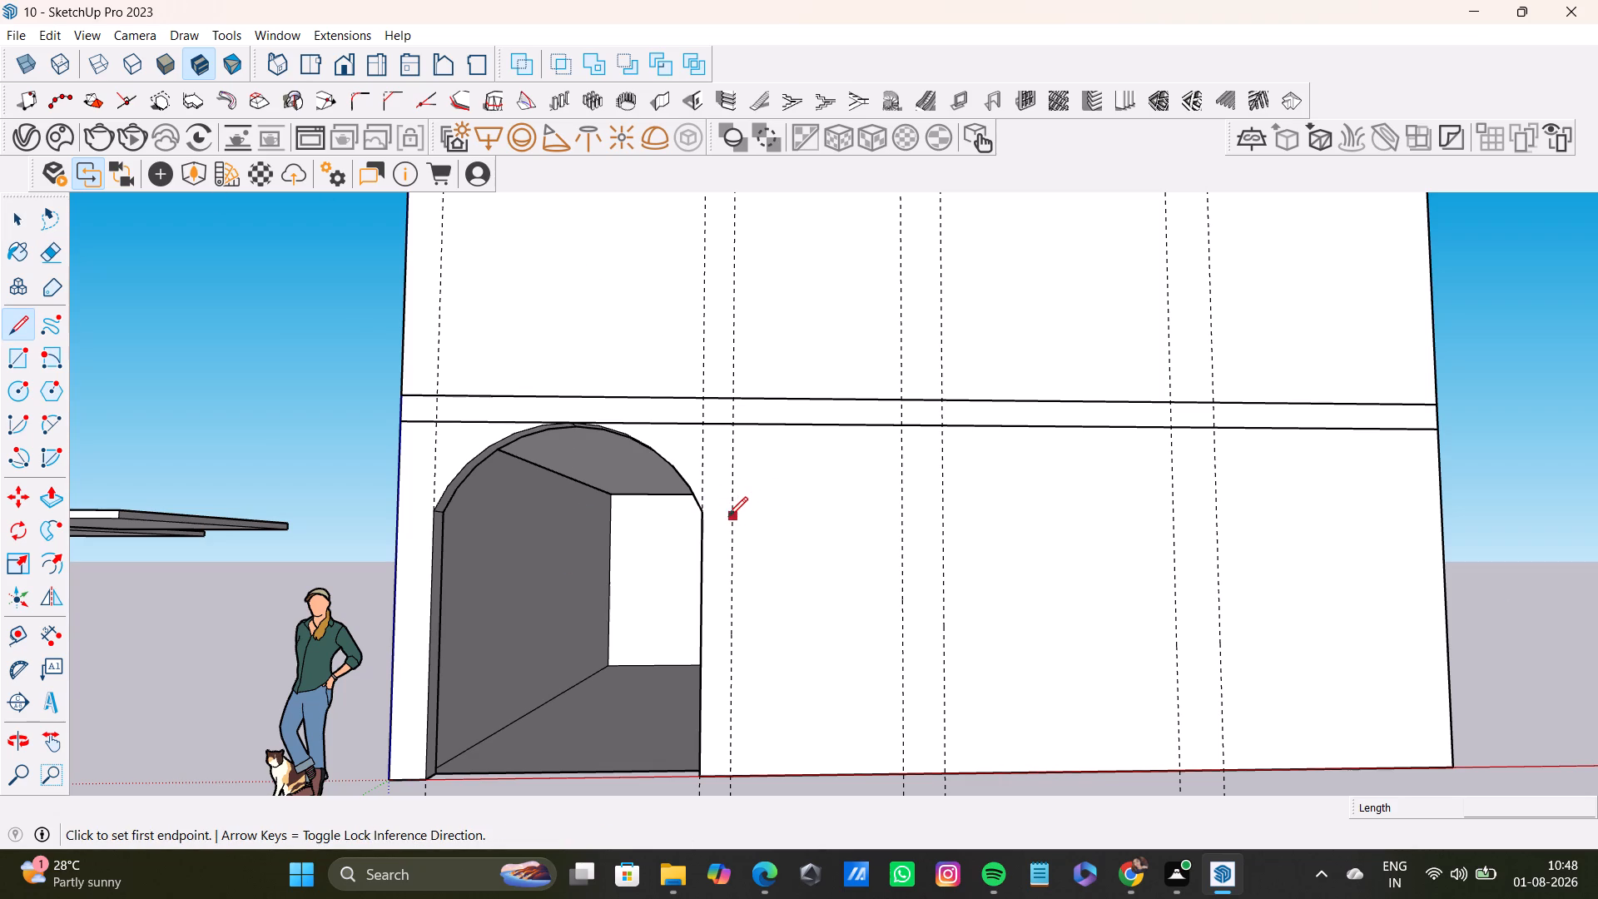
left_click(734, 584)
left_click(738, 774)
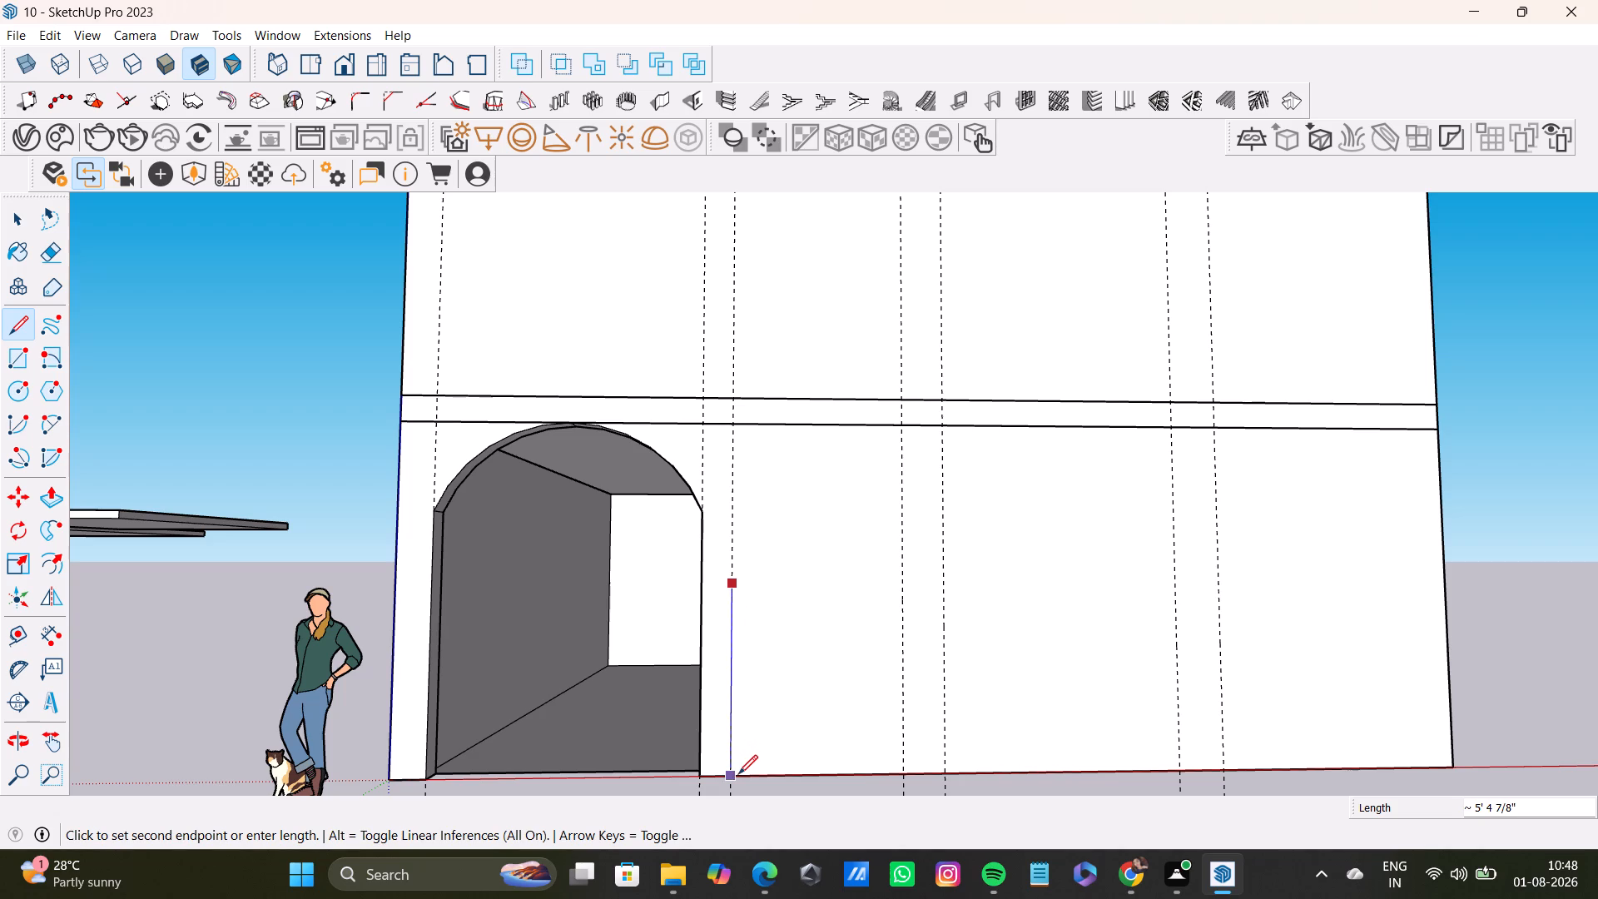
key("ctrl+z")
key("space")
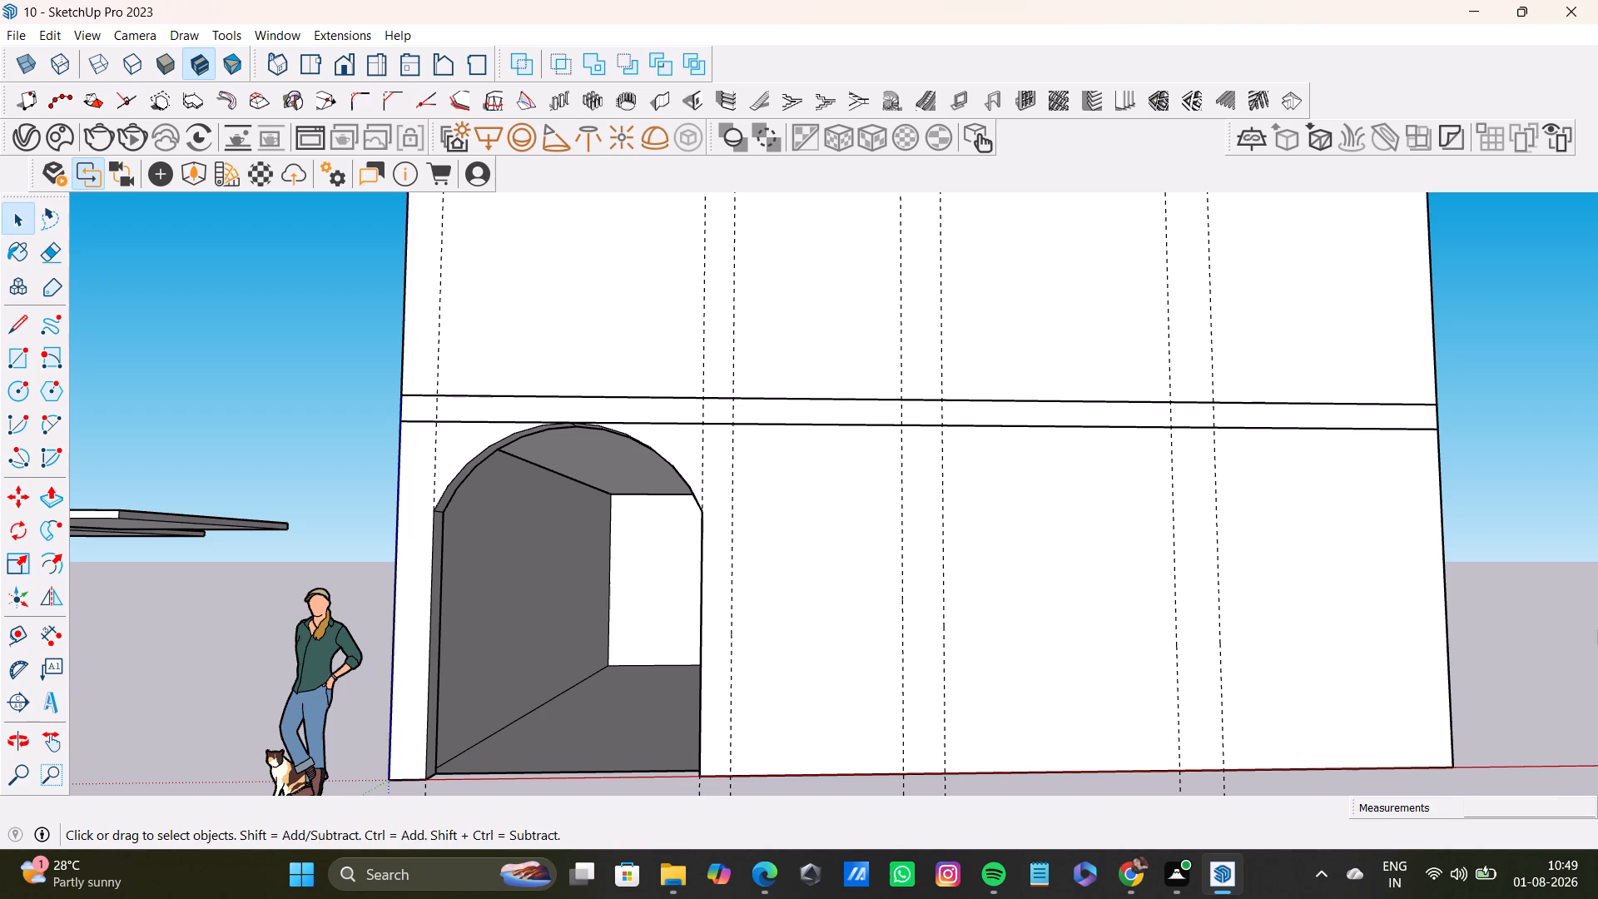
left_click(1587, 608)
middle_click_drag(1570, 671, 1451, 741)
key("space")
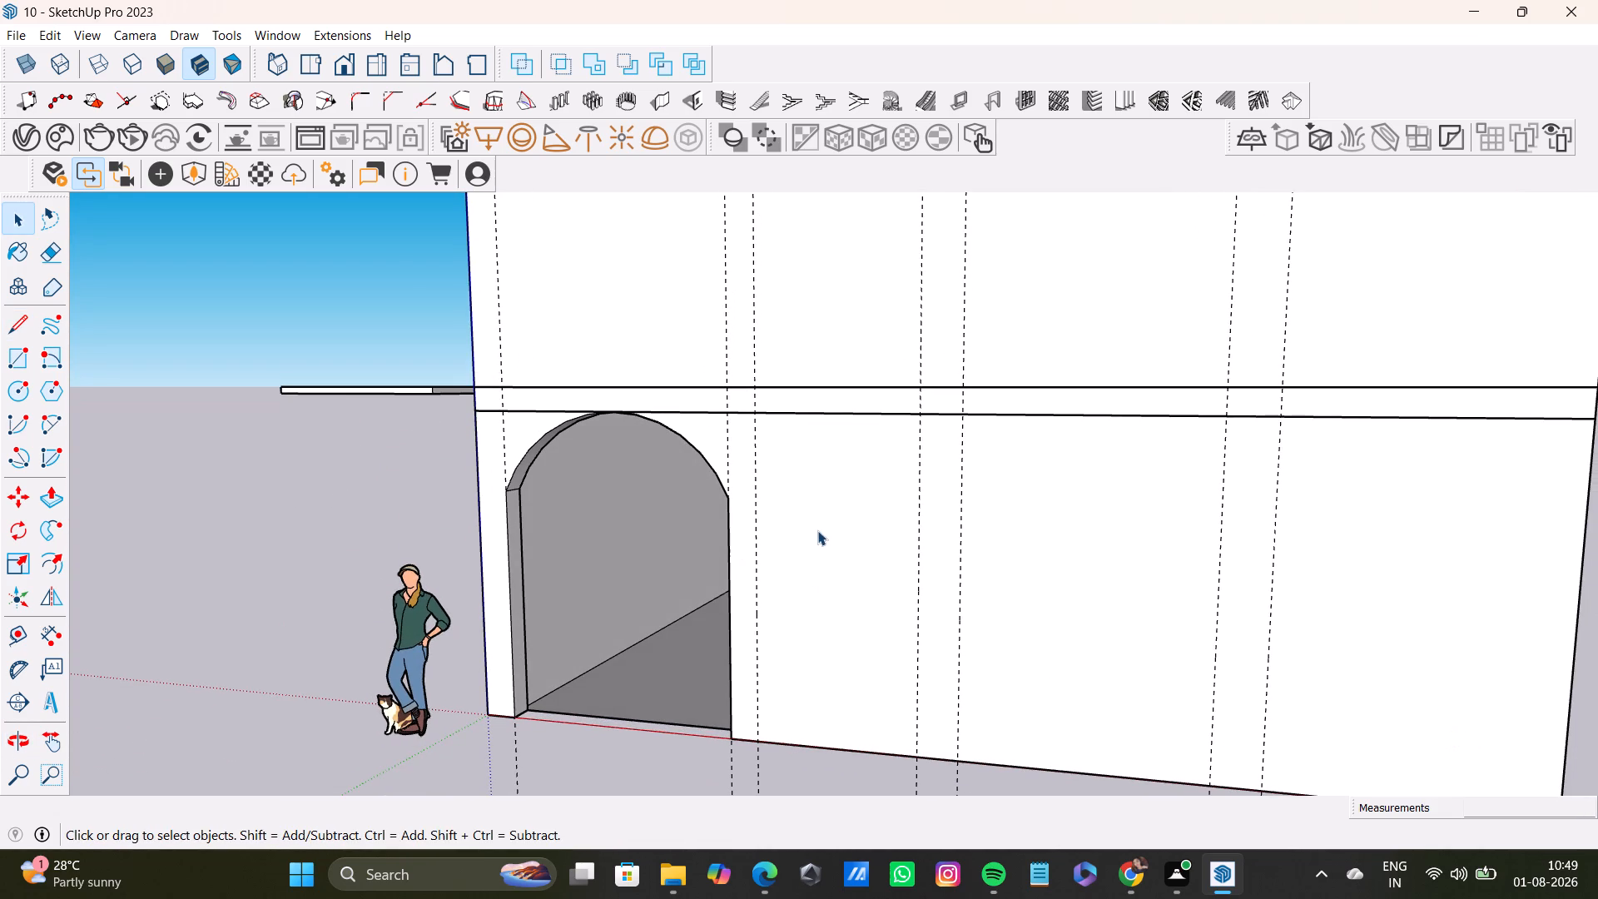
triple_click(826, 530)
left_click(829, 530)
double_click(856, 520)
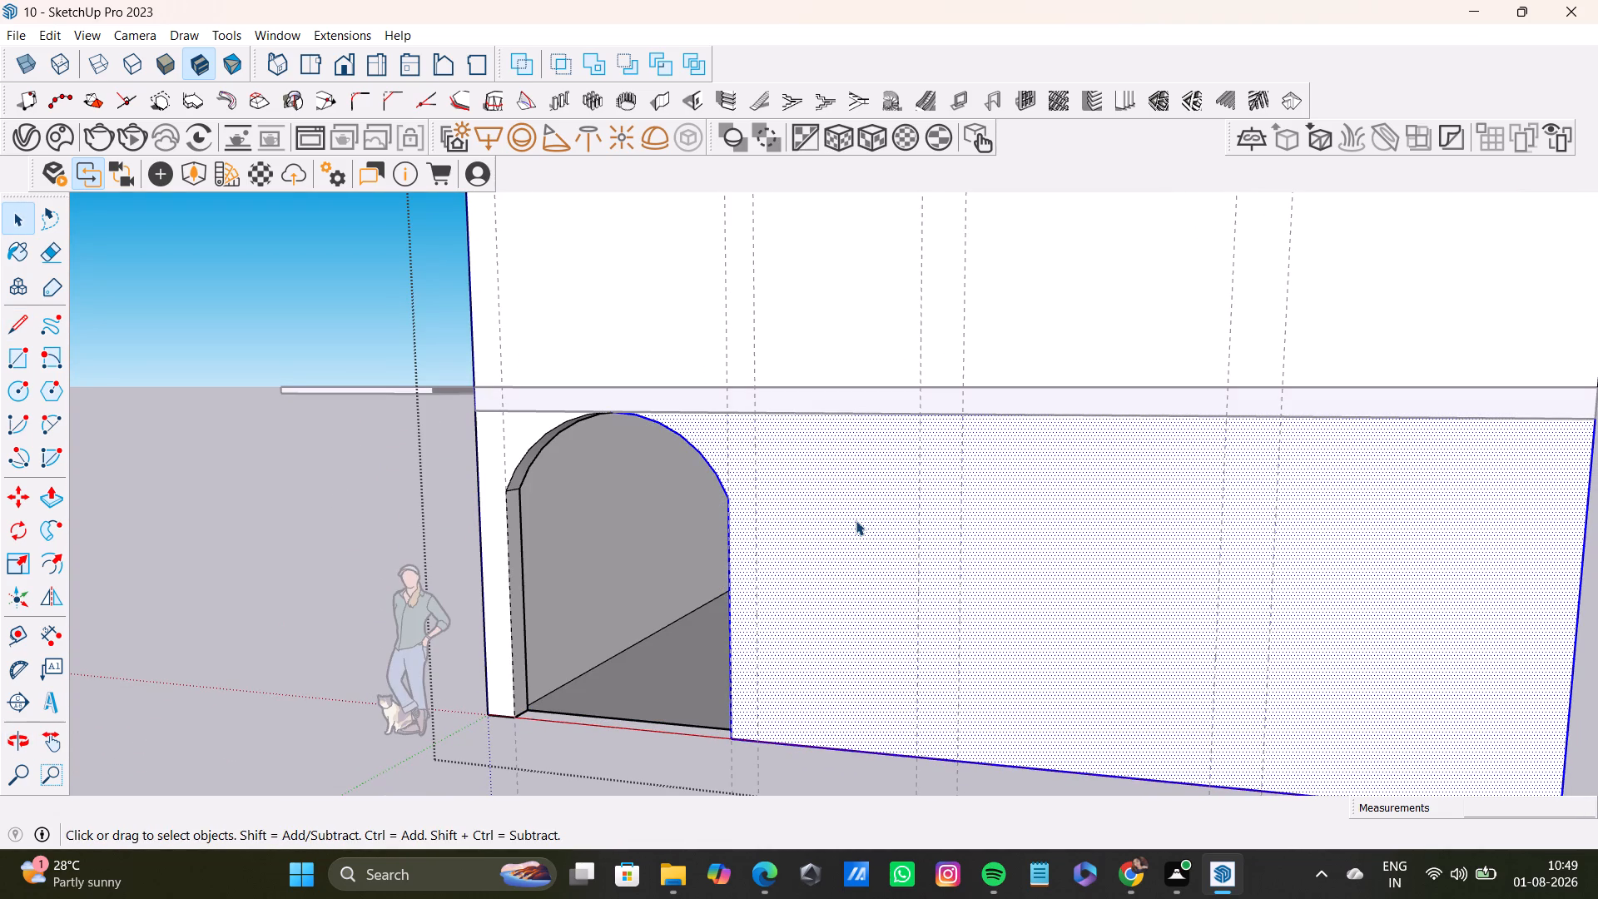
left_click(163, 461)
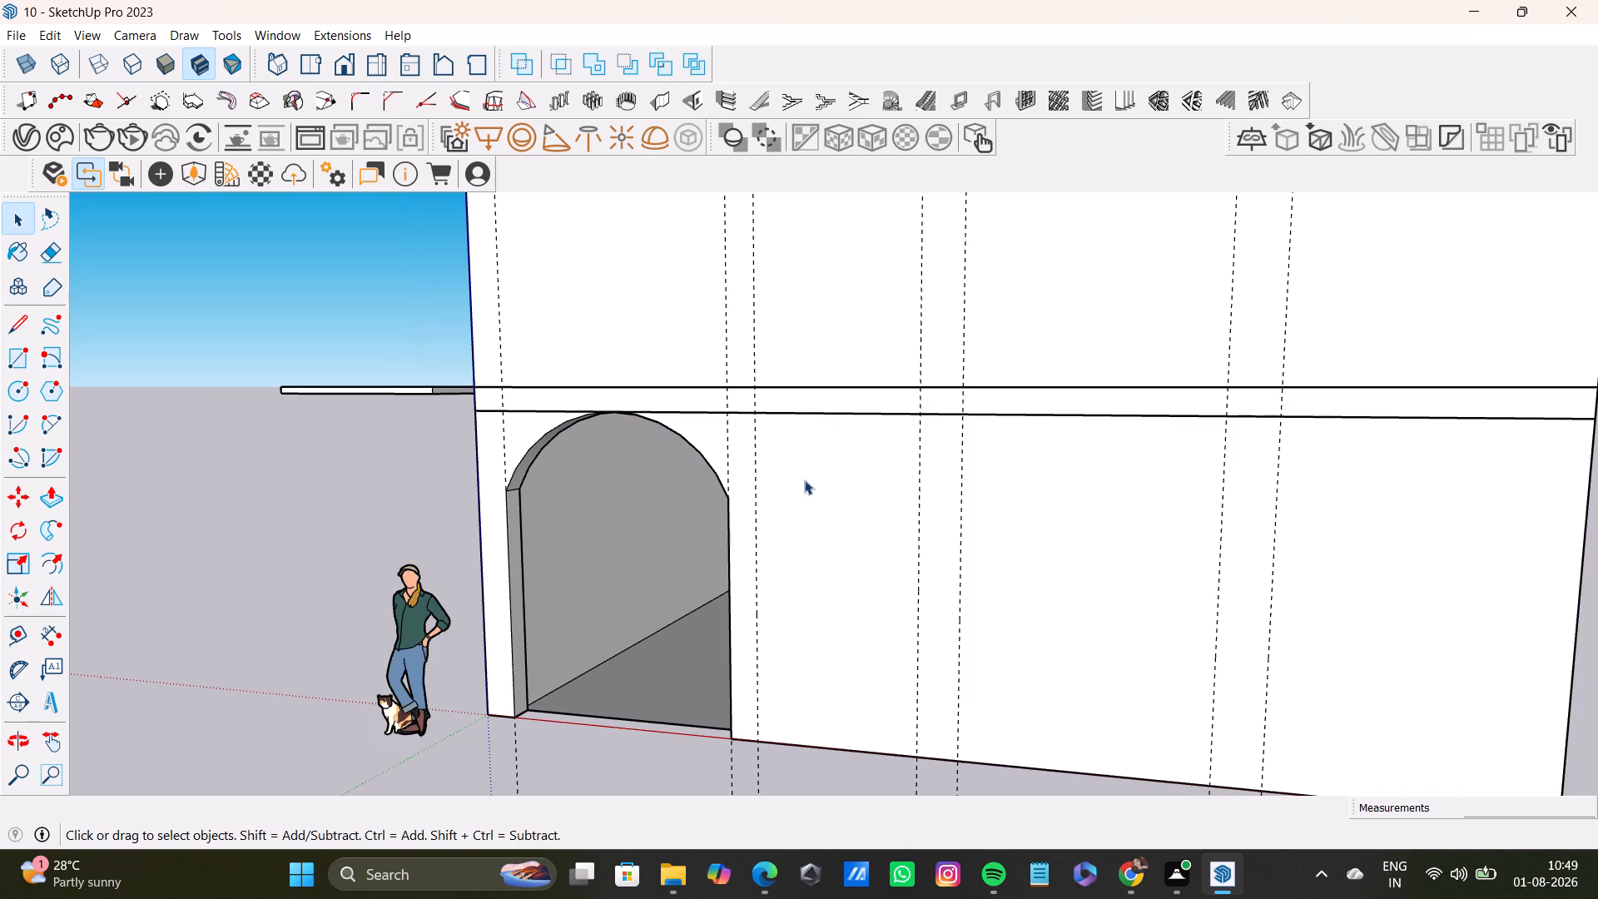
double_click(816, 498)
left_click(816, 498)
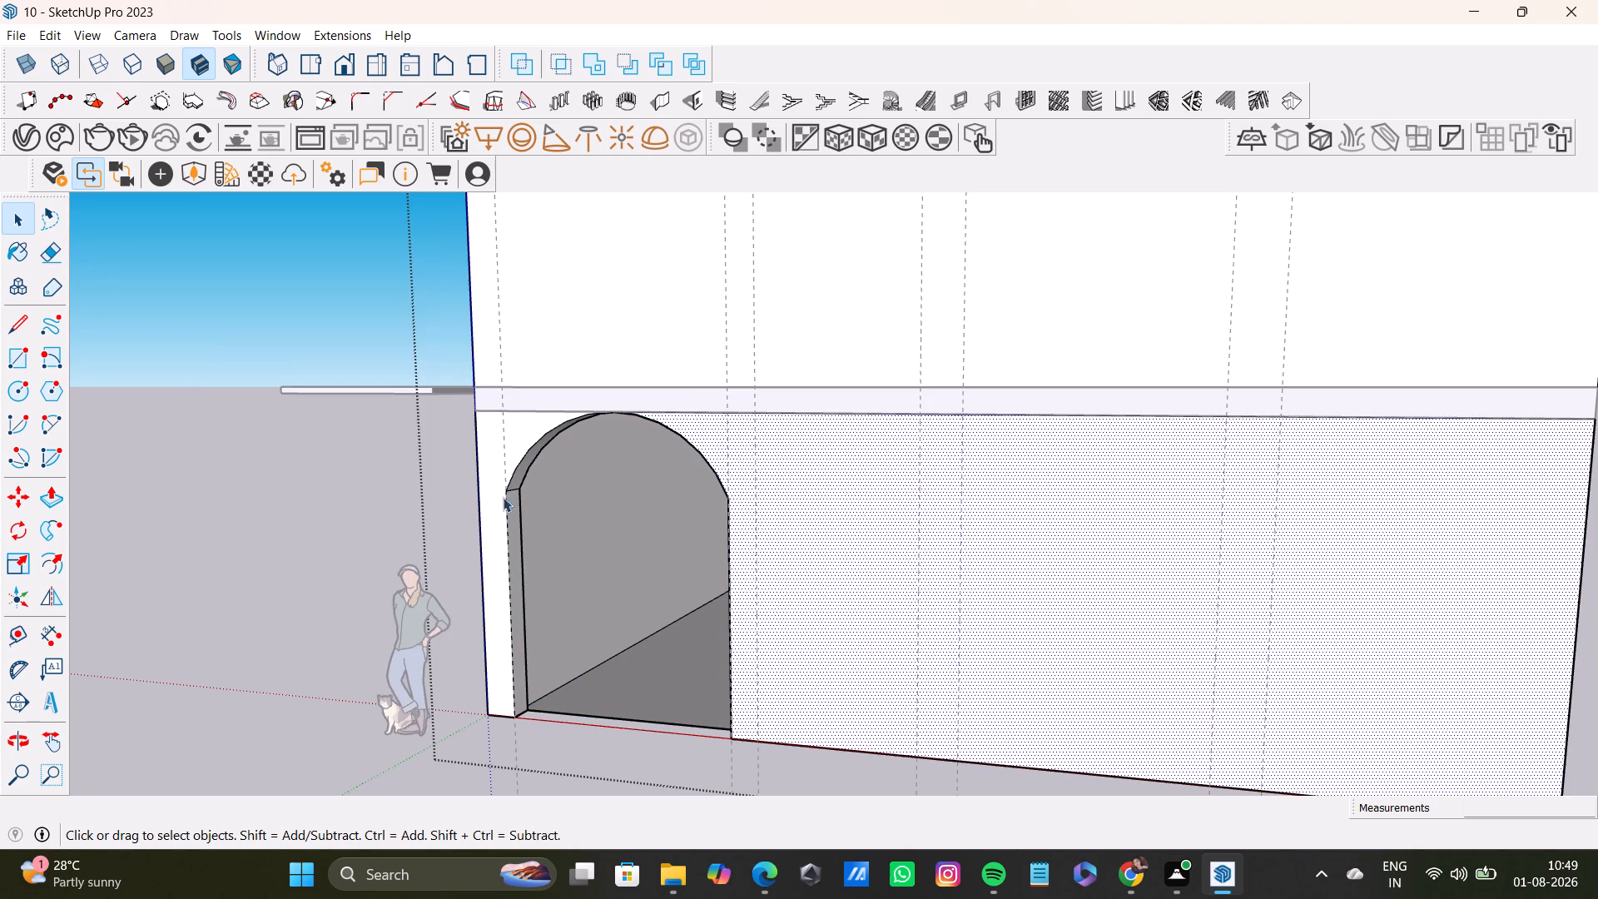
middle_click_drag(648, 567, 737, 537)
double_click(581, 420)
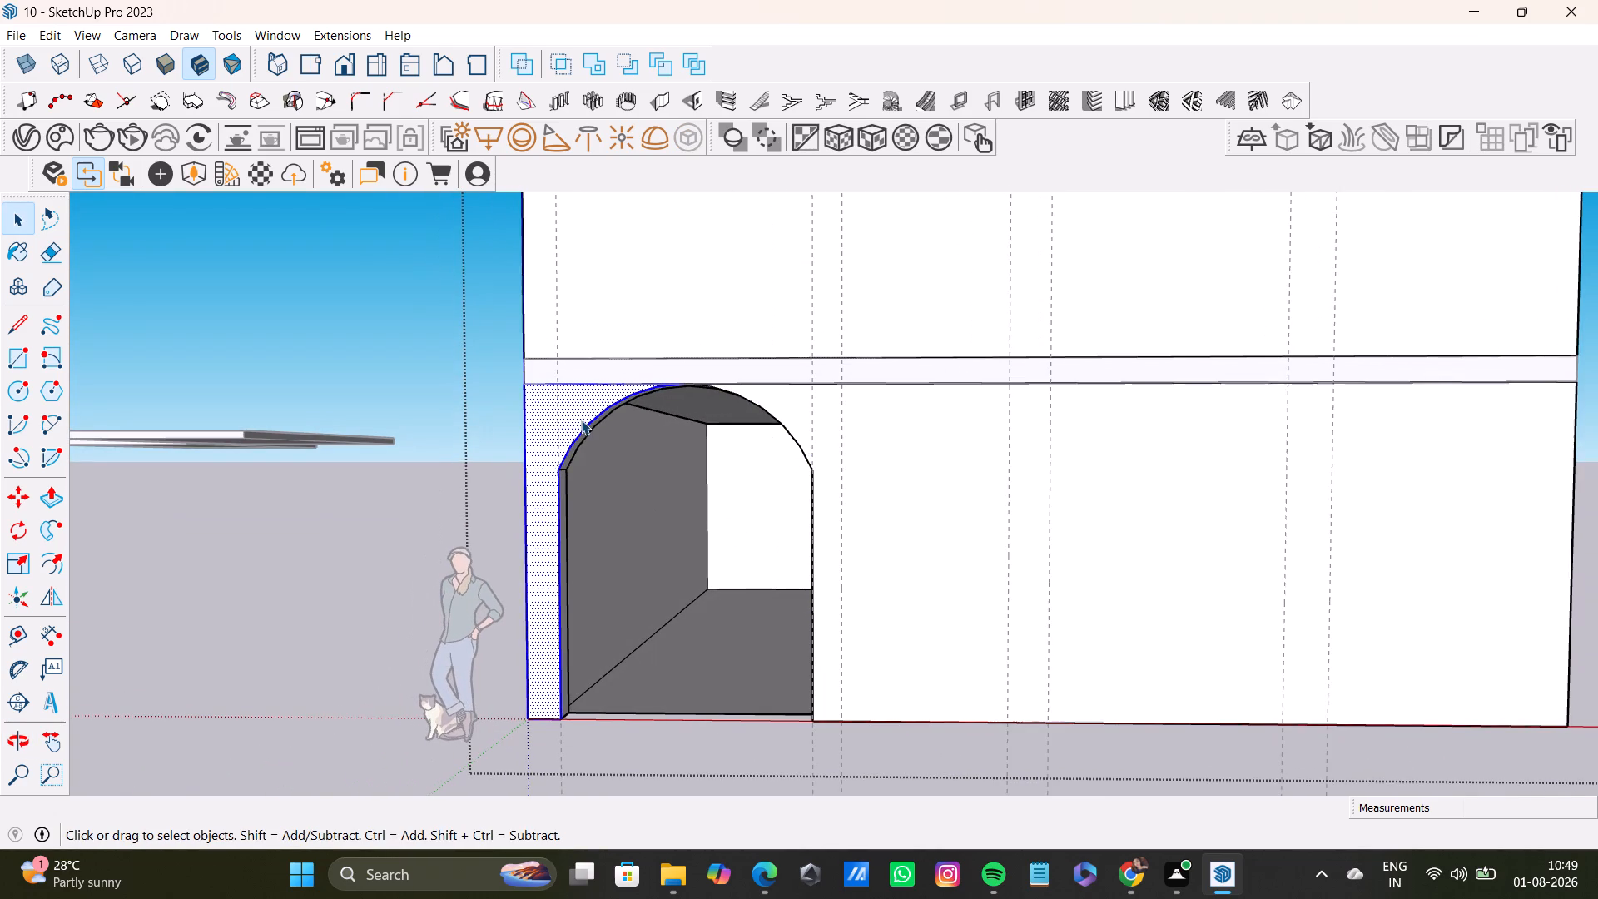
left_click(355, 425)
Inside the front wall's group, draw two equal-height vertical lines down to the base along the next two guides beyond the archway.
scroll(494, 487, "down", 6)
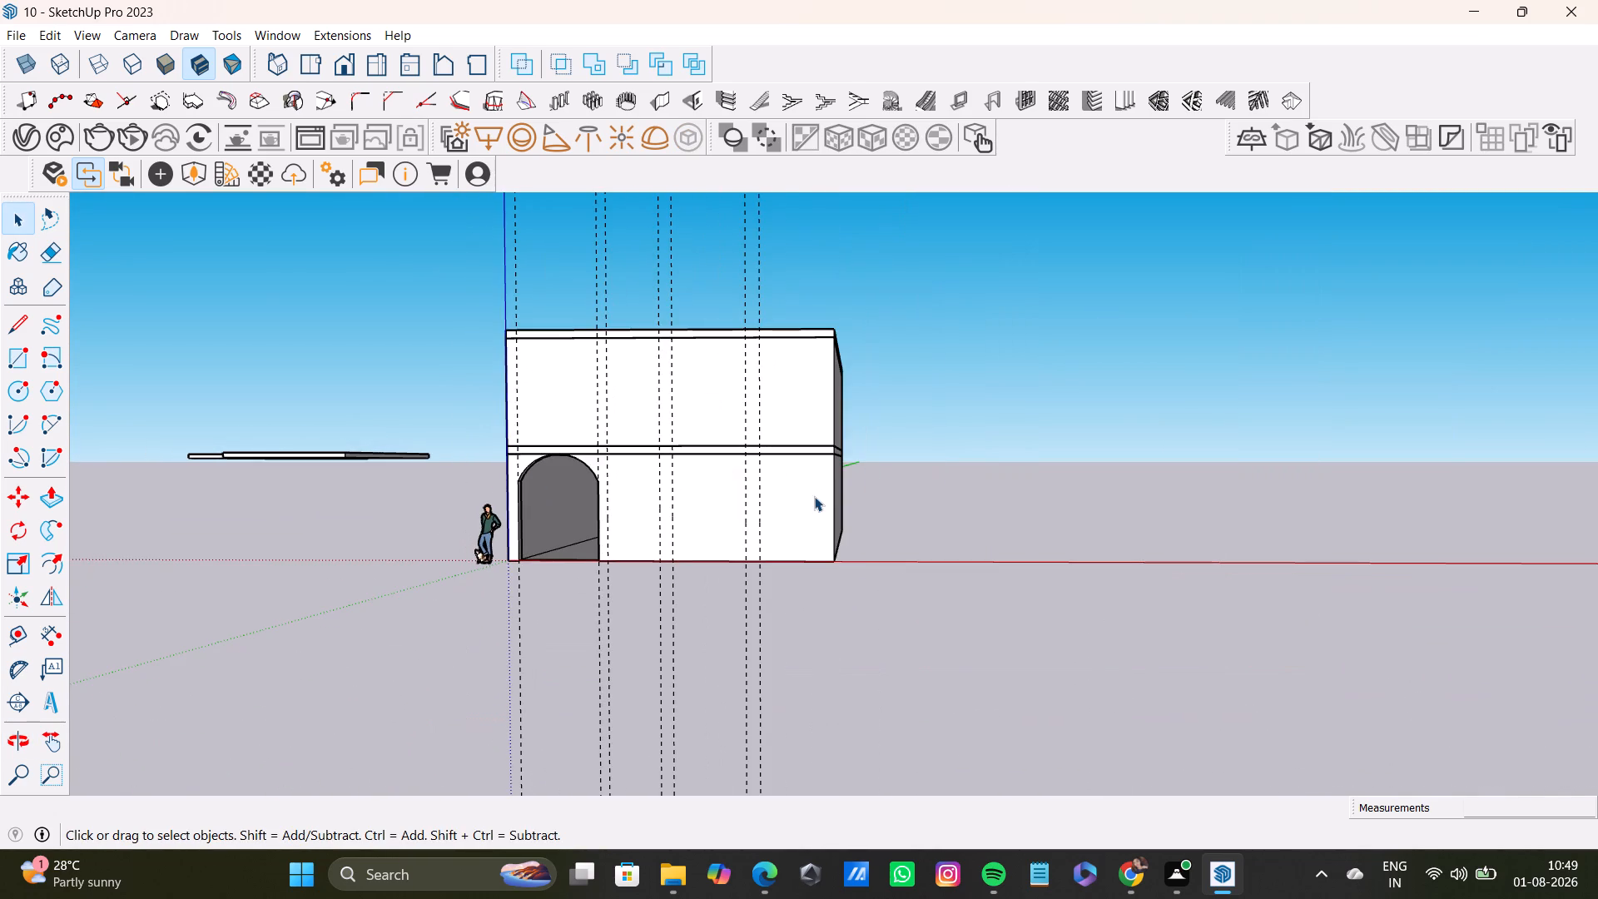
triple_click(814, 496)
left_click(679, 504)
scroll(602, 506, "up", 1)
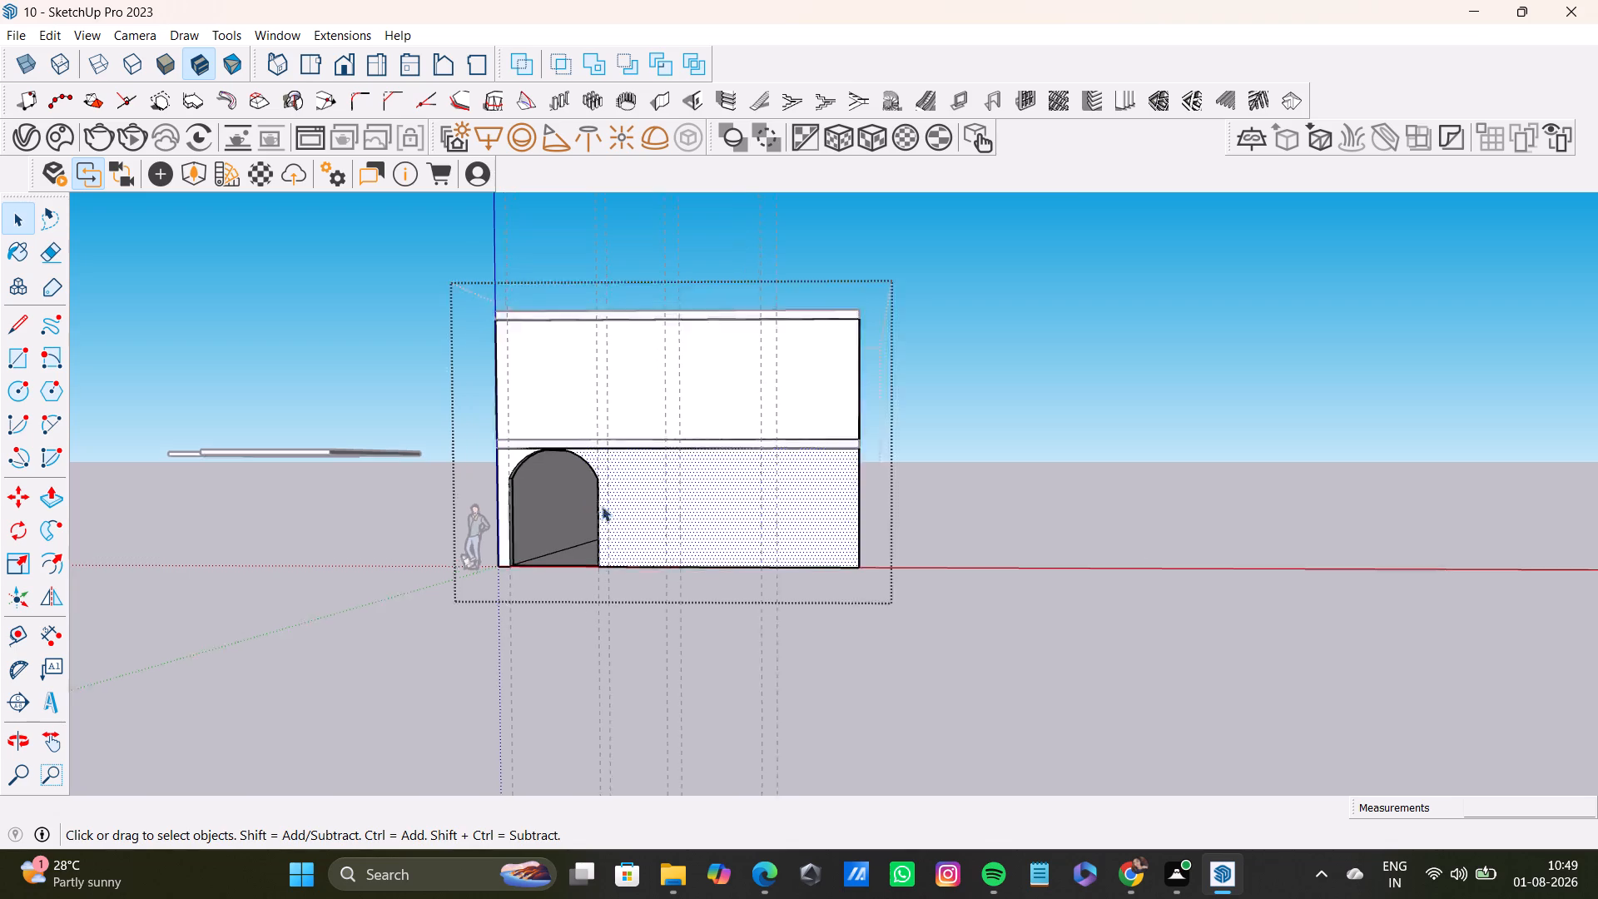
scroll(602, 506, "up", 8)
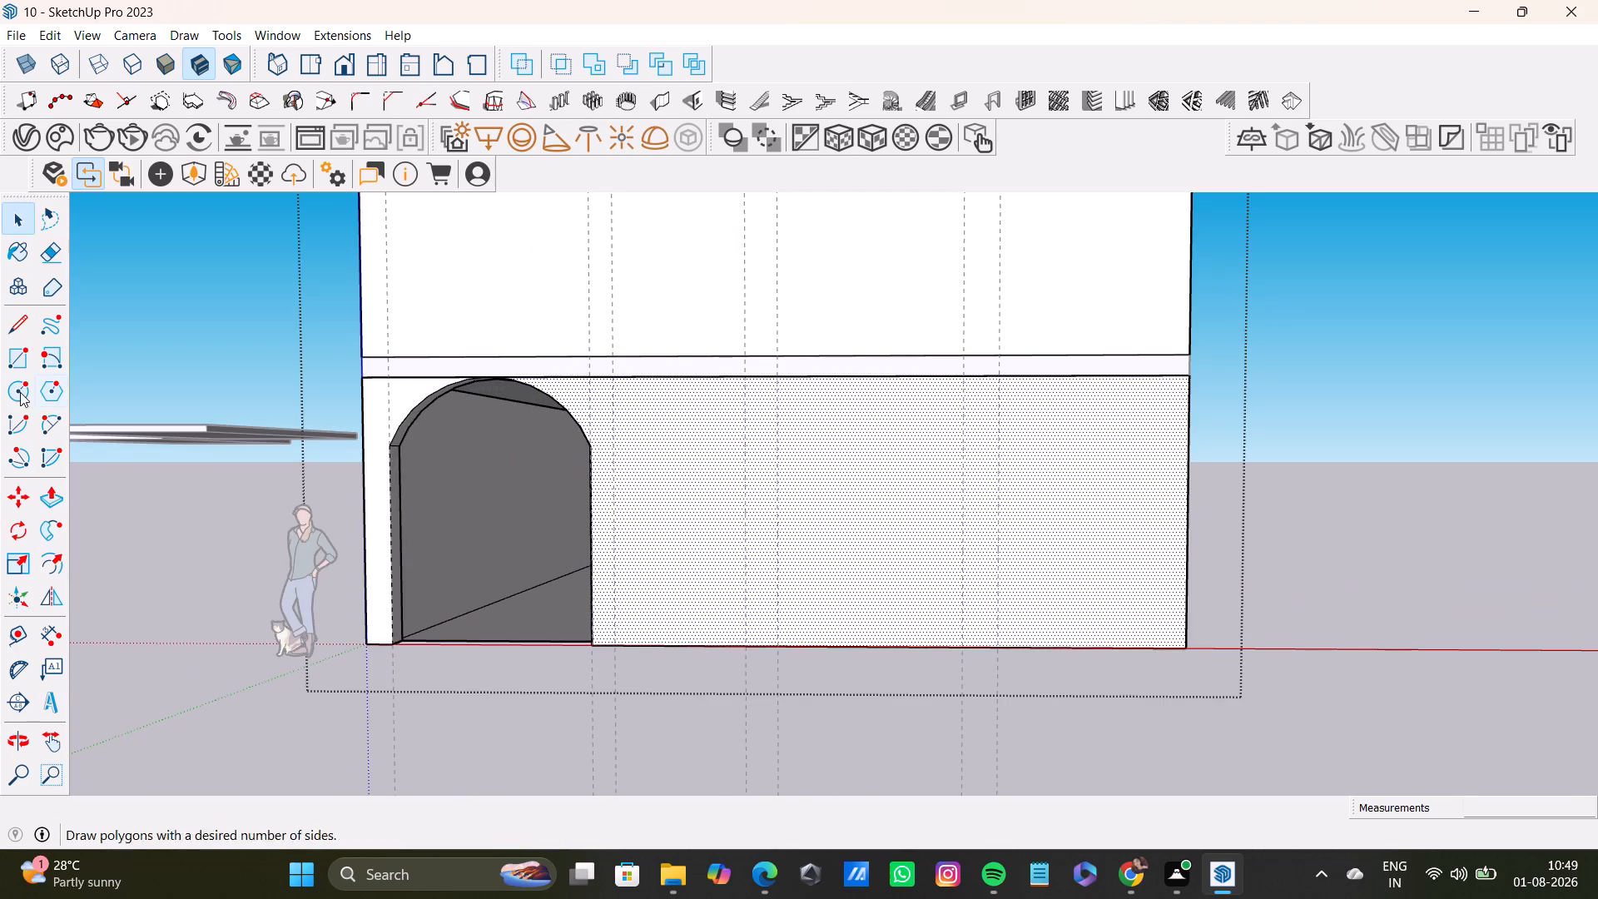
left_click(14, 331)
left_click(615, 527)
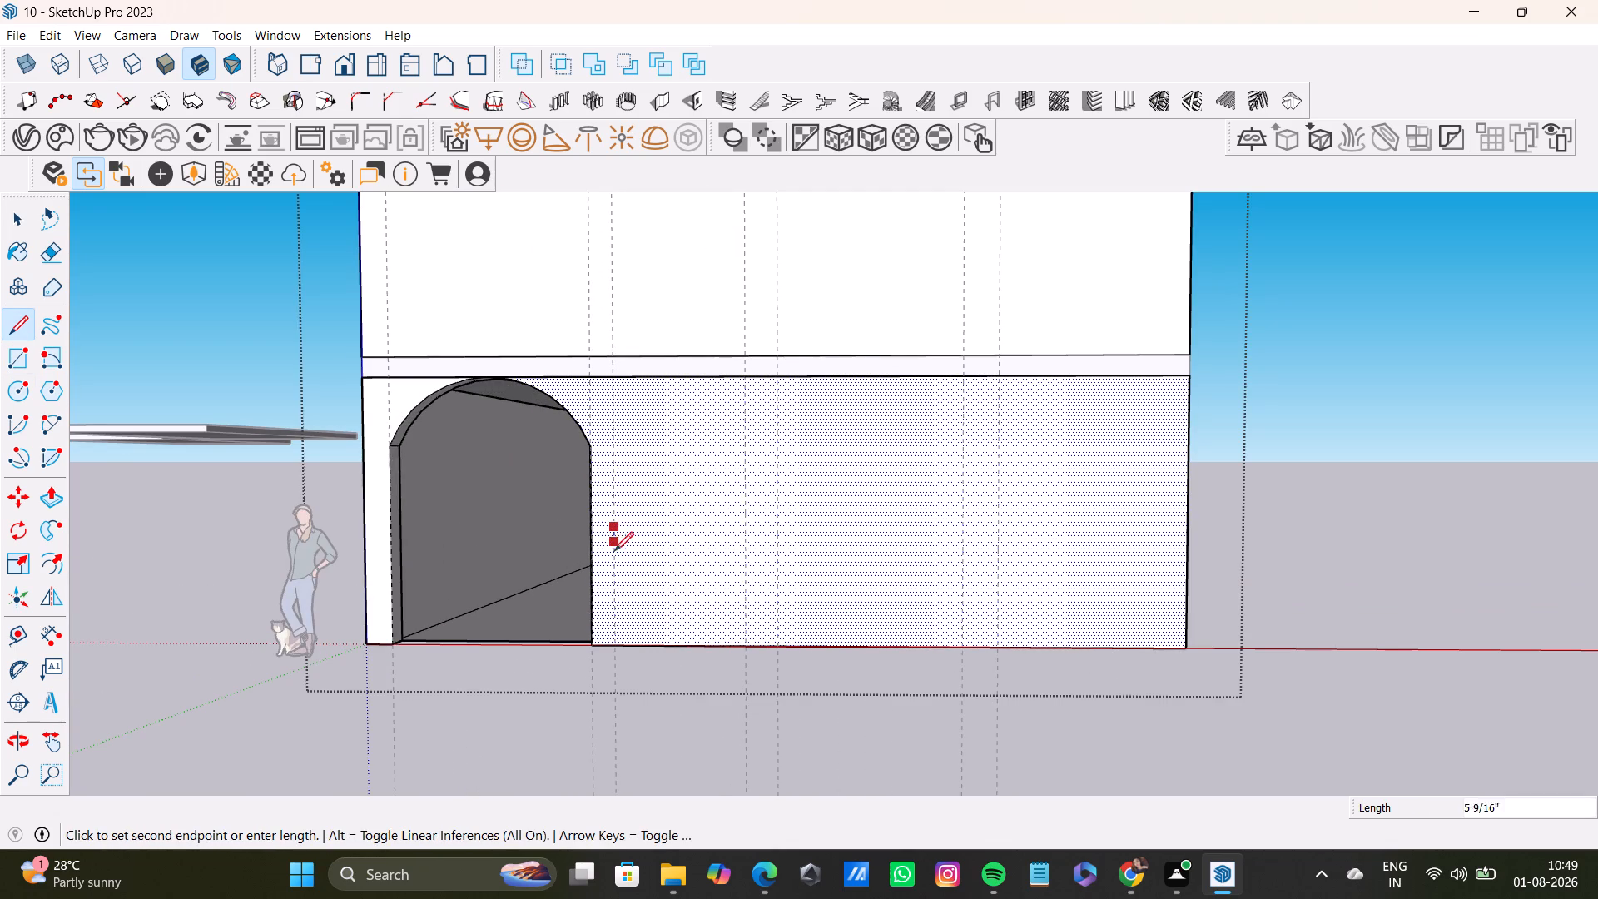
left_click(613, 642)
key("space")
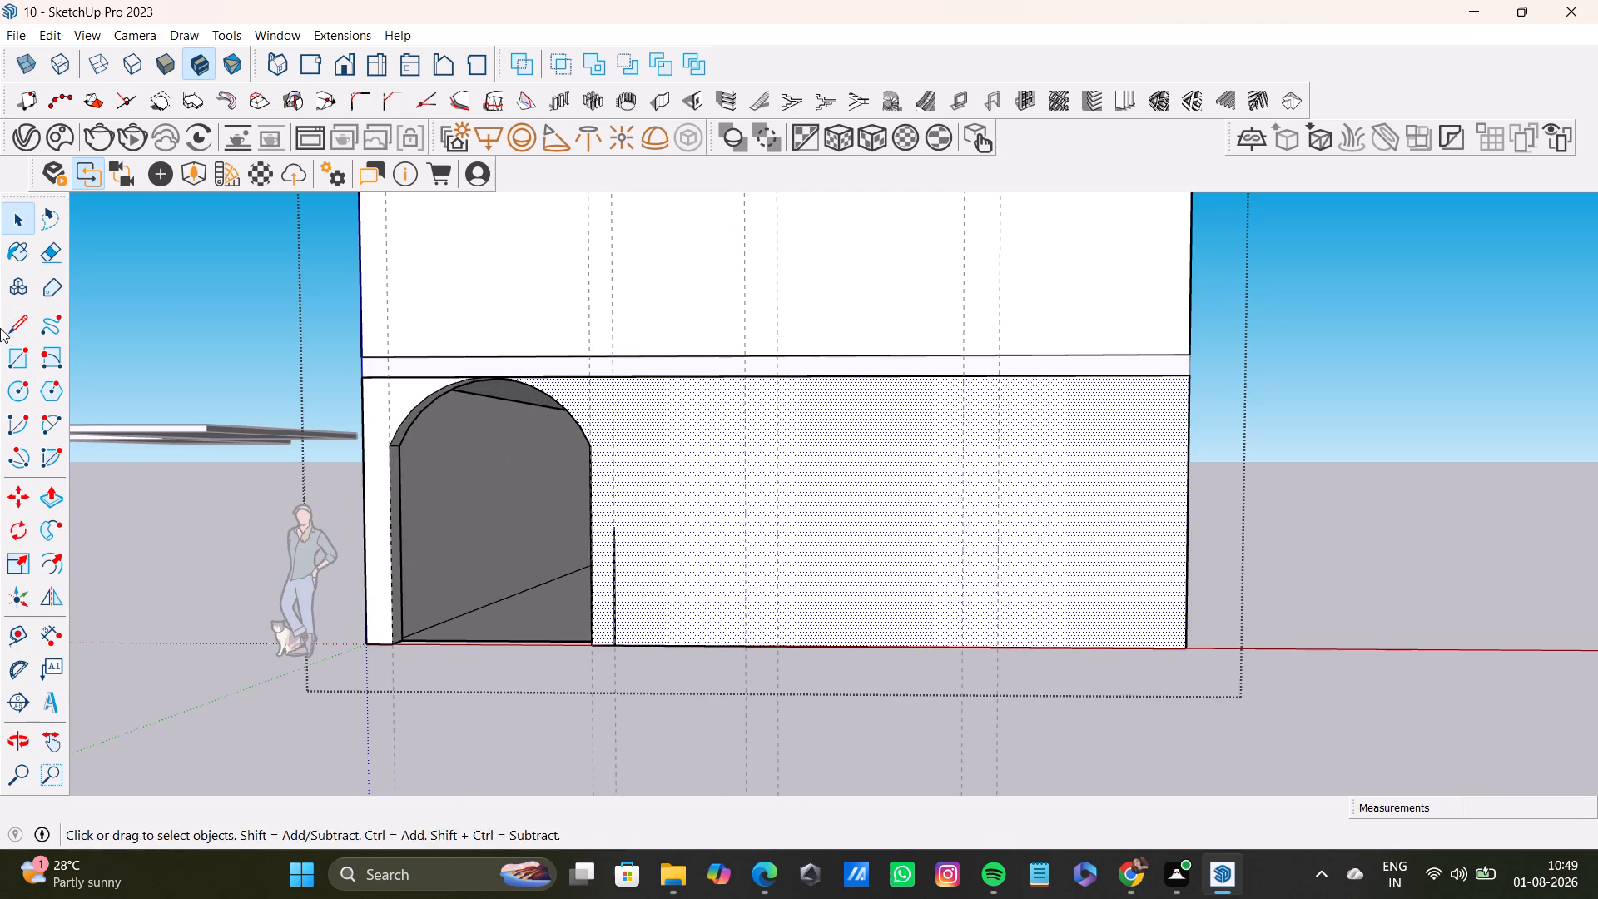
key("l")
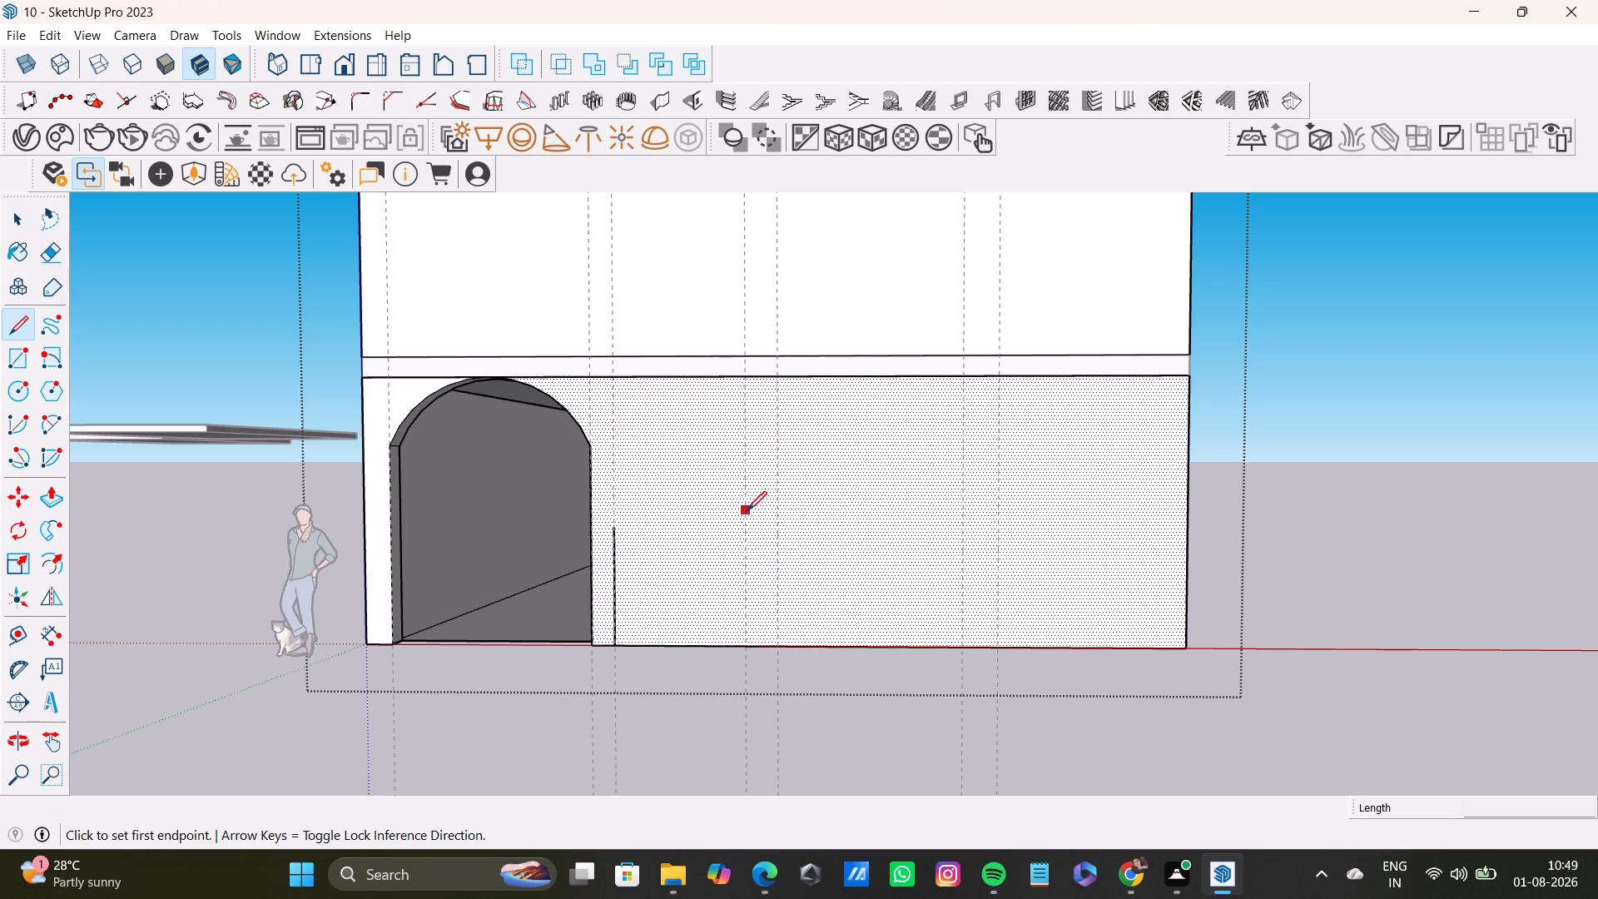
left_click(747, 518)
left_click(754, 641)
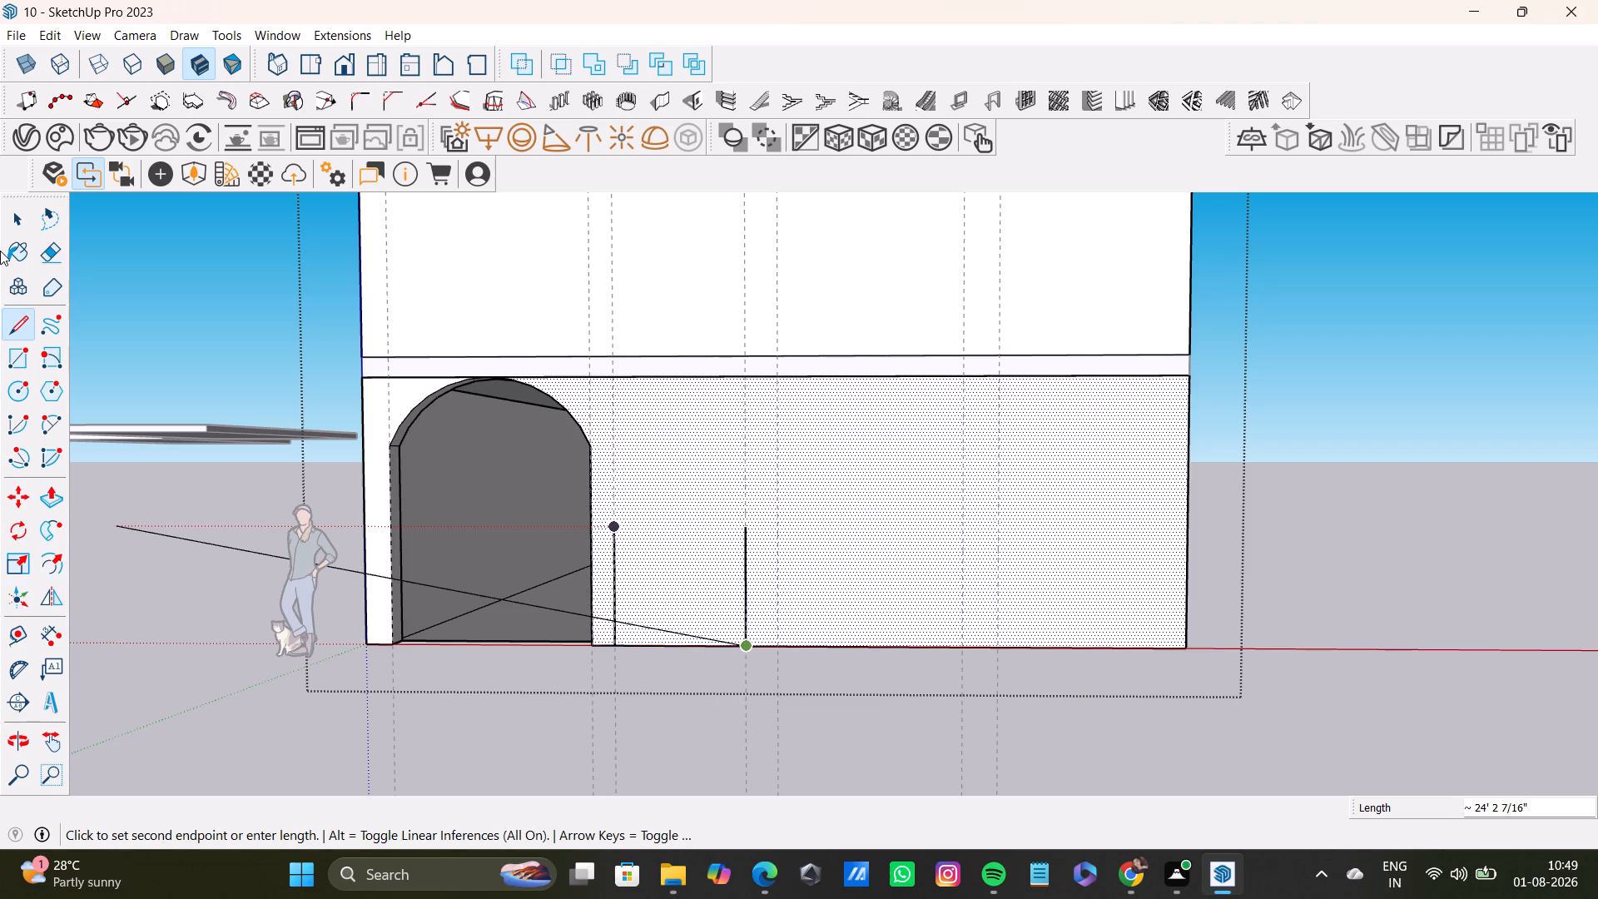
key("space")
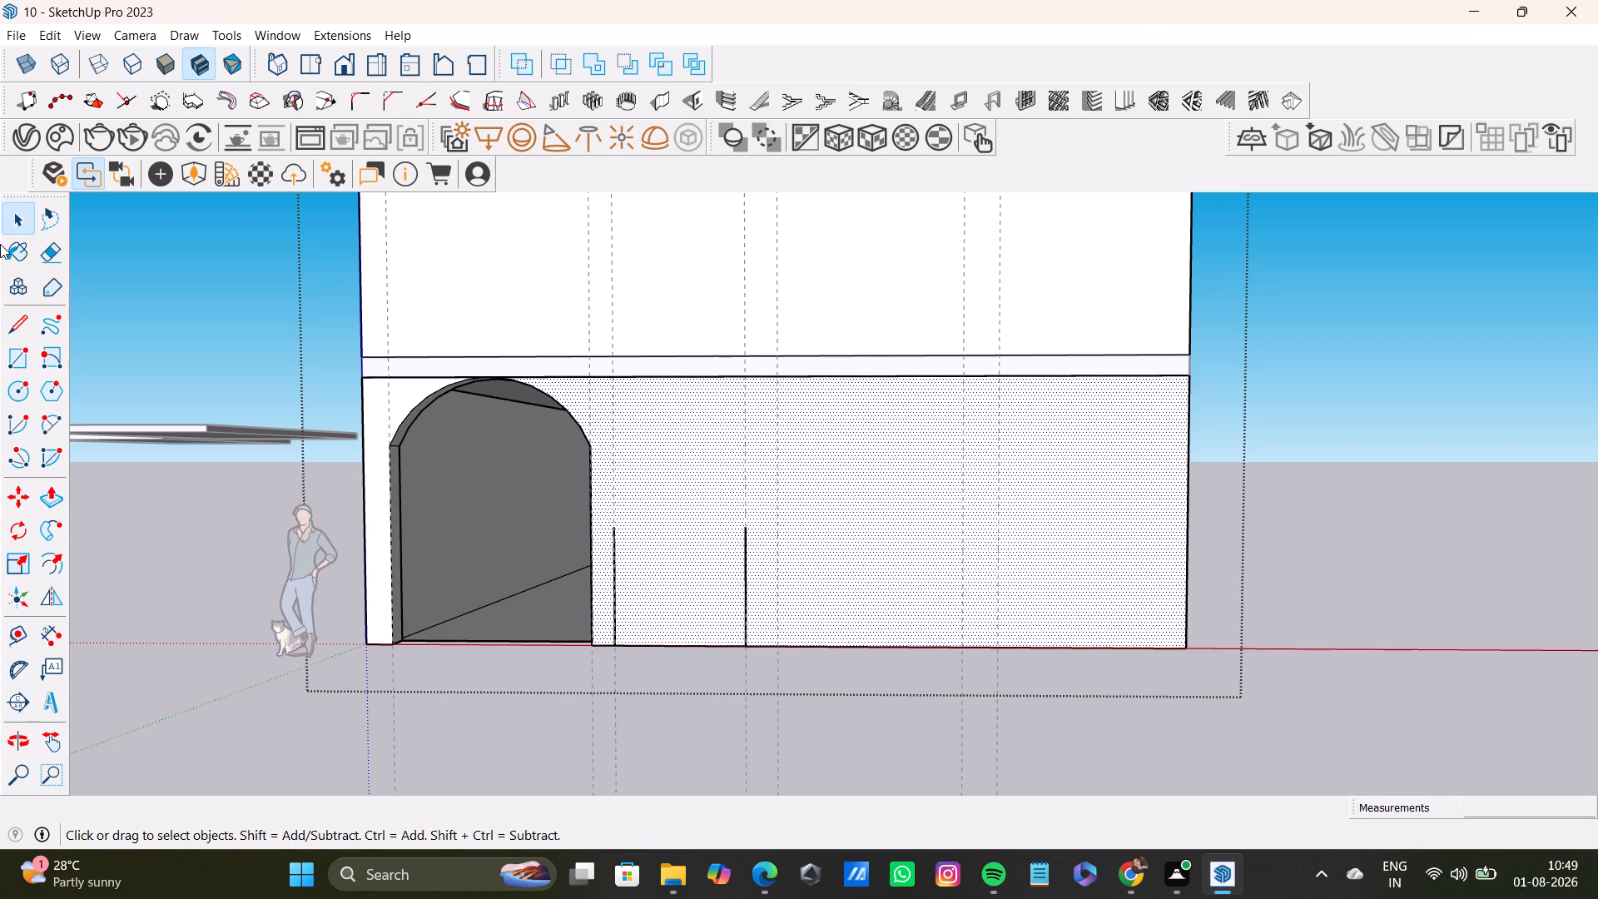
Draw a two-point arc across the tops of the two vertical lines beside the archway, bulging upward about 2' 5 7/16".
left_click(50, 427)
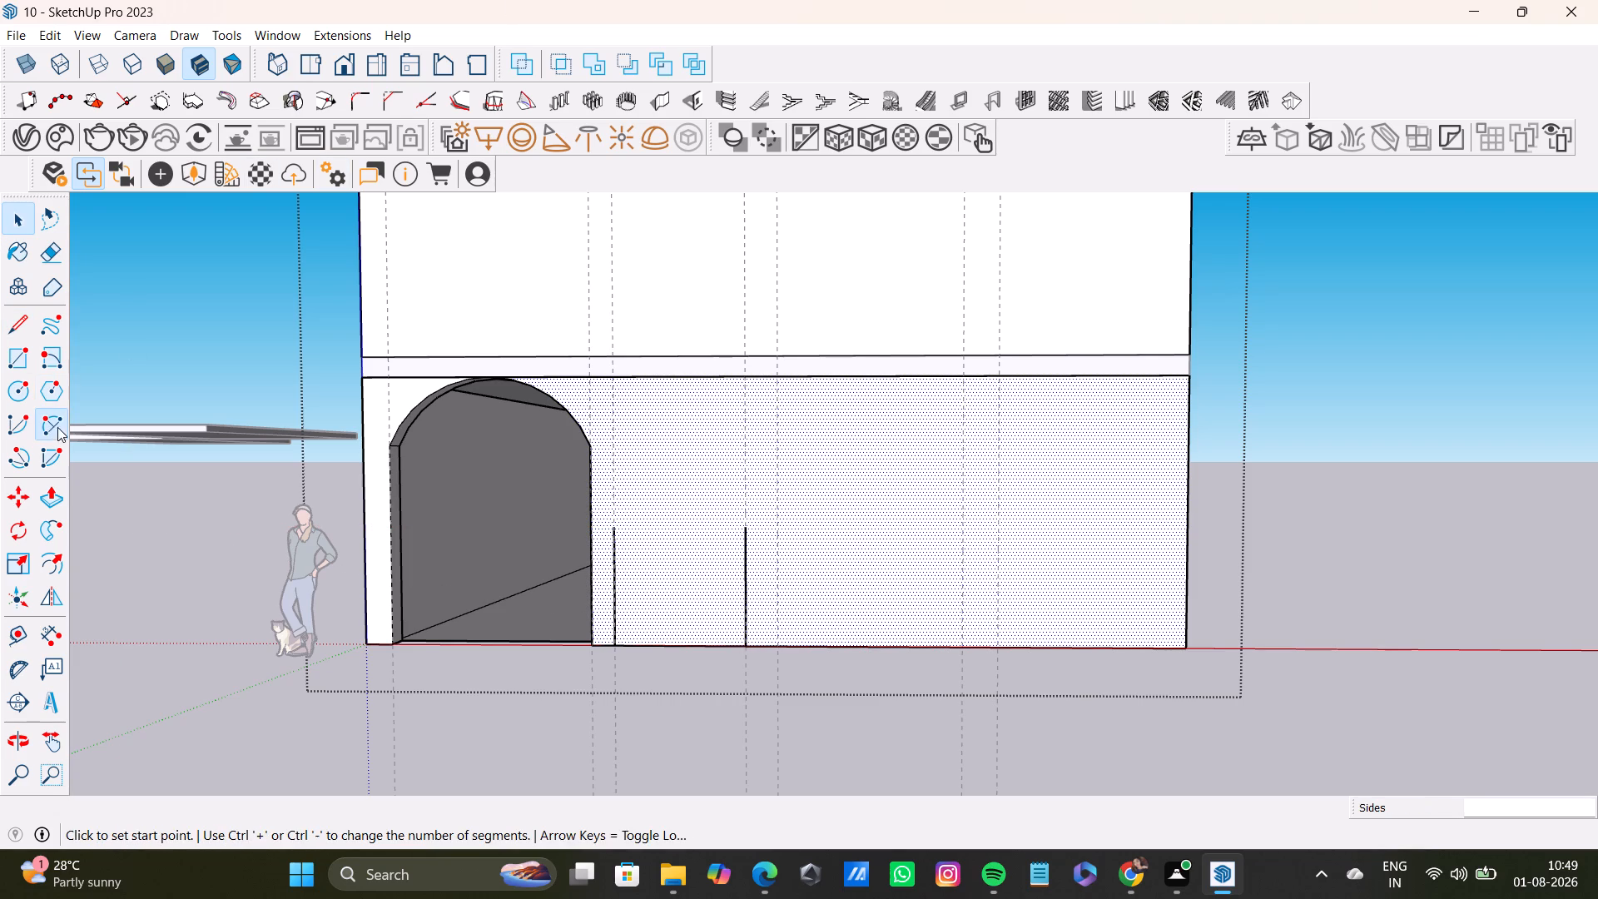
left_click(619, 529)
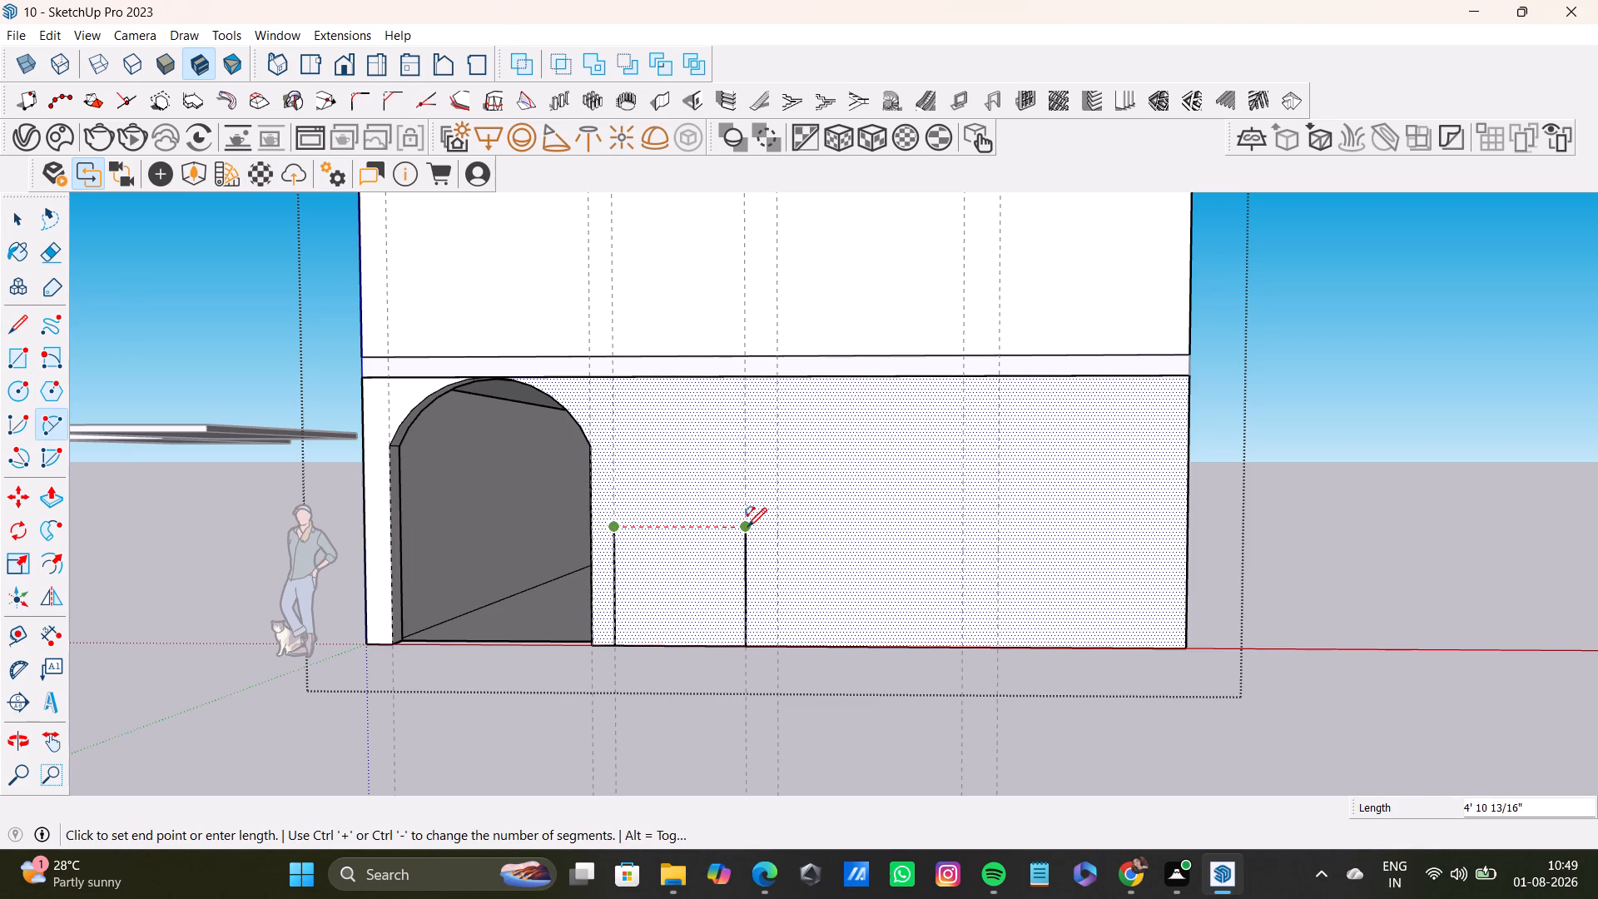
left_click(747, 529)
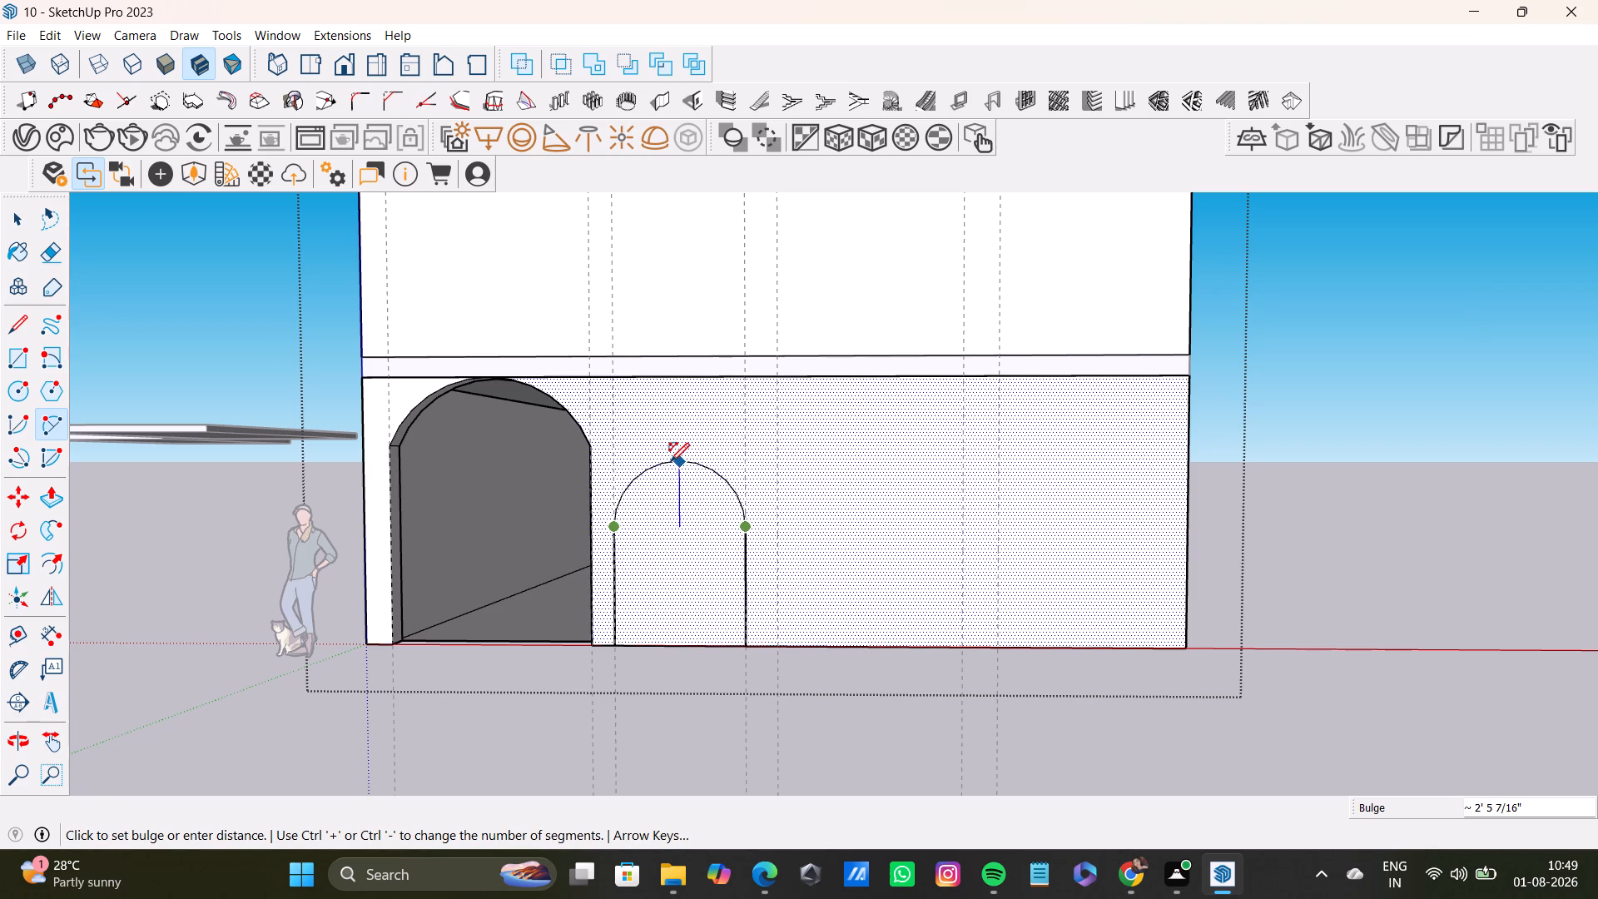
left_click(670, 462)
key("space")
Push the new arched face 9" through the front wall's thickness to open the second archway.
left_click(712, 559)
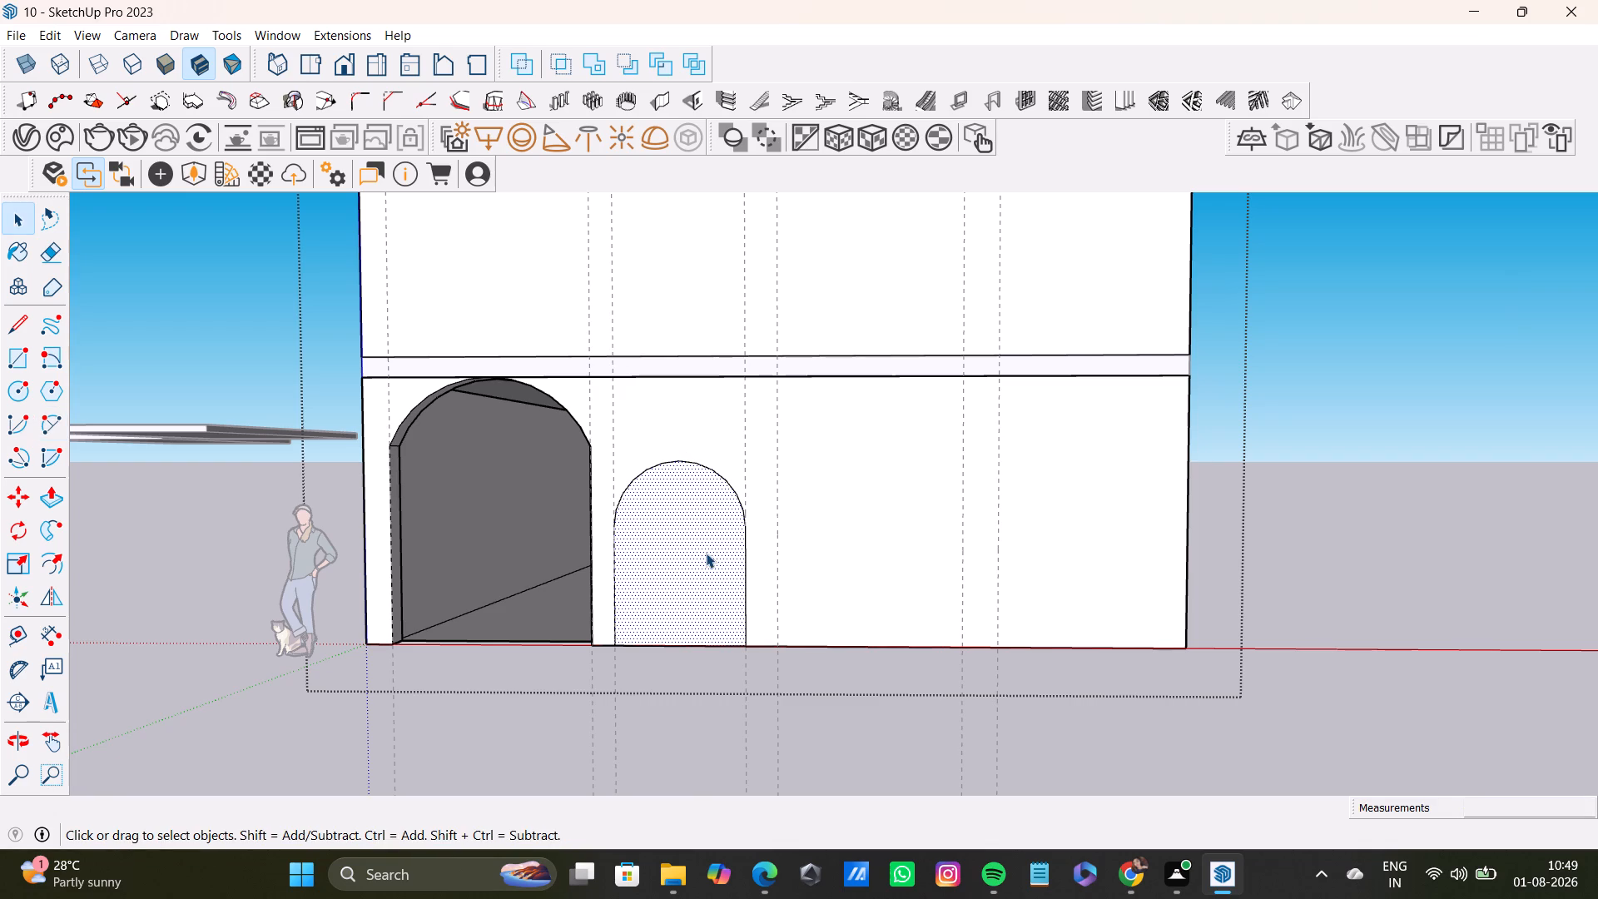
middle_click_drag(778, 628, 741, 663)
key("space")
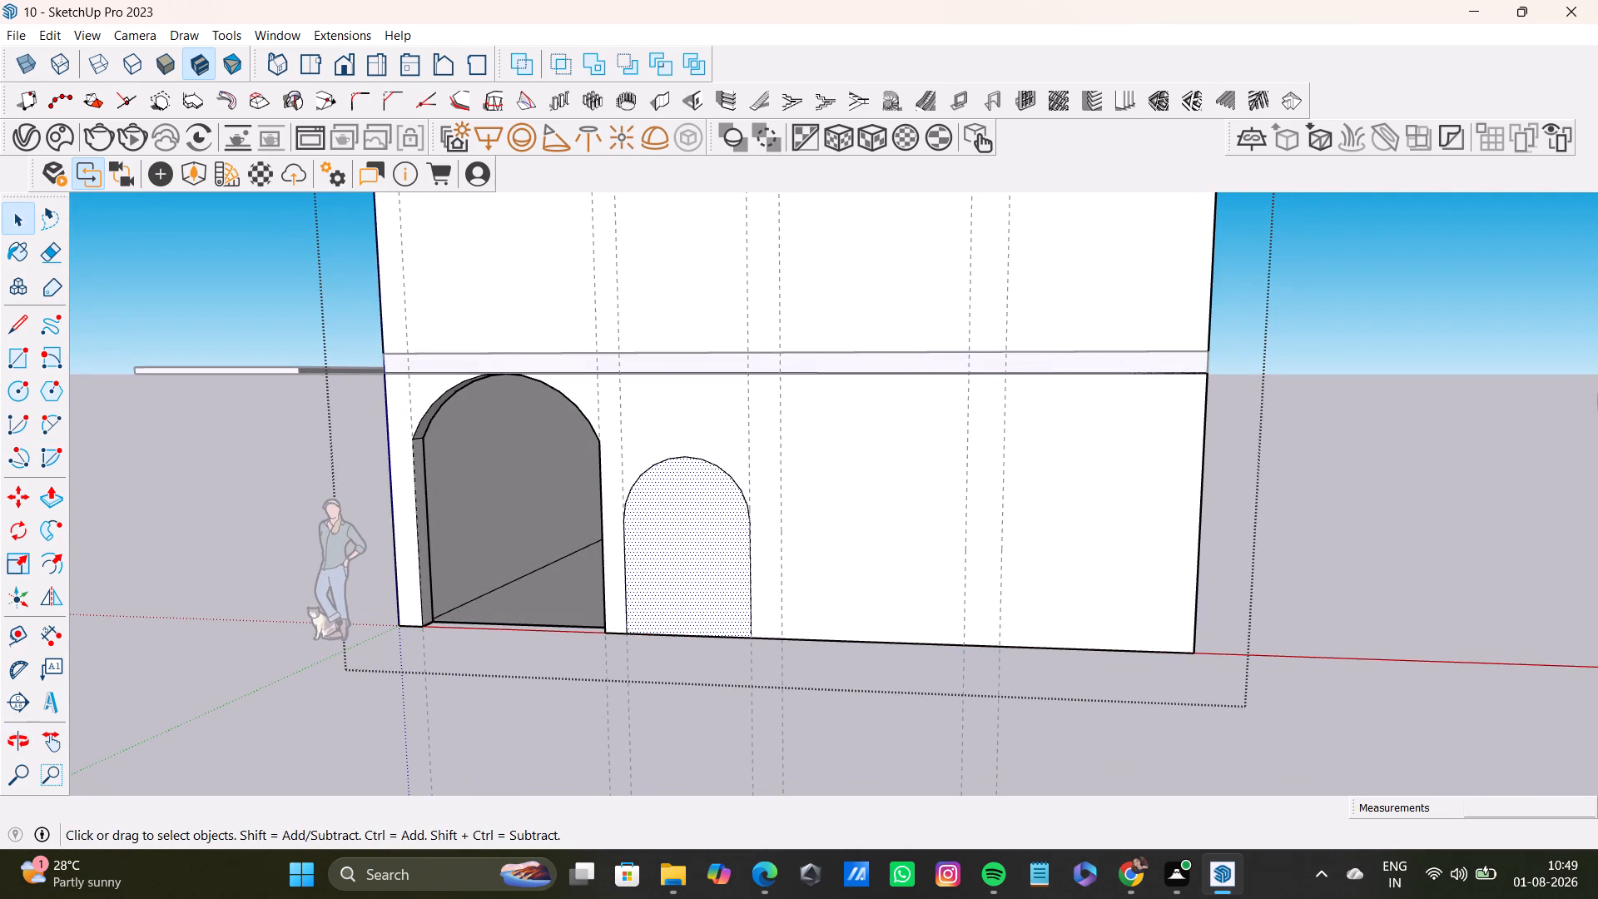
left_click(655, 541)
key("p")
left_click(687, 542)
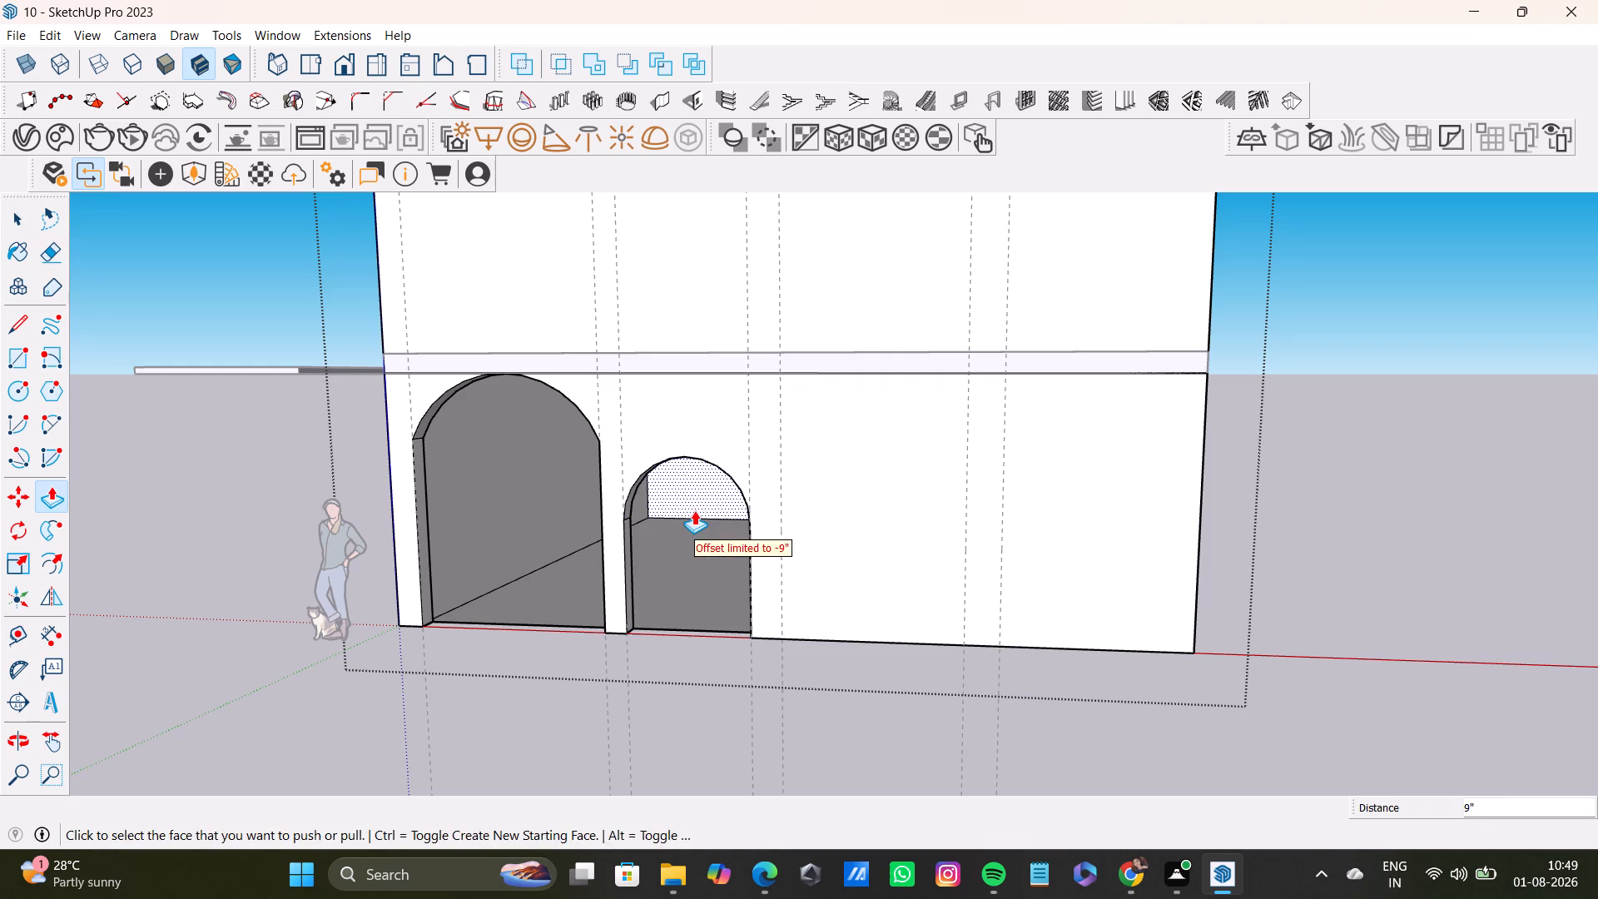
left_click(694, 509)
key("space")
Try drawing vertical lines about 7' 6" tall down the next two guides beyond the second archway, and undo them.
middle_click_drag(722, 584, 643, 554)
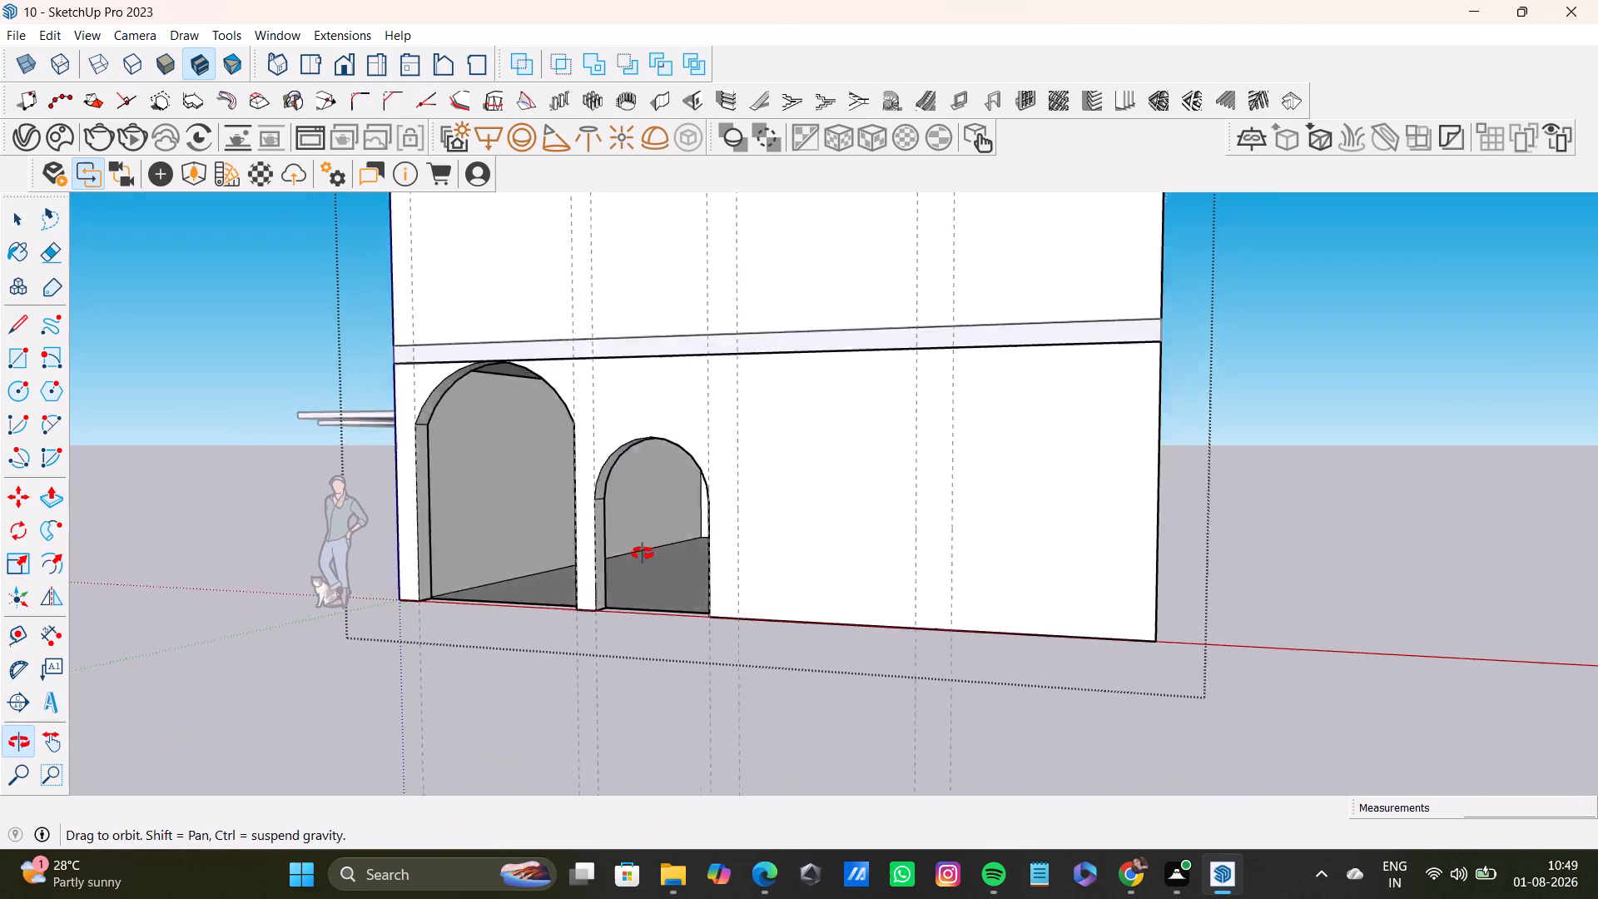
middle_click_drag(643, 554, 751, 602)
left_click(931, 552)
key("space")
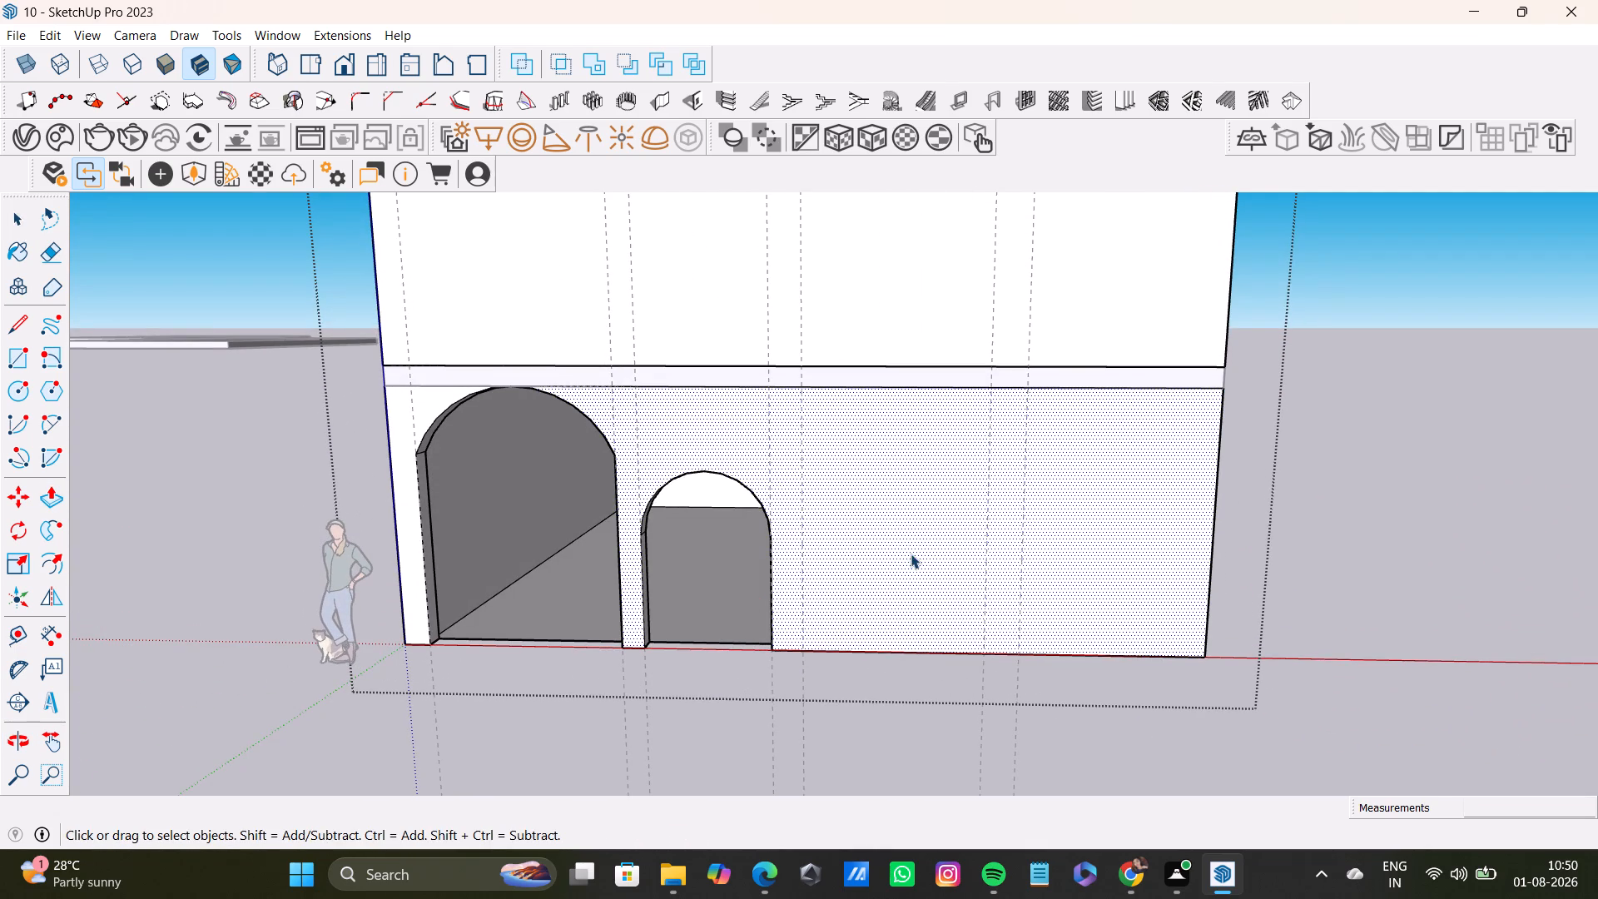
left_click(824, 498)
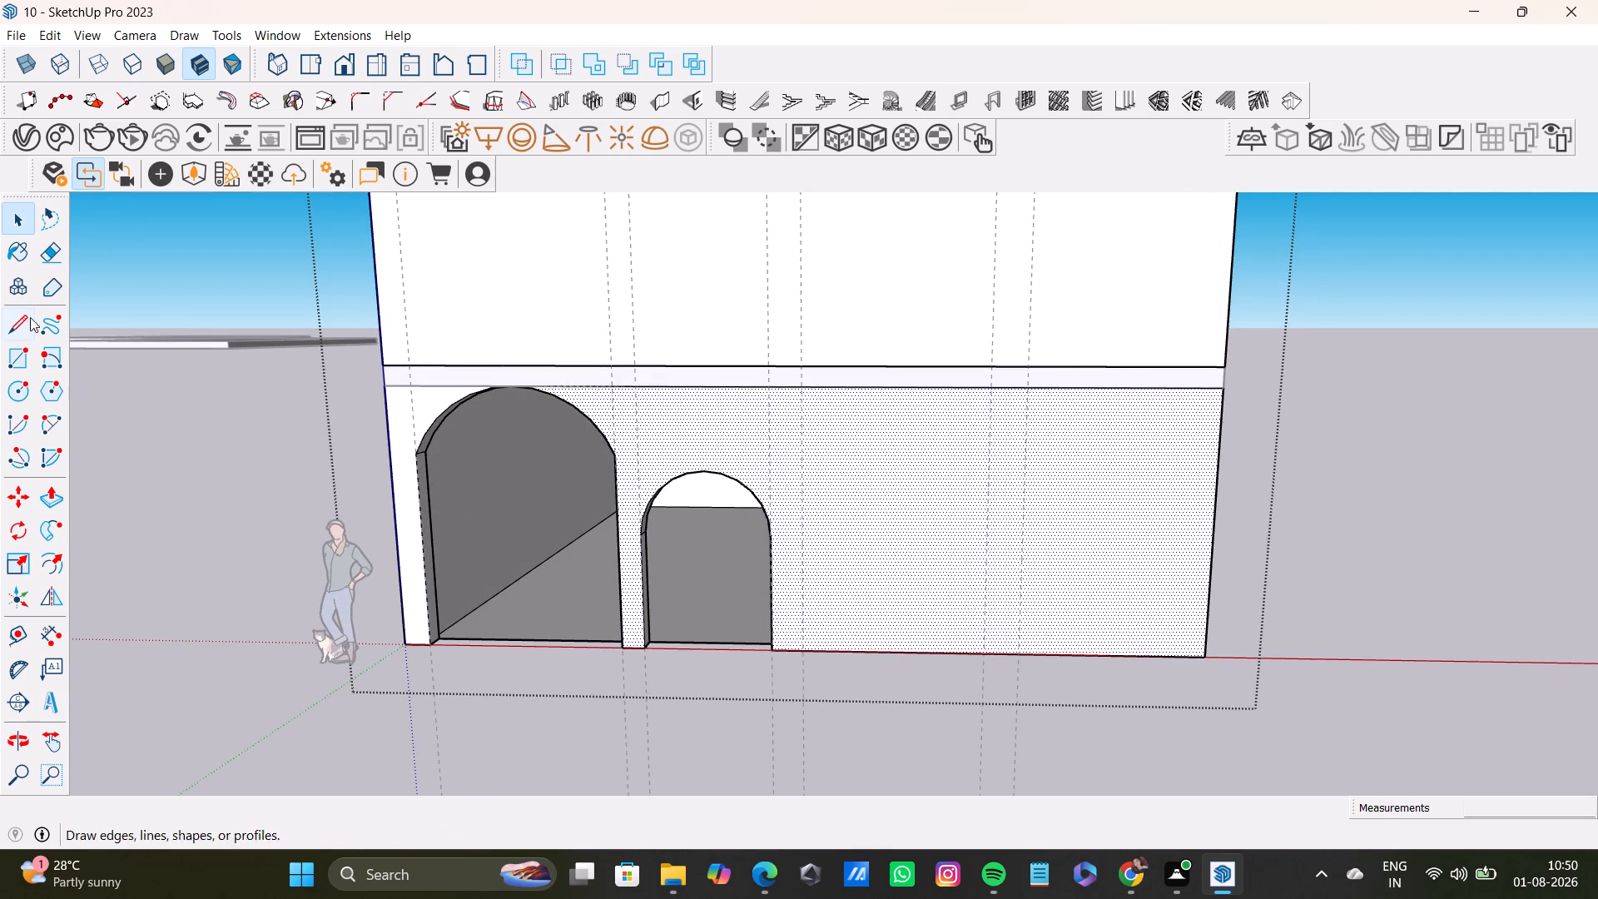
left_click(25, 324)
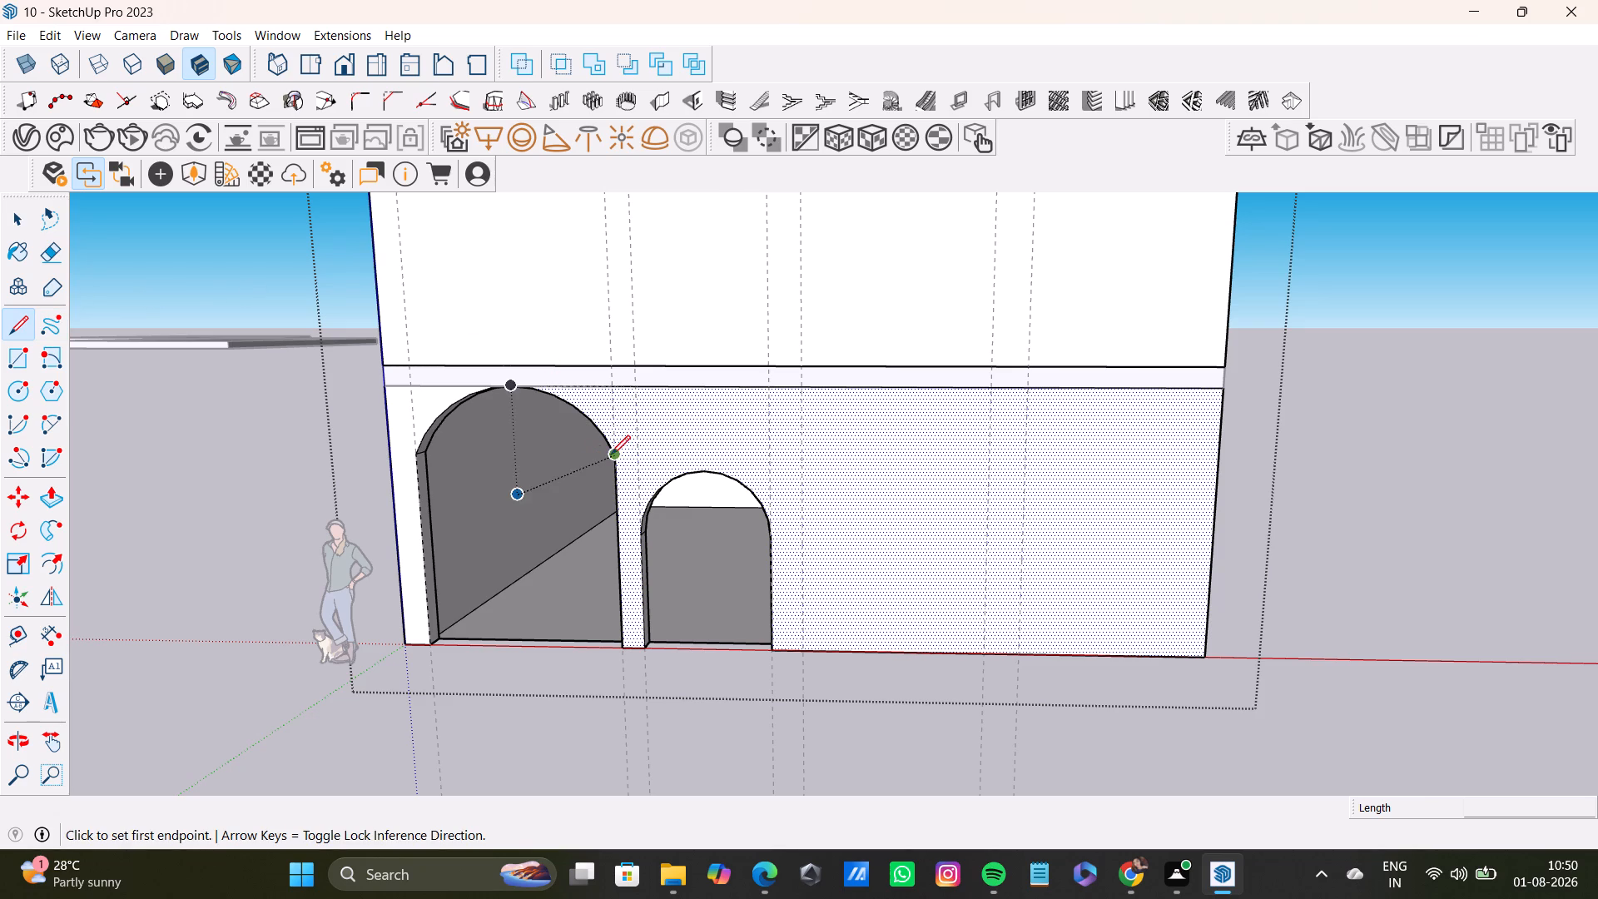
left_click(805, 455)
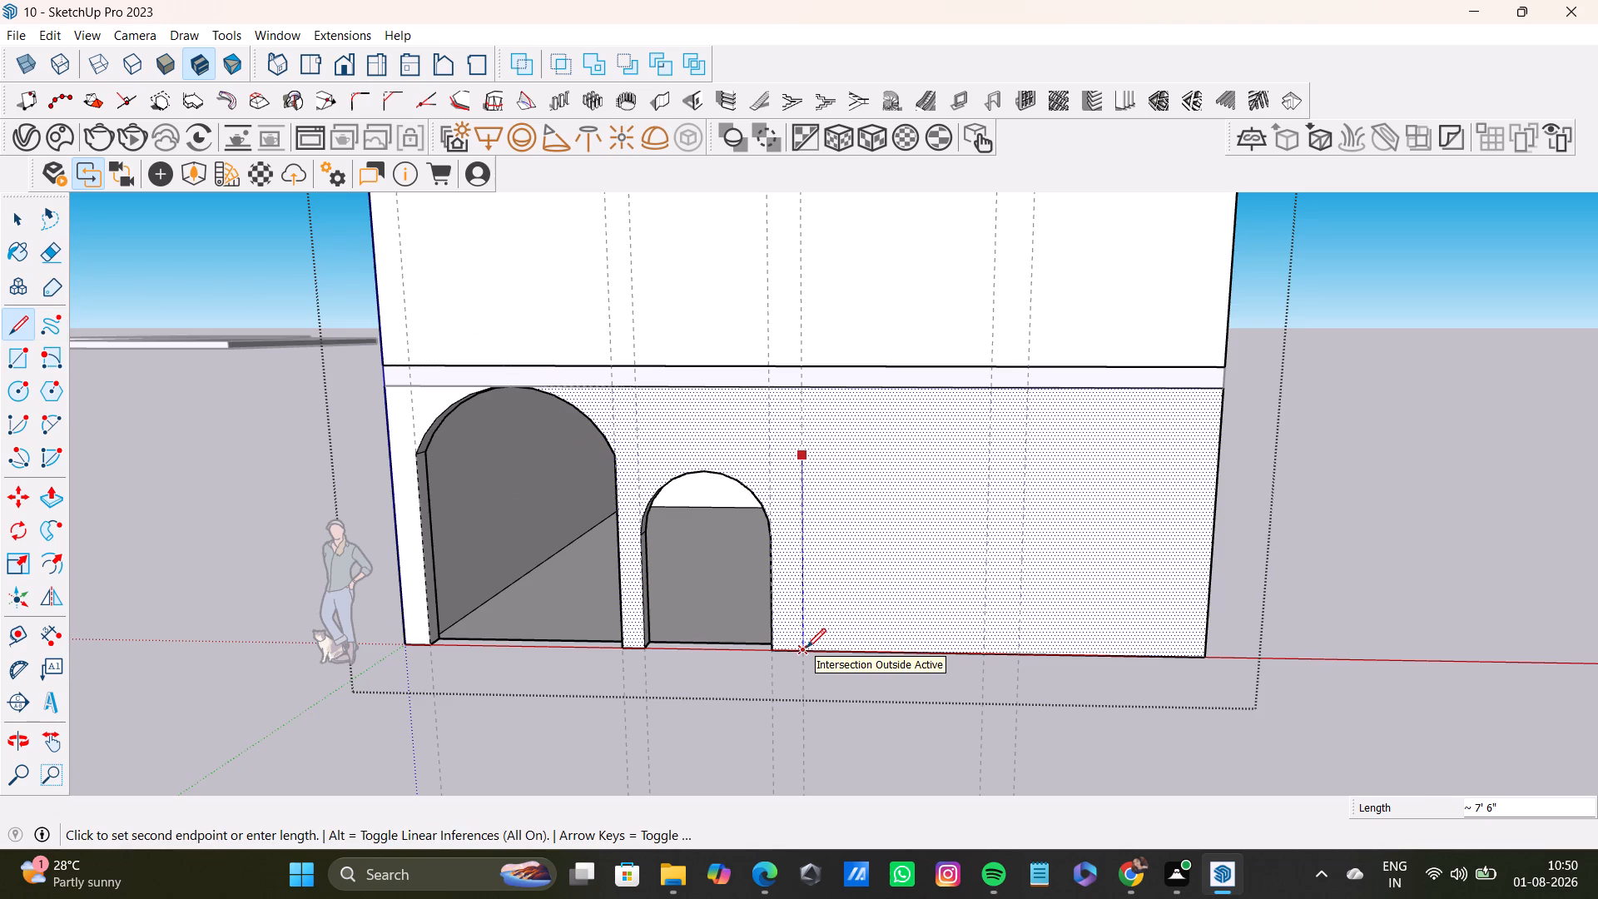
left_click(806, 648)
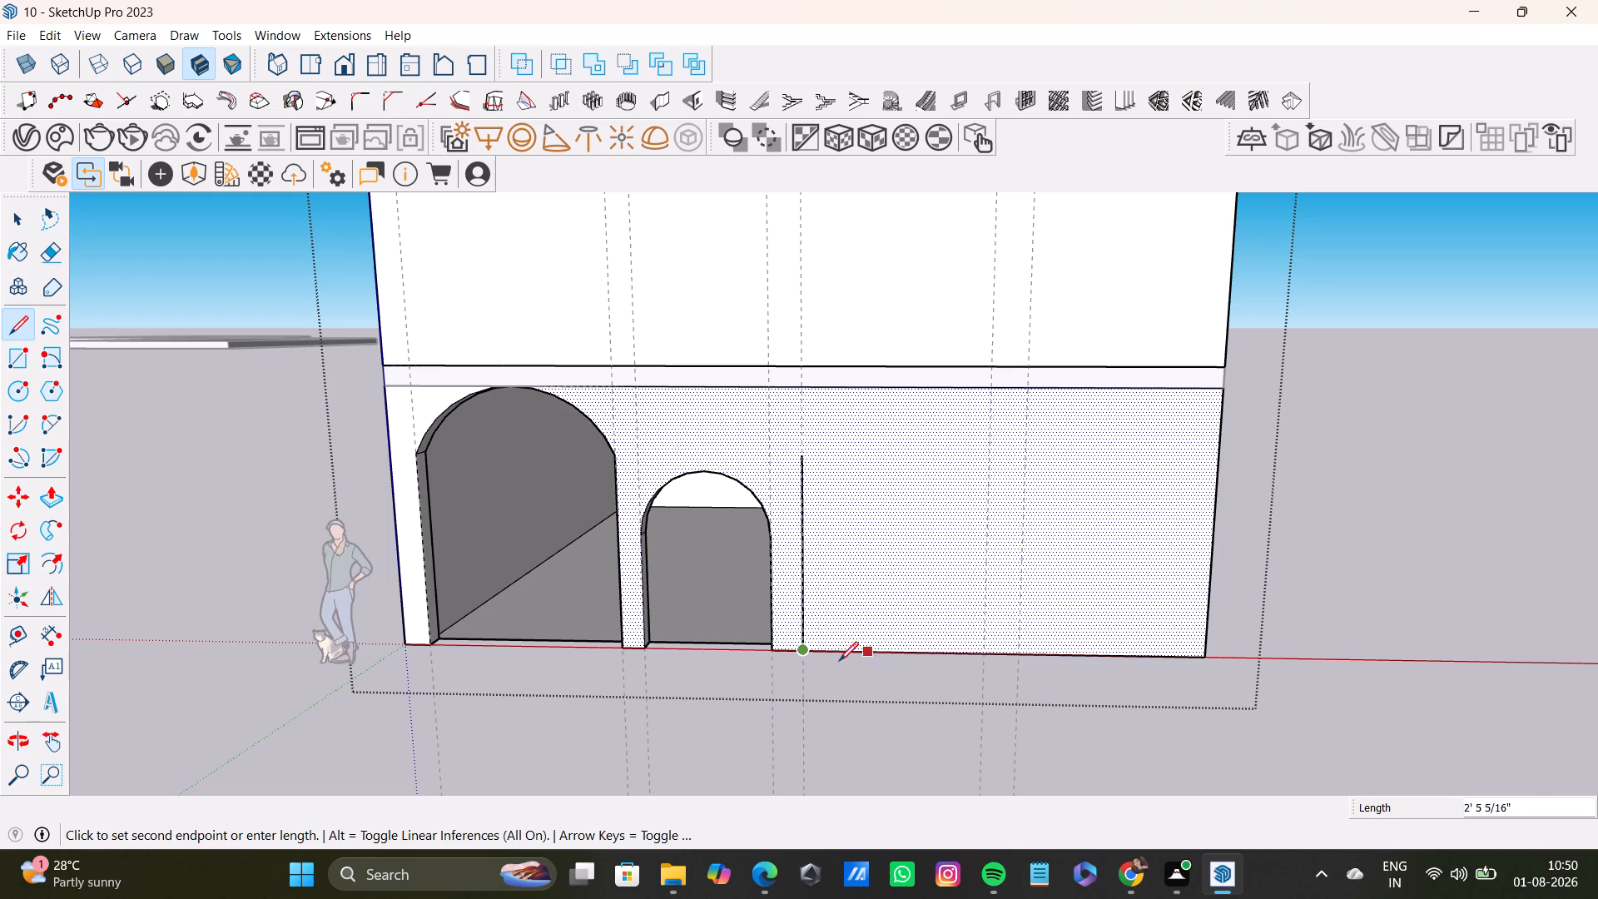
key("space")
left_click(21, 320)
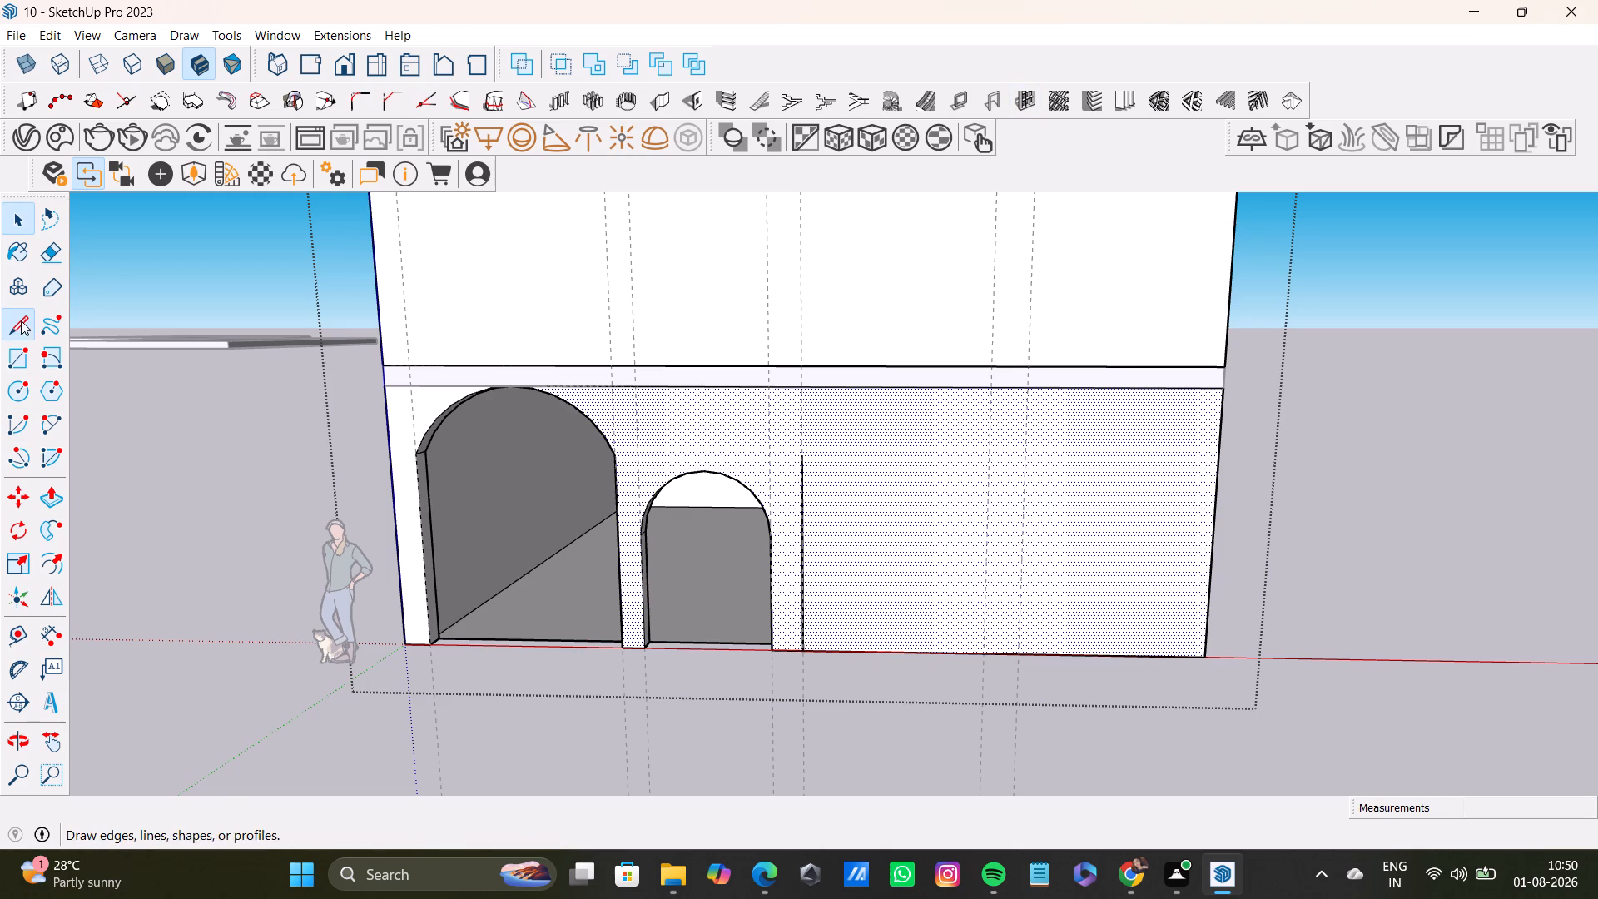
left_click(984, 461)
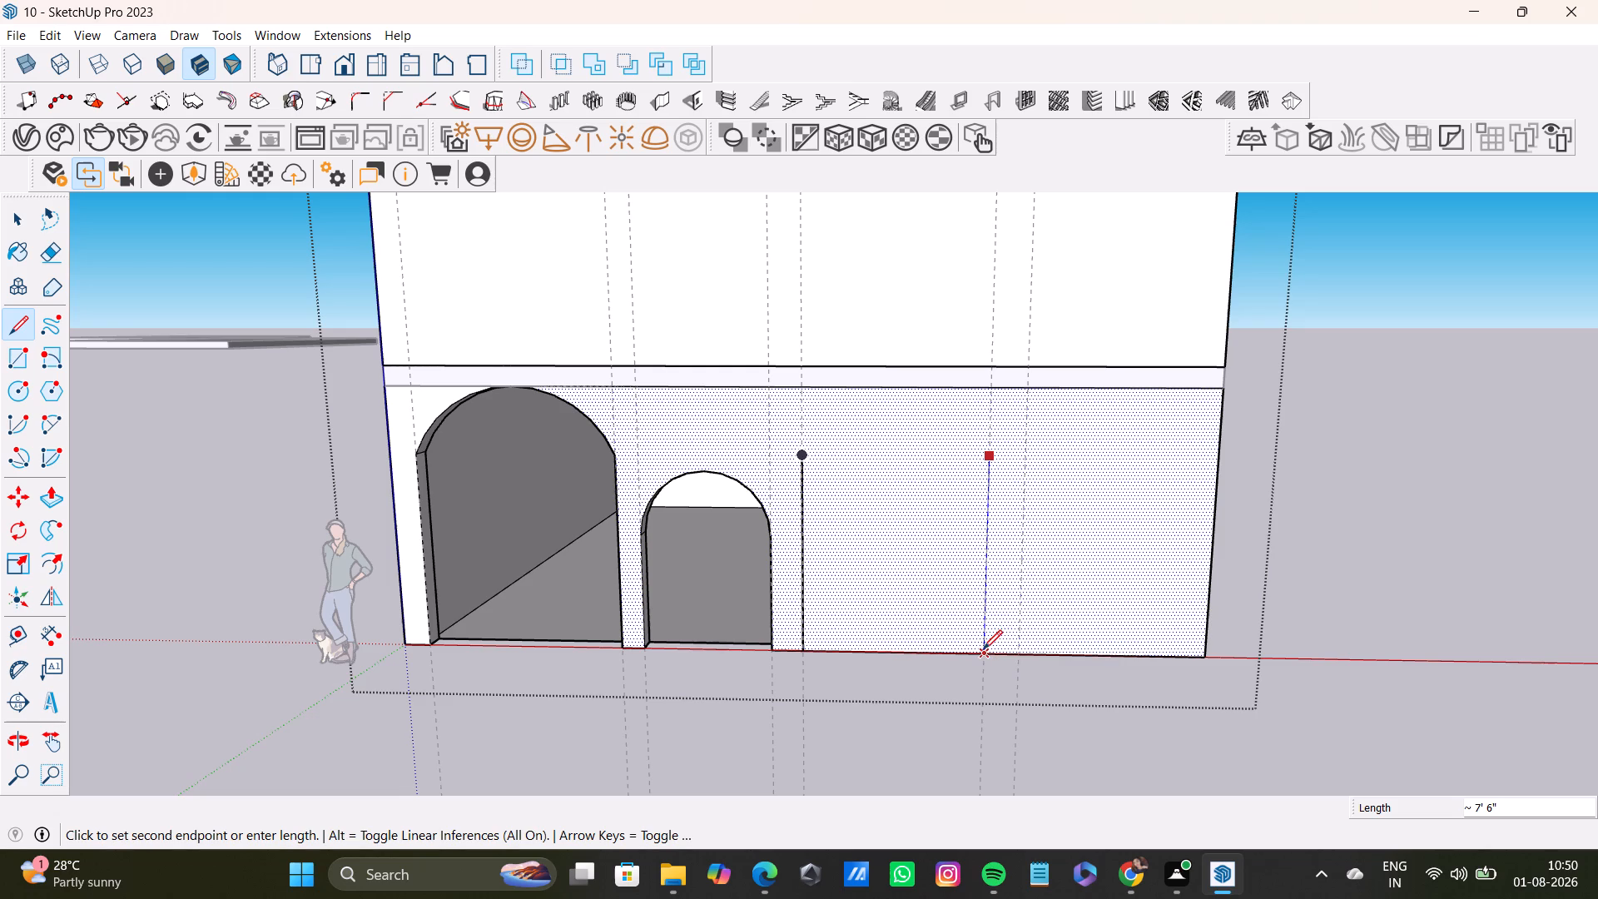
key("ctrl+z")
Draw a vertical line about 7' 3" long down the guide just beyond the second archway to the wall's base.
left_click(13, 330)
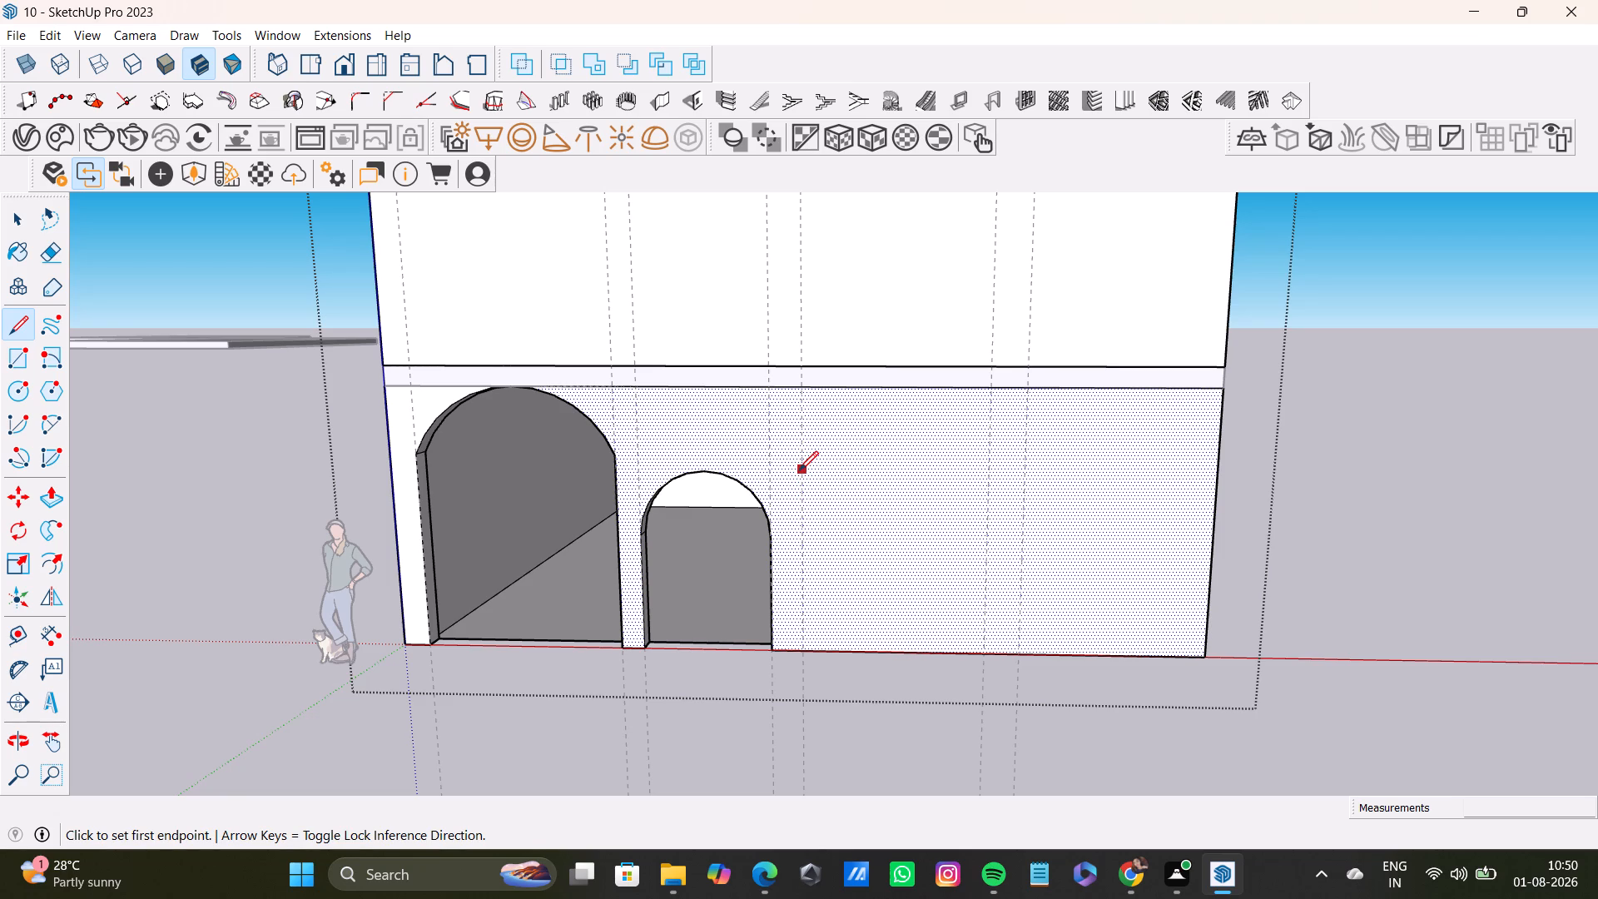
left_click(801, 461)
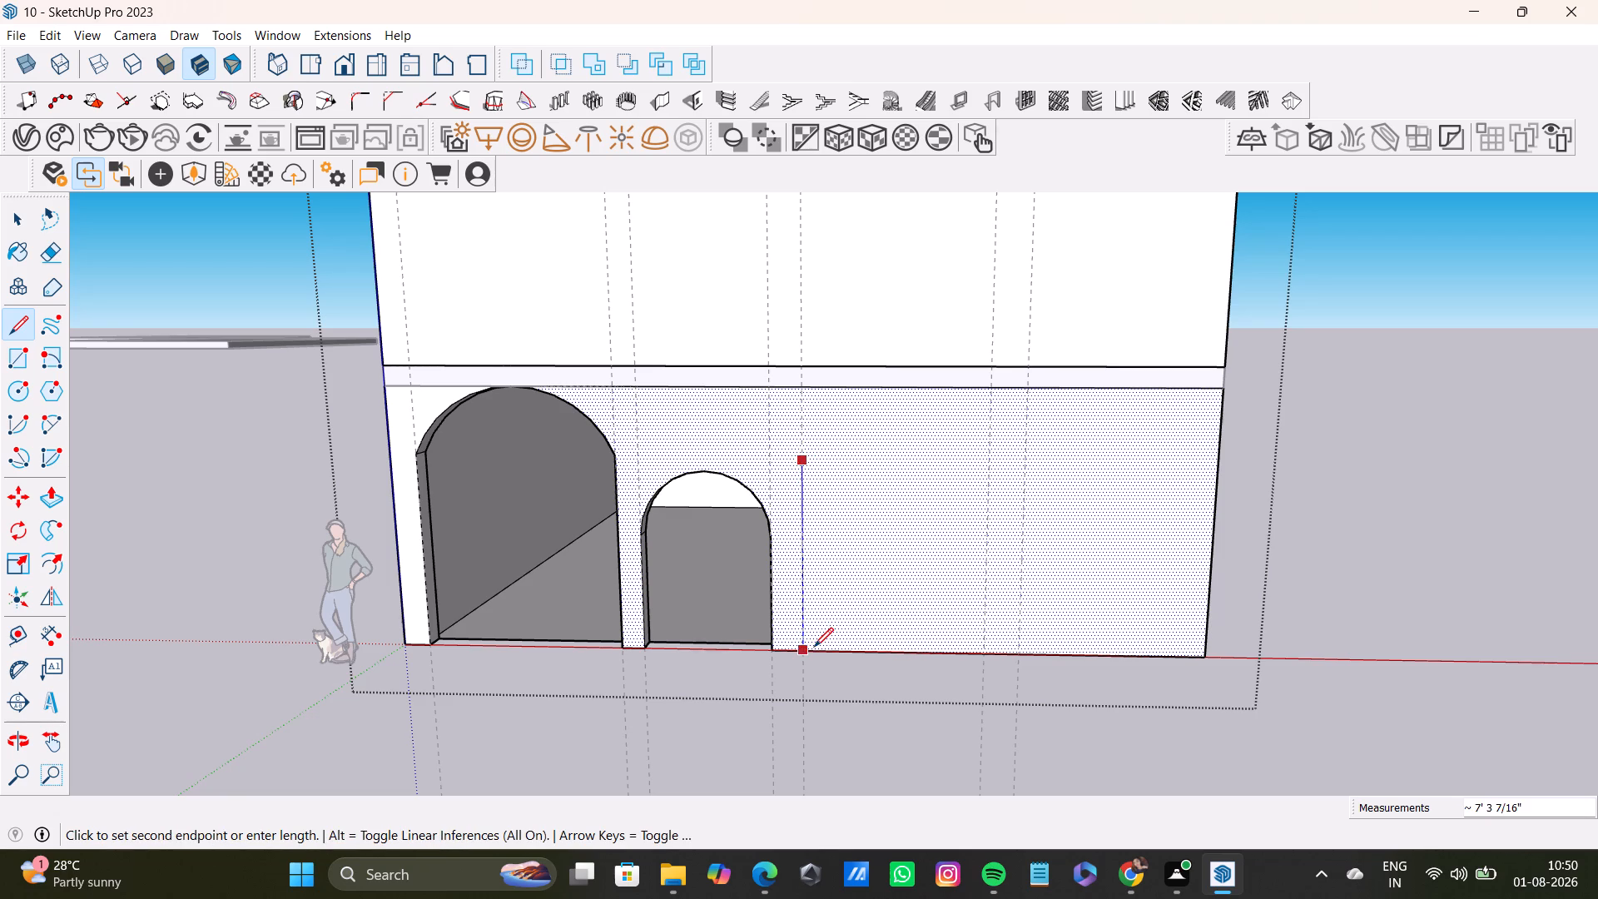
left_click(814, 647)
key("space")
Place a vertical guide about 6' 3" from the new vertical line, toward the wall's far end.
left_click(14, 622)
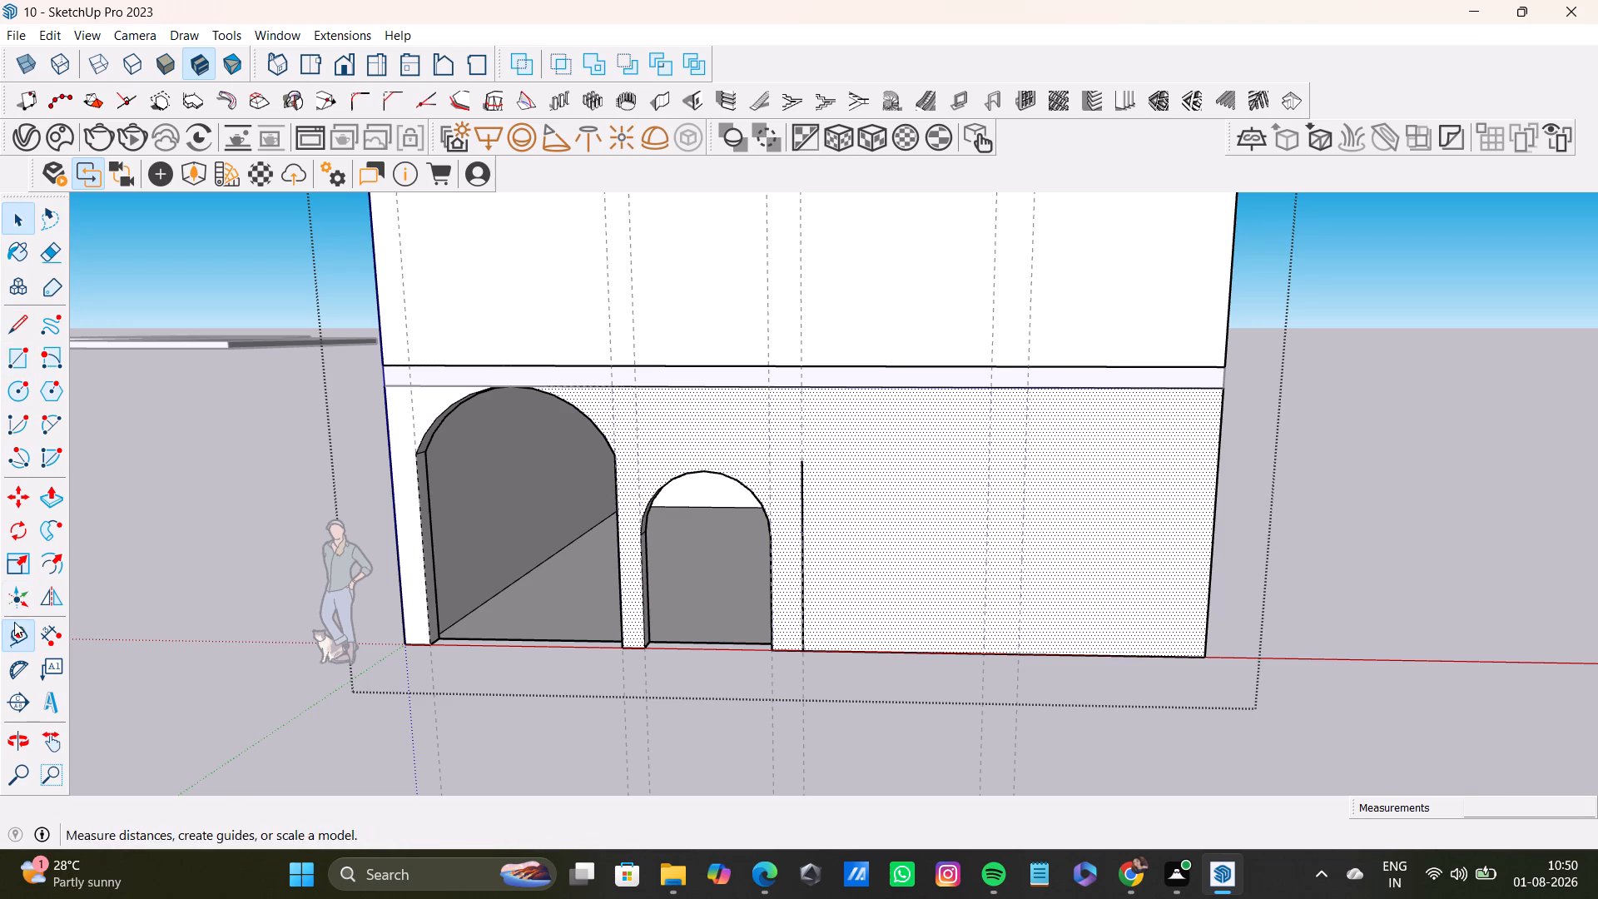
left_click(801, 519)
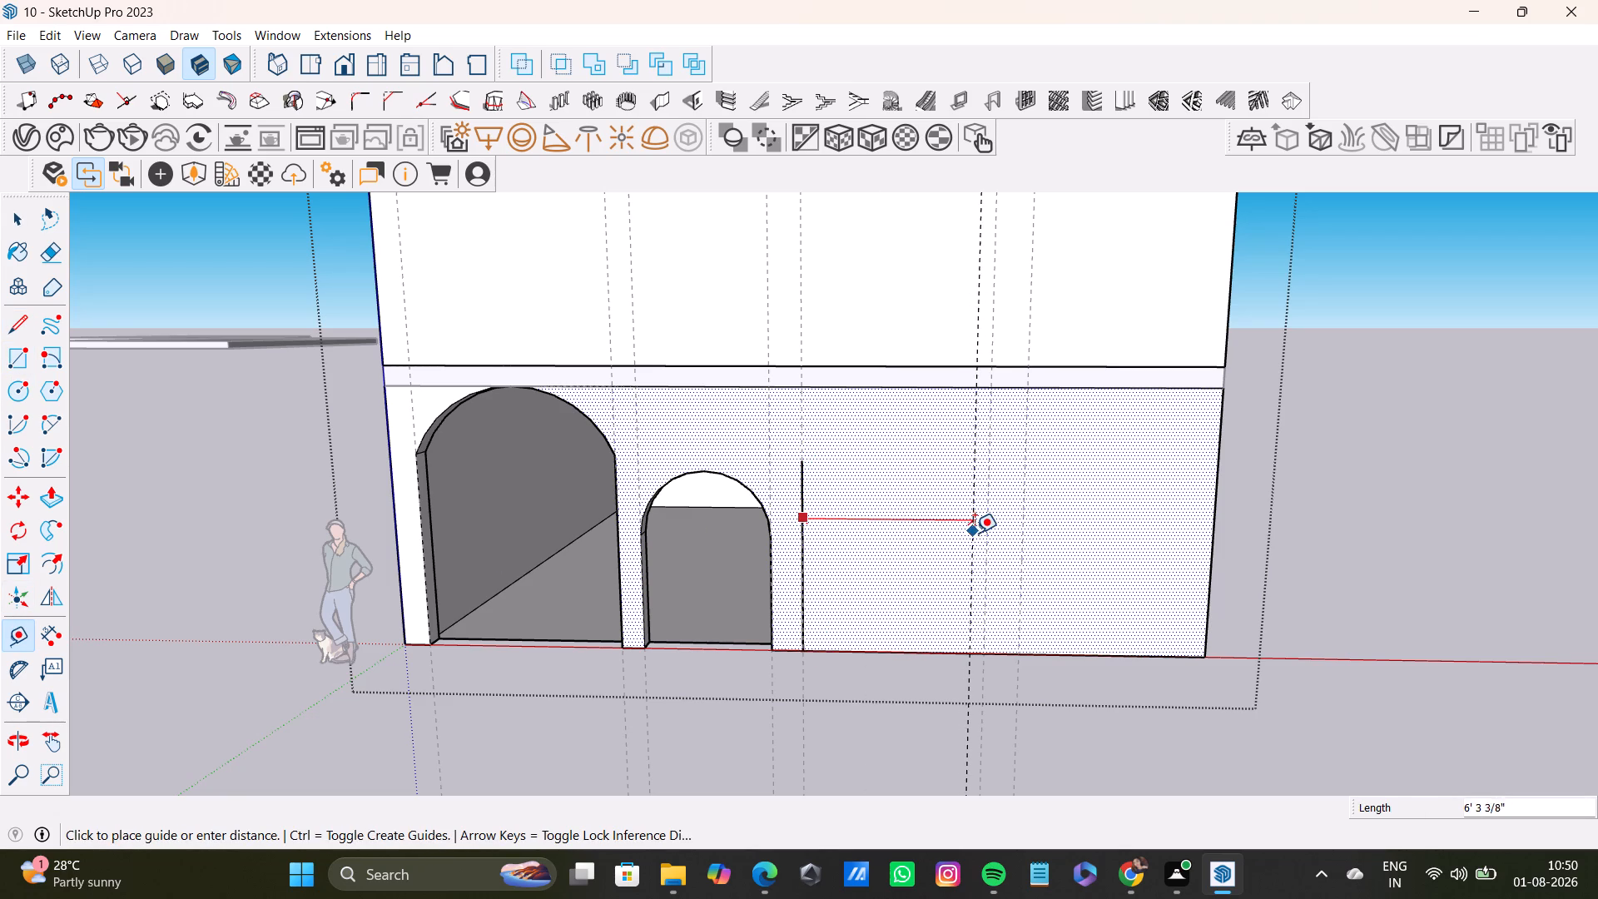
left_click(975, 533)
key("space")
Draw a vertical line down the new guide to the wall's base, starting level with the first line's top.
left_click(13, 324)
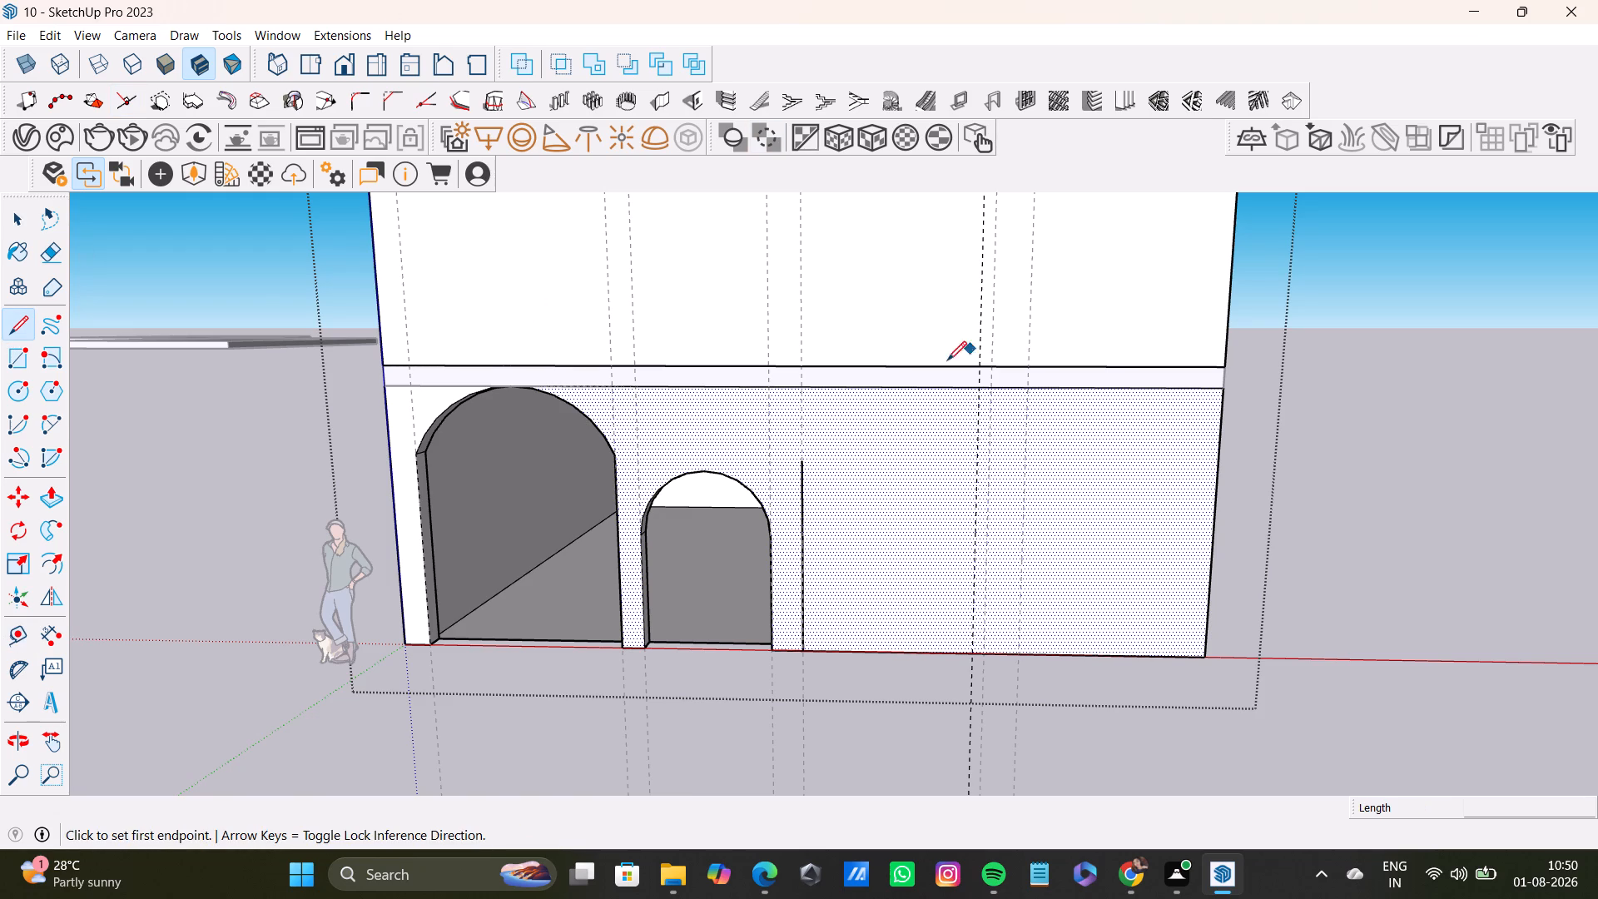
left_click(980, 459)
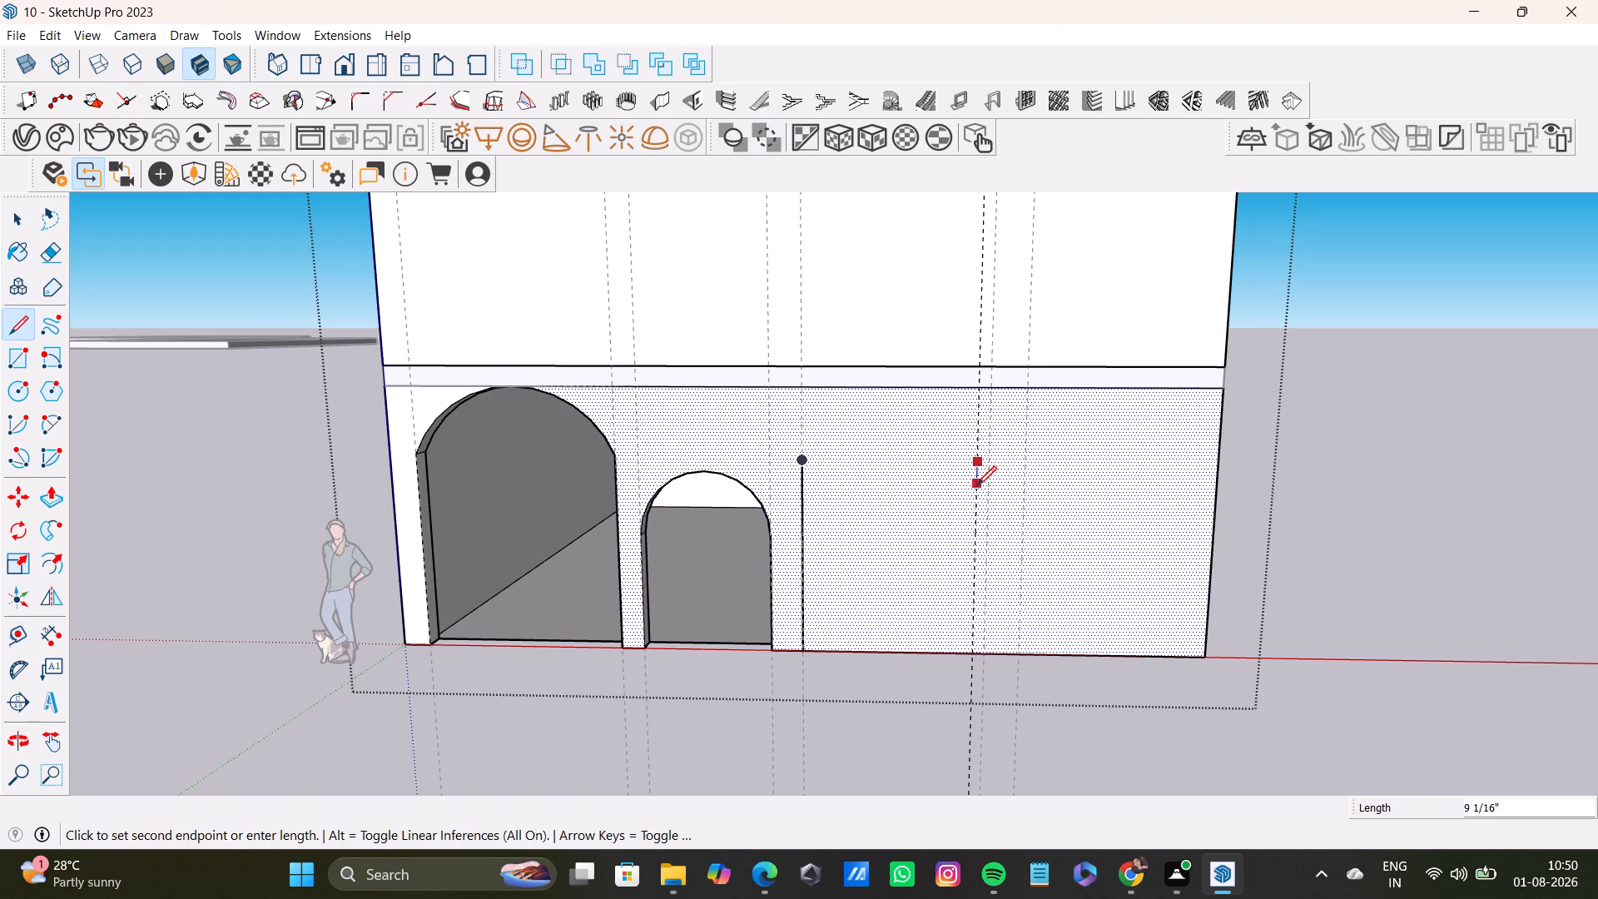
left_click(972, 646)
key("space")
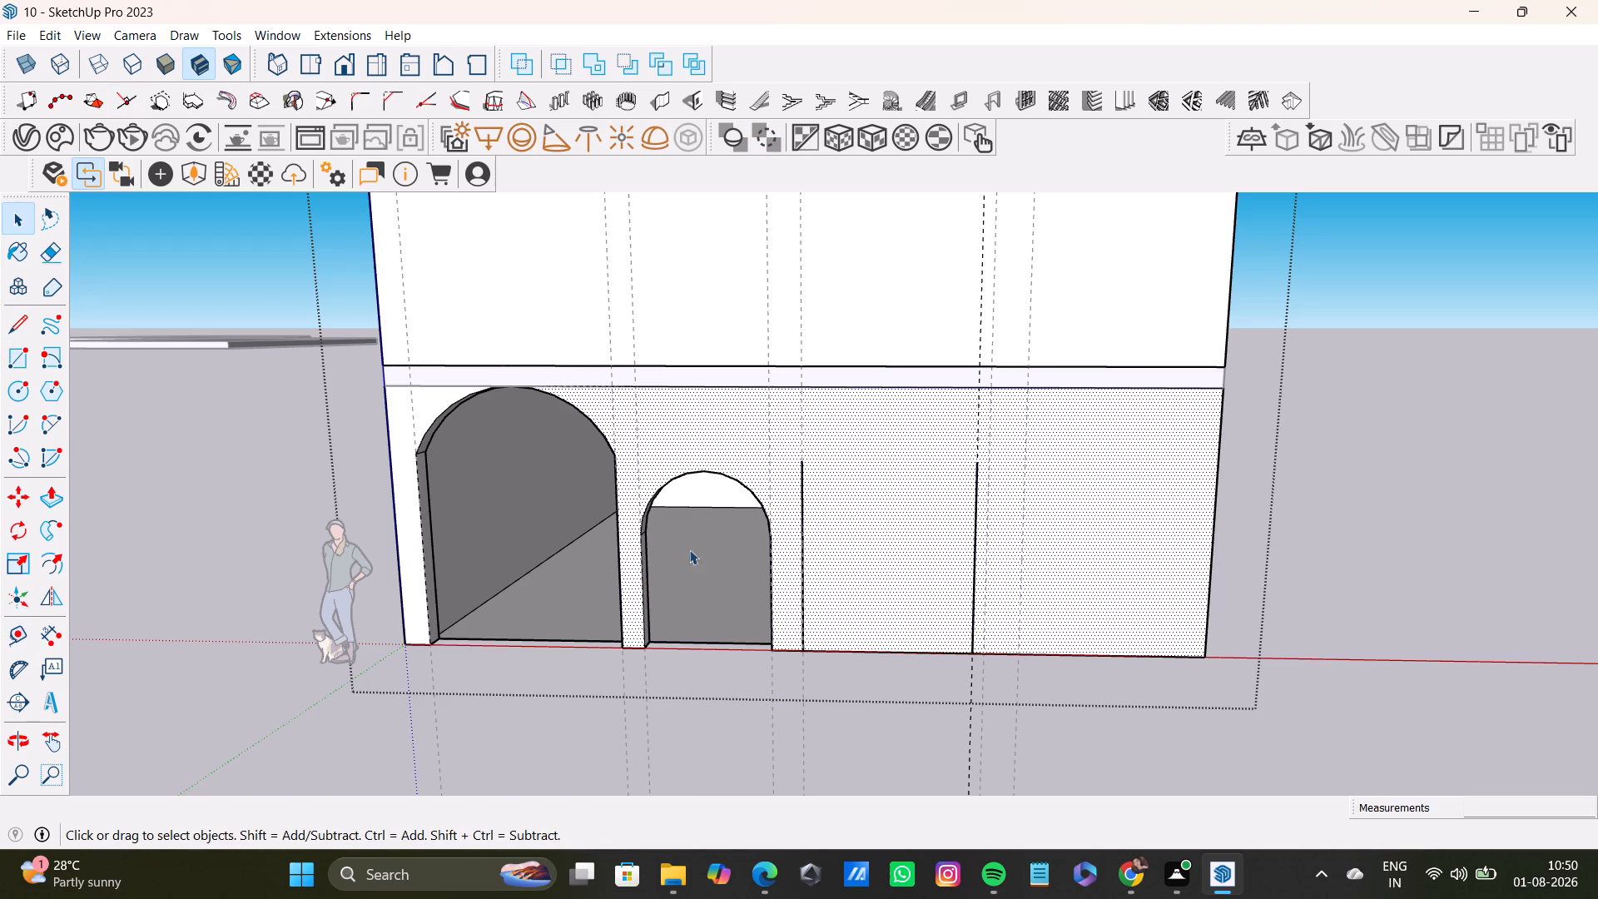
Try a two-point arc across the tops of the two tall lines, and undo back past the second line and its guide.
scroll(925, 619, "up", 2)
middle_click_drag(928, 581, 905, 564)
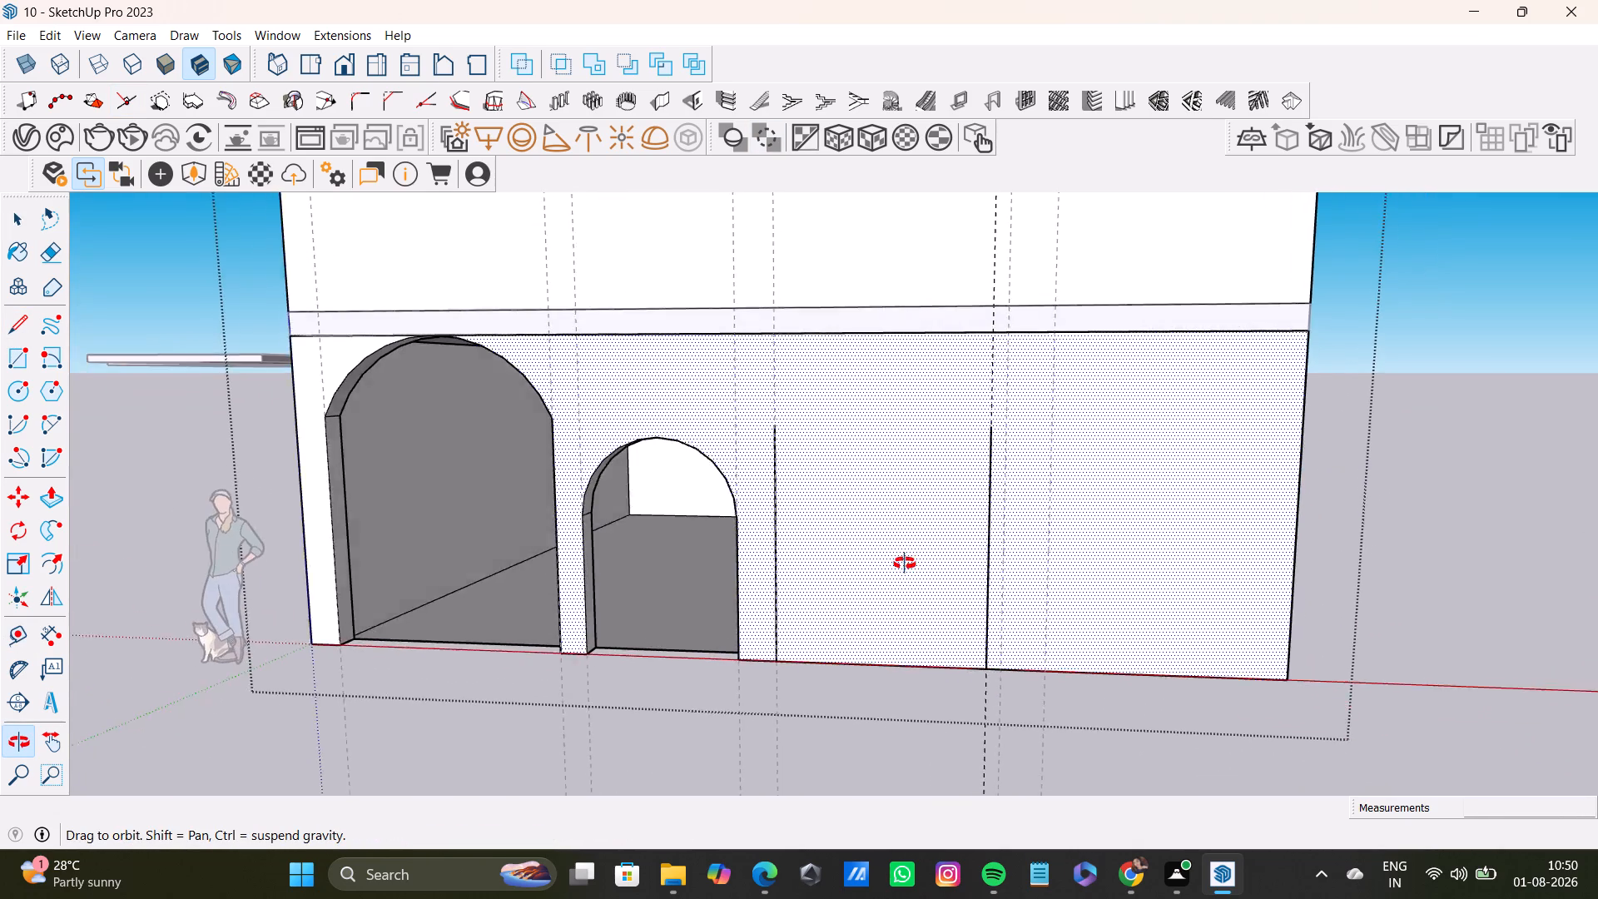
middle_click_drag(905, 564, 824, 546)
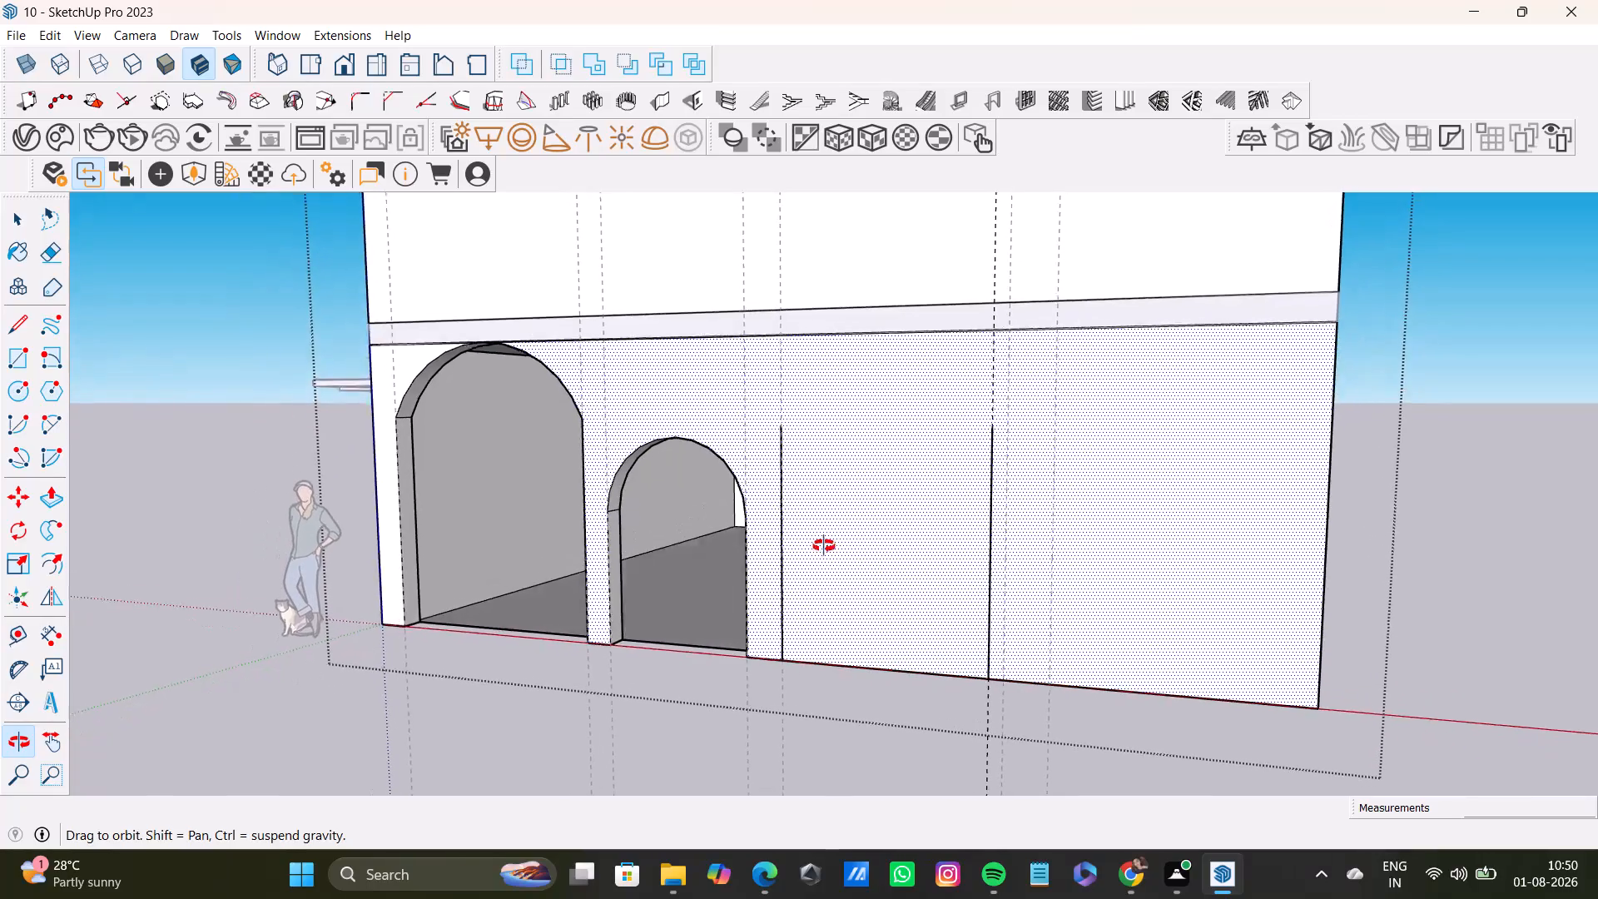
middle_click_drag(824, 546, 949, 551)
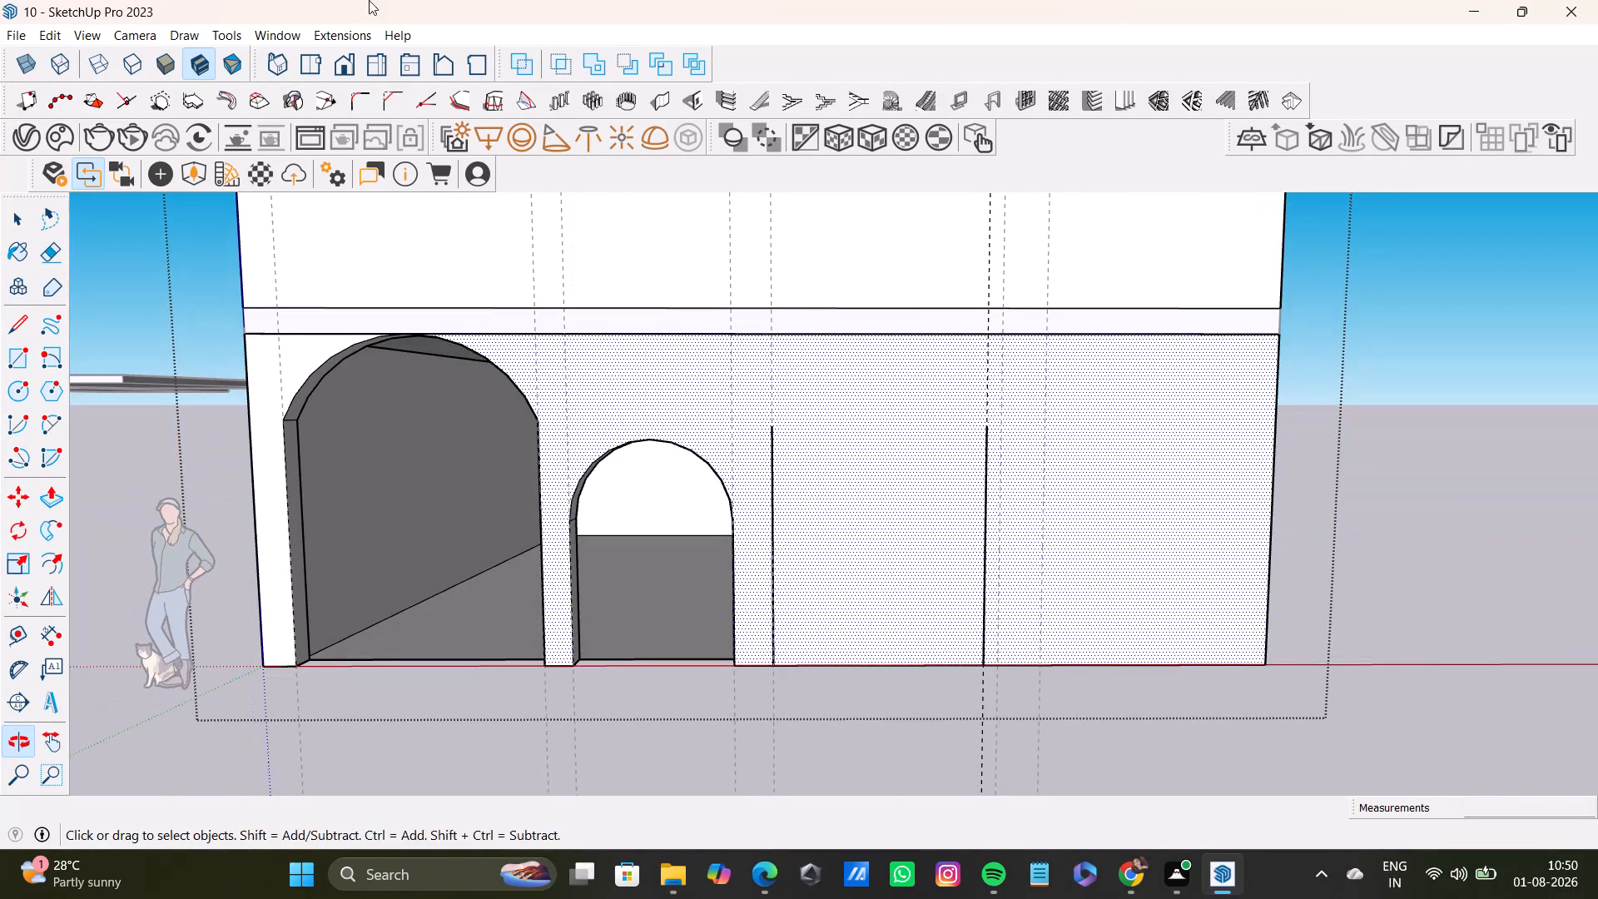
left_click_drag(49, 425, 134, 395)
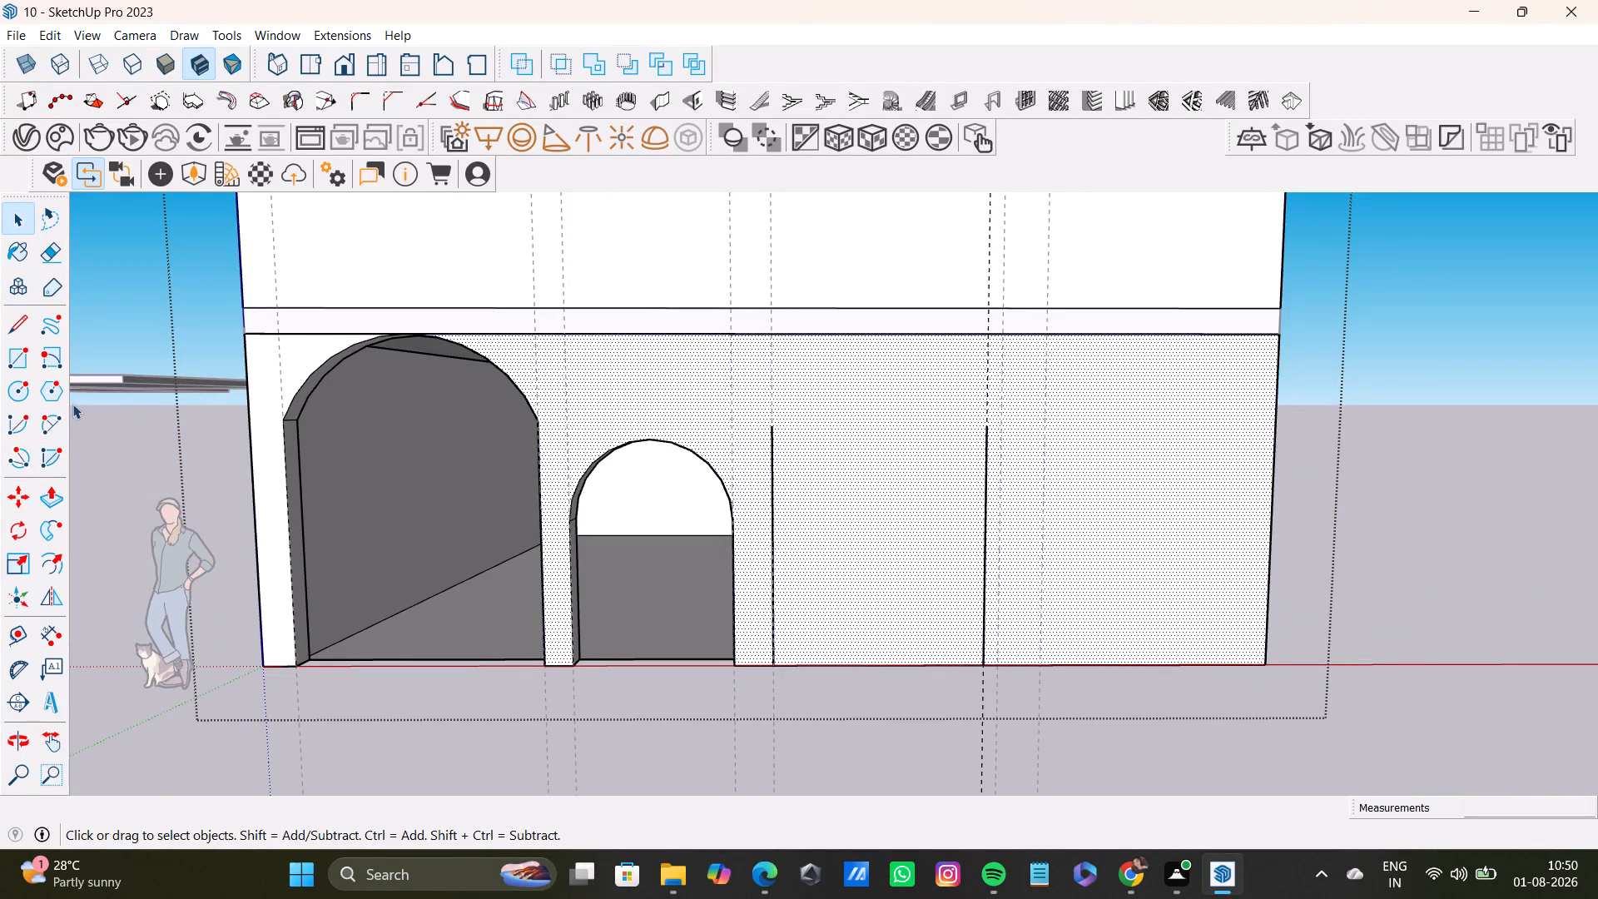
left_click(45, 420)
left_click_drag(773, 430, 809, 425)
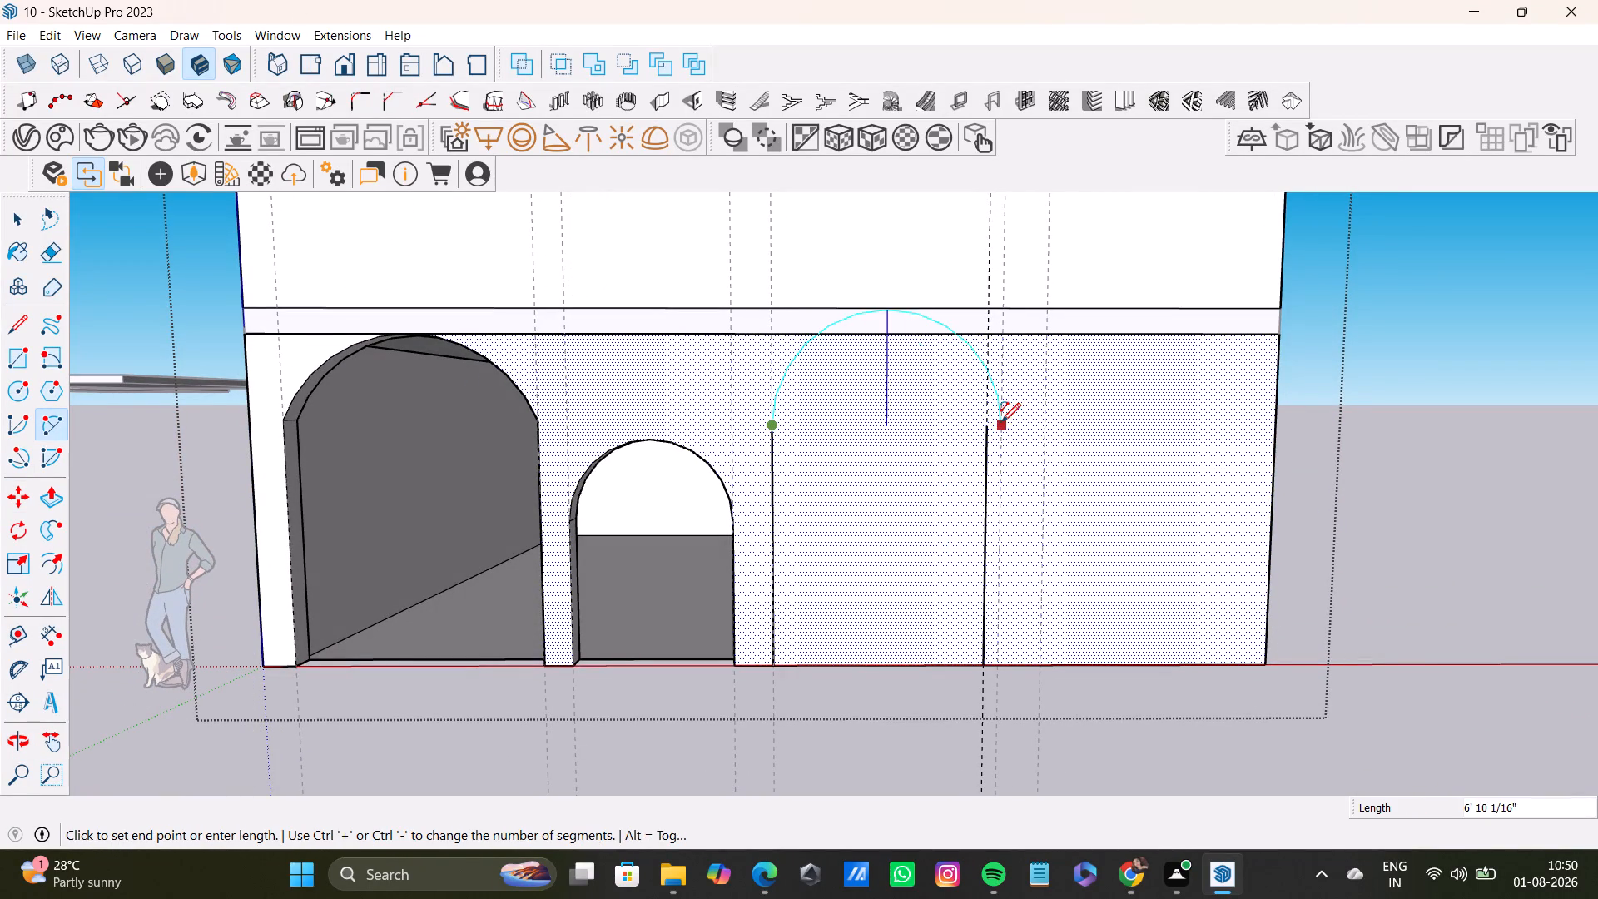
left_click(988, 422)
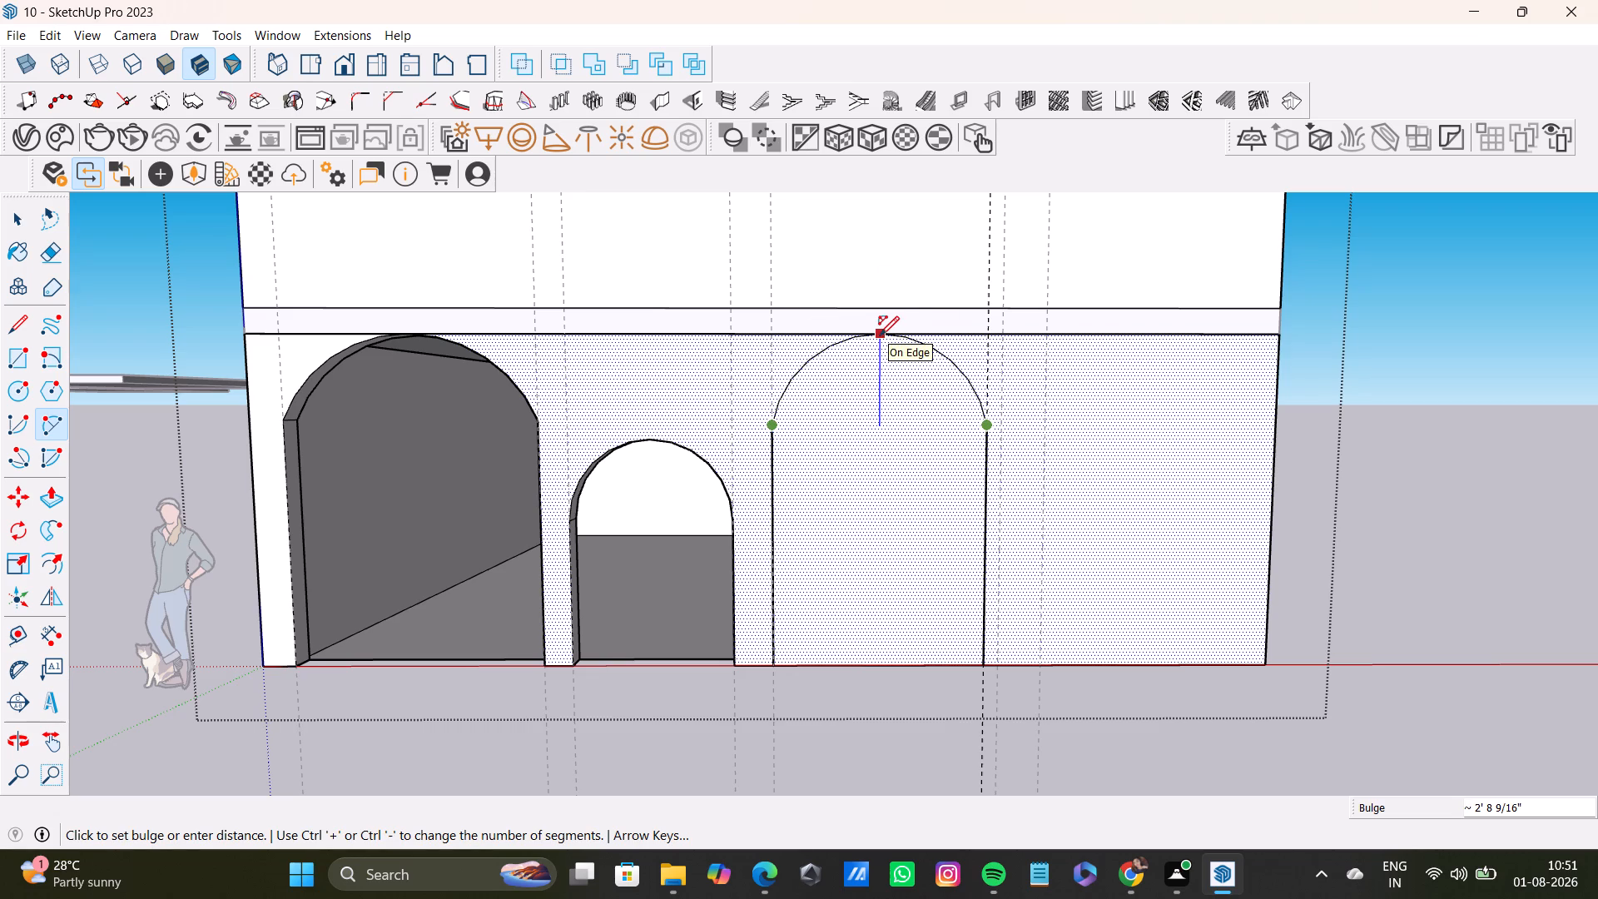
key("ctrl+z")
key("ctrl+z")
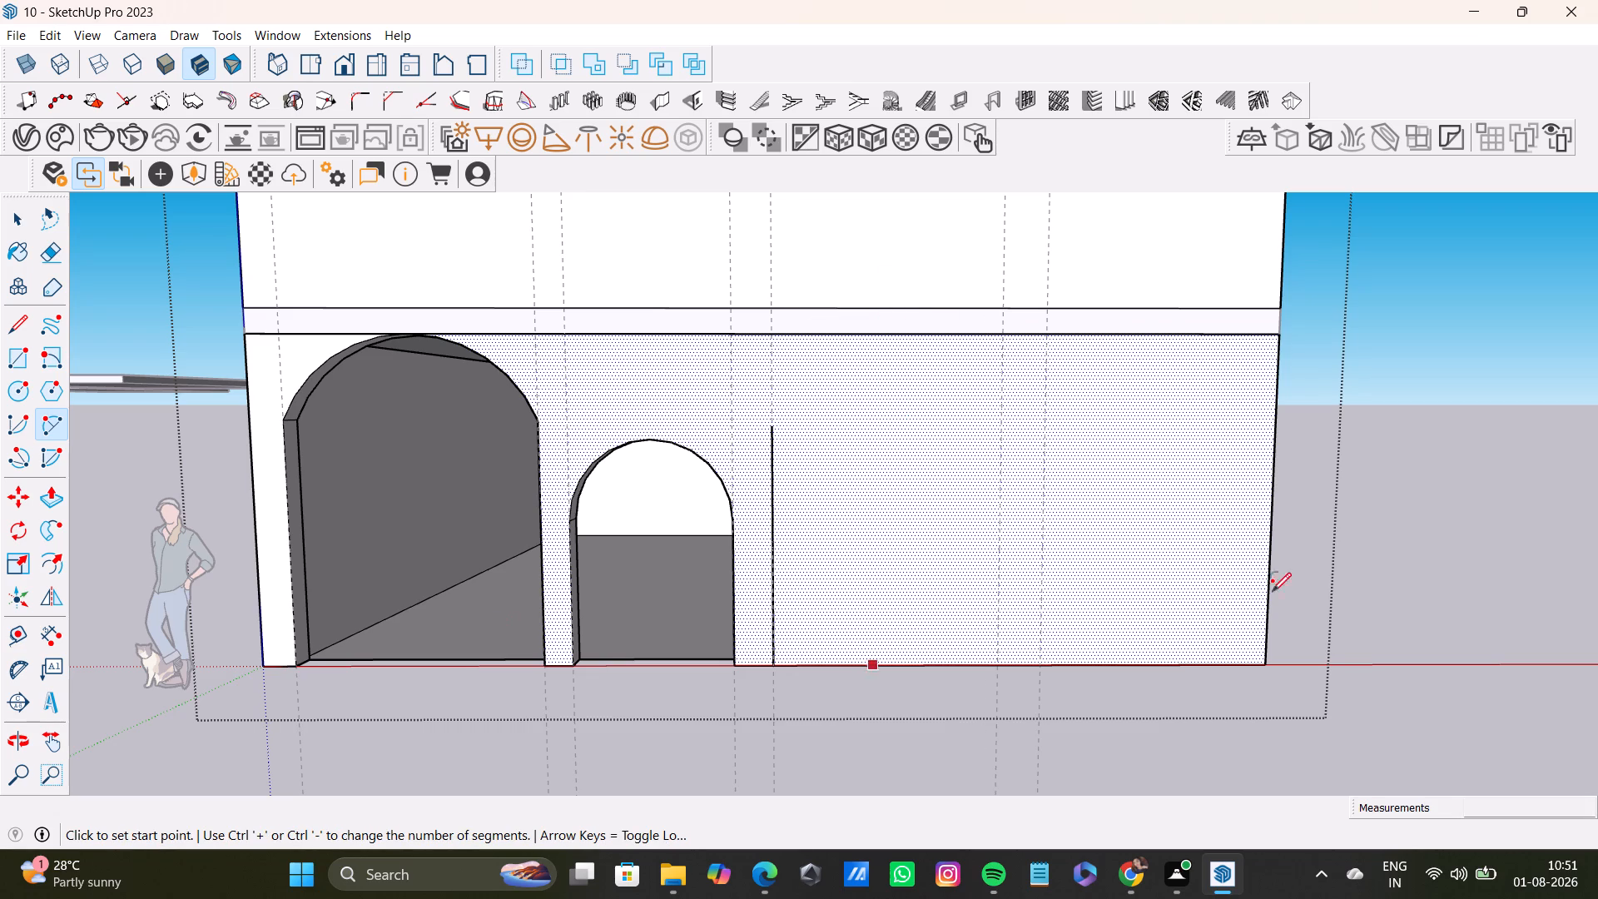
Place a vertical guide about 6' from the remaining tall line, toward the wall's far end.
key("space")
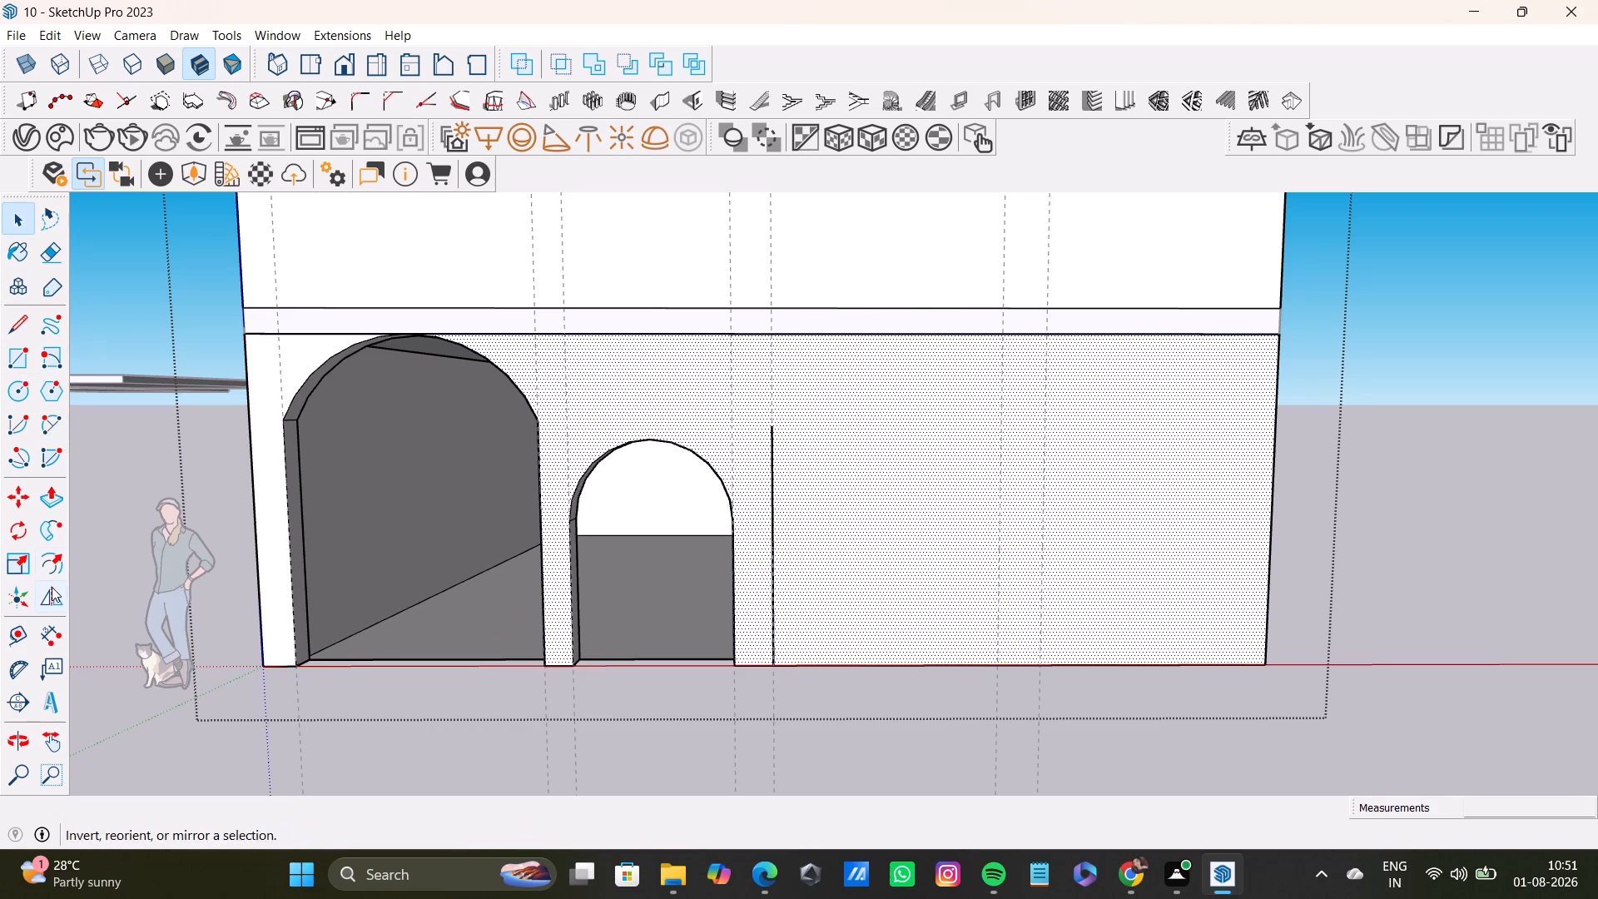
left_click(21, 636)
left_click(771, 543)
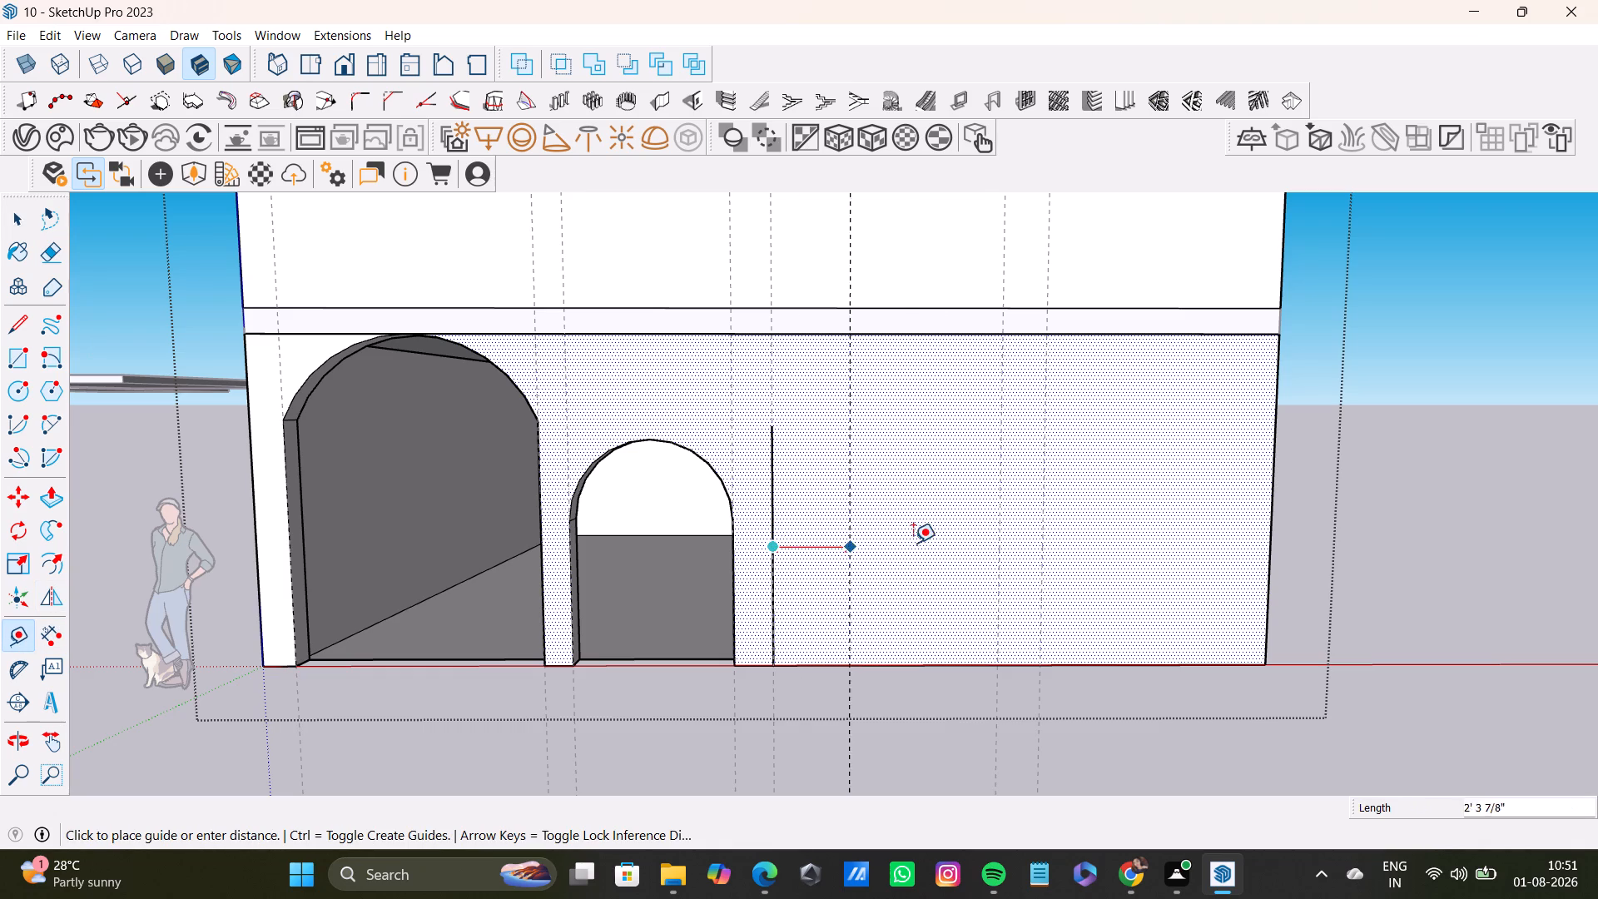
left_click(973, 544)
key("space")
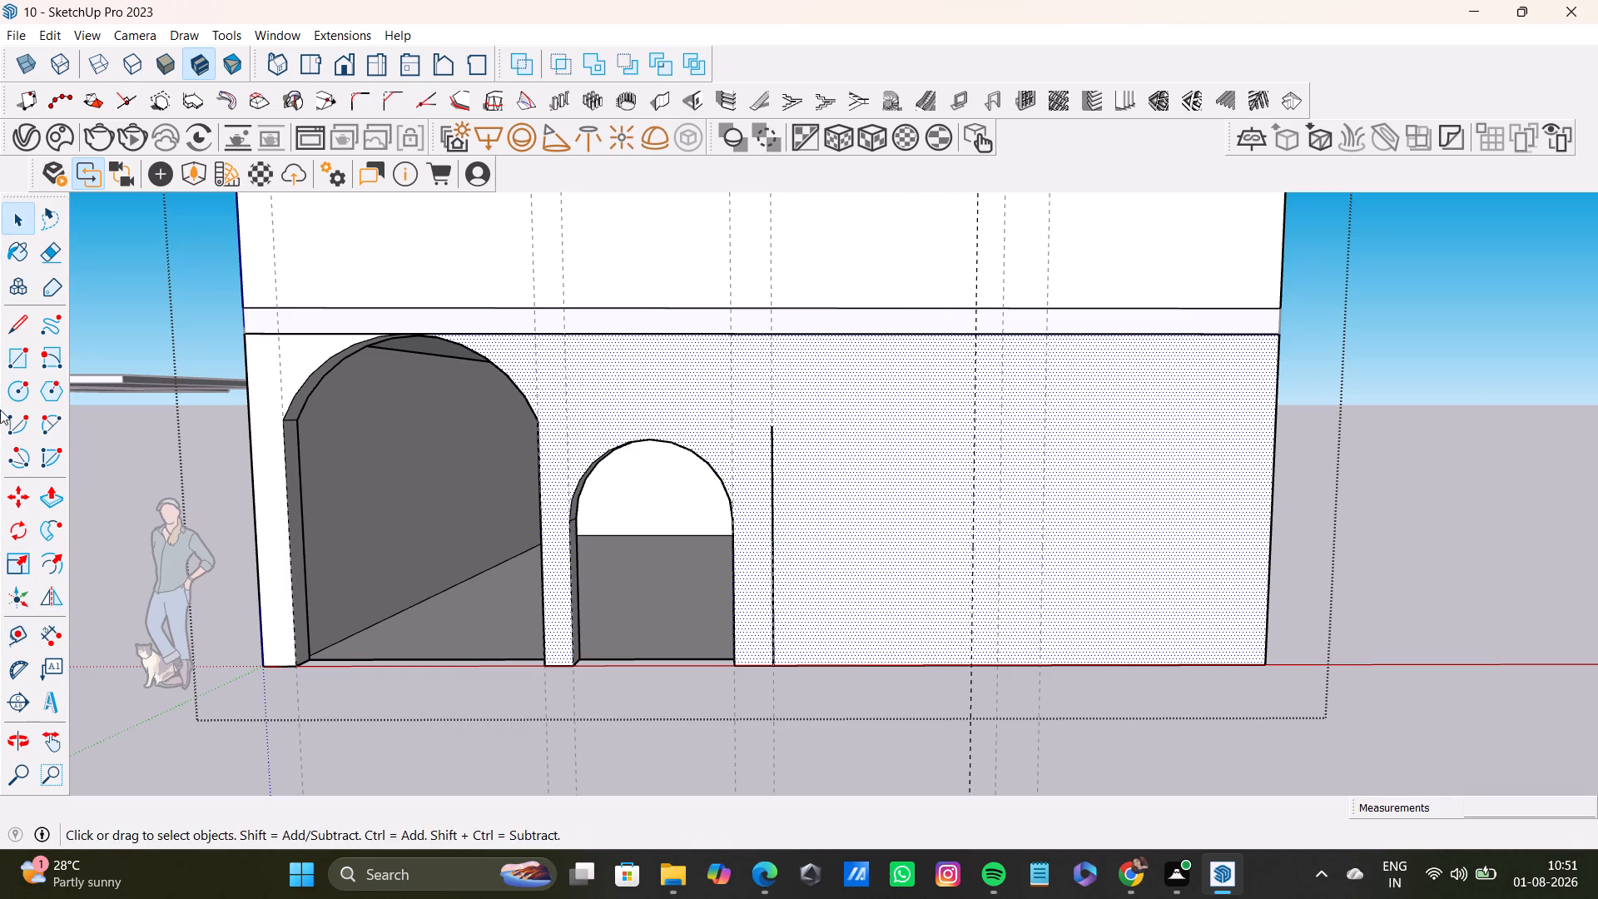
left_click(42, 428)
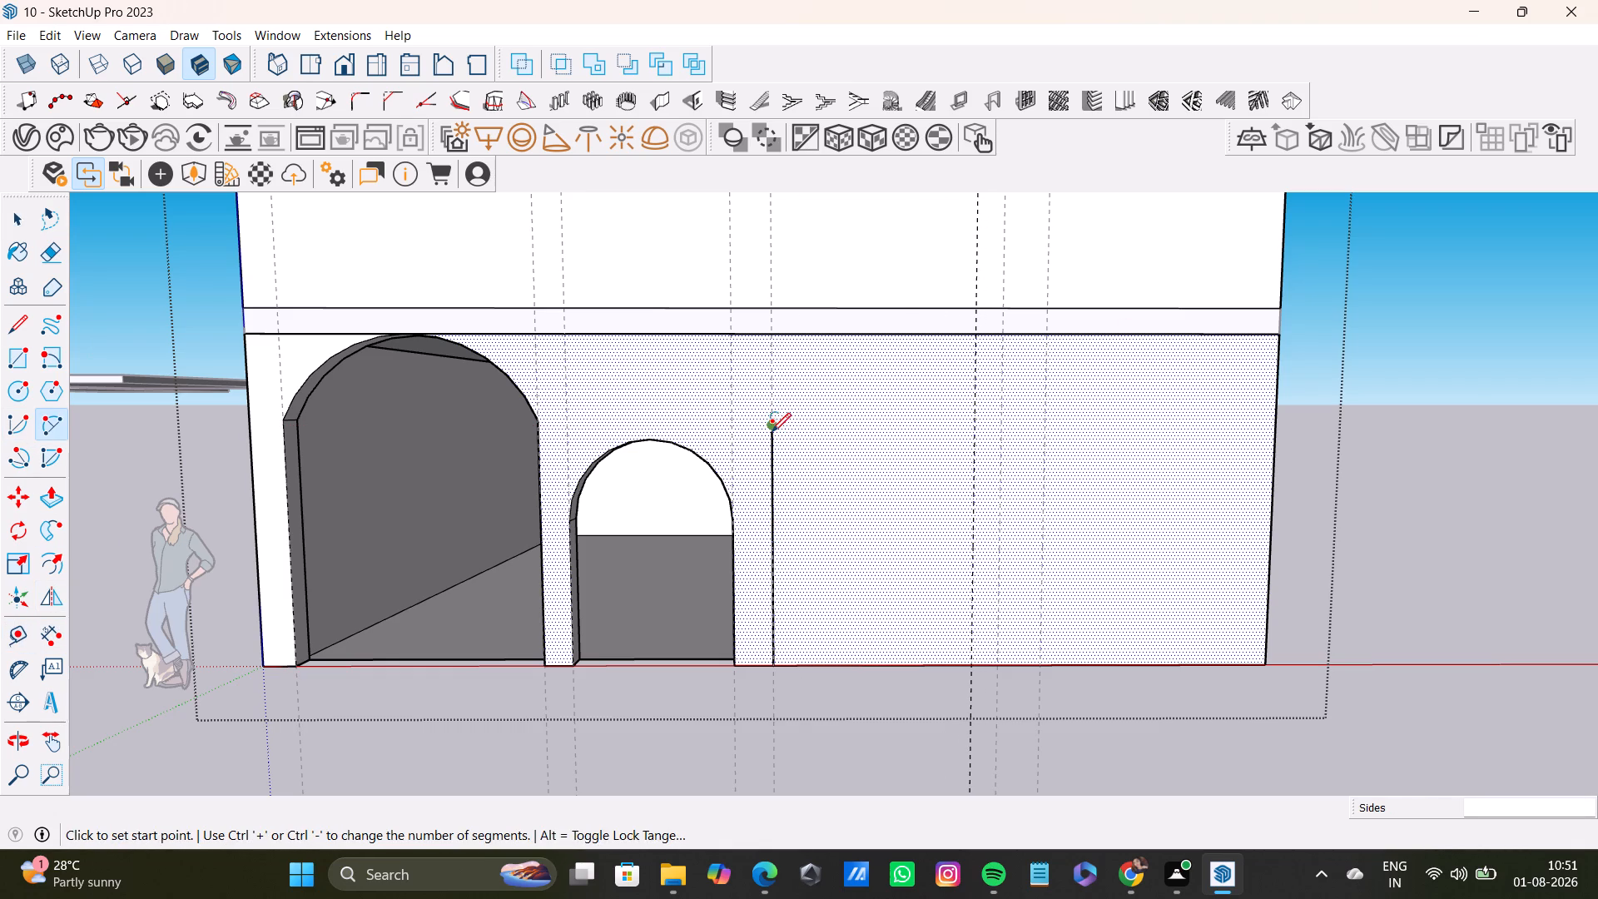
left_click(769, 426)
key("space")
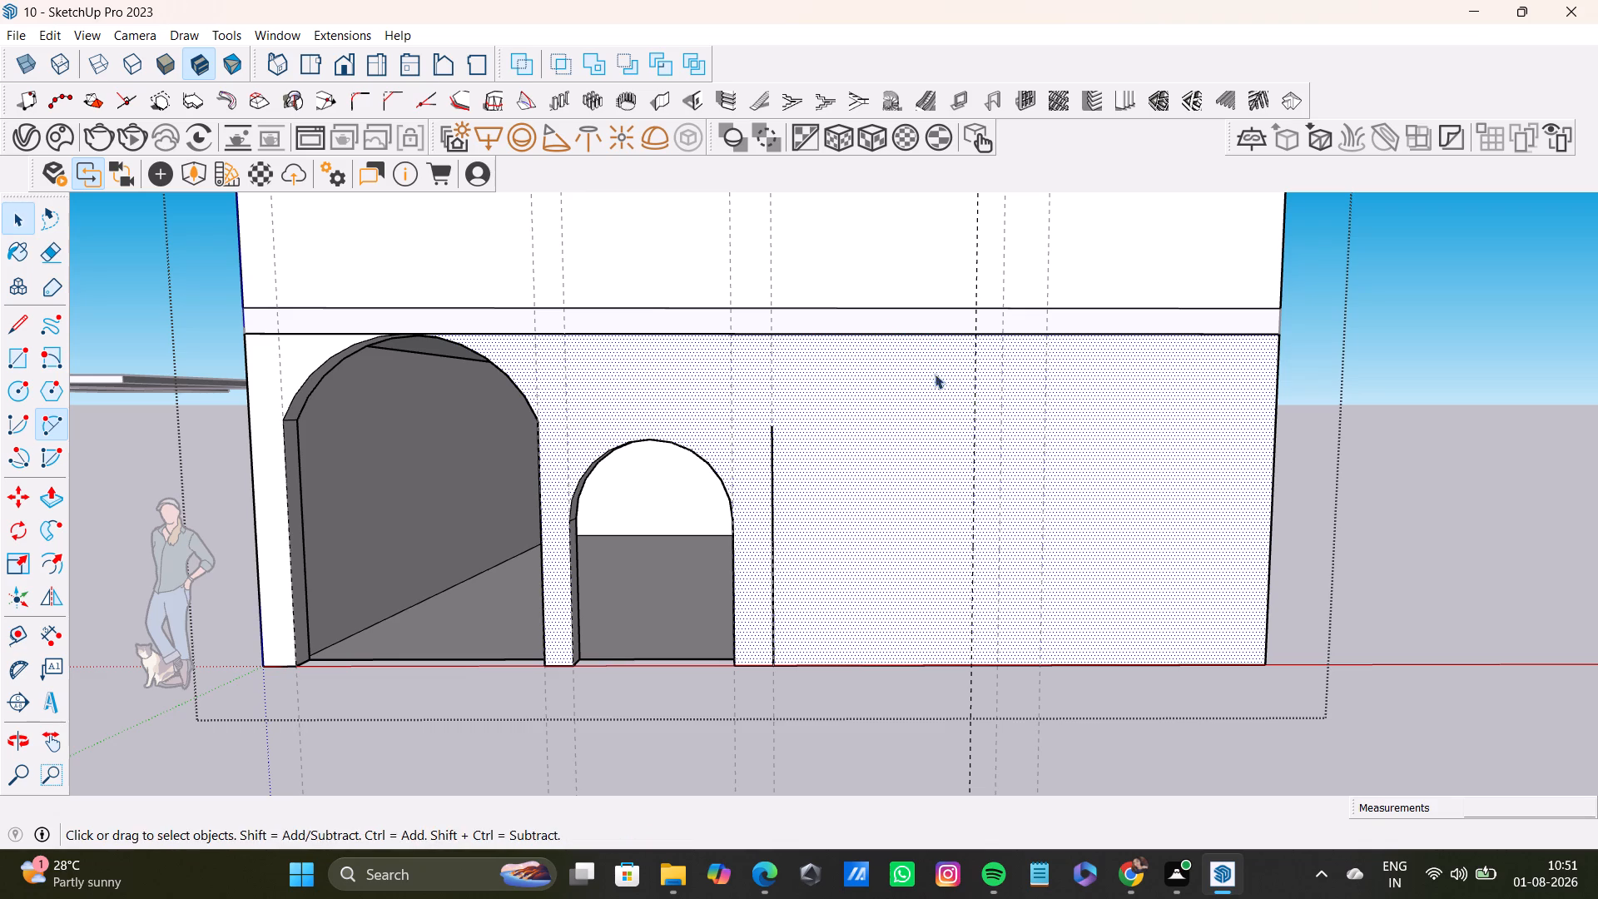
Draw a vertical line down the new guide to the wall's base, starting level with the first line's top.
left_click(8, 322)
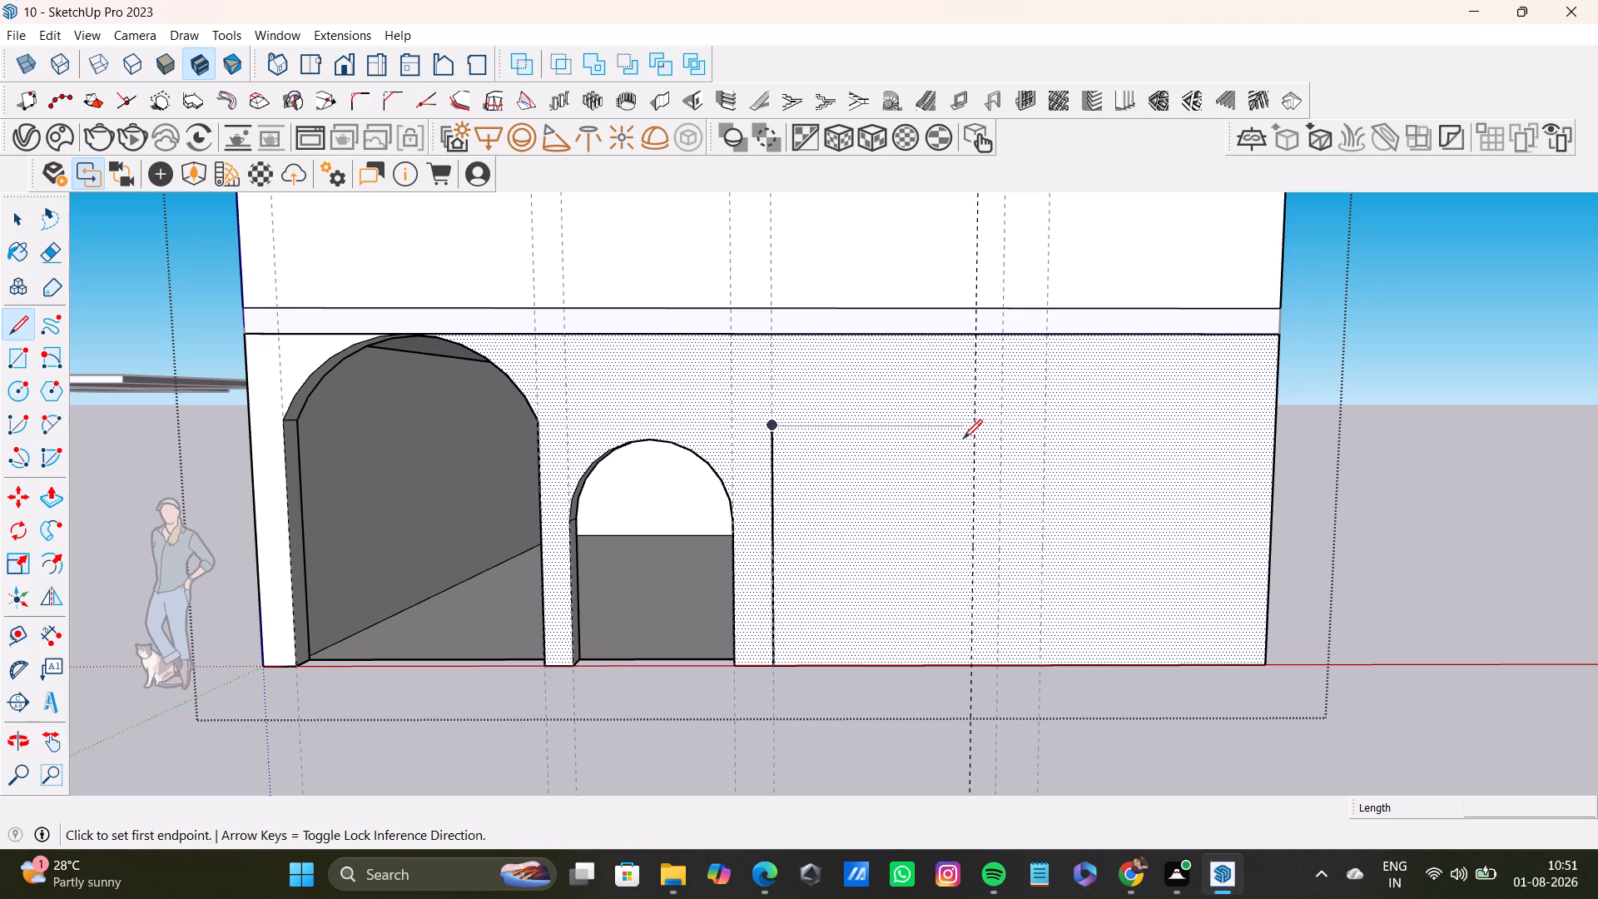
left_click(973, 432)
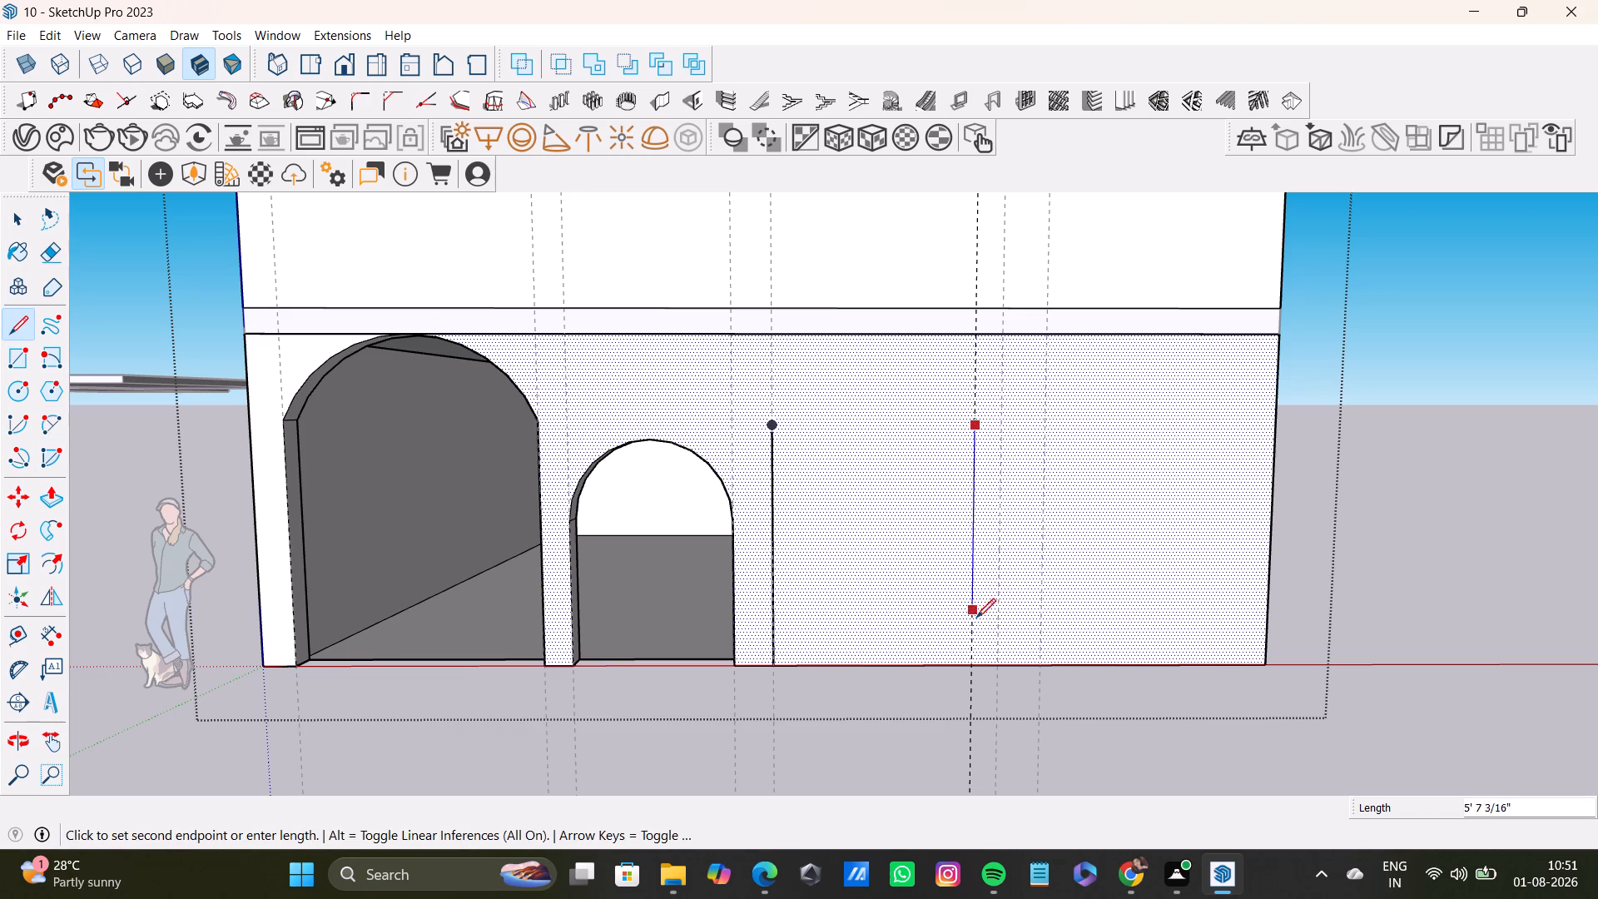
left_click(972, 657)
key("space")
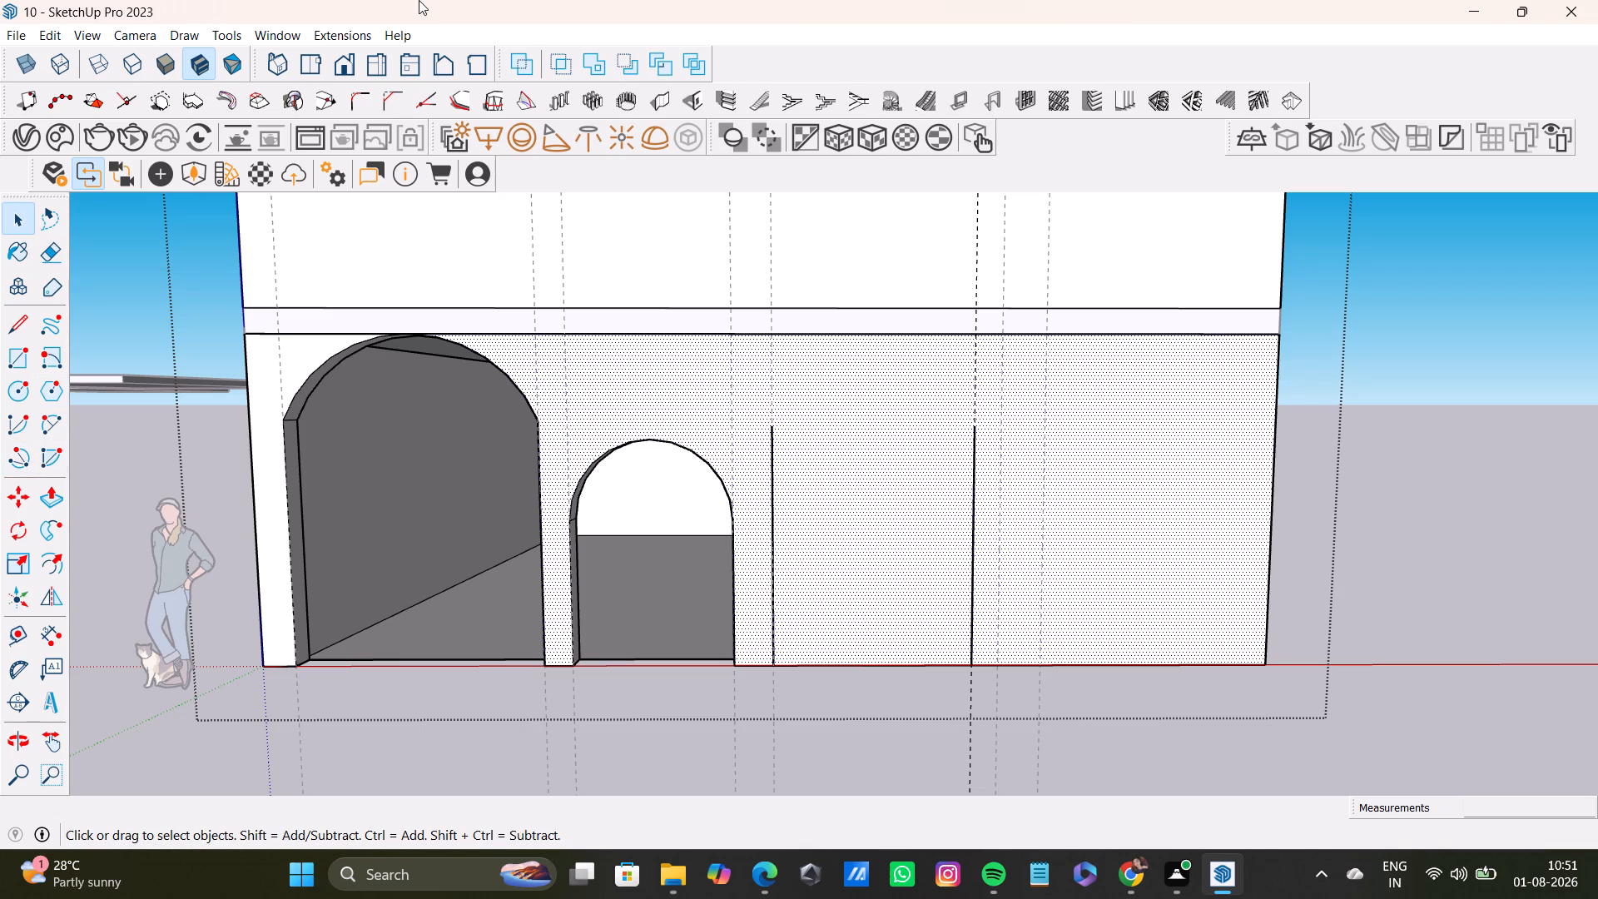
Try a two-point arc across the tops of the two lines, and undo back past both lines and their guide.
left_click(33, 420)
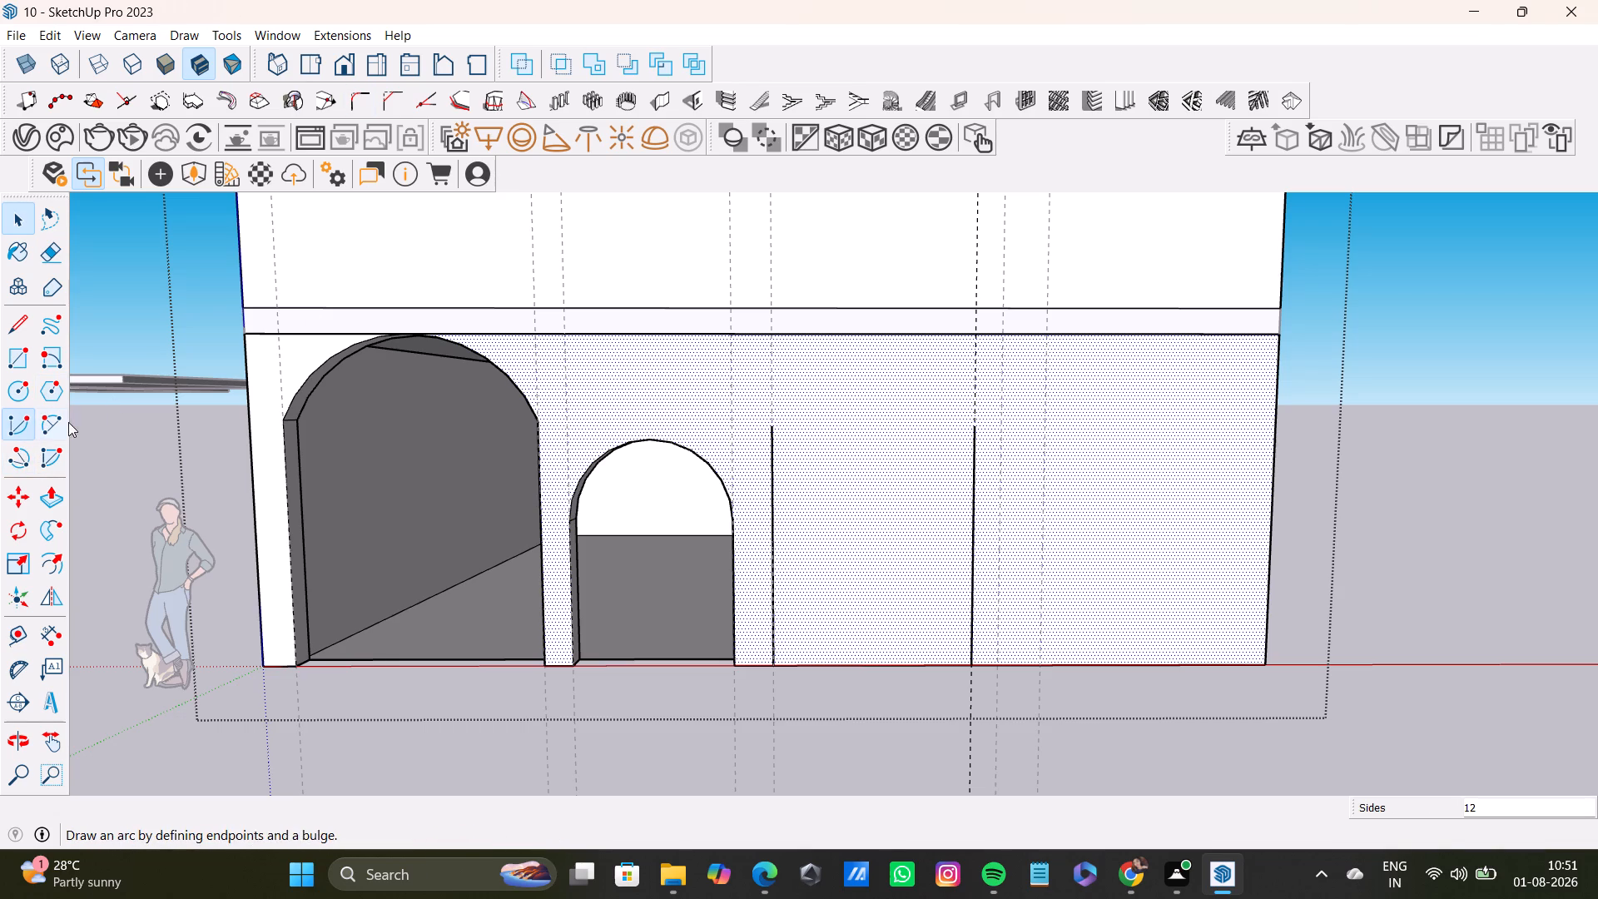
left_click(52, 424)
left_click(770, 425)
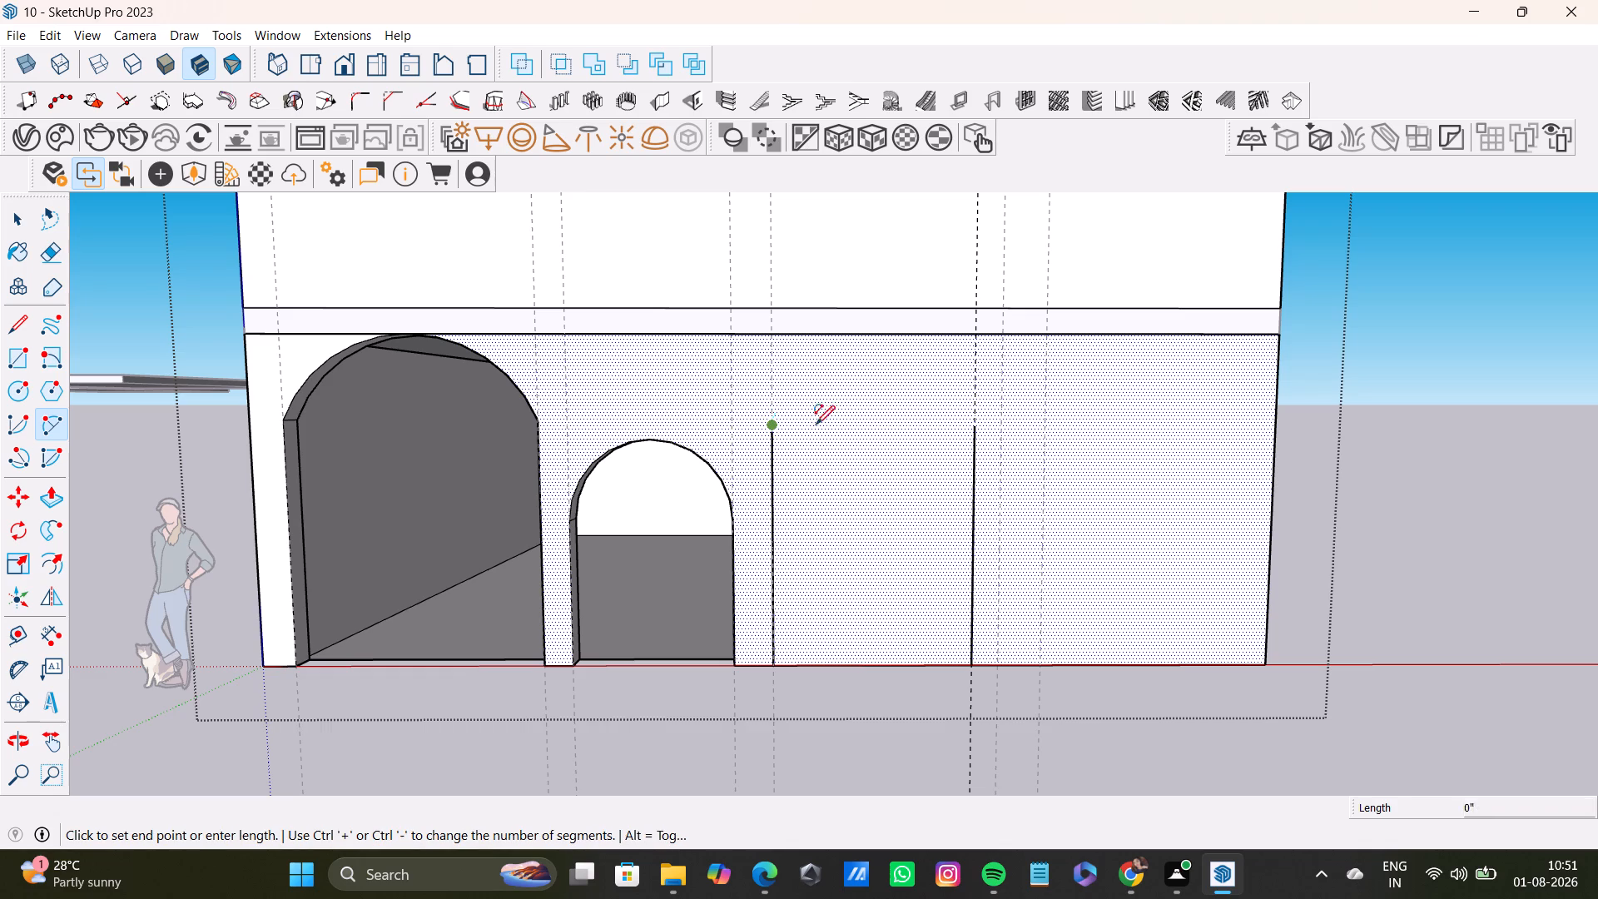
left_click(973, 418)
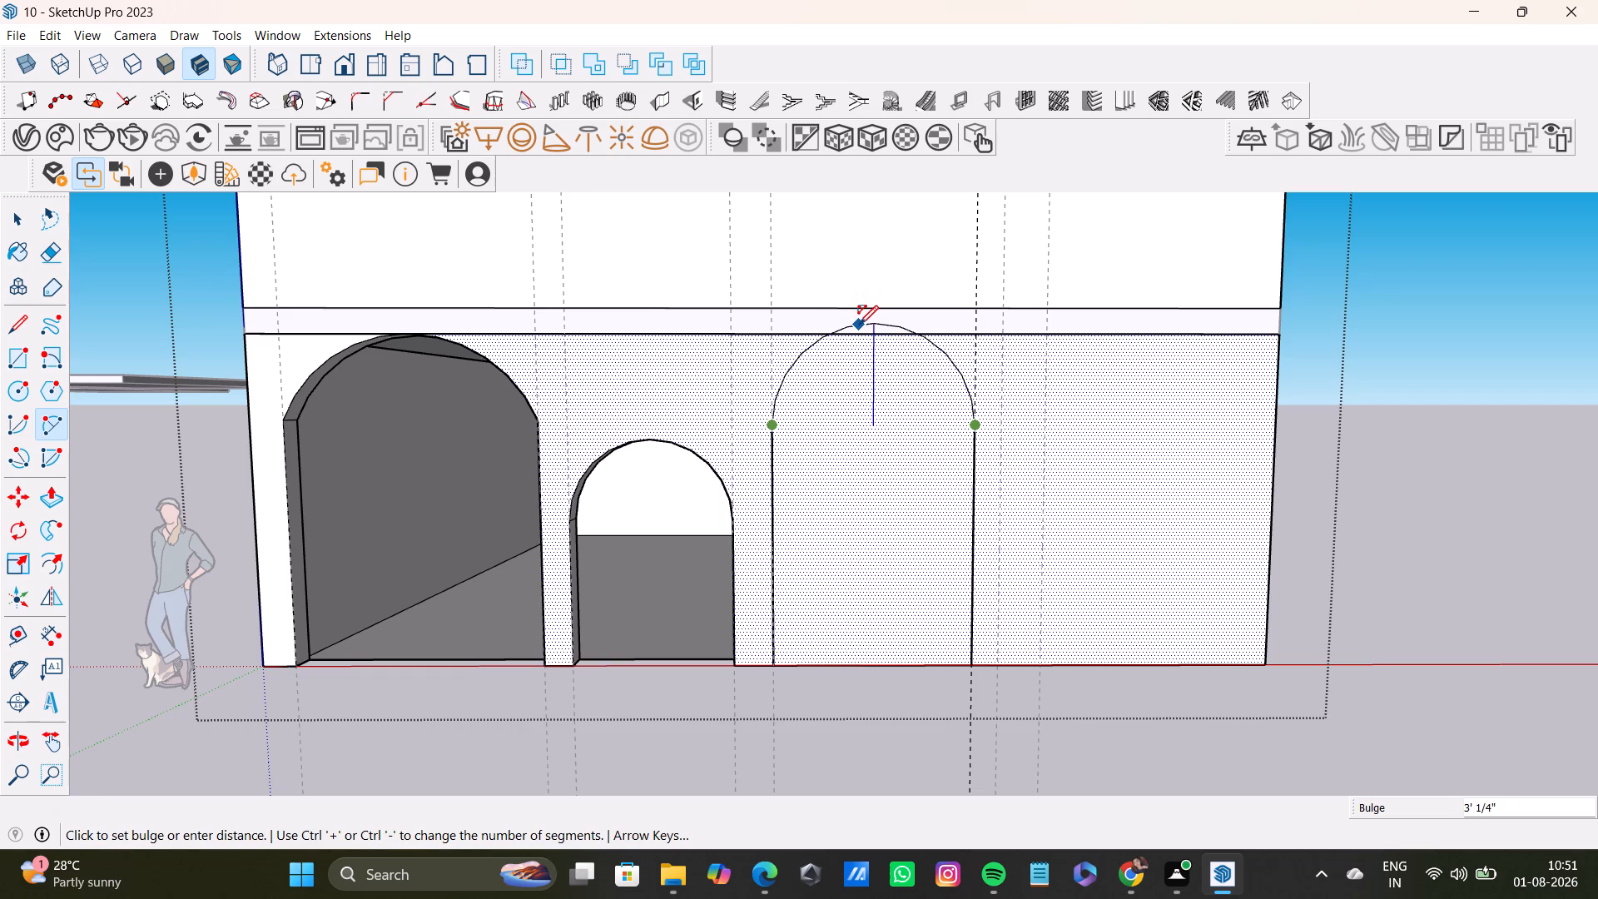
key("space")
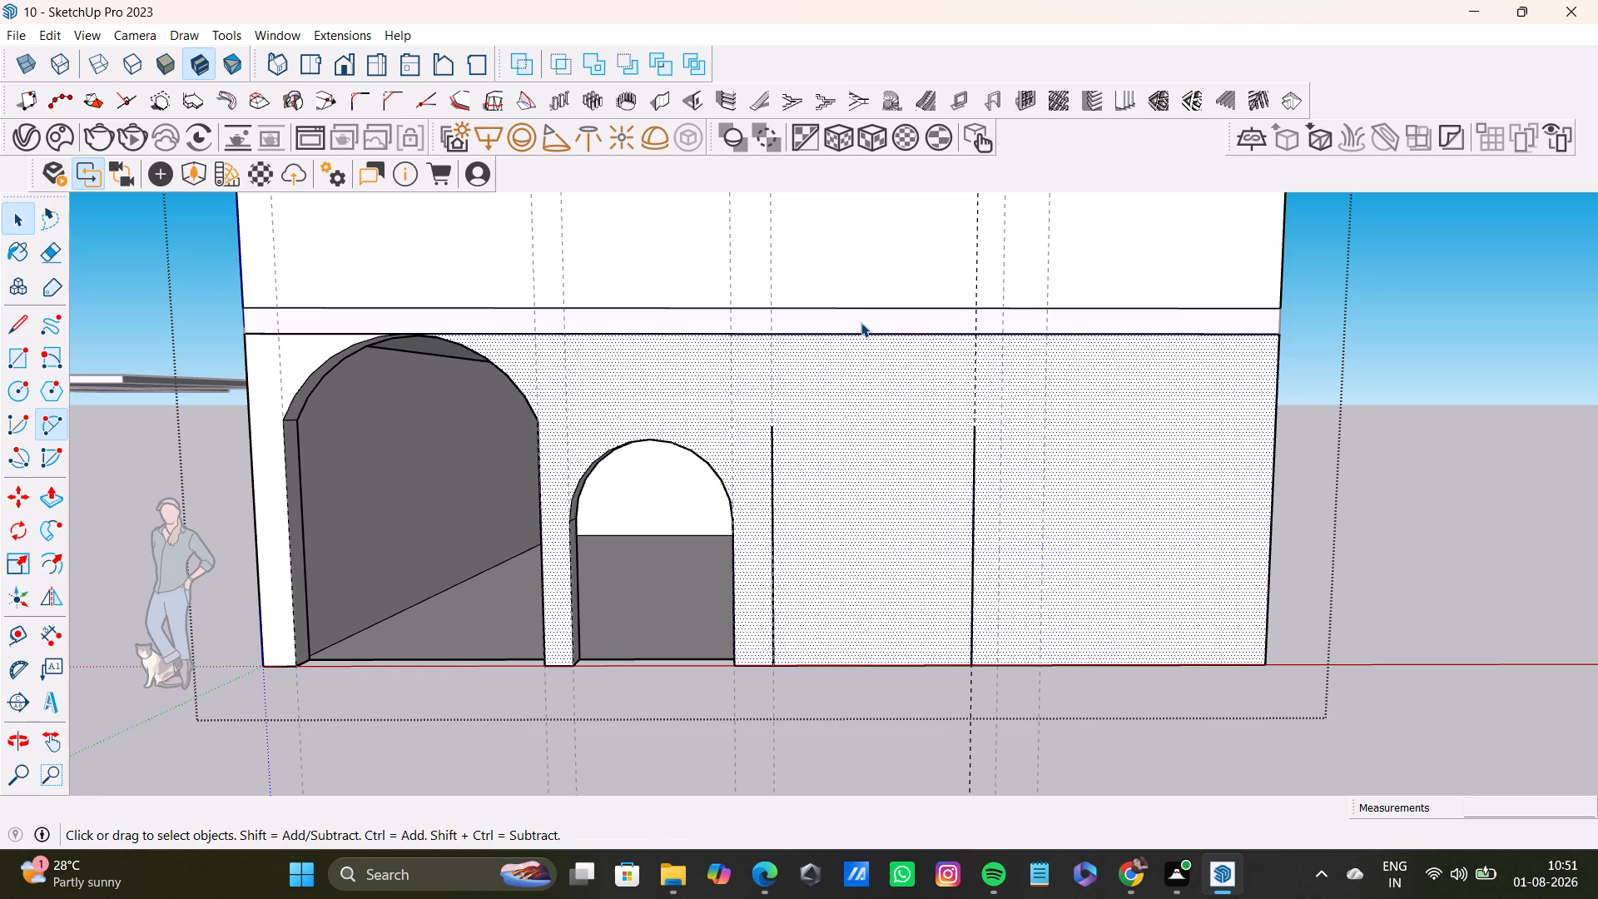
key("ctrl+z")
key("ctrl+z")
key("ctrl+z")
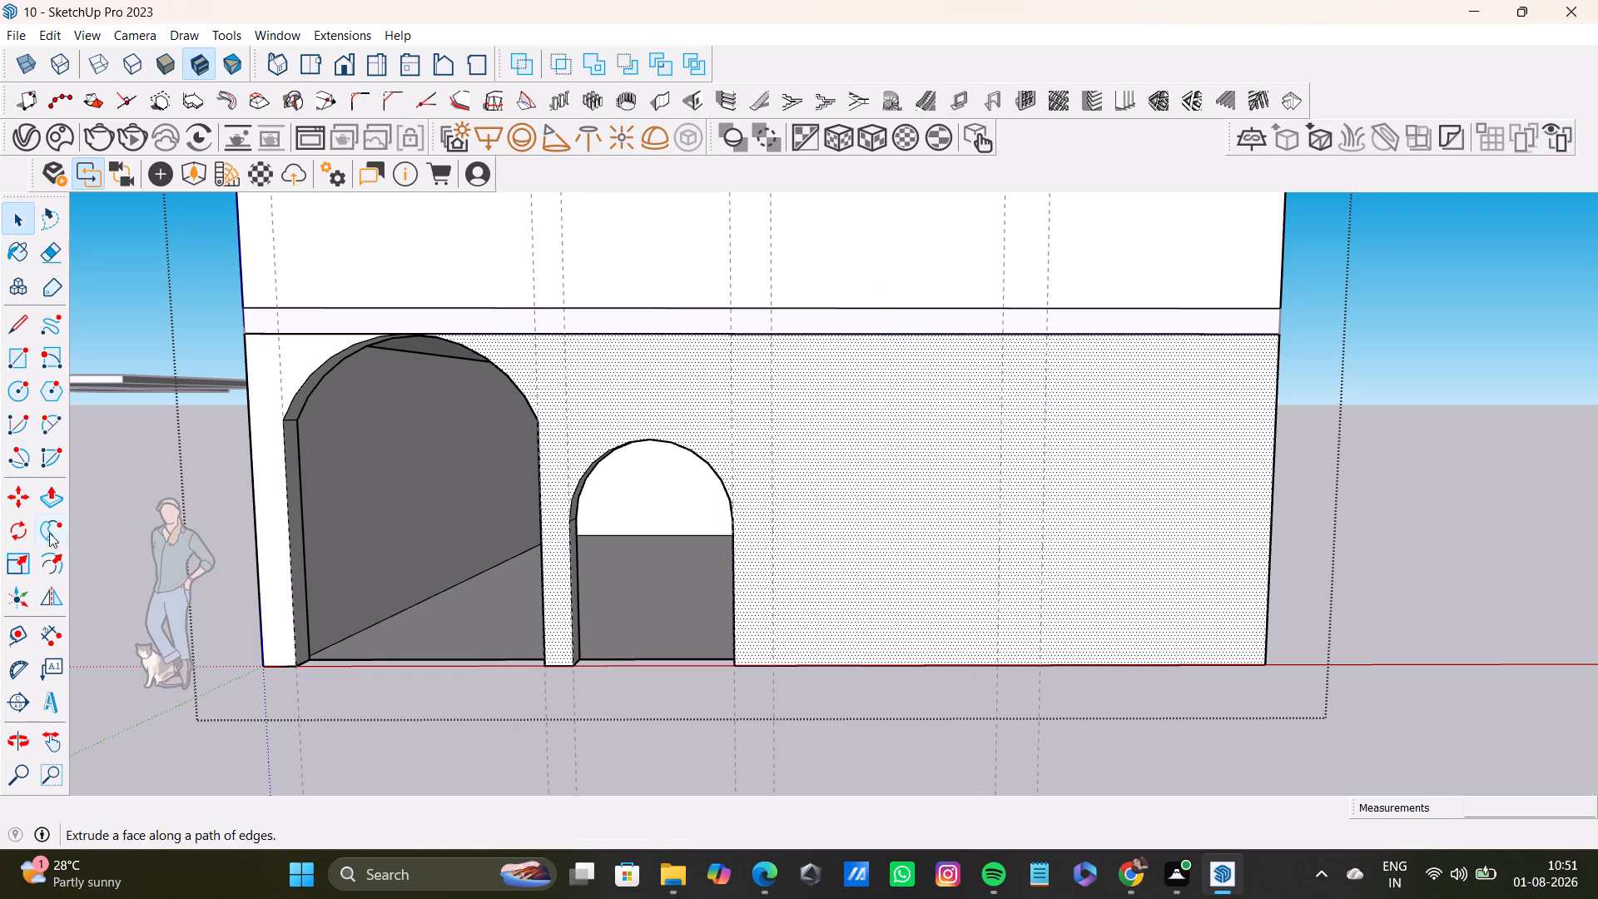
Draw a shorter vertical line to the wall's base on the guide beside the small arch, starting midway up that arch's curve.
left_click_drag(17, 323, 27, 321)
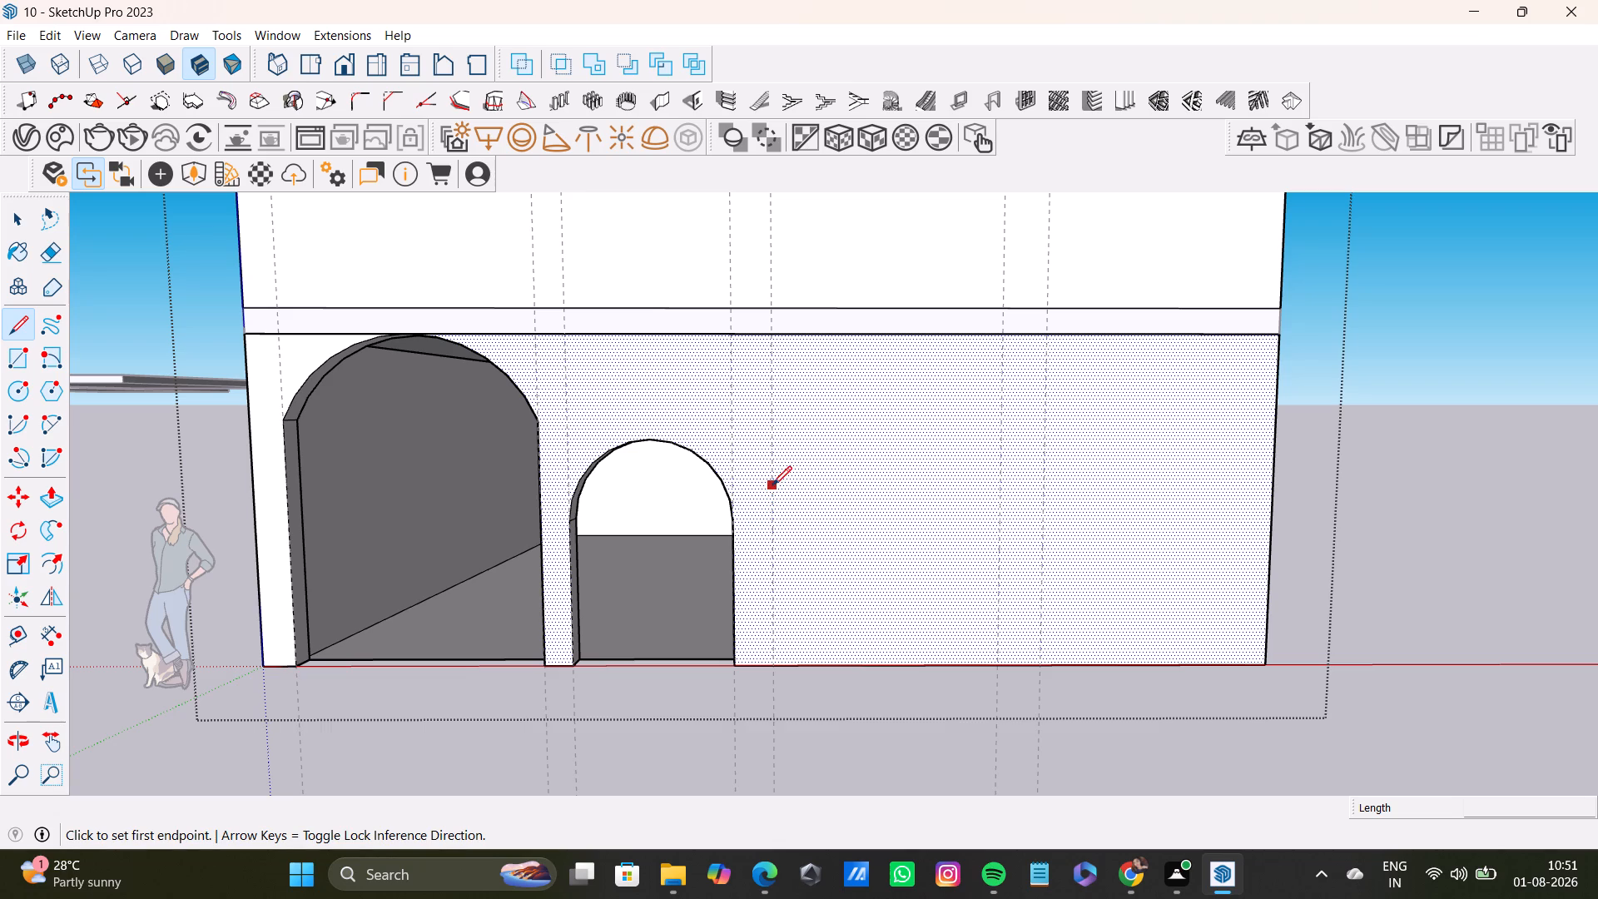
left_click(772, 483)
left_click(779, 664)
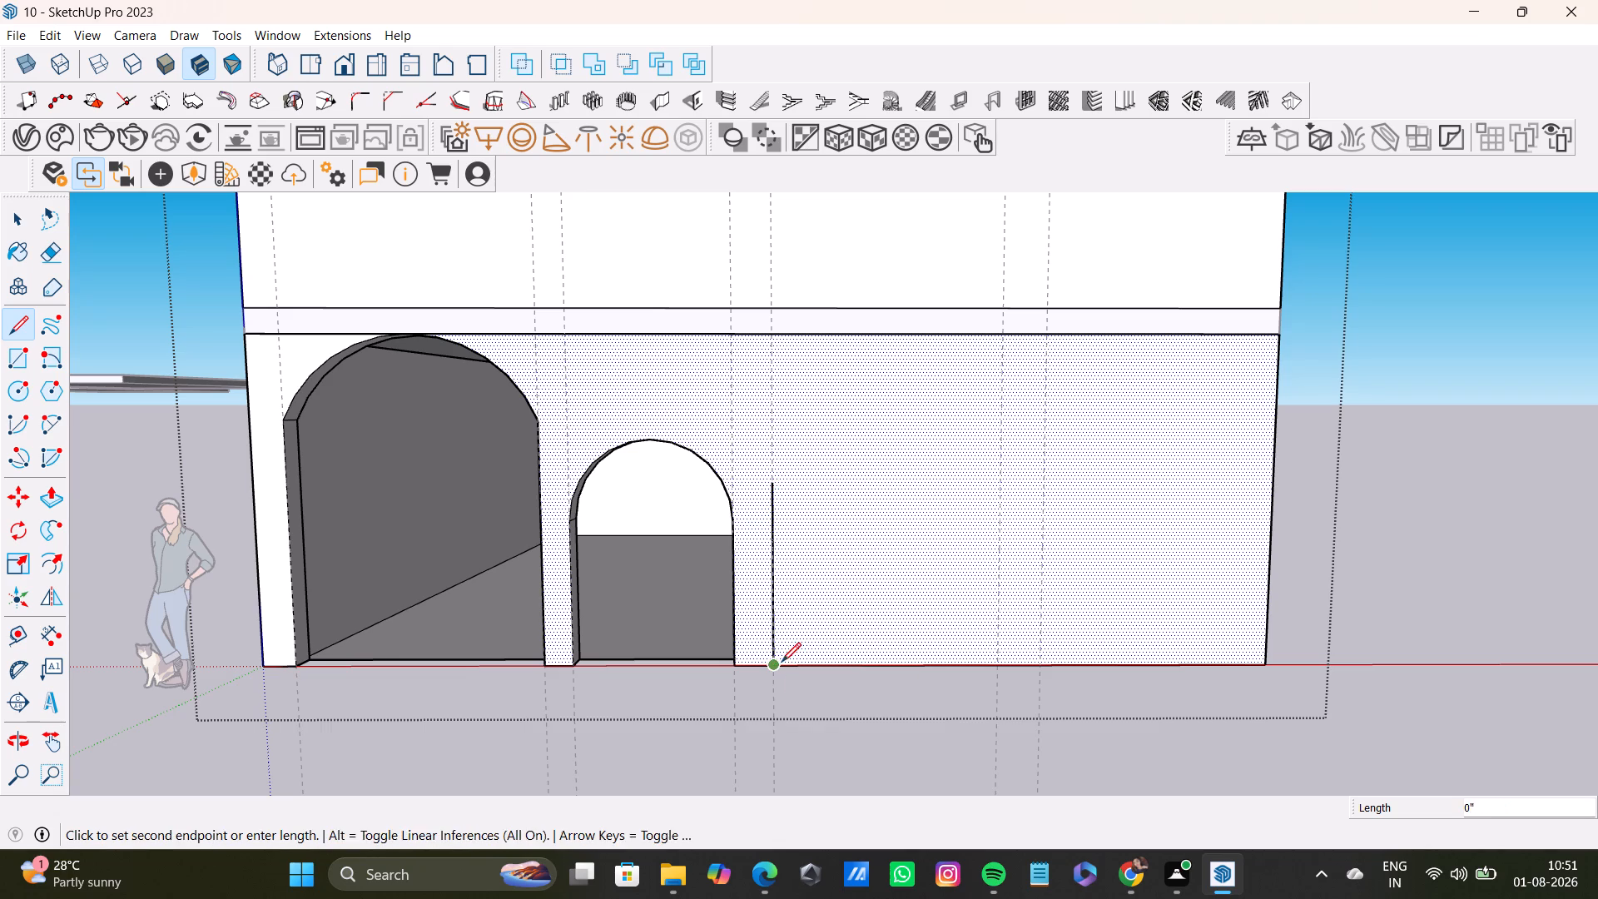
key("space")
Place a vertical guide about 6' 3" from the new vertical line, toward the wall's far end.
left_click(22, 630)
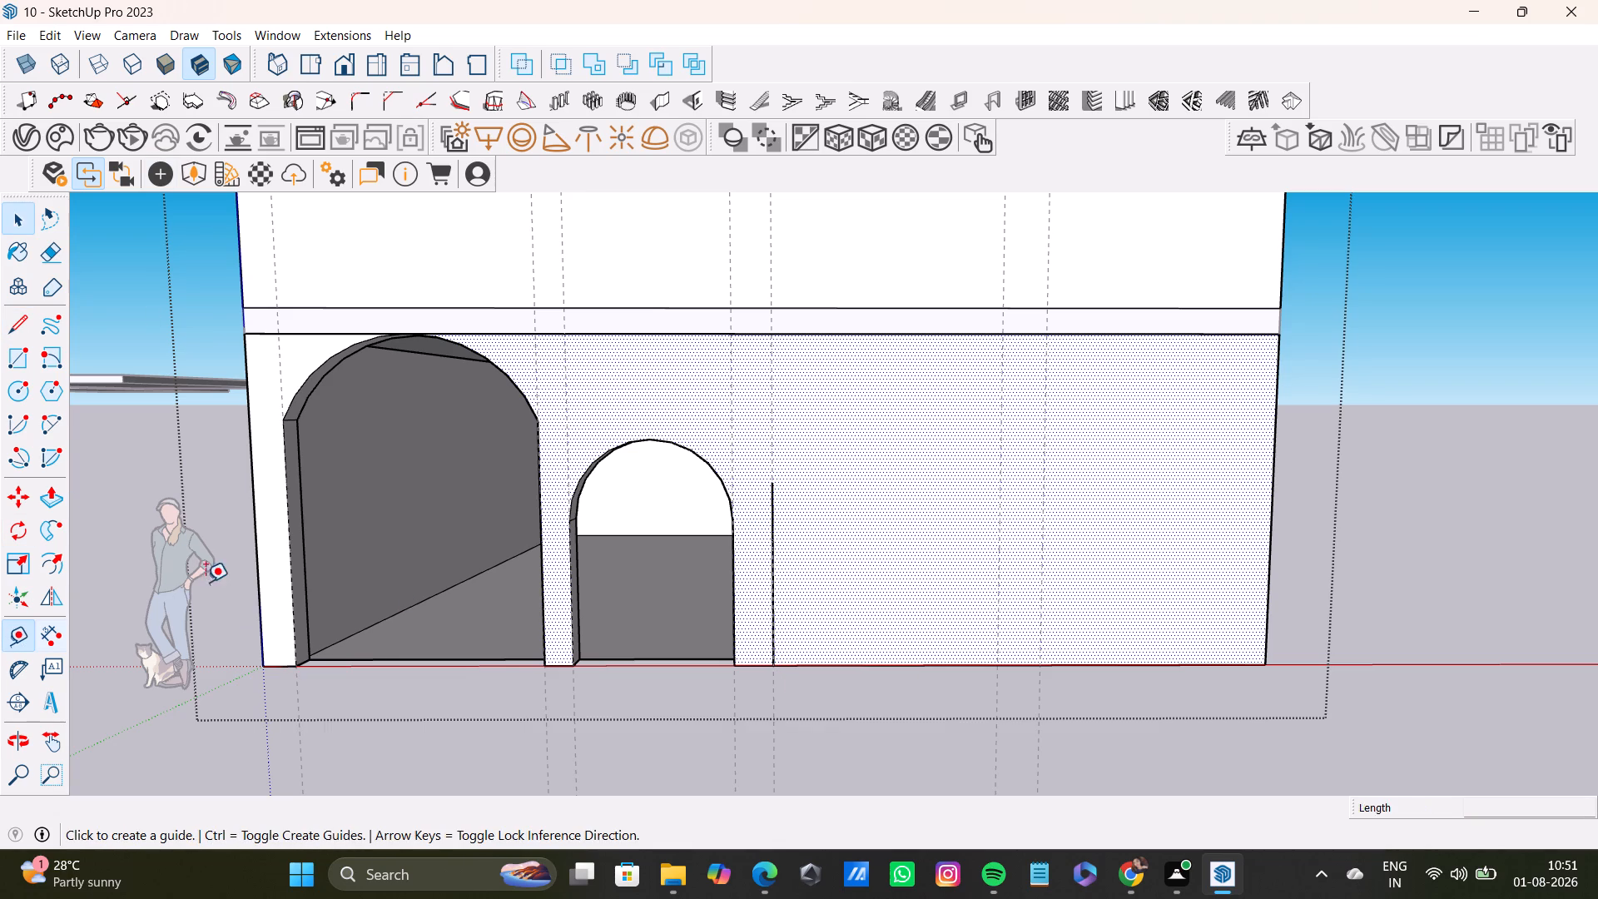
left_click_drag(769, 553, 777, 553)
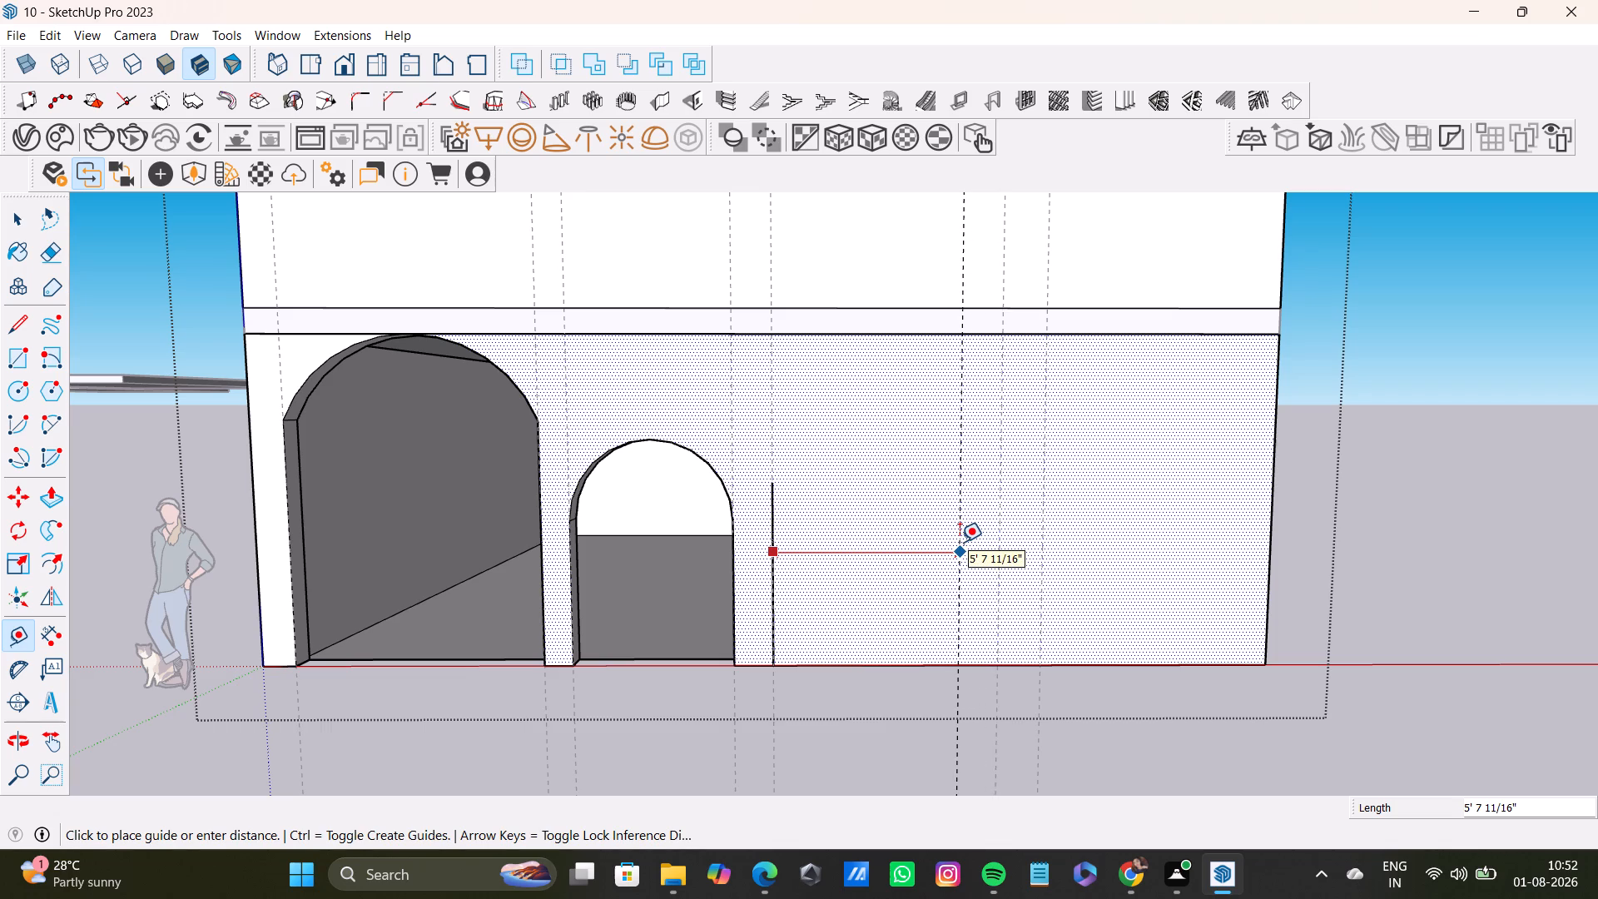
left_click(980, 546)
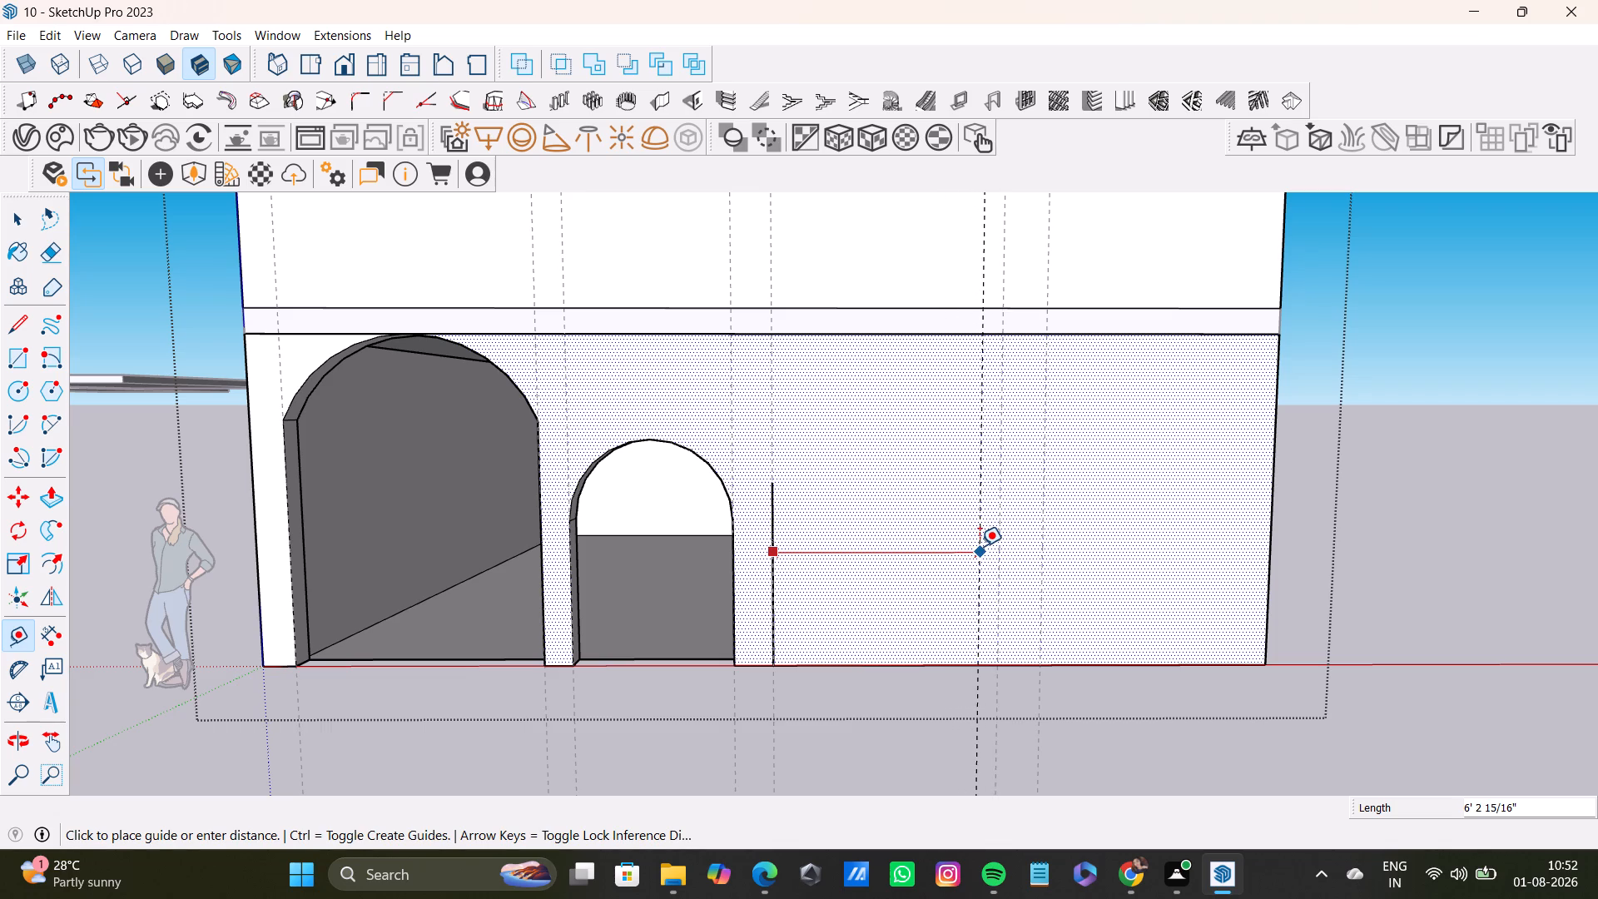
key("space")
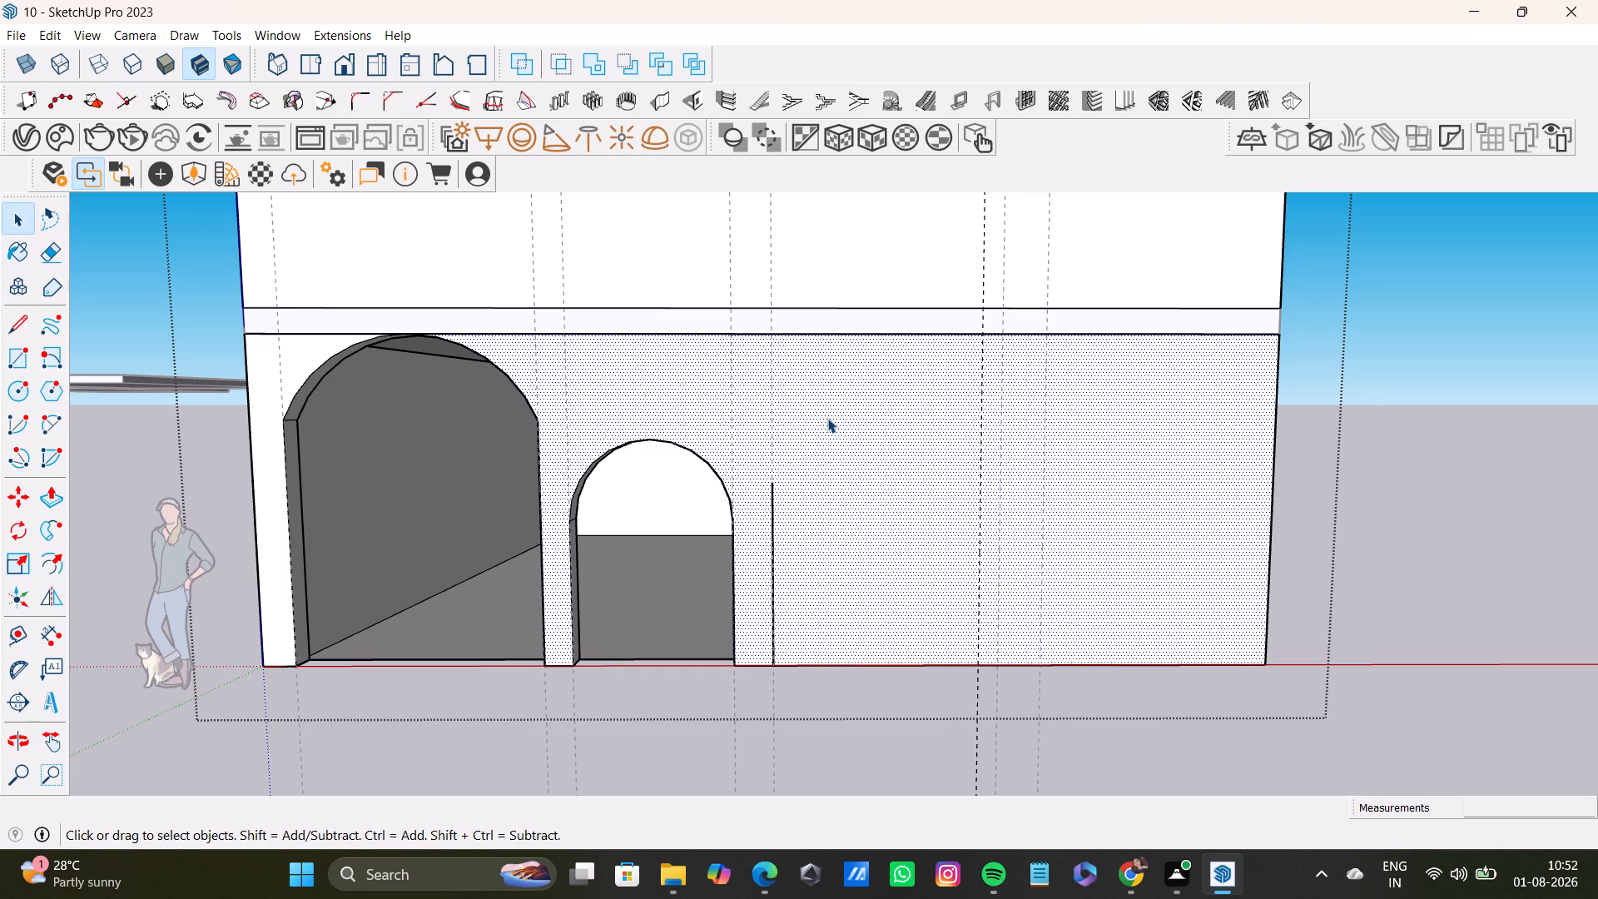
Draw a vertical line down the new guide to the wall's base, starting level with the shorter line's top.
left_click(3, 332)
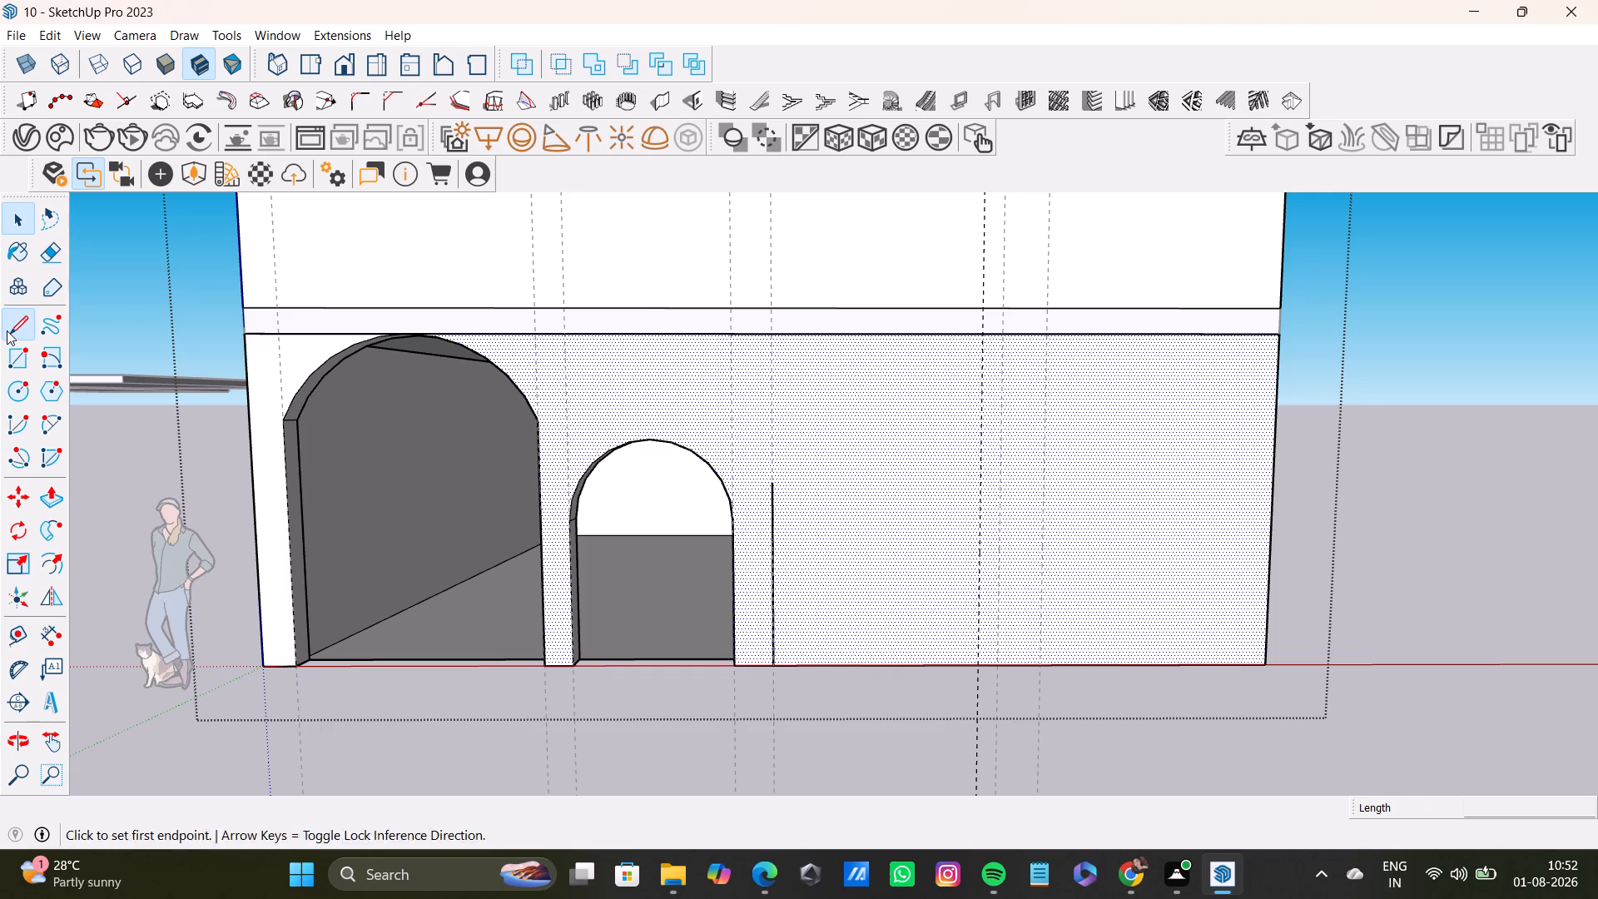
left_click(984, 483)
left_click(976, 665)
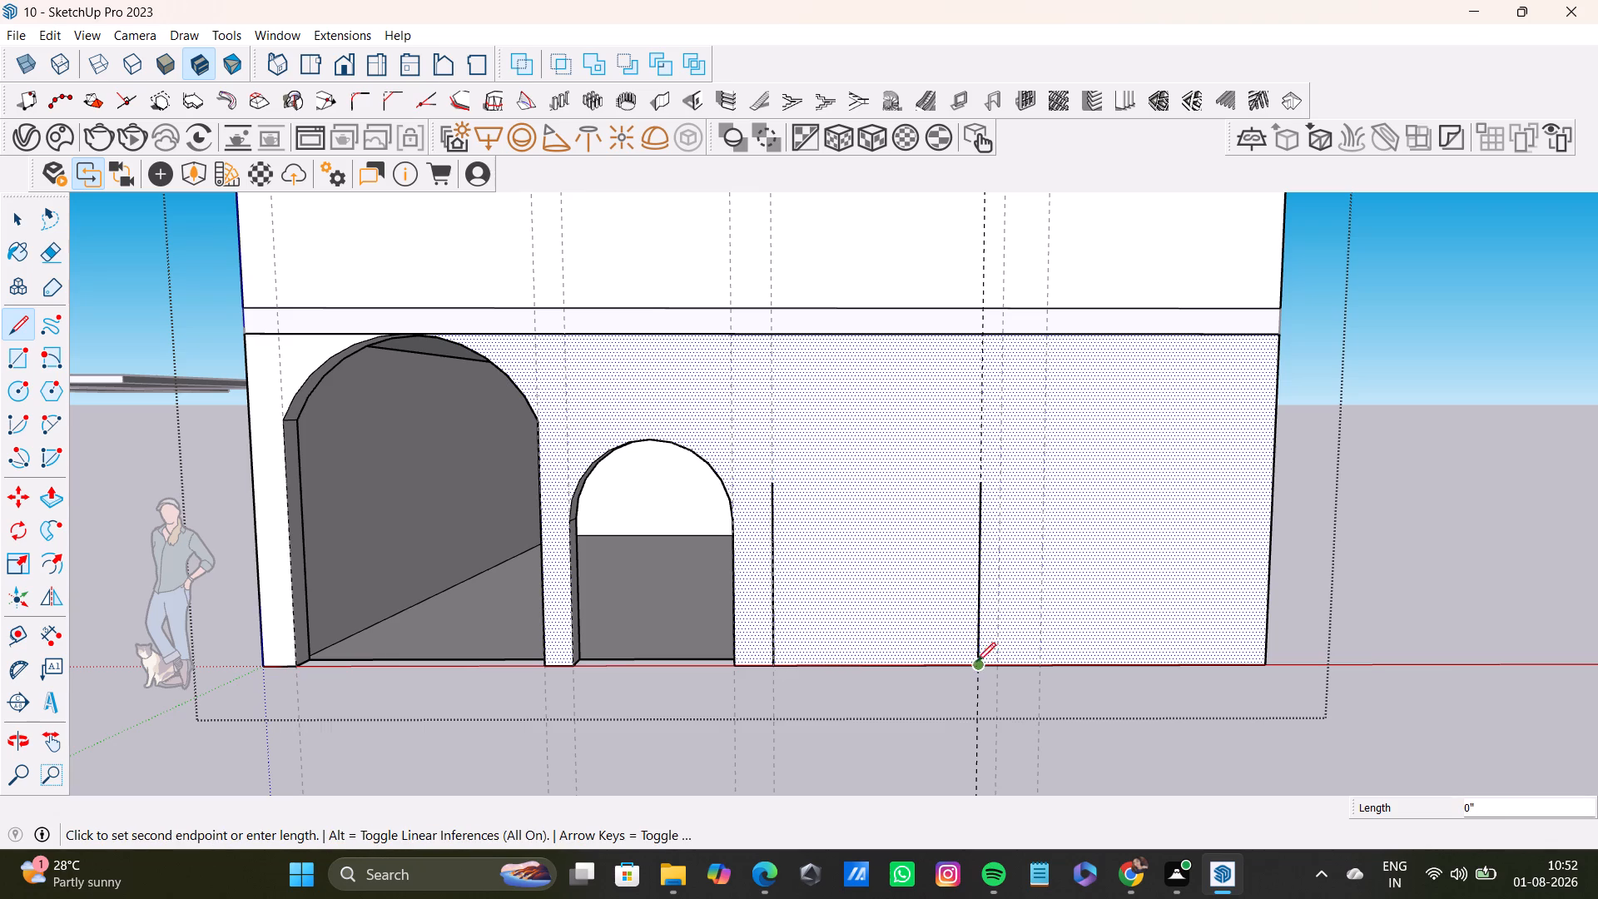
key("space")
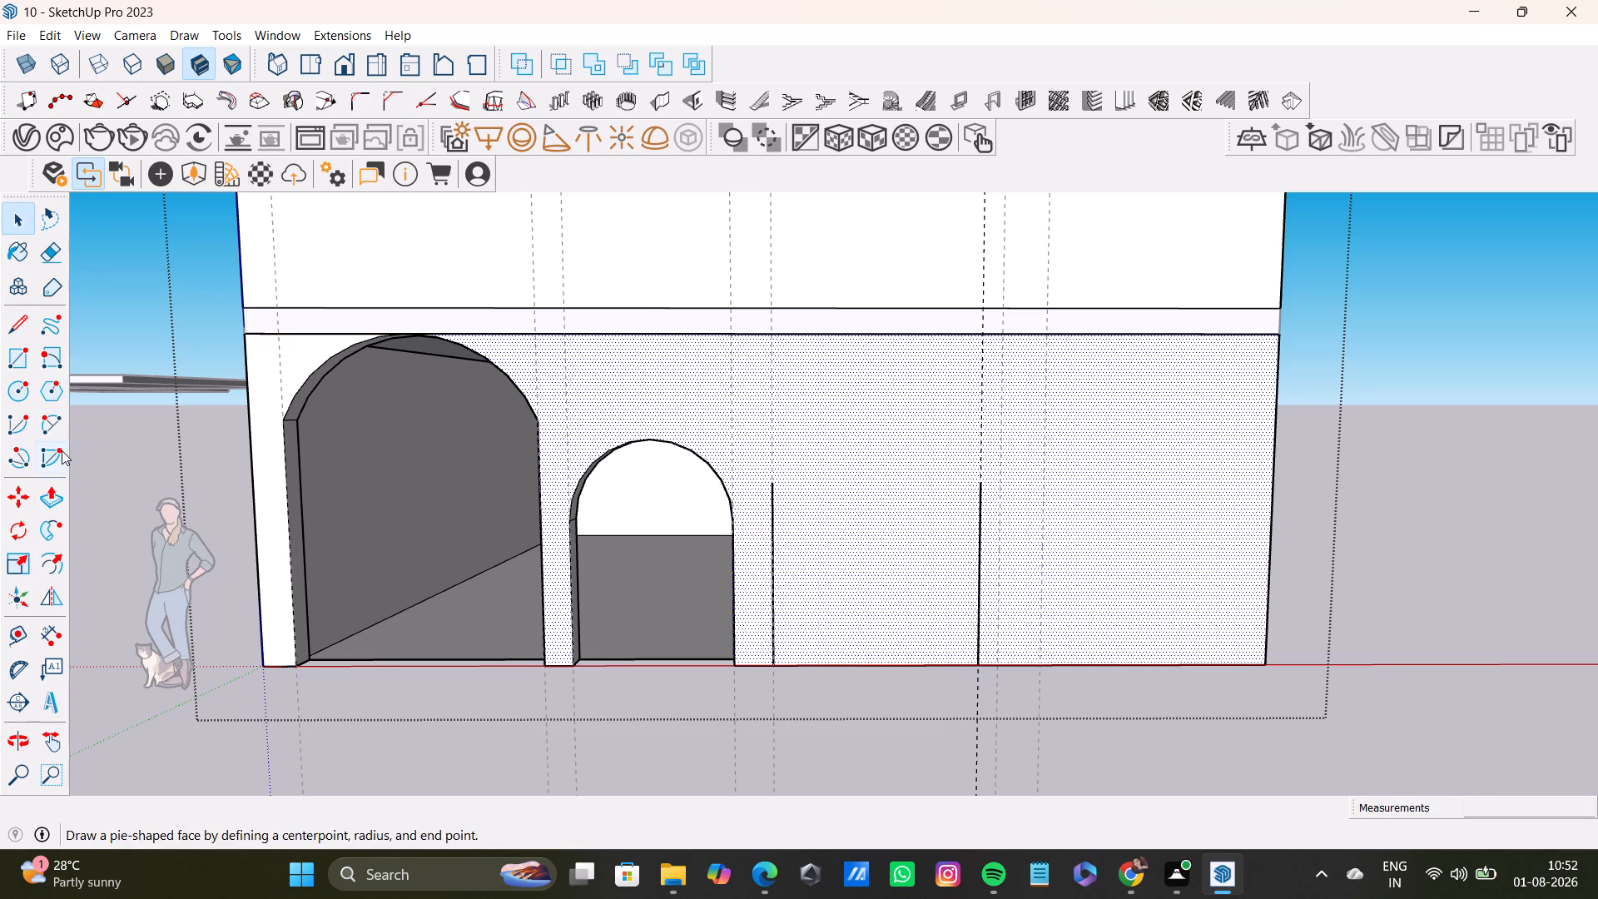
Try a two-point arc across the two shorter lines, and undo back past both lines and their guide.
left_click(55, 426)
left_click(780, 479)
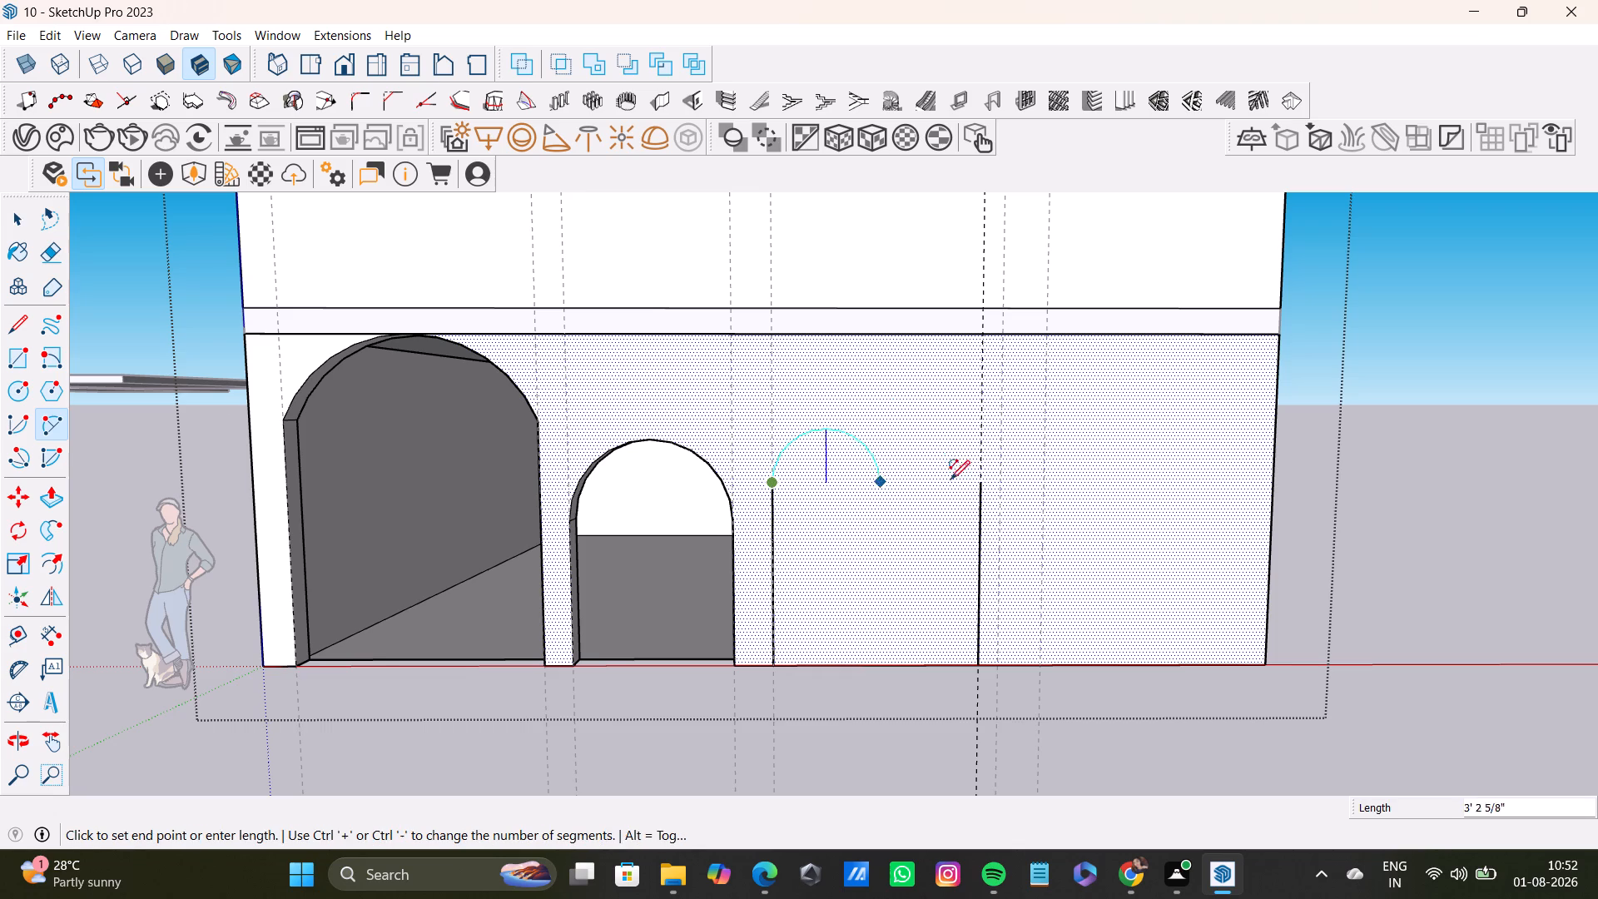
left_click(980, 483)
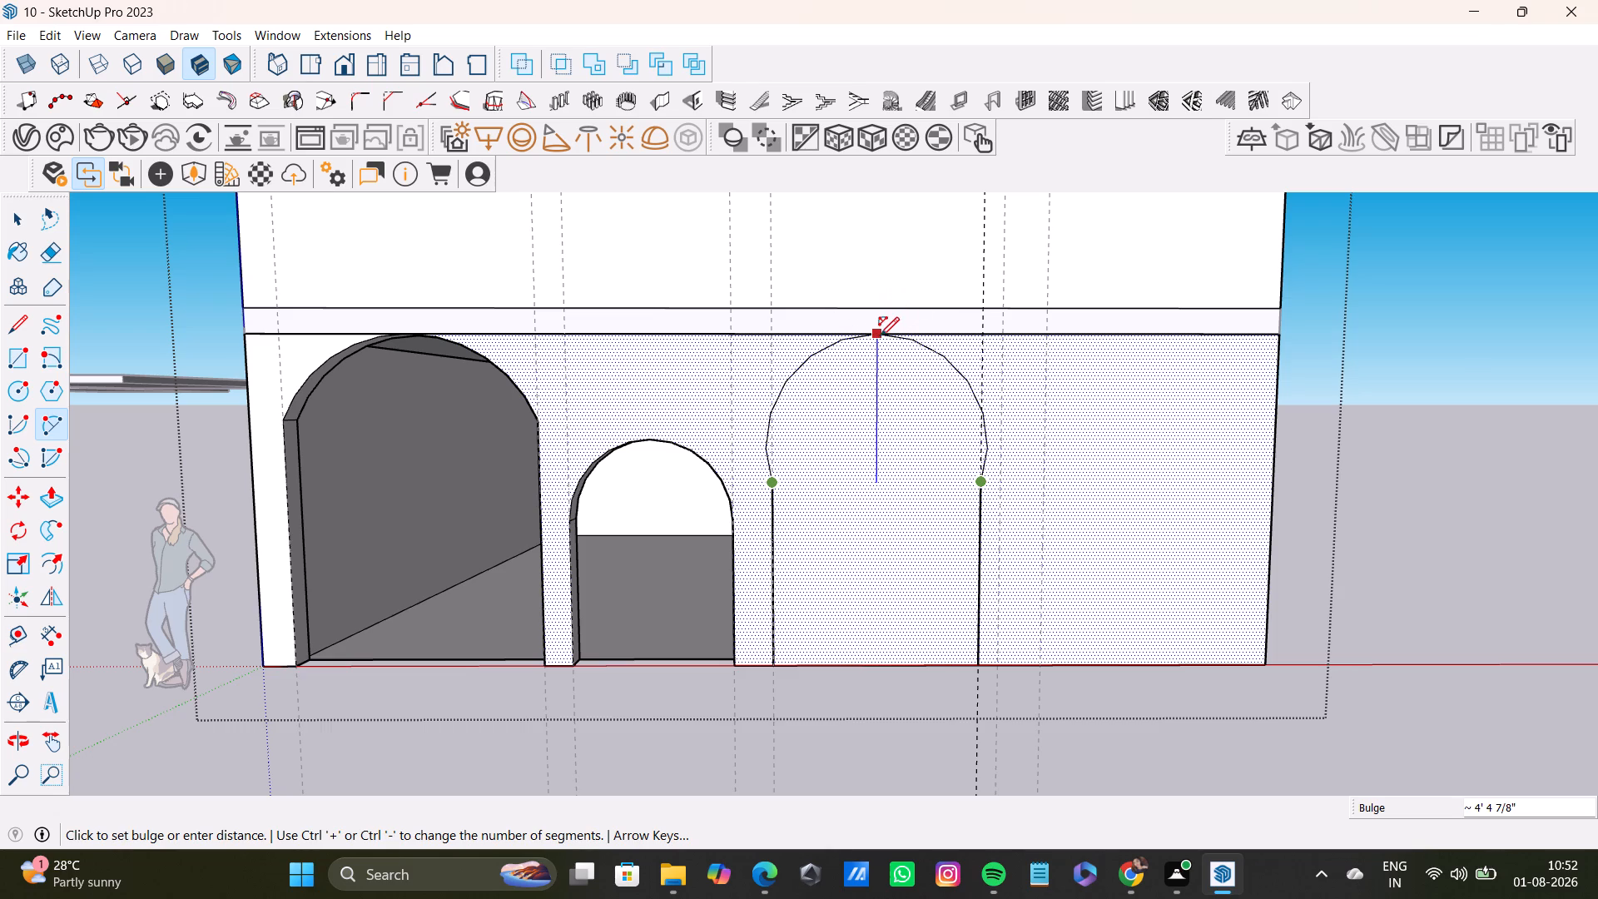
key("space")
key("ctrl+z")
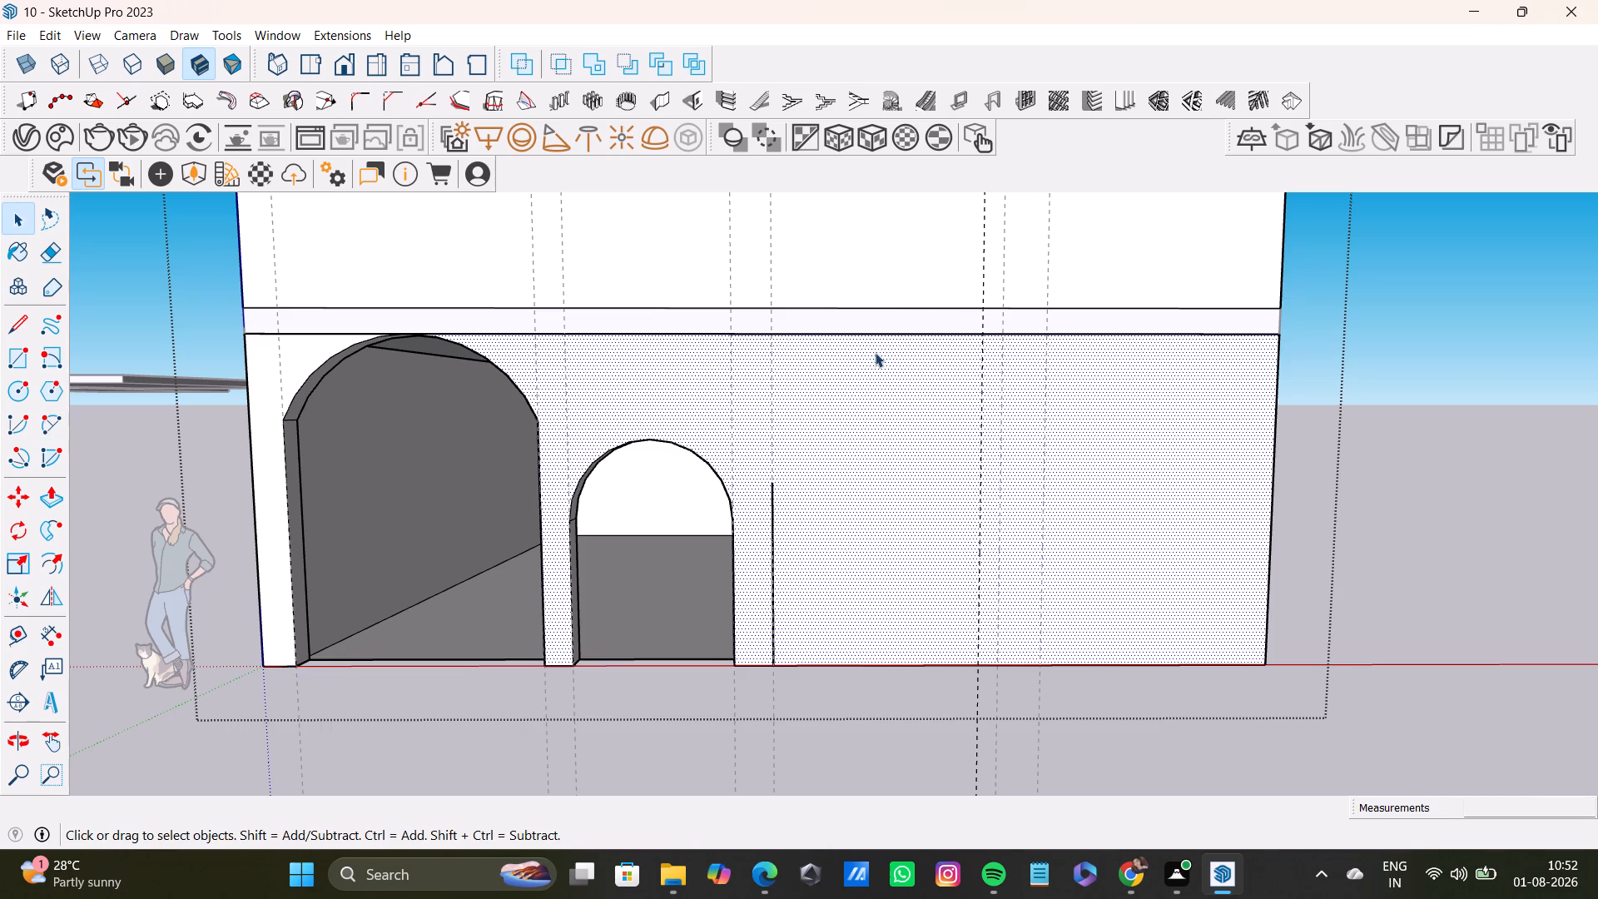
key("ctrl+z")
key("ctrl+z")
Draw a vertical line to the wall's base on the guide beside the small arch, starting just below that arch's crown level.
left_click(5, 331)
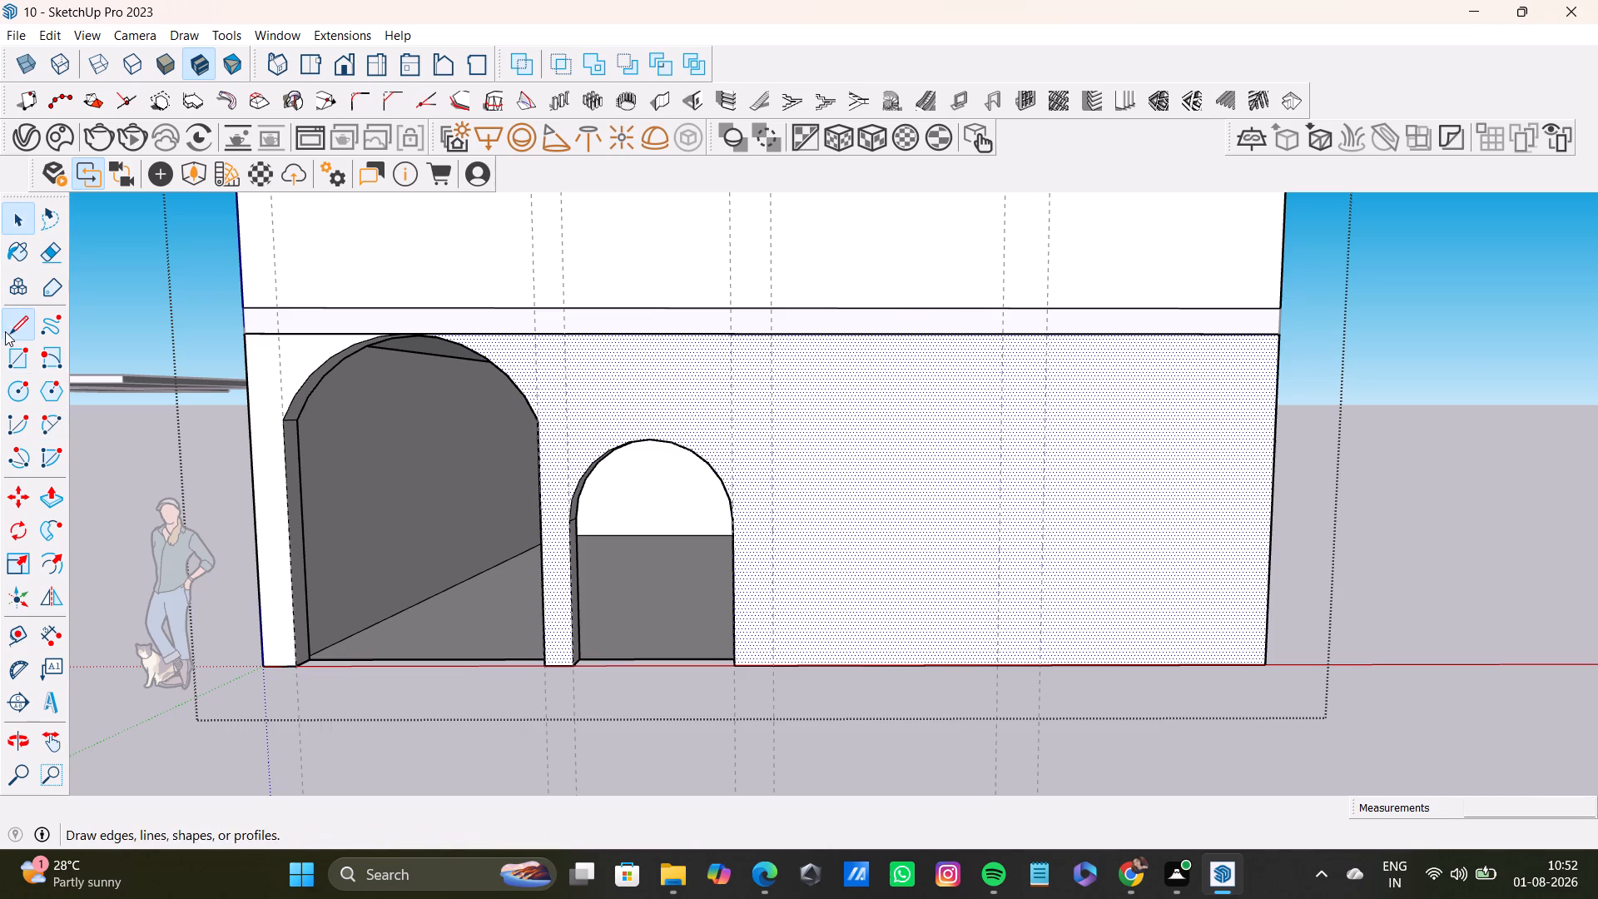
left_click(774, 454)
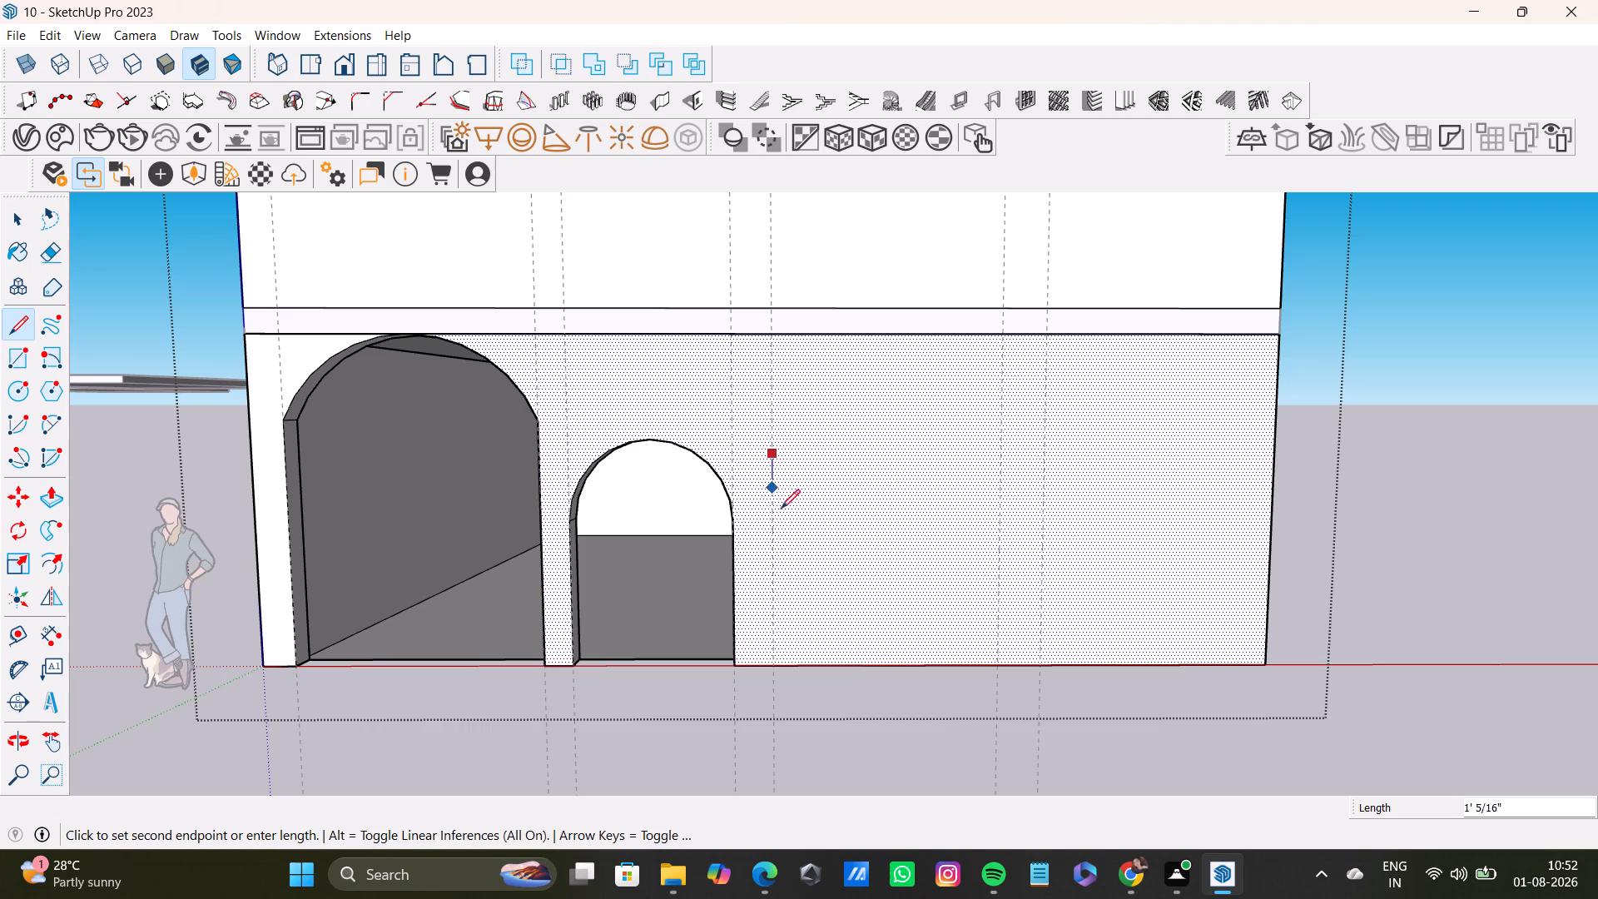
left_click(779, 665)
key("space")
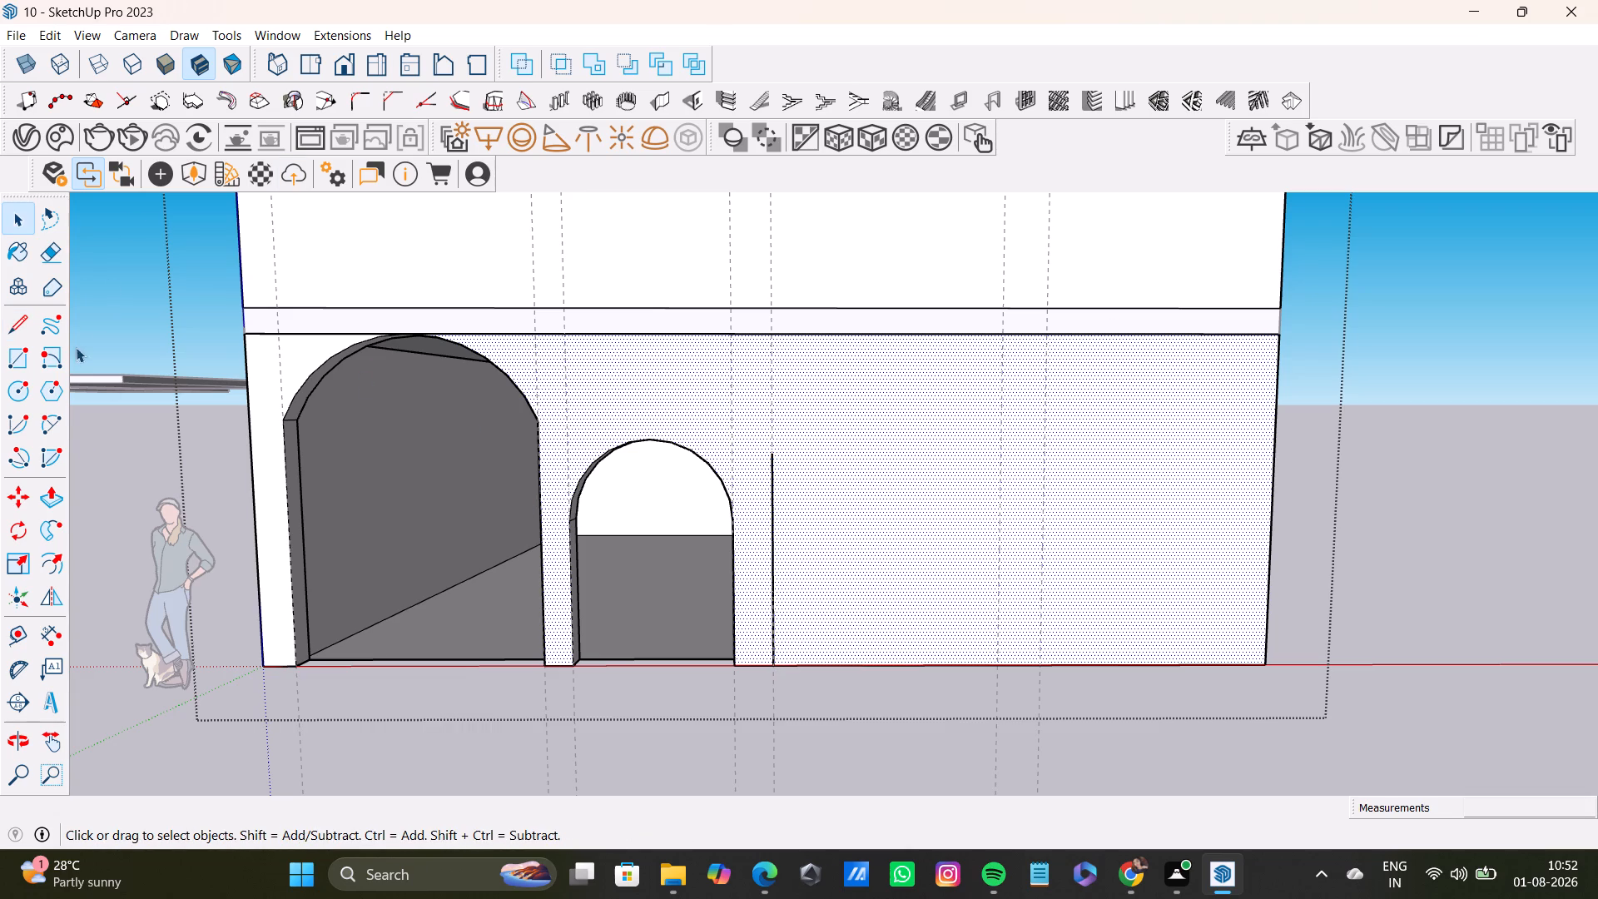
Place a vertical guide about 5' 10" from the new vertical line, toward the wall's far end.
left_click(23, 630)
left_click(771, 545)
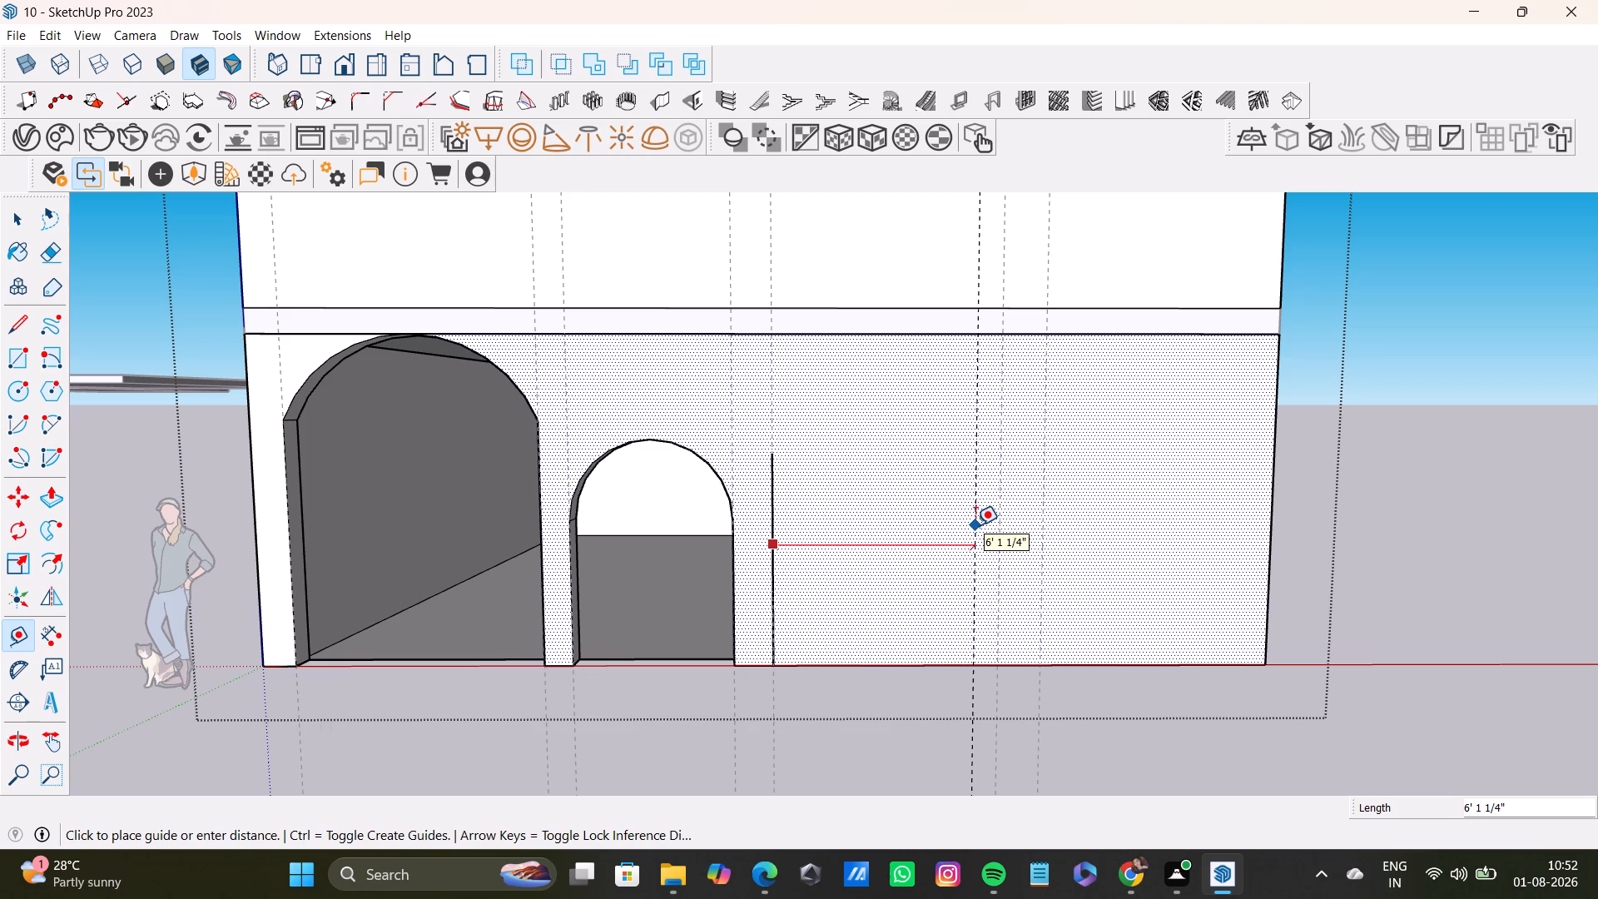
left_click(967, 528)
key("space")
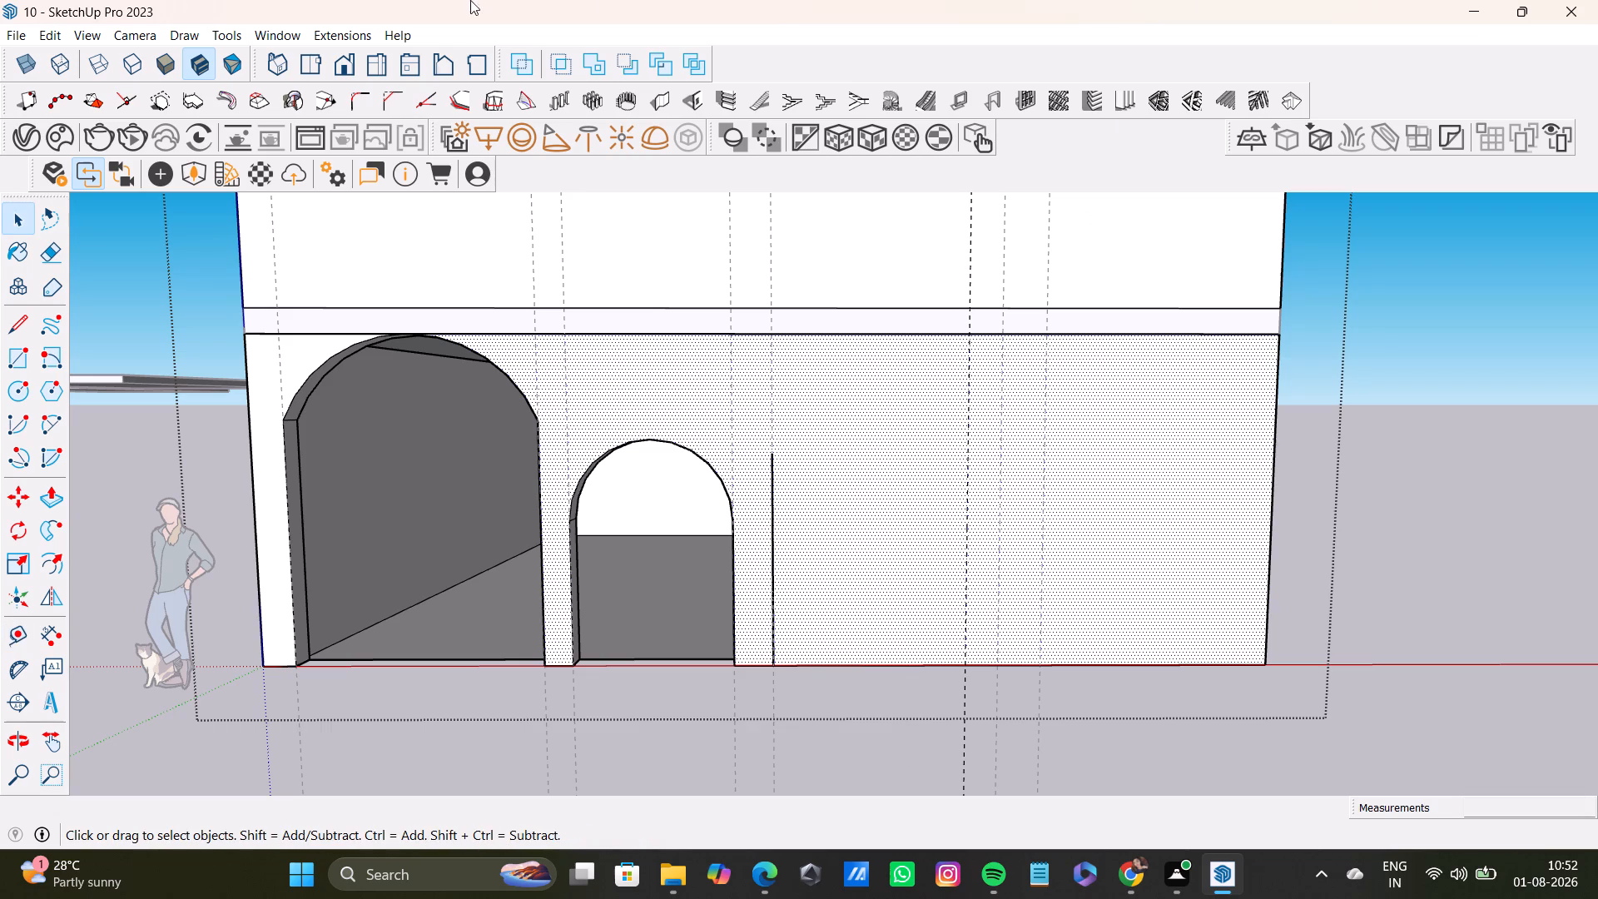
Draw a vertical line down the new guide to the wall's base, starting level with the first line's top.
left_click(9, 319)
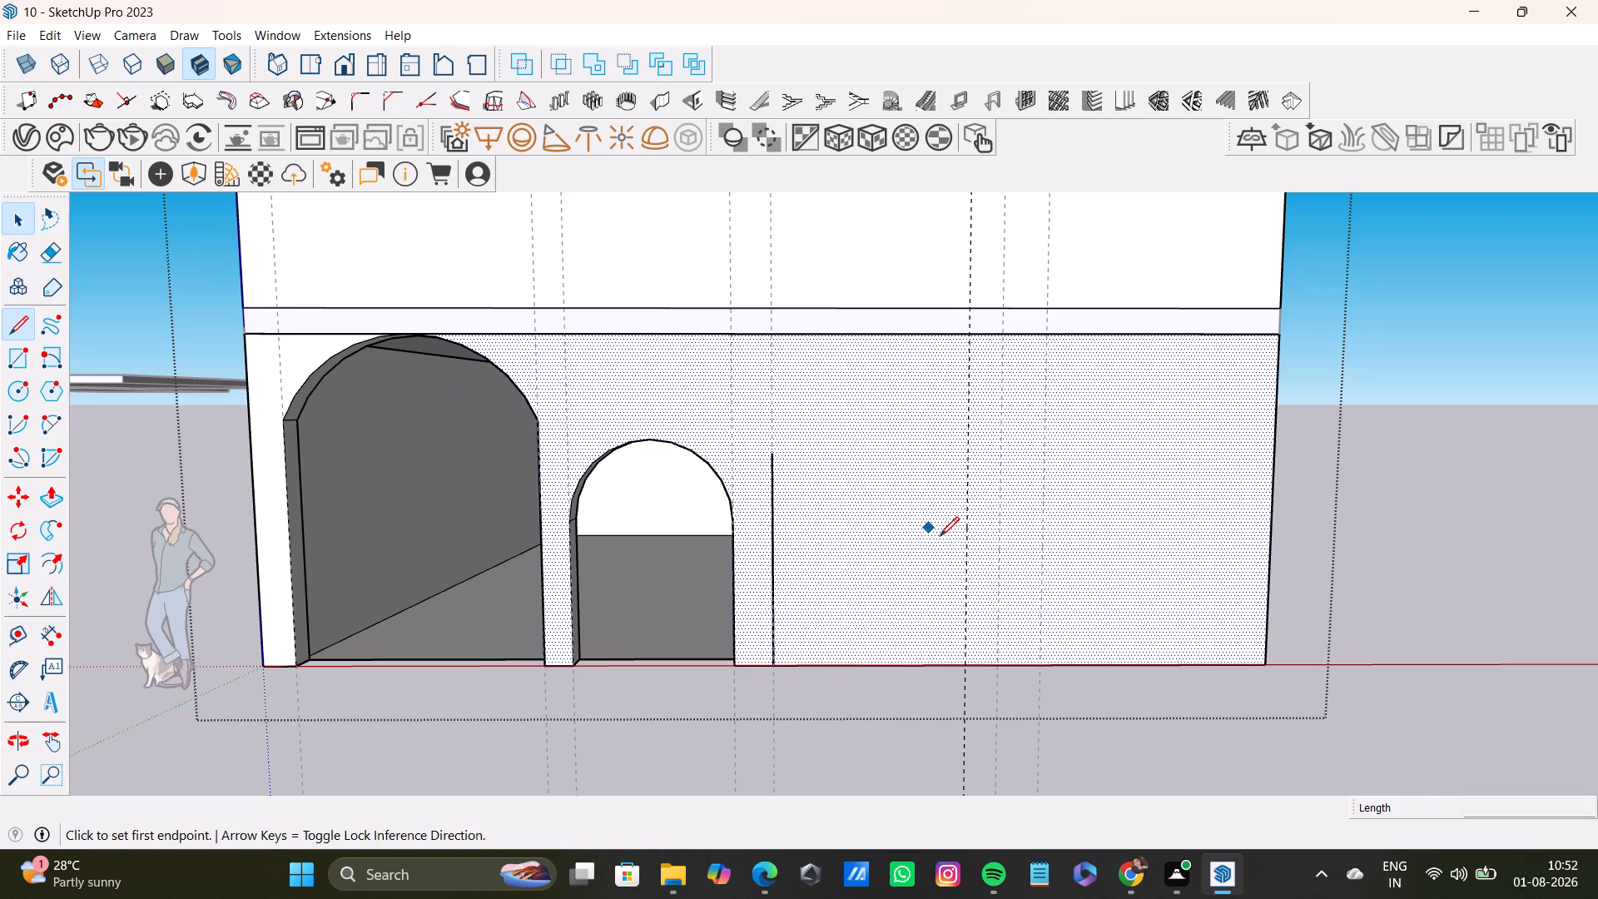
left_click(970, 454)
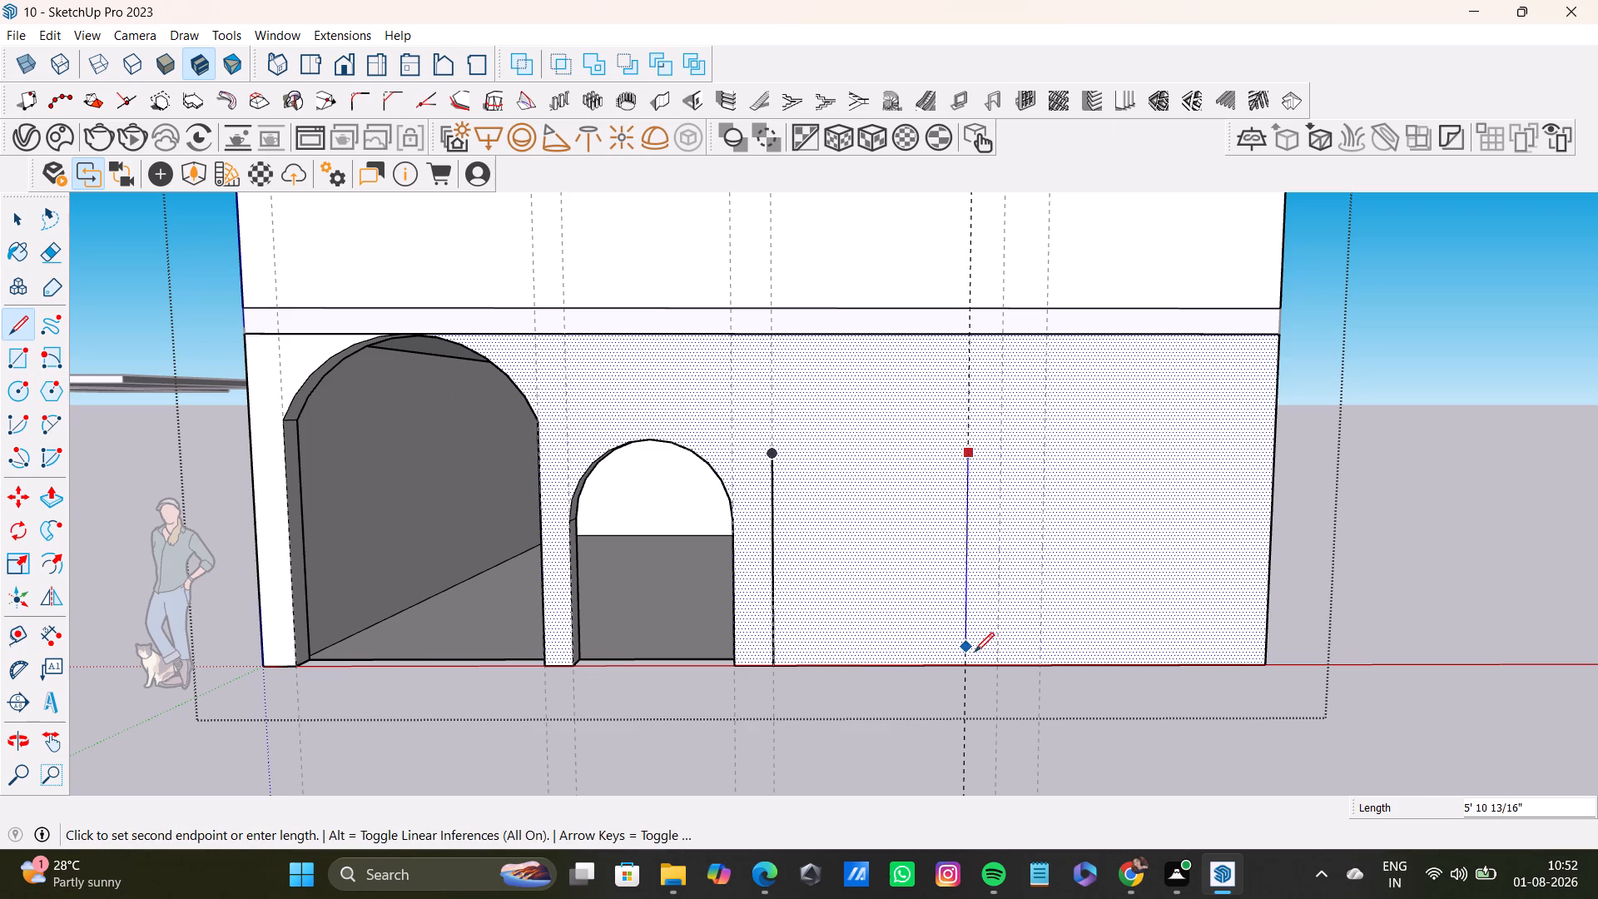
left_click(968, 663)
key("space")
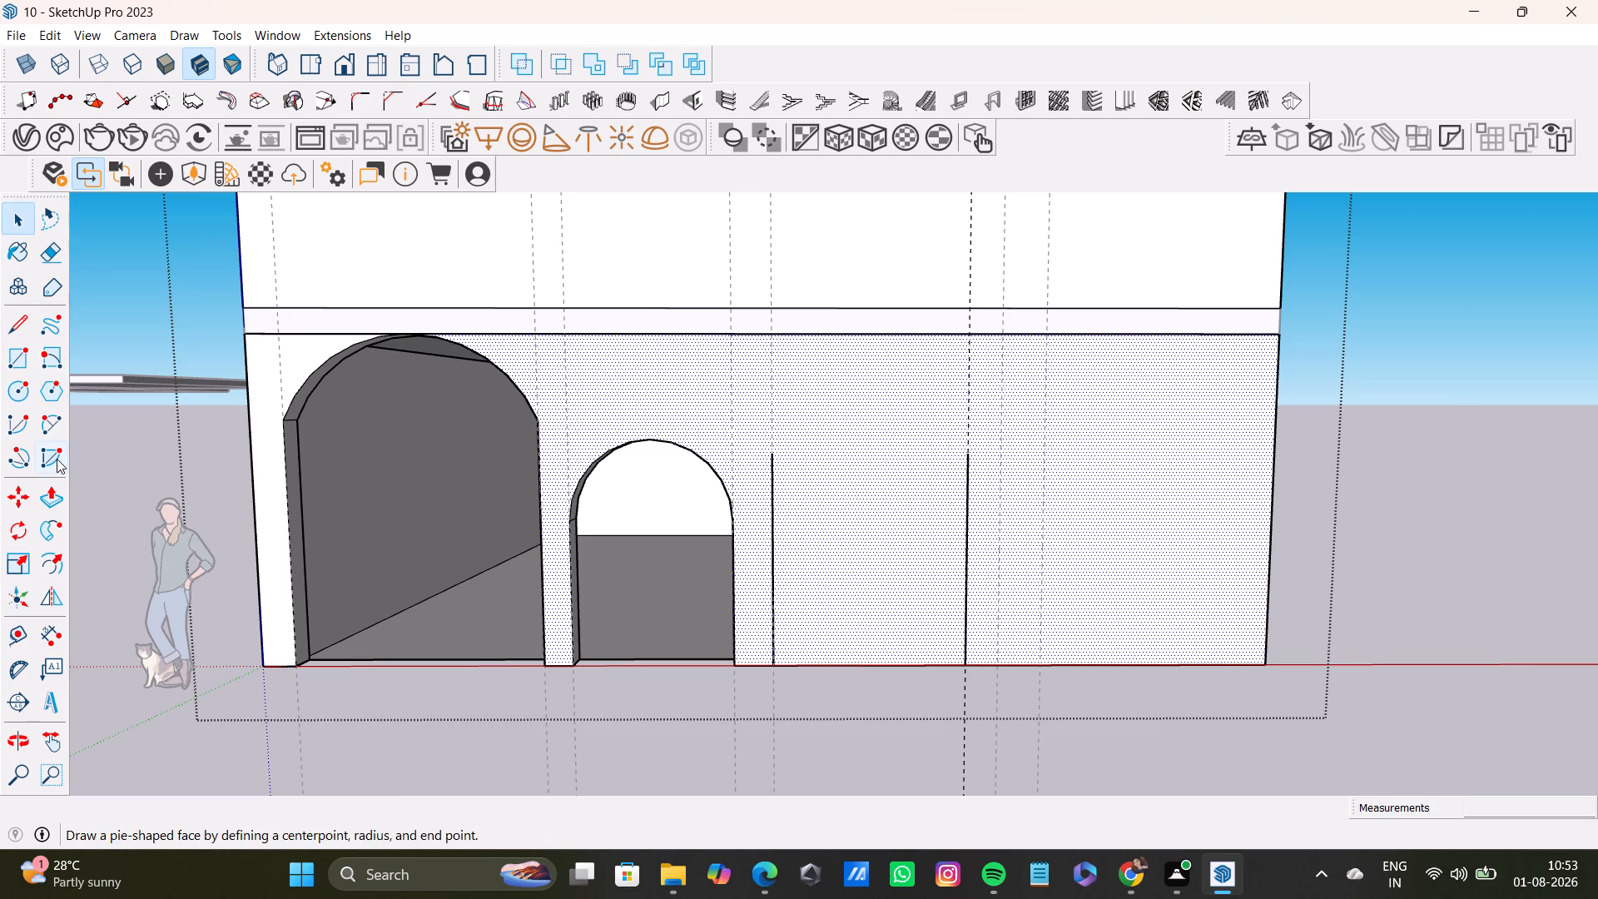
Join the tops of the two lines with a two-point arc bulging about 3' 6" up to the wall's top edge.
left_click(57, 456)
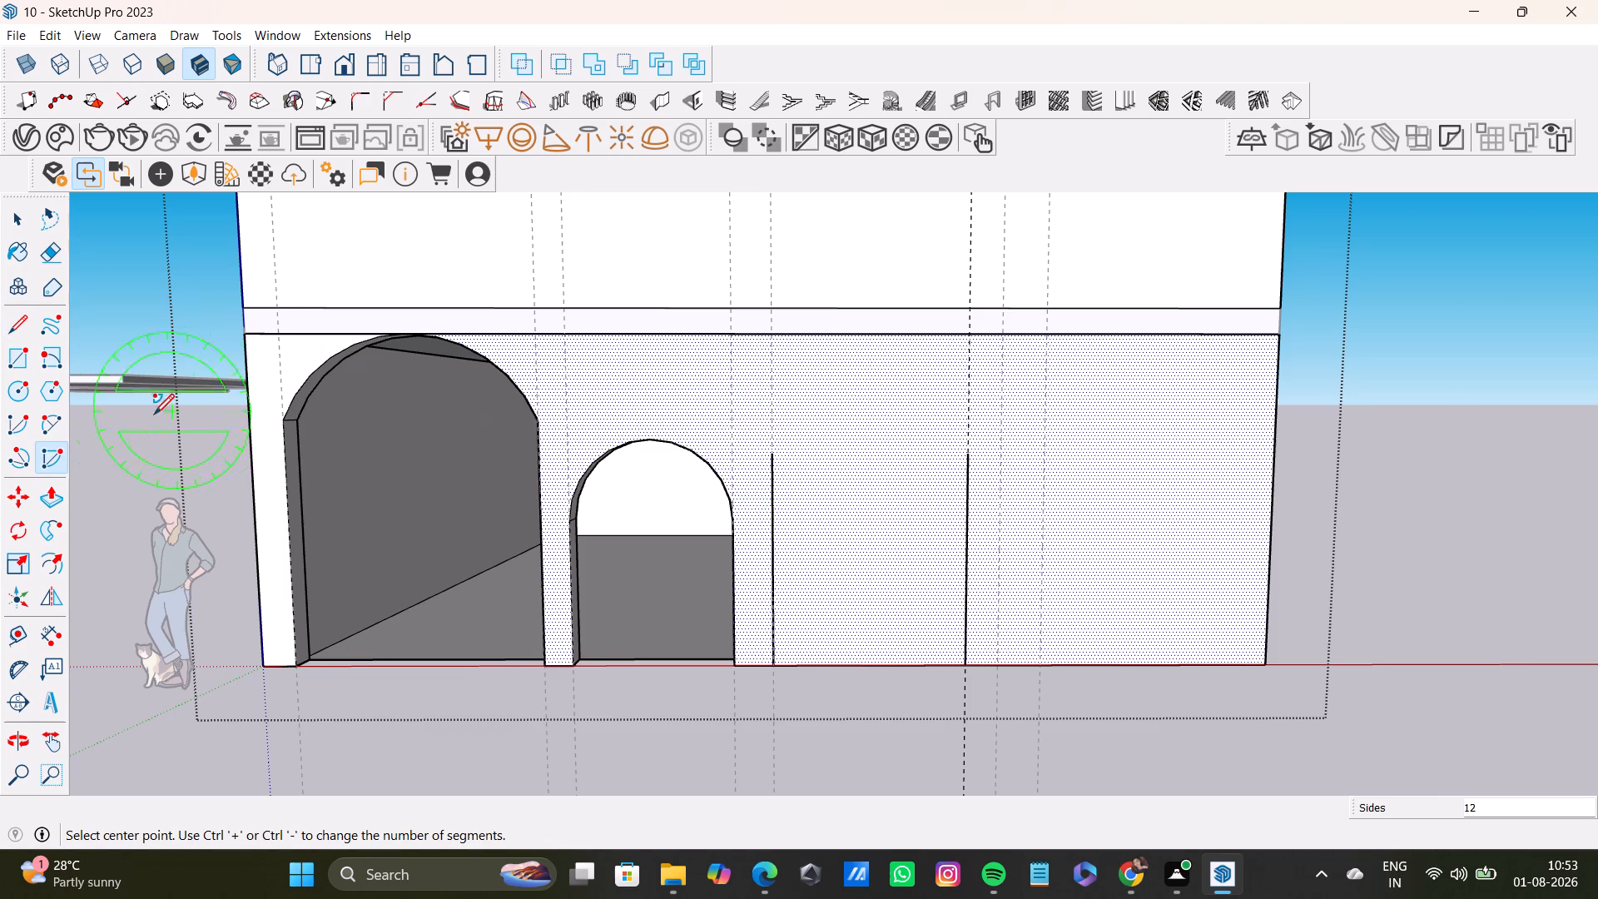
left_click_drag(55, 422, 65, 418)
left_click_drag(772, 459, 782, 454)
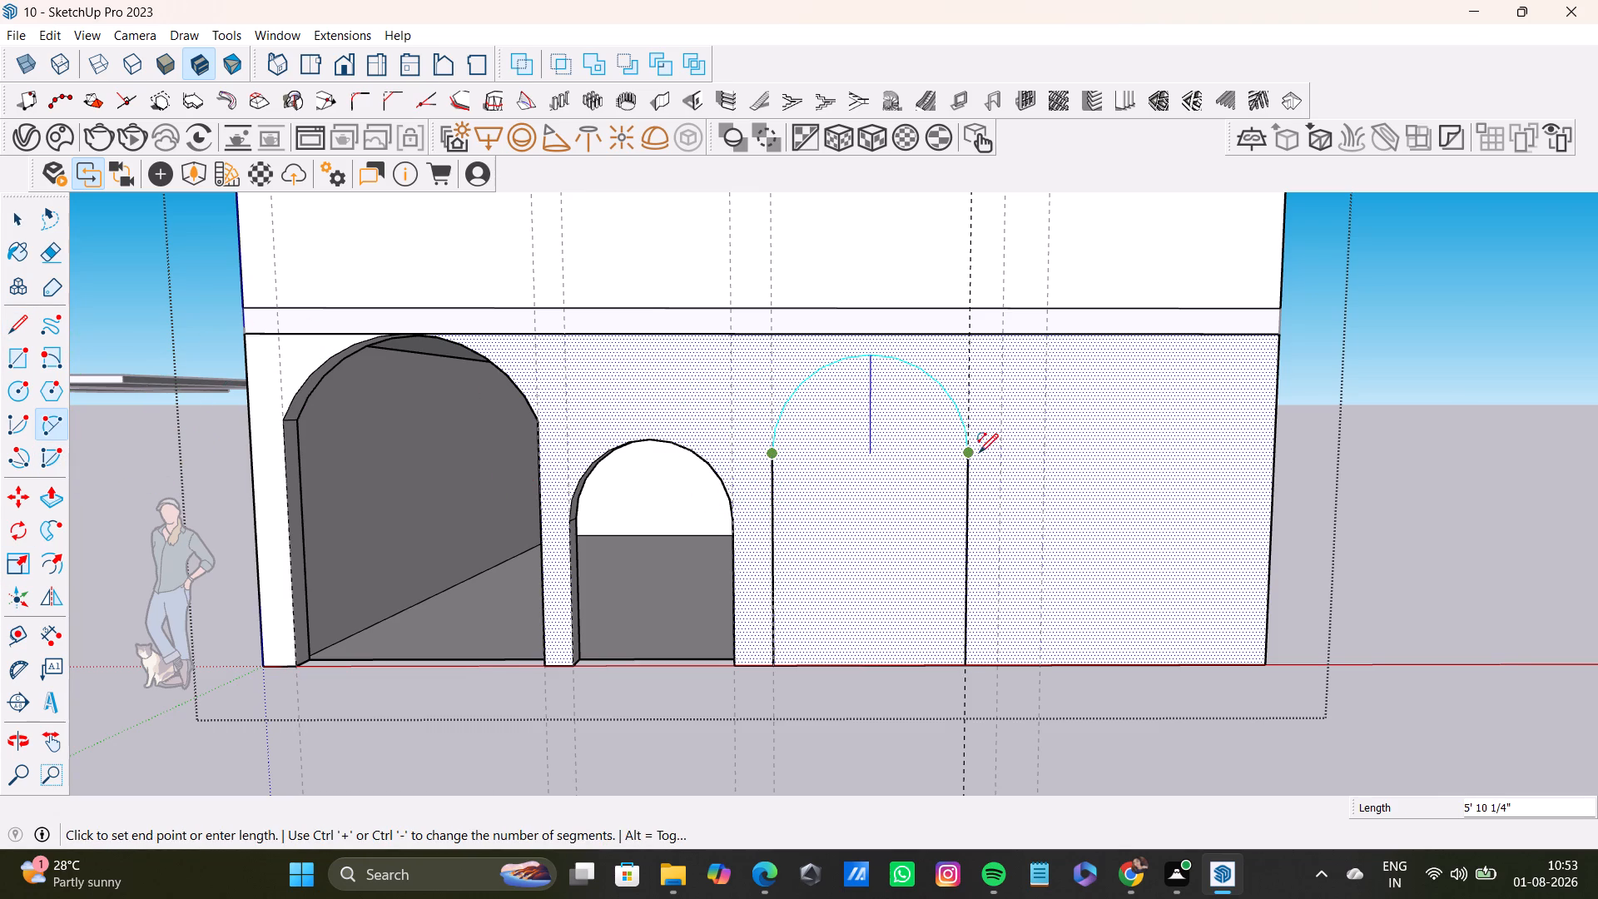
left_click(970, 453)
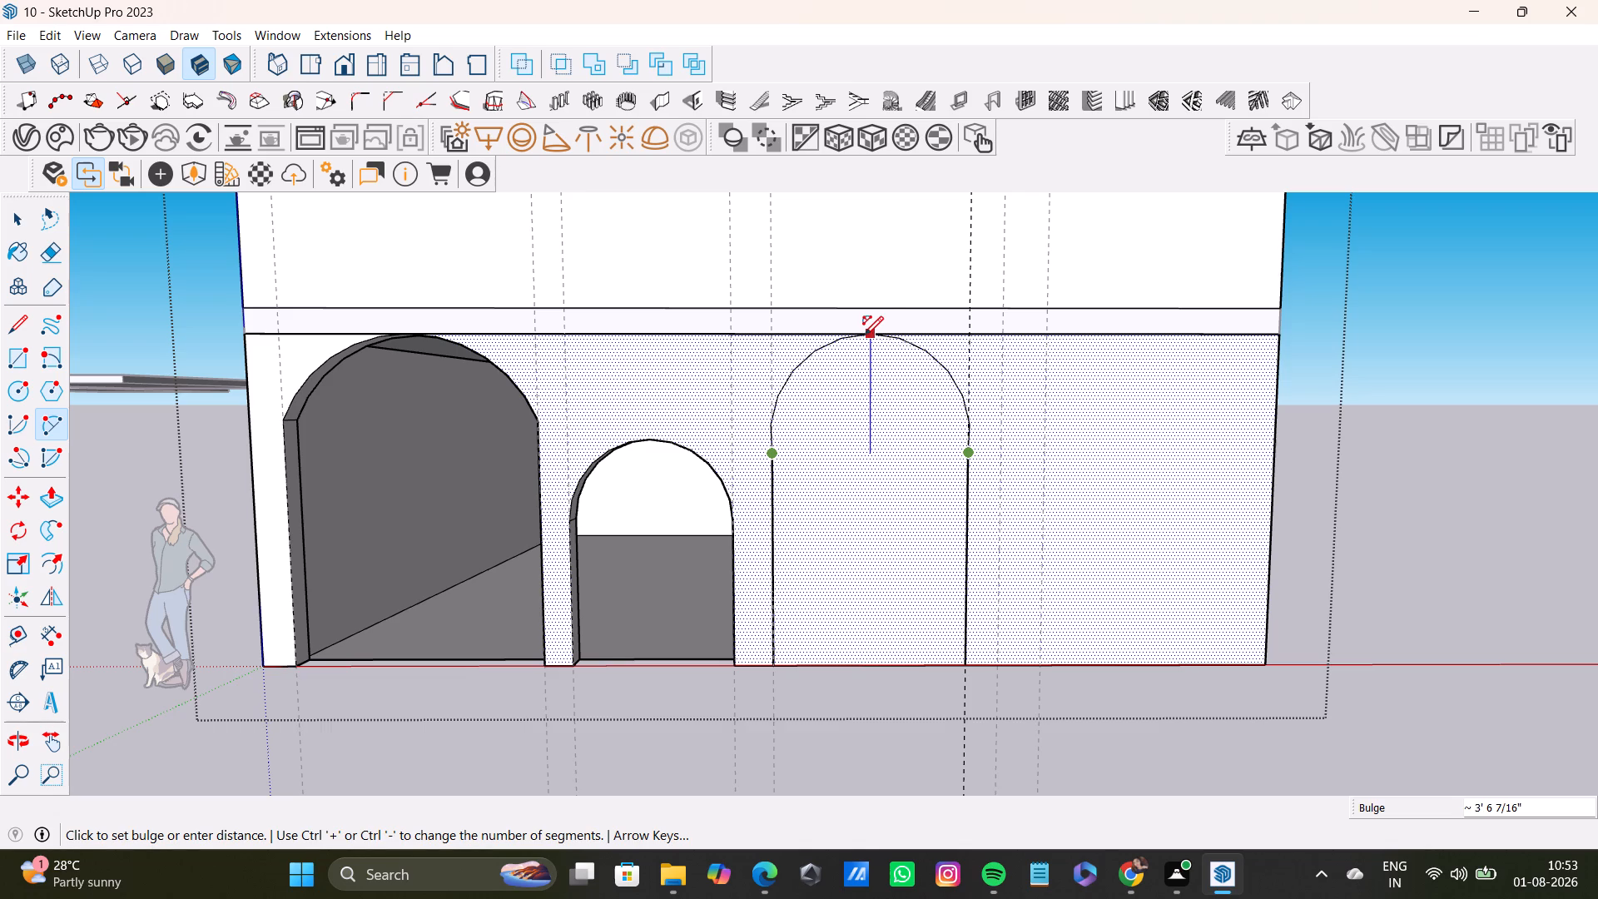
left_click(864, 333)
key("space")
Push the new arched face 9" through the wall thickness.
left_click(901, 616)
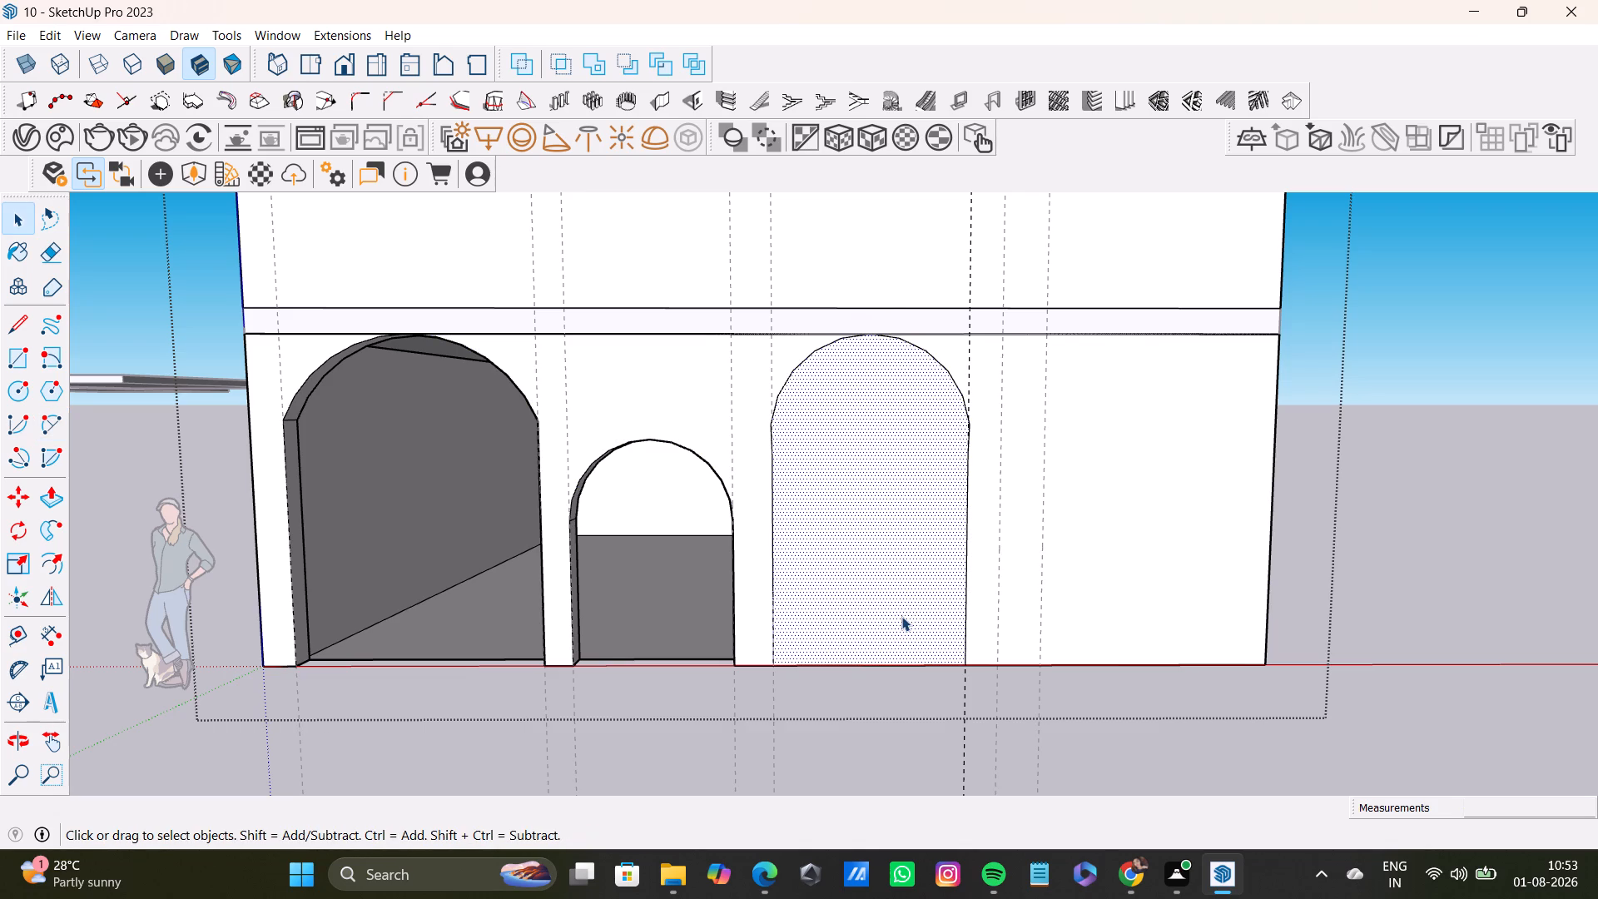
key("p")
left_click(905, 603)
left_click(887, 512)
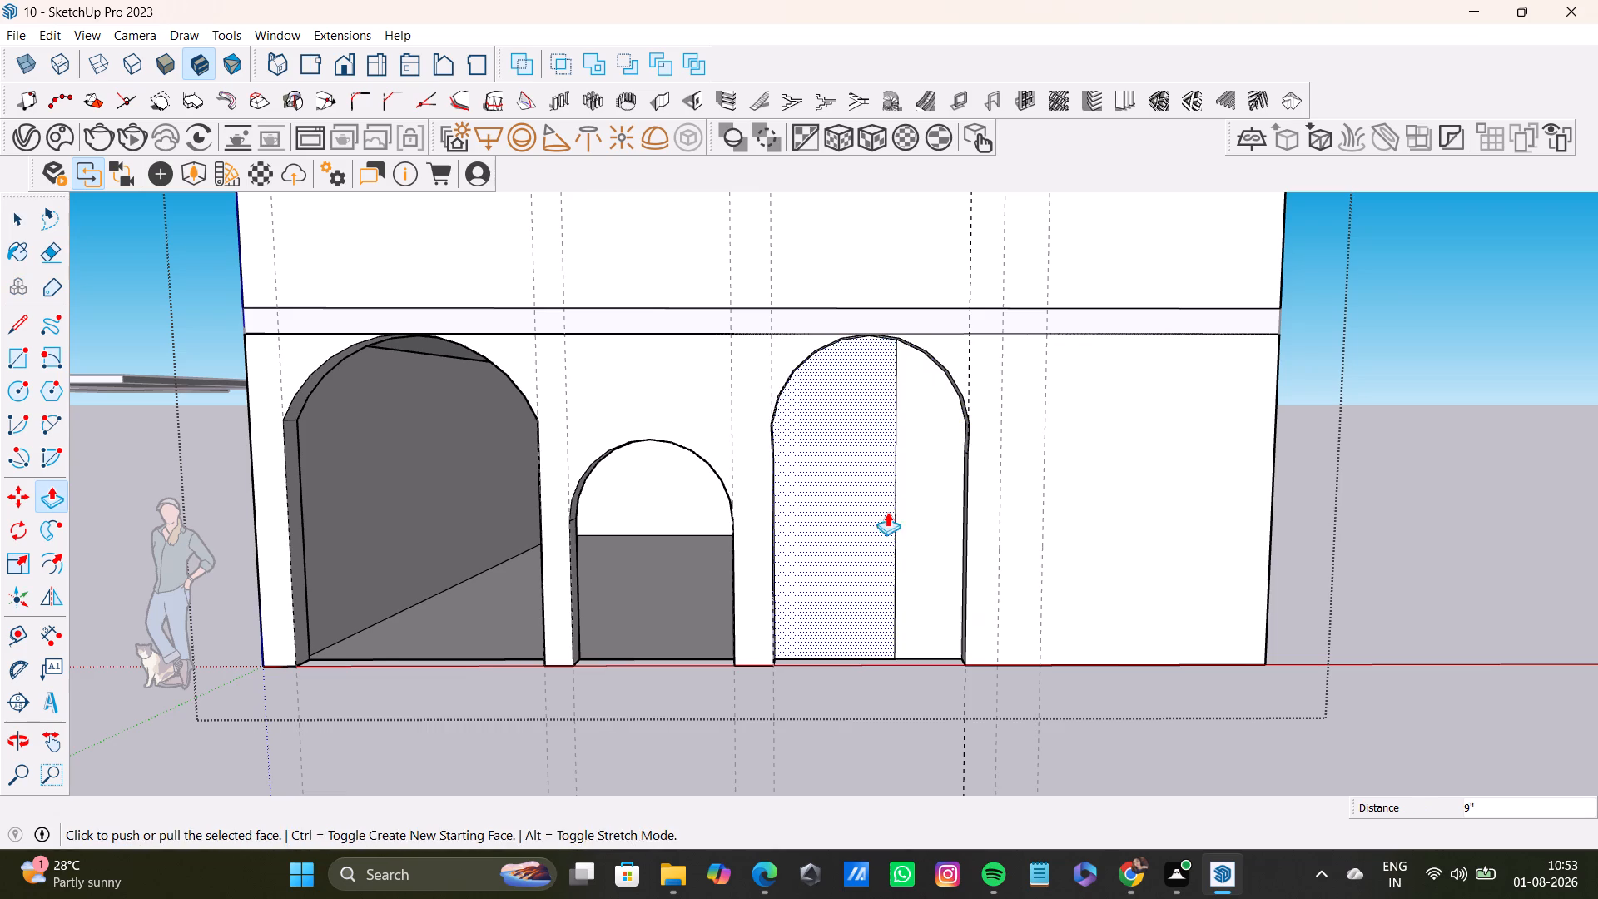
Delete the vertical edge that splits the recessed face of the third arched opening.
middle_click_drag(940, 599, 861, 718)
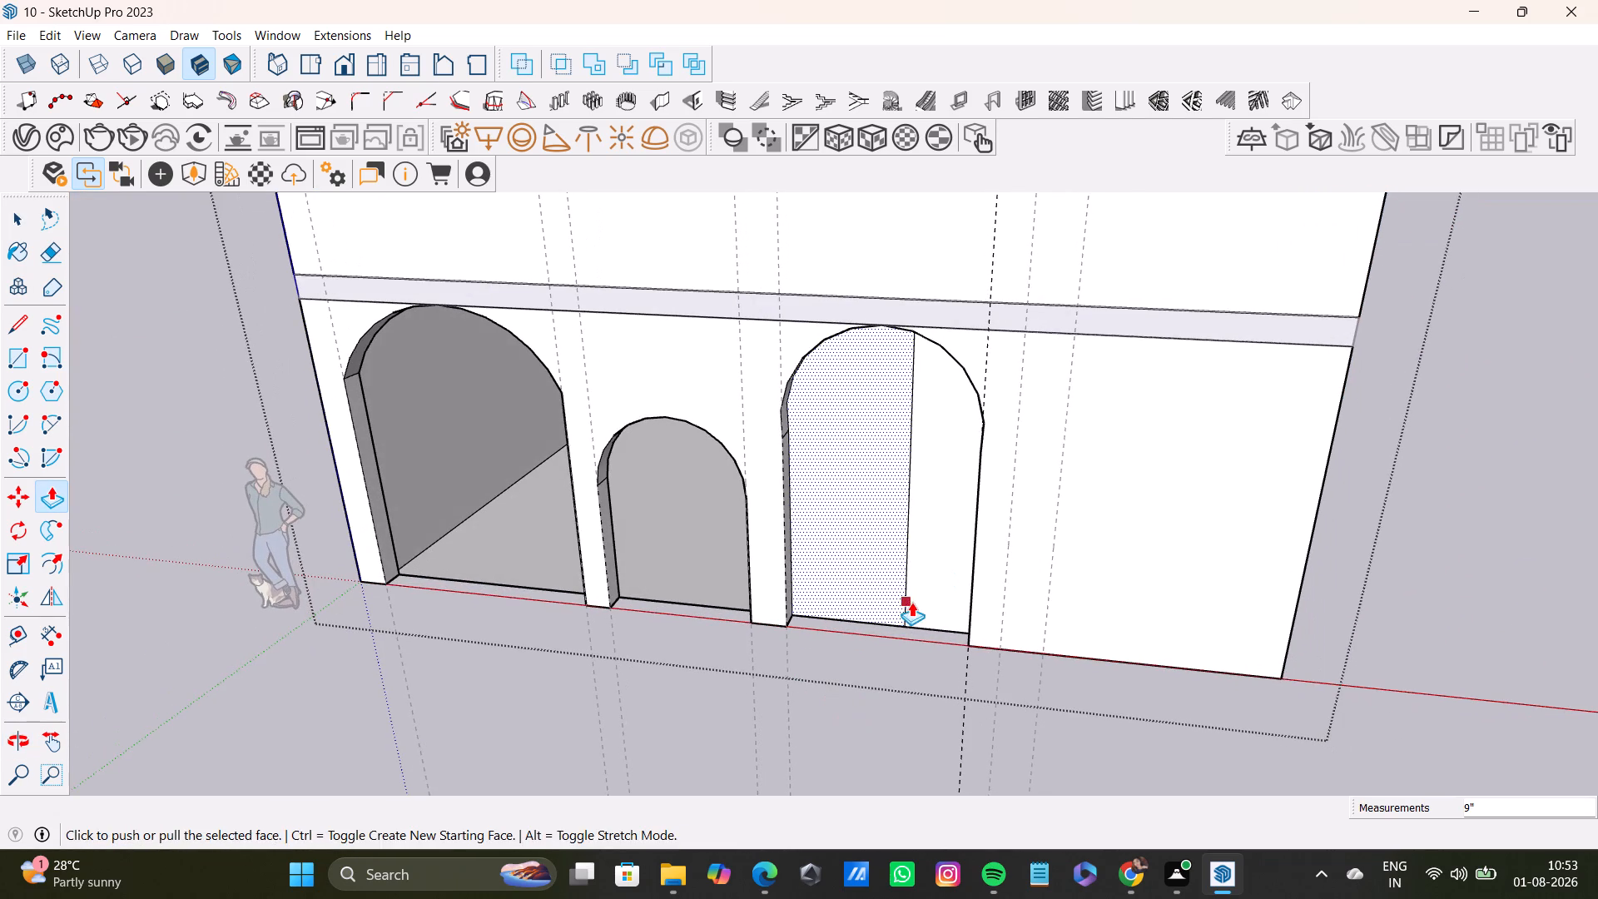
key("space")
left_click(901, 615)
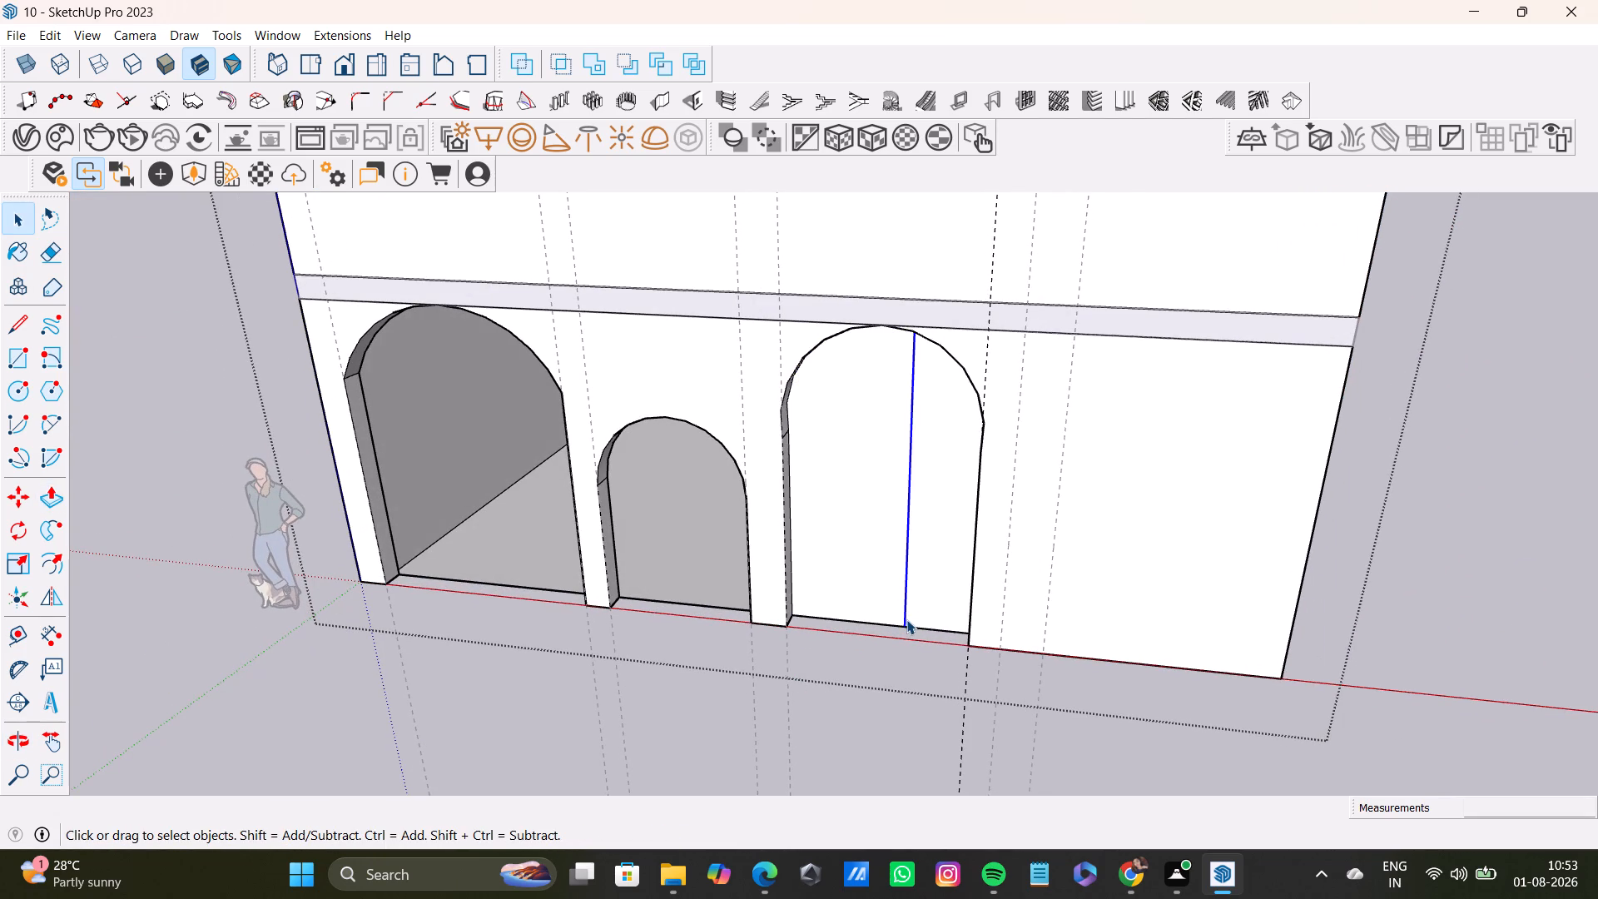
key("Delete")
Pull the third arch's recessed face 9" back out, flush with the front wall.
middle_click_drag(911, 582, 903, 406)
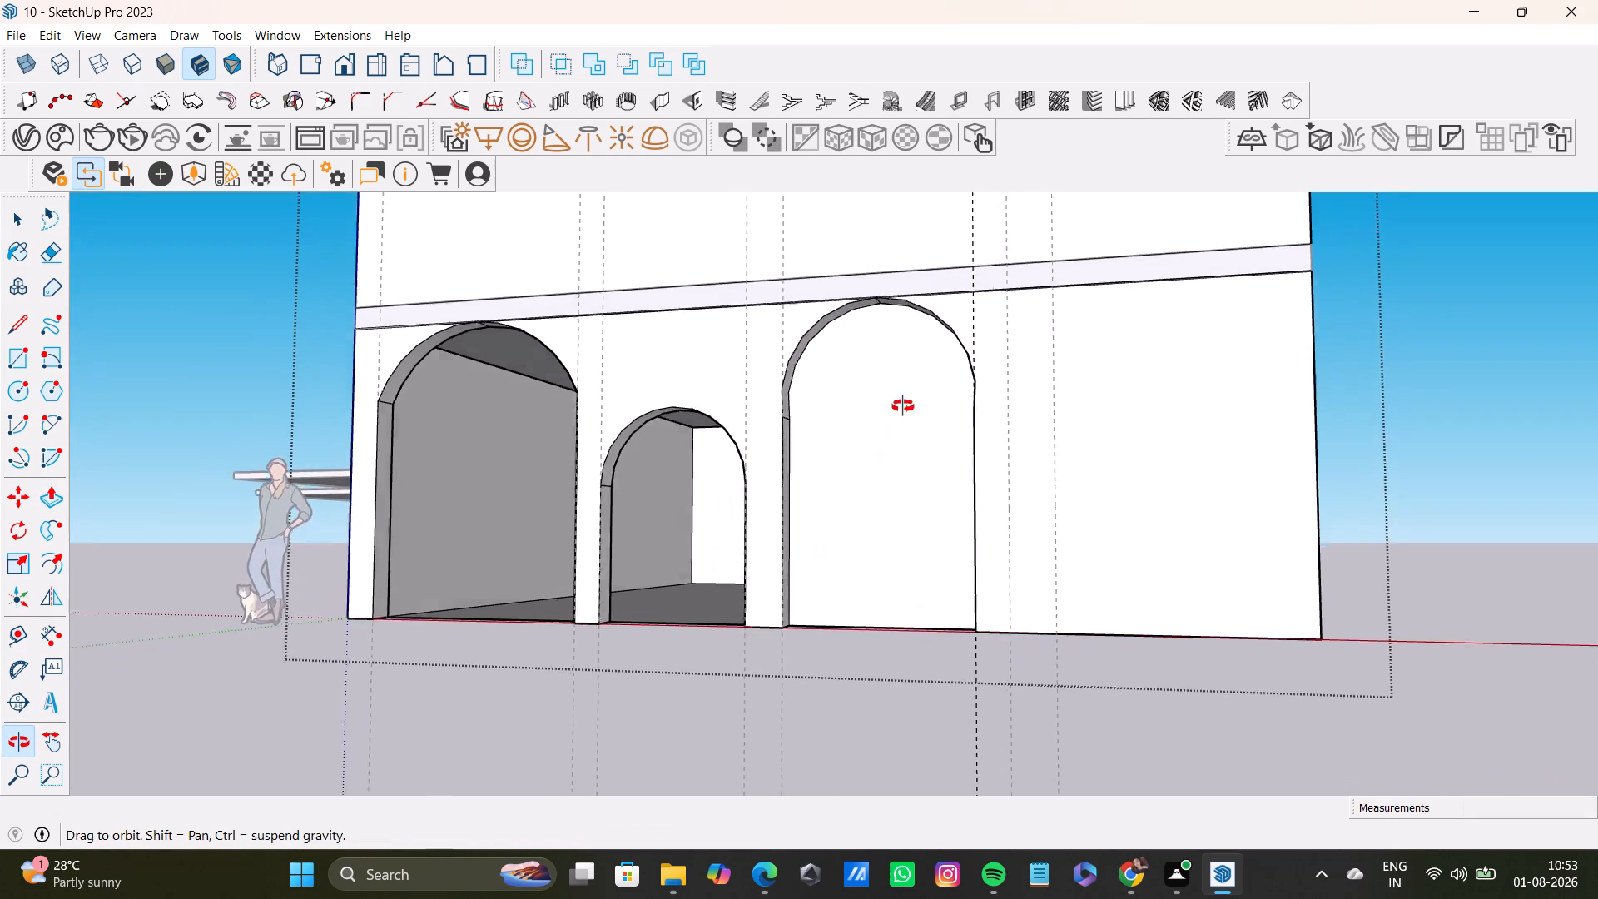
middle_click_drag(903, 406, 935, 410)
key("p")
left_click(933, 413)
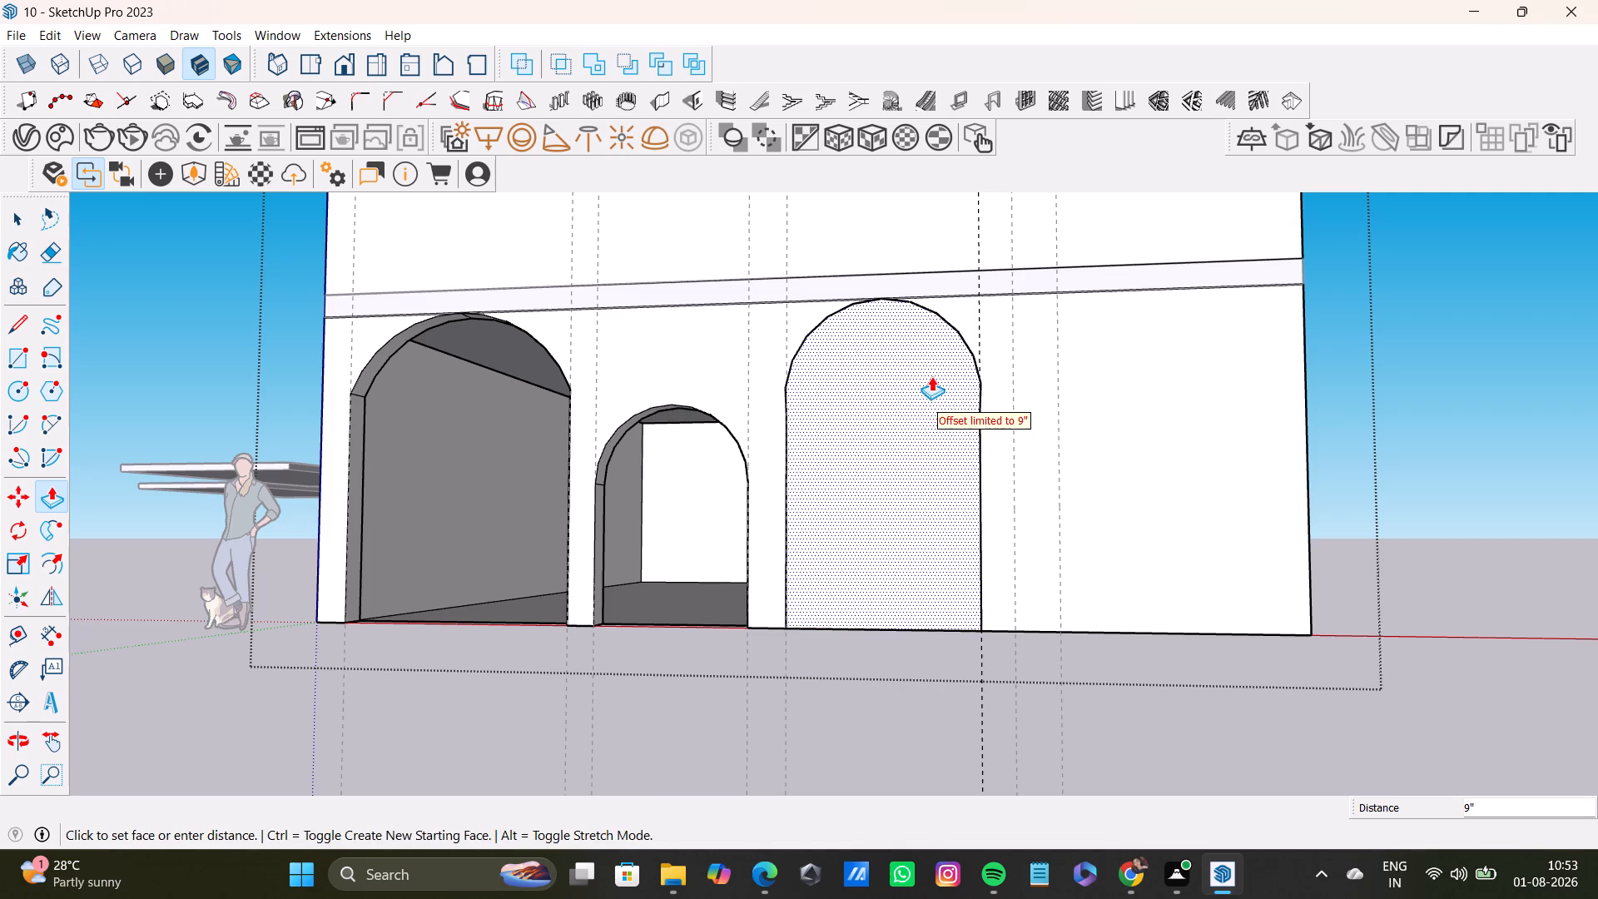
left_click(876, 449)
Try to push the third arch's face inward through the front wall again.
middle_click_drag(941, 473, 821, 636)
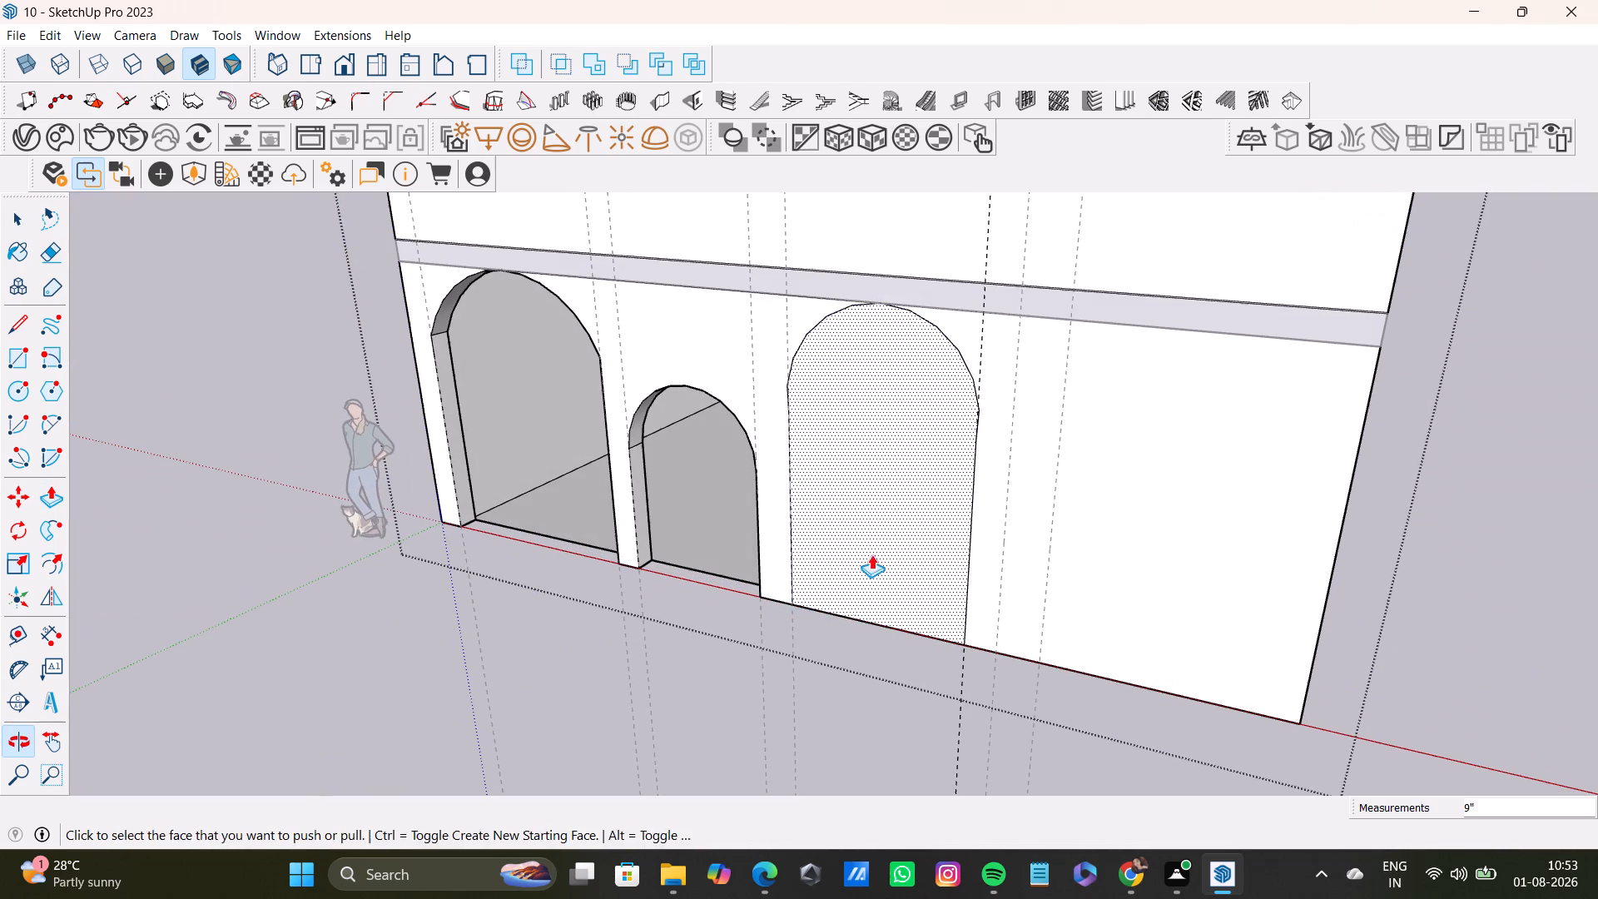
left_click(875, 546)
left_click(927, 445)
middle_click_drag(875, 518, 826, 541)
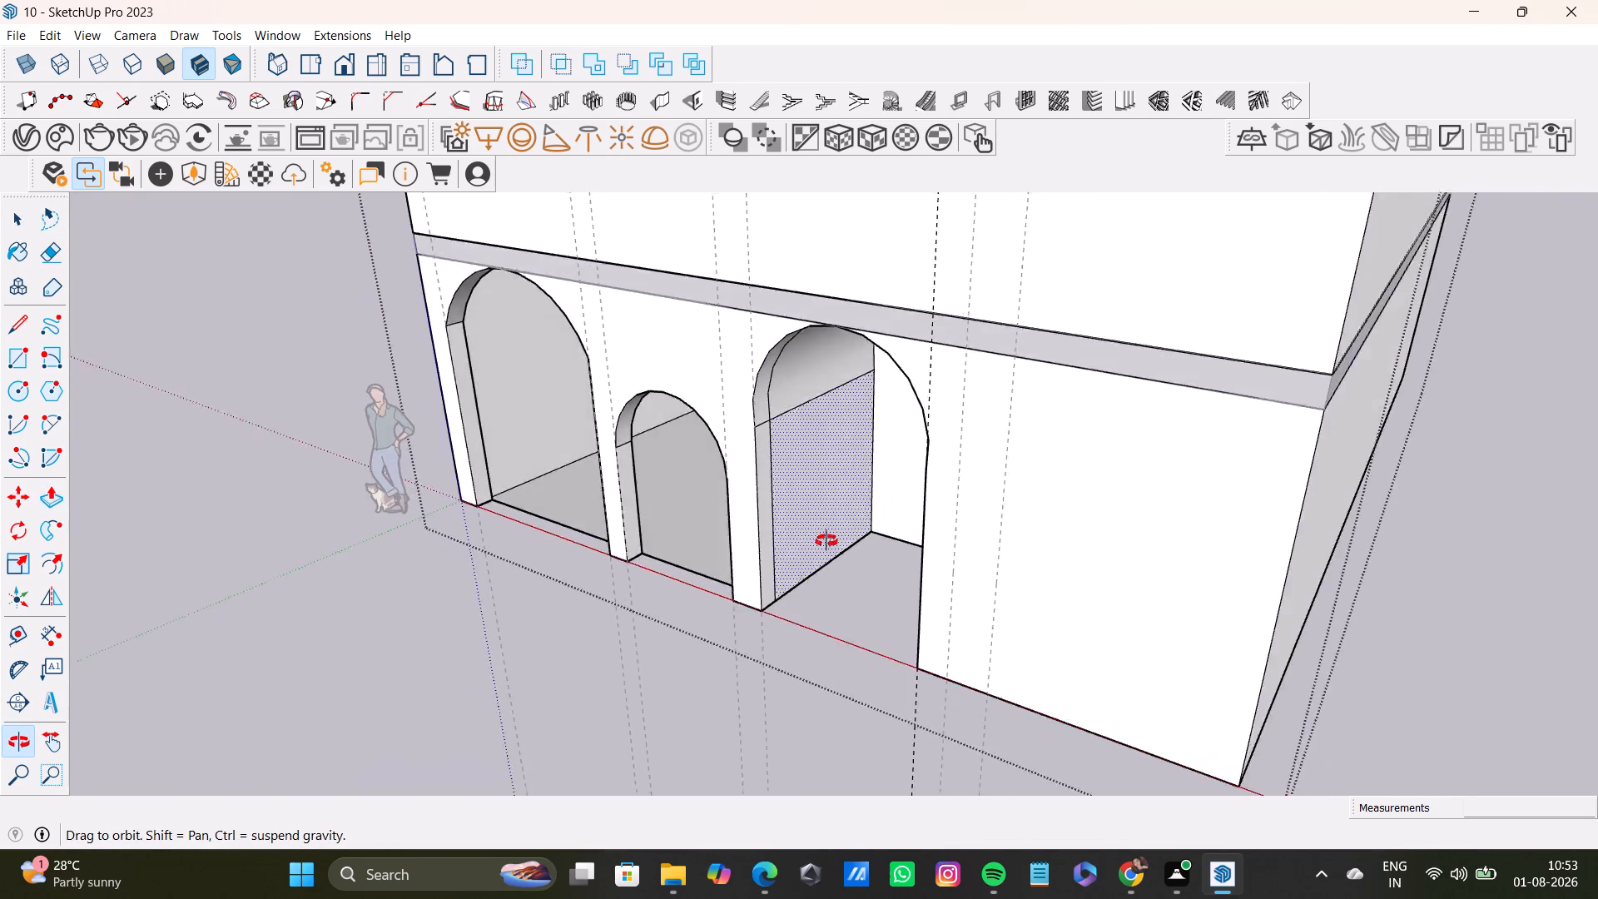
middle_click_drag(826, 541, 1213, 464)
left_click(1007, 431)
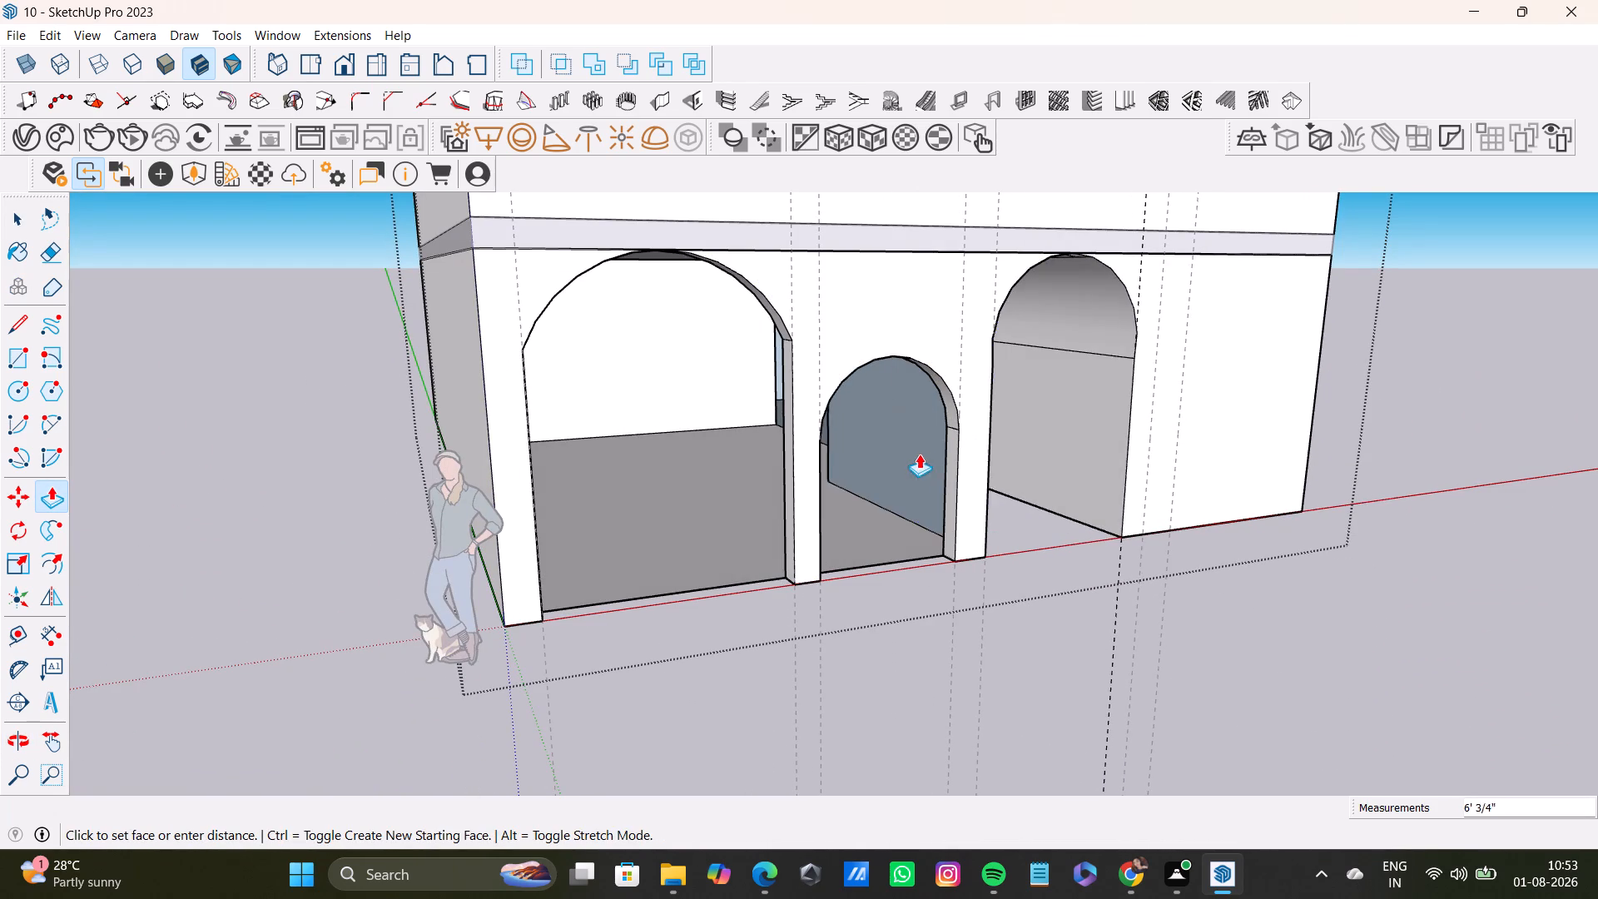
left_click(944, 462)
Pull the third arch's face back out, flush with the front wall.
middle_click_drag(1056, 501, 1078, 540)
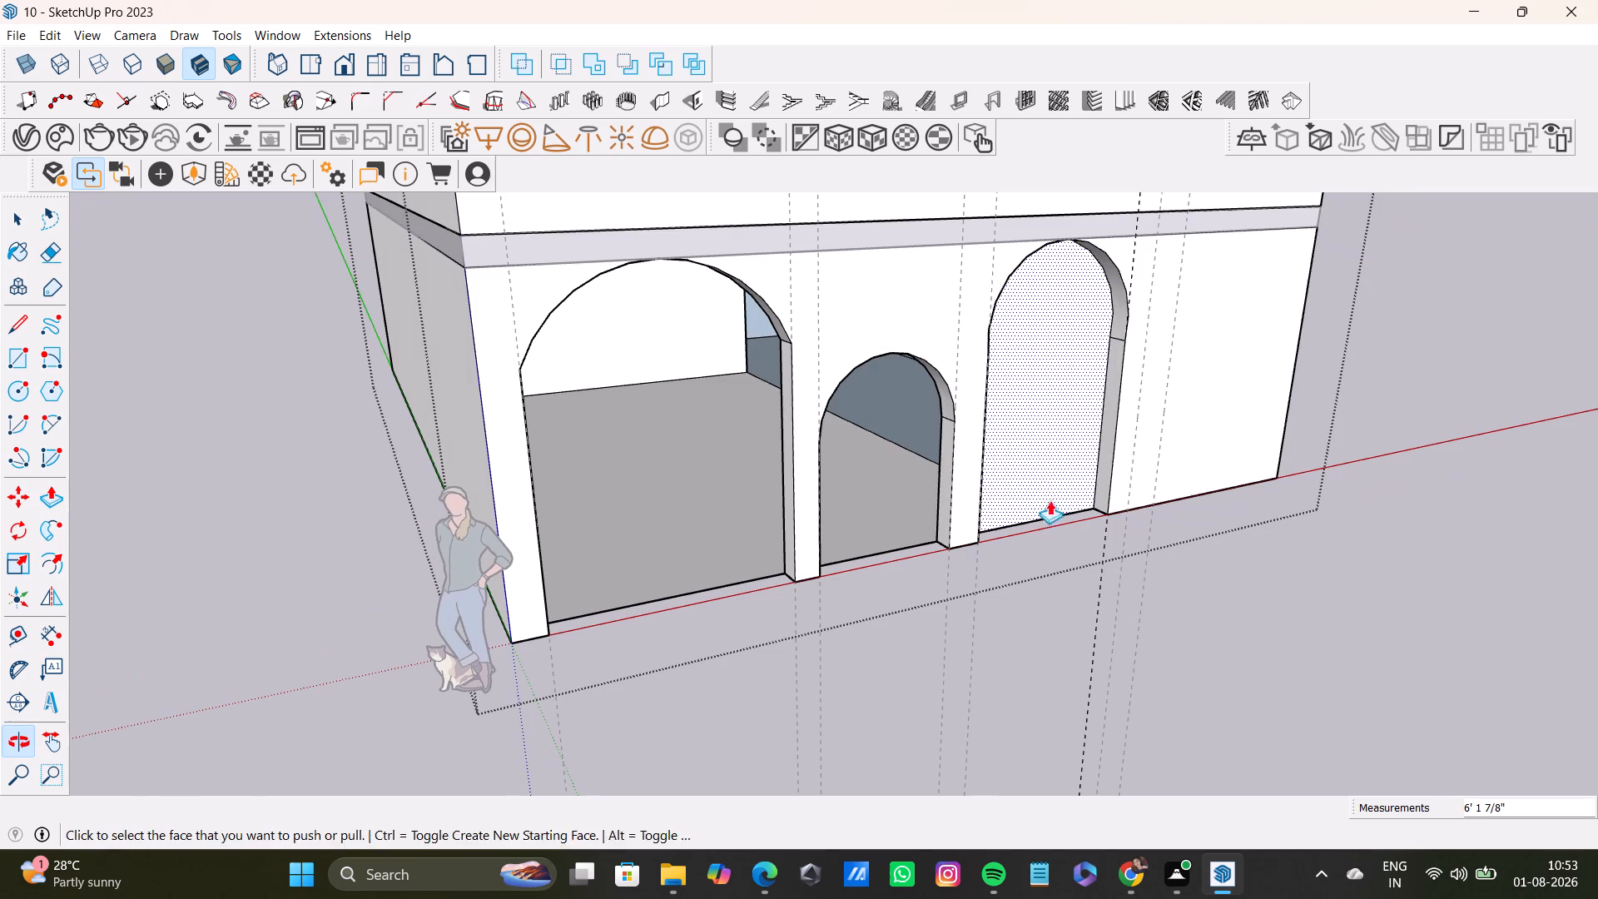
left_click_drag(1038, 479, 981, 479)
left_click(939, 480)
Push the third arch's face 9" inward through the front wall's thickness.
key("space")
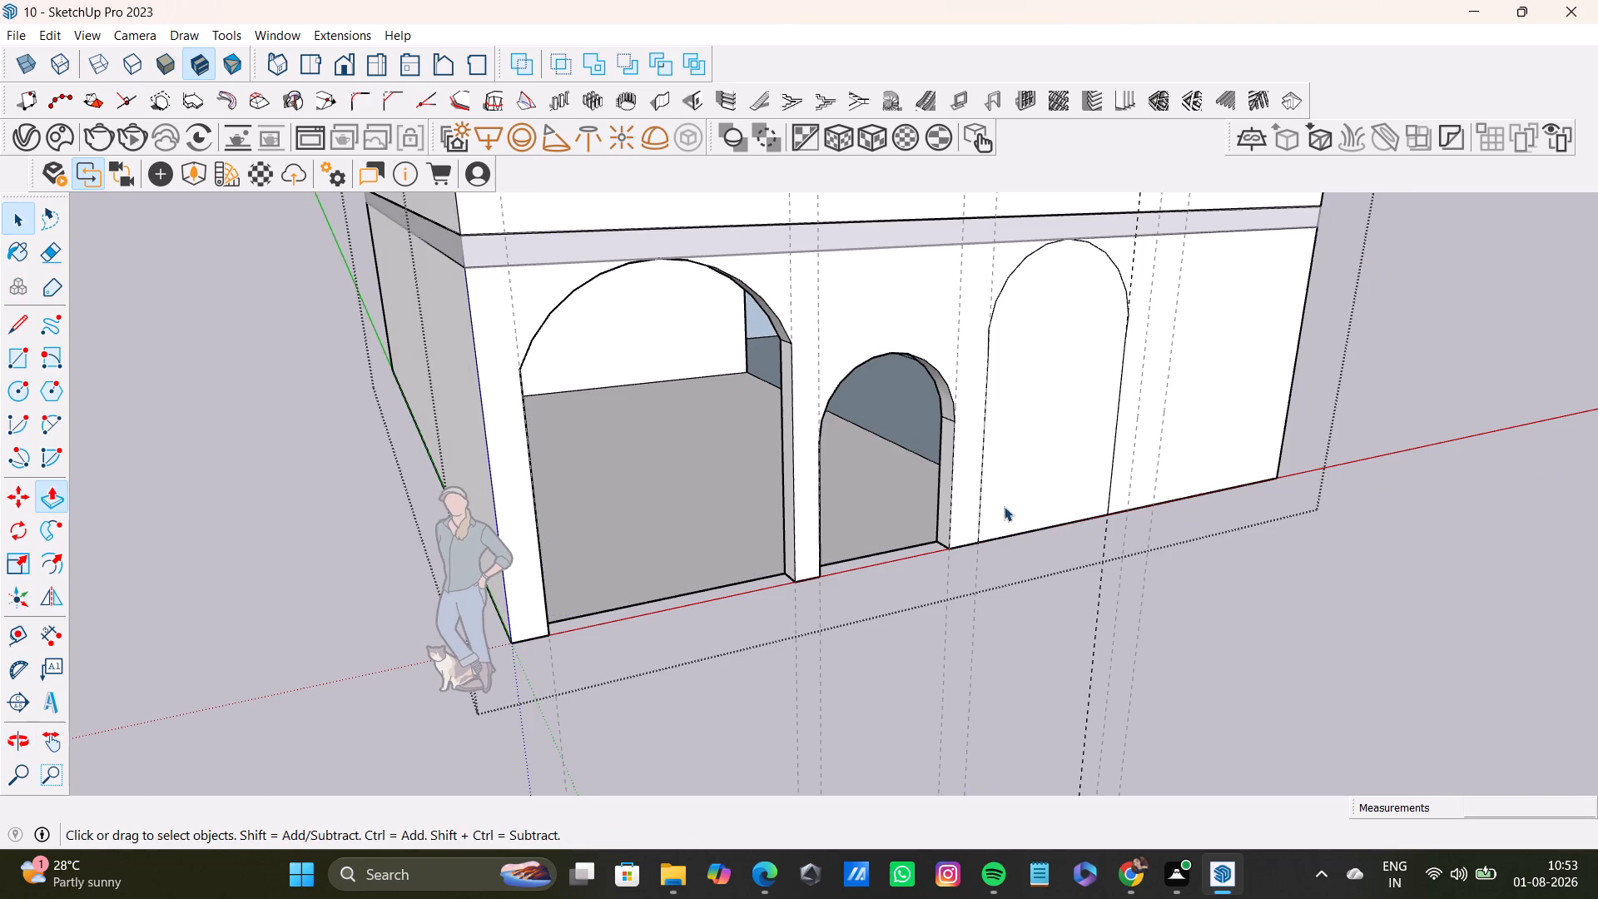
left_click(1031, 443)
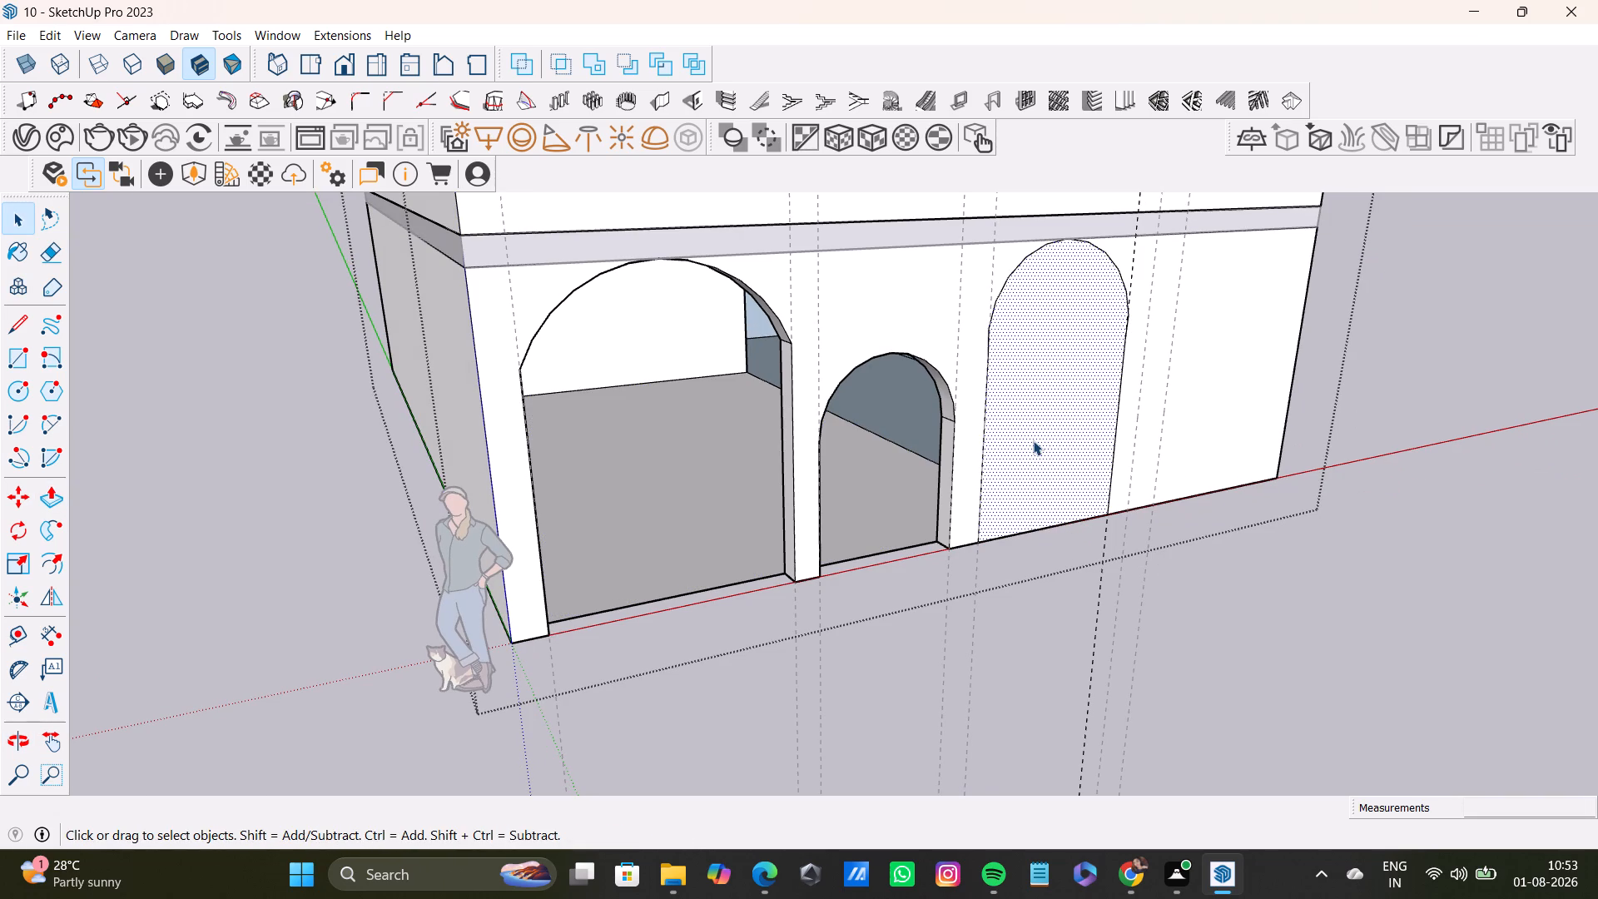
key("p")
left_click(1032, 440)
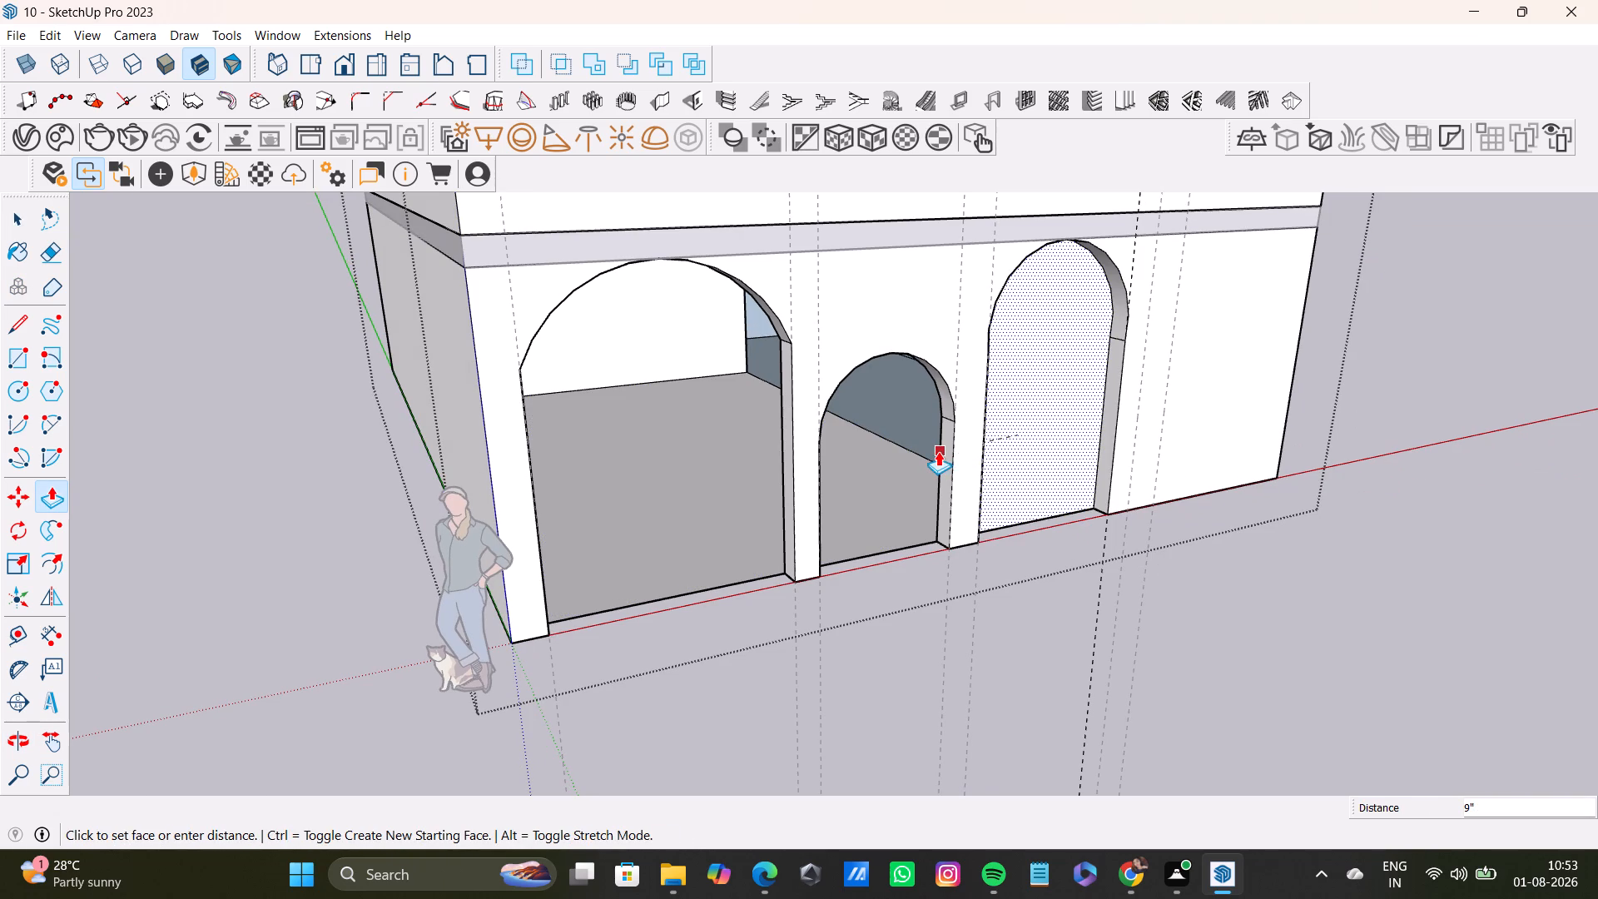
left_click(938, 451)
middle_click_drag(1099, 496, 1030, 440)
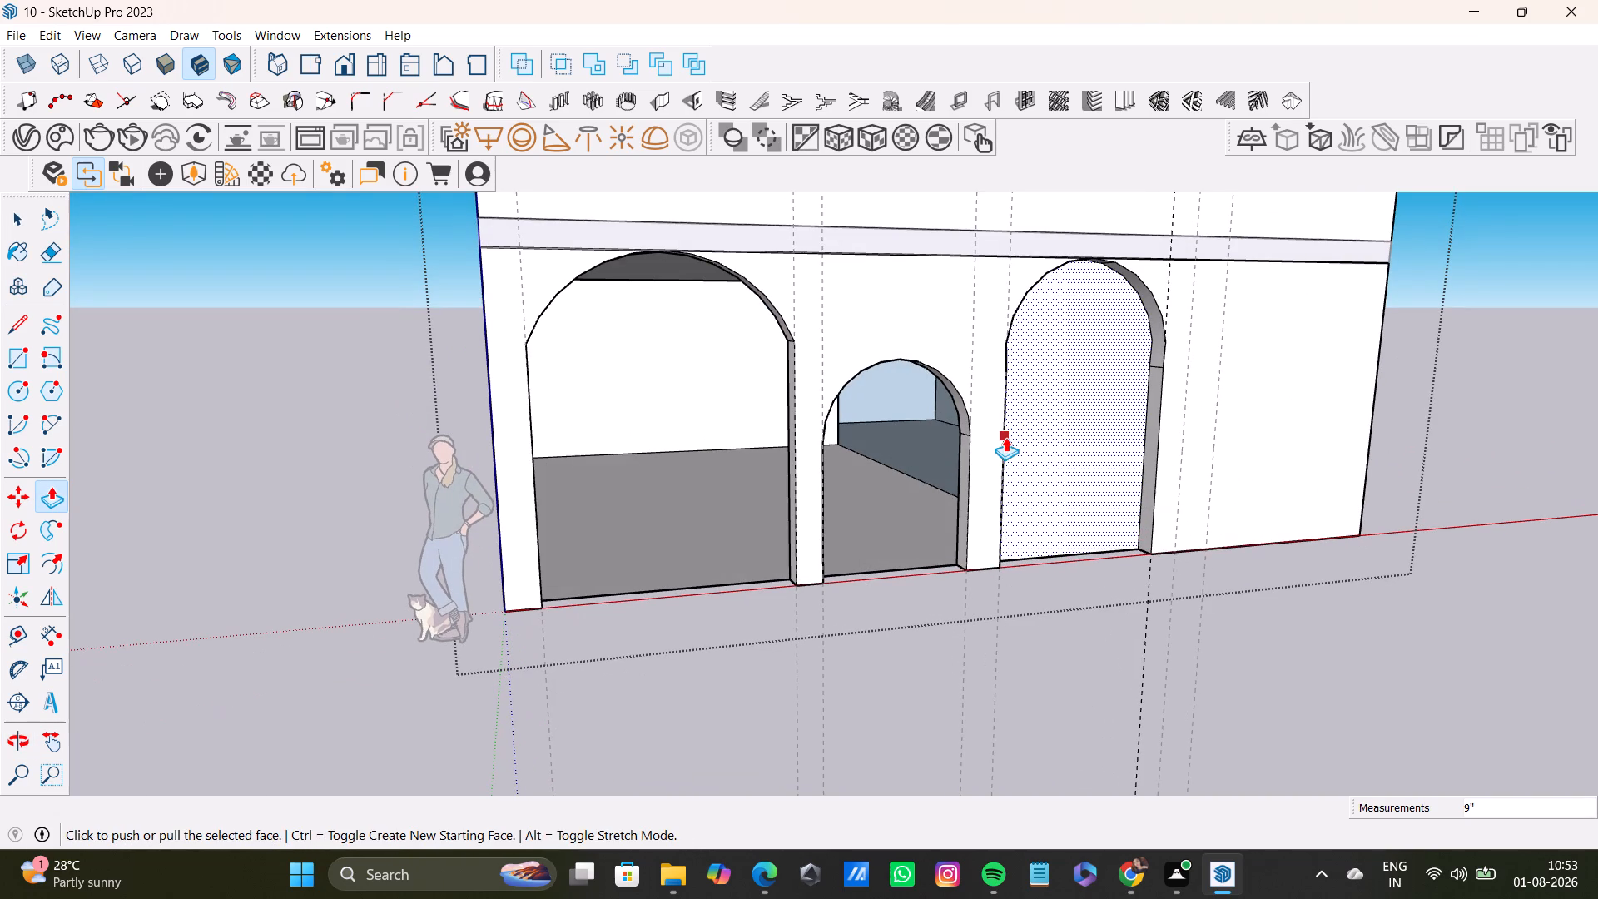
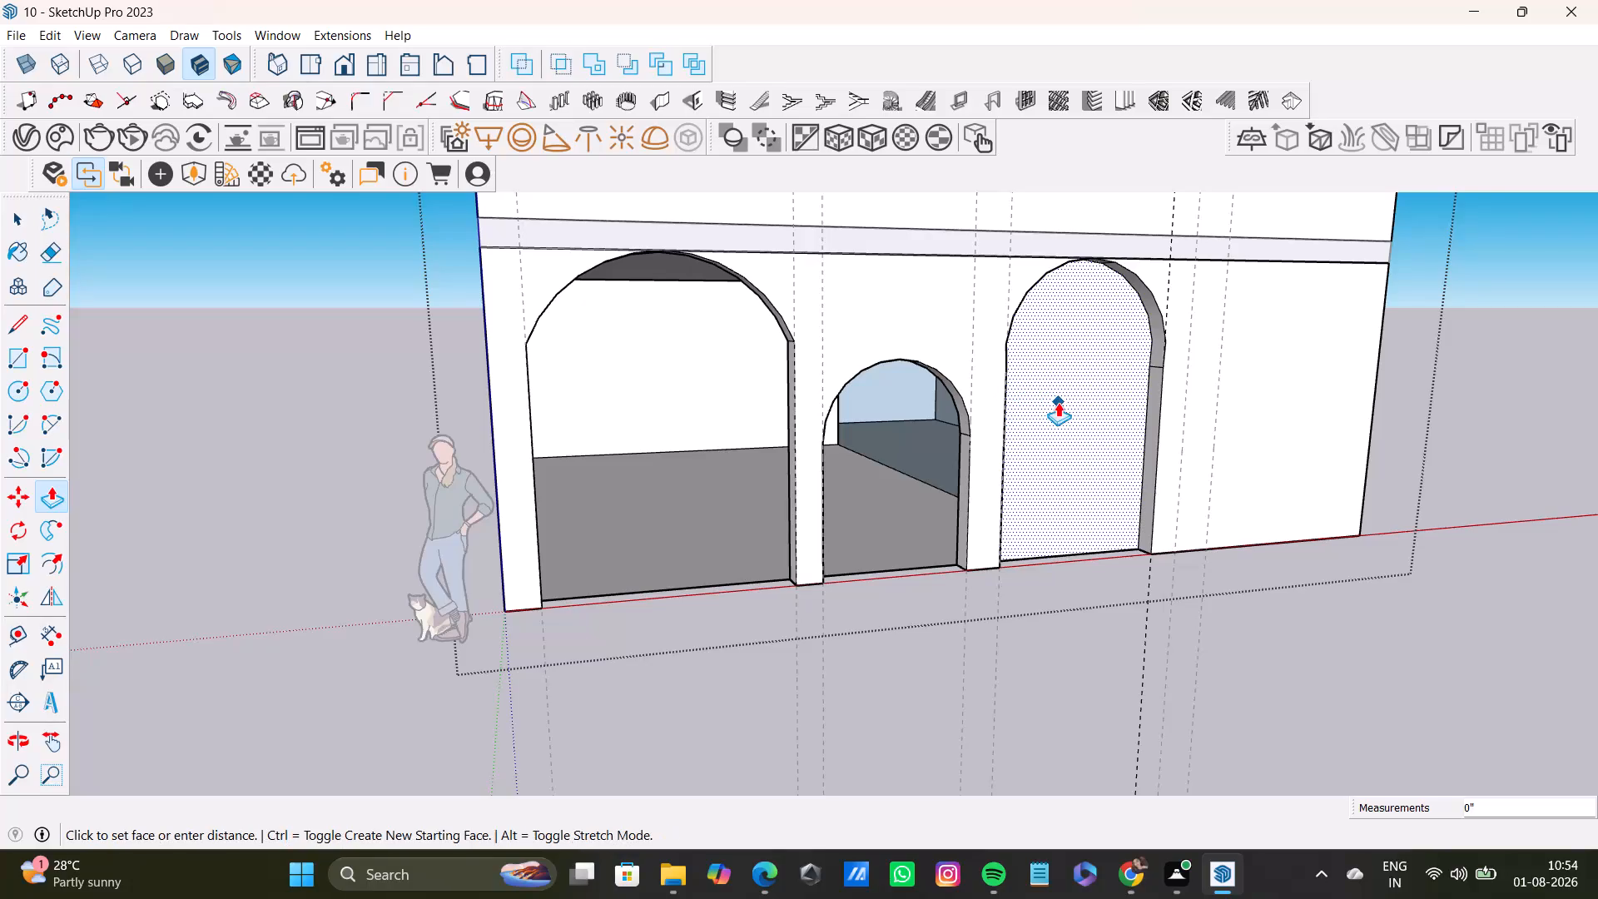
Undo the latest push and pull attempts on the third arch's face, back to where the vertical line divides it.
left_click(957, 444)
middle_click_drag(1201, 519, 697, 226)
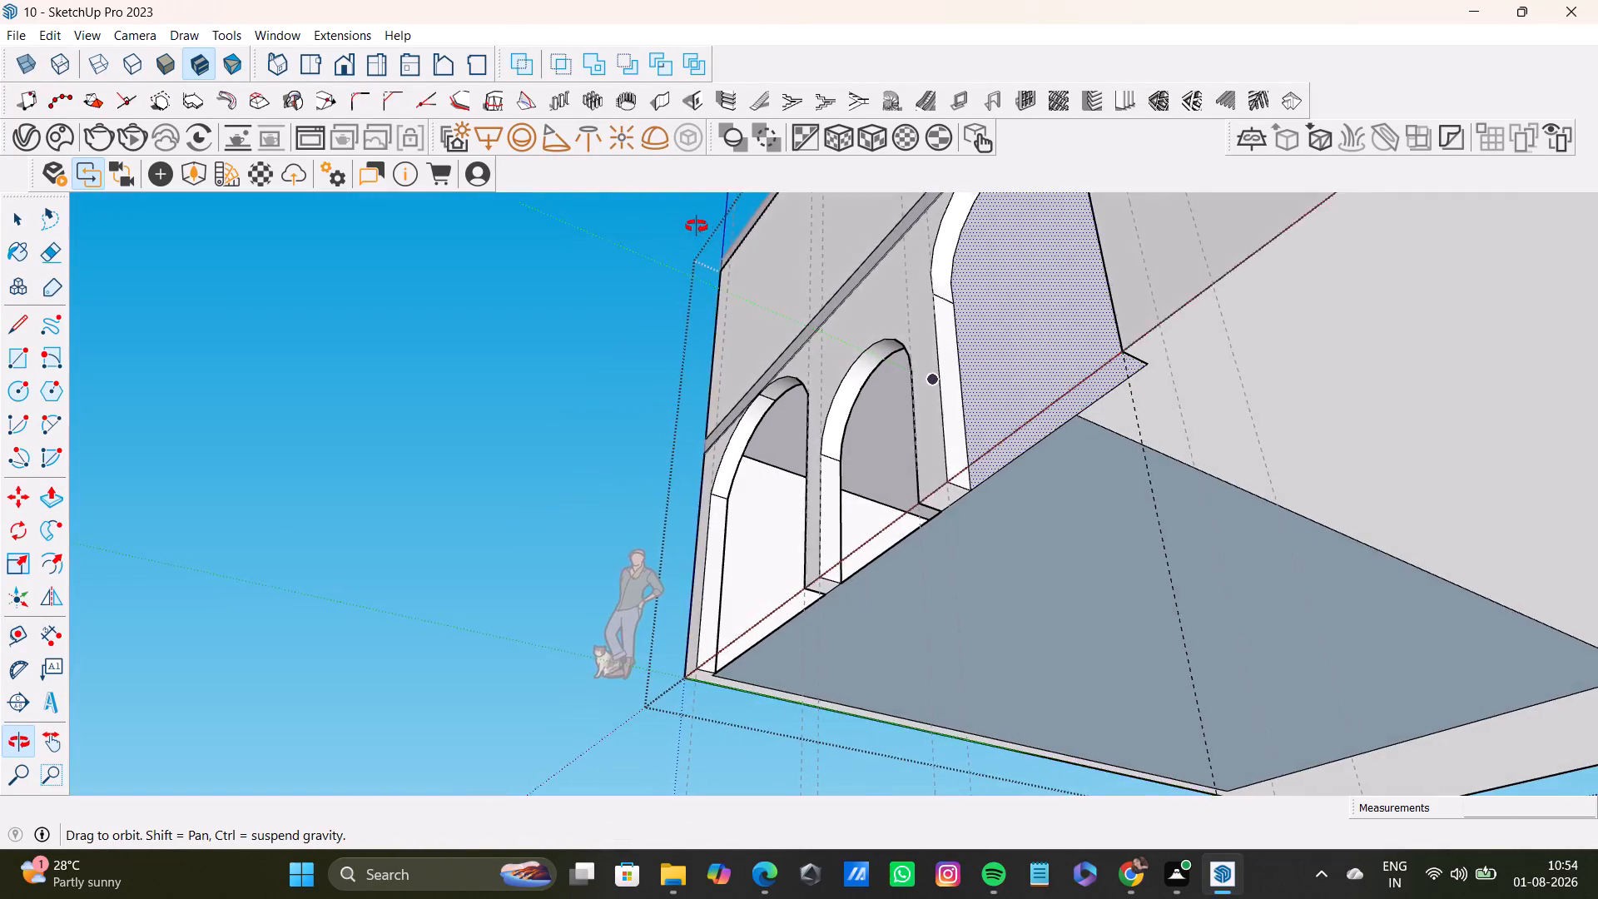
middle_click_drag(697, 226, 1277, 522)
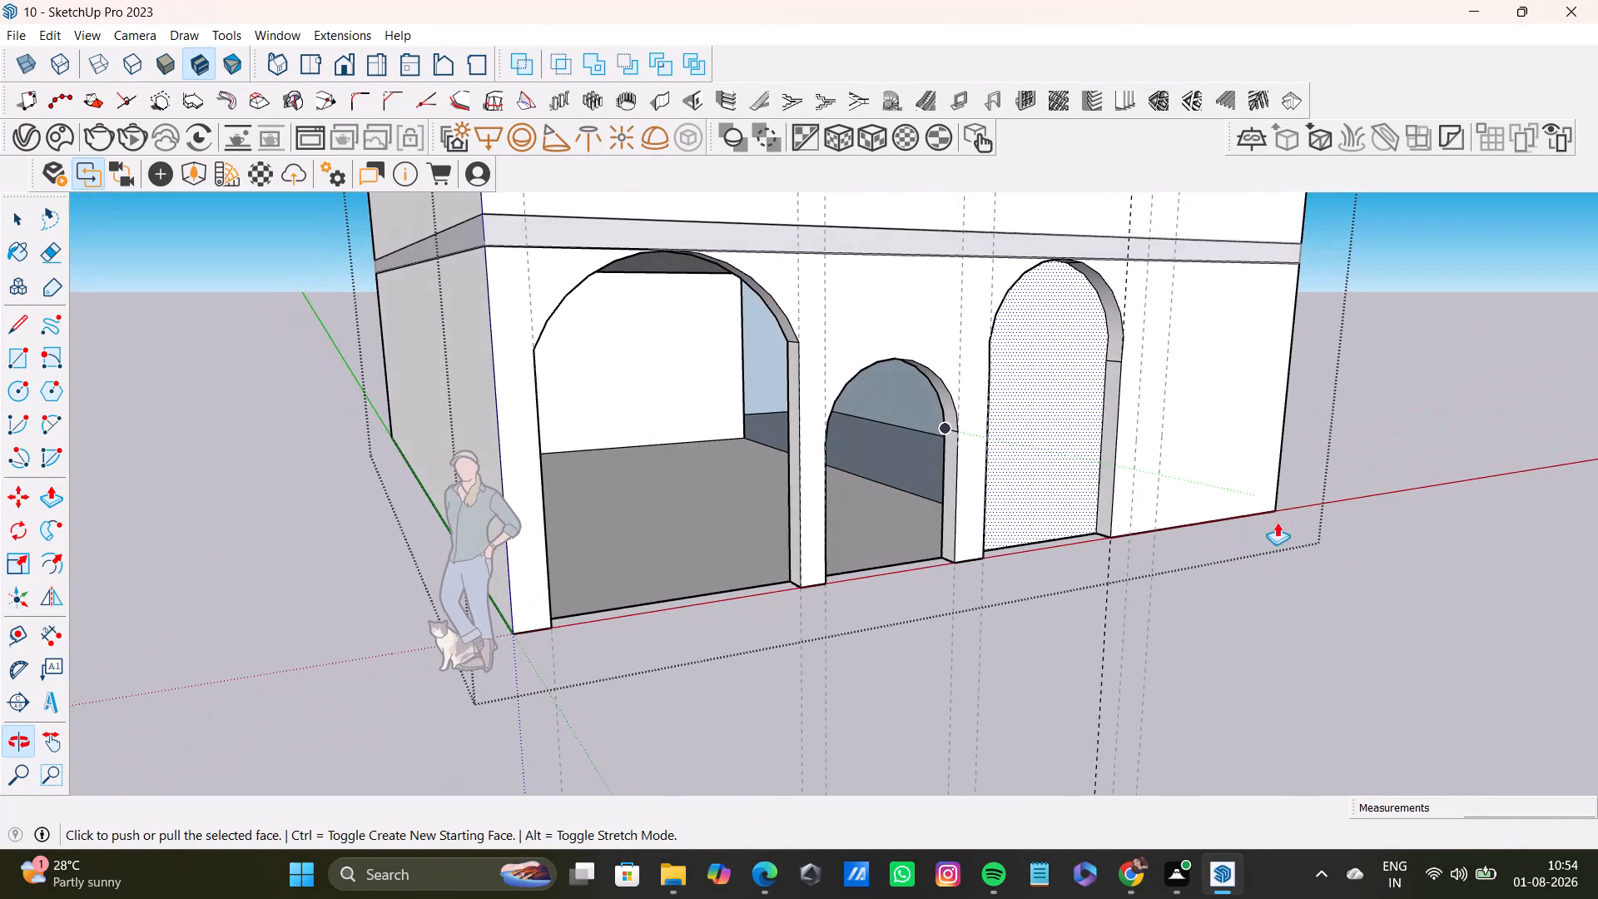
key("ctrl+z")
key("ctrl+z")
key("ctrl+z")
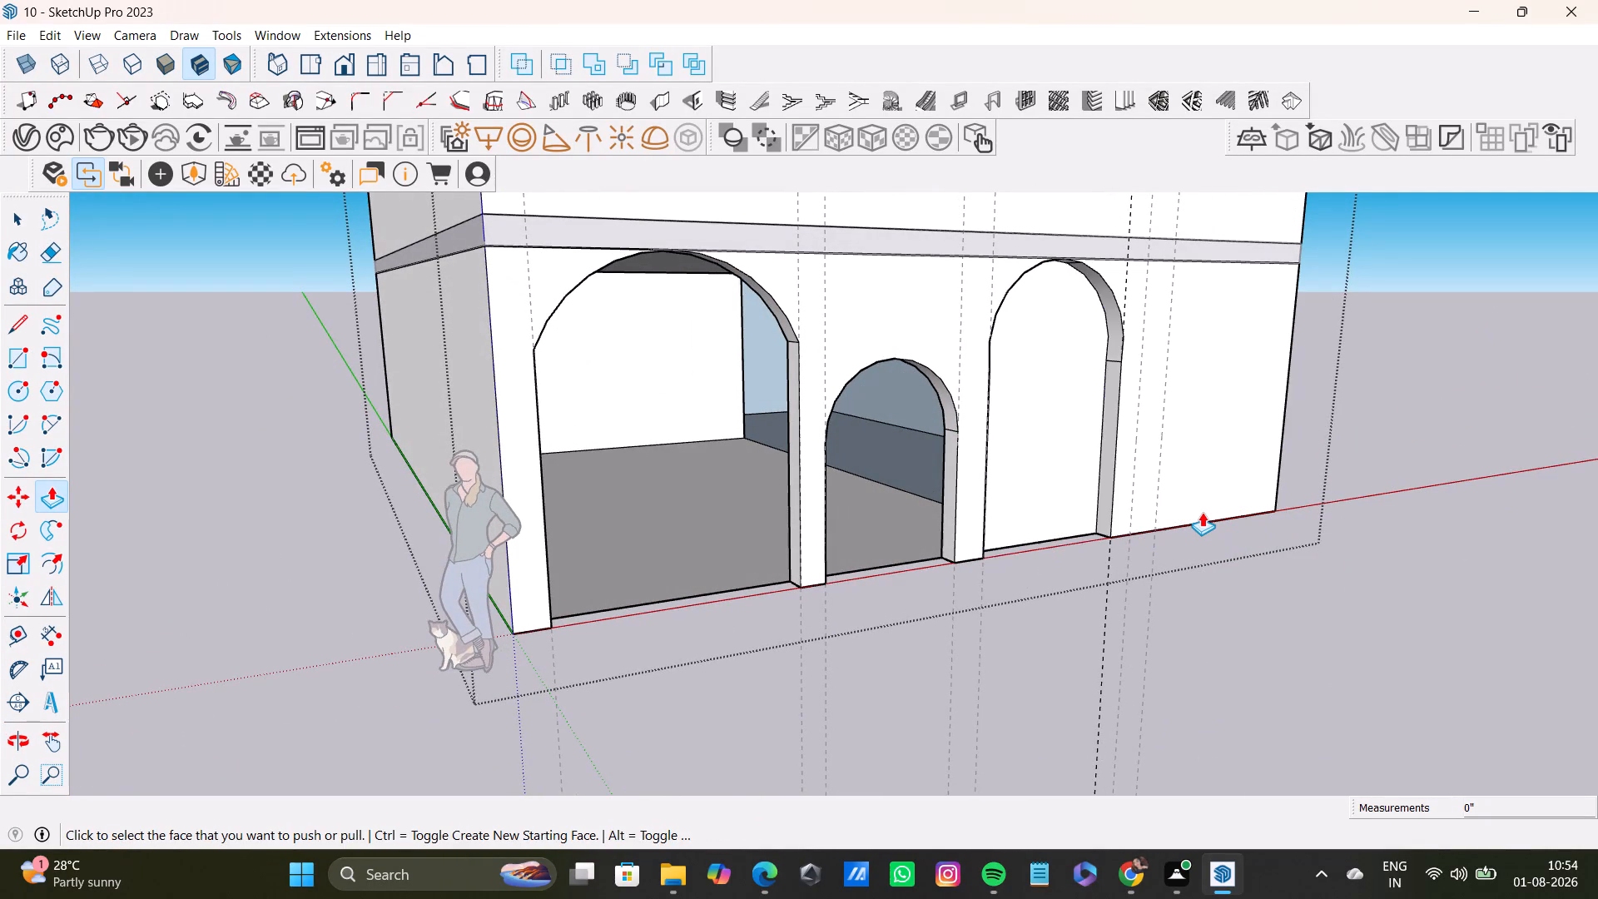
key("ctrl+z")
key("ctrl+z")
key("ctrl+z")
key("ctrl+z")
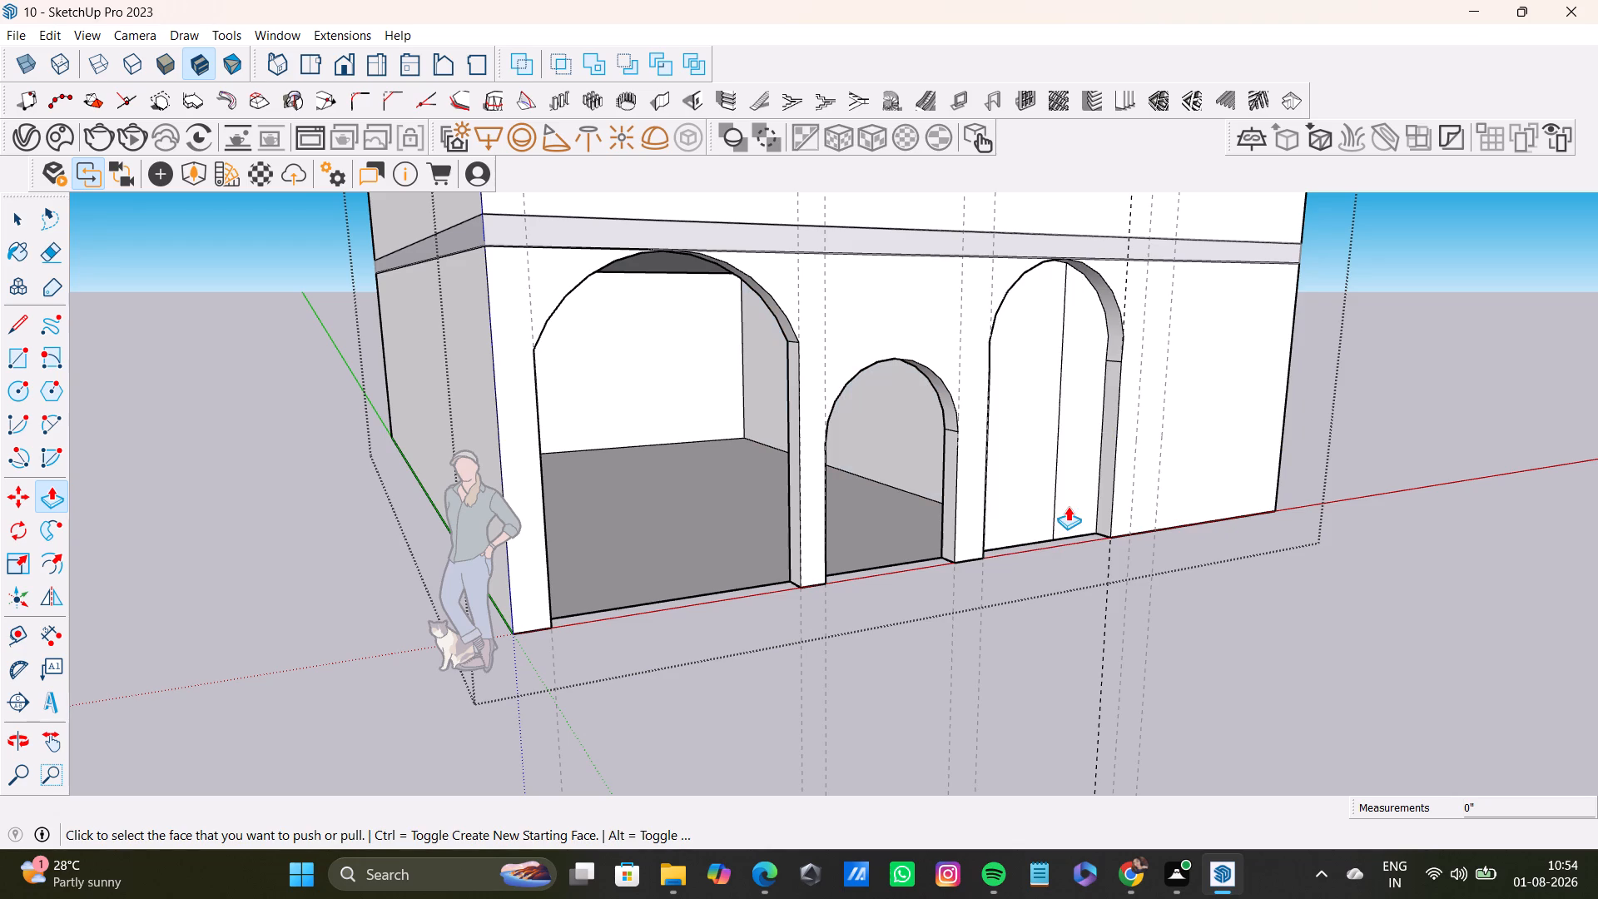
Group all the connected ground-floor wall geometry around the arches.
middle_click_drag(1508, 492, 1219, 432)
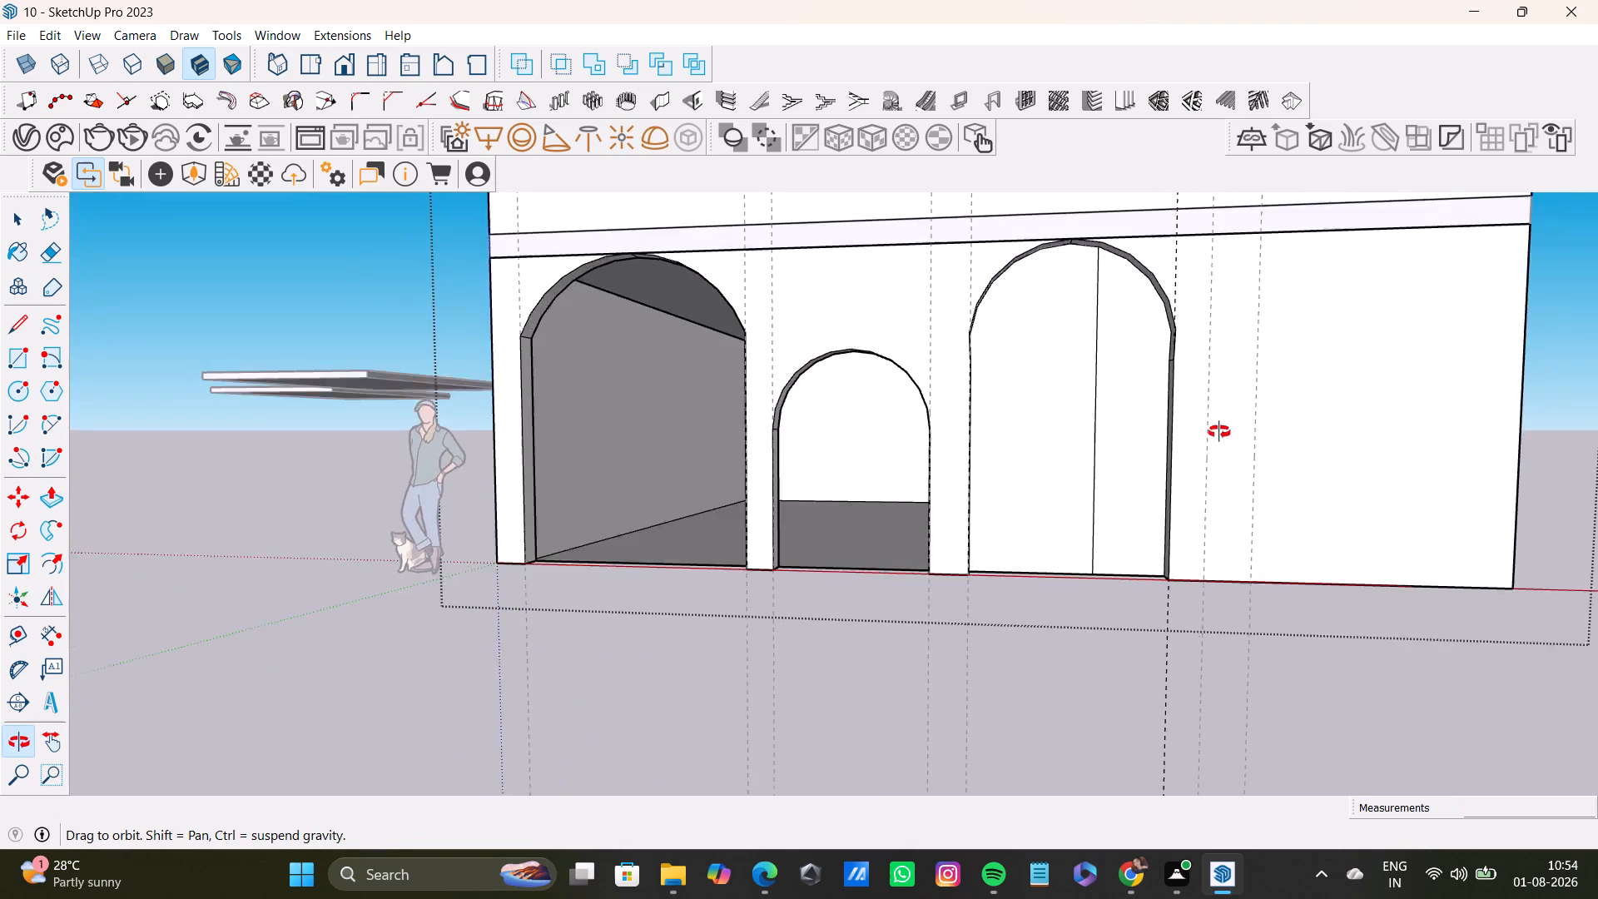
middle_click_drag(1219, 432, 1213, 515)
scroll(1218, 483, "down", 6)
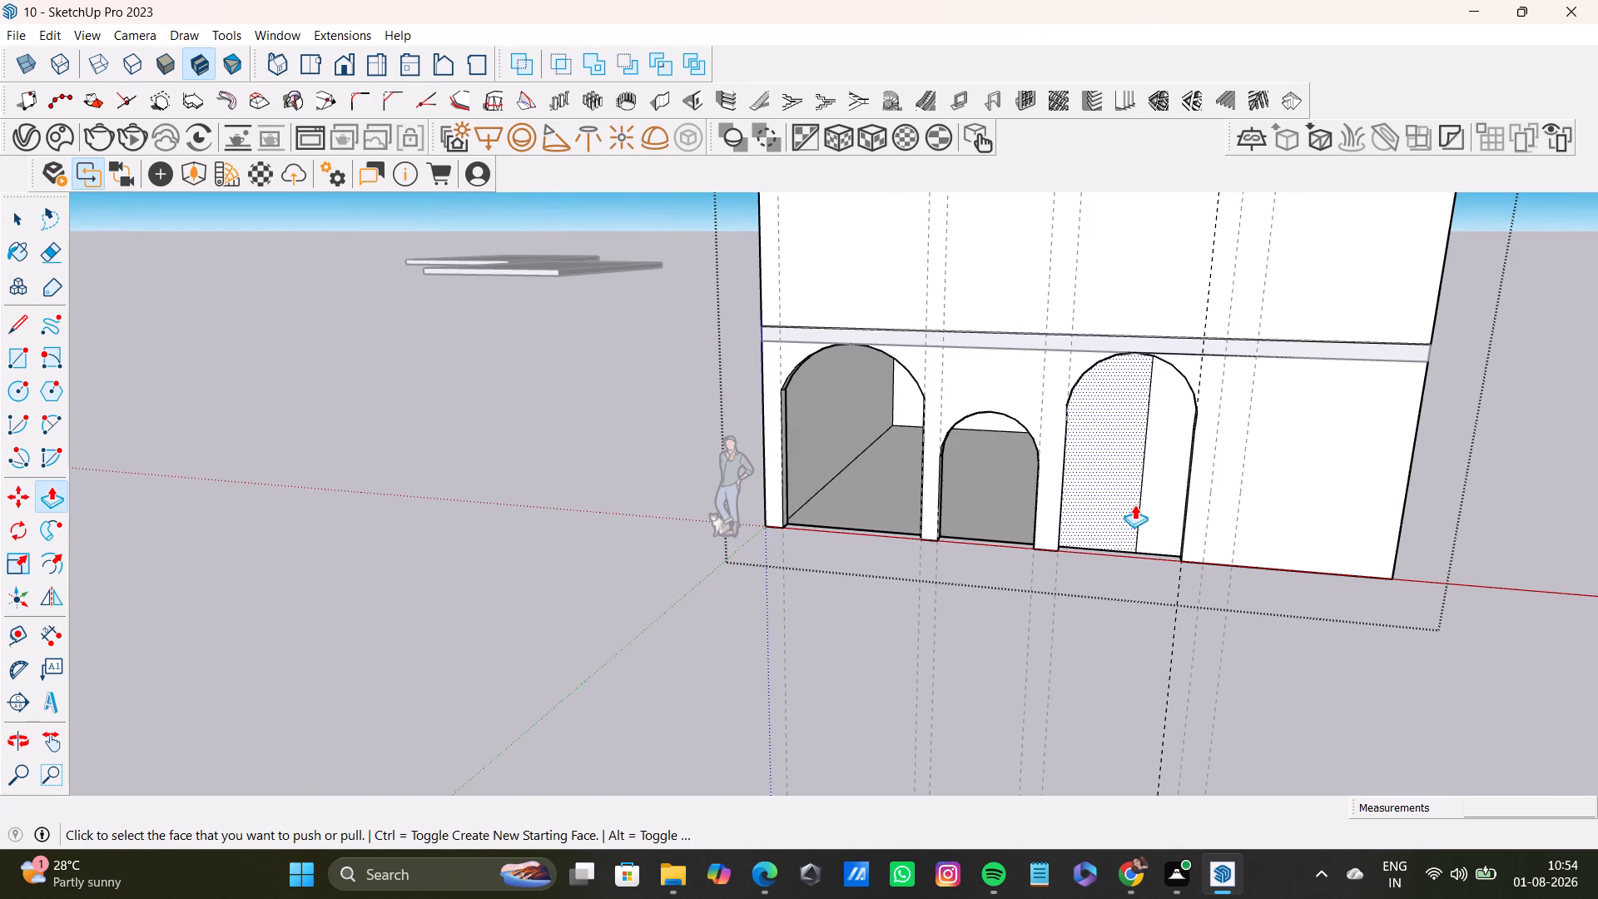
key("space")
middle_click_drag(1382, 505, 1078, 331)
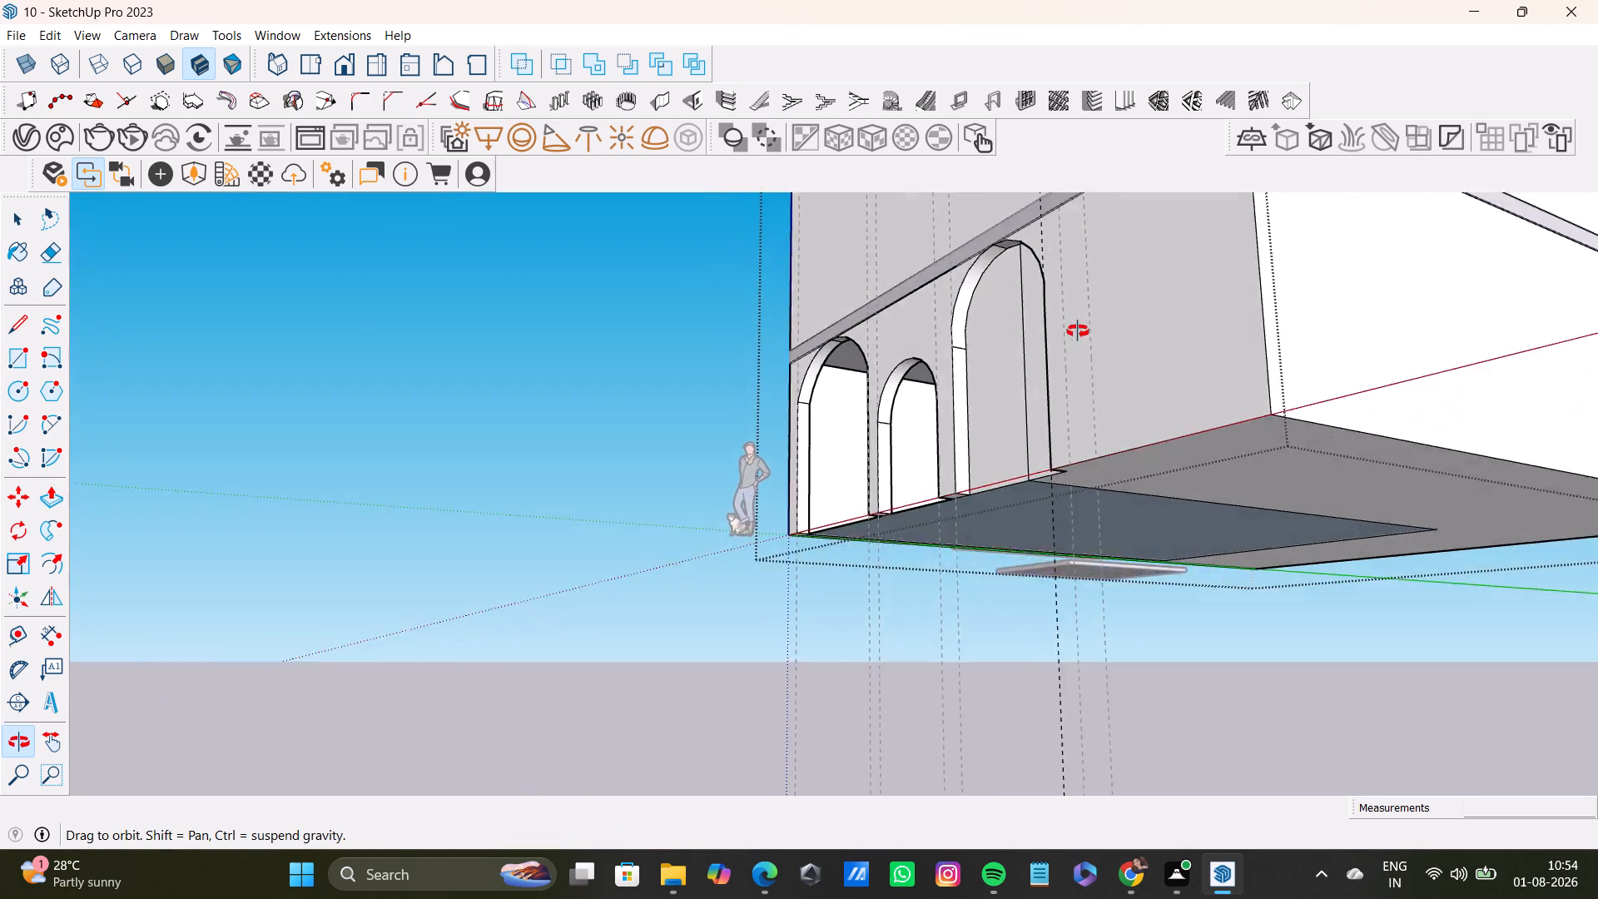
middle_click_drag(1078, 331, 1301, 276)
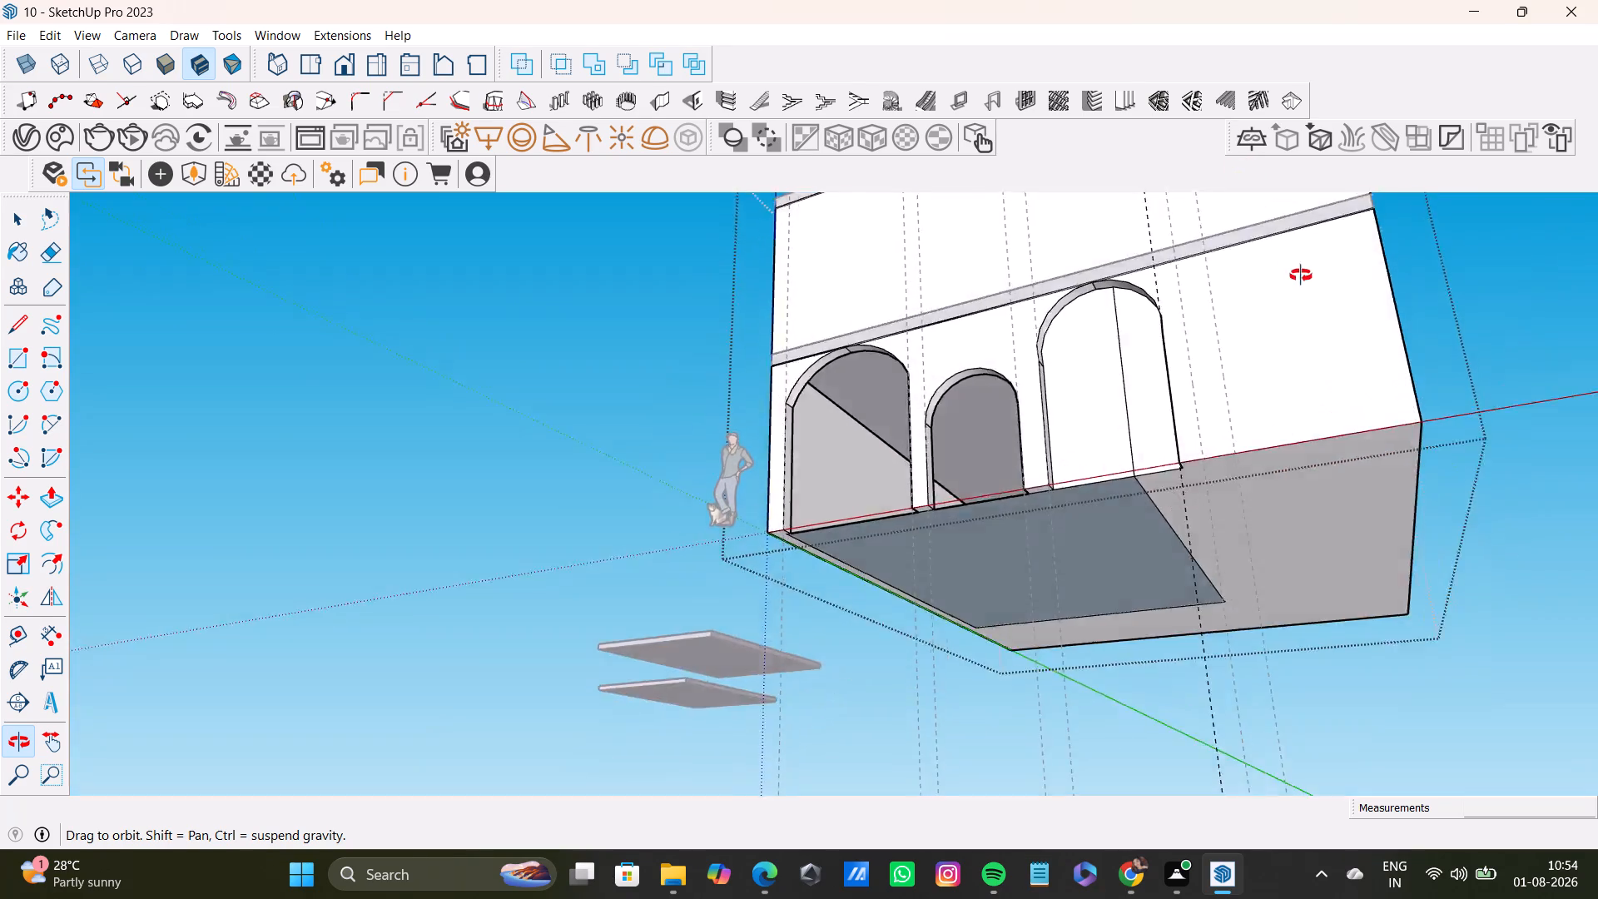
middle_click_drag(1301, 276, 1475, 509)
key("space")
double_click(1293, 440)
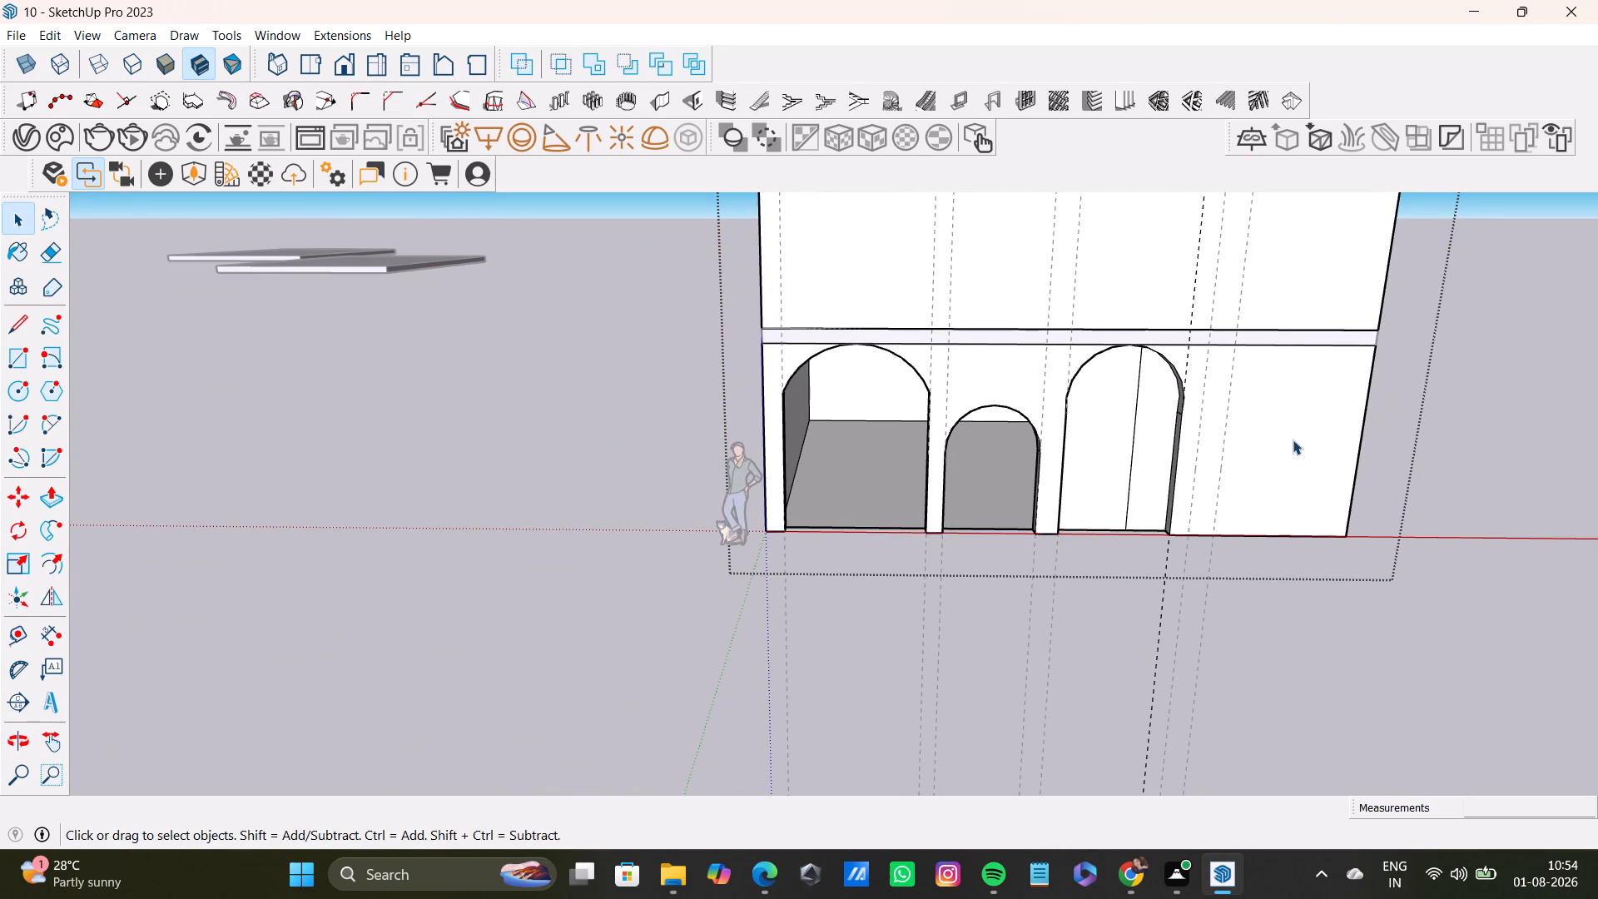
double_click(1293, 440)
triple_click(1303, 435)
left_click(1303, 435)
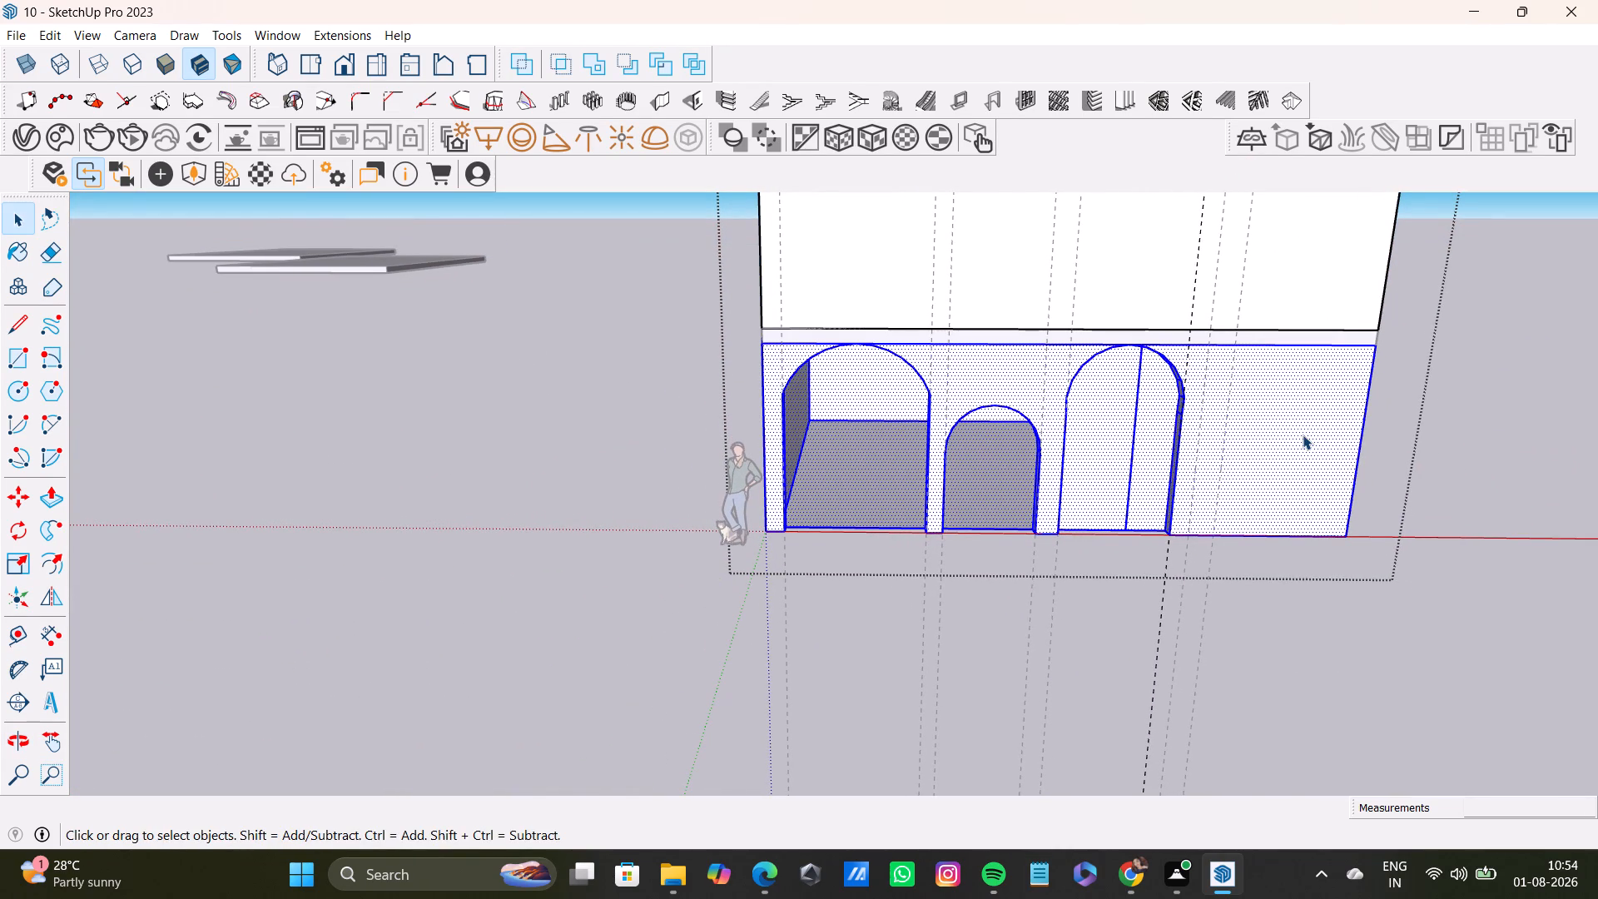
right_click(1303, 435)
right_click(1303, 435)
right_click(1303, 435)
left_click(1351, 589)
Open the ground-floor group and delete the vertical line dividing the third arch's recessed face.
left_click(1135, 475)
key("space")
left_click(1128, 485)
left_click(1126, 485)
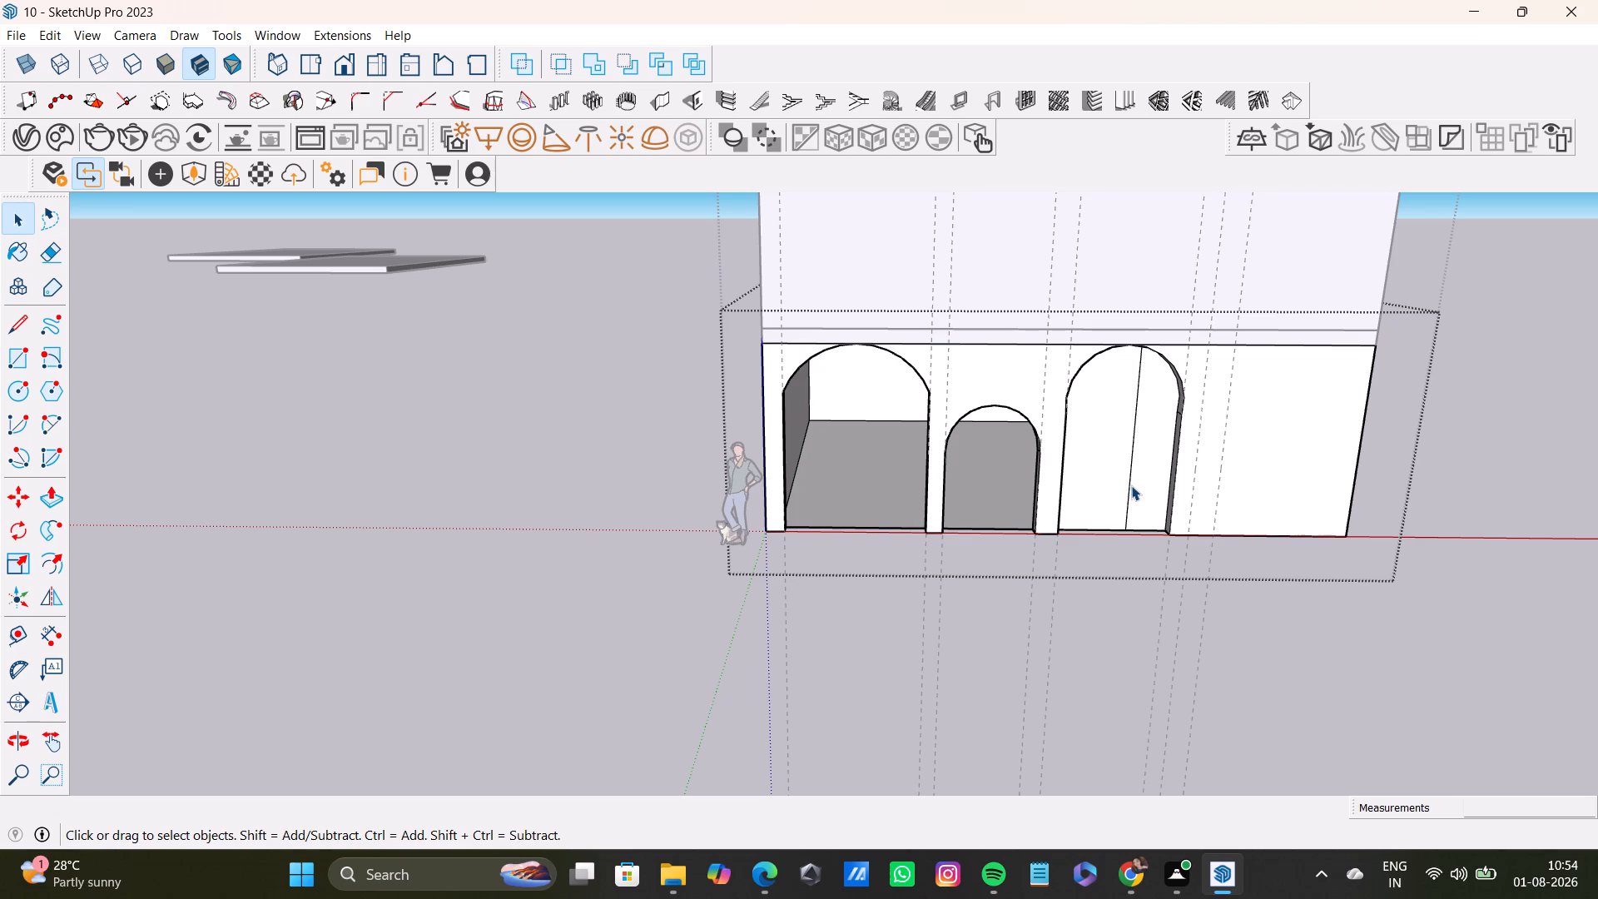
left_click(1131, 485)
key("Delete")
Delete the third arch's recessed face to open the archway through the front wall, and leave the group.
middle_click_drag(1154, 509, 1215, 415)
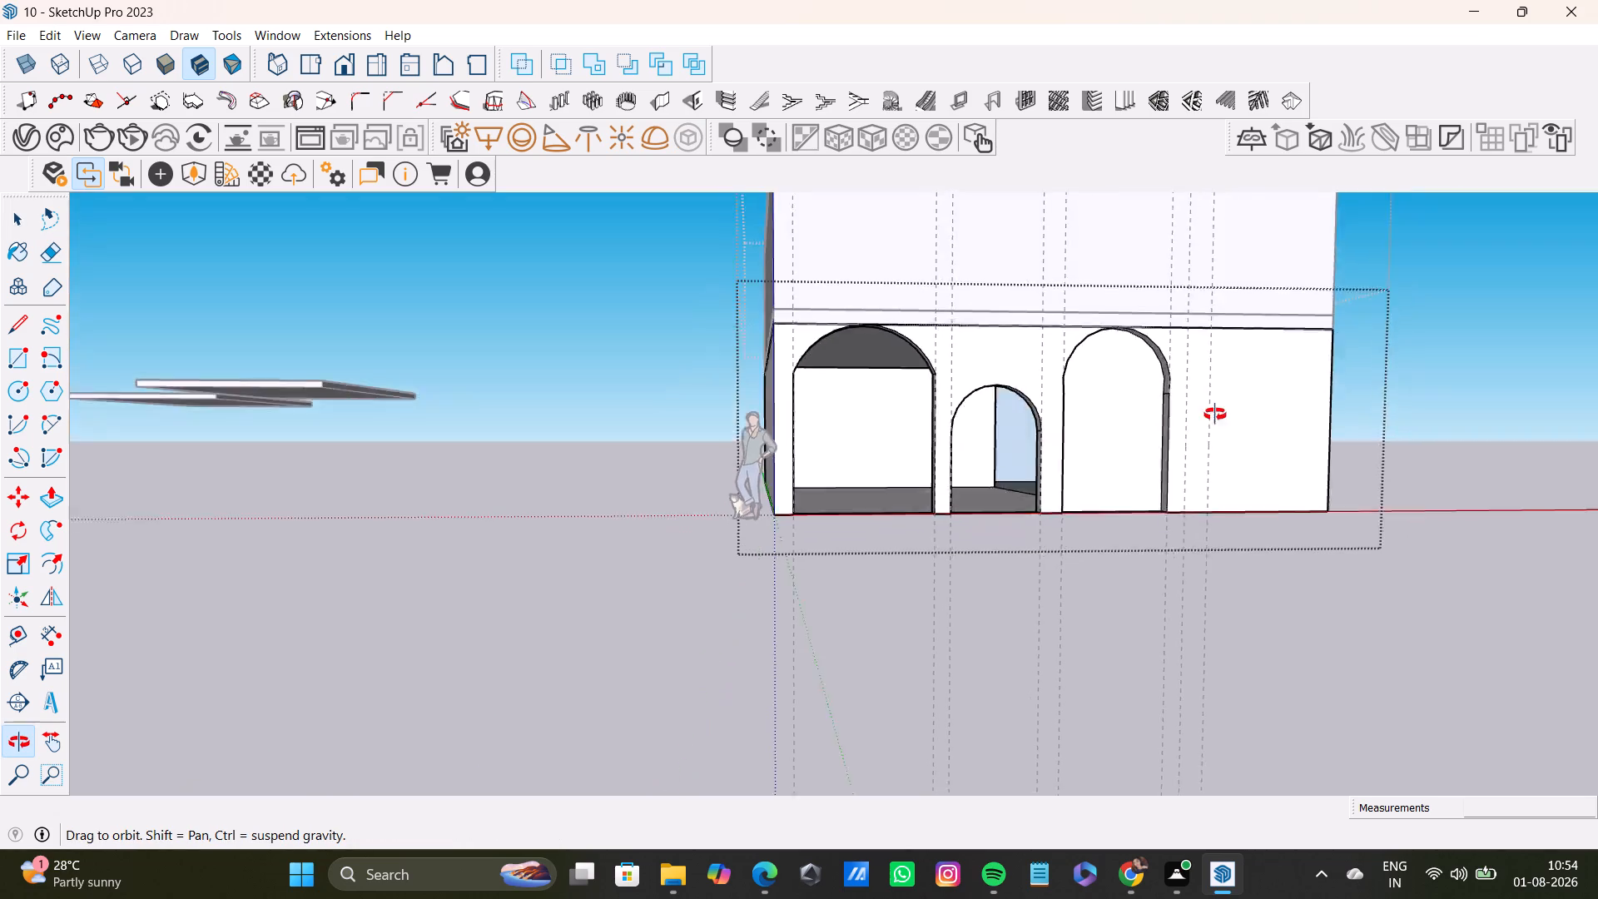
middle_click_drag(1215, 415, 1297, 388)
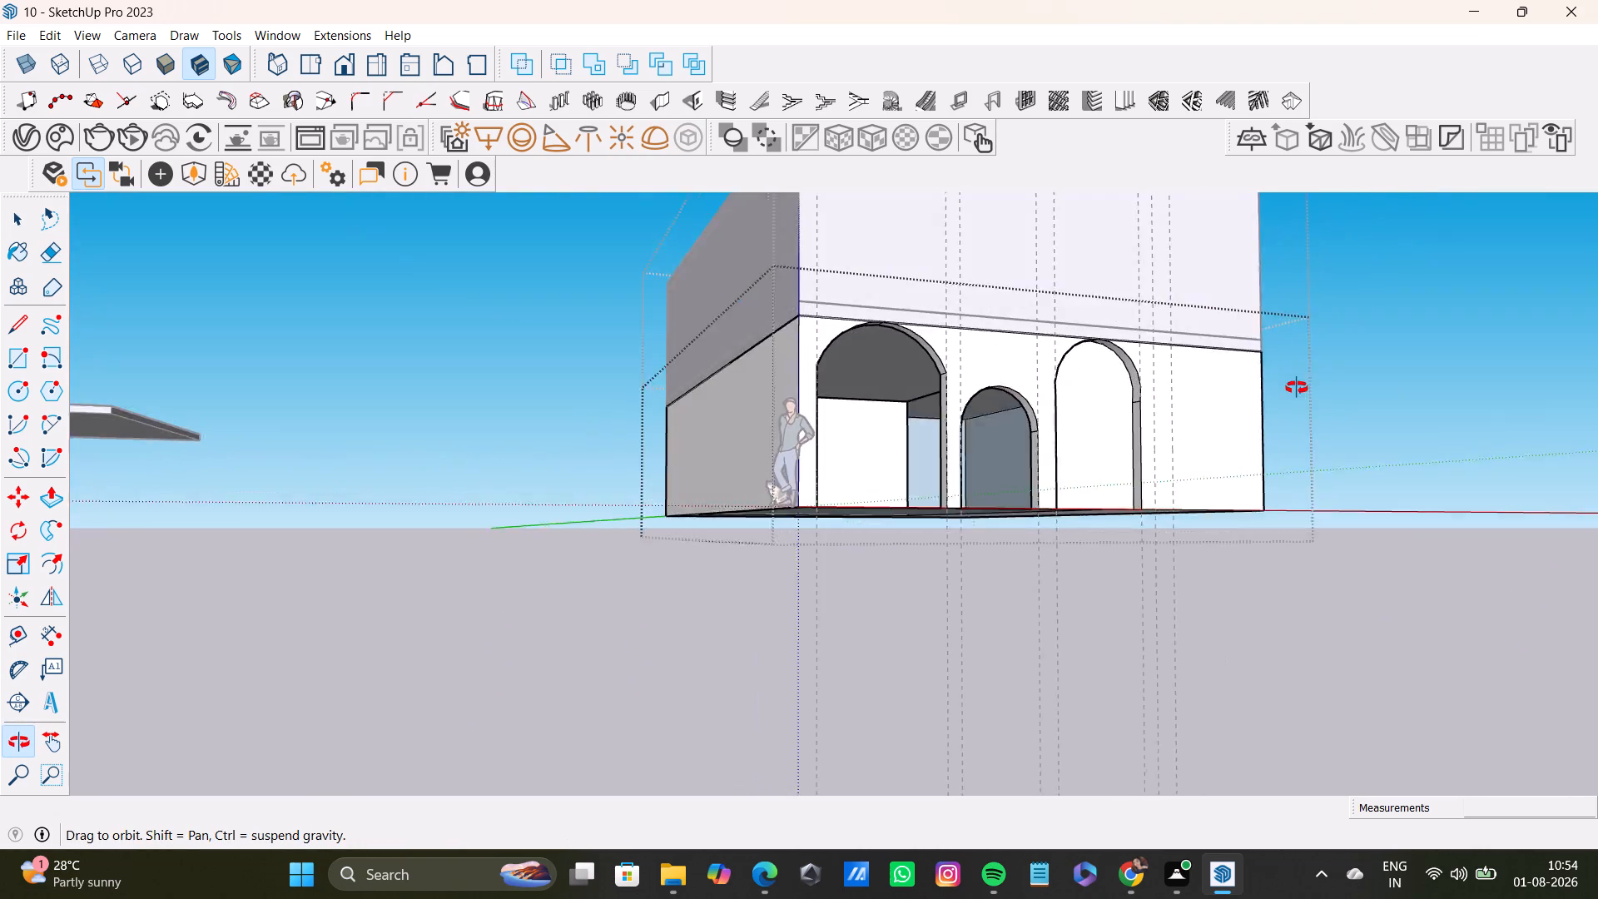
middle_click_drag(1297, 388, 1293, 448)
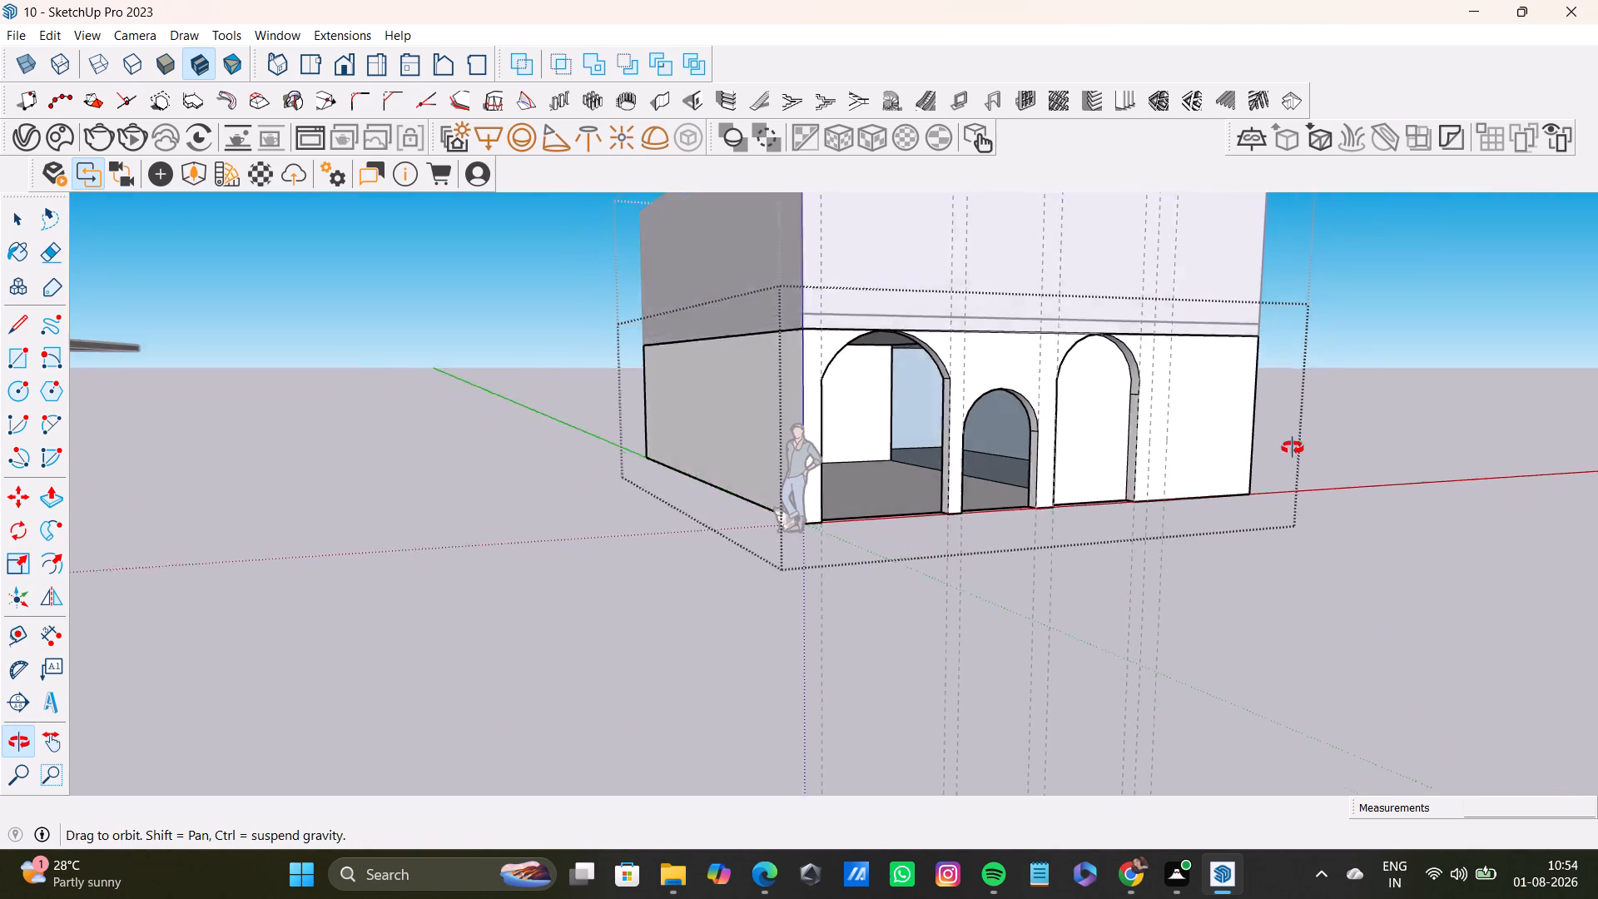
middle_click_drag(1293, 448, 1343, 479)
left_click(1074, 414)
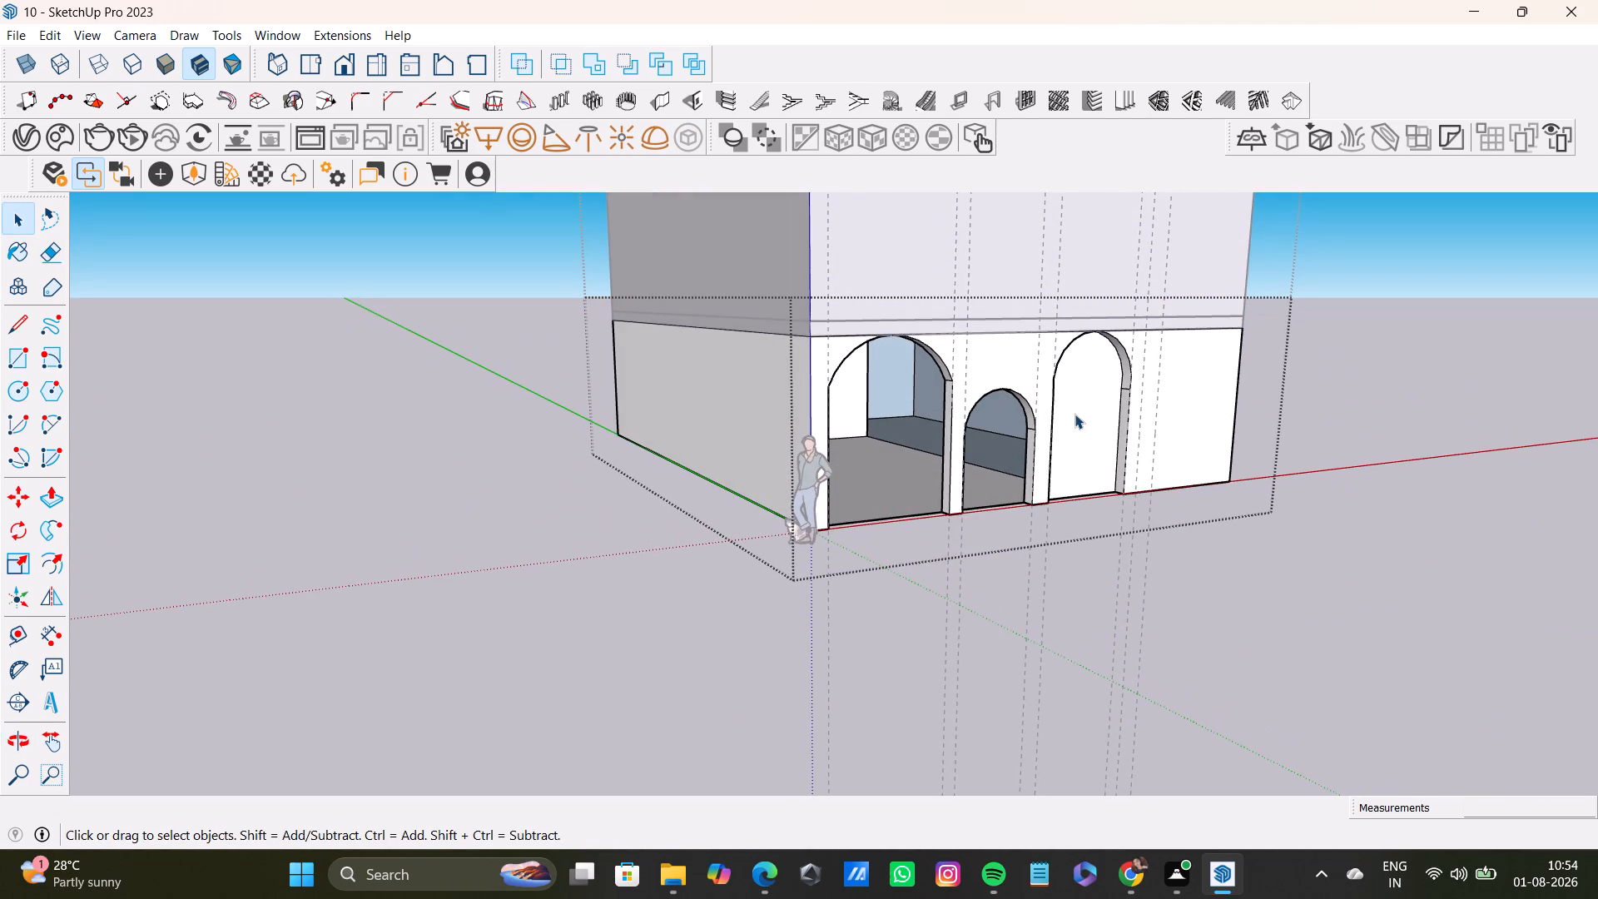
key("Delete")
middle_click_drag(1238, 472, 1083, 395)
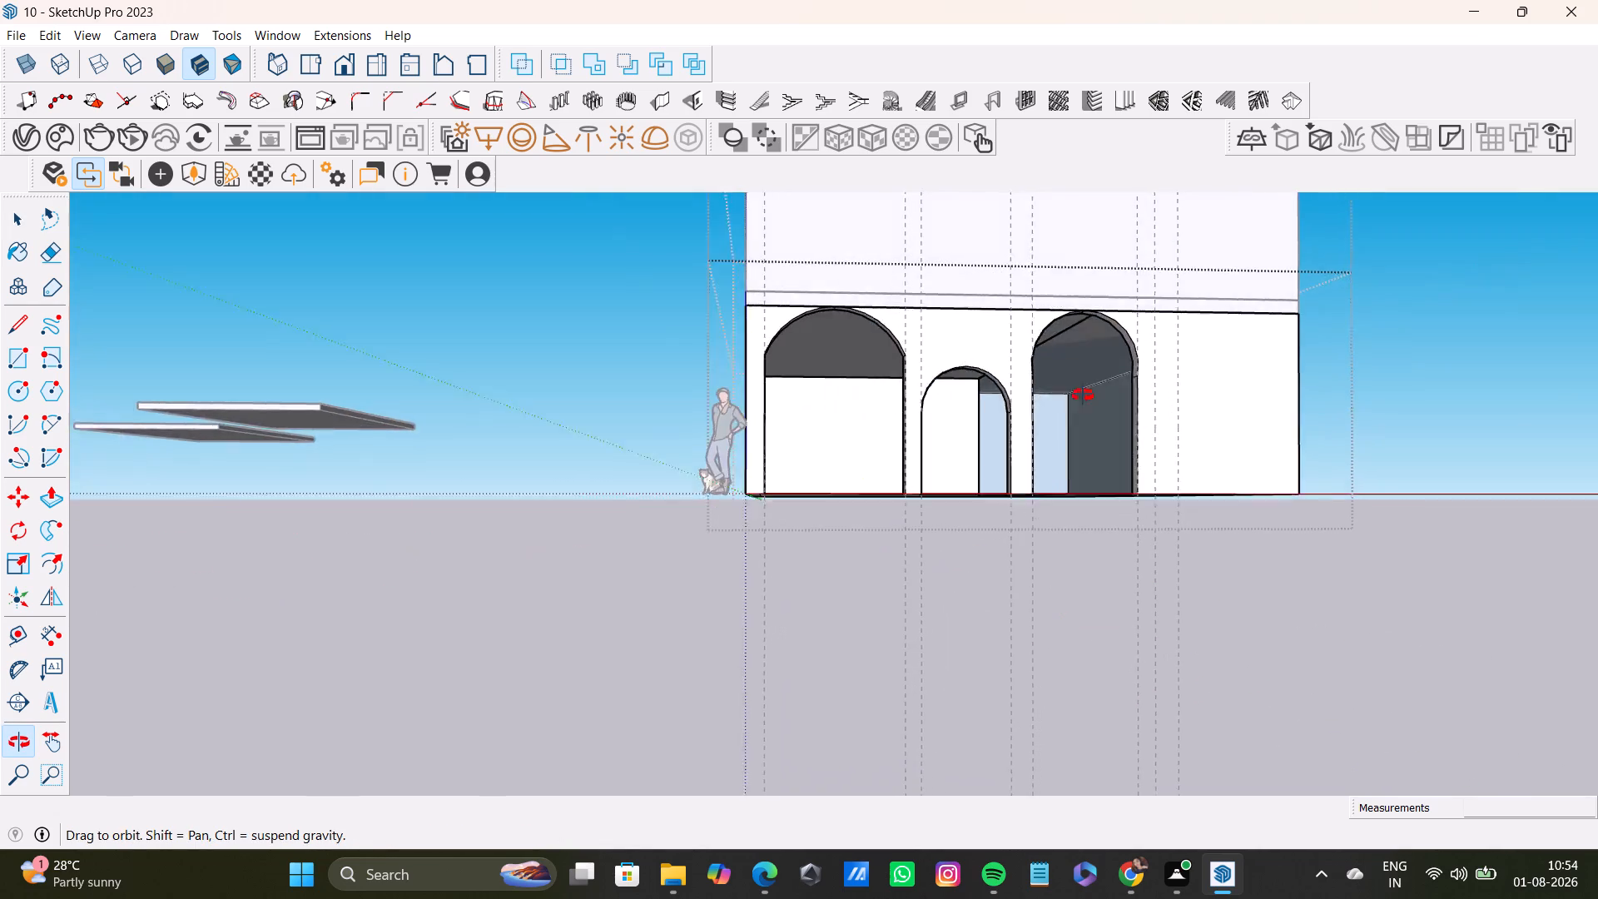
middle_click_drag(1083, 395, 1121, 490)
key("space")
left_click(1476, 425)
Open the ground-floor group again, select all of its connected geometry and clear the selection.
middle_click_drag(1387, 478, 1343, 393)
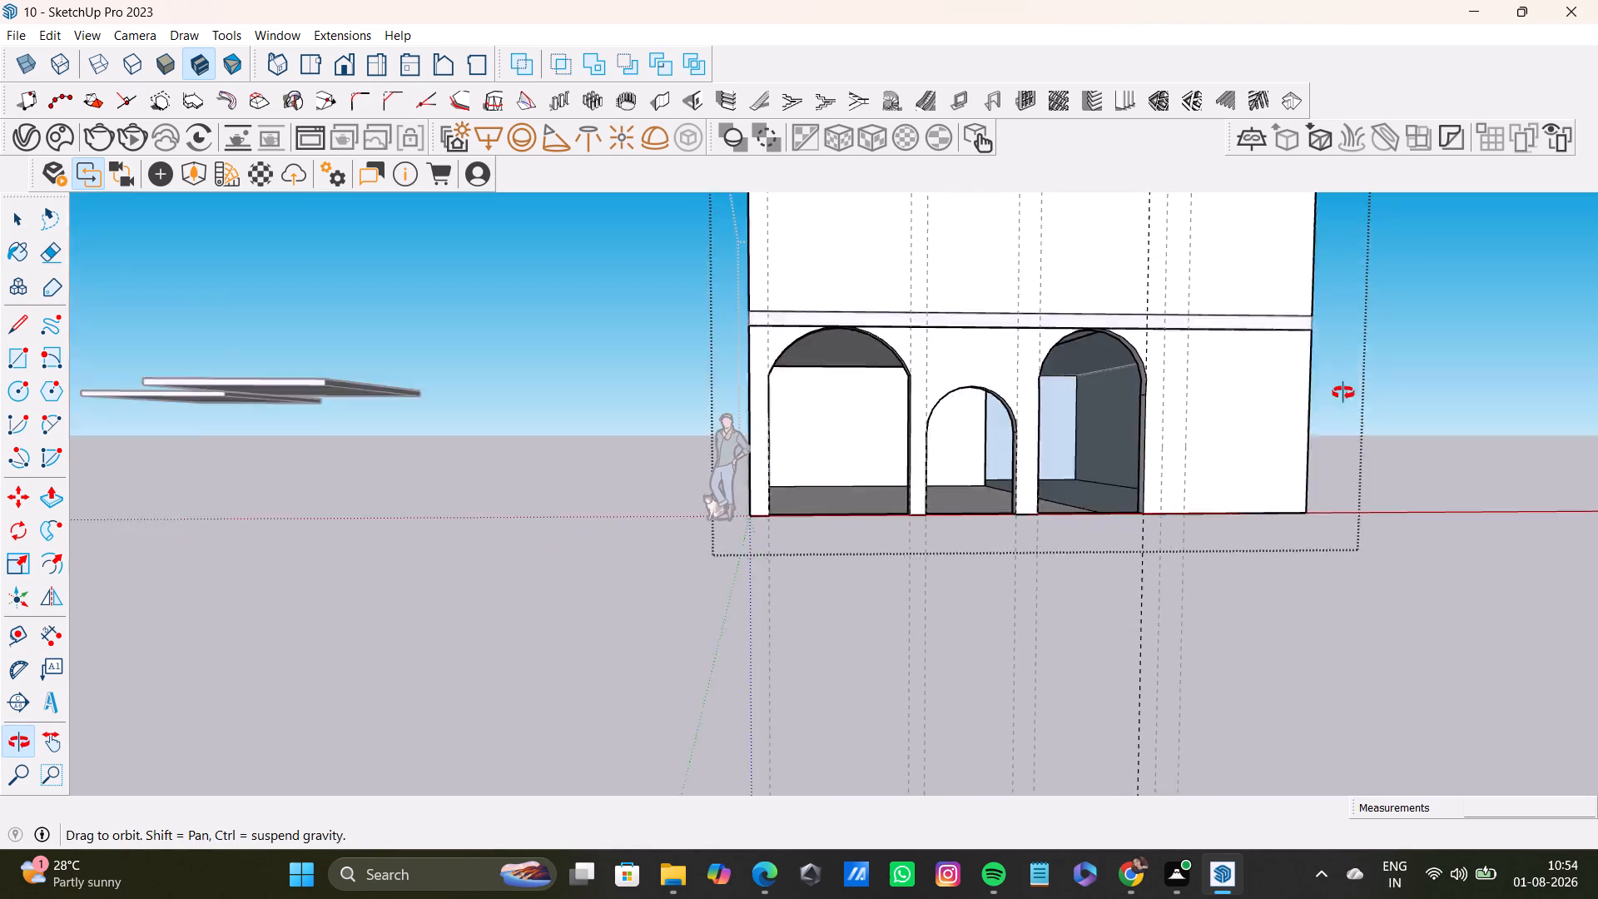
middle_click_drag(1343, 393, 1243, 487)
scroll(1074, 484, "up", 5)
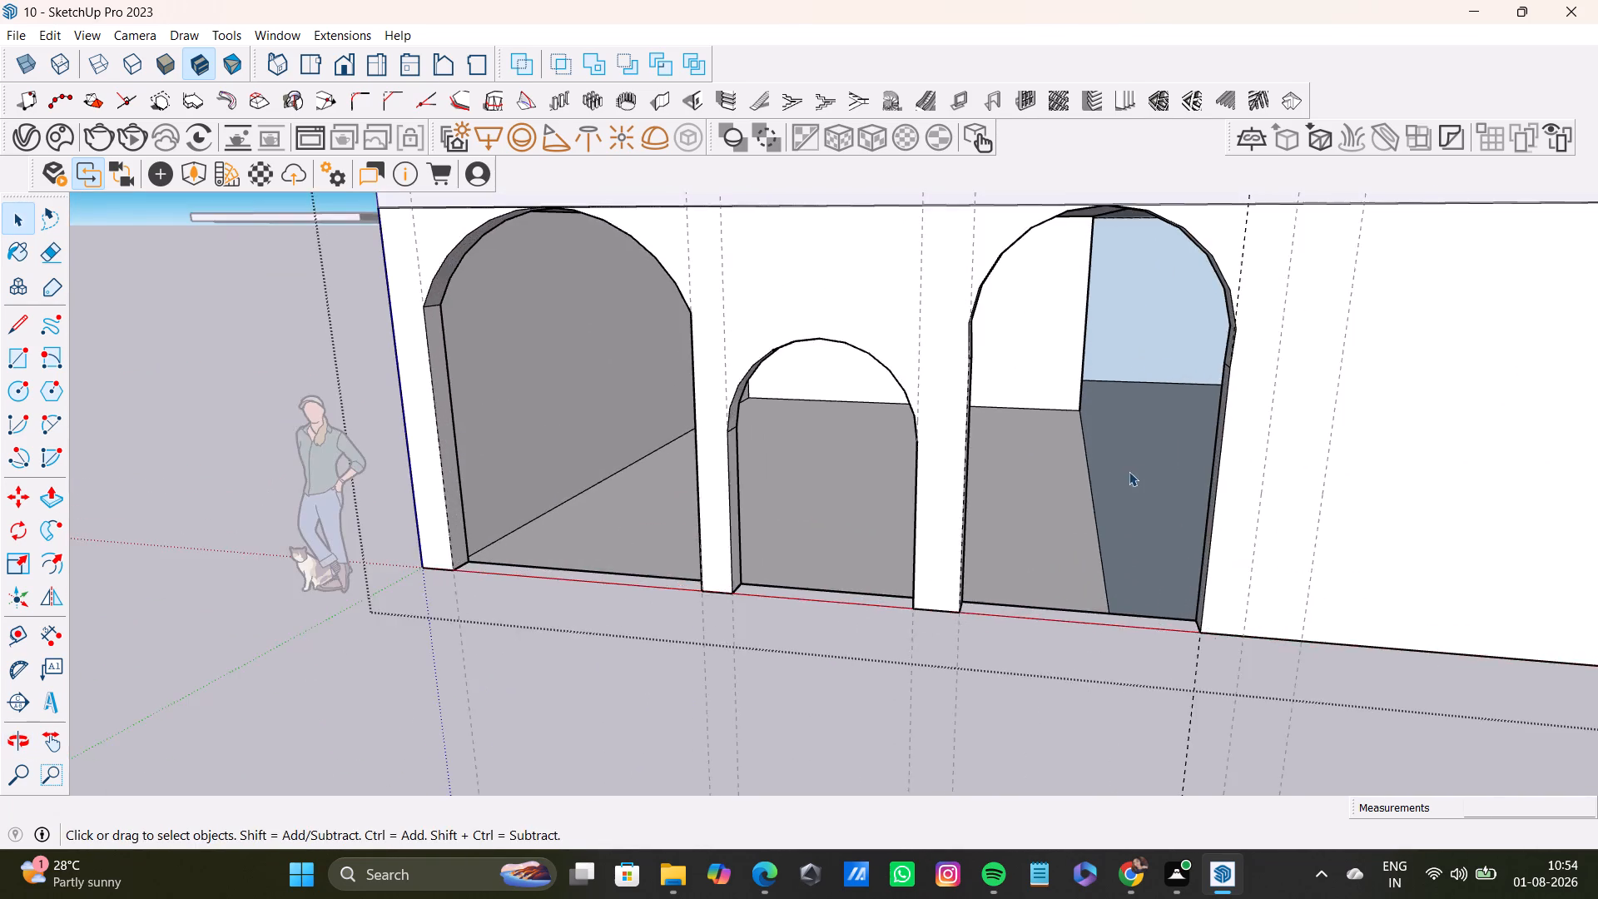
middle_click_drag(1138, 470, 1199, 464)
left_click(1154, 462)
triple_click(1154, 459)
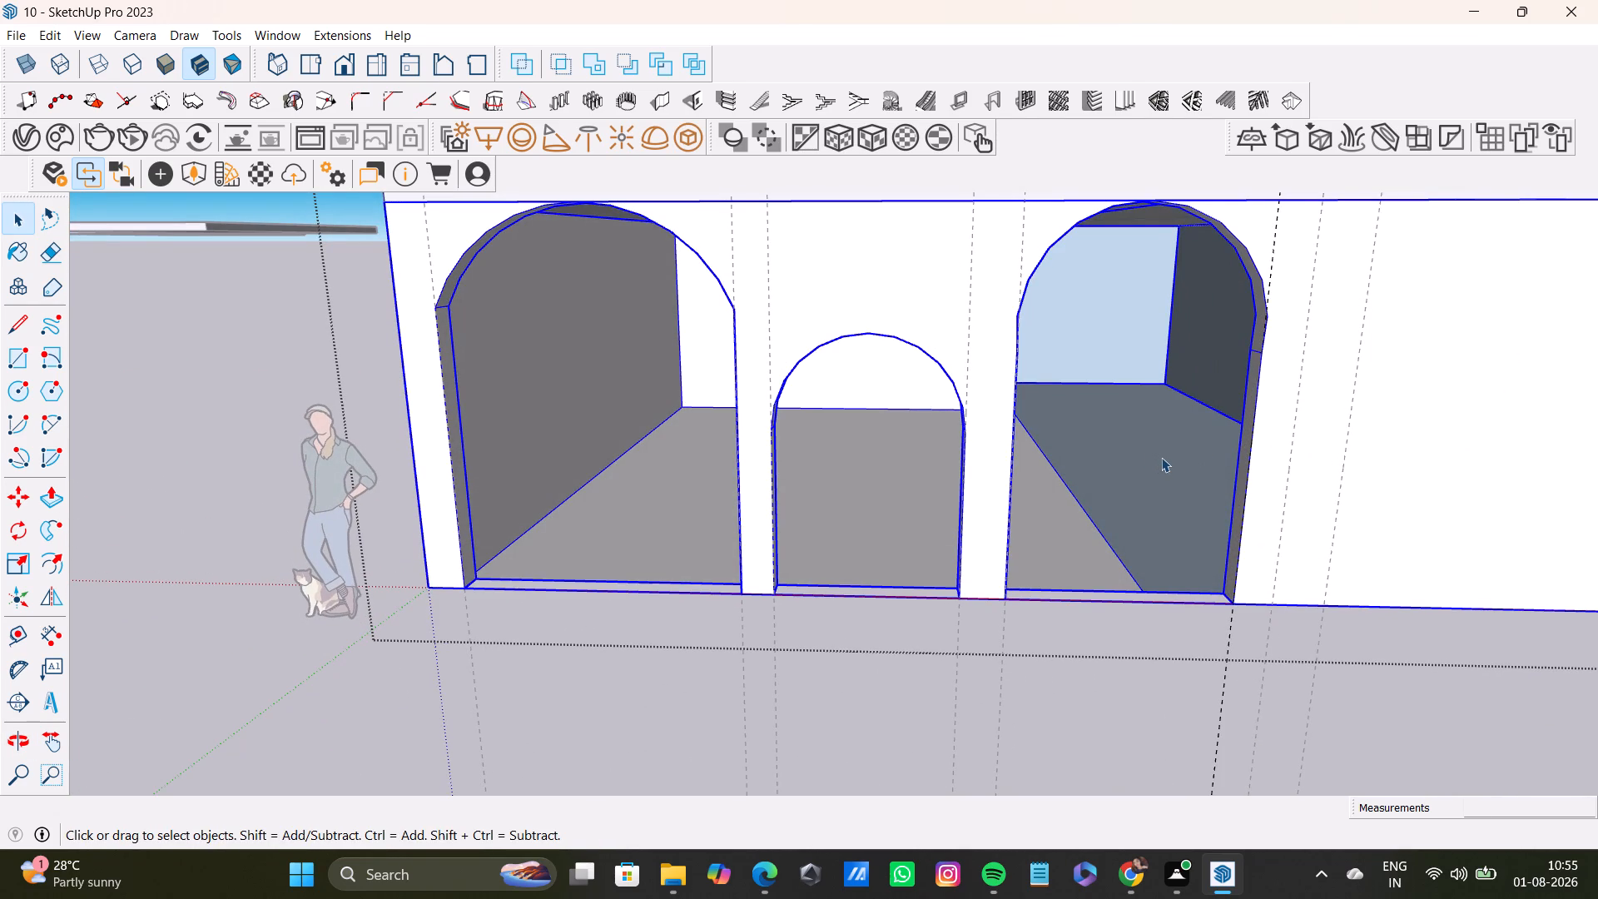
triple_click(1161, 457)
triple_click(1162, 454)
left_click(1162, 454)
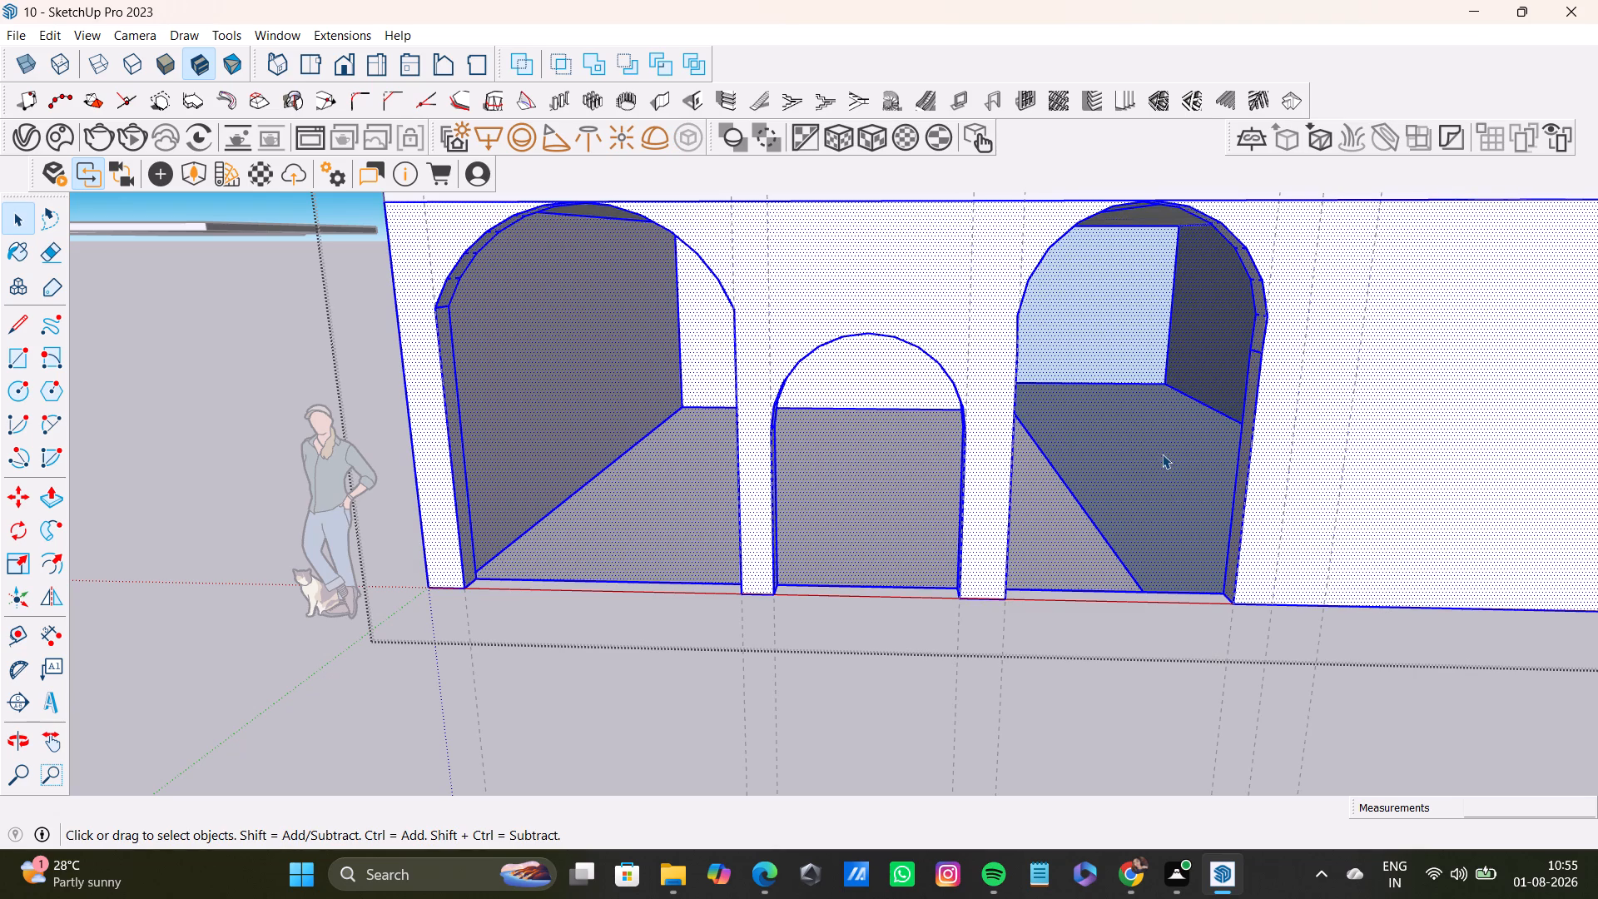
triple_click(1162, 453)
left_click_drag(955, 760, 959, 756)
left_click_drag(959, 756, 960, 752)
Examine the three arched openings, the interior behind them and the underside of the ground floor.
scroll(1104, 646, "down", 1)
middle_click_drag(1100, 643, 1207, 624)
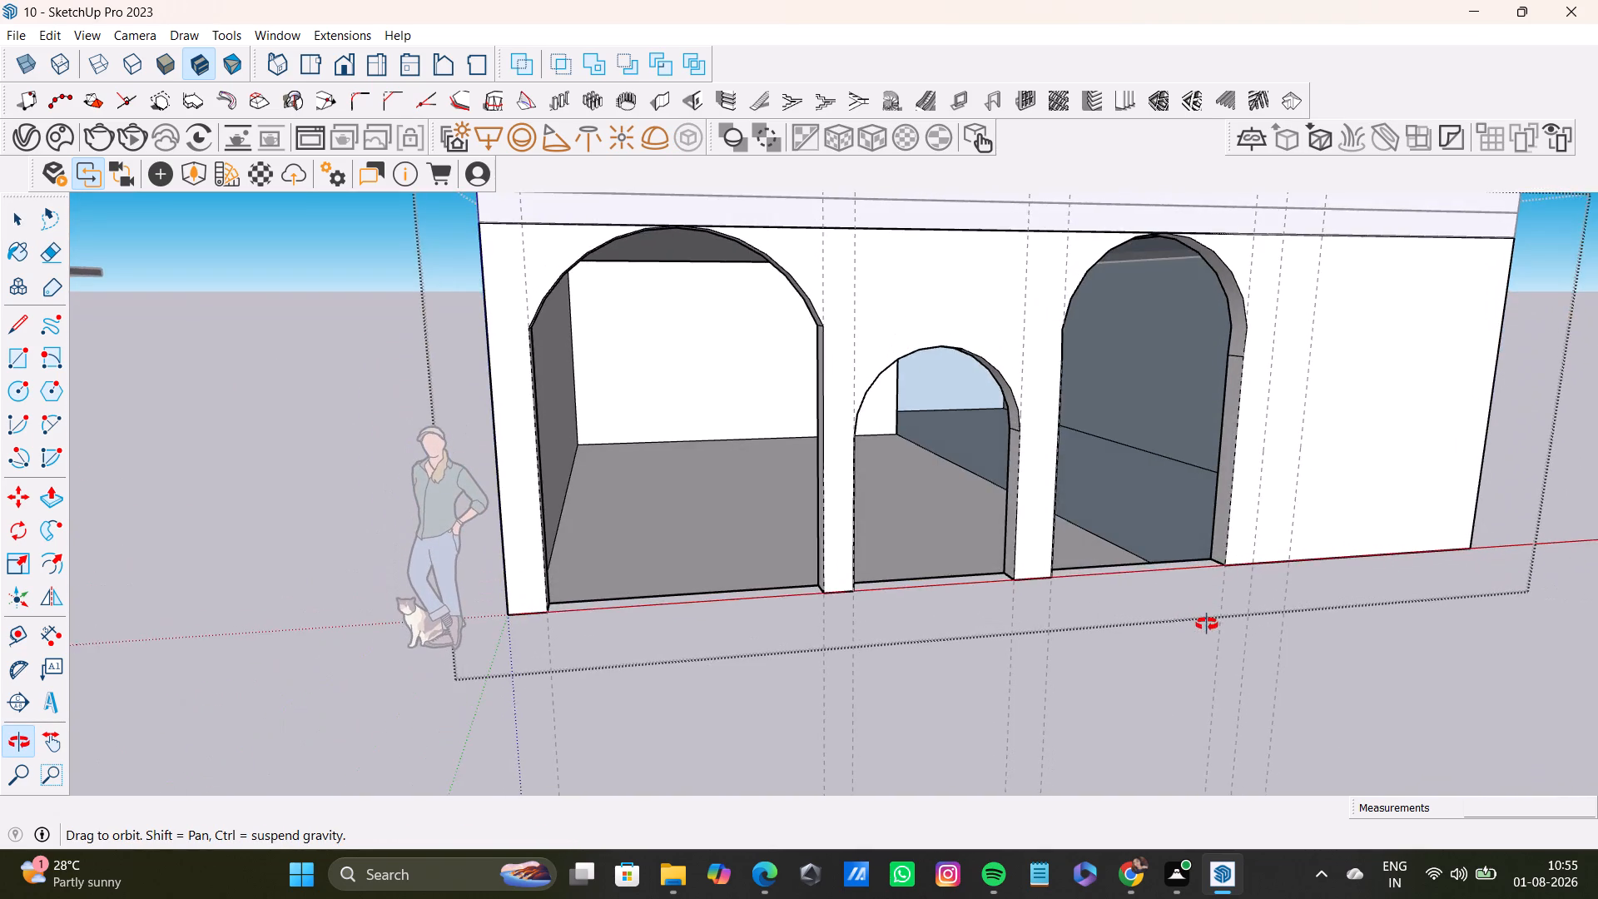
middle_click_drag(1207, 624, 1045, 623)
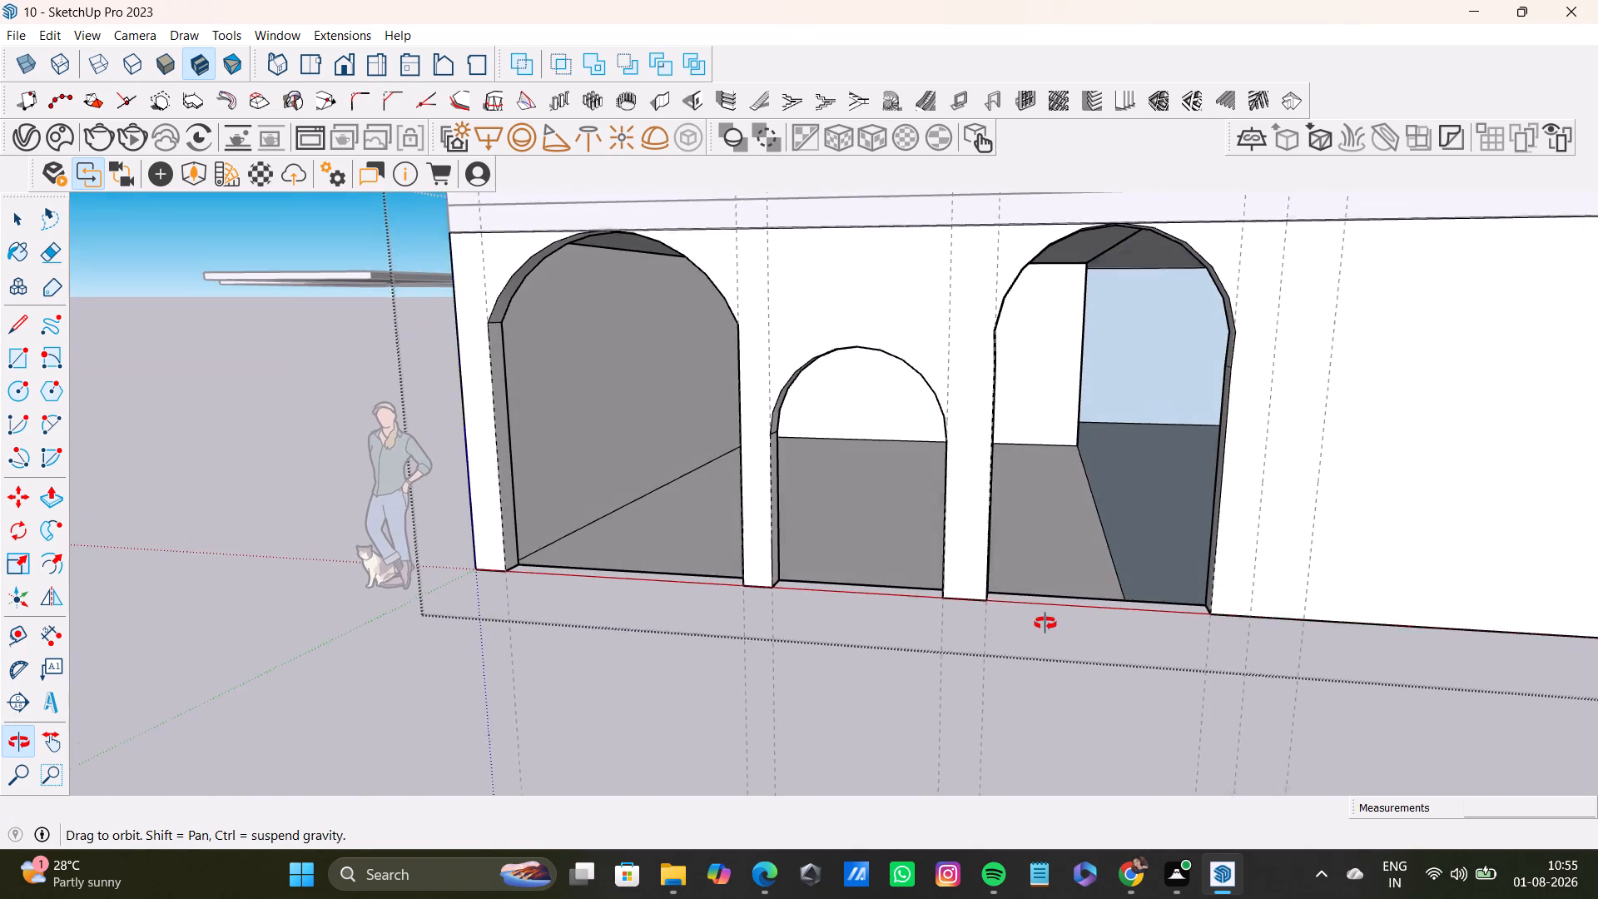
middle_click_drag(1045, 623, 1045, 623)
scroll(1040, 516, "down", 4)
scroll(1040, 516, "up", 1)
middle_click_drag(1040, 516, 1040, 452)
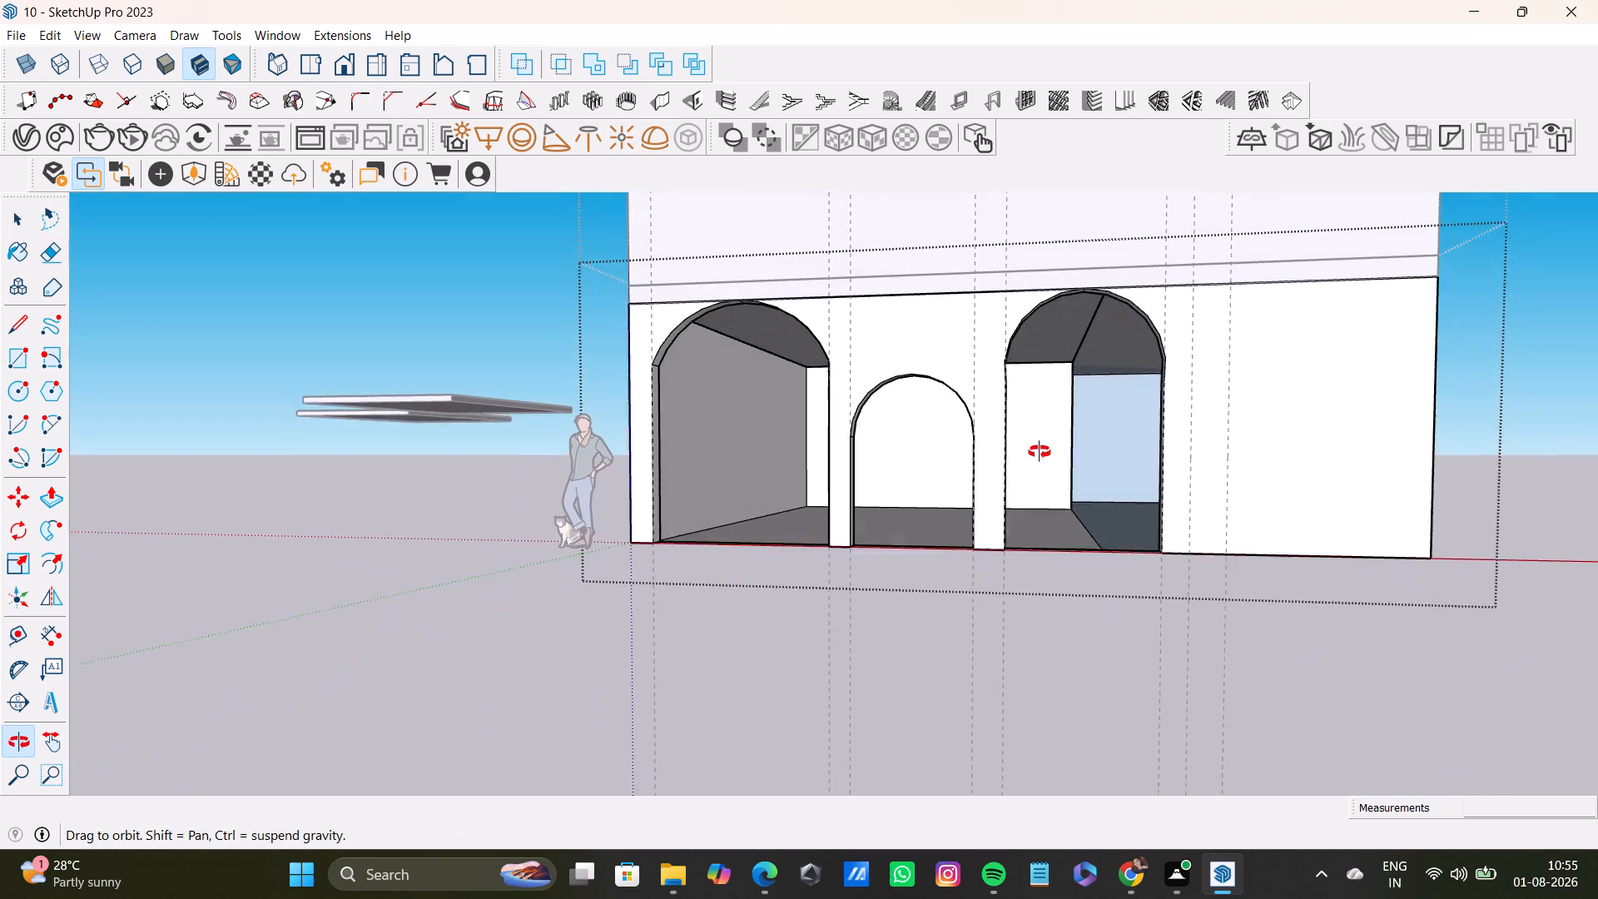
middle_click_drag(1040, 452, 1074, 476)
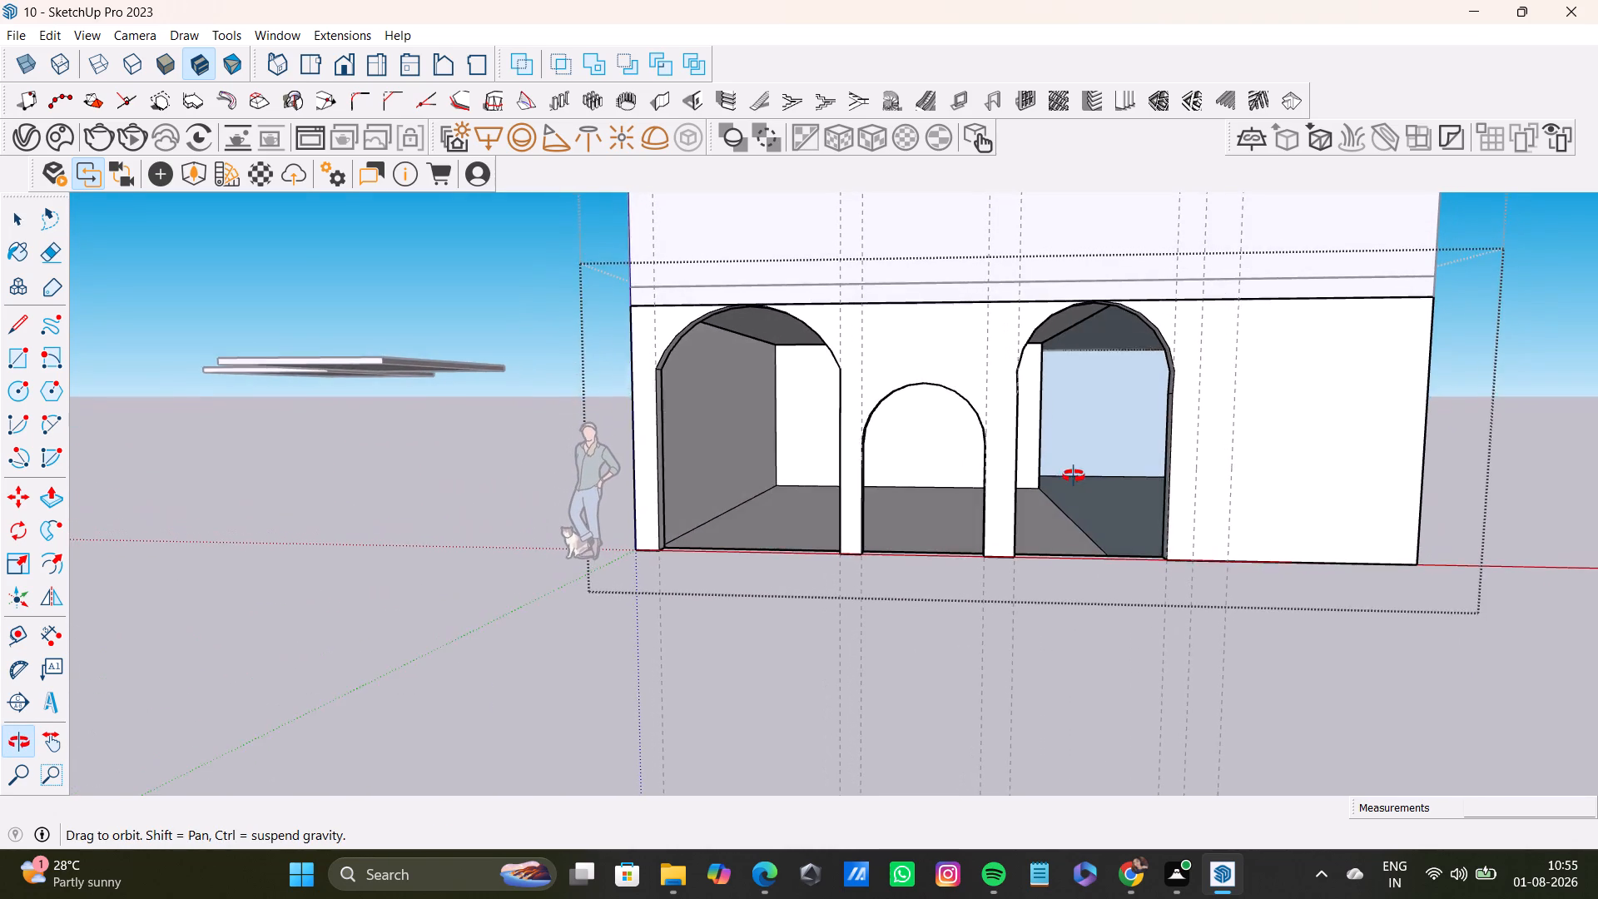
middle_click_drag(1074, 476, 1072, 482)
scroll(1070, 482, "down", 7)
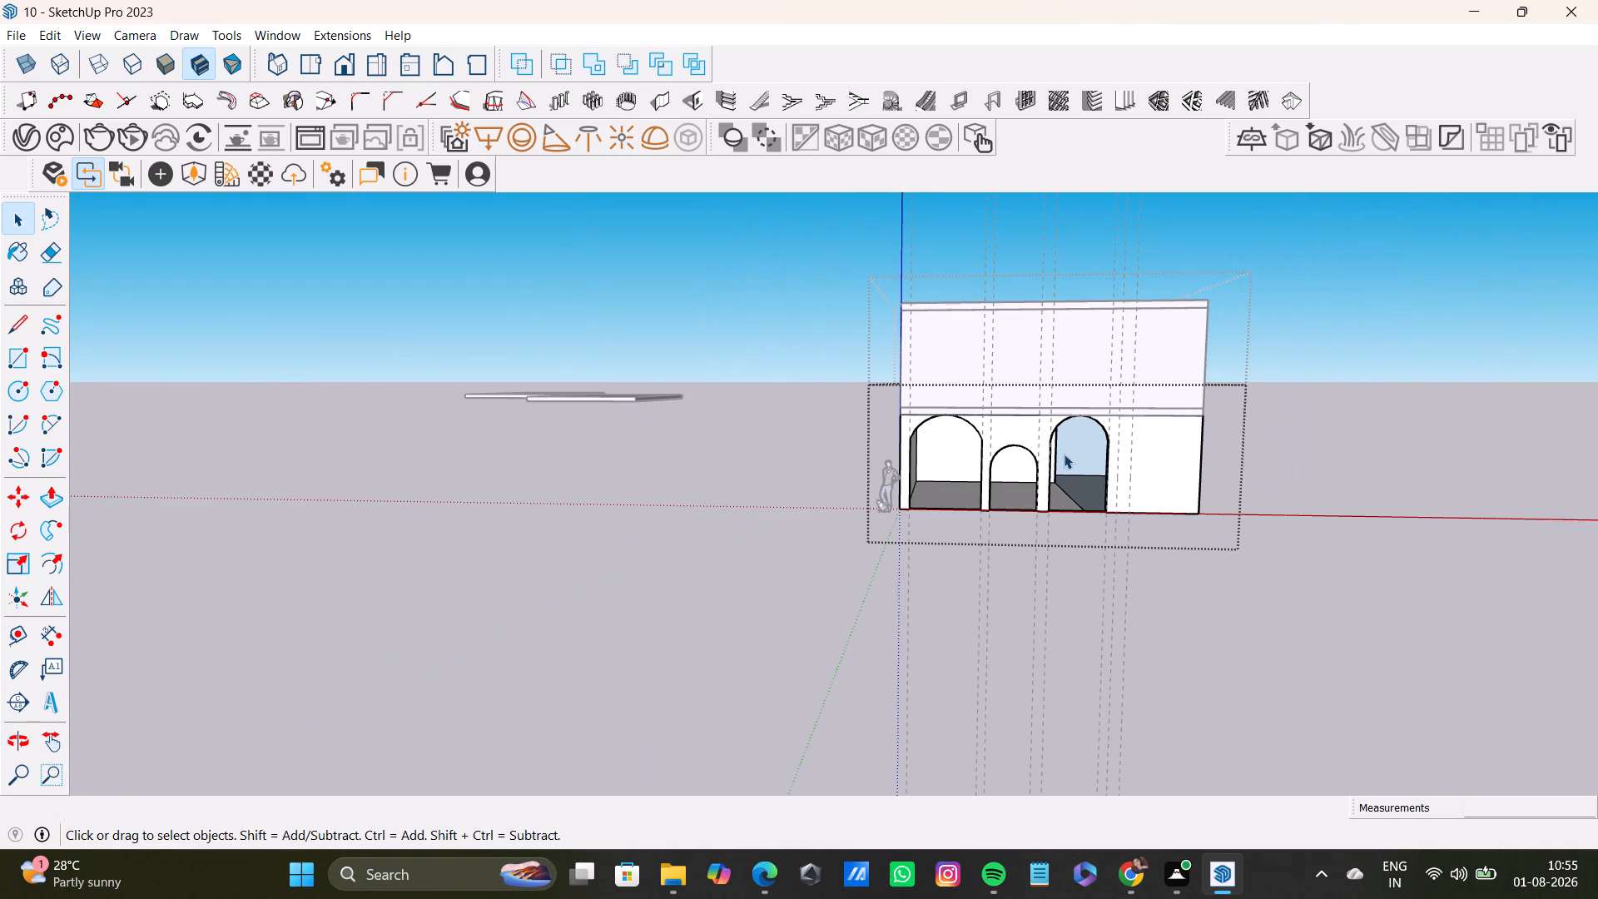
middle_click_drag(1069, 429, 926, 529, "shift")
scroll(916, 574, "up", 7)
middle_click_drag(915, 579, 1022, 478)
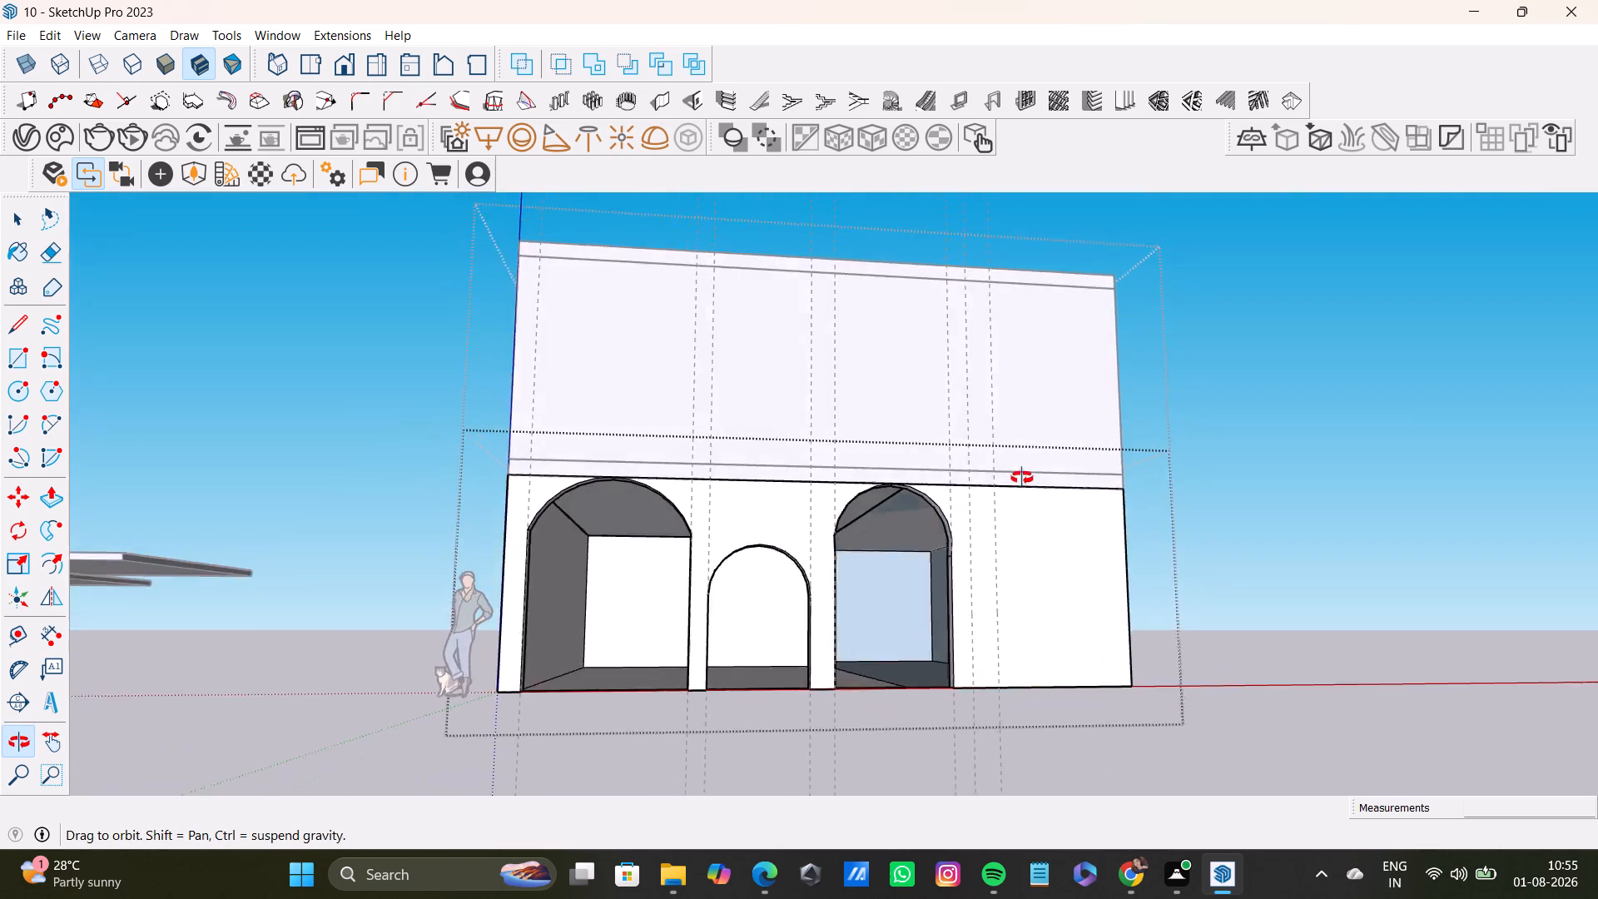
middle_click_drag(1022, 478, 999, 307)
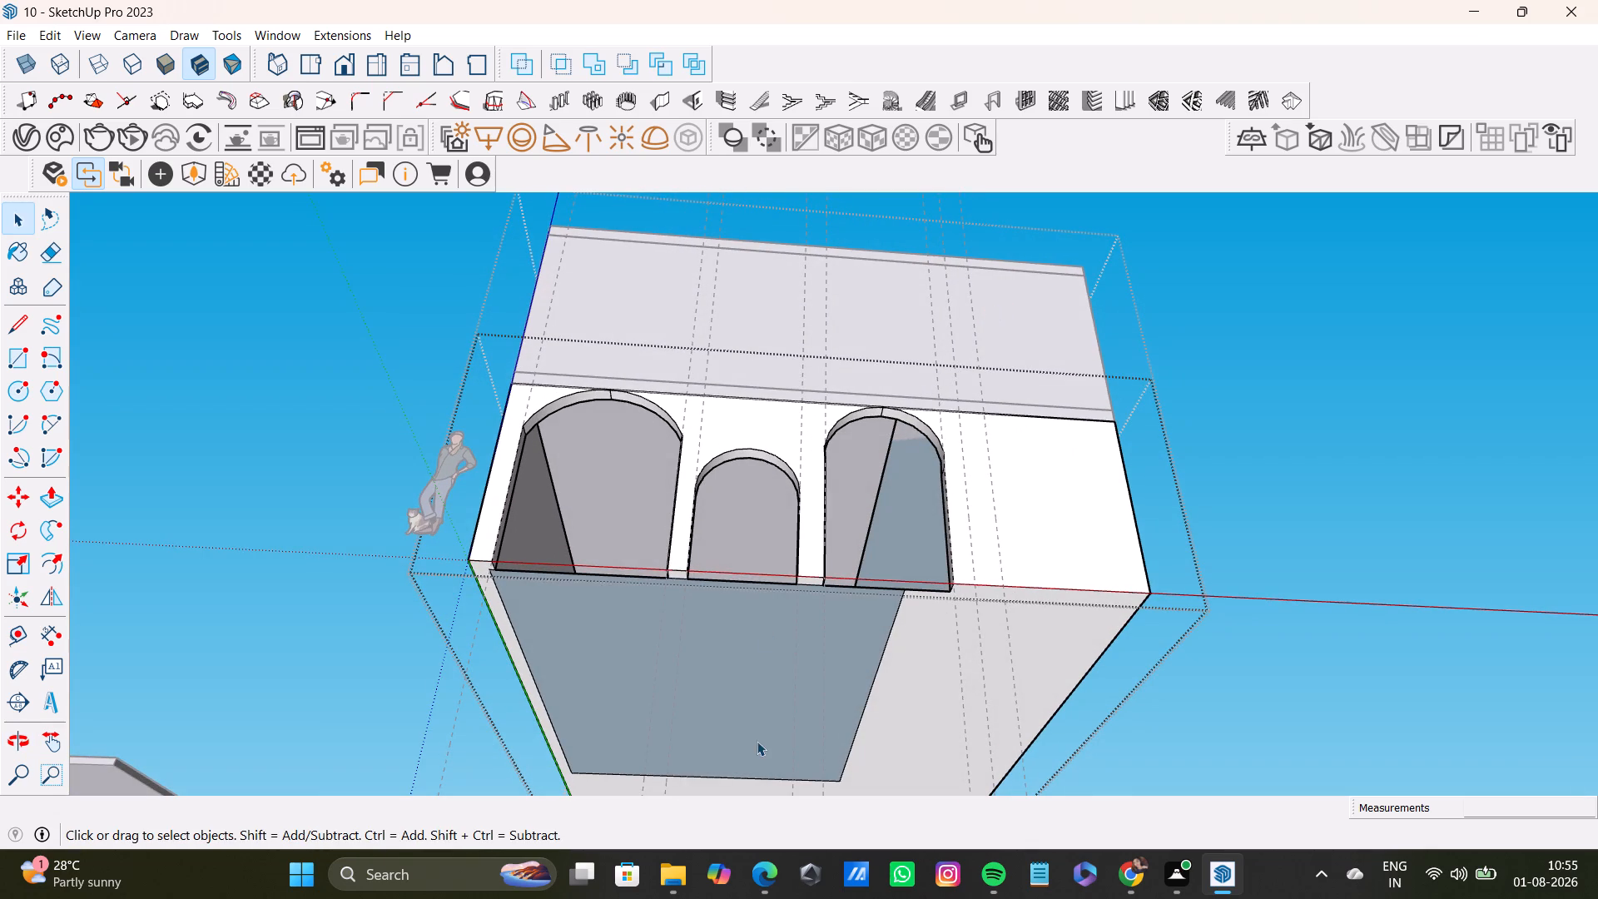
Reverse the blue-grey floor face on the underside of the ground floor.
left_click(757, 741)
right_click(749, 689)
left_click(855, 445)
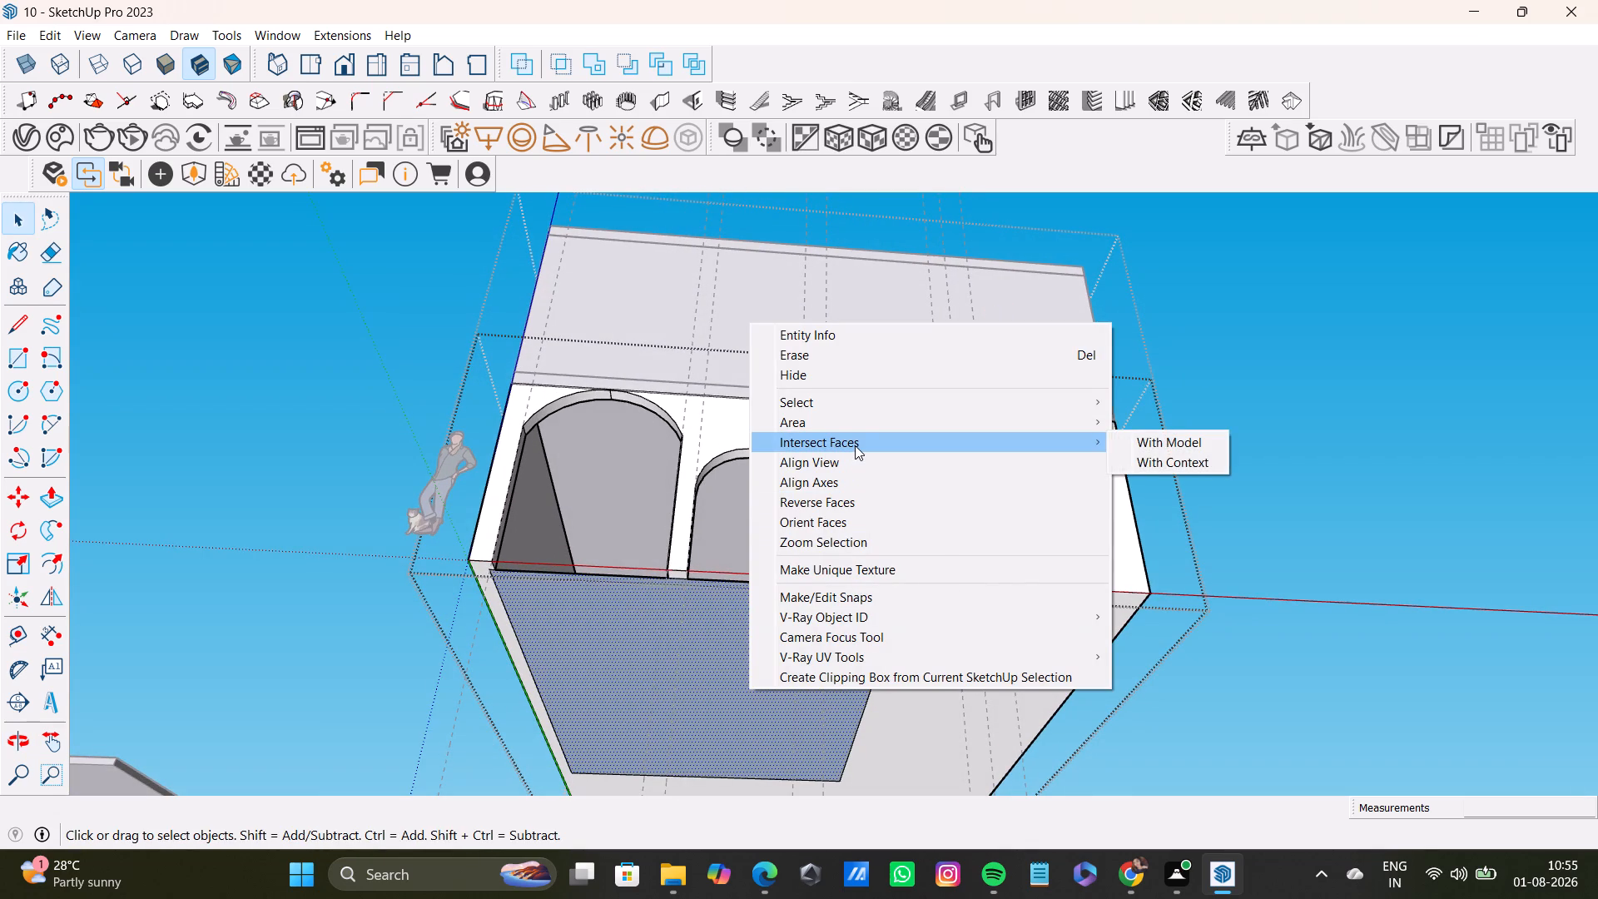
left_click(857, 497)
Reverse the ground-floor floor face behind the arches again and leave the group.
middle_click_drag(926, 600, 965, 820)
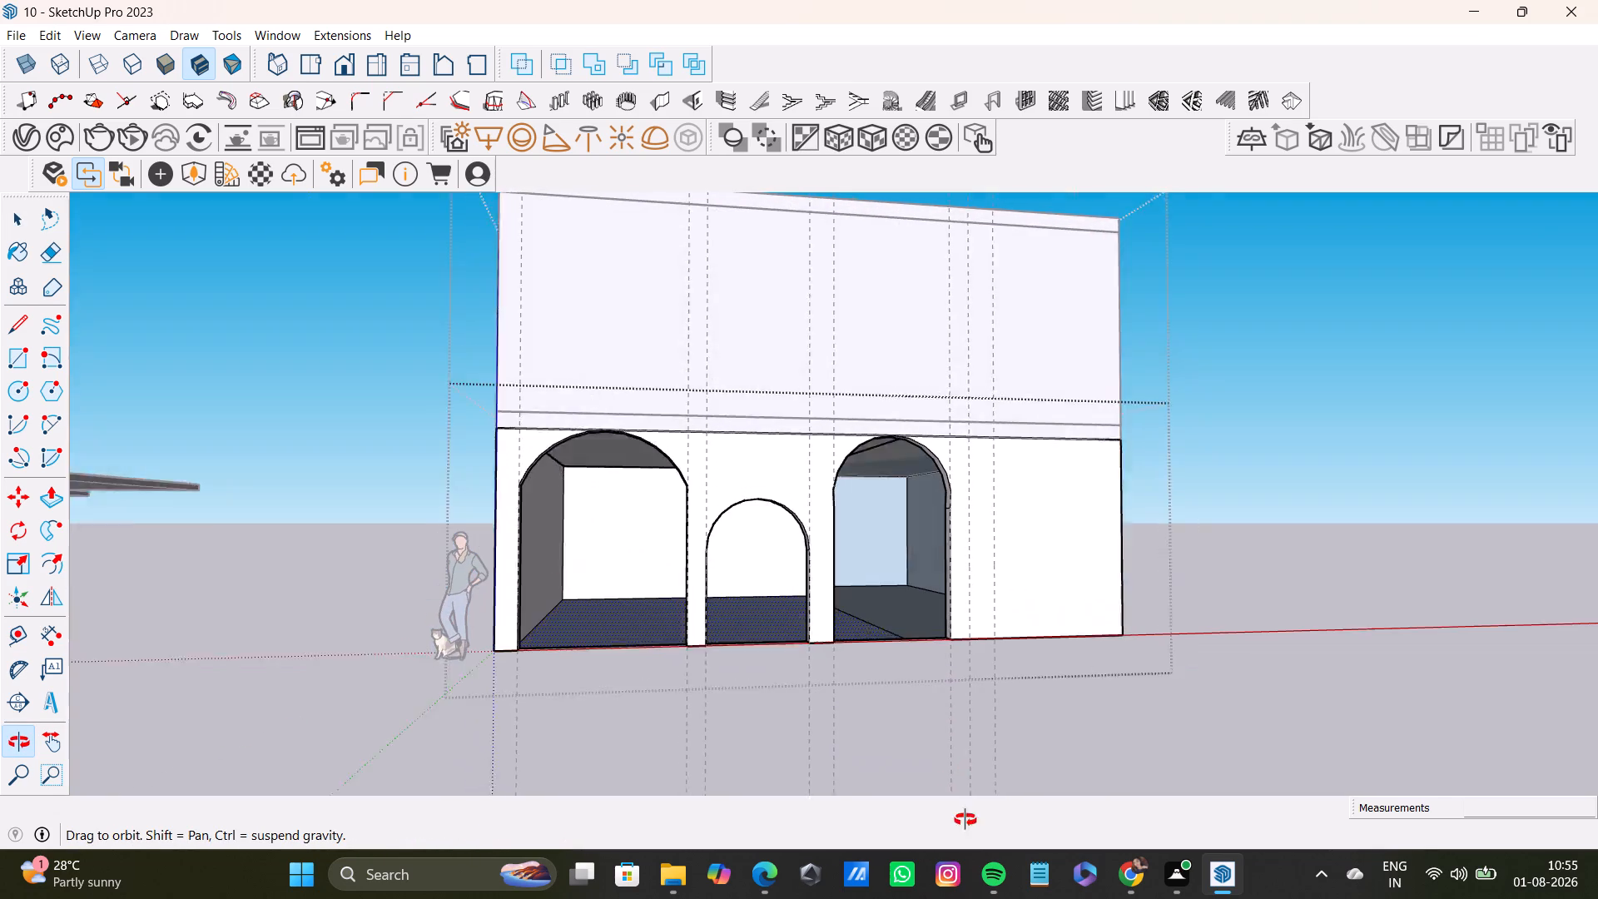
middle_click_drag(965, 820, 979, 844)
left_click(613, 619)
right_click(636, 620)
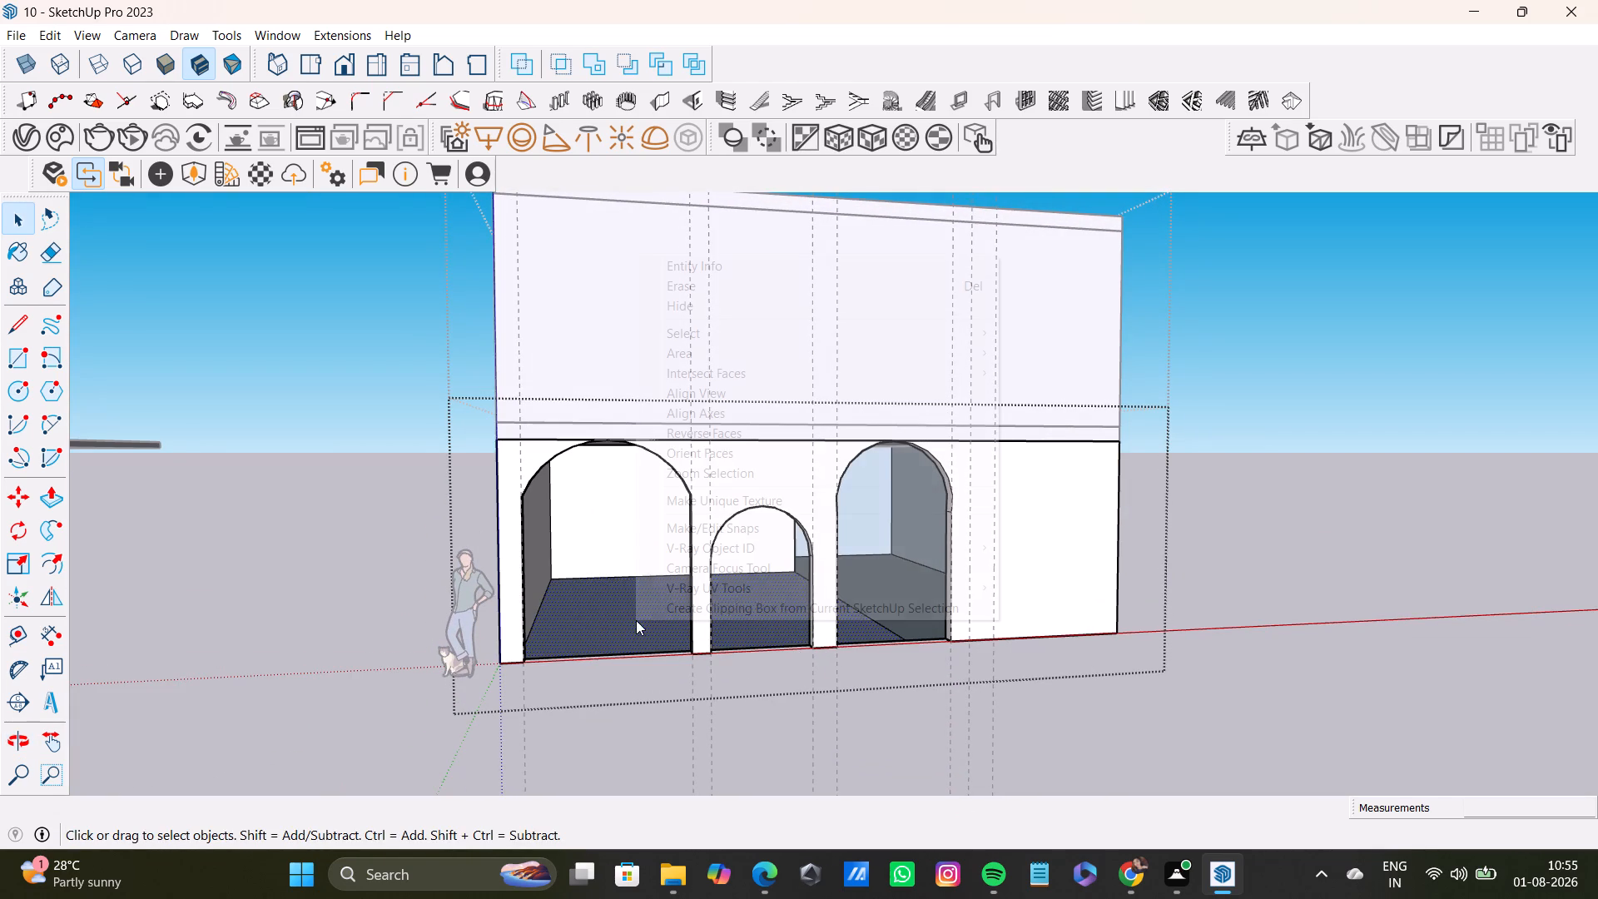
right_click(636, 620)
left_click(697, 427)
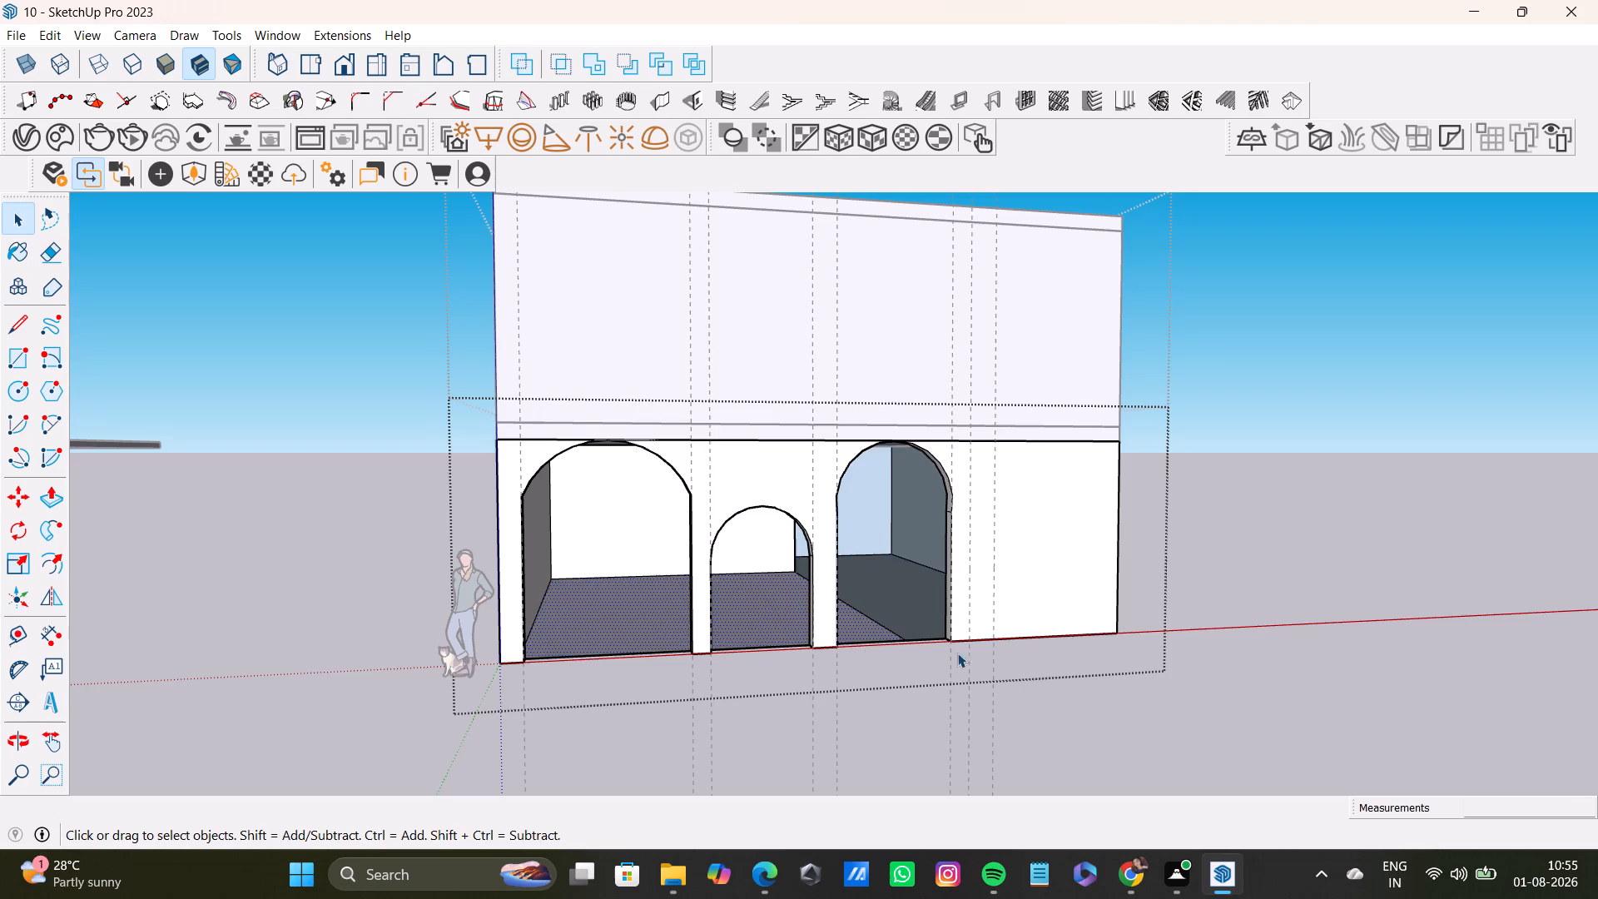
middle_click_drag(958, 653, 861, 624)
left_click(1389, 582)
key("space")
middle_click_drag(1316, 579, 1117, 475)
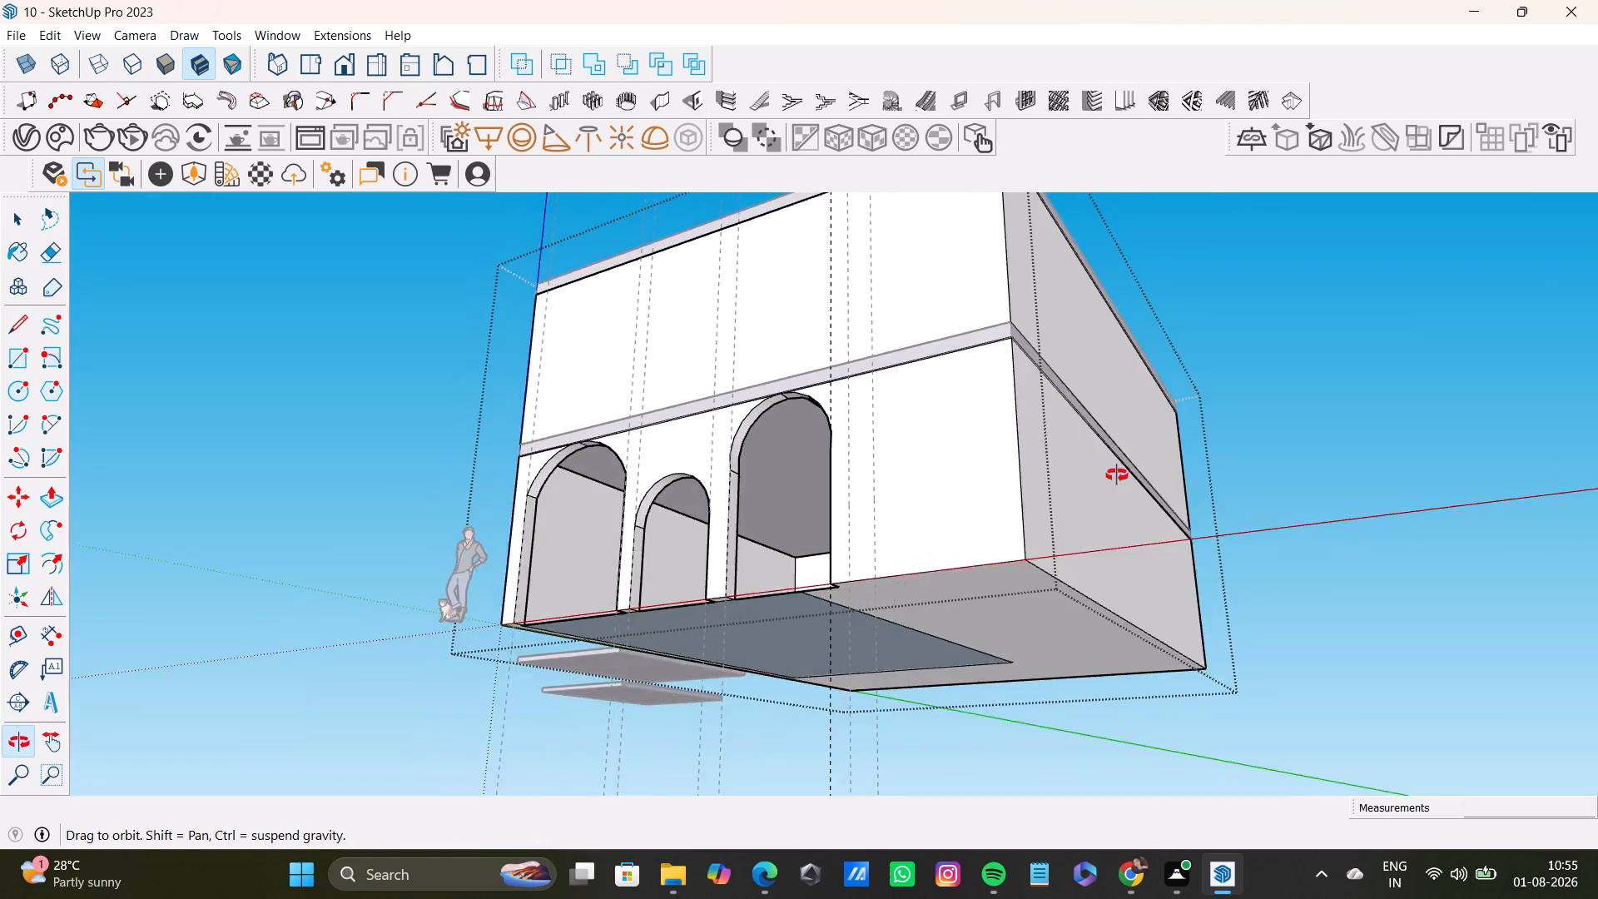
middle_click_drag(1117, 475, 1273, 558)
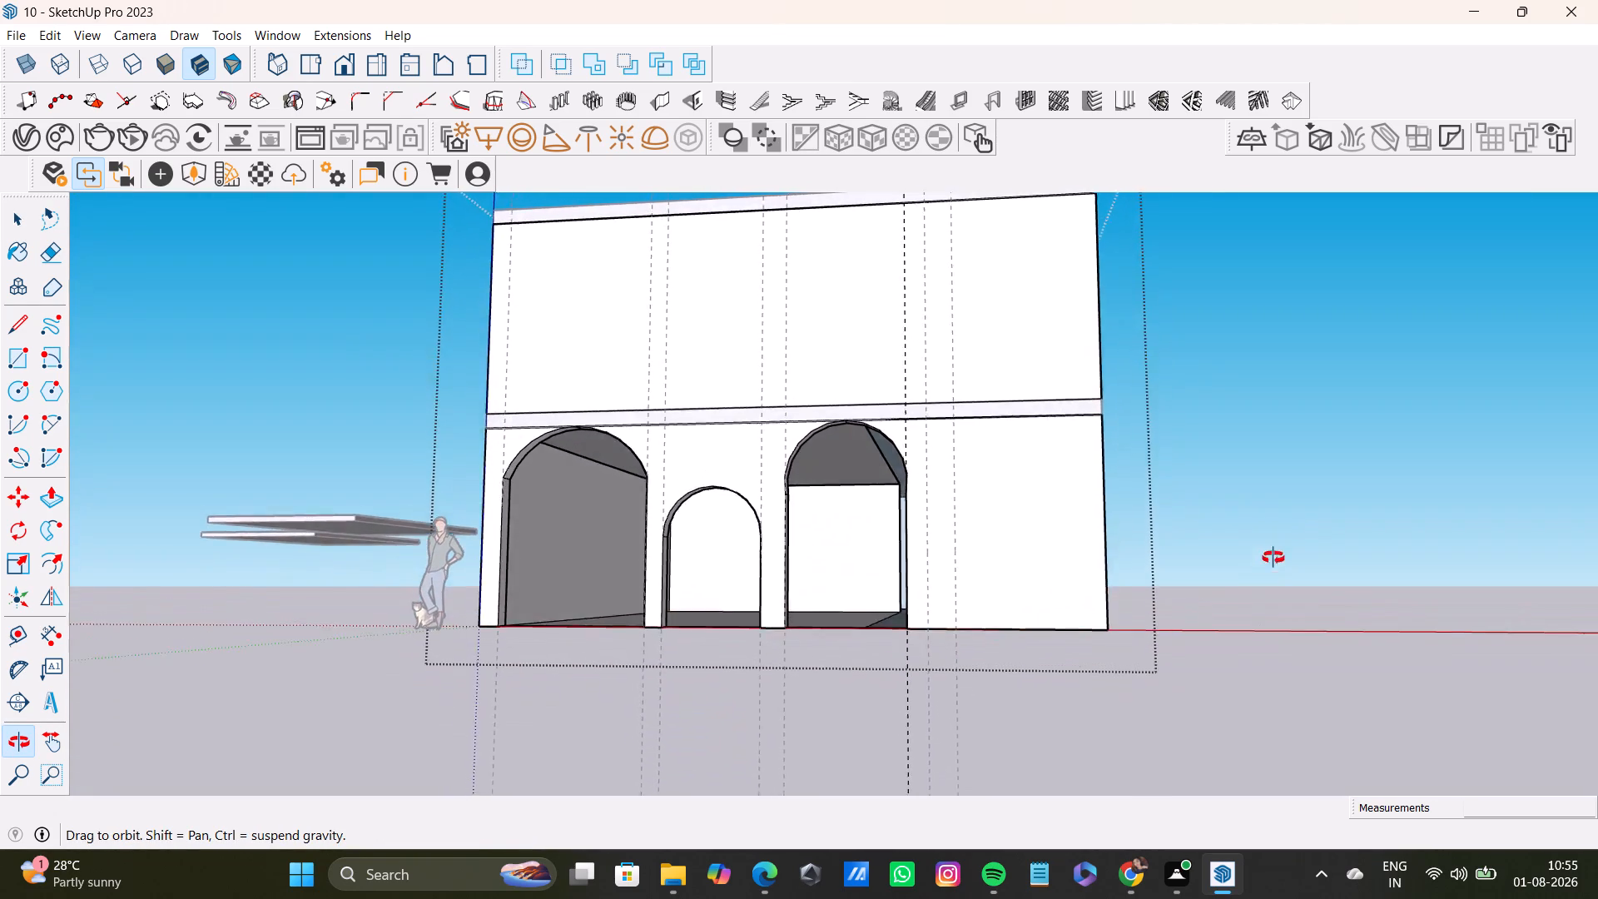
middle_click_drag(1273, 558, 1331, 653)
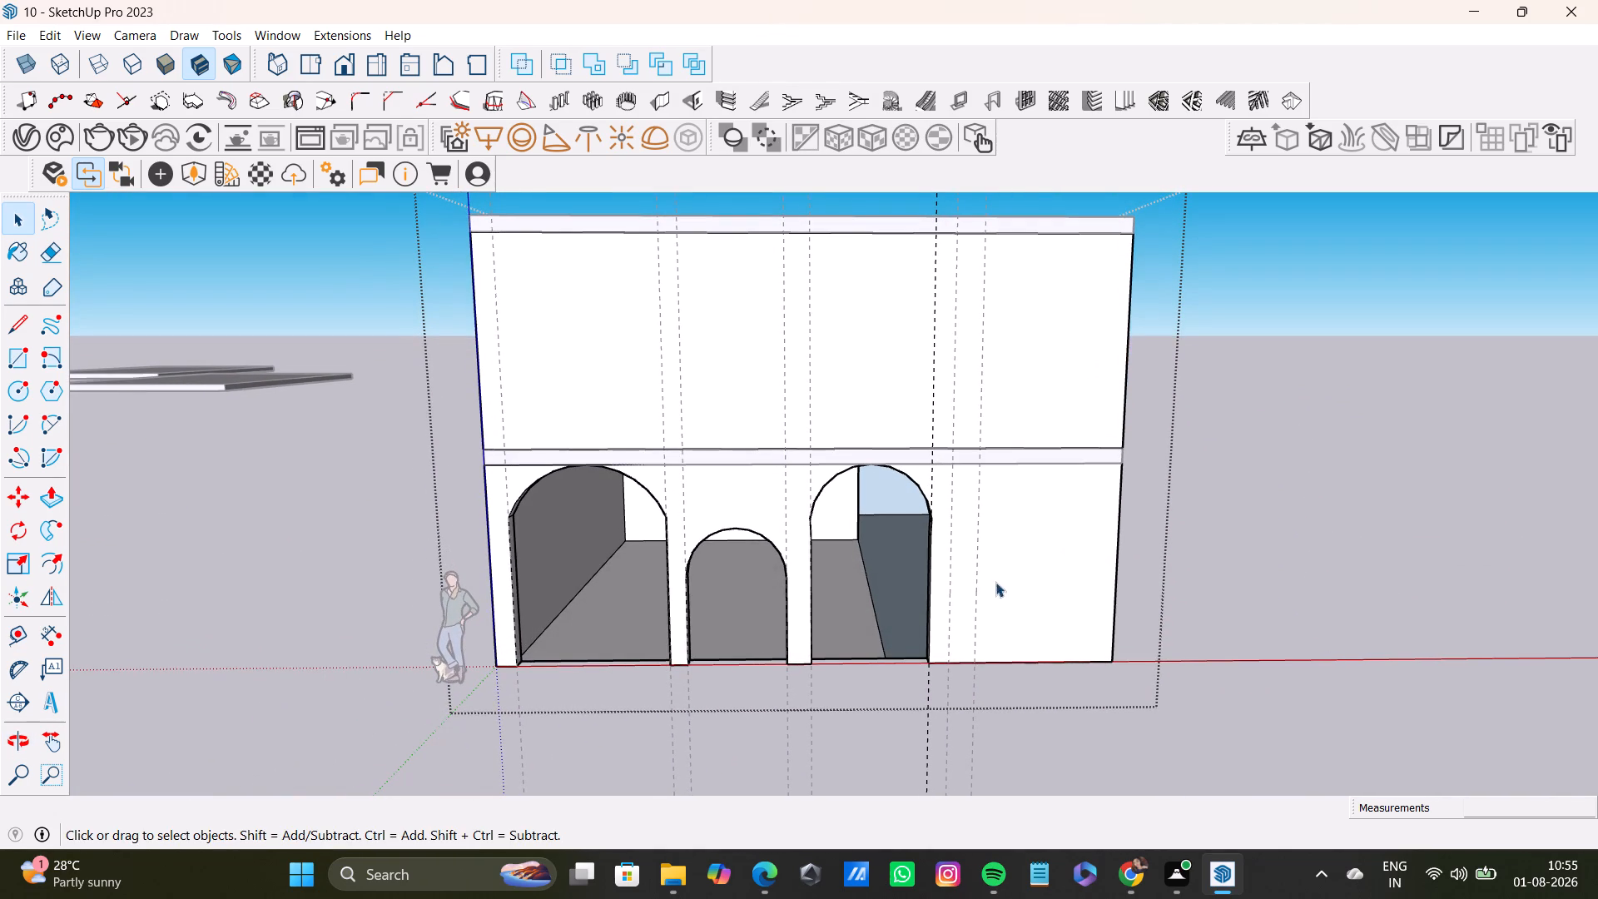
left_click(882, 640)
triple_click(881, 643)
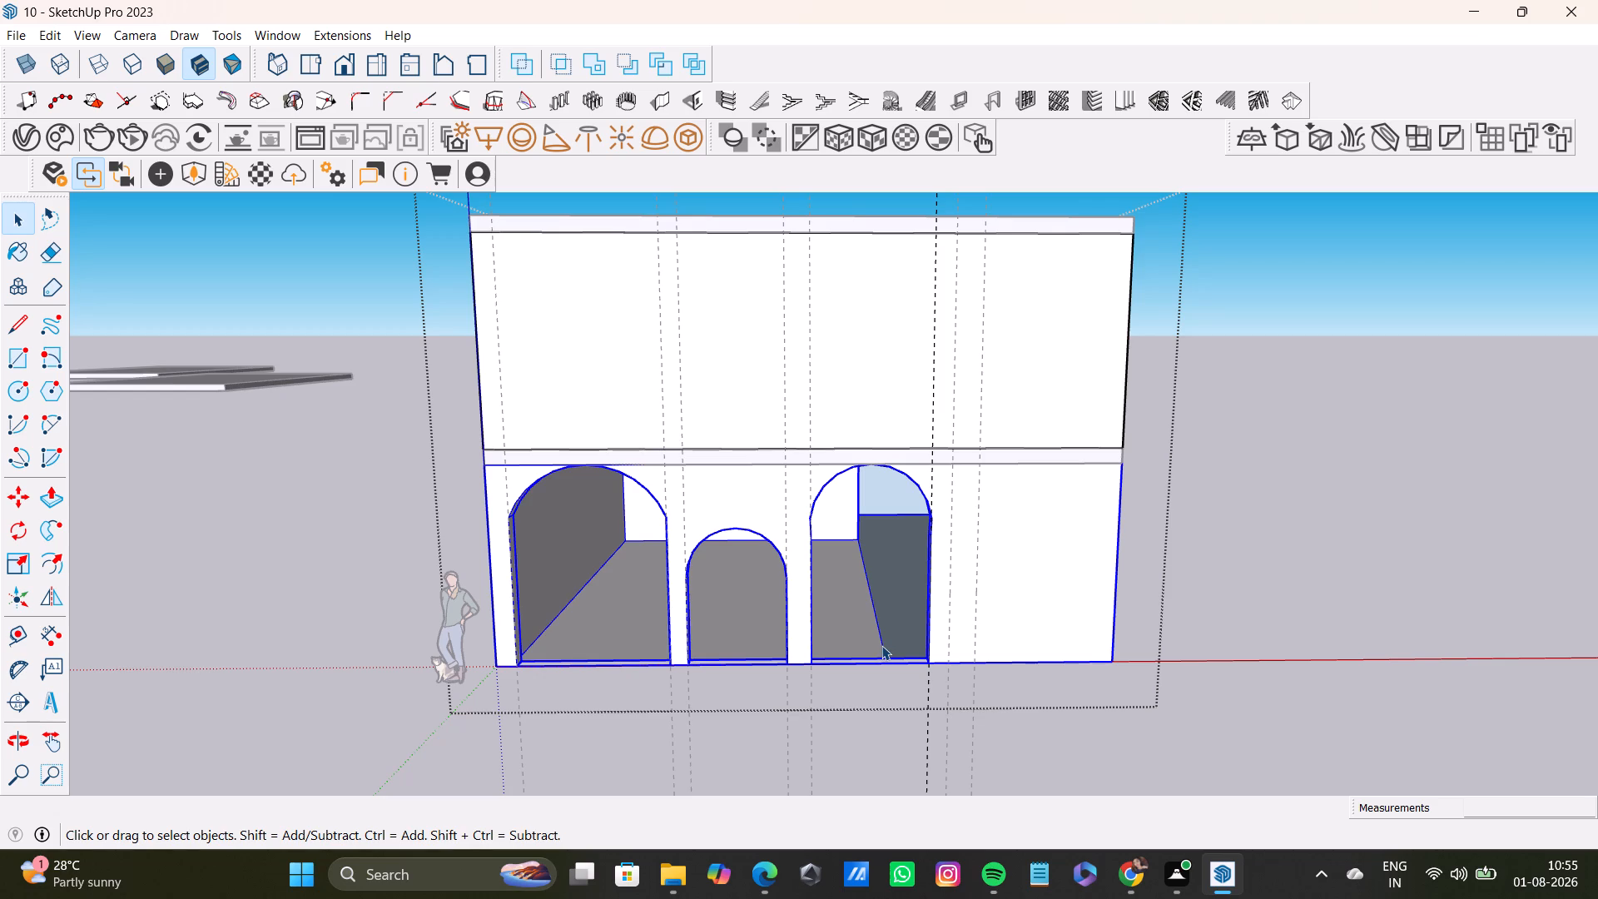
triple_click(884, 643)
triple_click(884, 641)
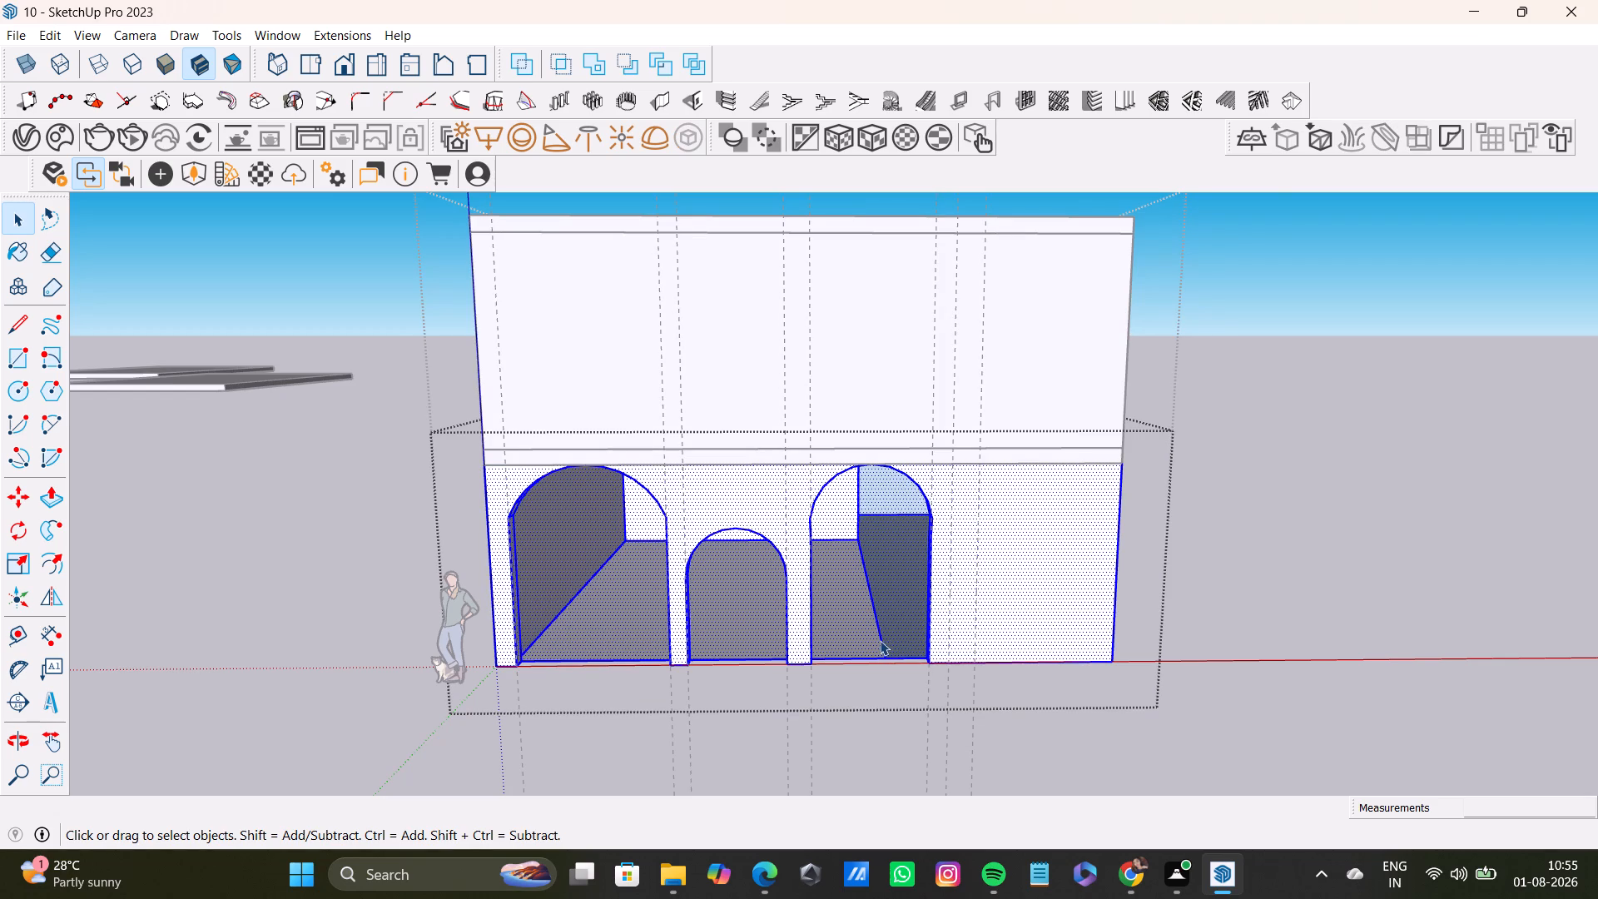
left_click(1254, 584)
Inside the ground-floor group, delete the floor-level and ceiling-level edges of the inner side-wall face behind the third arch.
scroll(881, 615, "up", 5)
middle_click_drag(881, 603, 881, 559)
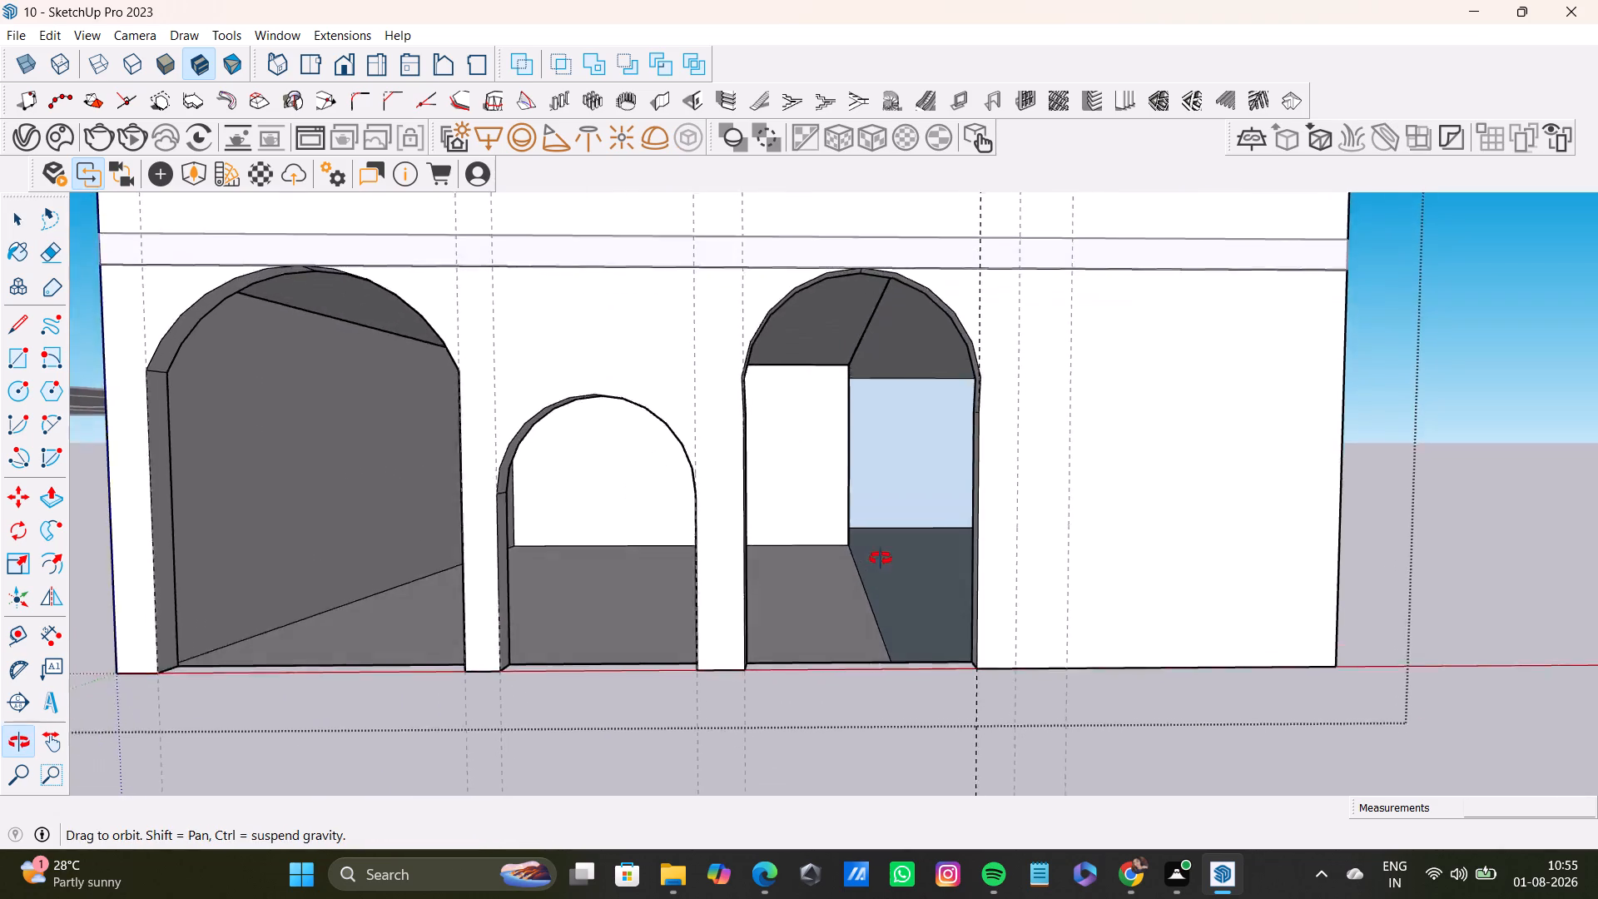
middle_click_drag(881, 559, 891, 597)
left_click(879, 625)
double_click(878, 631)
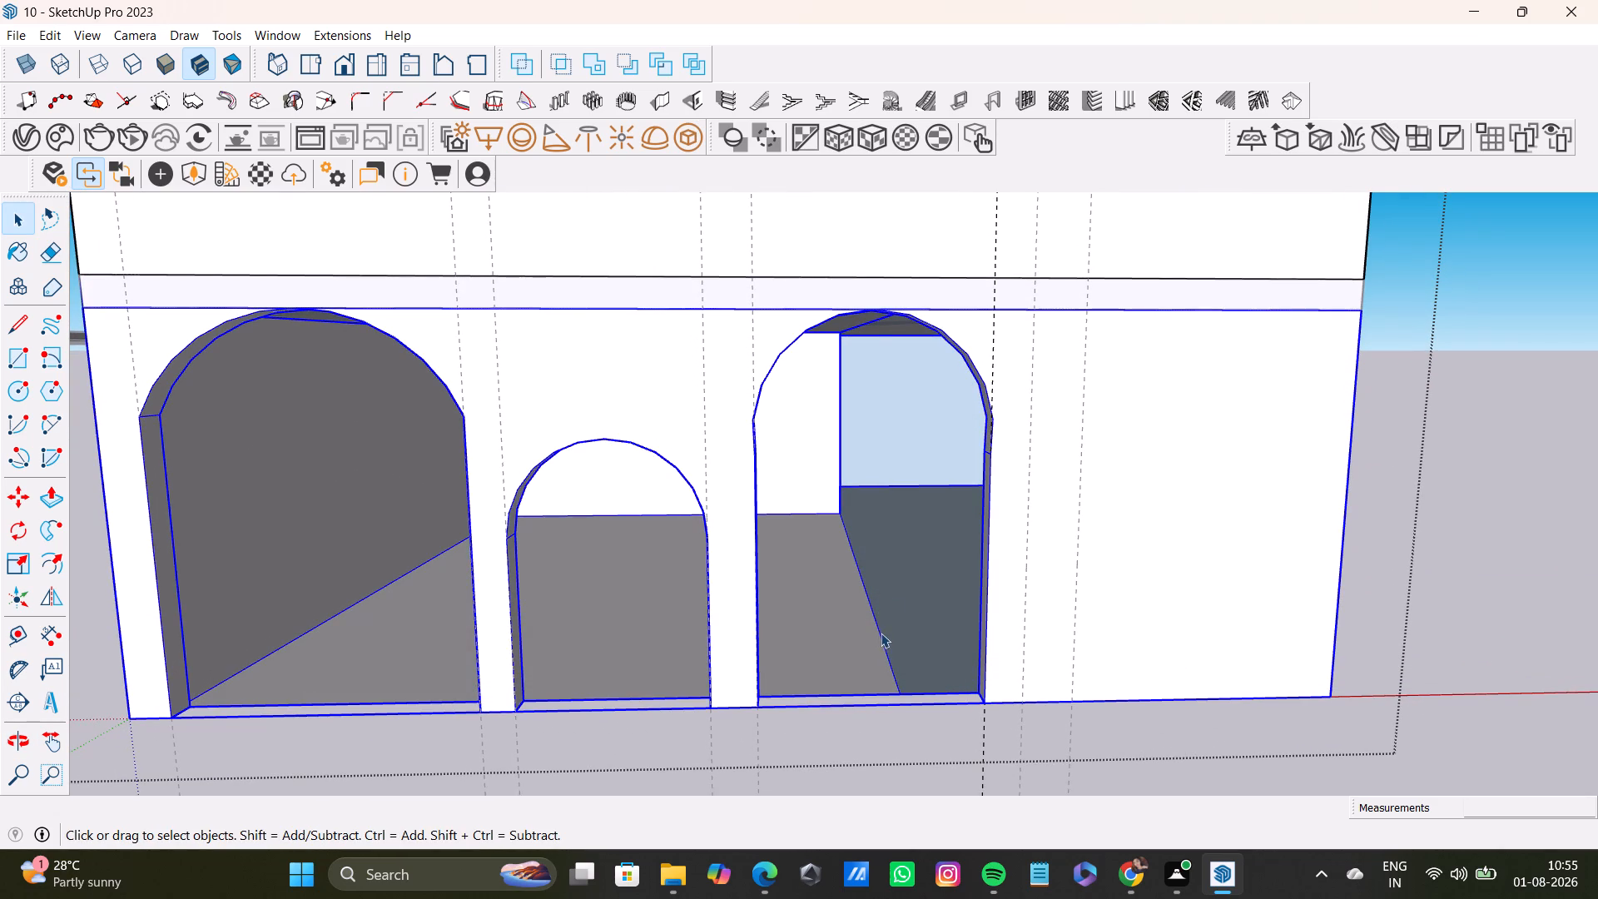
left_click(889, 632)
triple_click(884, 638)
triple_click(884, 638)
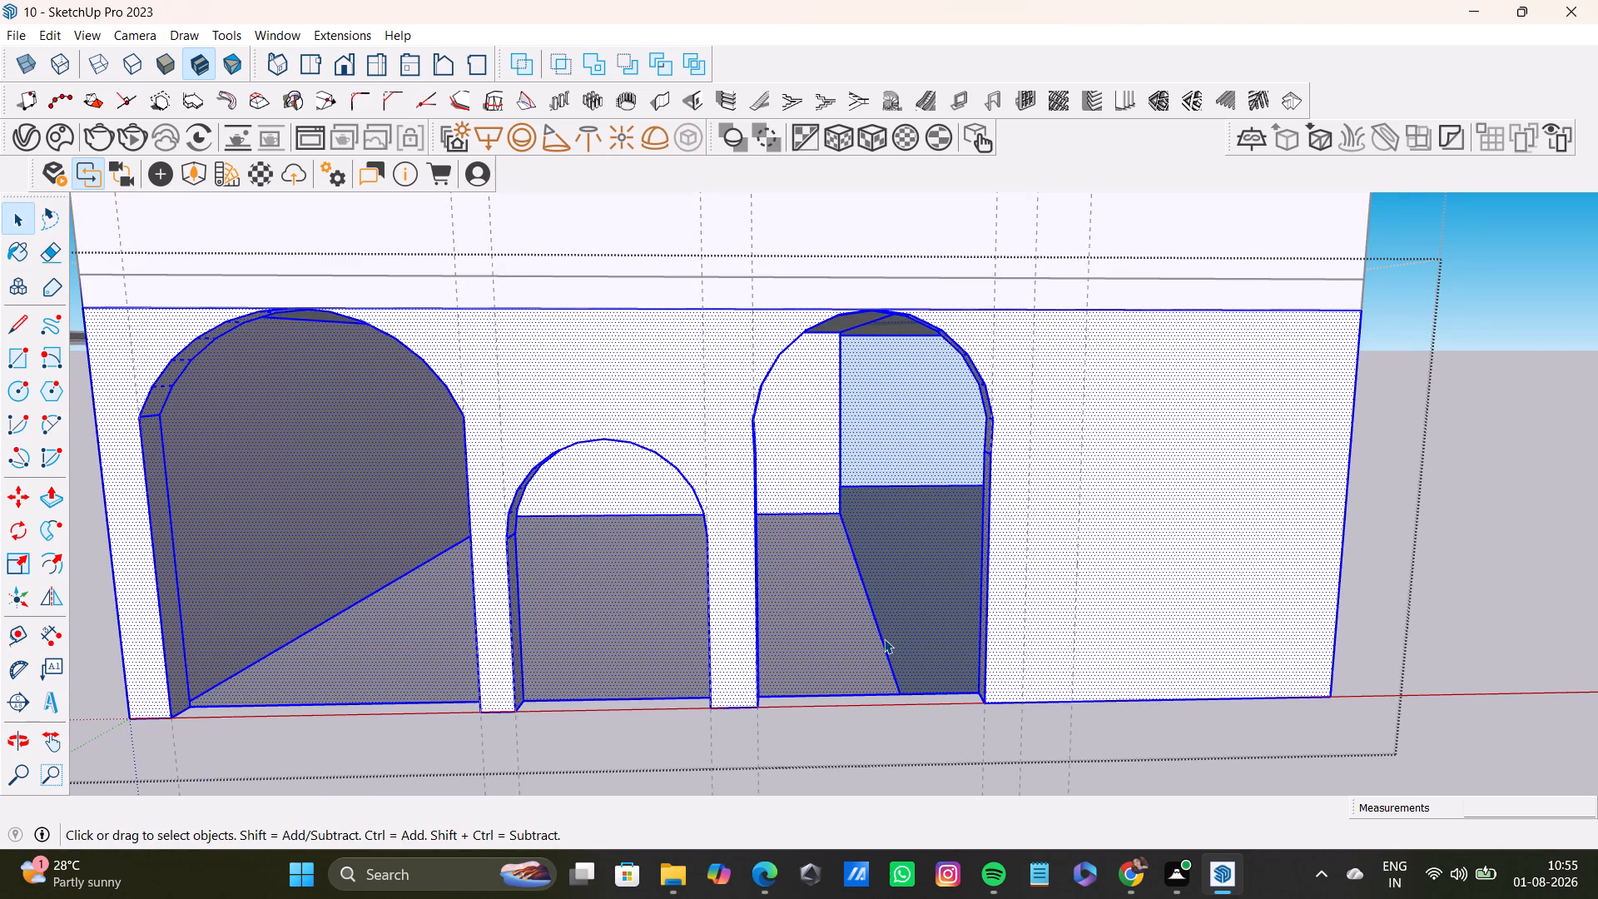
left_click(877, 641)
left_click(860, 638)
left_click(884, 643)
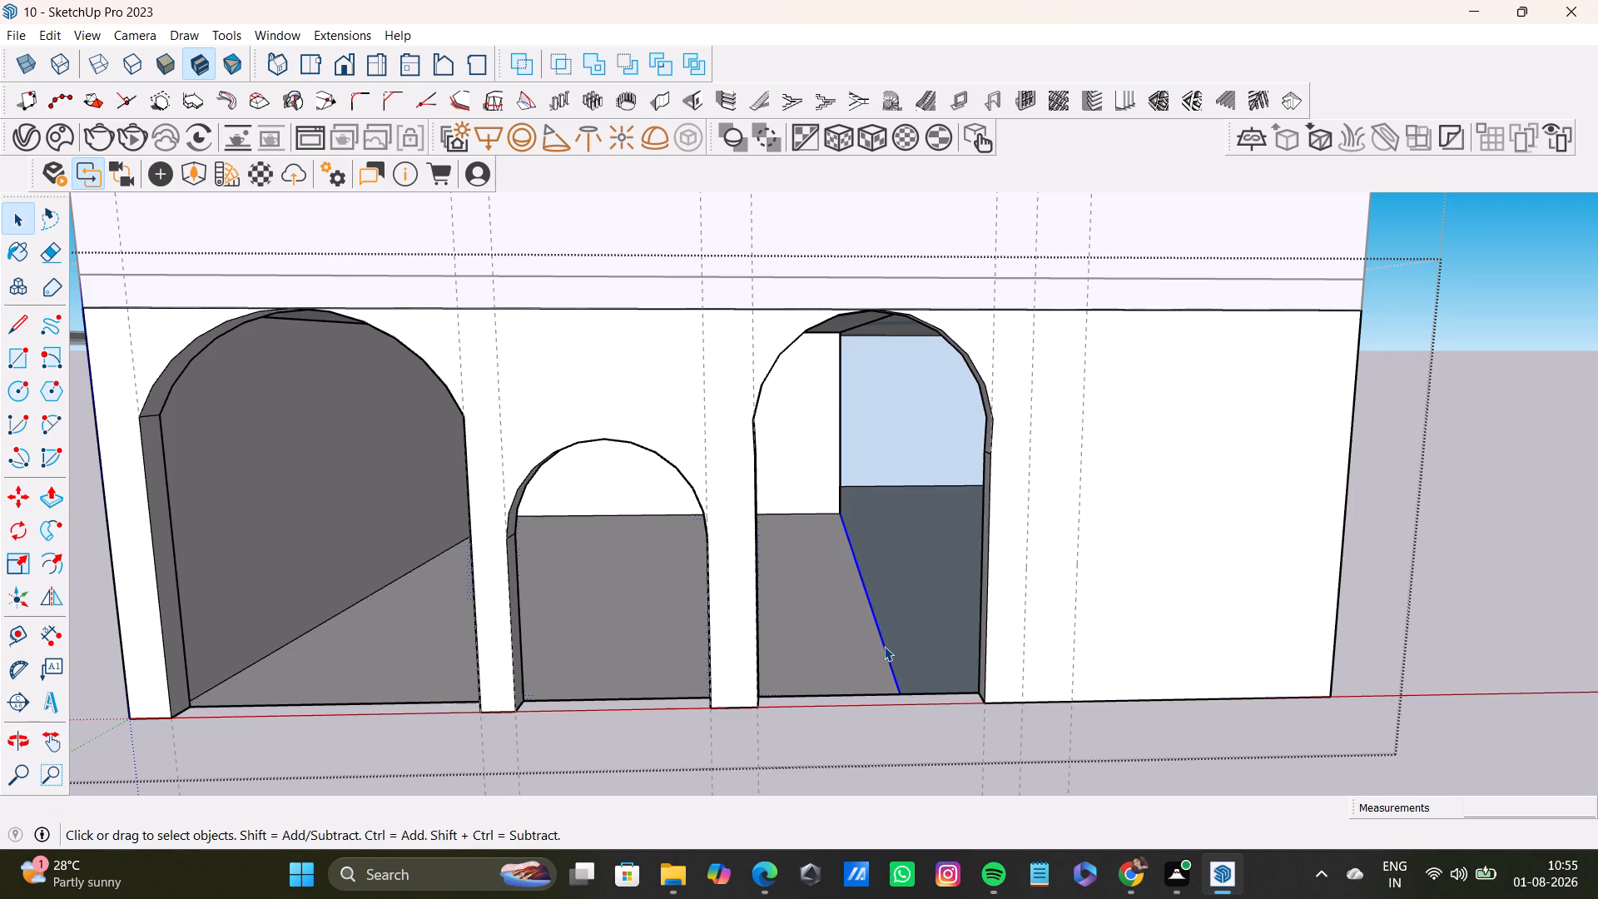
key("Delete")
middle_click_drag(906, 600, 982, 491)
left_click(934, 256)
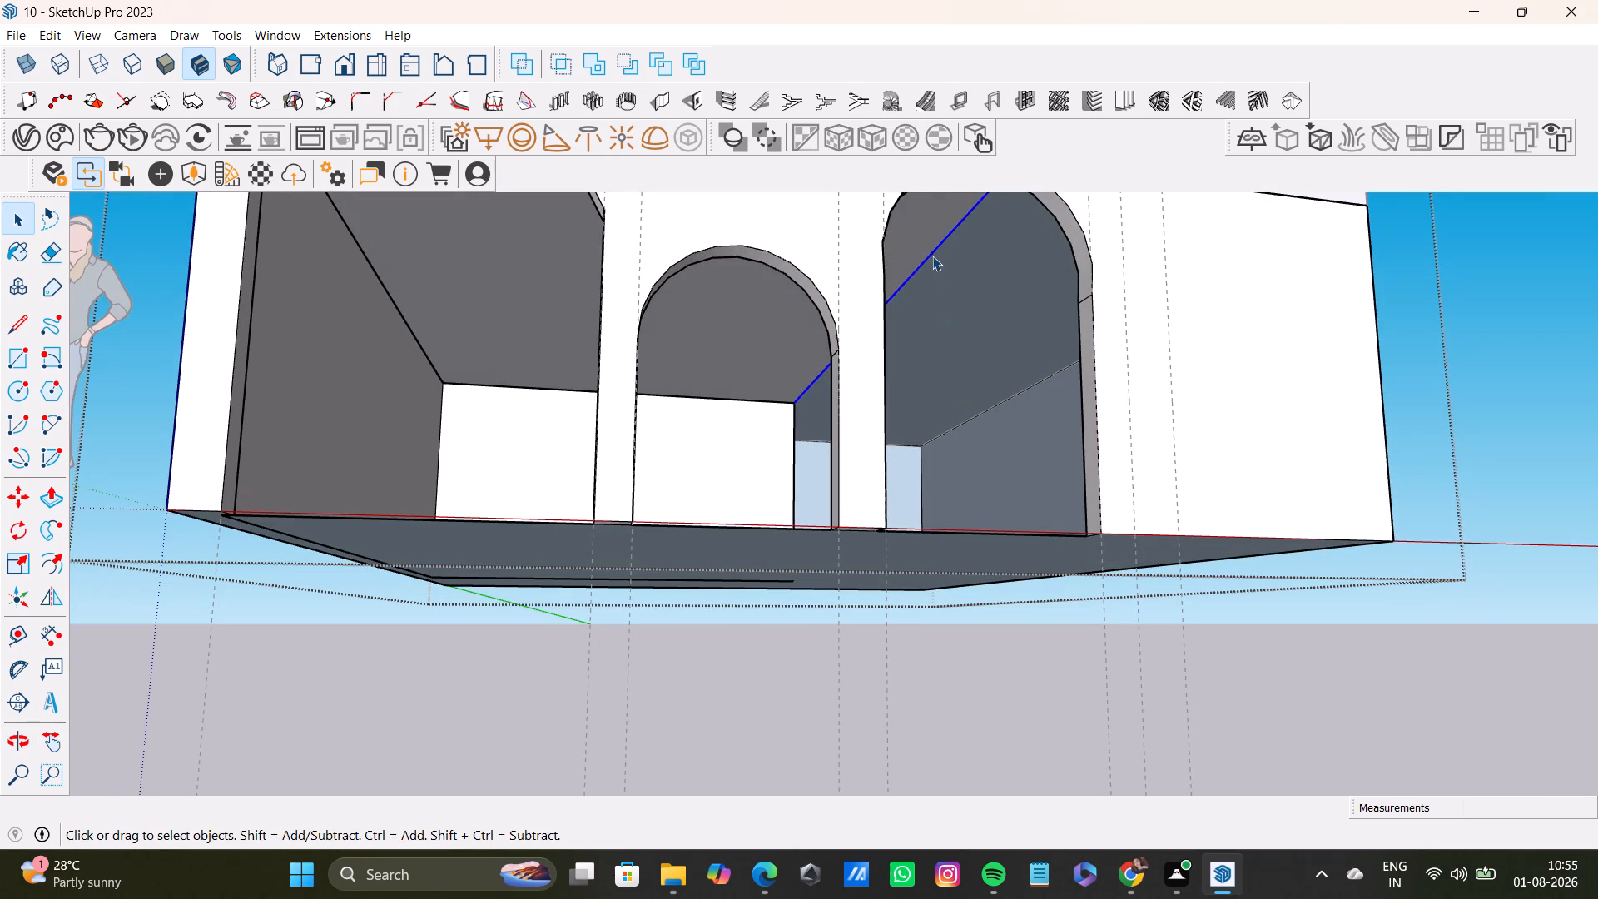
key("Delete")
Examine the interior behind the third arch and the ground floor's front and side.
middle_click_drag(989, 459, 892, 552)
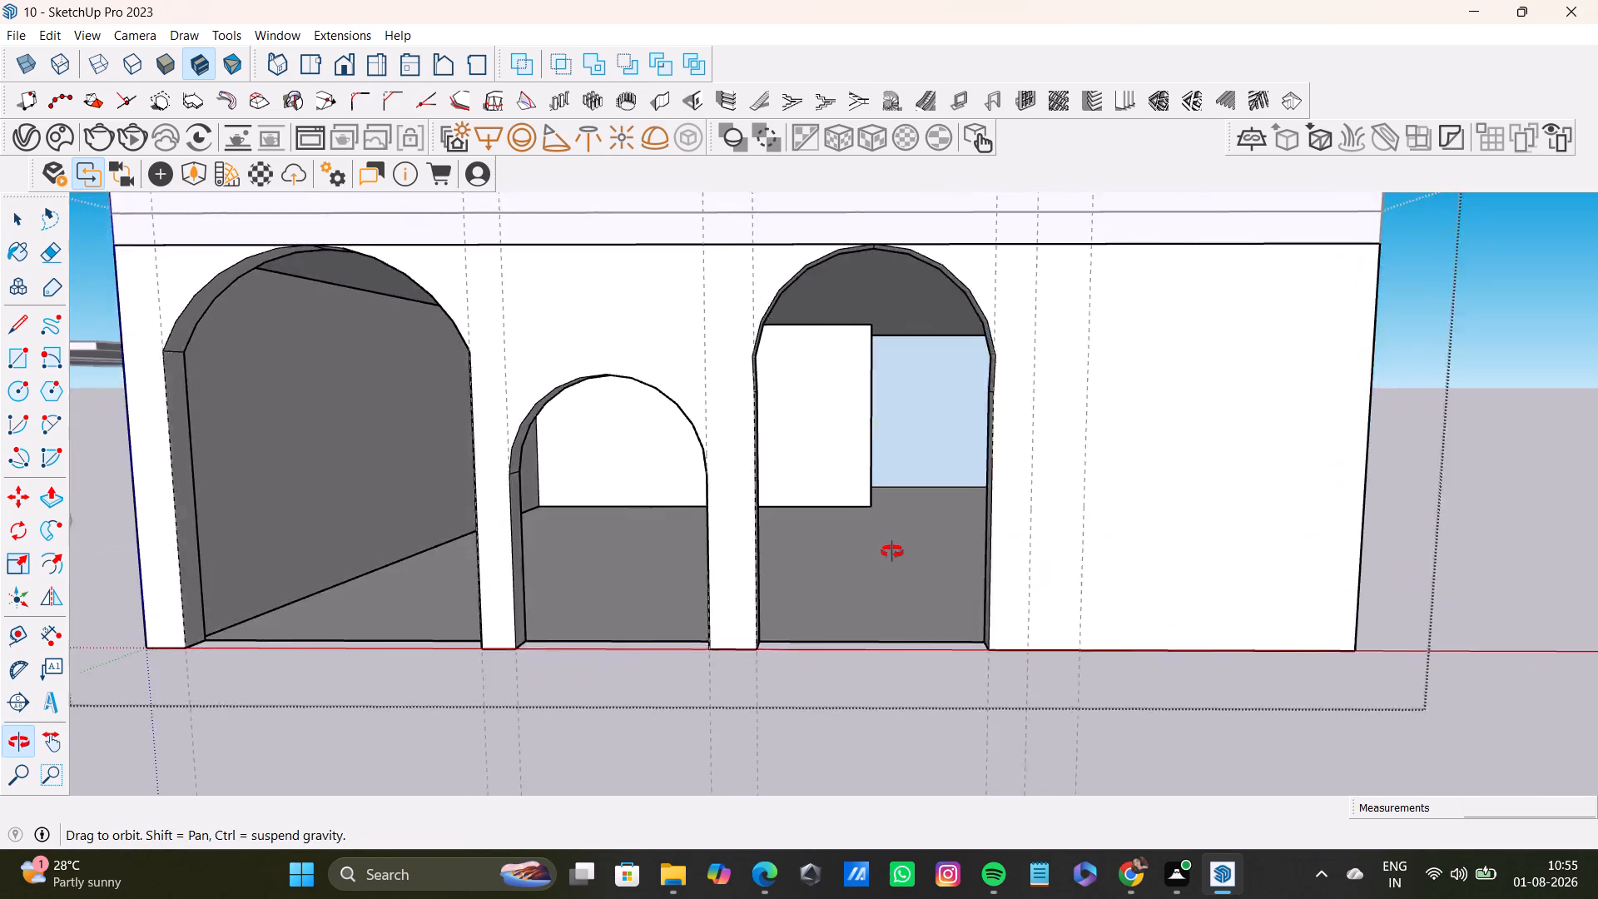
middle_click_drag(892, 552, 931, 587)
scroll(852, 497, "up", 6)
middle_click_drag(926, 492, 846, 484)
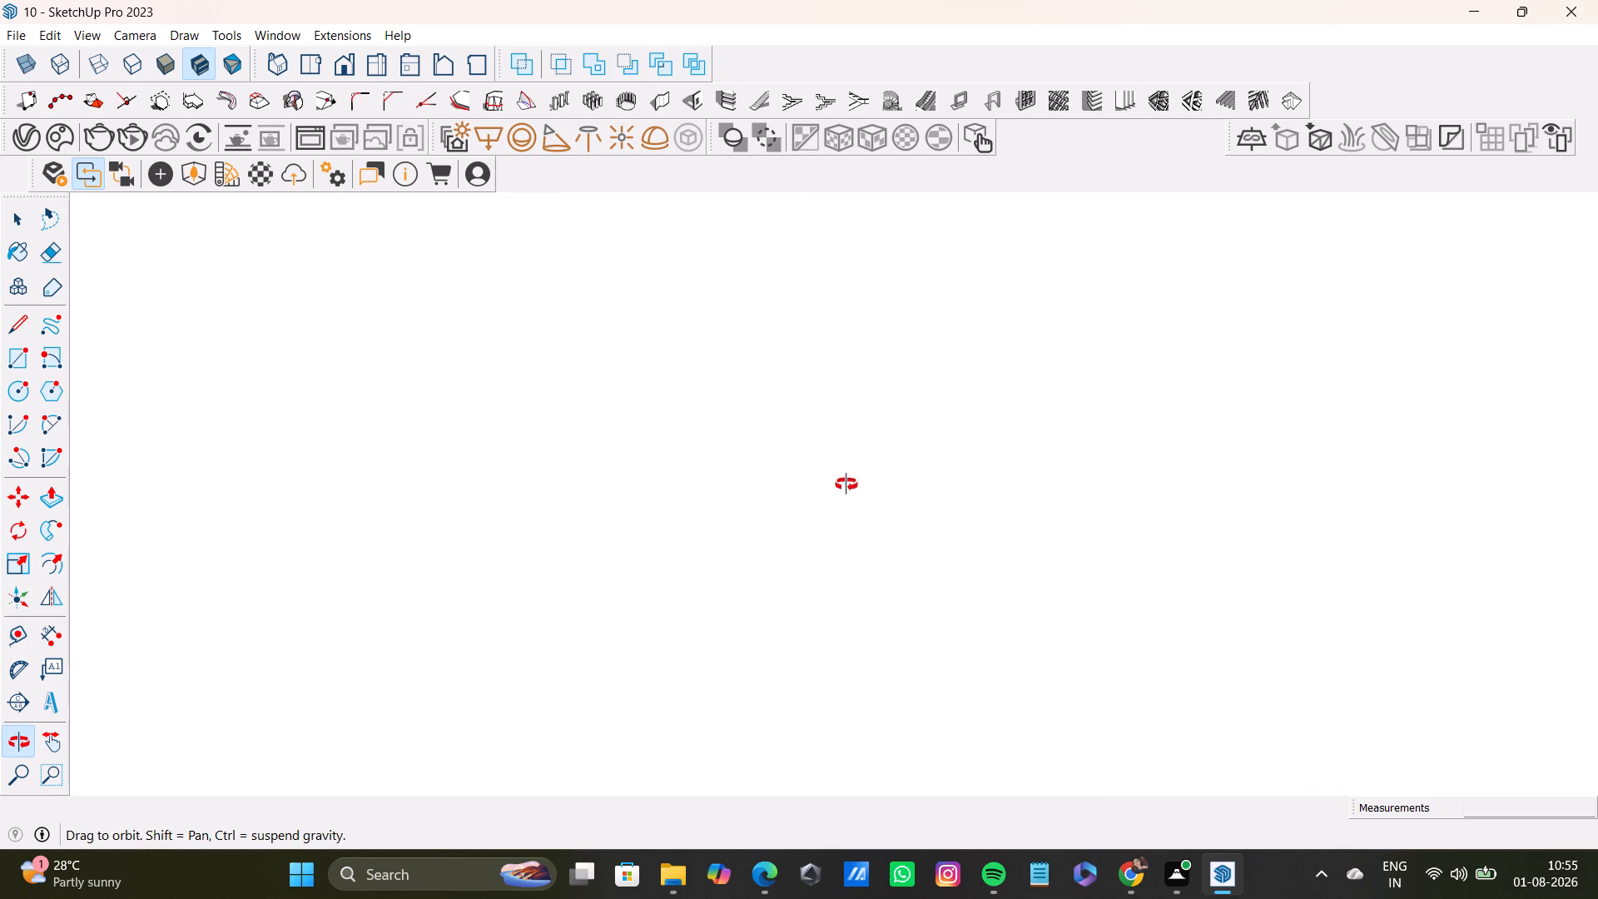
middle_click_drag(846, 484, 920, 510)
scroll(897, 525, "down", 3)
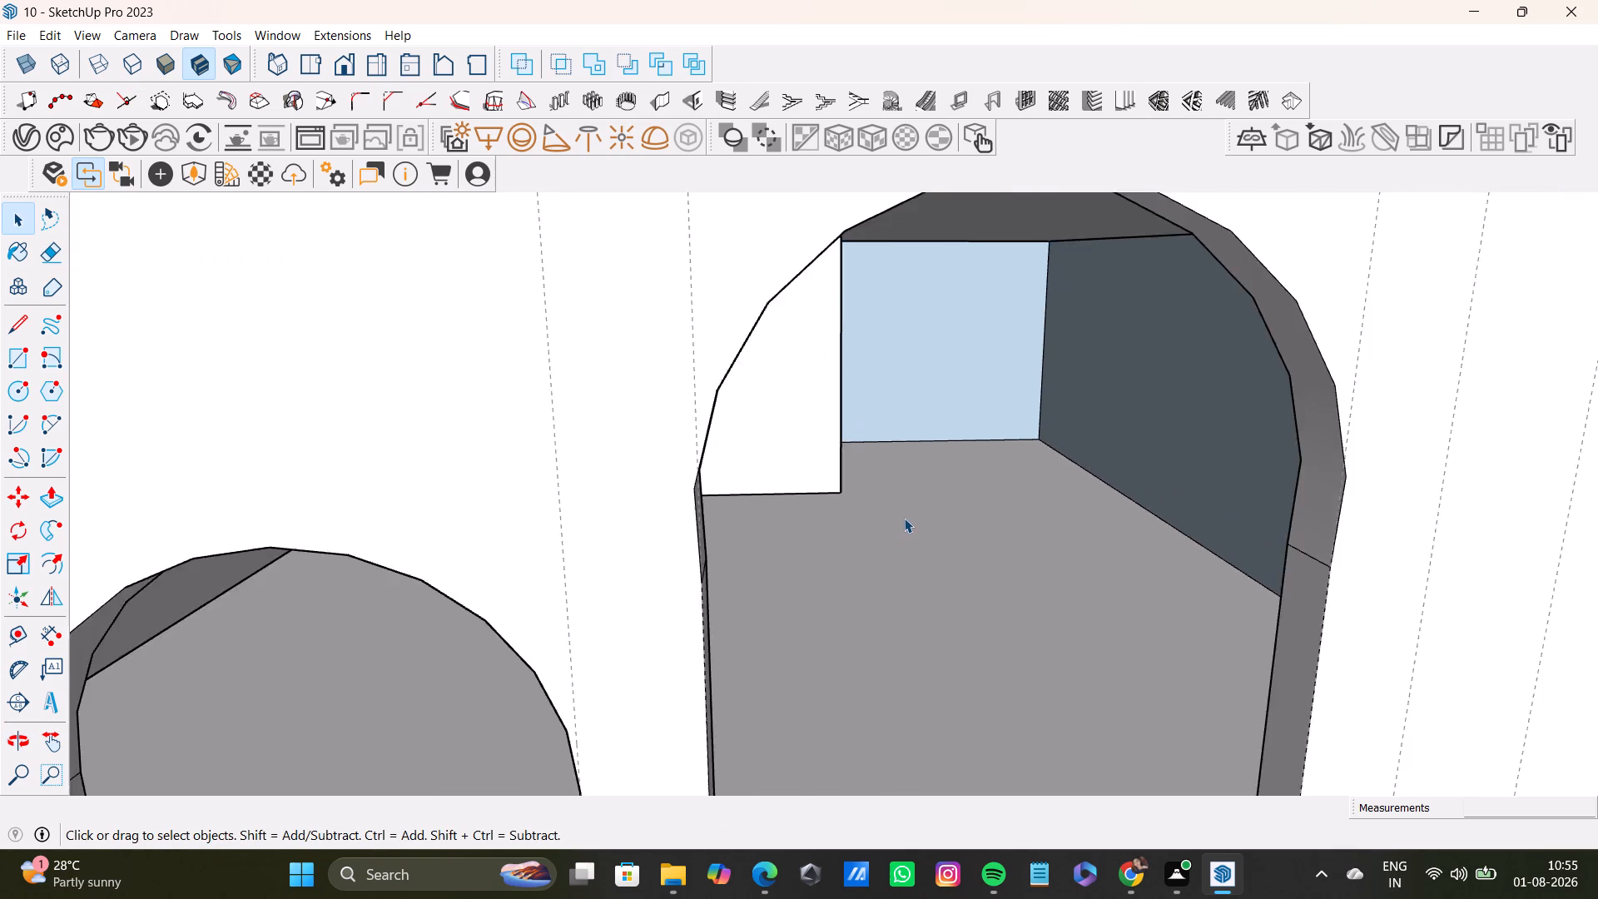
scroll(904, 518, "down", 2)
middle_click_drag(966, 515, 940, 501)
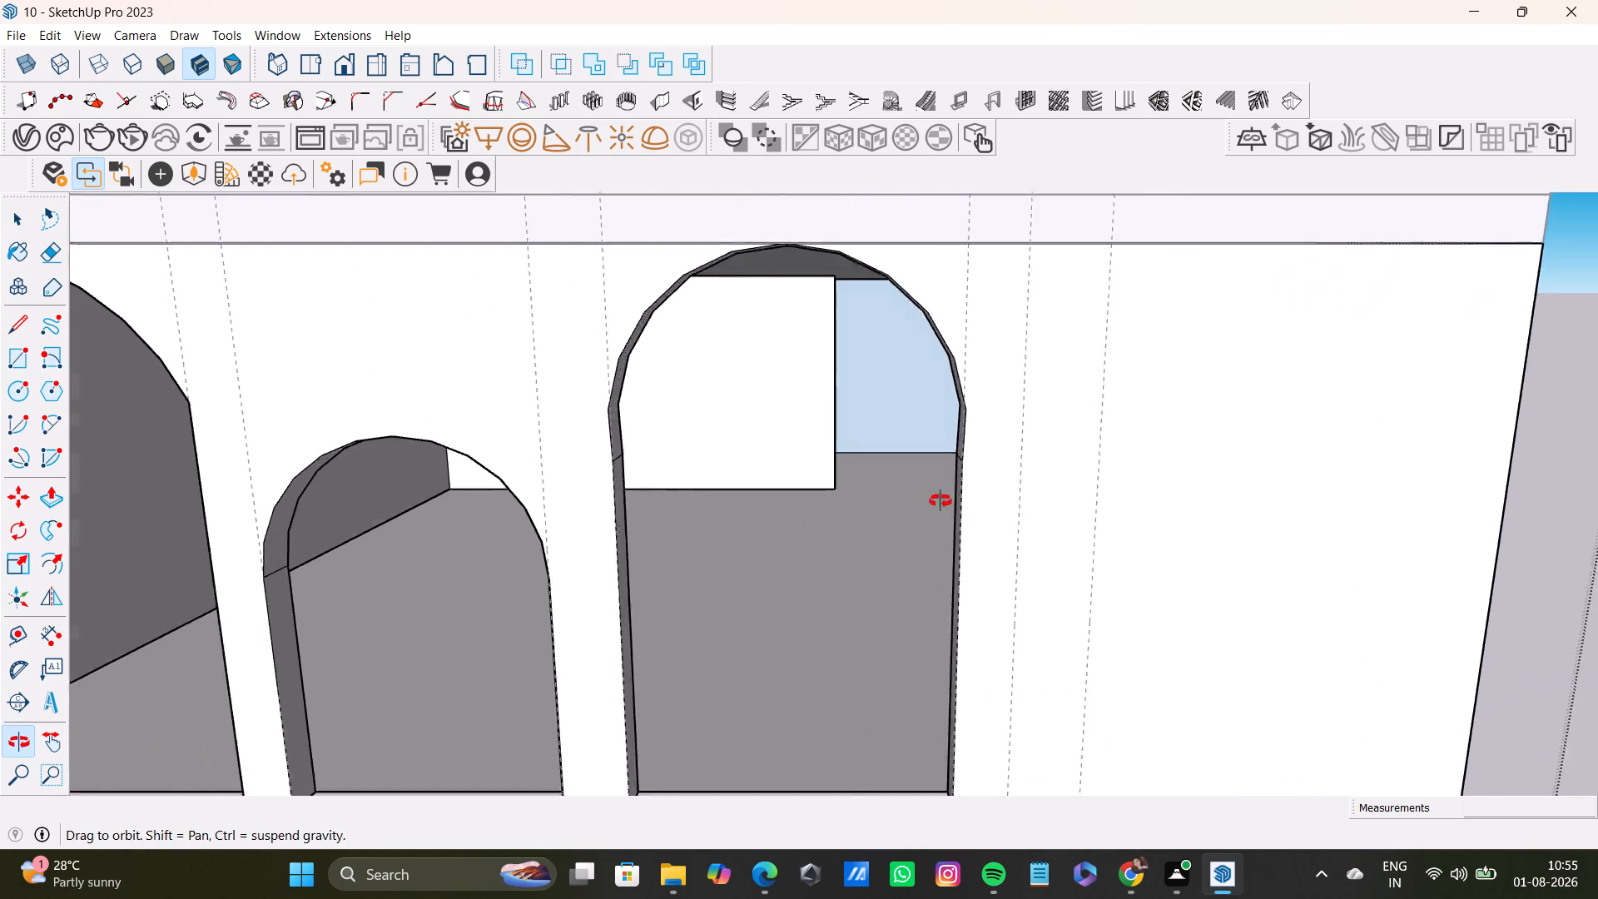
middle_click_drag(940, 501, 947, 501)
scroll(888, 526, "down", 8)
middle_click_drag(1098, 538, 1254, 380)
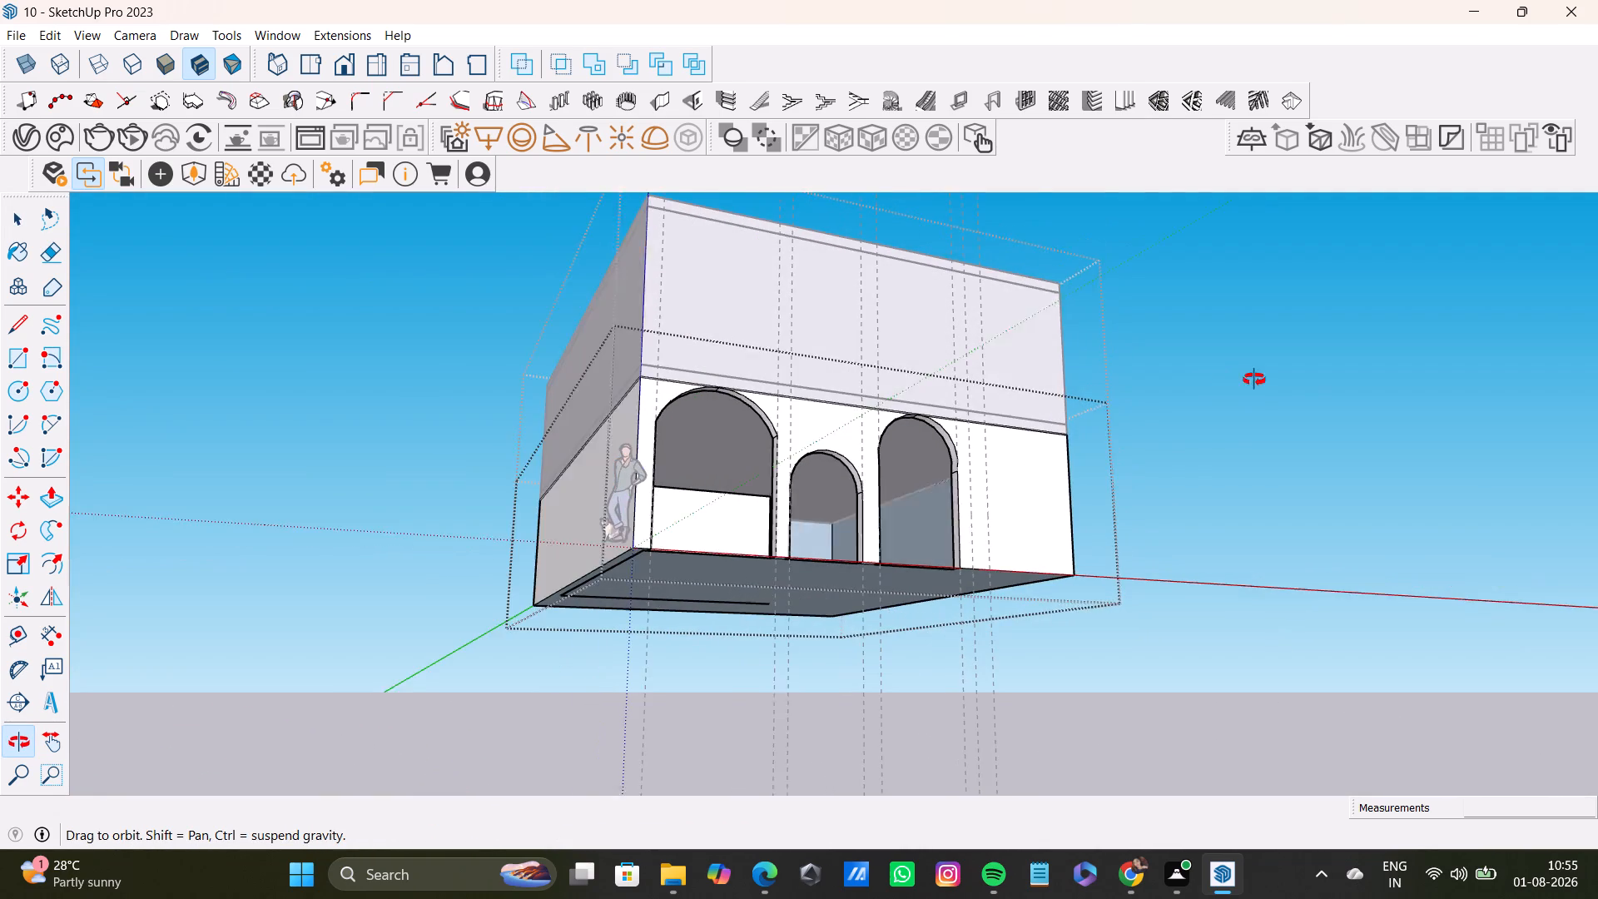
middle_click_drag(1254, 380, 1265, 380)
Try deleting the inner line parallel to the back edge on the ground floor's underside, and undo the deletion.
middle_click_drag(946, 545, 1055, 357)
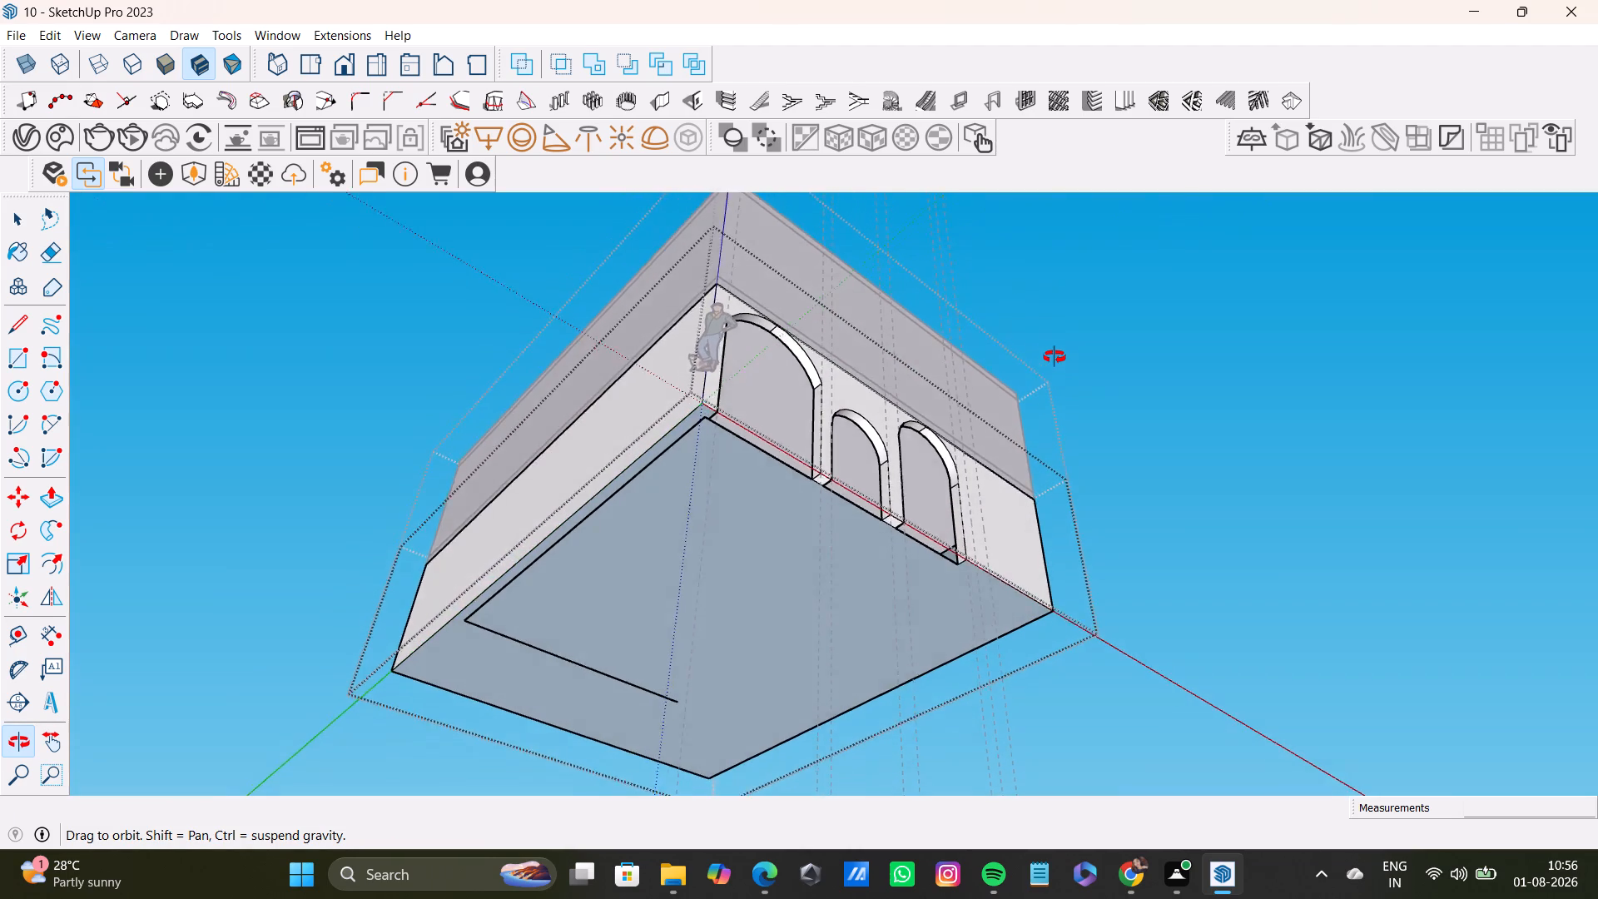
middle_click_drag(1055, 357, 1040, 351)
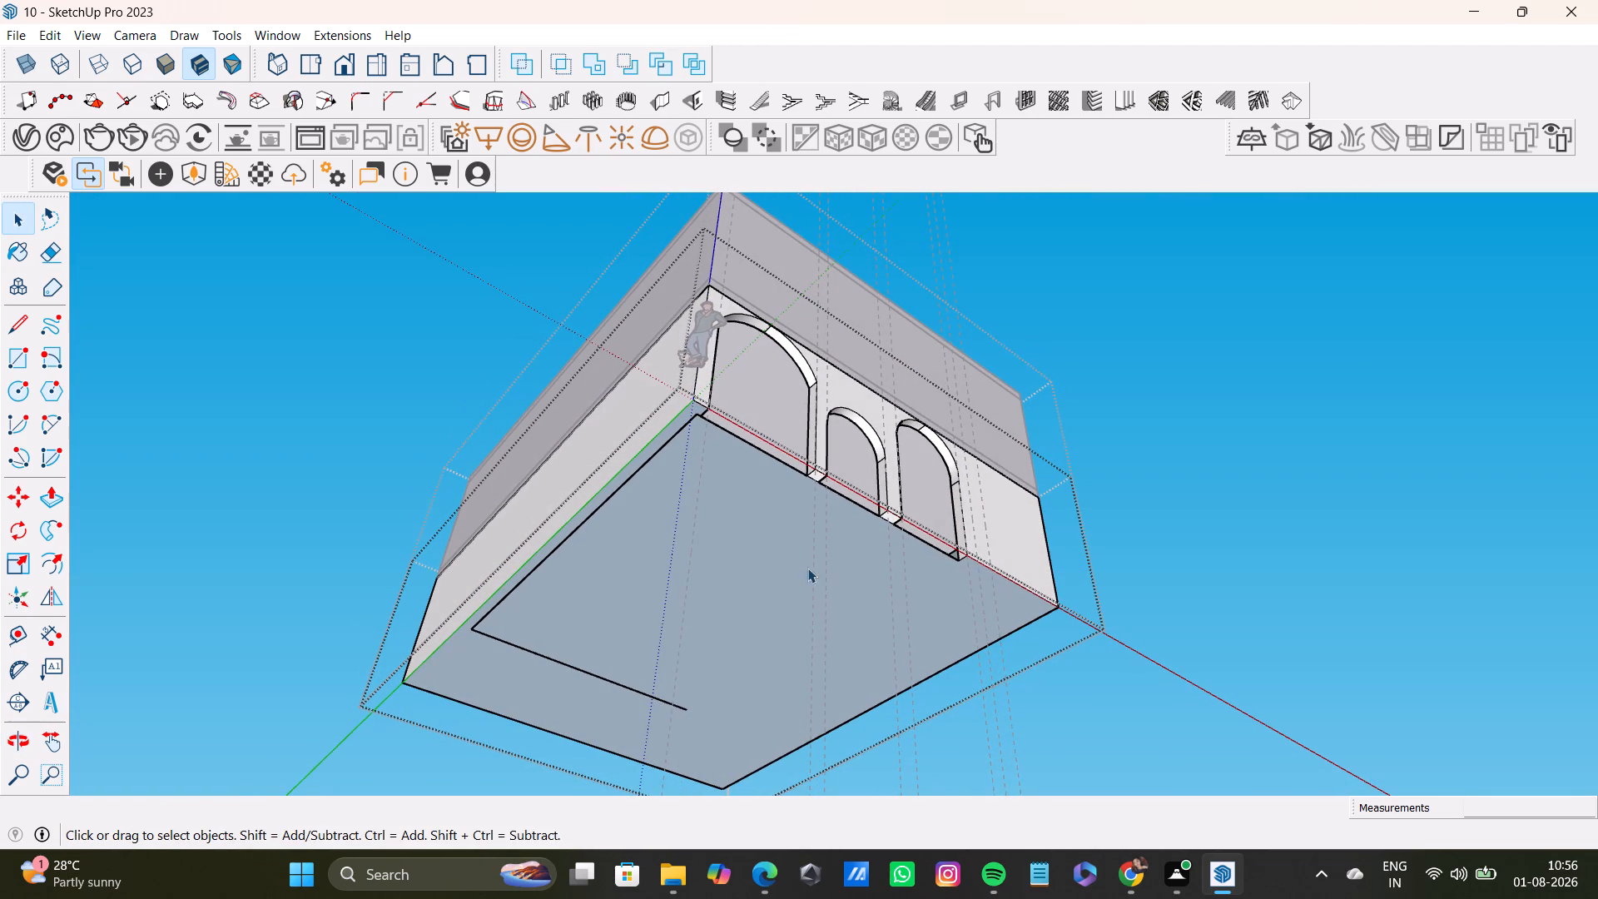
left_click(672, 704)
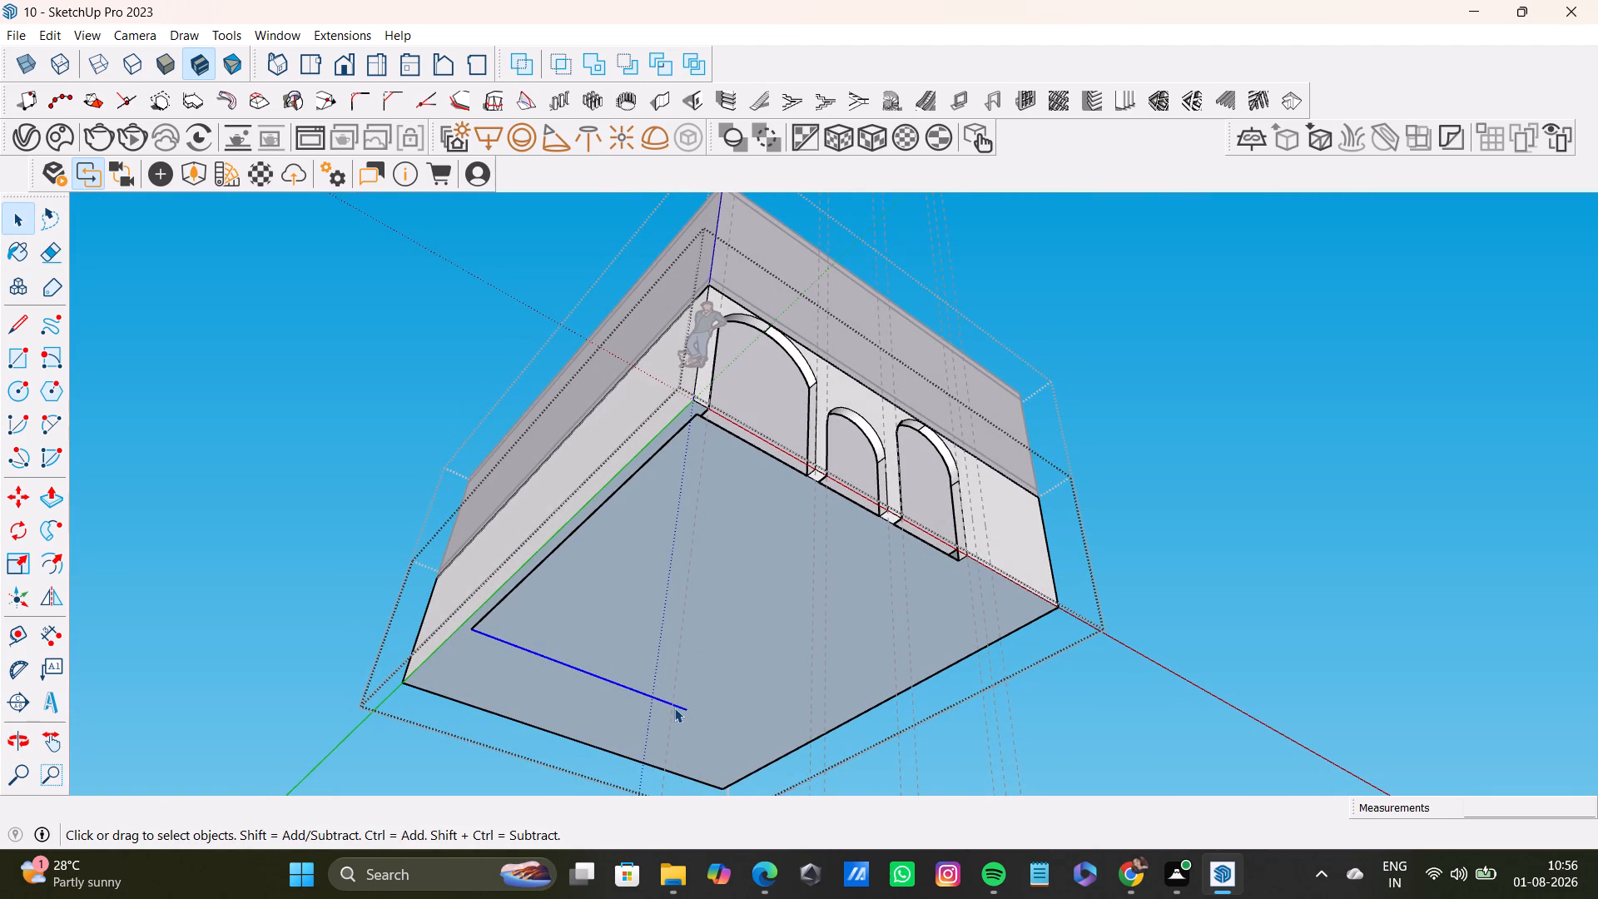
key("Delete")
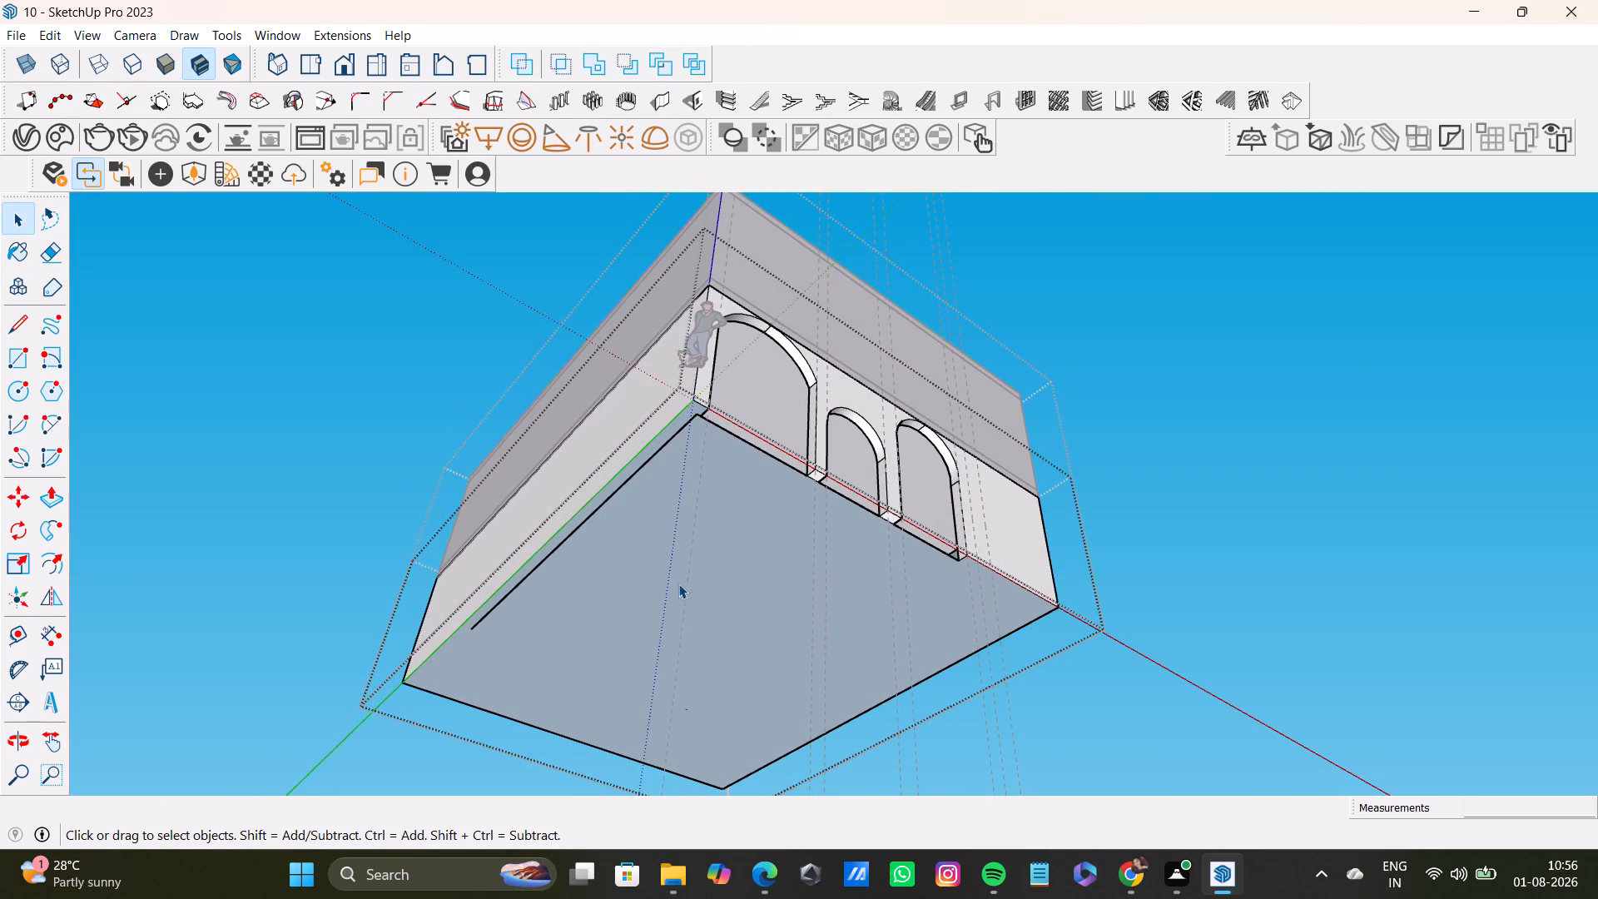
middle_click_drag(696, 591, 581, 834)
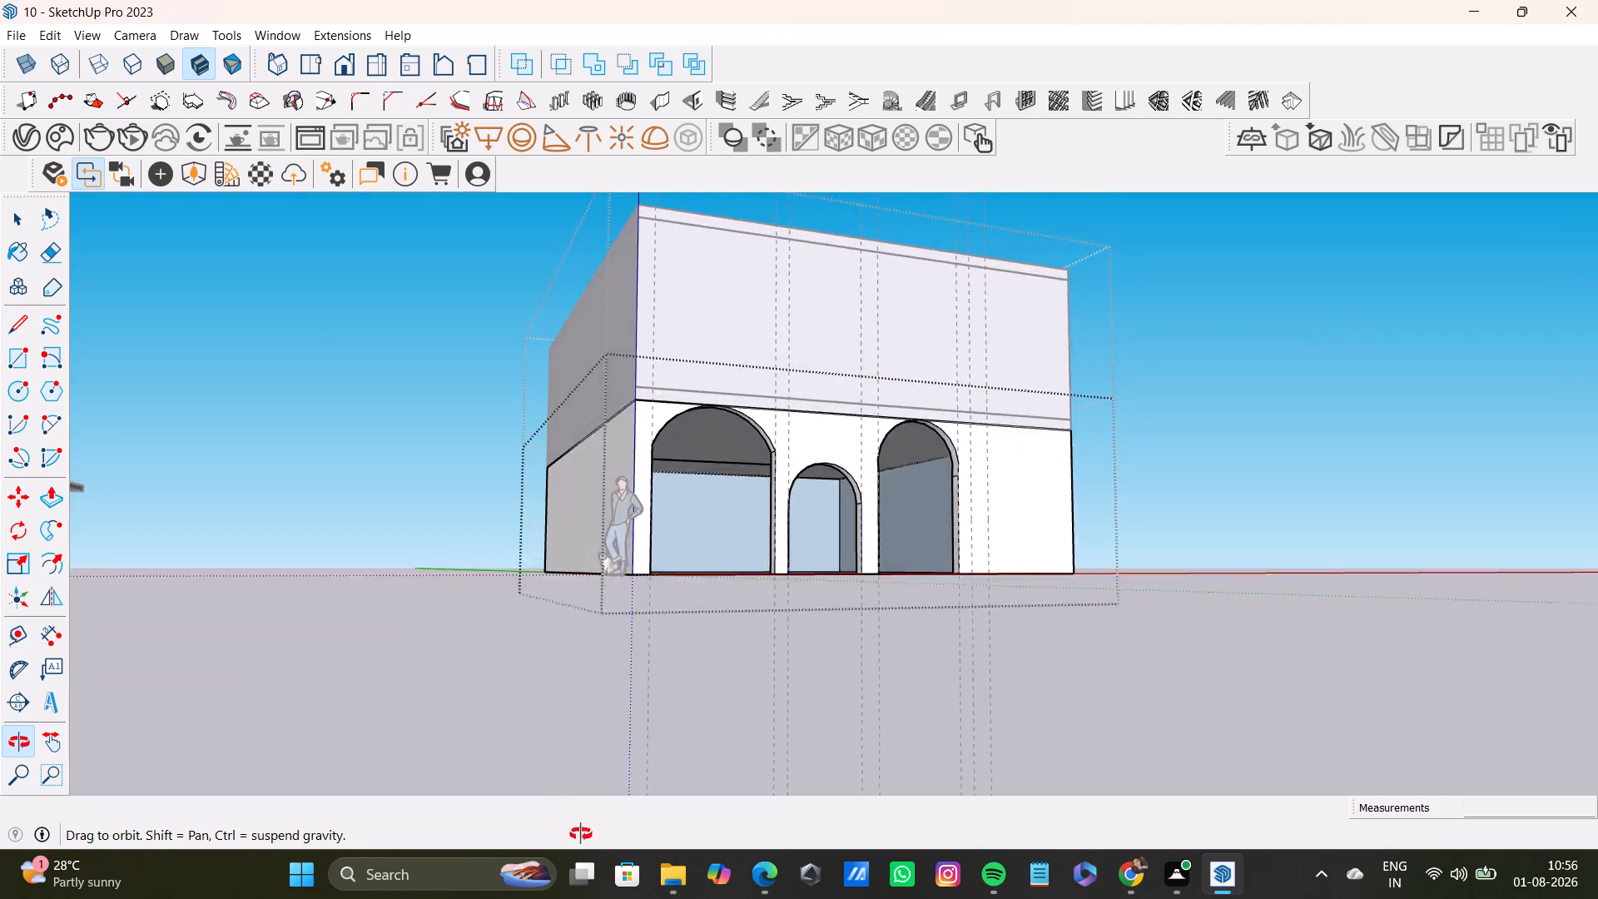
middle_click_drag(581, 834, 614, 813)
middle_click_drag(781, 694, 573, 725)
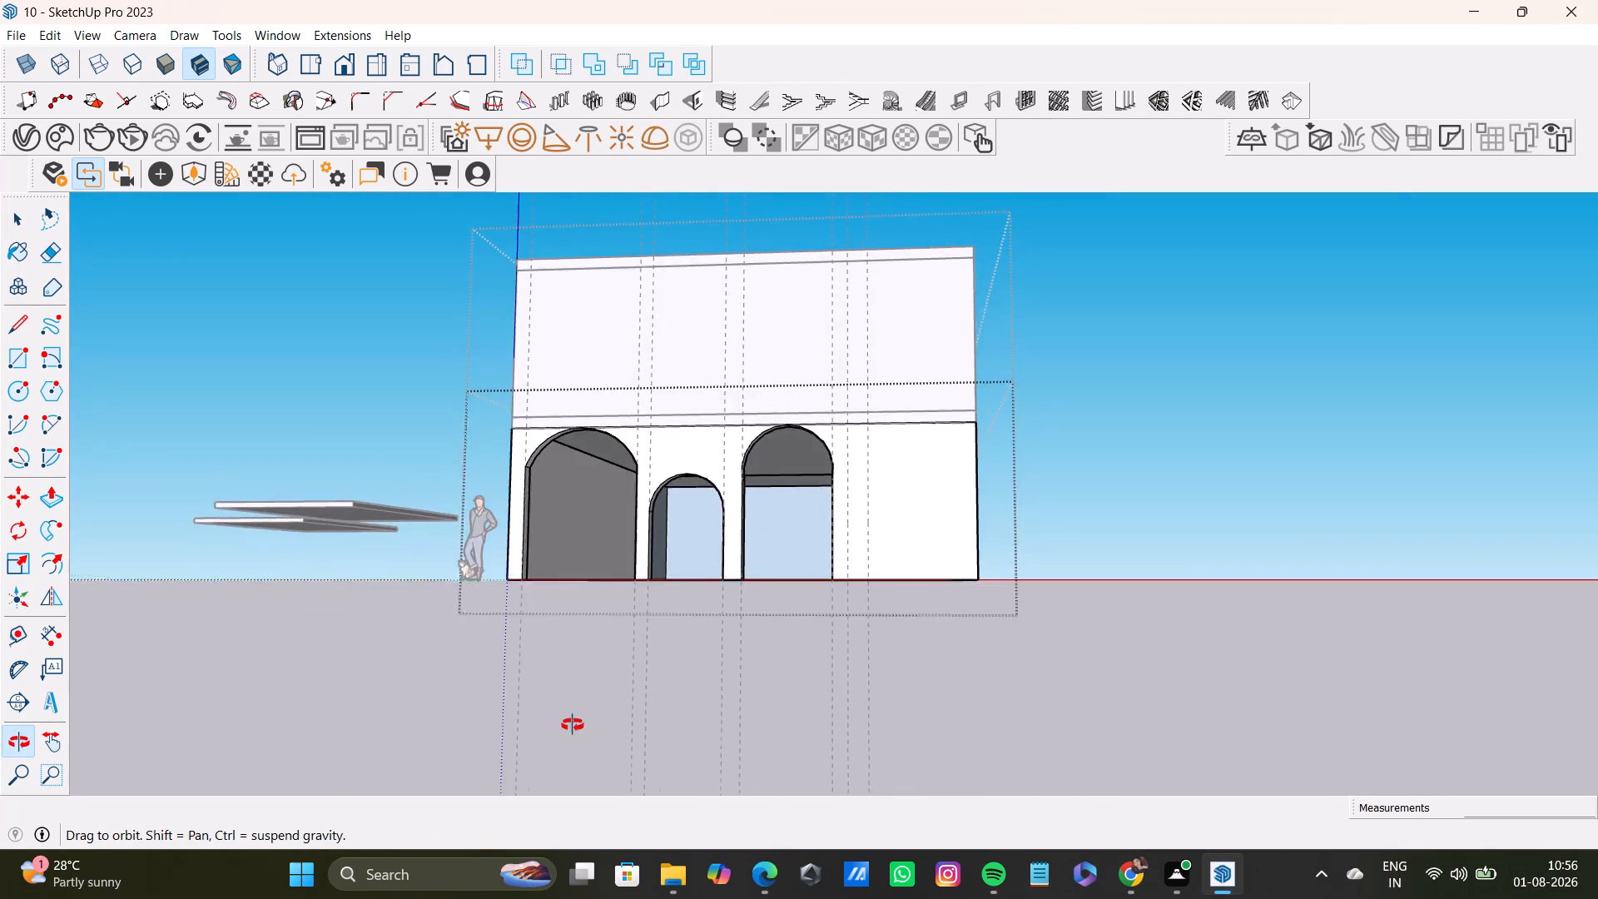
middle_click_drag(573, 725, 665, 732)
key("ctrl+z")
Leave the ground-floor group, examine the arches, the interior and the underside, and close the building group.
middle_click_drag(714, 730, 714, 688)
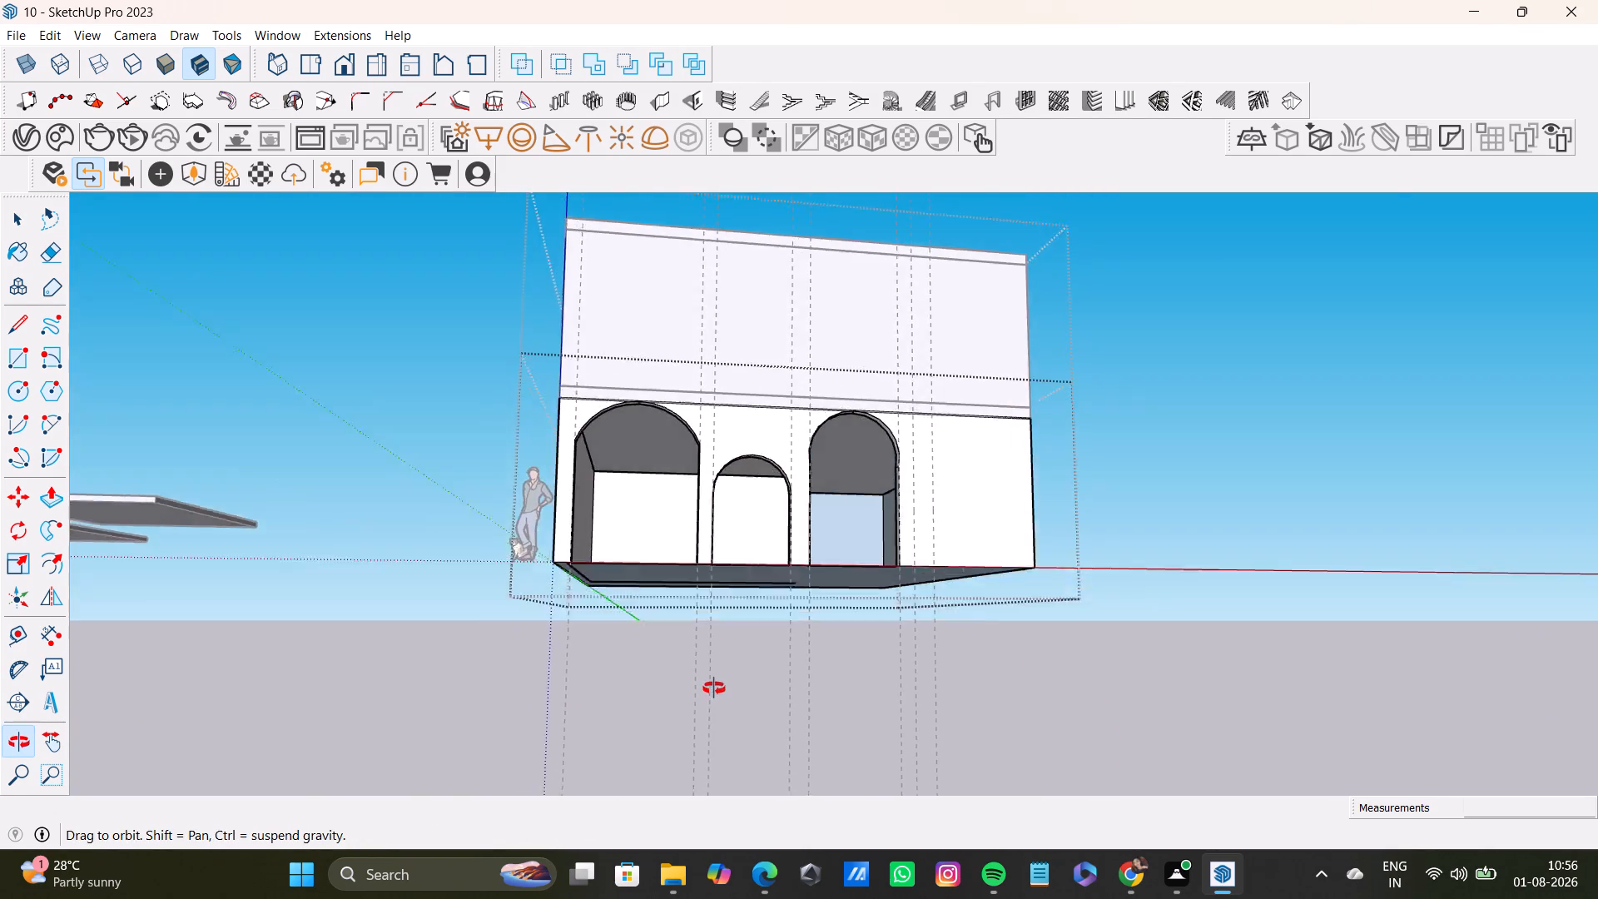
middle_click_drag(714, 688, 694, 776)
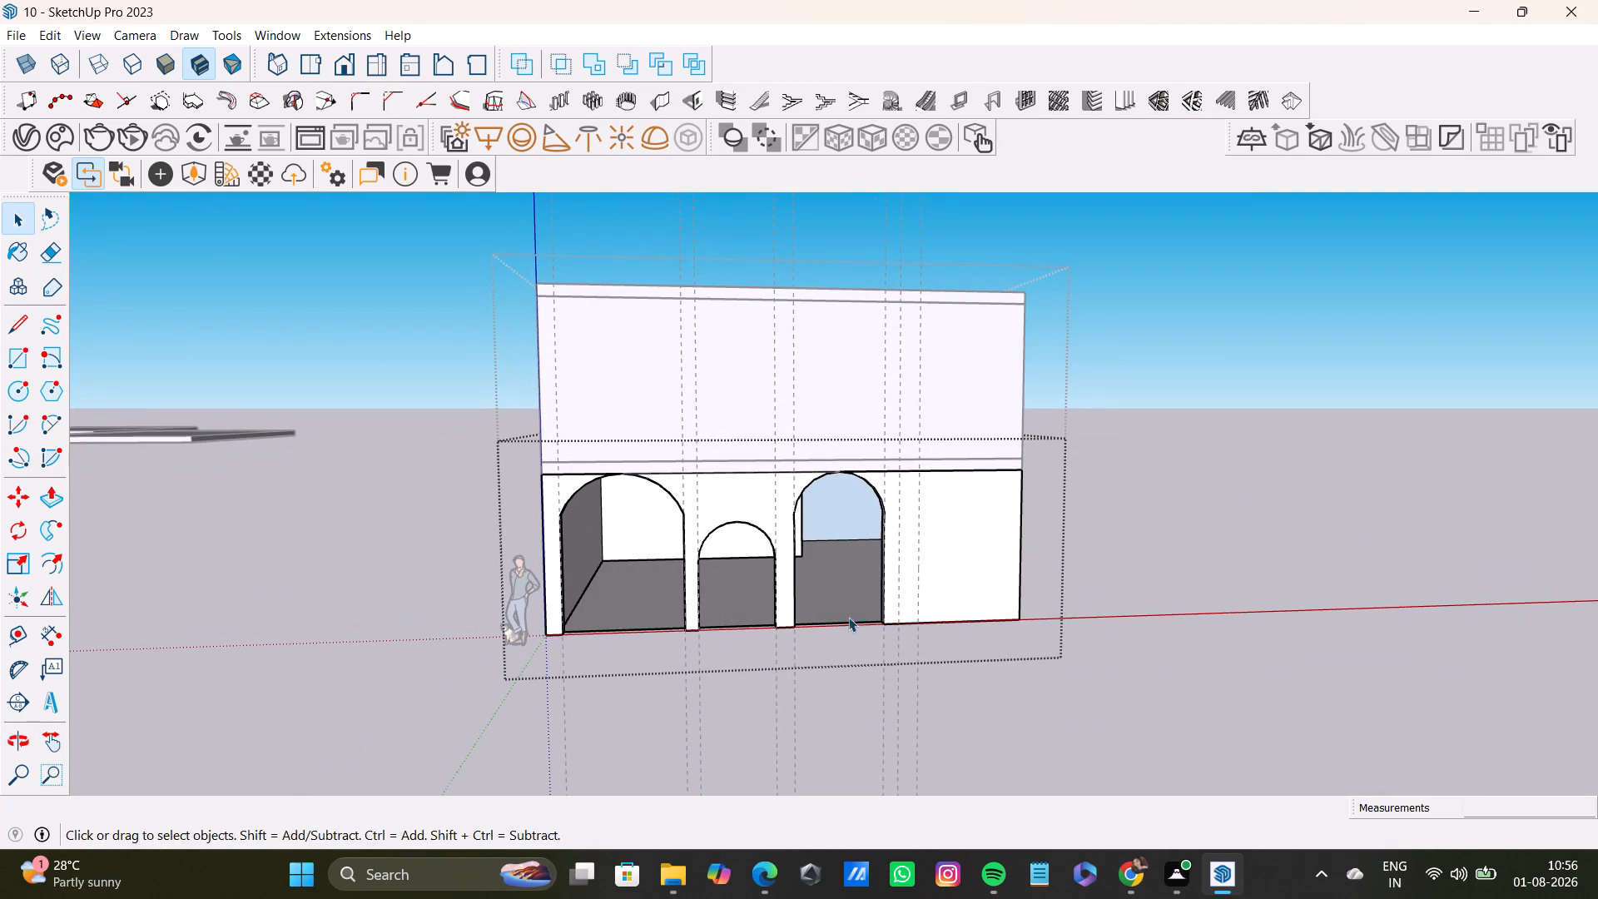
middle_click_drag(960, 525, 764, 560, "shift")
left_click(1023, 559)
key("space")
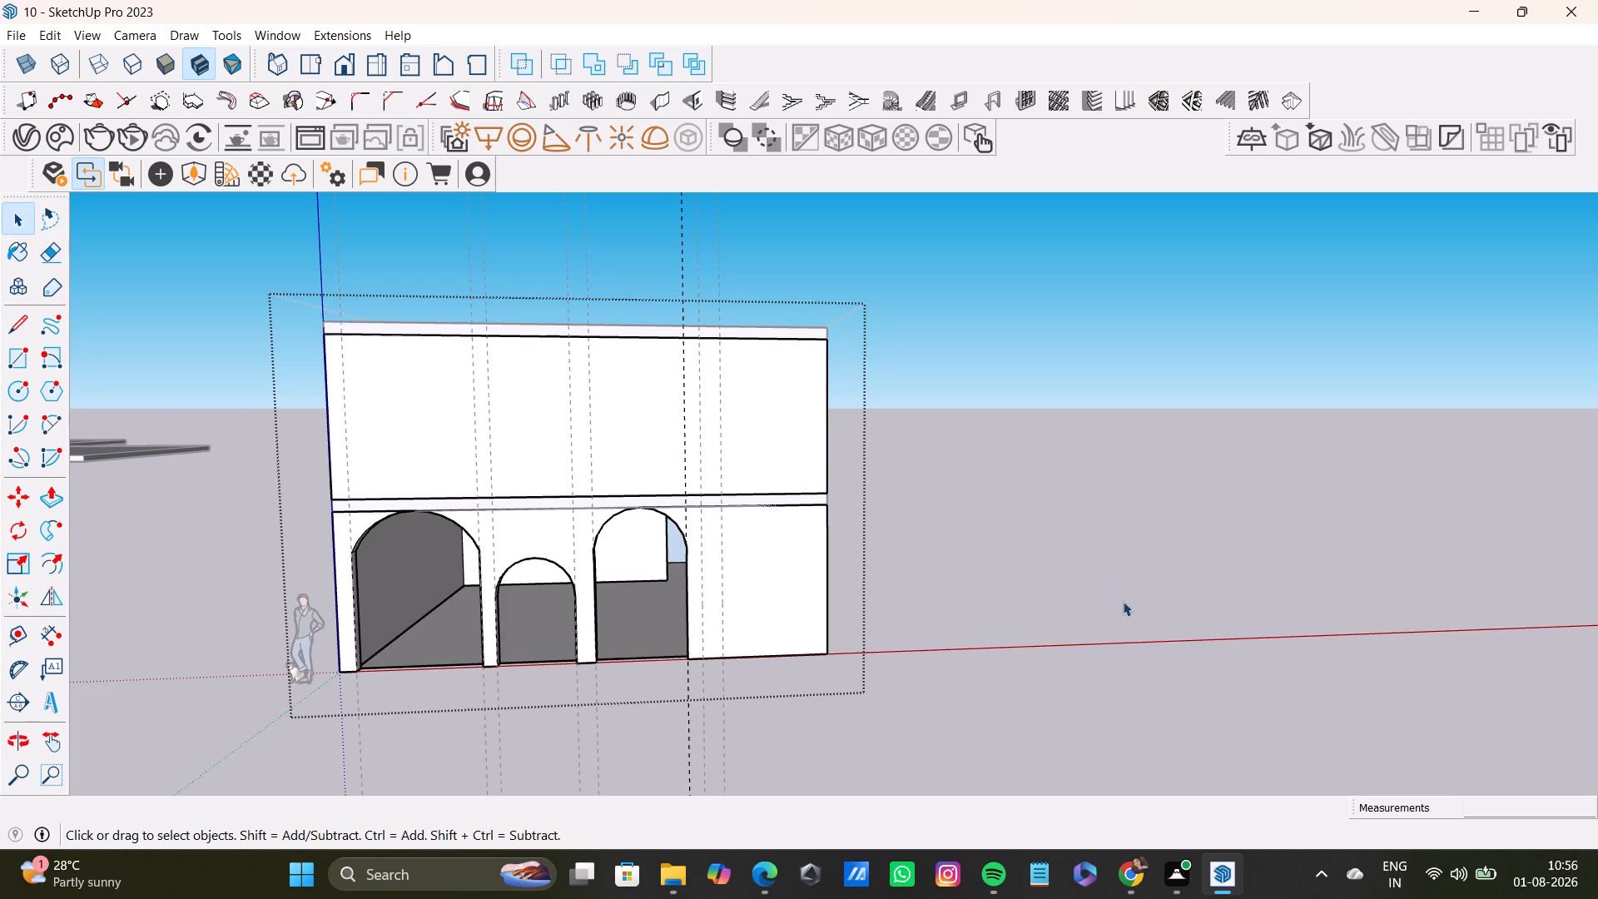
middle_click_drag(1123, 602, 1046, 547)
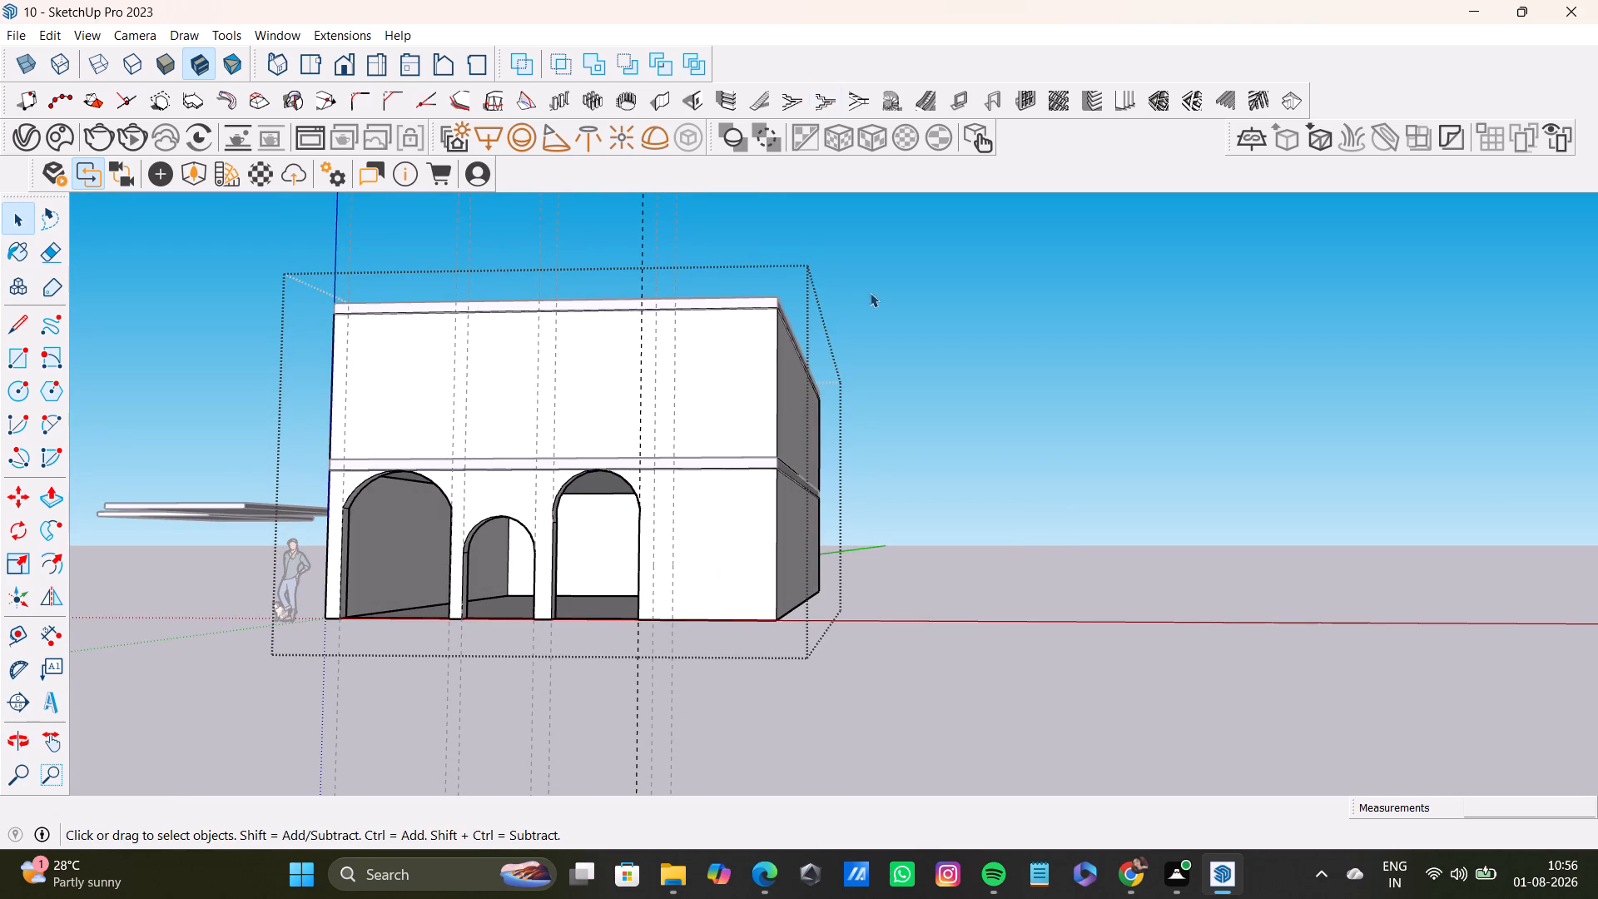
scroll(490, 535, "up", 5)
middle_click_drag(645, 607, 731, 619, "shift")
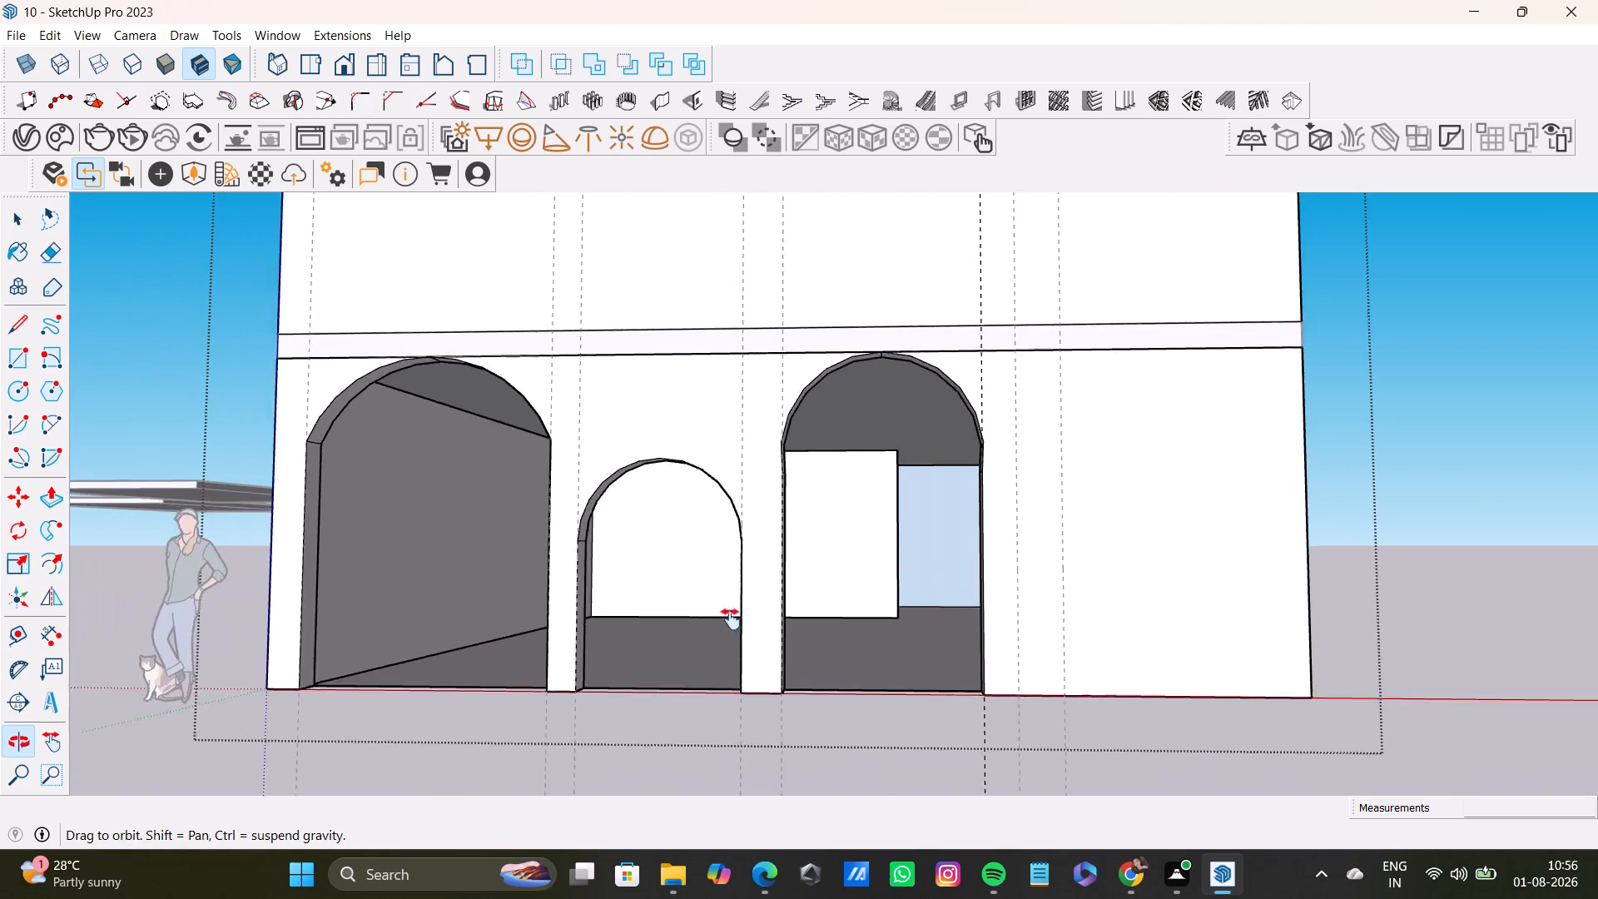
middle_click_drag(731, 619, 731, 641, "shift")
middle_click_drag(727, 649, 734, 529)
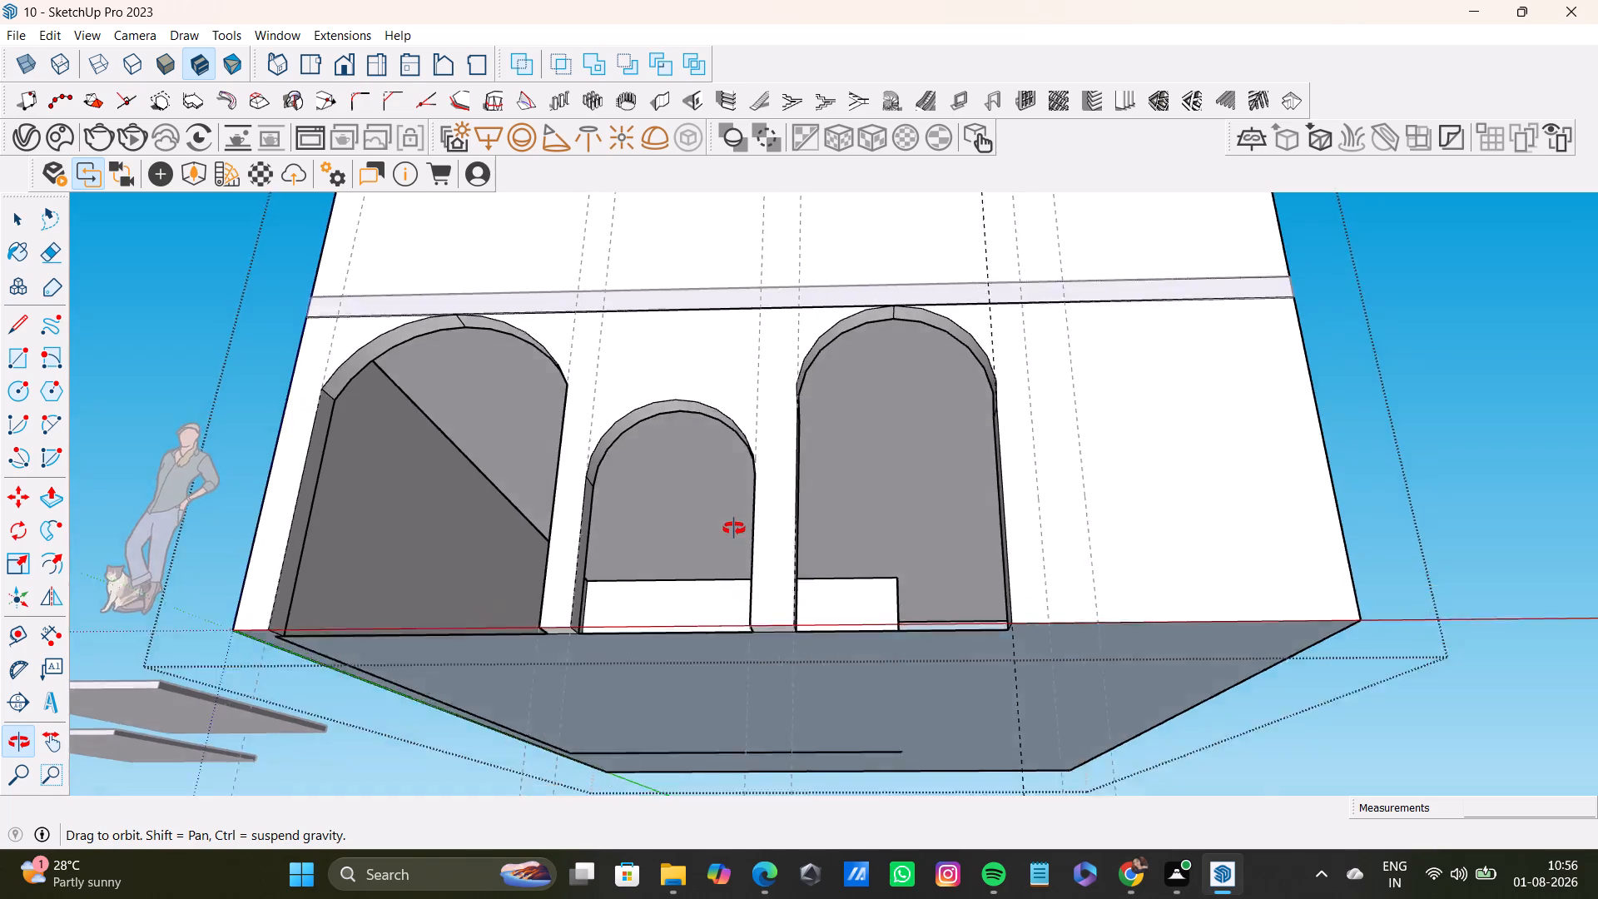
middle_click_drag(734, 529, 744, 637)
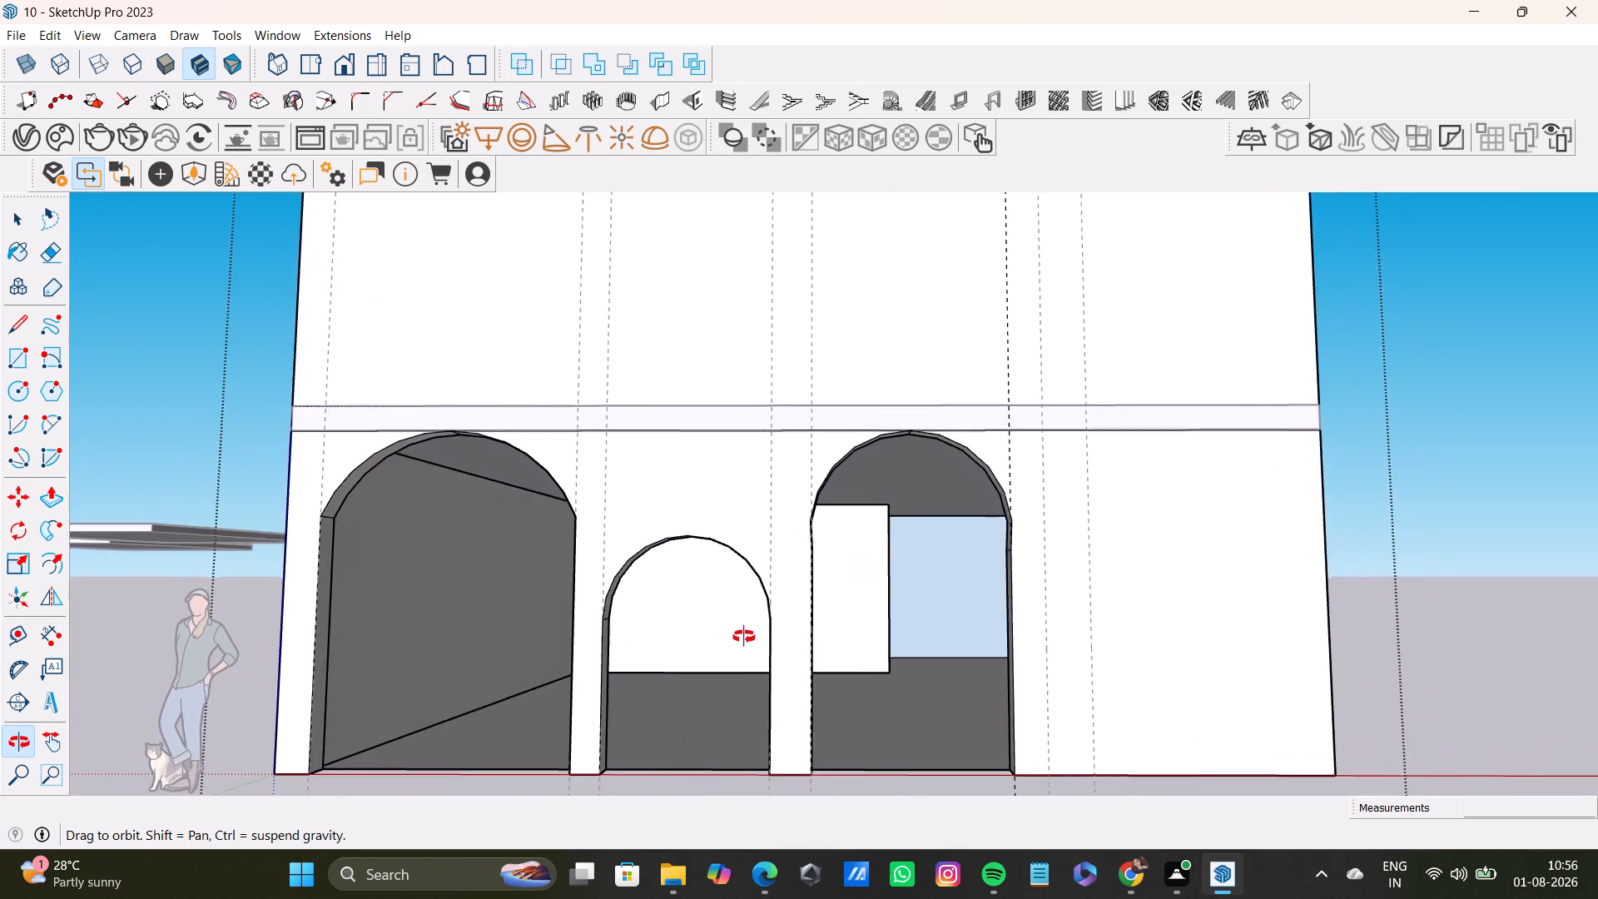
middle_click_drag(744, 637, 822, 603)
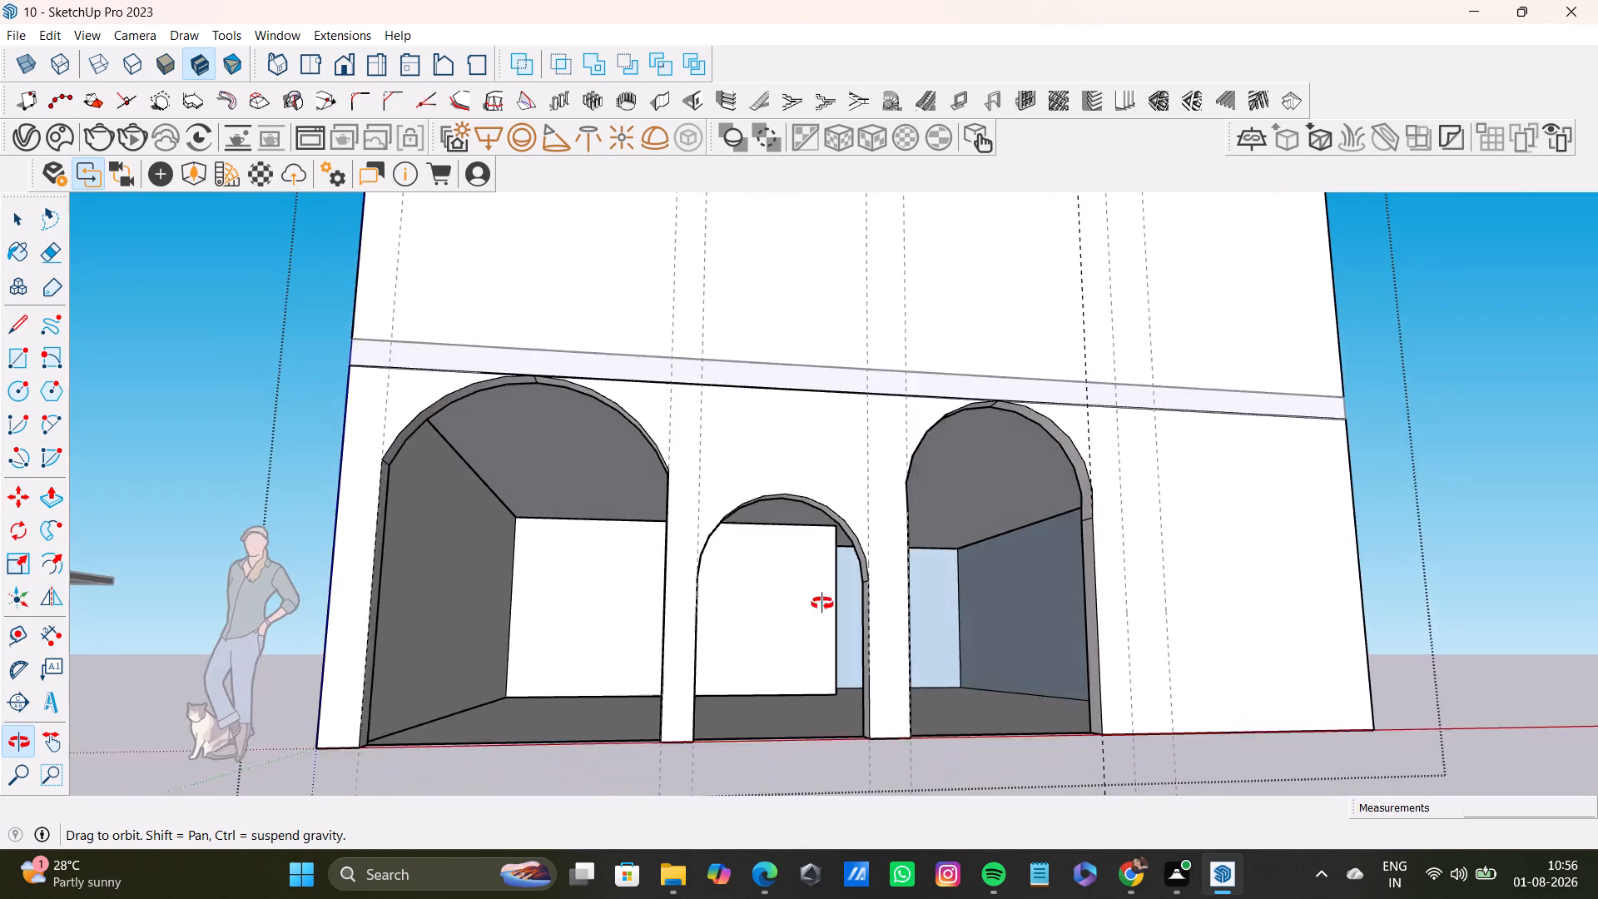
middle_click_drag(822, 603, 818, 586)
scroll(693, 587, "down", 4)
middle_click_drag(693, 587, 641, 572)
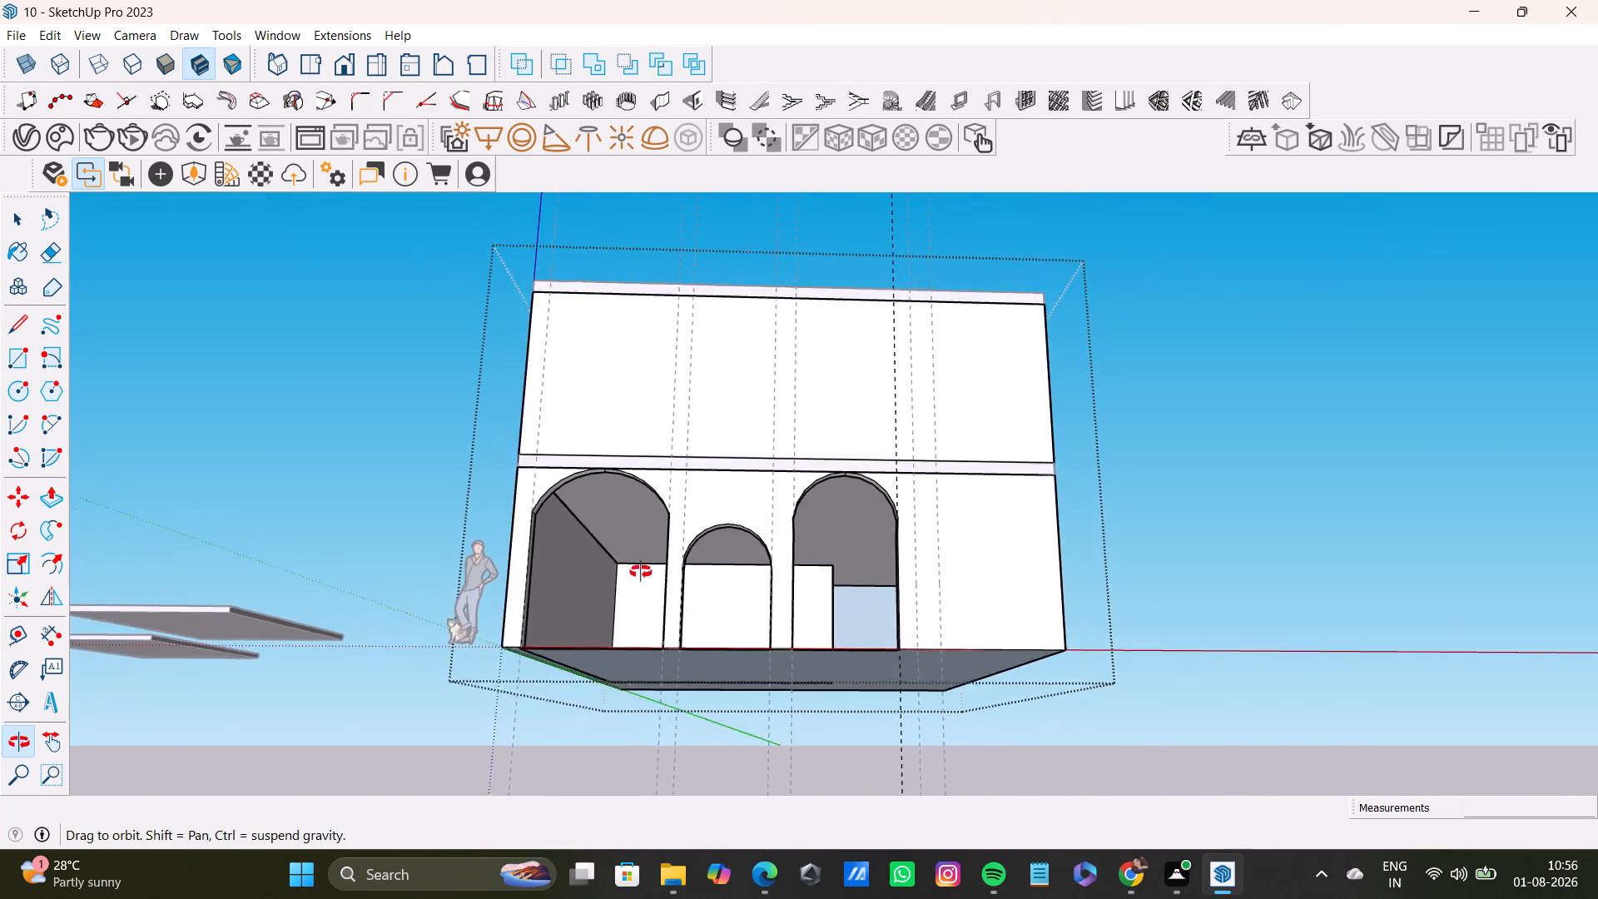
middle_click_drag(641, 572, 614, 628)
scroll(679, 549, "down", 1)
left_click(1189, 481)
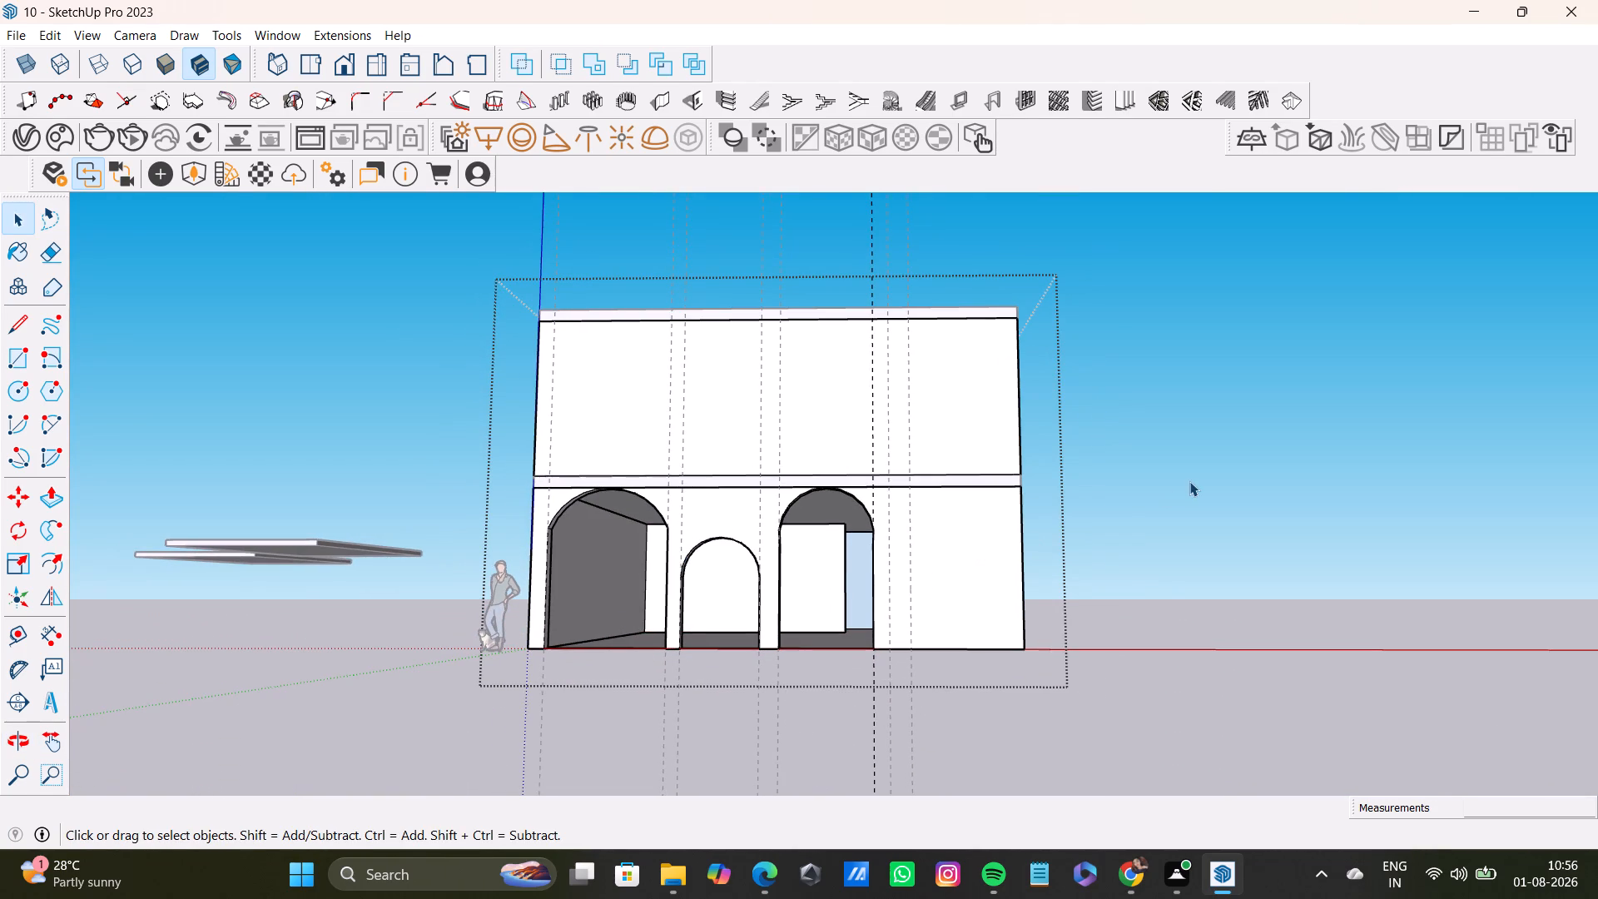
middle_click_drag(1174, 485, 916, 587, "shift")
left_click(972, 466)
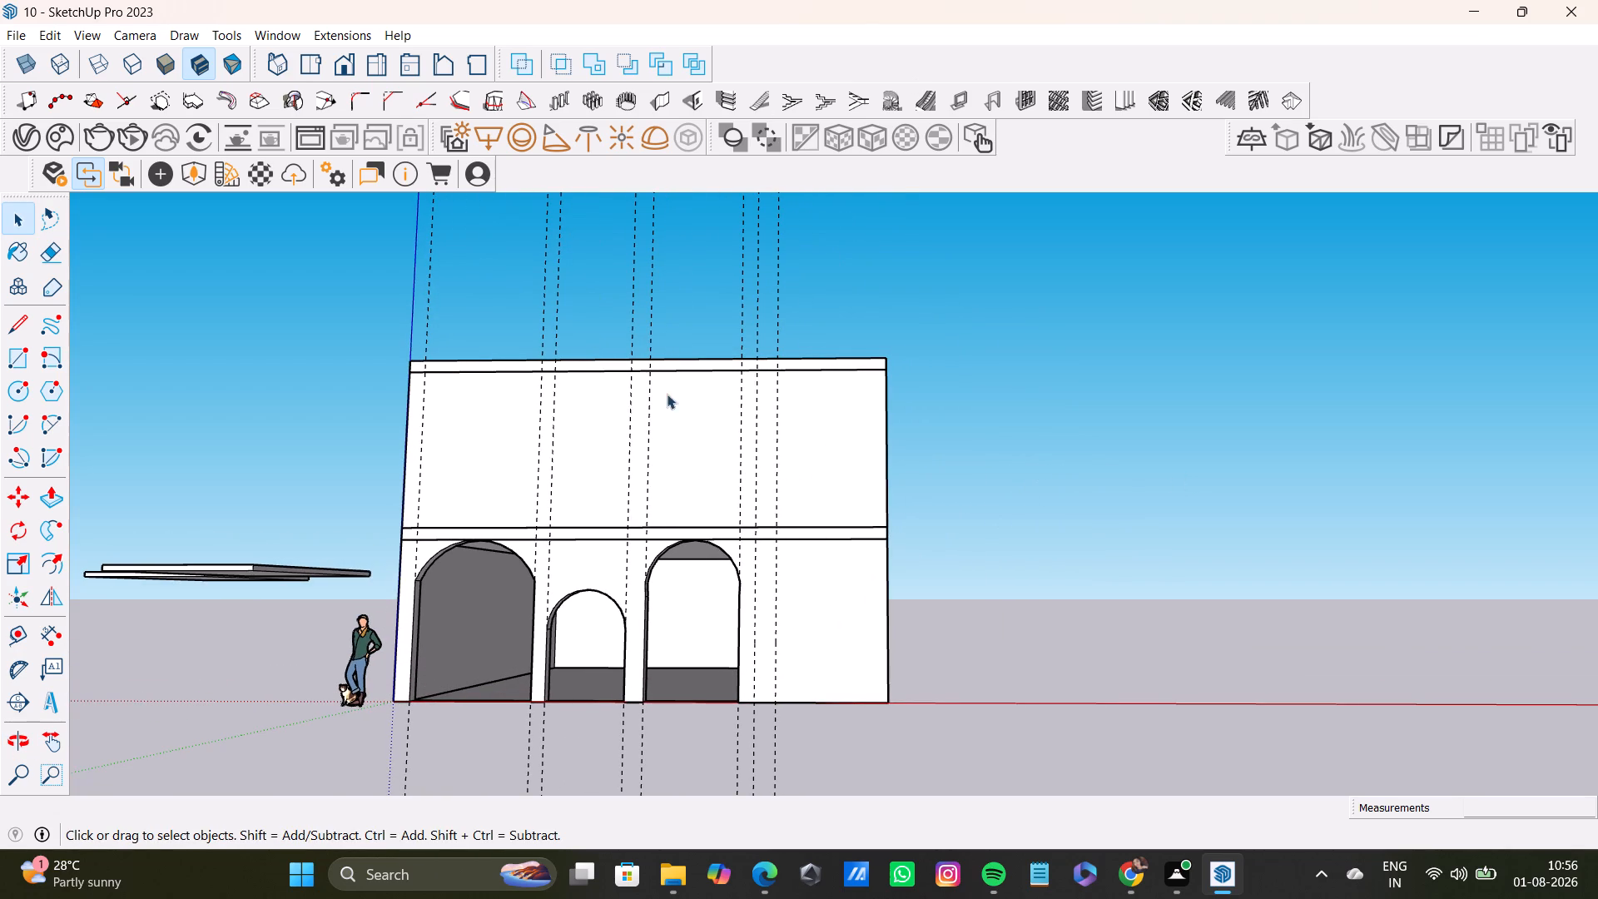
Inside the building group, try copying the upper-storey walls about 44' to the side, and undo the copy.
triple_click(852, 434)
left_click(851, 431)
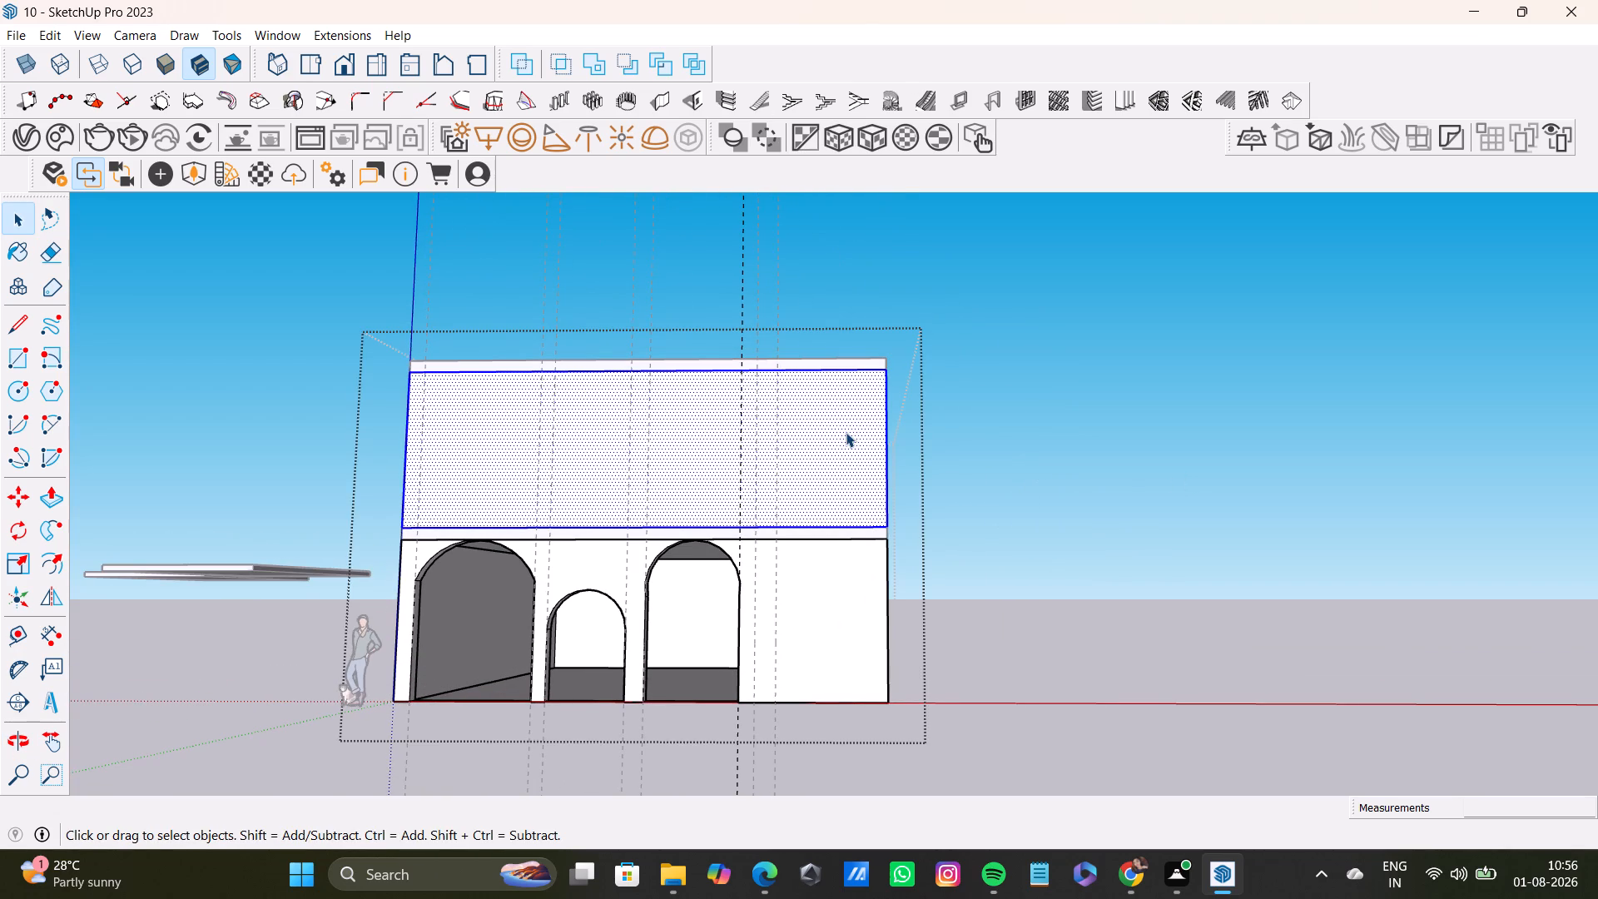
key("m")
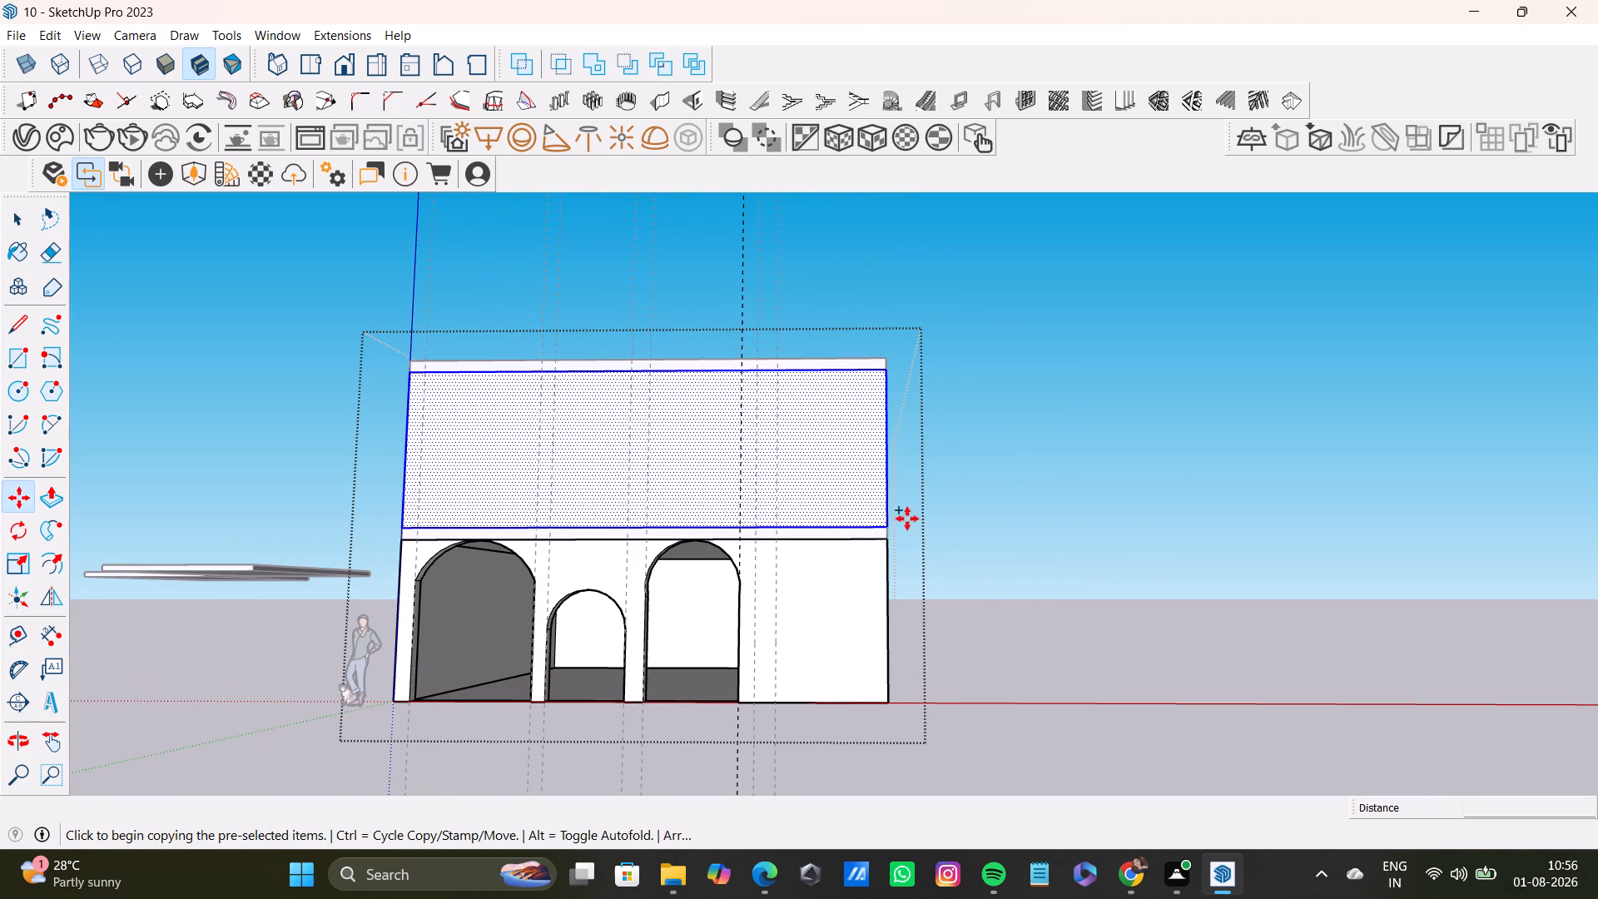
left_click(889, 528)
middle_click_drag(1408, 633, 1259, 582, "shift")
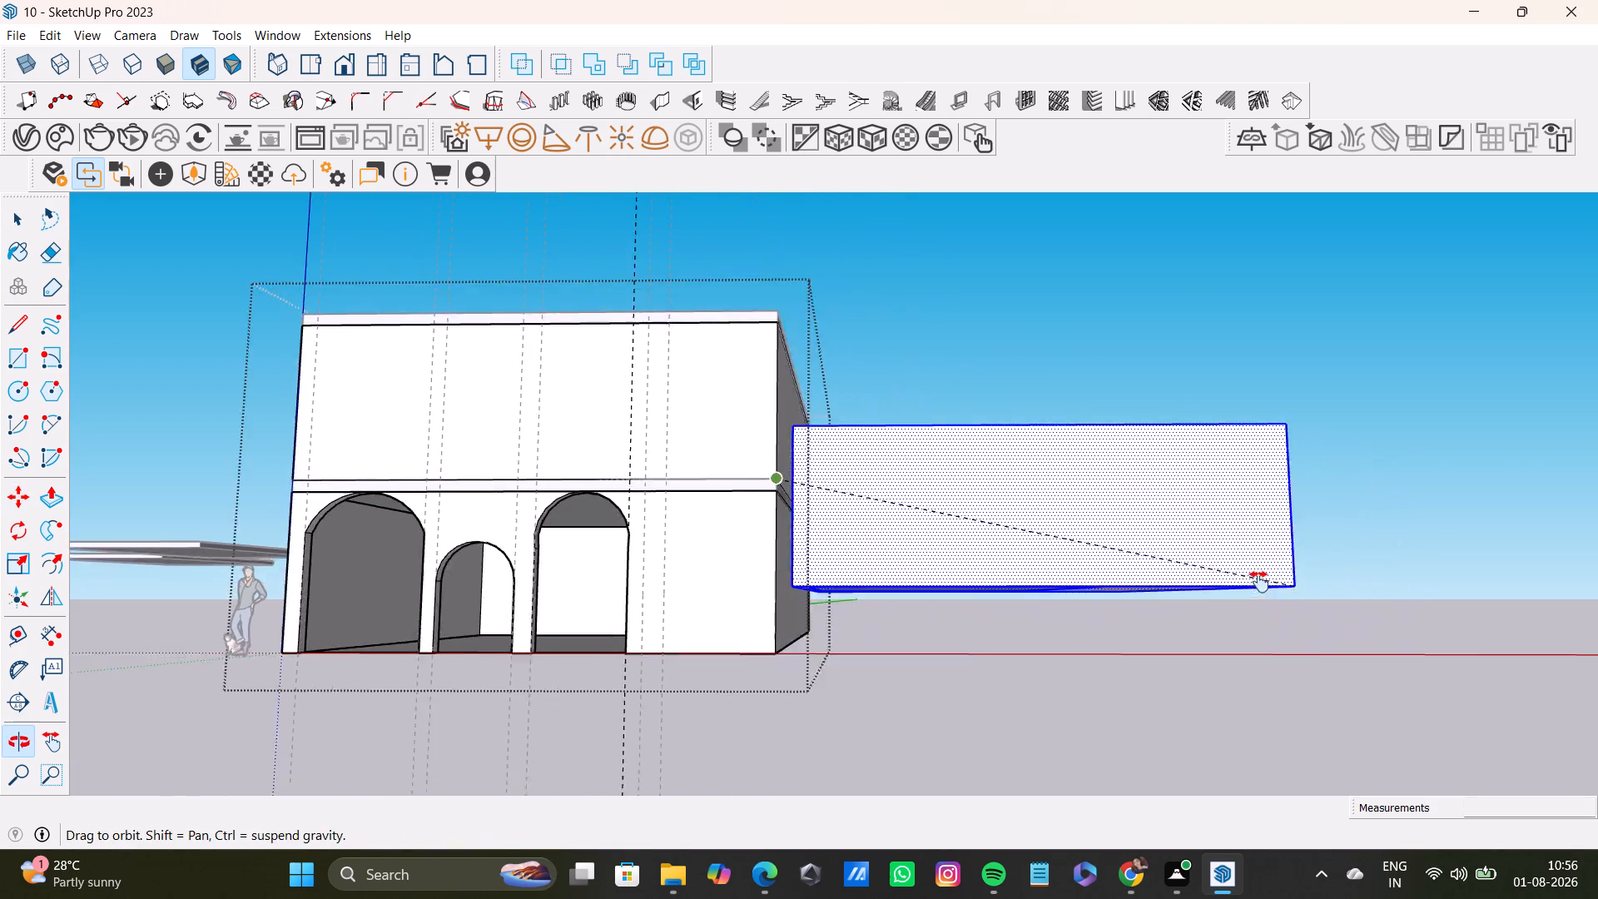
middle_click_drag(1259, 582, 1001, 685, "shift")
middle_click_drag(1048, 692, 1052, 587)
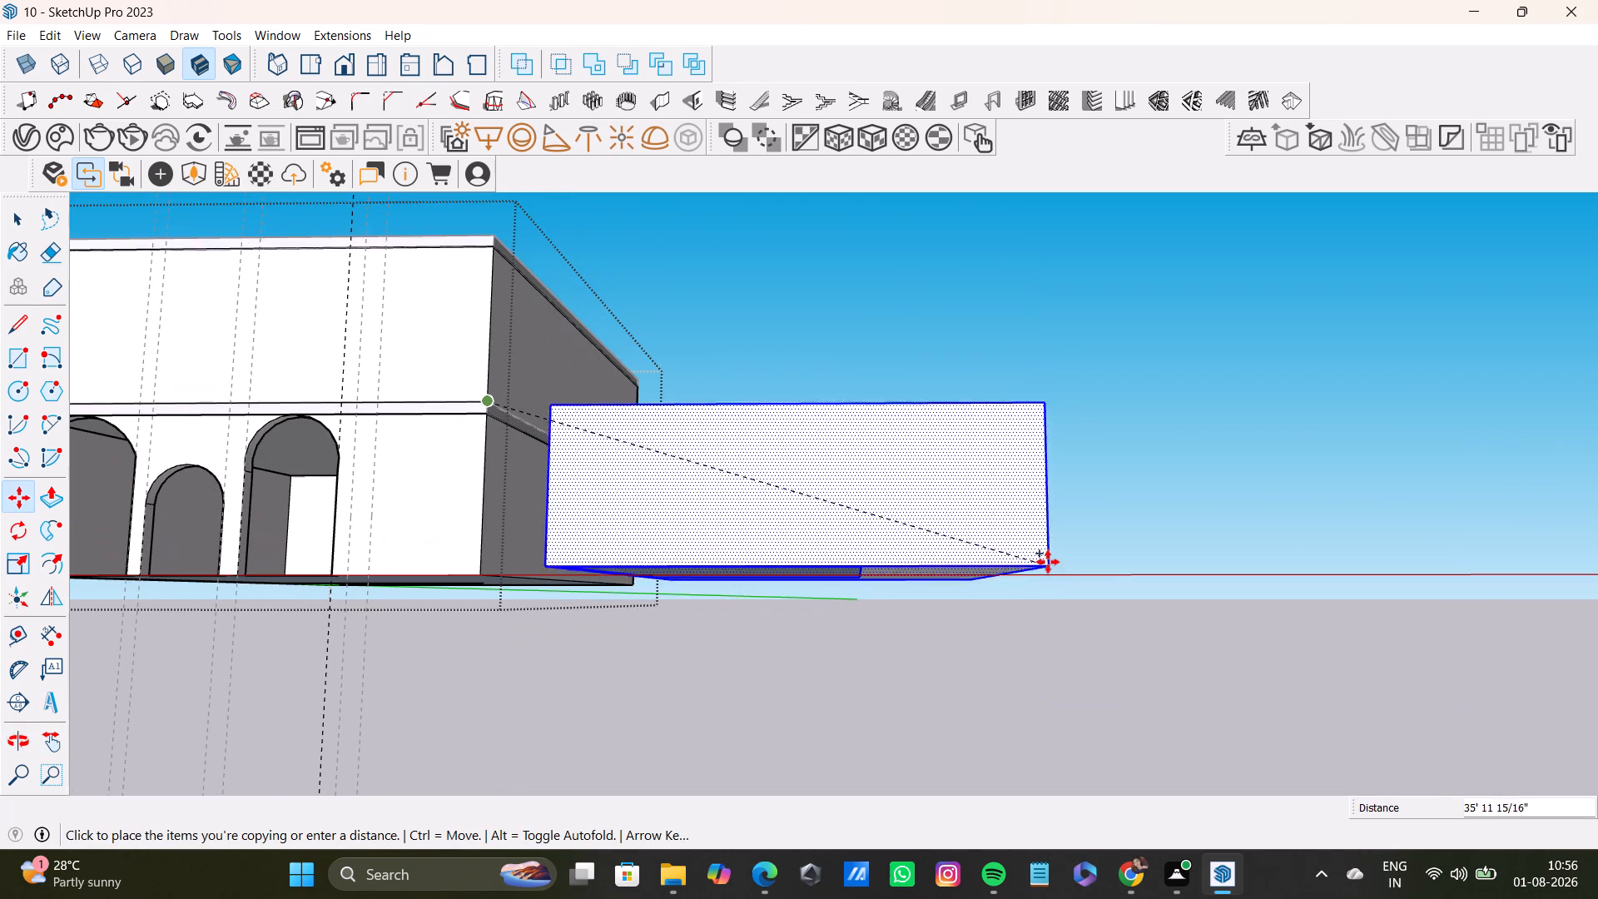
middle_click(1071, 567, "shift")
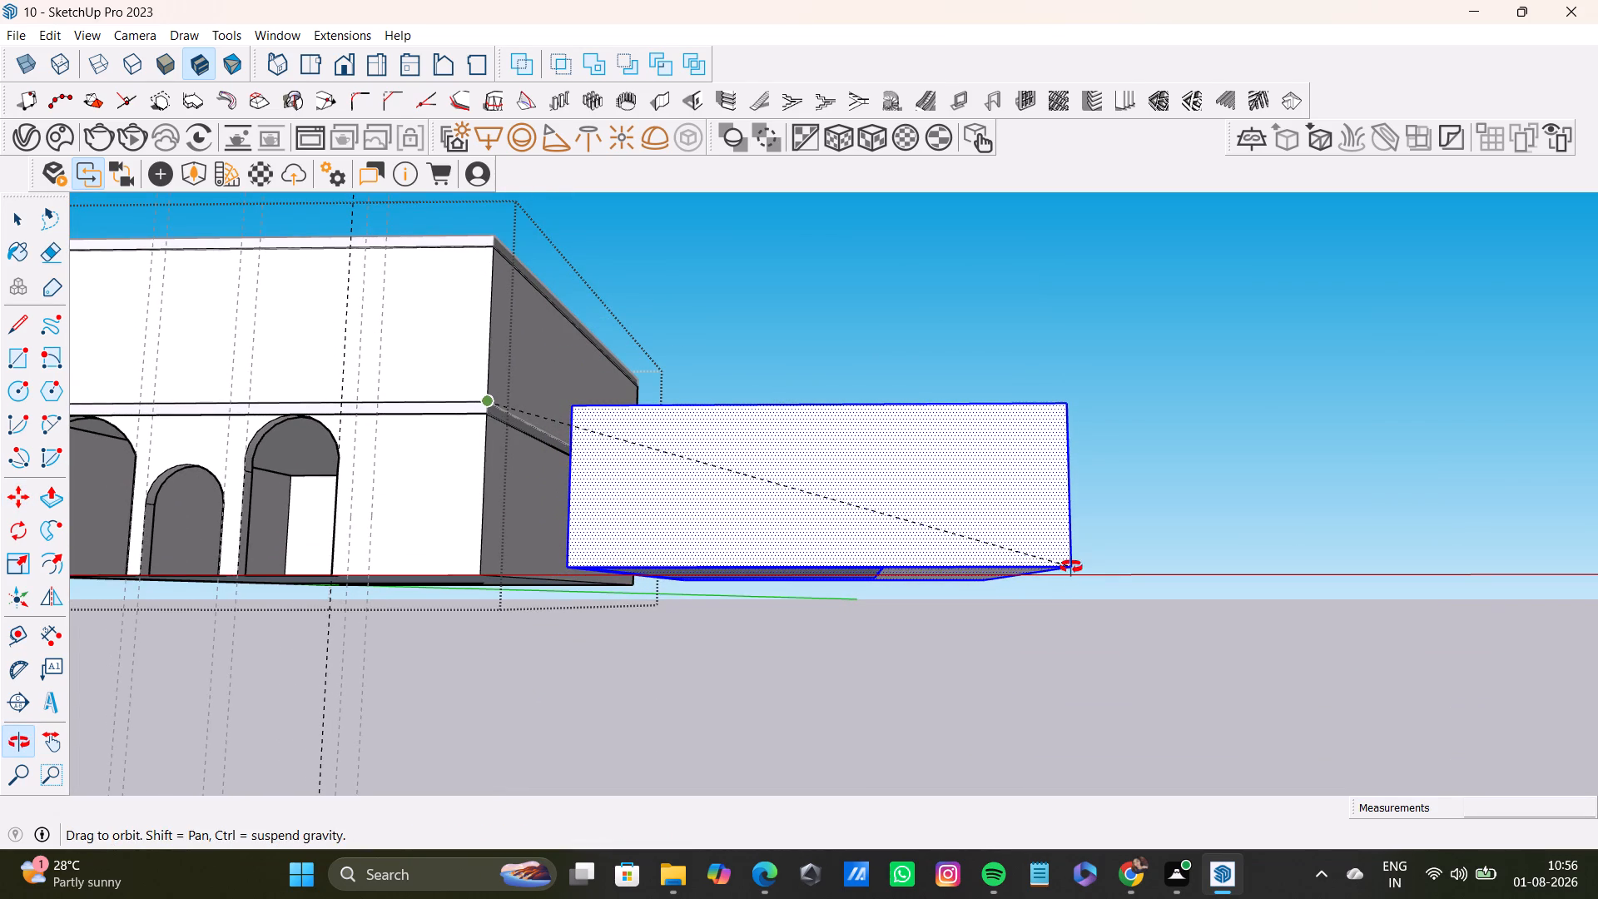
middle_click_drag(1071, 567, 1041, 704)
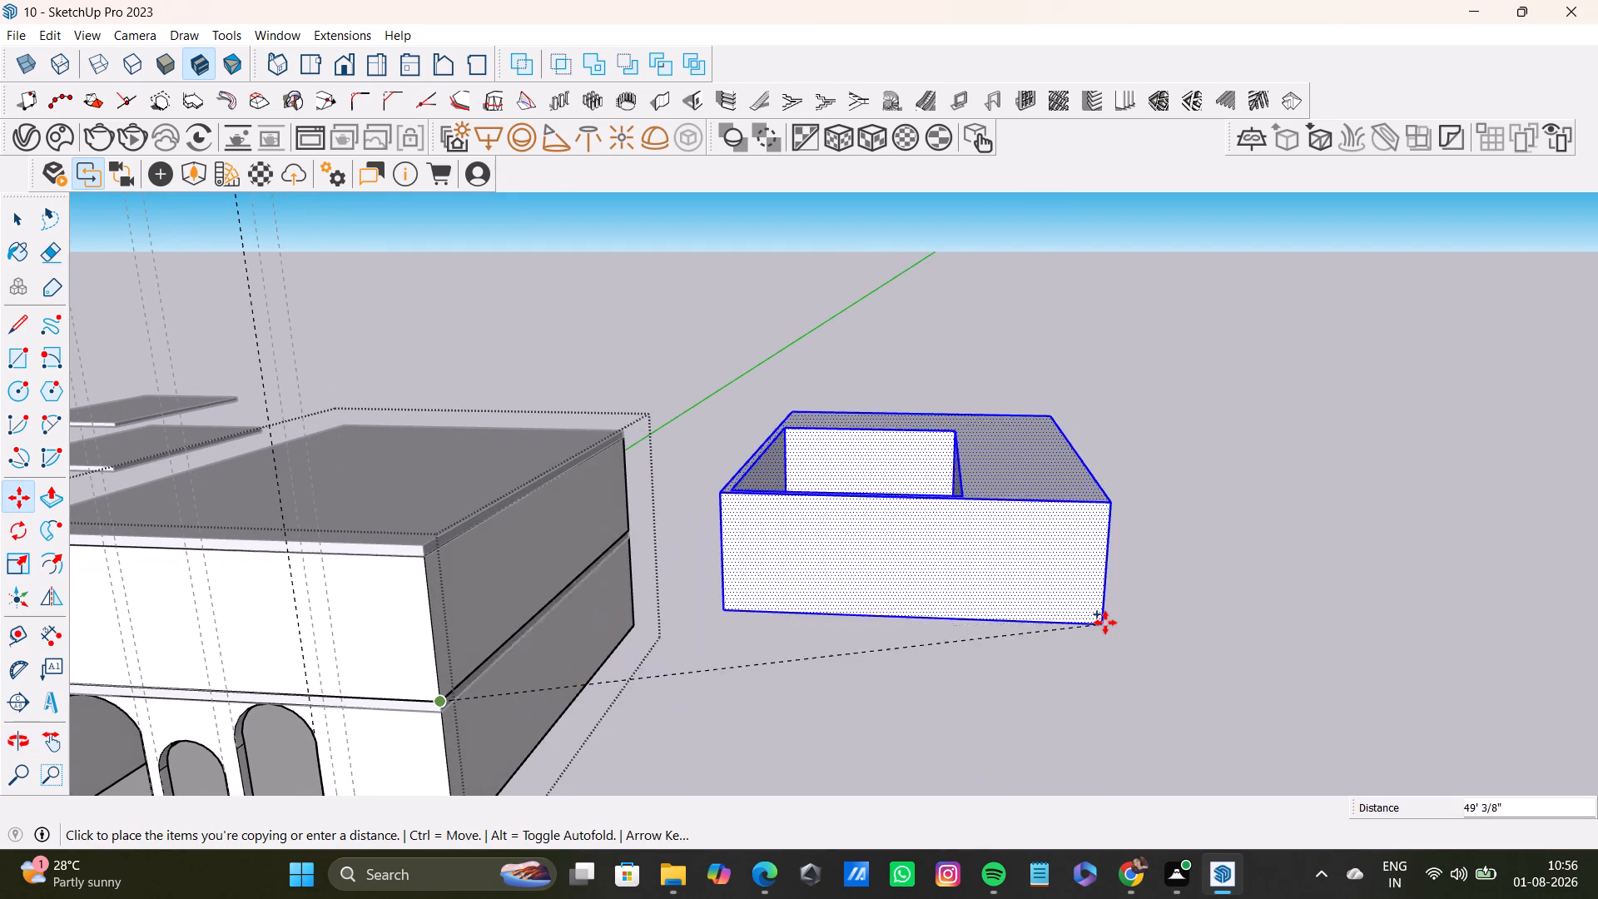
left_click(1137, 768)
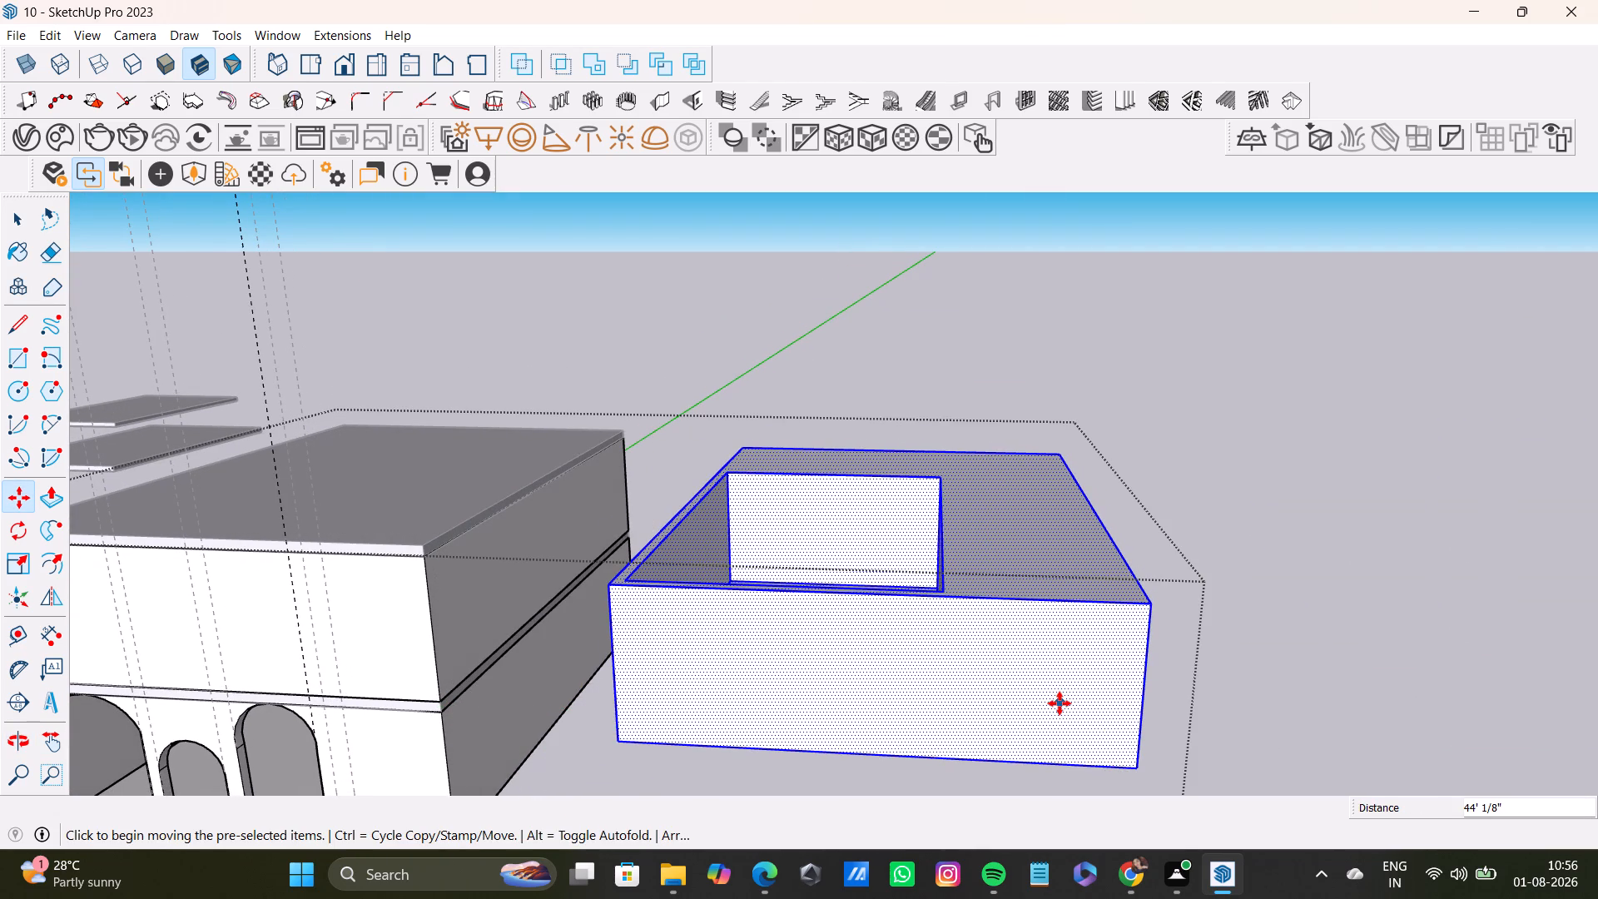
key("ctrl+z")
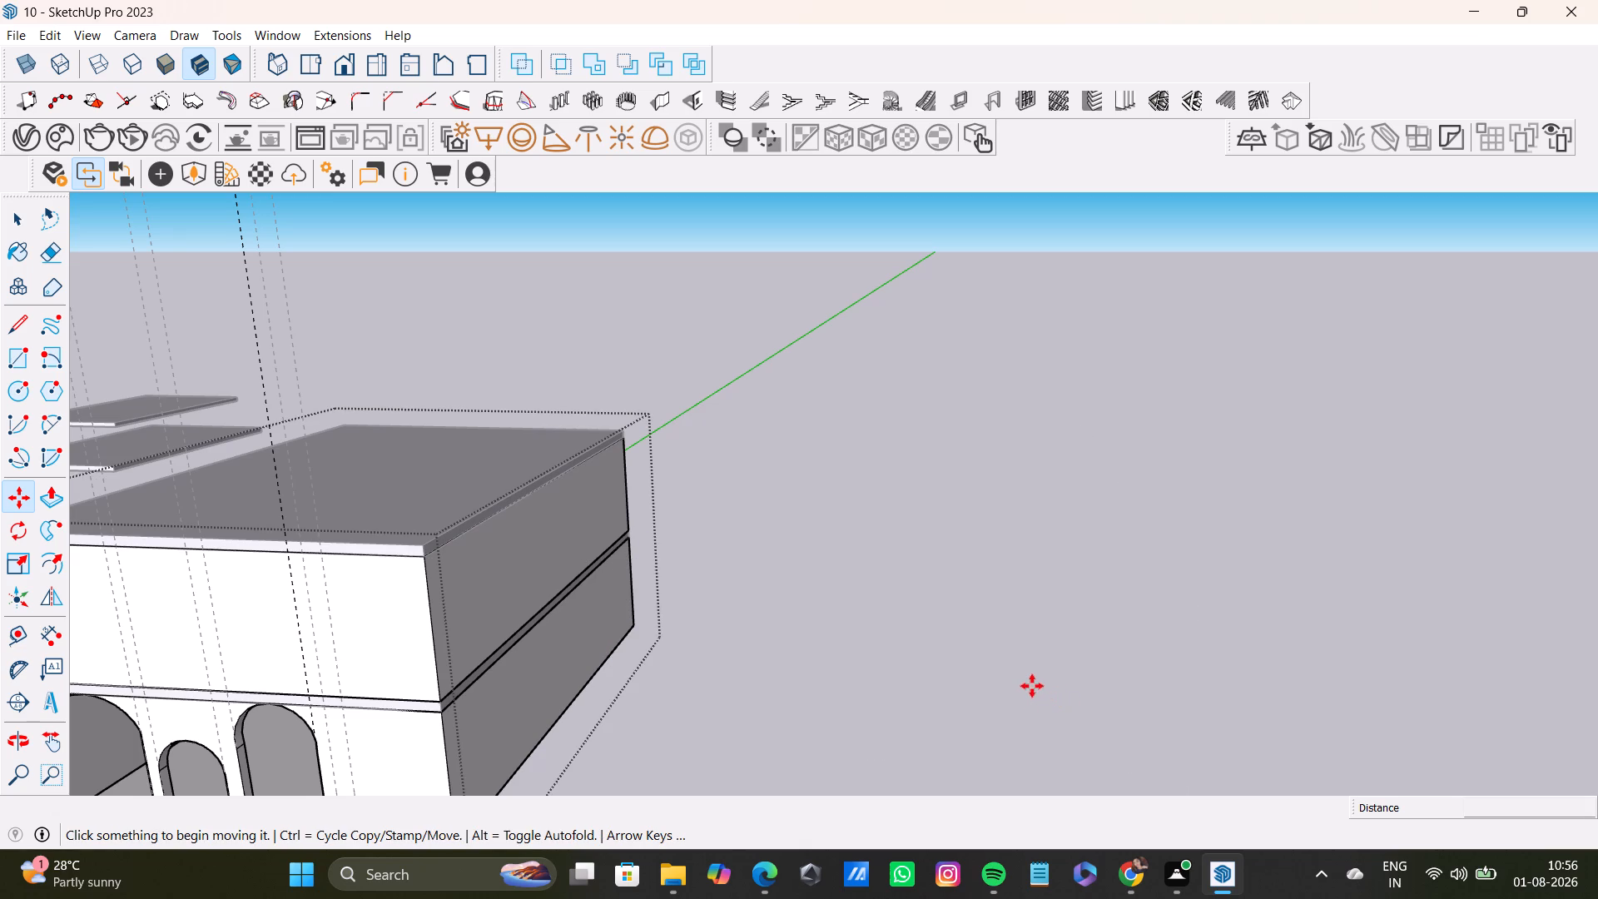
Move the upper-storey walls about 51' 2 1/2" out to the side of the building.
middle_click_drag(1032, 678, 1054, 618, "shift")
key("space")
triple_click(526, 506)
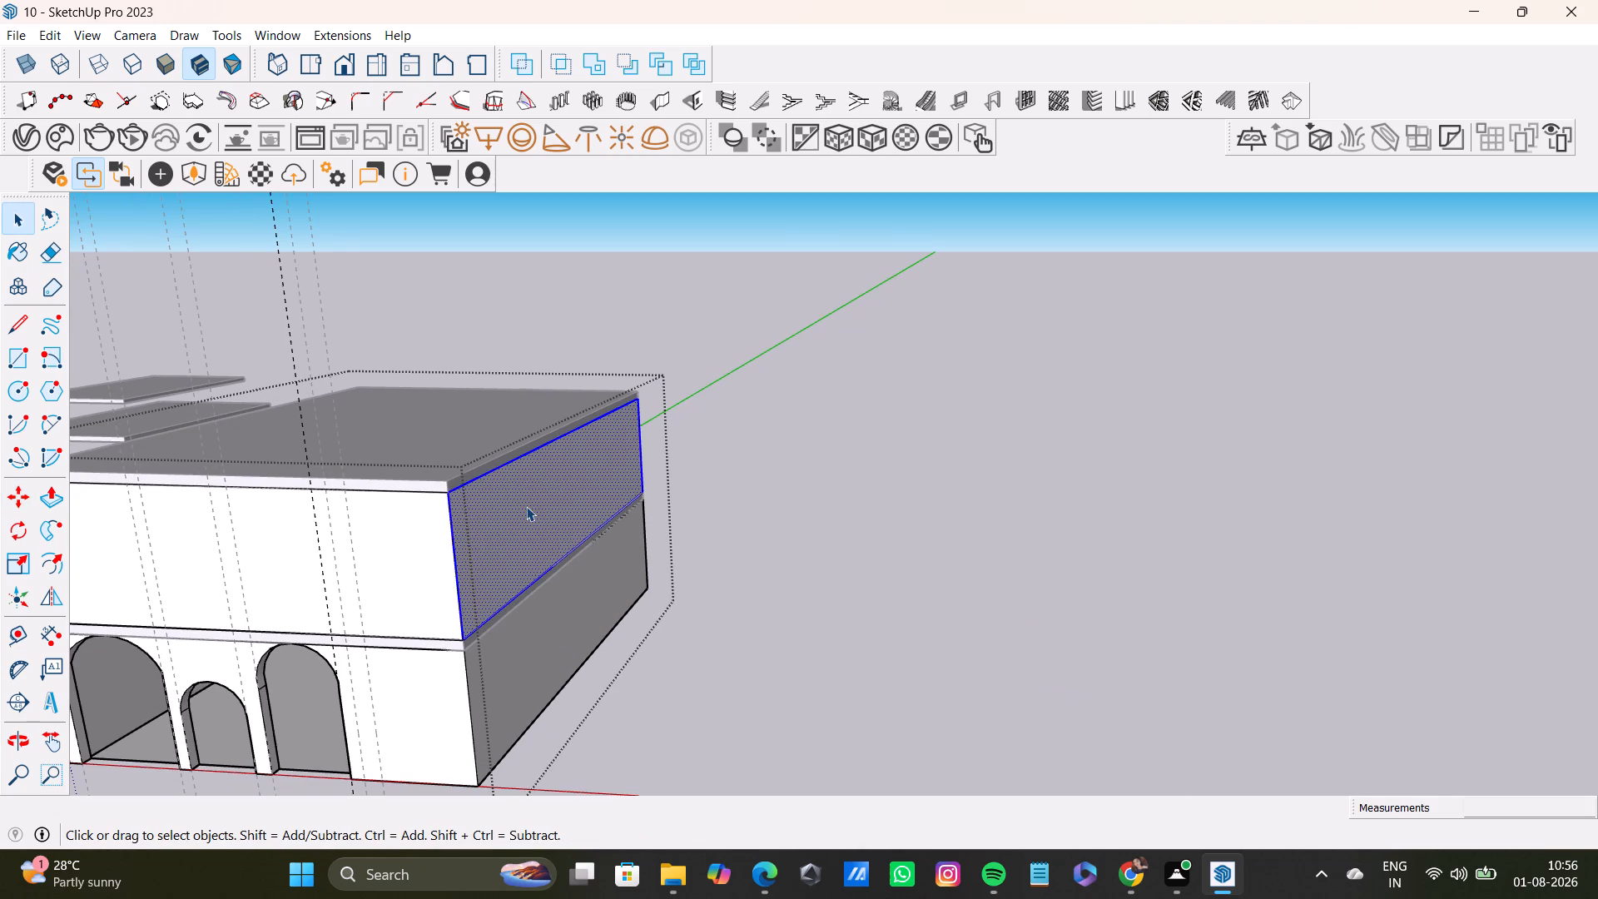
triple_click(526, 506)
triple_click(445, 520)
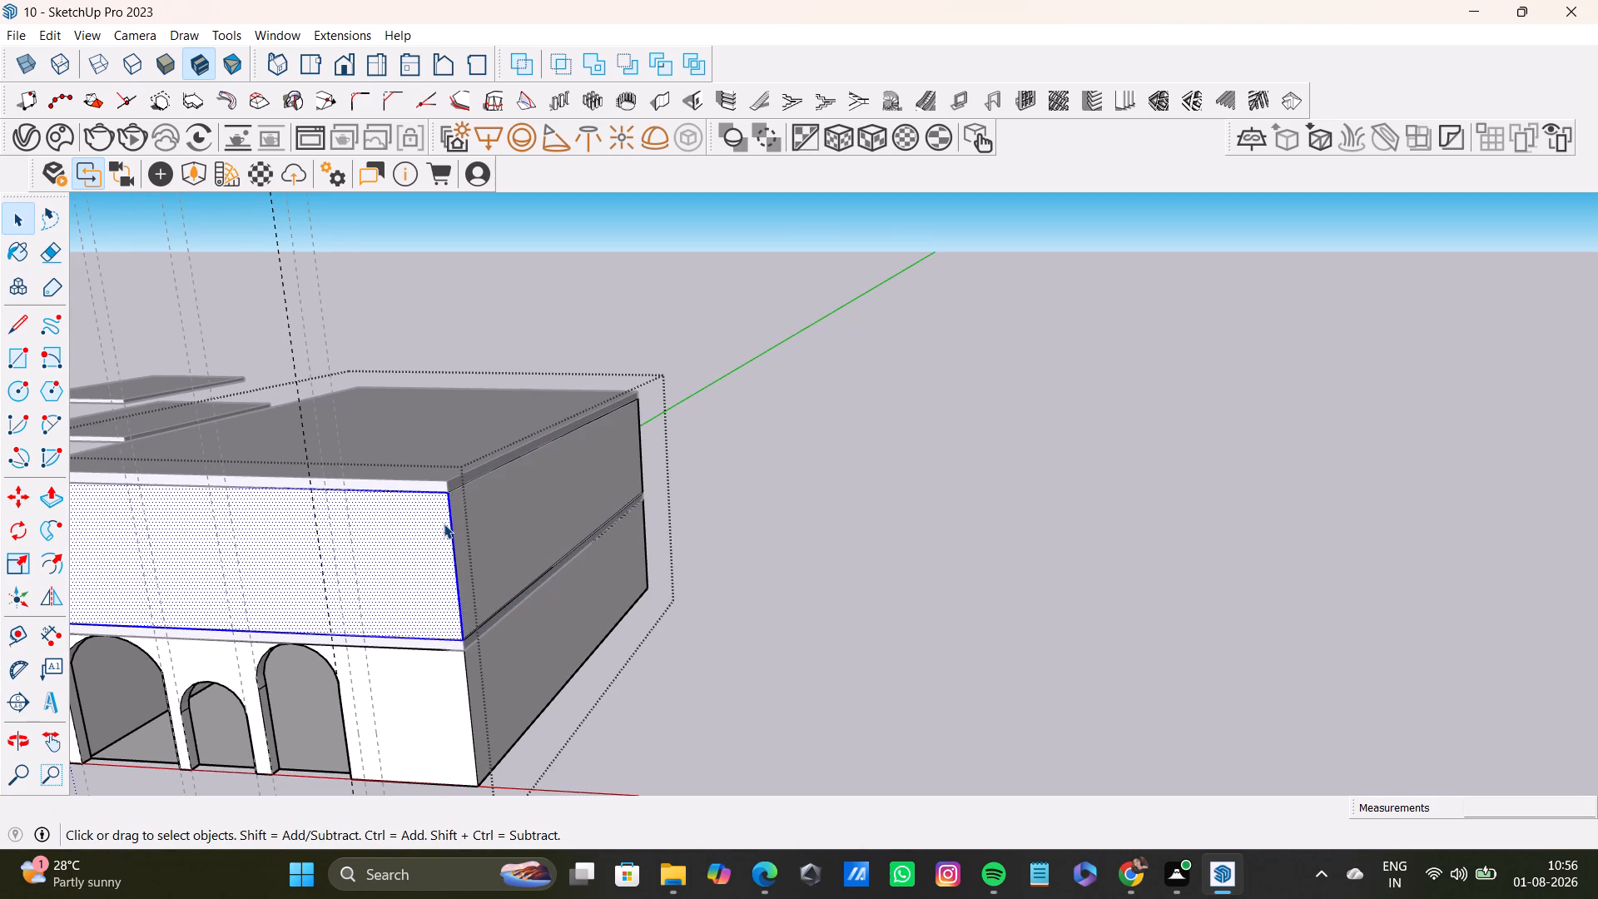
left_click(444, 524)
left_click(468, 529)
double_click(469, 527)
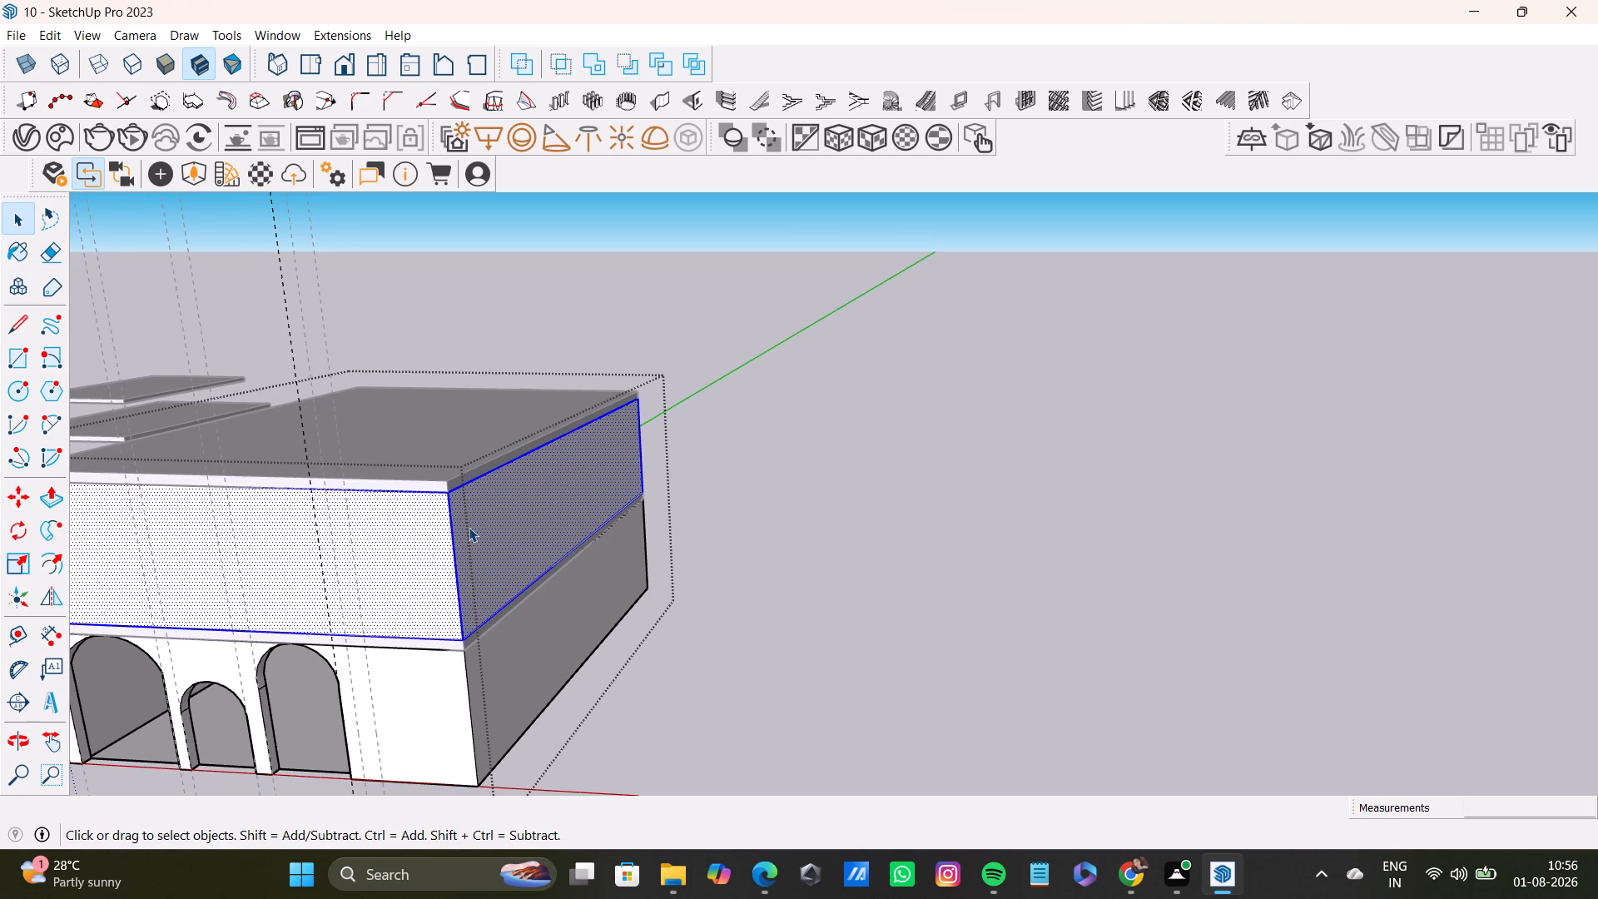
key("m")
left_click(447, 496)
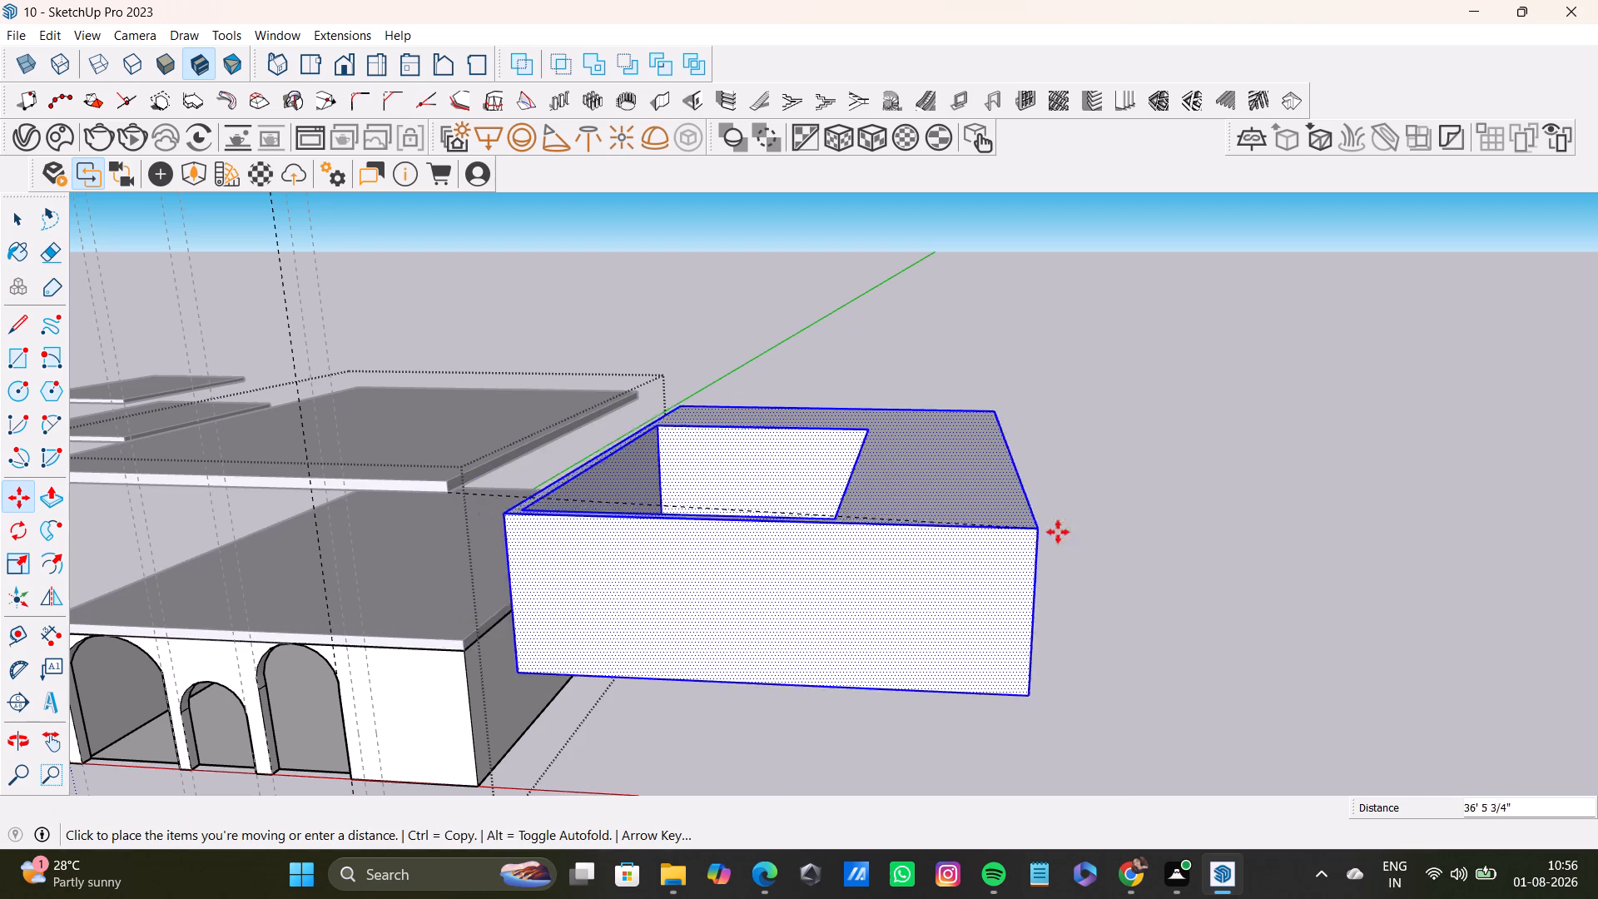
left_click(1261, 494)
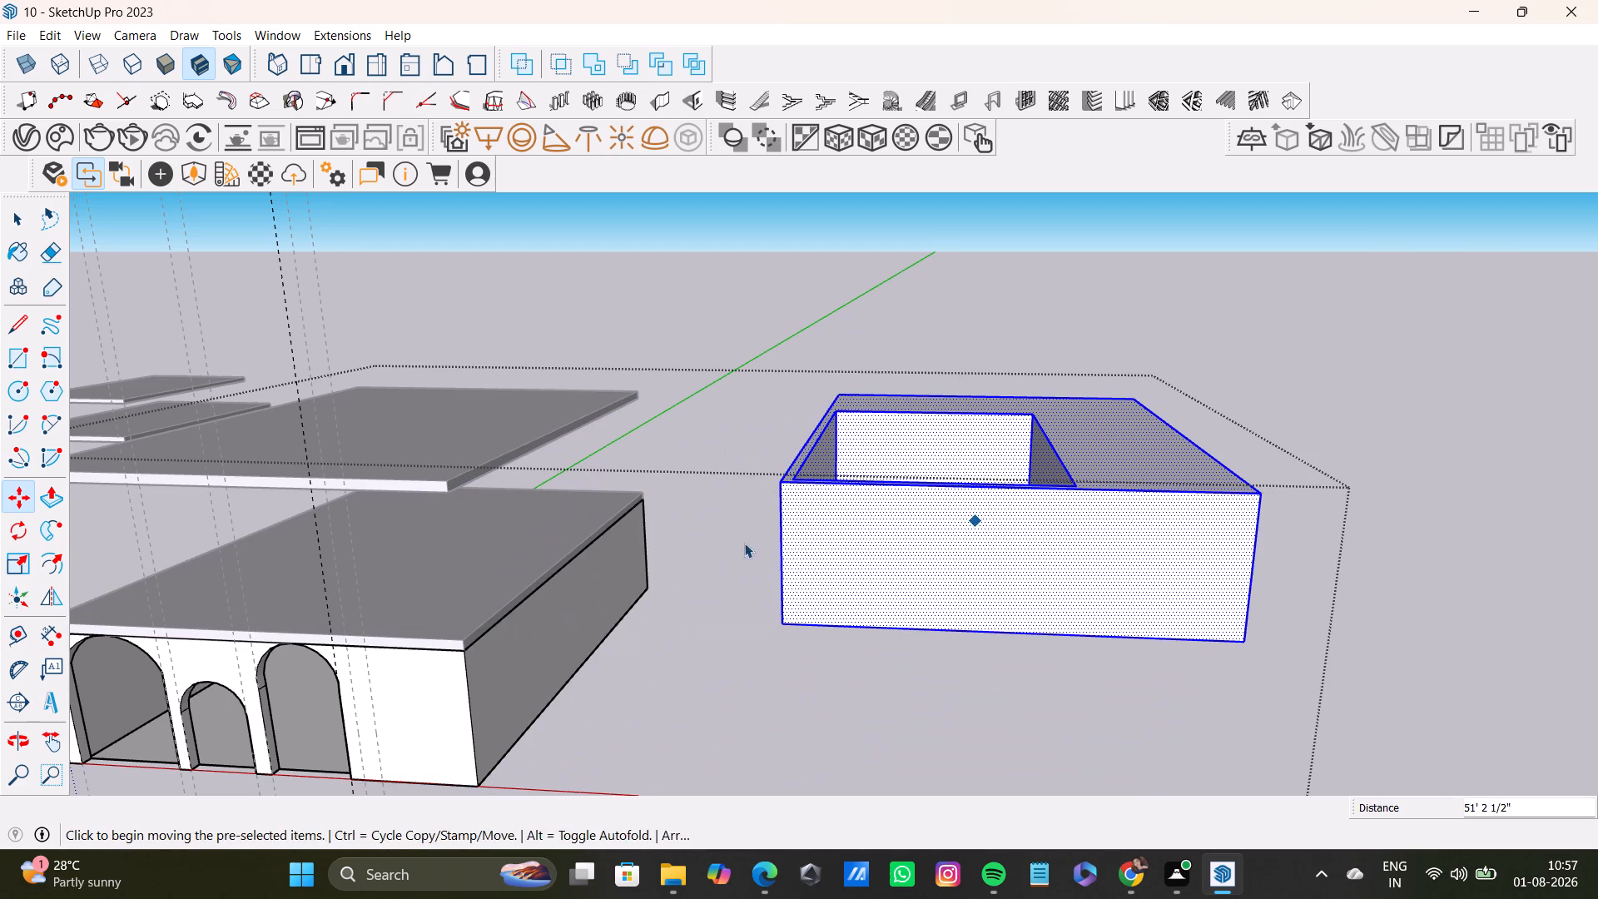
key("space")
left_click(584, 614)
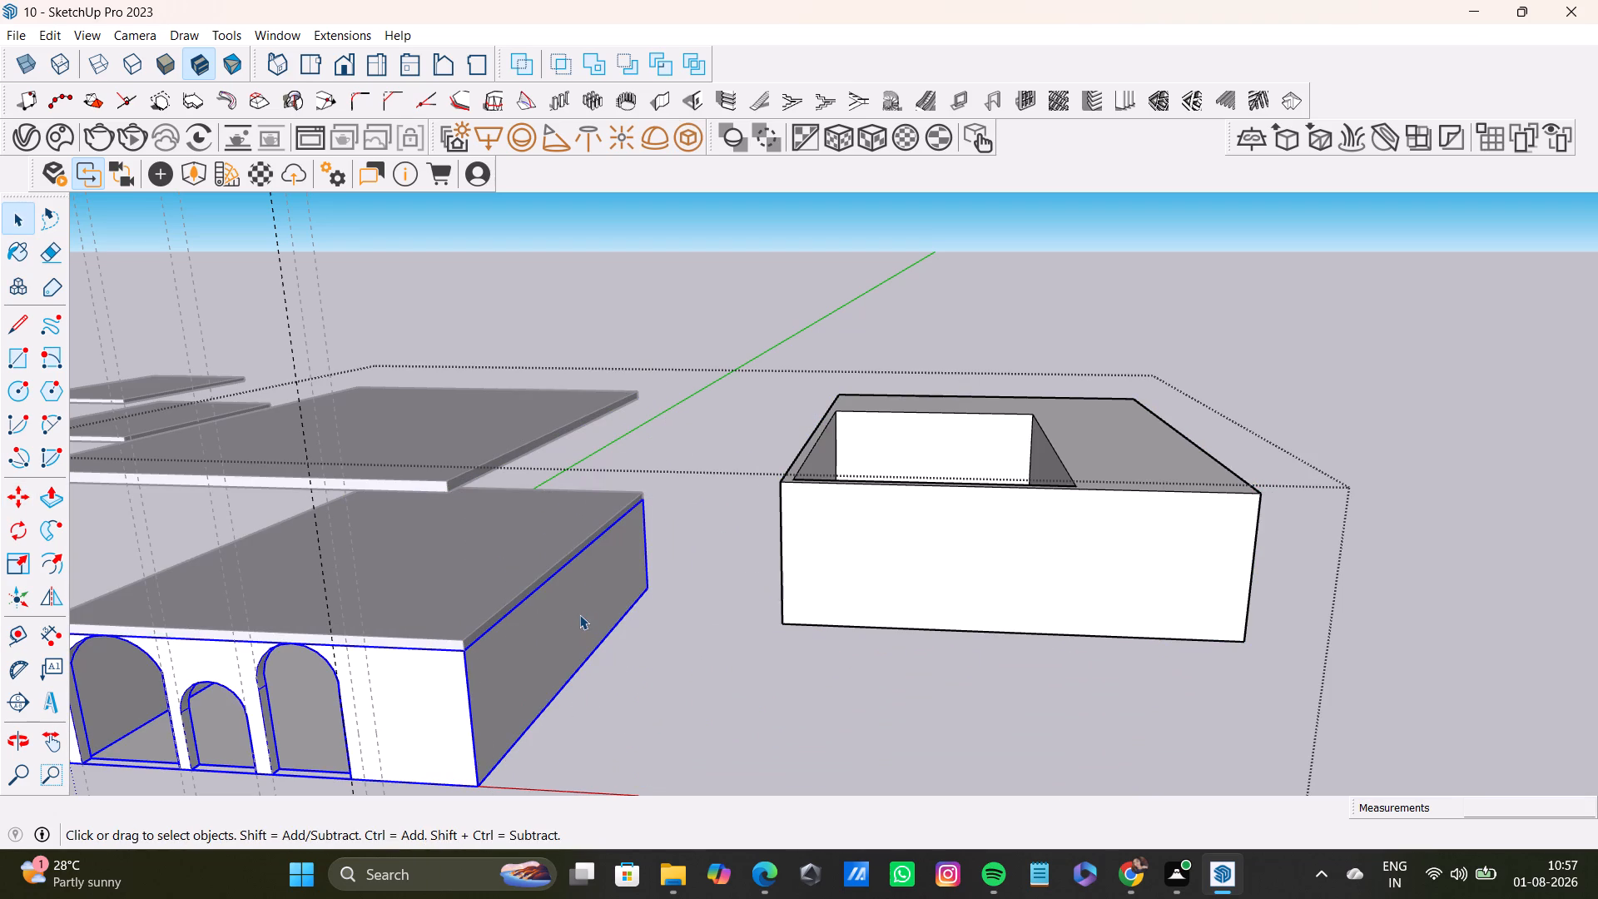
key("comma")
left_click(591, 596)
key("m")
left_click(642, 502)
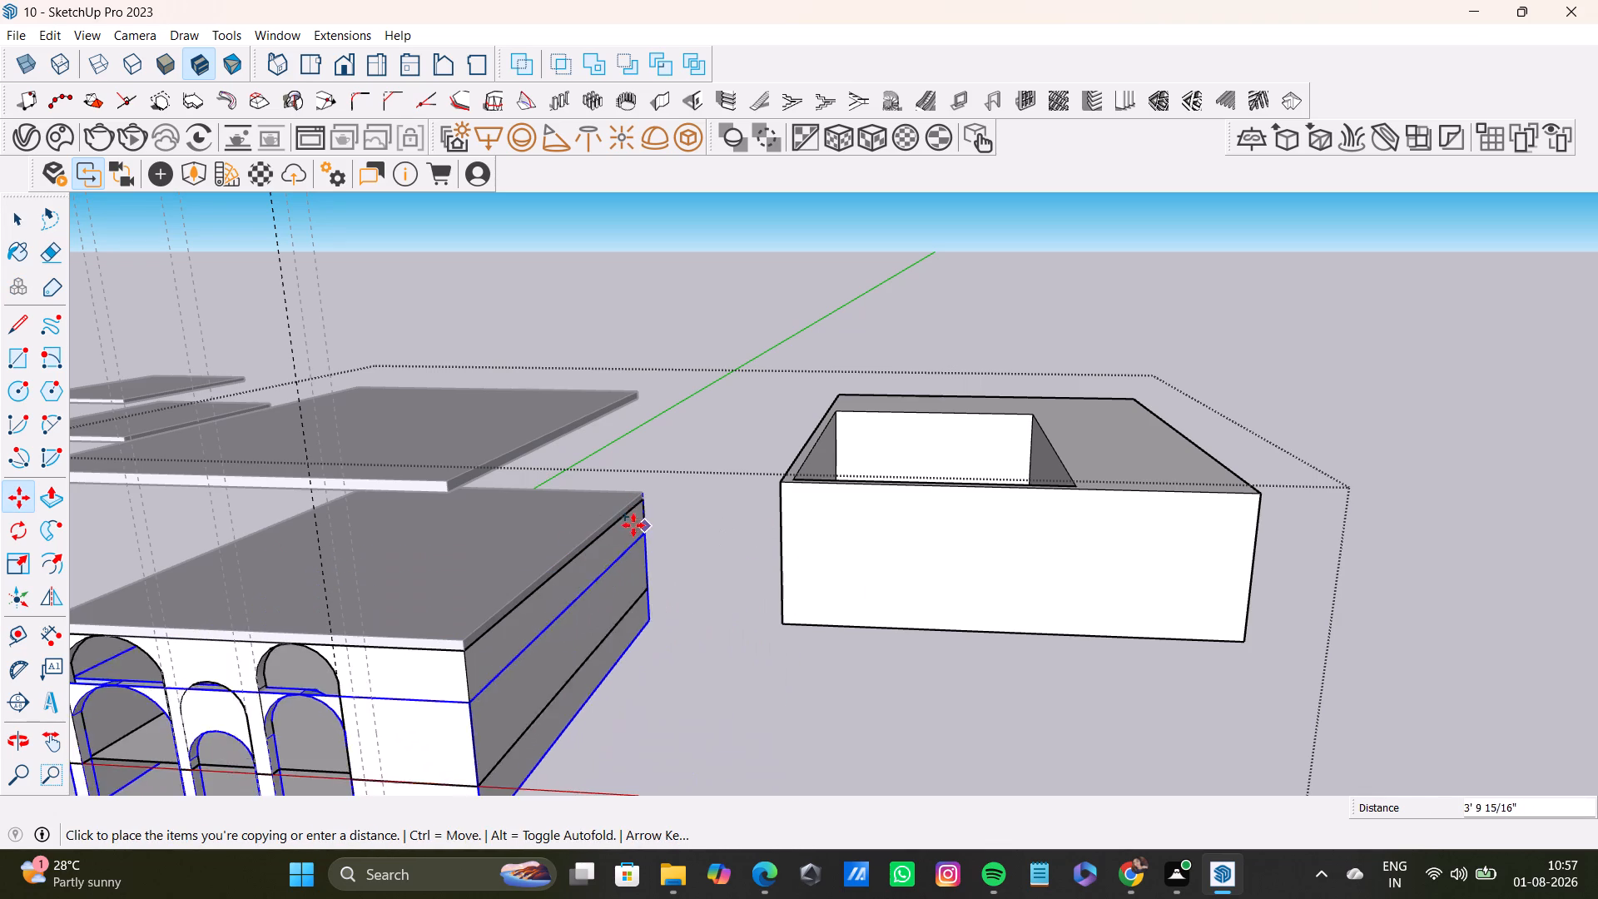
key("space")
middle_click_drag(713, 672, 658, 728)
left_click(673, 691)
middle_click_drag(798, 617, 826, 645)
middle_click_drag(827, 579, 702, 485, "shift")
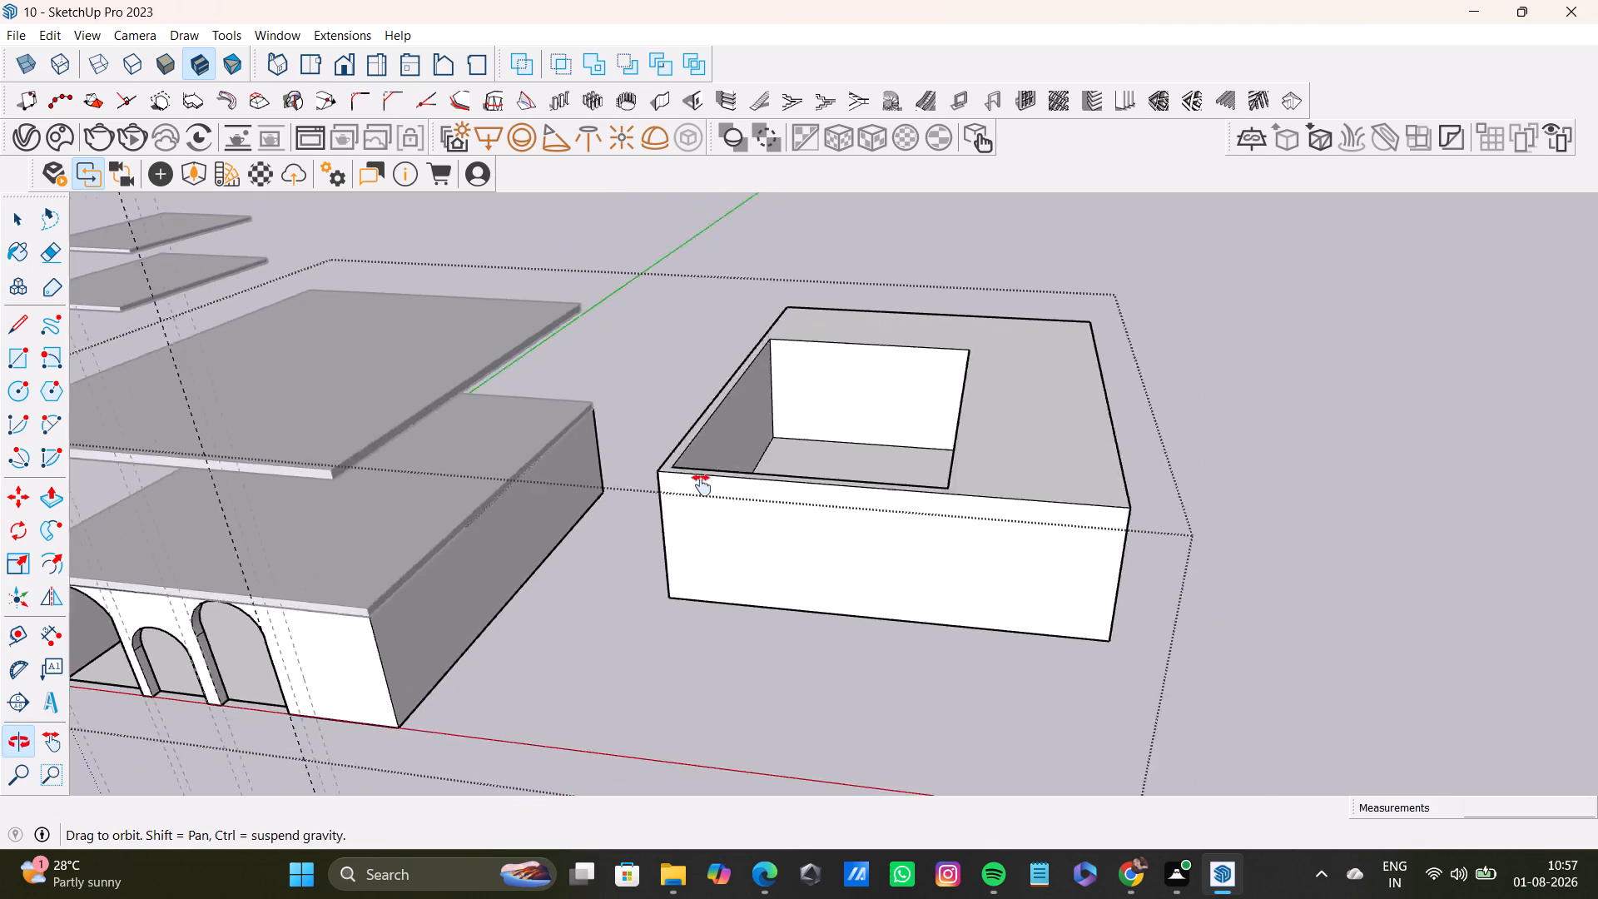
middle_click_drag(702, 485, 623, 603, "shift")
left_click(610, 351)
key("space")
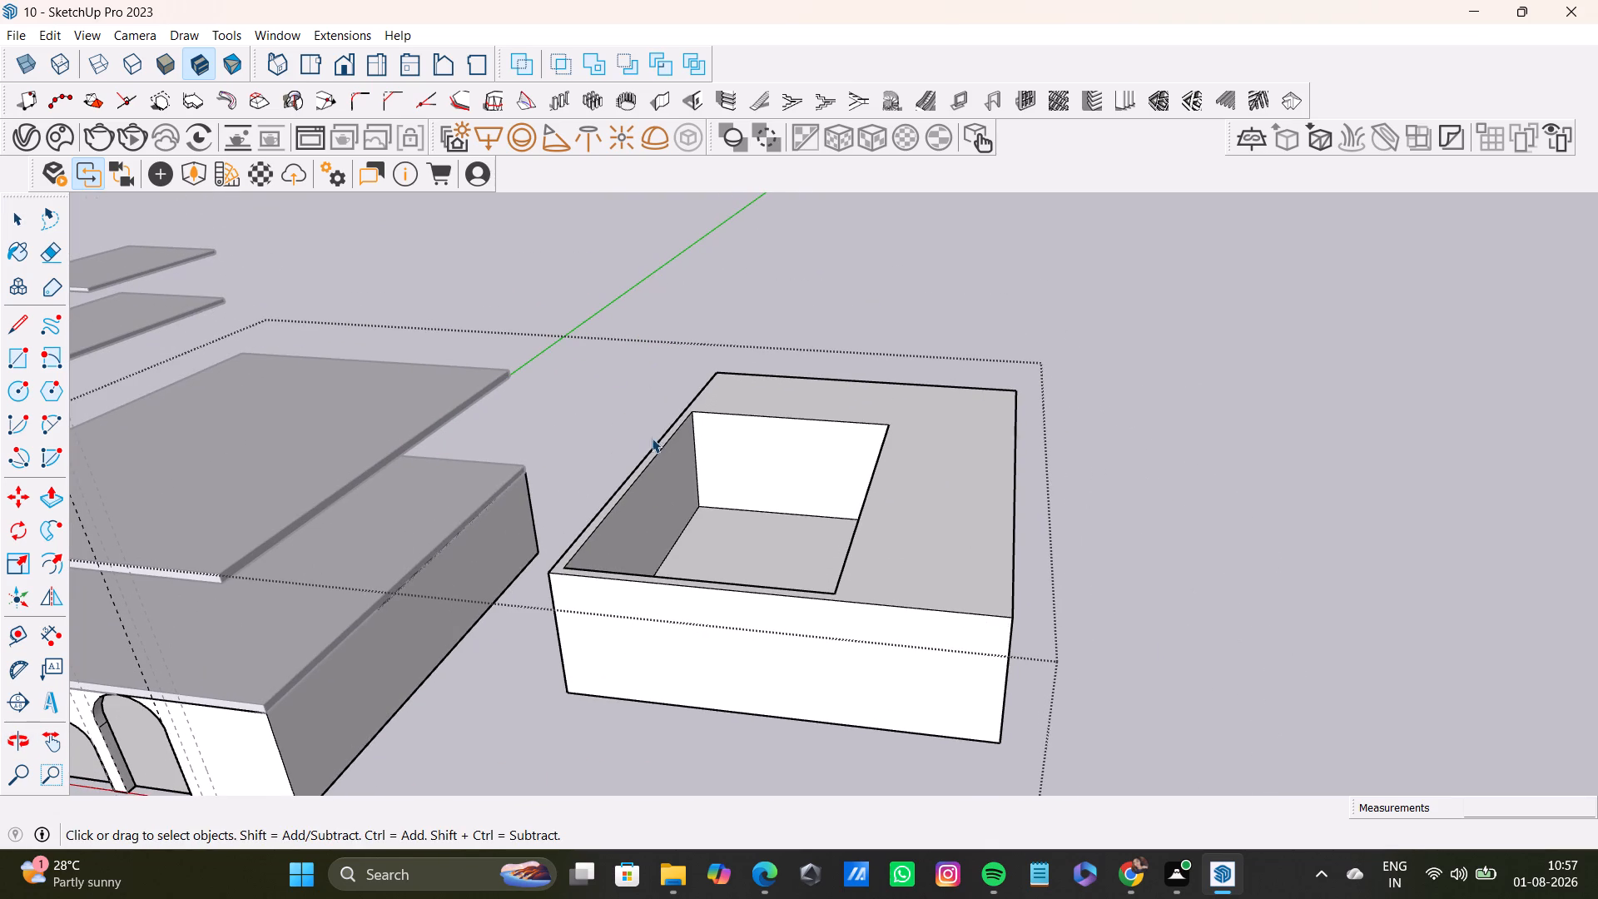
Inside the building group, delete all the upper-storey wall geometry standing beside the building.
left_click(1249, 507)
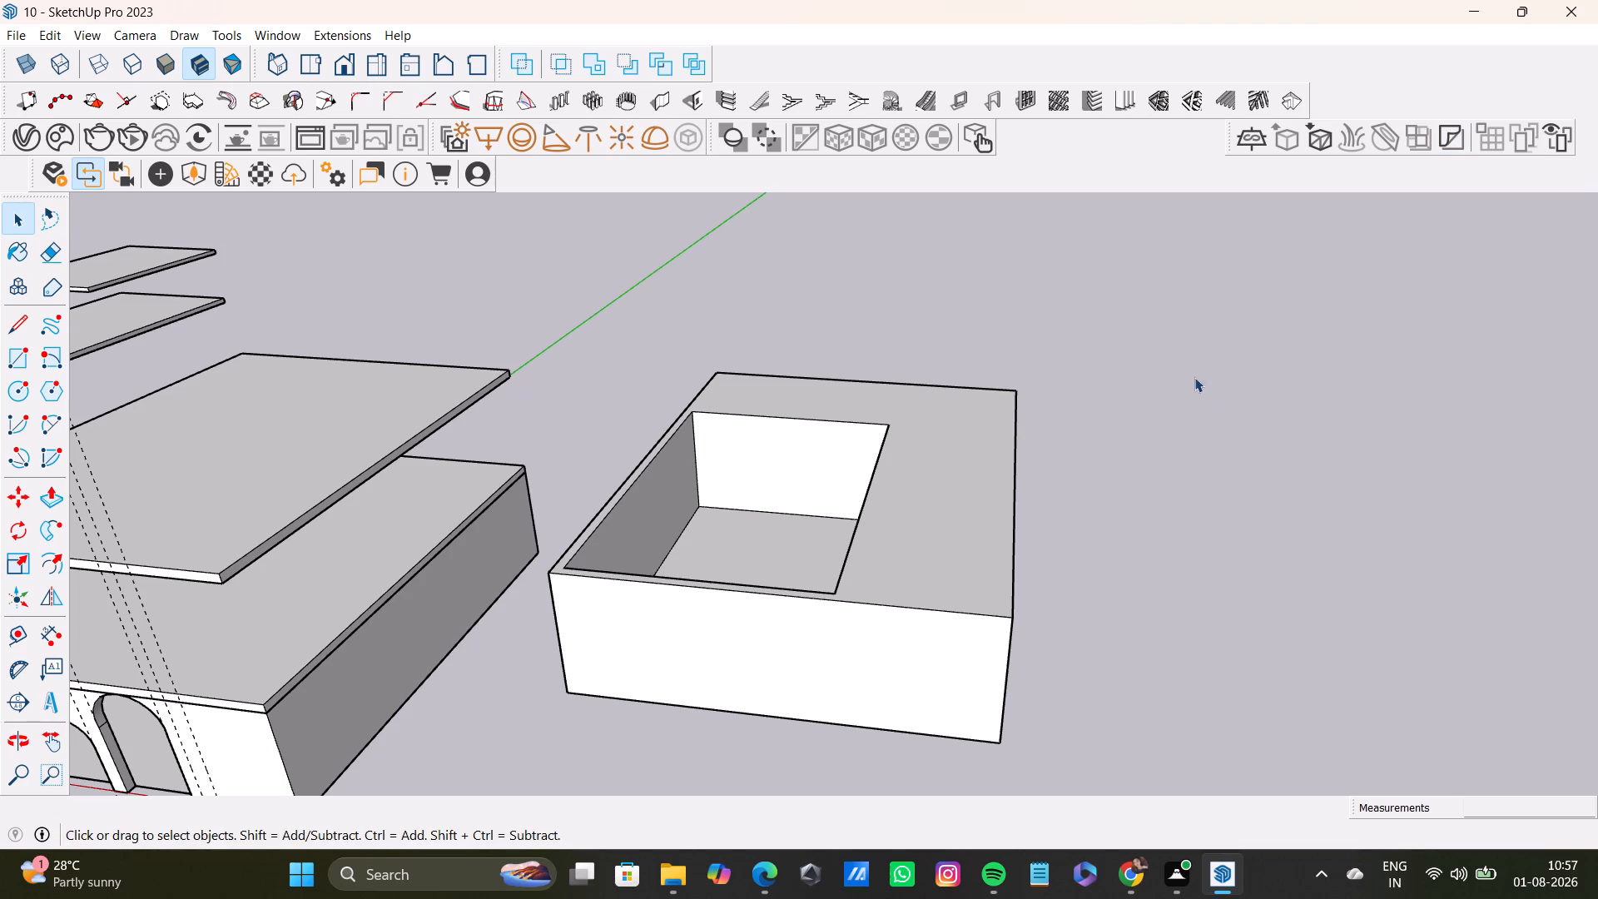
middle_click_drag(1194, 377, 1243, 465)
middle_click_drag(1147, 526, 1133, 412)
left_click_drag(673, 226, 692, 599)
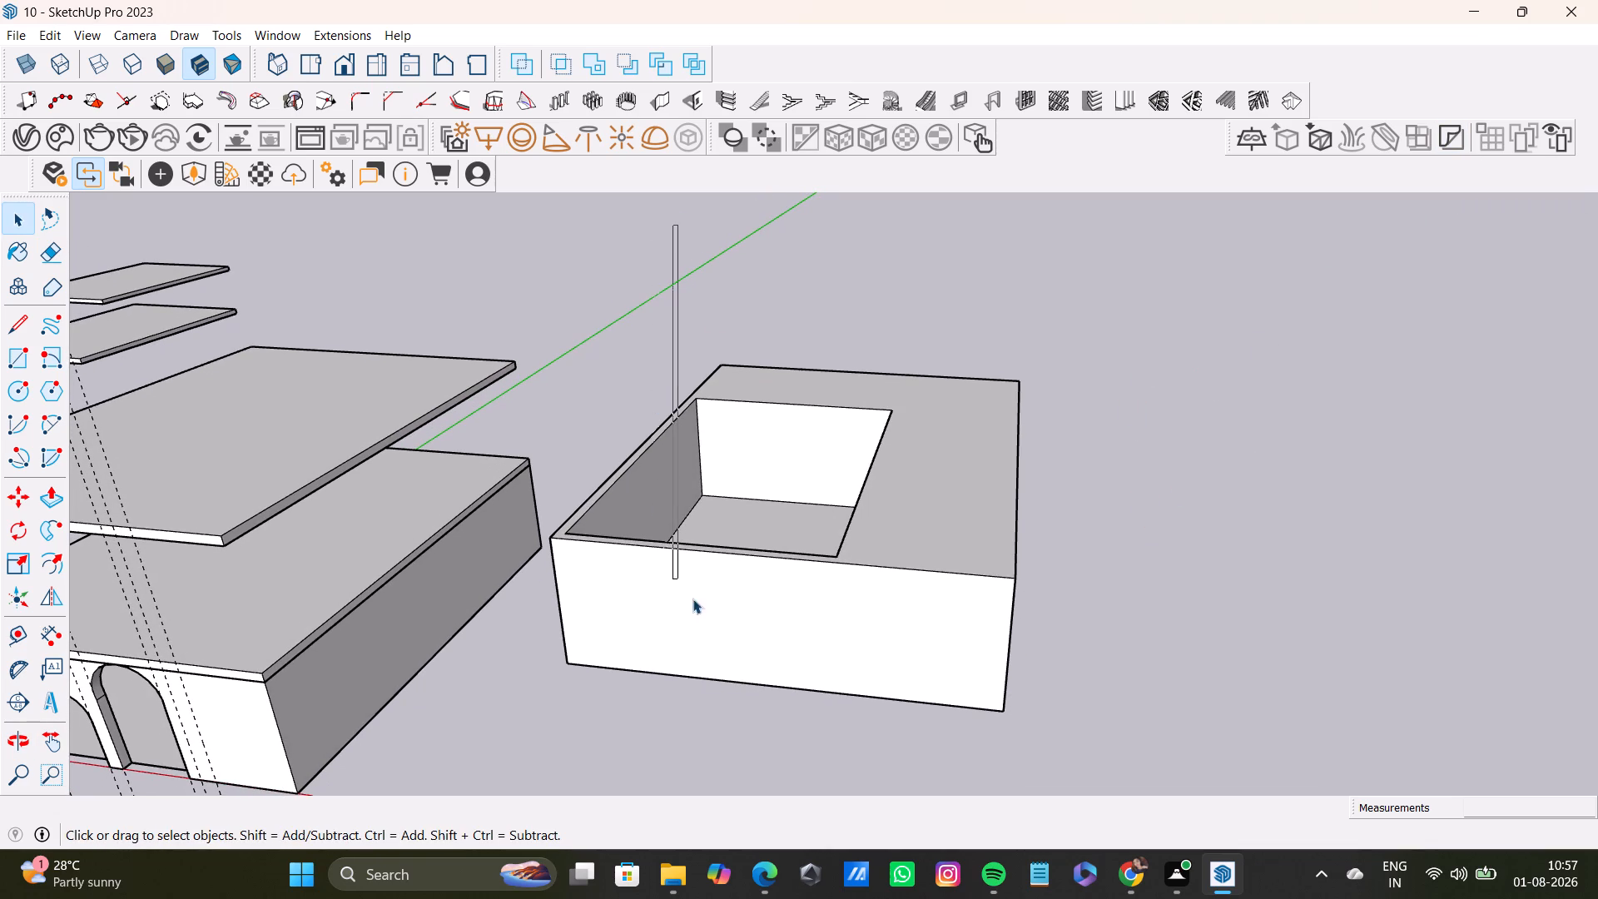
left_click_drag(692, 599, 1076, 712)
left_click_drag(1142, 721, 1169, 727)
left_click(906, 540)
double_click(912, 539)
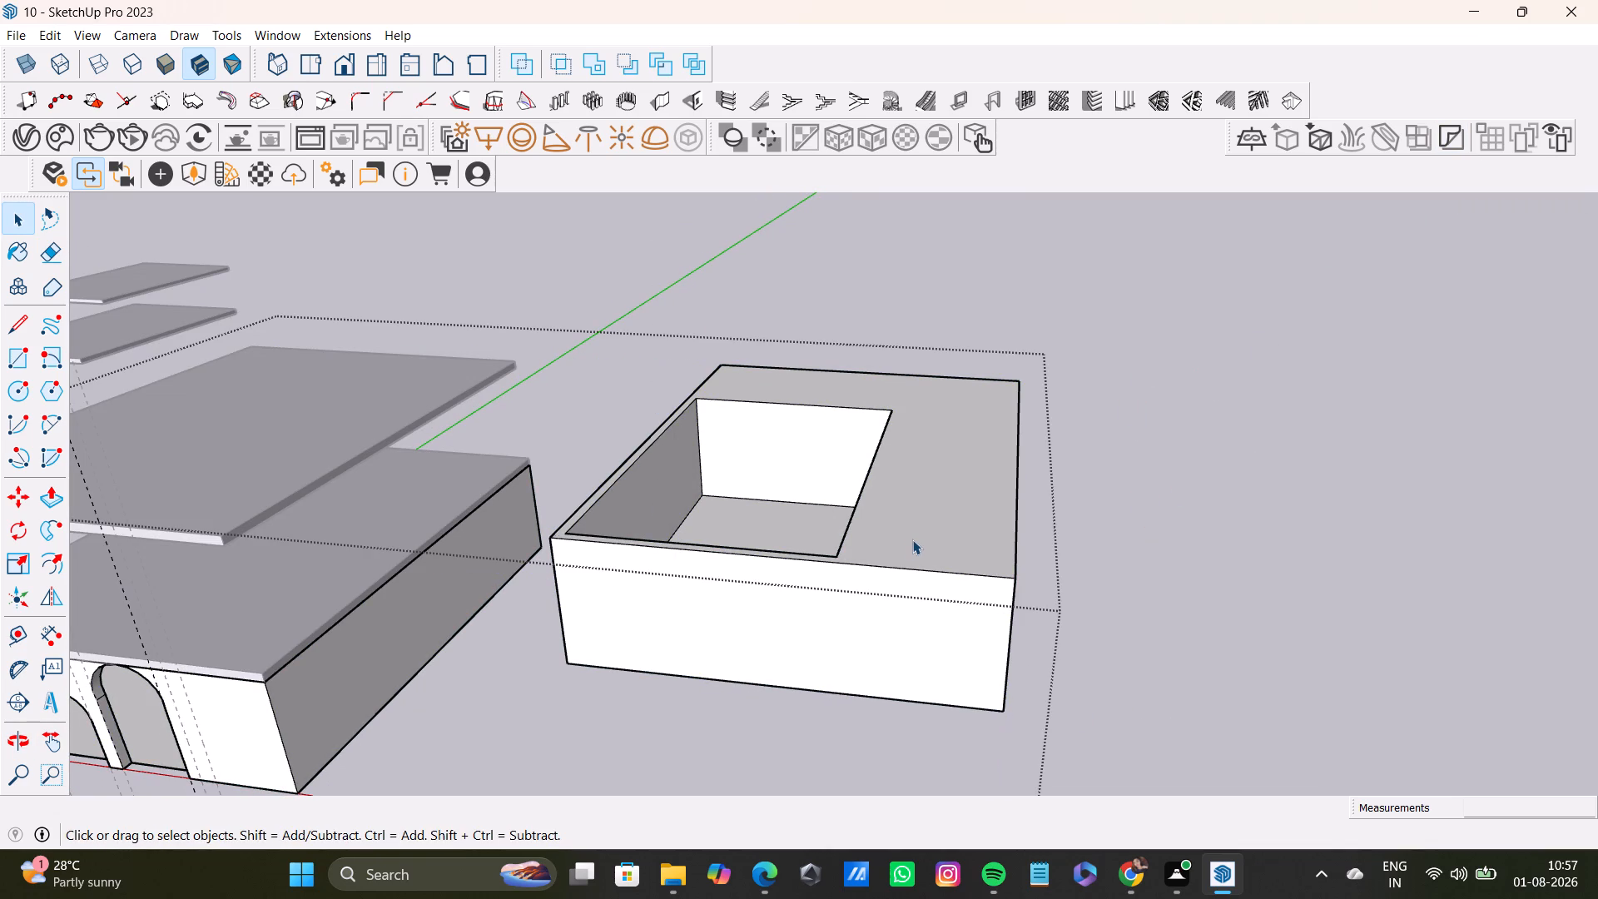
double_click(912, 539)
double_click(922, 573)
left_click(922, 578)
triple_click(920, 554)
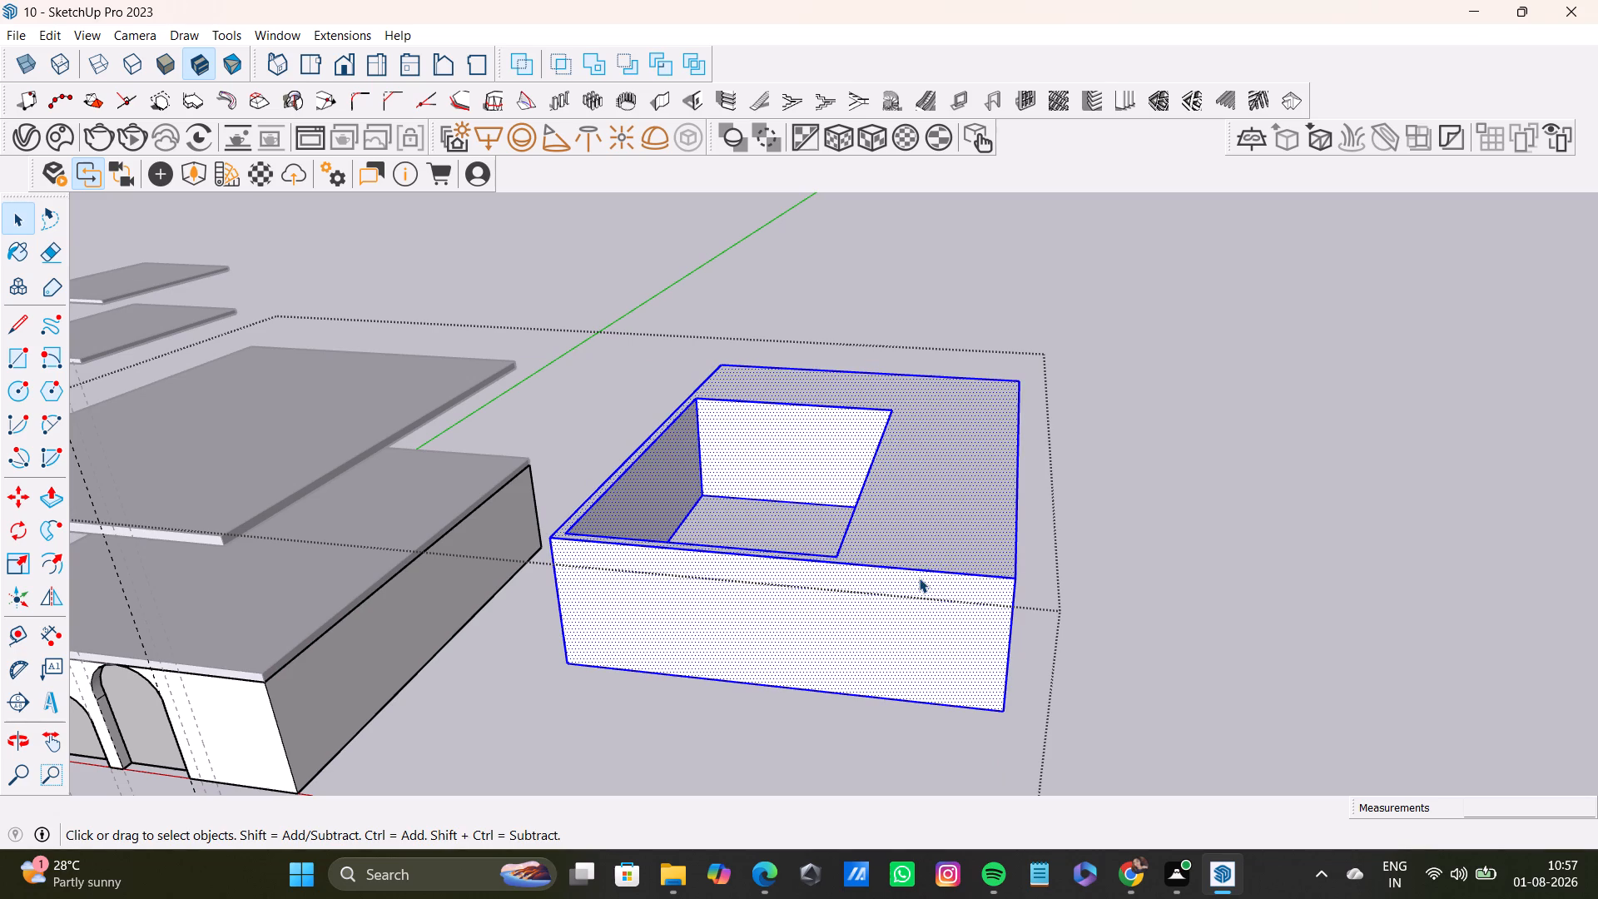
key("Delete")
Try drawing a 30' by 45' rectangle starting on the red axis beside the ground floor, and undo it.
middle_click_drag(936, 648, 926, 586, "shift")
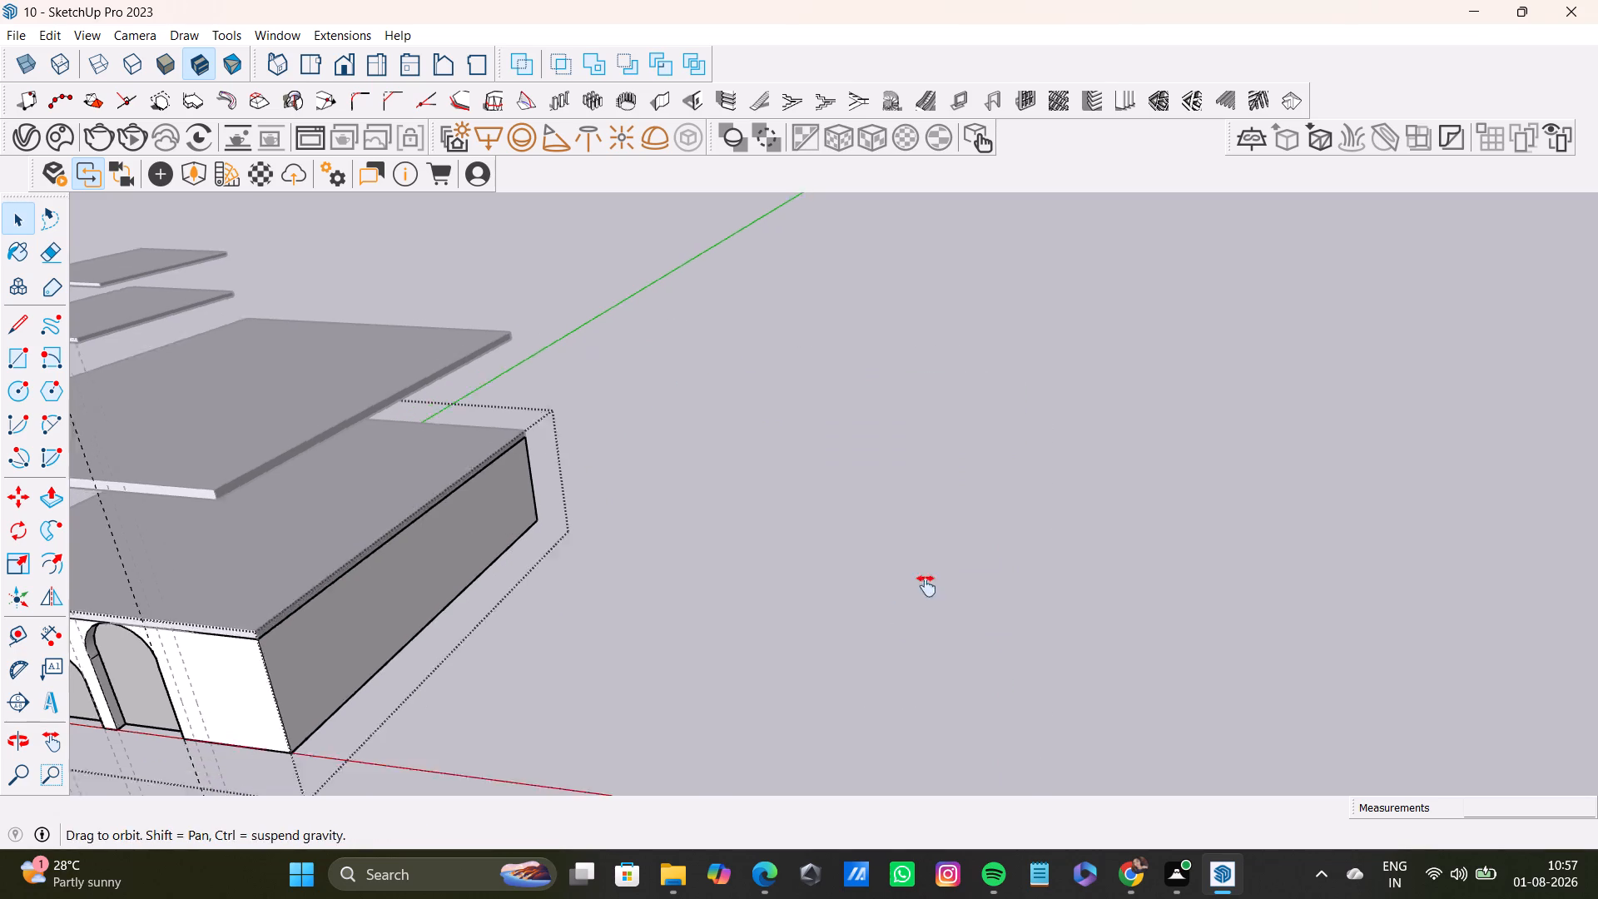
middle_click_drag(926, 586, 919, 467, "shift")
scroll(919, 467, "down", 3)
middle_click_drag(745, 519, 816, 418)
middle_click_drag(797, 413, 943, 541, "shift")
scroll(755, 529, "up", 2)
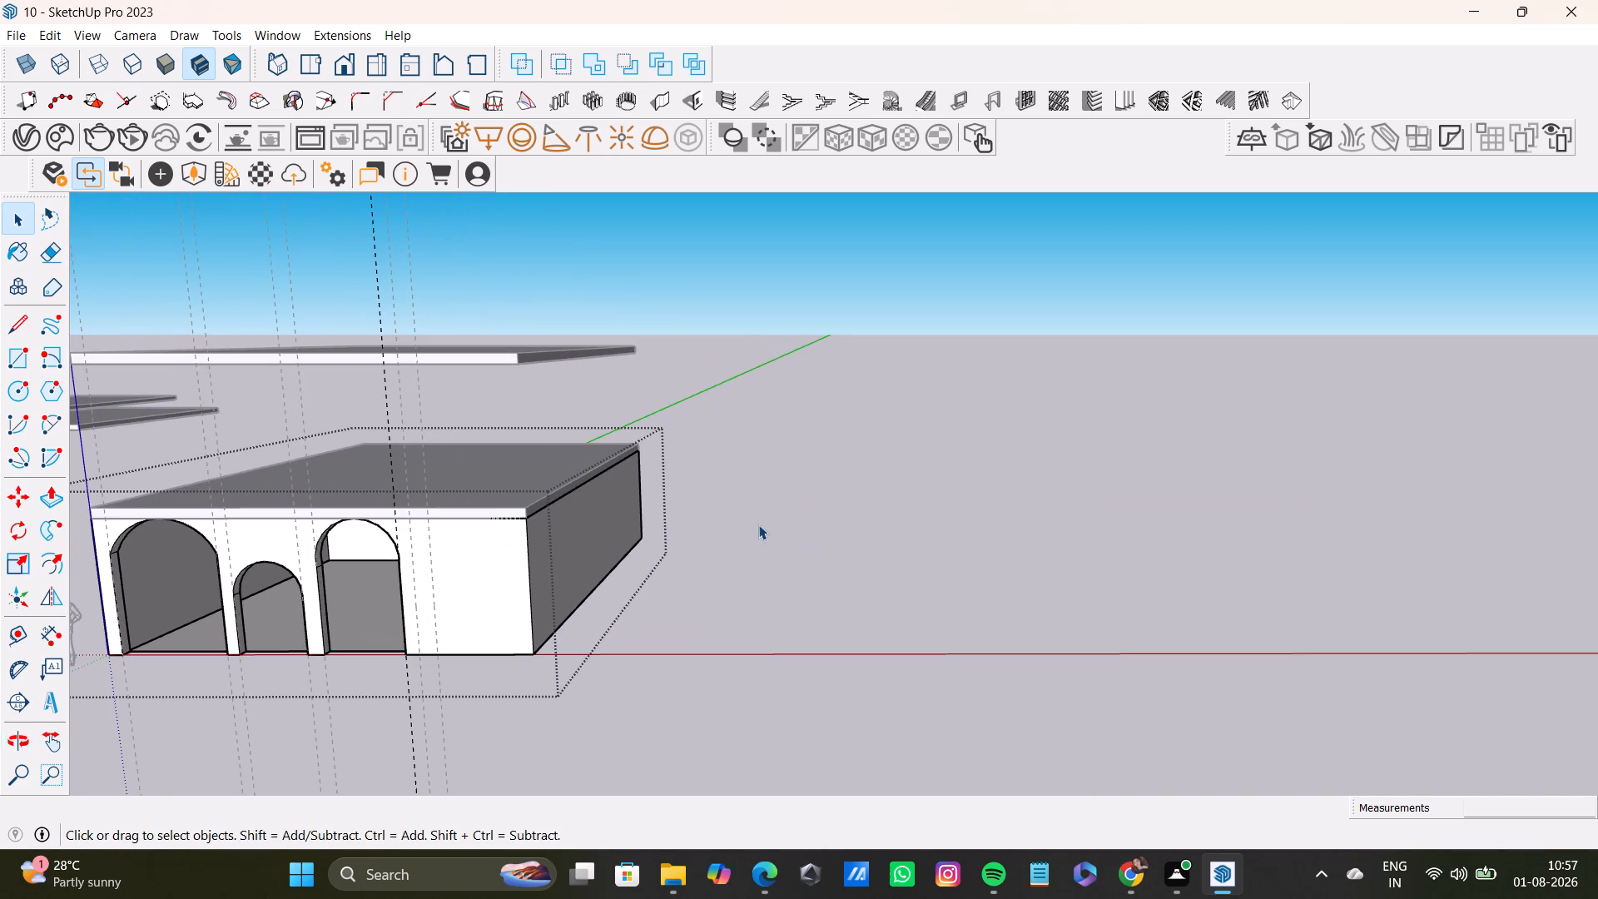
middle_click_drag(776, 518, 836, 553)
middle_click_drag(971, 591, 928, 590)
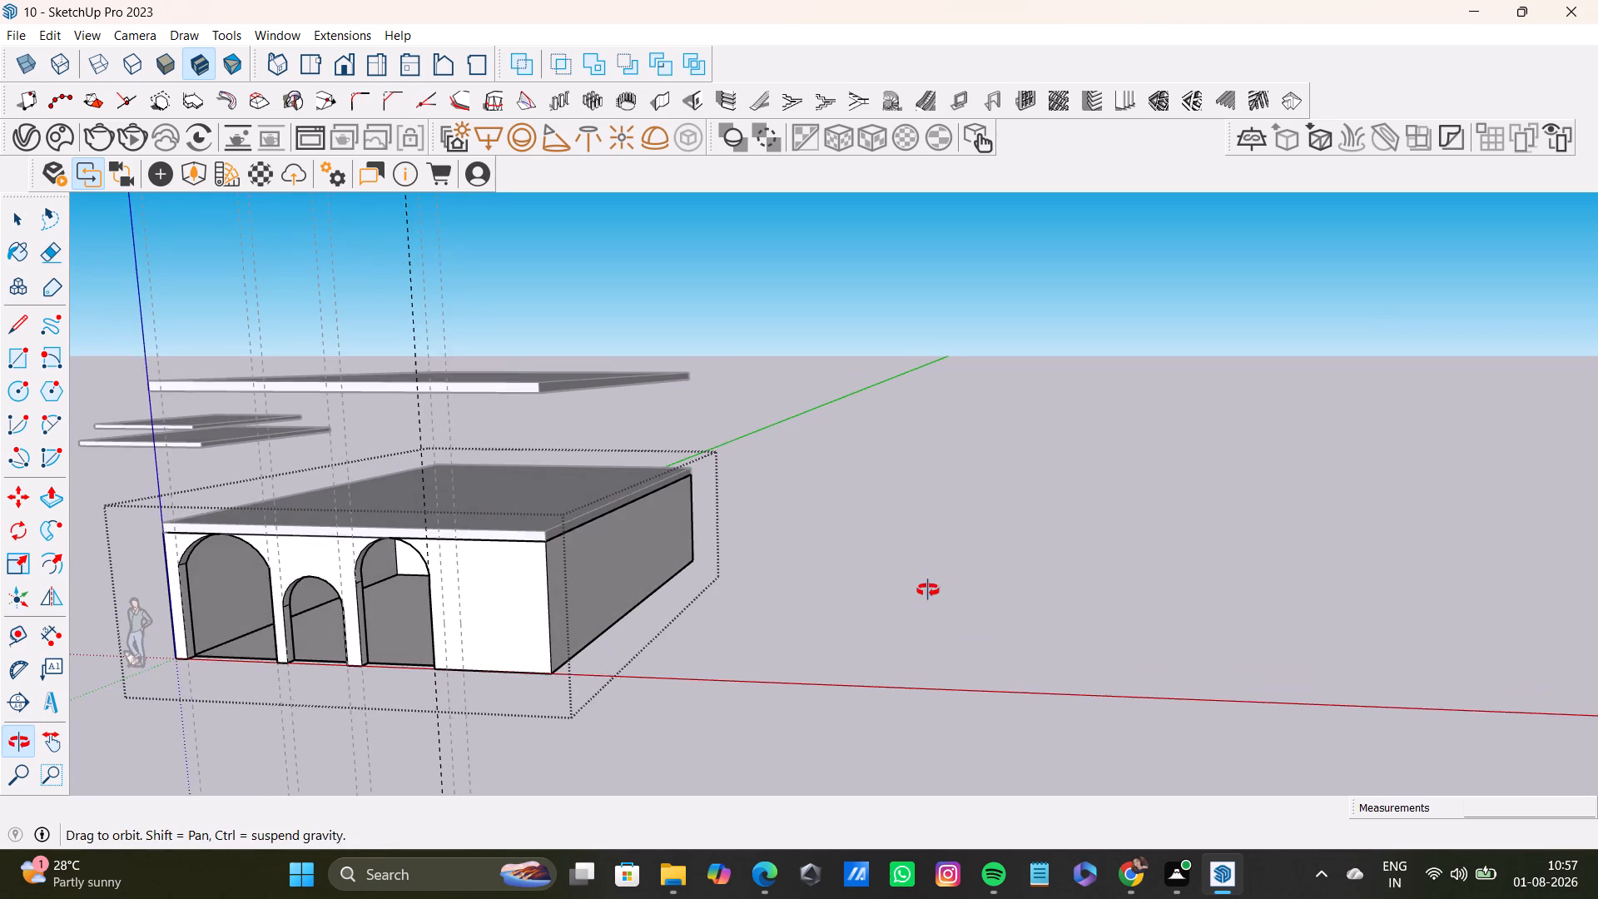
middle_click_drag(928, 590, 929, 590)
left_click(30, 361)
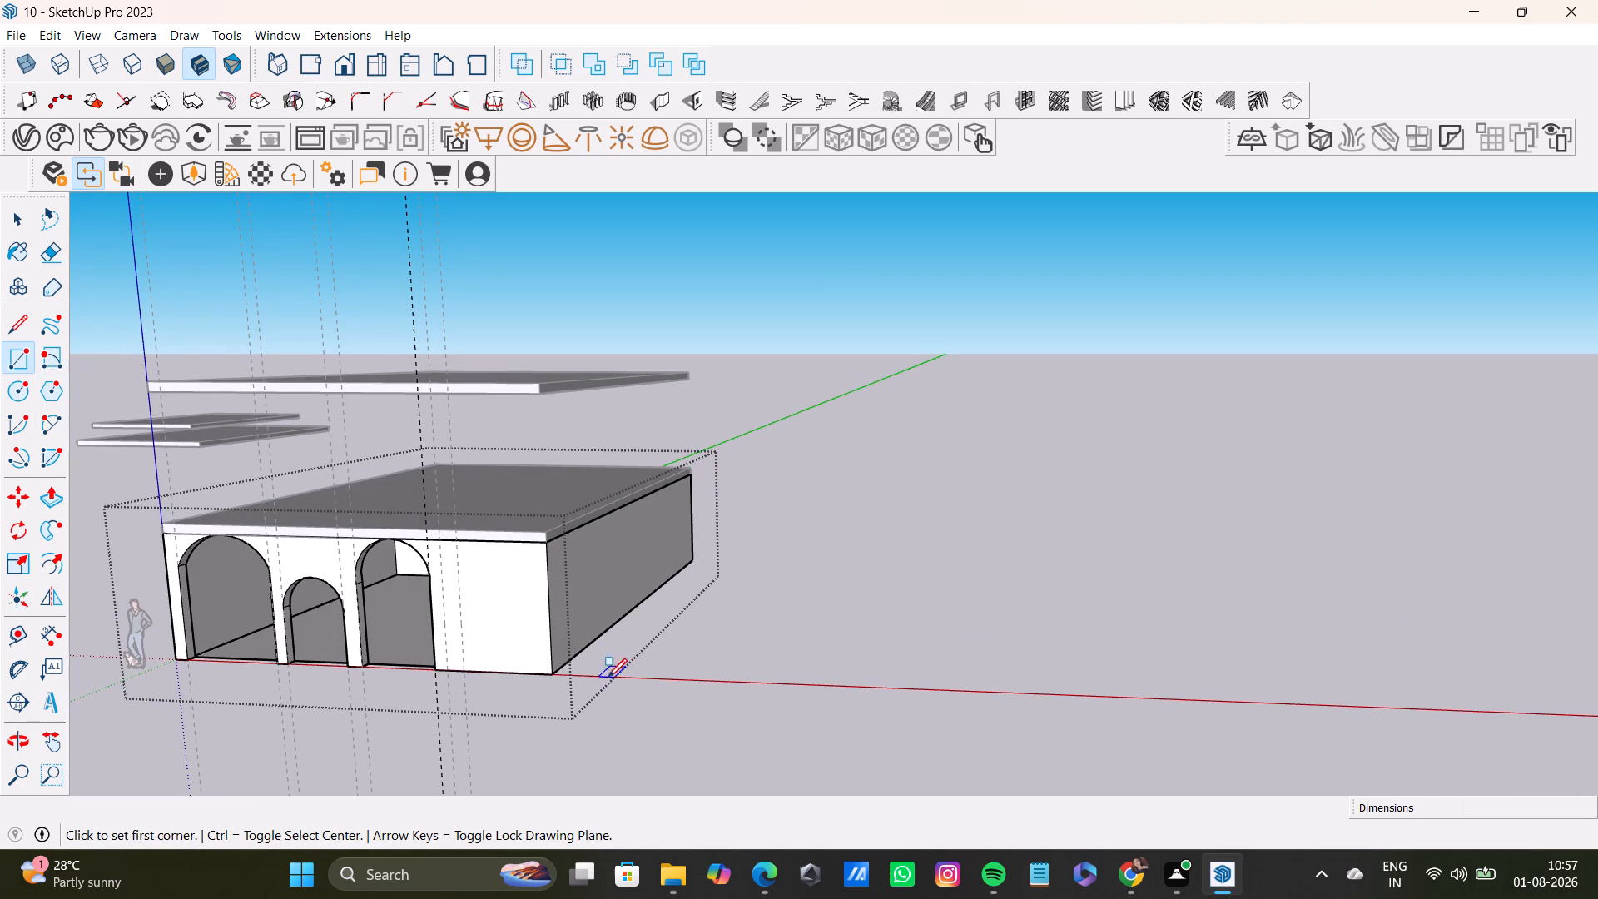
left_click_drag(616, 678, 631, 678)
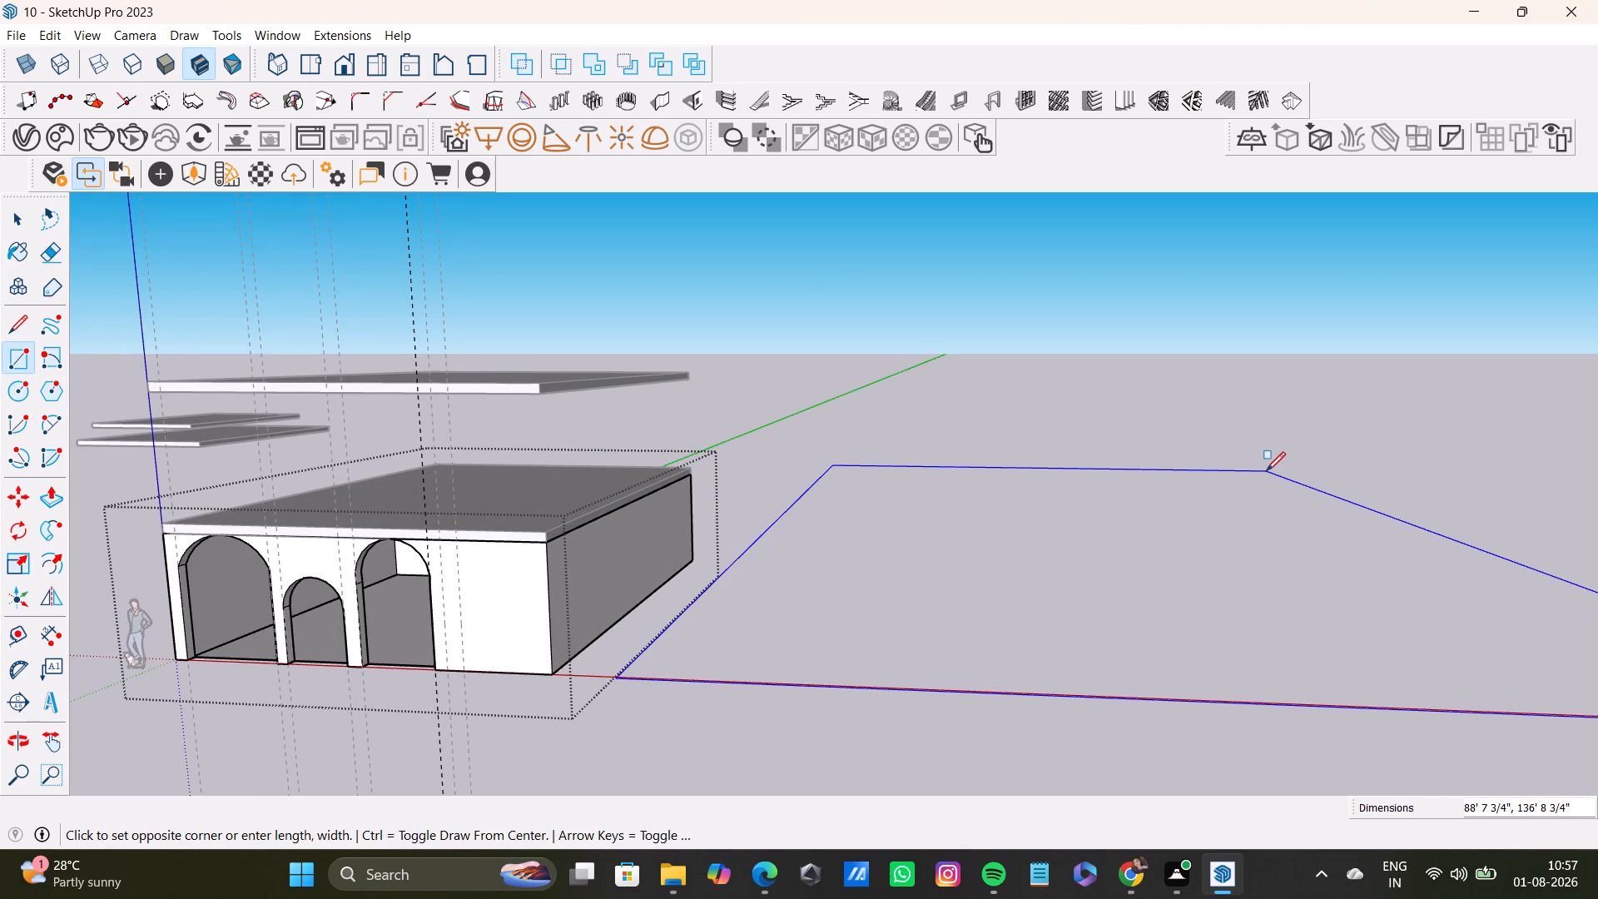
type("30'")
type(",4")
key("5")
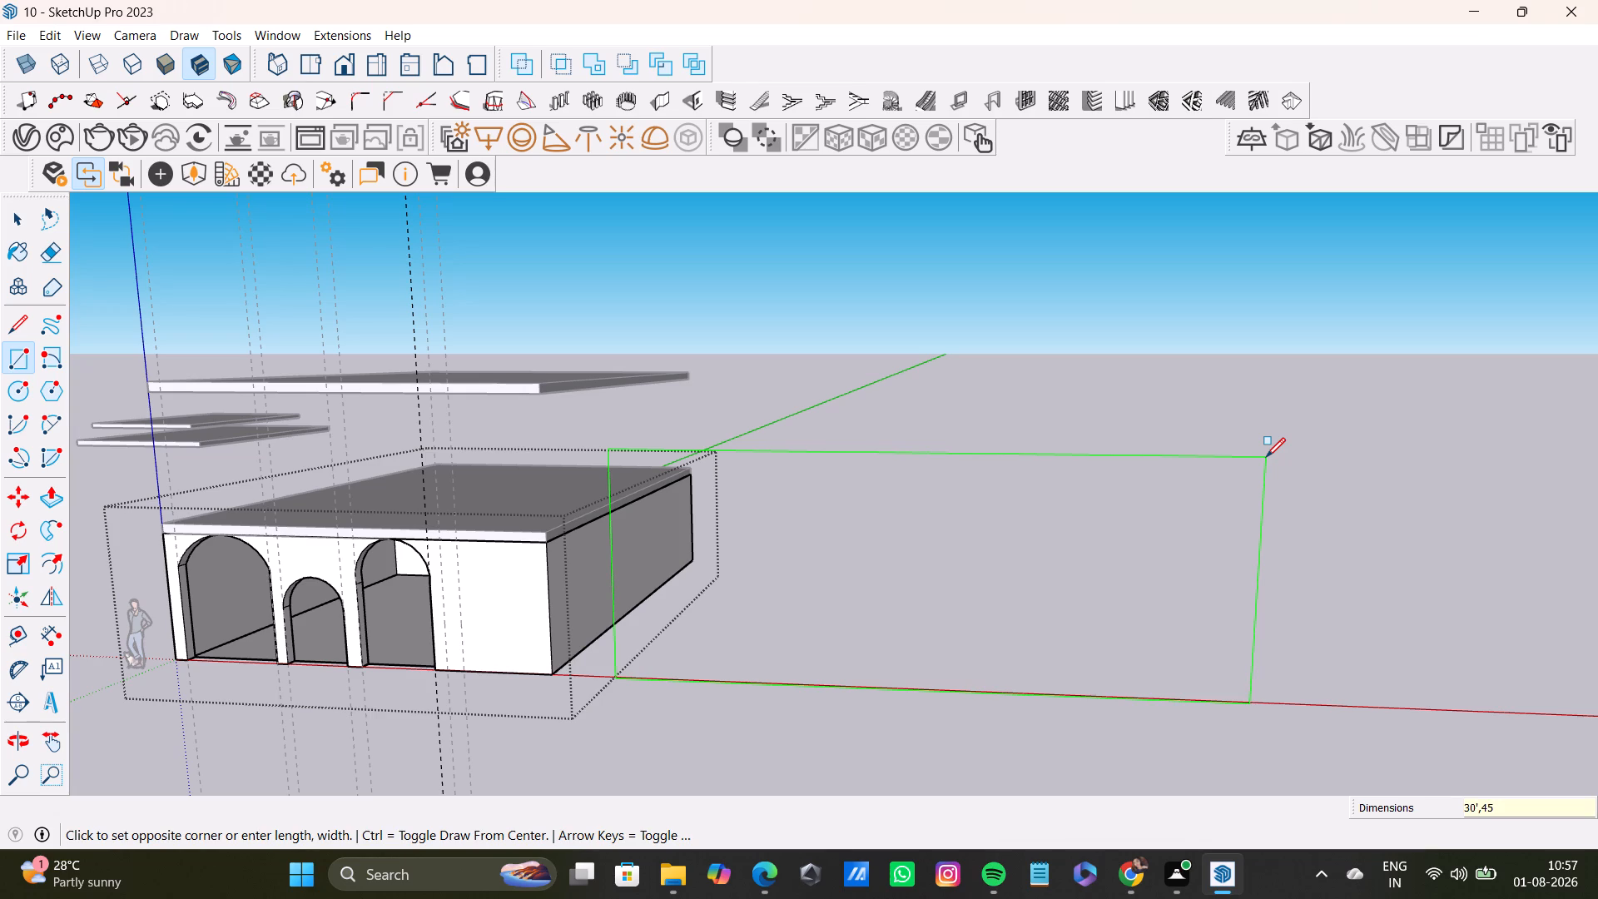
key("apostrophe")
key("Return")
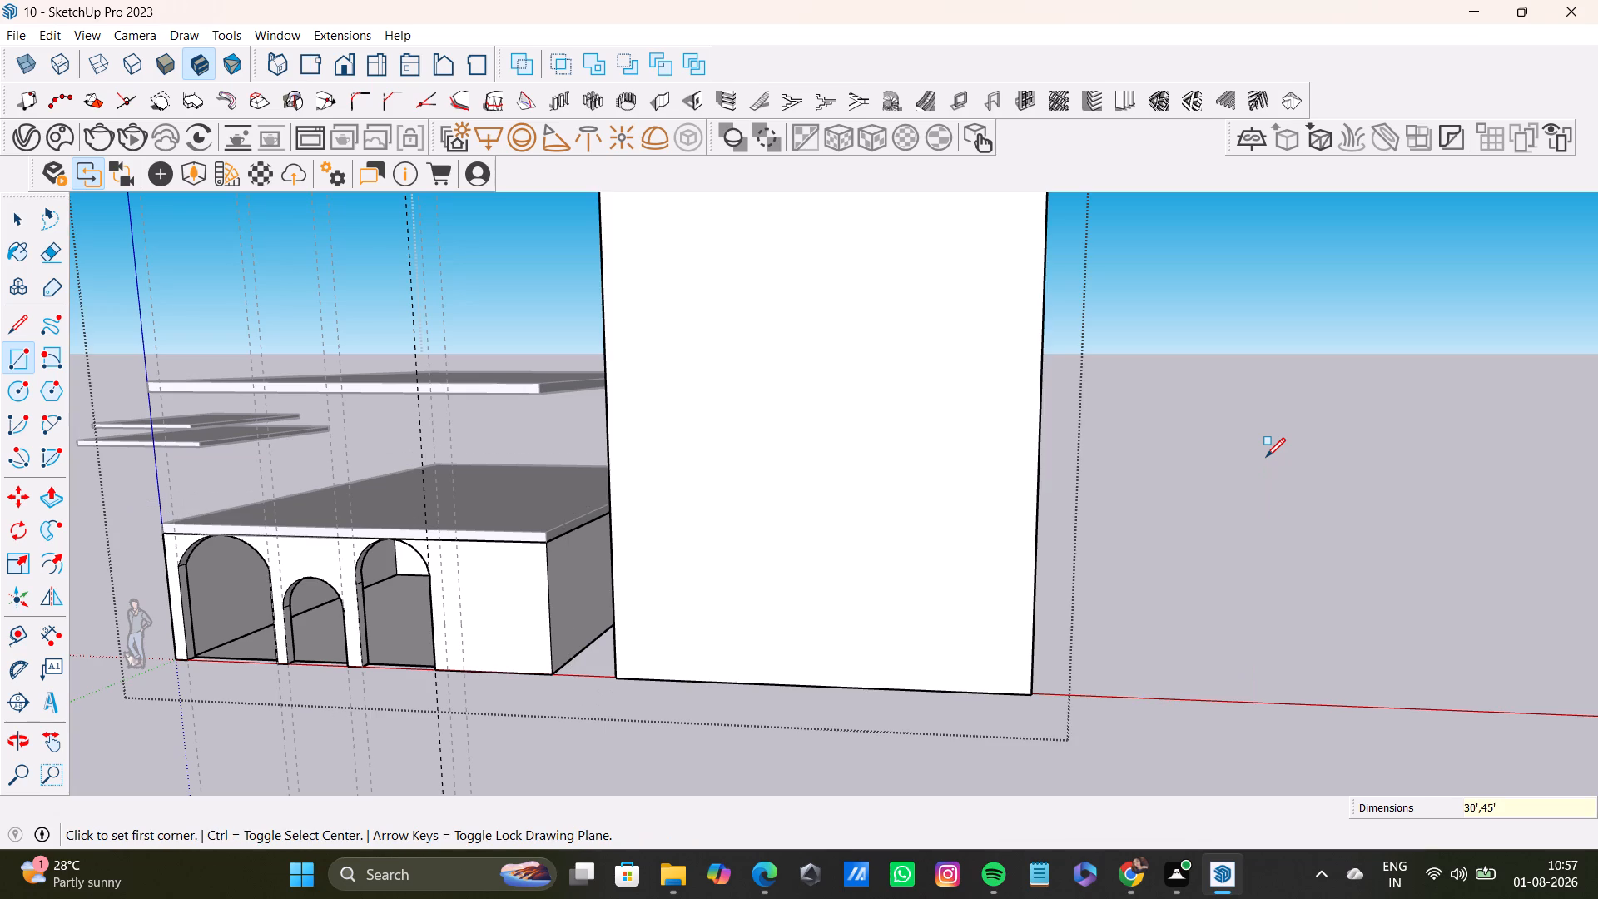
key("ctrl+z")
Draw a 30' by 45' rectangle on the ground beside the ground floor, starting near the red axis.
middle_click_drag(1131, 580, 1033, 583, "shift")
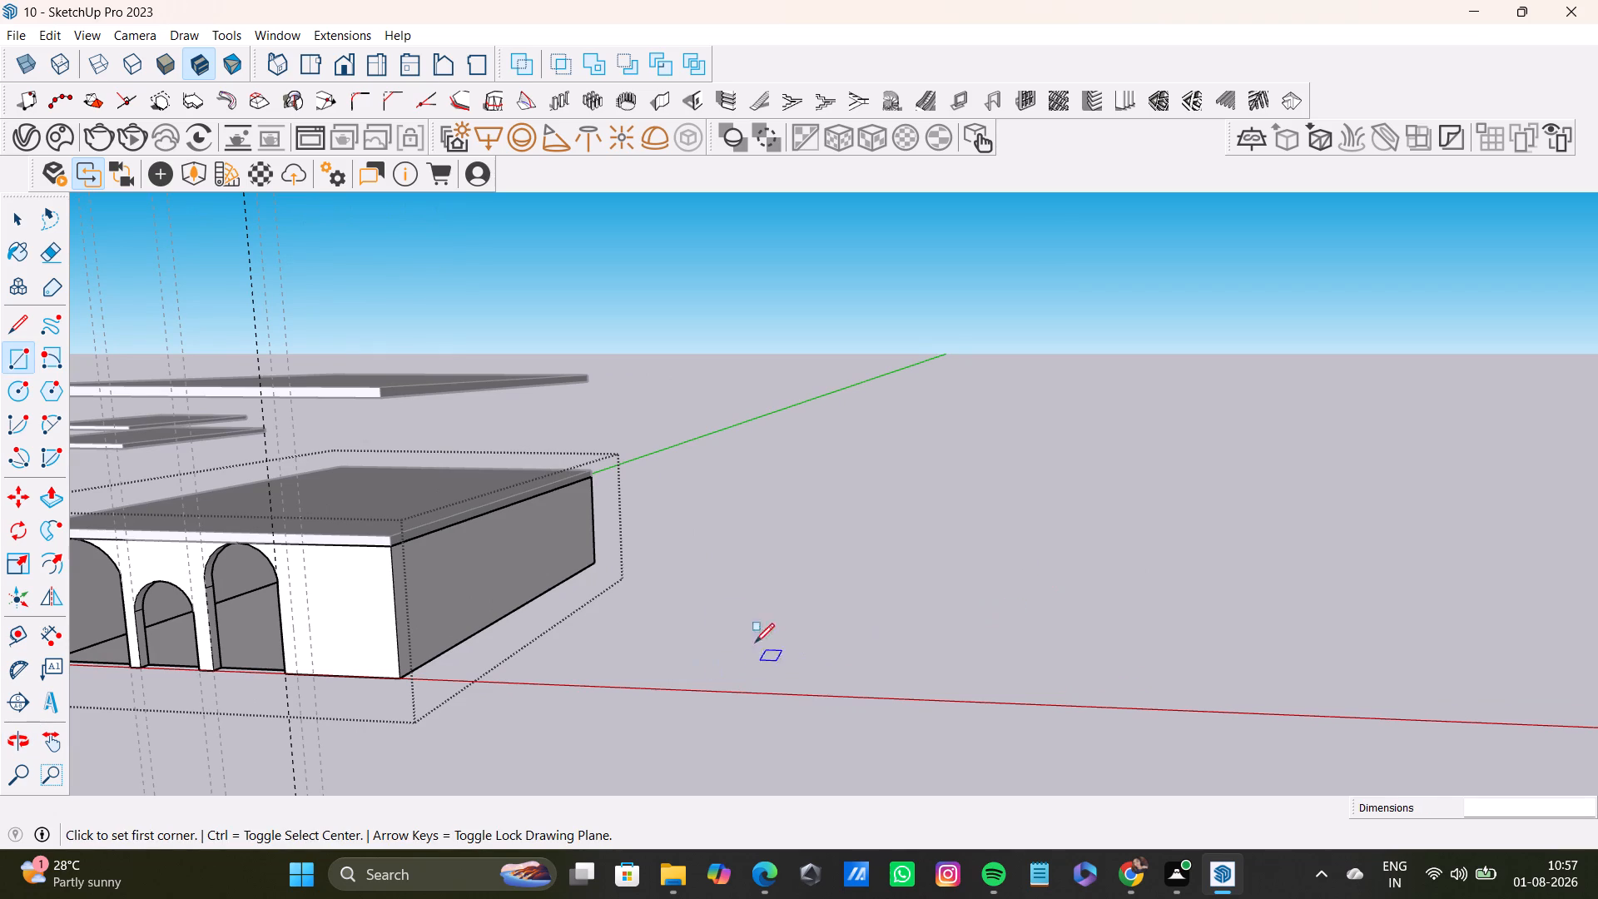
left_click(598, 688)
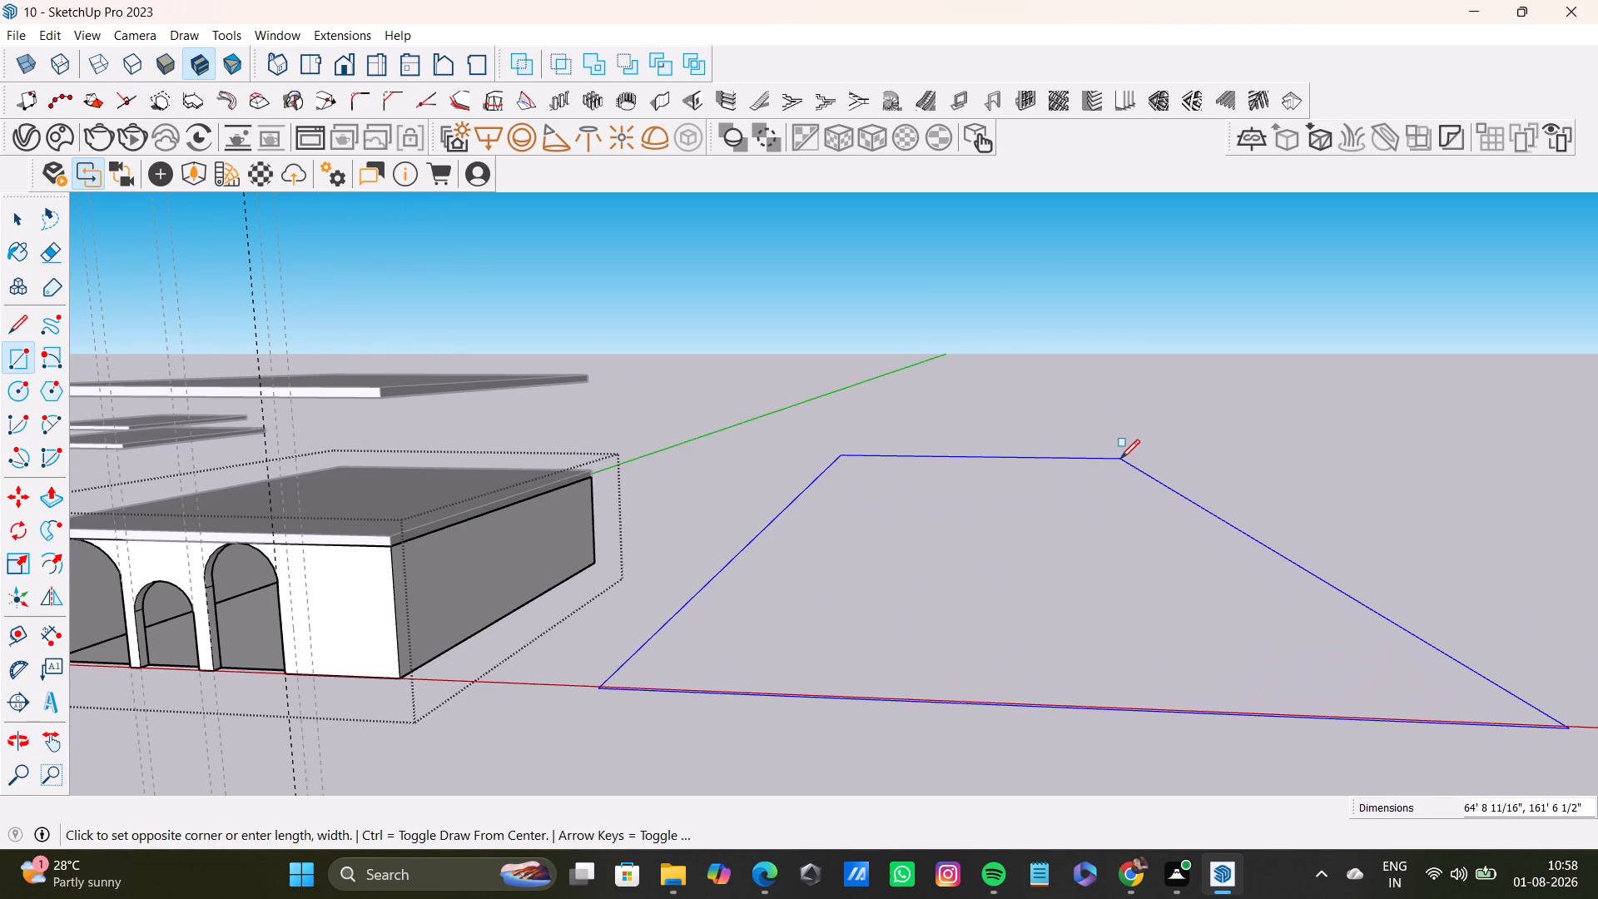
type("30'")
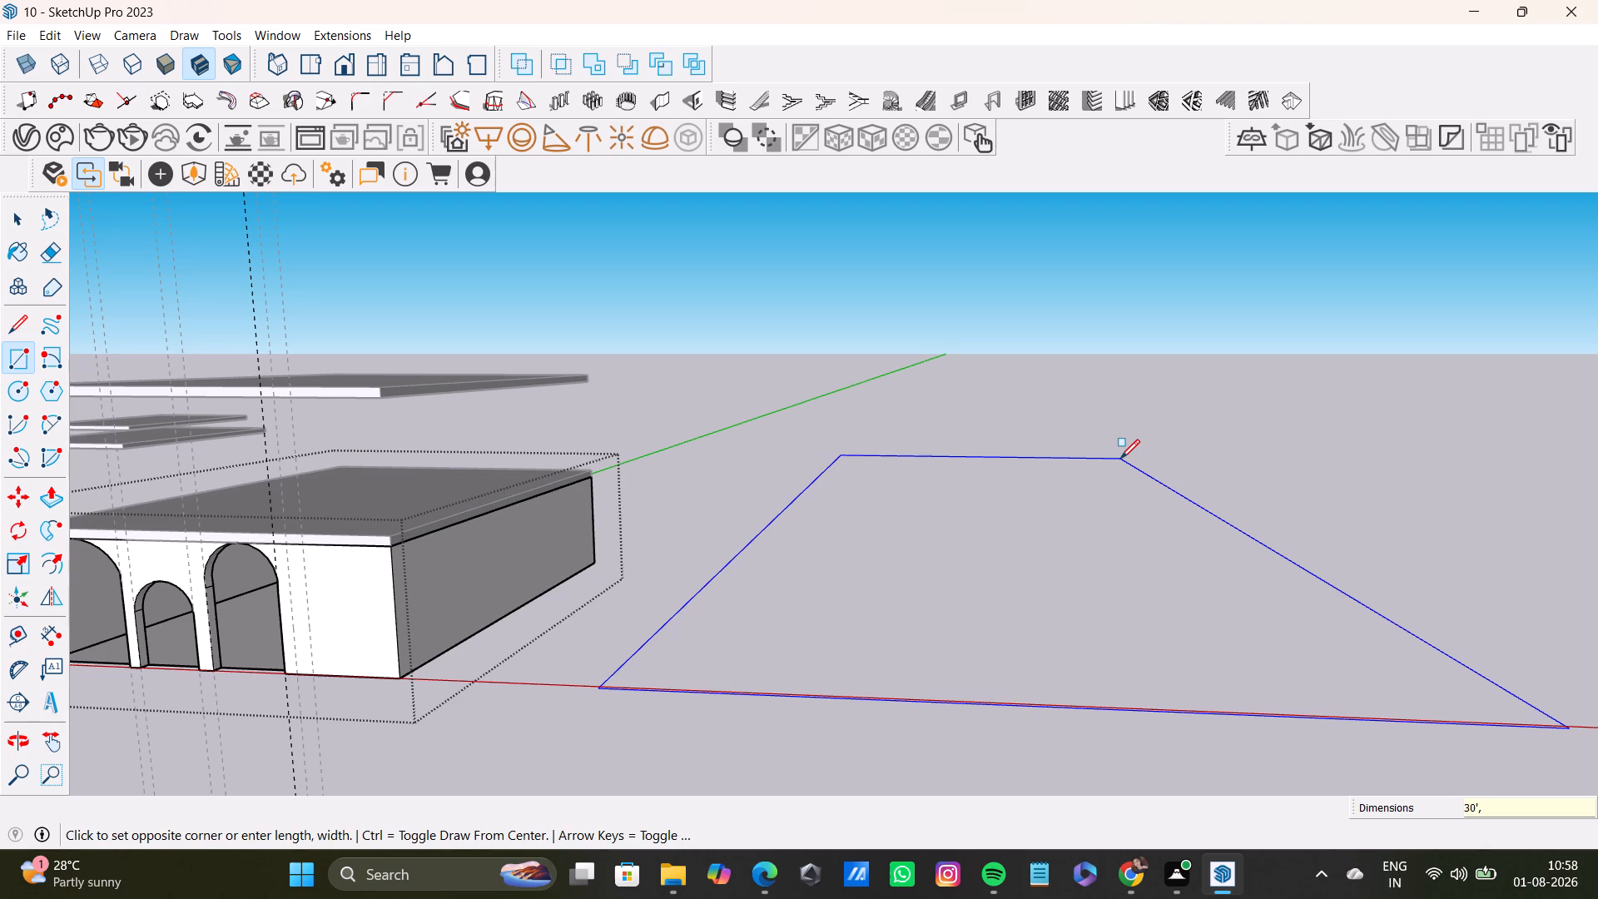
key("comma")
type("45")
key("apostrophe")
key("Return")
key("space")
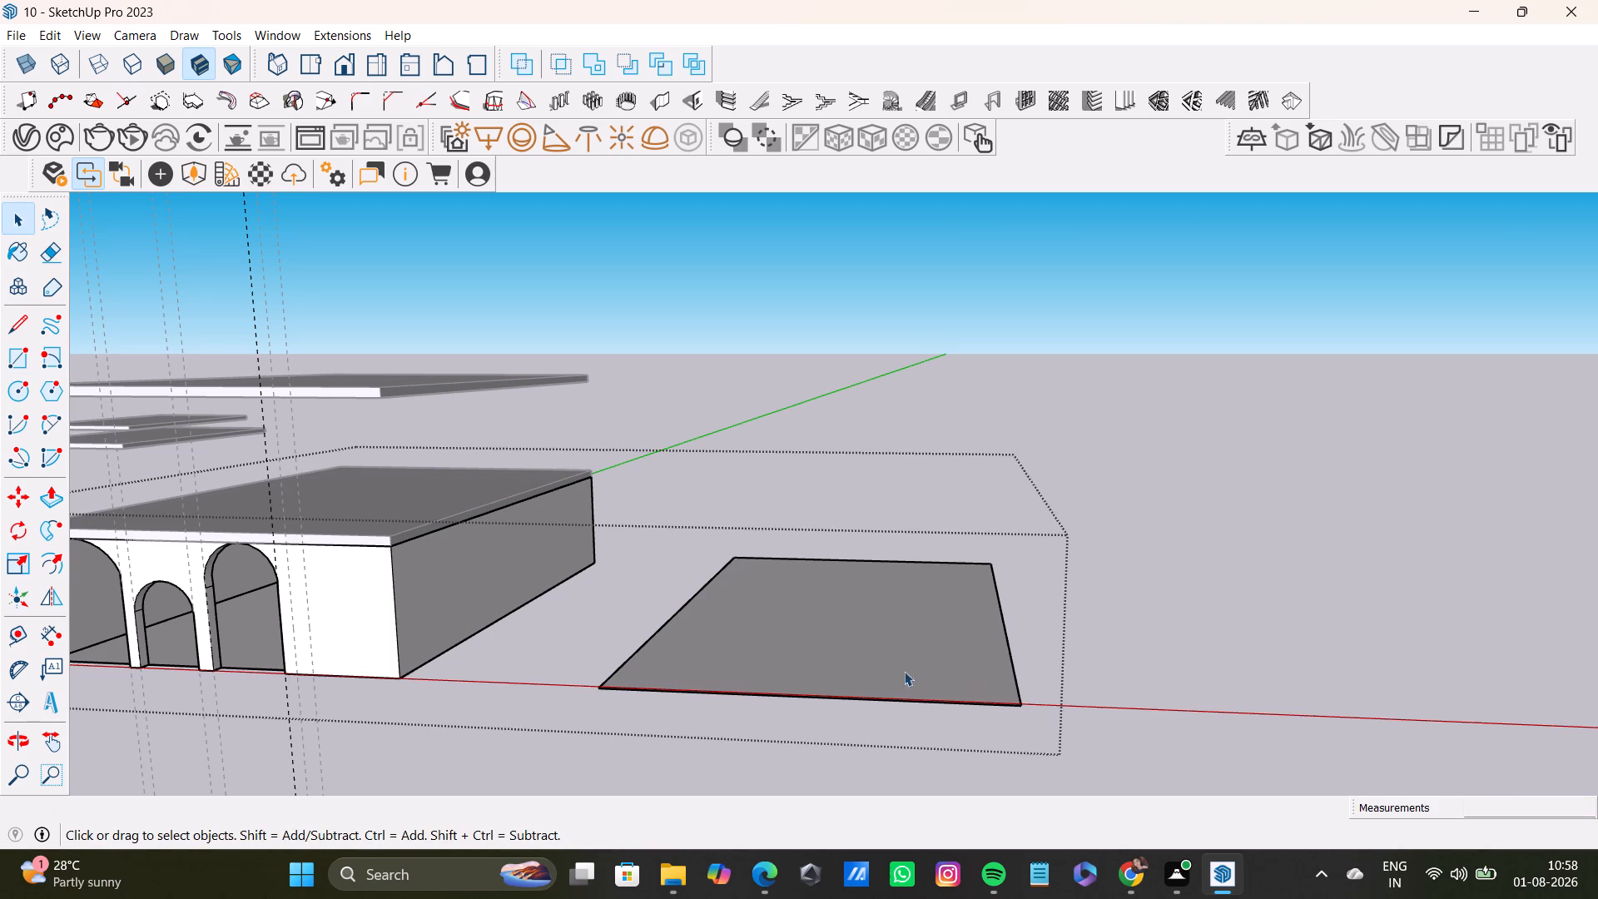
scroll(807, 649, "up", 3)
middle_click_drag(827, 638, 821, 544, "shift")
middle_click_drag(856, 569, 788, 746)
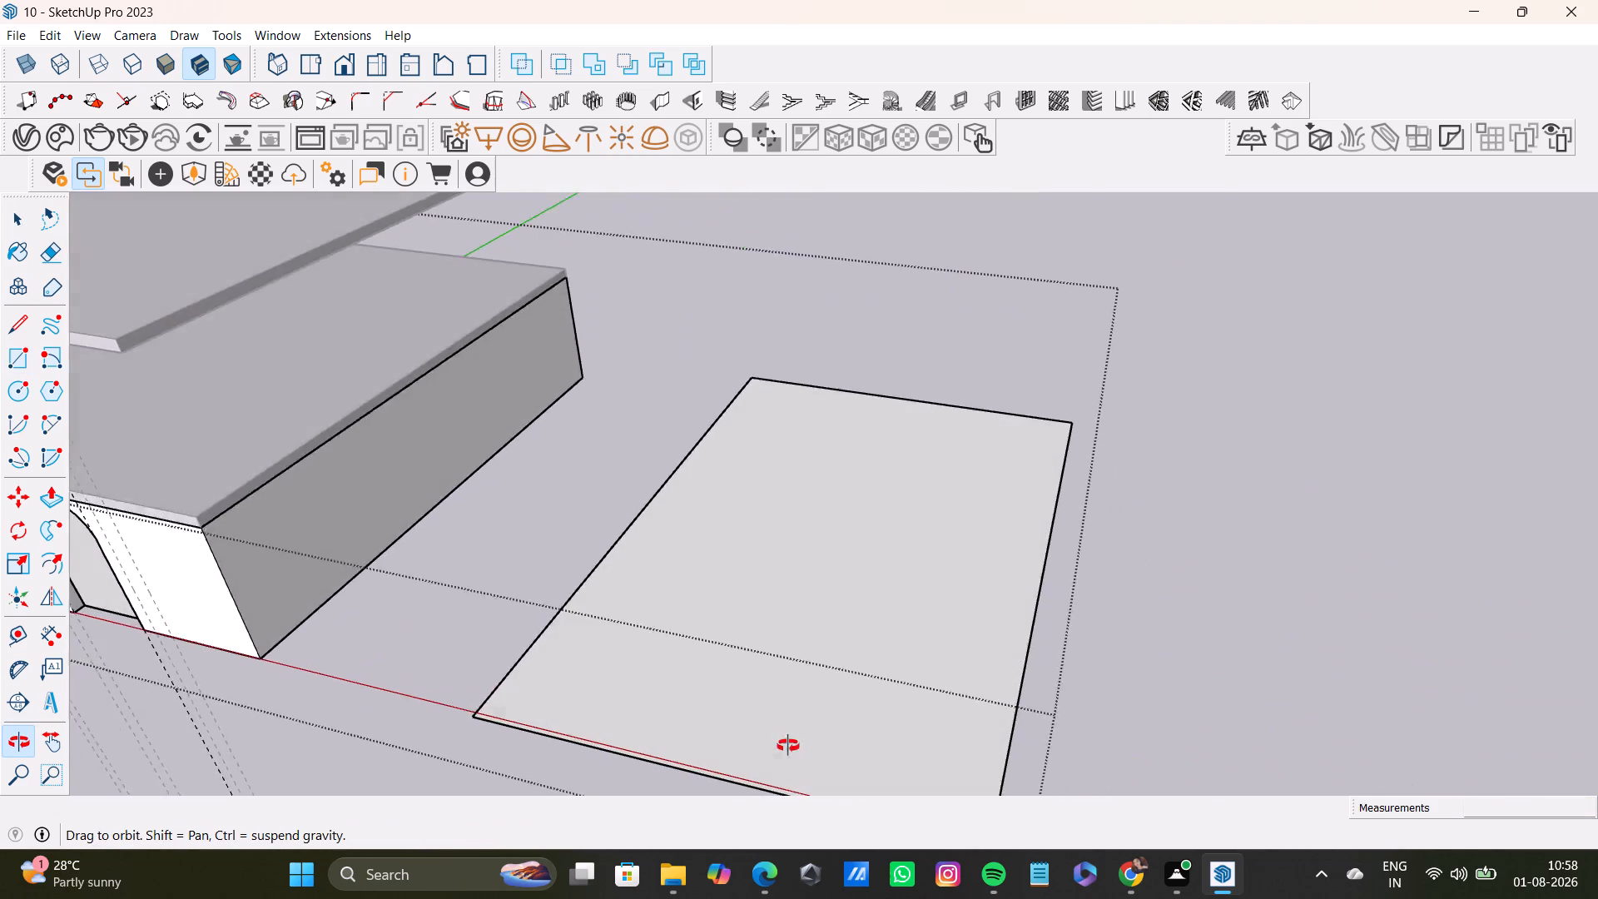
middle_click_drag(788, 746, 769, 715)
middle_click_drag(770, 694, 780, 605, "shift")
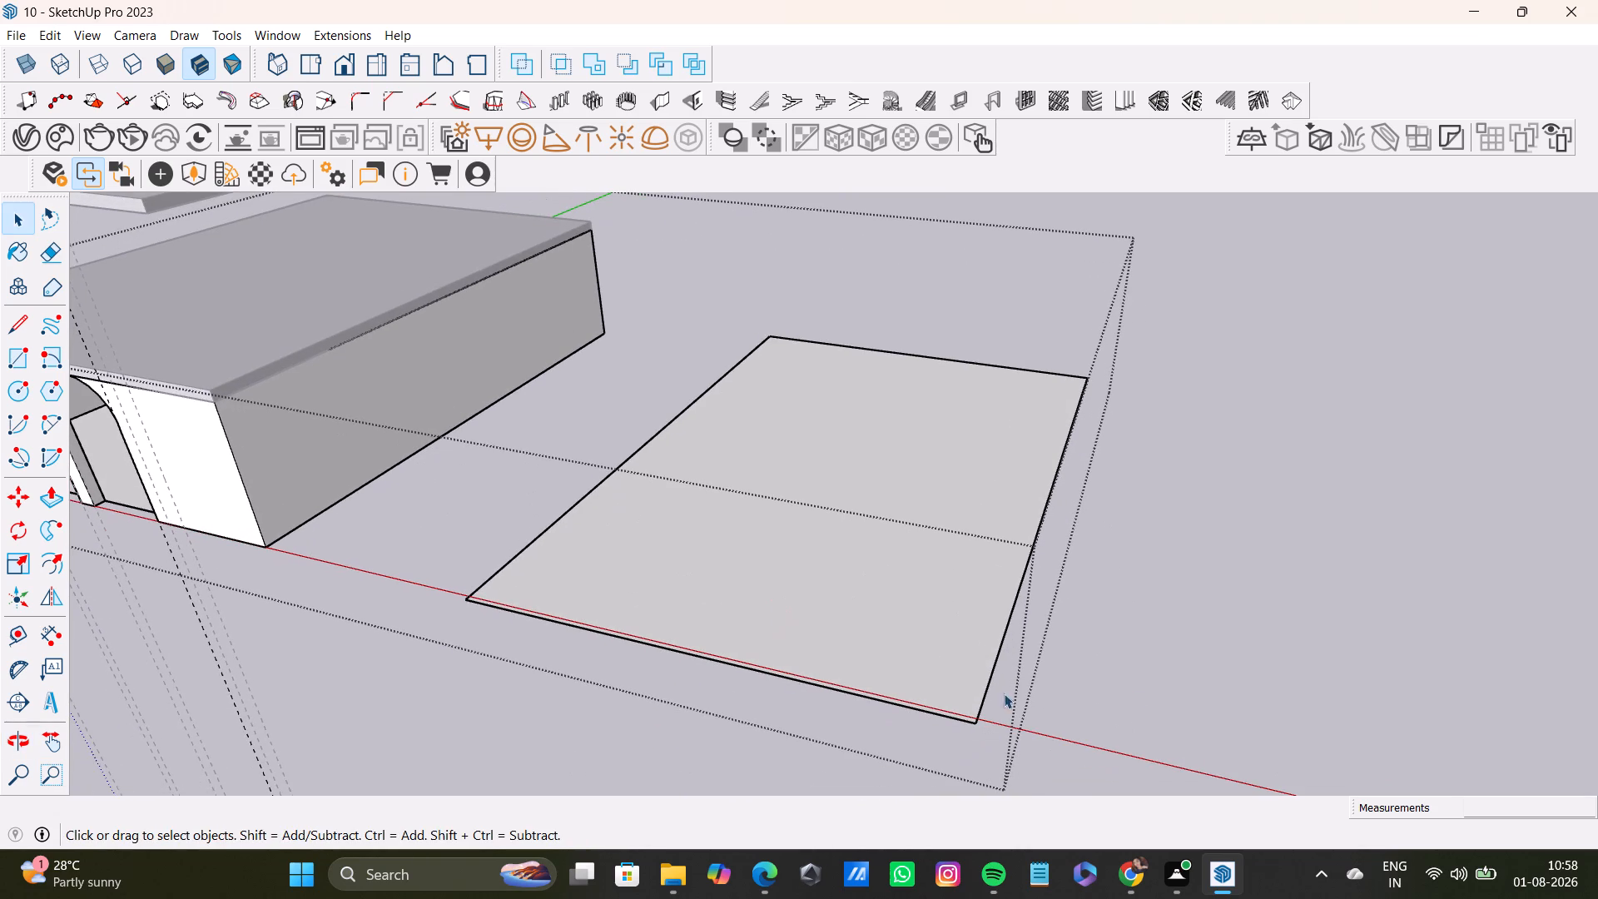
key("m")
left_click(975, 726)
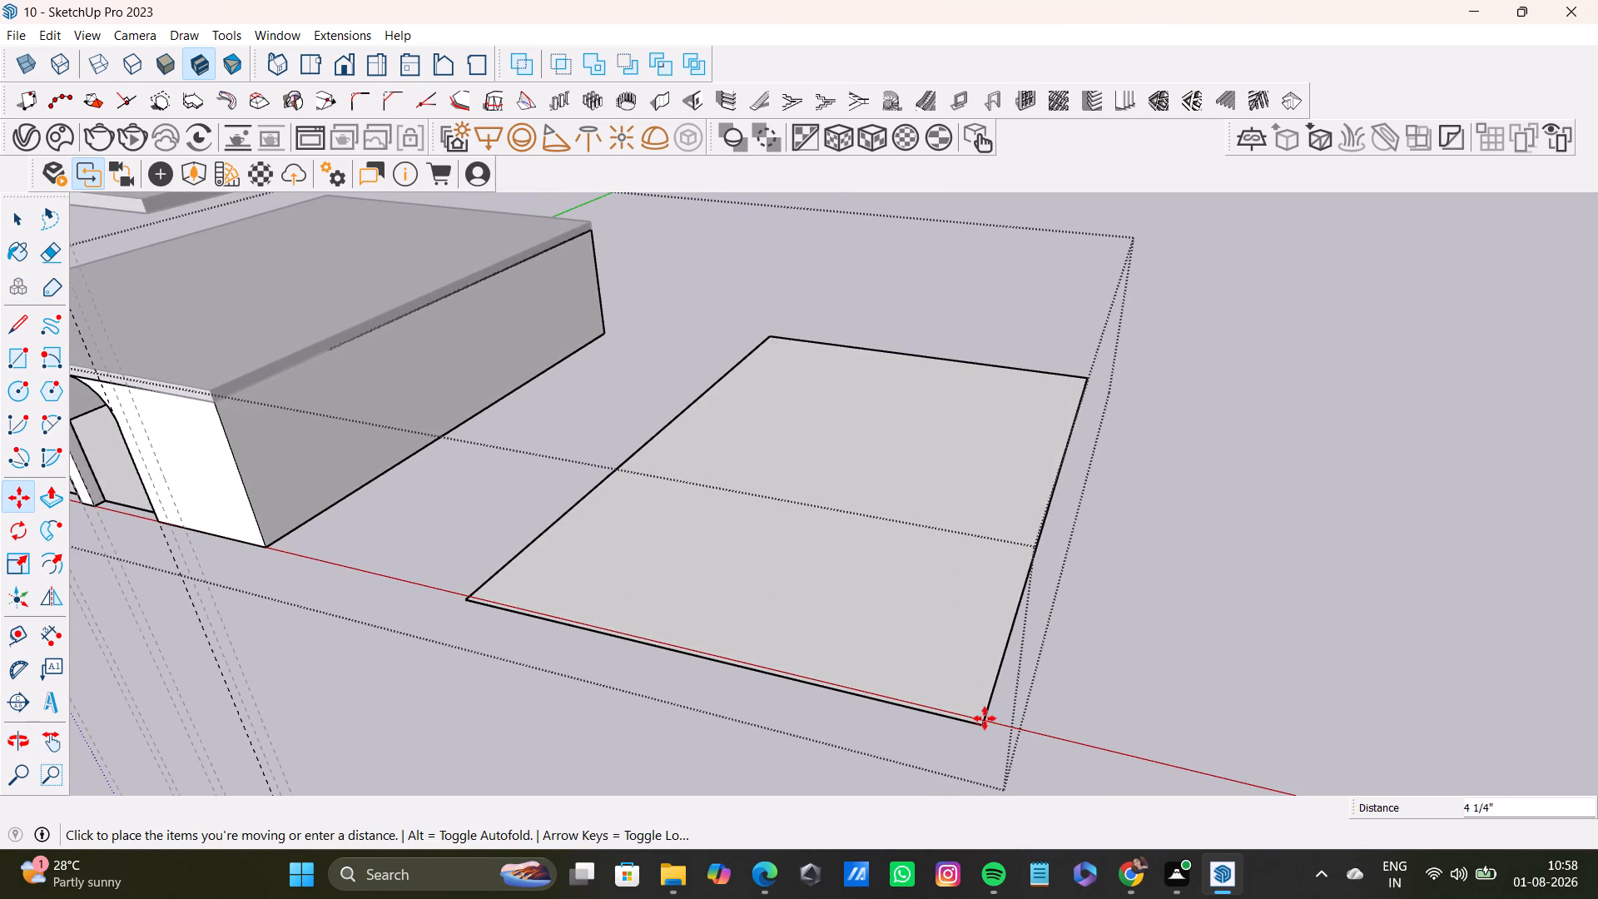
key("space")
Move the whole new rectangle by its front outer corner so its front edge lies on the red axis, and leave the building group.
double_click(949, 663)
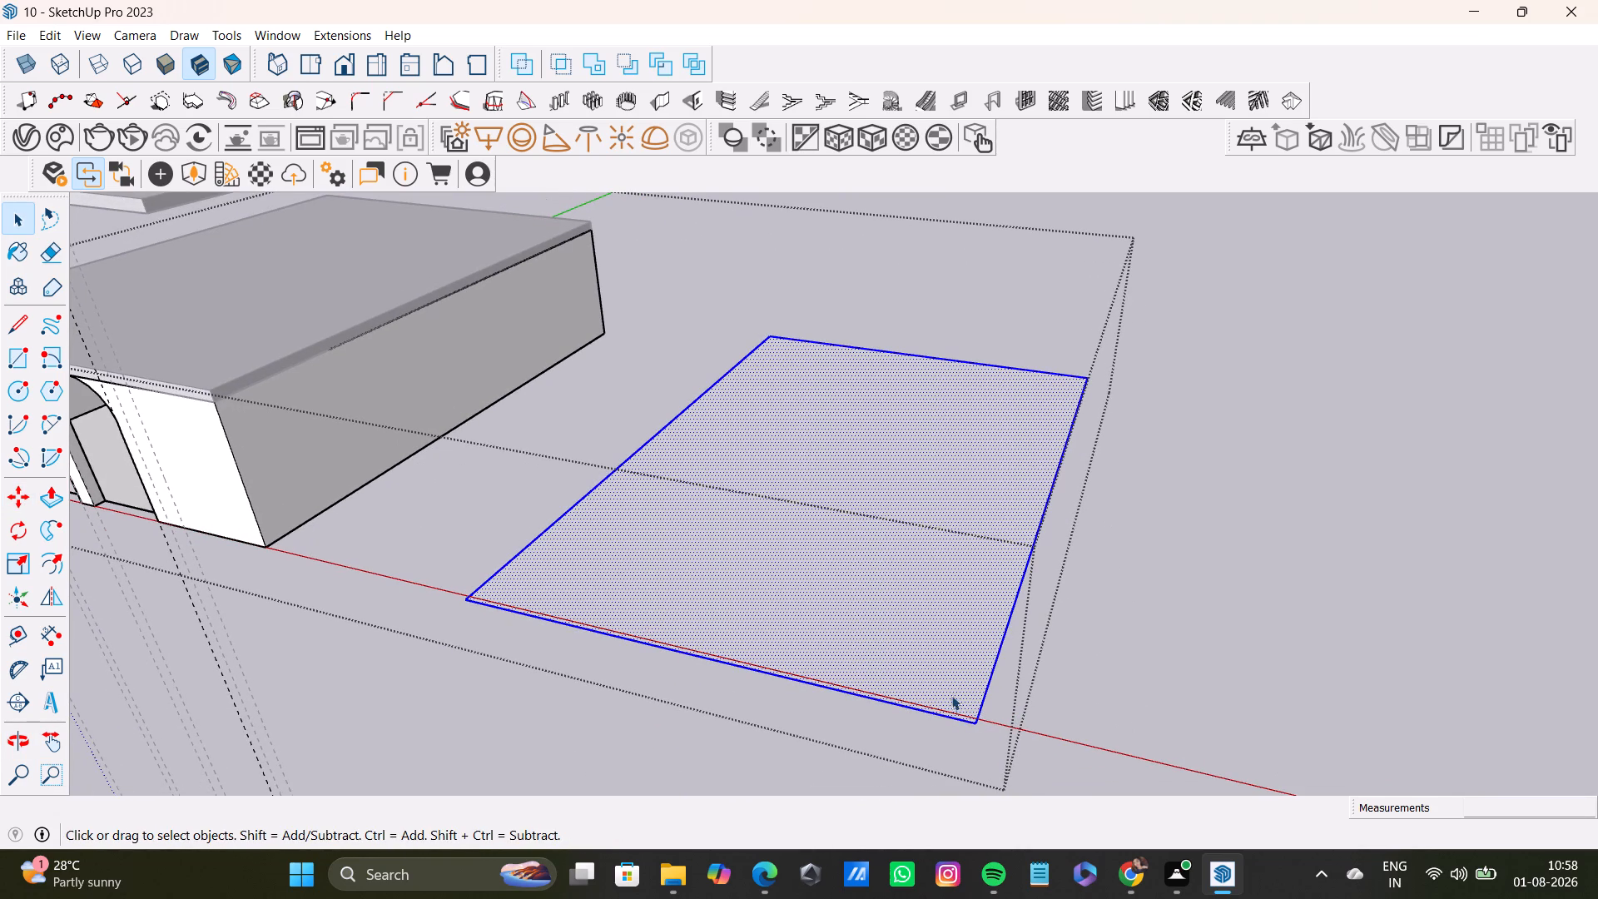
key("m")
left_click(970, 725)
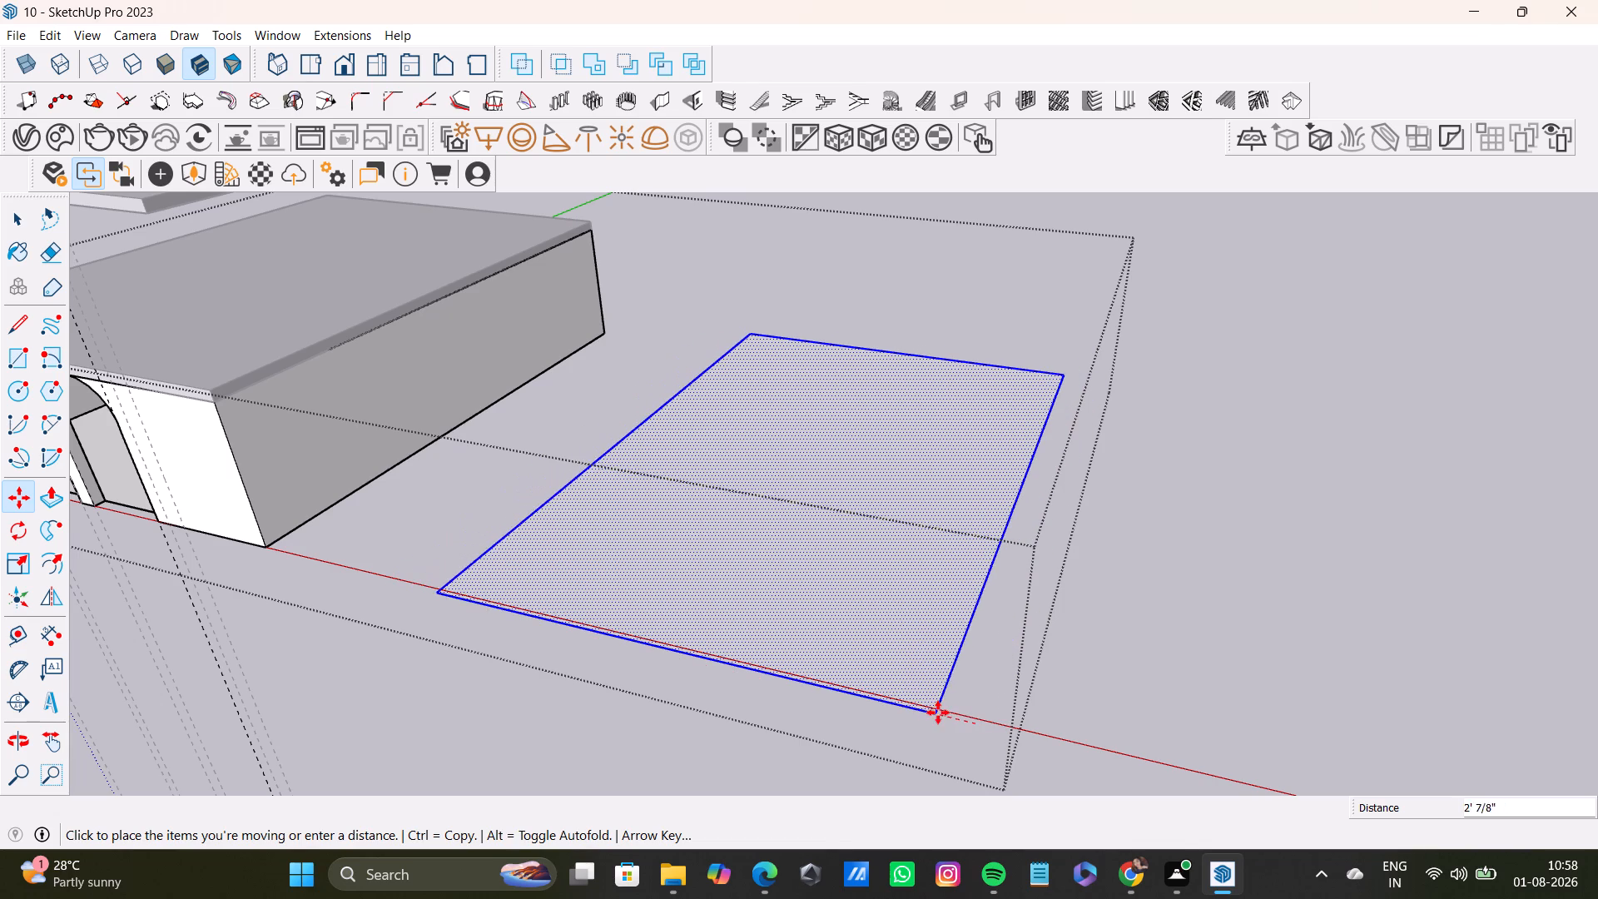
scroll(953, 695, "up", 3)
middle_click_drag(950, 688, 955, 664)
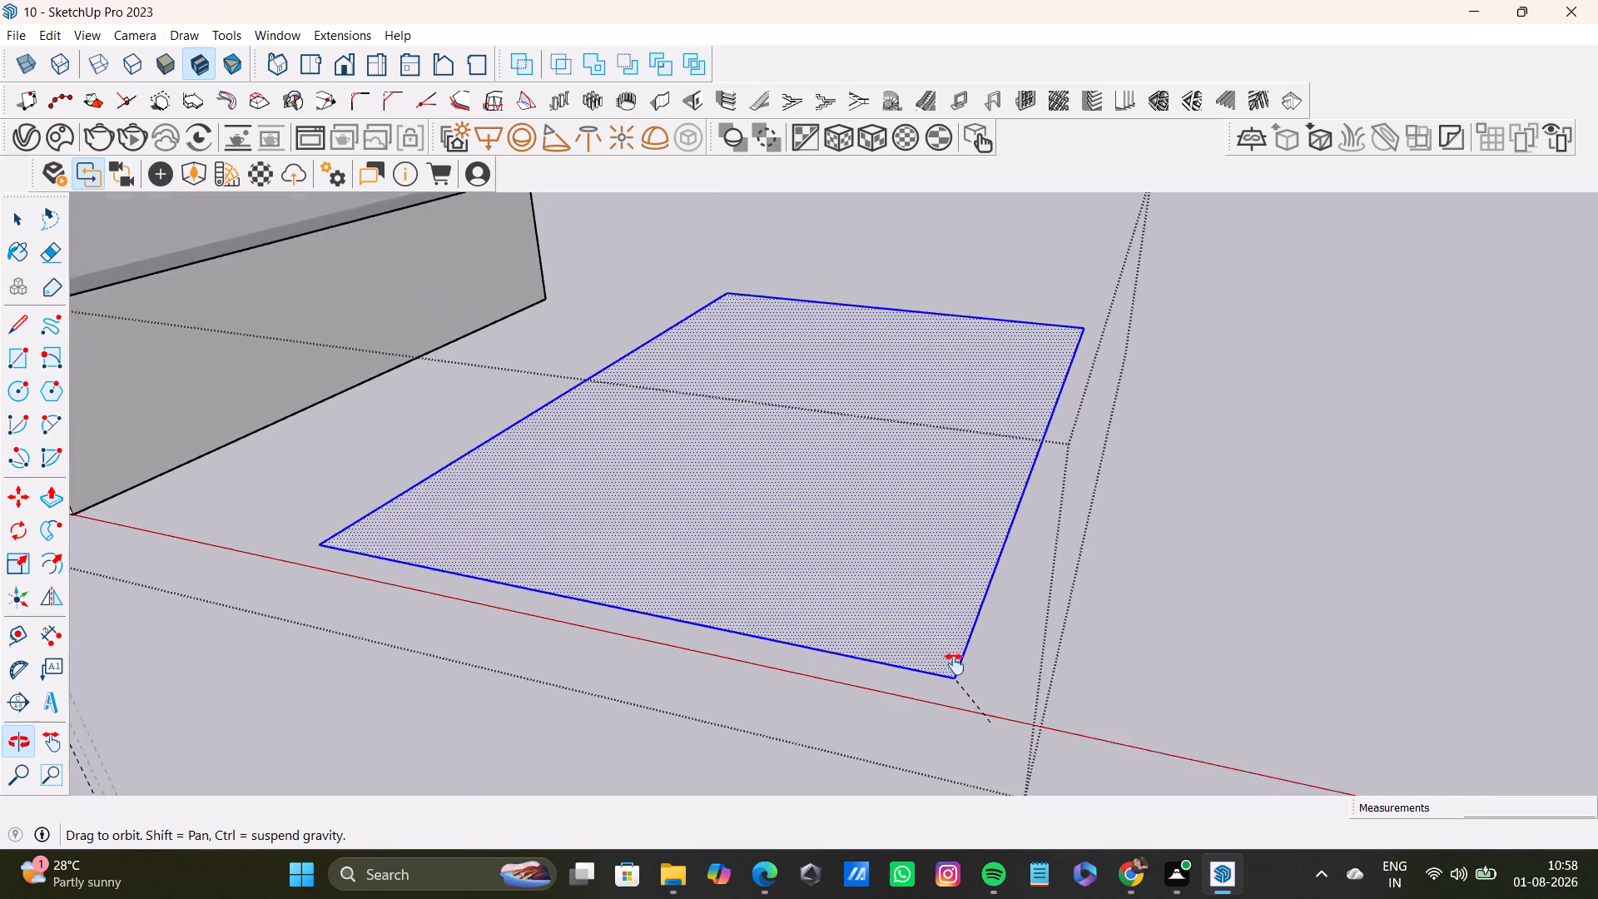
middle_click_drag(955, 664, 966, 573)
left_click(1019, 603)
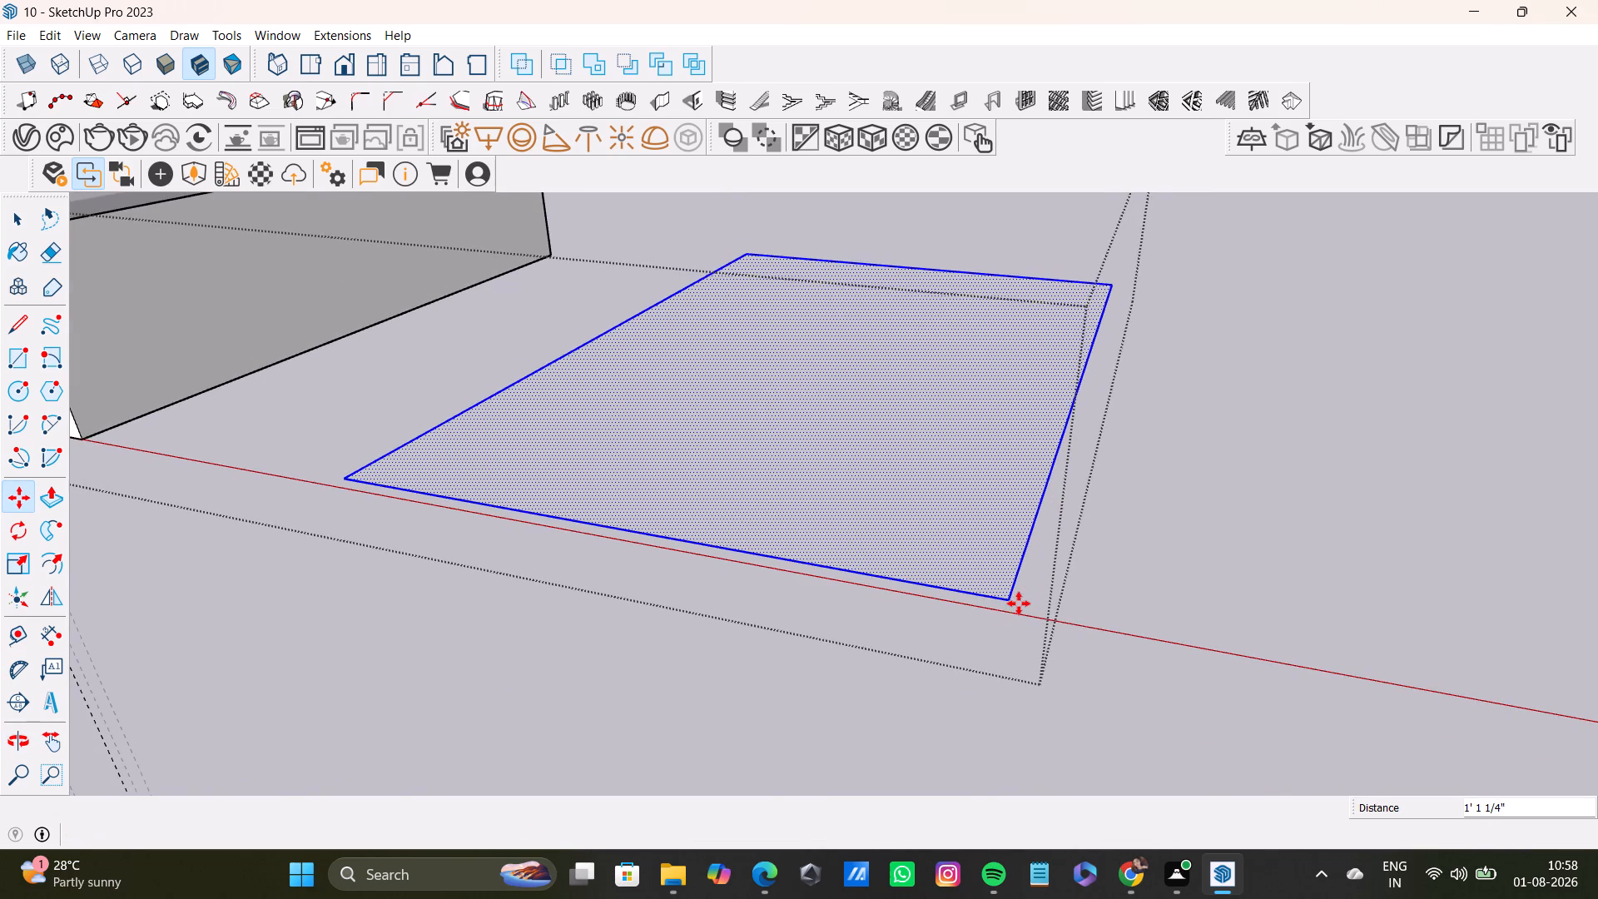
scroll(978, 612, "up", 6)
middle_click_drag(995, 611, 950, 589)
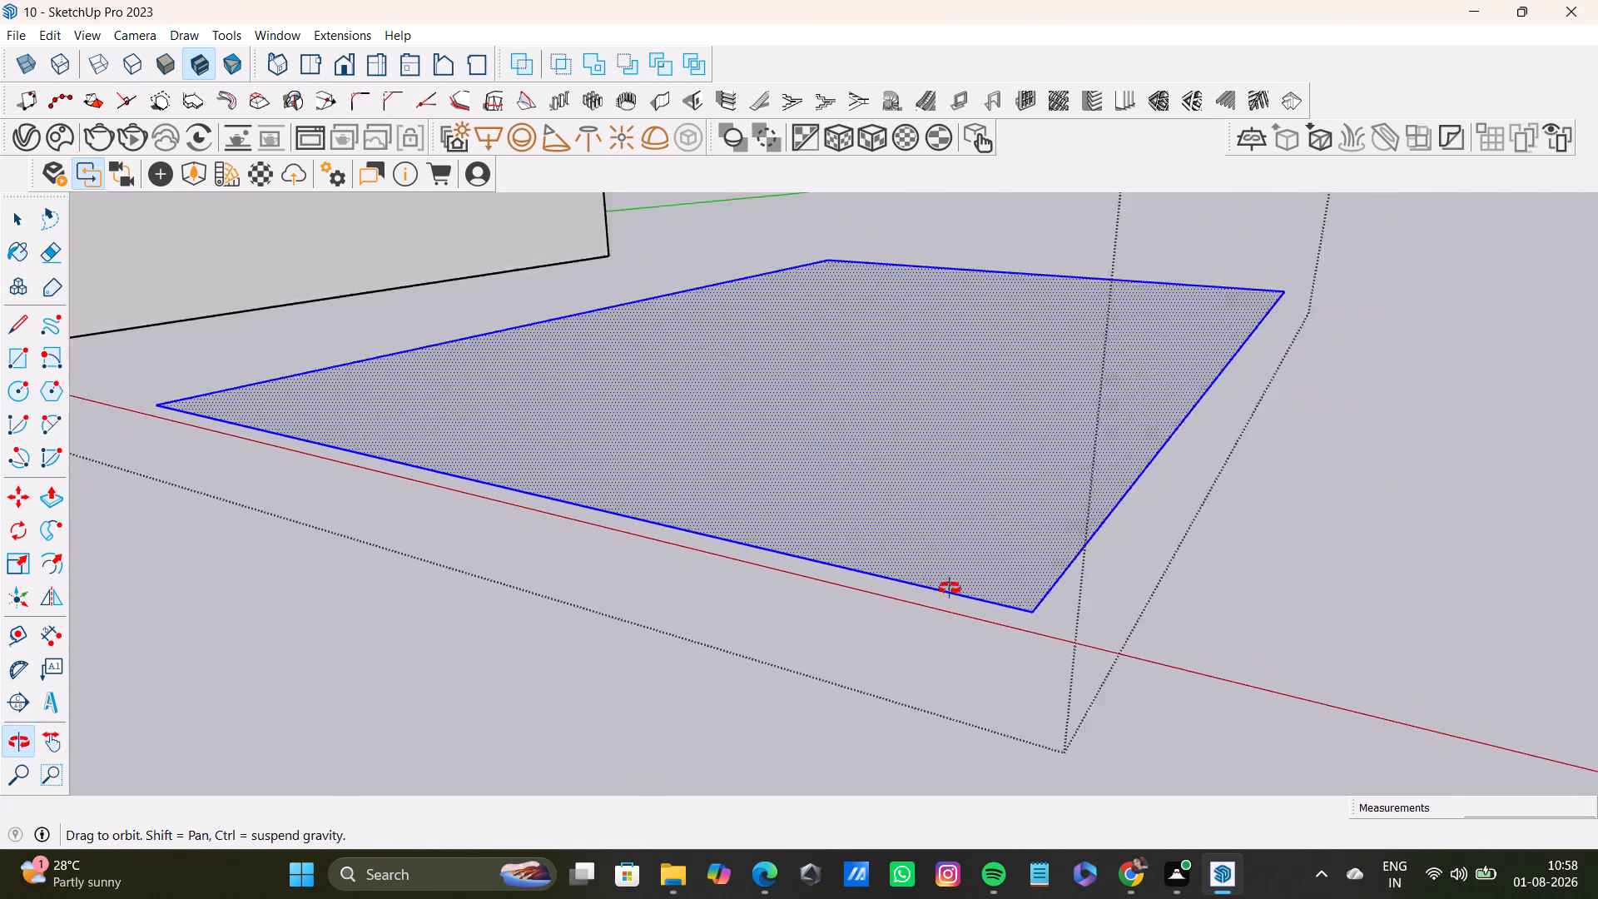
middle_click_drag(950, 589, 1015, 679)
left_click(1023, 577)
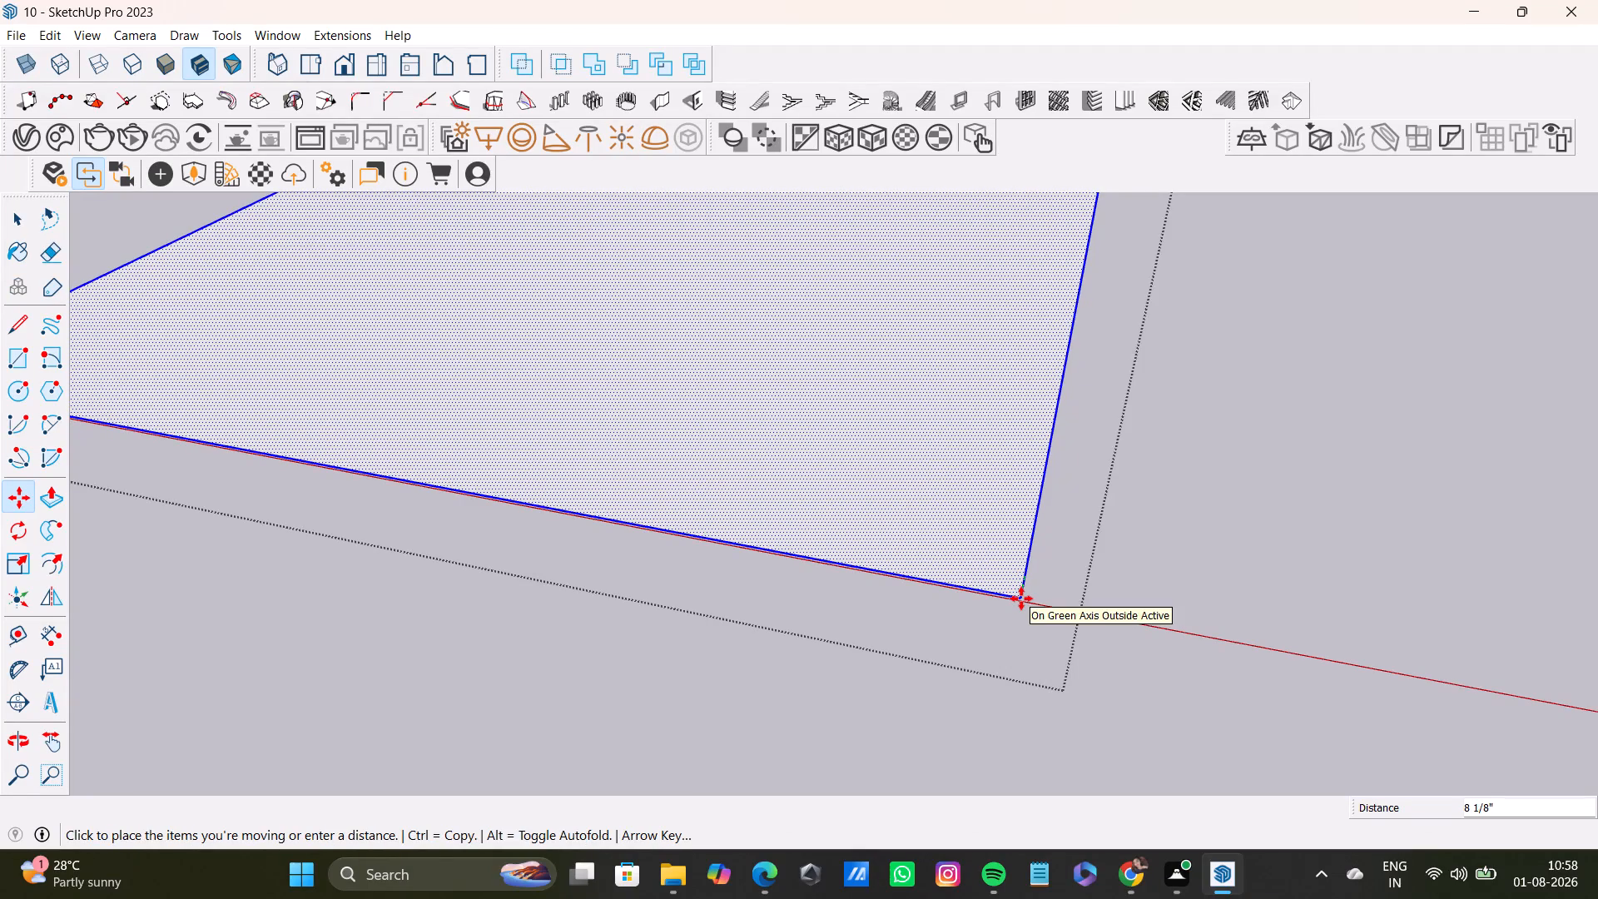
left_click(1020, 599)
middle_click_drag(1077, 640, 1004, 394)
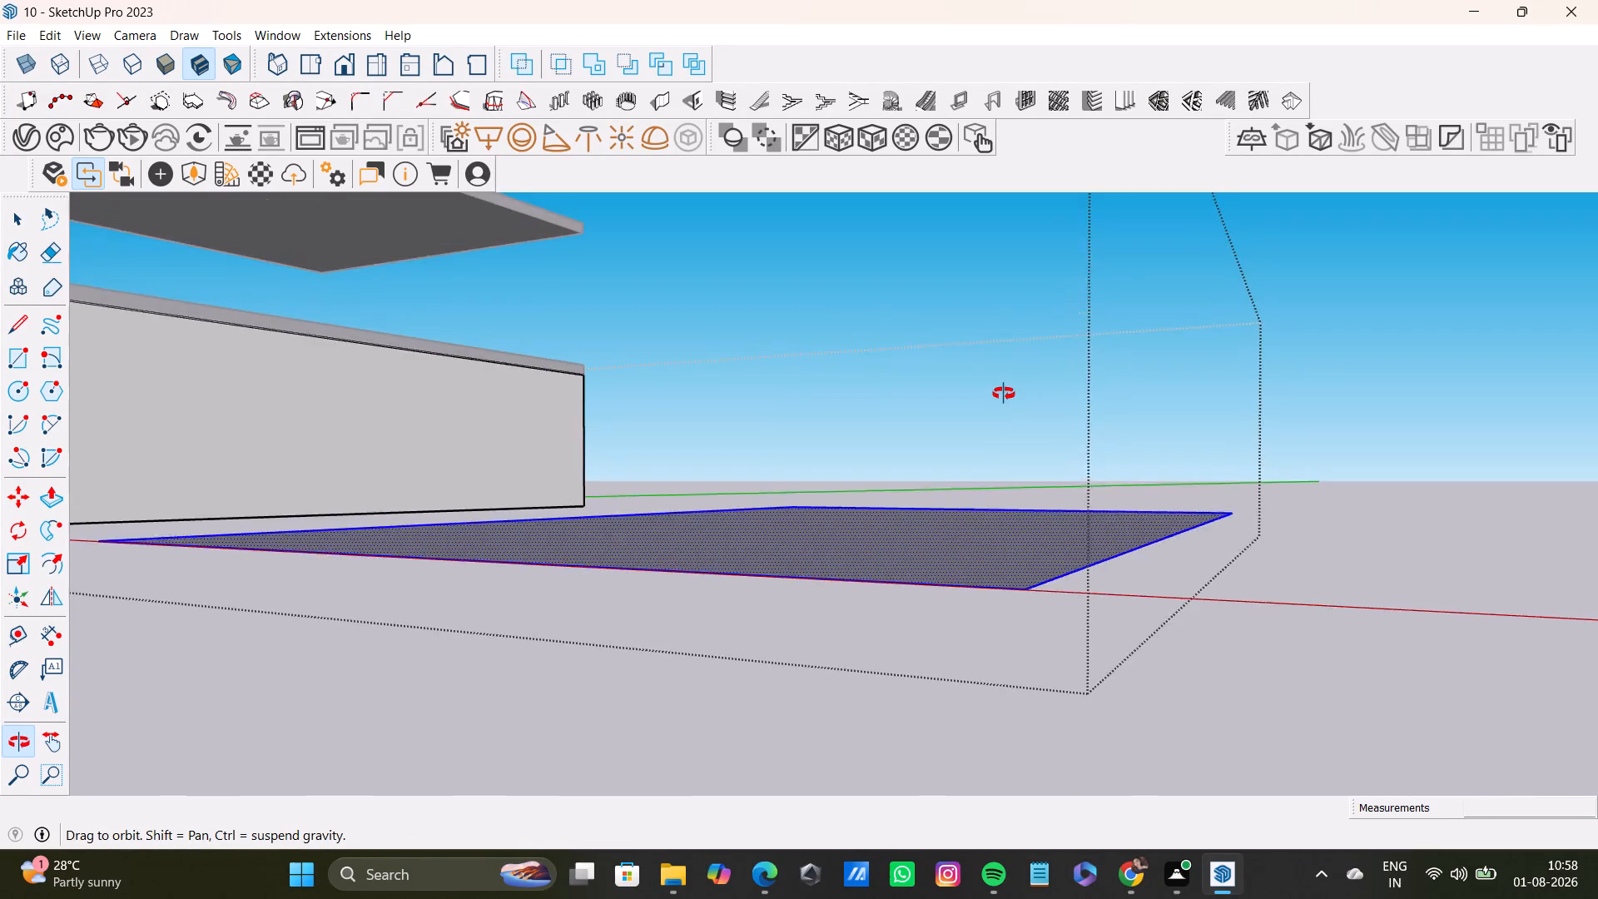
middle_click_drag(1004, 394, 988, 582)
scroll(955, 574, "down", 6)
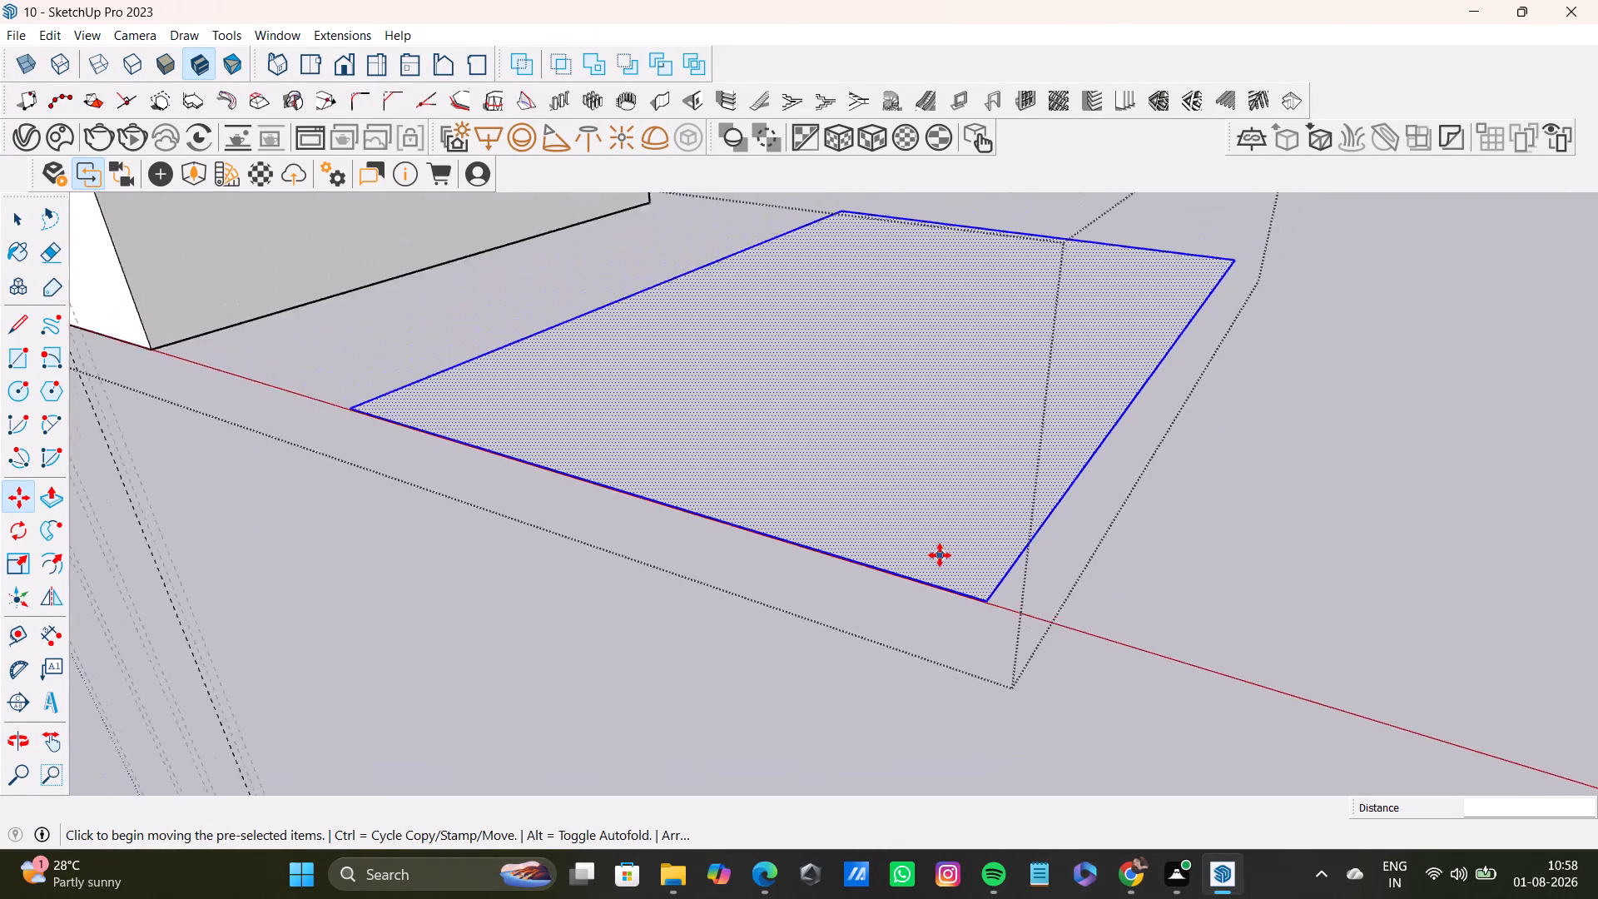
scroll(940, 555, "down", 2)
middle_click_drag(891, 516, 1050, 584)
key("space")
left_click(1183, 480)
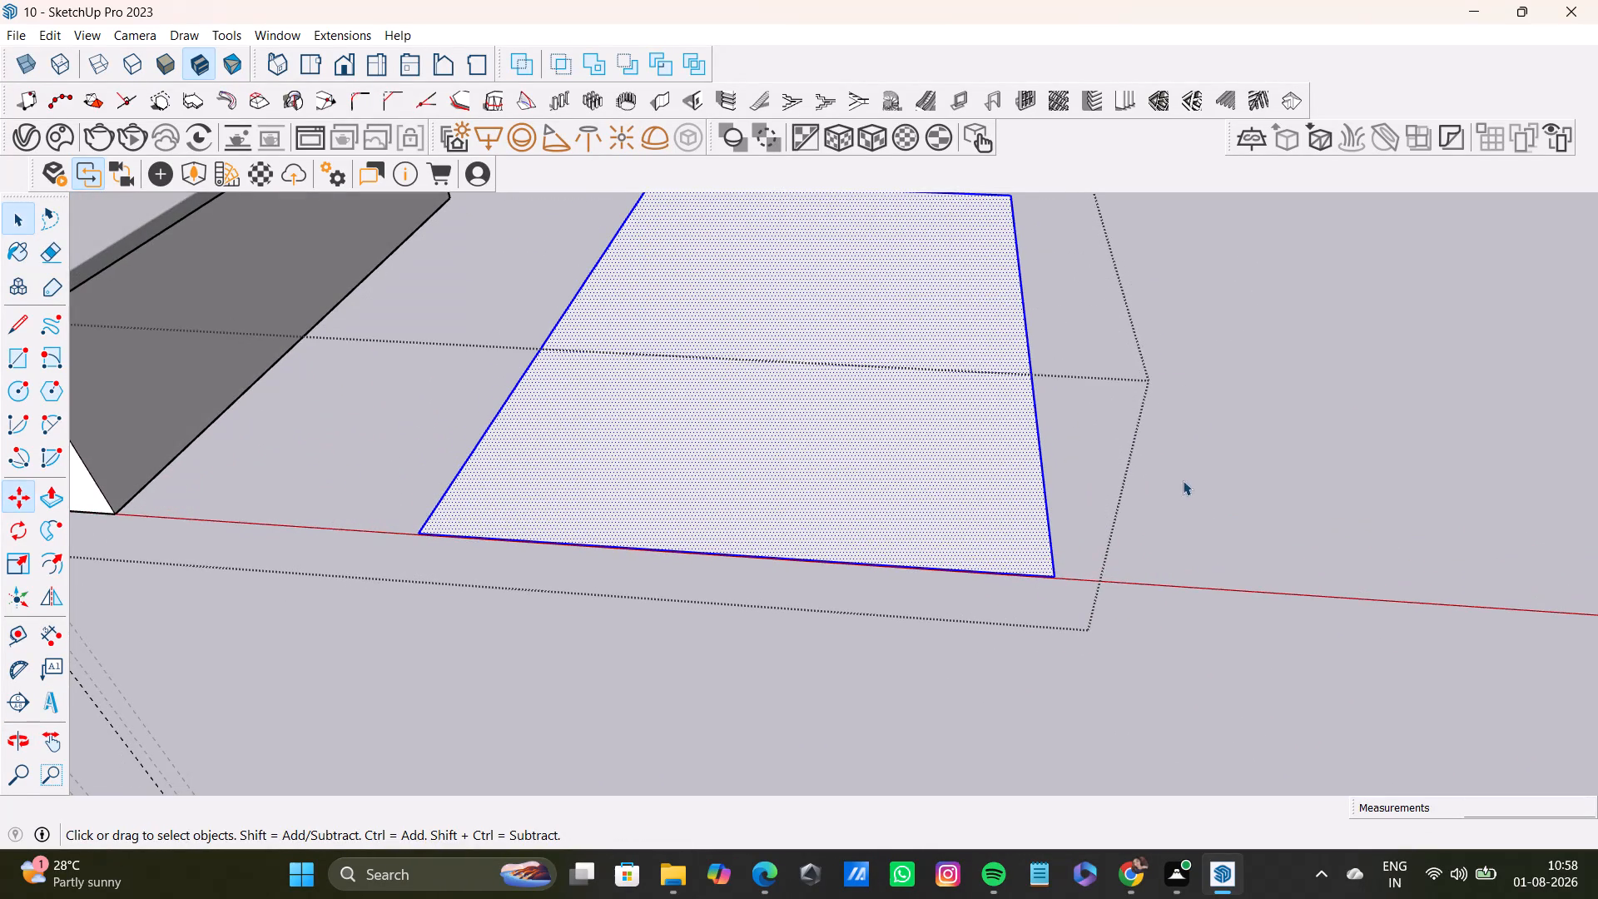
Measure the lengths of the new rectangle's front edge and long side edge.
middle_click_drag(1218, 478, 1198, 560, "shift")
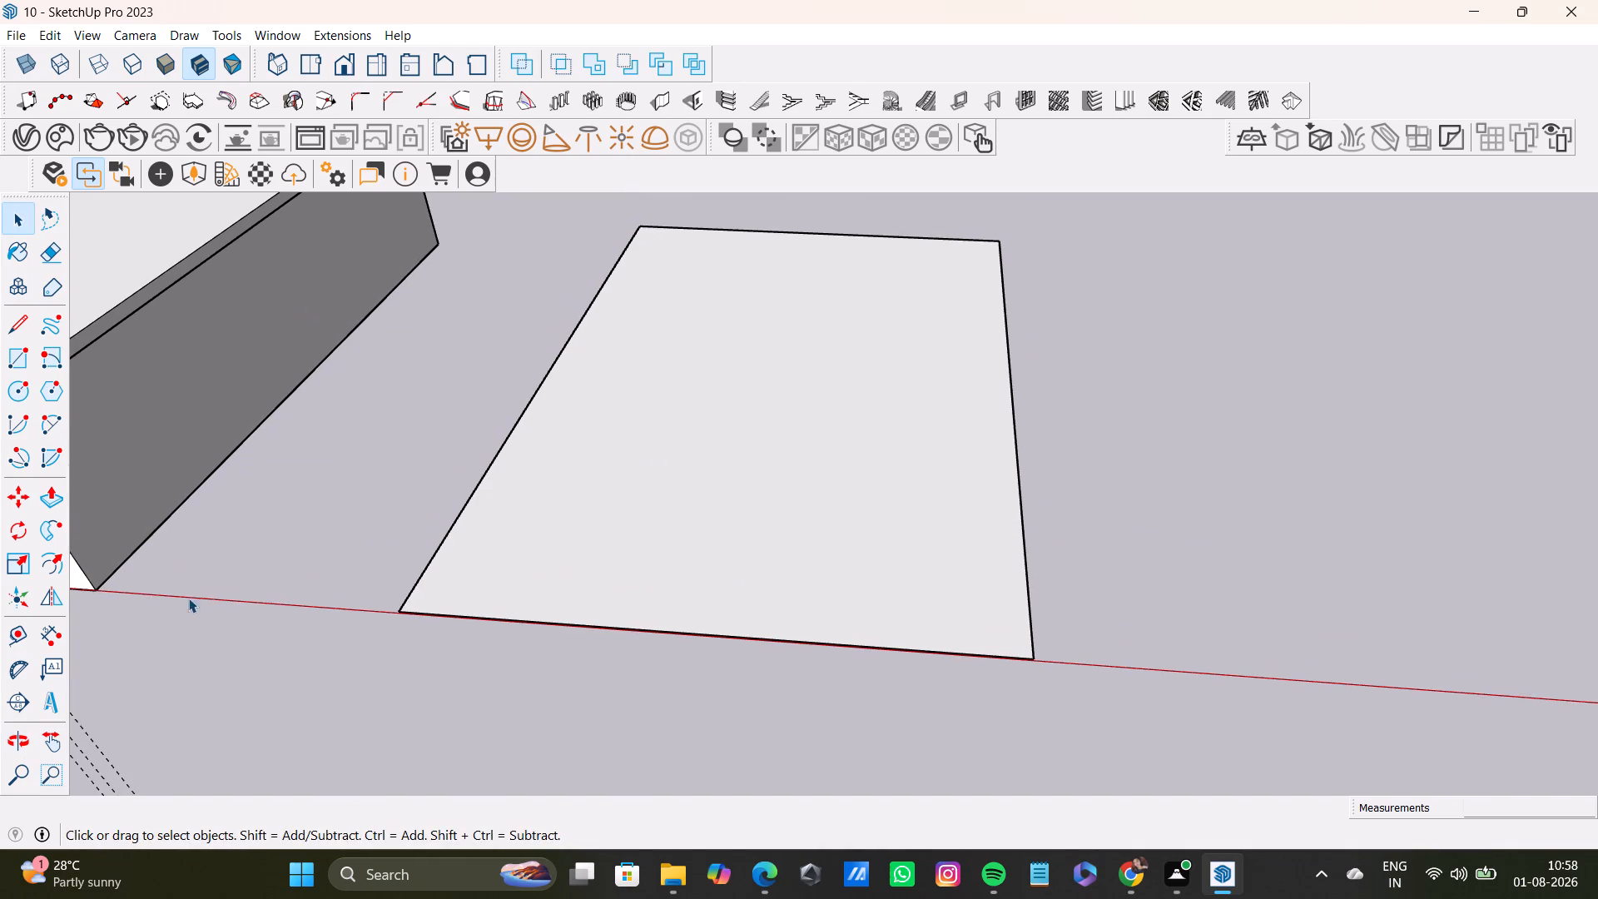
left_click(18, 641)
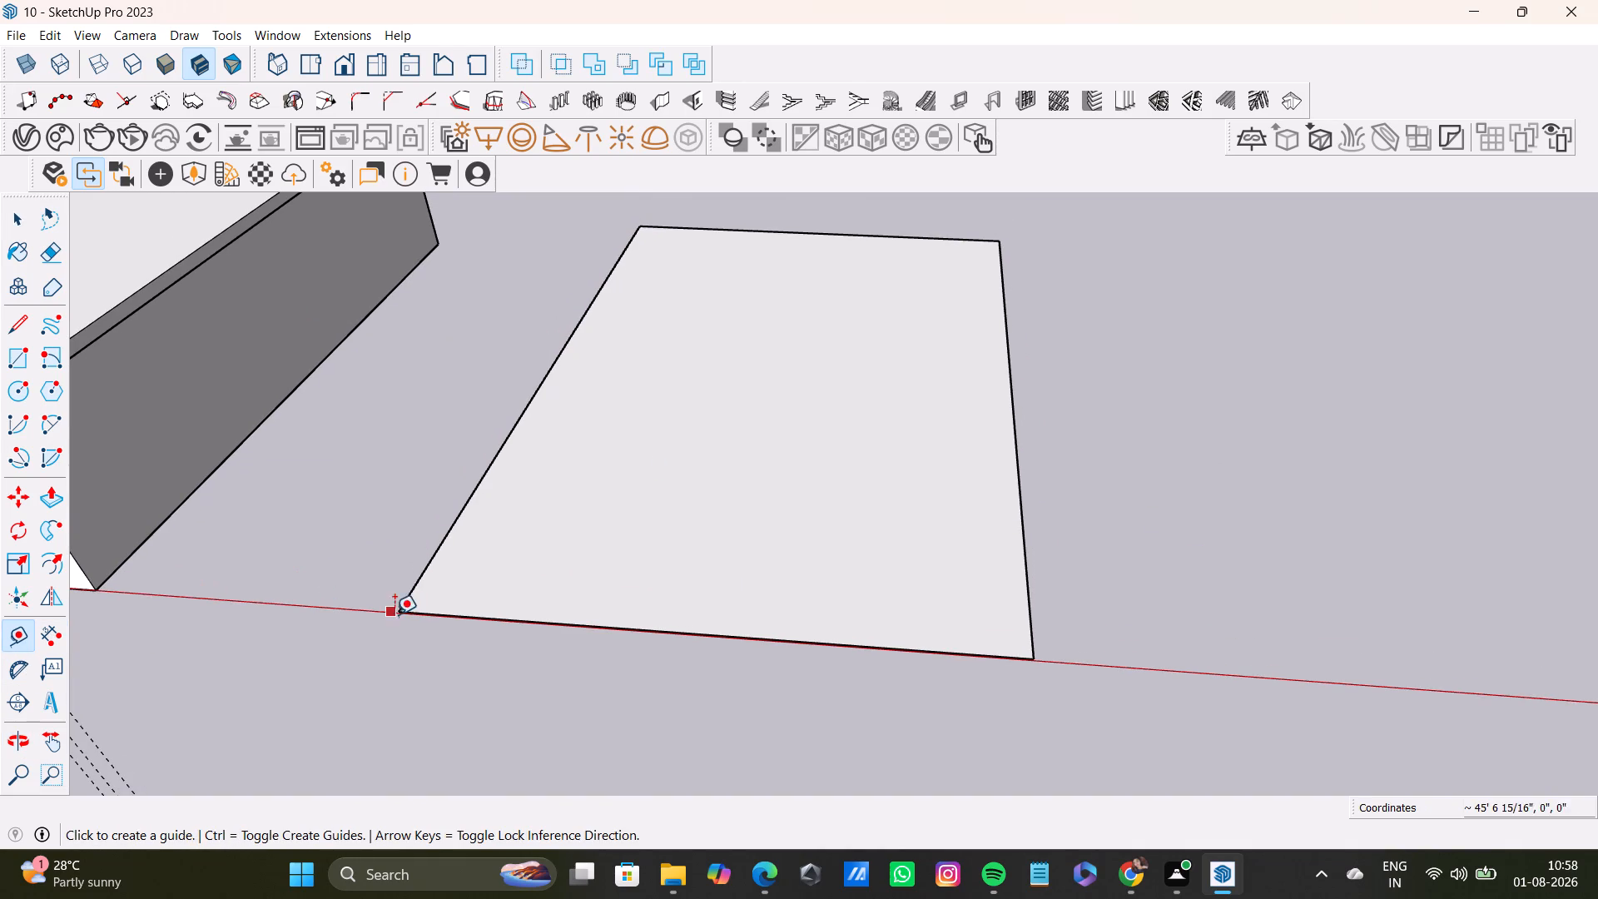
left_click(394, 611)
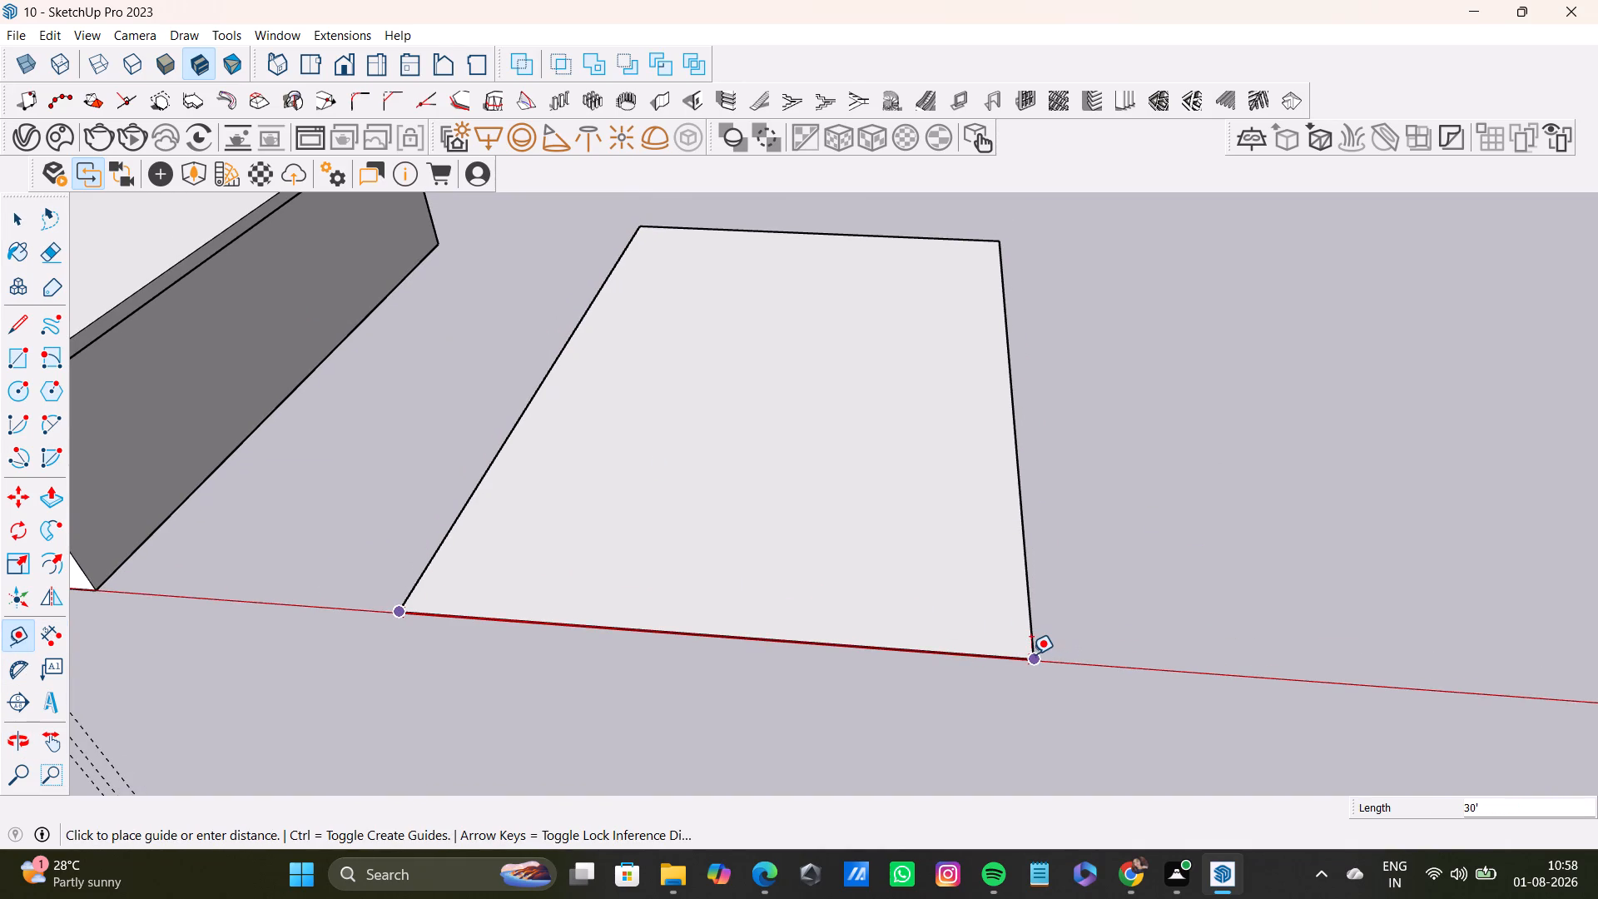
key("space")
middle_click_drag(1108, 654, 1057, 664, "shift")
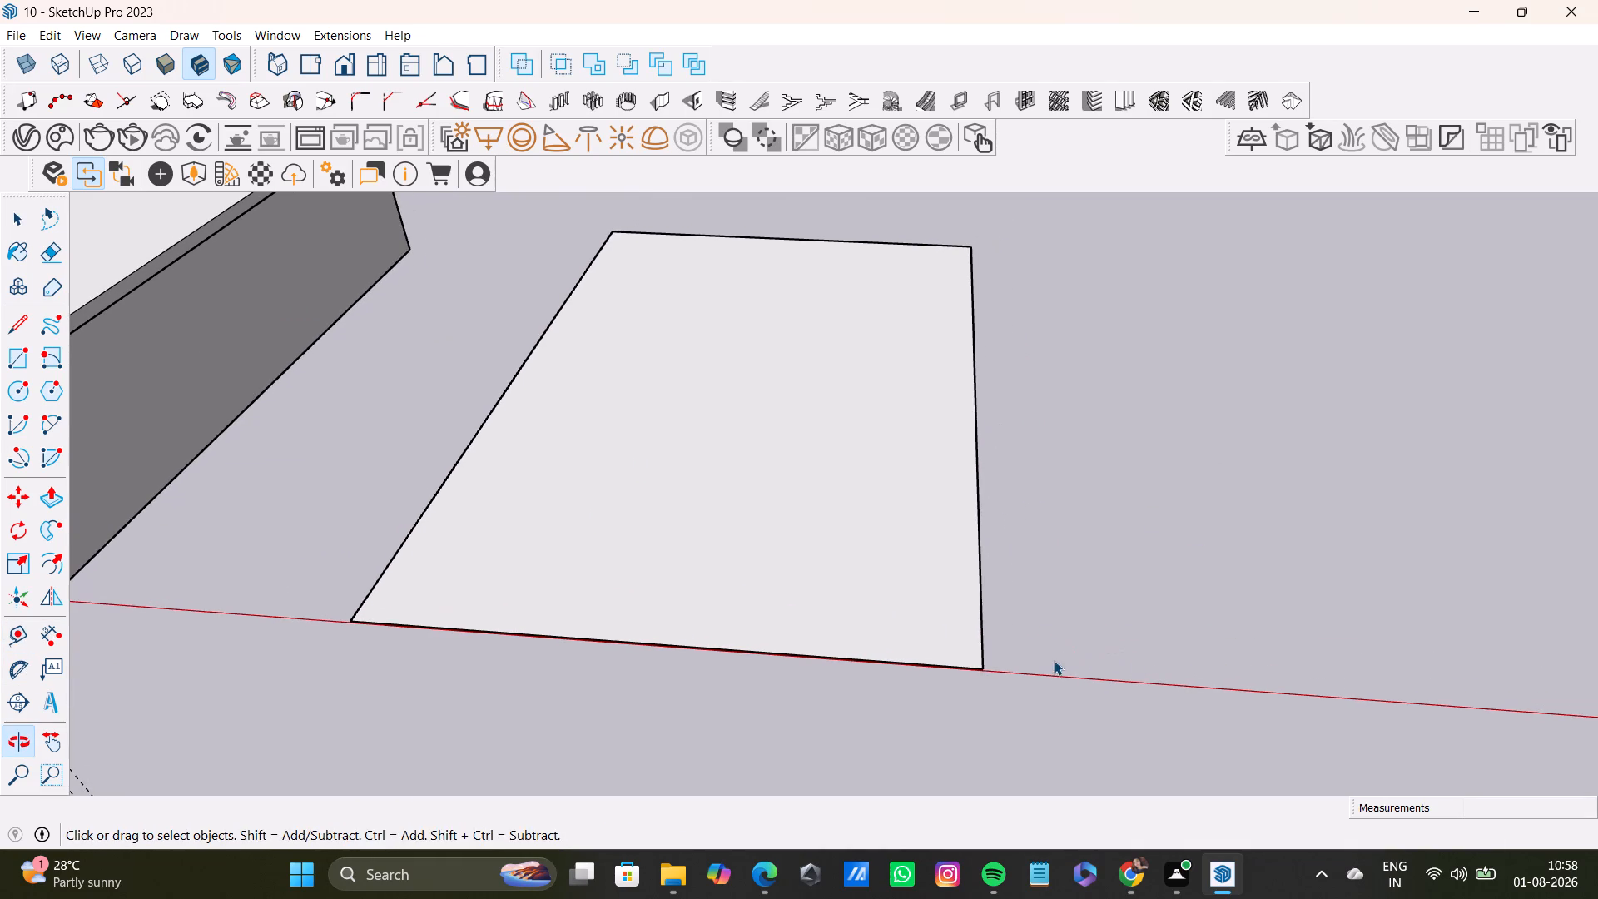
middle_click_drag(1247, 662, 967, 618)
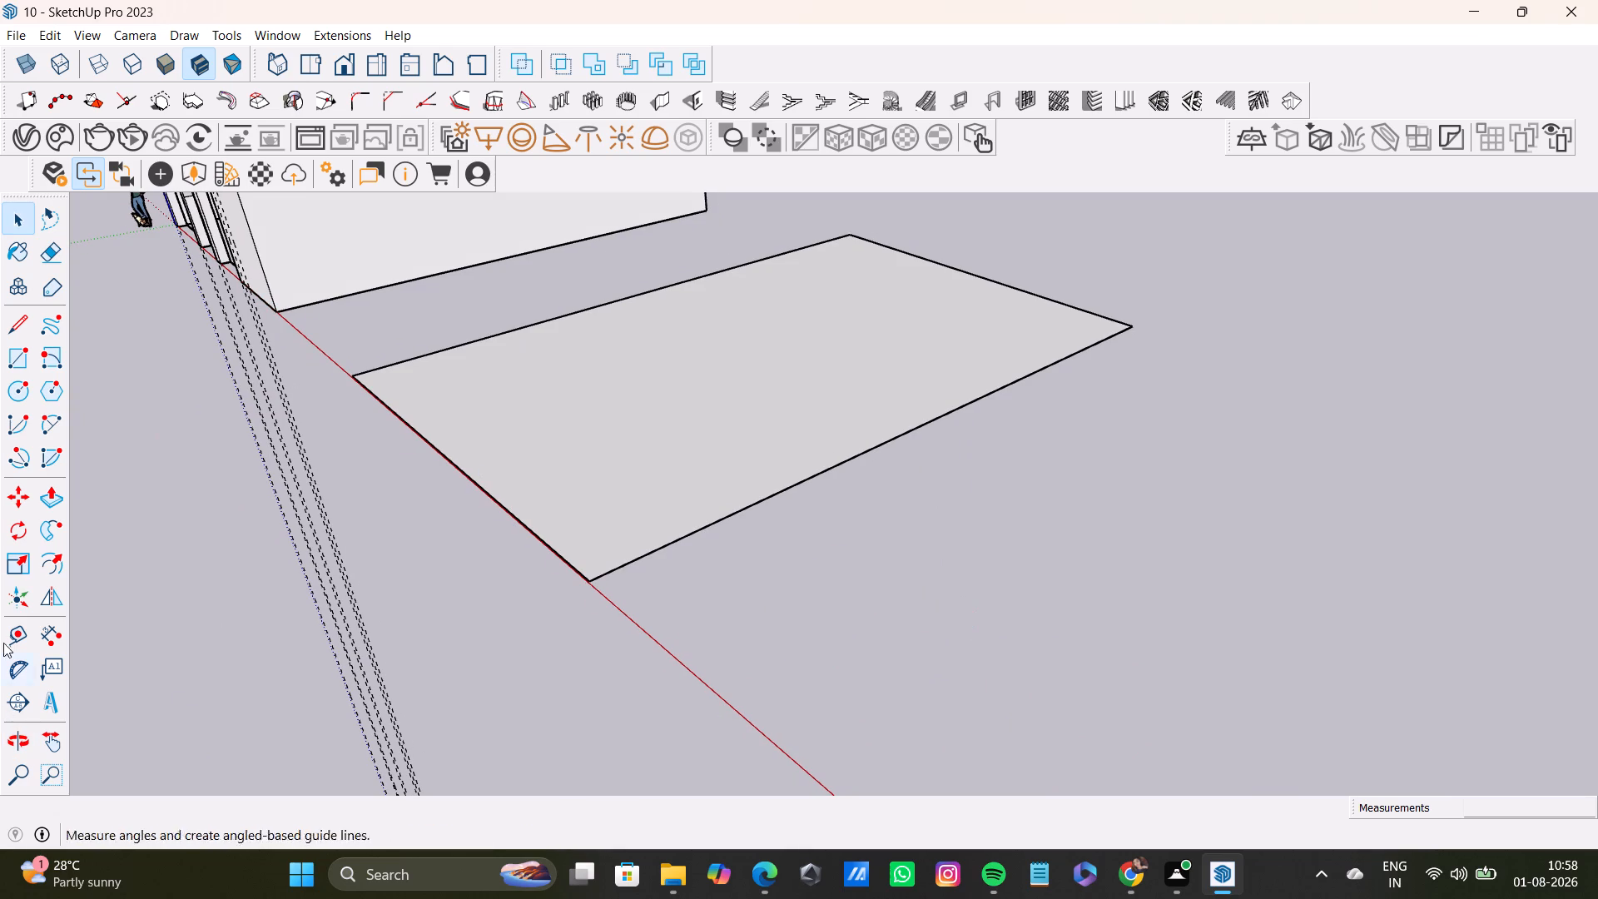
left_click(26, 631)
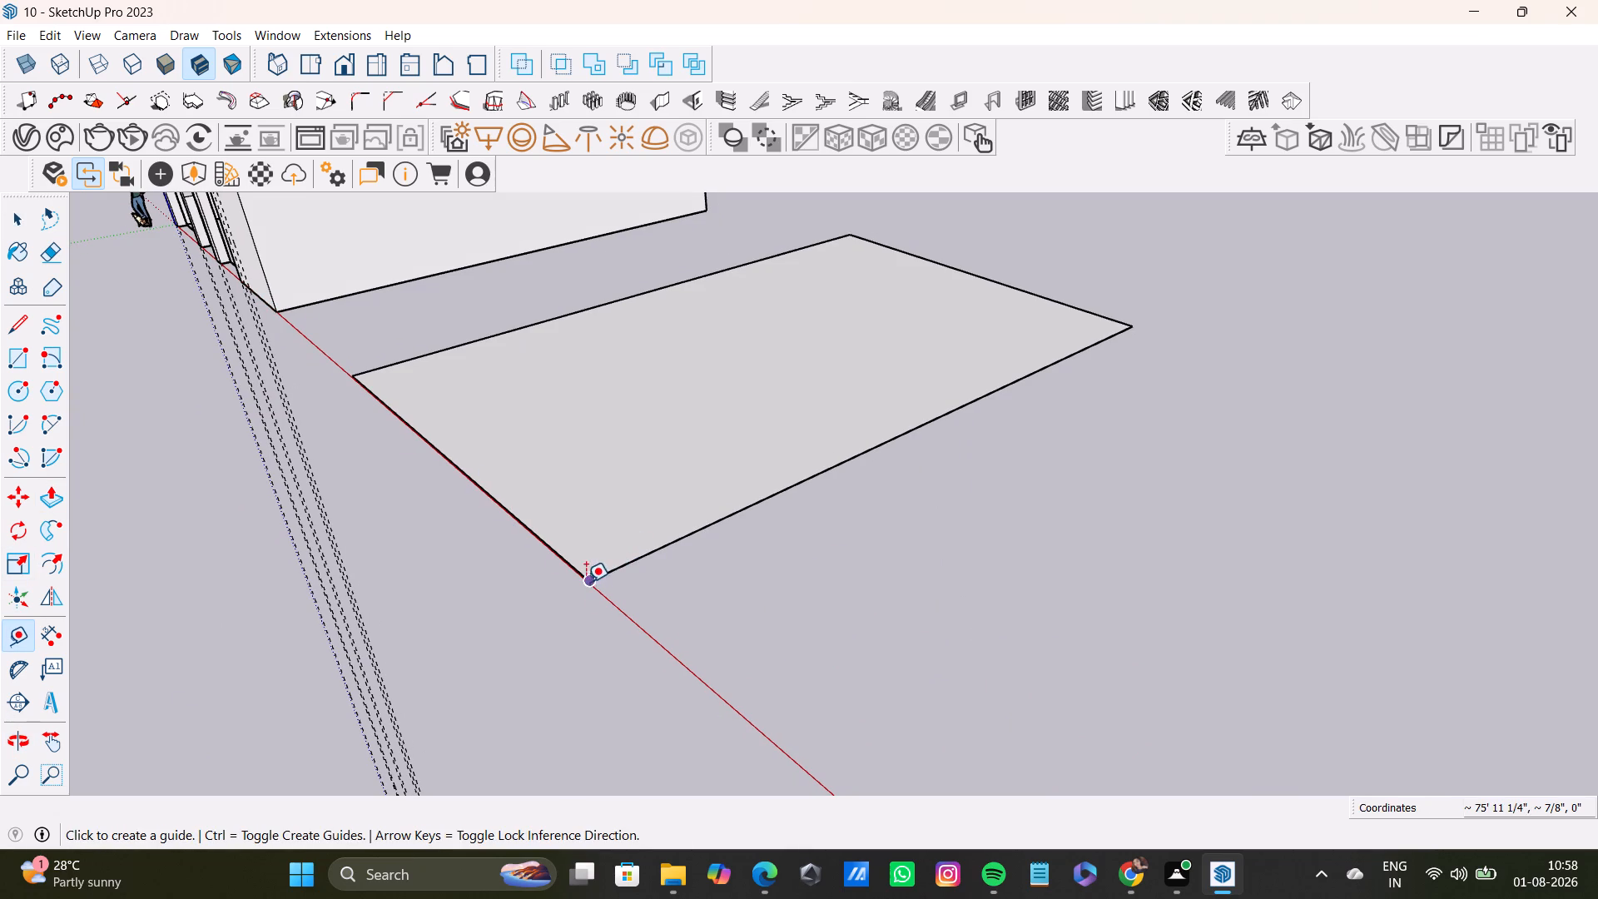
left_click_drag(586, 582, 609, 572)
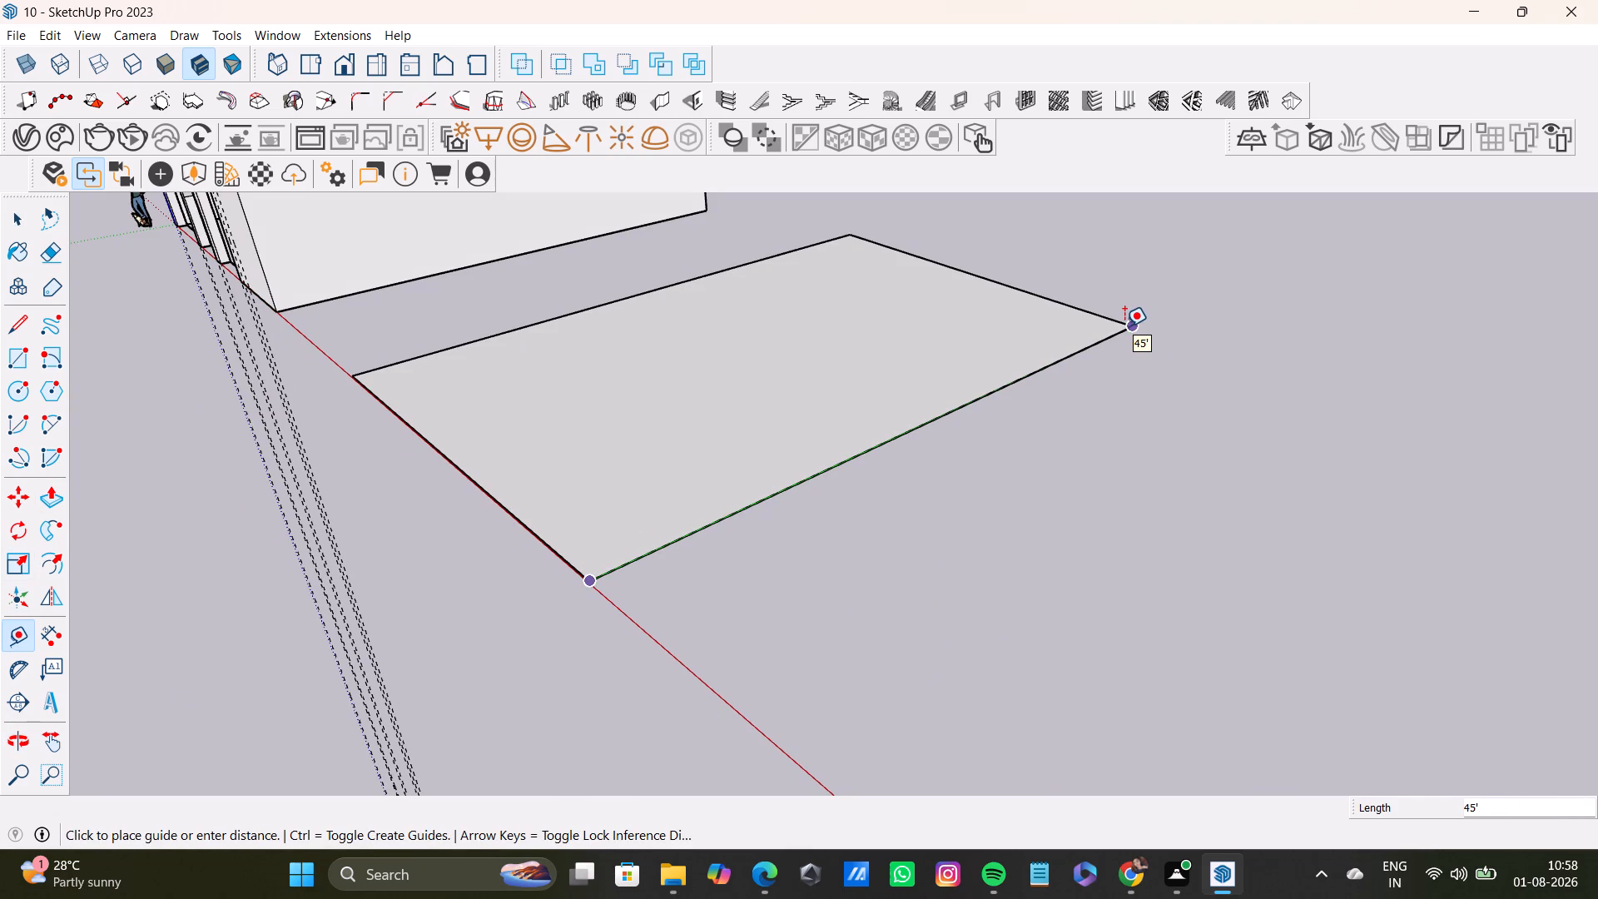
key("space")
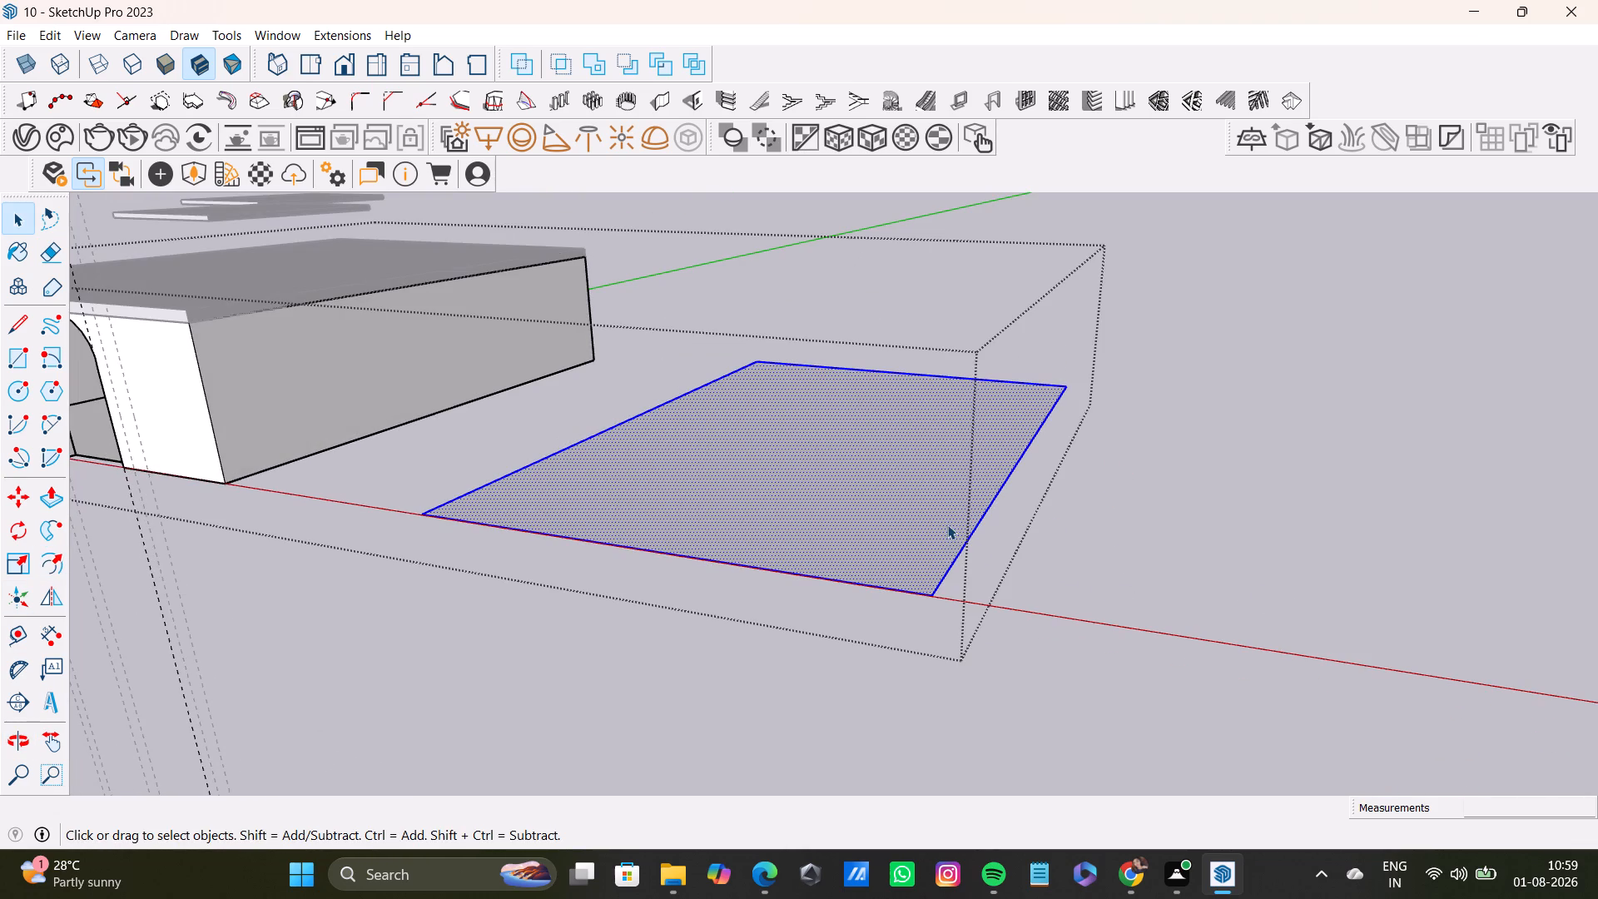
Inside the building group, offset the new rectangle's outline inward by 9".
left_click(53, 570)
left_click(656, 500)
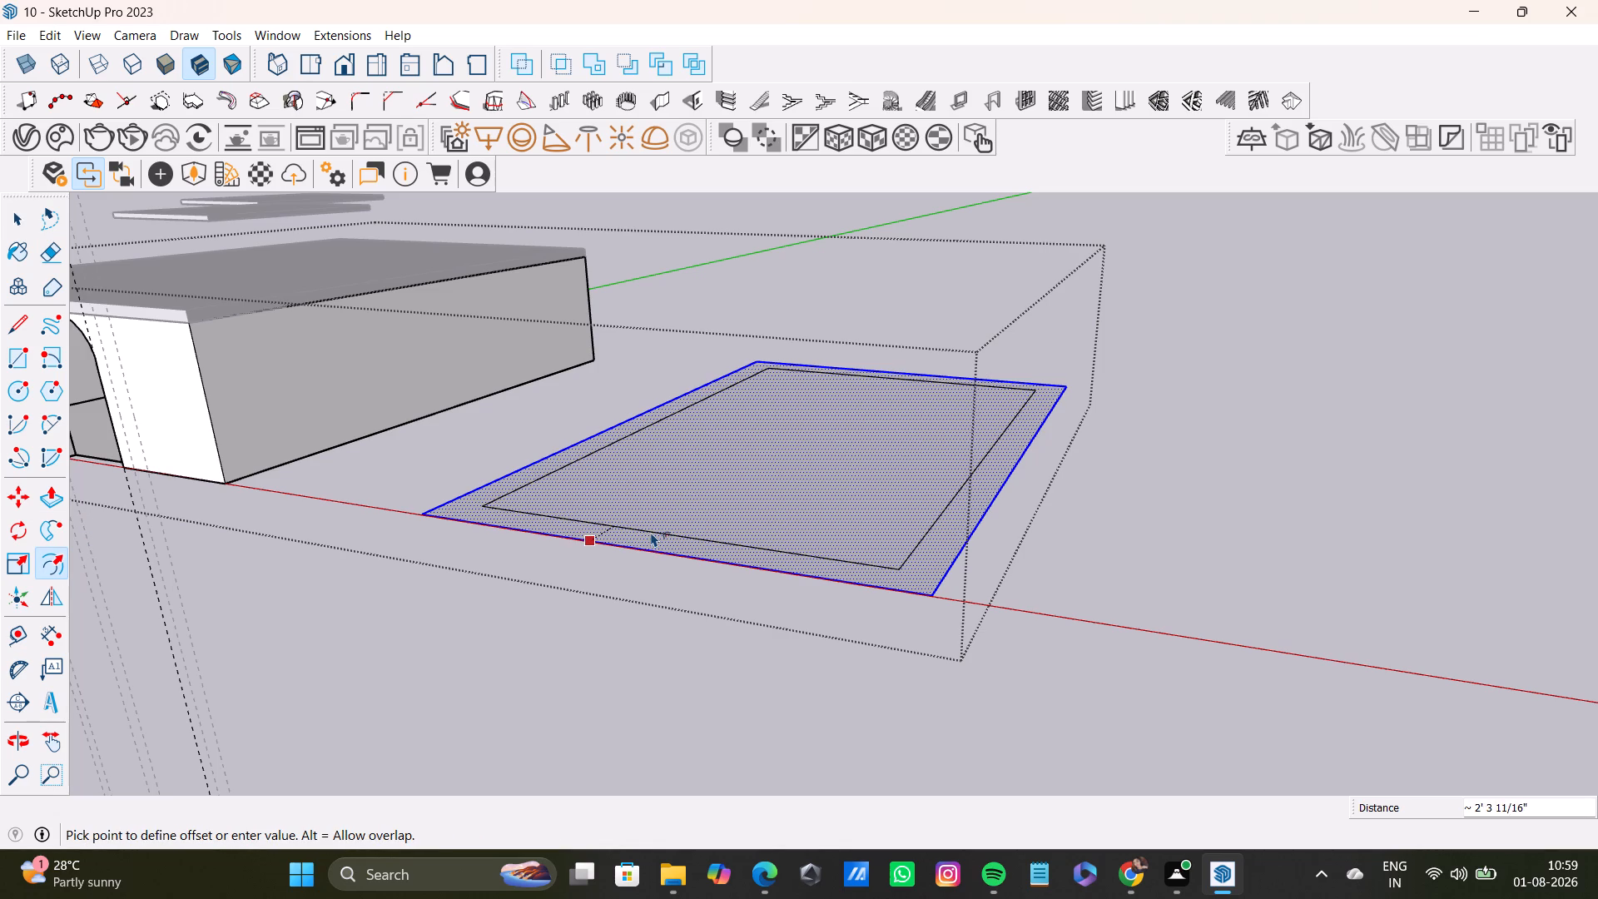
type("9\"")
key("Return")
key("space")
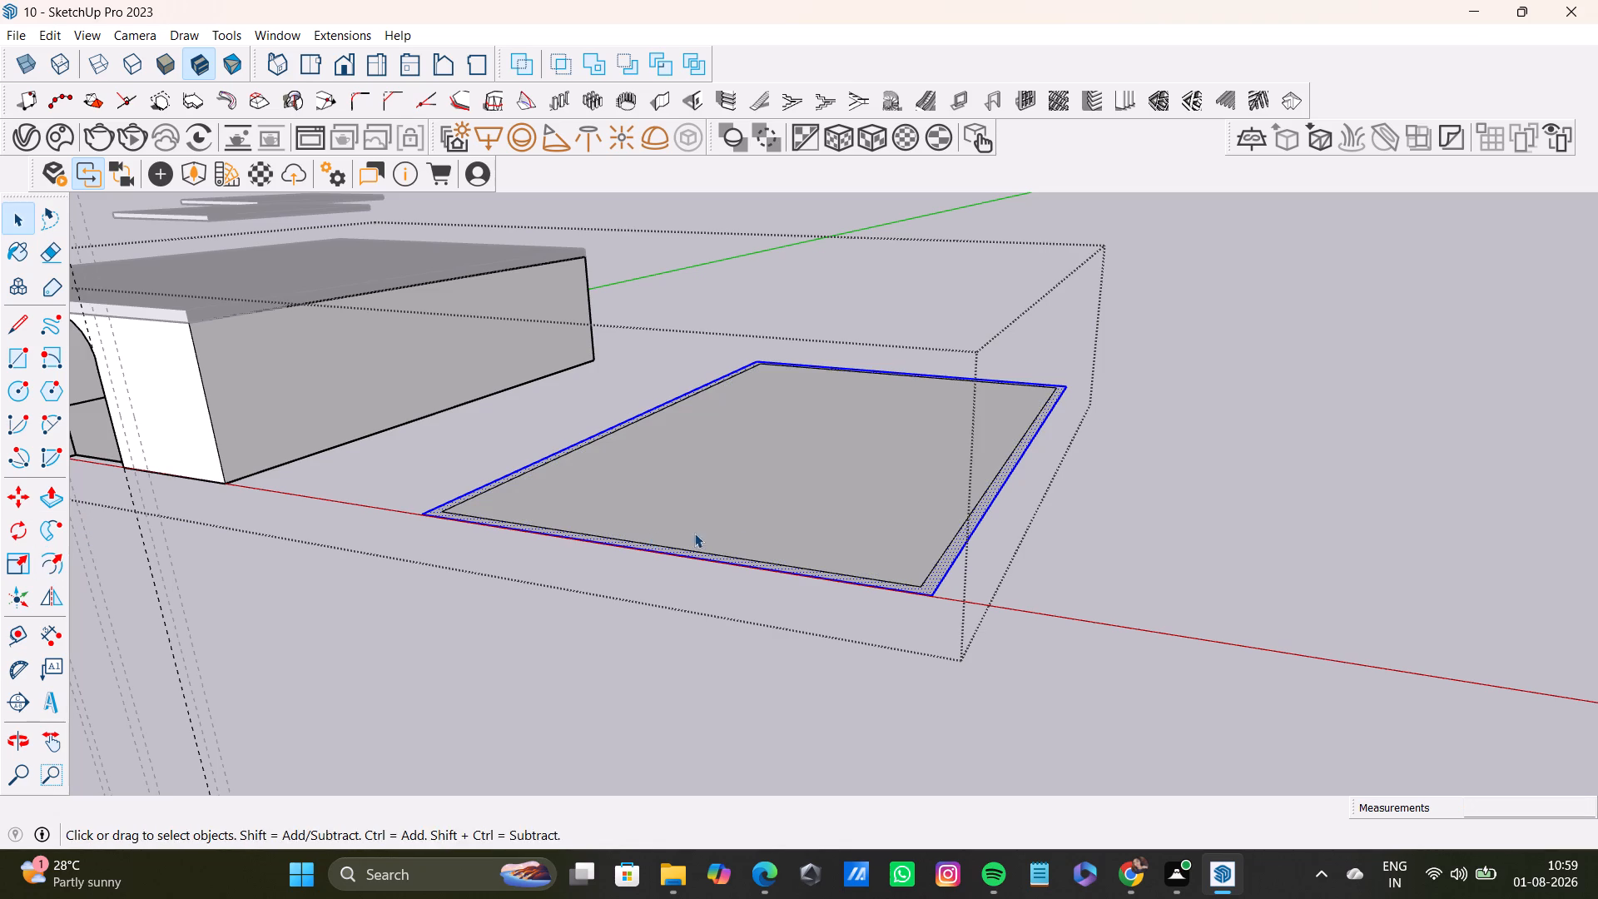
Make the rectangle and its offset outline into a group of their own inside the building group.
middle_click_drag(810, 534, 806, 664)
left_click(1187, 542)
triple_click(932, 532)
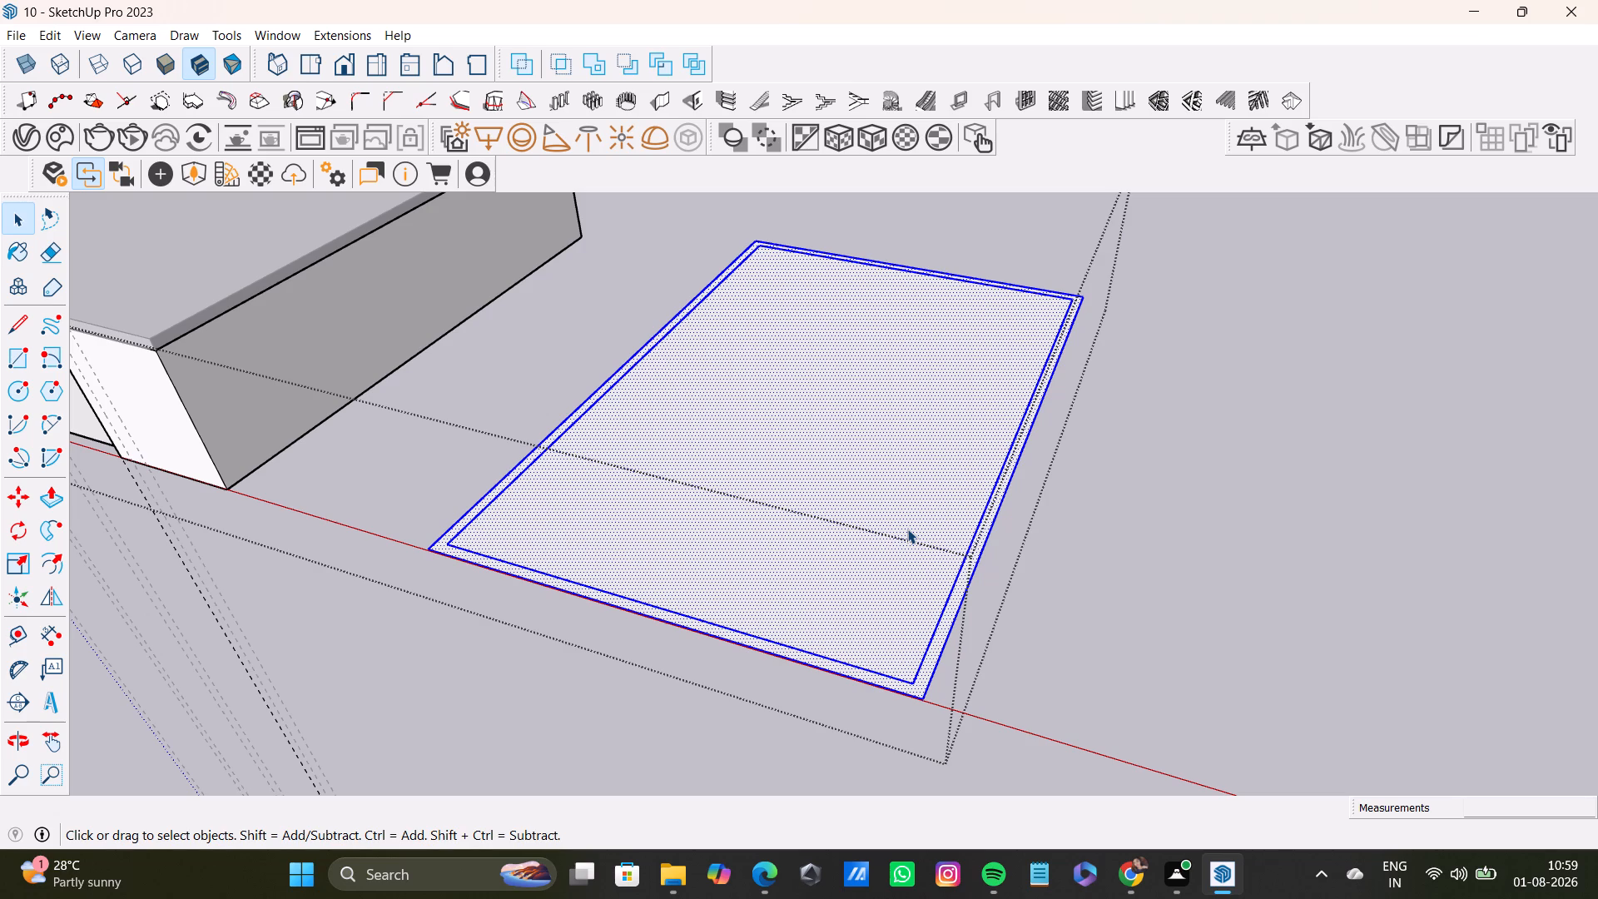
key("g")
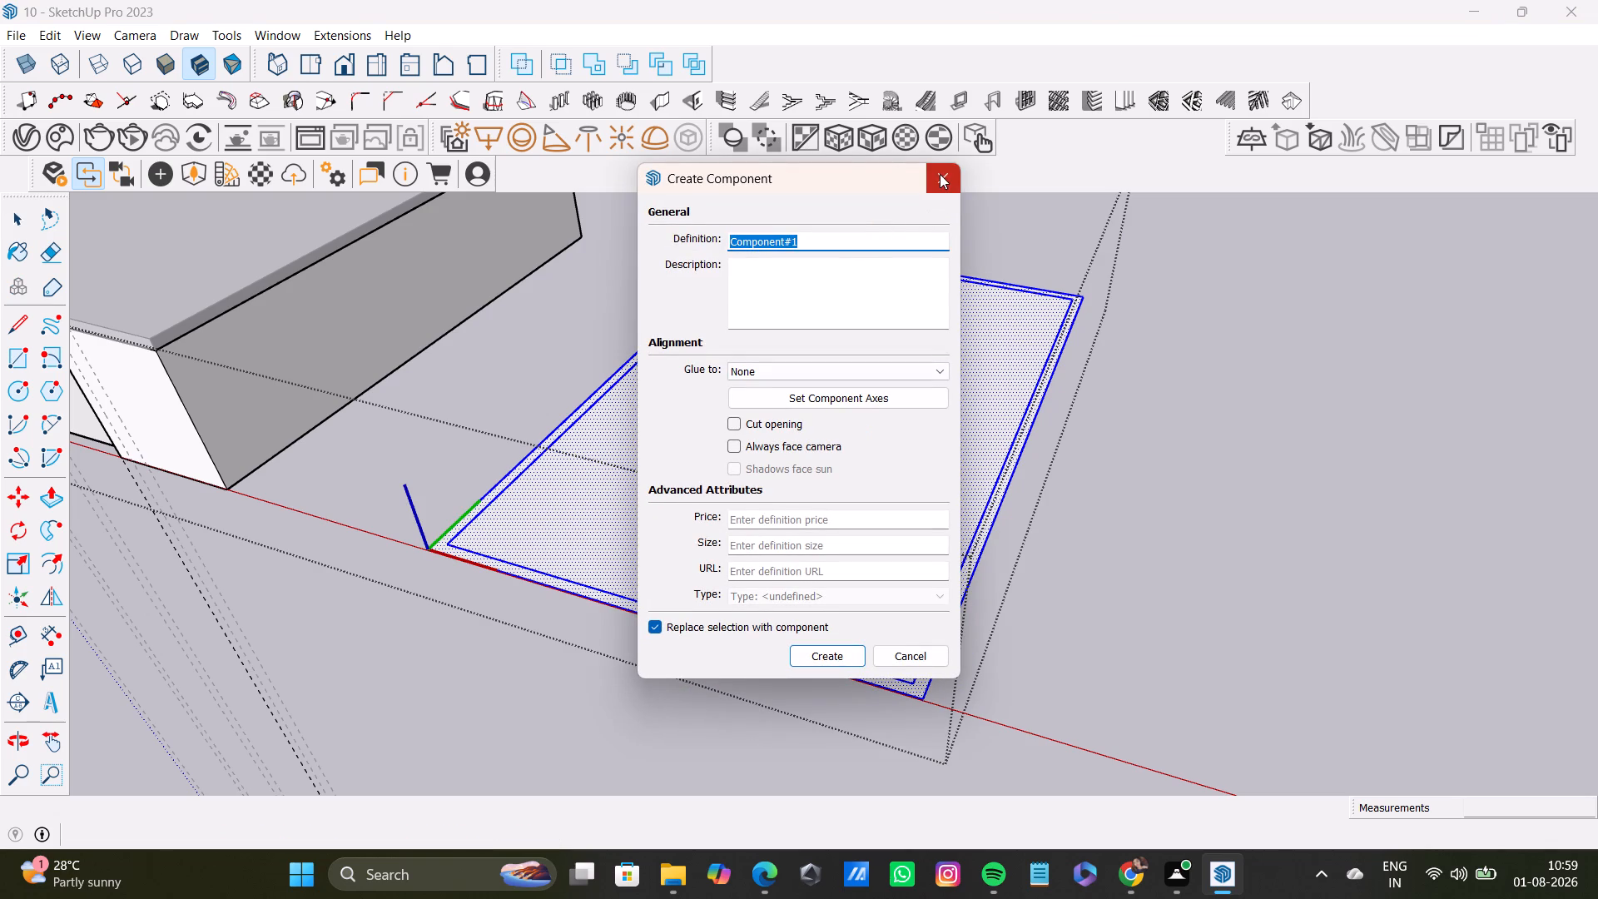
left_click(940, 177)
right_click(846, 495)
right_click(846, 495)
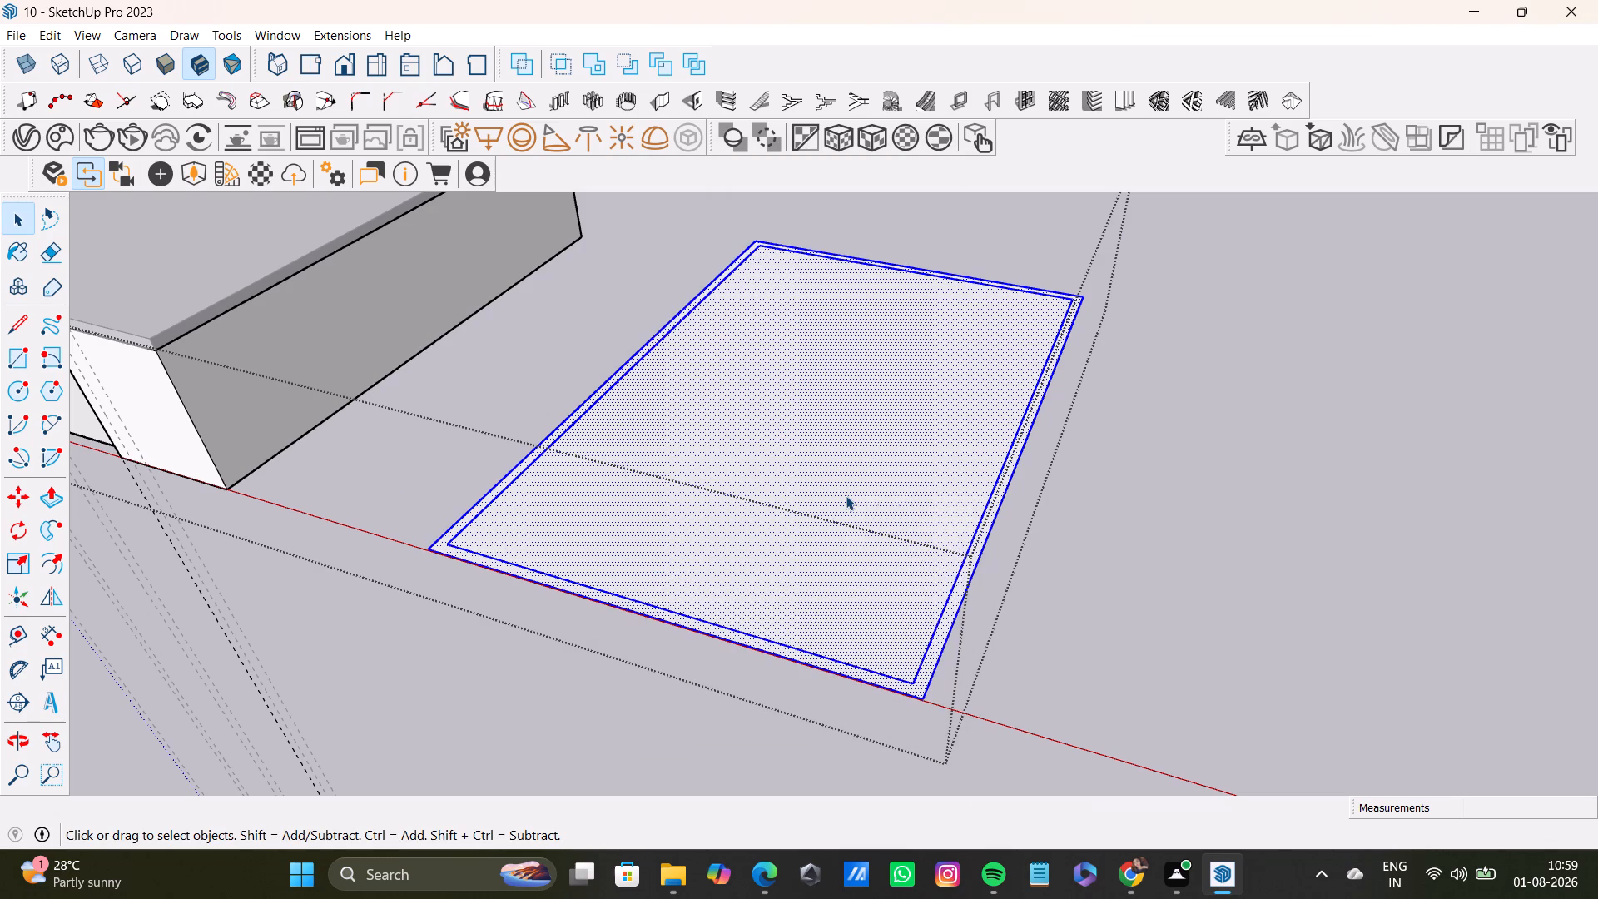
right_click(846, 495)
right_click(844, 495)
left_click(911, 648)
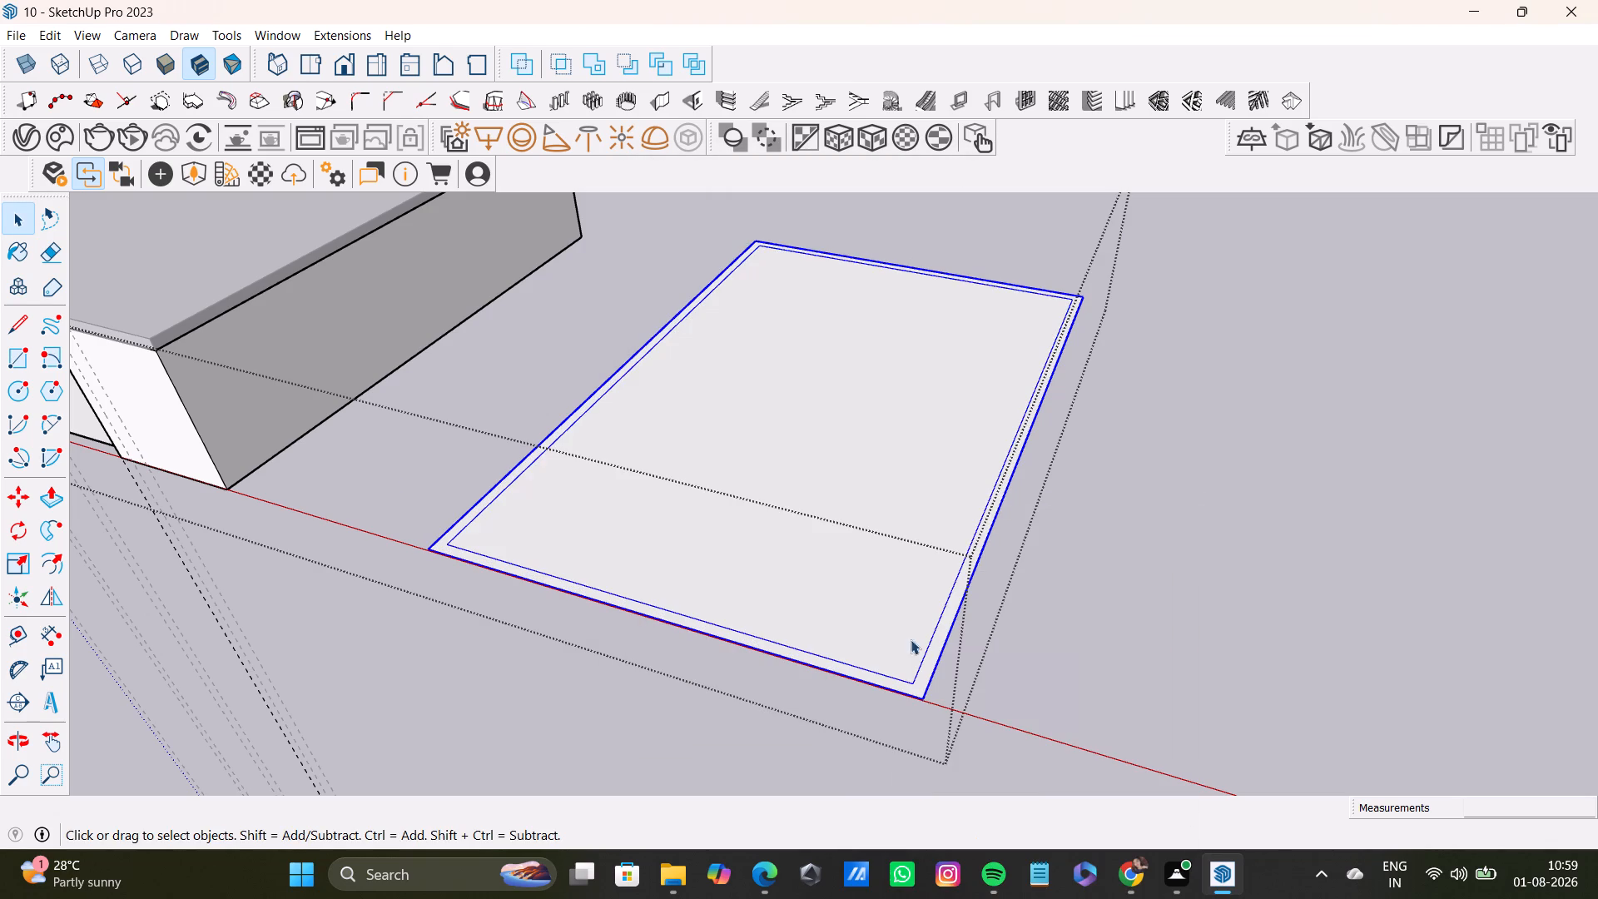
key("space")
left_click(1197, 599)
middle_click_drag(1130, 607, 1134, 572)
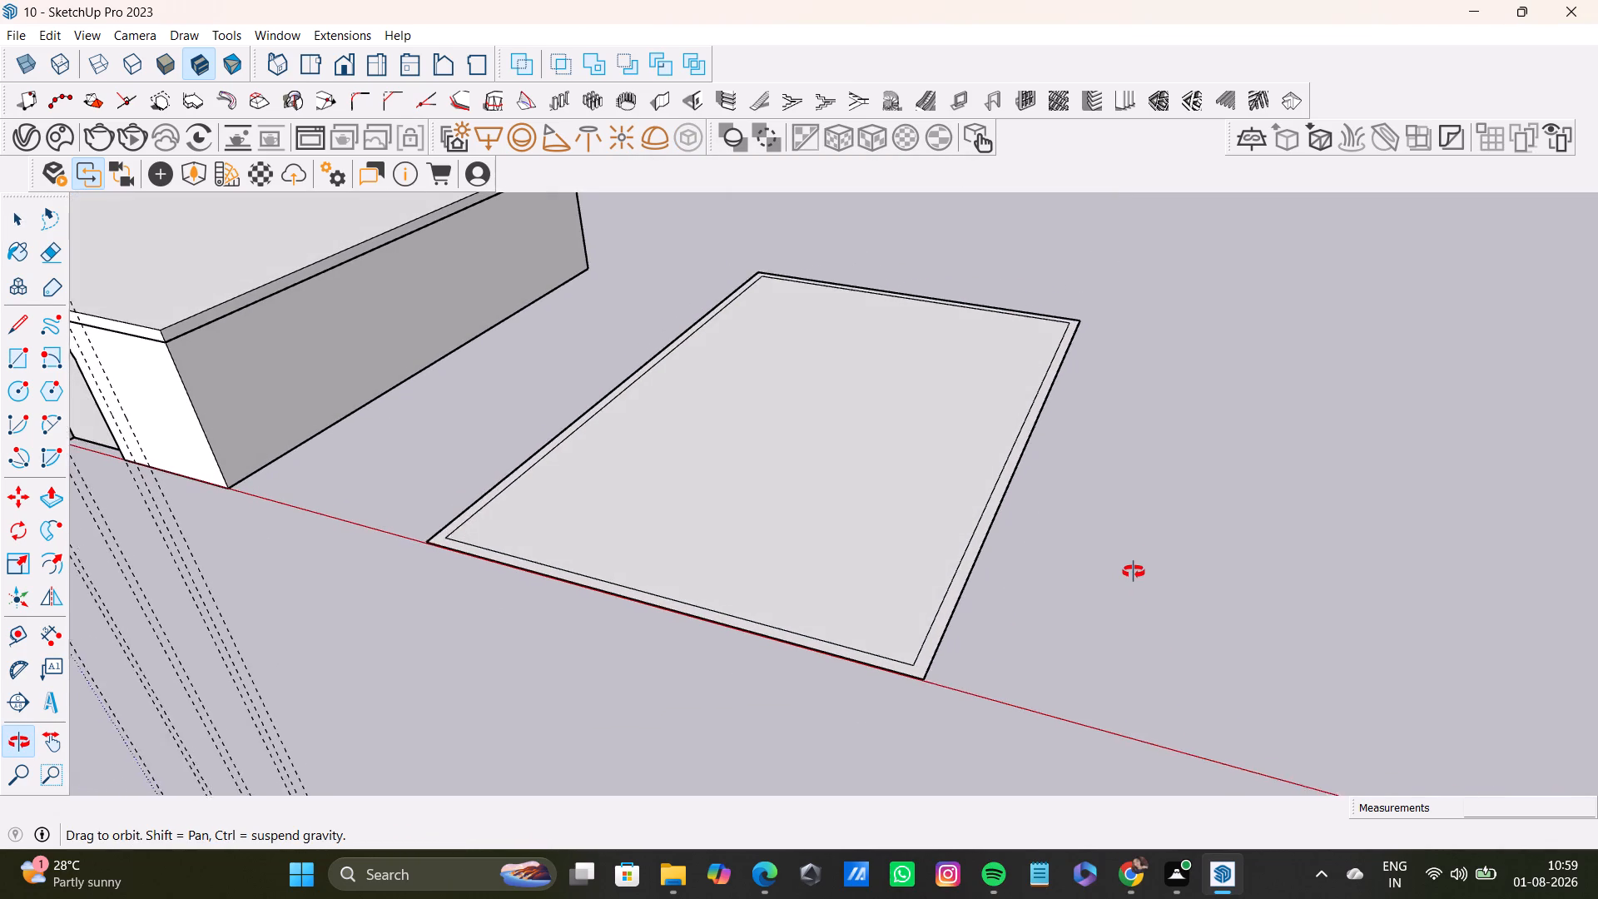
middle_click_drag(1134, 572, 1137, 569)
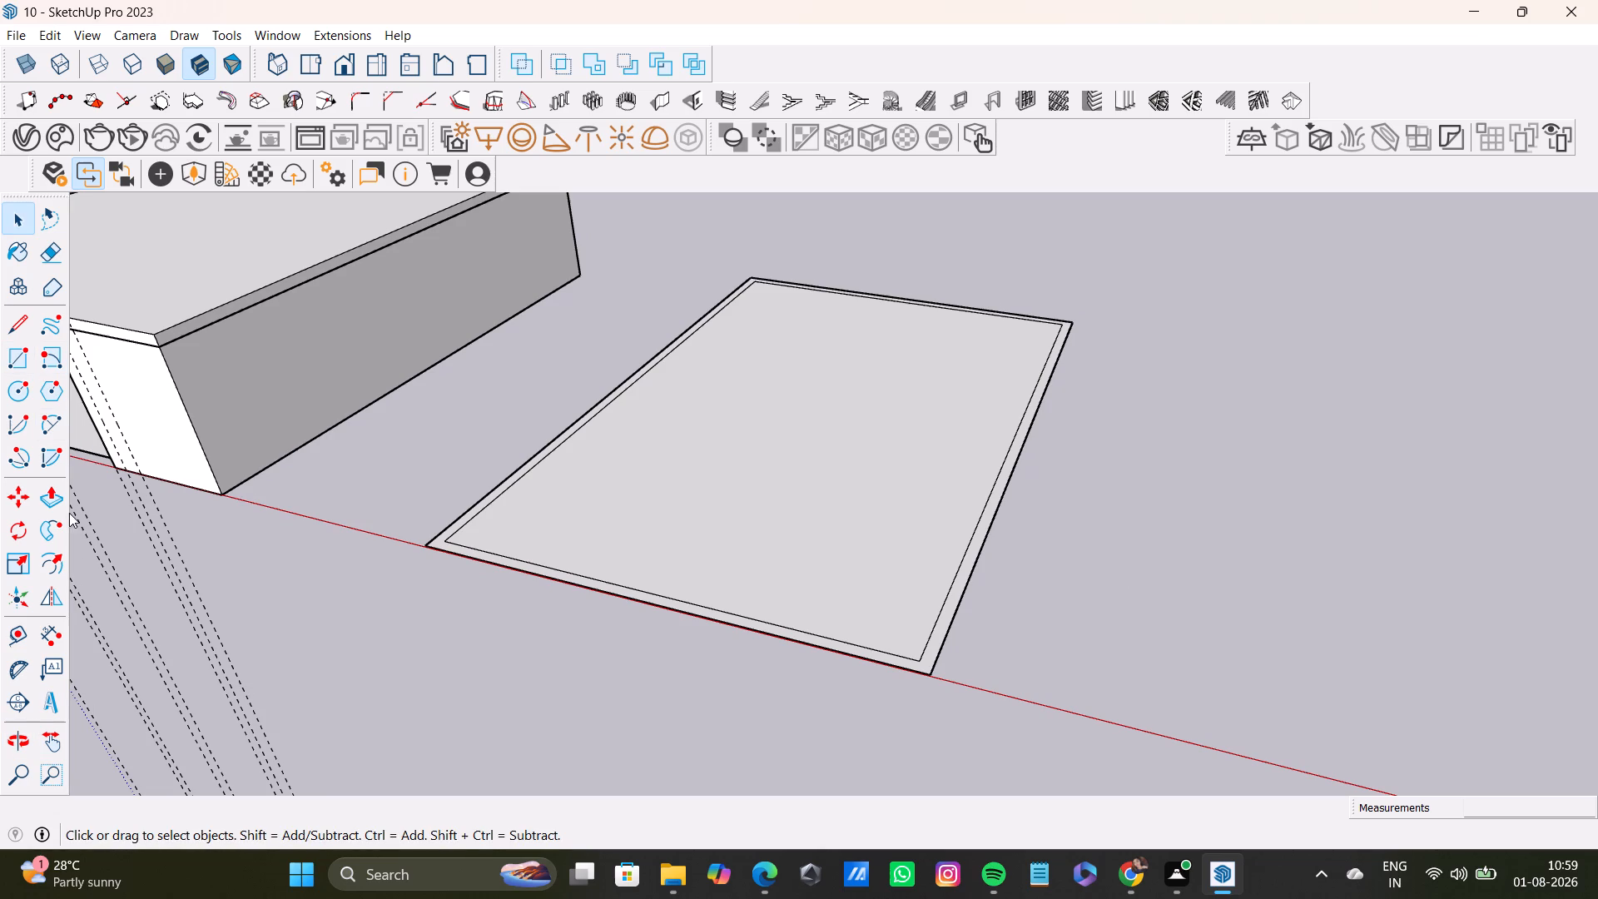
Inside the outline's own group, push/pull the 9" band between the two rectangles up 10' to form the walls.
left_click(554, 516)
double_click(470, 520)
left_click(447, 524)
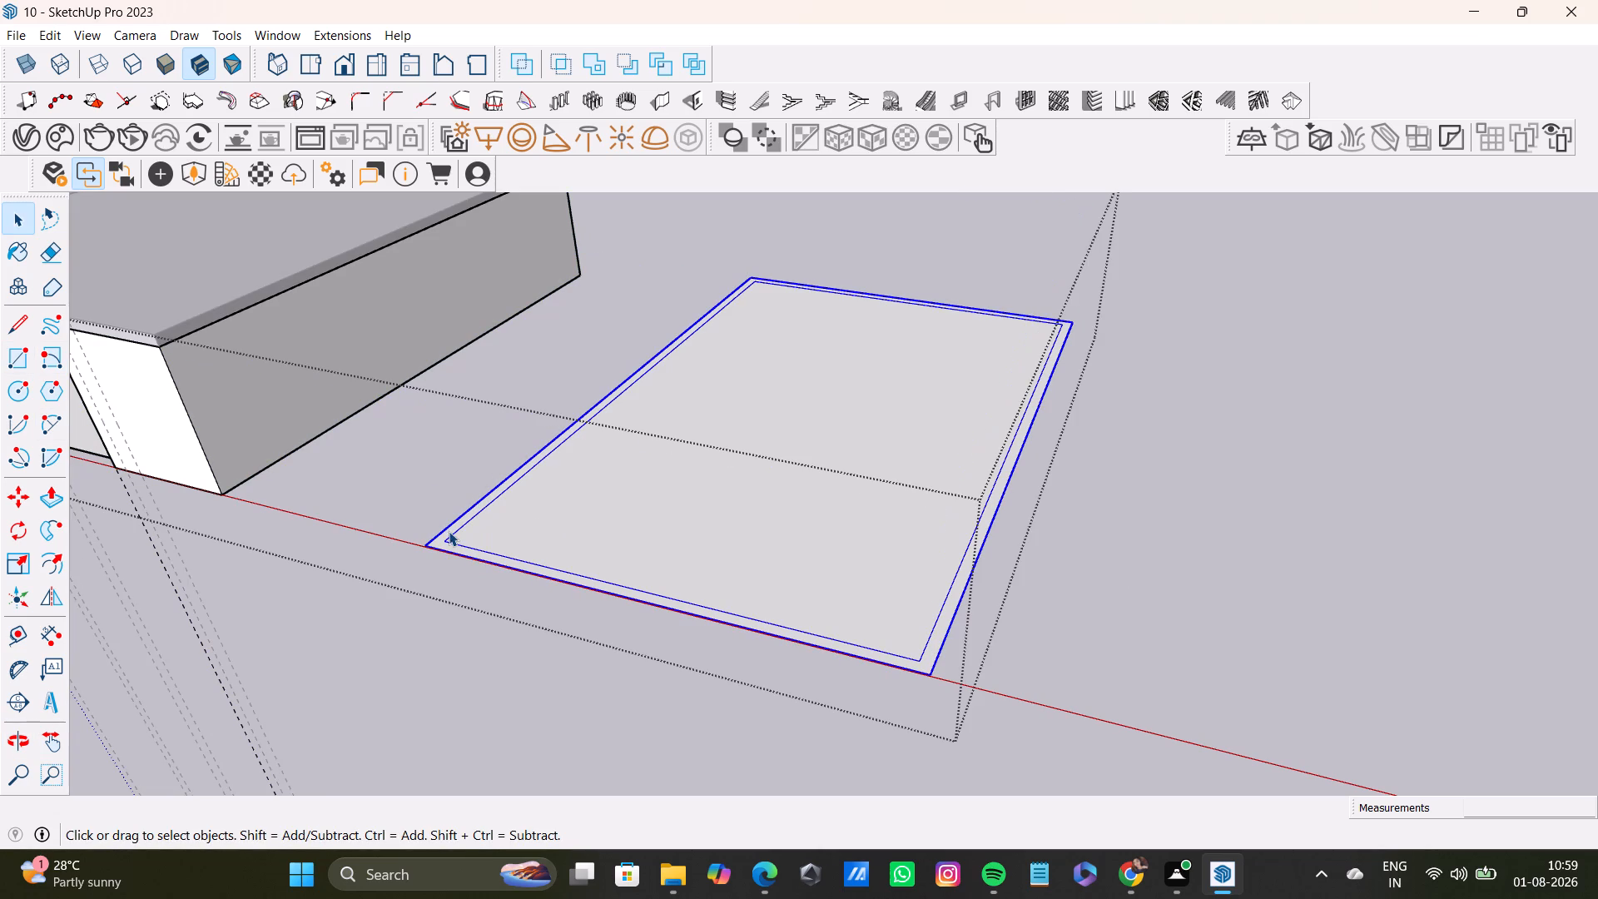
double_click(448, 531)
left_click_drag(435, 549, 443, 549)
triple_click(946, 569)
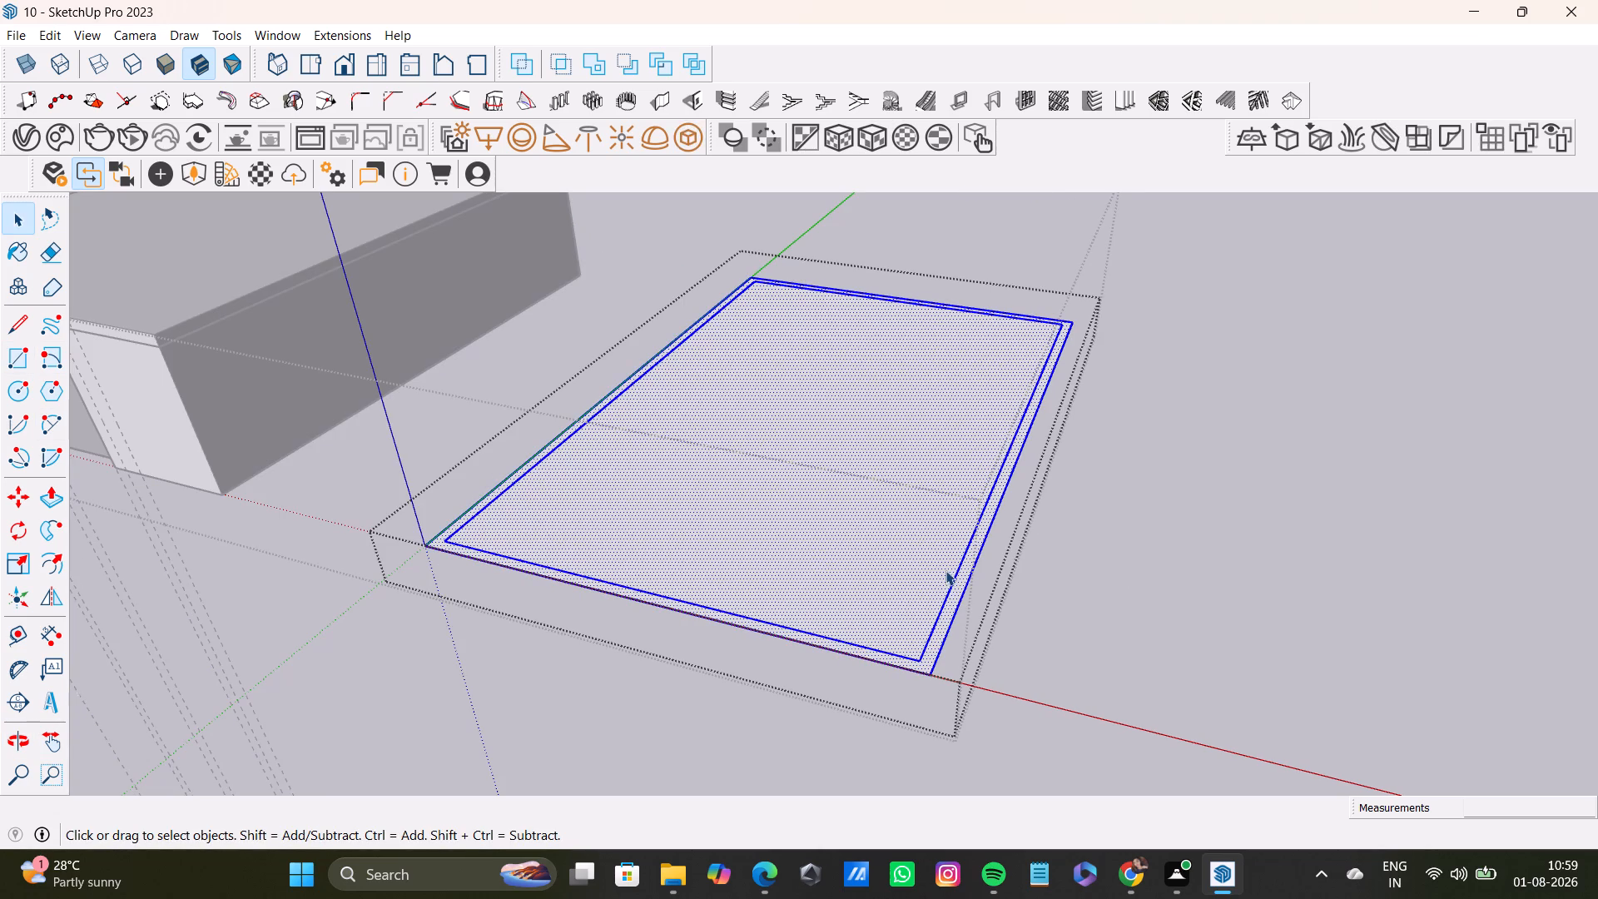
left_click(439, 544)
left_click(441, 544)
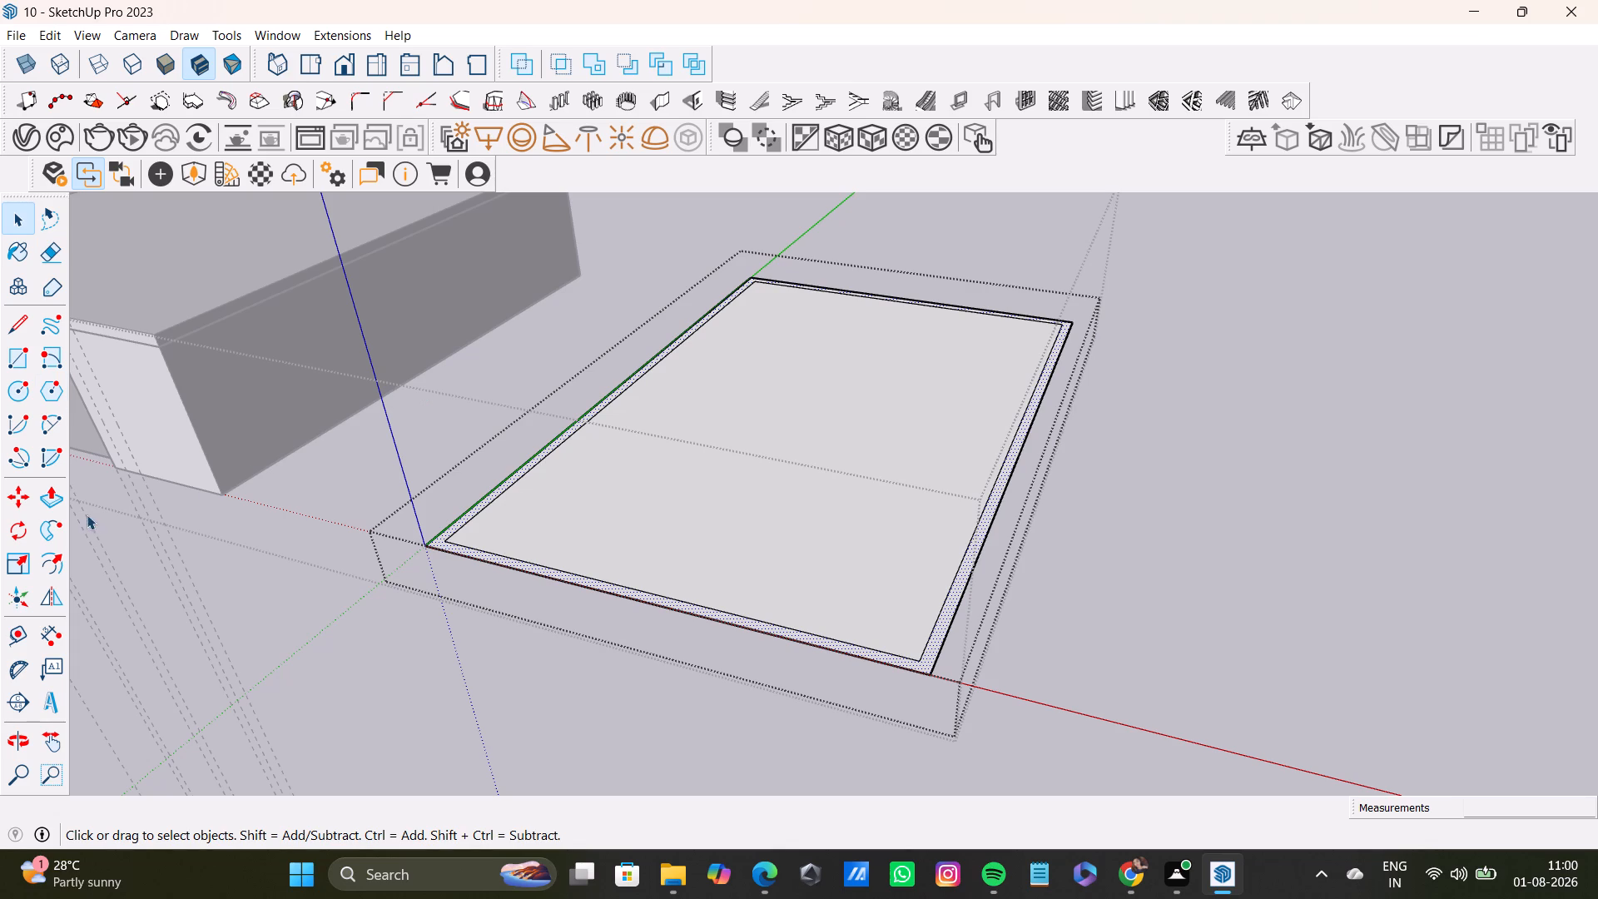
left_click_drag(51, 503, 80, 498)
left_click(62, 497)
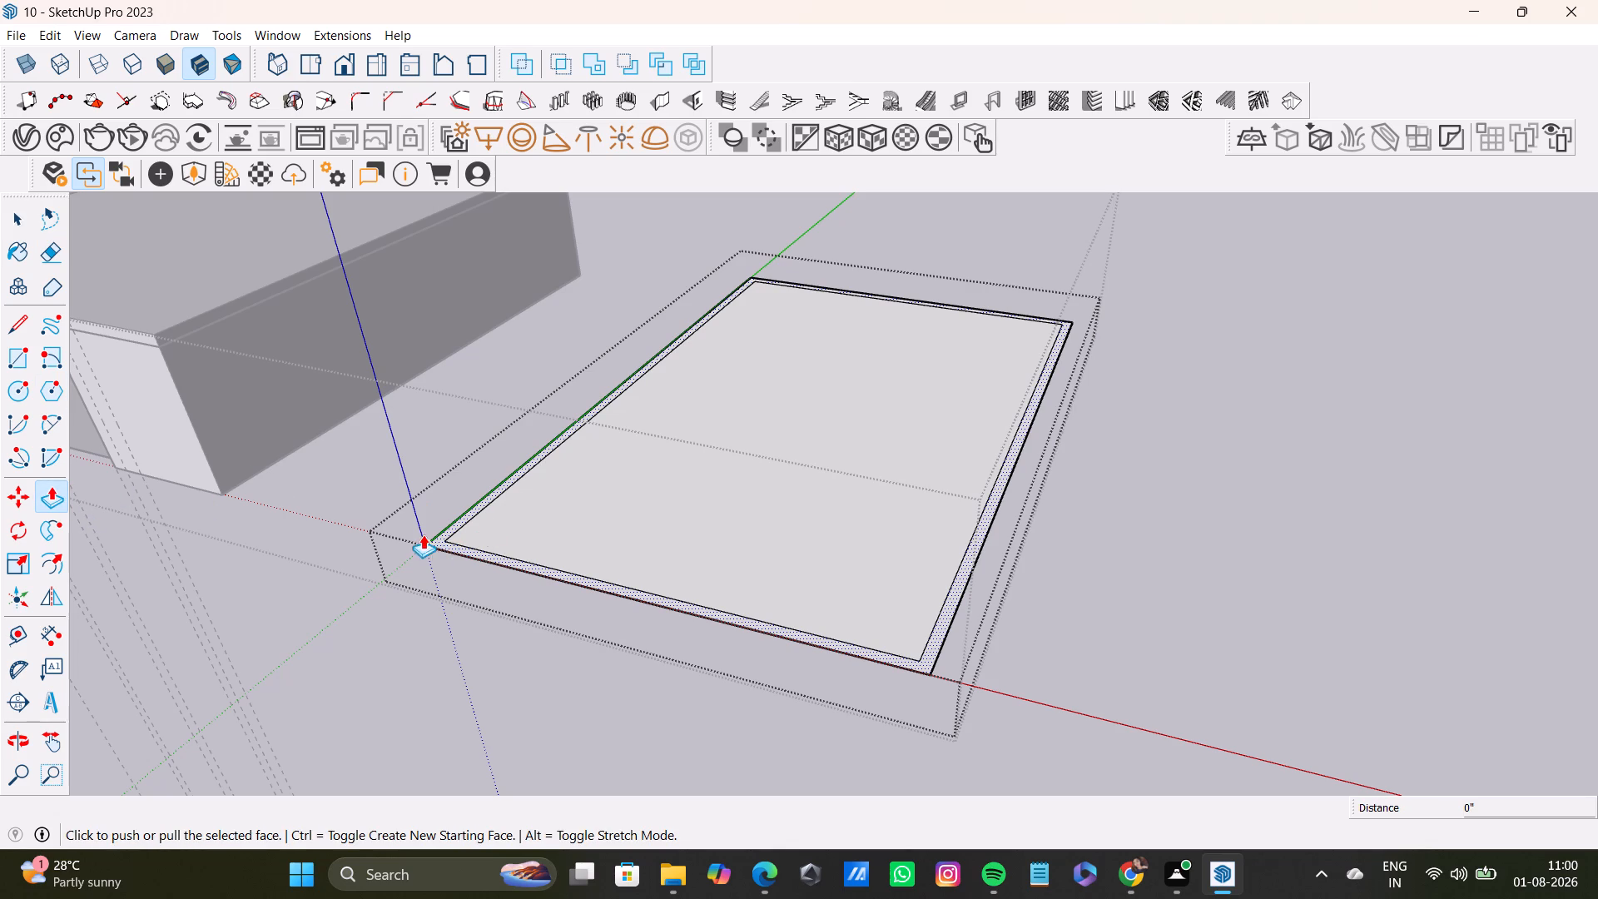
left_click(443, 532)
type("10'")
key("Return")
key("space")
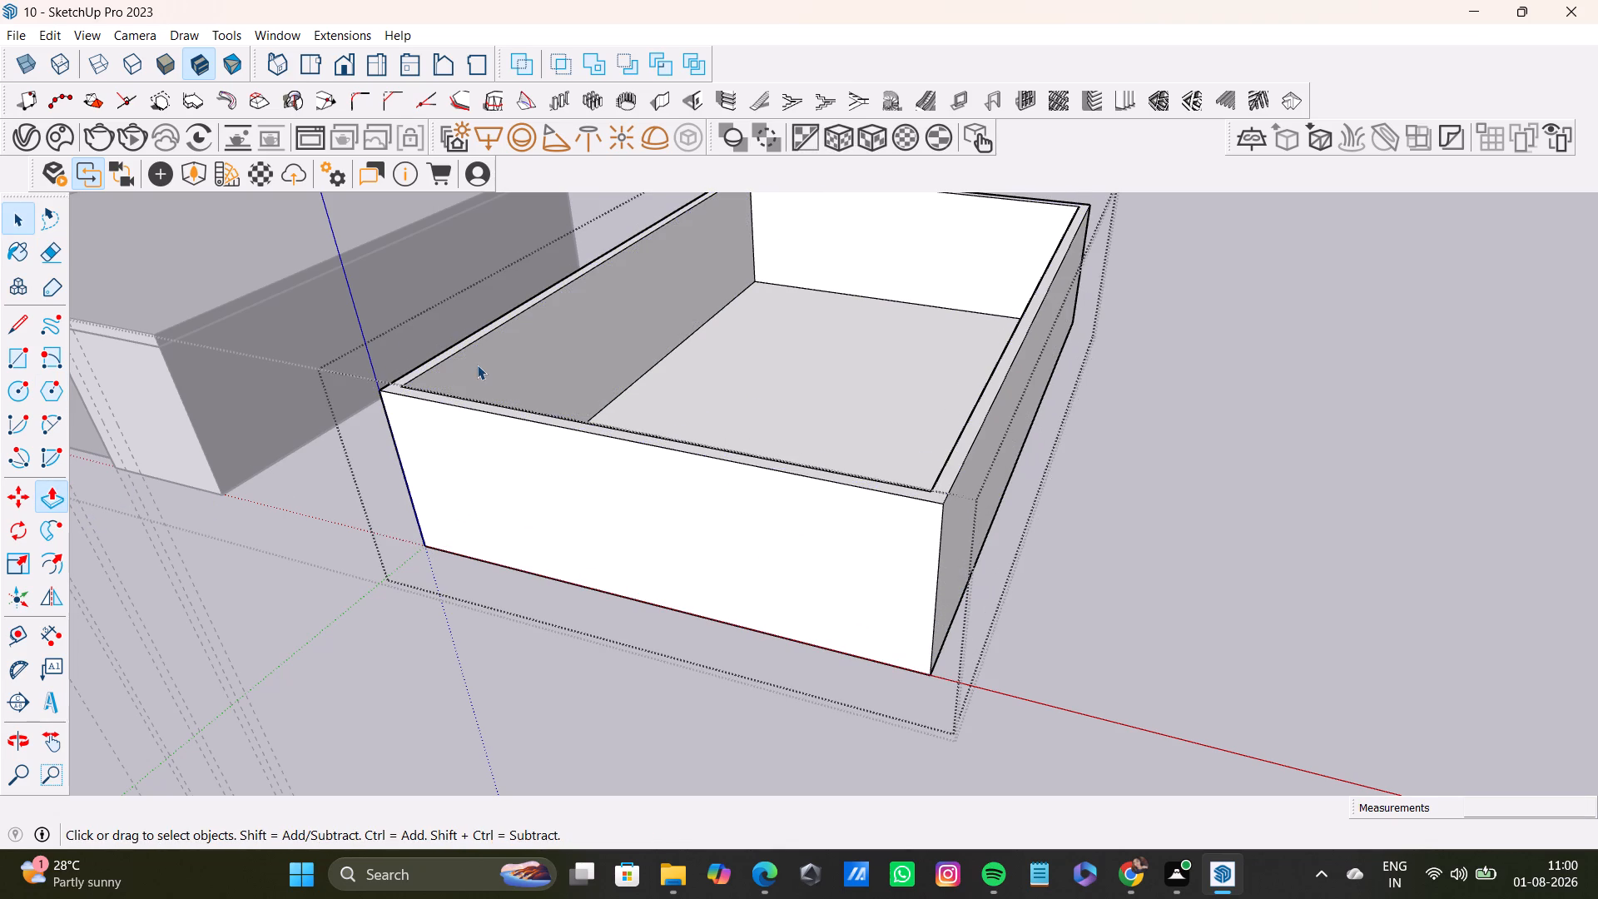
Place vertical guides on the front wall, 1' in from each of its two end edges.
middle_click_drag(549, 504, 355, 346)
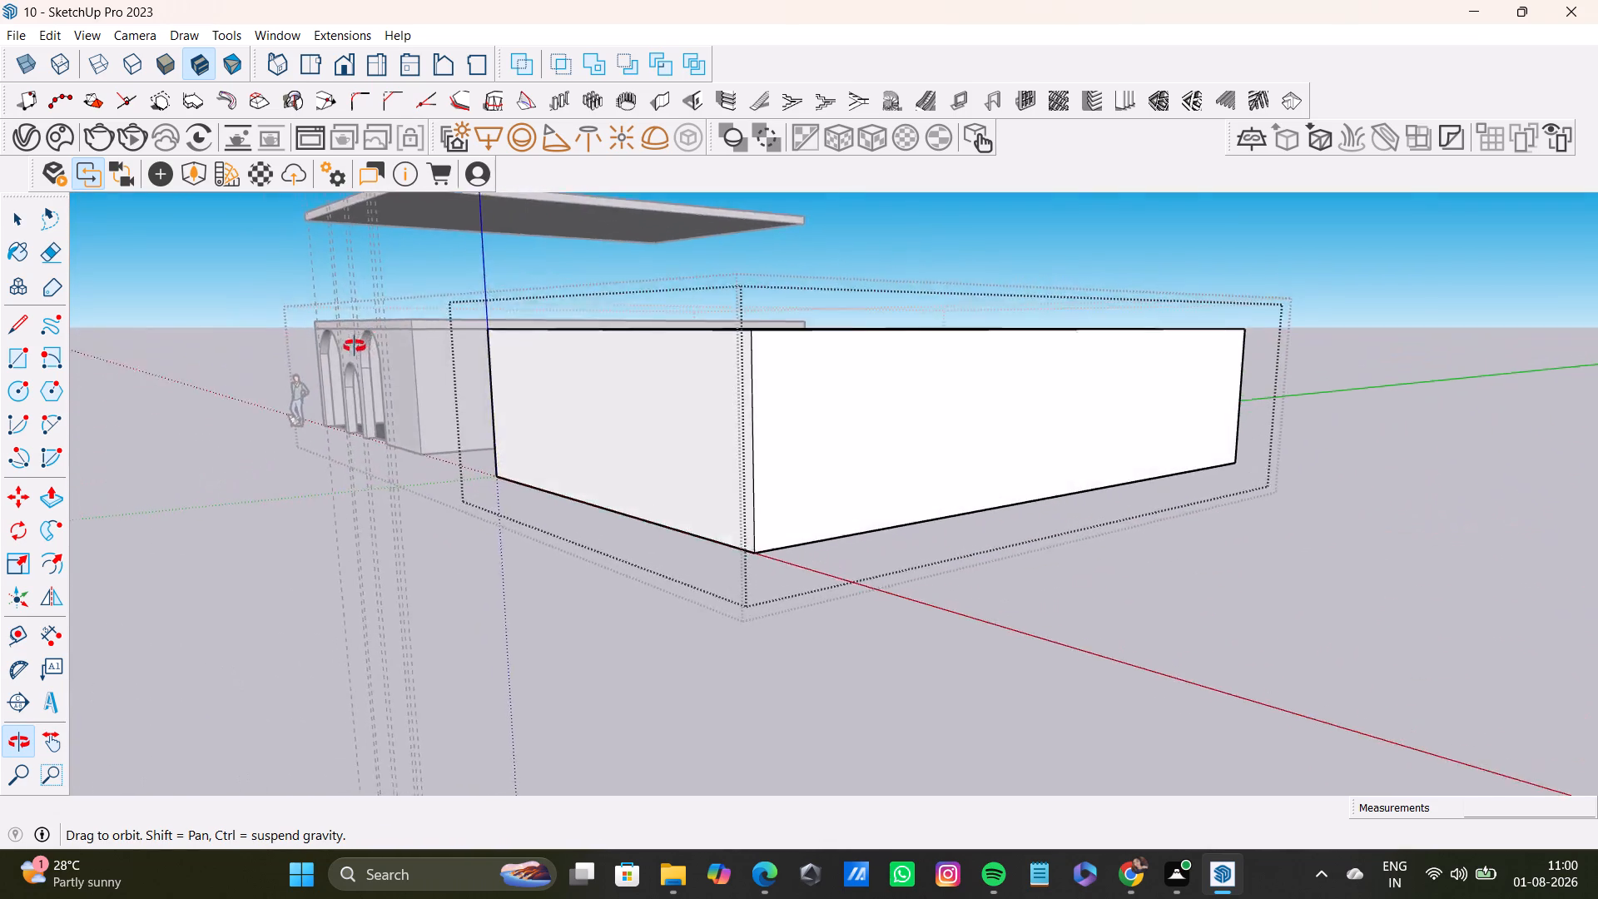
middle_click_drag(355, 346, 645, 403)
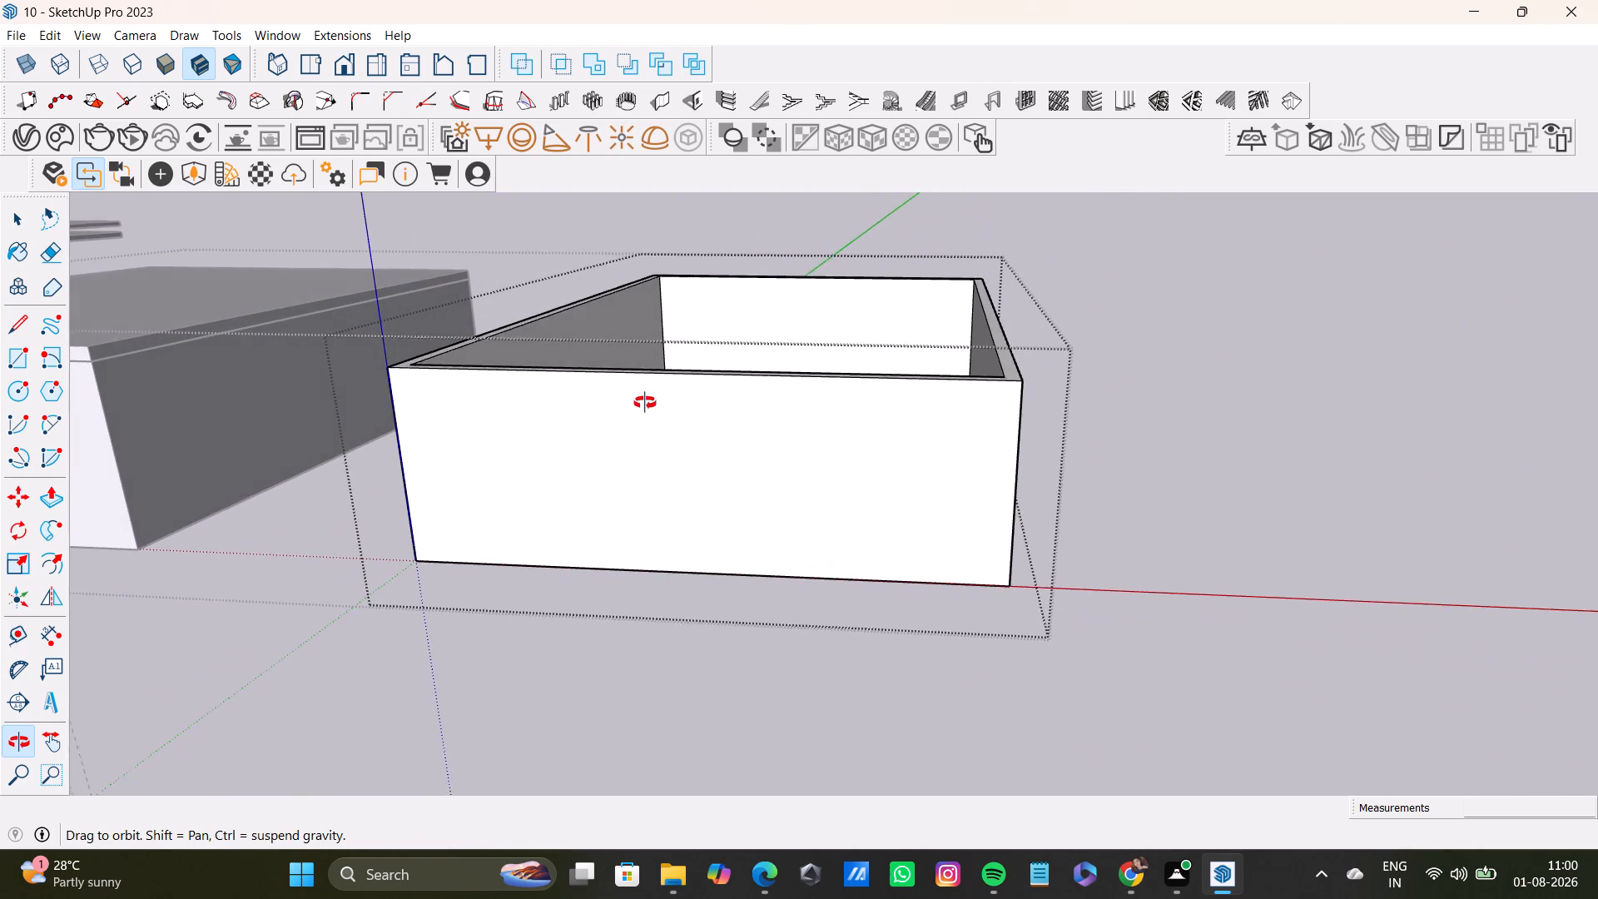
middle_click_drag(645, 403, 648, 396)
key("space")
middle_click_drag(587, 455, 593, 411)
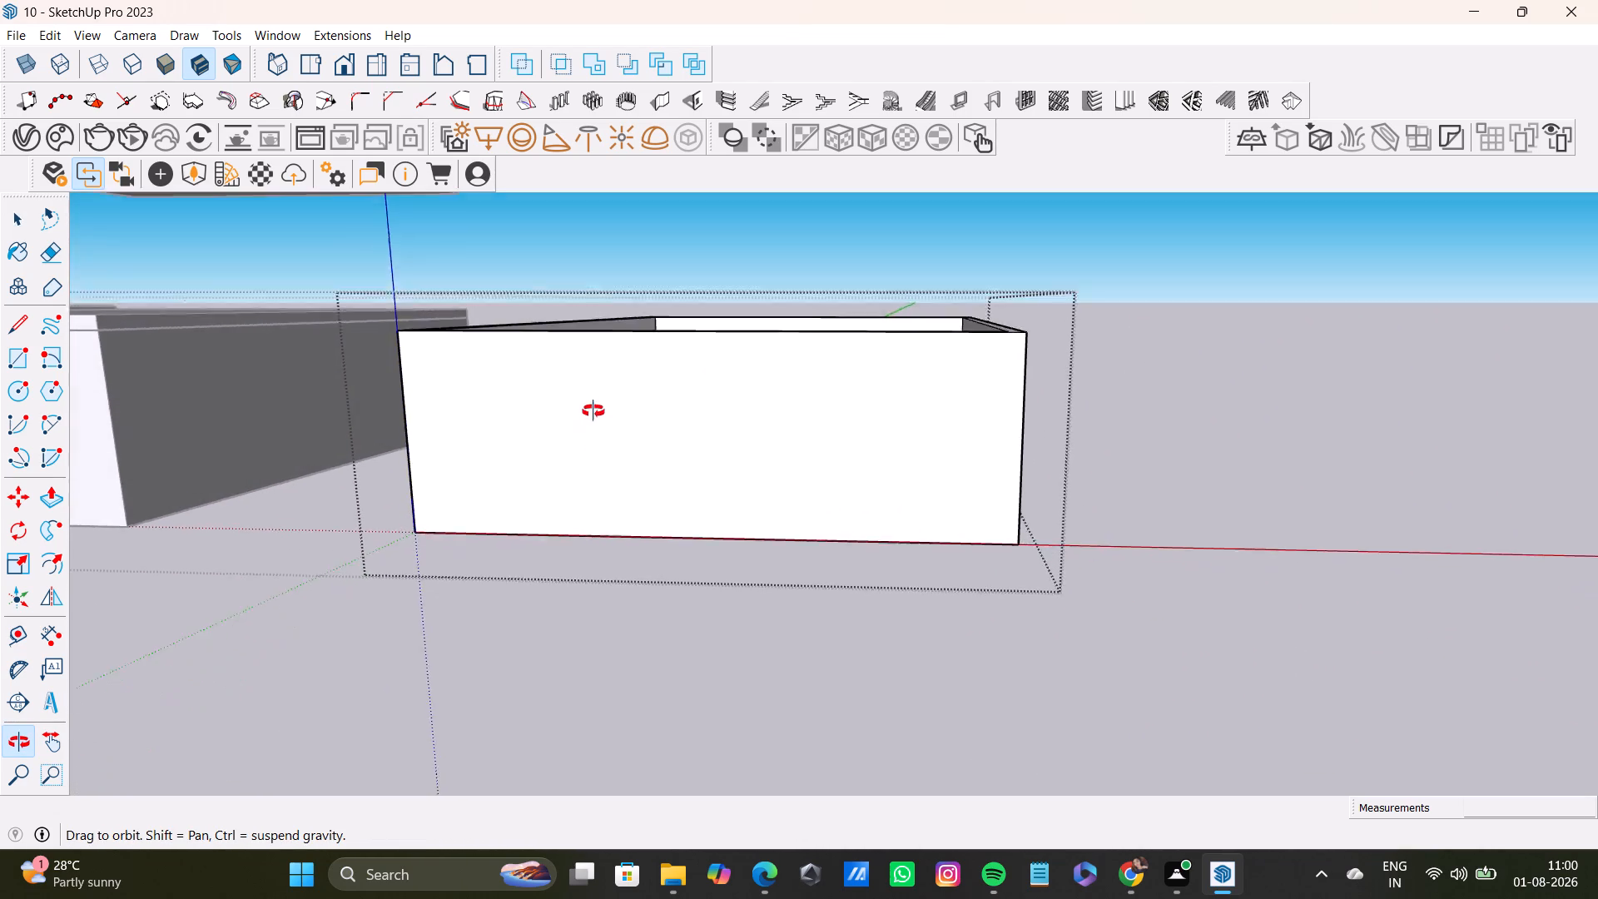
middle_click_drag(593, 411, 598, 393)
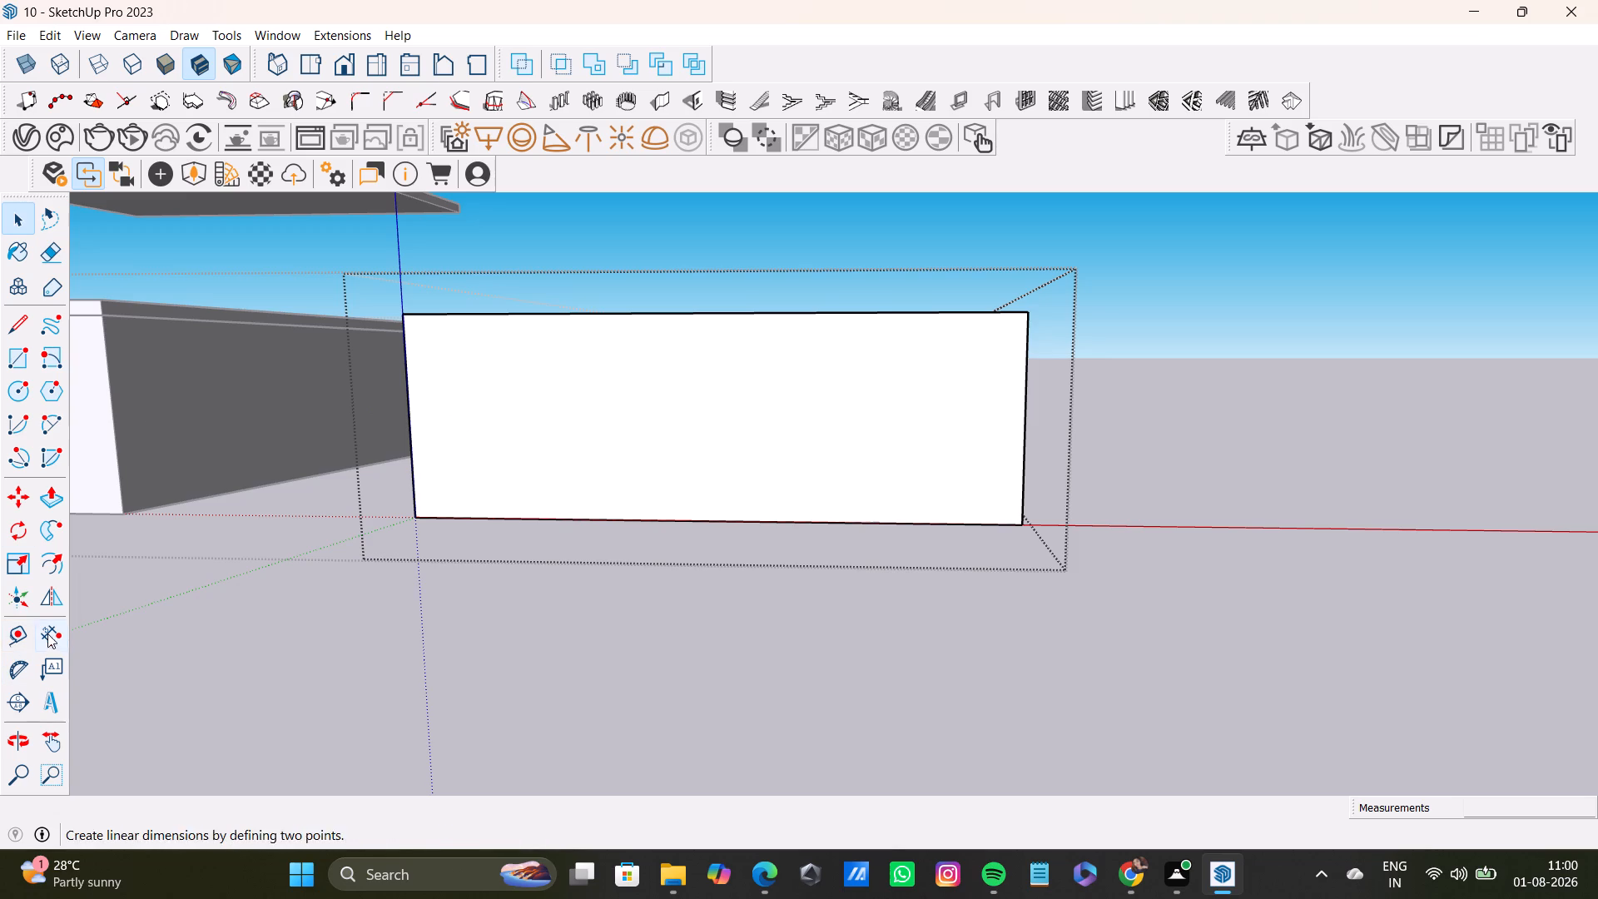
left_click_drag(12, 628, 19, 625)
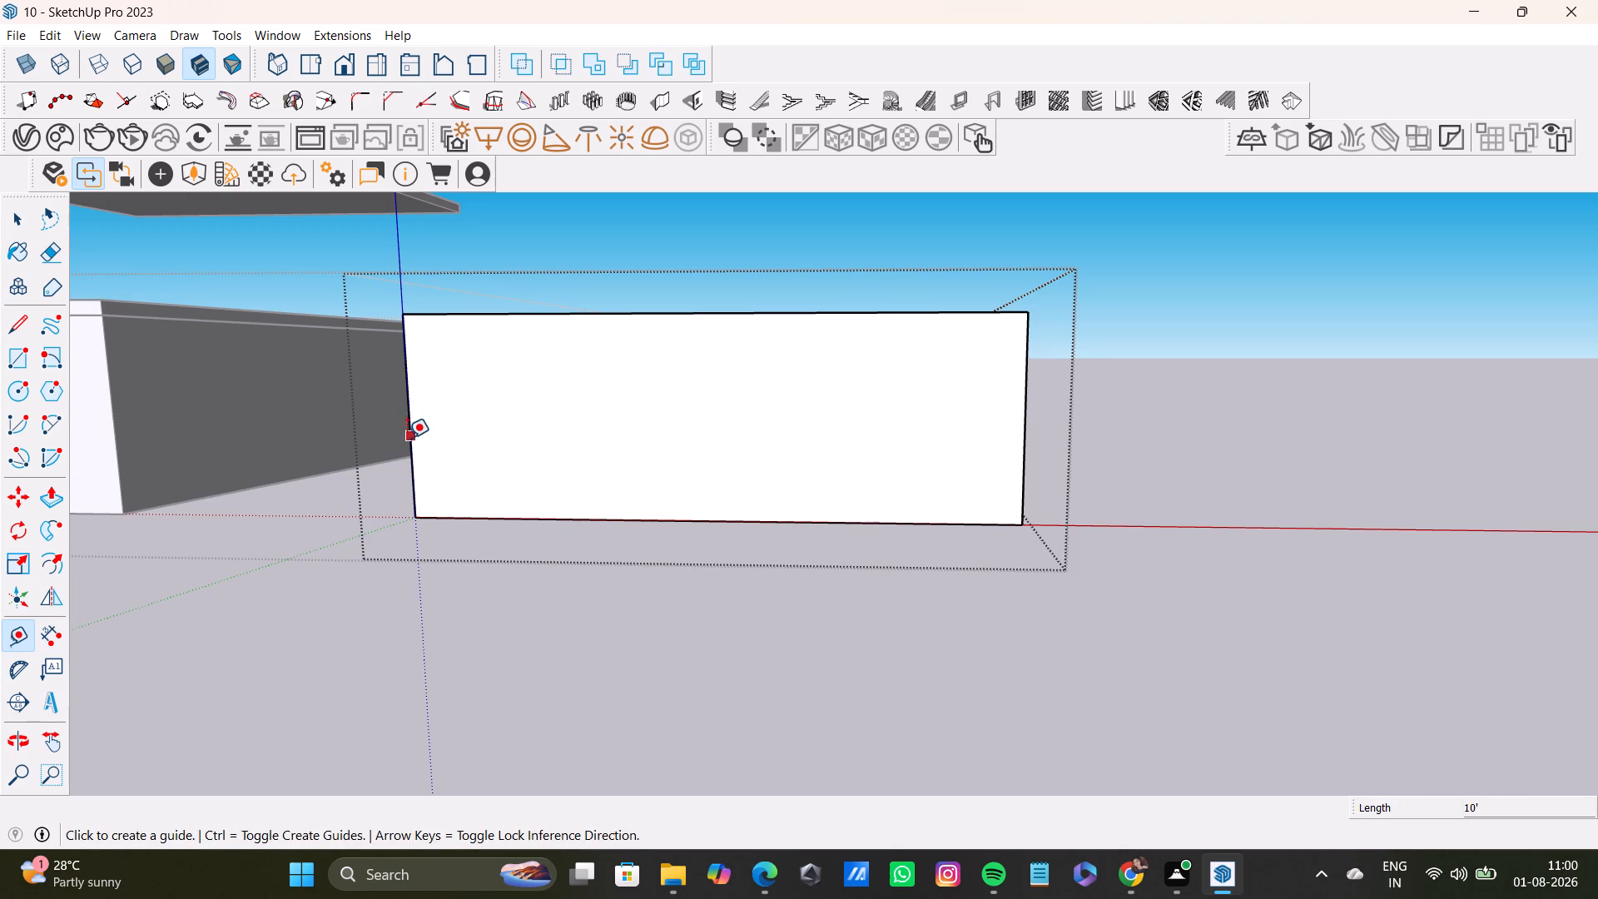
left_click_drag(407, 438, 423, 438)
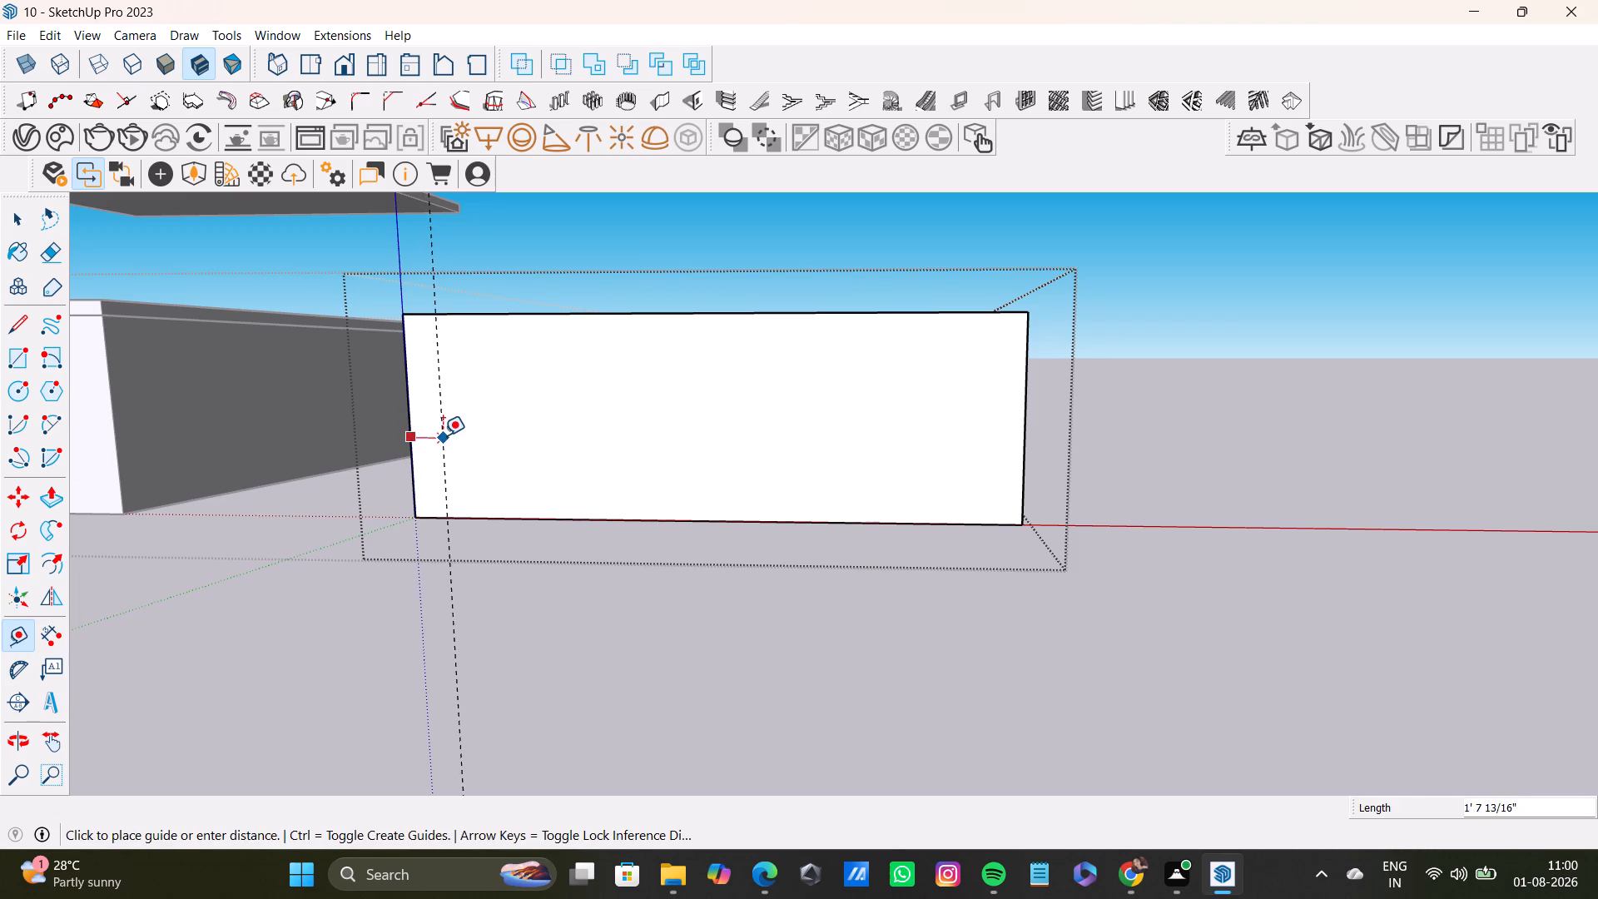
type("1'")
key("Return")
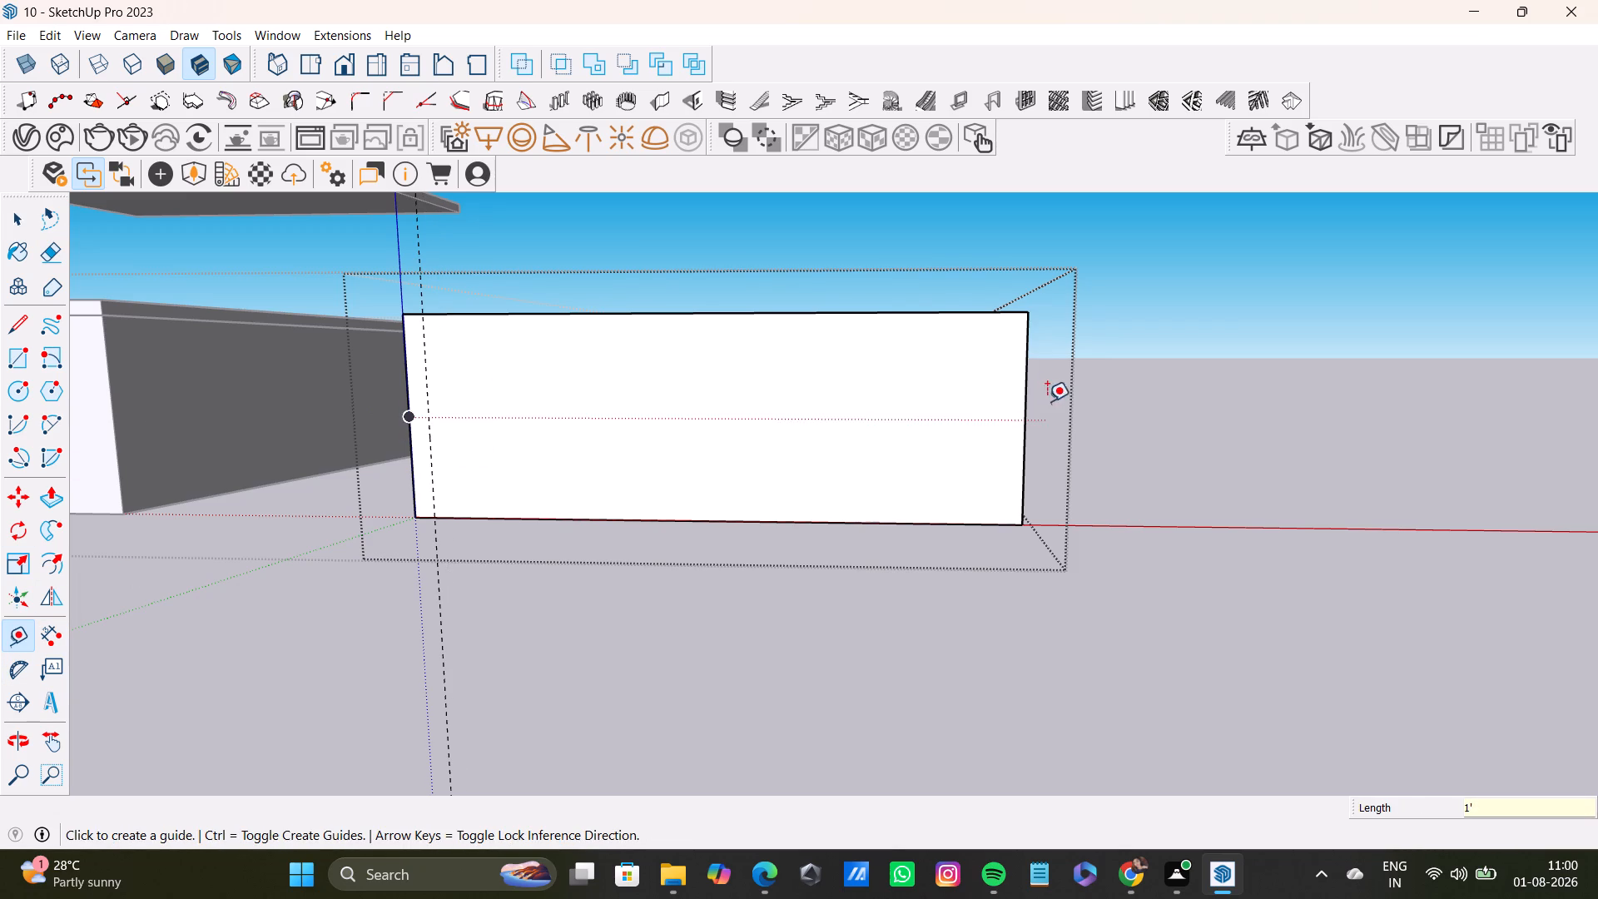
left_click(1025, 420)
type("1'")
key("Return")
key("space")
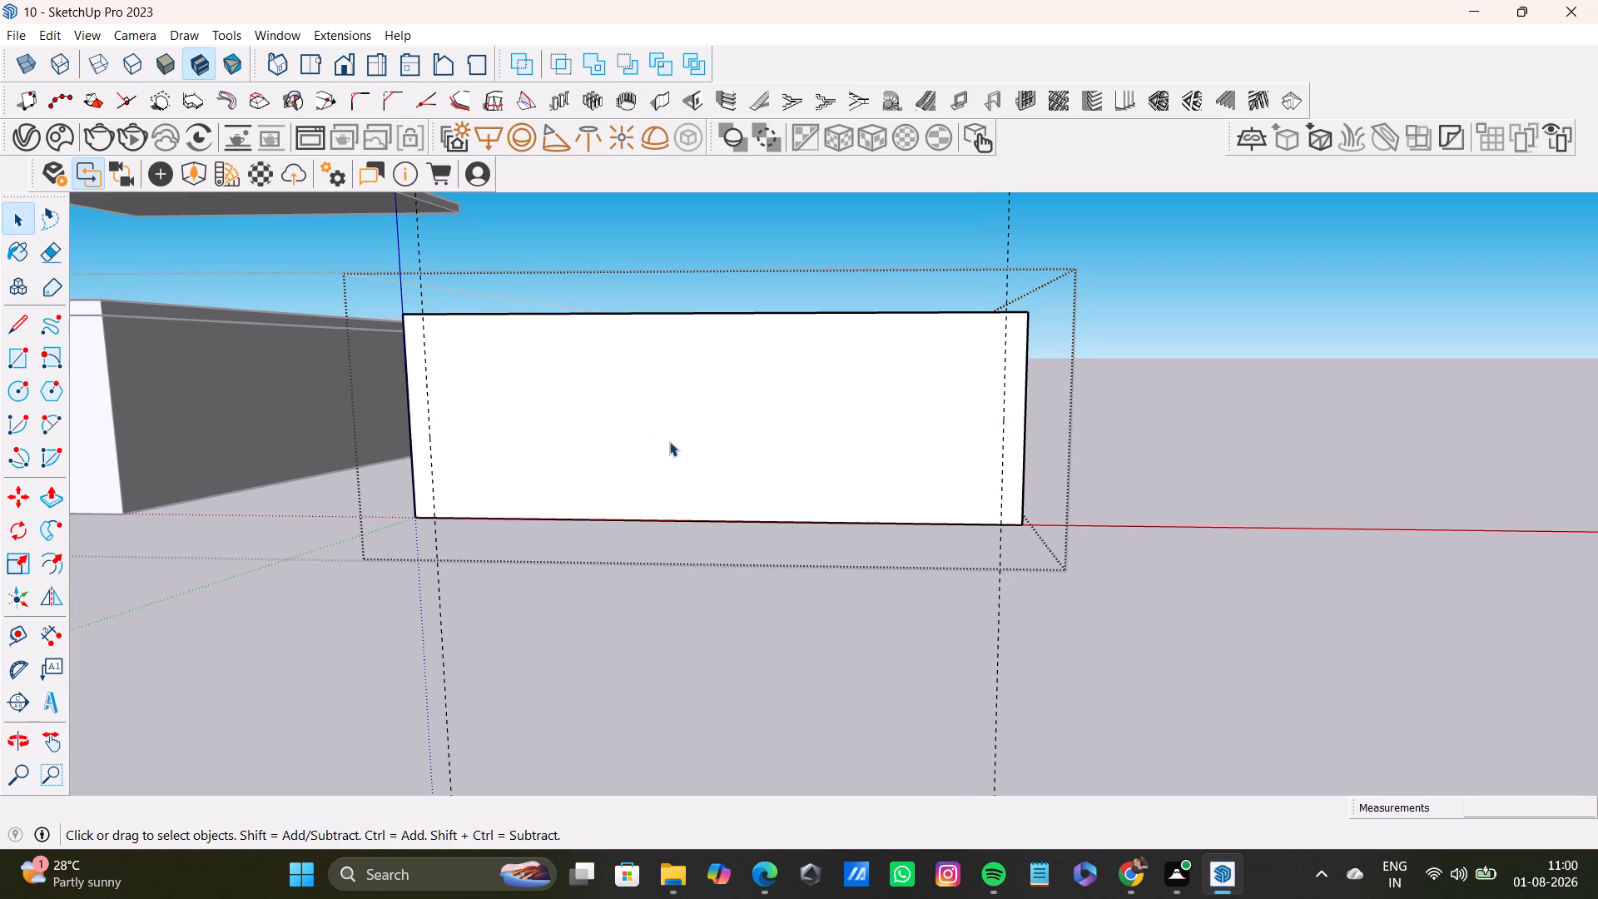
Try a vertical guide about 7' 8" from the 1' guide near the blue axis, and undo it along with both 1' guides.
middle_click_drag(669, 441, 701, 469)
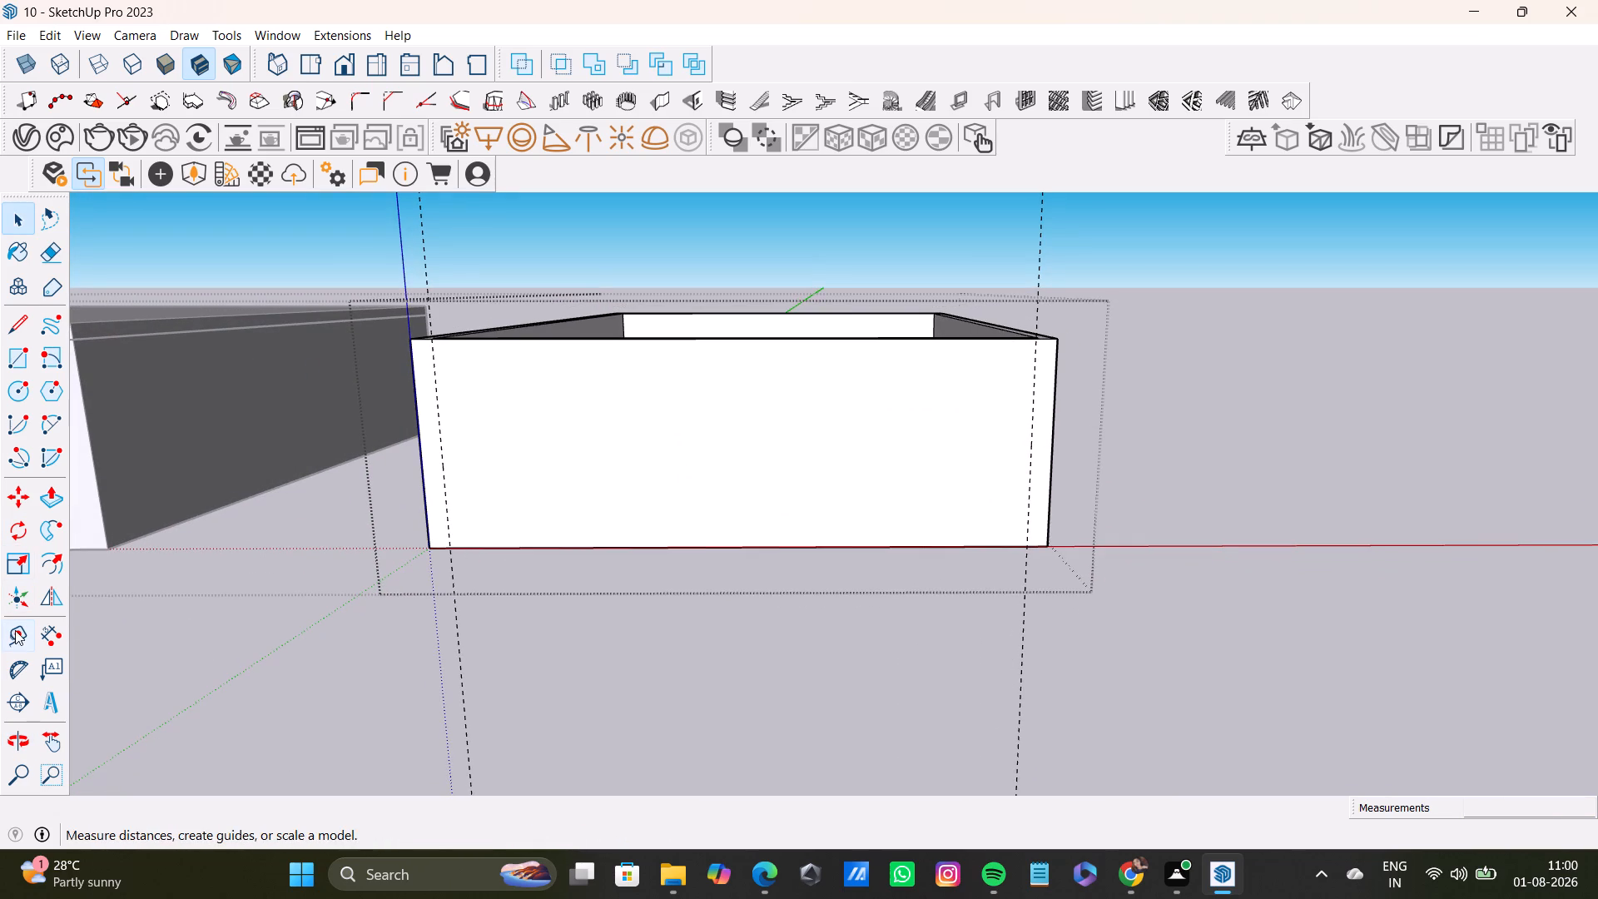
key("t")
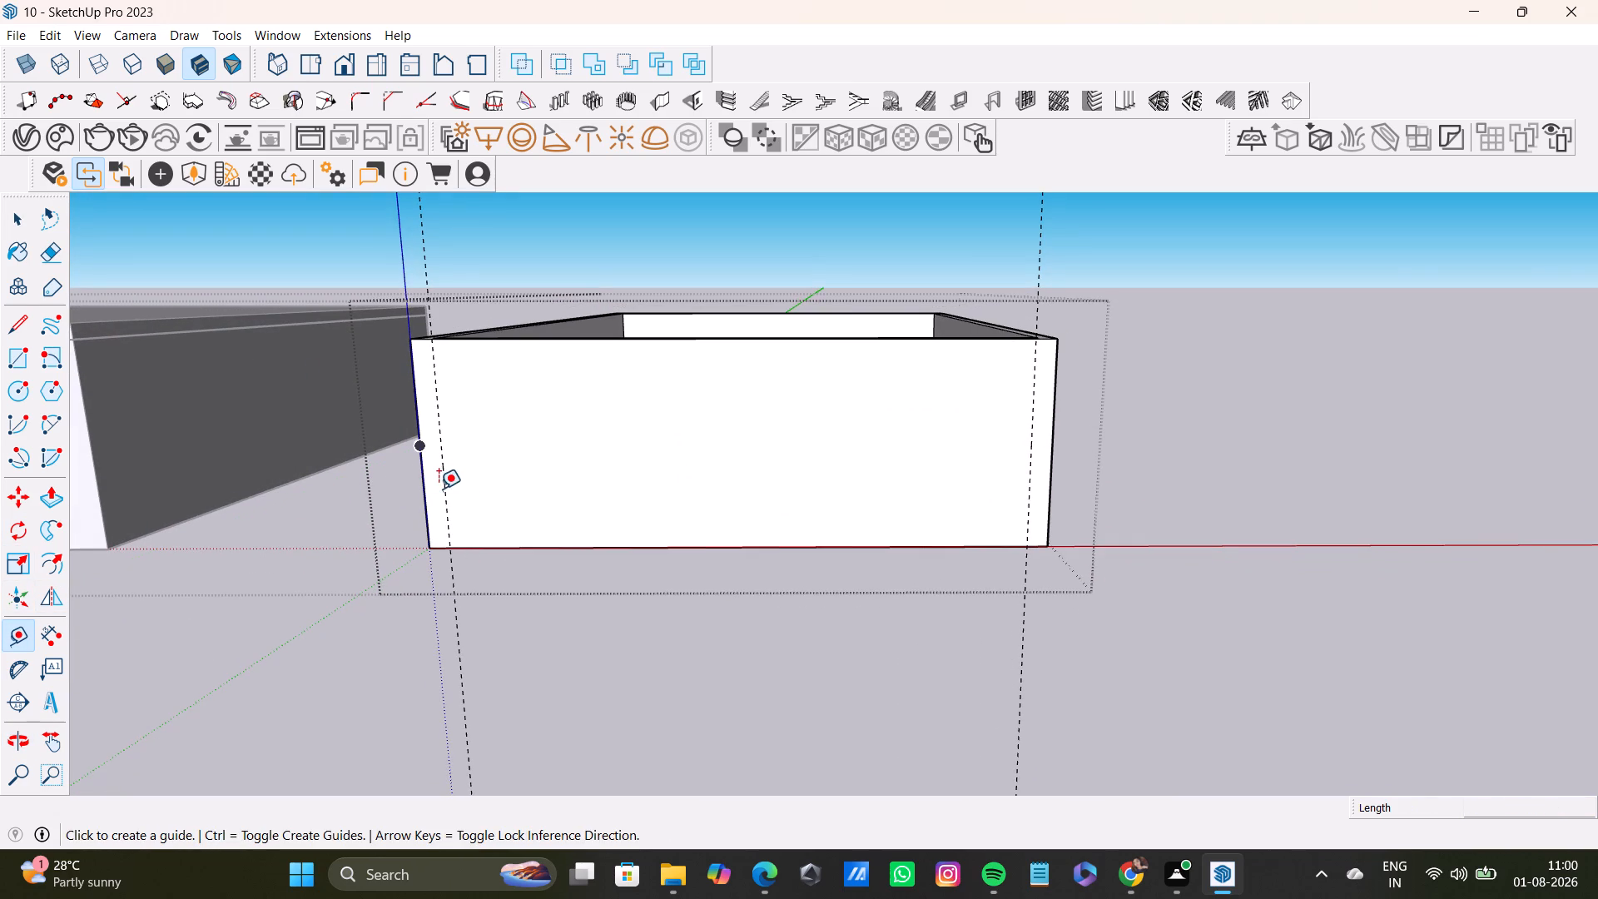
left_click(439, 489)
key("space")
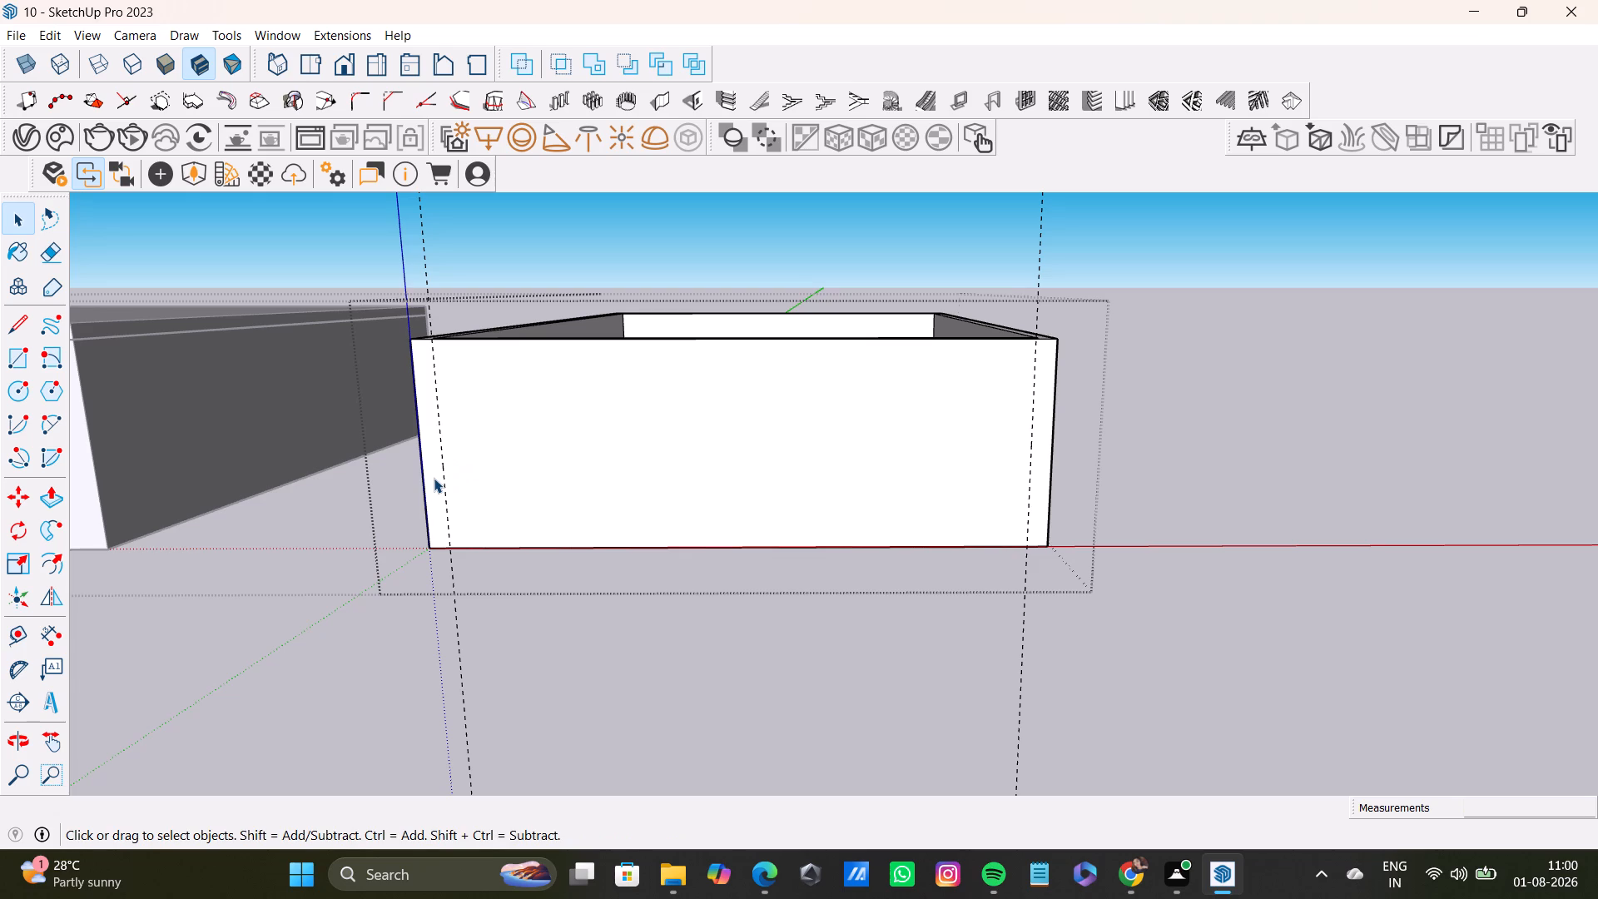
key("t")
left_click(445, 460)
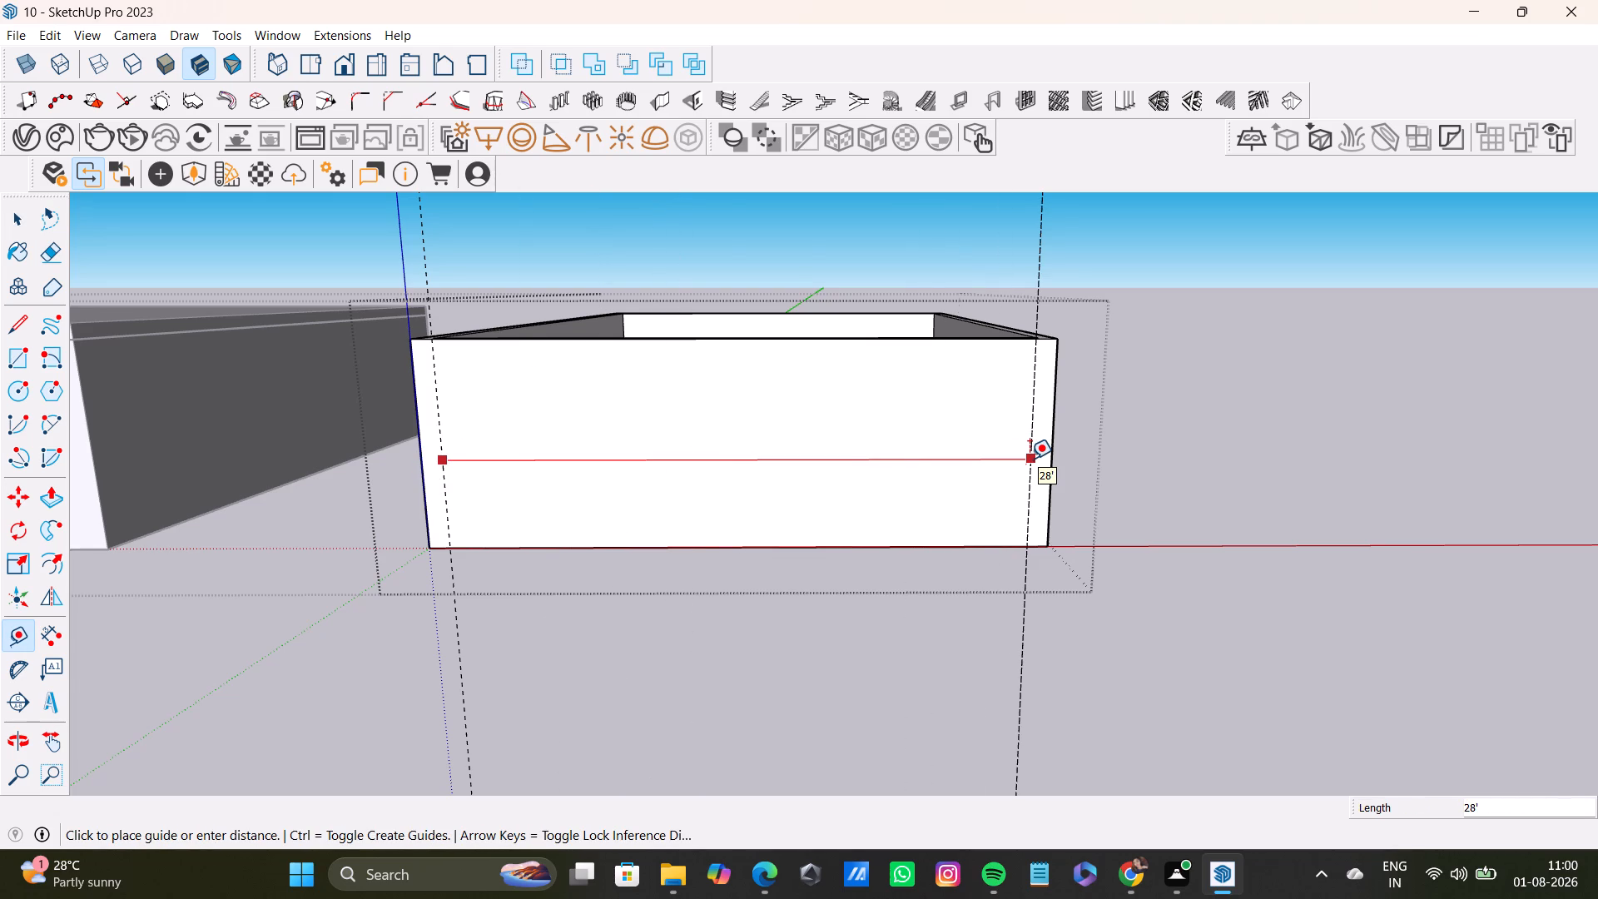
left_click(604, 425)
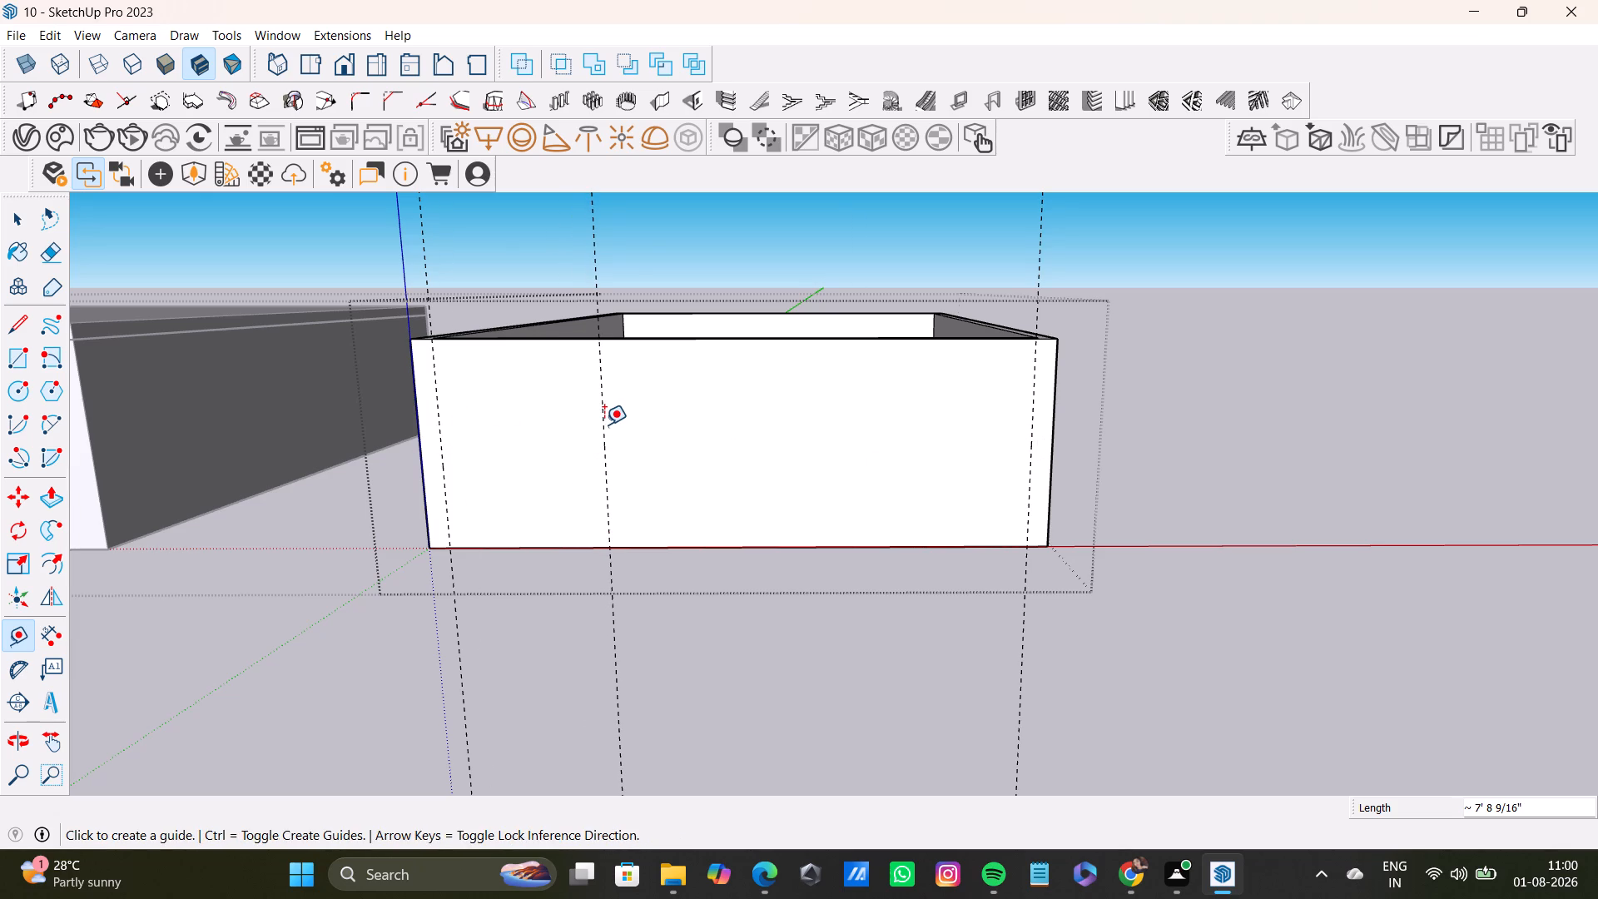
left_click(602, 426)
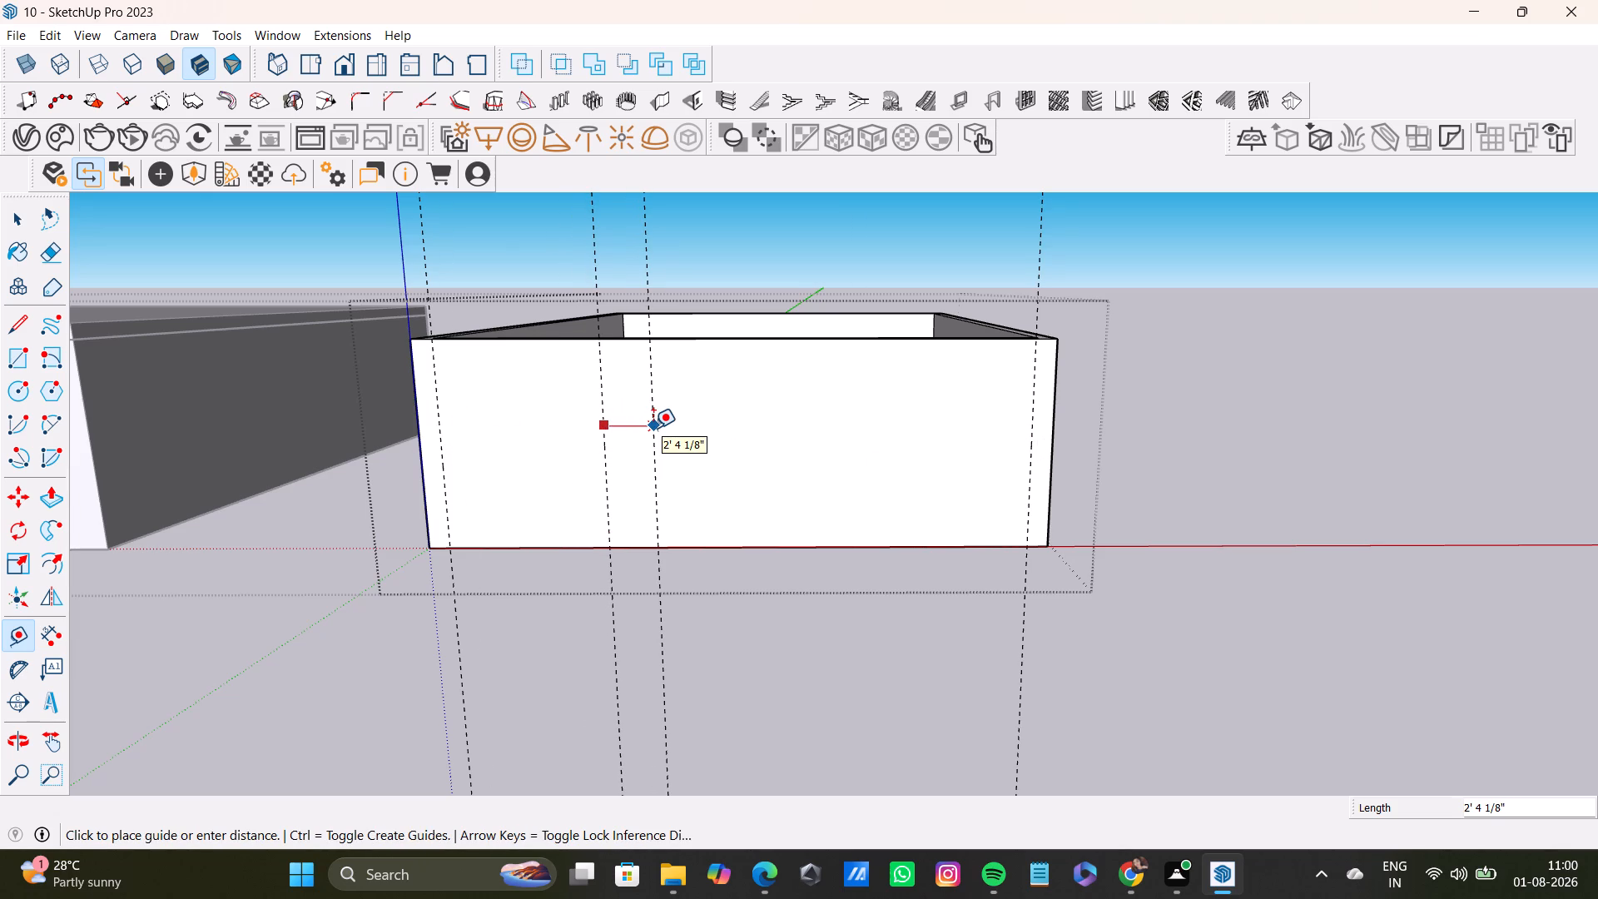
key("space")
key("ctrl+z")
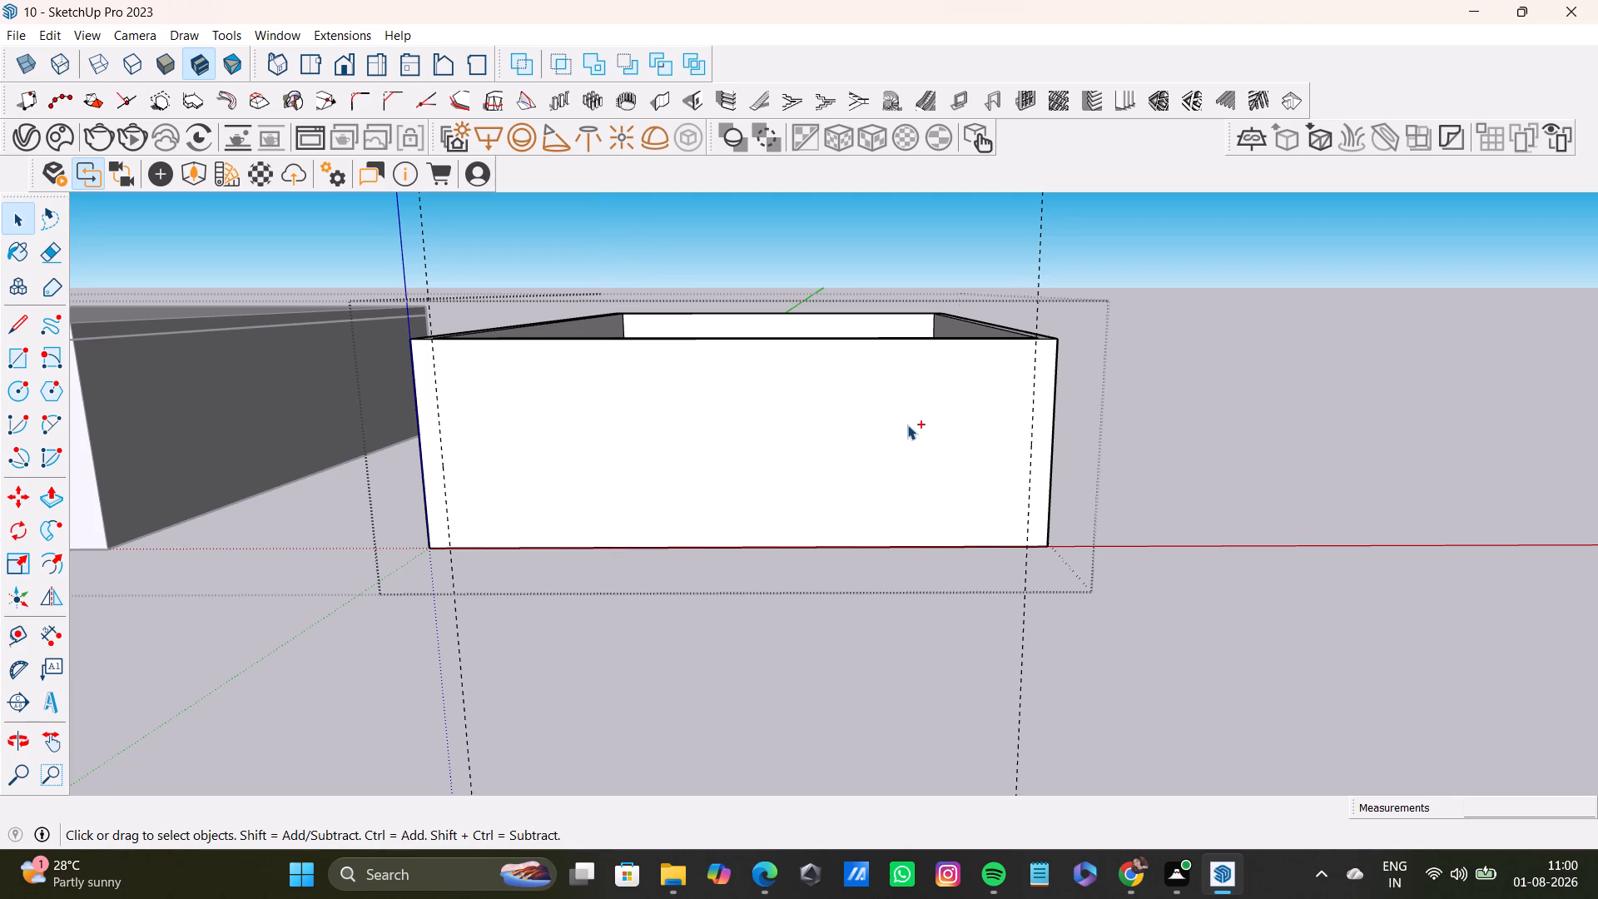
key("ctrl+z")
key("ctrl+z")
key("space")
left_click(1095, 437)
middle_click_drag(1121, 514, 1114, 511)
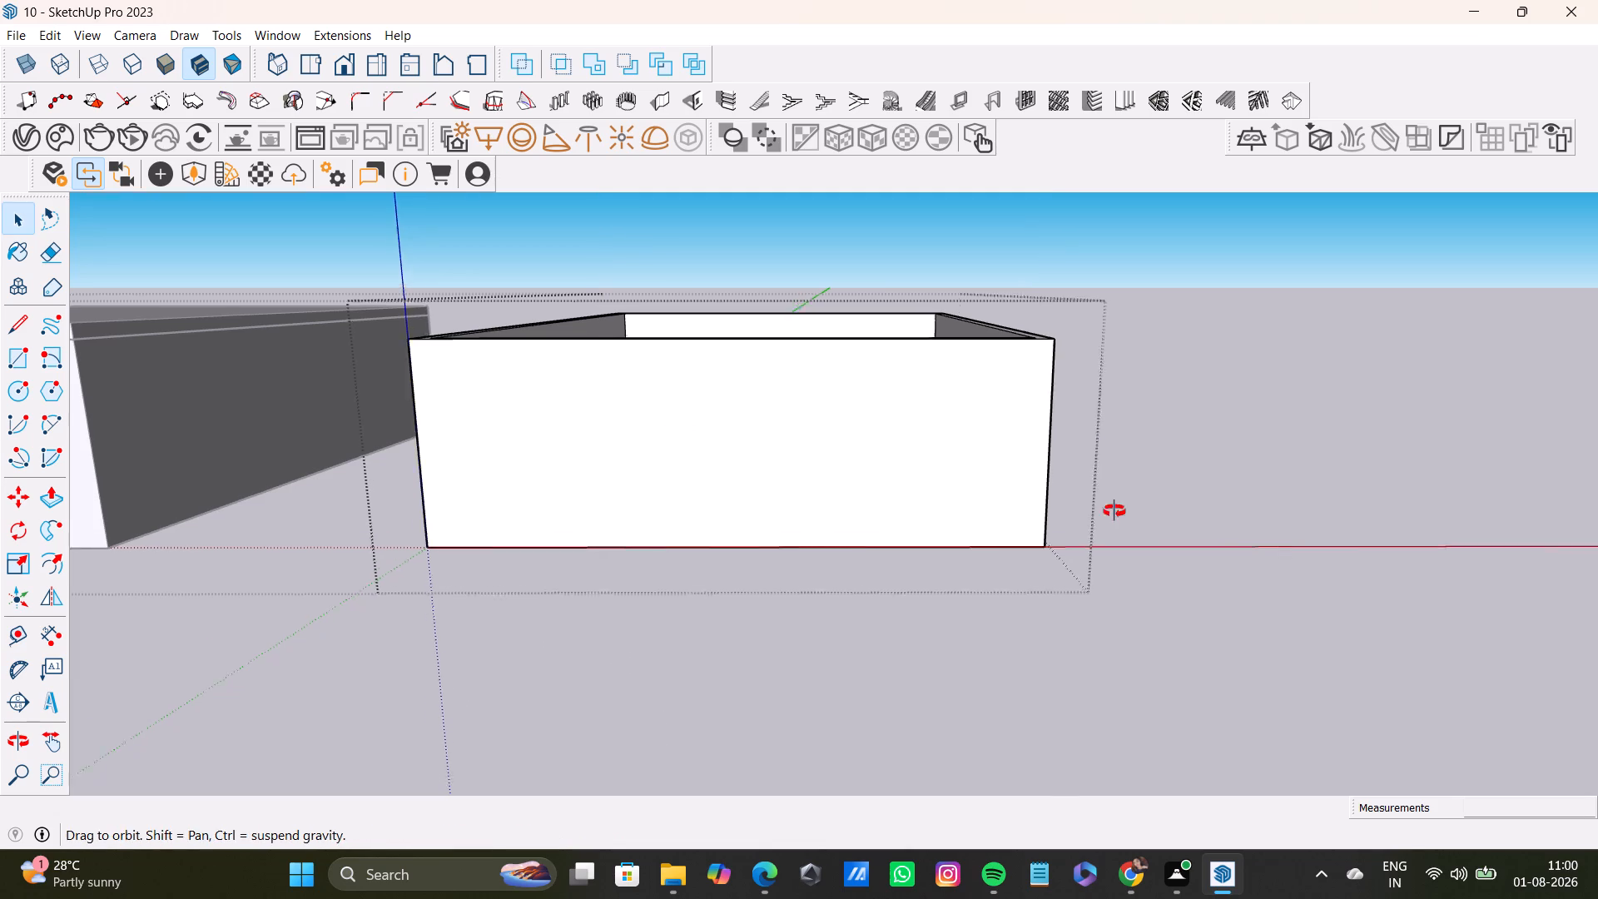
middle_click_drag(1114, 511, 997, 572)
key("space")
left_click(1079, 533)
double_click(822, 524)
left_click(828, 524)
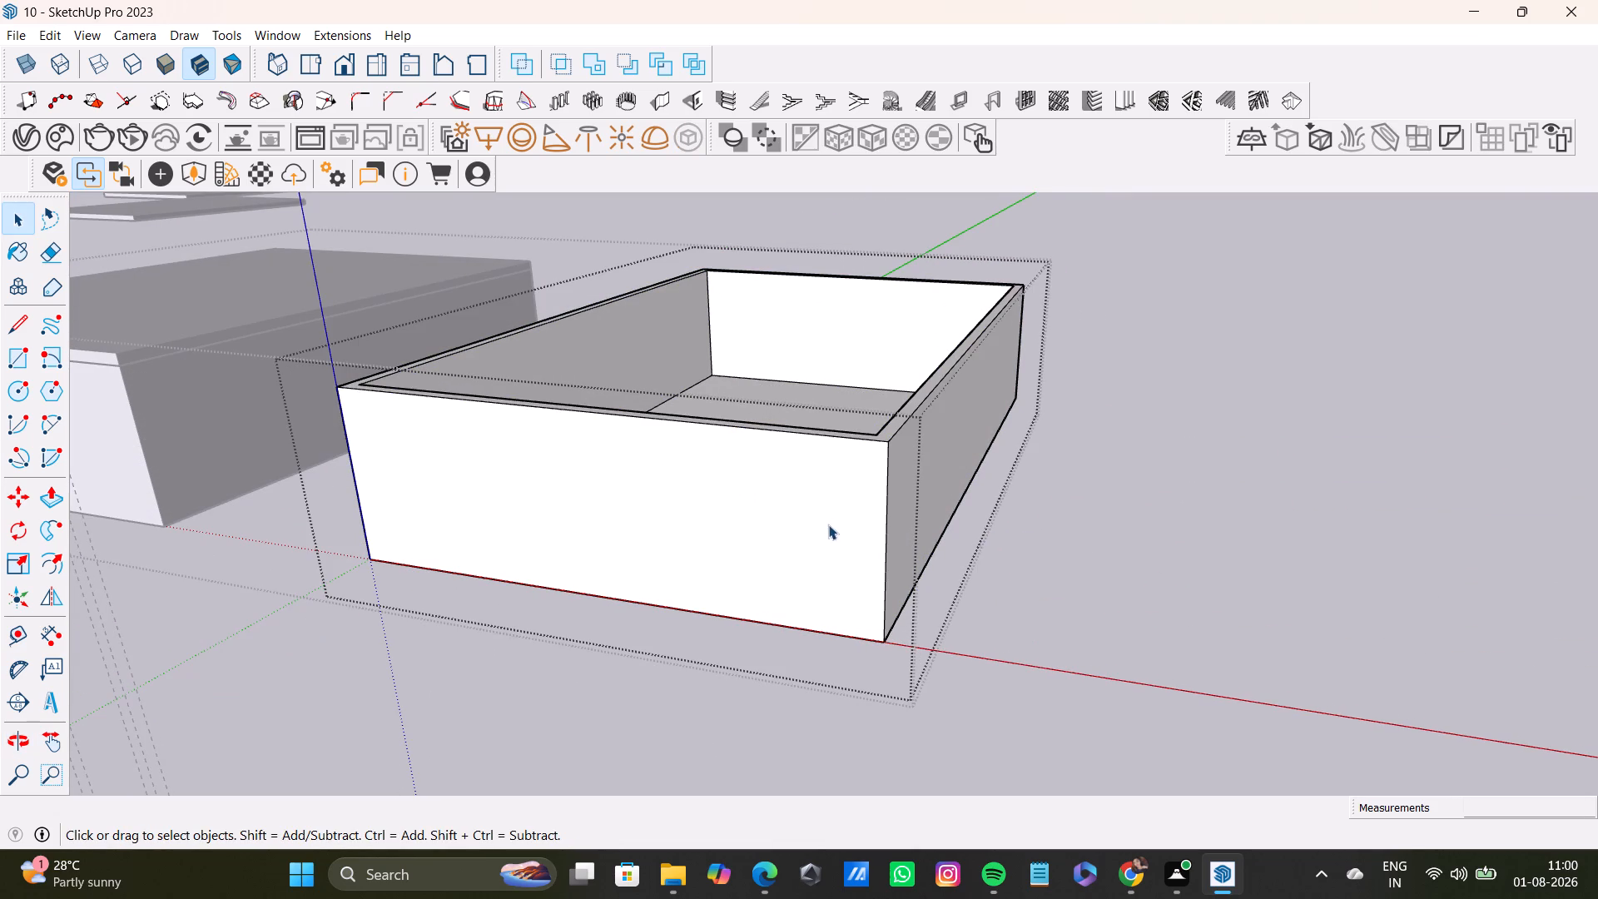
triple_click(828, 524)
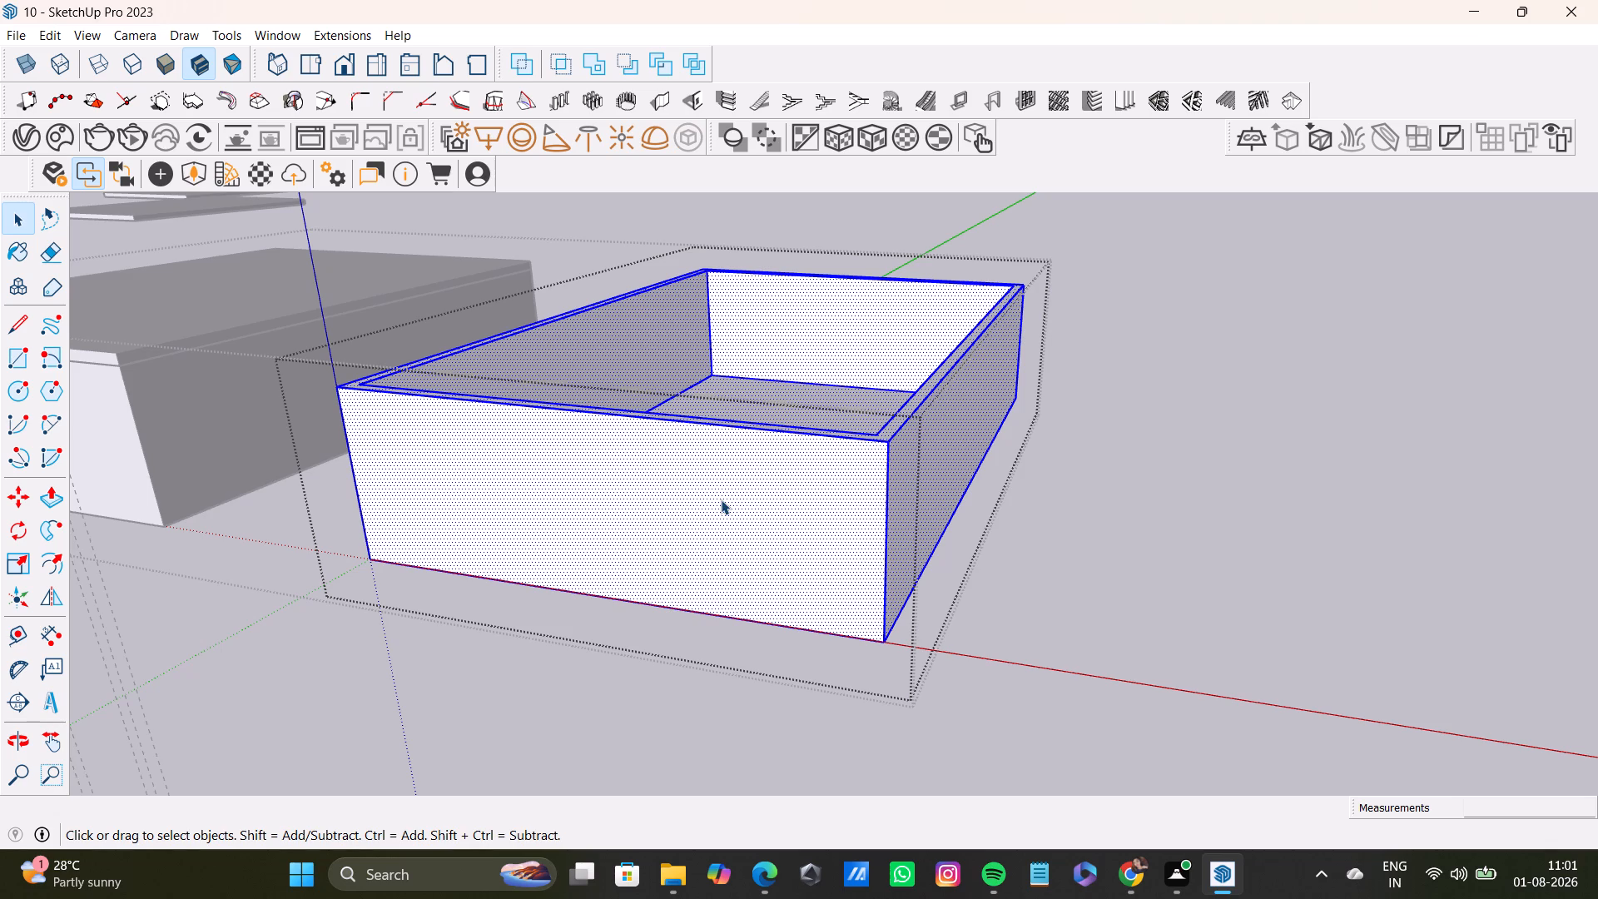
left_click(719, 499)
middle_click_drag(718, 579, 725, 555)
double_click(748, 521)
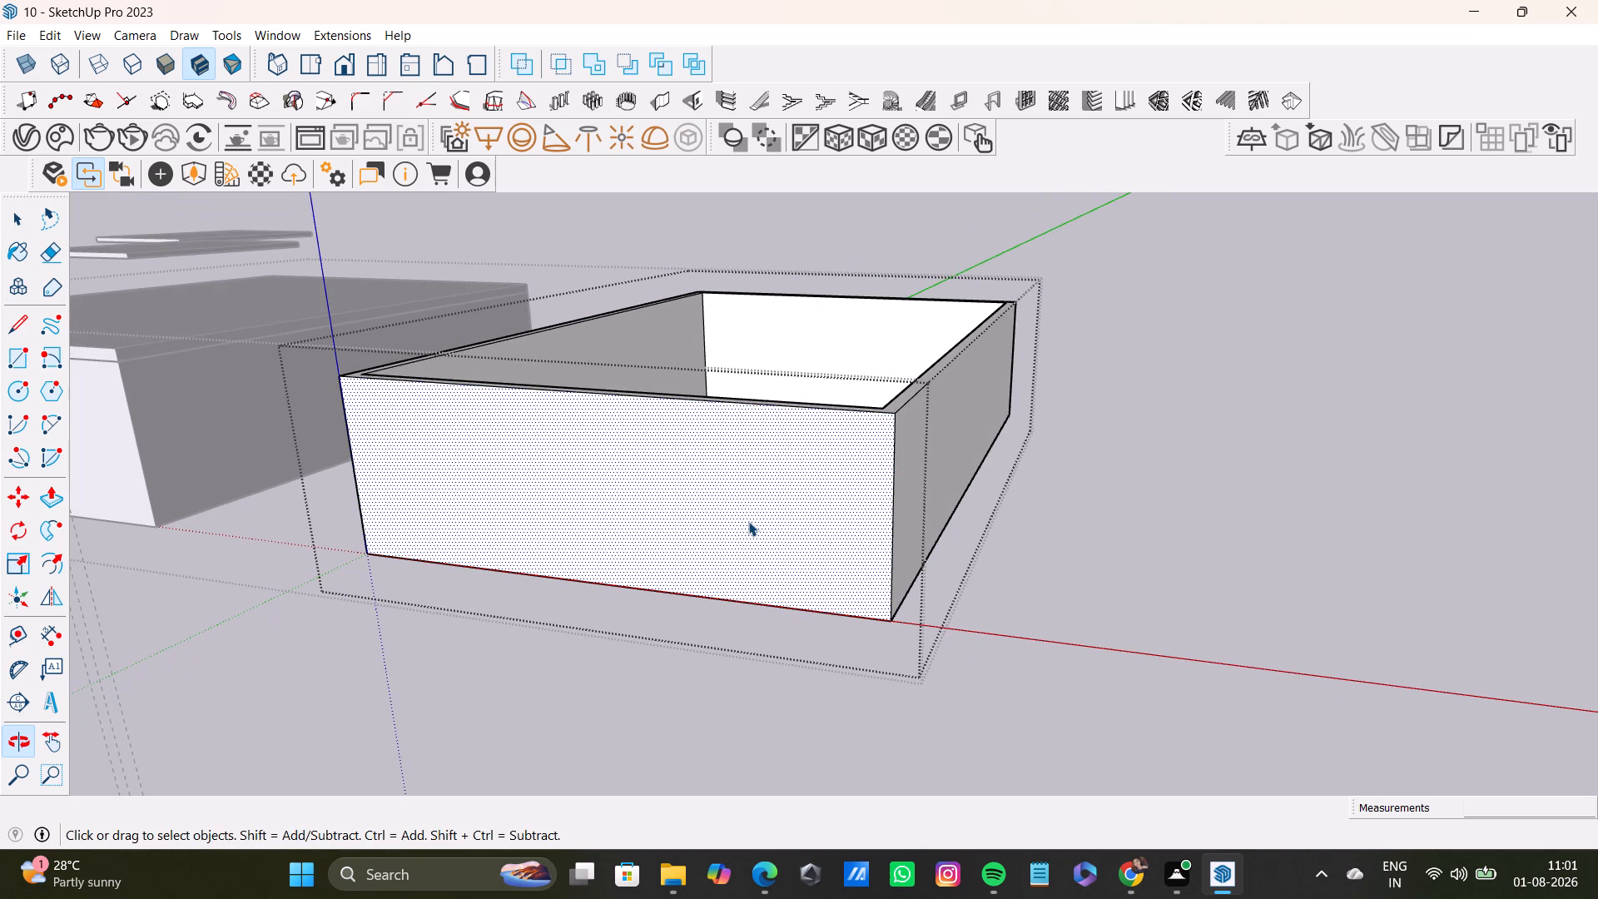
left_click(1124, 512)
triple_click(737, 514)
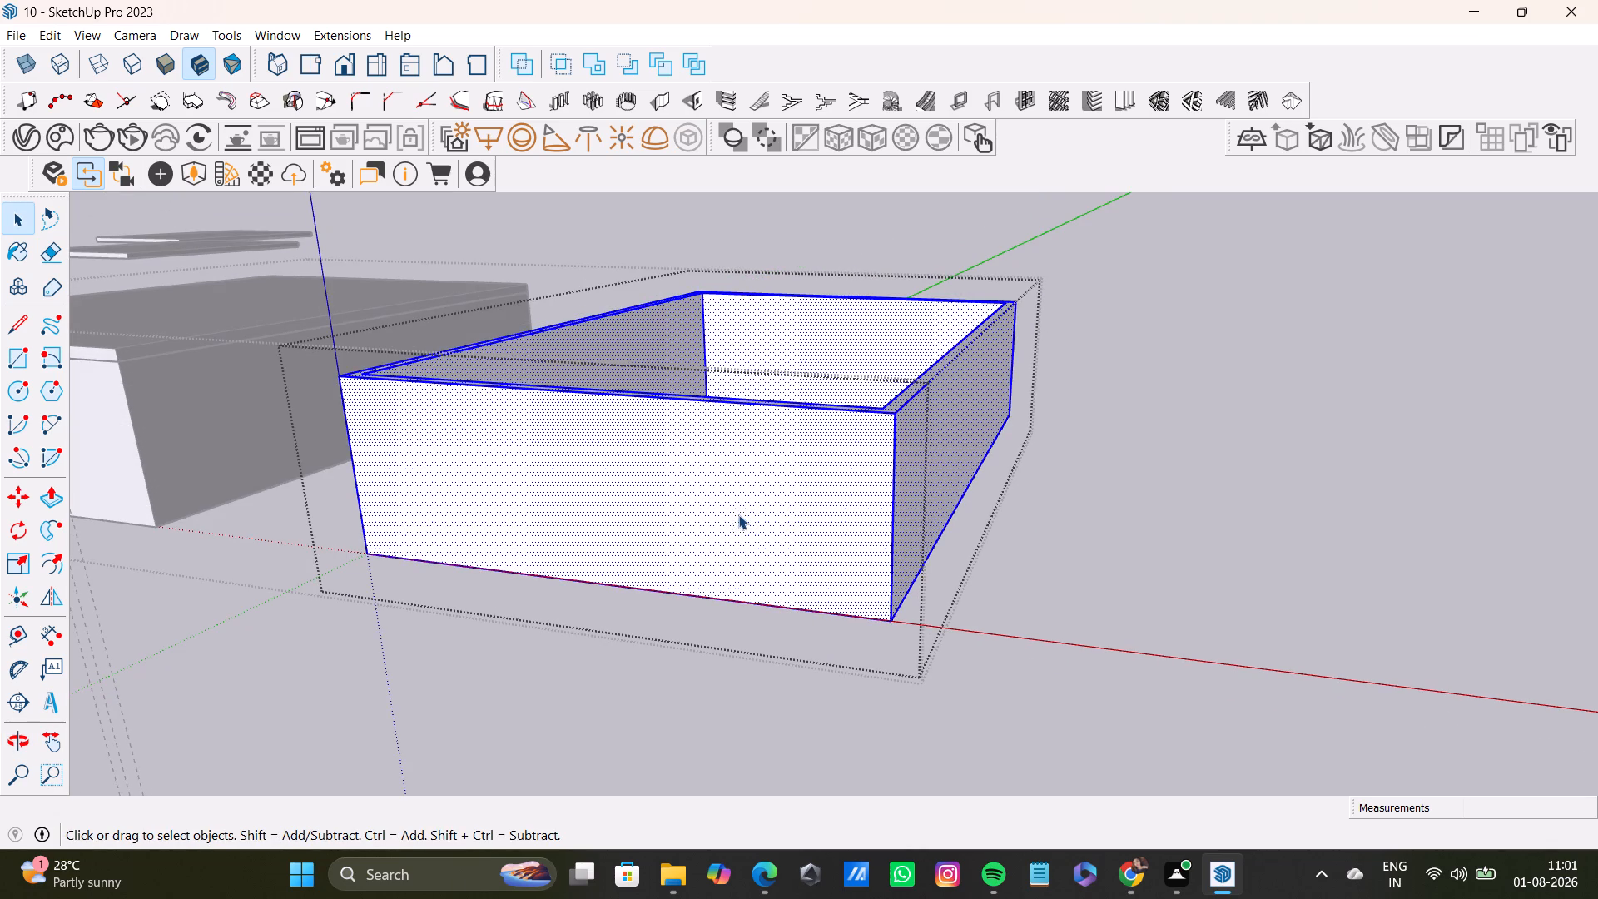
Place a vertical guide on the front wall 1' in from its end edge on the blue axis.
middle_click_drag(779, 559, 821, 498)
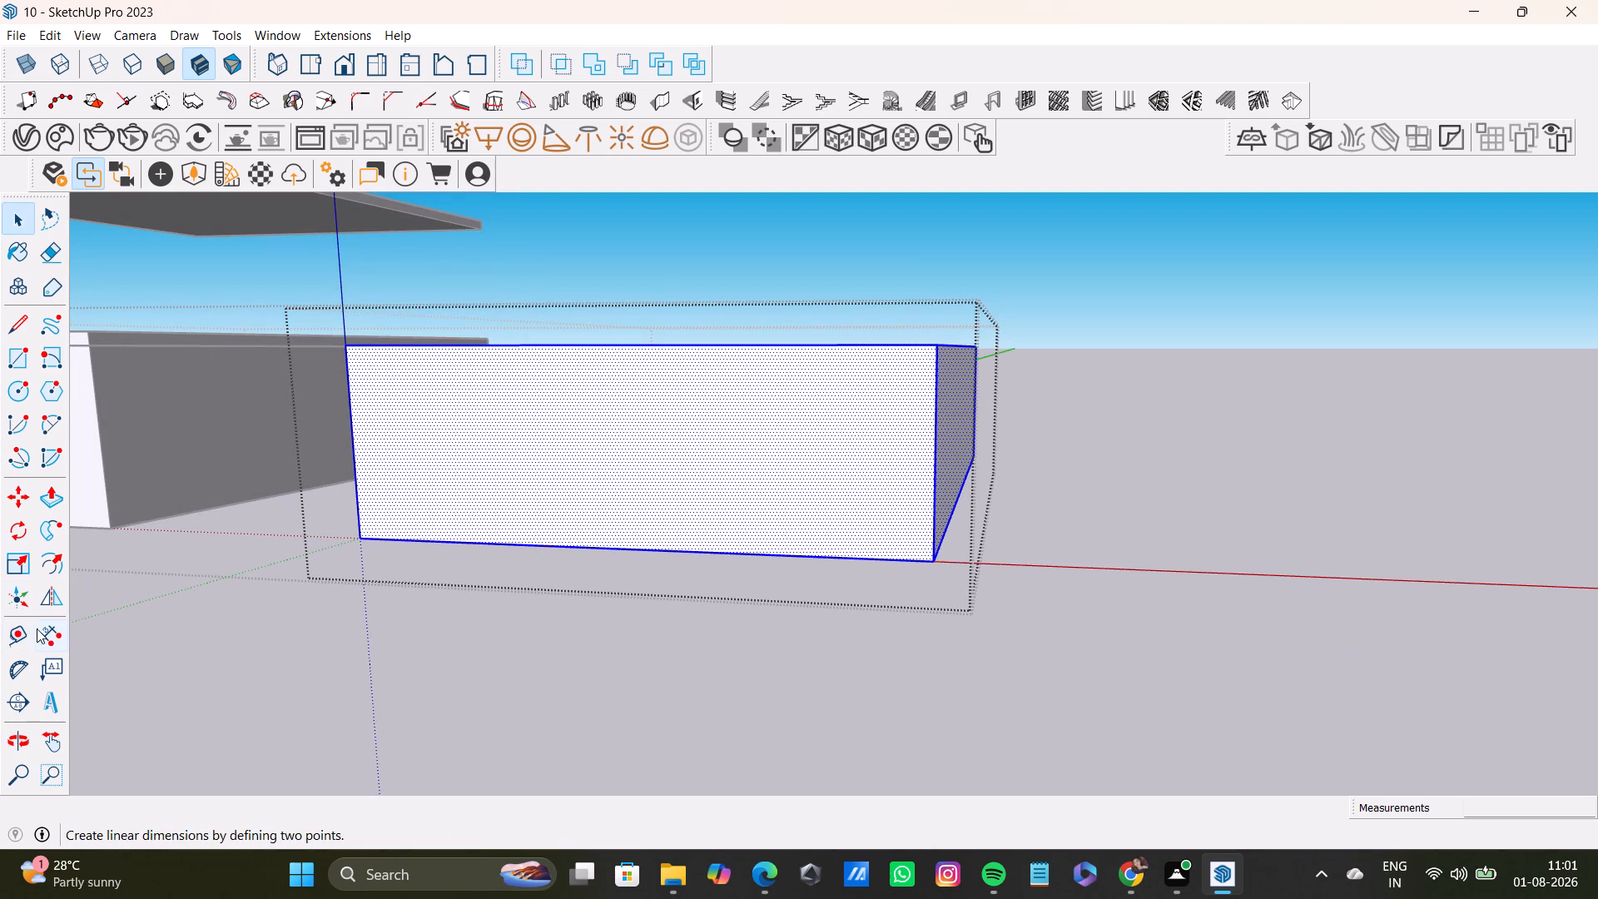
key("t")
left_click_drag(350, 488, 358, 485)
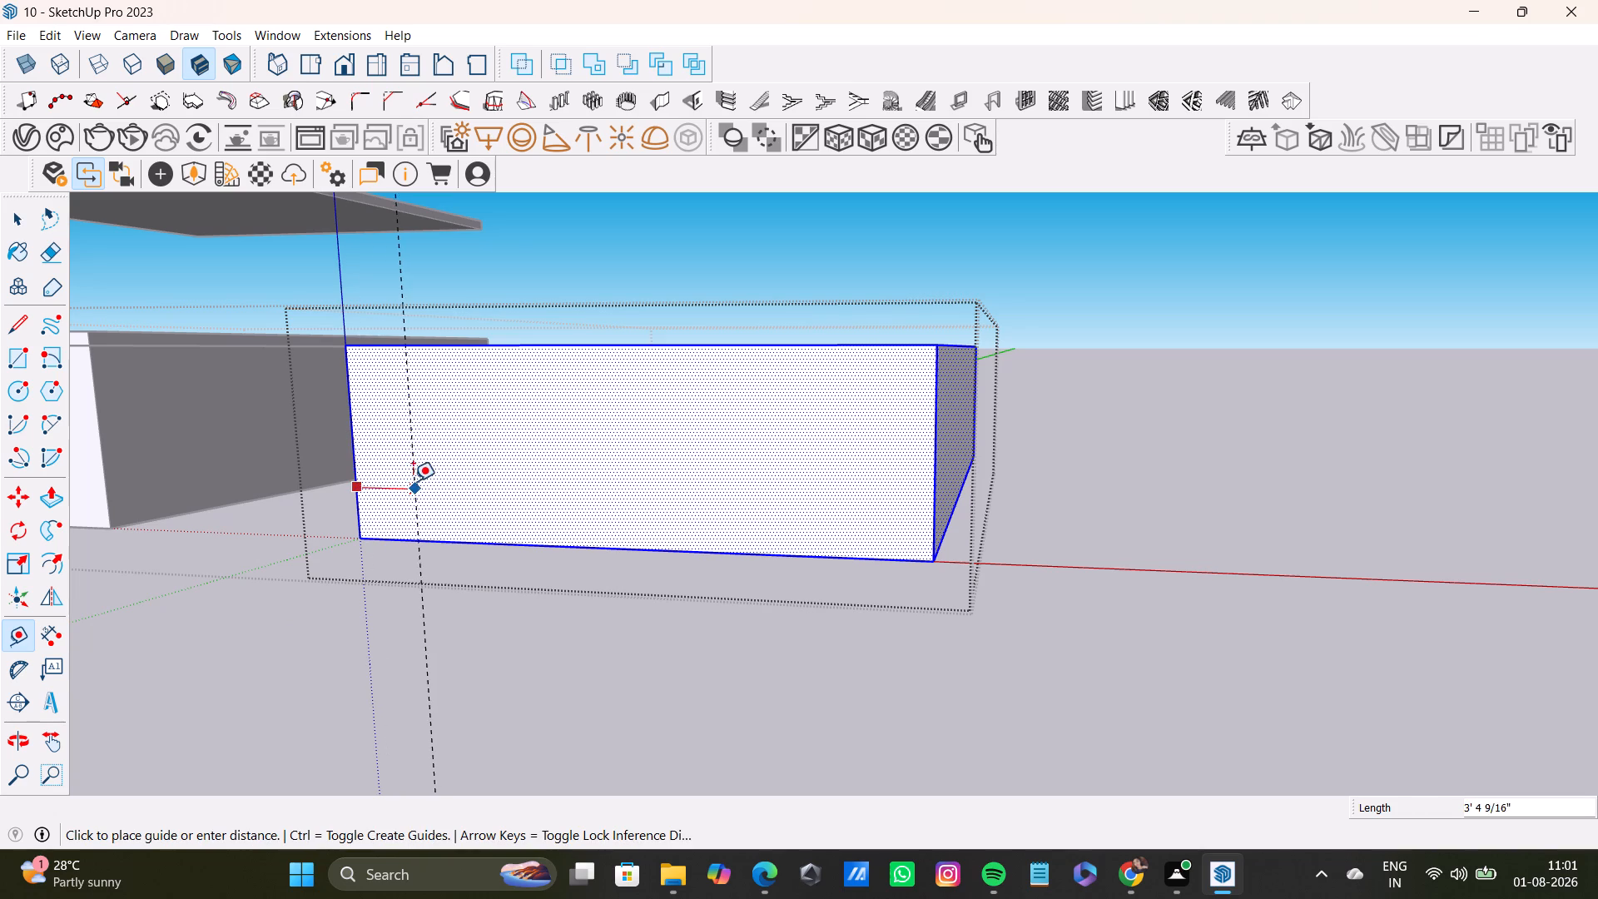
middle_click_drag(413, 496, 557, 489)
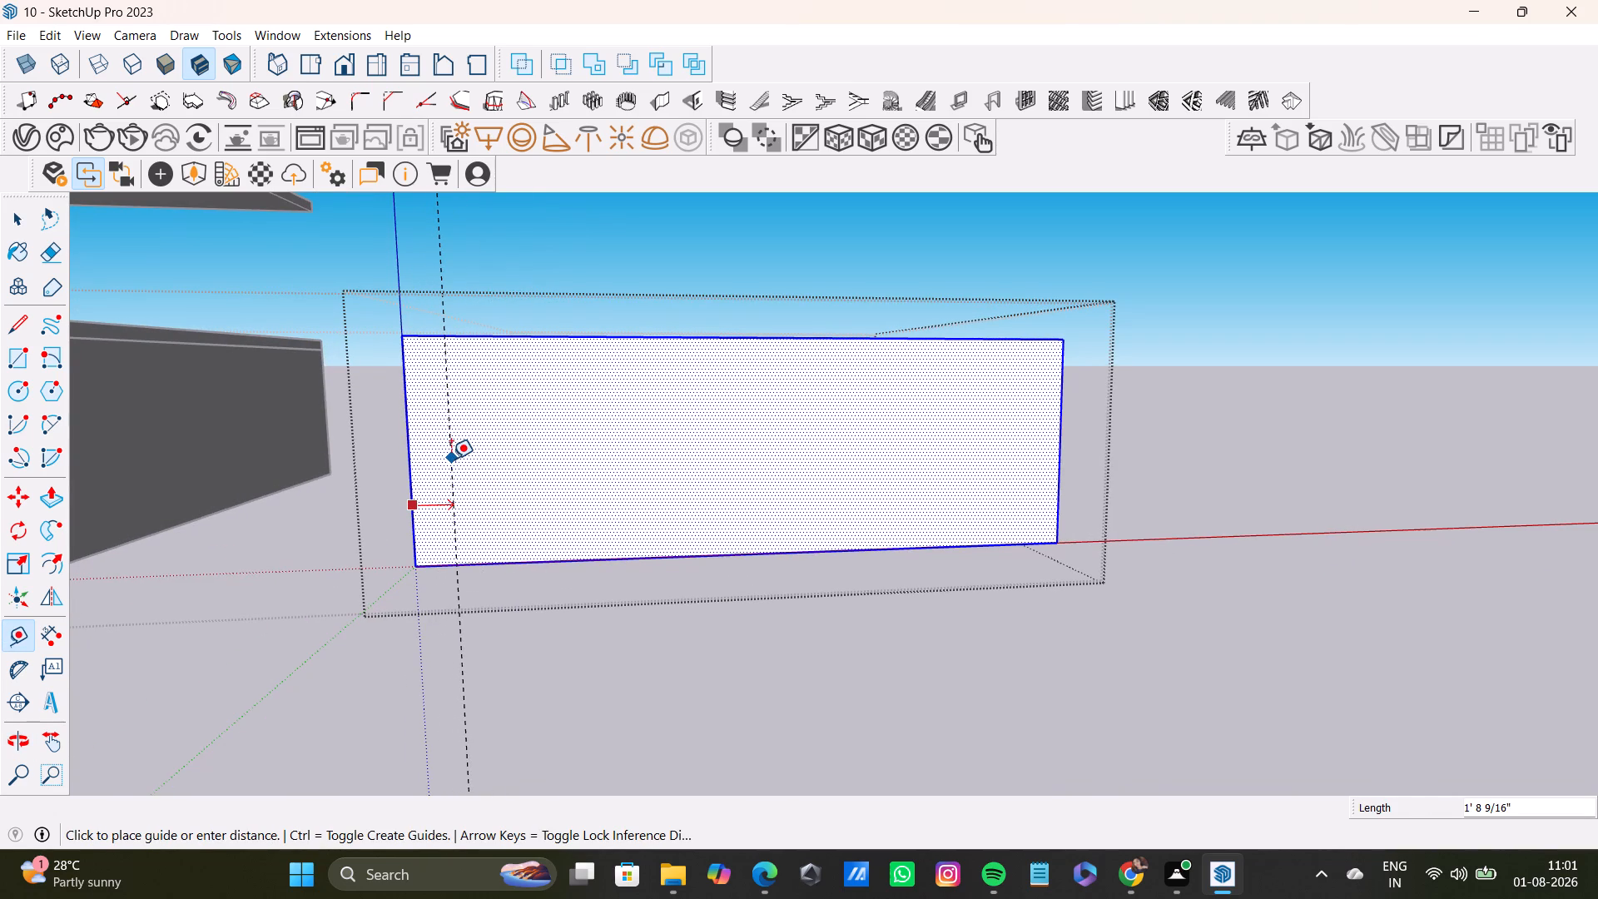
key("1")
key("apostrophe")
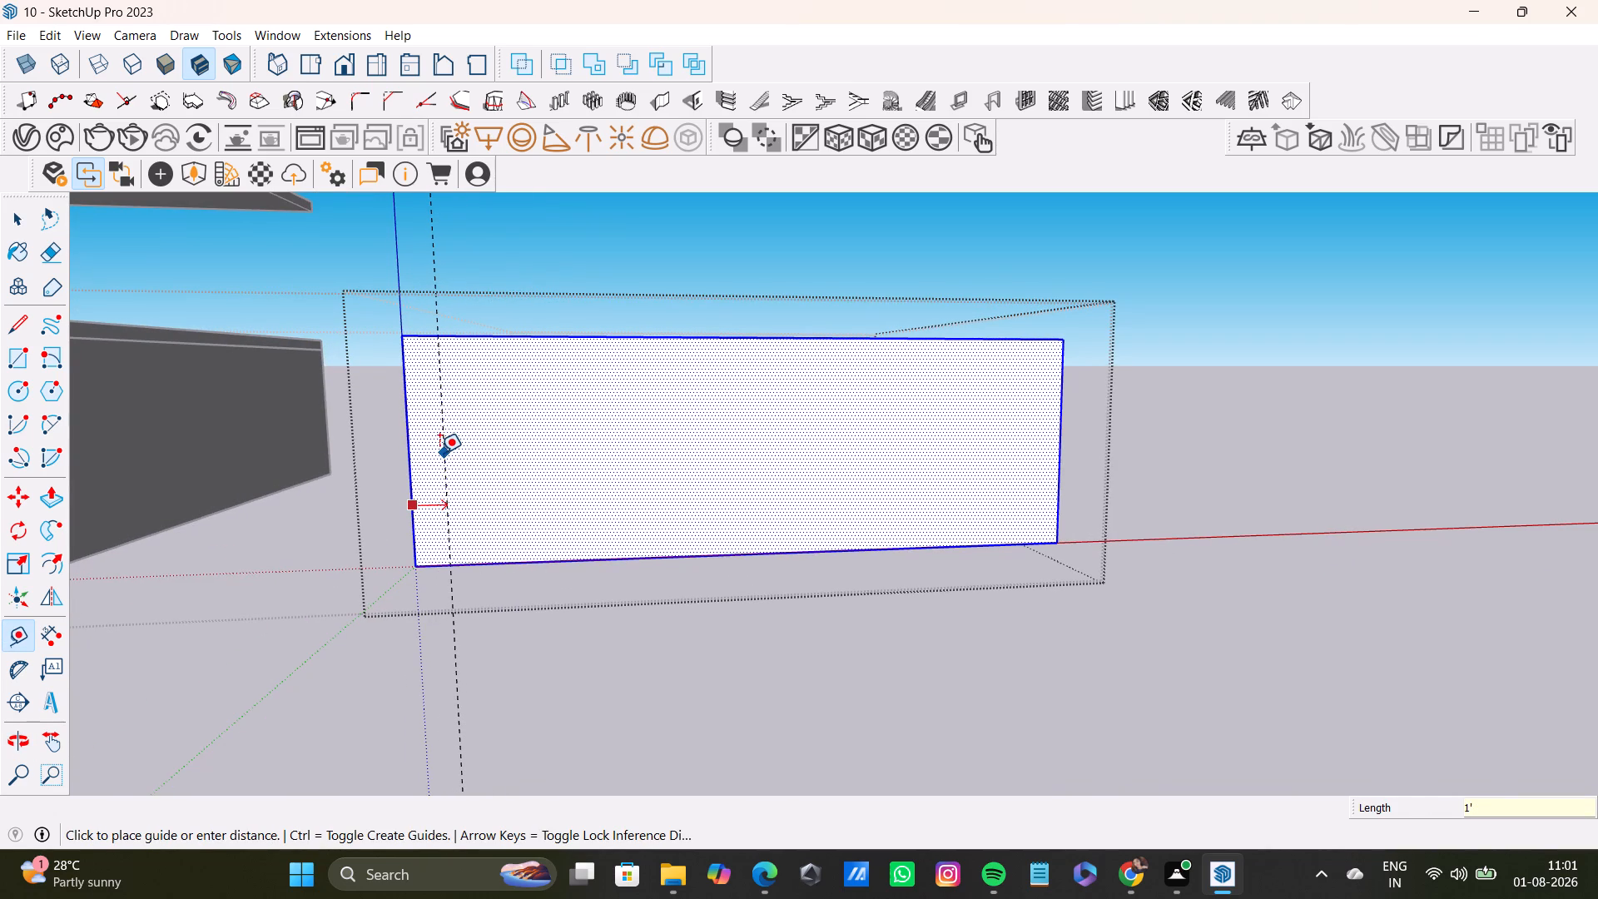
key("Return")
Place a vertical guide on the front wall about 7' 6" from the 1' guide, and another about 1' beyond it.
left_click(437, 454)
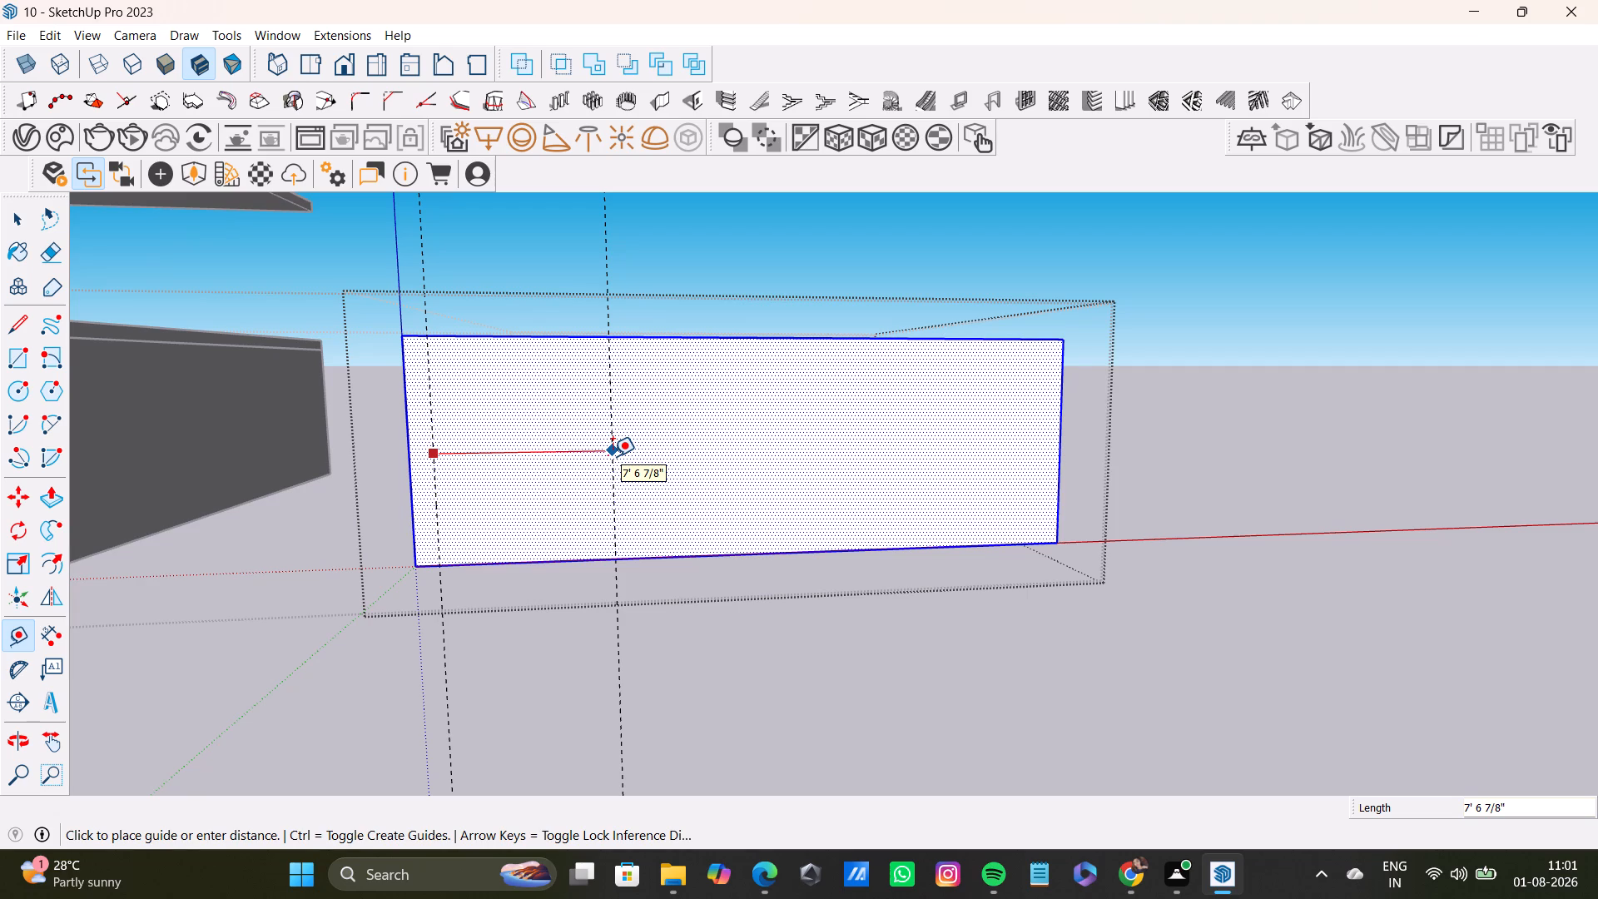
middle_click_drag(613, 456, 547, 494)
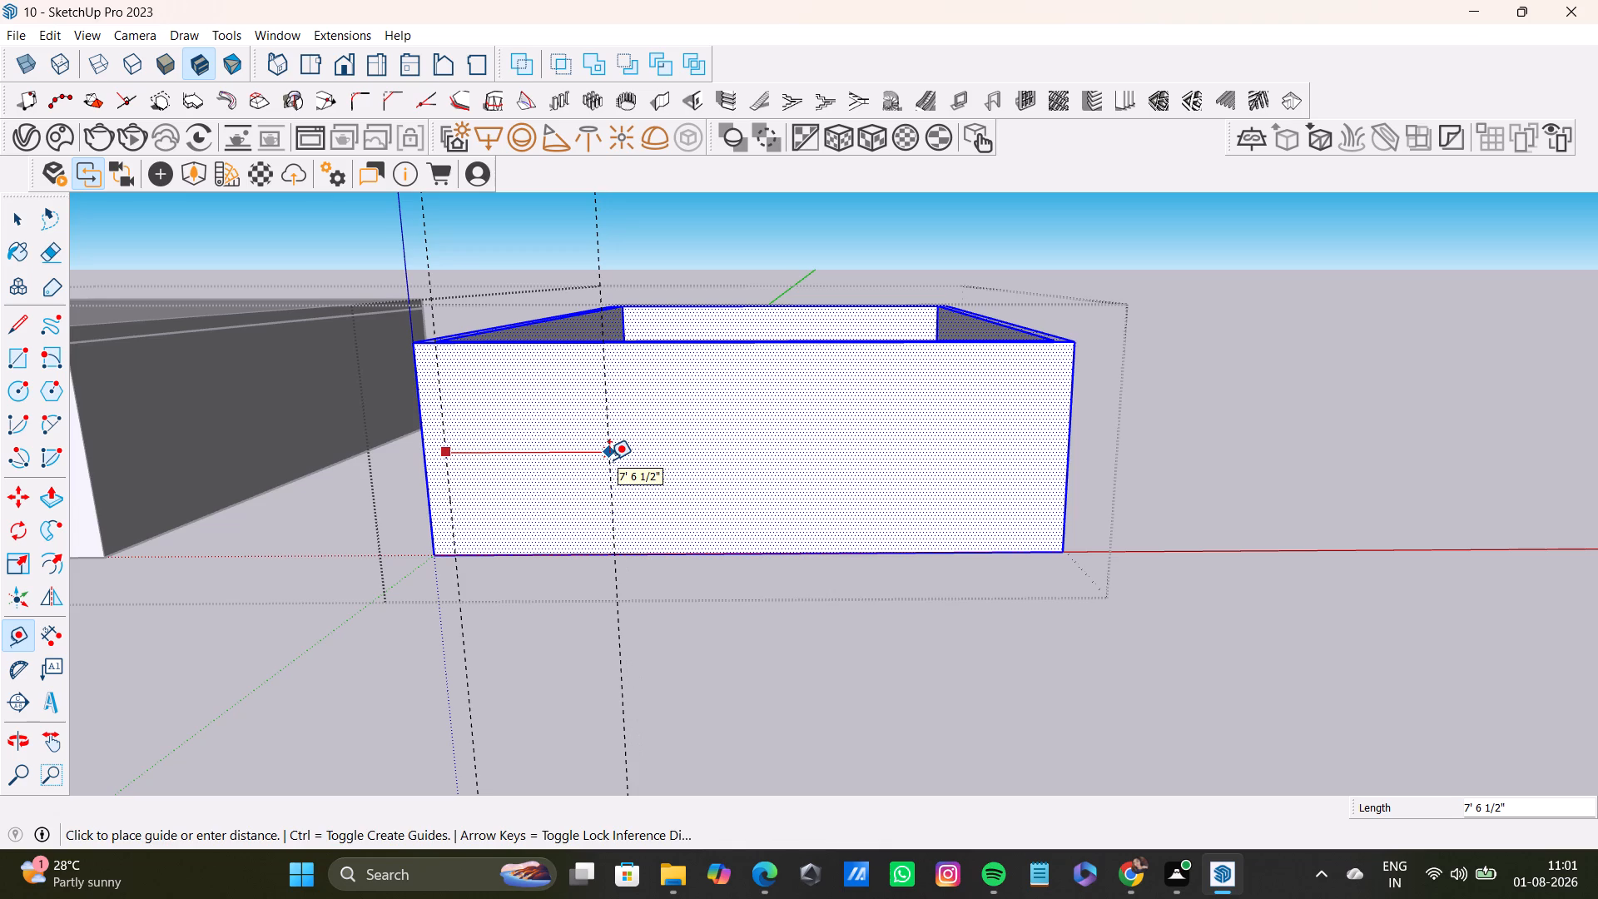
left_click(609, 459)
left_click(609, 461)
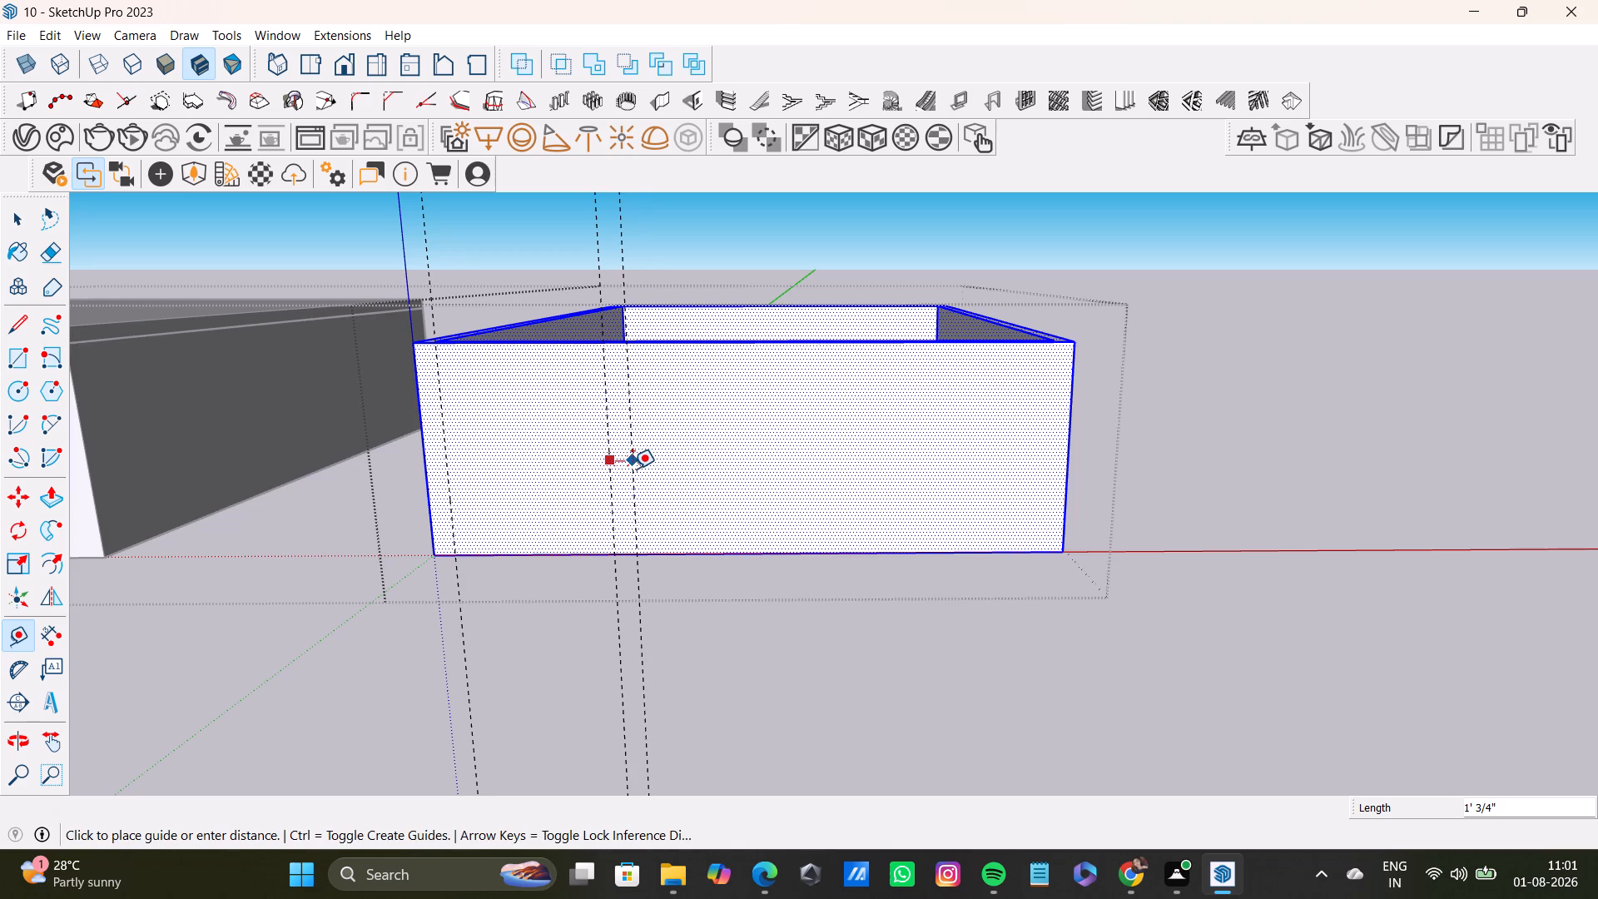
double_click(633, 469)
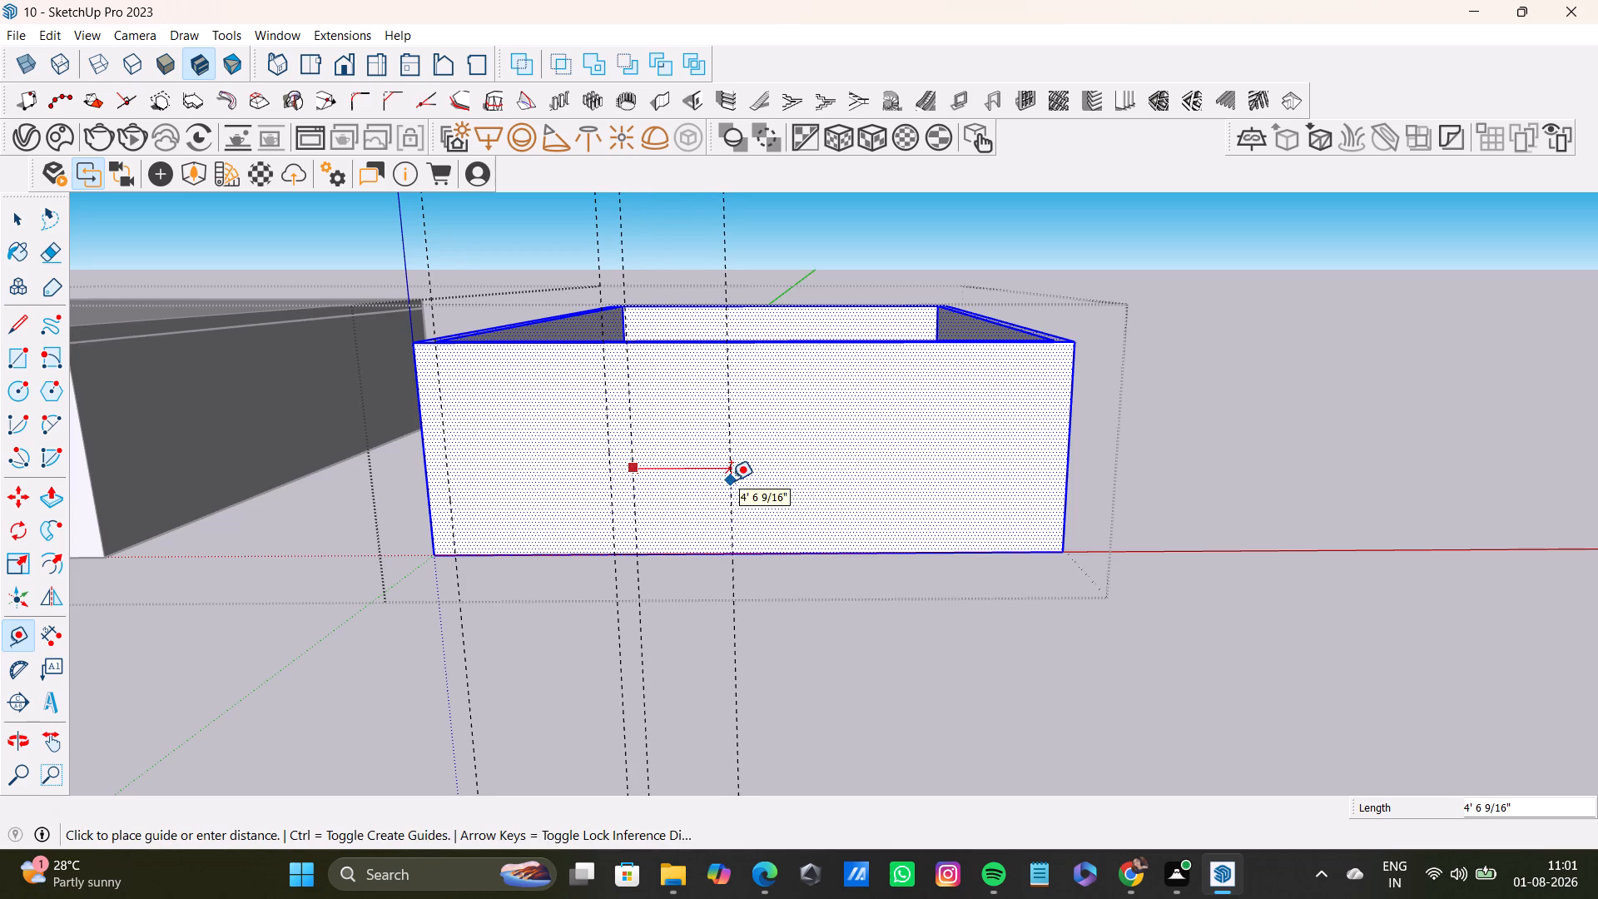
Continue the vertical guides along the front wall: one about 4' 6" on, one a short gap beyond, and another about 5' farther.
left_click(731, 480)
left_click(731, 480)
double_click(758, 480)
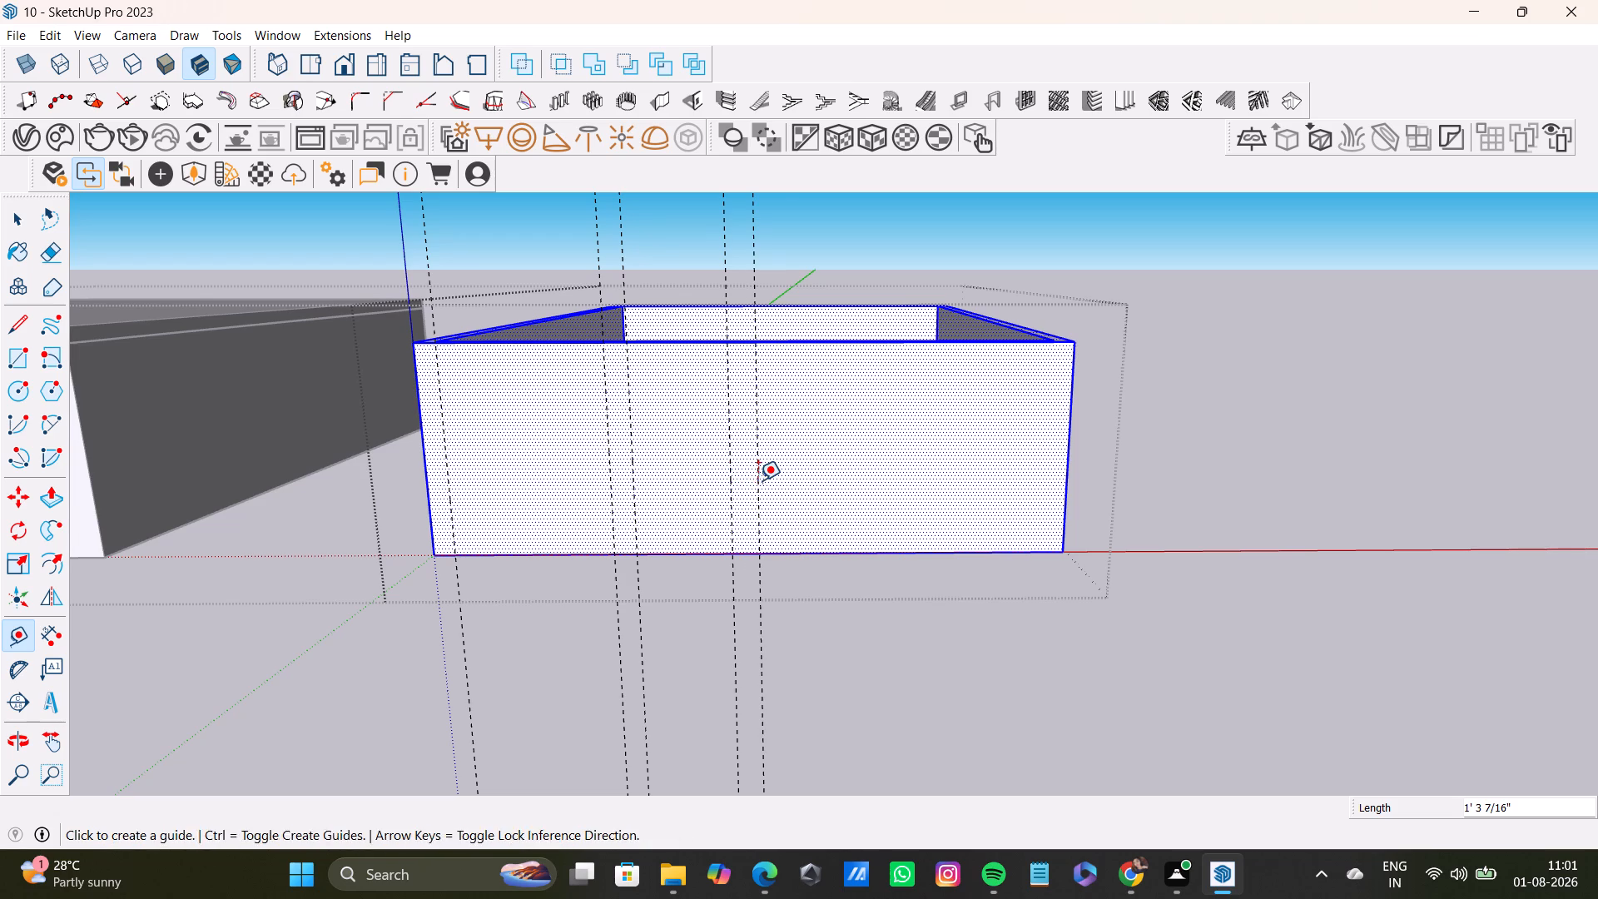
left_click(871, 495)
left_click(873, 495)
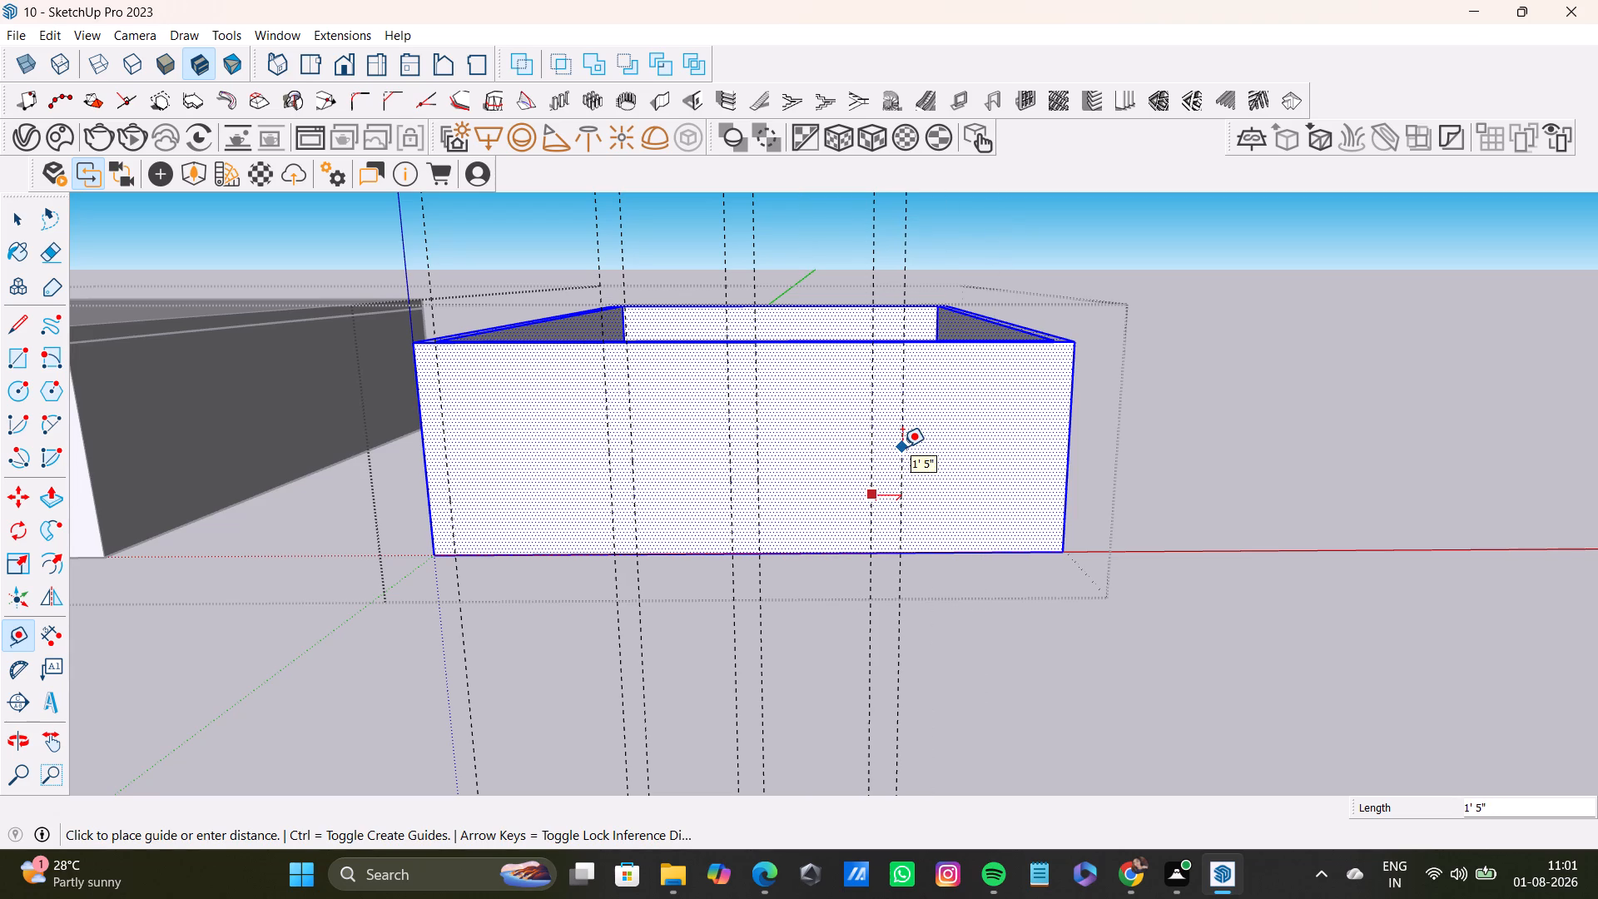
key("space")
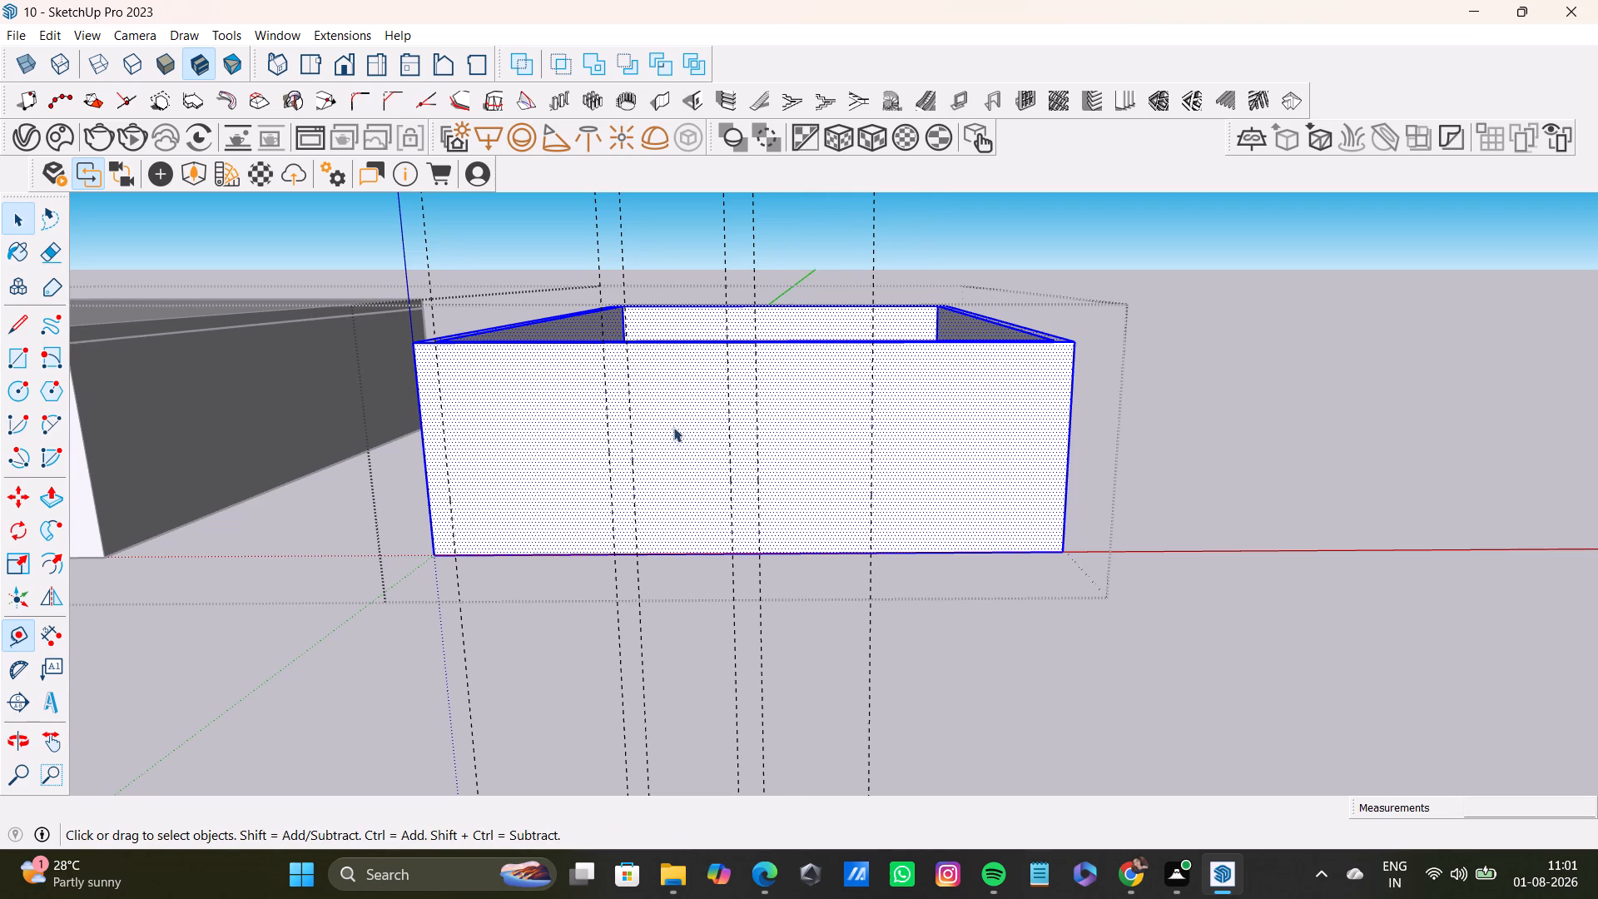
Measure the gap between the two middle guides with the Dimension tool, without placing a dimension.
left_click_drag(49, 640, 78, 631)
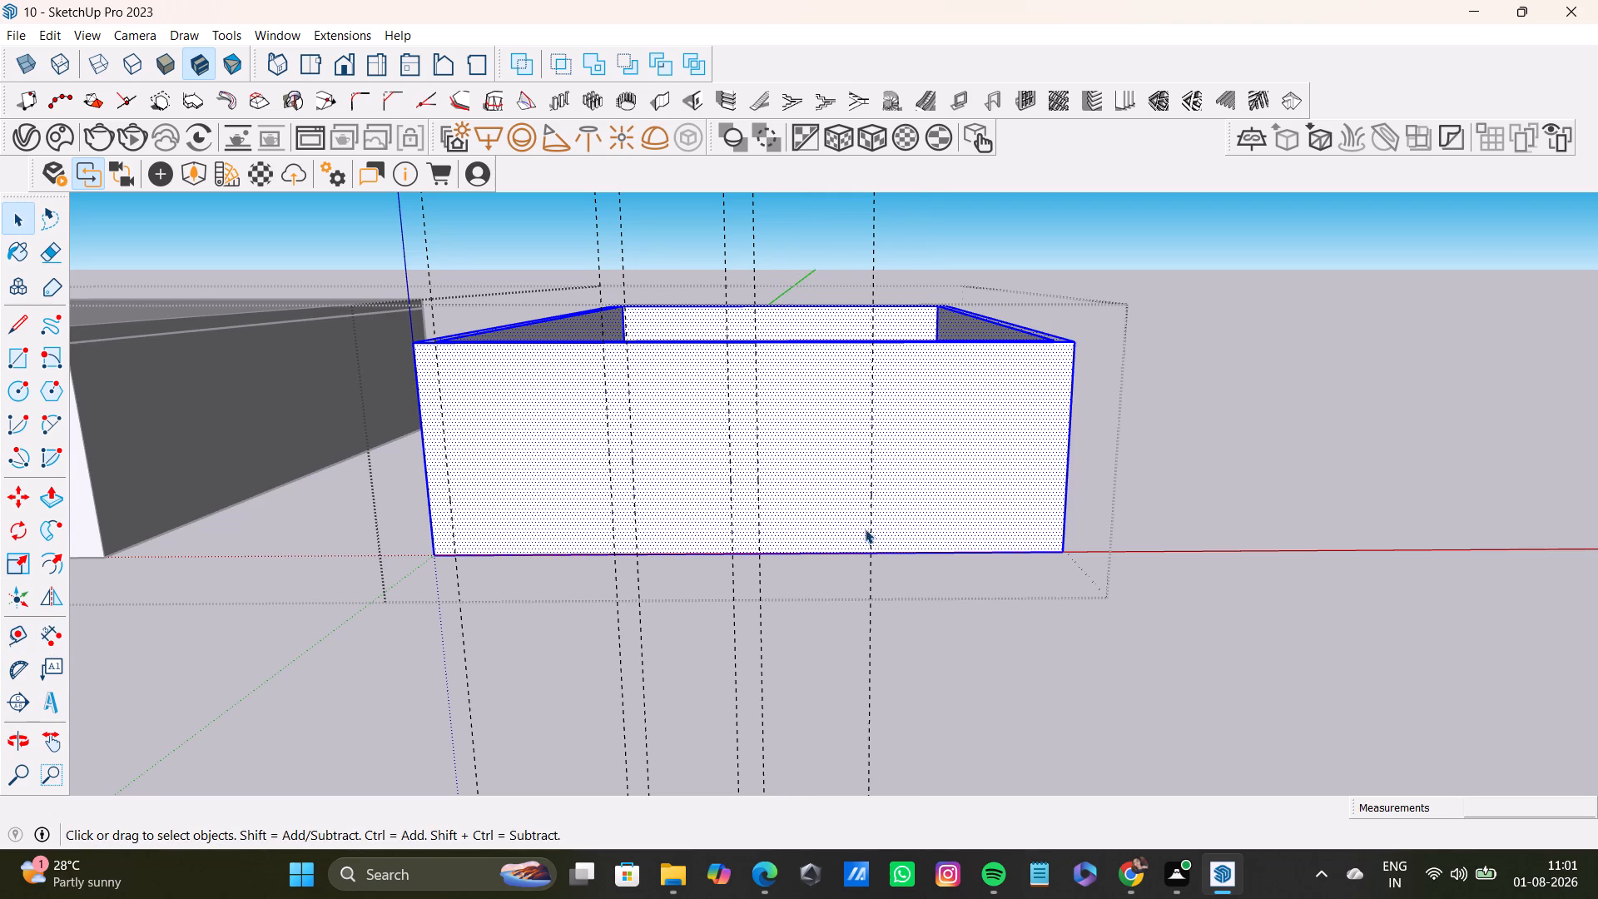
left_click_drag(42, 633, 52, 628)
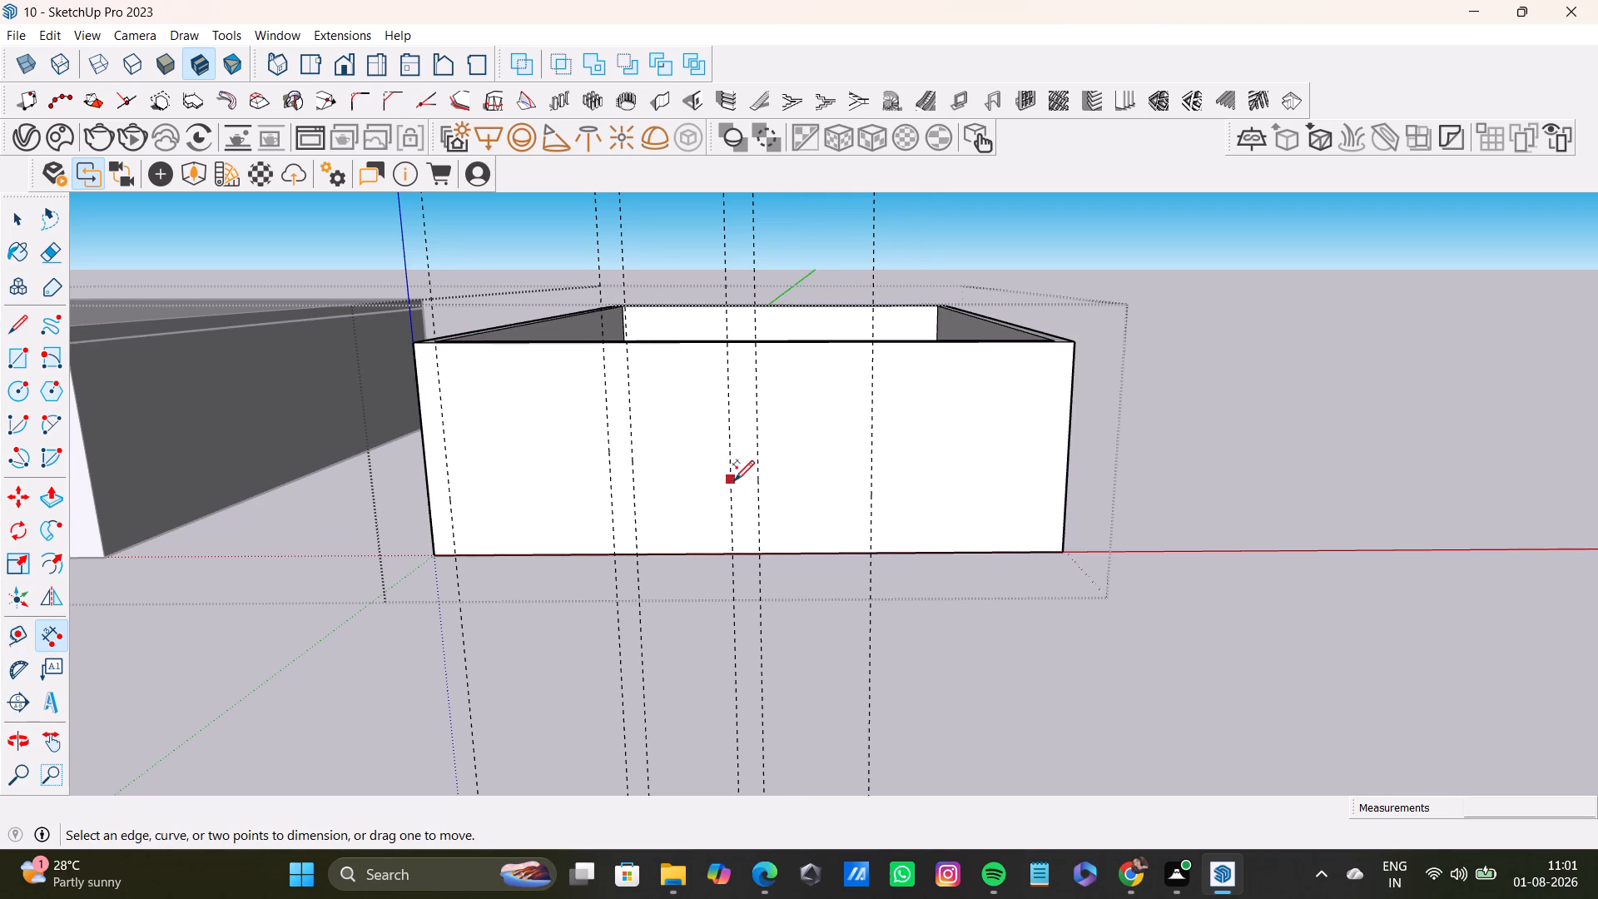
left_click(732, 479)
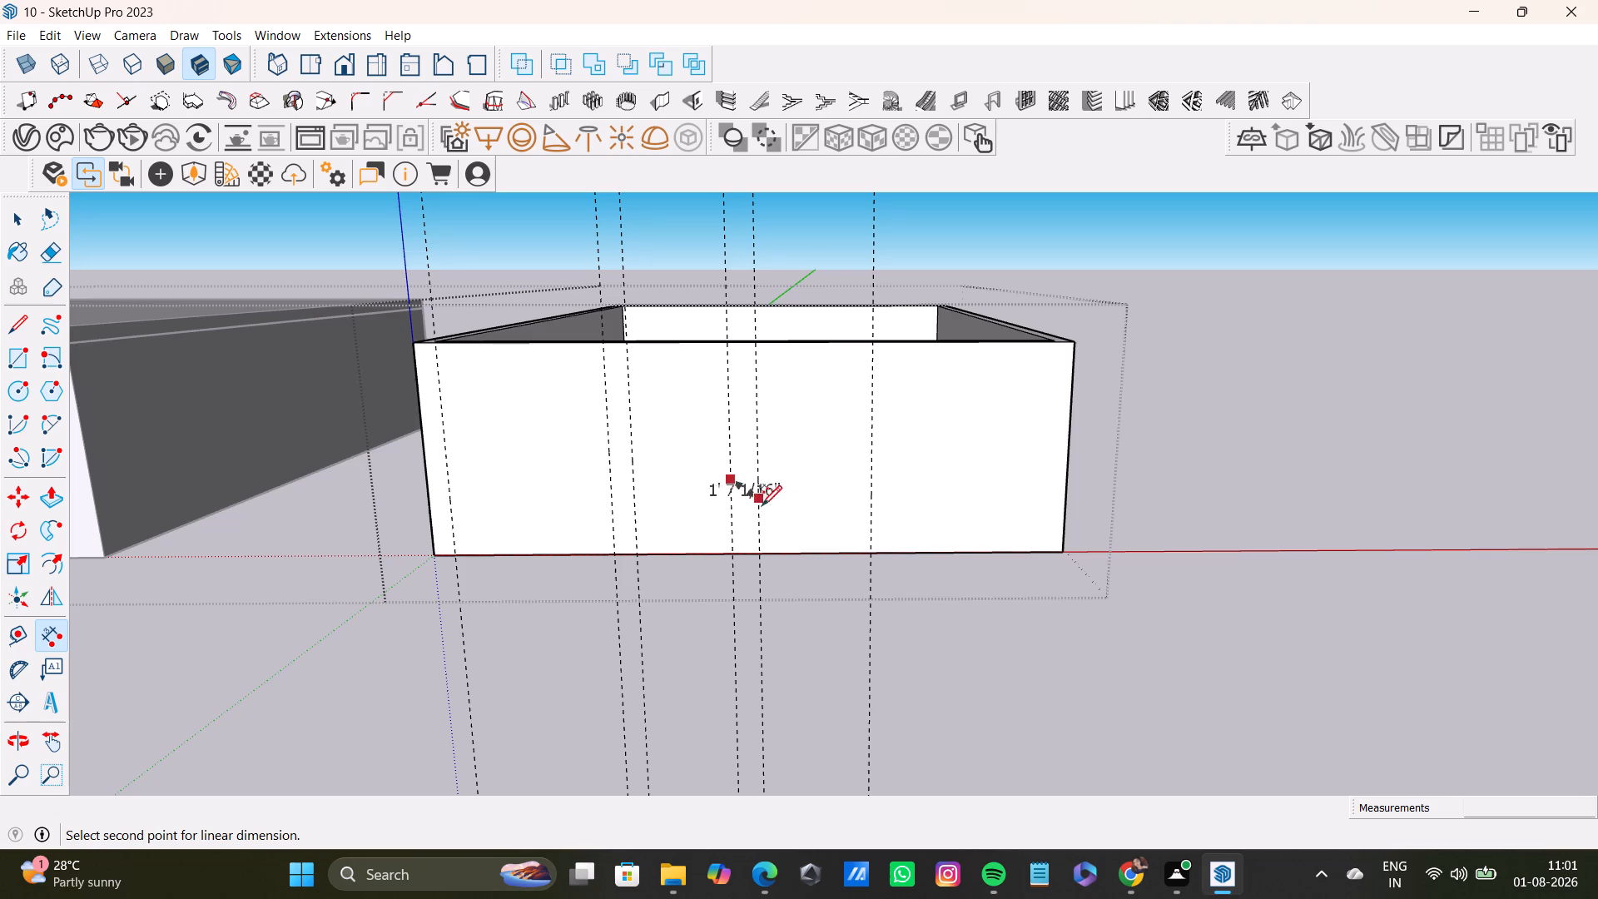
key("space")
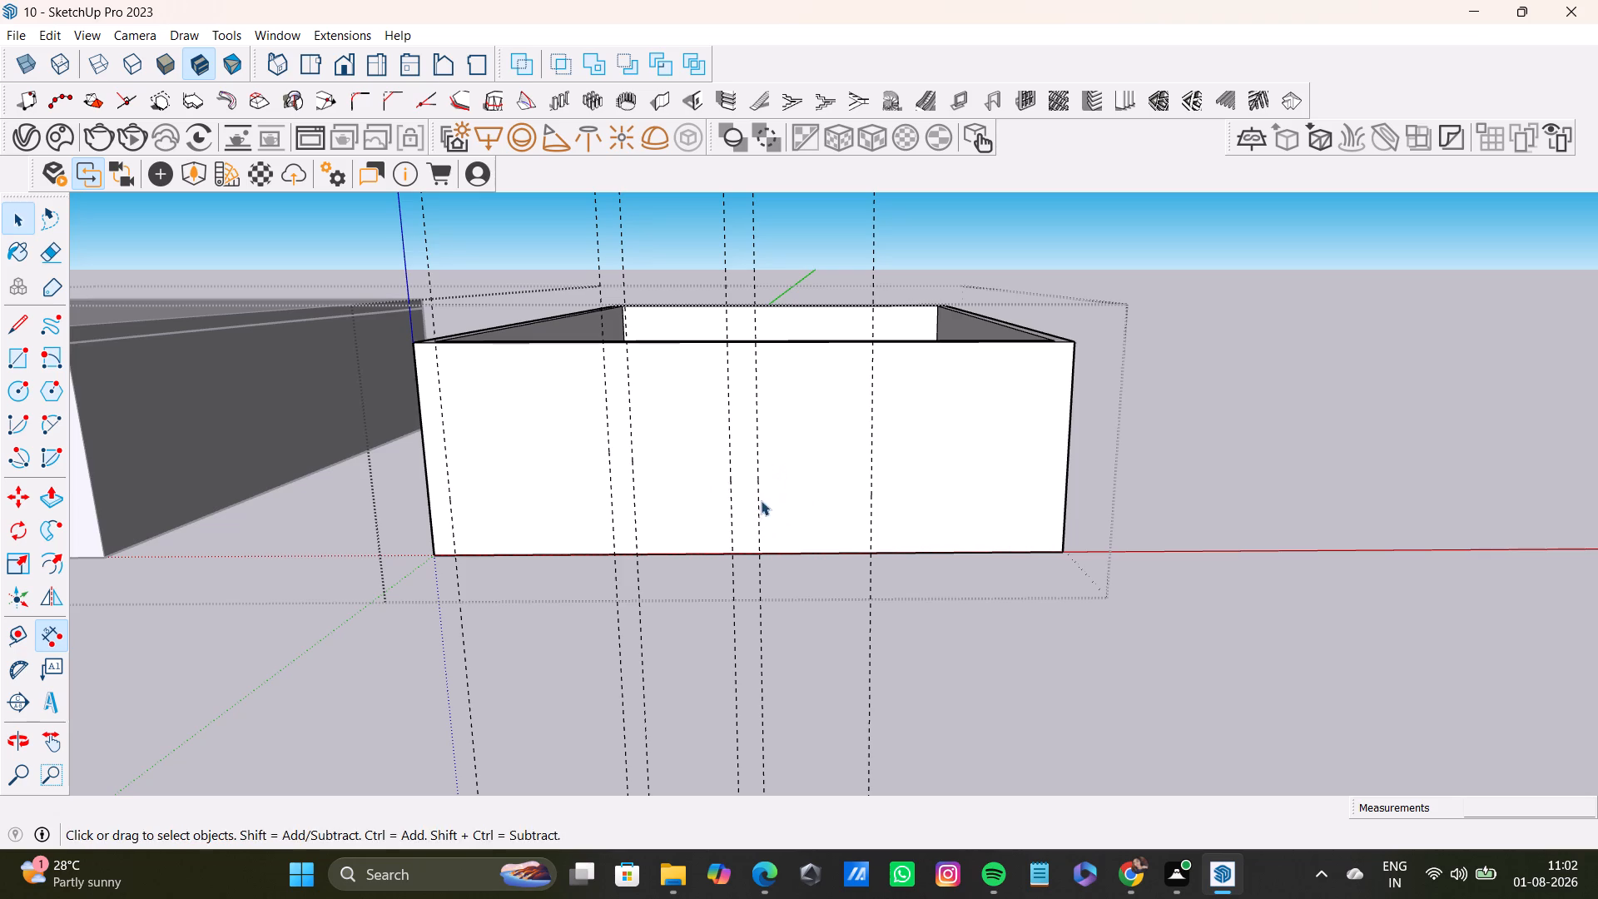
left_click(60, 633)
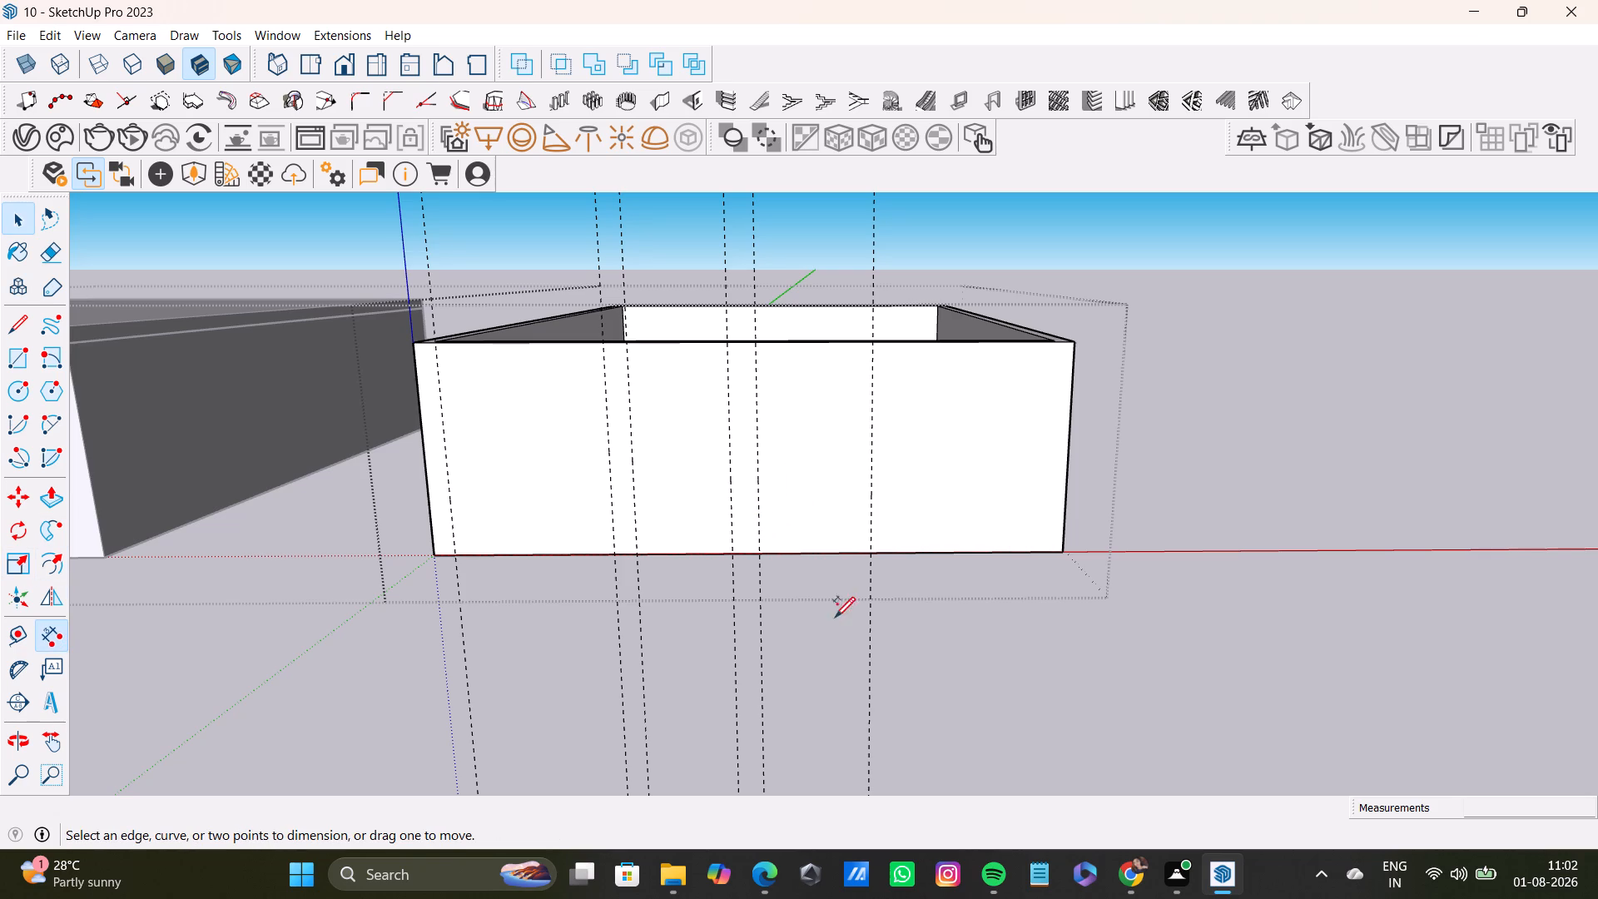
scroll(836, 612, "up", 6)
left_click(697, 524)
left_click(741, 521)
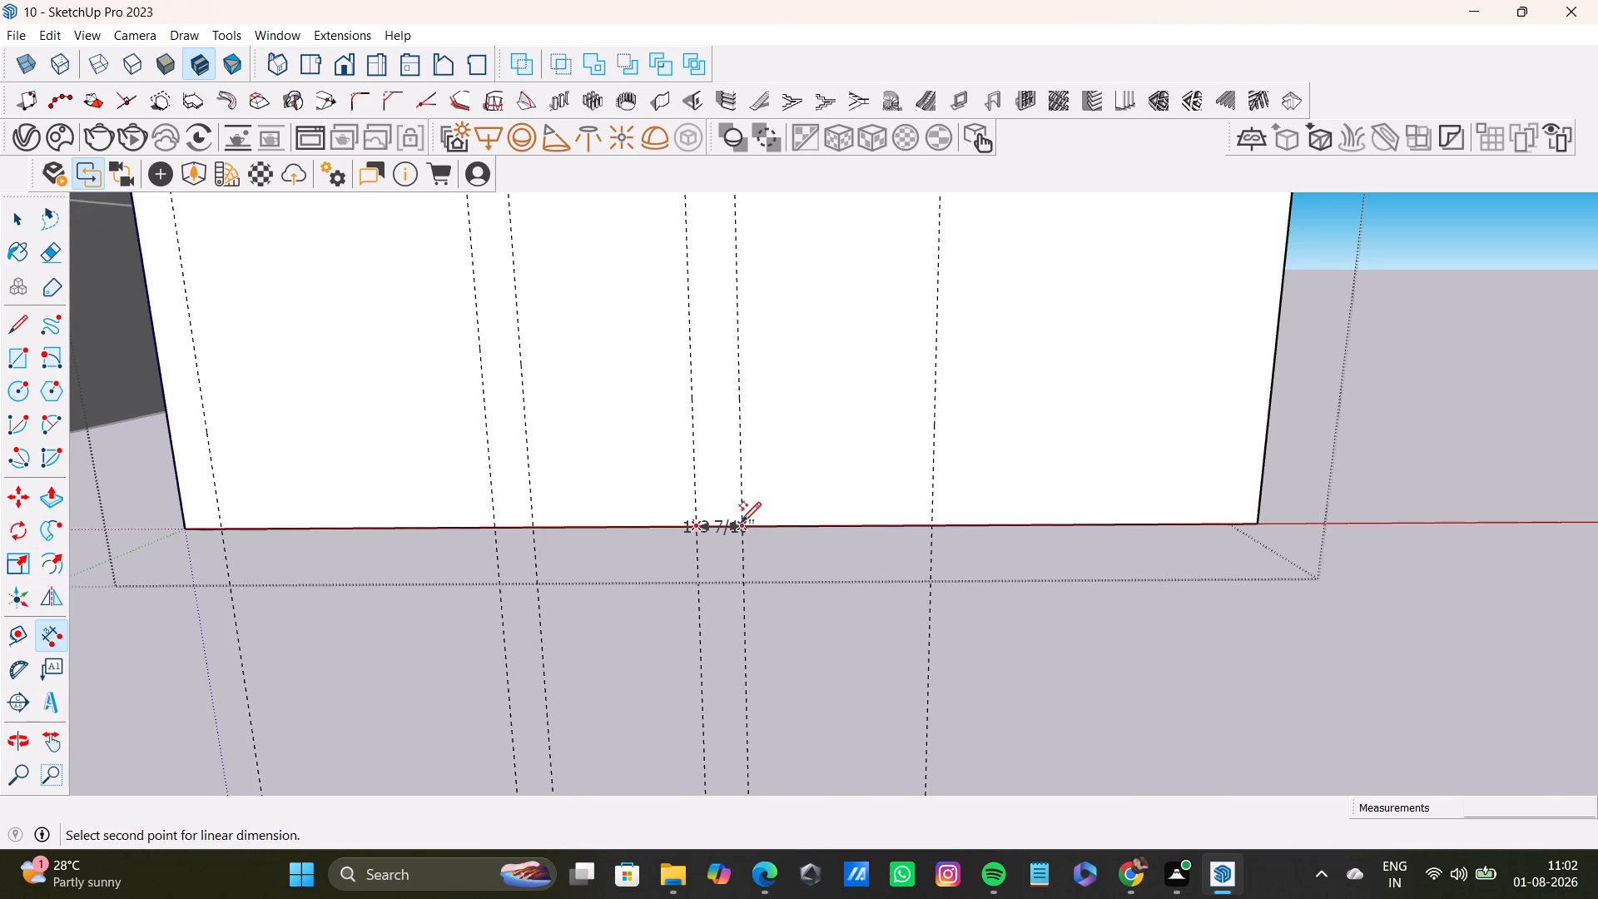
key("space")
Place a vertical guide on the front wall about 1' 6" beyond the last guide, toward the far end.
scroll(1061, 461, "down", 1)
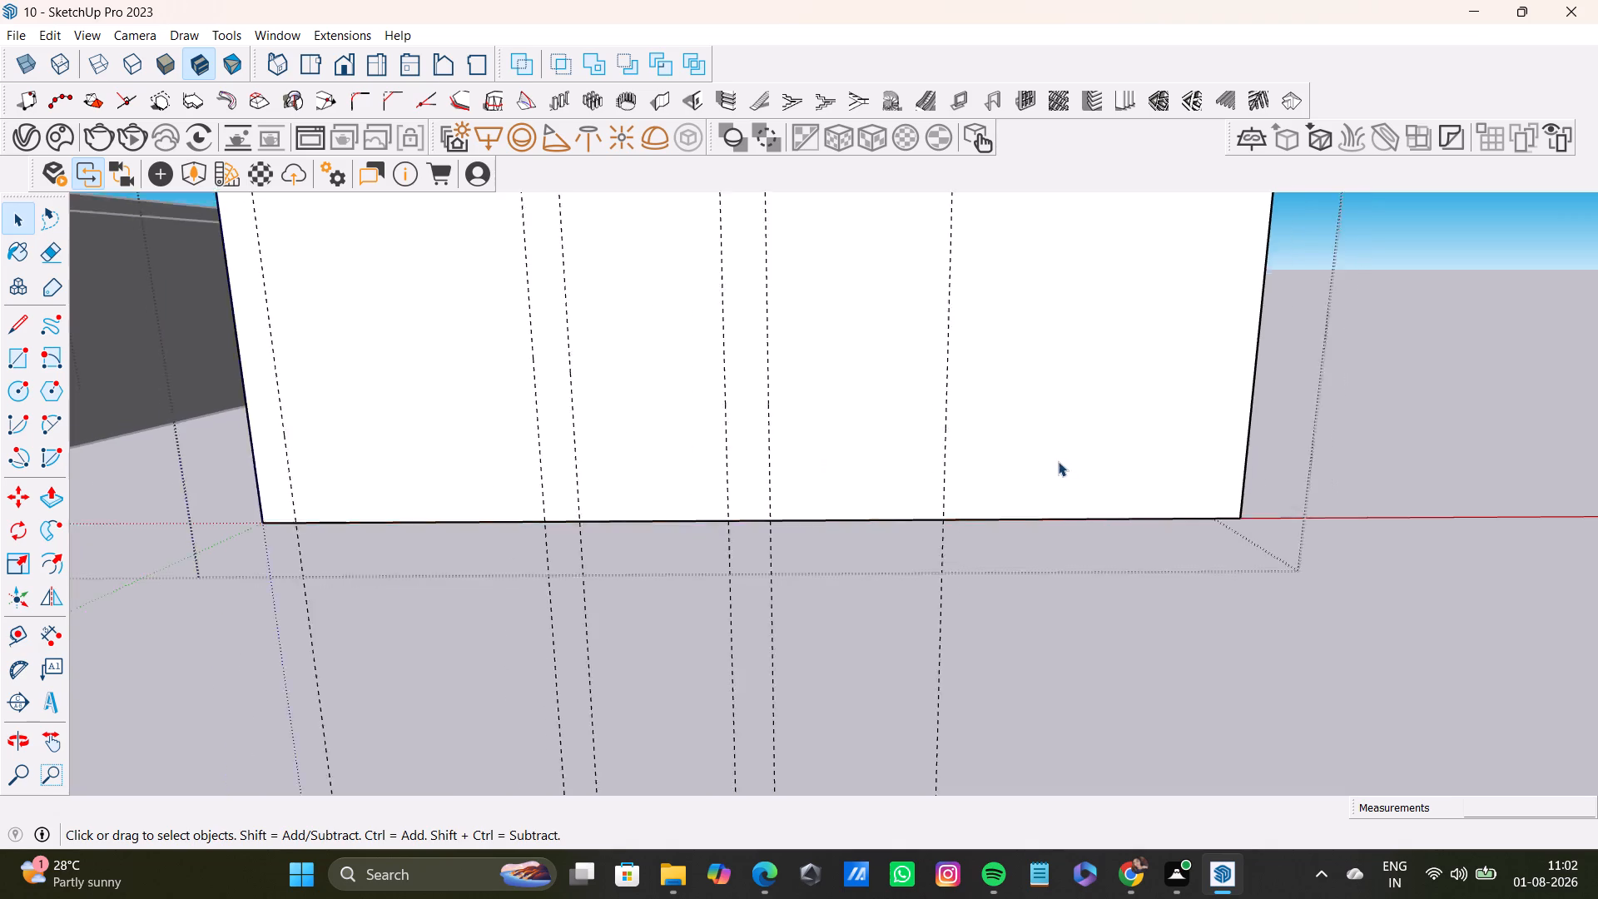
scroll(1058, 461, "down", 2)
middle_click_drag(1029, 461, 995, 487)
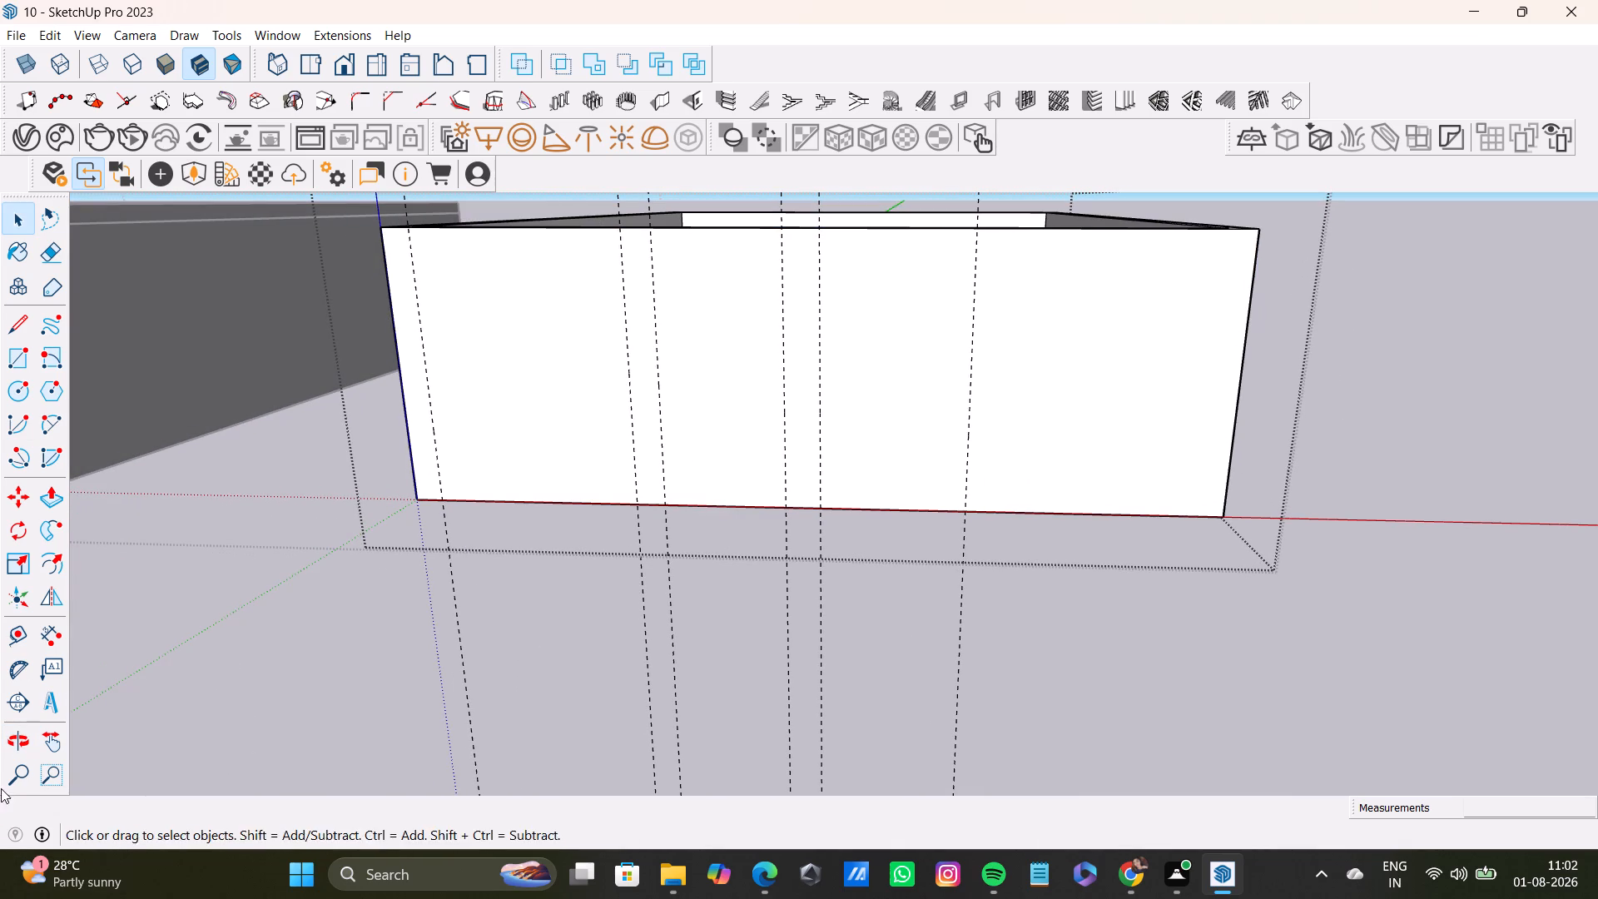
left_click(13, 633)
left_click(971, 442)
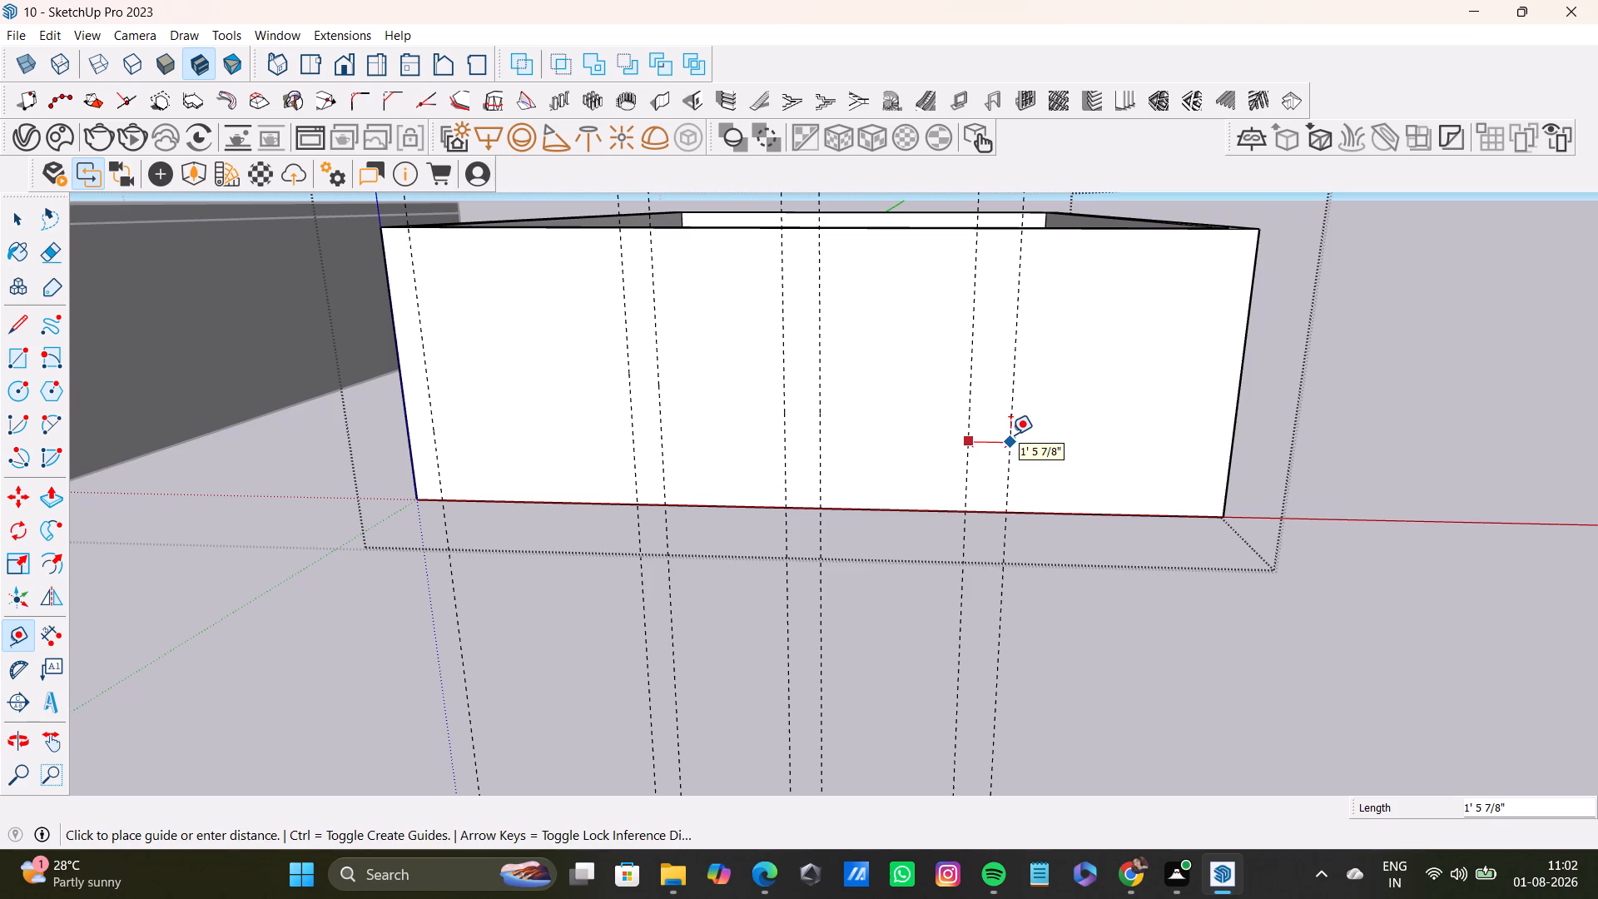
left_click(1010, 435)
middle_click_drag(1078, 460, 1079, 389)
key("space")
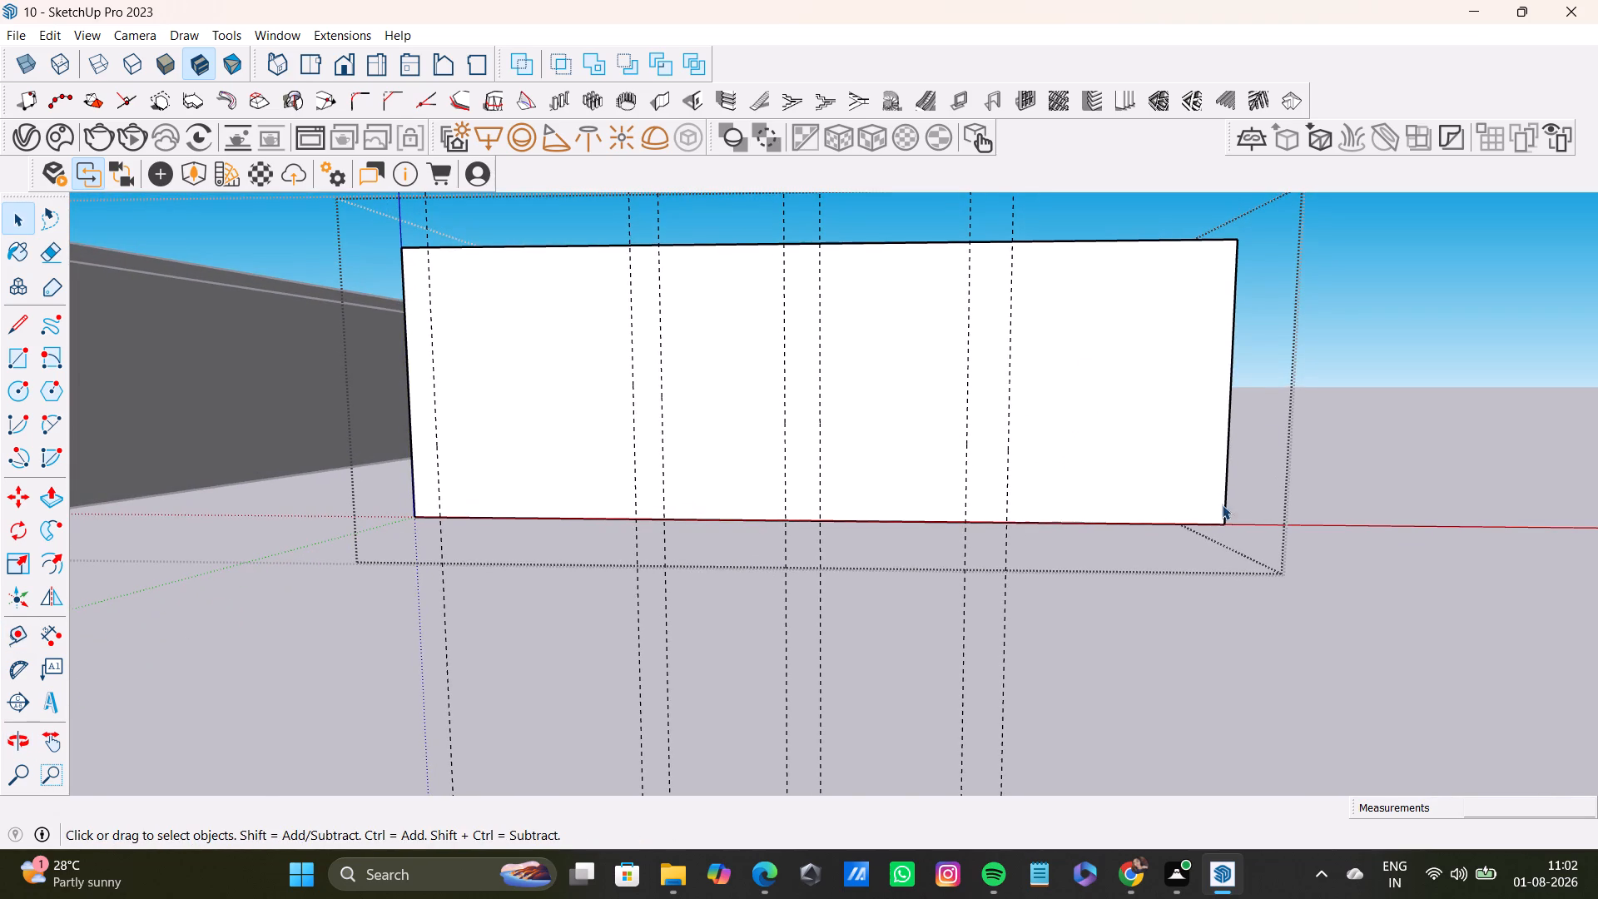
Examine the wall box and its front-wall guide layout from several angles.
scroll(1216, 504, "down", 4)
middle_click_drag(1157, 463, 1139, 552)
middle_click_drag(1134, 532, 1101, 618)
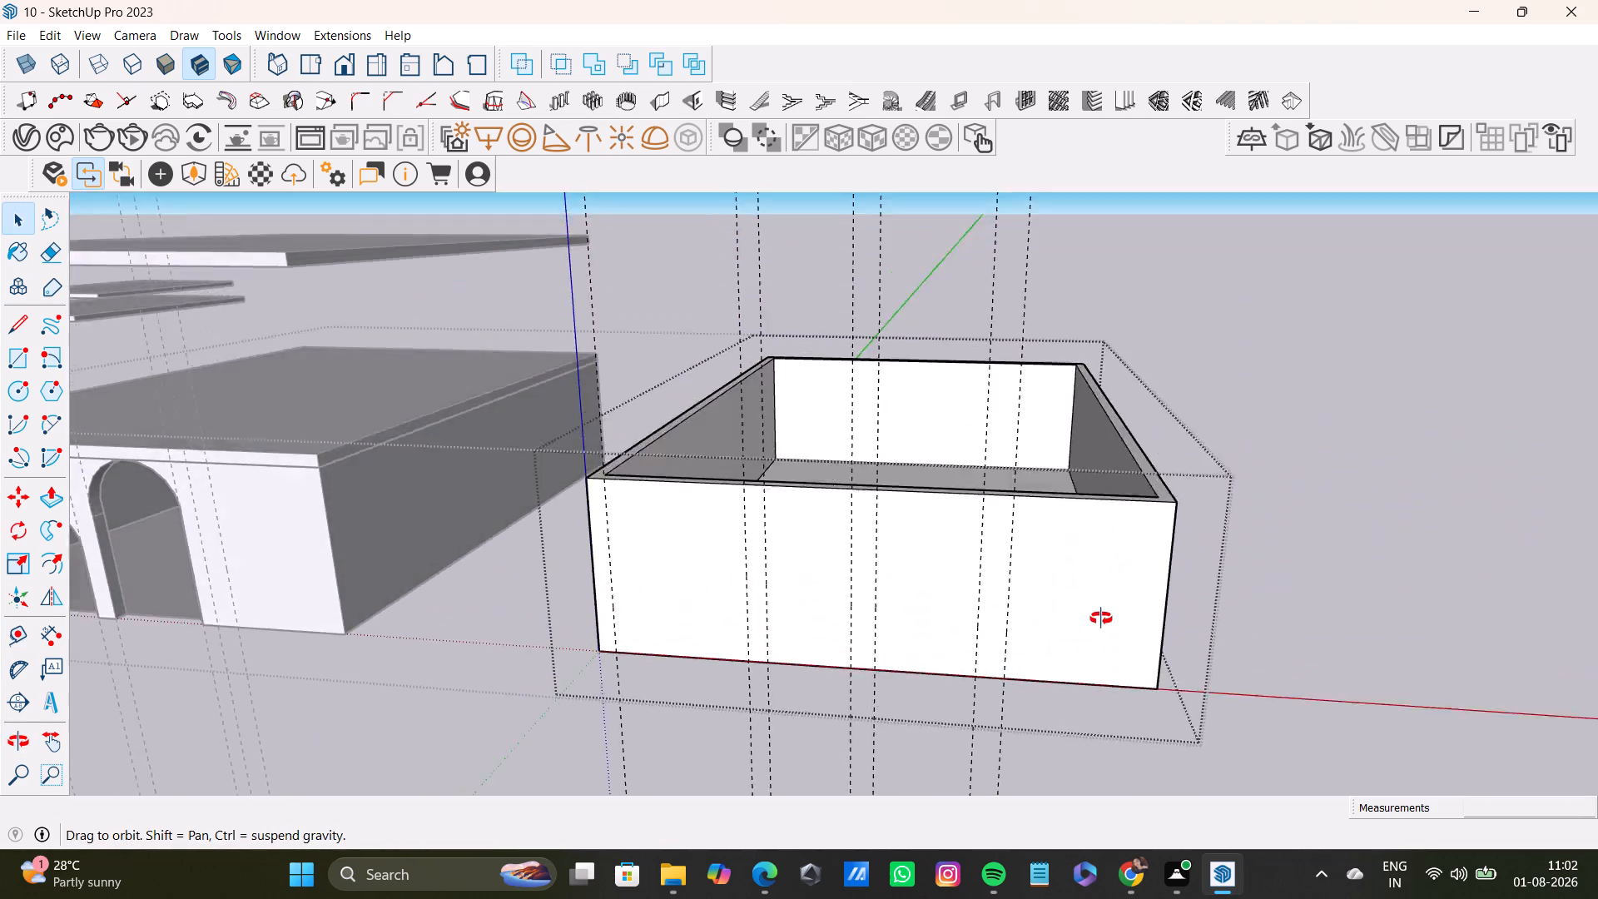
middle_click_drag(1101, 618, 1072, 599)
left_click(1079, 594)
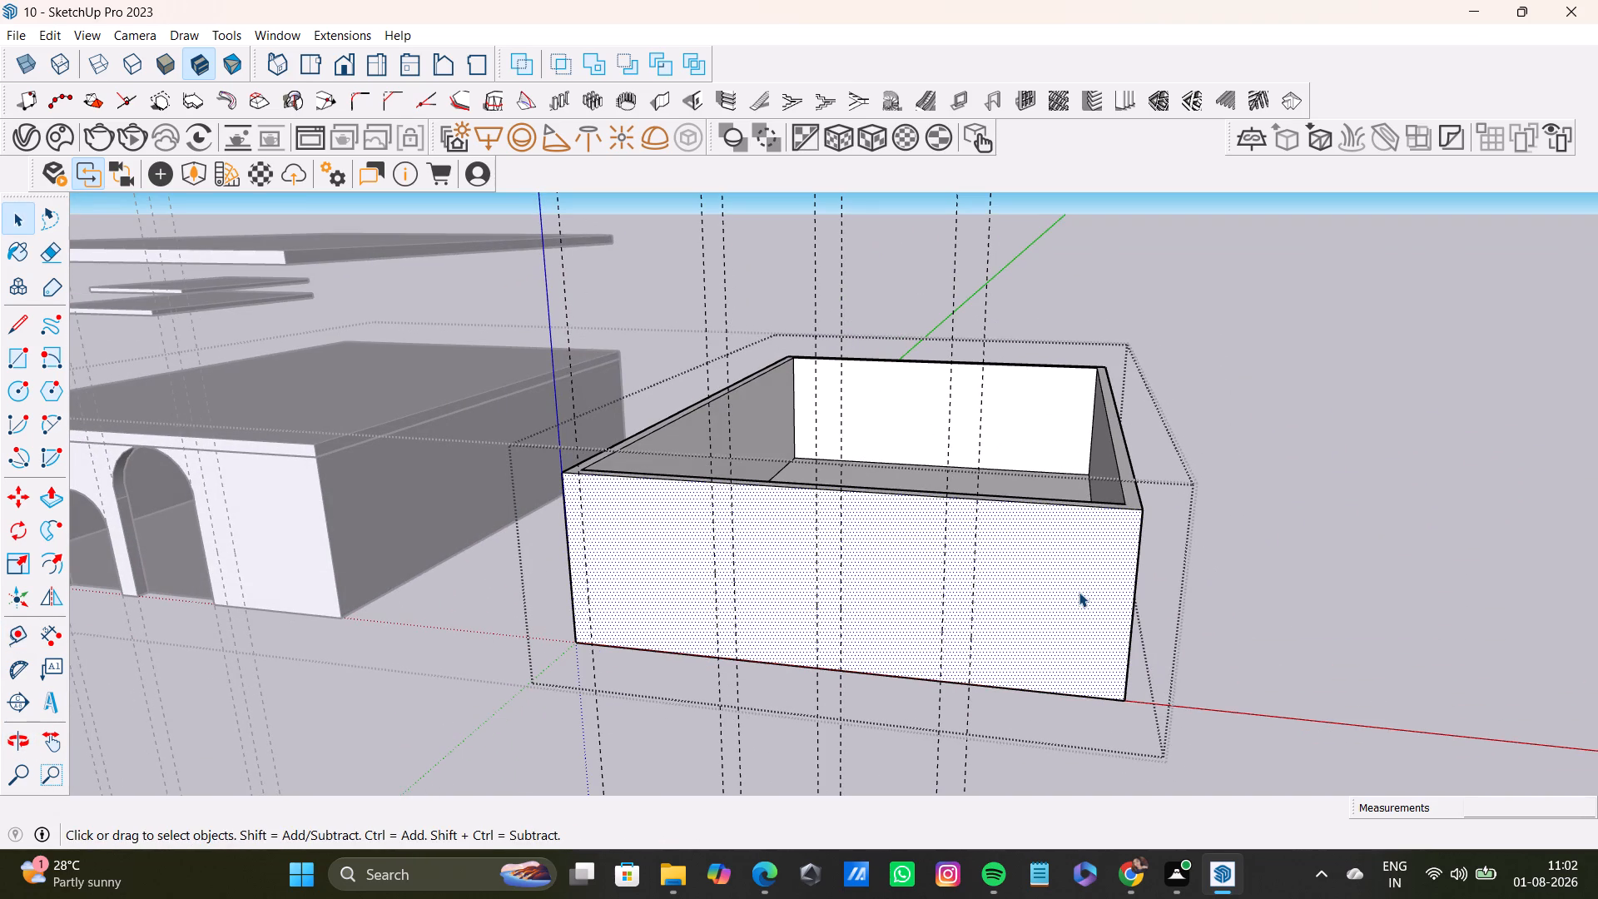
middle_click_drag(1079, 708, 1095, 661)
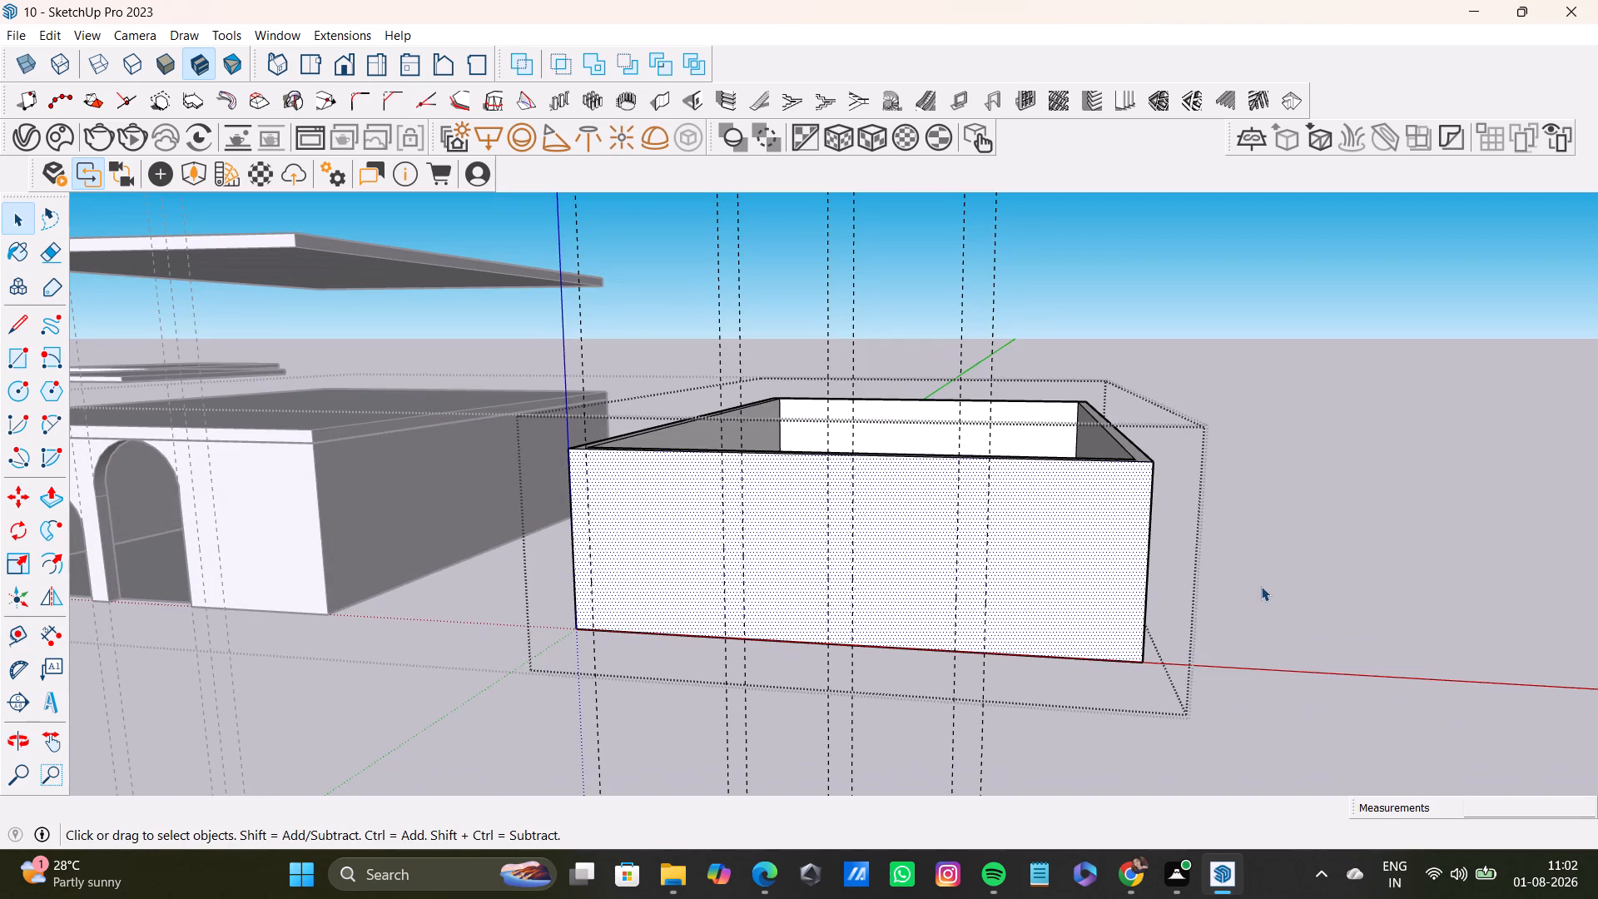
left_click(1261, 586)
key("space")
triple_click(1083, 577)
middle_click_drag(1199, 635, 1214, 595)
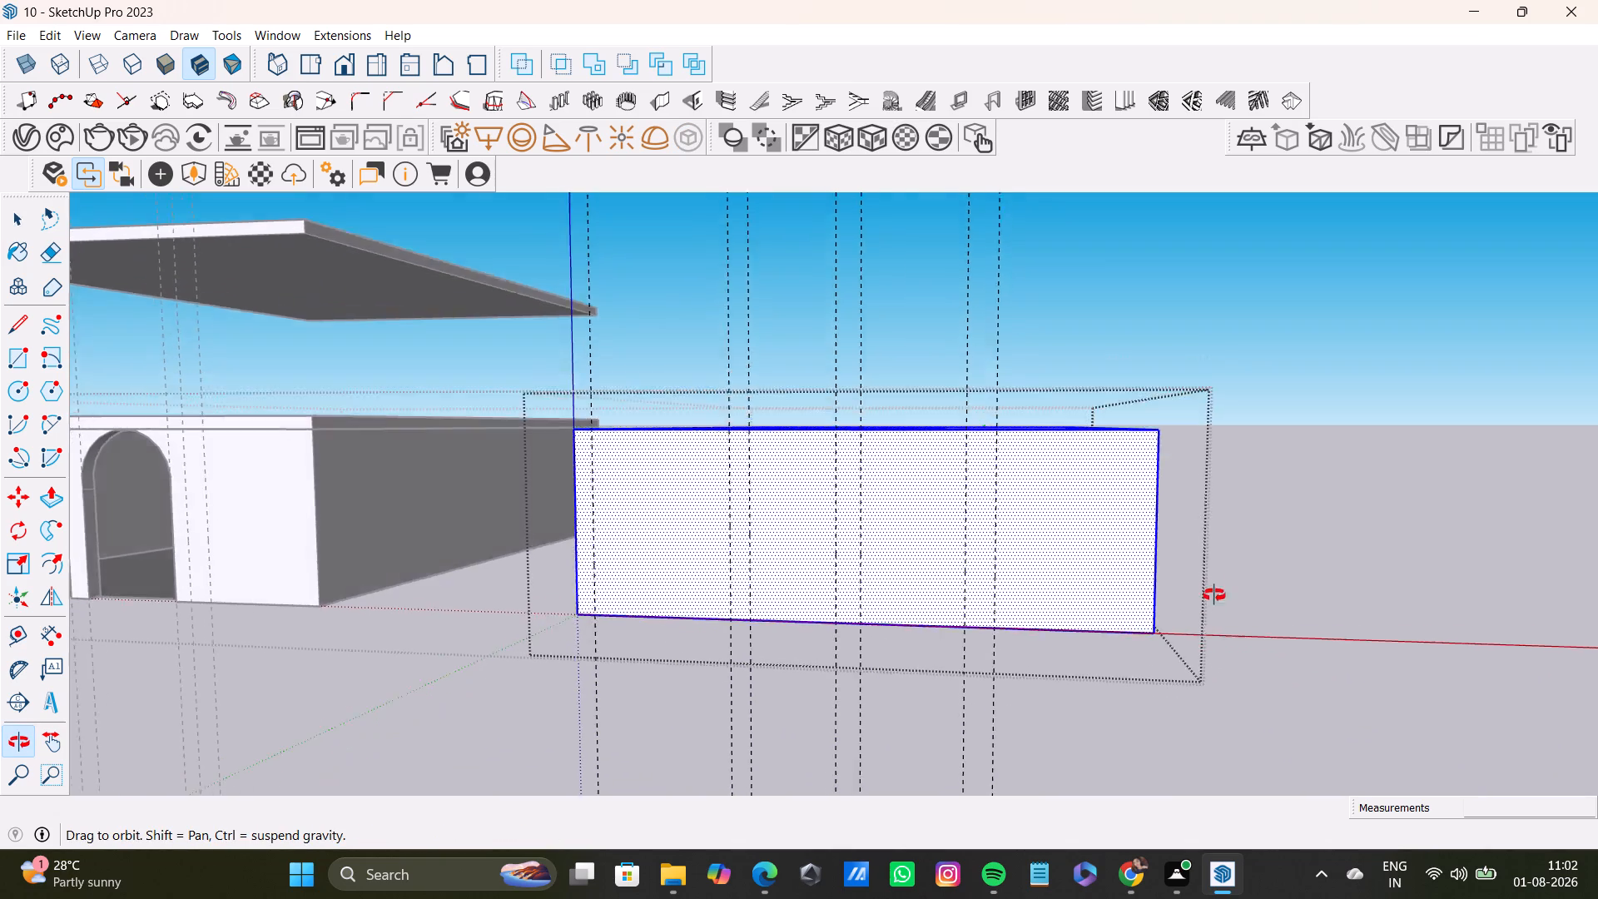
middle_click_drag(1214, 595, 1100, 693)
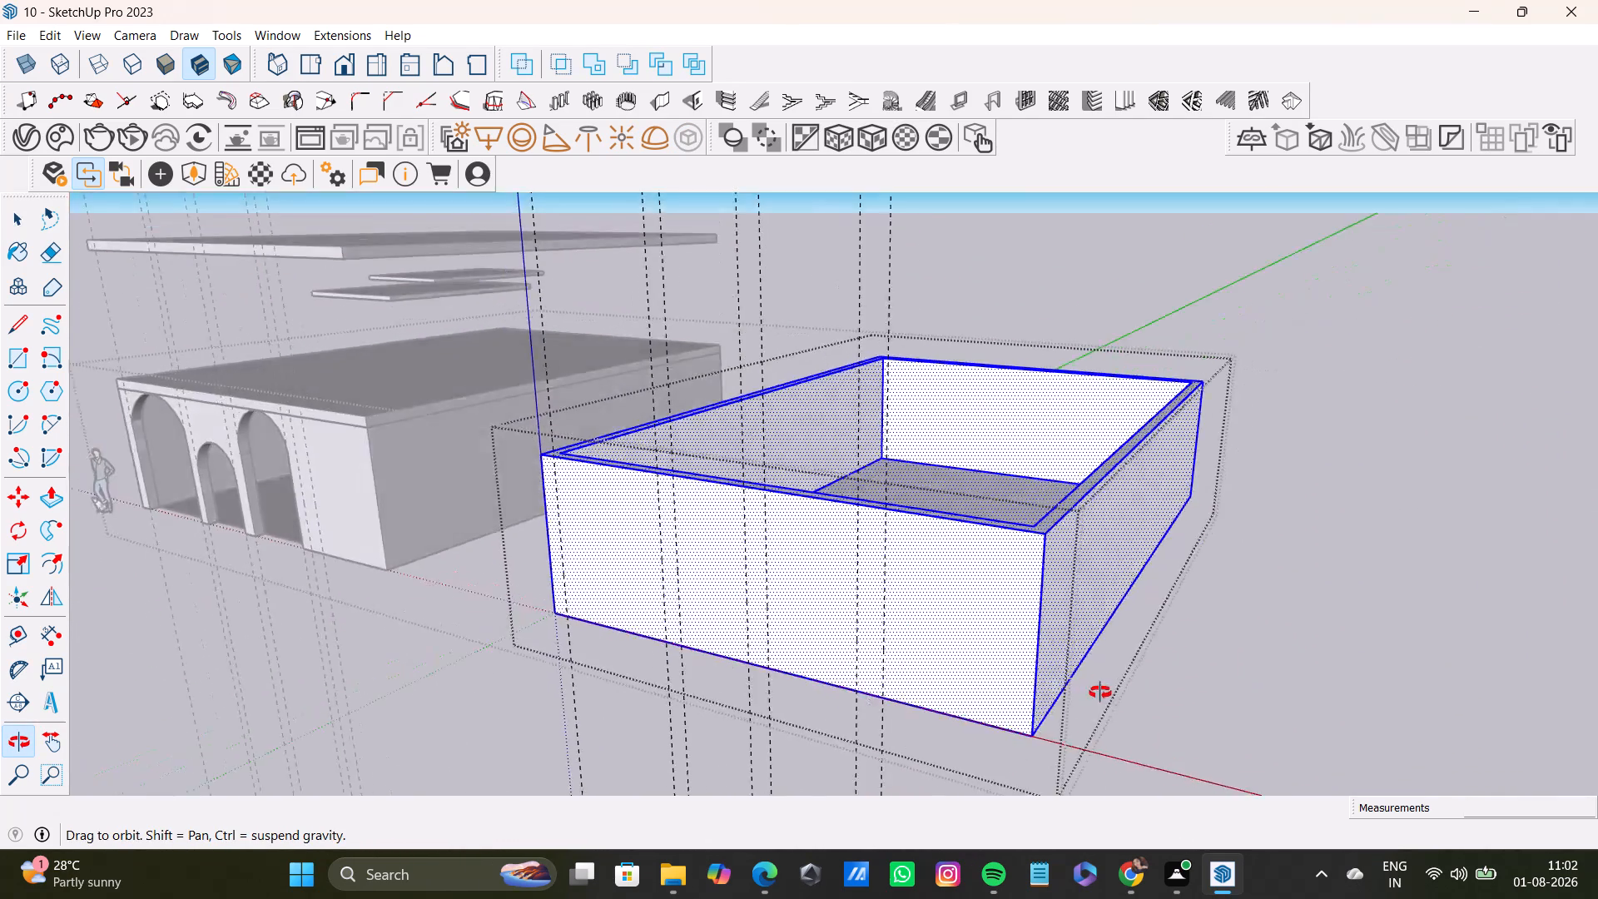
middle_click_drag(1100, 693, 1201, 689)
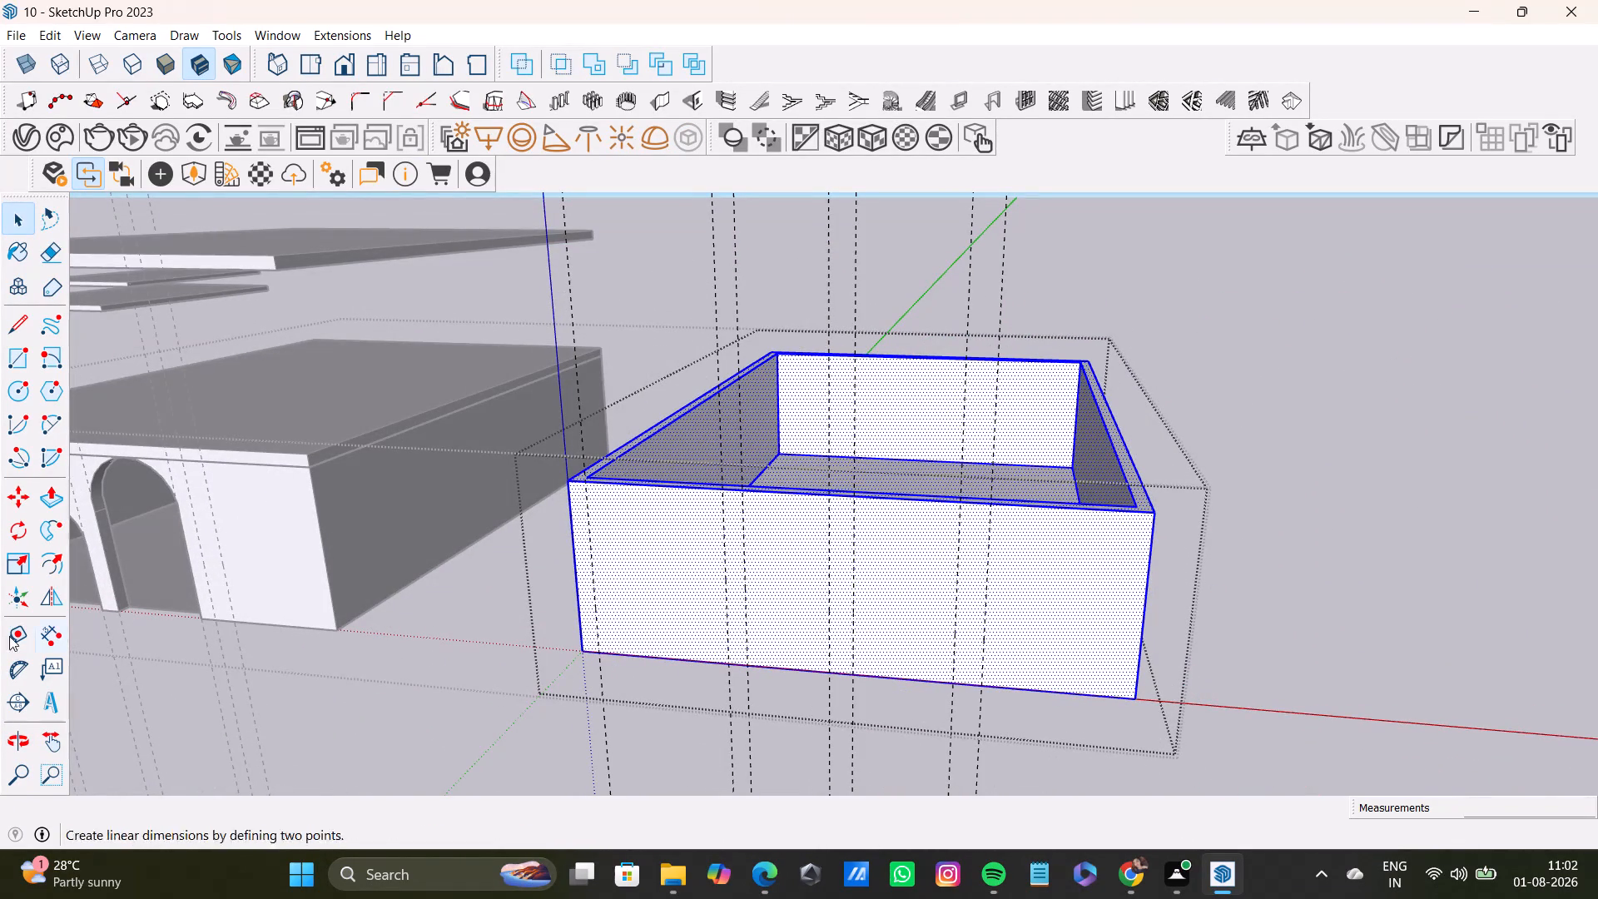
Place a vertical guide along the front wall's far end edge, about 7' 9" from the nearest guide.
left_click(21, 635)
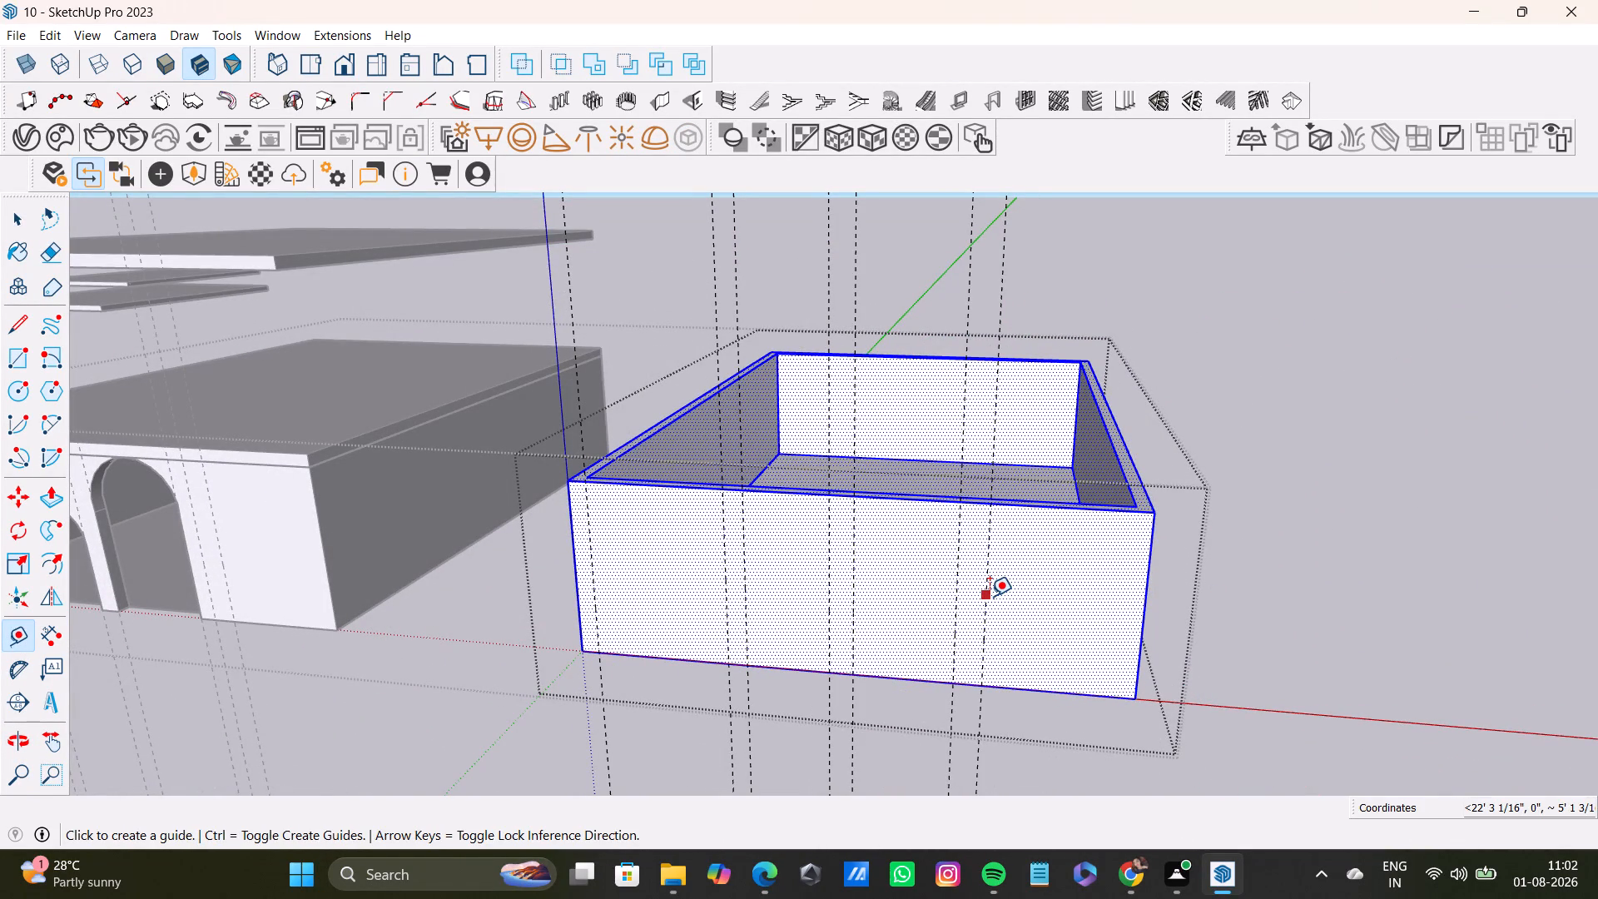
left_click(986, 596)
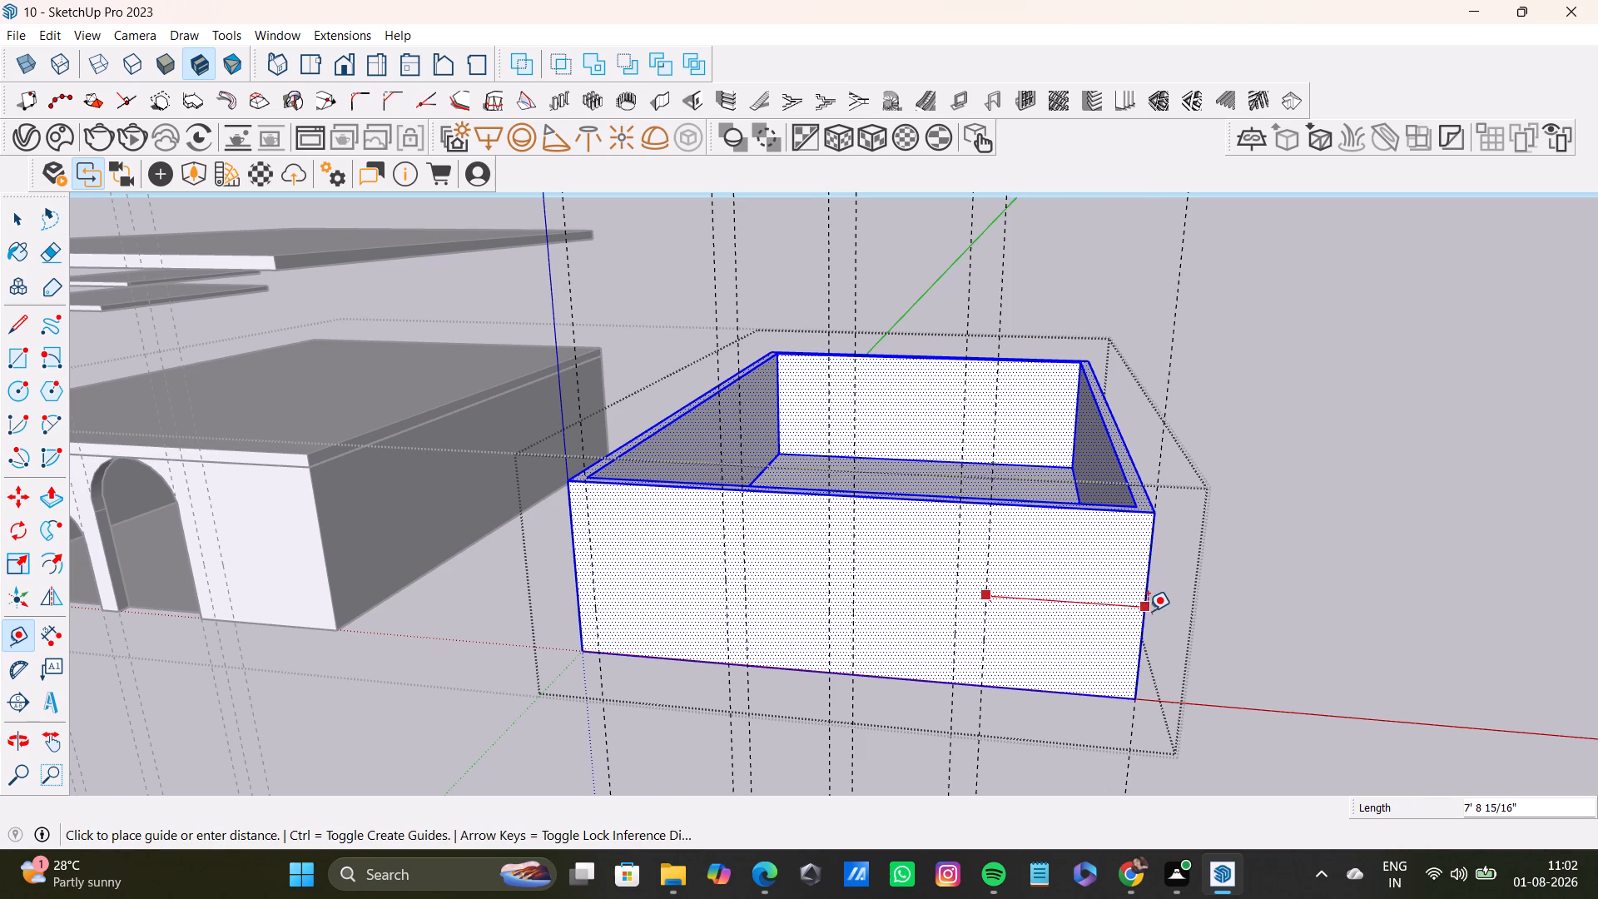
left_click(1148, 611)
key("space")
middle_click_drag(1075, 685, 1145, 545)
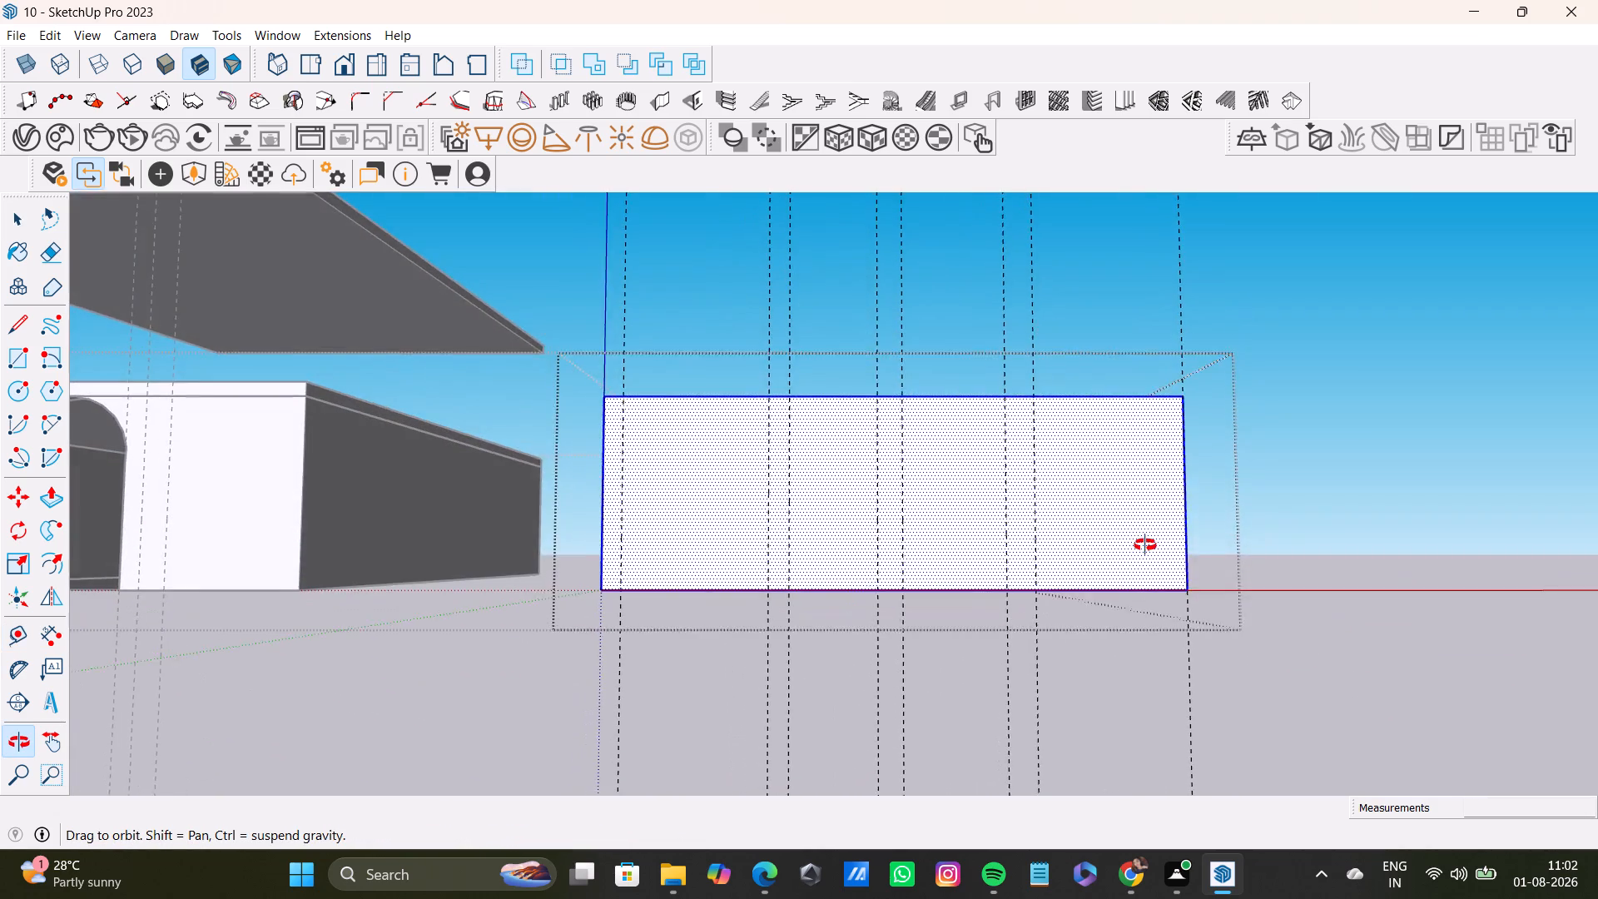
middle_click_drag(1145, 545, 1109, 559)
key("space")
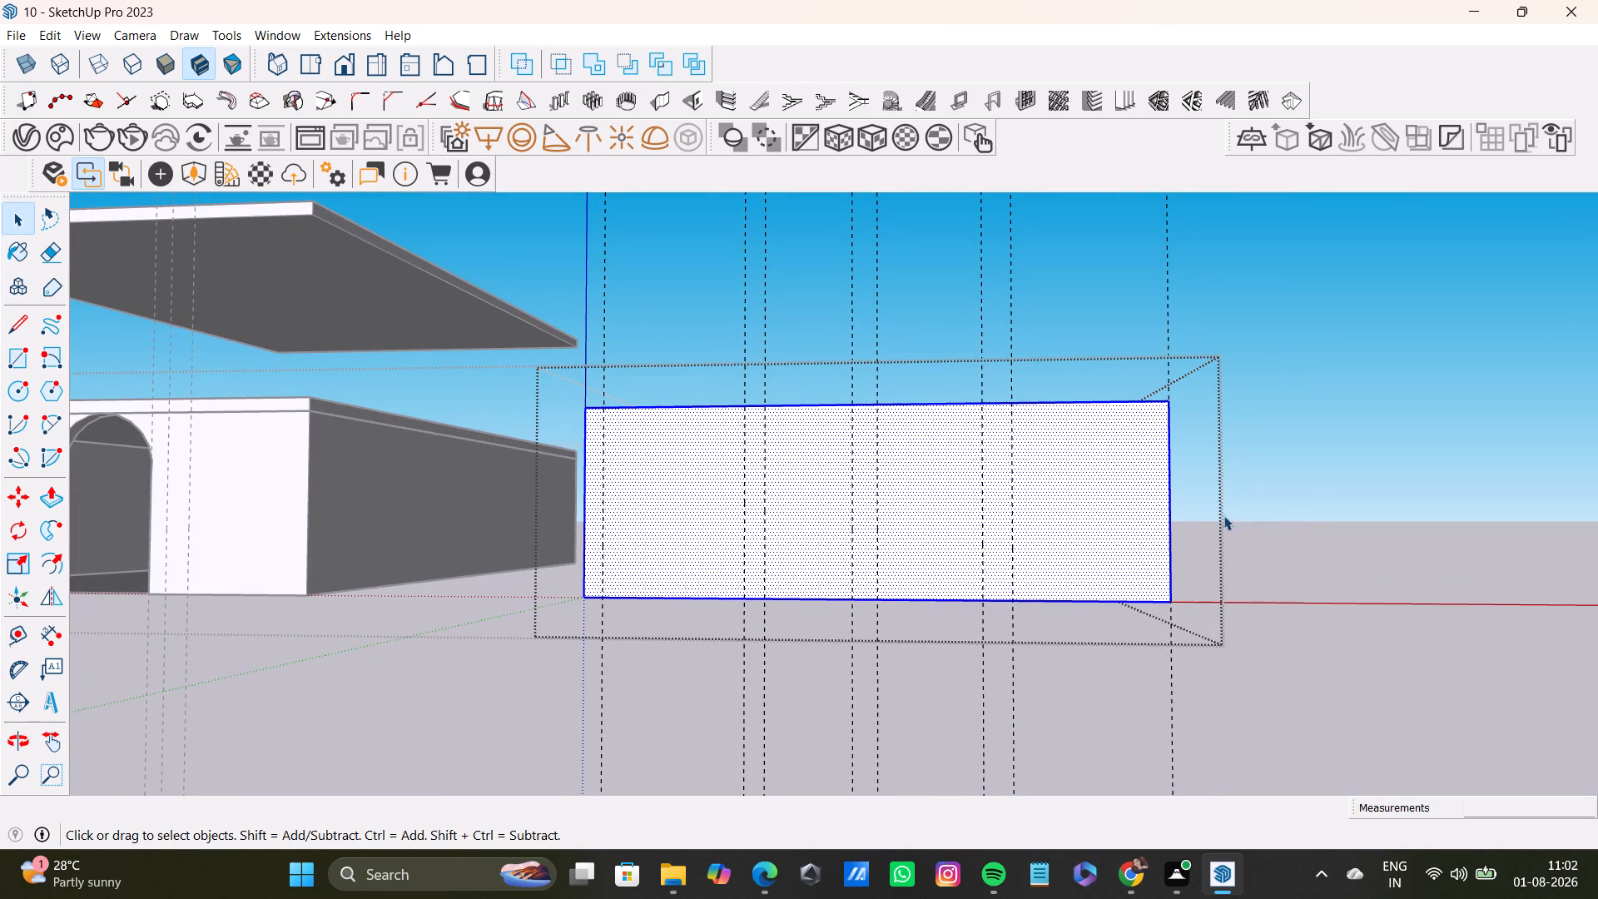
Leave the walls' own group and draw a vertical line on the front wall along the 1' guide, down to the base edge.
left_click(1304, 500)
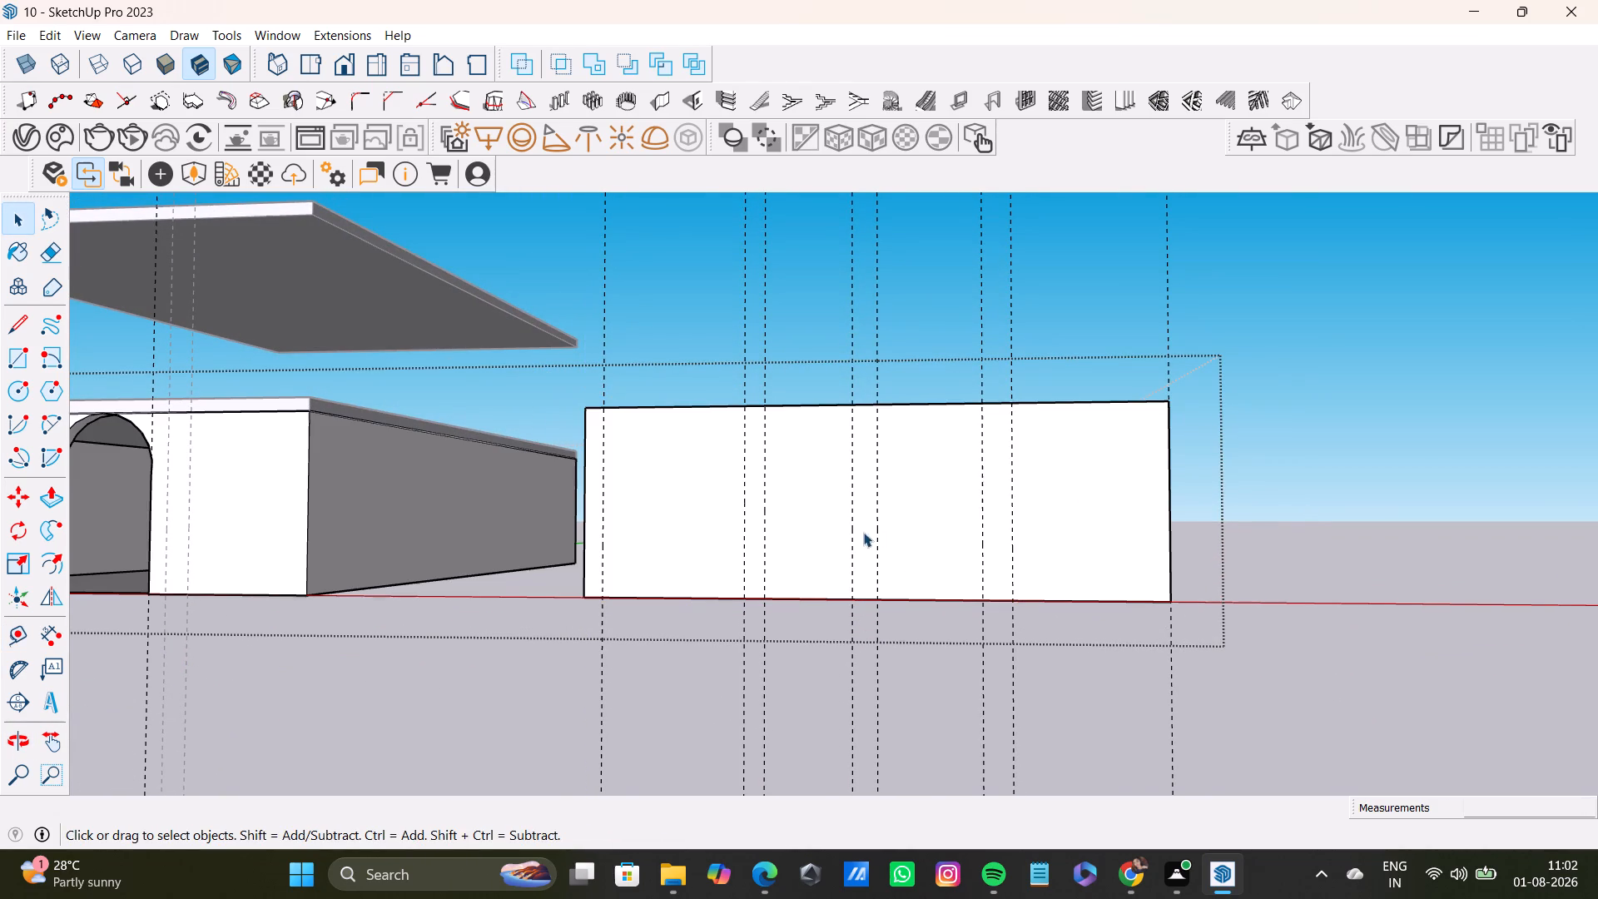
scroll(863, 532, "down", 2)
middle_click_drag(800, 516, 816, 558)
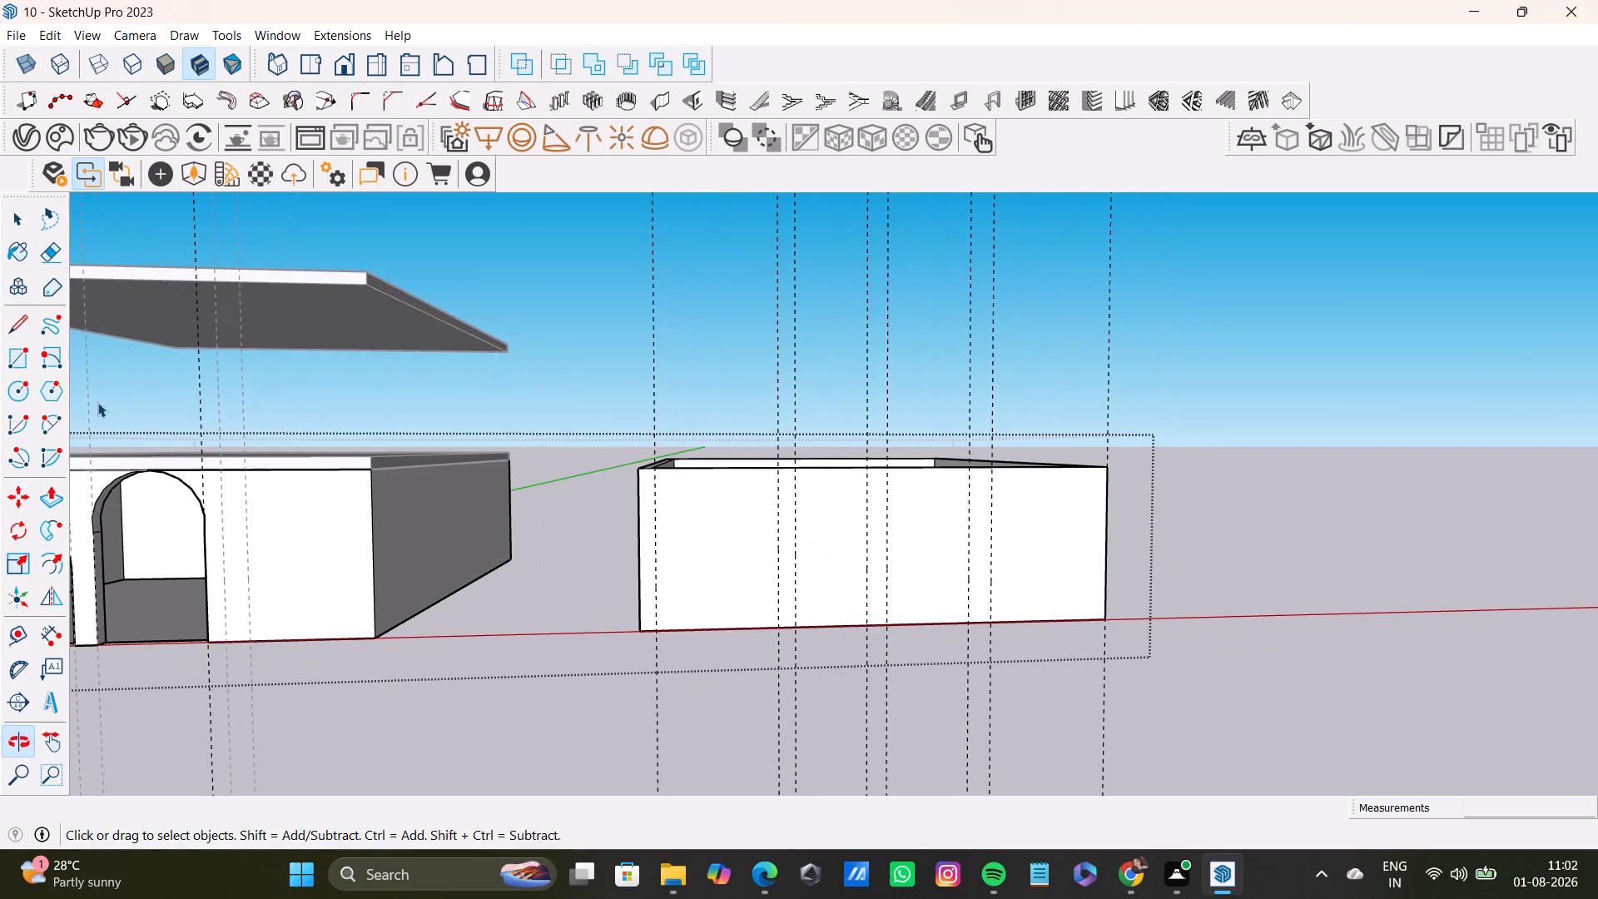
key("l")
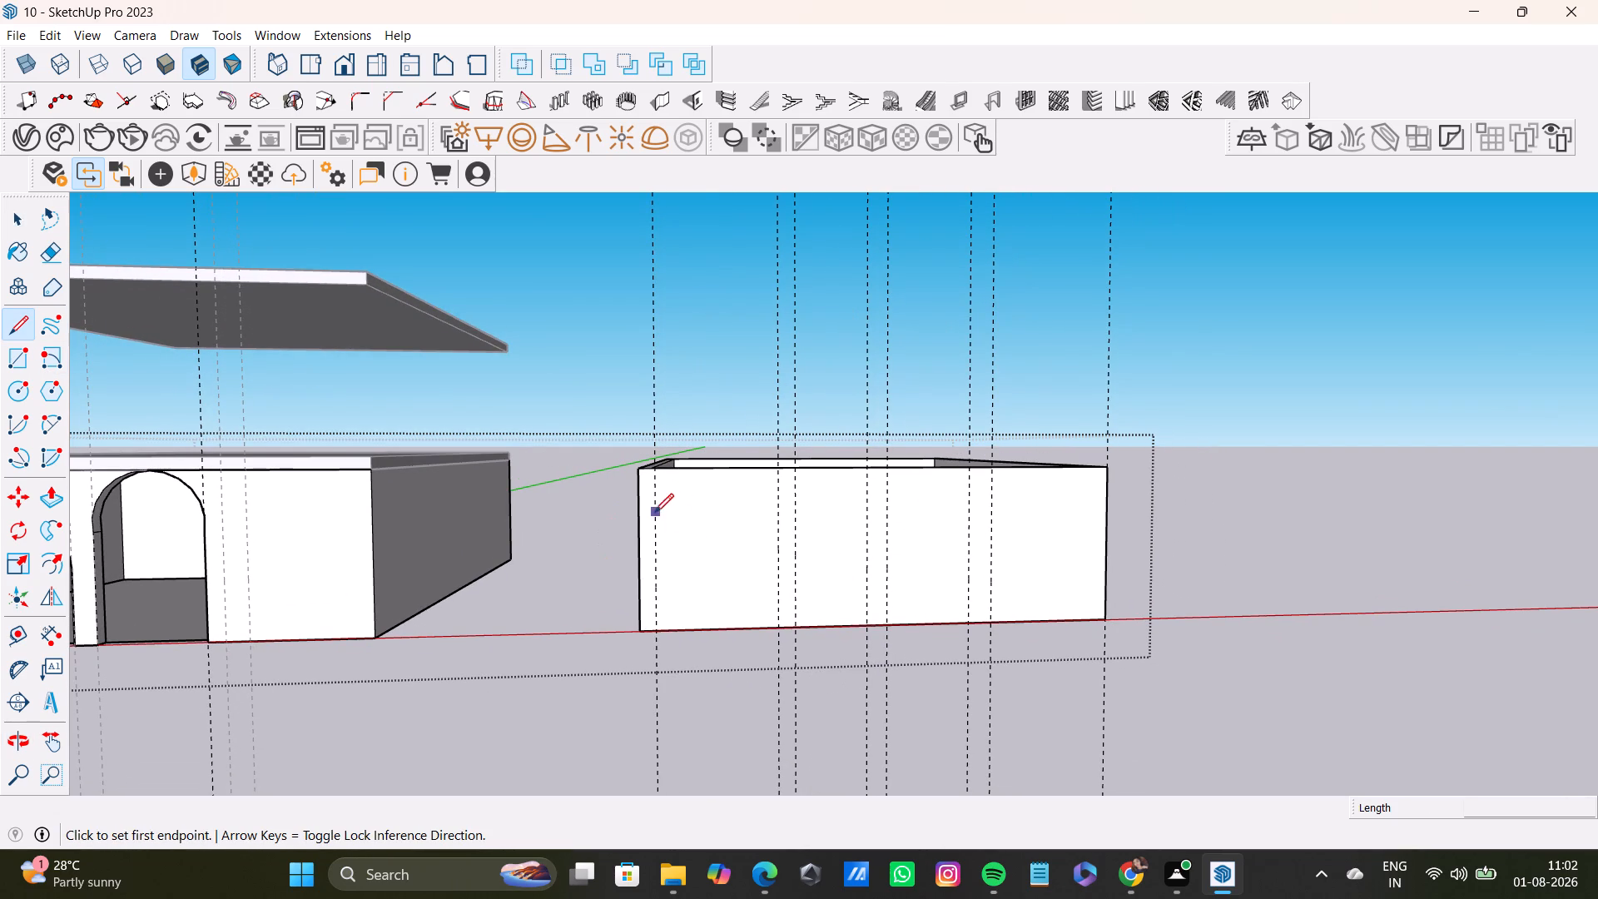
middle_click_drag(728, 568, 723, 520)
scroll(800, 537, "up", 4)
middle_click_drag(887, 553, 850, 495)
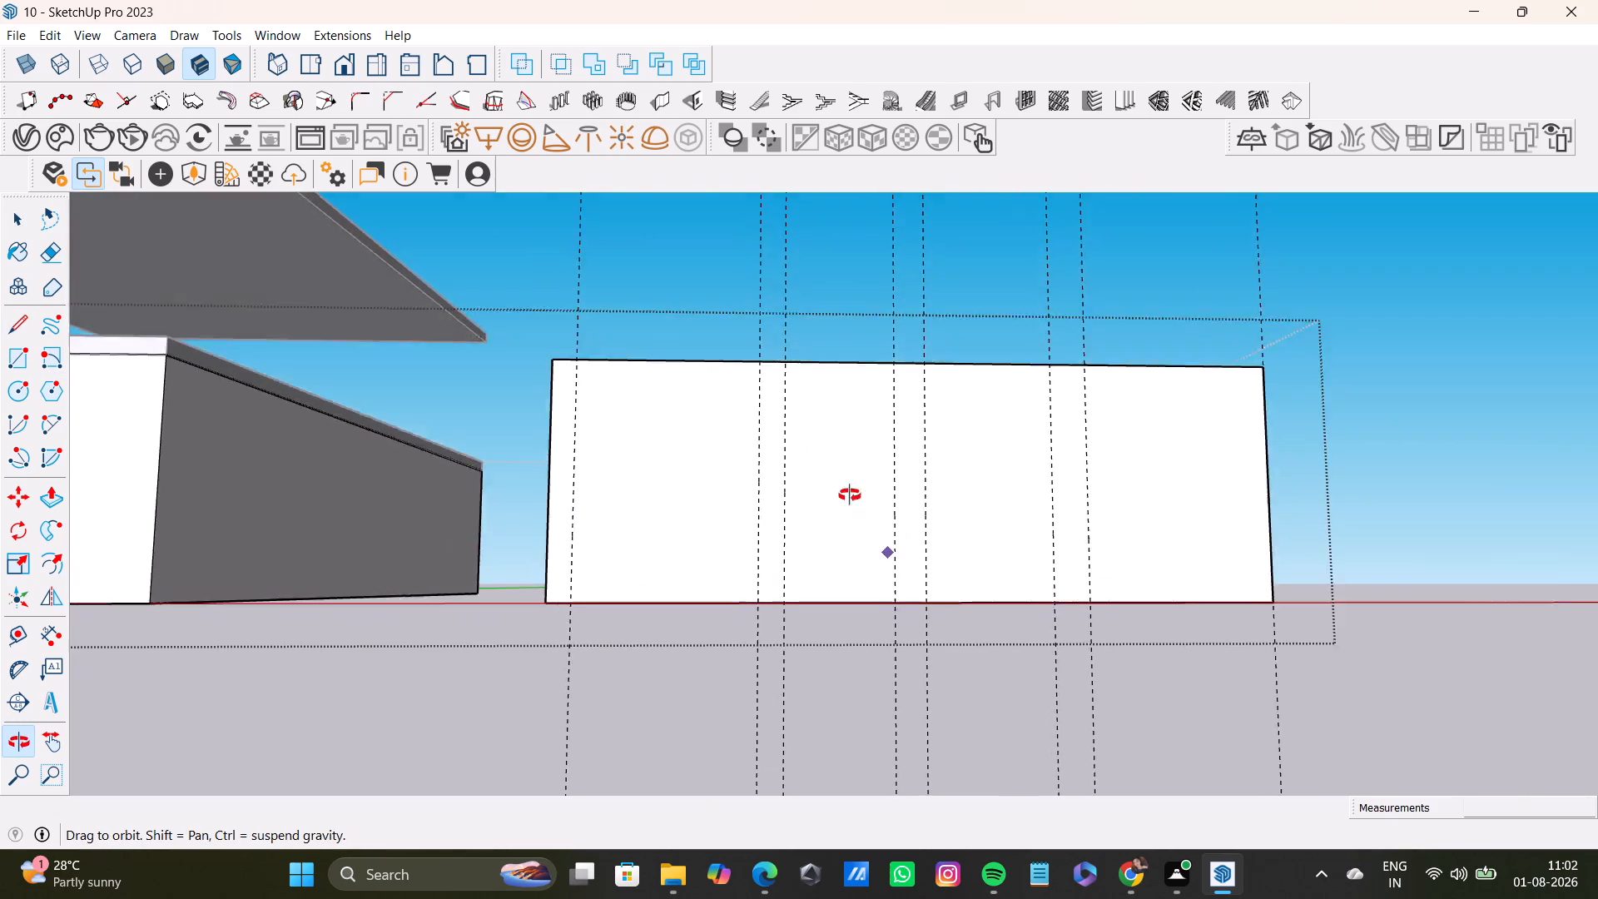
middle_click_drag(850, 495, 773, 471)
scroll(633, 472, "up", 2)
left_click(585, 424)
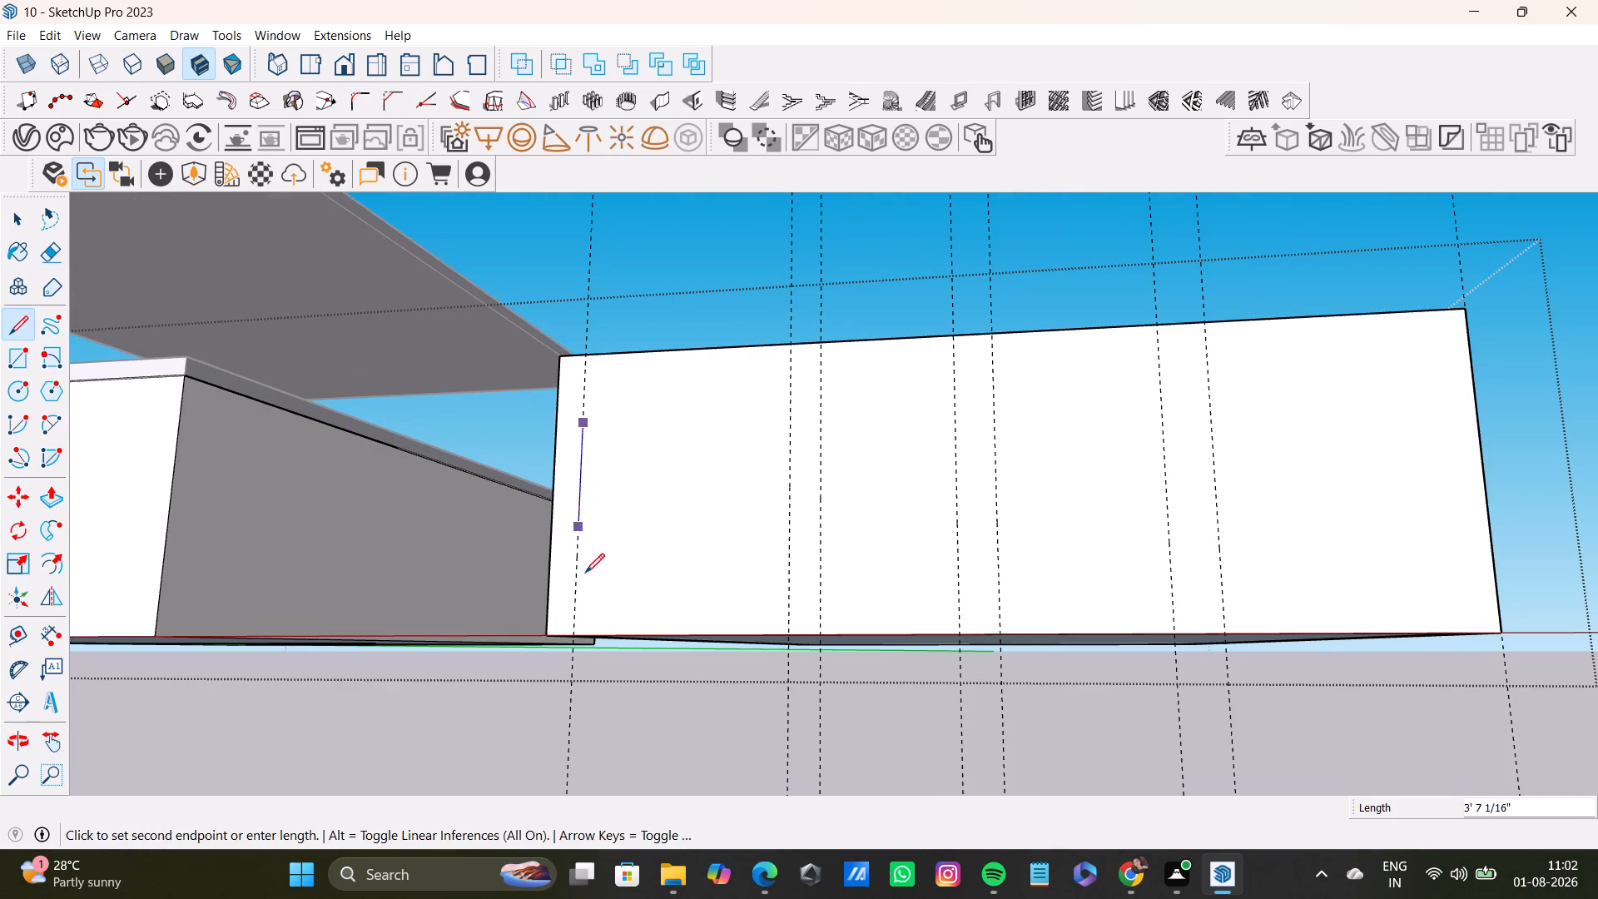
left_click(570, 637)
key("space")
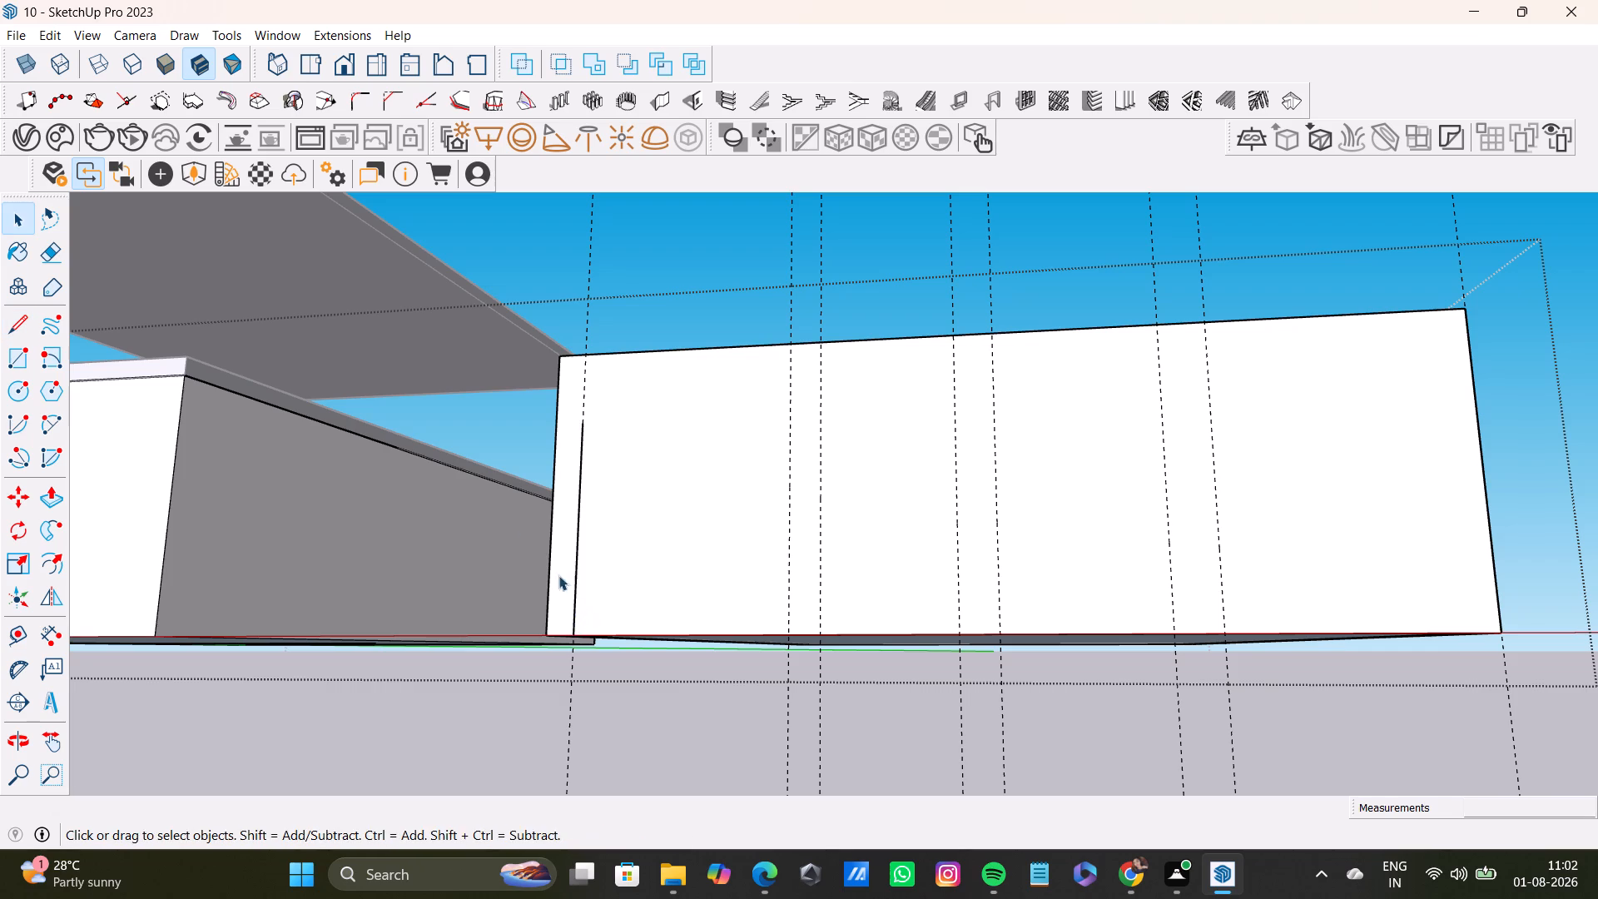
Draw a matching vertical line along the second guide, from the first line's top height down to the wall's base edge.
left_click(17, 315)
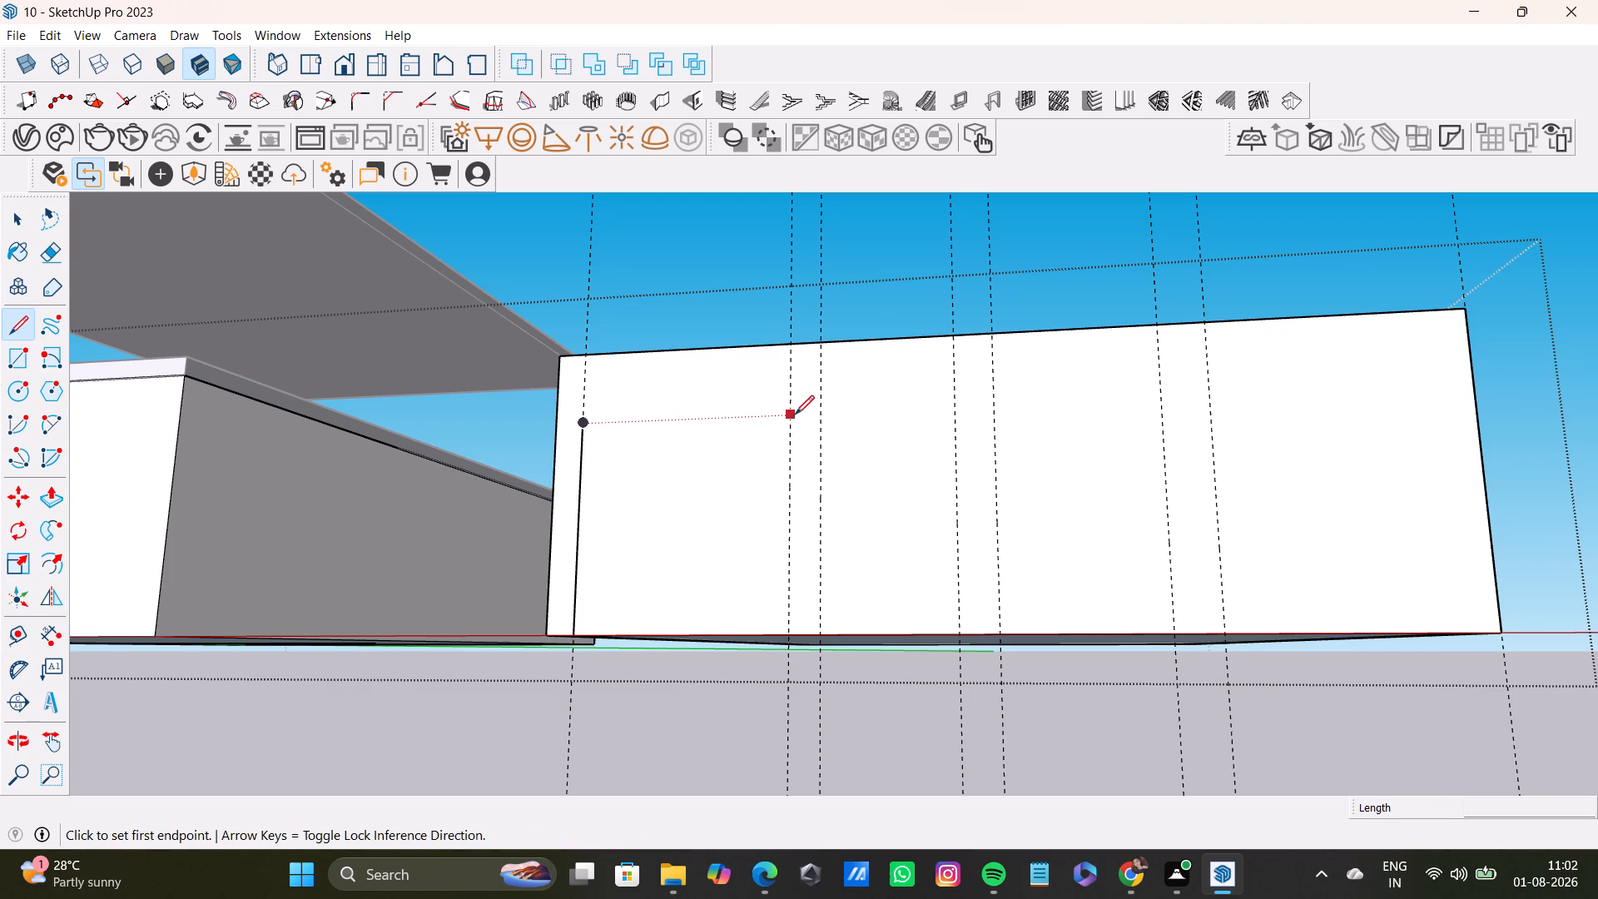
left_click(795, 415)
left_click(788, 637)
key("space")
middle_click_drag(831, 474, 982, 492)
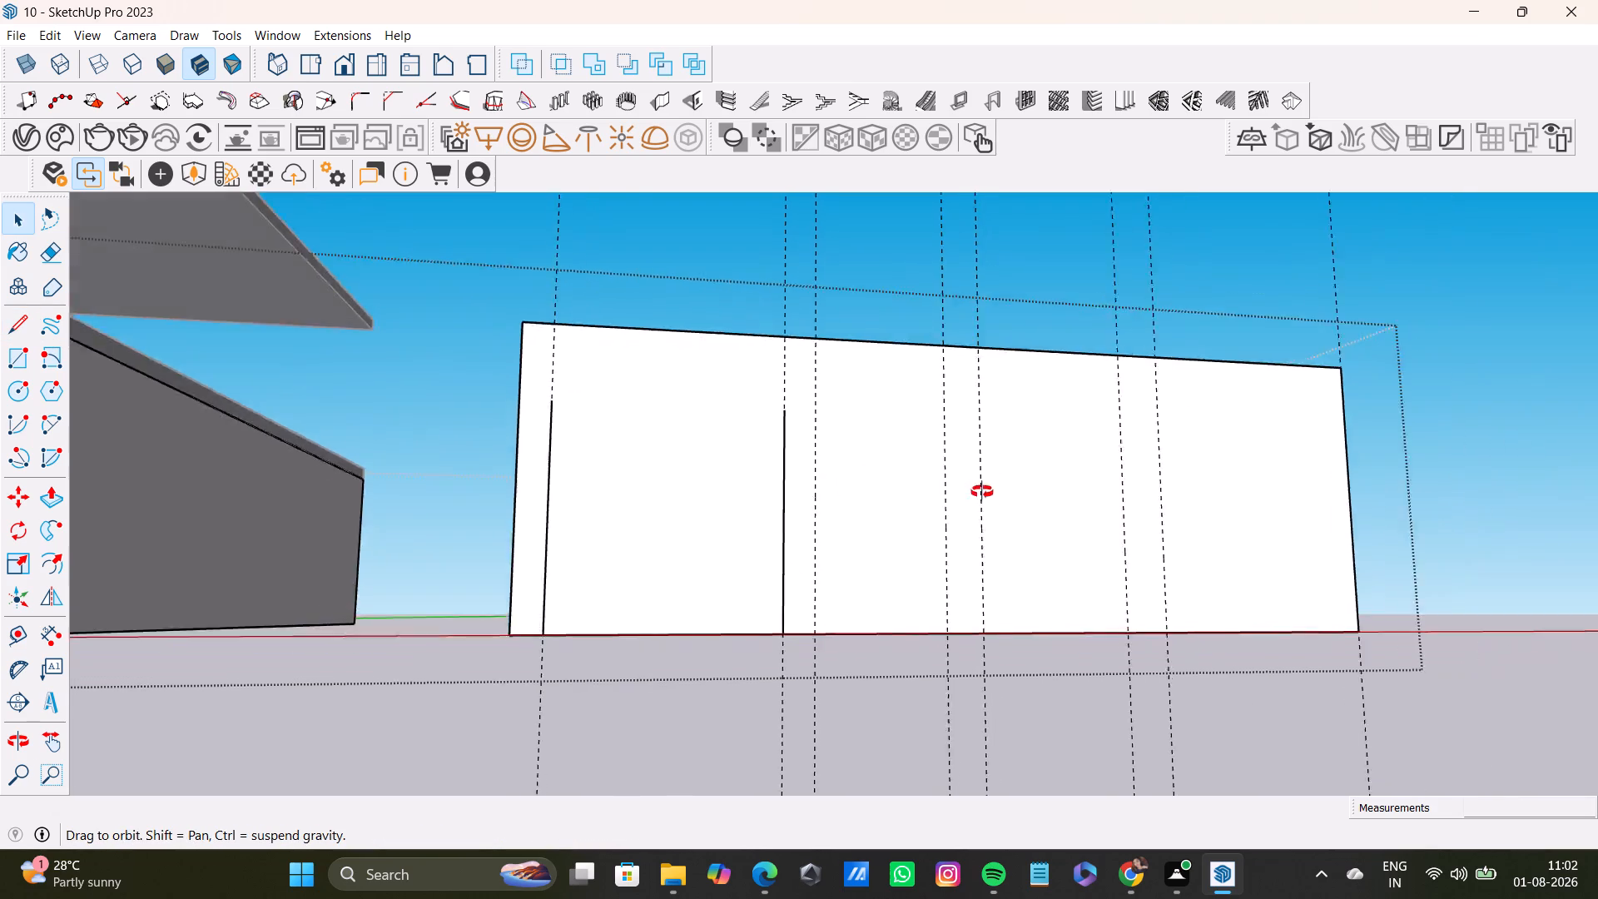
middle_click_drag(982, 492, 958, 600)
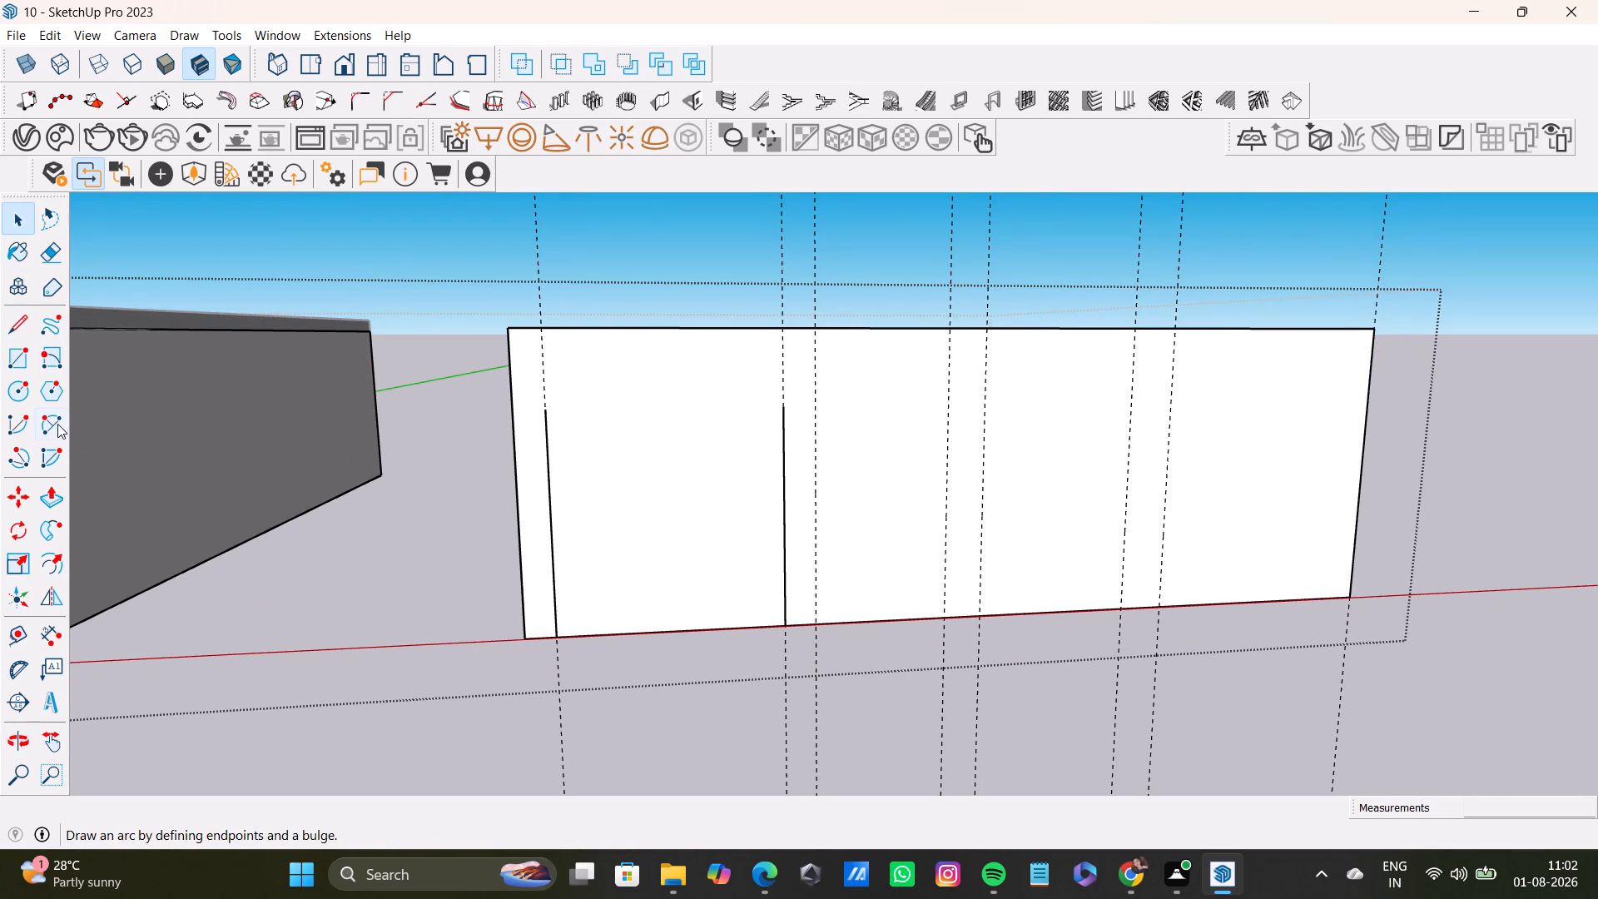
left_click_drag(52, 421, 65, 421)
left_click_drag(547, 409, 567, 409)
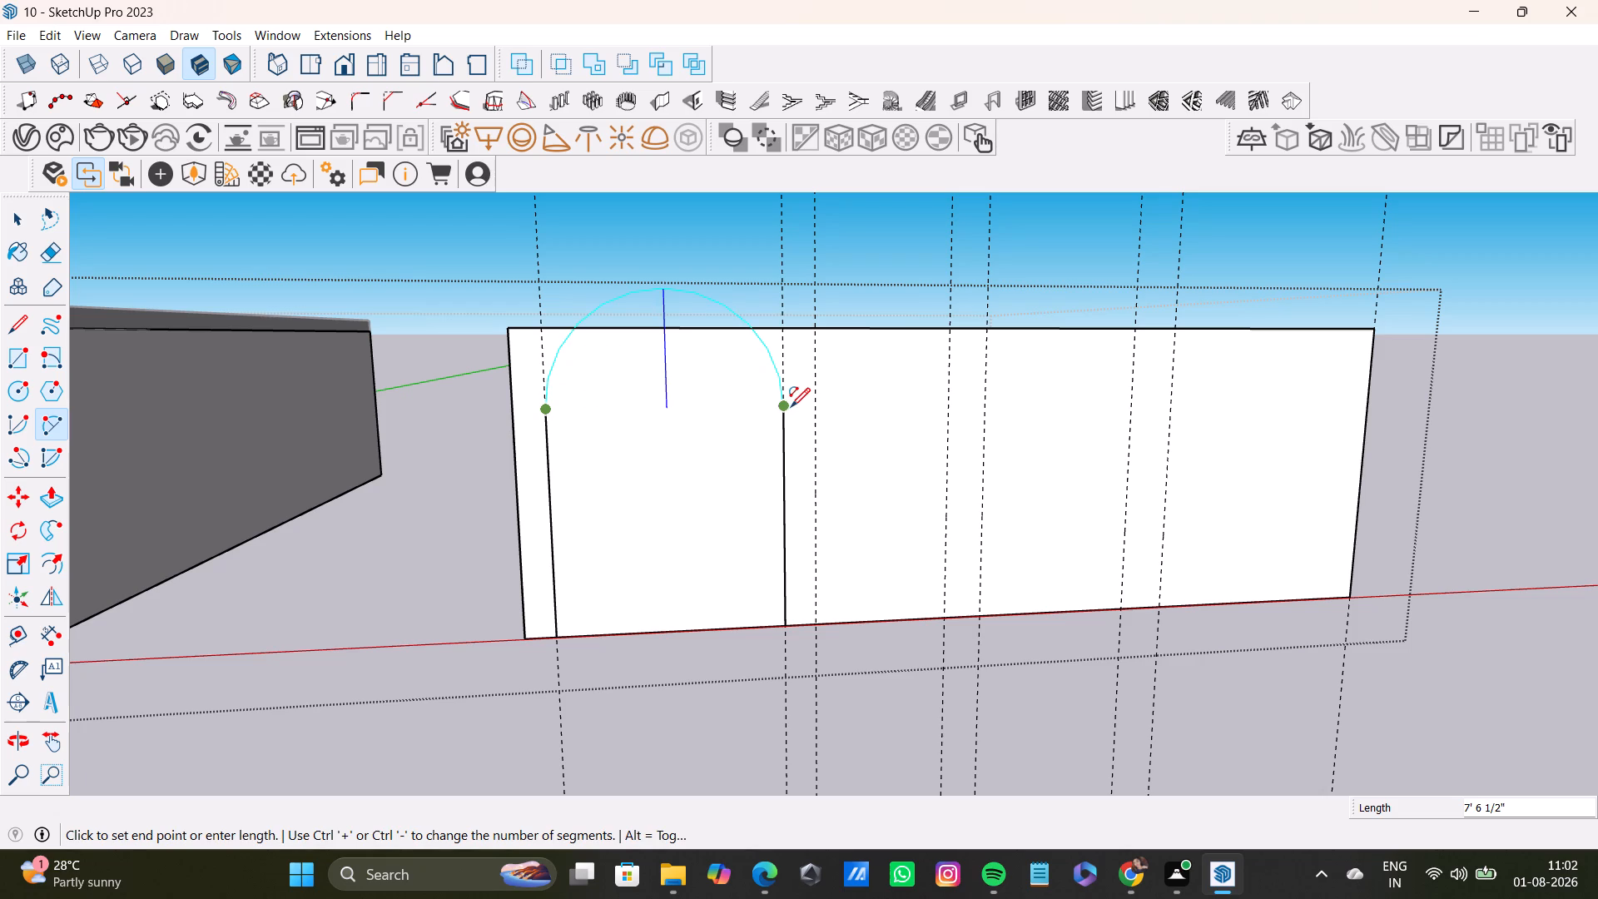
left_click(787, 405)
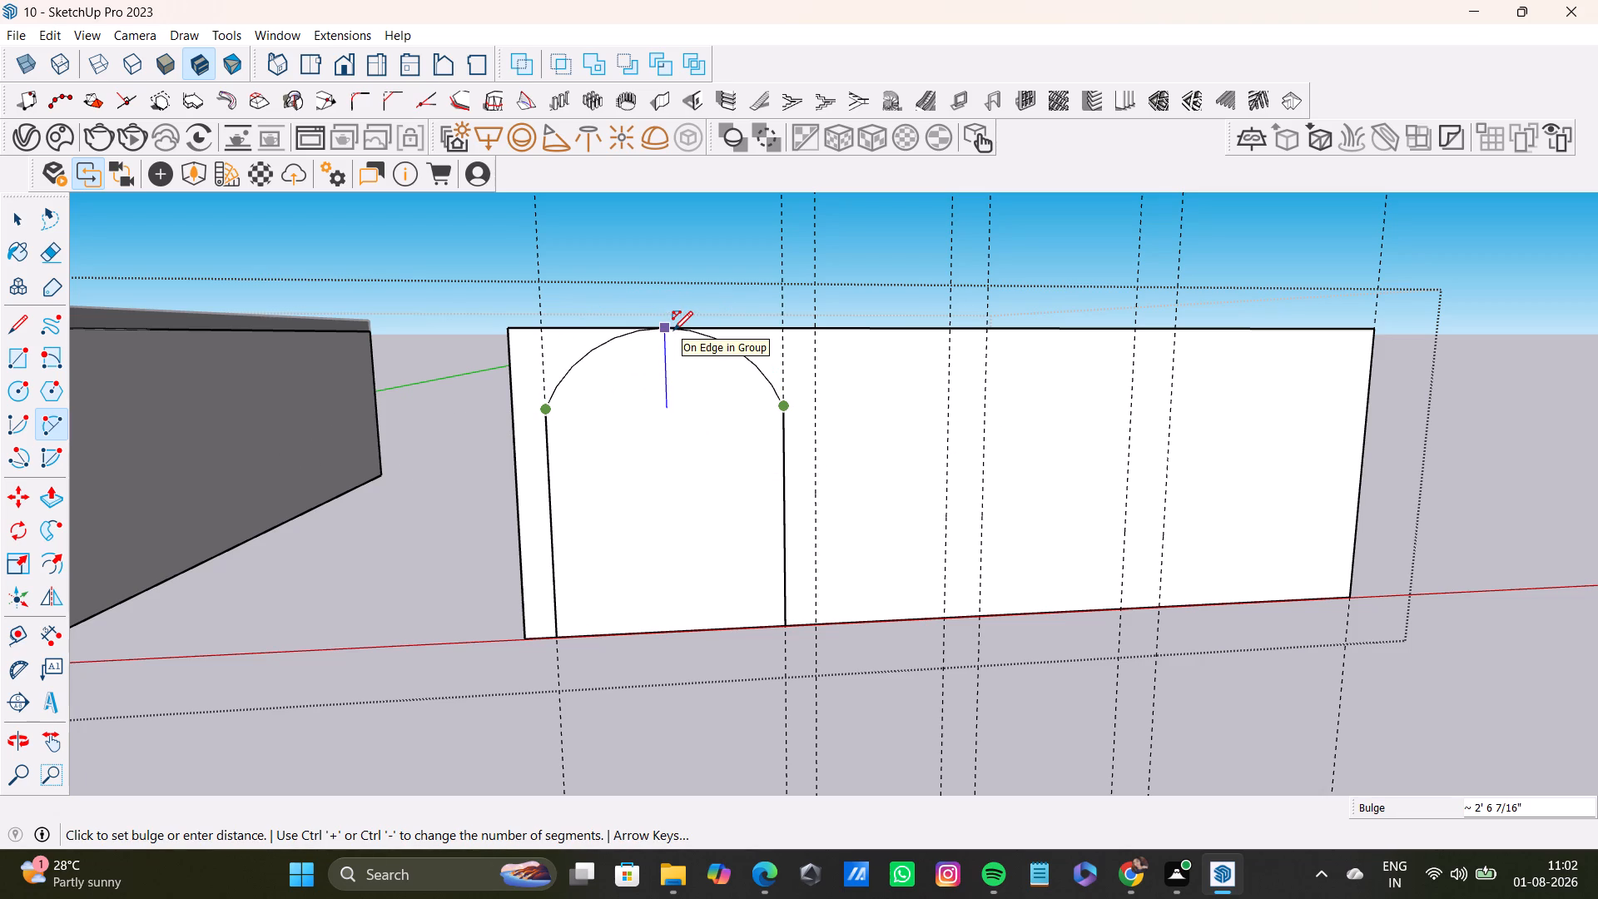
Undo the two vertical lines drawn along the front wall's first two guides.
key("ctrl+z")
key("ctrl+z")
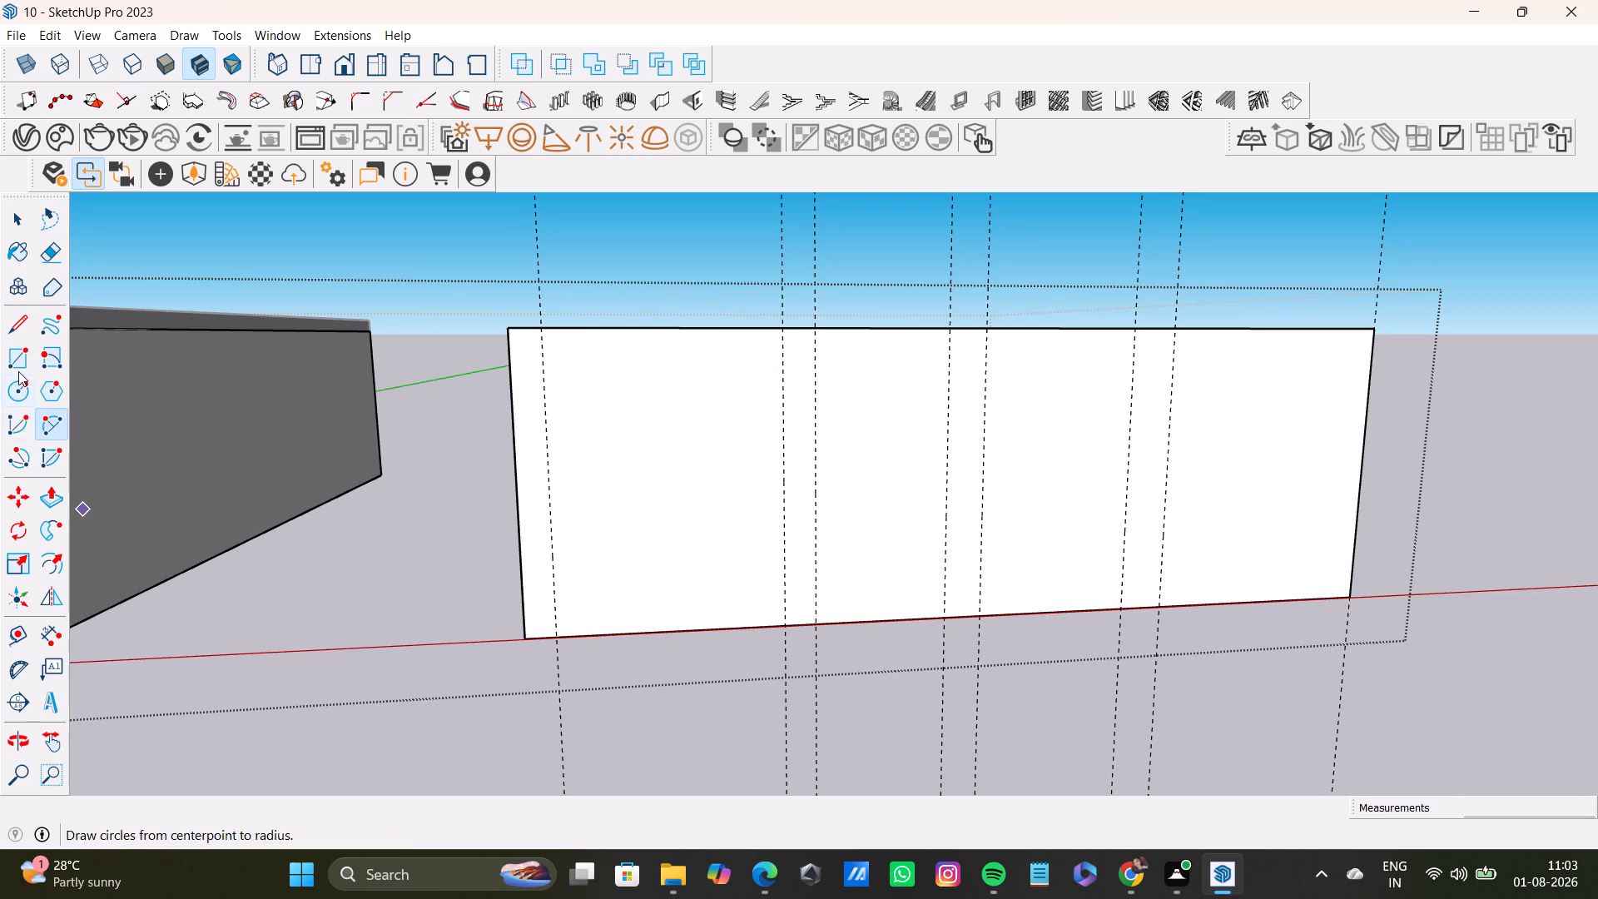
Draw two vertical lines about 6' 2" long on the front wall's first two guides, from matching top heights down to the base edge.
left_click(12, 329)
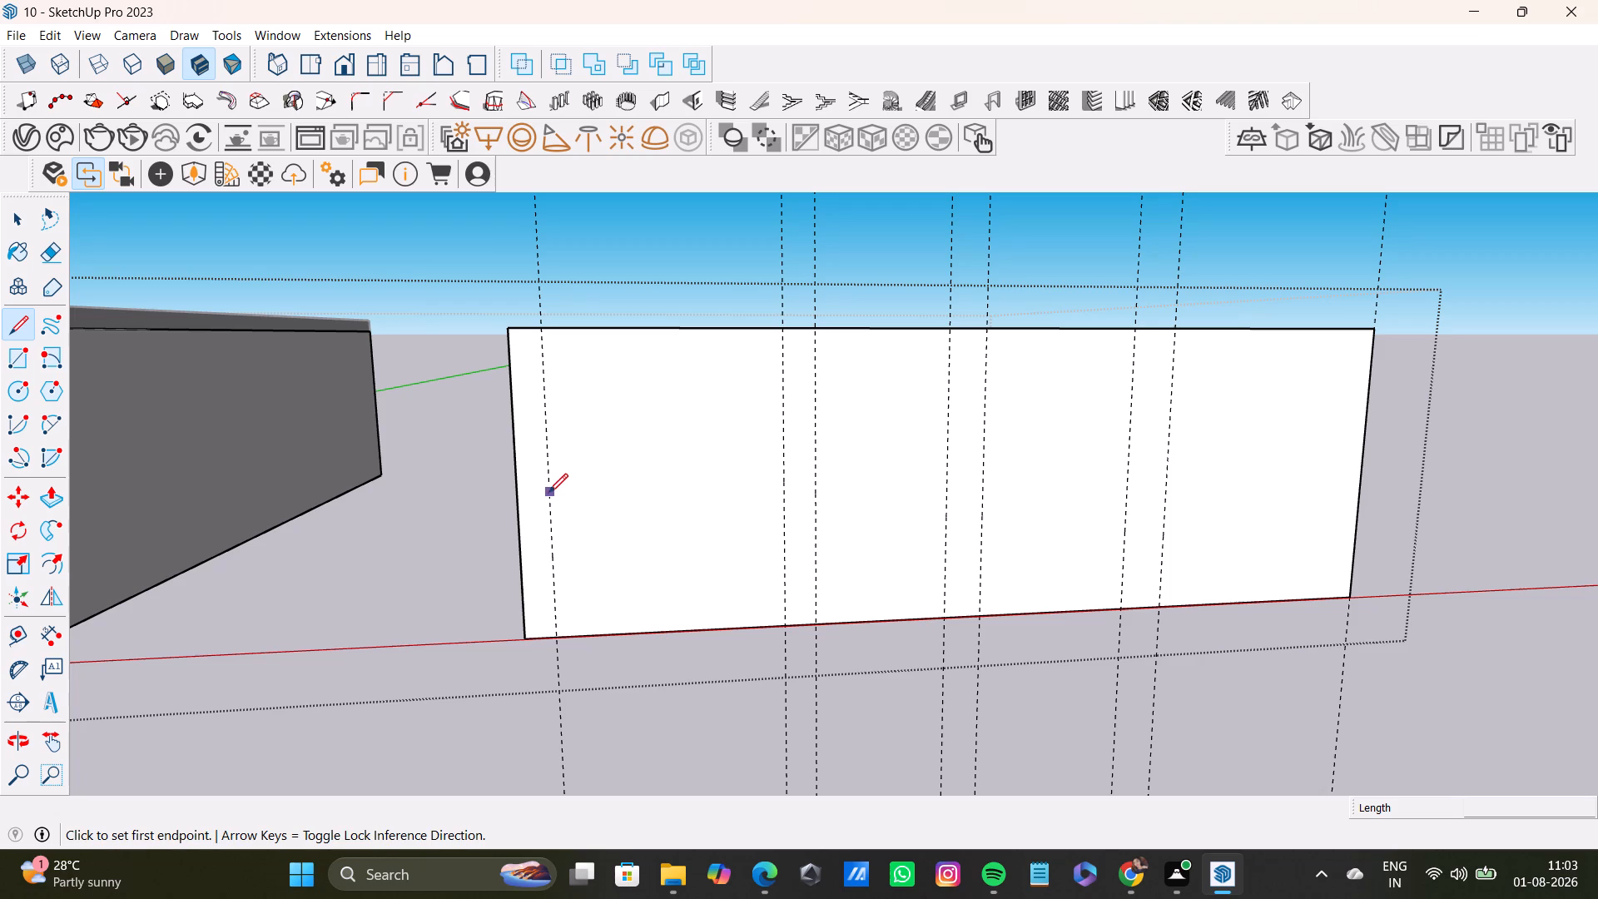
left_click(547, 451)
left_click(556, 640)
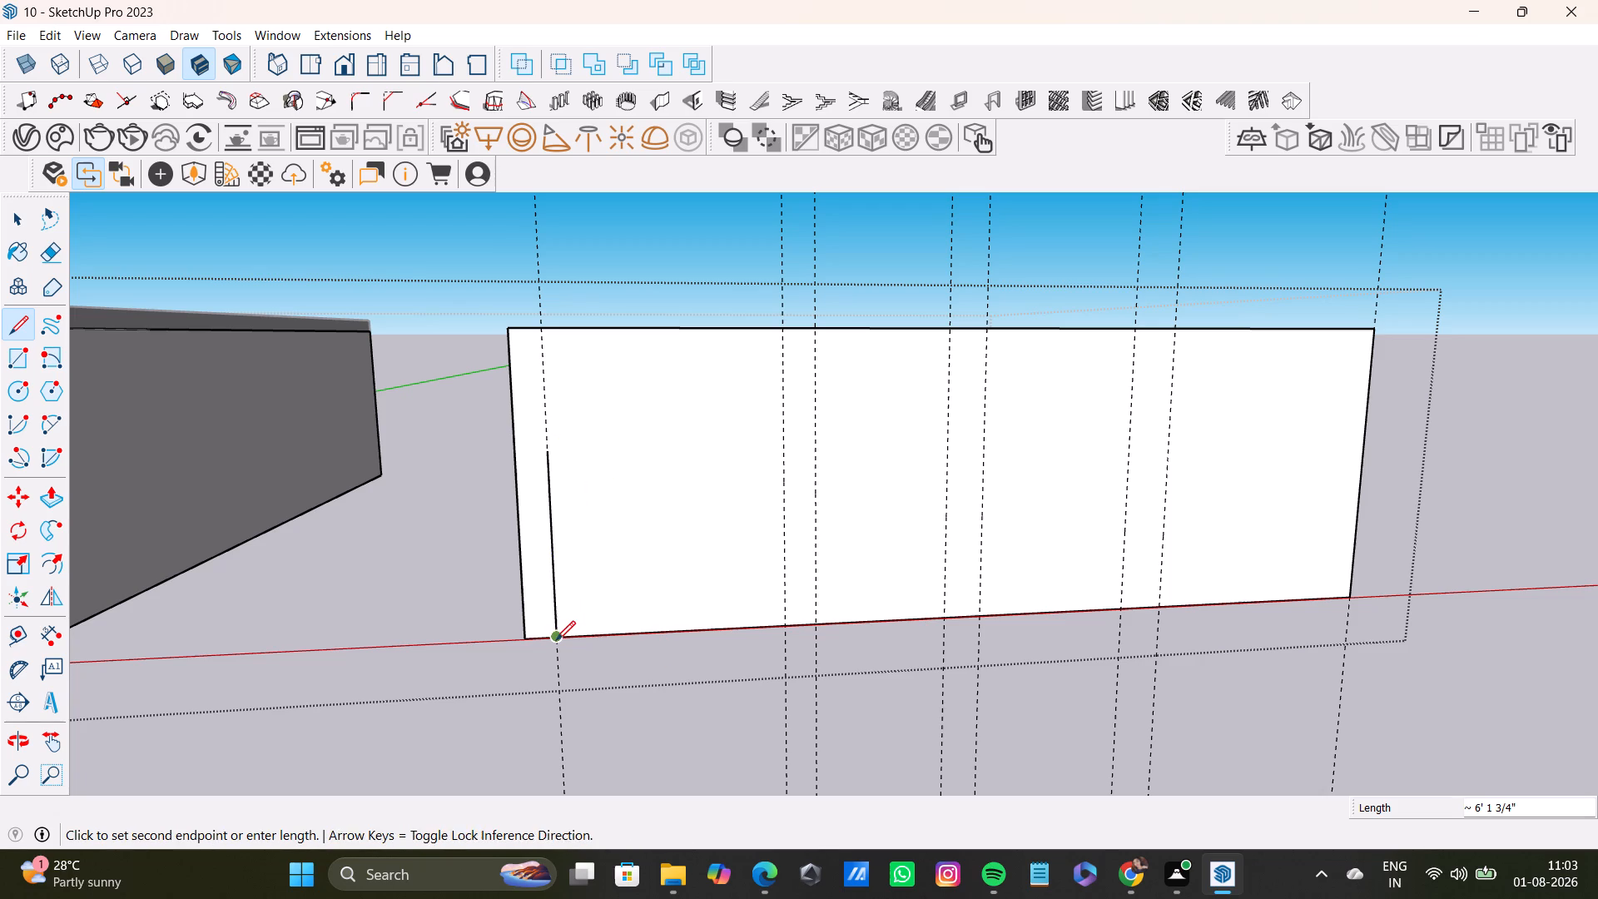
key("space")
left_click_drag(14, 328, 37, 325)
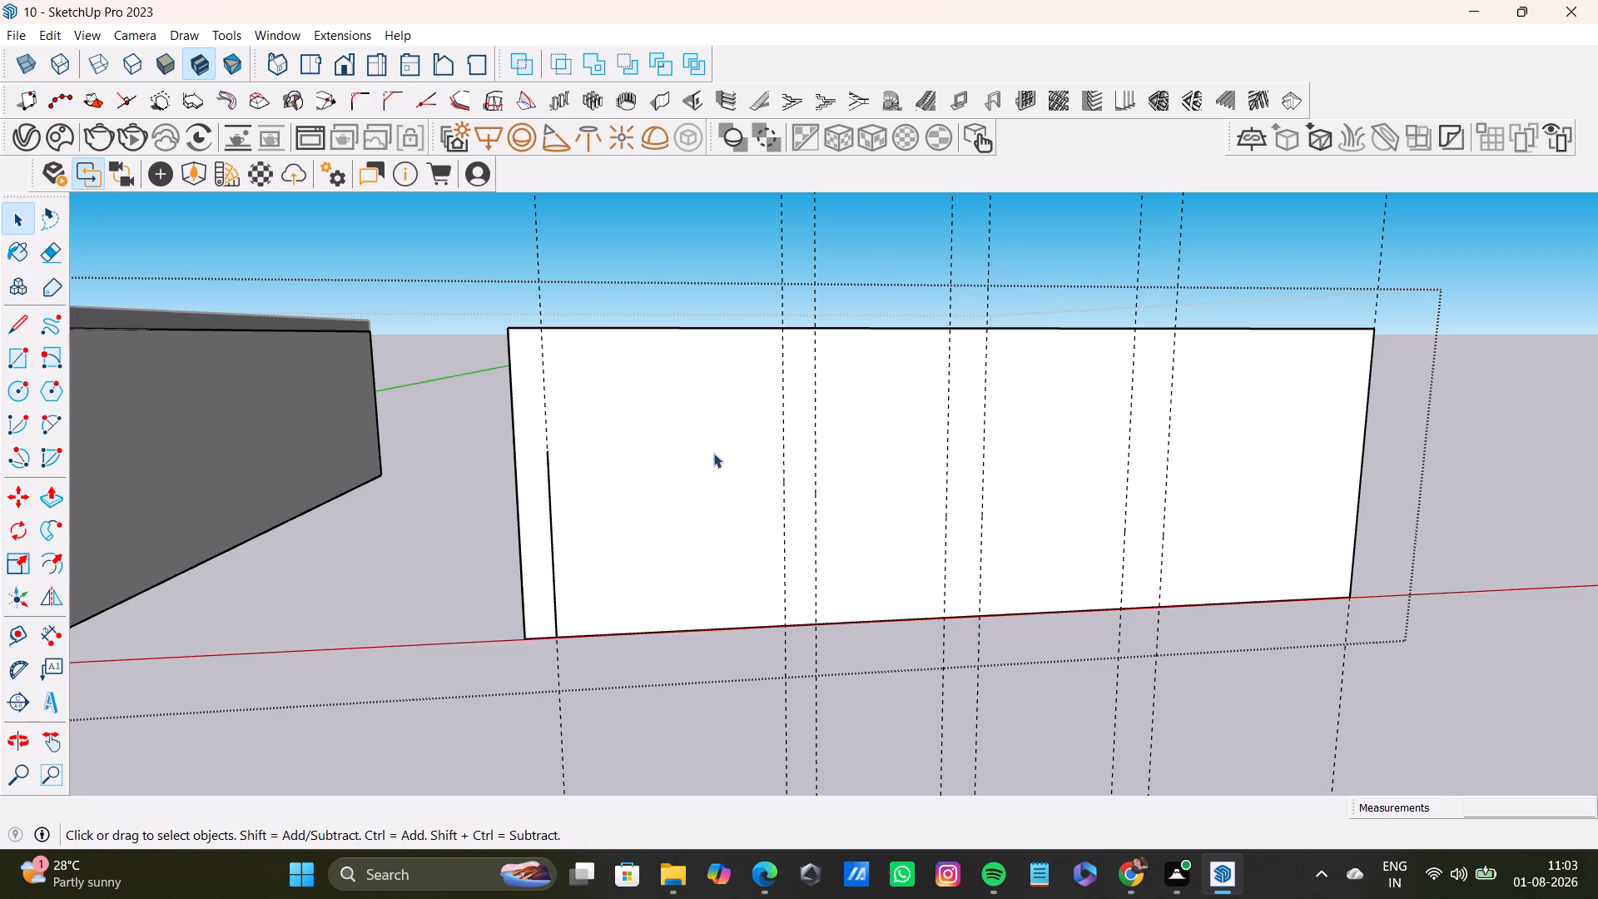
key("l")
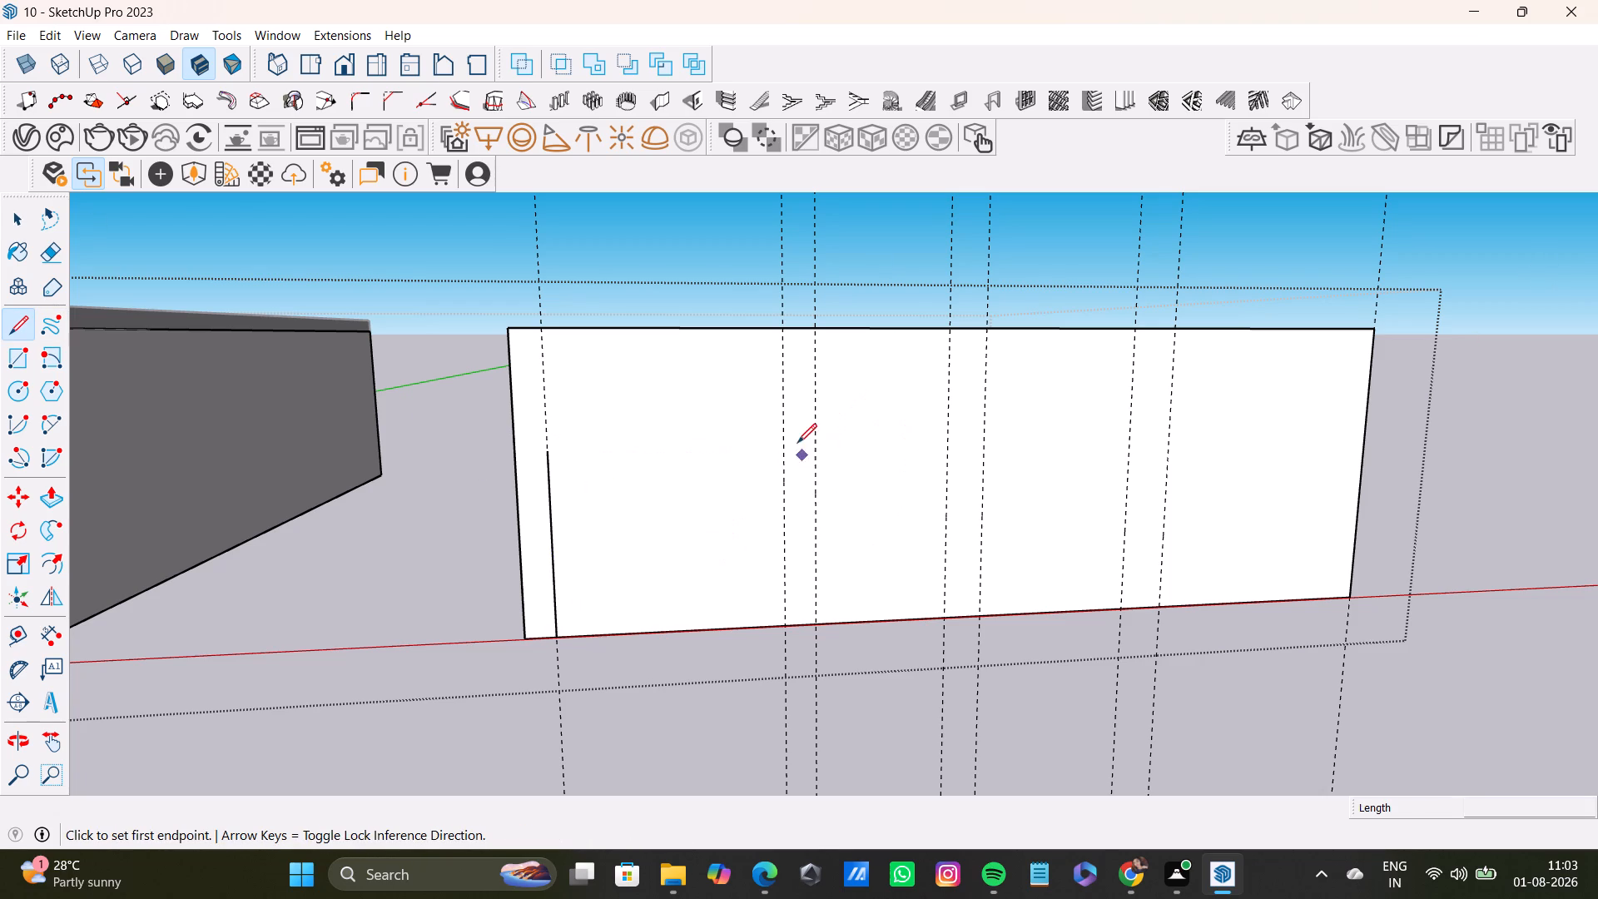
left_click(782, 440)
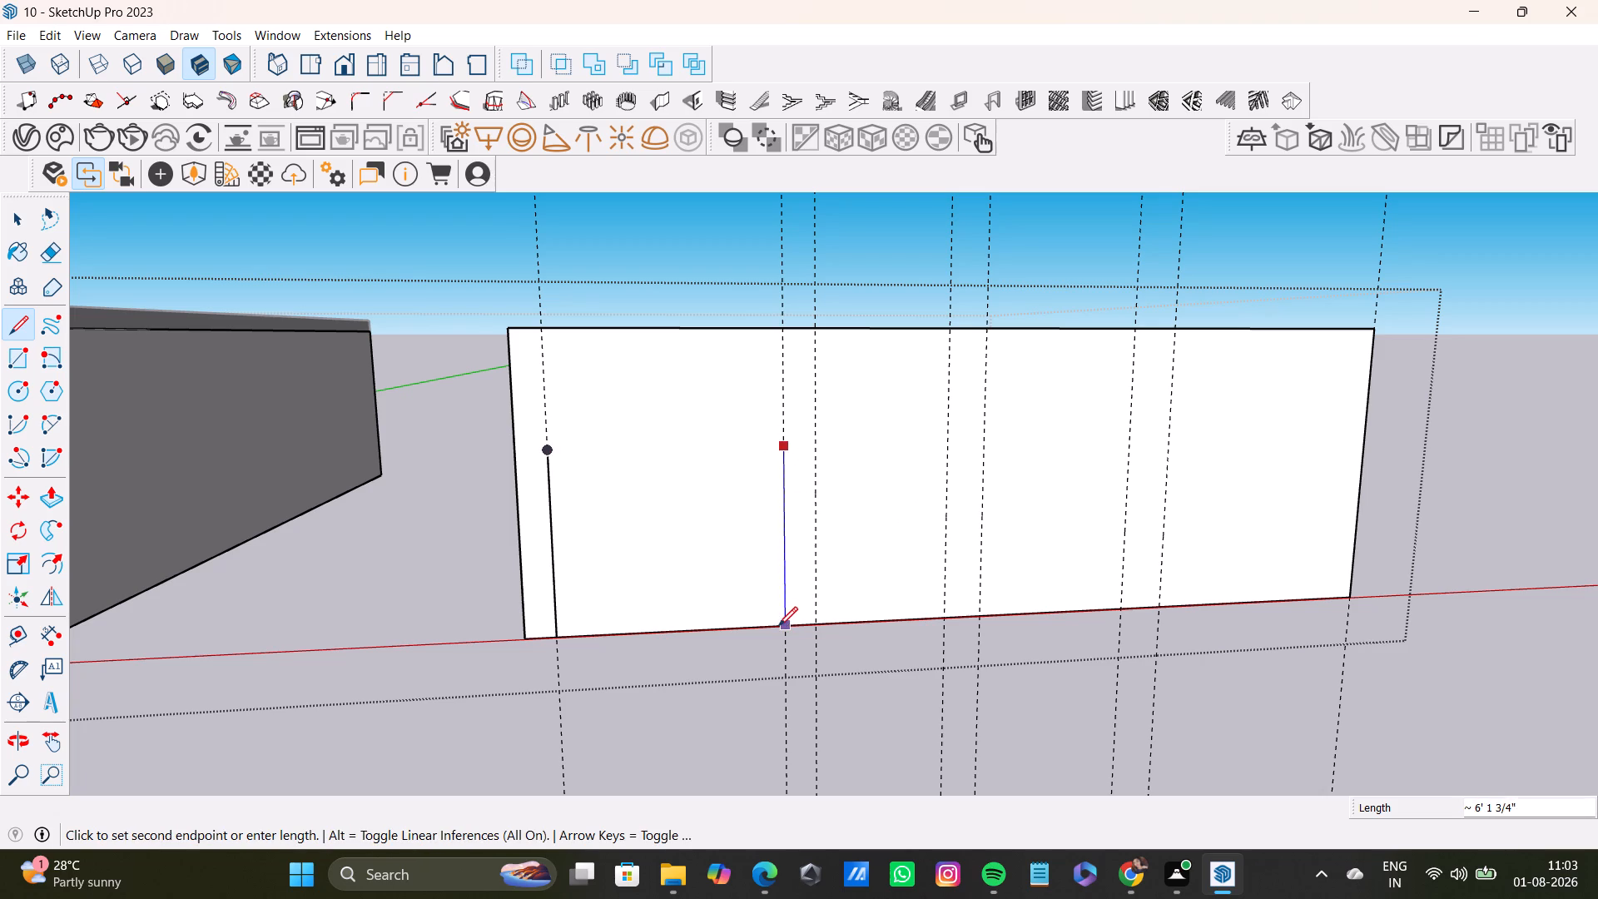
left_click(780, 628)
key("space")
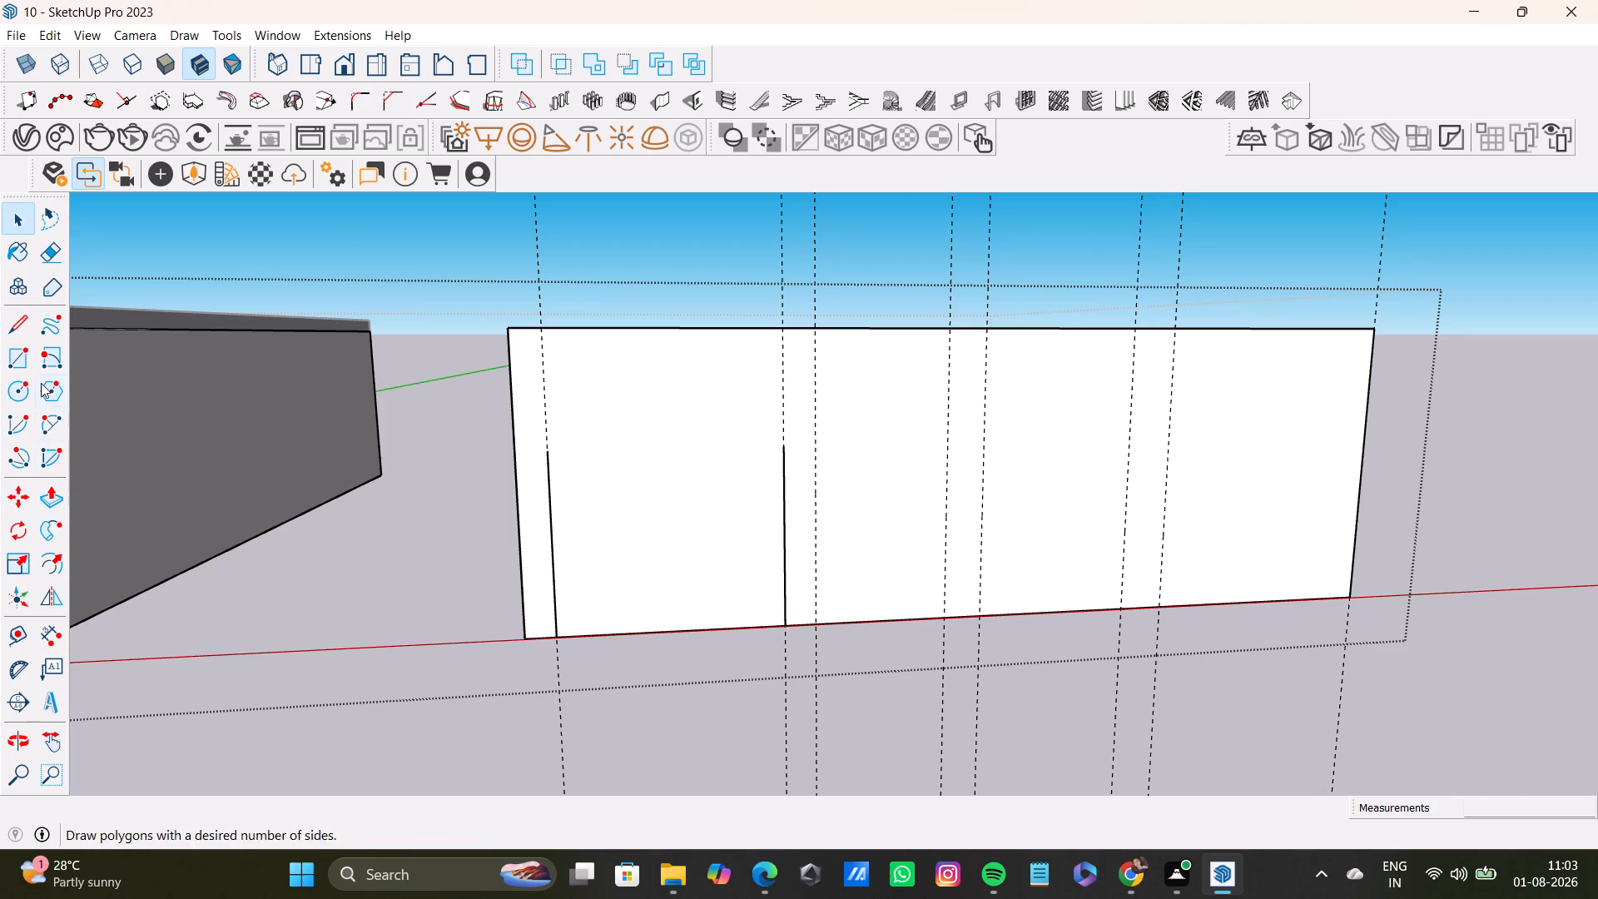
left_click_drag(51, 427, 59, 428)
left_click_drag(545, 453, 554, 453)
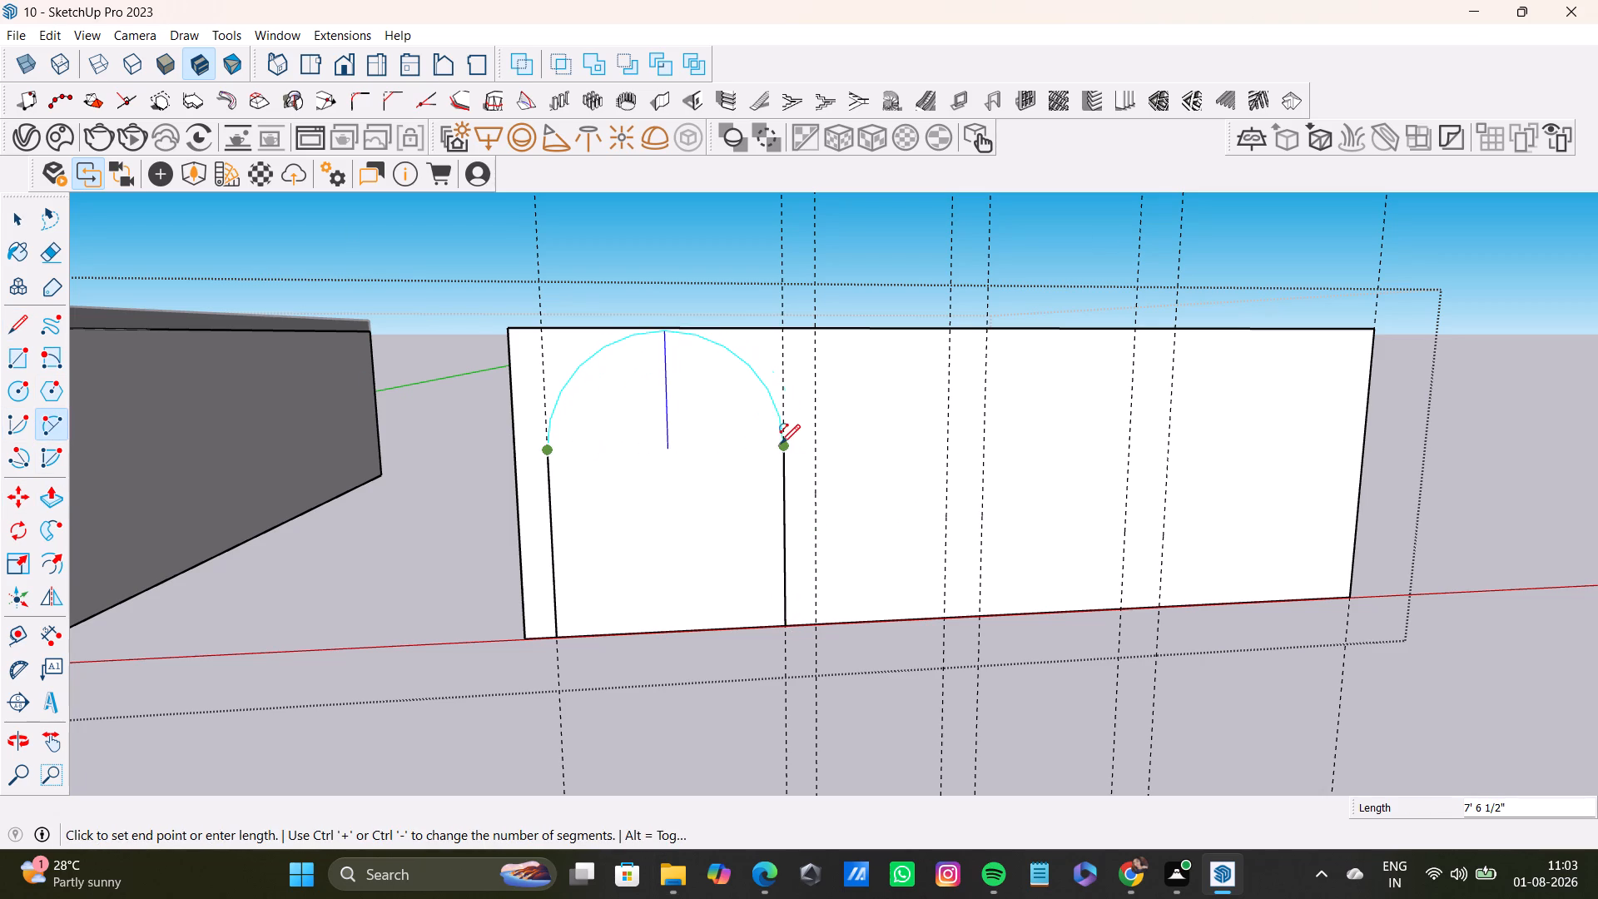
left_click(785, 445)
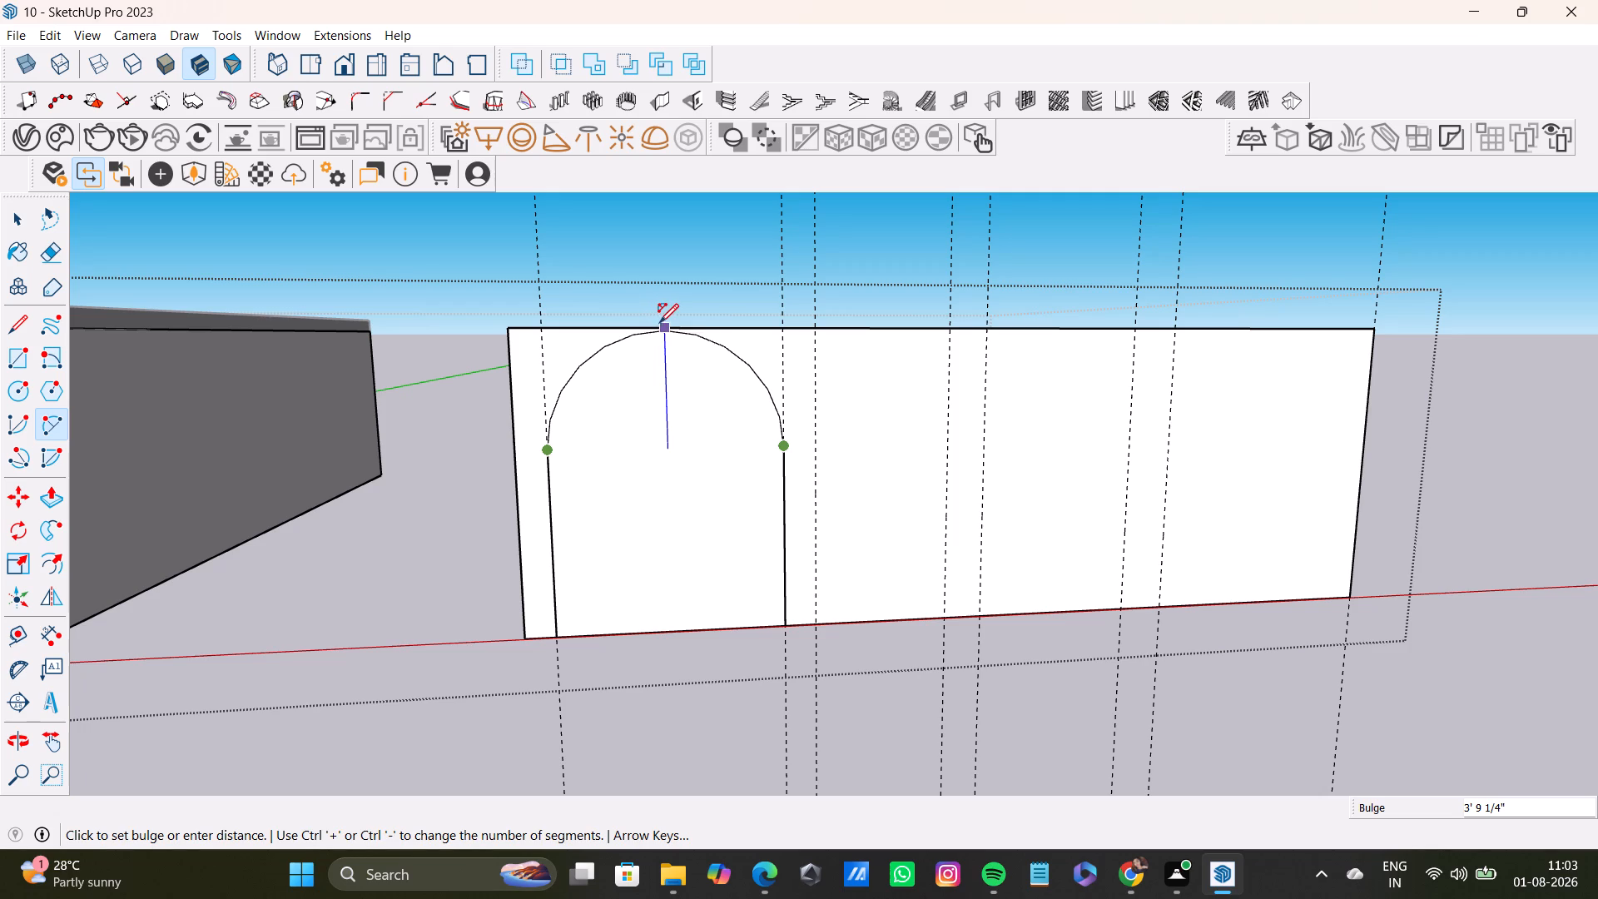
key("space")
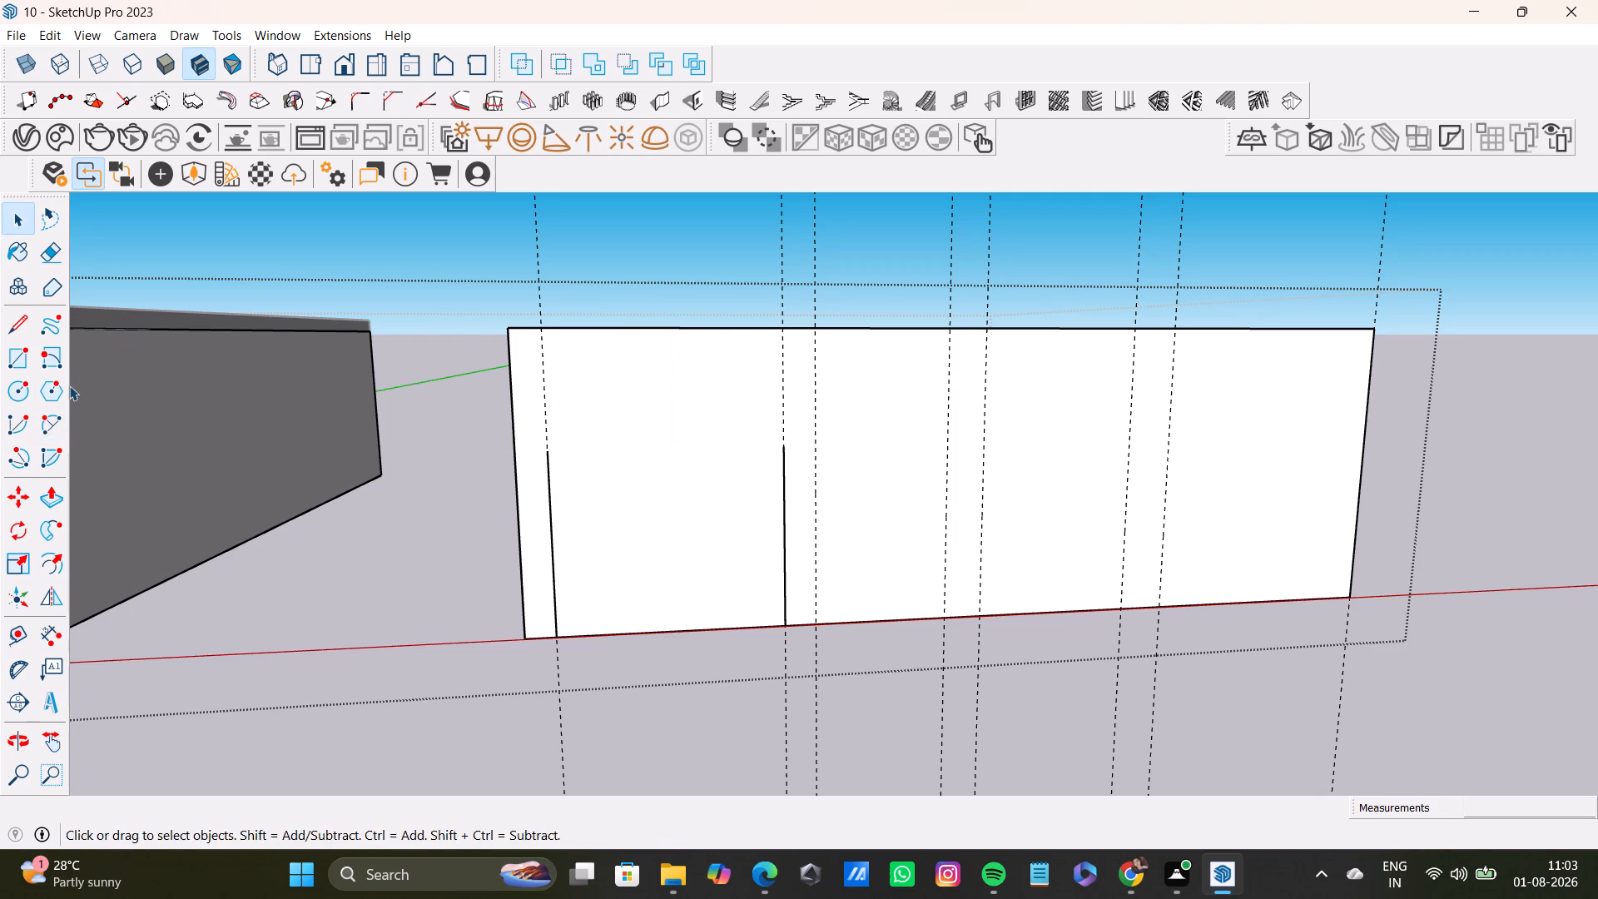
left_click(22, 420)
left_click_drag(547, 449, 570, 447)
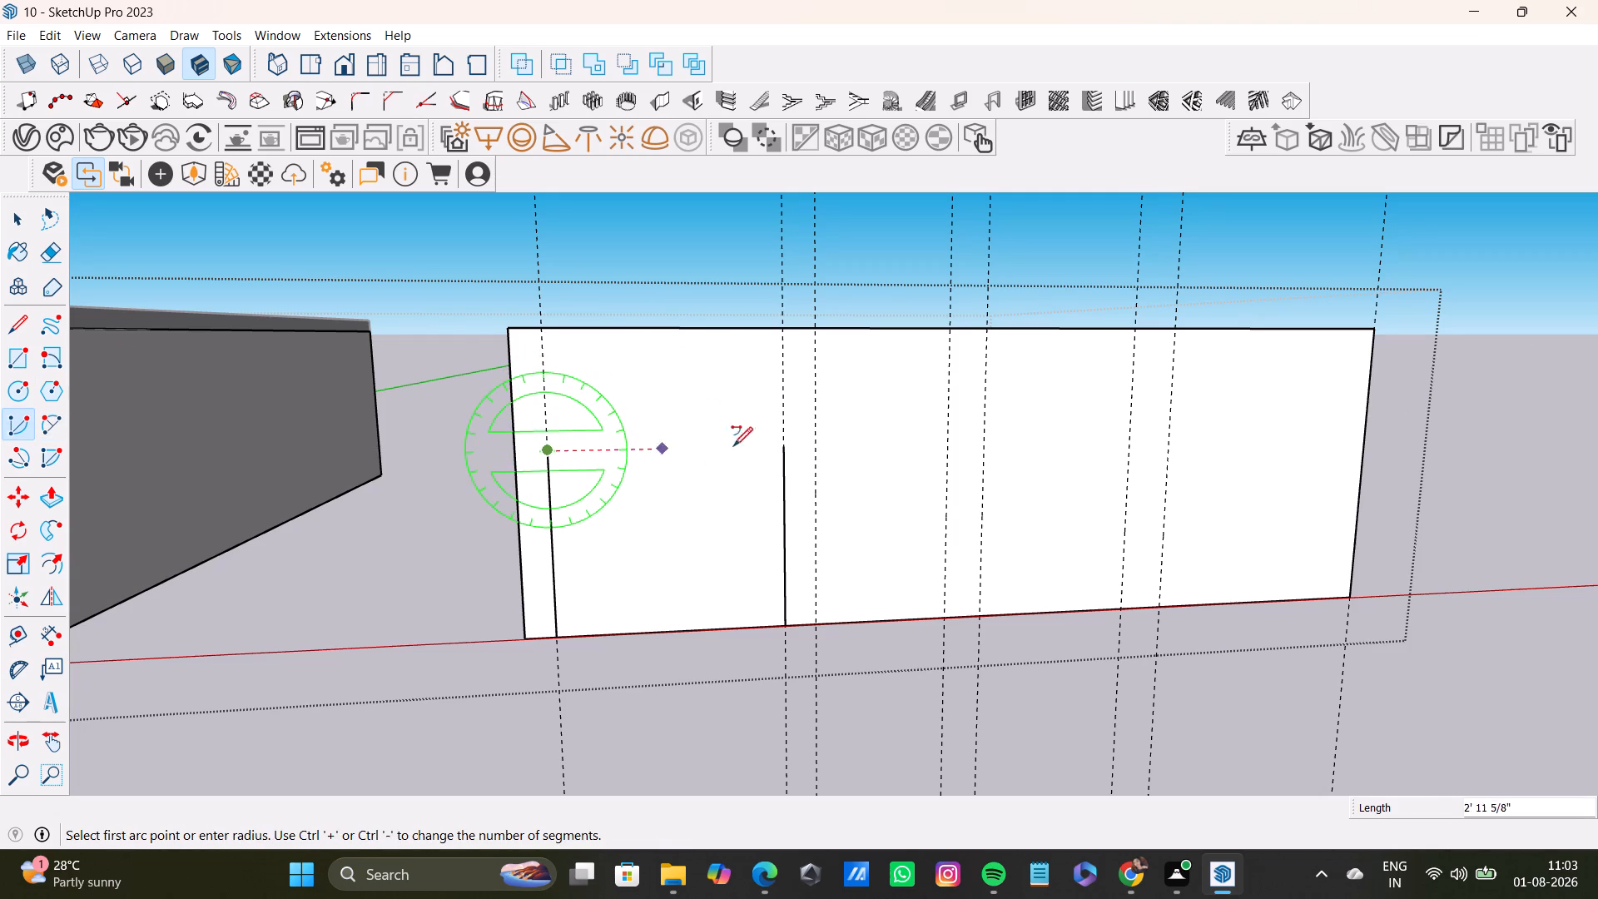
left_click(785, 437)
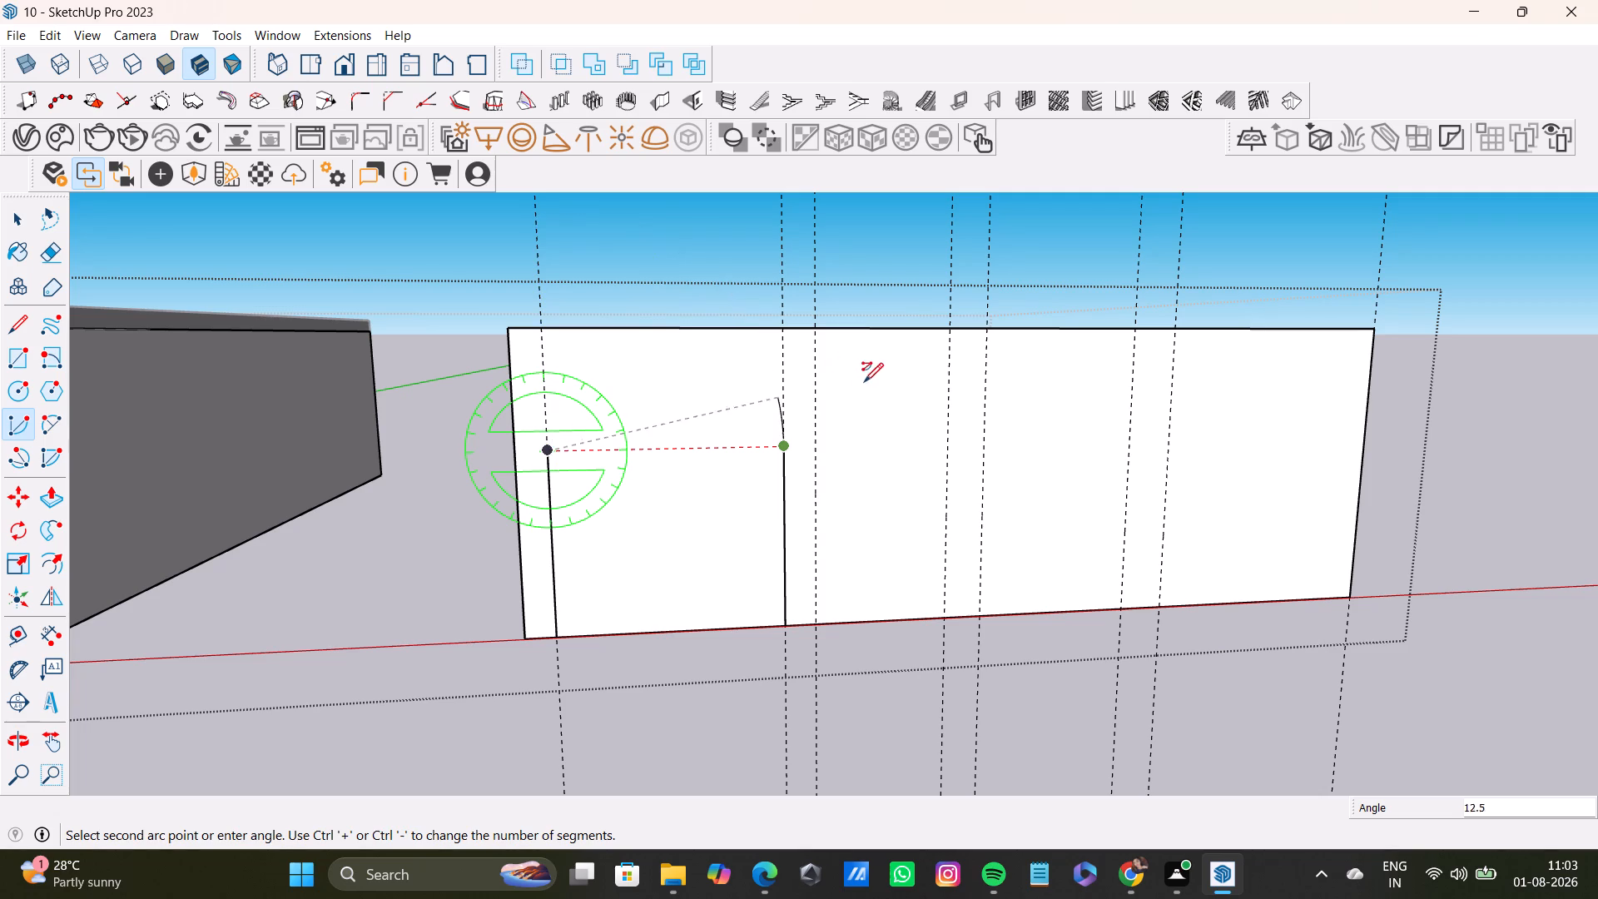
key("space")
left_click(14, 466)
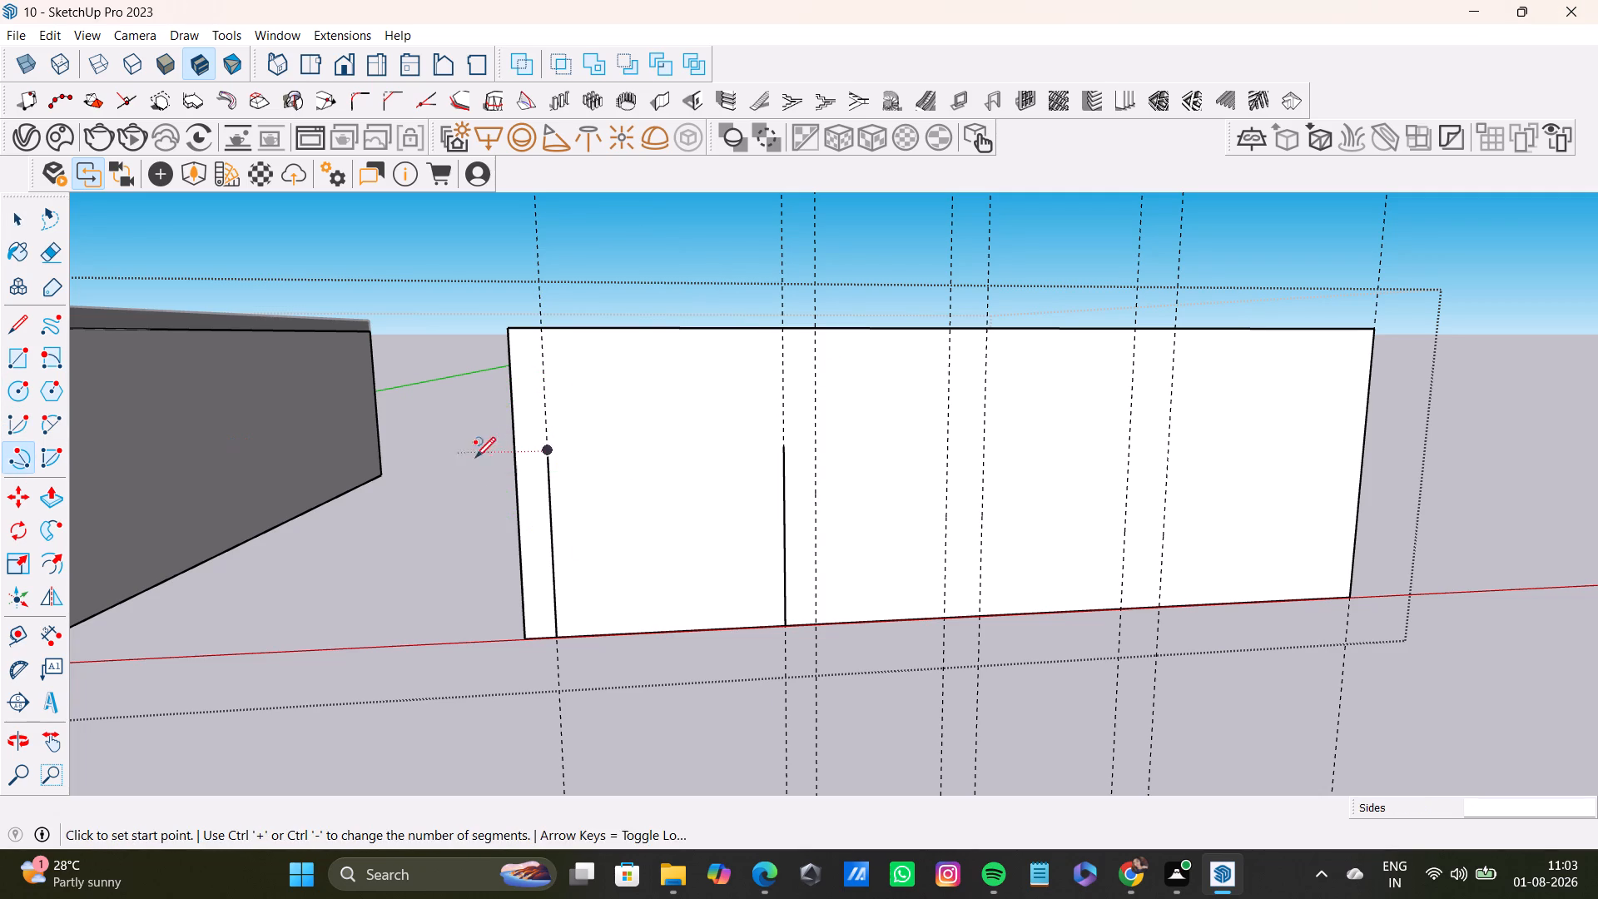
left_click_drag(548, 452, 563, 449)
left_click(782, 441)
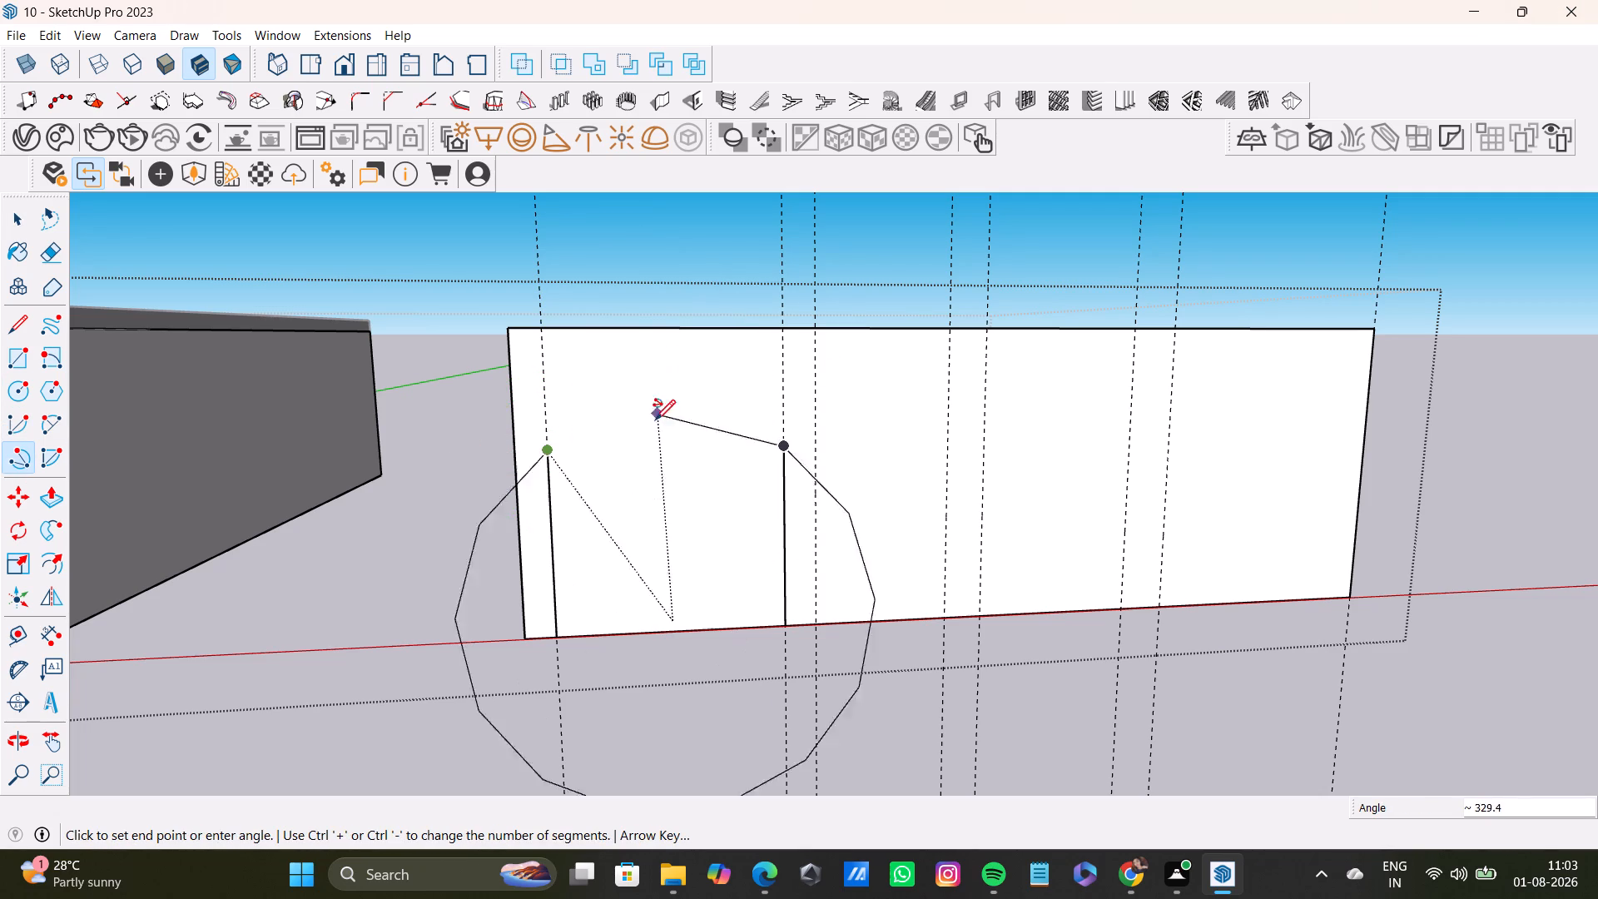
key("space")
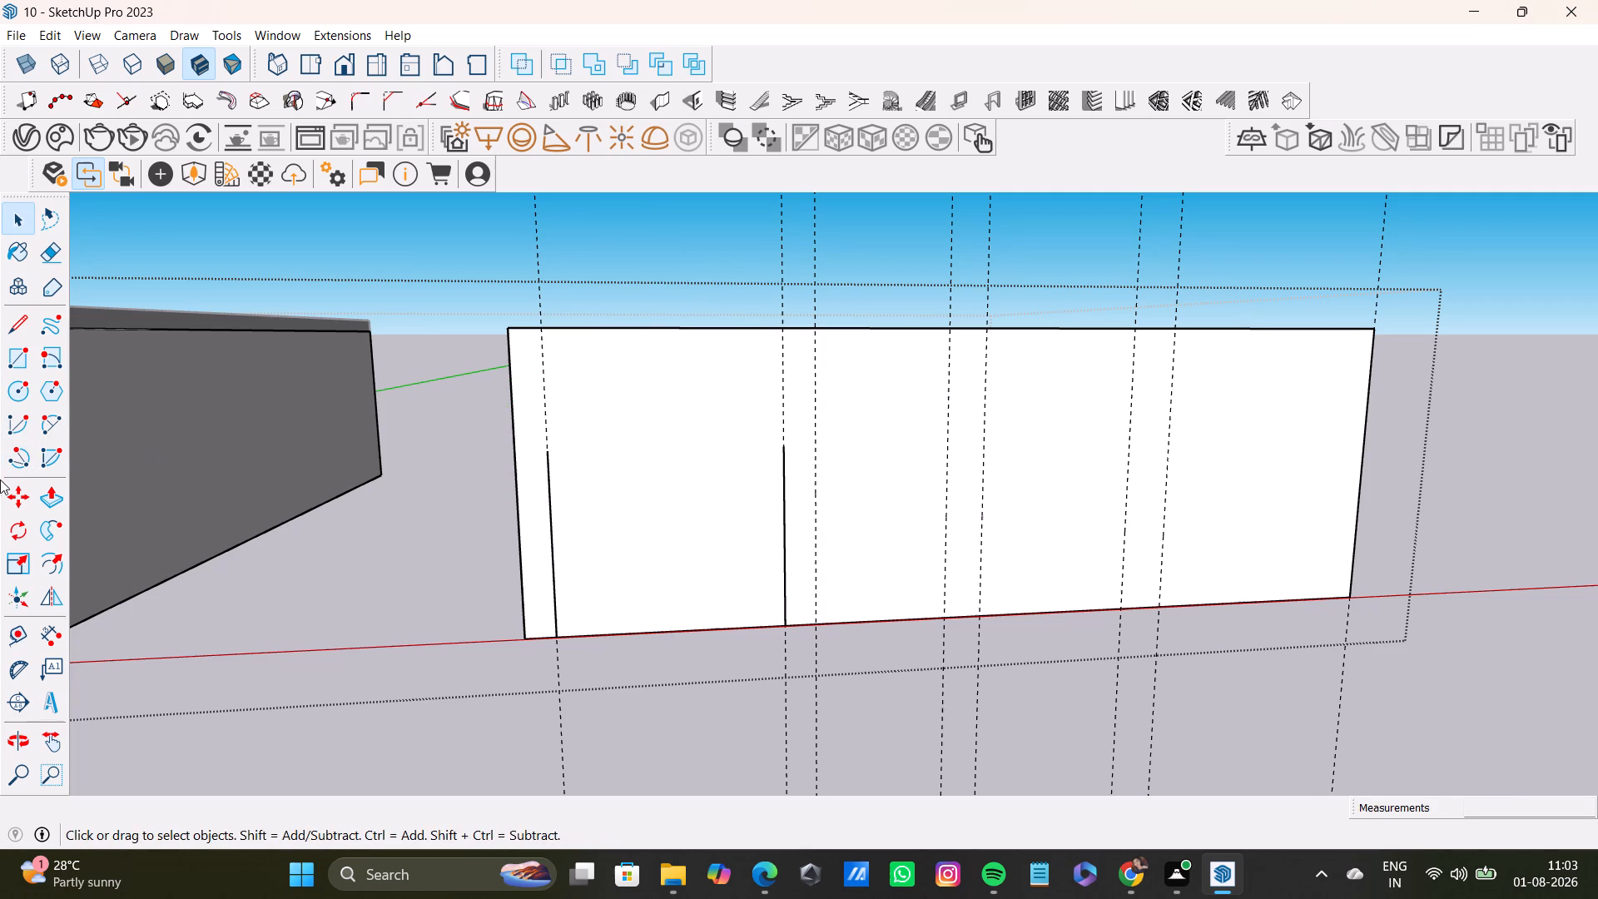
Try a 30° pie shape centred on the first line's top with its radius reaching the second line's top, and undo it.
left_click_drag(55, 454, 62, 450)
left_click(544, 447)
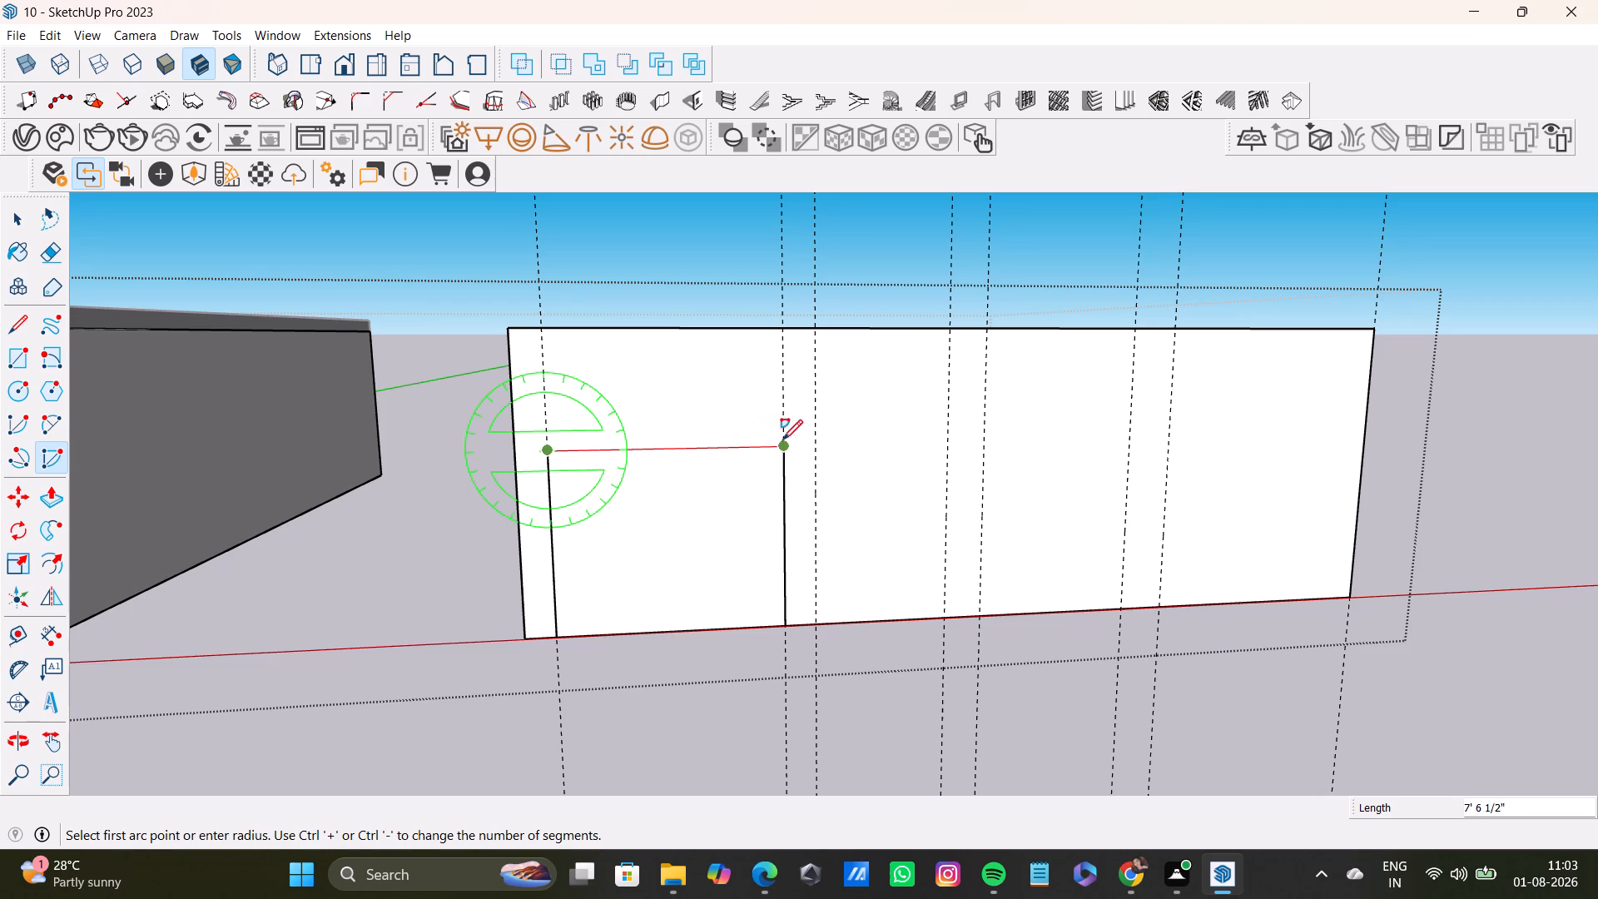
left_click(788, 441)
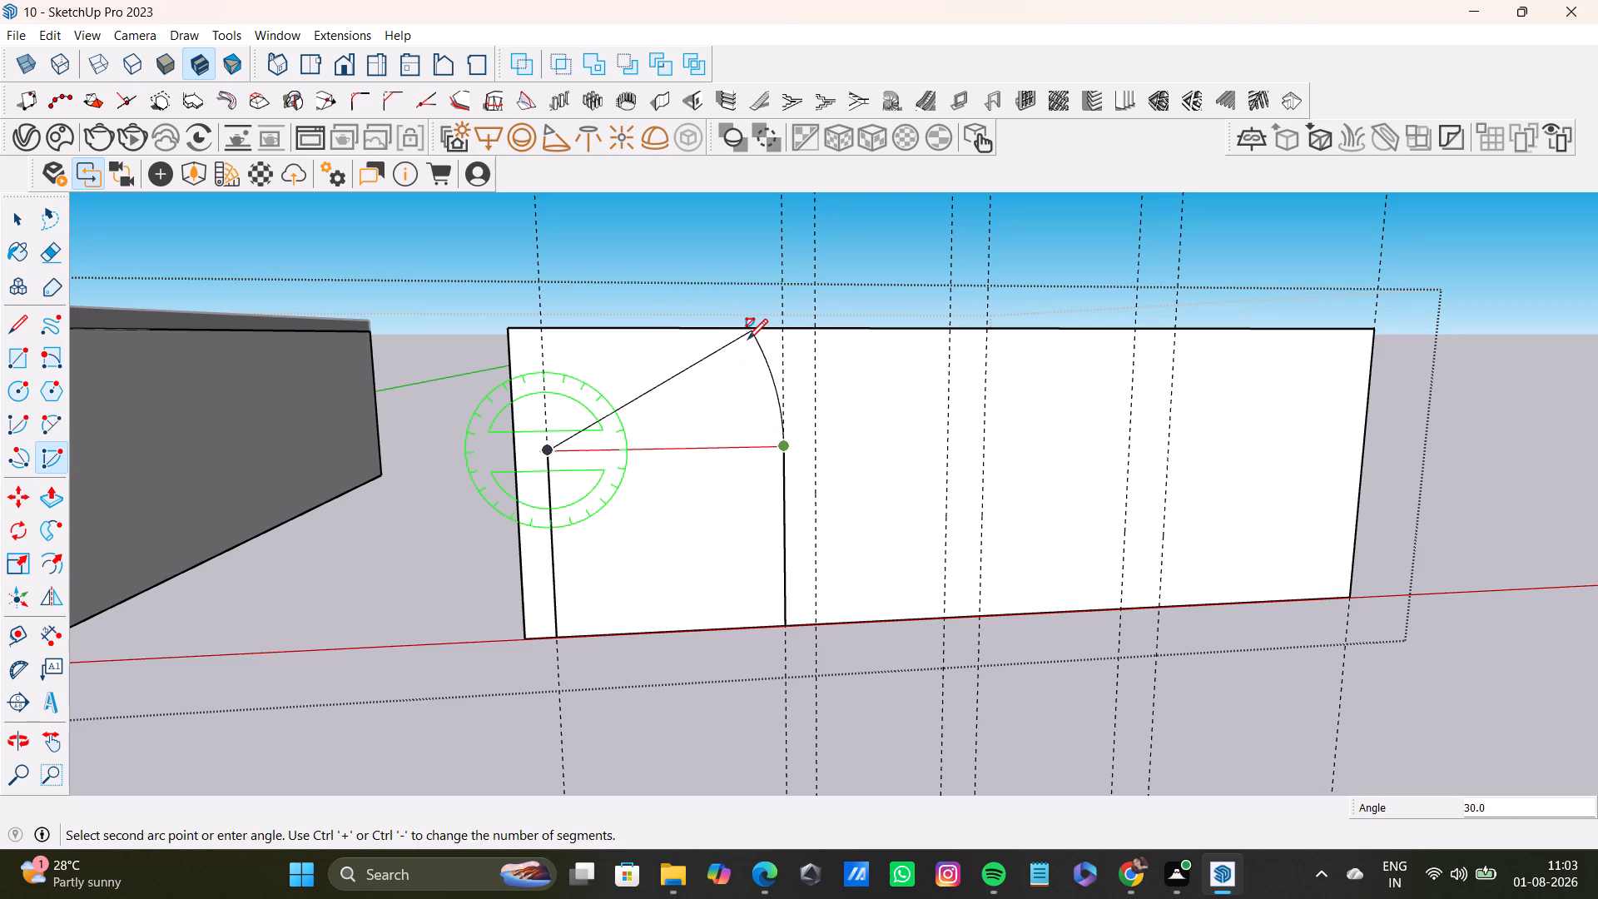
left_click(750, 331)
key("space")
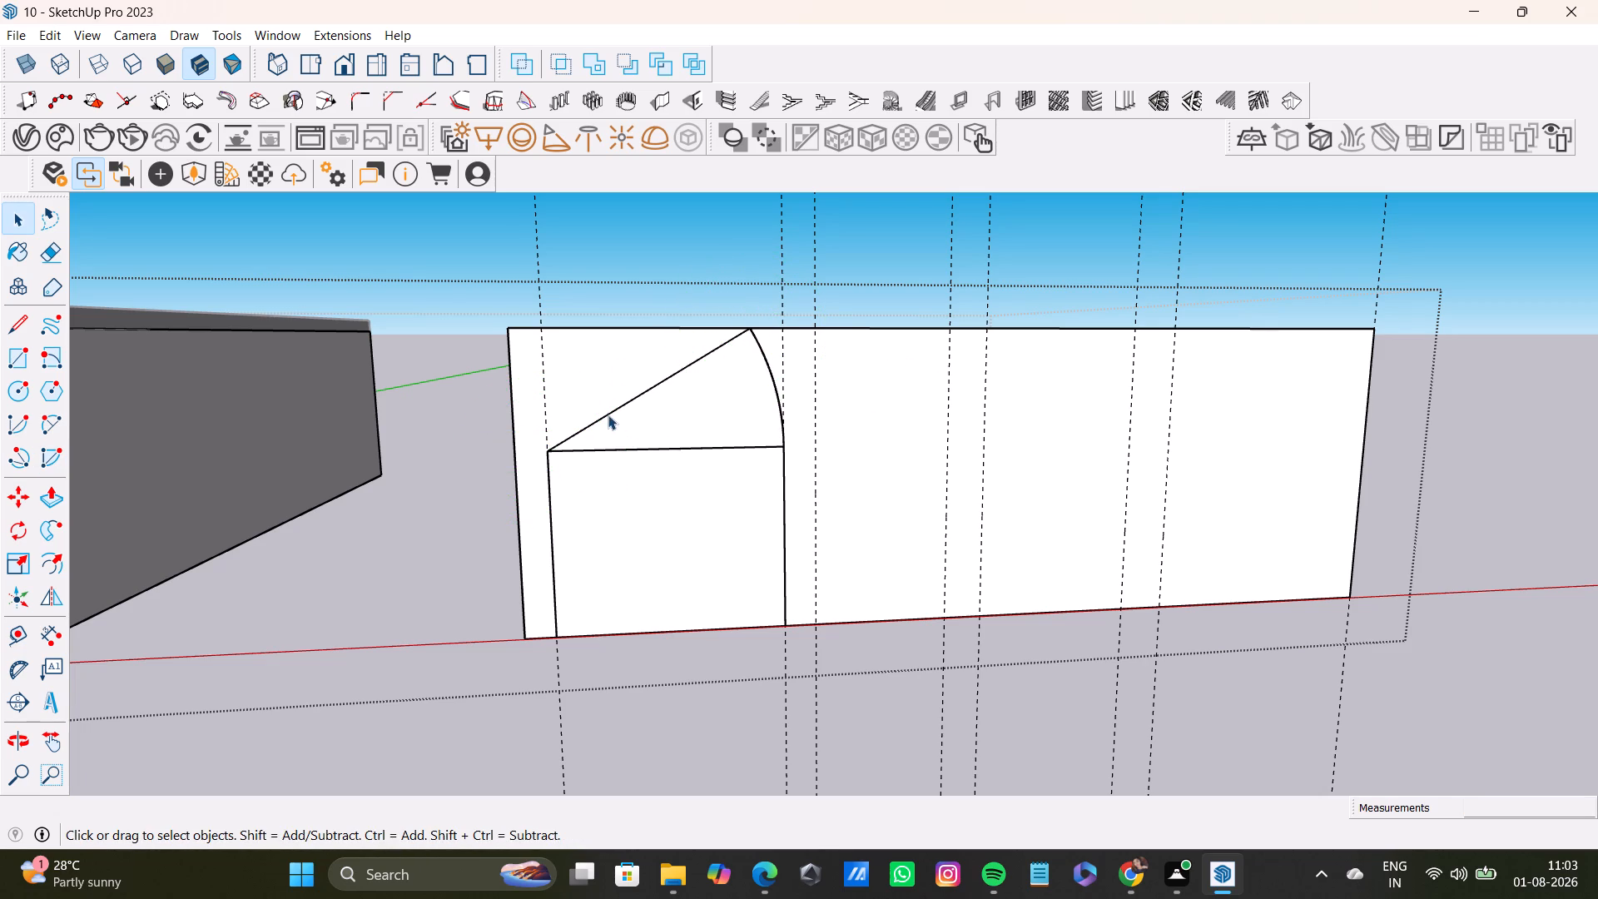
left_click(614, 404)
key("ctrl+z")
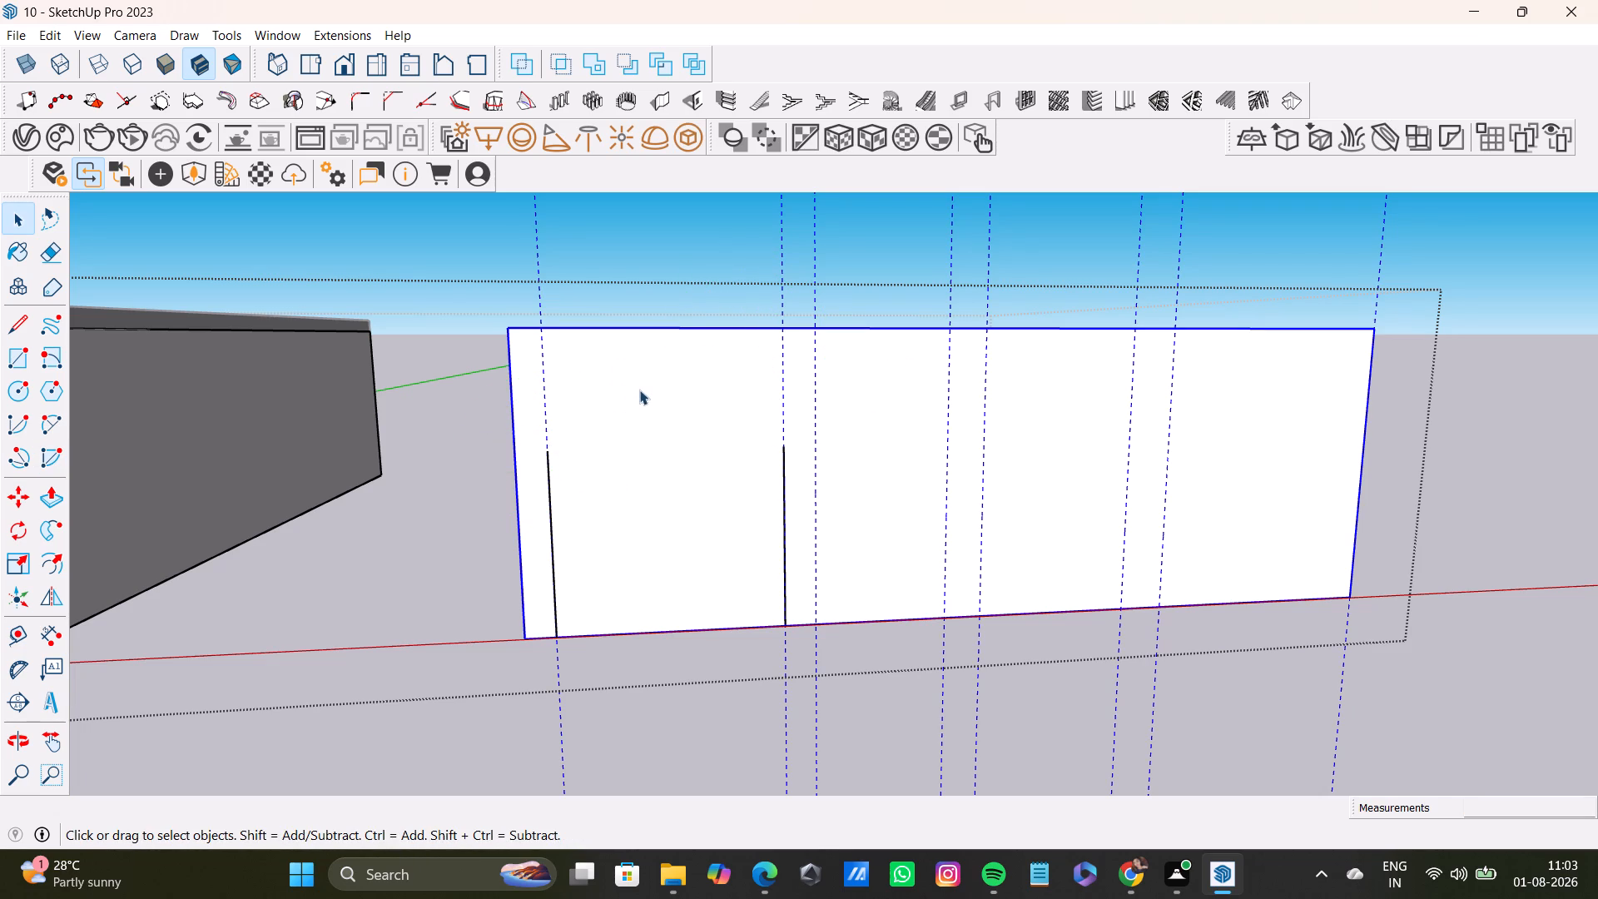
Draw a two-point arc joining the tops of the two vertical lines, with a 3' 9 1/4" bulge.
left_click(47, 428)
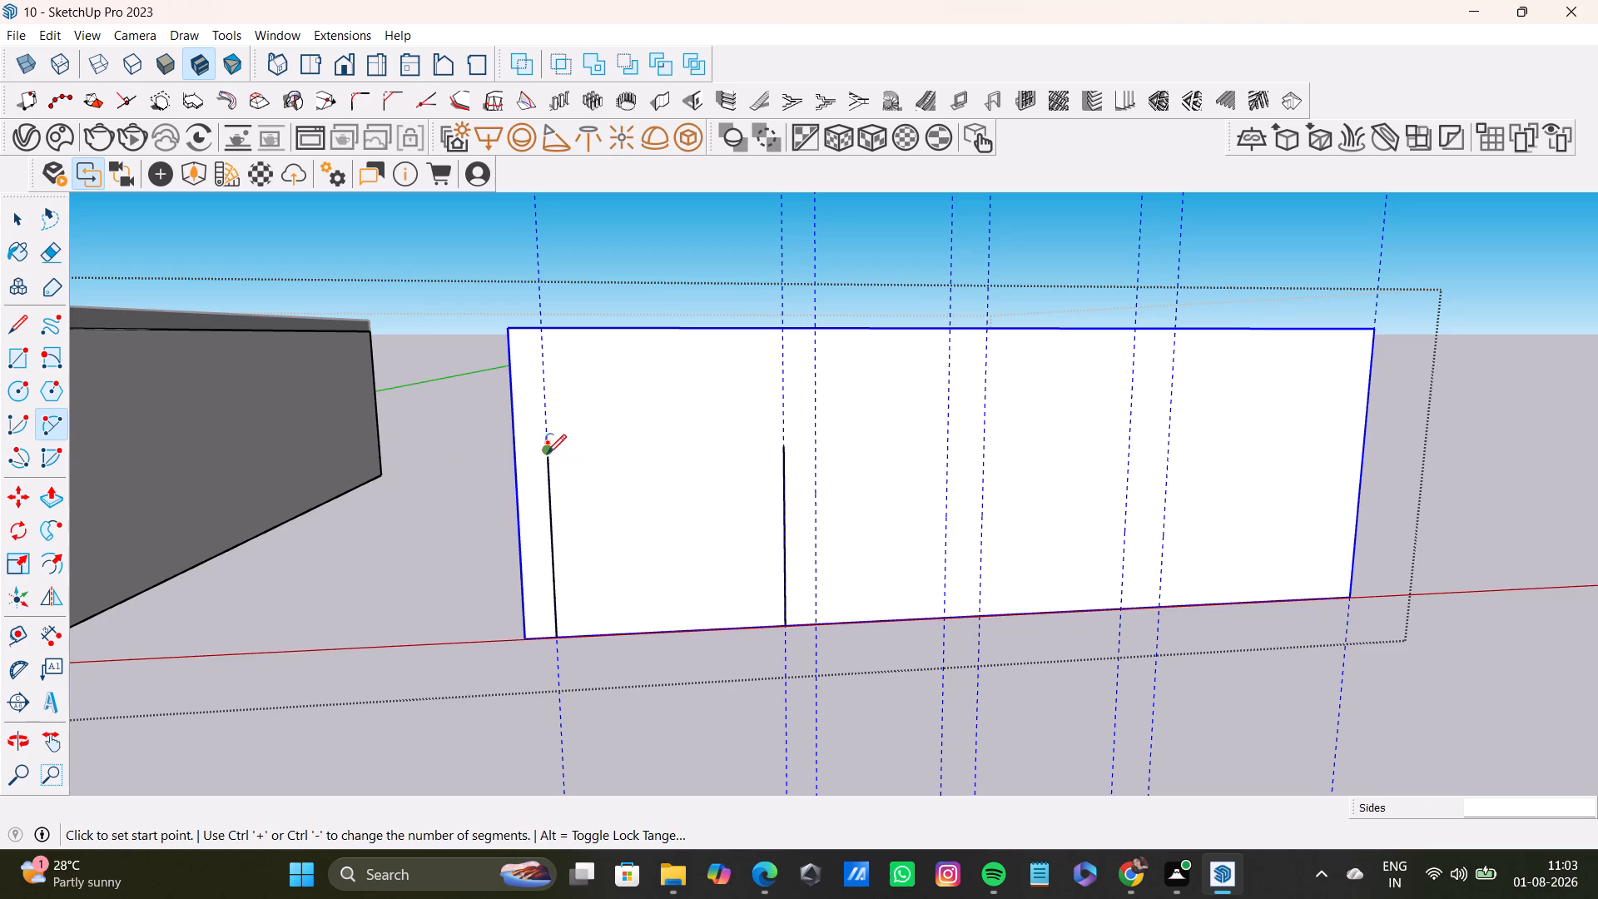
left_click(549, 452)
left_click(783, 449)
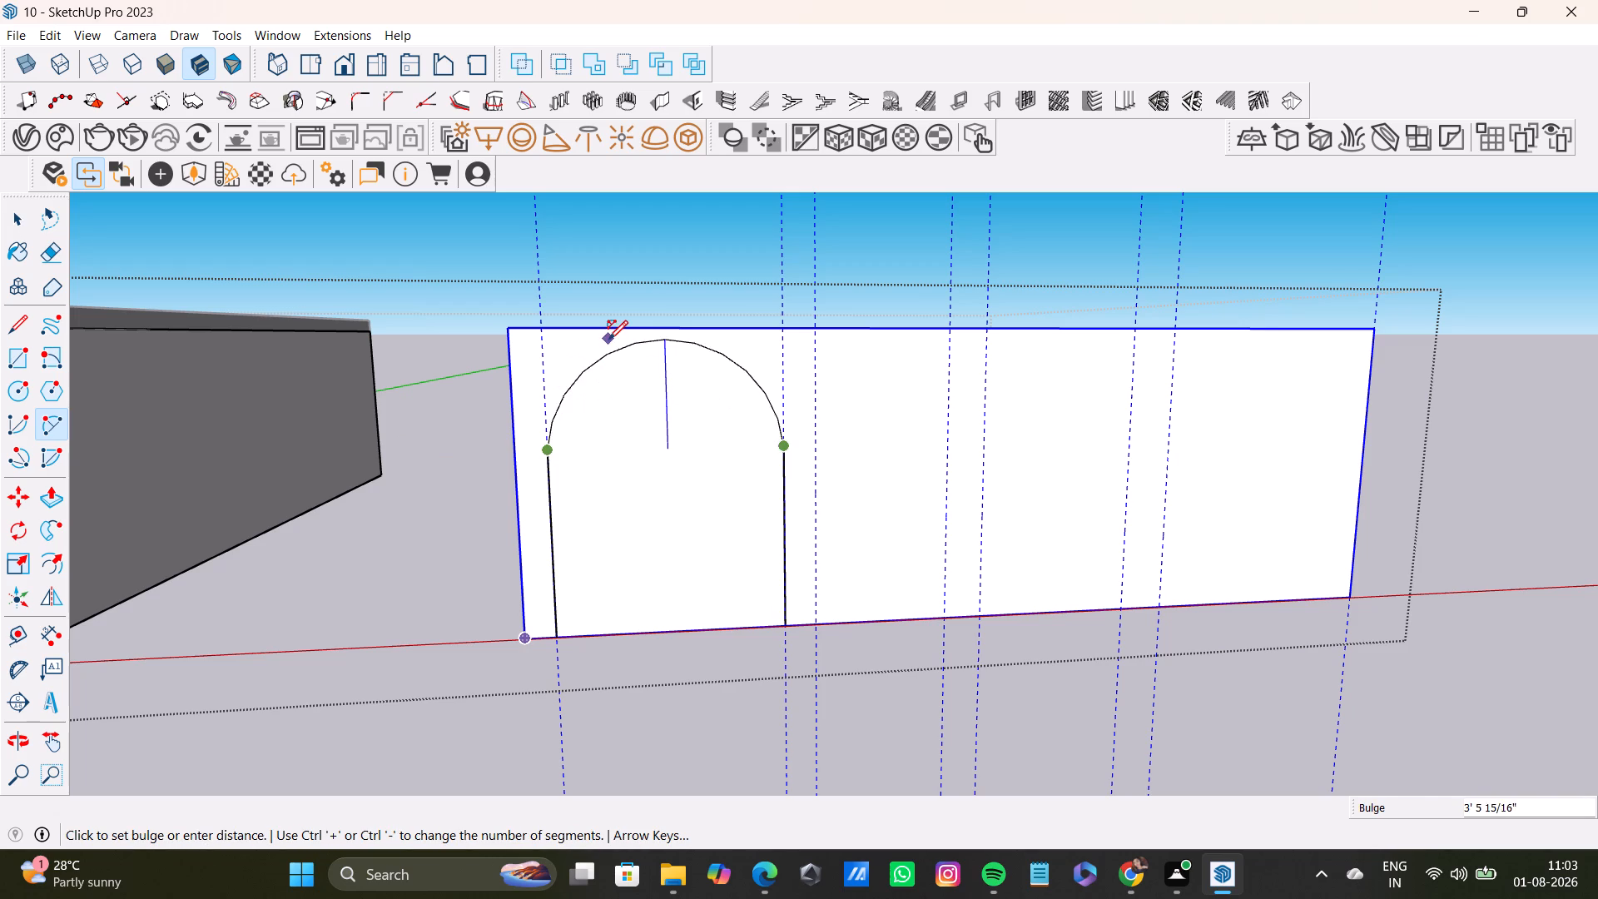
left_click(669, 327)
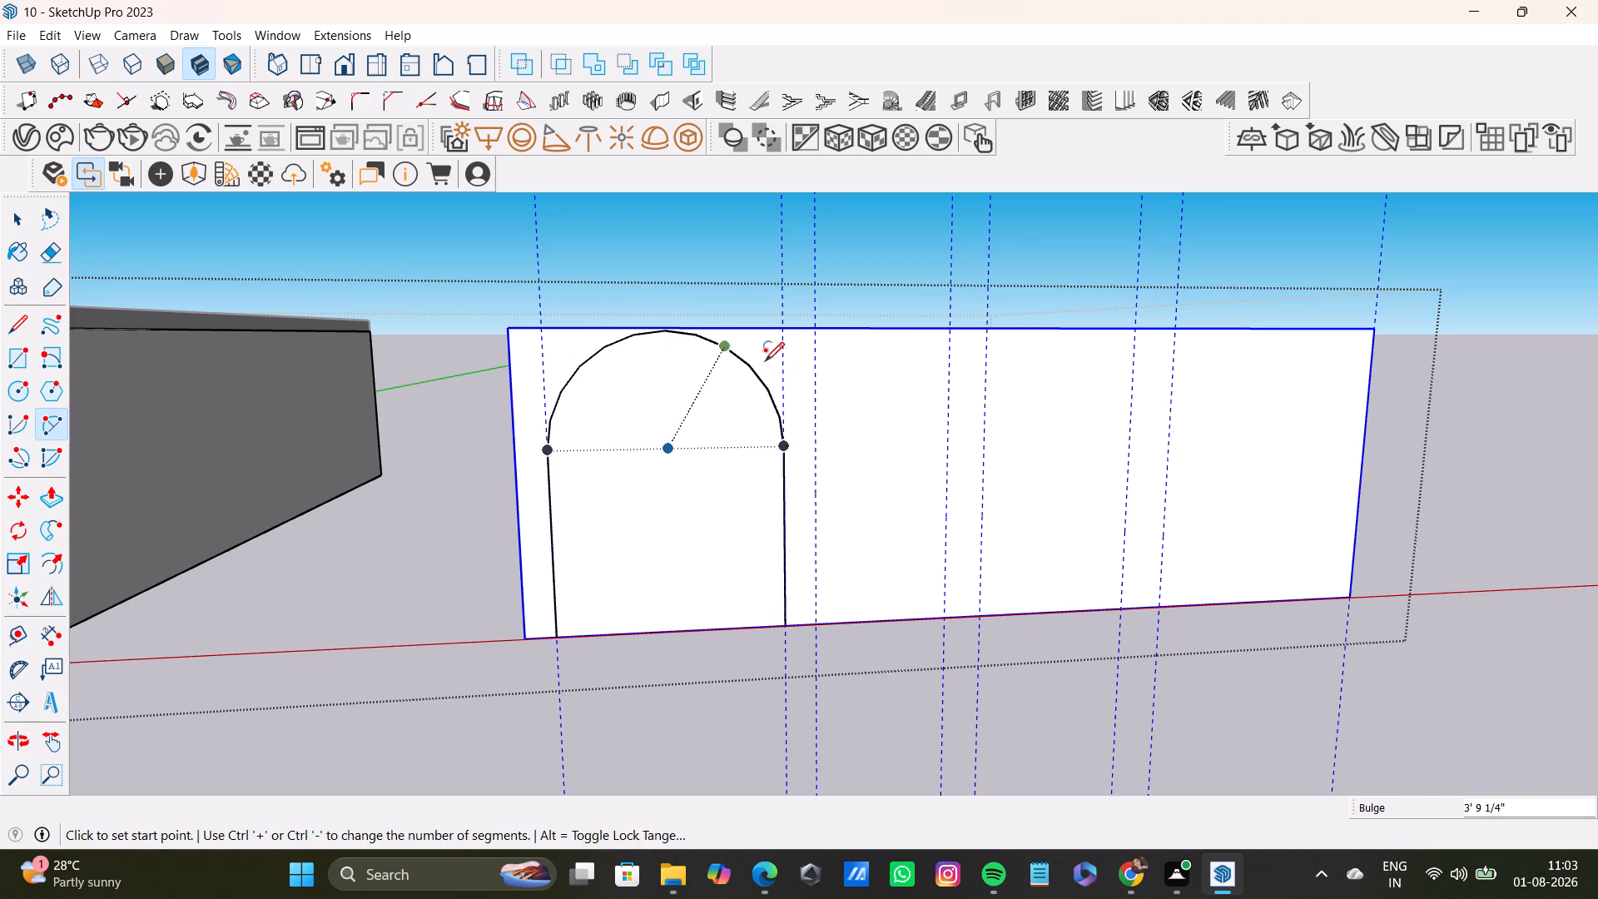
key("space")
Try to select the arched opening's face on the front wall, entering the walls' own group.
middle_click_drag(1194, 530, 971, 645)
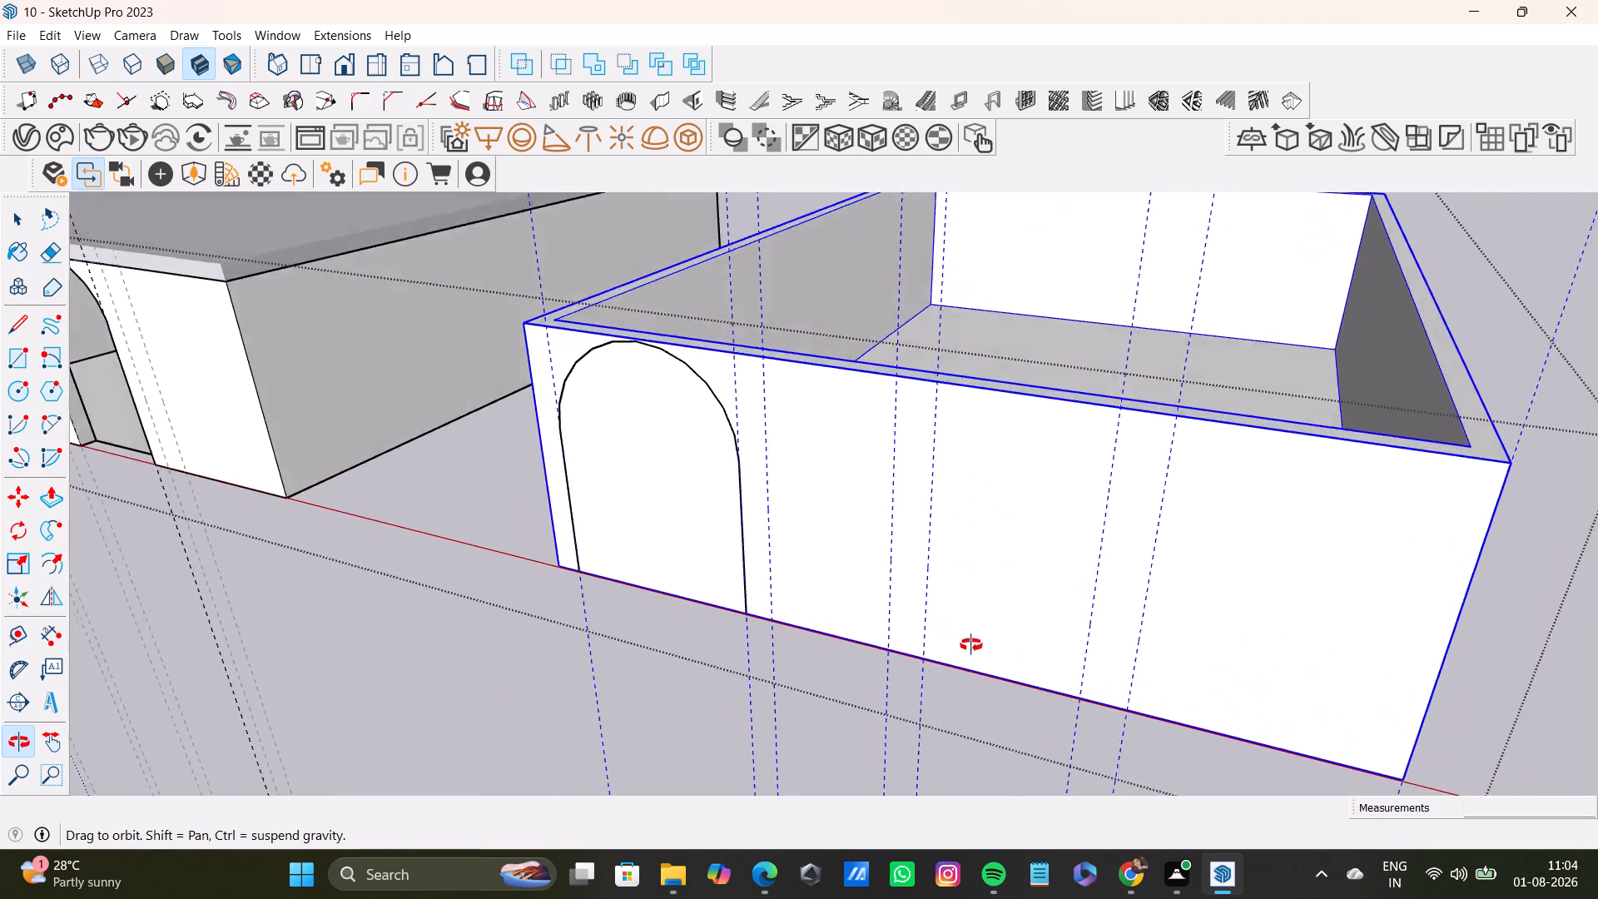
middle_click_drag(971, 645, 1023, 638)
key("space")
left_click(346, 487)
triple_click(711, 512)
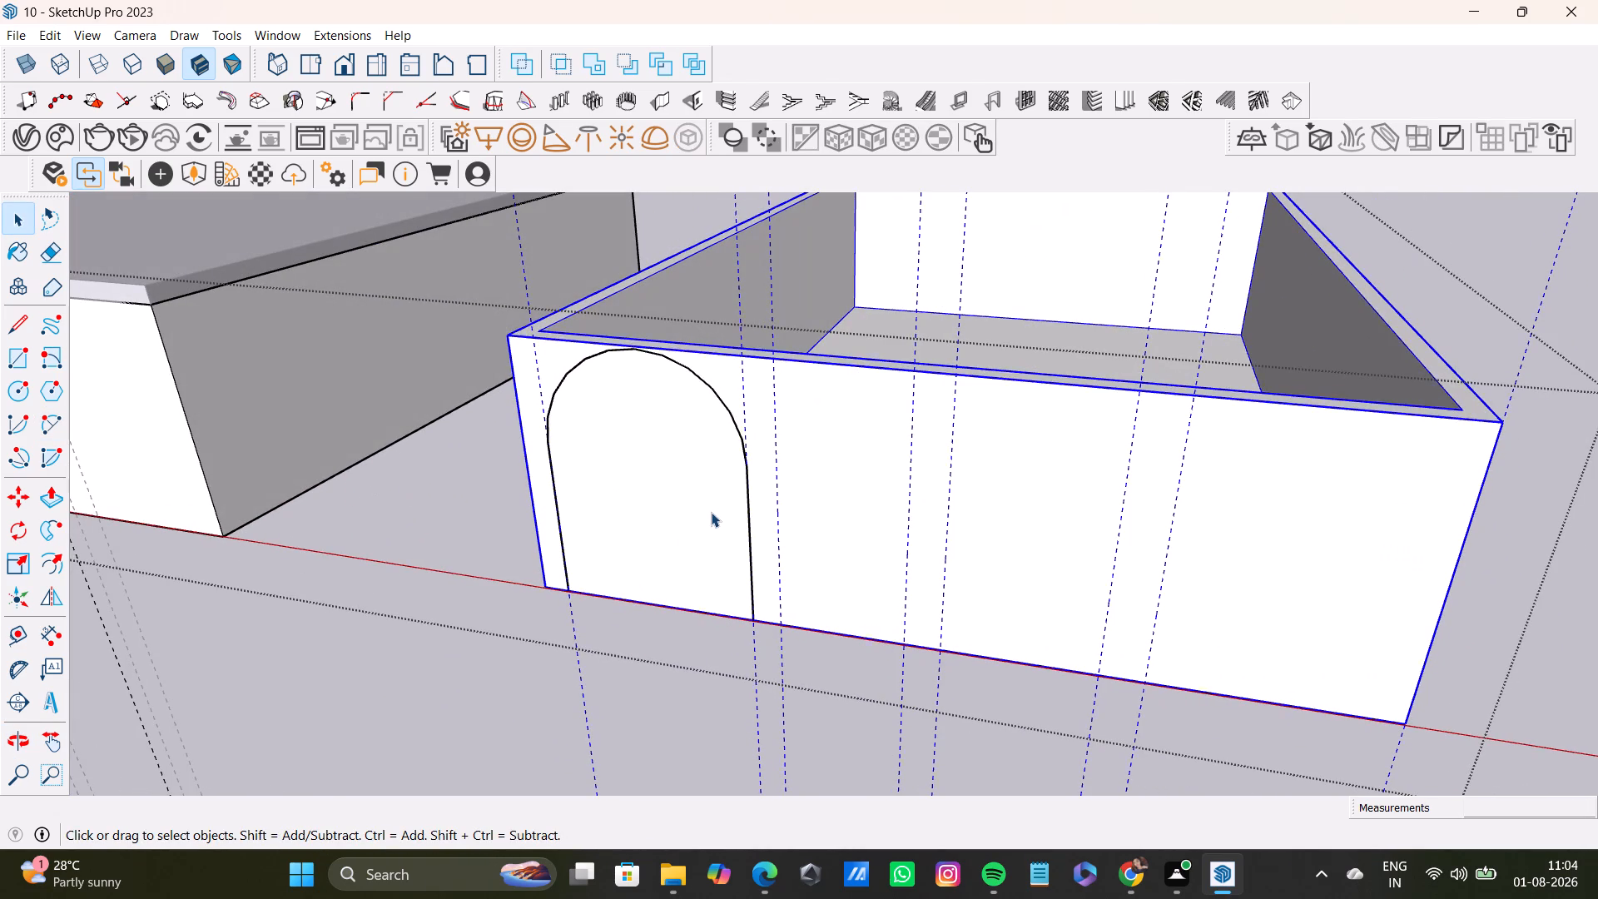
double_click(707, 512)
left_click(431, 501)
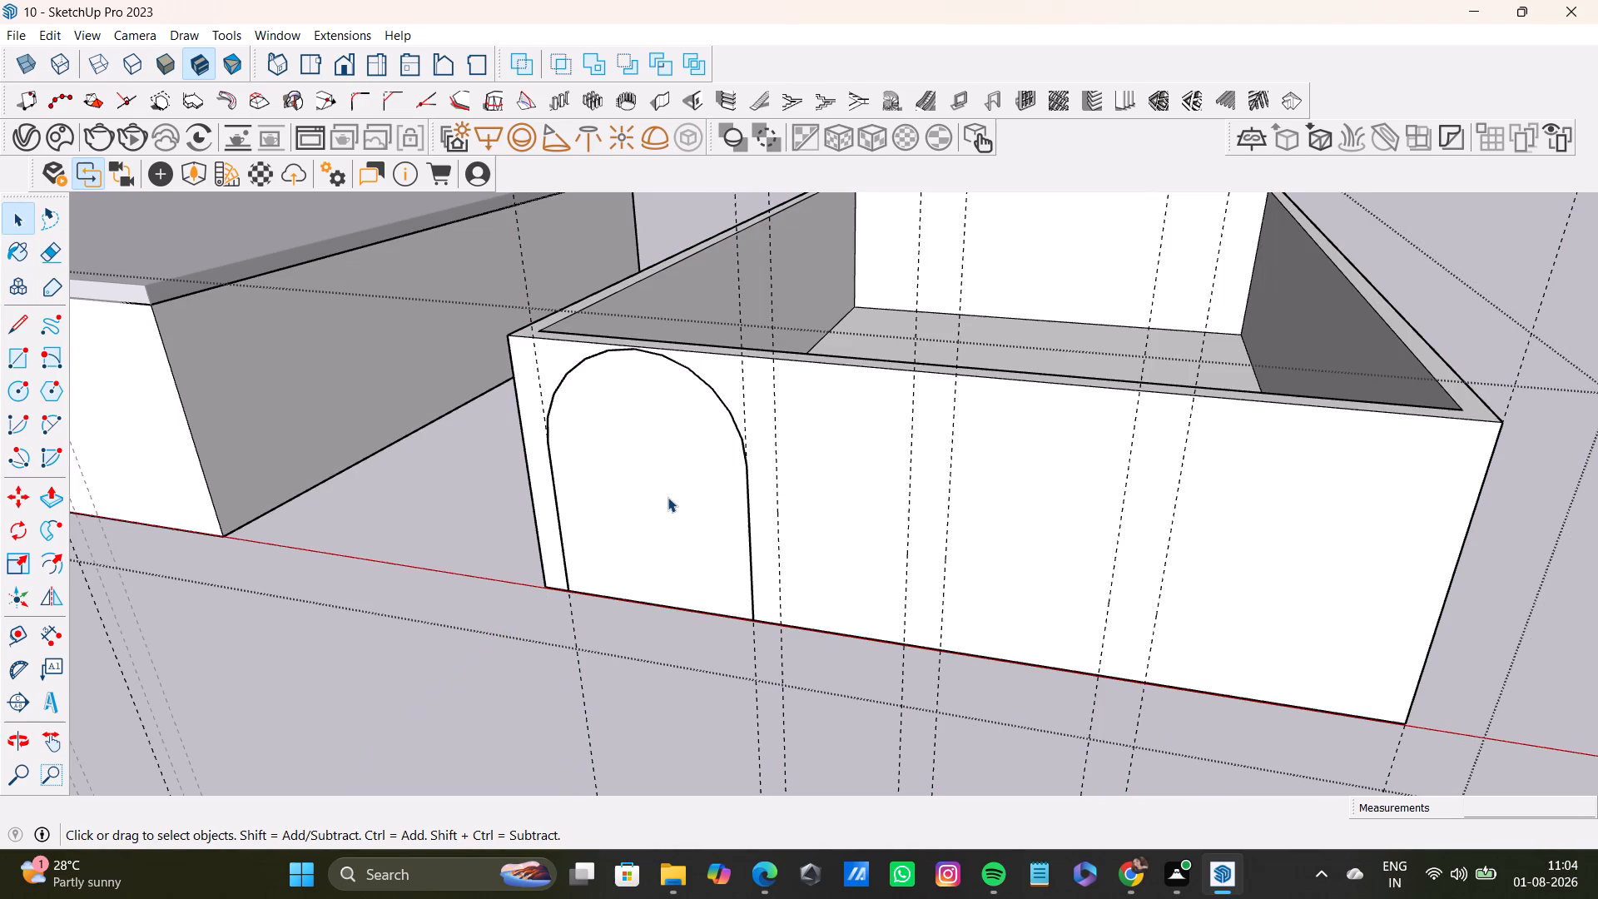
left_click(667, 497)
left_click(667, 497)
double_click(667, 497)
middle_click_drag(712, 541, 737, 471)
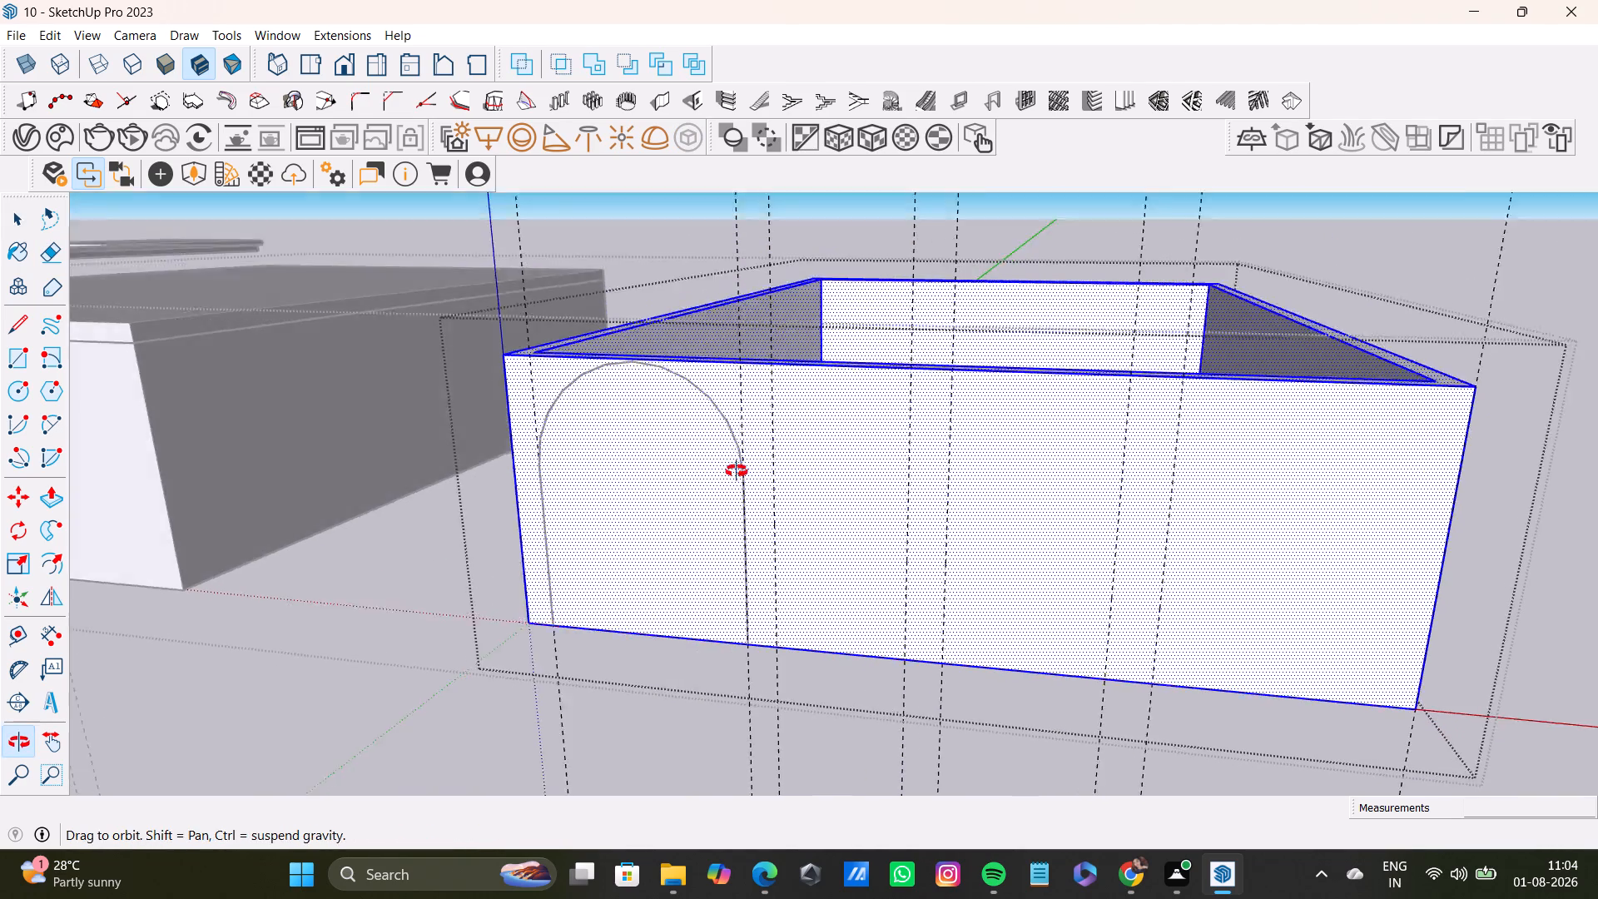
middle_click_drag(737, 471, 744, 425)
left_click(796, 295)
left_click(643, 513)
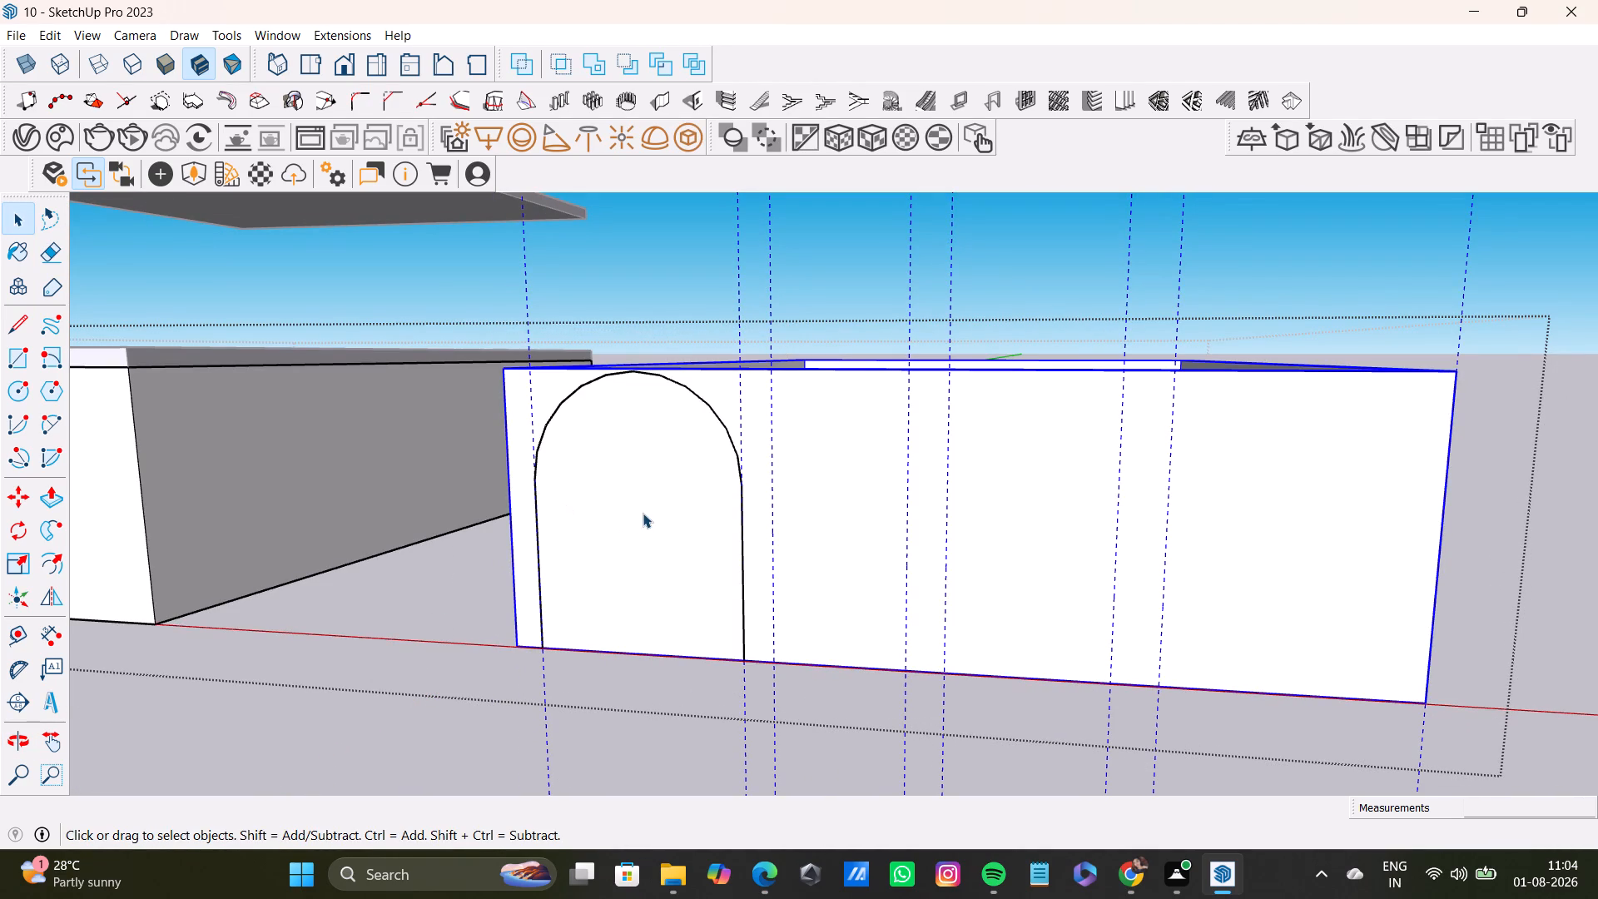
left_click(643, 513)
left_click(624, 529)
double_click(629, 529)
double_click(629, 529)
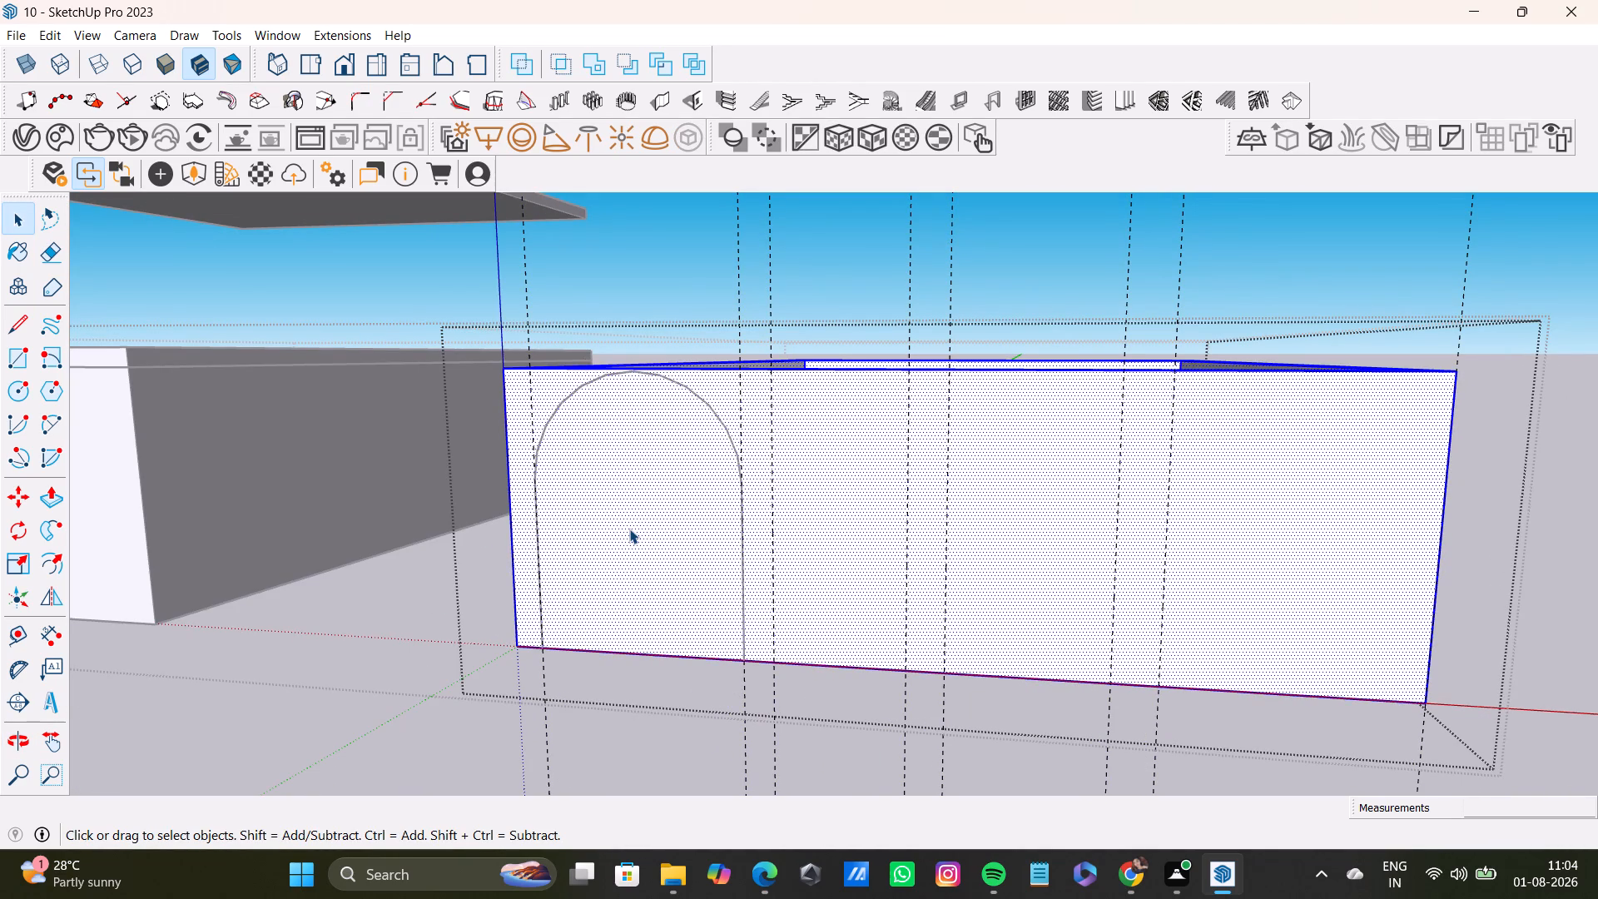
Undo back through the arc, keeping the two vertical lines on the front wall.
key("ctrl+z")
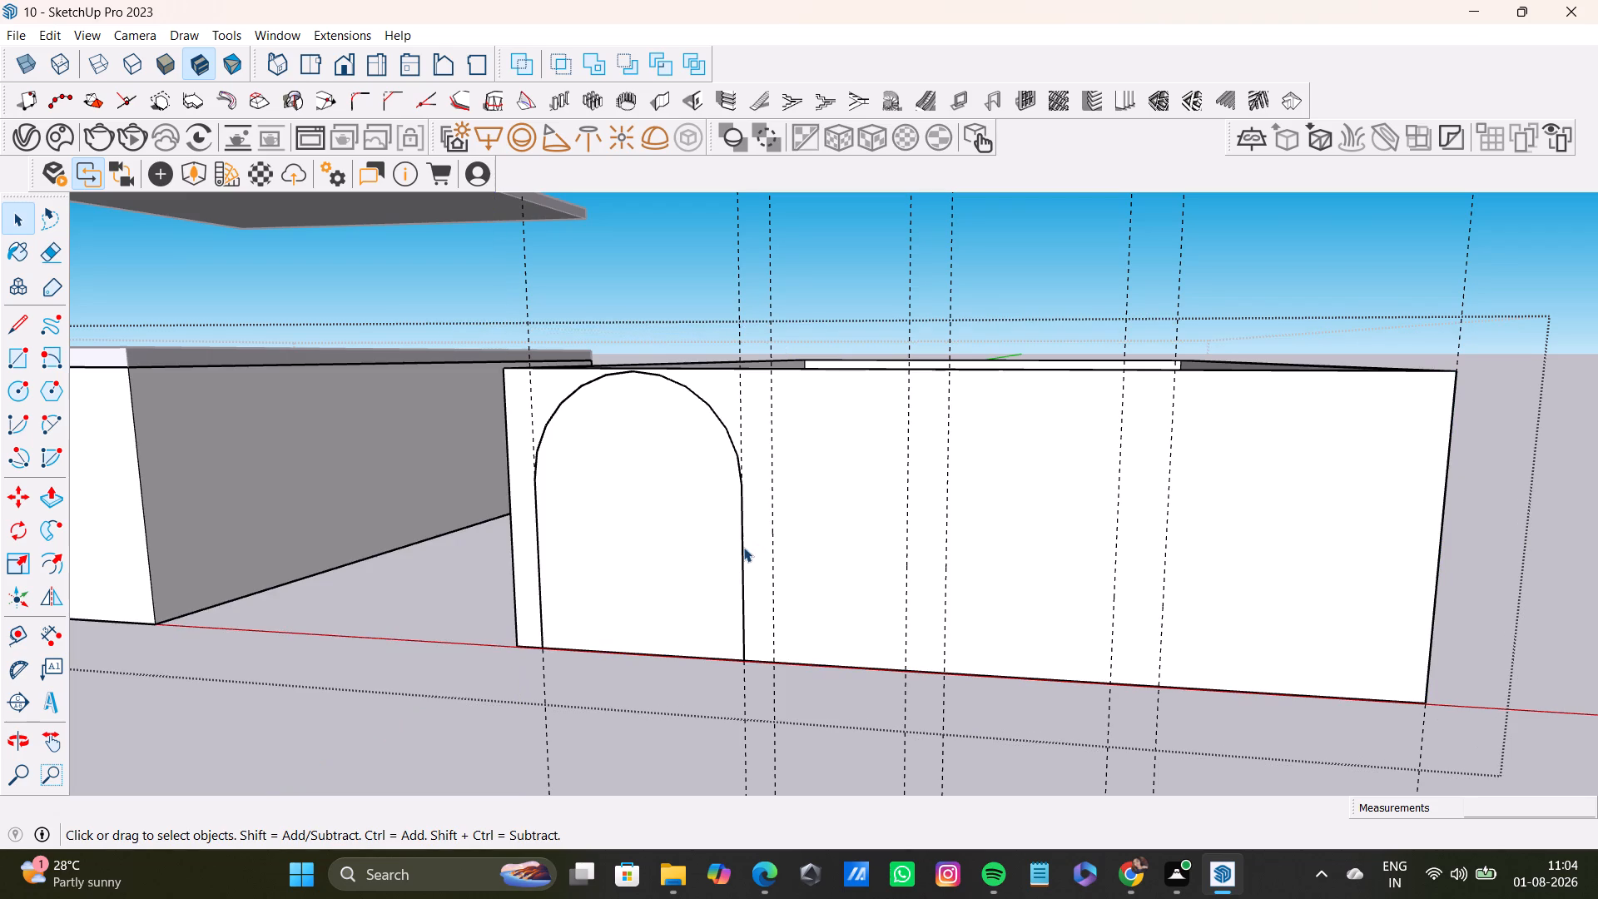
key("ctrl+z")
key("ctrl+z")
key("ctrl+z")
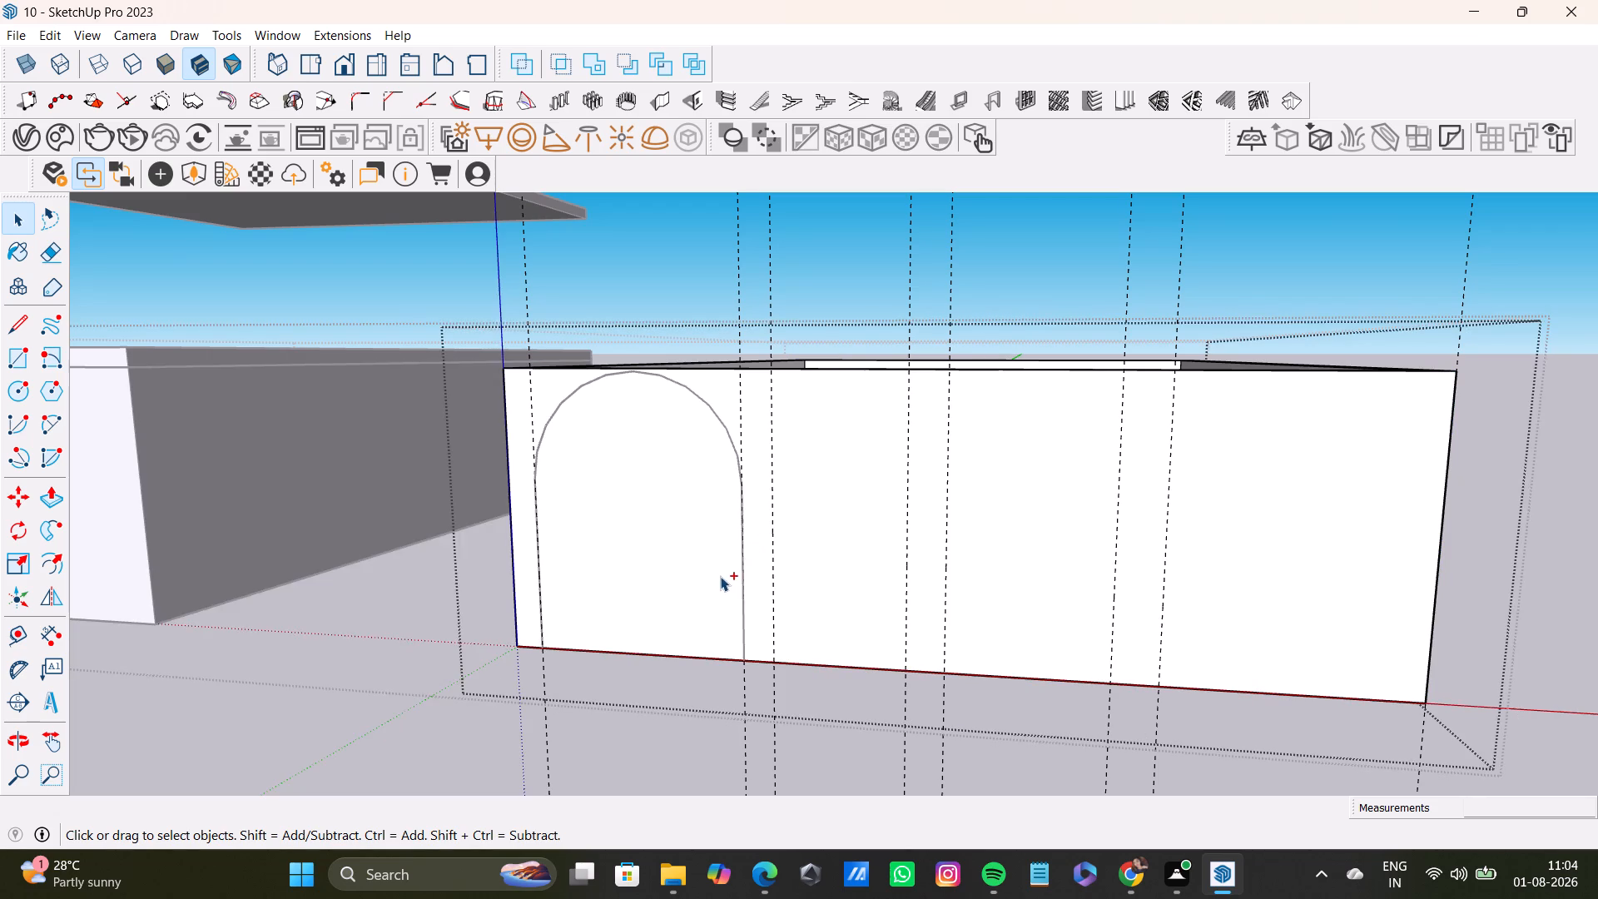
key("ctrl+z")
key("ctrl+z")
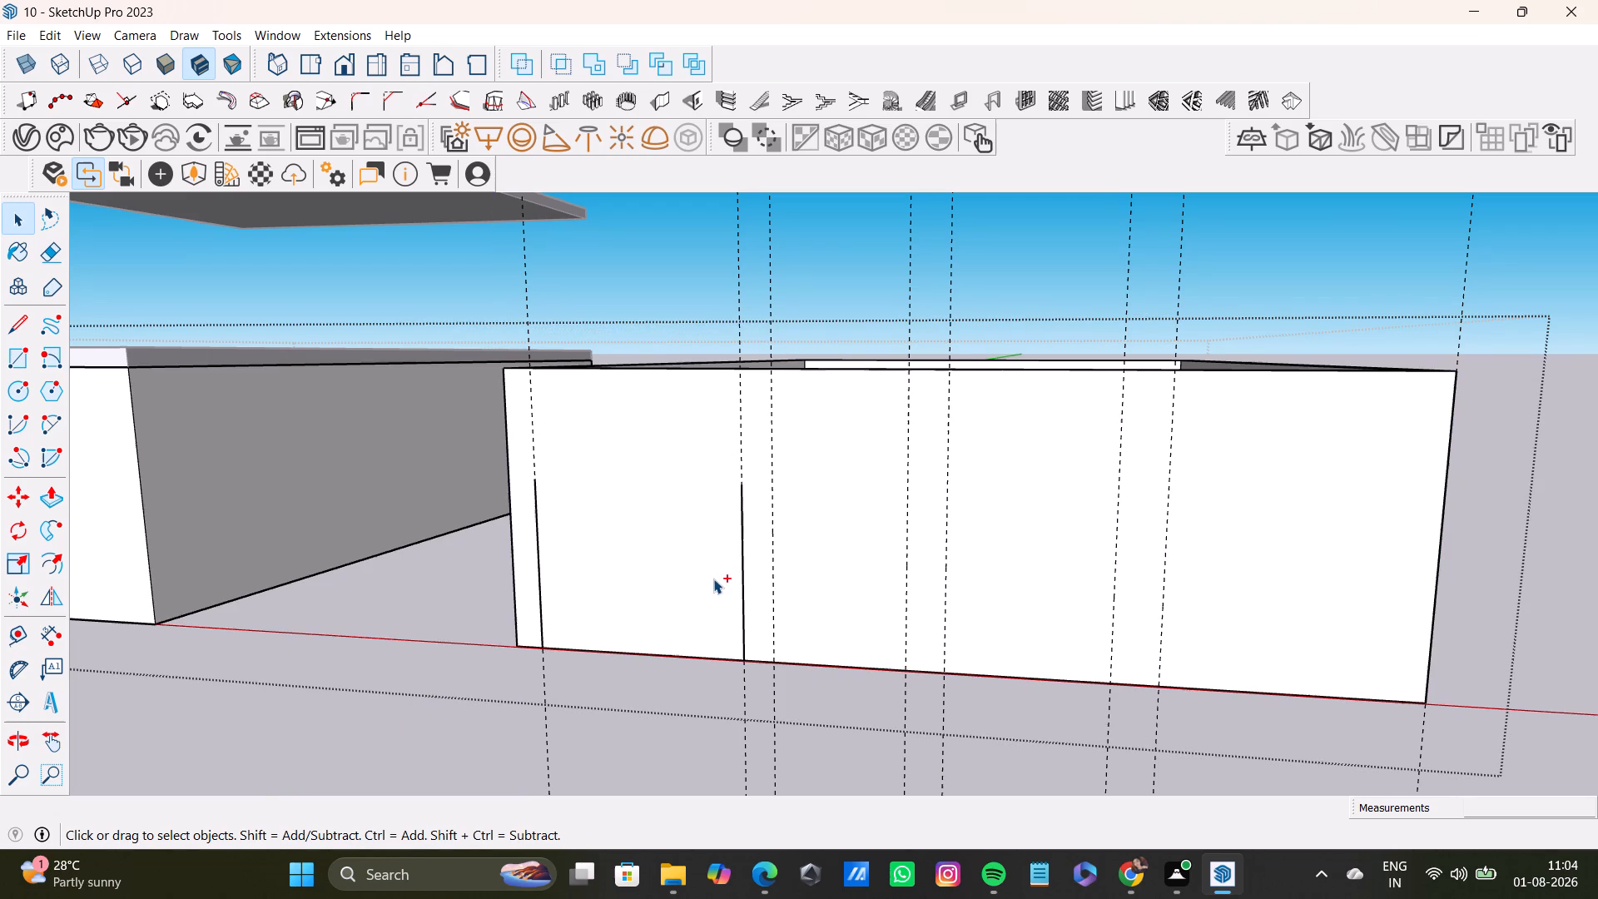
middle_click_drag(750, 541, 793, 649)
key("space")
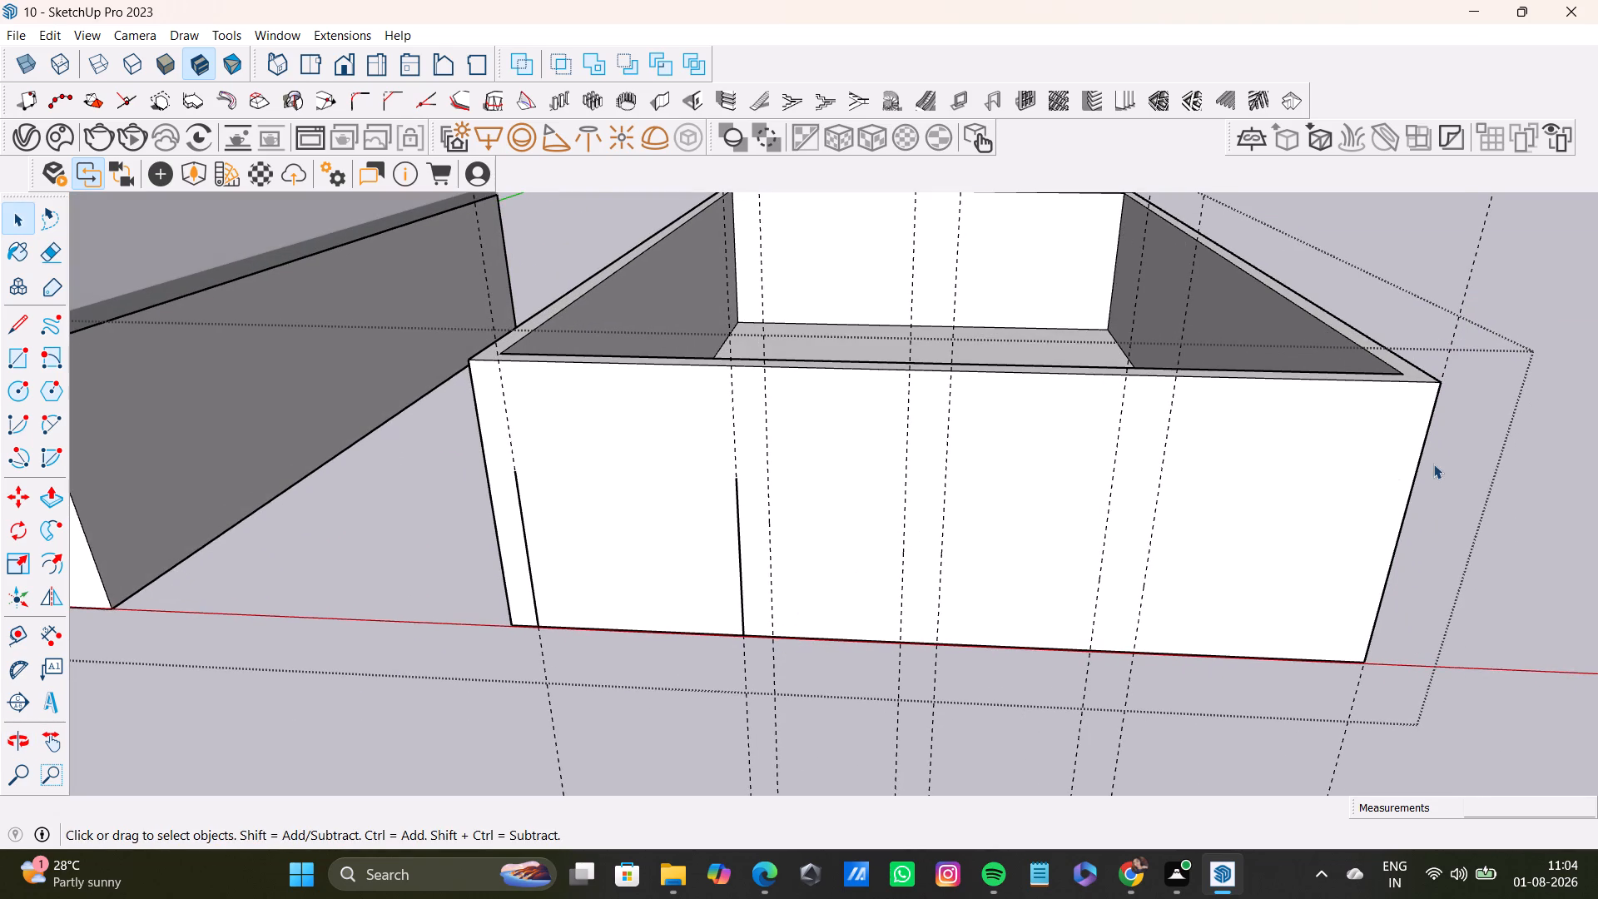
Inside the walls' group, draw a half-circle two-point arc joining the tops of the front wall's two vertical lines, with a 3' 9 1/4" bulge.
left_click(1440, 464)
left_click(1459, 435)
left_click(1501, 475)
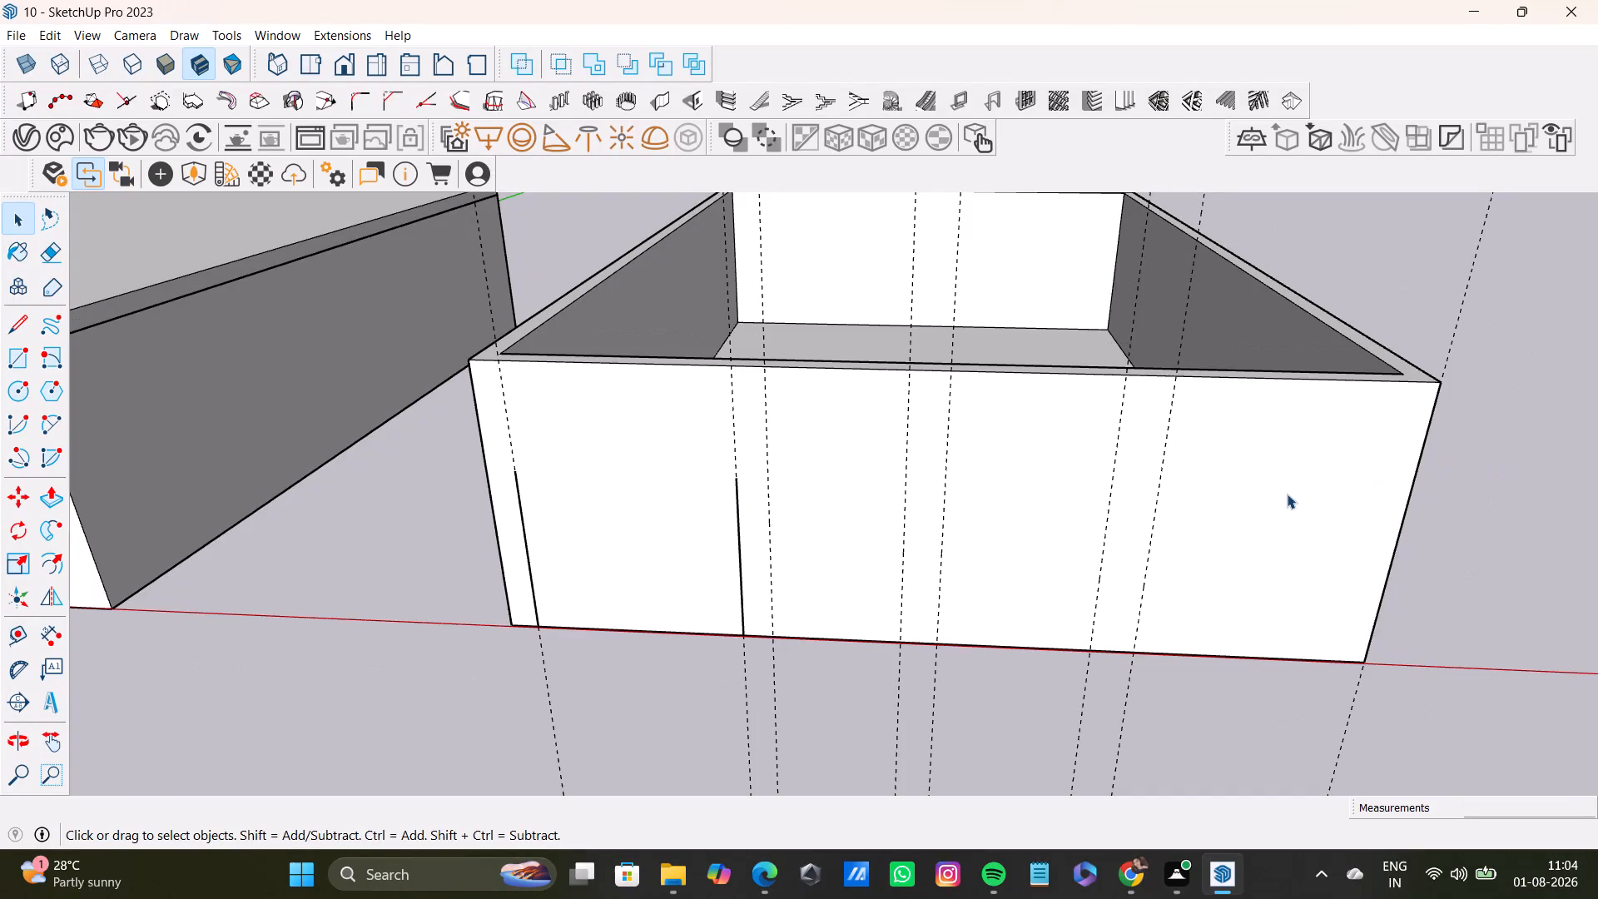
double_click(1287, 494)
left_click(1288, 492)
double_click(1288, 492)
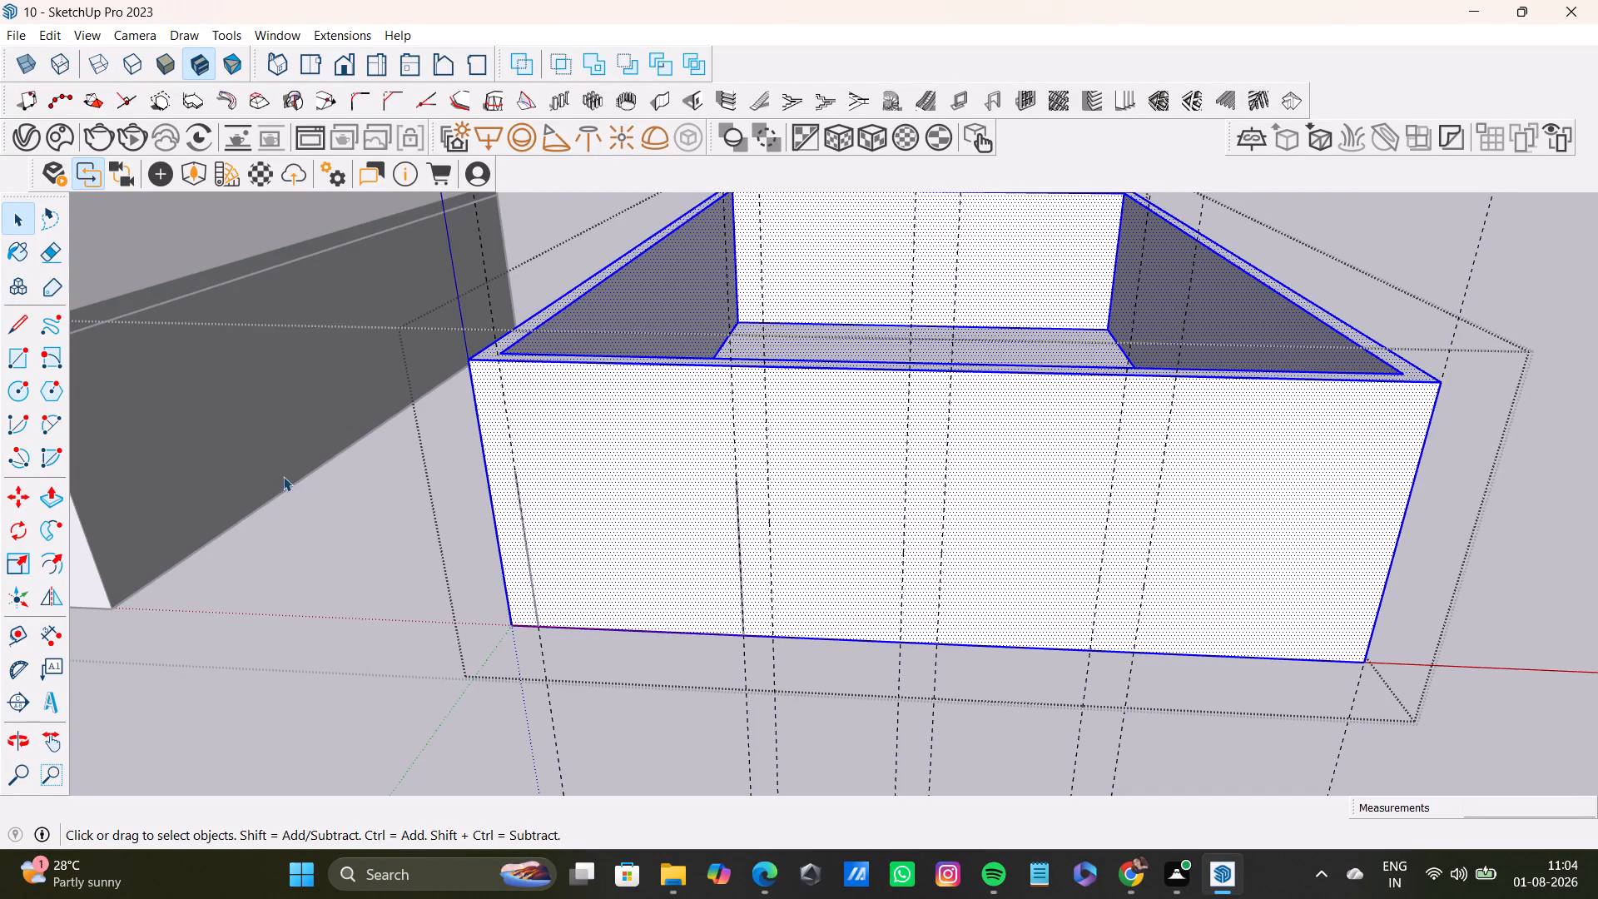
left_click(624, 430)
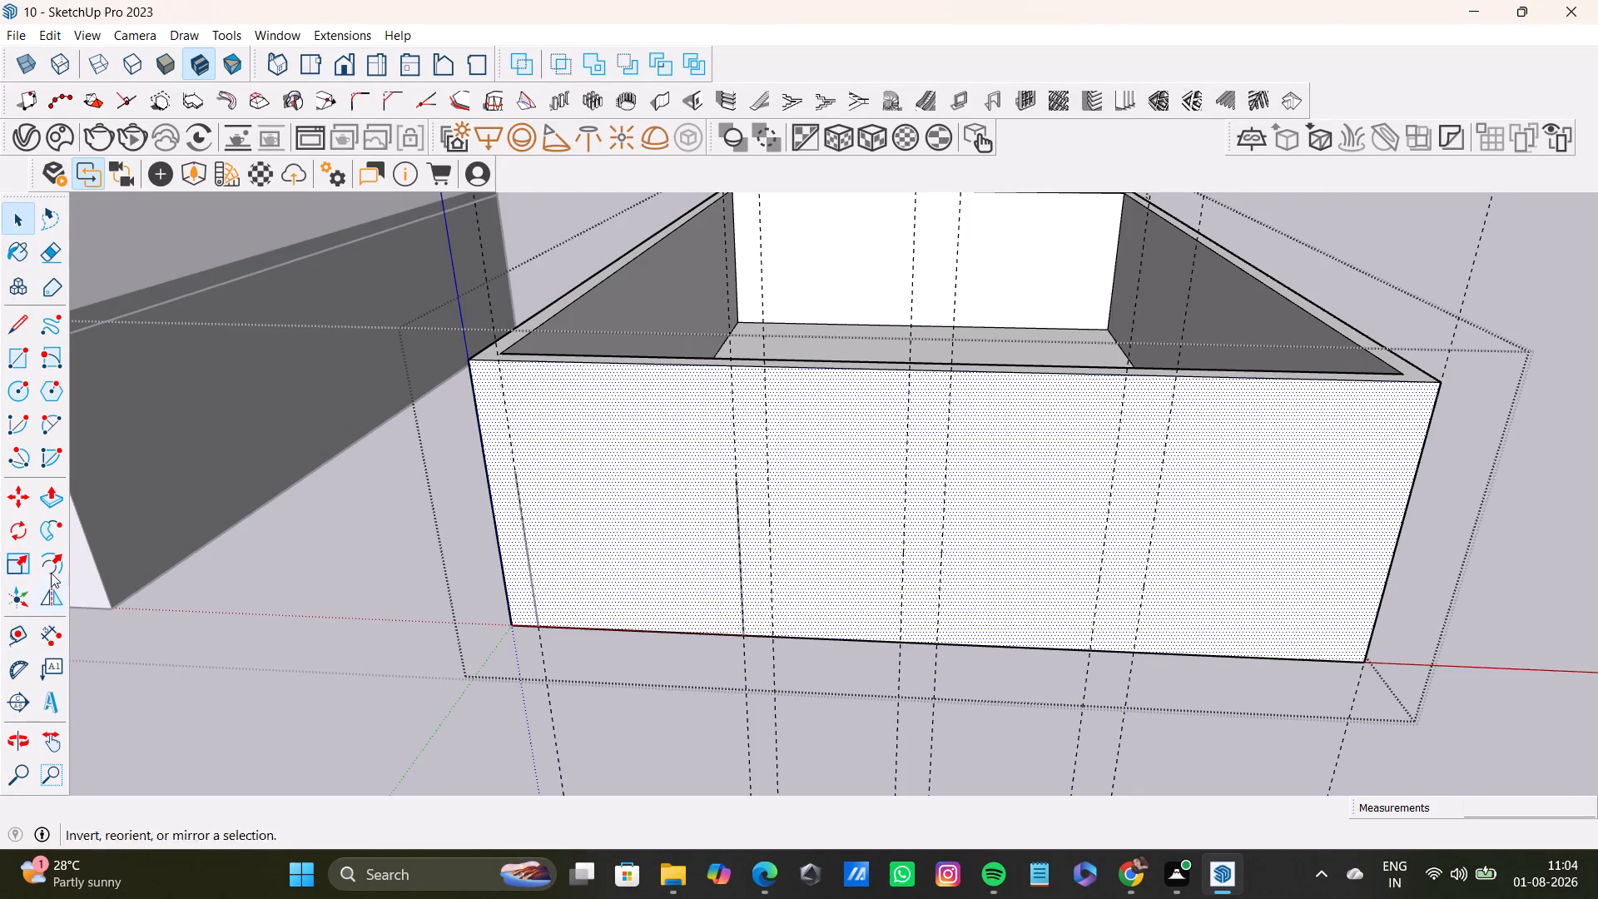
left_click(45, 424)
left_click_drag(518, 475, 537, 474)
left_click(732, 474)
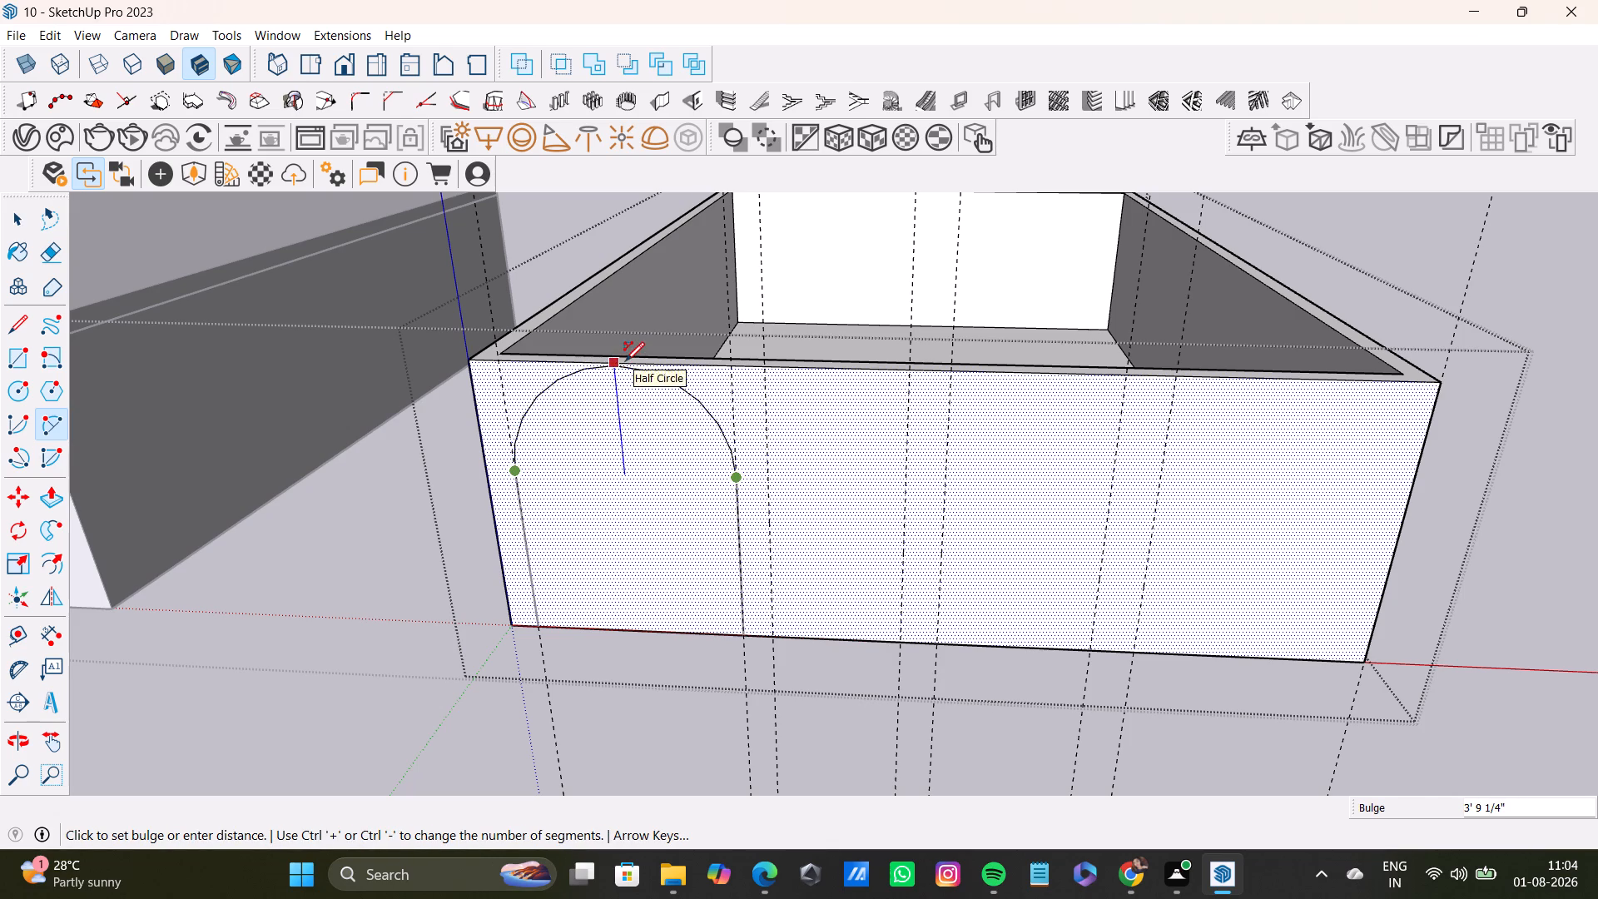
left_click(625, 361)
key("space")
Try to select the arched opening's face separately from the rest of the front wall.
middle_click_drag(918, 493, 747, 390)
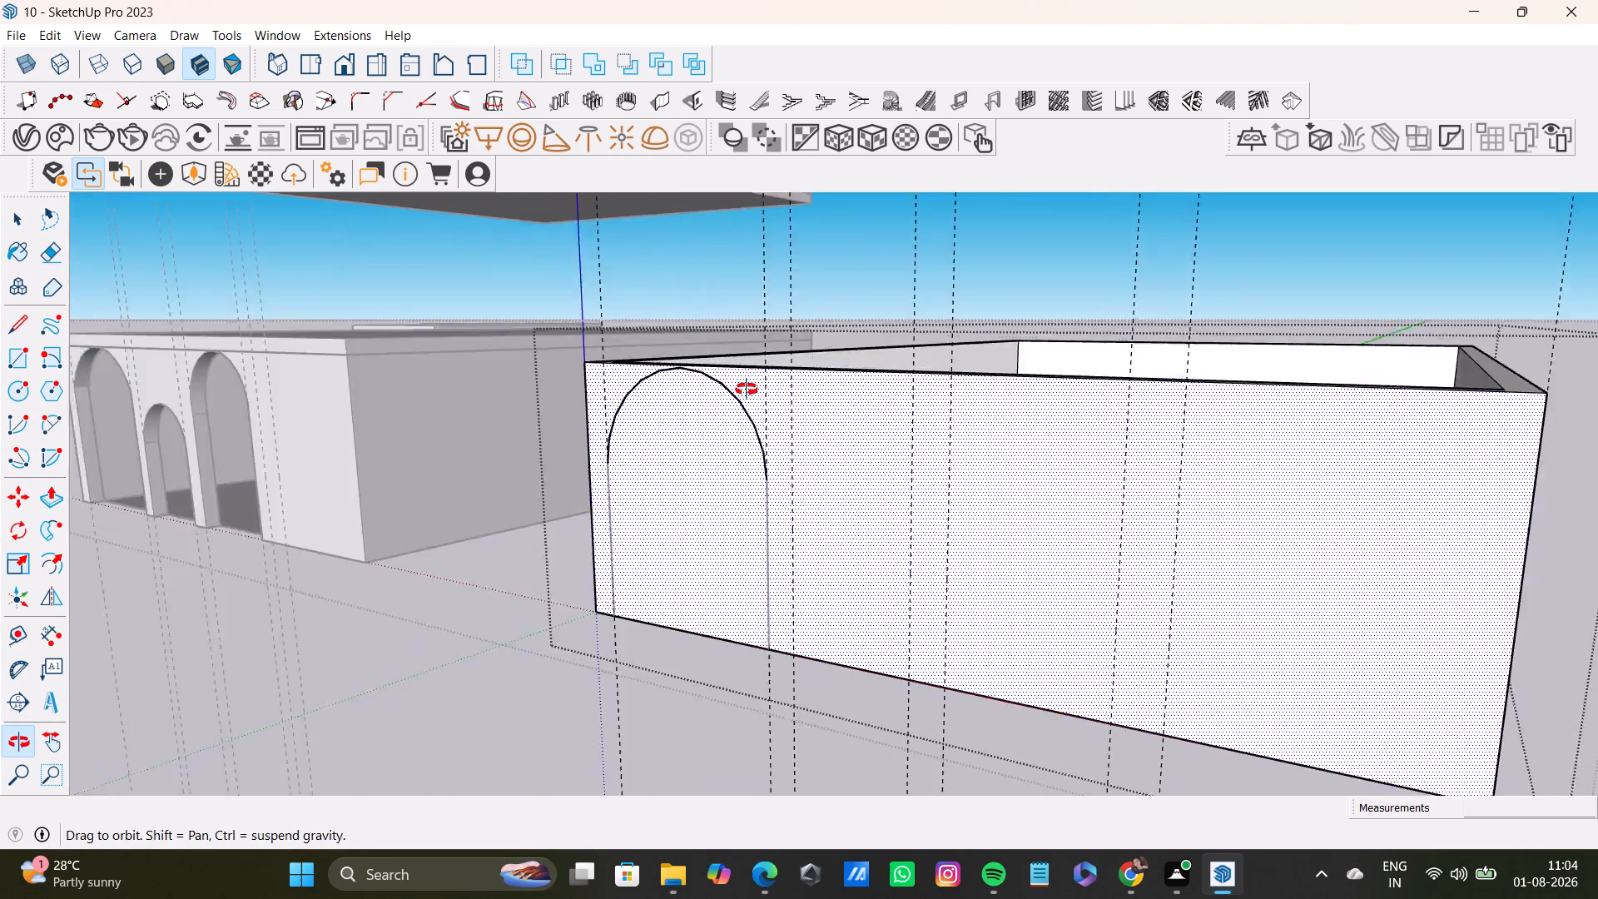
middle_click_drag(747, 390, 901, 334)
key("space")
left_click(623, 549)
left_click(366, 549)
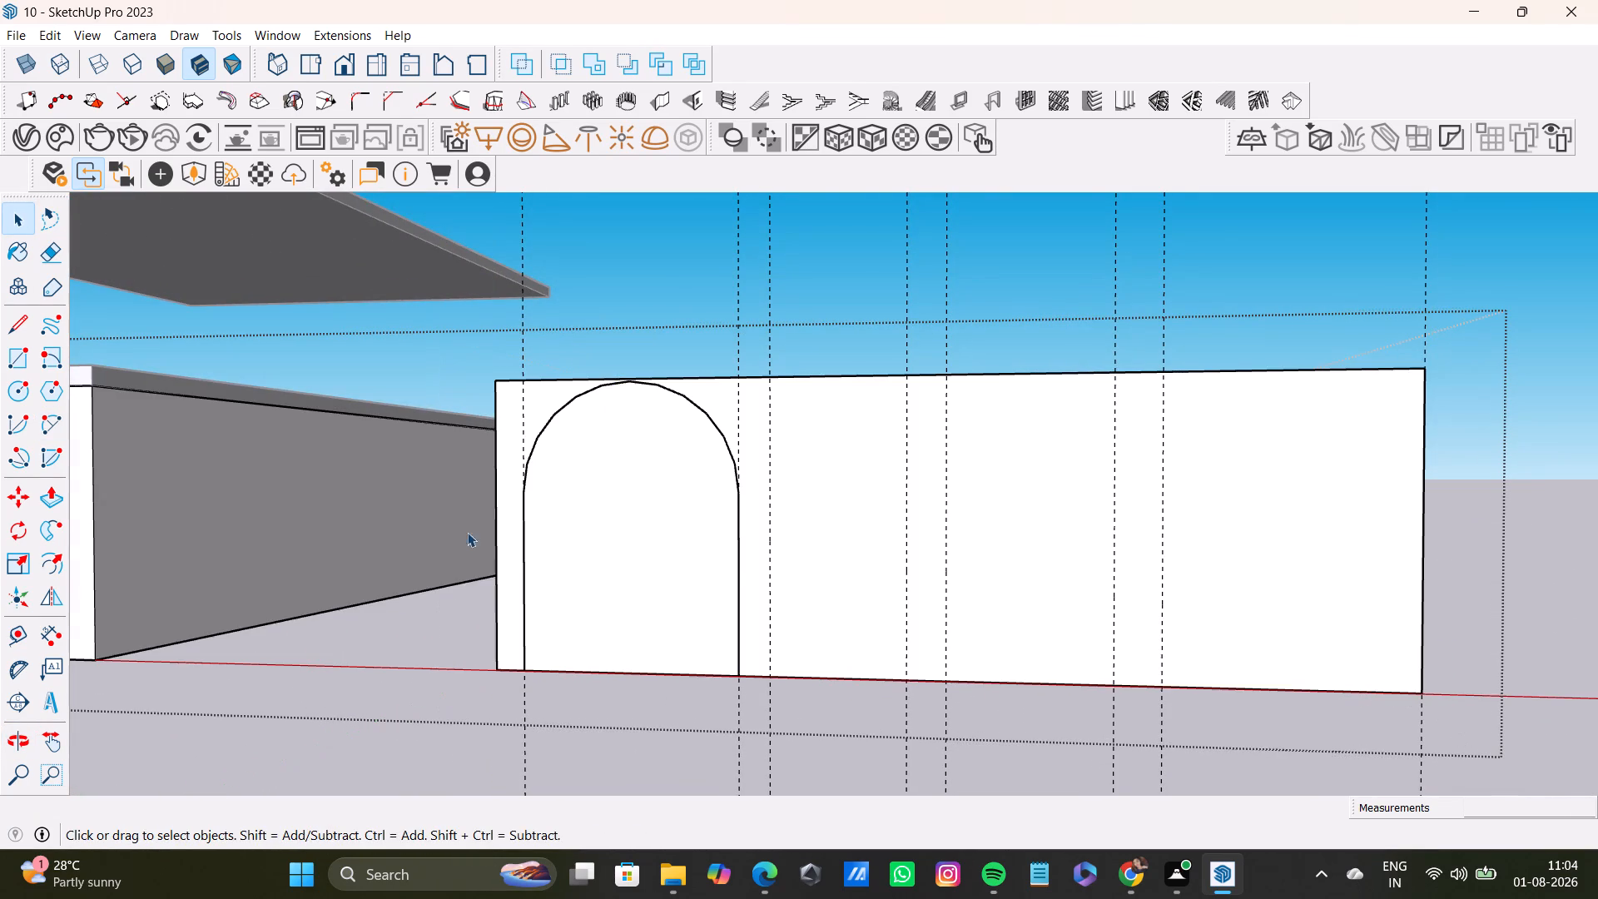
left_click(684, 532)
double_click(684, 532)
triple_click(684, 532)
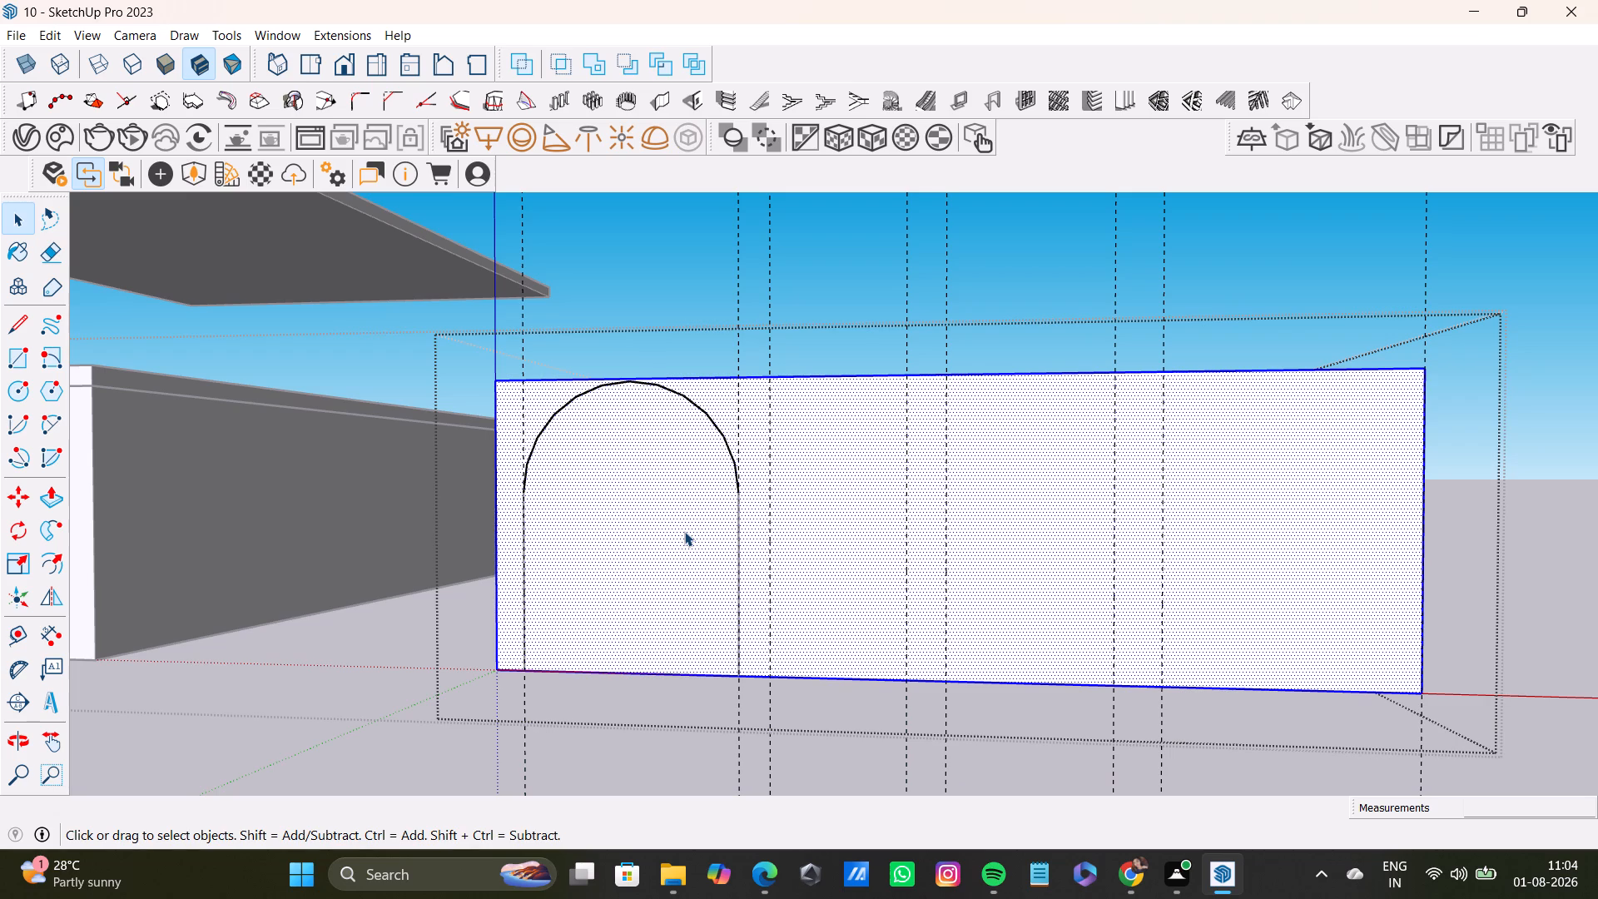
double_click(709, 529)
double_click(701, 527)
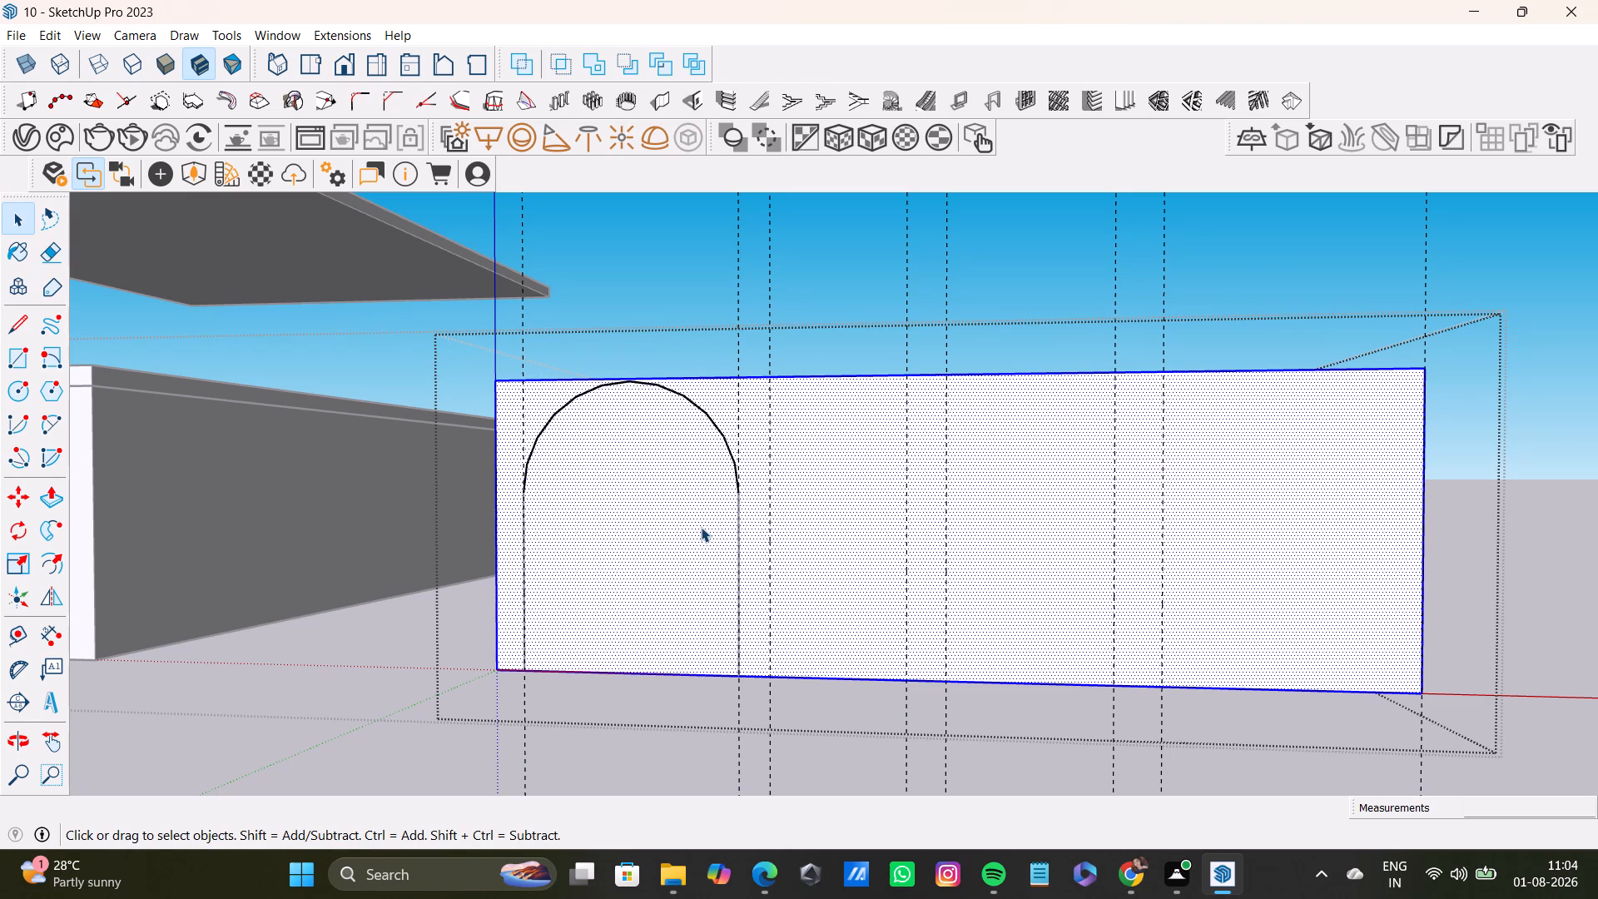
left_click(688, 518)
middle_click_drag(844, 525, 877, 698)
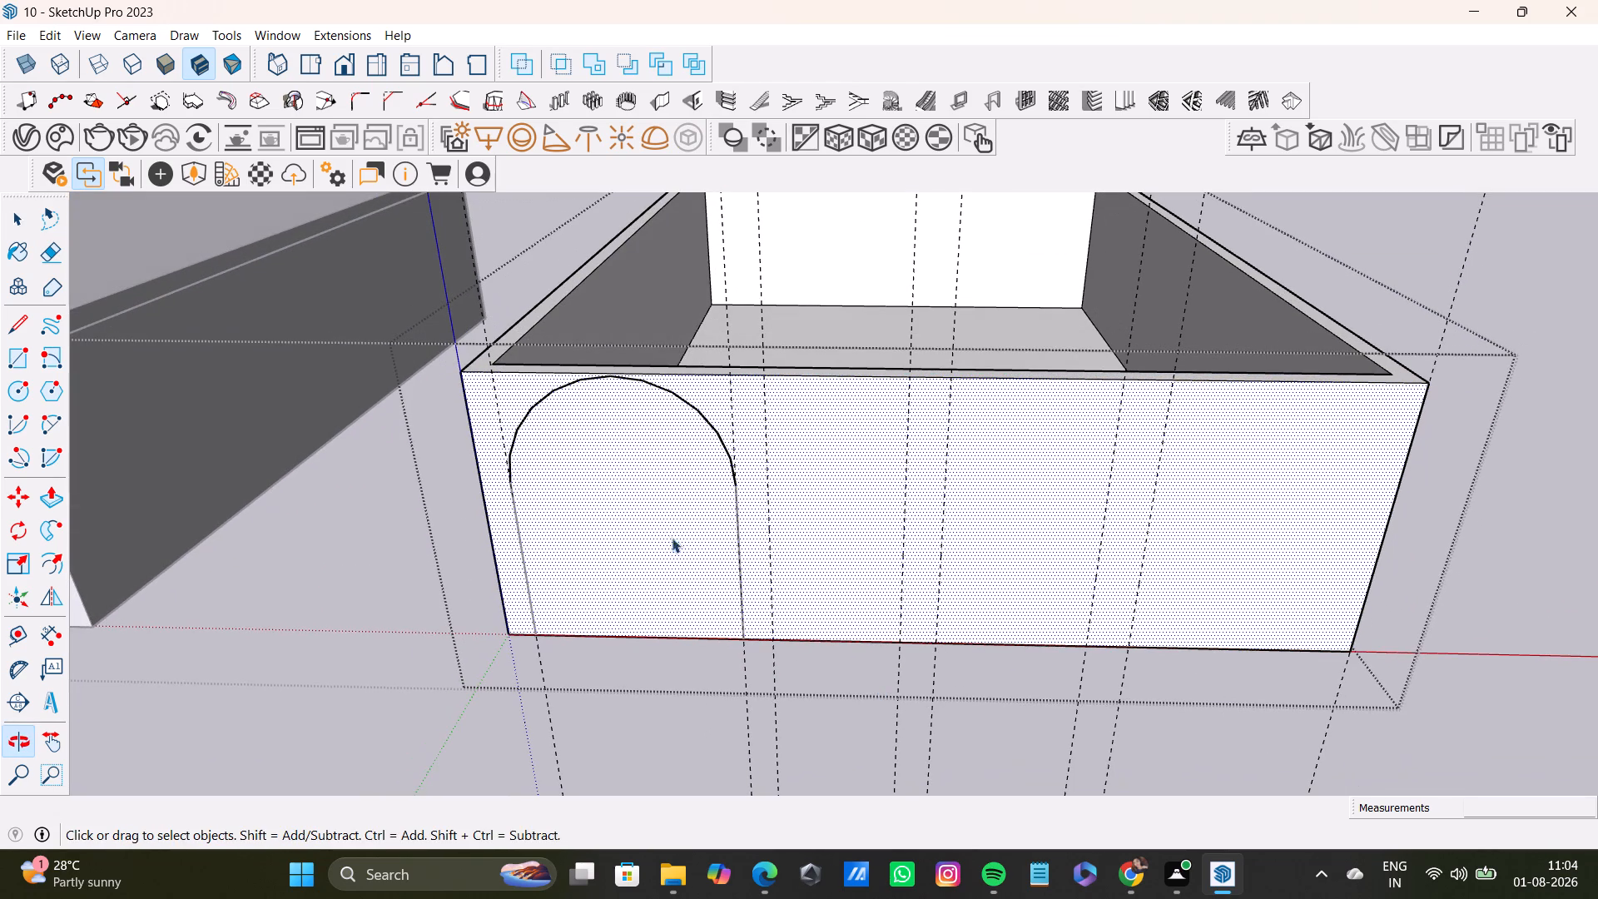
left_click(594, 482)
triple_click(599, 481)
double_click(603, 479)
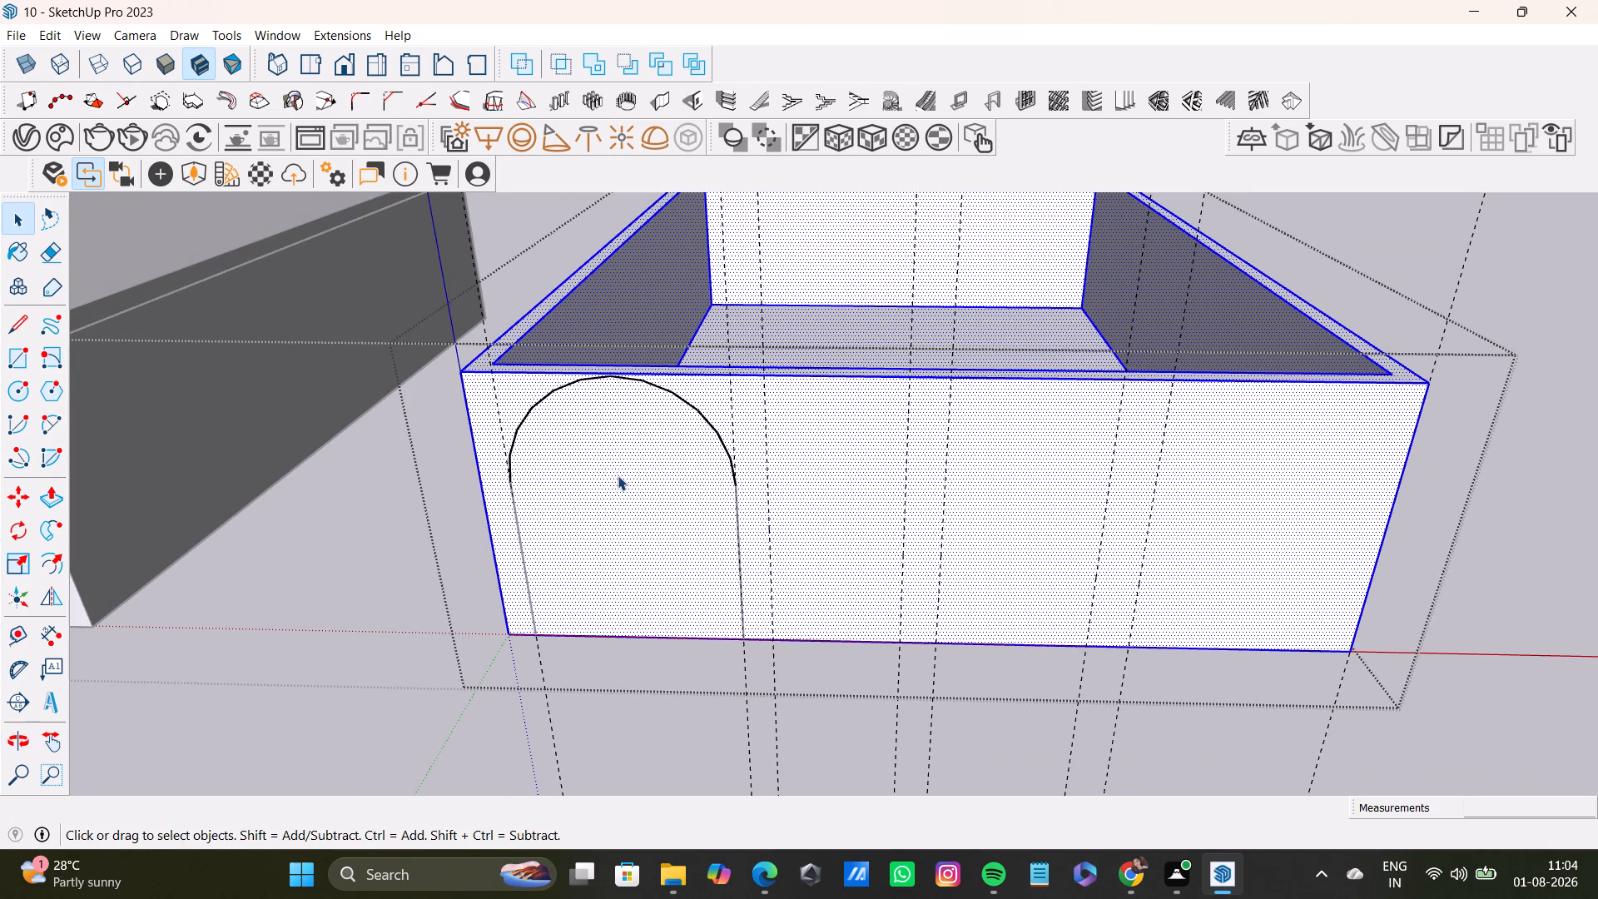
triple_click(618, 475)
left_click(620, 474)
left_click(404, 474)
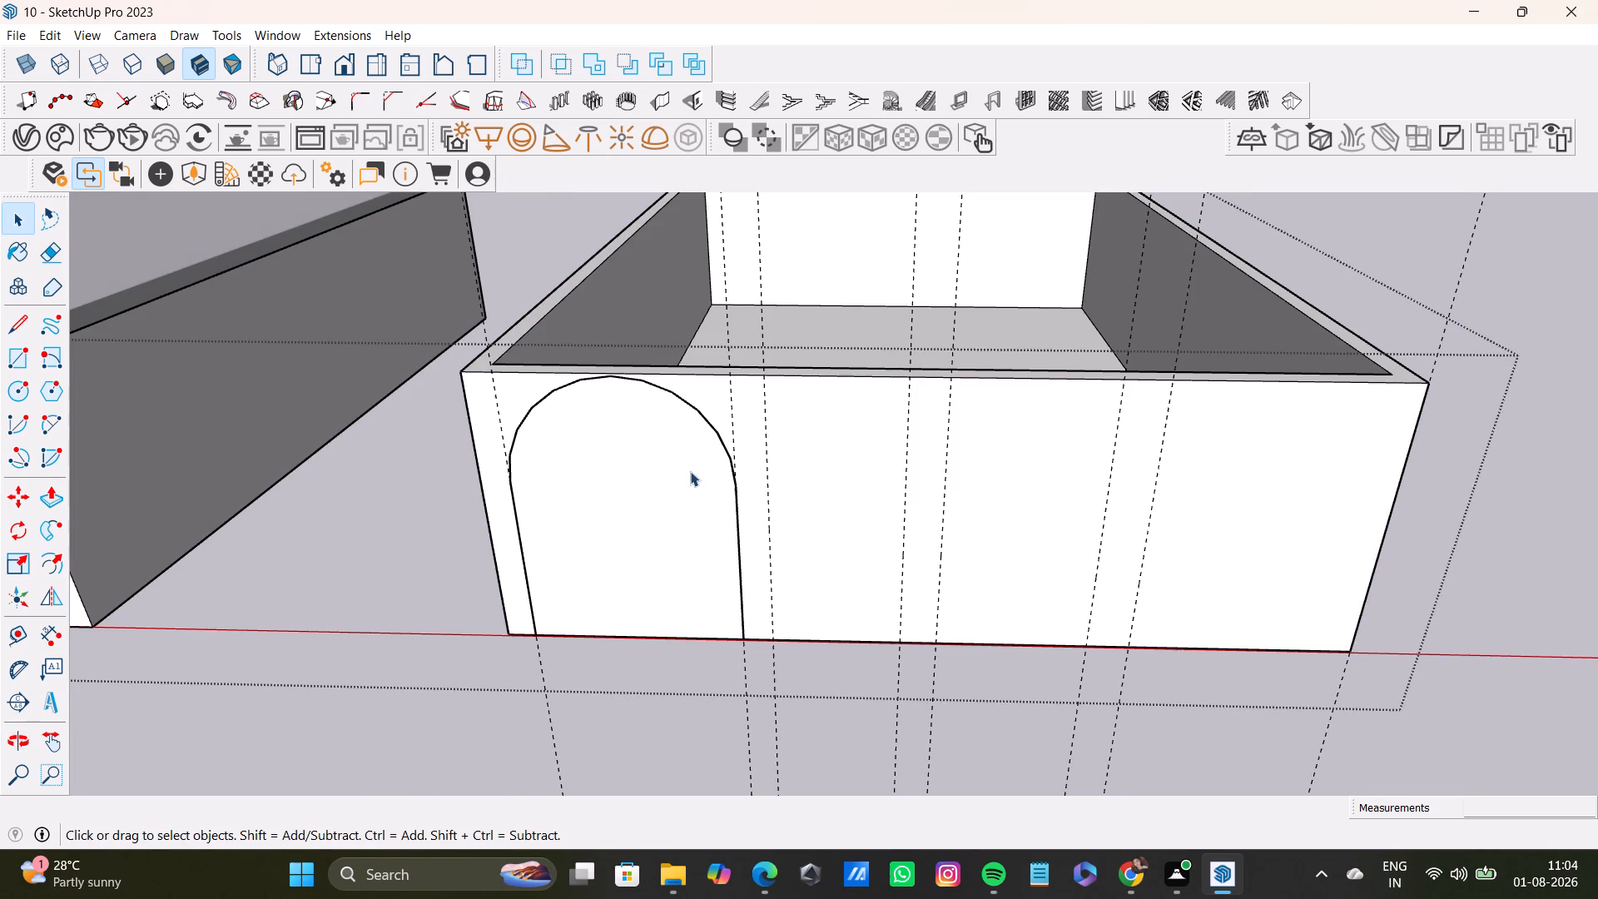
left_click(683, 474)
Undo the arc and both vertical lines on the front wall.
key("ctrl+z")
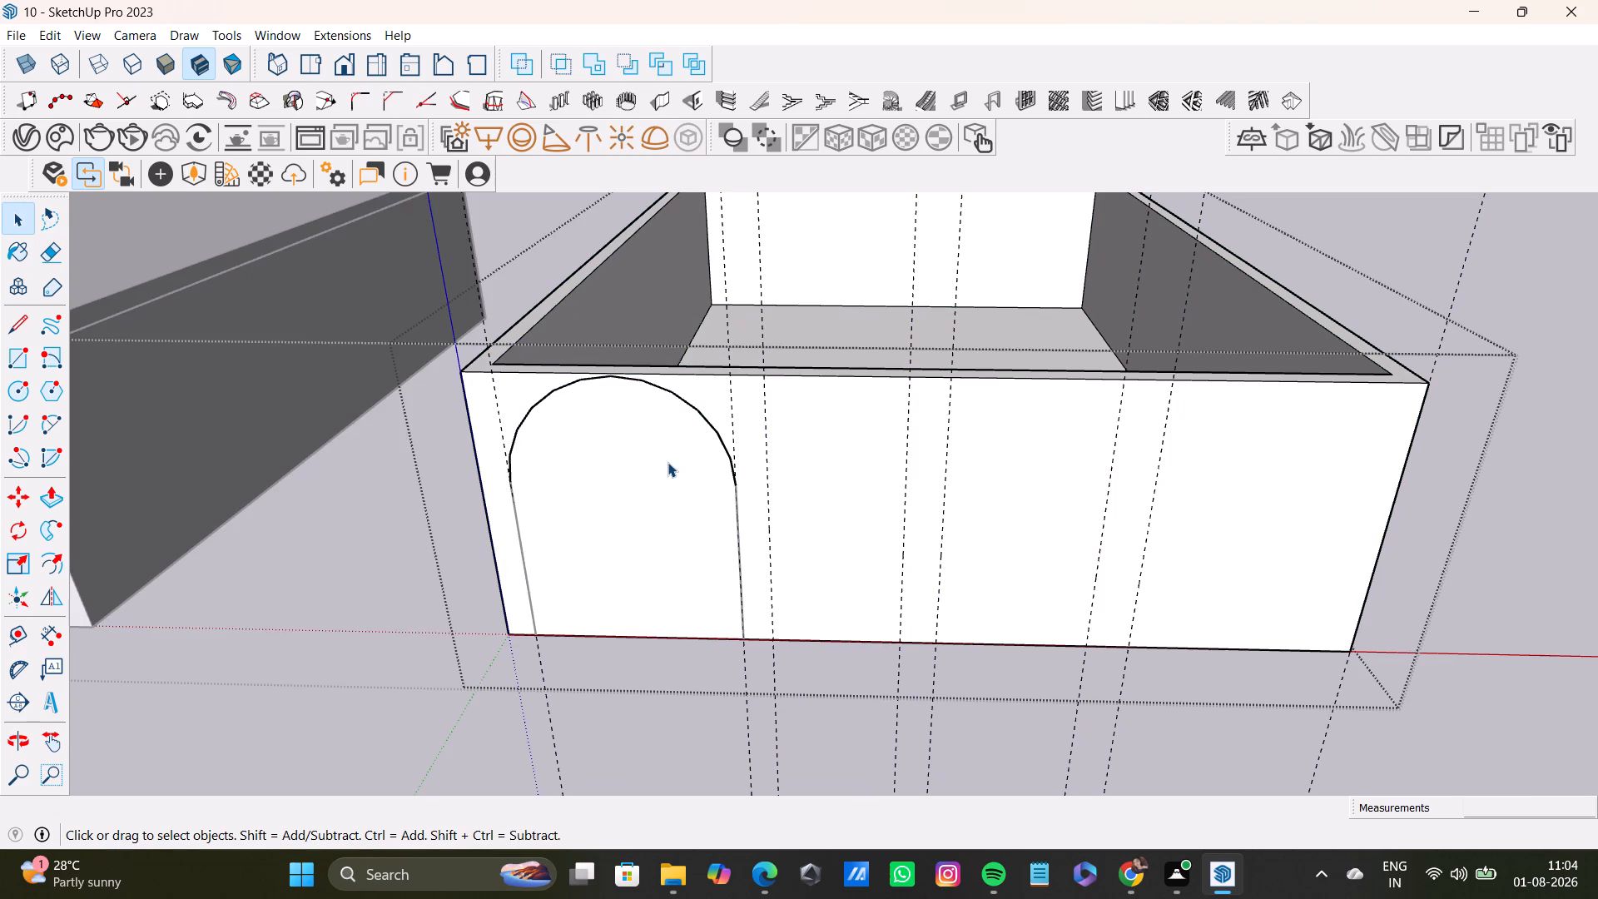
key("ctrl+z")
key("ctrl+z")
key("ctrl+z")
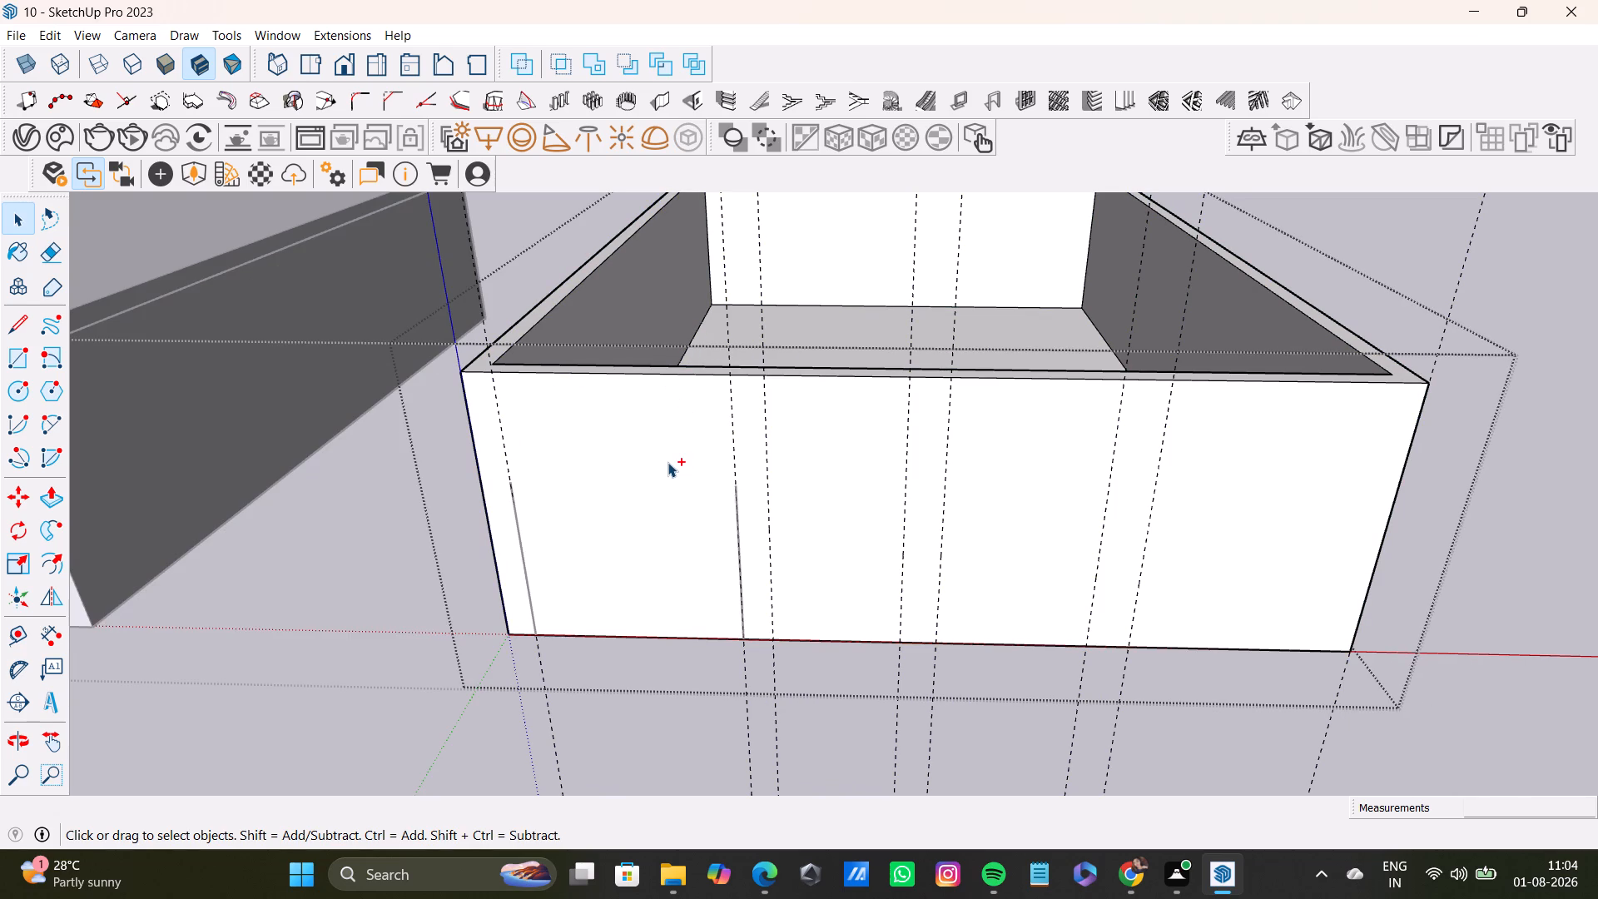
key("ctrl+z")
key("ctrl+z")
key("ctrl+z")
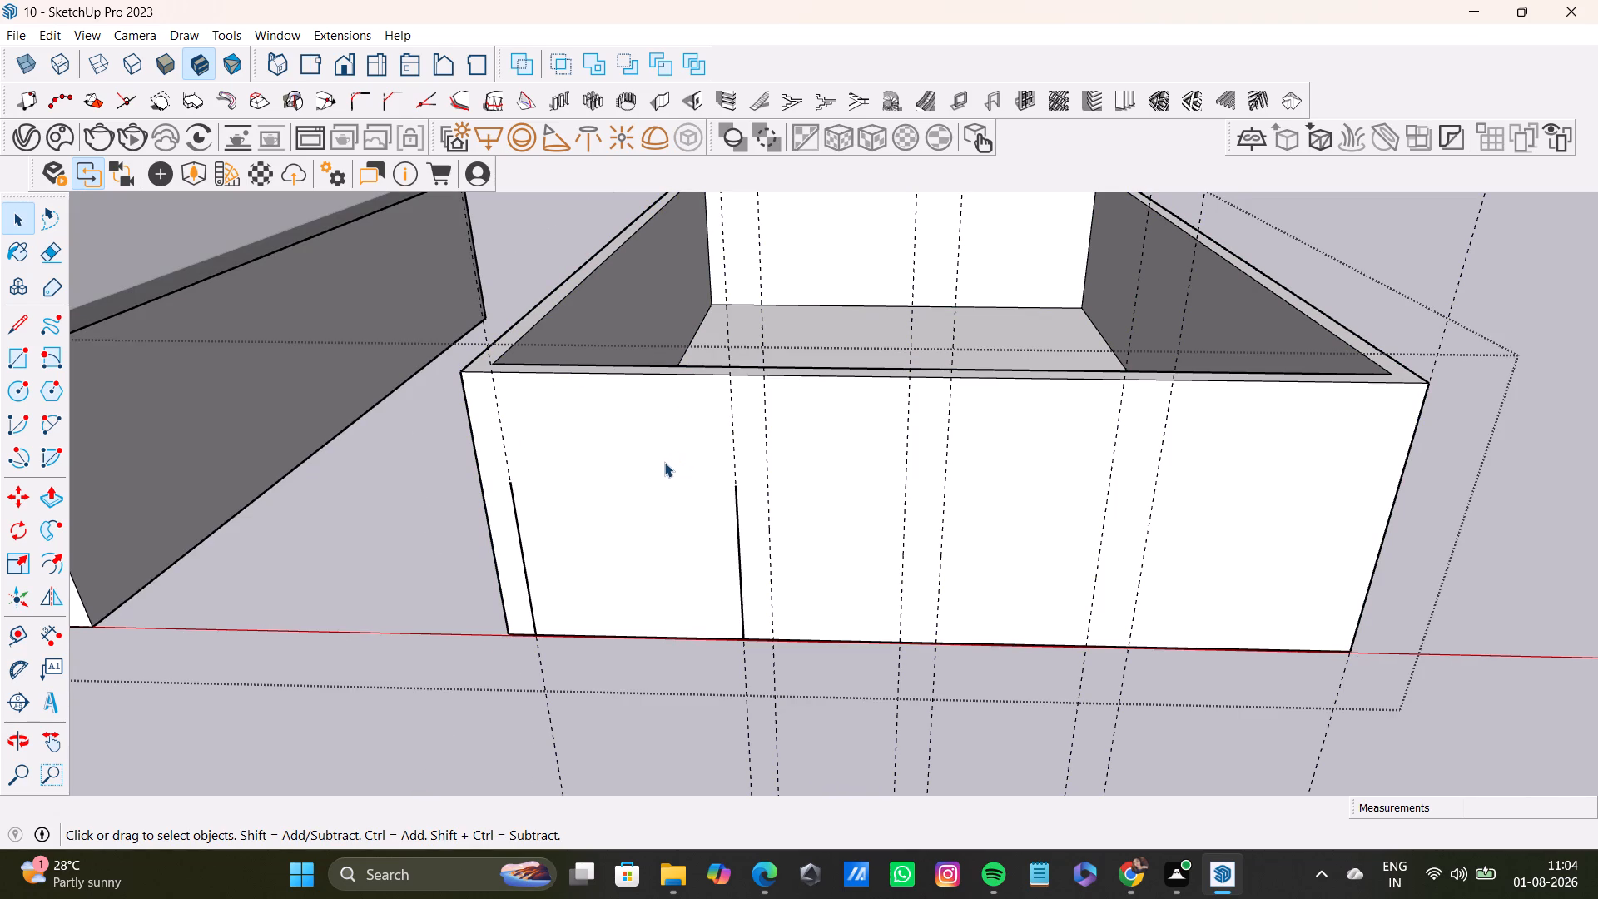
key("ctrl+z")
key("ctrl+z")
Inside the walls' group, draw two vertical lines about 6' 1 5/16" tall along the first two guides, down to the front wall's bottom edge.
left_click(696, 505)
triple_click(692, 501)
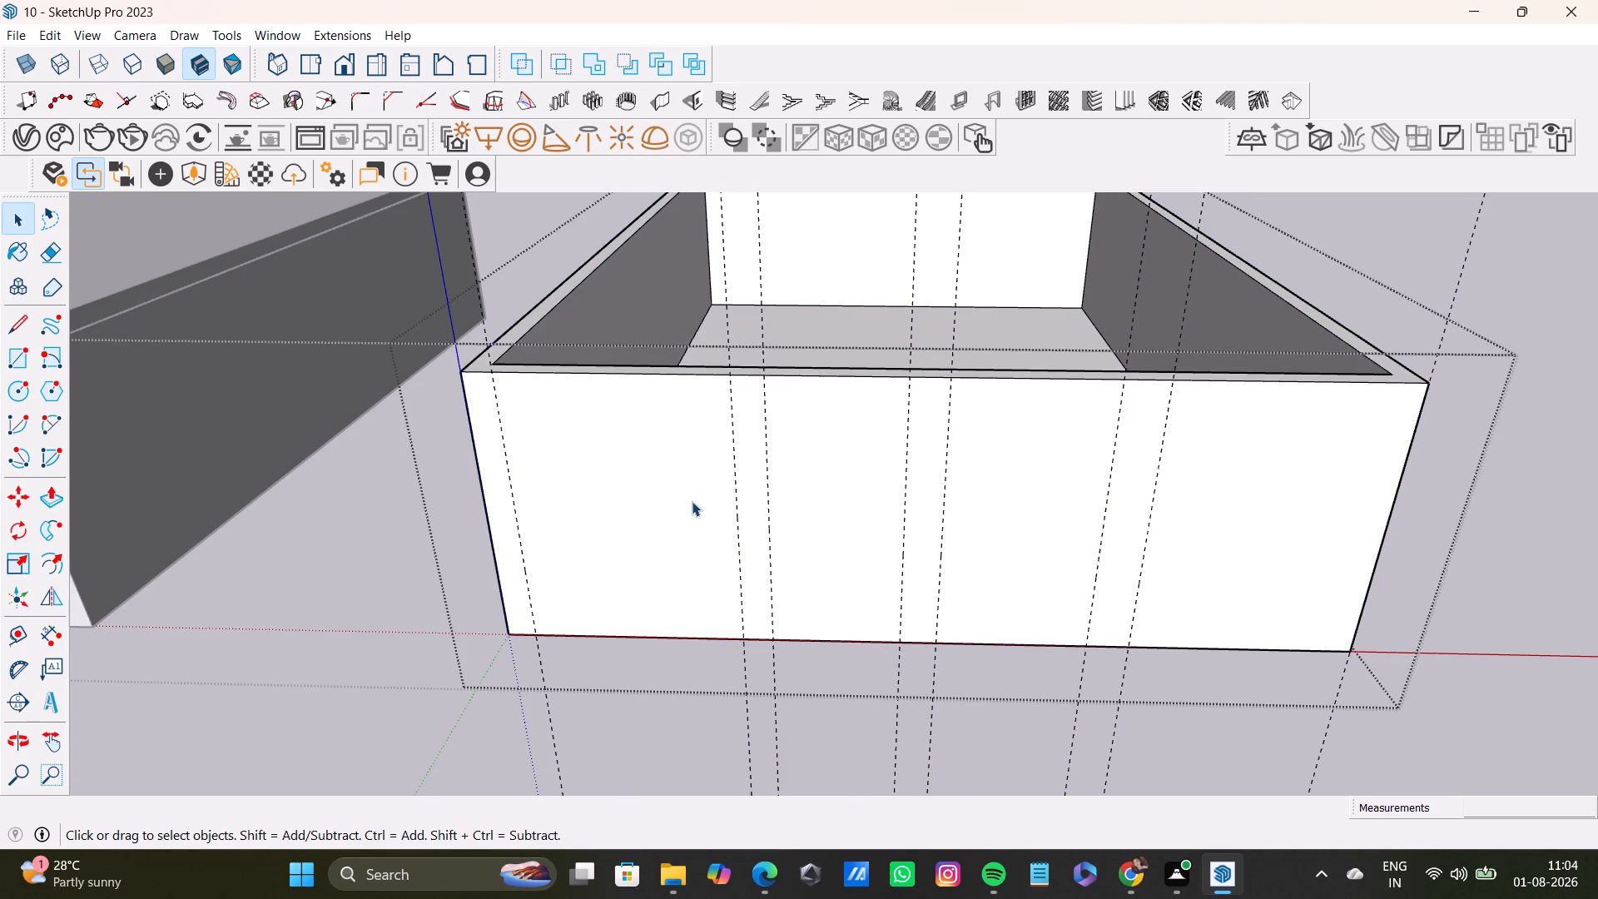
left_click(692, 501)
left_click(692, 501)
left_click(691, 499)
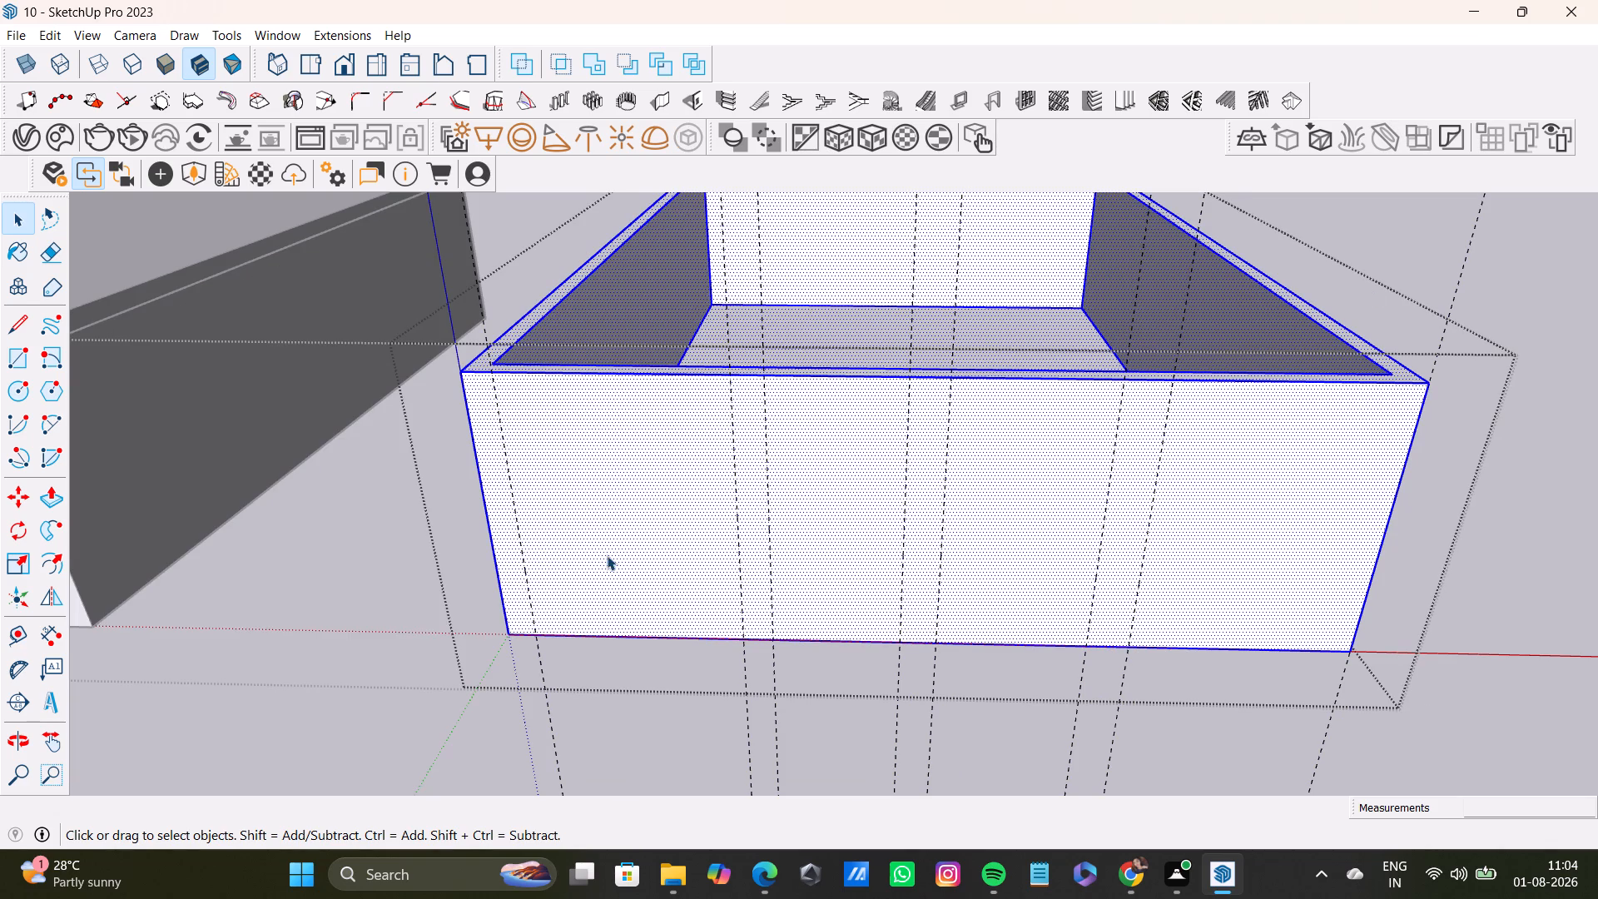
left_click(607, 555)
middle_click_drag(720, 553, 755, 395)
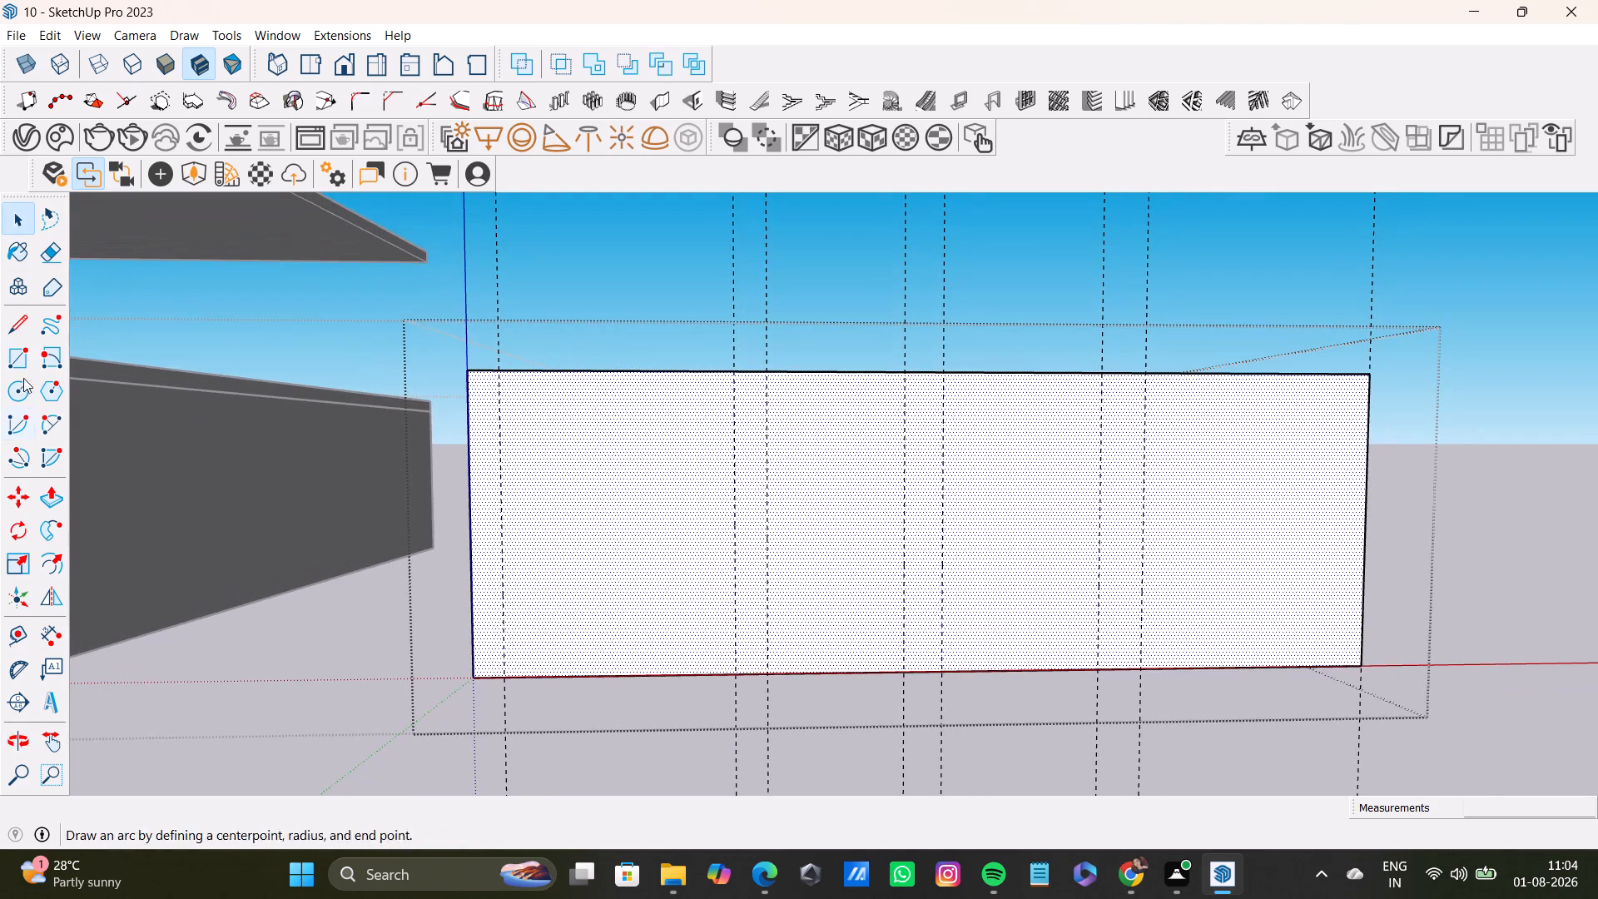
key("l")
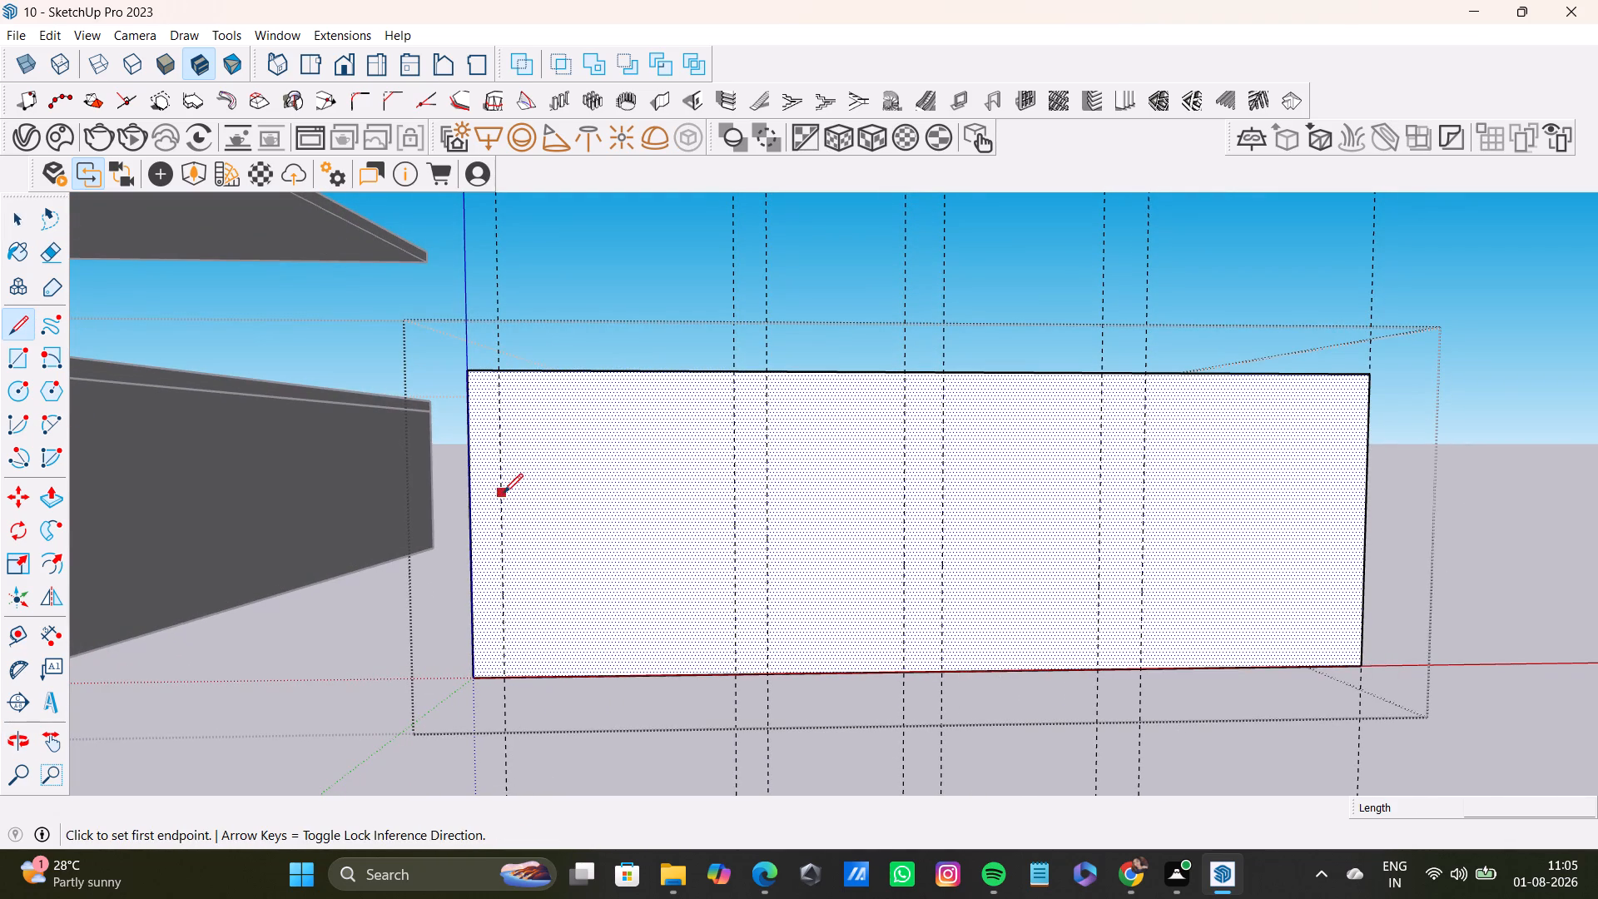
left_click_drag(503, 491, 502, 506)
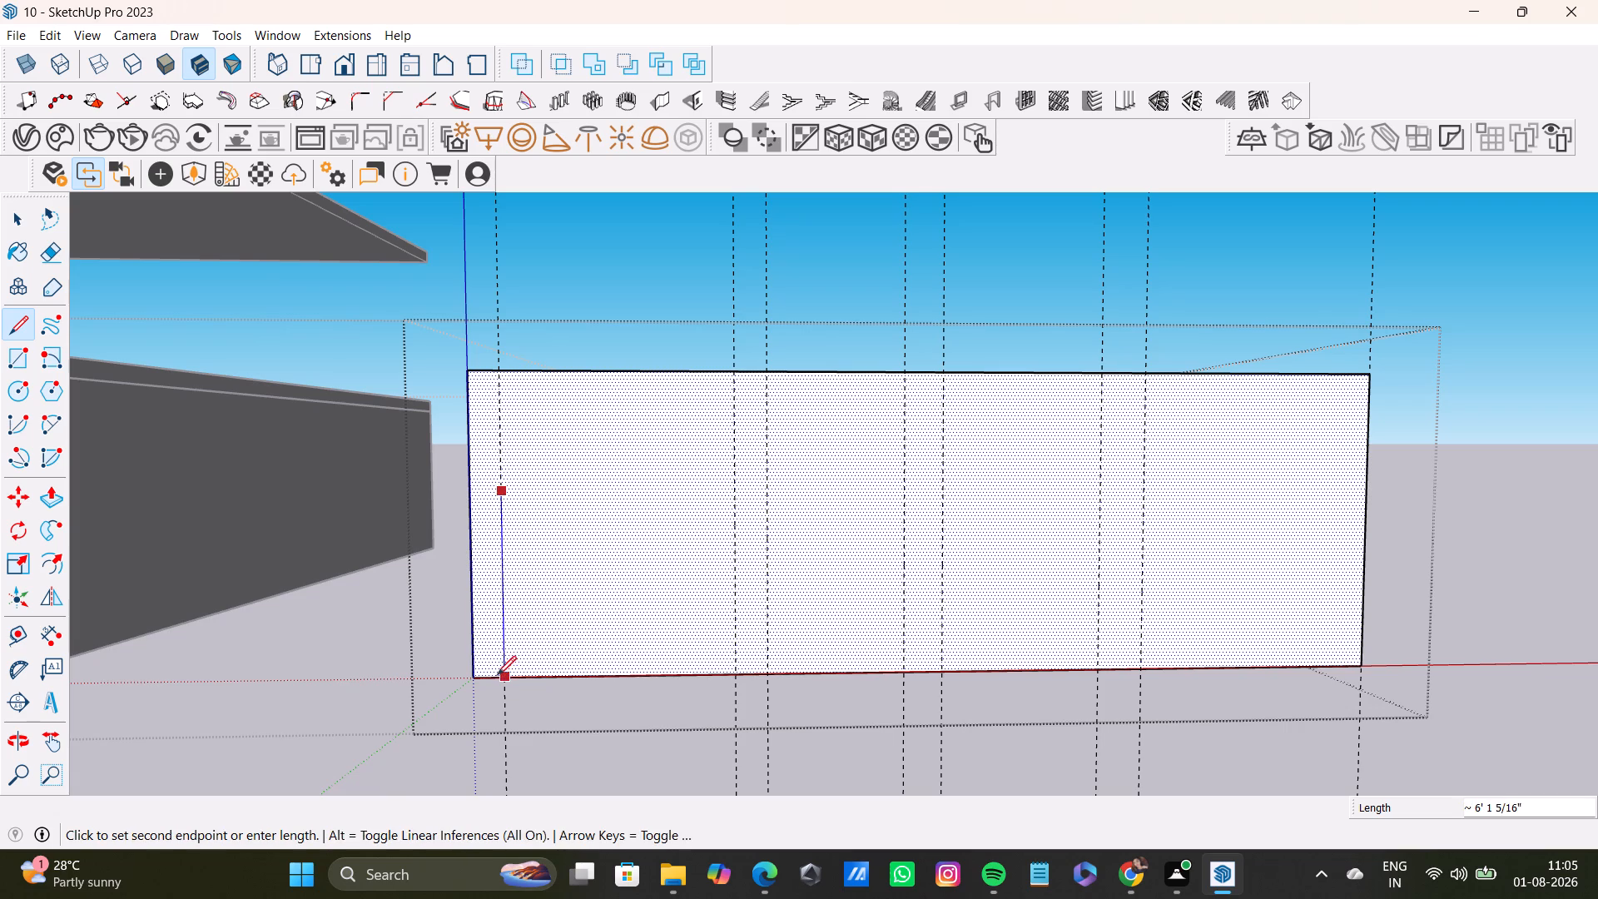
left_click(497, 678)
key("space")
key("l")
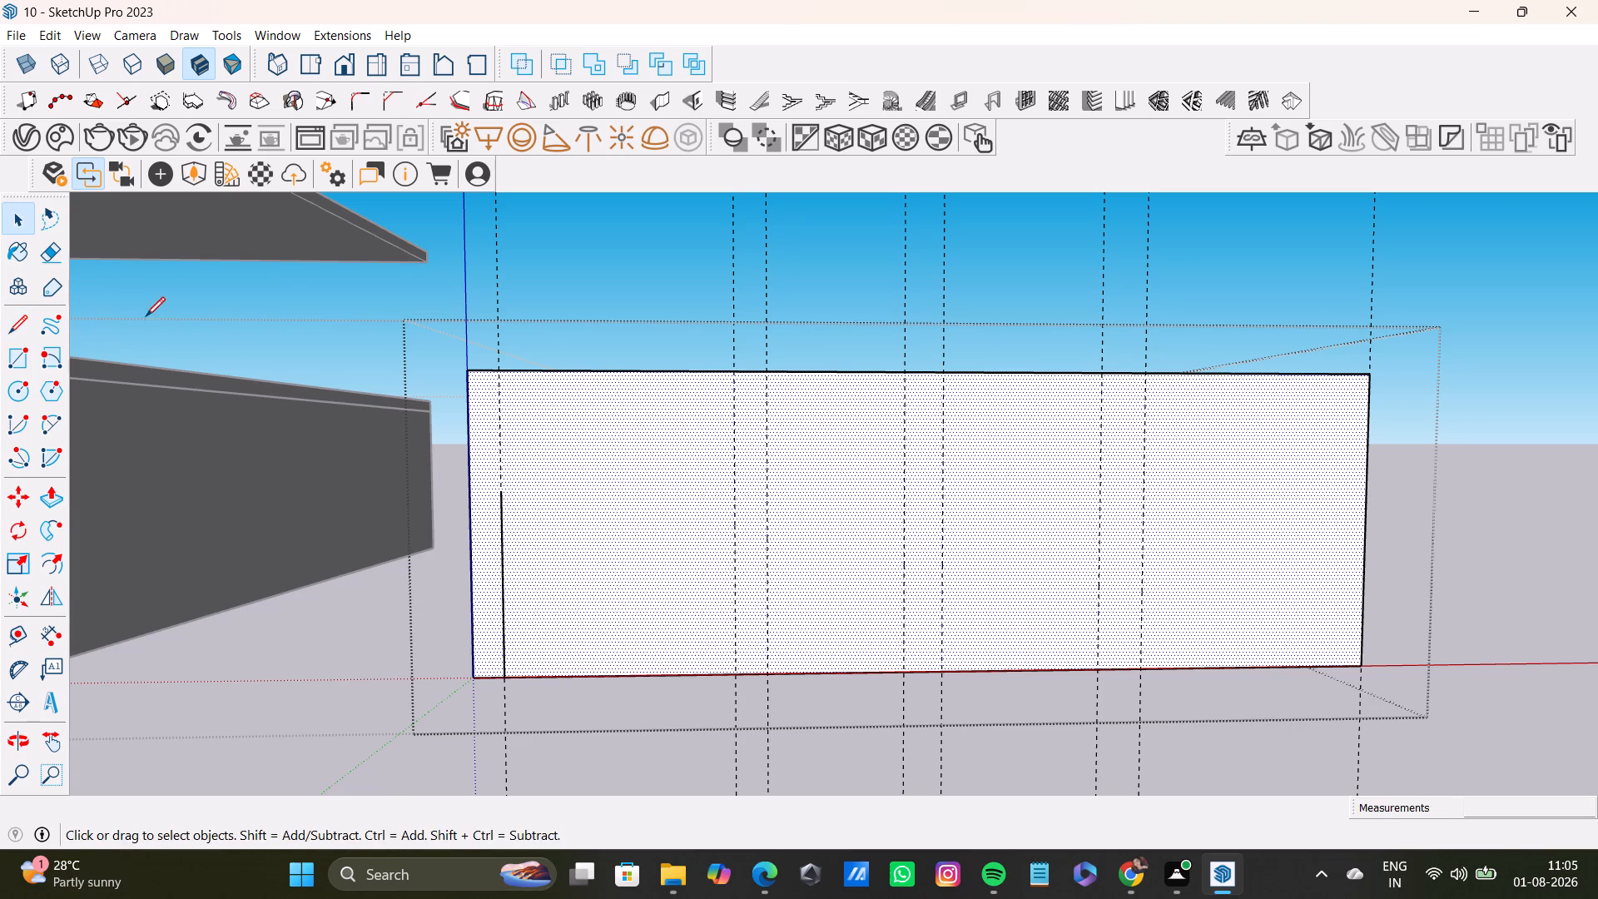
left_click(736, 487)
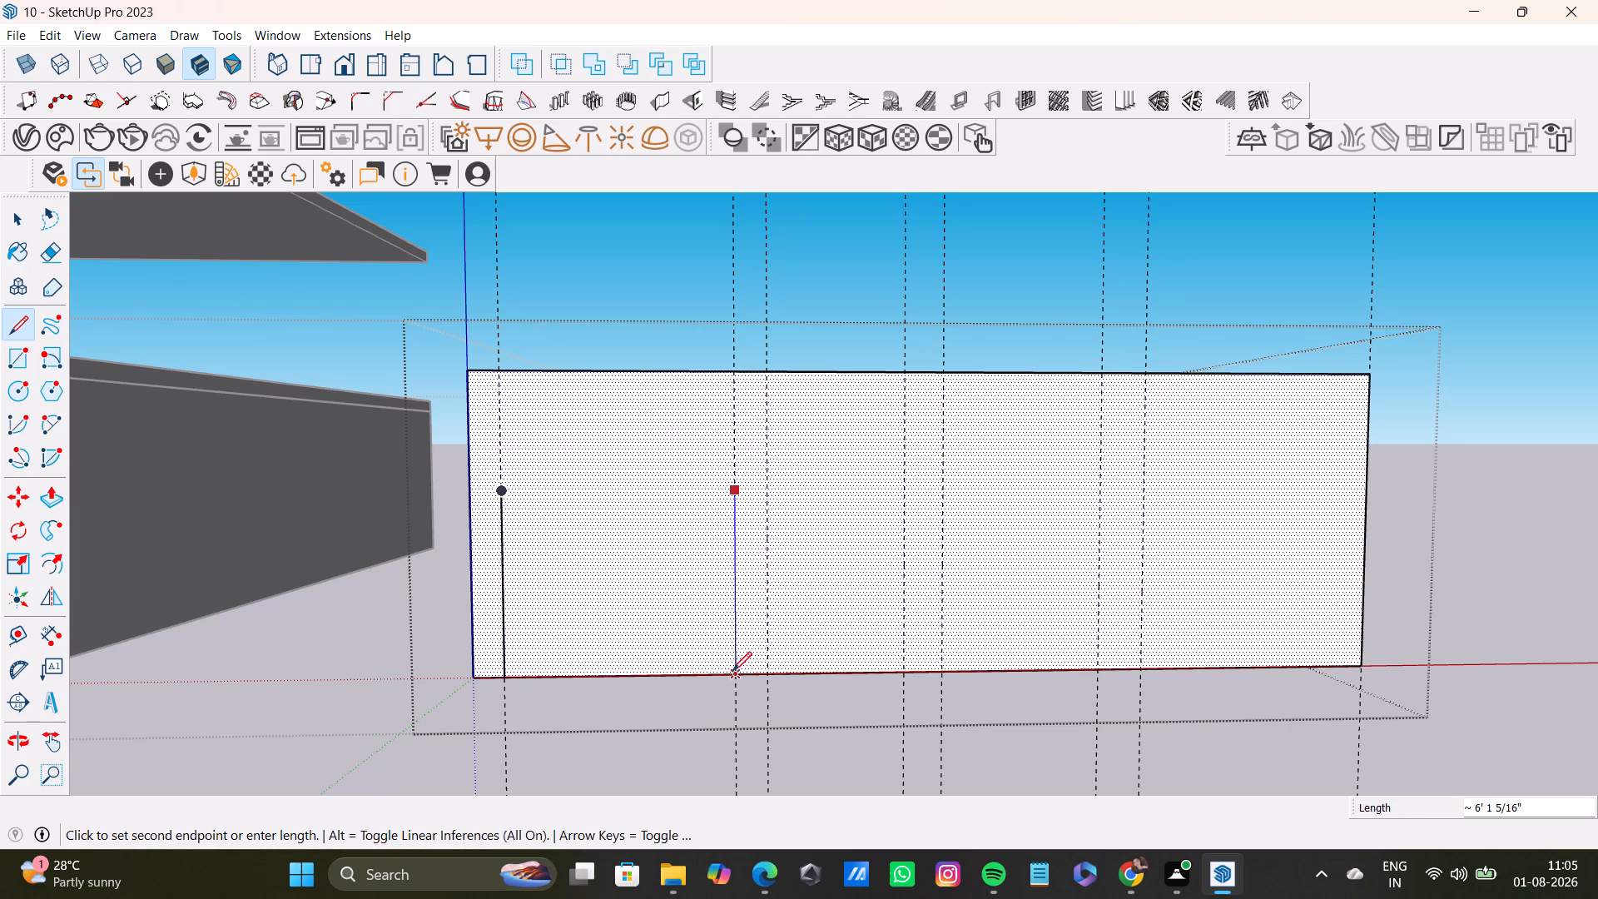
left_click(732, 671)
key("space")
Draw a half-circle two-point arc joining the tops of the two vertical lines, with a 3' 9 1/4" bulge.
left_click_drag(55, 420, 67, 421)
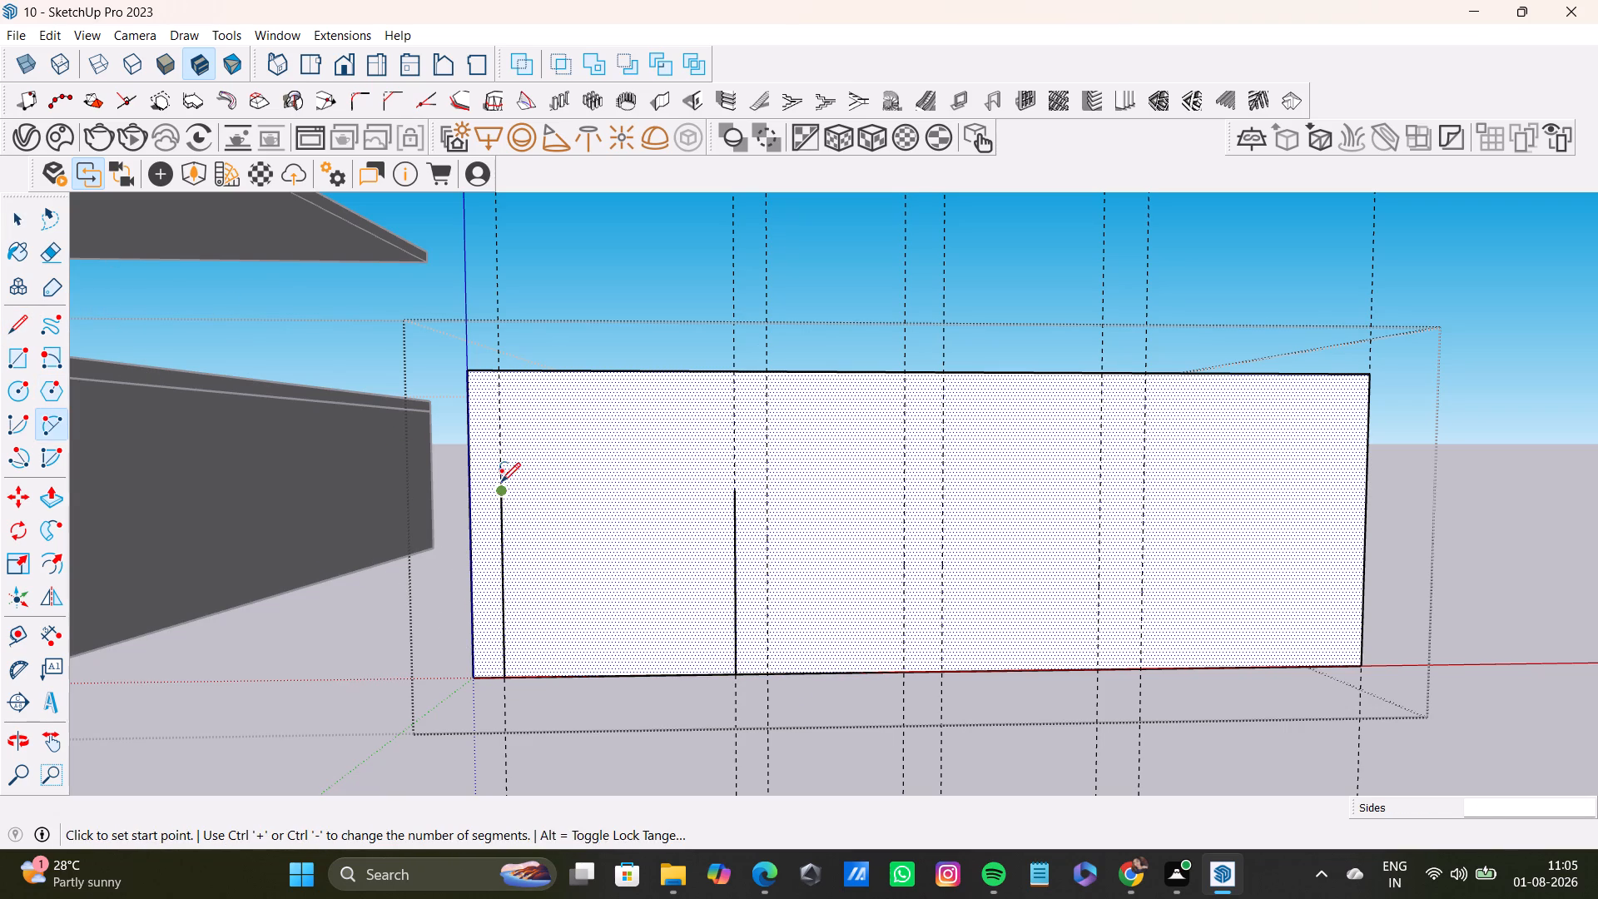
left_click_drag(500, 484, 512, 485)
left_click(737, 489)
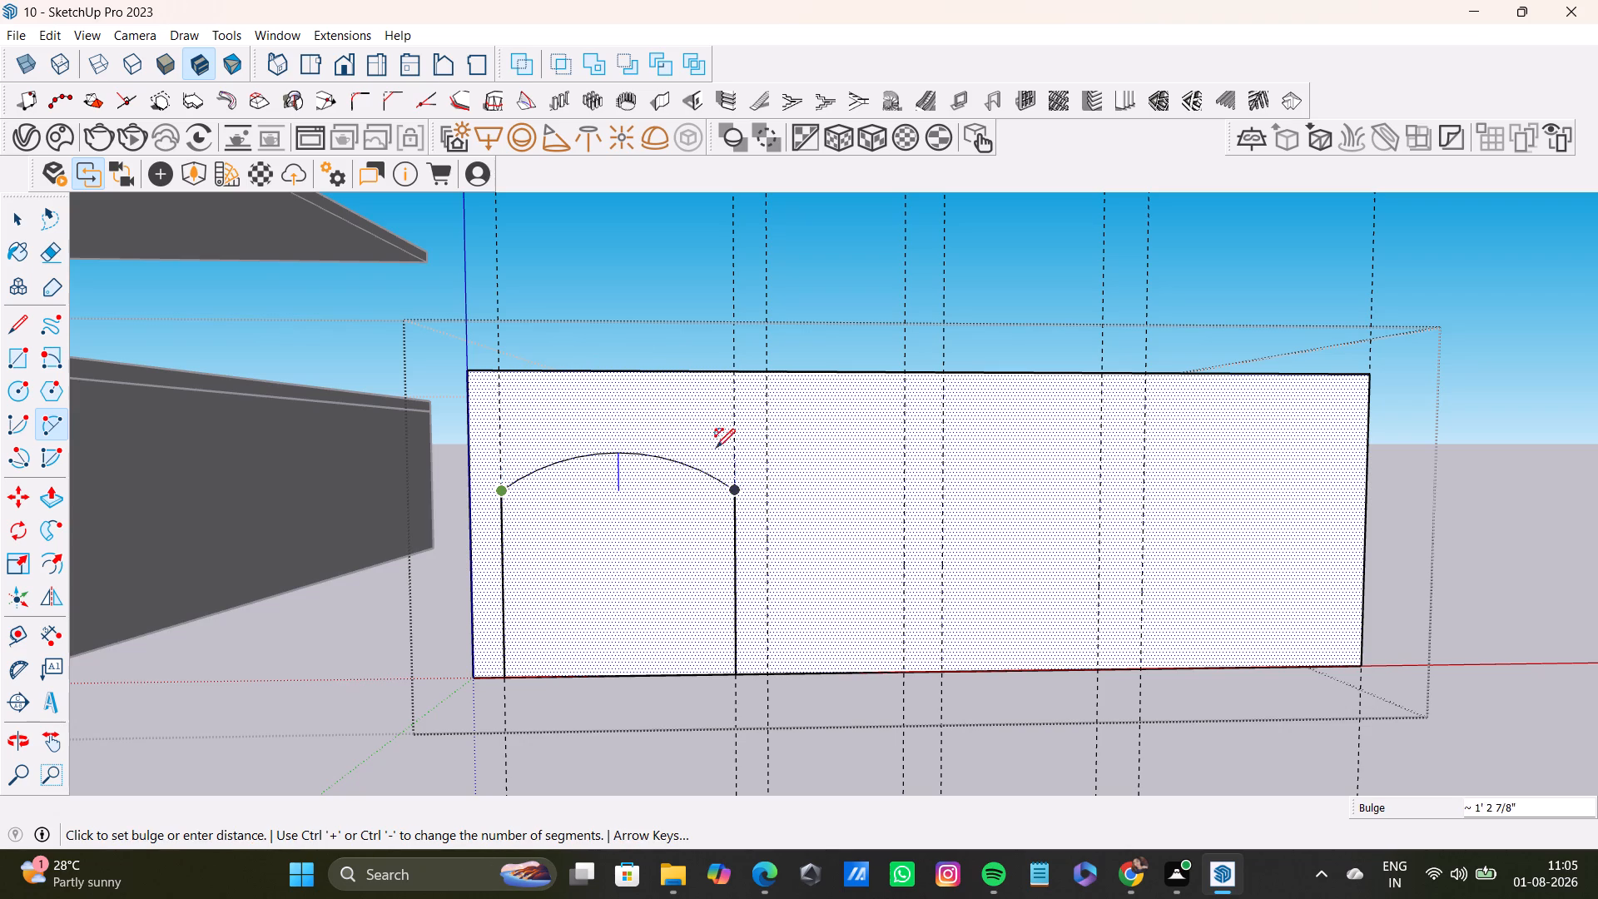
left_click(623, 370)
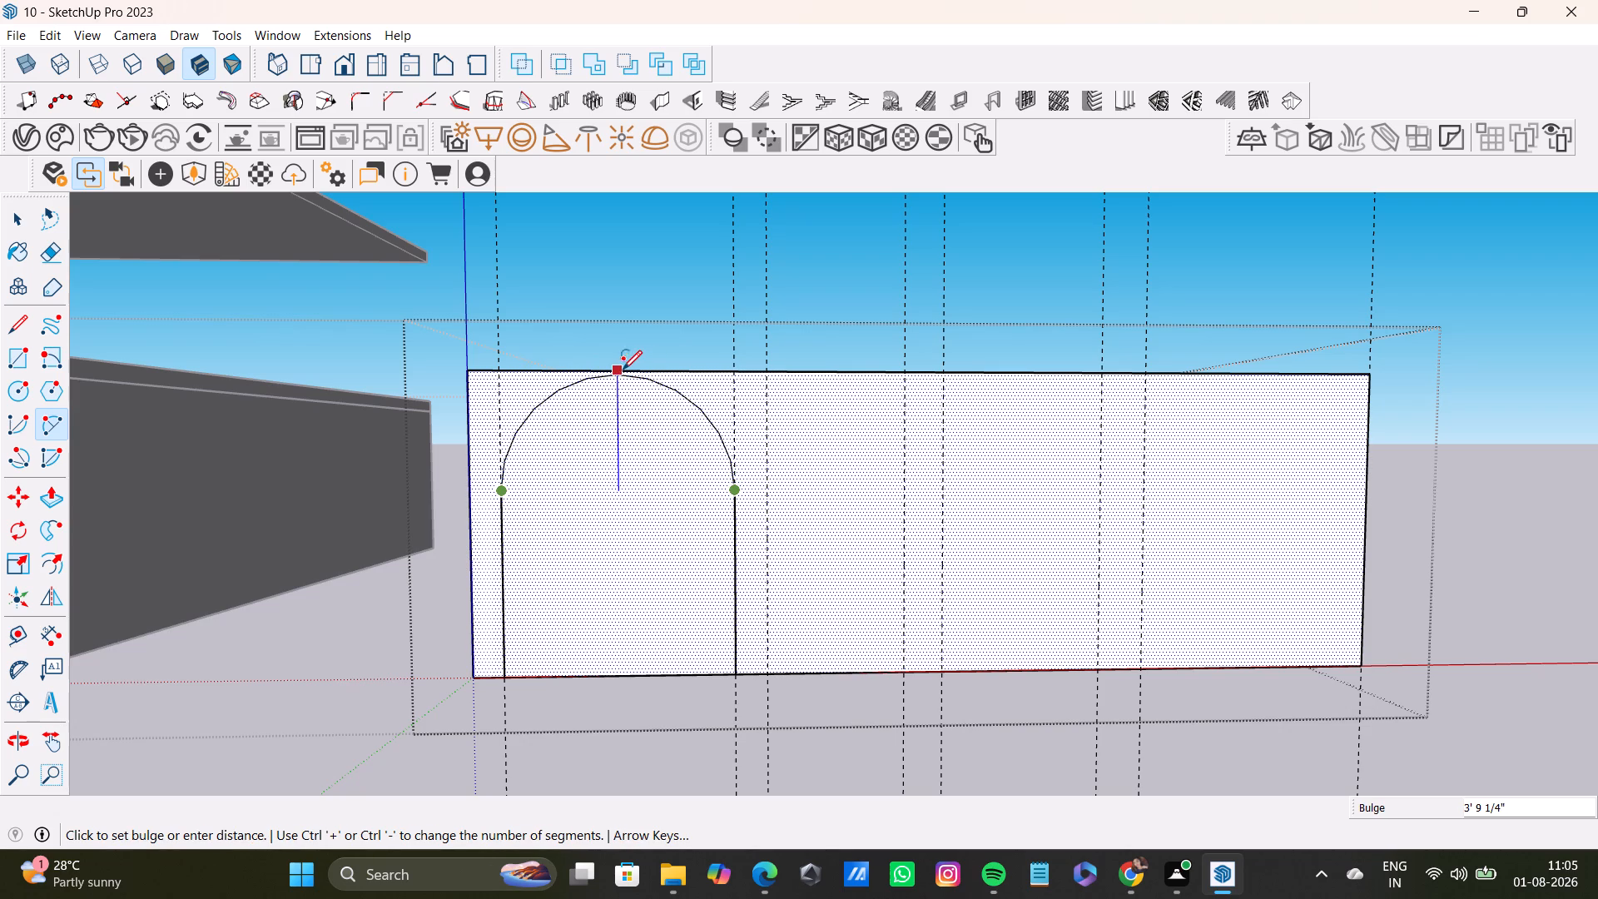
key("space")
Draw two vertical lines about 4' 10 11/16" tall along the third and fourth guides, down to the front wall's bottom edge.
middle_click_drag(980, 126, 896, 95, "shift")
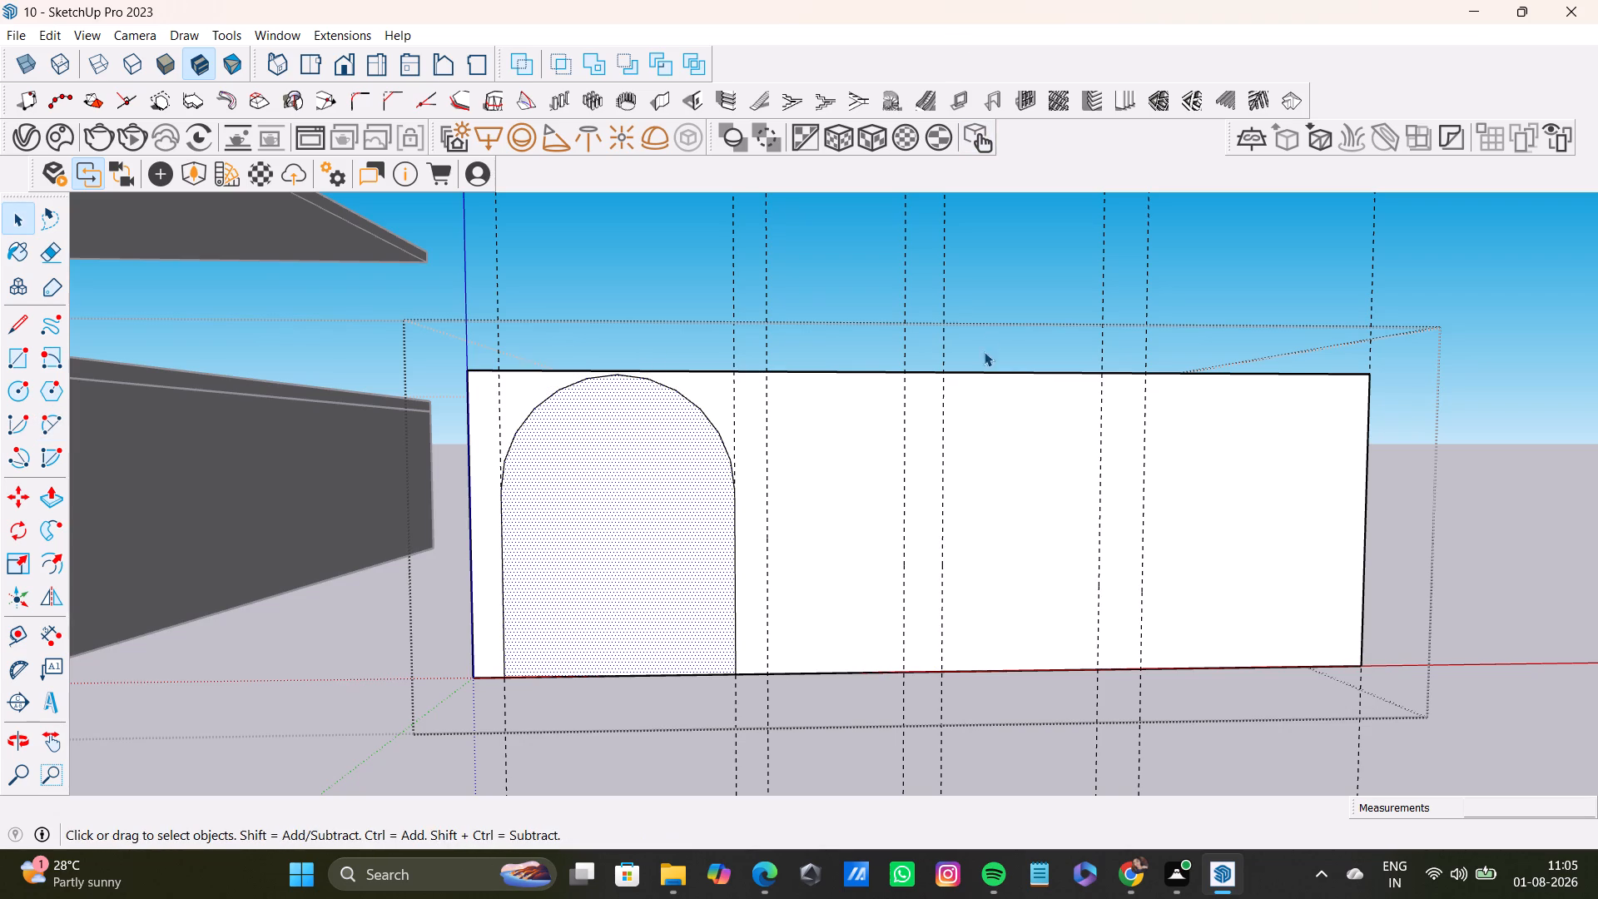
middle_click_drag(971, 415, 958, 423)
key("l")
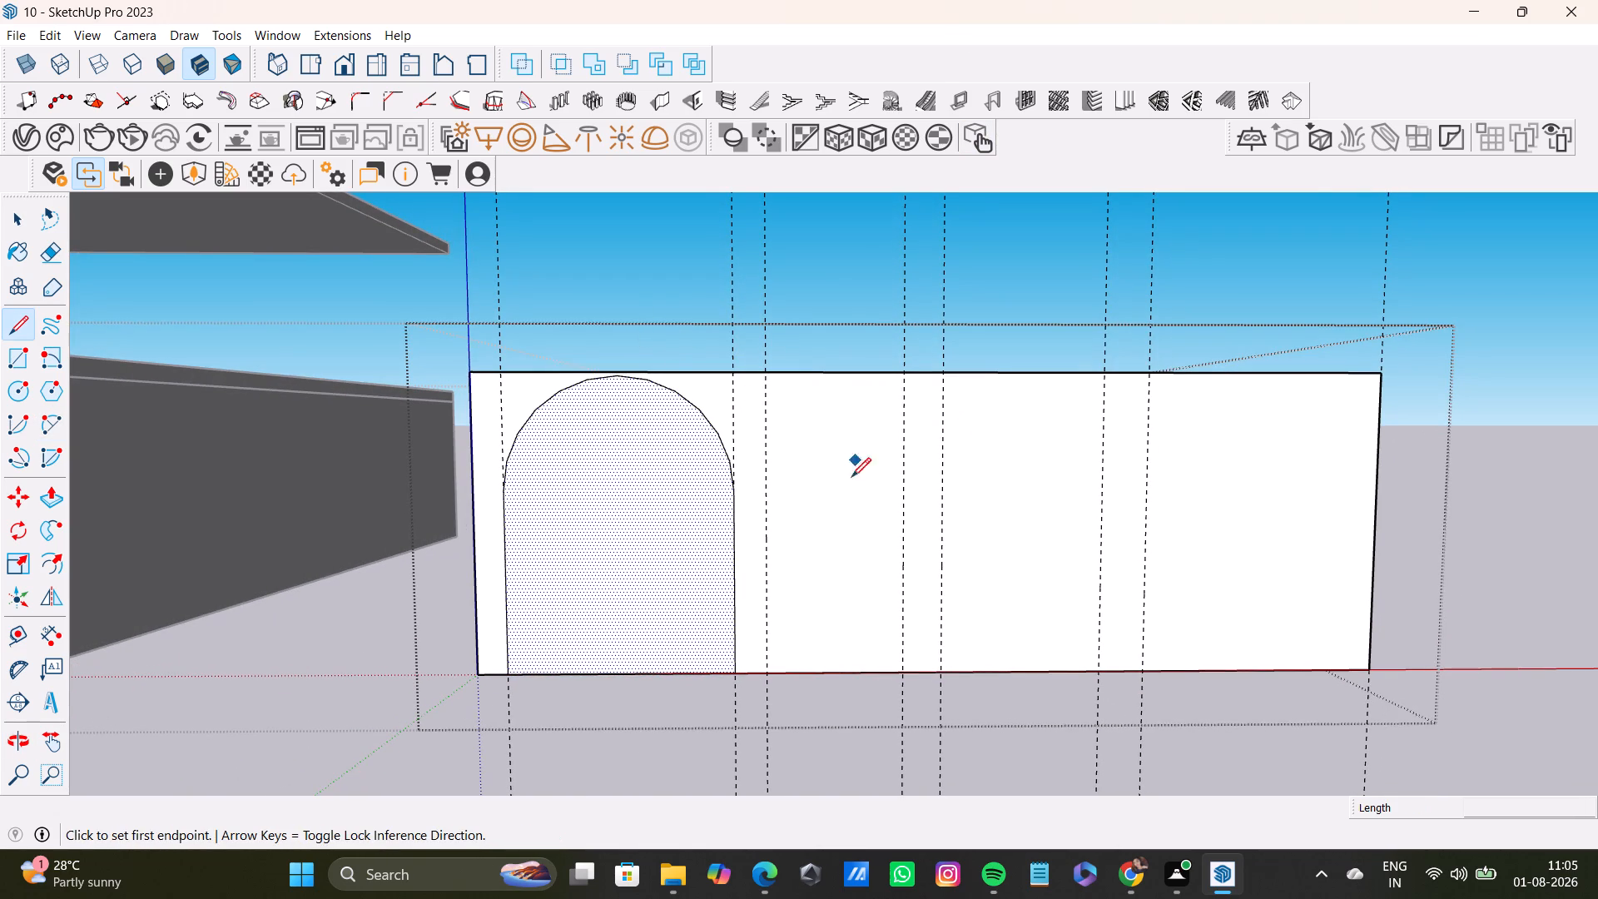
left_click(765, 528)
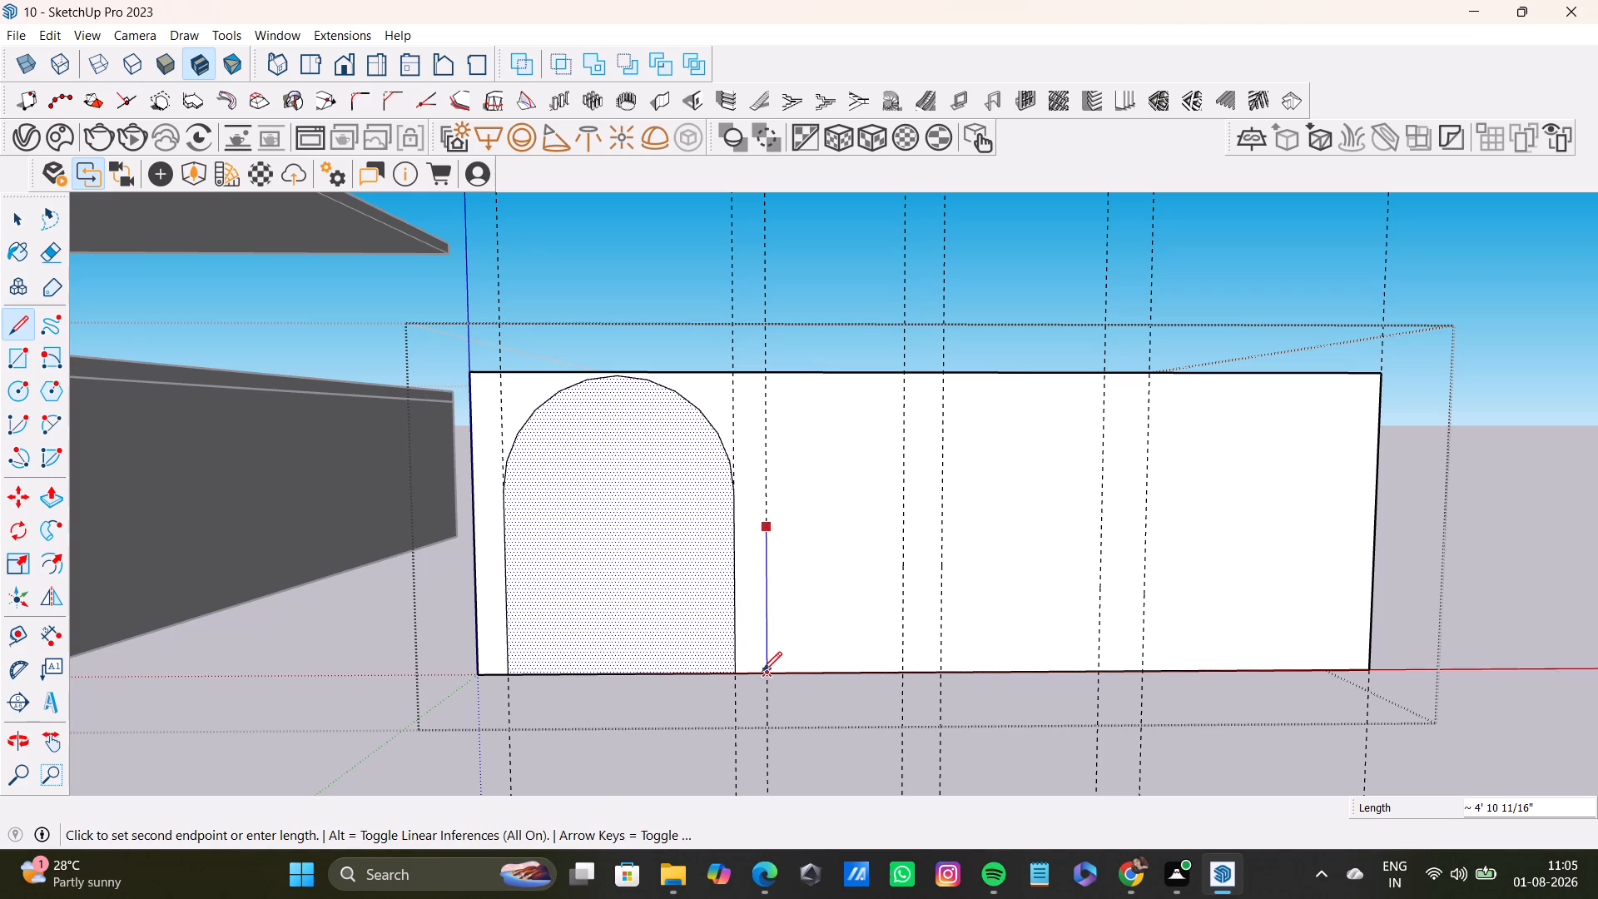
left_click(768, 671)
key("space")
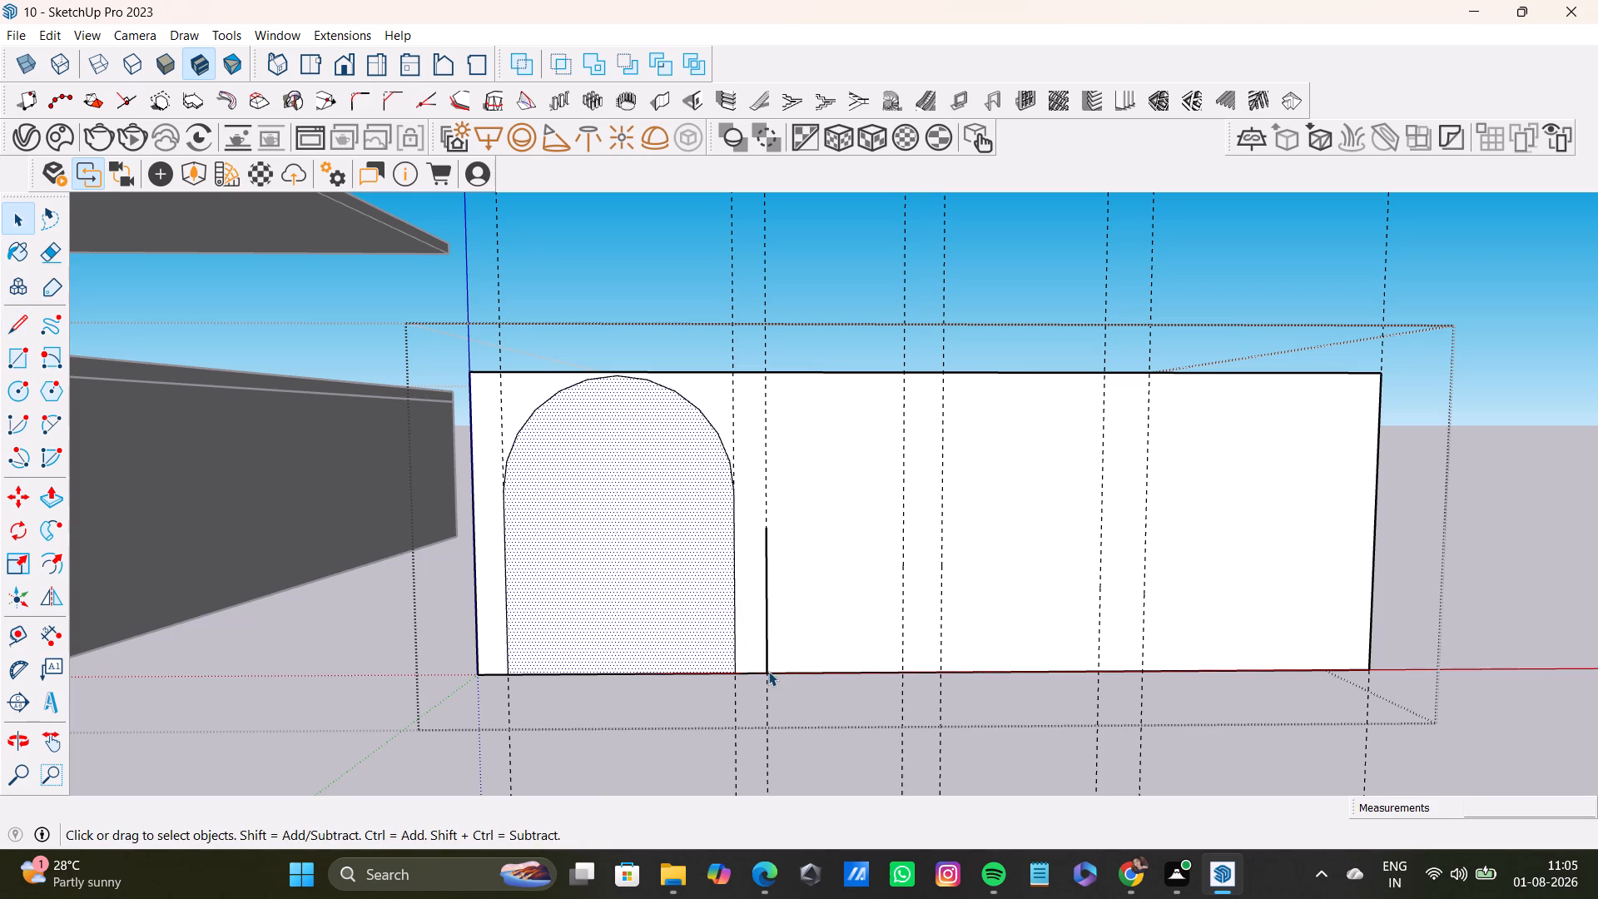
type("l")
left_click(901, 530)
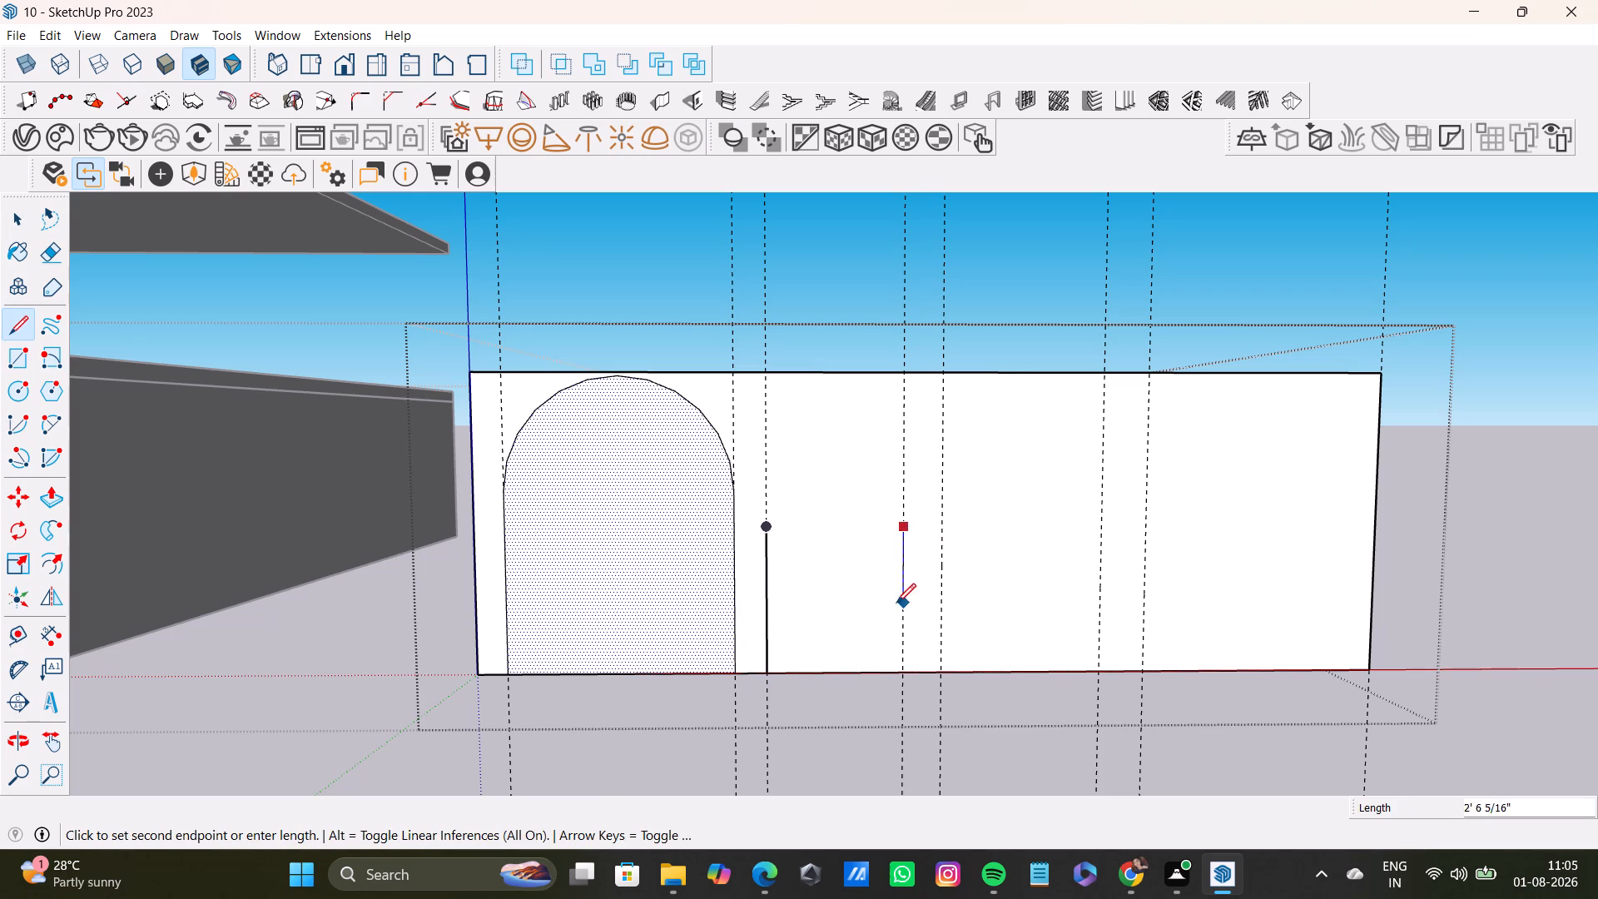
left_click(902, 670)
key("space")
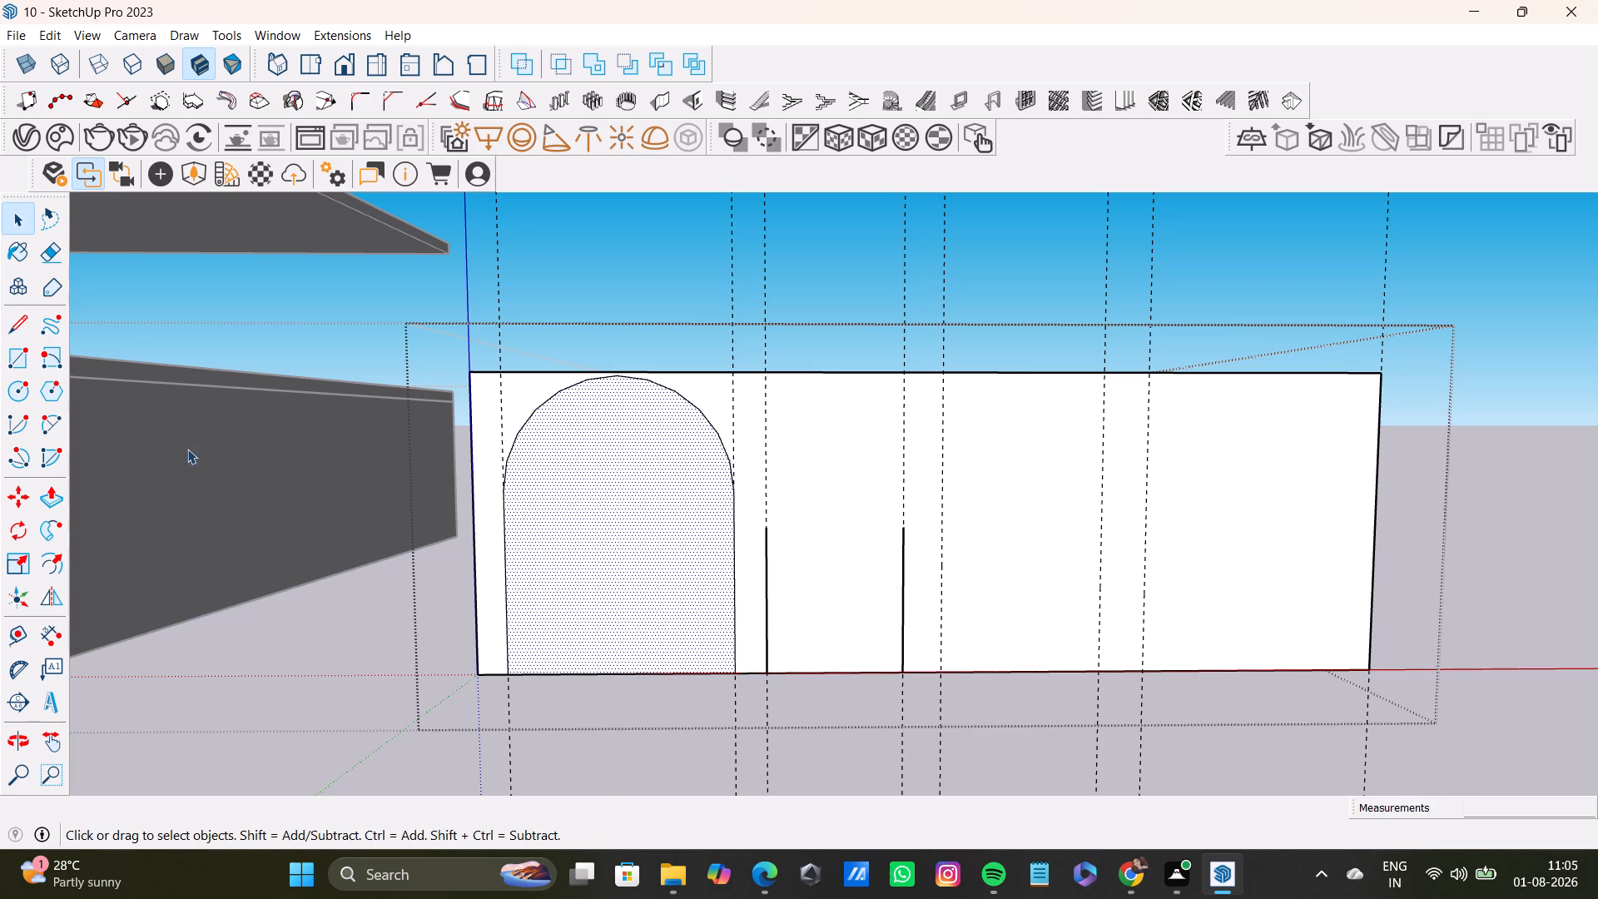
Draw a two-point arc joining the tops of the two shorter lines, with a bulge of about 1' 11 3/4".
left_click(59, 420)
left_click(772, 524)
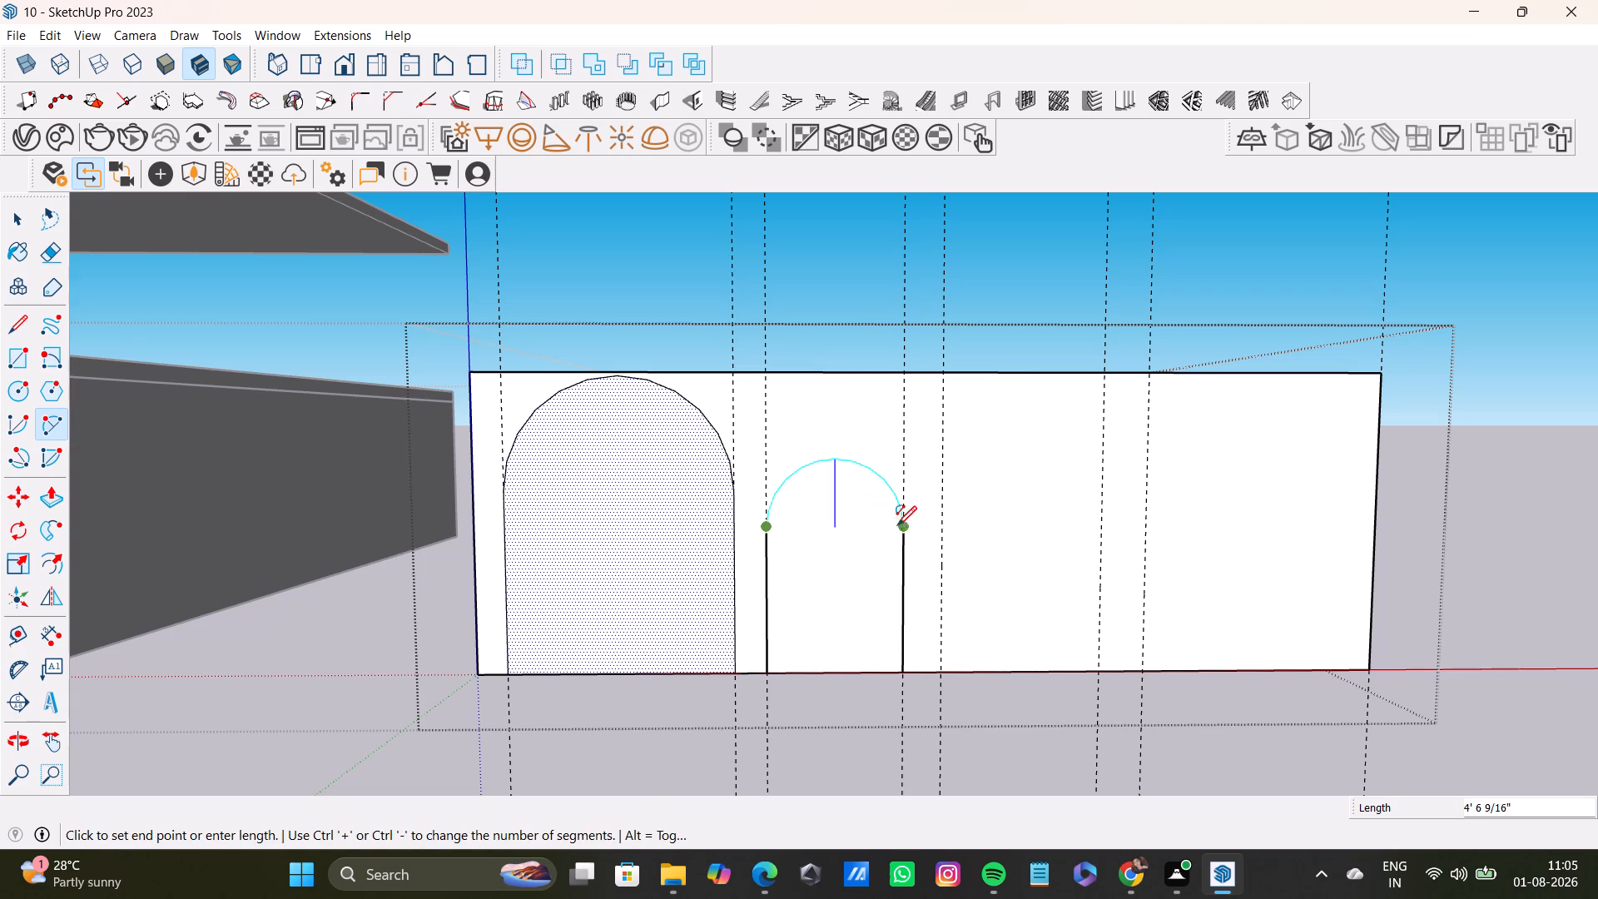
left_click(906, 529)
left_click(850, 468)
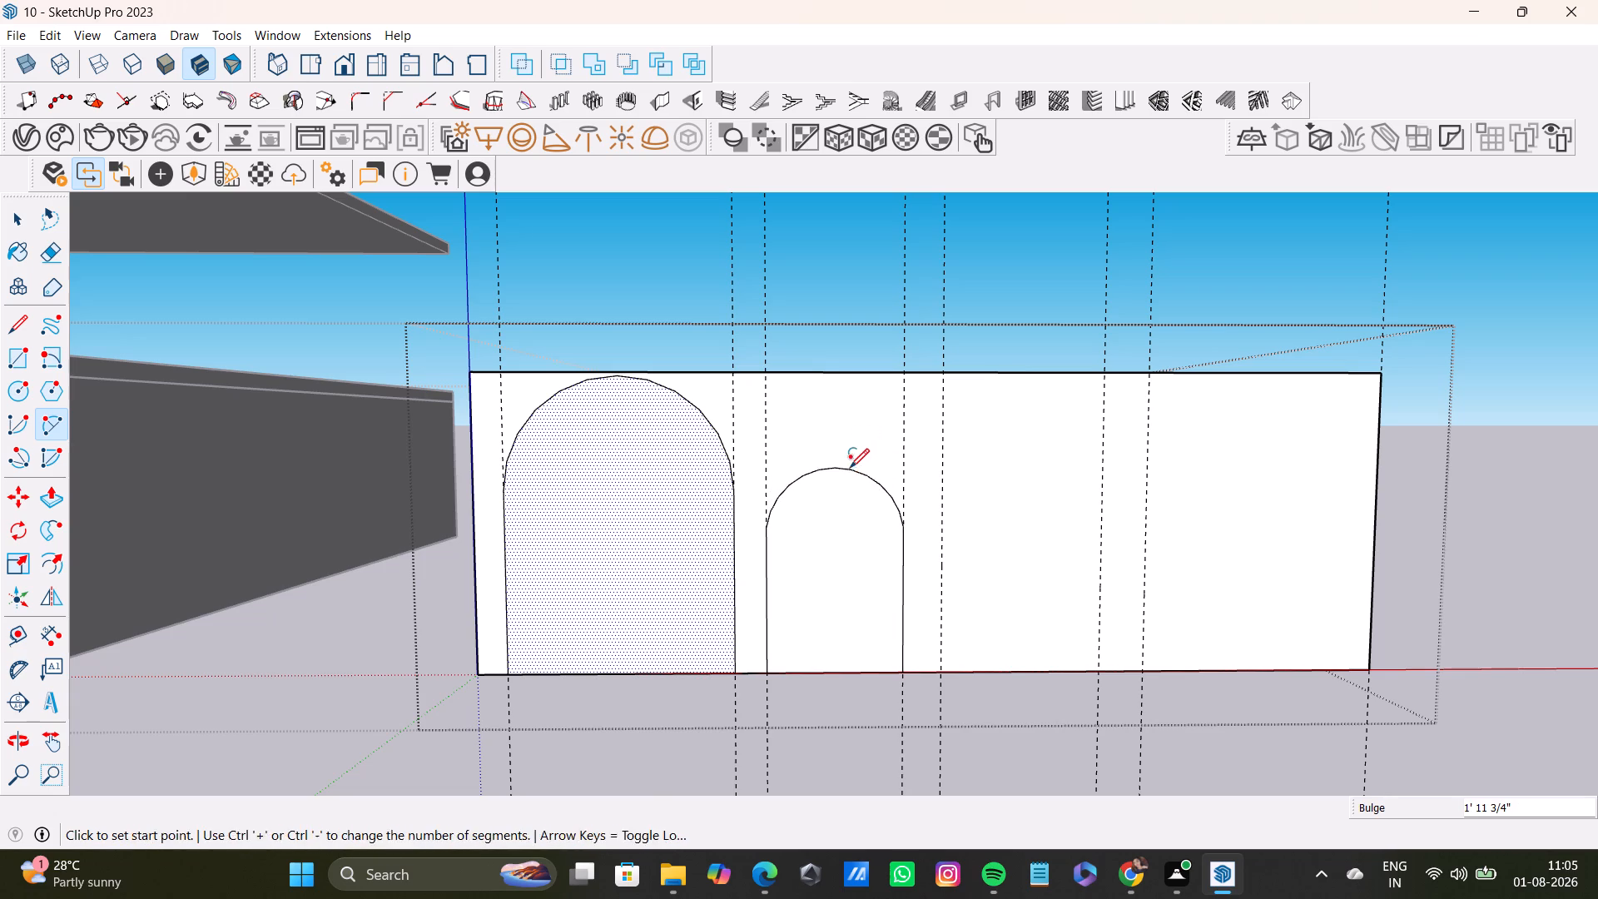
key("space")
Draw a vertical line on the front wall along the fifth guide, starting above the smaller arch's top, down to the bottom edge.
middle_click_drag(1167, 501, 1073, 453, "shift")
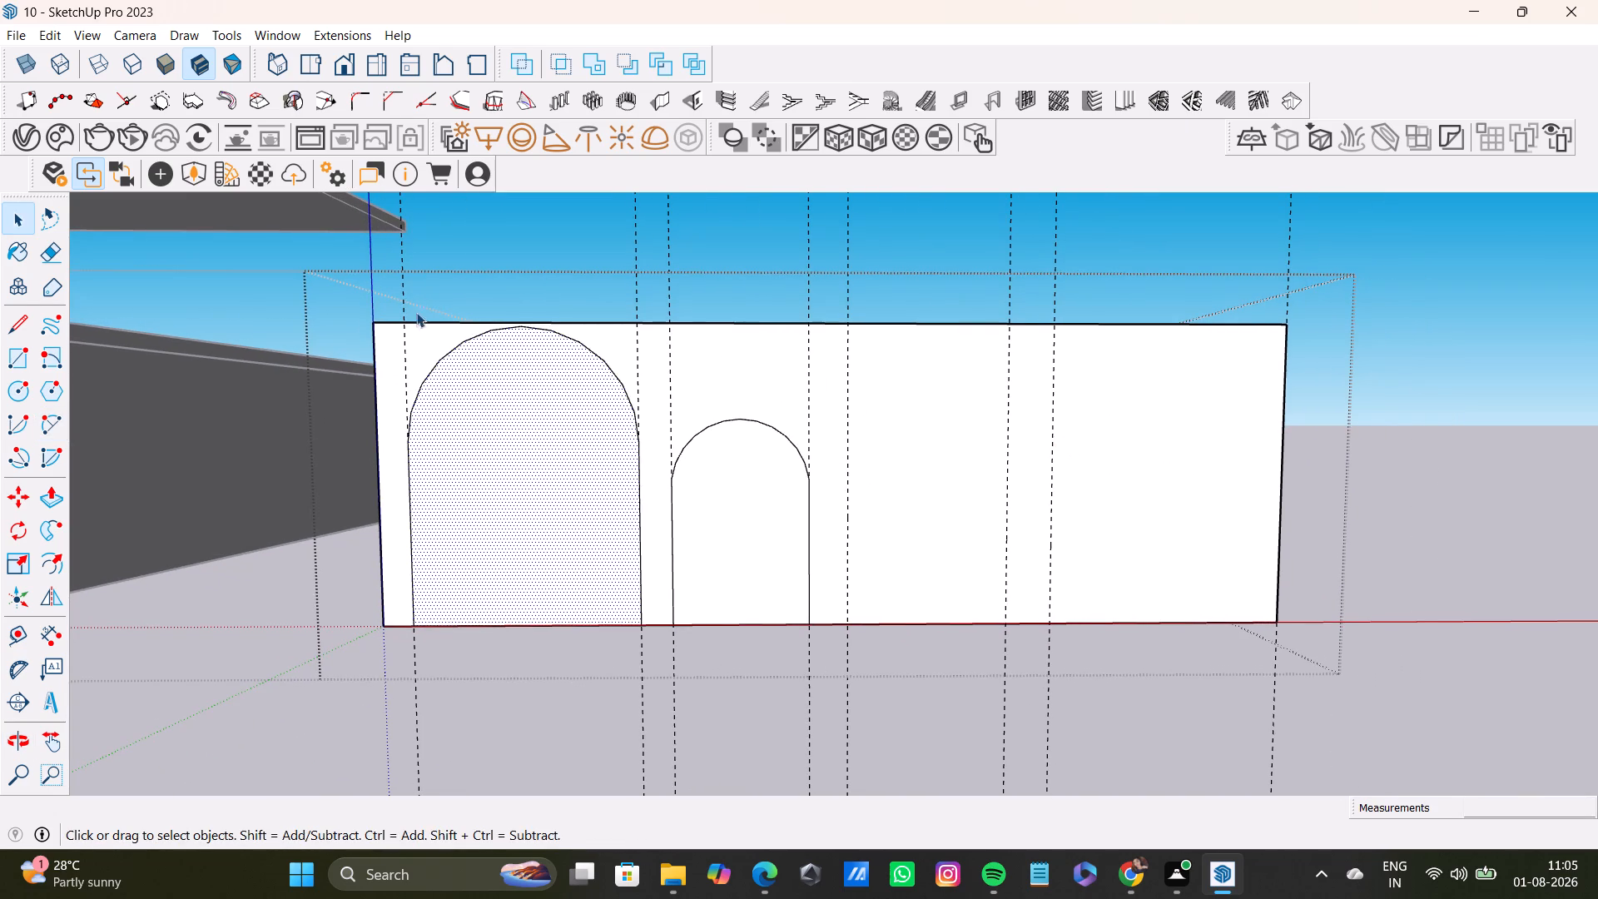
key("l")
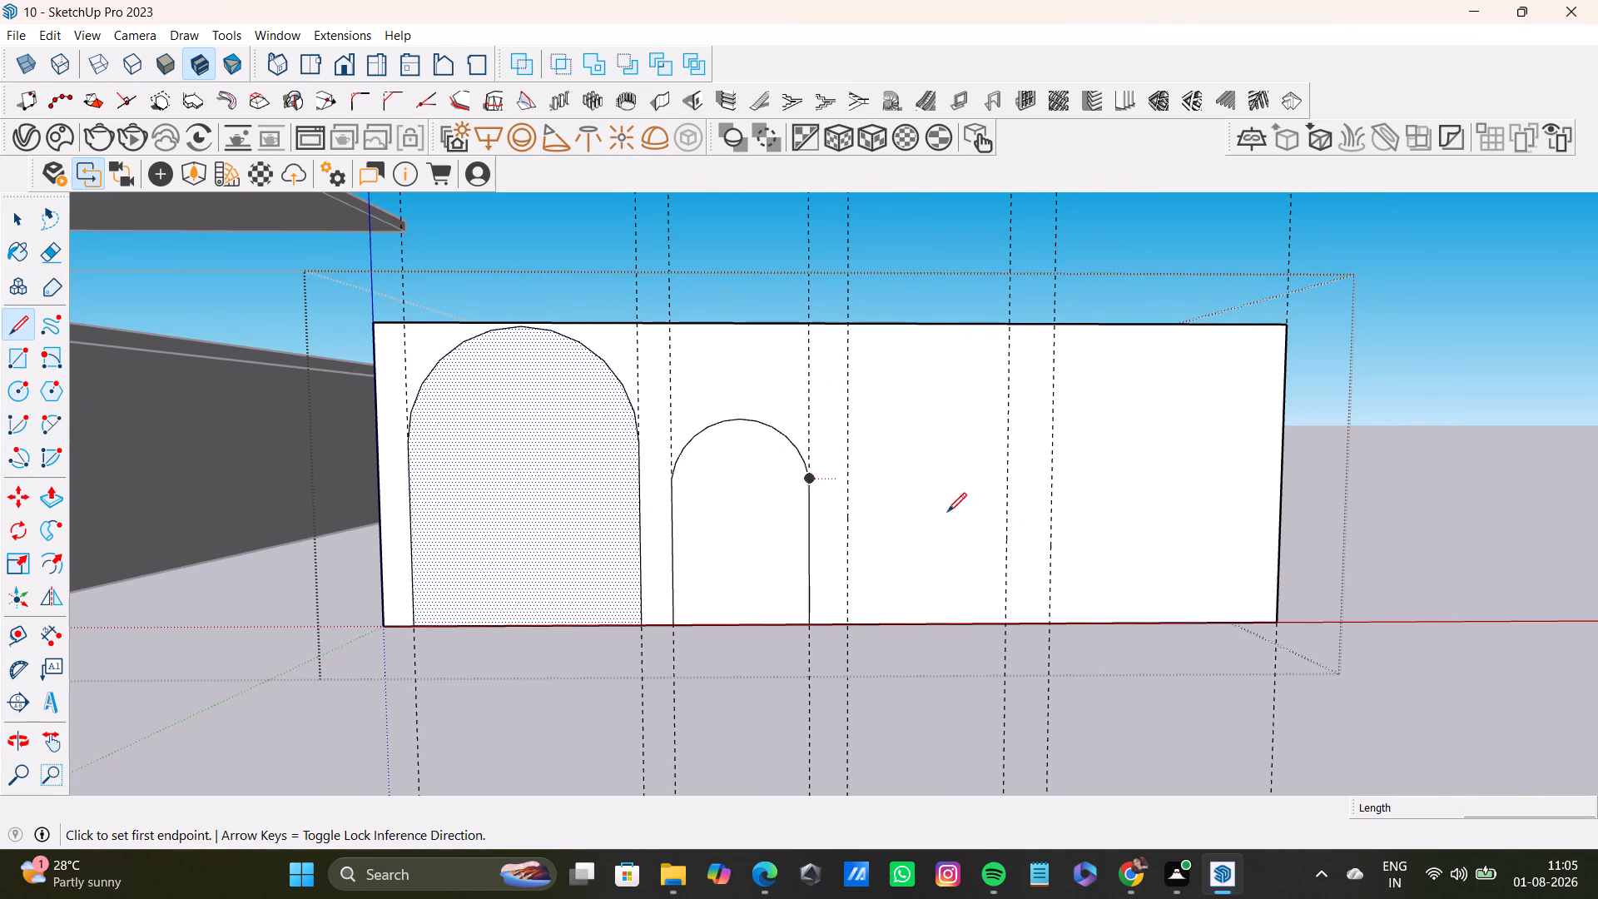
left_click(847, 435)
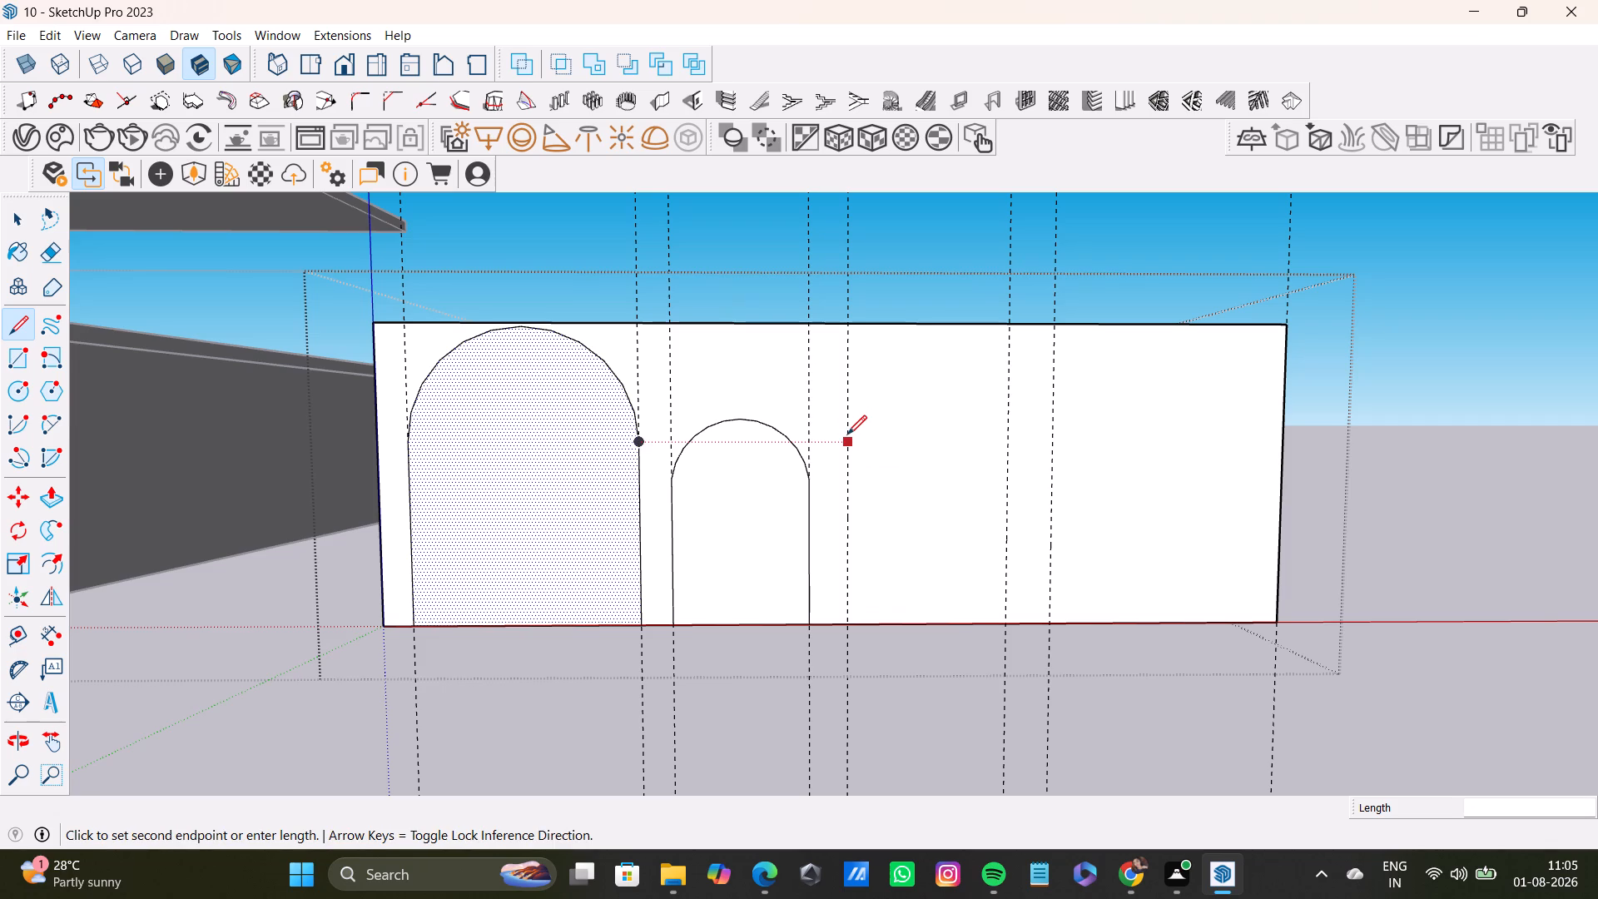
key("space")
key("l")
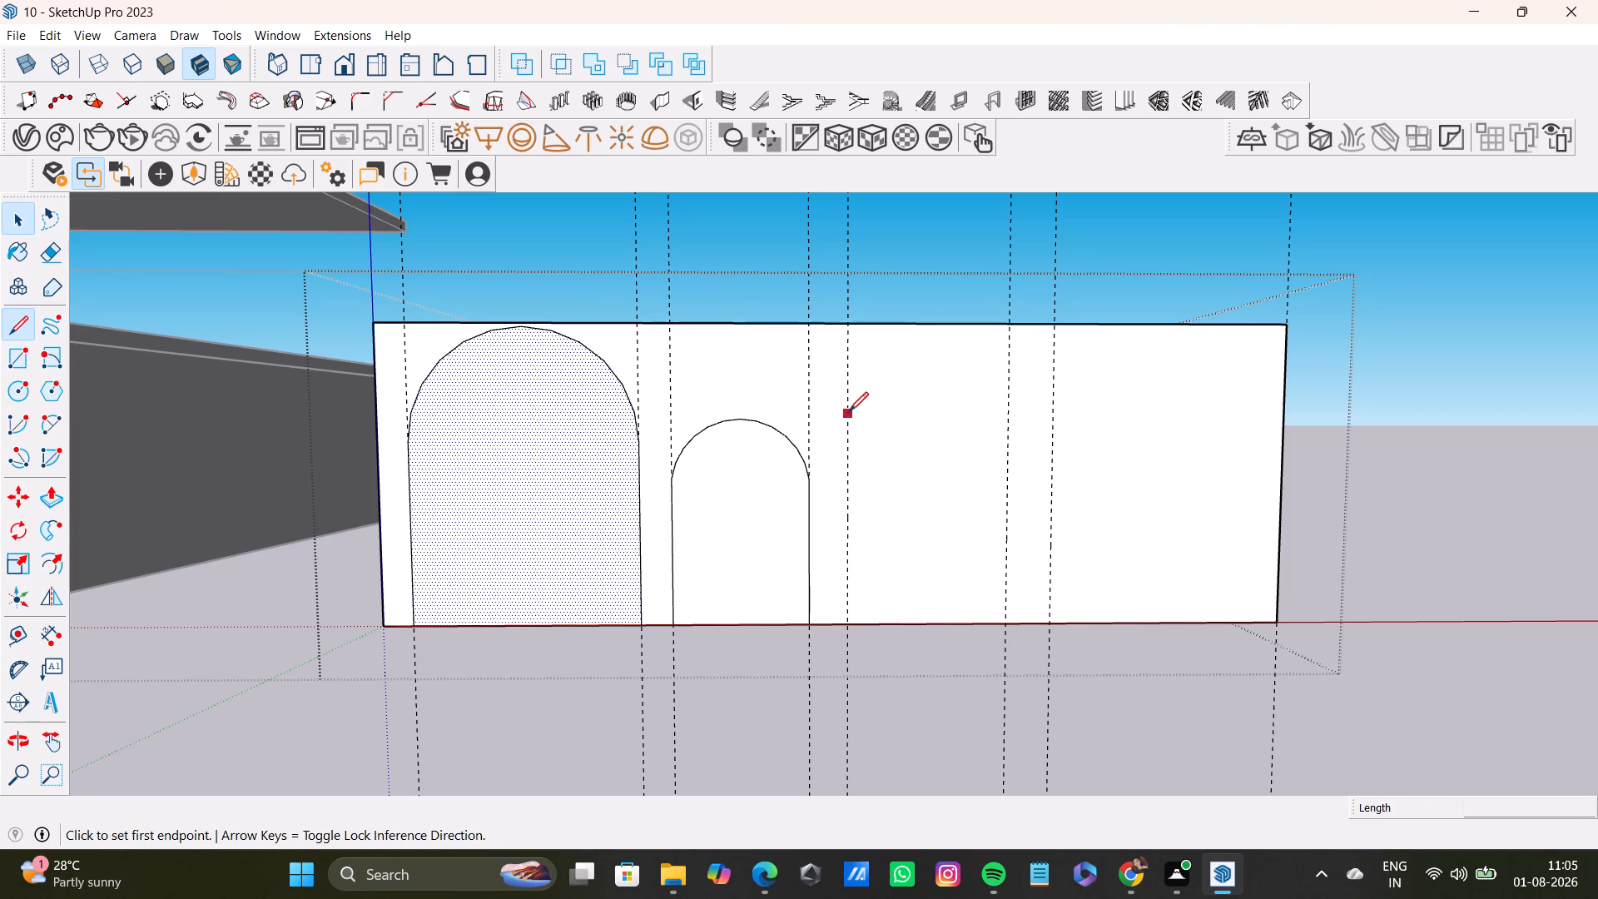
left_click(847, 409)
left_click(853, 629)
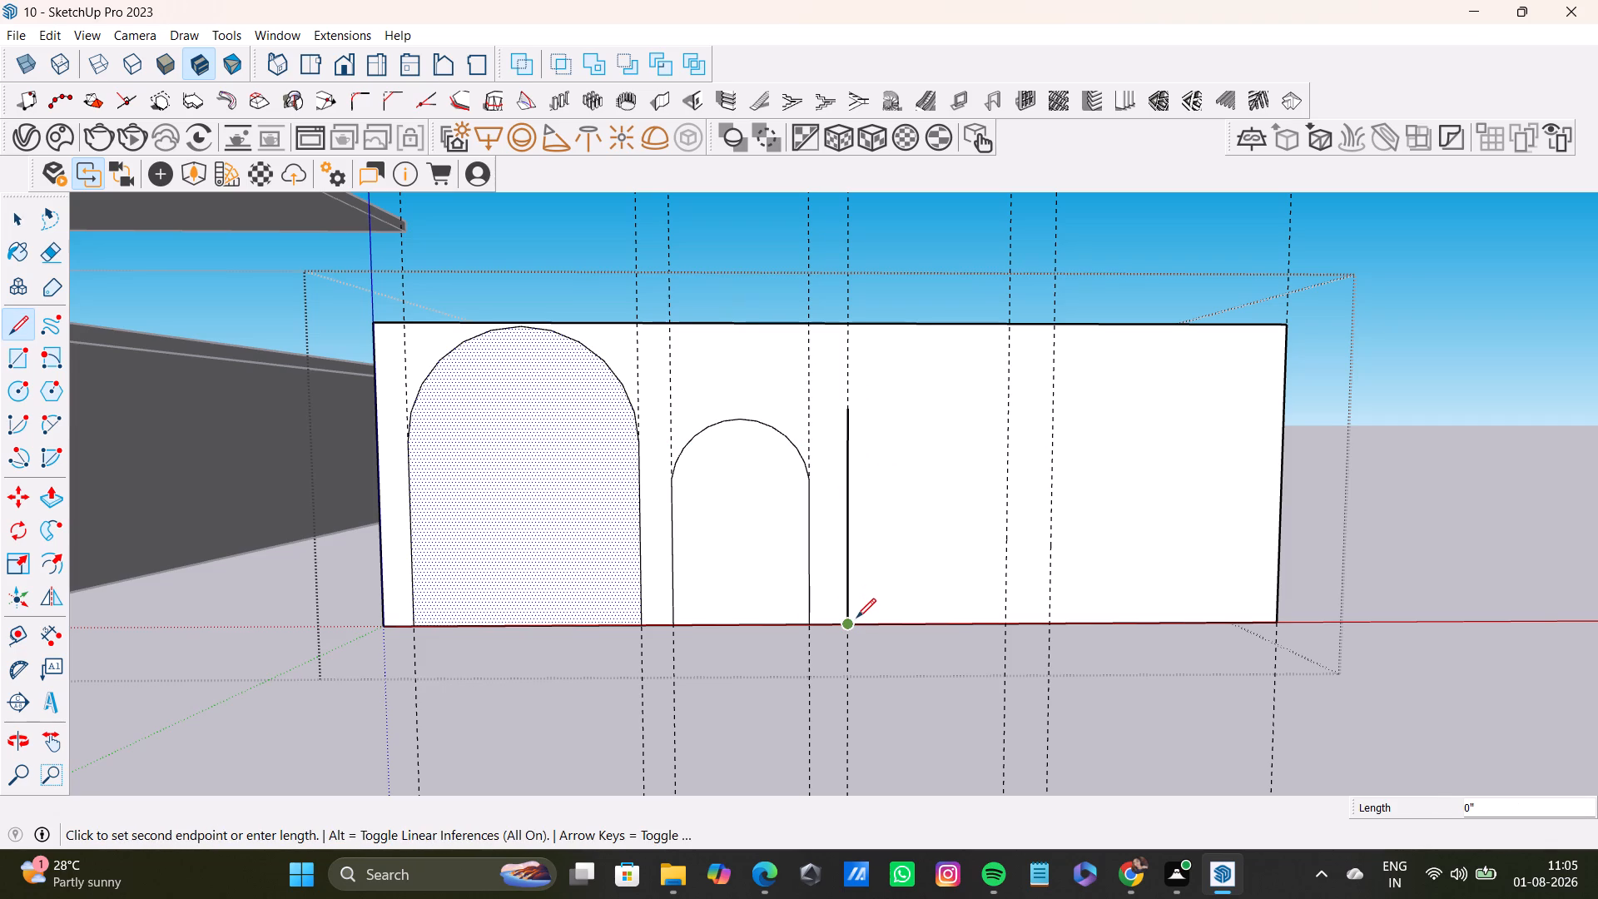
key("space")
Push the smaller arch's face through the full thickness of the front wall to cut the opening.
middle_click_drag(1054, 607, 909, 729)
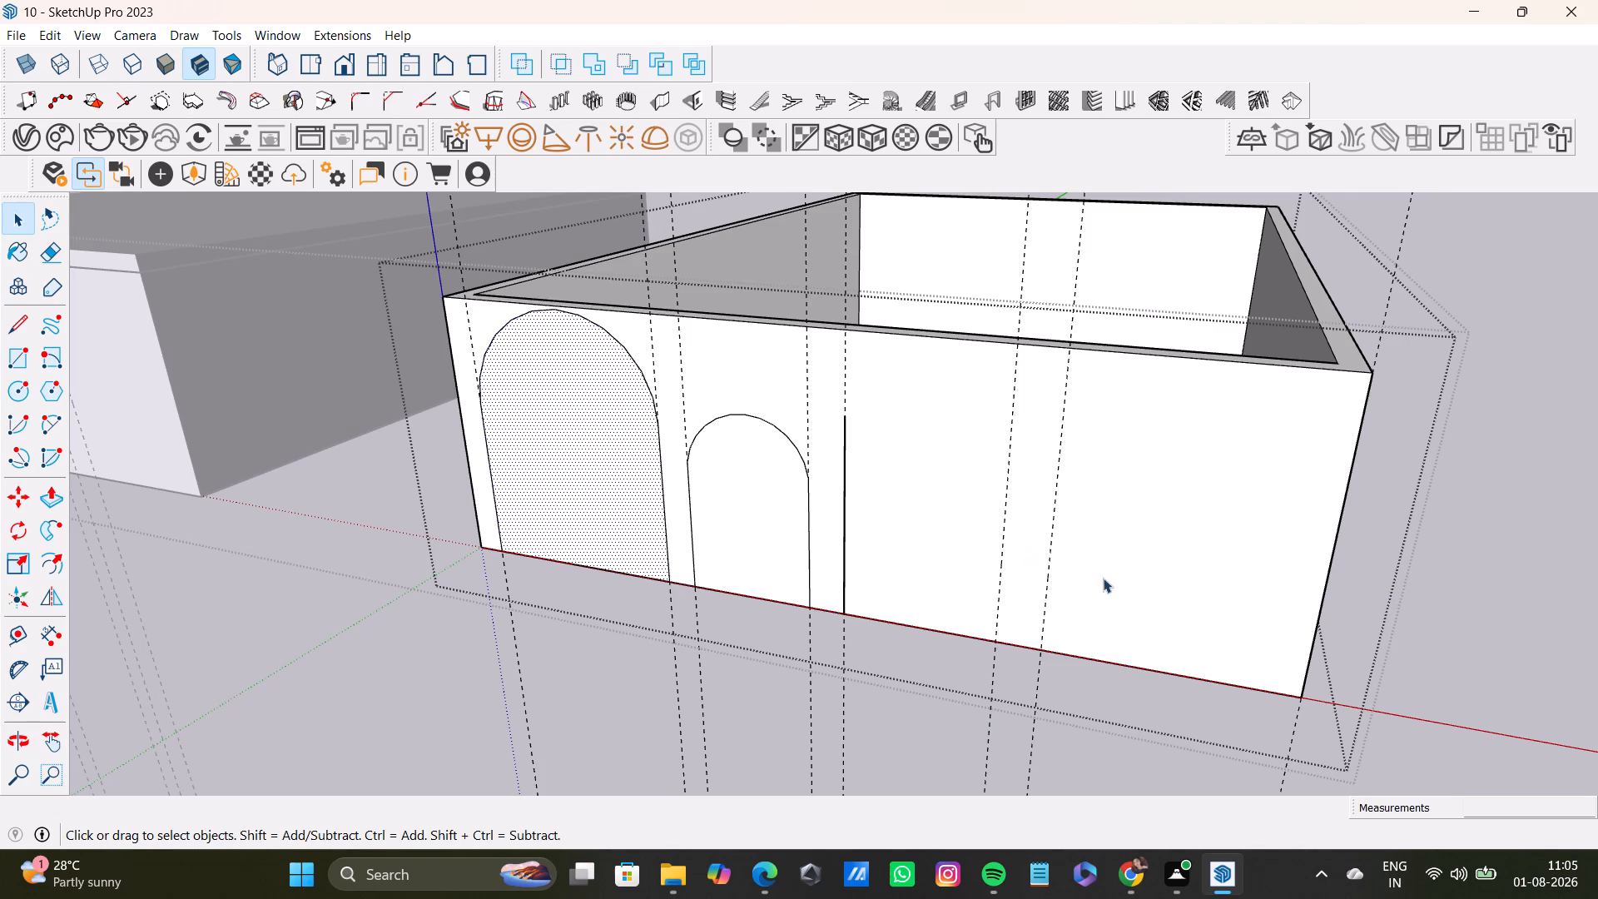
middle_click_drag(1050, 615, 1113, 591)
key("space")
left_click(717, 507)
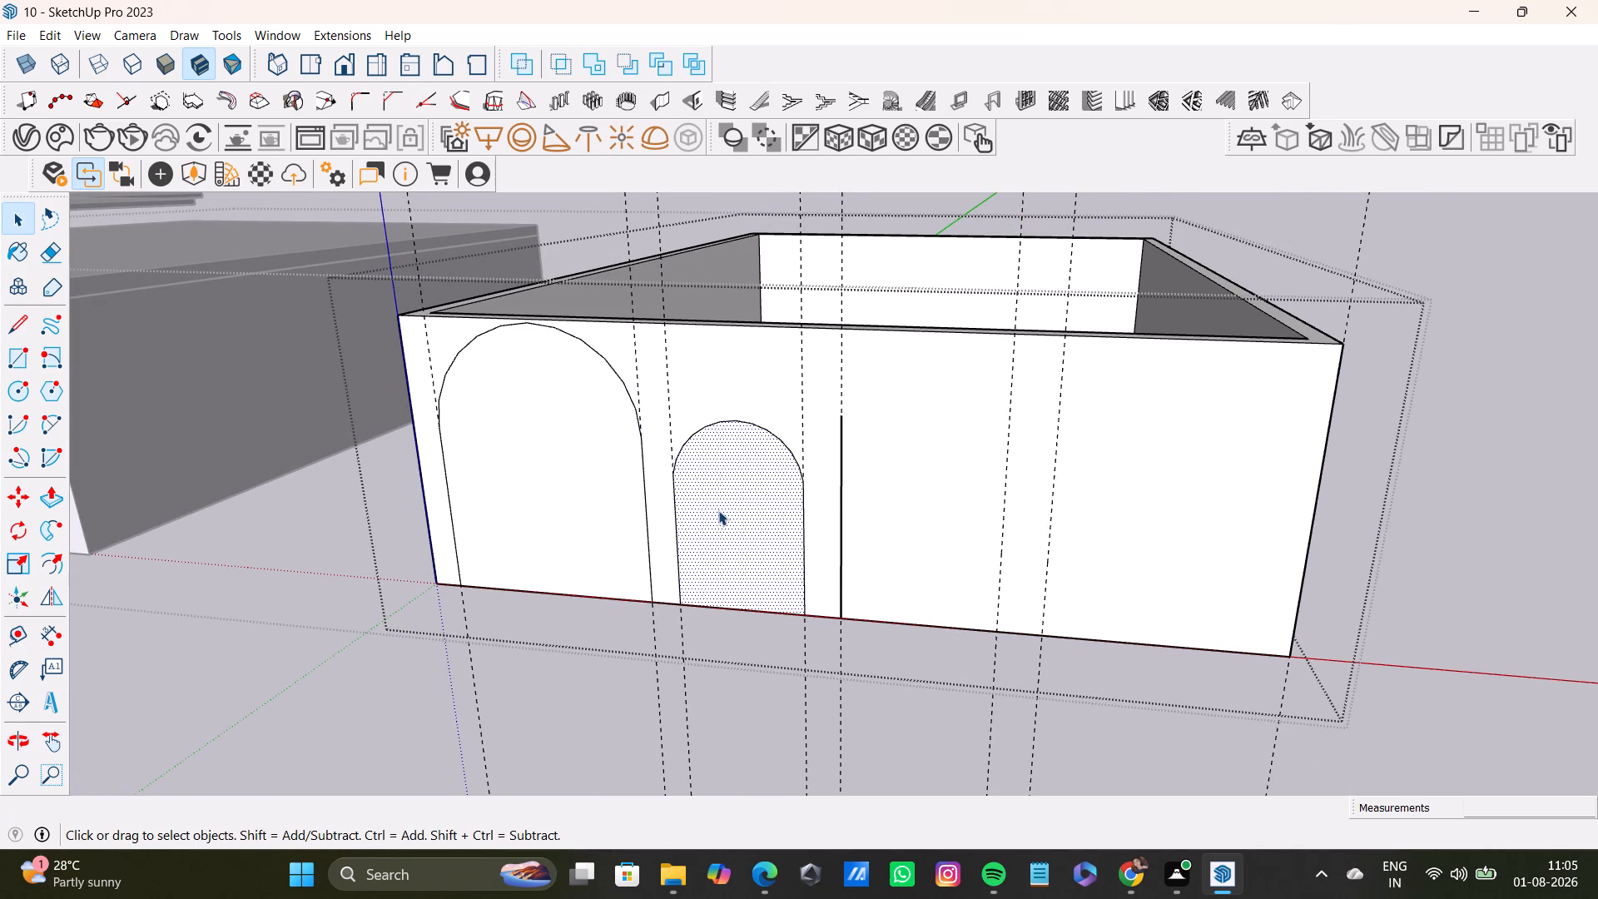
key("p")
left_click_drag(748, 509, 749, 492)
left_click(750, 326)
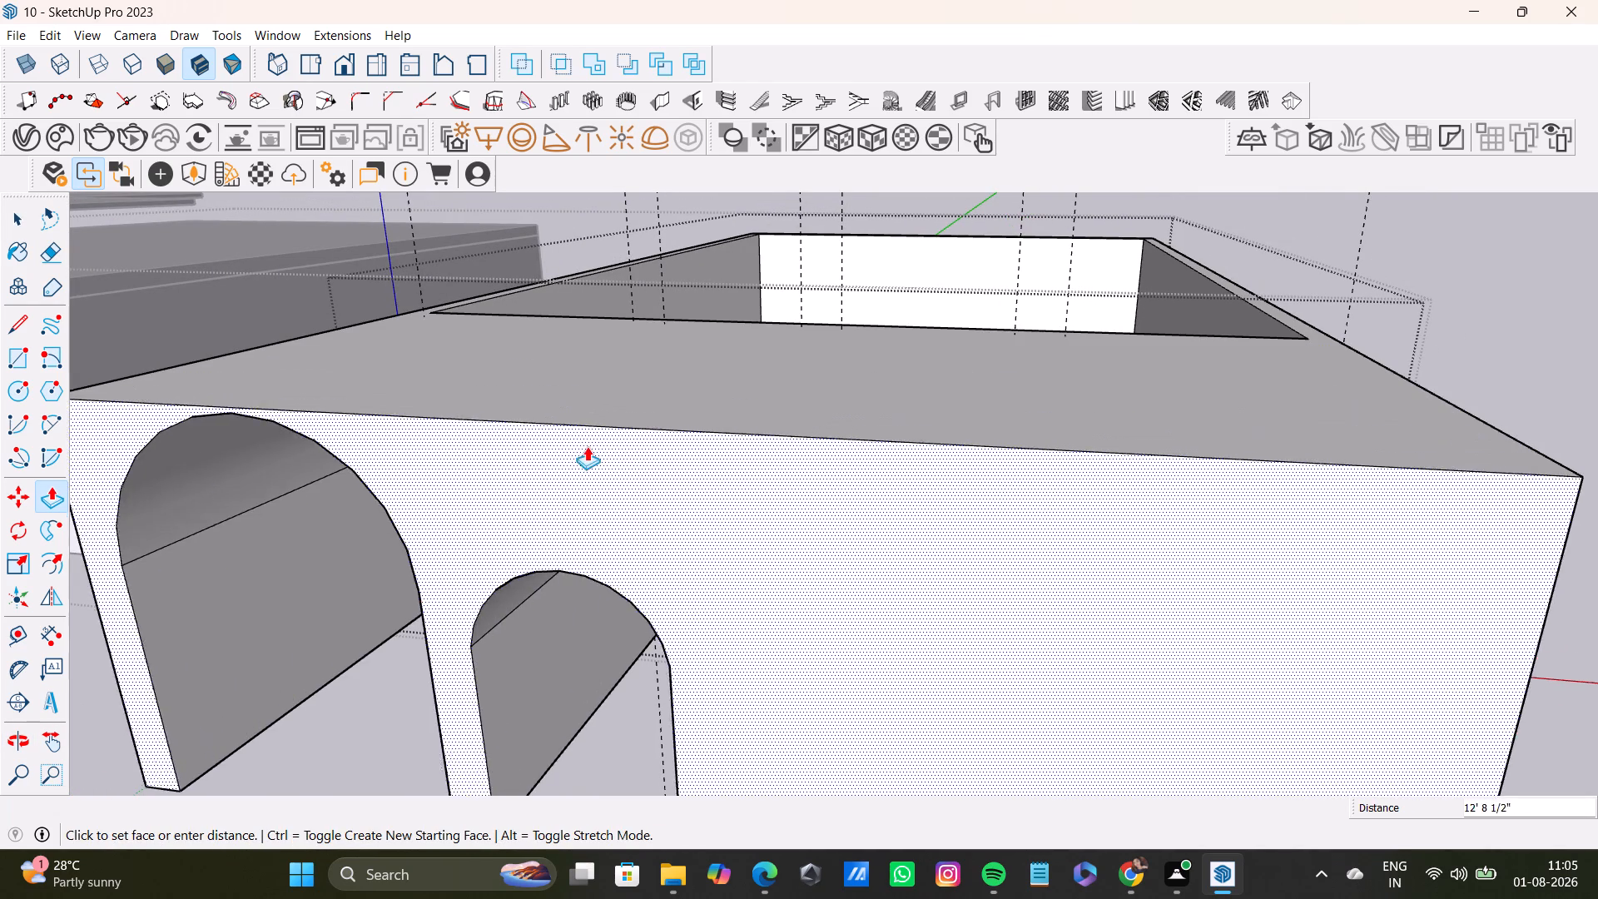
key("space")
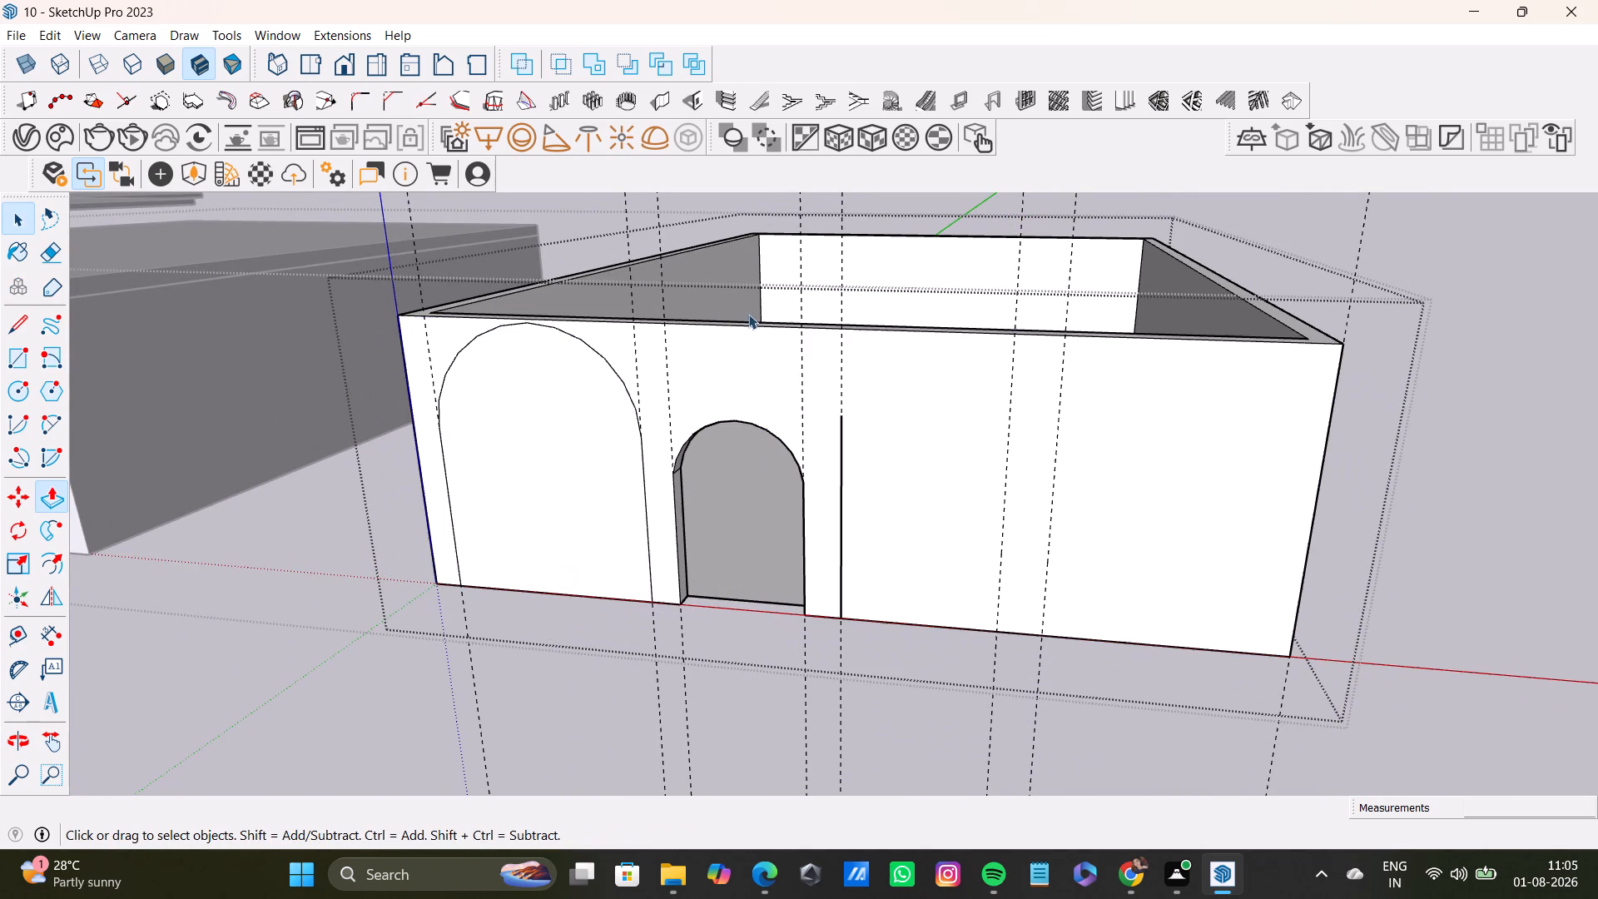
Push the large first arch's face 9" through the front wall to cut the opening.
left_click(565, 495)
key("p")
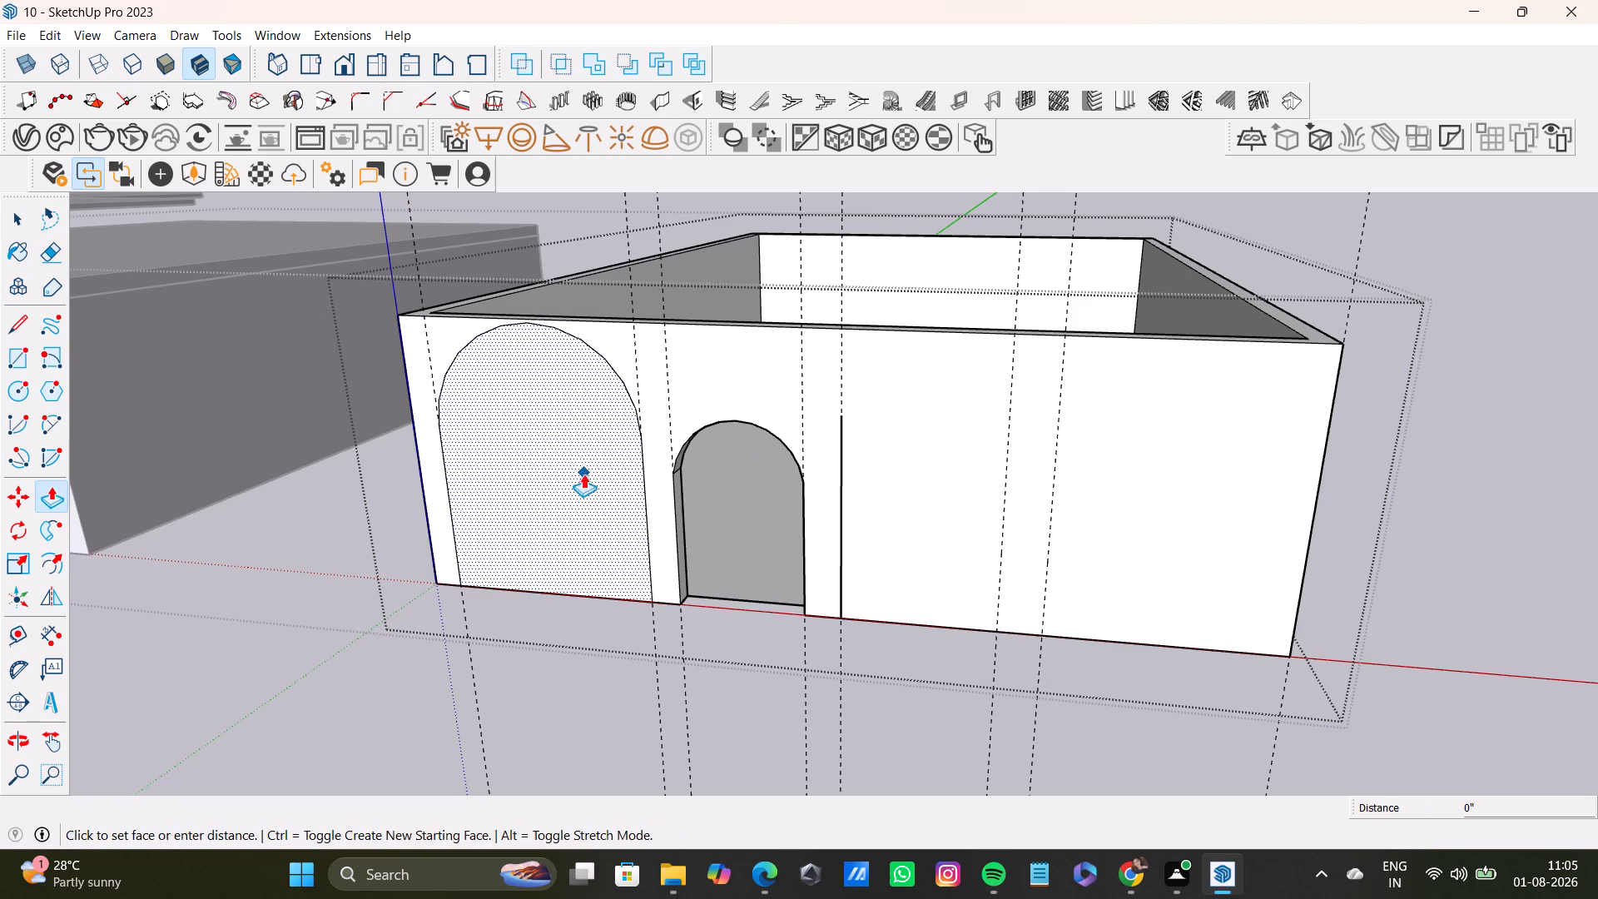
left_click(583, 474)
middle_click_drag(623, 375, 574, 490)
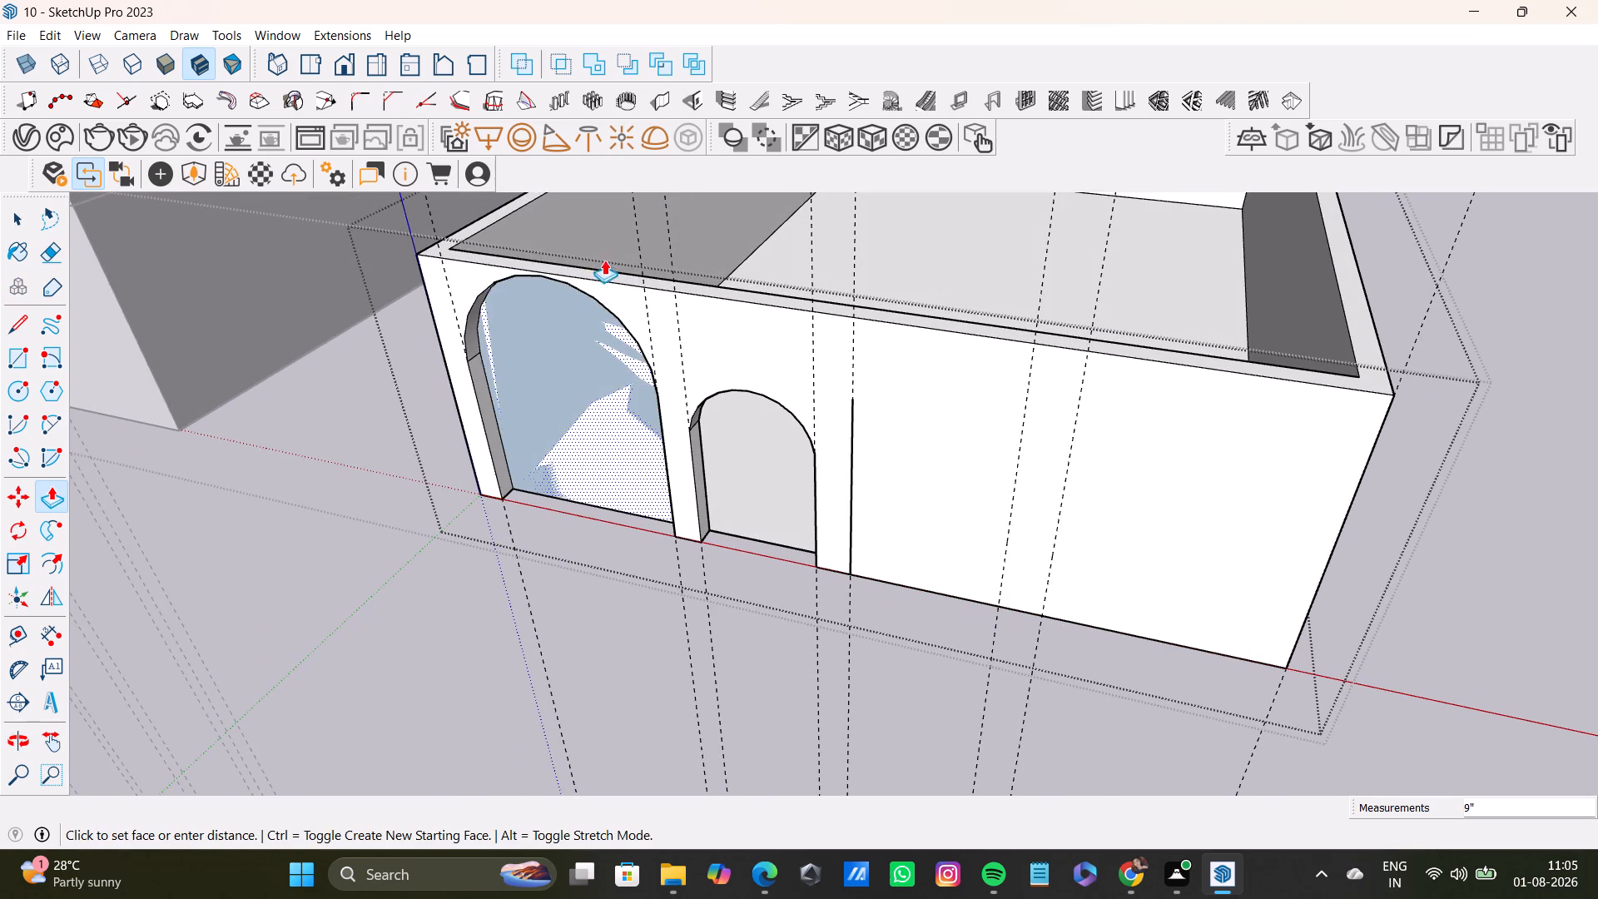
middle_click_drag(634, 326, 516, 425)
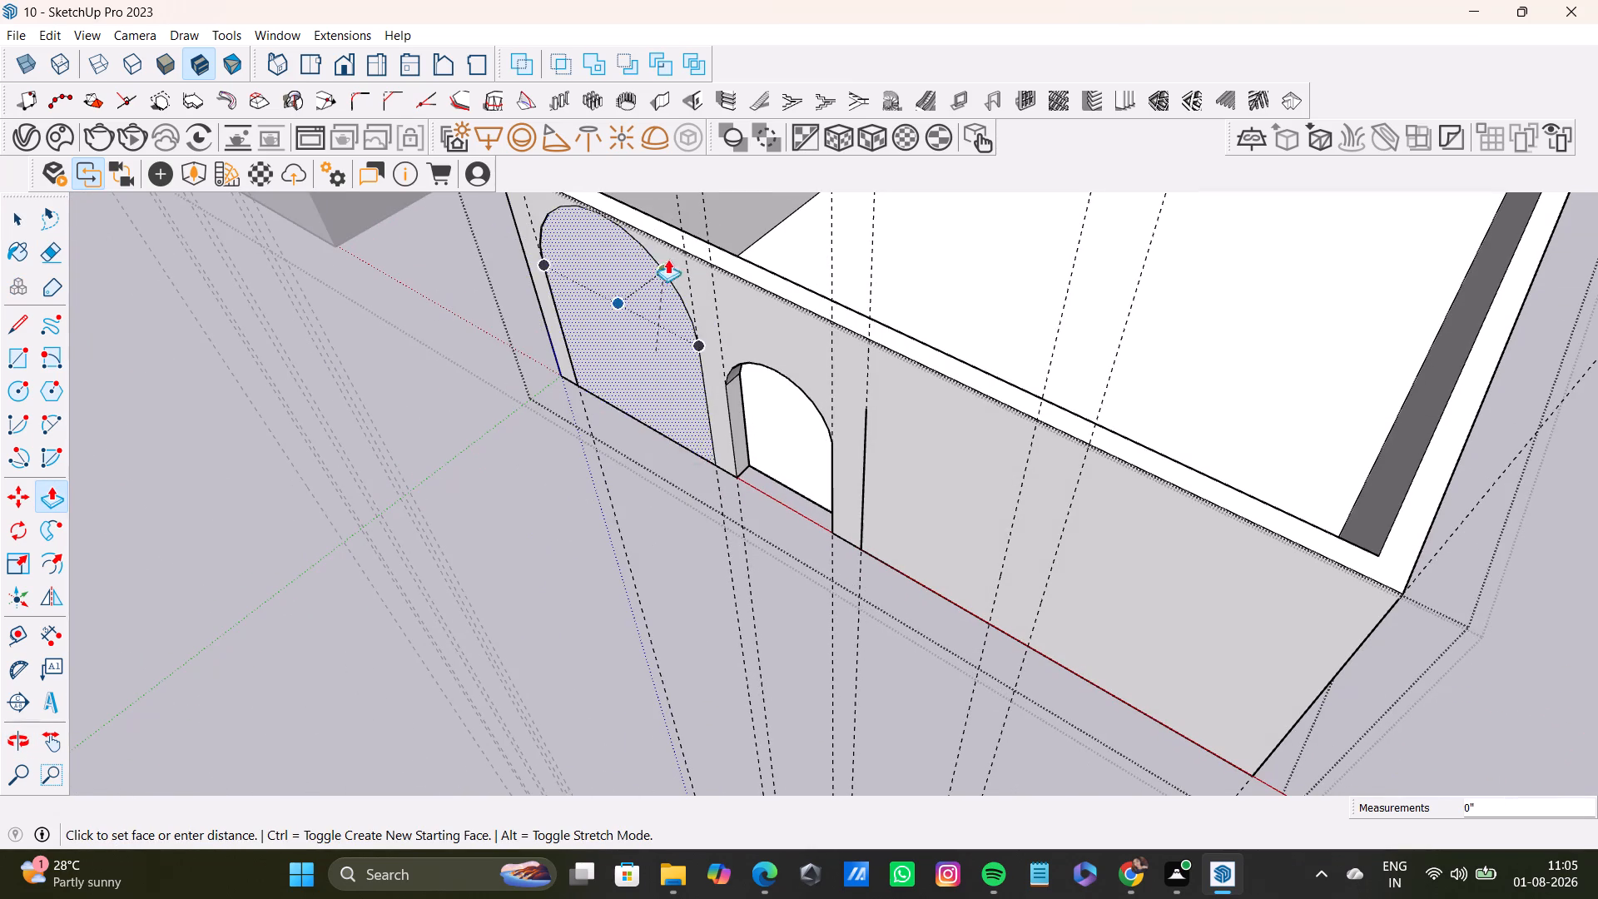
left_click(700, 241)
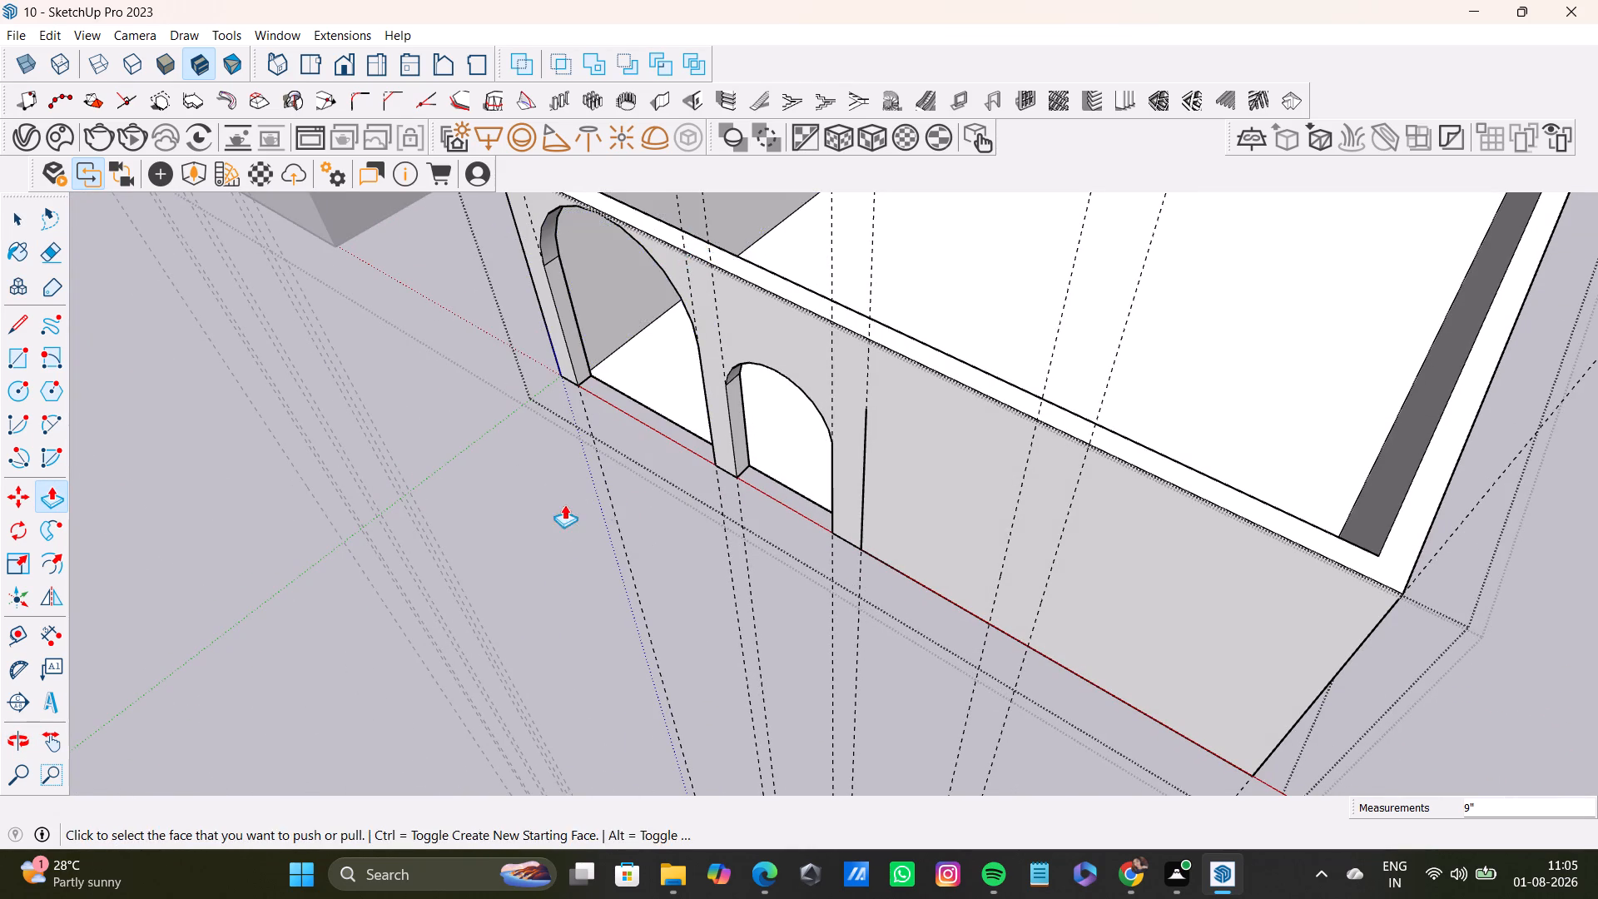
middle_click_drag(640, 497, 777, 273)
key("space")
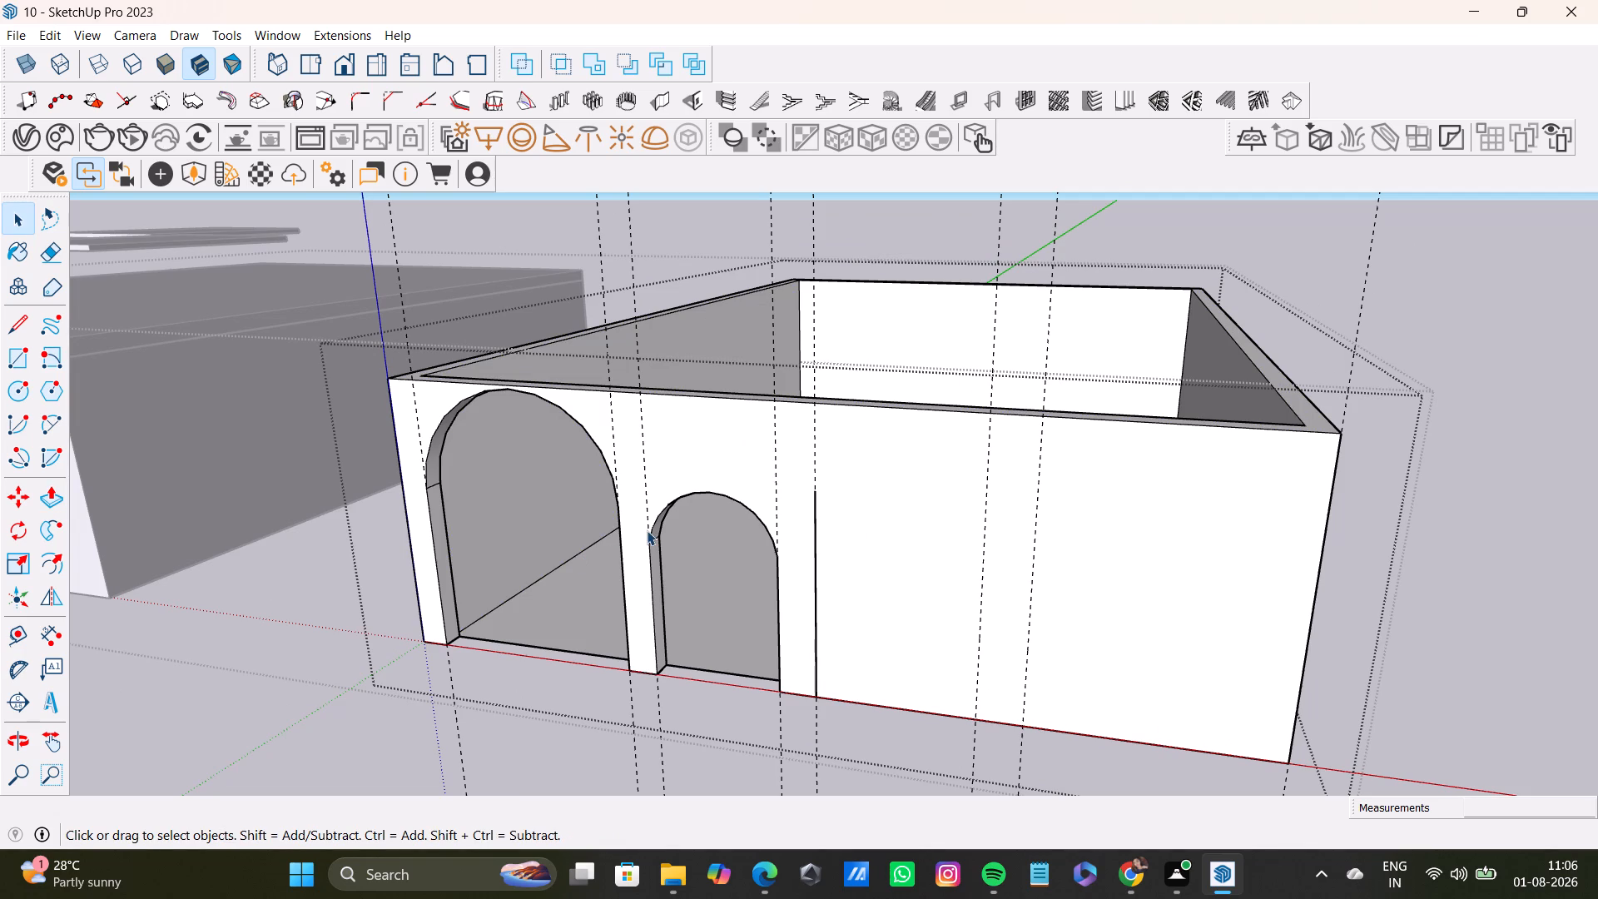
Draw a vertical line about 7' 2 9/16" tall along the sixth guide, level with the fifth guide's line, down to the wall's bottom edge.
key("l")
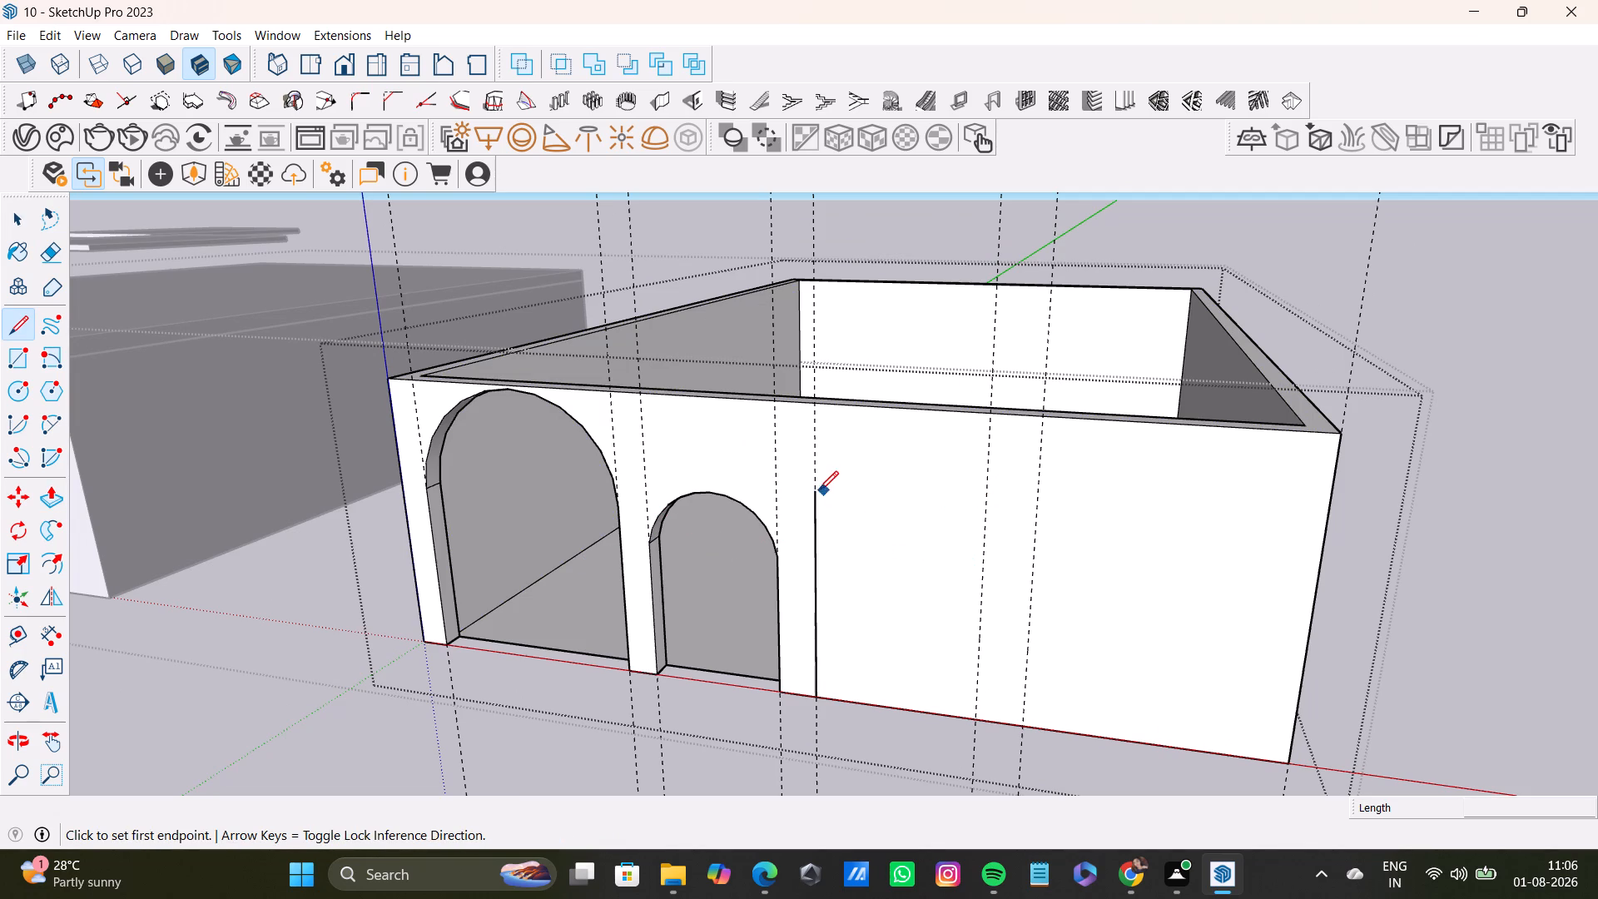
middle_click_drag(985, 565, 998, 563)
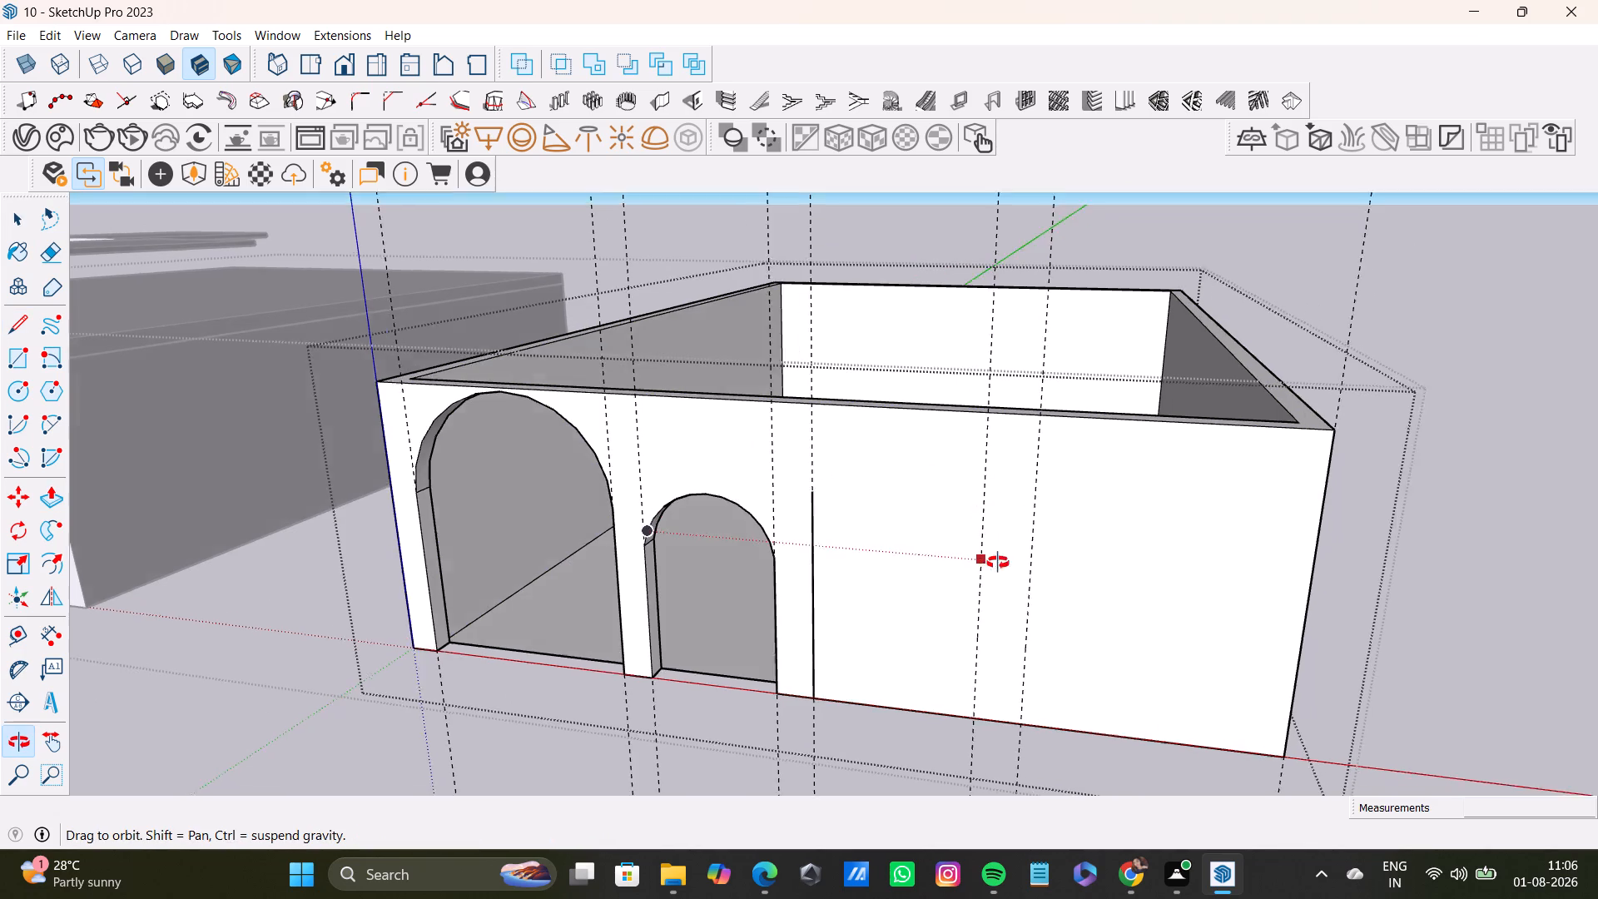
middle_click_drag(998, 563, 1055, 467)
key("space")
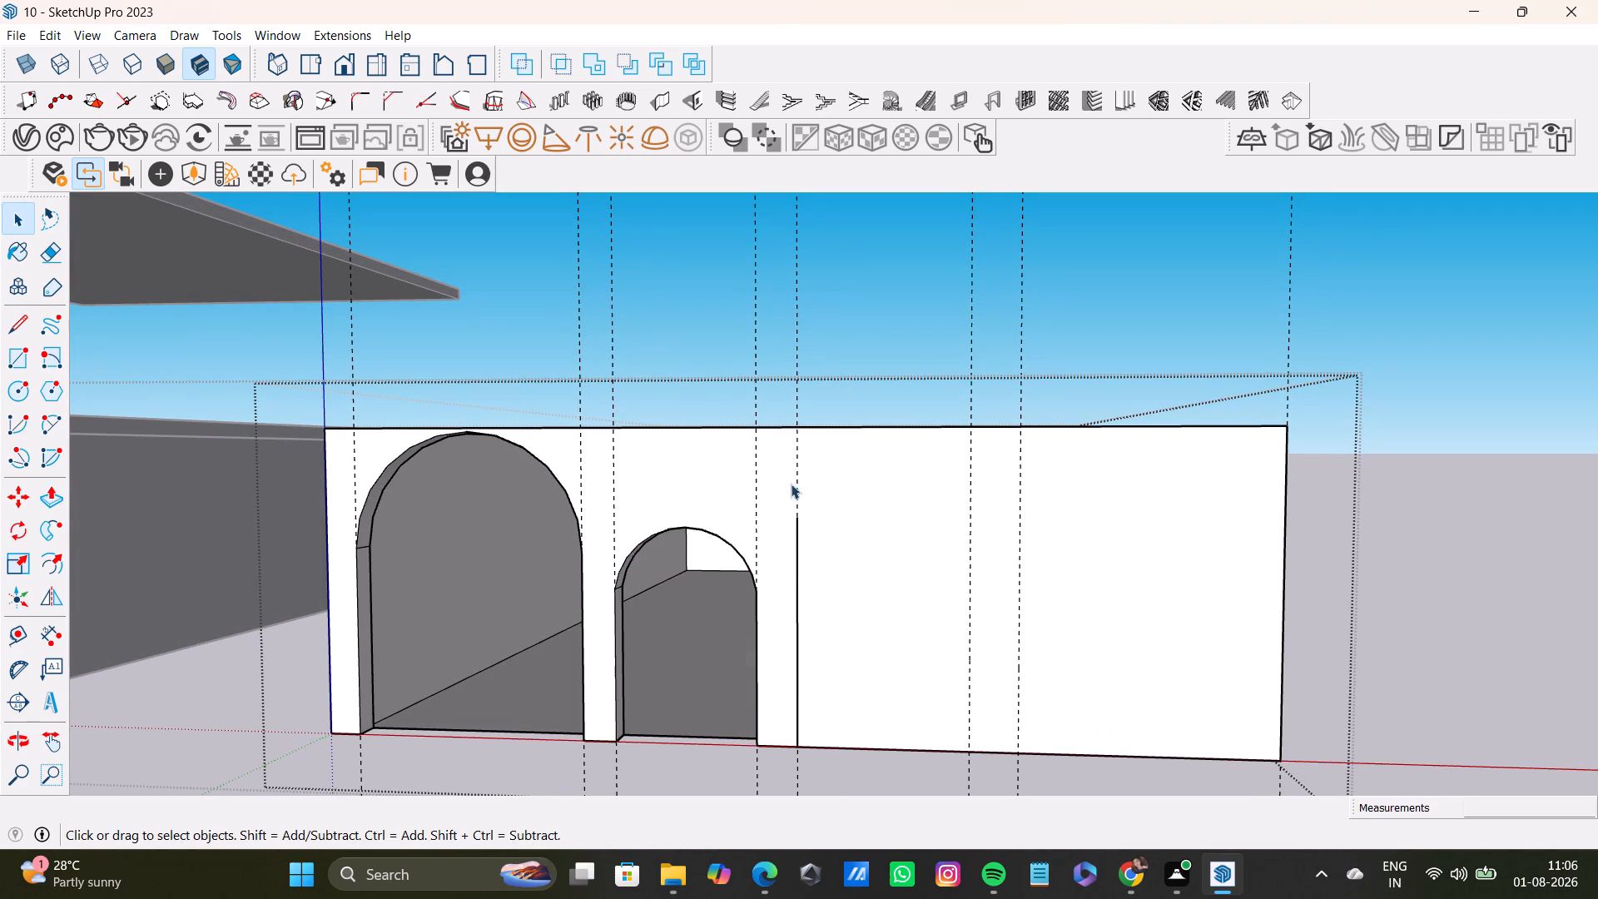
key("l")
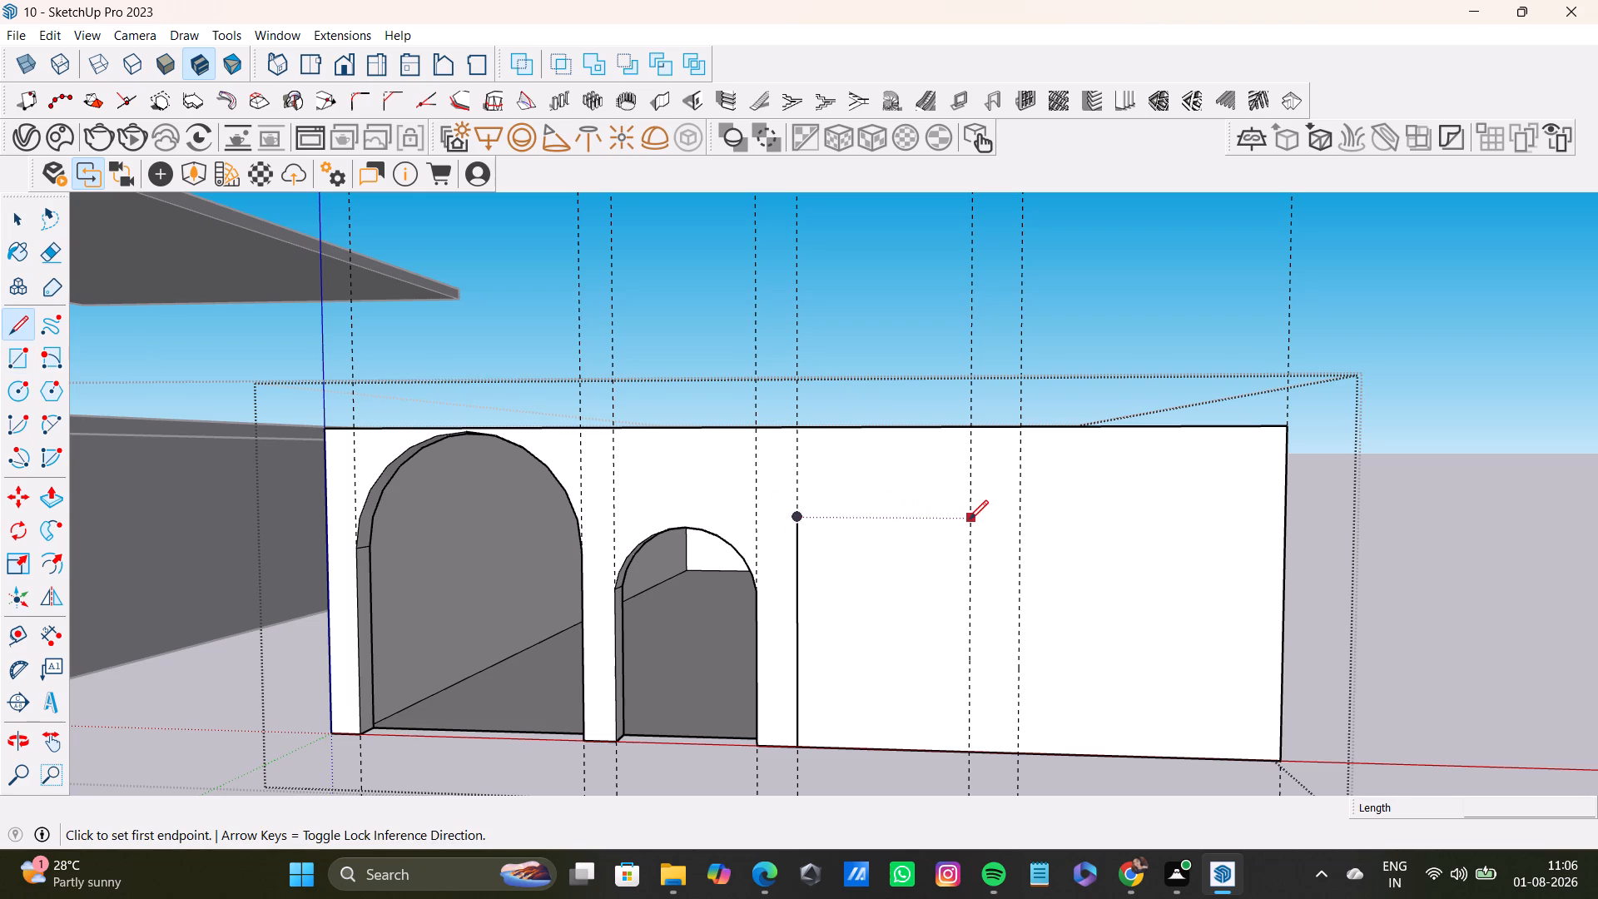
key("l")
left_click_drag(970, 519, 977, 521)
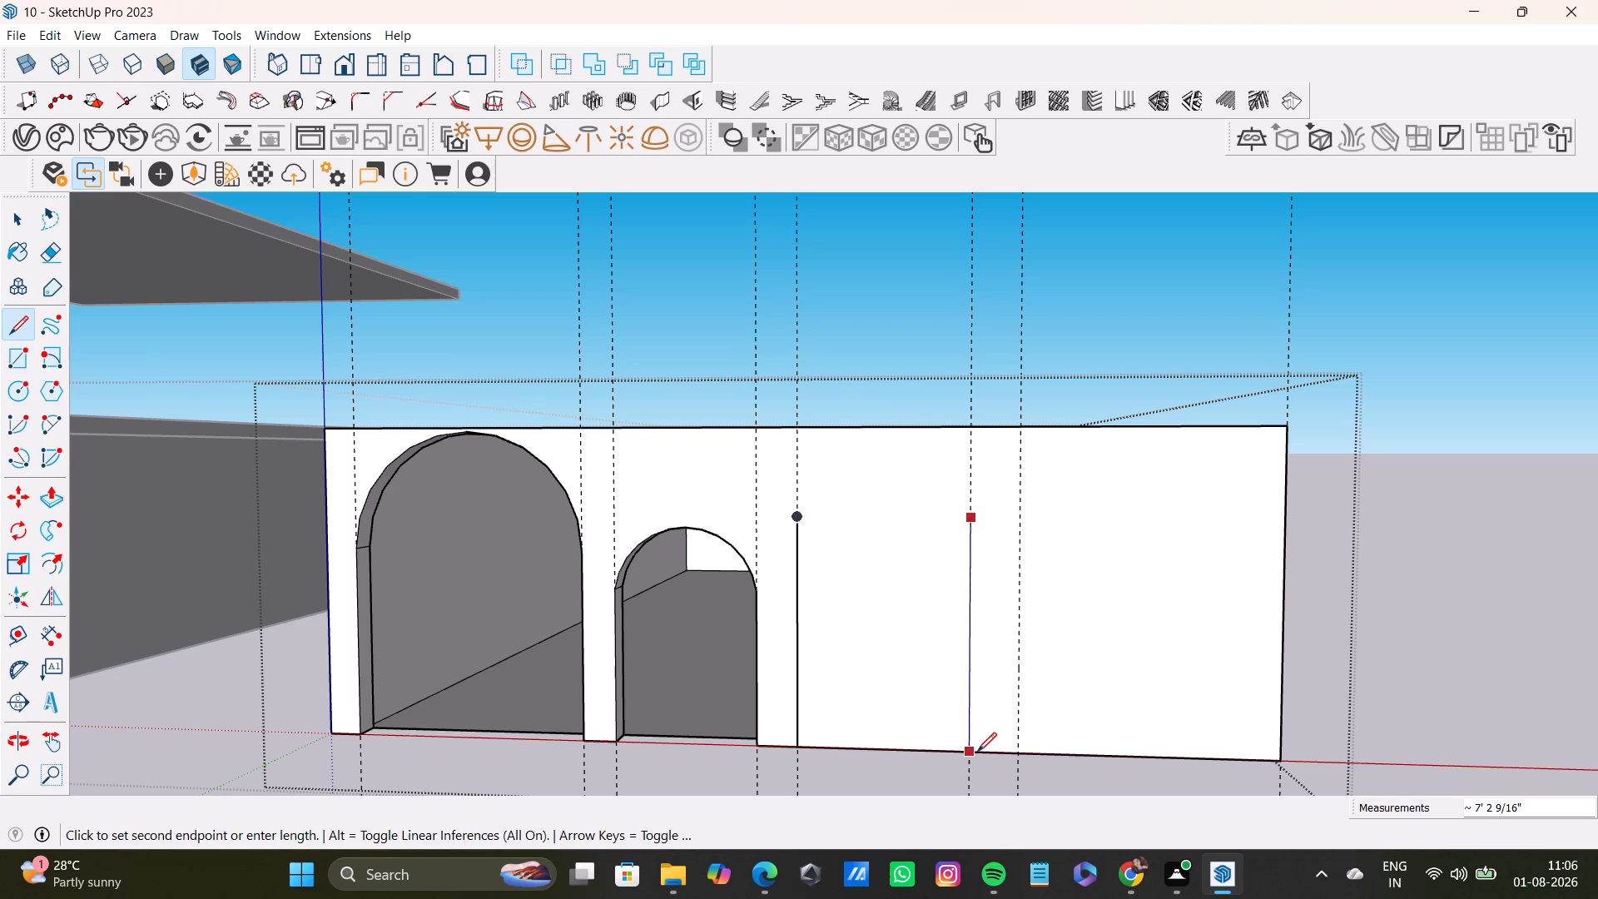
left_click(977, 752)
key("space")
Draw a half-circle two-point arc joining the tops of the fifth and sixth guide lines, with a bulge of about 2' 8".
left_click(56, 424)
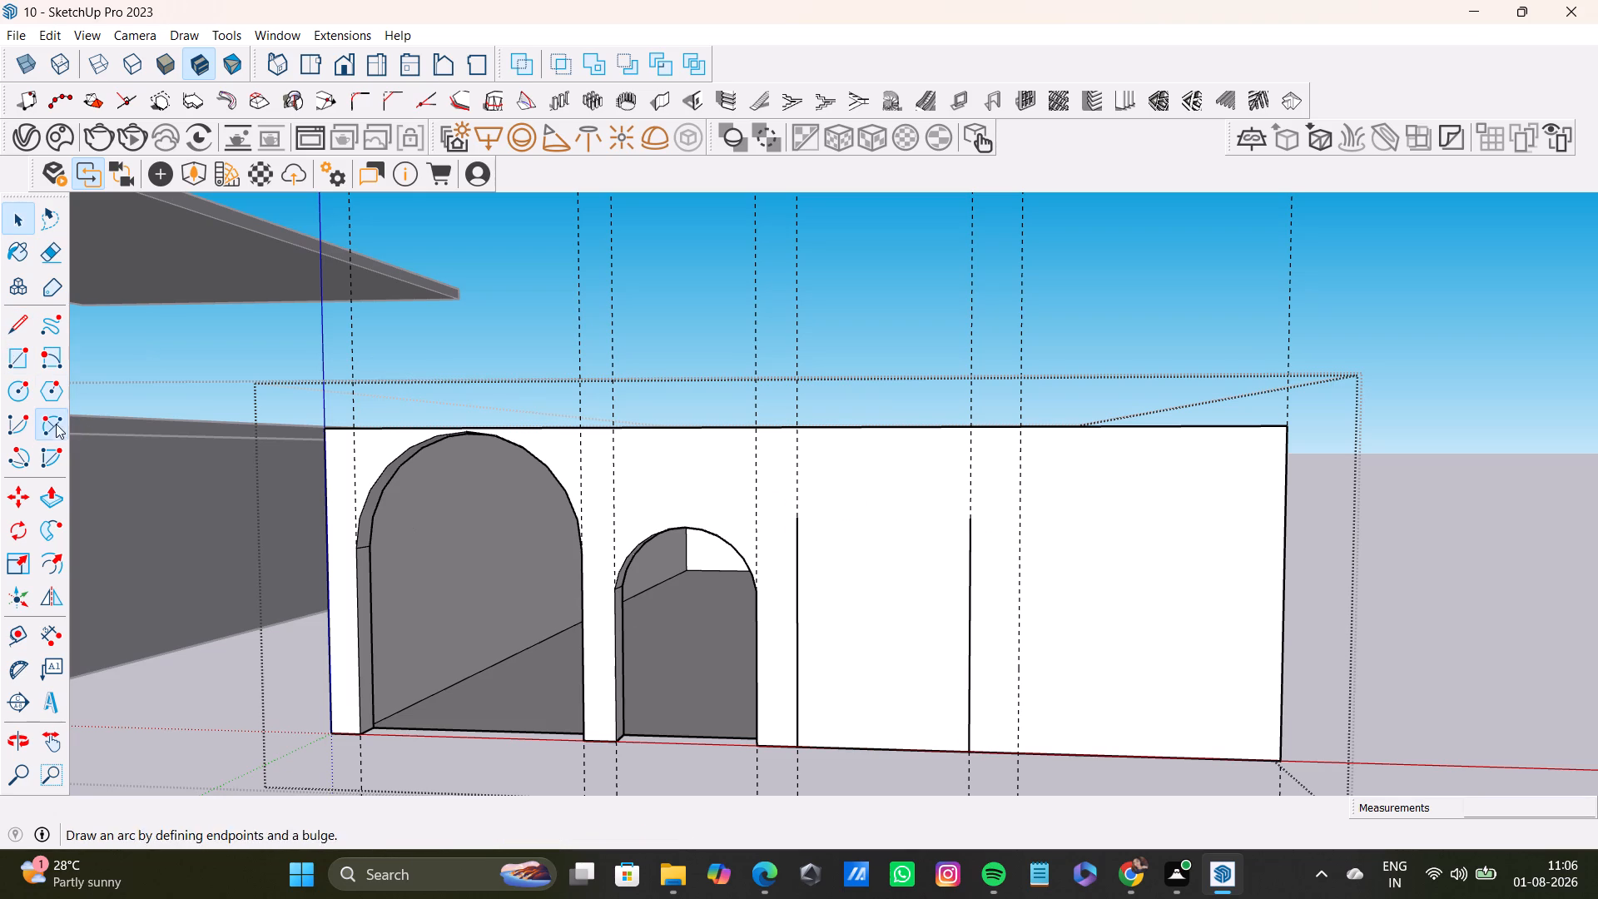
left_click(796, 518)
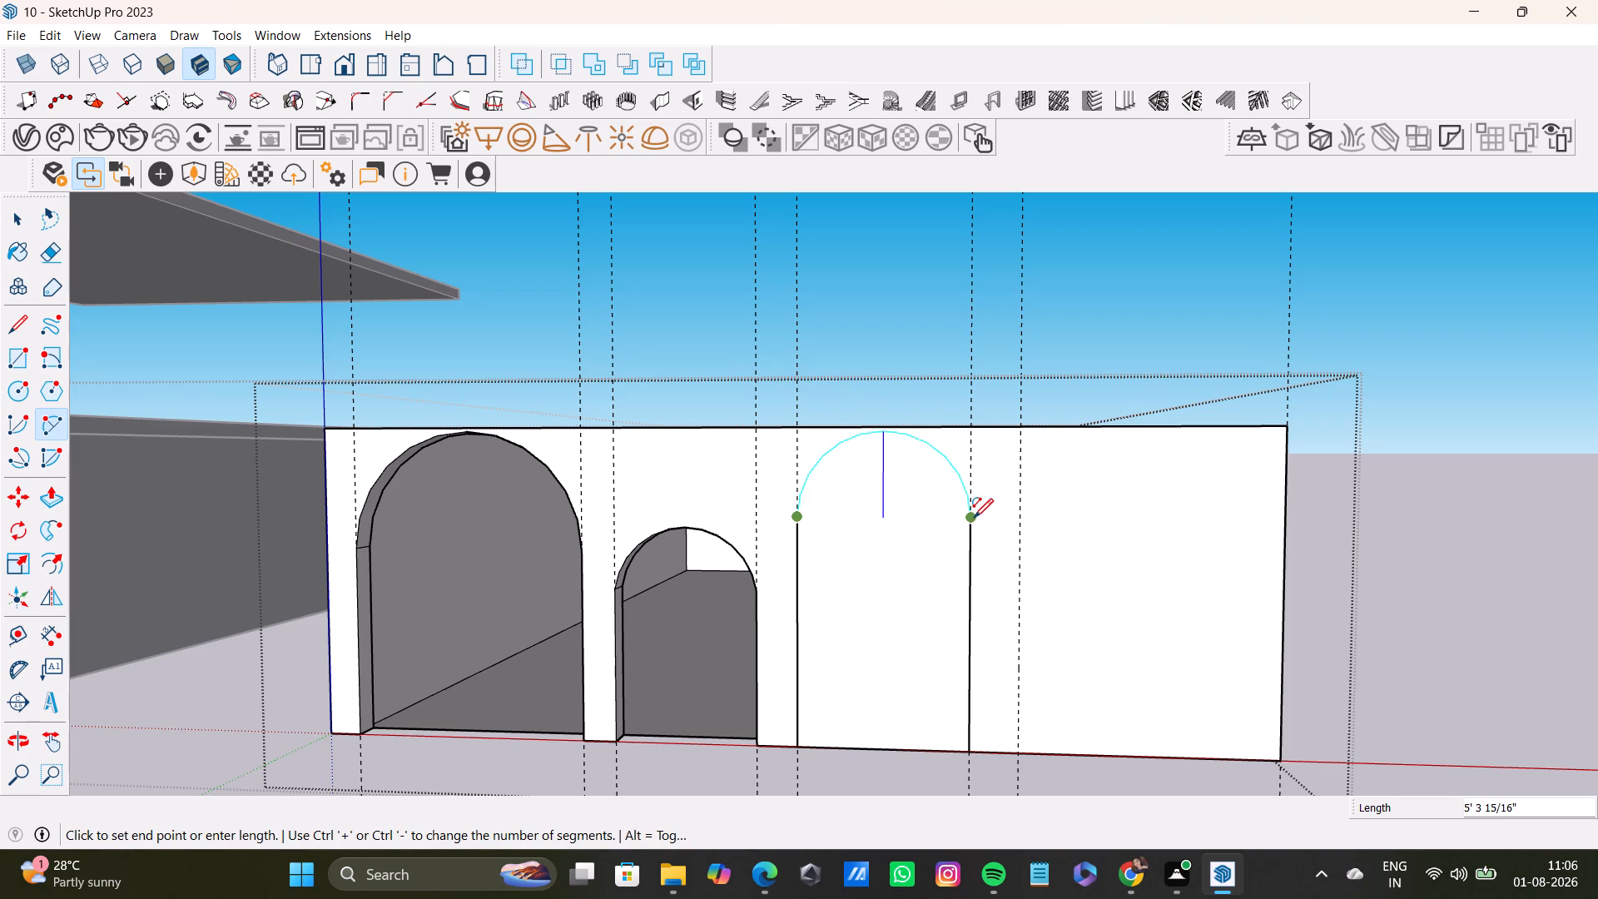
left_click(974, 518)
left_click(865, 424)
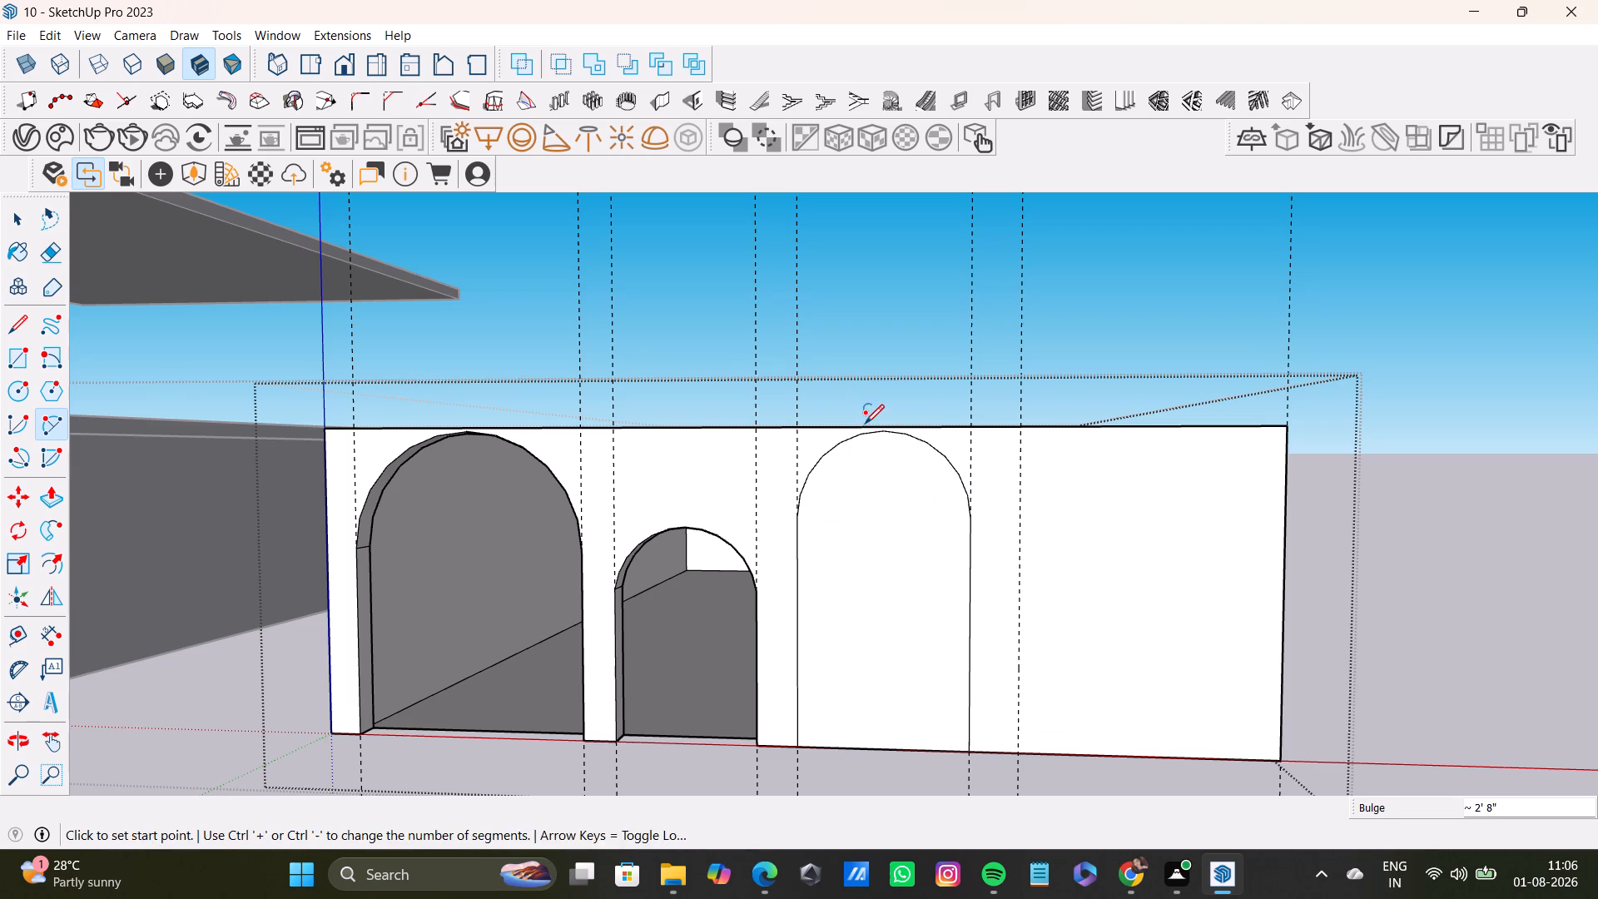
key("space")
Draw a vertical line along the seventh guide, starting below the third arch's springing level, down to the wall's bottom edge.
middle_click_drag(1071, 512, 958, 503, "shift")
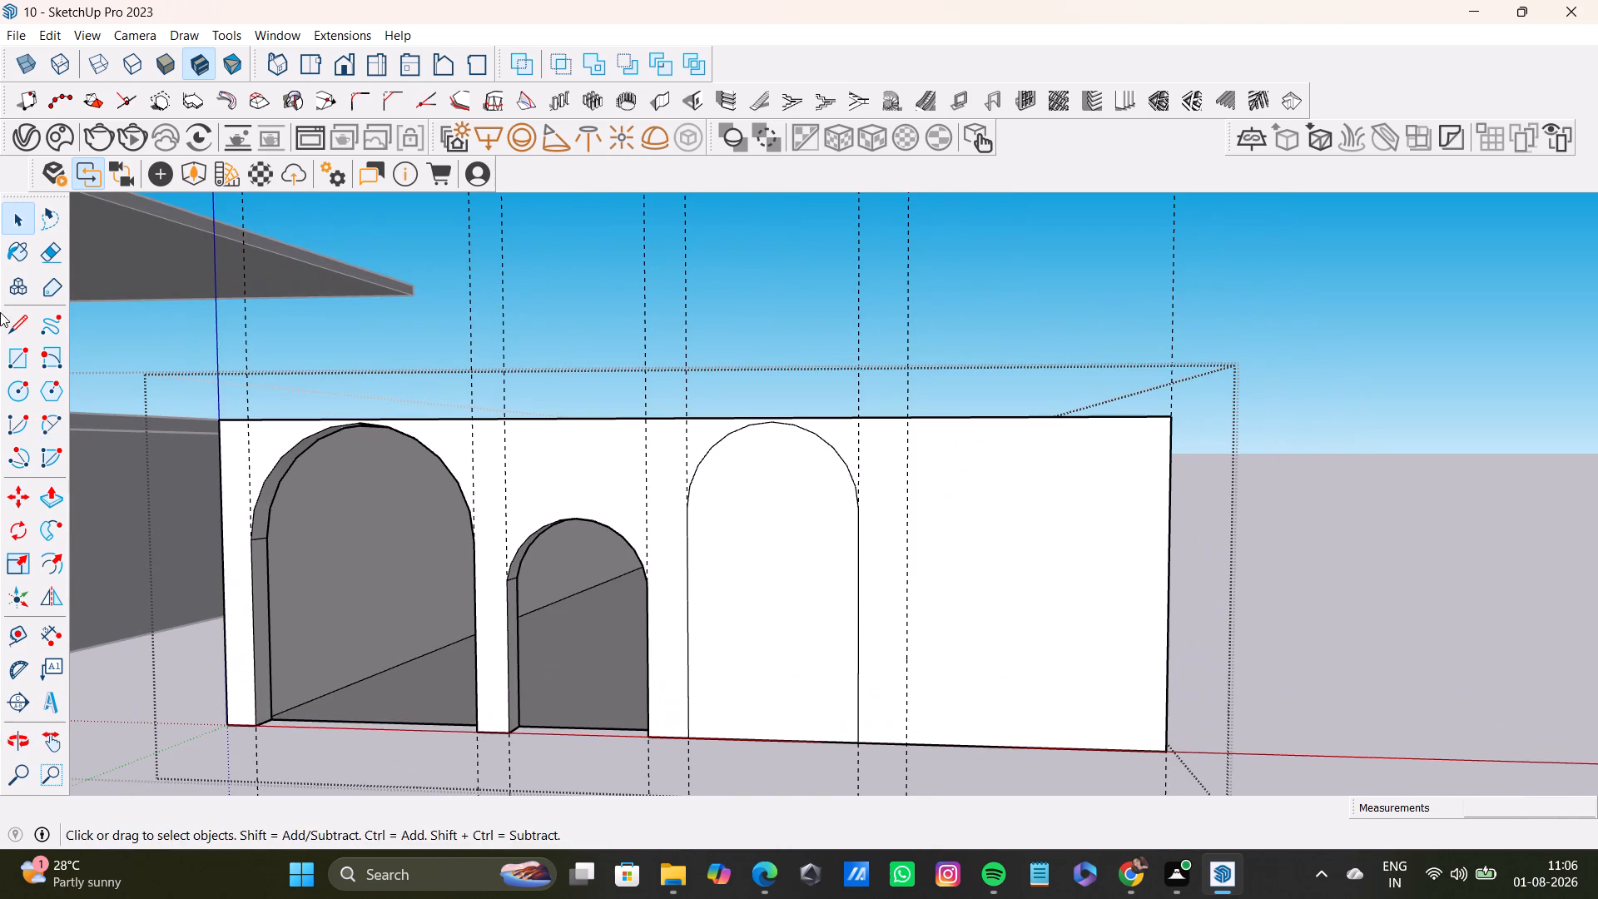
key("l")
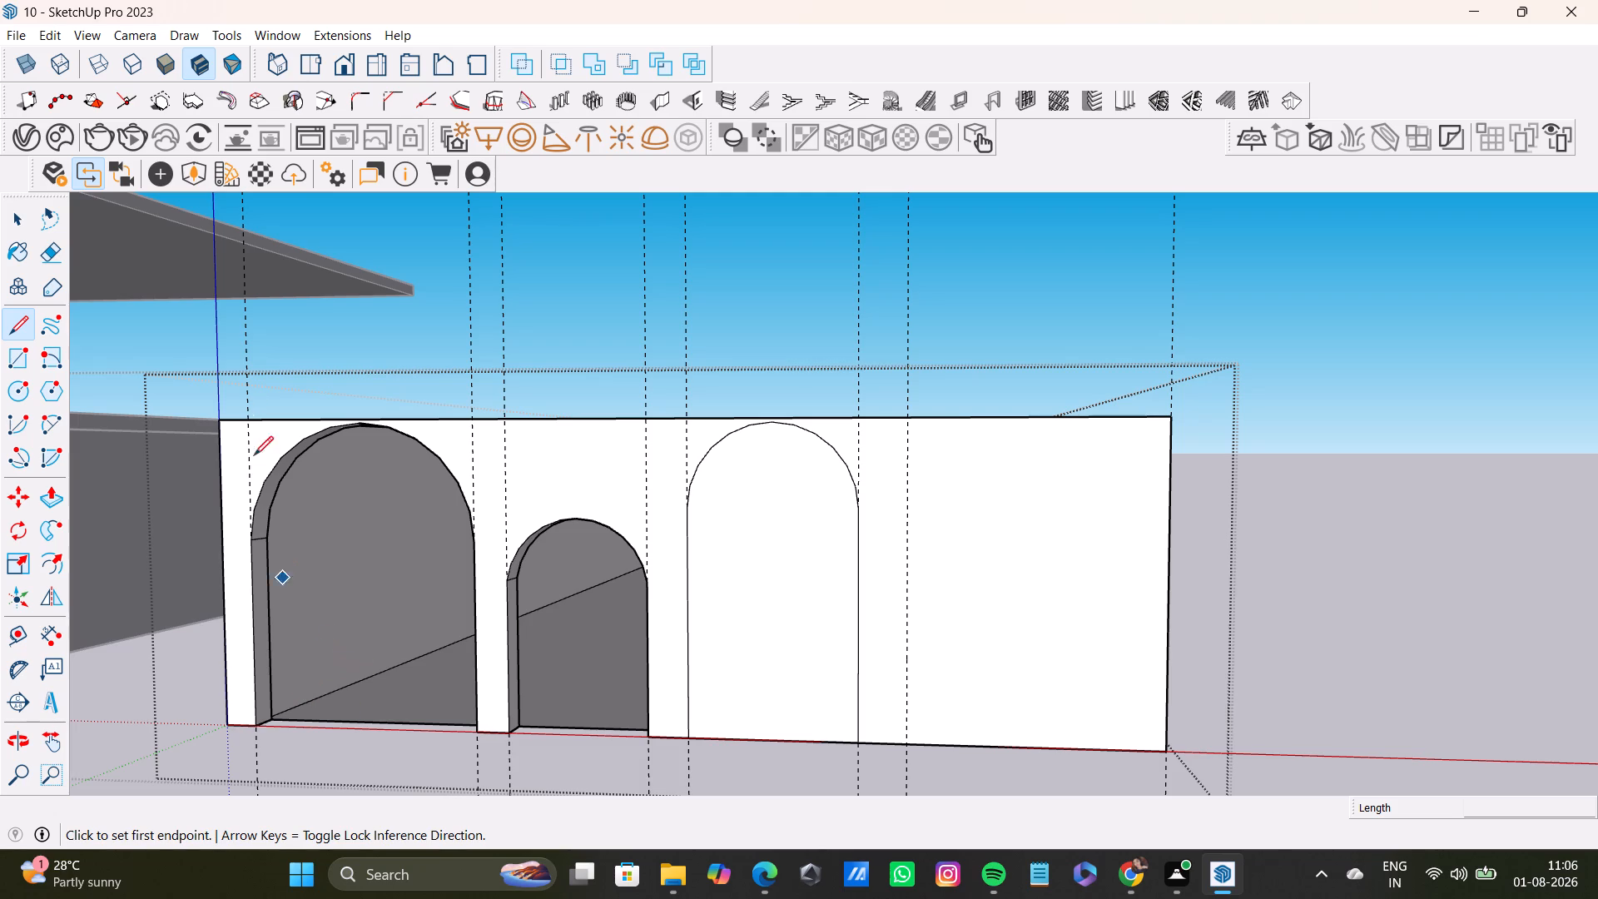
key("space")
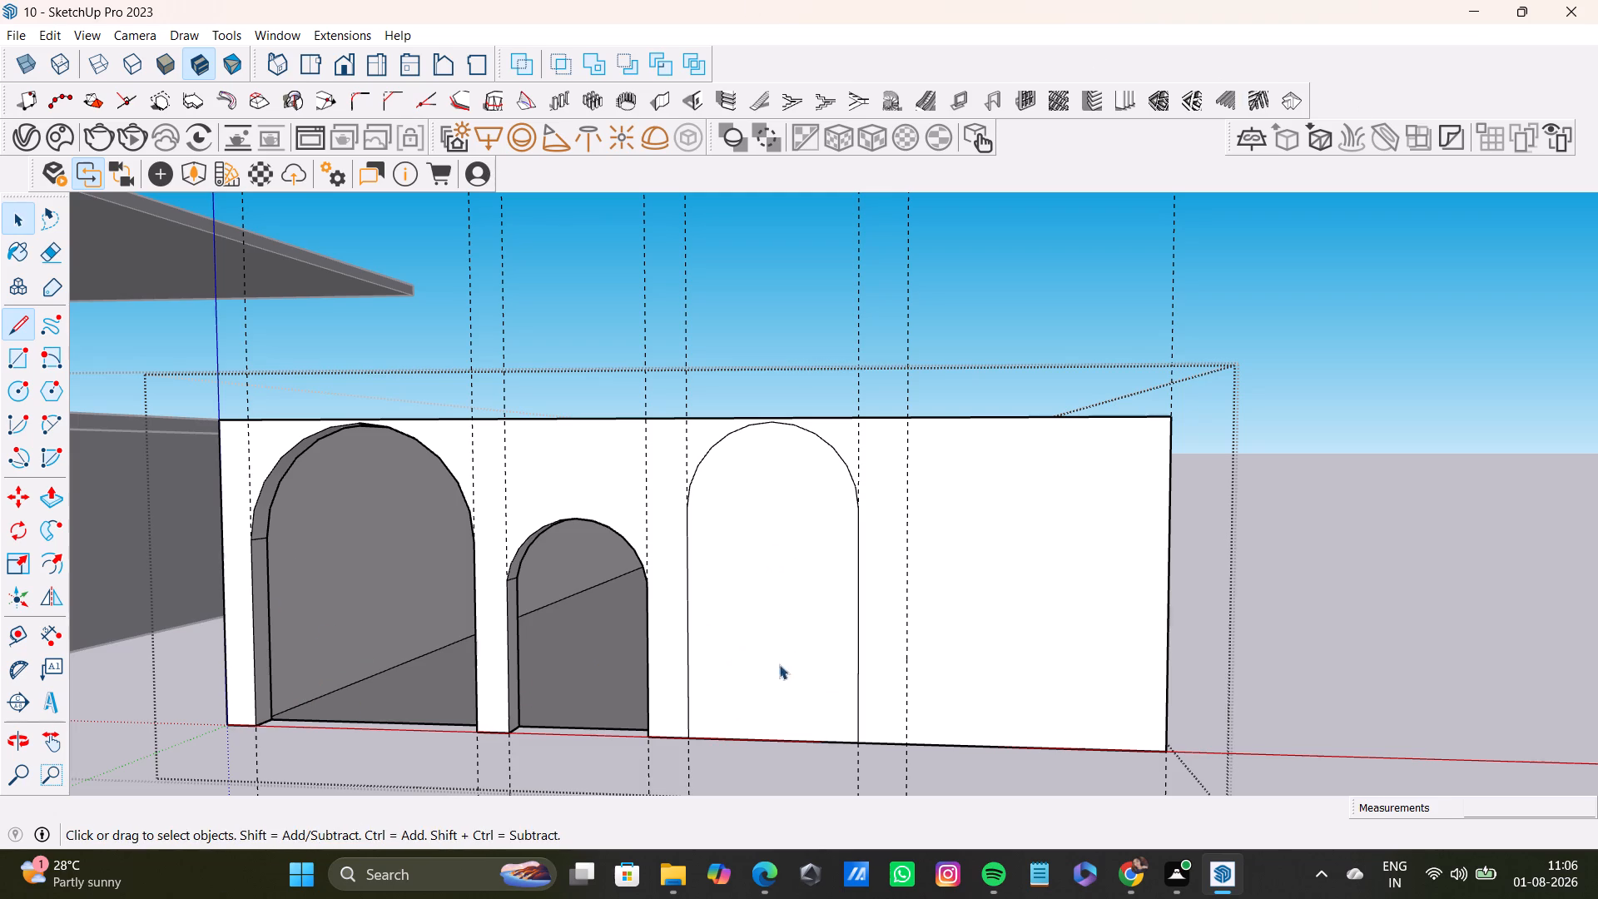
left_click(21, 330)
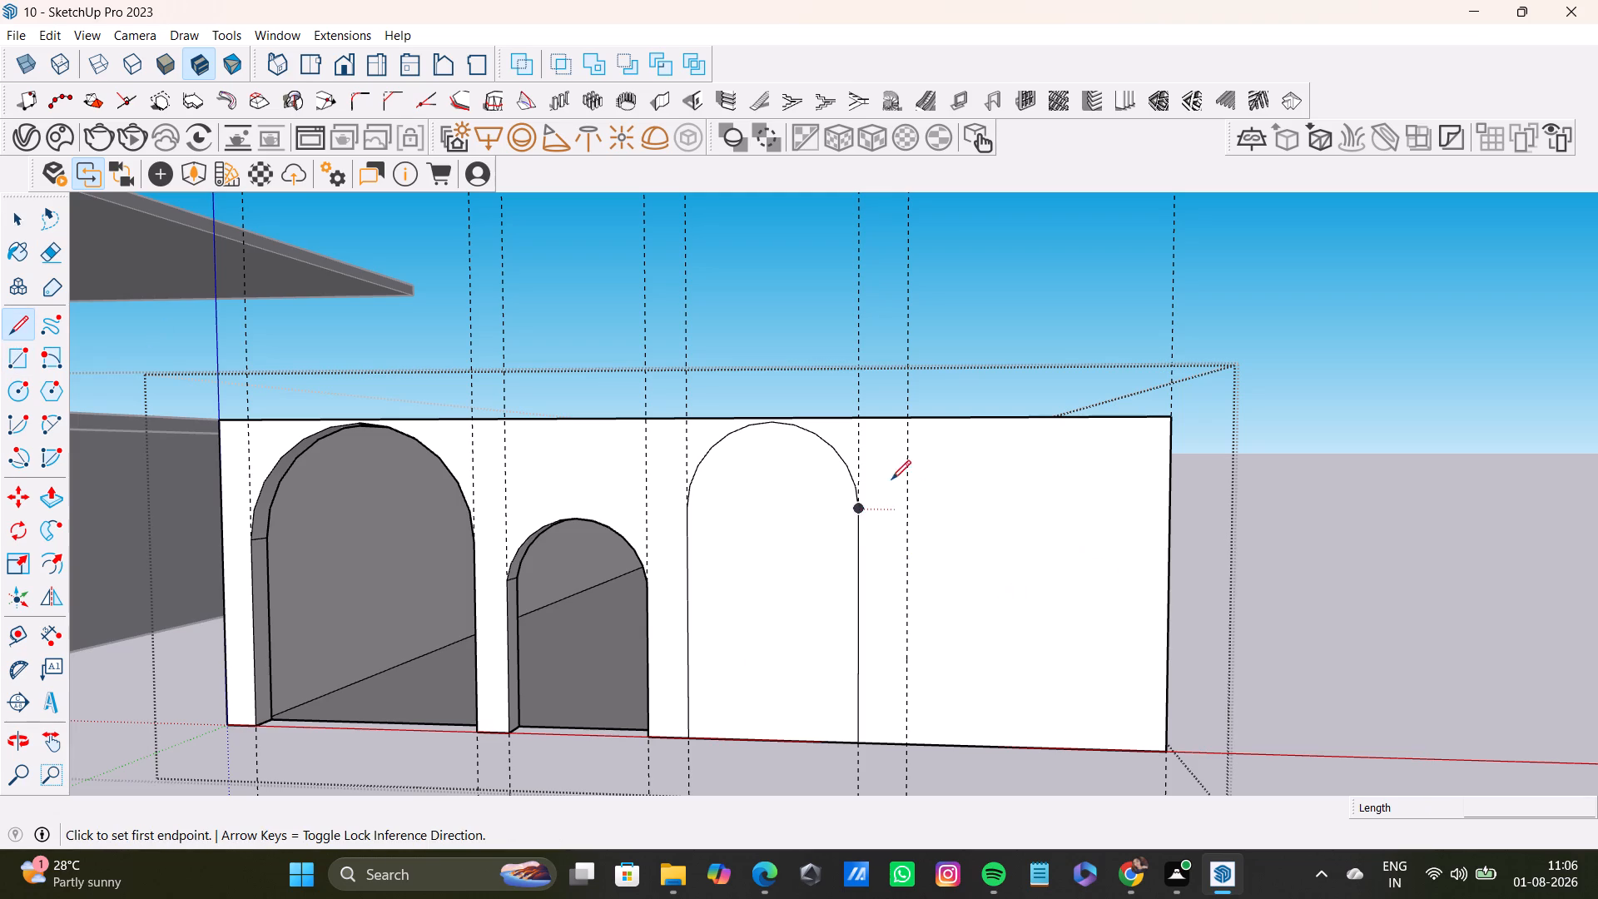
left_click(906, 552)
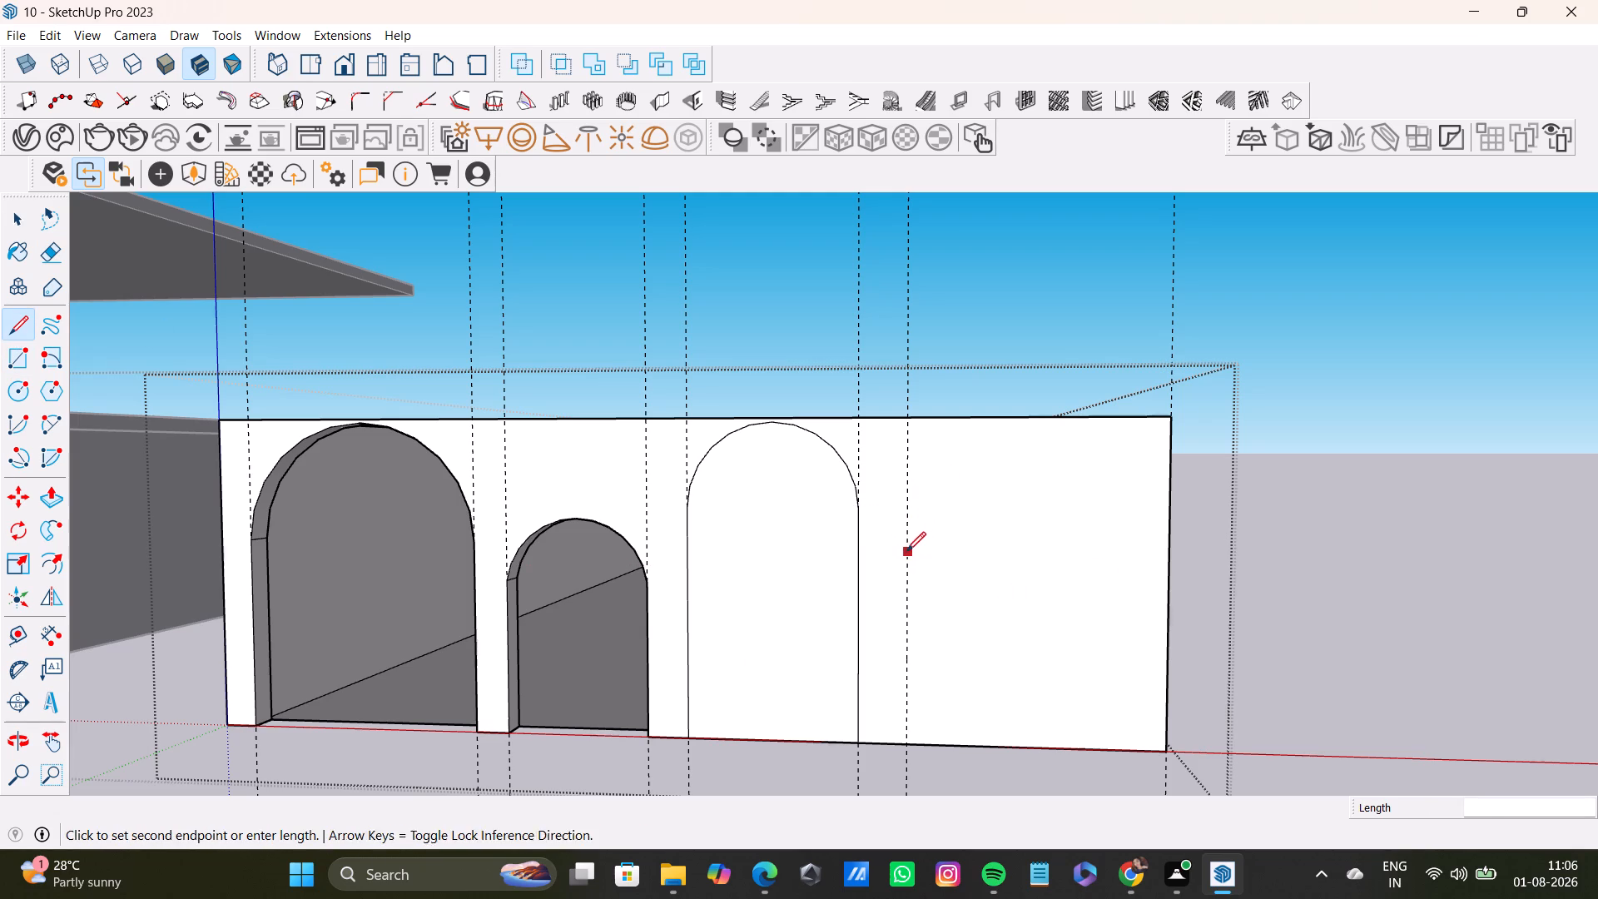
left_click(911, 738)
key("space")
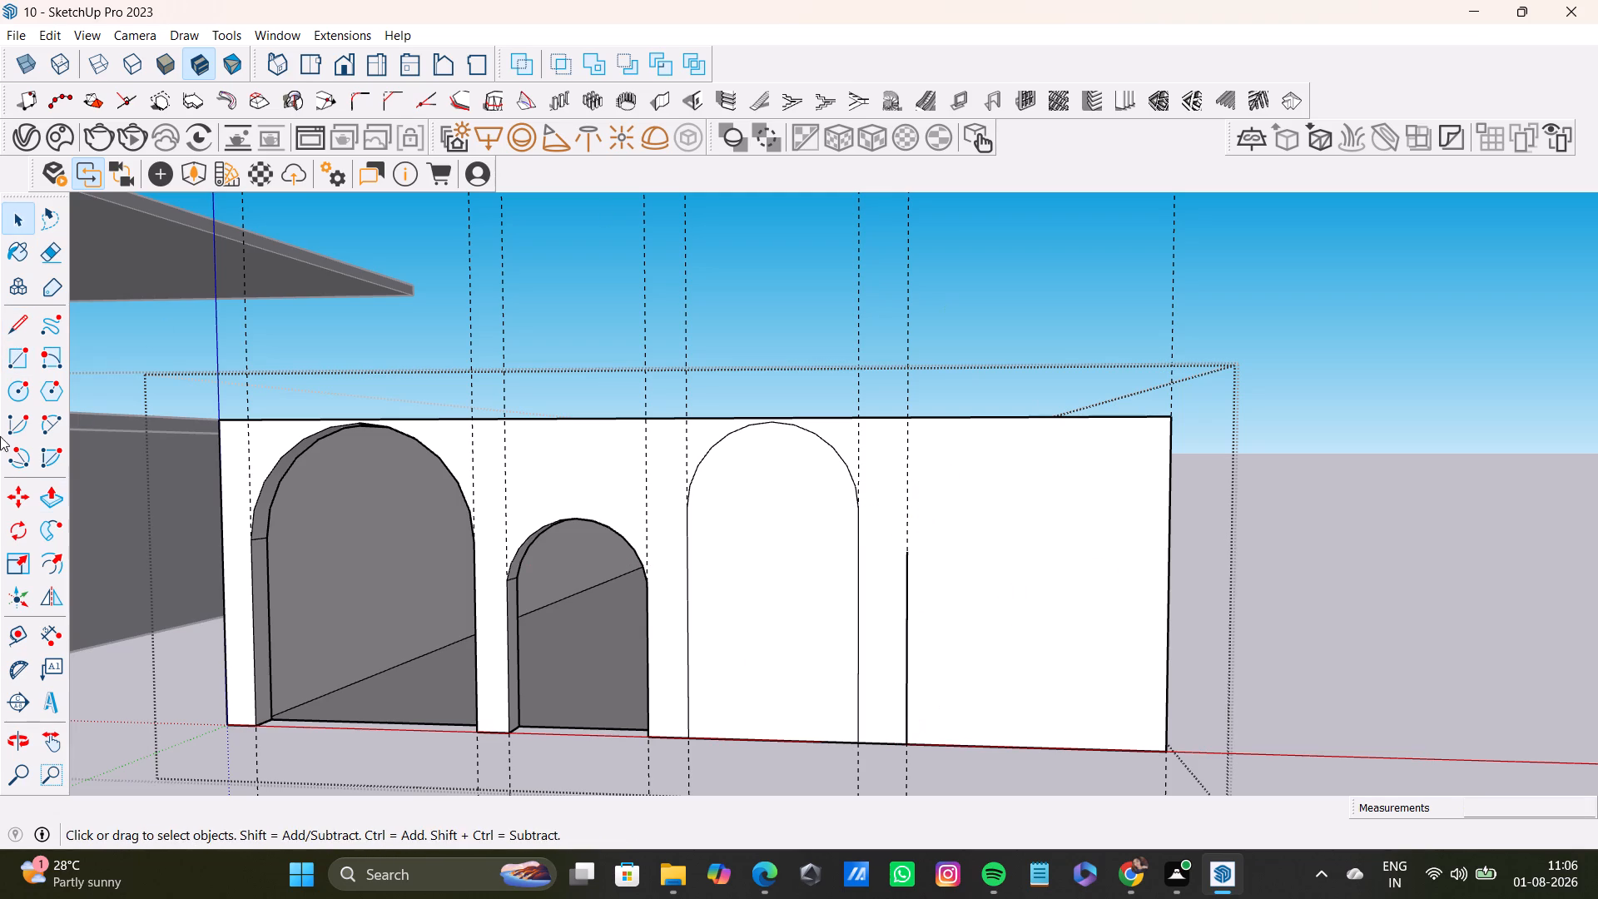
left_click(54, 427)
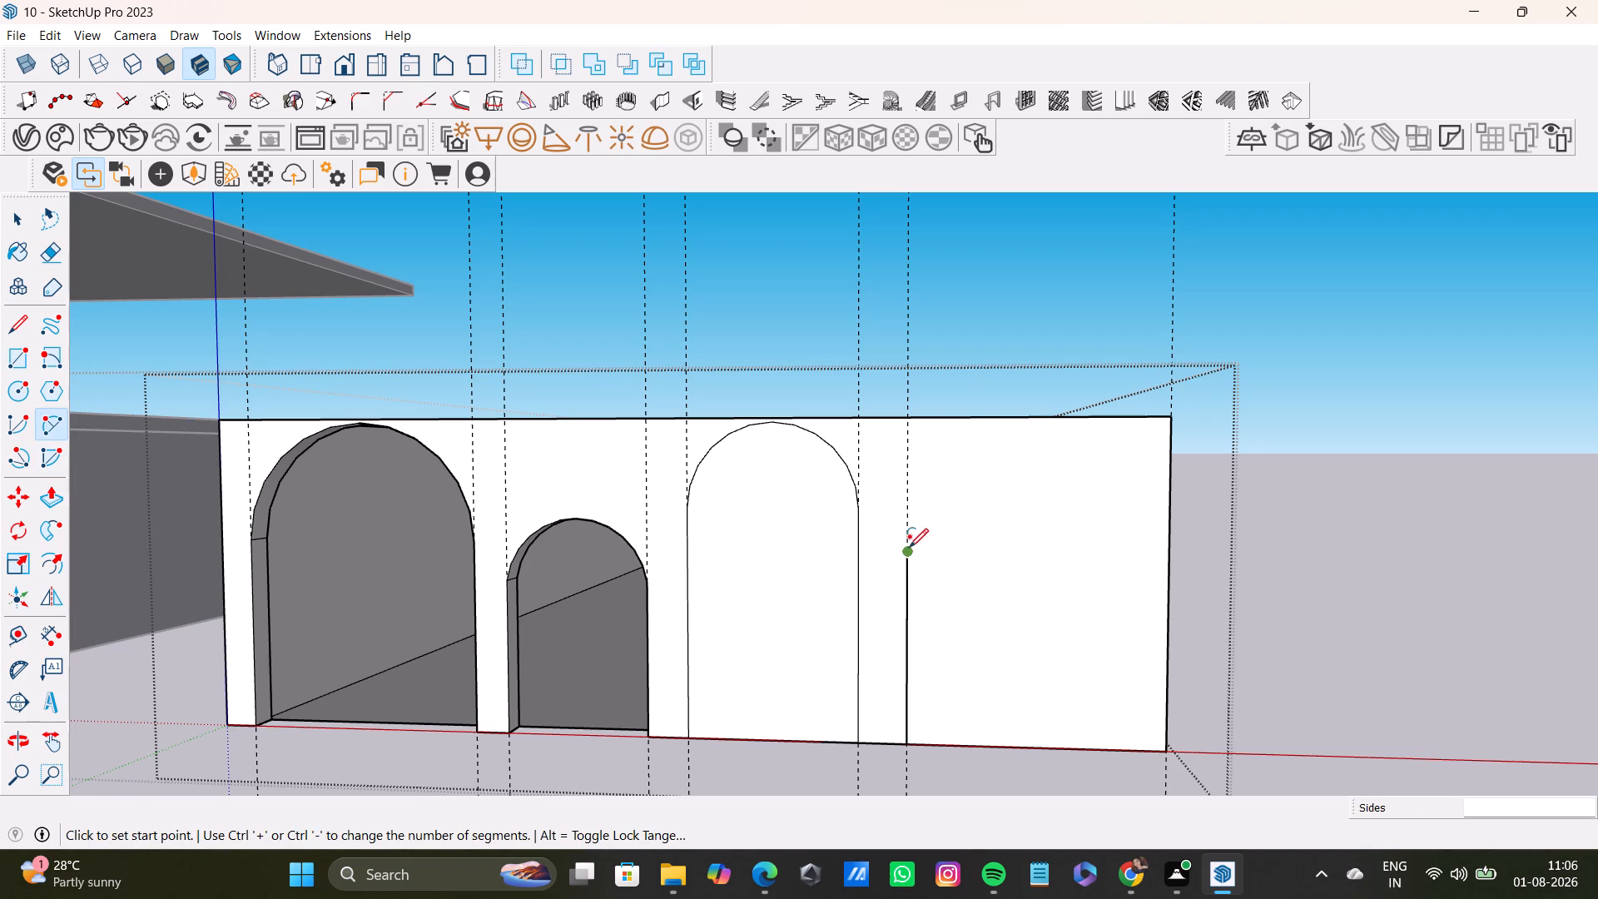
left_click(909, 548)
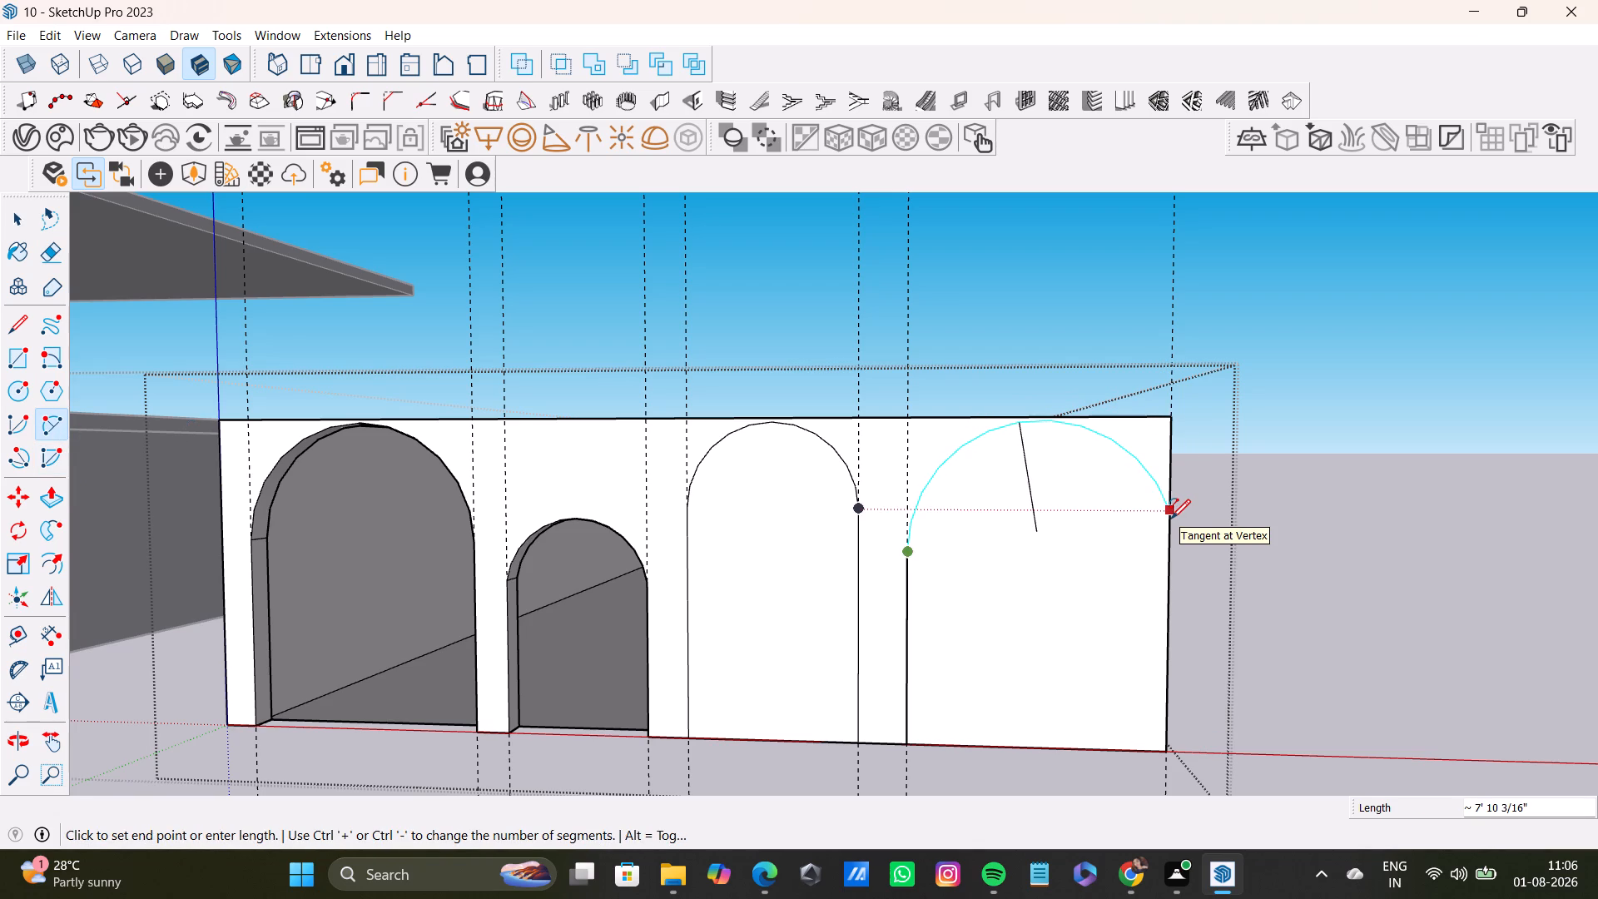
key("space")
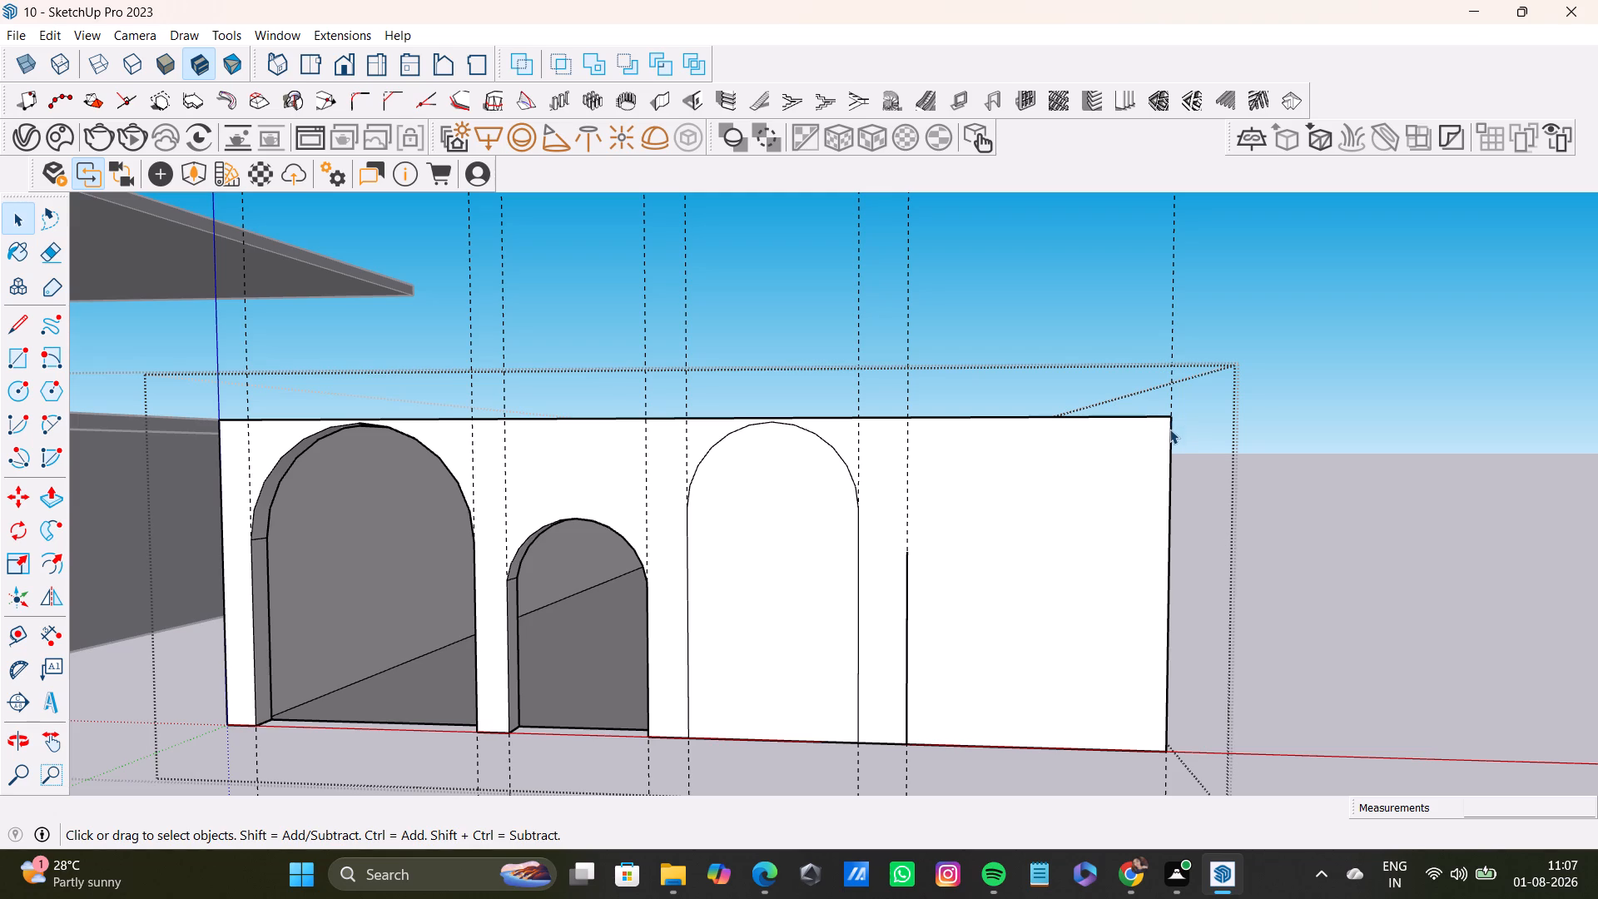
Push the third arch's face 9" through the front wall to cut the opening.
left_click(762, 560)
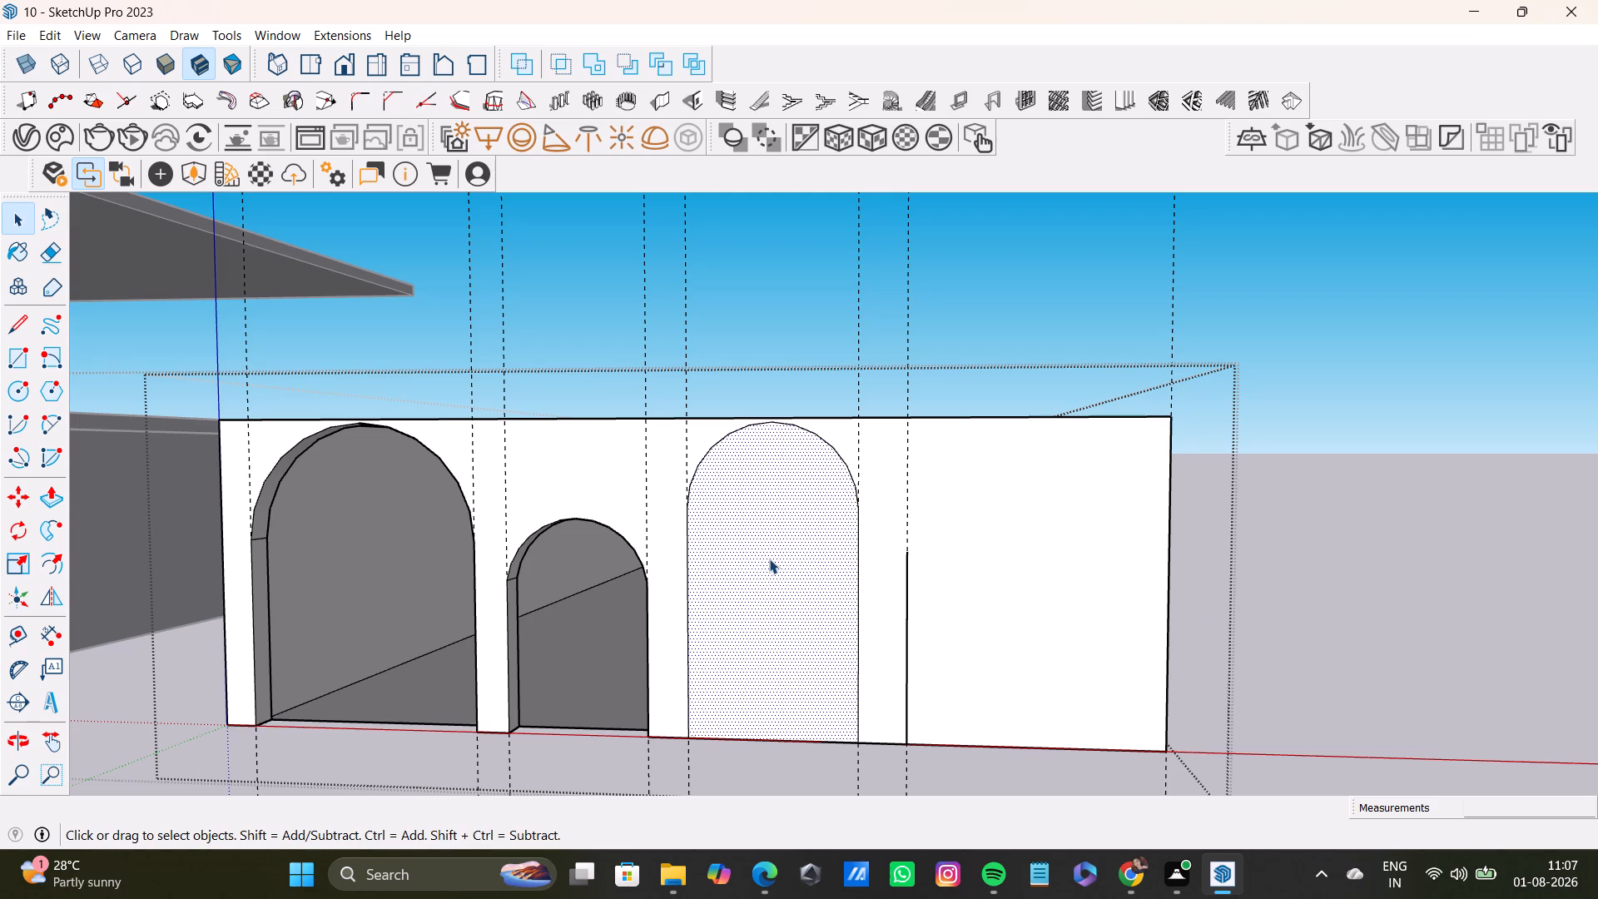
key("p")
key("Return")
left_click(772, 556)
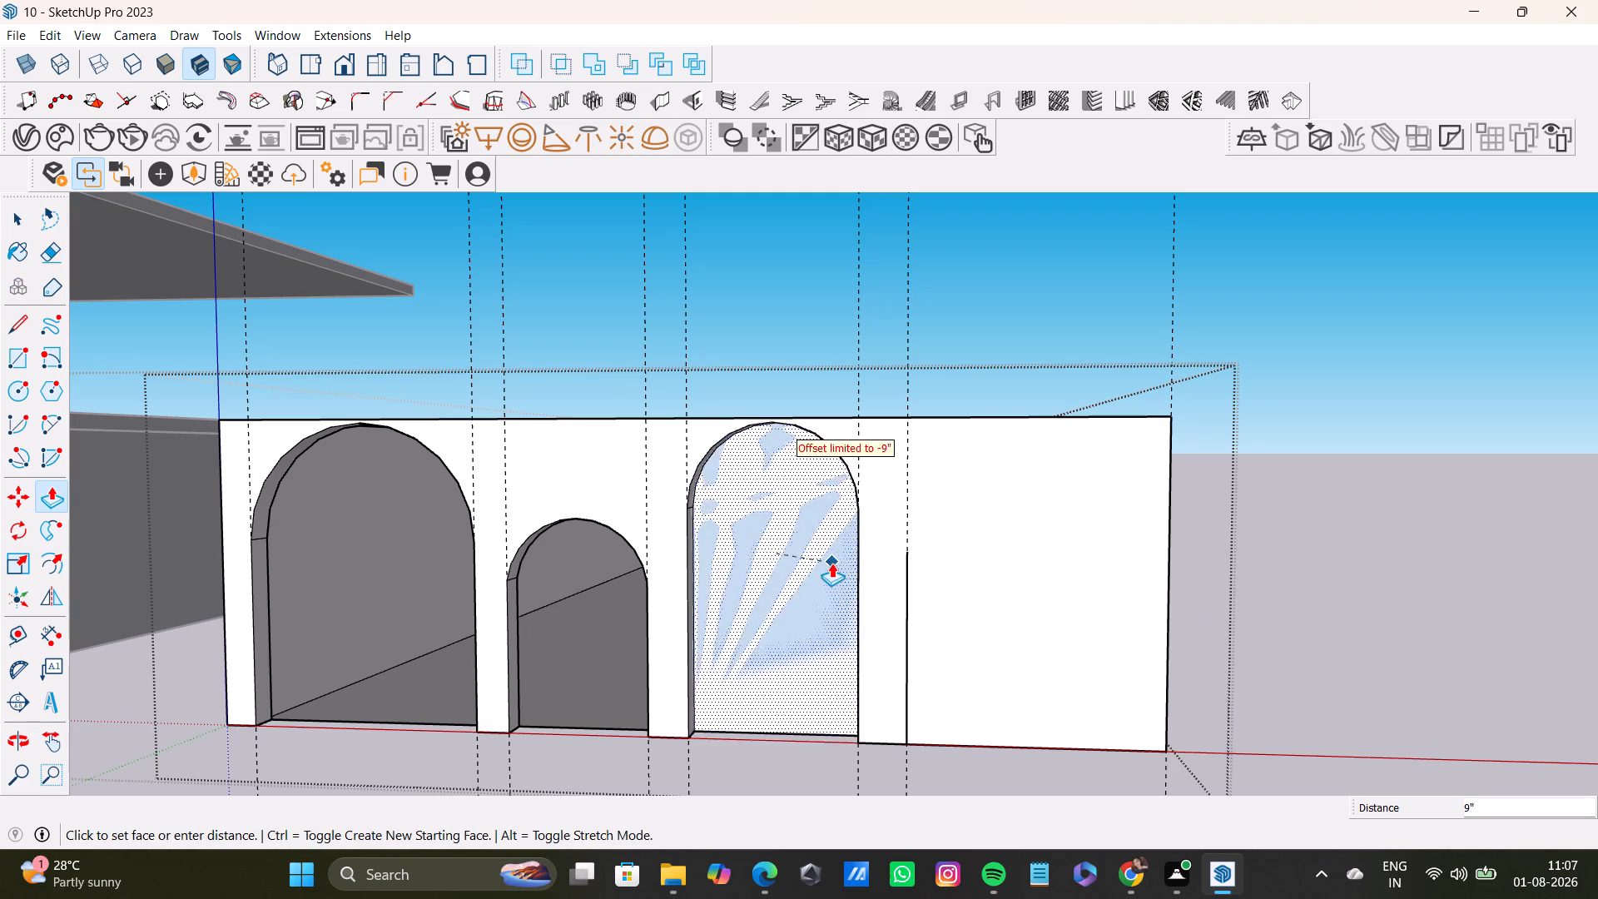
middle_click_drag(831, 563, 684, 753)
left_click(833, 385)
key("space")
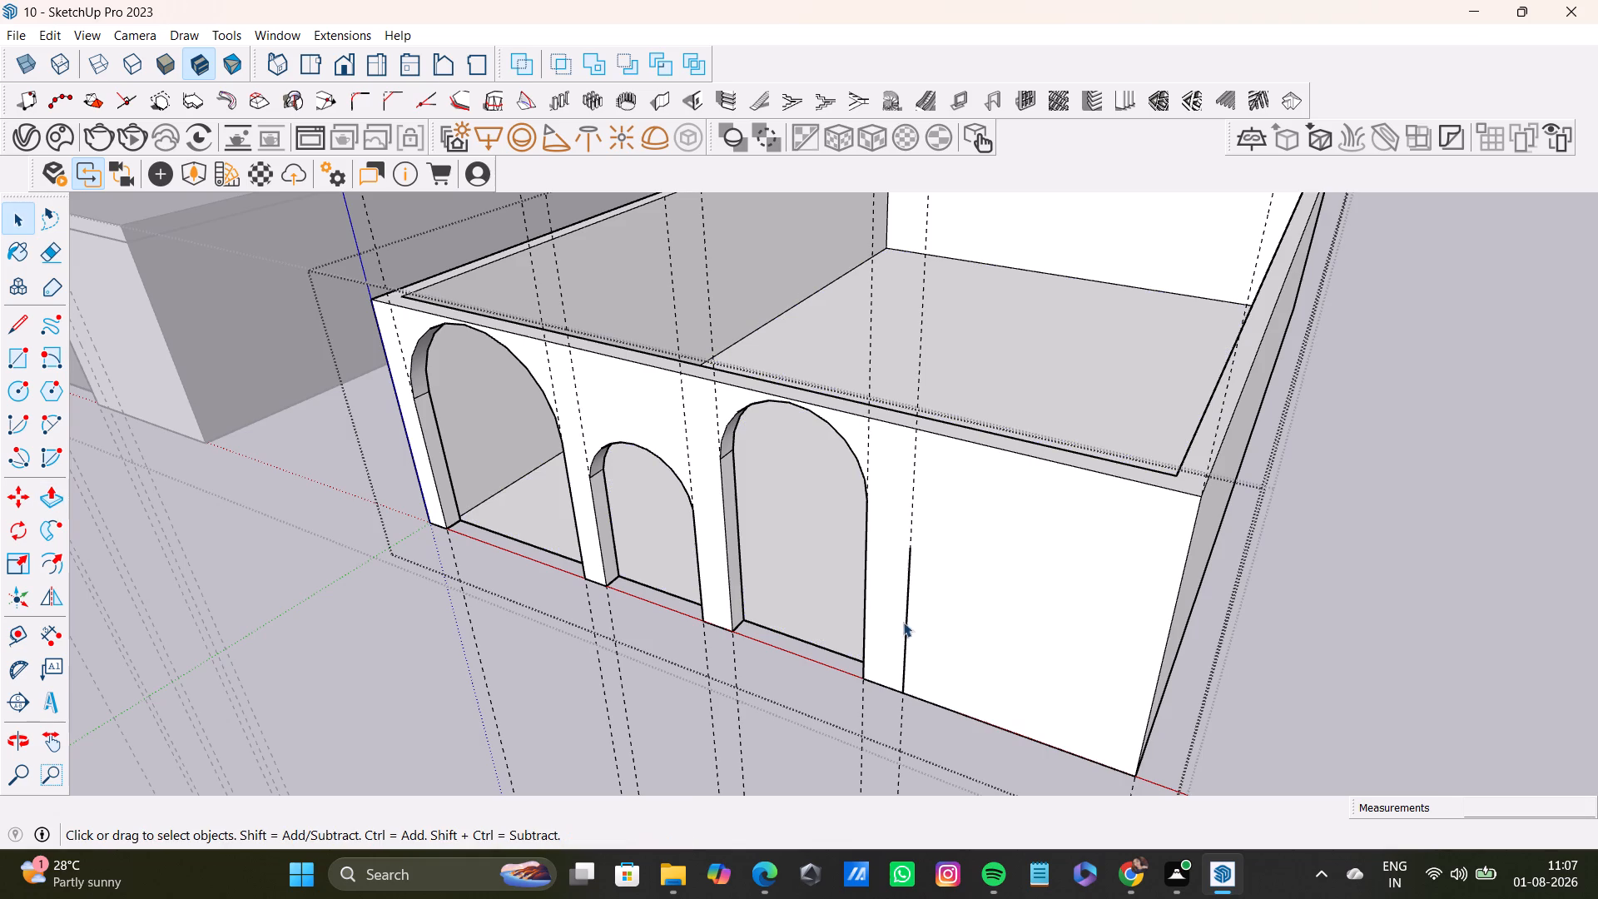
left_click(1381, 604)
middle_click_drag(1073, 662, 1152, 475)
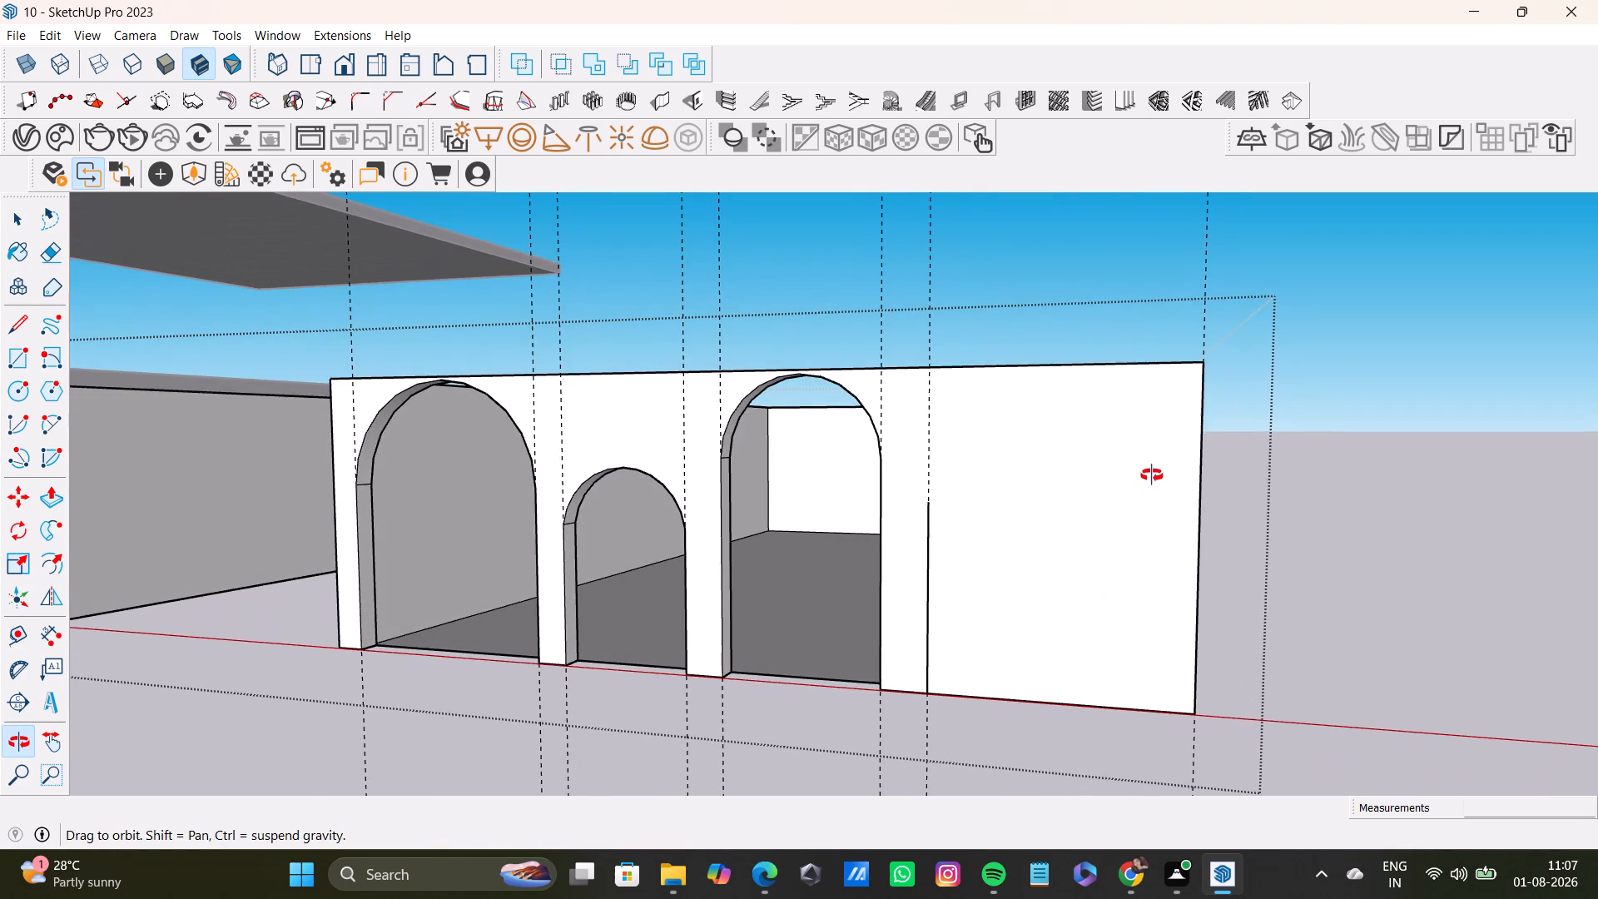
Draw a vertical line along the front wall's end edge, level with the seventh guide's line, down to the bottom corner.
middle_click_drag(1152, 475, 1154, 479)
left_click(25, 326)
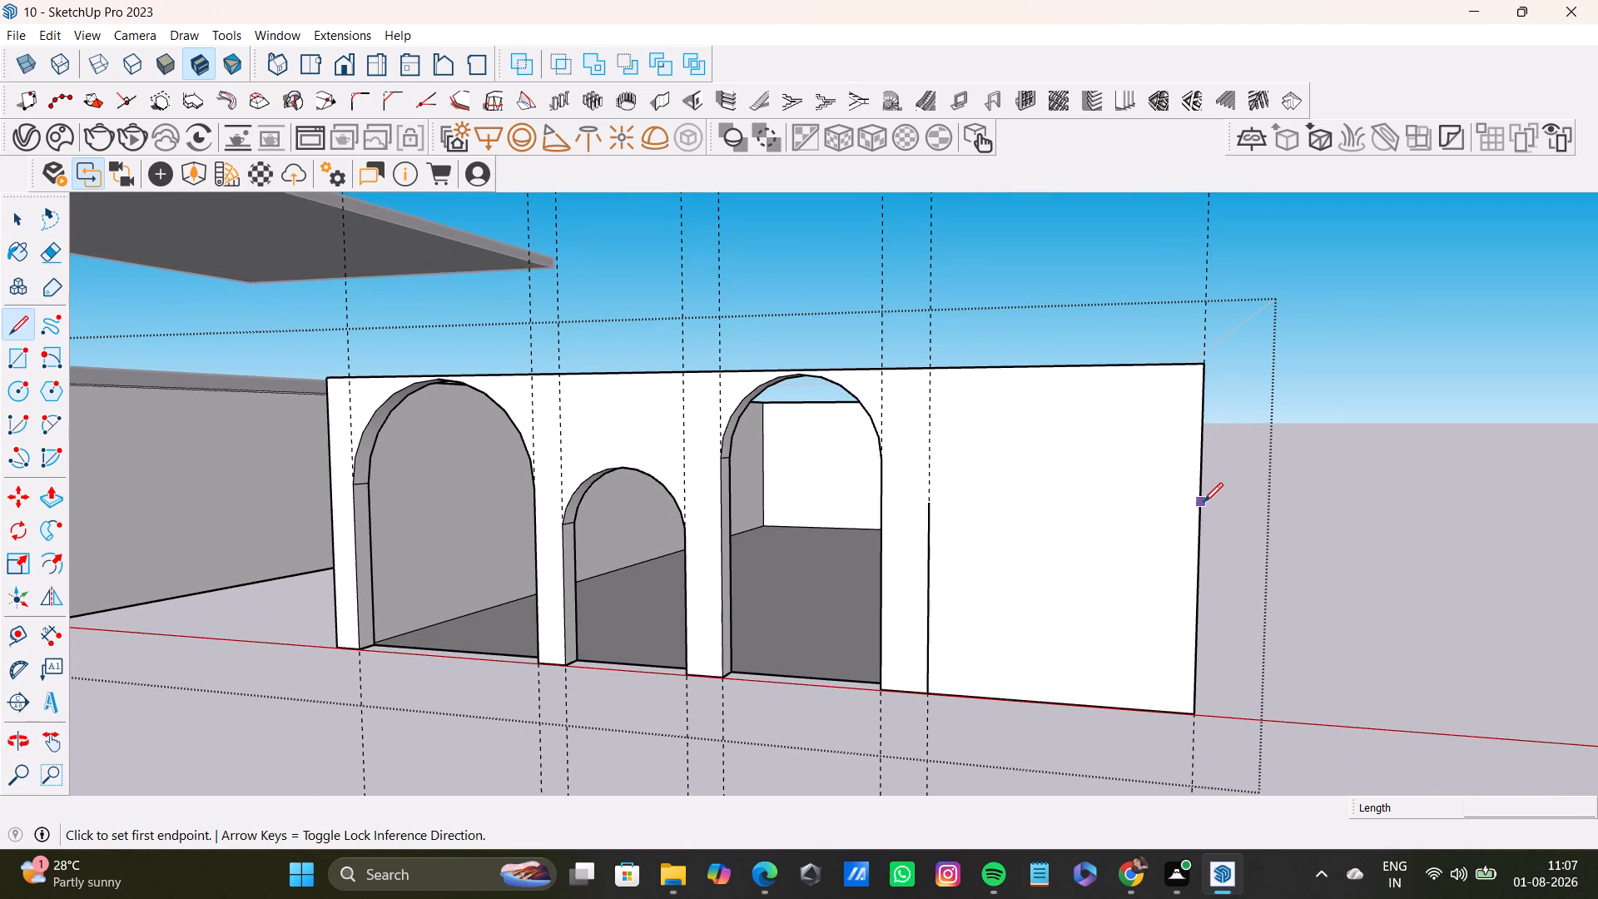
left_click(1204, 494)
left_click(1192, 712)
key("space")
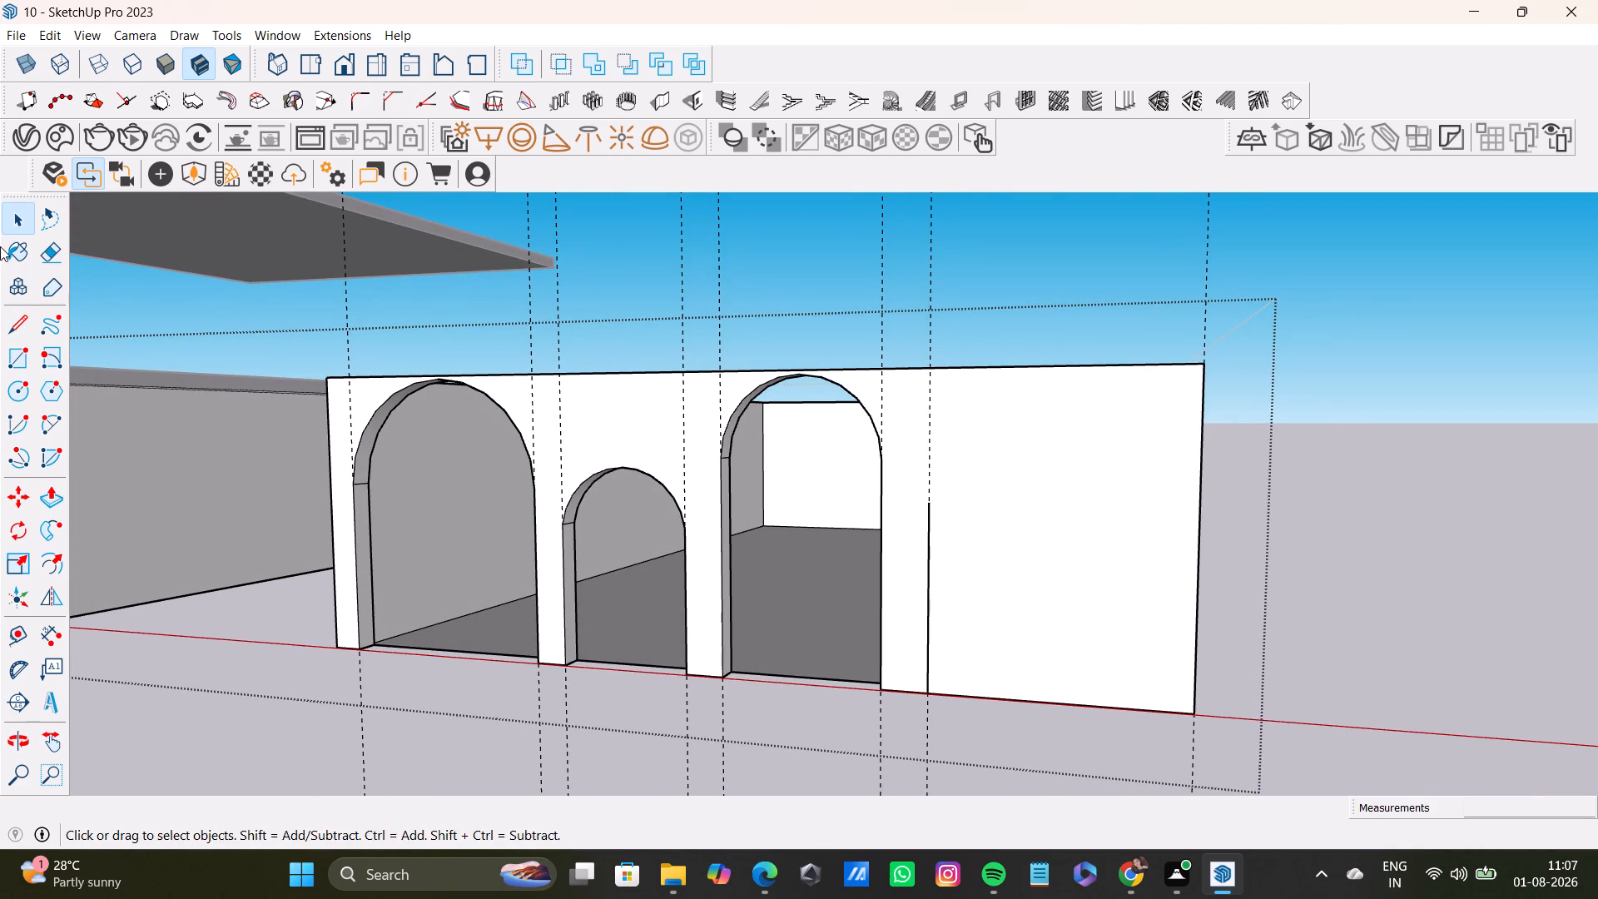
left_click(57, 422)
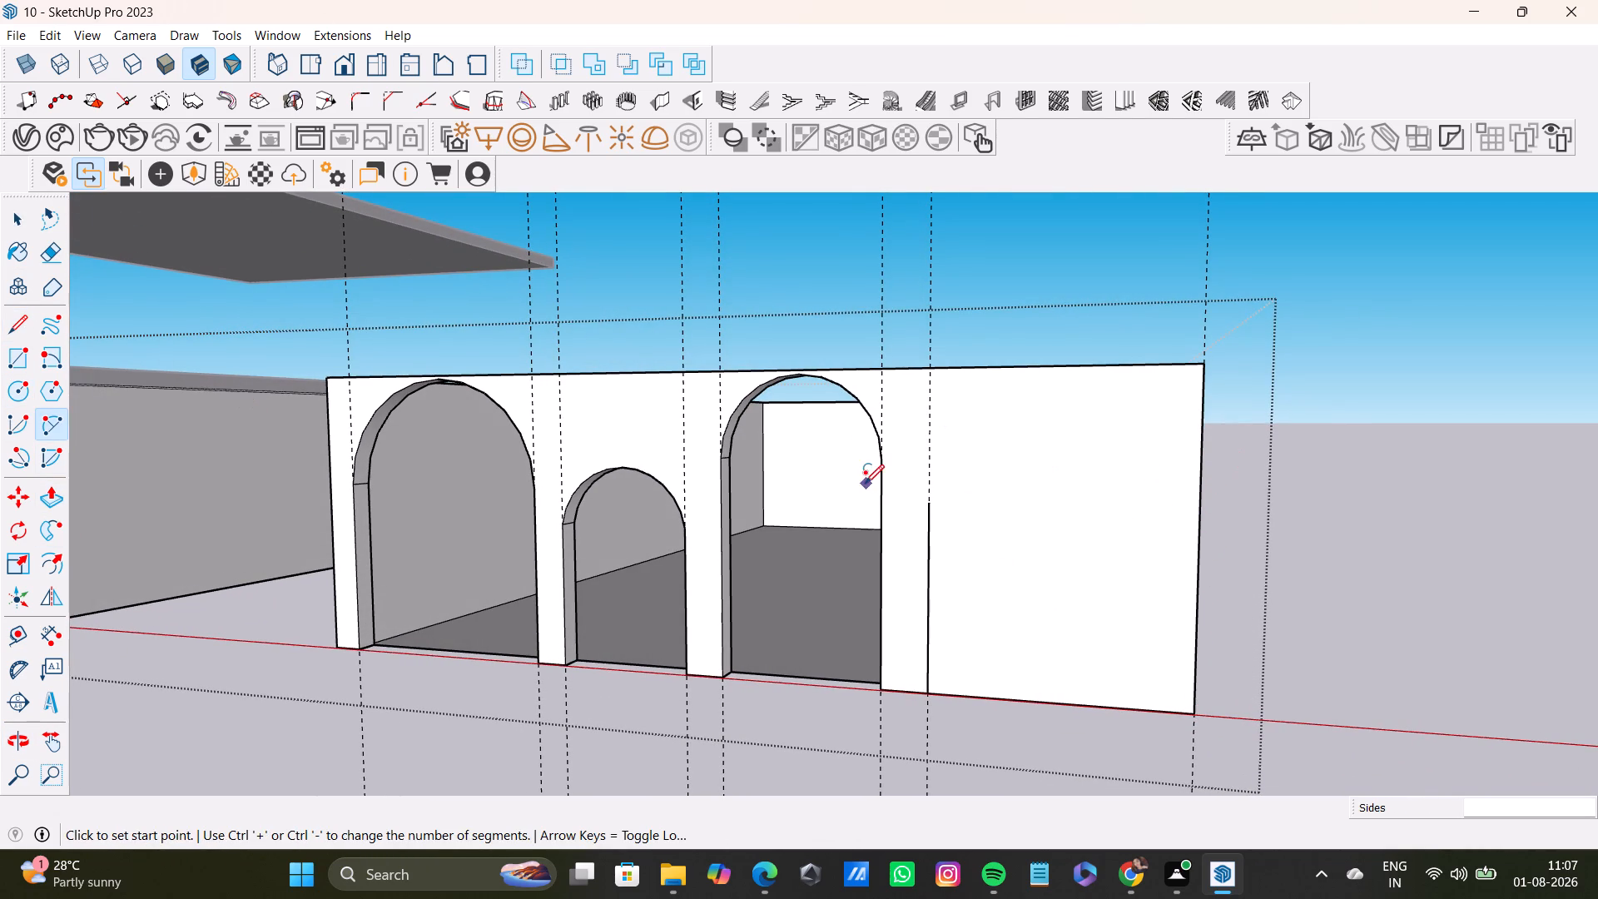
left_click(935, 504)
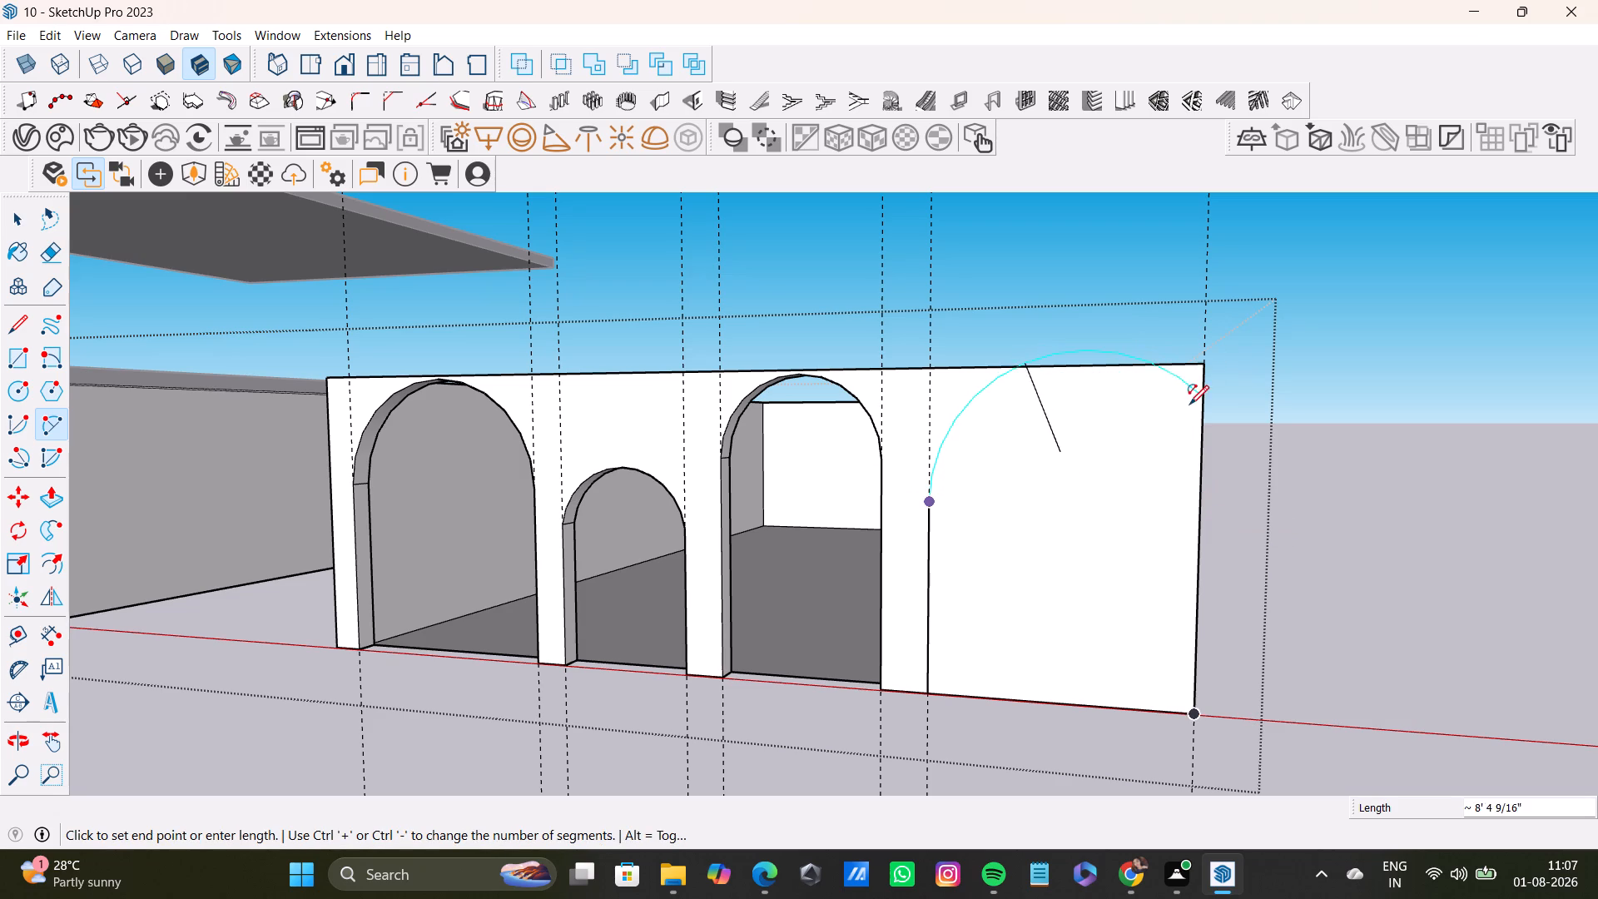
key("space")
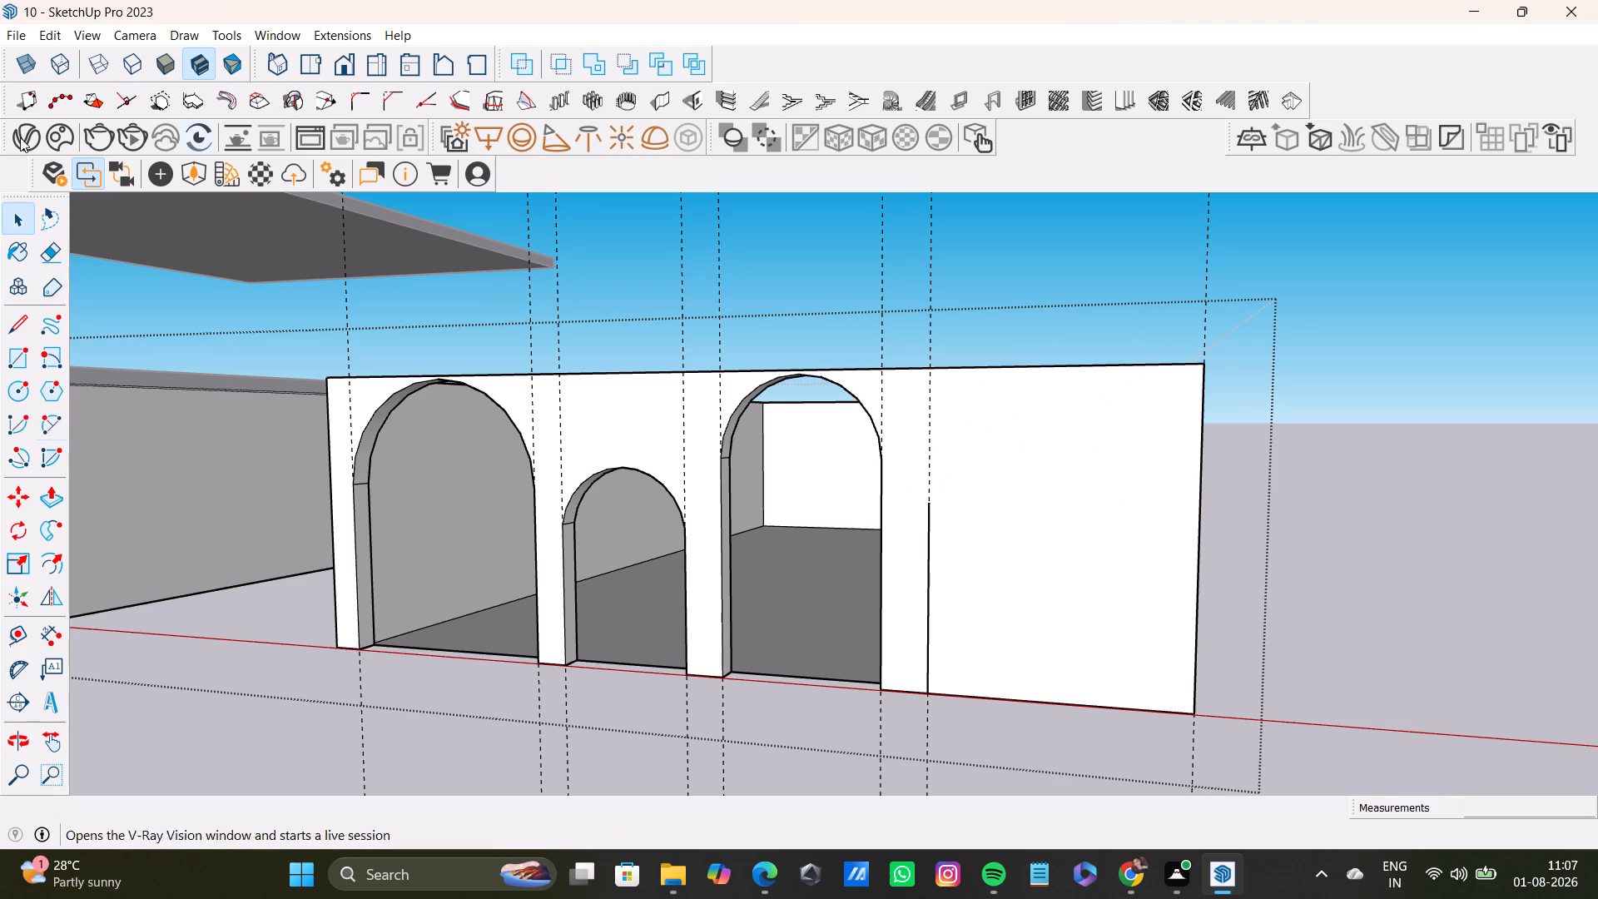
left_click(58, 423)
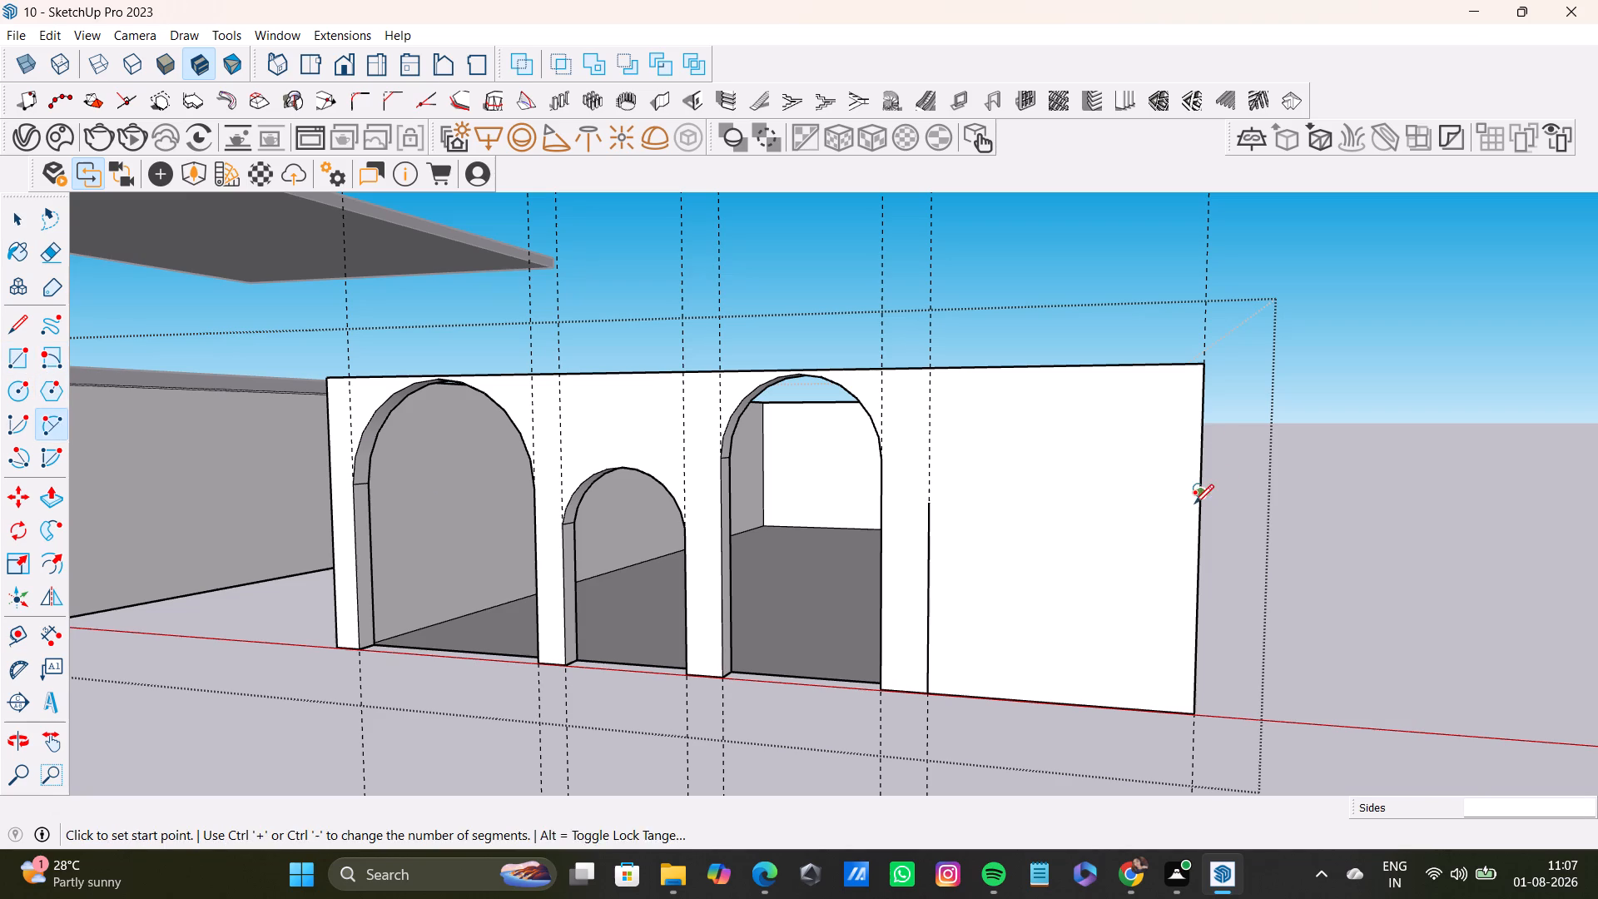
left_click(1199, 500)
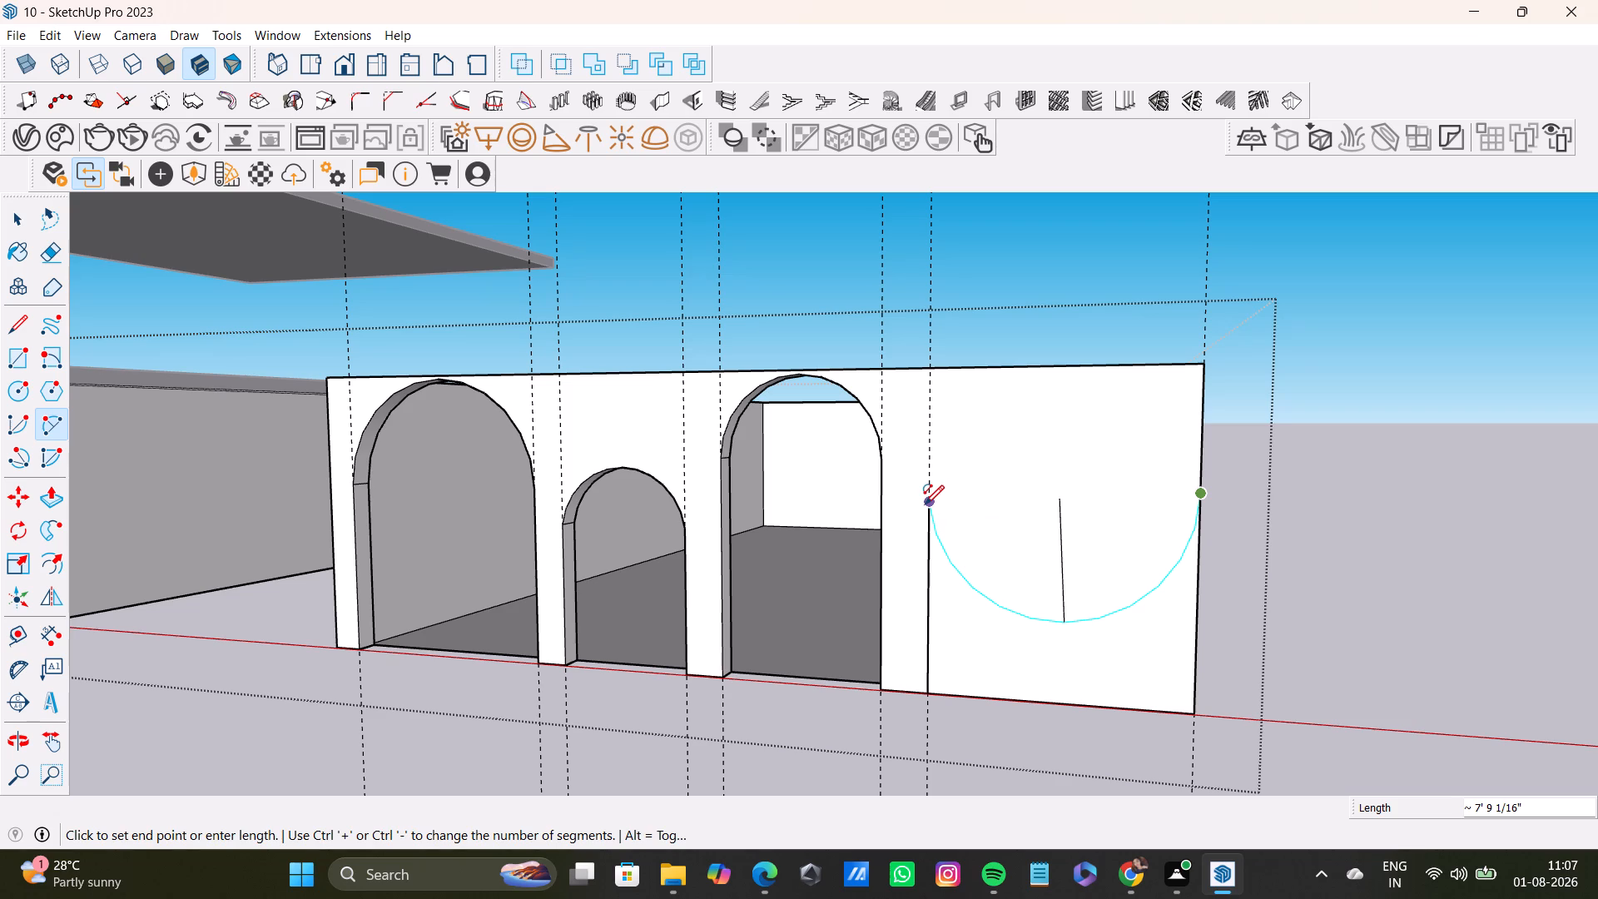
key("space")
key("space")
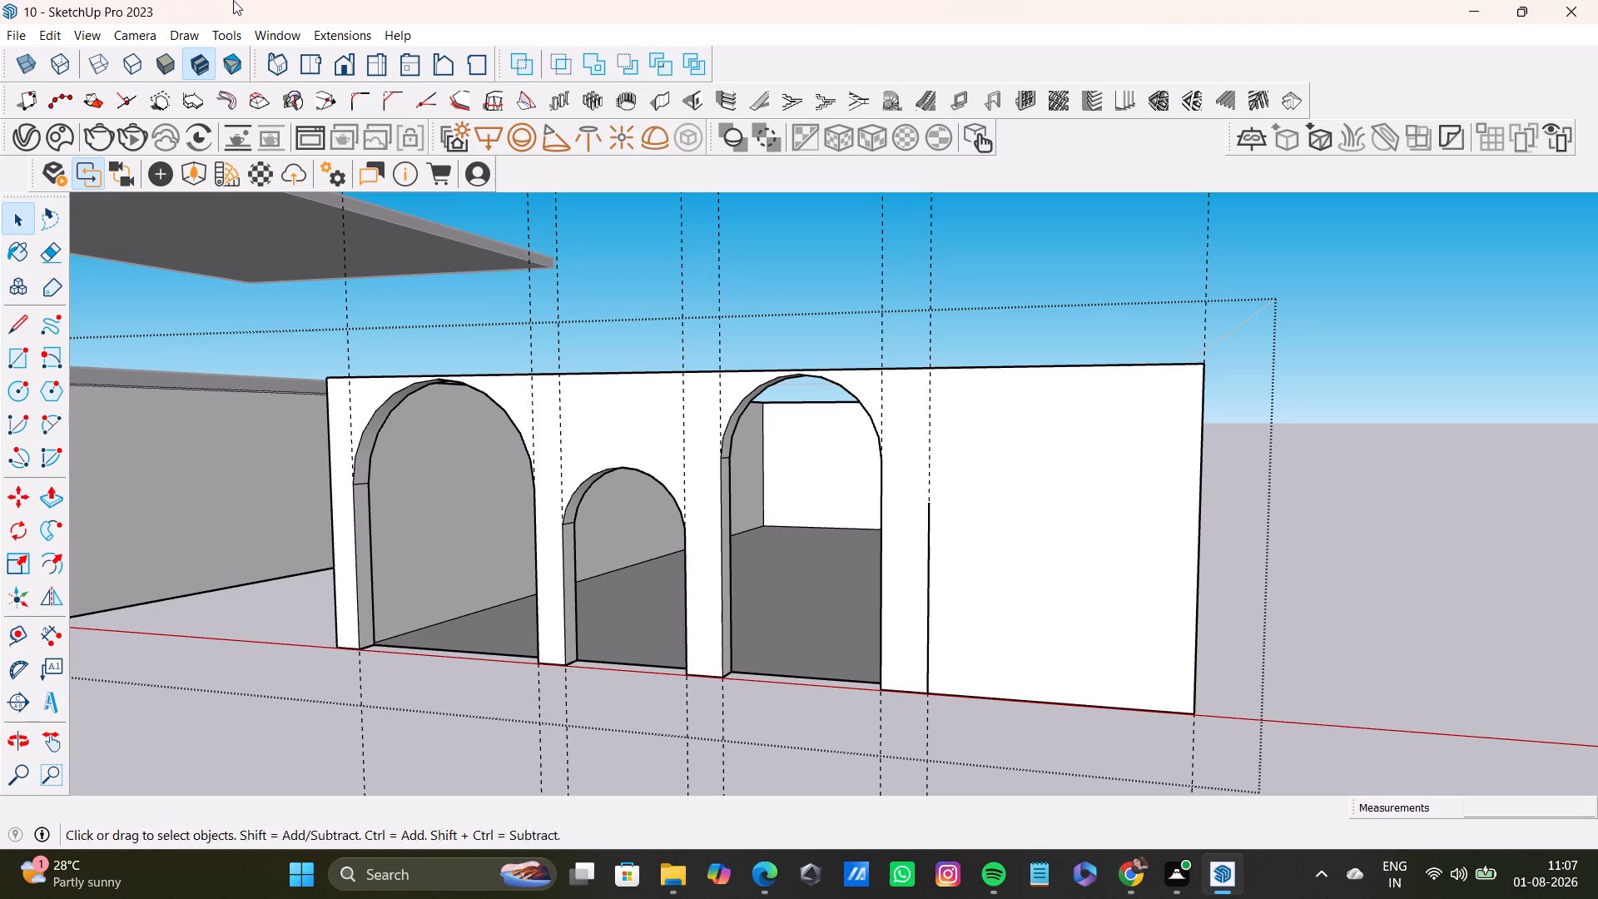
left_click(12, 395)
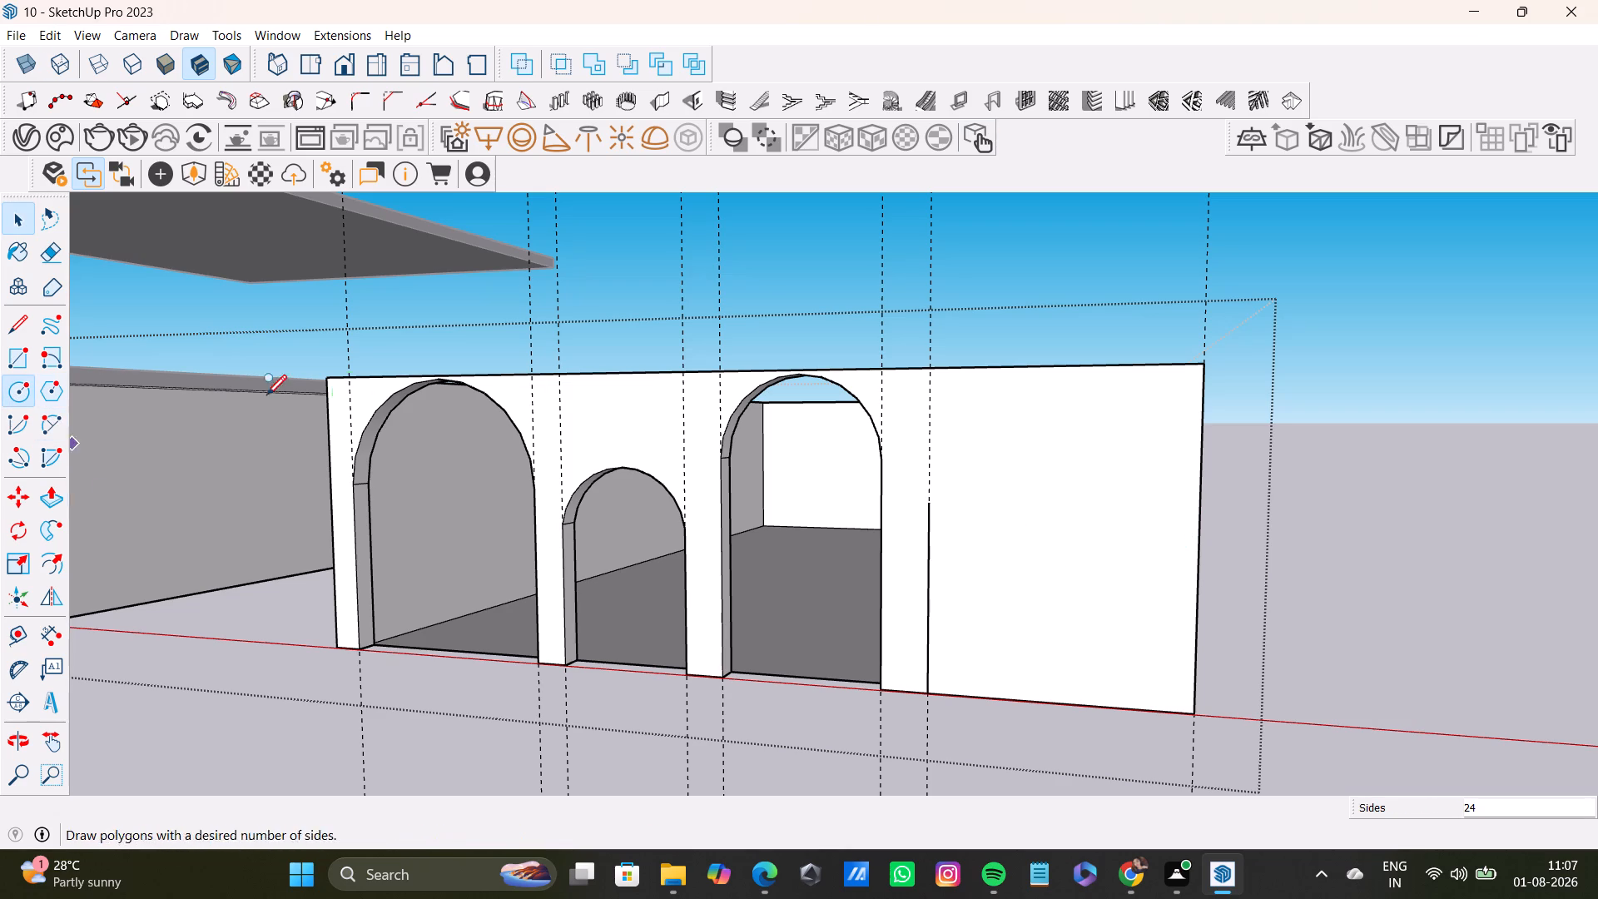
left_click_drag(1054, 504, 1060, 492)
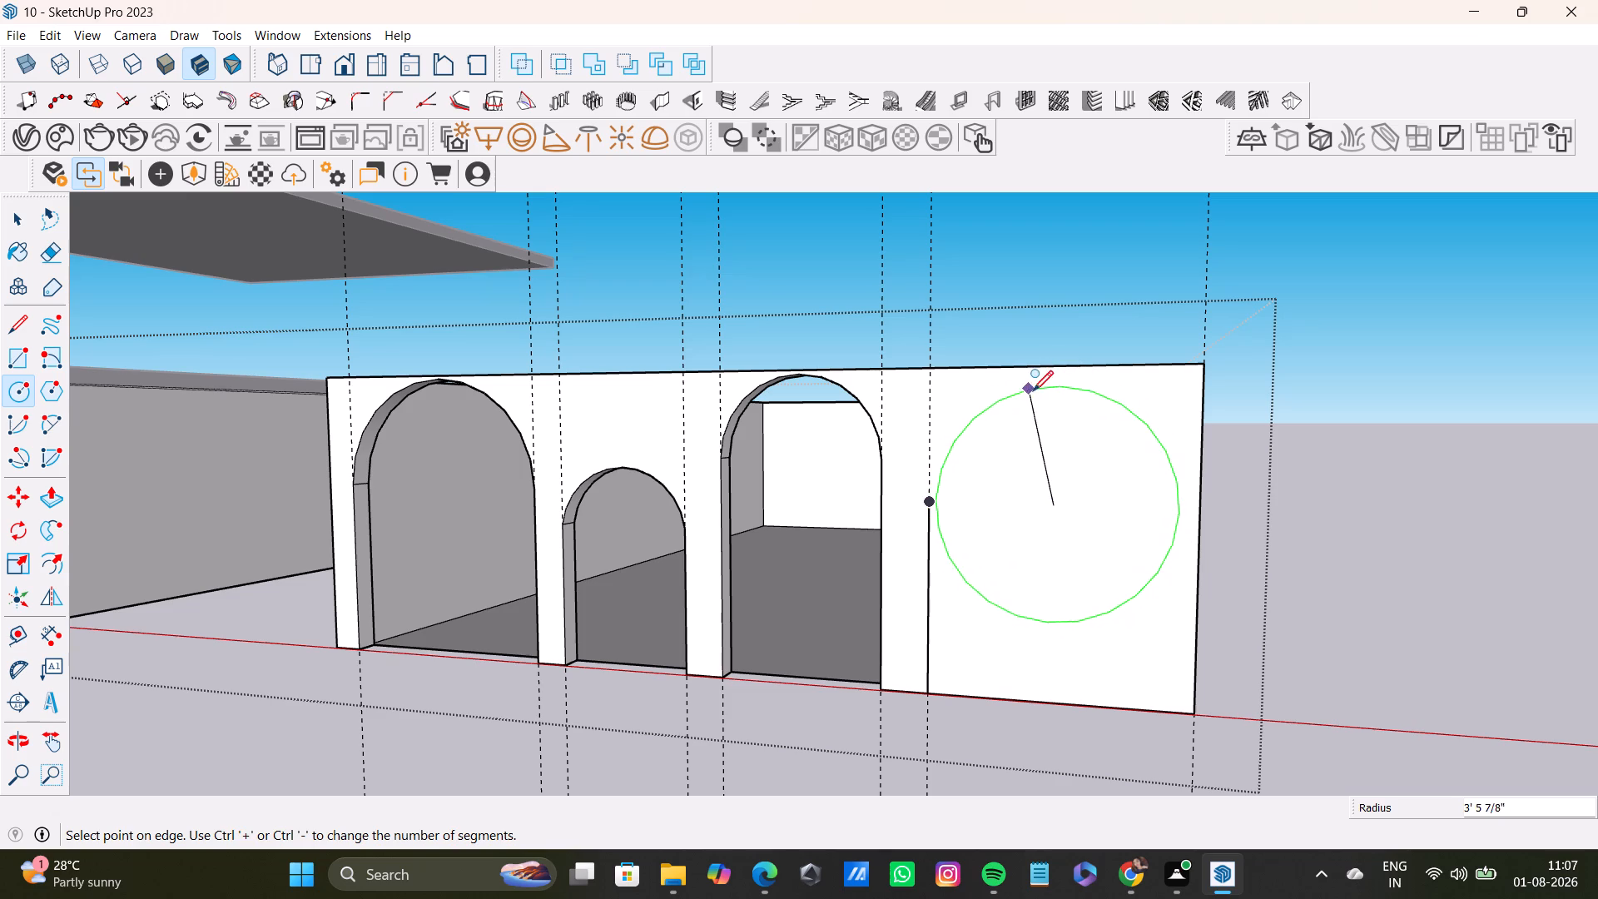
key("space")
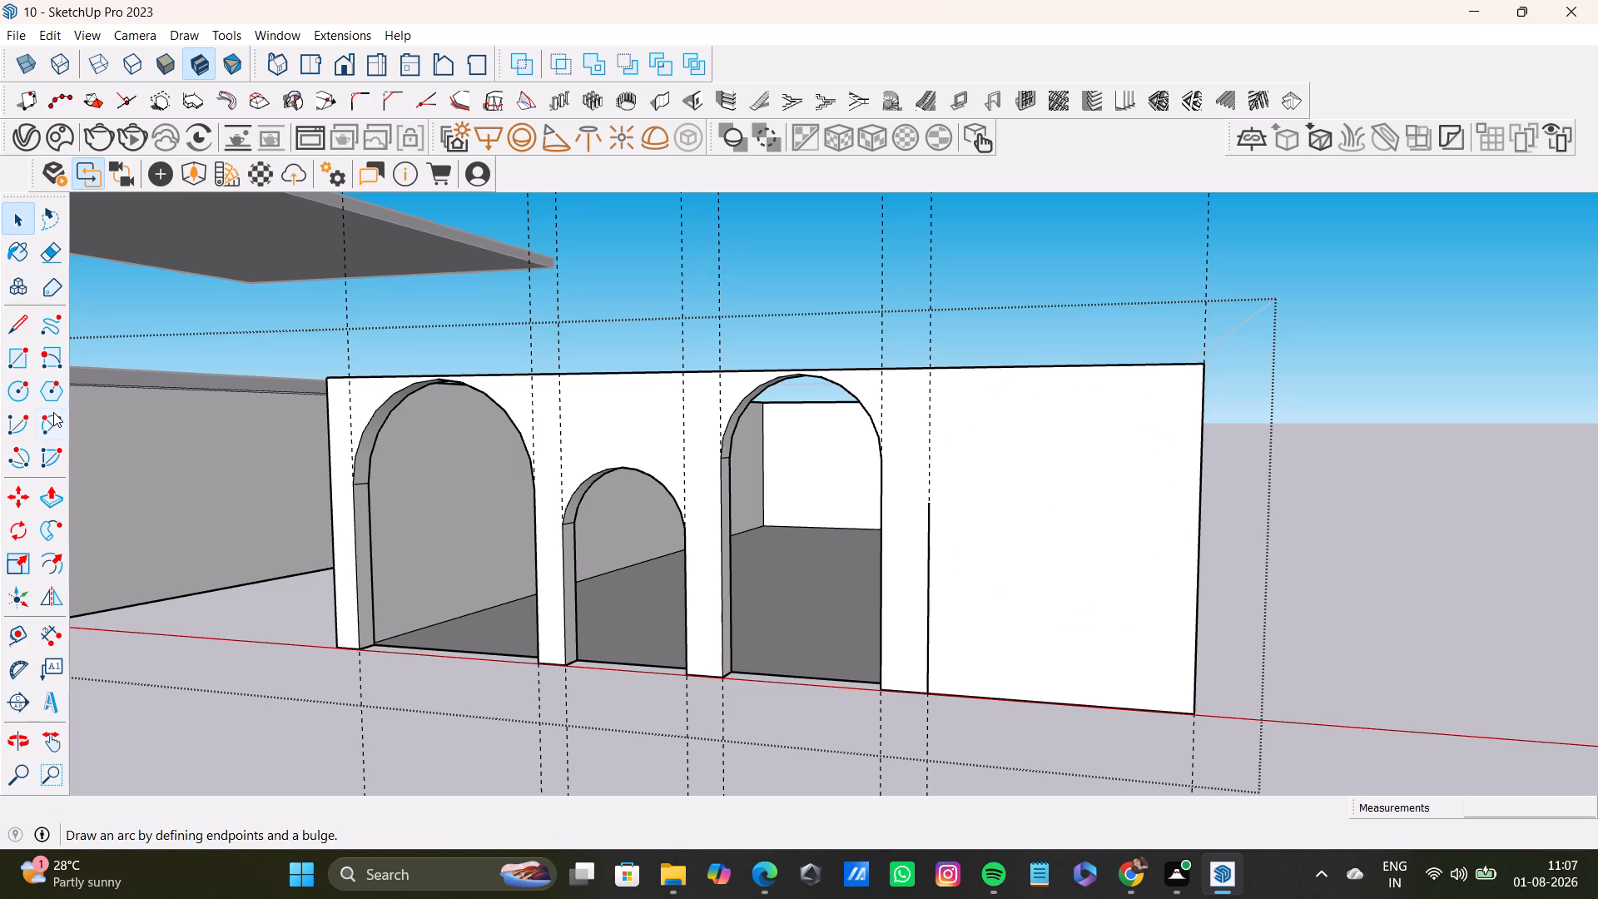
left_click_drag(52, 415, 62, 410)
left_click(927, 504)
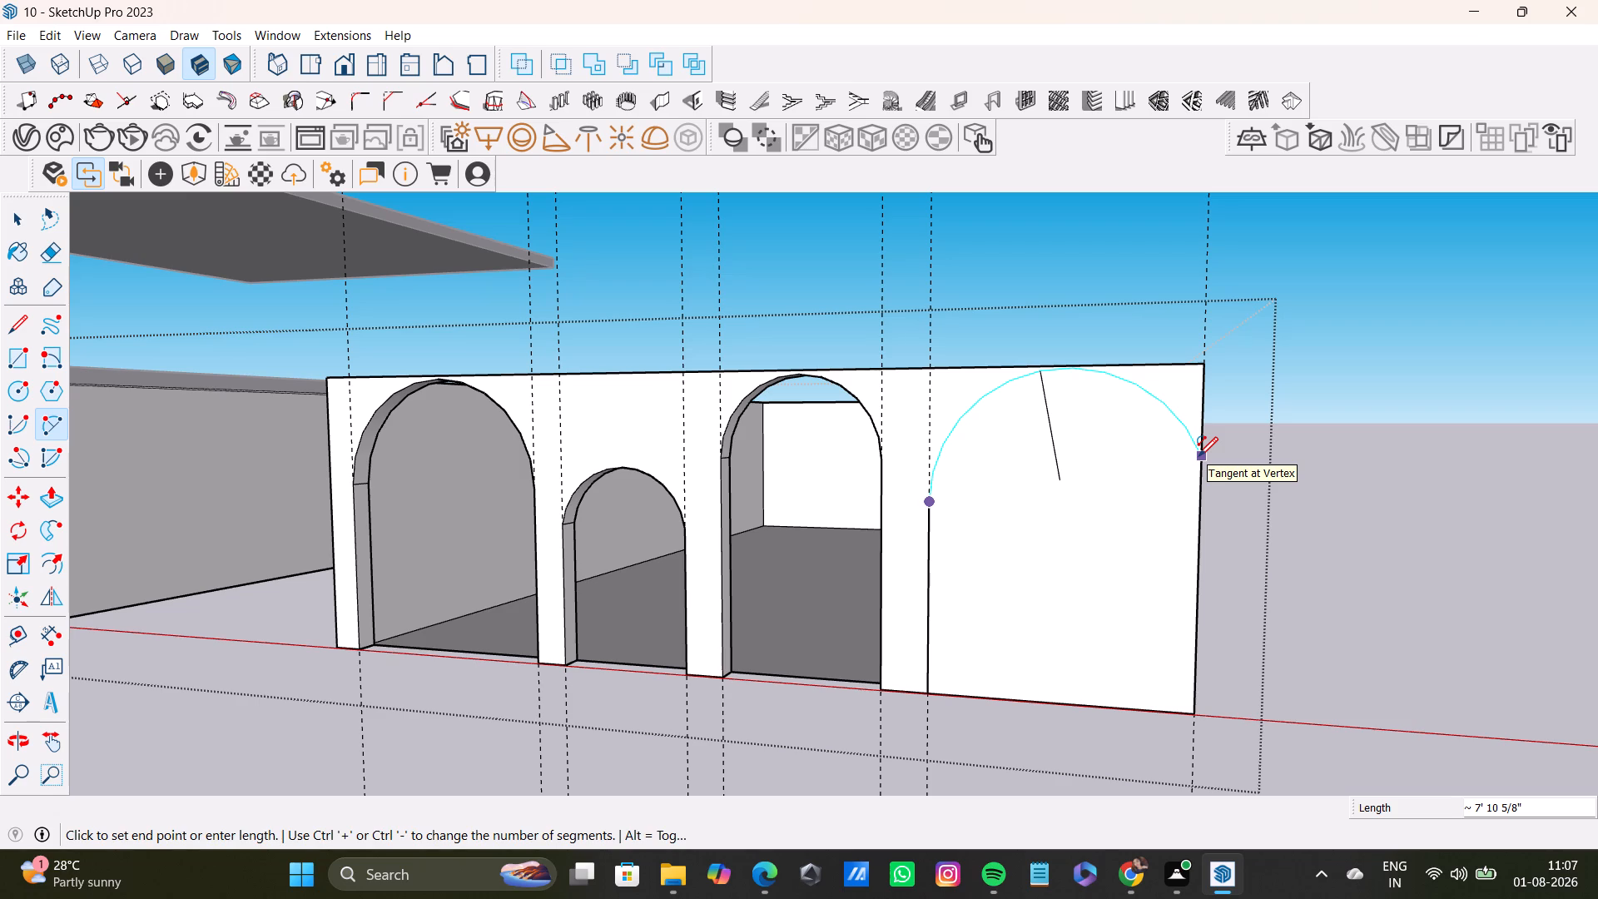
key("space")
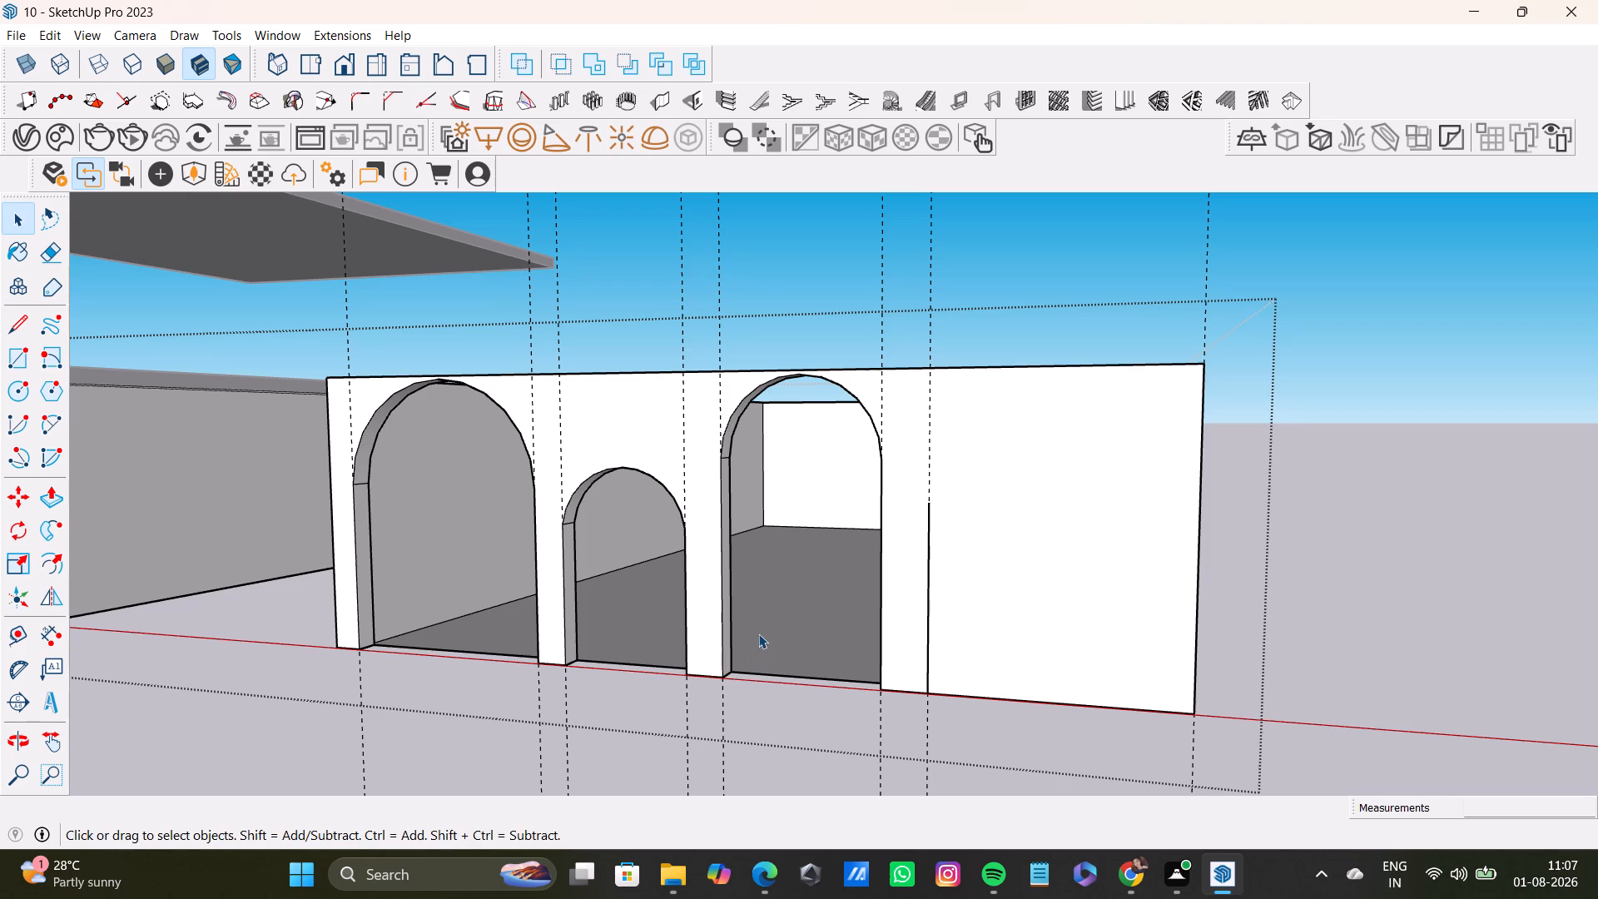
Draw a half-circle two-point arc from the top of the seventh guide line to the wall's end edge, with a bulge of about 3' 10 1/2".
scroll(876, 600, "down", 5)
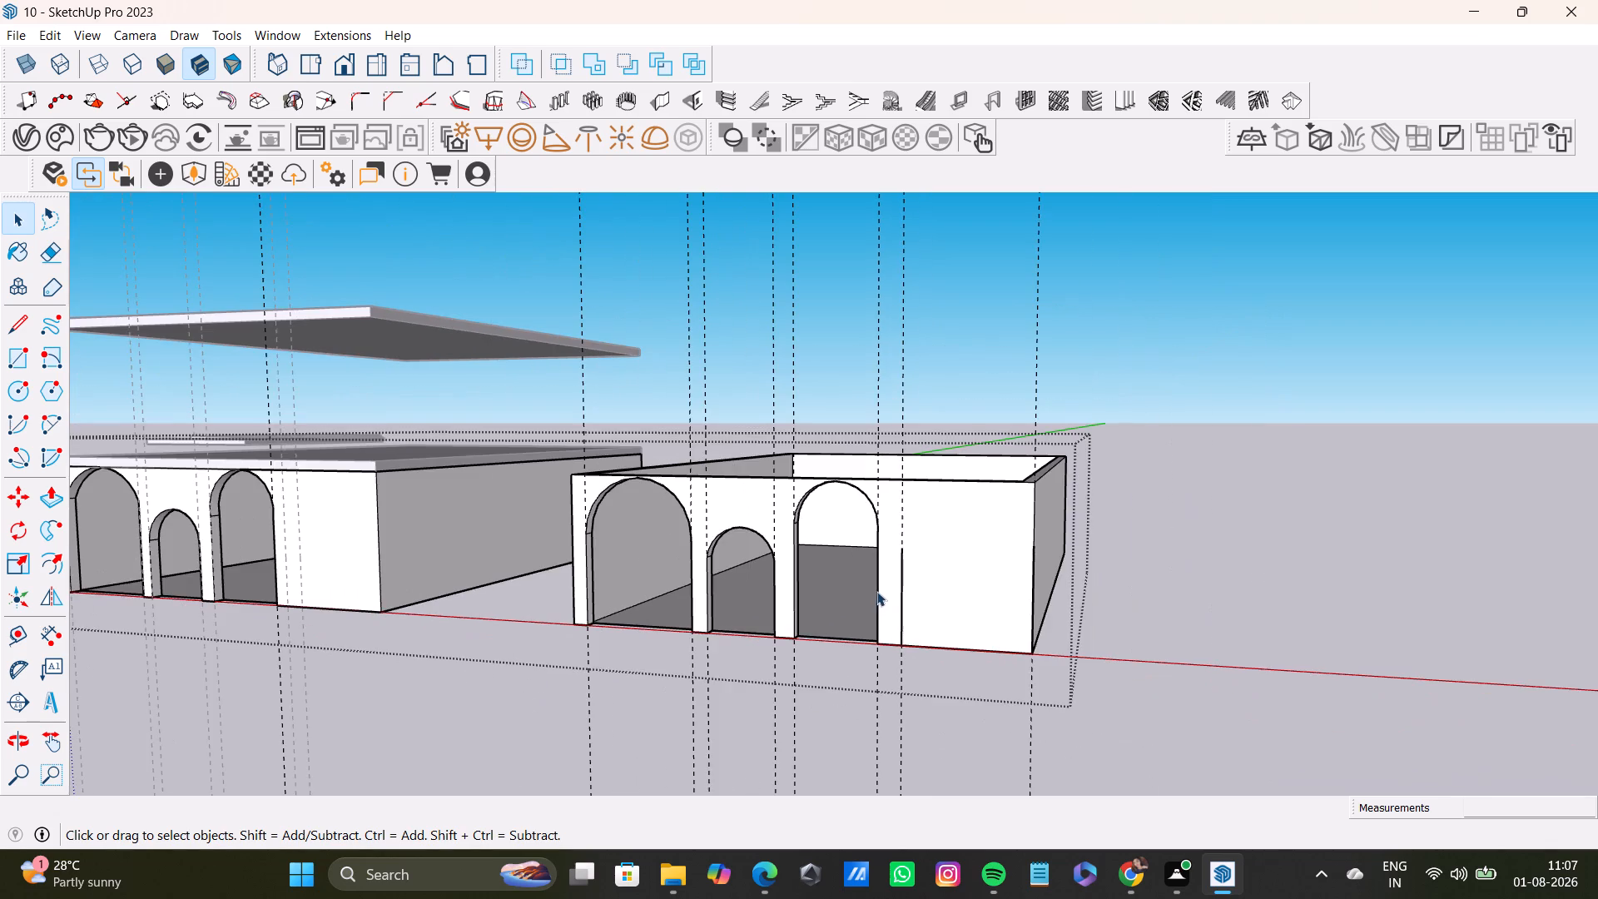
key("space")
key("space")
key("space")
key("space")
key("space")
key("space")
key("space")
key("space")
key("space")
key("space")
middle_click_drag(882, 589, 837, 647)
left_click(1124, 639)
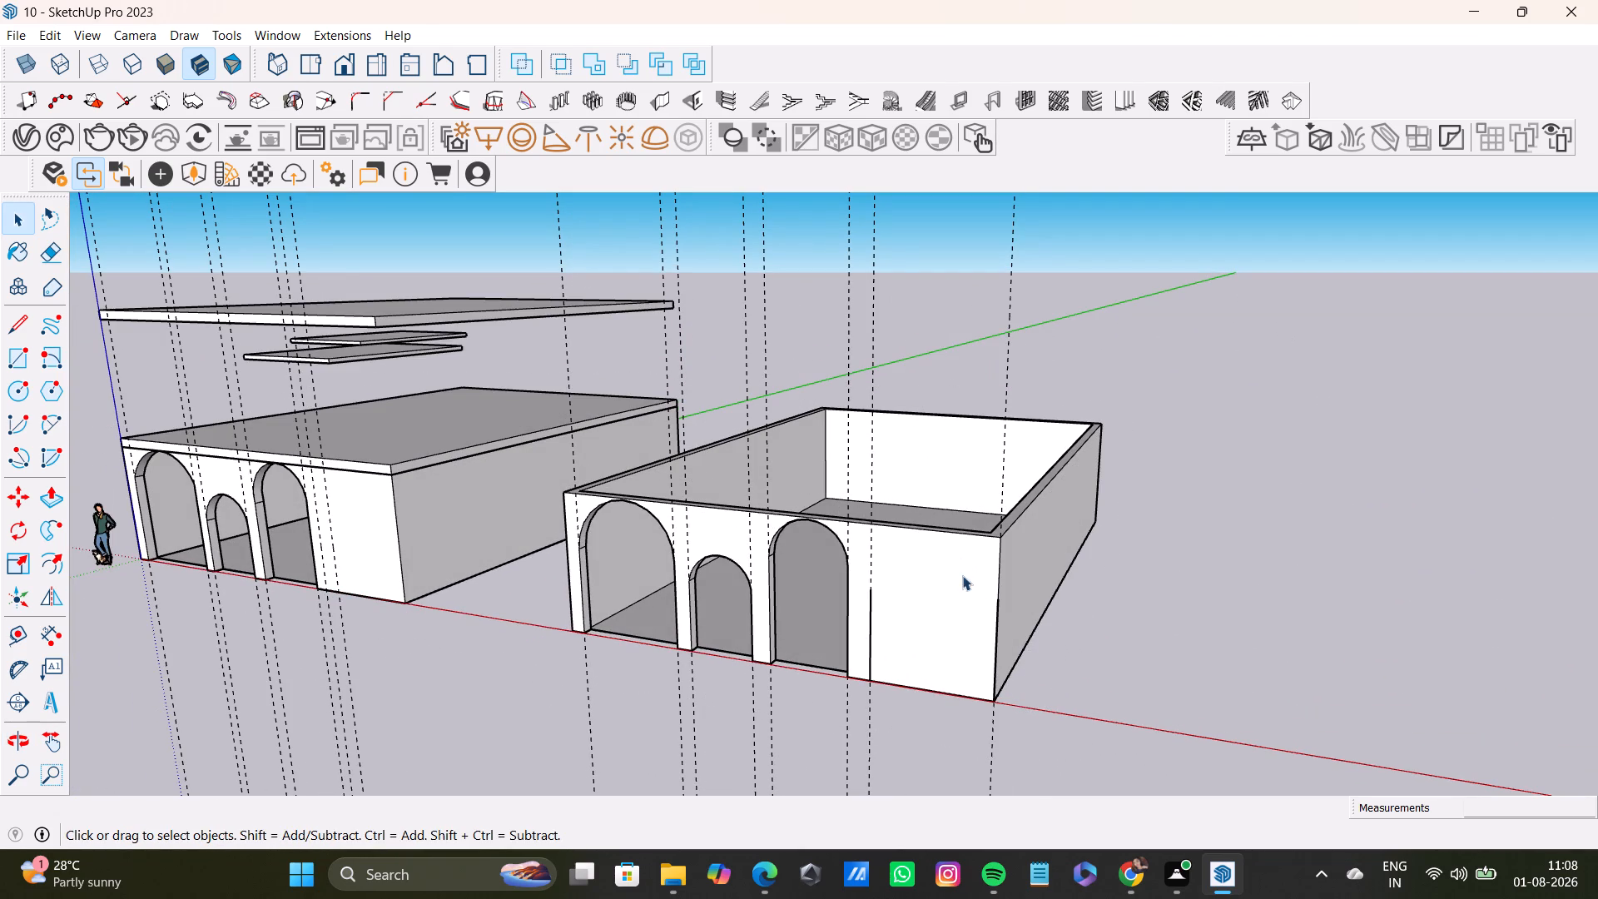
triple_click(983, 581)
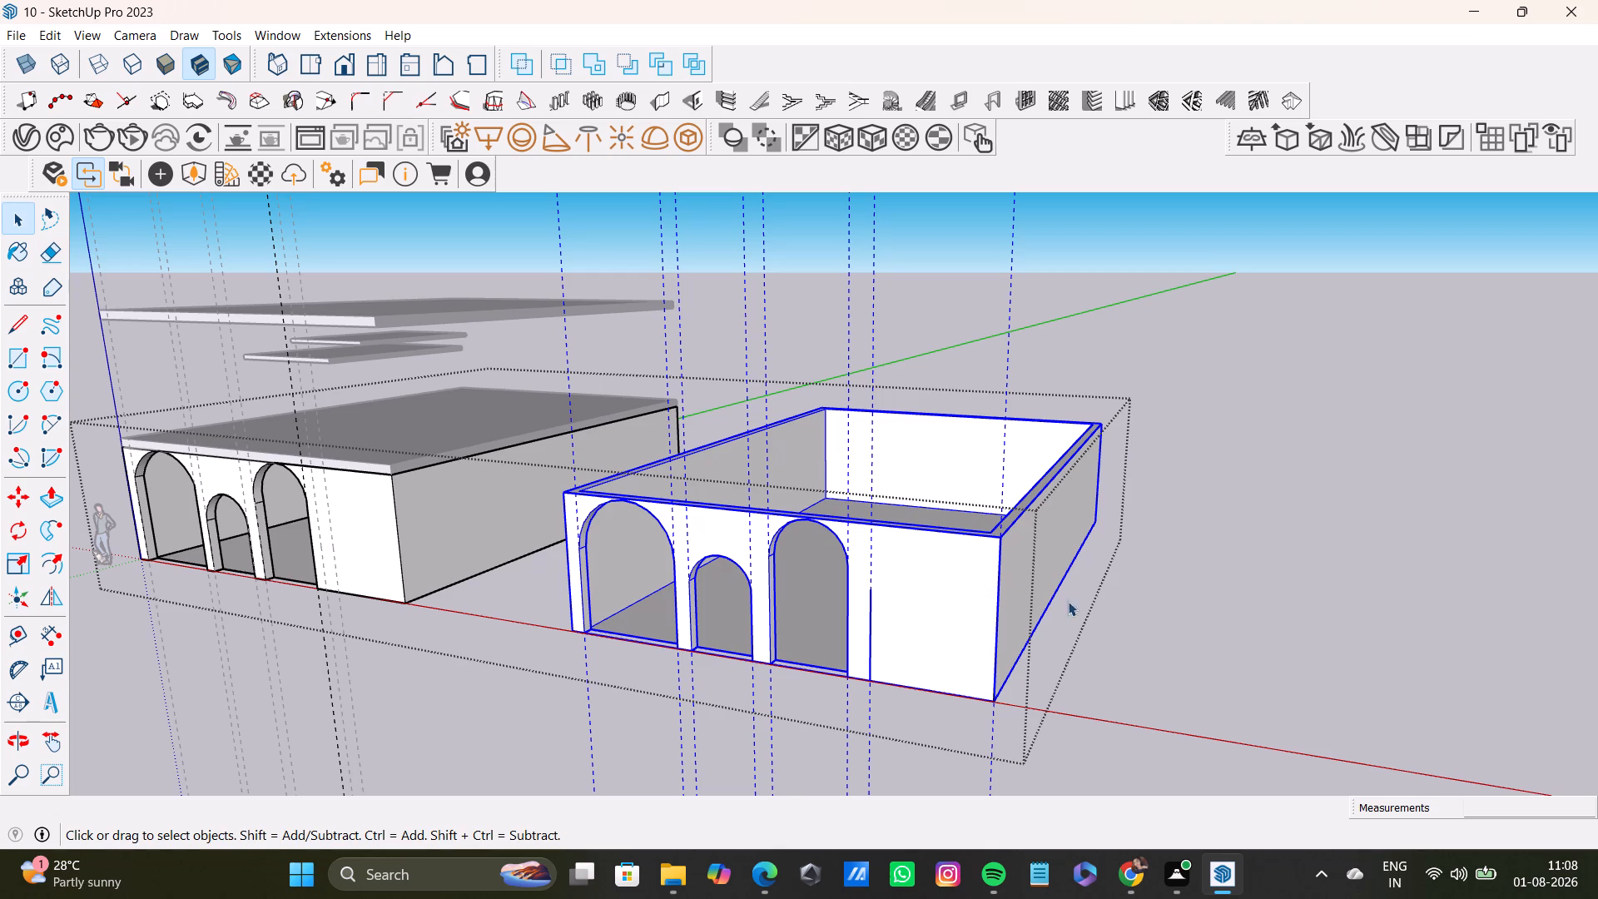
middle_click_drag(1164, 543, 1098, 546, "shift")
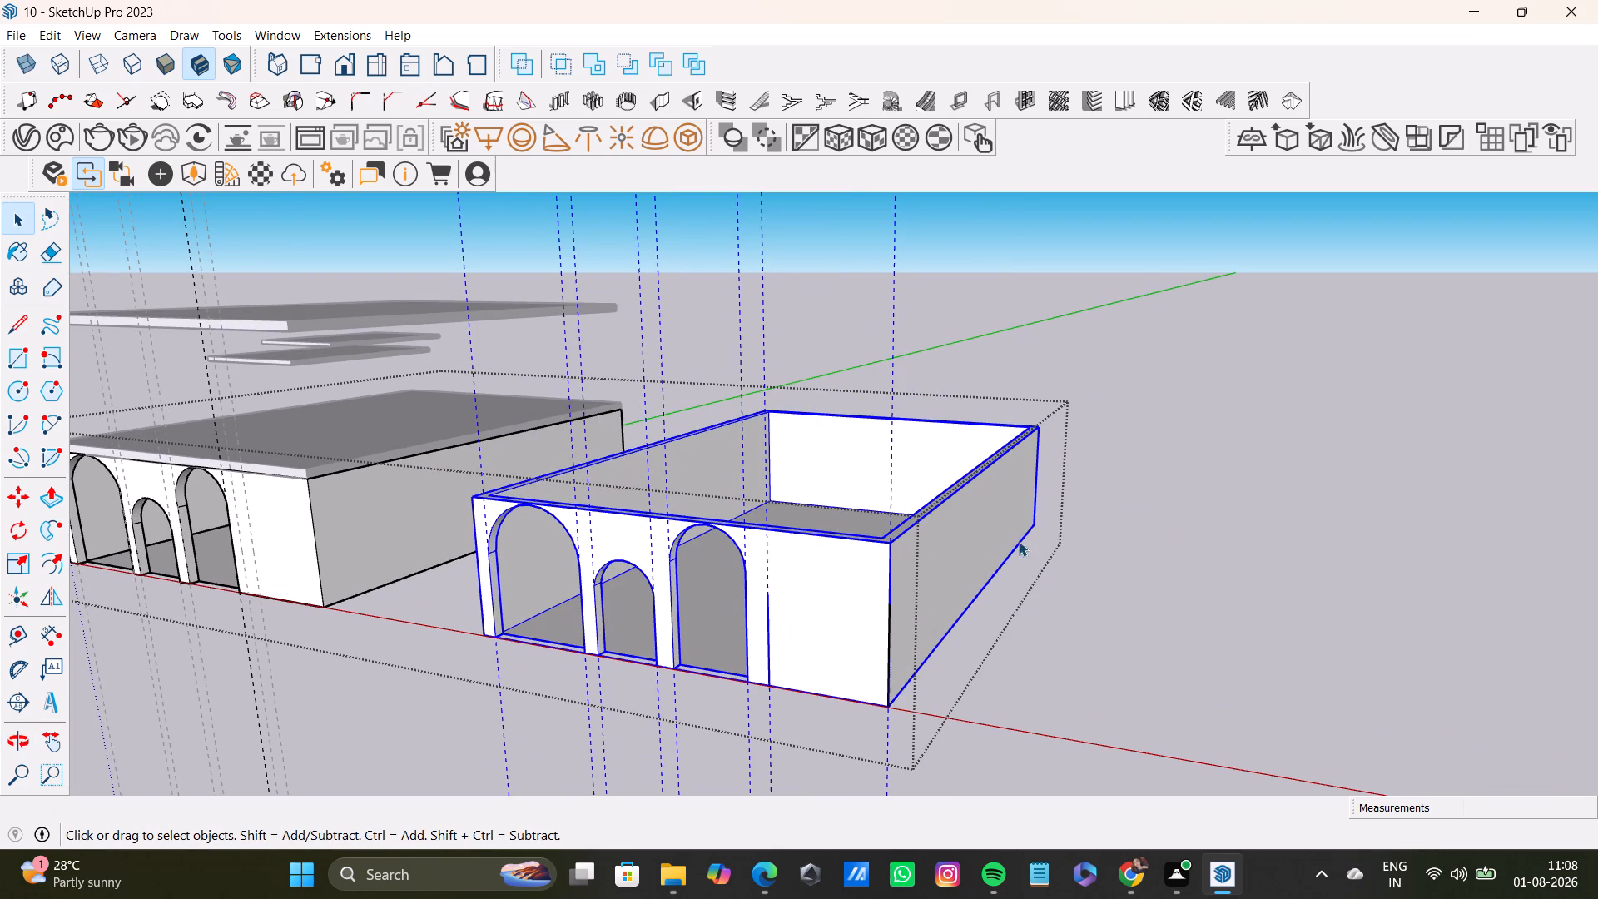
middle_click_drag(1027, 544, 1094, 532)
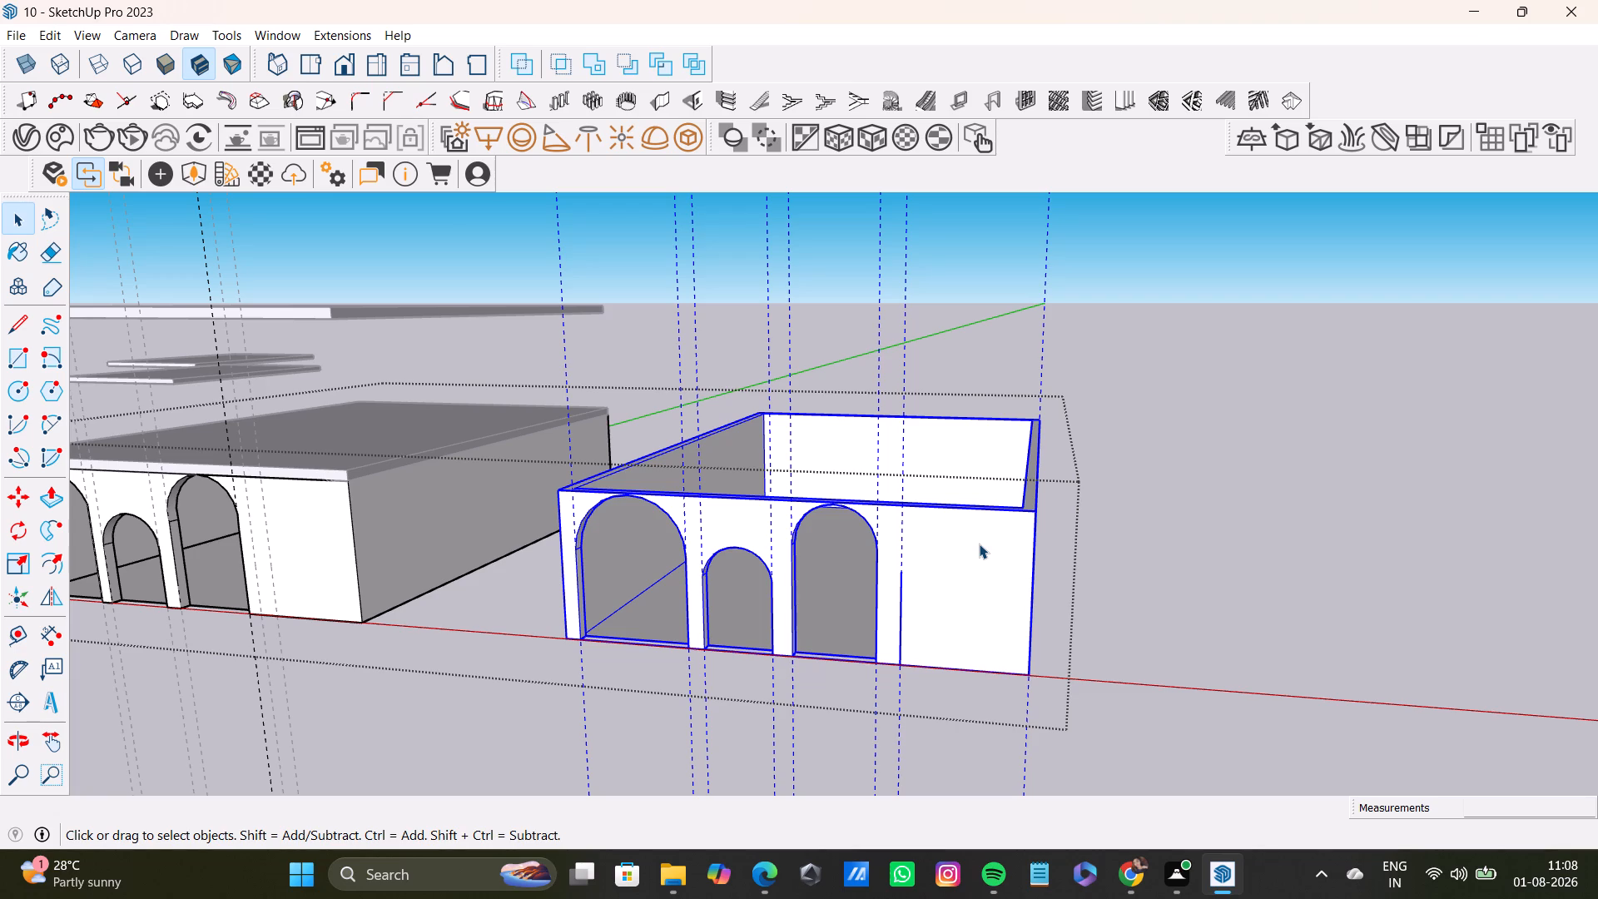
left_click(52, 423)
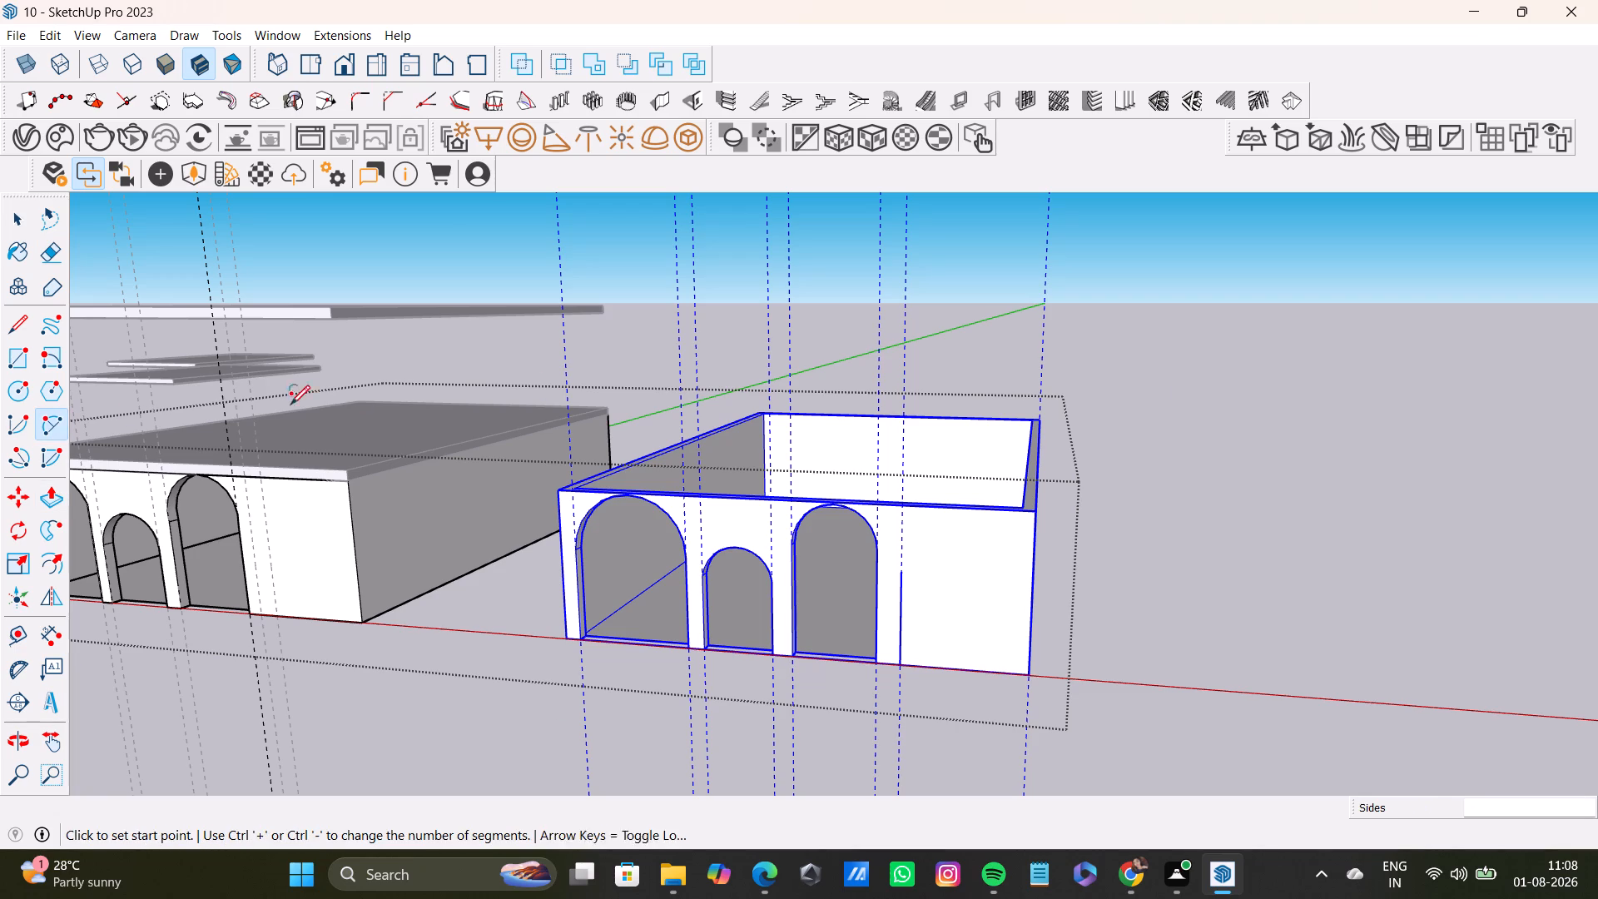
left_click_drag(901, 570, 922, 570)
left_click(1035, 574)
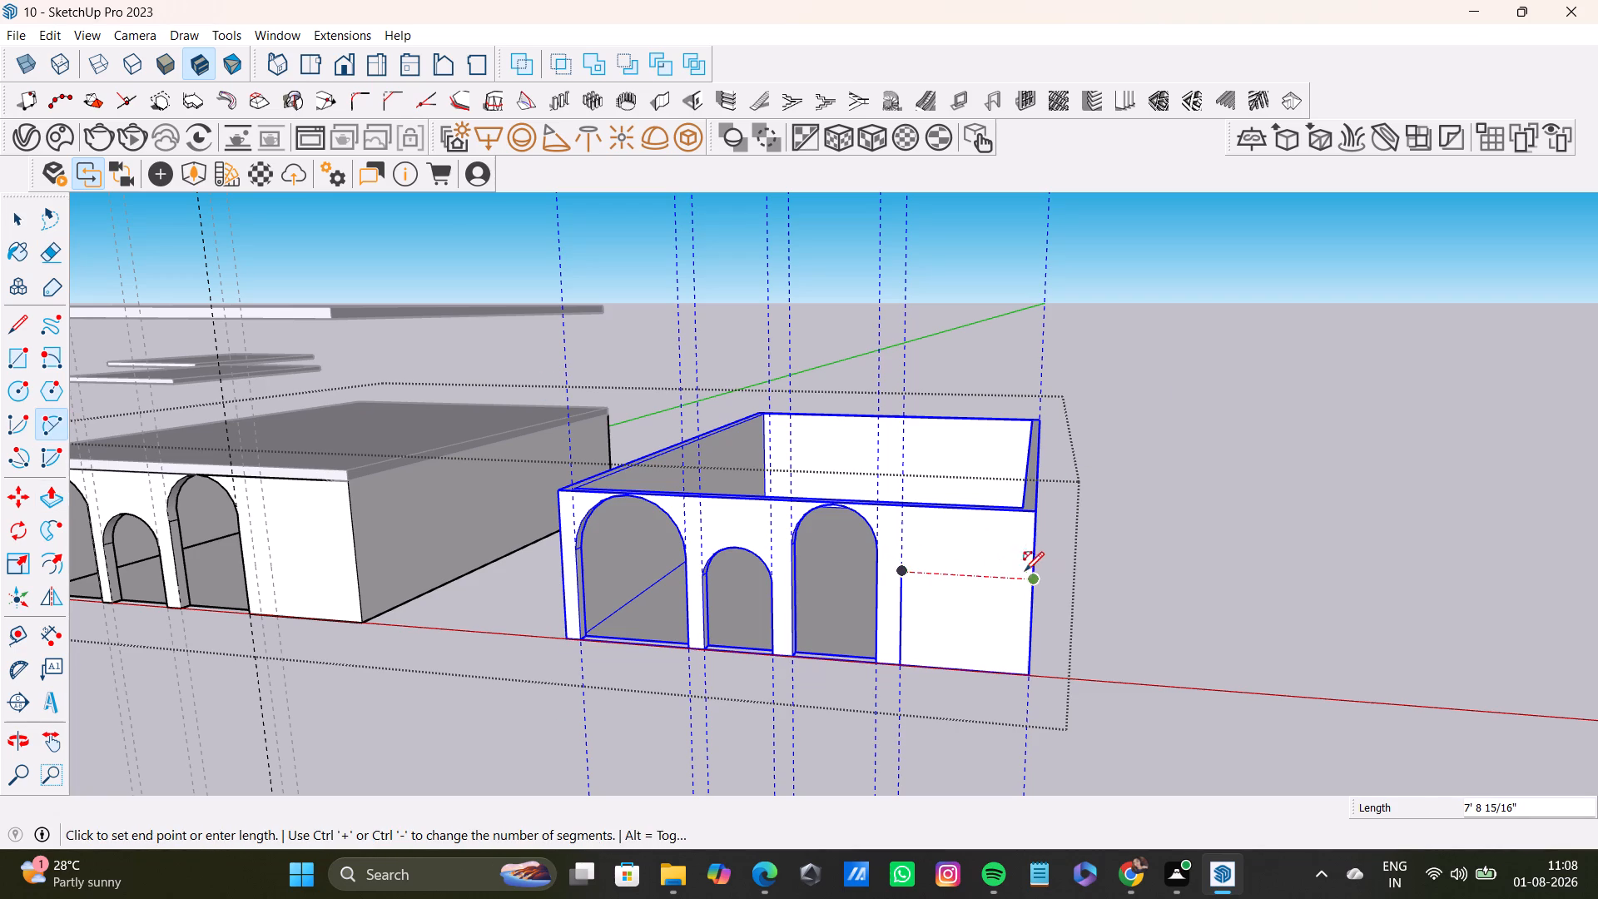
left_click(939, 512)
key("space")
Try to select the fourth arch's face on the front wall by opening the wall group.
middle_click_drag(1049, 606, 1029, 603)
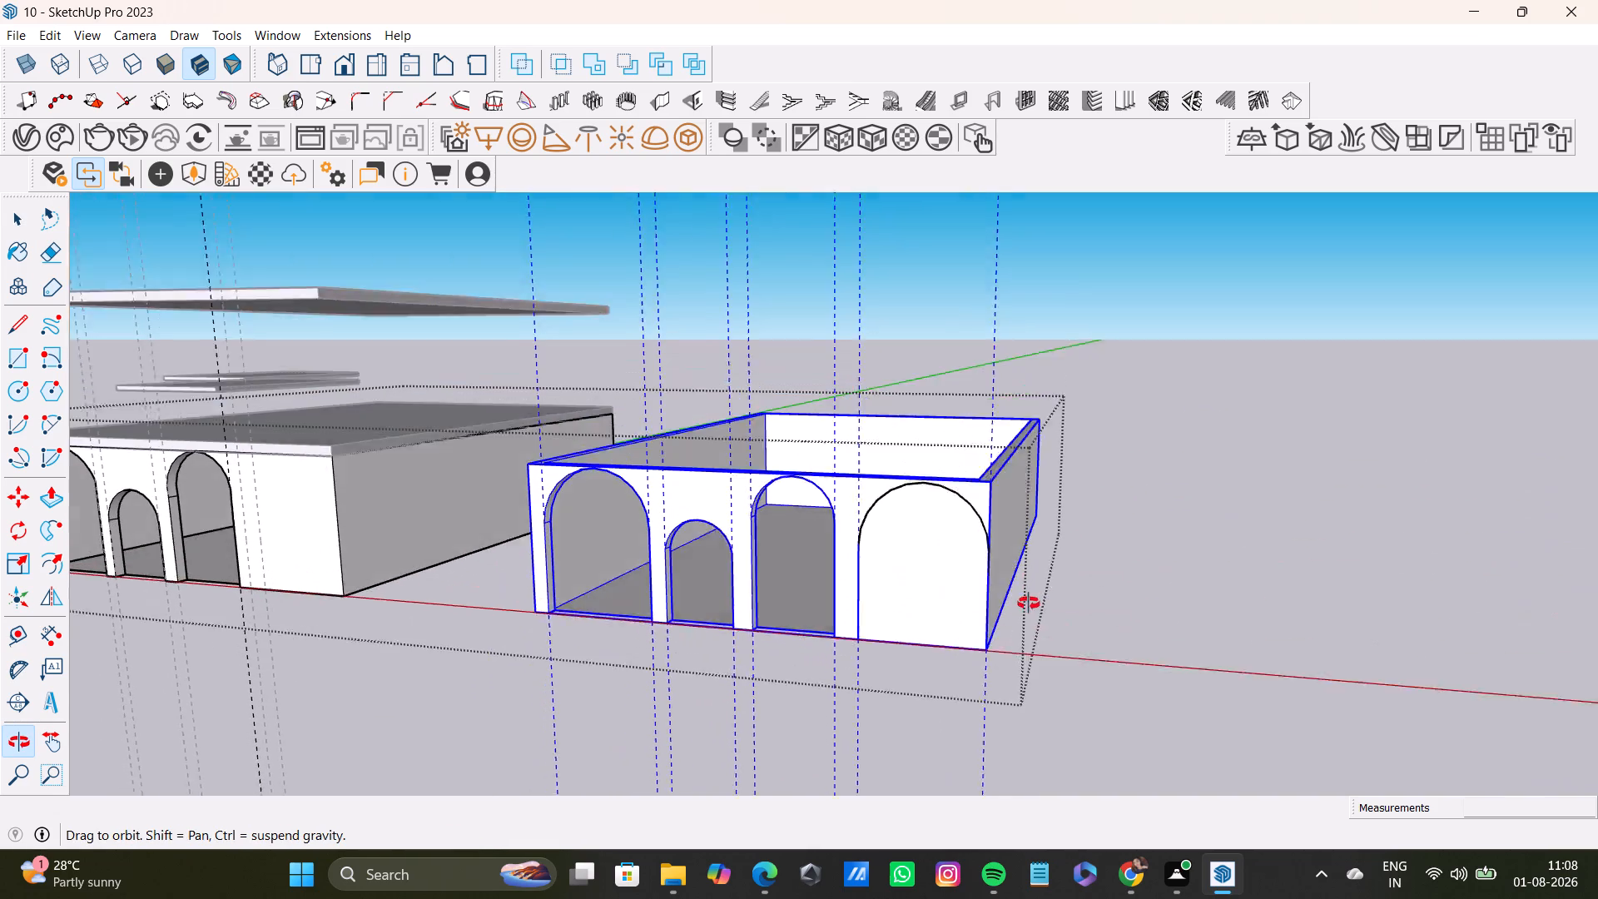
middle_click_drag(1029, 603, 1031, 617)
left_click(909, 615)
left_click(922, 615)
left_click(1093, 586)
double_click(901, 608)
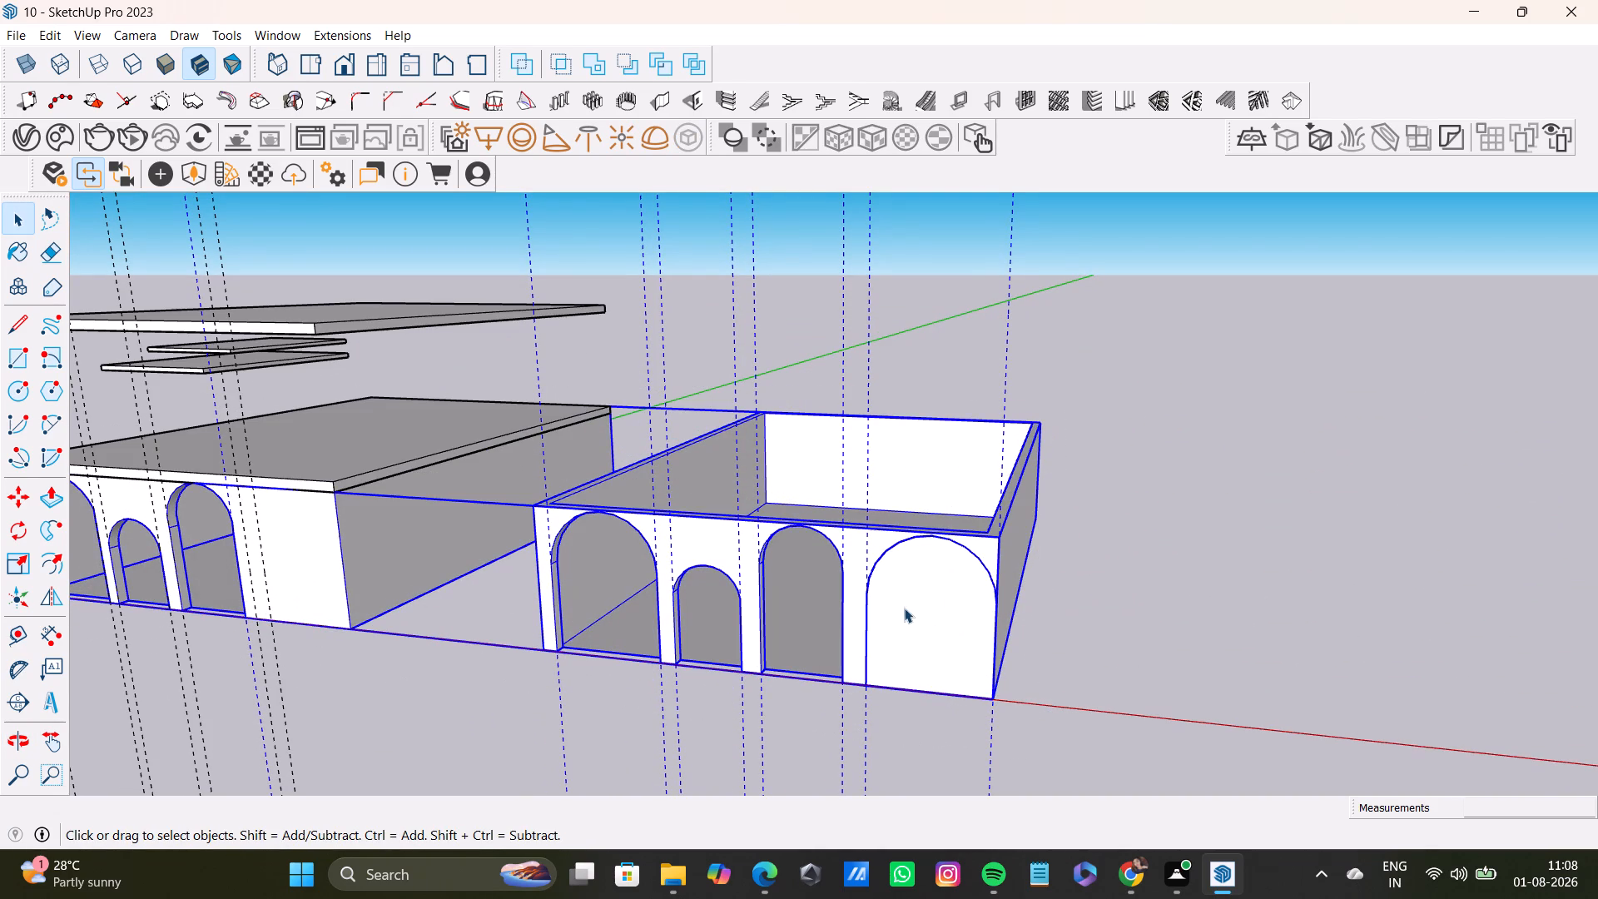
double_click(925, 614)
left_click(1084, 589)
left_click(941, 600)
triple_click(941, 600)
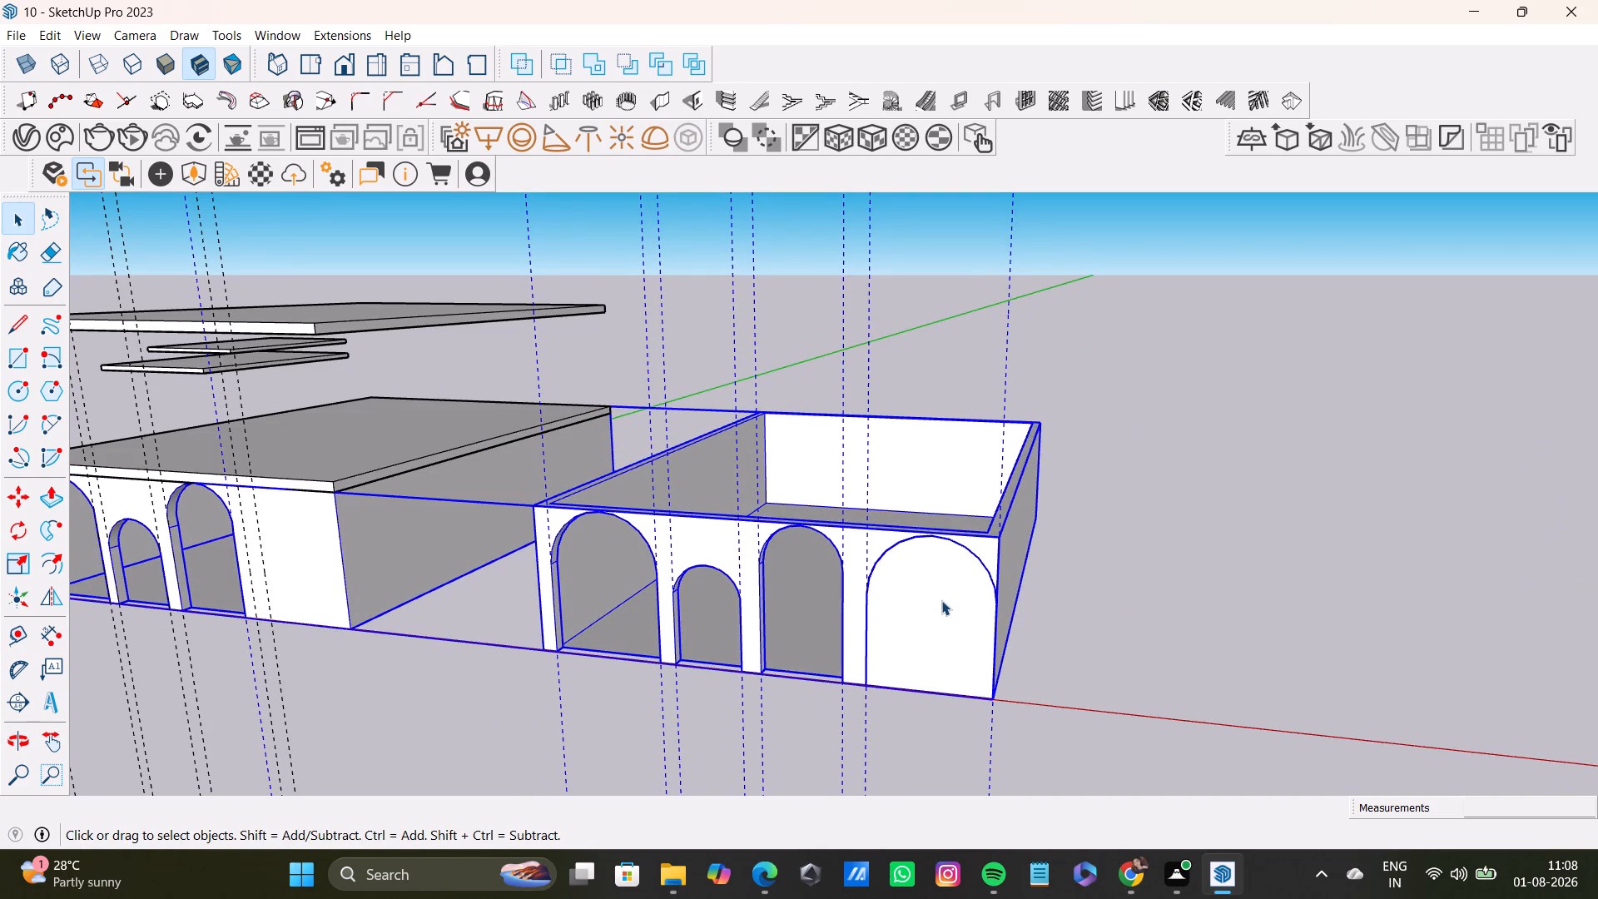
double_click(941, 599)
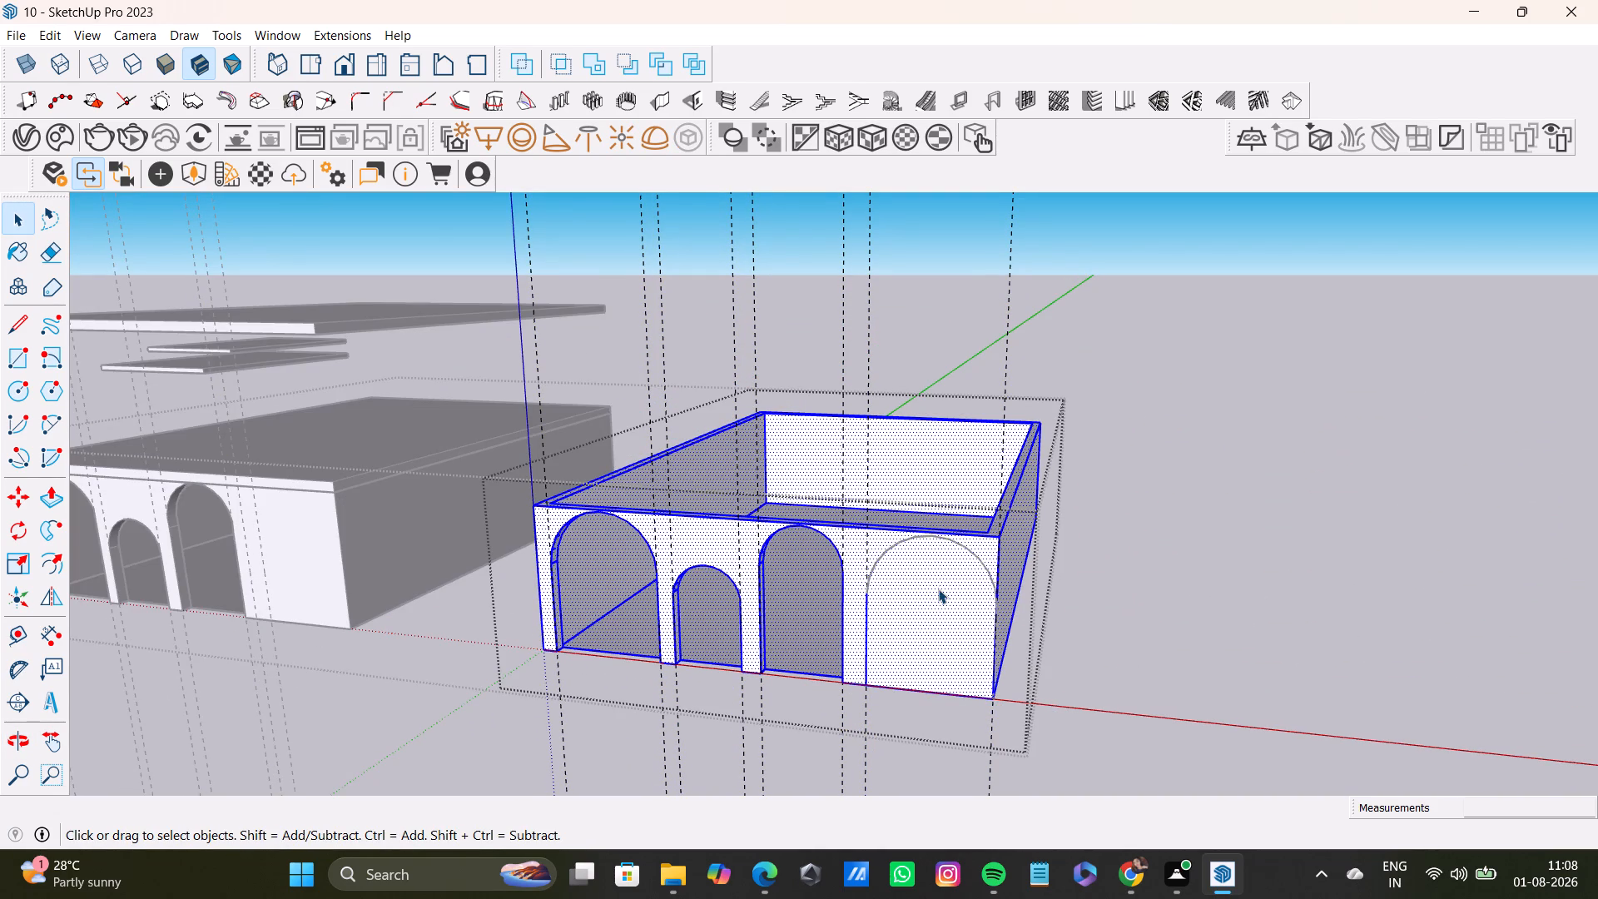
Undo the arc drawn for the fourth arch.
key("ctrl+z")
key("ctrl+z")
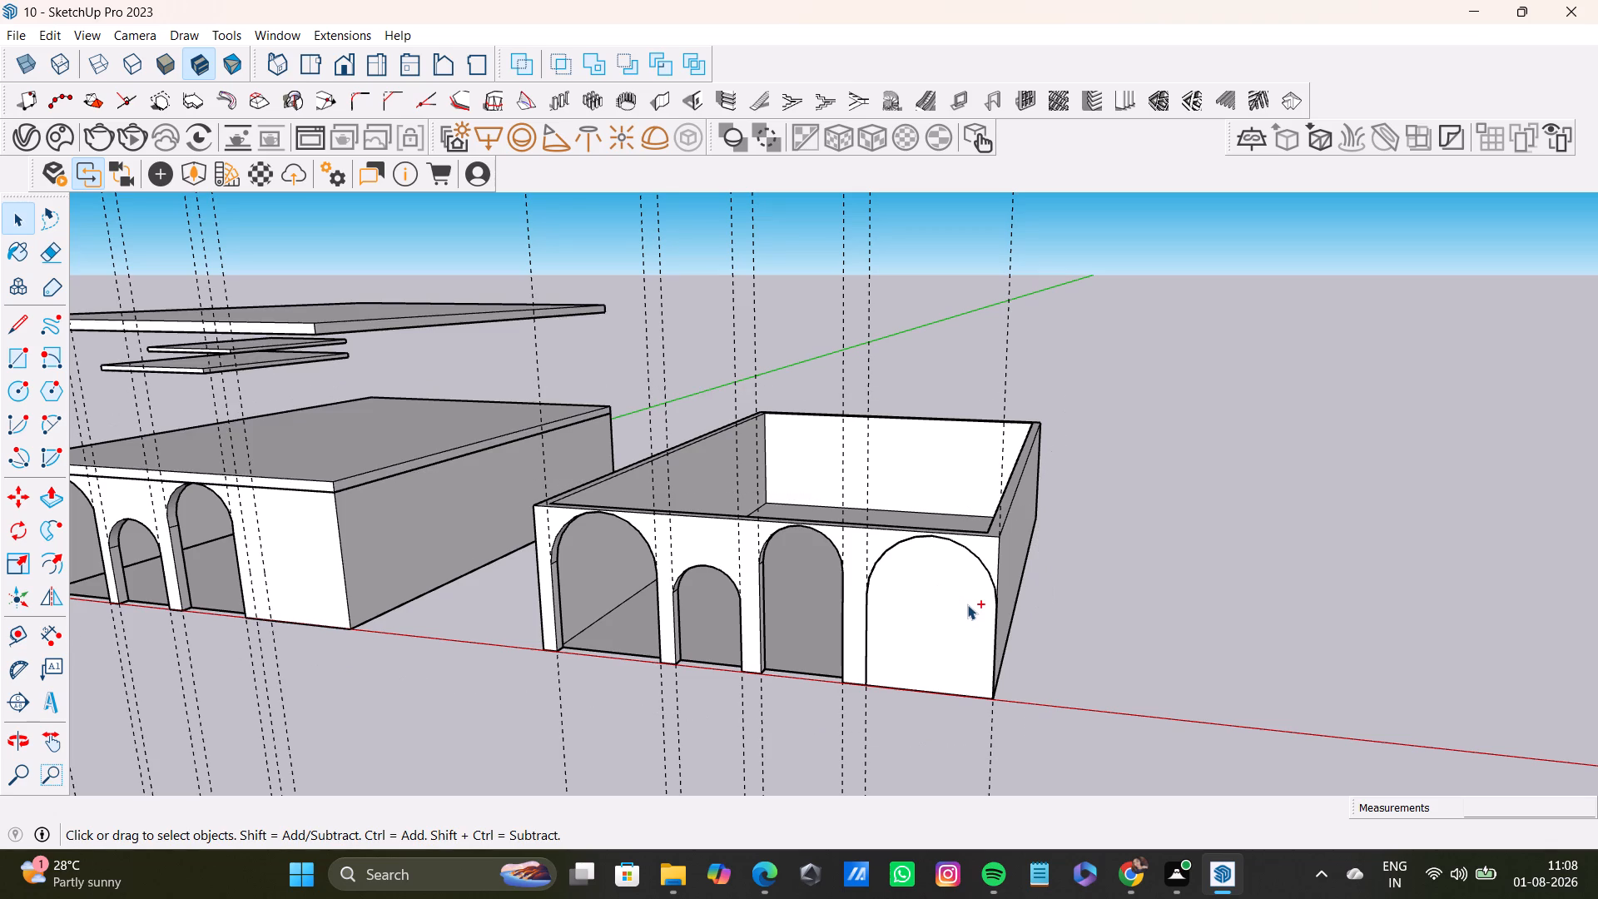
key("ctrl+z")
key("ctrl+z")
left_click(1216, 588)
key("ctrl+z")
Open the nested group of the arched, open-topped walls for editing and select the front wall's face.
scroll(952, 653, "up", 1)
middle_click_drag(952, 653, 965, 552)
triple_click(965, 544)
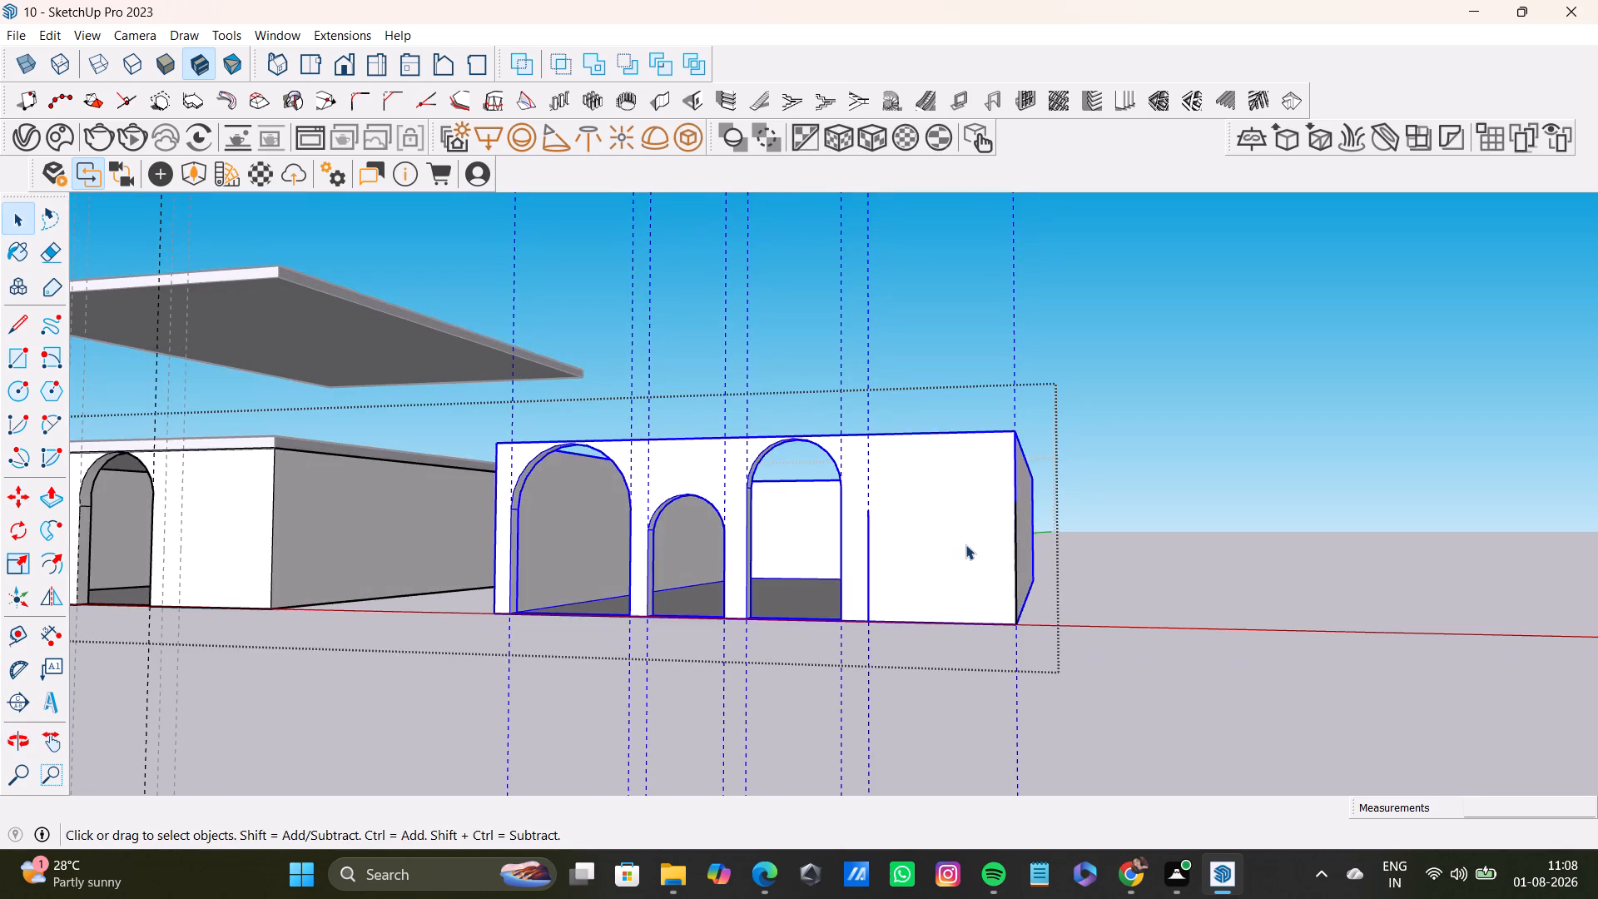
double_click(965, 544)
double_click(960, 544)
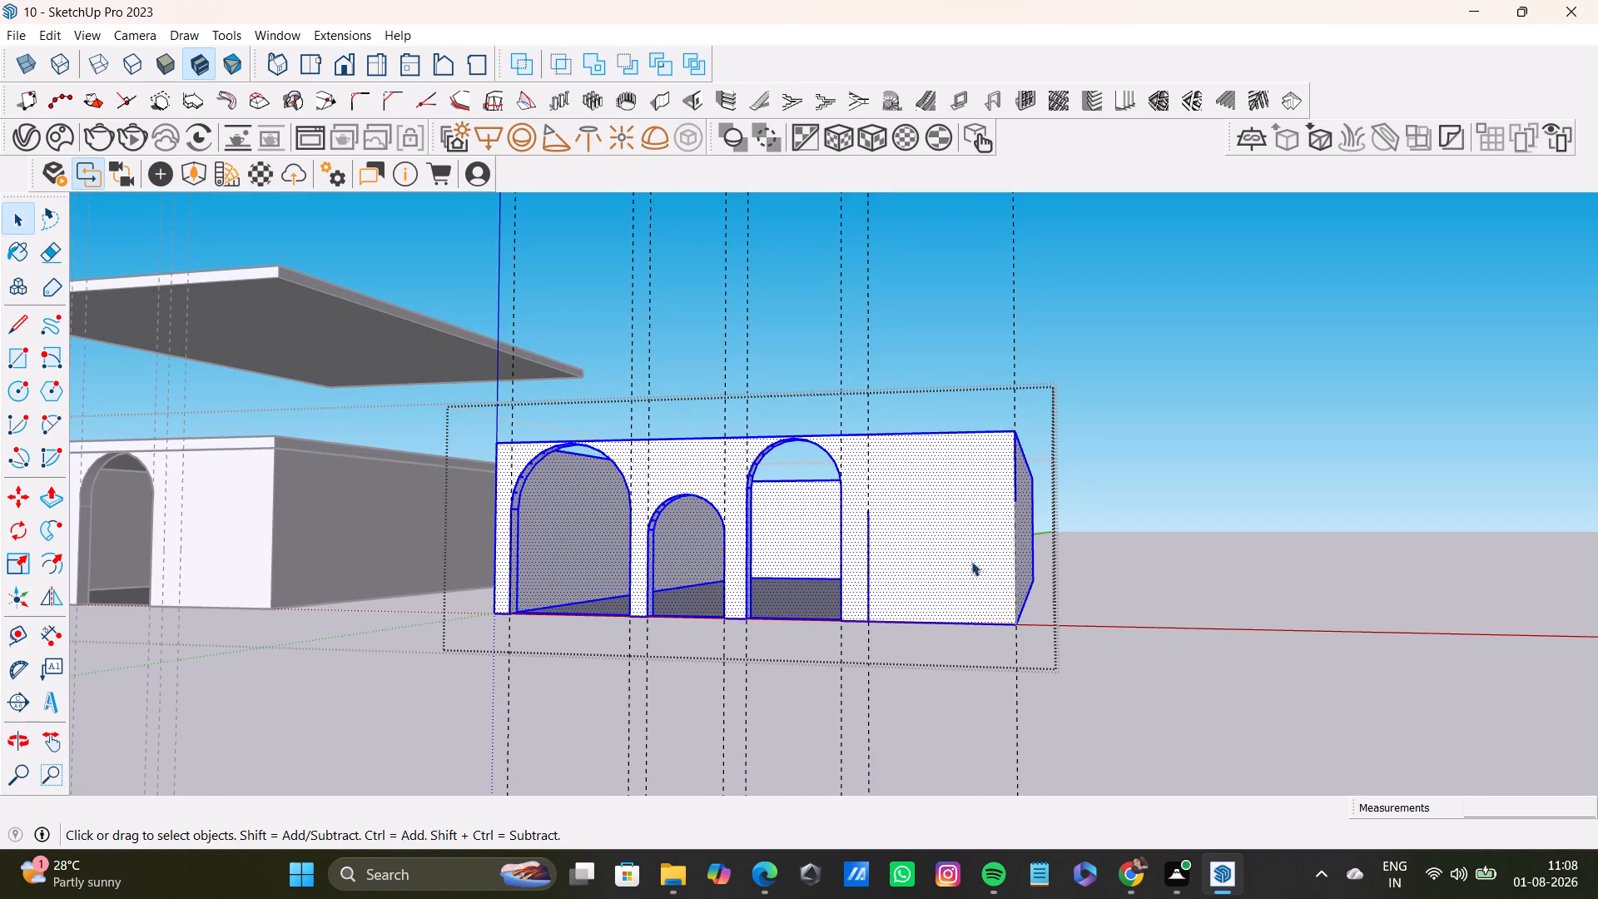
double_click(933, 557)
middle_click_drag(987, 546, 1005, 579)
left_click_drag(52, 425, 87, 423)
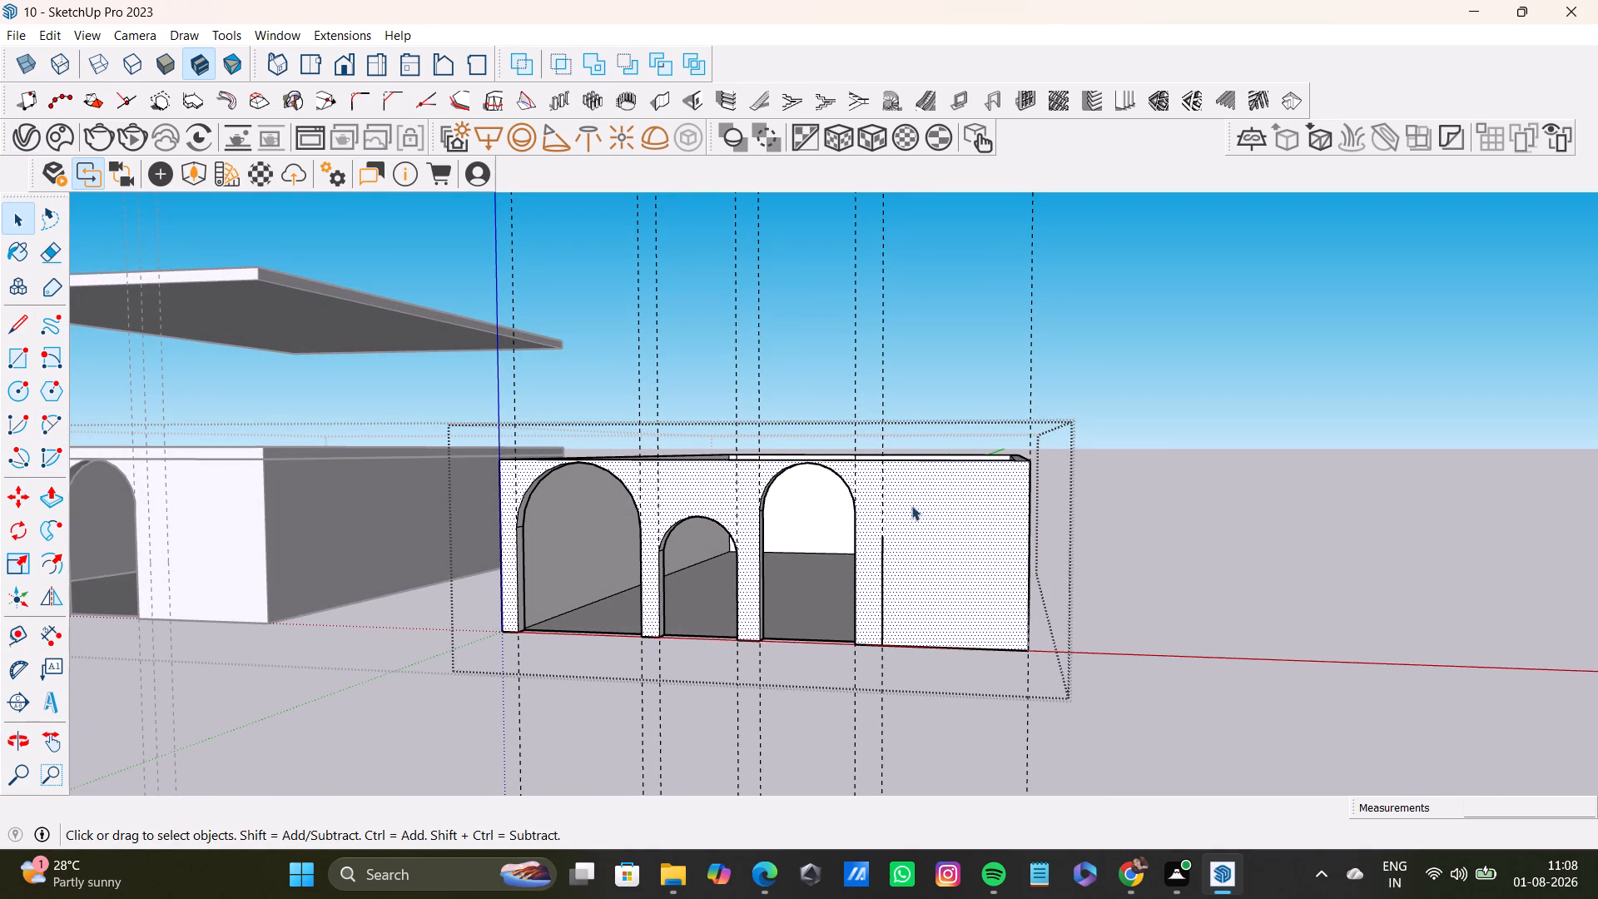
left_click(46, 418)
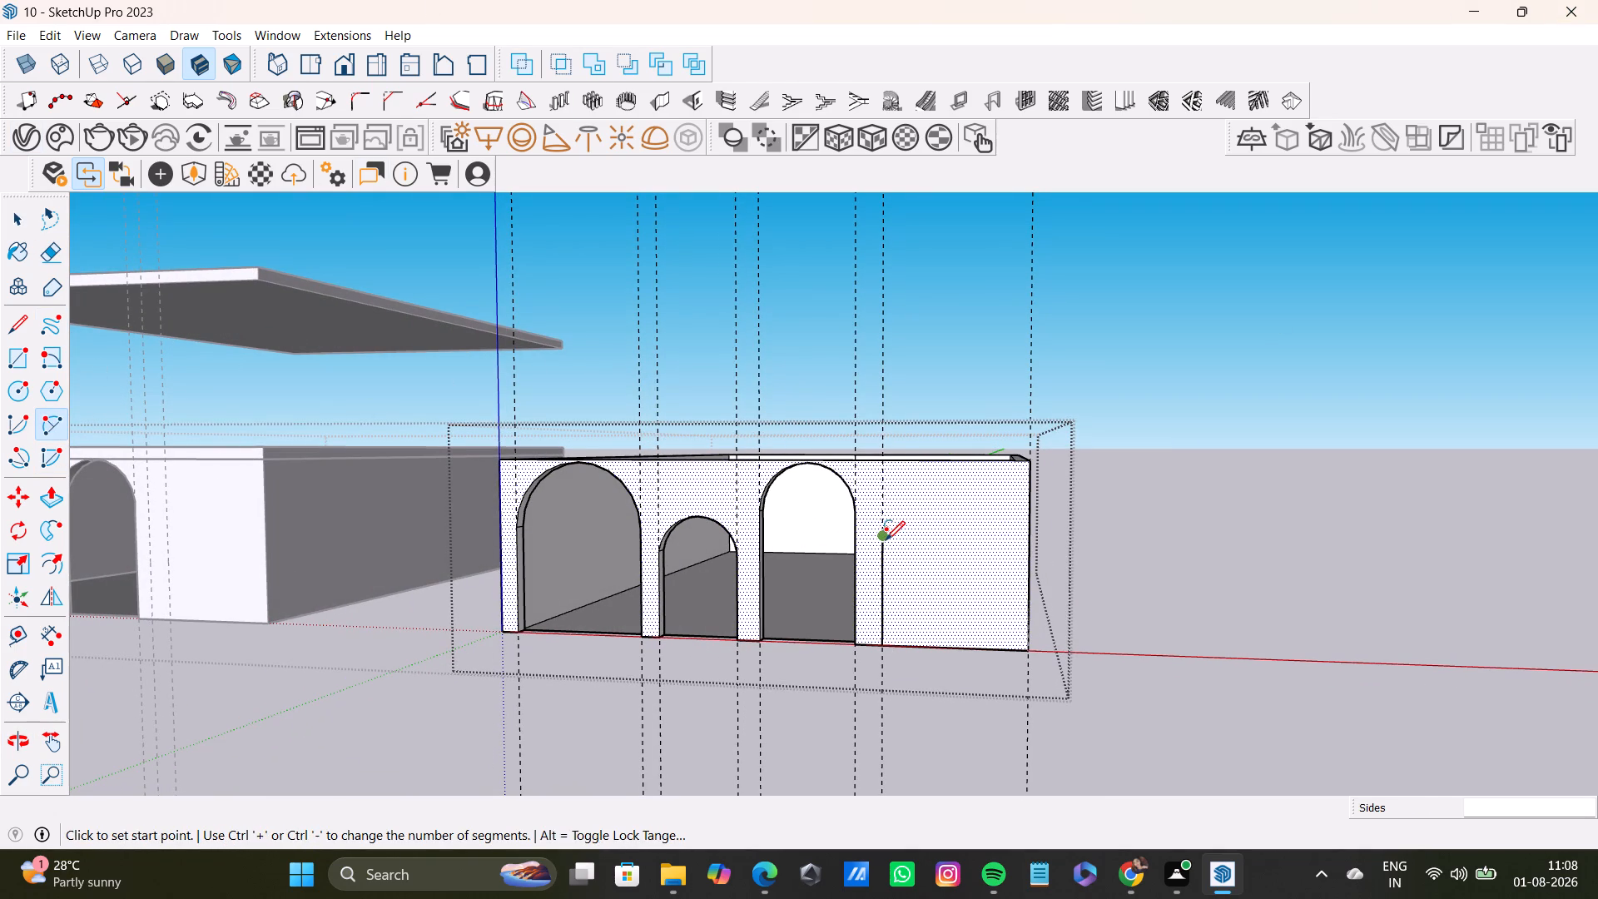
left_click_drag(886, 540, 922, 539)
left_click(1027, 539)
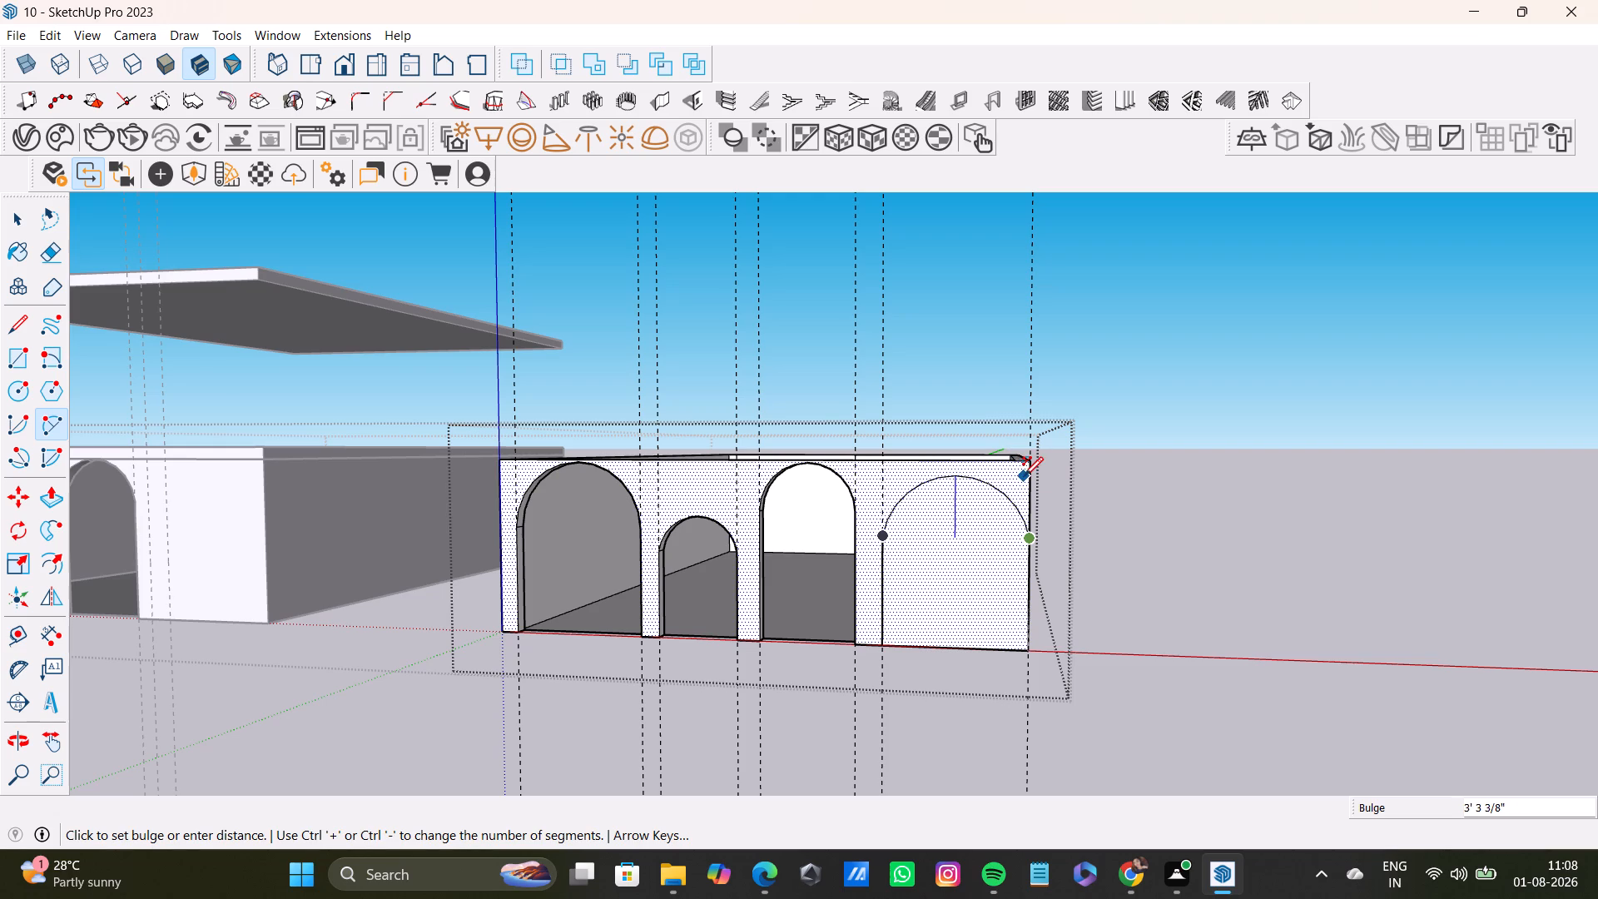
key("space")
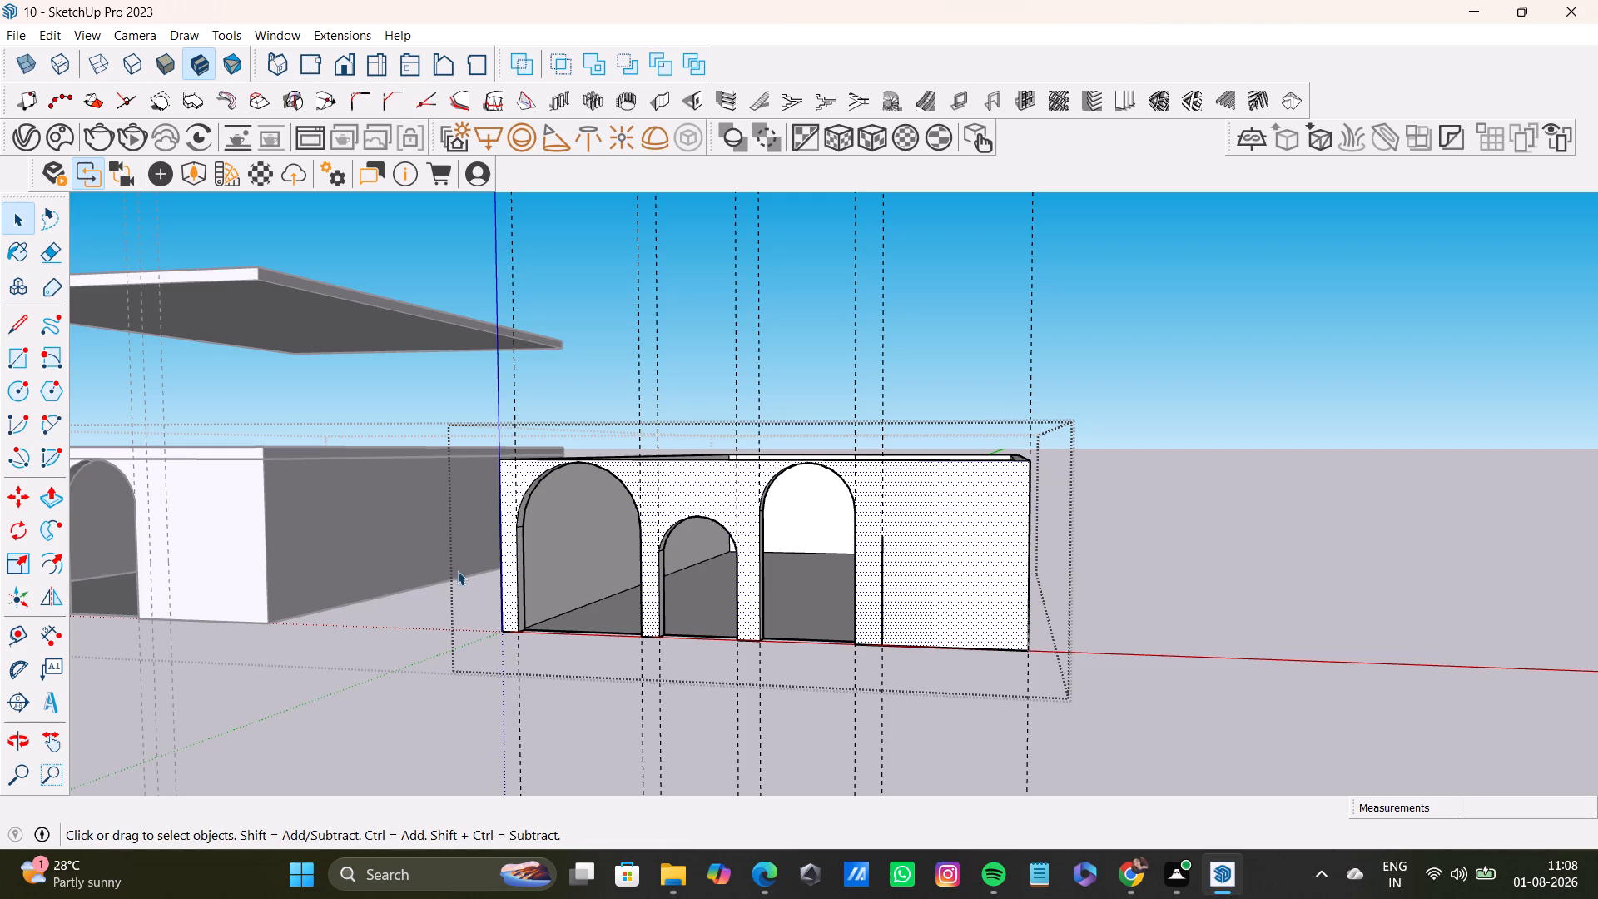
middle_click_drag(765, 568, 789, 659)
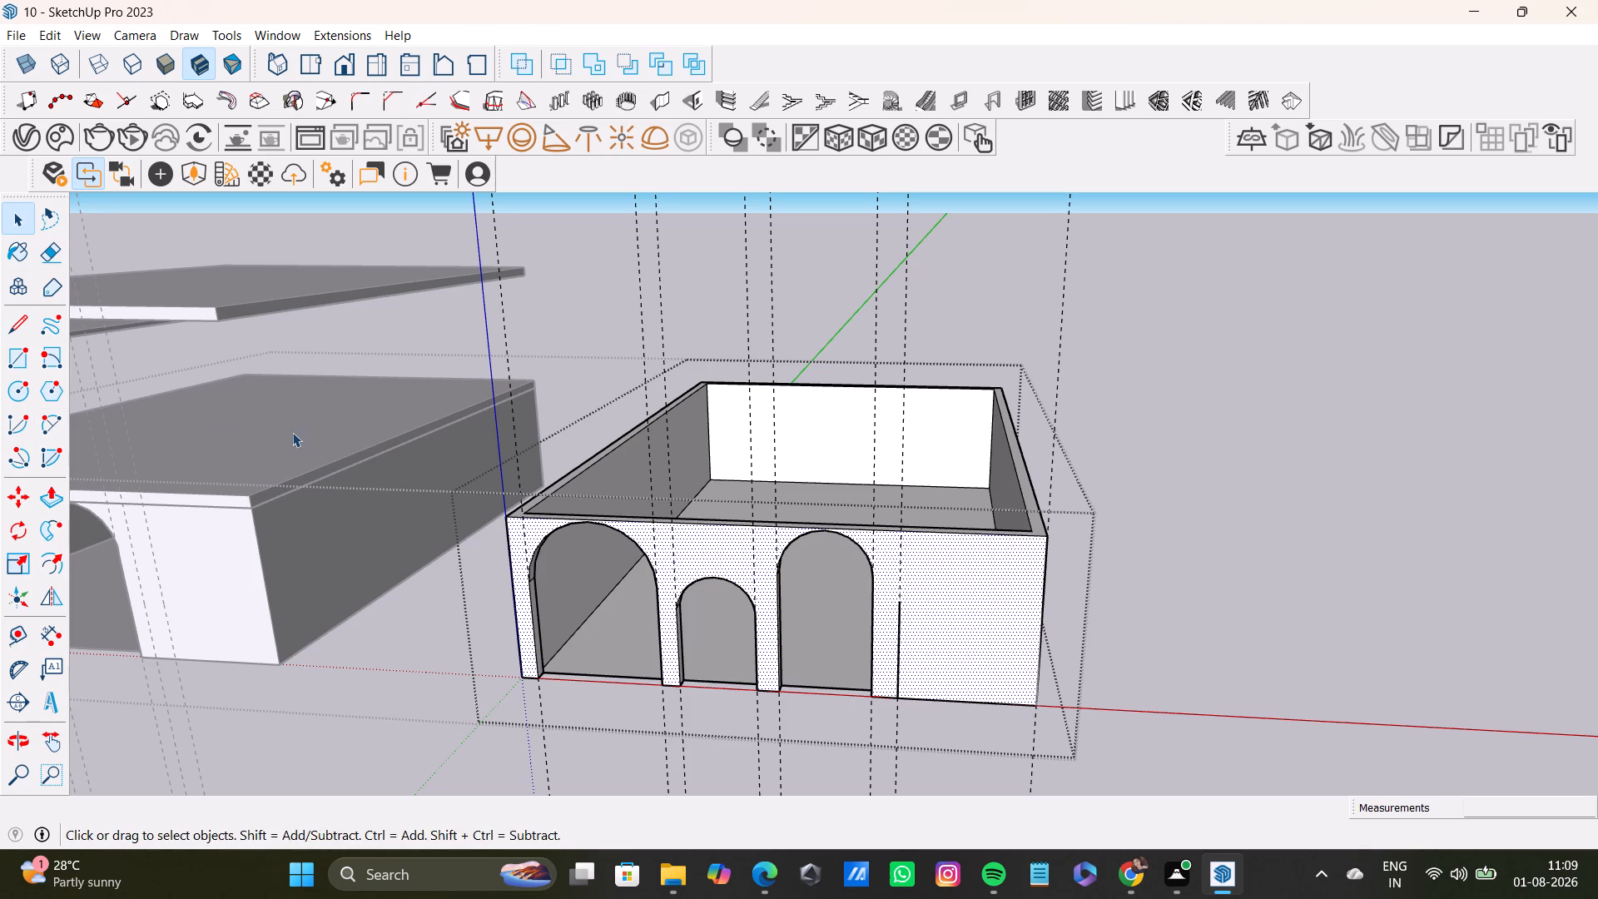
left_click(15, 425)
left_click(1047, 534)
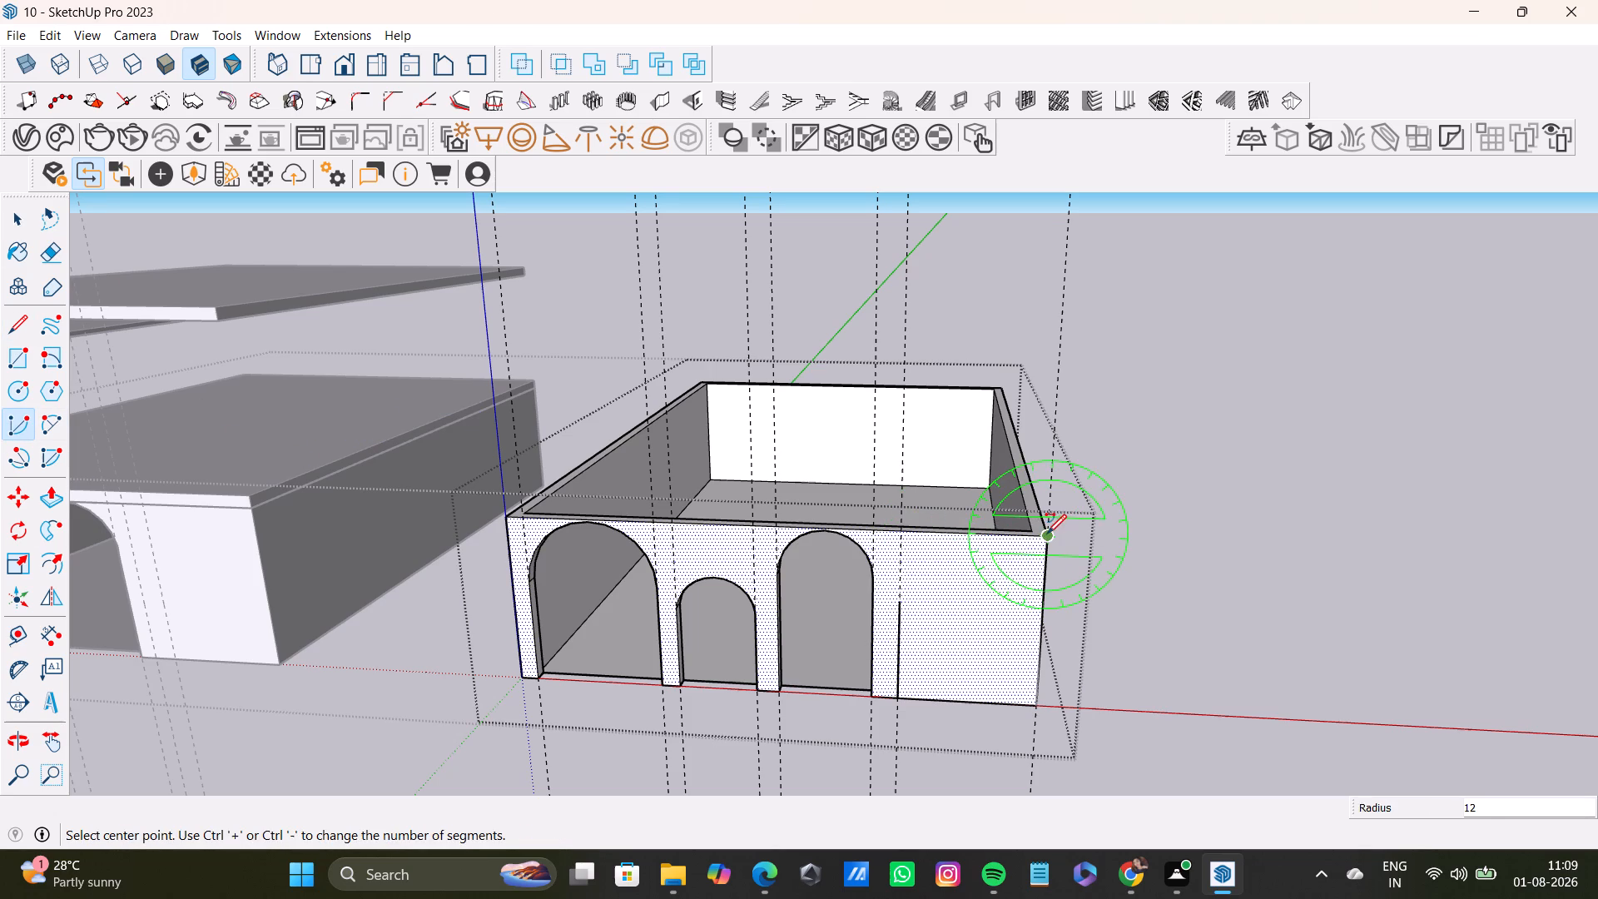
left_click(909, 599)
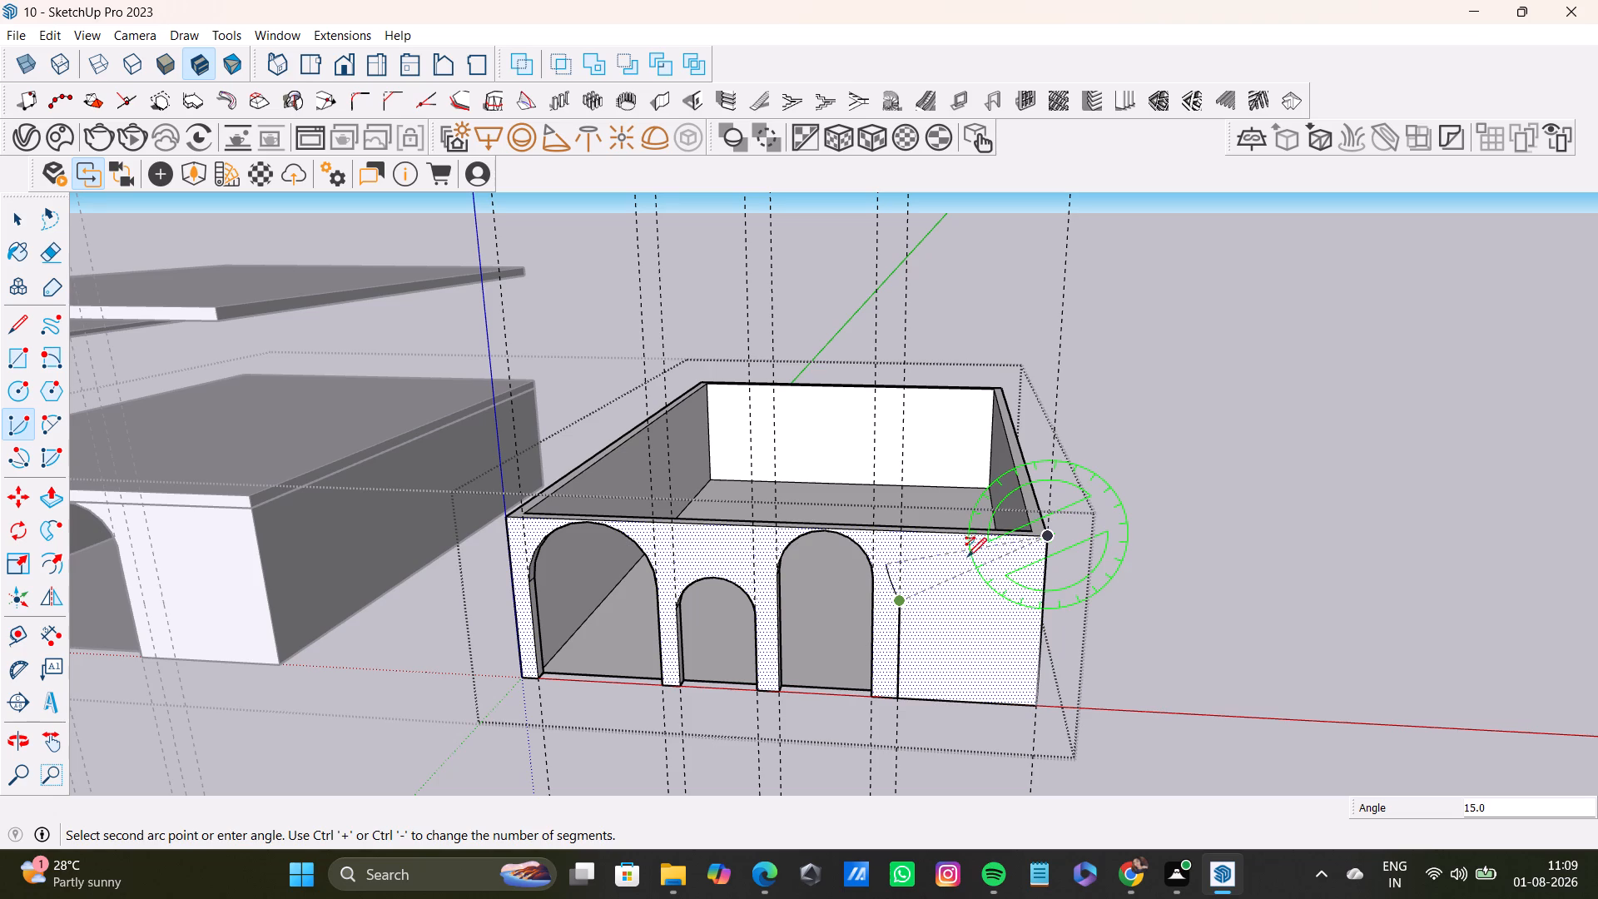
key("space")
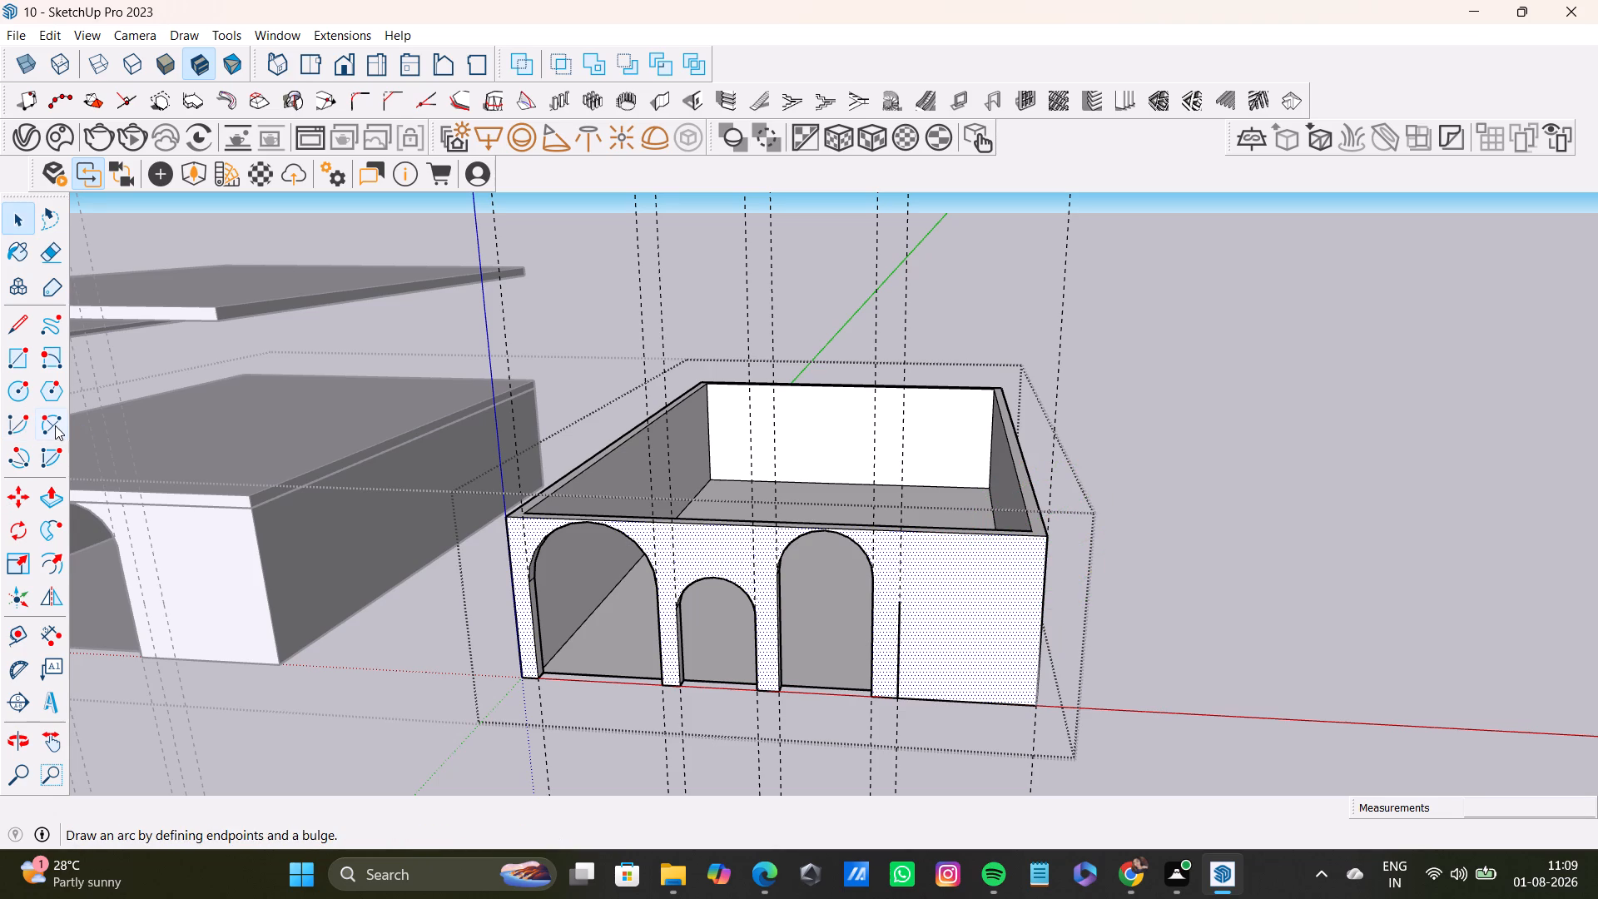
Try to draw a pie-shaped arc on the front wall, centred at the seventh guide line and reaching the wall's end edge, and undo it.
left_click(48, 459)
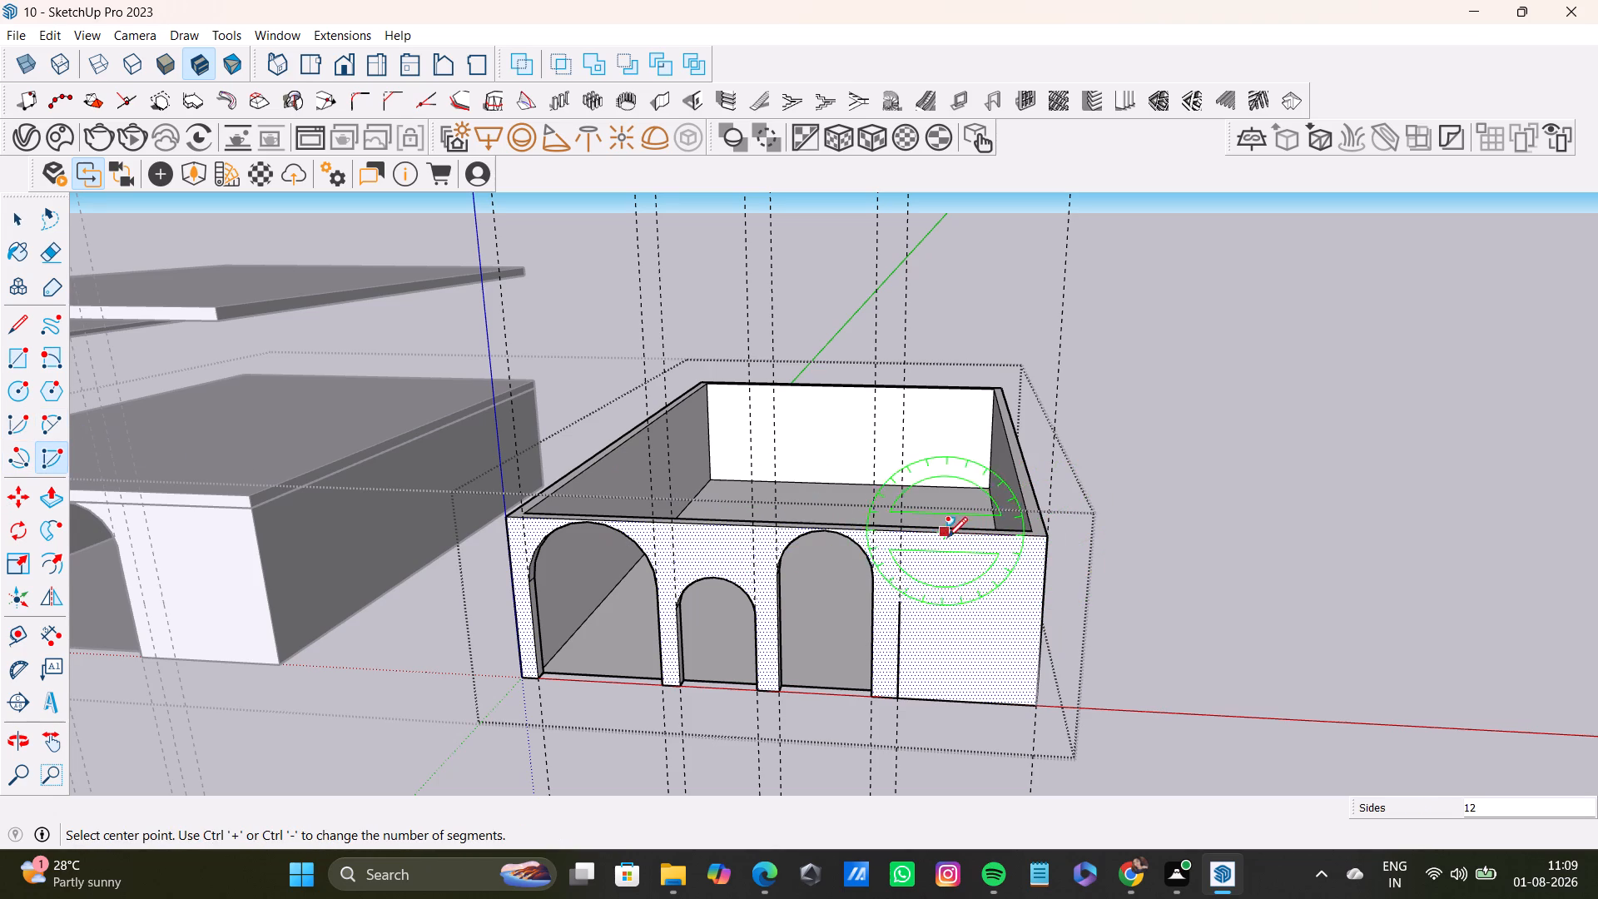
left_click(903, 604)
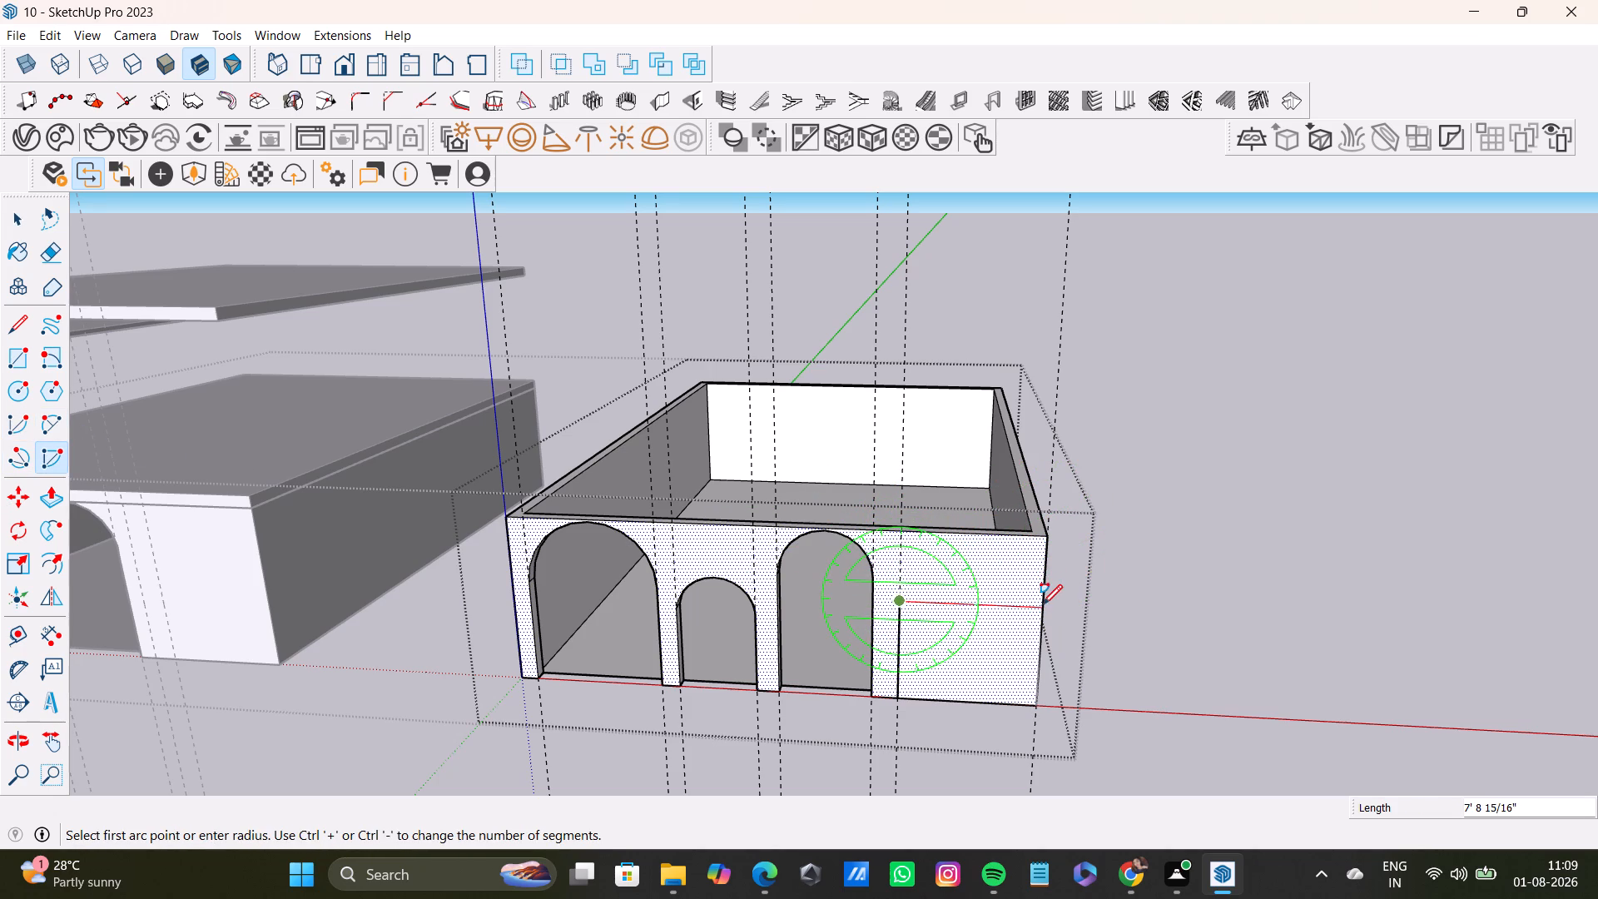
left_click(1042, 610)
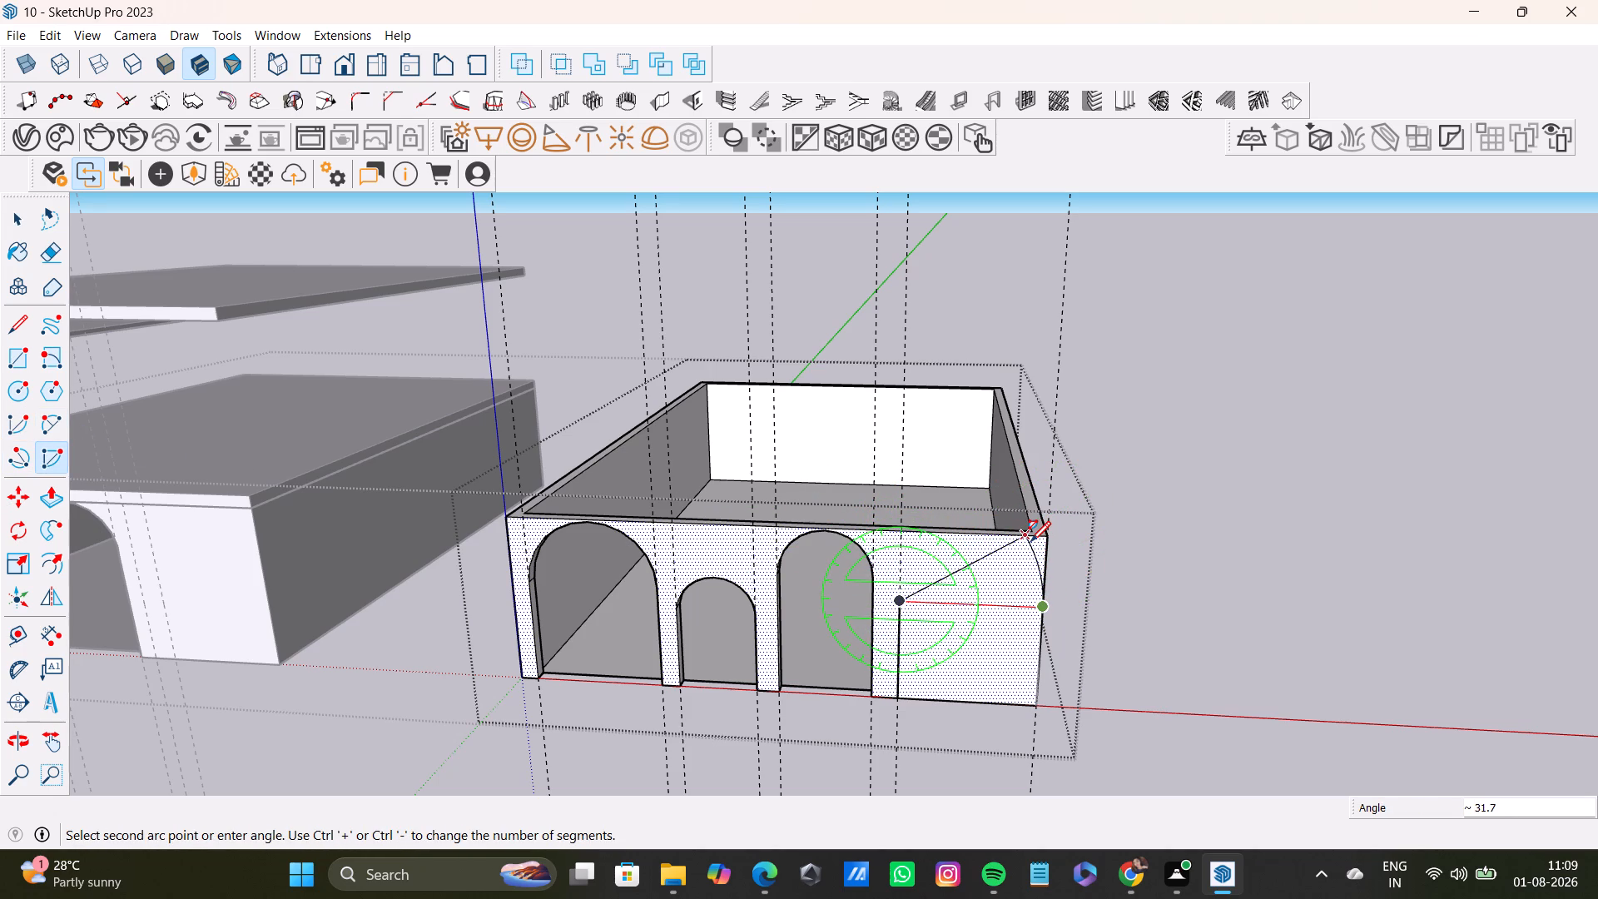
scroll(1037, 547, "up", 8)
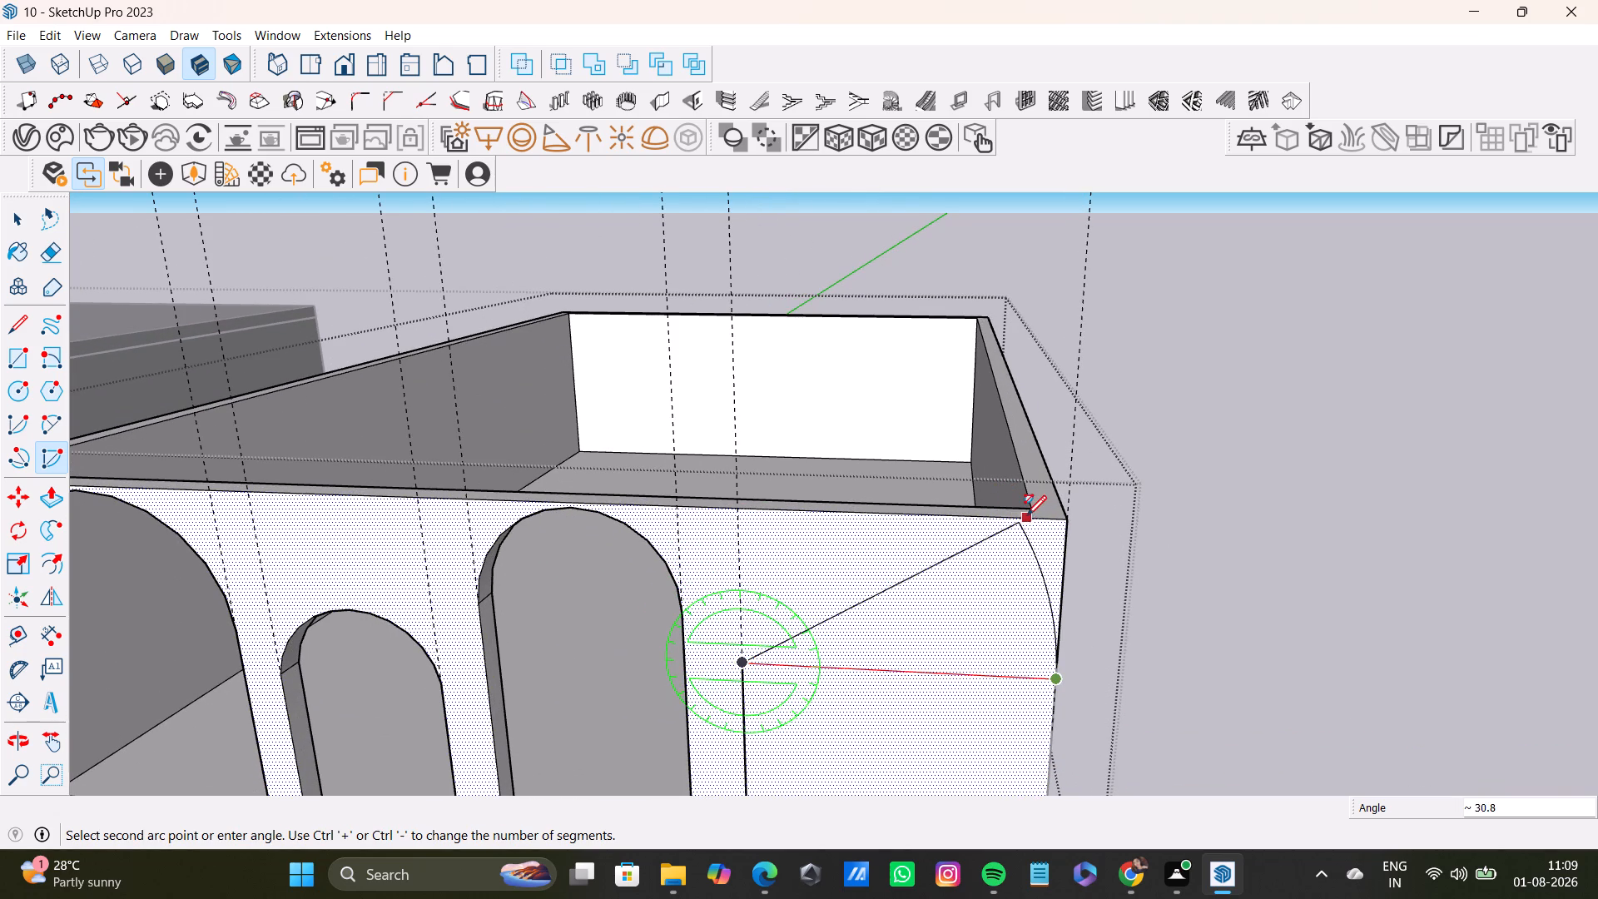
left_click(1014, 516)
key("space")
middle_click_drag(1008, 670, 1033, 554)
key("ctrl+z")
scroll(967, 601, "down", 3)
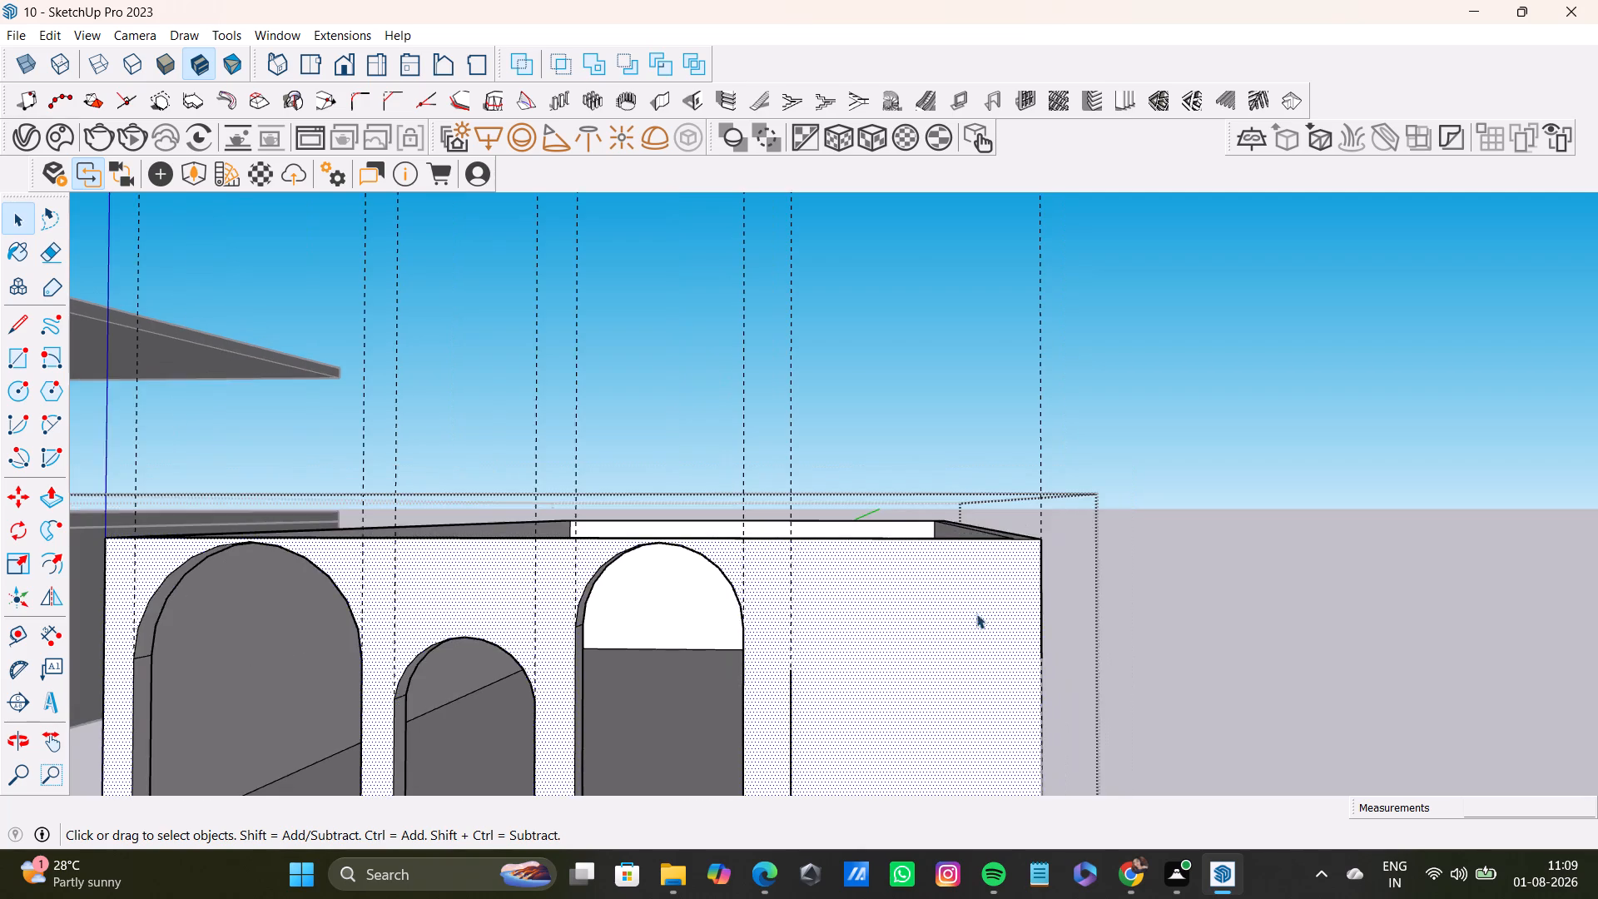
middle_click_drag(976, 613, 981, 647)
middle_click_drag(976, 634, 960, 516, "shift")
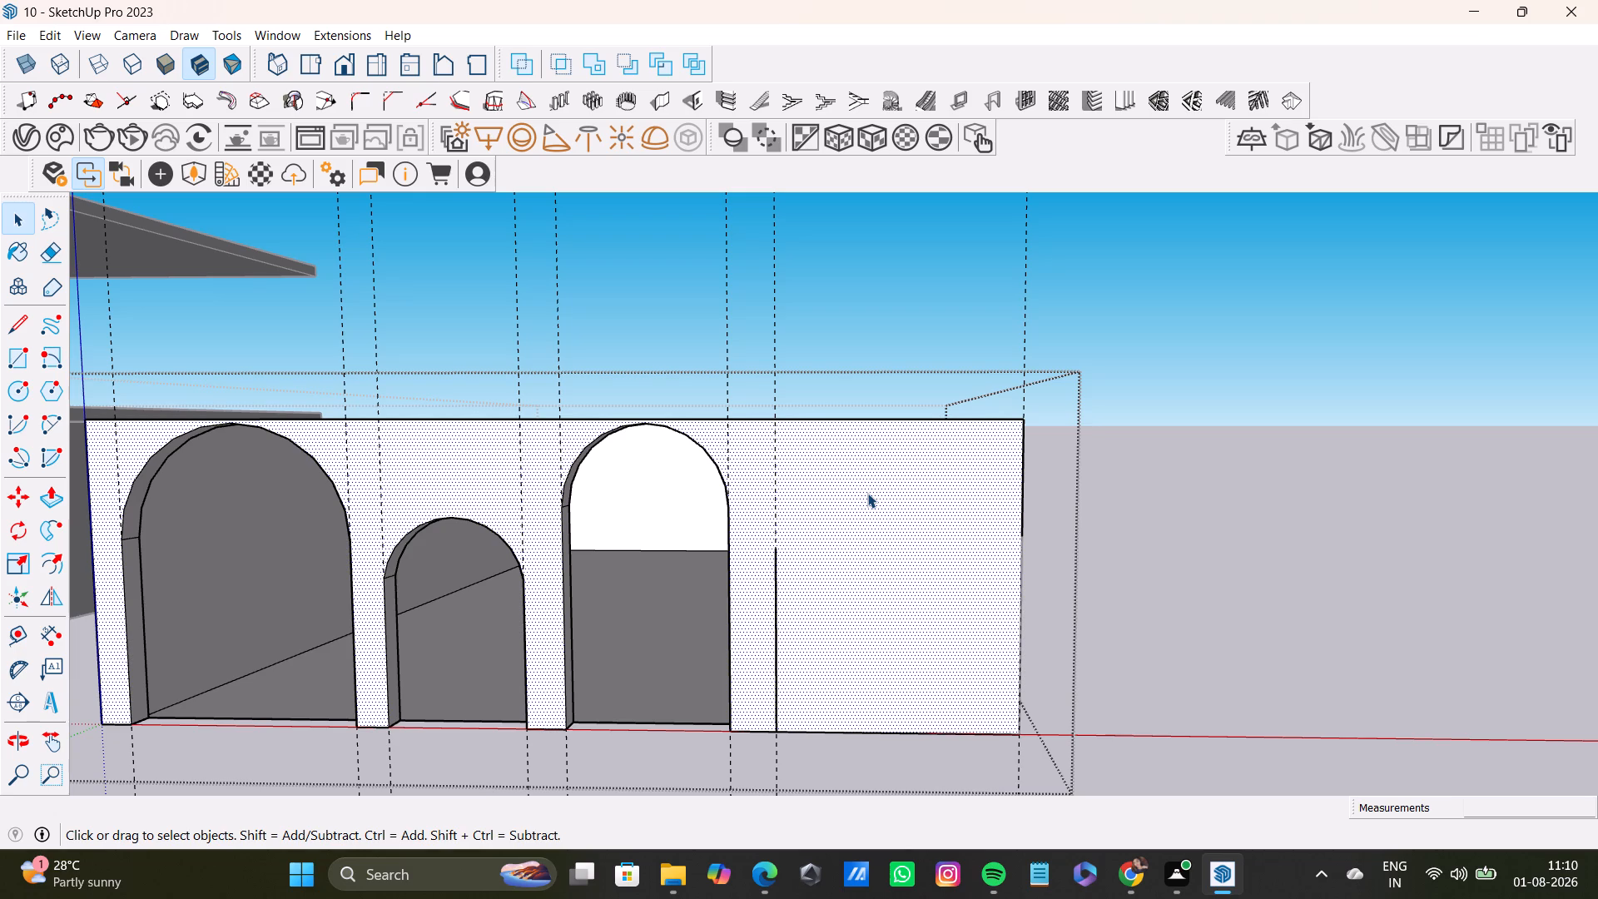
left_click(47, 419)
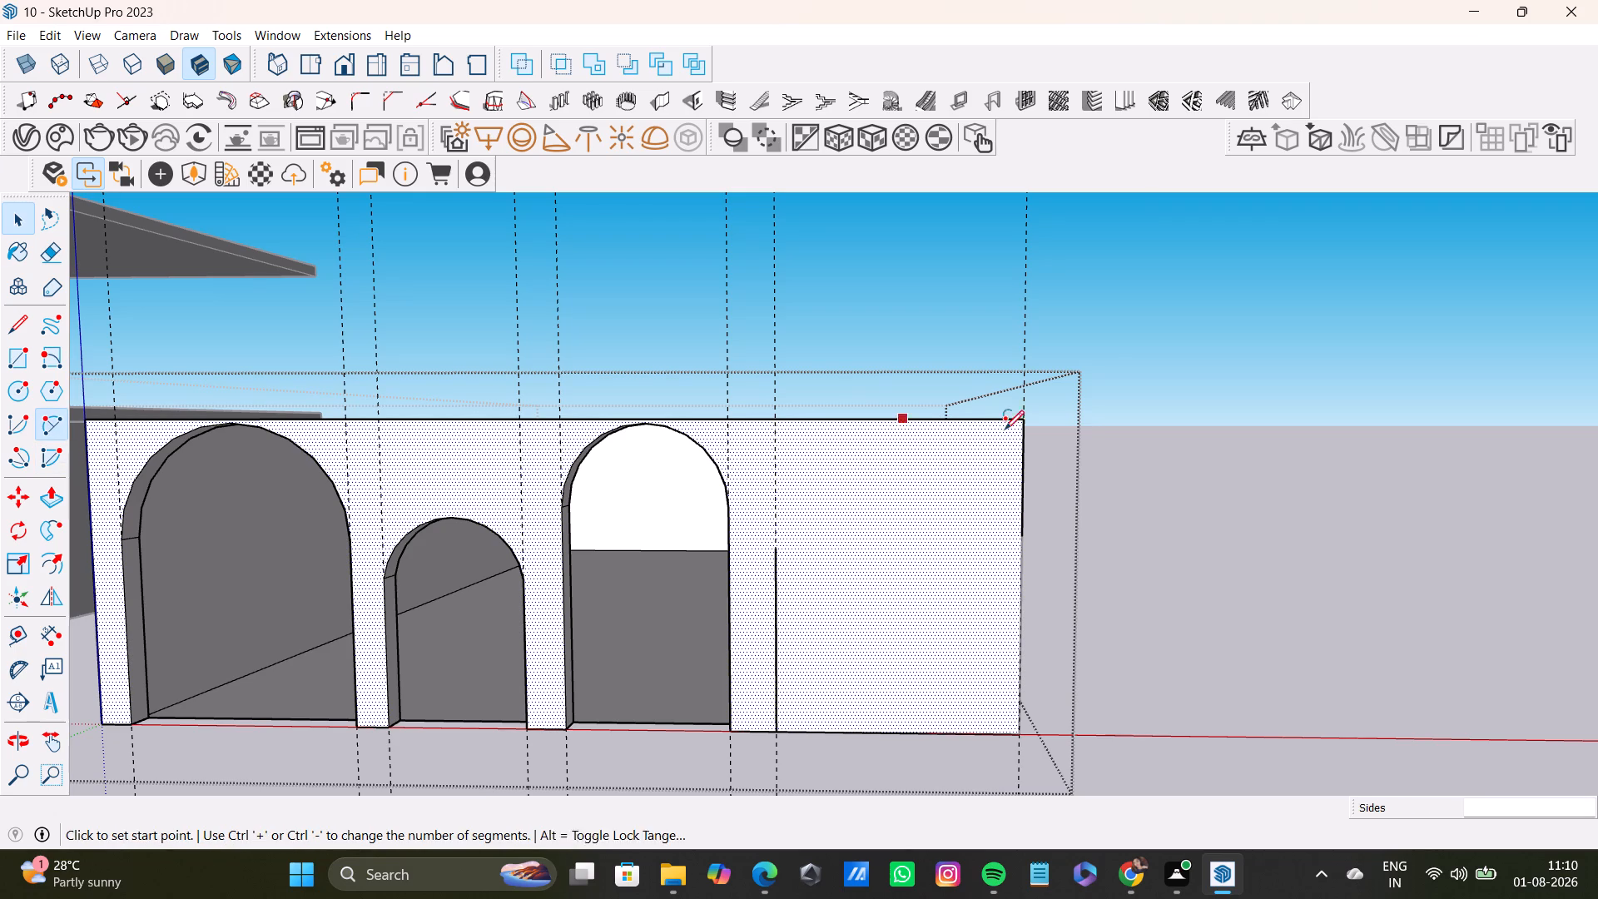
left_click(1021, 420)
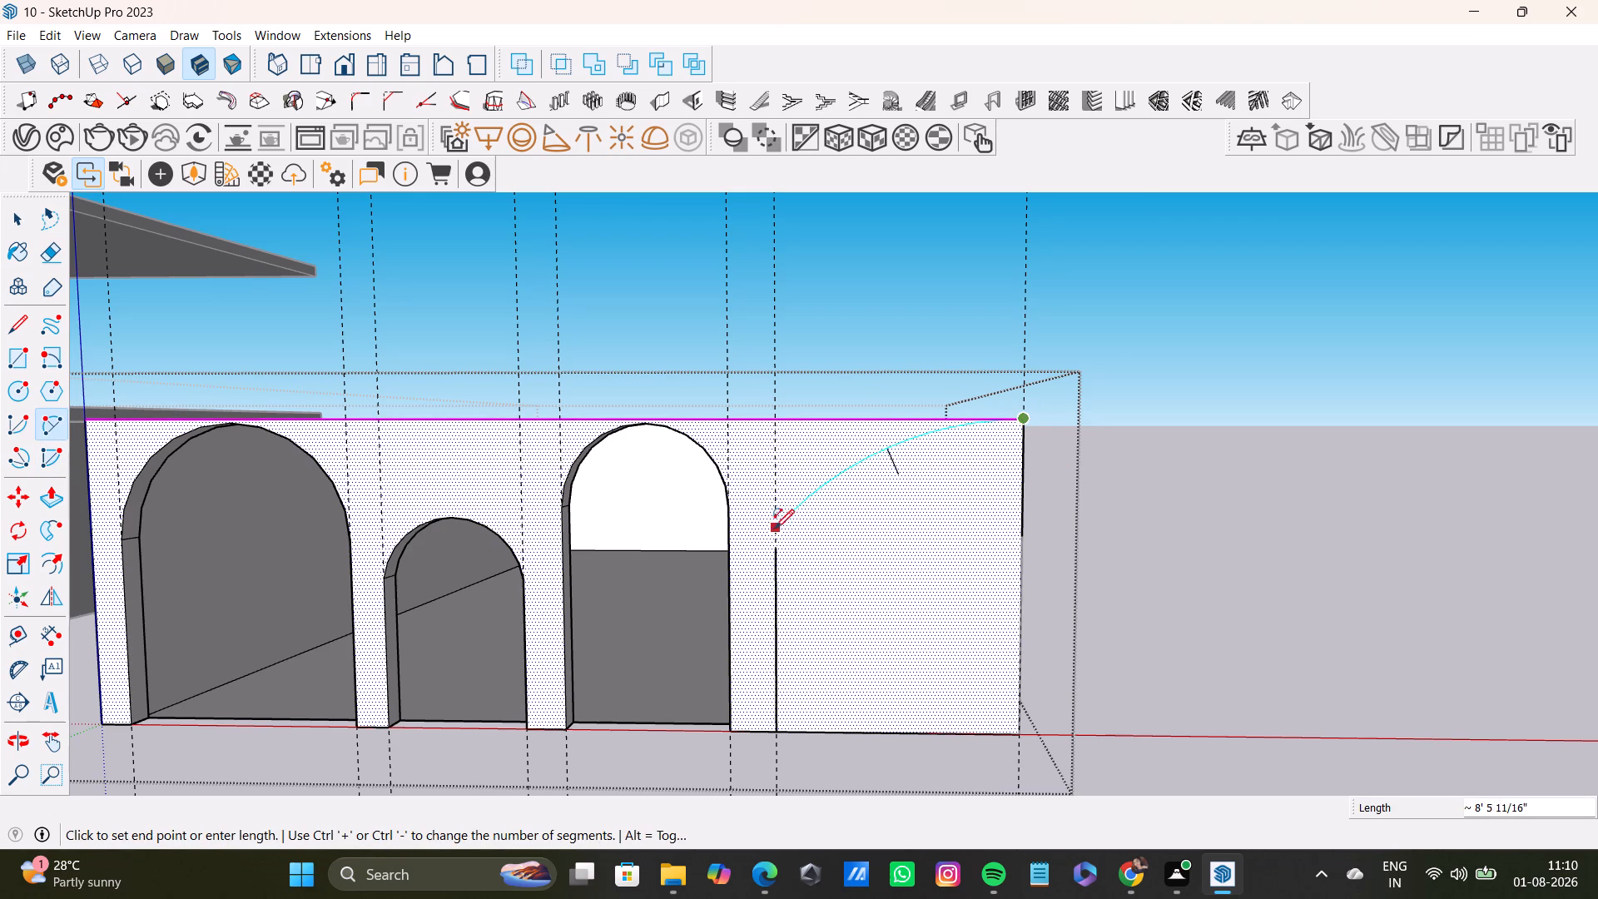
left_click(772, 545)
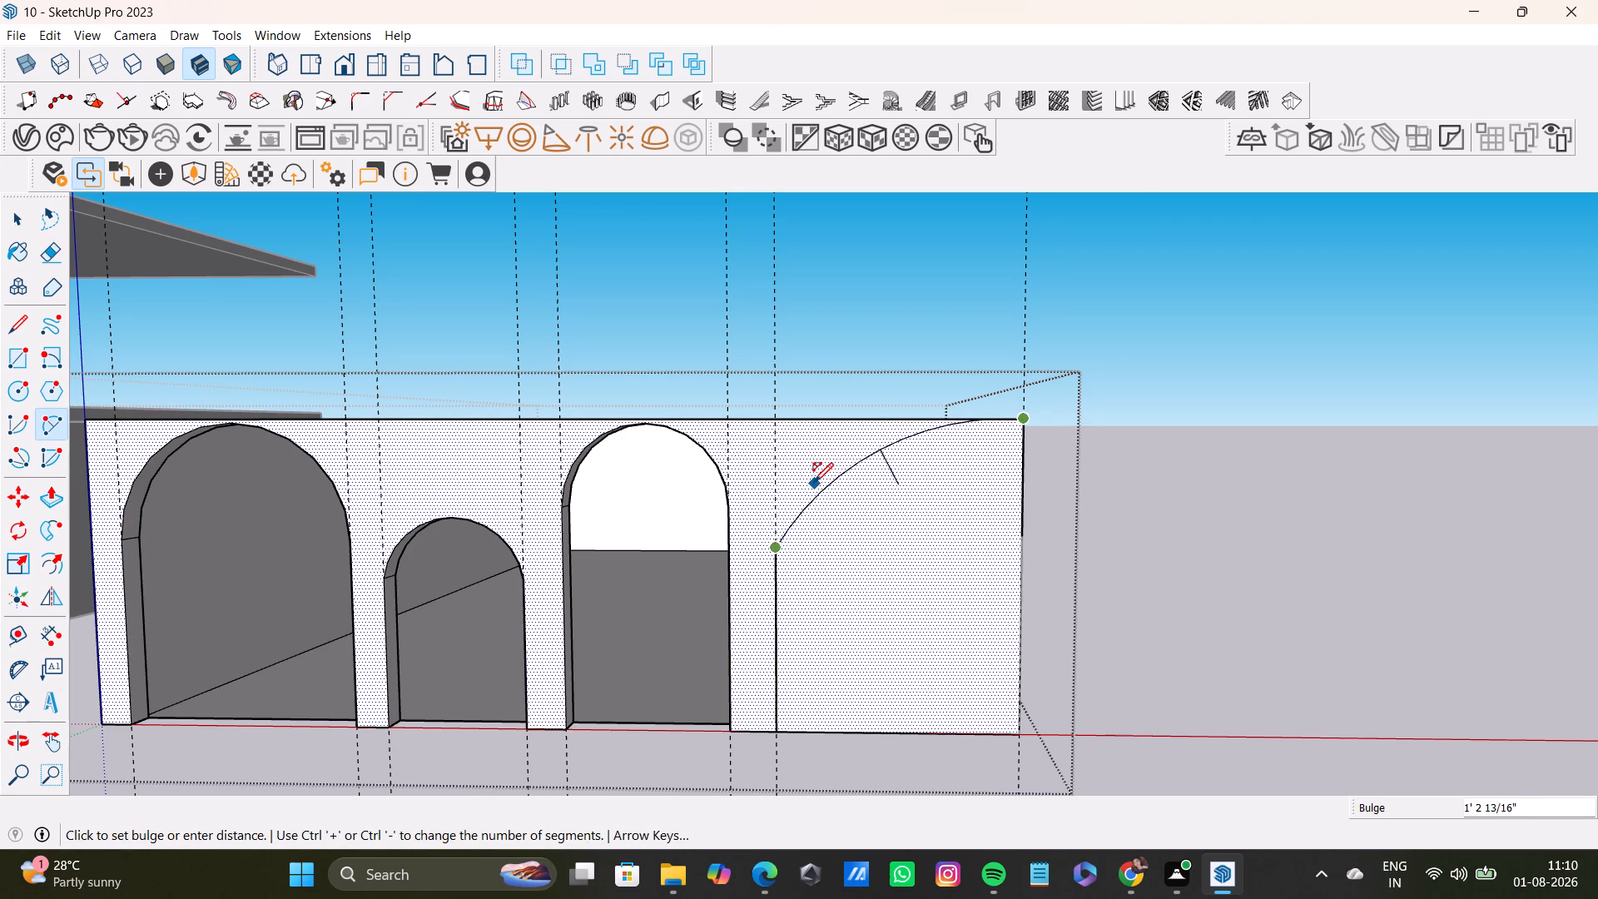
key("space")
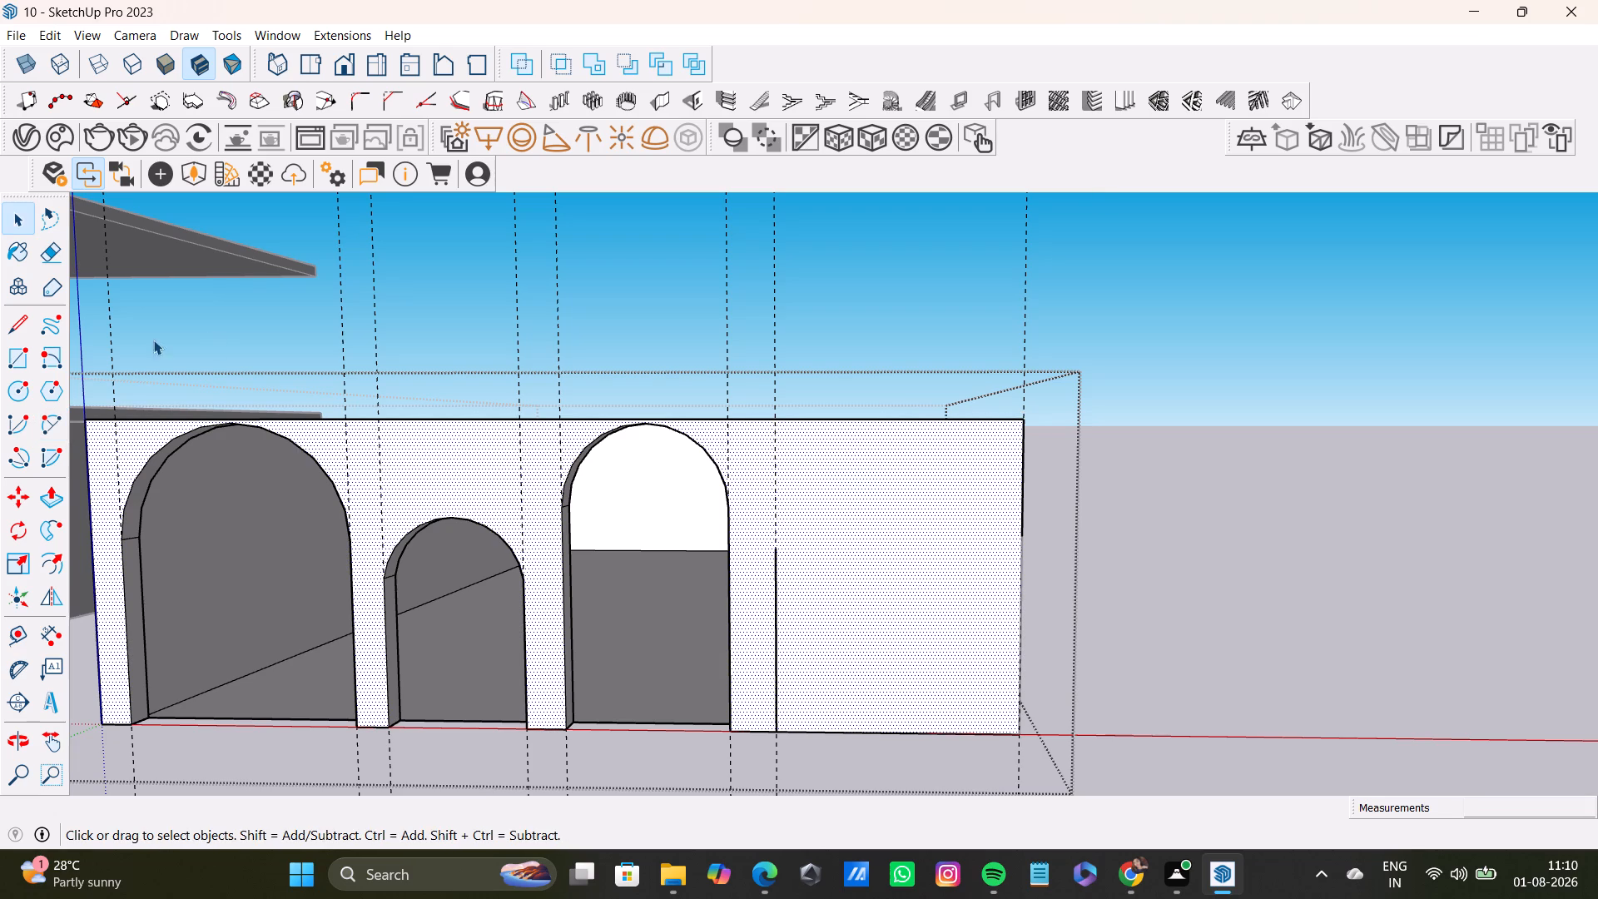
Draw a vertical line down the front wall's end edge, from a point below its top corner to the base.
left_click(17, 318)
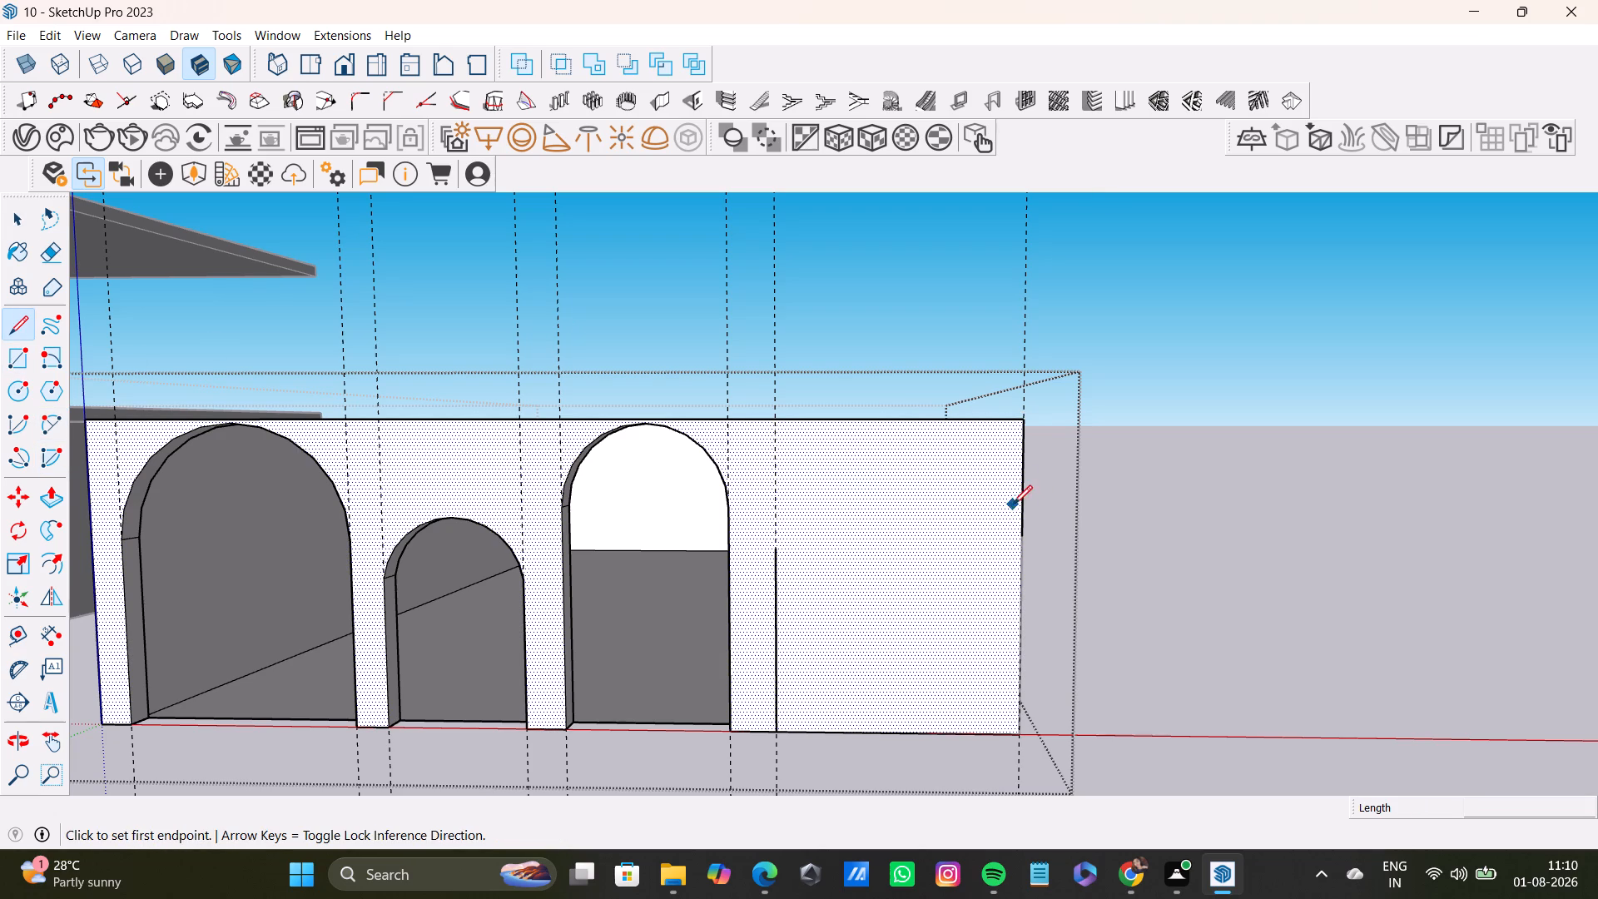
left_click(1020, 488)
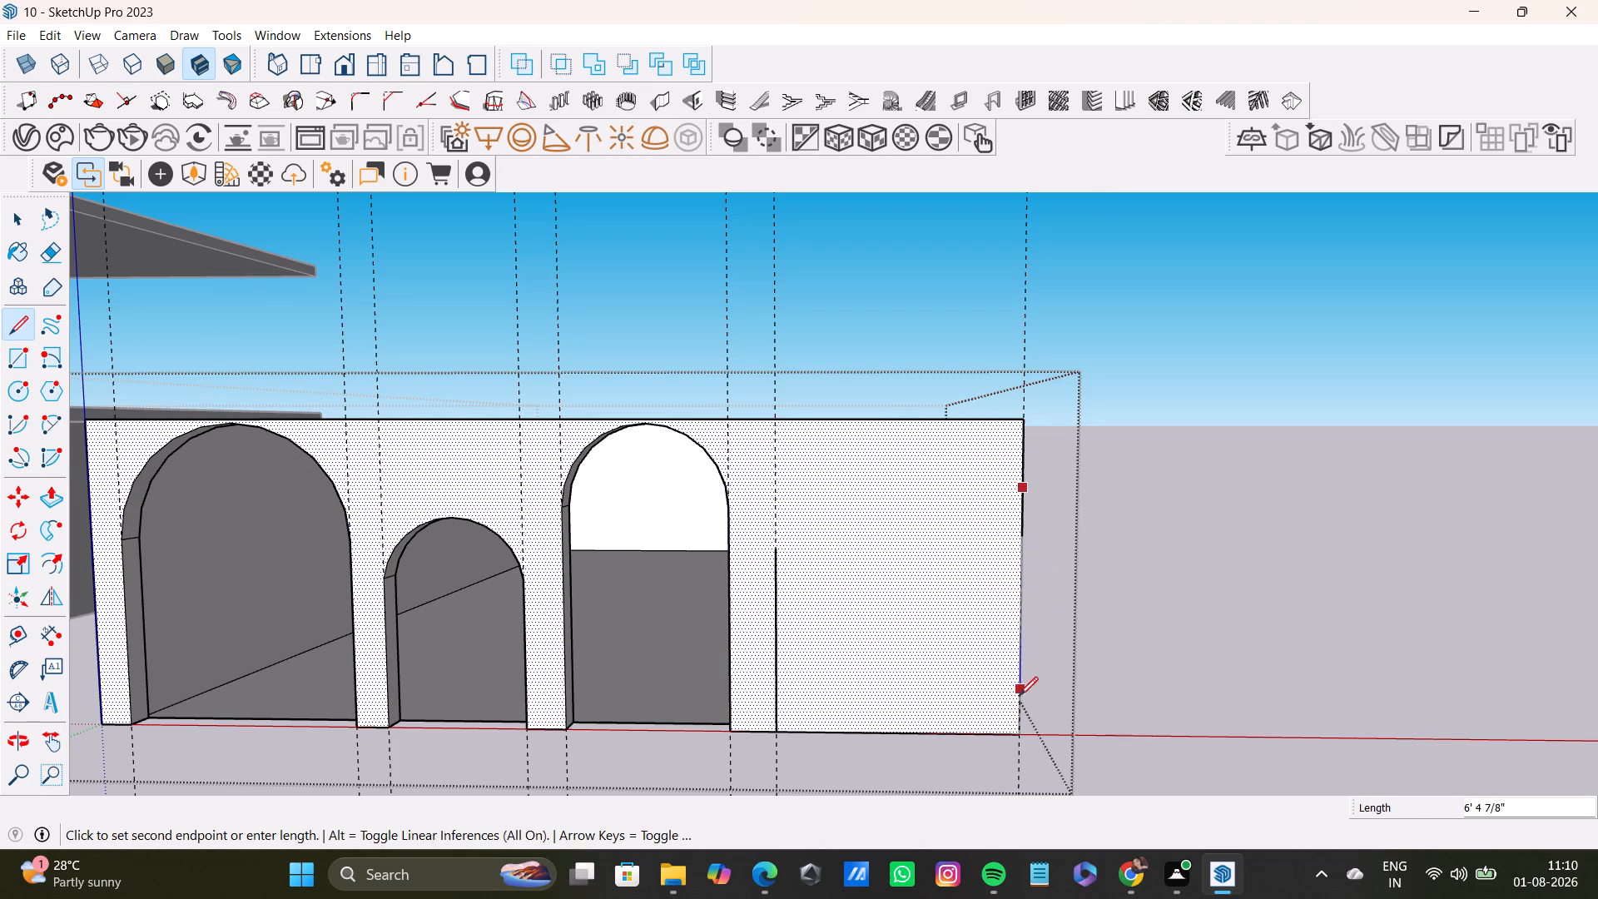
left_click(1020, 738)
key("space")
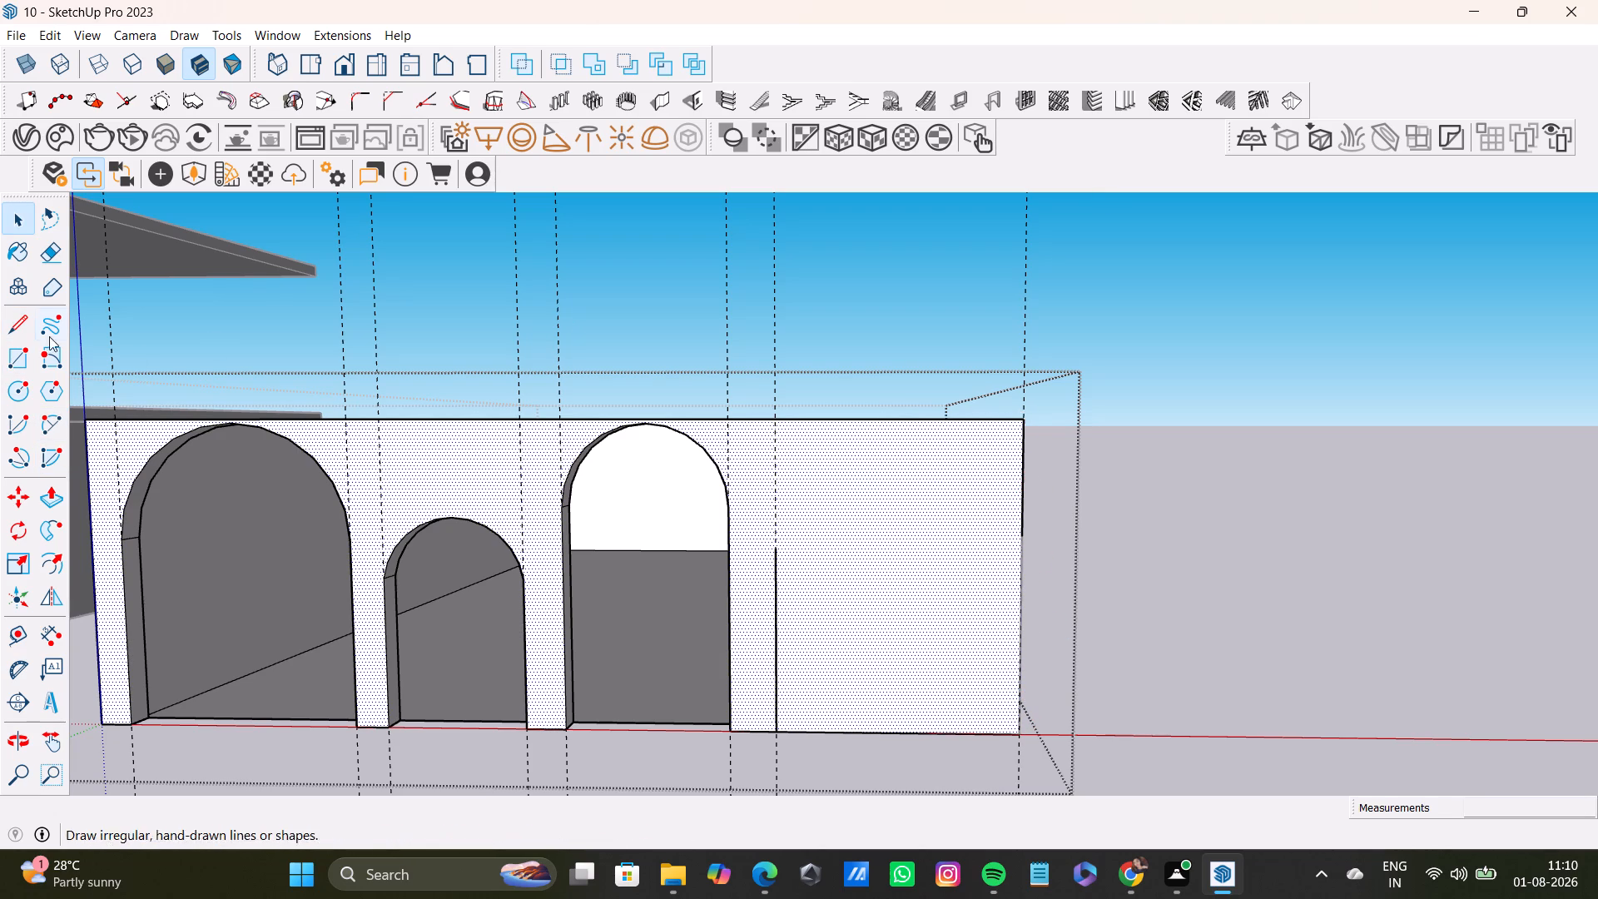
Draw a two-point arc with a bulge of about 2' 4 13/16" from the end edge to the seventh guide's line, and select the enclosed face.
left_click(49, 418)
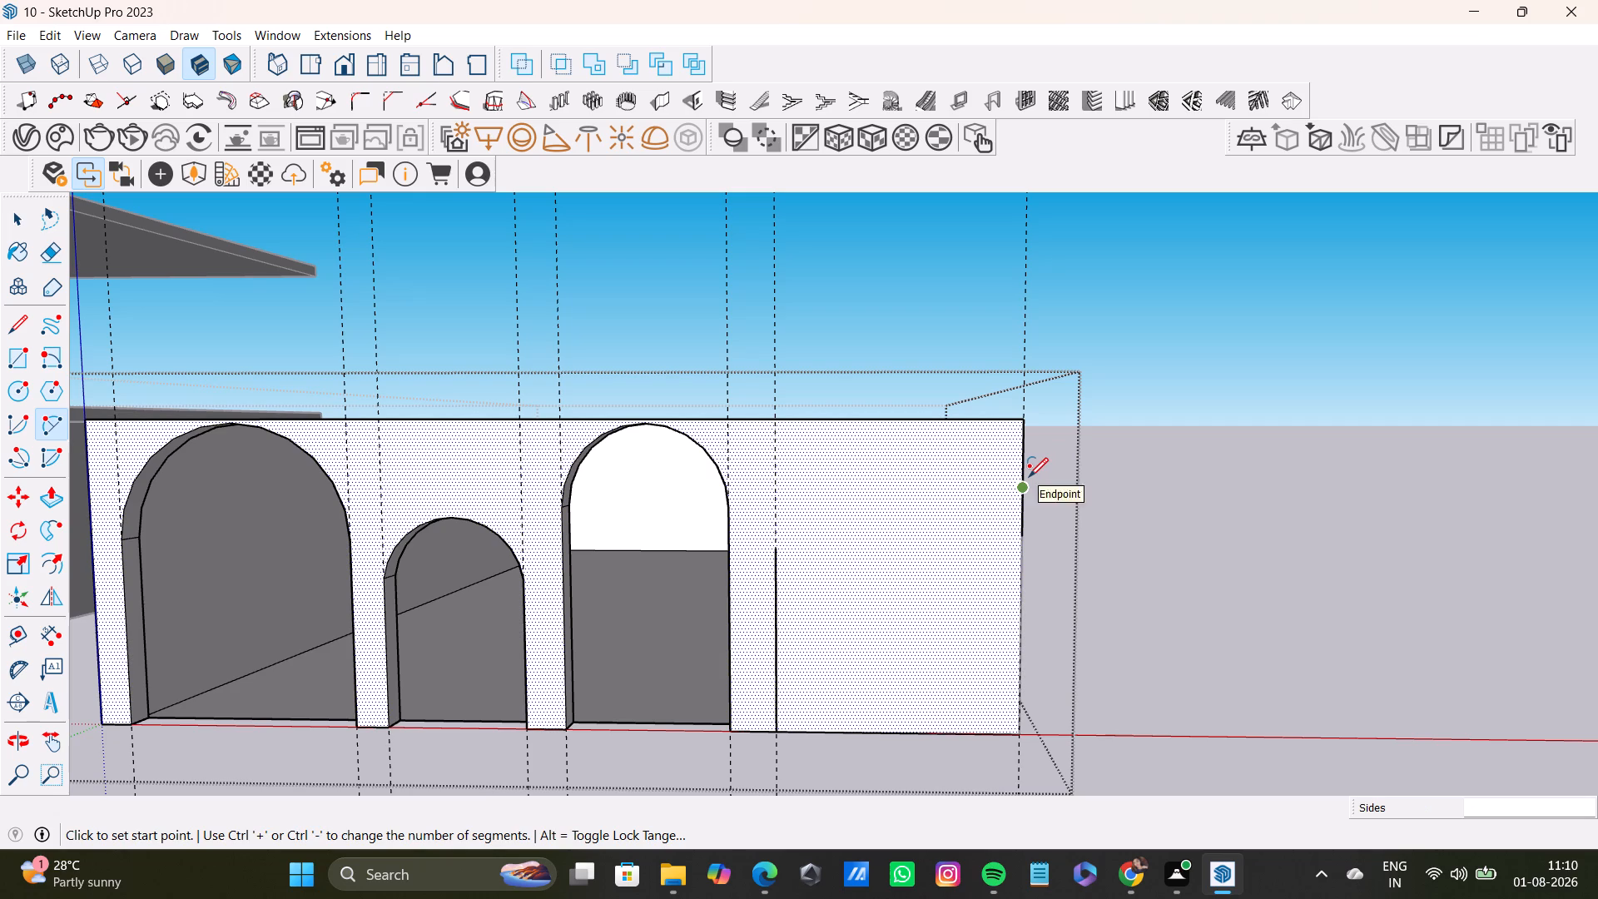
left_click(1029, 477)
left_click(782, 547)
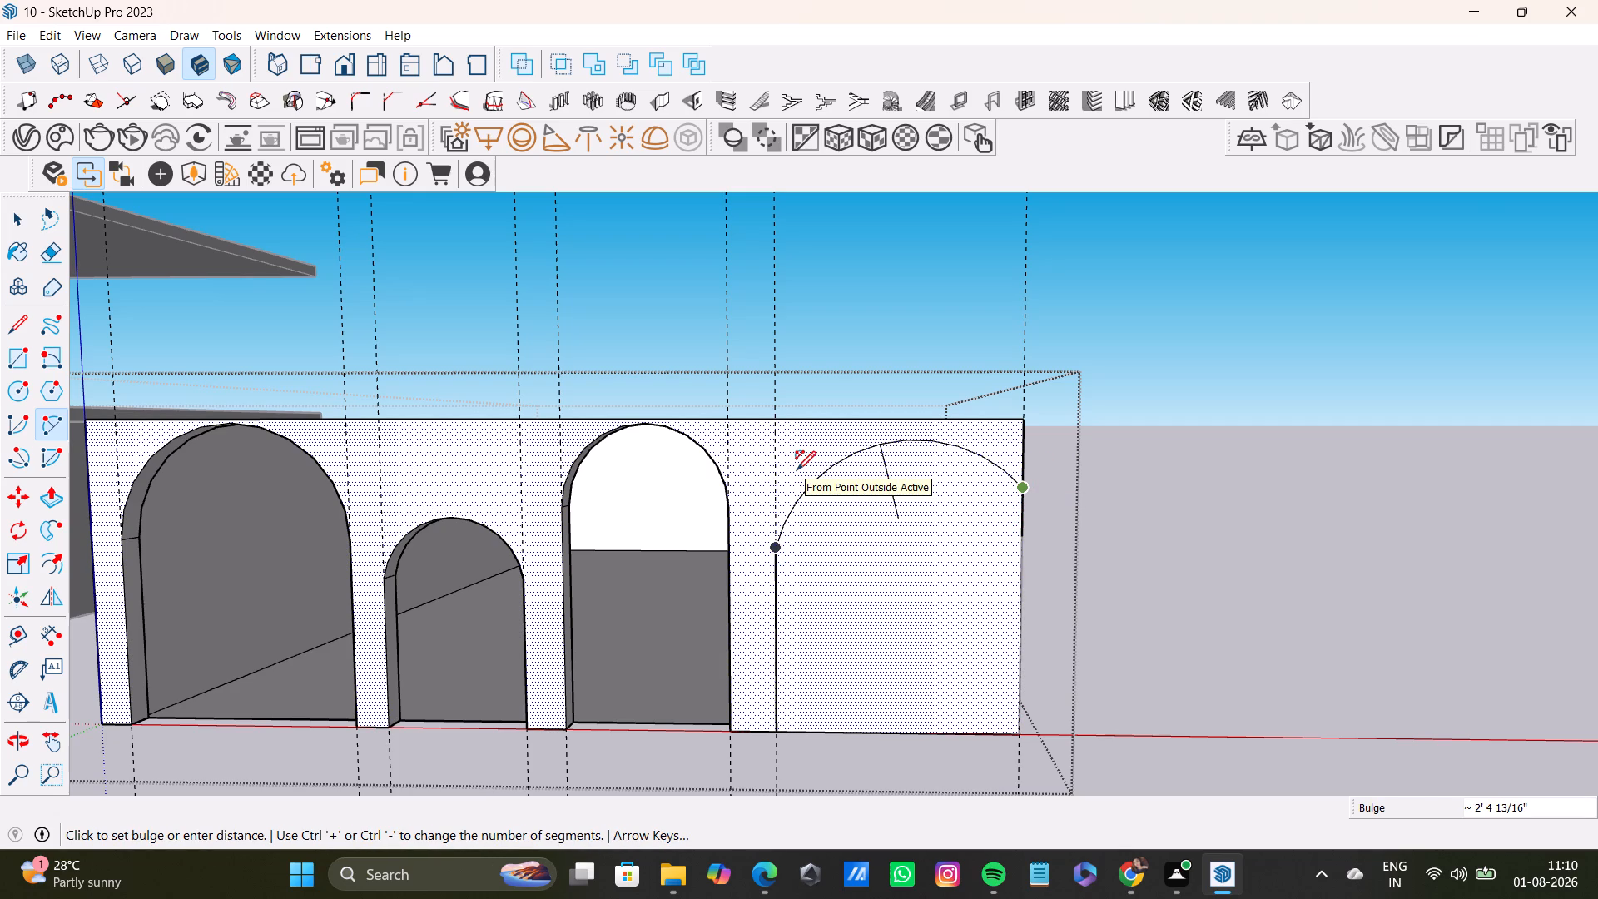
left_click(798, 470)
key("space")
left_click(918, 575)
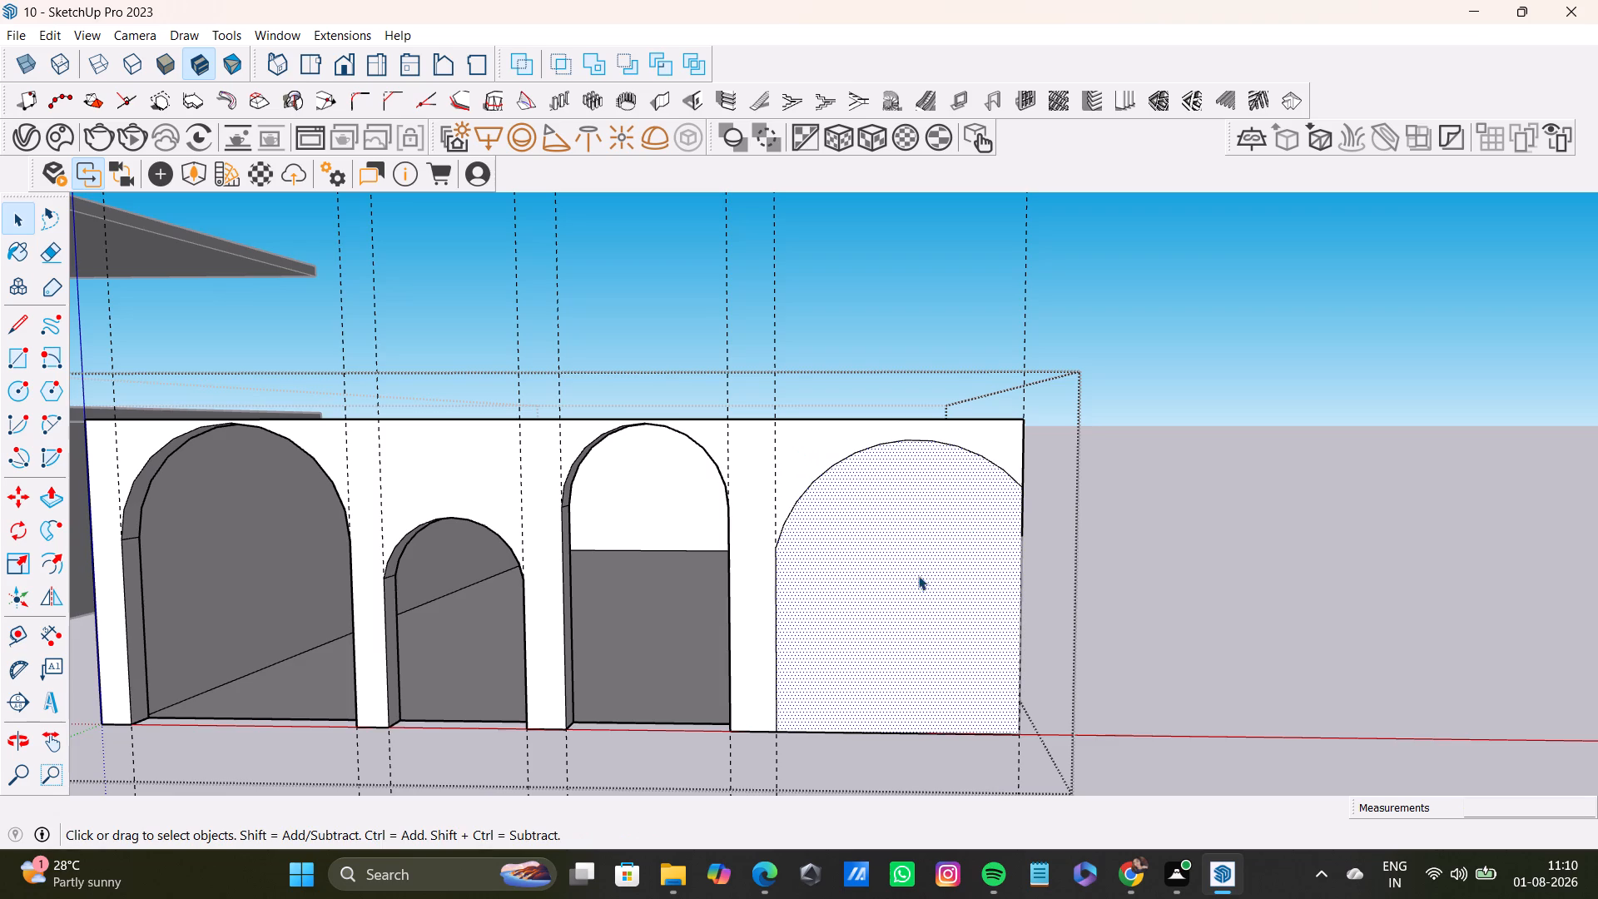
Draw a line across the side wall's outer face, from the fourth arch's end at the corner to the far vertical edge.
middle_click_drag(1301, 606, 995, 588)
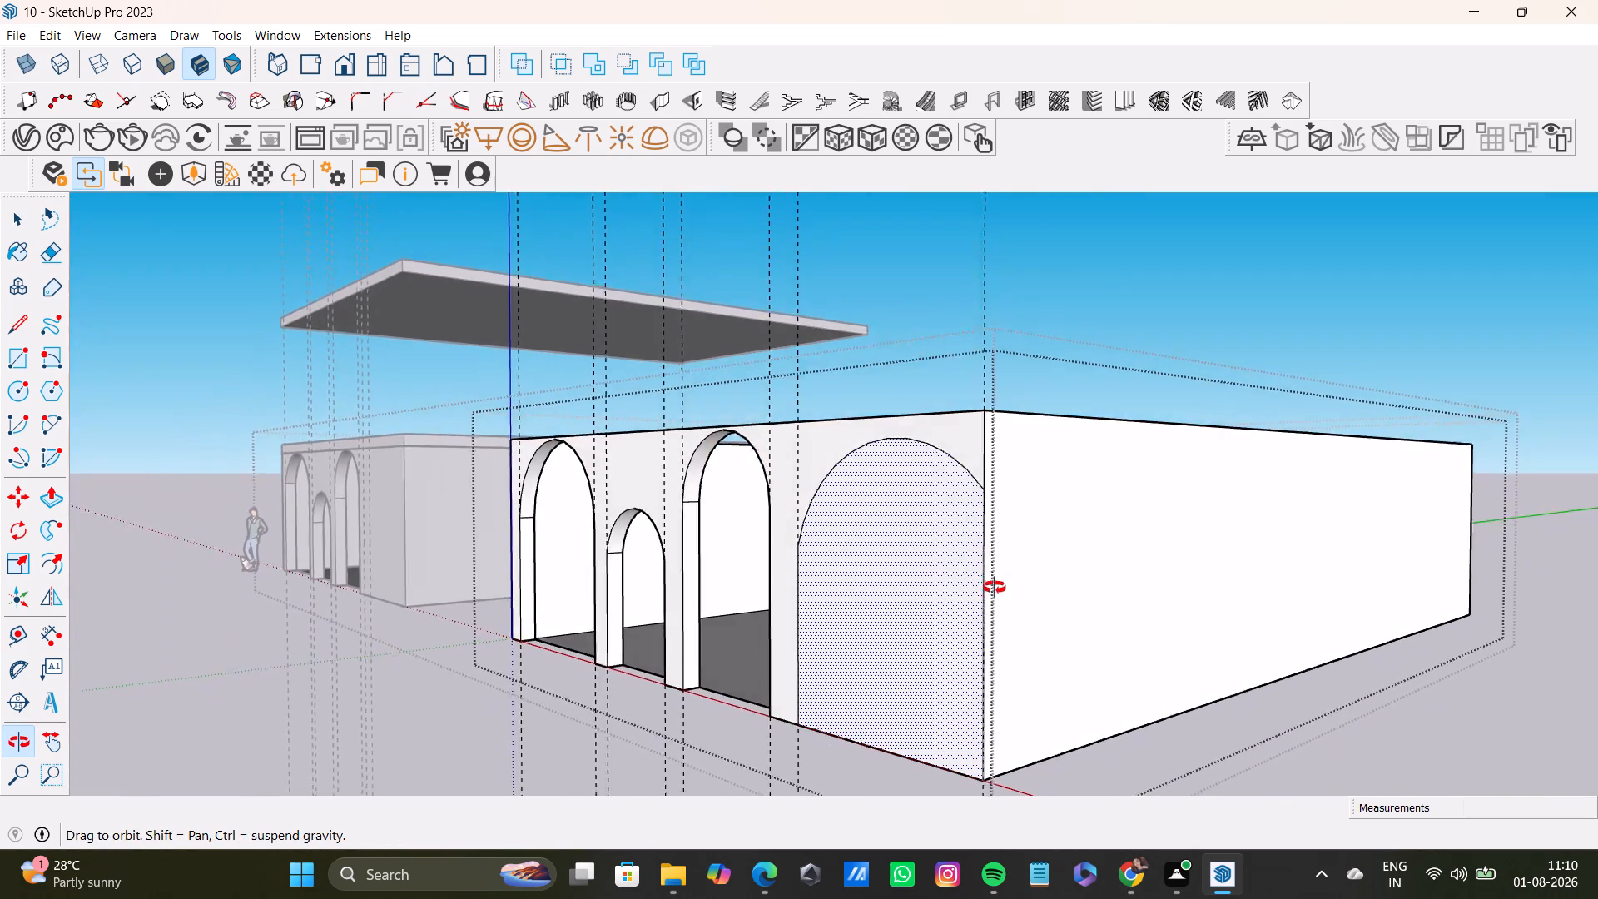
middle_click_drag(995, 588, 1005, 603)
scroll(1035, 564, "down", 3)
middle_click_drag(1031, 557, 979, 498, "shift")
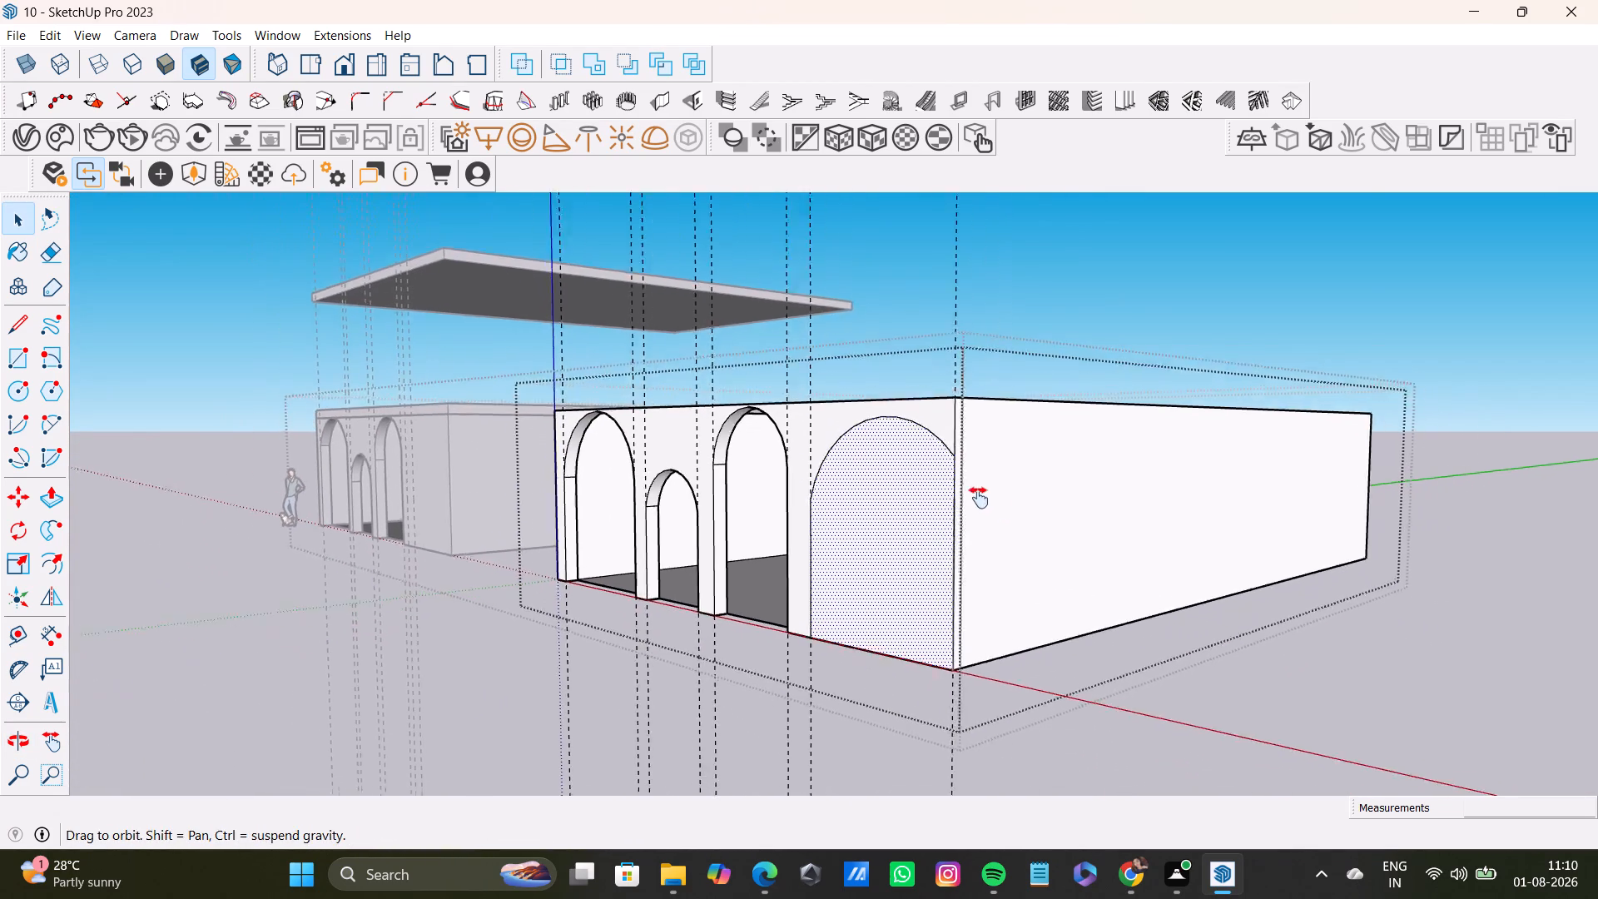
middle_click_drag(979, 498, 936, 536, "shift")
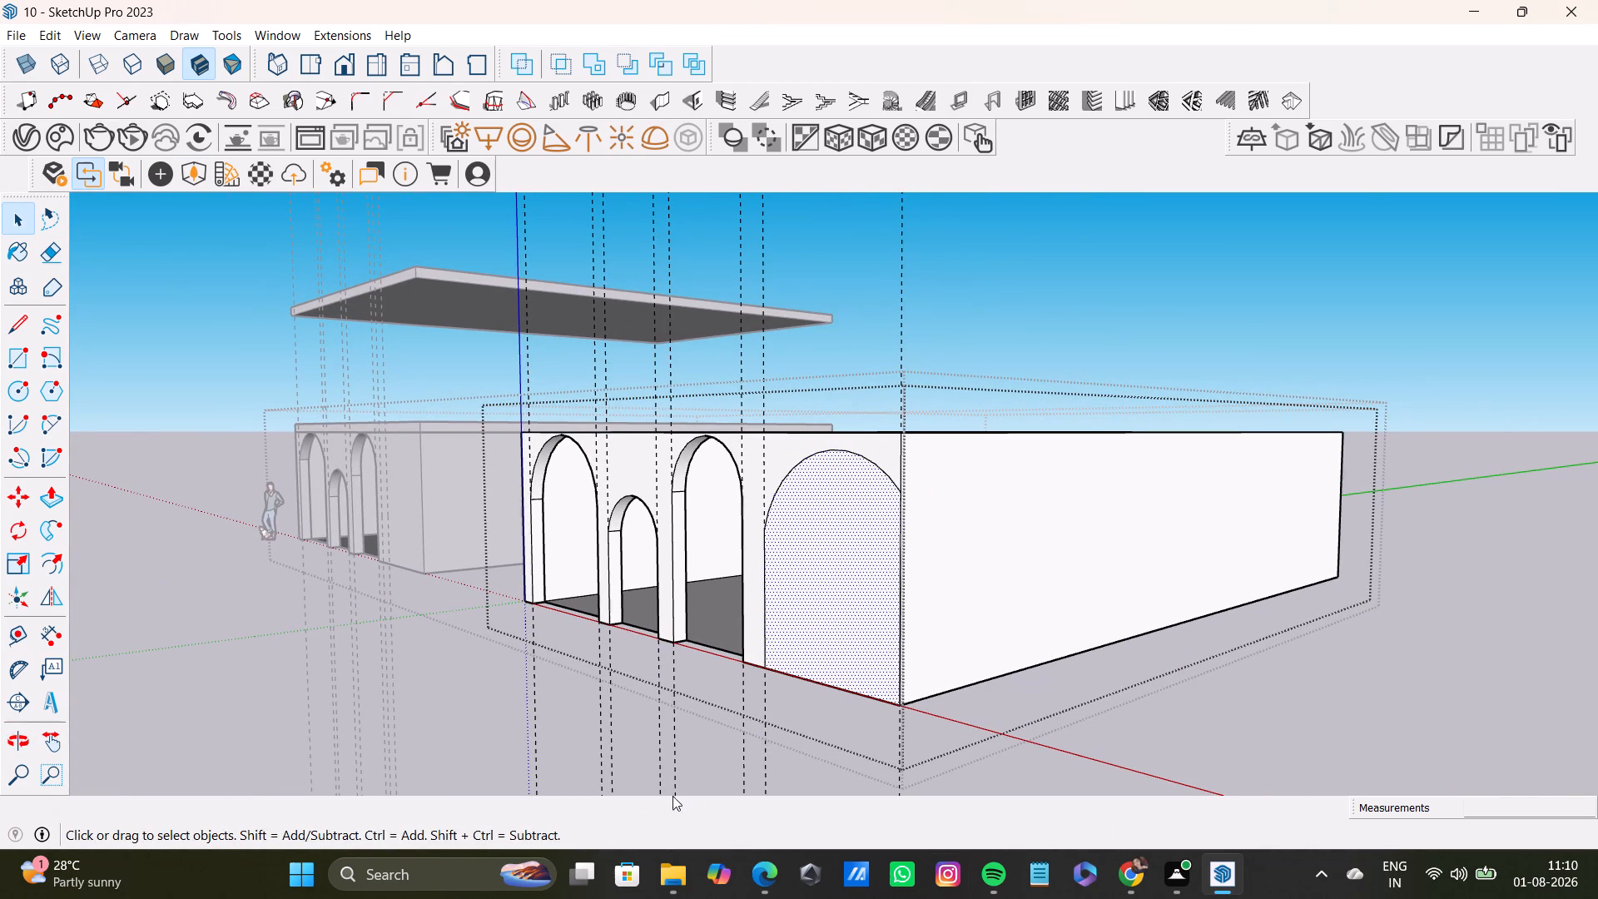
double_click(971, 573)
triple_click(851, 597)
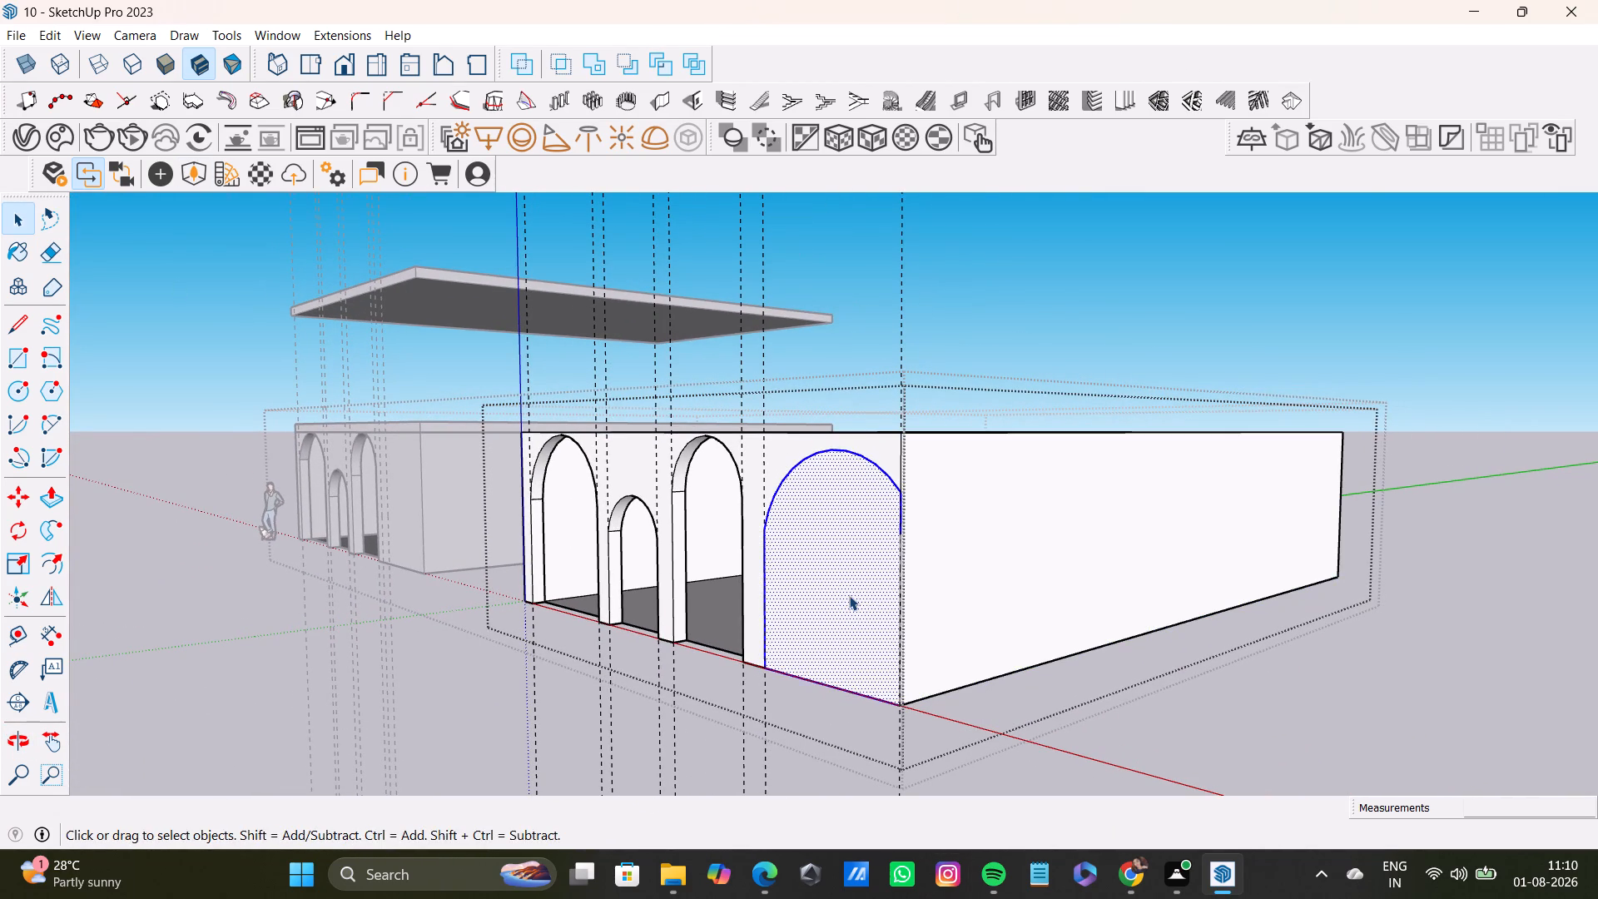
left_click(849, 595)
left_click(1034, 603)
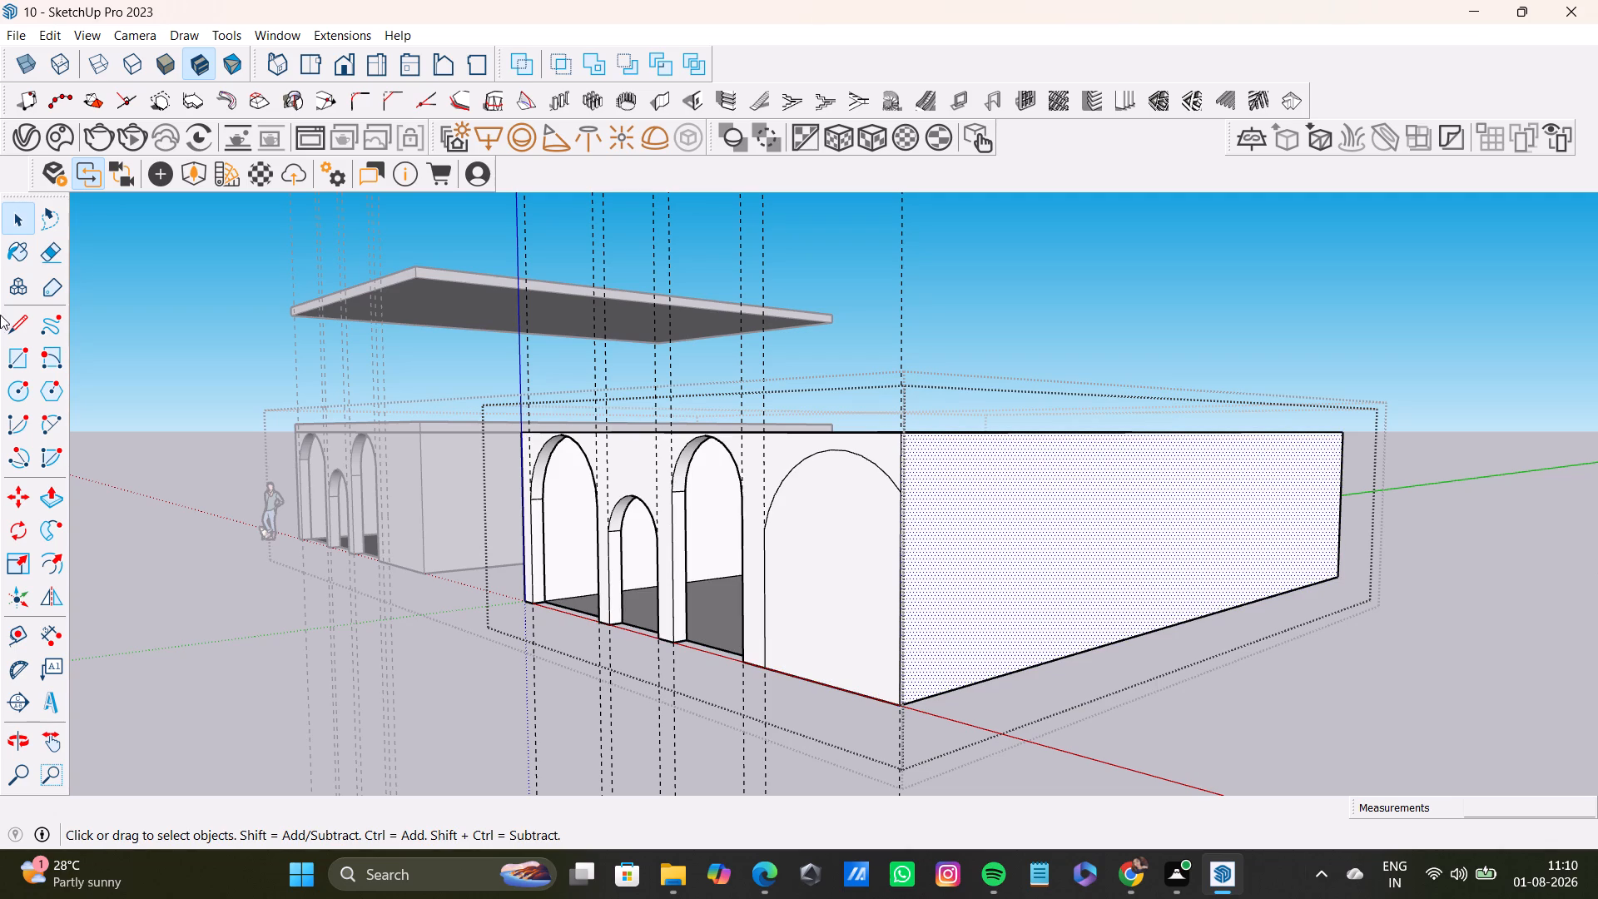
left_click_drag(13, 328, 24, 326)
left_click(907, 490)
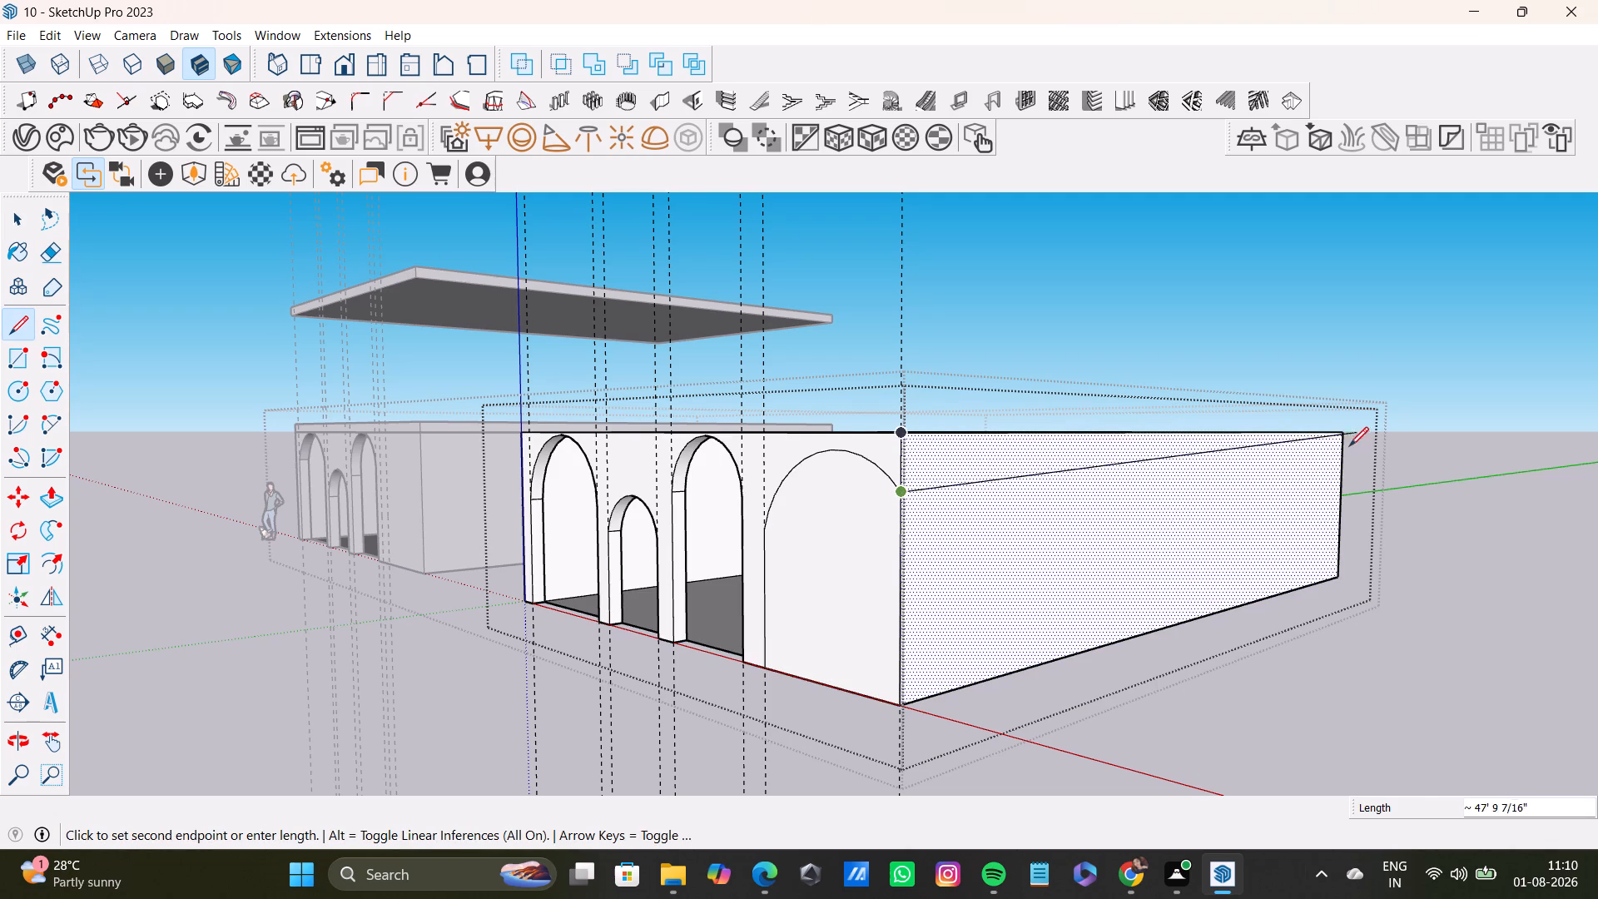
left_click(1337, 464)
key("space")
Close and reopen the wall group, select the fourth arch's face and push it inward 9".
middle_click_drag(1100, 617, 1154, 570)
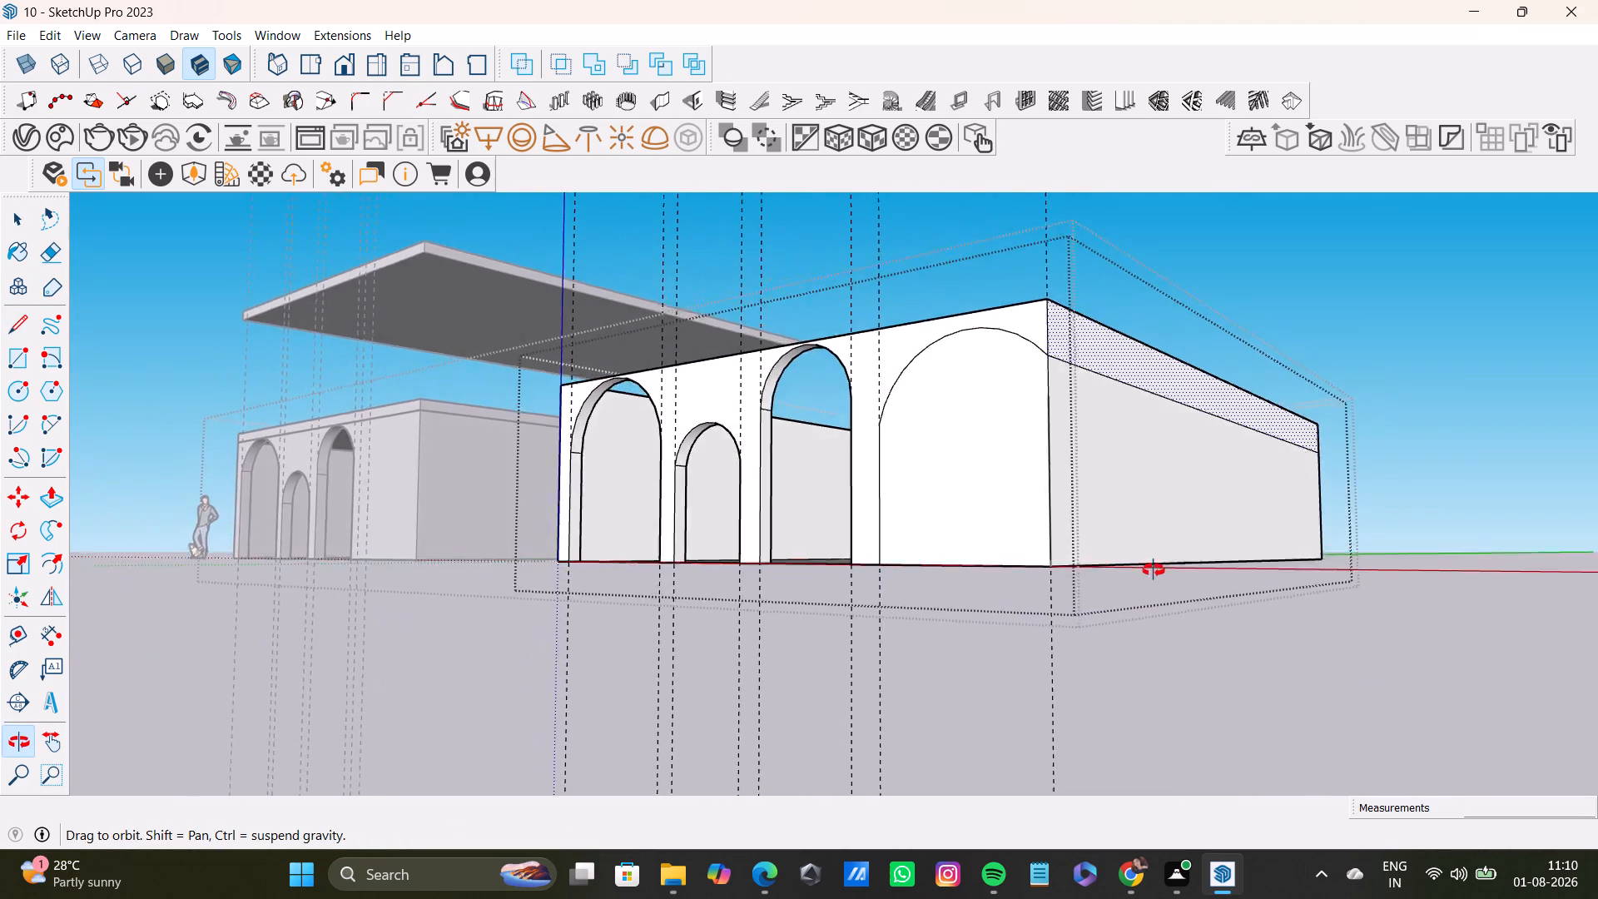
middle_click_drag(1154, 570, 1158, 628)
left_click(1432, 599)
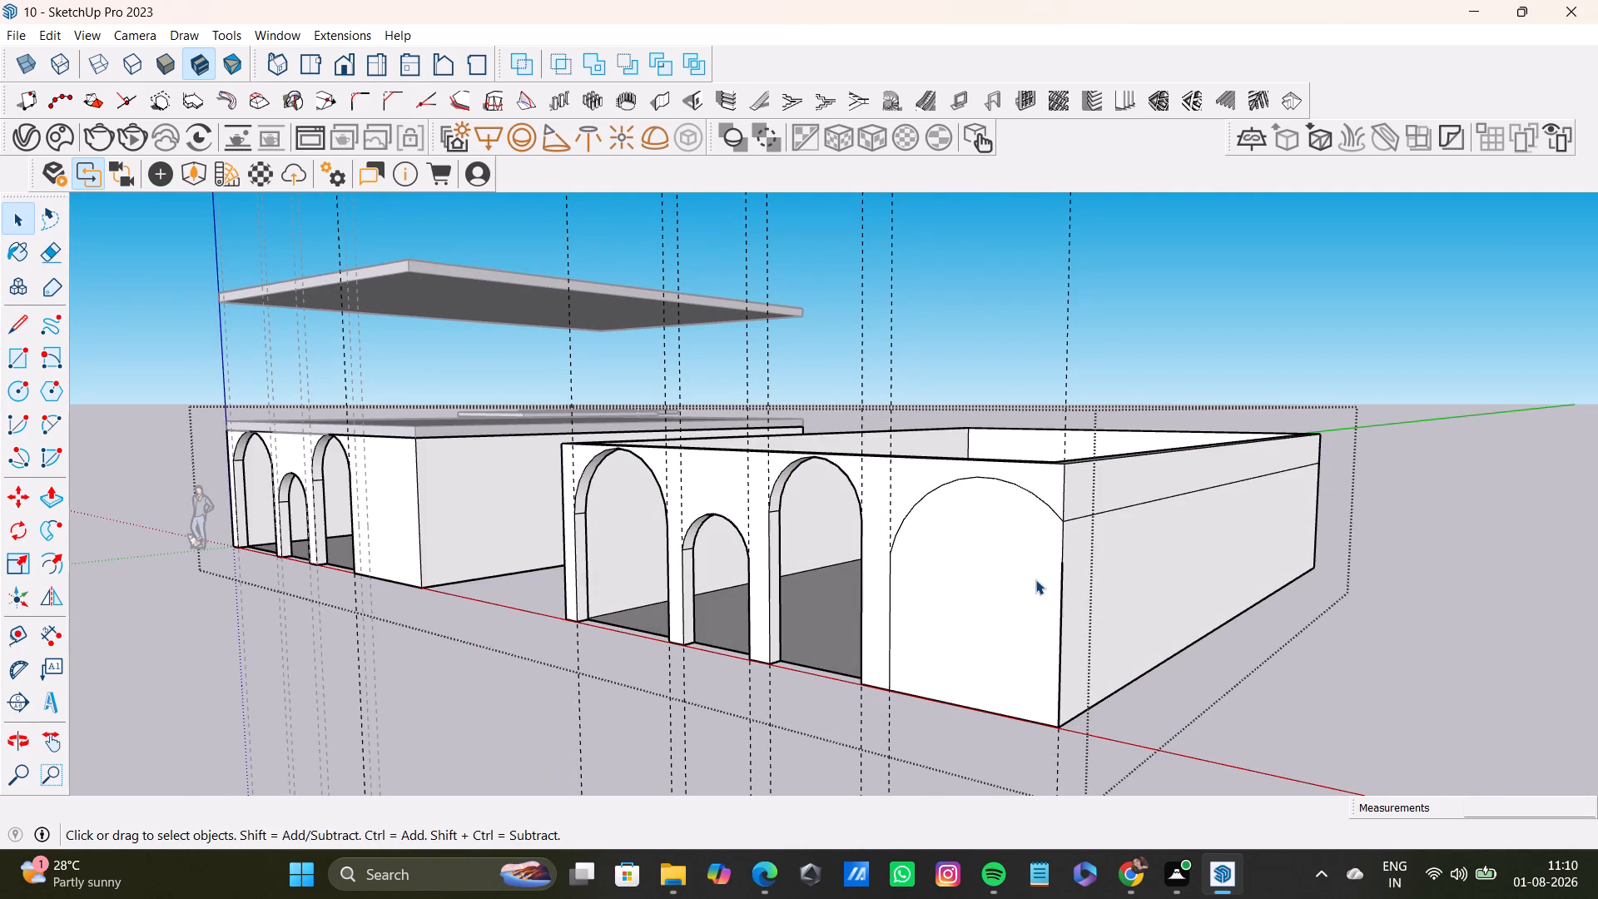
middle_click_drag(1005, 554, 837, 496, "shift")
left_click(836, 519)
triple_click(840, 529)
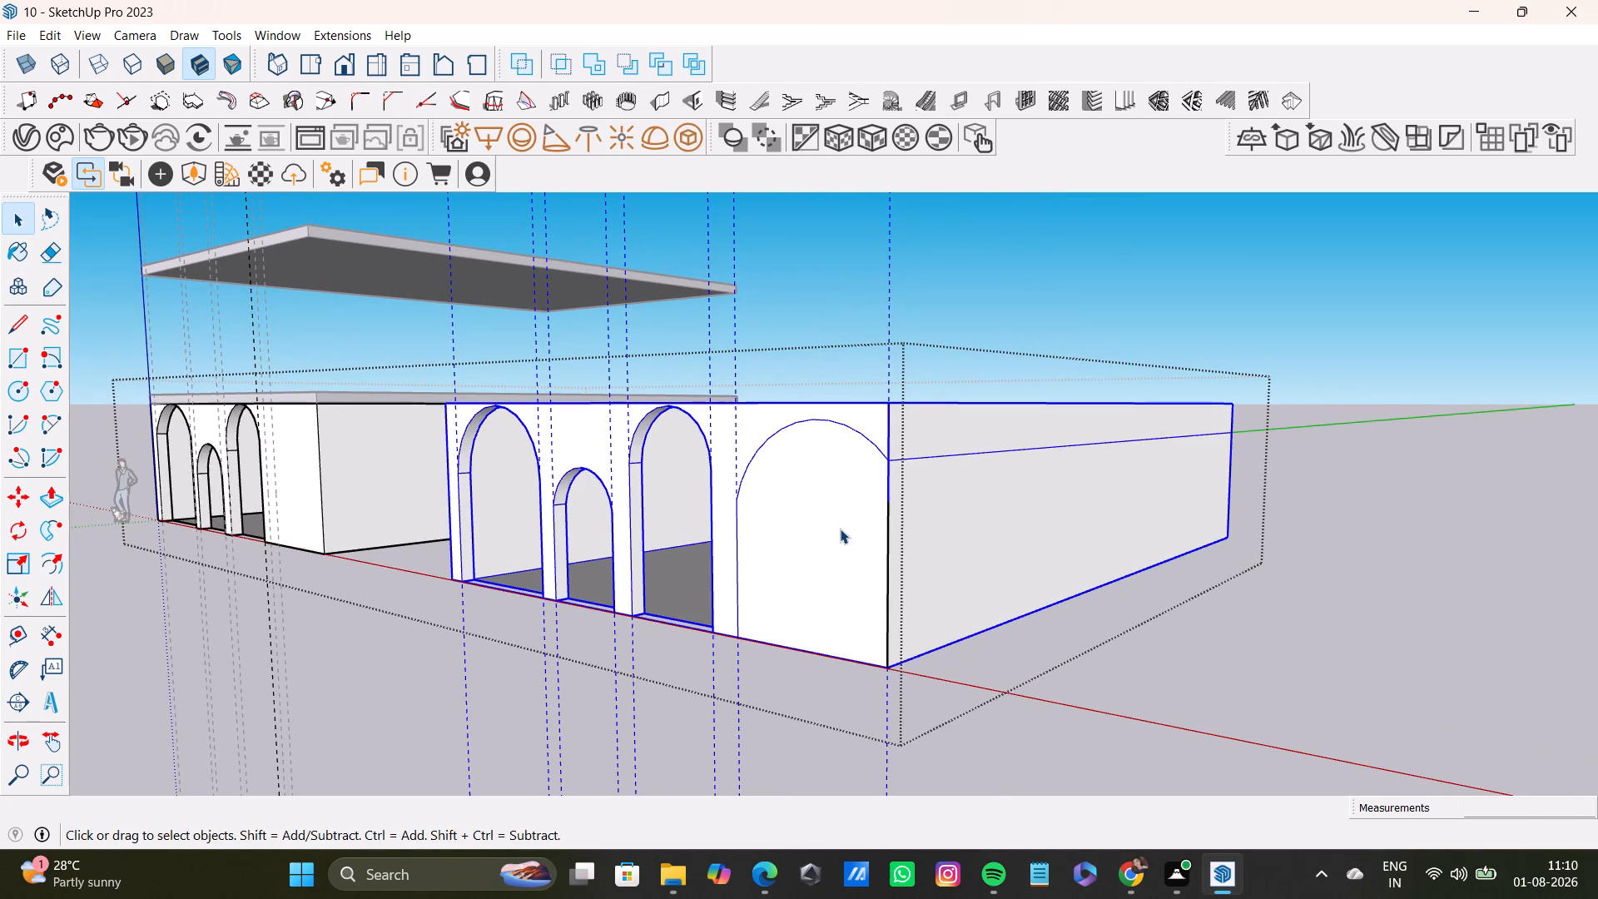
triple_click(840, 529)
left_click(827, 517)
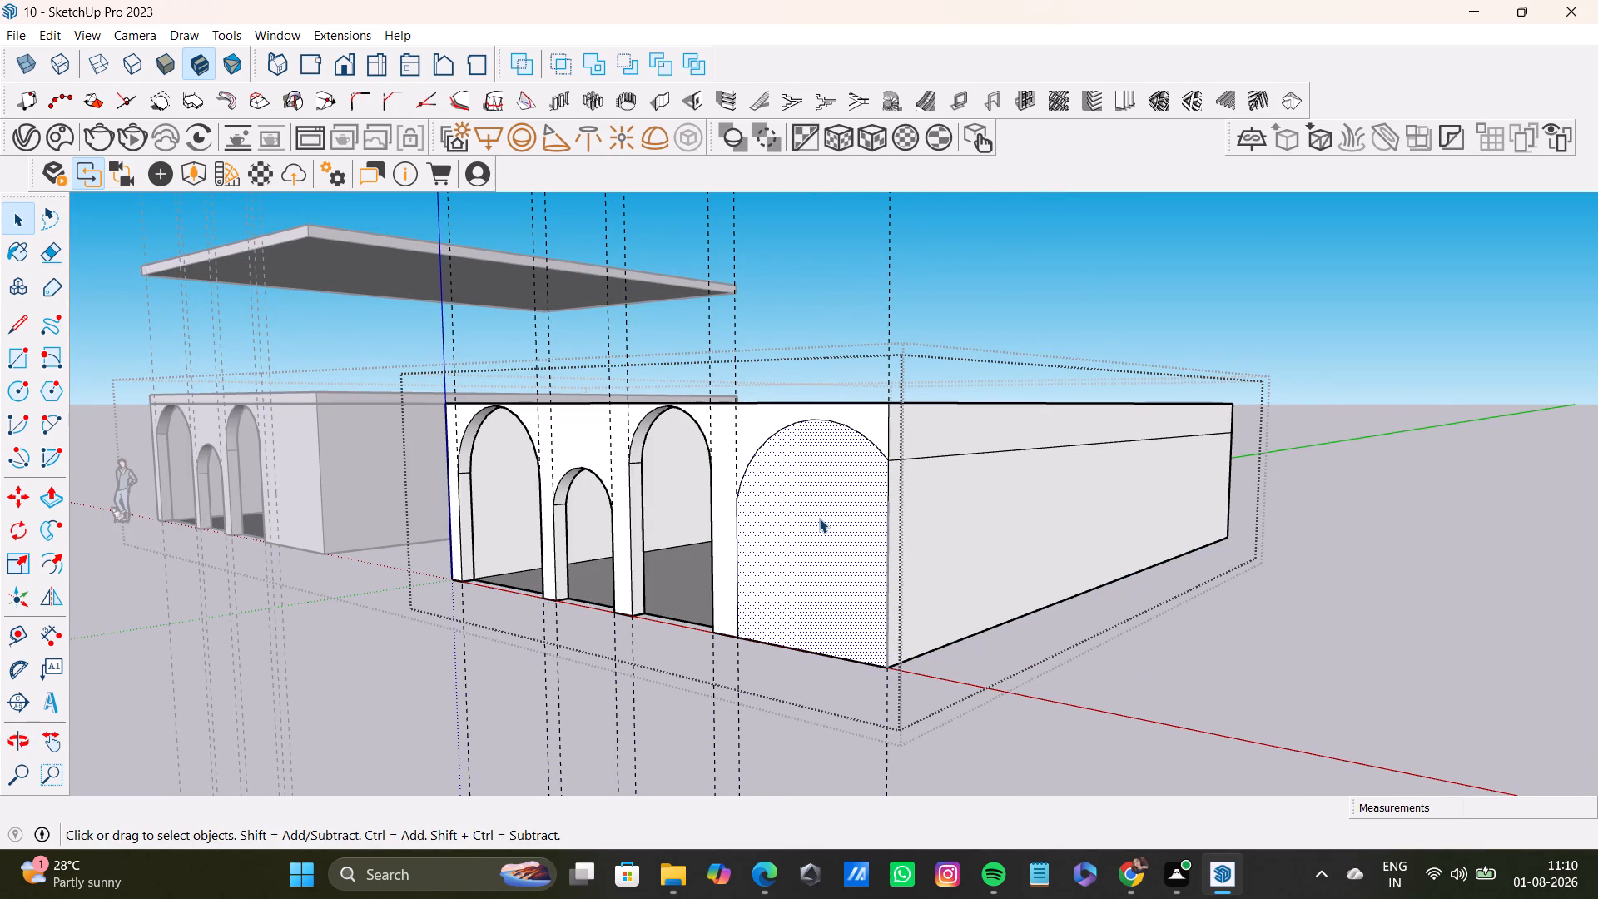
key("p")
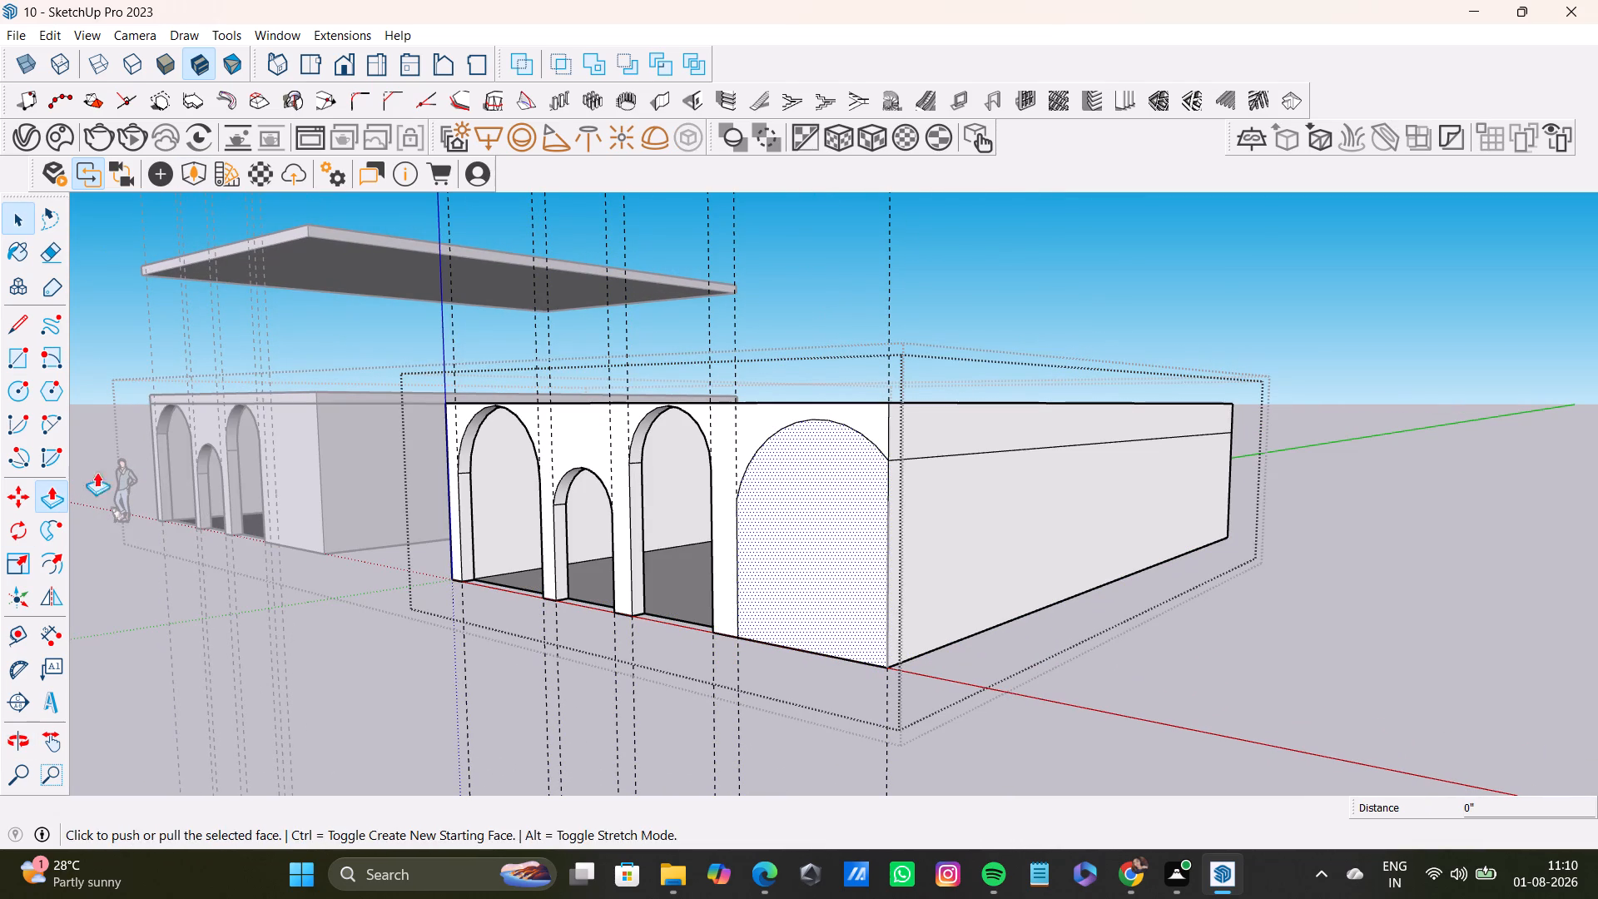
left_click(819, 577)
left_click(913, 559)
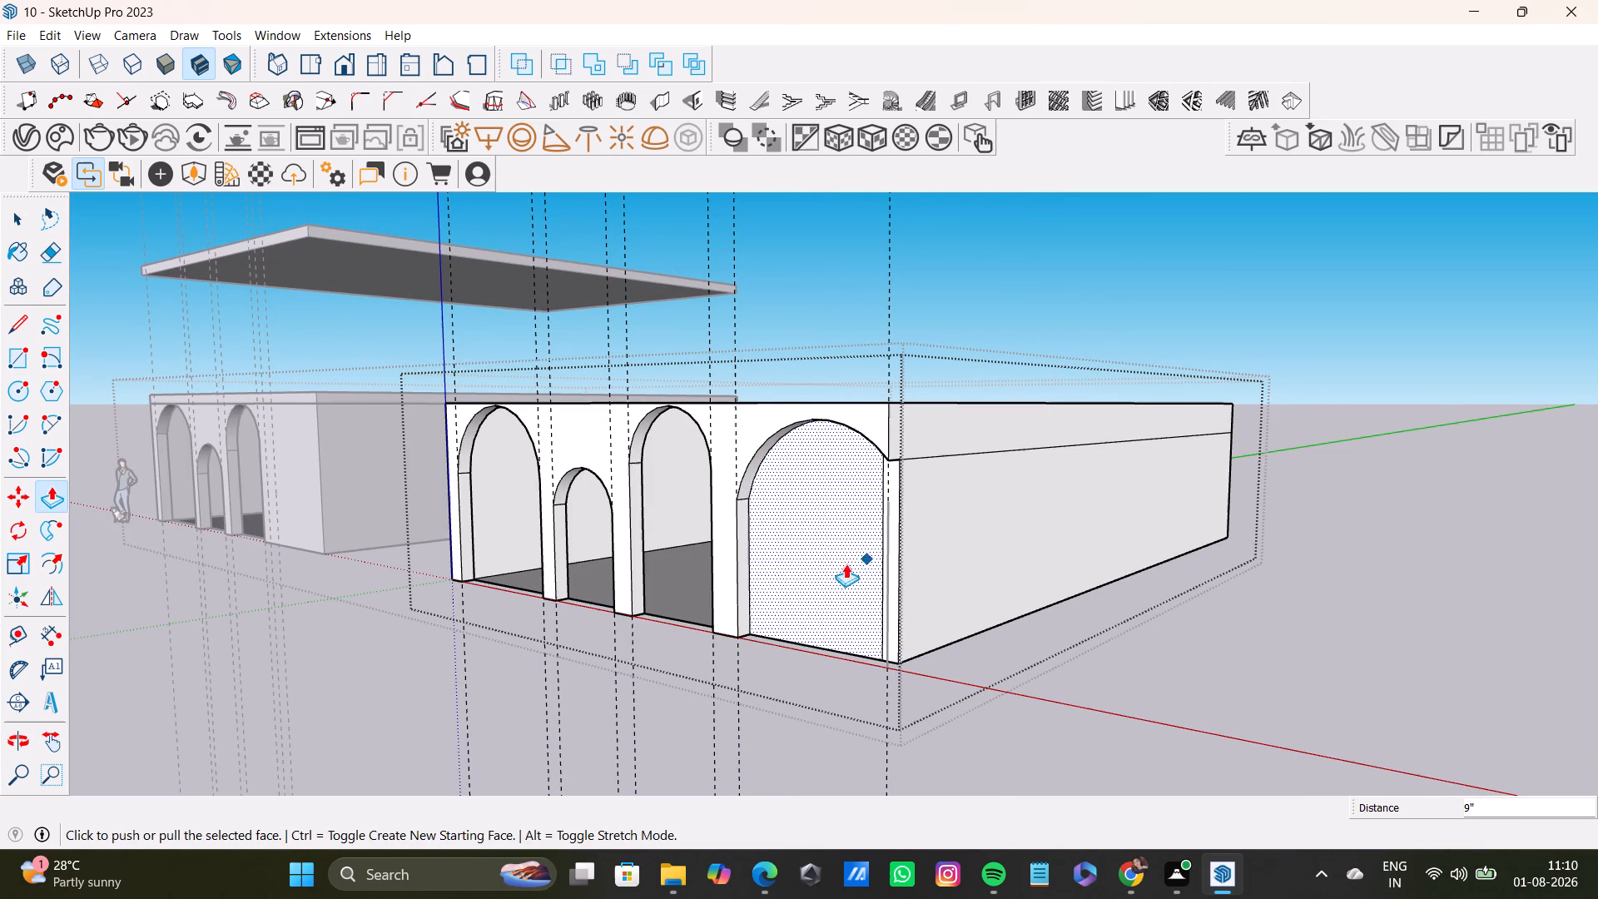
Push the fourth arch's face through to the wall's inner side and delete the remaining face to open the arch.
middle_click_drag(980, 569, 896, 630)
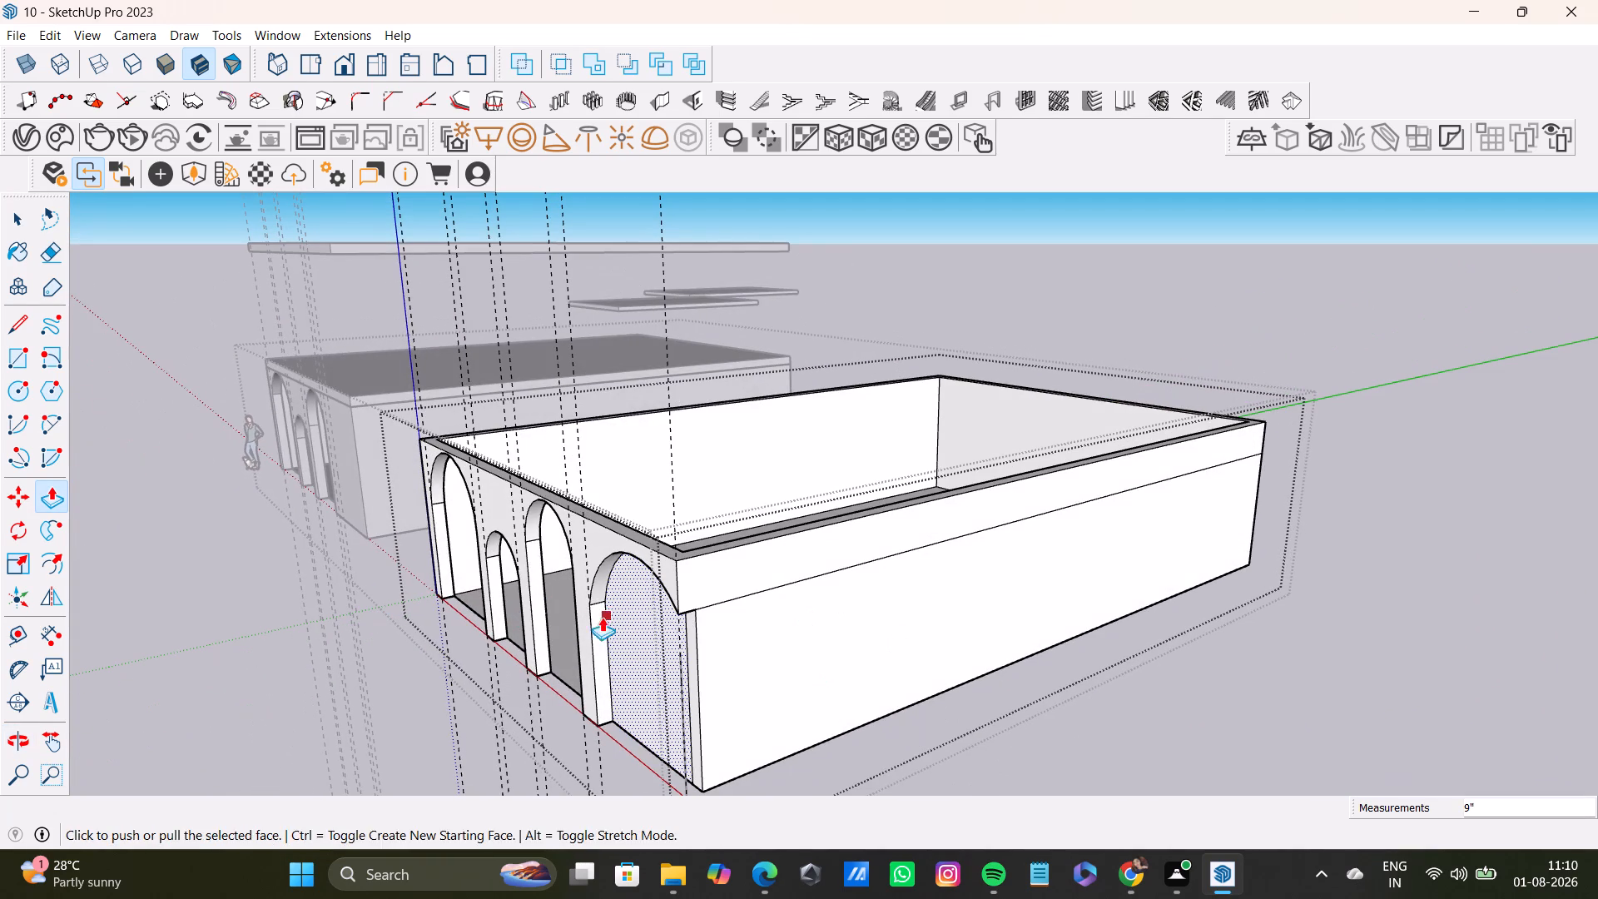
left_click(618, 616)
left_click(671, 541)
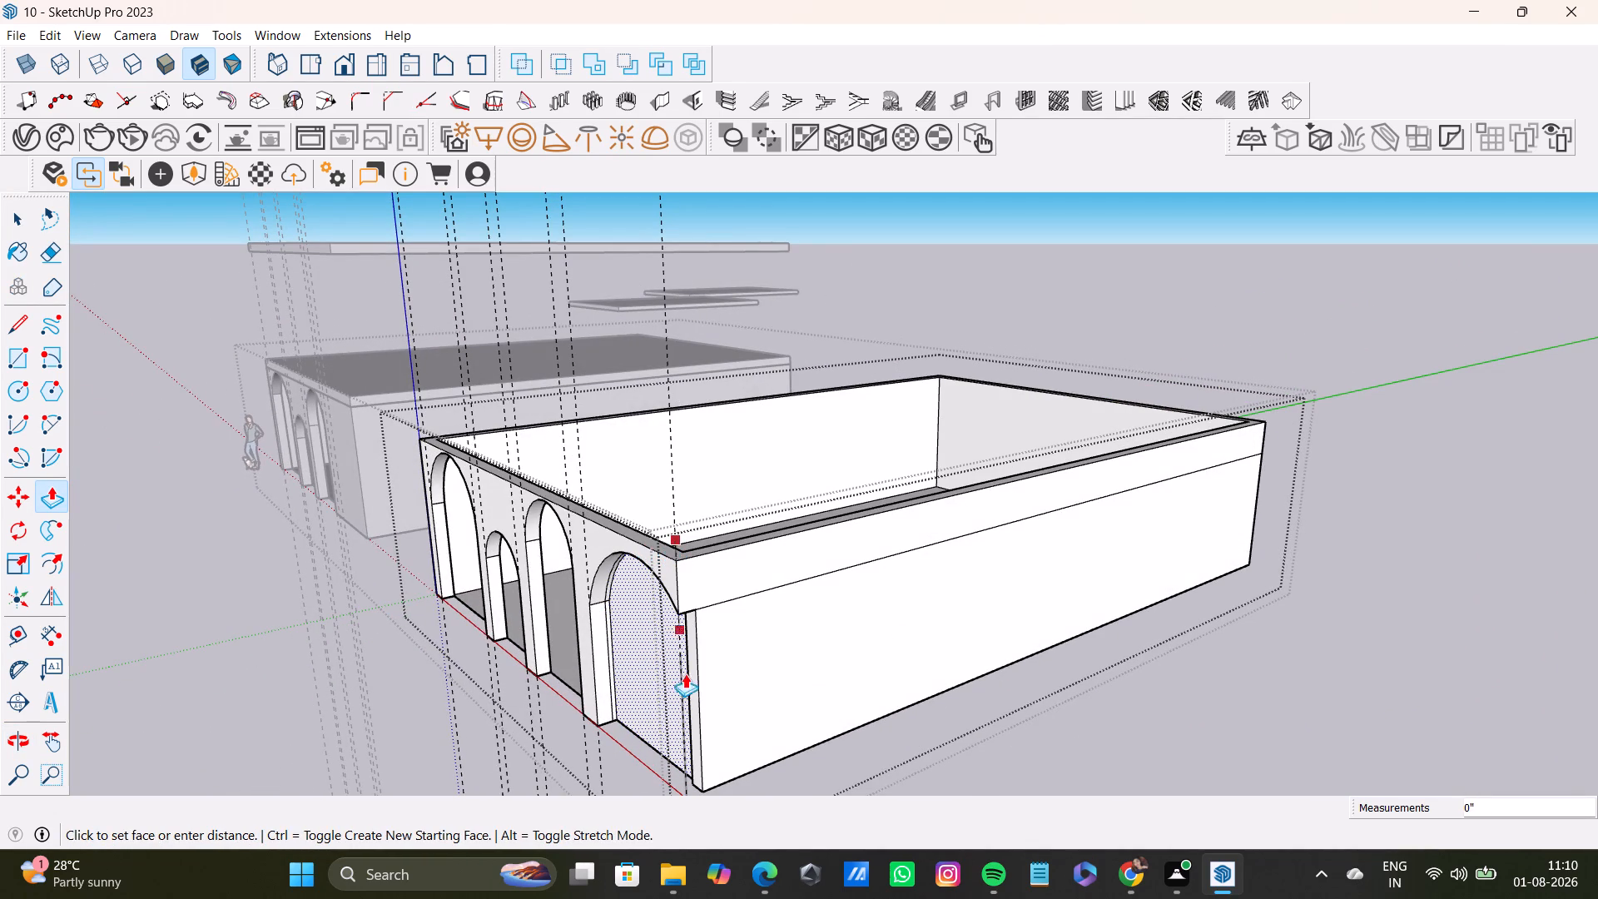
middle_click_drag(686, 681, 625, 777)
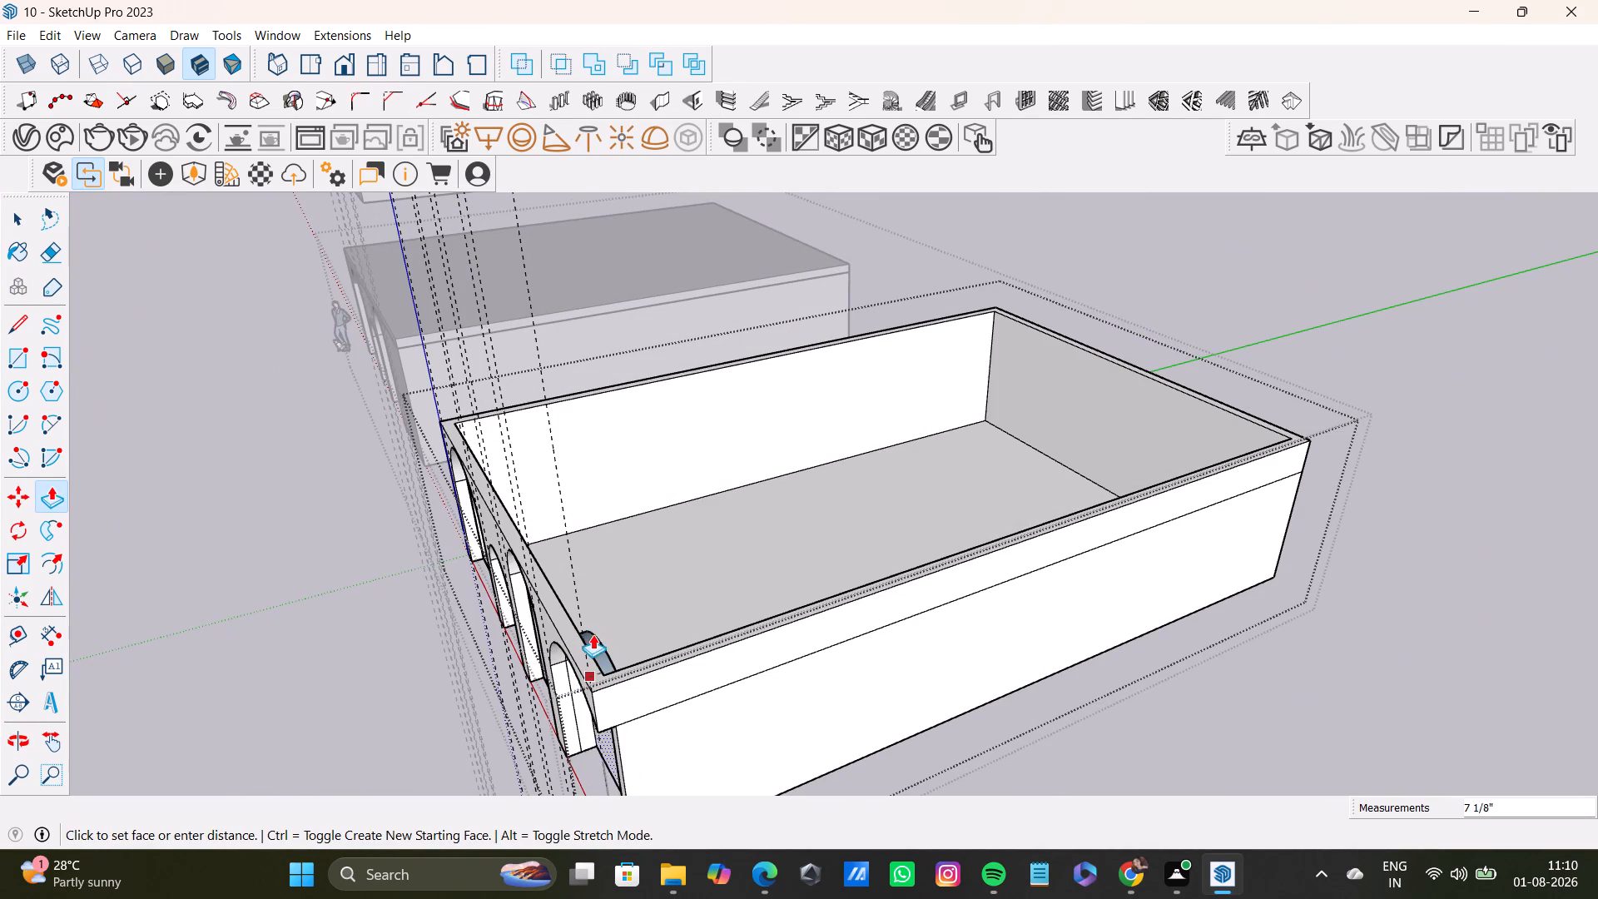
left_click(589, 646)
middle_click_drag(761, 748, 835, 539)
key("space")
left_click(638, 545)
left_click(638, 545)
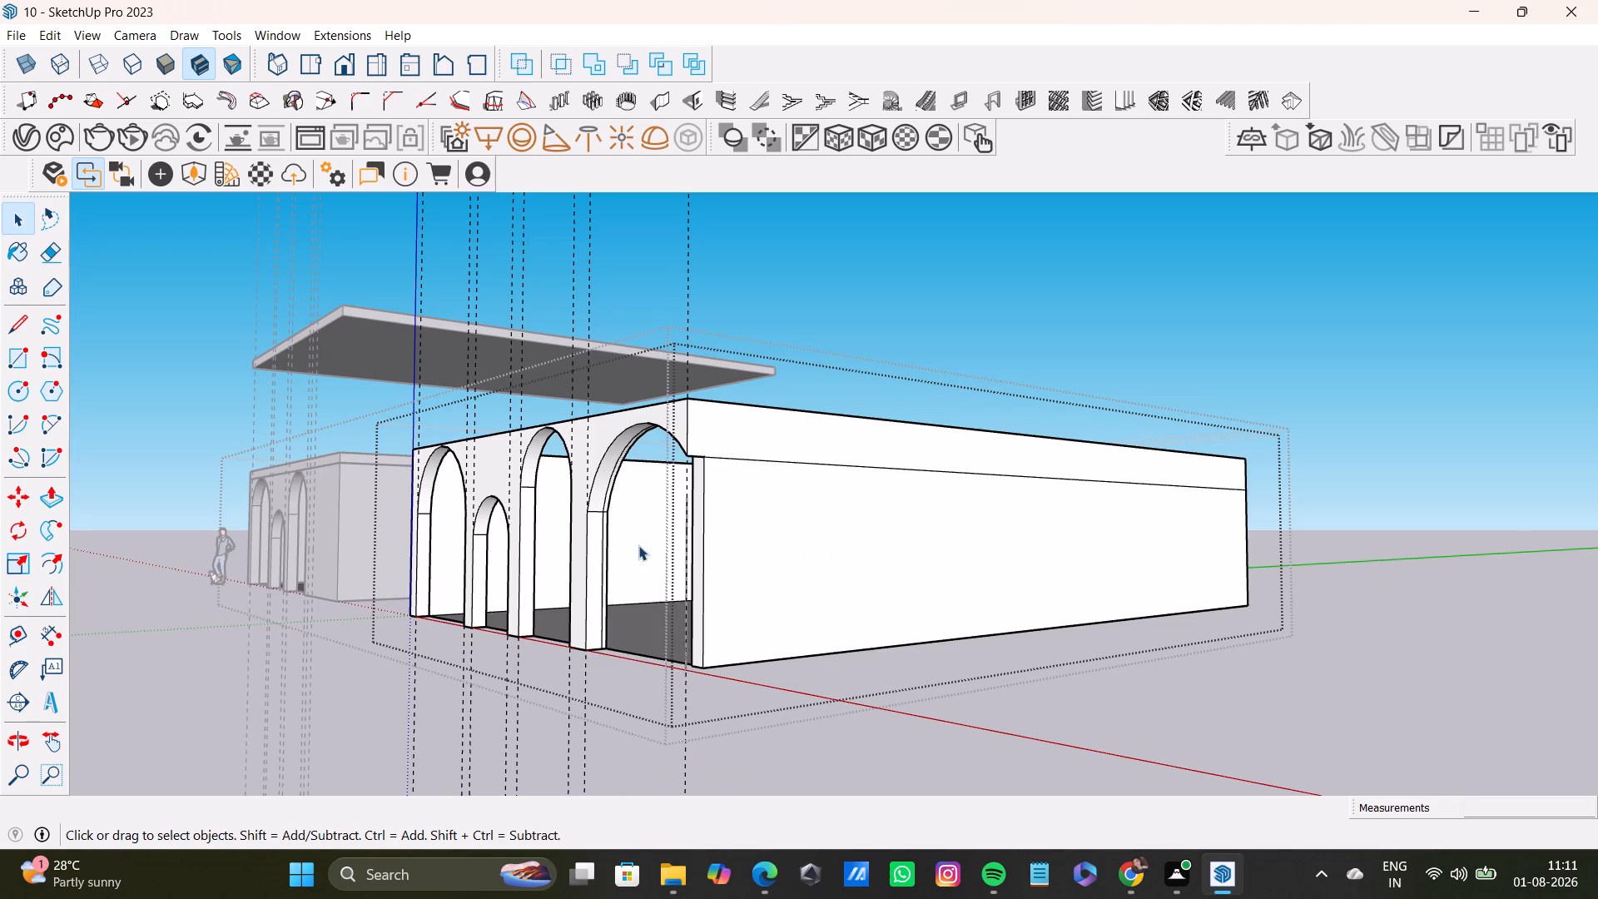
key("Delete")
Examine the fourth arch's opening and the adjoining geometry at the wall's end corner.
middle_click_drag(800, 615, 945, 623)
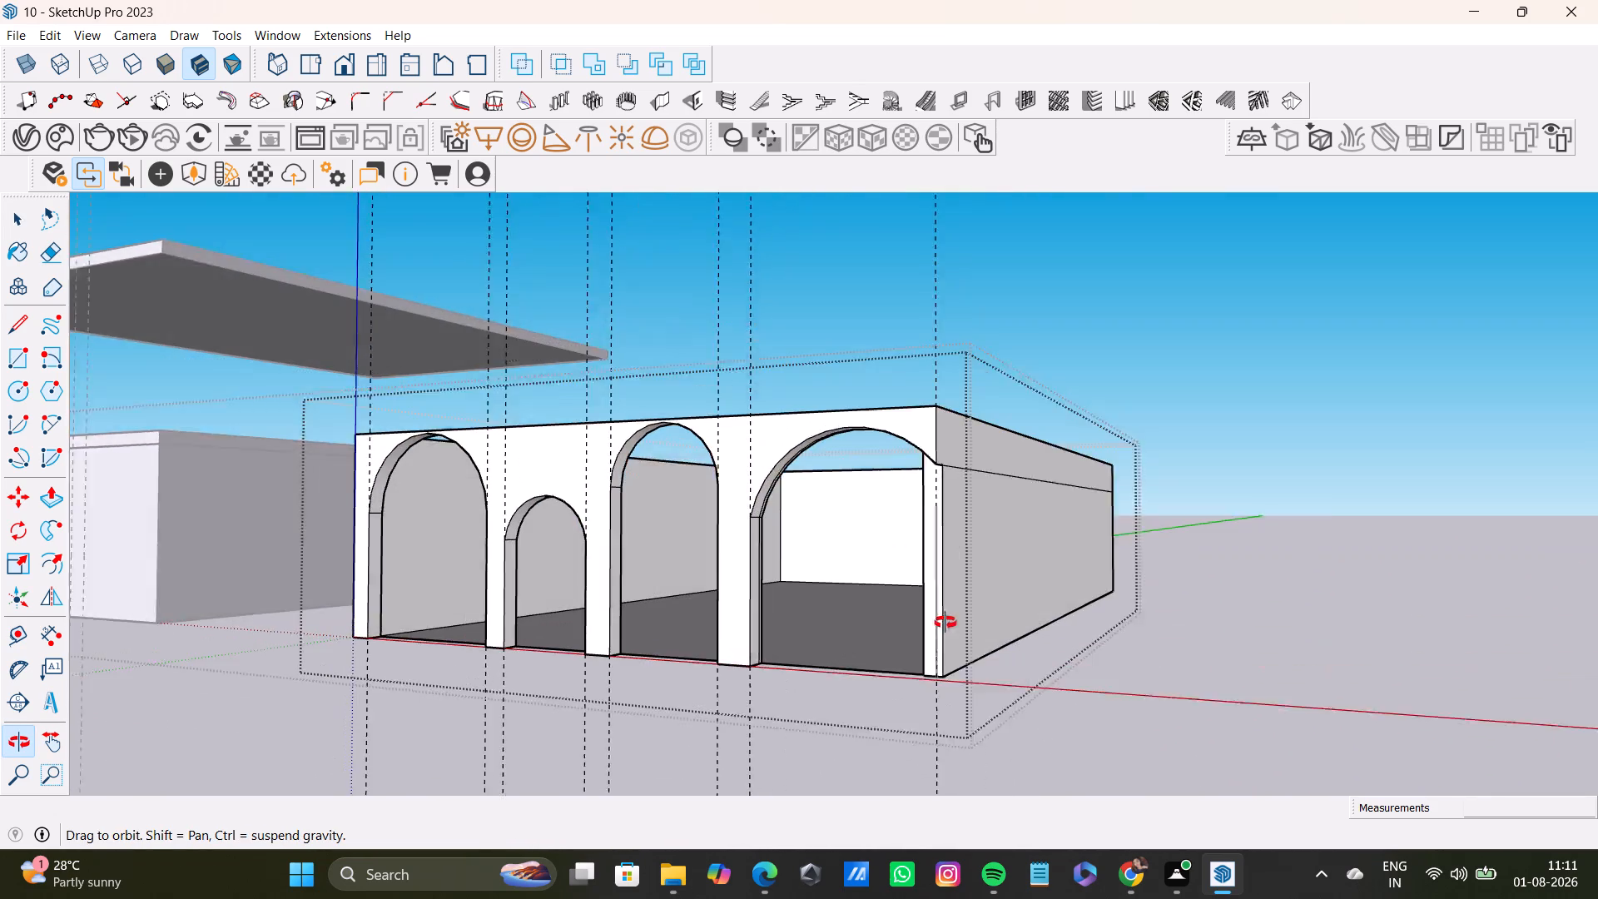
middle_click_drag(945, 623, 920, 624)
left_click(935, 603)
triple_click(923, 598)
double_click(913, 598)
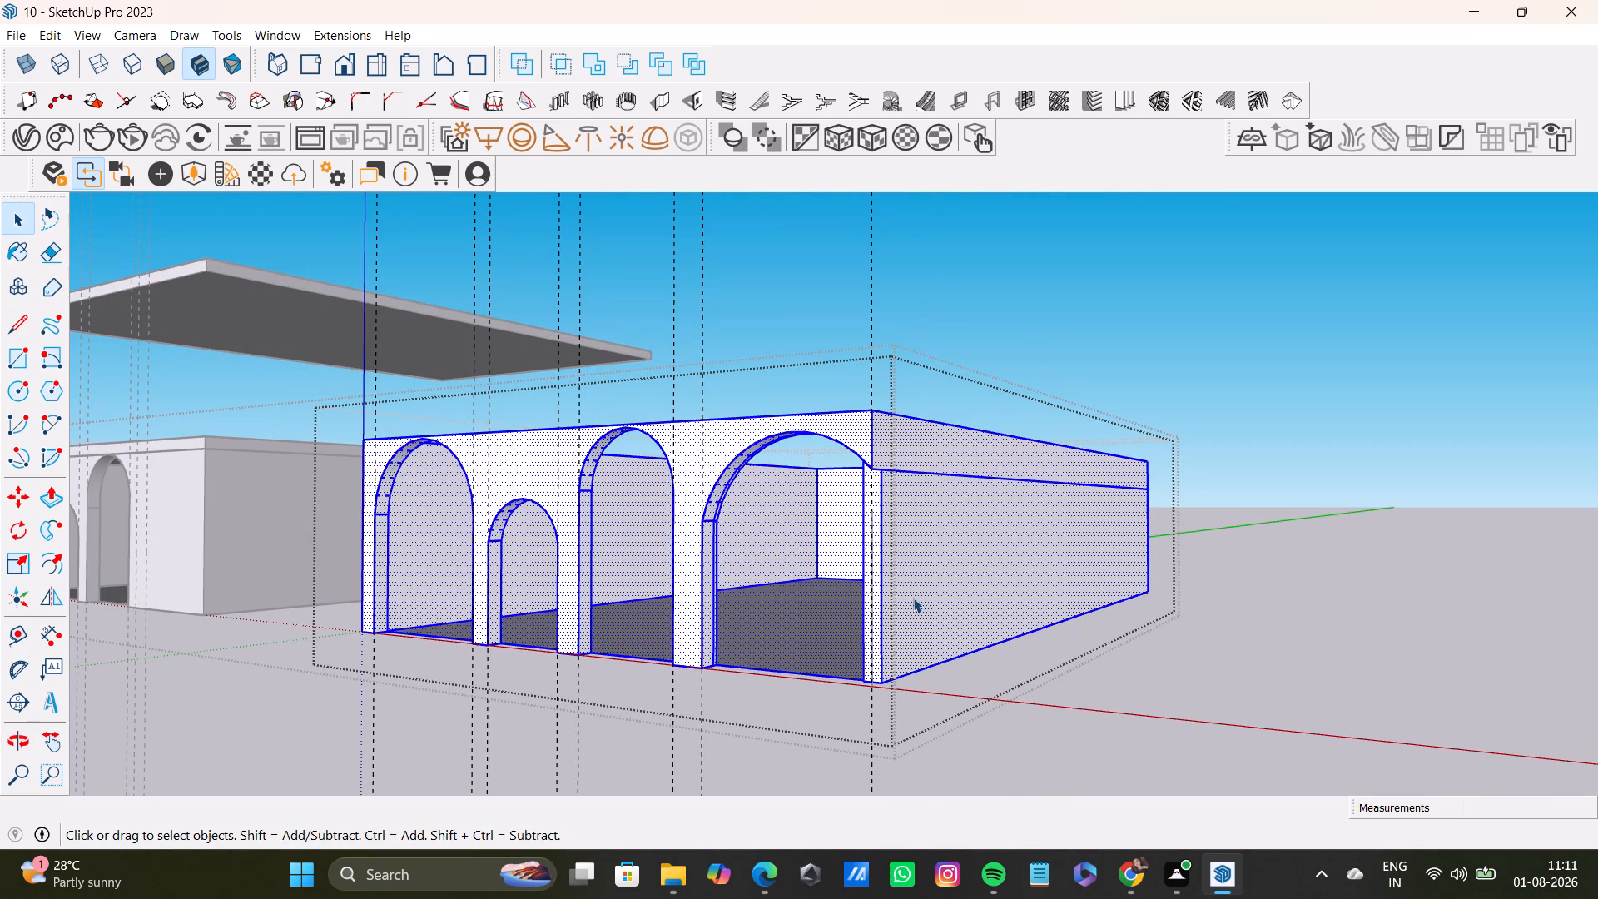
triple_click(869, 613)
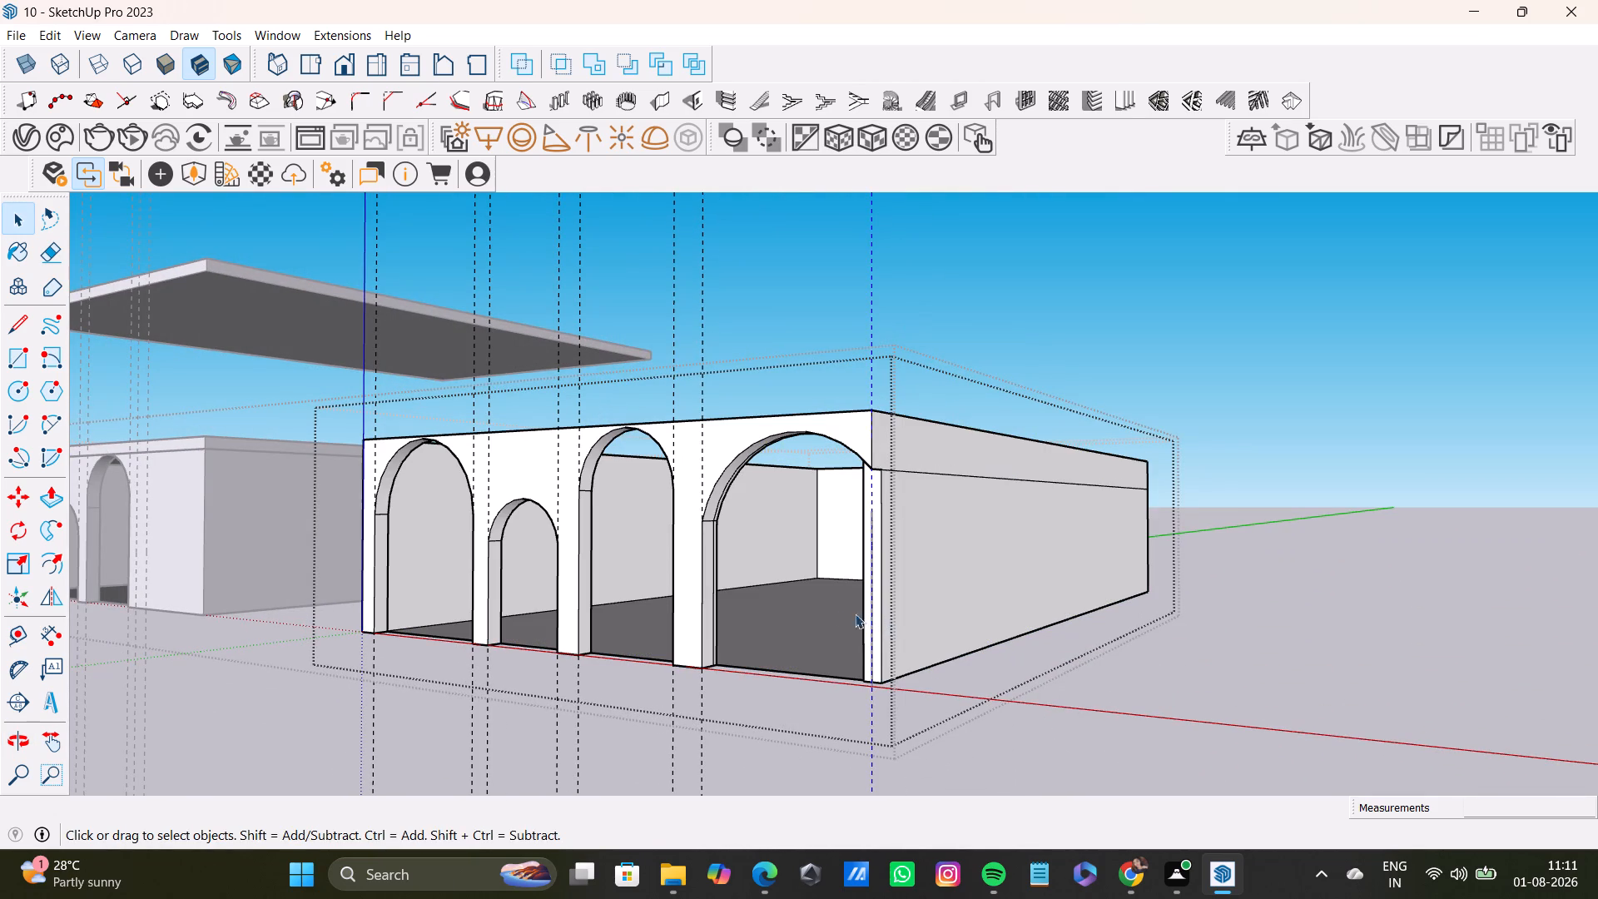
middle_click_drag(914, 620, 968, 707)
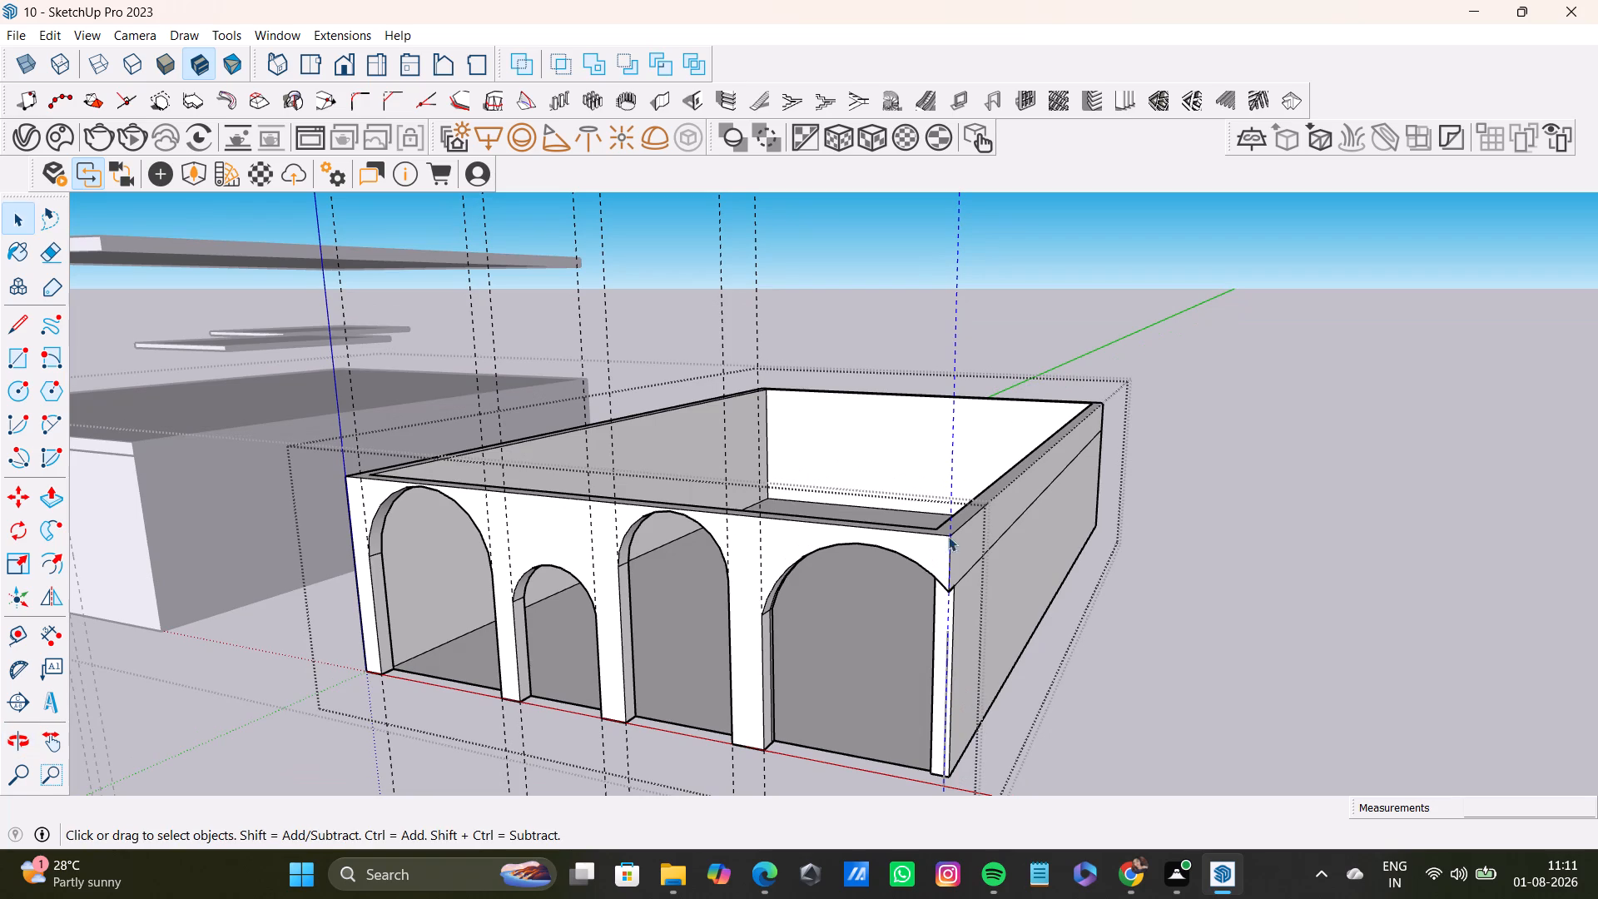
triple_click(968, 536)
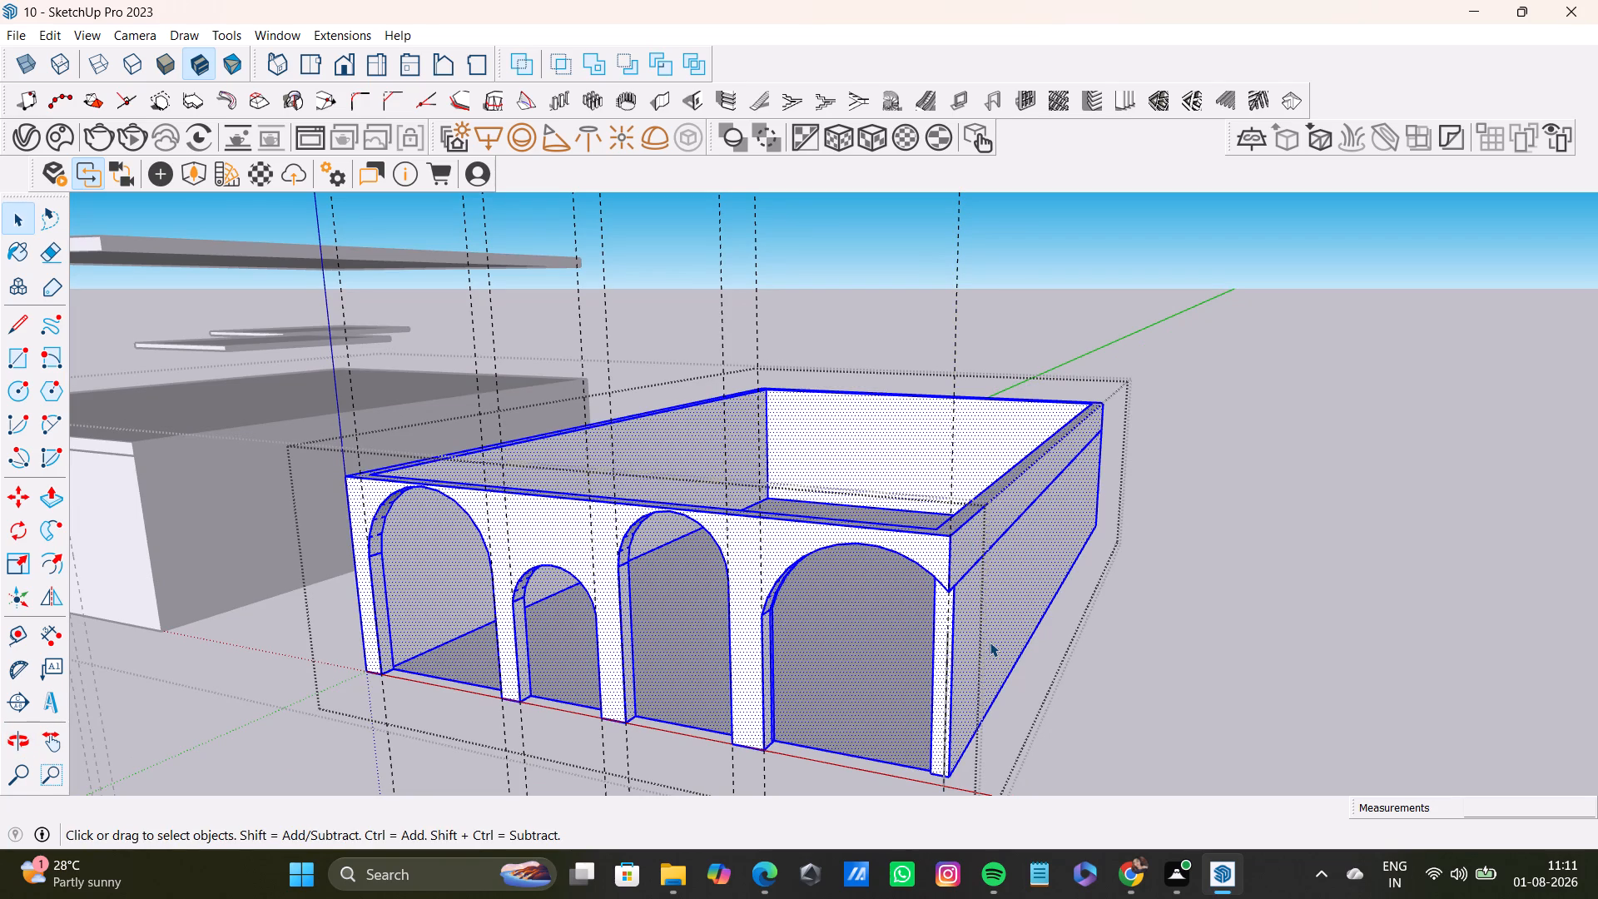
Undo the fourth arch's face deletion and inward pushes, back to its flat outline on the front wall.
key("ctrl+z")
key("ctrl+z")
key("ctrl+z")
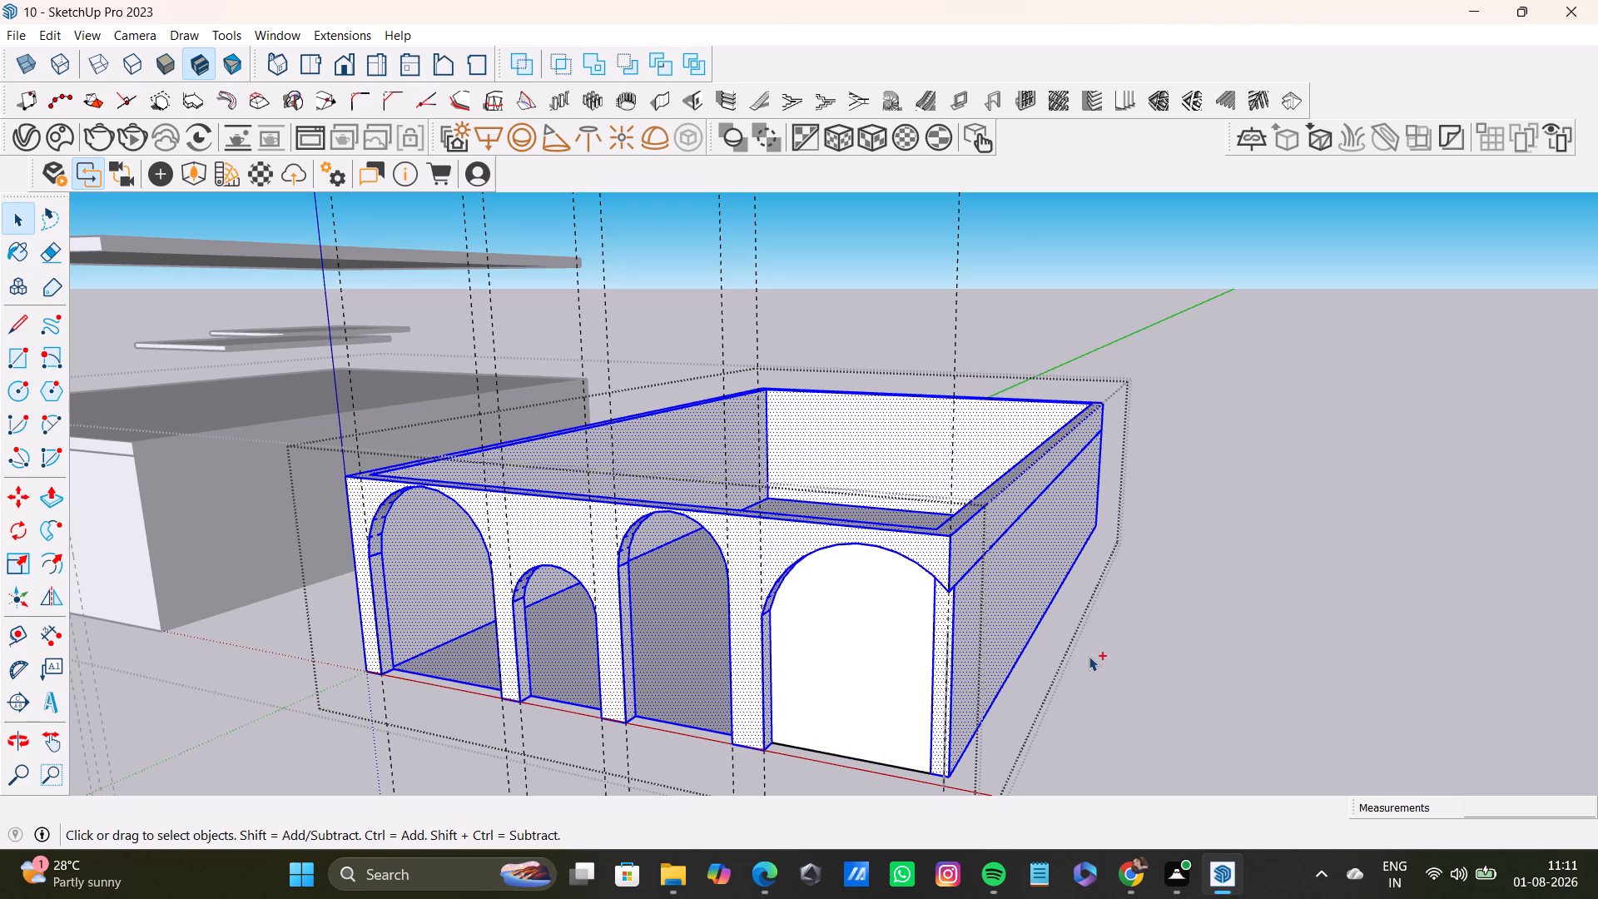
left_click(1412, 644)
key("ctrl+z")
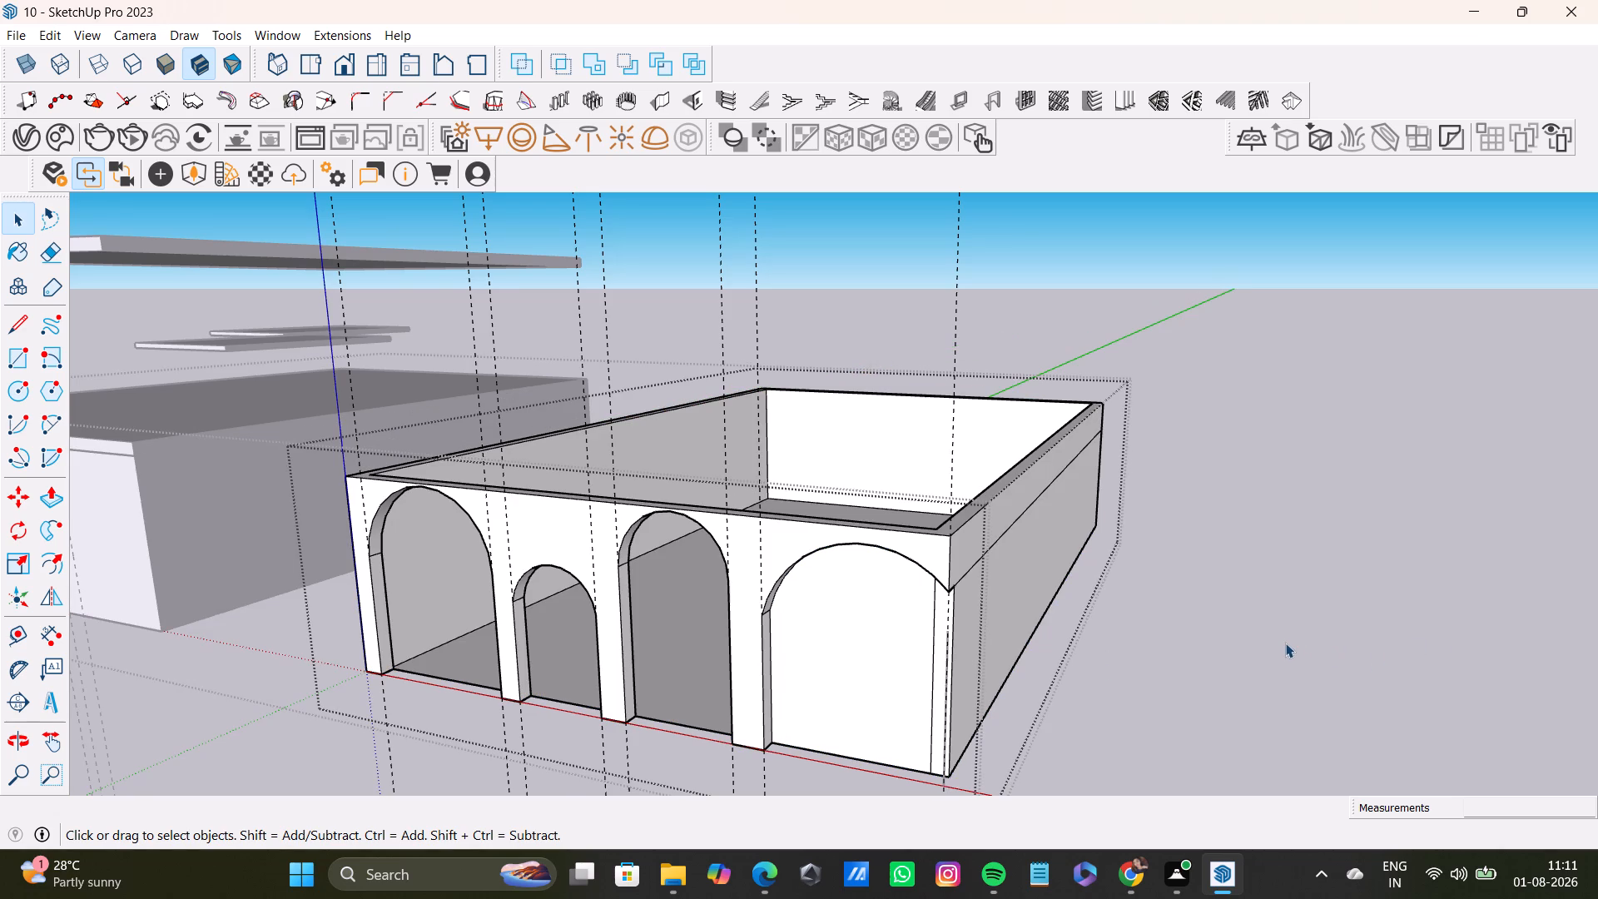
key("ctrl+z")
Select all the connected wall geometry and copy it from its front top corner to the empty ground beyond the building.
double_click(993, 652)
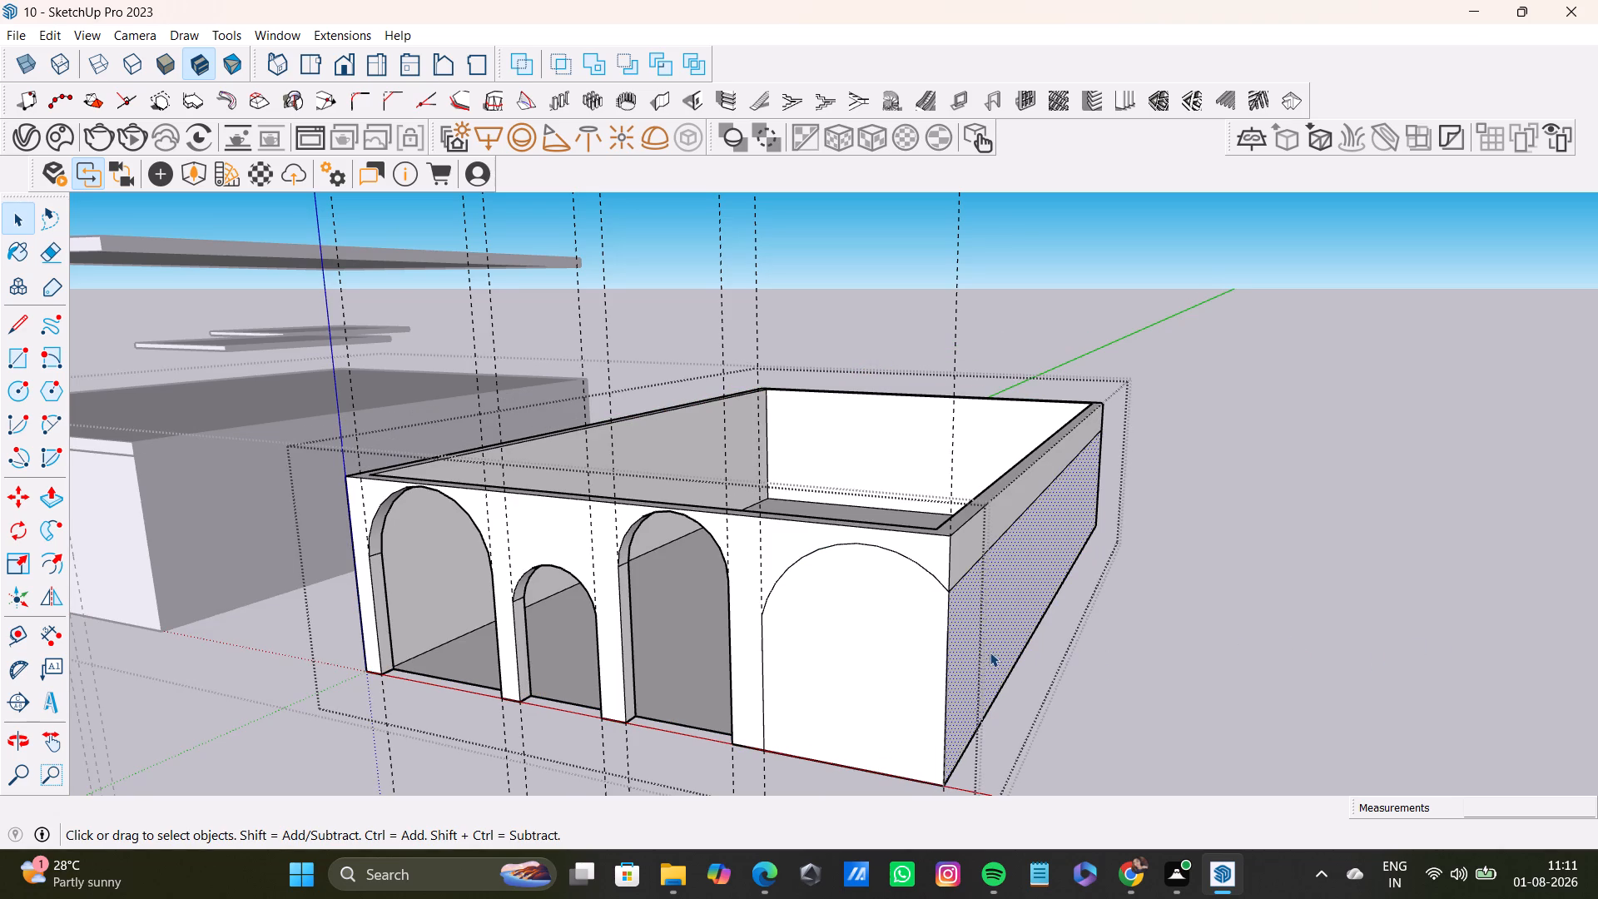
triple_click(968, 551)
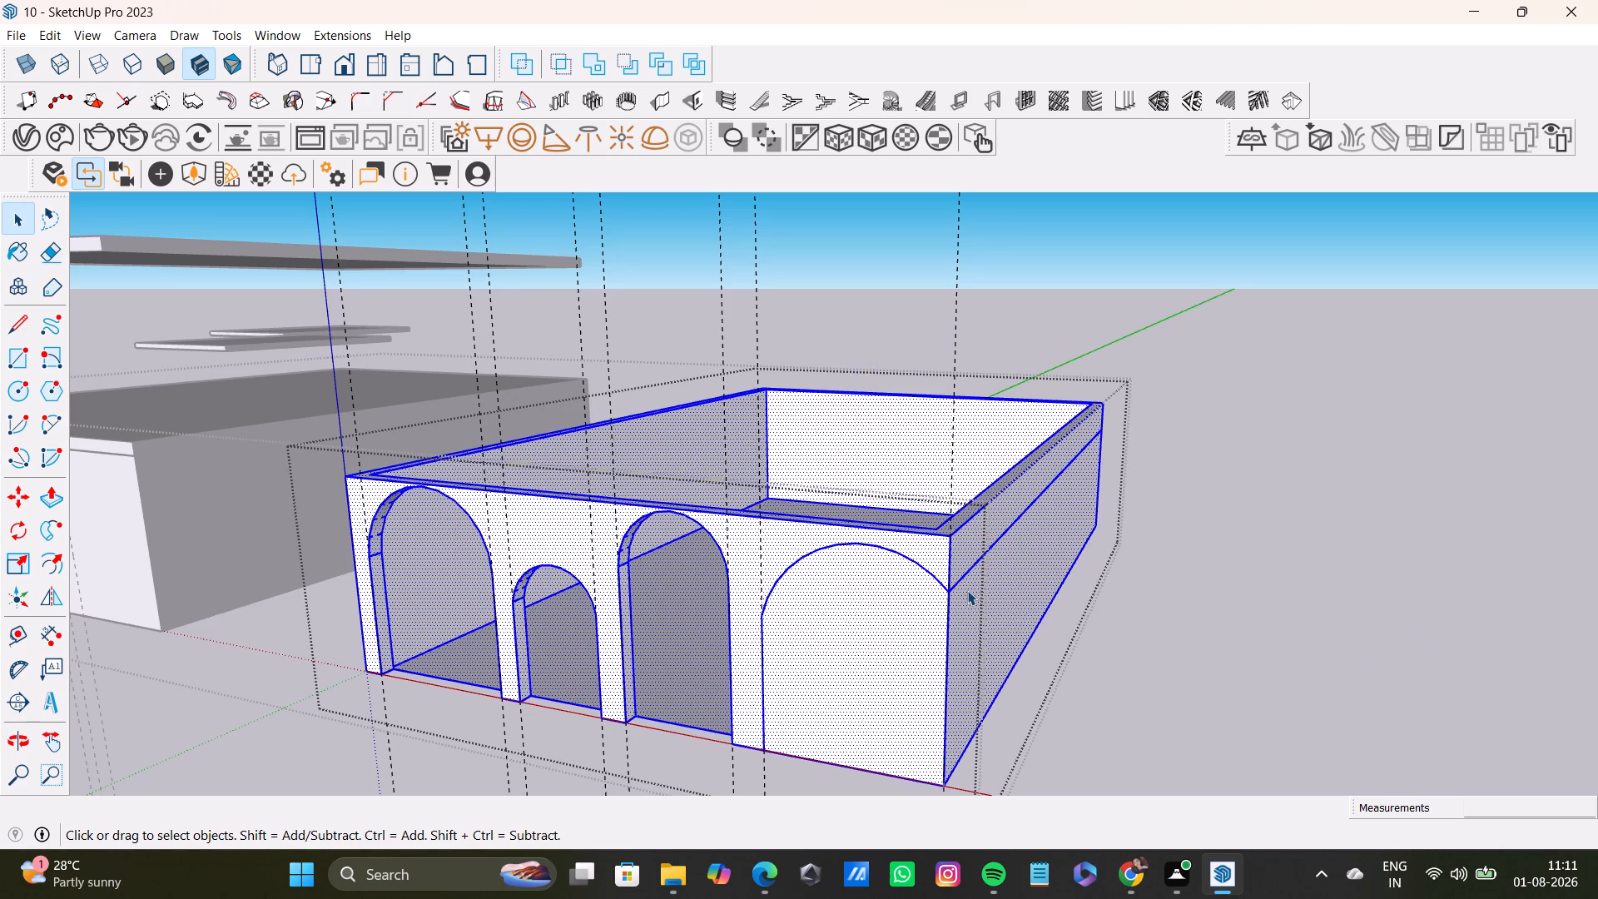
key("m")
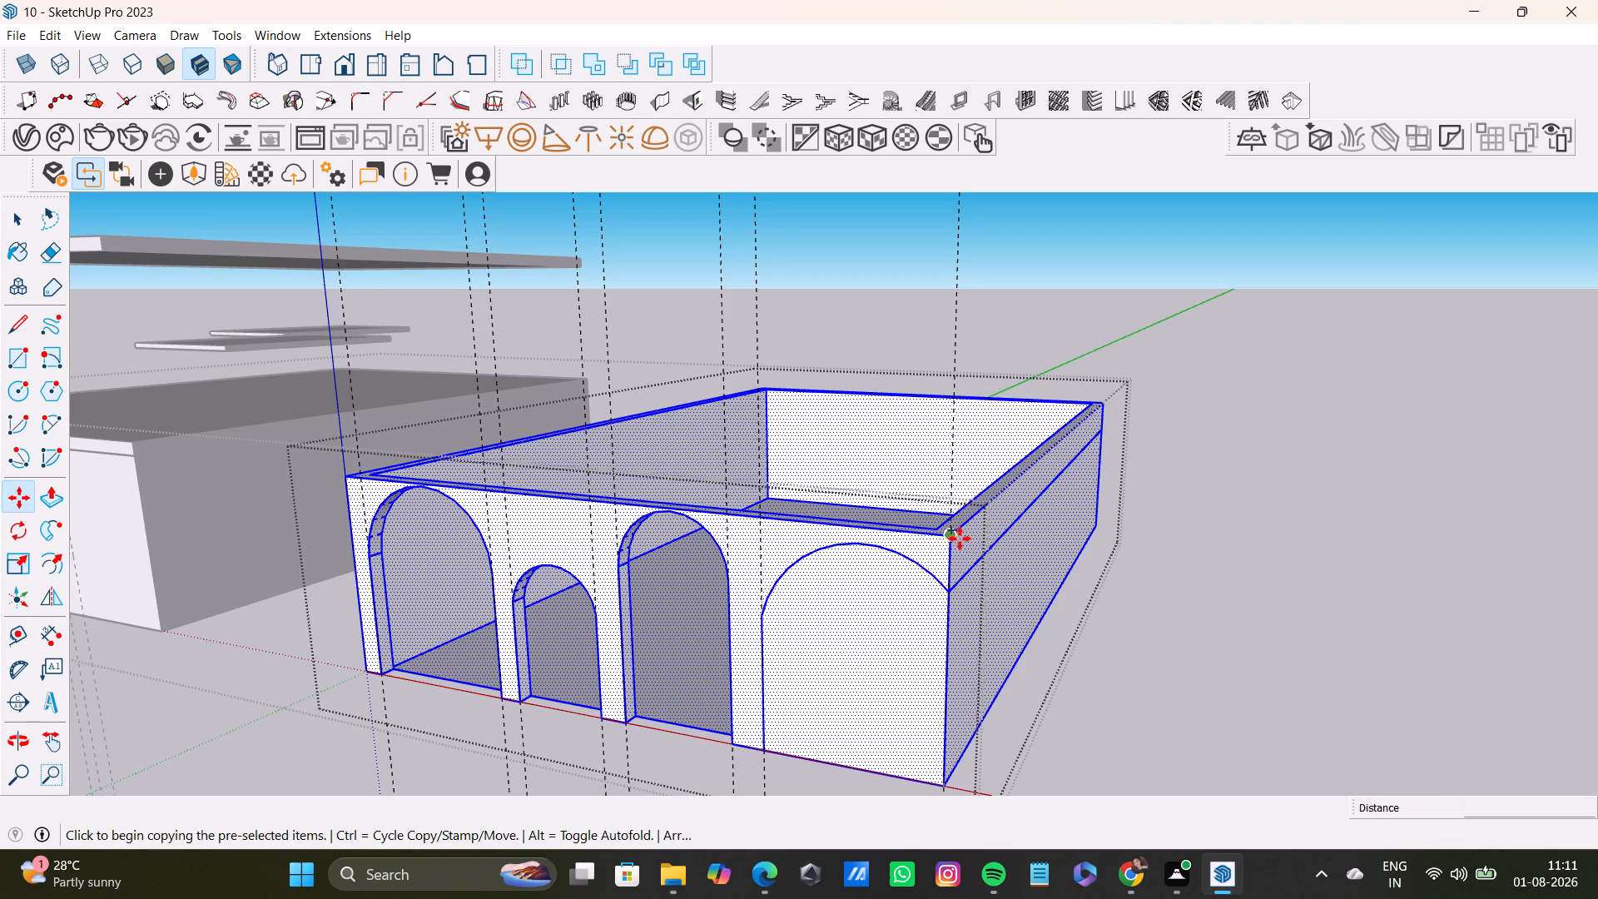
left_click(953, 539)
middle_click_drag(1578, 343, 1275, 489, "shift")
scroll(1372, 418, "down", 1)
left_click(1186, 467)
key("space")
left_click_drag(960, 638, 970, 626)
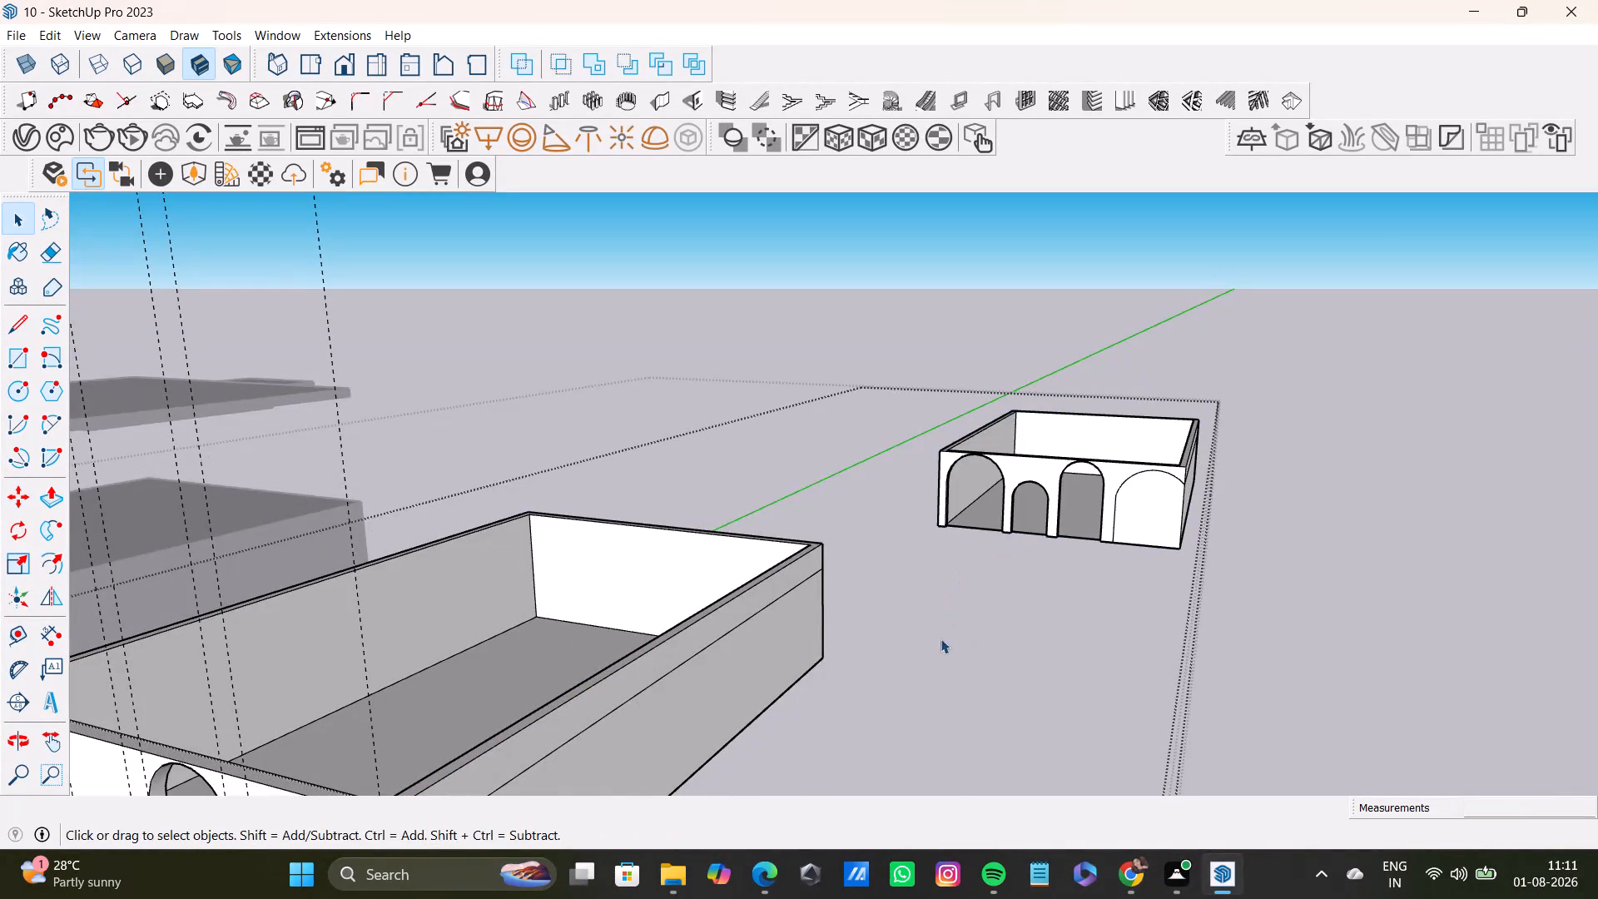
Delete the fourth arch's curved edge from the original front wall.
middle_click_drag(900, 631, 908, 589)
key("space")
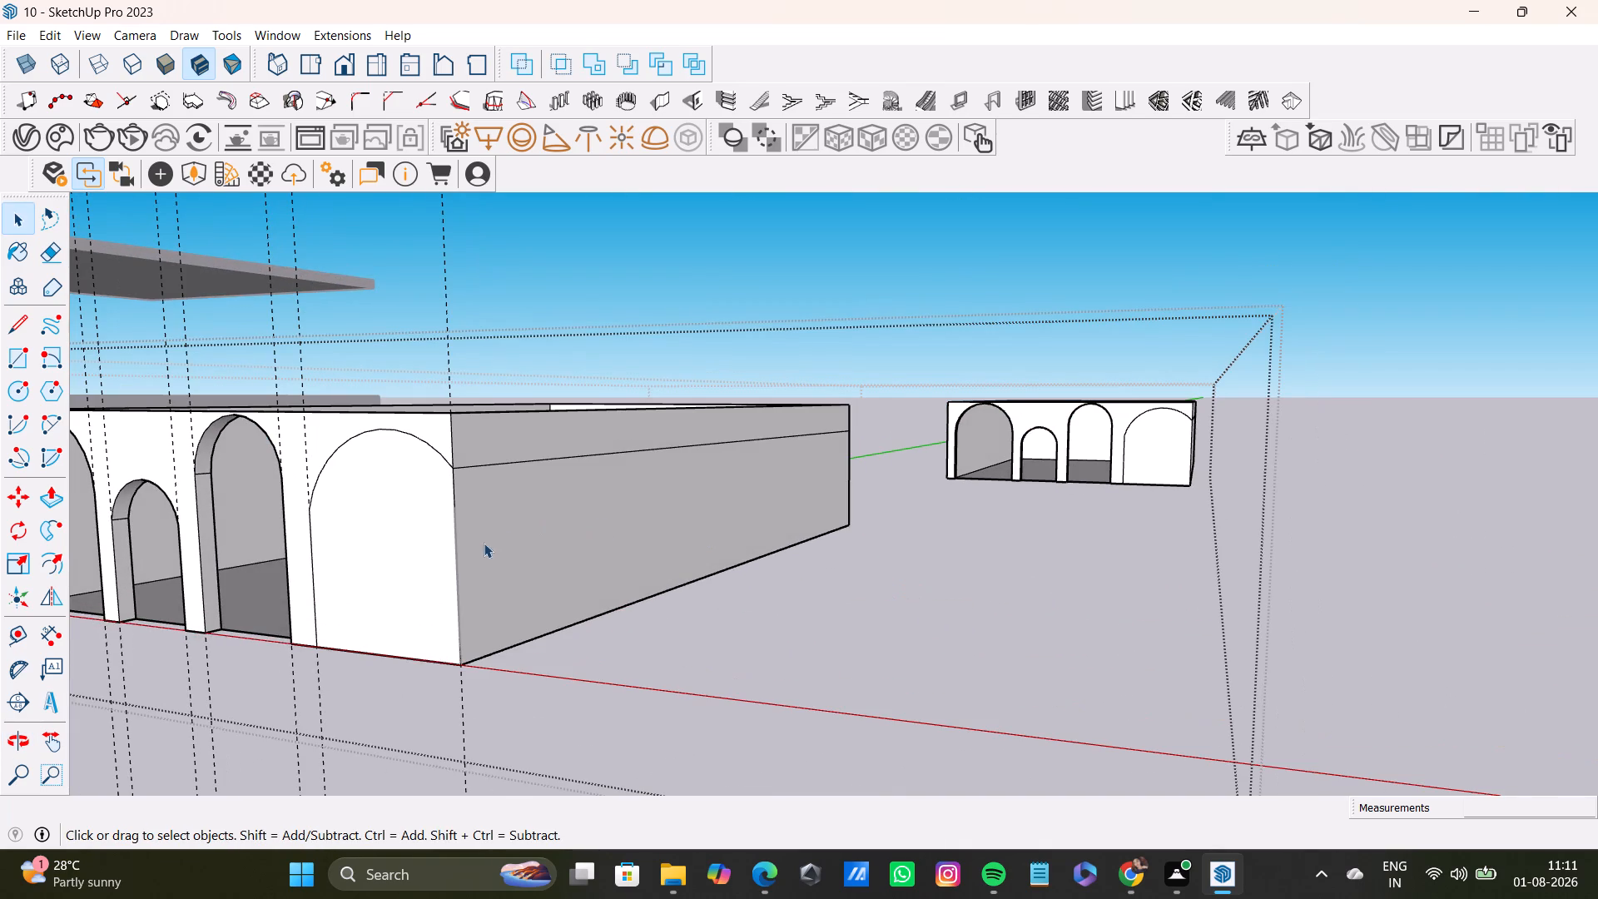
middle_click_drag(588, 548, 886, 559, "shift")
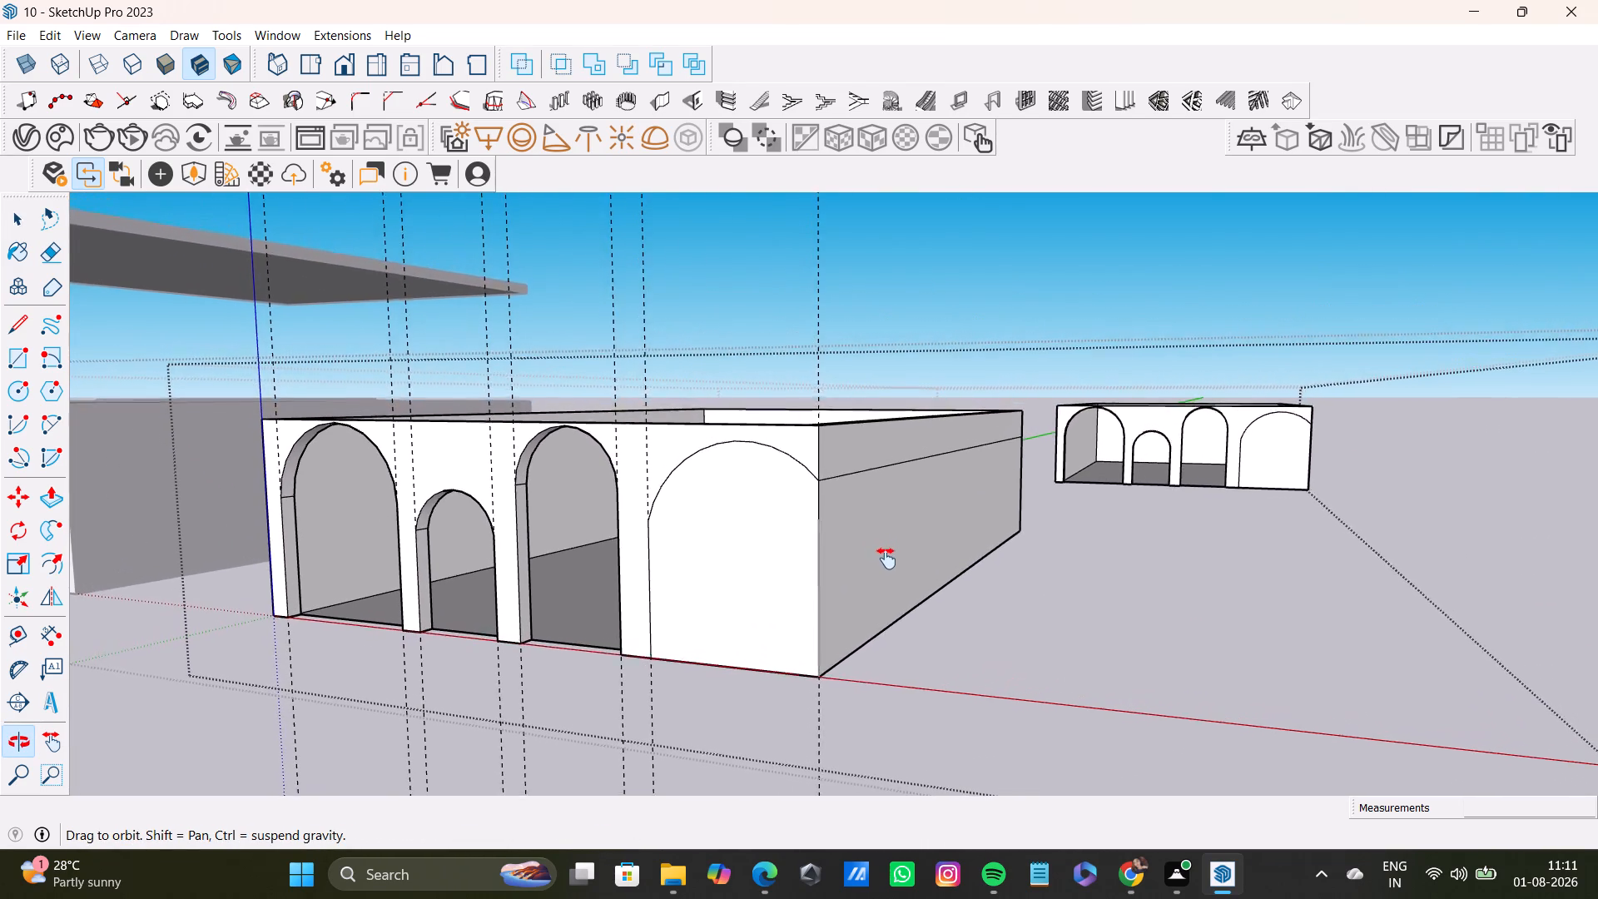
middle_click_drag(886, 559, 880, 566, "shift")
scroll(675, 549, "up", 9)
middle_click_drag(653, 542, 710, 543)
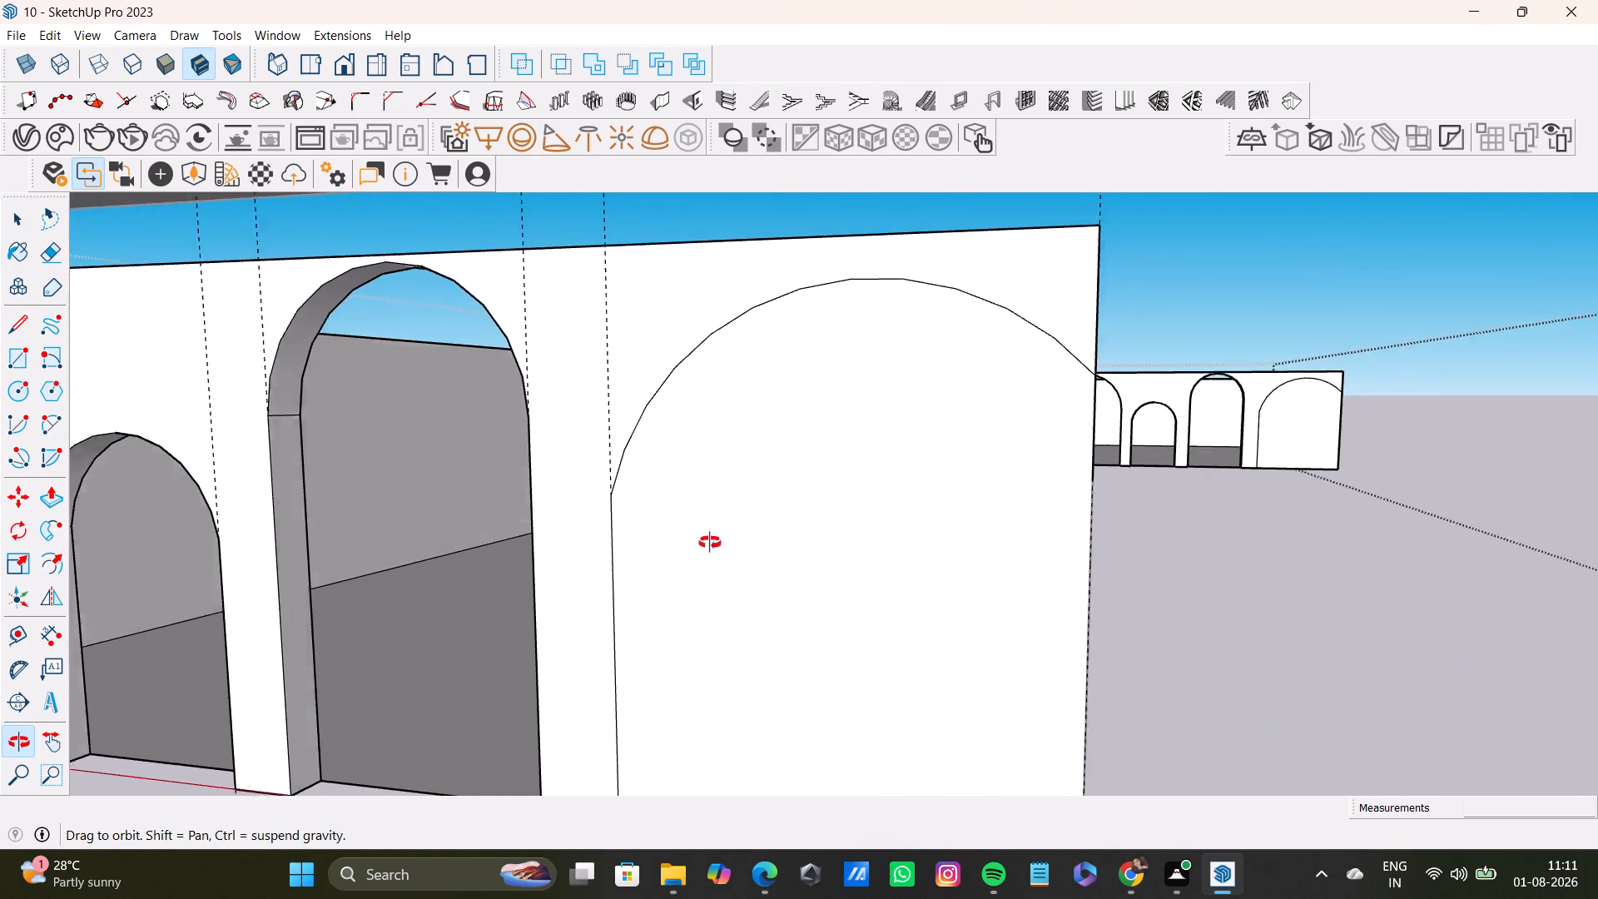
middle_click_drag(710, 543, 792, 557)
left_click(654, 401)
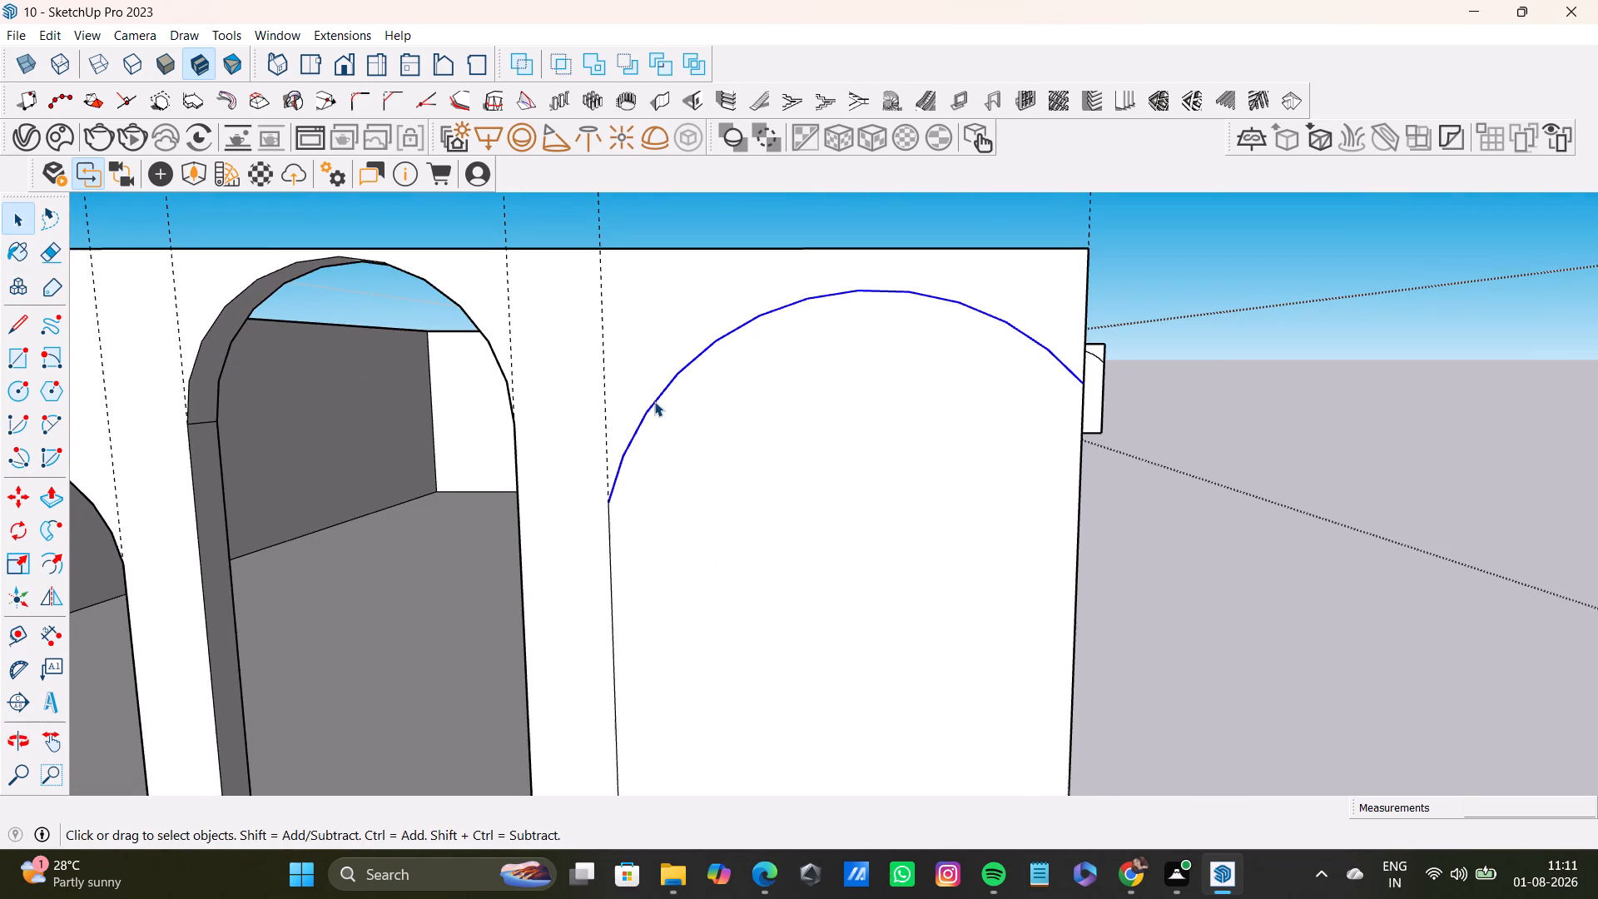
key("Delete")
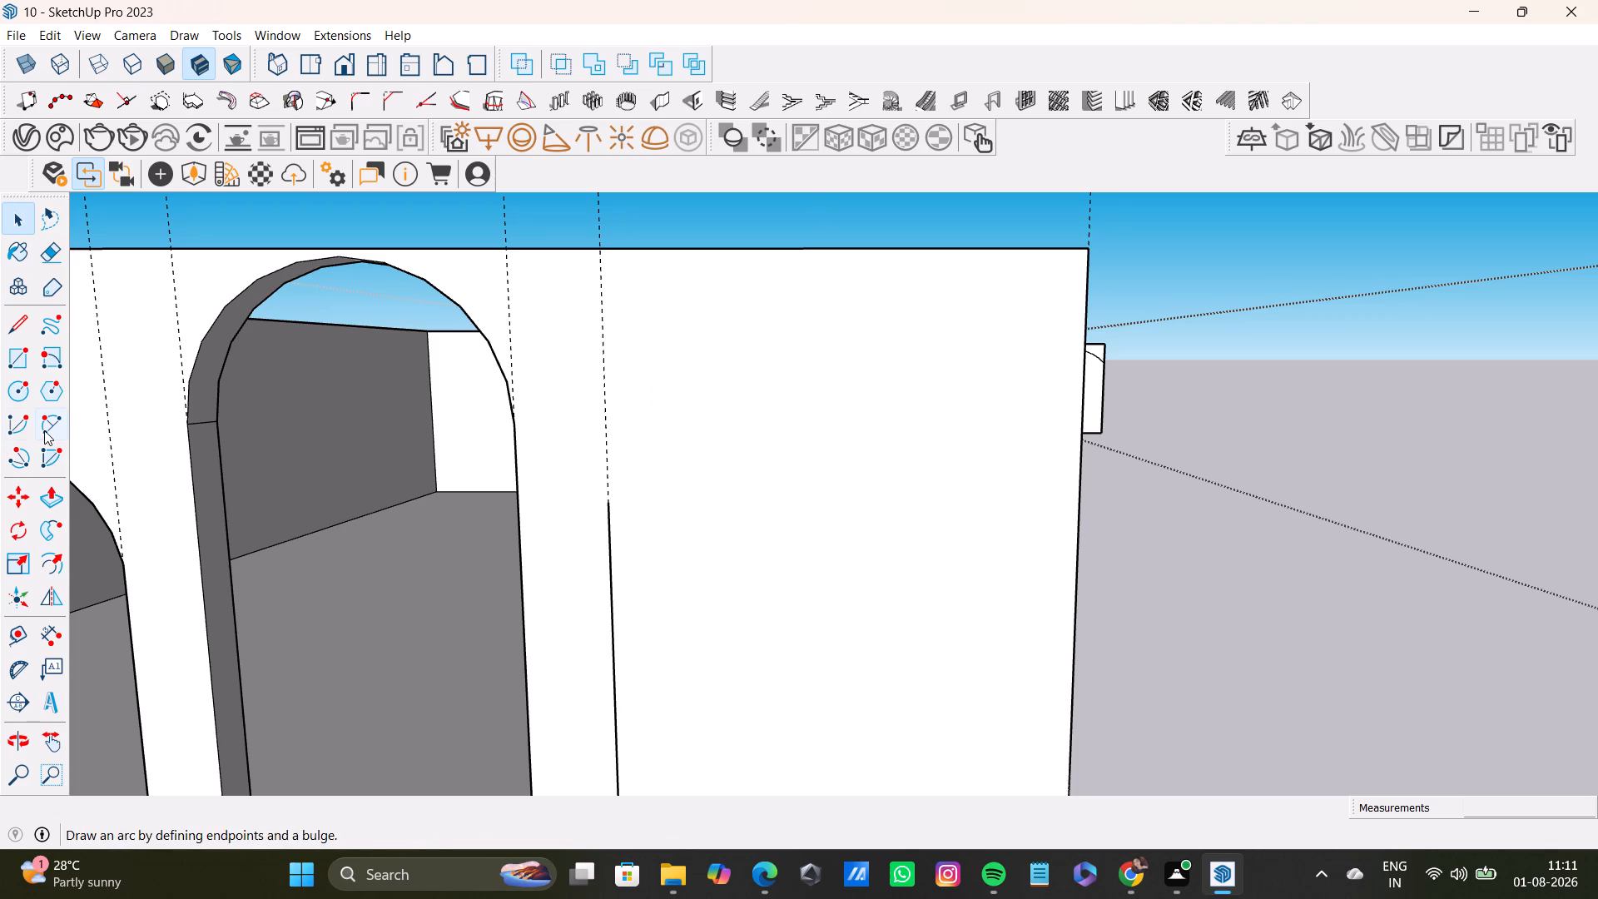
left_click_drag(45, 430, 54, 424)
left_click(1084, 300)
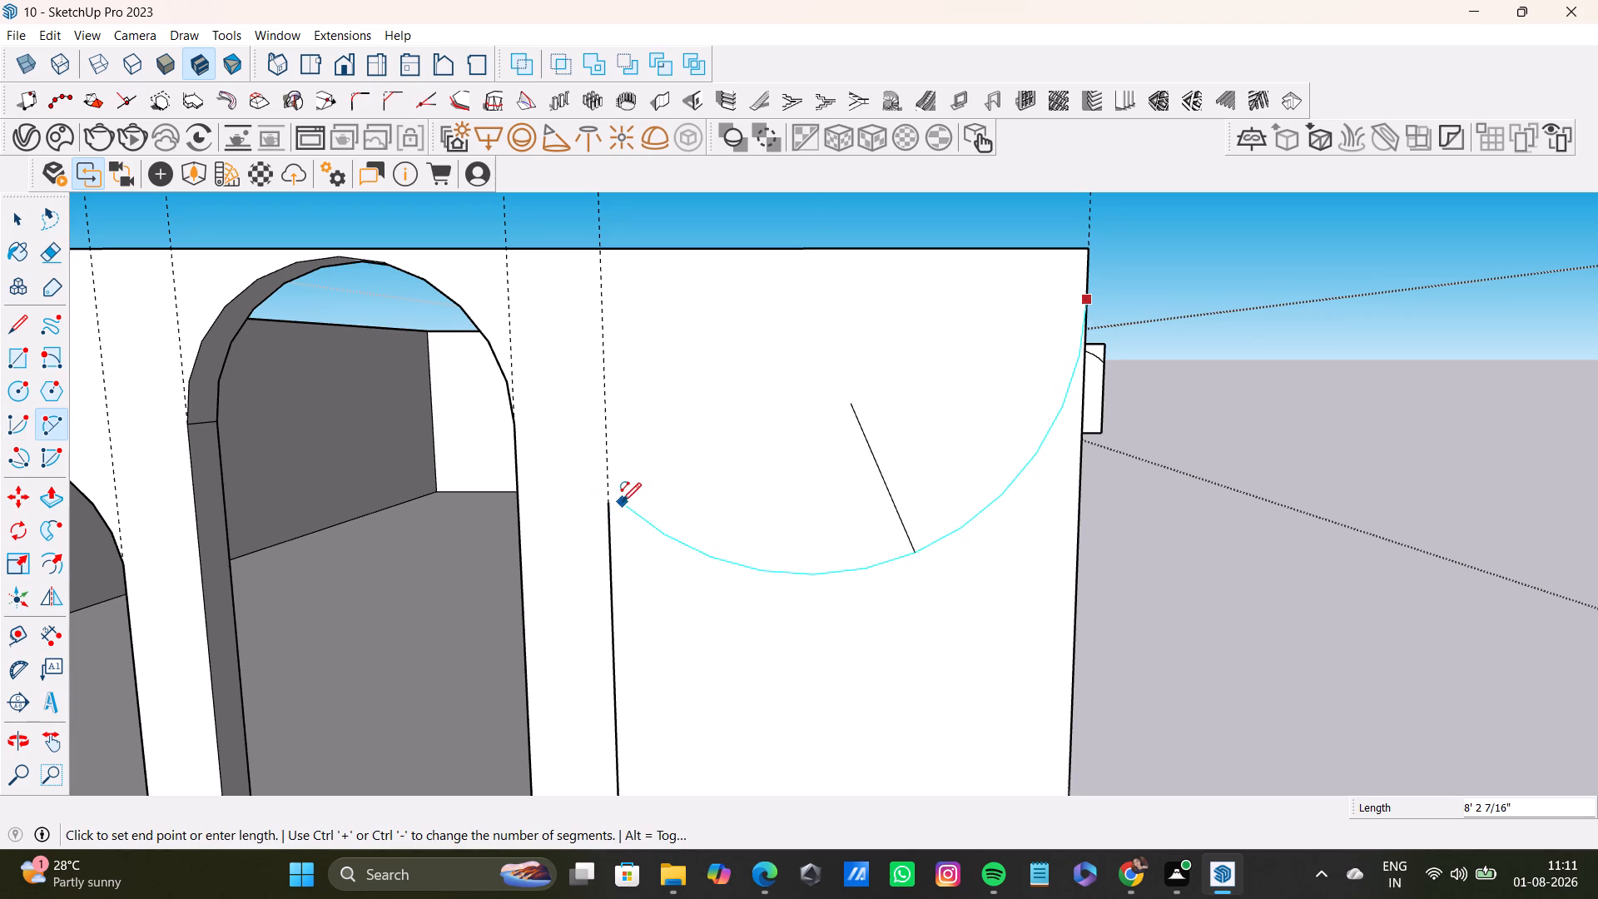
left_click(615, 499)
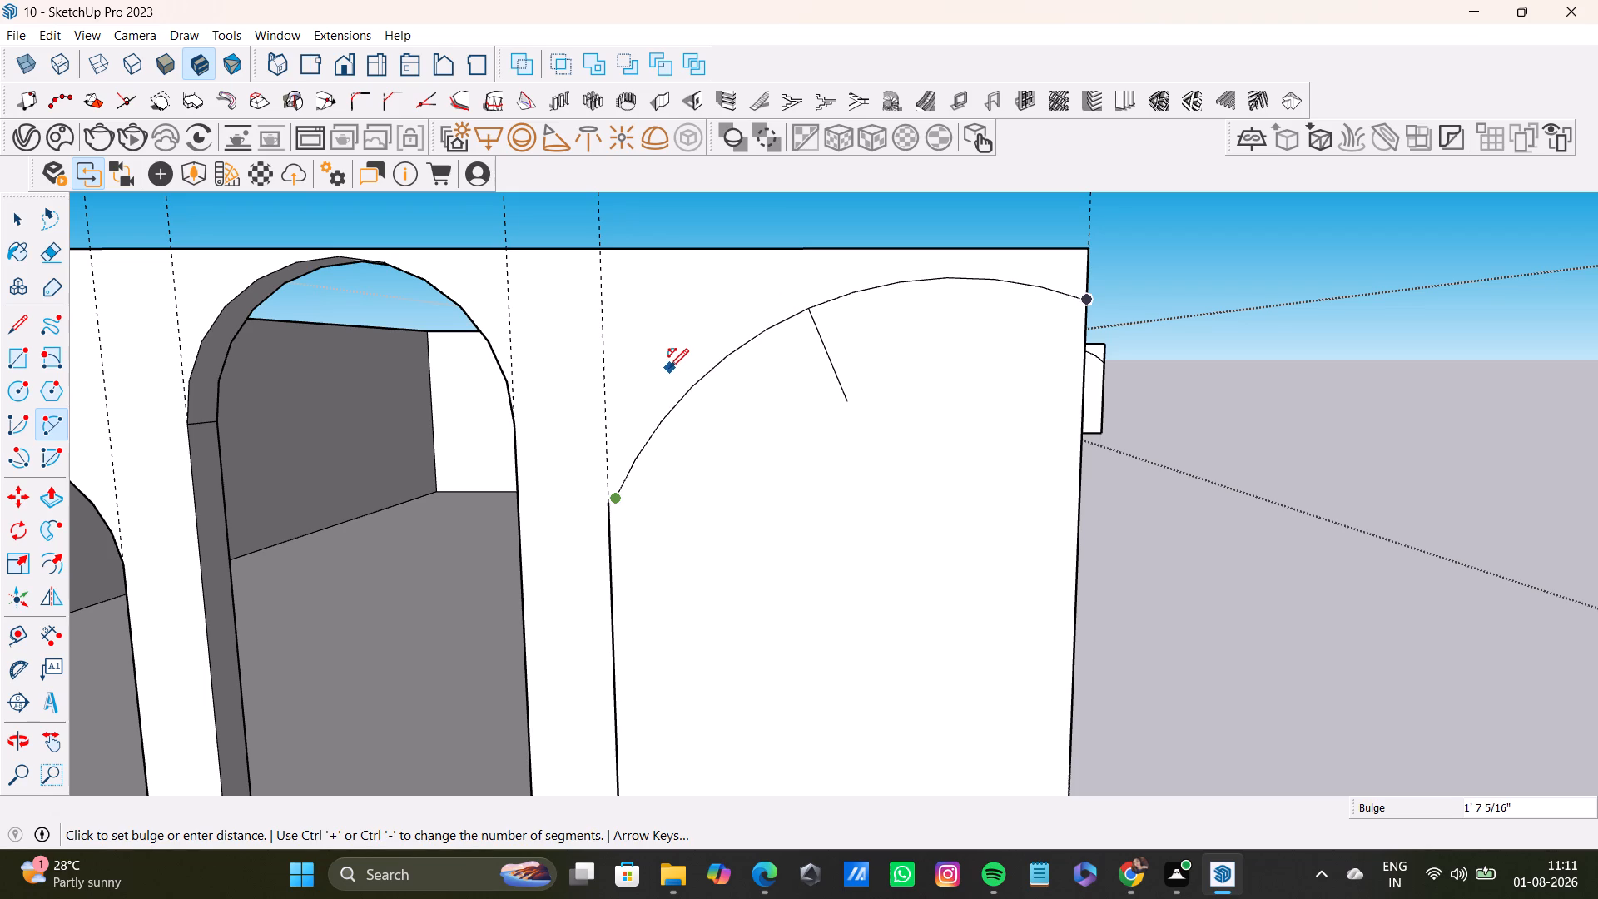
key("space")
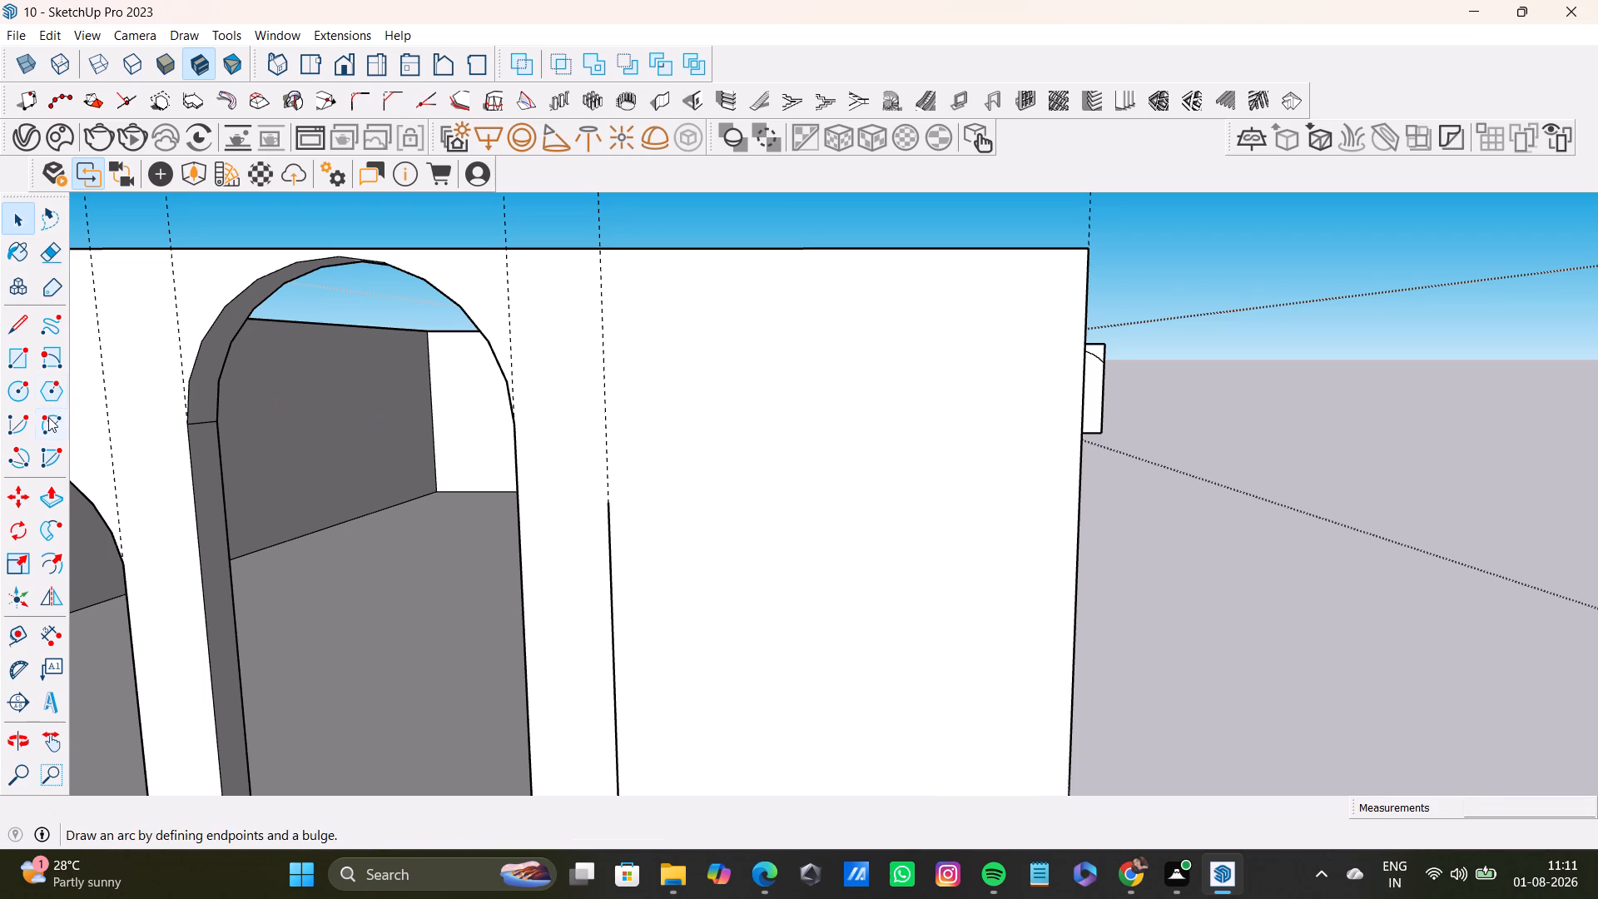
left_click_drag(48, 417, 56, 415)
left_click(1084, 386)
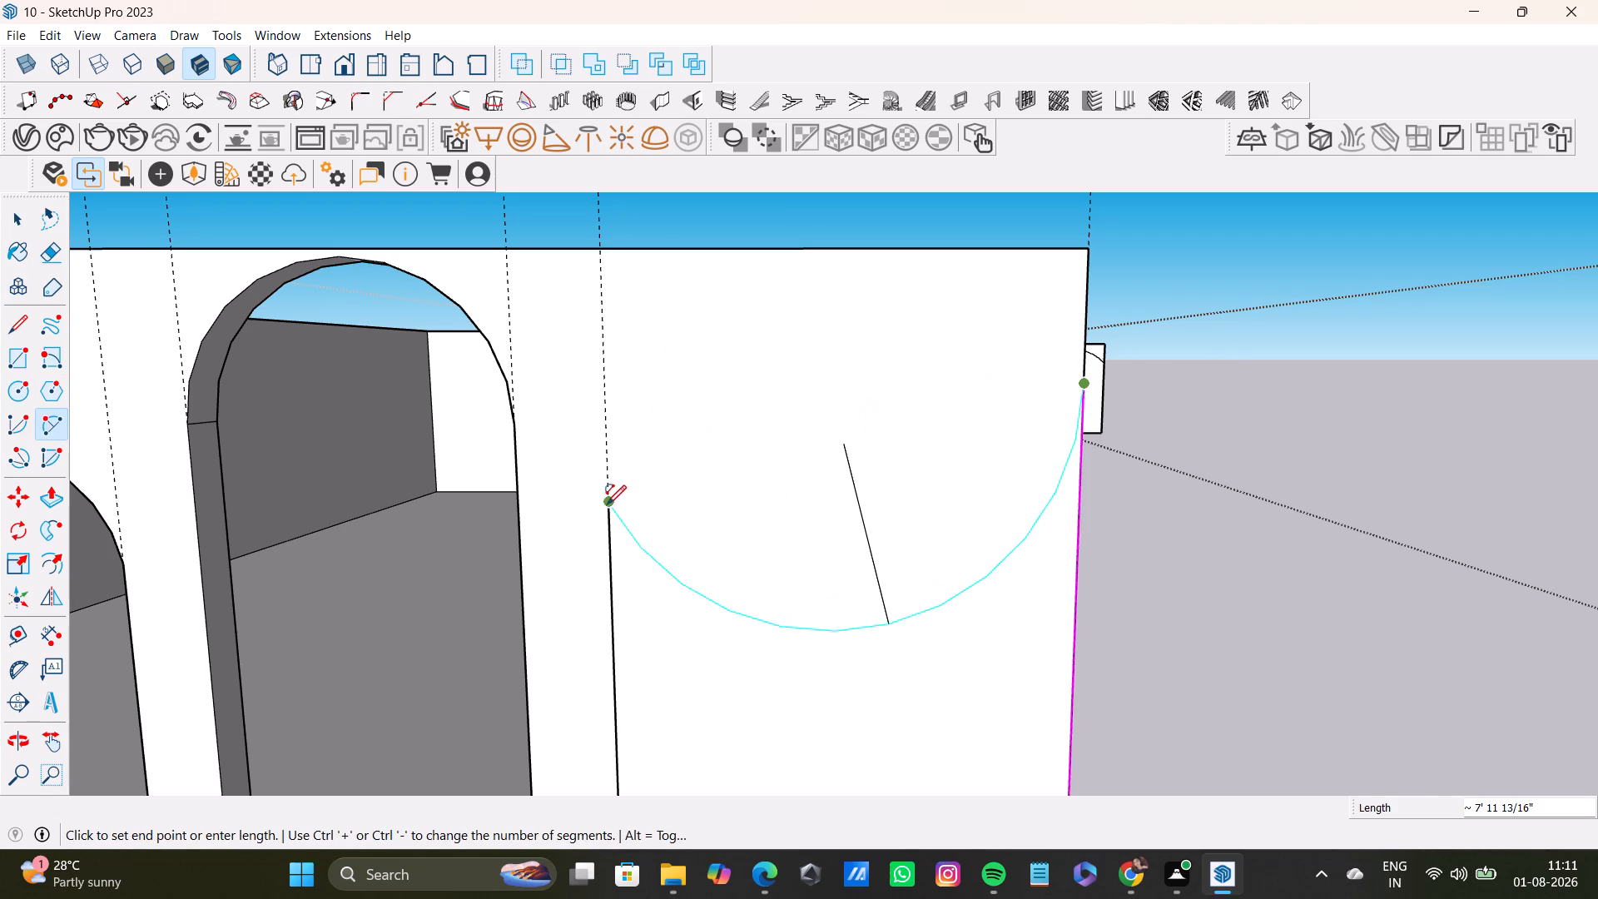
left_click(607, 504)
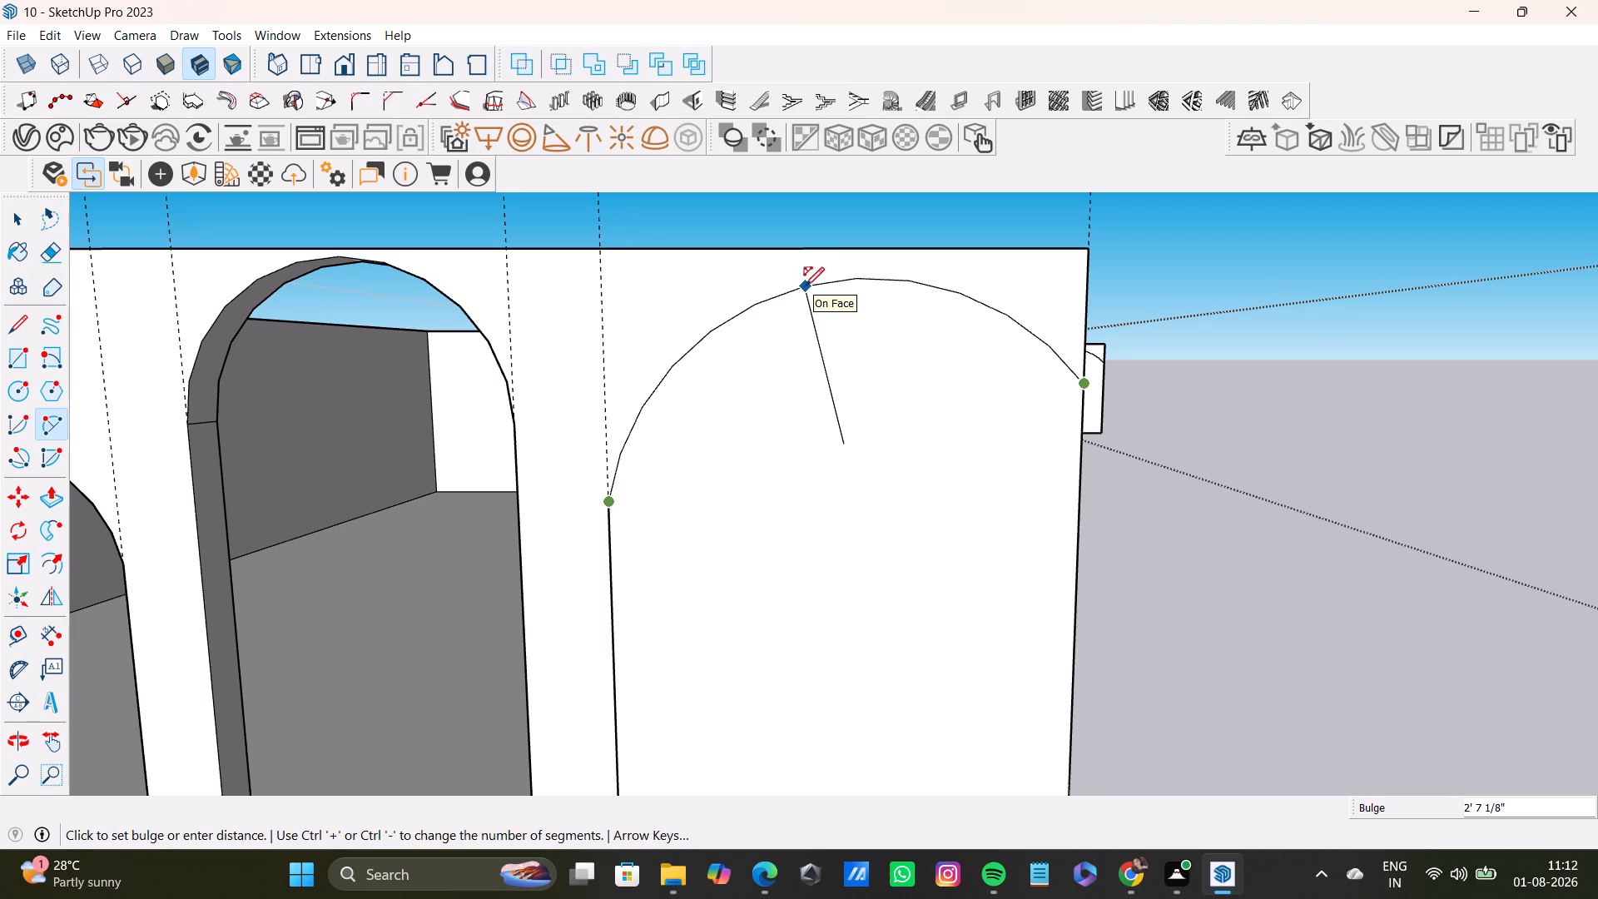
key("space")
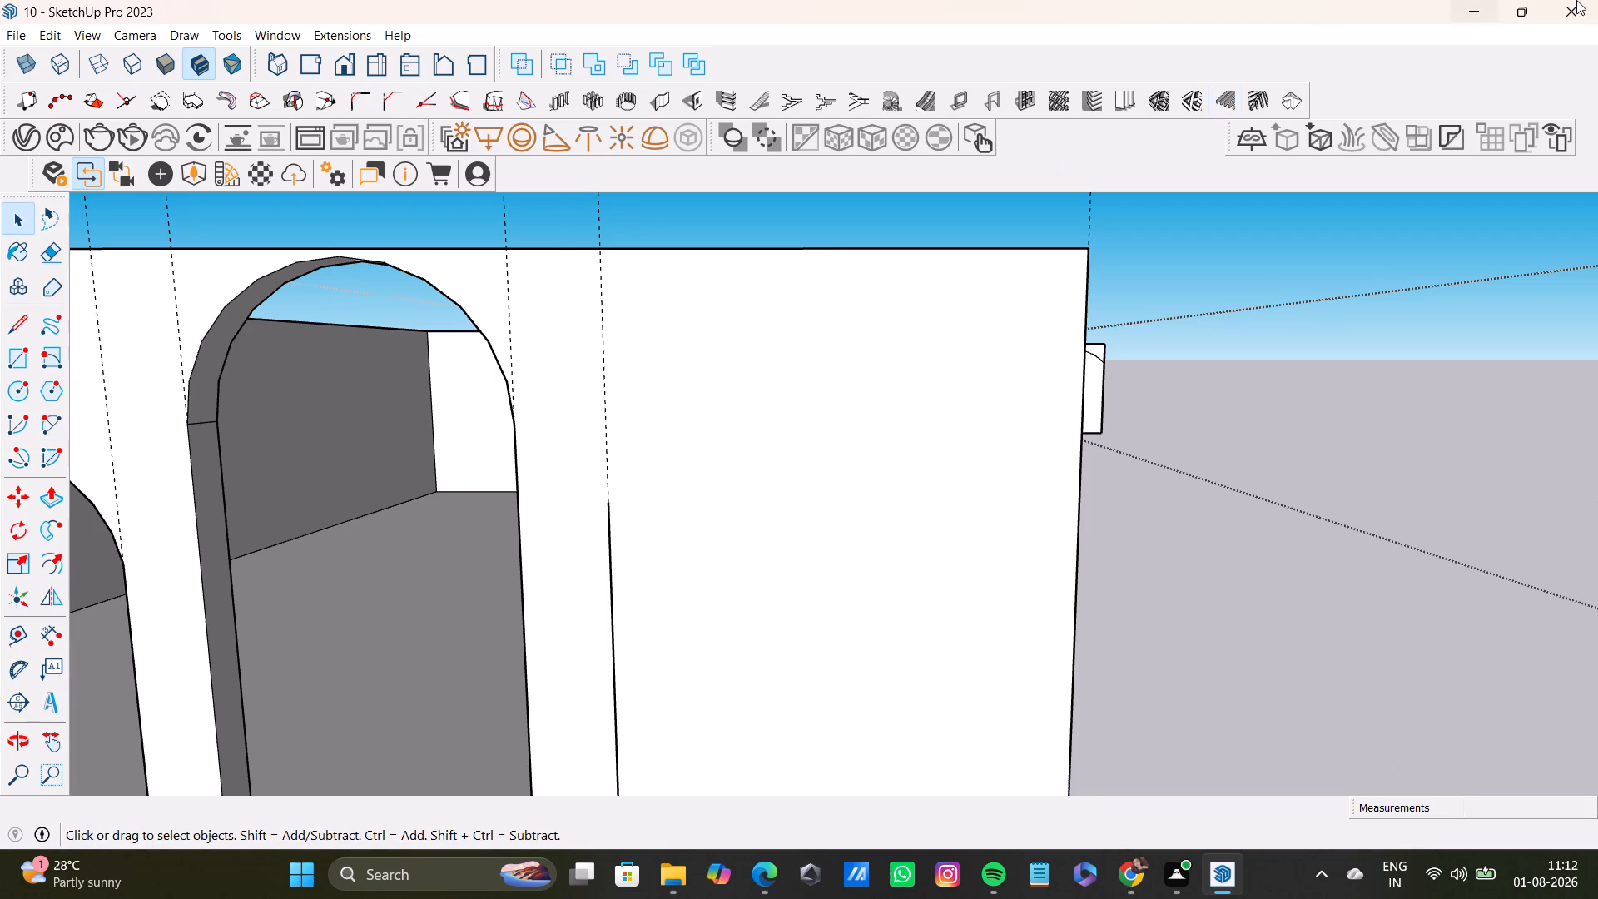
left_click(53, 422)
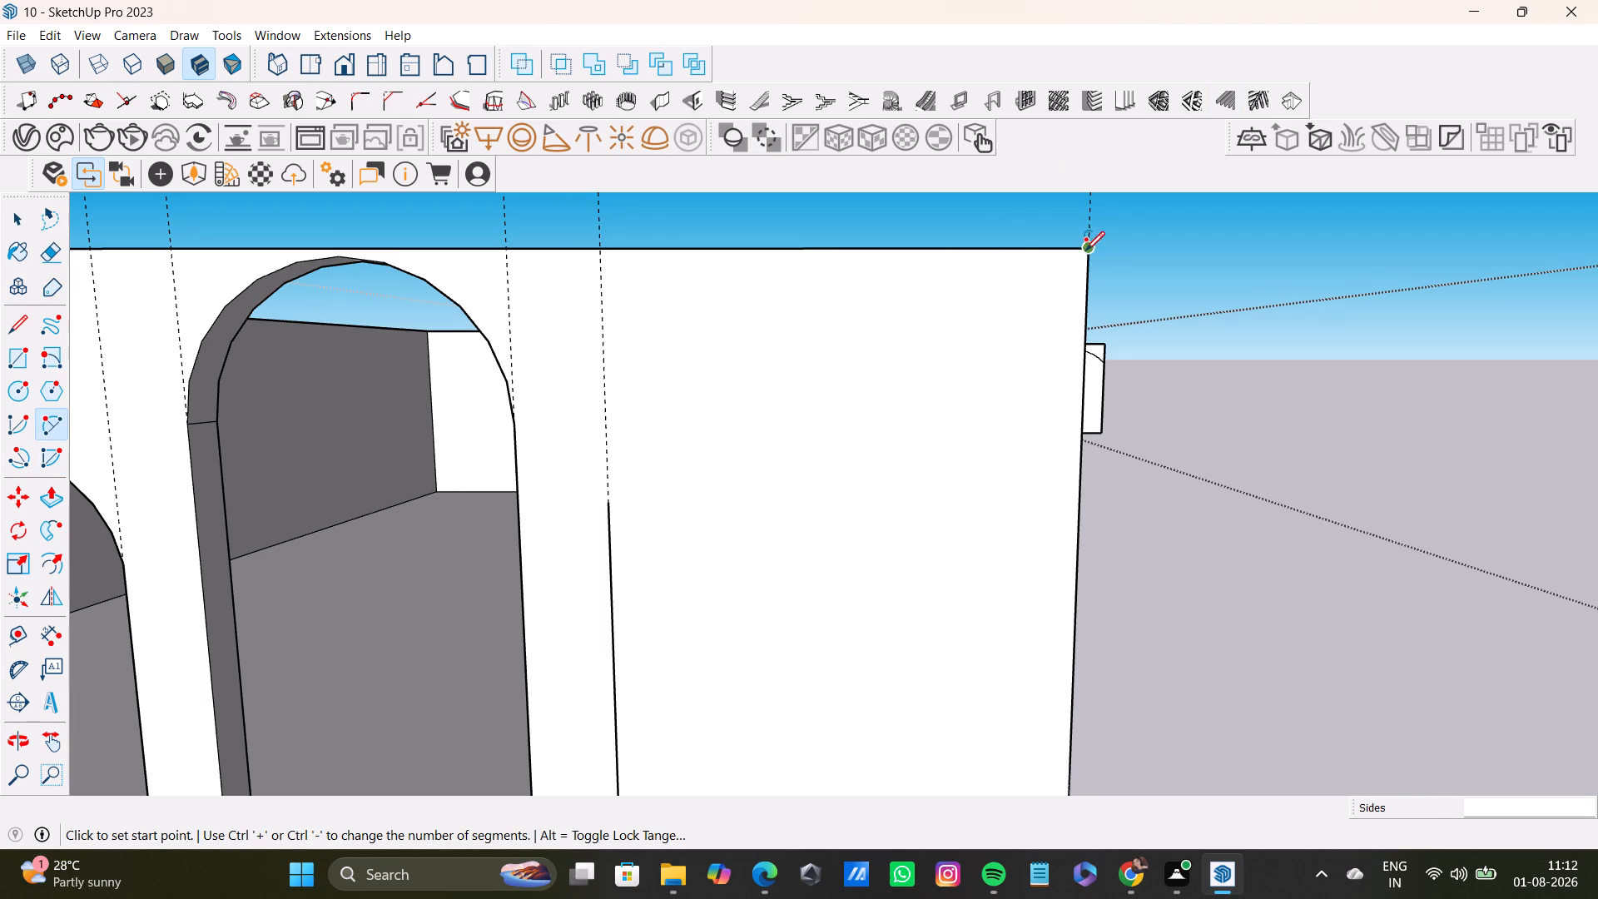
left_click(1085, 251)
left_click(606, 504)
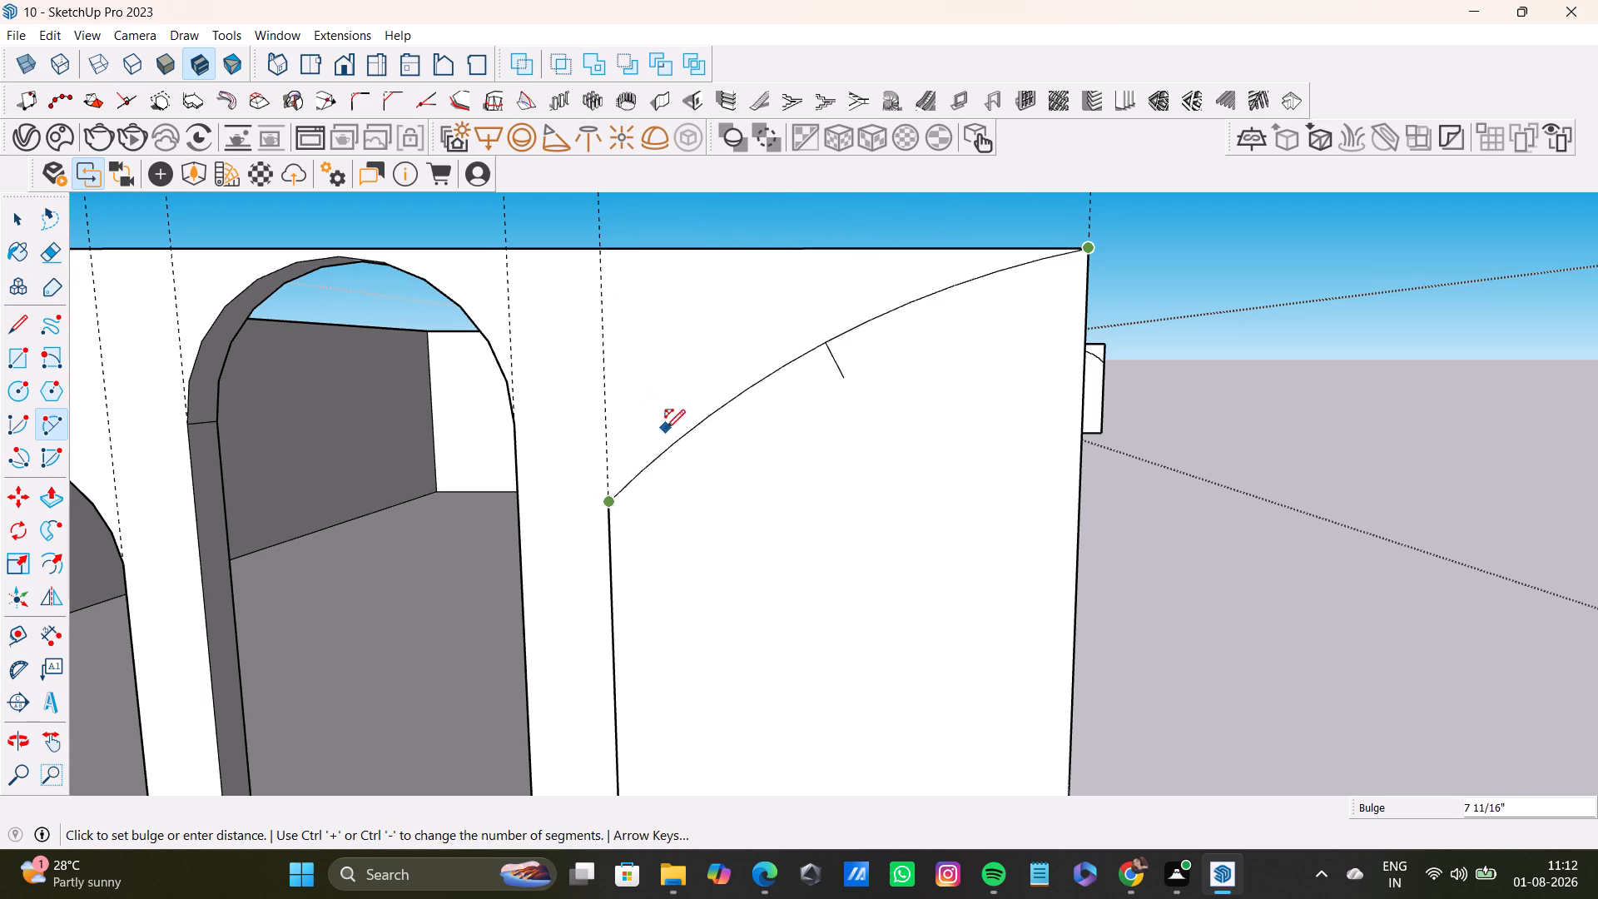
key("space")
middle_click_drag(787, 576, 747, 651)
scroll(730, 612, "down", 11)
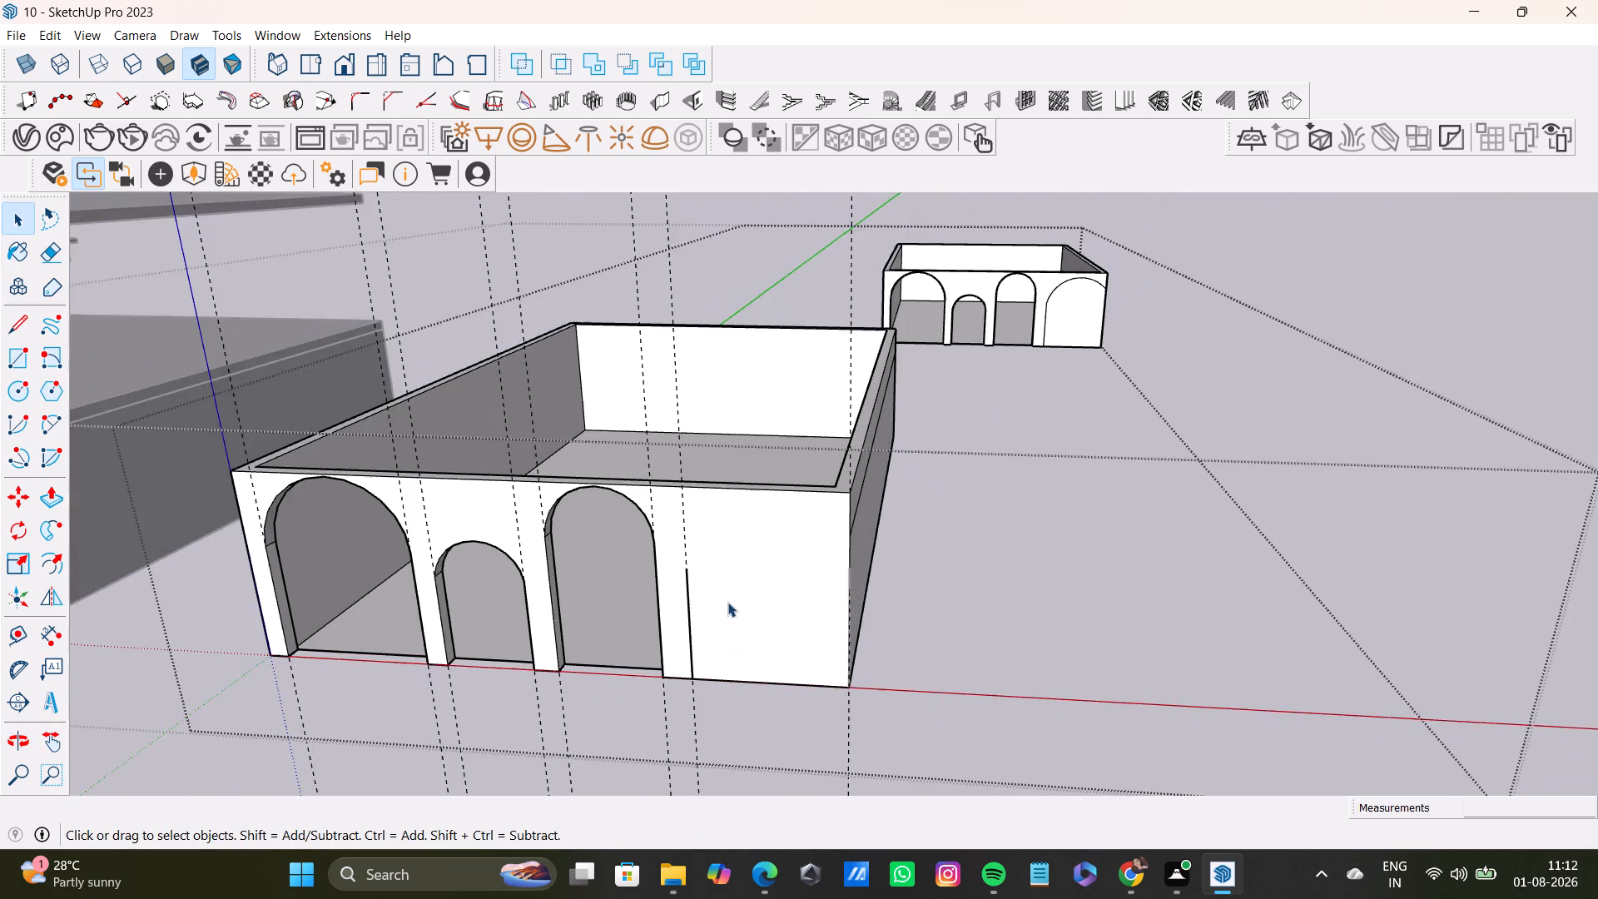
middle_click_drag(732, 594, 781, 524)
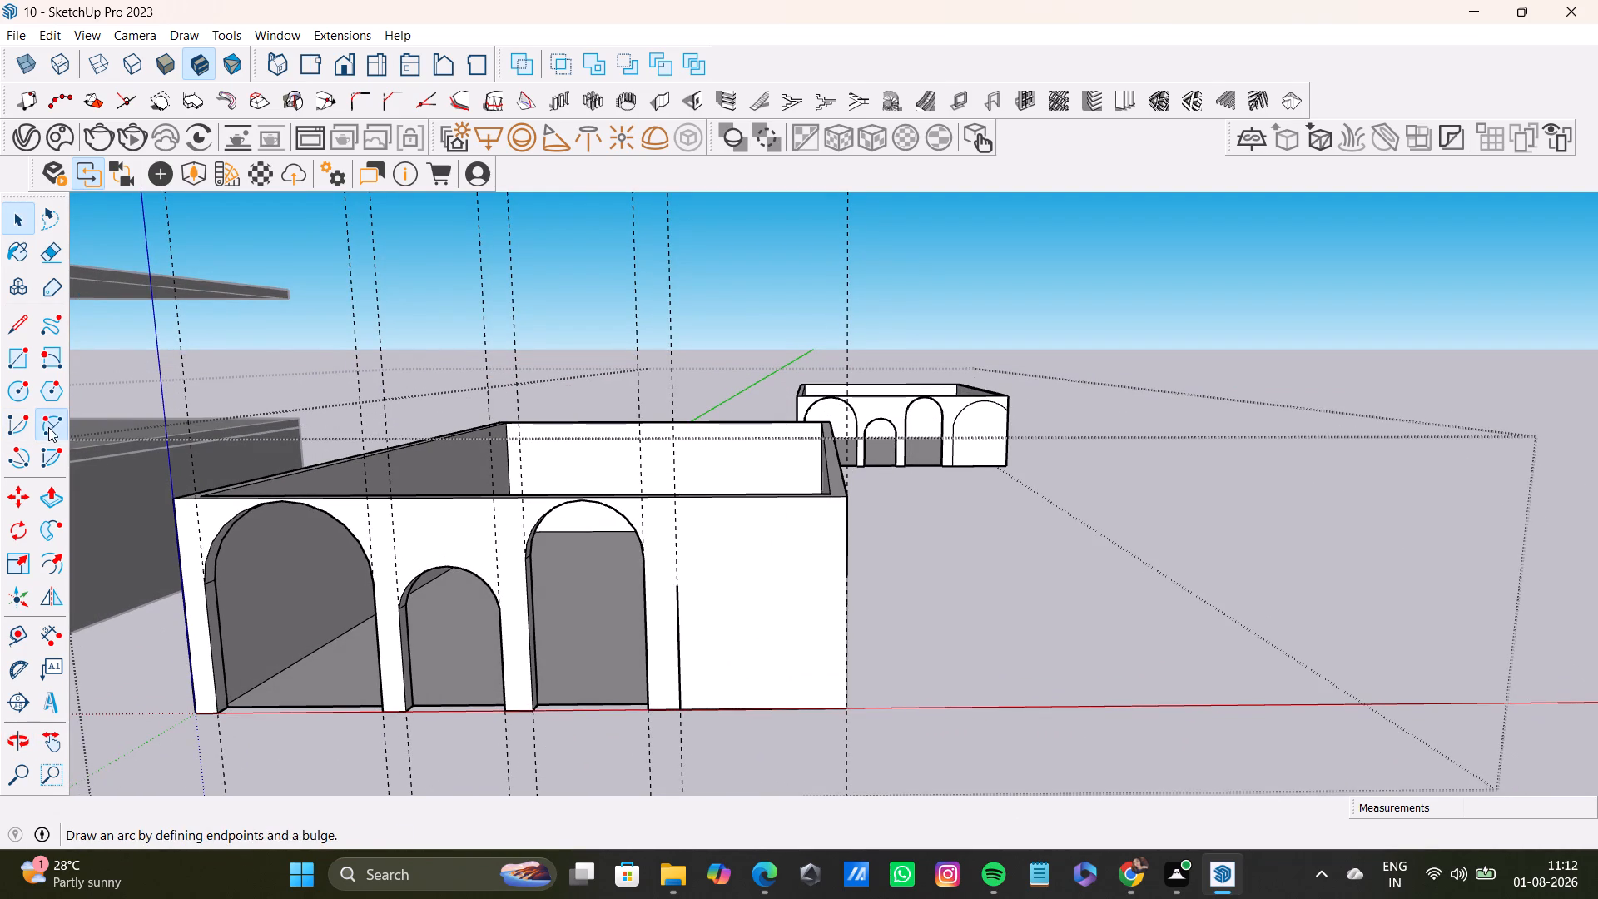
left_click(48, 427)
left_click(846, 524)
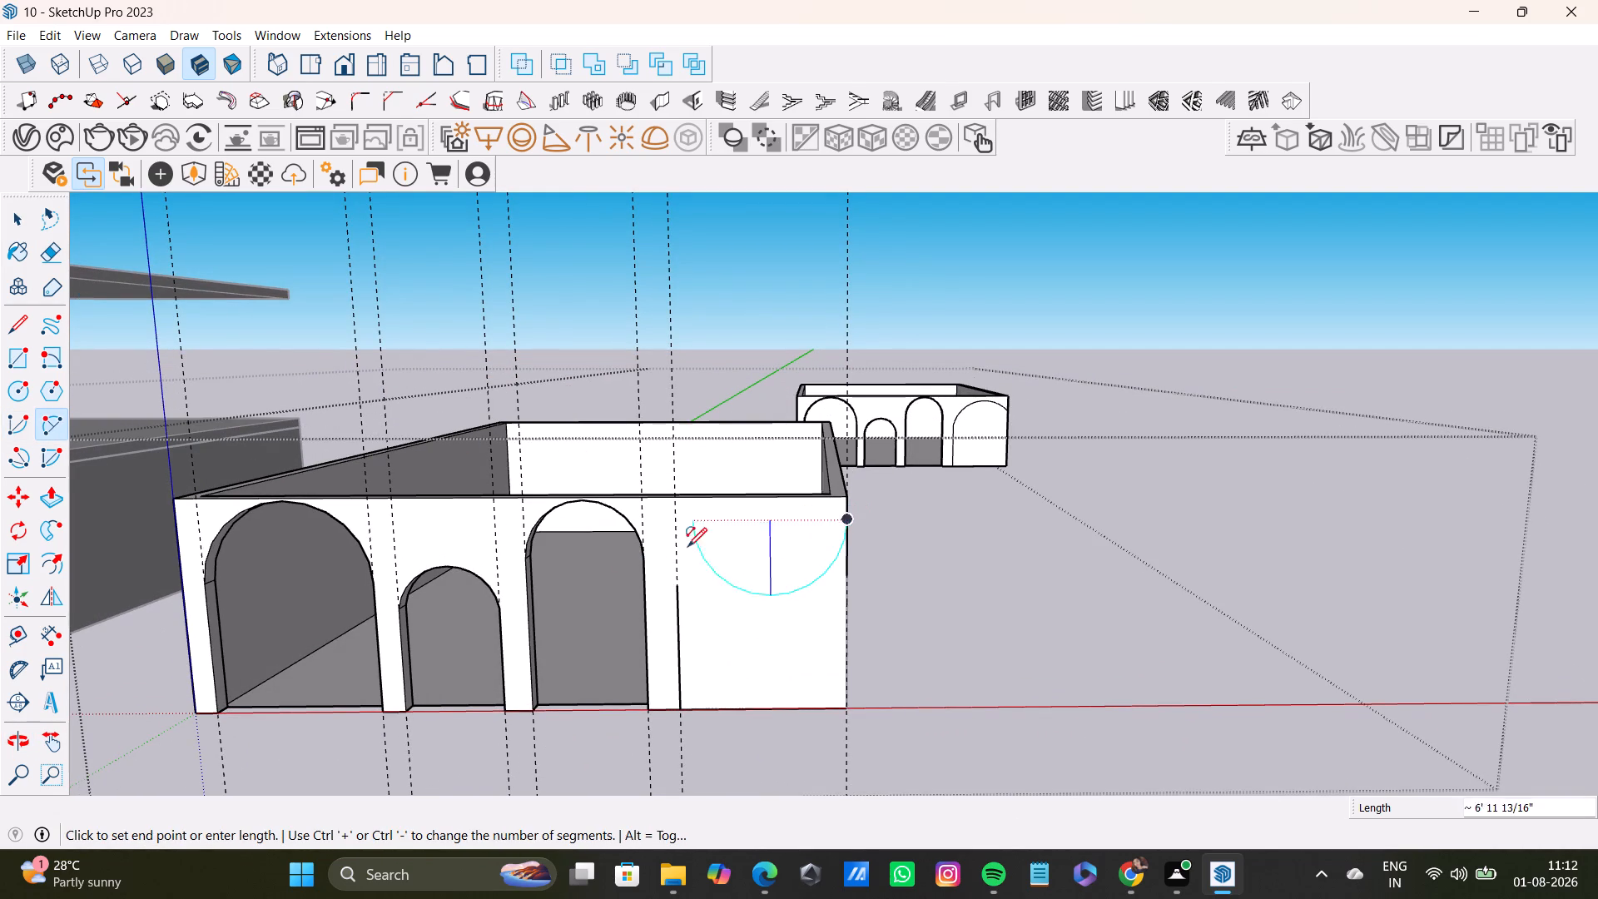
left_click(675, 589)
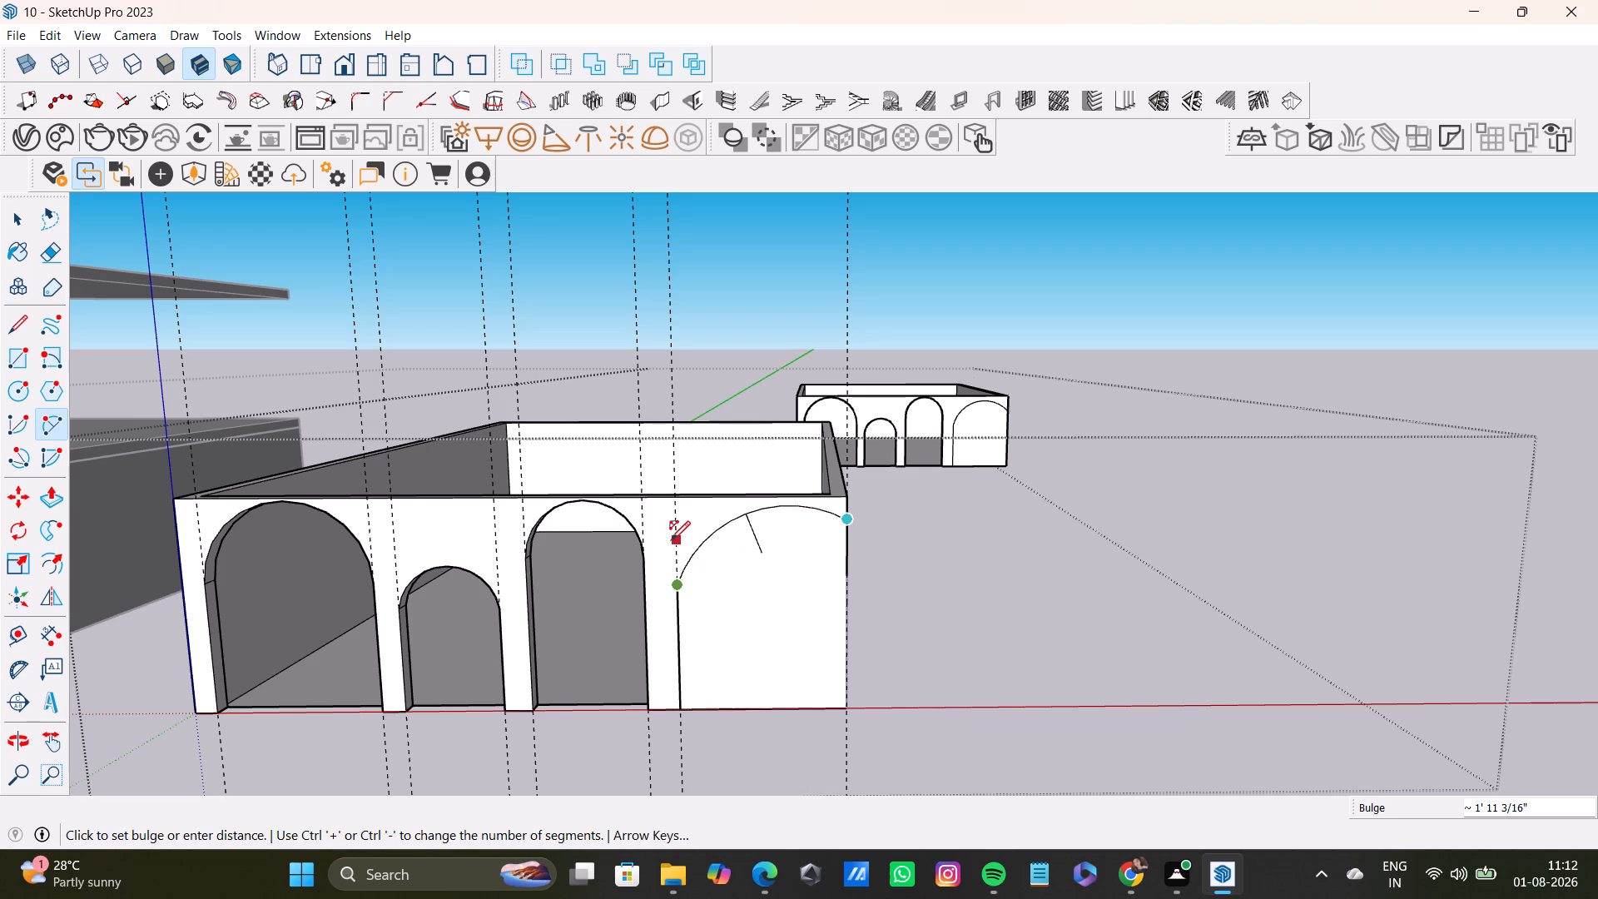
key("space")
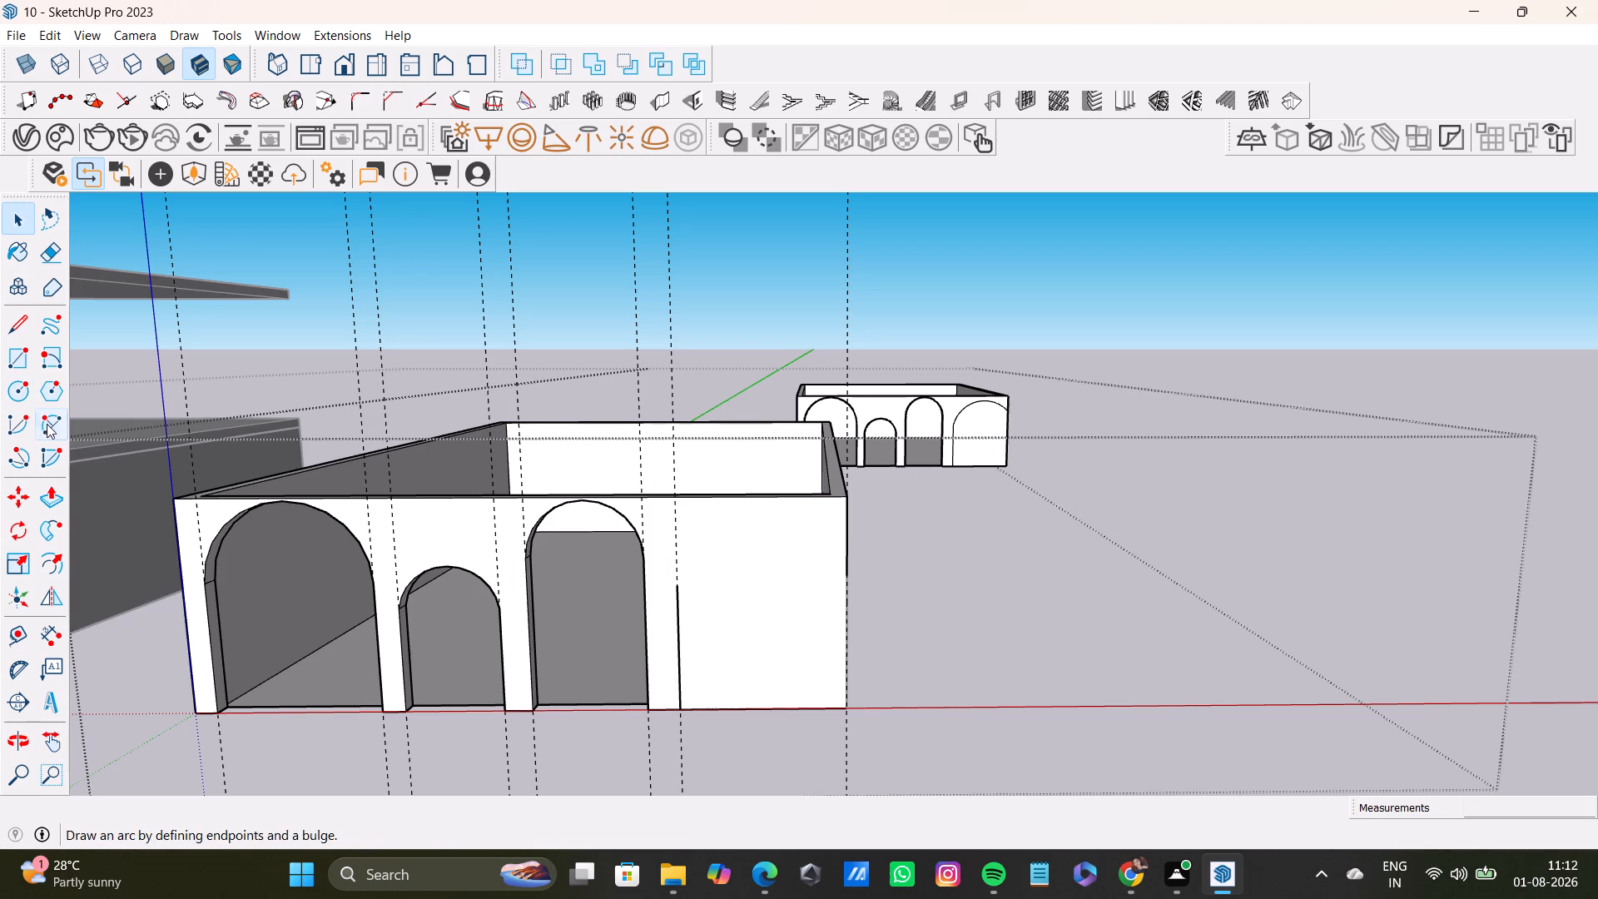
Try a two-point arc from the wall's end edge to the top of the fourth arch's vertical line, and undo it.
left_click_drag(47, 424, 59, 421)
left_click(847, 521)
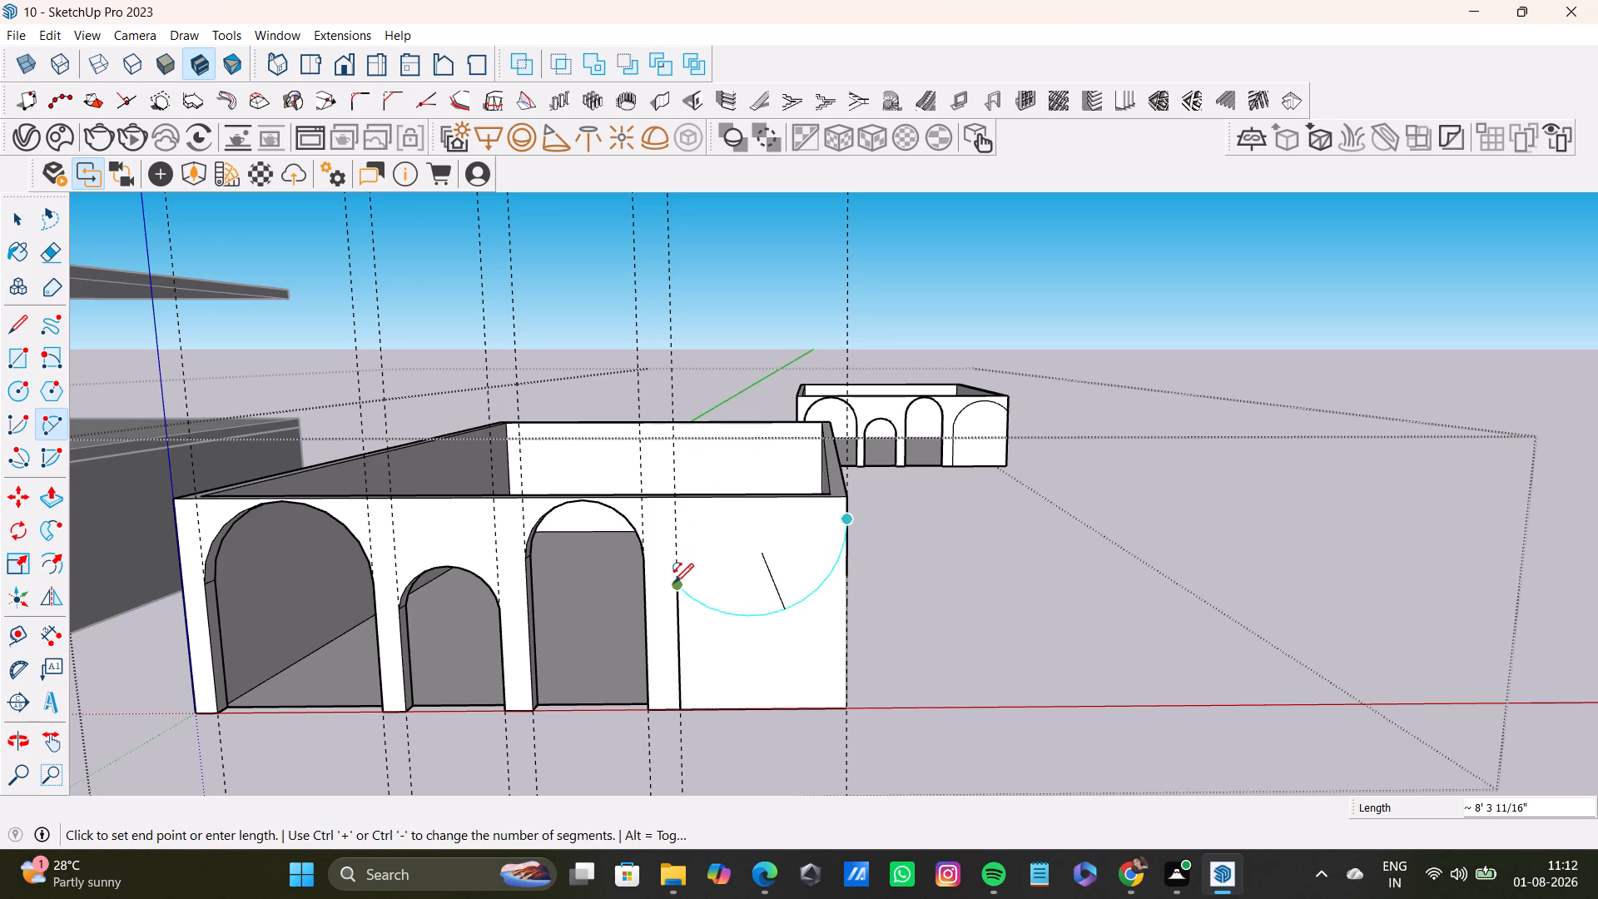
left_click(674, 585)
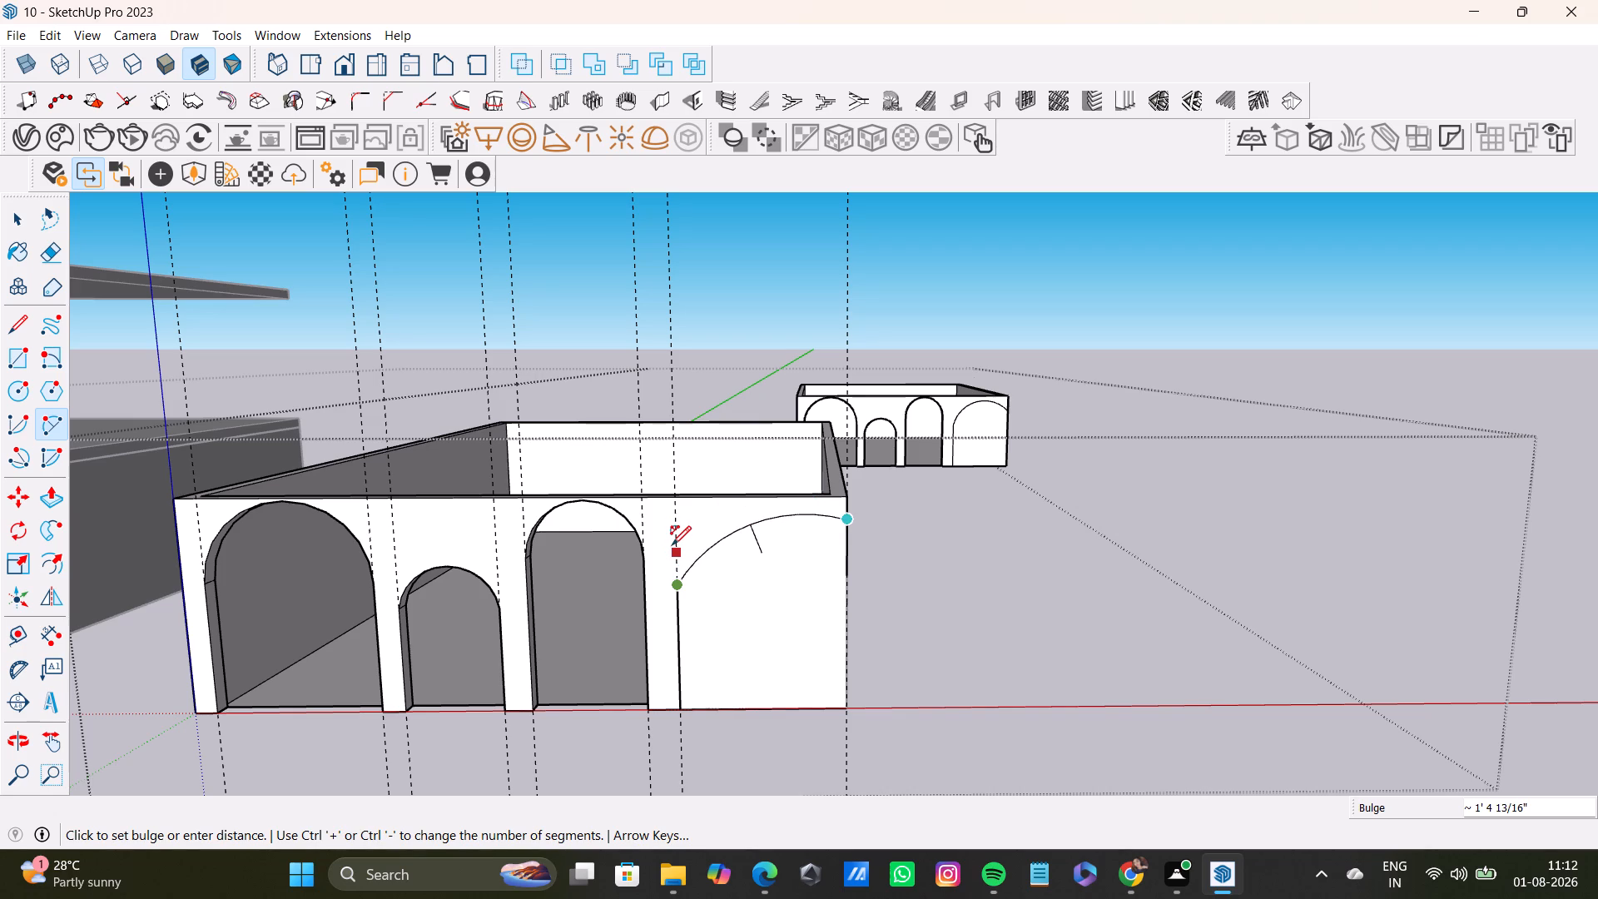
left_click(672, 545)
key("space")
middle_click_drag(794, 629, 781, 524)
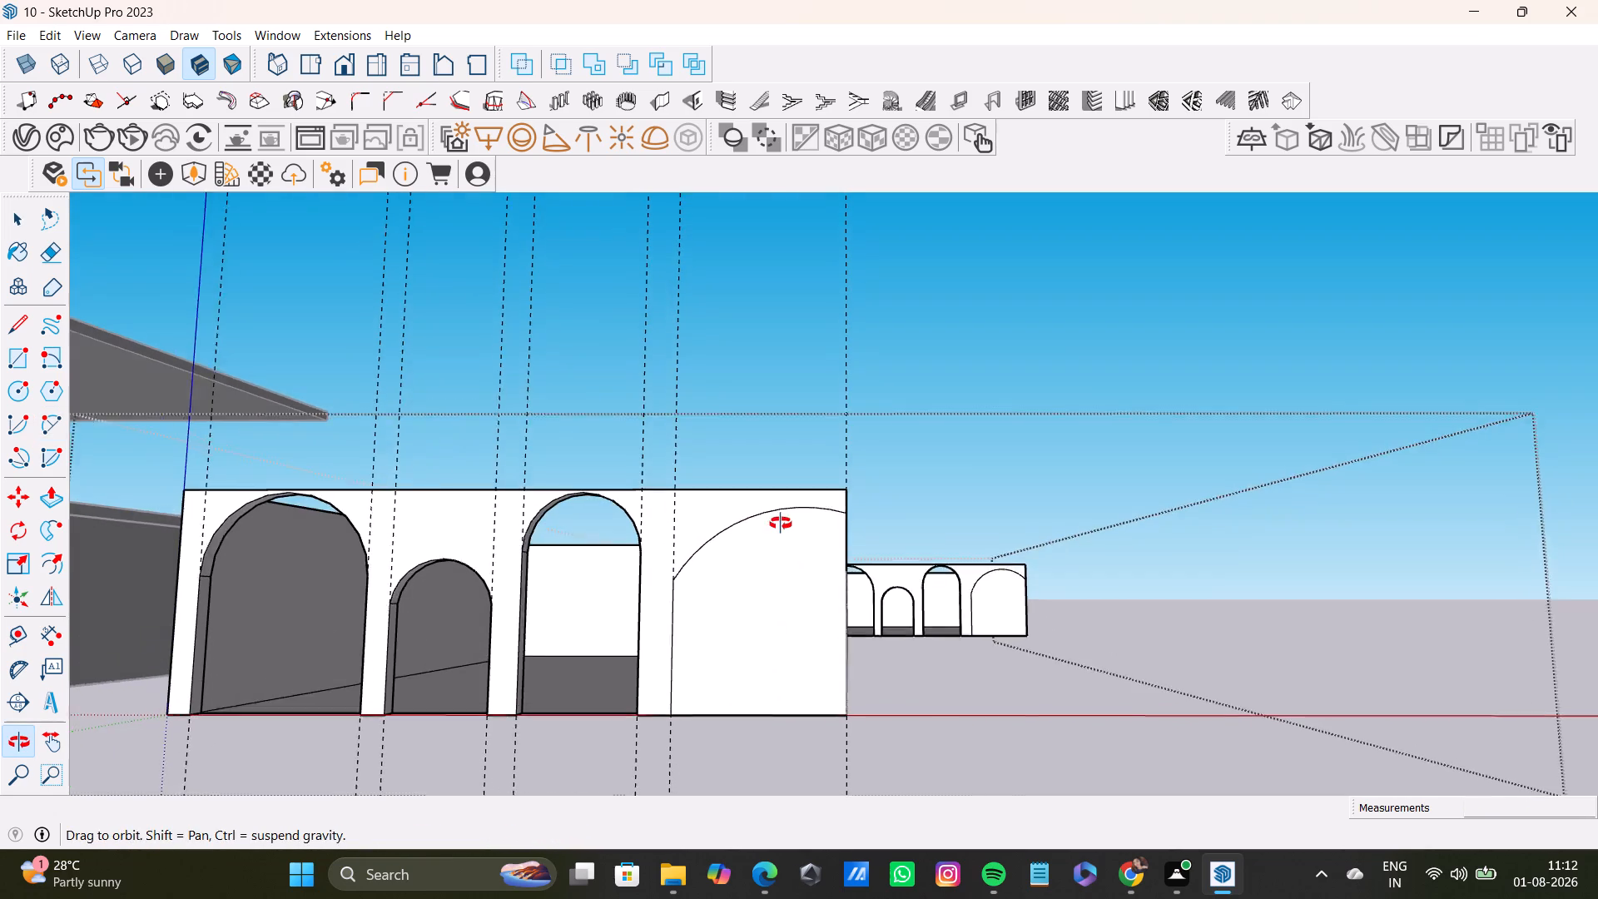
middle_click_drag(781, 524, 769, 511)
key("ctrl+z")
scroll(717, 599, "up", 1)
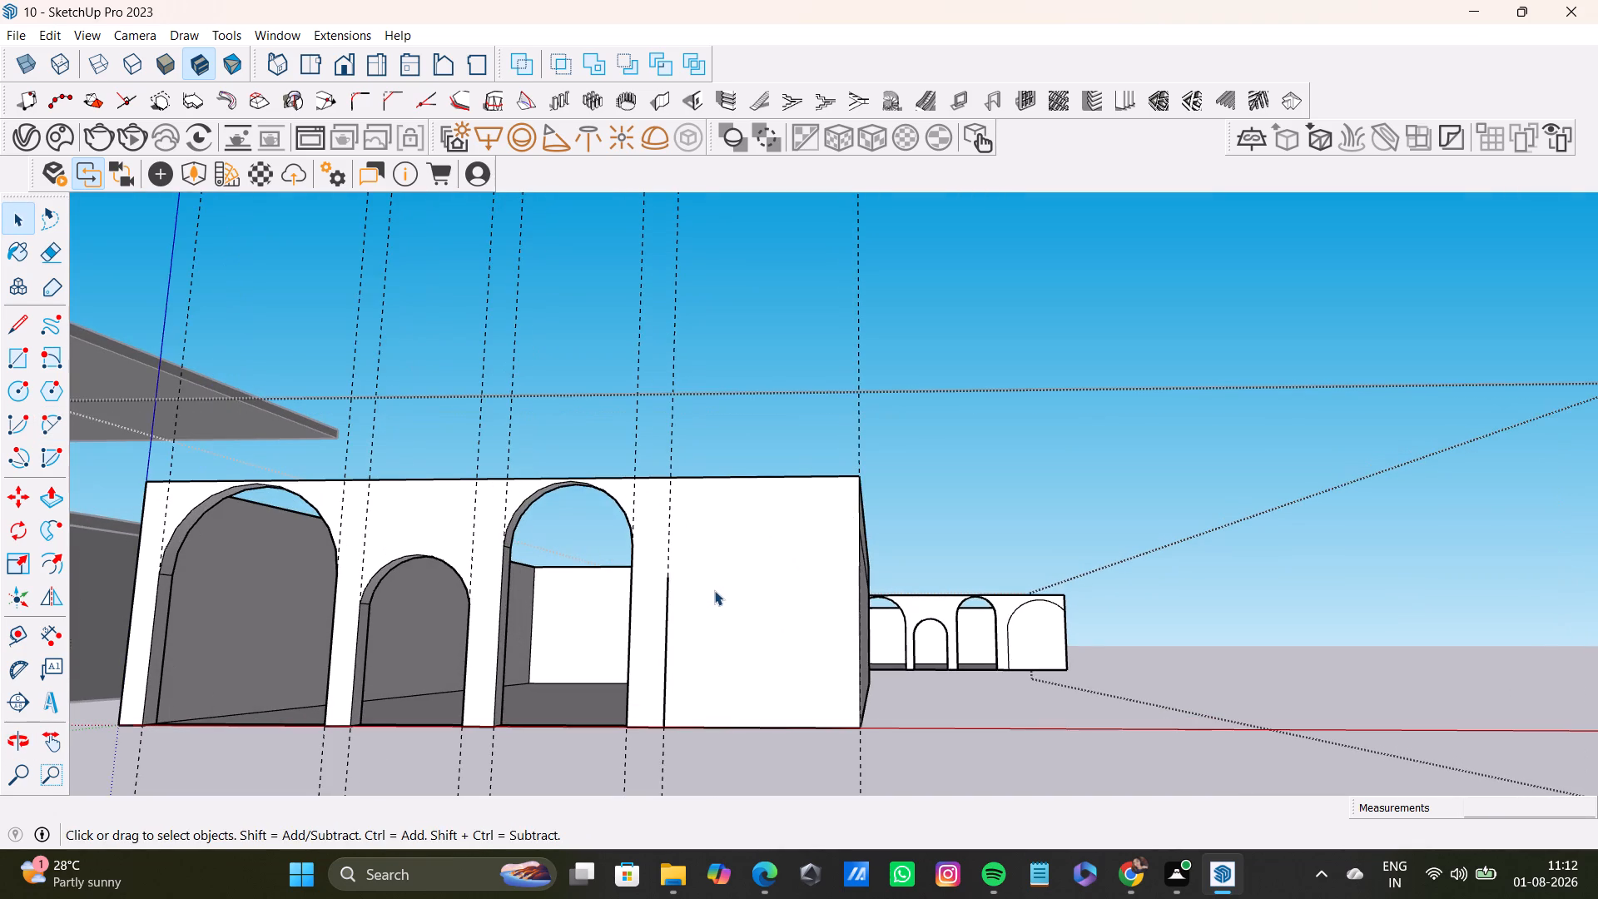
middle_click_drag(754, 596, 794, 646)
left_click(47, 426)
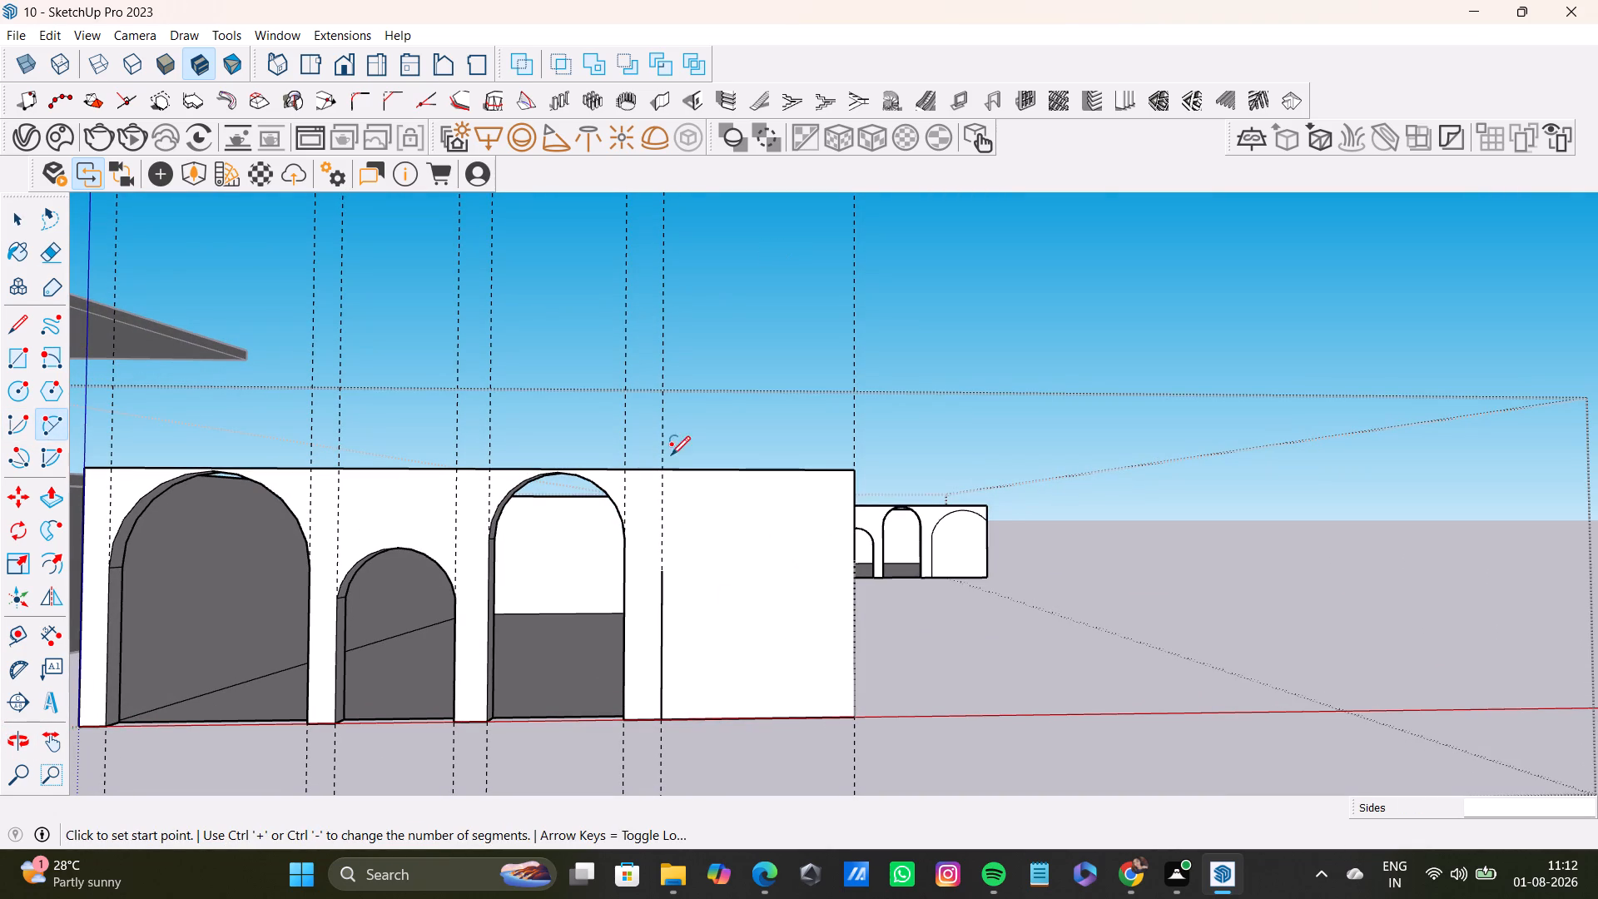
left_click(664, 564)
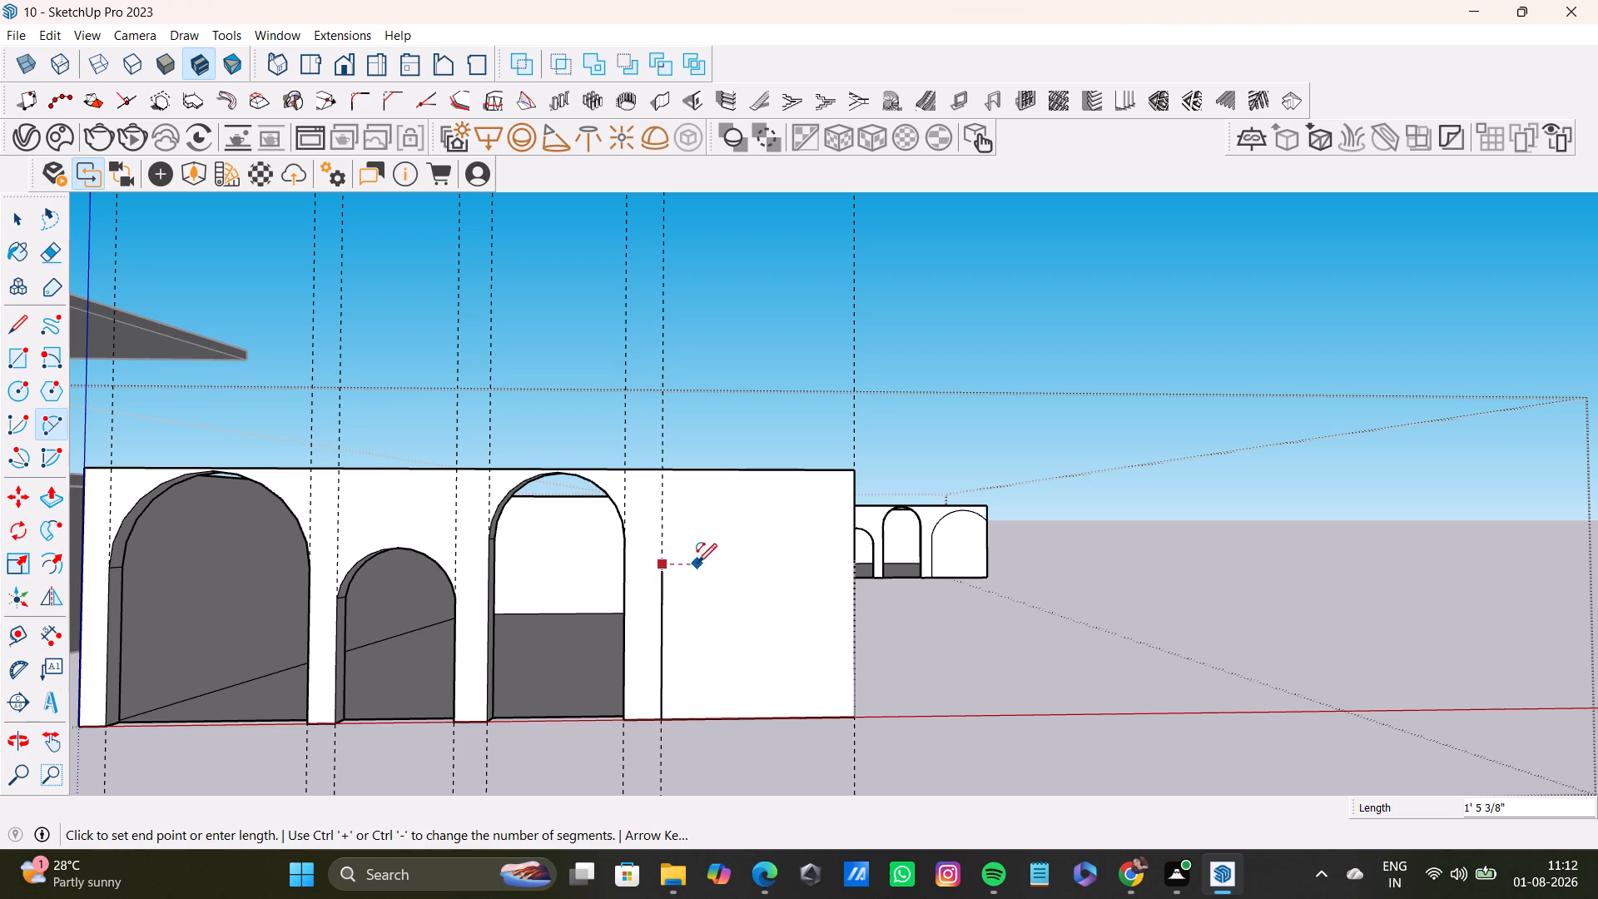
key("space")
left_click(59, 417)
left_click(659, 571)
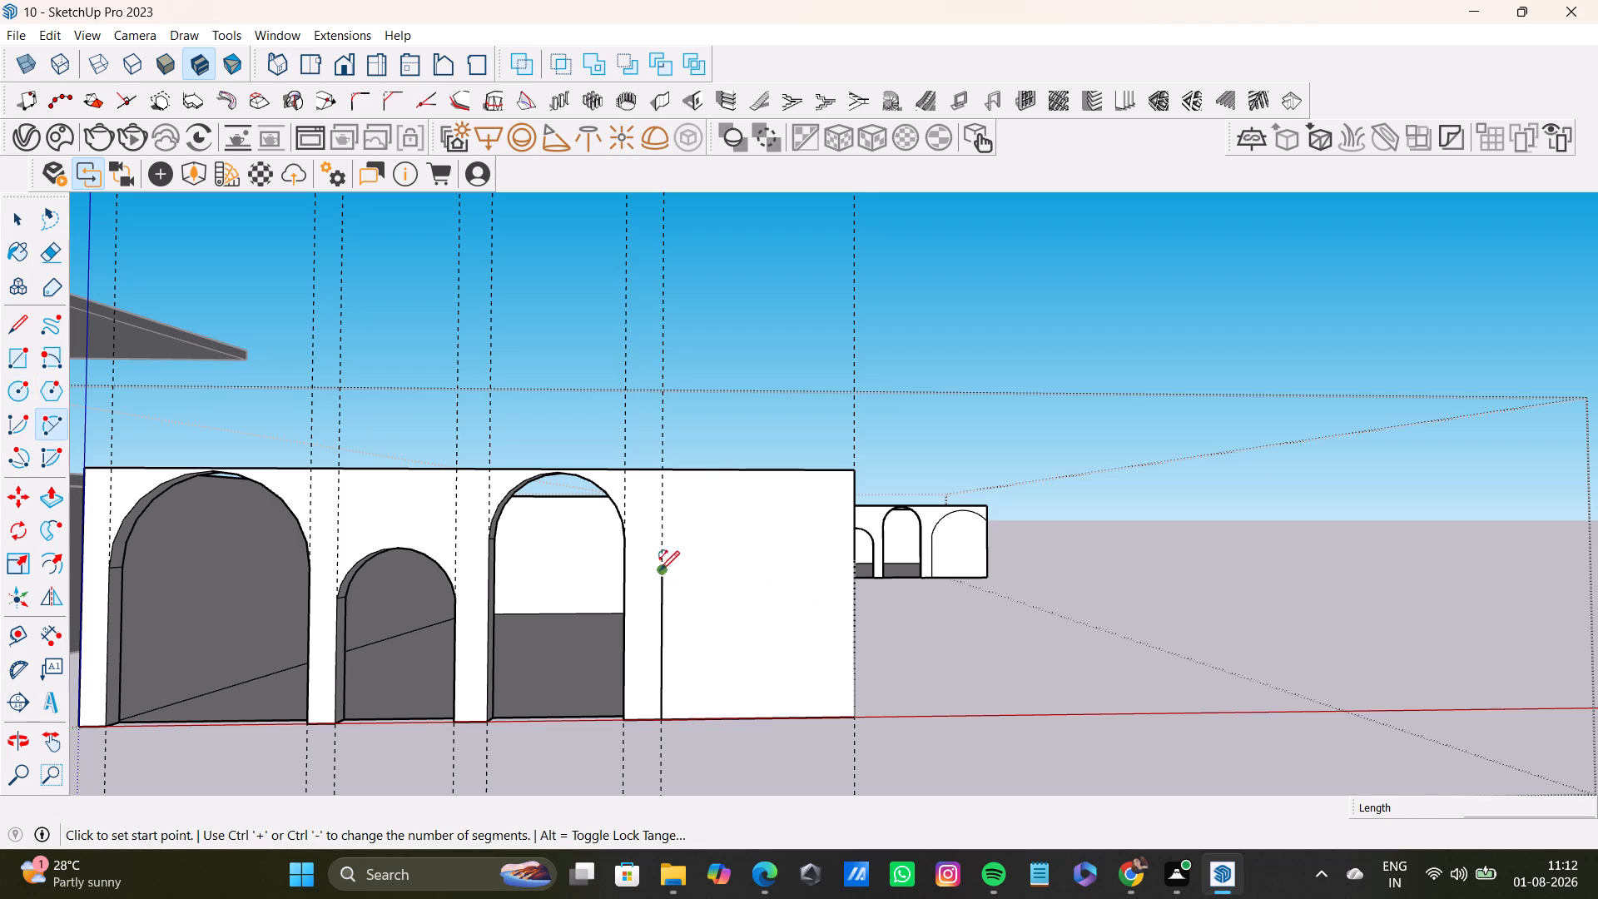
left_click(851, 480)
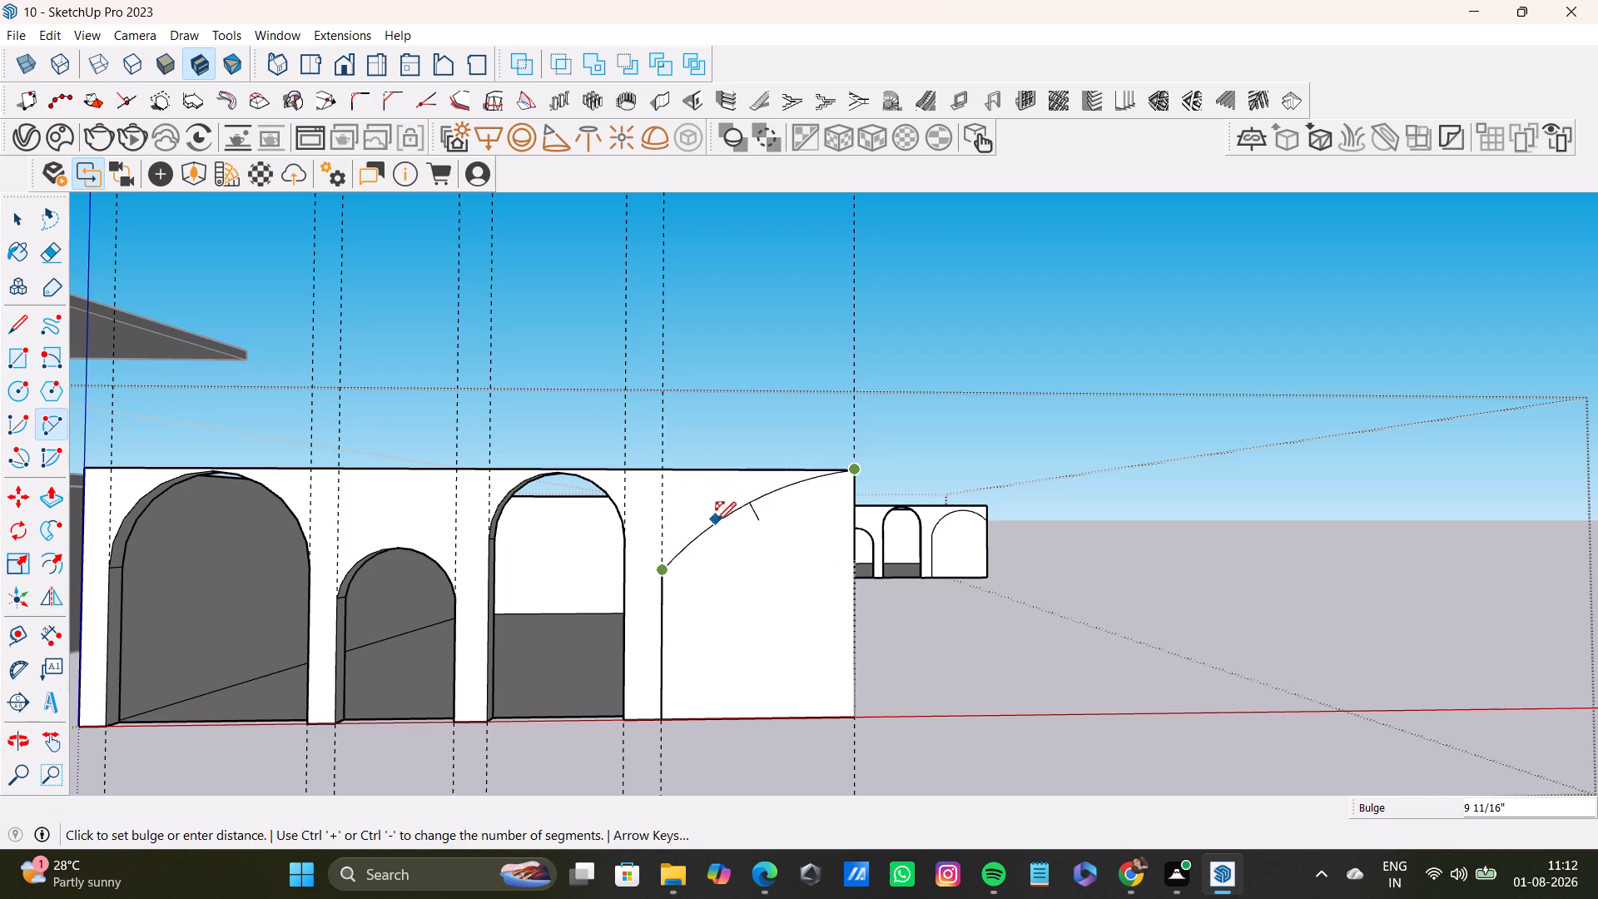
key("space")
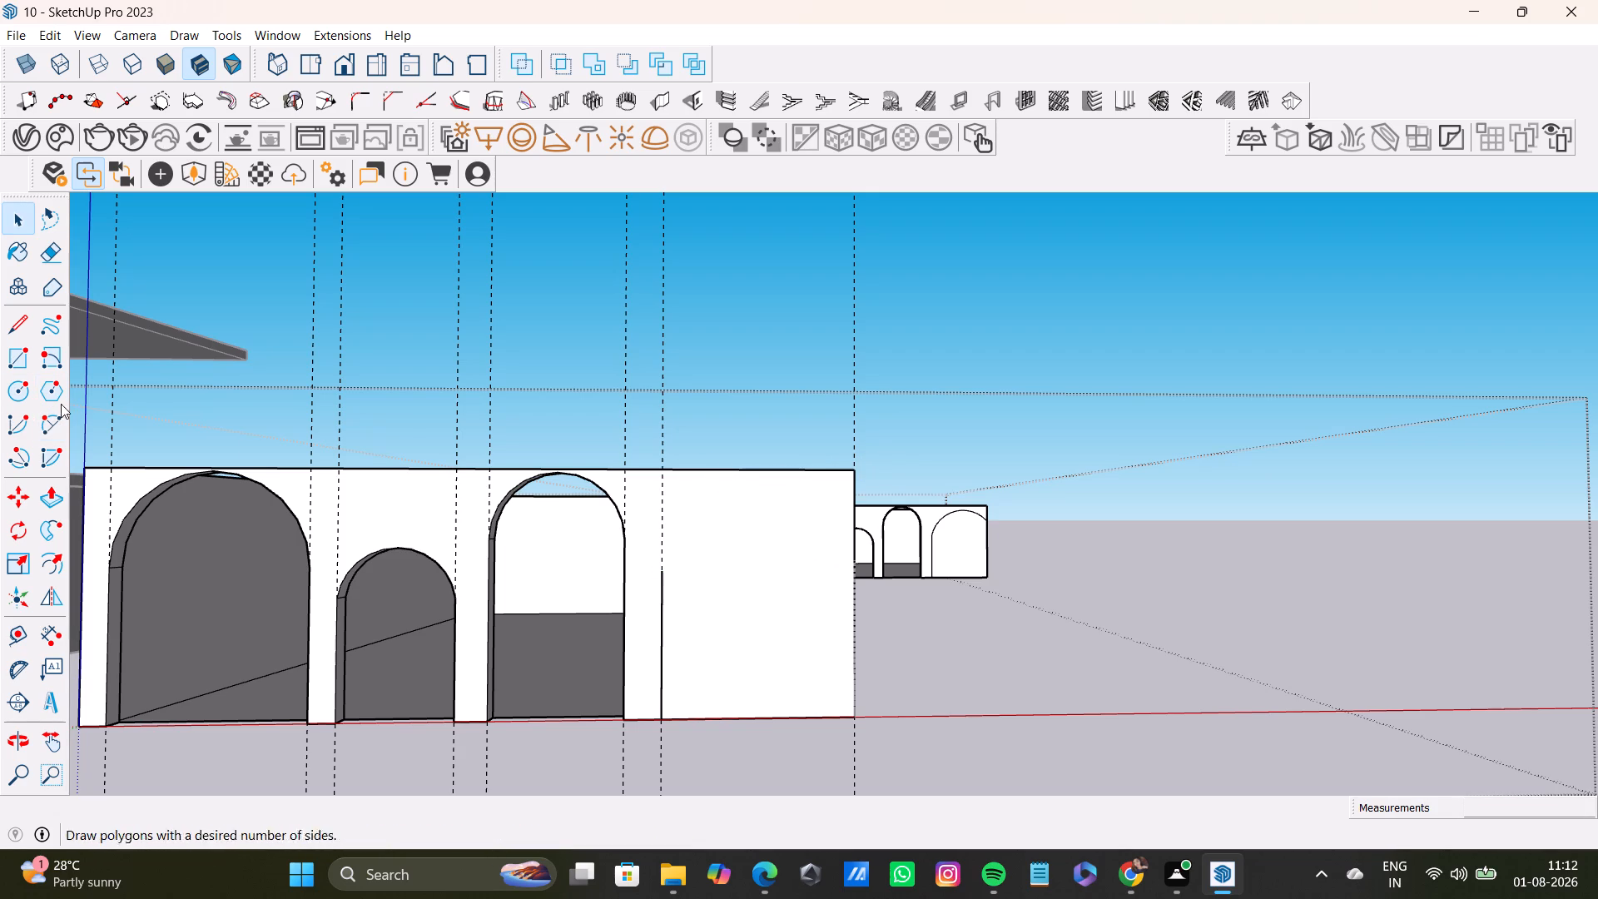
Draw a vertical line about 7' 10 3/8" long down the front wall's end corner to its base.
left_click_drag(14, 320, 31, 317)
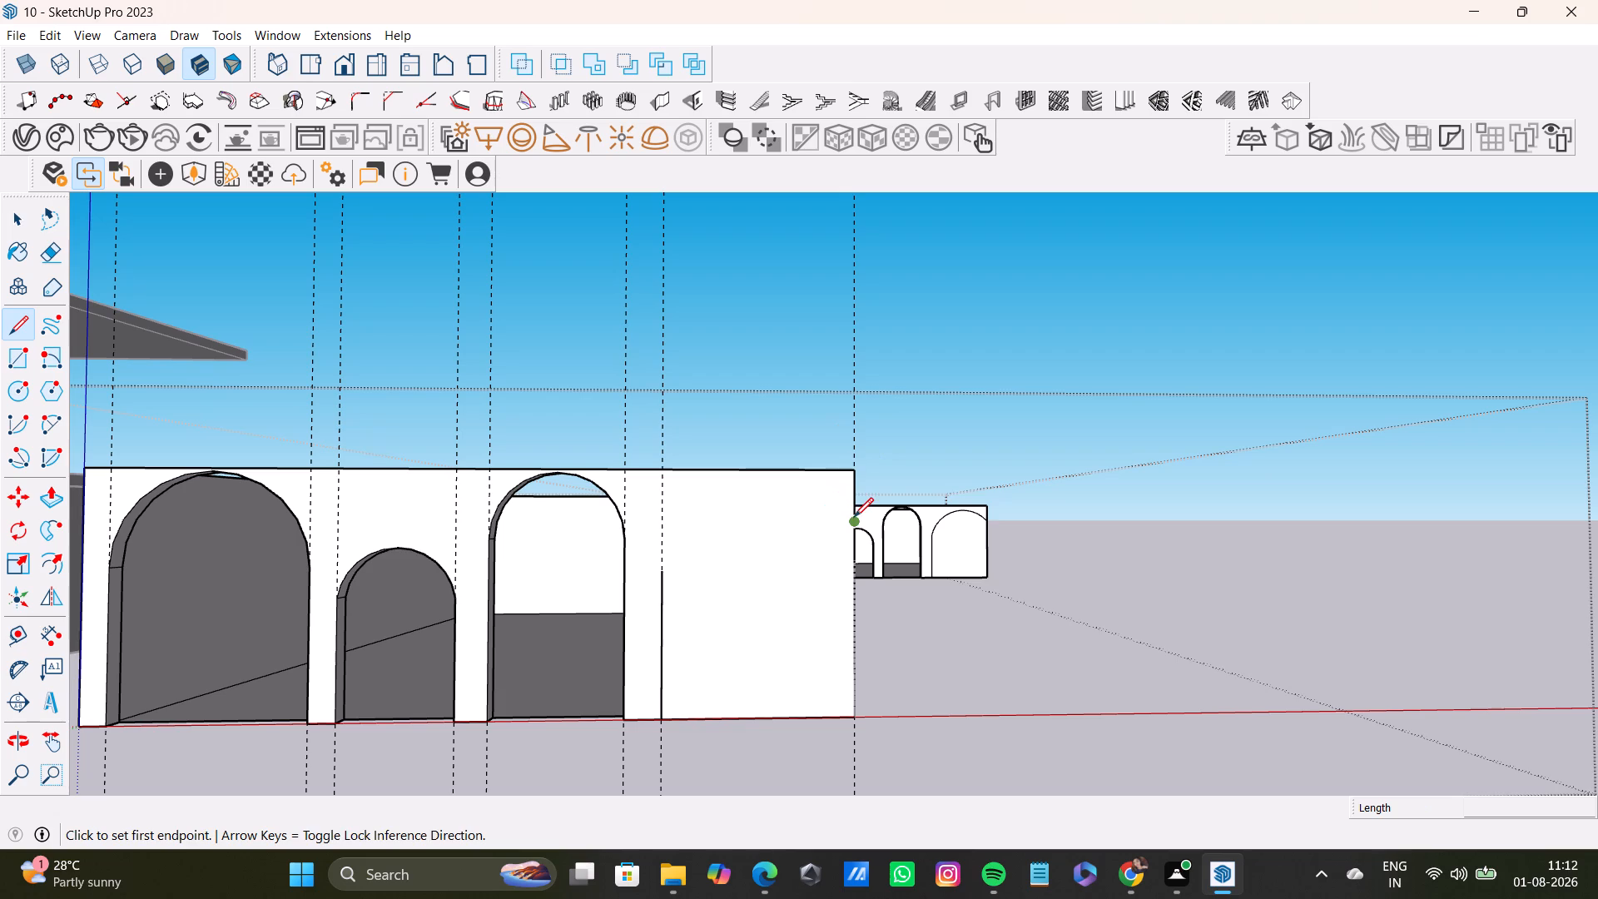
left_click(855, 514)
left_click(858, 713)
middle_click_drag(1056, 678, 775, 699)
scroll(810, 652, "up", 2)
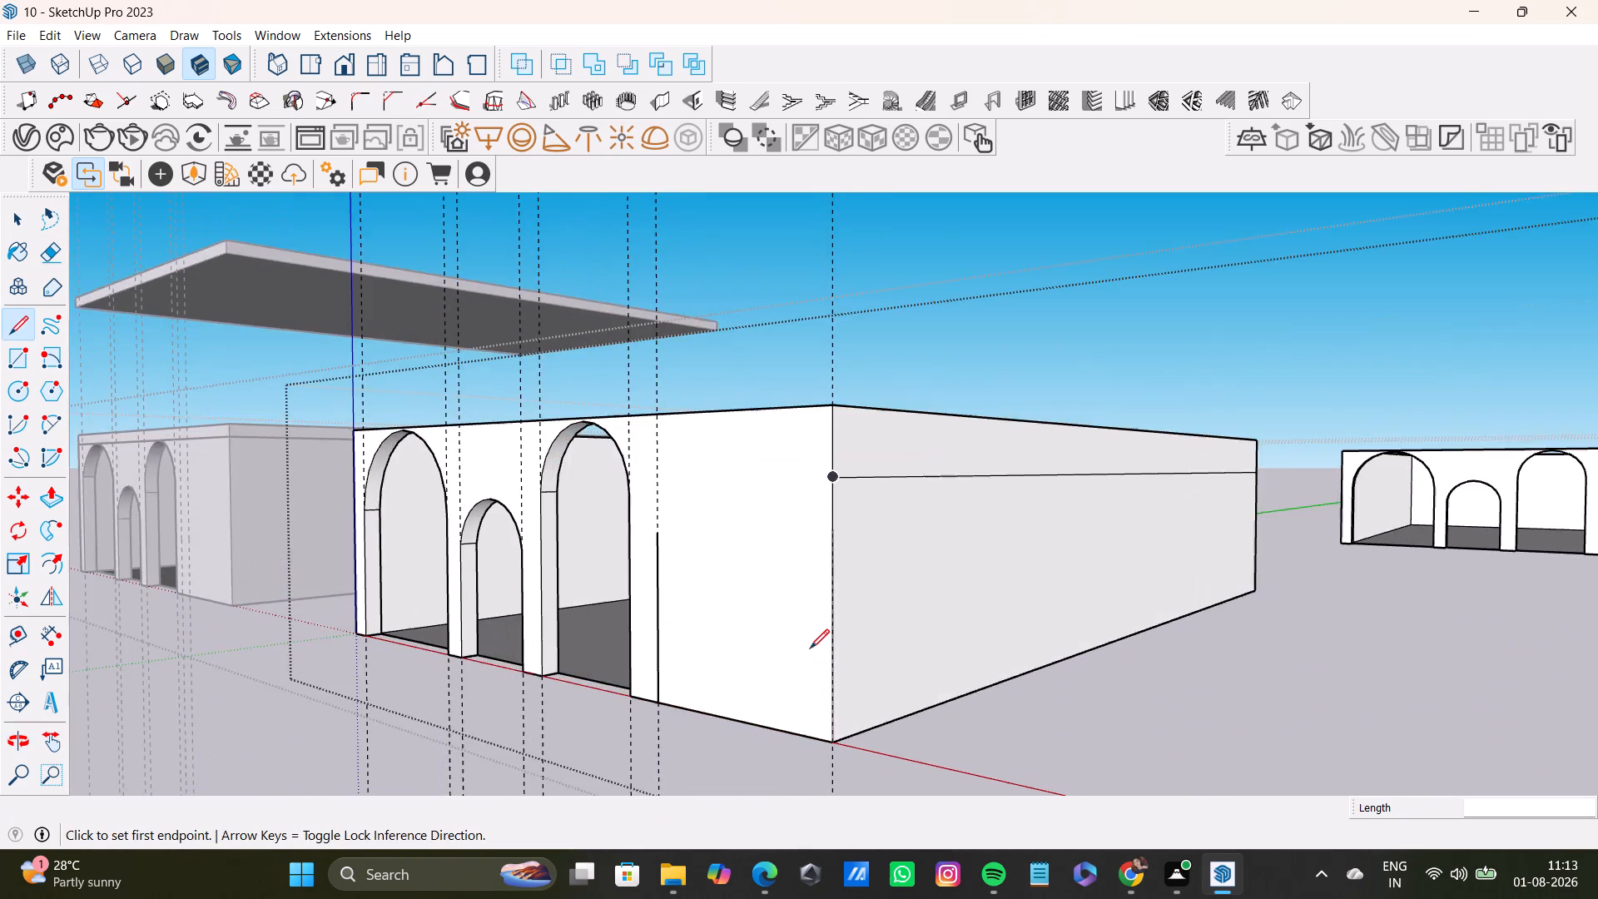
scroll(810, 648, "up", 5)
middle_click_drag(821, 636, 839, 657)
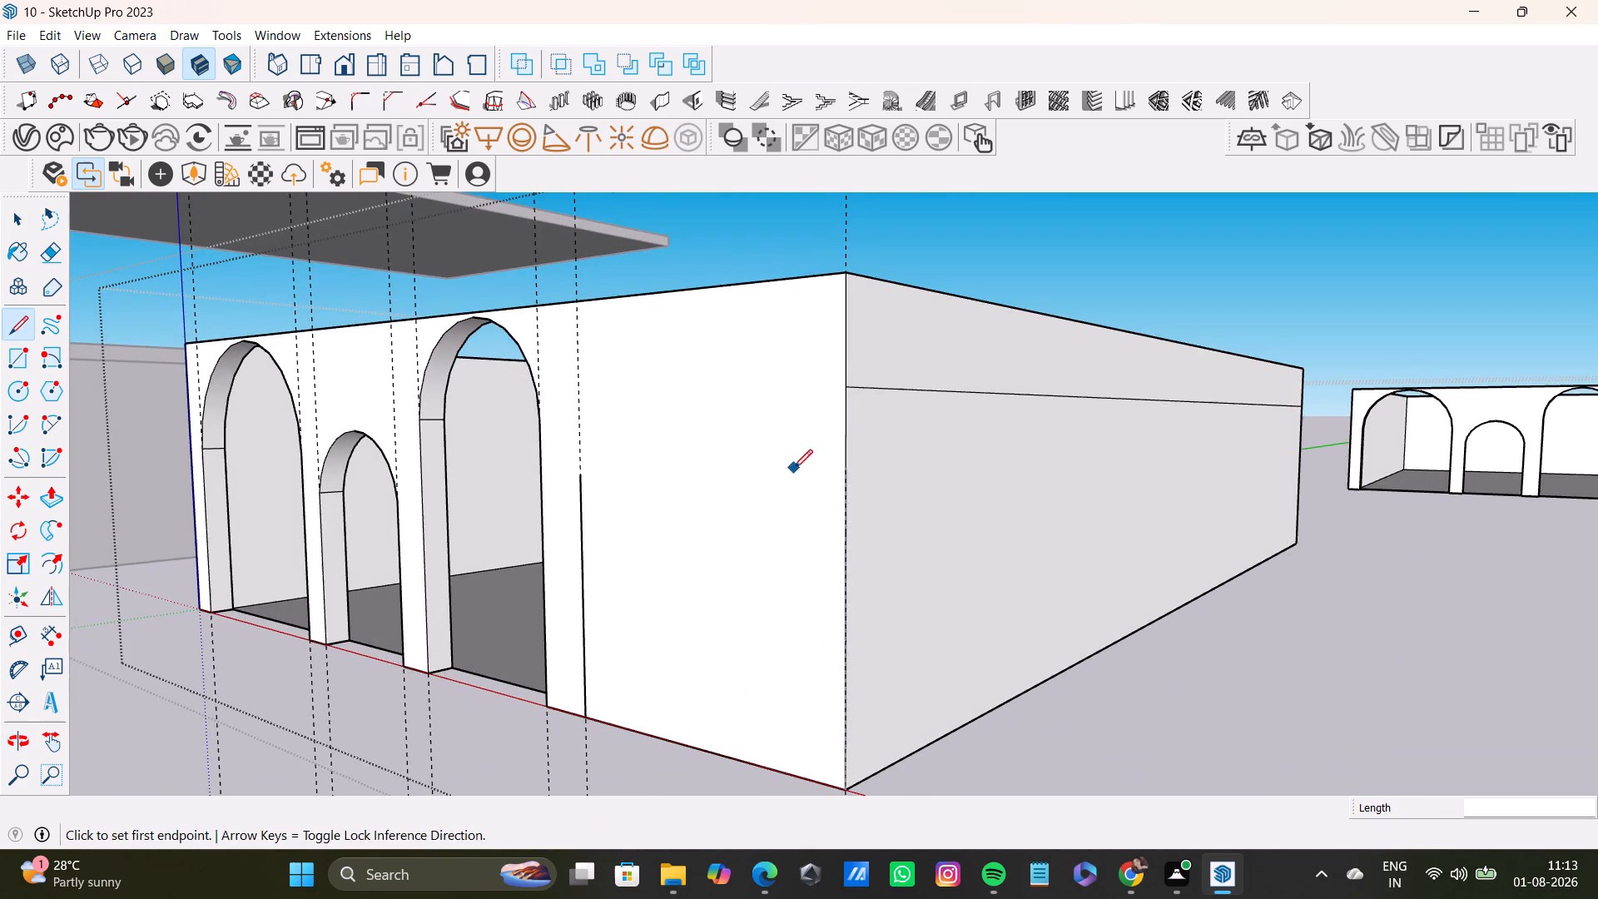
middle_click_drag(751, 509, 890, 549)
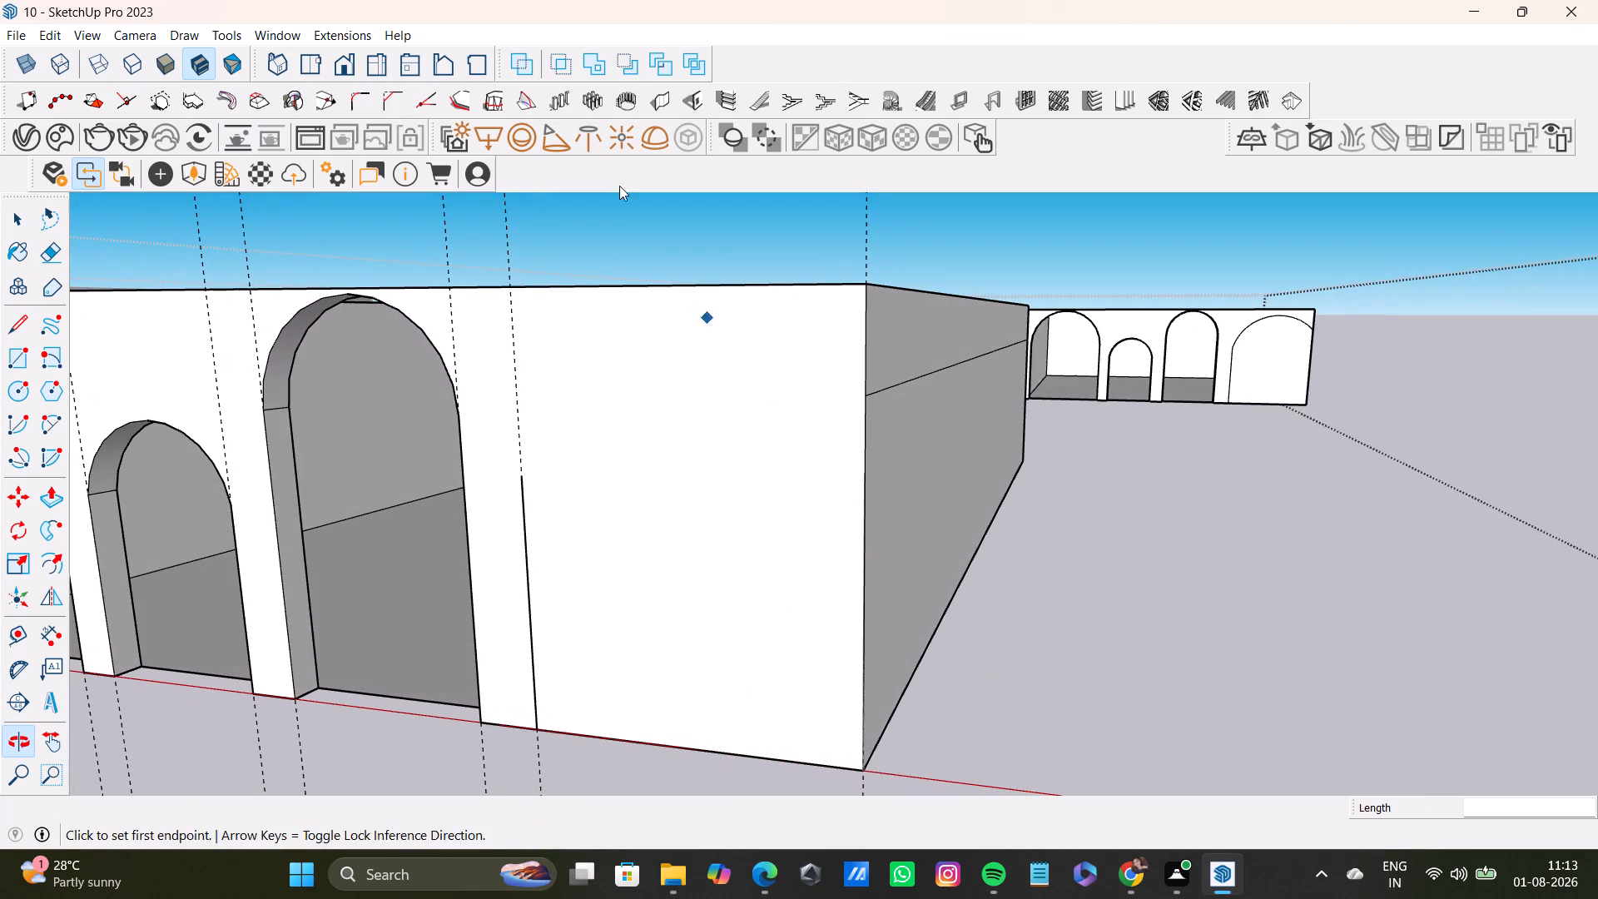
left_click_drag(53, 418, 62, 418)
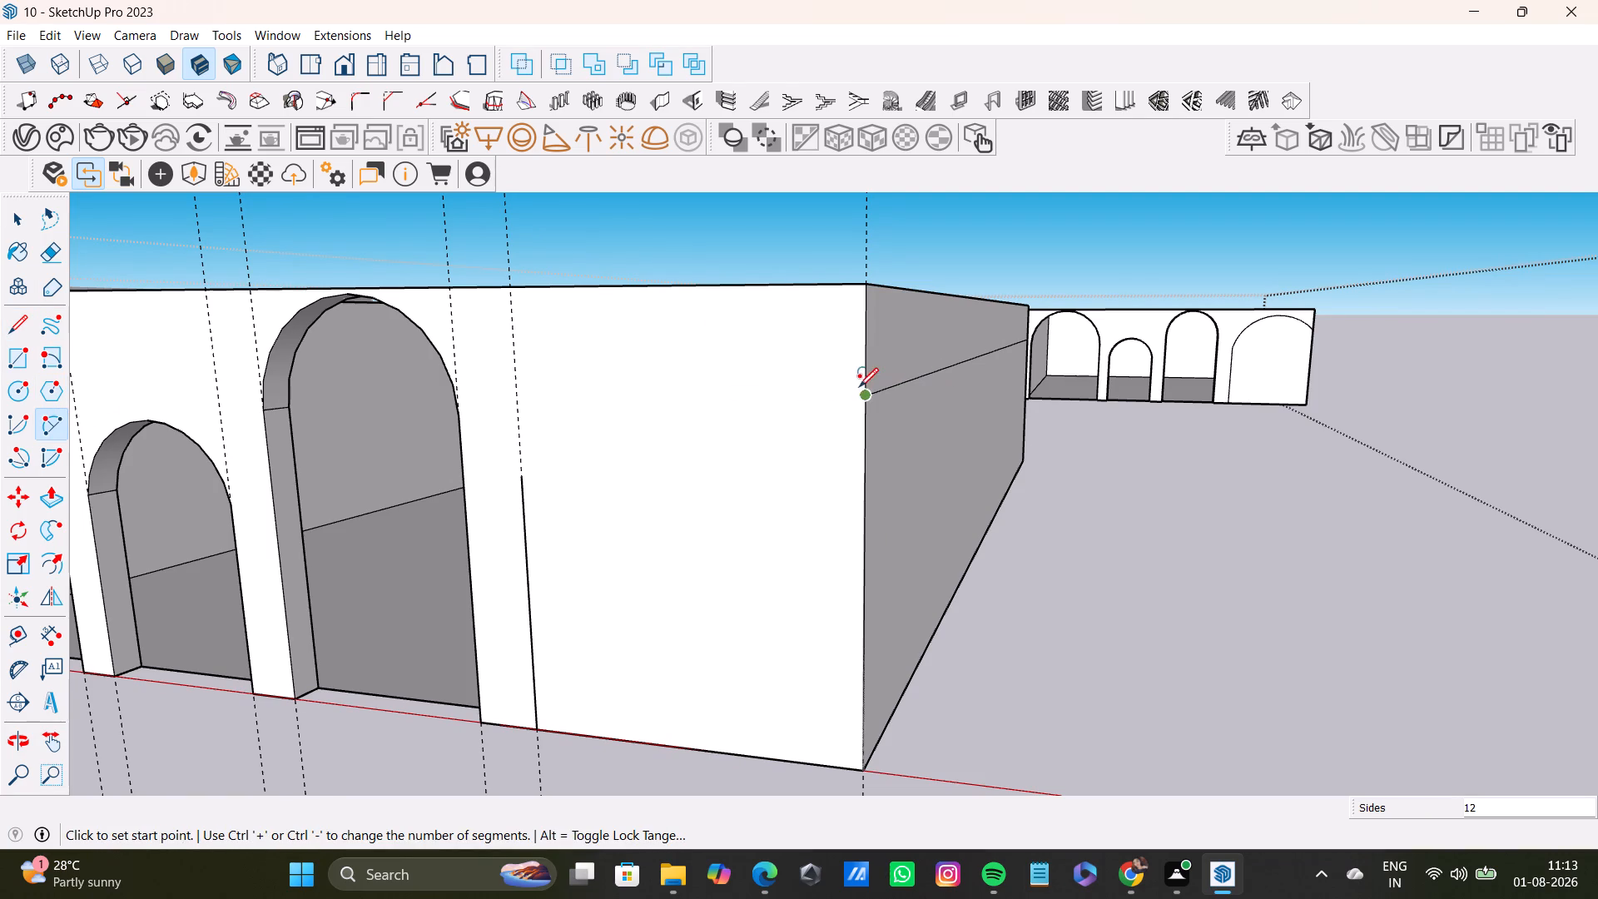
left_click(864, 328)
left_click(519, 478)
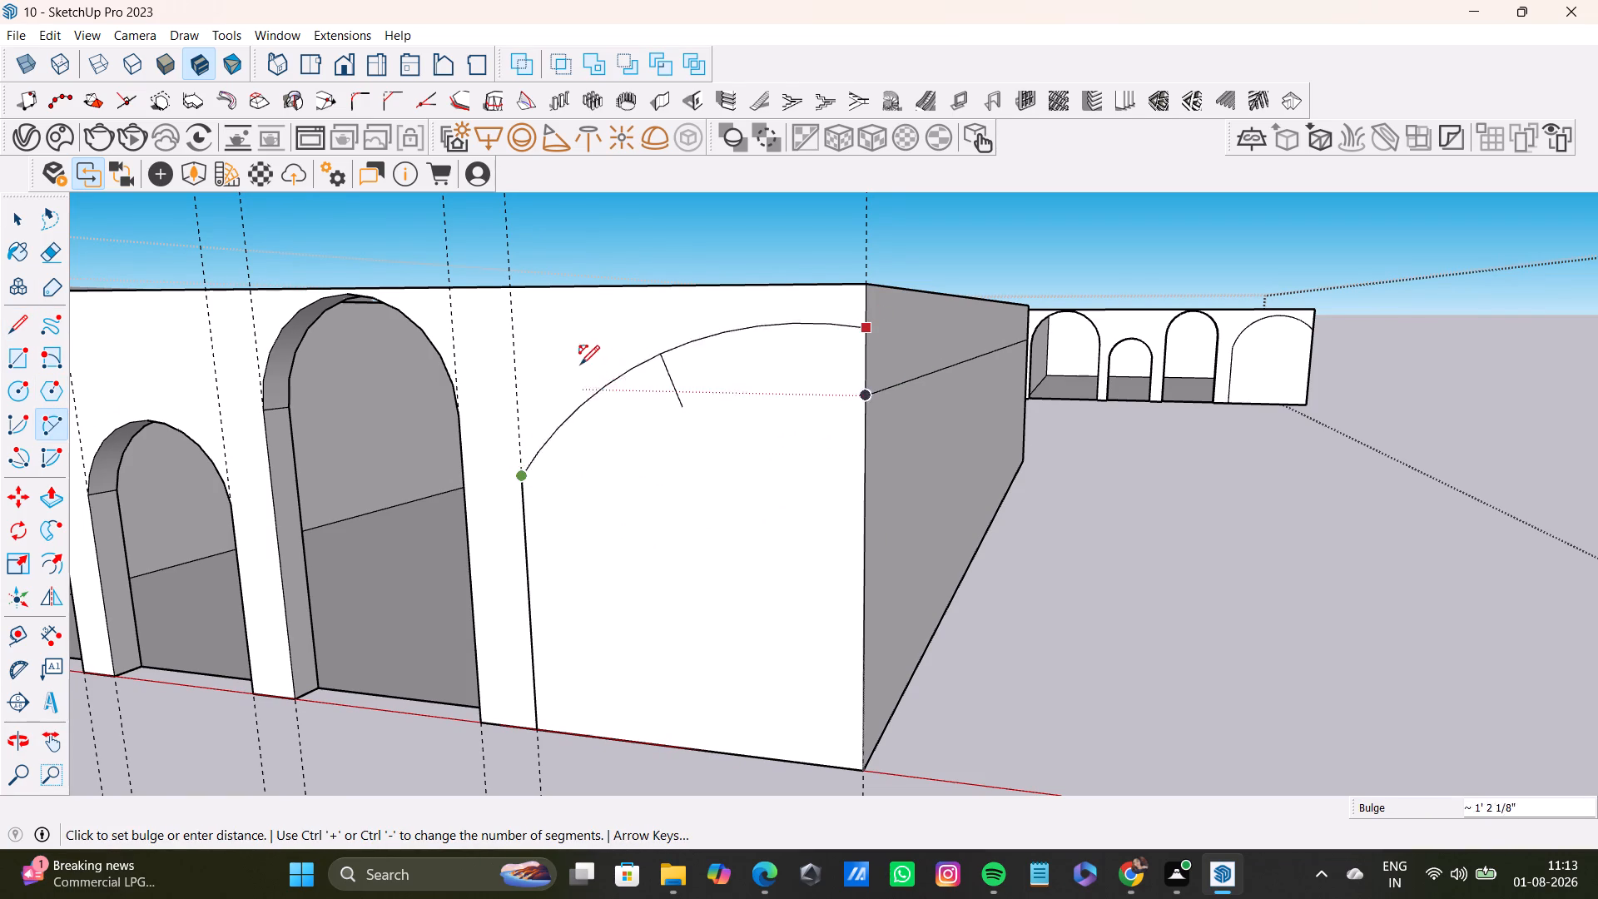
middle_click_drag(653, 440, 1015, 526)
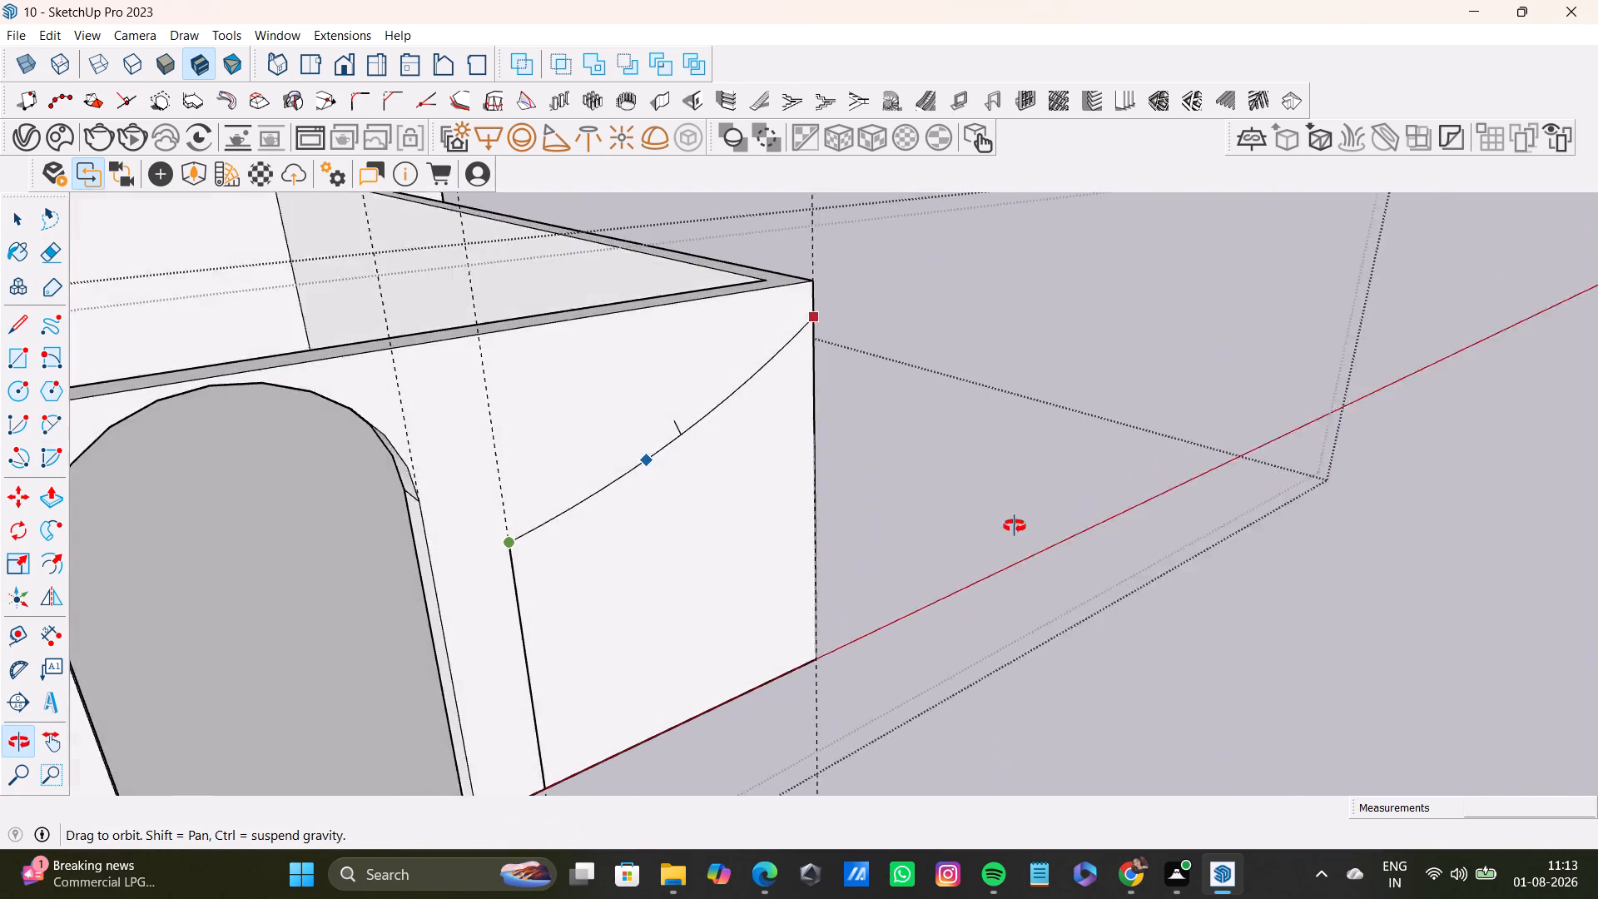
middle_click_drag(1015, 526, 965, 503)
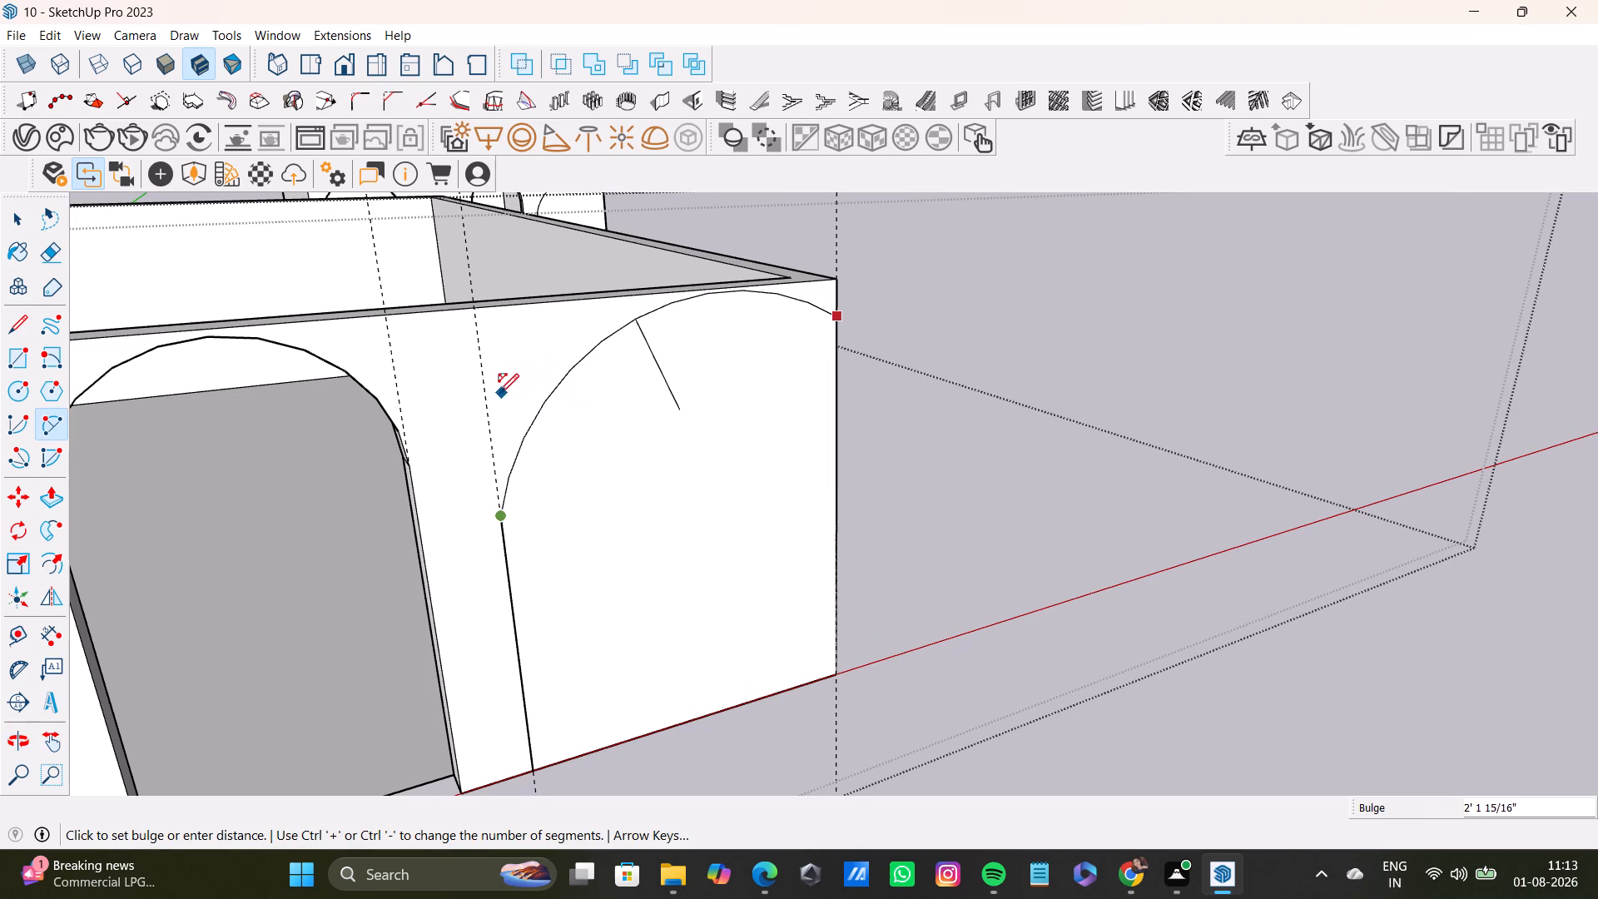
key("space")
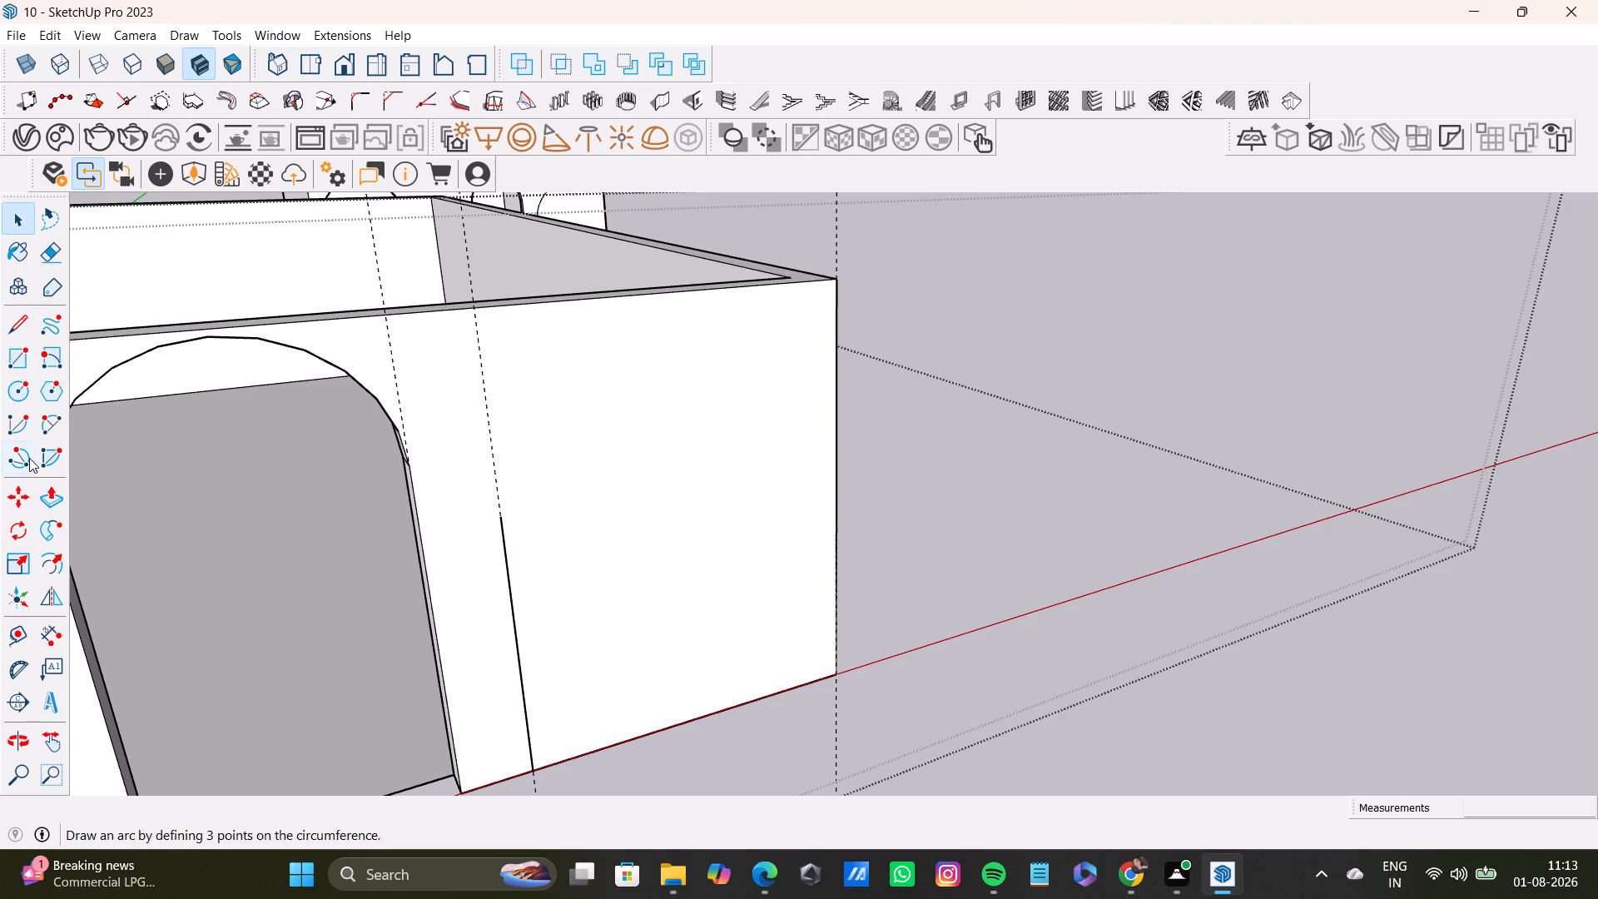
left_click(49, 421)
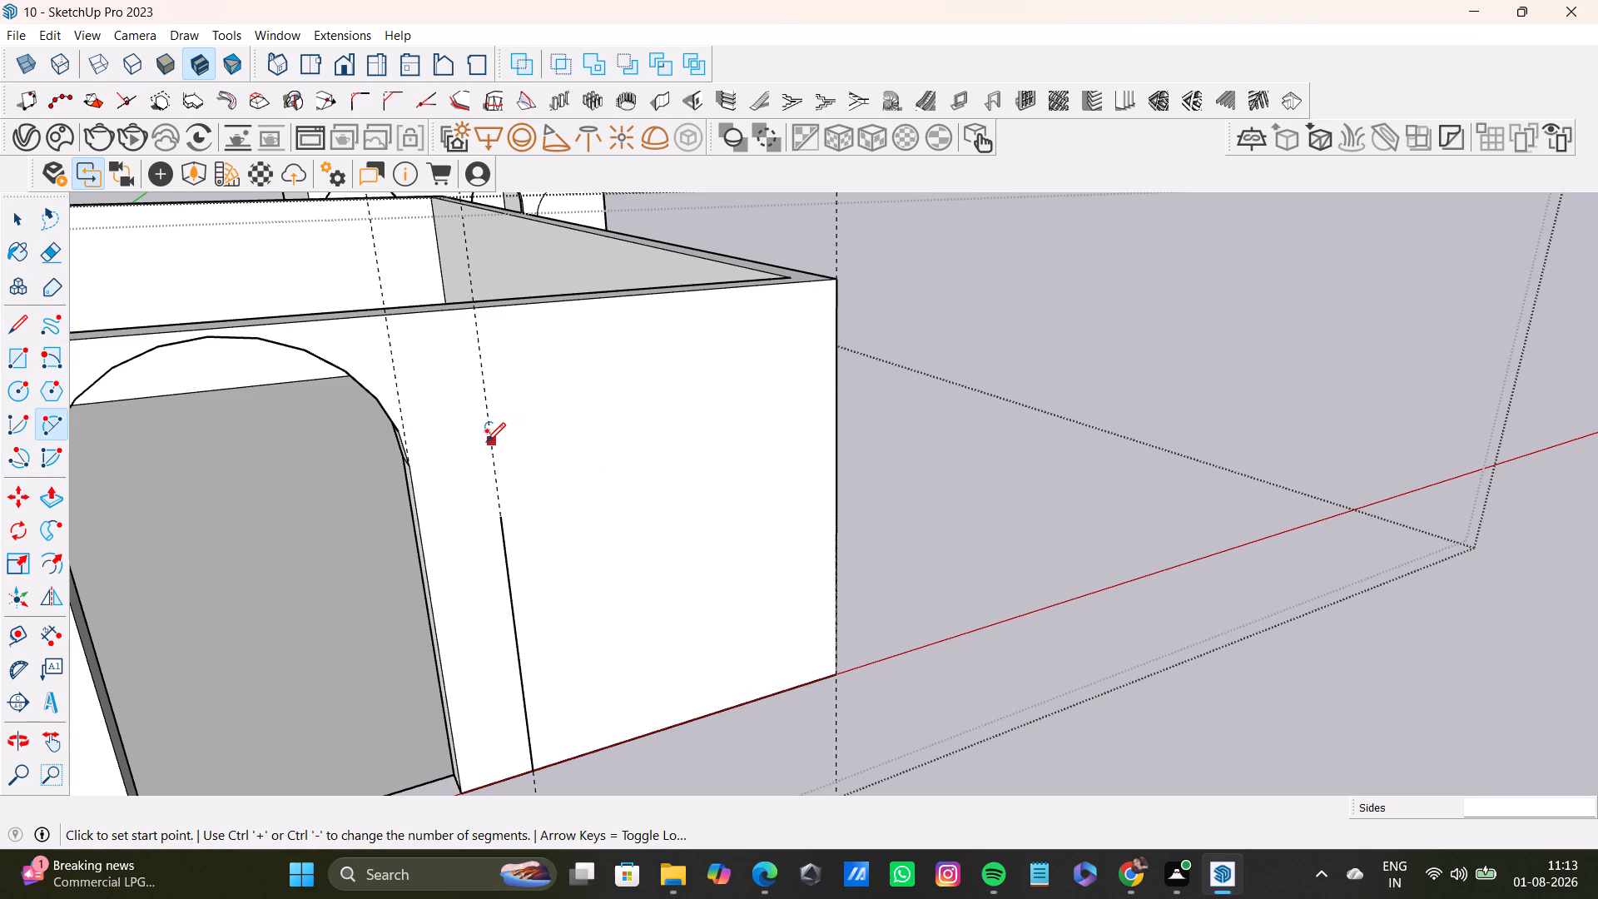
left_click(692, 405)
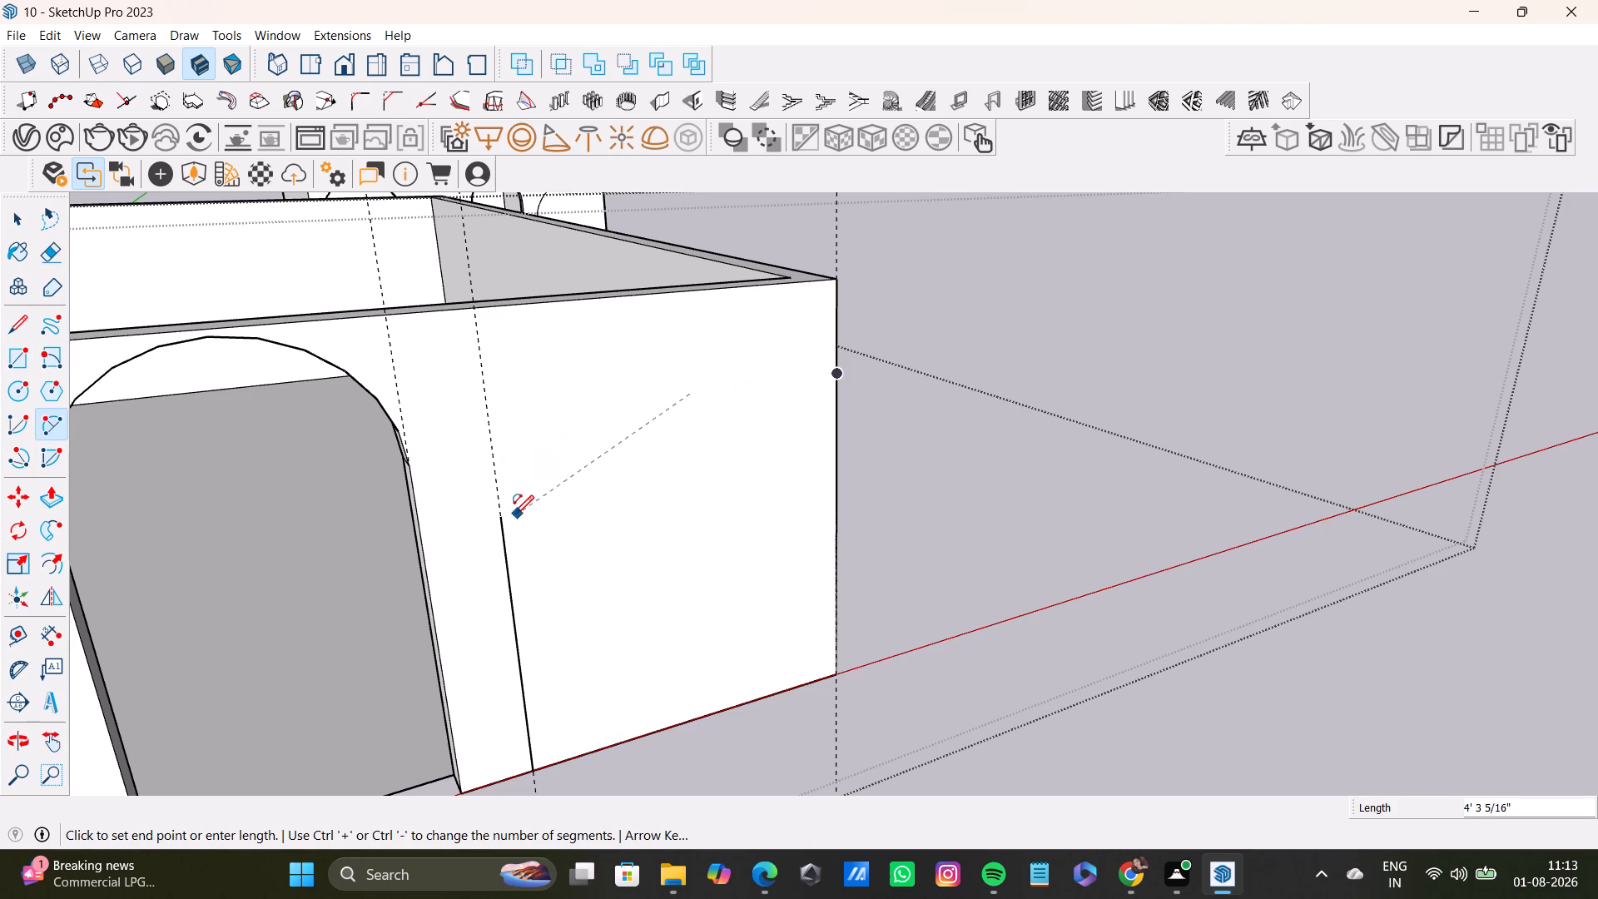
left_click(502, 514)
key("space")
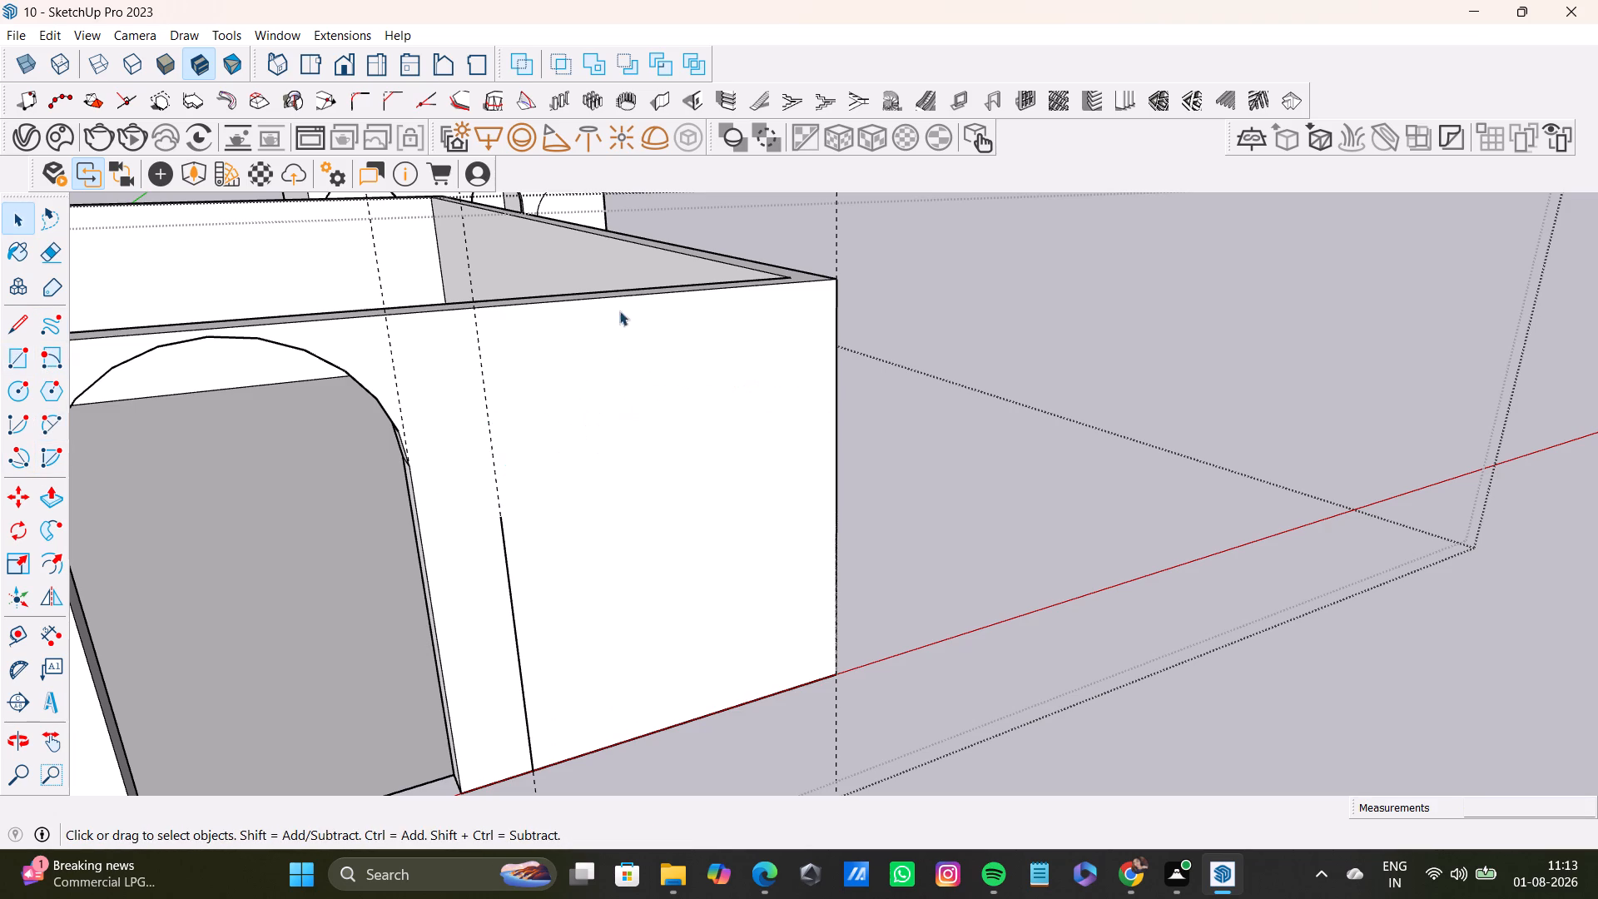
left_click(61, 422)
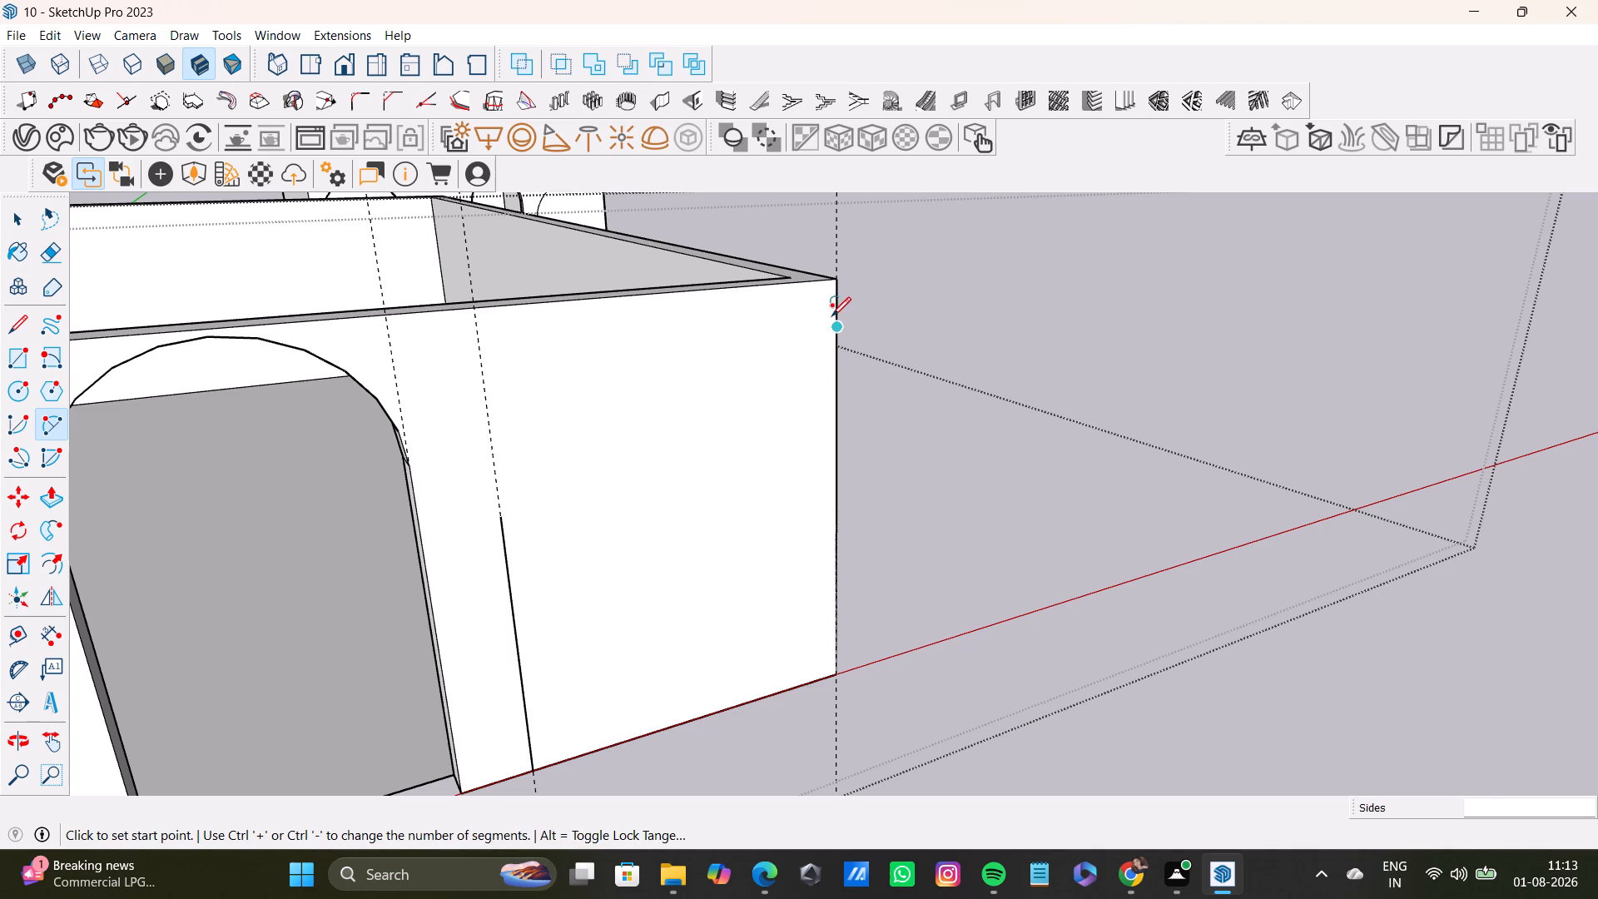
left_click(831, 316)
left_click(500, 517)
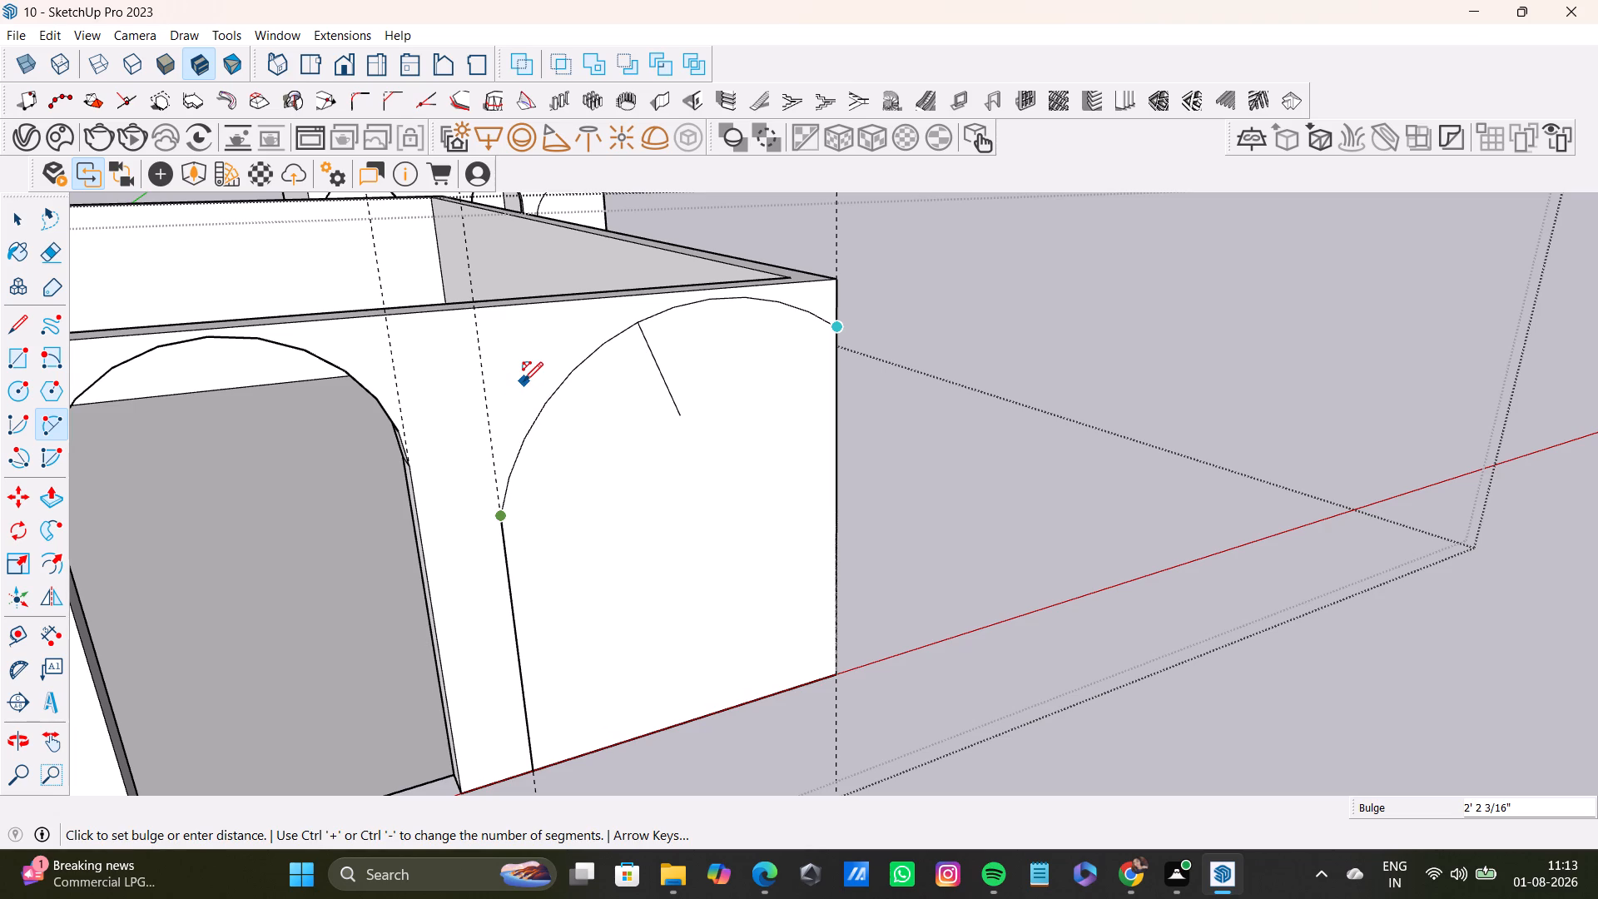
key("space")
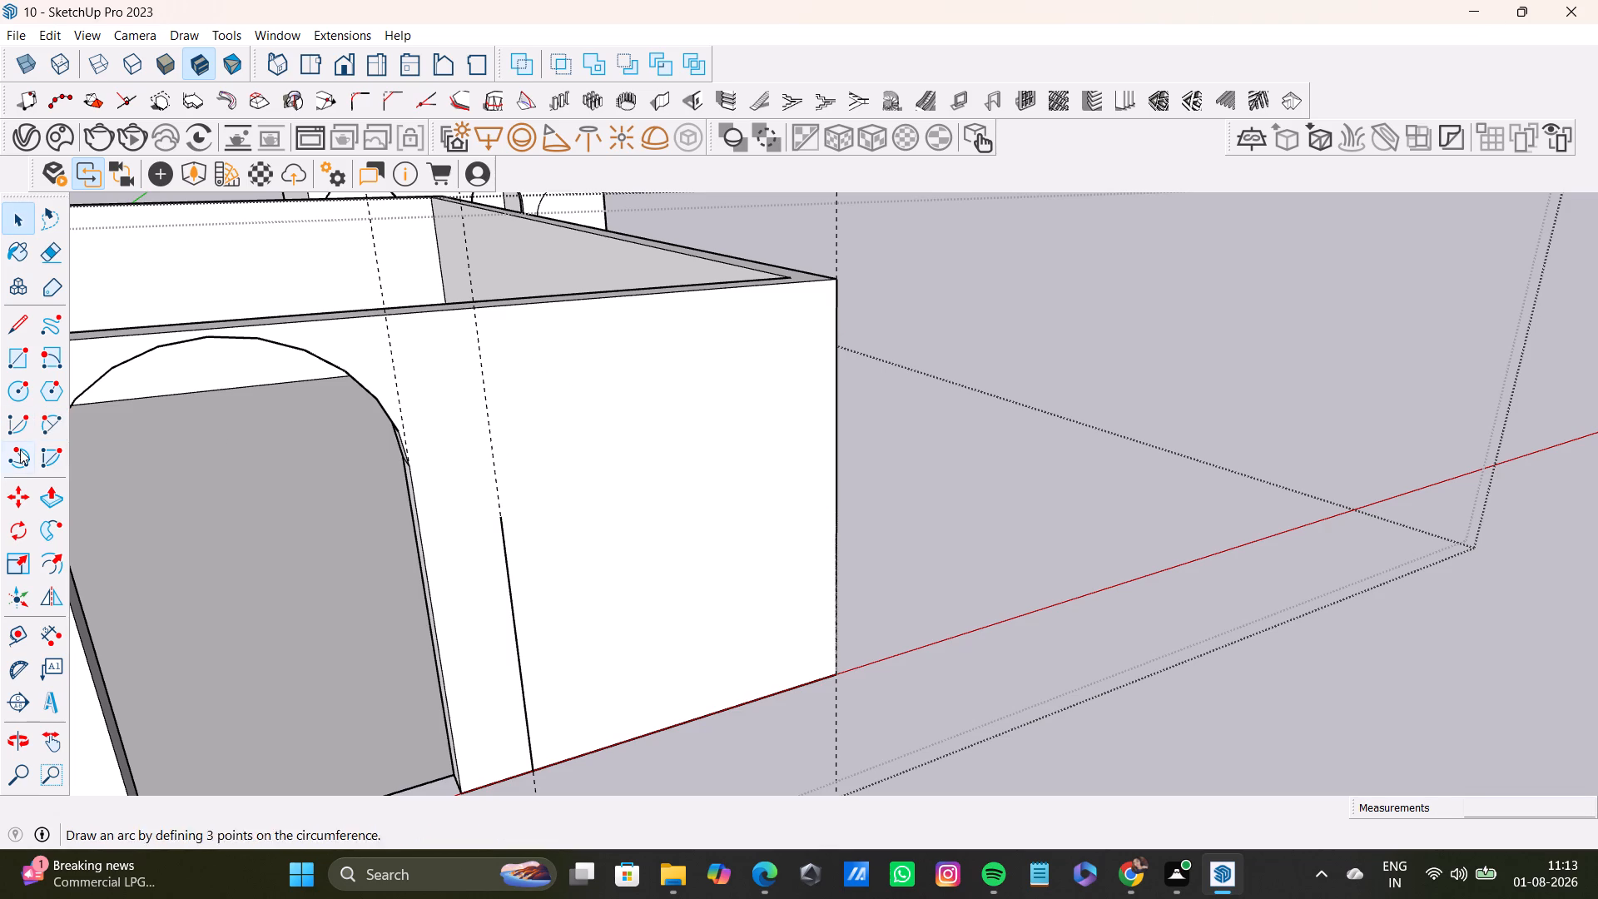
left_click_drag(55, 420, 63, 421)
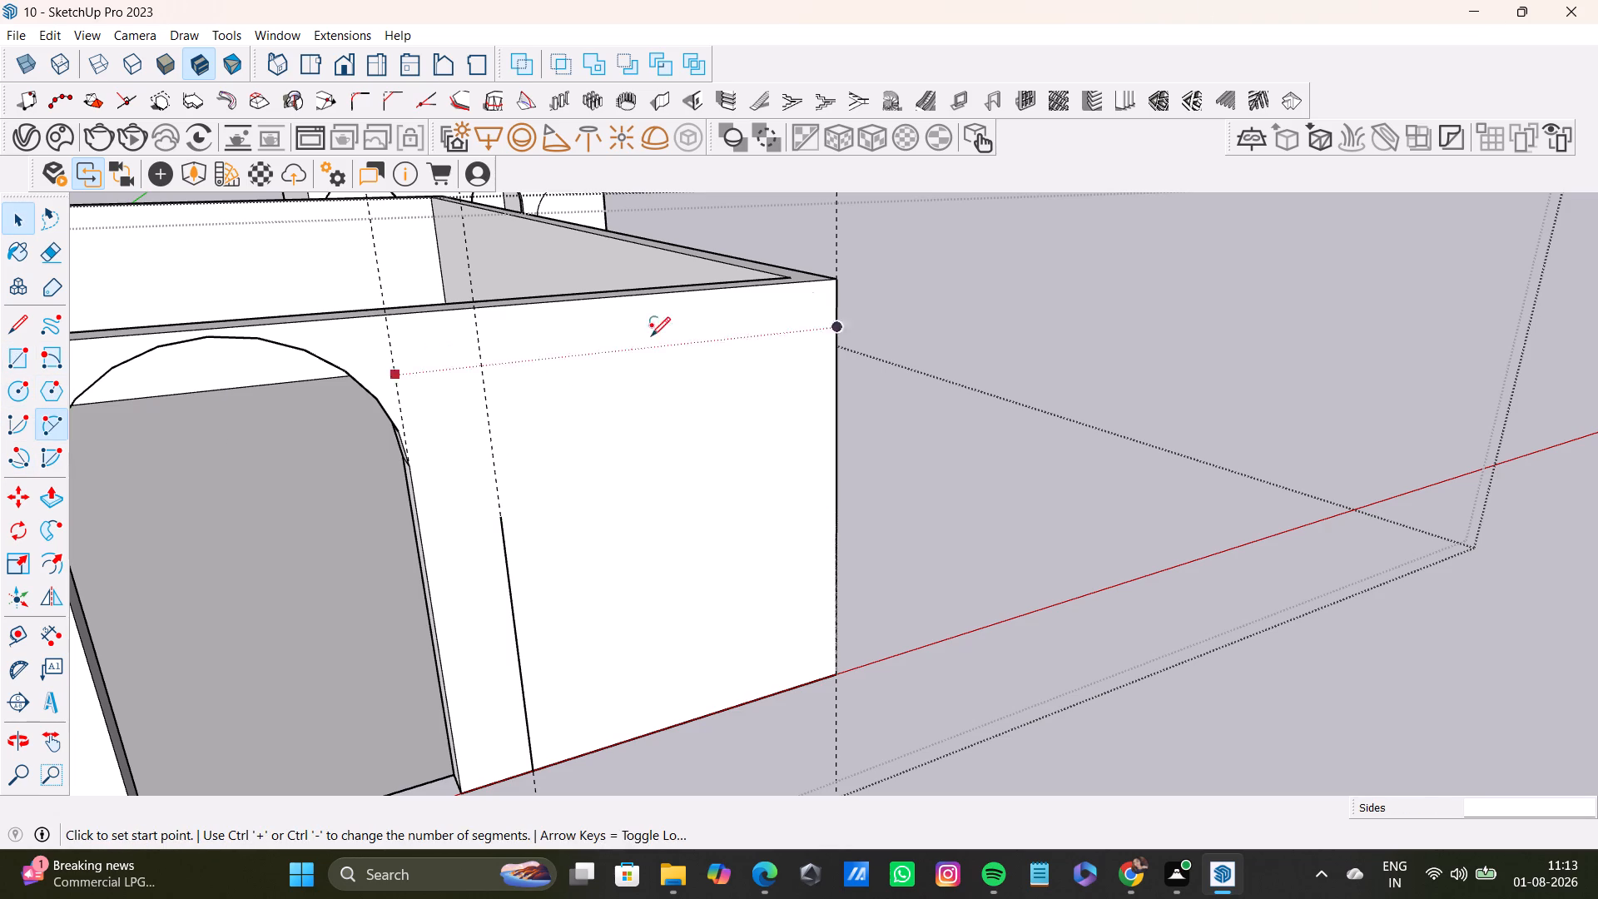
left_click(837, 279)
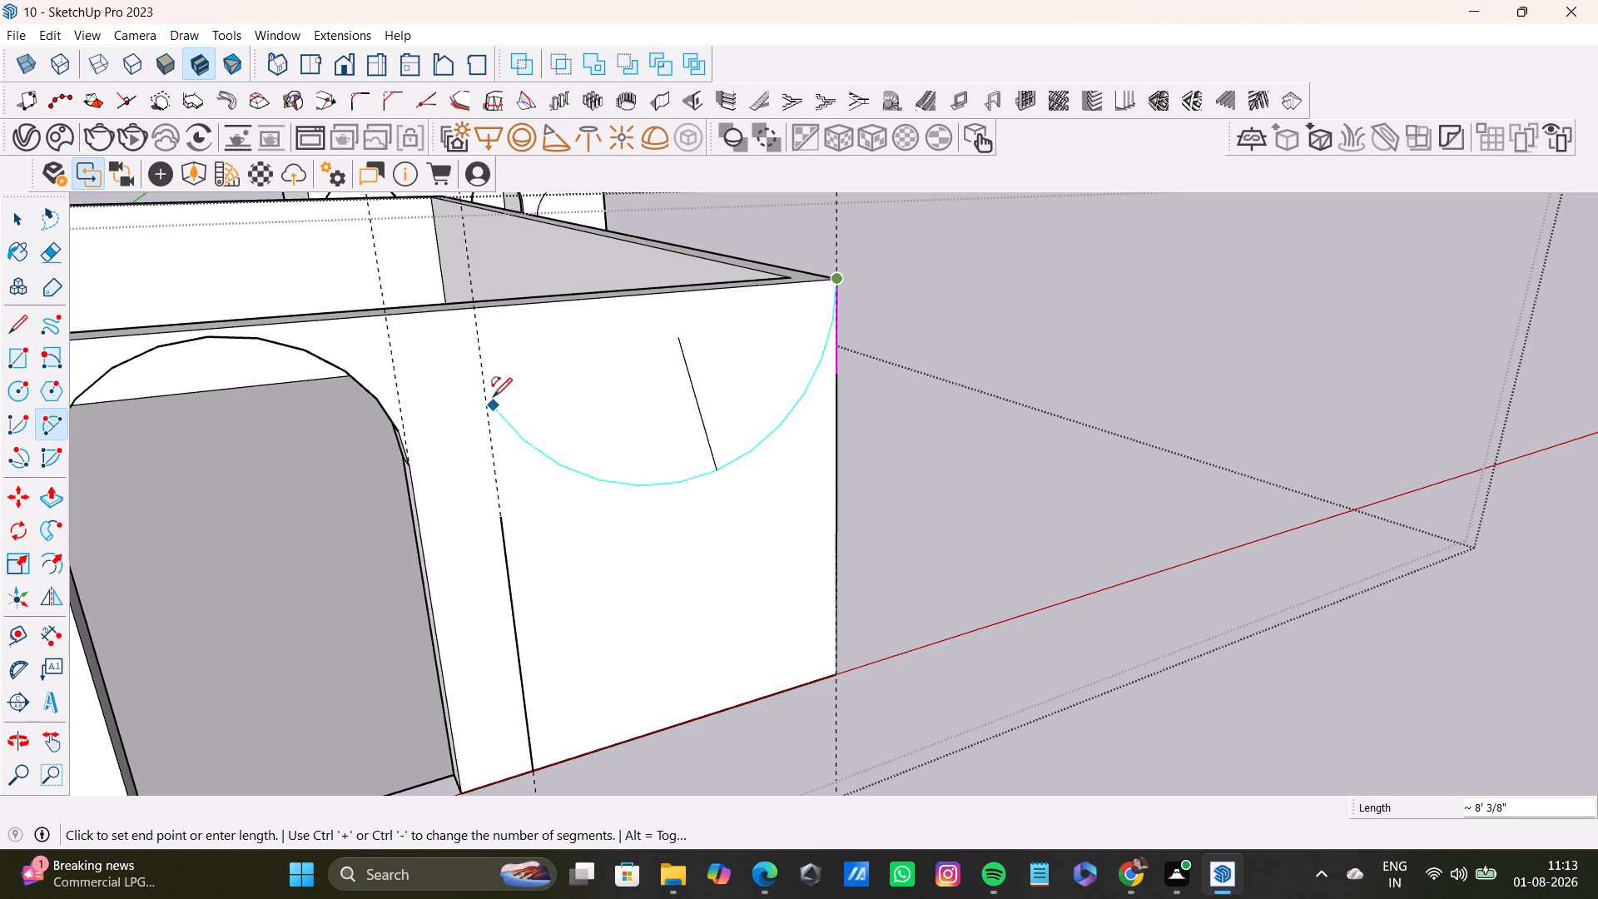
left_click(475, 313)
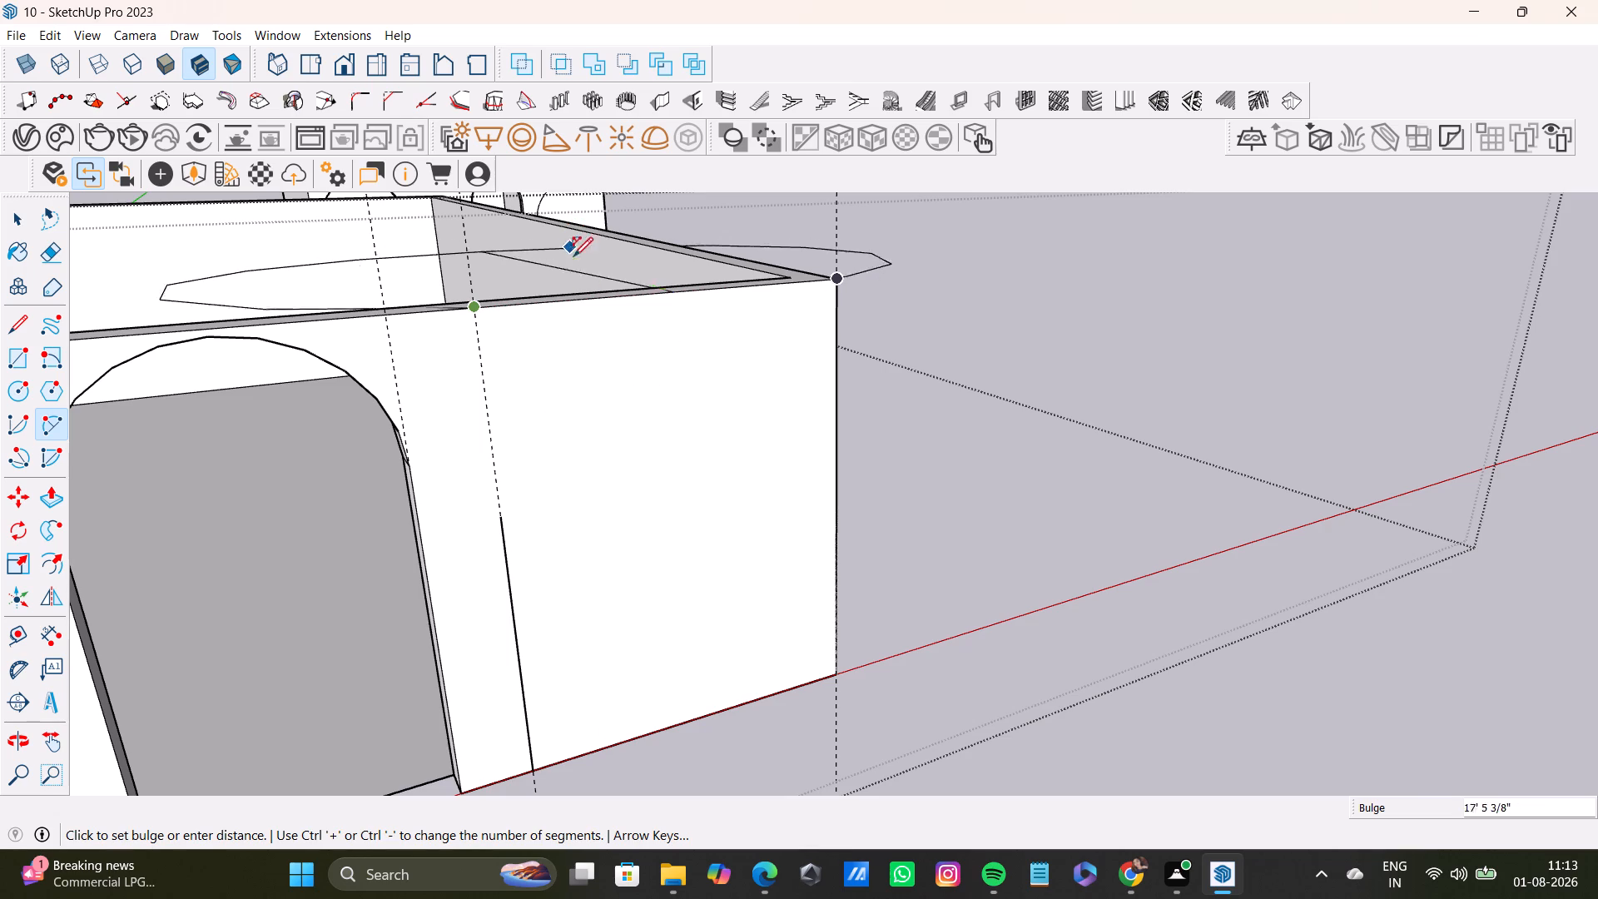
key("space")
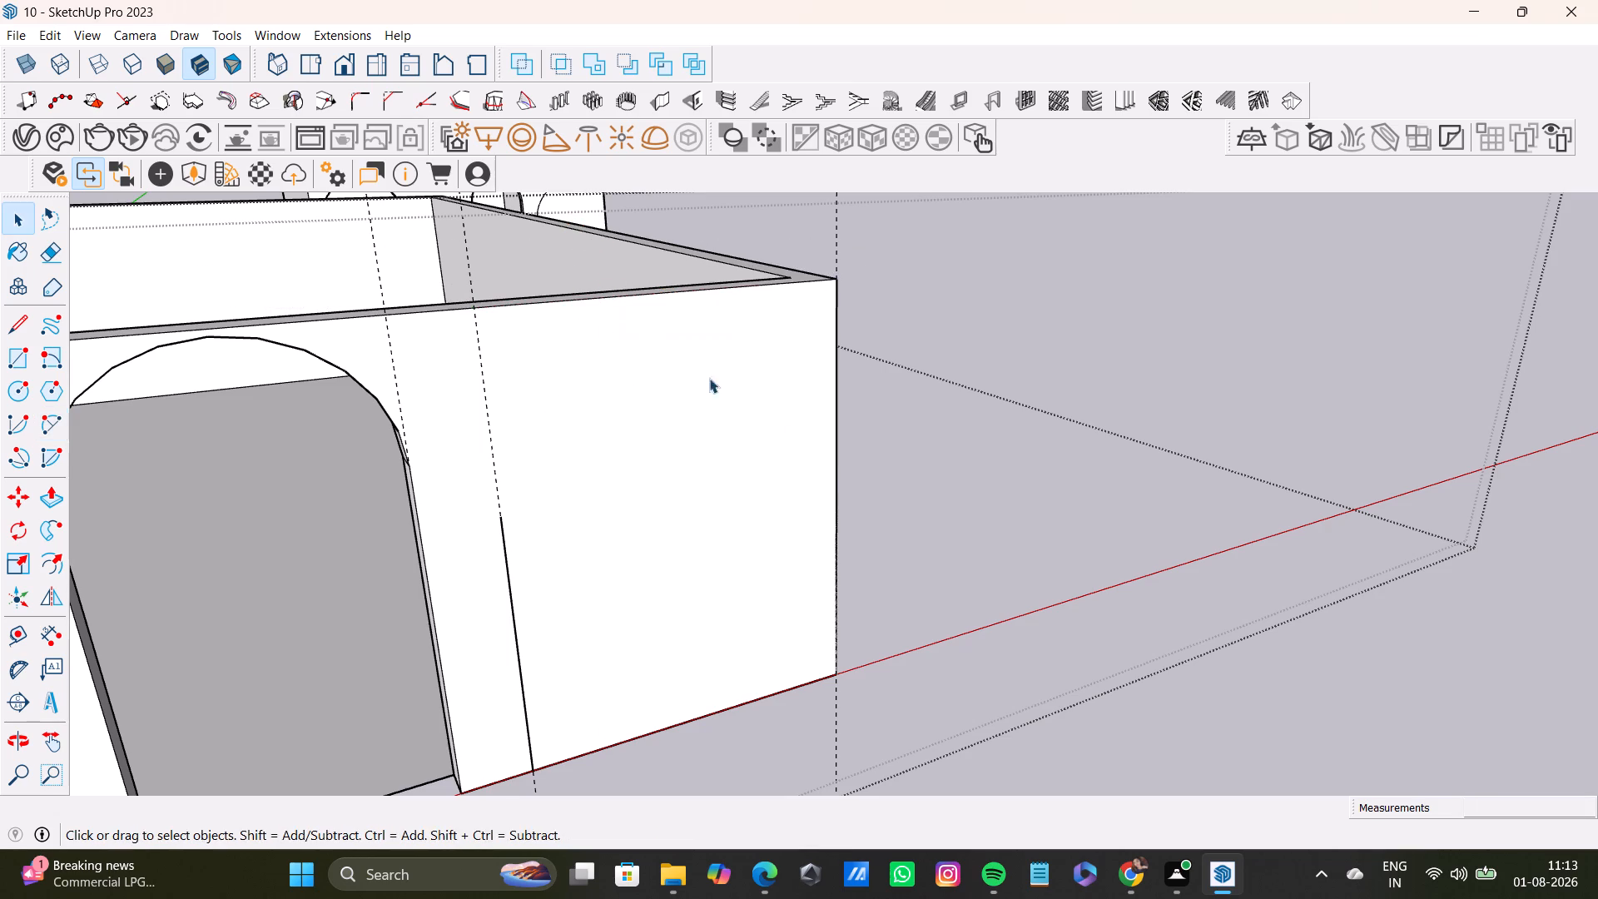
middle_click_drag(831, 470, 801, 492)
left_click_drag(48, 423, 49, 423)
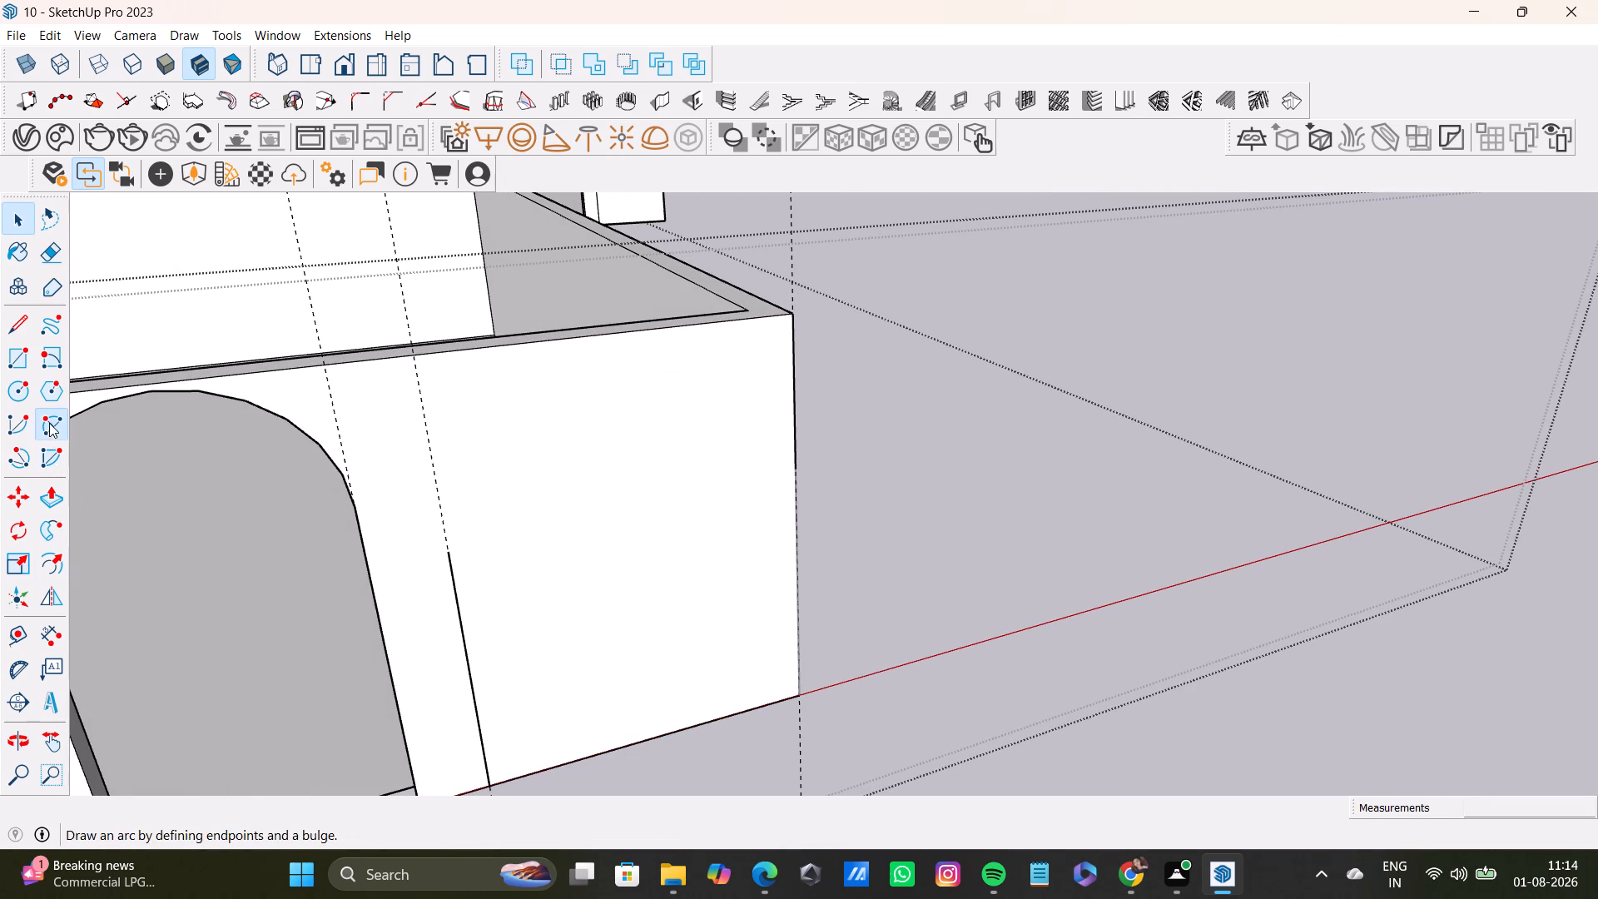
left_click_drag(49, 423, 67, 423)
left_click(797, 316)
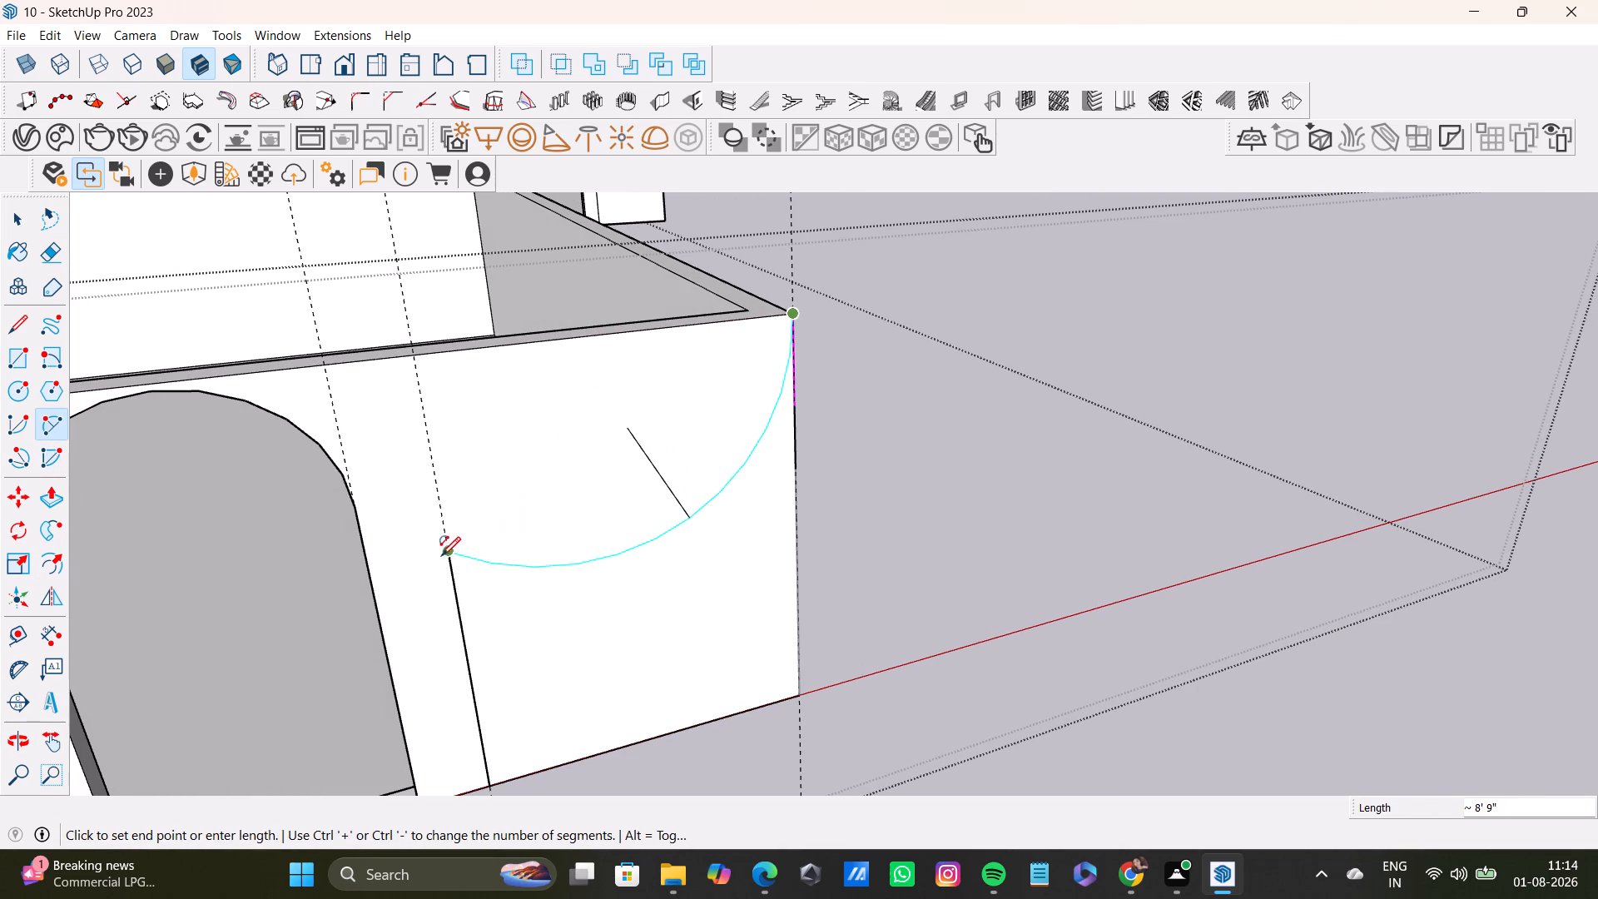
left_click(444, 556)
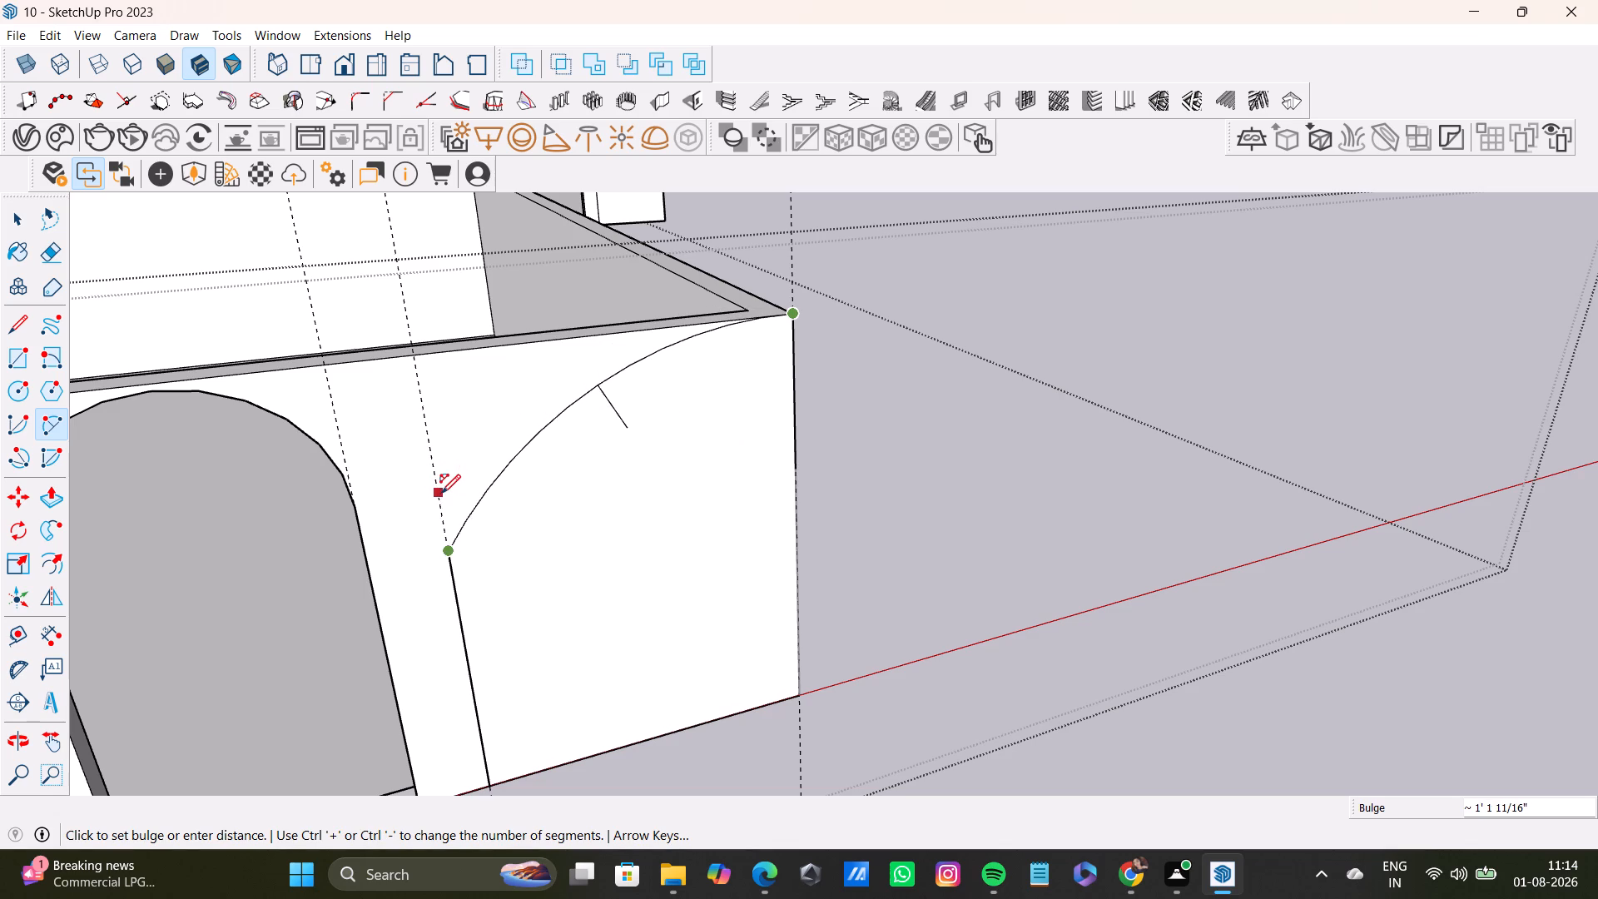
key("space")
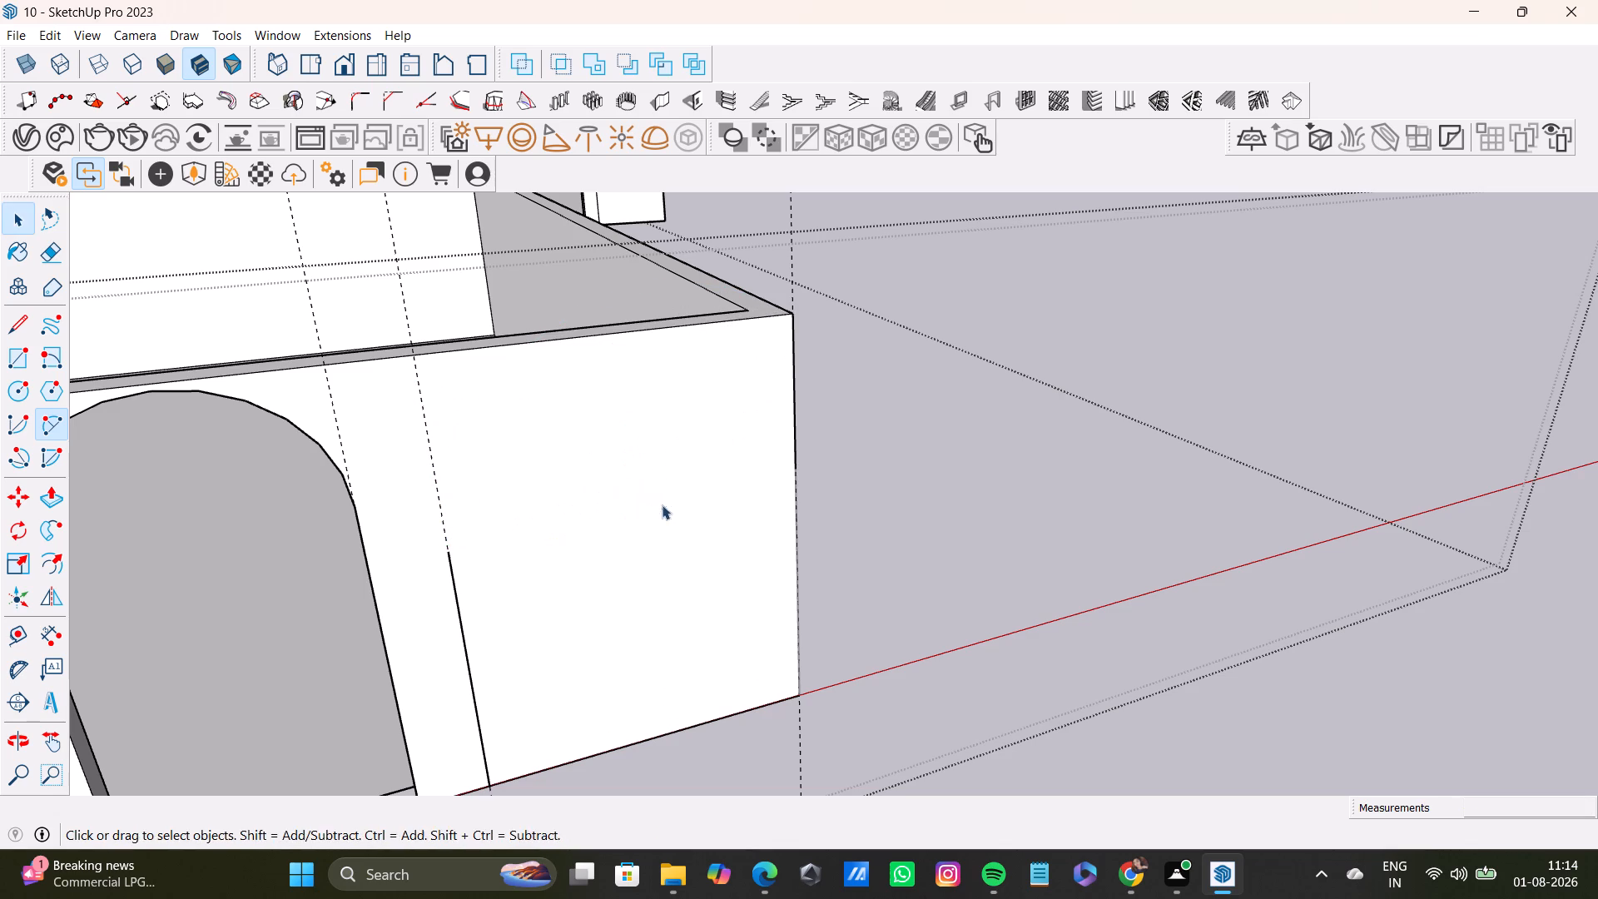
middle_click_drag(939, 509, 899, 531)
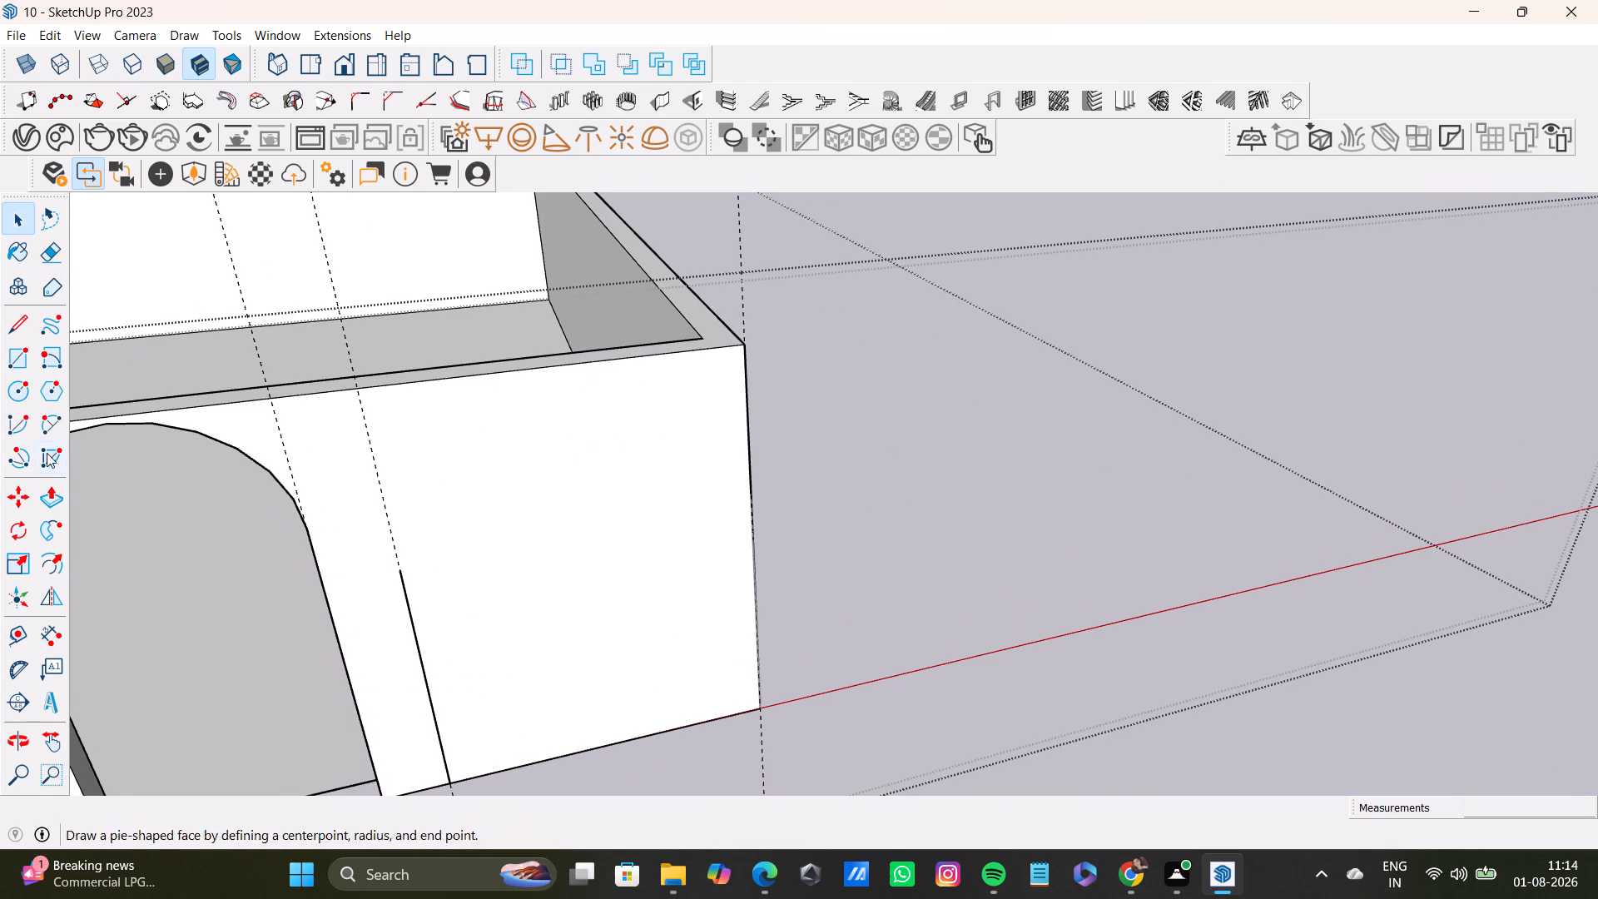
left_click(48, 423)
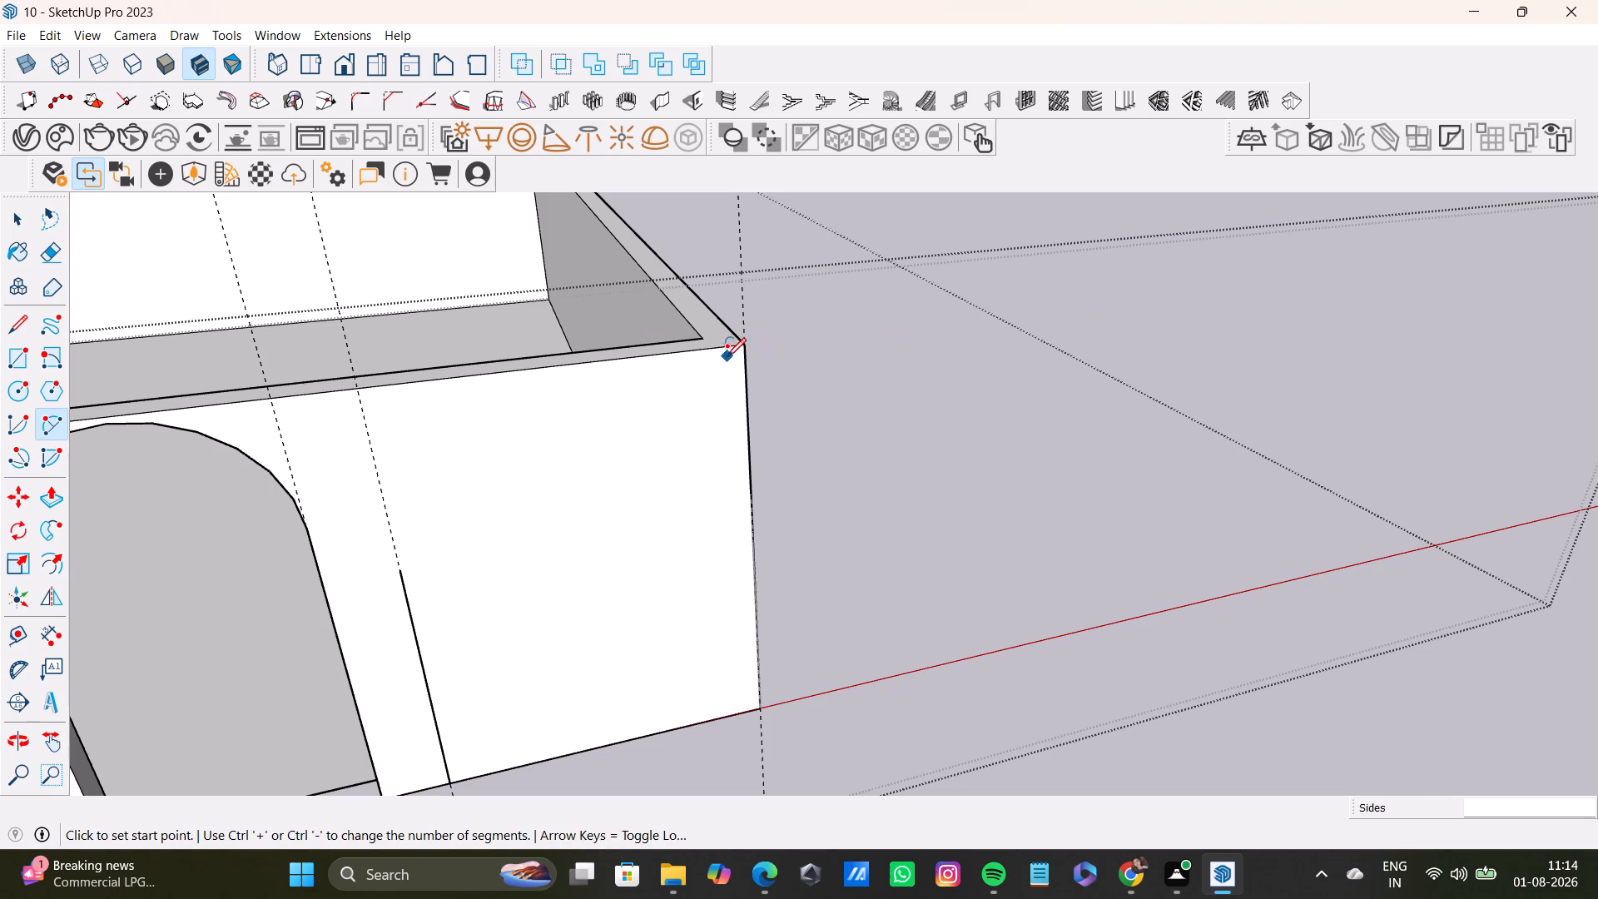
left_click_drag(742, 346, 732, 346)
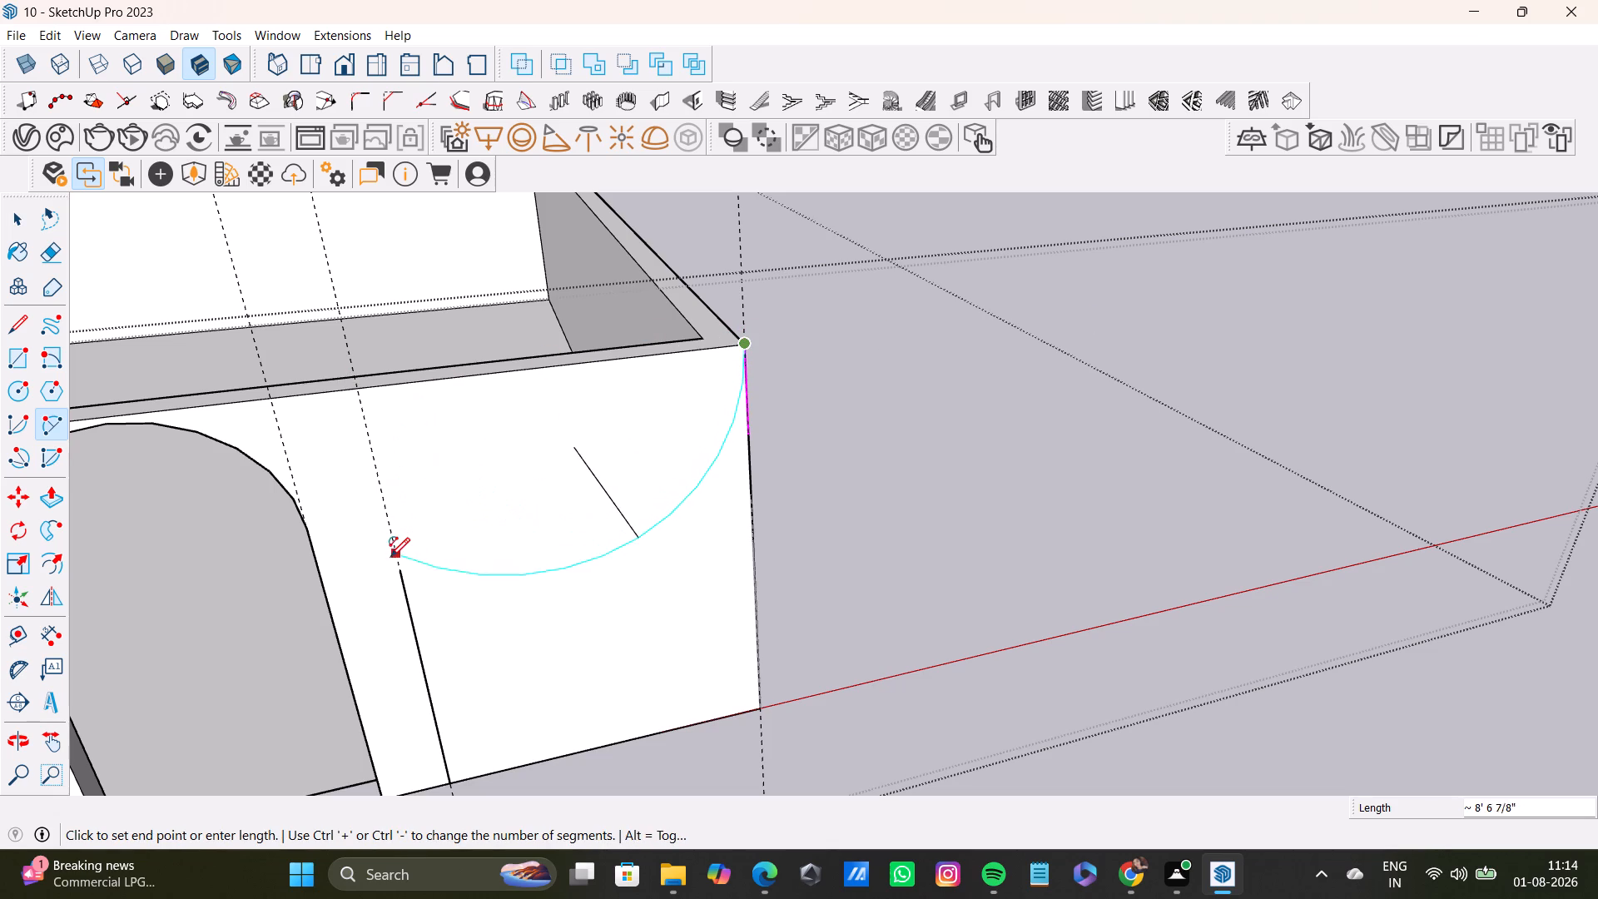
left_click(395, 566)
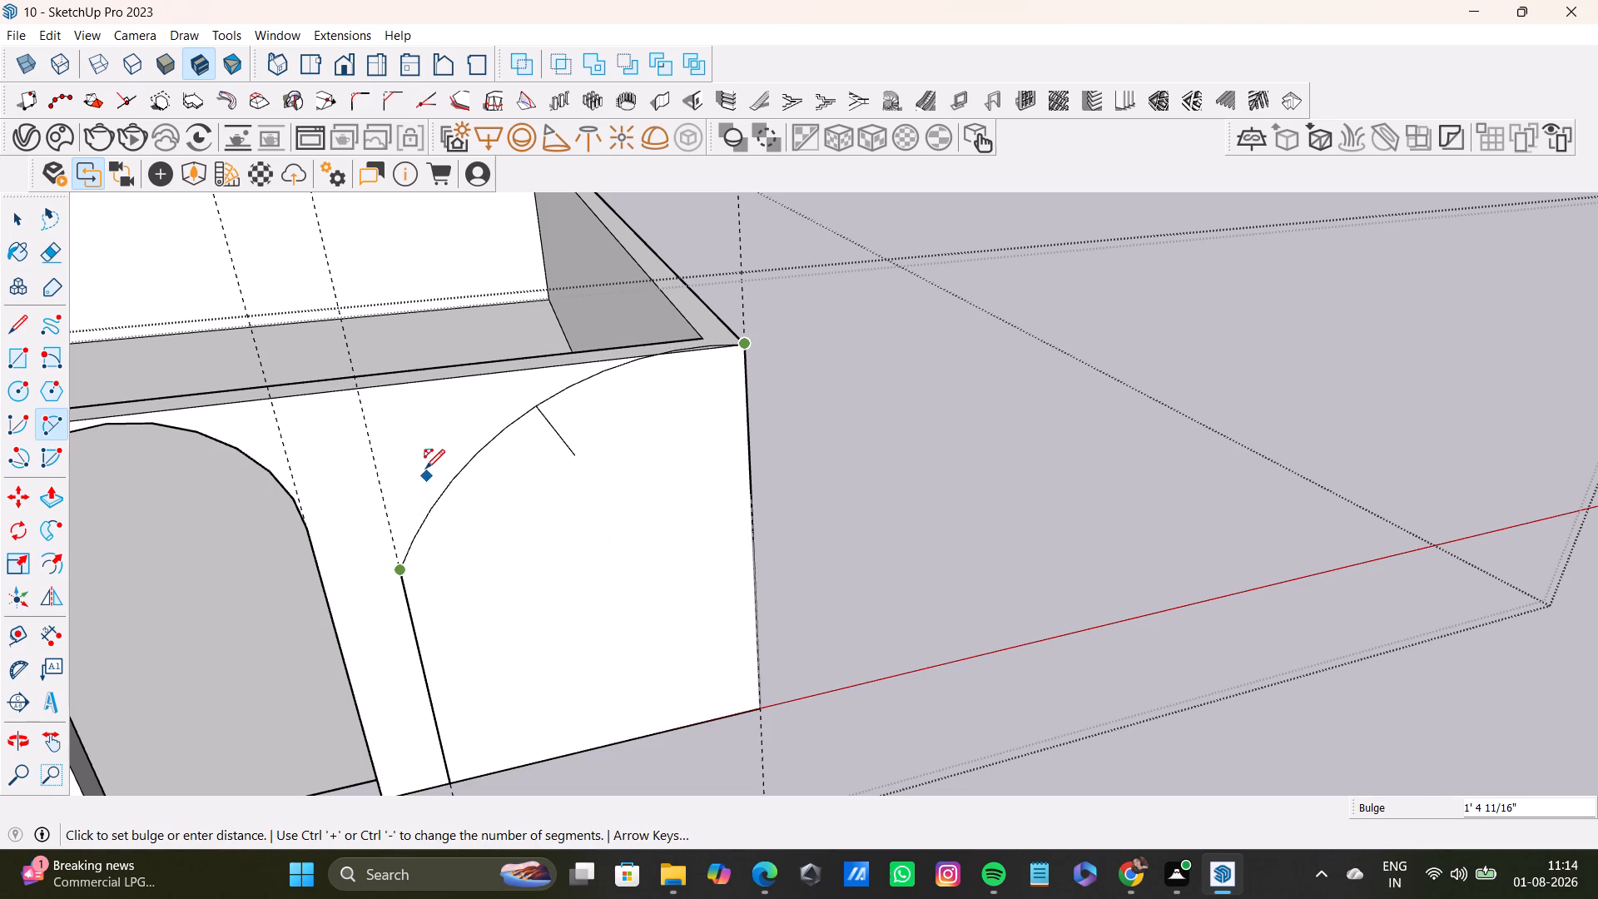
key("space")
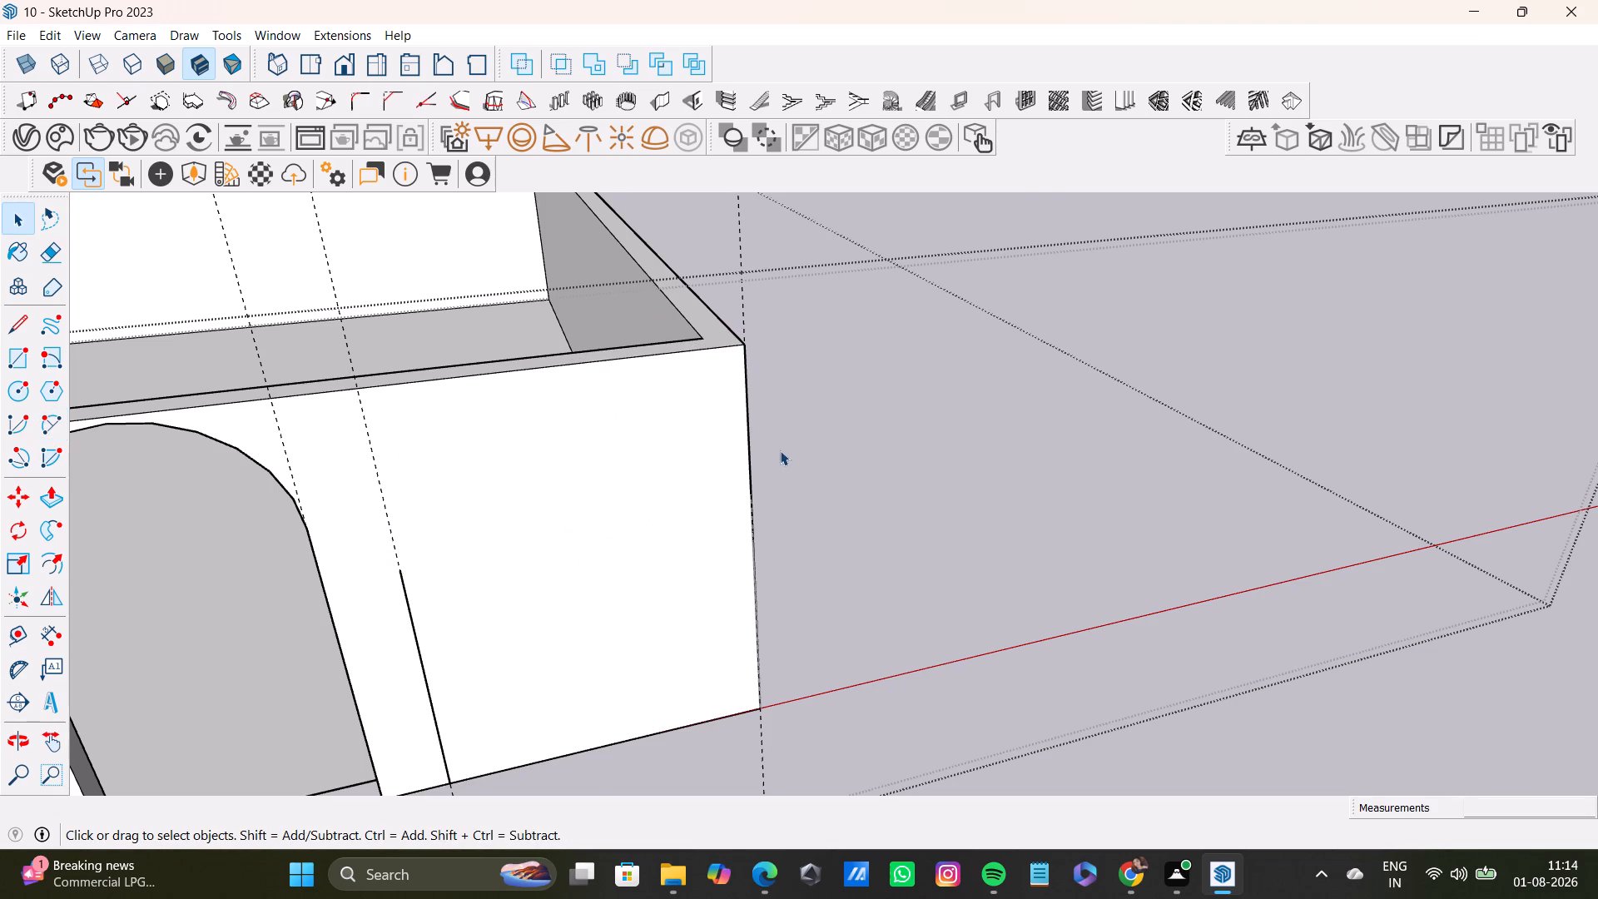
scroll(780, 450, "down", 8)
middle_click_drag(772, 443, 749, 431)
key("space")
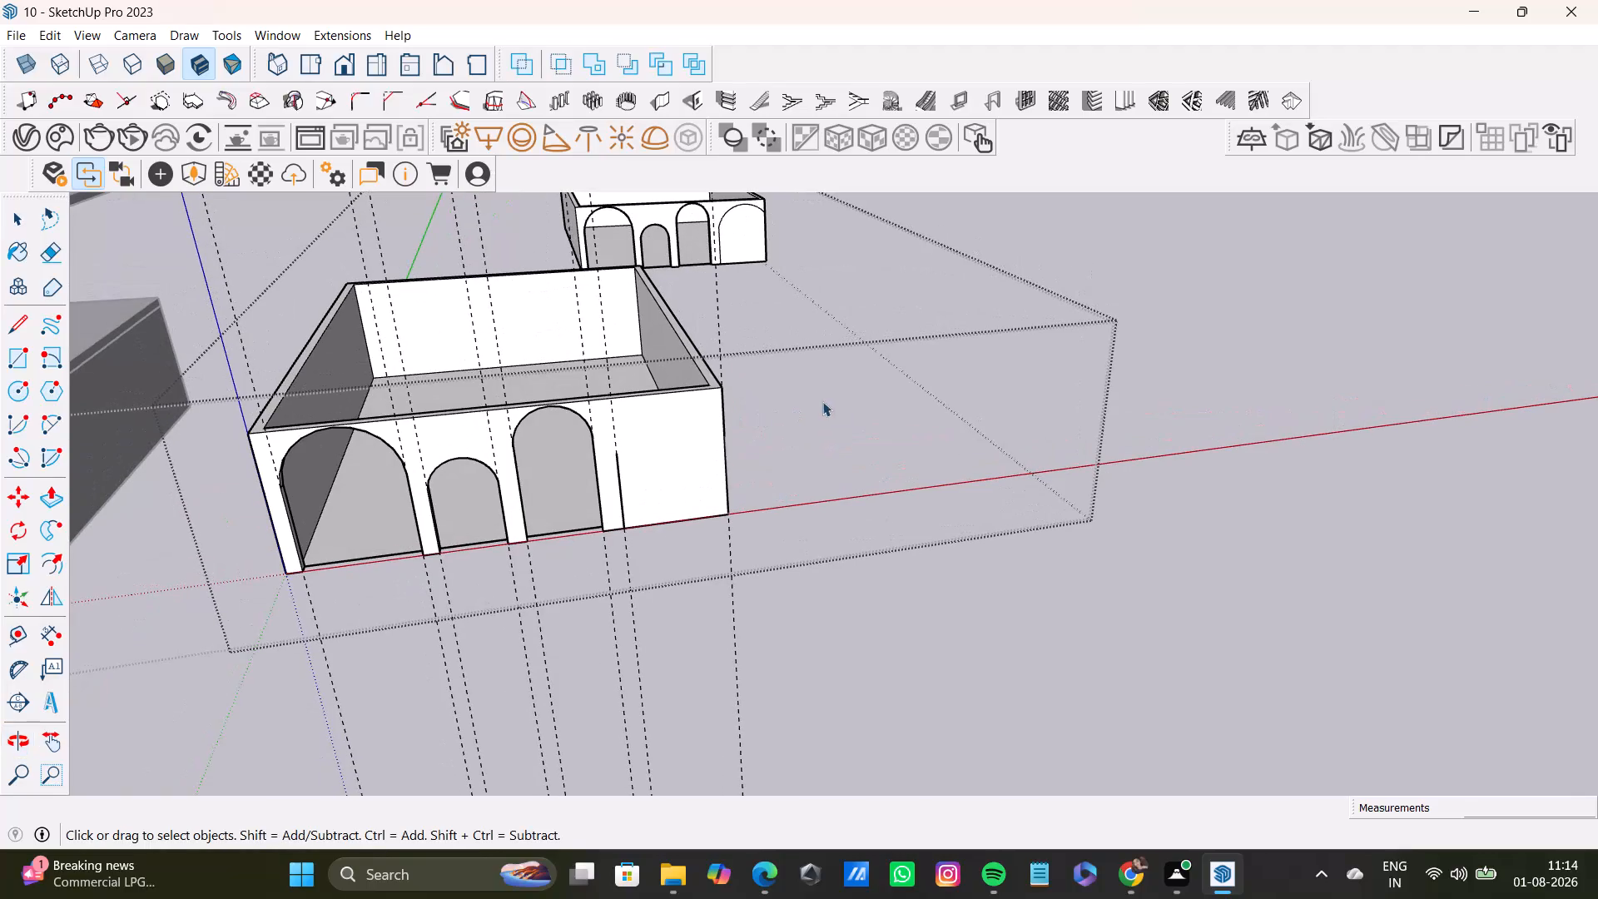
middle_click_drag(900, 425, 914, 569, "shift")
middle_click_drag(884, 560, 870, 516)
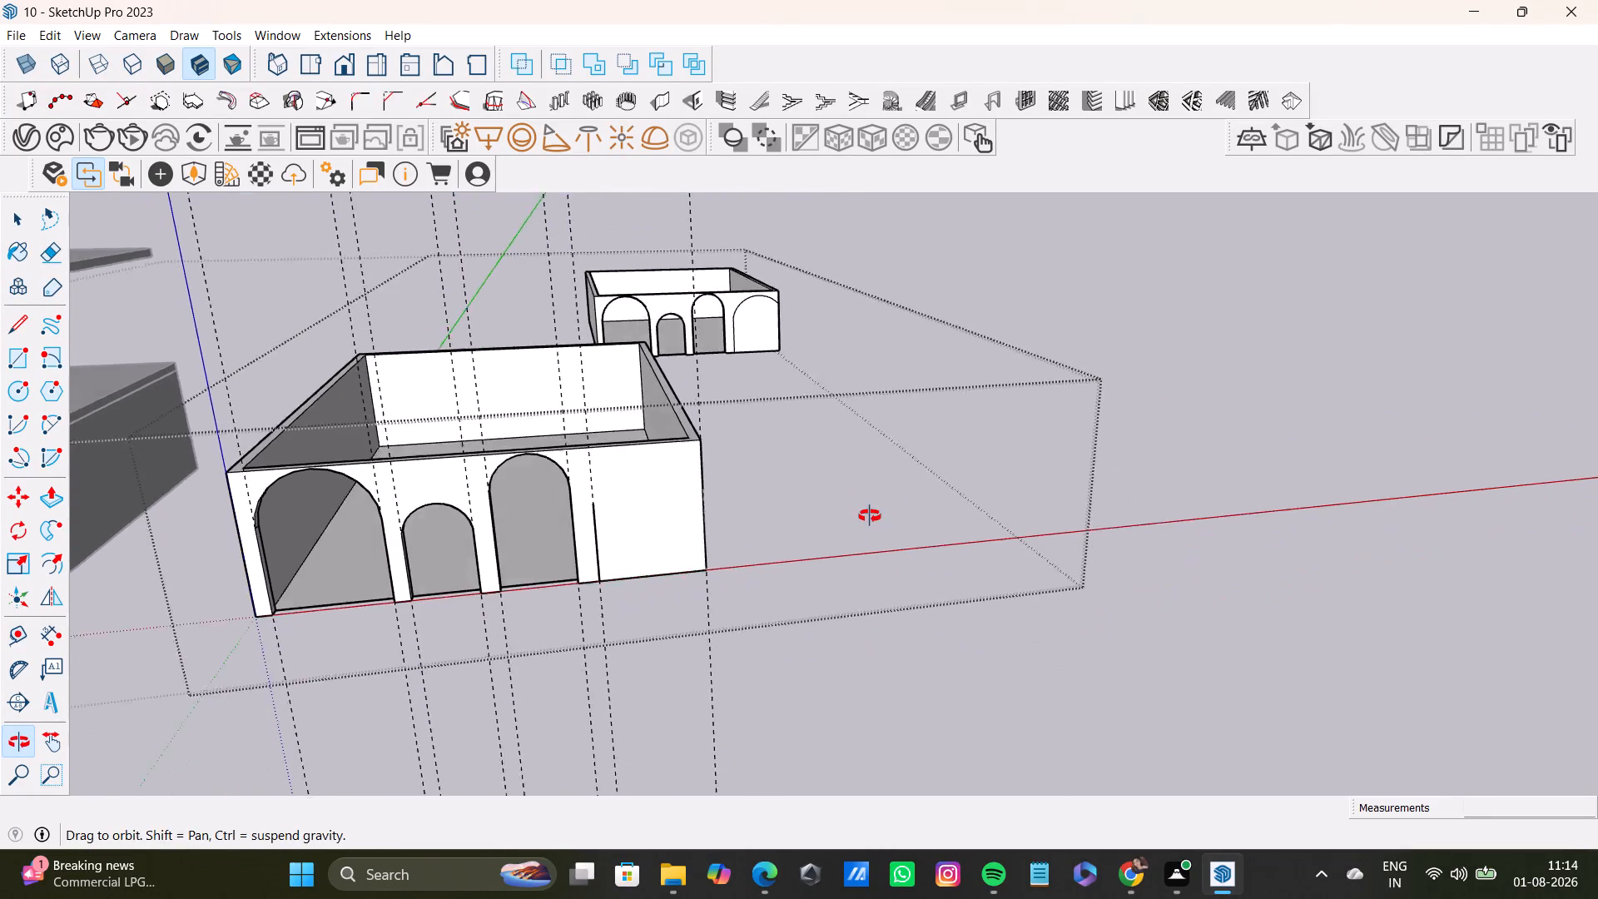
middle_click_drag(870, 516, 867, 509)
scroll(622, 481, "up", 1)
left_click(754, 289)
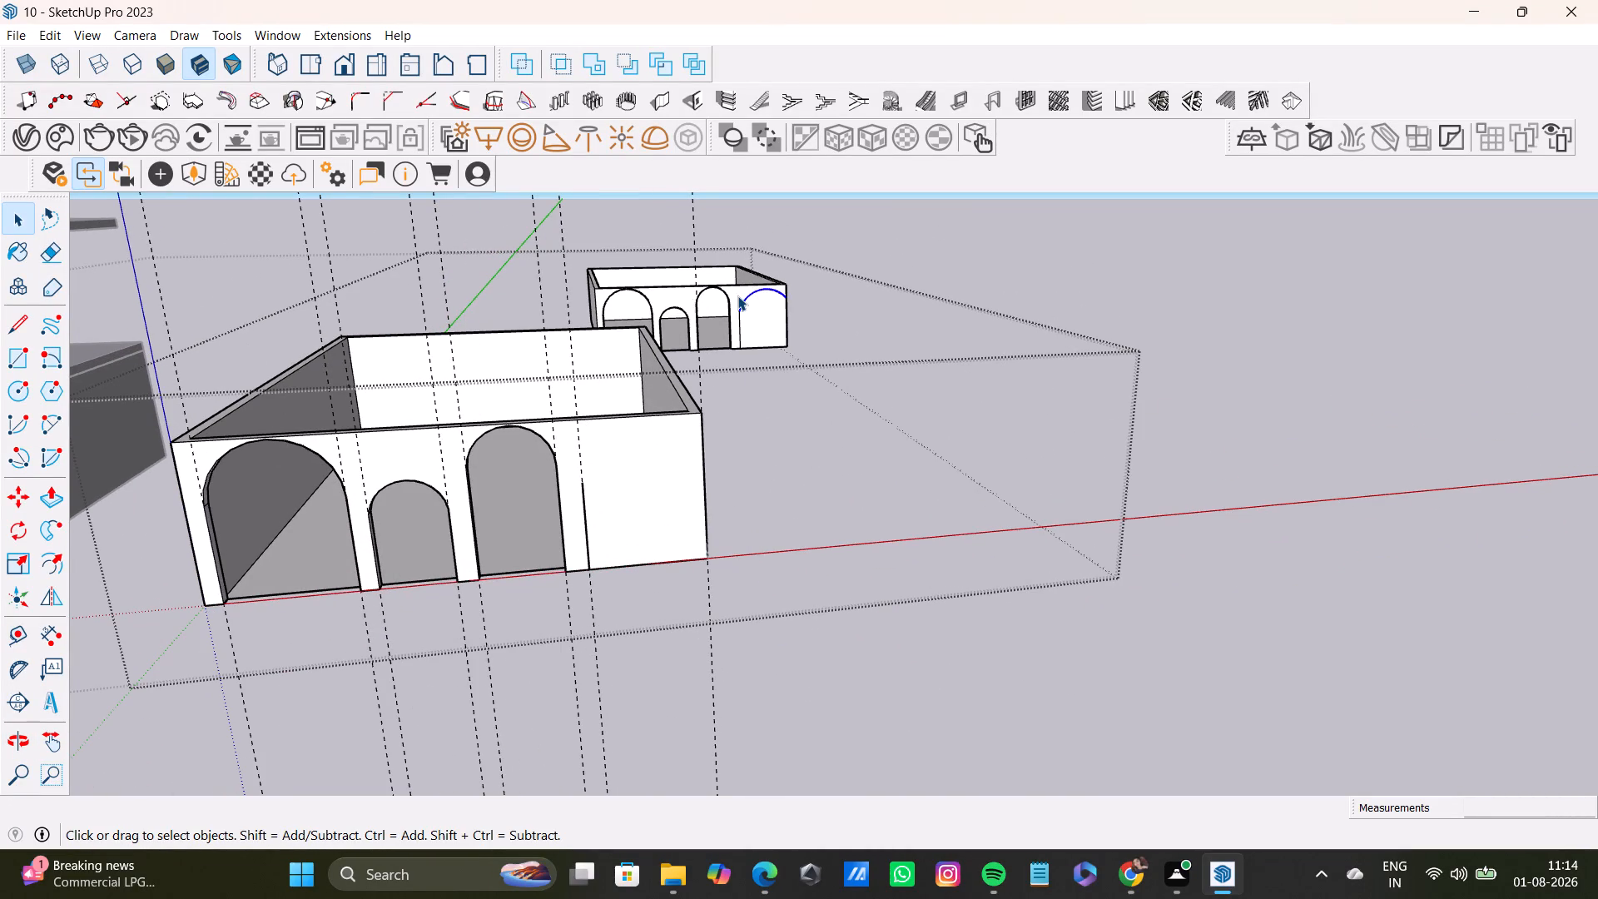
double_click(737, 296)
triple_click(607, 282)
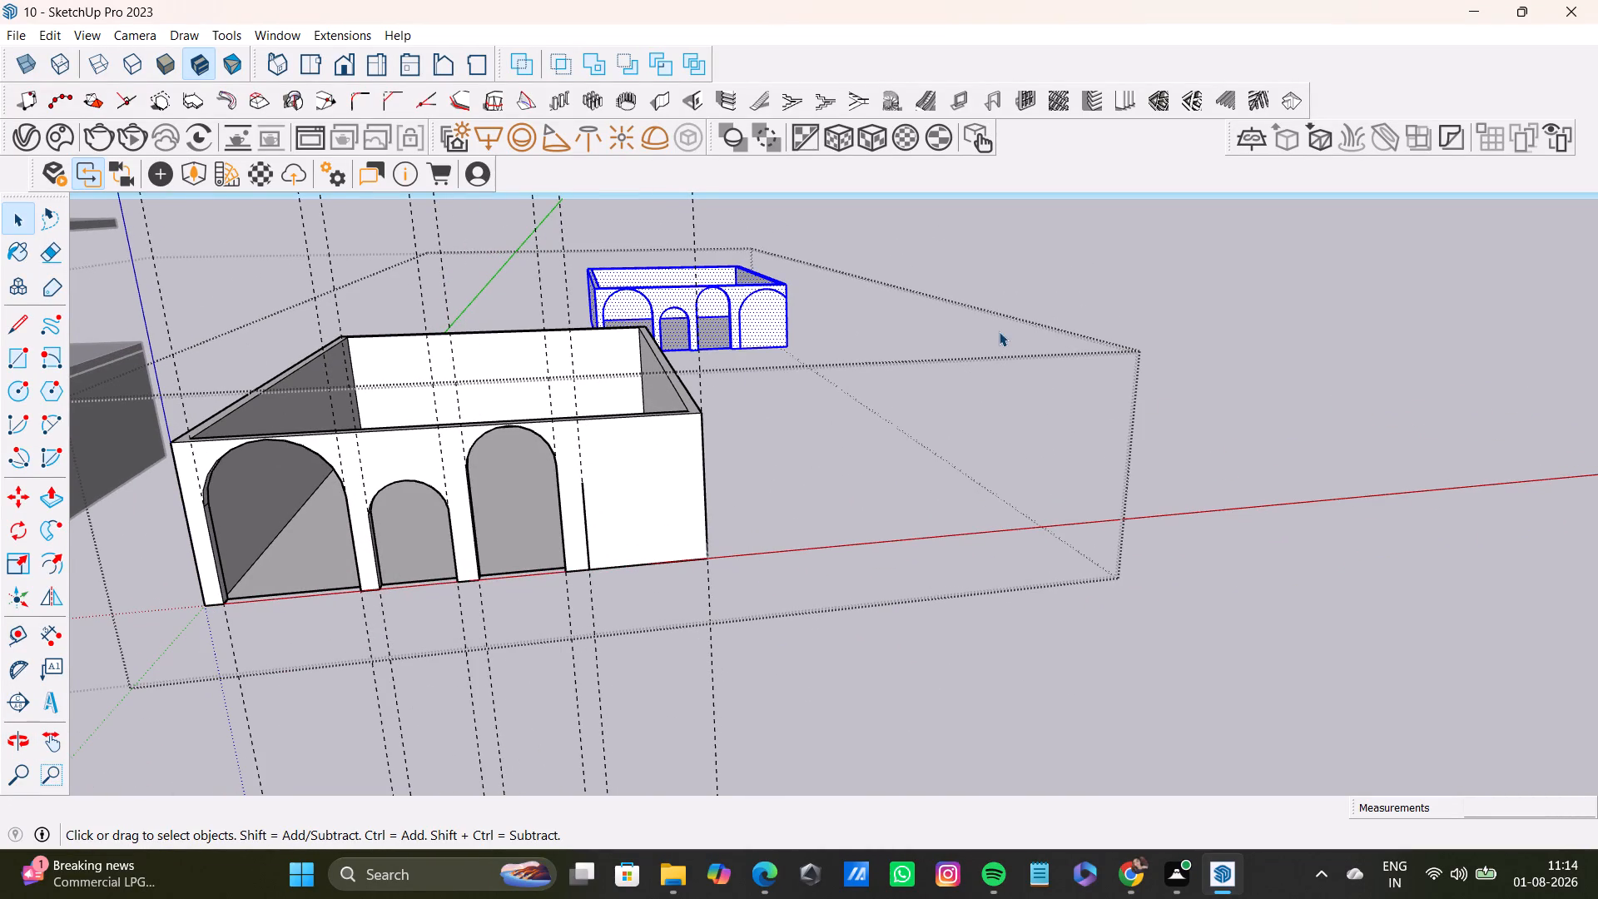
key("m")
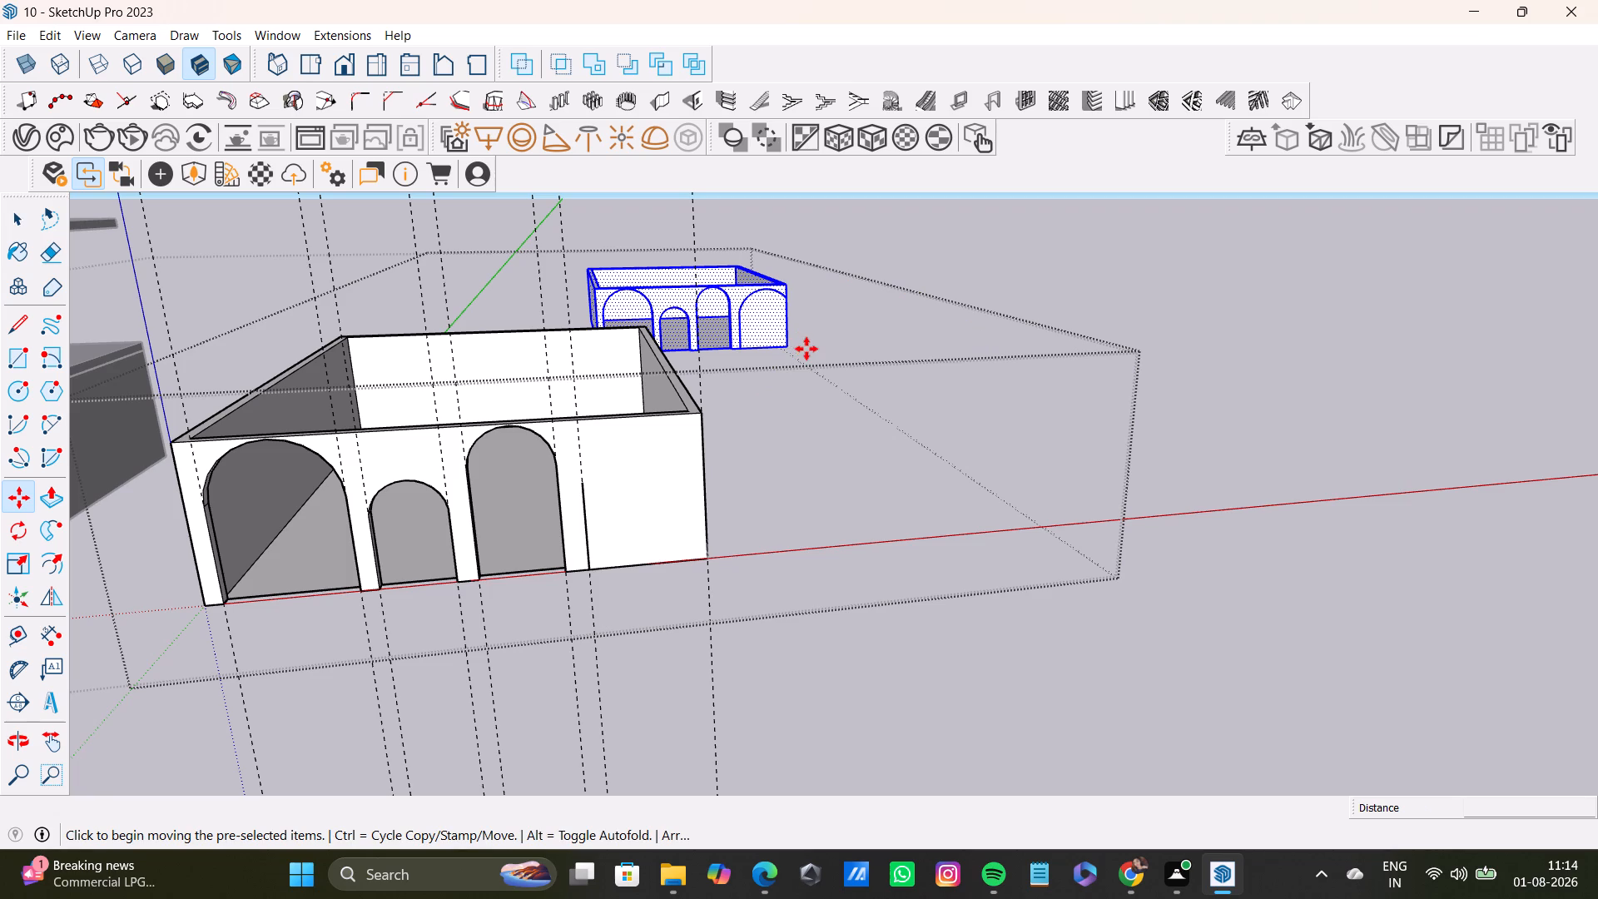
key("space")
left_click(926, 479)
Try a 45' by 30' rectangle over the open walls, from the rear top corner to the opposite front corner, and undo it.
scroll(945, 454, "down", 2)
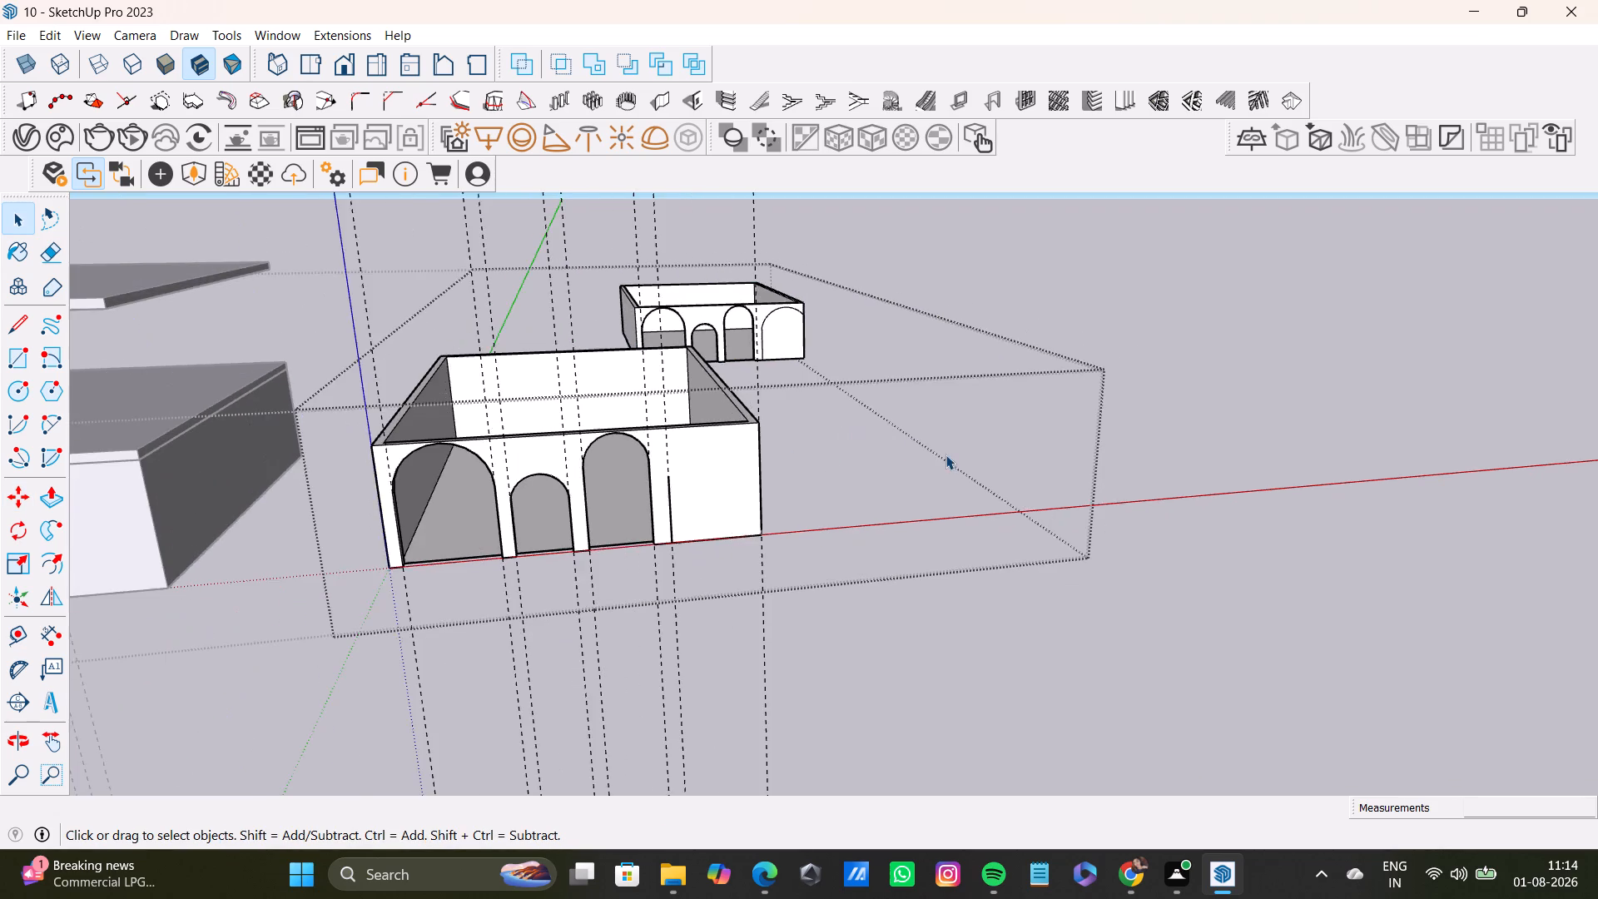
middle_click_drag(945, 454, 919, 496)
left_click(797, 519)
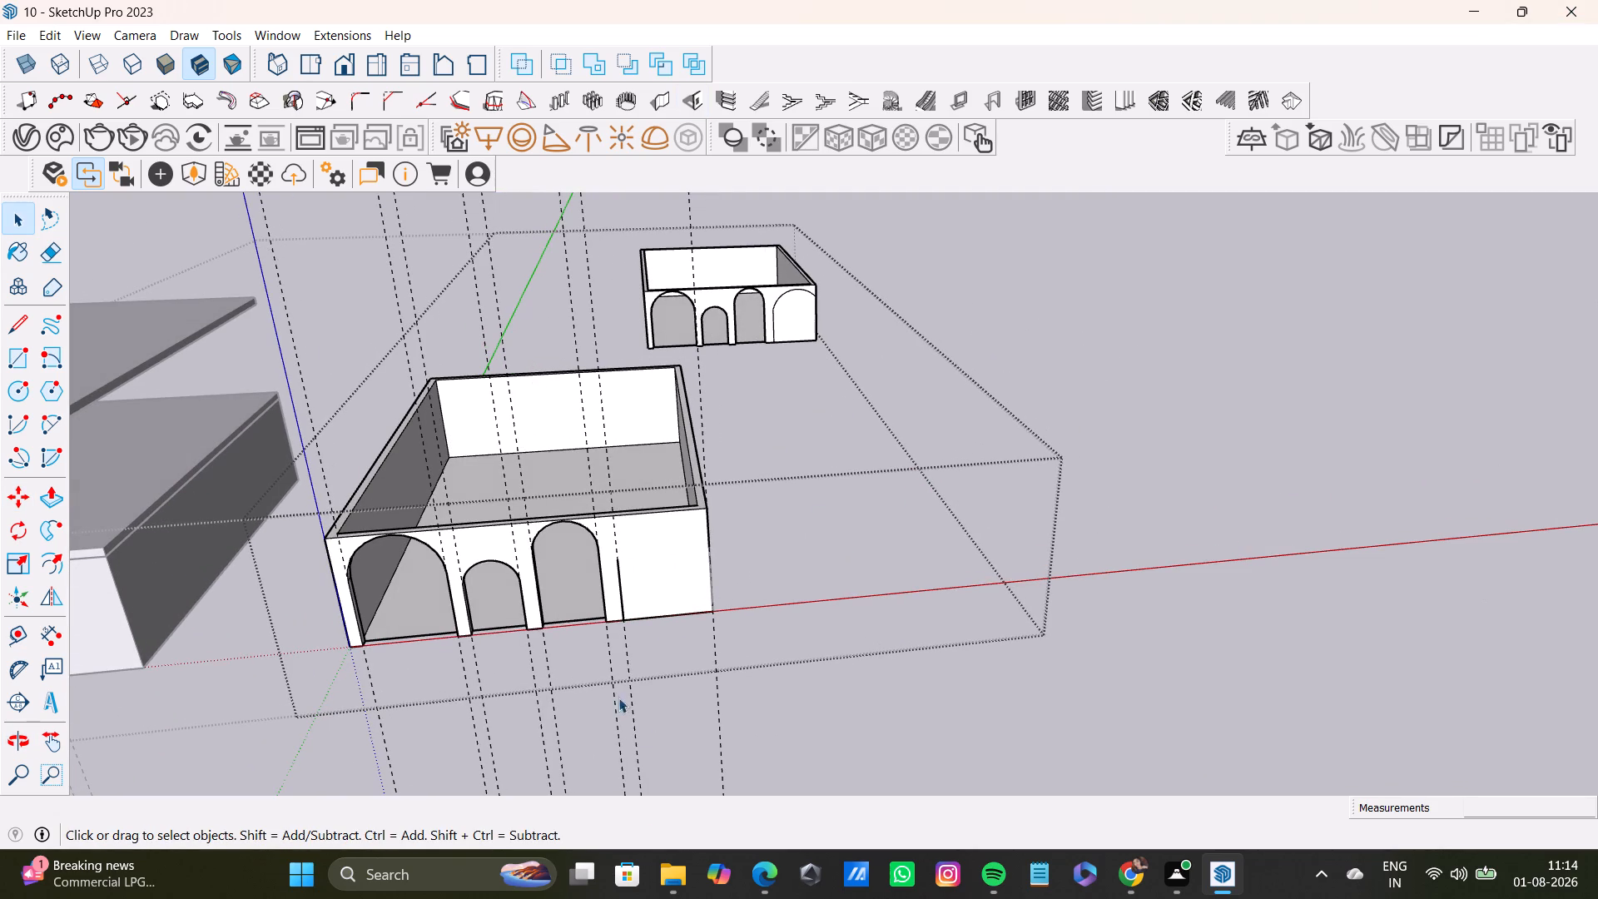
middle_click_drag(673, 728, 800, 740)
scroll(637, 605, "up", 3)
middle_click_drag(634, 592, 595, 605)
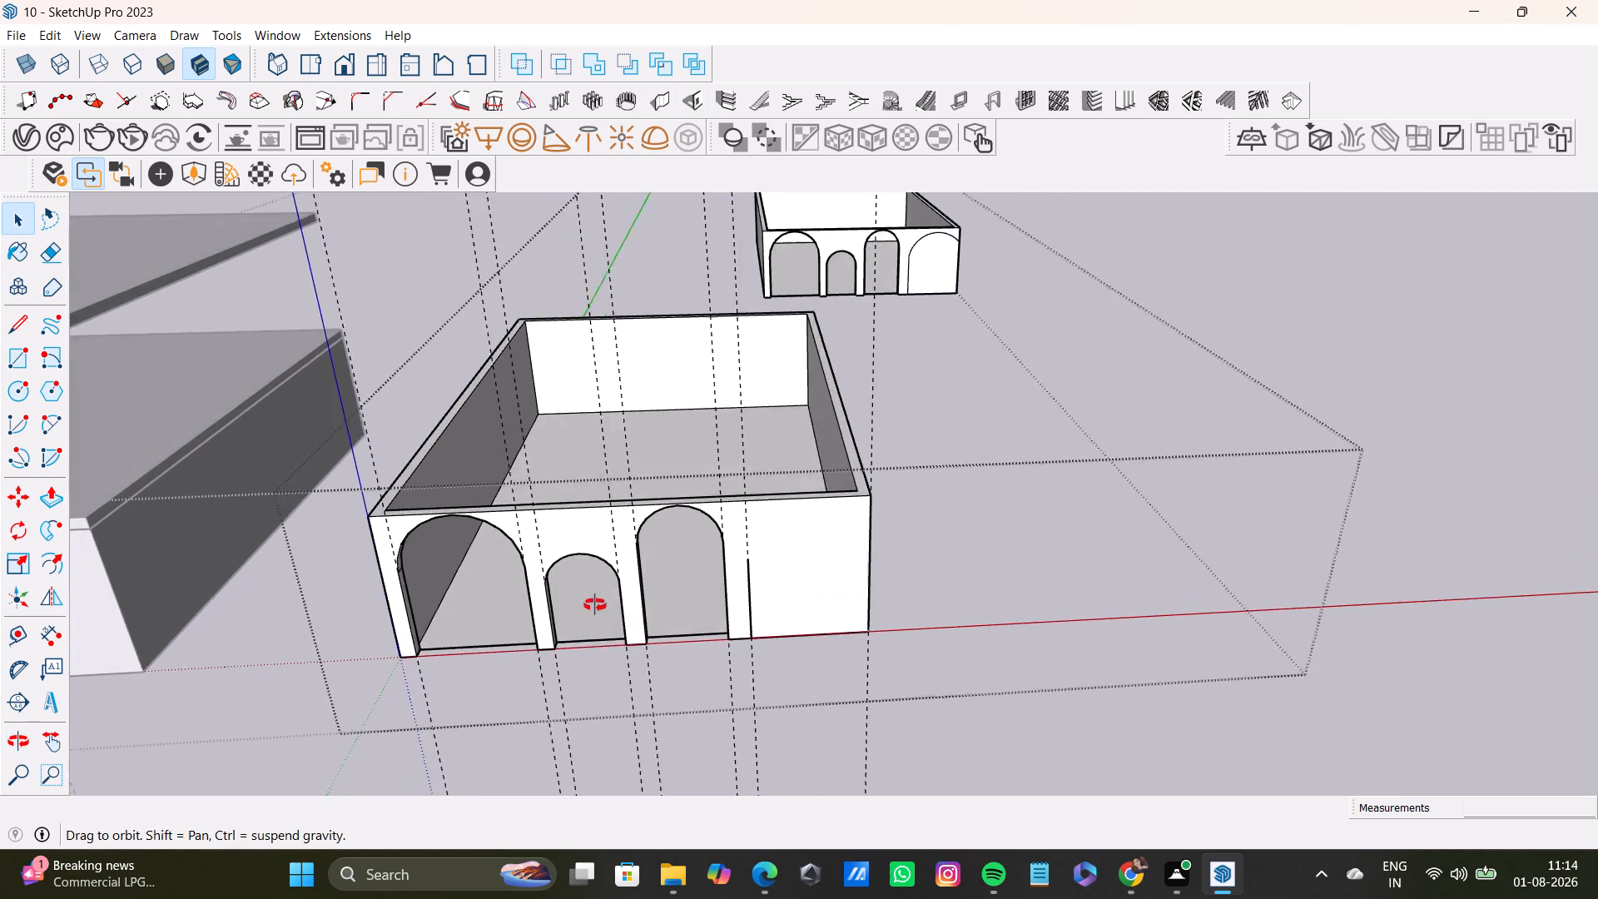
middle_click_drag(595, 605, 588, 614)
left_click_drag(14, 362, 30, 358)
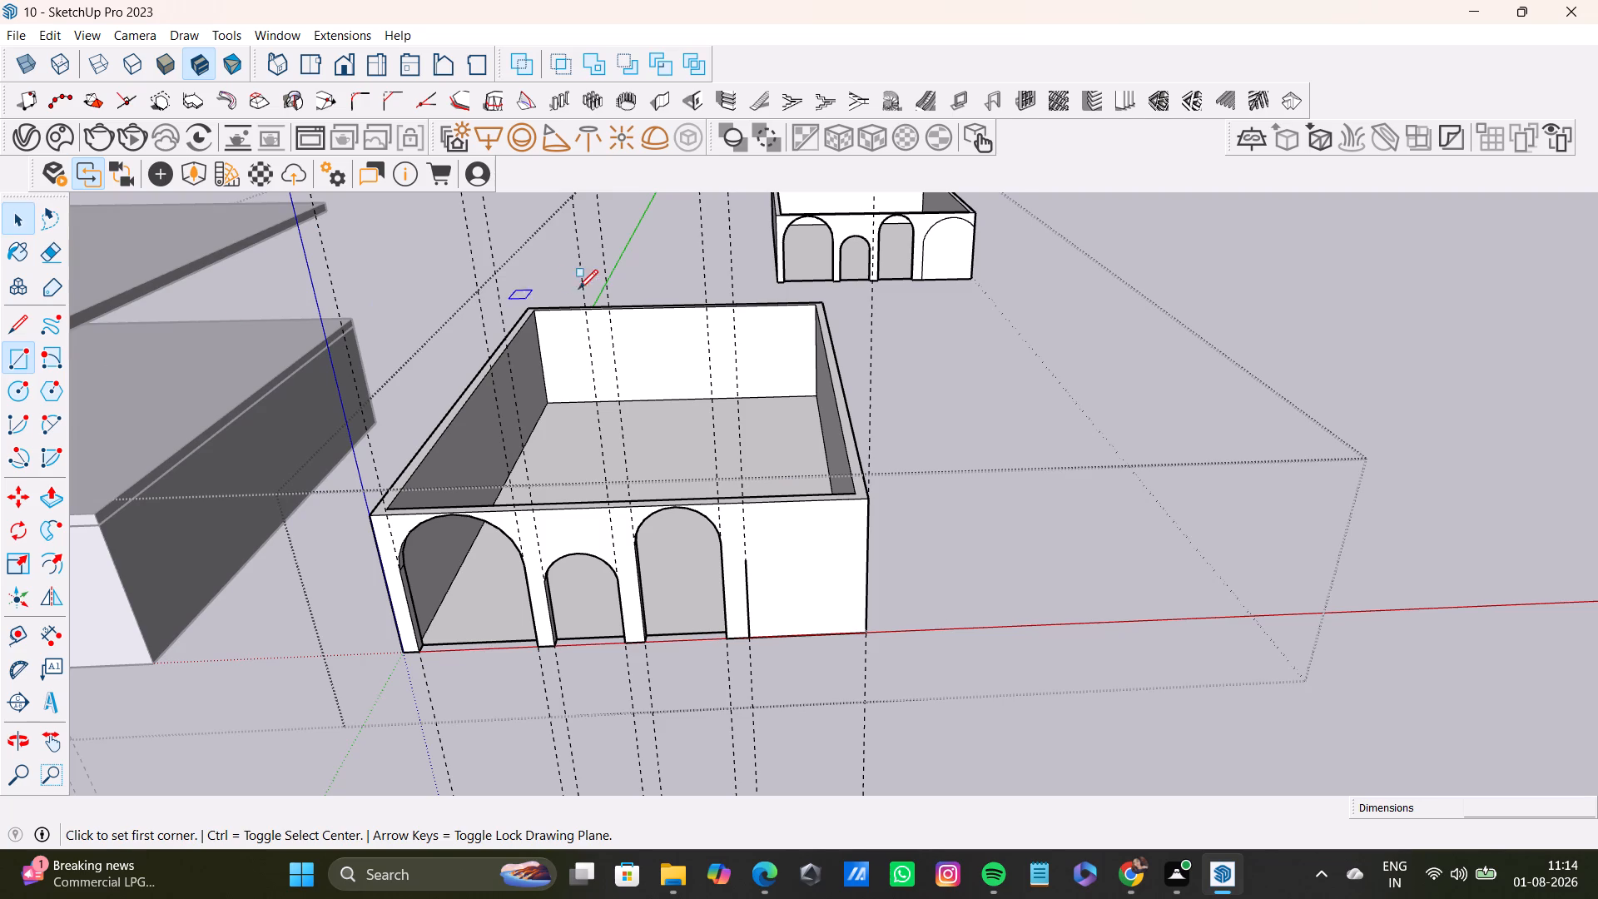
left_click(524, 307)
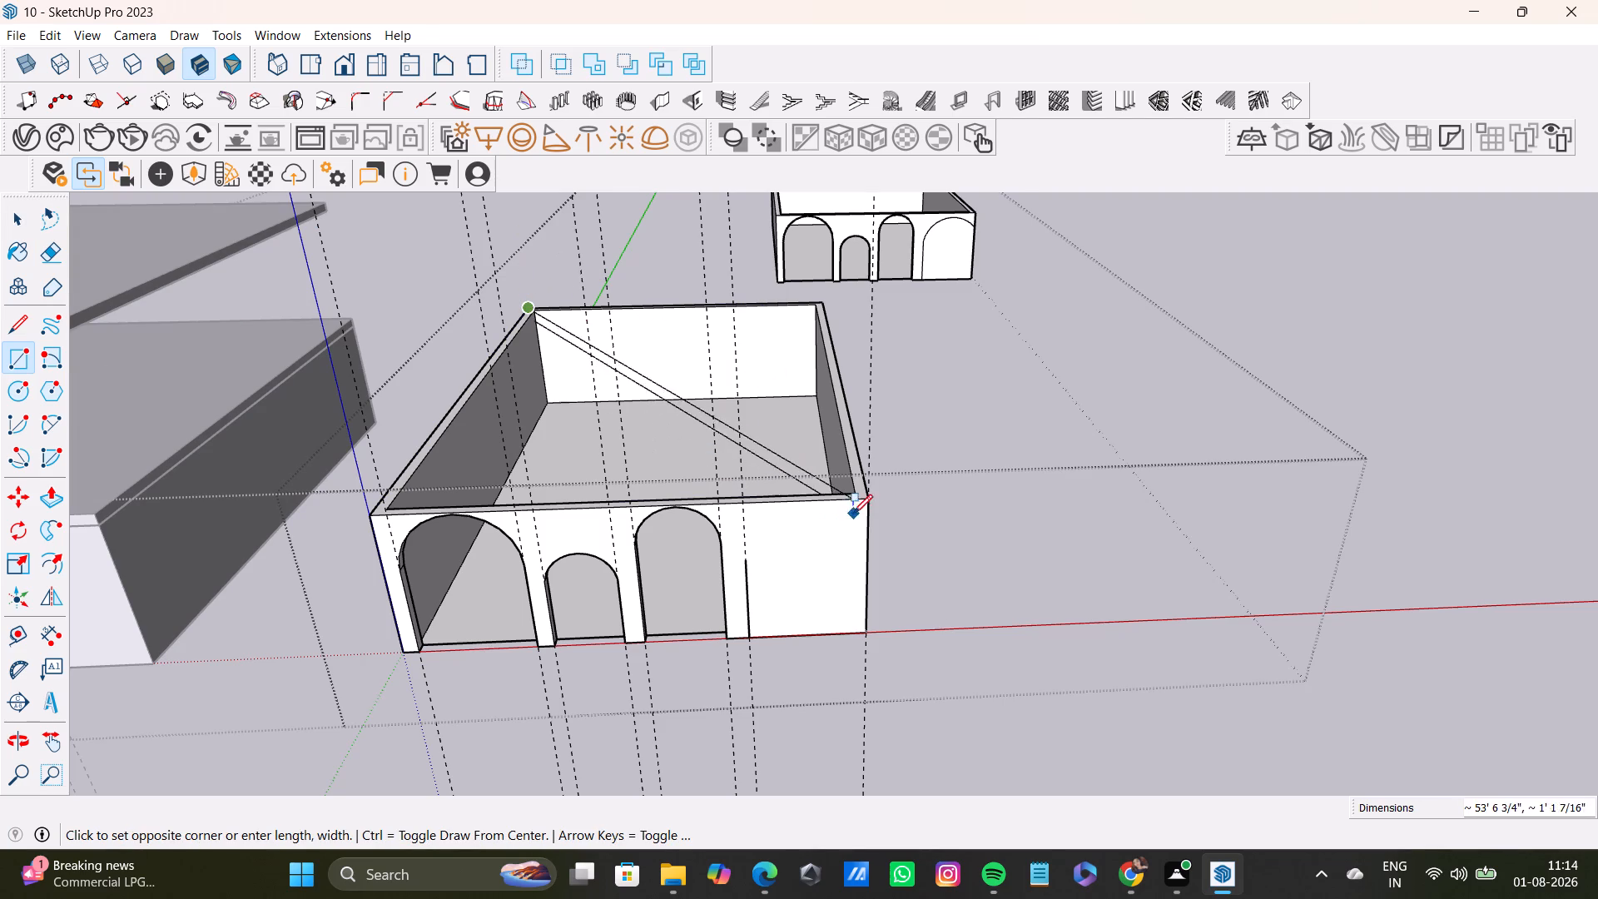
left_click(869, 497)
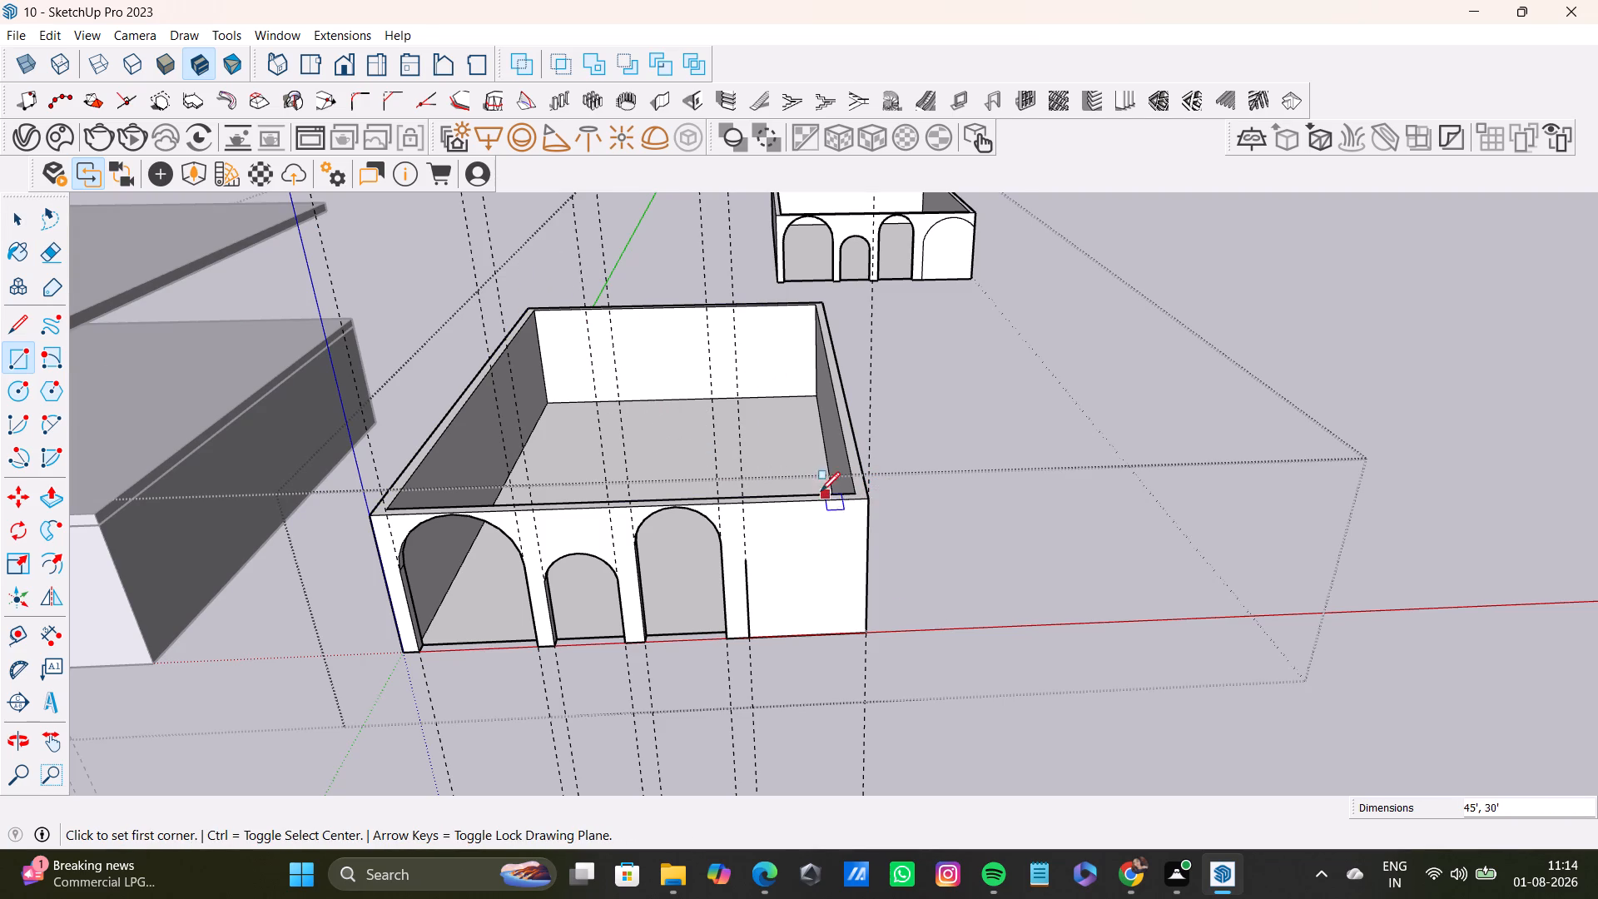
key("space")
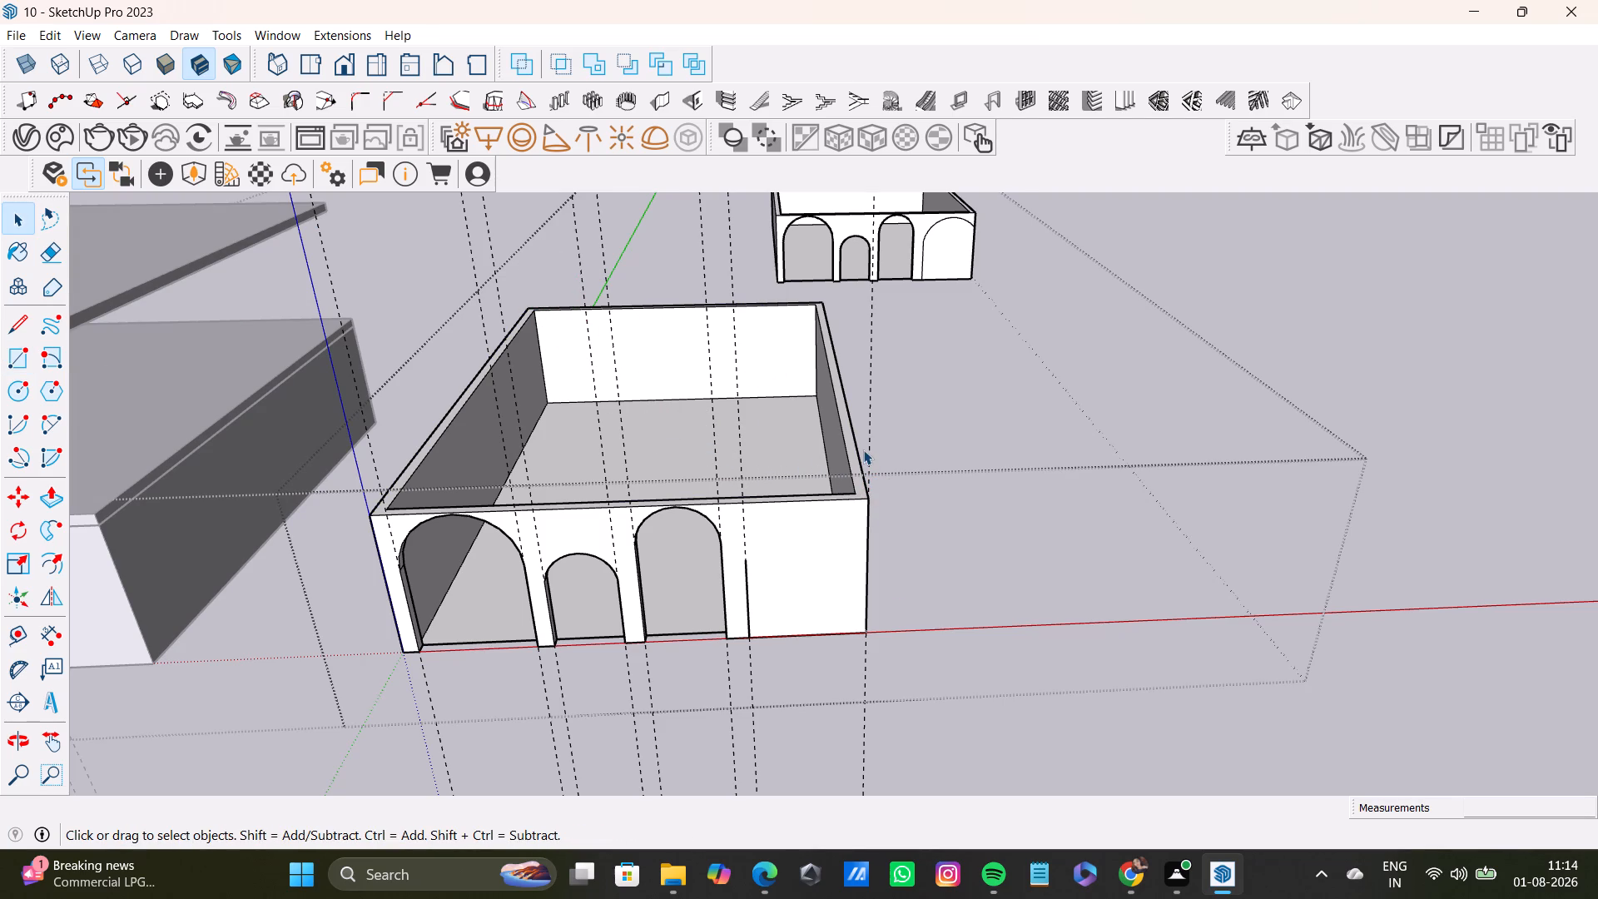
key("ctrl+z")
Exit editing of the open-topped wall group and of the parent group that contains it.
middle_click_drag(728, 459, 686, 513)
key("space")
left_click(1025, 406)
left_click(1025, 435)
left_click(1026, 476)
triple_click(1041, 578)
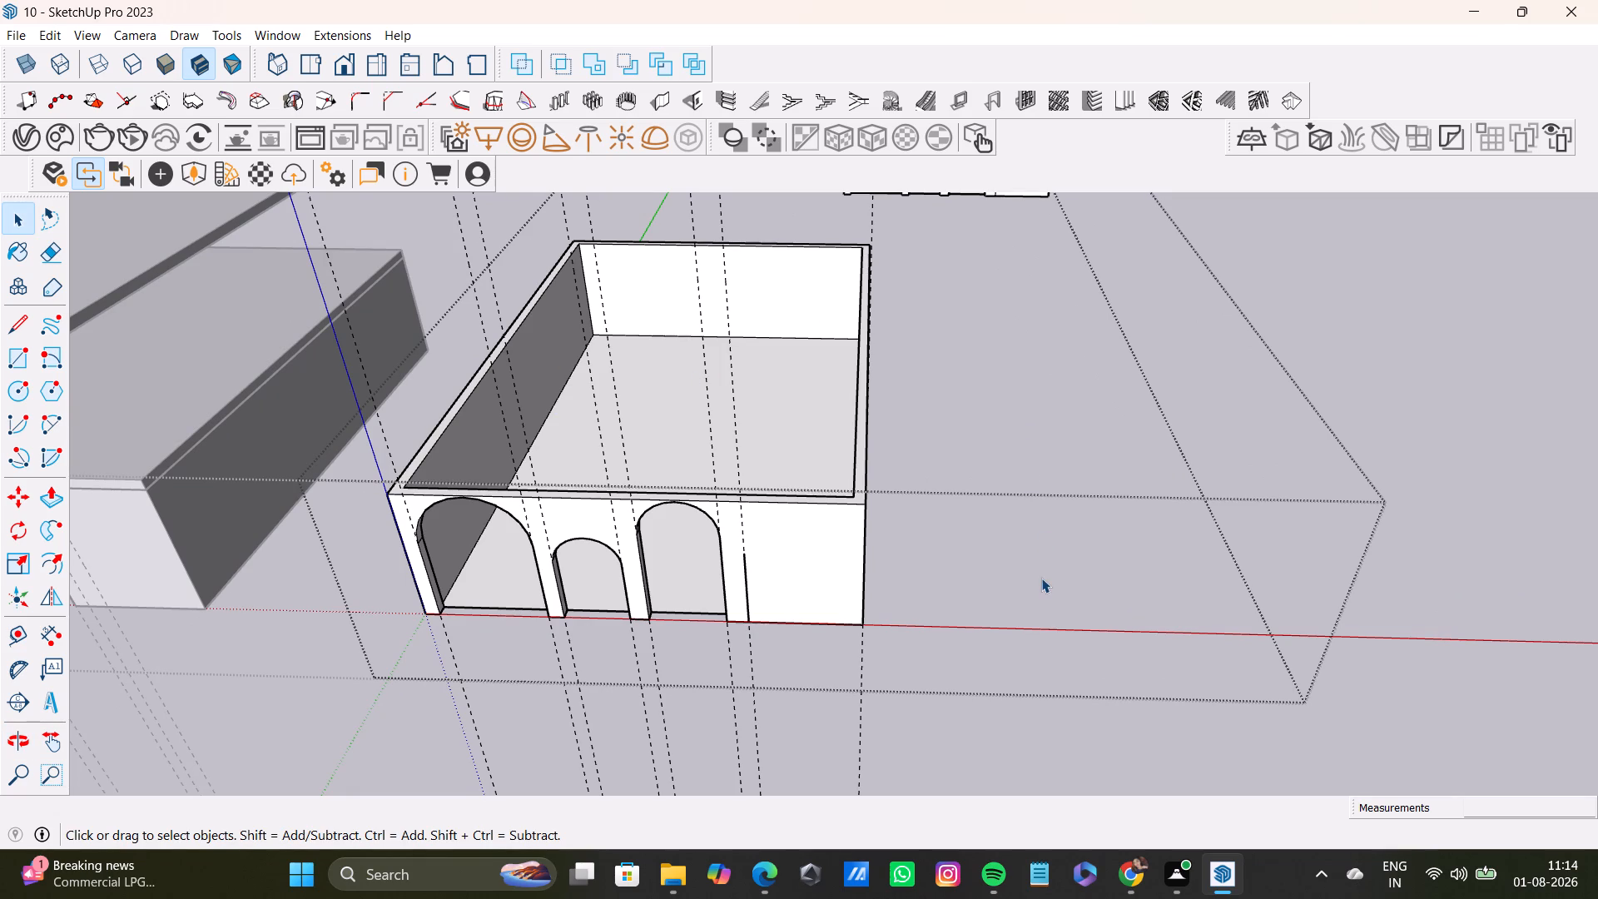
left_click(1026, 558)
left_click(1020, 519)
left_click(317, 420)
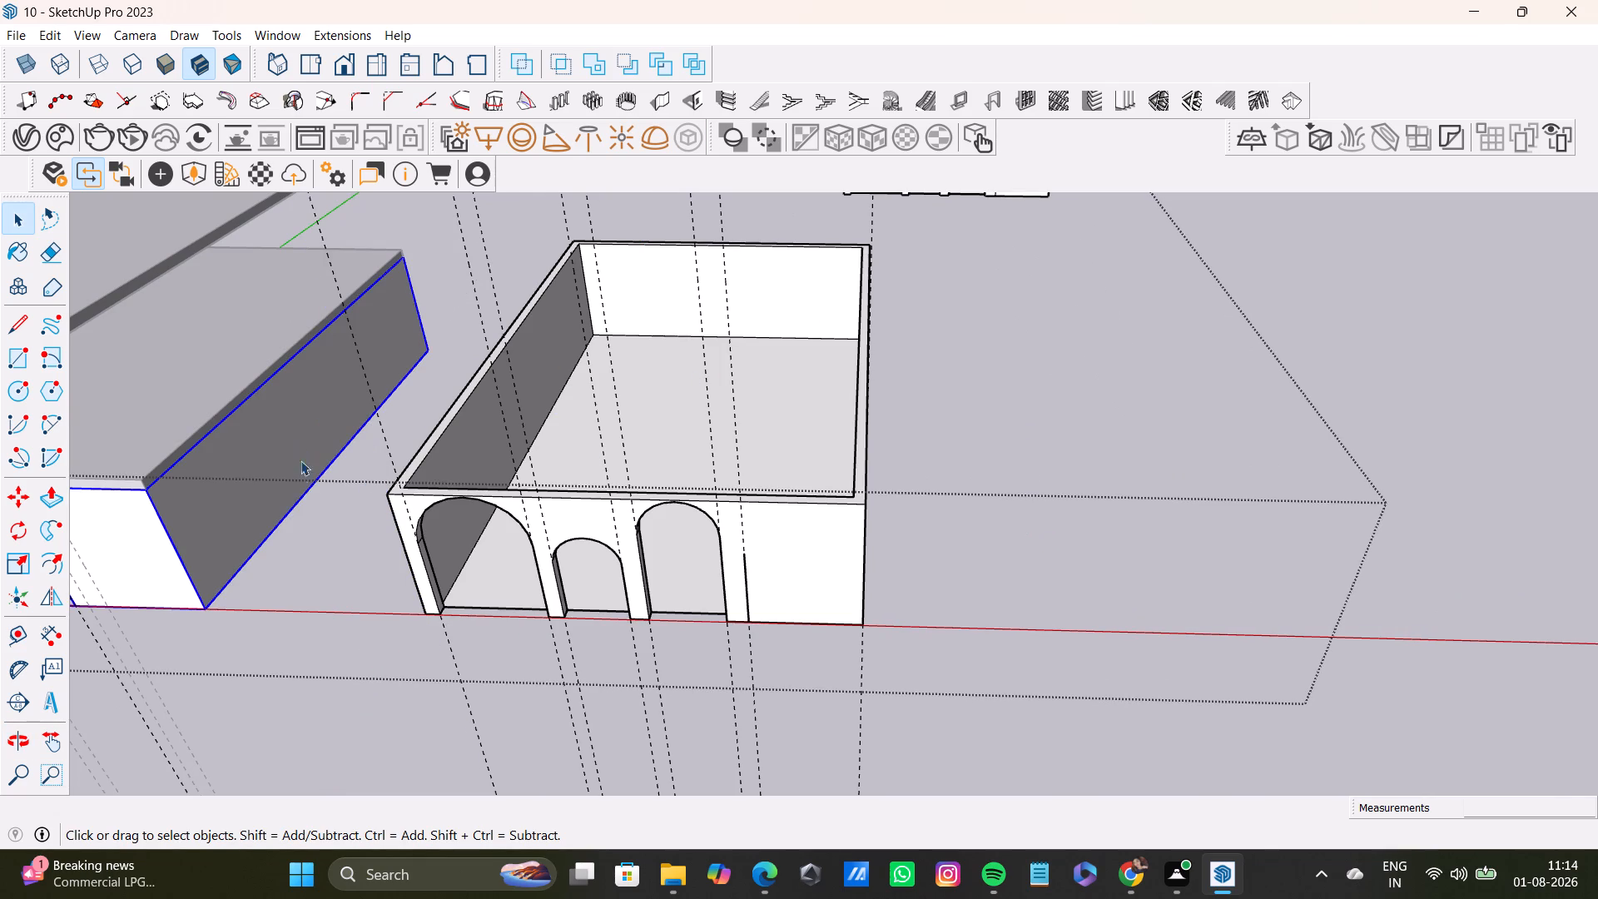
left_click(1092, 410)
left_click(1129, 513)
left_click(1146, 513)
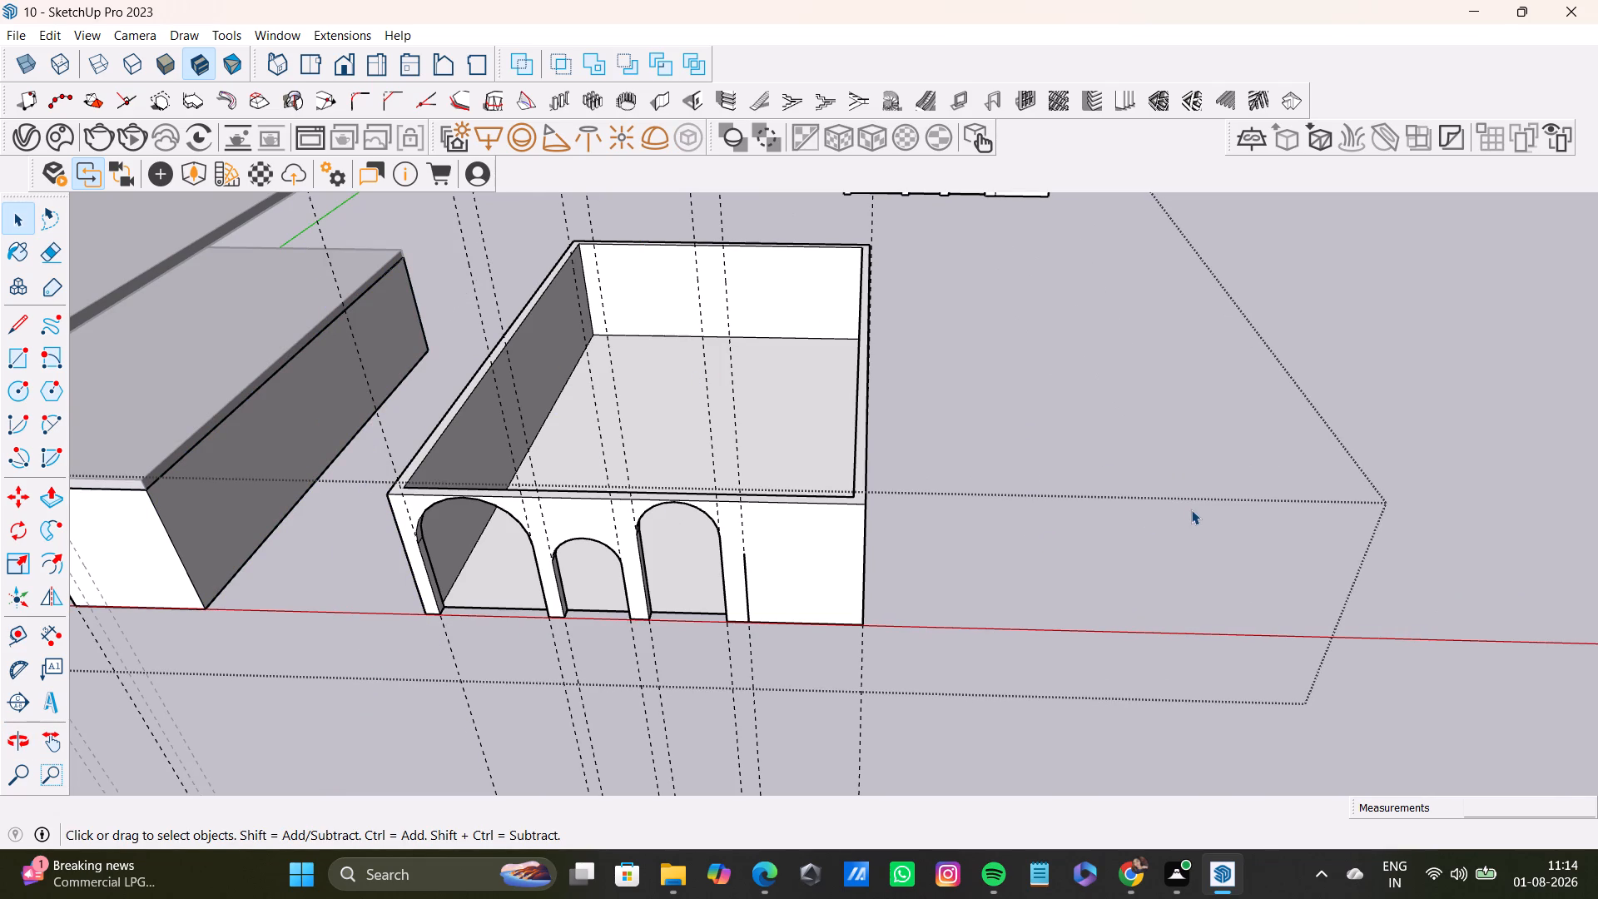
left_click(1184, 509)
middle_click_drag(1141, 528, 1127, 300)
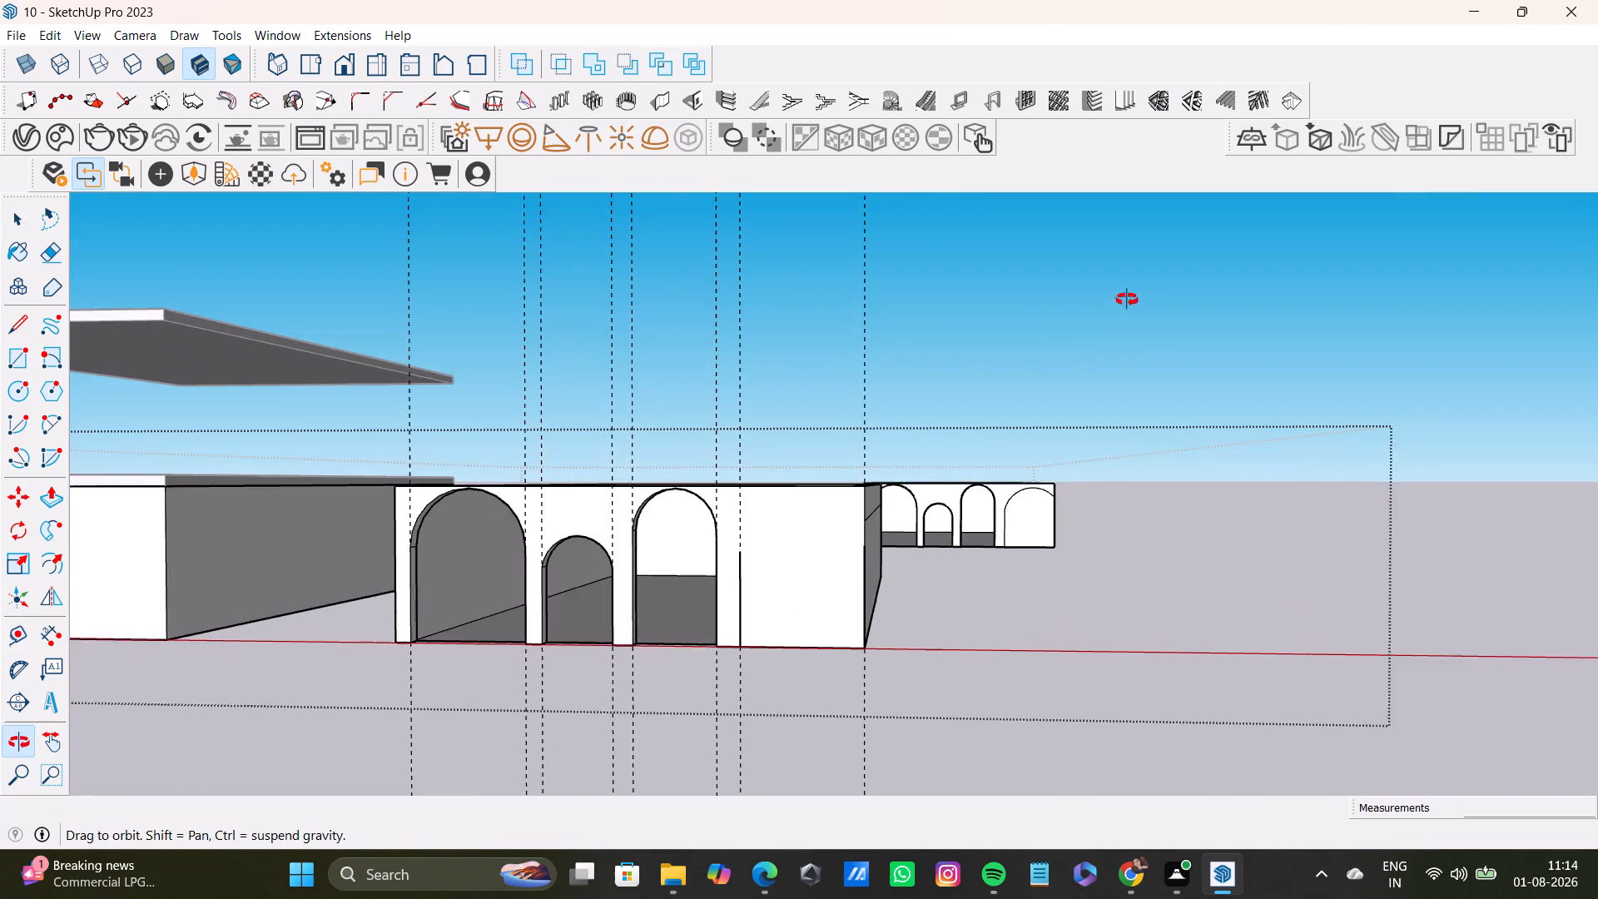
middle_click_drag(1127, 300, 1124, 300)
scroll(527, 464, "down", 8)
middle_click_drag(563, 450, 701, 499)
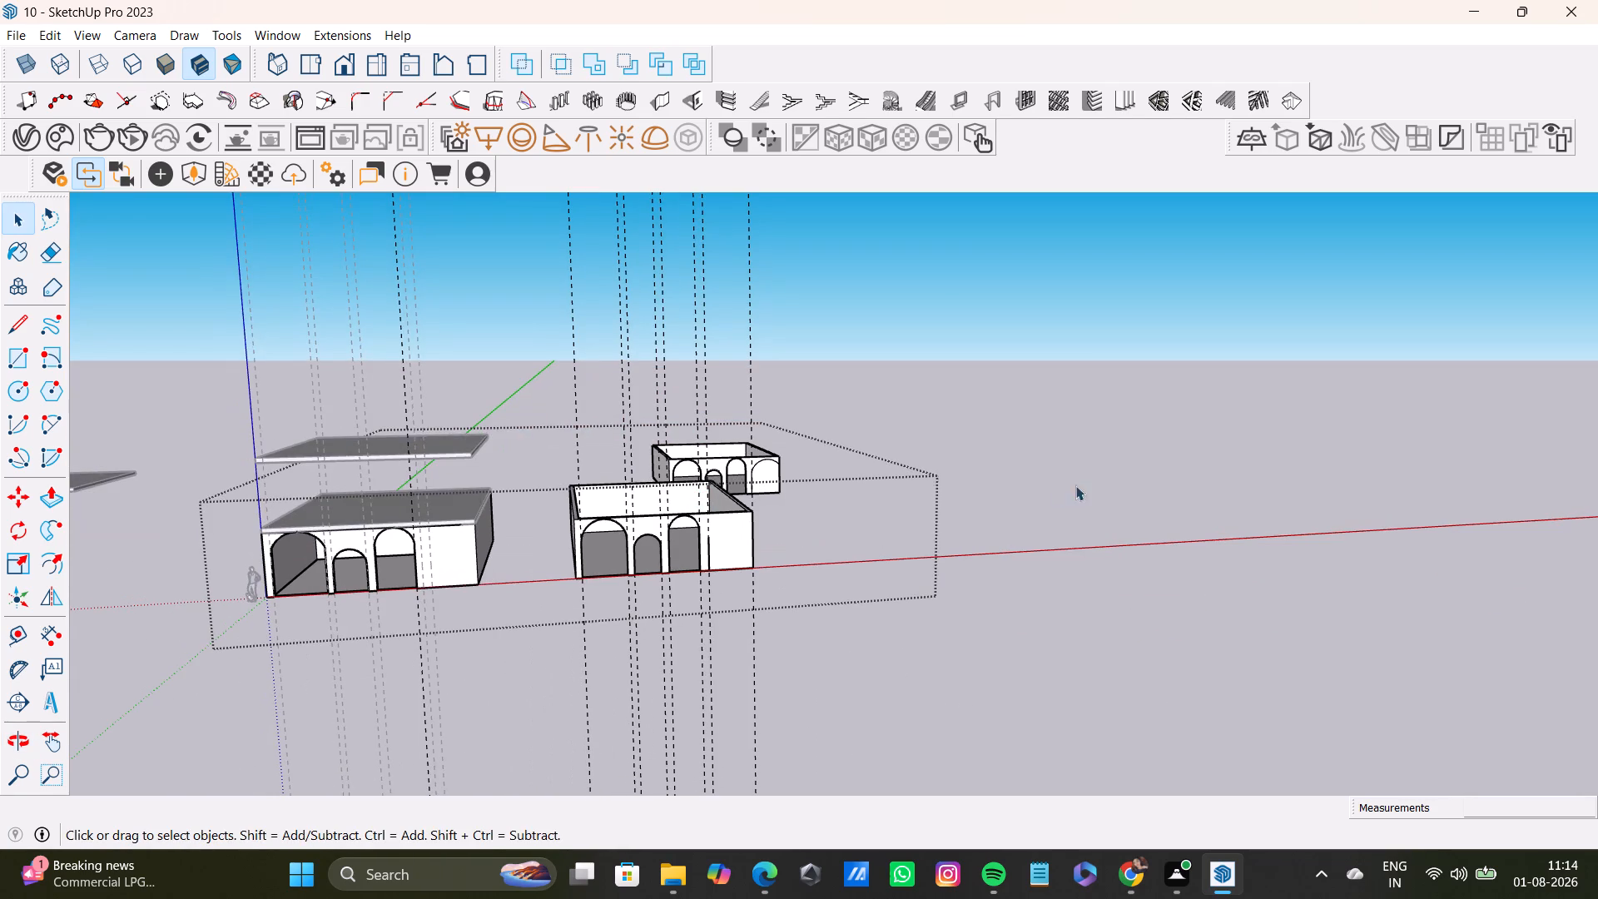
left_click(1104, 485)
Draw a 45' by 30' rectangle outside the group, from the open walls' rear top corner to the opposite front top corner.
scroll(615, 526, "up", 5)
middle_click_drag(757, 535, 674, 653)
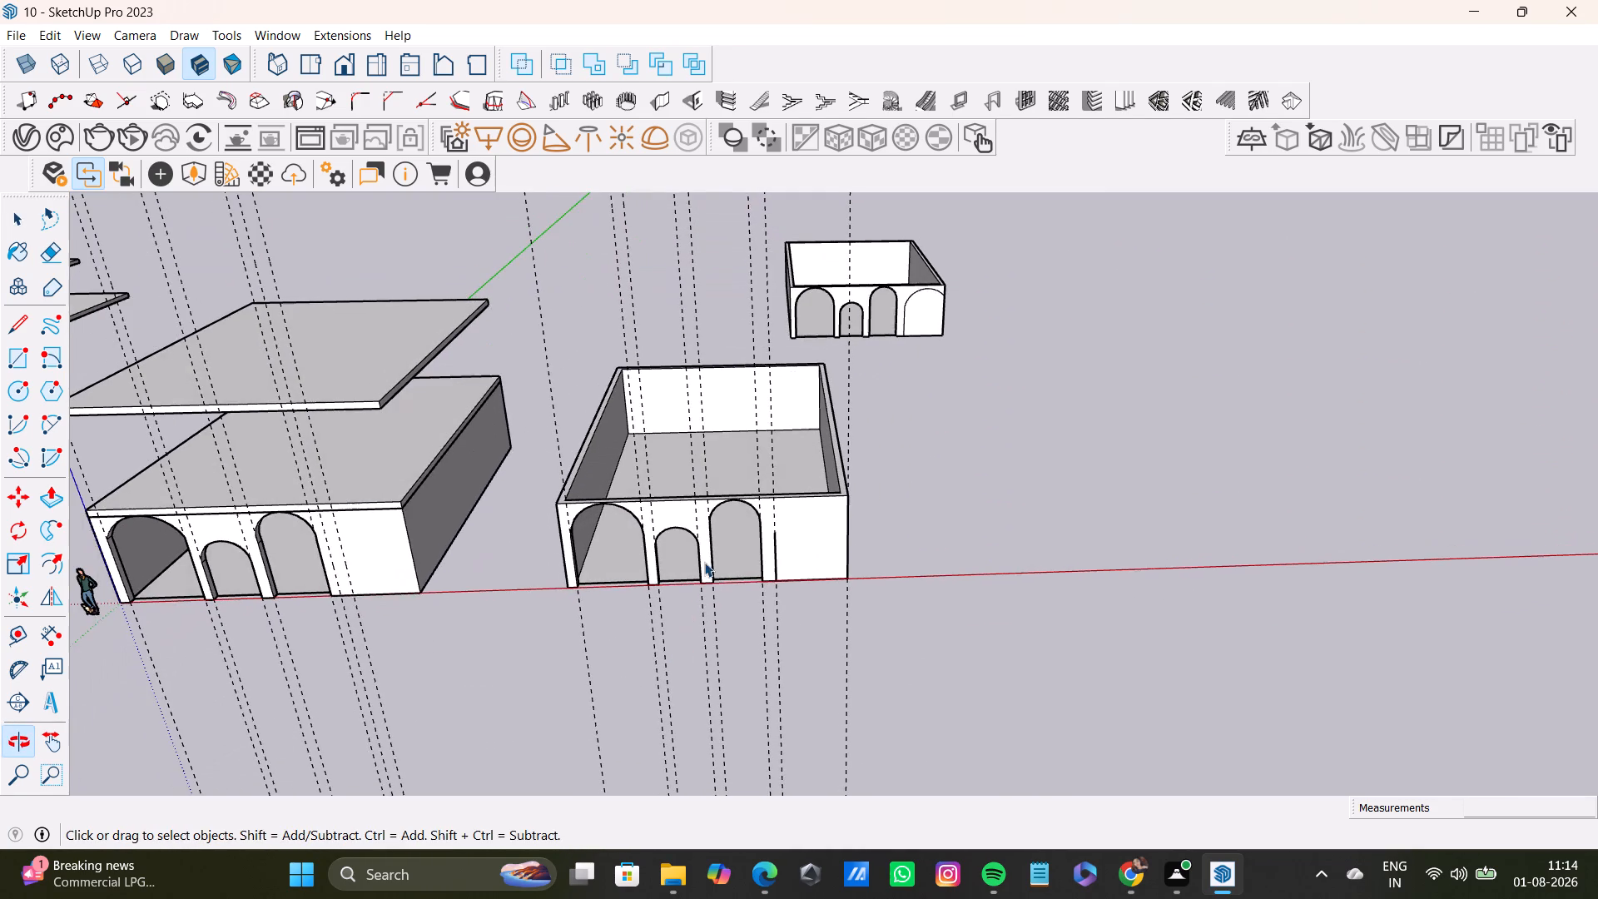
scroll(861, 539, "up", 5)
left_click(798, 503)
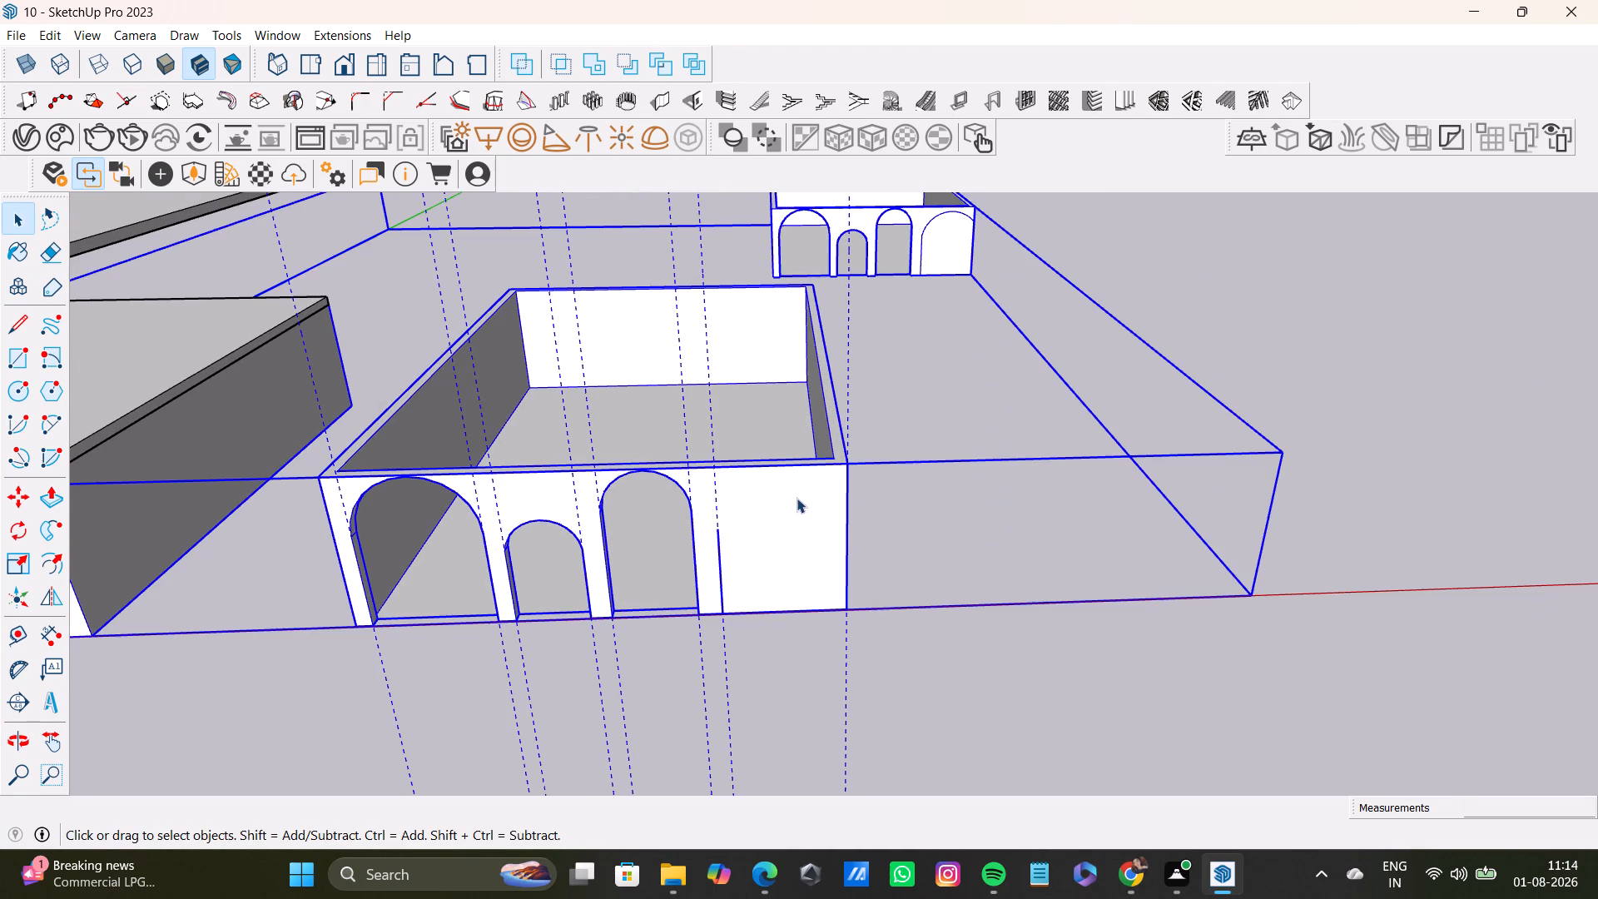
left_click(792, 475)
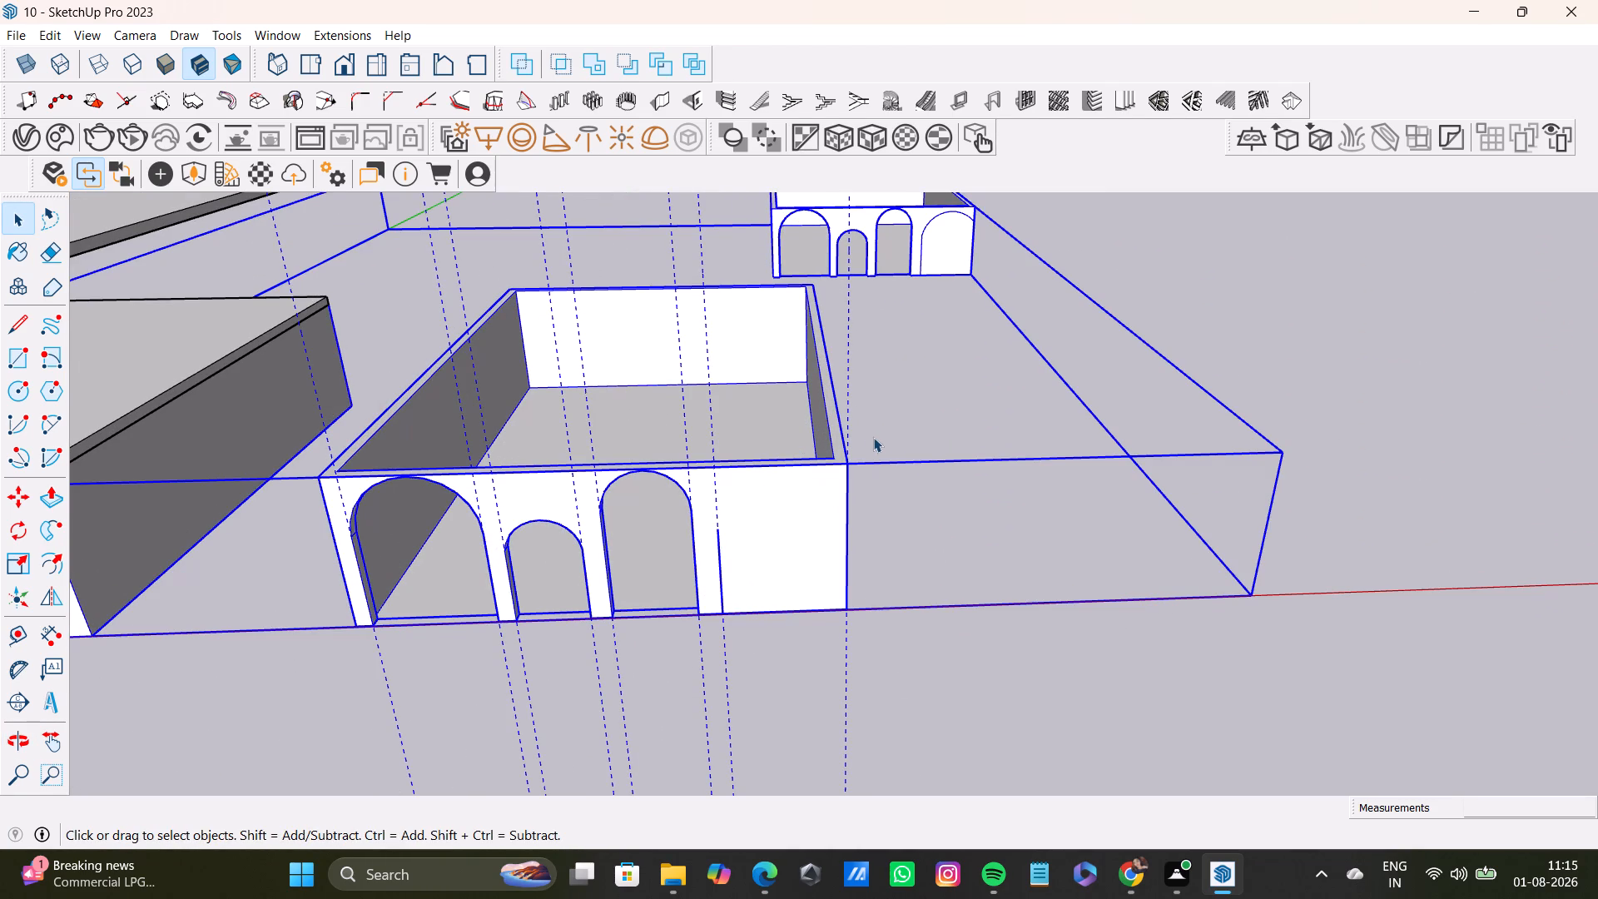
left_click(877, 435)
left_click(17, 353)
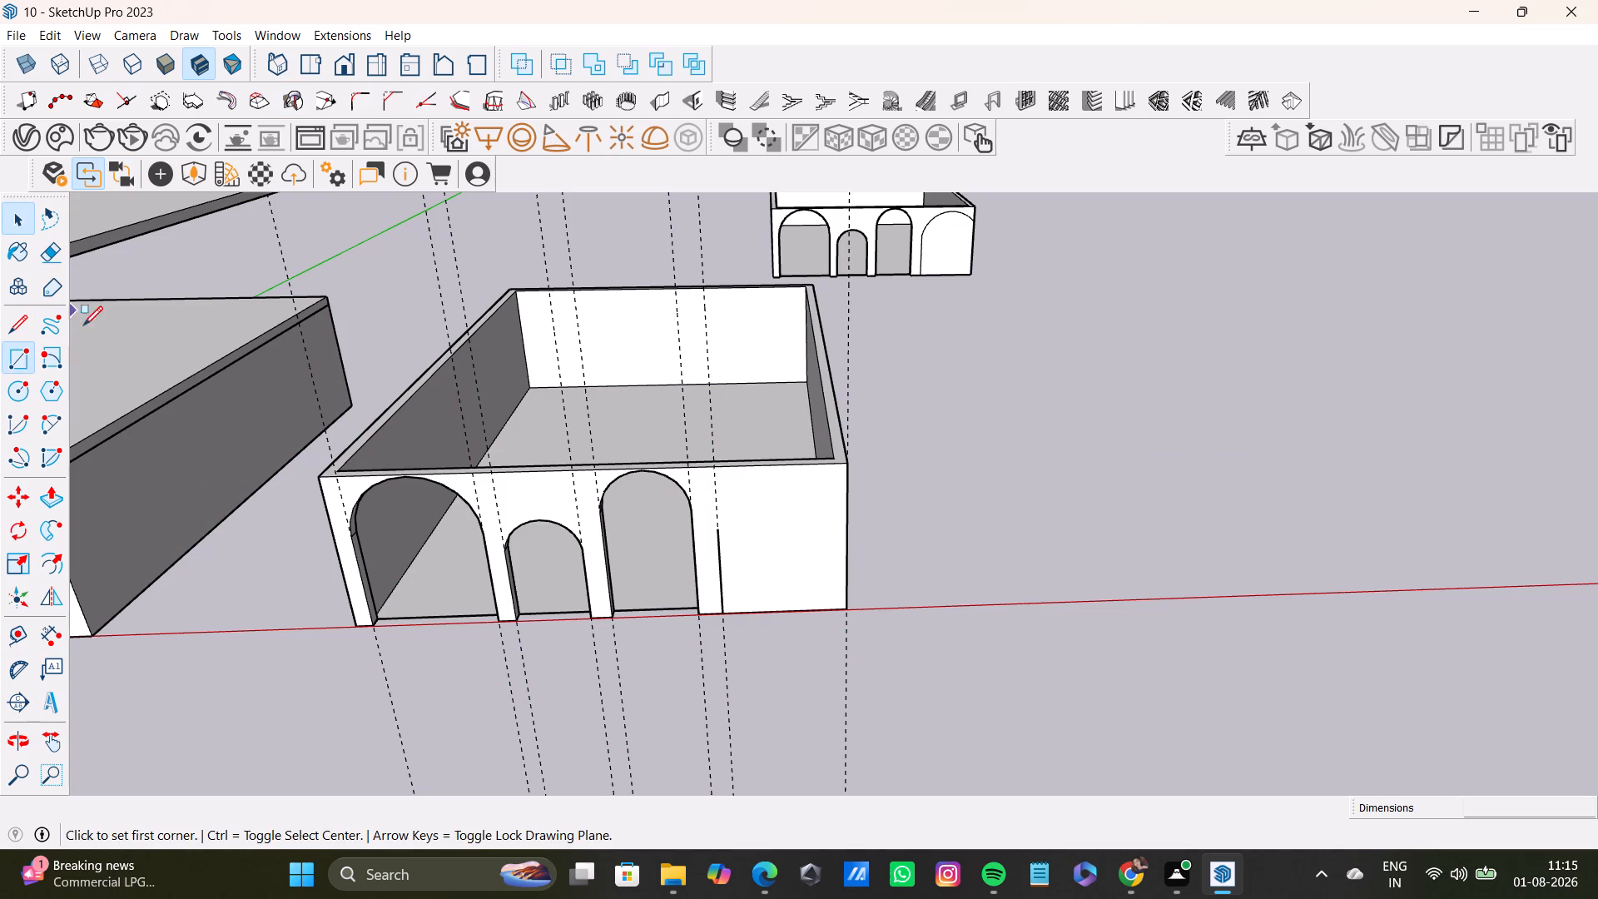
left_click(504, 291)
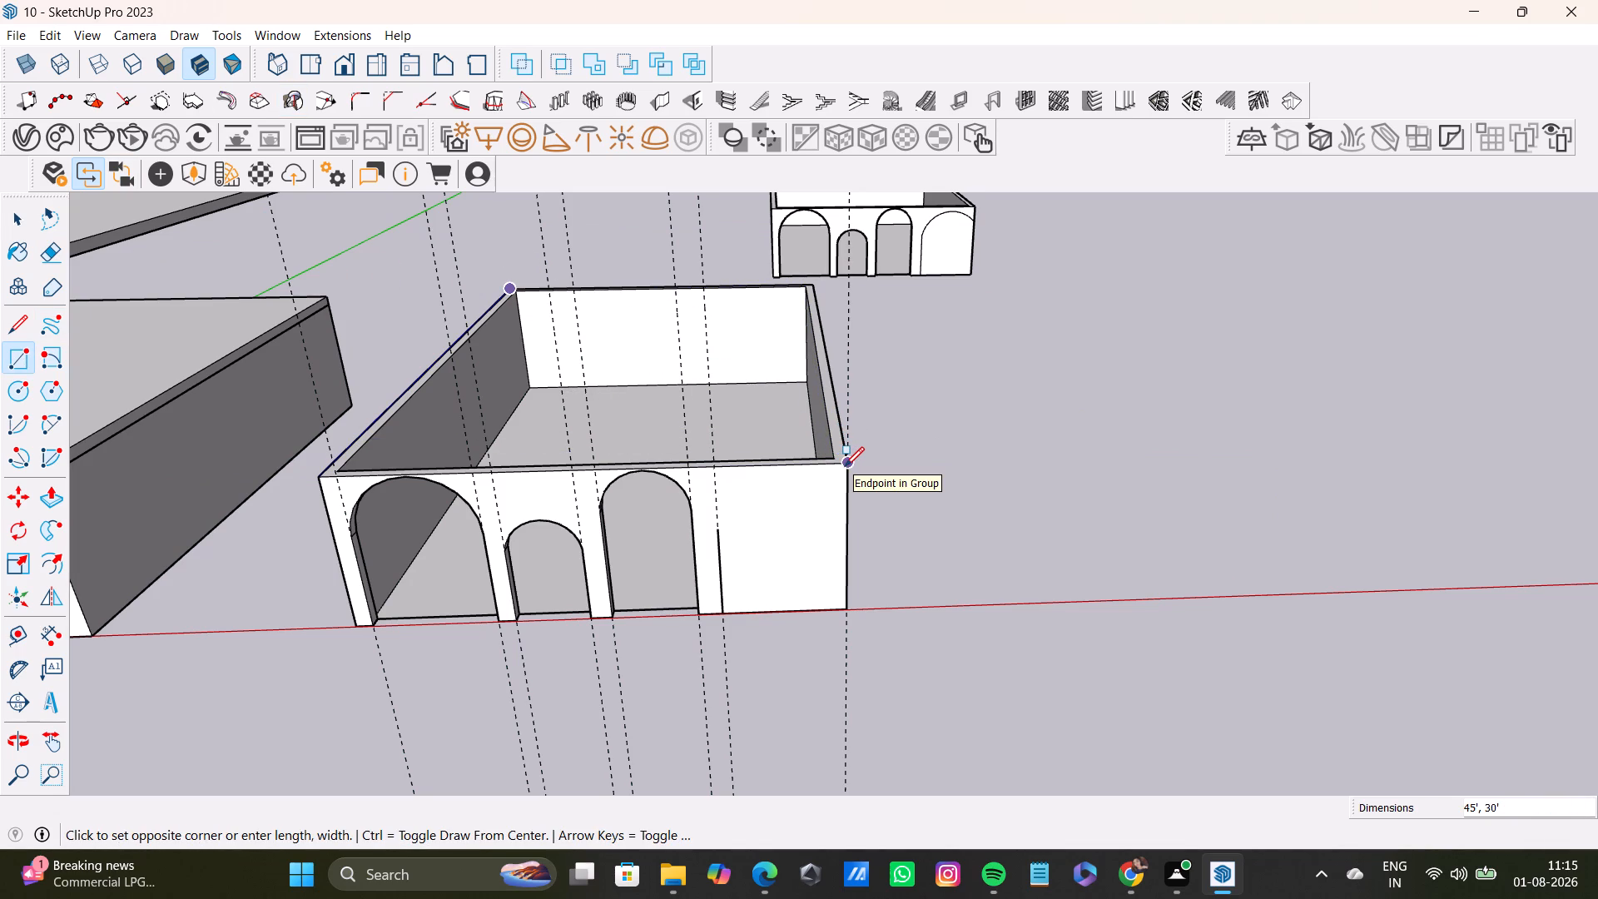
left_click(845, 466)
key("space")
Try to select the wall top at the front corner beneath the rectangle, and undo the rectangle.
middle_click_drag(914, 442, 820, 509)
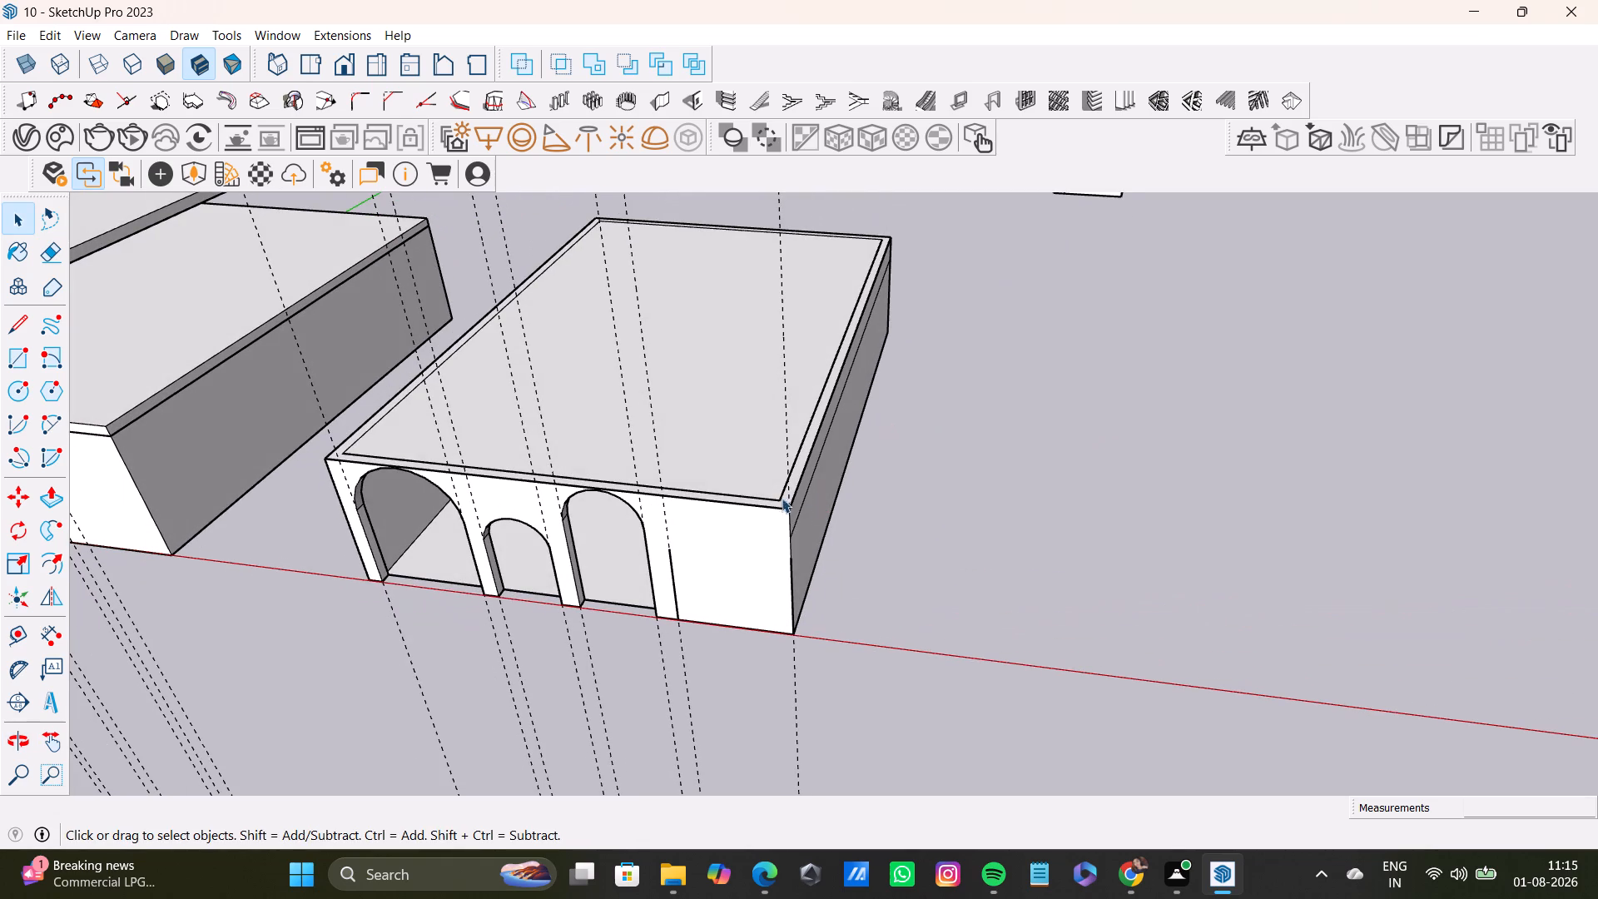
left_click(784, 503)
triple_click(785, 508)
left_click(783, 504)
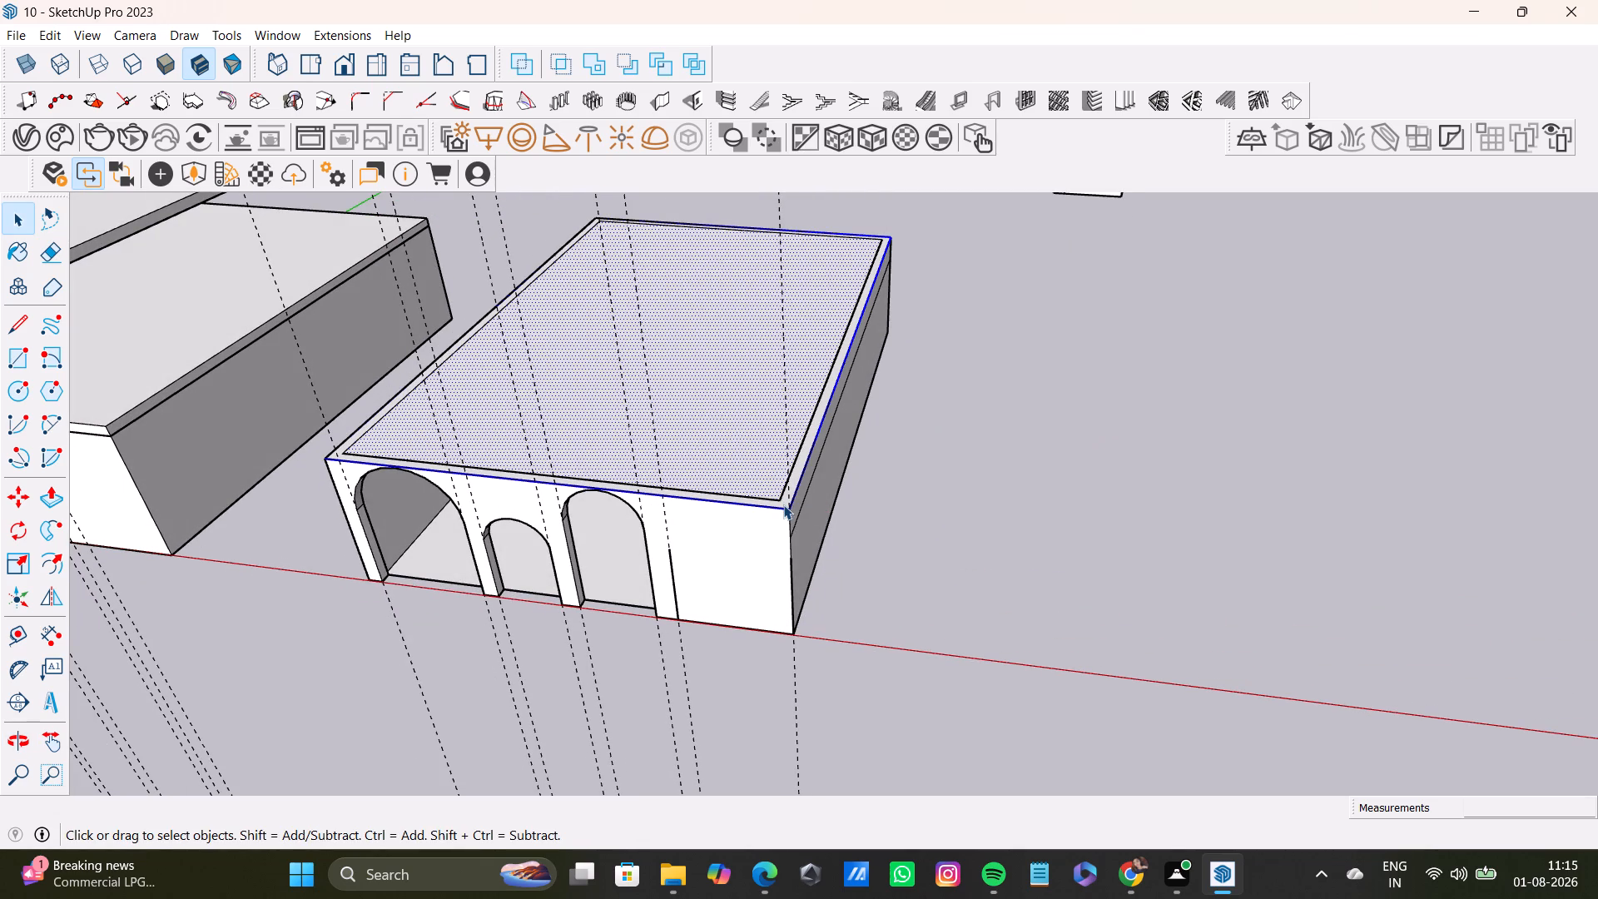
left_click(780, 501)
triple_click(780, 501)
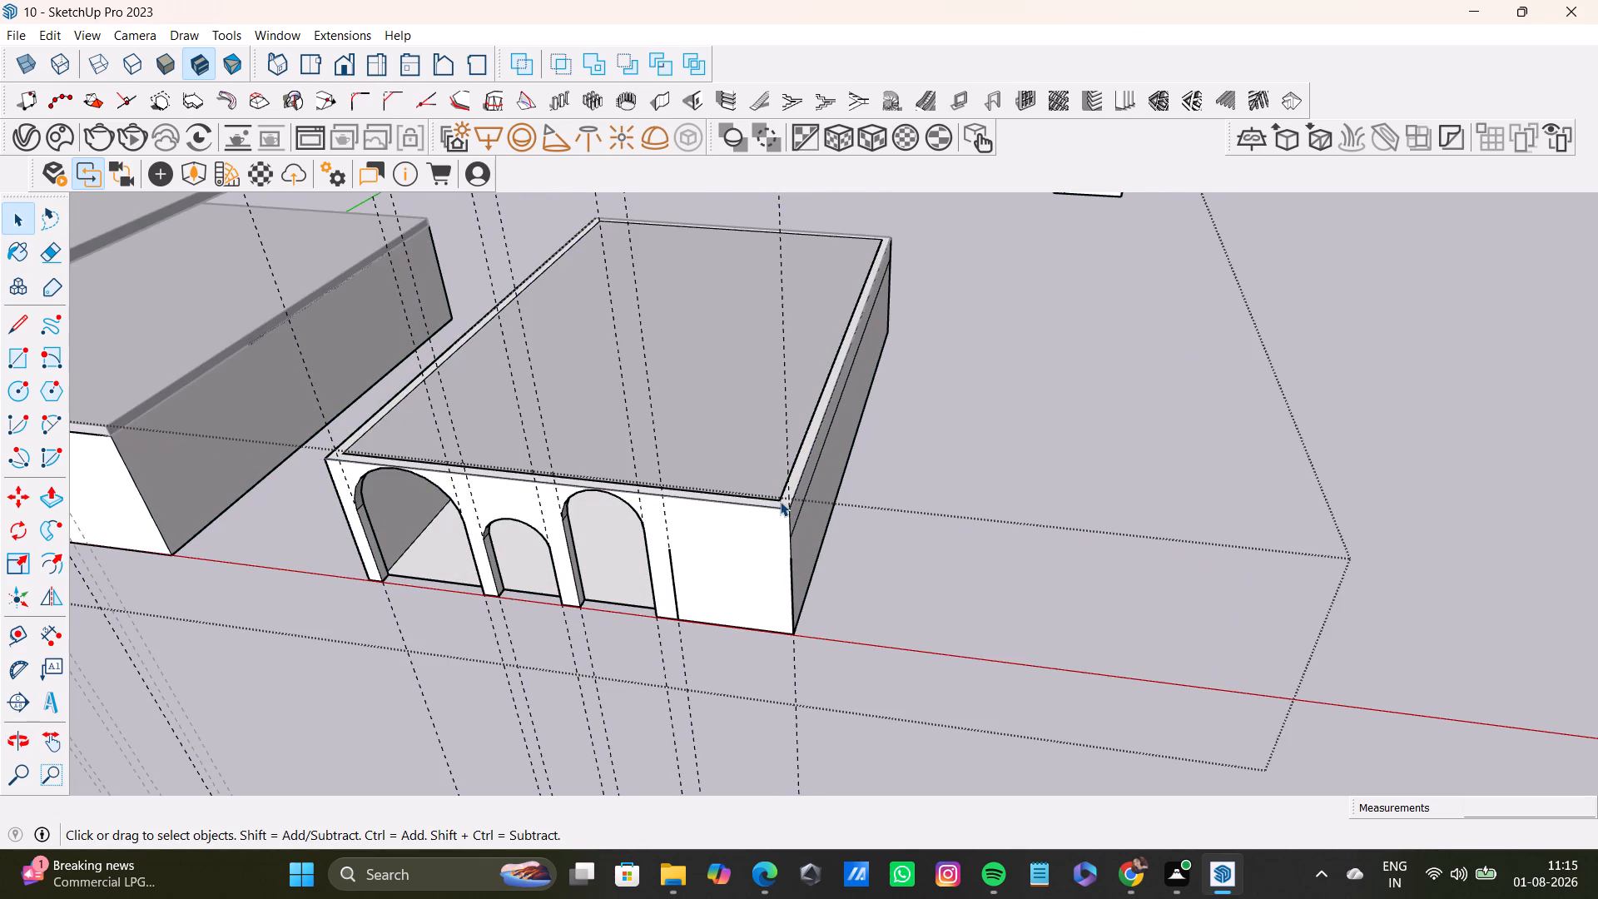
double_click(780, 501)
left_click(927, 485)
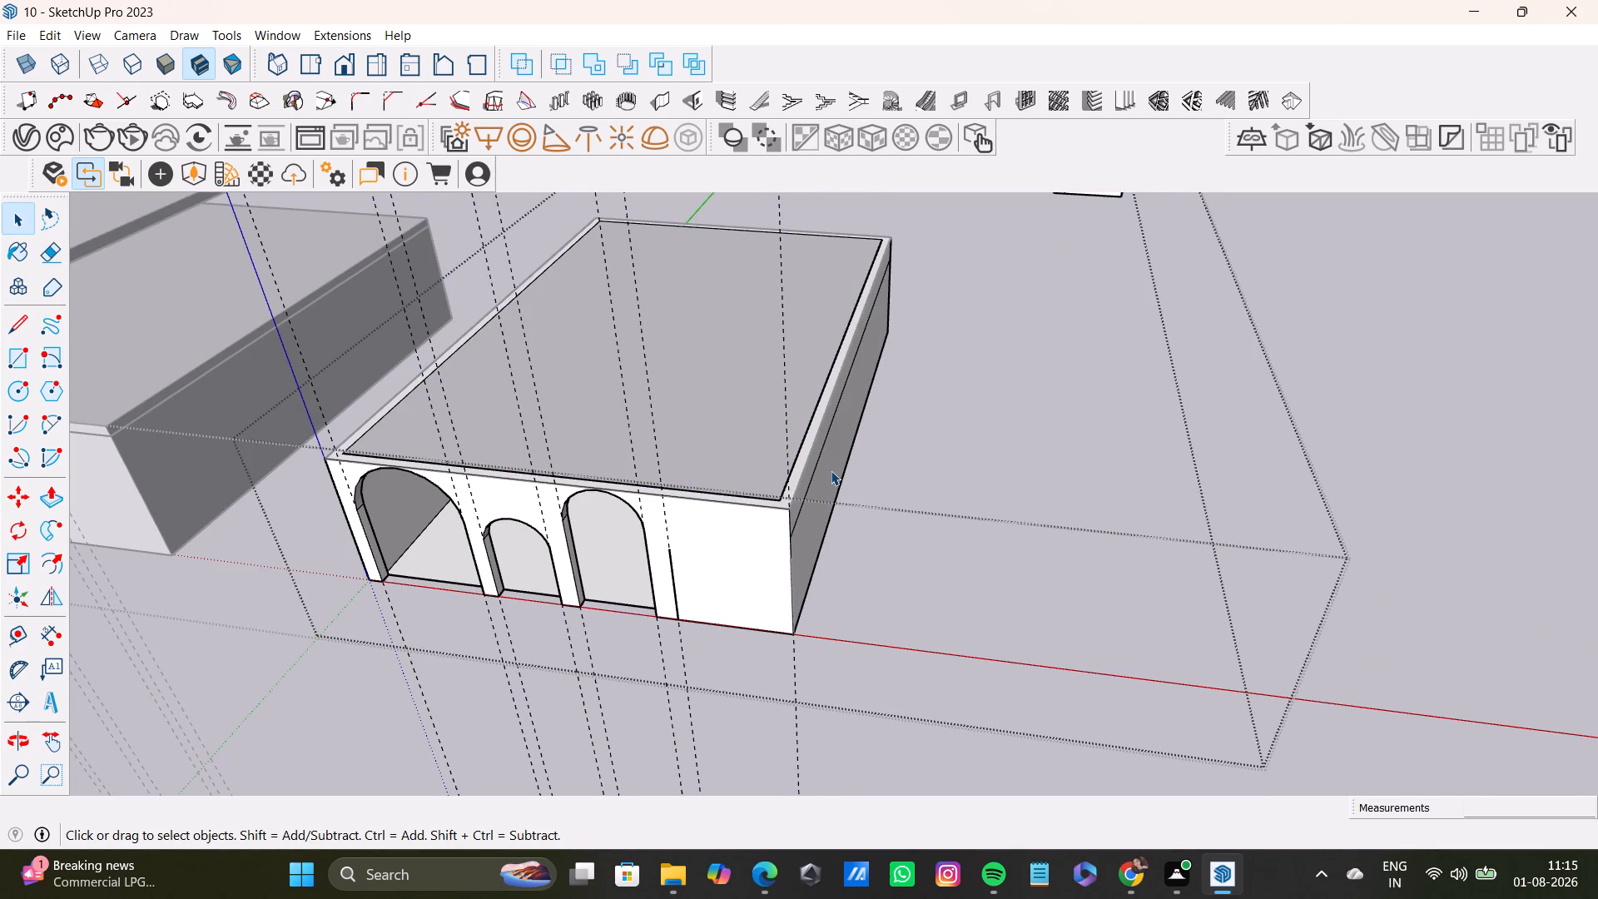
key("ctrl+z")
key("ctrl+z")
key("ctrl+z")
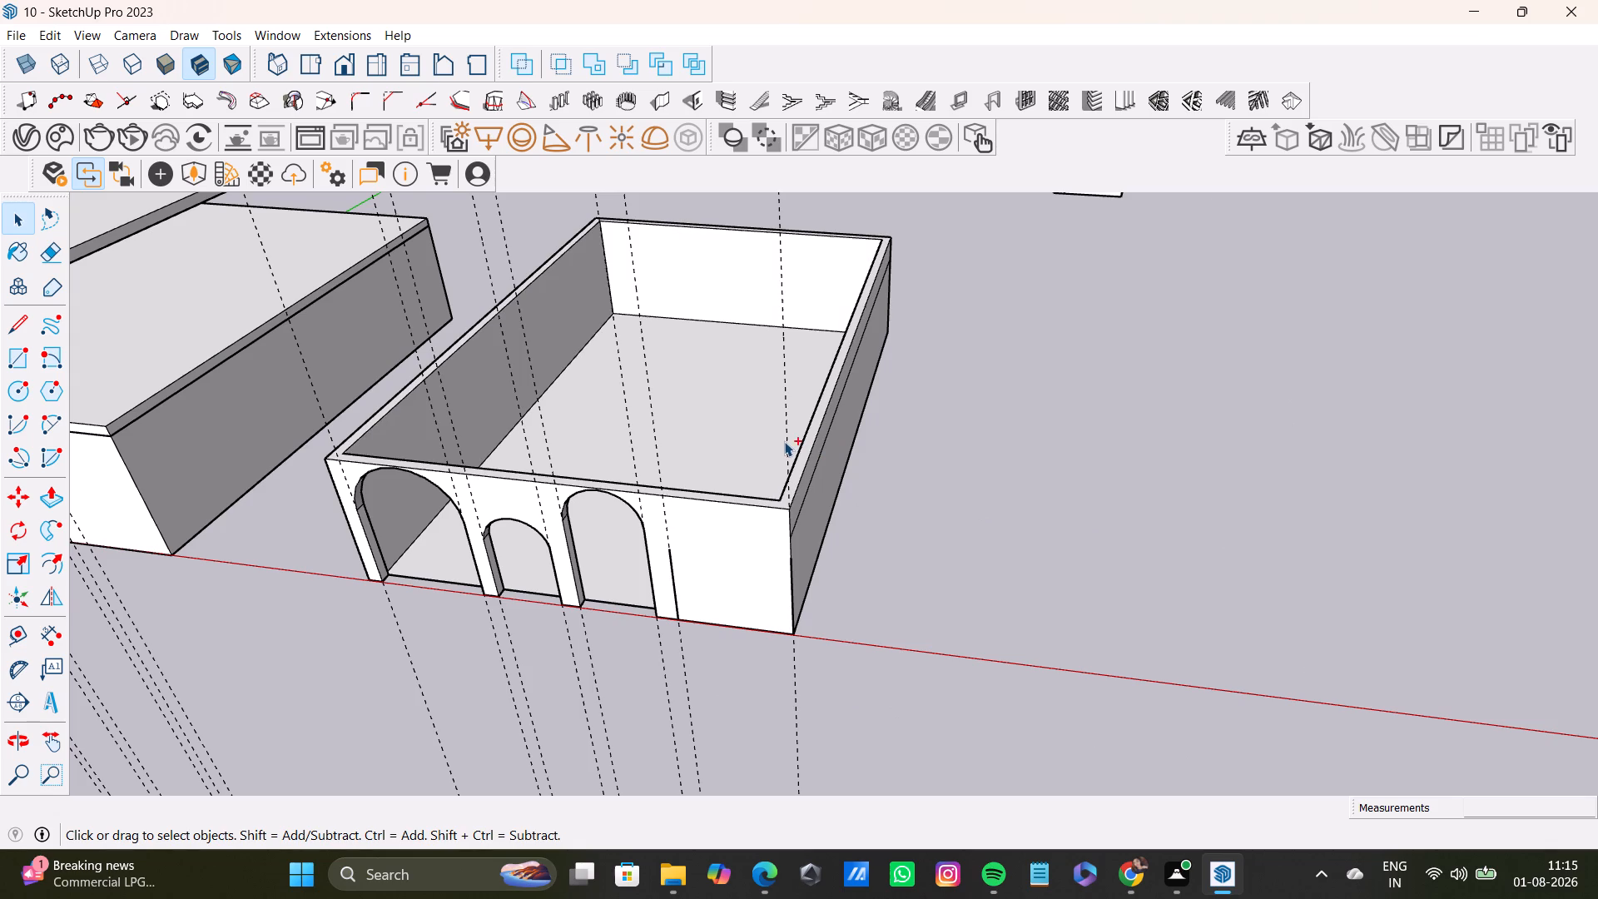
Draw a 45' by 30' rectangle over the open-topped walls, from the rear top corner to the opposite front top corner.
middle_click(629, 382)
middle_click_drag(638, 374, 678, 491, "shift")
middle_click_drag(683, 515, 696, 463)
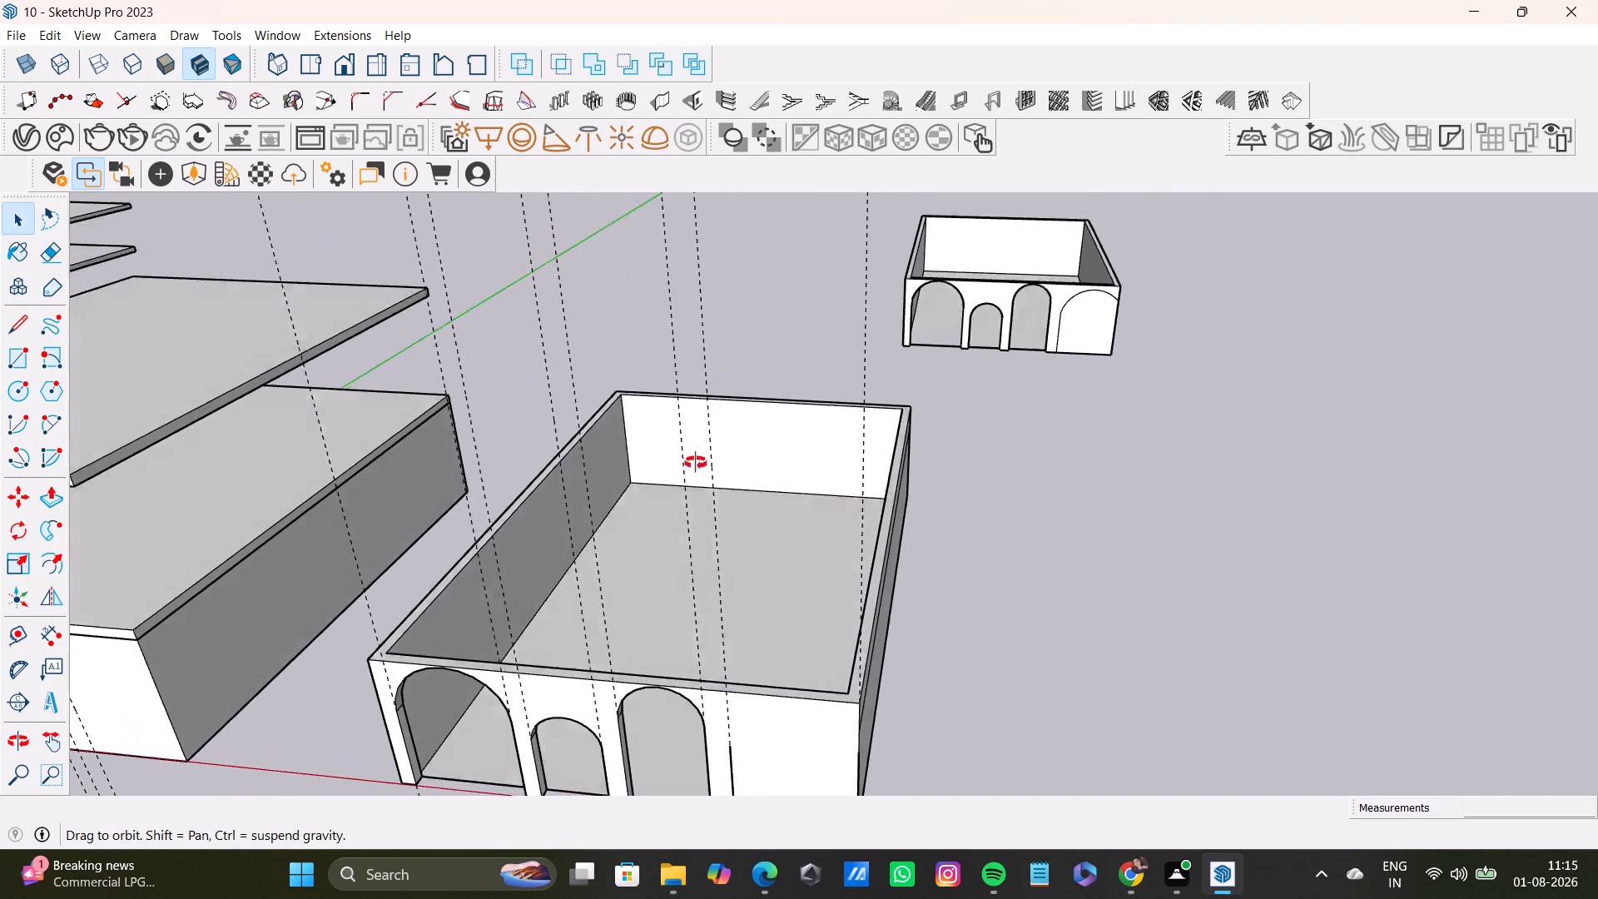
middle_click_drag(696, 463, 710, 439)
scroll(526, 582, "up", 5)
middle_click_drag(524, 609, 533, 605)
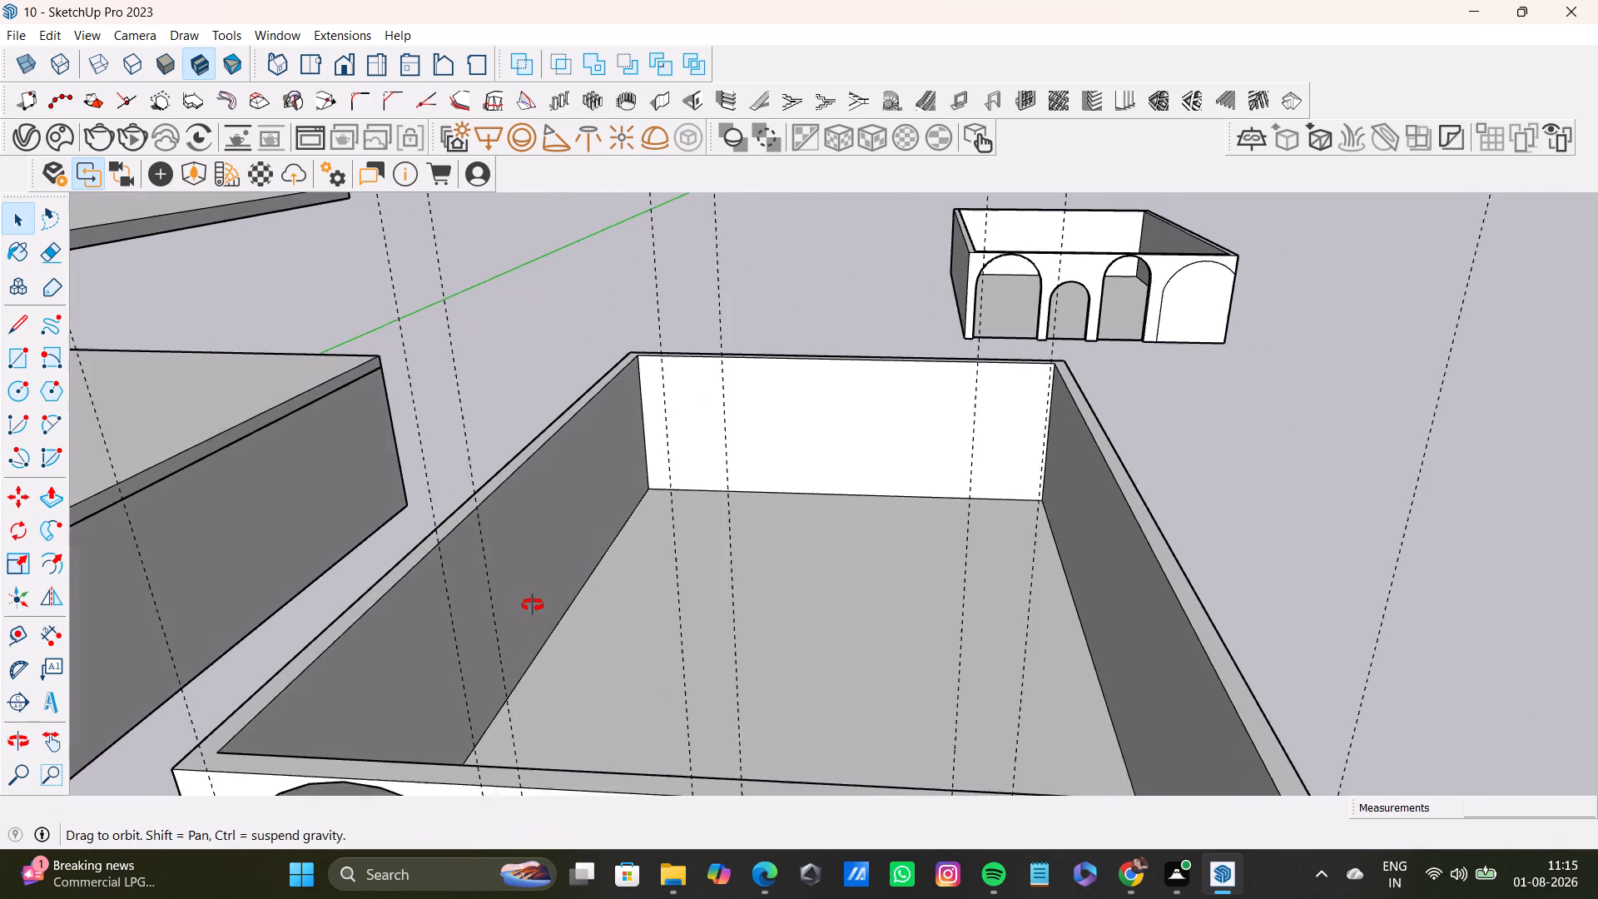
middle_click_drag(533, 605, 509, 648)
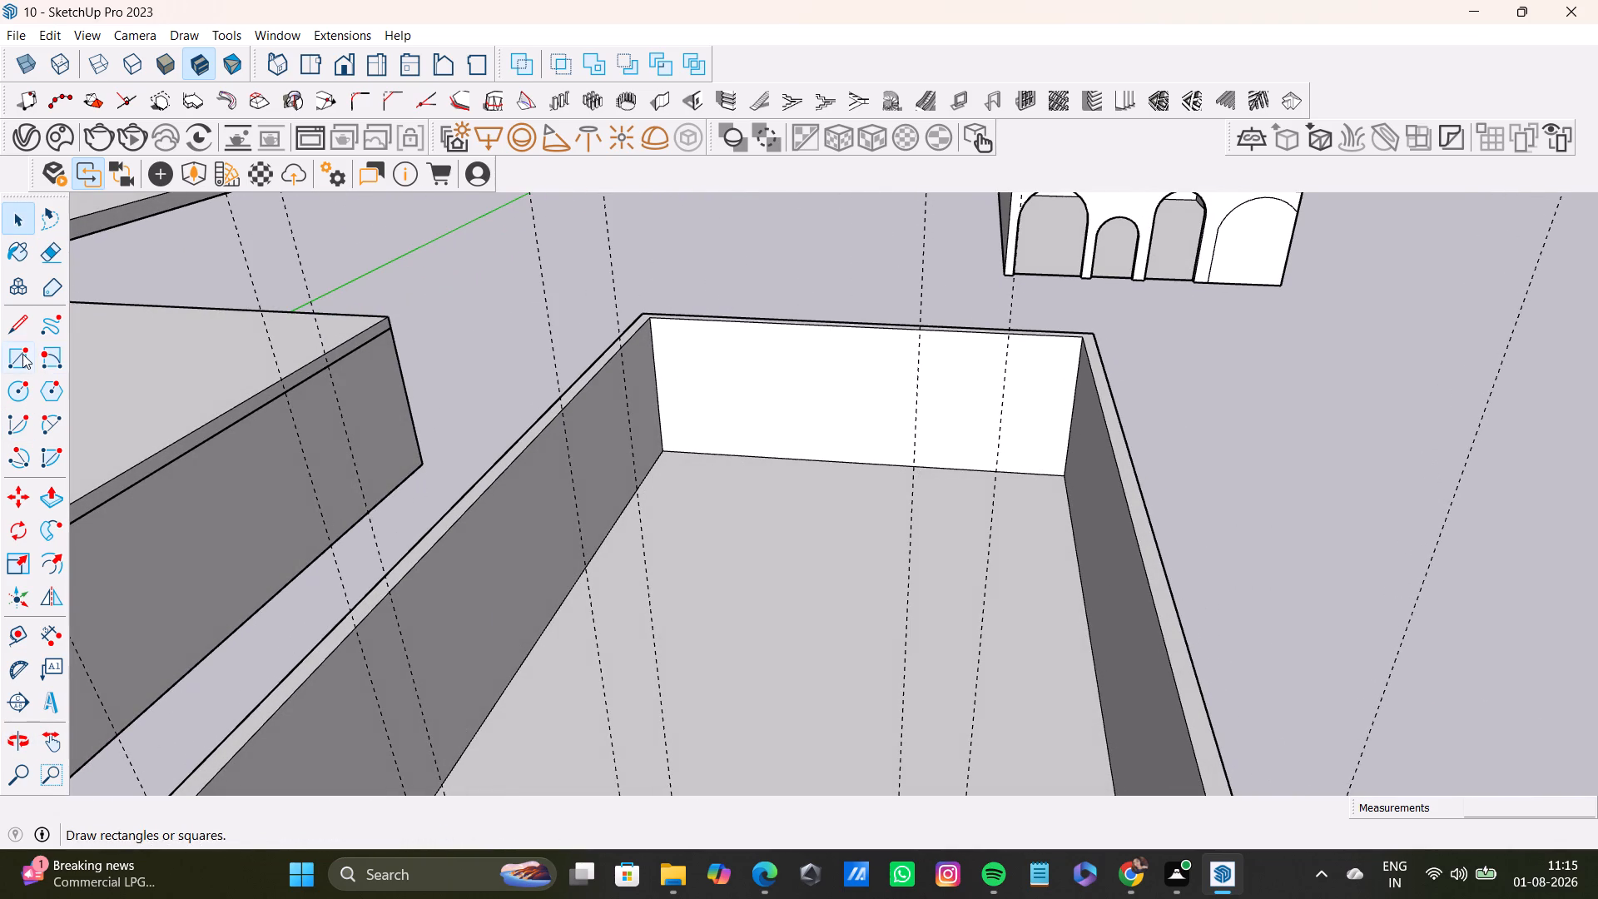
left_click(22, 354)
left_click(641, 312)
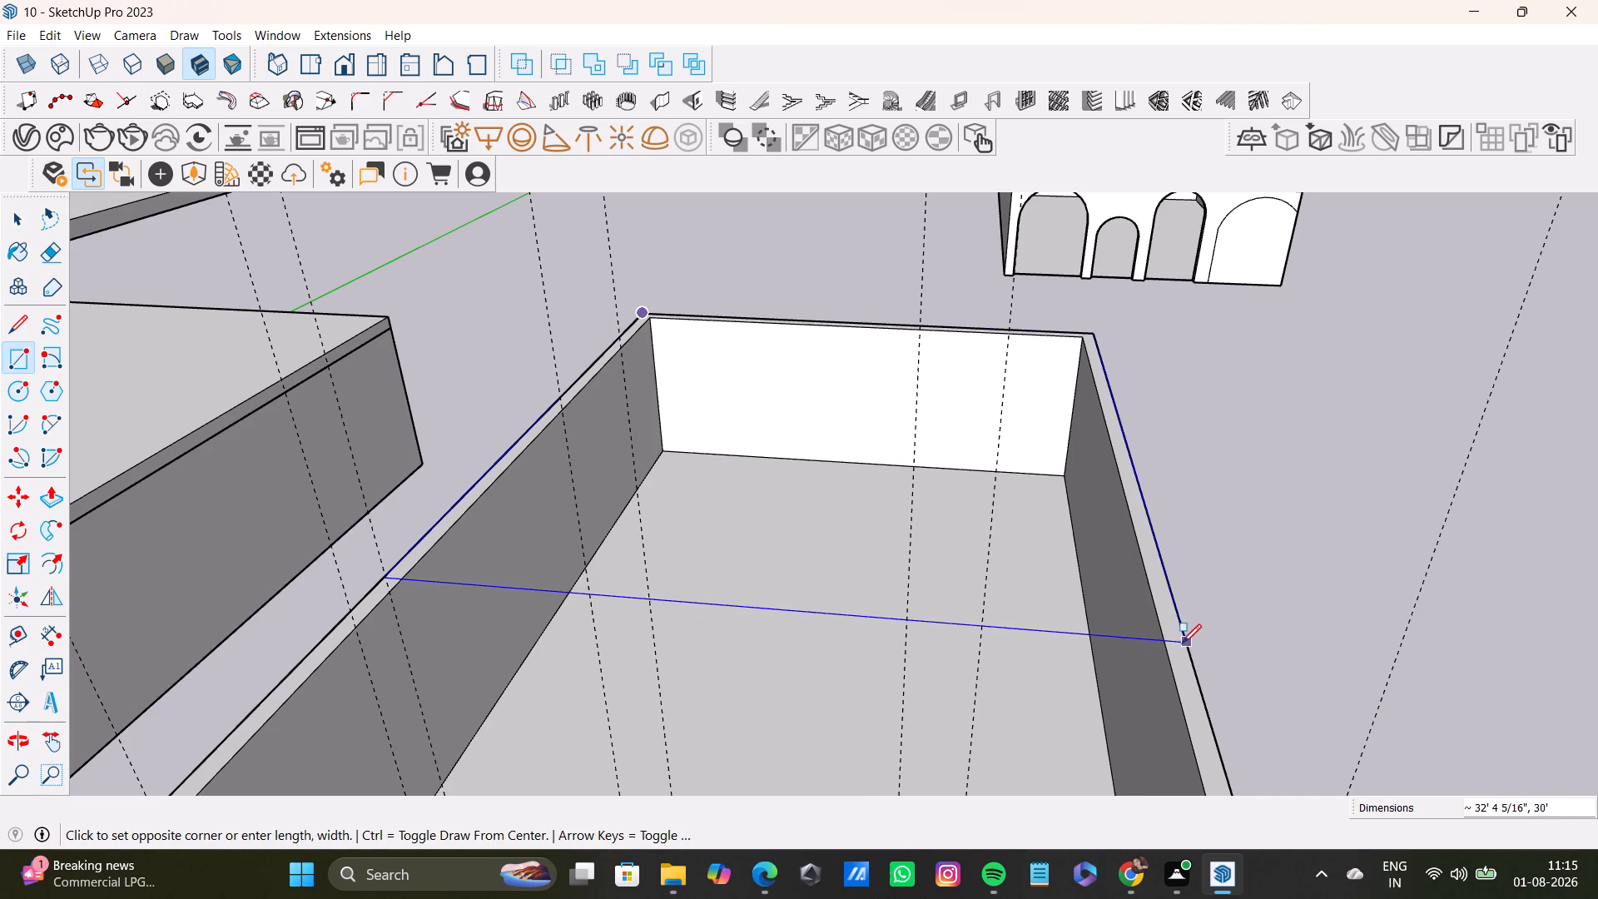
middle_click_drag(1175, 652, 1094, 199, "shift")
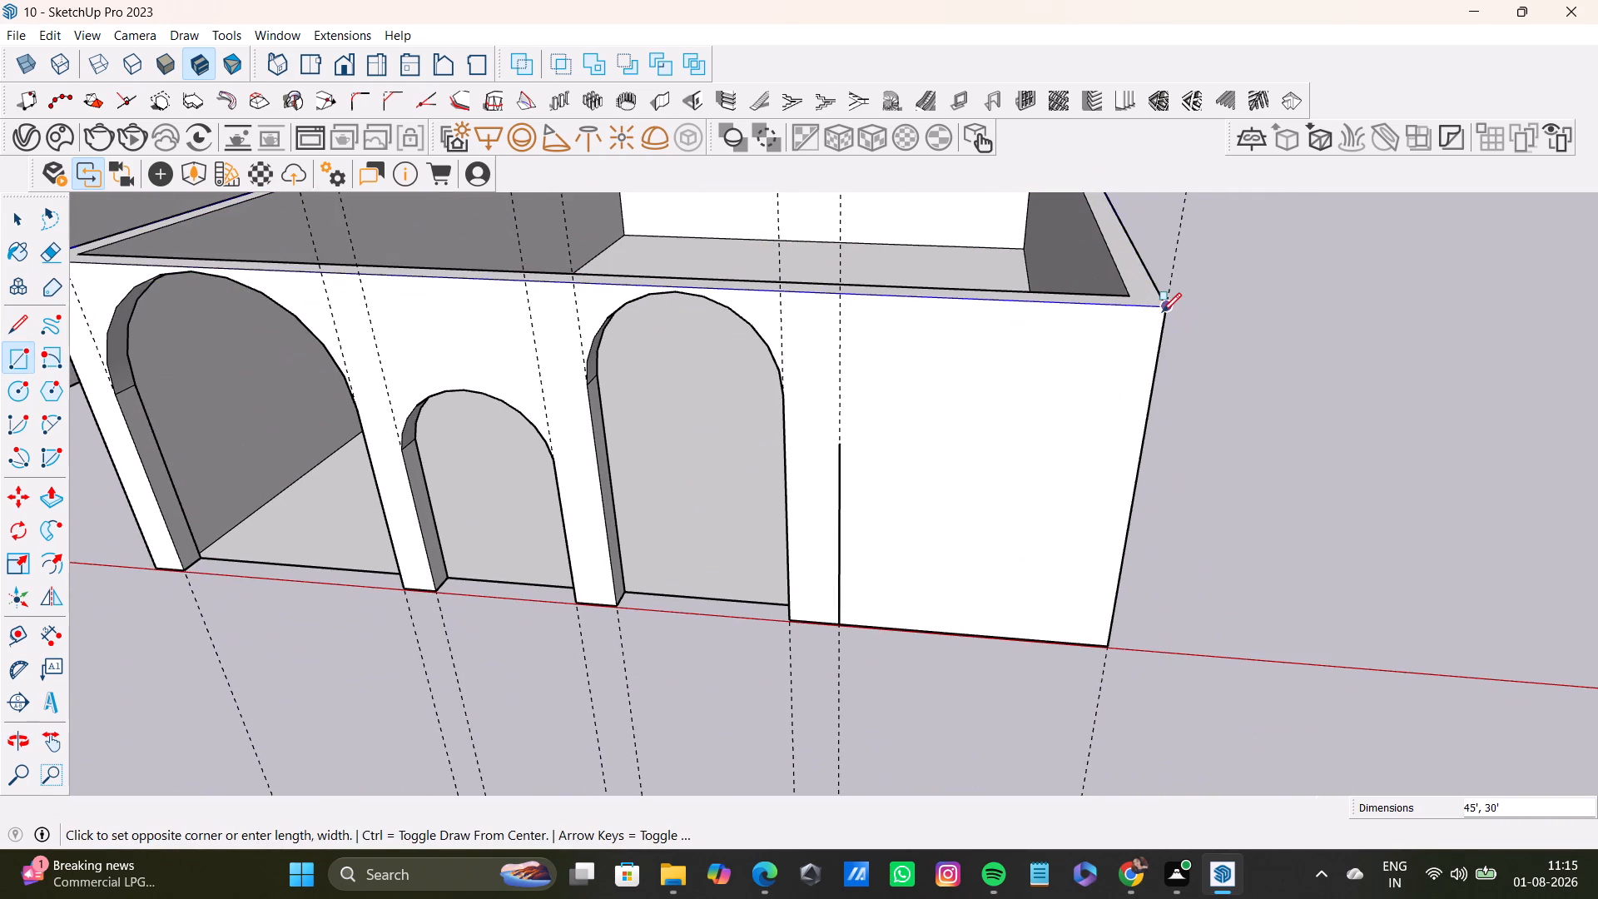
middle_click_drag(1162, 302, 1156, 372)
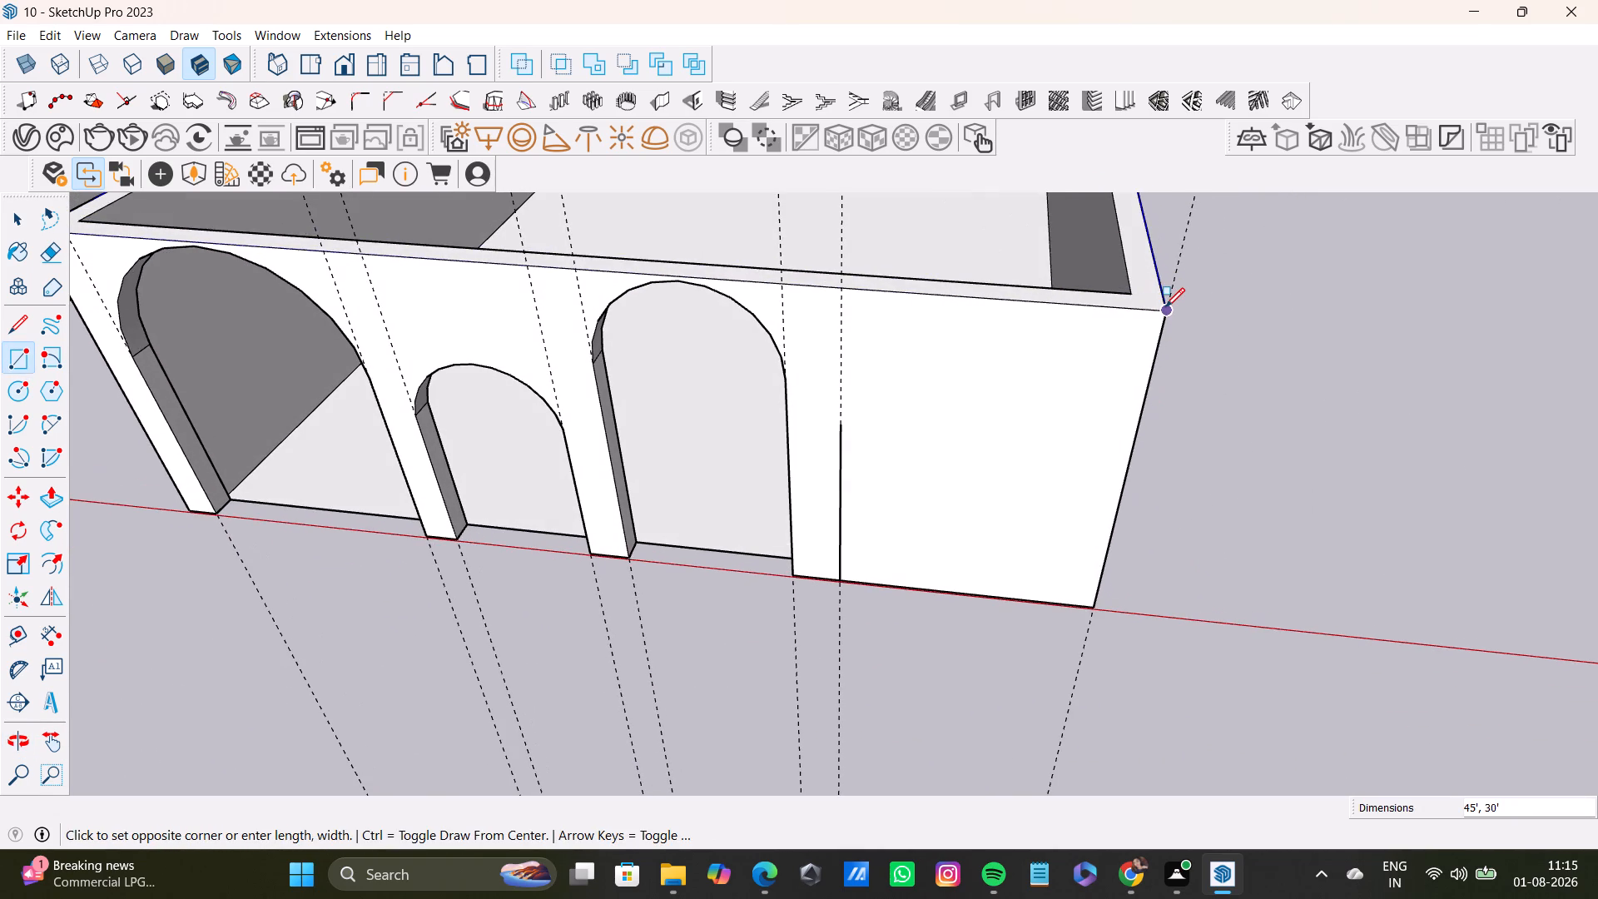
left_click(1165, 307)
key("space")
Copy the covering rectangle from its front corner to the empty area beside the building, clear of the walls.
left_click(1151, 298)
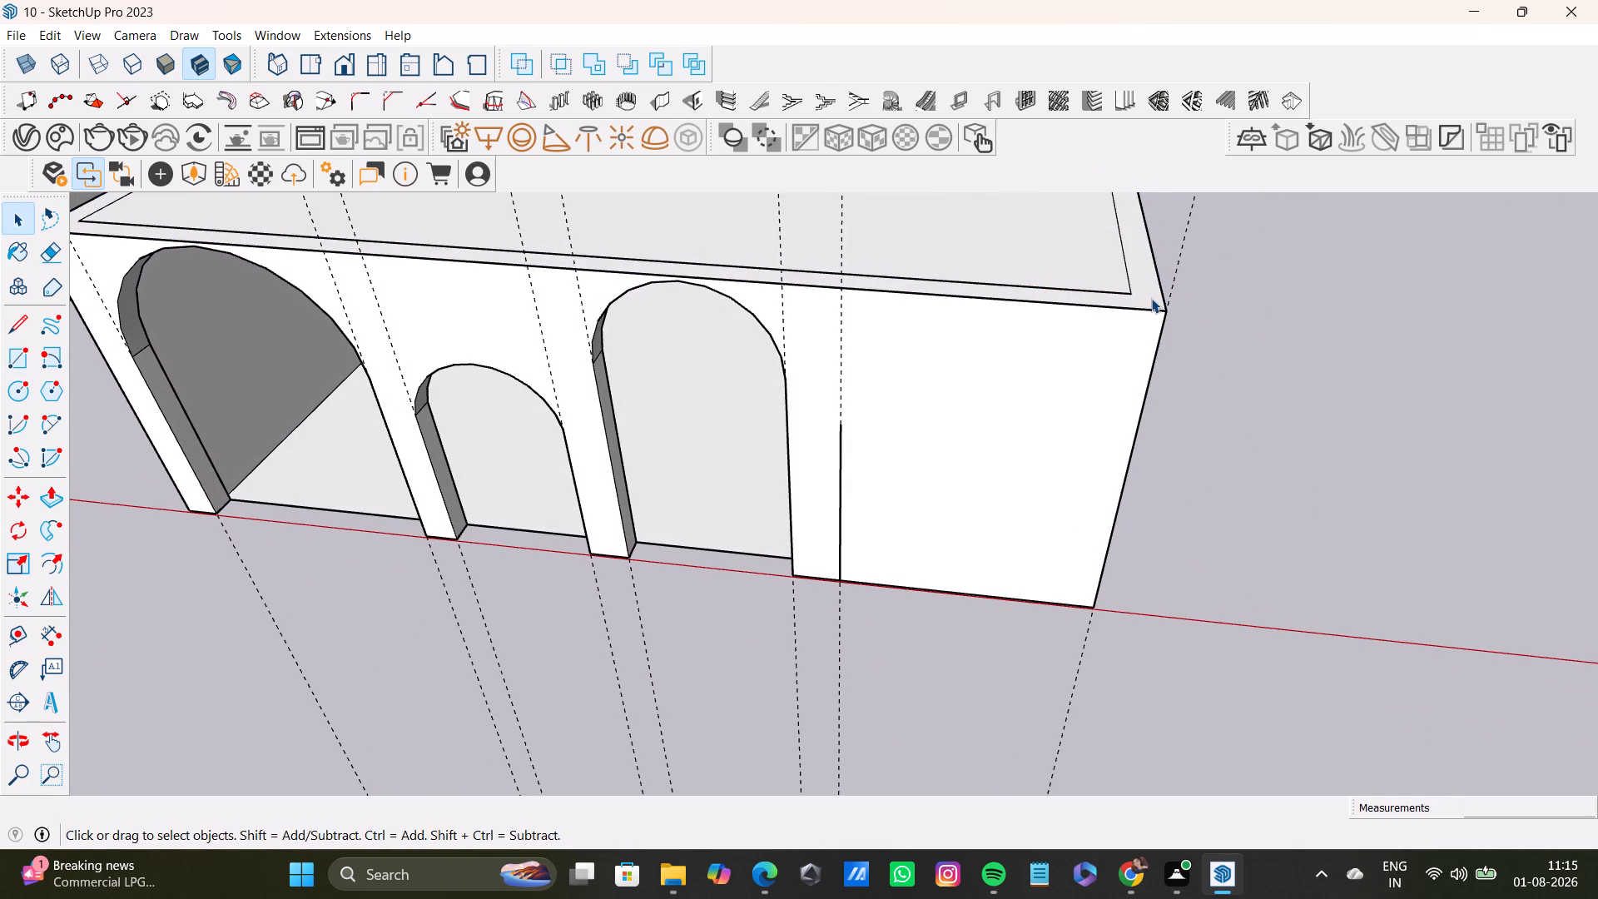
key("m")
left_click(1171, 310)
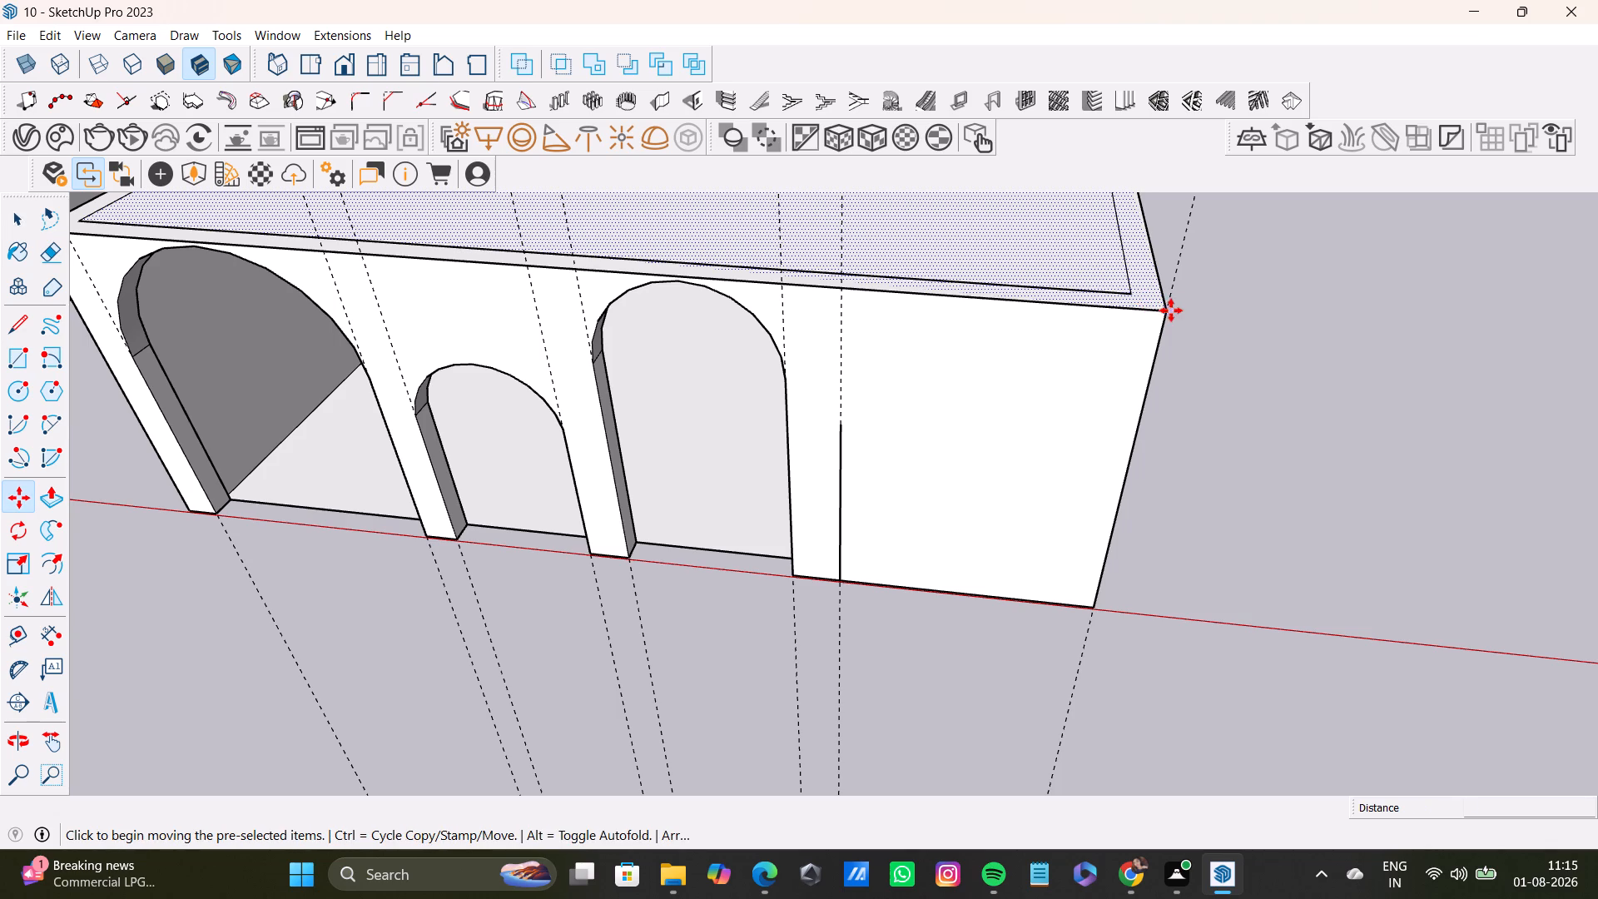
middle_click_drag(1179, 310, 1179, 314, "shift")
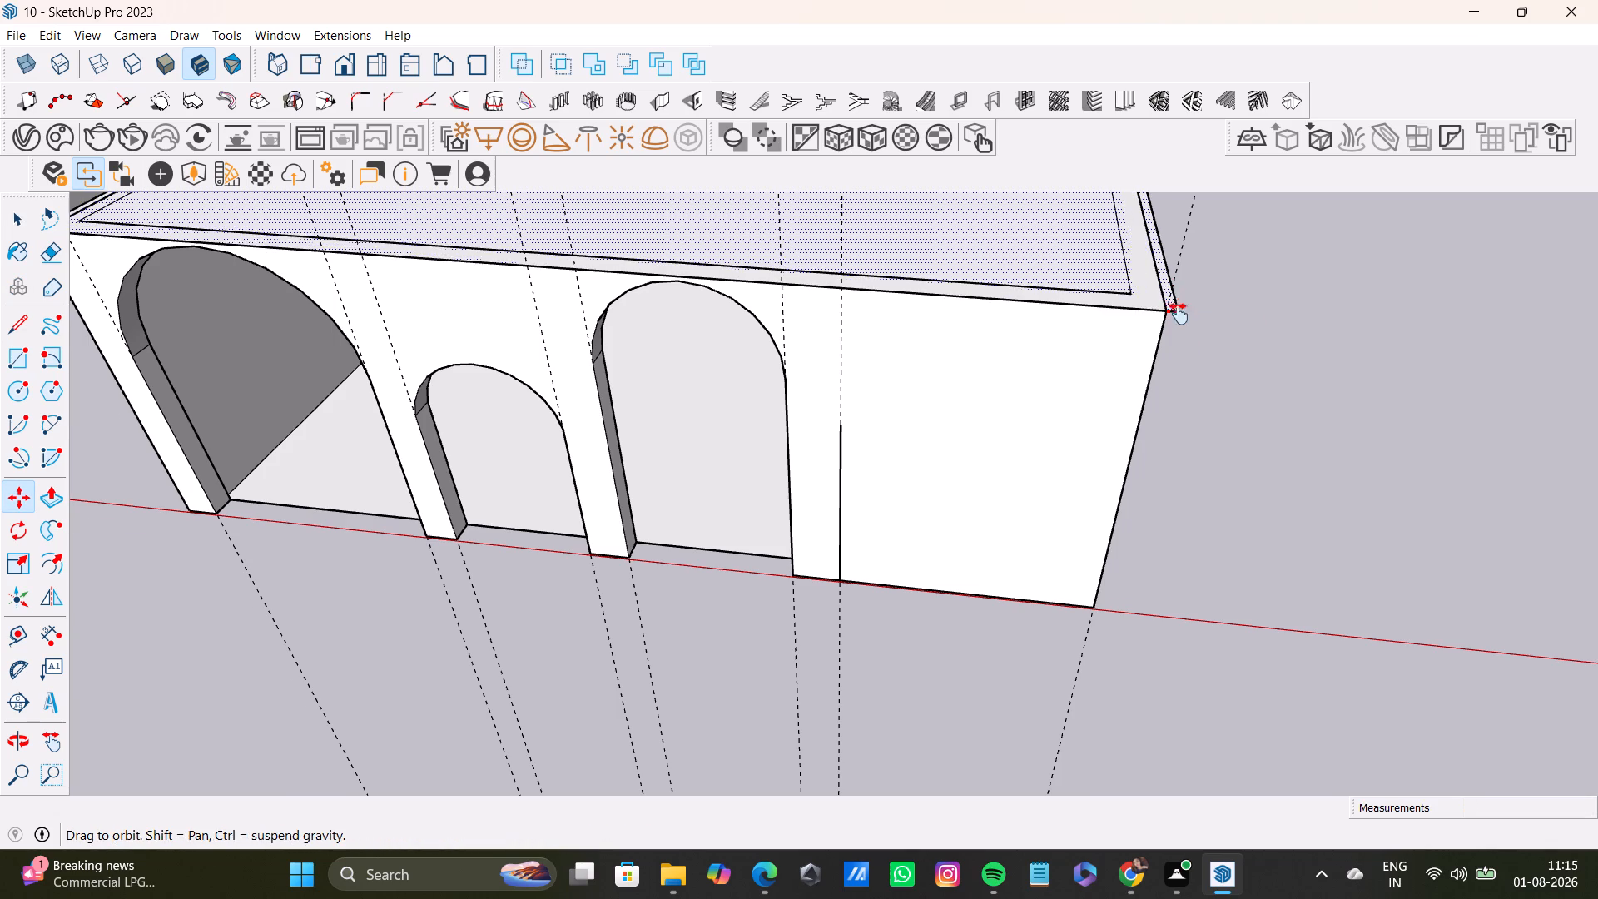
middle_click_drag(1179, 314, 1182, 504, "shift")
middle_click_drag(1175, 509, 1201, 298)
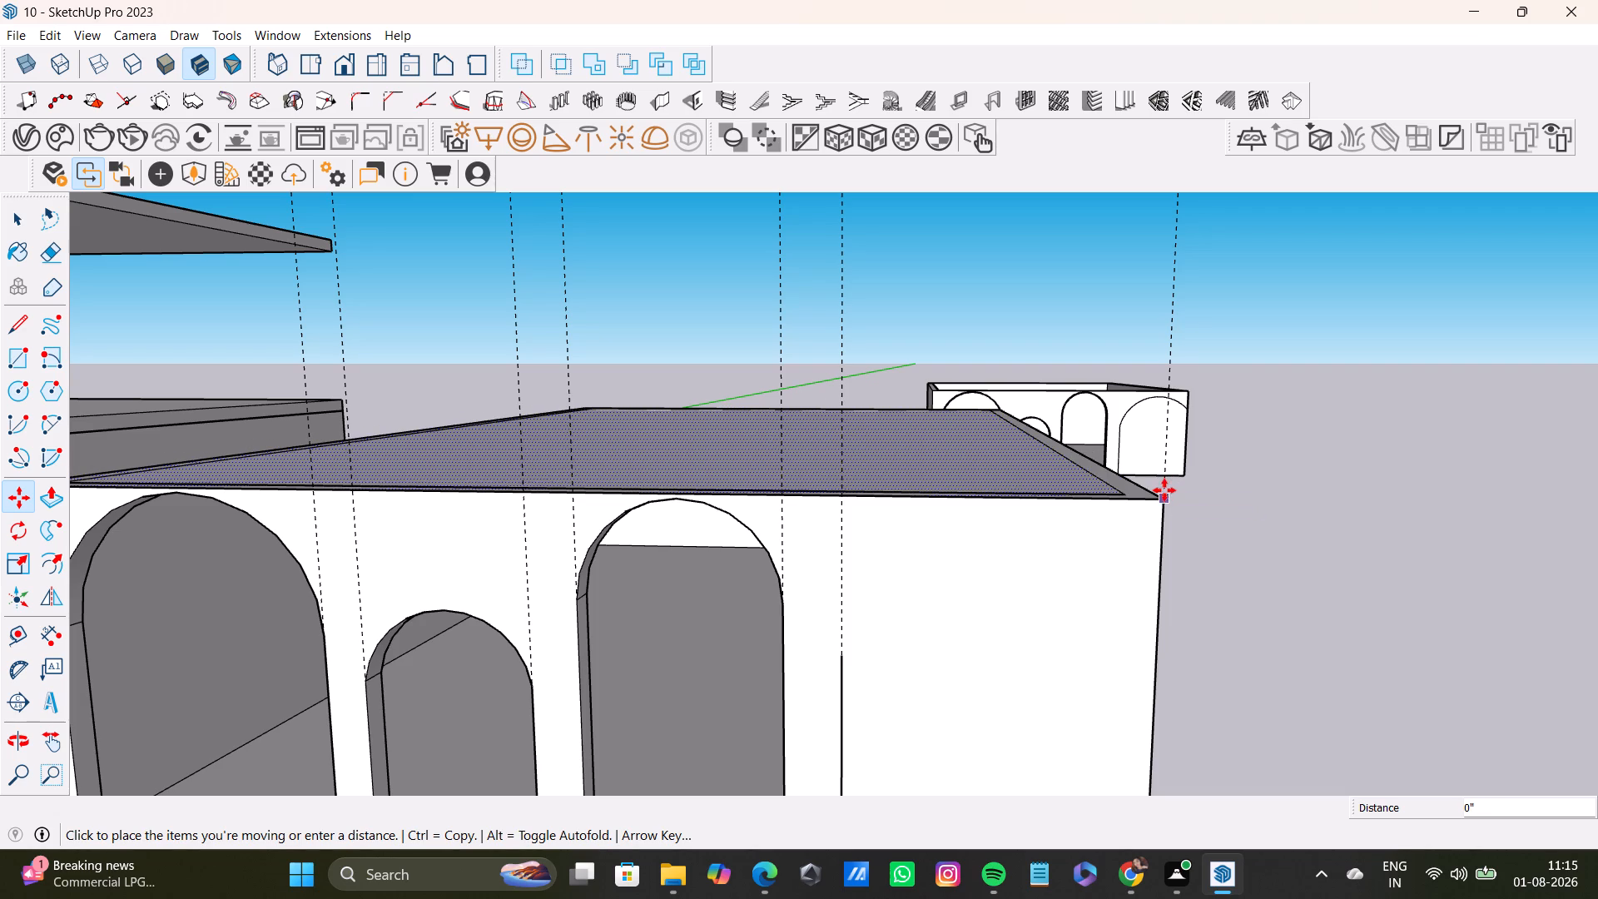
left_click(1163, 503)
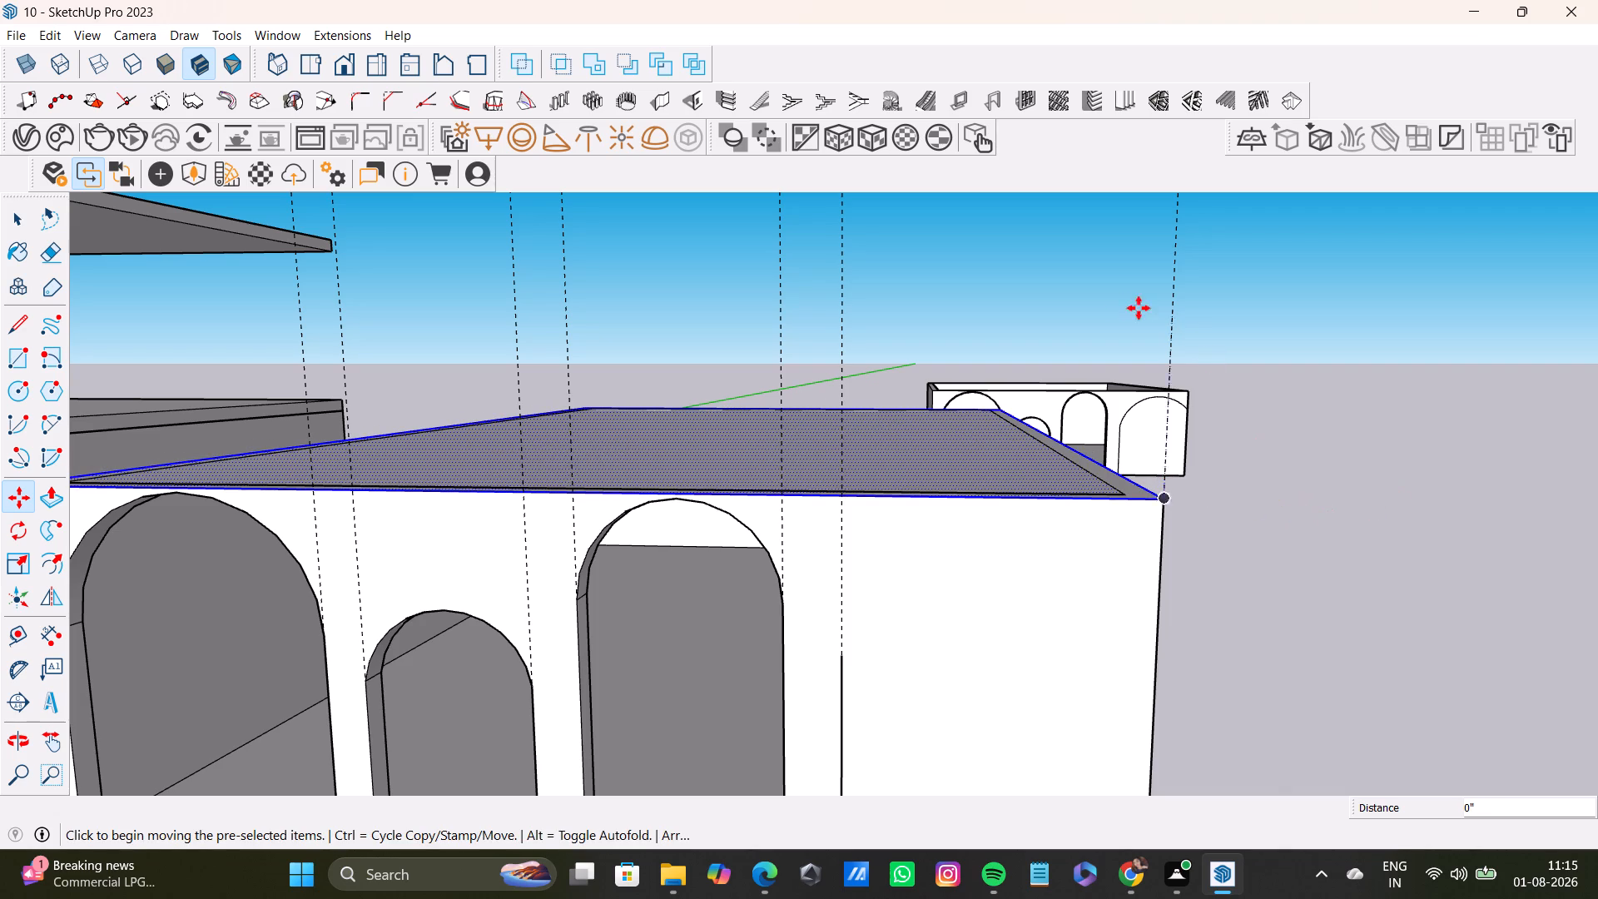
key("space")
key("m")
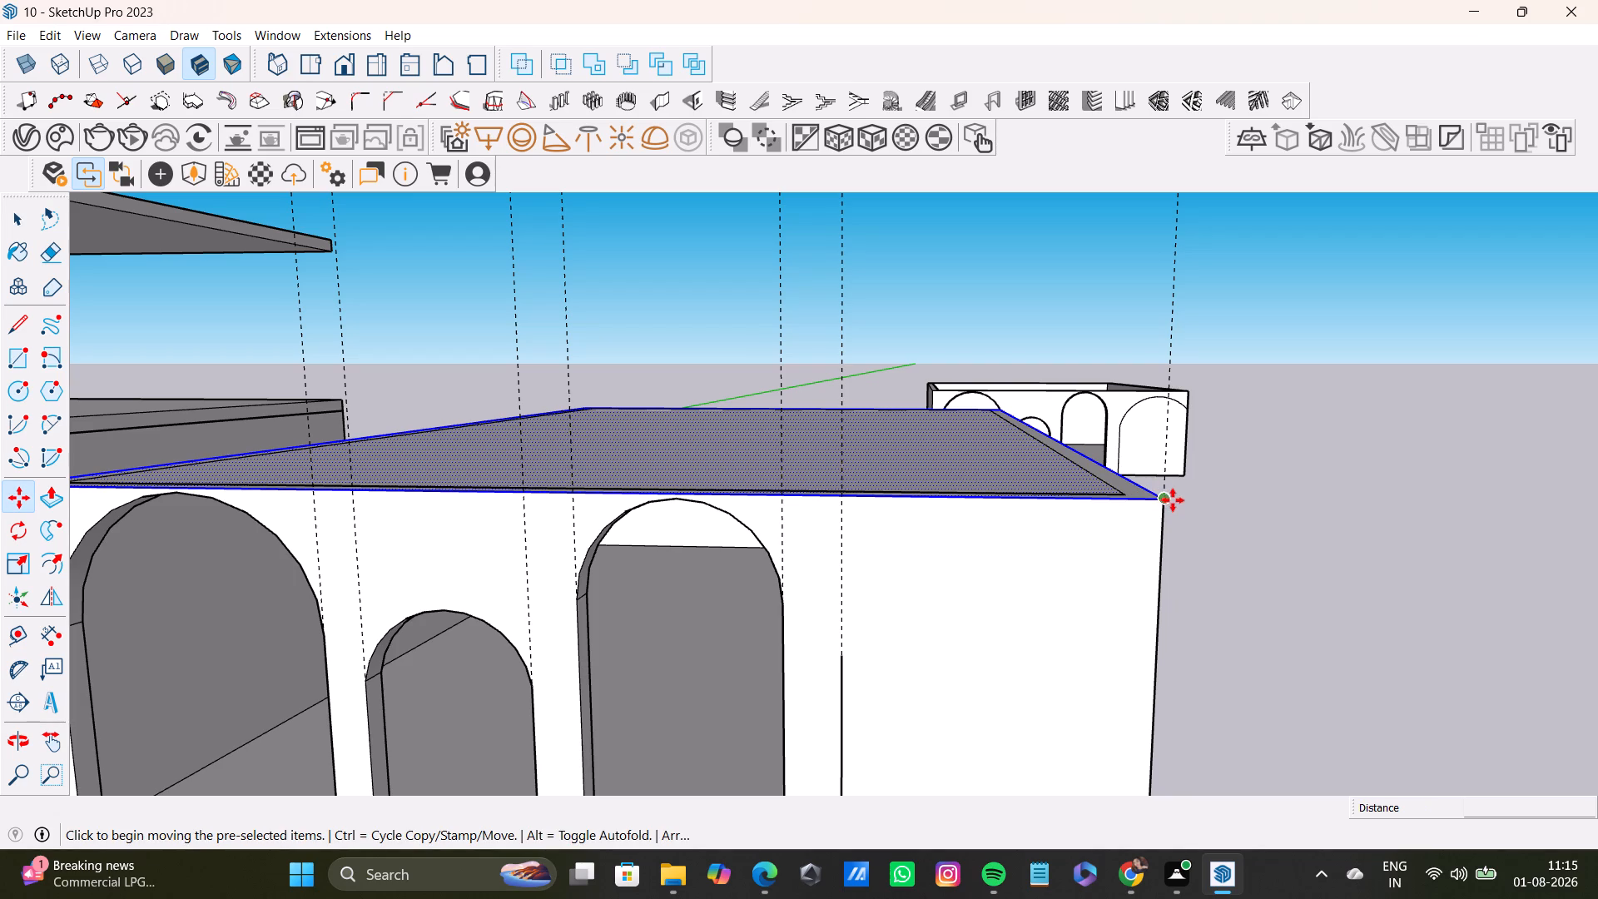
left_click(1166, 497)
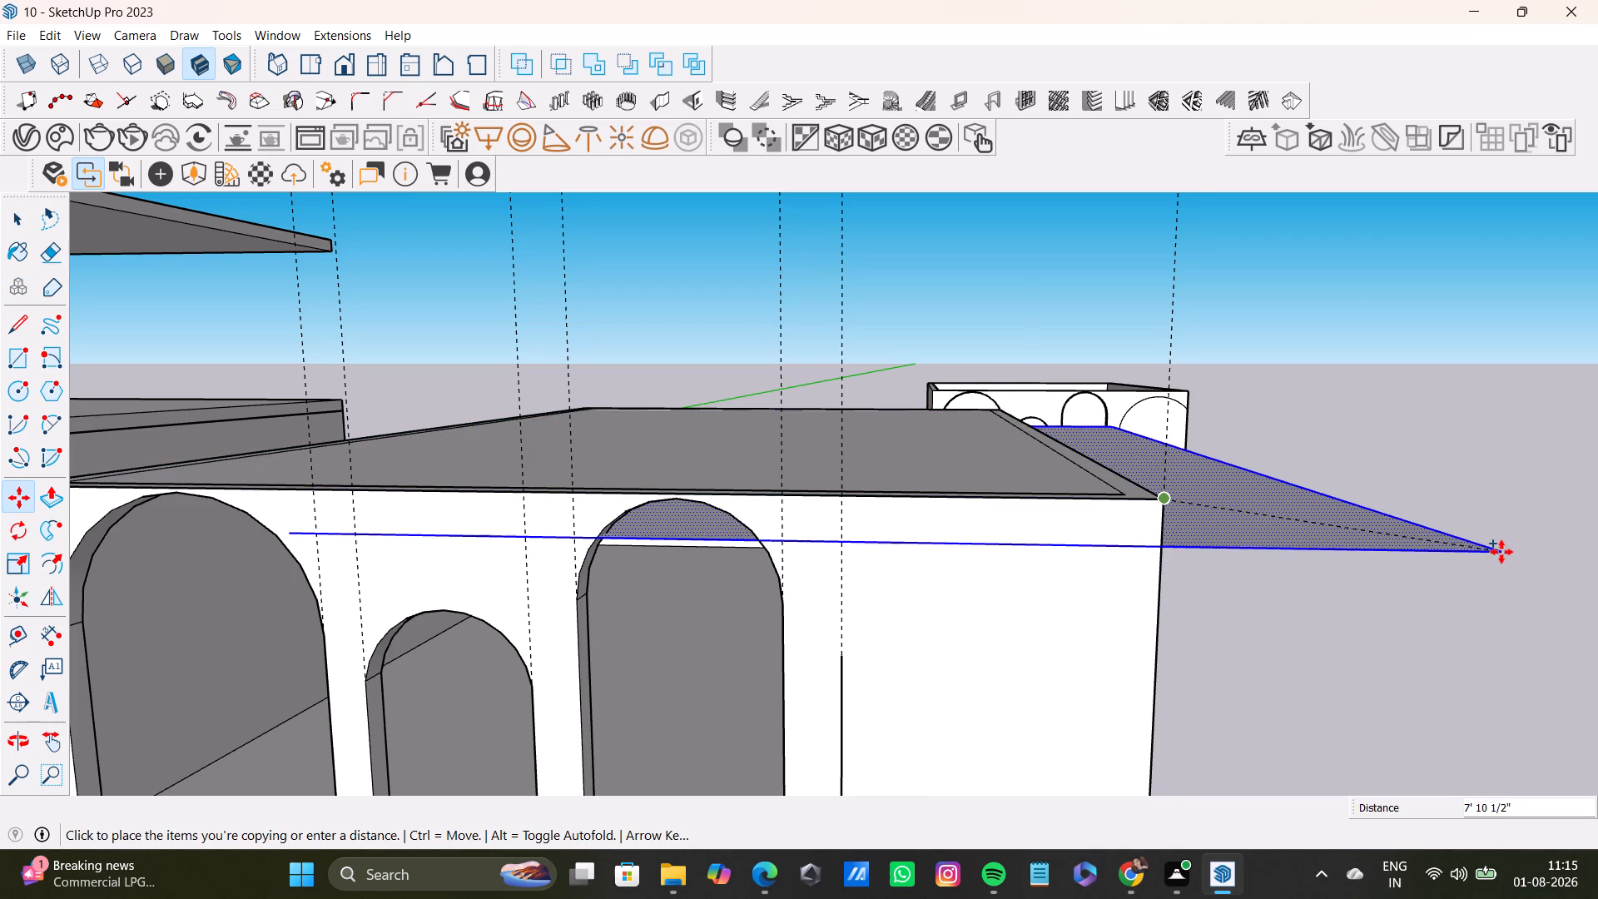
scroll(1501, 552, "down", 4, "shift")
scroll(1432, 529, "down", 3)
scroll(1337, 524, "down", 3)
middle_click_drag(1454, 534, 999, 563)
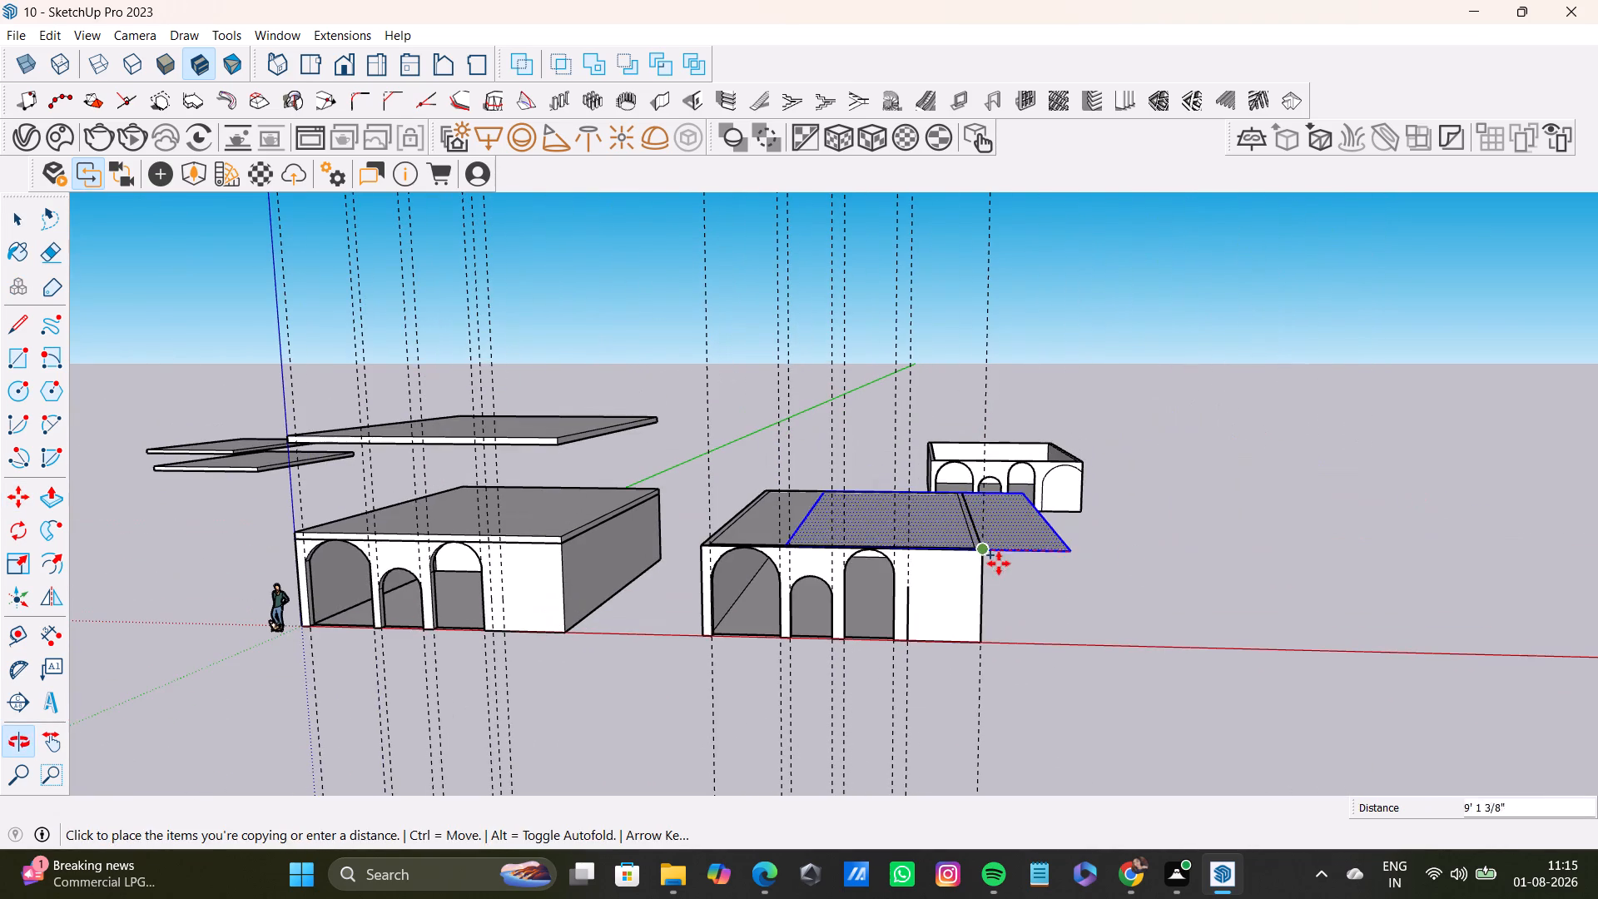
left_click(1396, 610)
key("space")
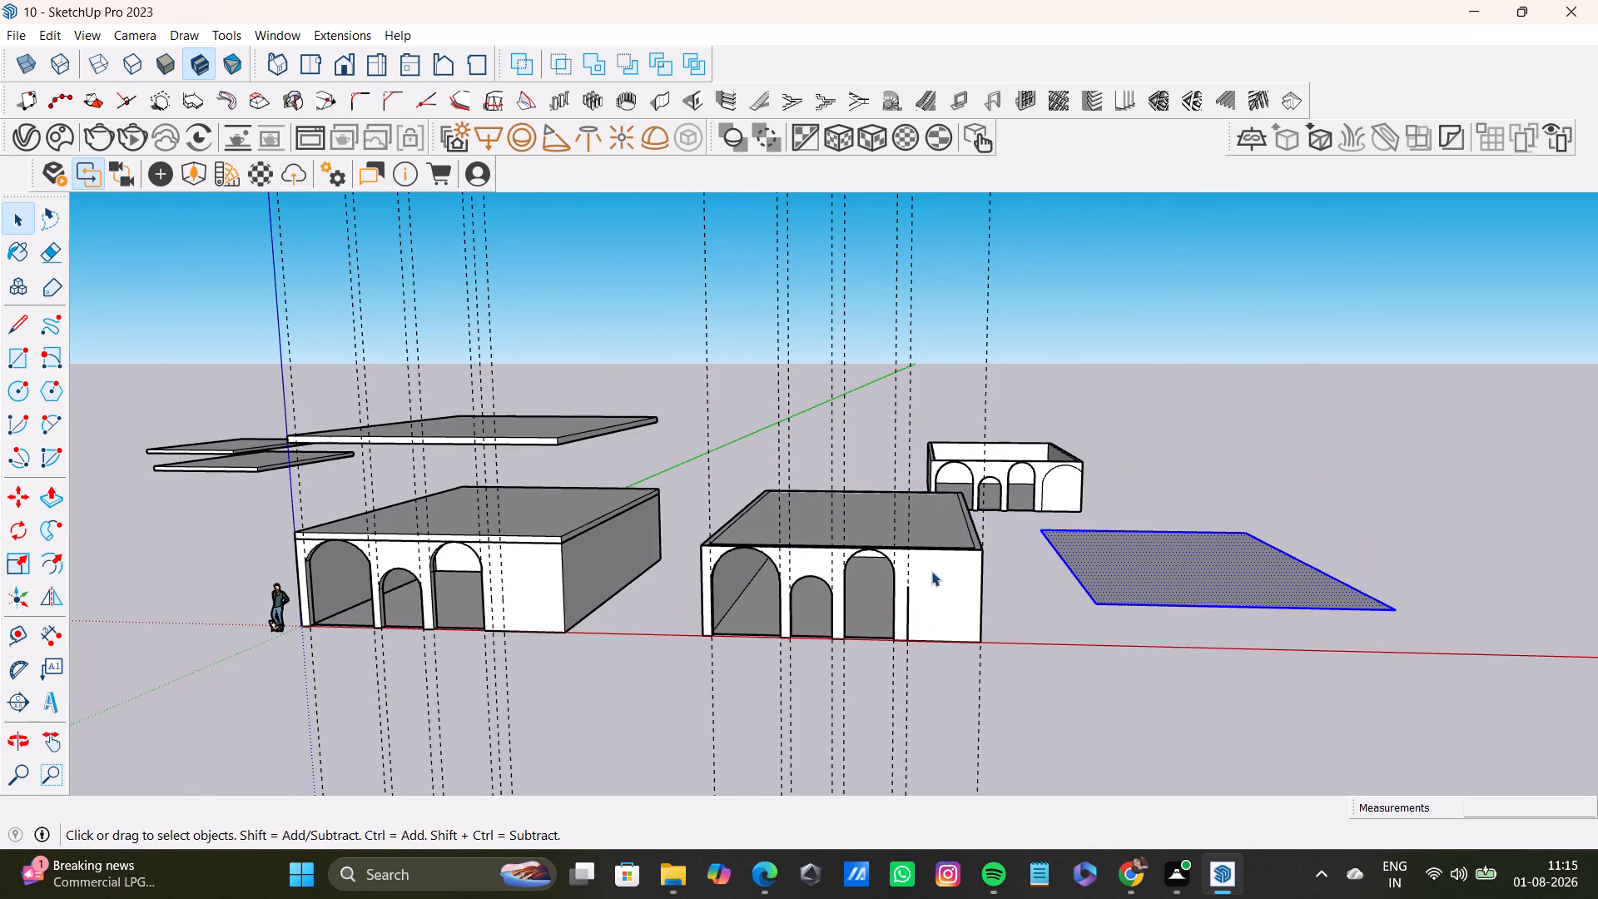
left_click(995, 584)
Push/Pull the rectangle on top of the arched walls upward by 9" to form a slab.
scroll(877, 546, "up", 7)
middle_click_drag(916, 542, 881, 648)
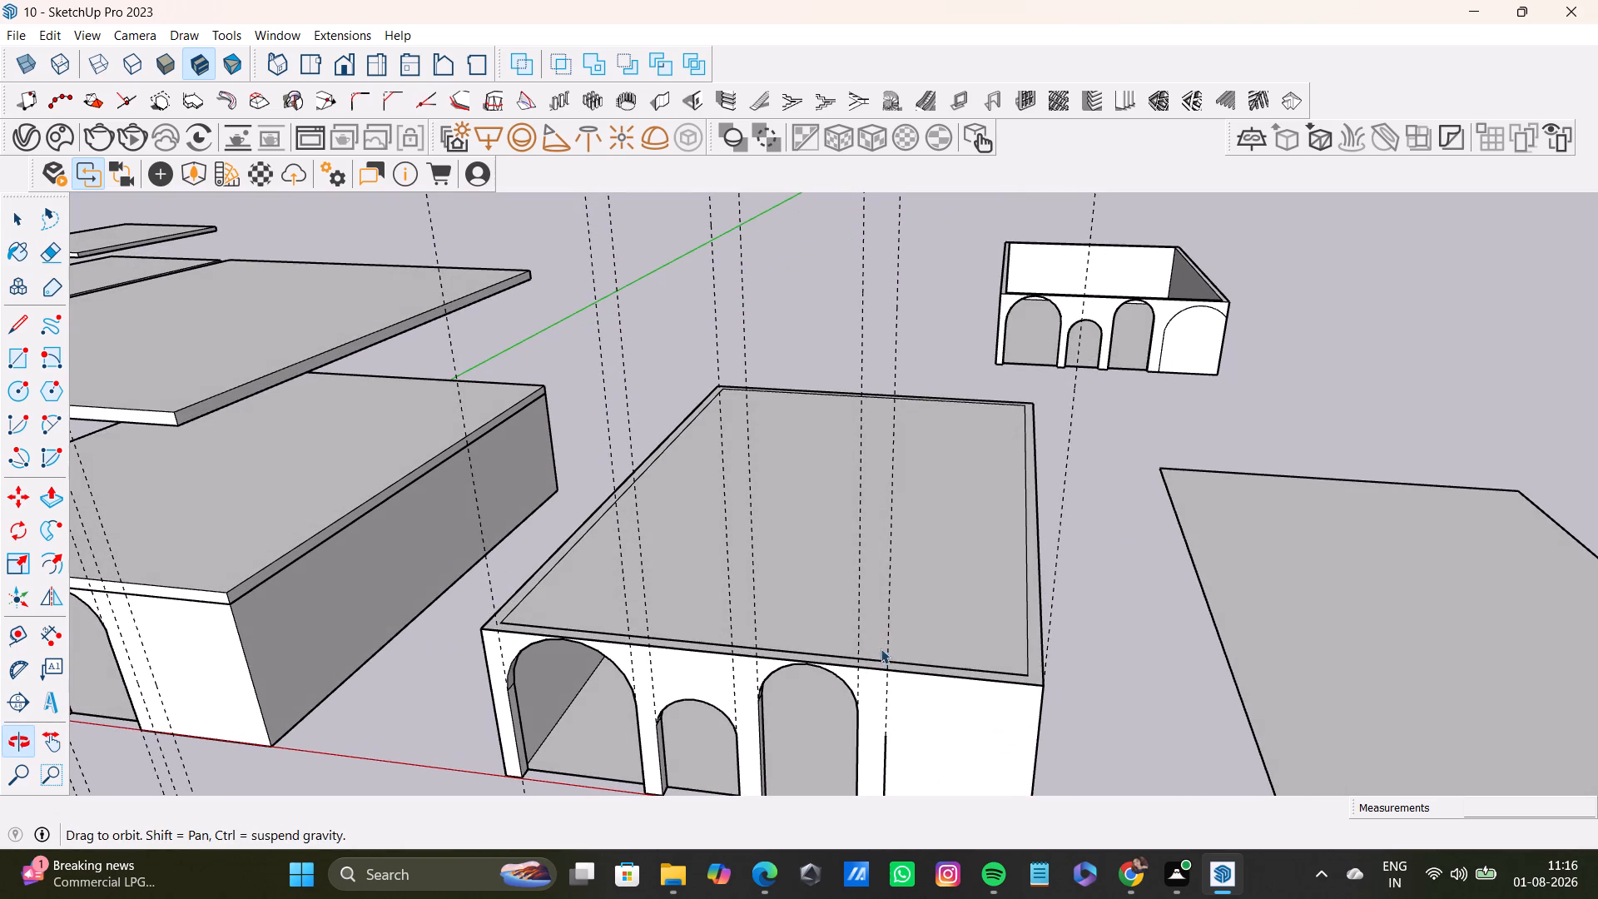
left_click(1040, 669)
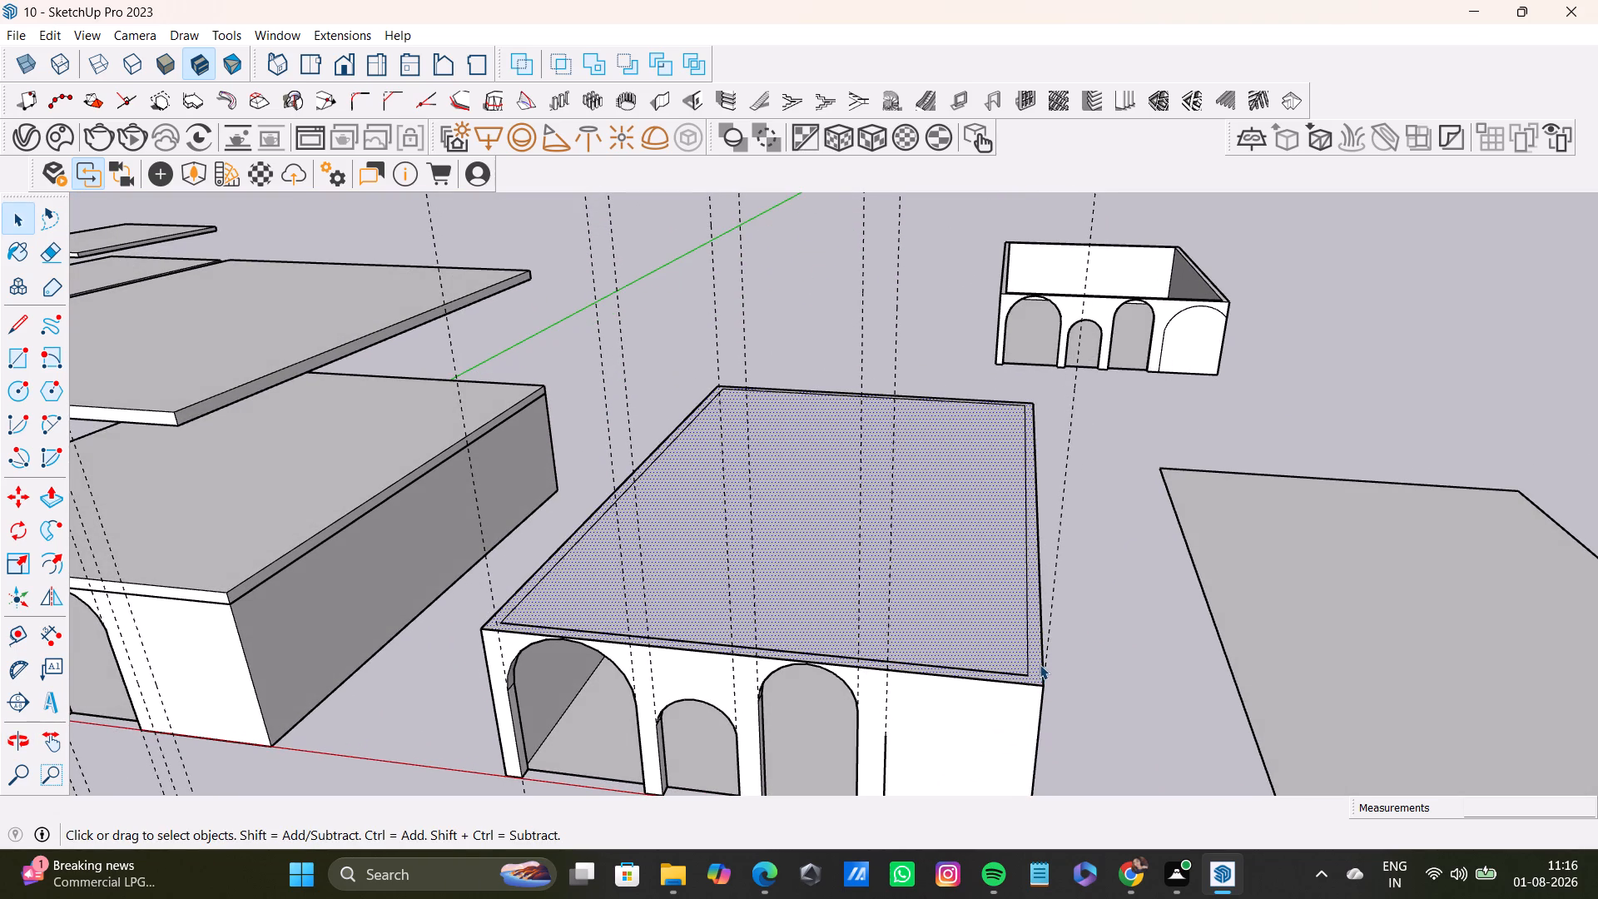
key("p")
left_click(1043, 664)
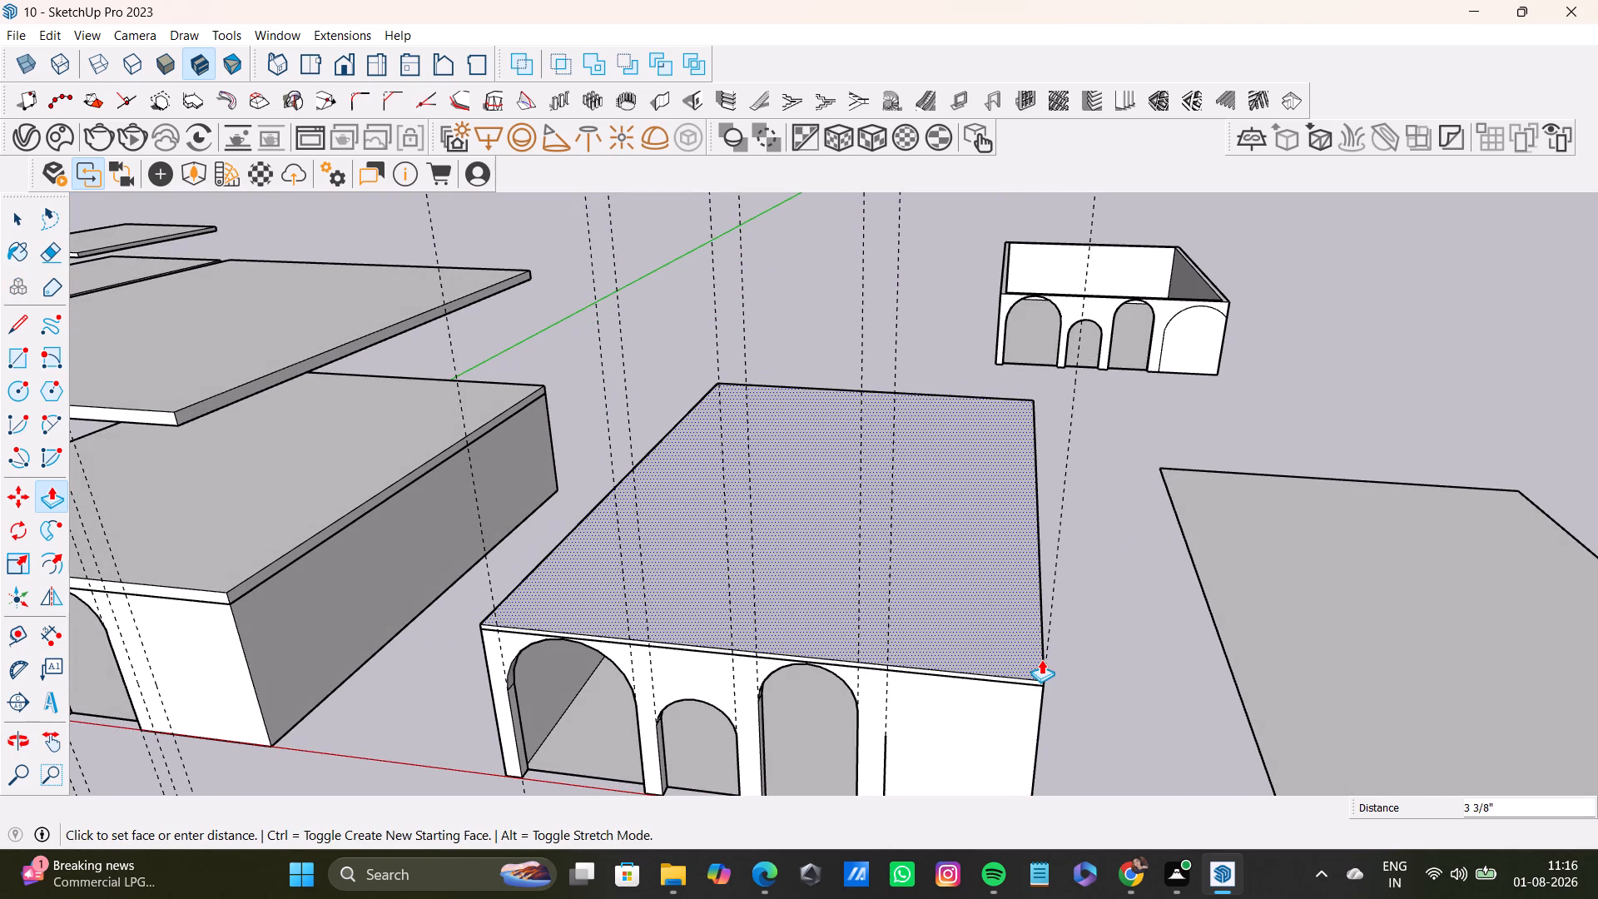
key("9")
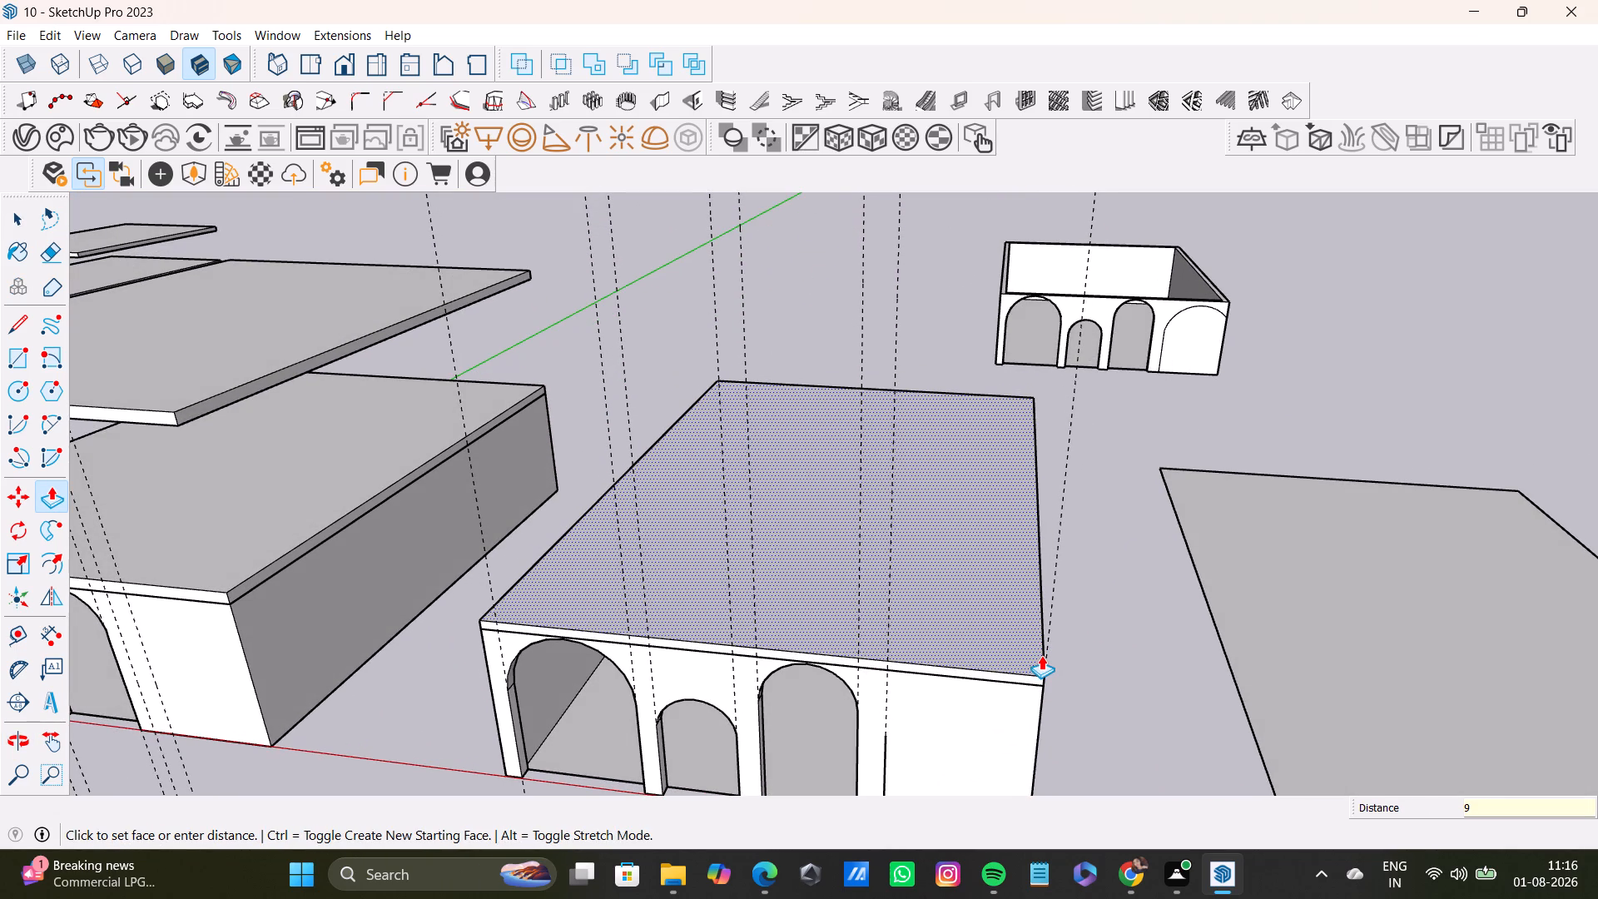
key("shift+quotedbl")
key("Return")
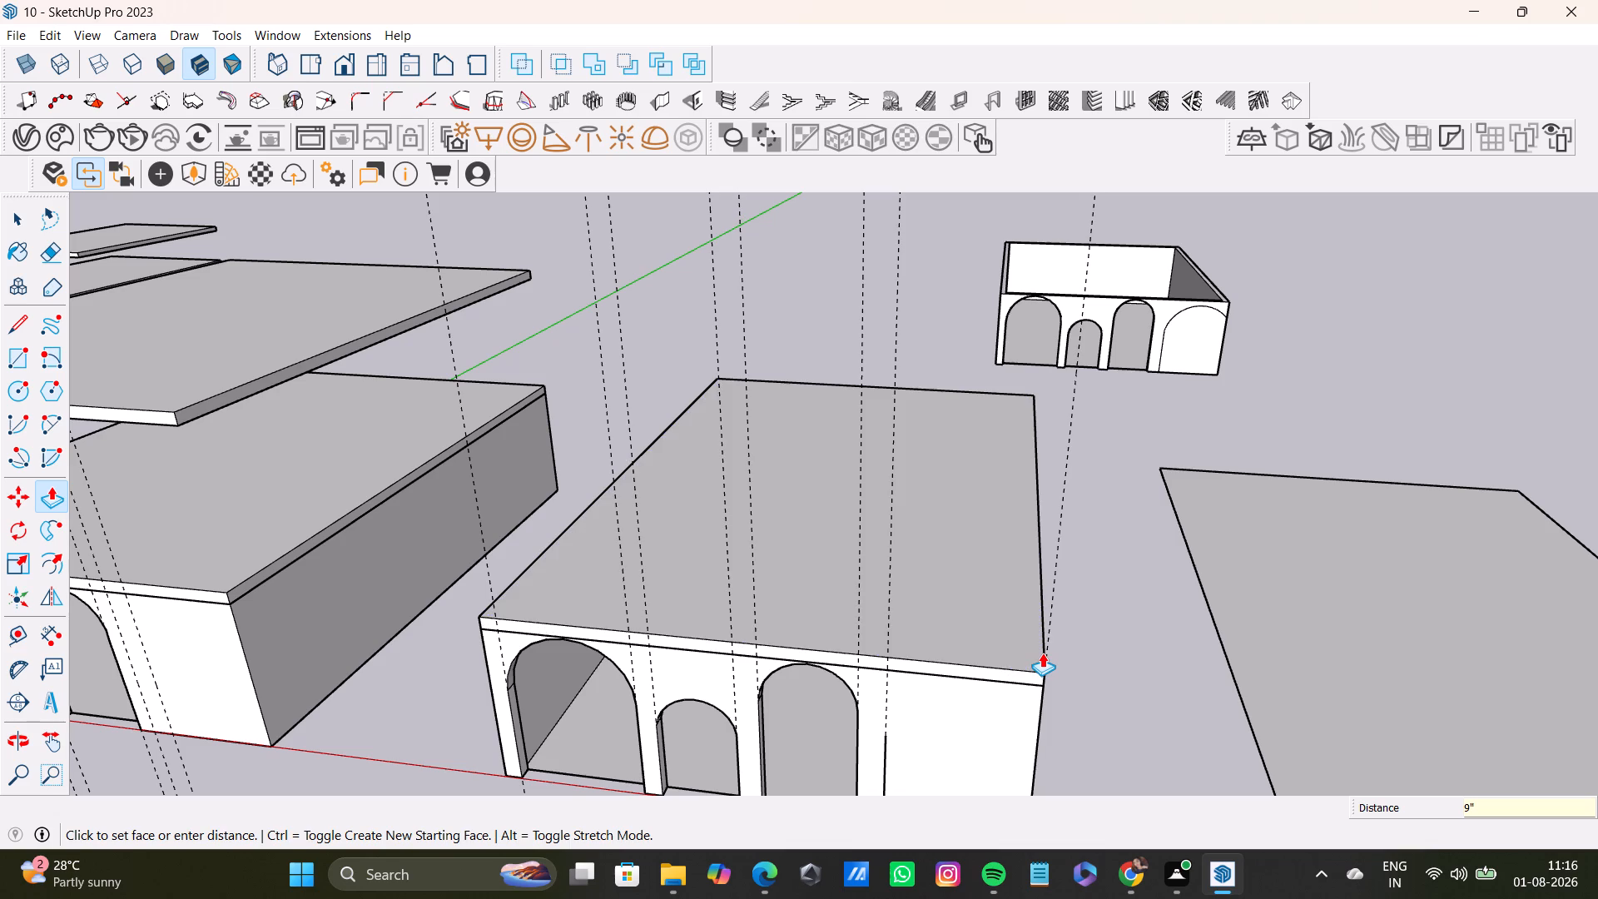
key("space")
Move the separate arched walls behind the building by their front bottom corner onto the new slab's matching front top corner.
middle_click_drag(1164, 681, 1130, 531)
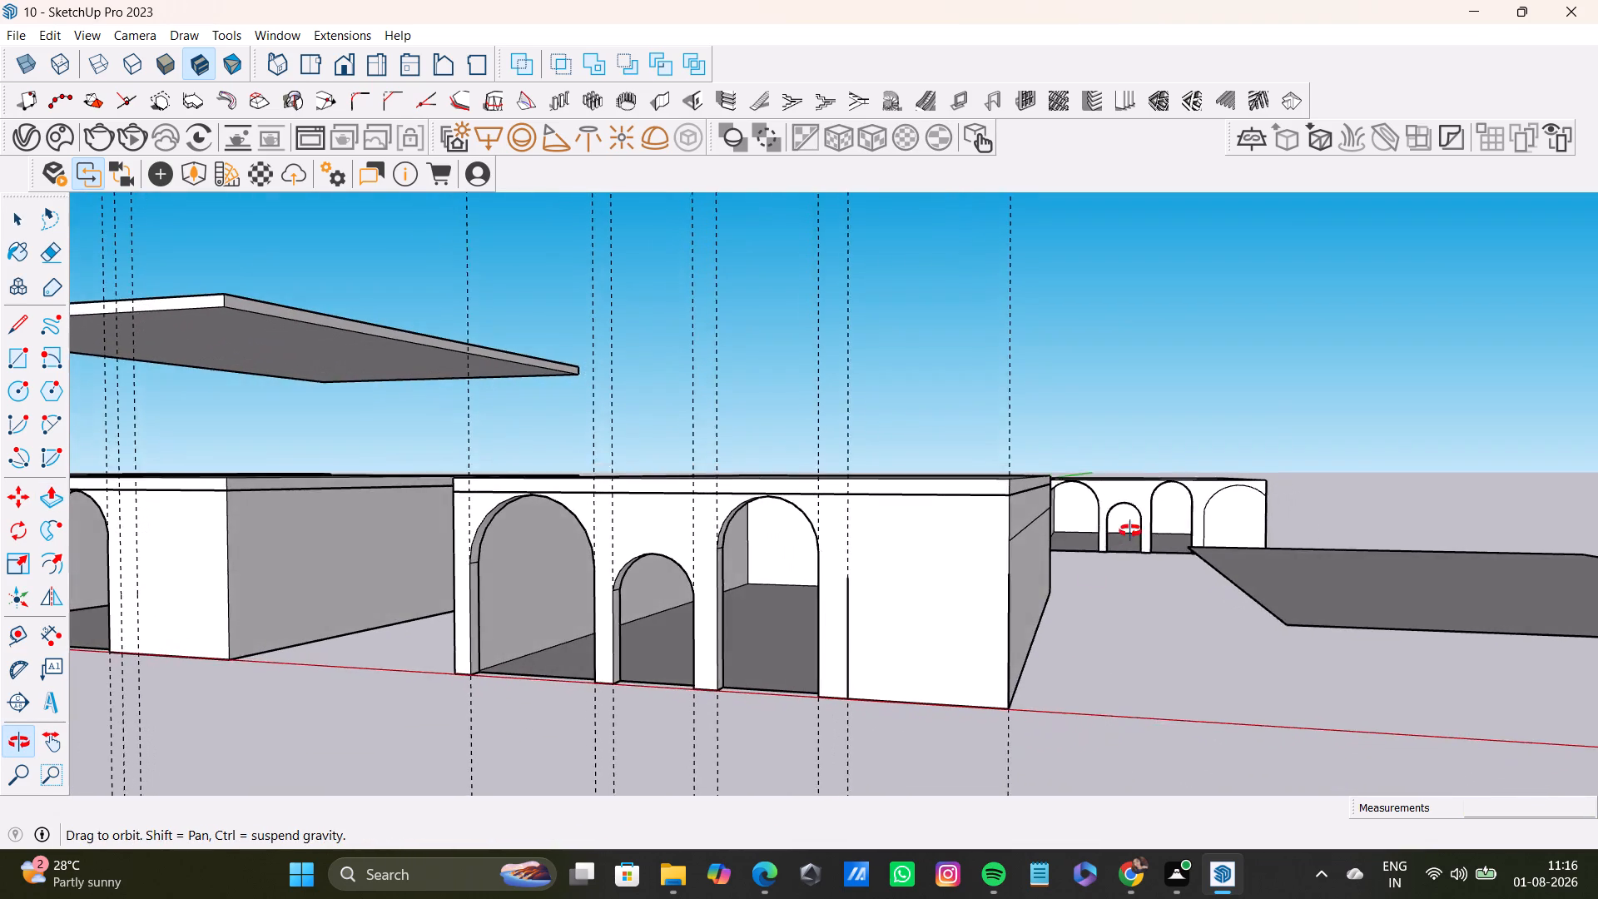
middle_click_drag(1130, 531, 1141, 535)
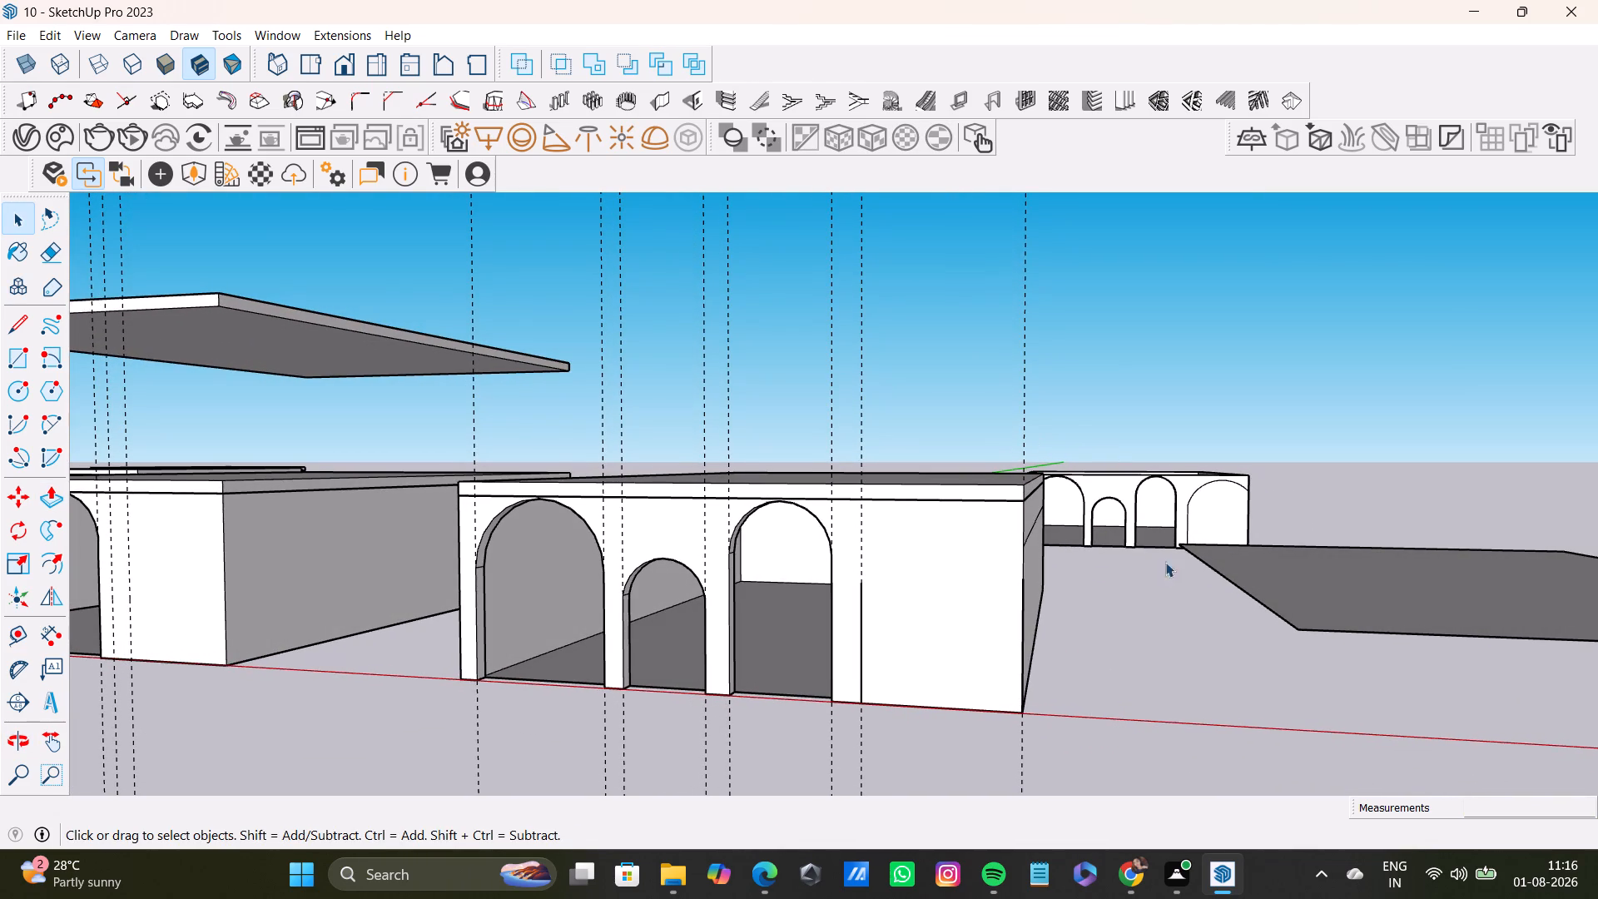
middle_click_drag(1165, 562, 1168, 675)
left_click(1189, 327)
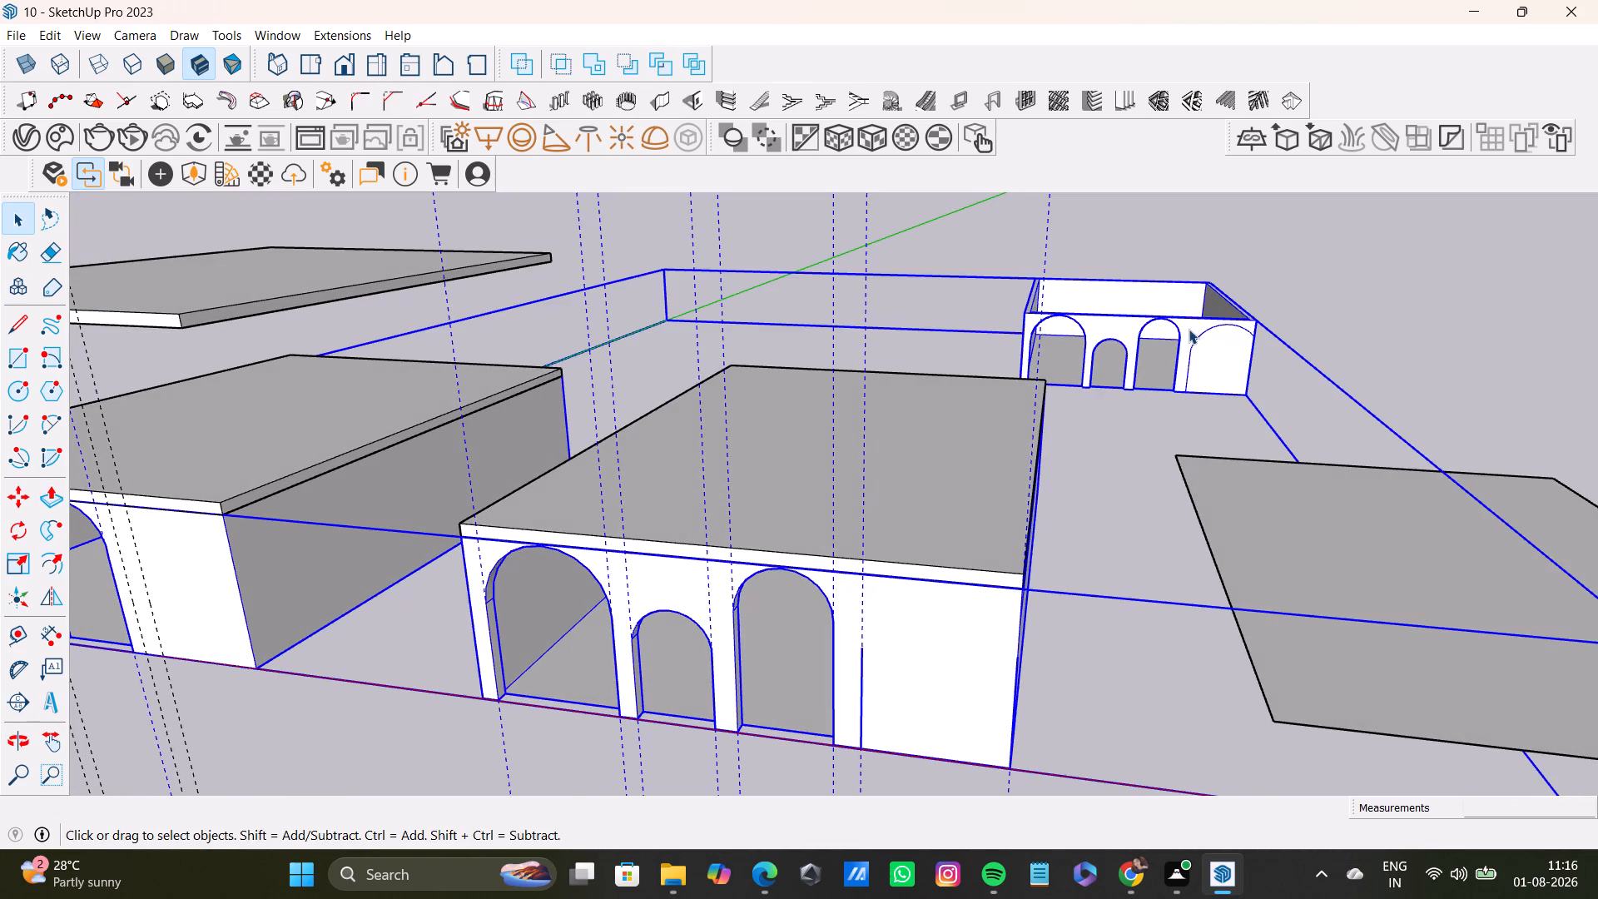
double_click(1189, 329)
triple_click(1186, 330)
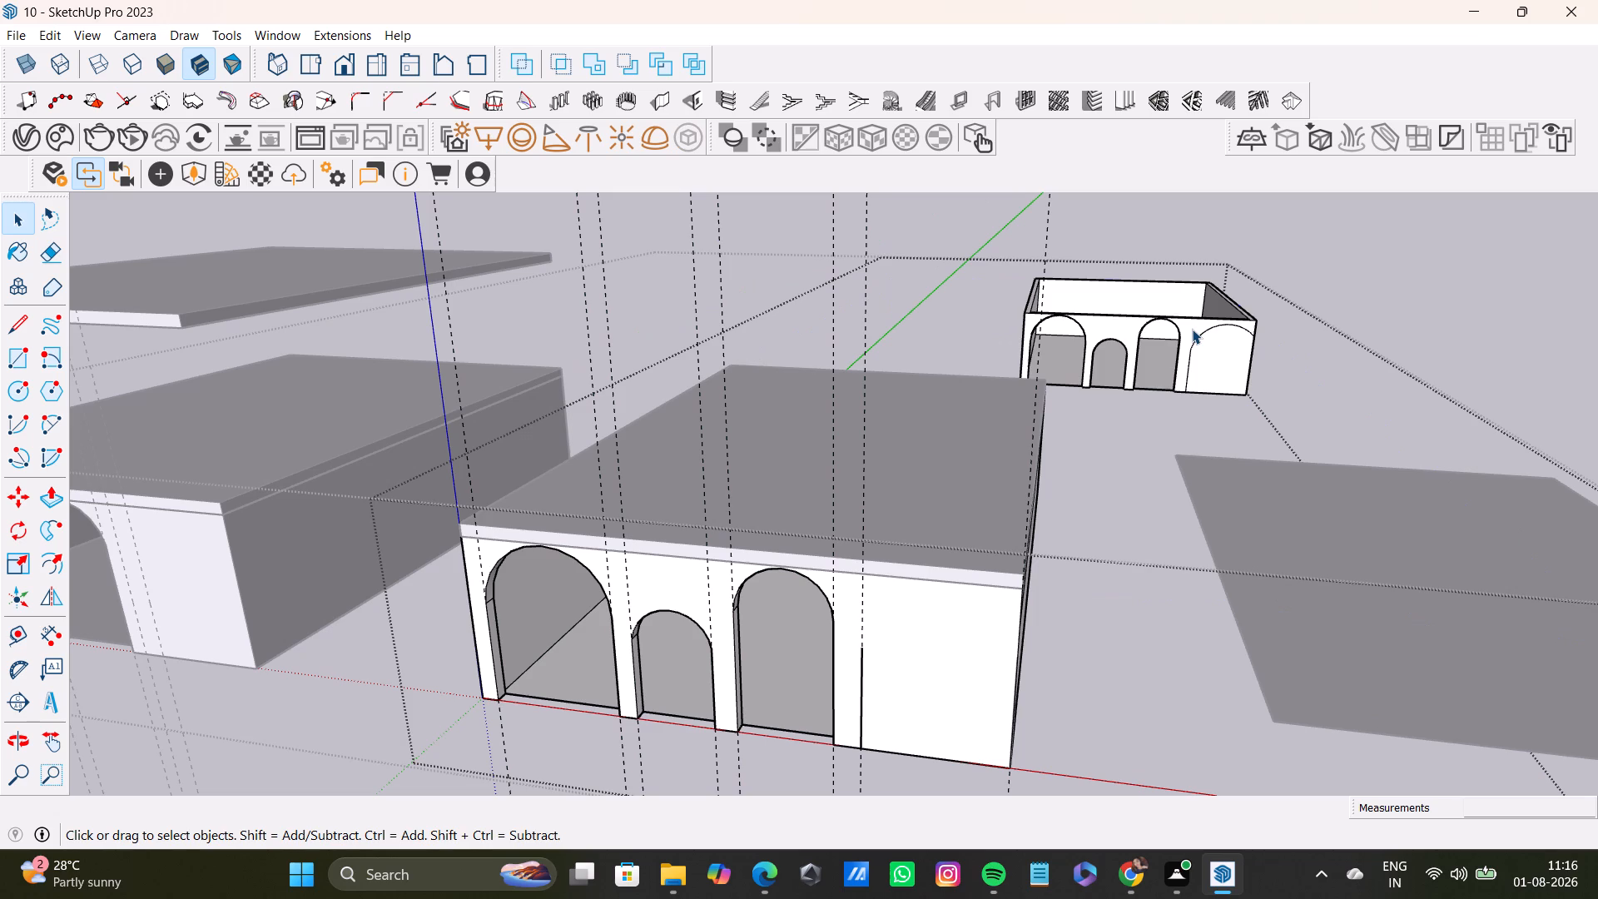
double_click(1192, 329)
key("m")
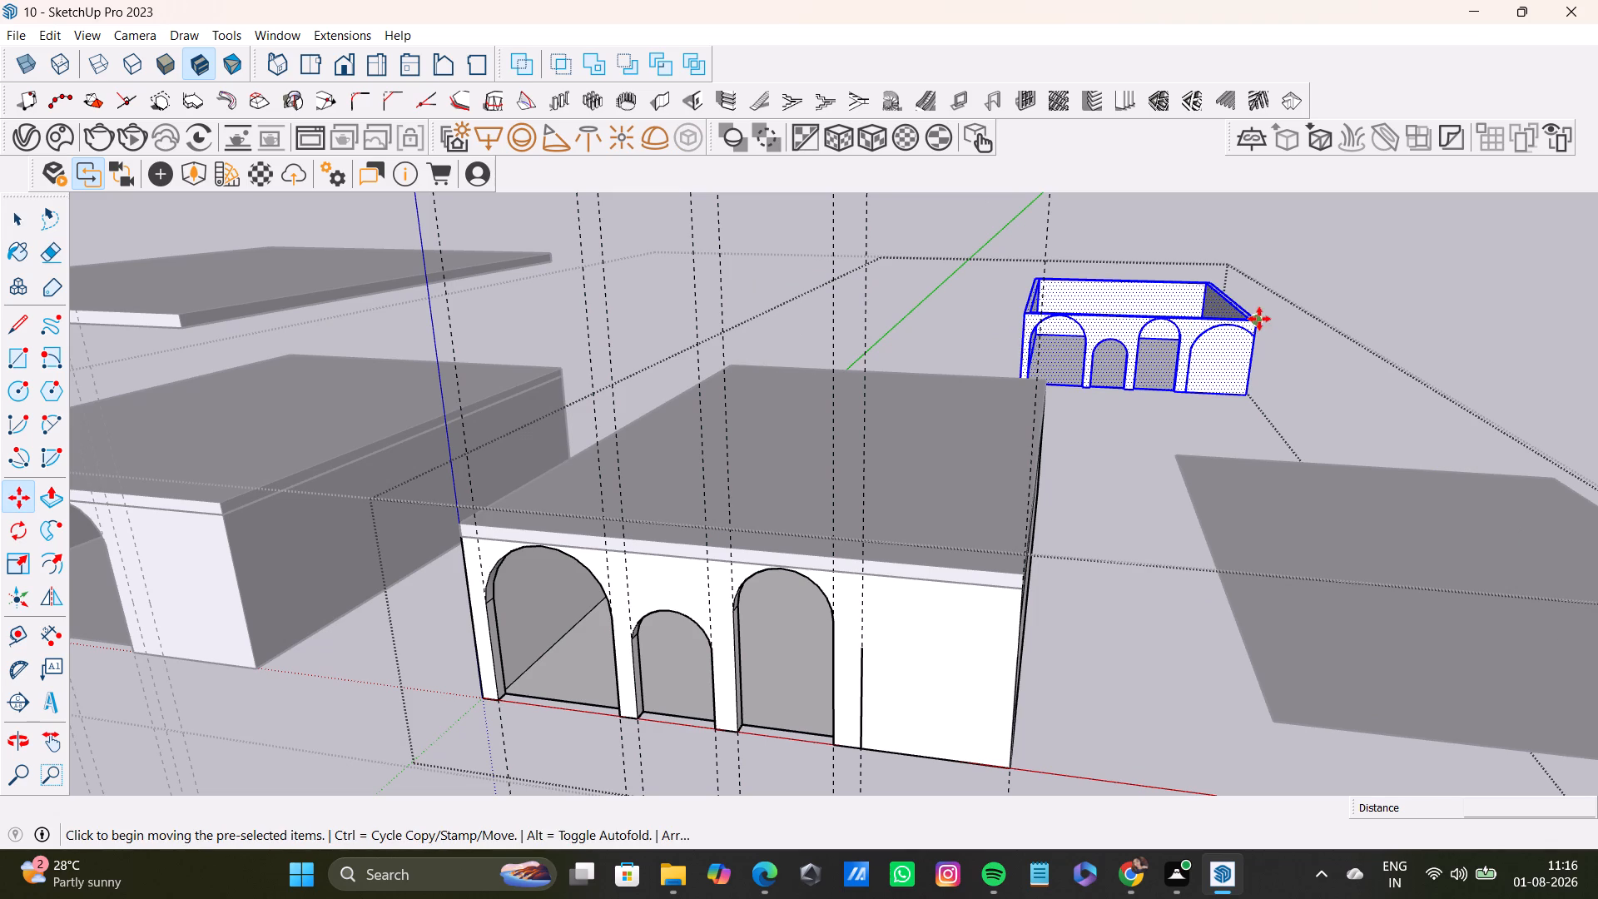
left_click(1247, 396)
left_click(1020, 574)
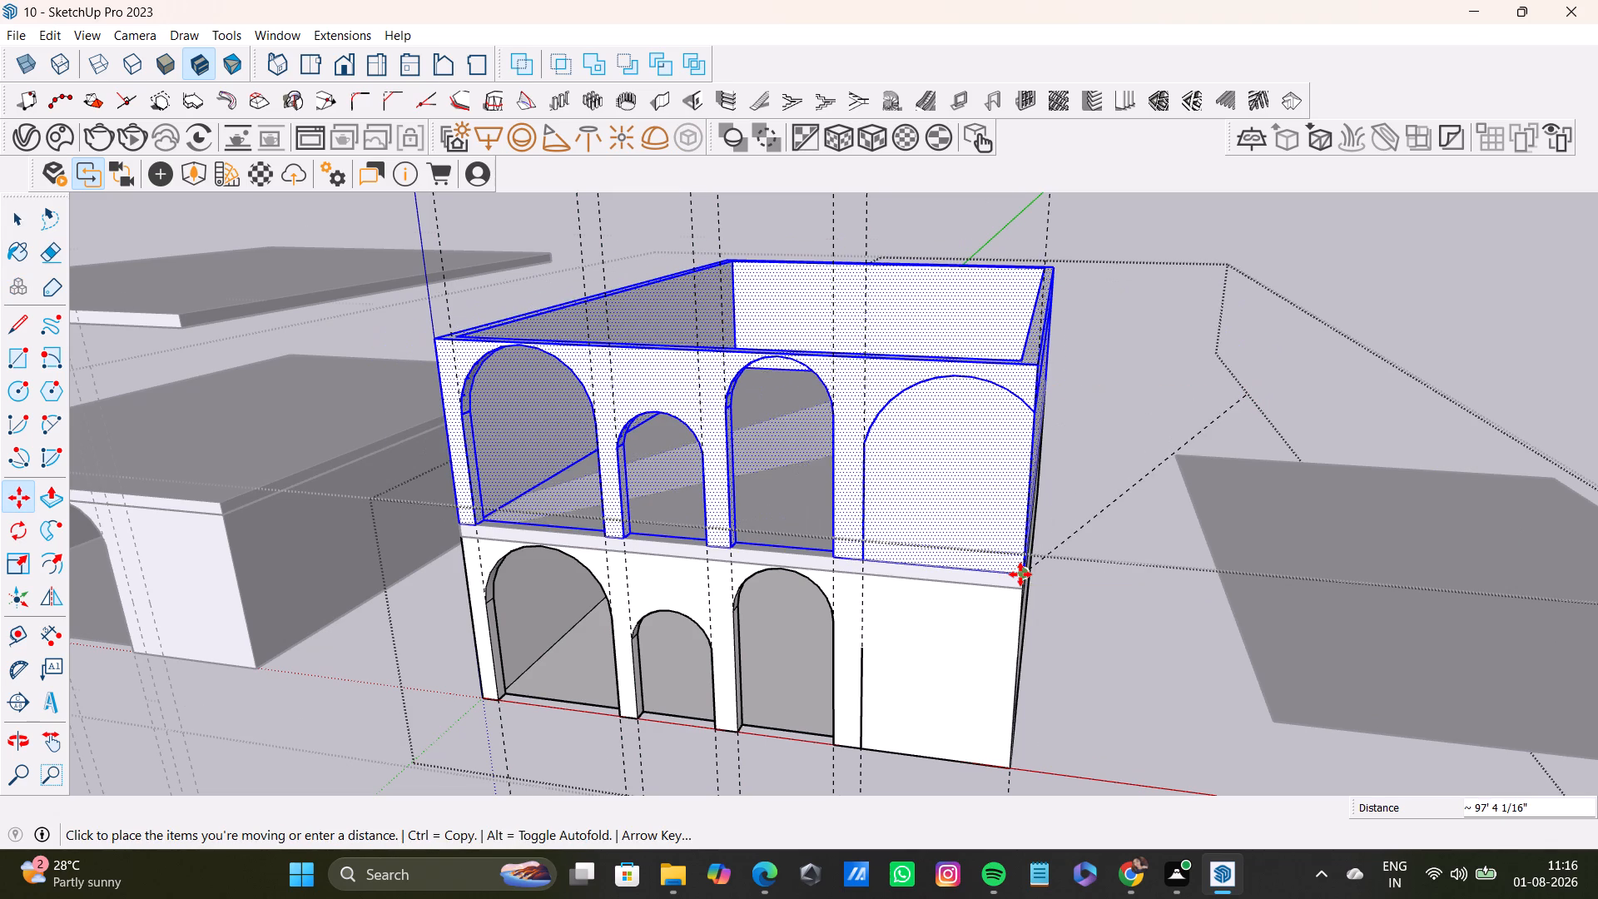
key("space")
Examine the stacked upper walls, the slab and the lower arched front for alignment.
middle_click_drag(890, 642, 815, 574)
scroll(811, 547, "up", 3)
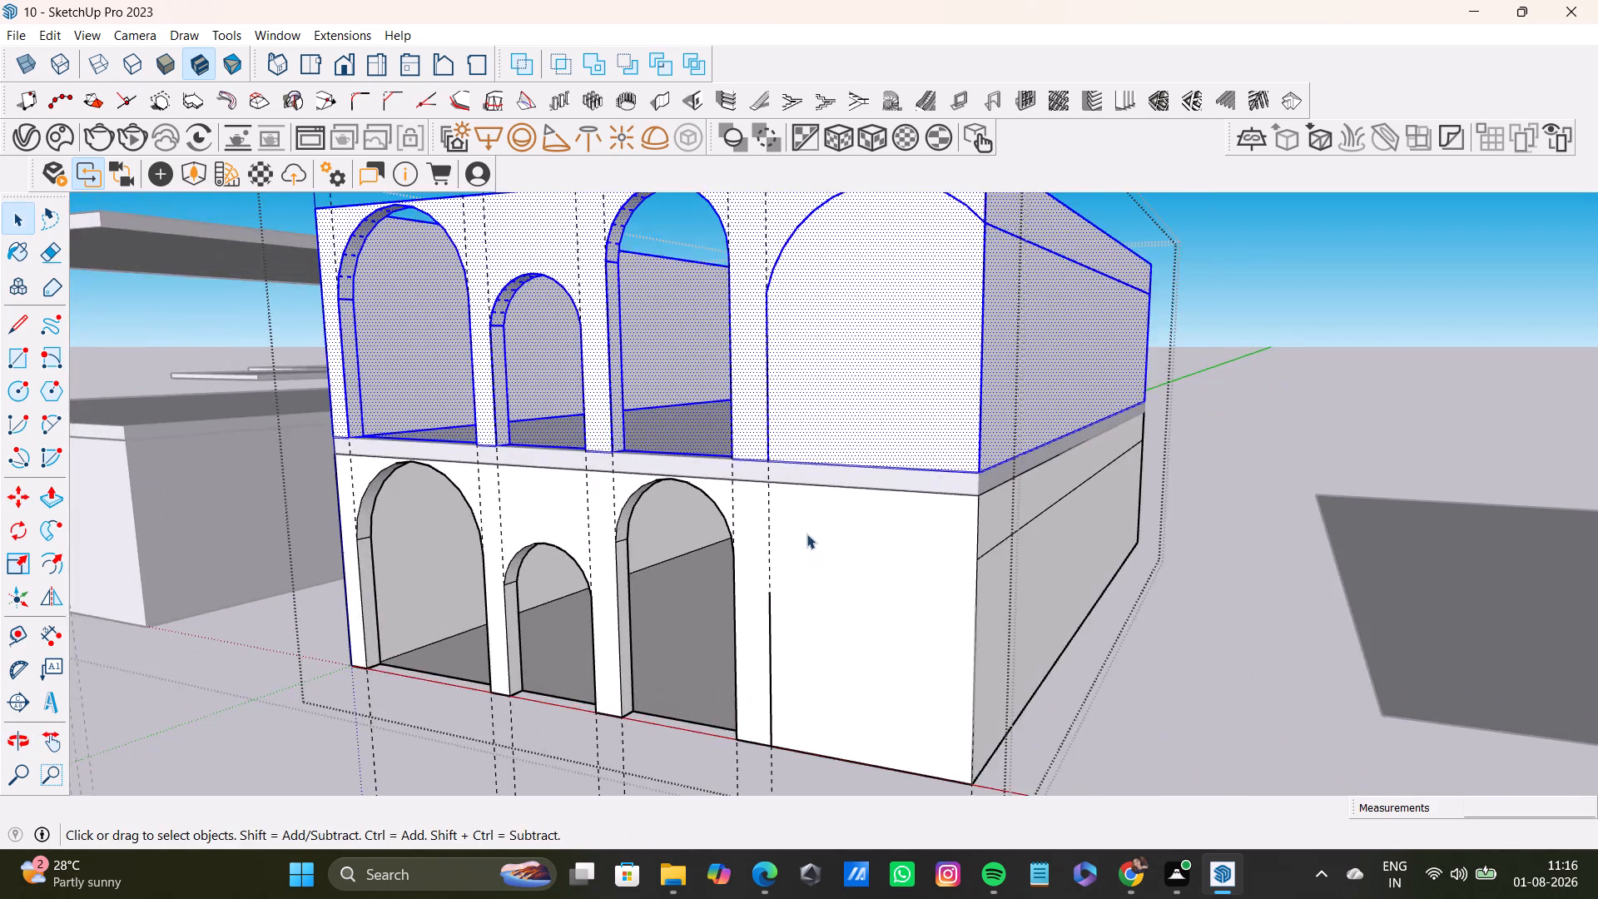
scroll(806, 534, "up", 2)
middle_click_drag(810, 529, 960, 503)
middle_click_drag(931, 519, 926, 474)
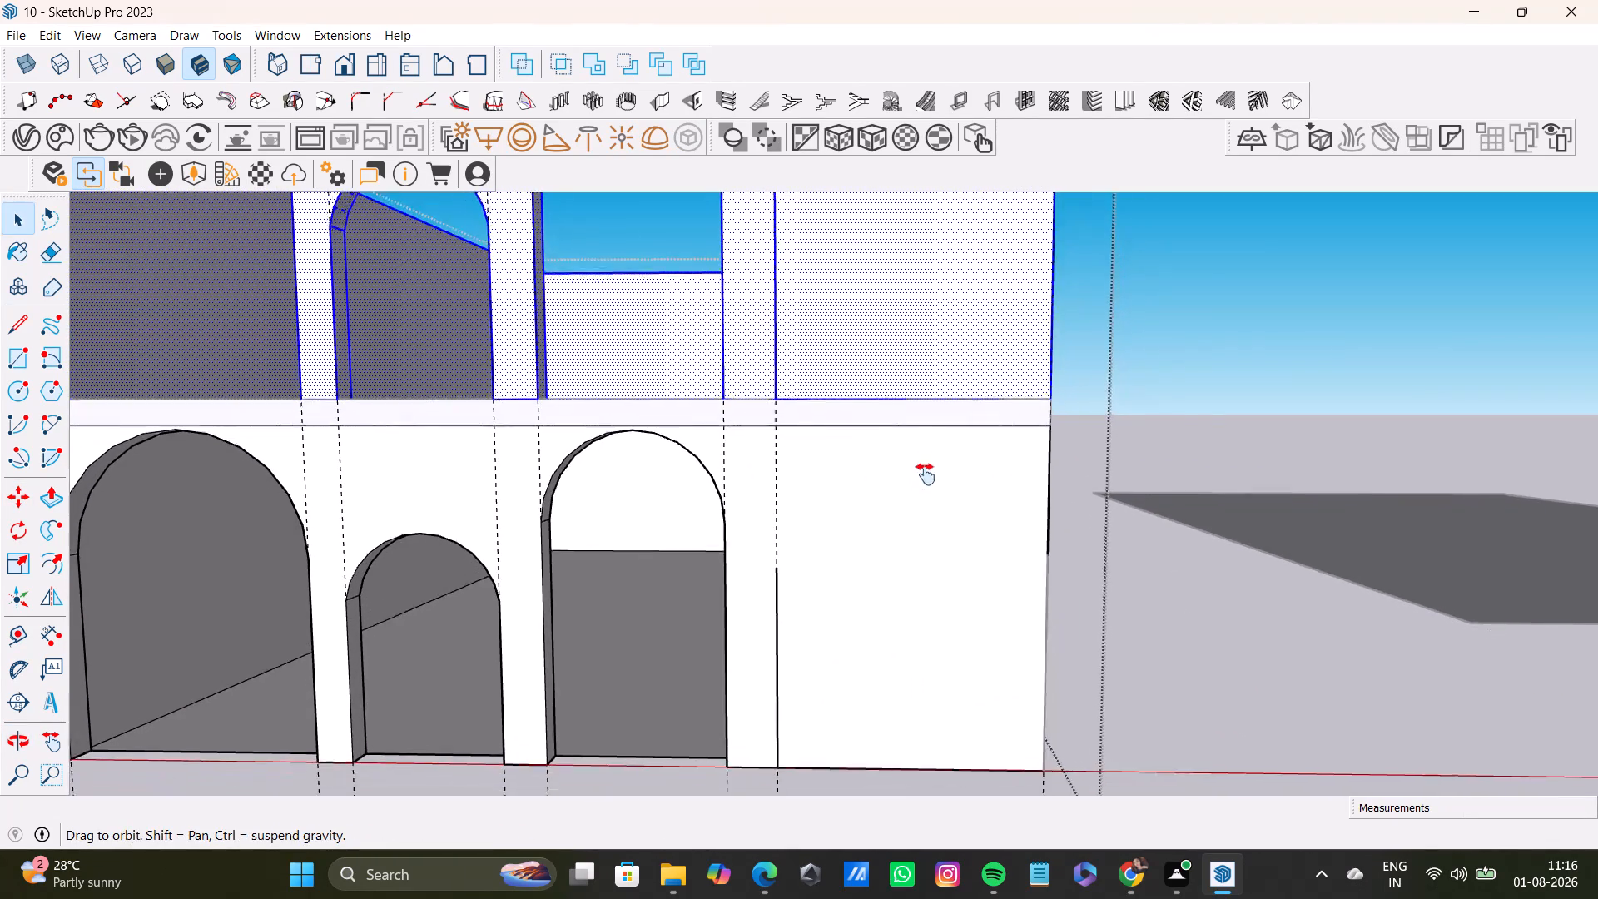
middle_click_drag(926, 474, 932, 436)
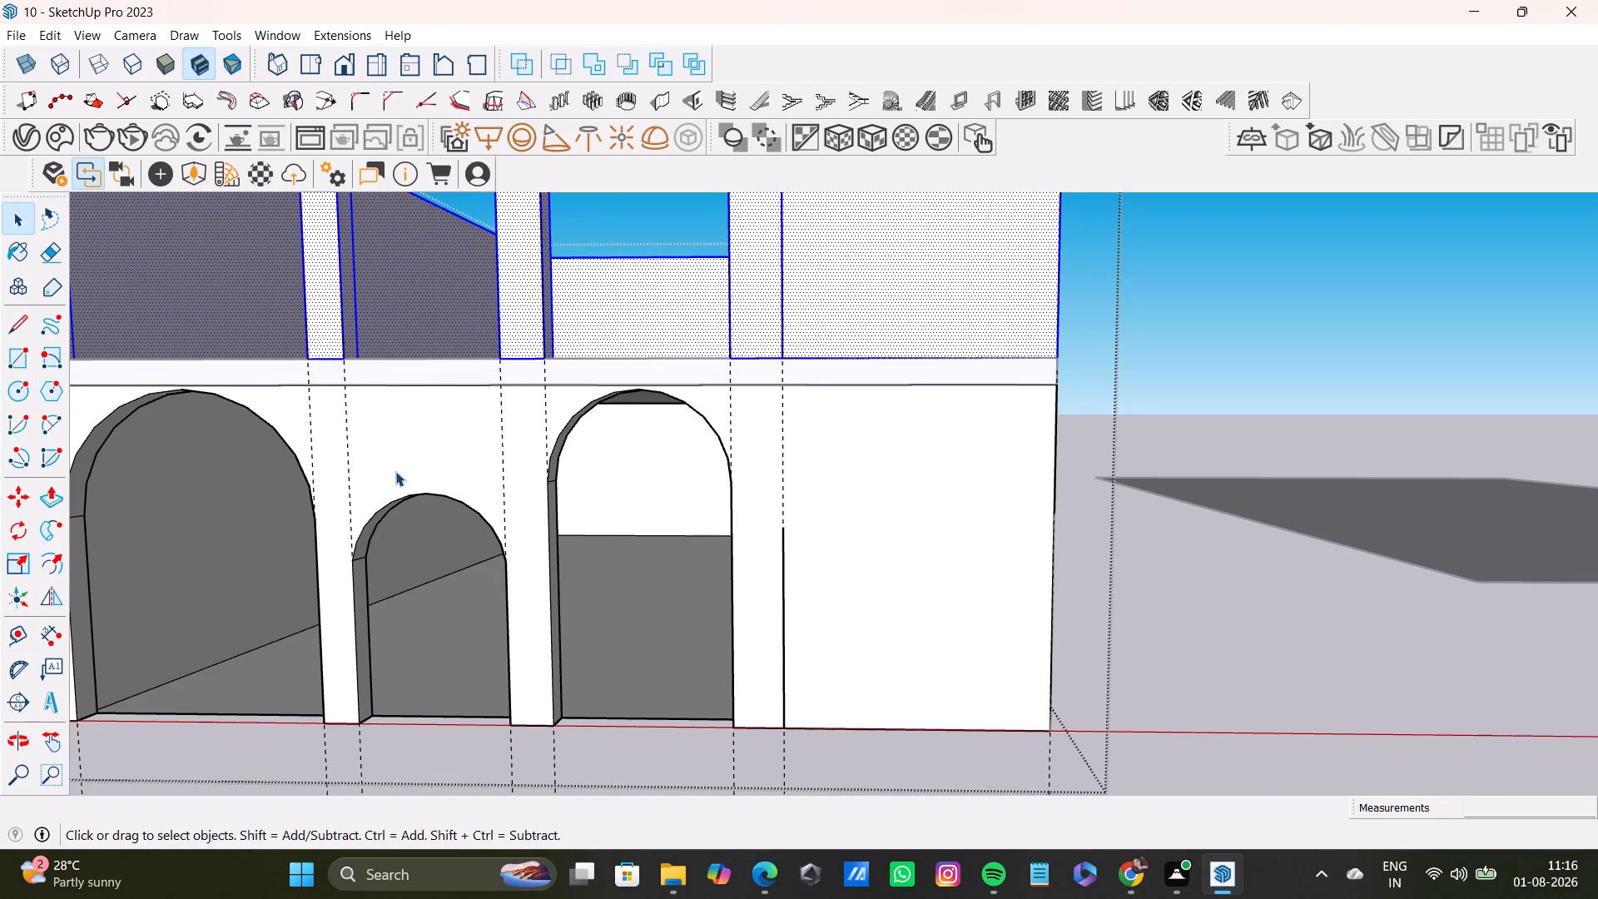
scroll(397, 472, "down", 13)
middle_click_drag(419, 457, 484, 452)
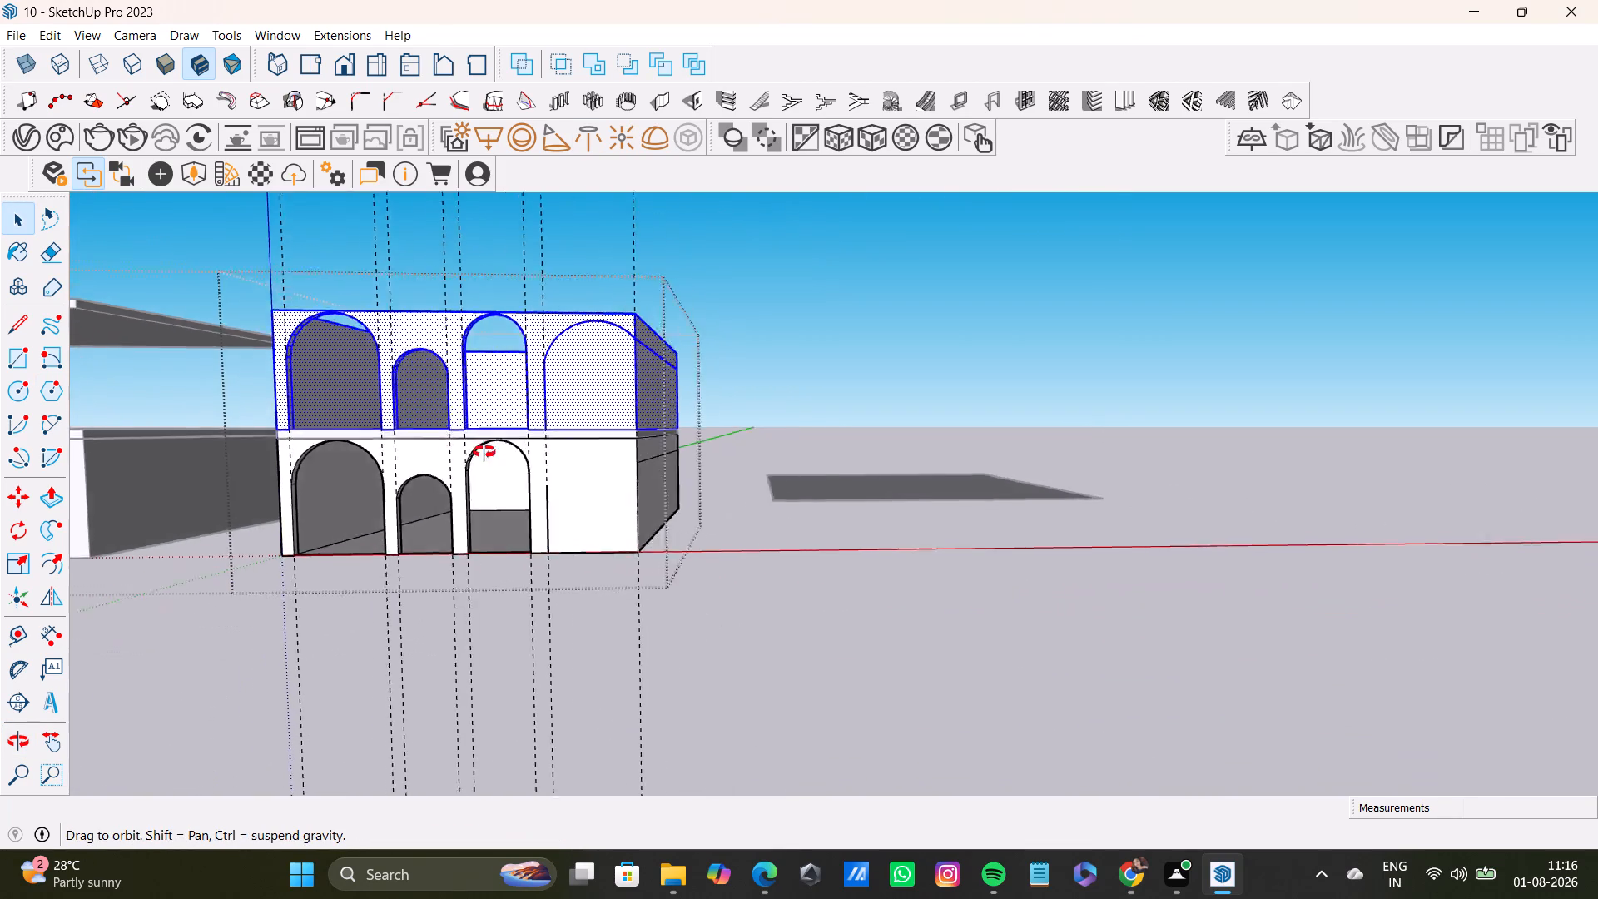
middle_click_drag(484, 452, 488, 543)
Delete the arched upper walls that sit on top of the new slab.
left_click(911, 433)
key("space")
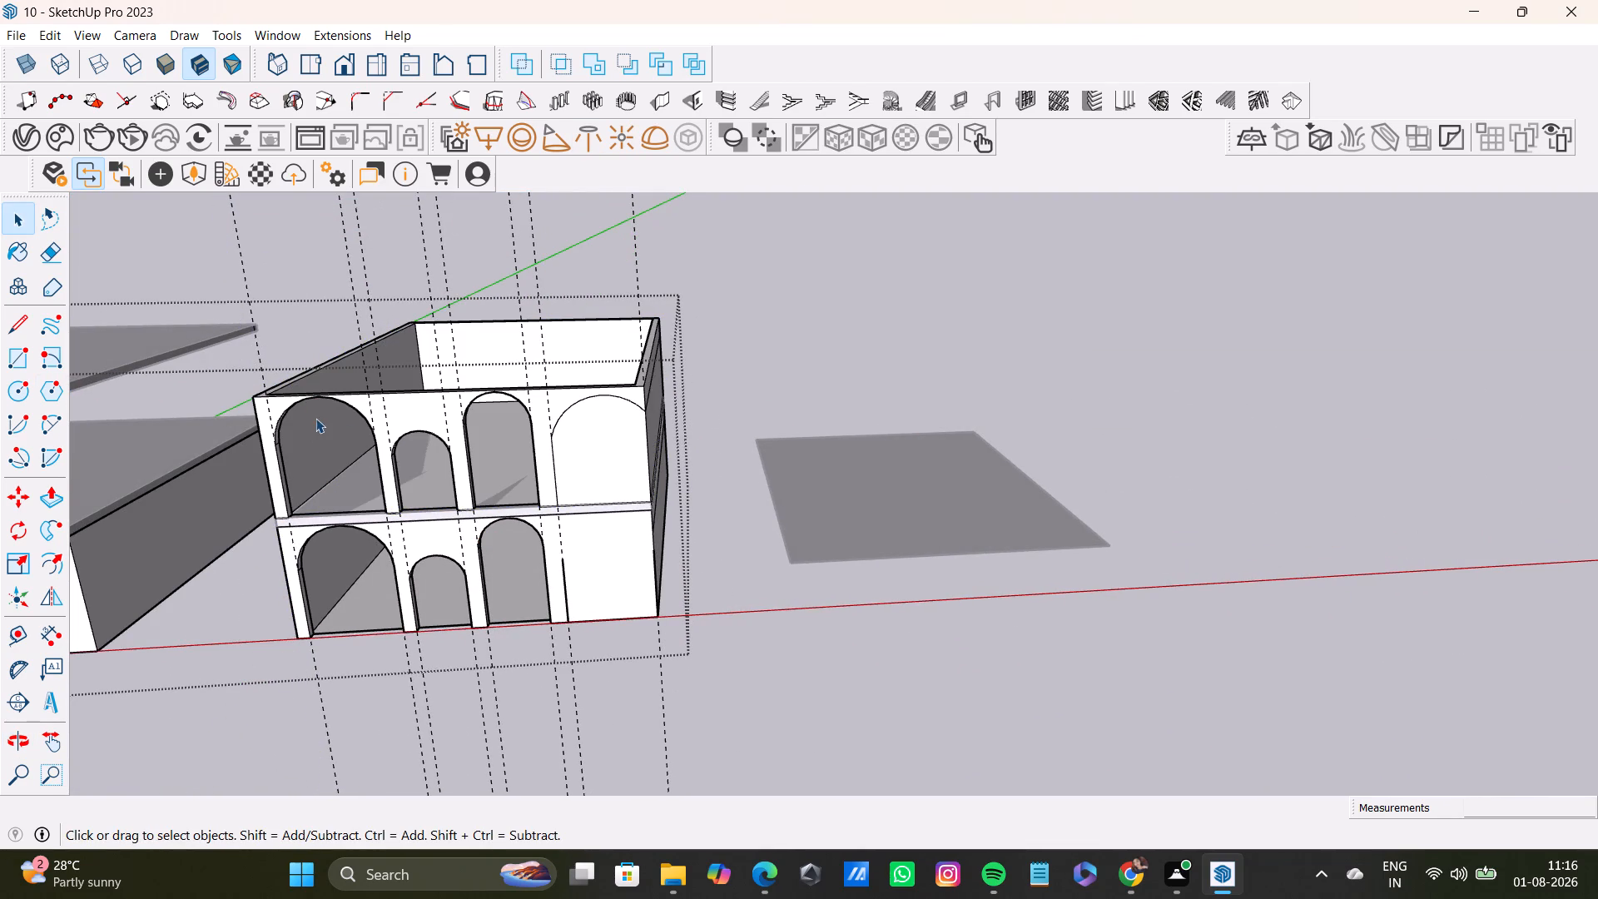
middle_click_drag(577, 476, 538, 578)
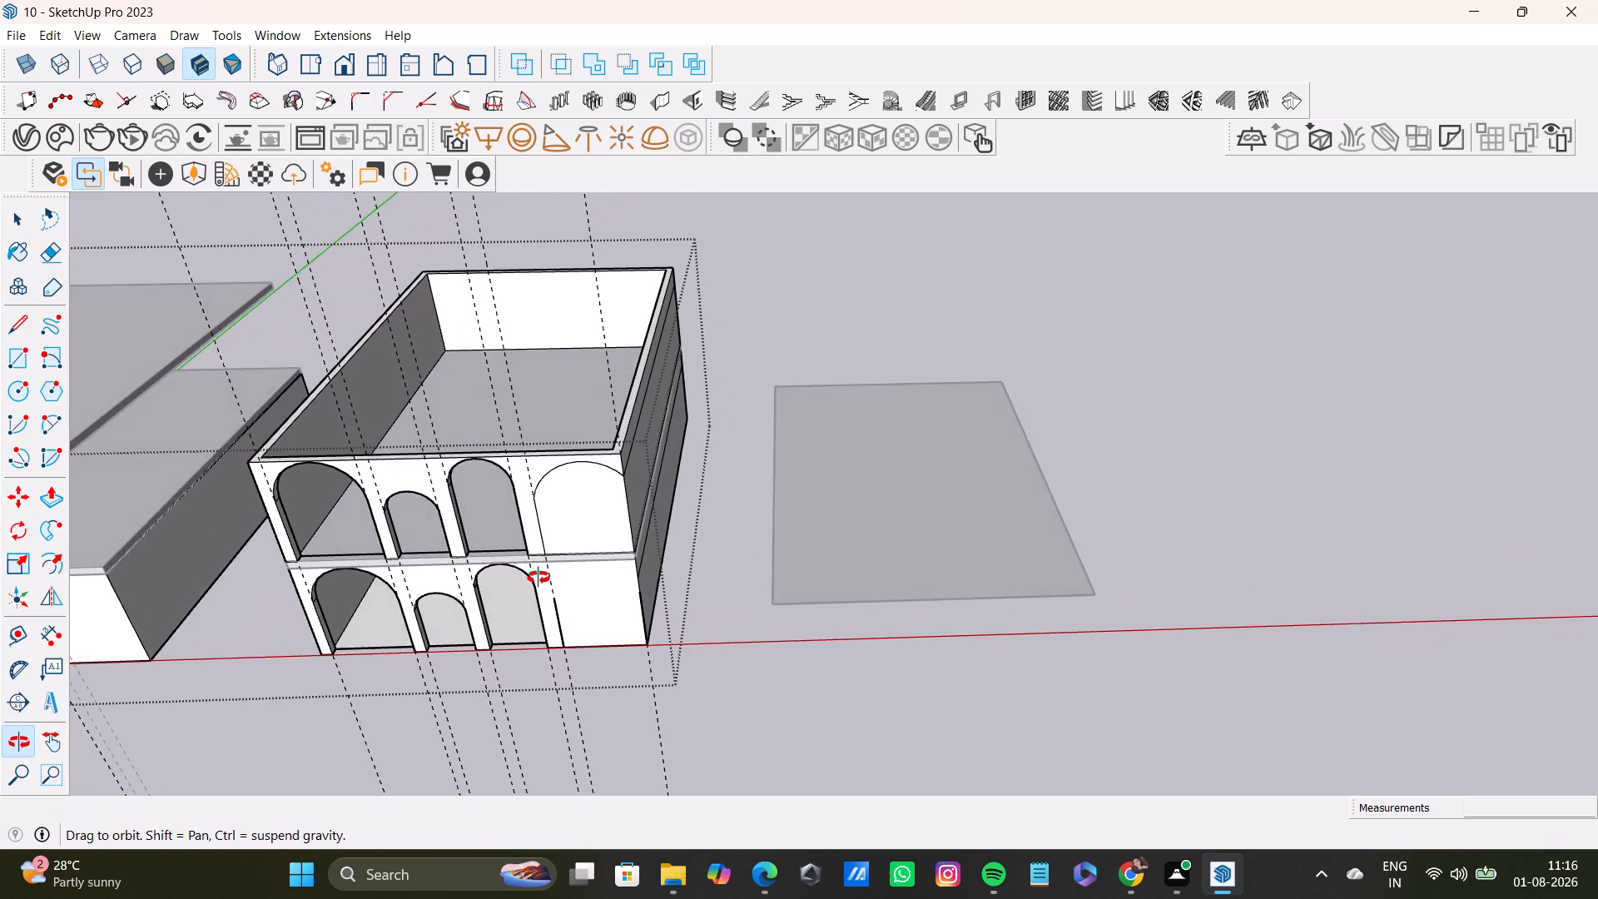
middle_click_drag(538, 578, 496, 548)
left_click(602, 428)
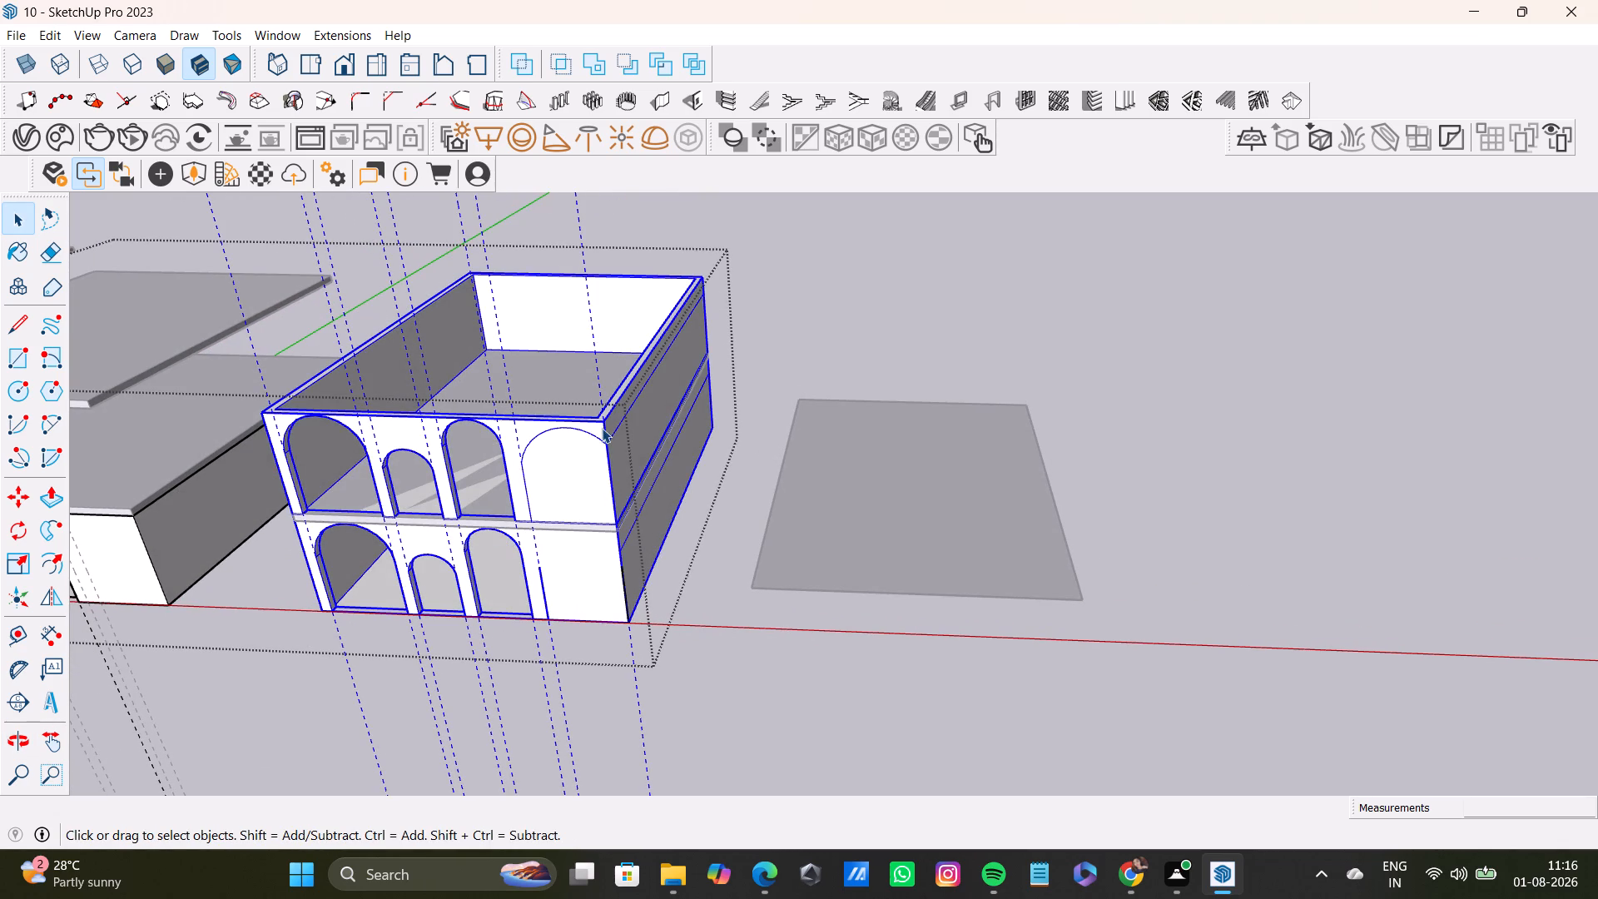
triple_click(602, 427)
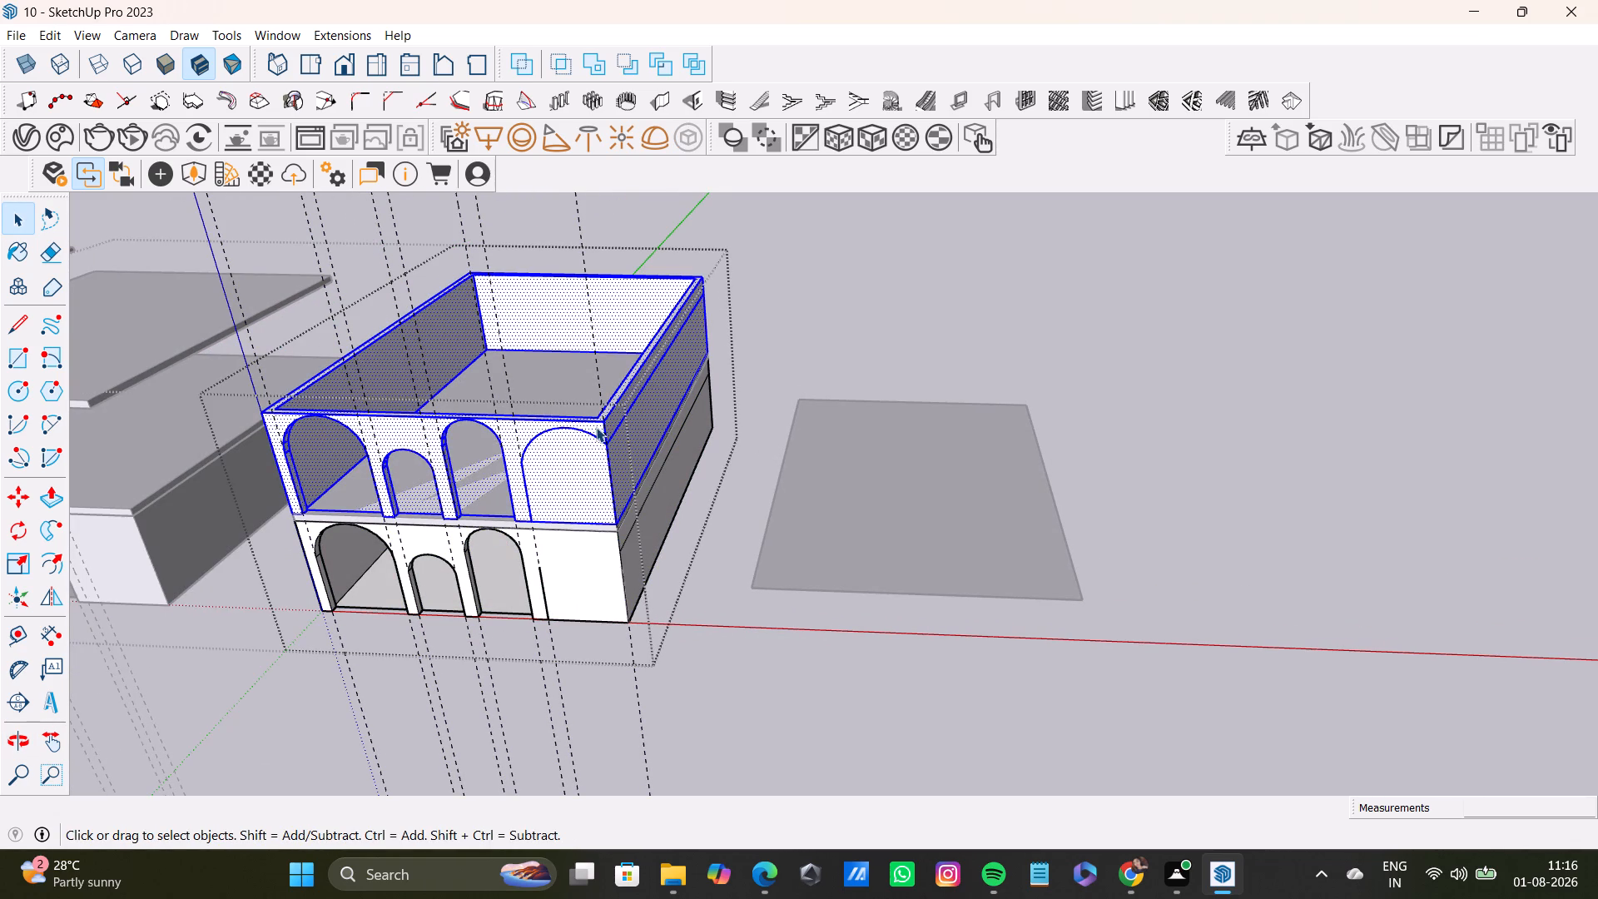
key("Delete")
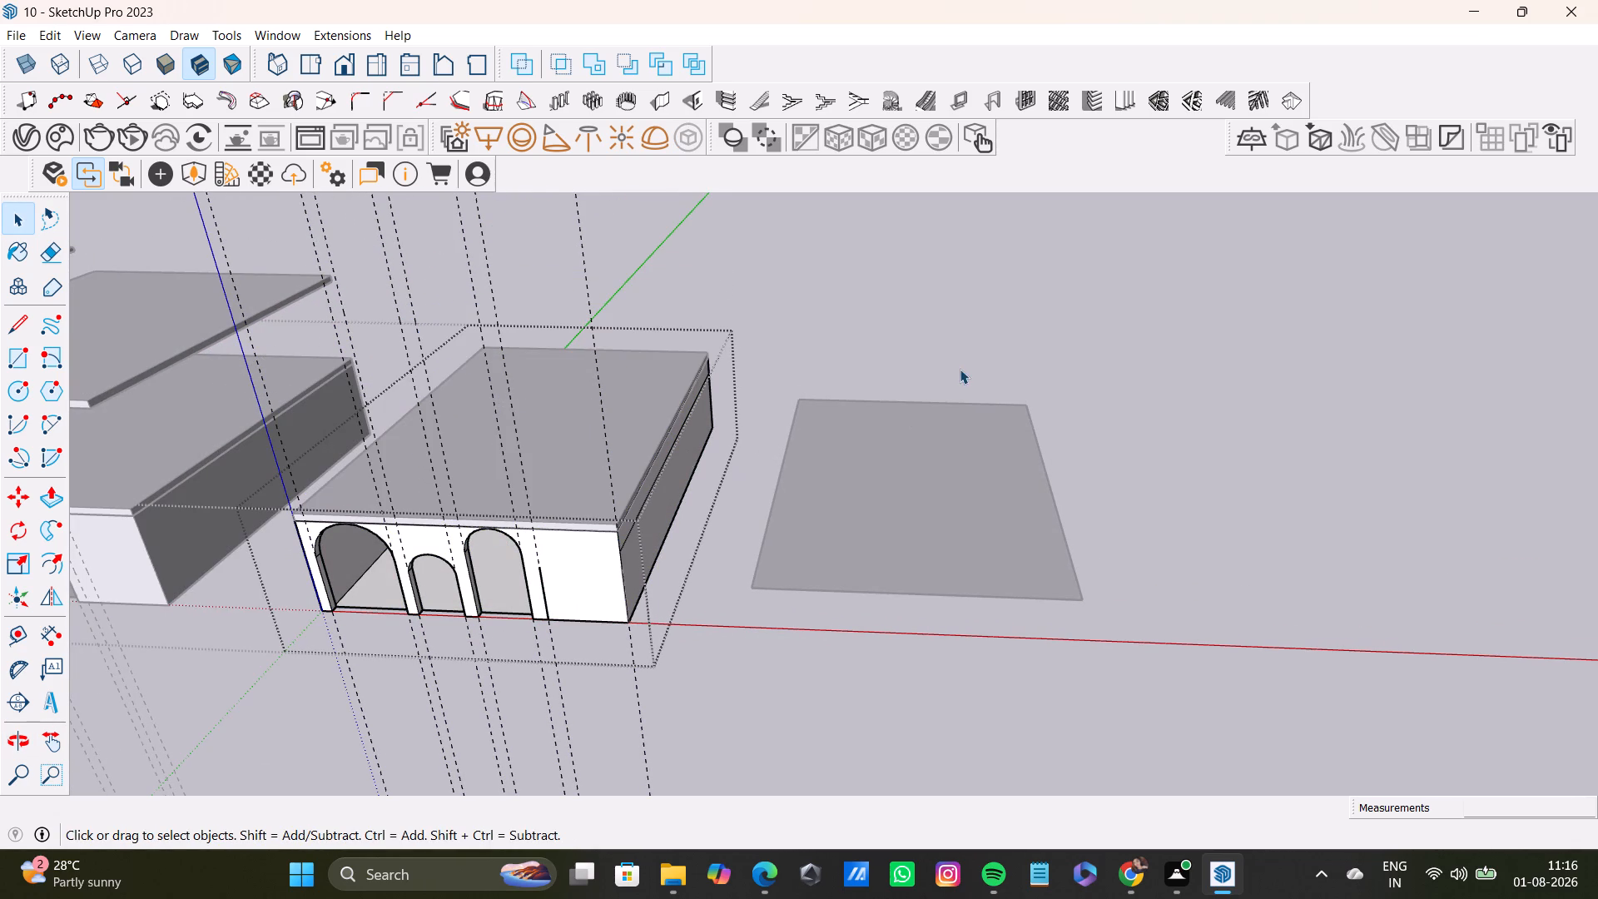
Copy the flat rectangle beside the building about 32' 11" further away from the building along the red axis.
left_click(960, 369)
key("space")
middle_click_drag(779, 482, 708, 501)
left_click(1005, 346)
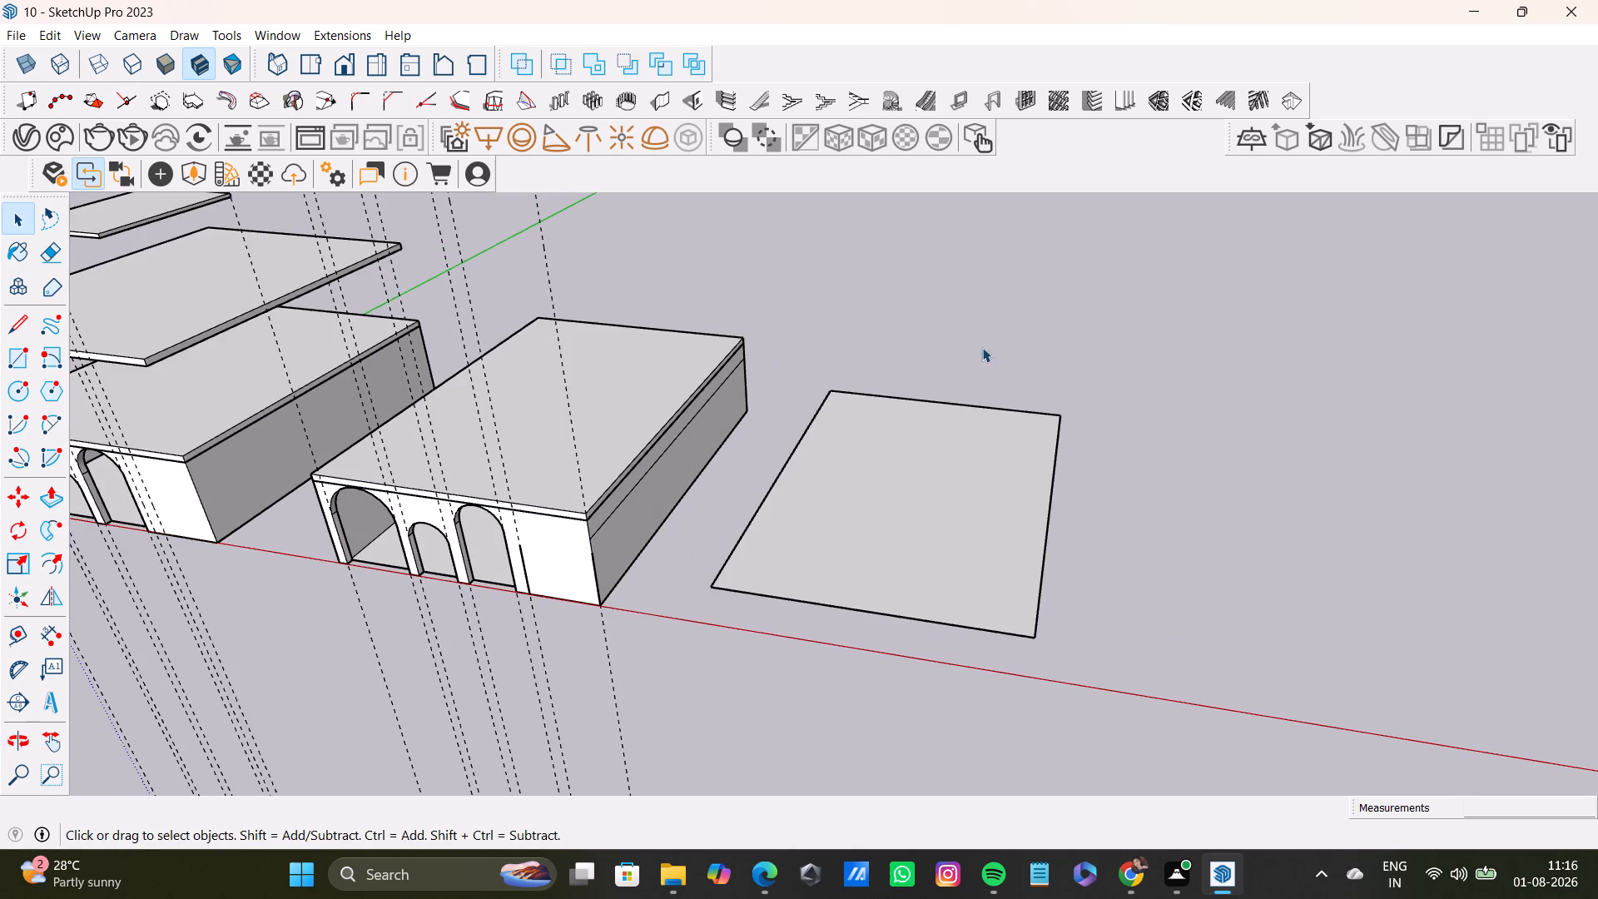
middle_click_drag(861, 499, 917, 373)
middle_click_drag(970, 489, 897, 554)
left_click(905, 500)
double_click(905, 500)
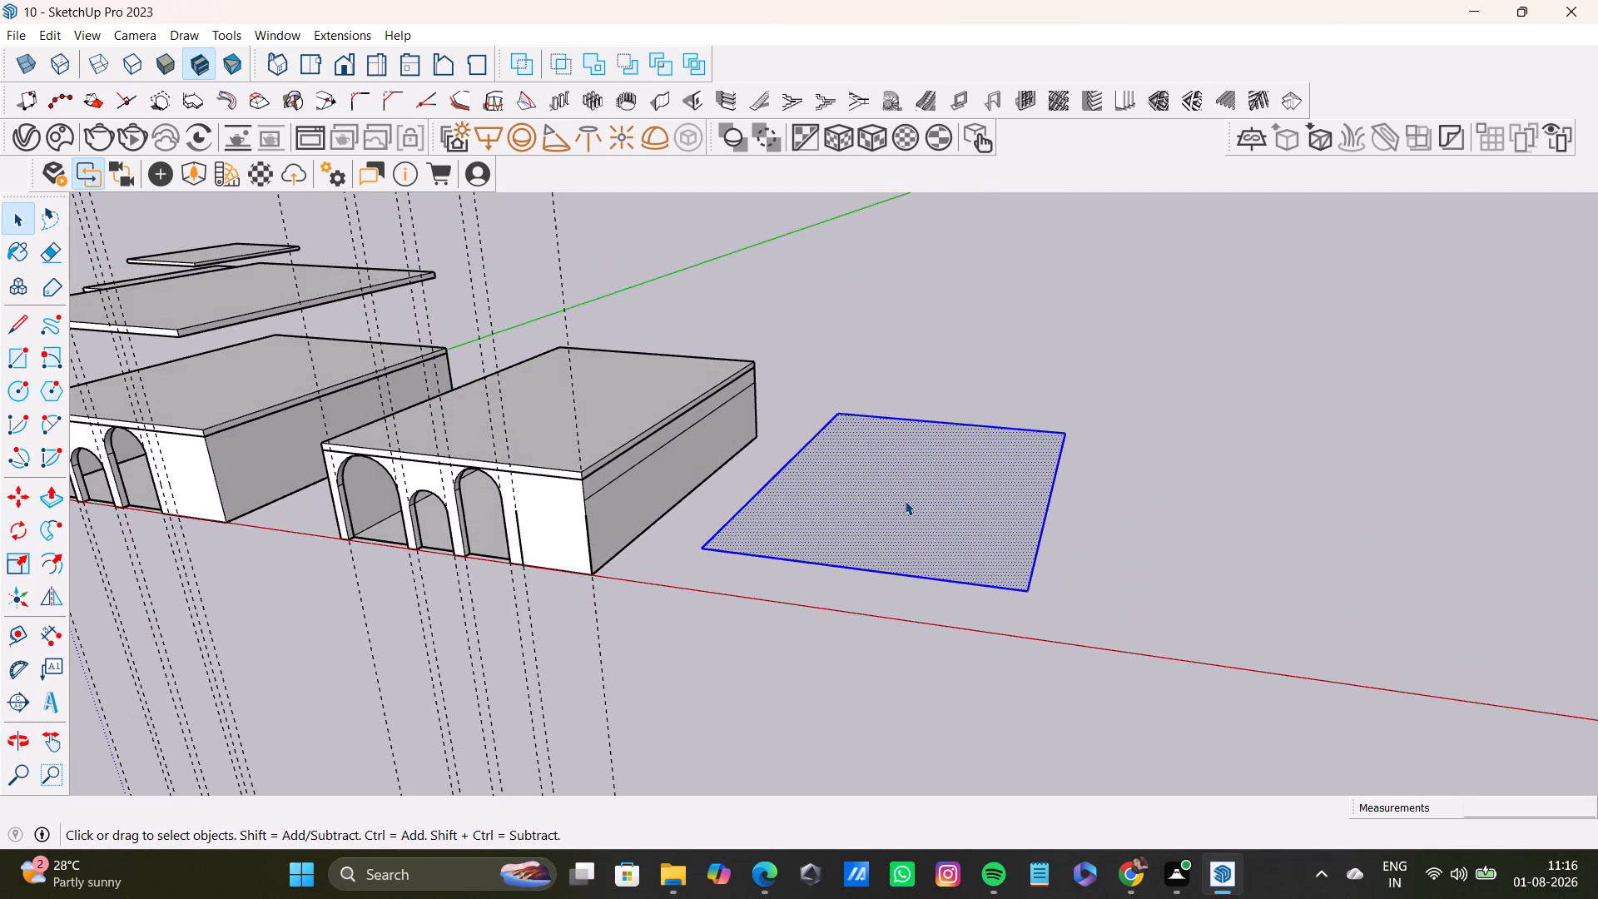
key("m")
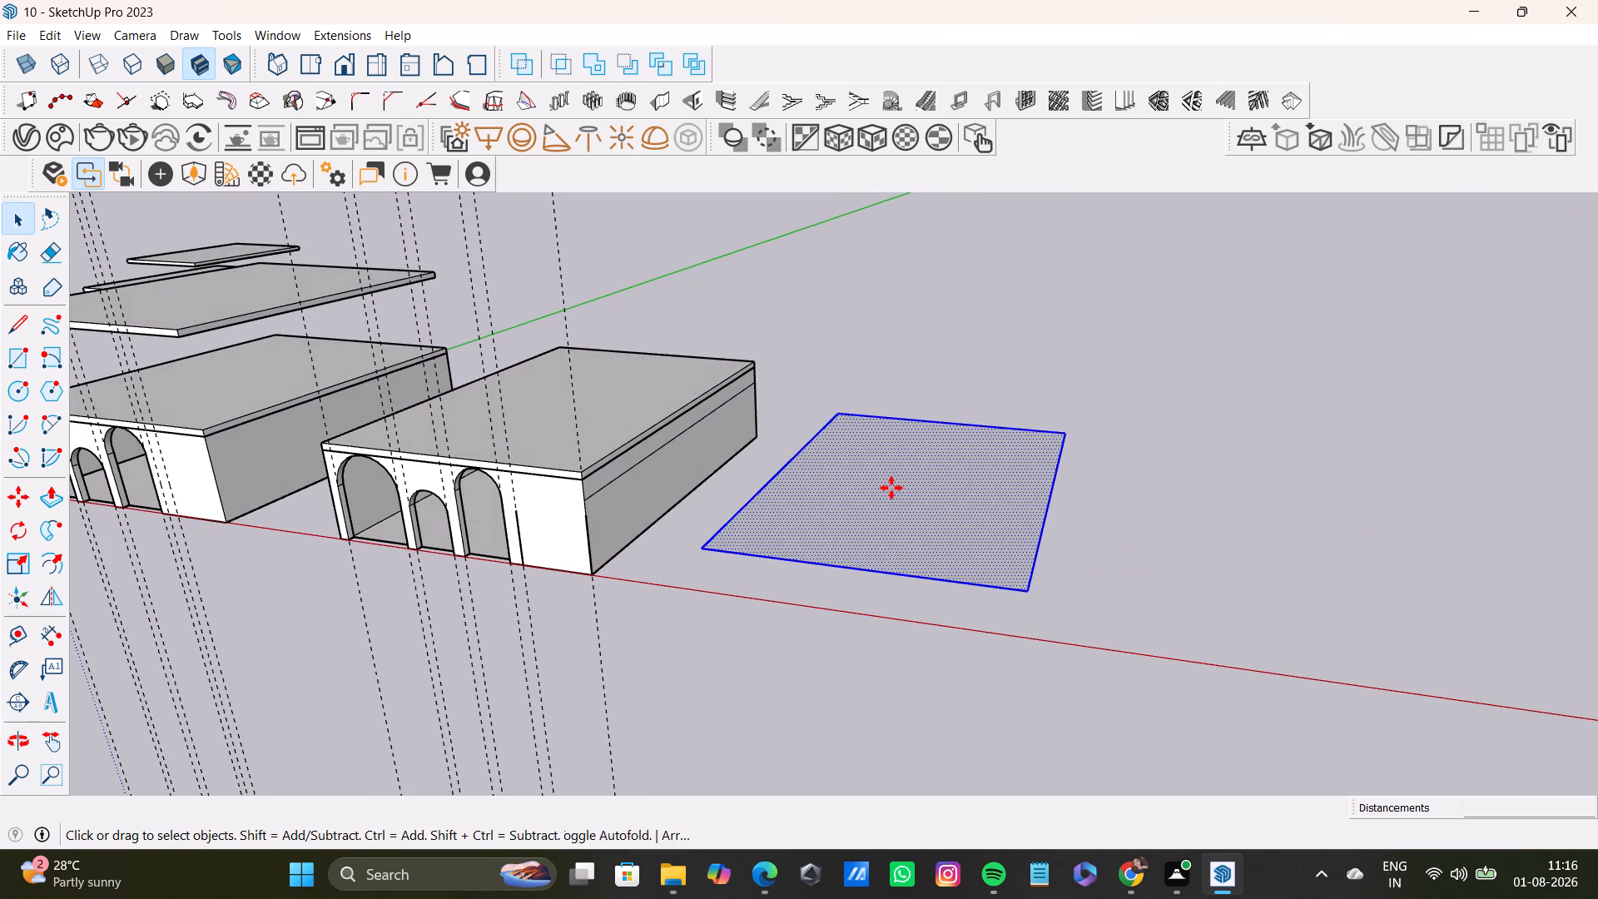
left_click(1029, 594)
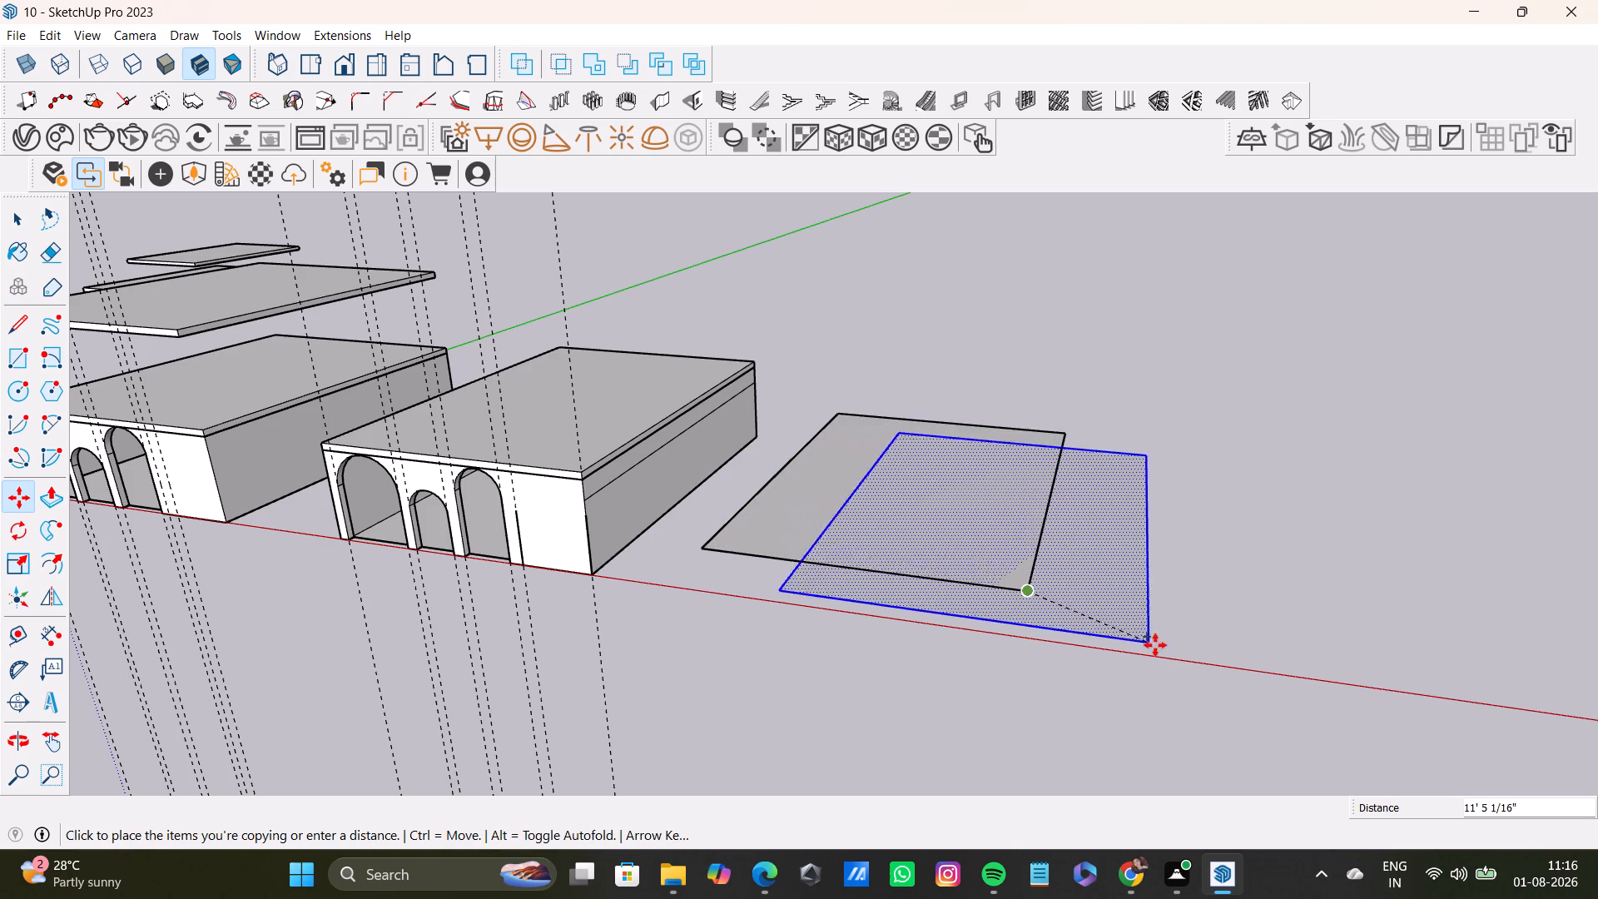
left_click(1486, 694)
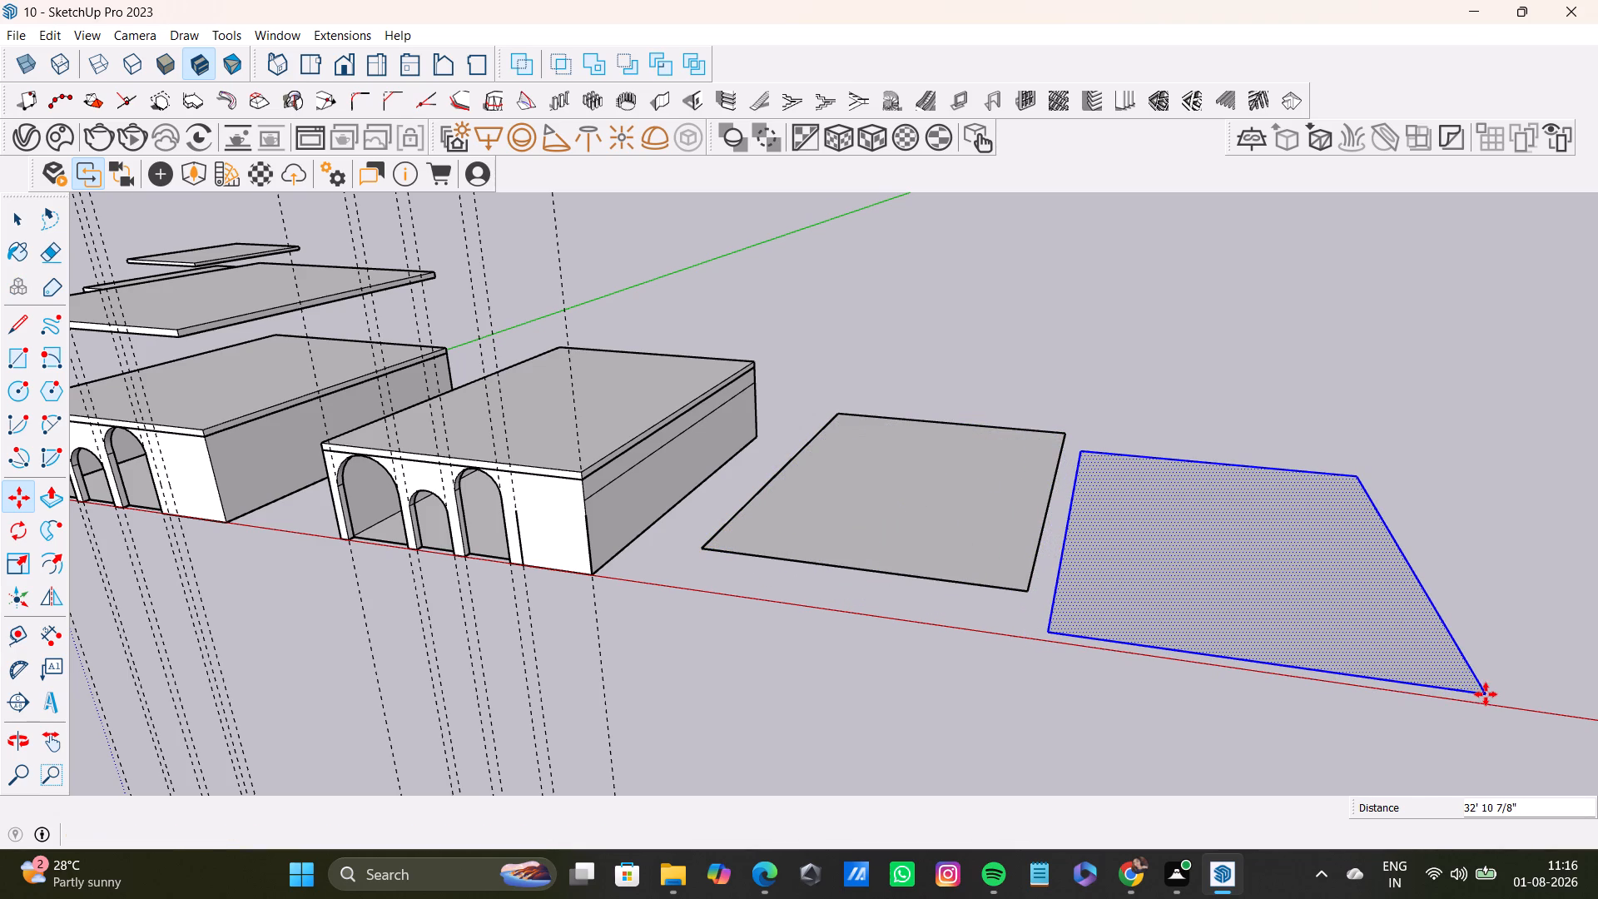
key("space")
Offset the outline of the flat rectangle nearest the building inward by 9".
left_click(870, 504)
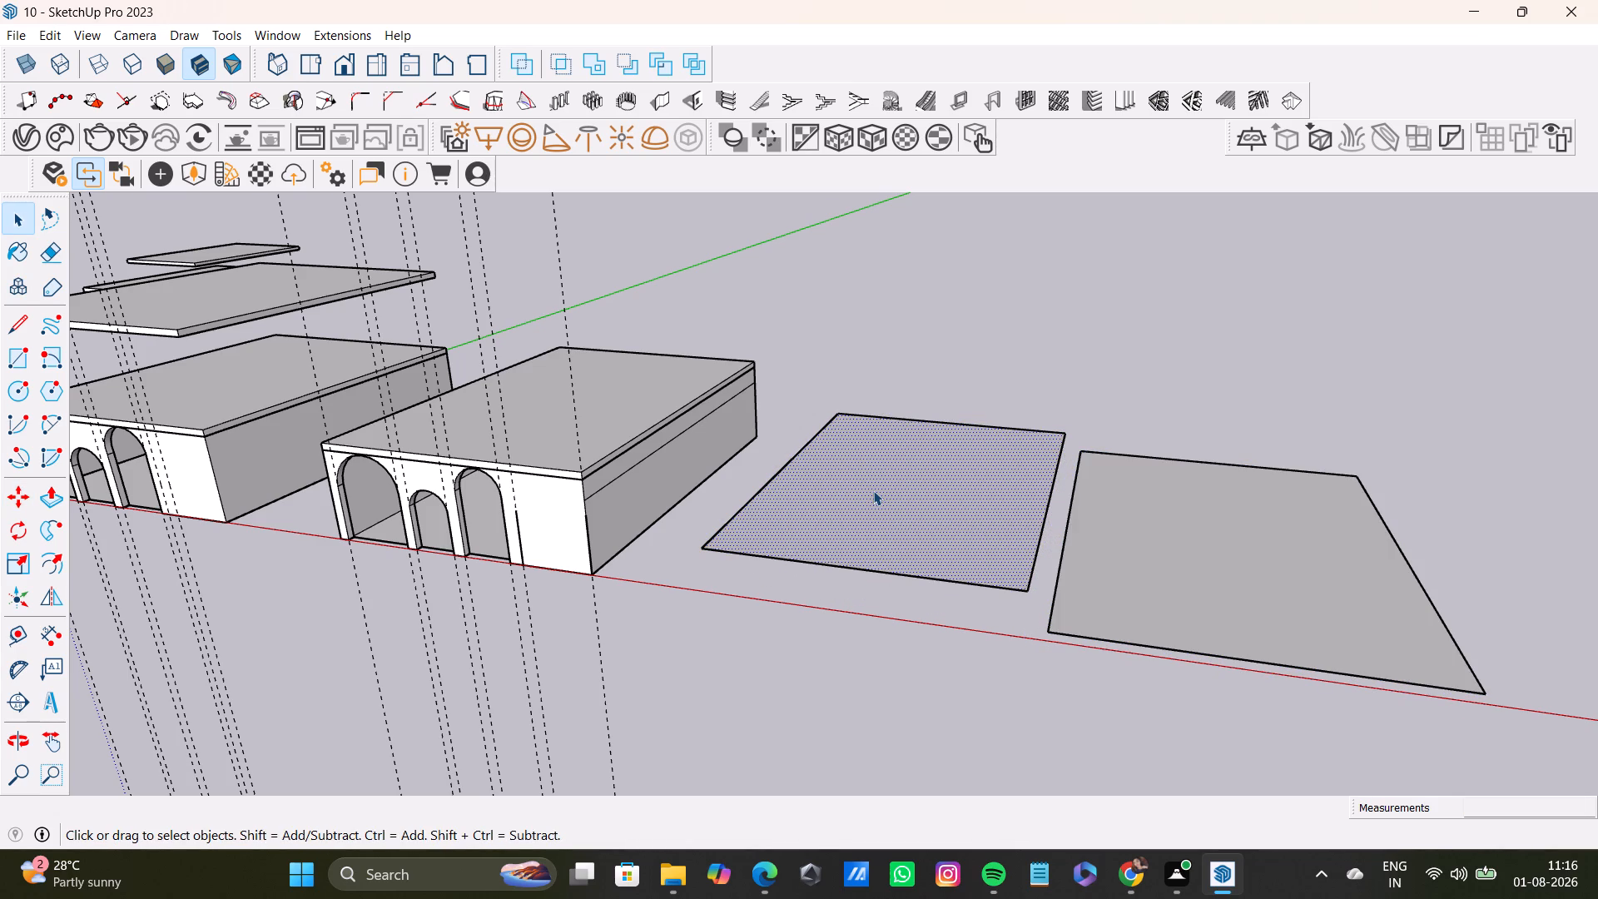
key("f")
left_click(902, 485)
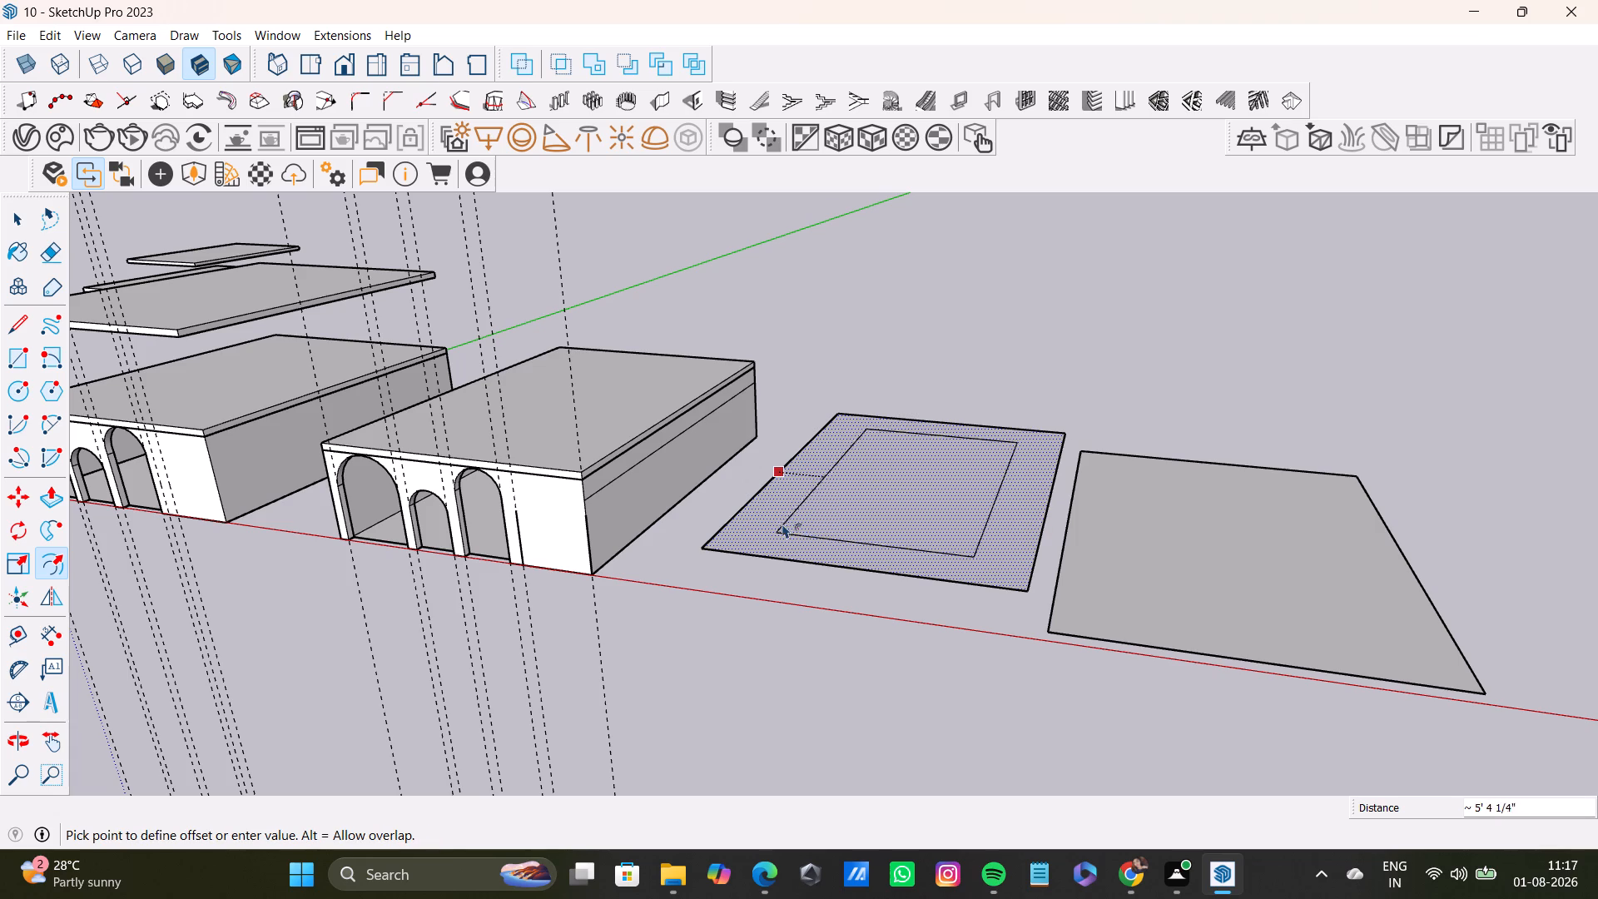
key("9")
key("shift+quotedbl")
key("Return")
key("space")
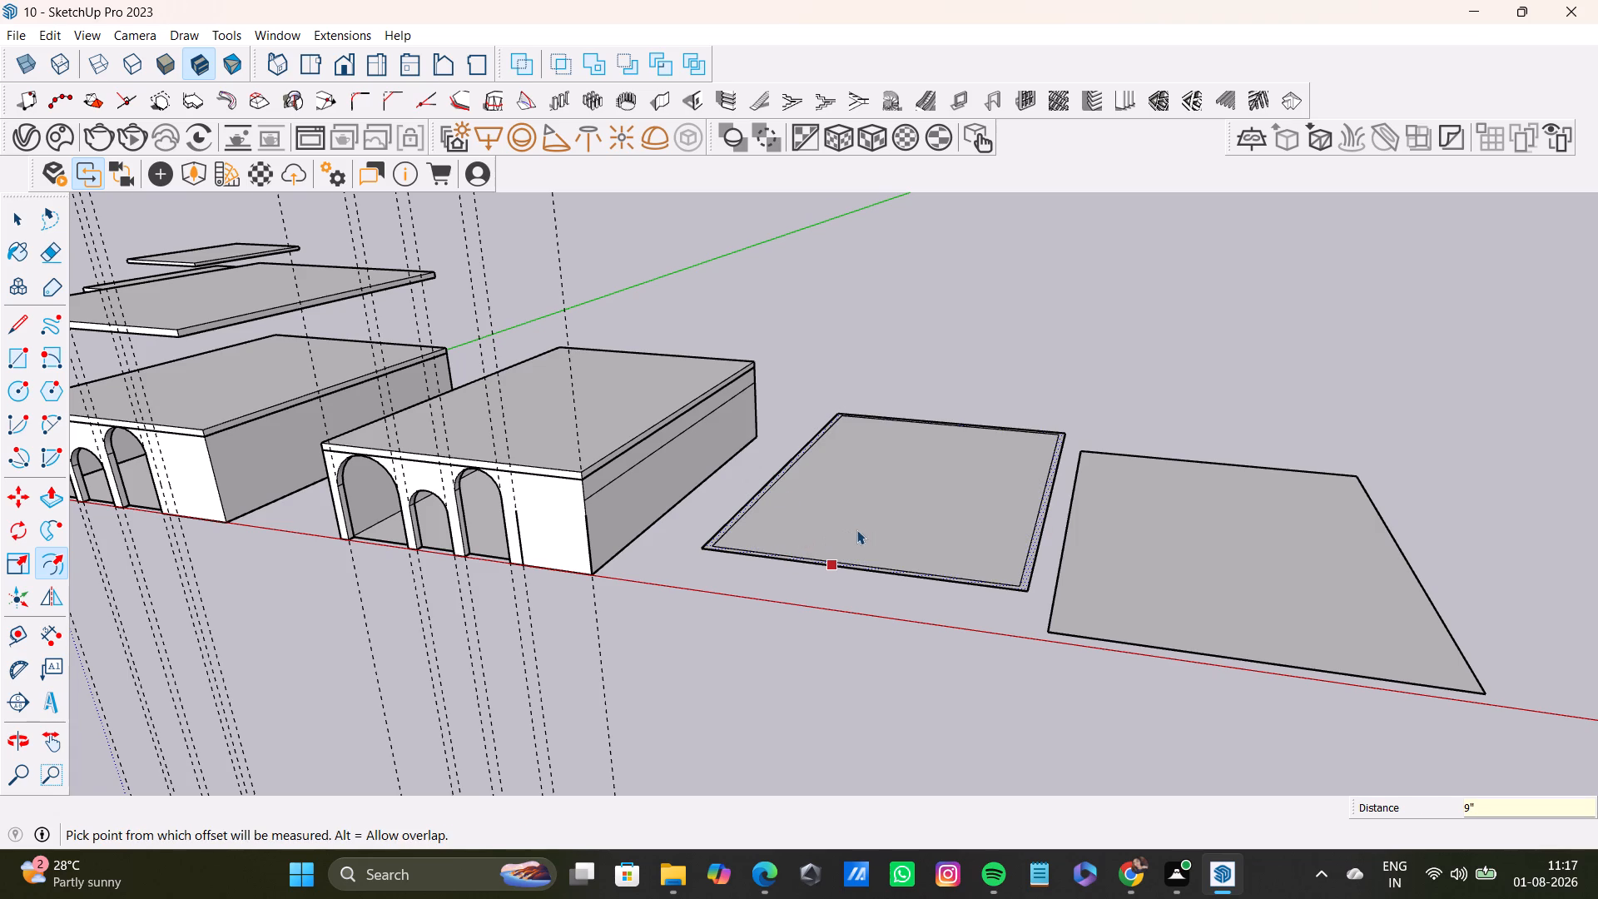
middle_click_drag(810, 489, 772, 558)
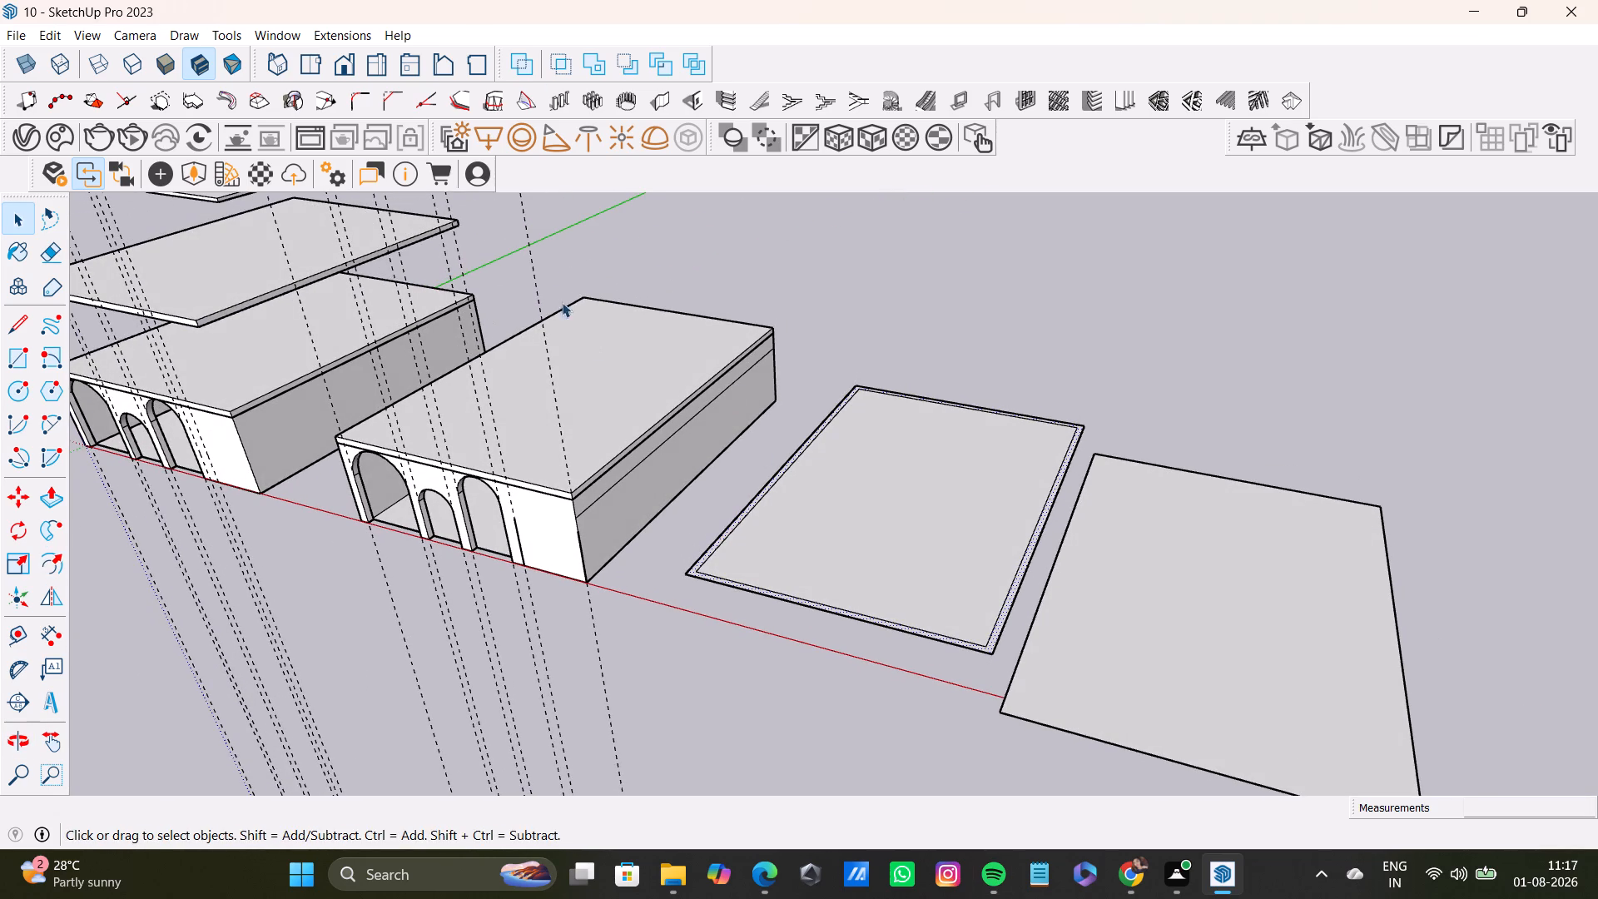
left_click(1002, 347)
left_click(873, 335)
Make a group from the slab on top of the arched lower walls.
middle_click_drag(744, 594, 774, 509)
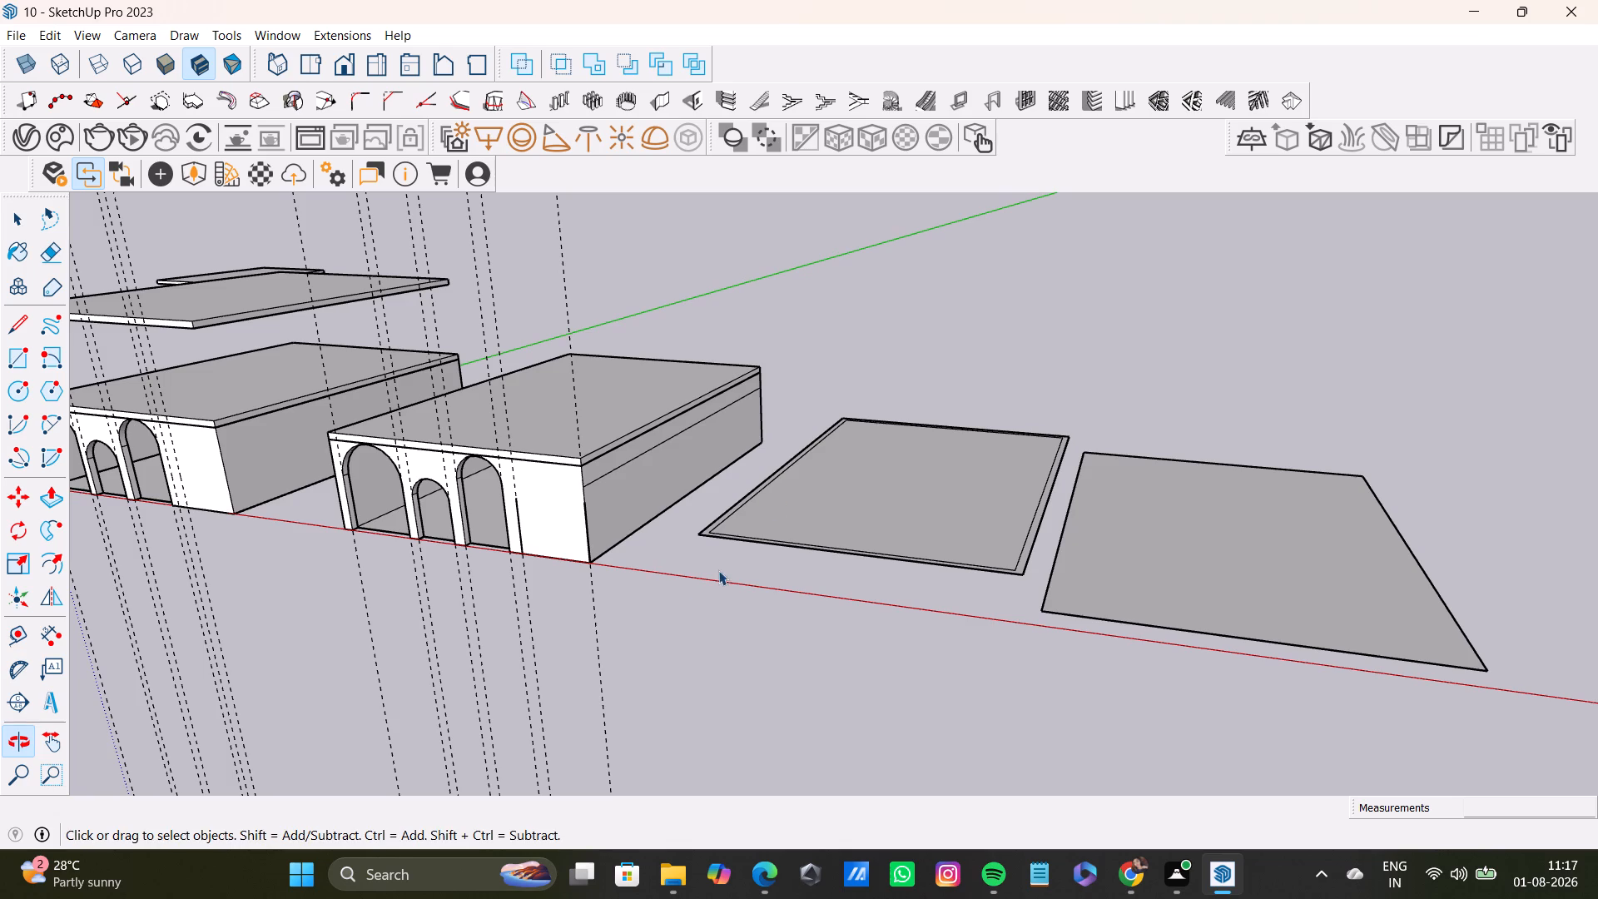
left_click(672, 636)
scroll(670, 602, "up", 4)
middle_click_drag(659, 403, 737, 400)
double_click(552, 352)
double_click(555, 356)
right_click(556, 358)
right_click(556, 358)
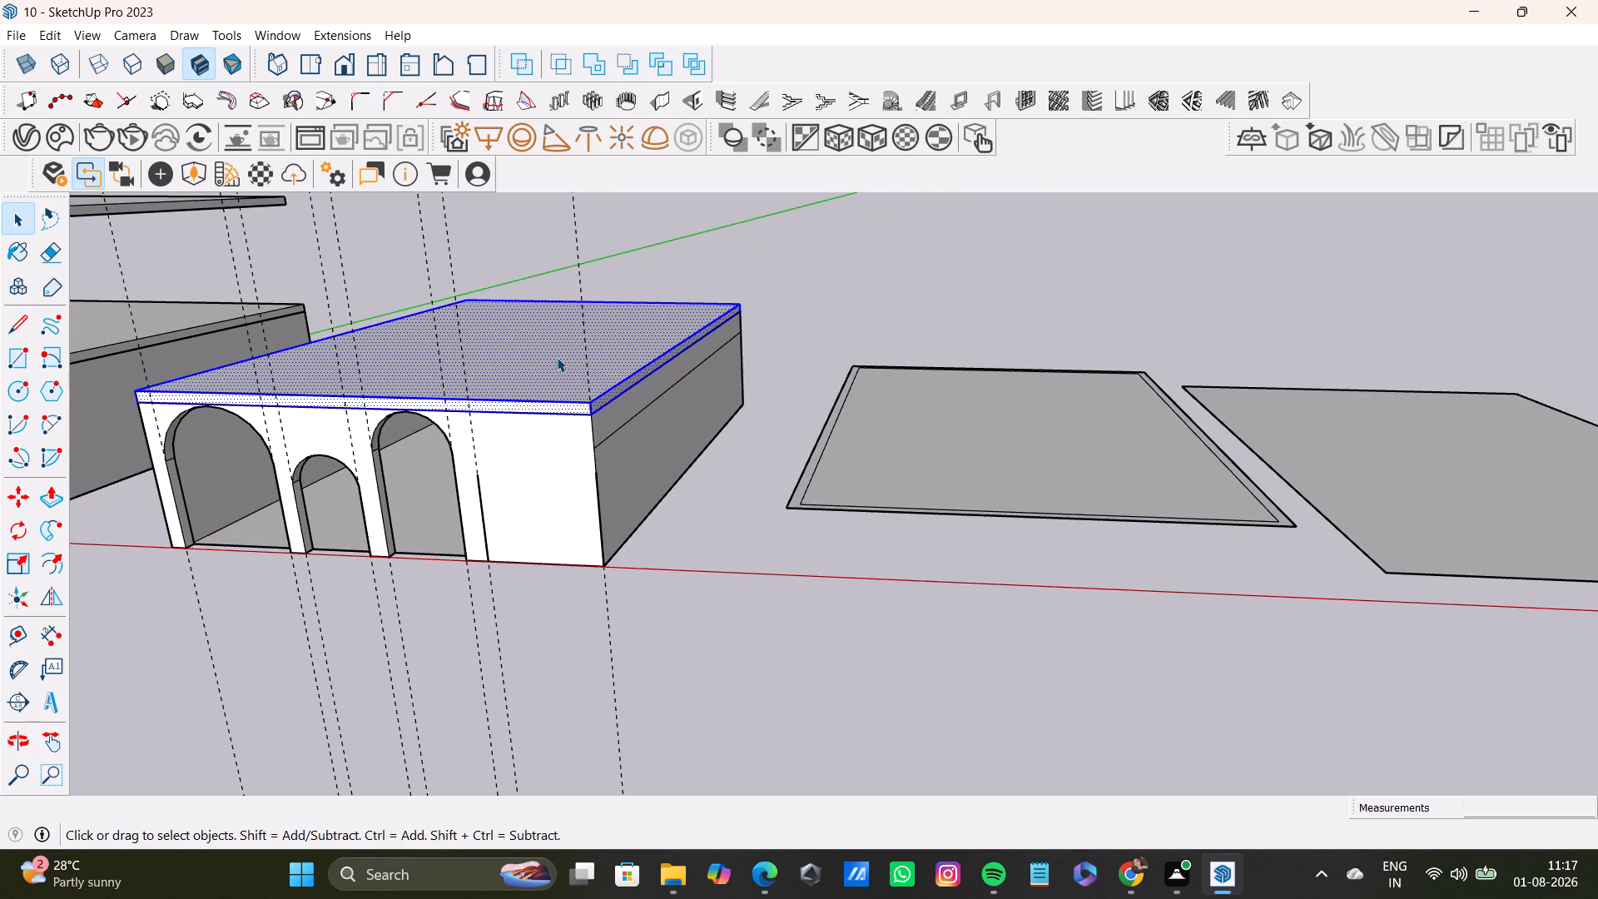
right_click(557, 357)
left_click(649, 513)
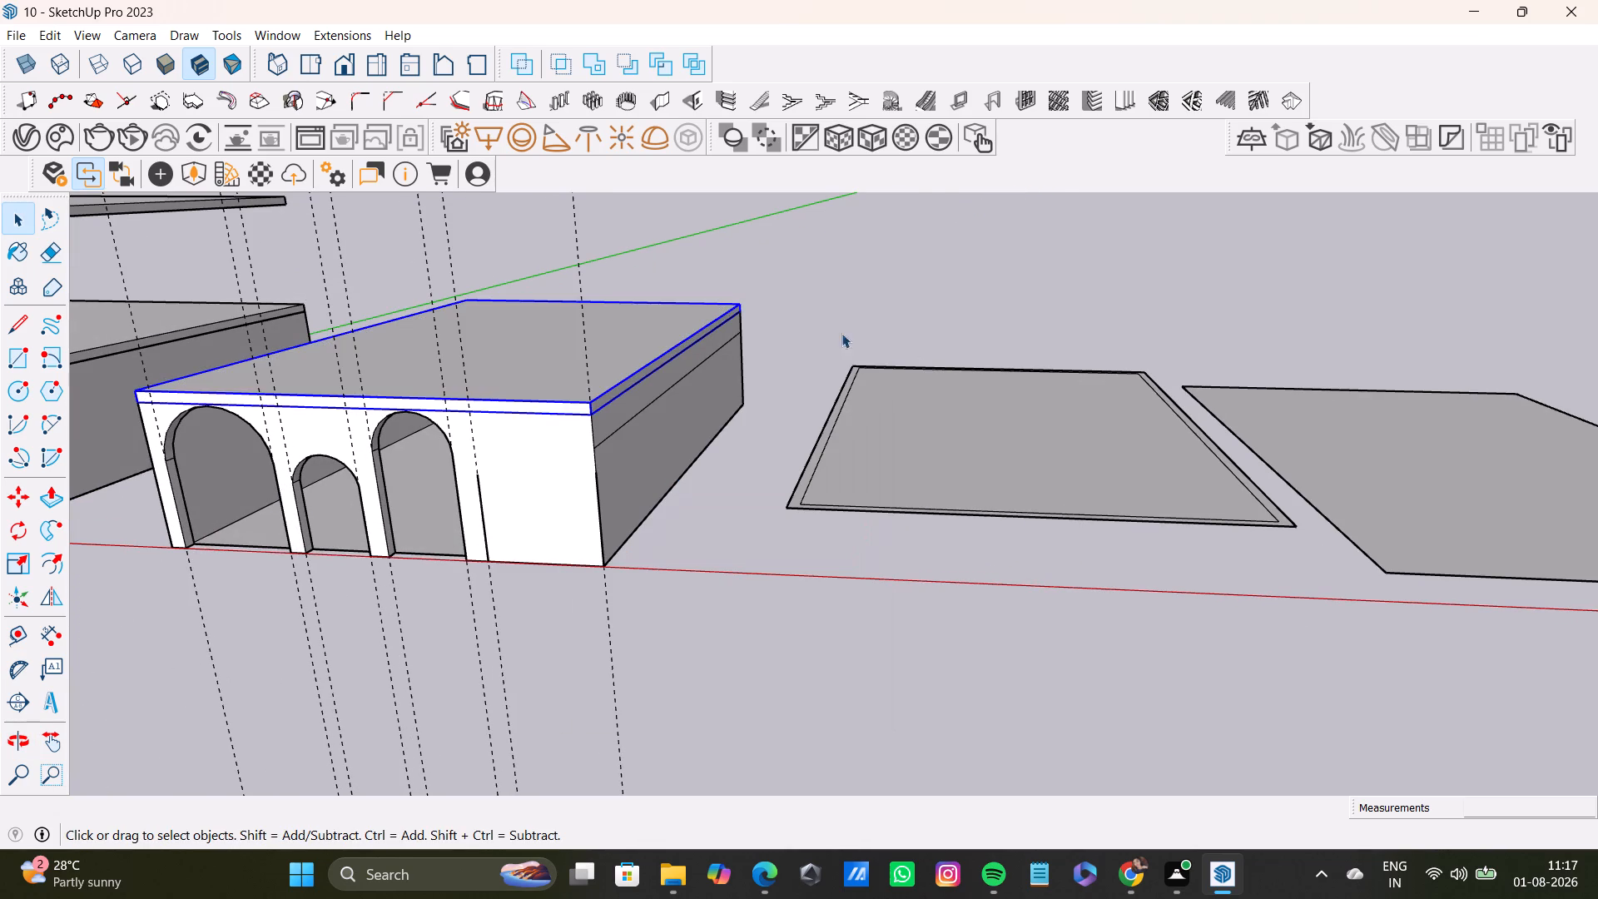
left_click(861, 306)
key("space")
Move the offset rectangle by its front right outer corner onto the matching top corner of the slab.
middle_click_drag(1064, 404, 978, 469)
triple_click(839, 491)
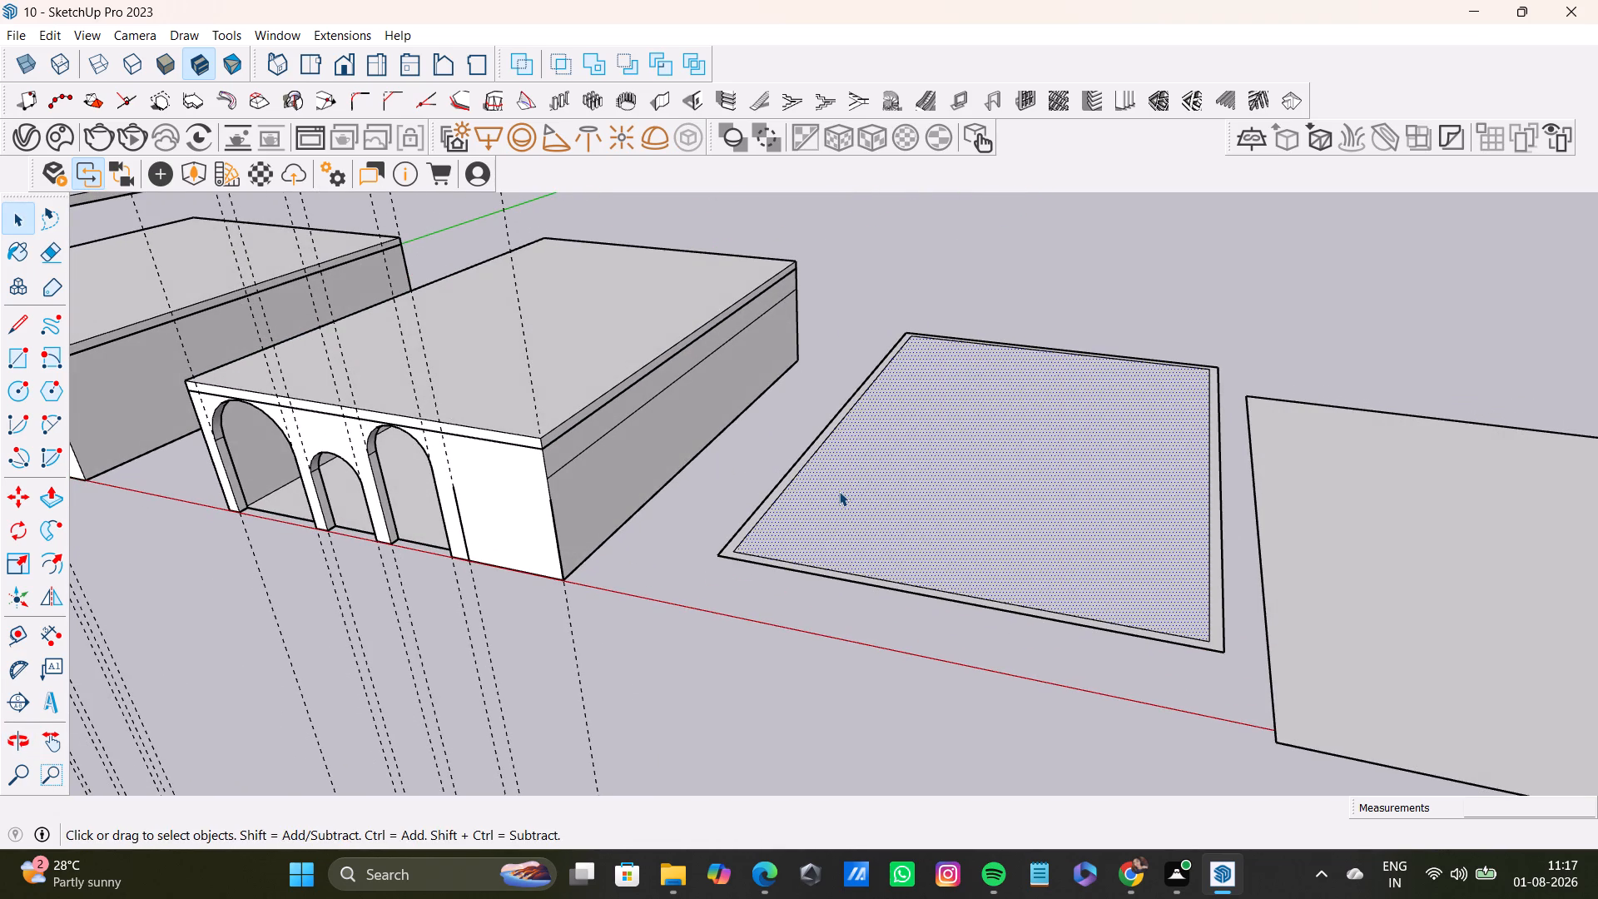
left_click(839, 488)
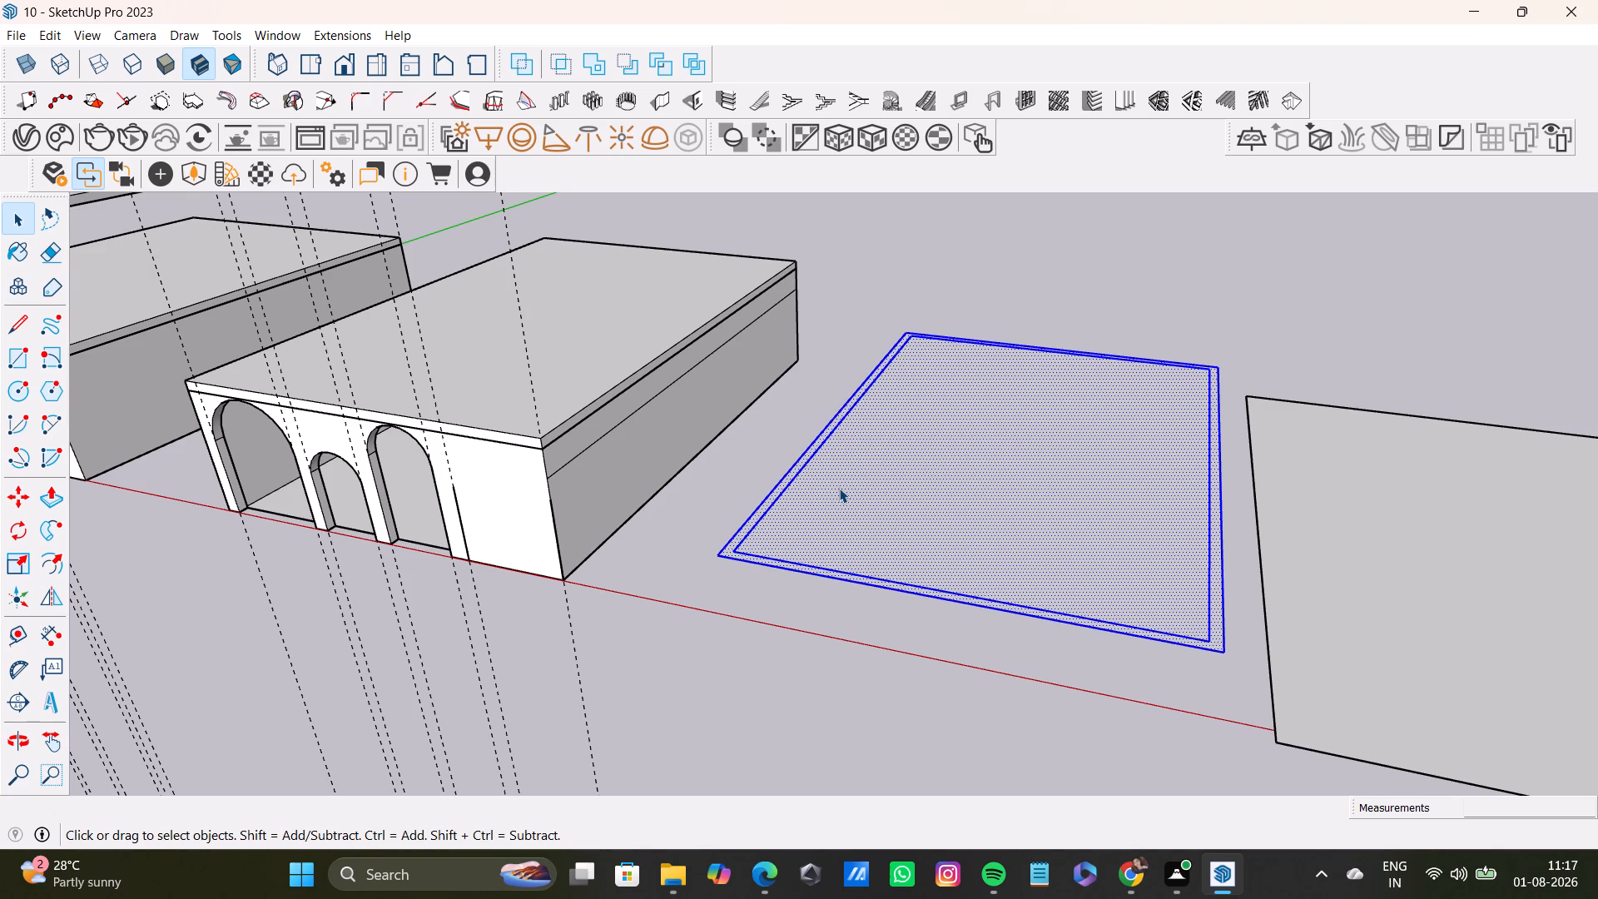
right_click(839, 488)
left_click(821, 410)
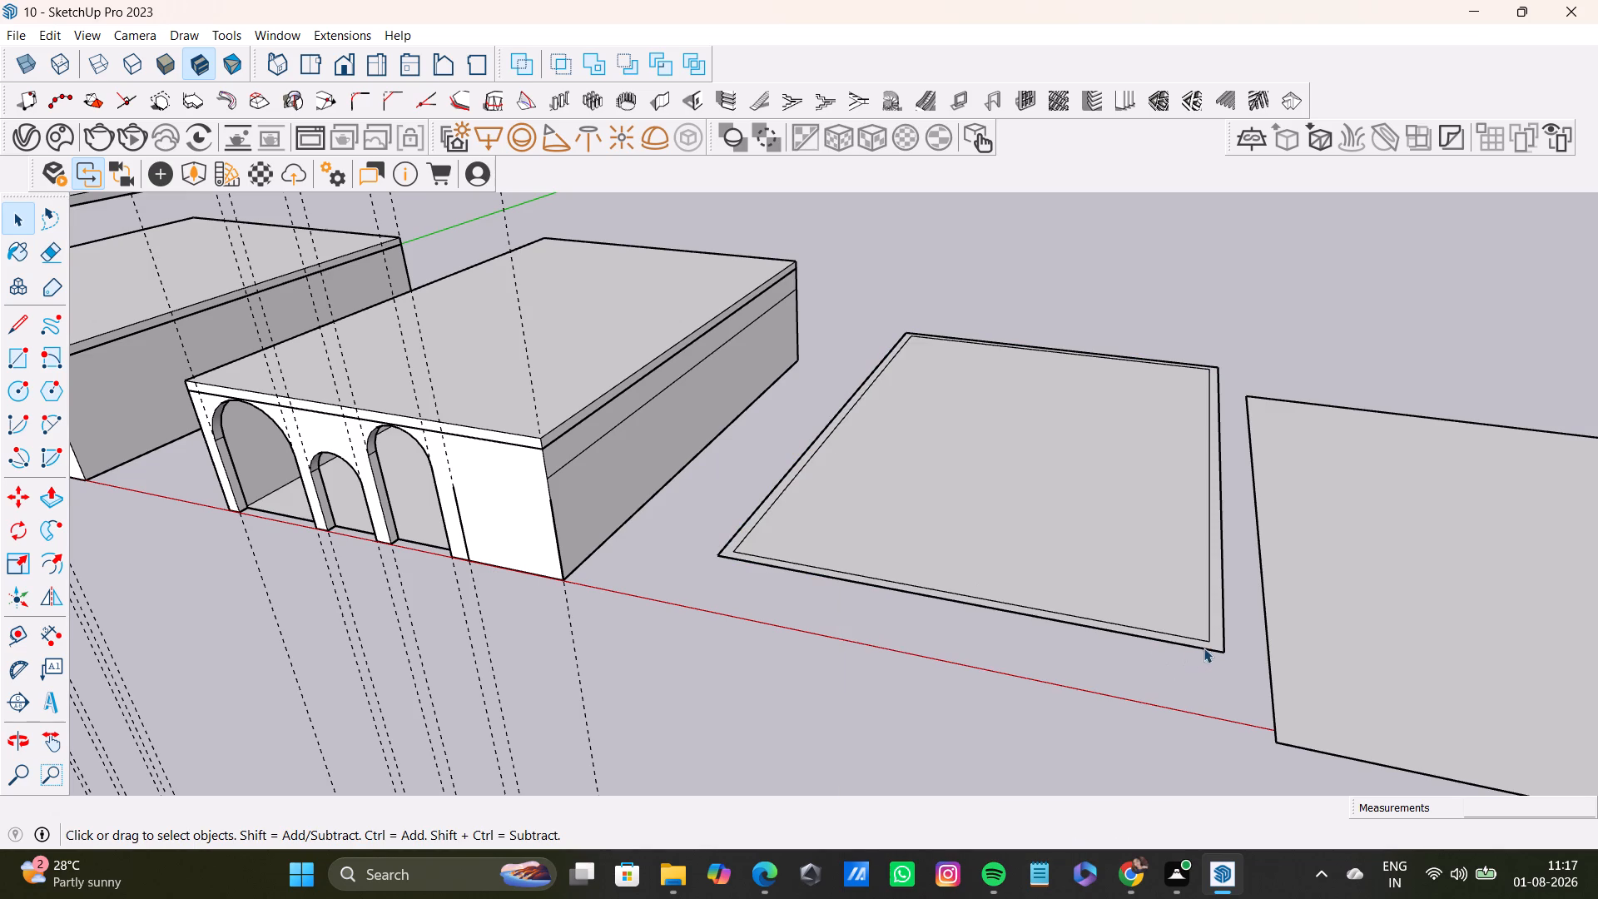
triple_click(1203, 623)
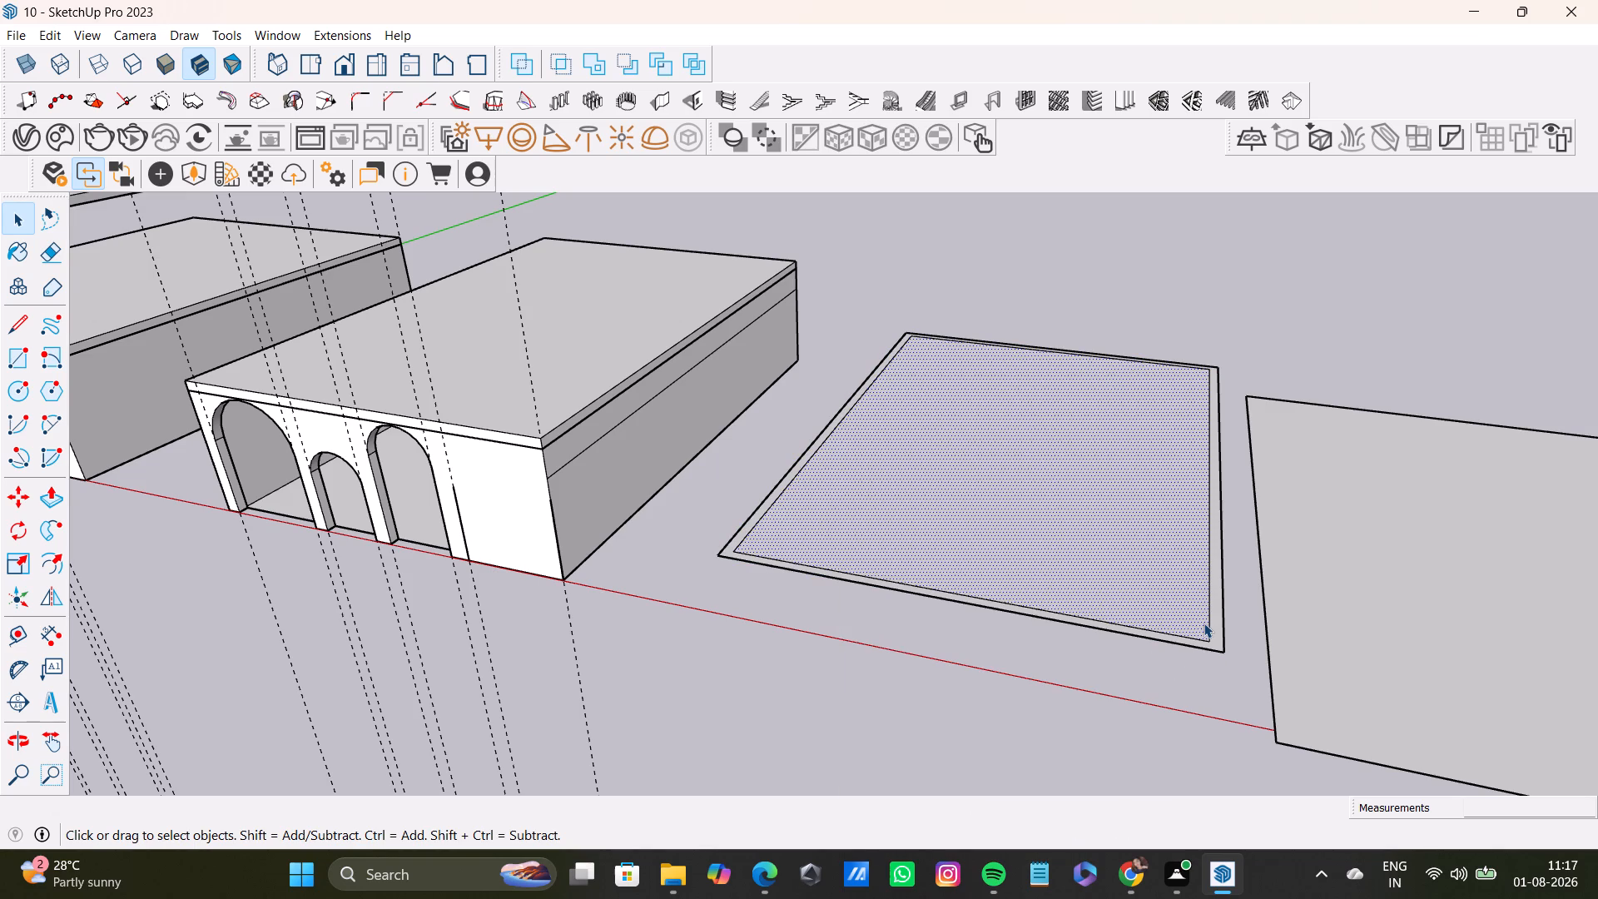
key("m")
left_click(1228, 653)
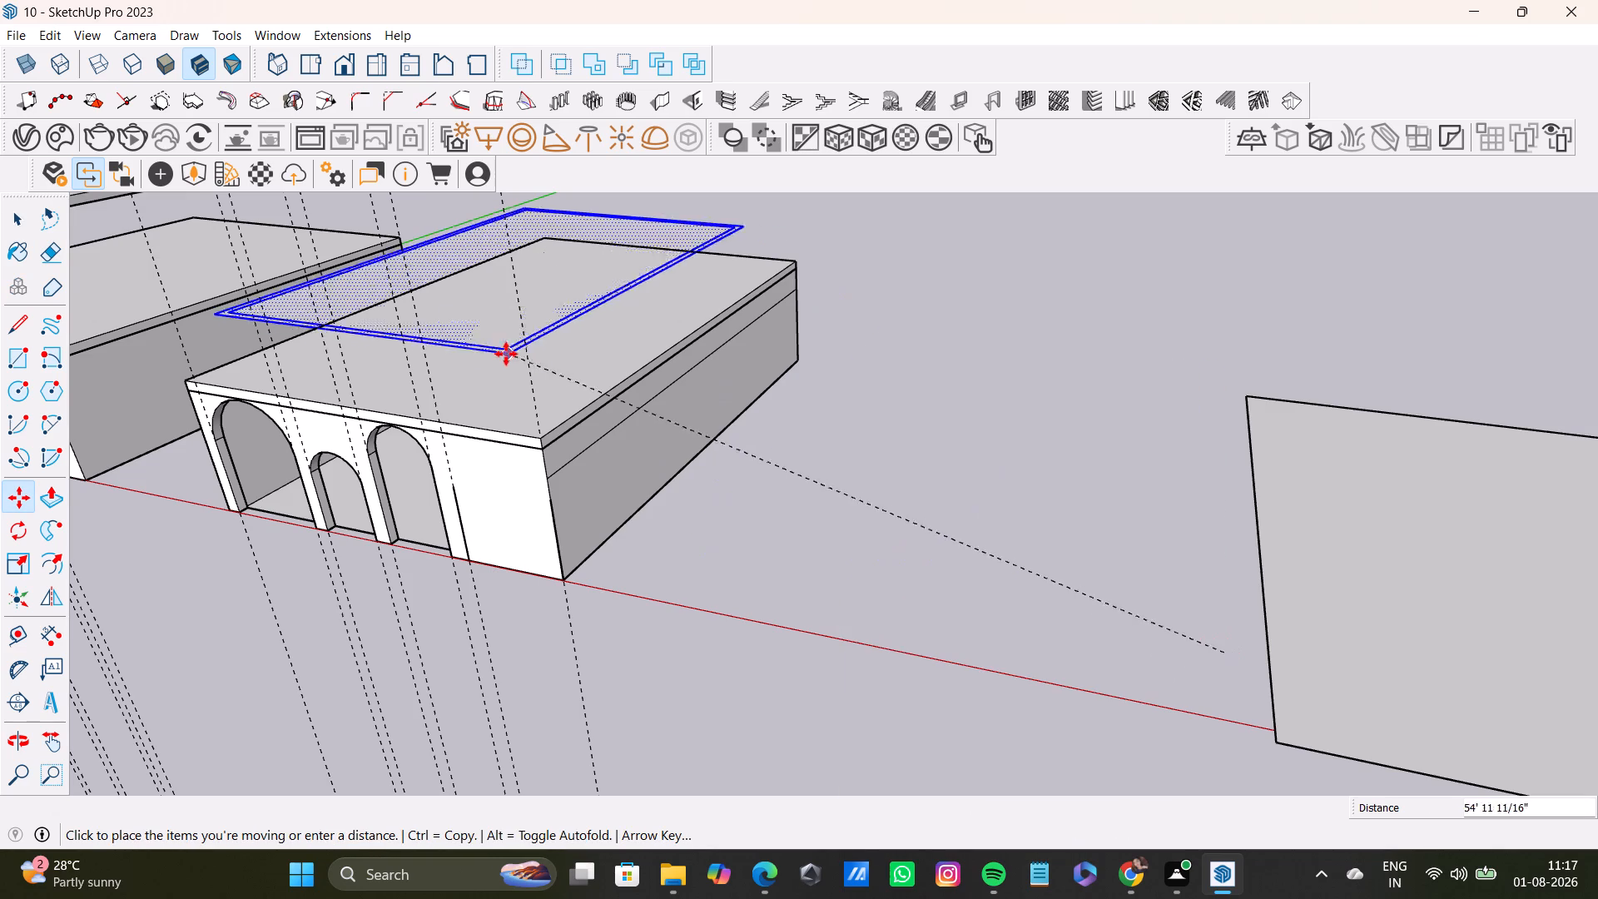
left_click(536, 442)
Push/Pull the 9" border face on the slab upward by 10' to form the upper-storey walls.
middle_click_drag(530, 541, 634, 381)
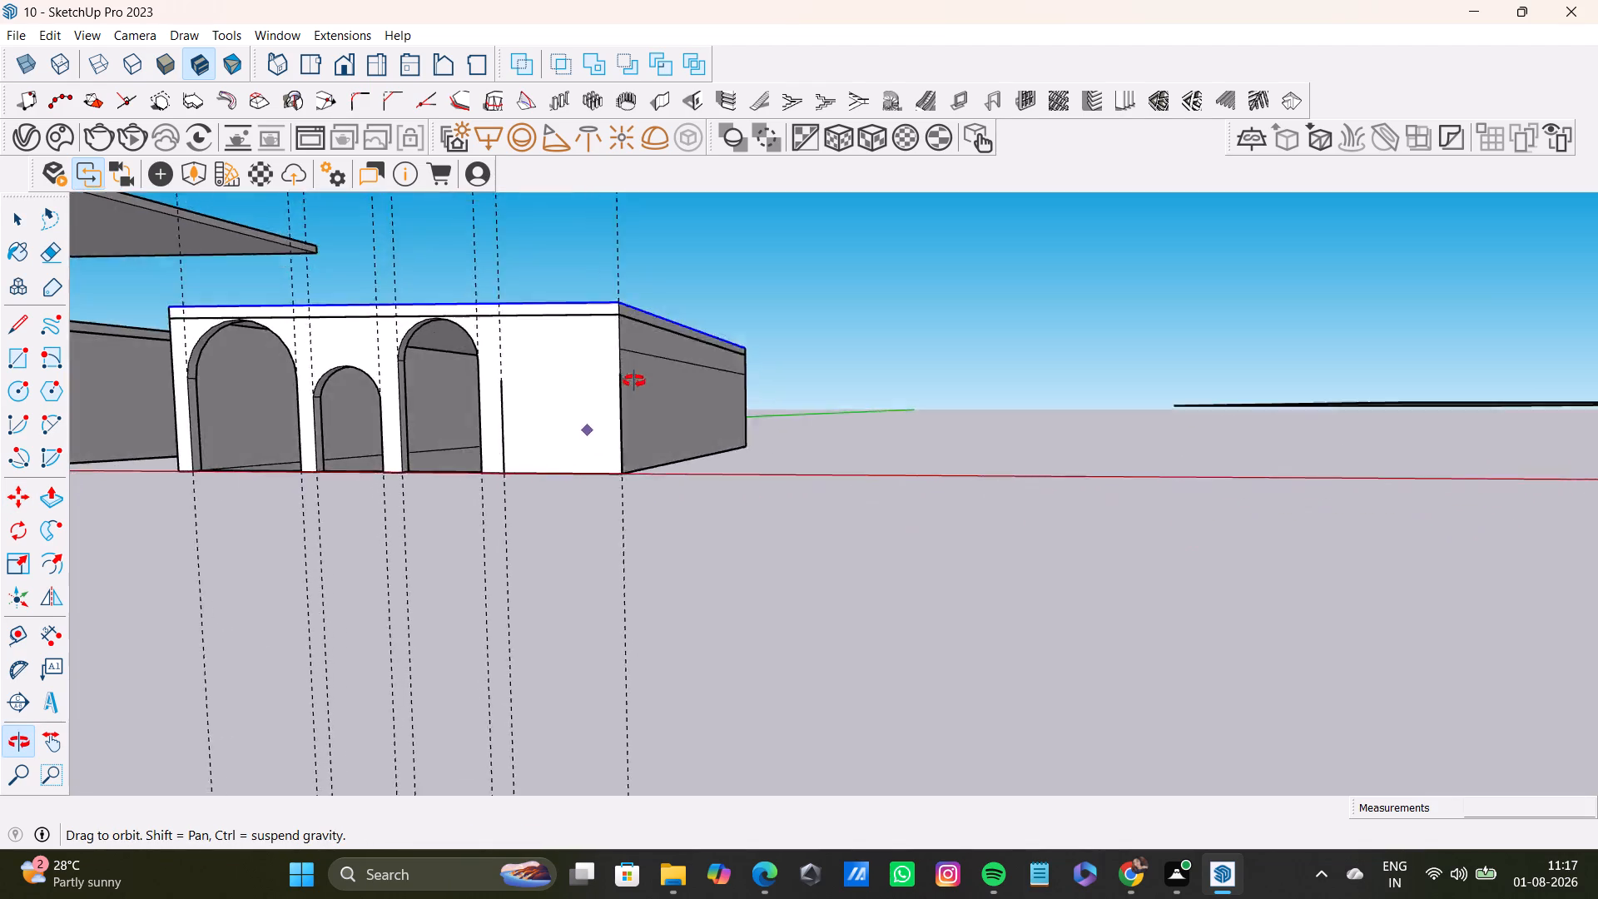
middle_click_drag(634, 381, 682, 630)
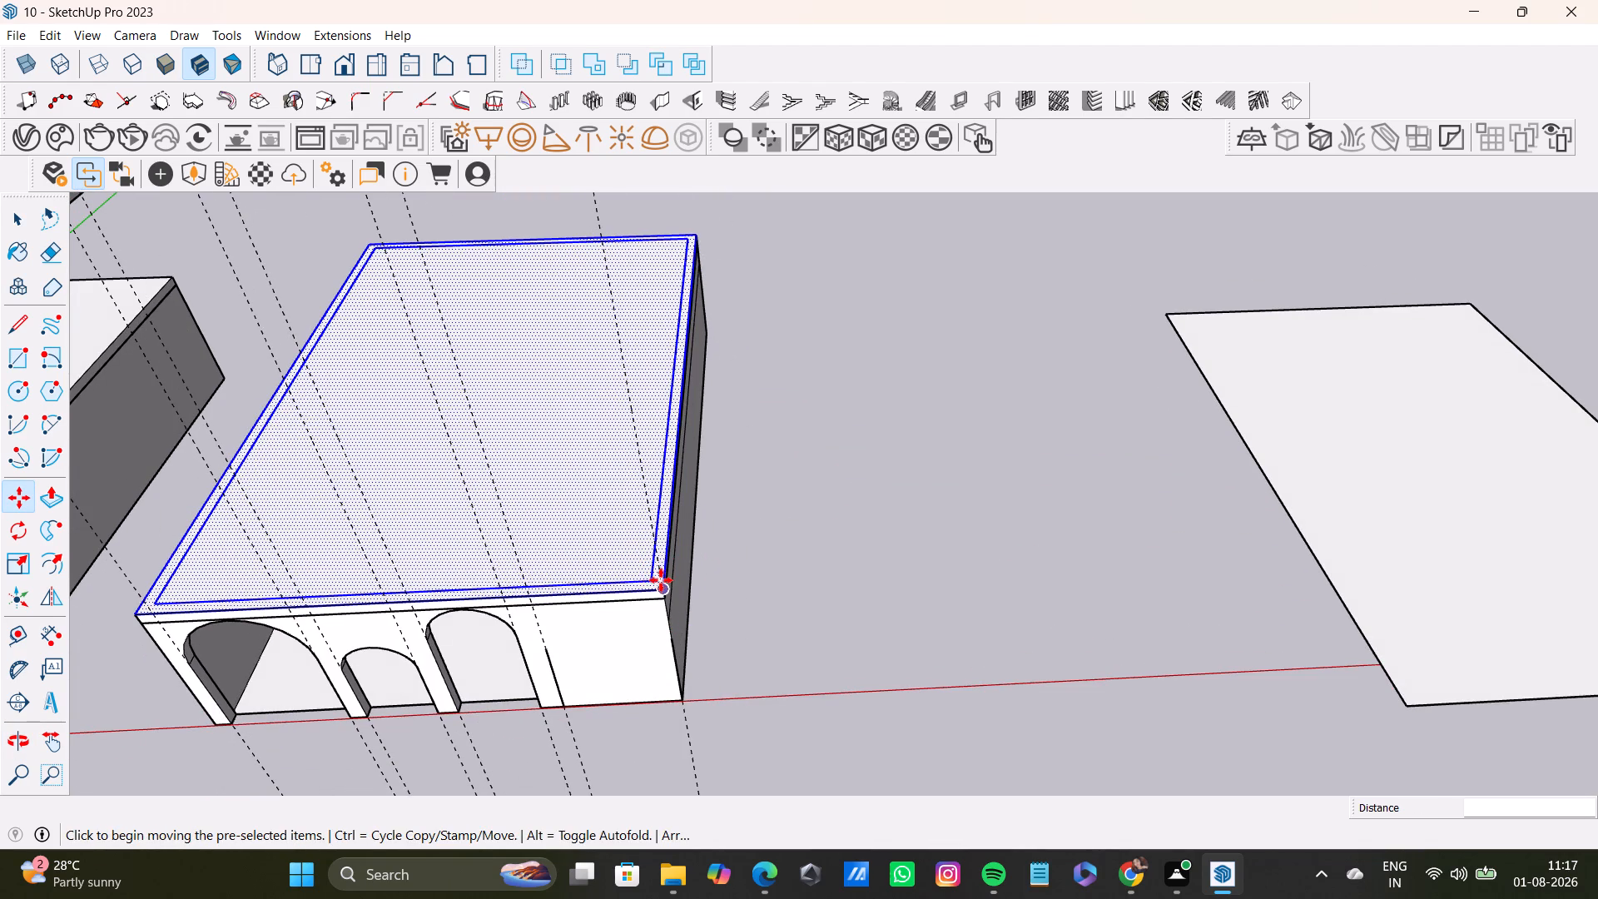
key("p")
left_click(661, 574)
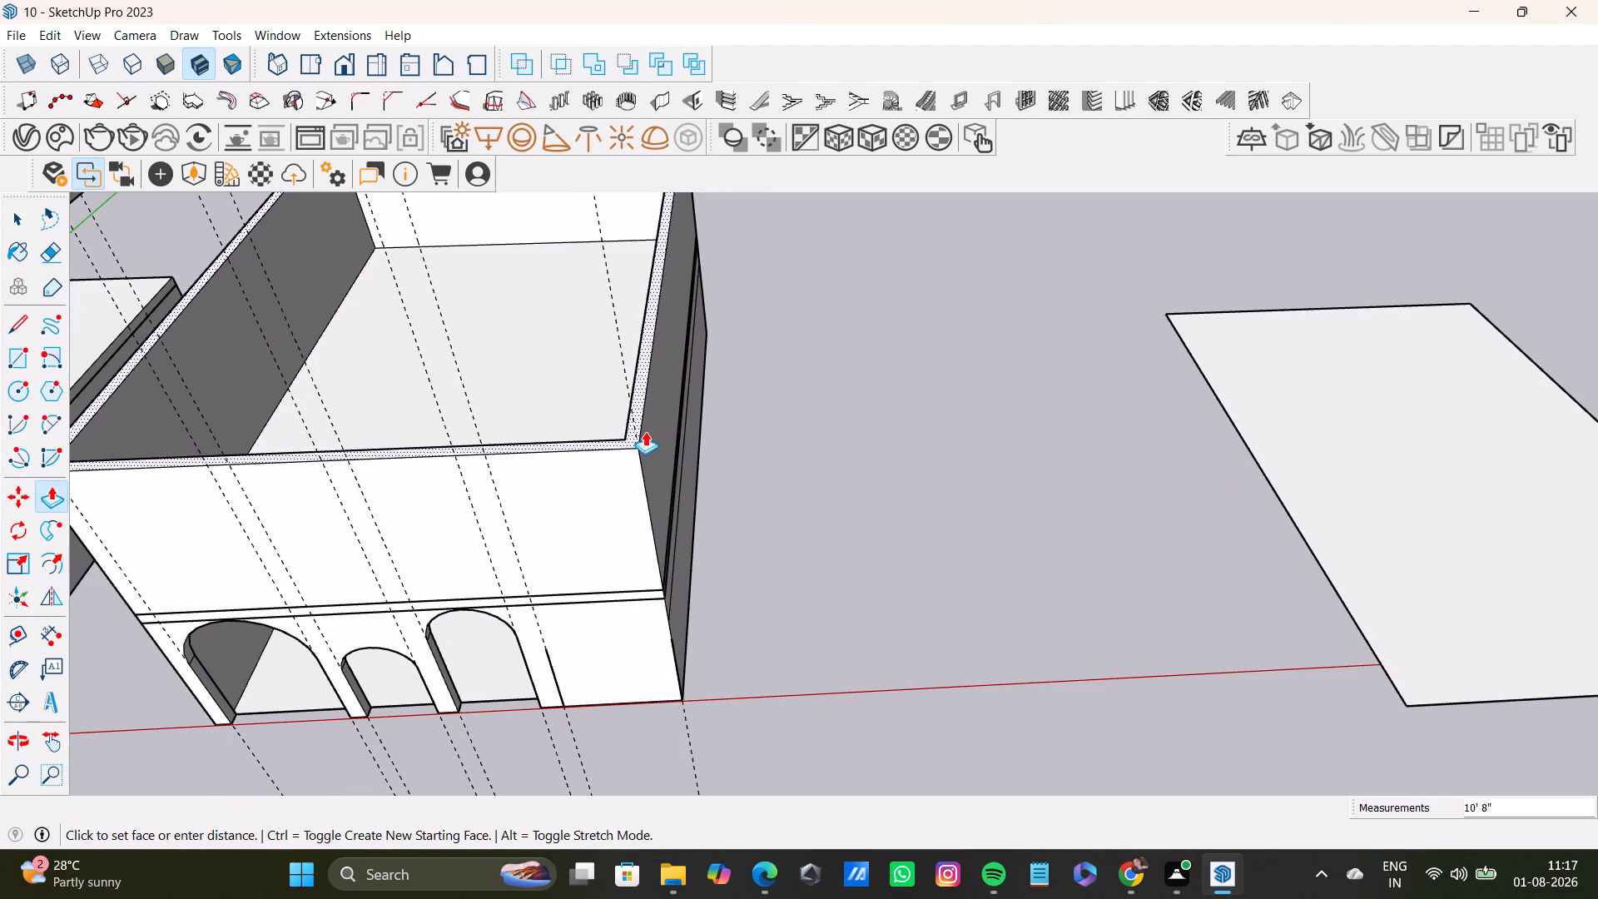
type("10")
key("apostrophe")
key("Return")
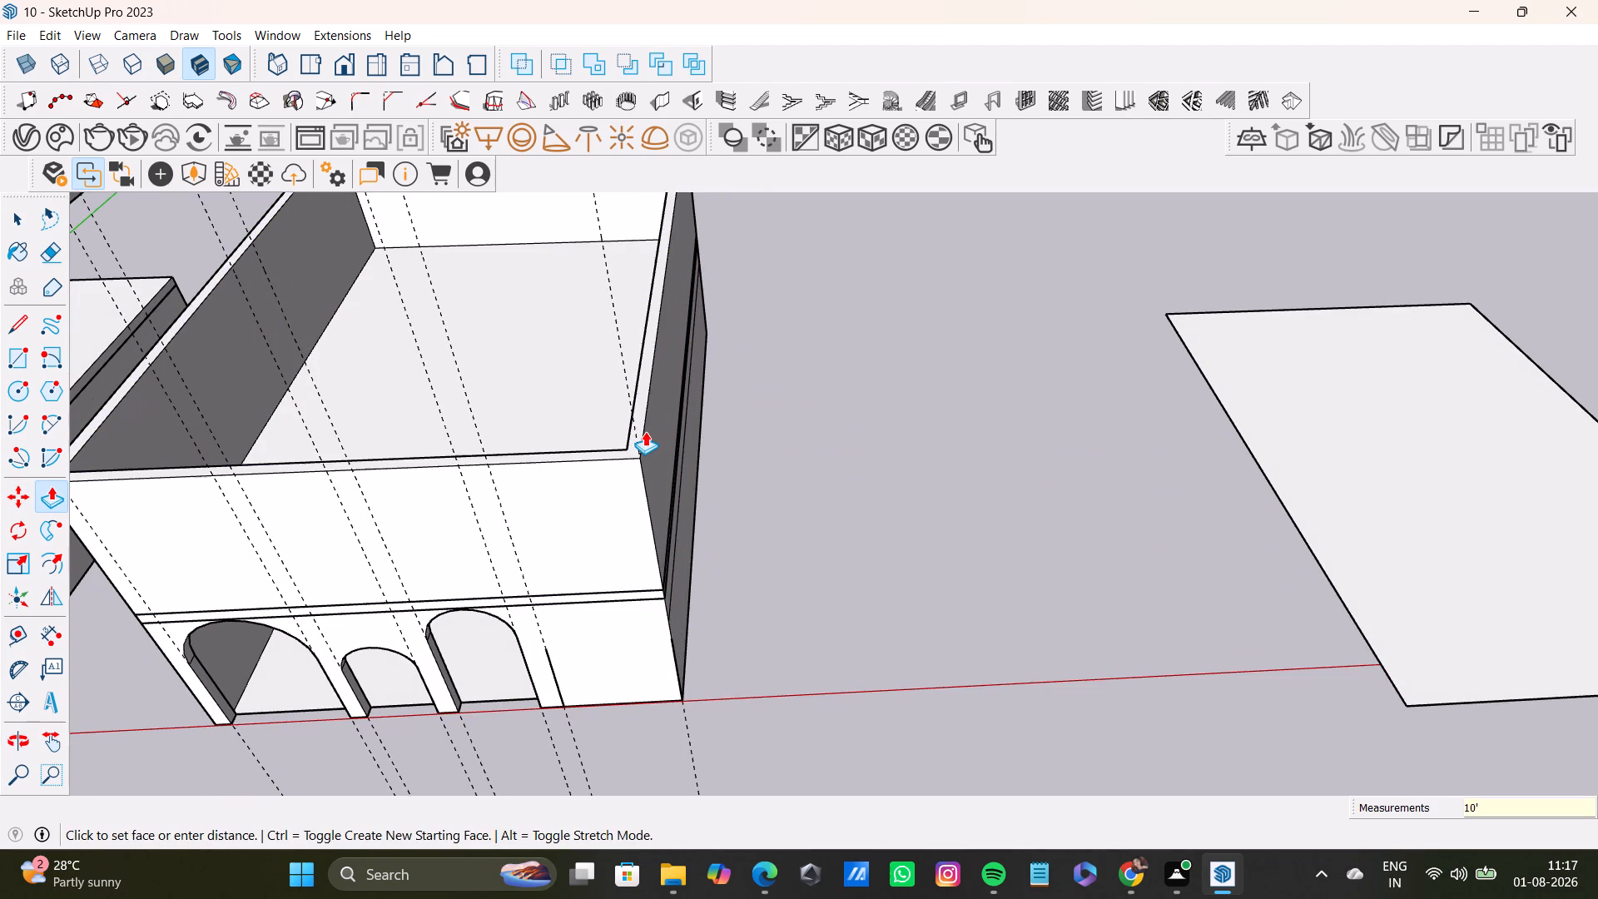
Examine the new upper walls, their interior and how they sit on the slab and arched lower storey.
middle_click_drag(721, 586, 697, 481, "shift")
middle_click_drag(942, 453, 985, 576)
middle_click_drag(971, 567, 810, 261)
scroll(662, 442, "up", 4)
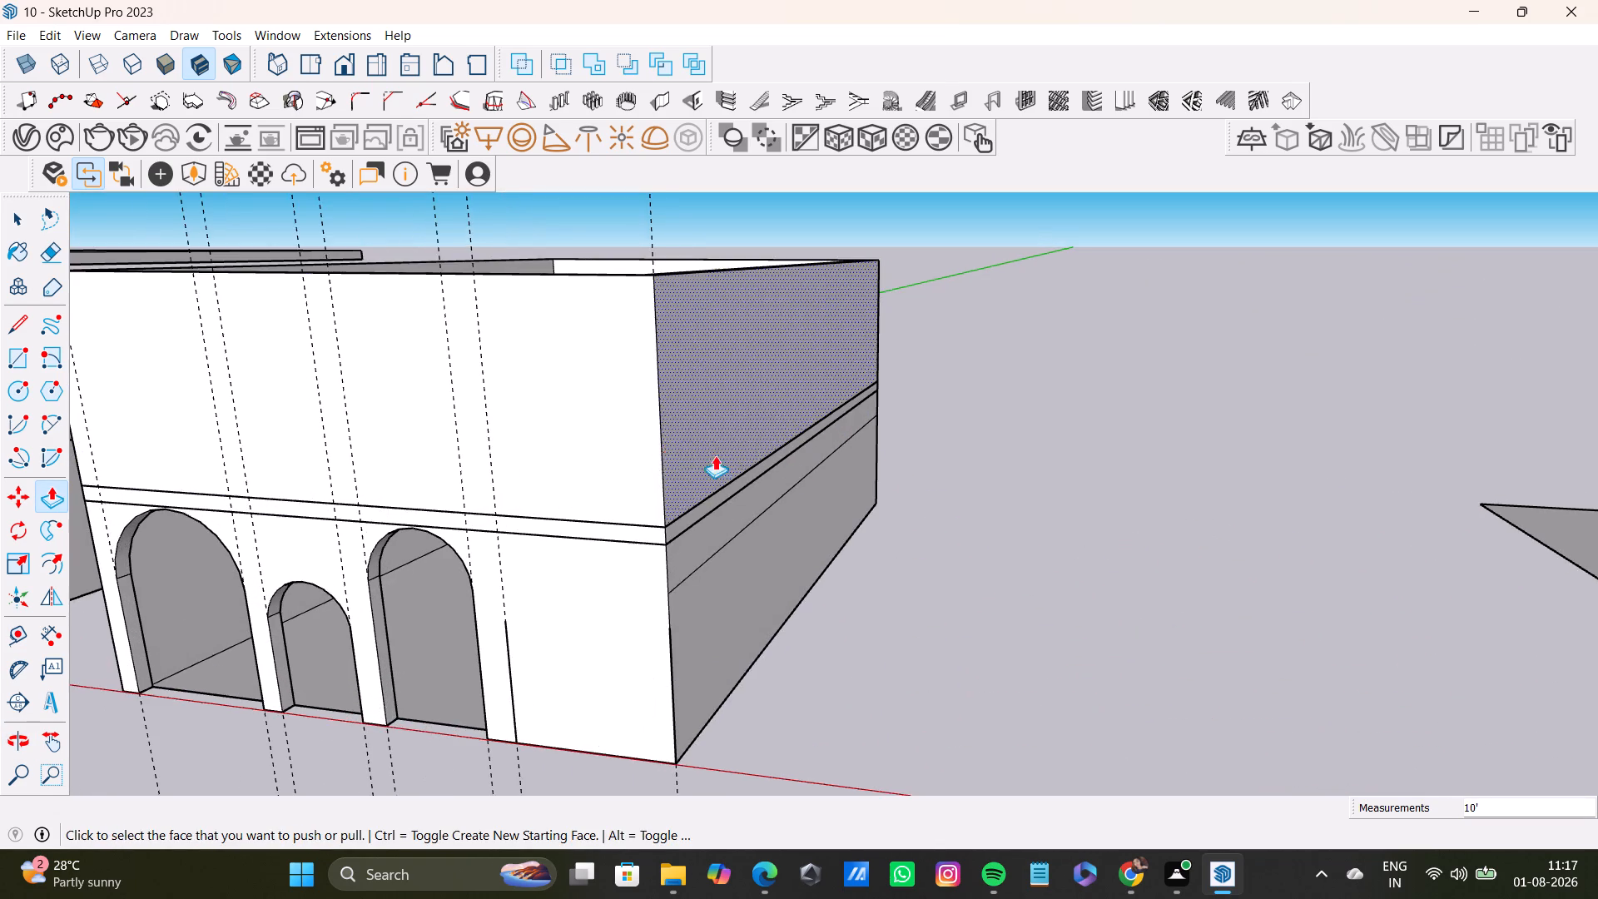
middle_click_drag(792, 452, 788, 432)
middle_click_drag(572, 371, 756, 441, "shift")
middle_click_drag(757, 440, 751, 474)
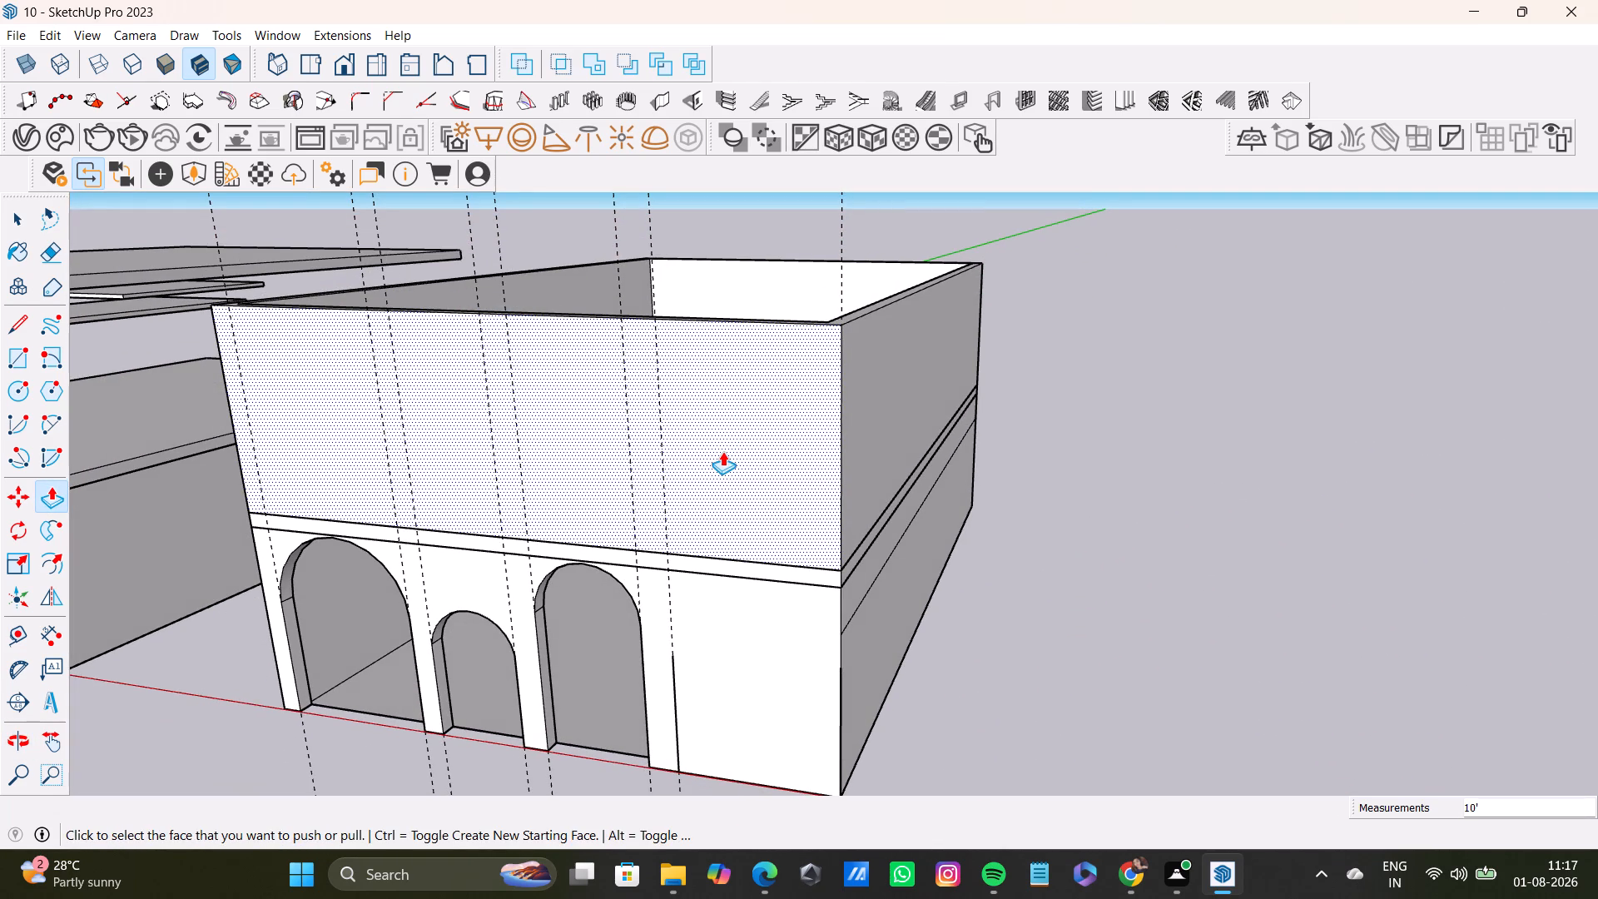
middle_click_drag(722, 449, 790, 519)
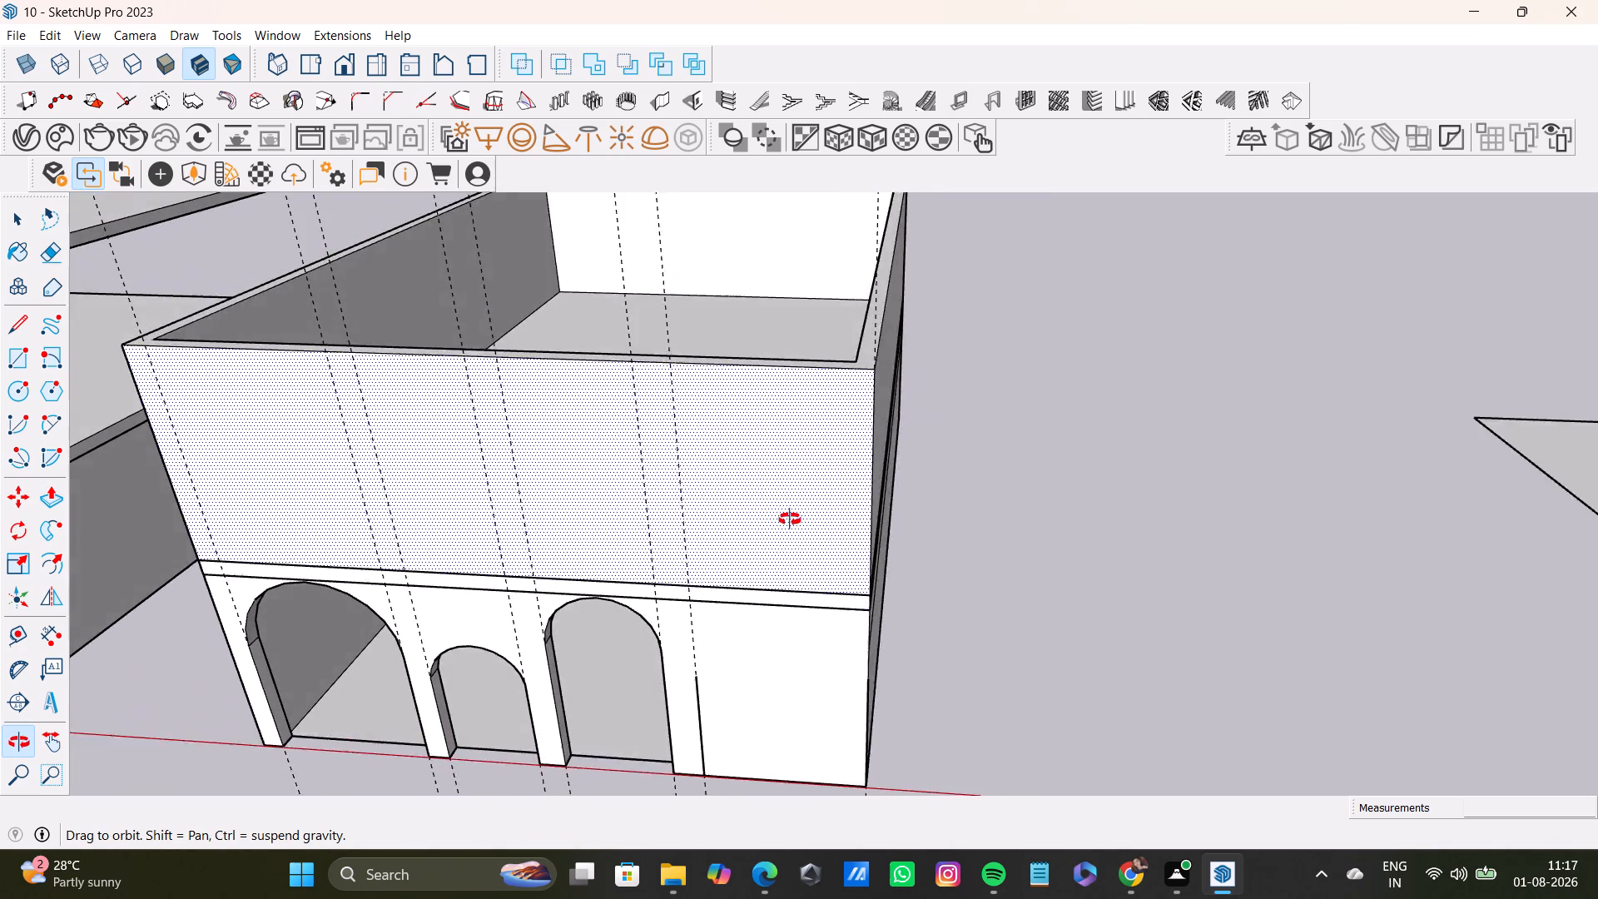
middle_click_drag(790, 519, 720, 477)
Make a group from all the connected faces and edges of the upper-storey walls.
key("space")
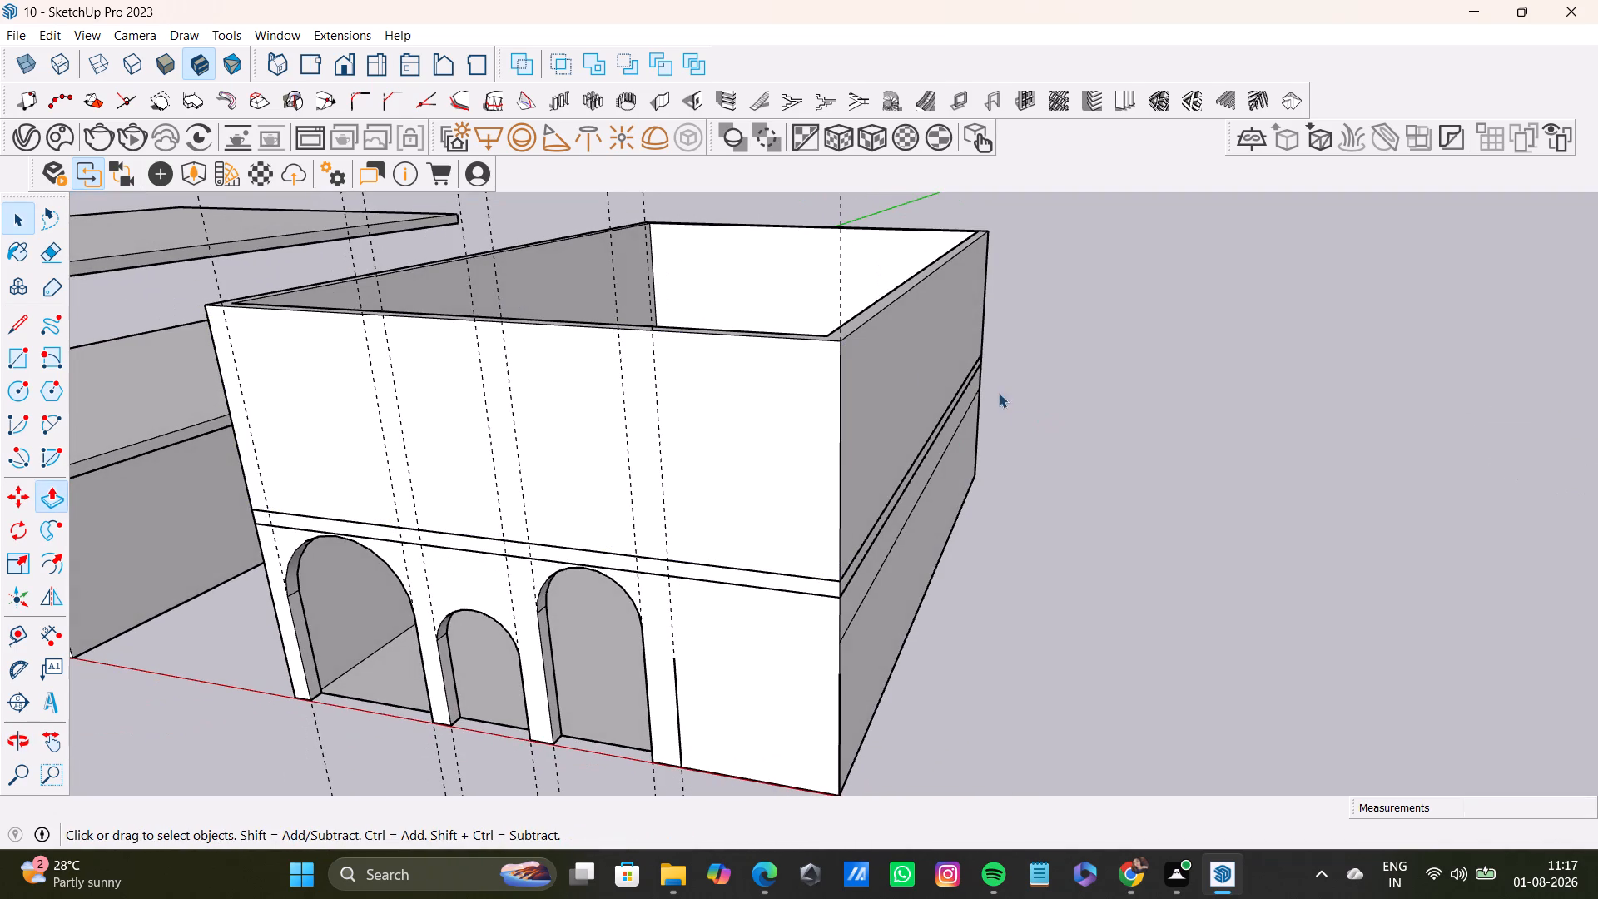
triple_click(900, 363)
triple_click(882, 375)
left_click(840, 392)
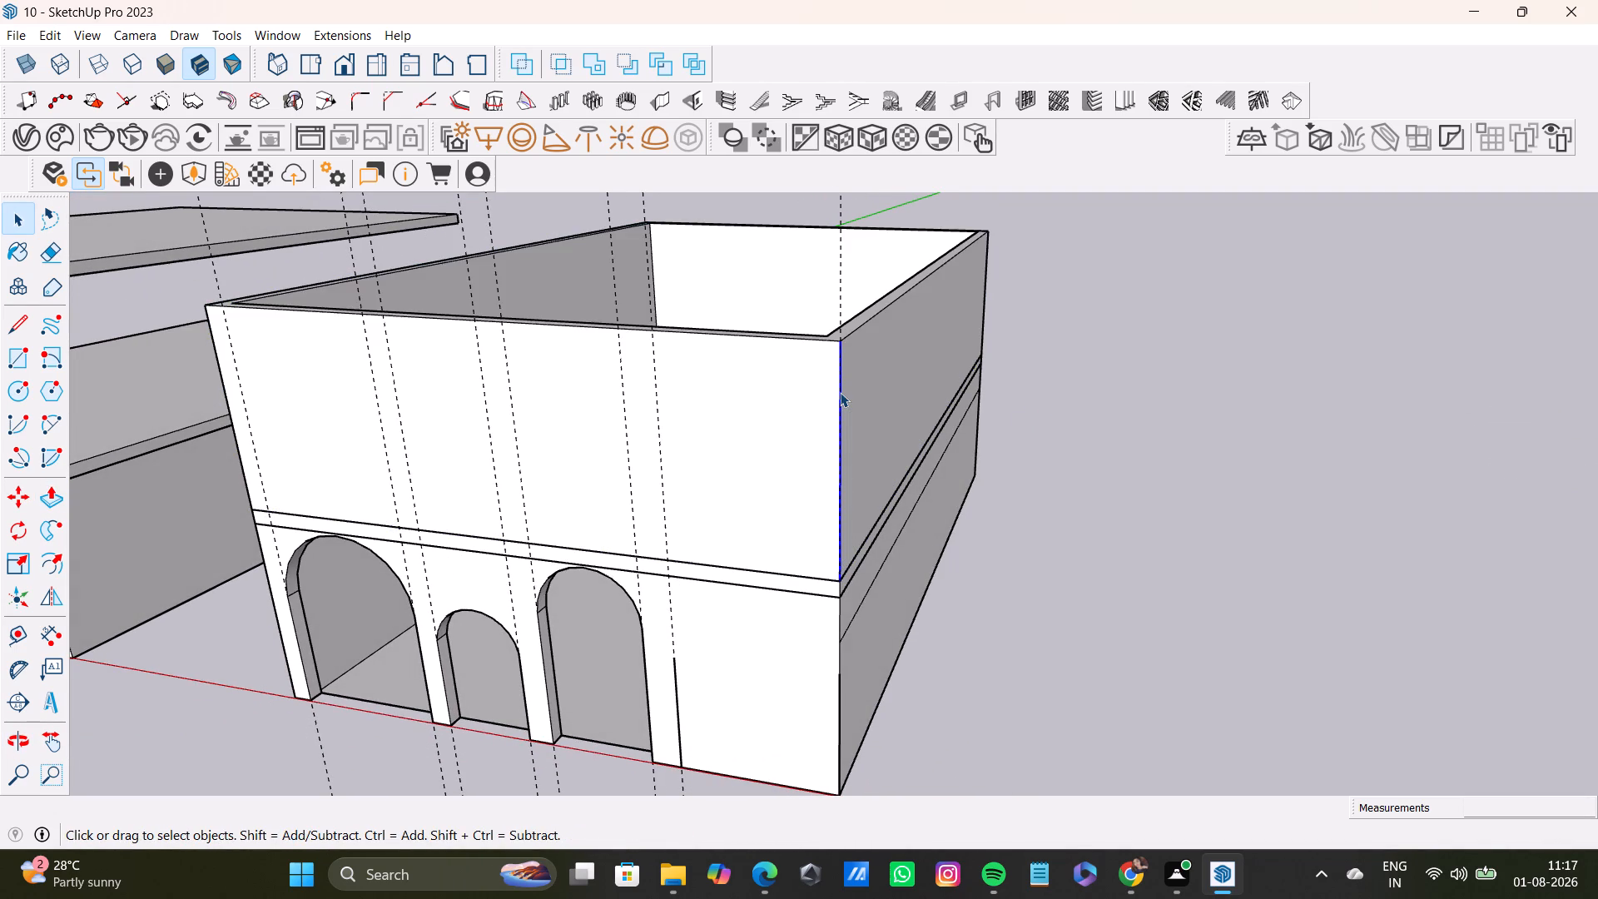
double_click(840, 392)
right_click(840, 392)
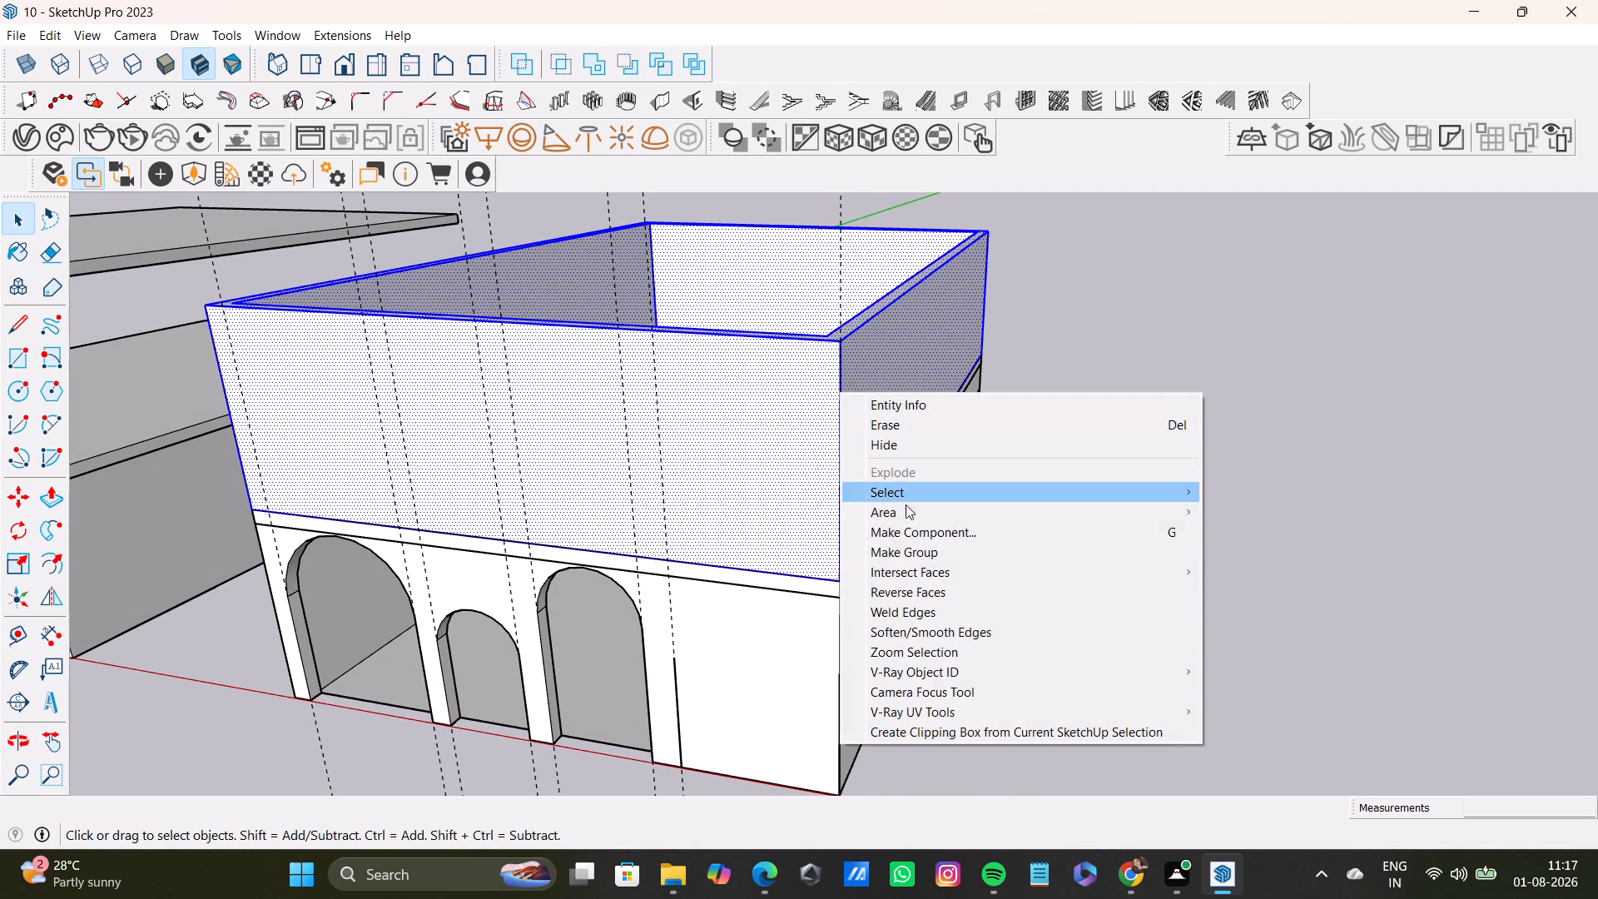
left_click(906, 549)
Inside the upper walls group, copy all the wall geometry to an empty spot away from the building.
middle_click_drag(990, 471, 887, 521, "shift")
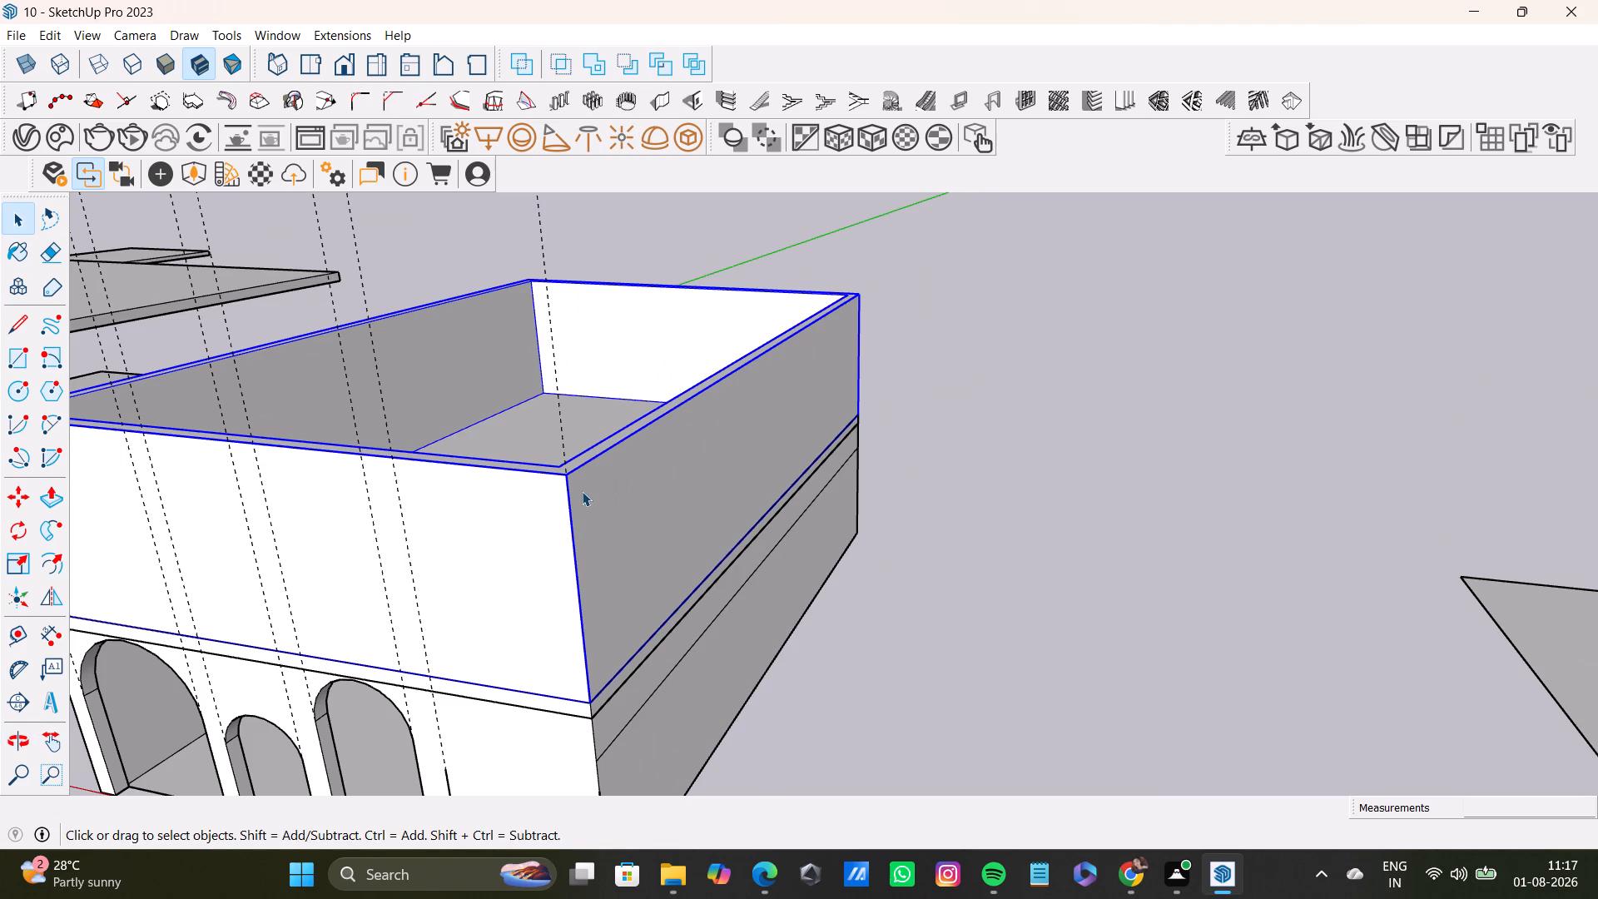
triple_click(582, 491)
key("m")
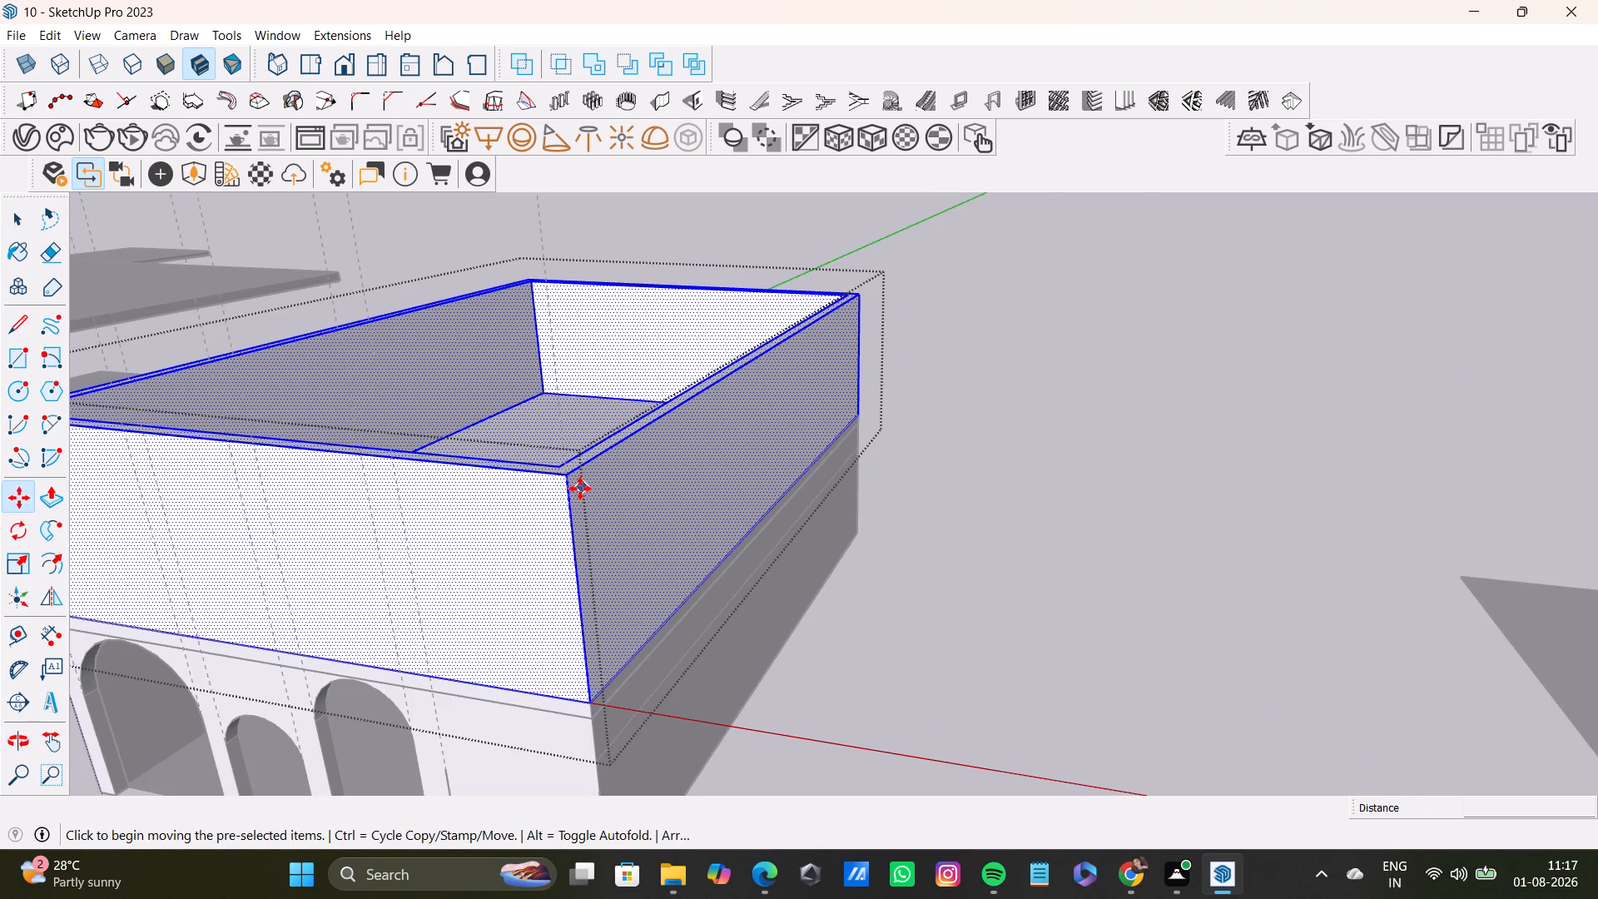
left_click(567, 479)
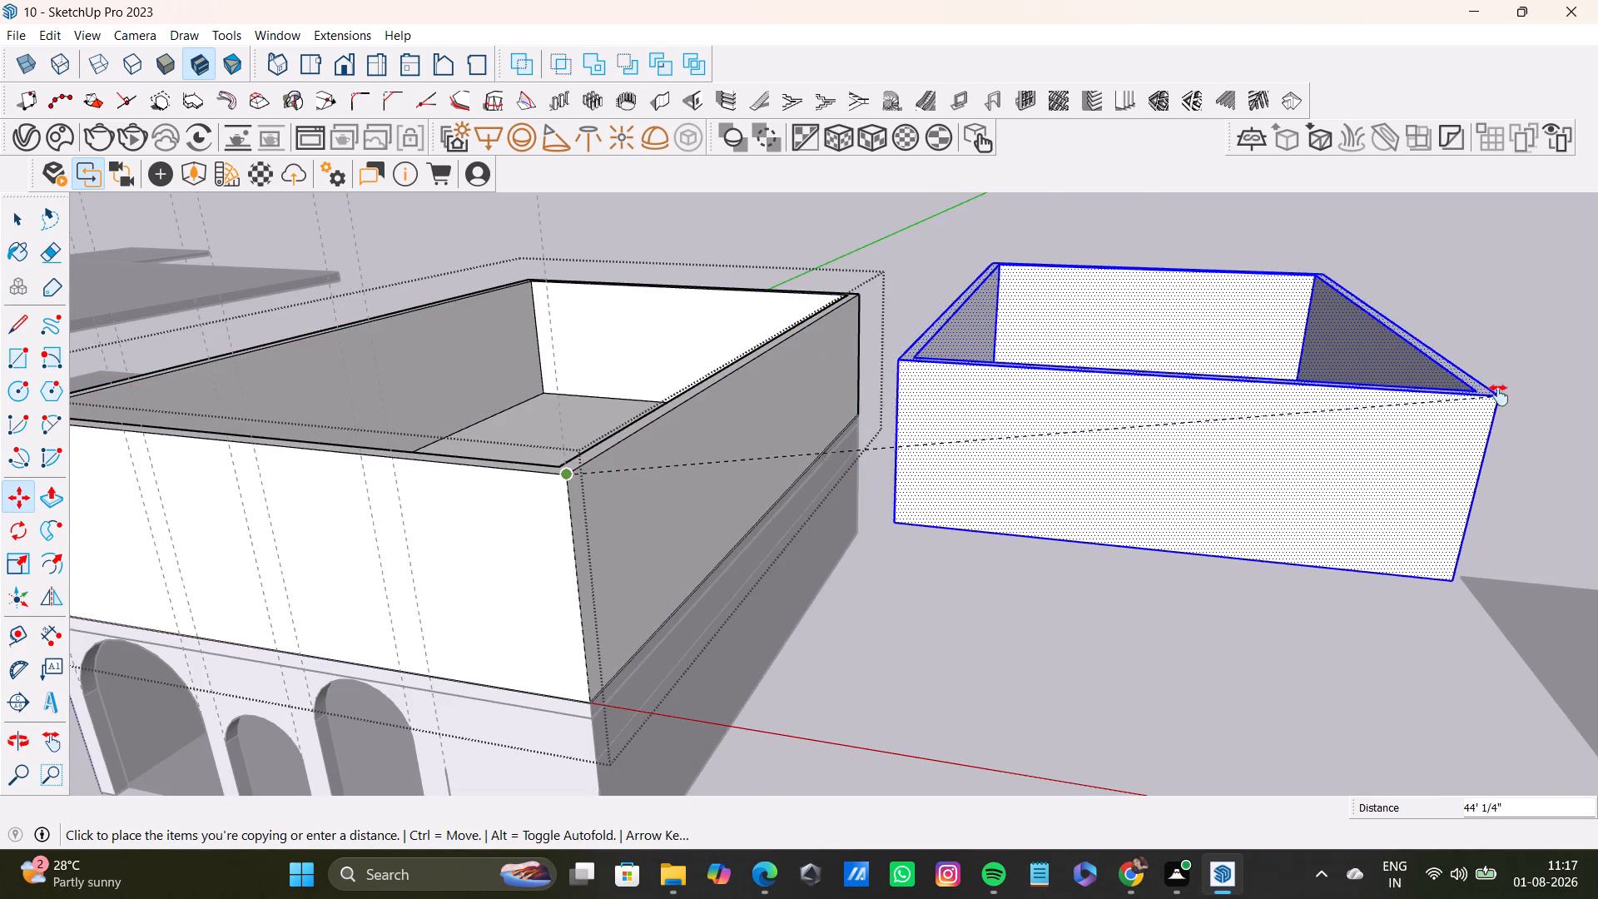
middle_click_drag(1499, 395, 1318, 633, "shift")
left_click(1235, 410)
key("space")
left_click(1080, 569)
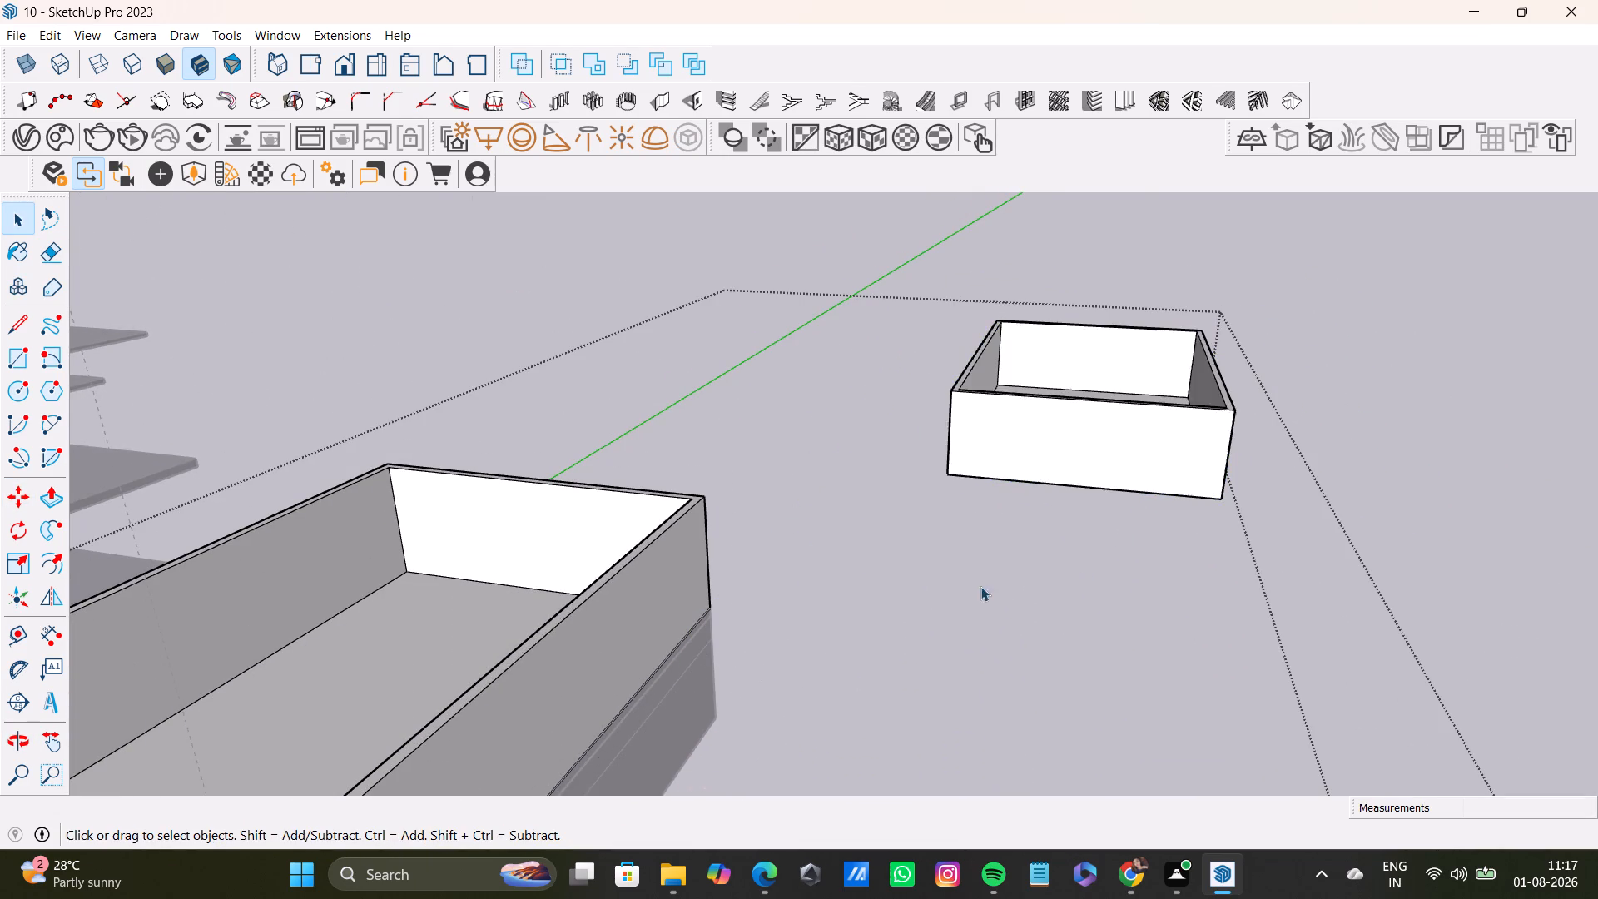
Leave the upper walls group and examine the building's front with the plain upper walls above the arched storey.
scroll(791, 647, "down", 8)
middle_click_drag(732, 625, 830, 476)
left_click(898, 670)
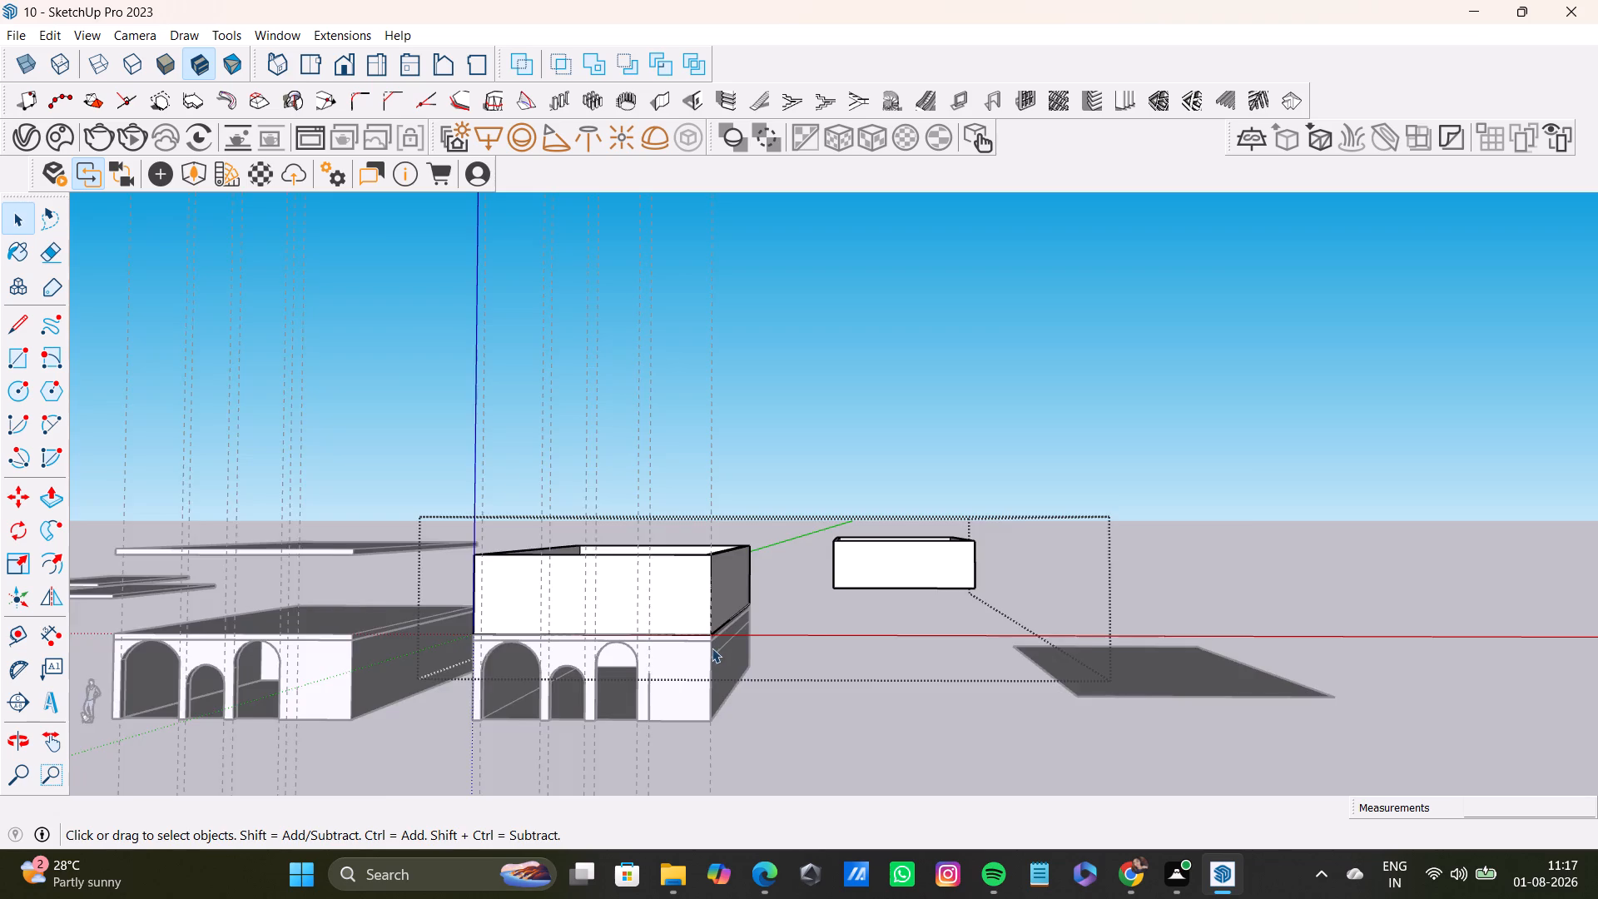
scroll(712, 648, "up", 5)
key("space")
left_click(863, 625)
double_click(1198, 539)
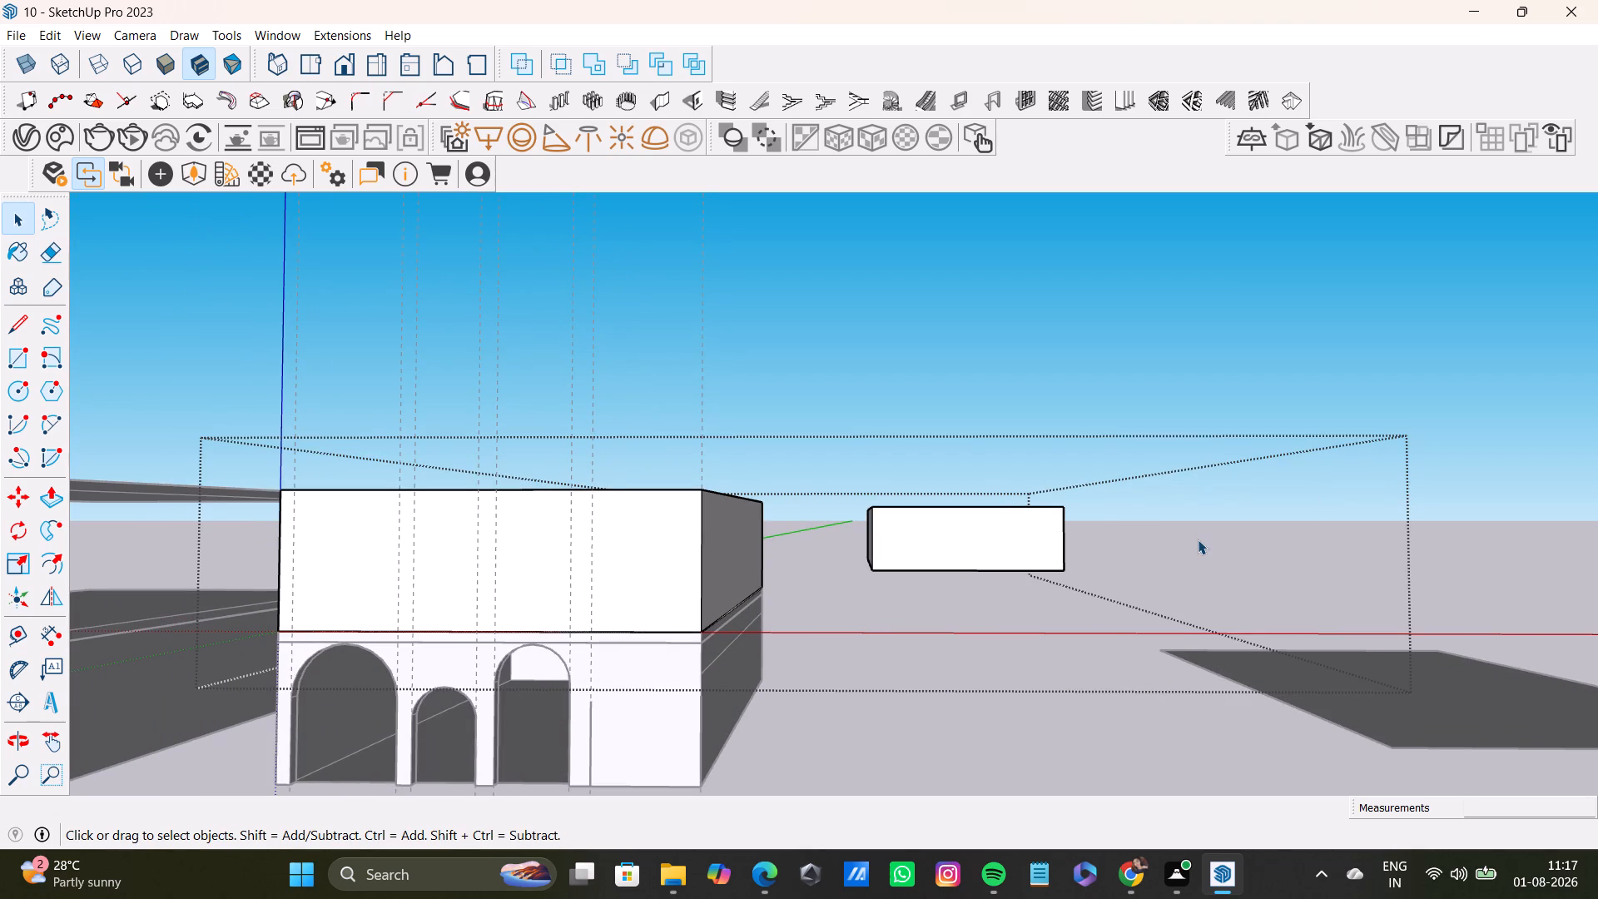
scroll(804, 659, "up", 2)
middle_click_drag(739, 616, 857, 528, "shift")
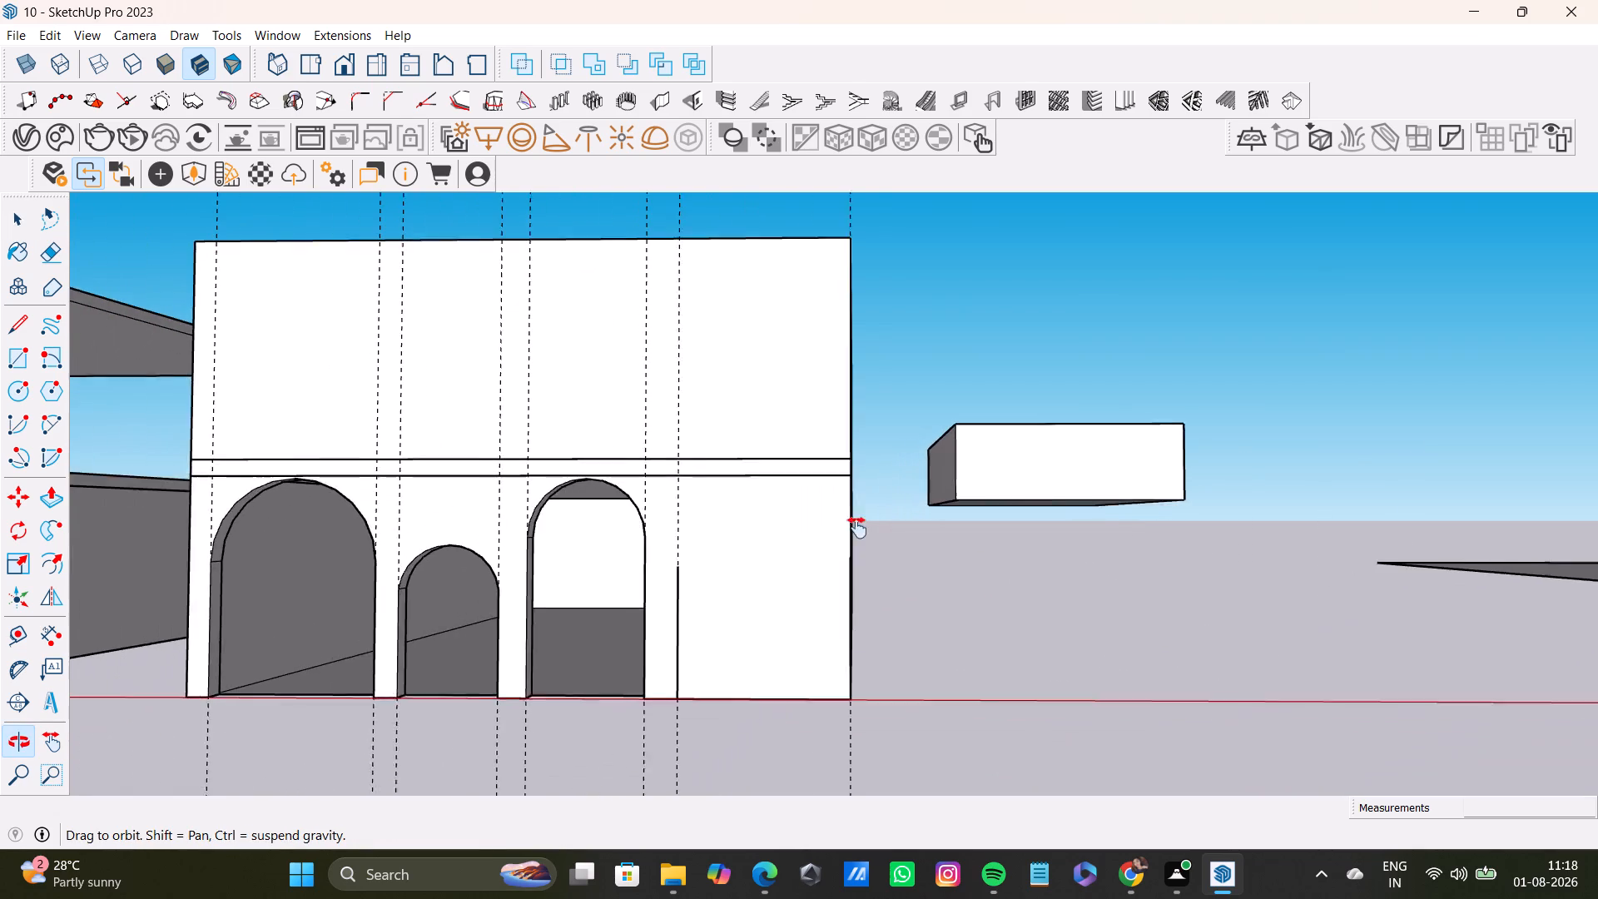
middle_click_drag(857, 528, 857, 539, "shift")
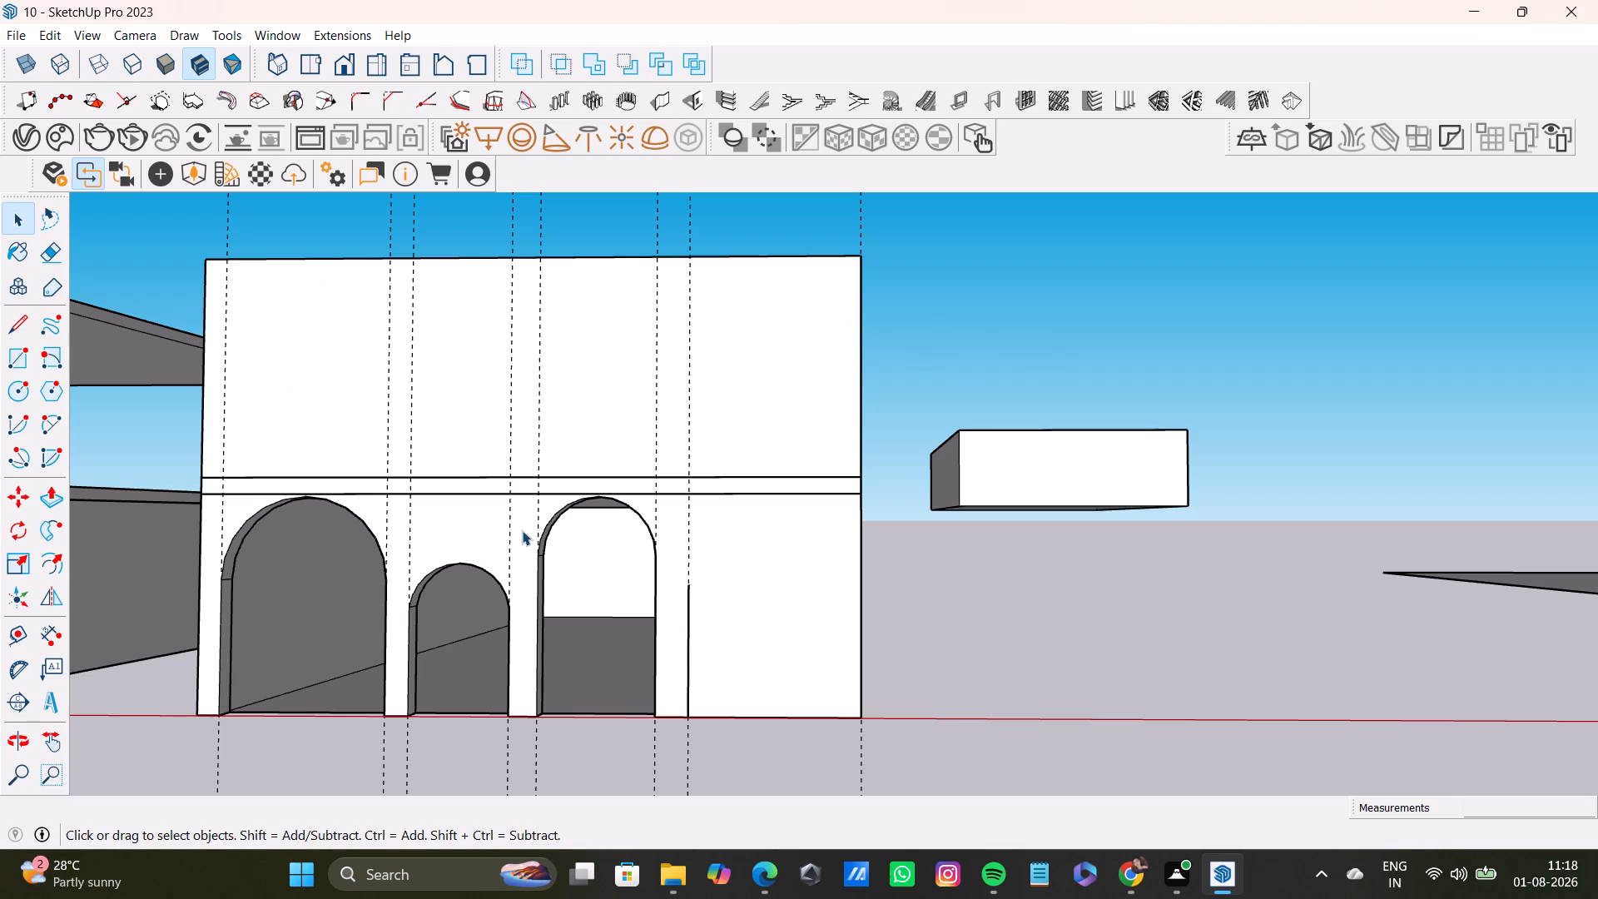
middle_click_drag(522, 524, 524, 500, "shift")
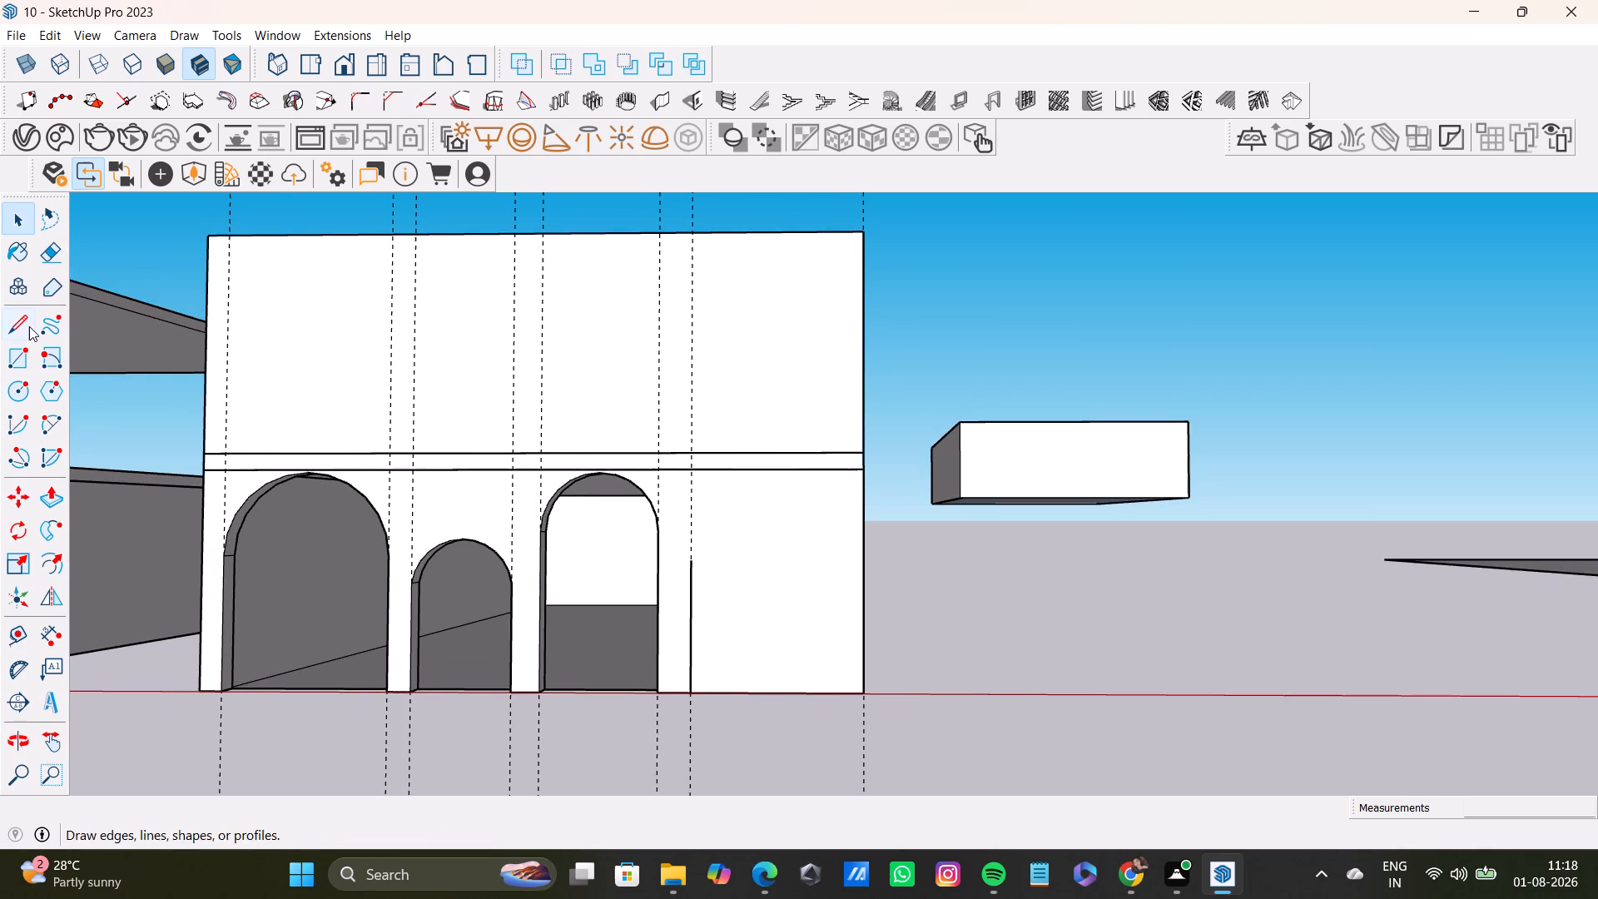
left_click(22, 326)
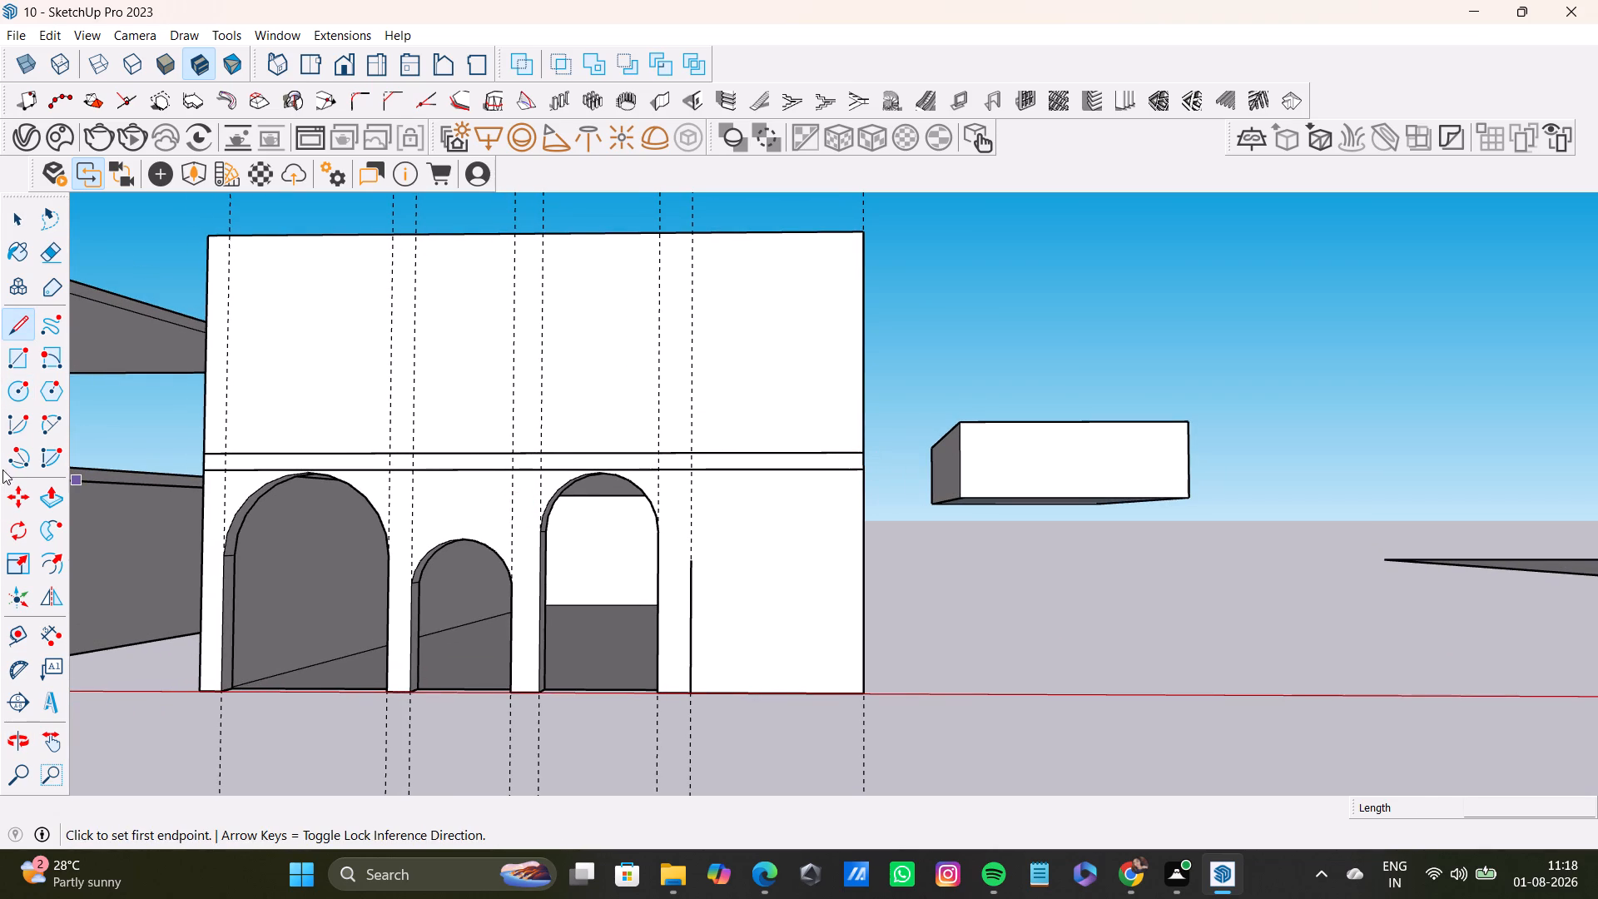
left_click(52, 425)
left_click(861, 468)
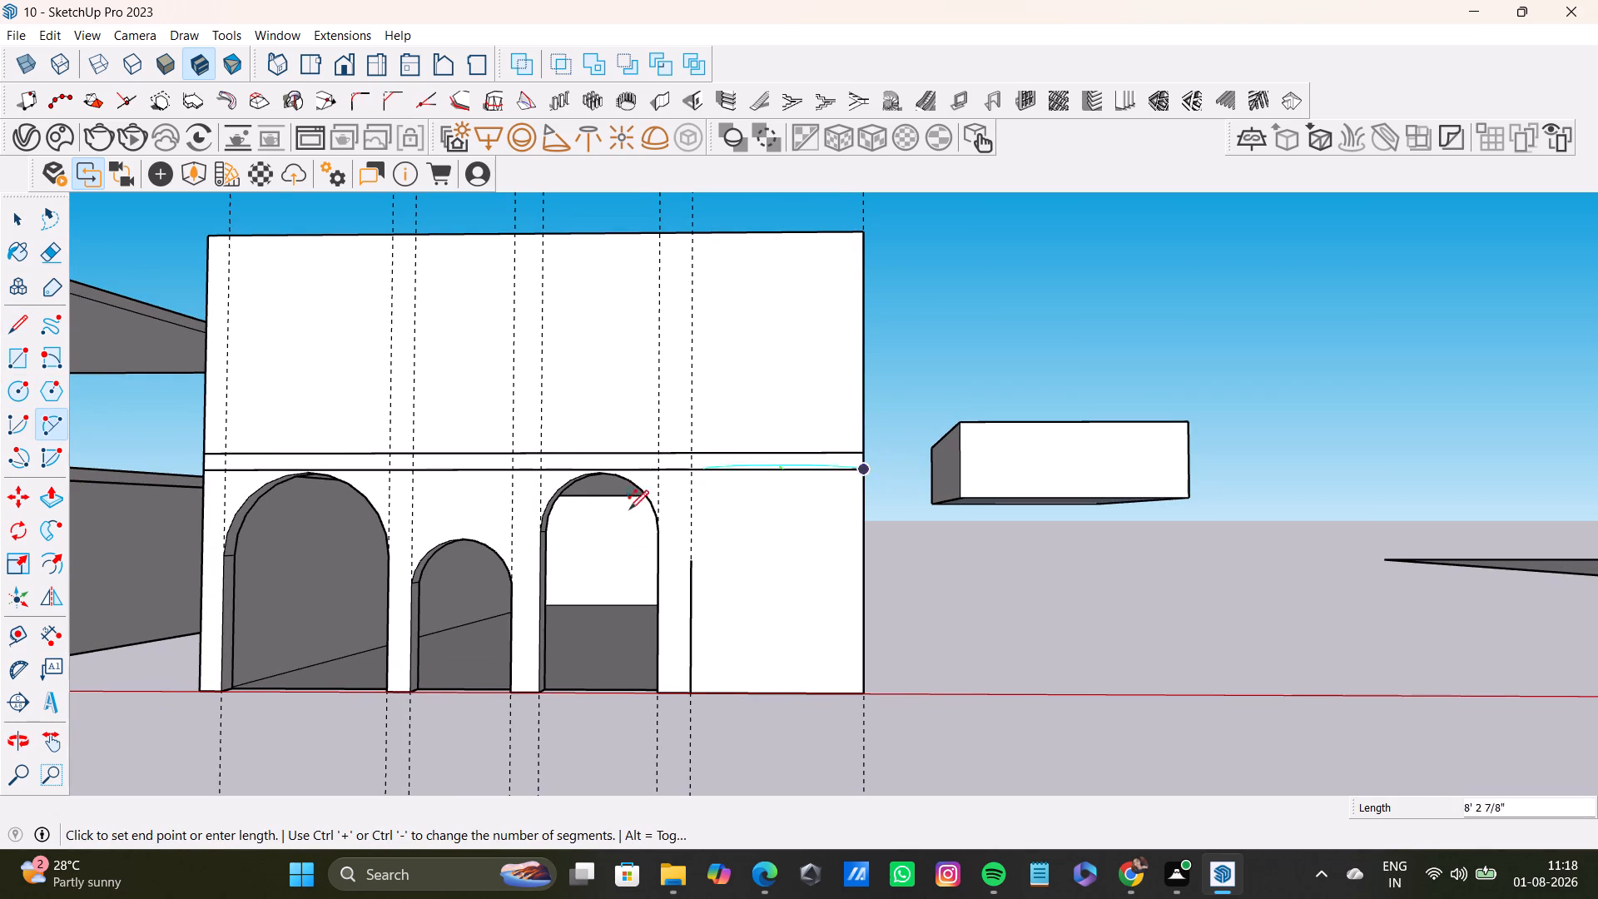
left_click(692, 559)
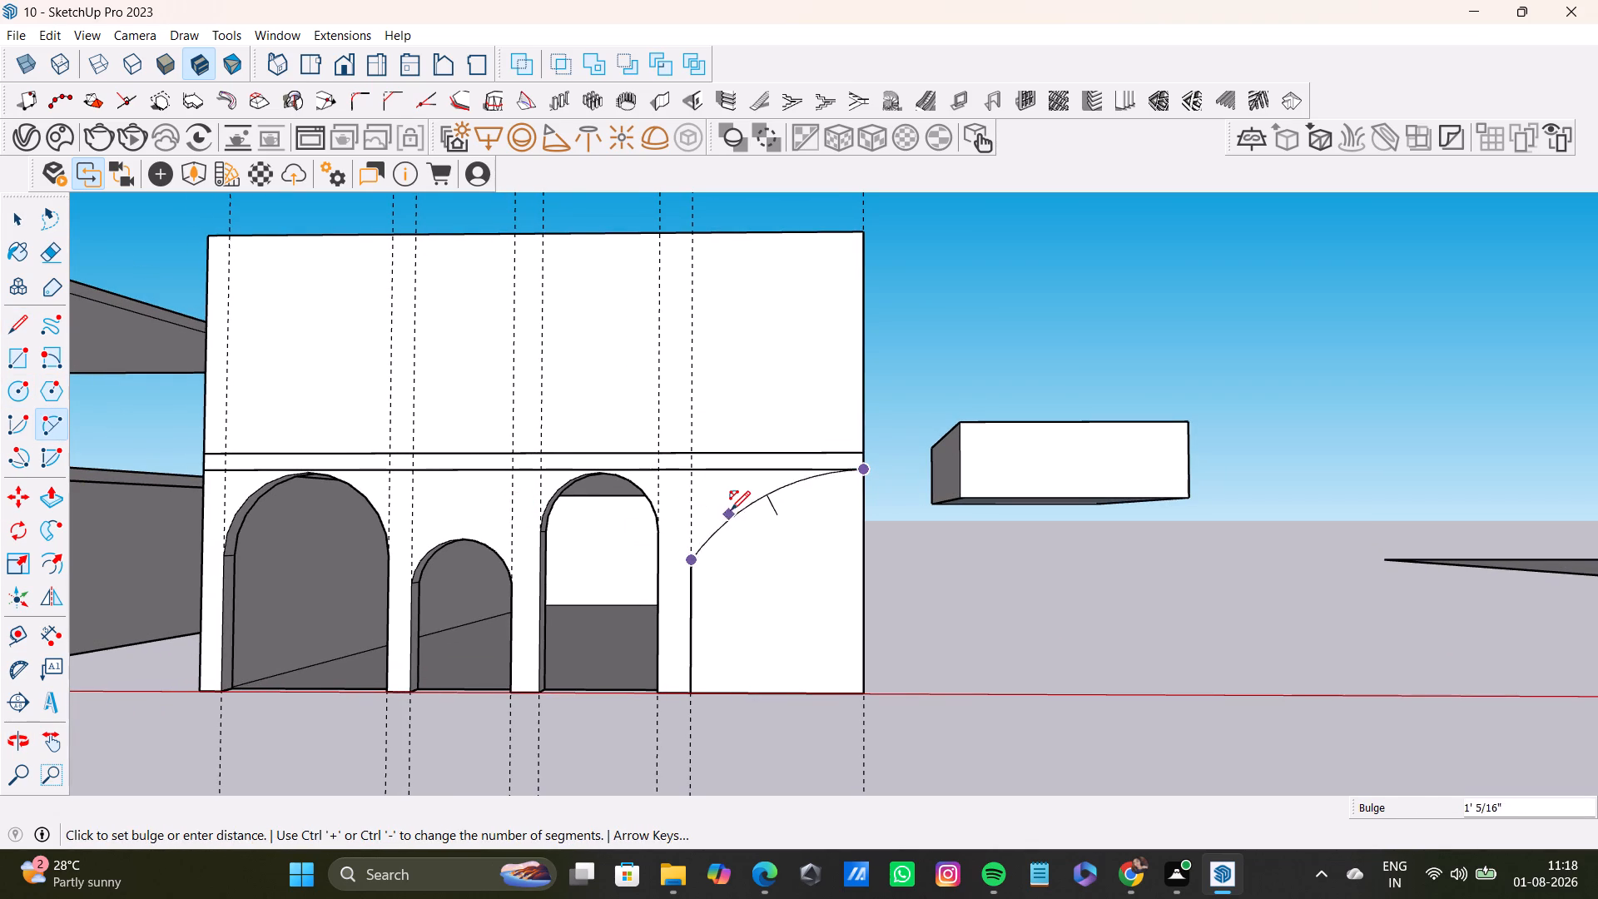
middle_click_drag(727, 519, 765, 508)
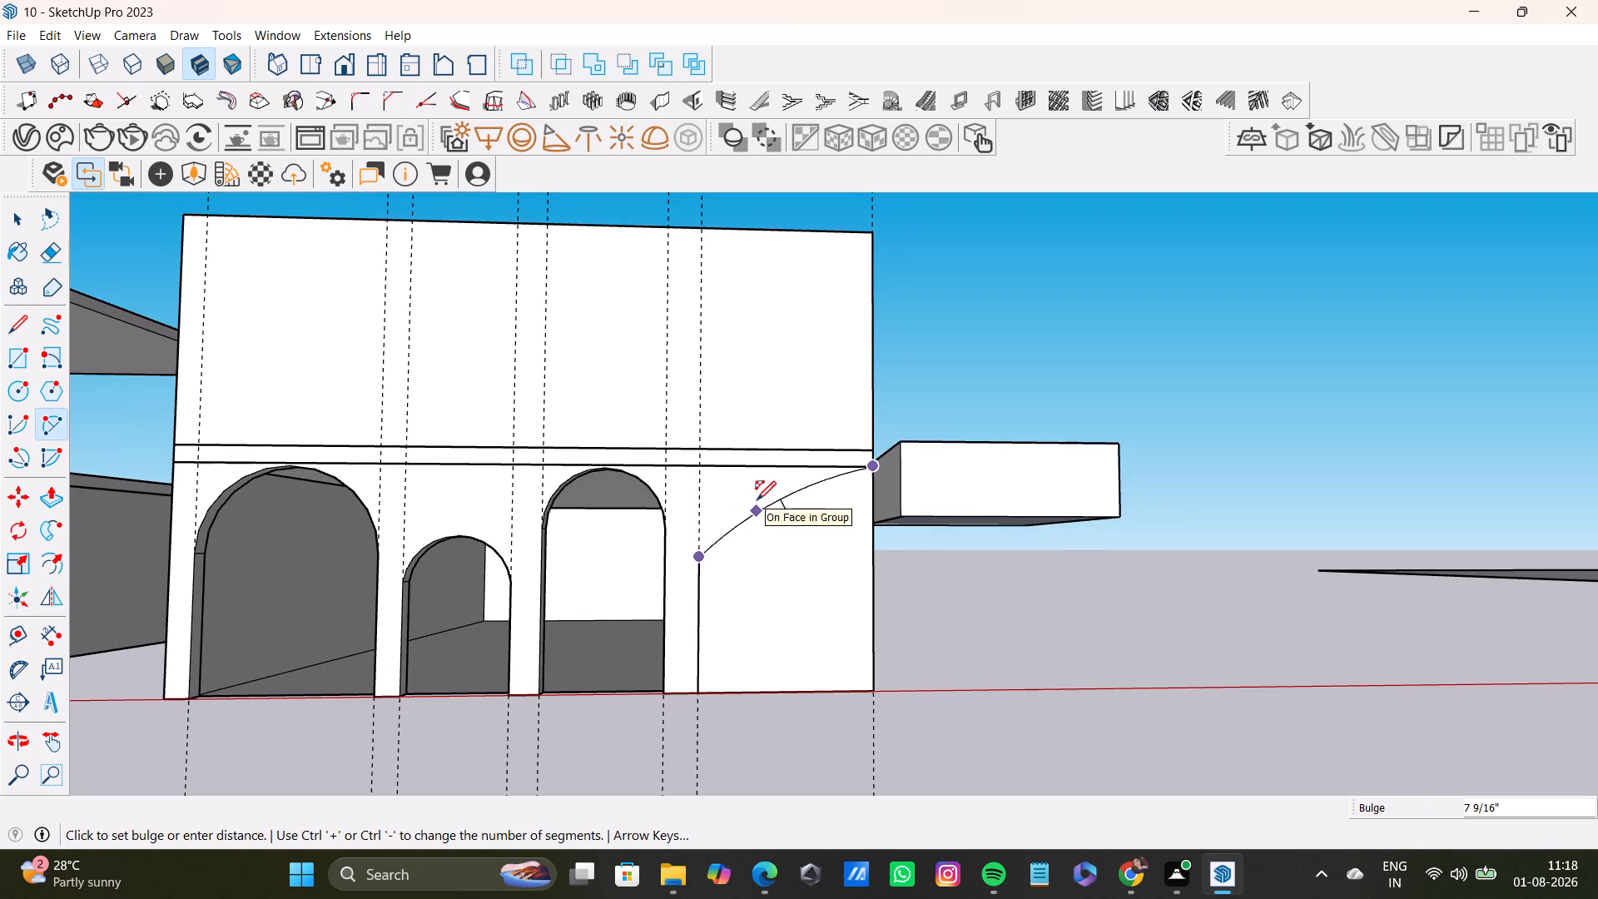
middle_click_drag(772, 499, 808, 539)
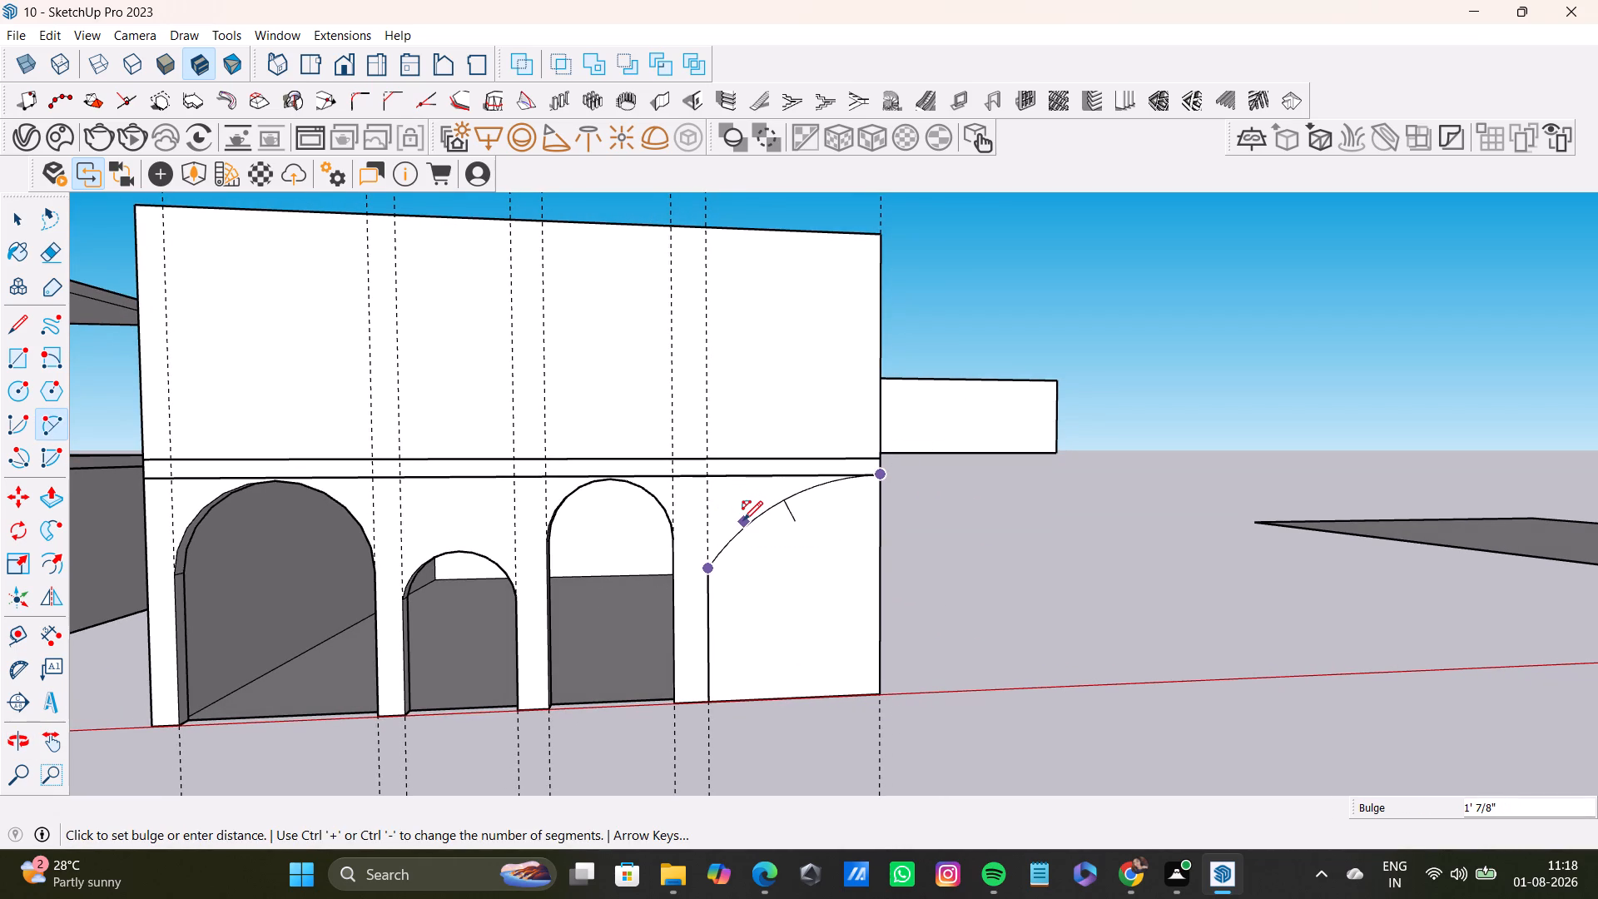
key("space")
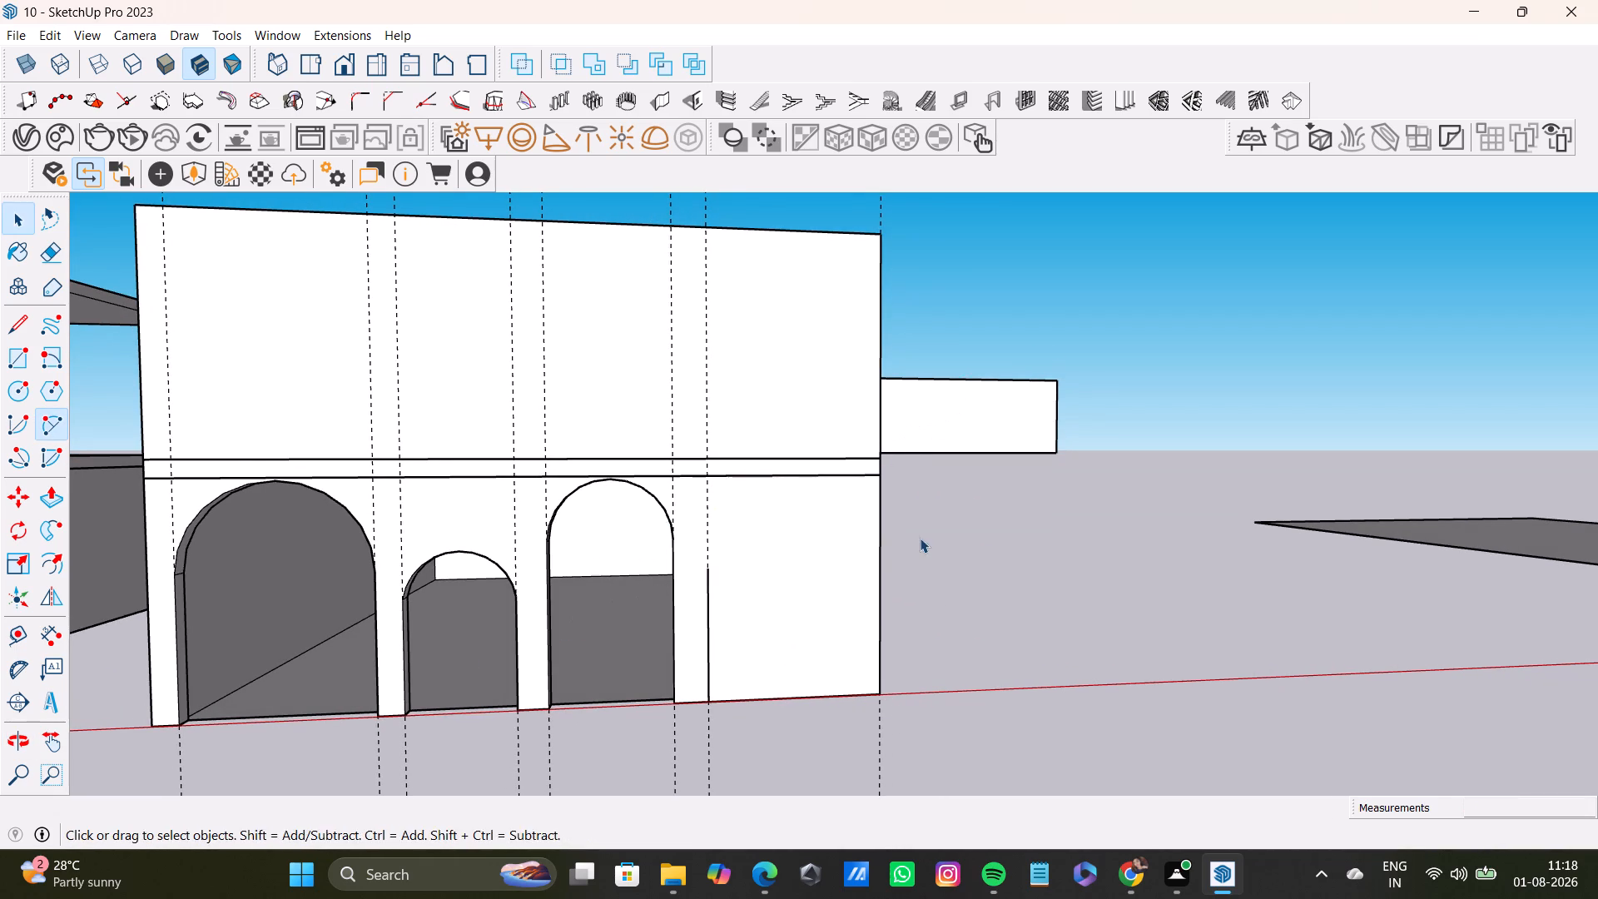
Inside the upper walls group, draw a 9" line across the wall top at the front-left inner corner.
middle_click_drag(920, 538, 832, 612)
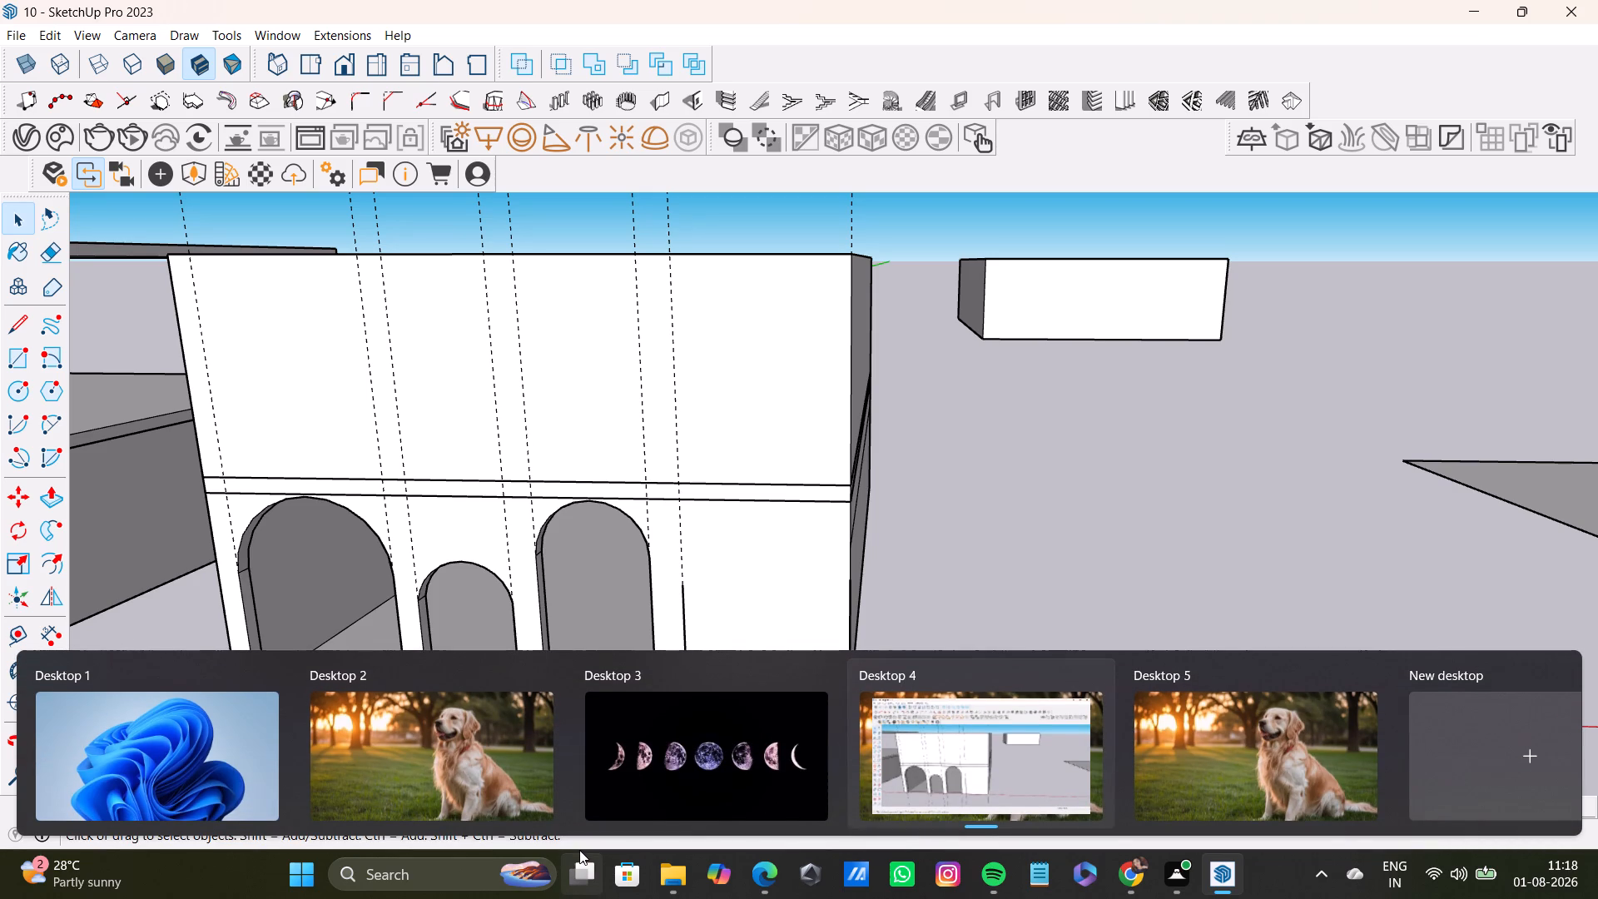
key("space")
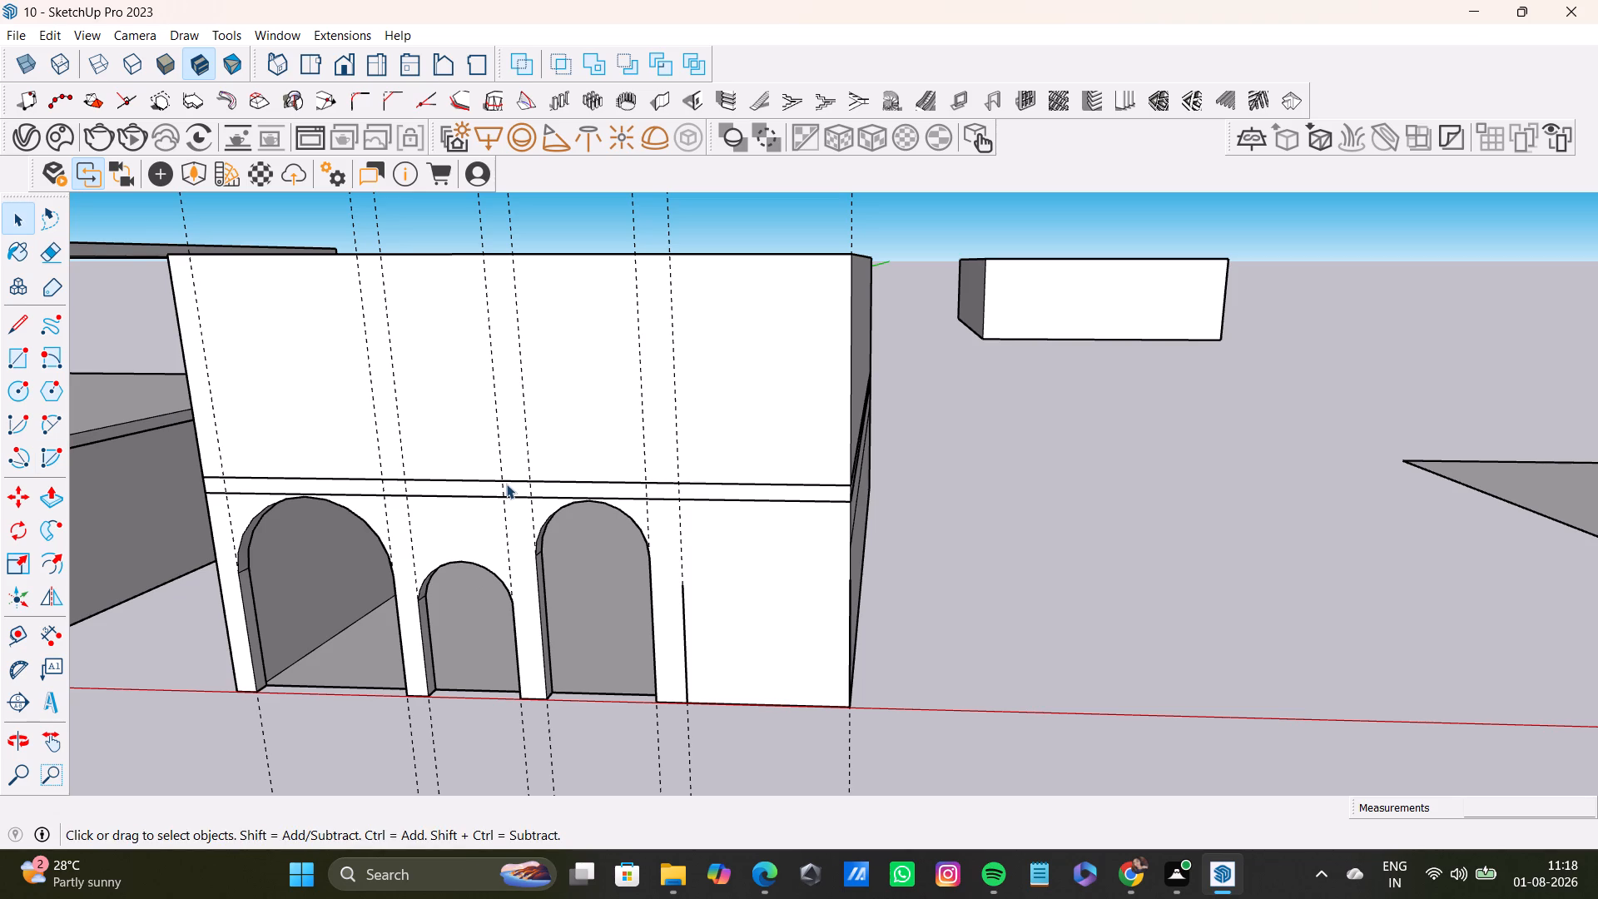
middle_click_drag(801, 455, 762, 531)
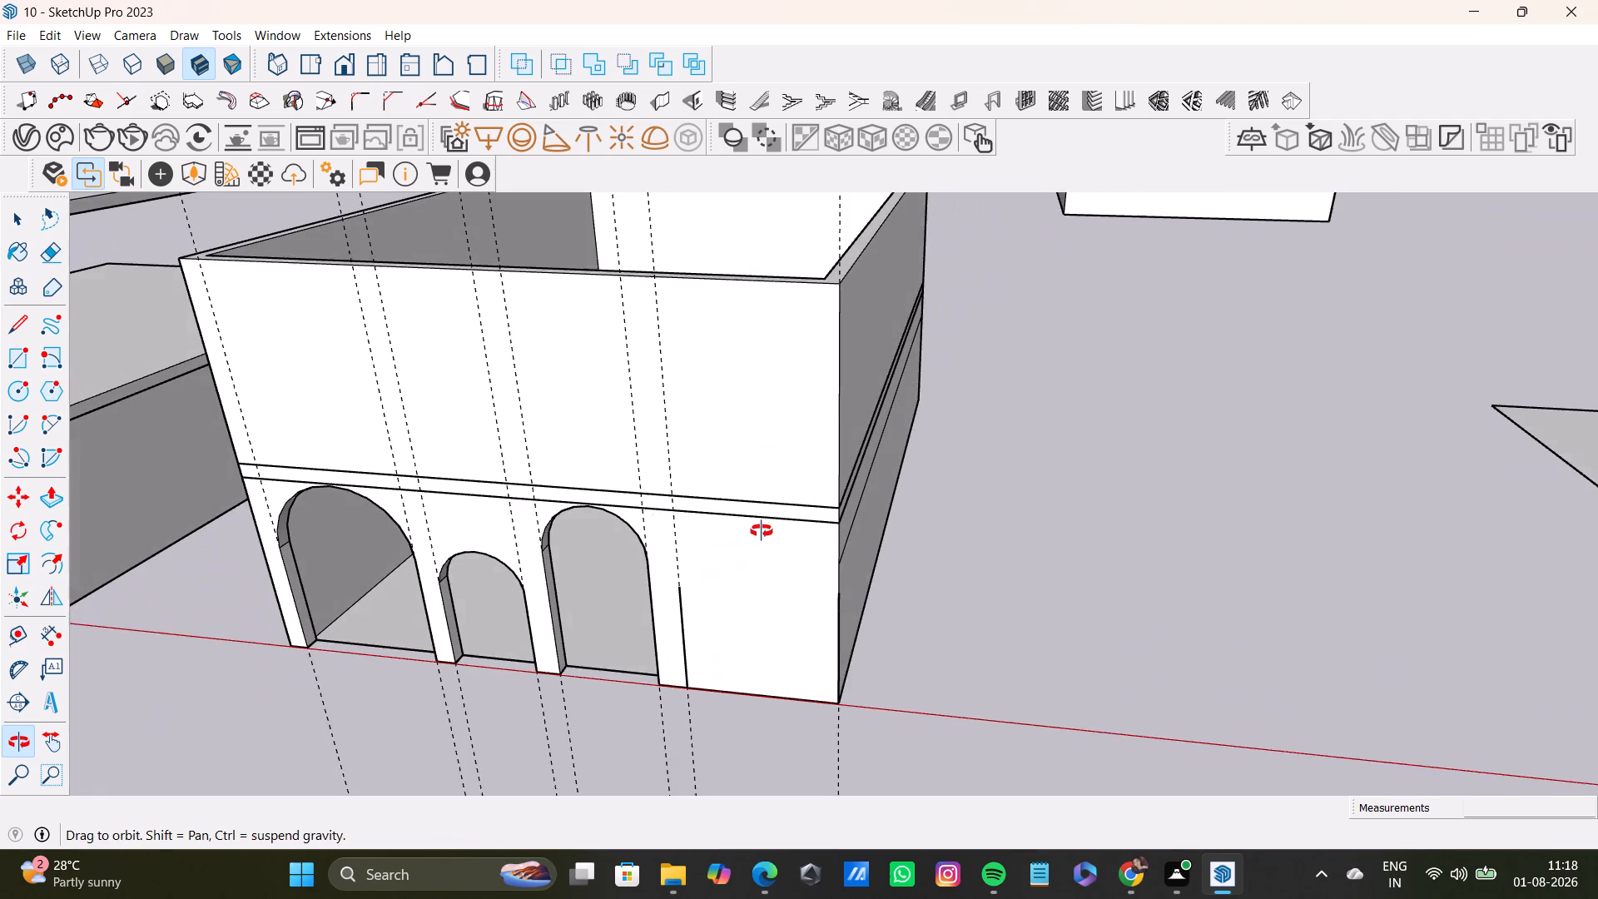
middle_click_drag(762, 531, 762, 529)
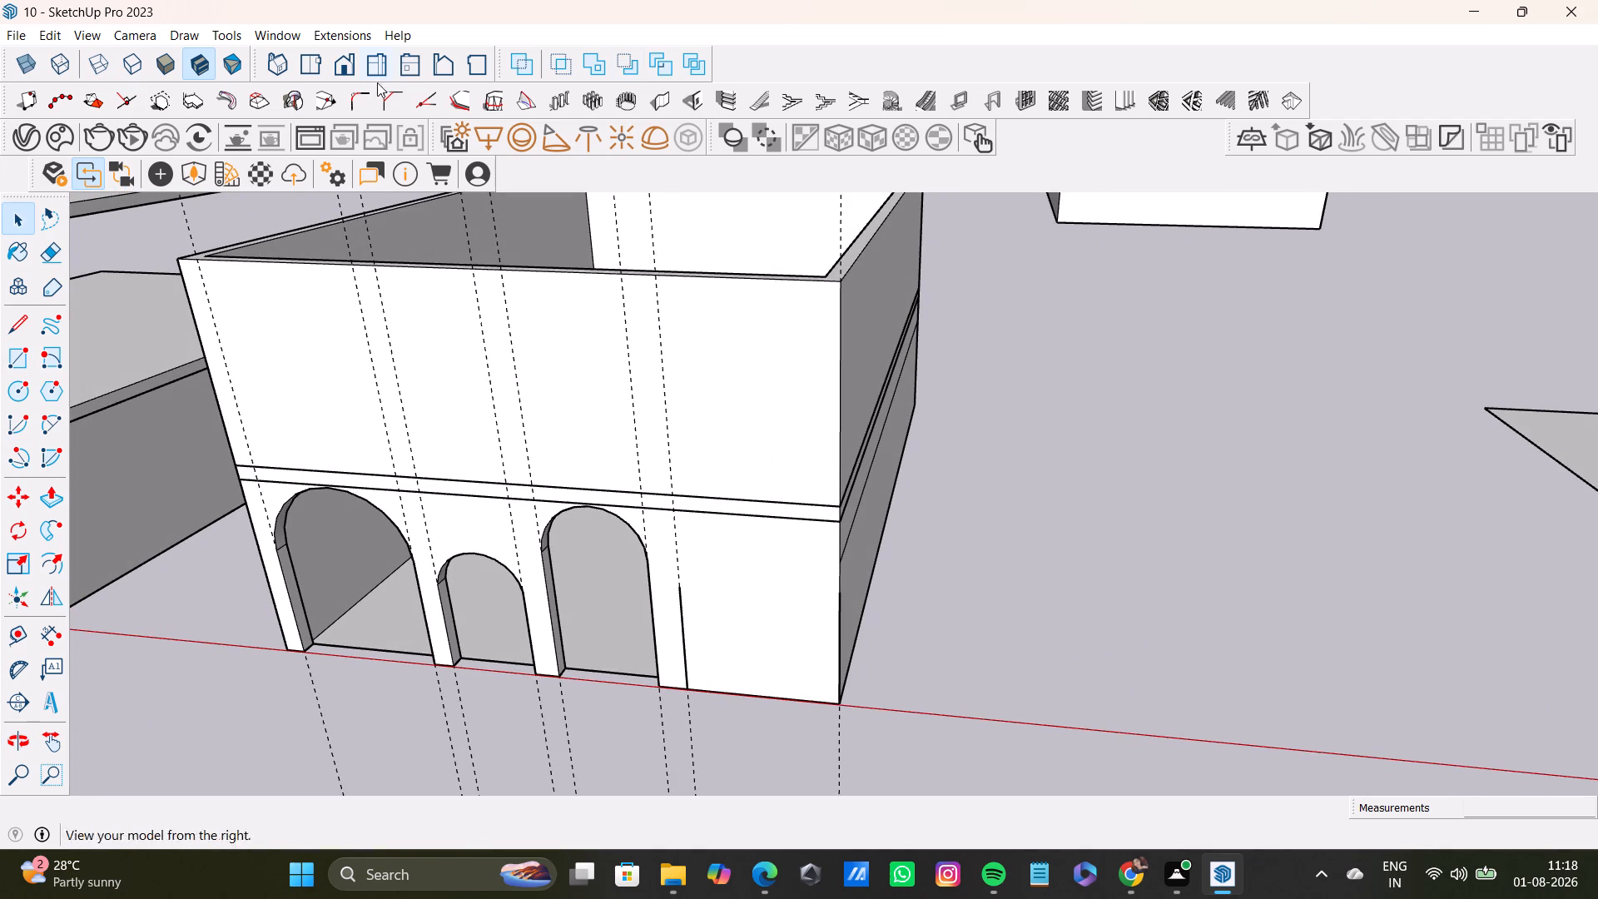
scroll(934, 510, "down", 4, "shift")
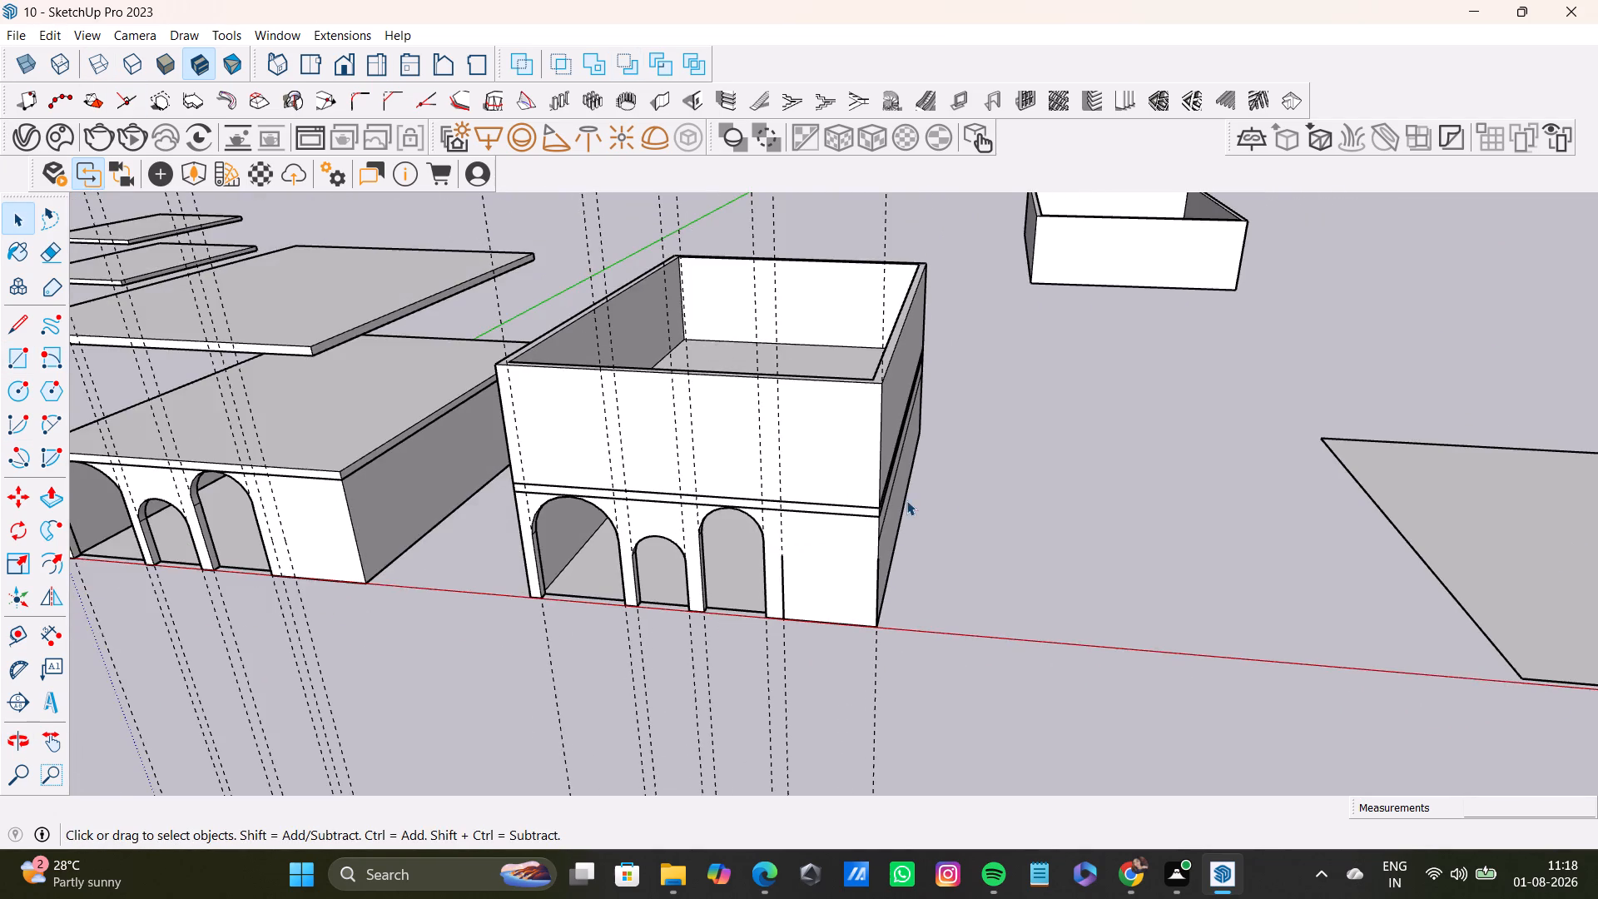
middle_click_drag(900, 499, 865, 521)
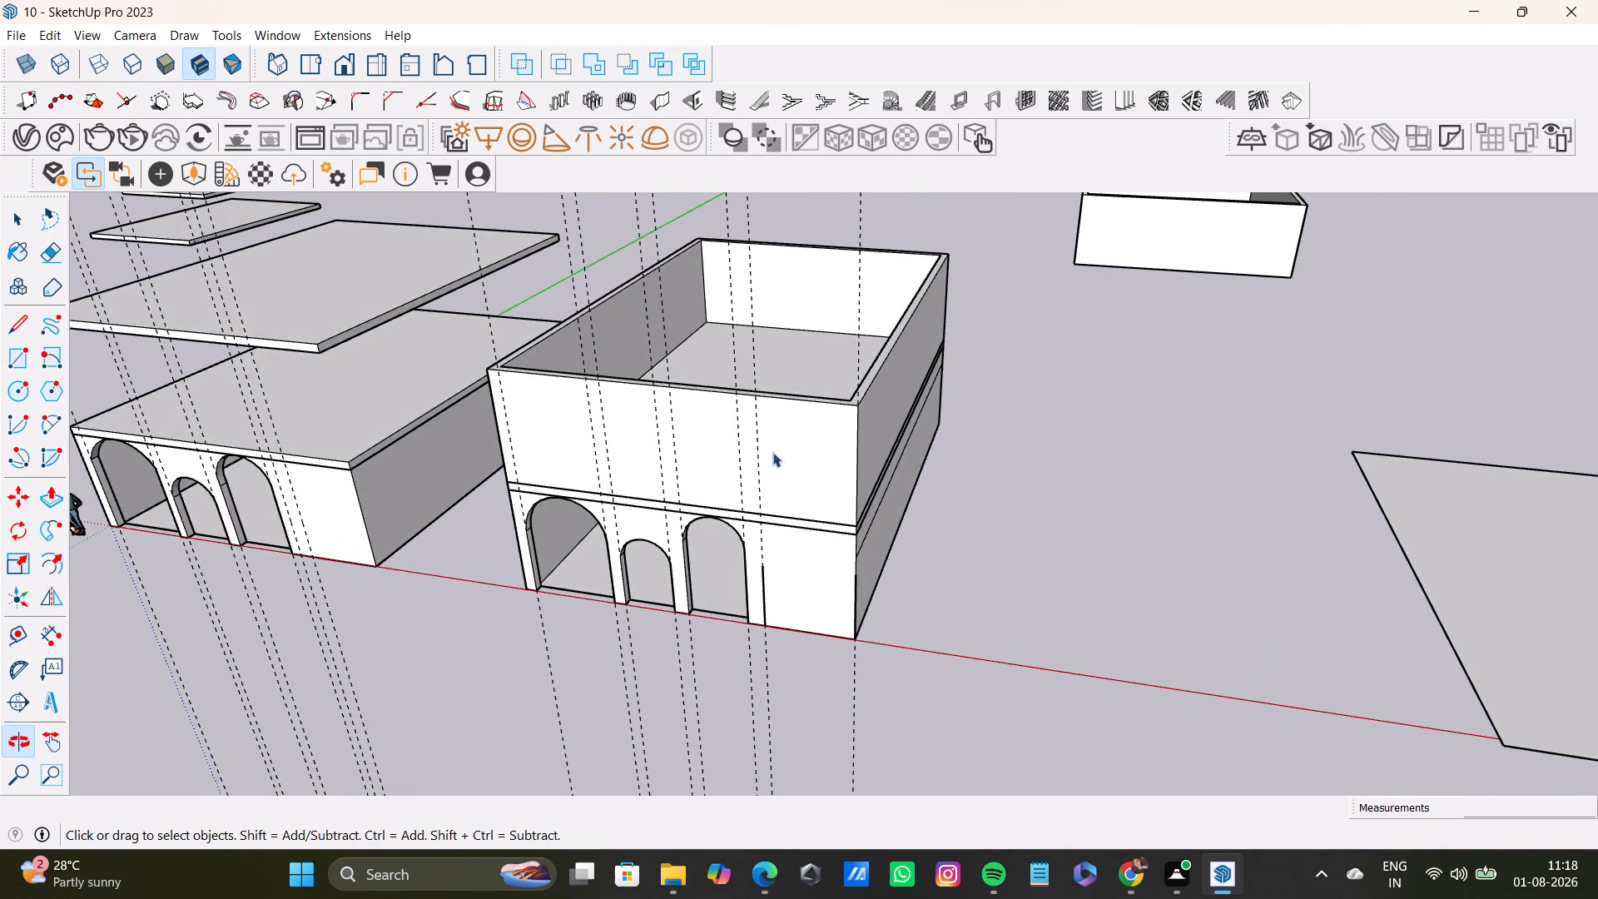
triple_click(791, 429)
left_click(792, 429)
triple_click(792, 429)
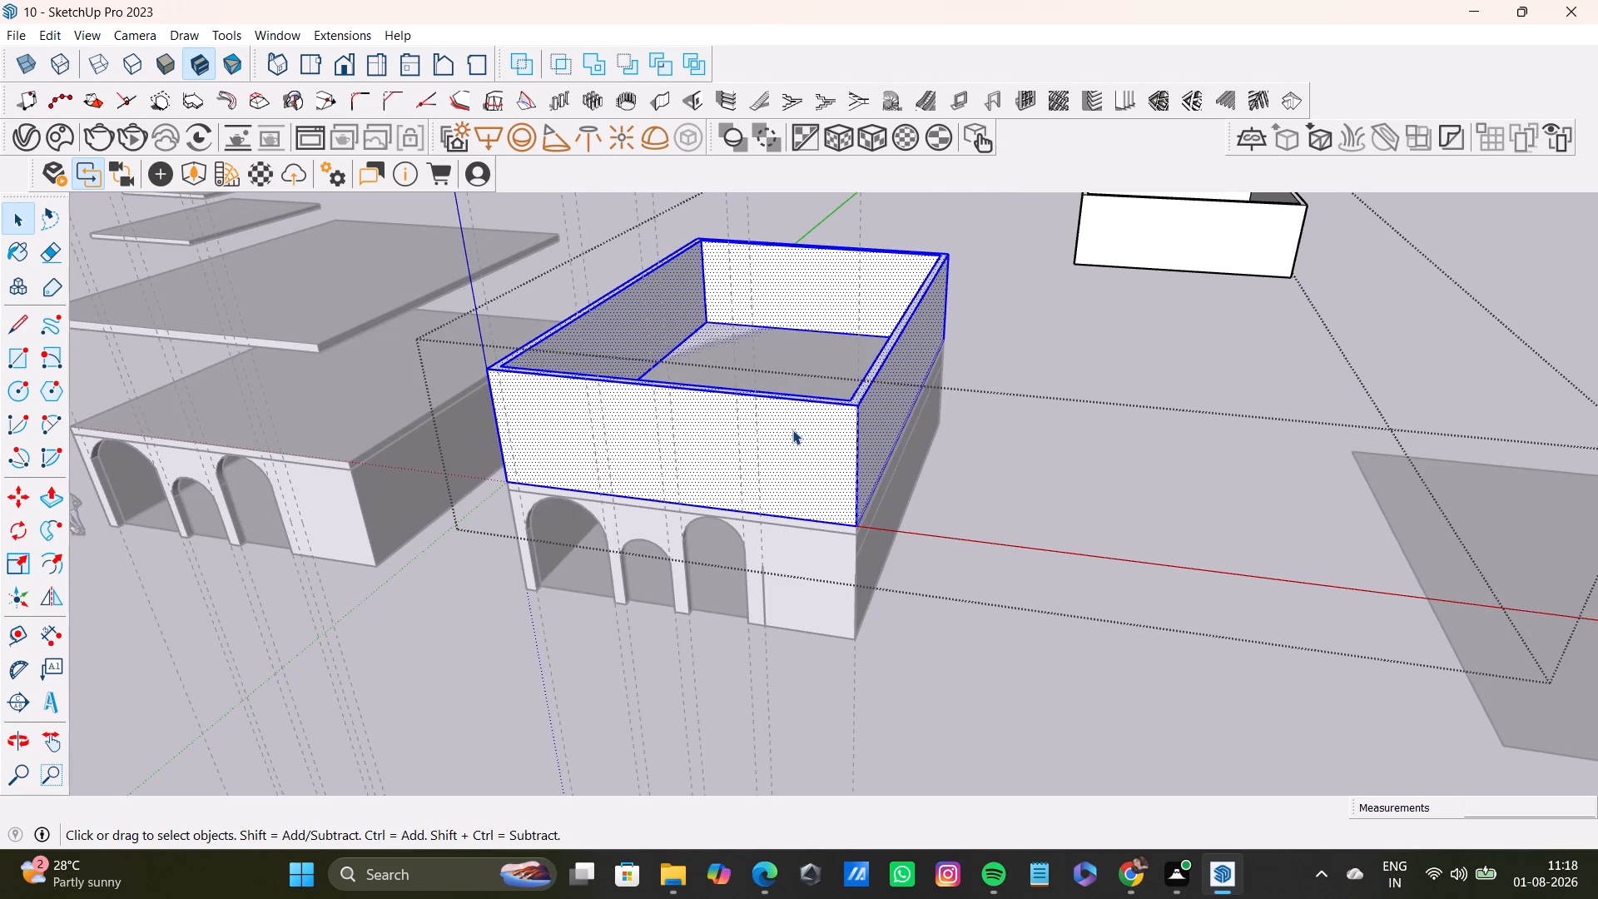
double_click(793, 435)
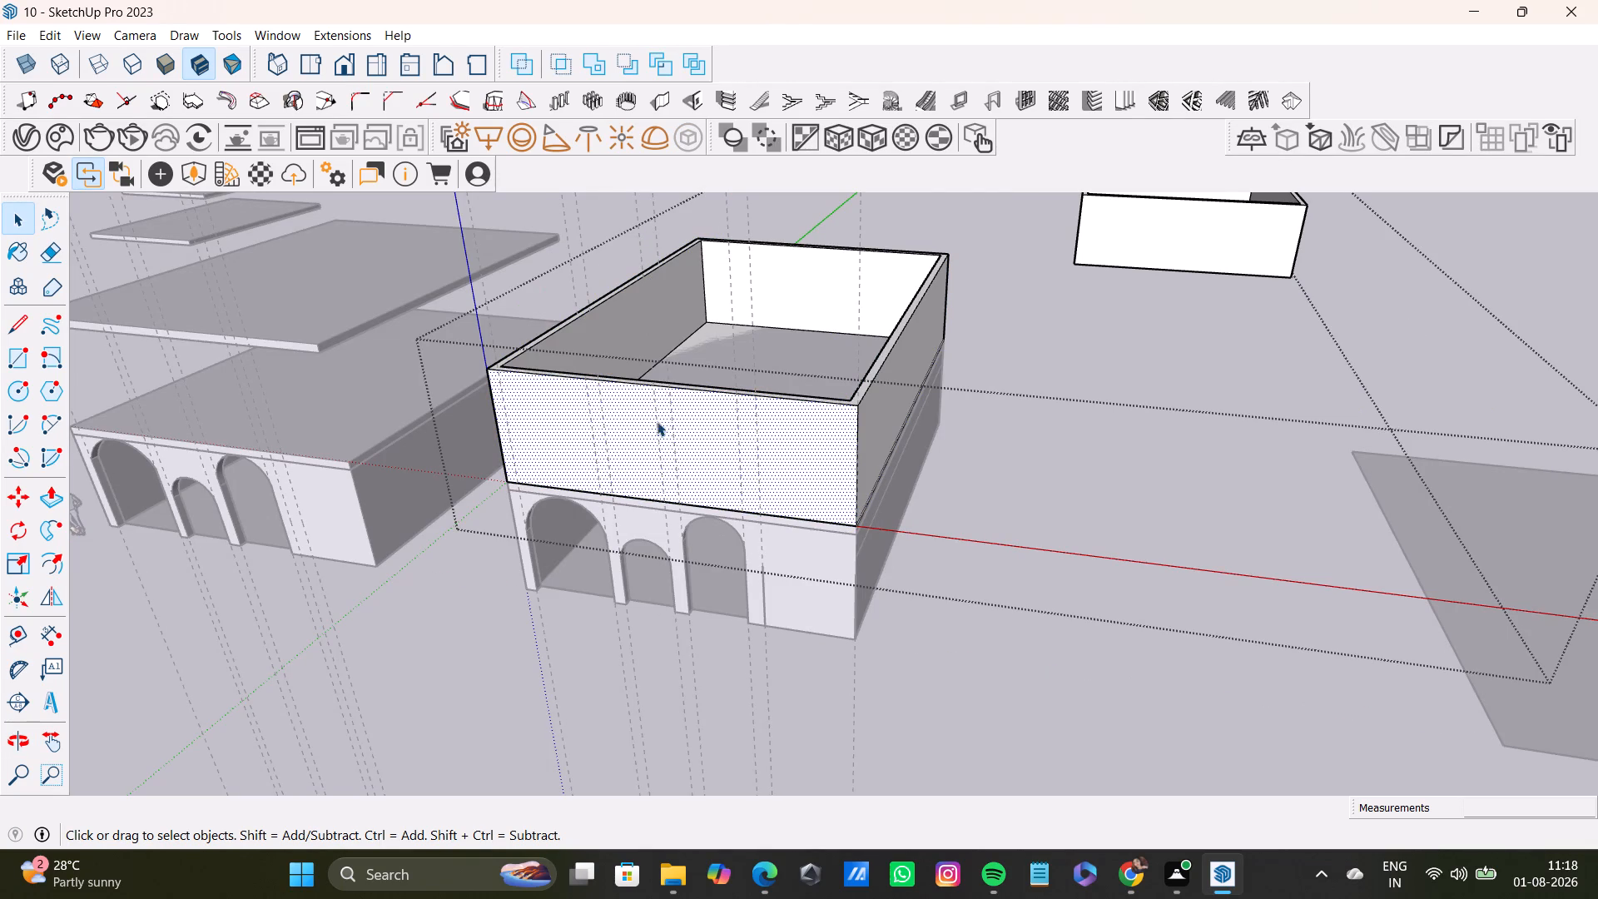
scroll(534, 391, "up", 6)
middle_click_drag(536, 396, 556, 549)
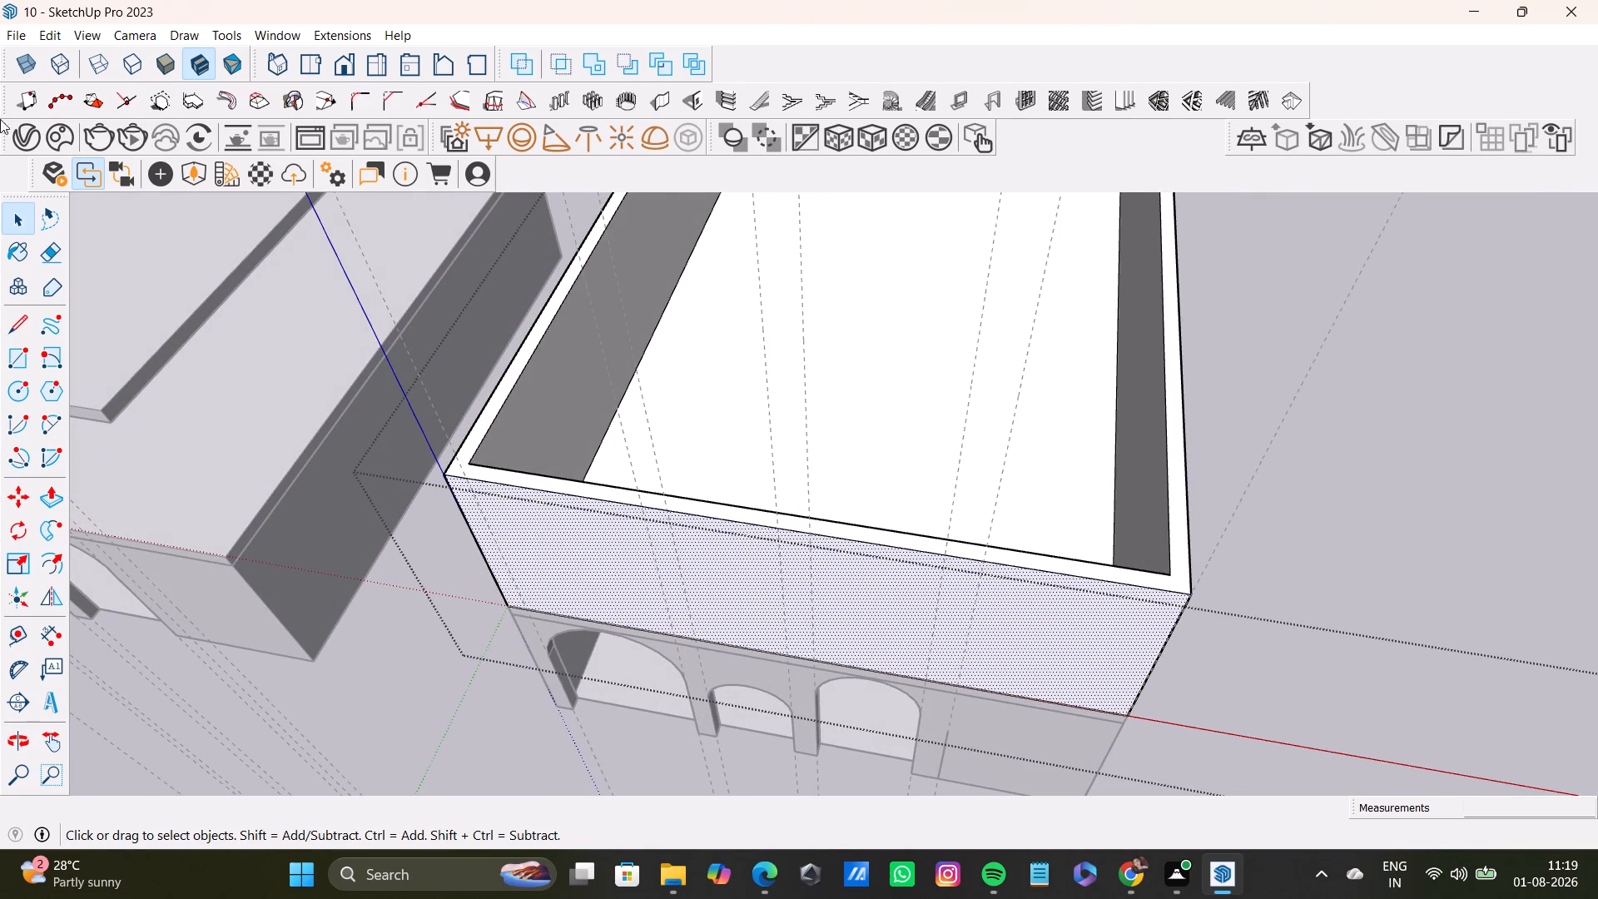
left_click(13, 331)
left_click(474, 459)
left_click(463, 478)
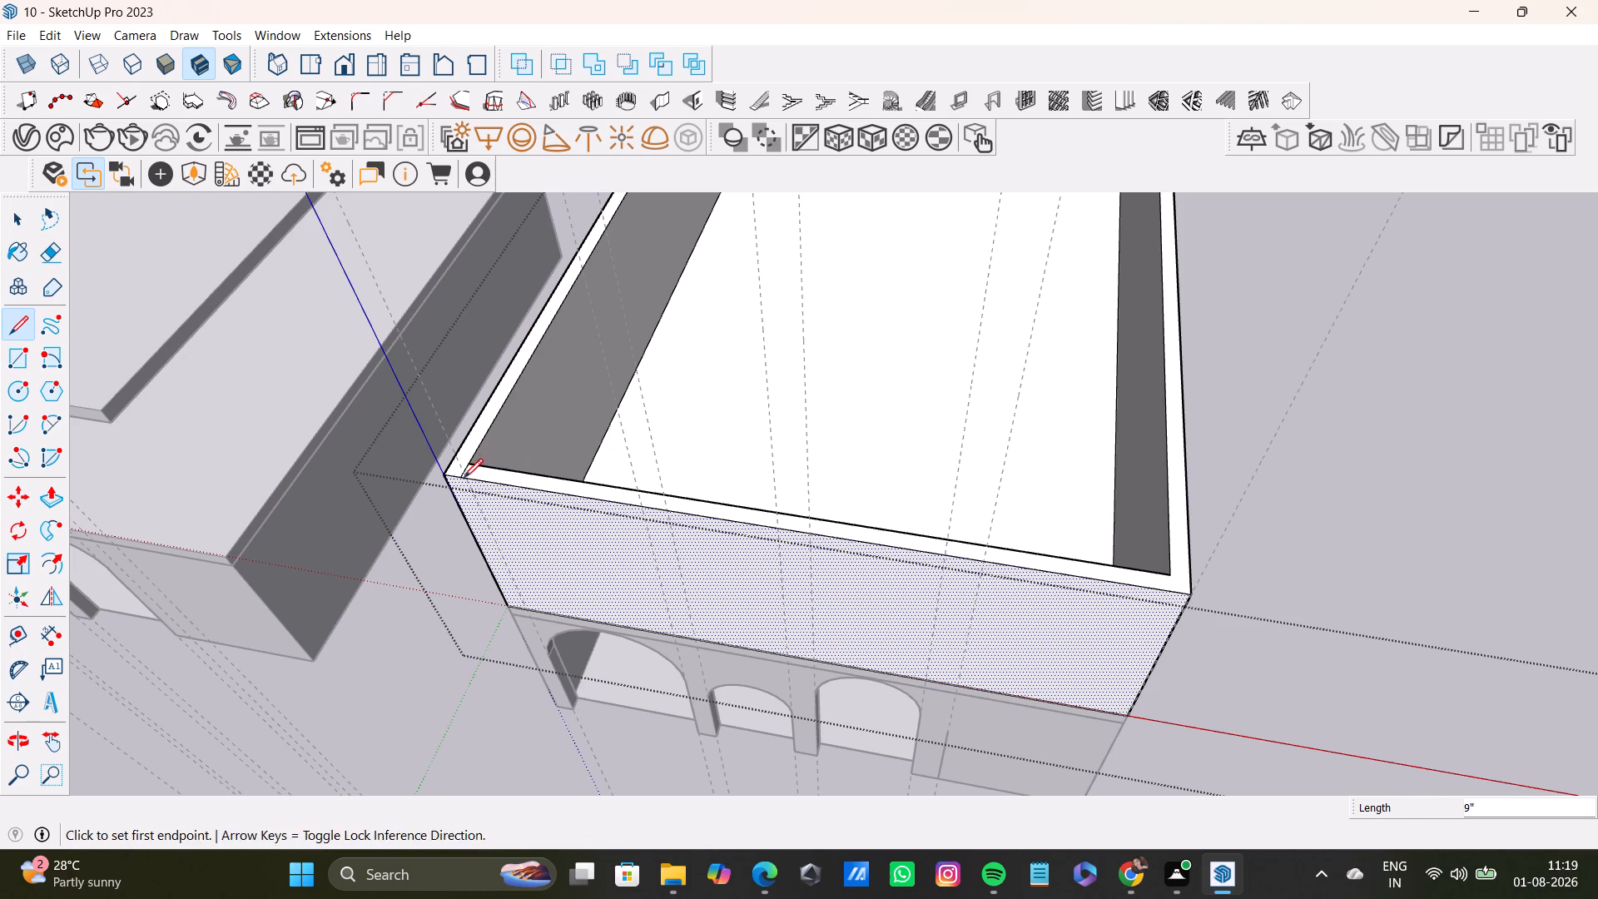
key("space")
Draw a matching line across the wall top at the front-right inner corner to separate the front wall's top strip.
left_click(9, 326)
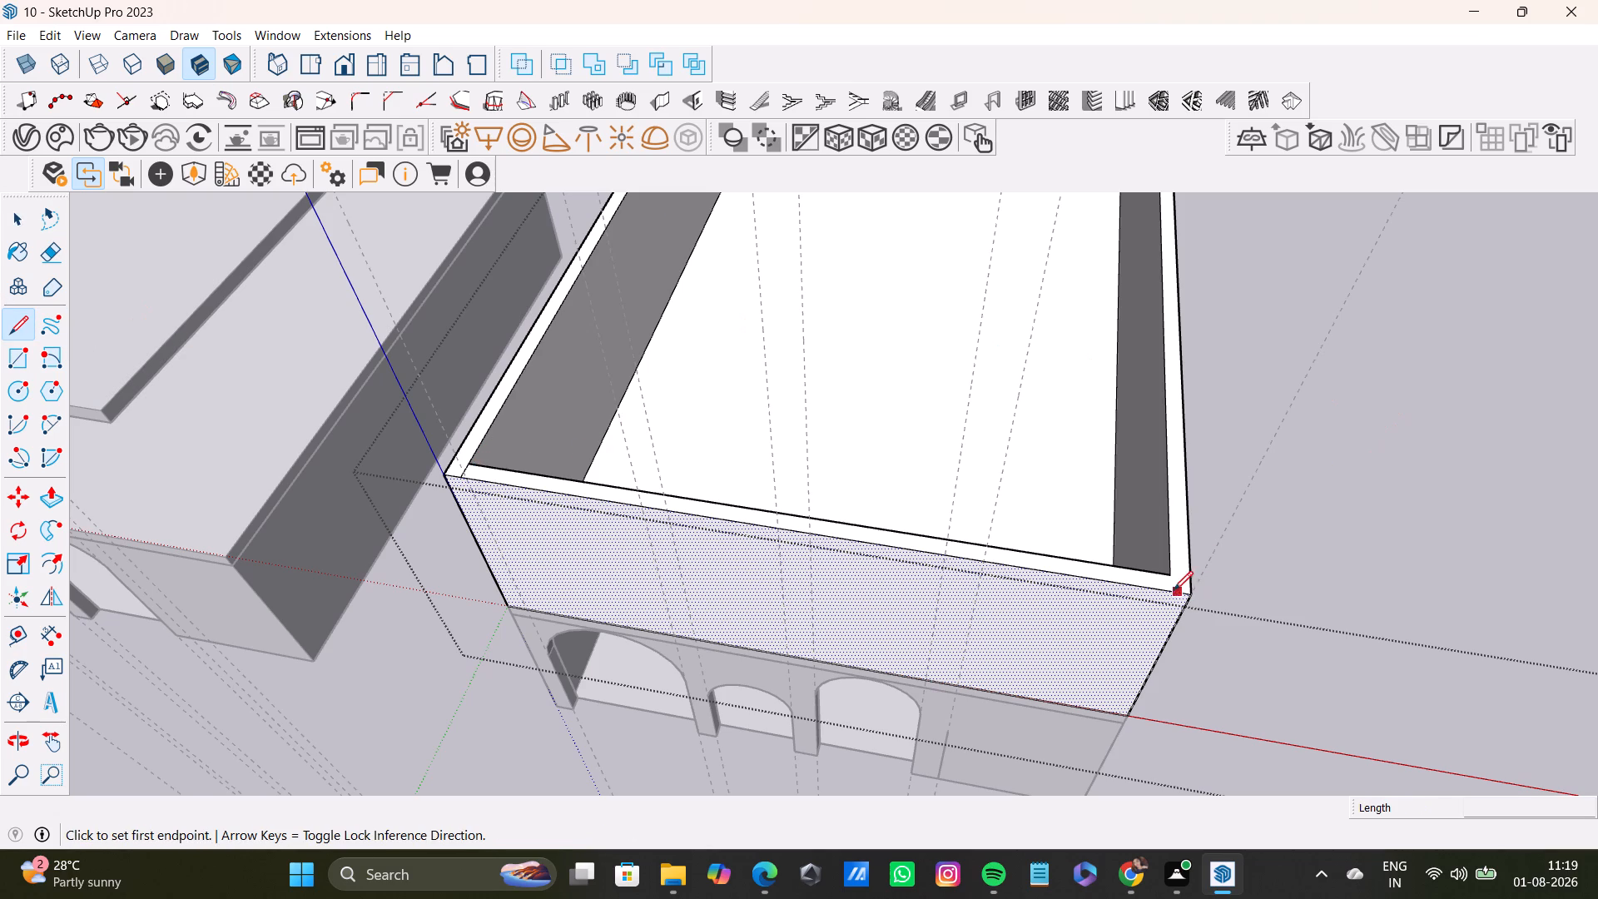
left_click(1169, 573)
left_click(1170, 590)
key("space")
middle_click_drag(1034, 705, 1035, 673)
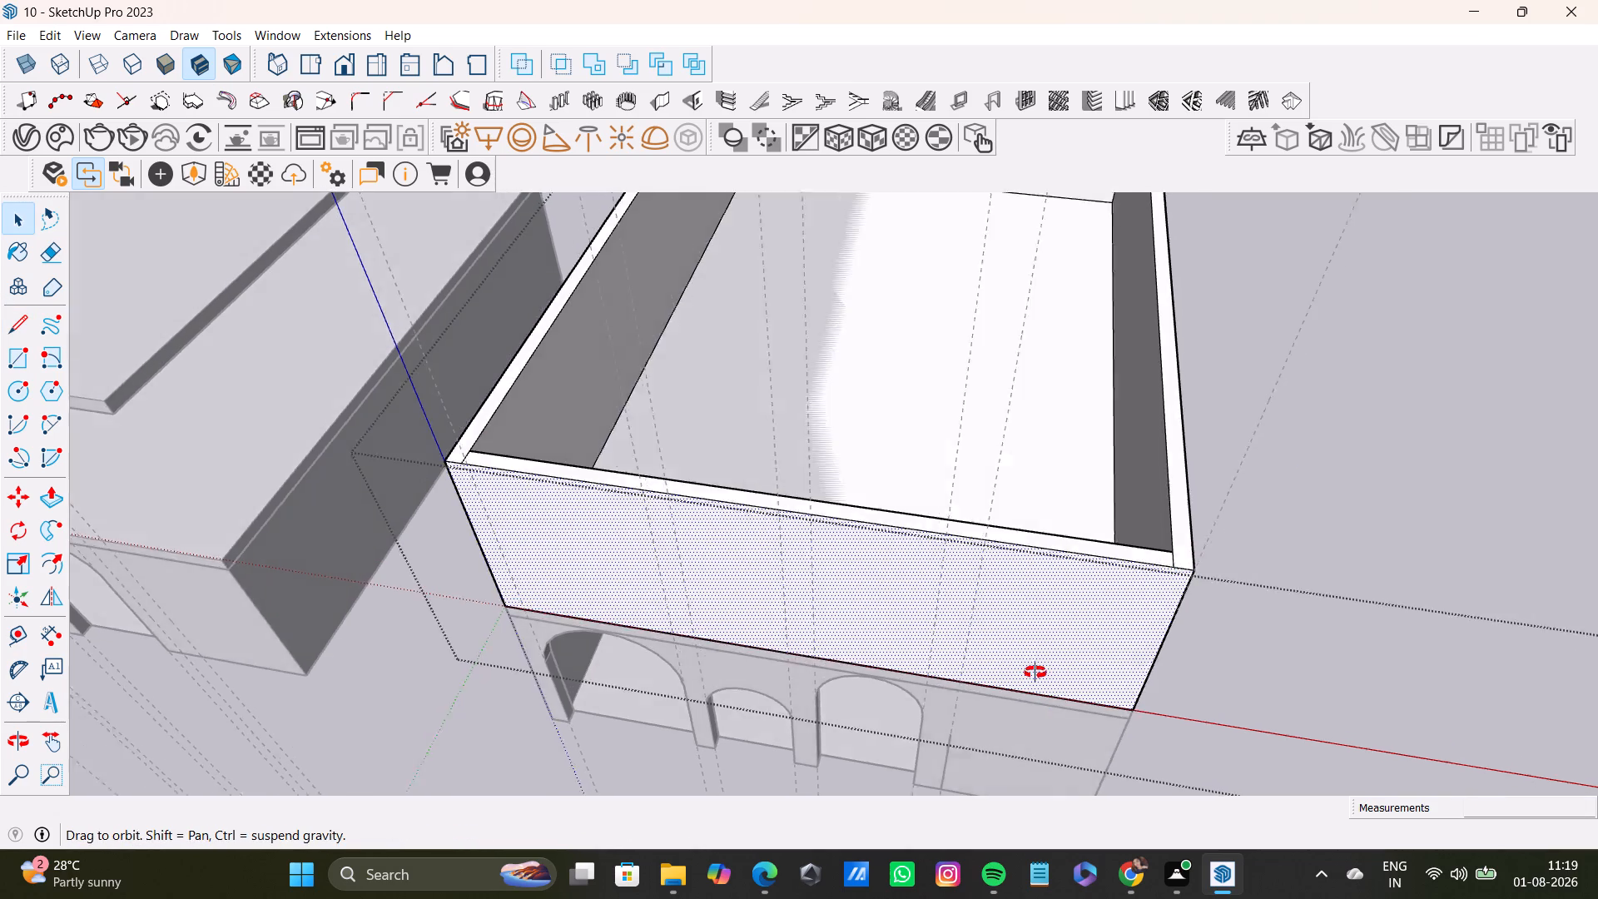
middle_click_drag(1035, 673, 1022, 619)
key("space")
Push the front wall's top strip down to the slab to remove the upper storey's front wall.
left_click(1441, 510)
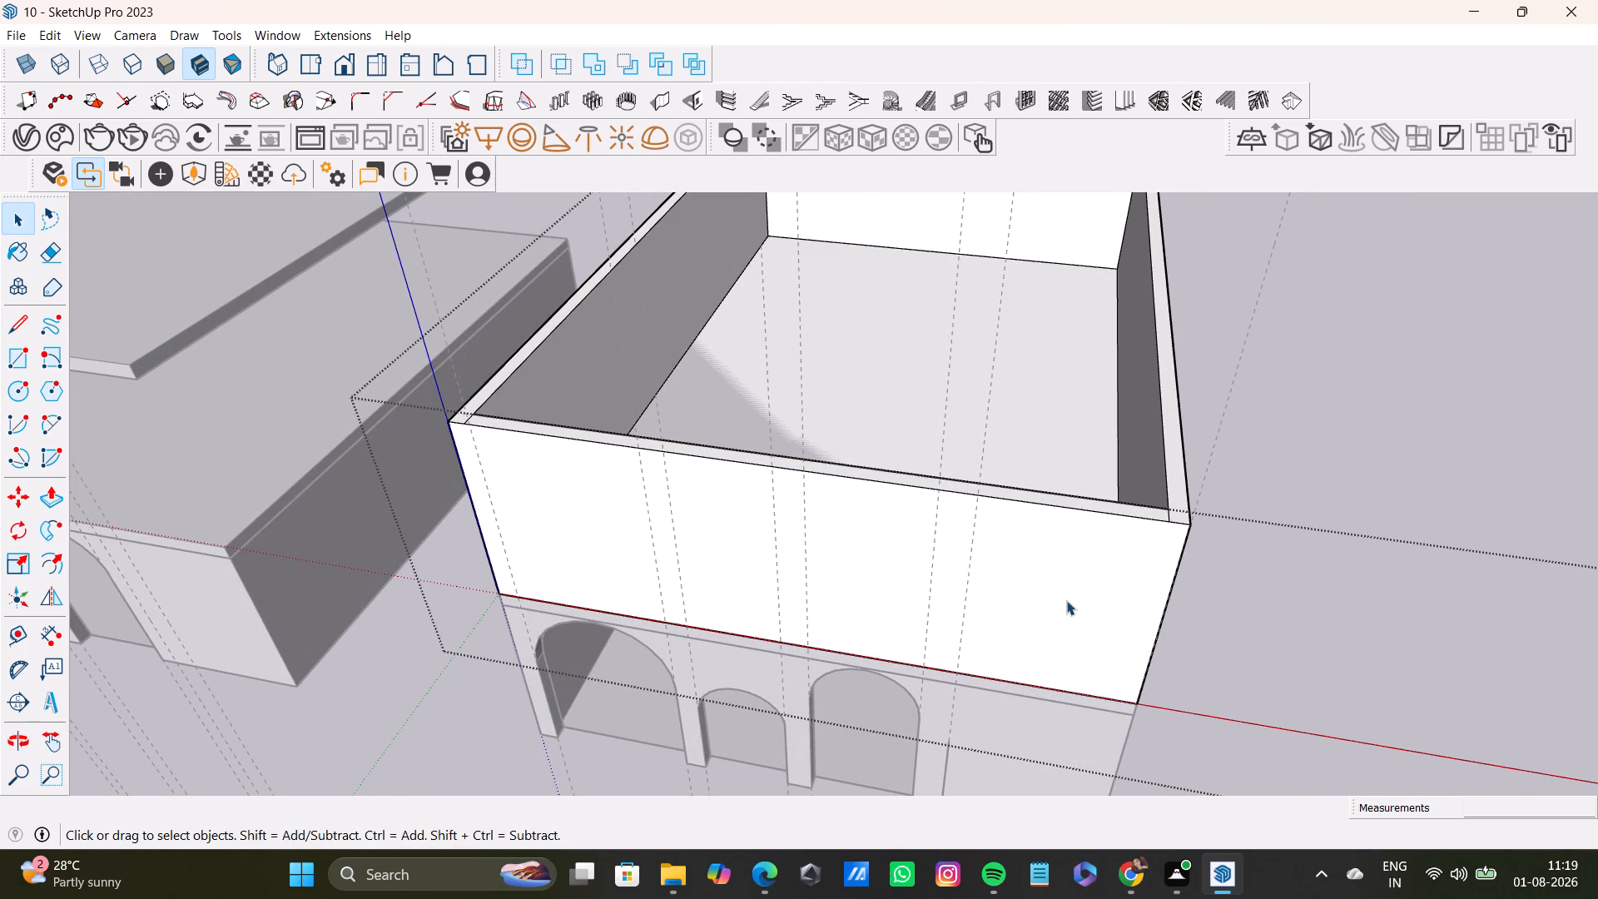
left_click(1055, 541)
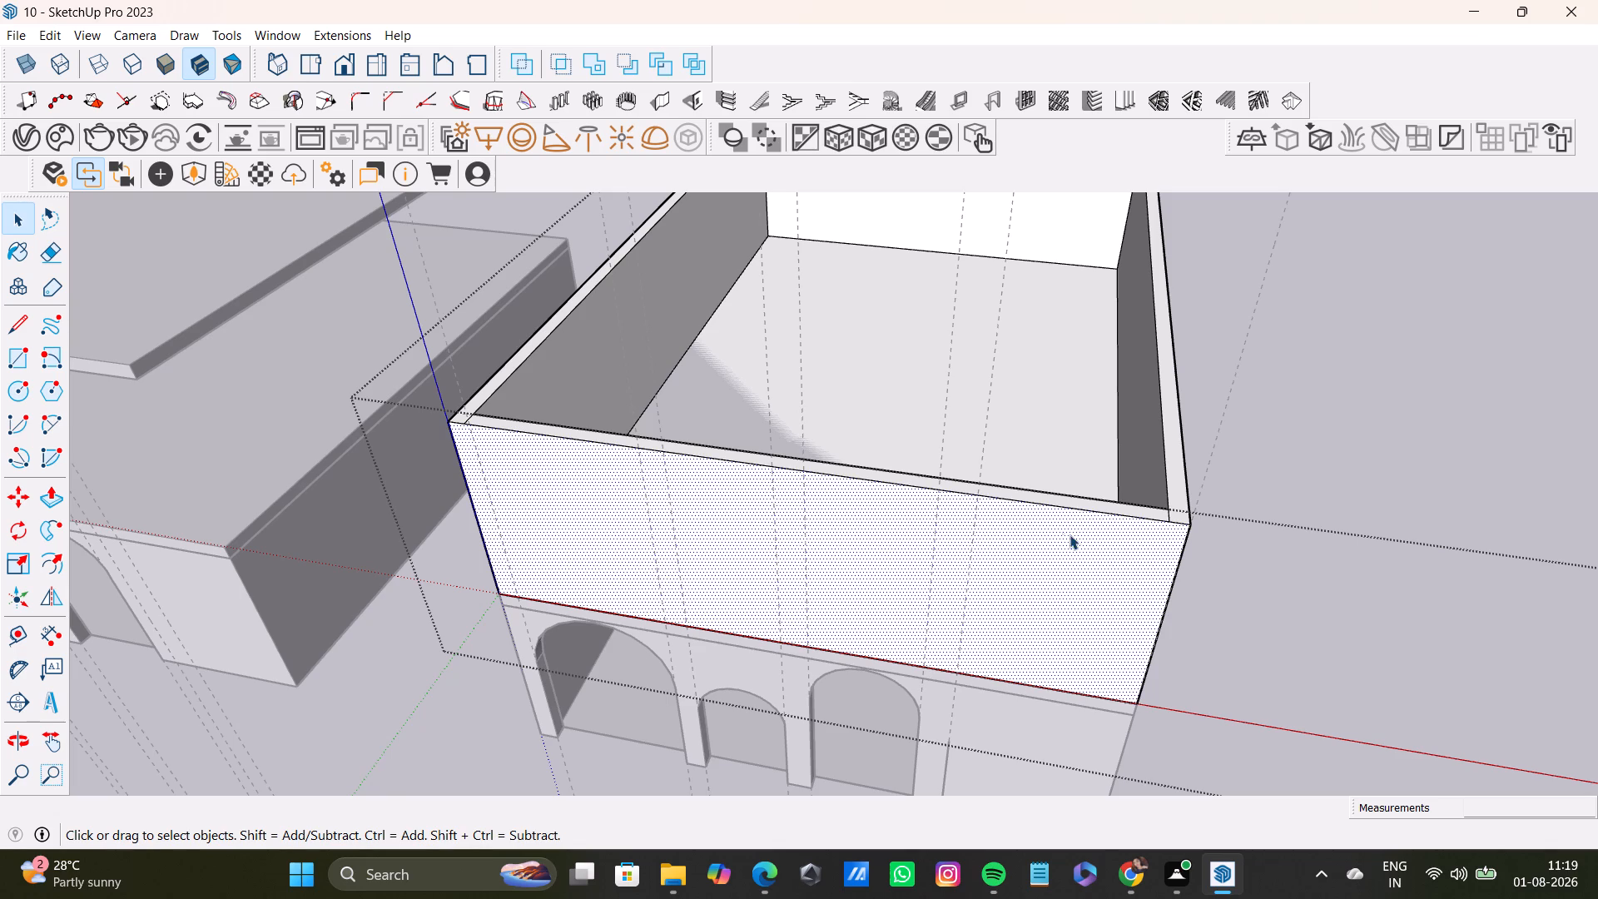
middle_click_drag(1250, 623, 1193, 680)
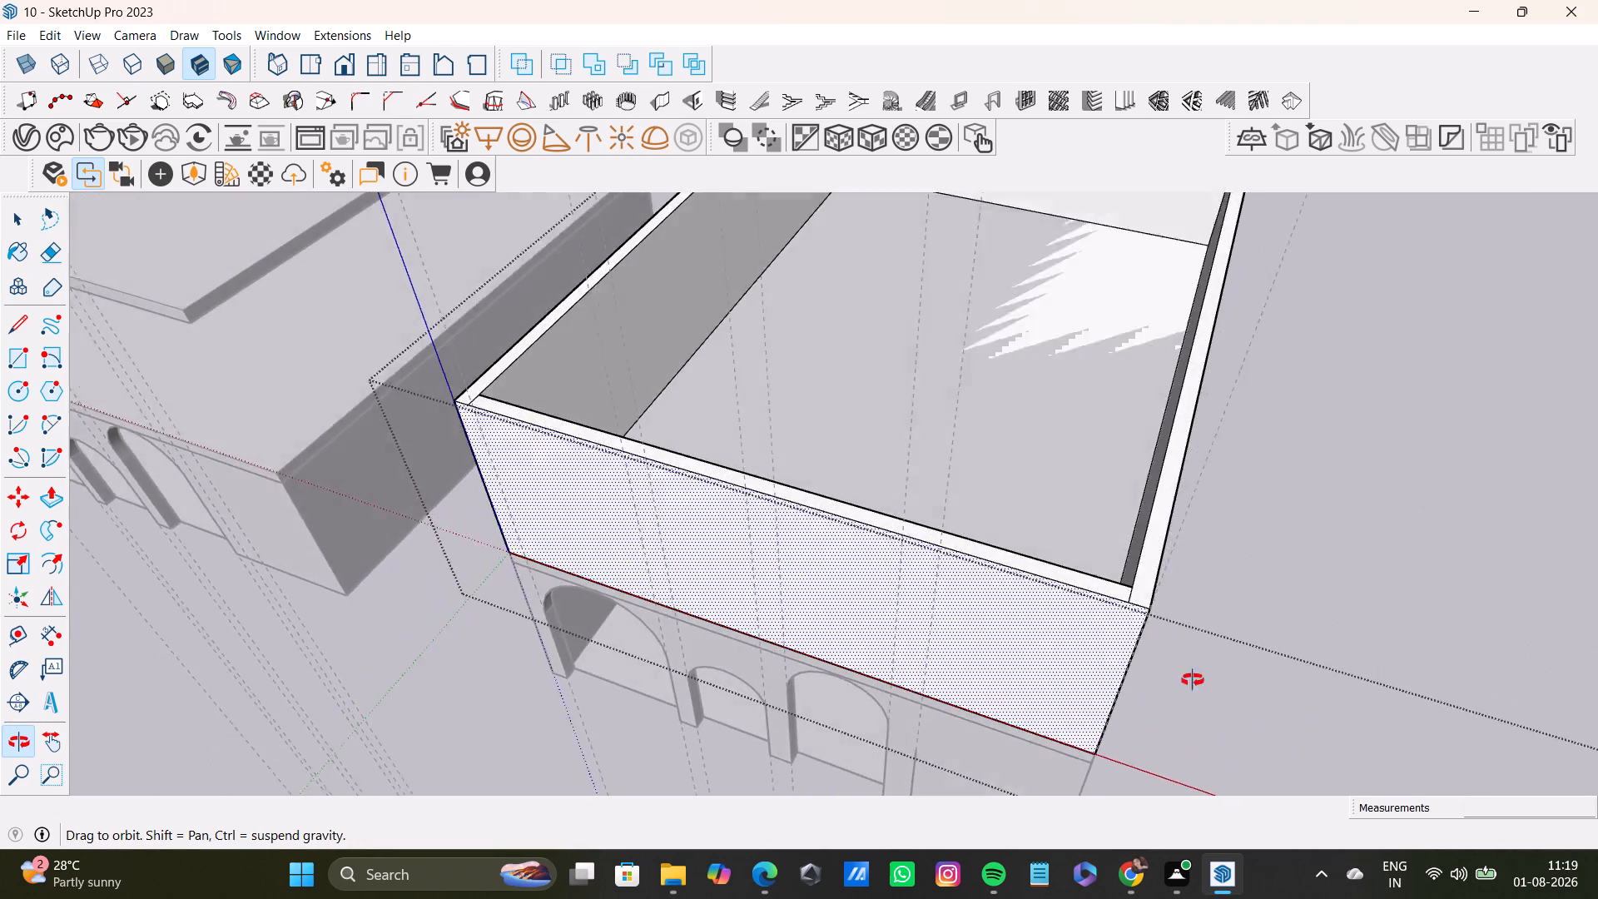
middle_click_drag(1193, 680, 1258, 671)
left_click(1339, 544)
key("space")
left_click(1119, 540)
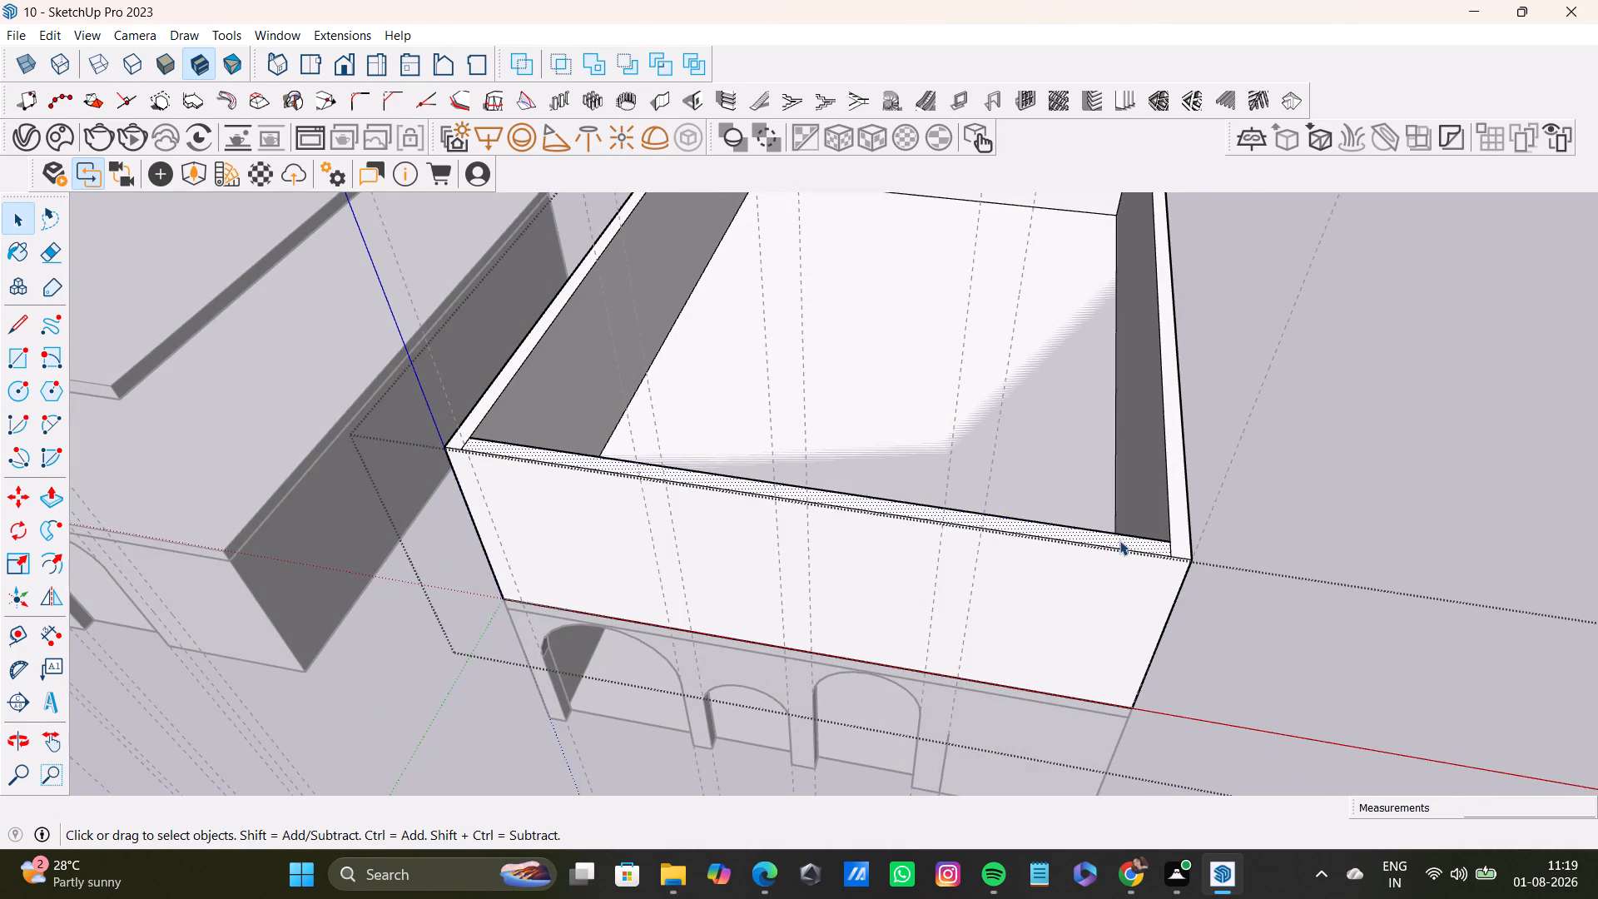
key("p")
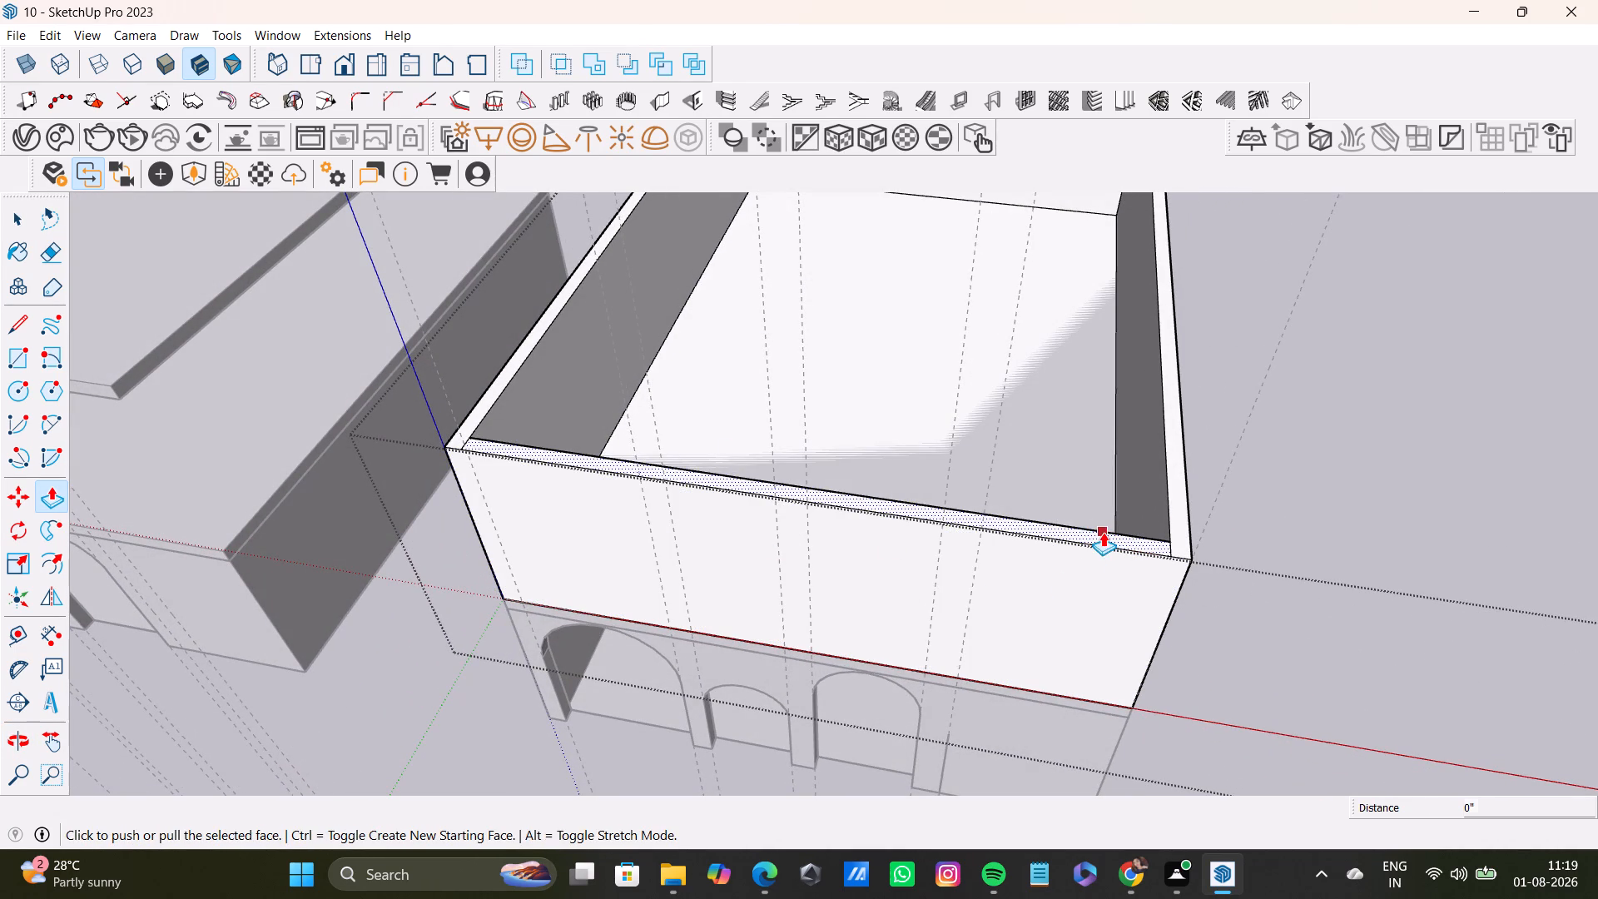
left_click(1103, 532)
left_click(1040, 677)
key("space")
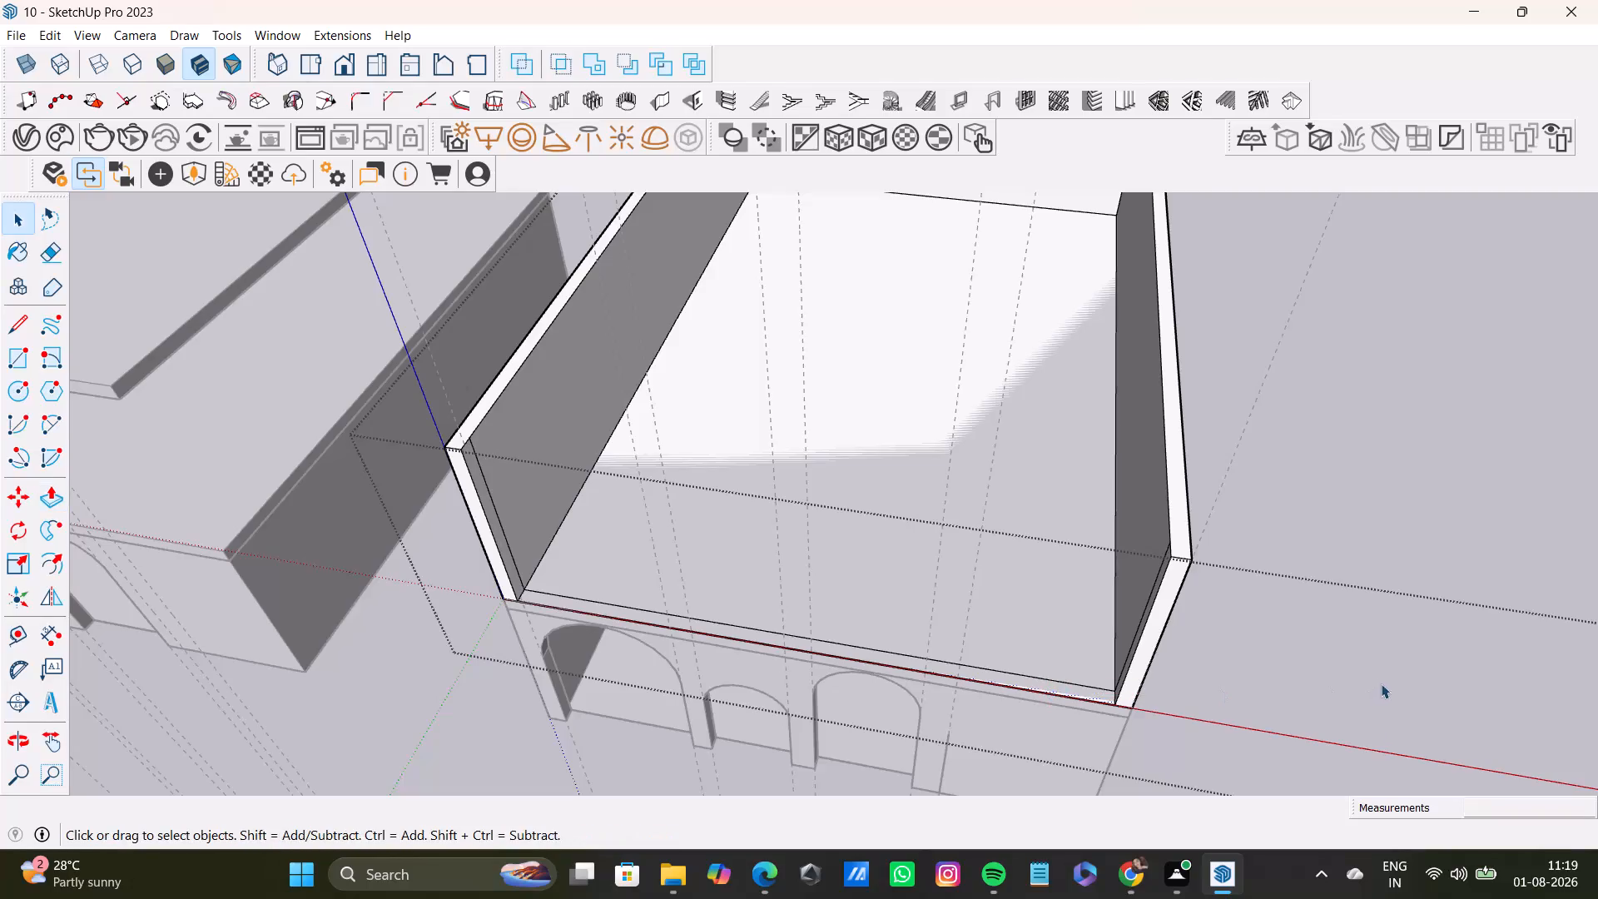
Leave the upper walls group and examine the building's open upper front from several angles.
left_click(1380, 683)
middle_click_drag(1349, 703, 1308, 504)
left_click(1319, 490)
key("space")
left_click(1288, 480)
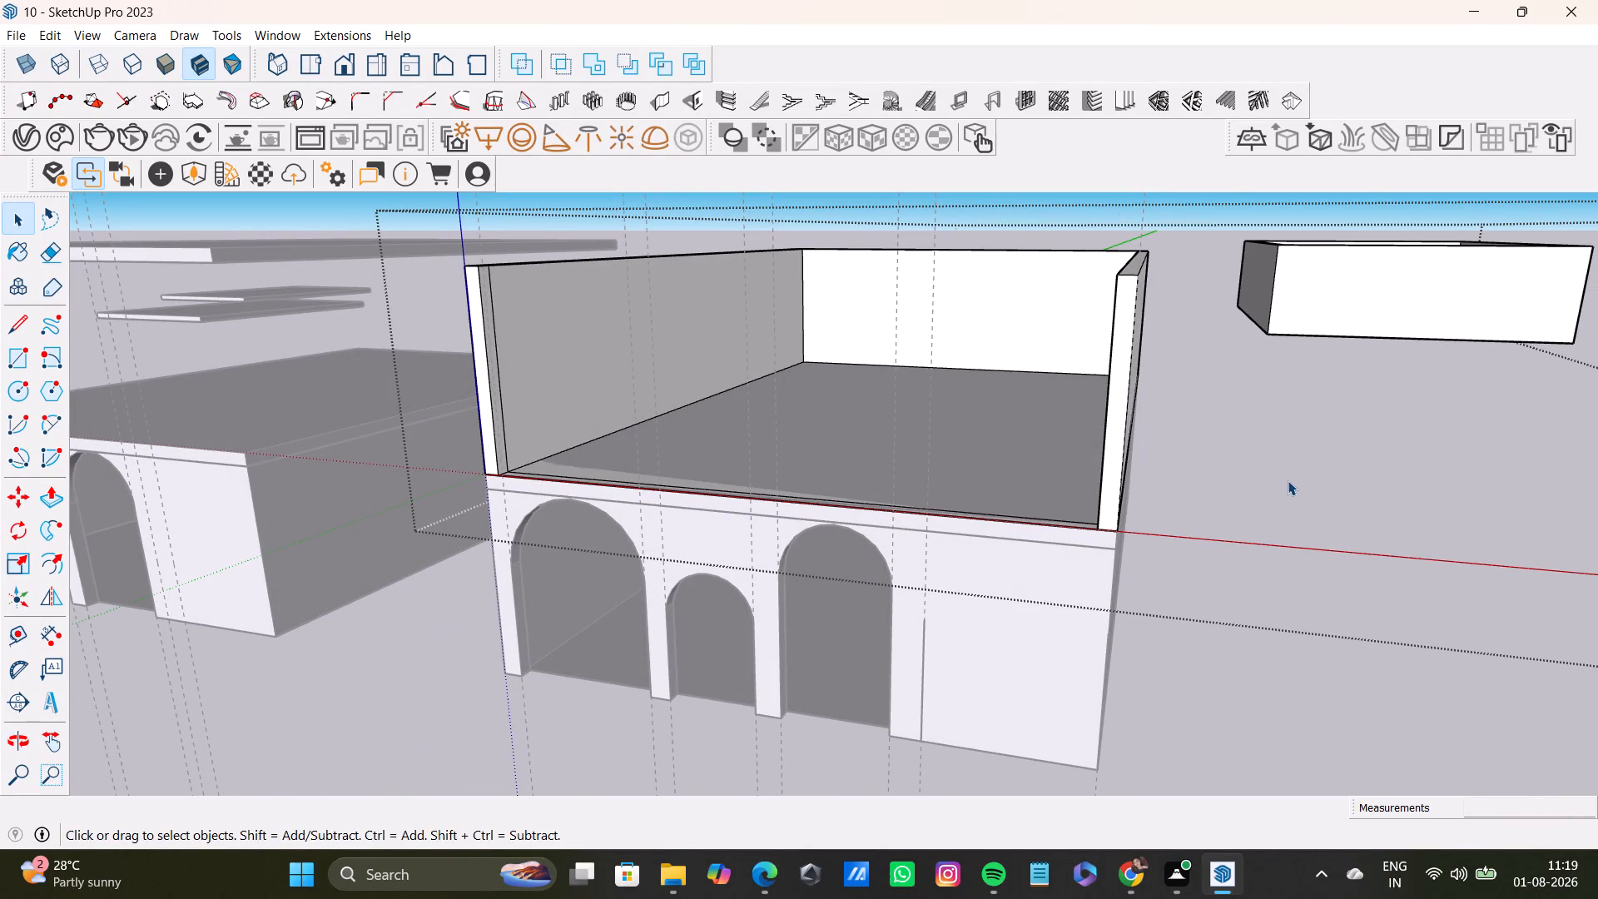
left_click(1283, 491)
left_click(1285, 515)
left_click(1297, 565)
scroll(1312, 582, "down", 8)
double_click(1428, 549)
left_click(1433, 544)
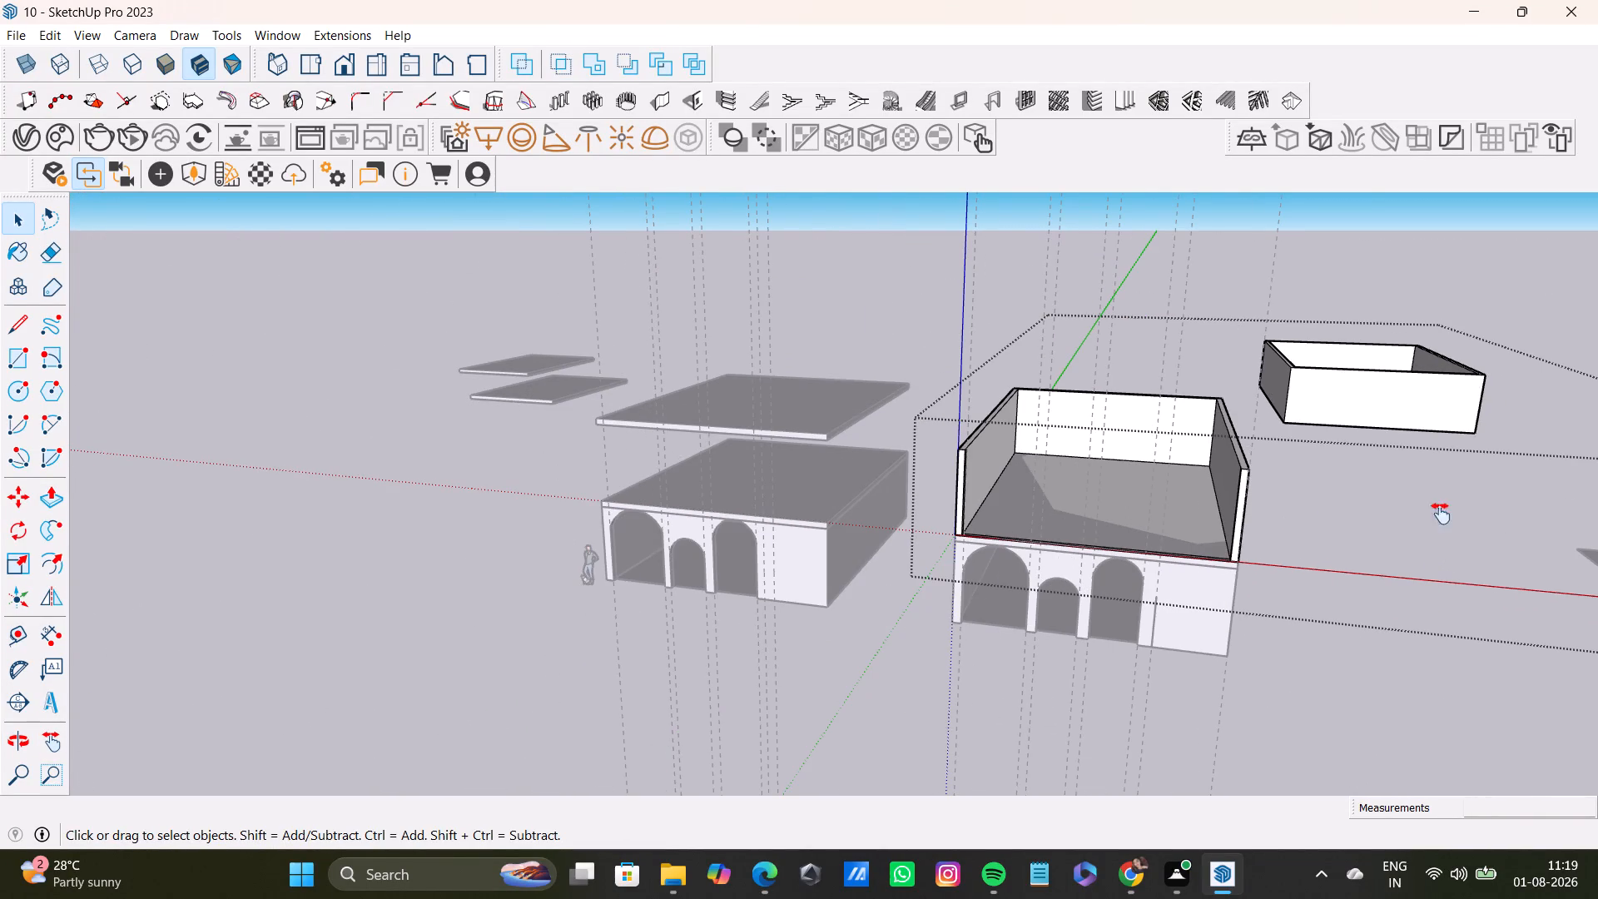
middle_click_drag(1441, 514, 1282, 471, "shift")
double_click(1279, 476)
left_click(1297, 472)
left_click(1415, 457)
left_click(1436, 453)
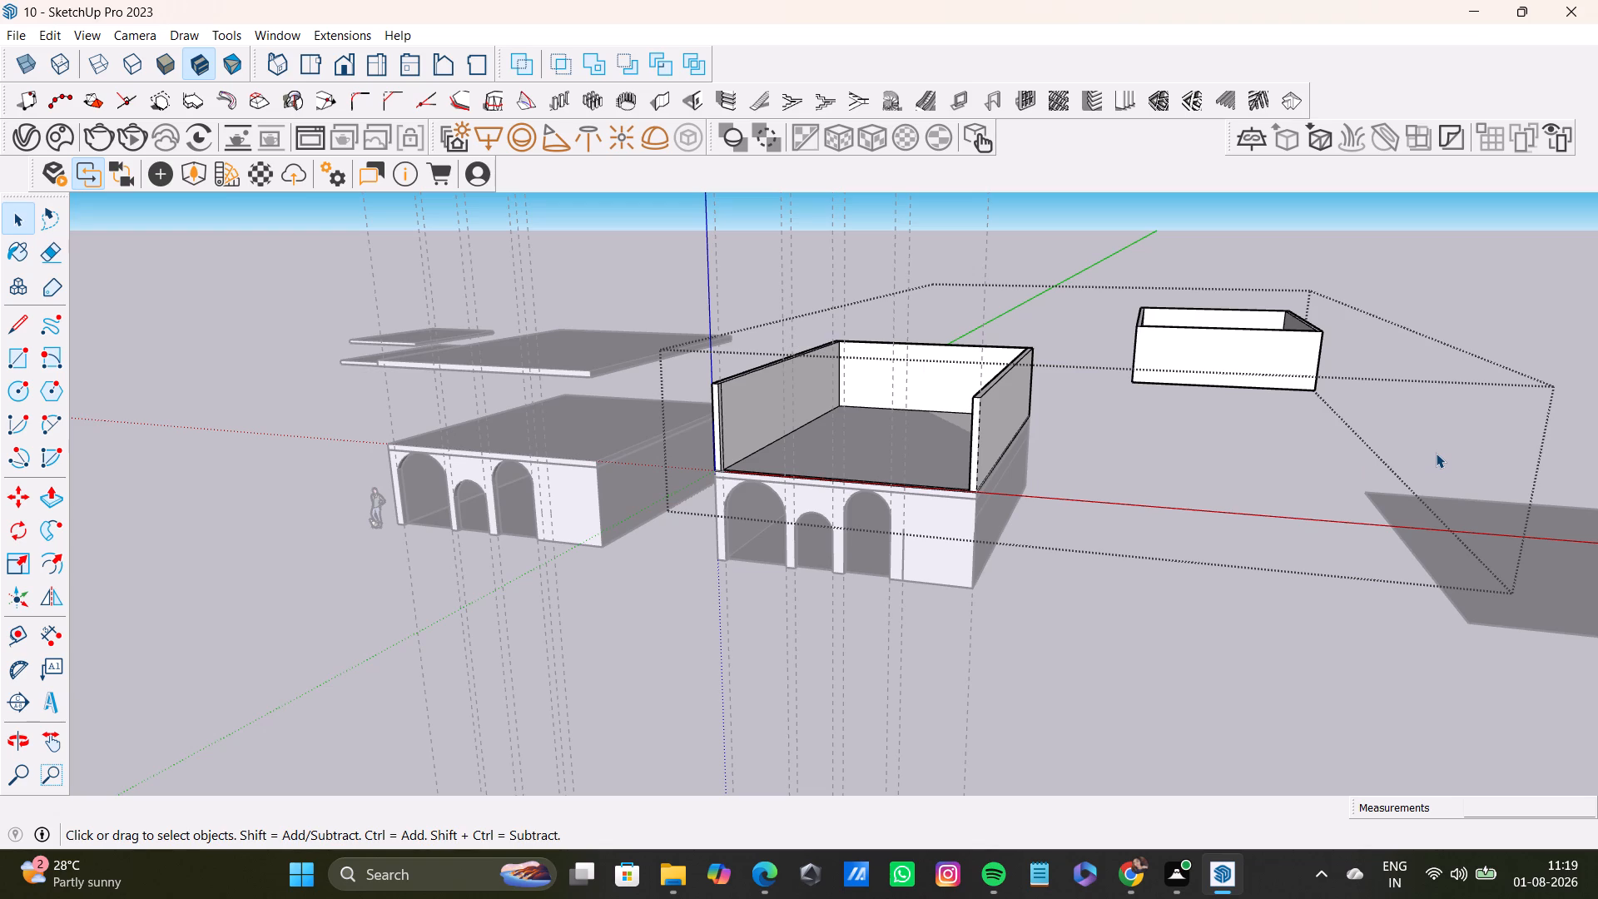
key("space")
double_click(1417, 451)
scroll(860, 504, "up", 3)
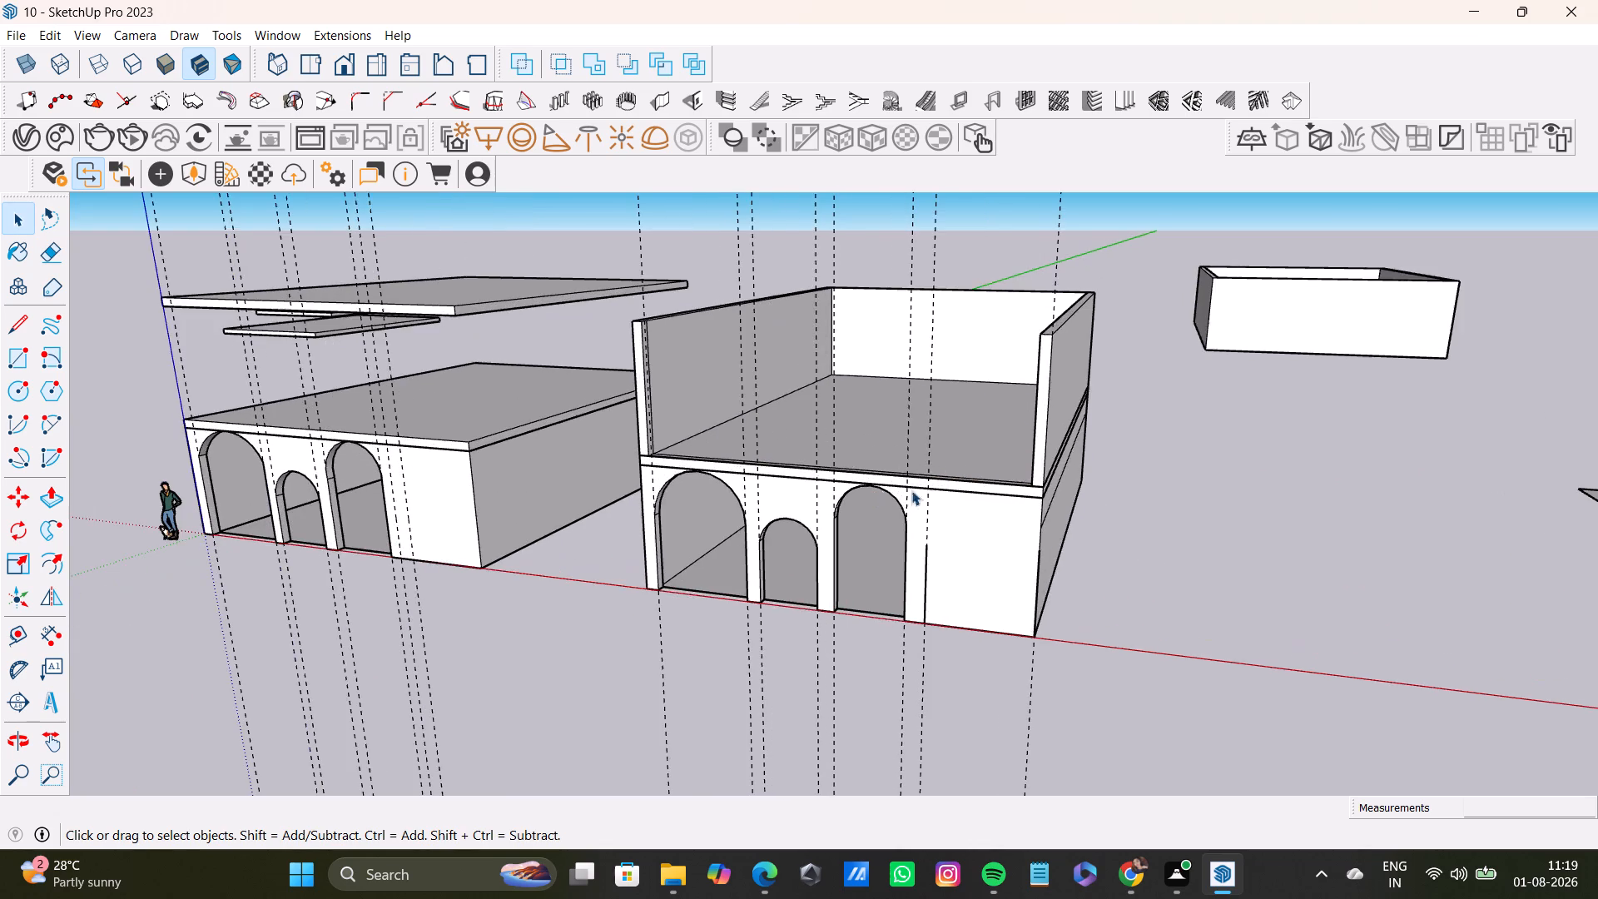
middle_click_drag(1015, 487, 787, 489)
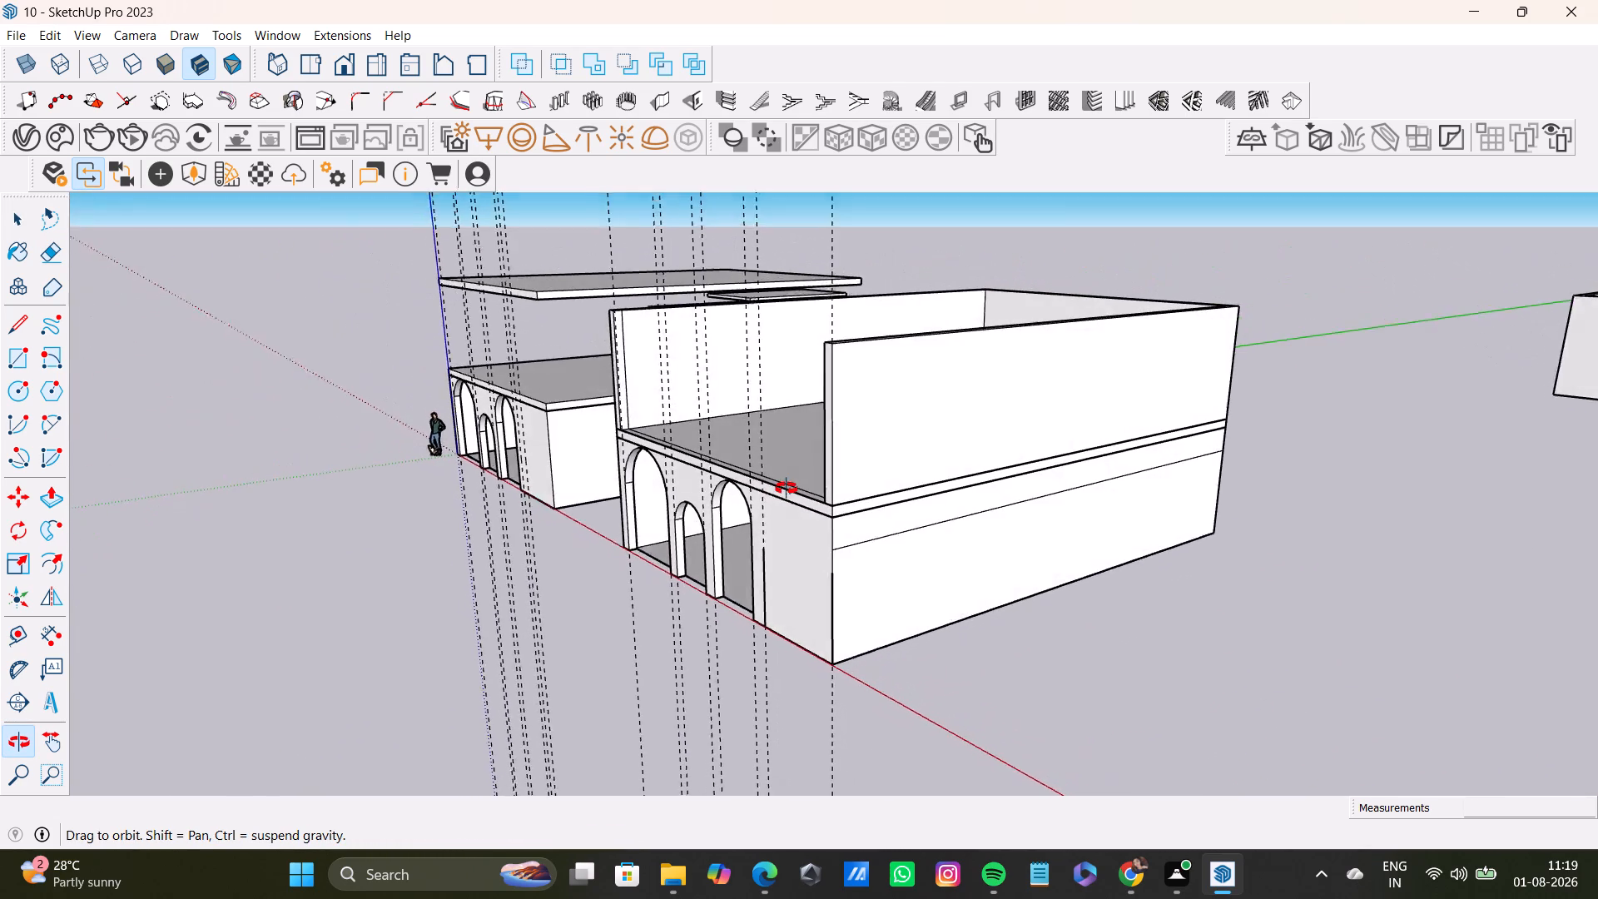
middle_click_drag(787, 489, 1034, 597)
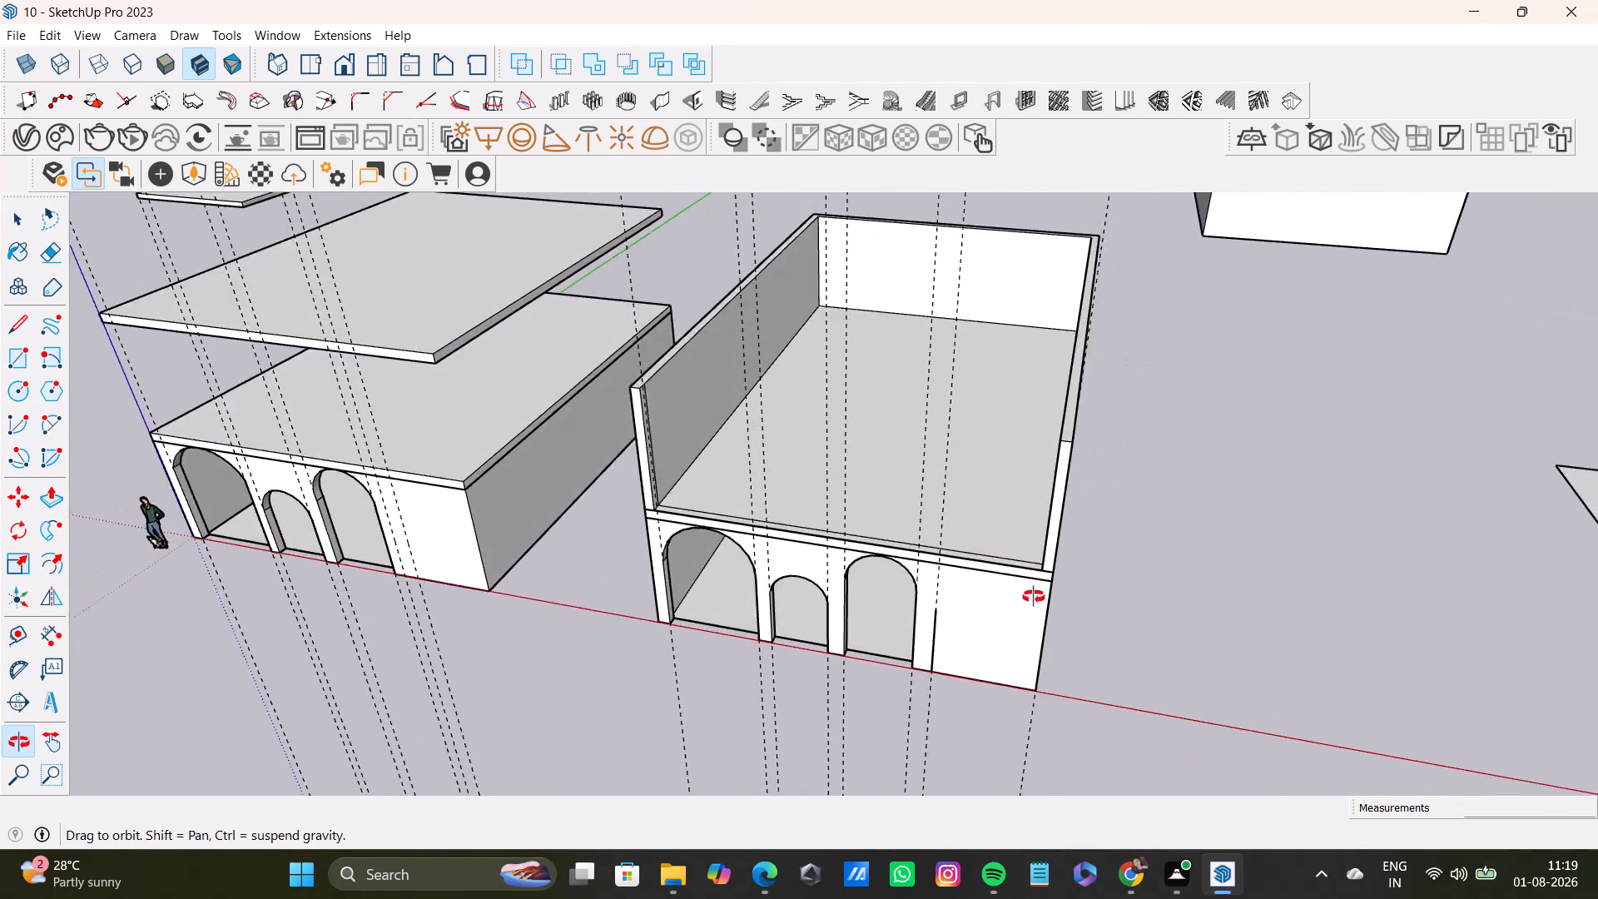
middle_click_drag(1034, 597, 1001, 499)
Inside the slab group, copy the slab above the arched storey up onto the top of the open-front upper walls.
scroll(1191, 509, "down", 3)
middle_click_drag(1145, 440, 931, 429, "shift")
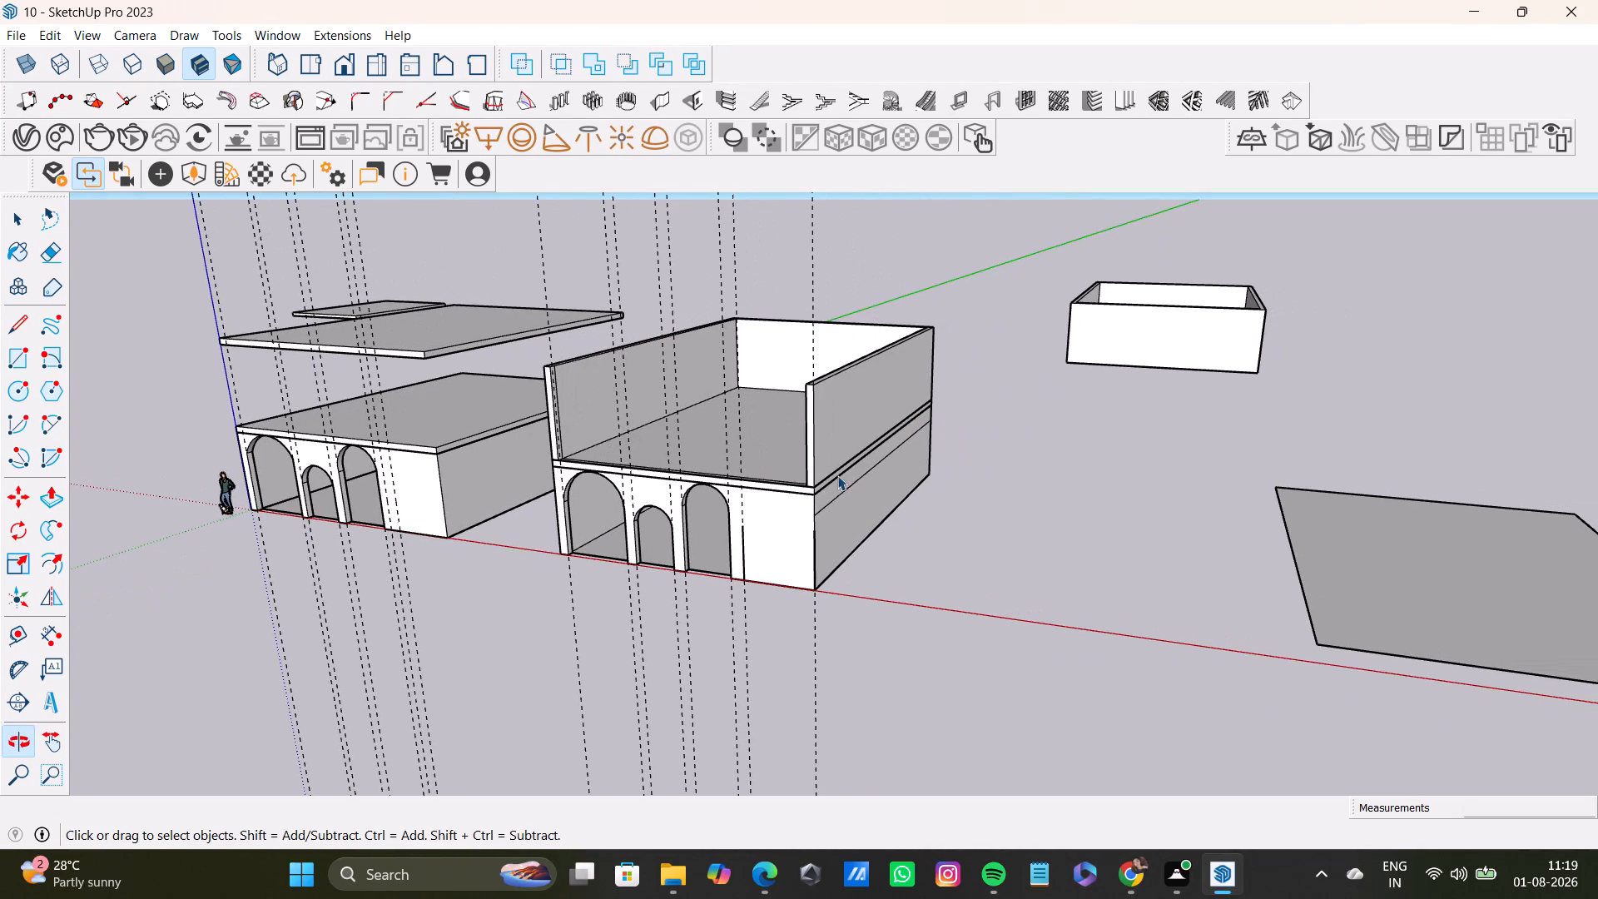
double_click(793, 489)
left_click(793, 489)
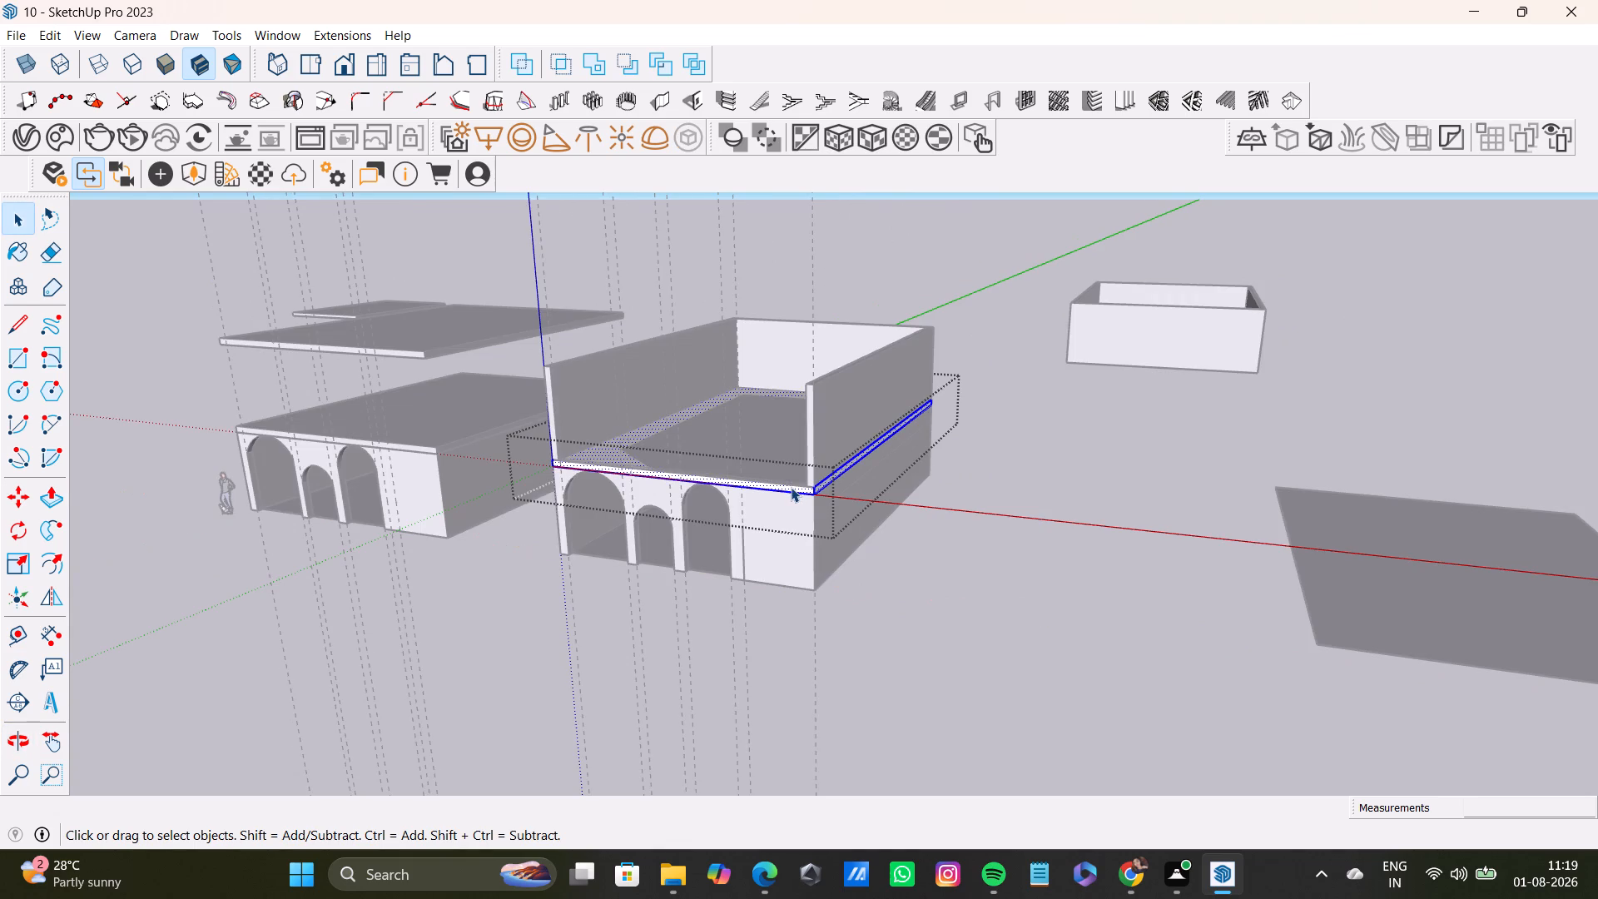
key("m")
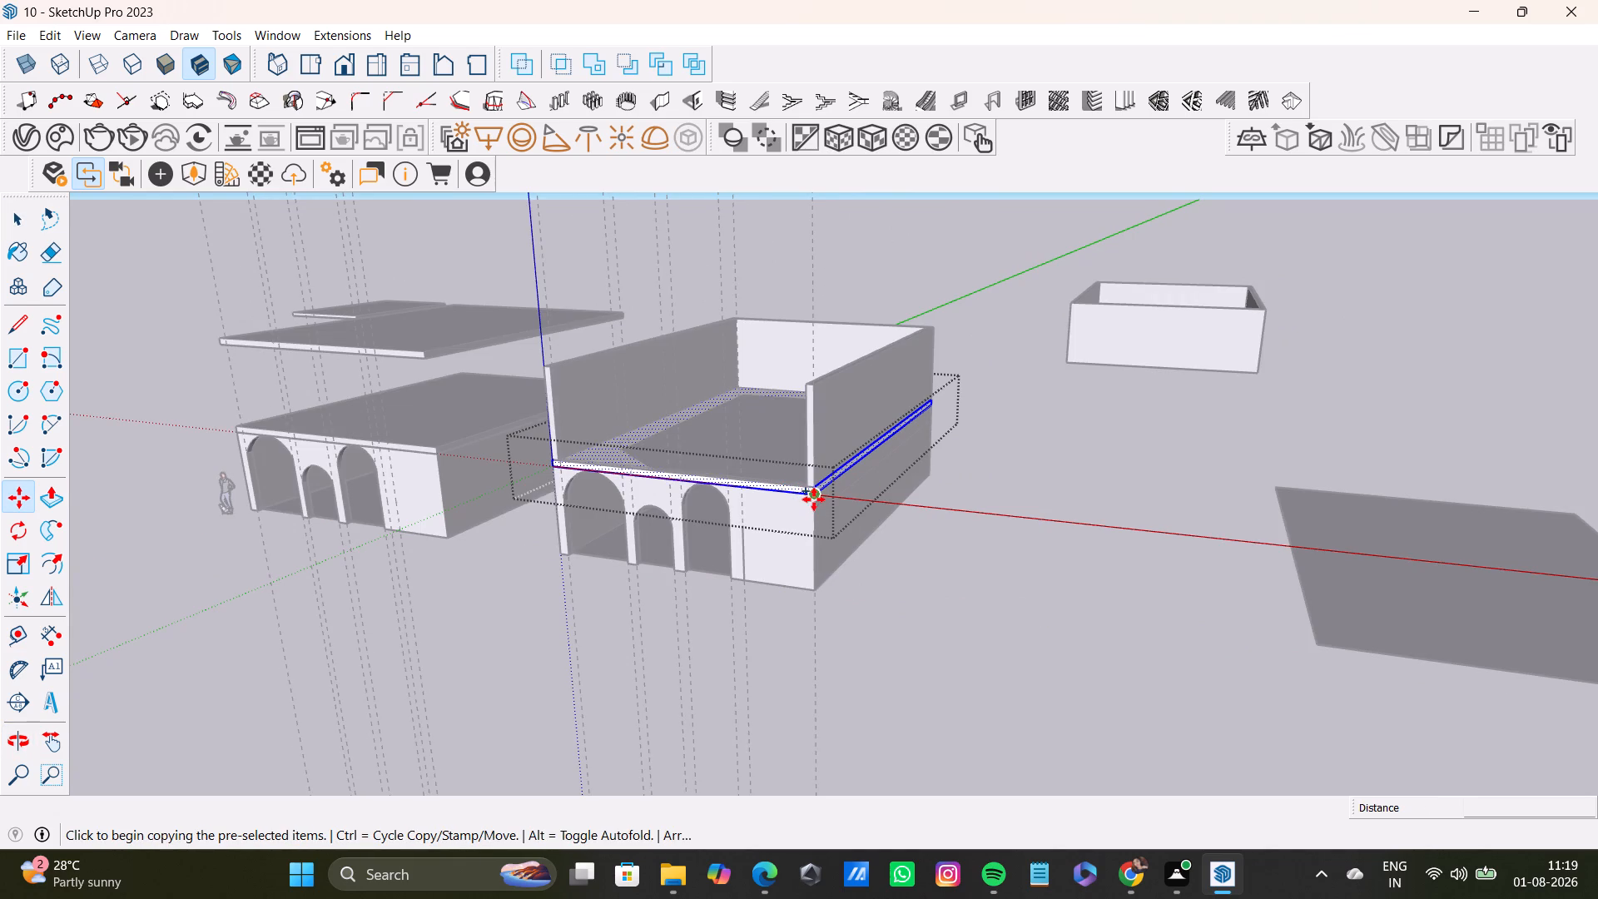
left_click(814, 499)
left_click(808, 380)
key("space")
left_click(1104, 440)
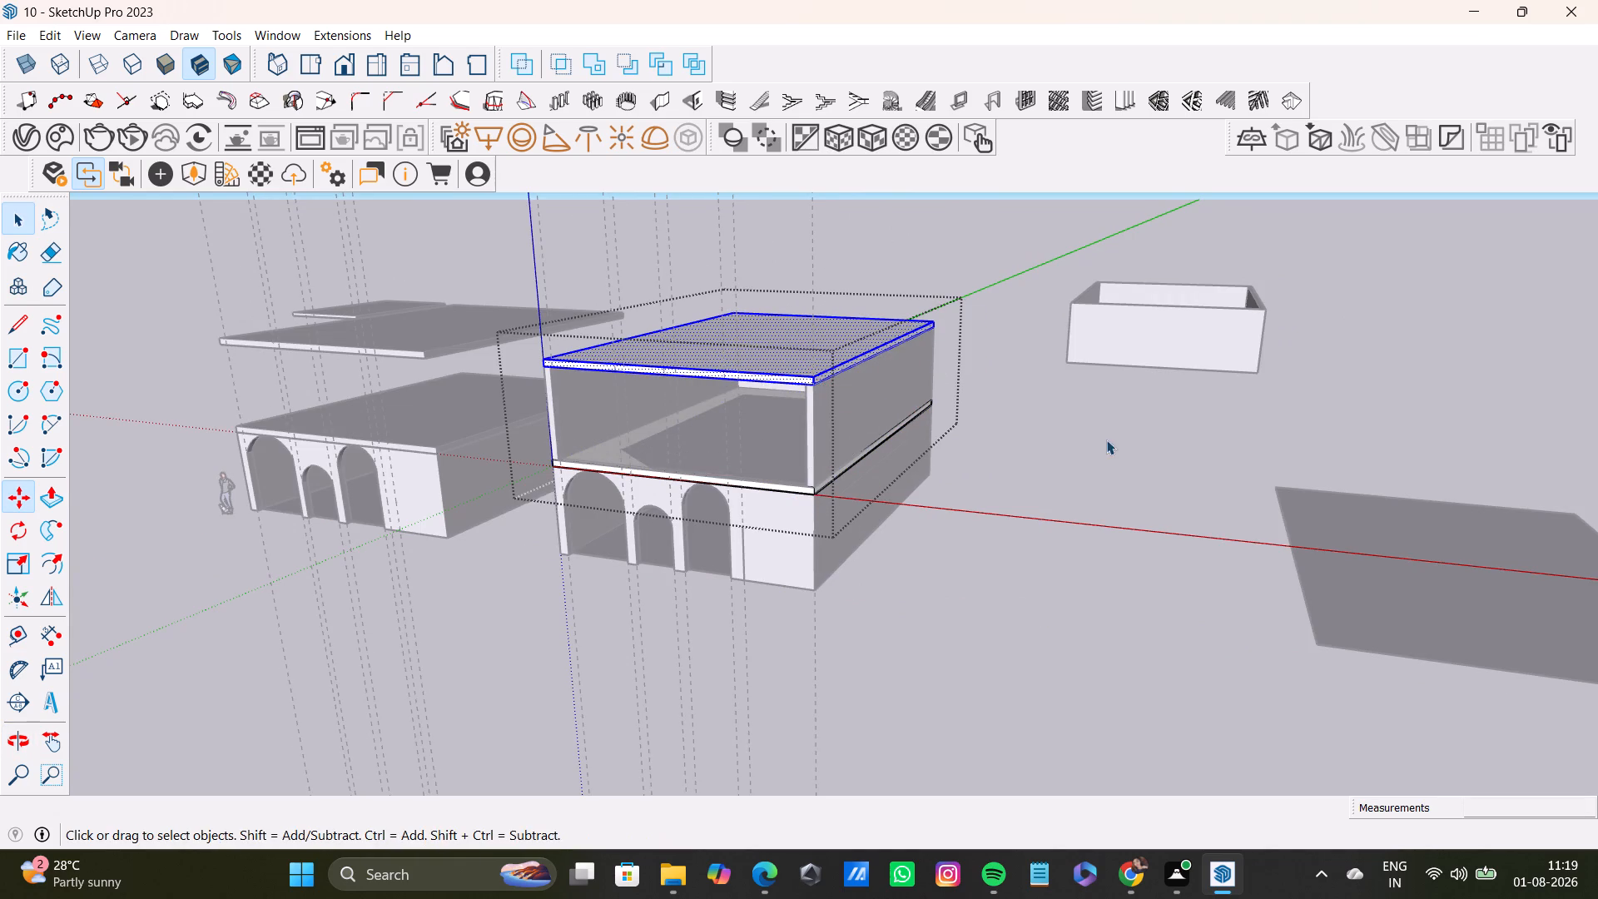
Inside the upper walls group, copy the open-front walls up onto the new slab to add a third storey.
middle_click_drag(1045, 522, 1185, 513)
scroll(1045, 522, "up", 1)
scroll(811, 395, "up", 2)
middle_click_drag(1119, 393, 1120, 455, "shift")
middle_click_drag(1119, 454, 1017, 368)
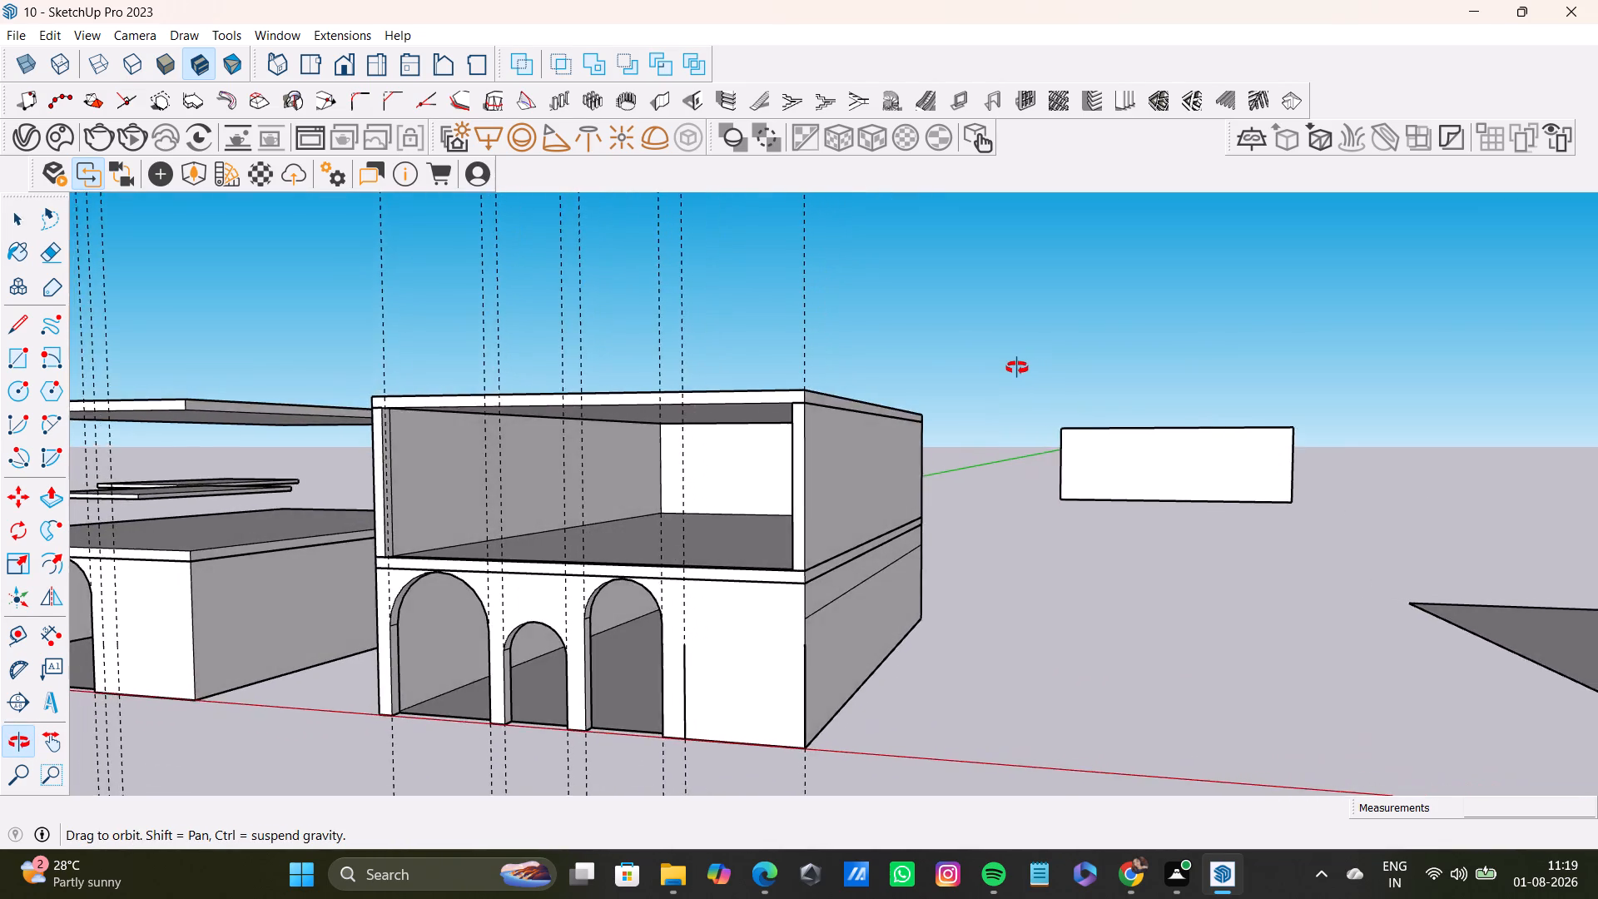
middle_click_drag(1017, 368, 998, 398)
middle_click_drag(909, 613, 931, 576, "shift")
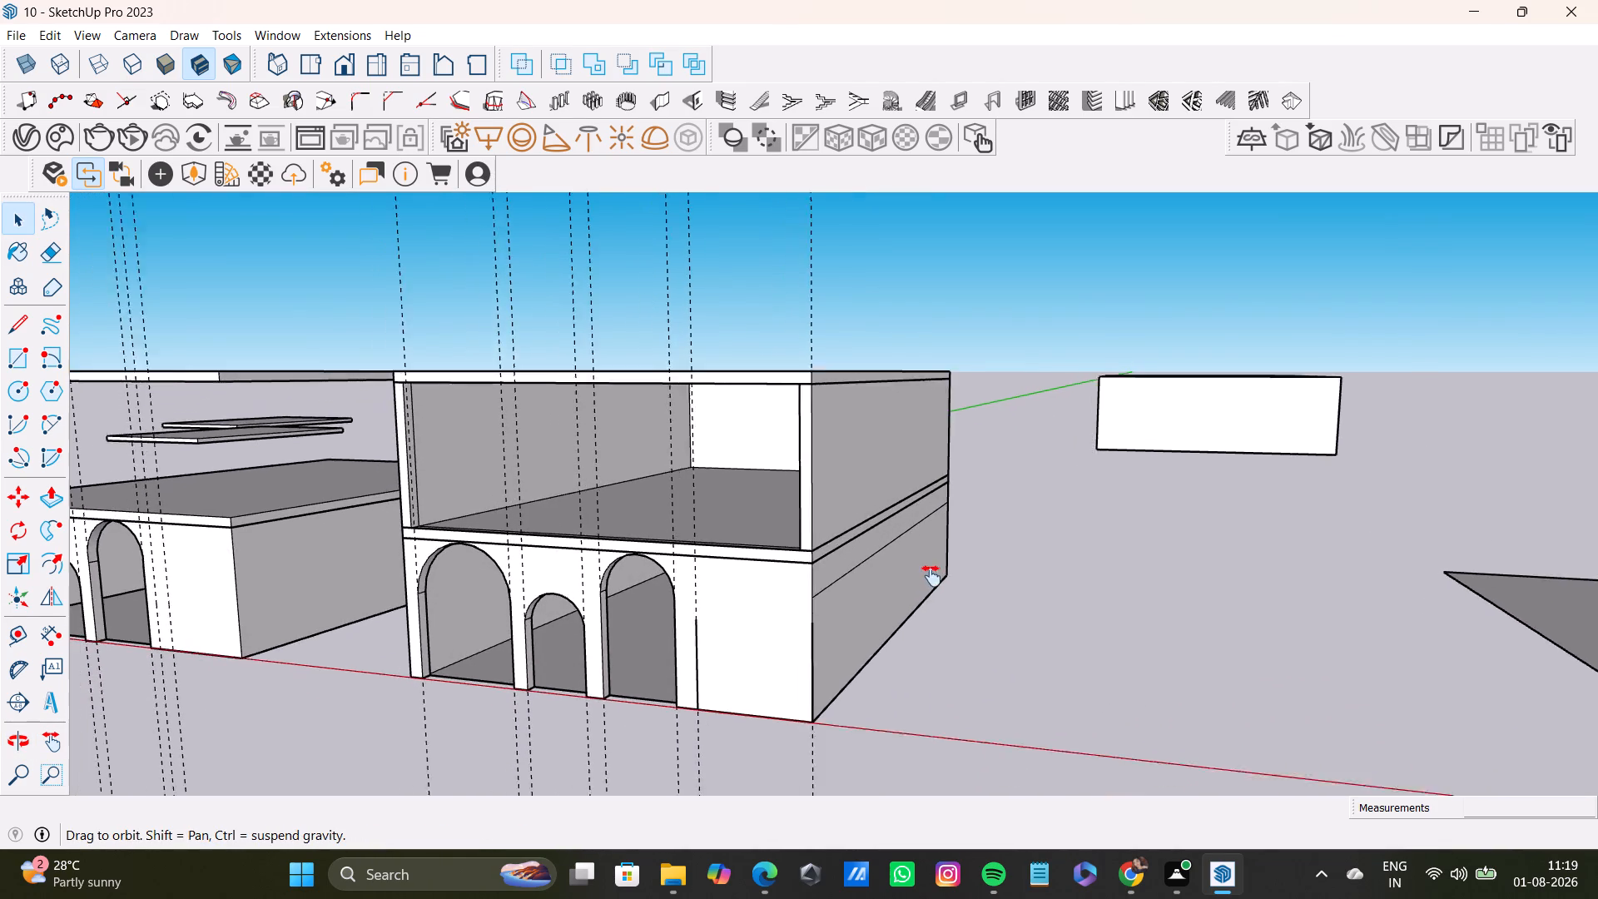
middle_click_drag(931, 576, 949, 594, "shift")
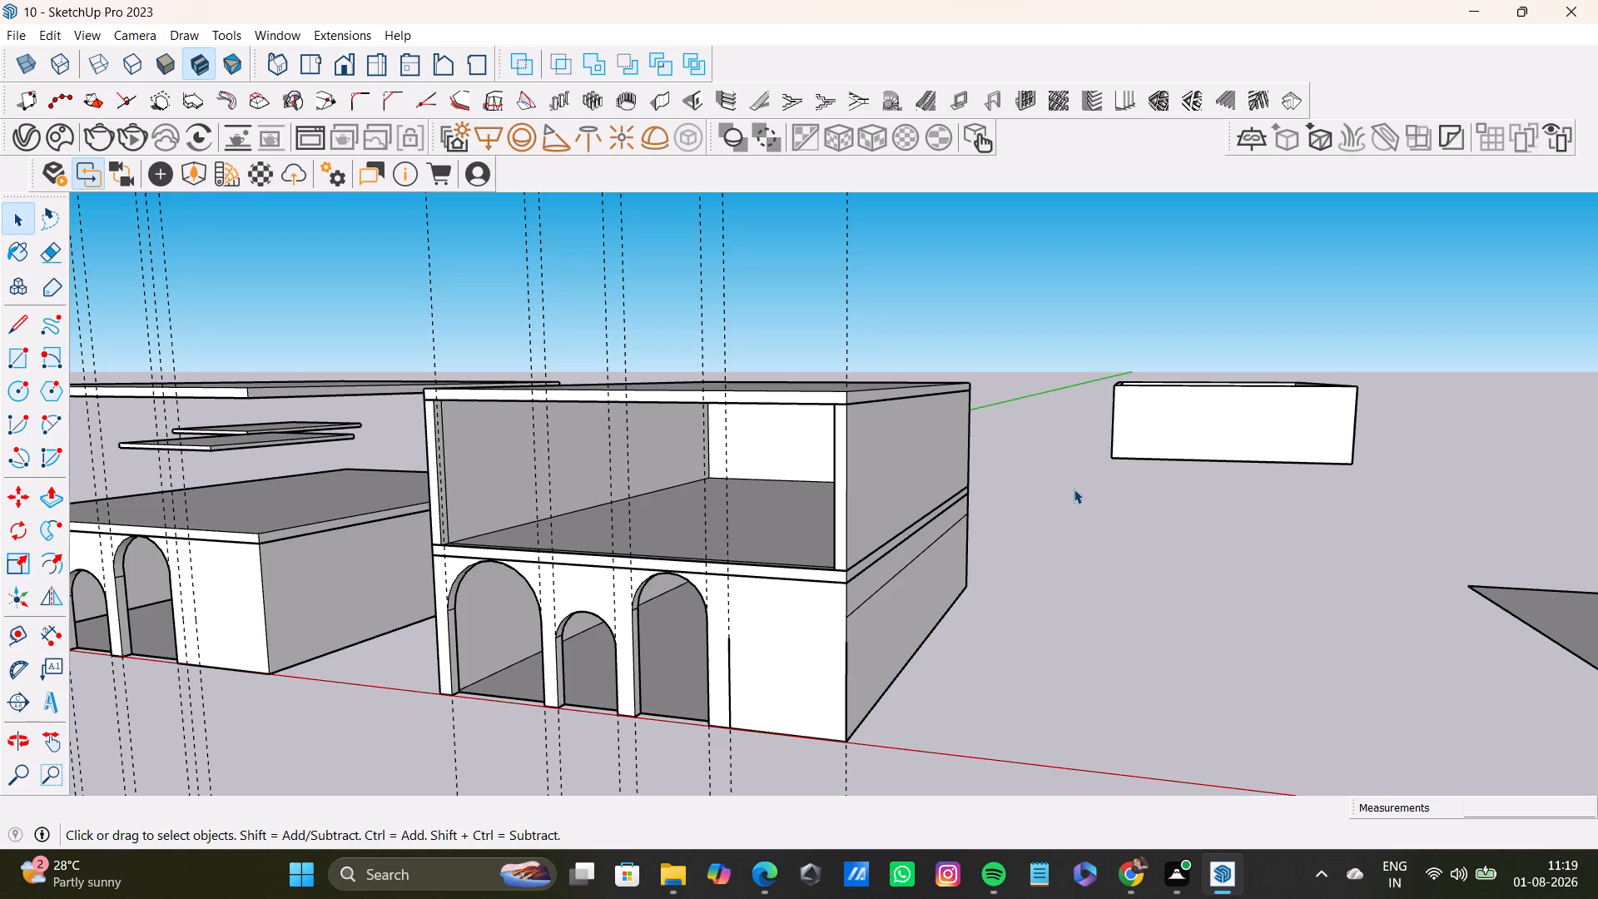
triple_click(875, 461)
key("m")
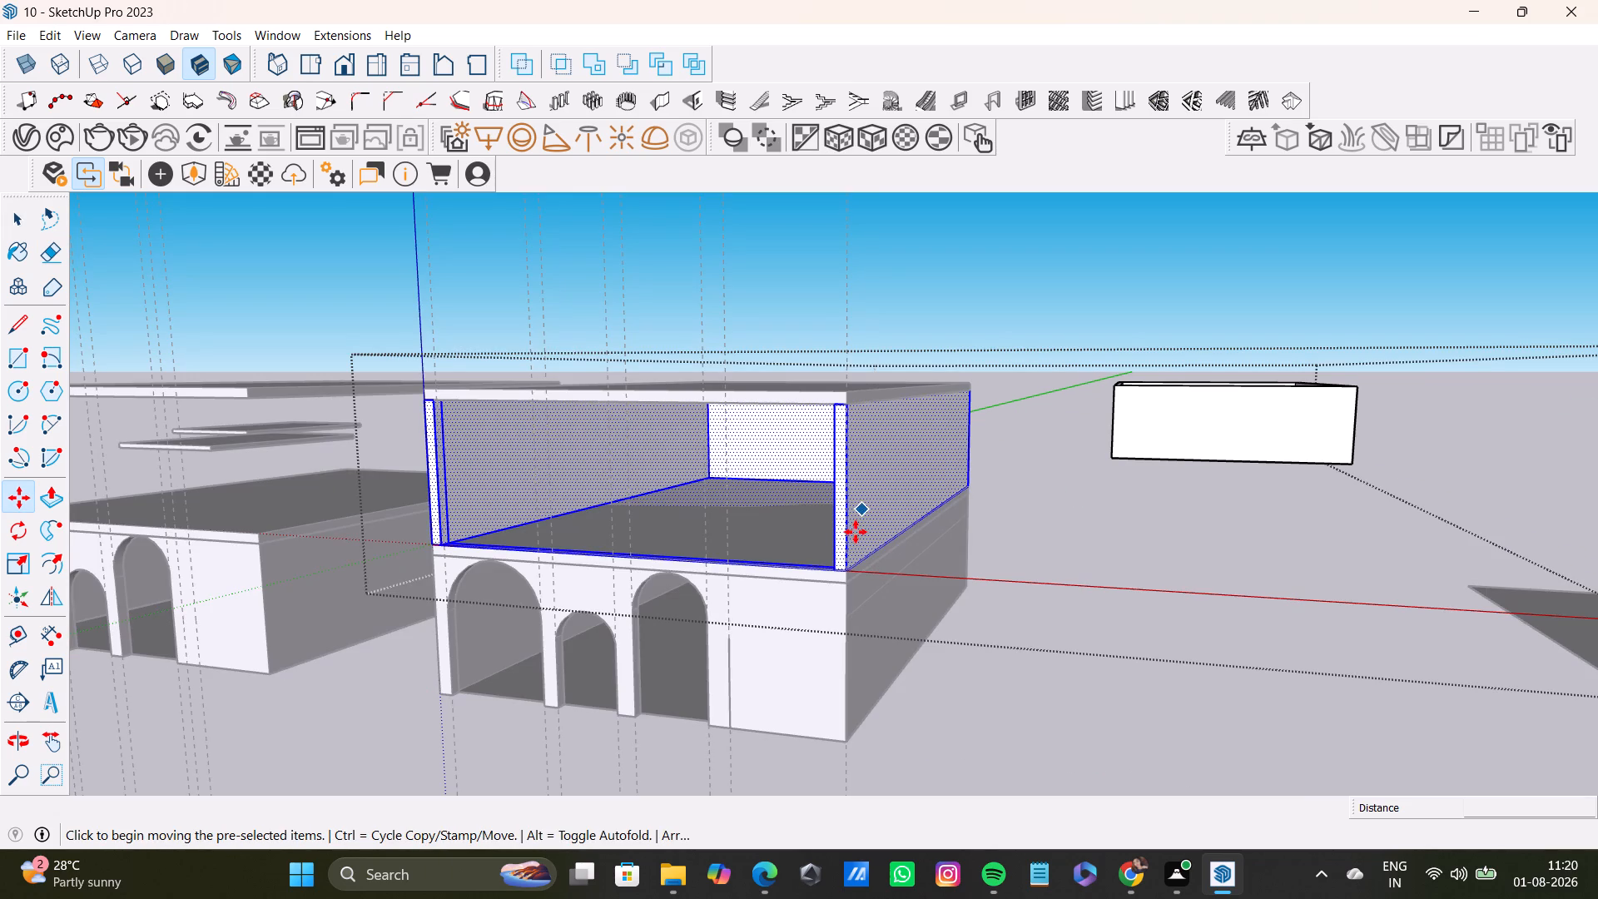
left_click(852, 574)
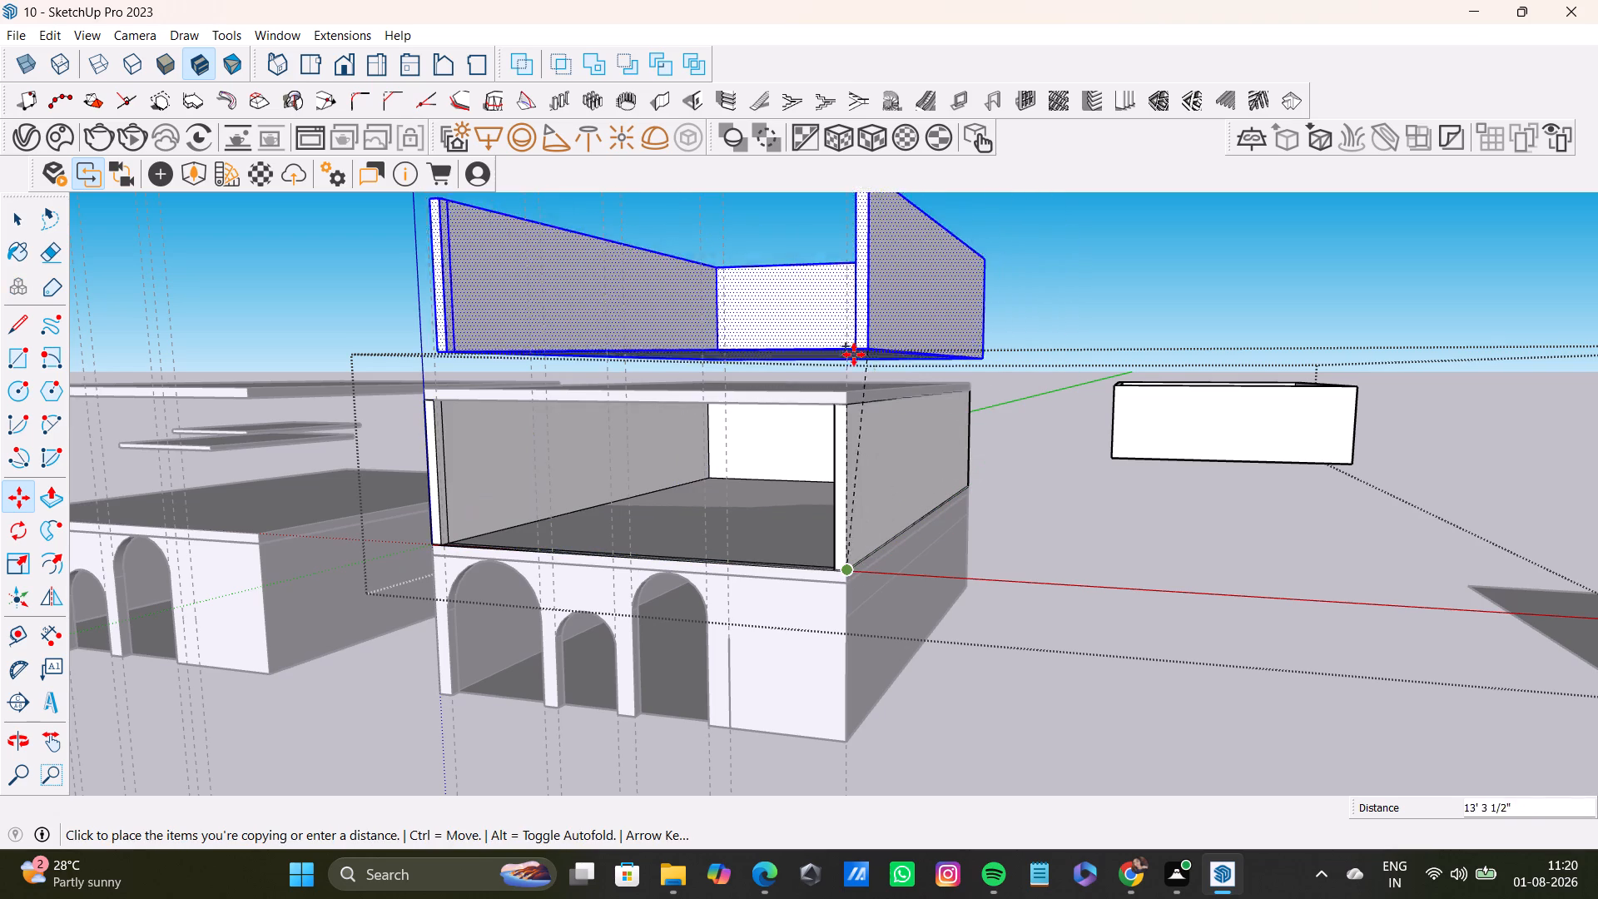
left_click(836, 388)
key("space")
left_click(1079, 474)
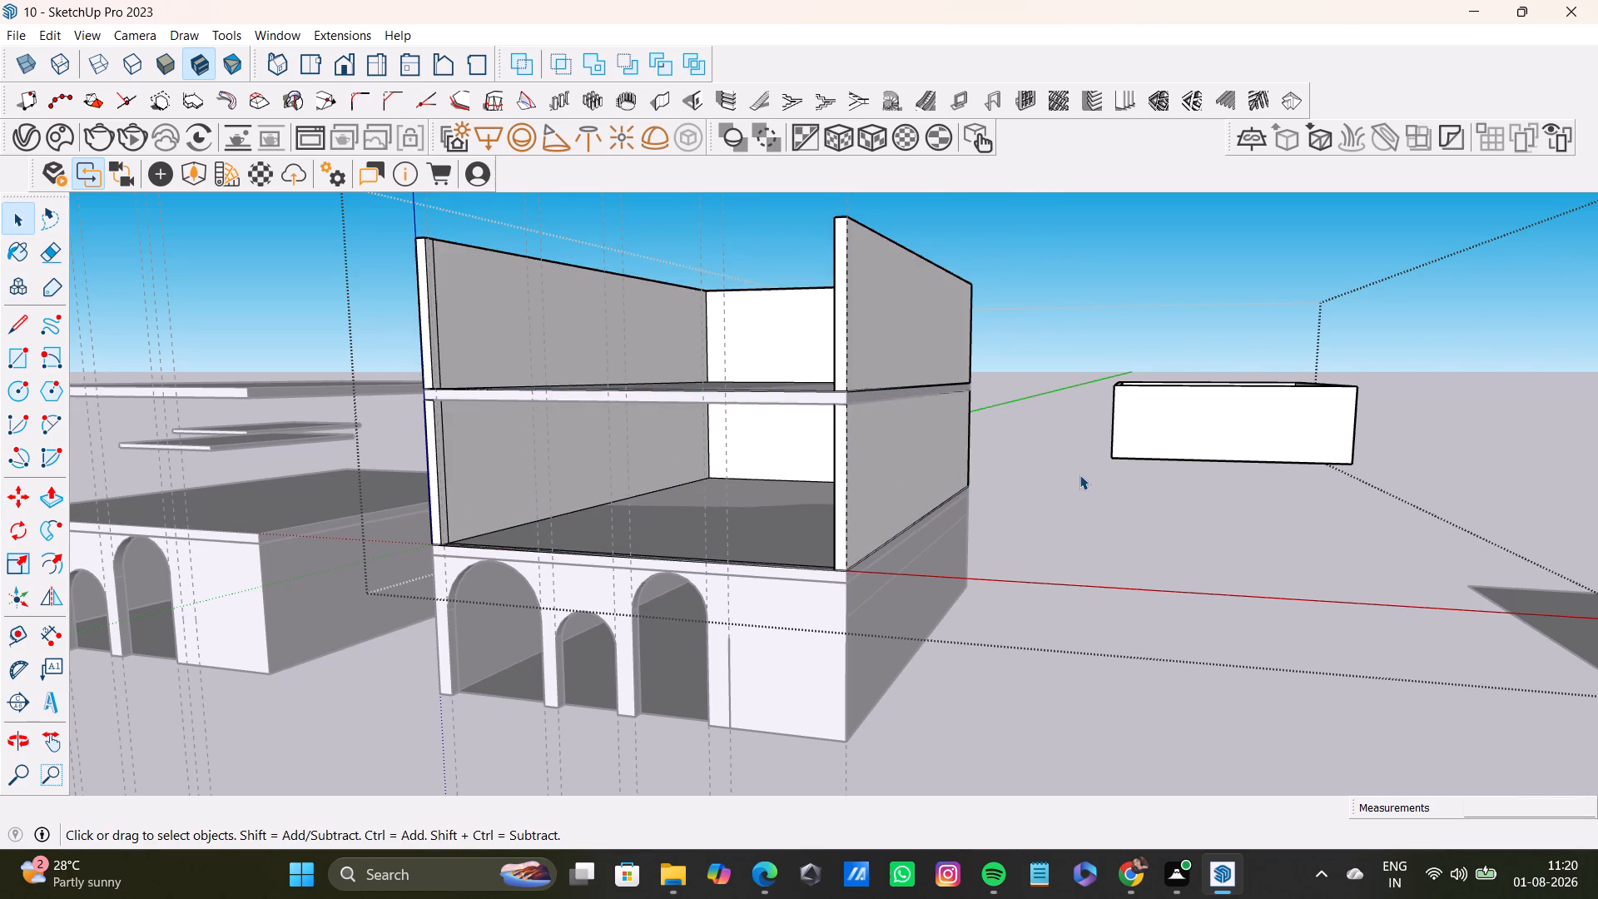
Inside the slab group, copy the slab beneath the third storey up 10' 9" onto the top of its walls.
middle_click_drag(1069, 551, 1130, 583)
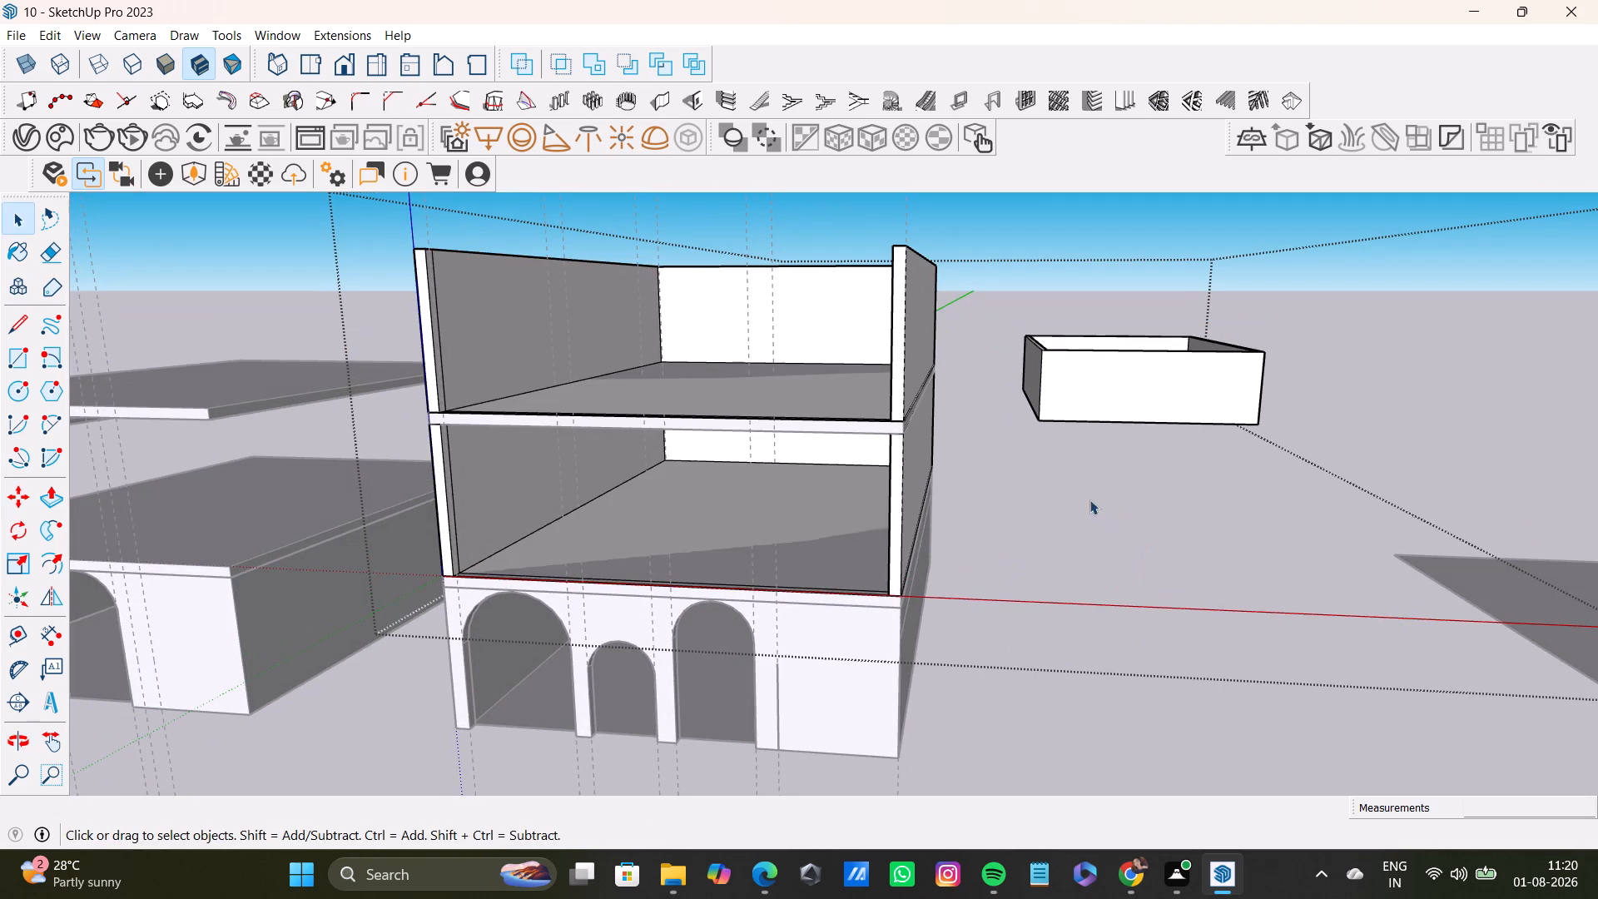
triple_click(892, 430)
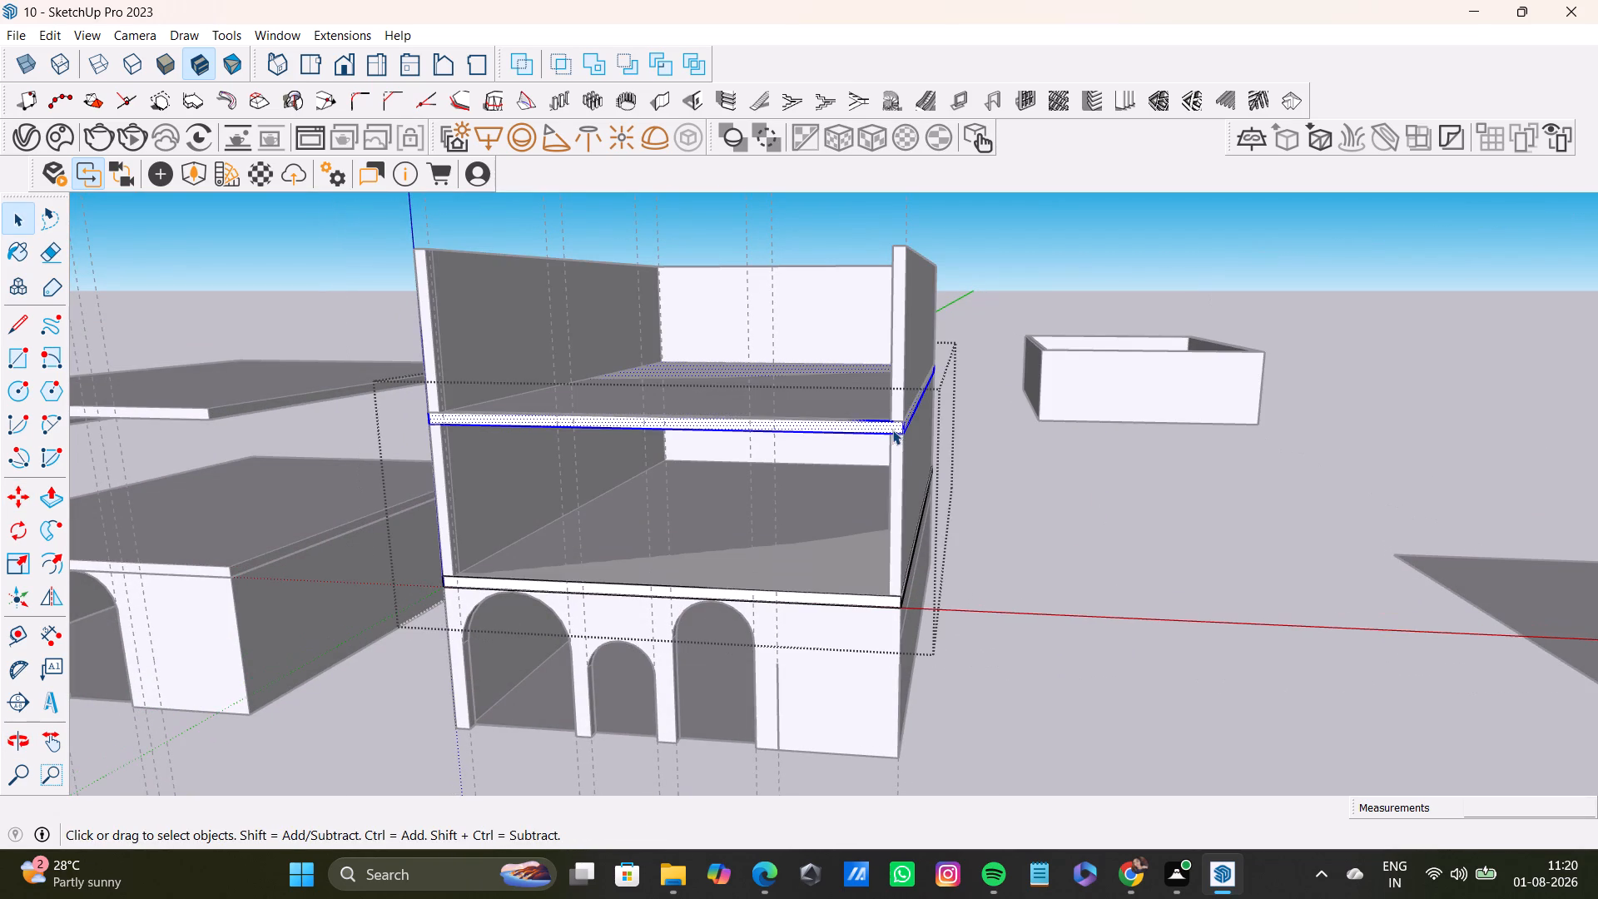
key("m")
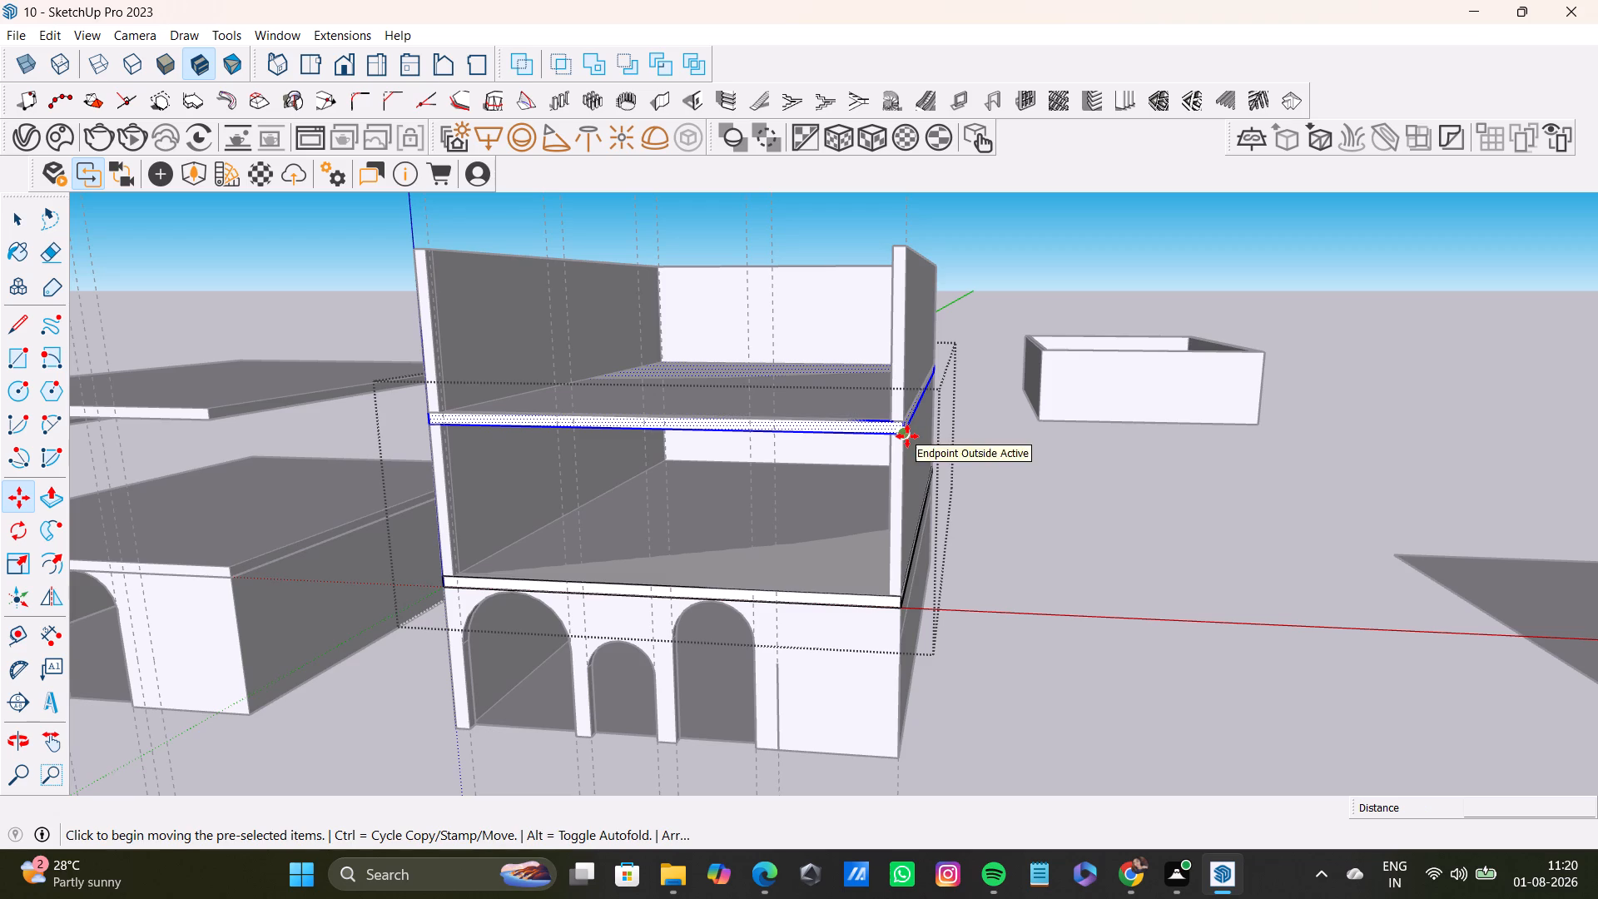
left_click(907, 436)
left_click(911, 246)
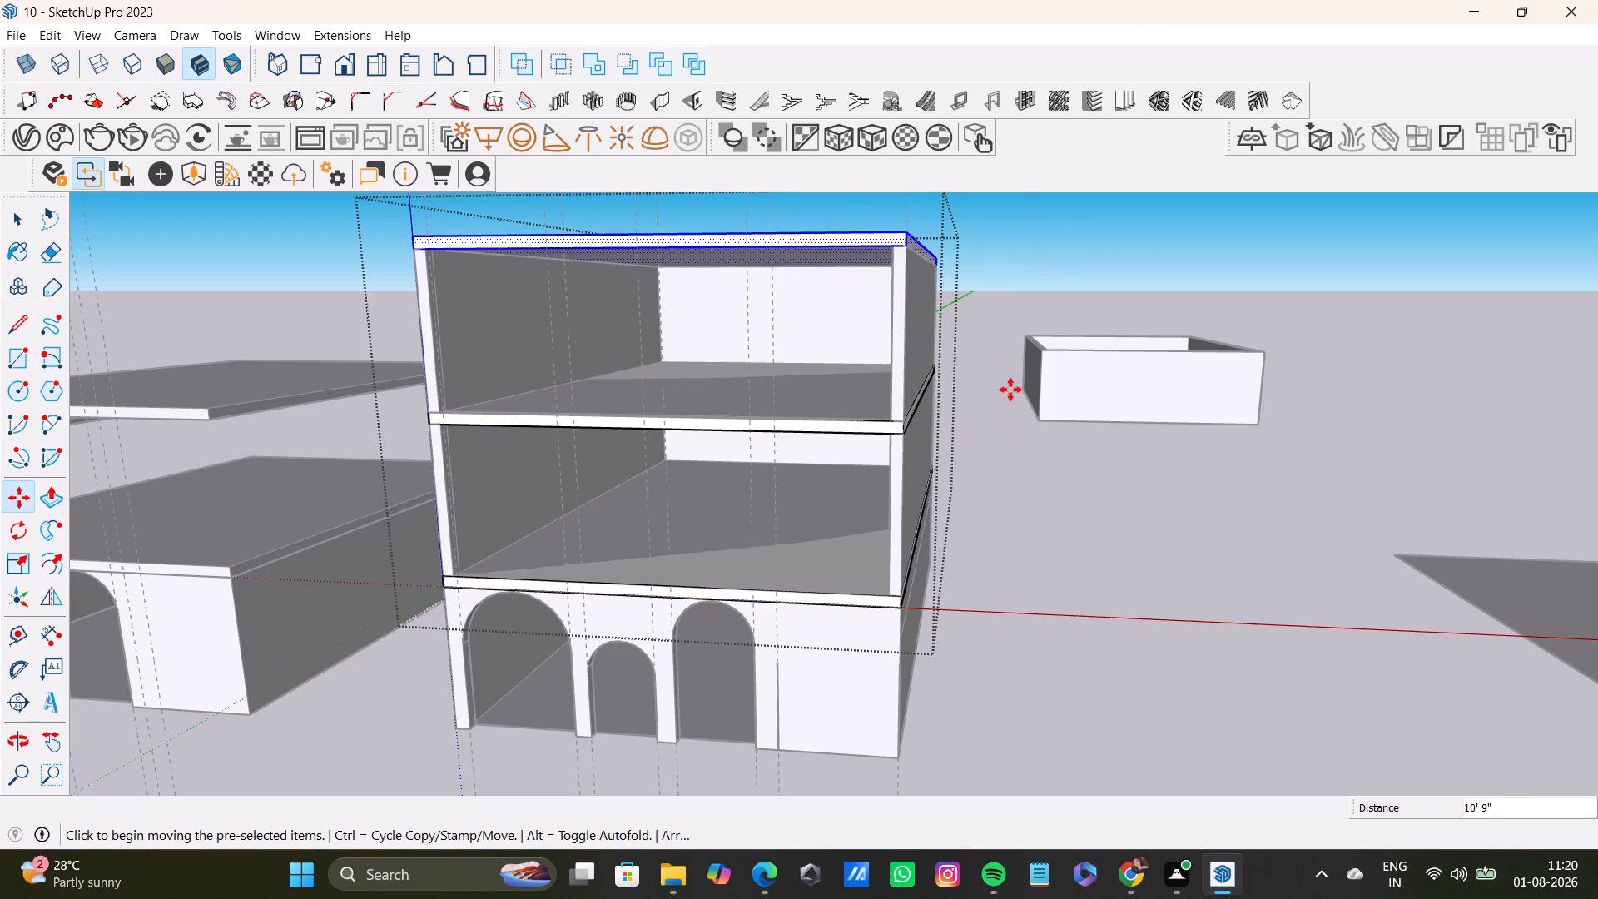
Examine the top slab and the stacked open-front storeys from several angles, and leave the slab group.
middle_click_drag(1007, 390, 1027, 485)
scroll(983, 480, "up", 1)
middle_click_drag(978, 476, 915, 405)
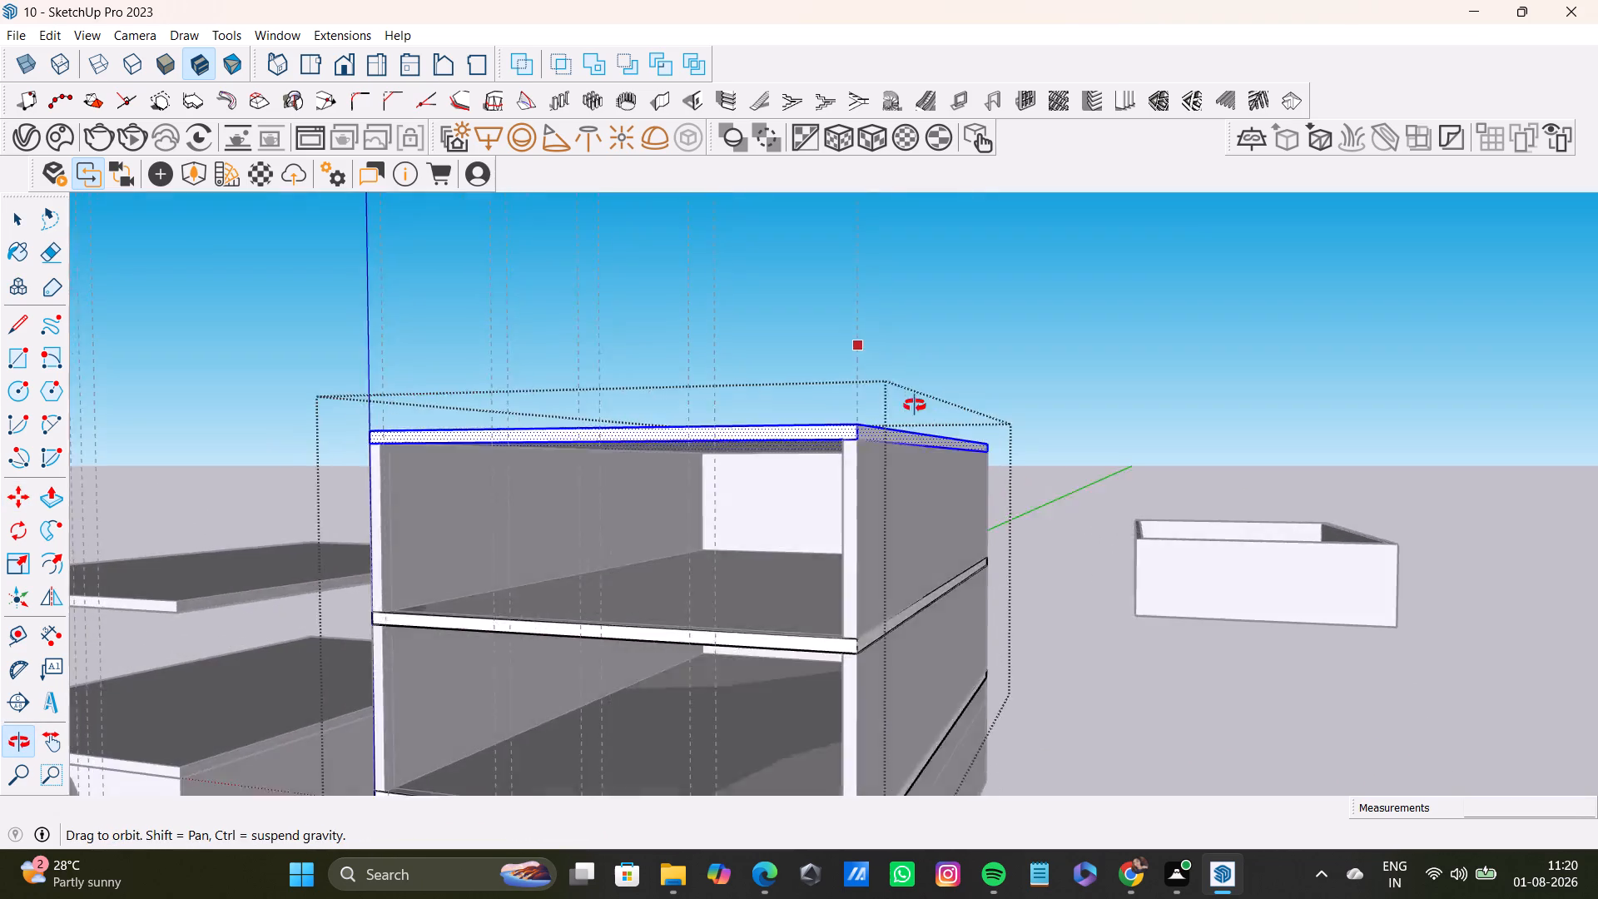
middle_click_drag(915, 405, 925, 323)
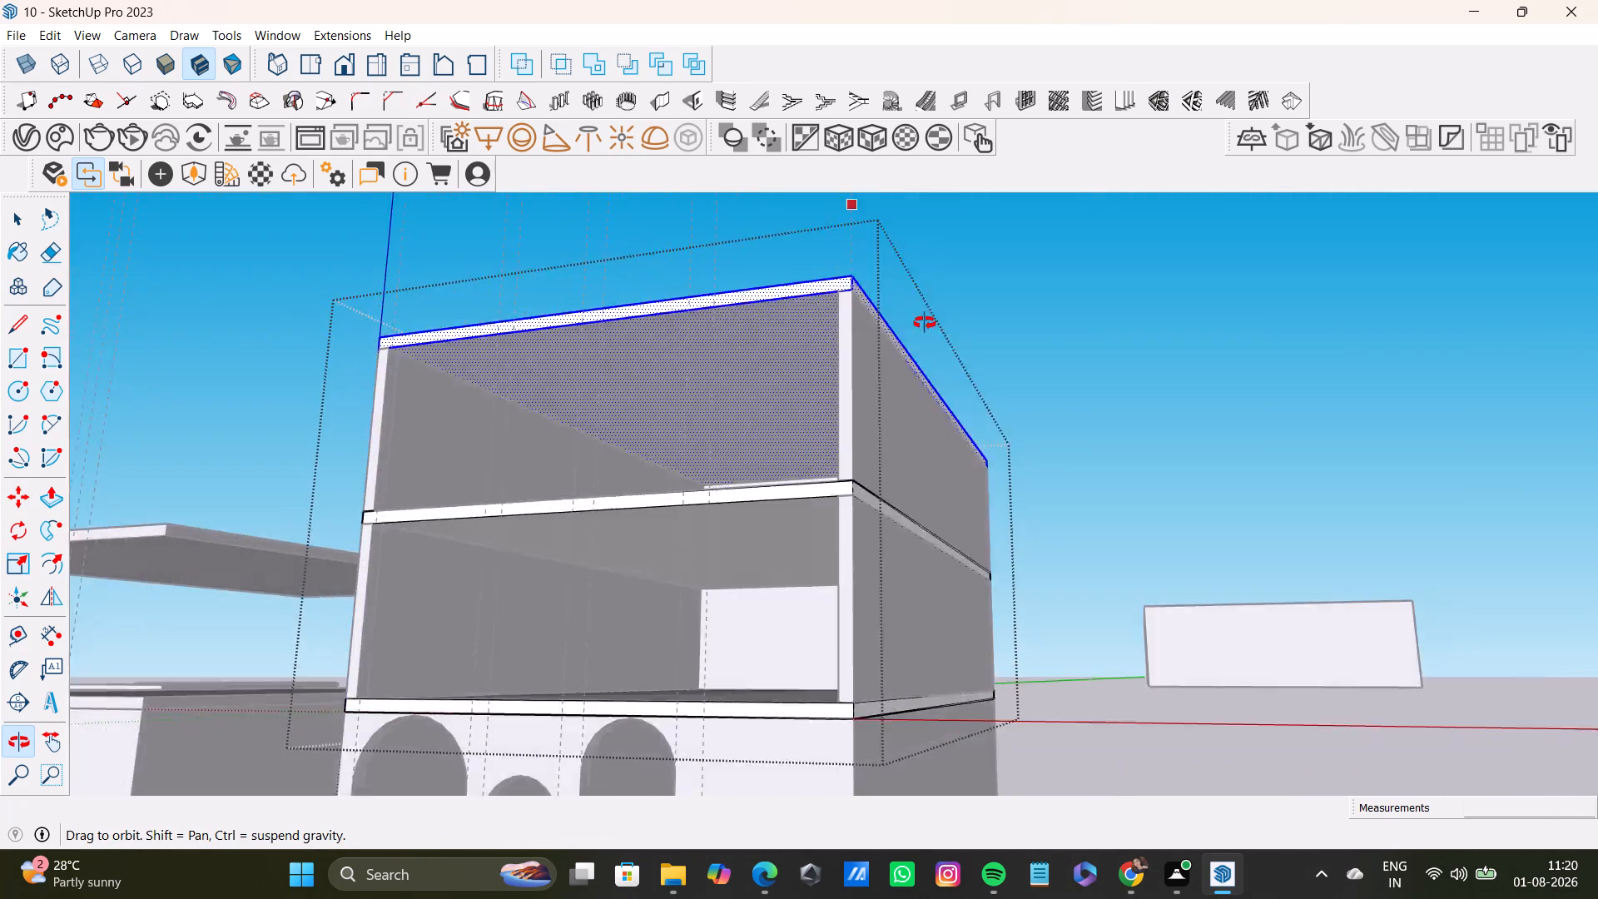
middle_click_drag(925, 323, 992, 394)
middle_click_drag(1005, 523, 1001, 504)
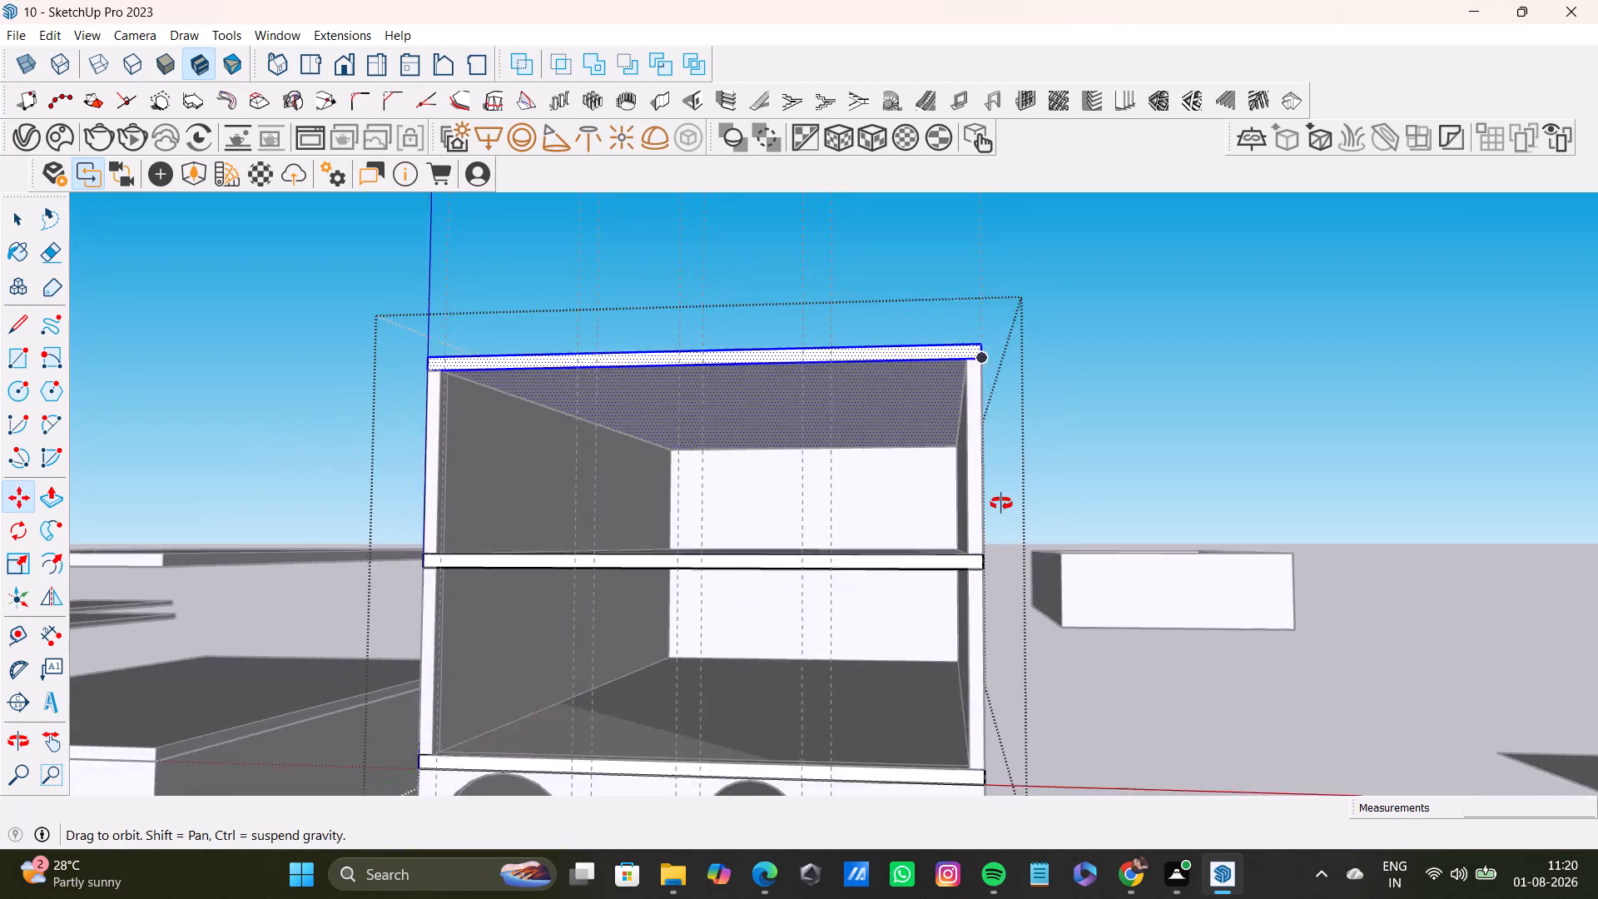
middle_click_drag(1001, 504, 1050, 549)
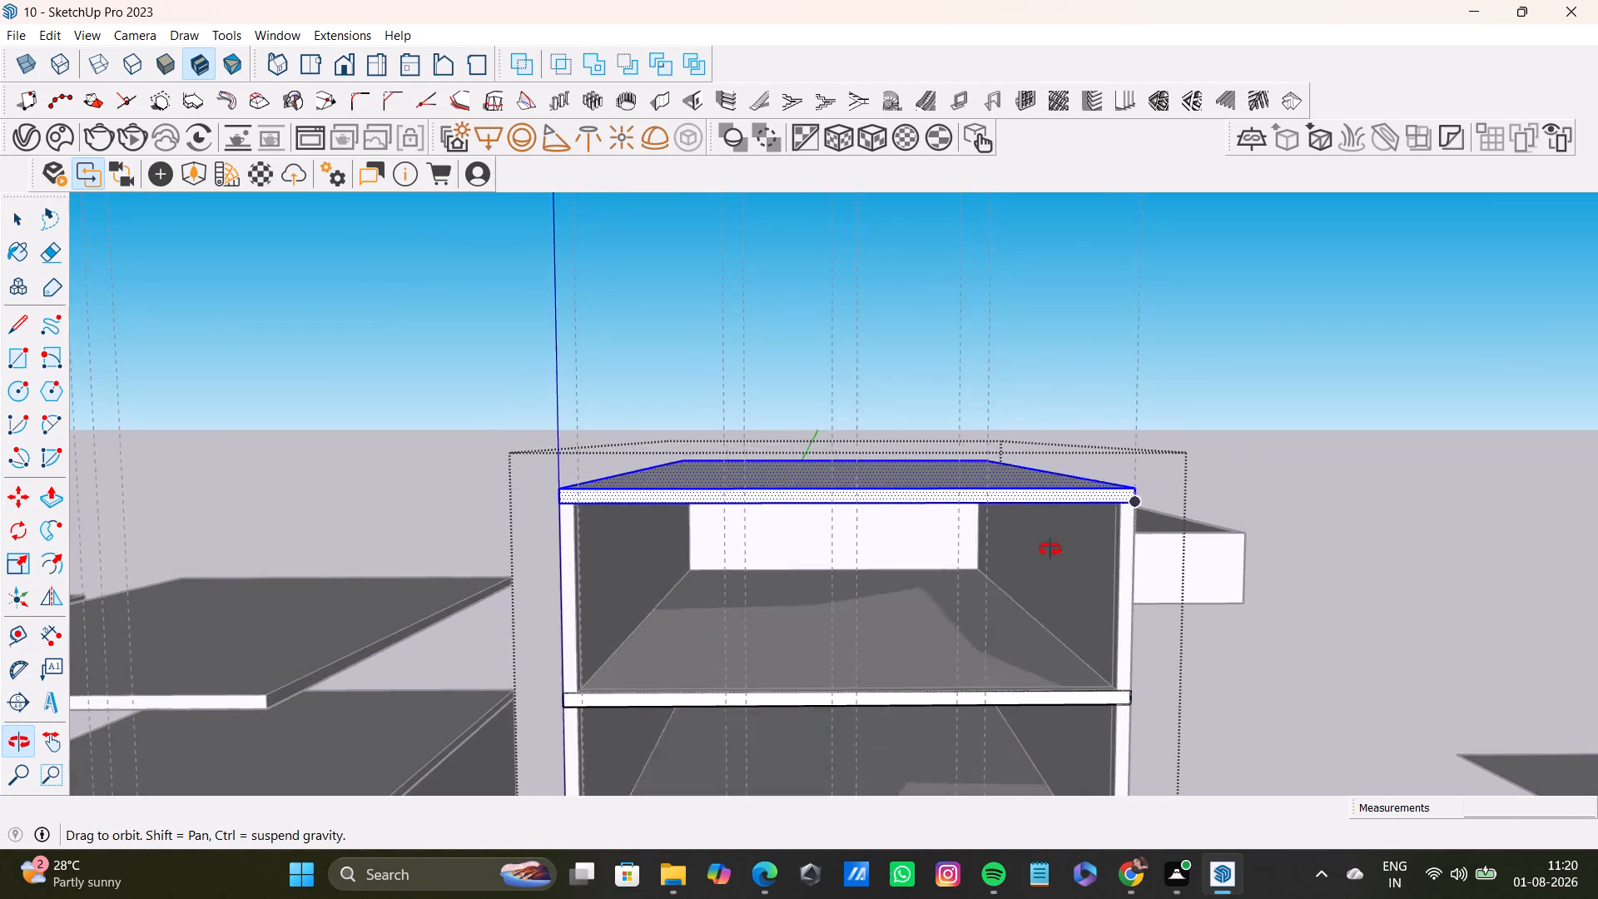
middle_click_drag(1050, 549, 1024, 576)
key("space")
left_click(1218, 662)
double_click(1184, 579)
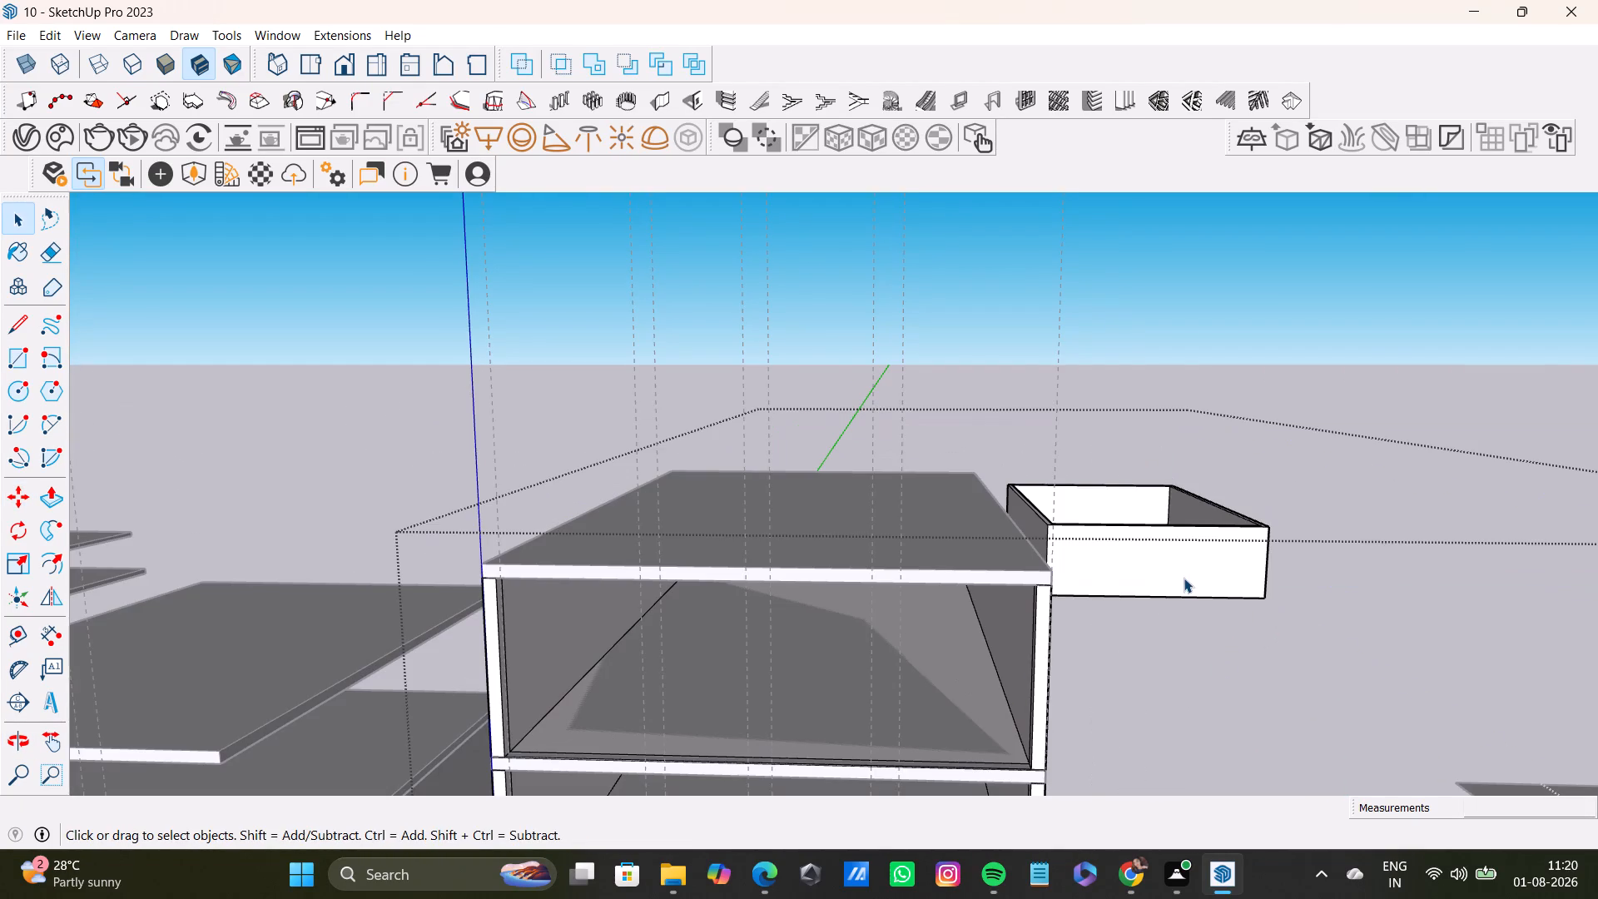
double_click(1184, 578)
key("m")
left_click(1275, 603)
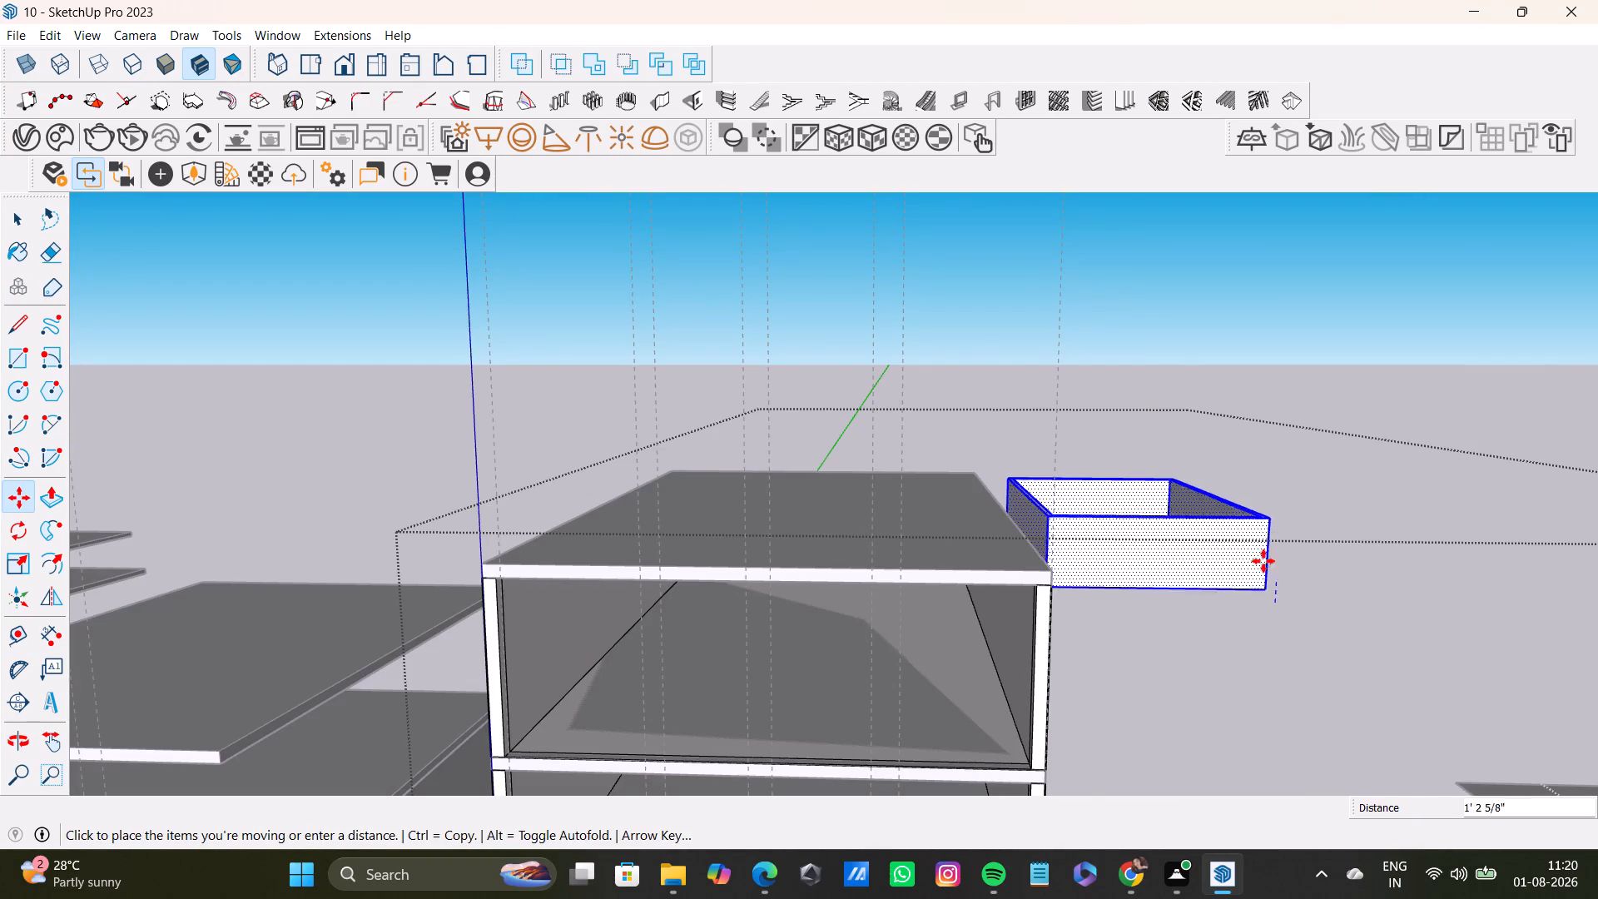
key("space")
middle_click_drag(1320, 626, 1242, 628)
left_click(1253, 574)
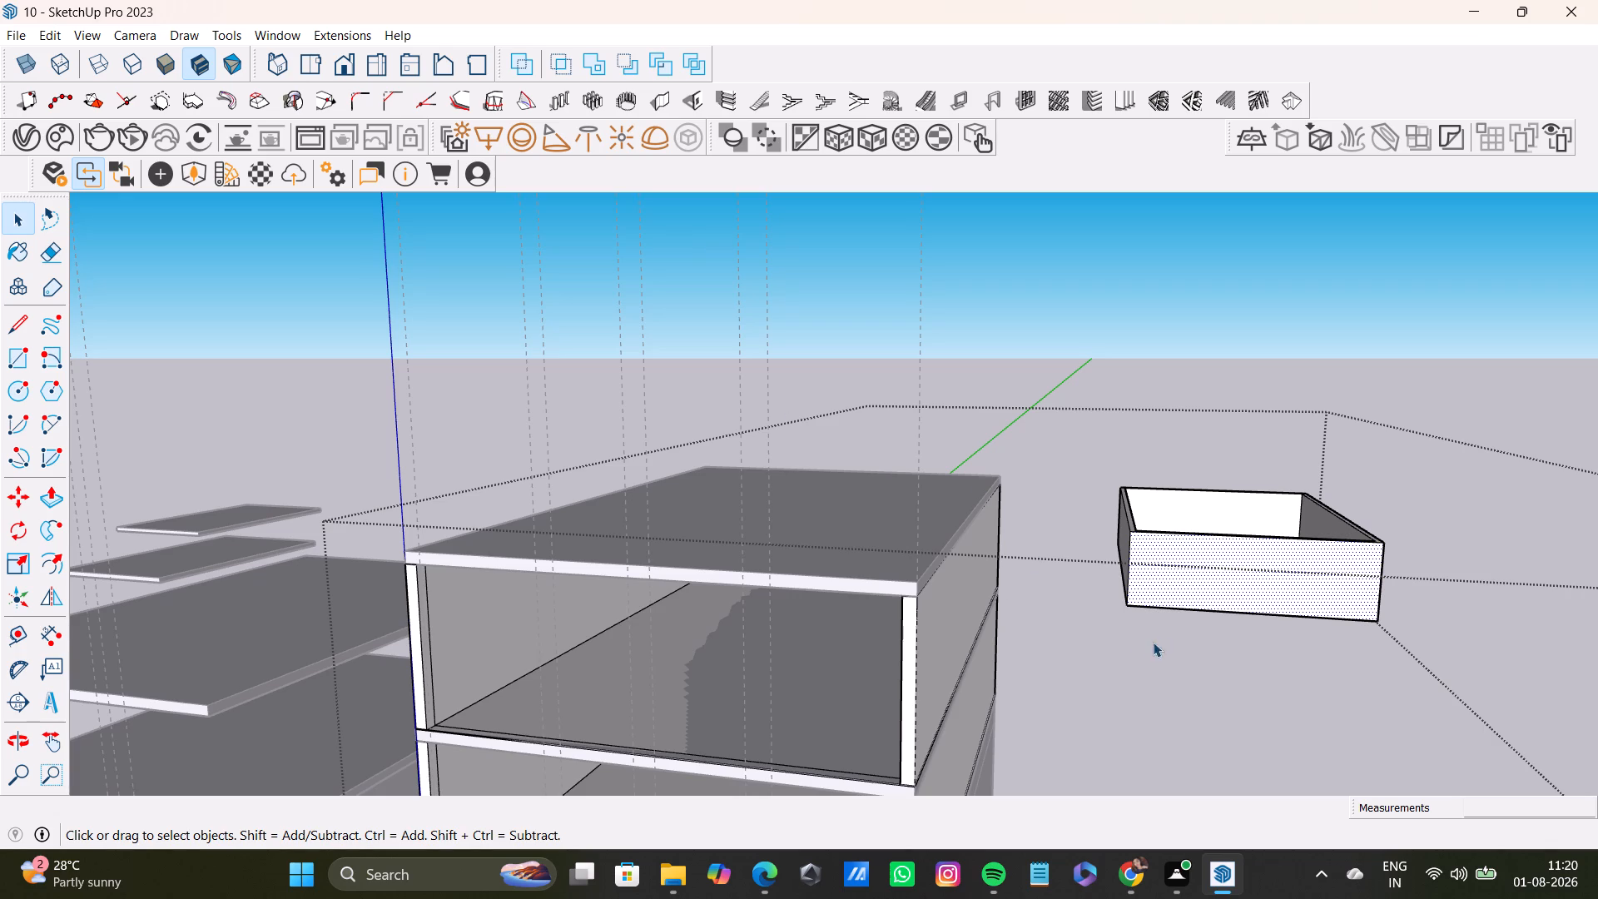
Move the separate closed wall box from beside the building onto the top slab, aligning their front-left corners.
middle_click_drag(1109, 630, 1089, 490, "shift")
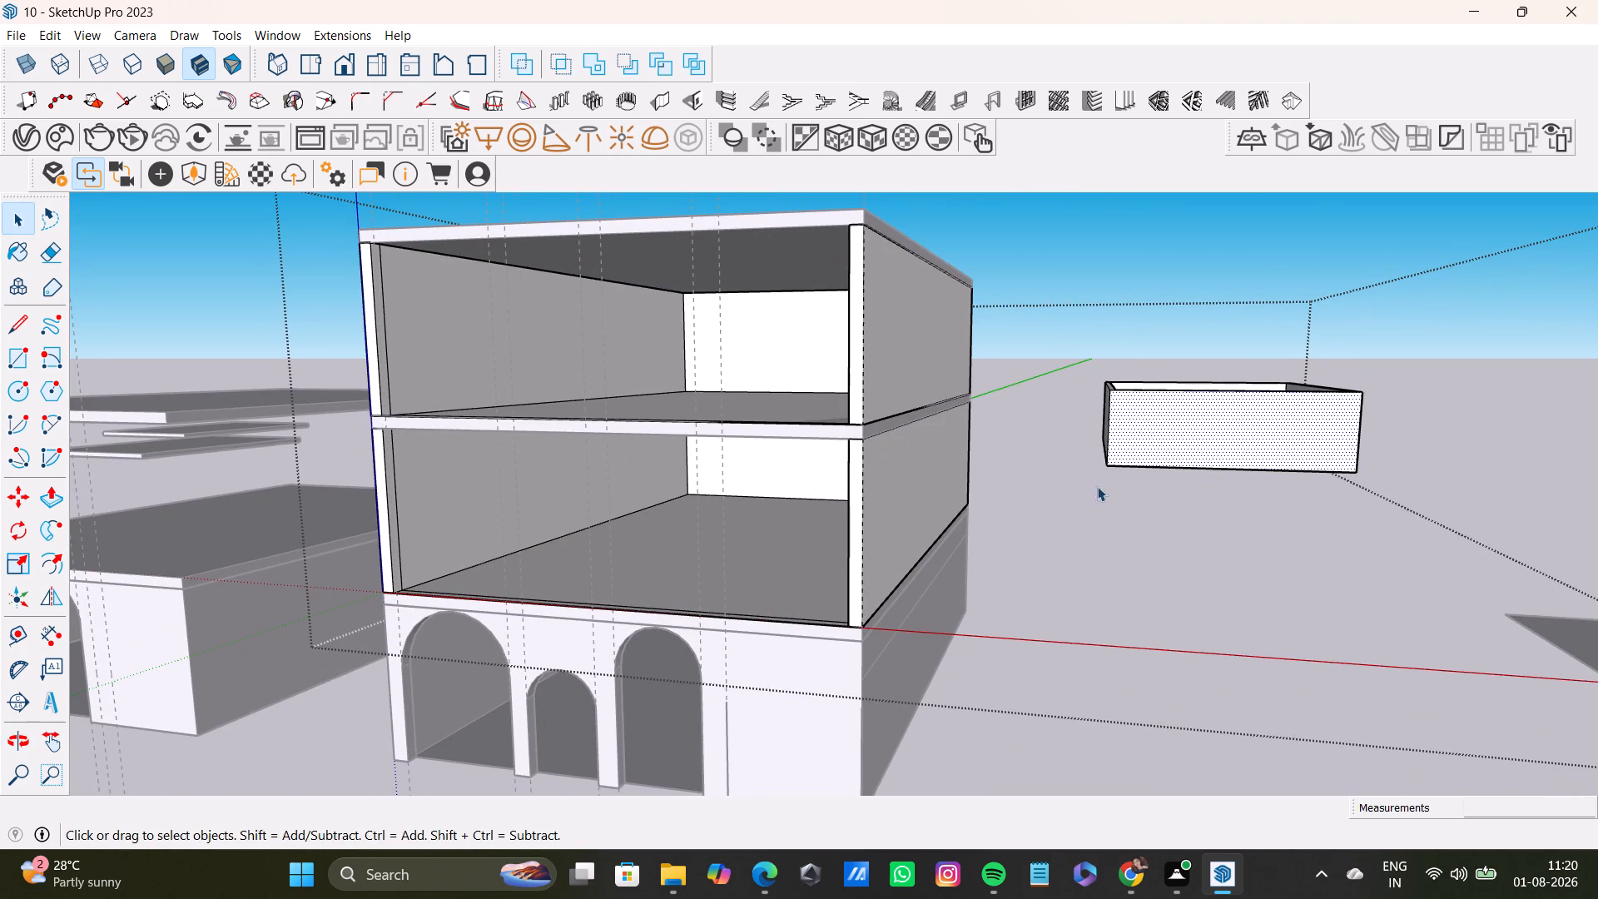
triple_click(1144, 435)
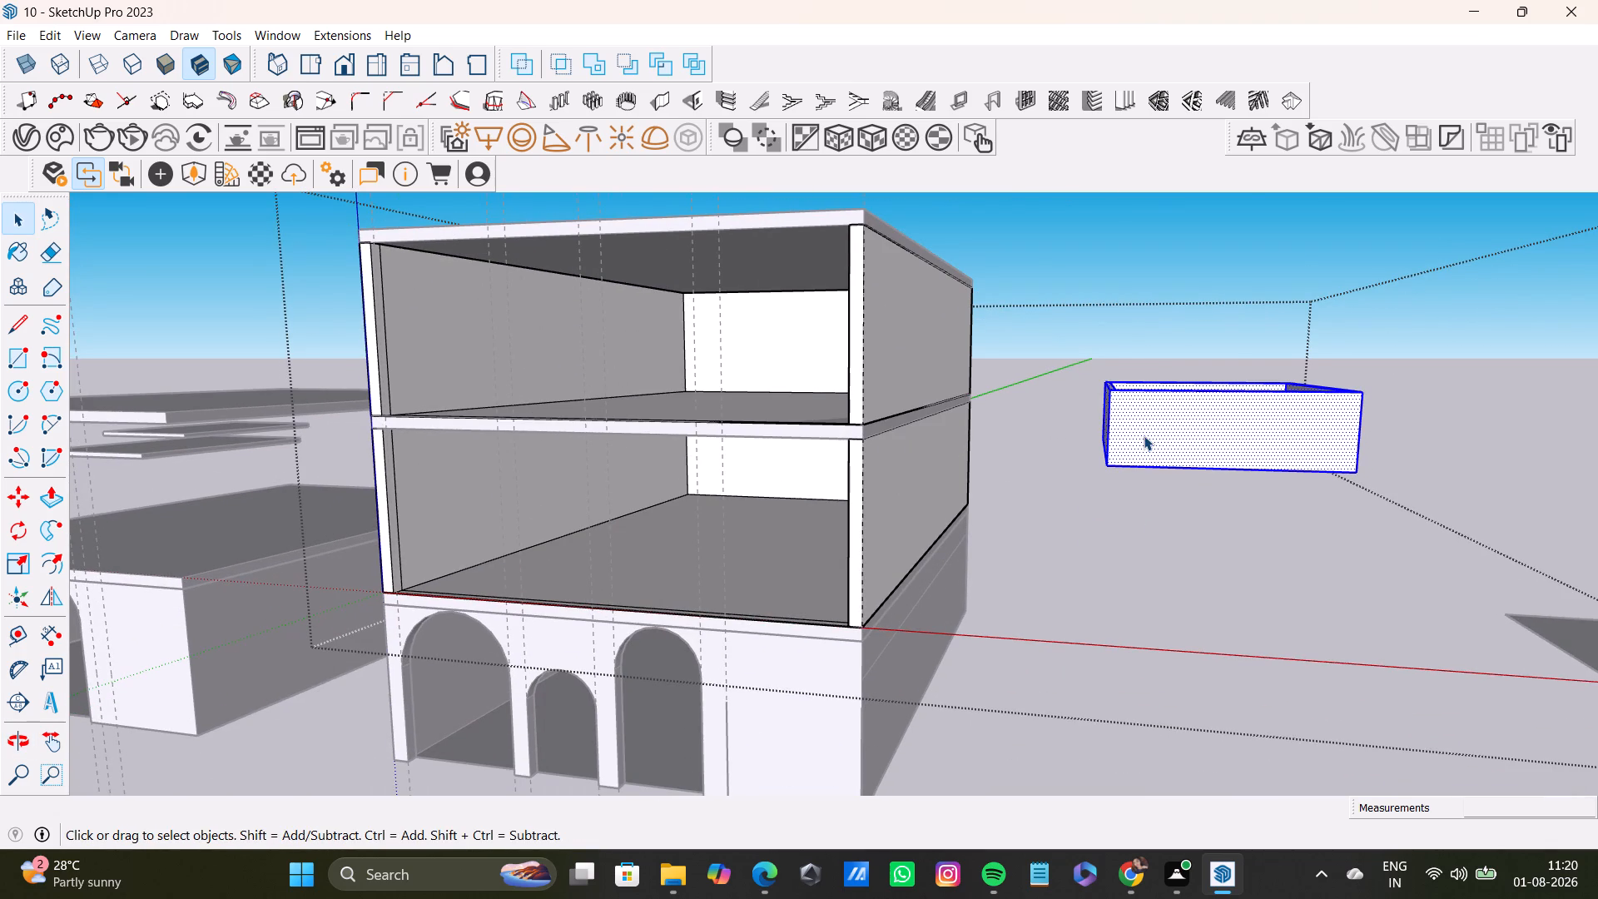
key("m")
left_click_drag(1107, 464, 1092, 454)
middle_click_drag(756, 313, 993, 474)
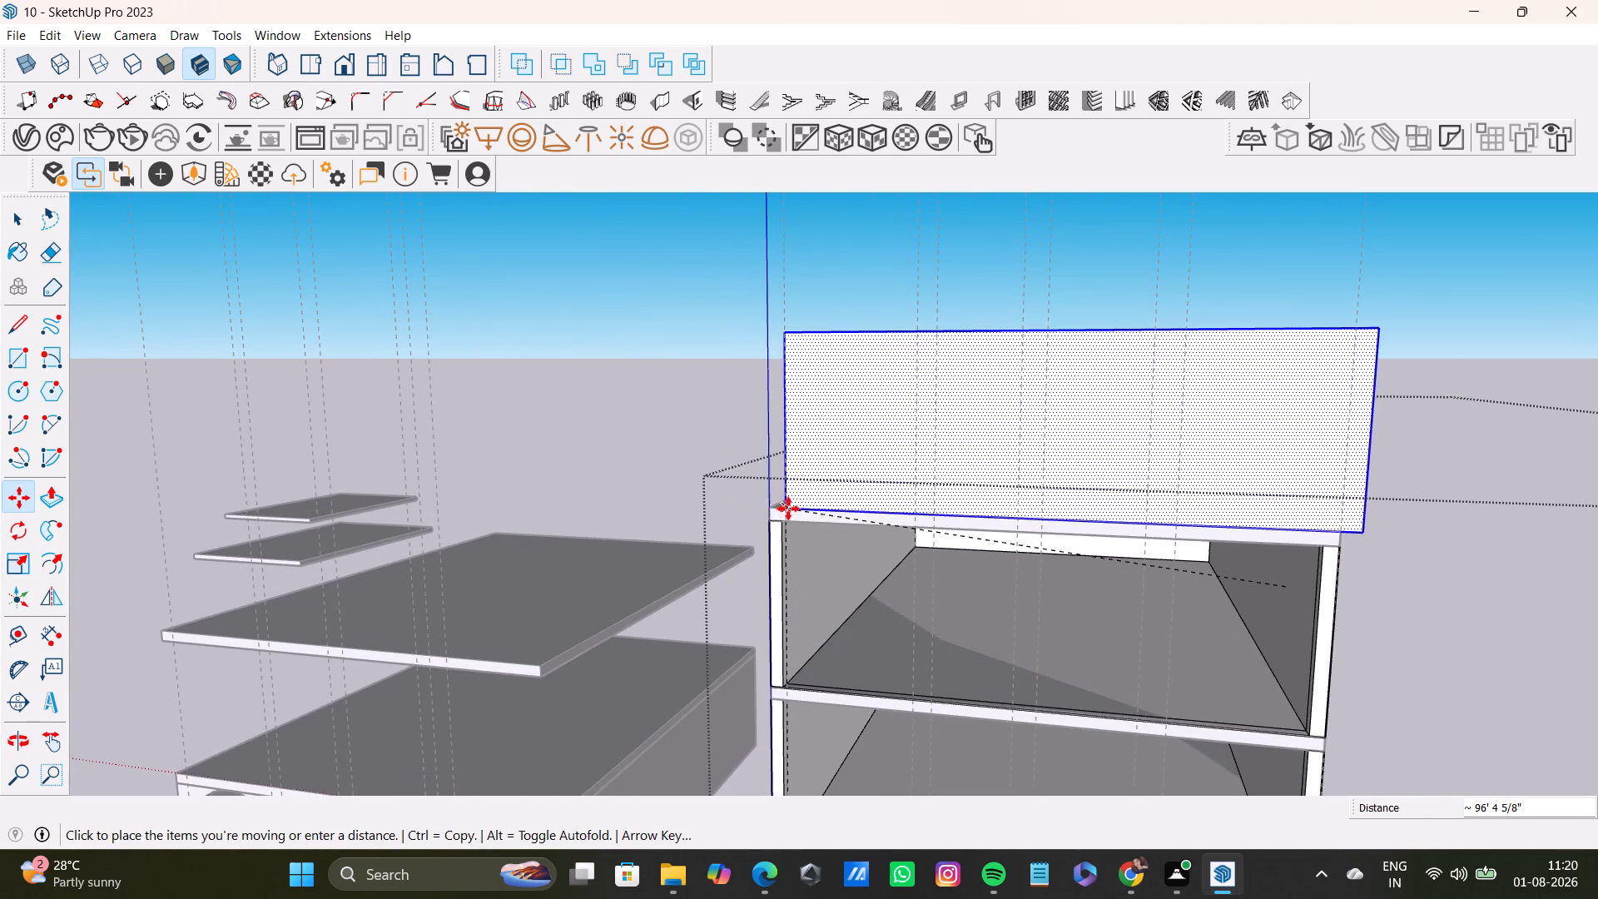
left_click(774, 504)
key("space")
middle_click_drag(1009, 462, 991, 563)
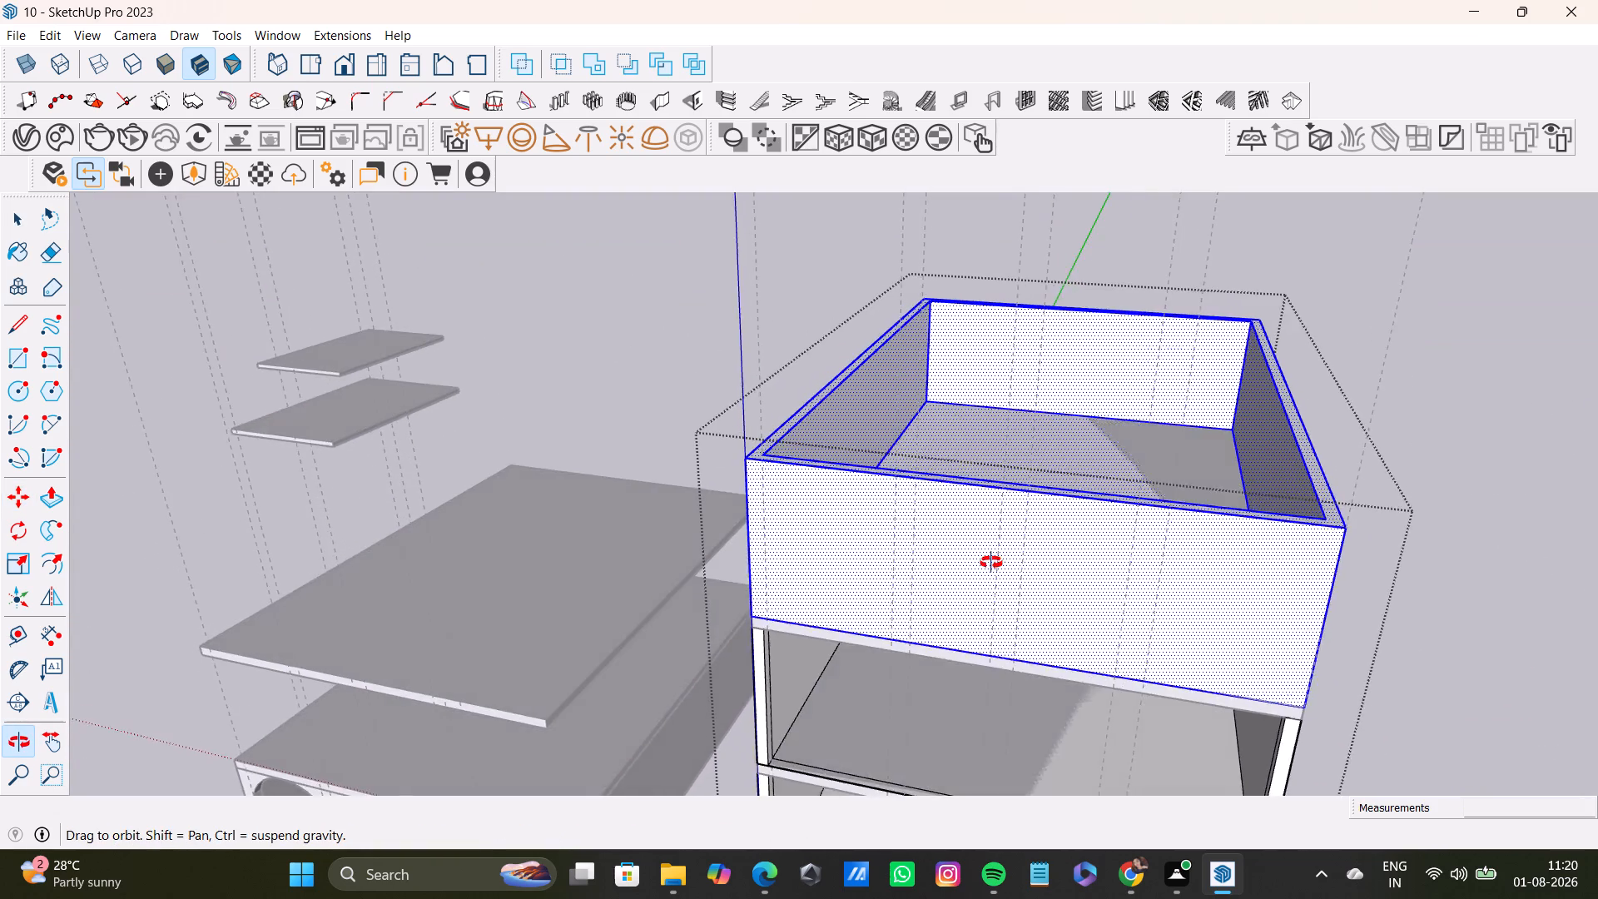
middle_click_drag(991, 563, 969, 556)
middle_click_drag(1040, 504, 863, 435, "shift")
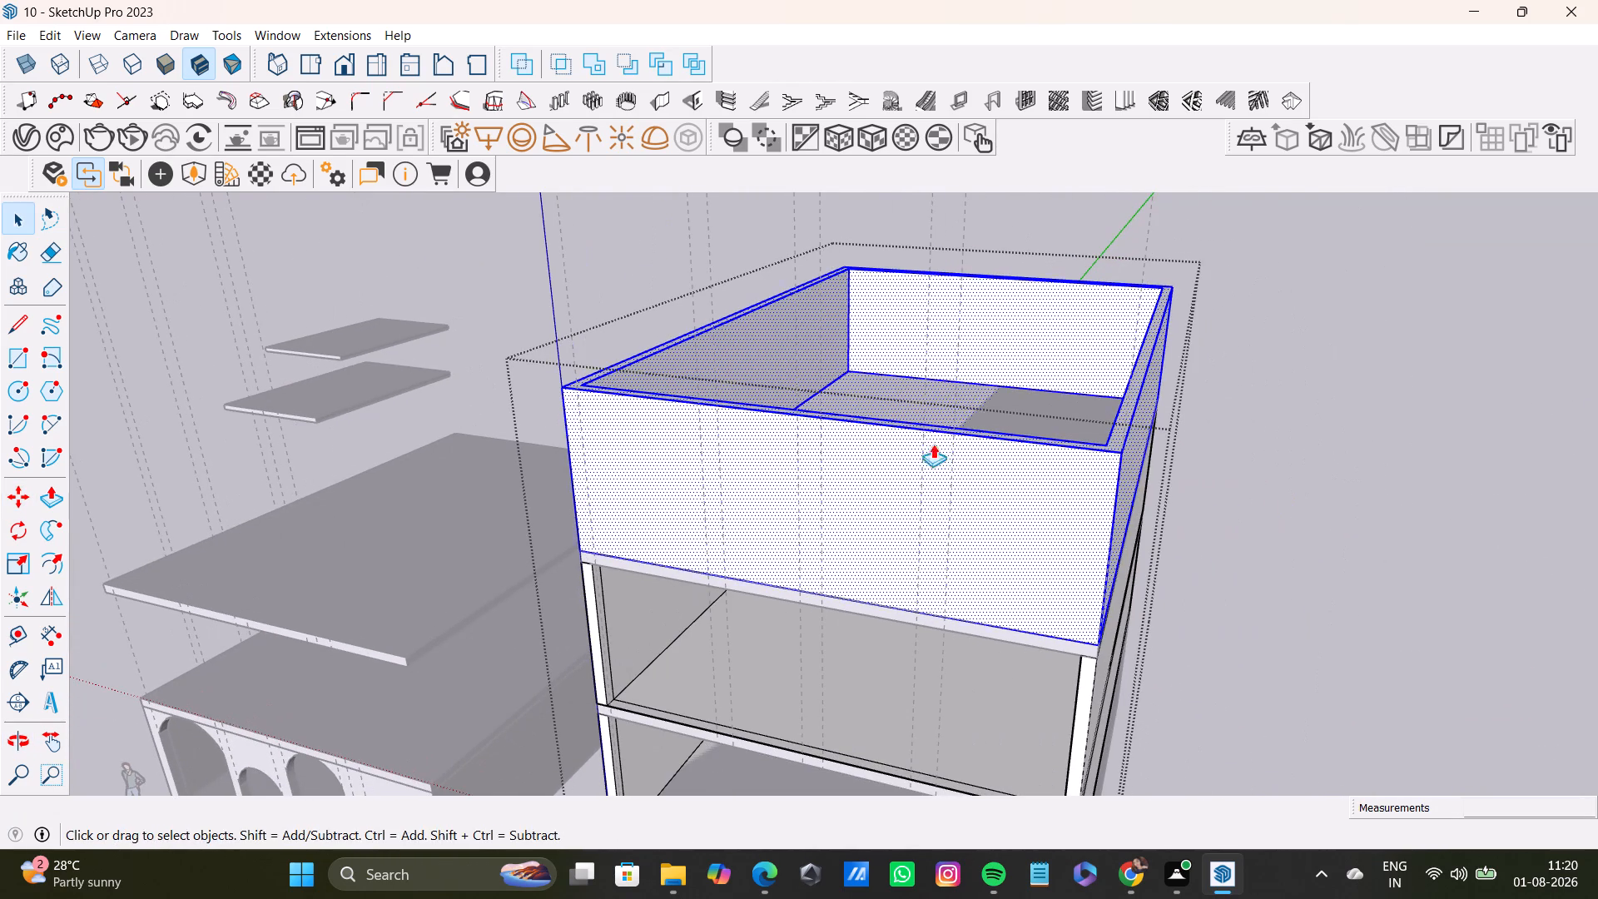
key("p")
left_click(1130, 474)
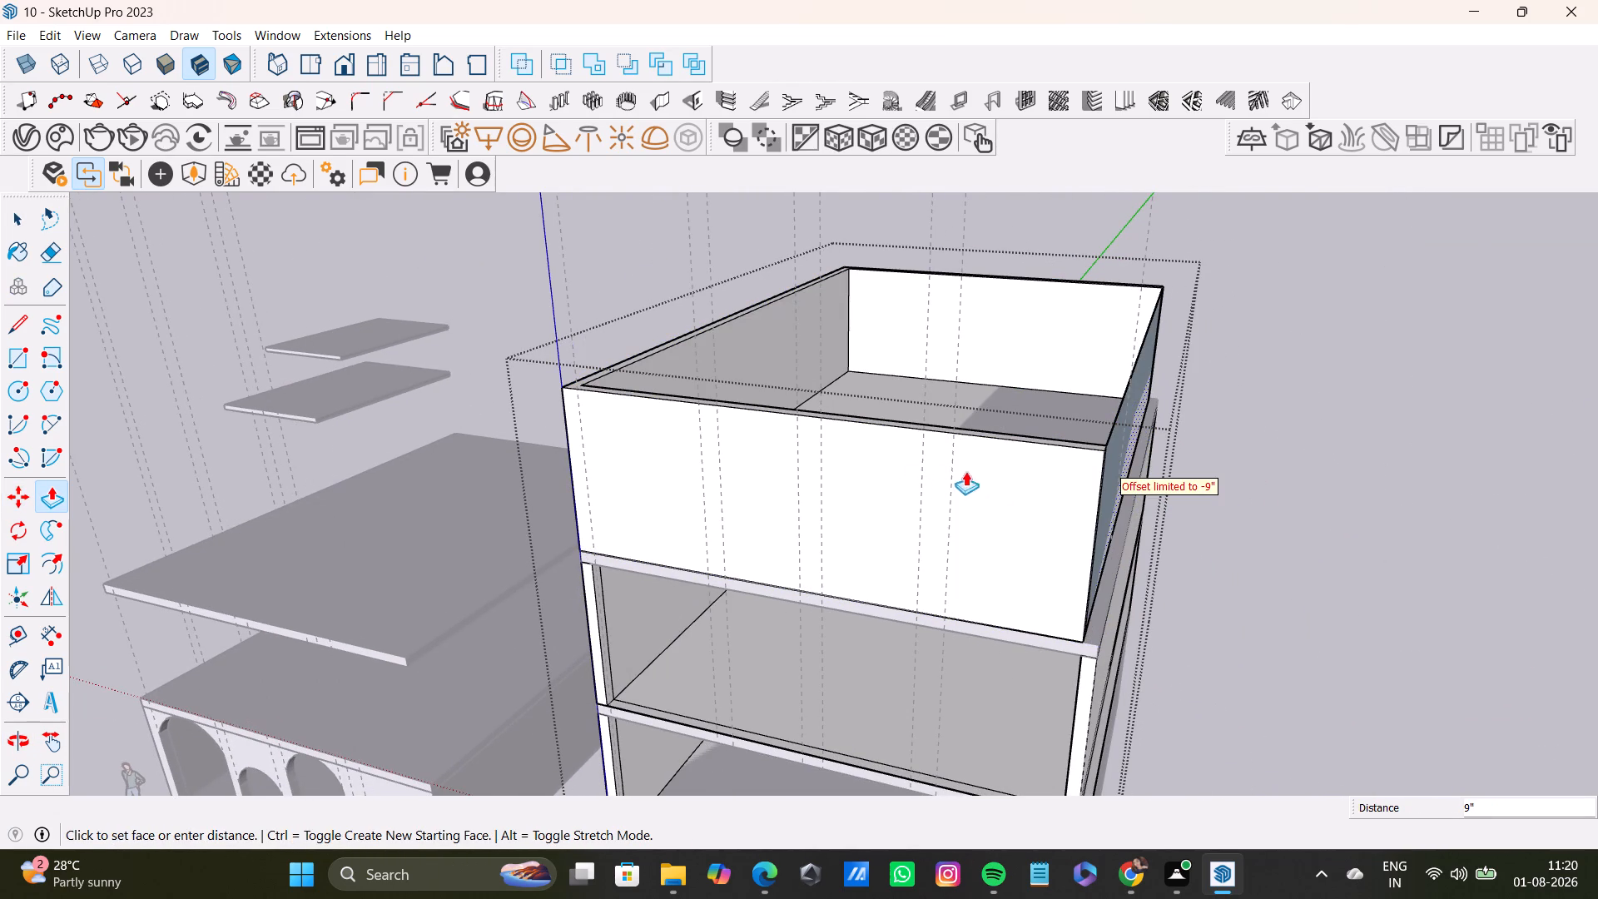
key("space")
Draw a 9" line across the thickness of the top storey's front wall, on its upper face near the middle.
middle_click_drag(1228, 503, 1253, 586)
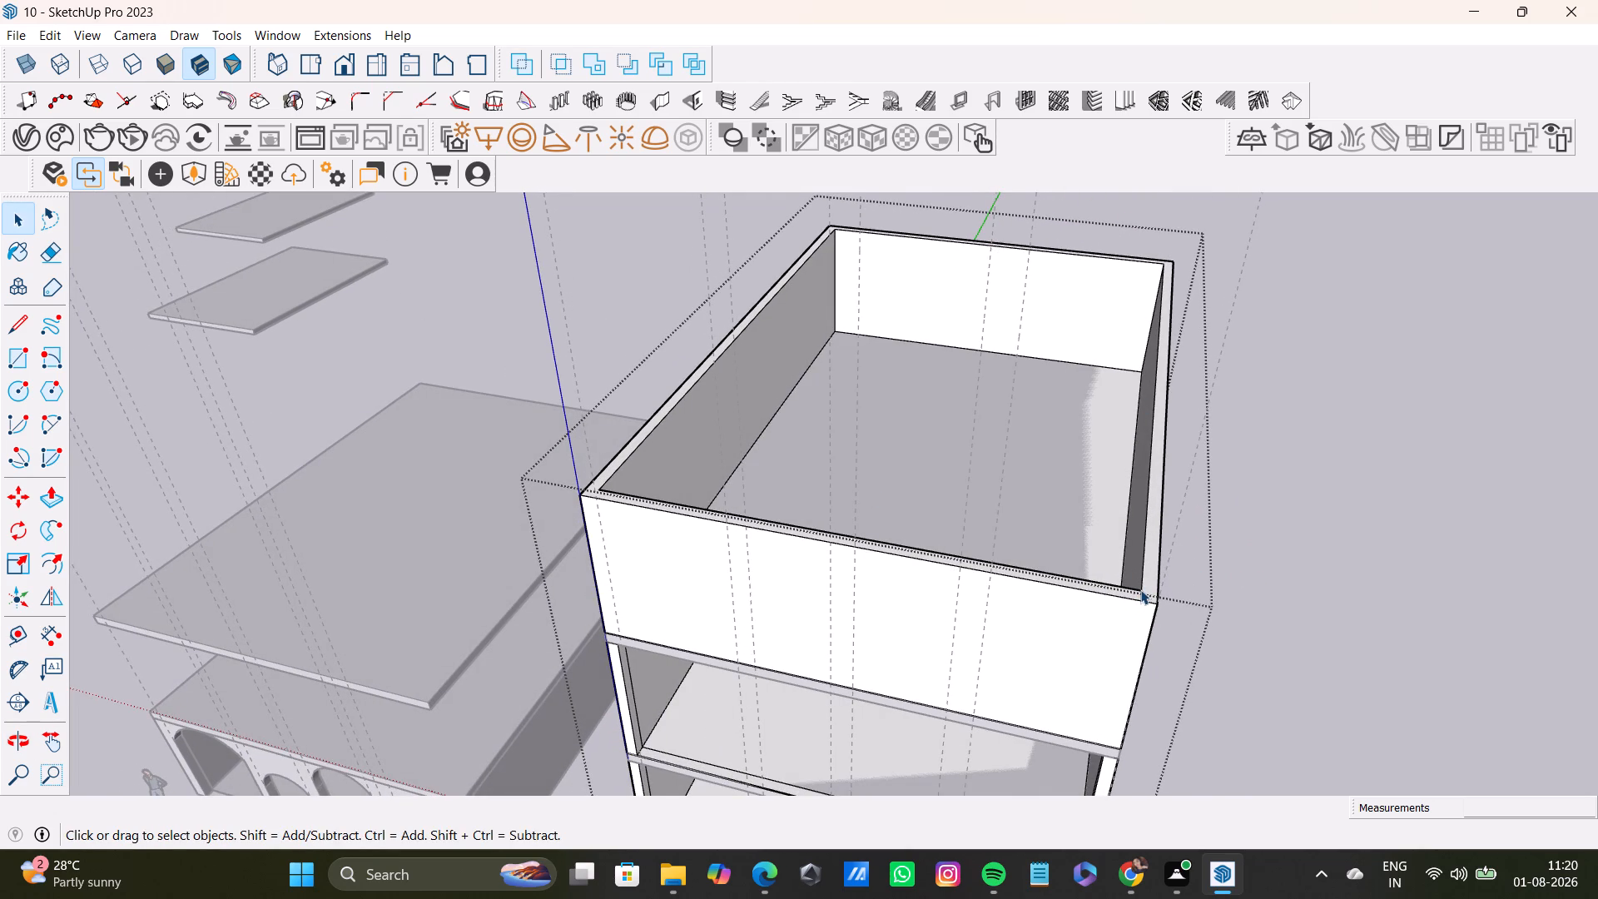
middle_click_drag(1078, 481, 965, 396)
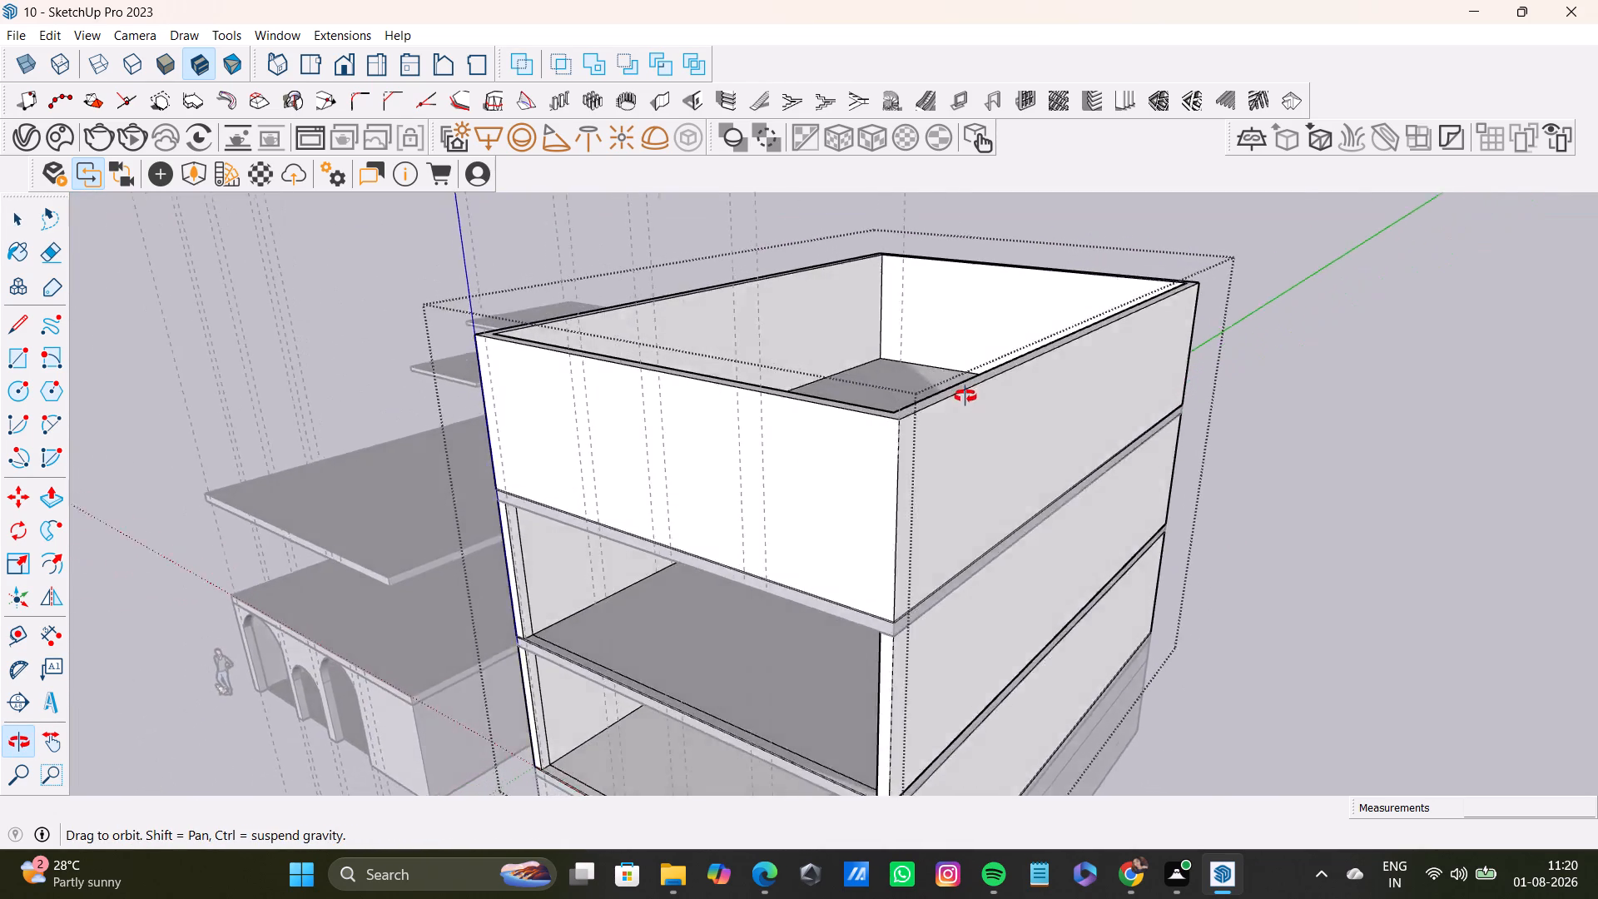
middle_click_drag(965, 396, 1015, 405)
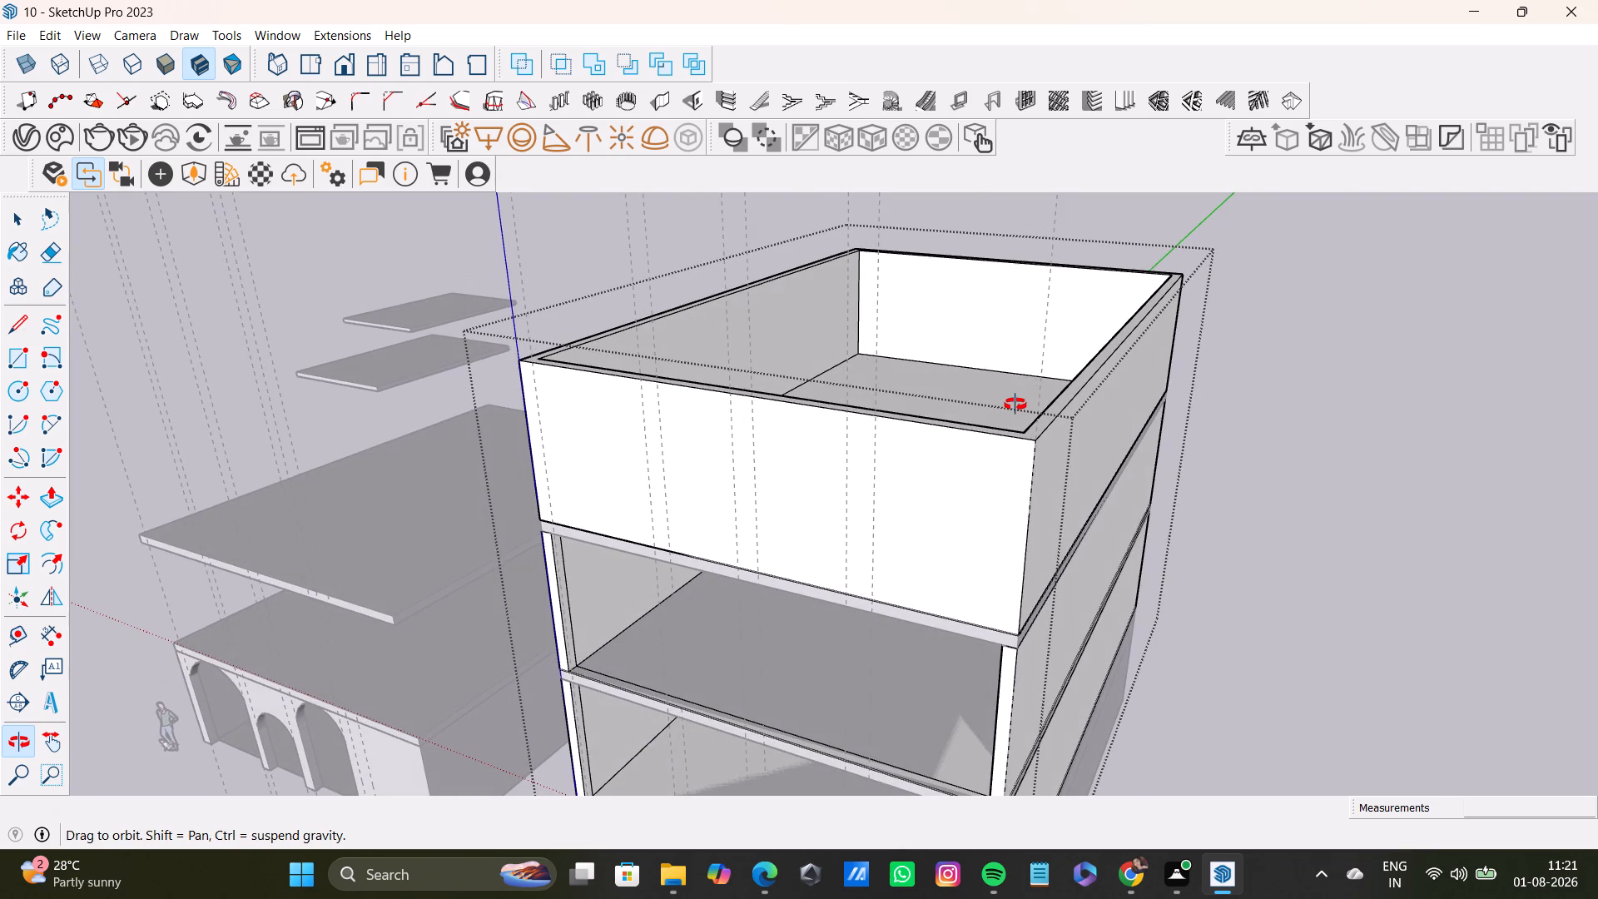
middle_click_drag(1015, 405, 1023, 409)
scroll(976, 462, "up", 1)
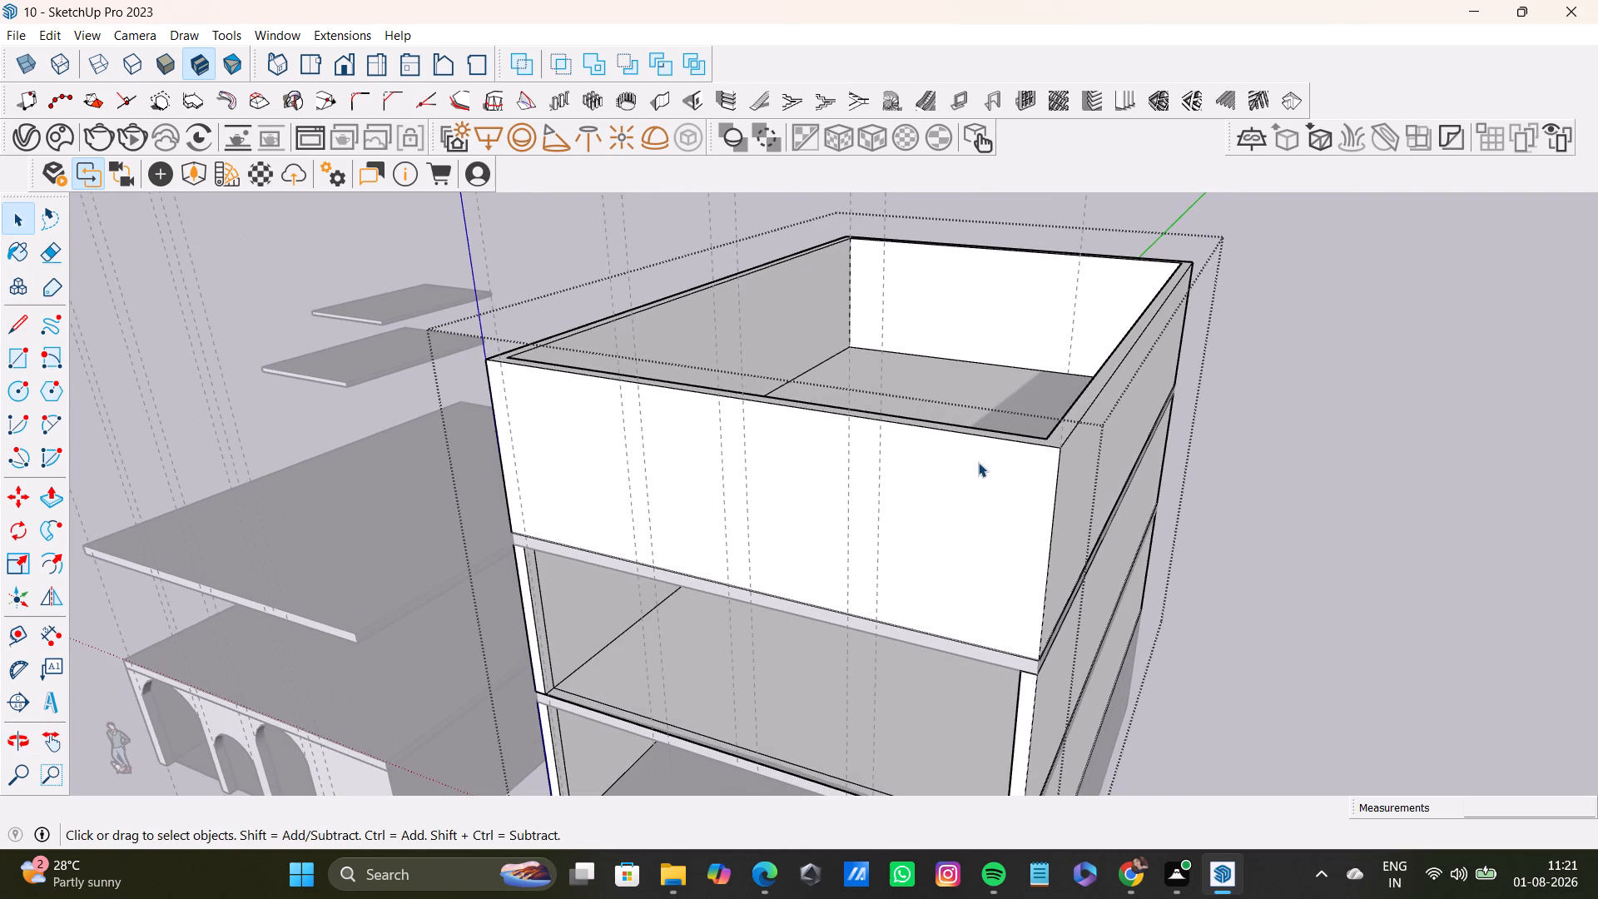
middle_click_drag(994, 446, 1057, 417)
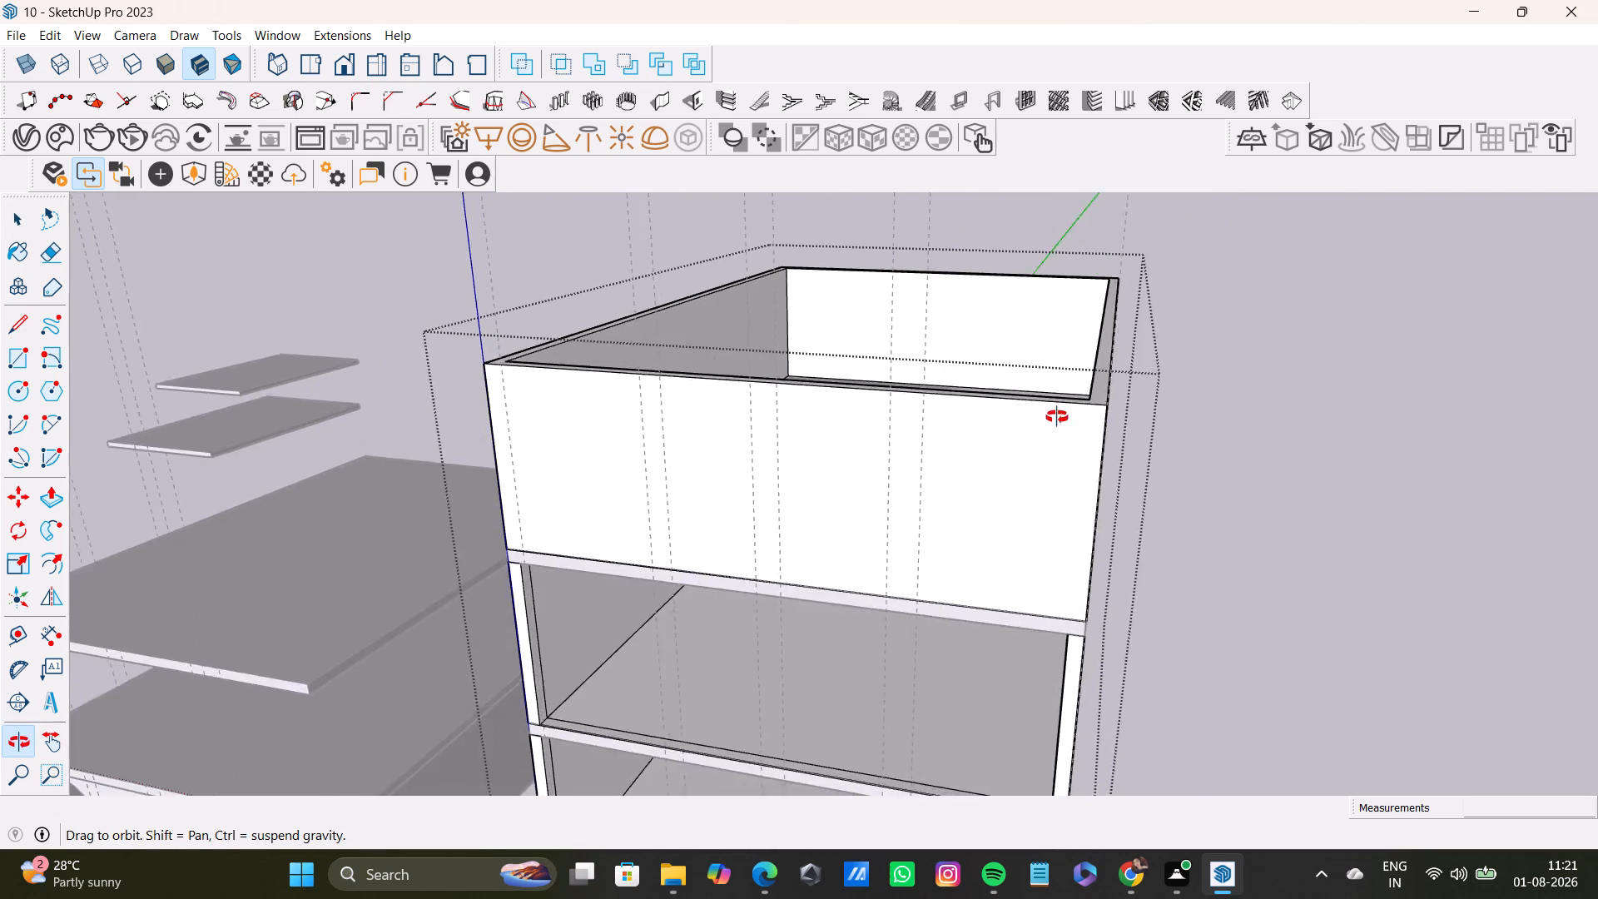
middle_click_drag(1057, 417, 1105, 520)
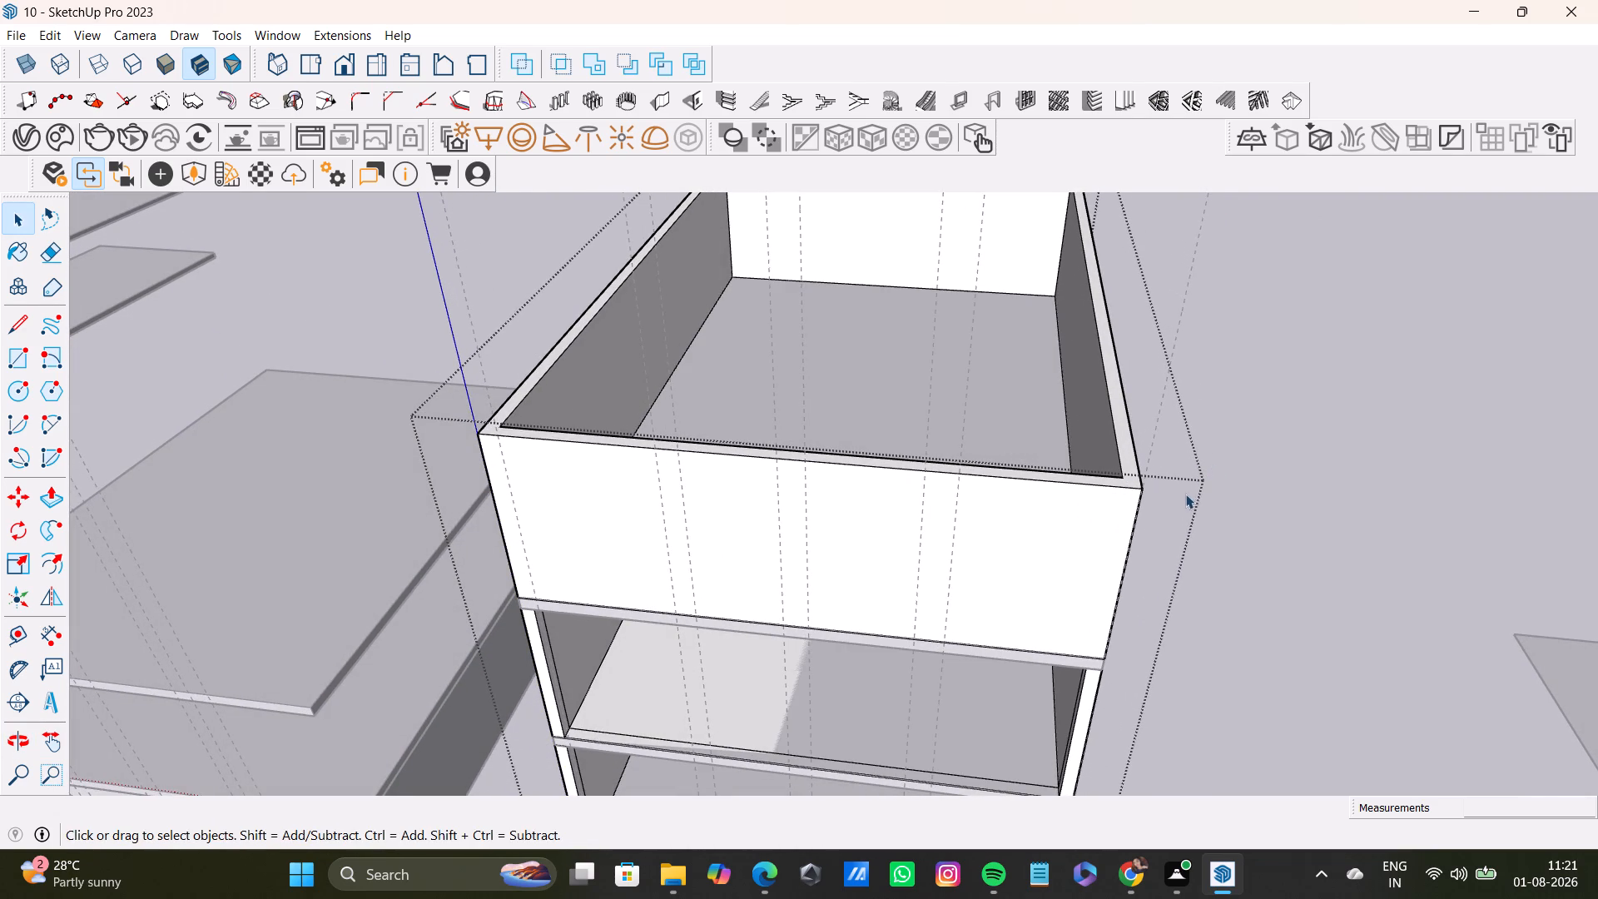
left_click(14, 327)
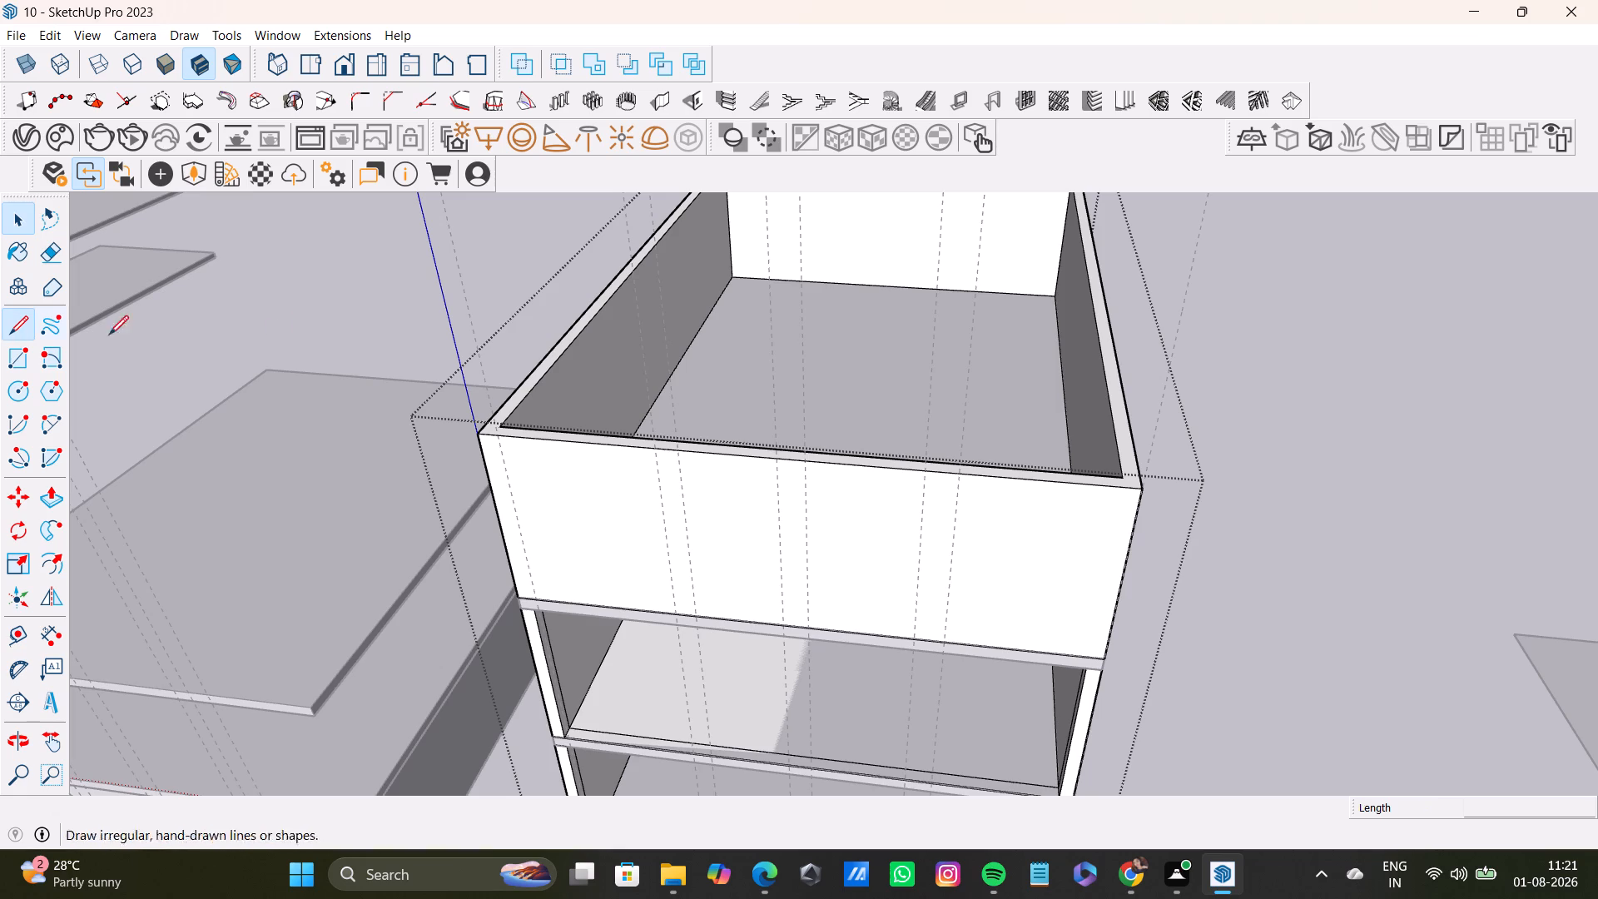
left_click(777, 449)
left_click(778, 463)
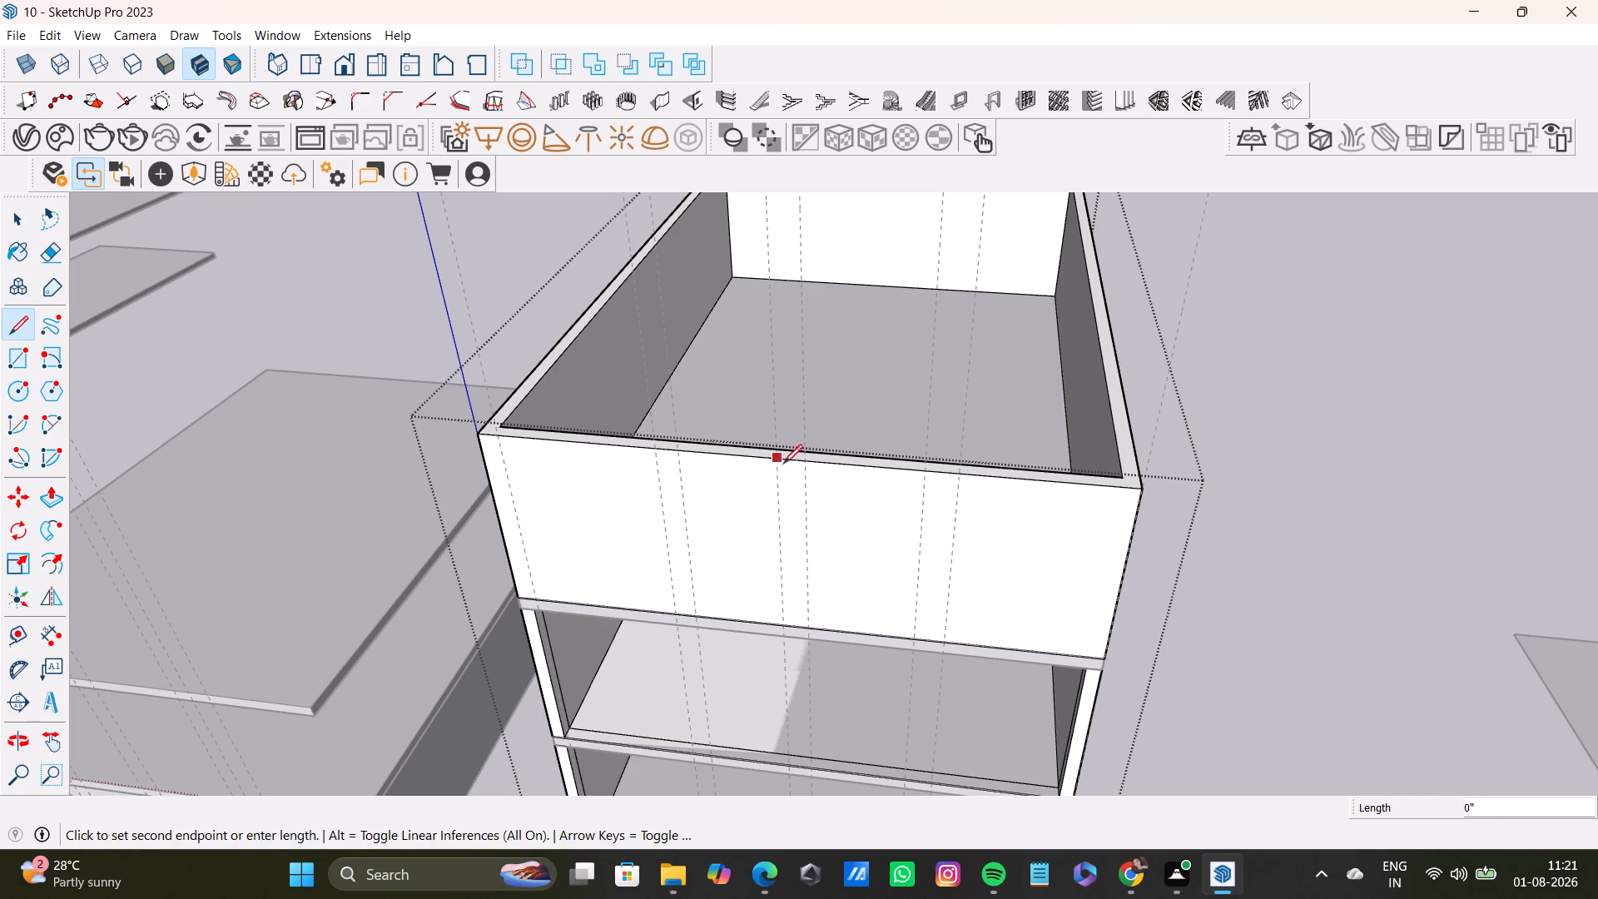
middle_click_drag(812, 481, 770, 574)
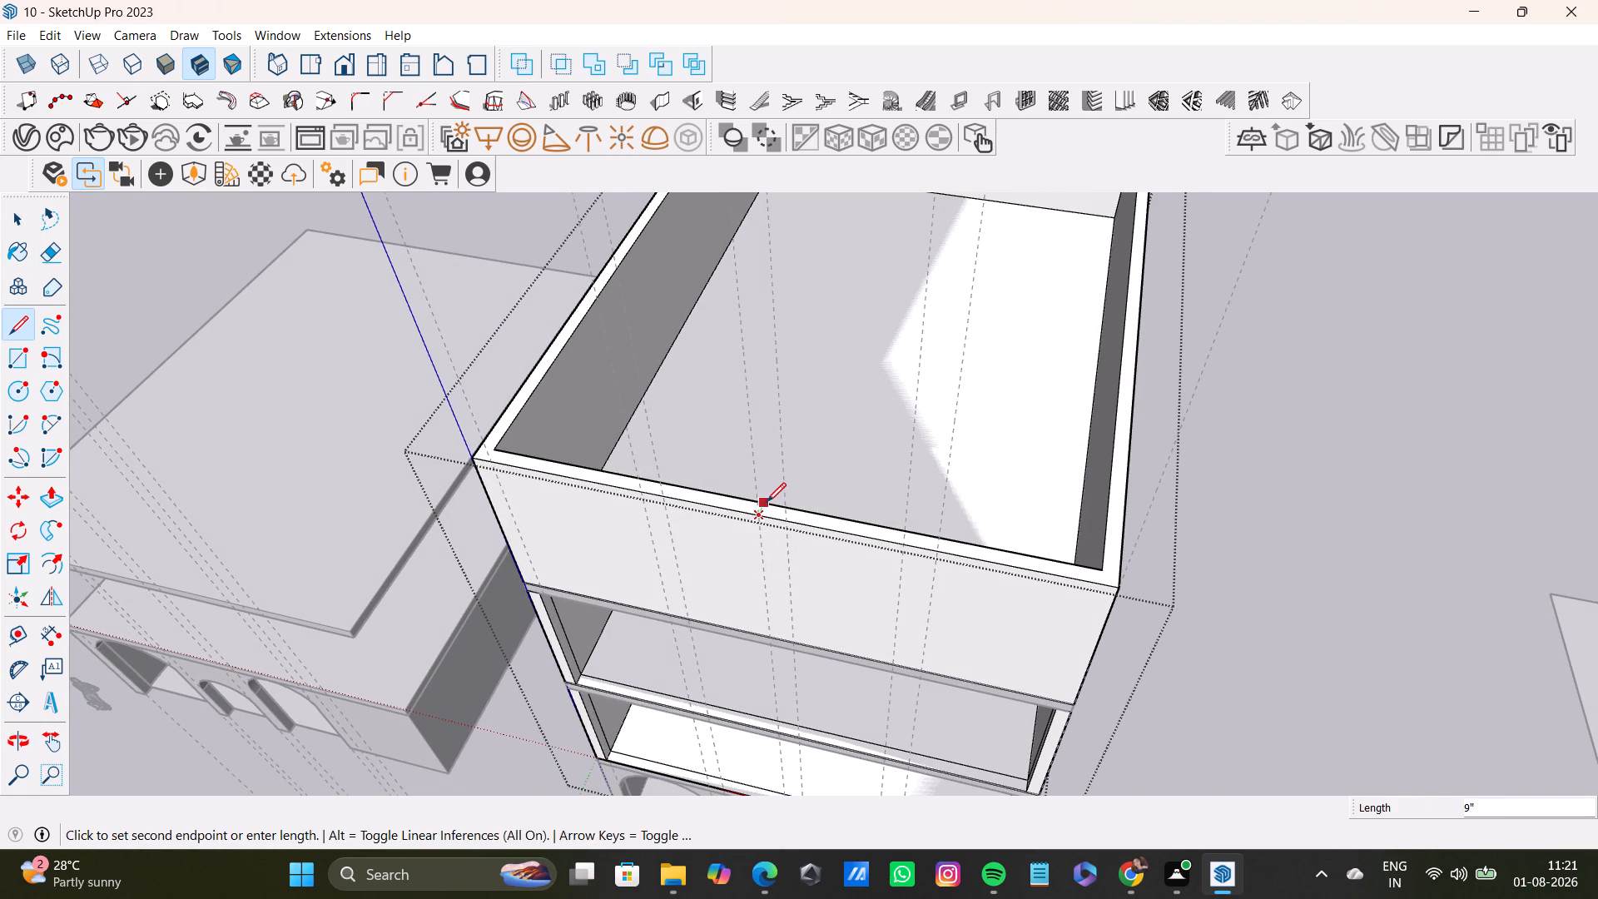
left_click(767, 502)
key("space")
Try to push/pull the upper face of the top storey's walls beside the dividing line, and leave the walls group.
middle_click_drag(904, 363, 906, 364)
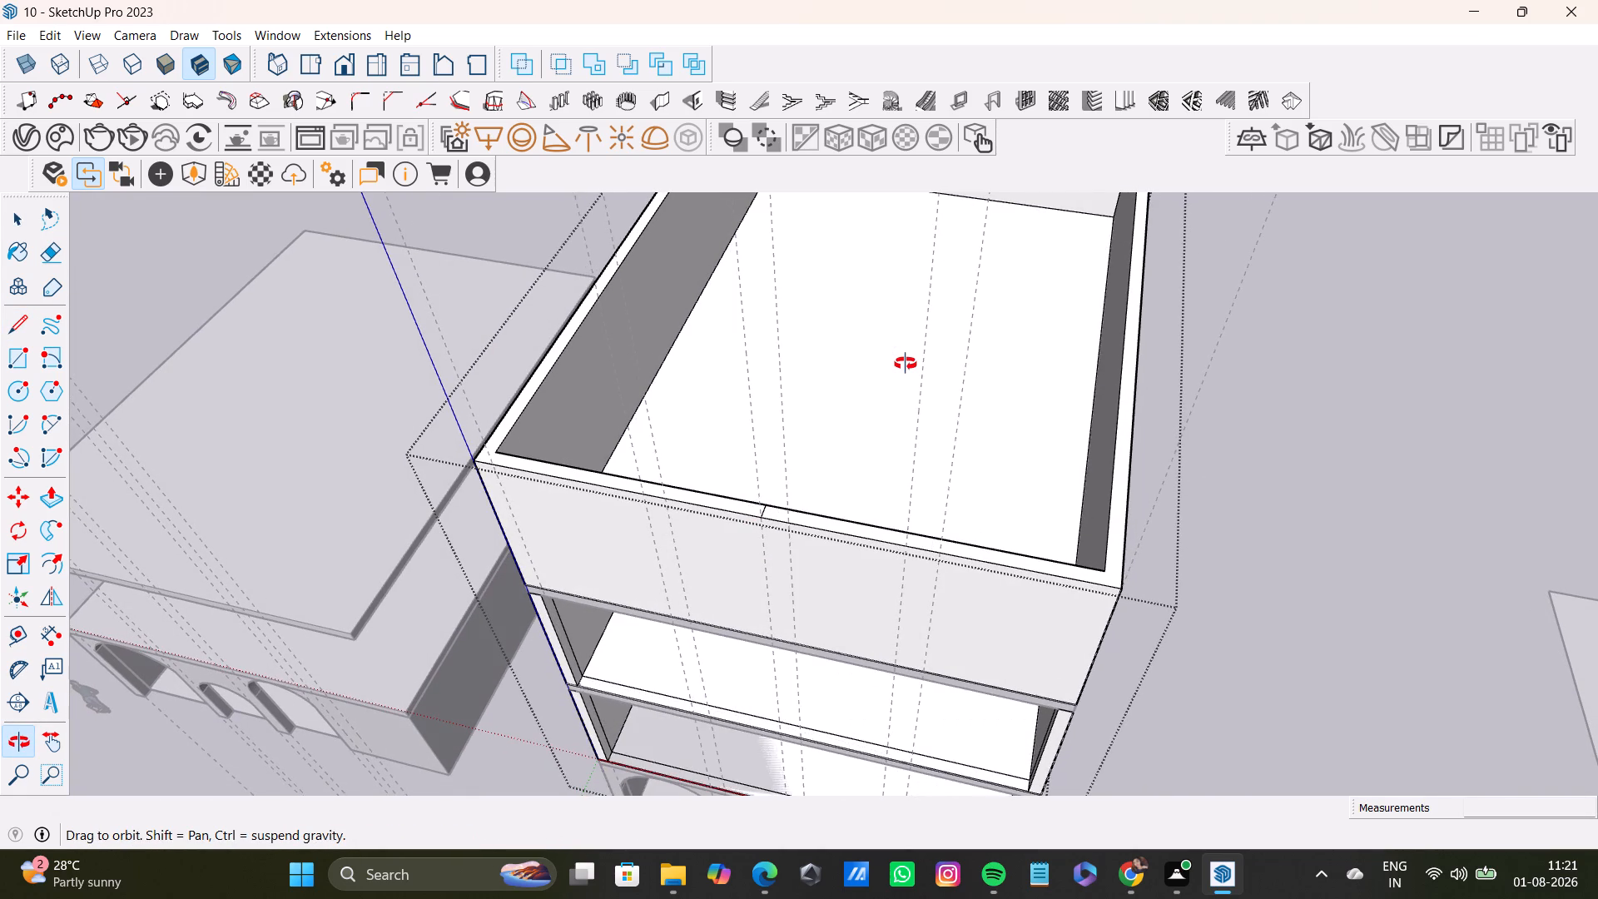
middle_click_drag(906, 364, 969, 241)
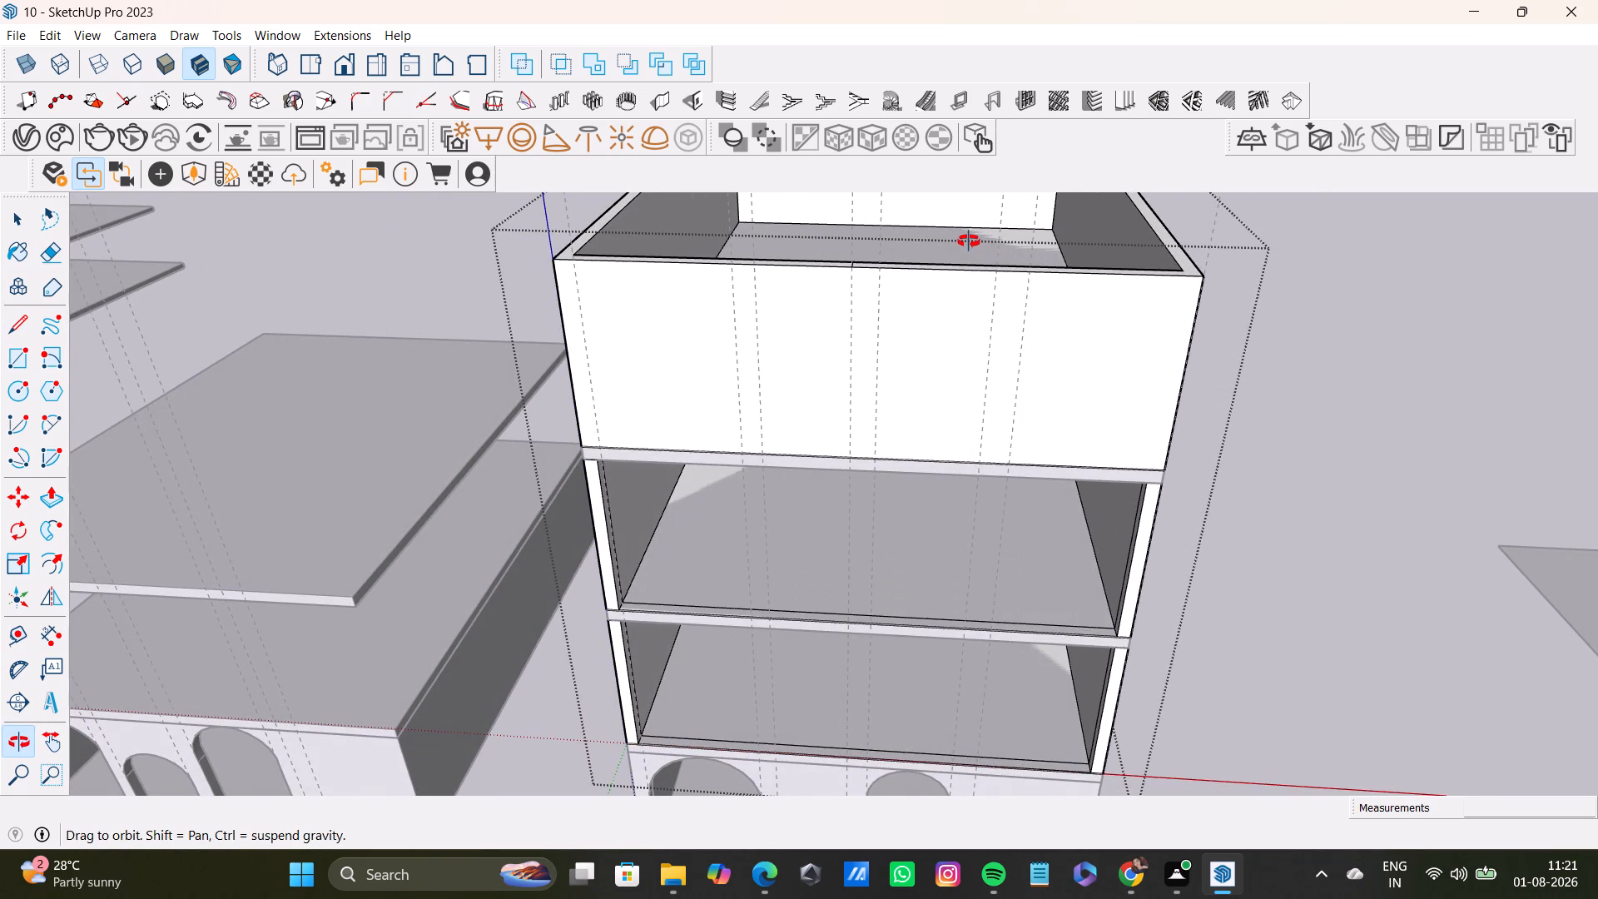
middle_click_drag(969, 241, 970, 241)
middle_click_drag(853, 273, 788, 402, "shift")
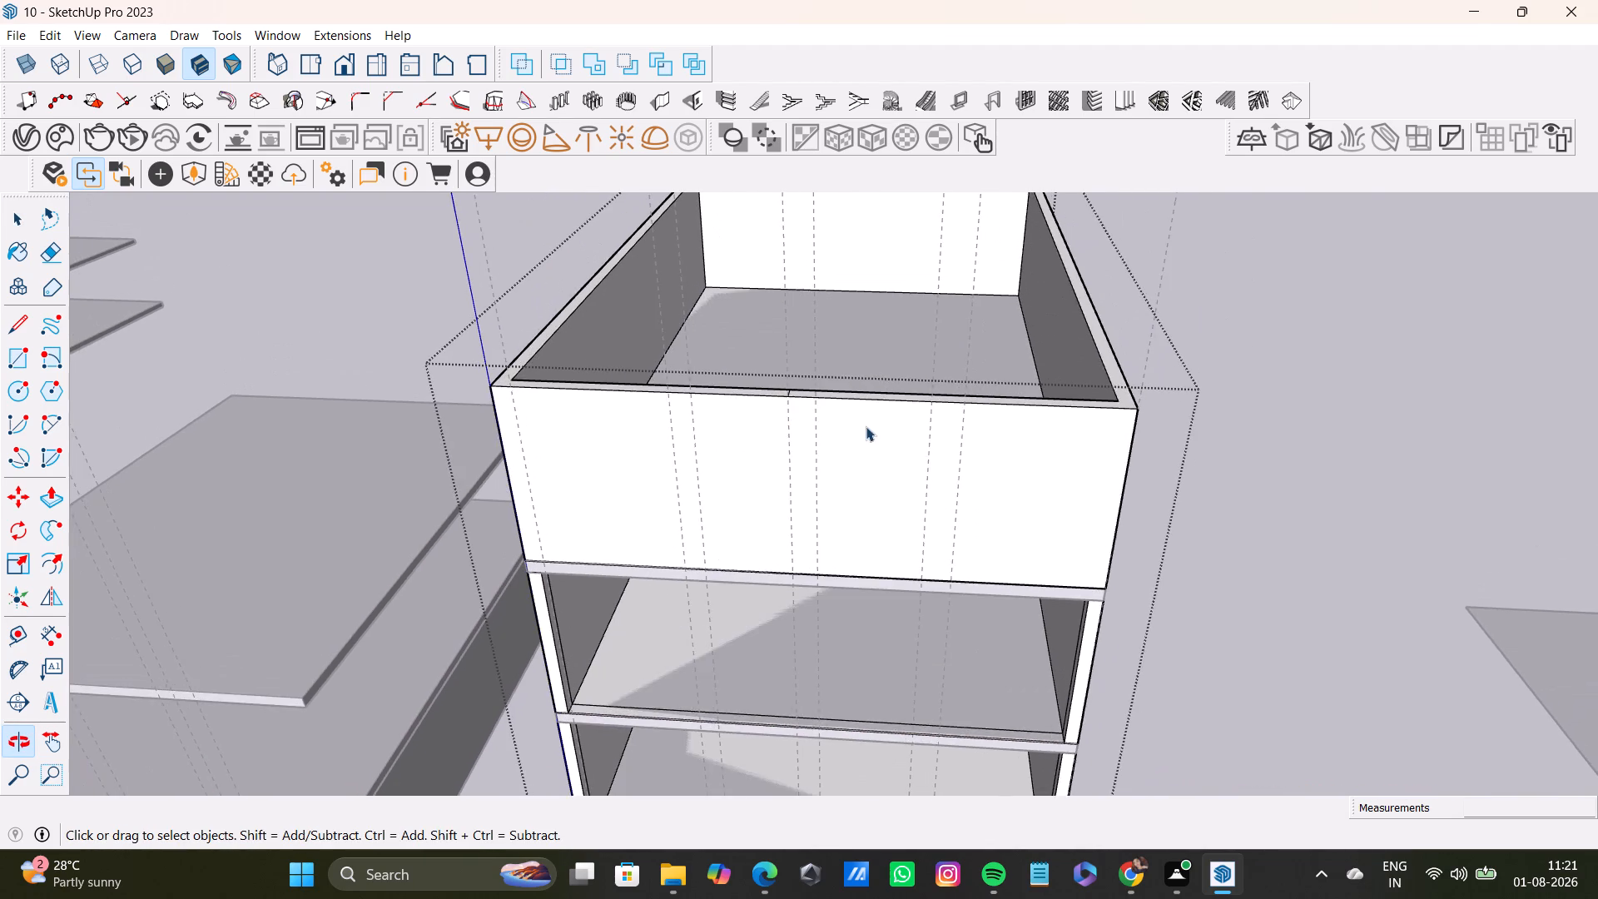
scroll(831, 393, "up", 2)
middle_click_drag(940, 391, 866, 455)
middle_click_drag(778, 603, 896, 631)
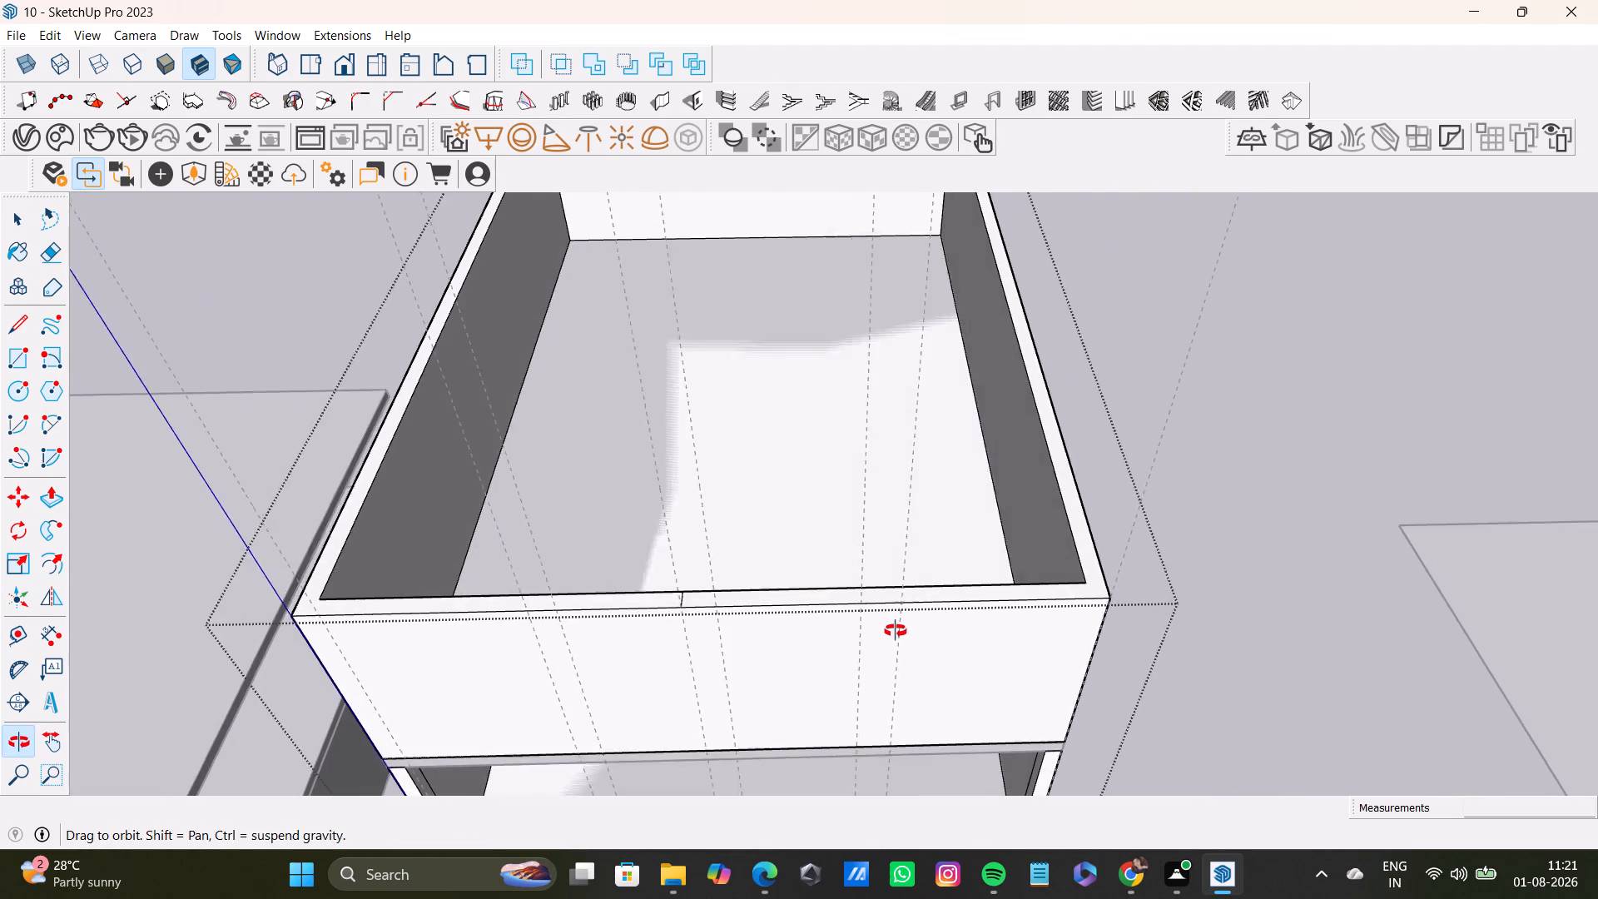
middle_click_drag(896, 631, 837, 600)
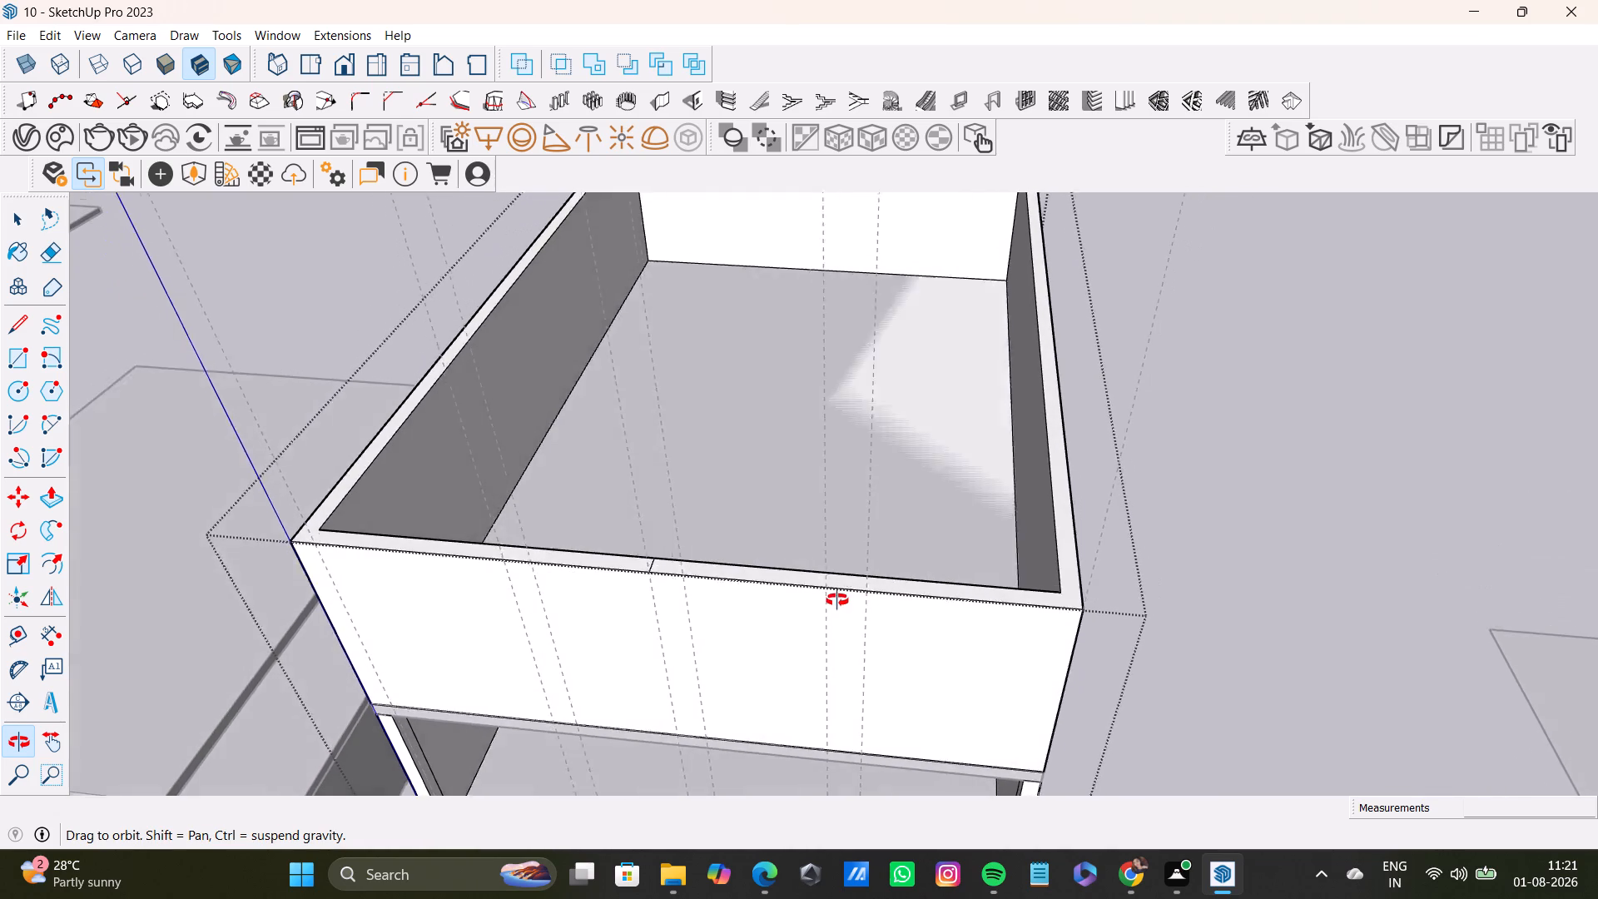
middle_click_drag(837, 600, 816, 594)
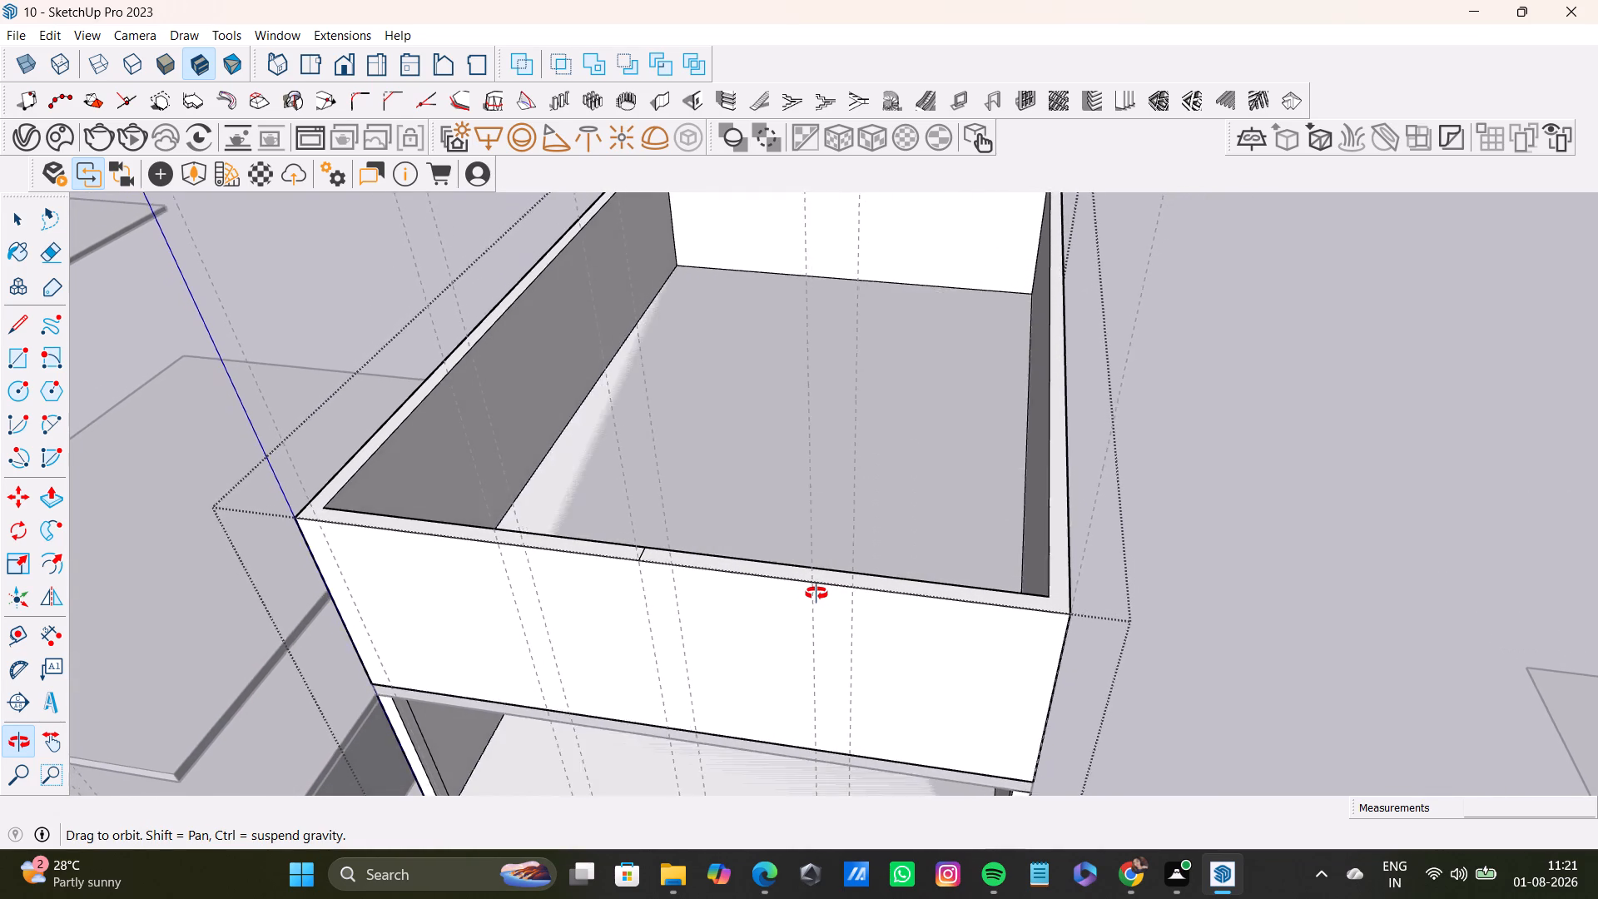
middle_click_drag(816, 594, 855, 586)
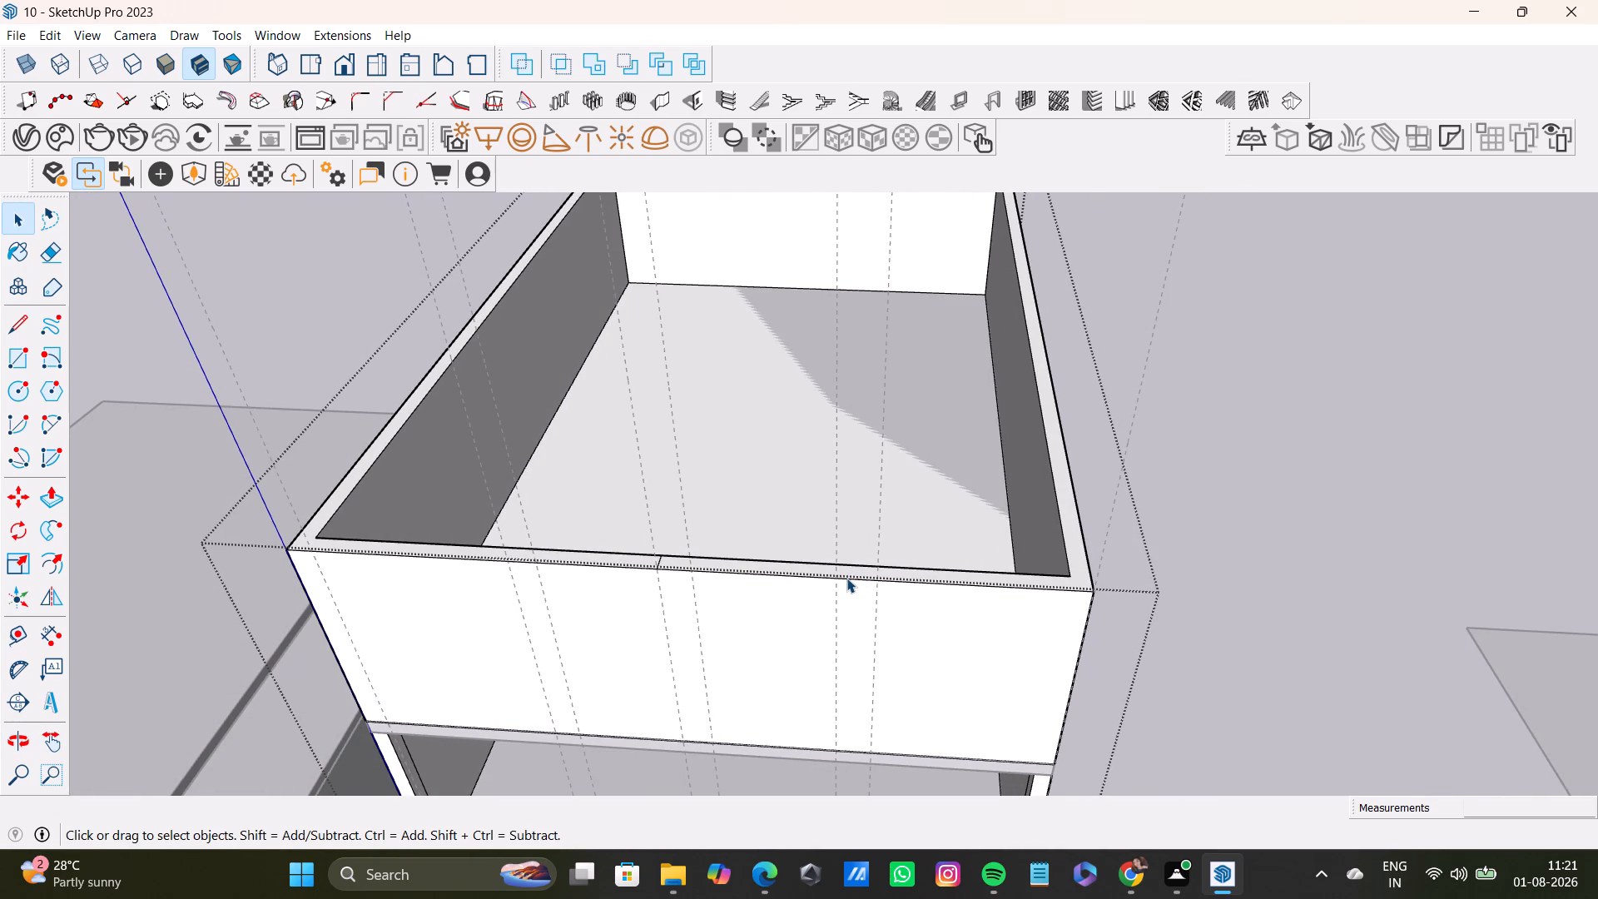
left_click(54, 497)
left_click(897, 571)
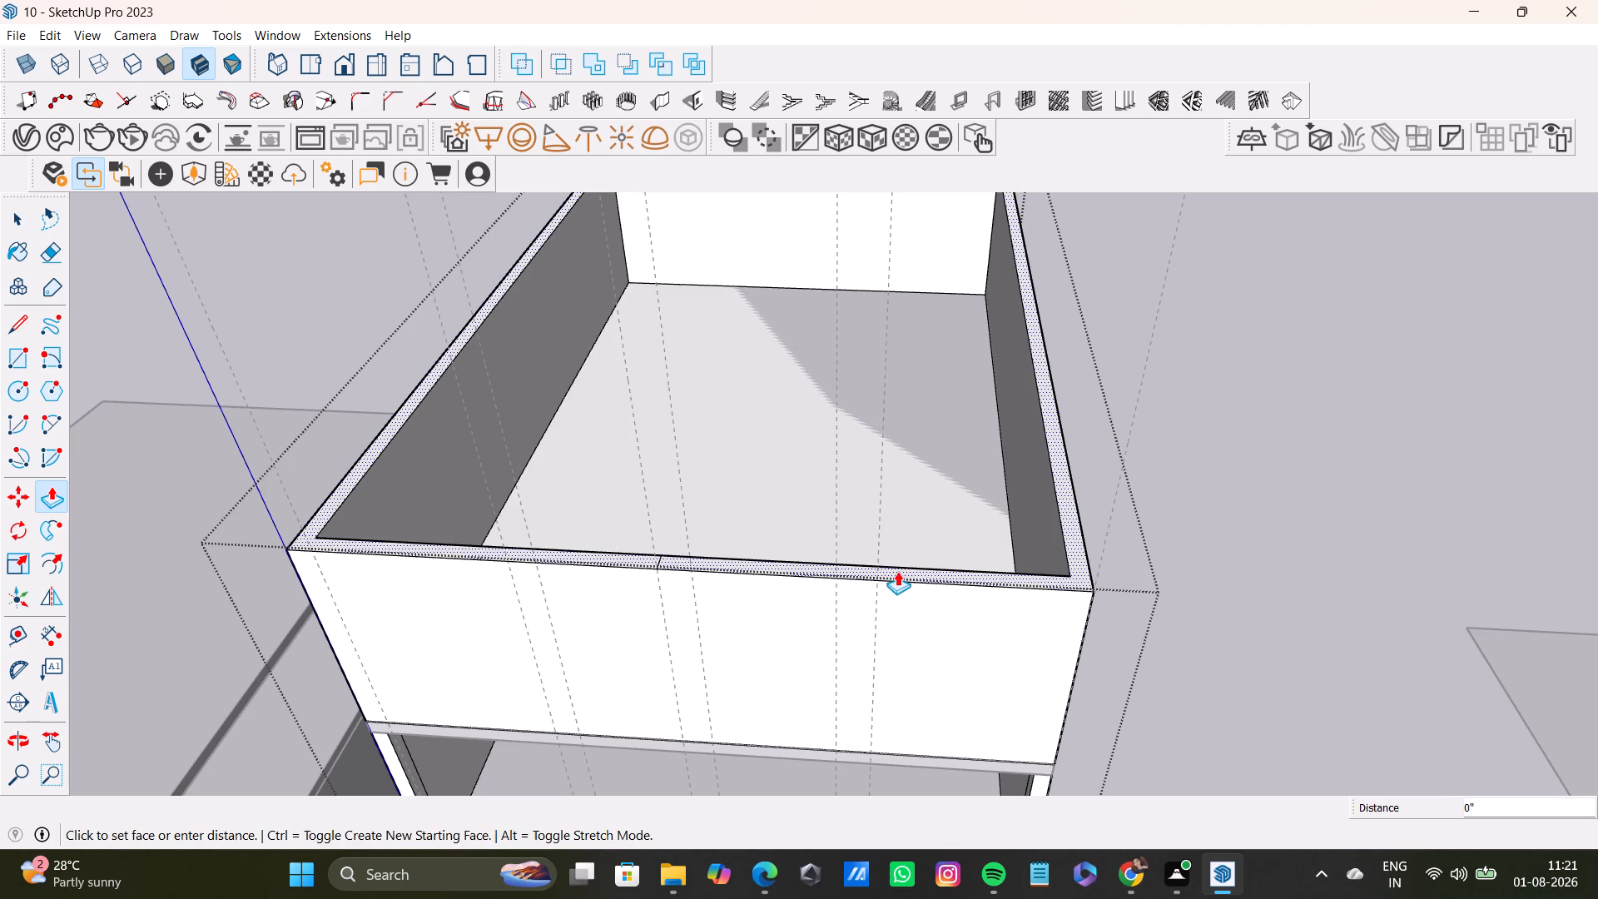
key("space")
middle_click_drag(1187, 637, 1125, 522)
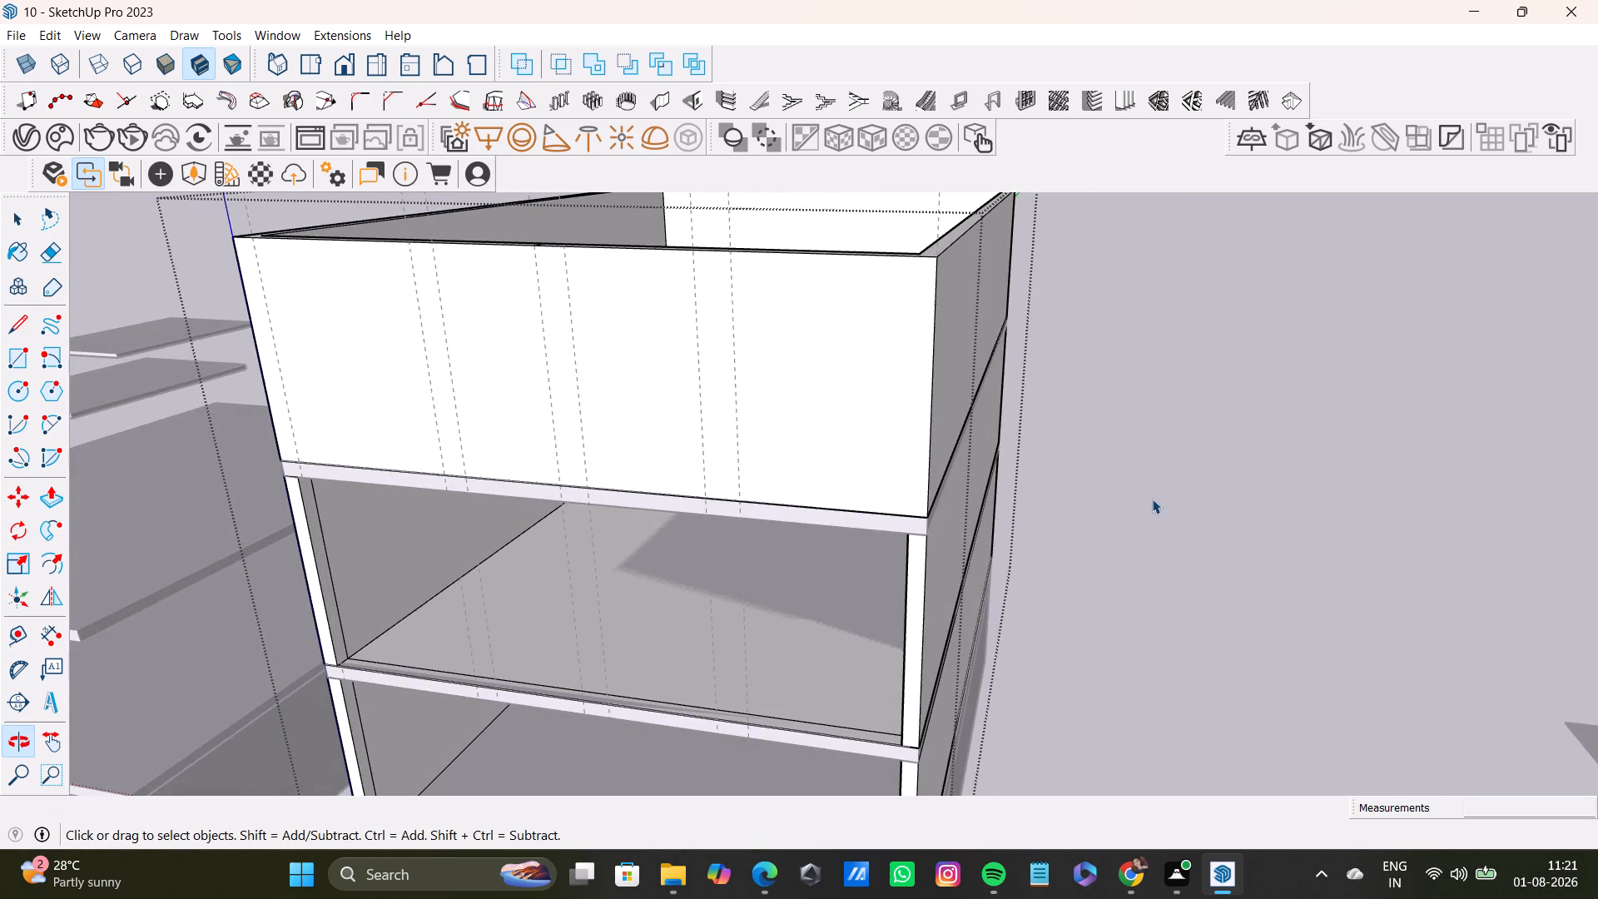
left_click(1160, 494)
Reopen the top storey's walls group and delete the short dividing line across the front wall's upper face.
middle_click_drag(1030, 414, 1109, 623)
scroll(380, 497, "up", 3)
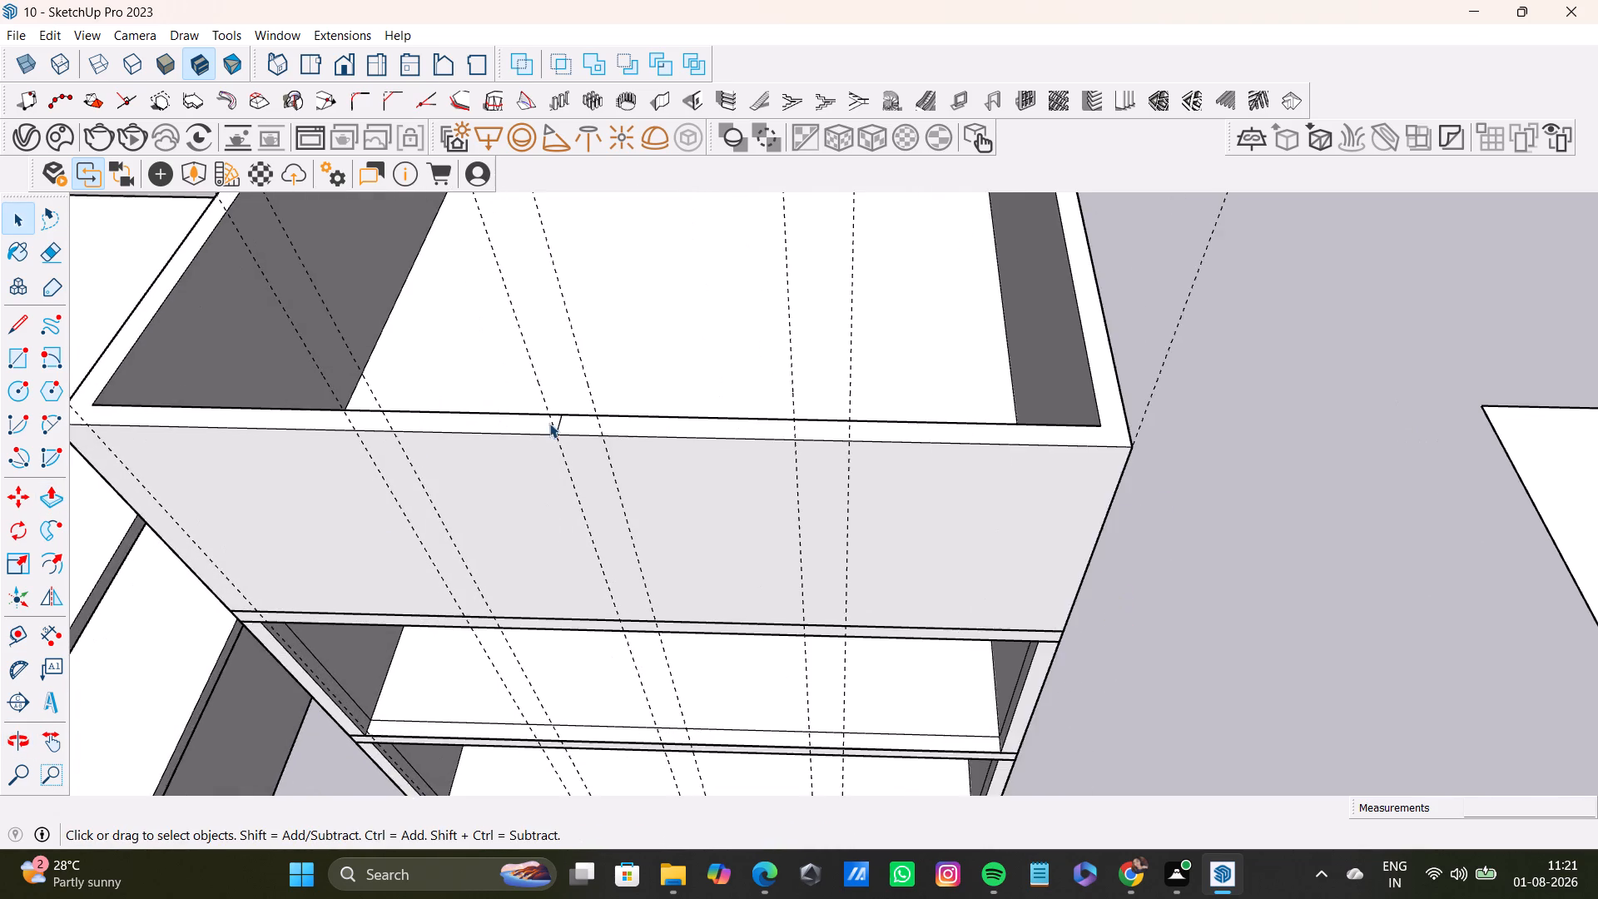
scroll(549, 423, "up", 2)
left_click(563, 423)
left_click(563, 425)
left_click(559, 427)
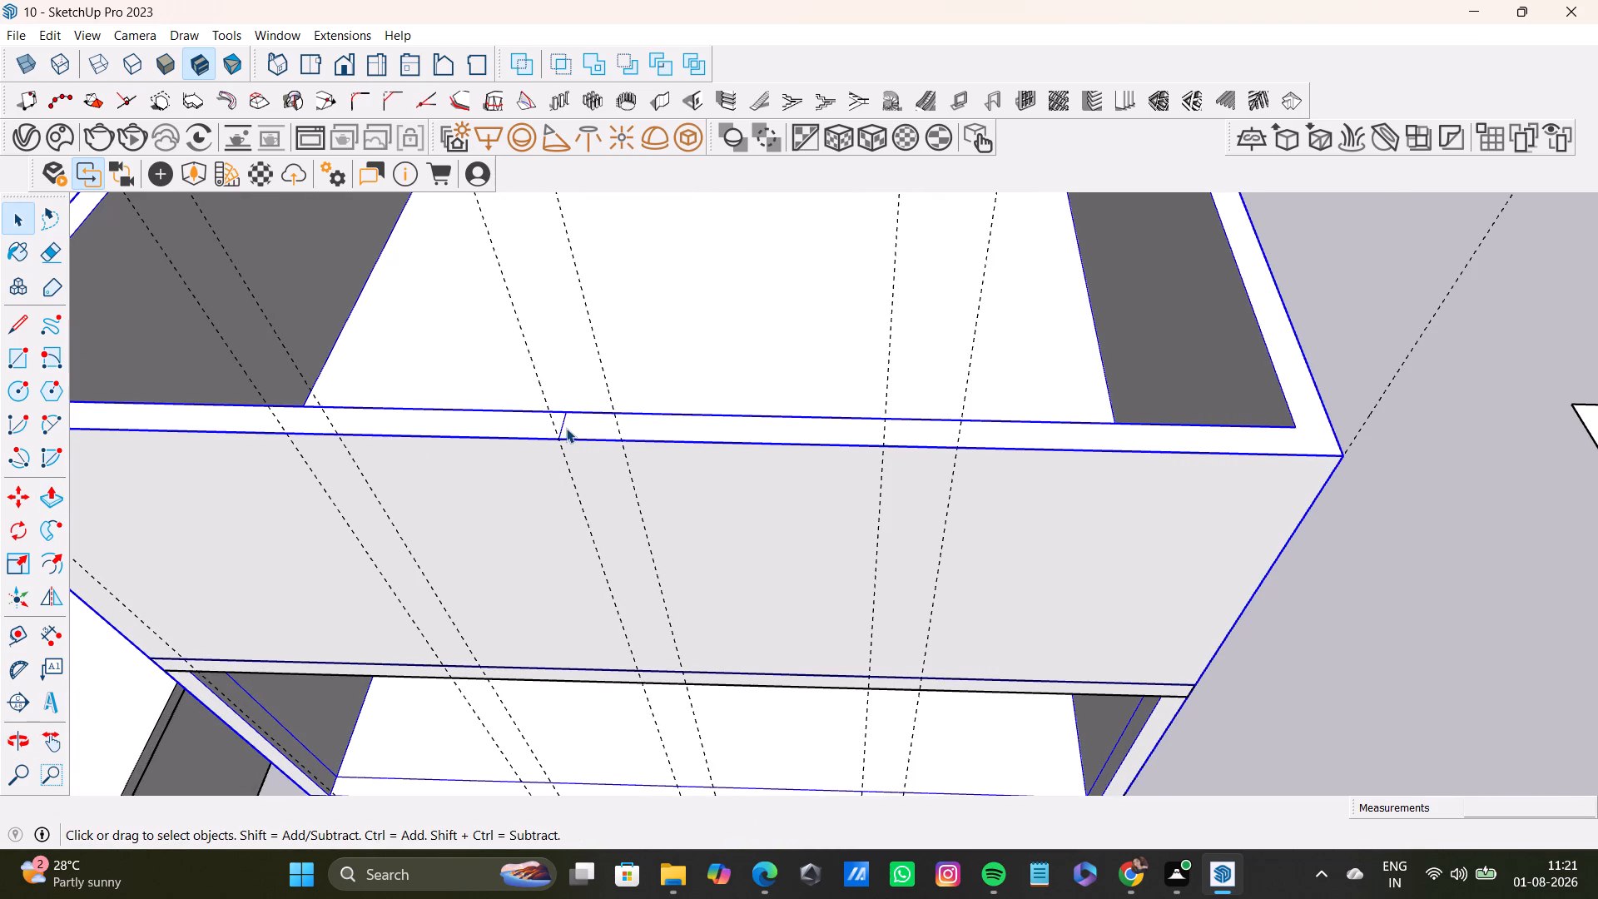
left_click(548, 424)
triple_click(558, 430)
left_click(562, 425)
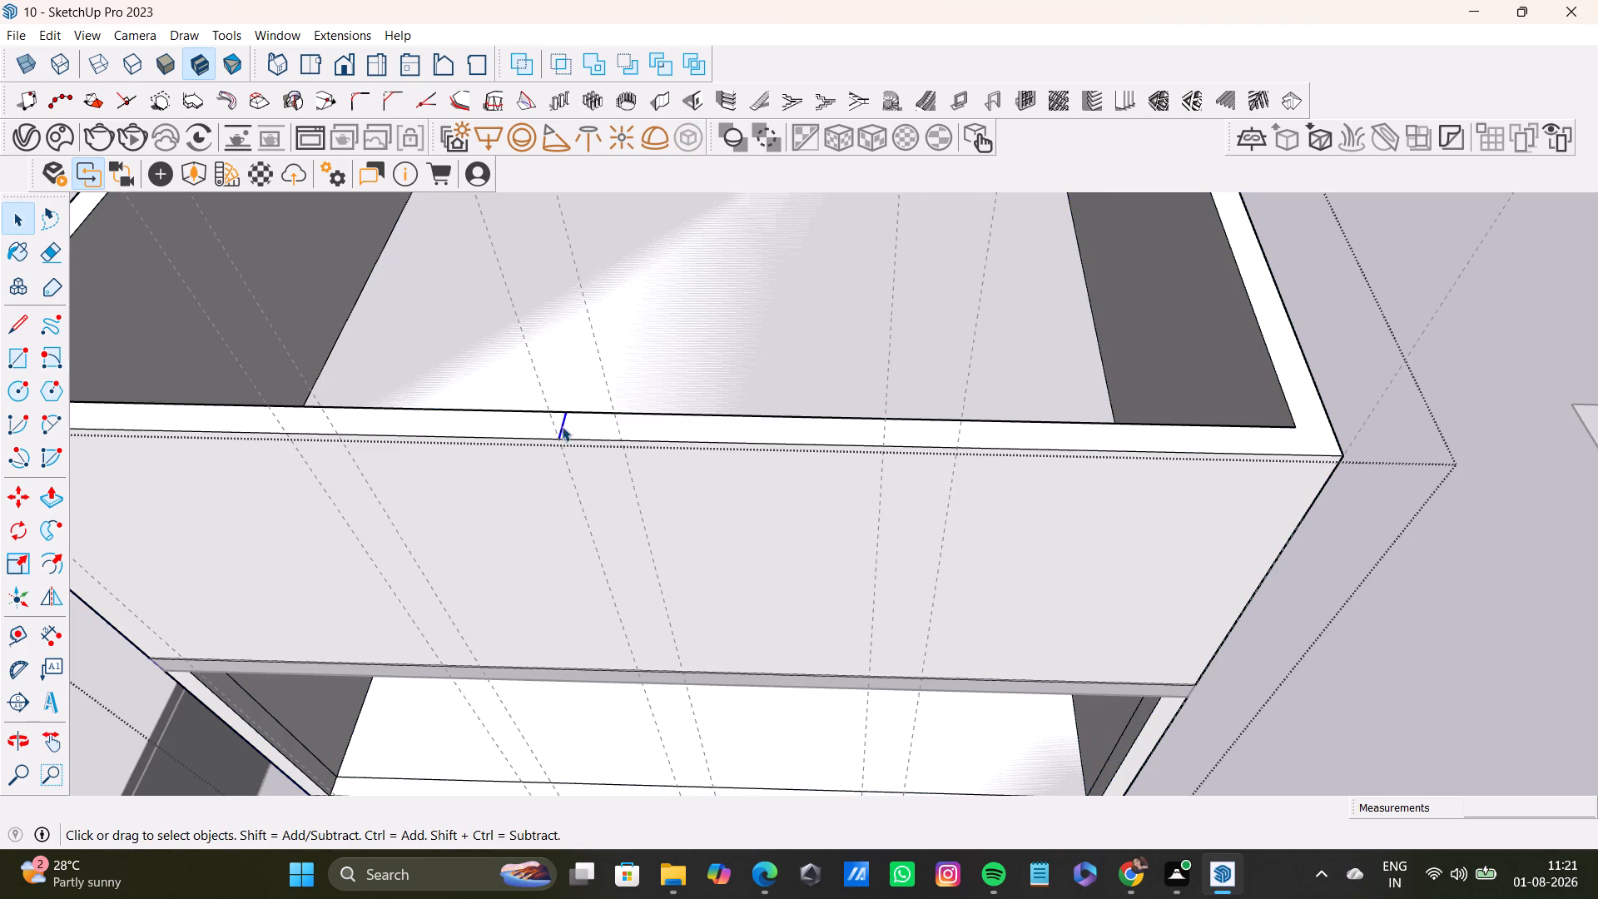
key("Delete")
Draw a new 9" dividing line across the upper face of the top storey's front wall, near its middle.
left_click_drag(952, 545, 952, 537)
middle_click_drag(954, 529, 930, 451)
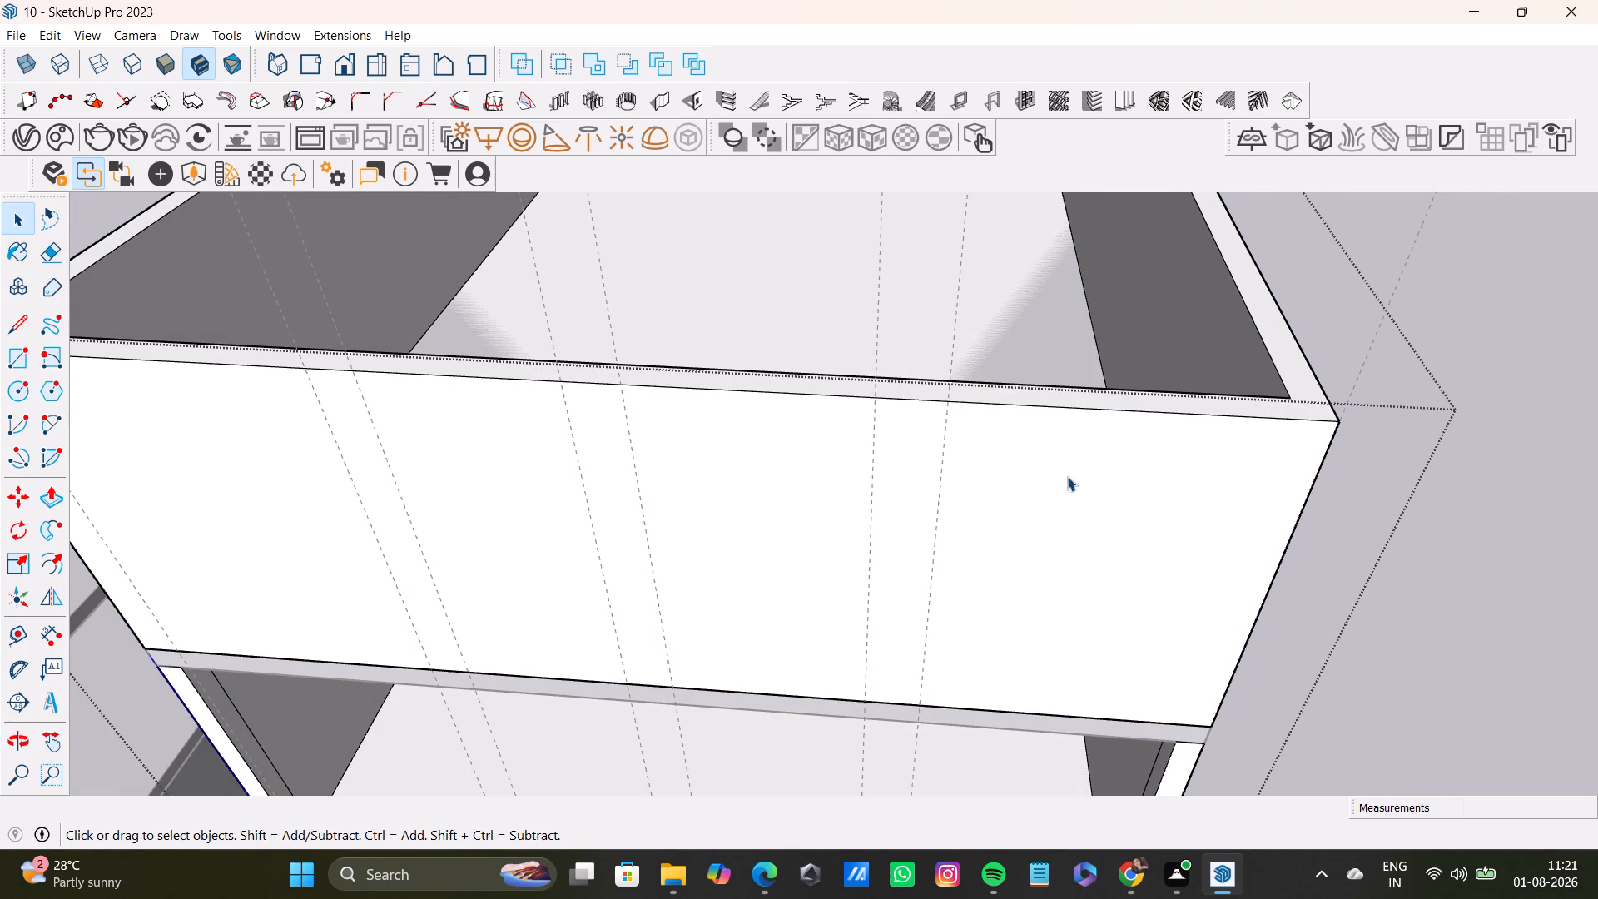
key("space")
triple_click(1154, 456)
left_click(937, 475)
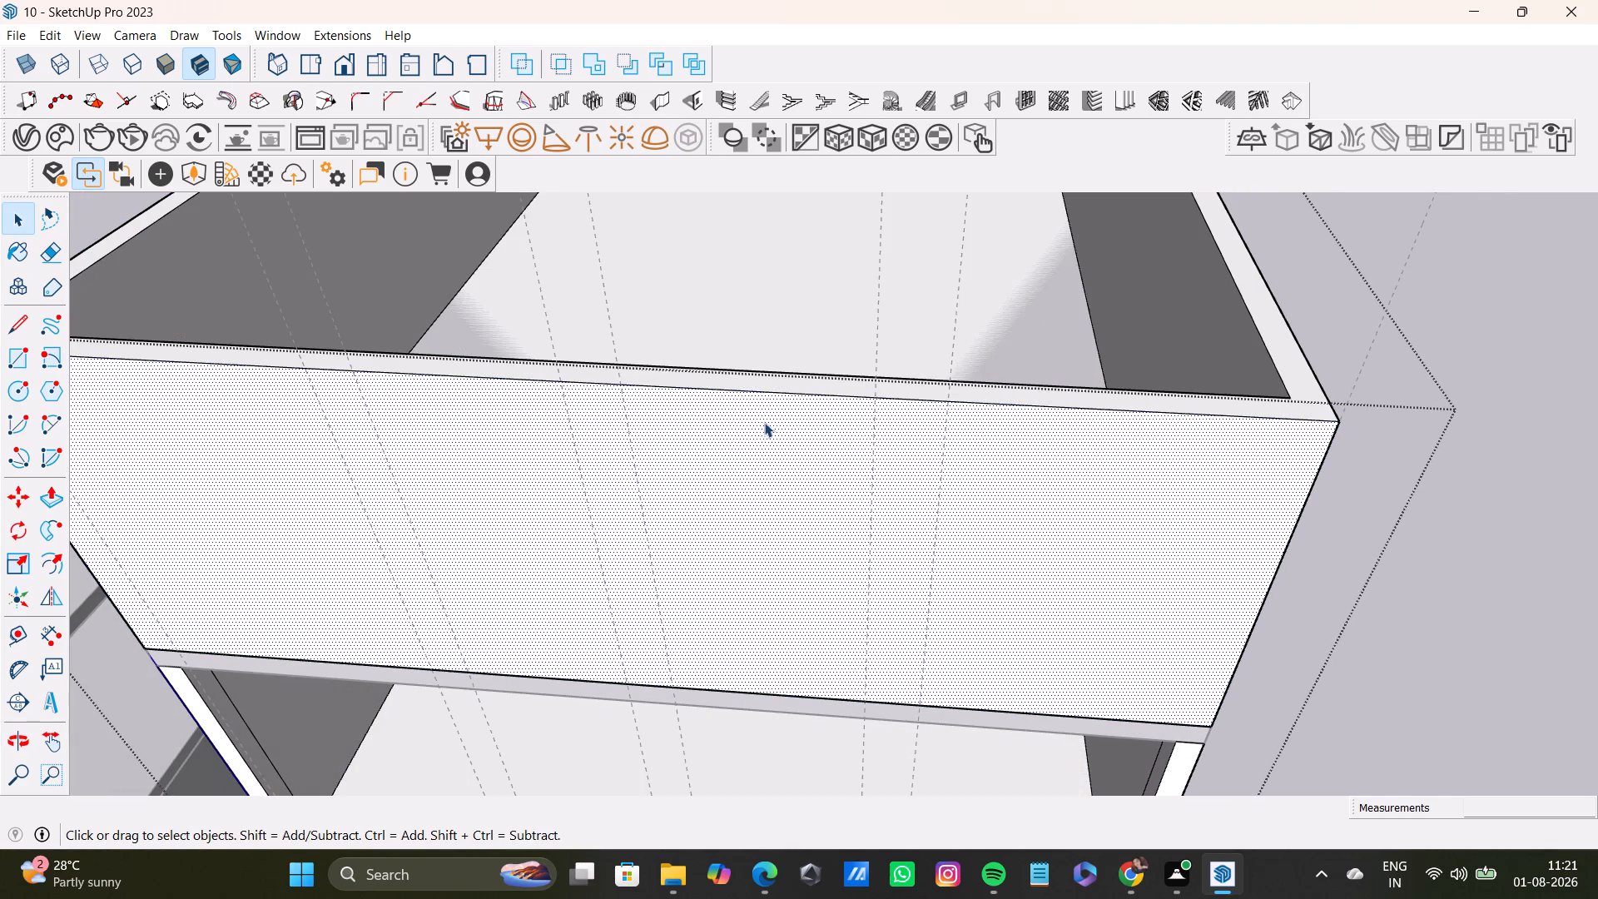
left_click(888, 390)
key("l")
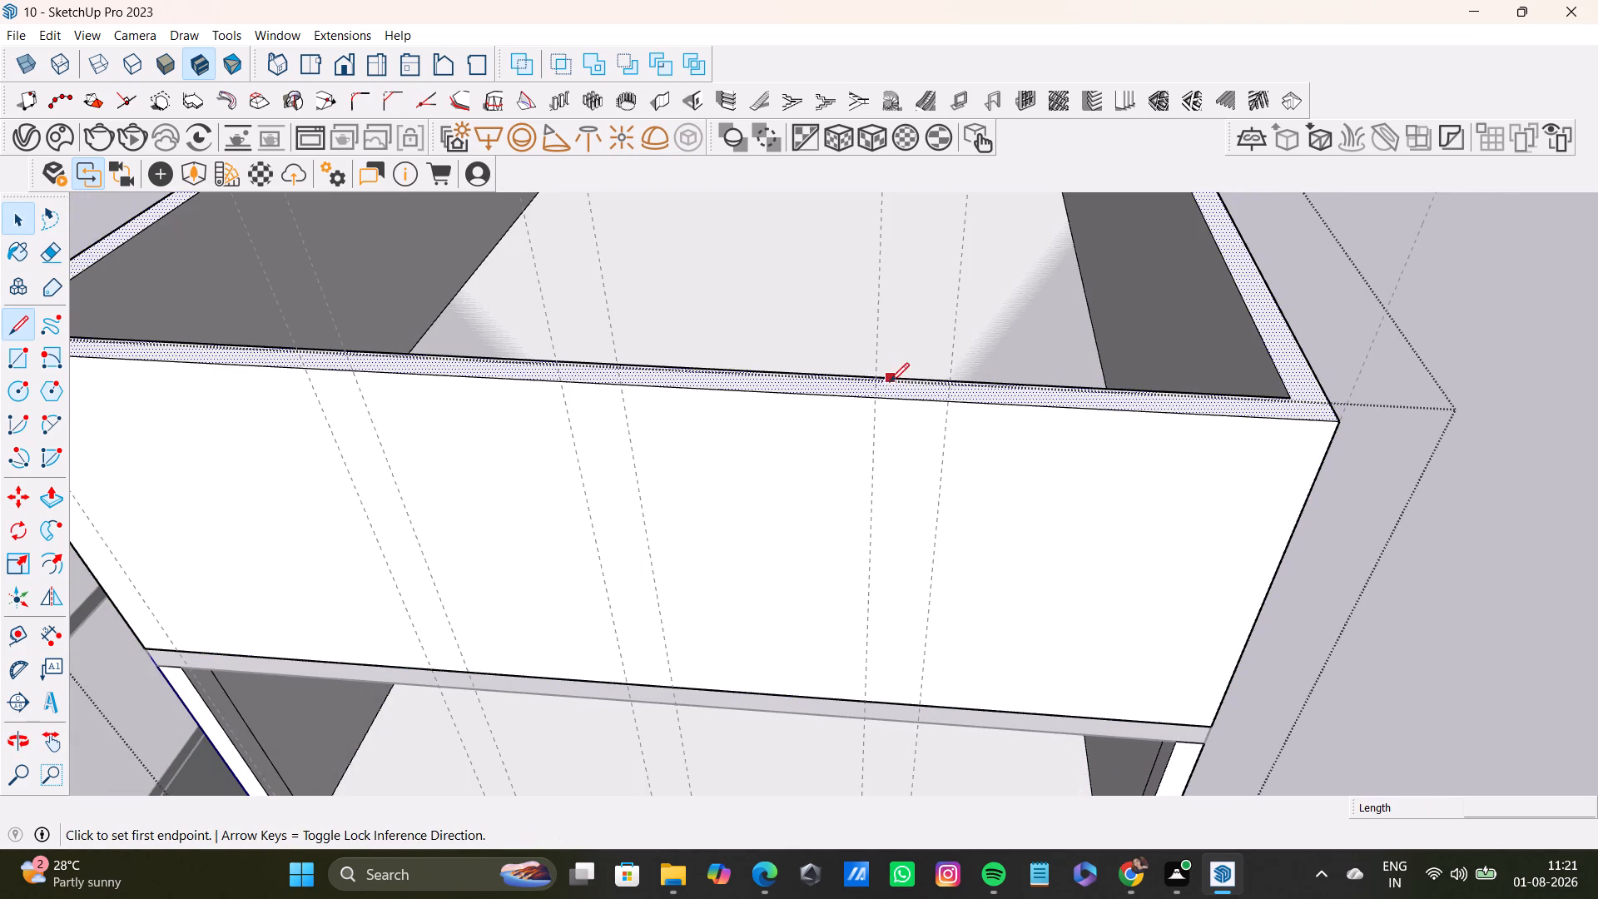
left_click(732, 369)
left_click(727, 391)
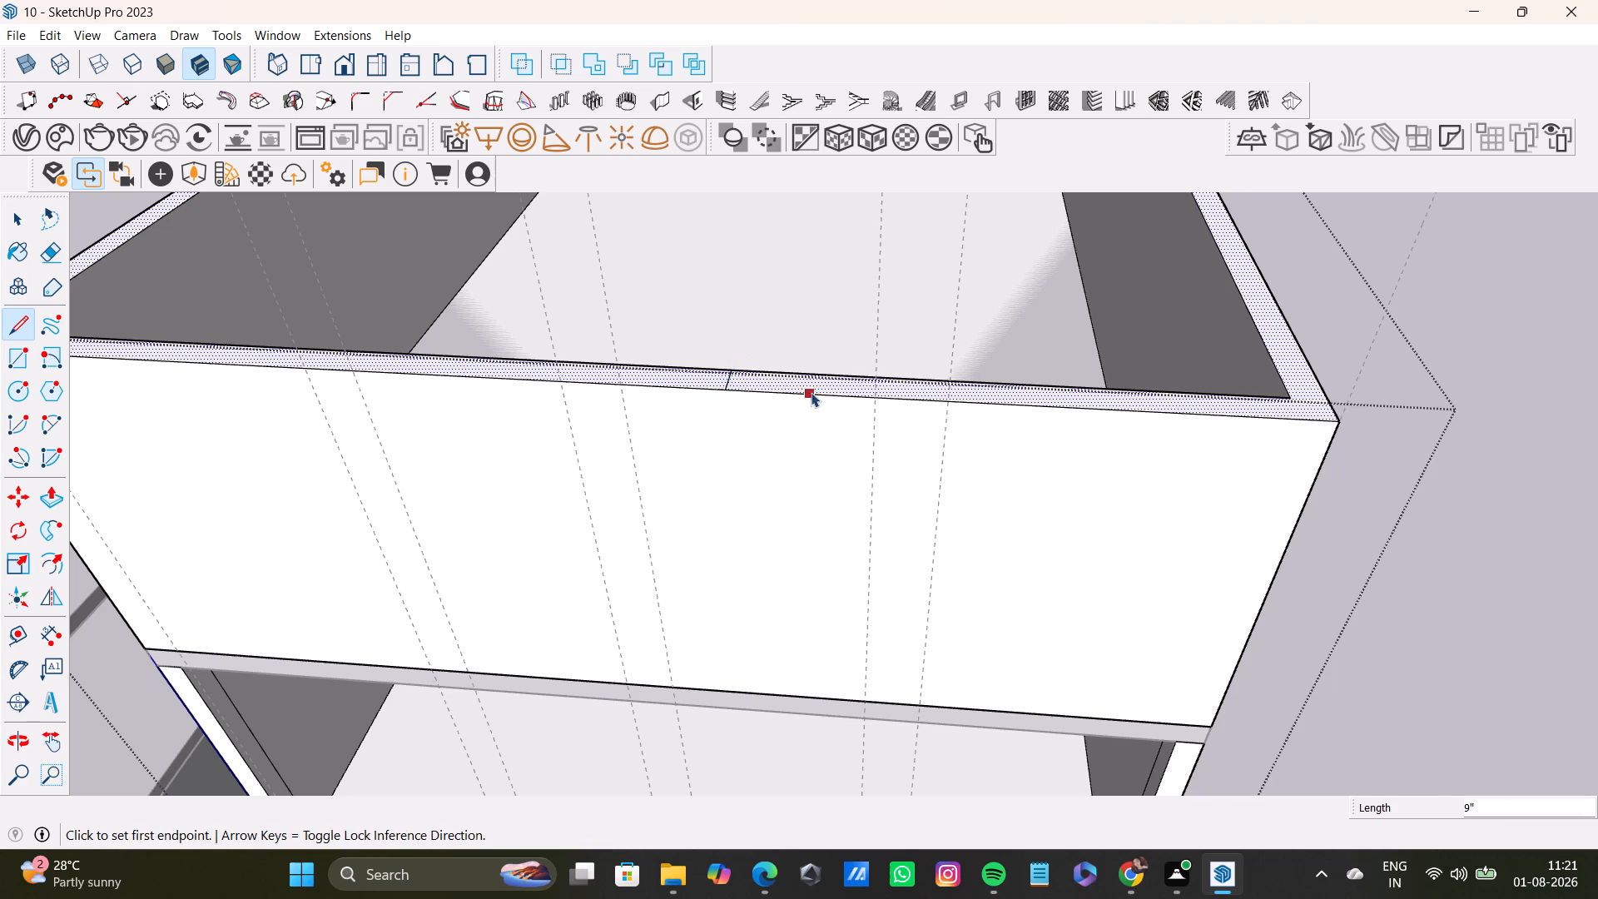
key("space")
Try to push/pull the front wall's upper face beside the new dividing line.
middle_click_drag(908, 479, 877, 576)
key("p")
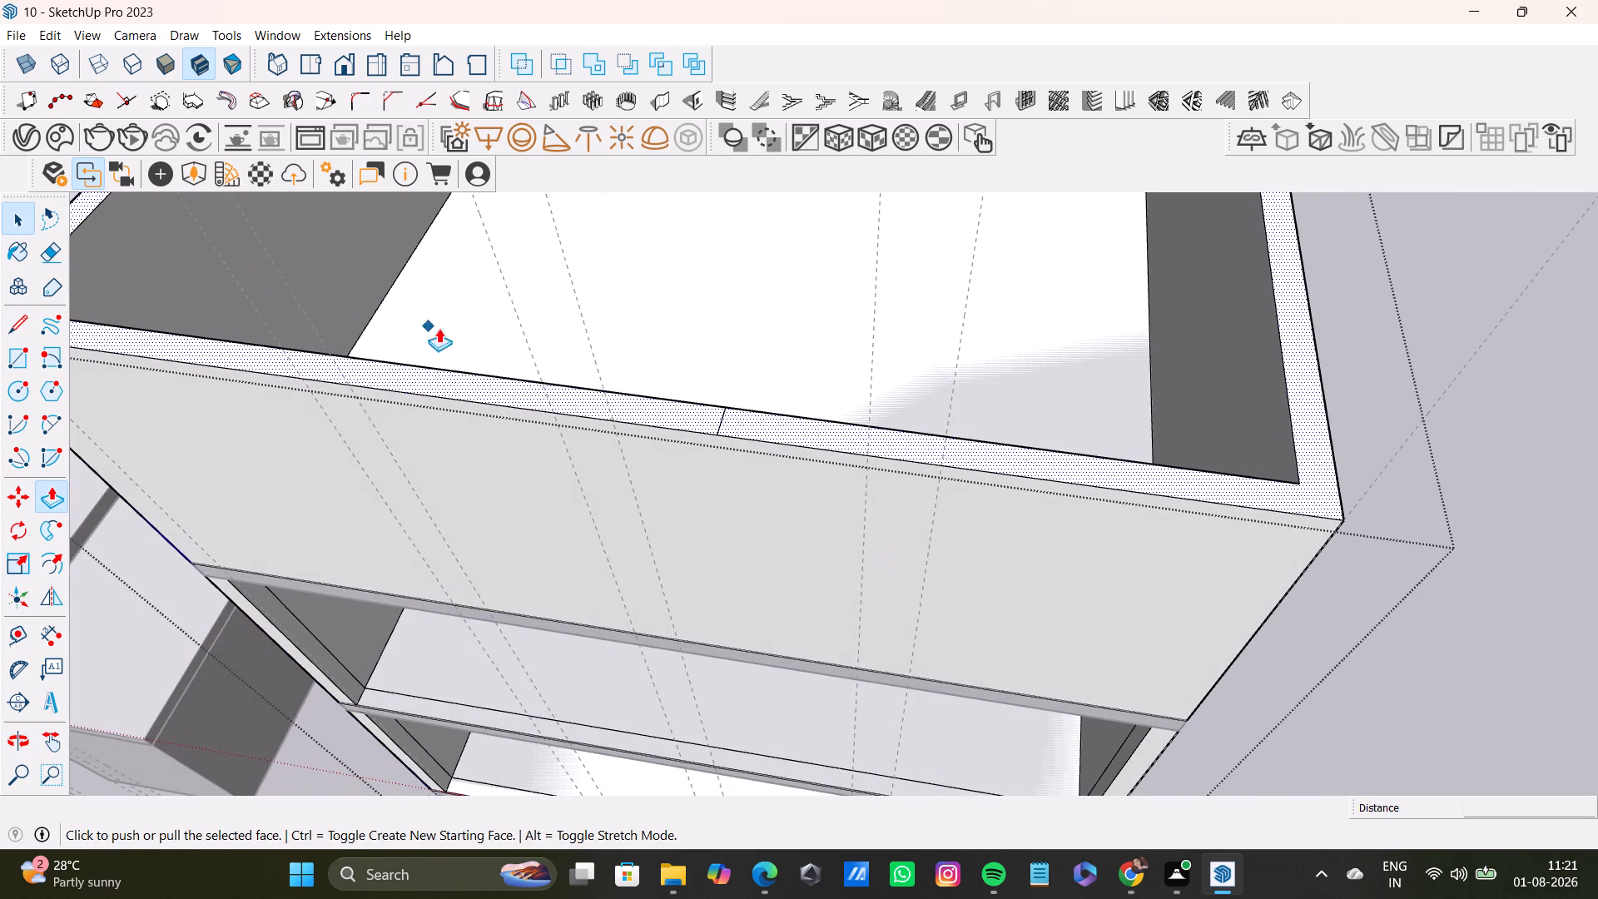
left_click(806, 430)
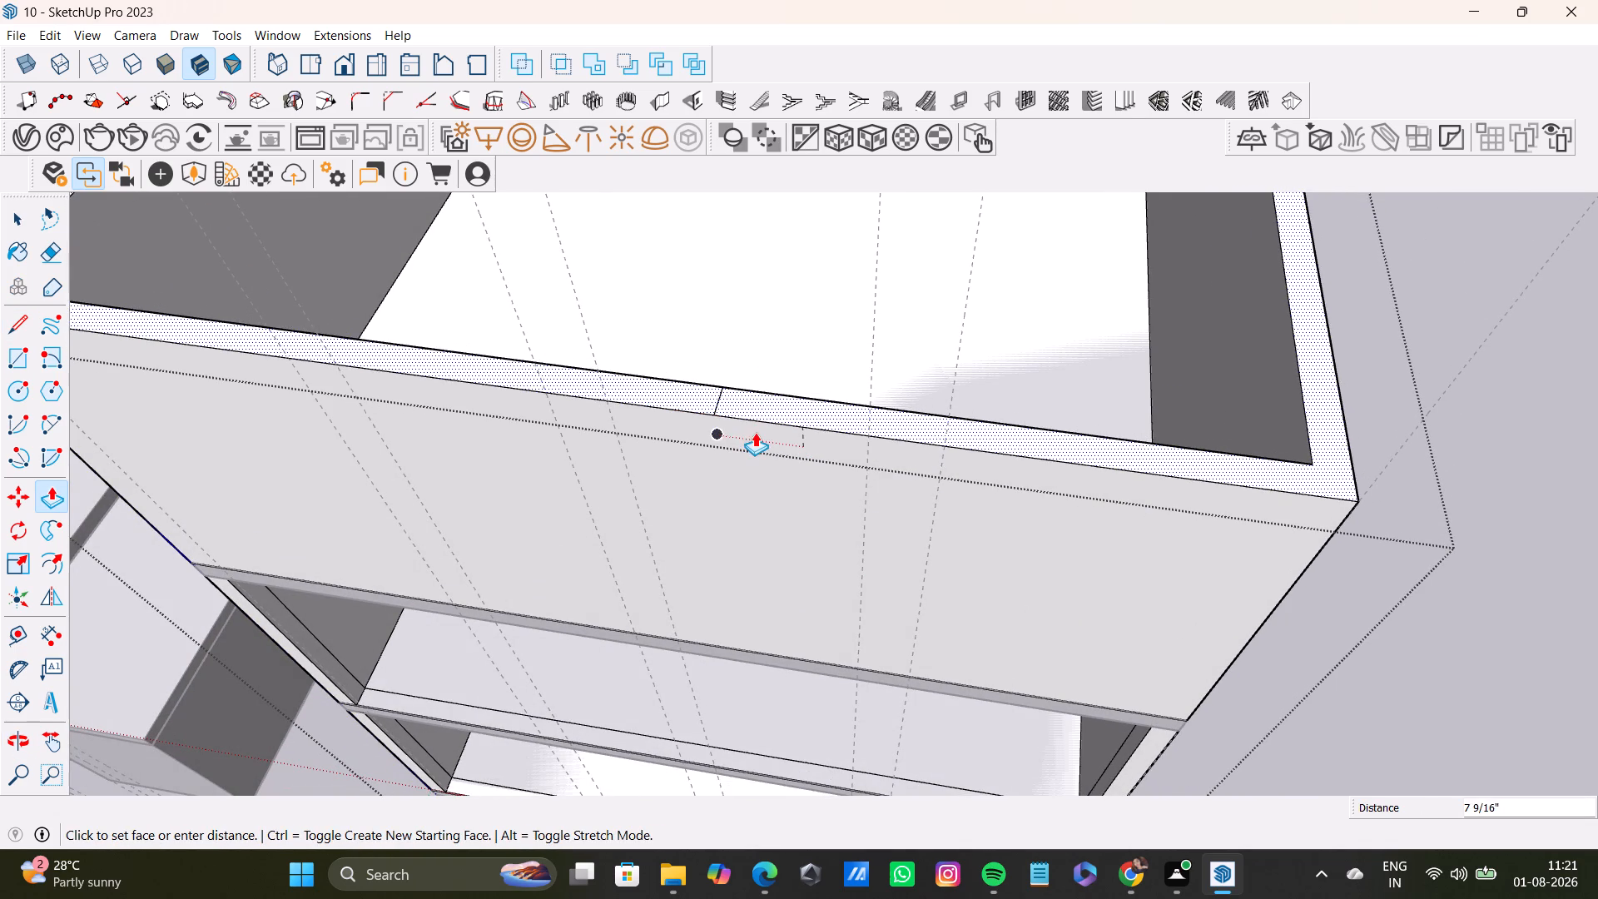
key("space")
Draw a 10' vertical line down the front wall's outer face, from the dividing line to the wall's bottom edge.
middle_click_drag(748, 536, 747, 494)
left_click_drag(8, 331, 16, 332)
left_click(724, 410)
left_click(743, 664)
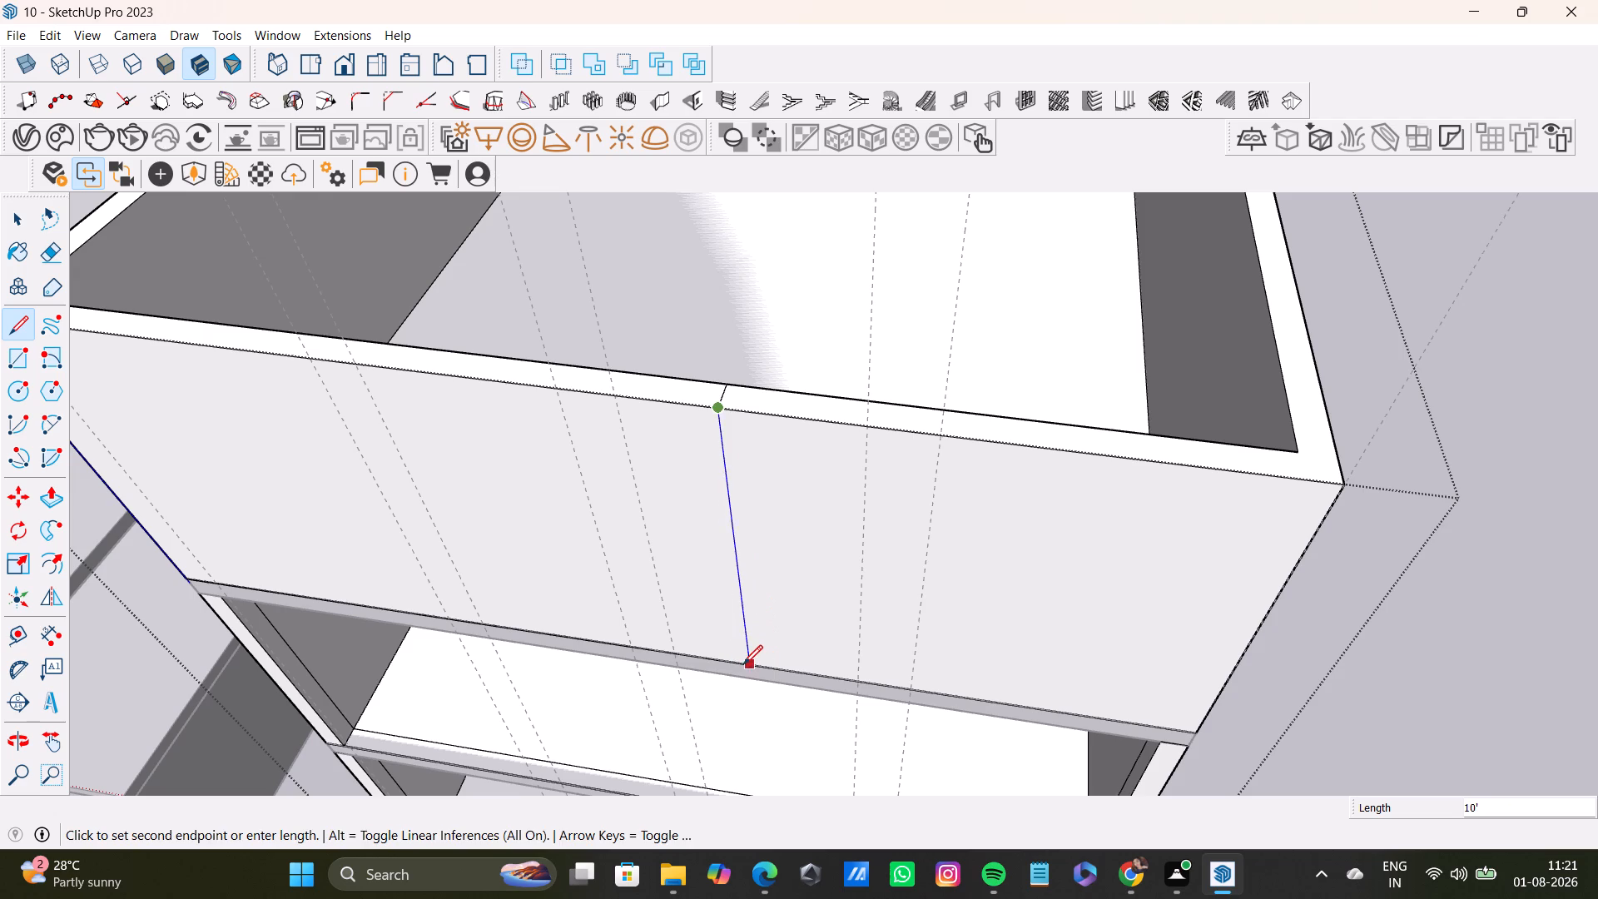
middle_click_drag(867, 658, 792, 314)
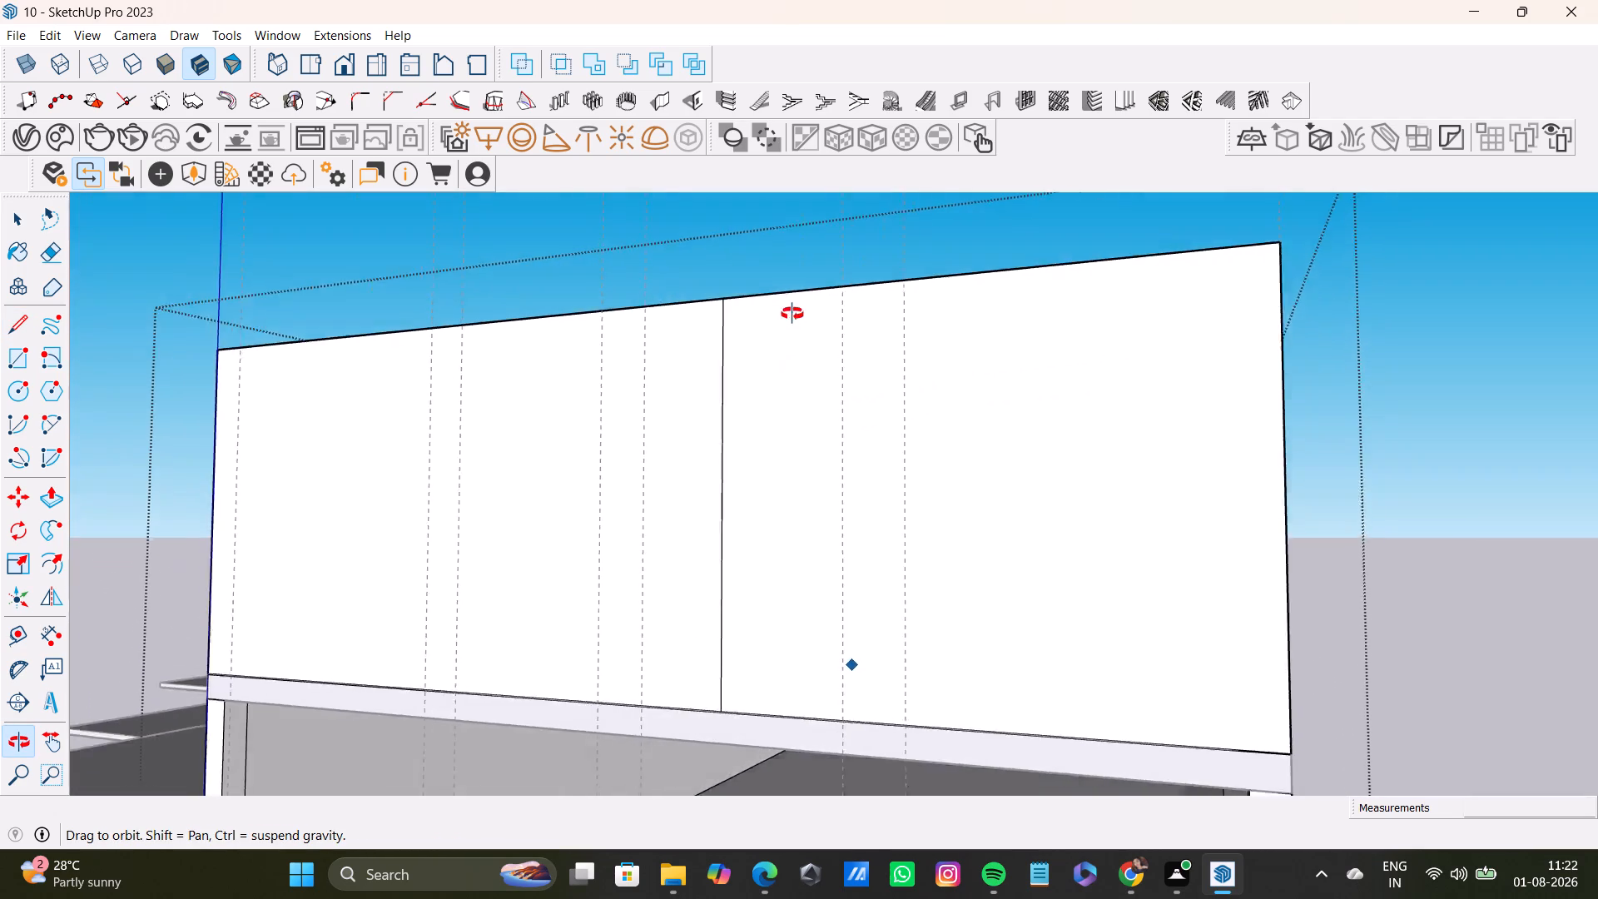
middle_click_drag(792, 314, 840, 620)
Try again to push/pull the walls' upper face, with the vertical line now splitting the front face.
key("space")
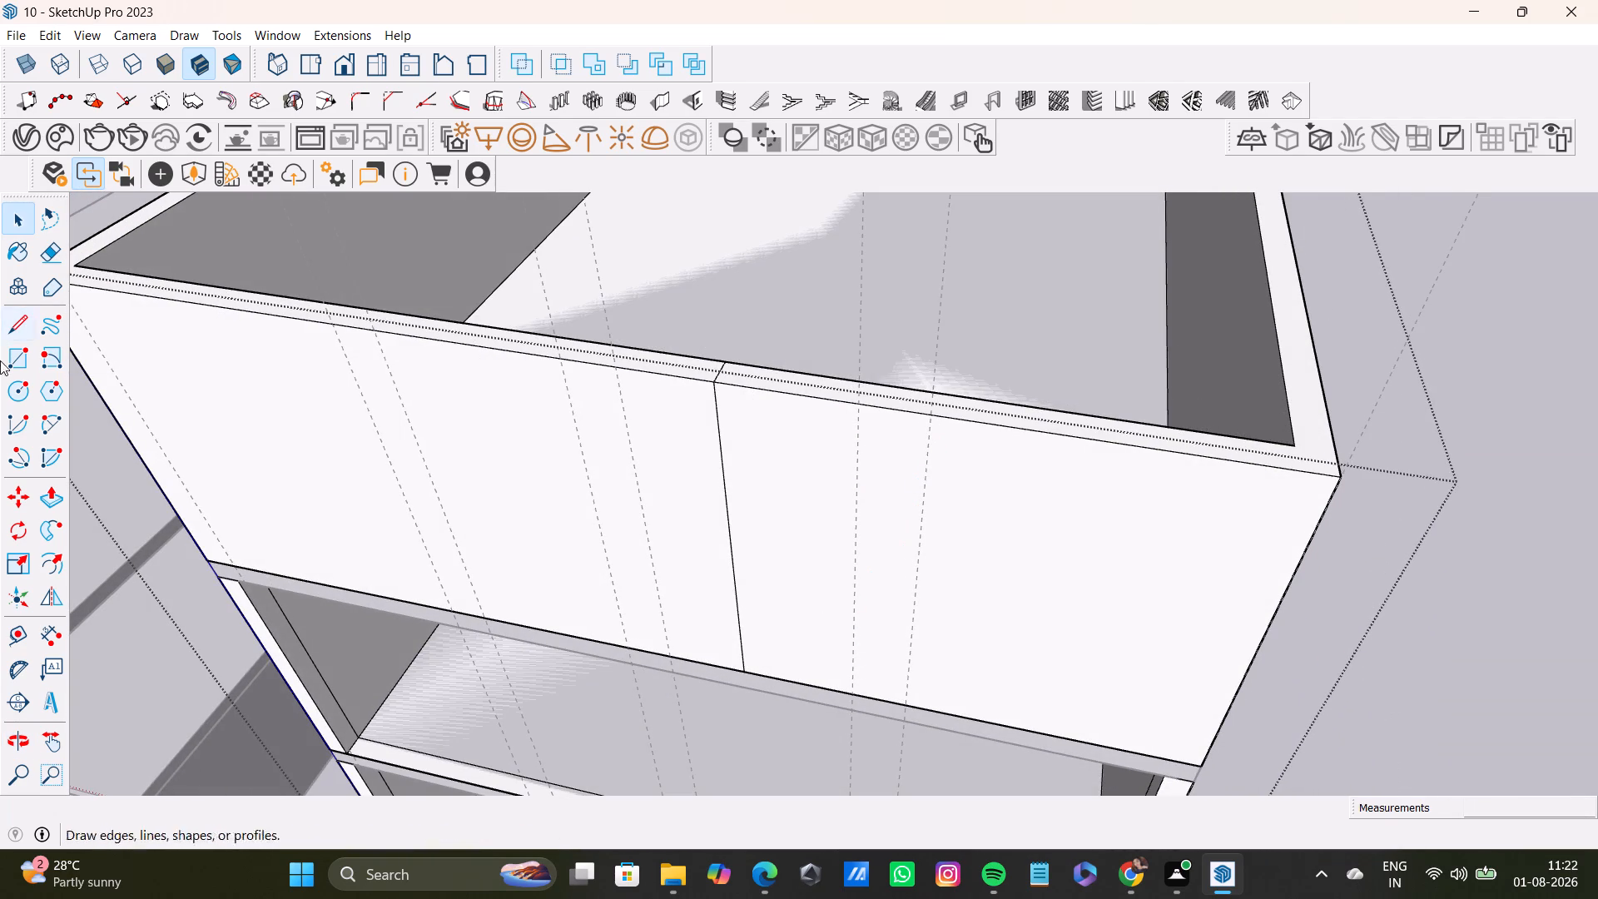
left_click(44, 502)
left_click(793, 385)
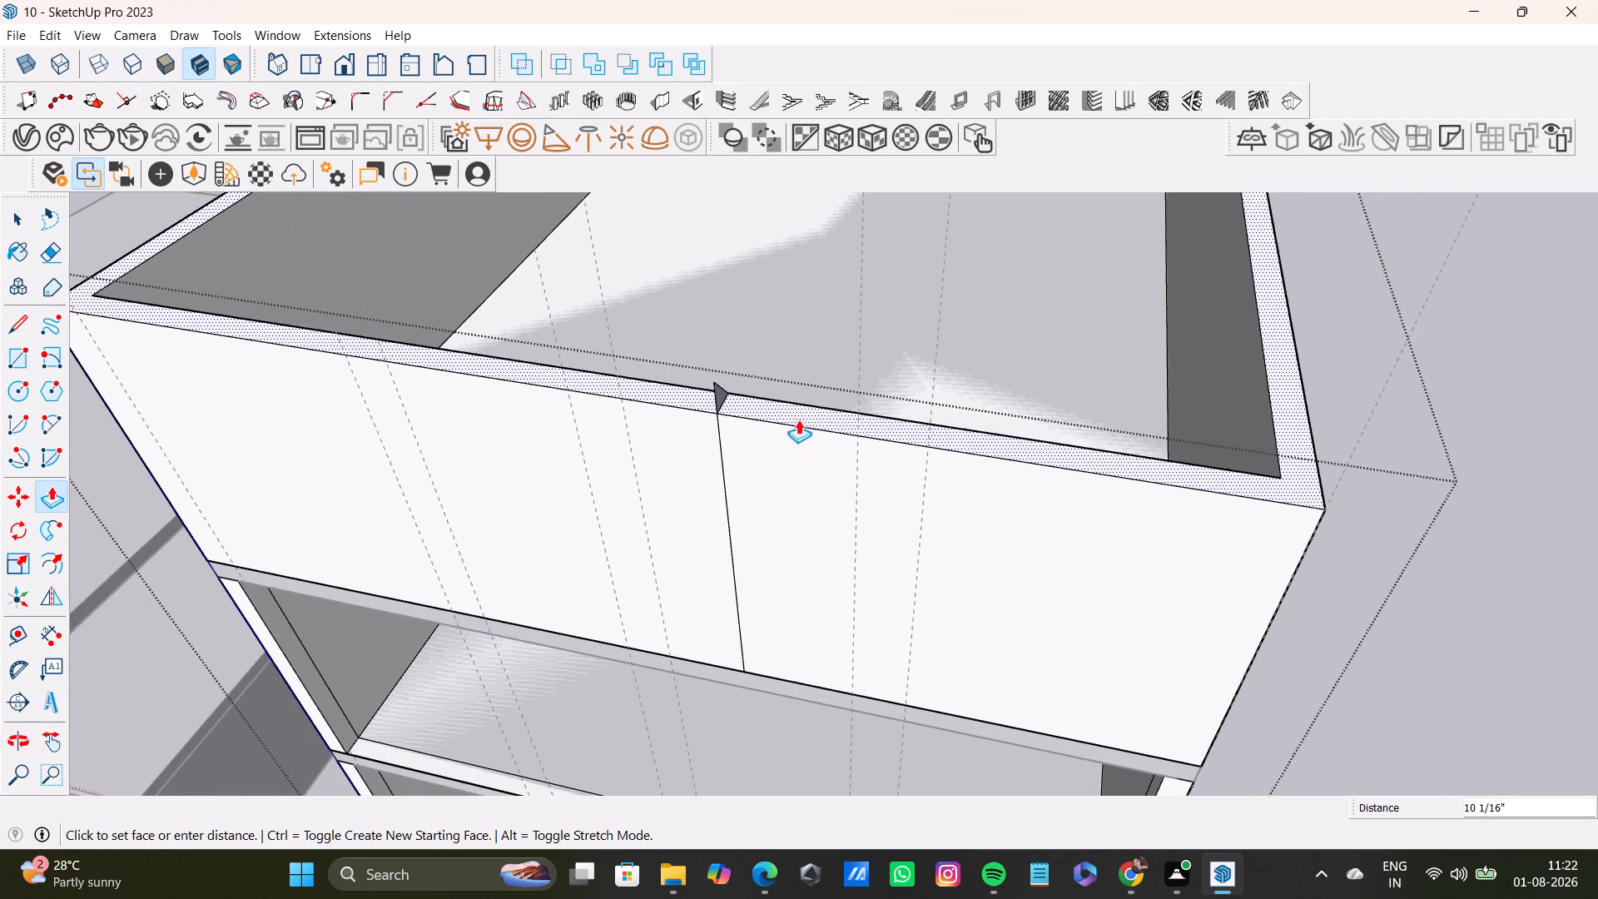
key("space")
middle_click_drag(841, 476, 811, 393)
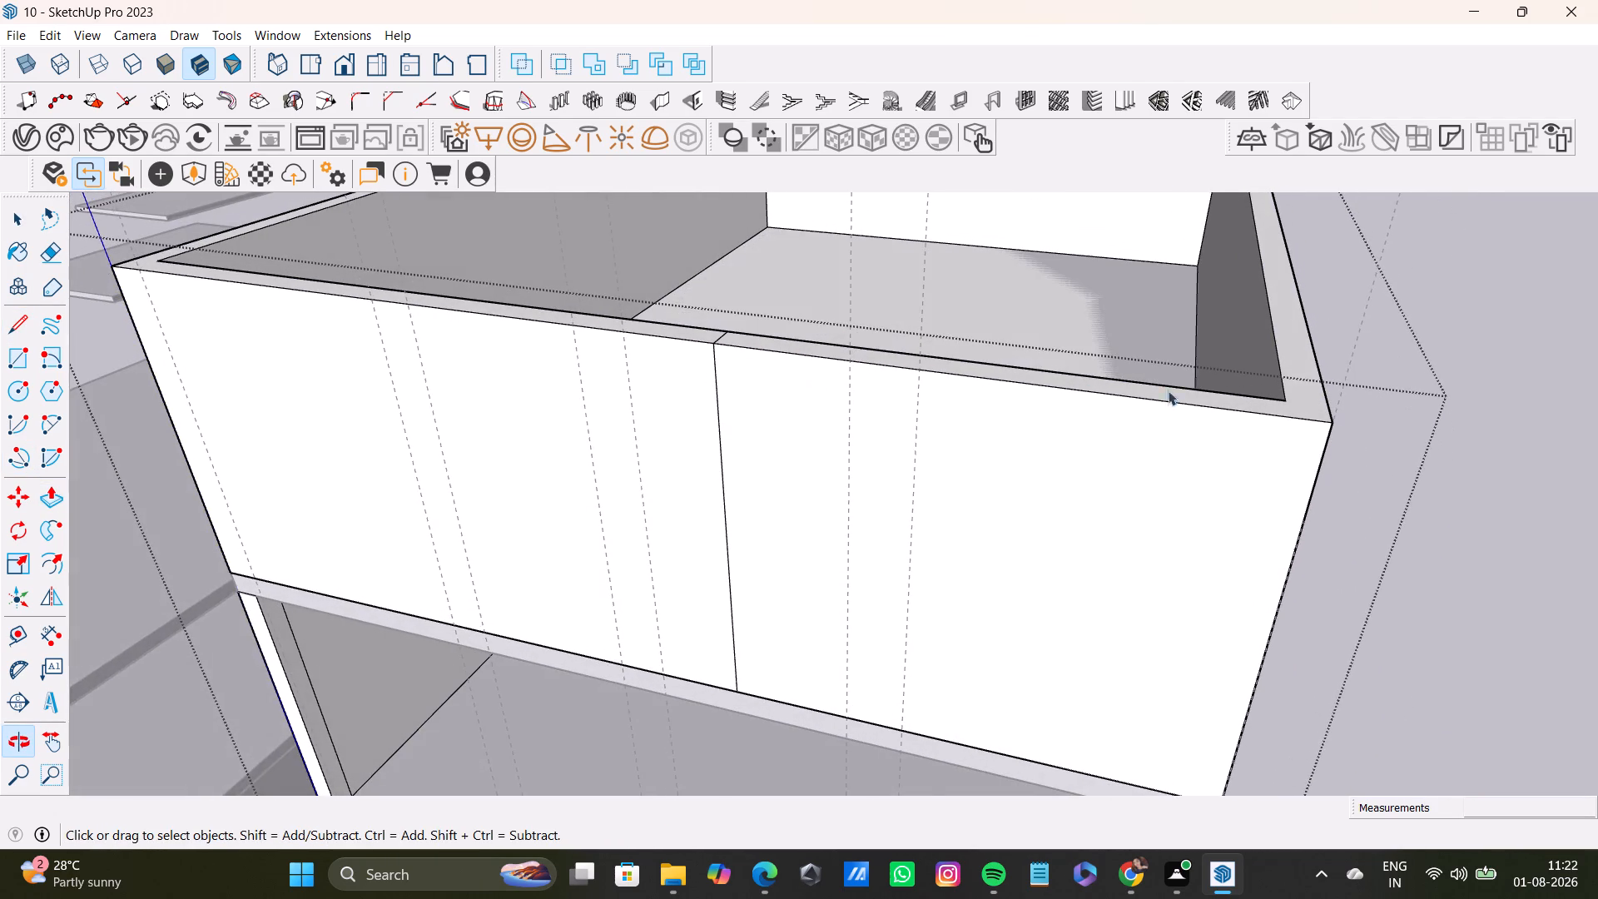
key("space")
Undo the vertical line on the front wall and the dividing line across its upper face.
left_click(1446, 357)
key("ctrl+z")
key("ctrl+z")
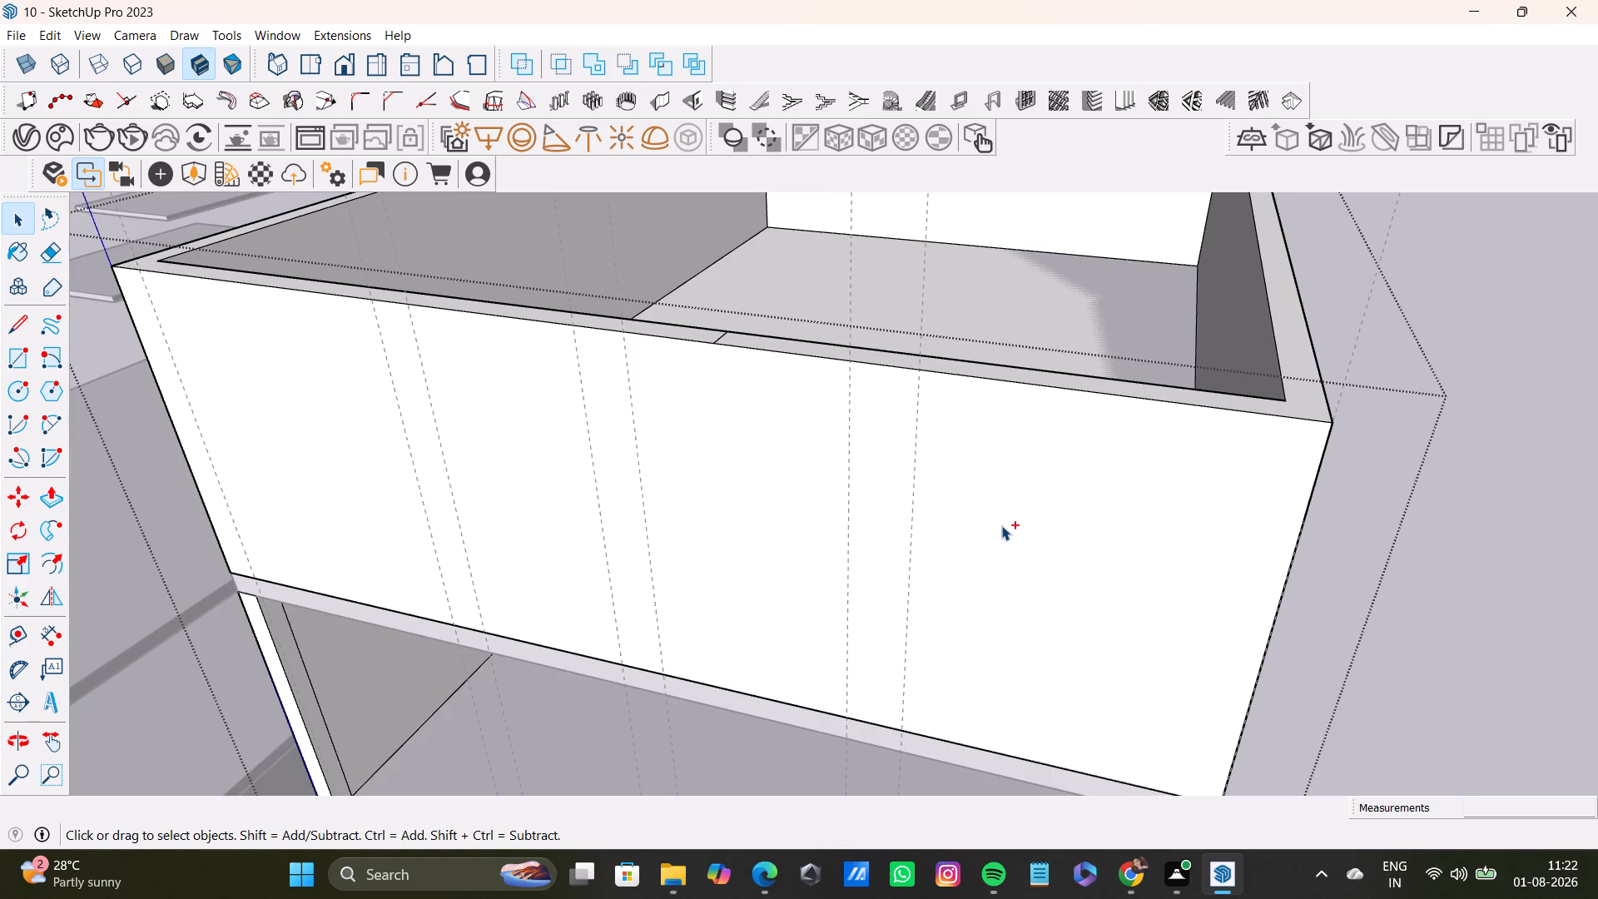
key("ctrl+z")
Split the top storey's front wall with a 9" line across its upper face and a 10' vertical line down its outer face.
left_click(1515, 500)
triple_click(1228, 497)
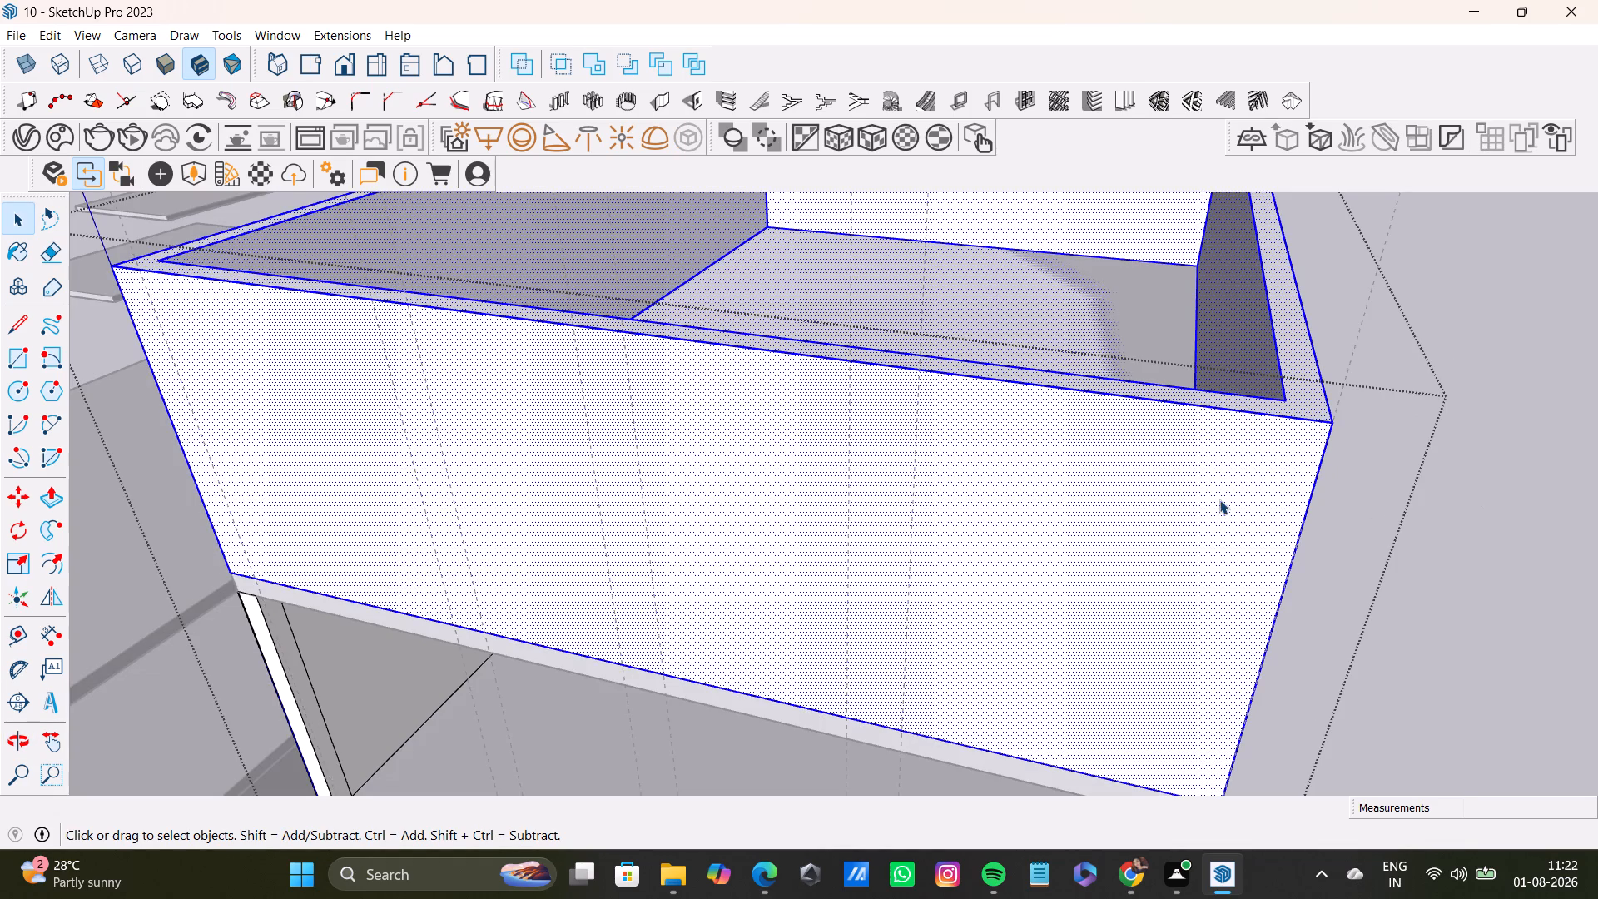
middle_click_drag(613, 423, 668, 568)
left_click(24, 327)
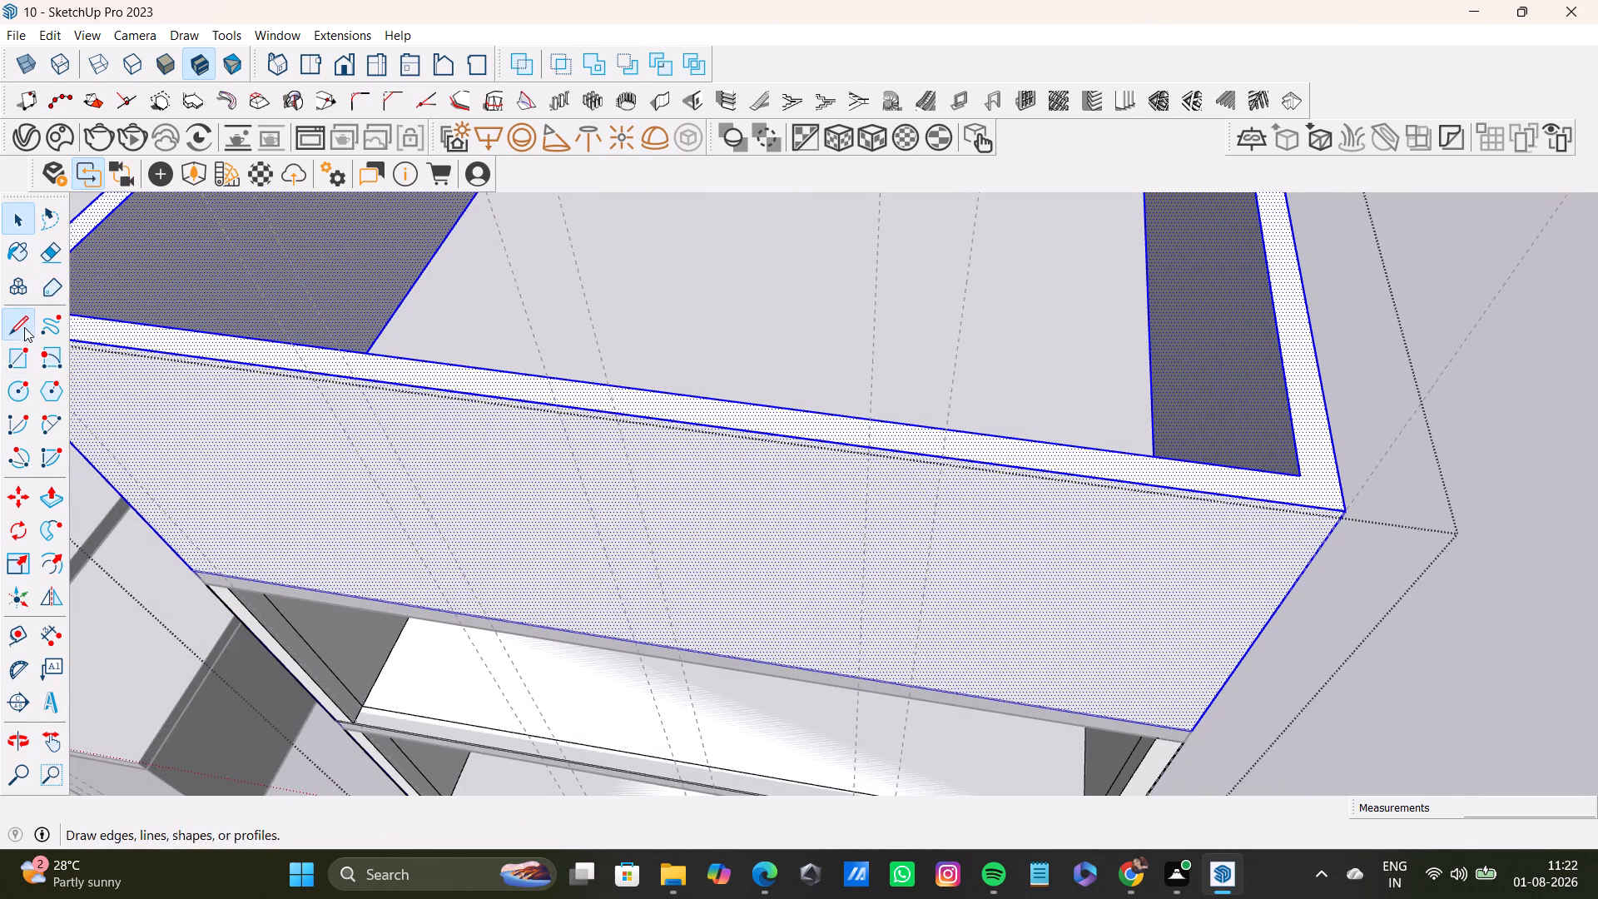
left_click(663, 389)
left_click(654, 426)
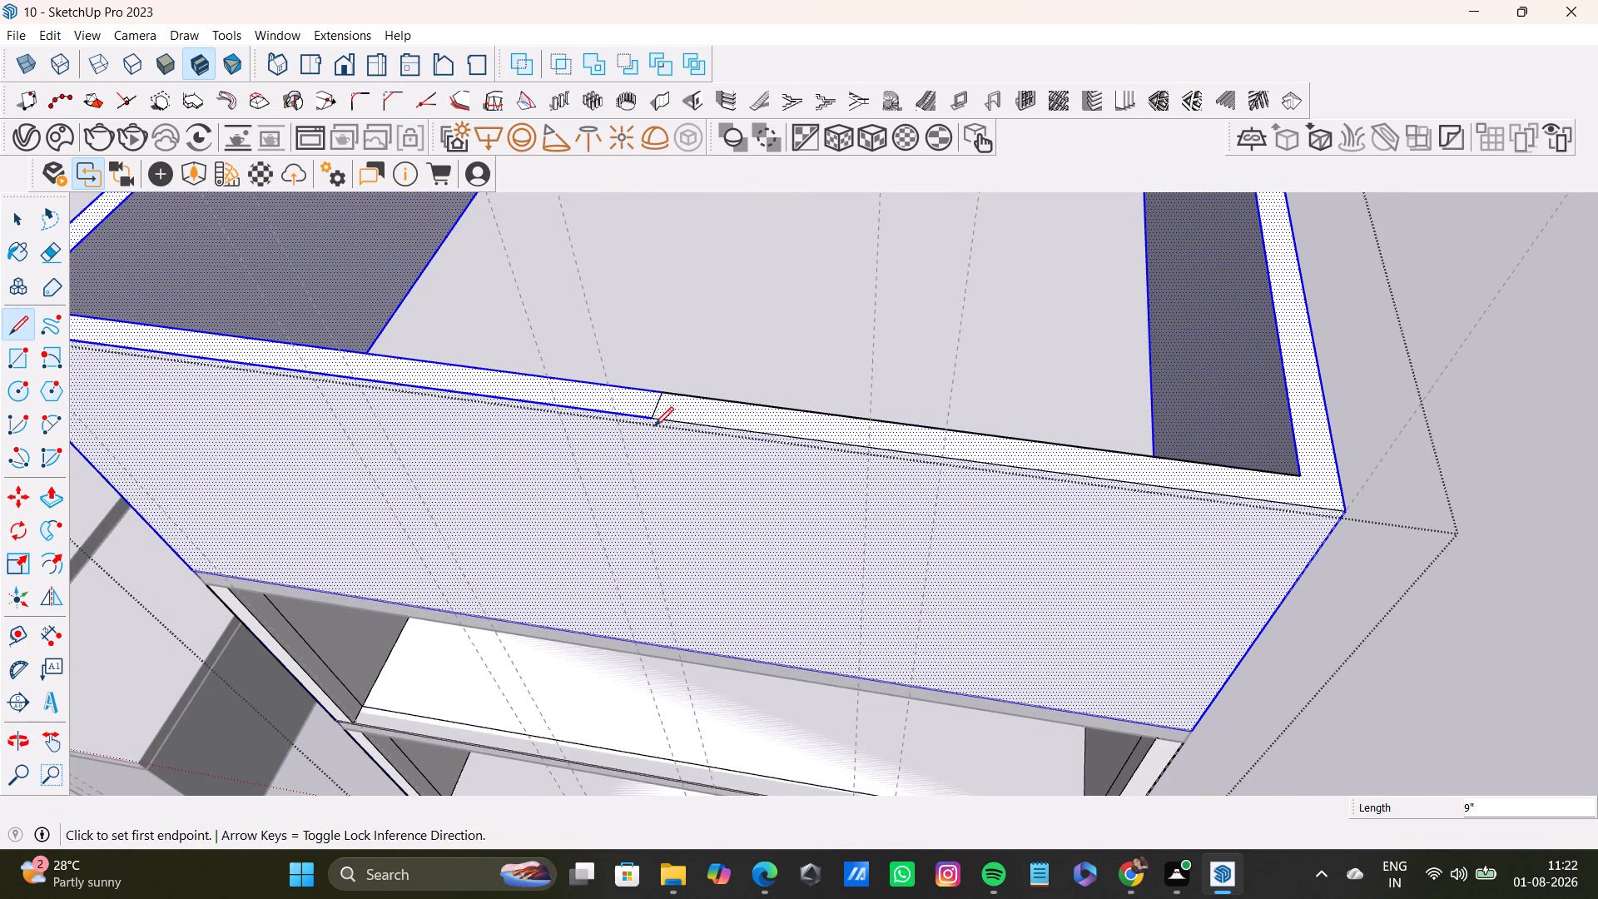
left_click(702, 656)
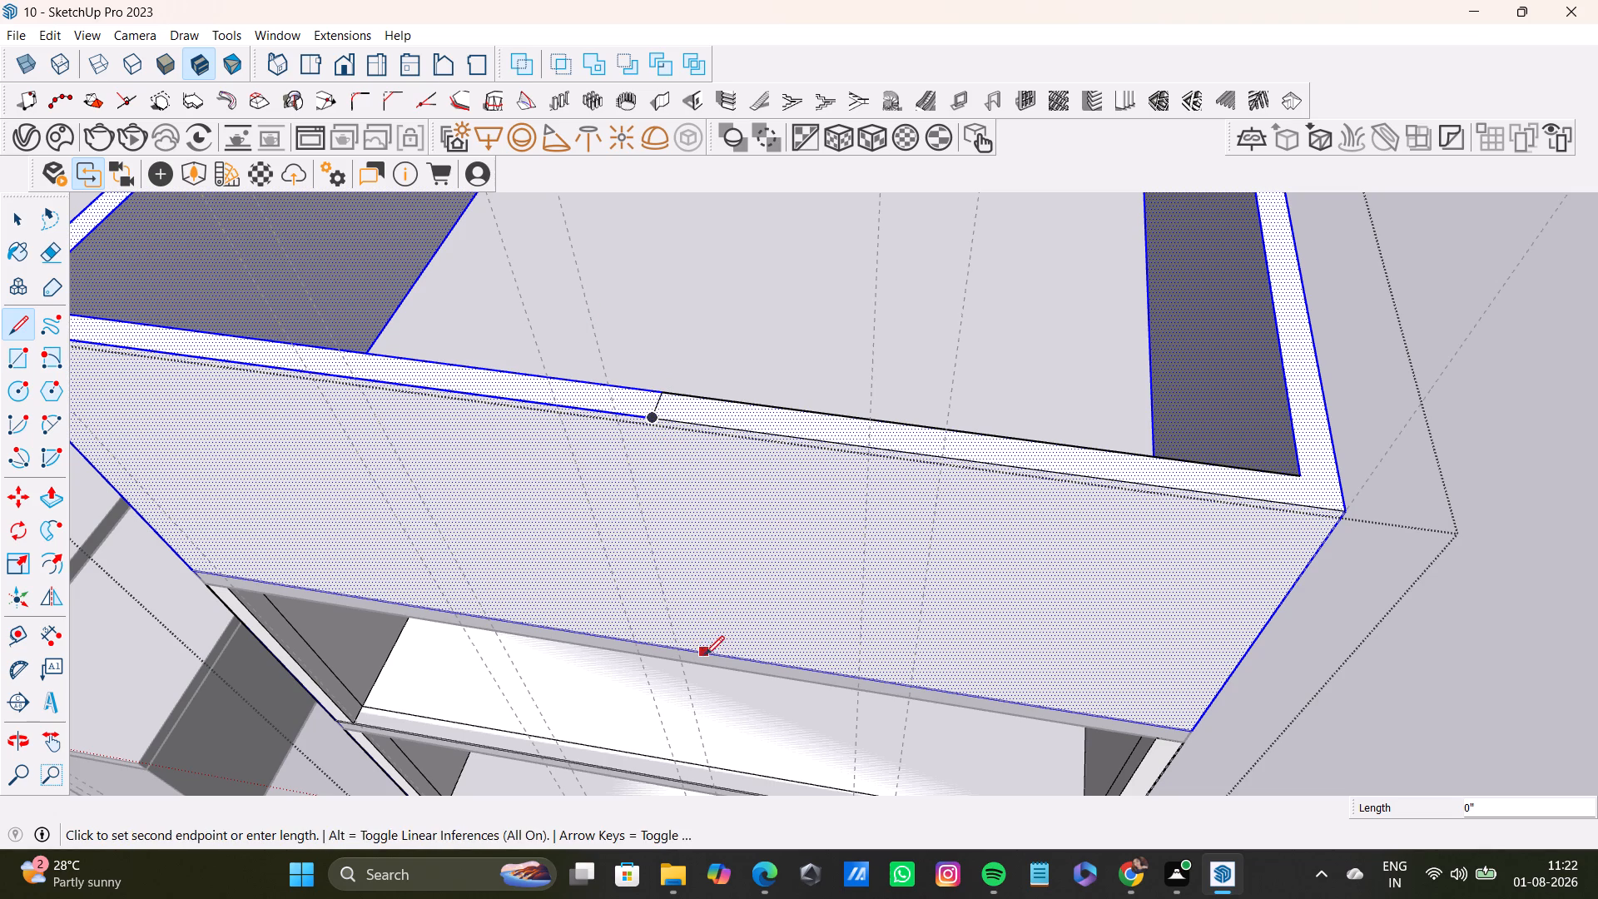
left_click(658, 417)
key("space")
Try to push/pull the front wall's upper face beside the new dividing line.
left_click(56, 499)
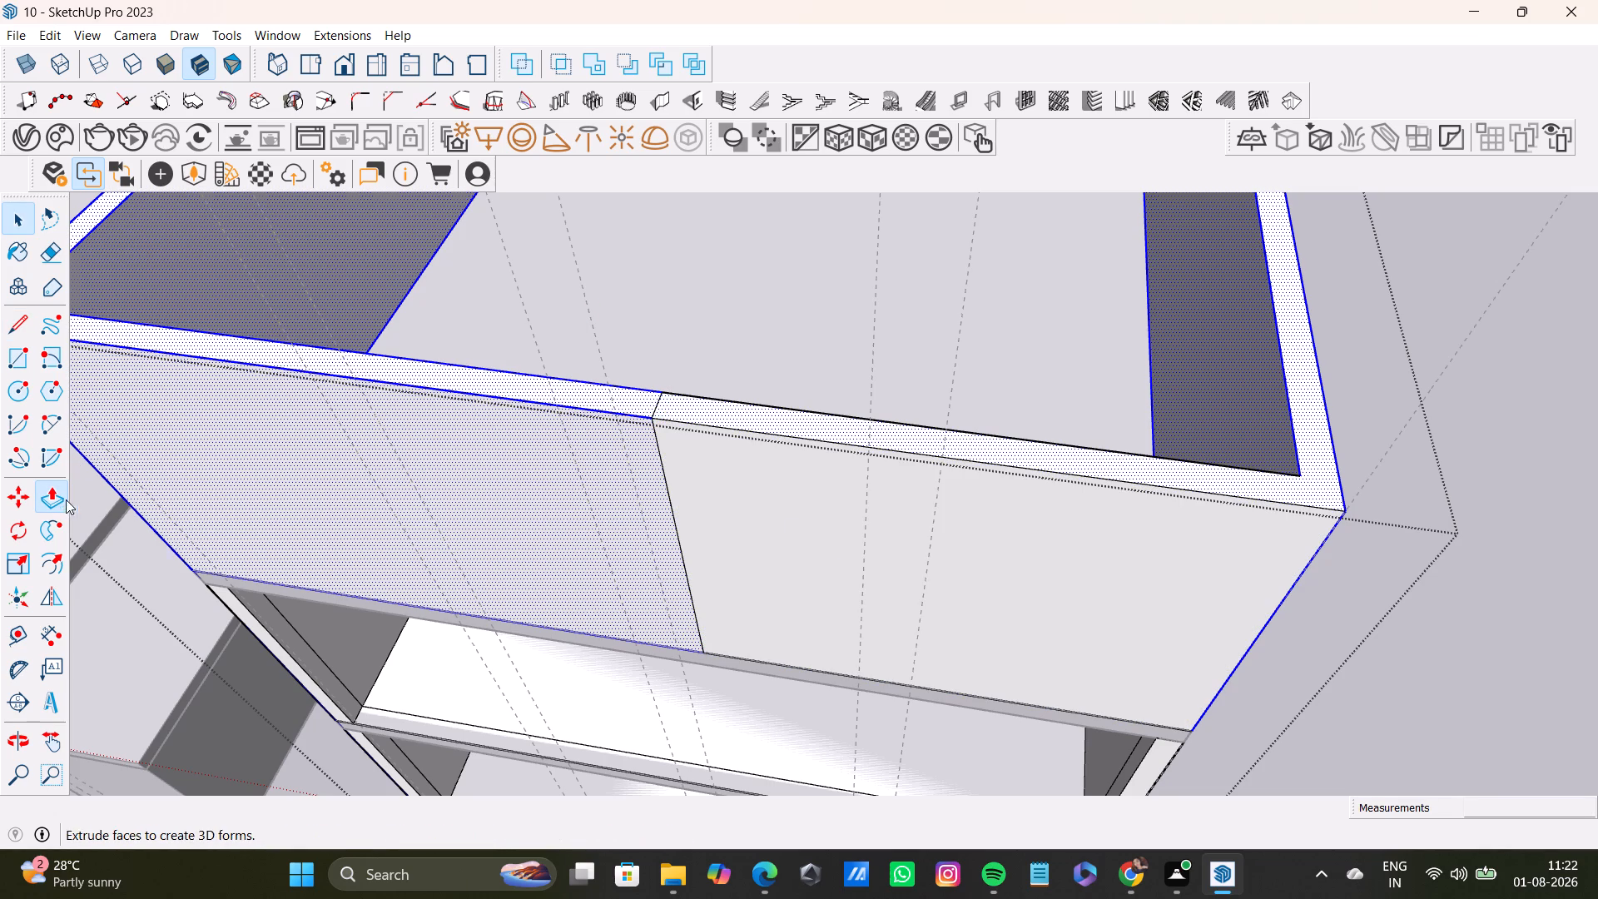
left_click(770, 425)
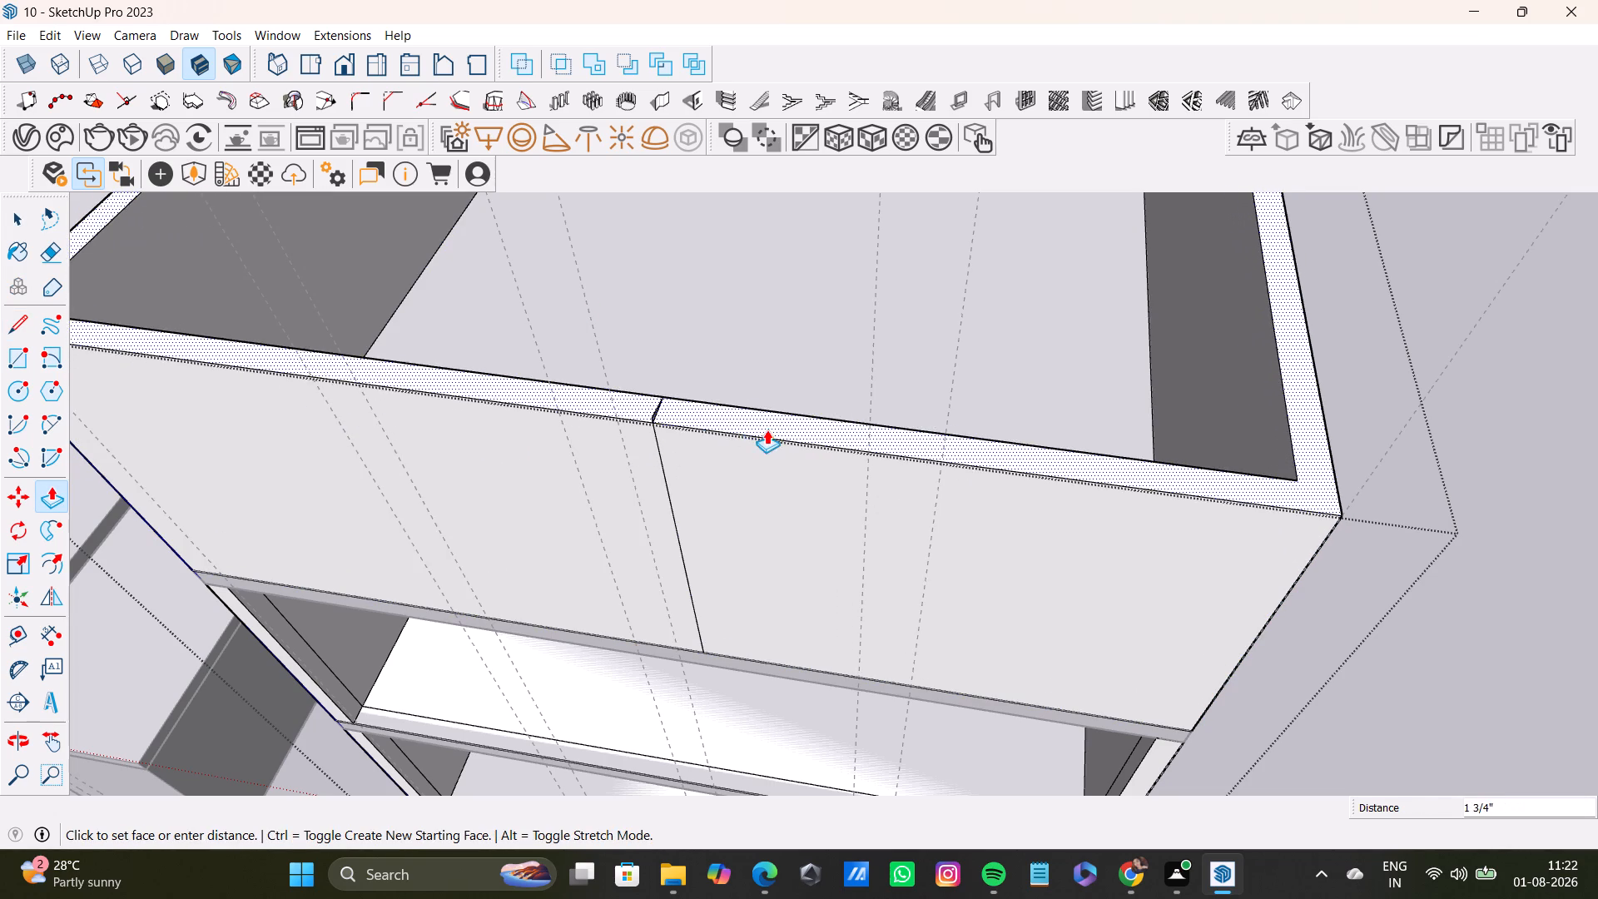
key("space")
Draw a 10' vertical line down the front wall's inner face, from the dividing line to the floor.
middle_click_drag(830, 484, 301, 365)
middle_click_drag(1090, 447, 880, 488)
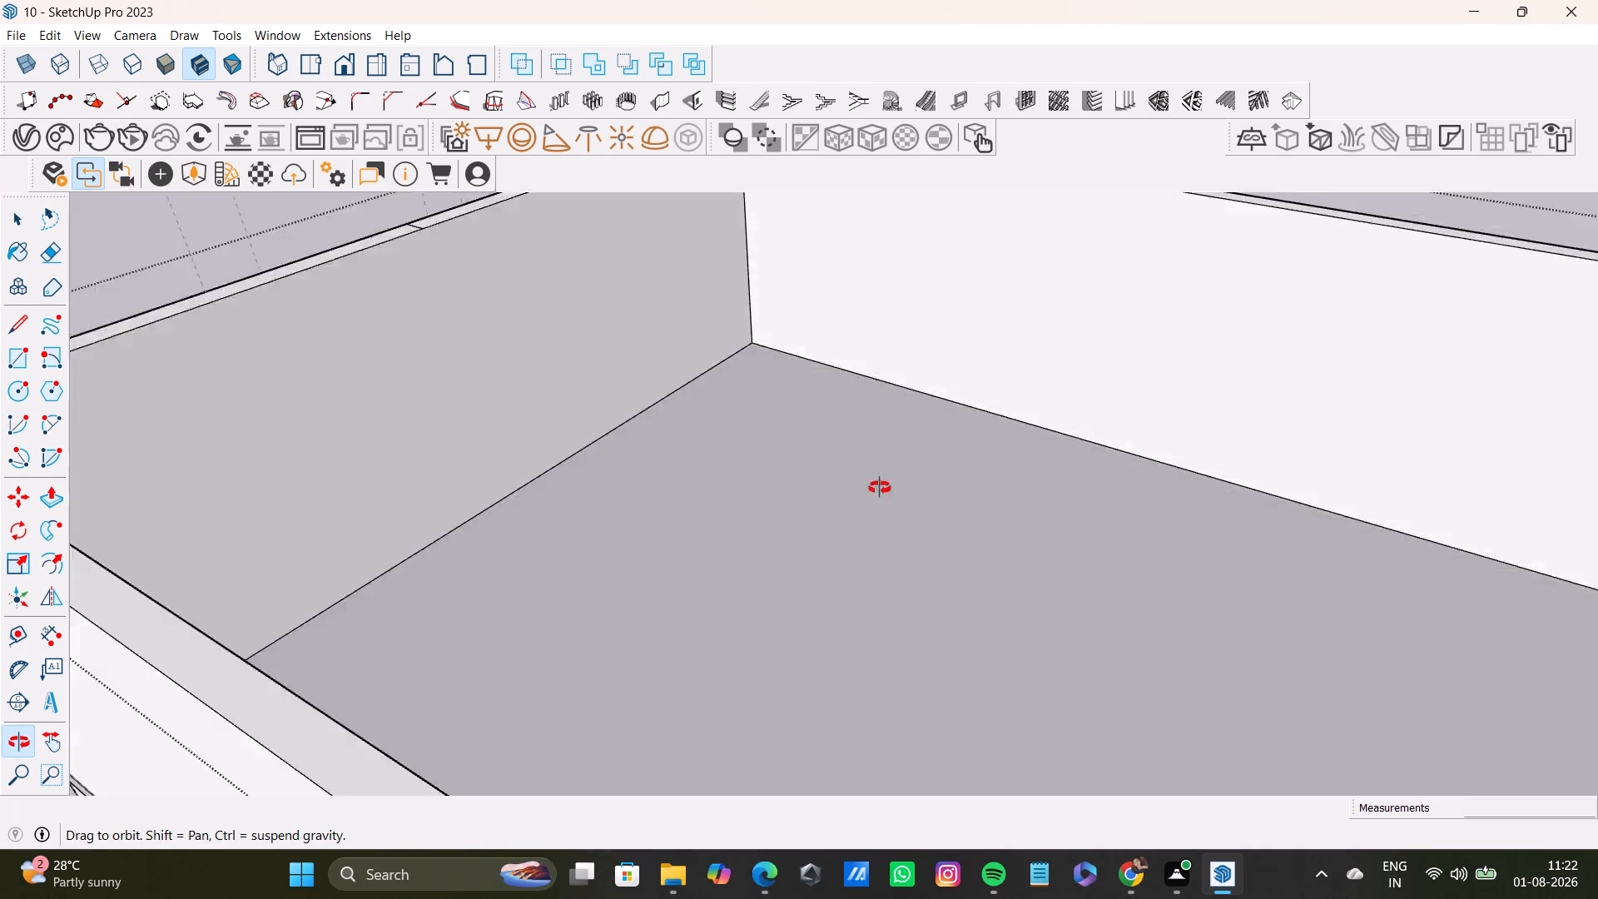
middle_click_drag(880, 488, 901, 504)
left_click_drag(21, 319, 37, 319)
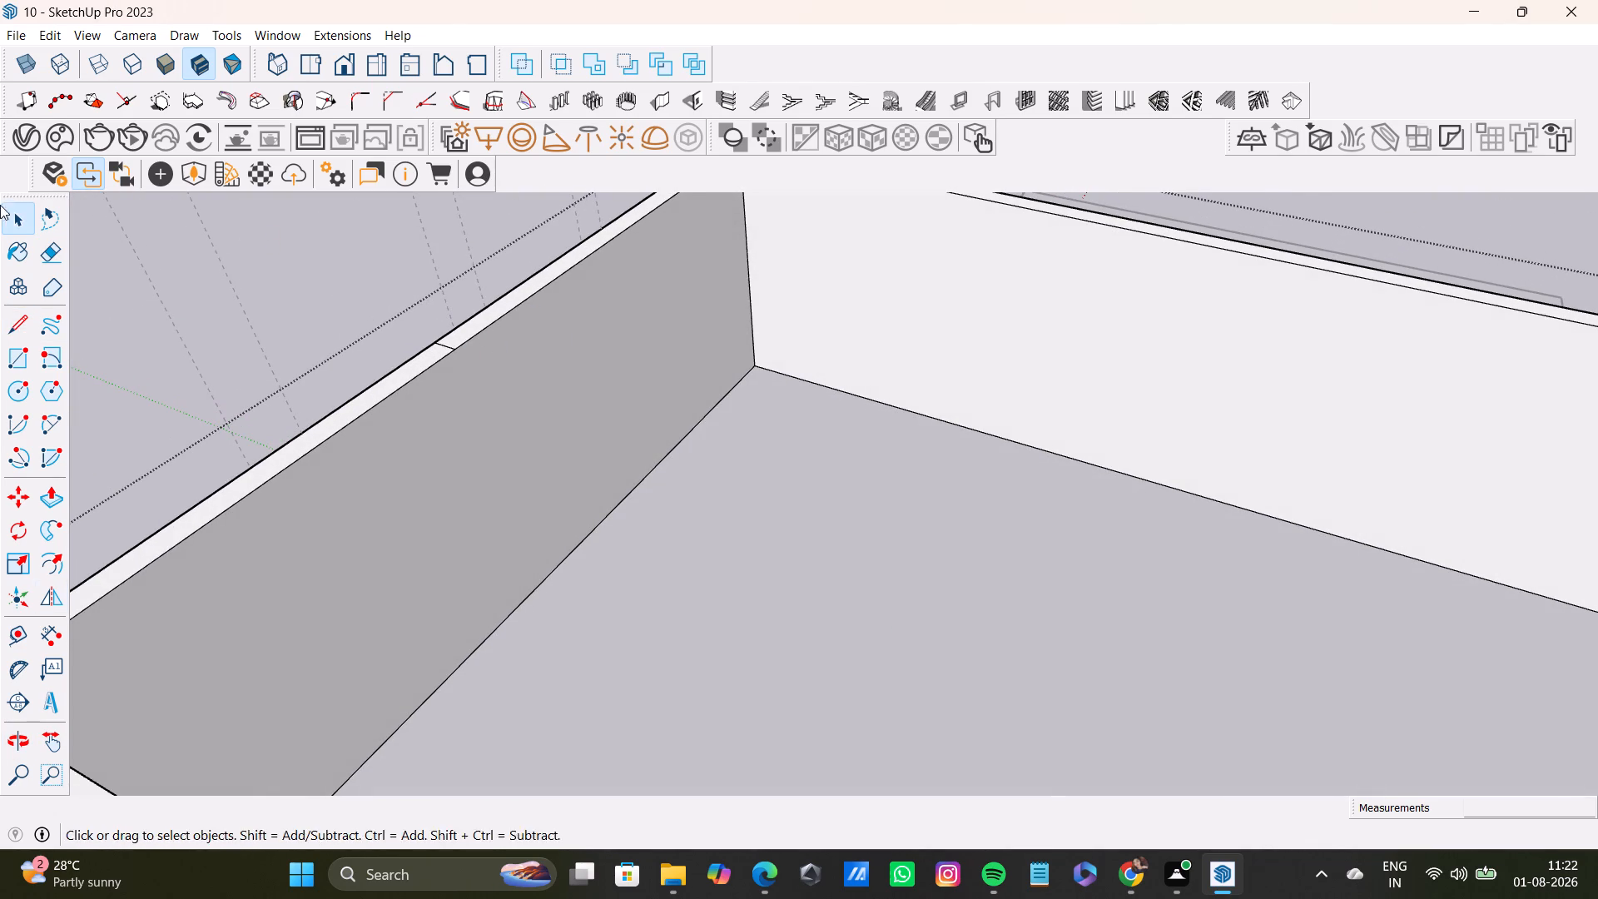
left_click(21, 329)
left_click(459, 351)
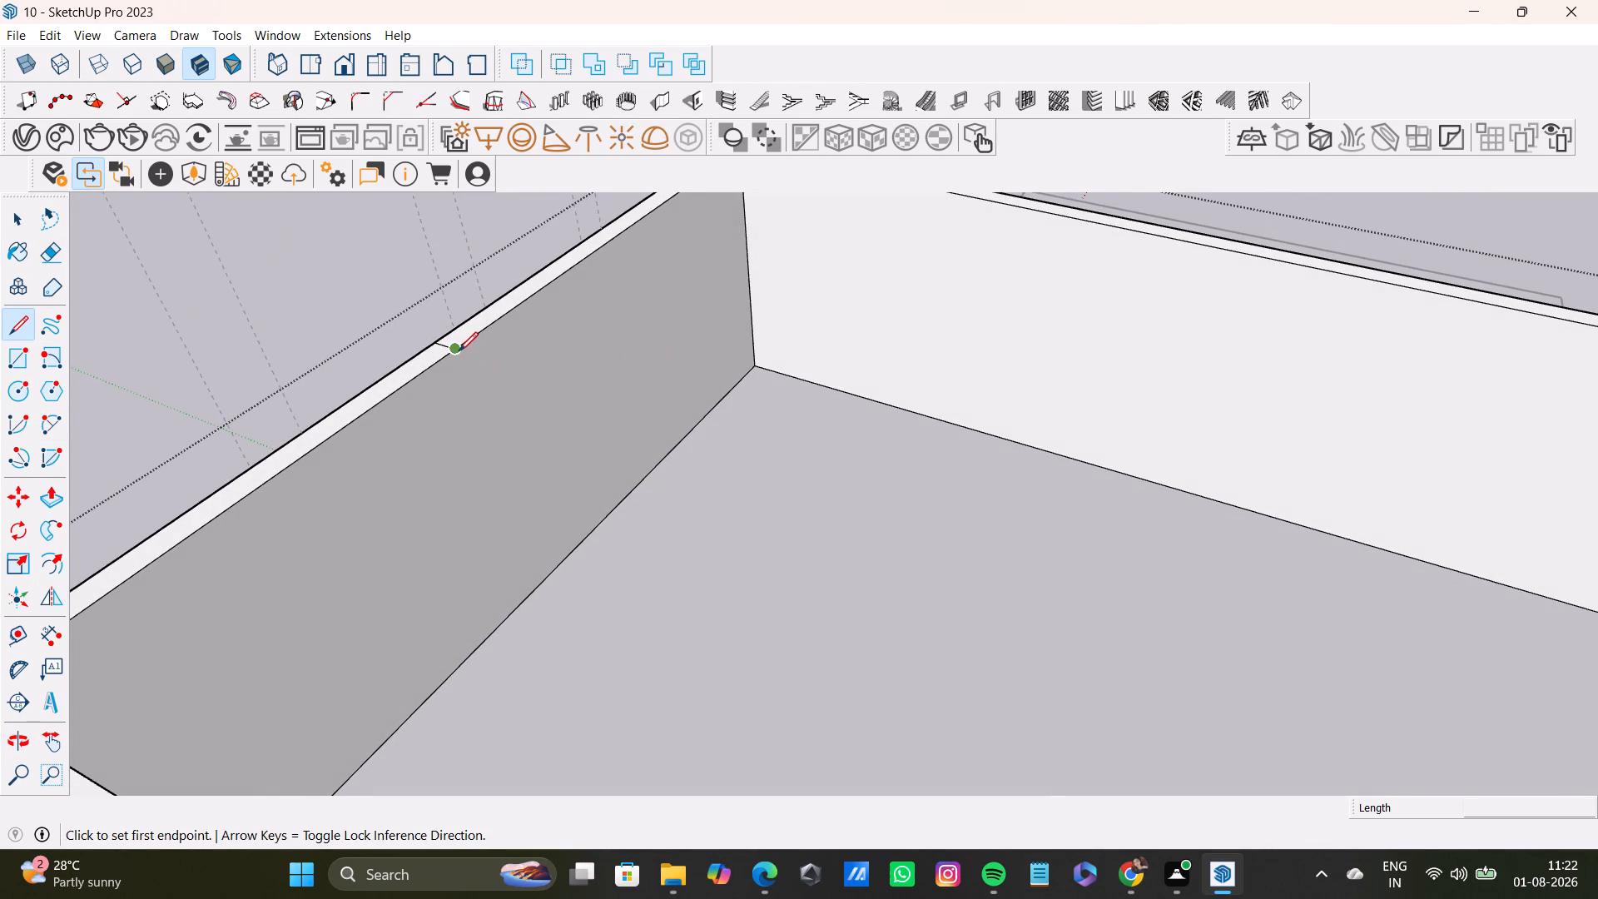
left_click(529, 586)
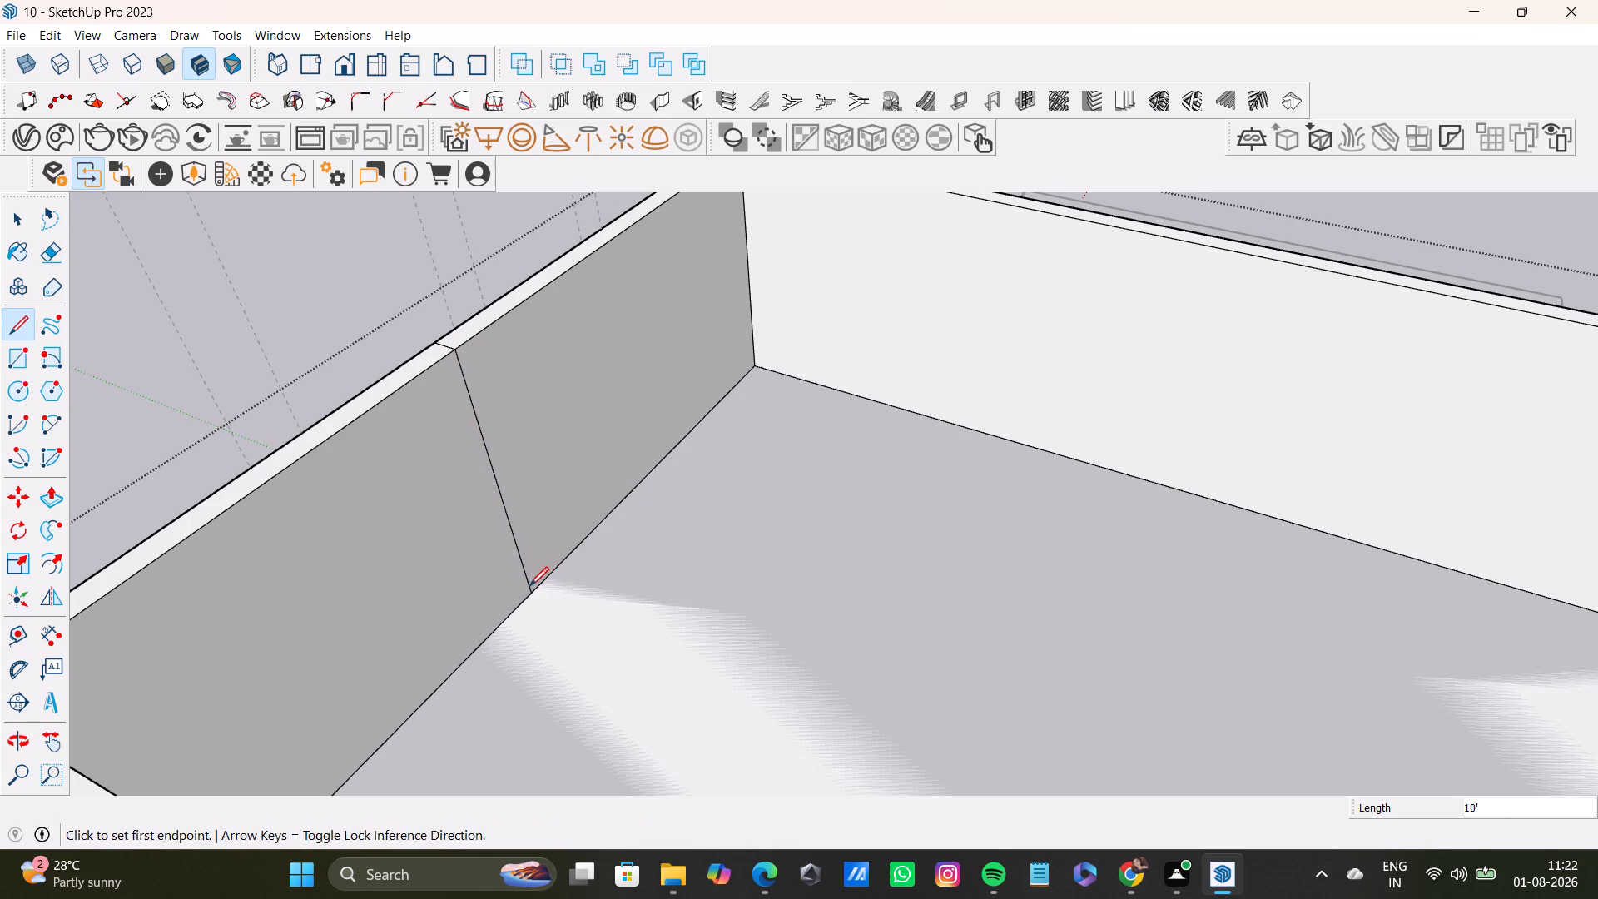
key("space")
Try again to push/pull the walls' upper face beside the dividing line, and leave the wall group.
middle_click_drag(612, 596, 801, 563)
scroll(801, 544, "down", 3)
middle_click_drag(738, 515, 737, 514, "shift")
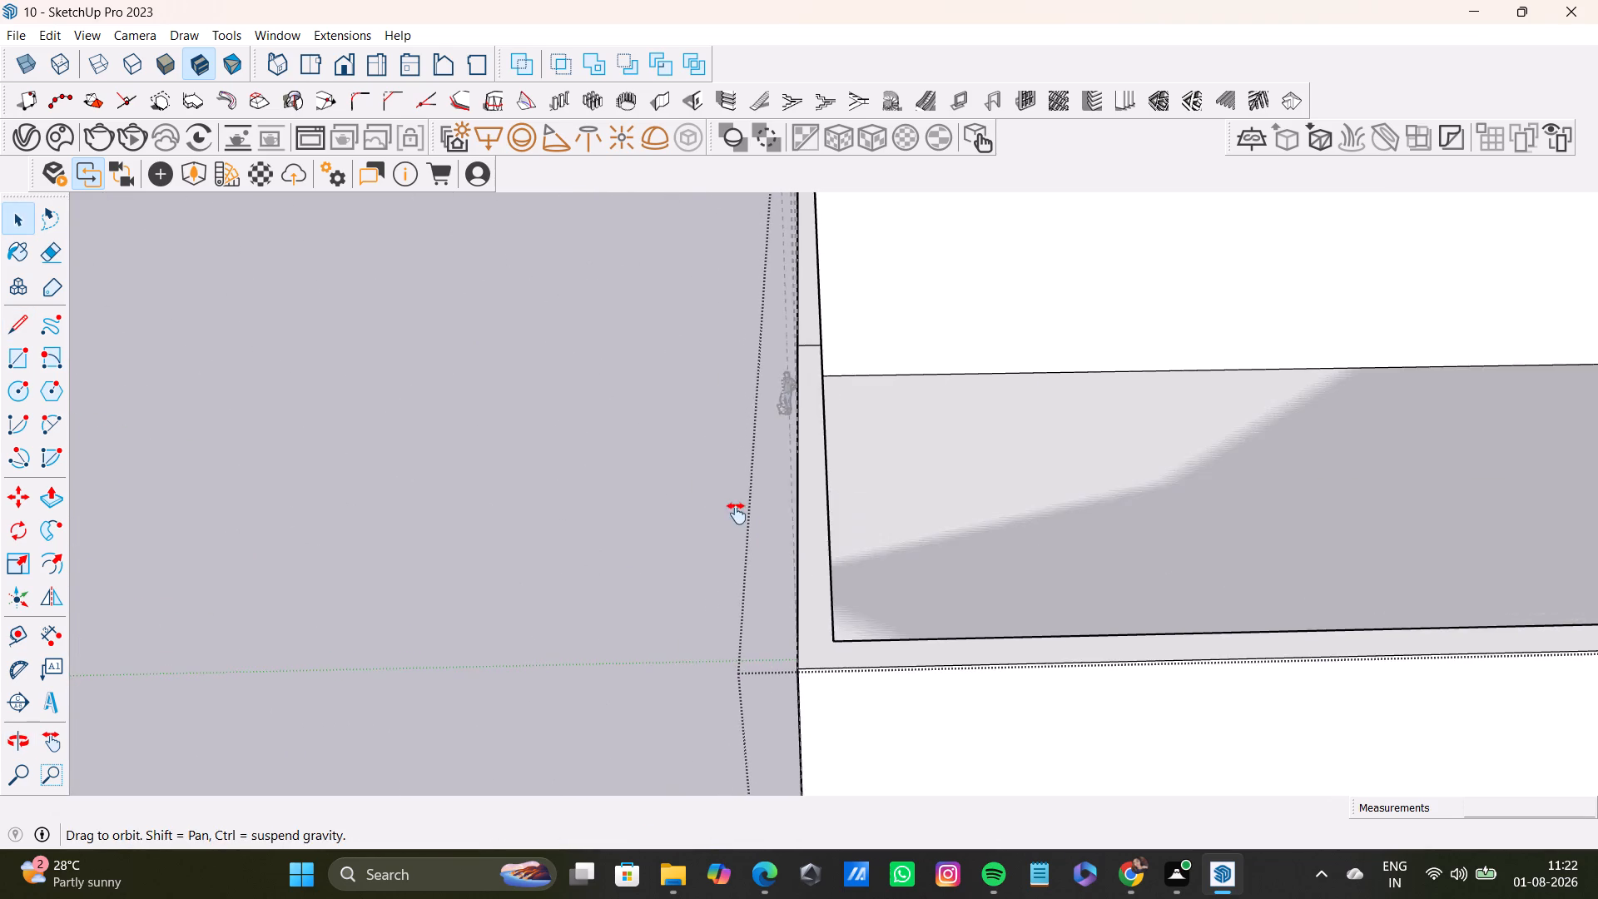
middle_click_drag(737, 514, 863, 585, "shift")
middle_click_drag(767, 289, 968, 336)
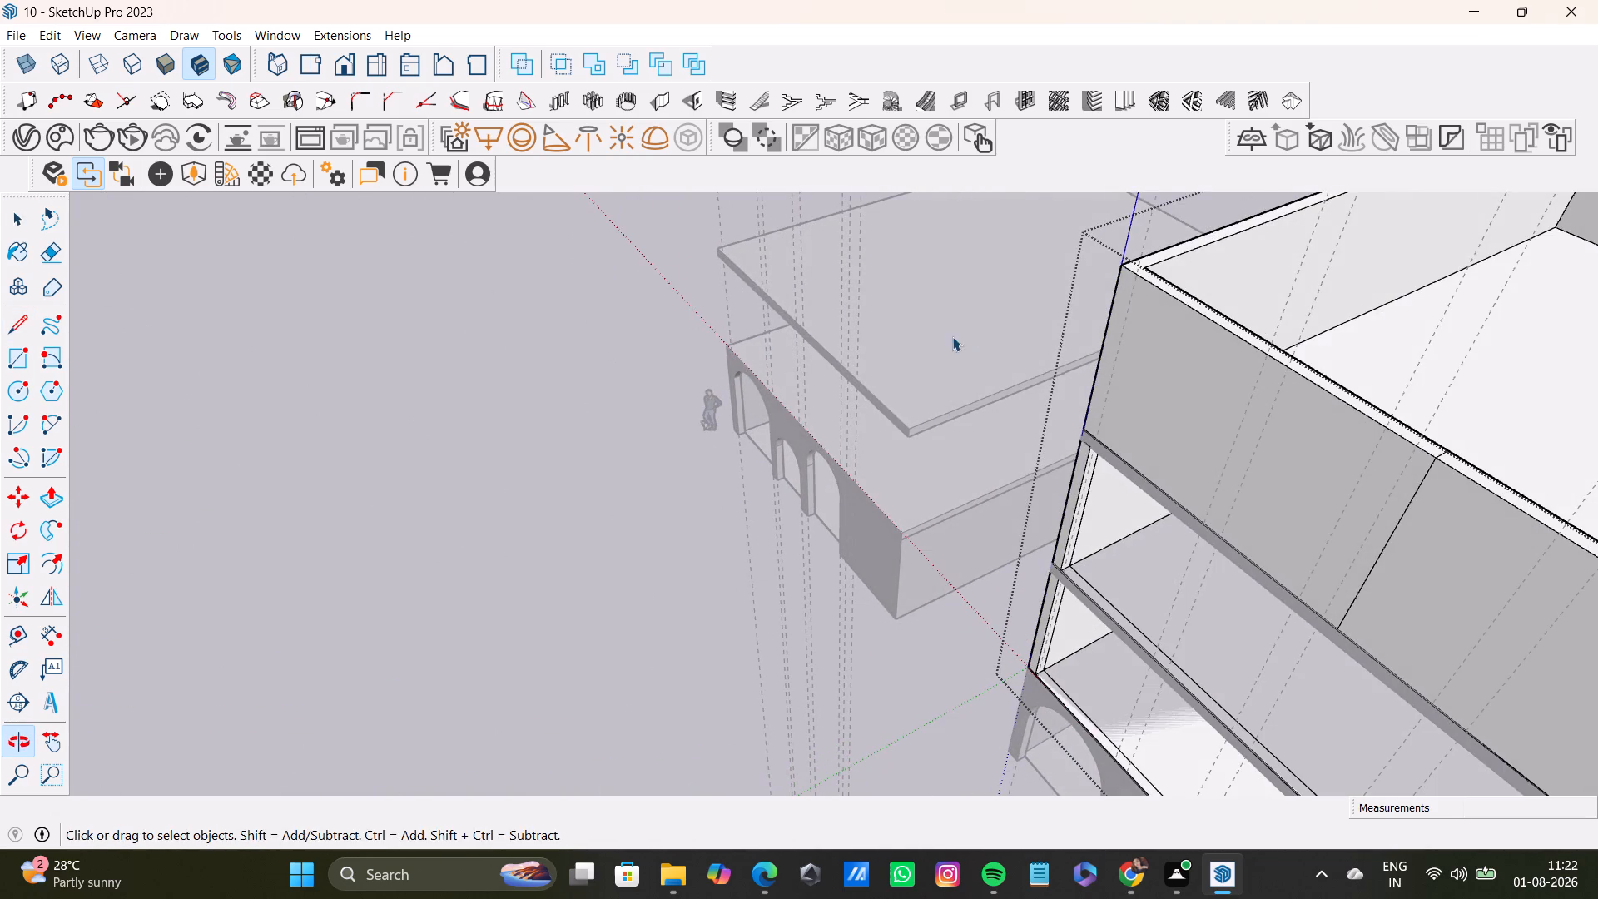
middle_click_drag(740, 329, 385, 295, "shift")
middle_click_drag(620, 544, 744, 536)
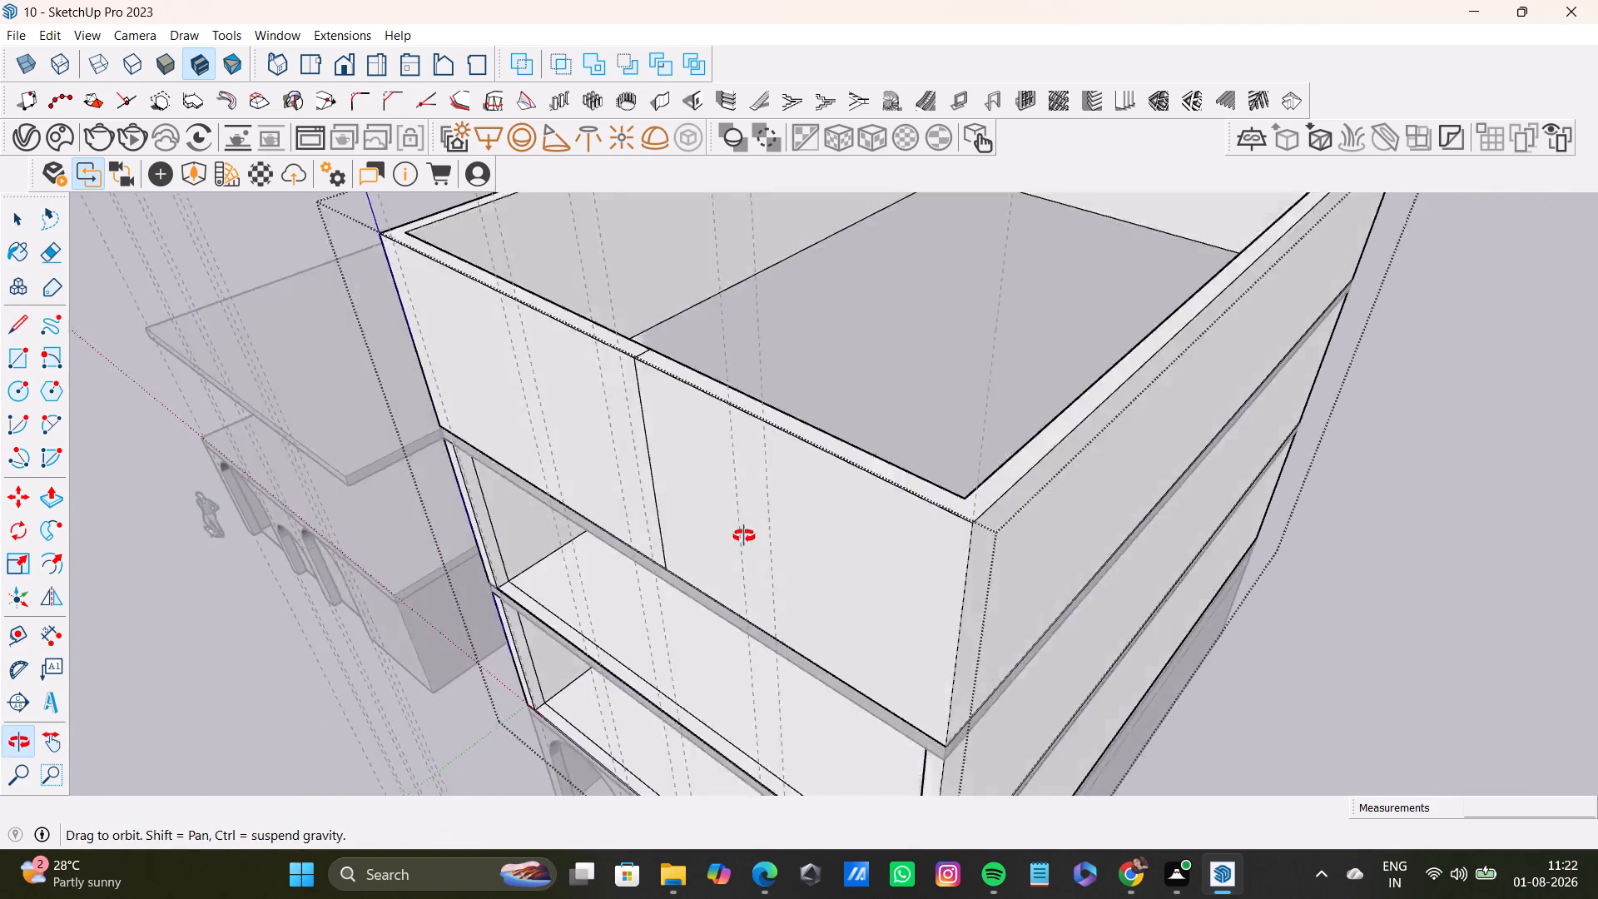
middle_click_drag(744, 536, 734, 528)
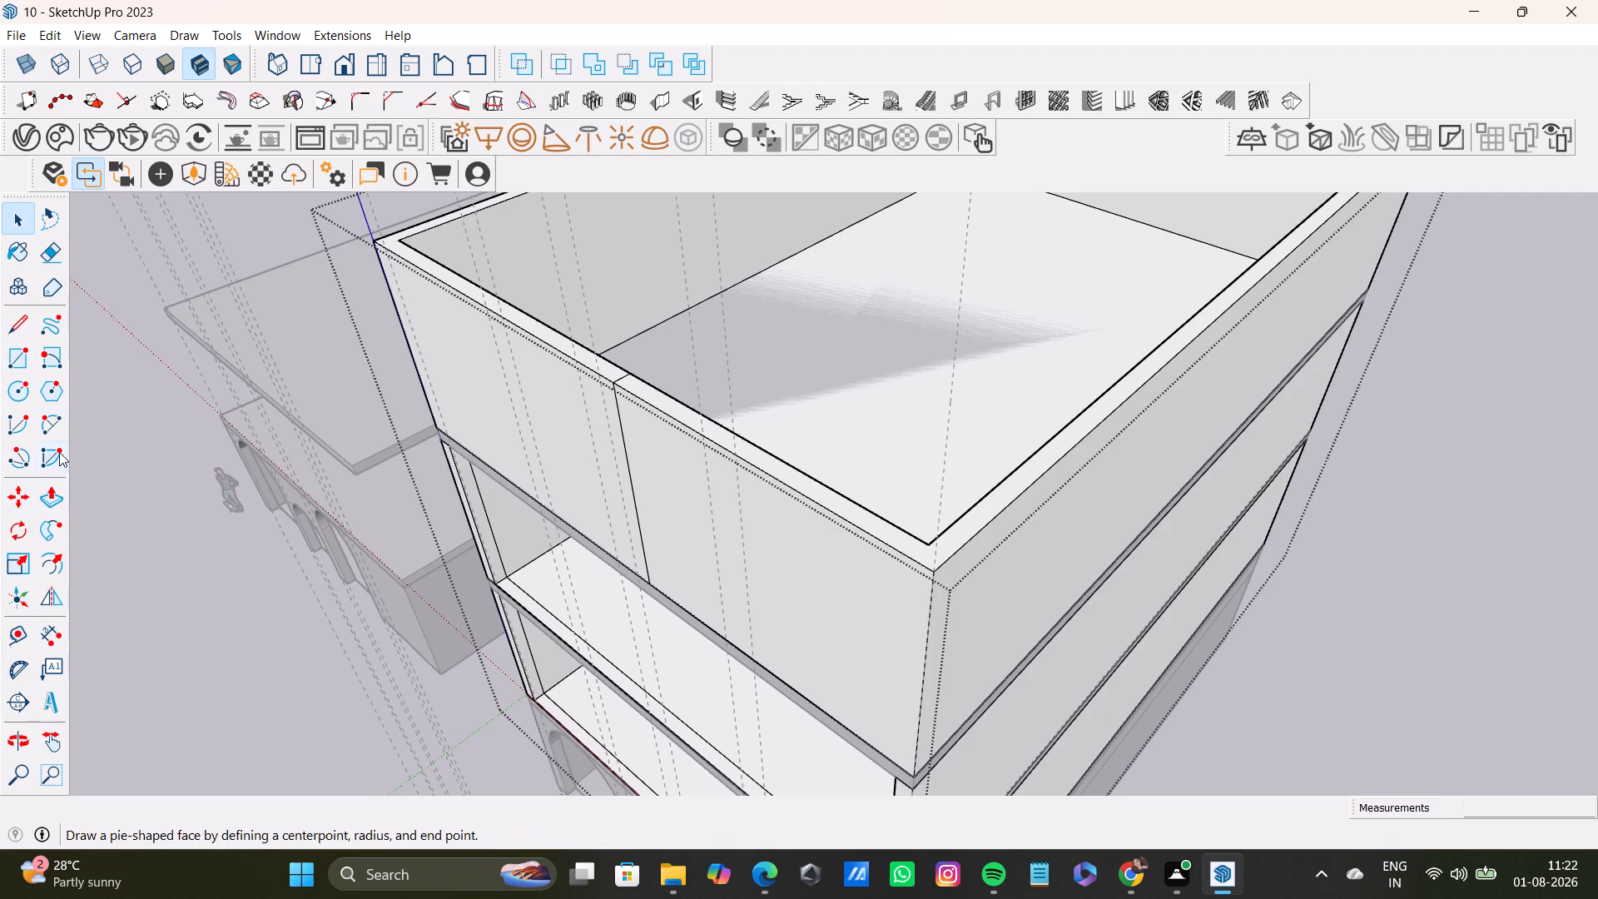
left_click(58, 499)
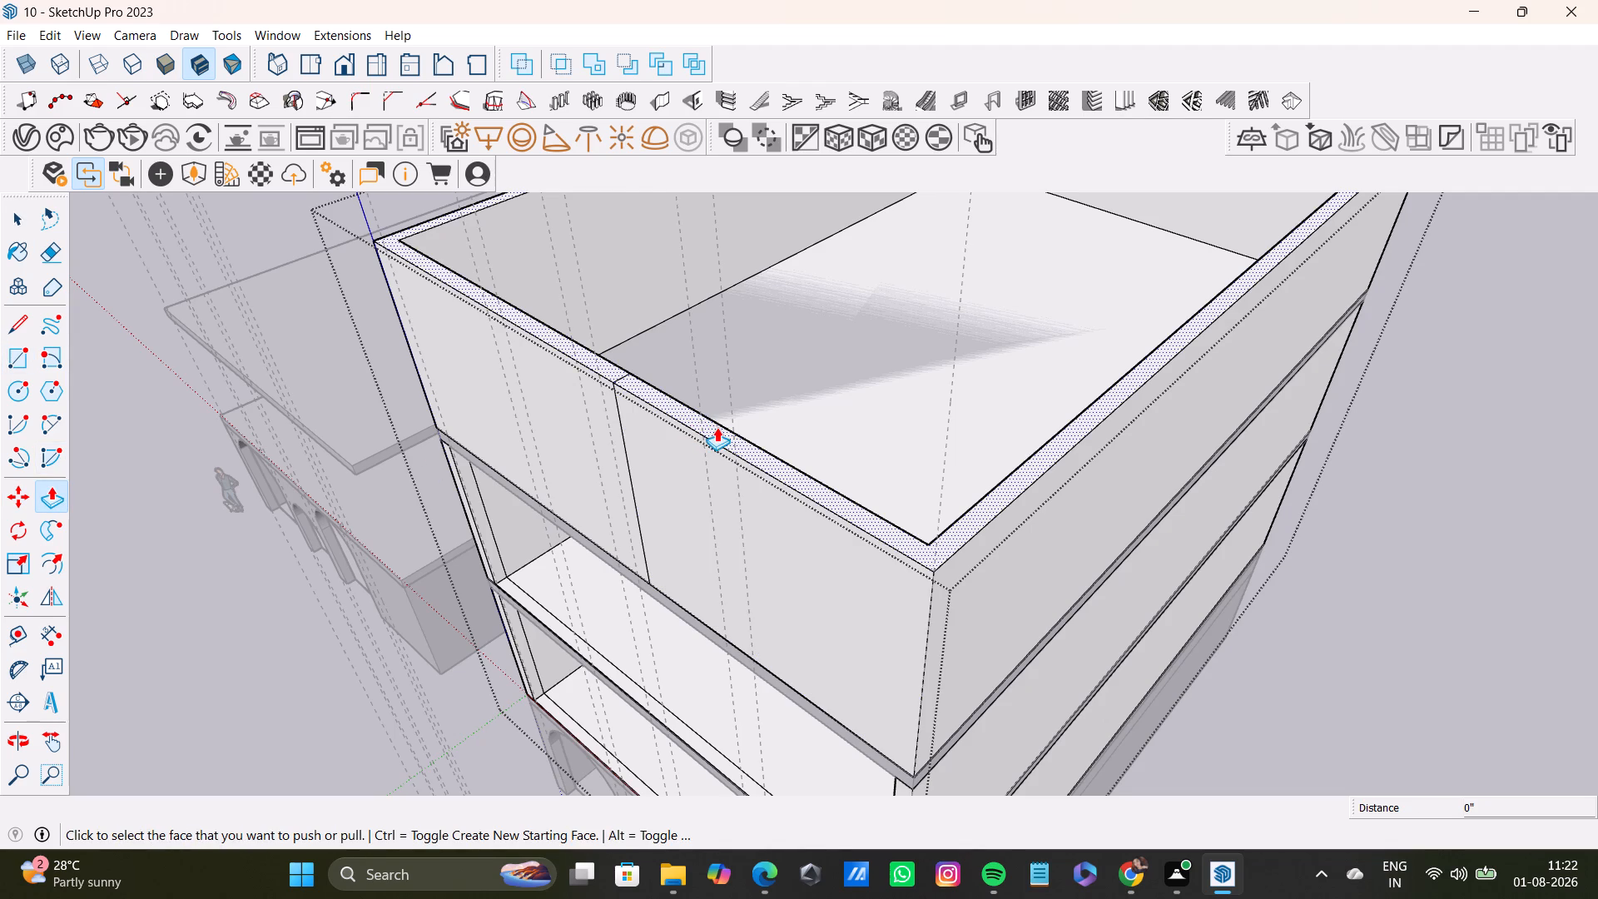
left_click(717, 427)
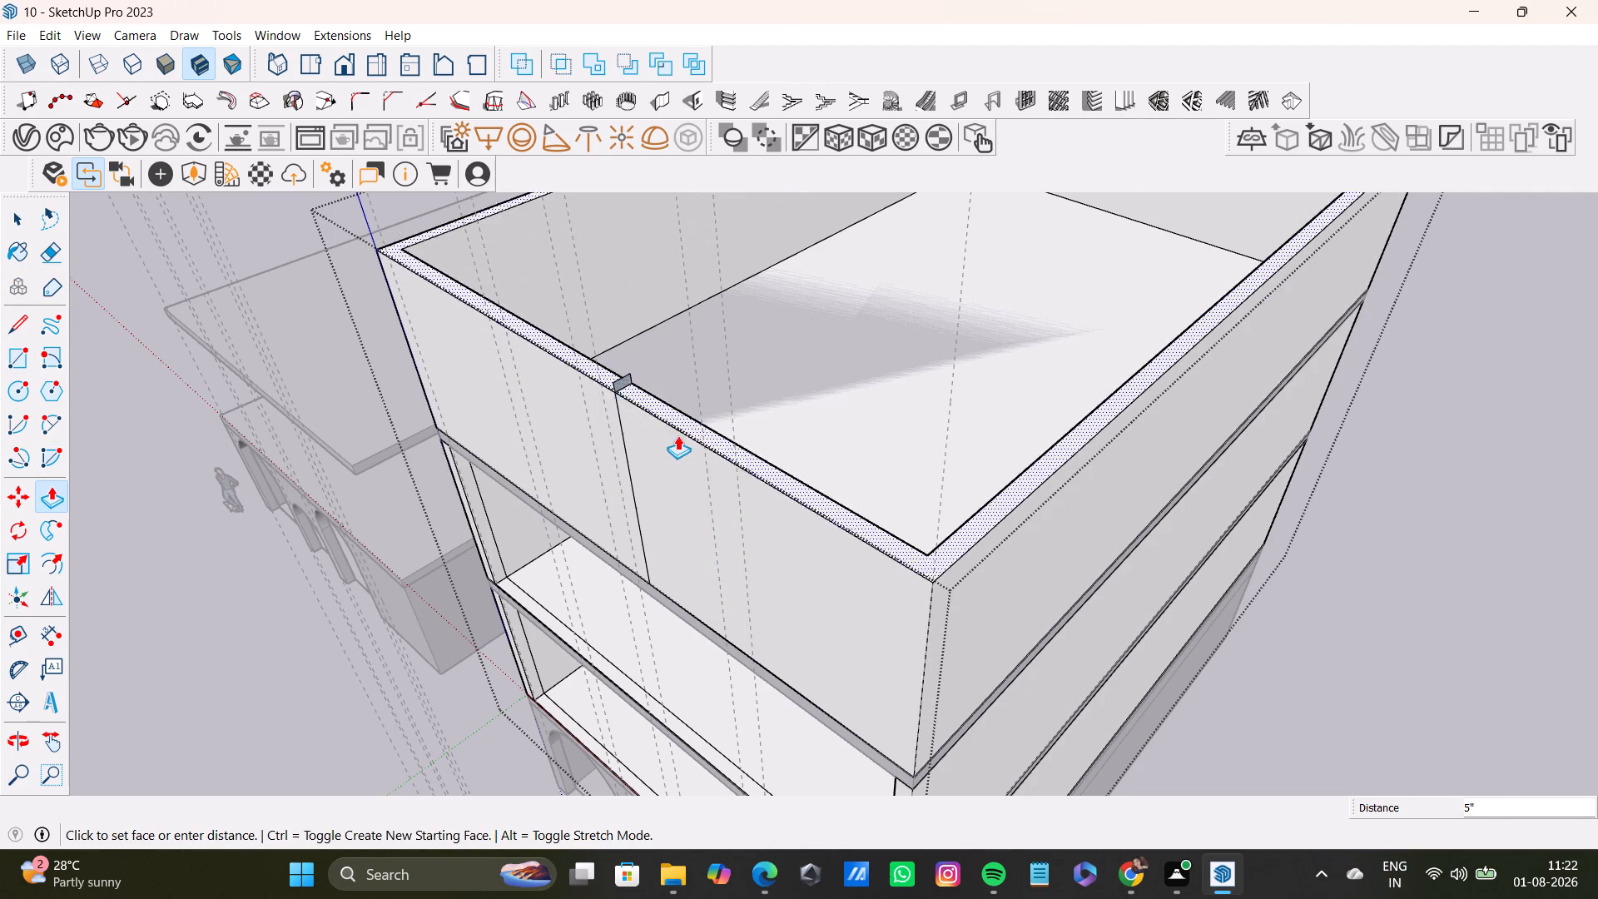
left_click(670, 433)
key("space")
scroll(717, 445, "down", 6)
middle_click_drag(931, 512, 1064, 418)
key("space")
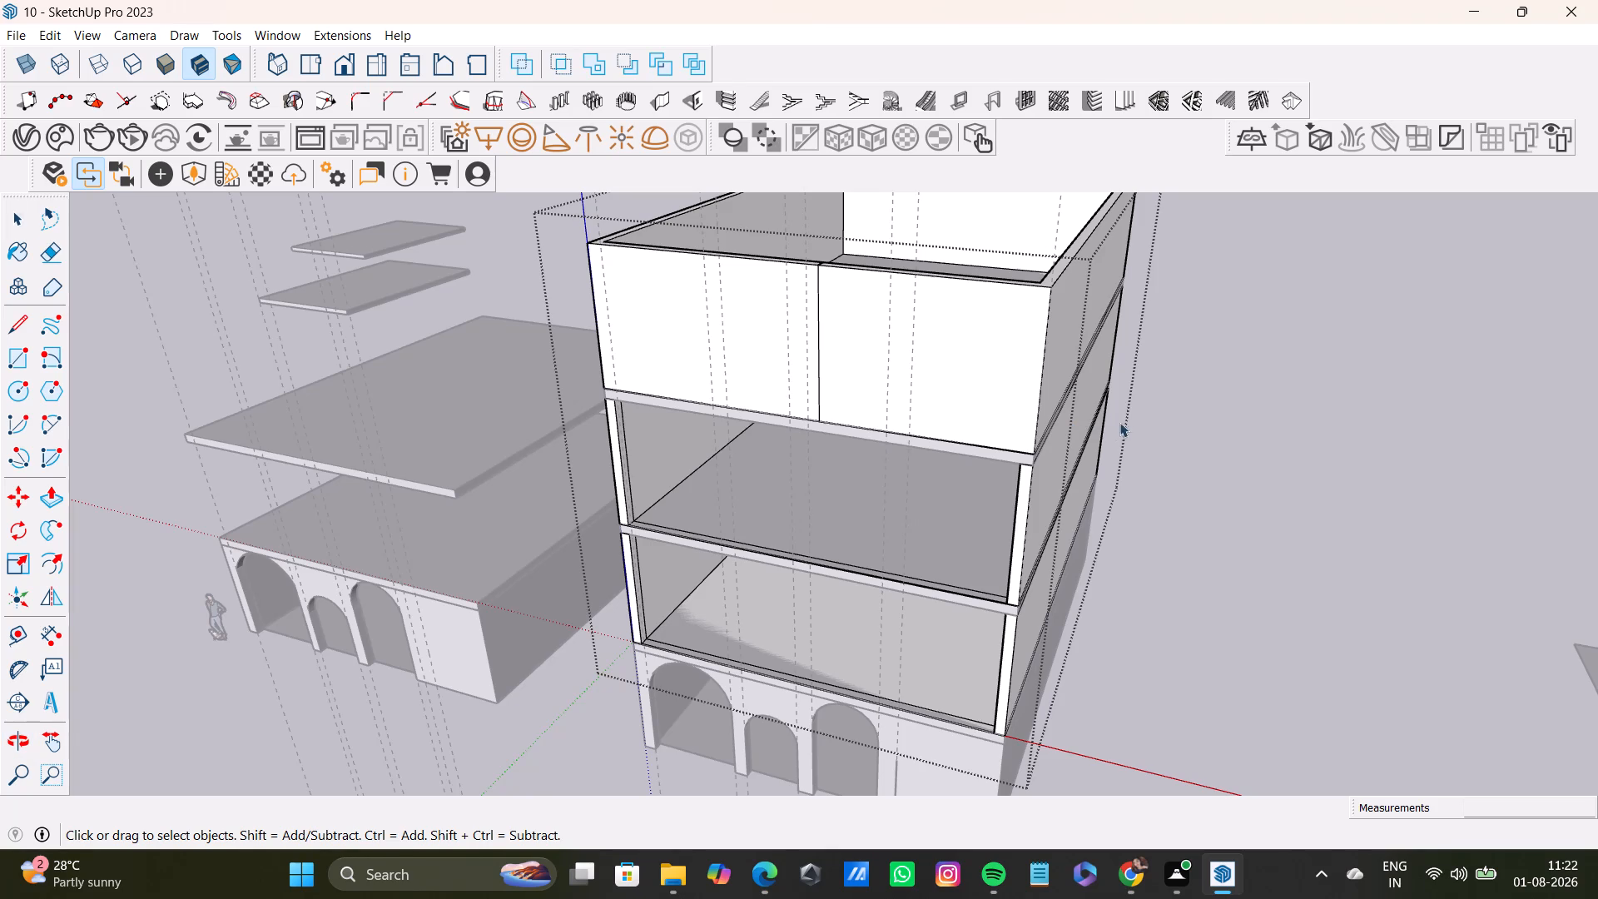
left_click(1205, 477)
Examine the whole building from above, below and the front, comparing its top storey, open floors and arched ground floor.
middle_click_drag(1119, 358, 1071, 326)
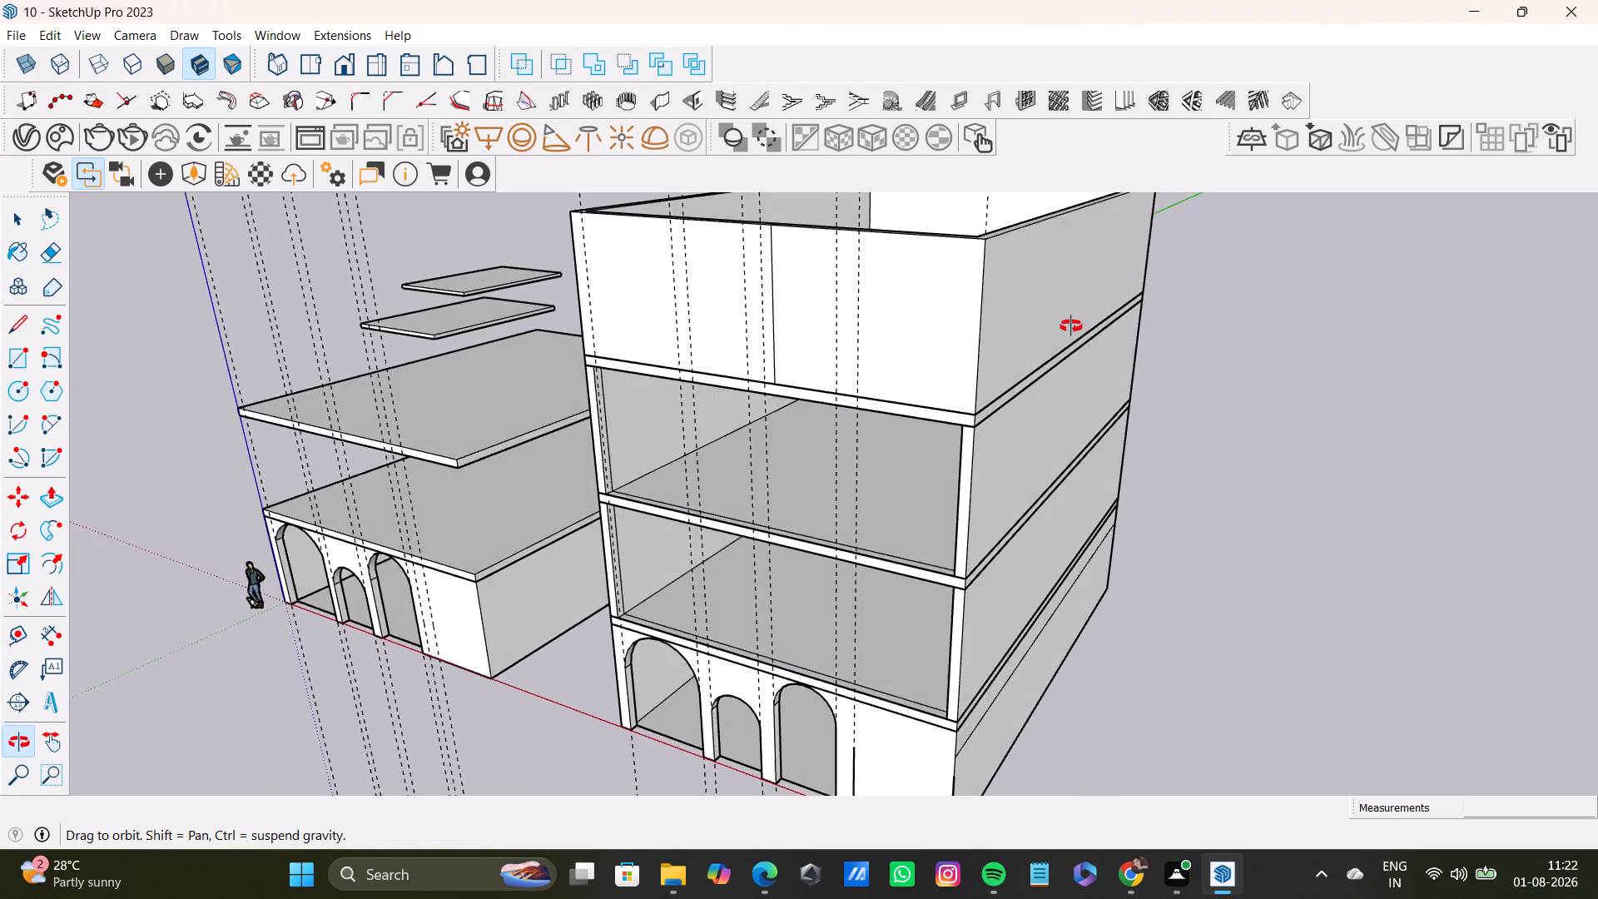
middle_click_drag(1071, 326, 1069, 509)
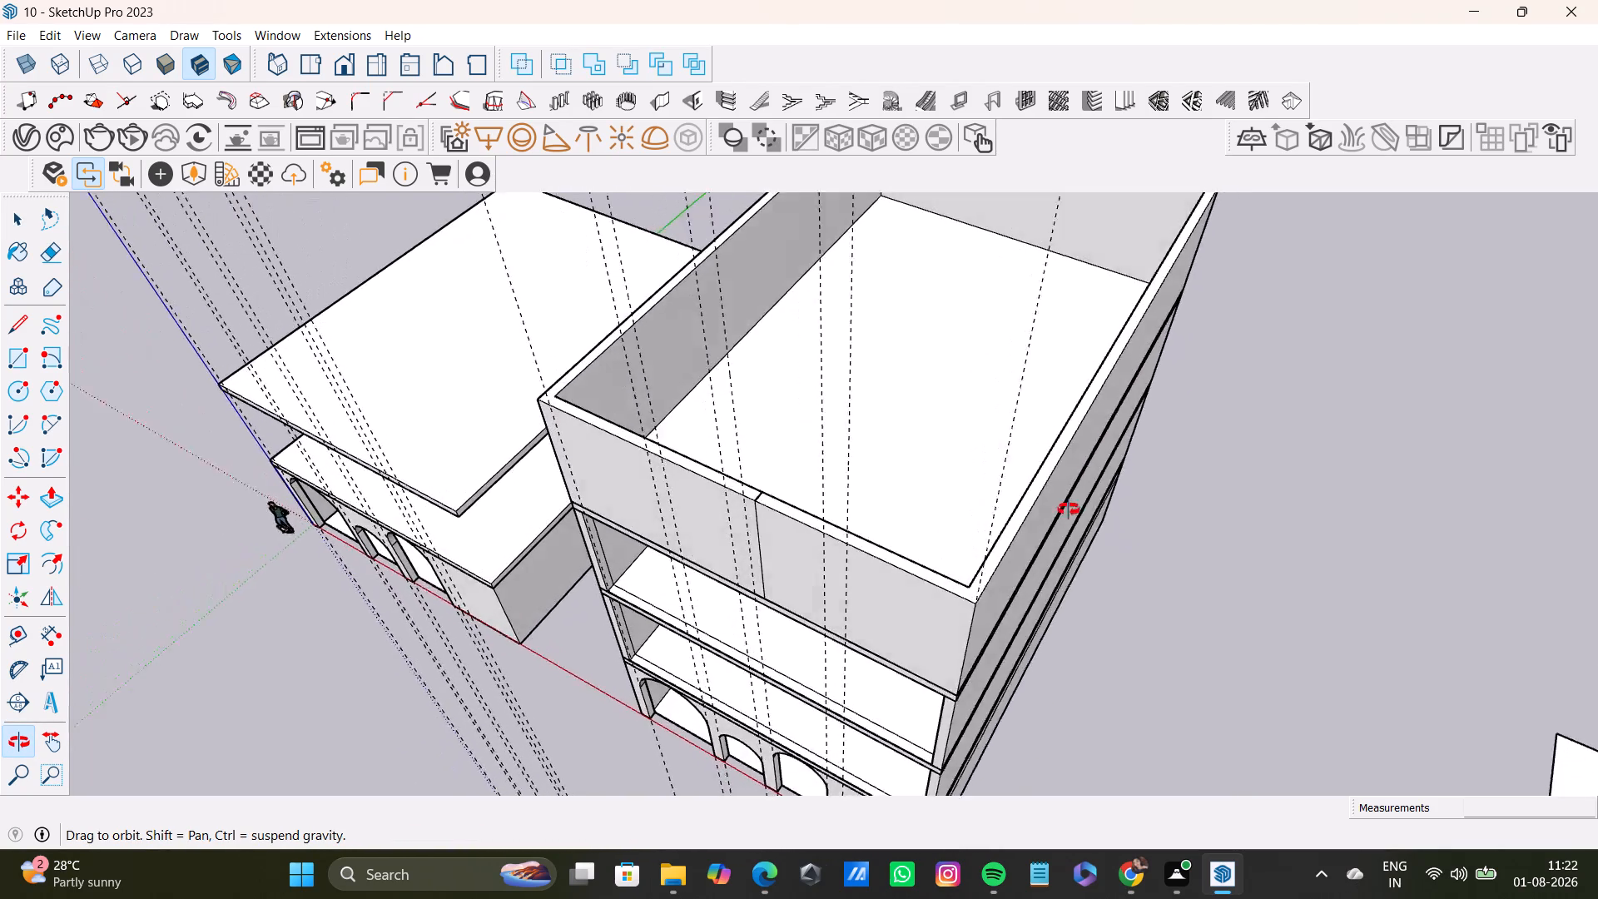
middle_click_drag(1069, 509, 1094, 476)
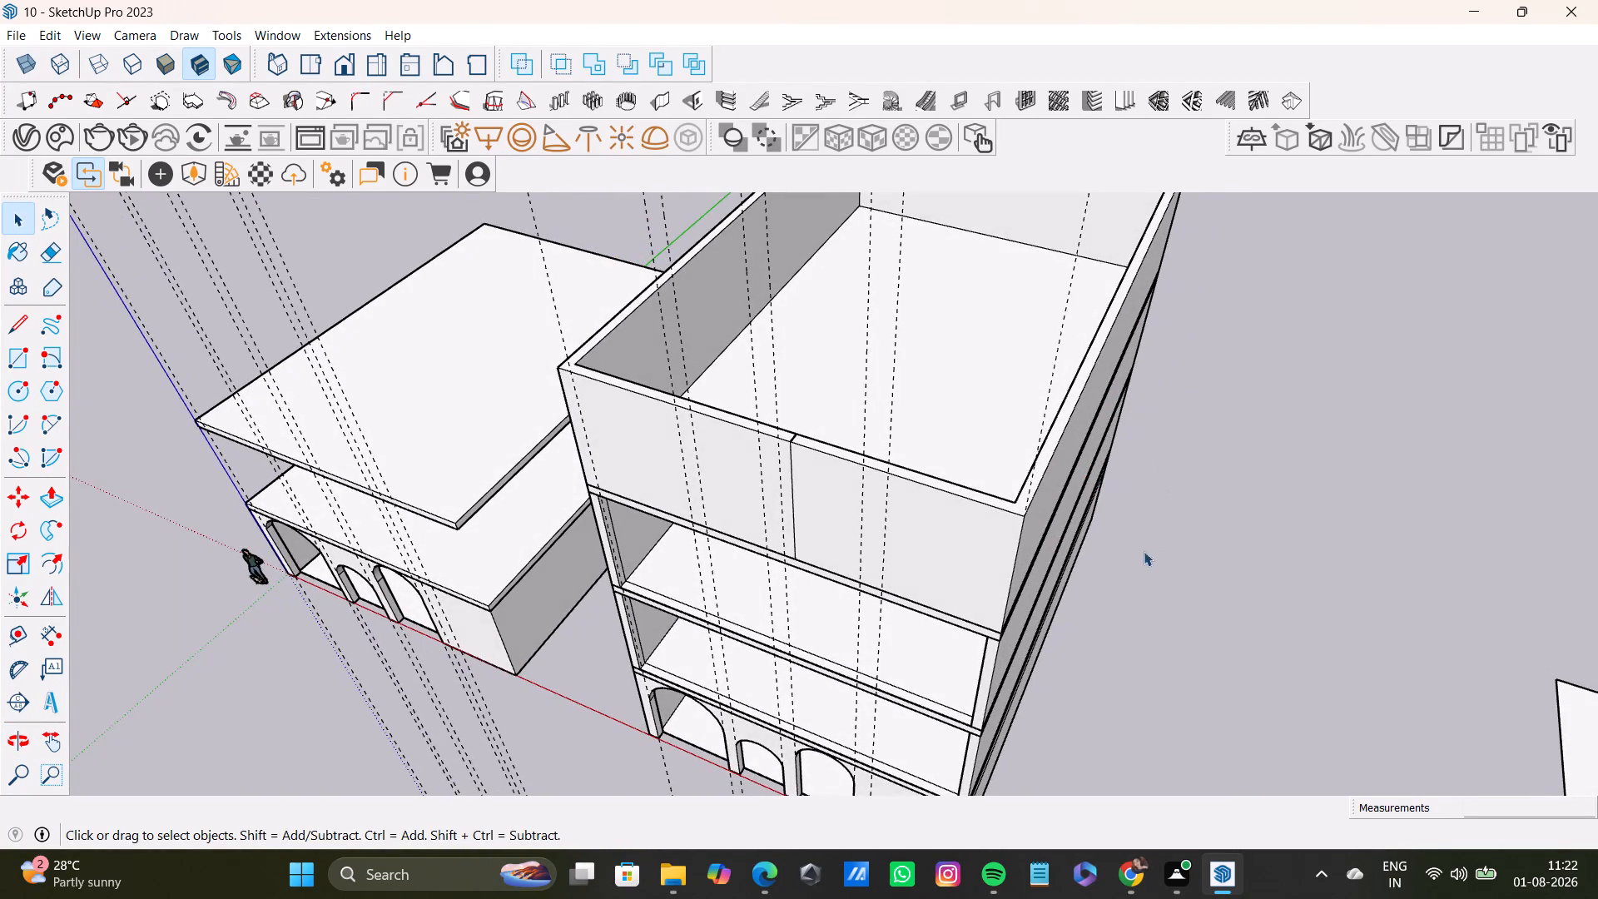
scroll(1144, 537, "down", 6)
middle_click_drag(1154, 516, 1113, 296)
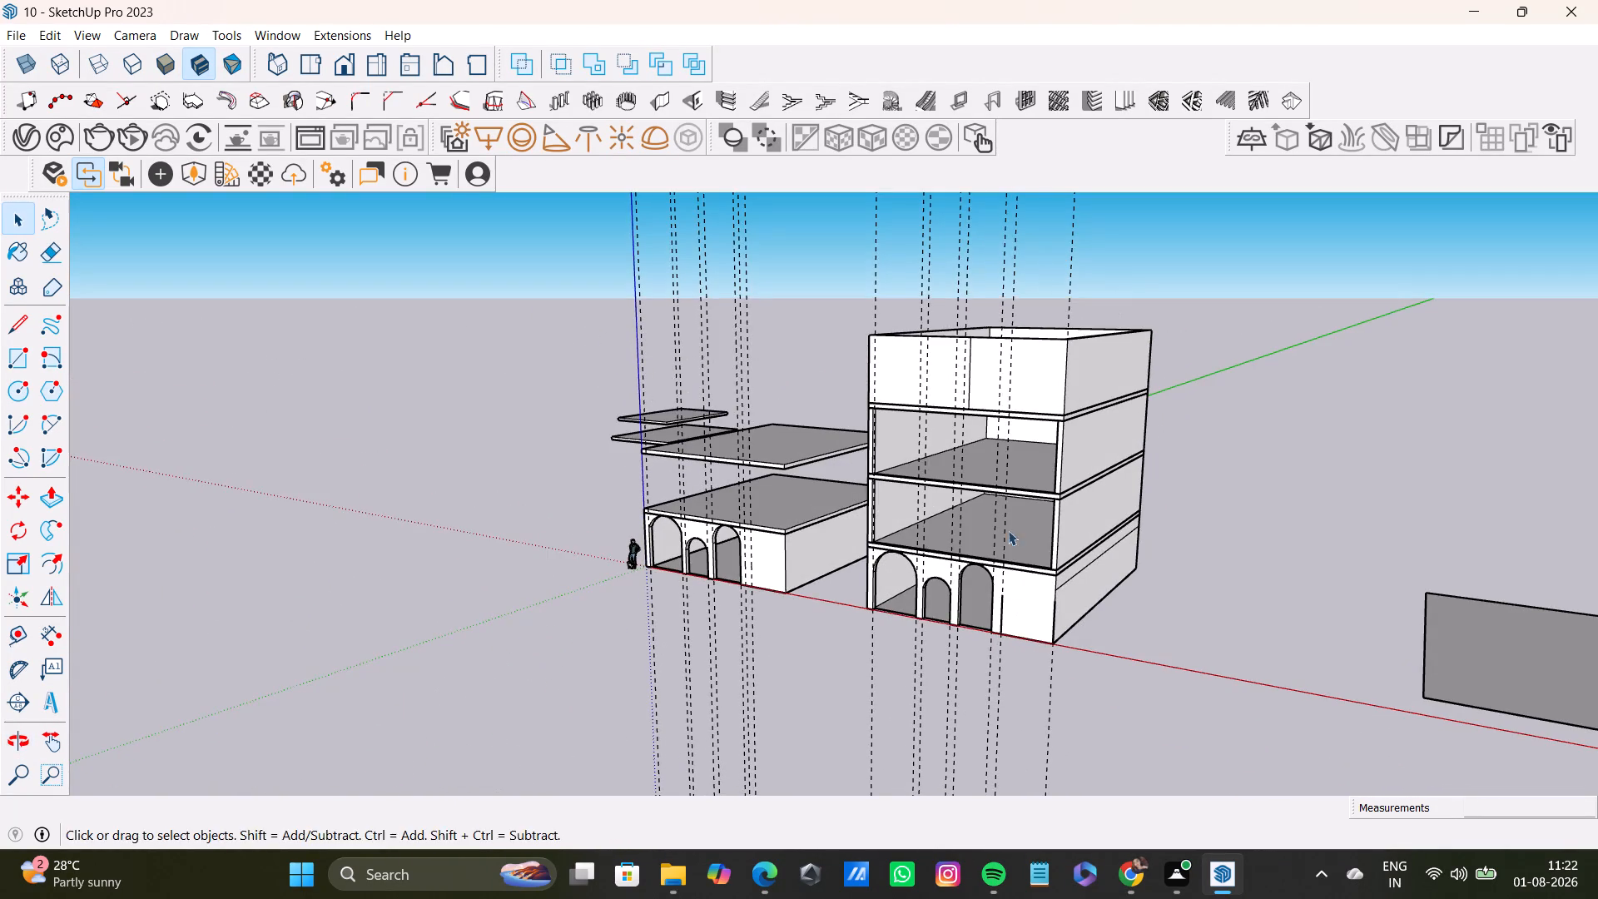
middle_click_drag(1015, 474, 886, 465)
scroll(879, 538, "up", 8)
middle_click_drag(887, 582, 927, 495)
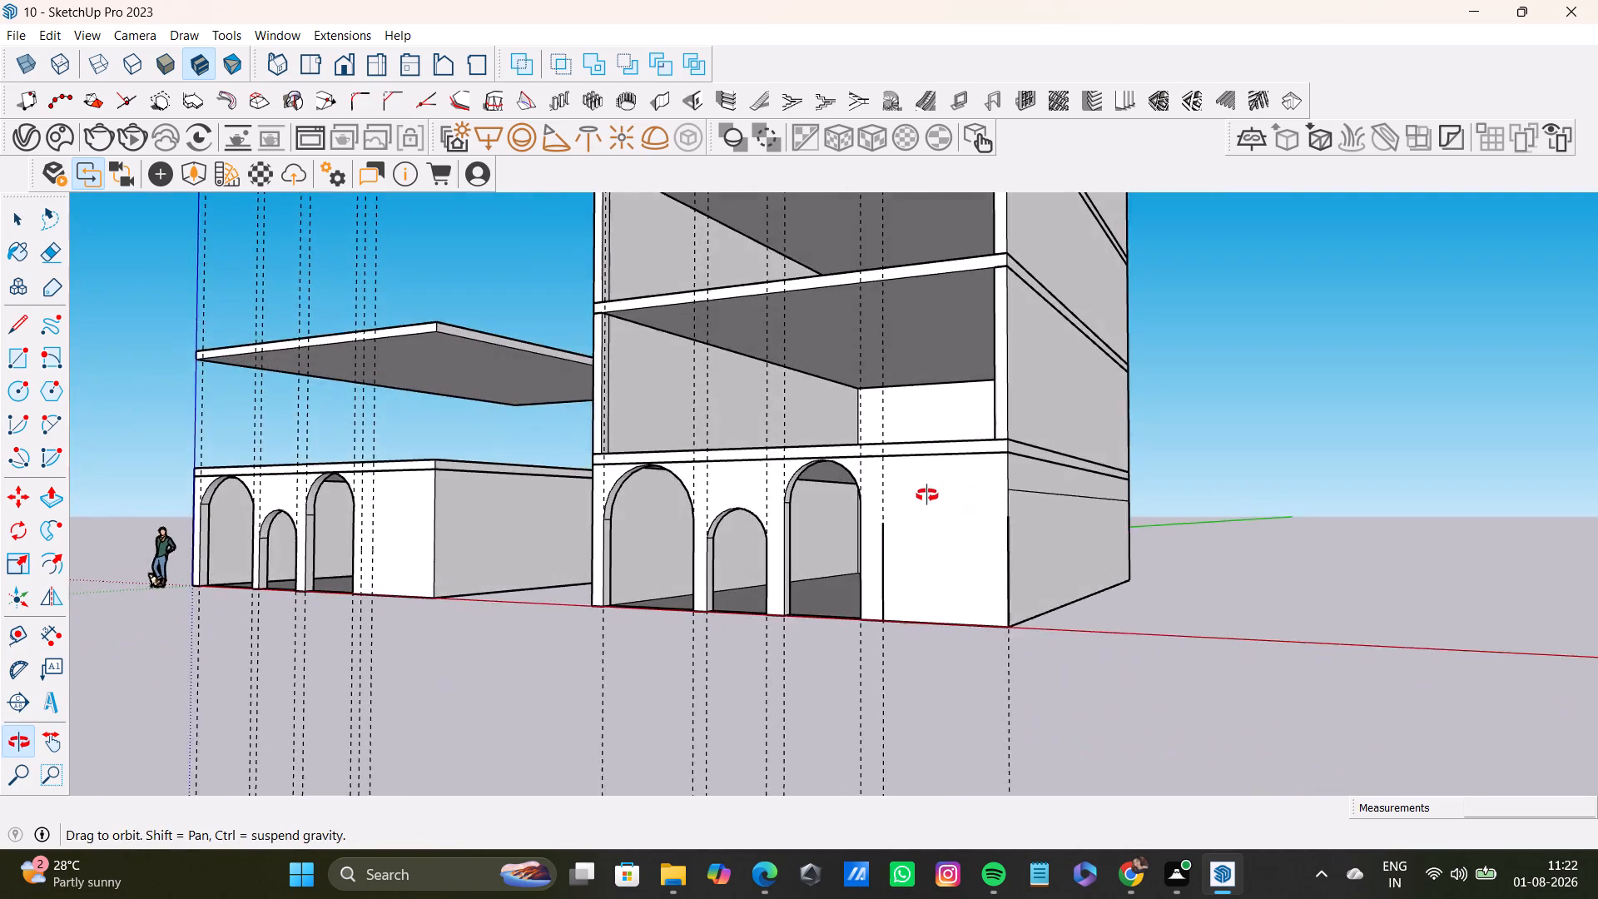
middle_click_drag(927, 495, 951, 585)
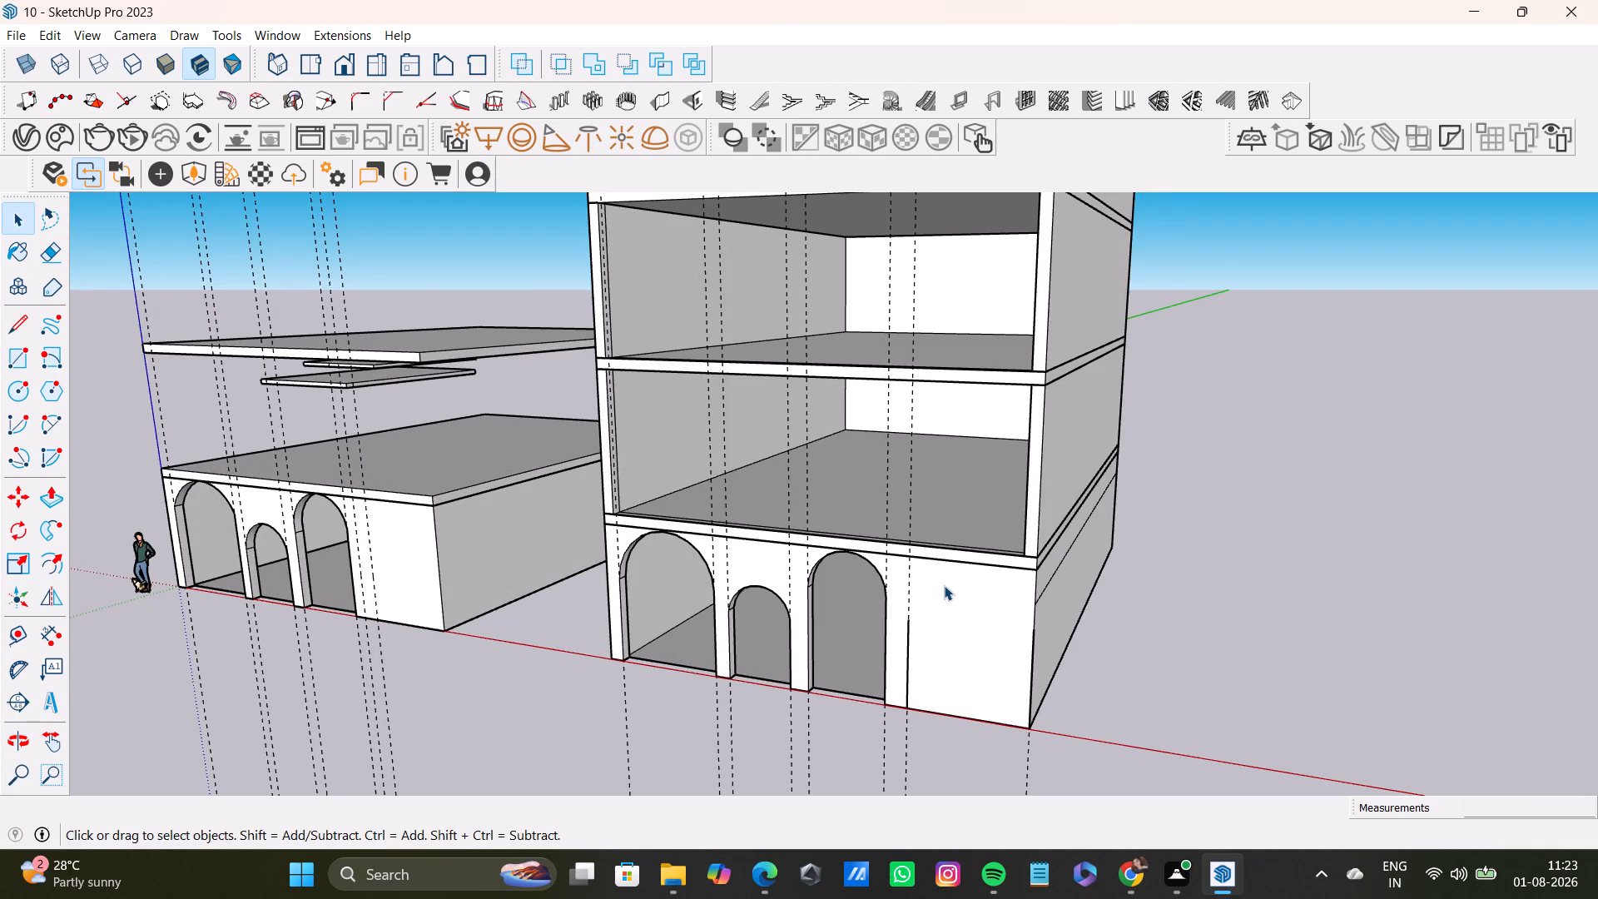
scroll(935, 552, "down", 6)
middle_click_drag(935, 552, 1008, 420)
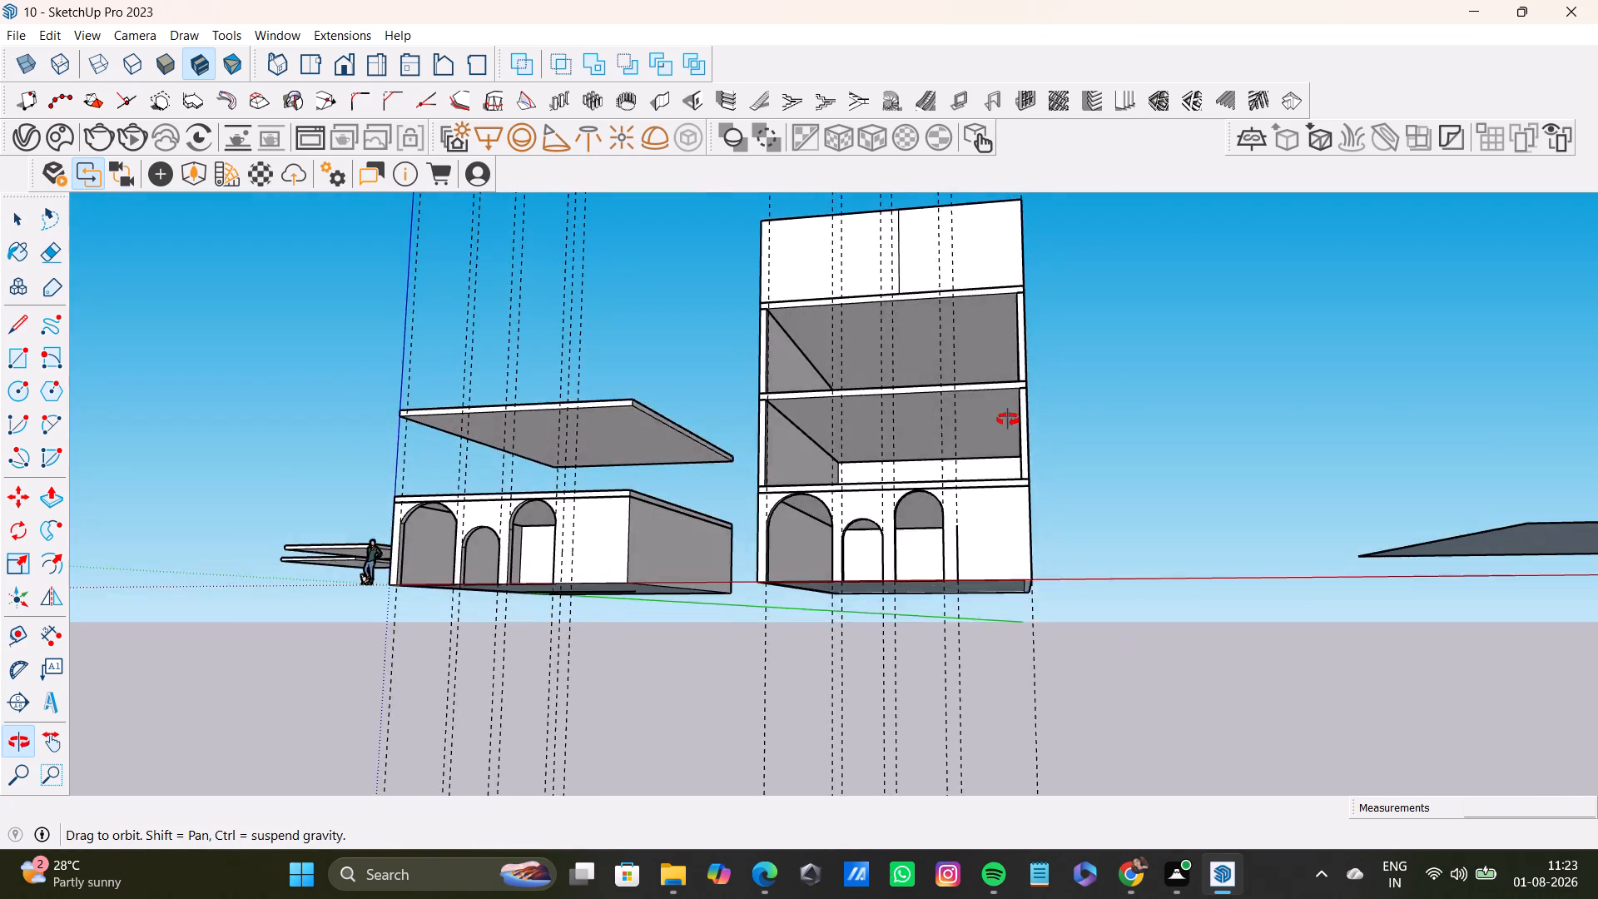
middle_click_drag(1008, 420, 906, 534)
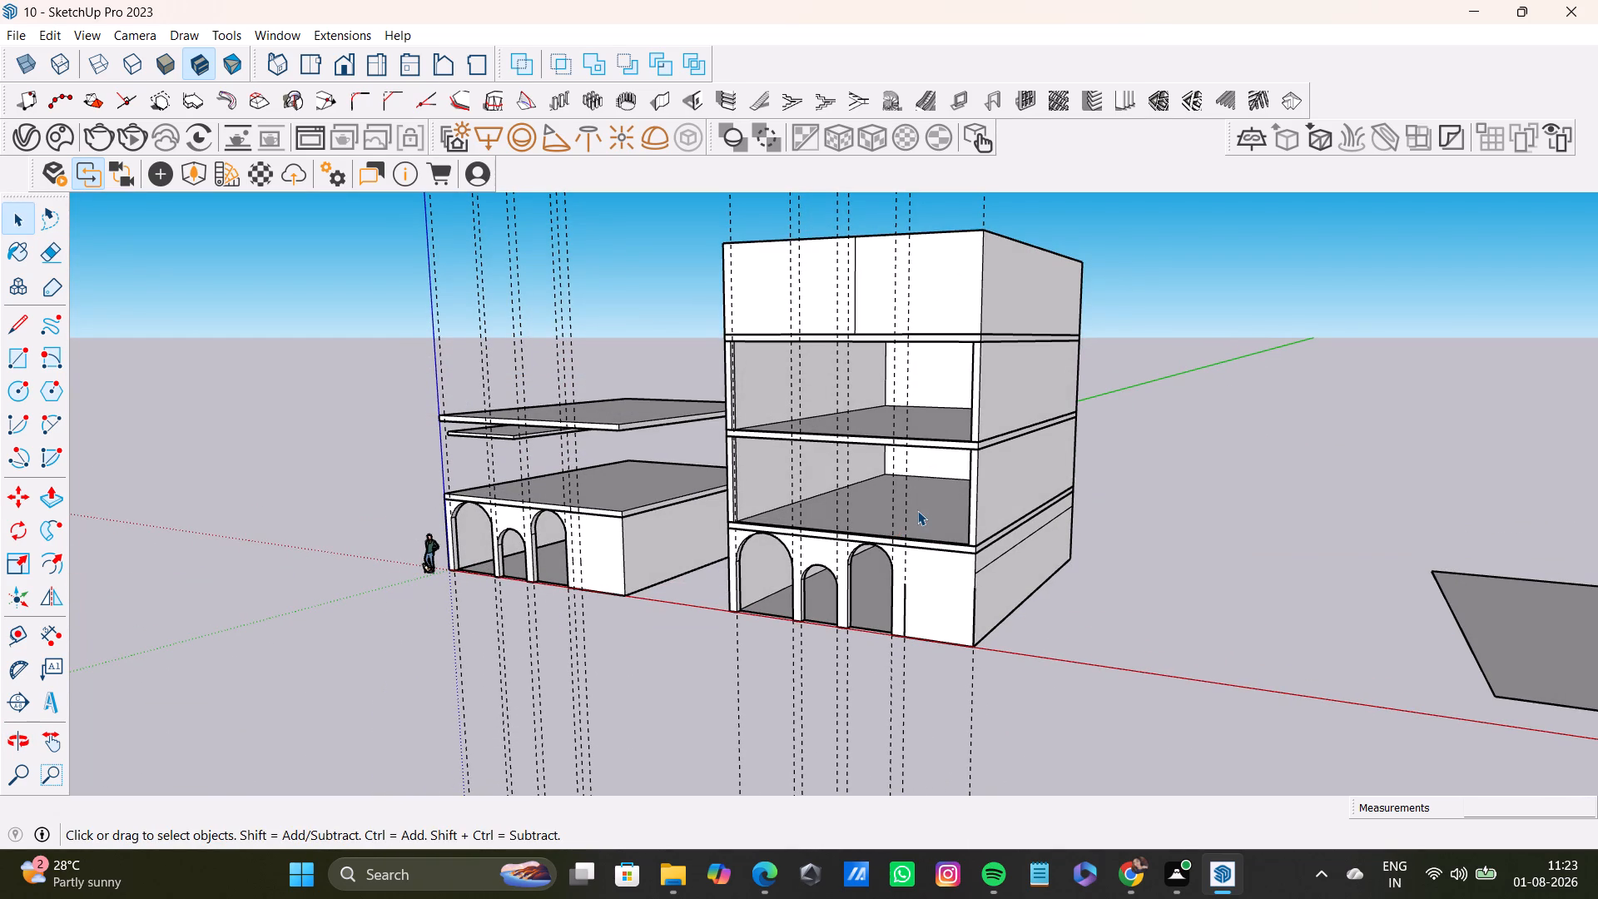
scroll(743, 453, "up", 3)
middle_click_drag(743, 451, 809, 612)
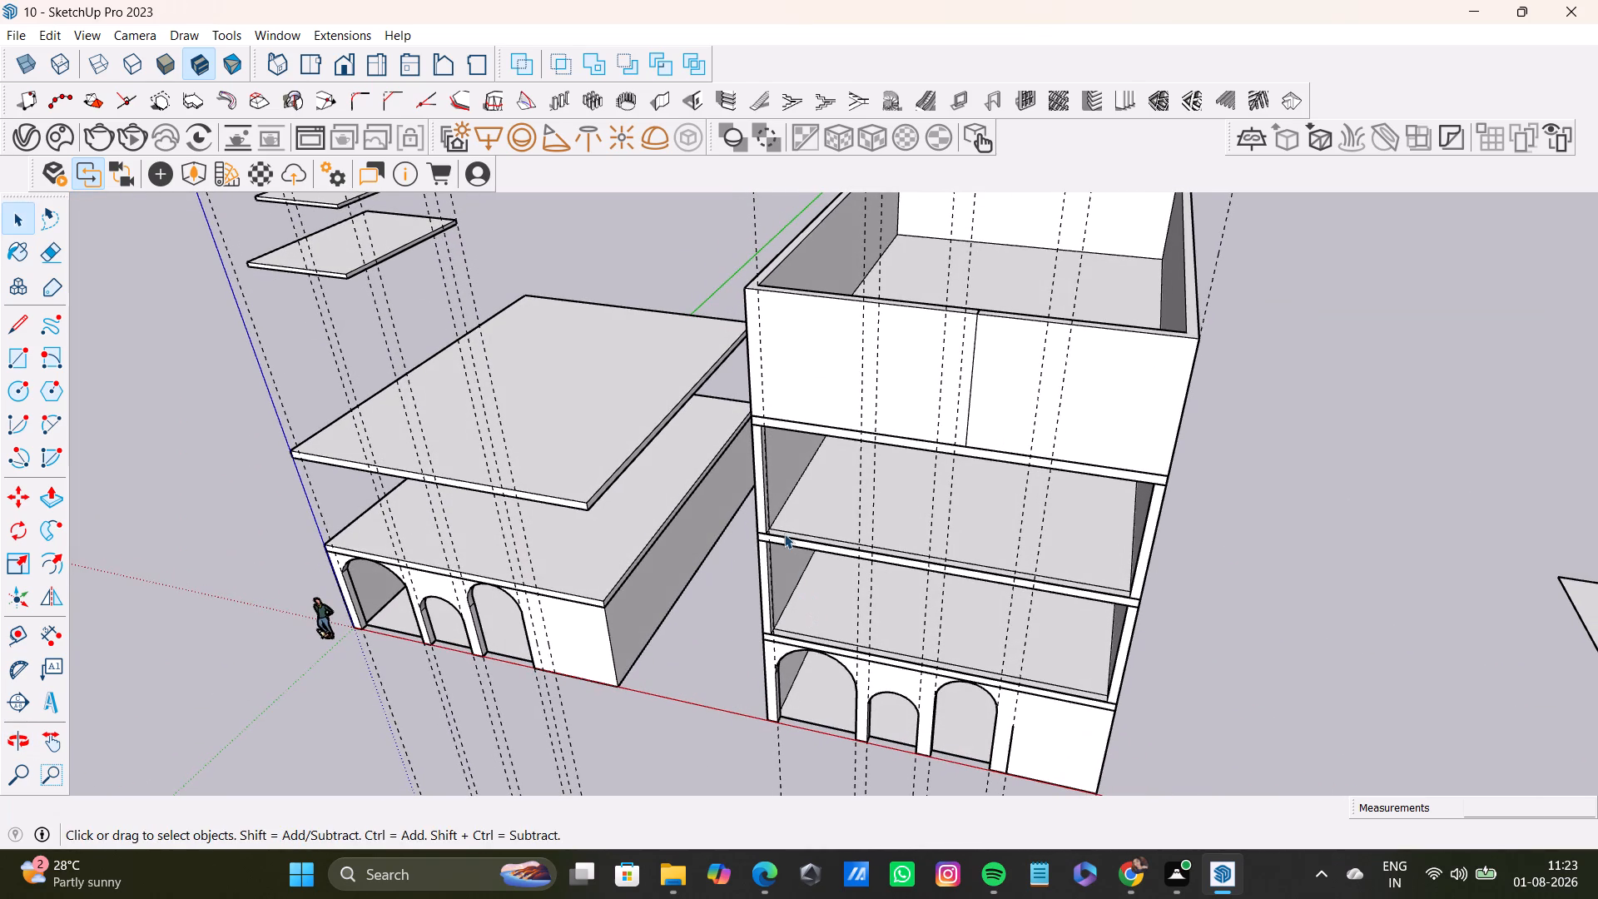
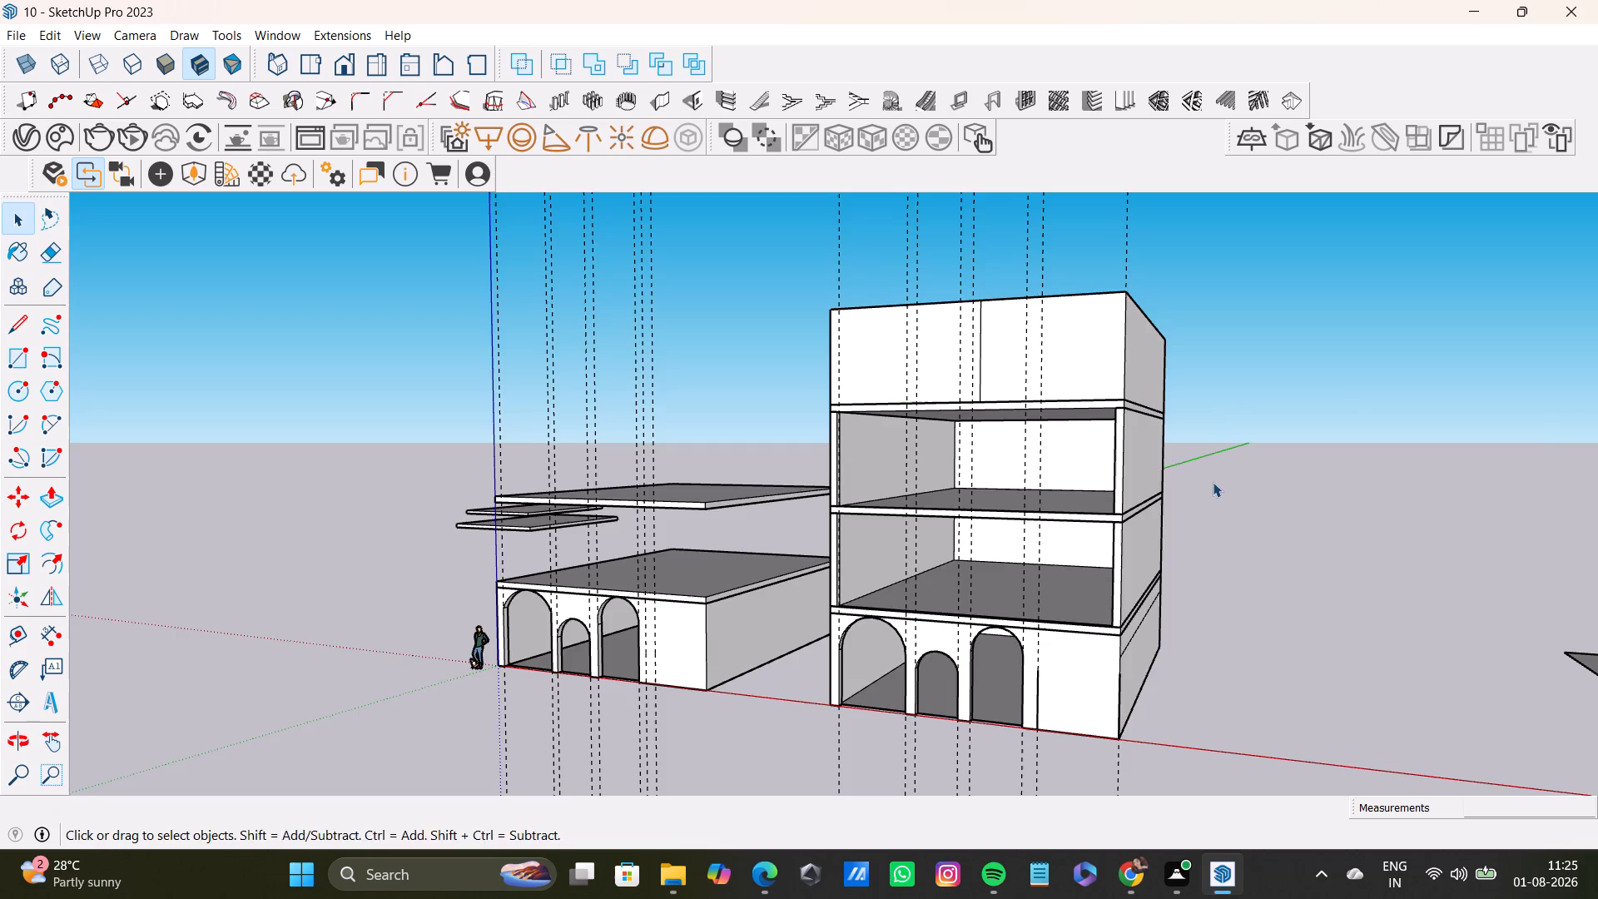
Delete the top-storey walls inside the upper-floors group of the taller building, leaving its roof slab, and exit the group.
middle_click_drag(1215, 478, 1243, 544)
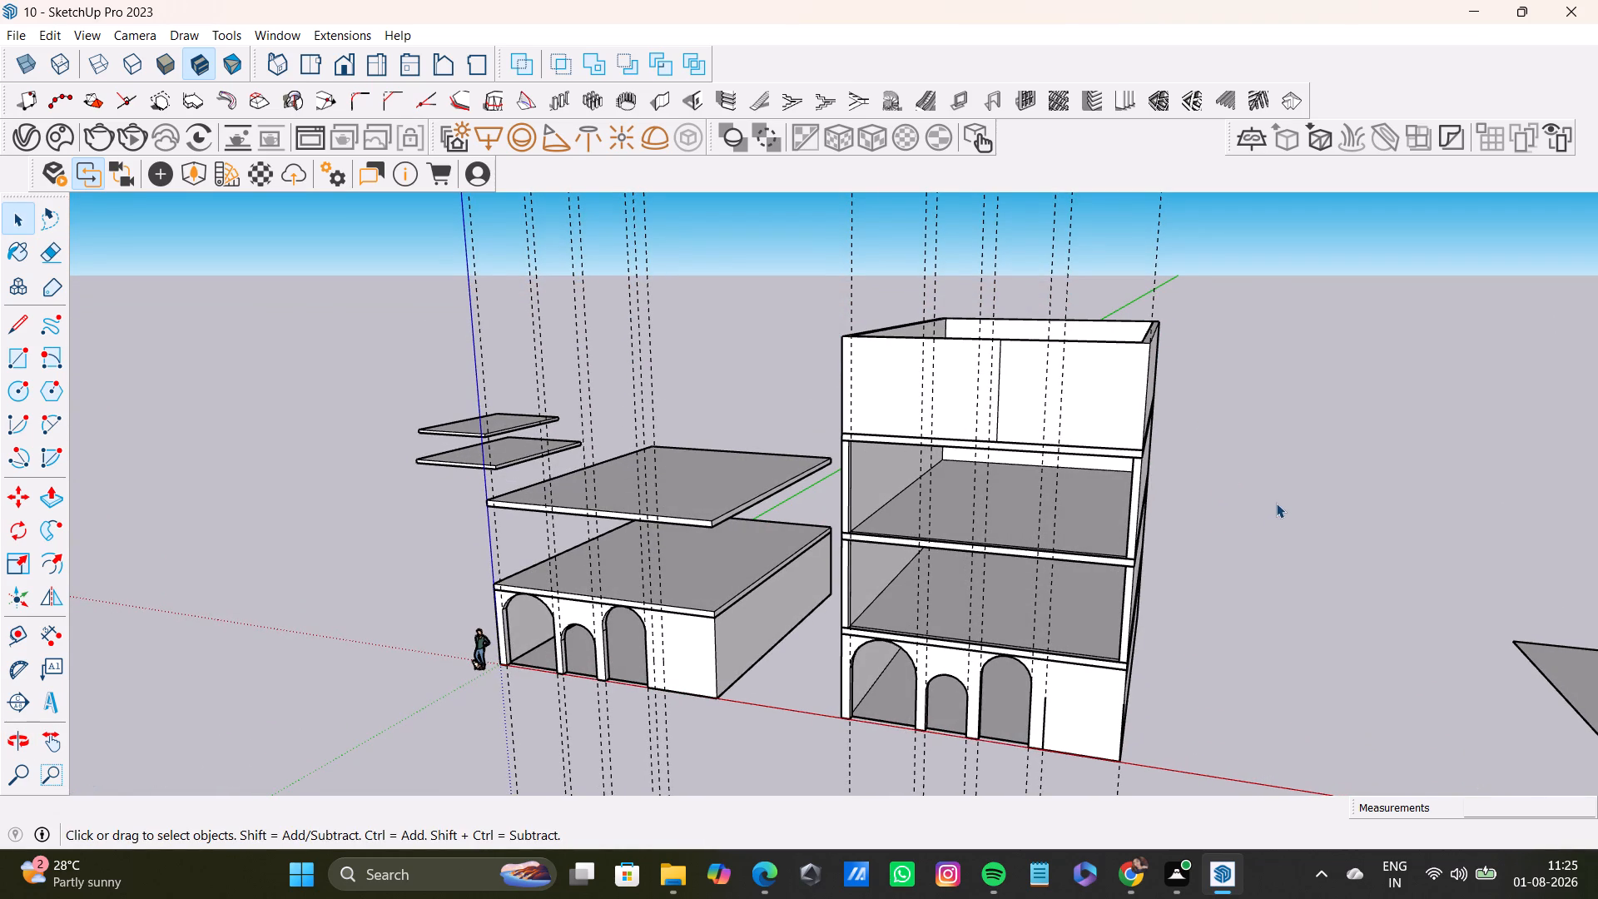
middle_click_drag(1261, 503, 1204, 512, "shift")
key("space")
triple_click(1064, 400)
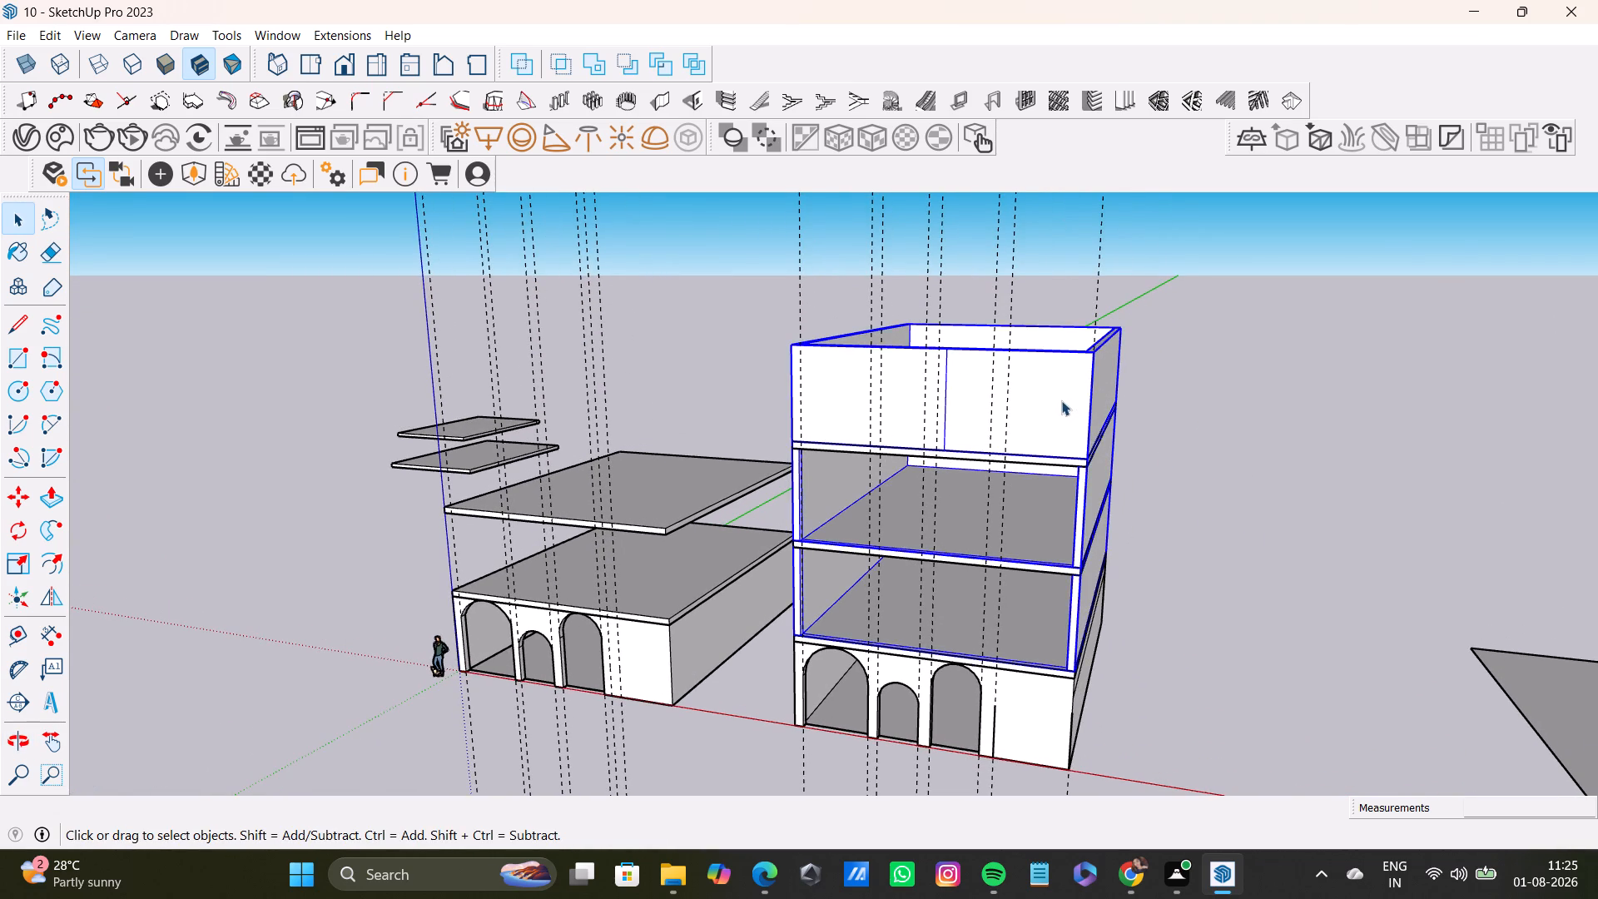
left_click(1061, 400)
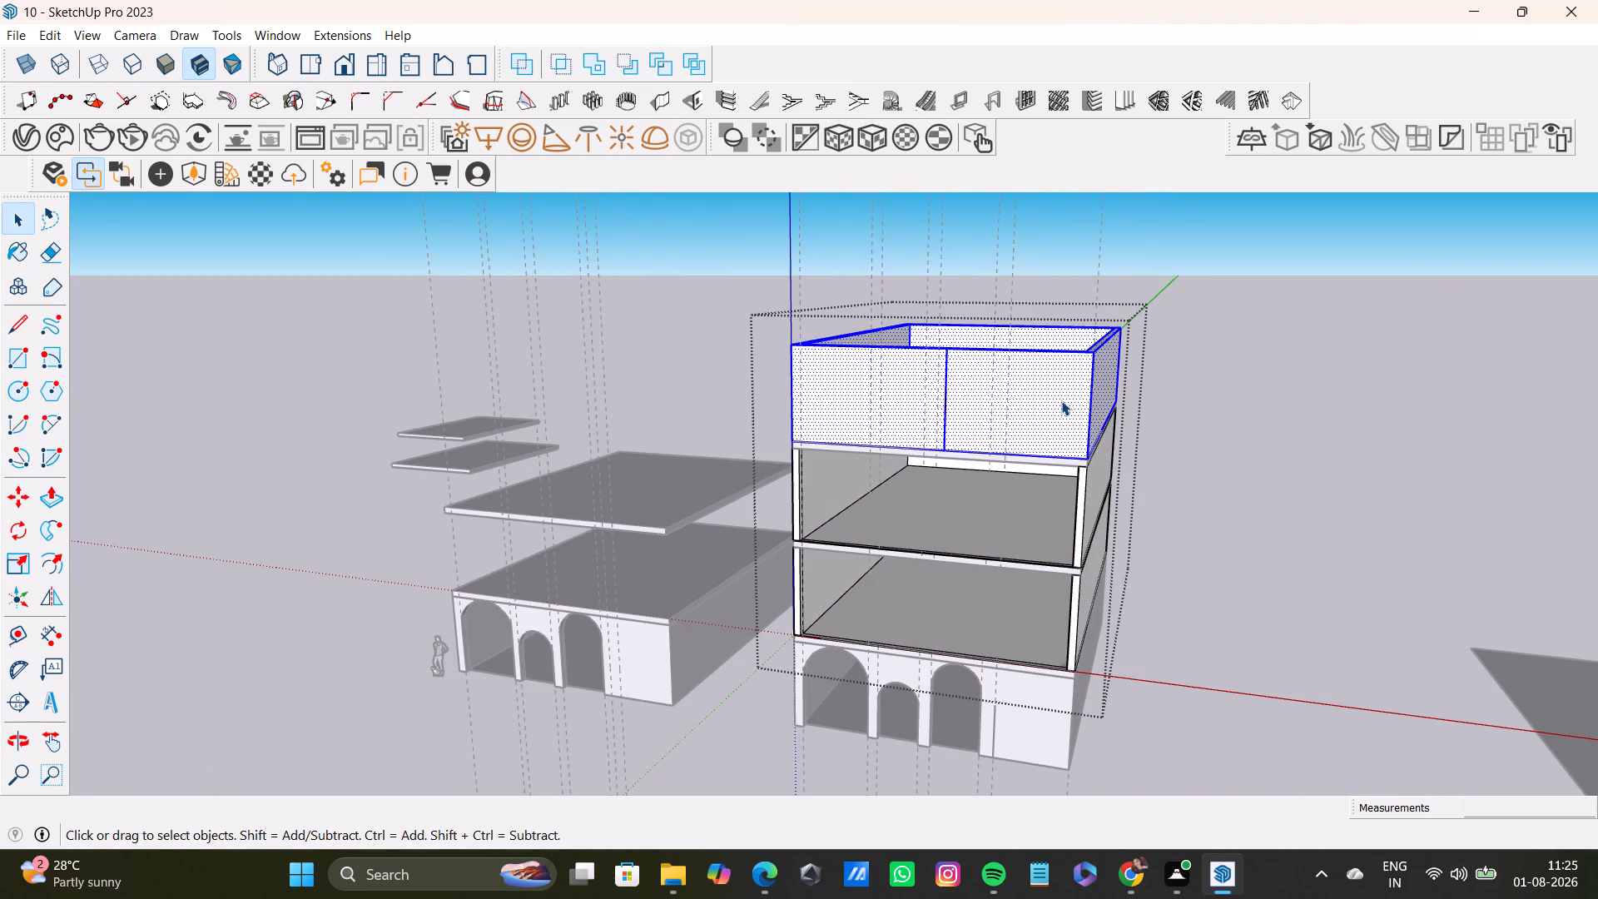
key("Delete")
left_click(1312, 465)
key("space")
Draw a rectangle about 19' 5" by 45' on the taller building's roof slab, from its back corner to the front edge.
middle_click_drag(987, 435, 1002, 563)
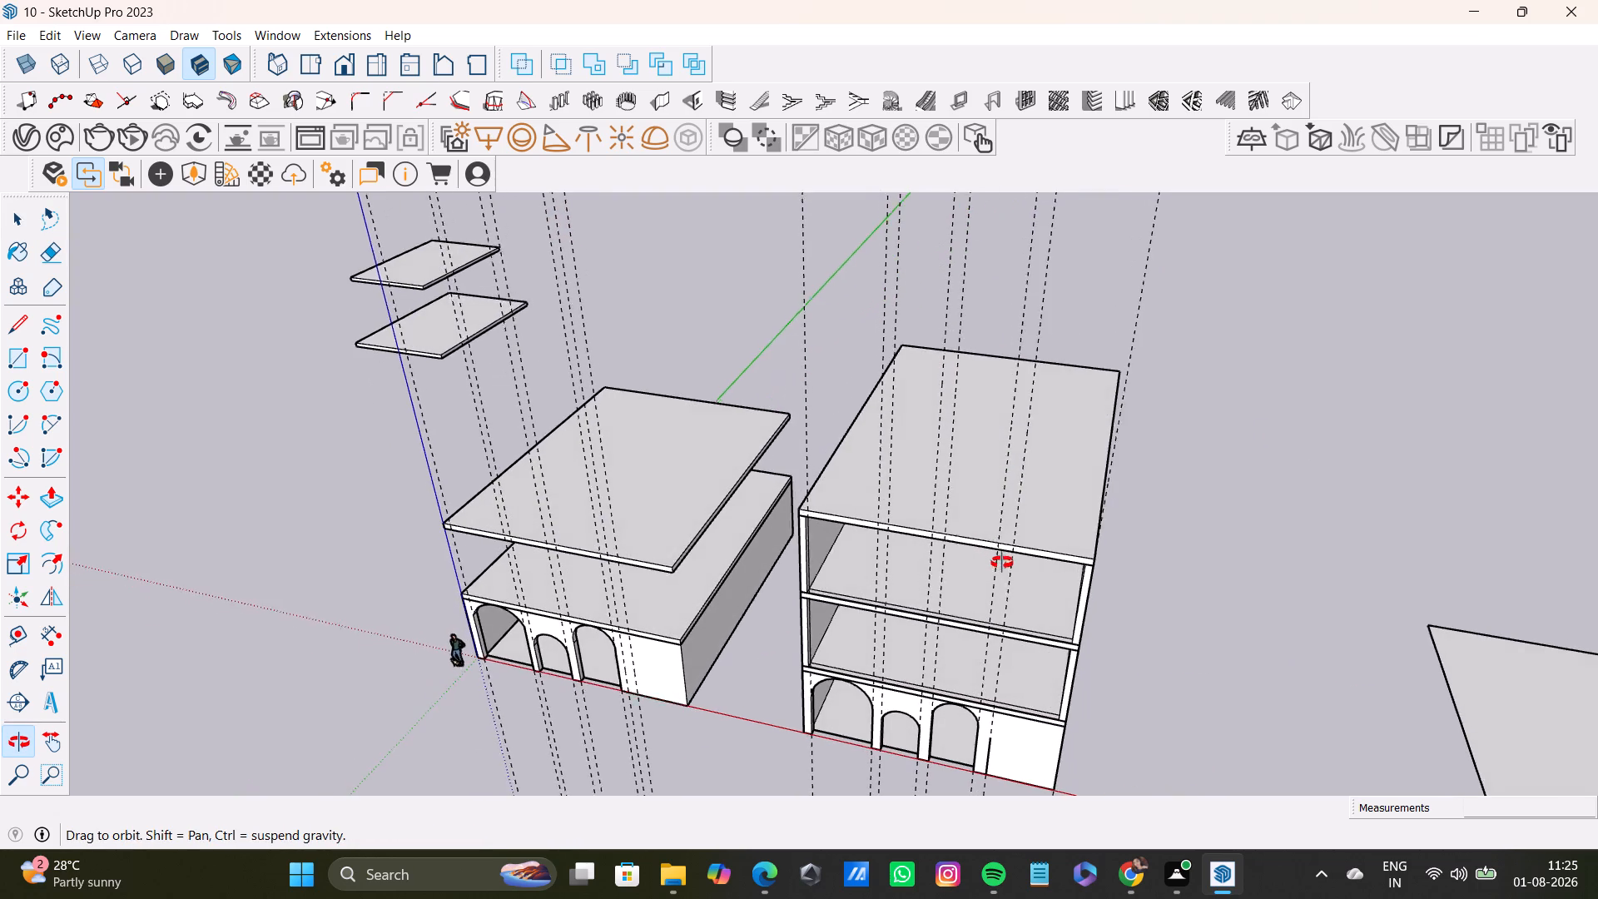
middle_click_drag(1002, 563, 1005, 560)
left_click(992, 466)
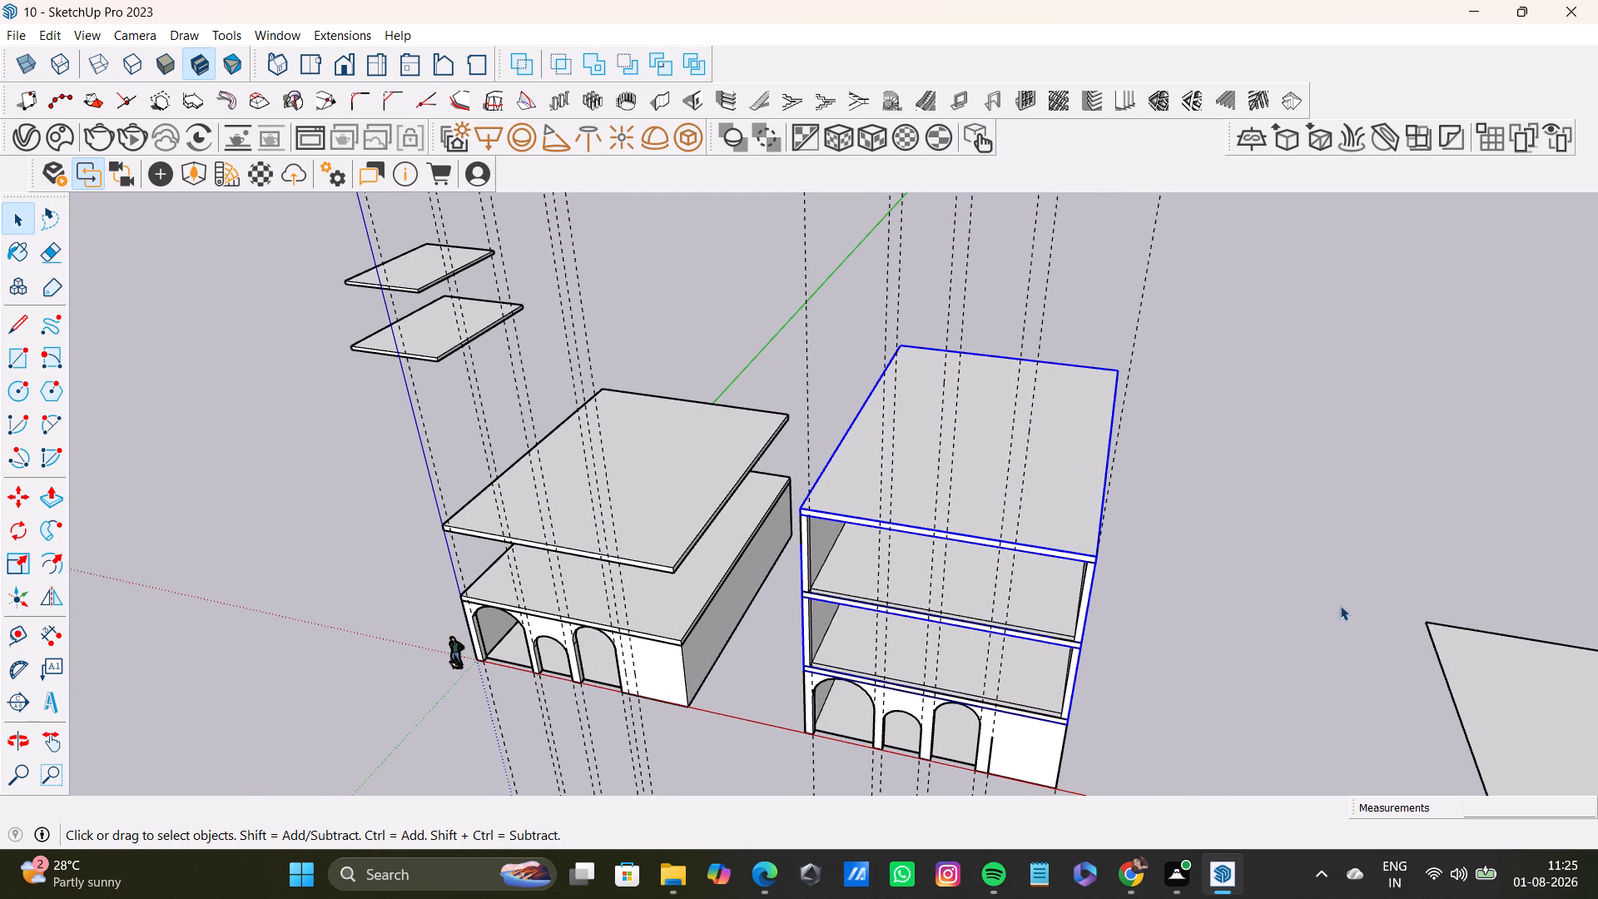
middle_click_drag(1320, 578, 1149, 357)
left_click(1405, 547)
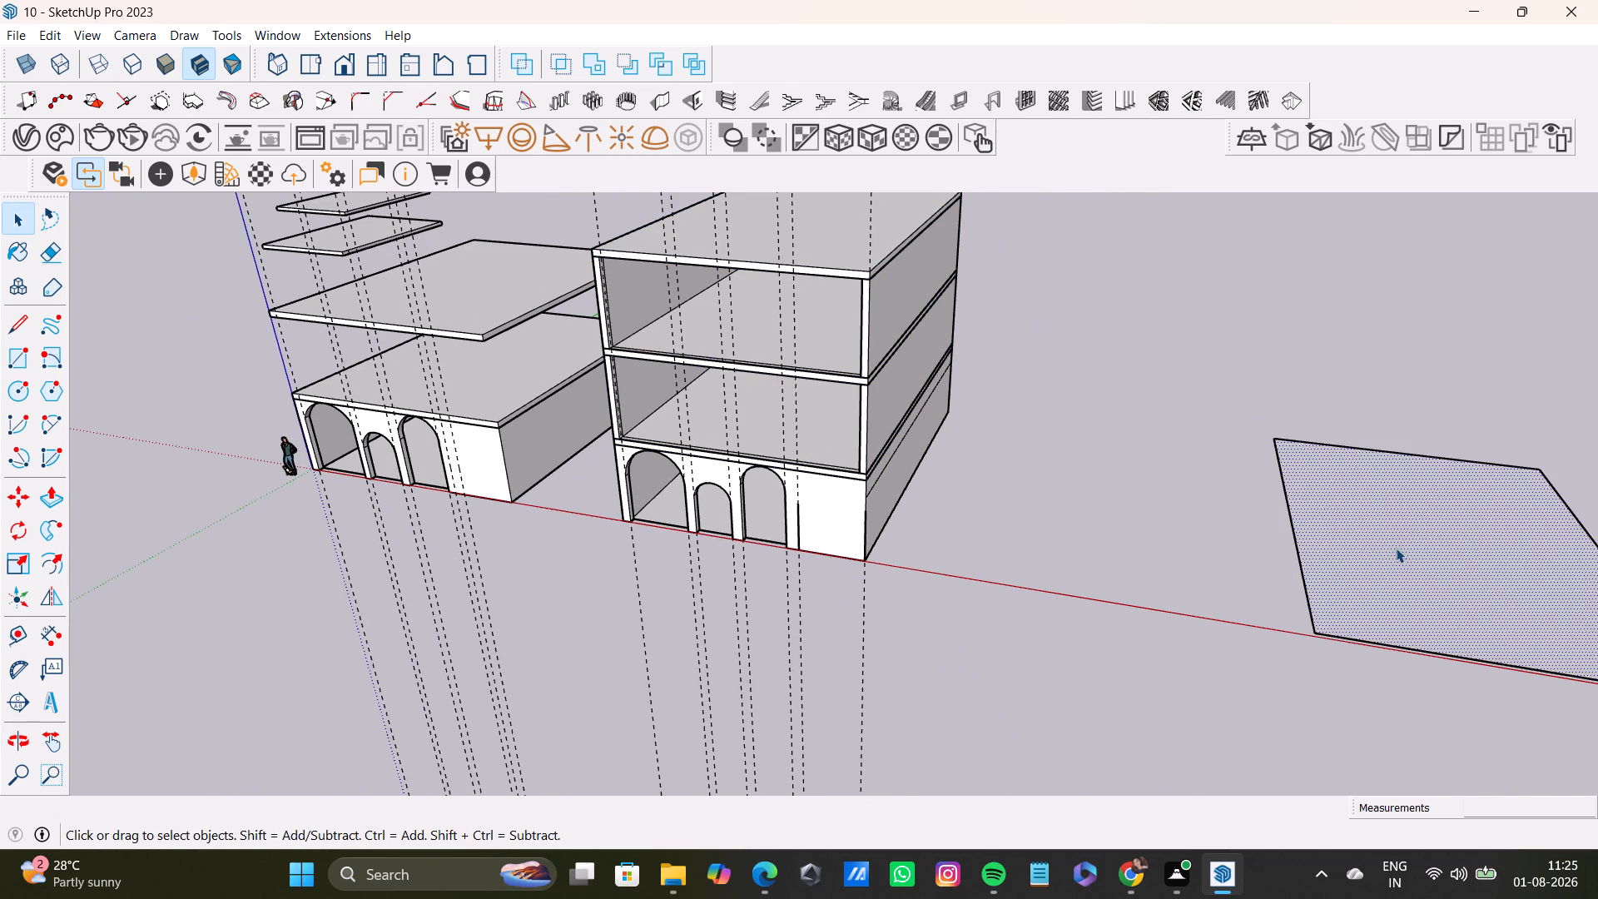
middle_click_drag(1190, 504, 1254, 554)
middle_click_drag(1106, 309, 1126, 383, "shift")
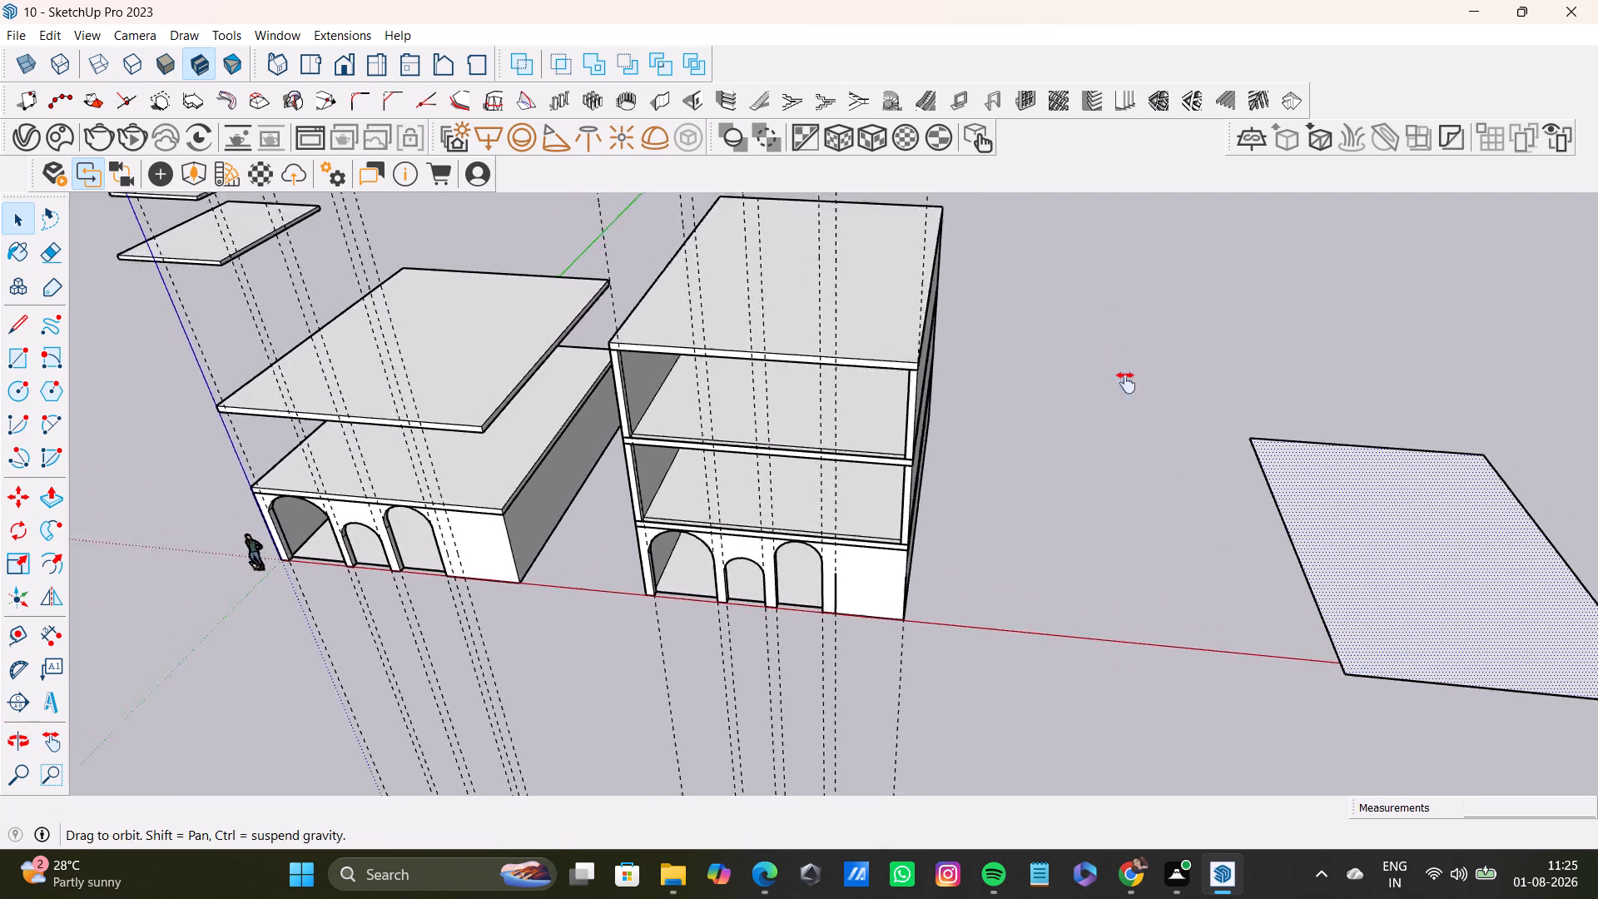
middle_click_drag(1126, 383, 1149, 487, "shift")
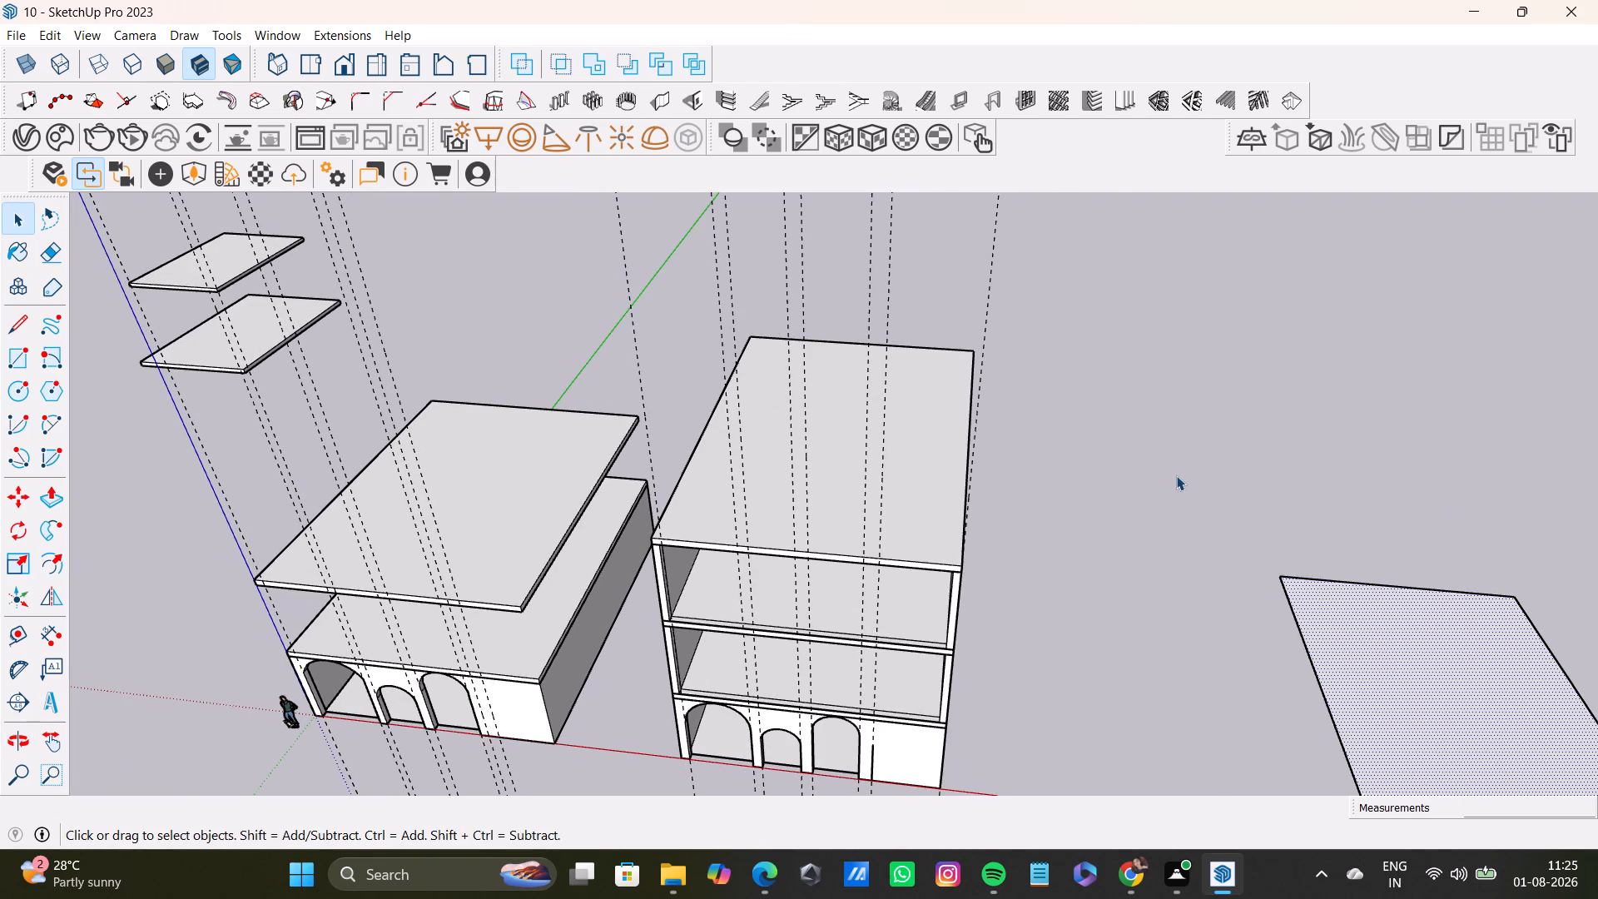
left_click(17, 357)
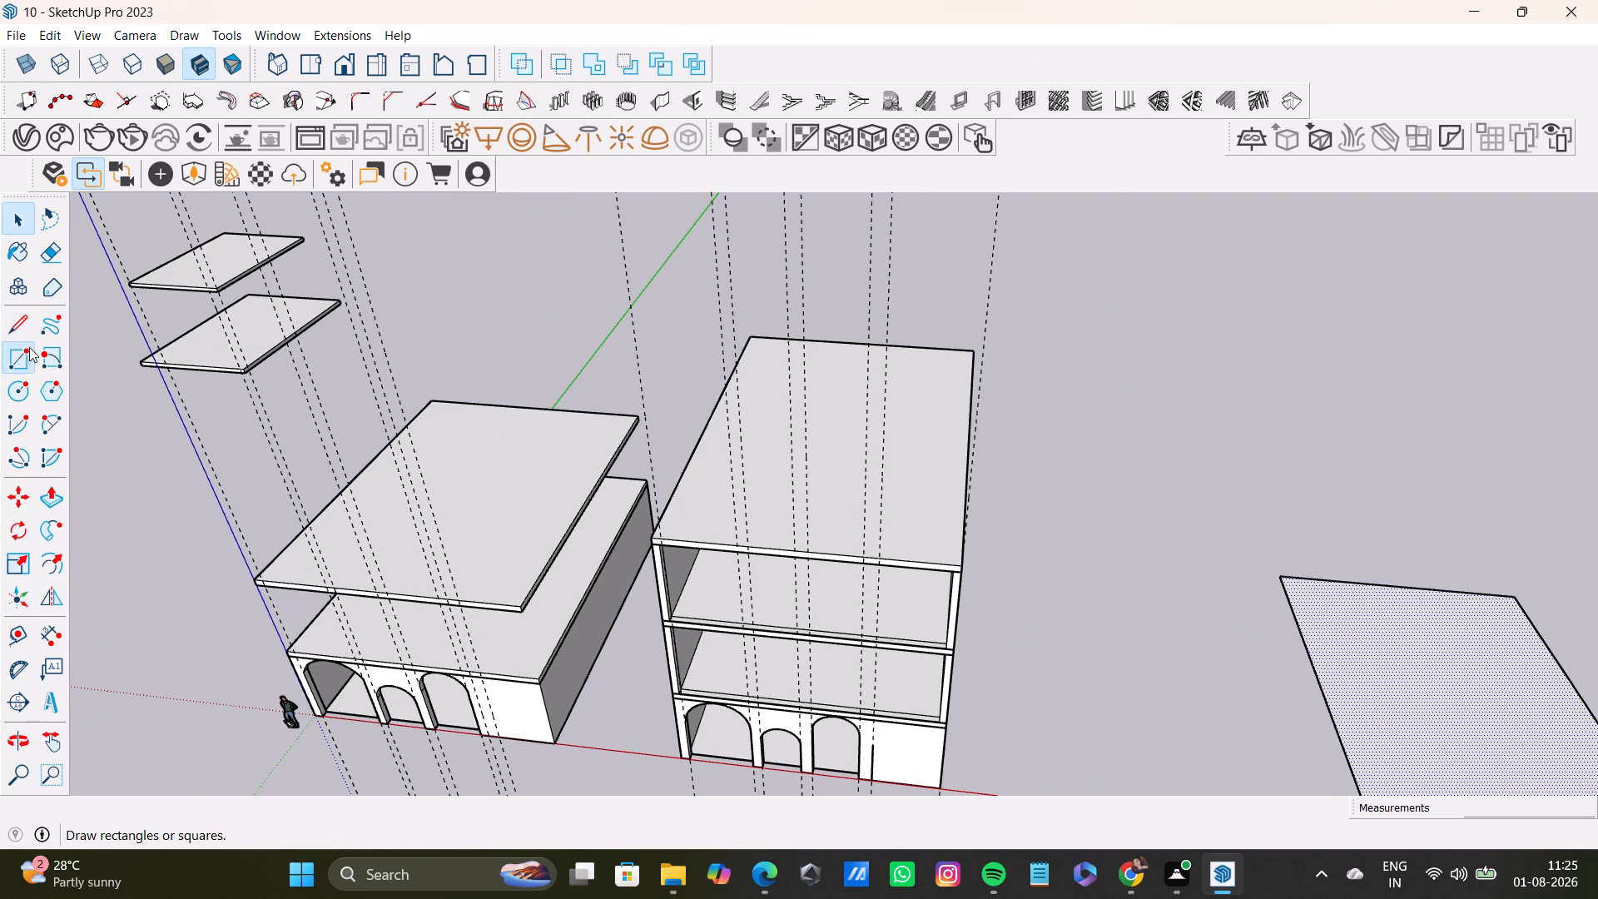
left_click(752, 335)
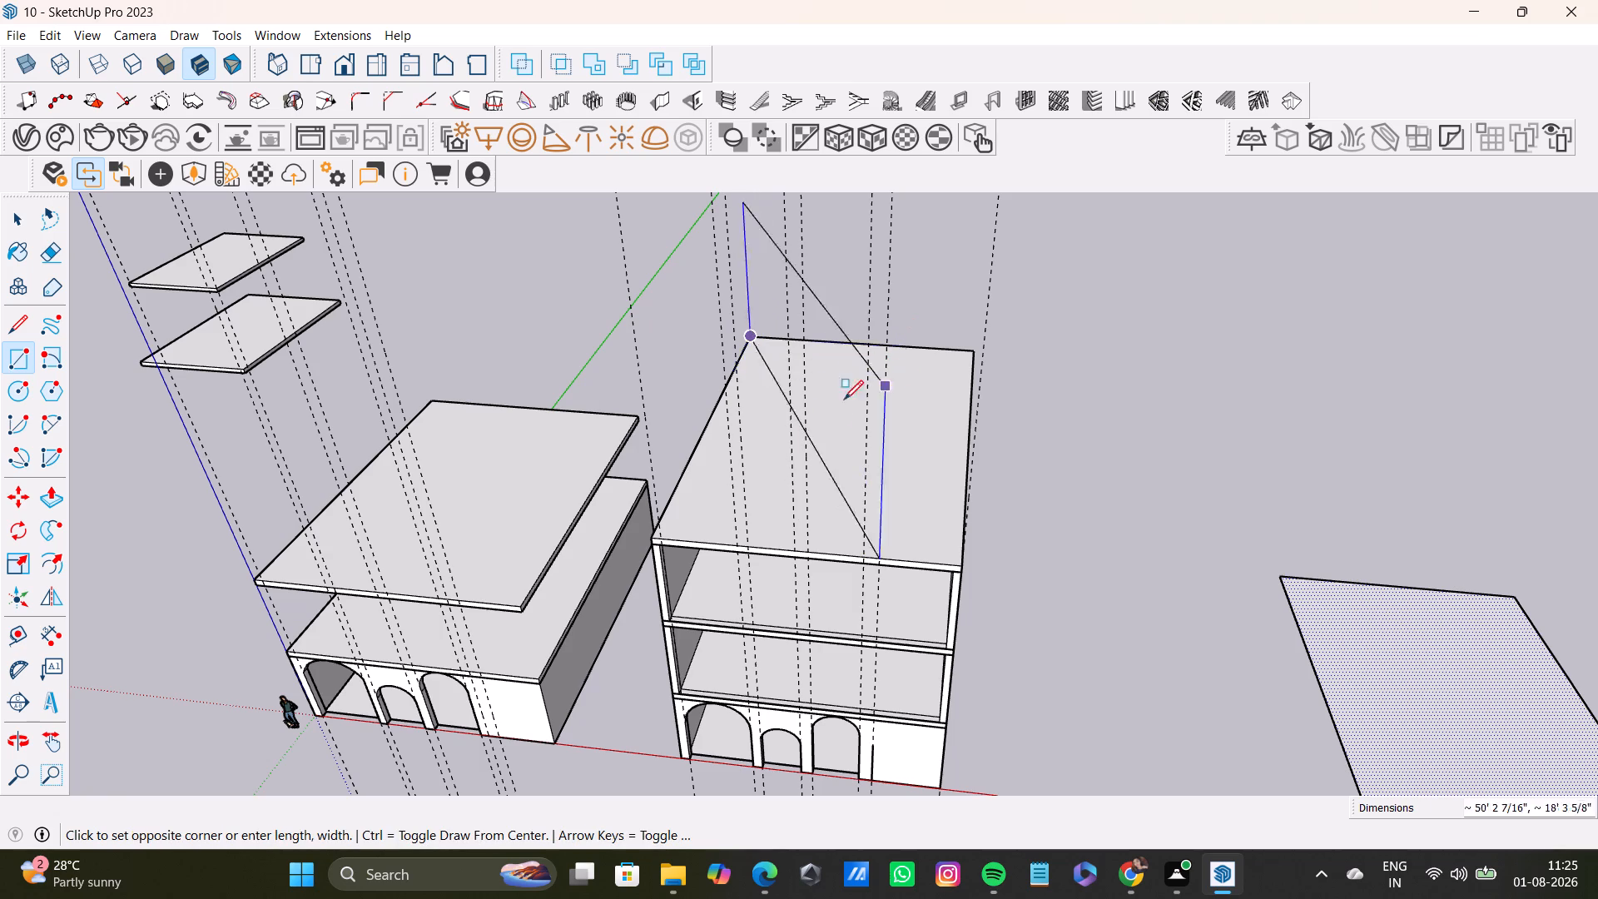
left_click(854, 559)
key("space")
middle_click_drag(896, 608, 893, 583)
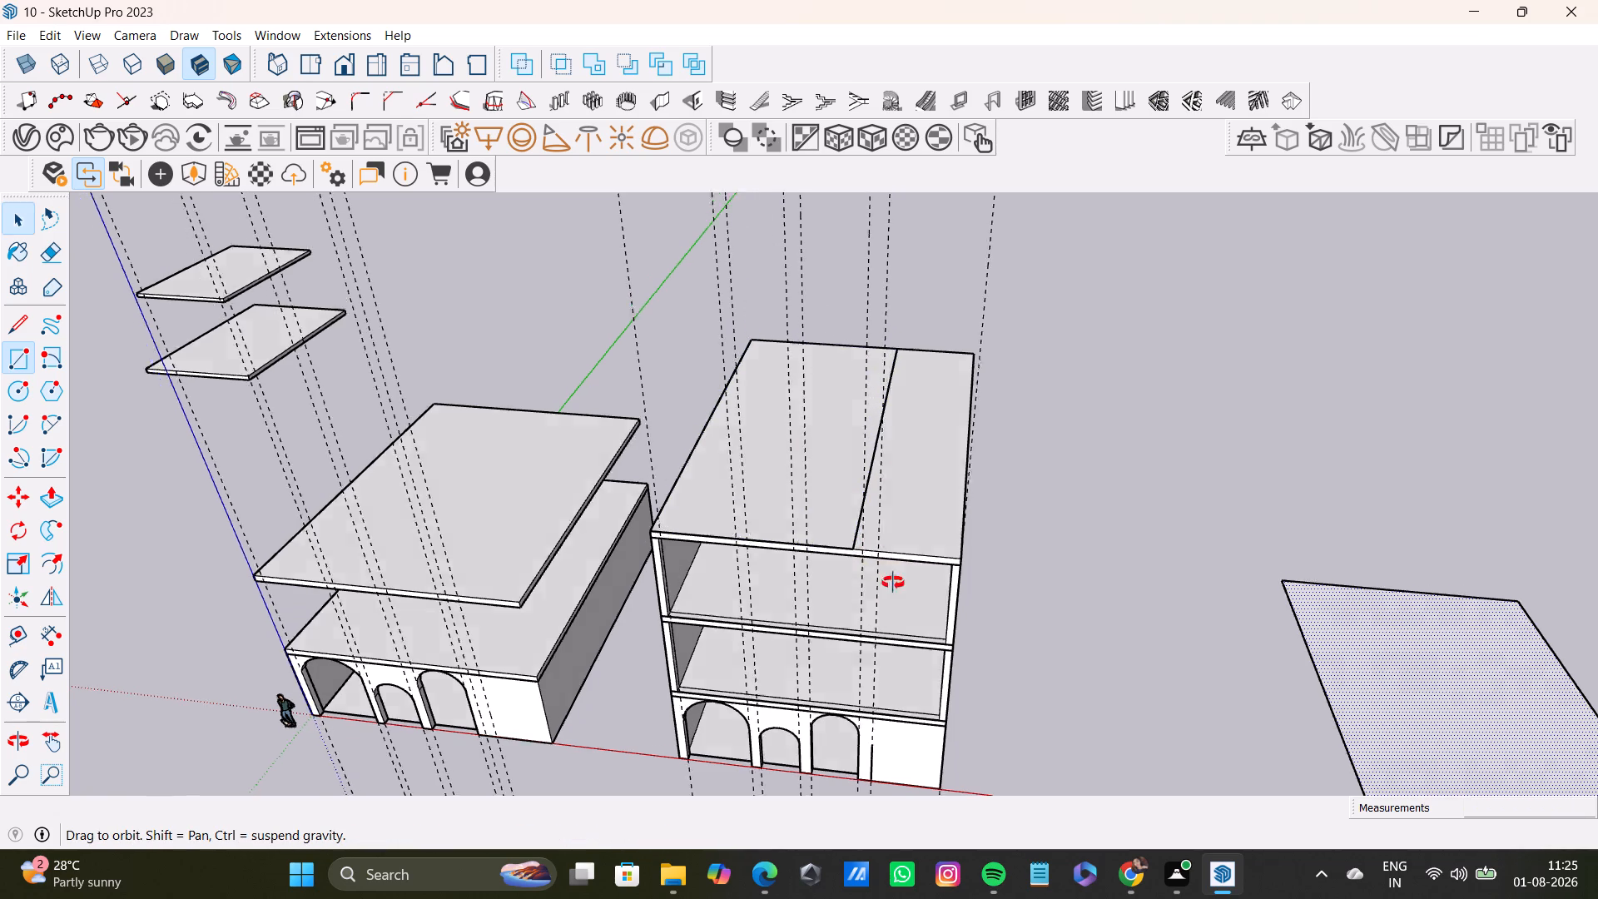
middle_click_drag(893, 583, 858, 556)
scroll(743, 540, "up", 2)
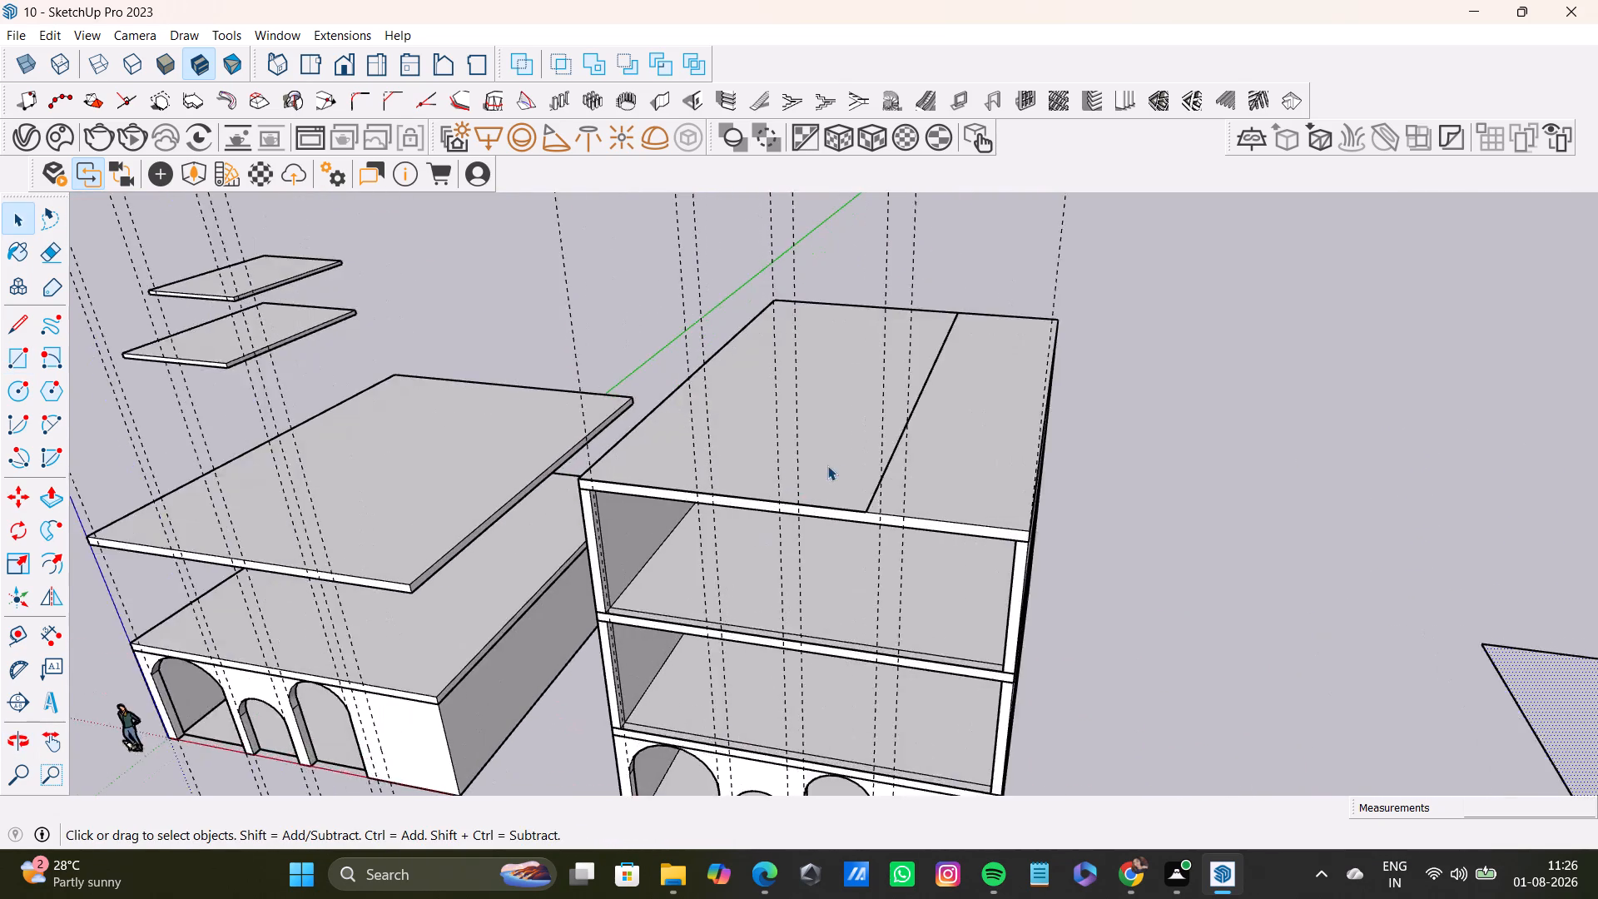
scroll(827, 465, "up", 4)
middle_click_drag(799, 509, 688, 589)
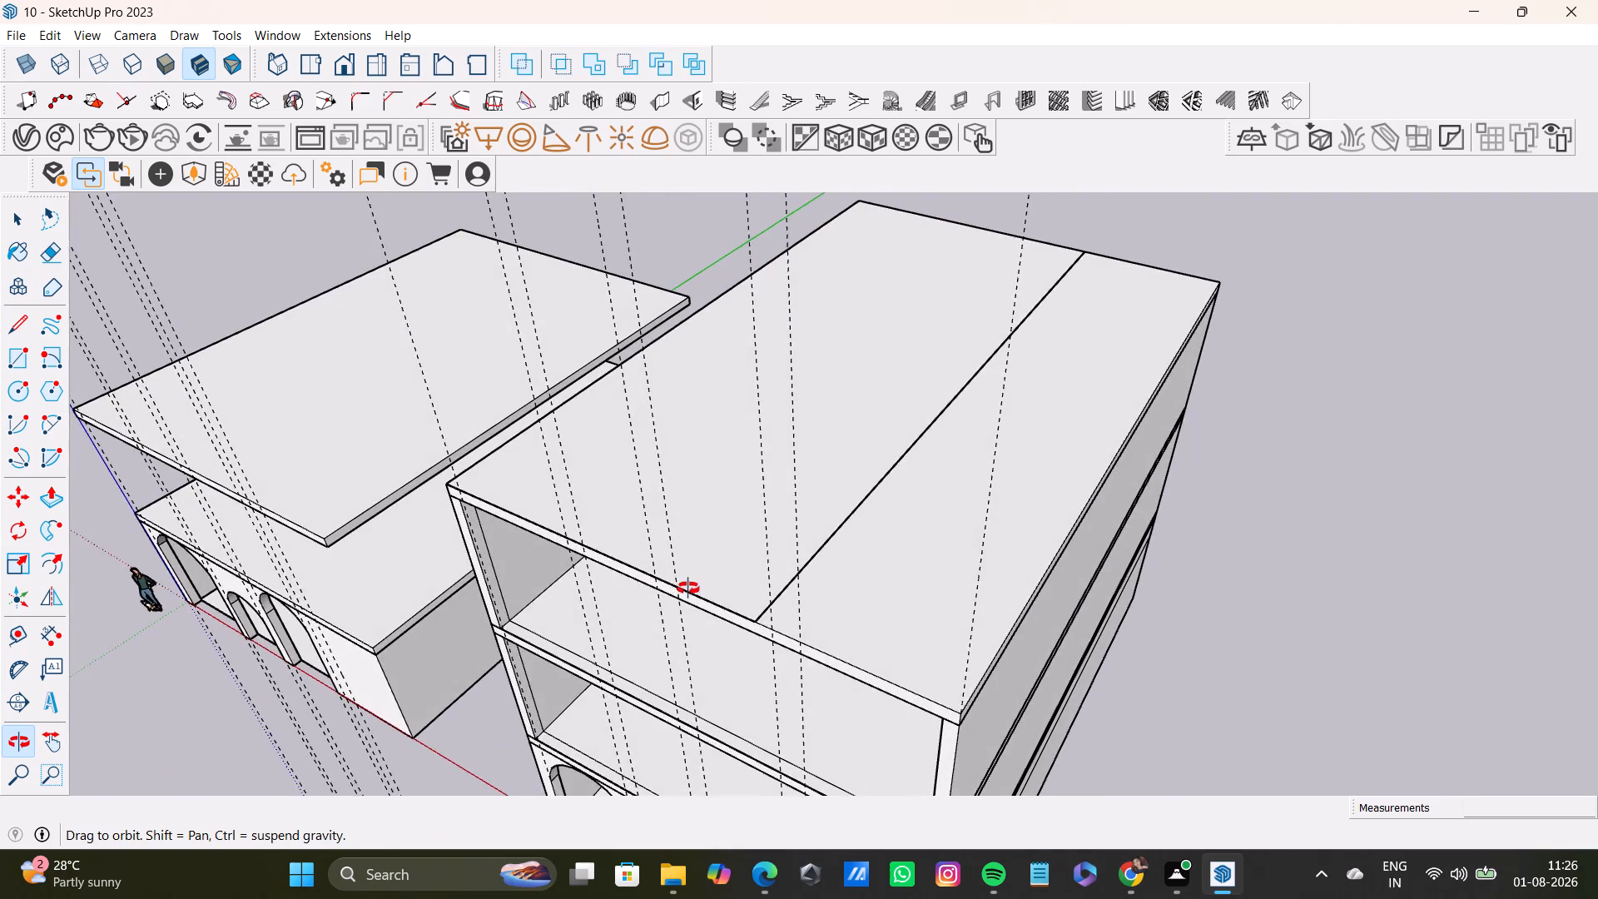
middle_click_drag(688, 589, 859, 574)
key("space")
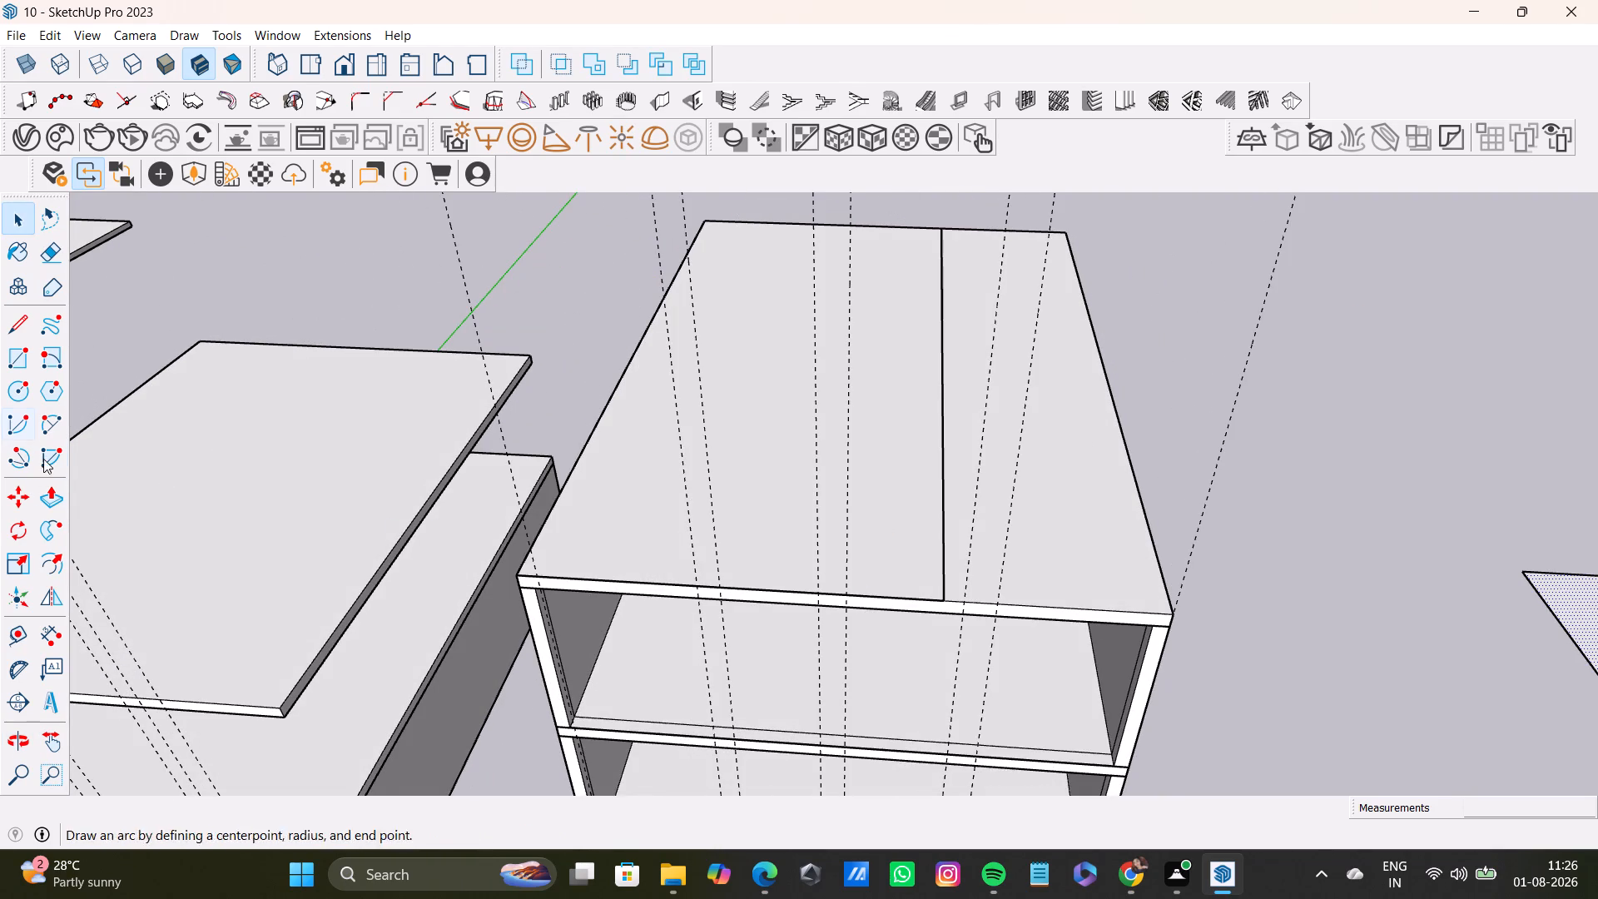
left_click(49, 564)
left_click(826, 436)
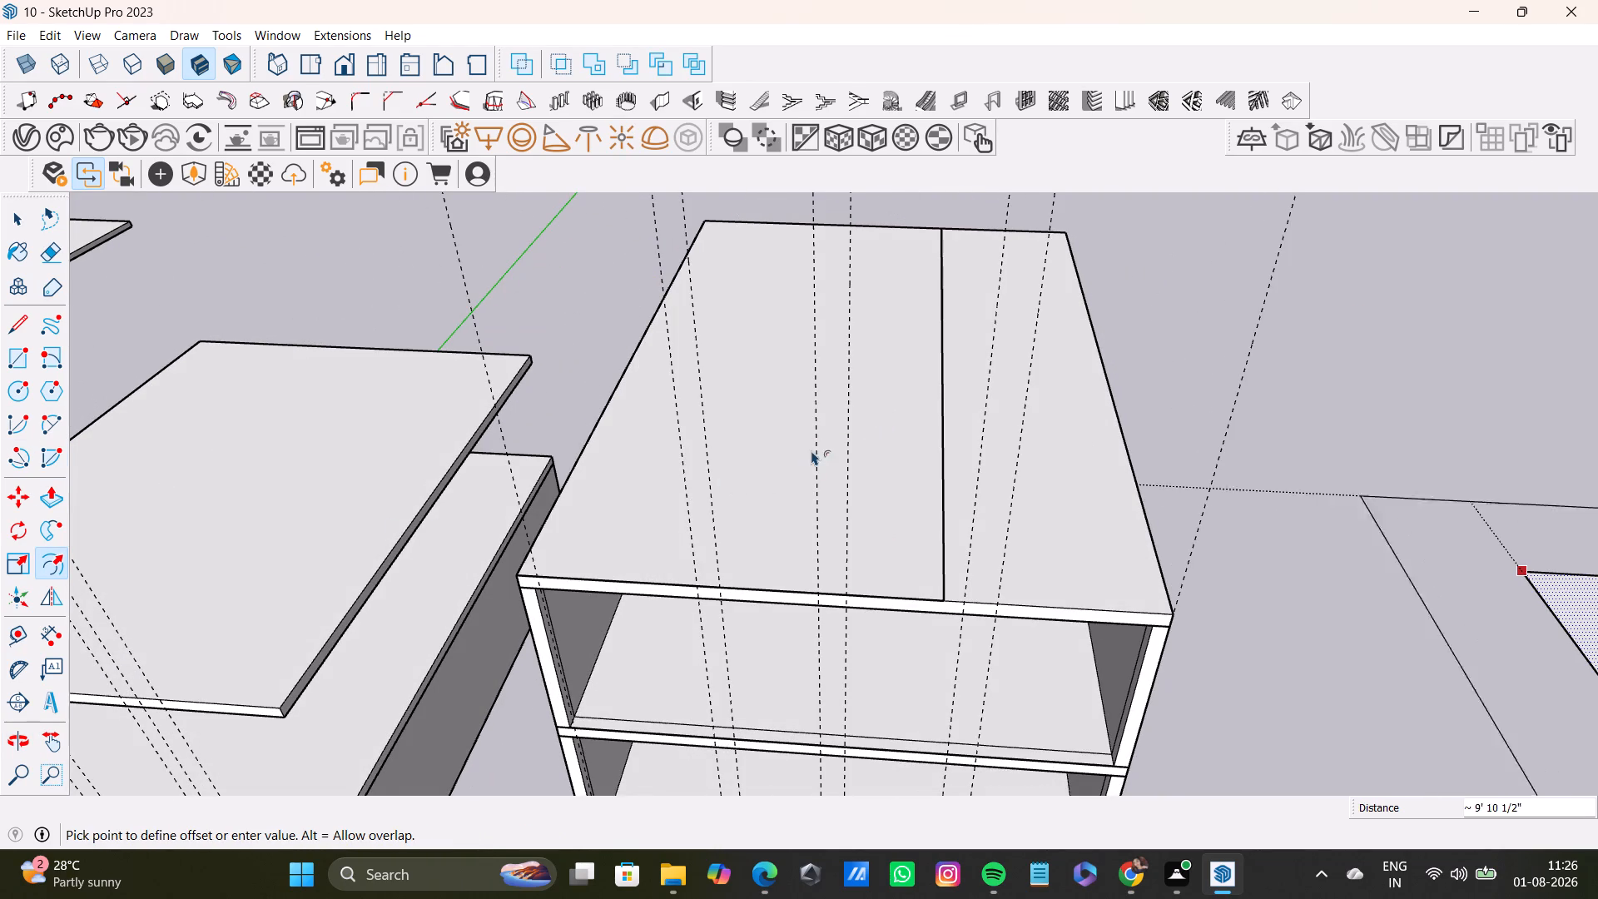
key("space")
Offset the outline of the new rectangular face on the taller building's roof slab.
left_click(813, 423)
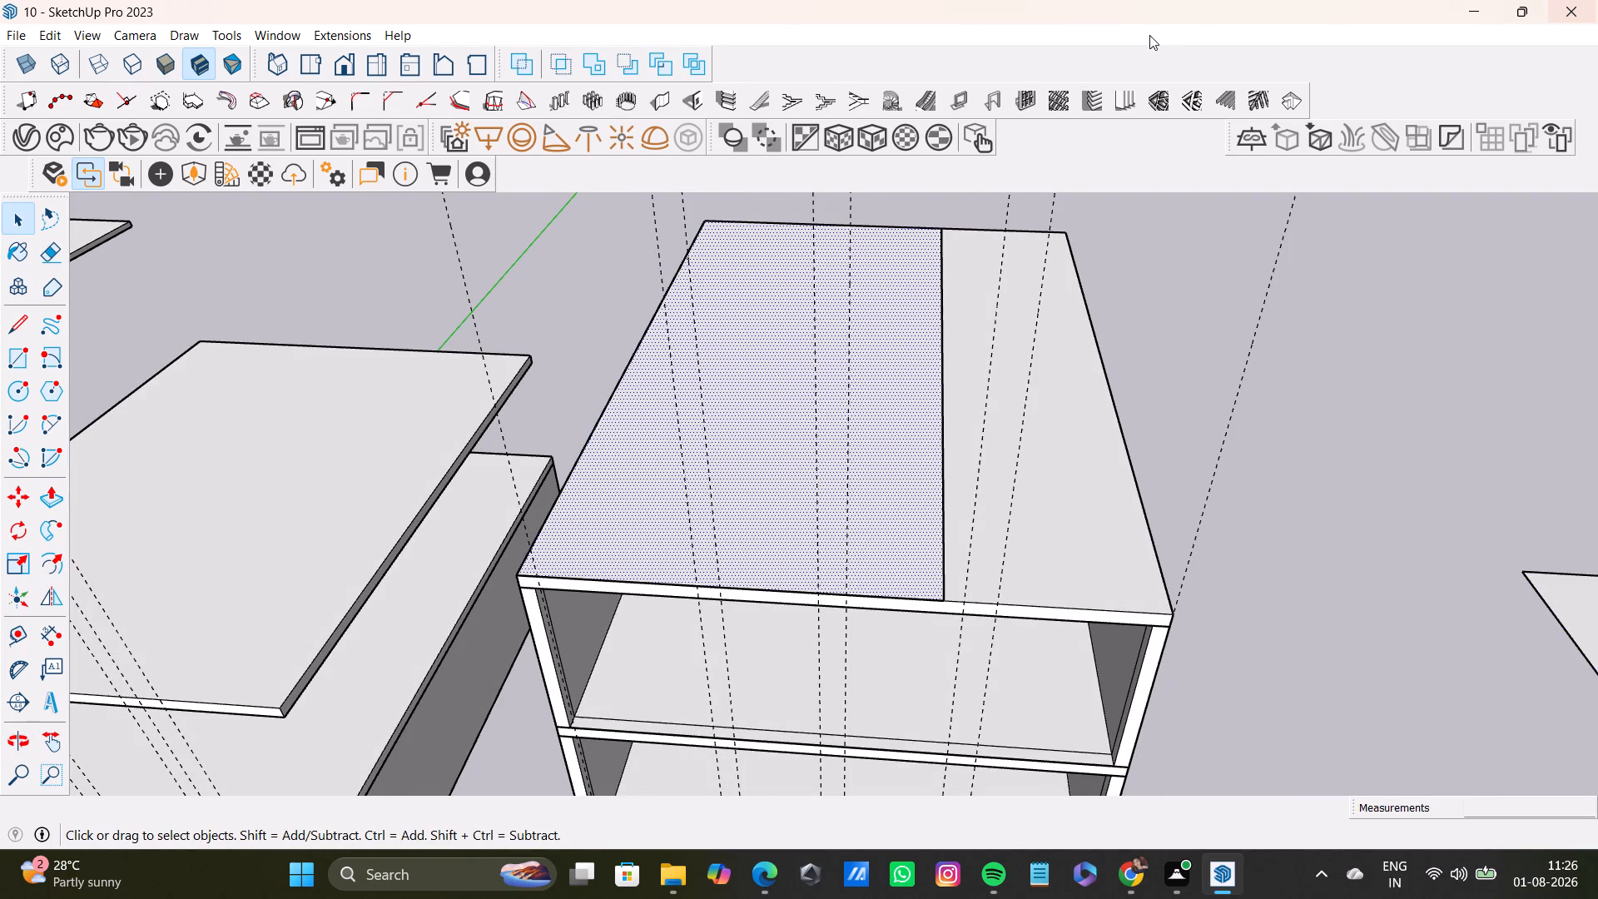
key("o")
left_click(730, 419)
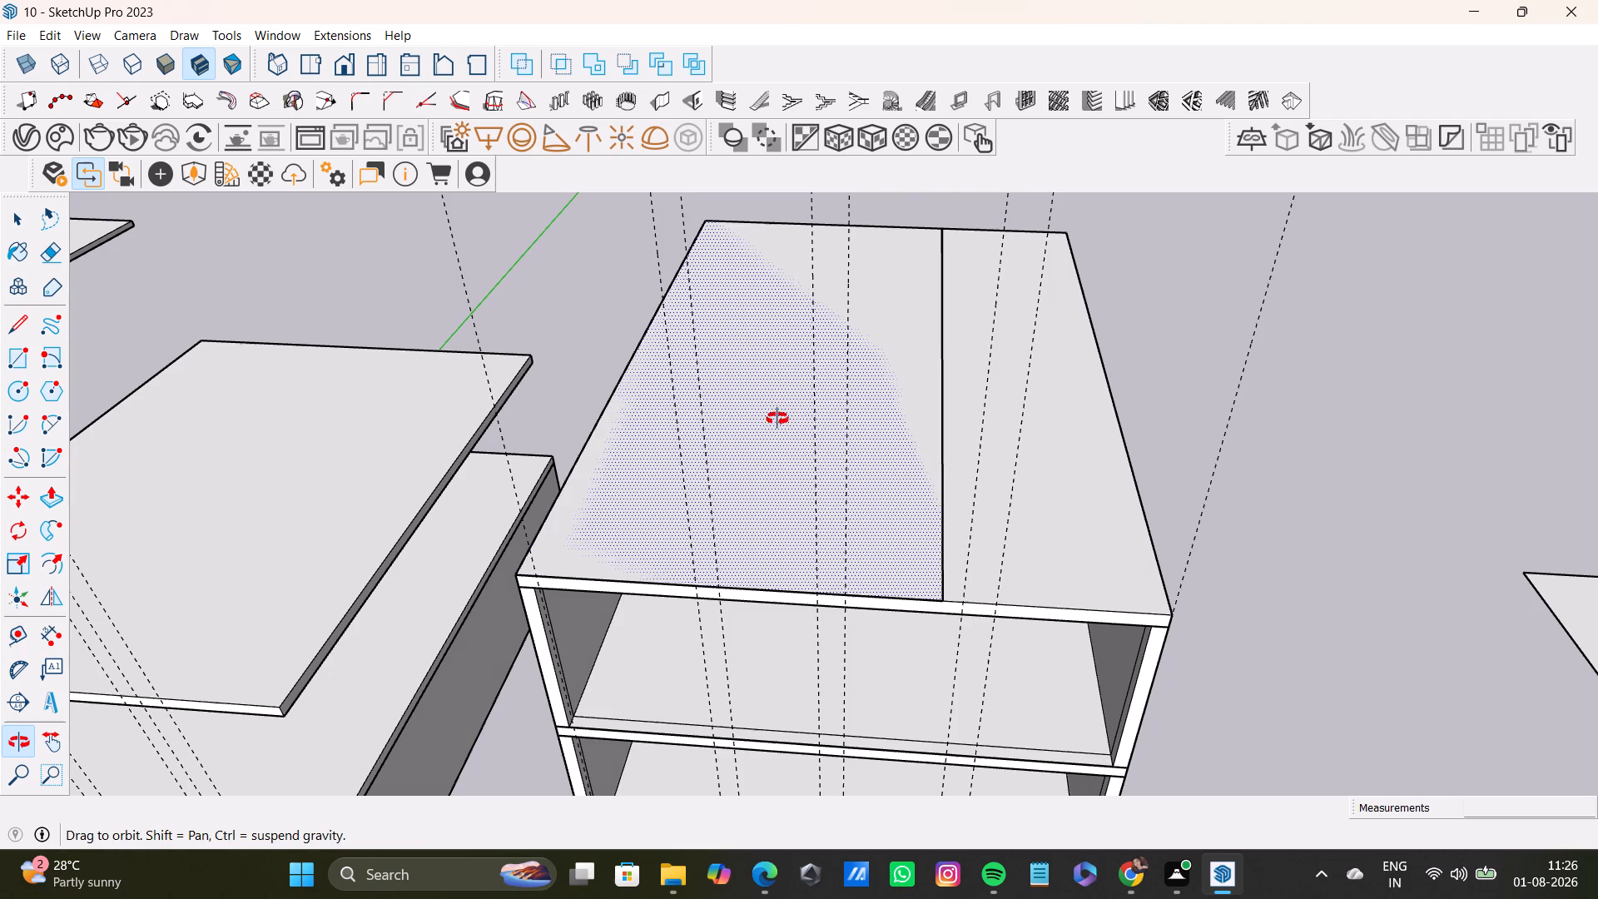
key("space")
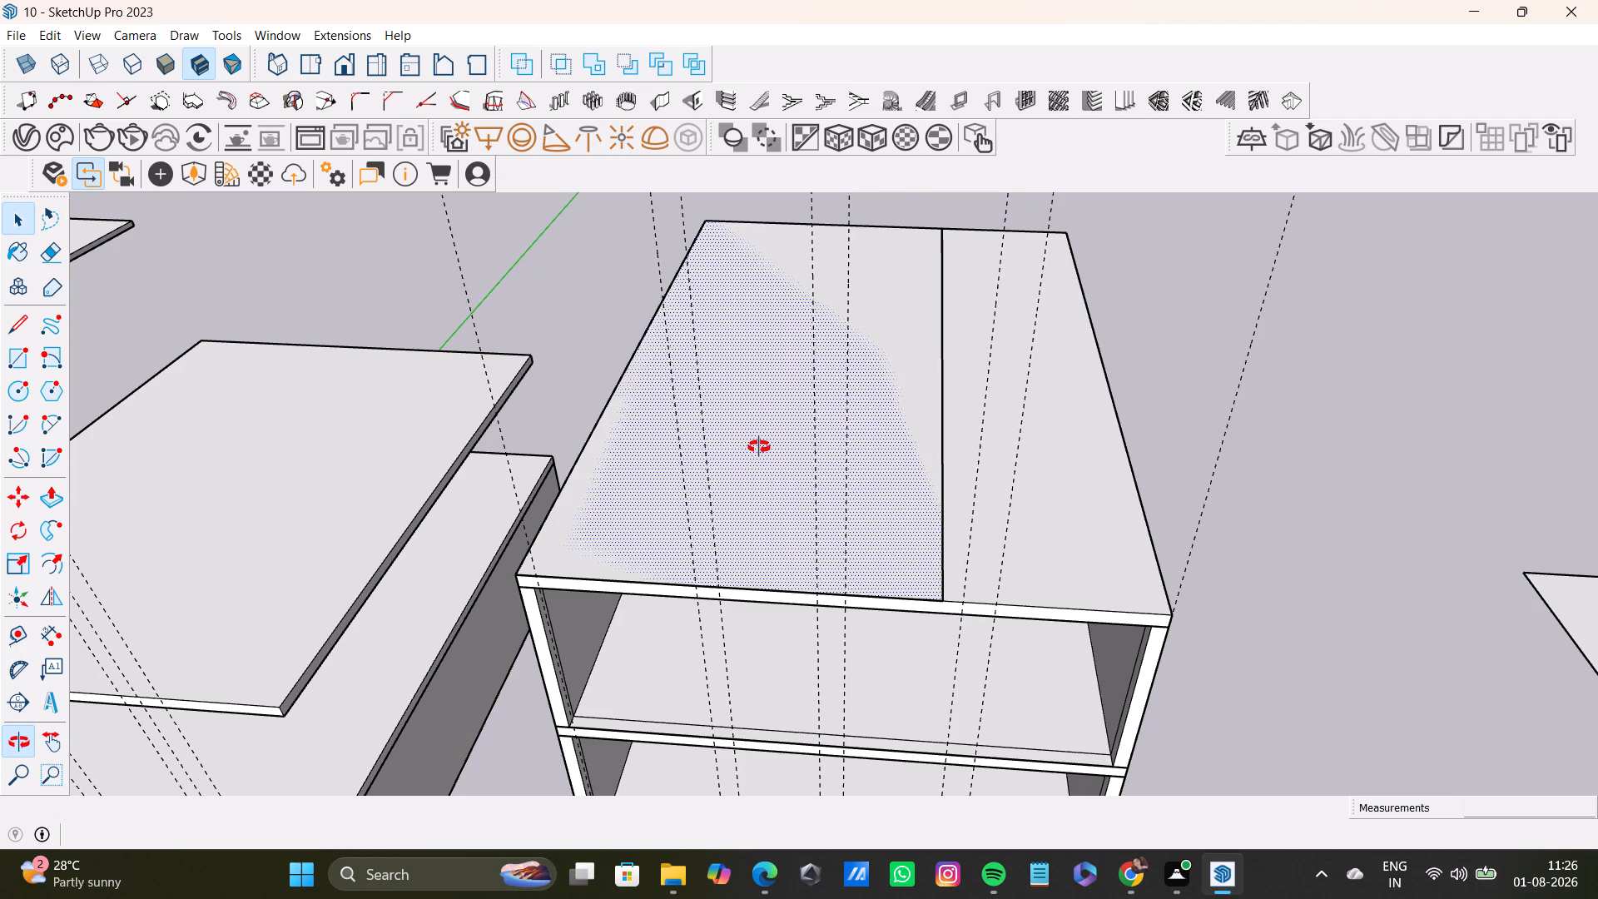
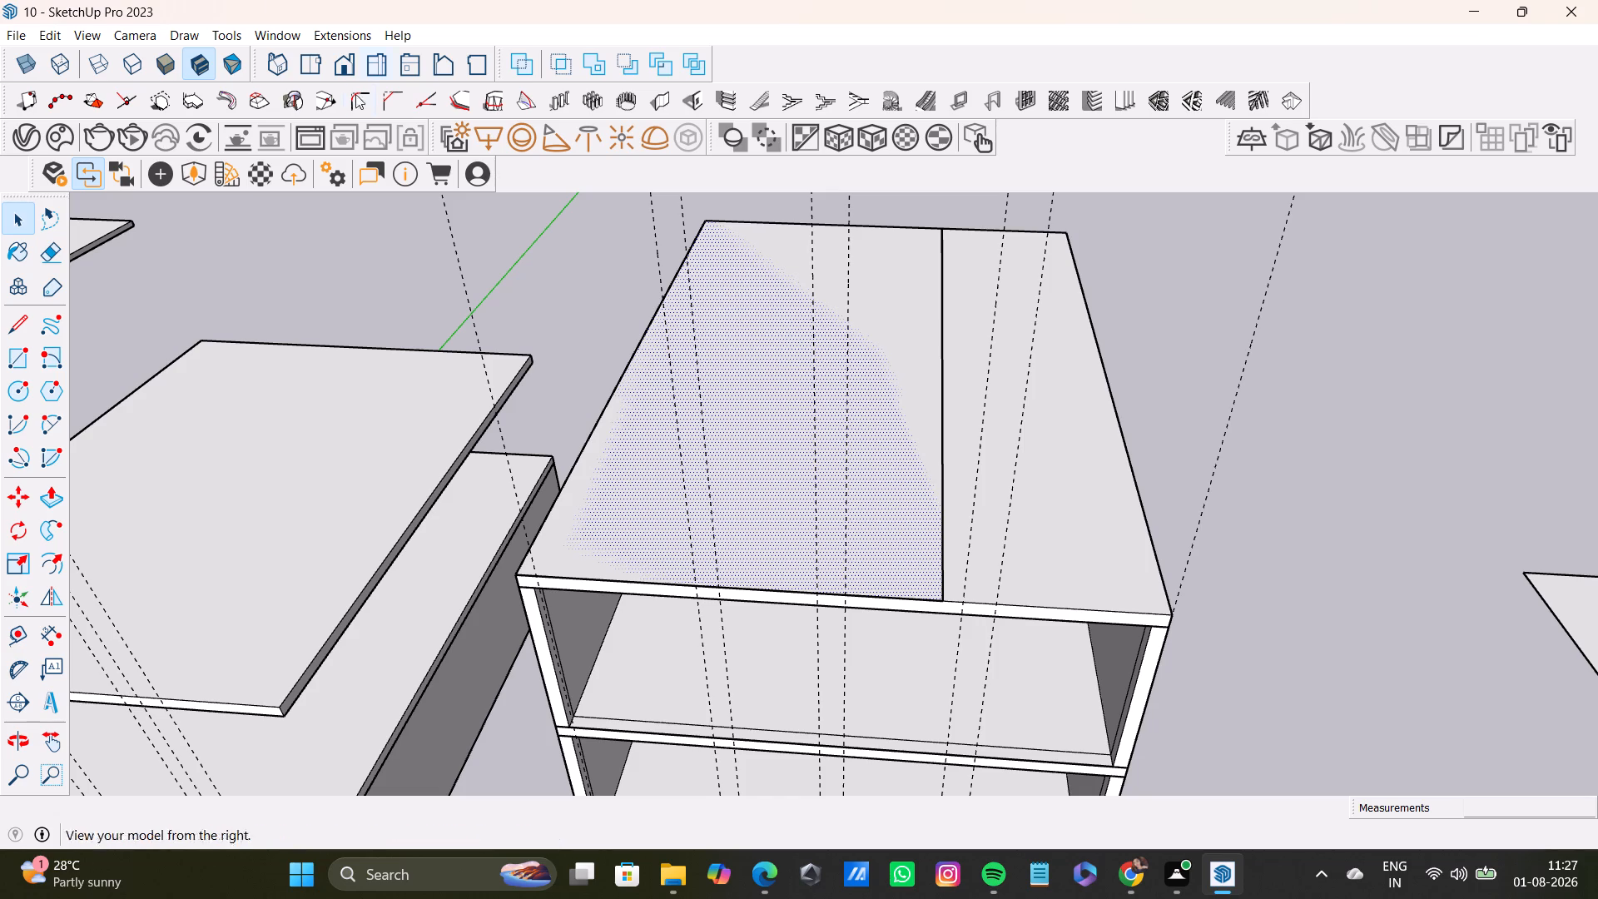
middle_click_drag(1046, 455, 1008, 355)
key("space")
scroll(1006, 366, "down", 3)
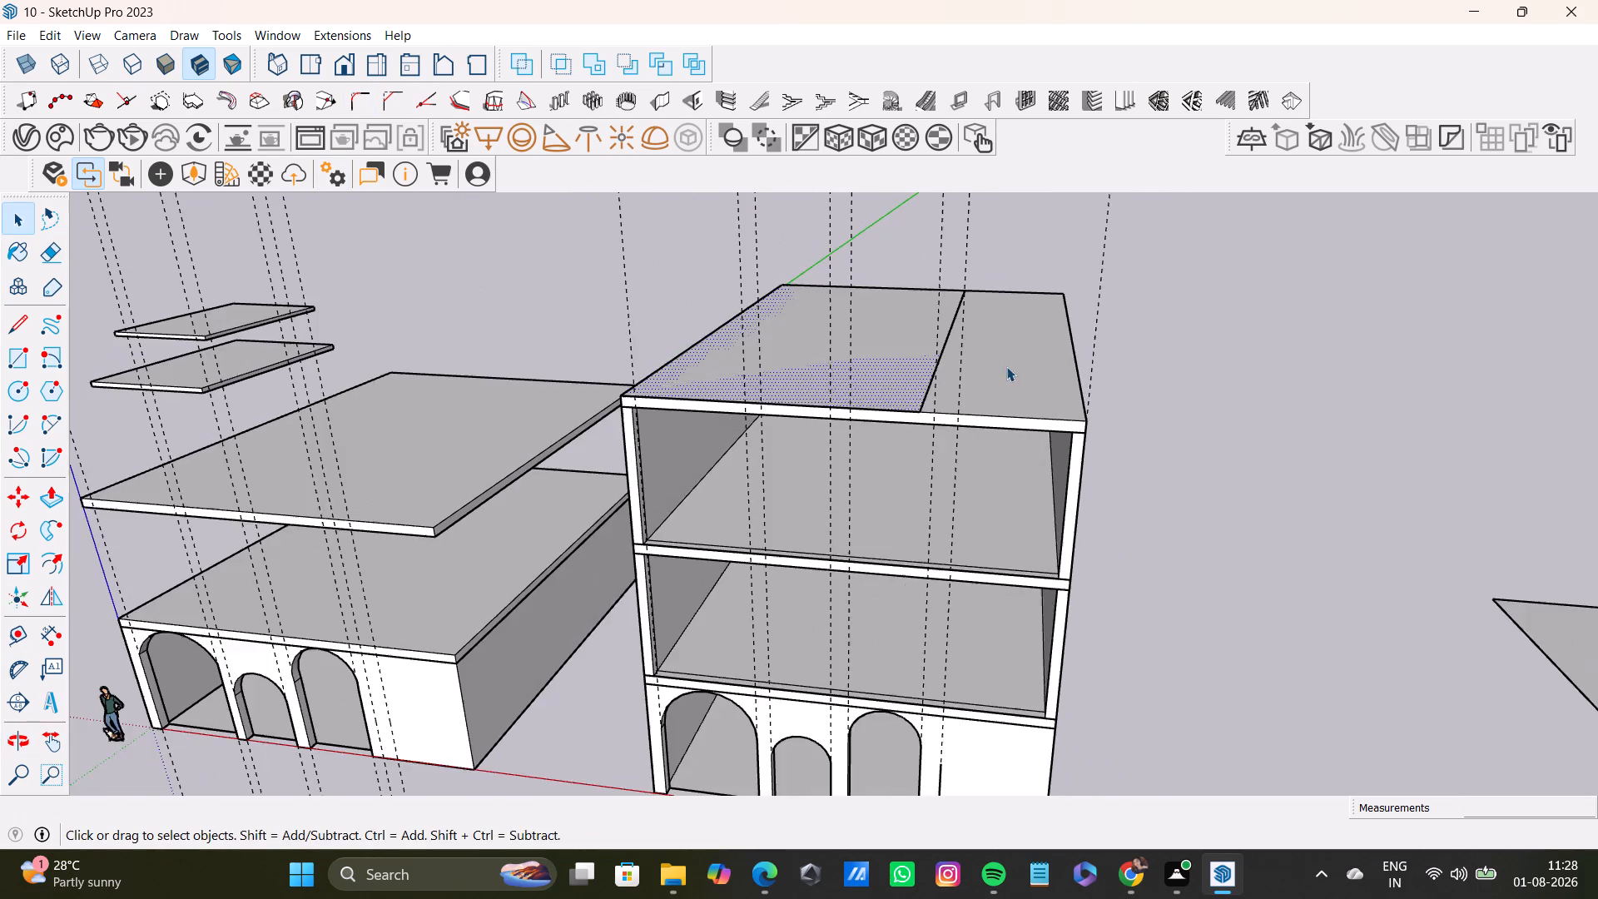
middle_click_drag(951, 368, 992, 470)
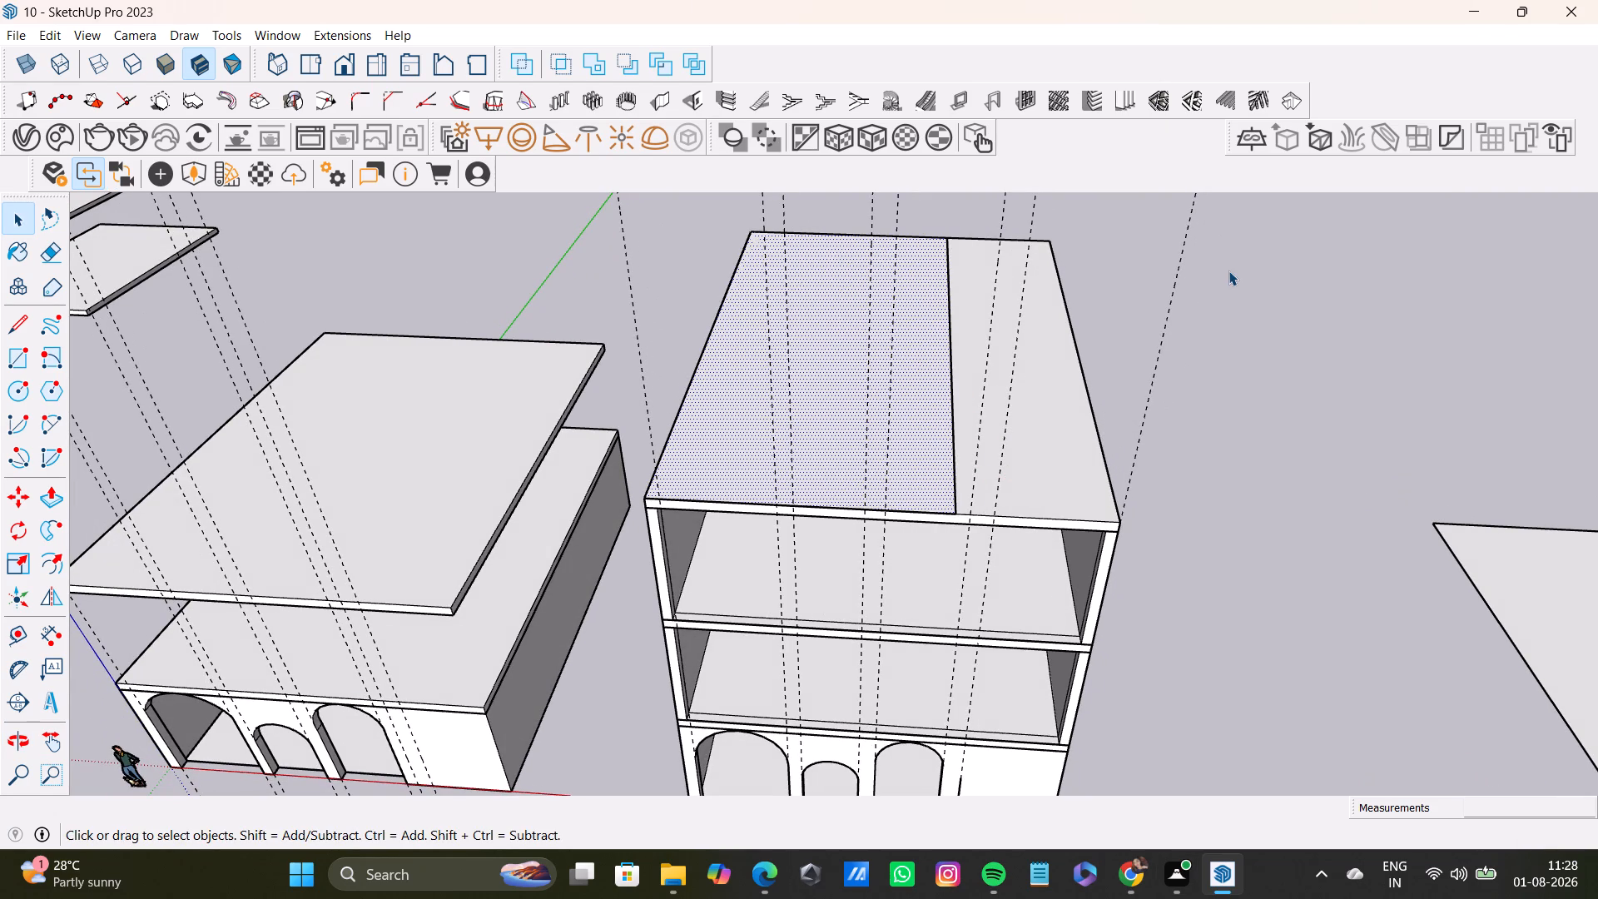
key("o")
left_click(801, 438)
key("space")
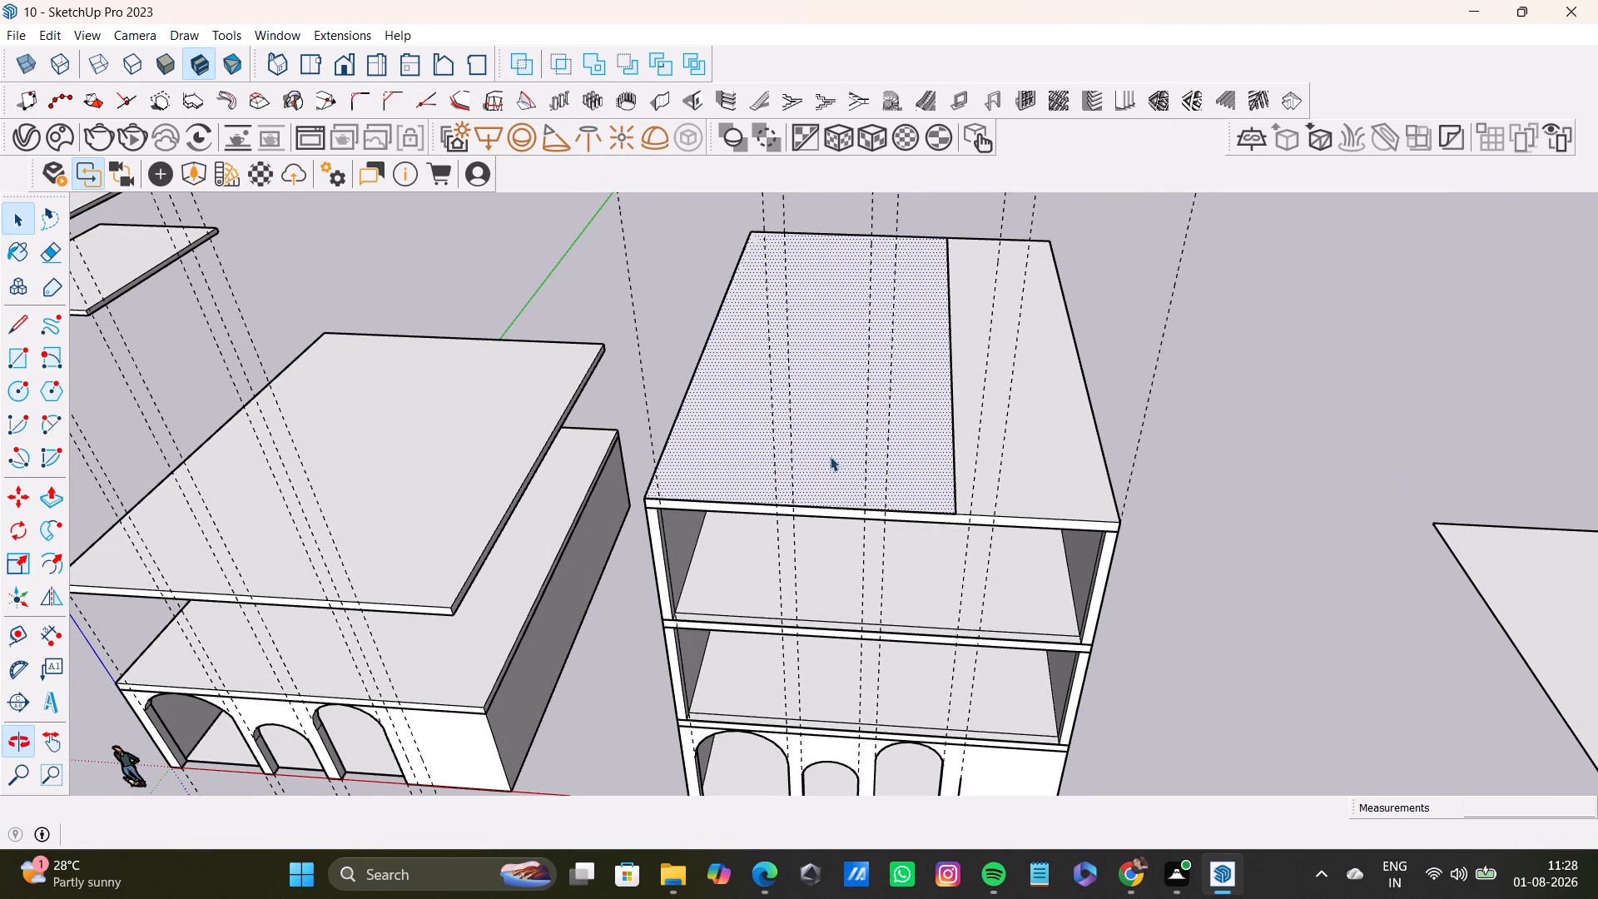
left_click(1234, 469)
Offset the outline of the narrower rectangle on the taller building's roof slab 9" inward.
scroll(1050, 494, "up", 6)
middle_click_drag(992, 479, 1006, 470)
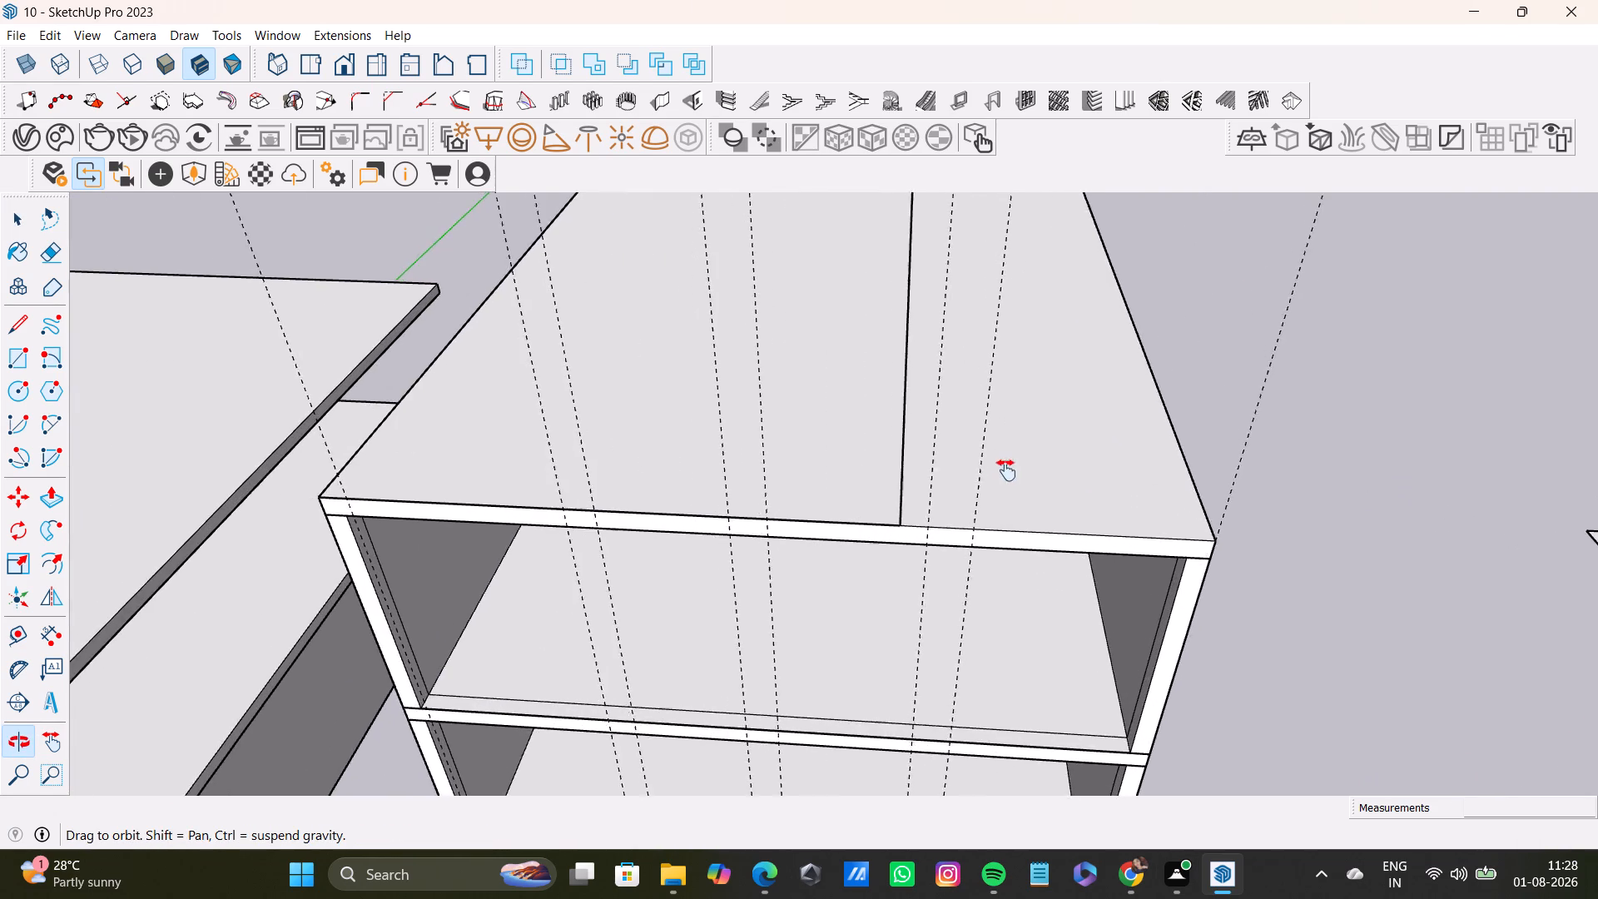
middle_click_drag(1006, 470, 1079, 515)
left_click(838, 487)
triple_click(869, 513)
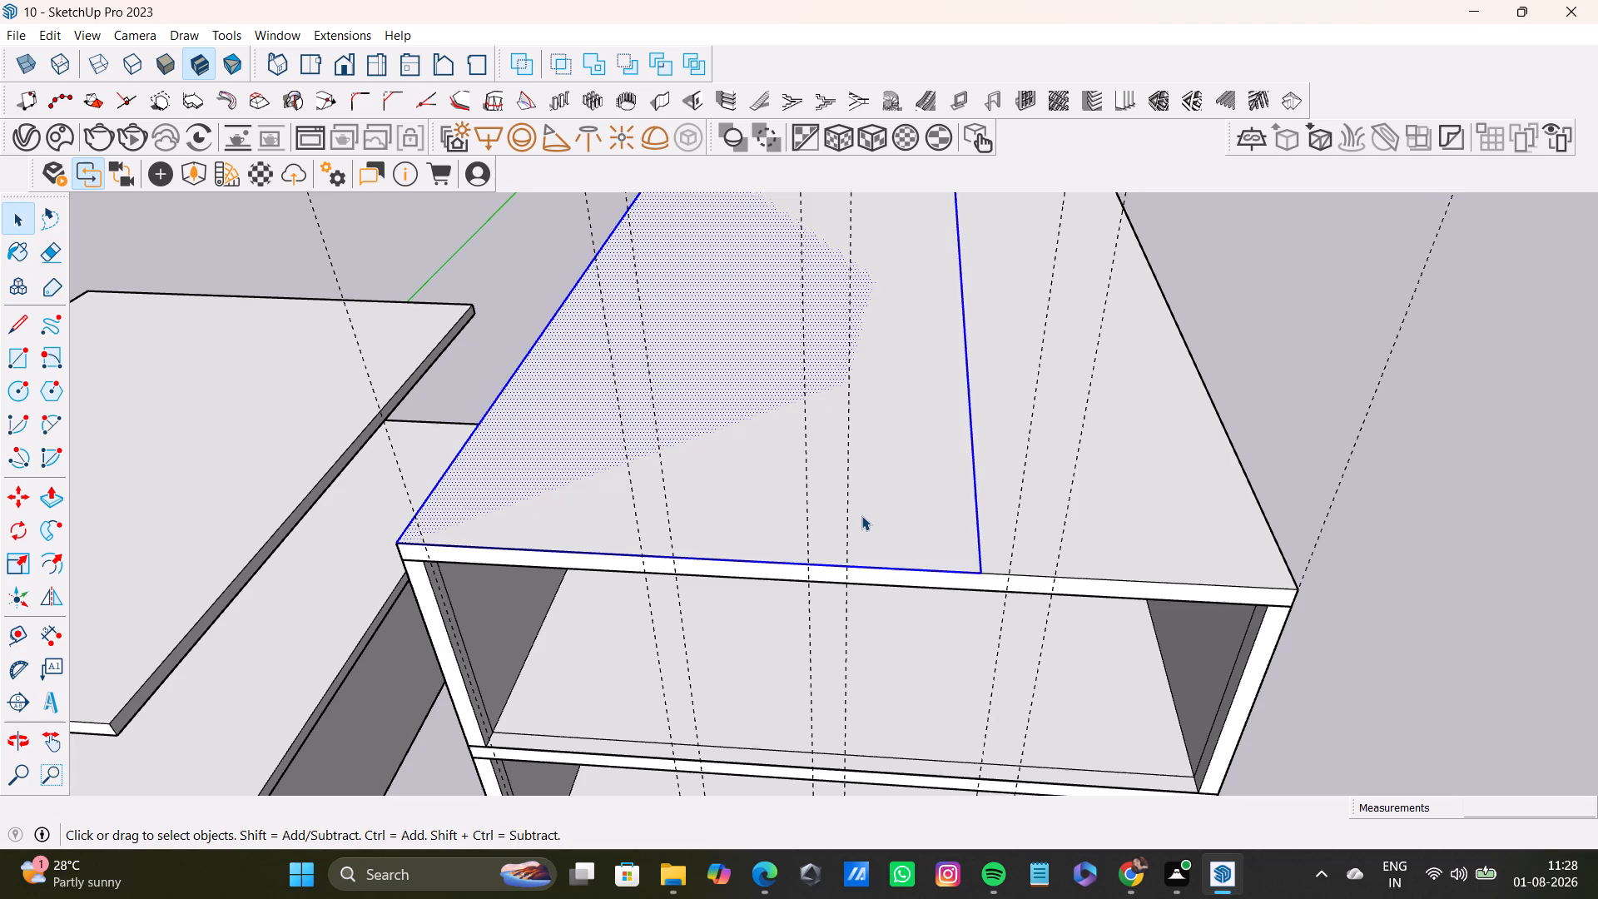
left_click(53, 567)
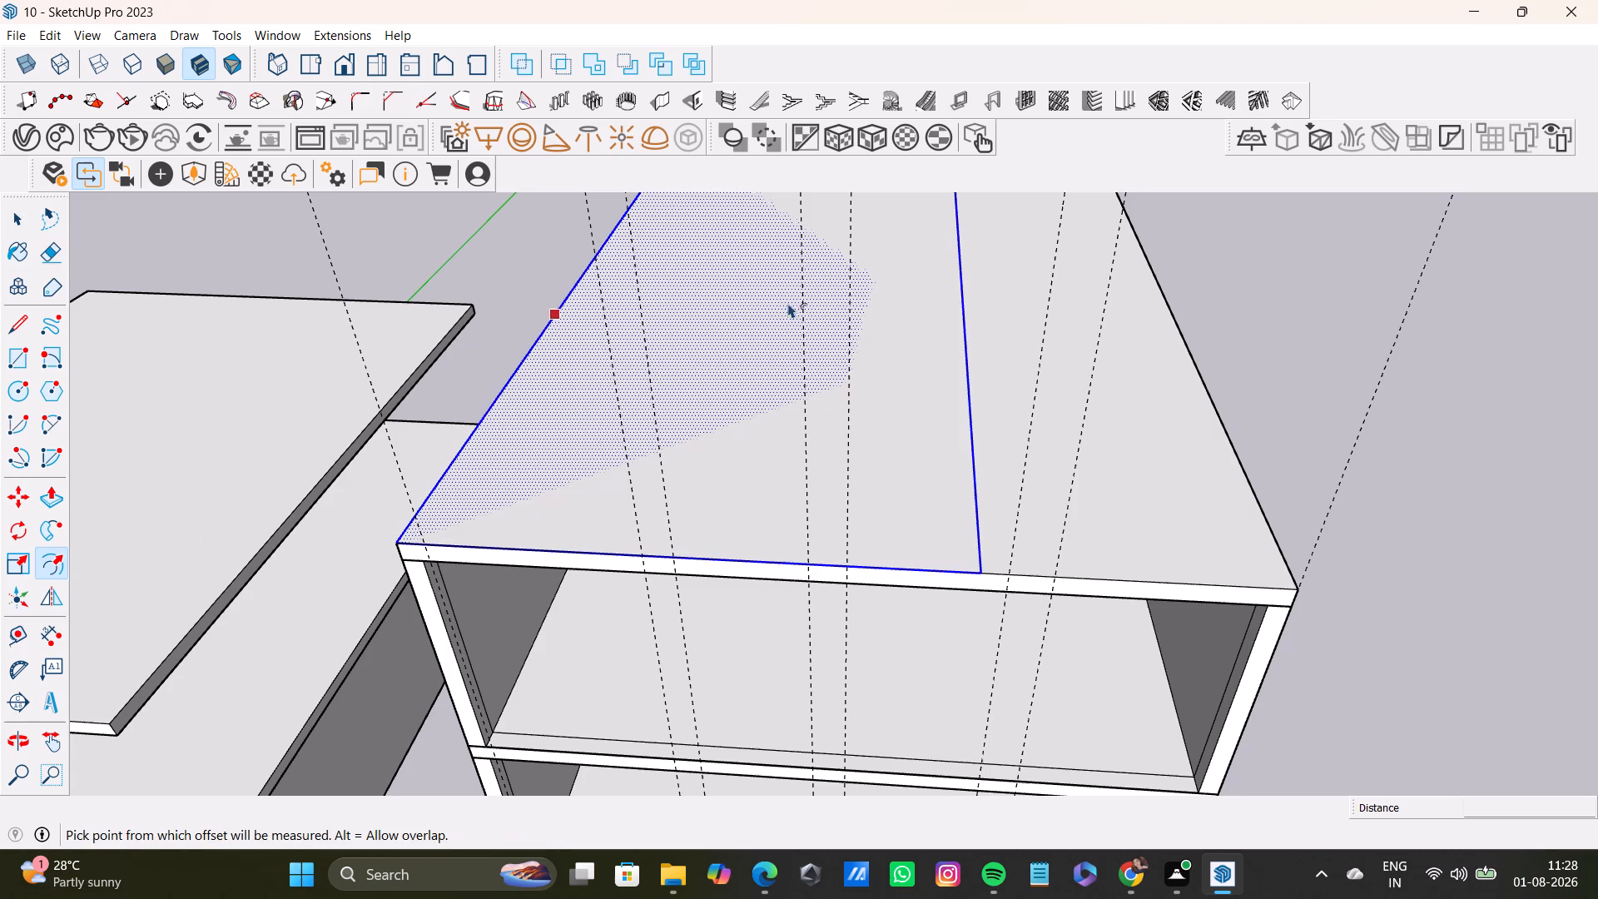
left_click(801, 408)
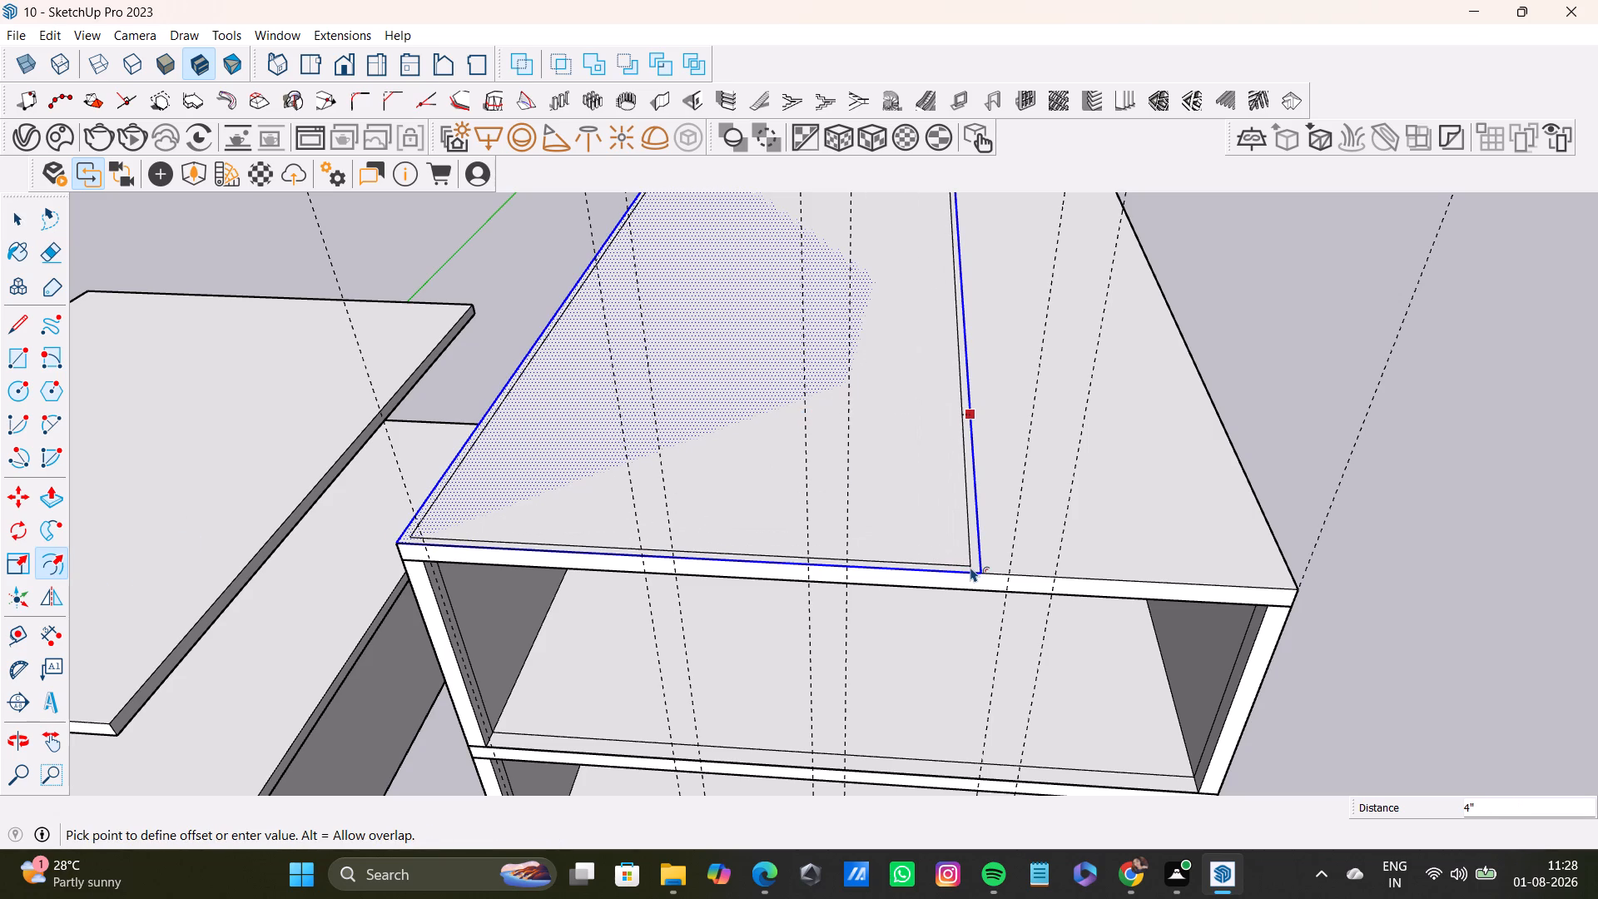
type("9\"")
key("Return")
Push/Pull the 9" border face on the roof slab up 10' to form the new top-storey walls.
middle_click_drag(1046, 552, 962, 380)
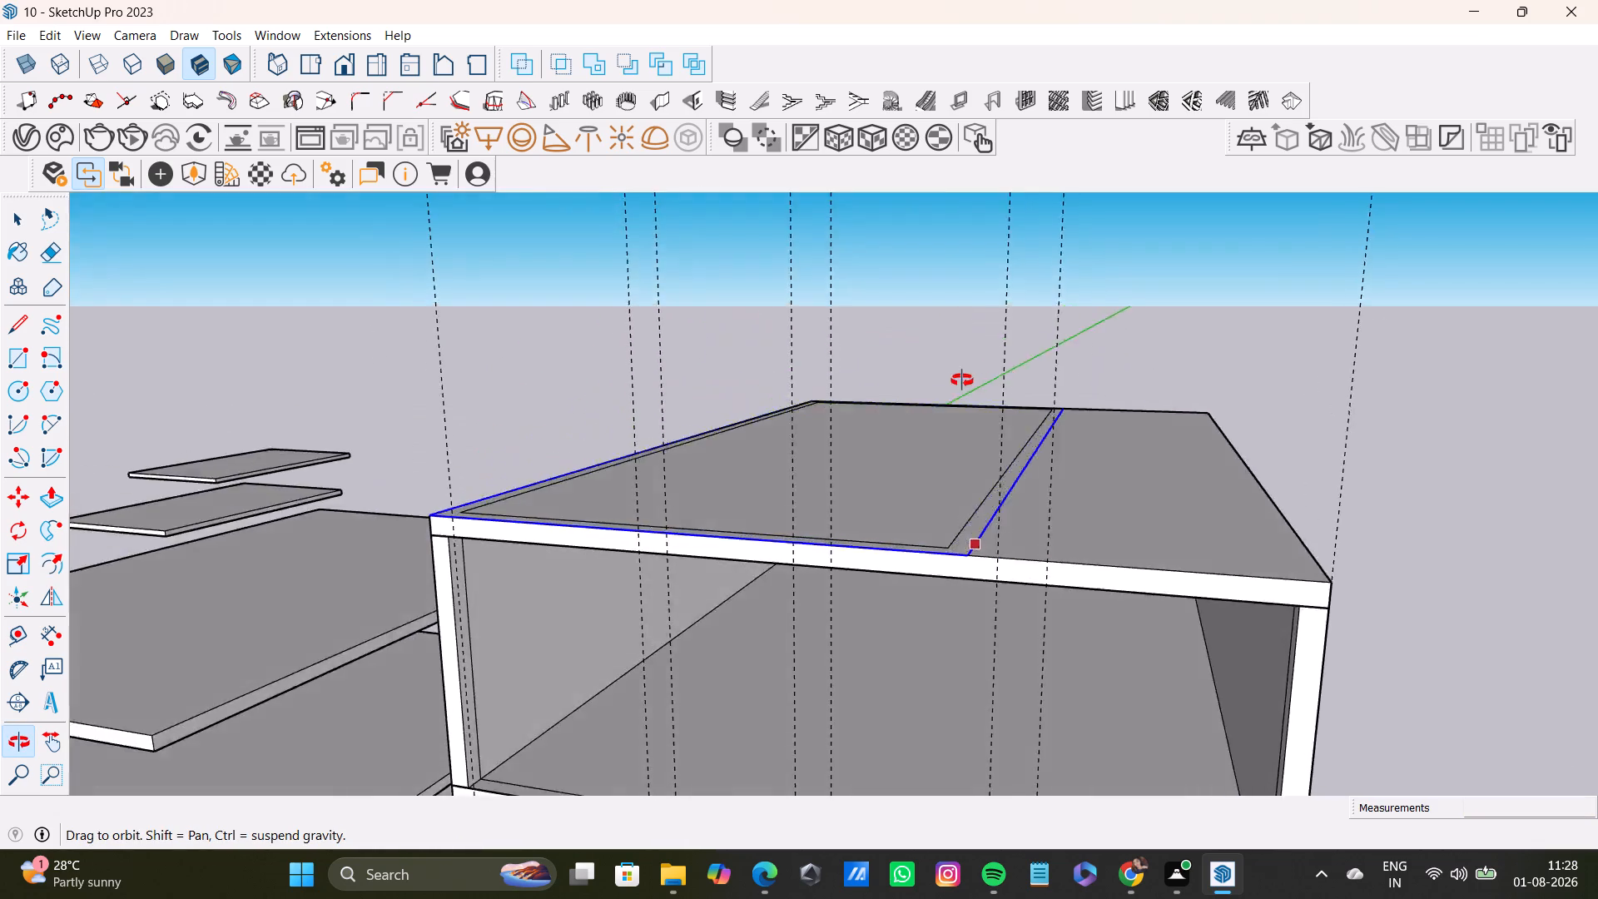
middle_click_drag(962, 380, 993, 486)
key("p")
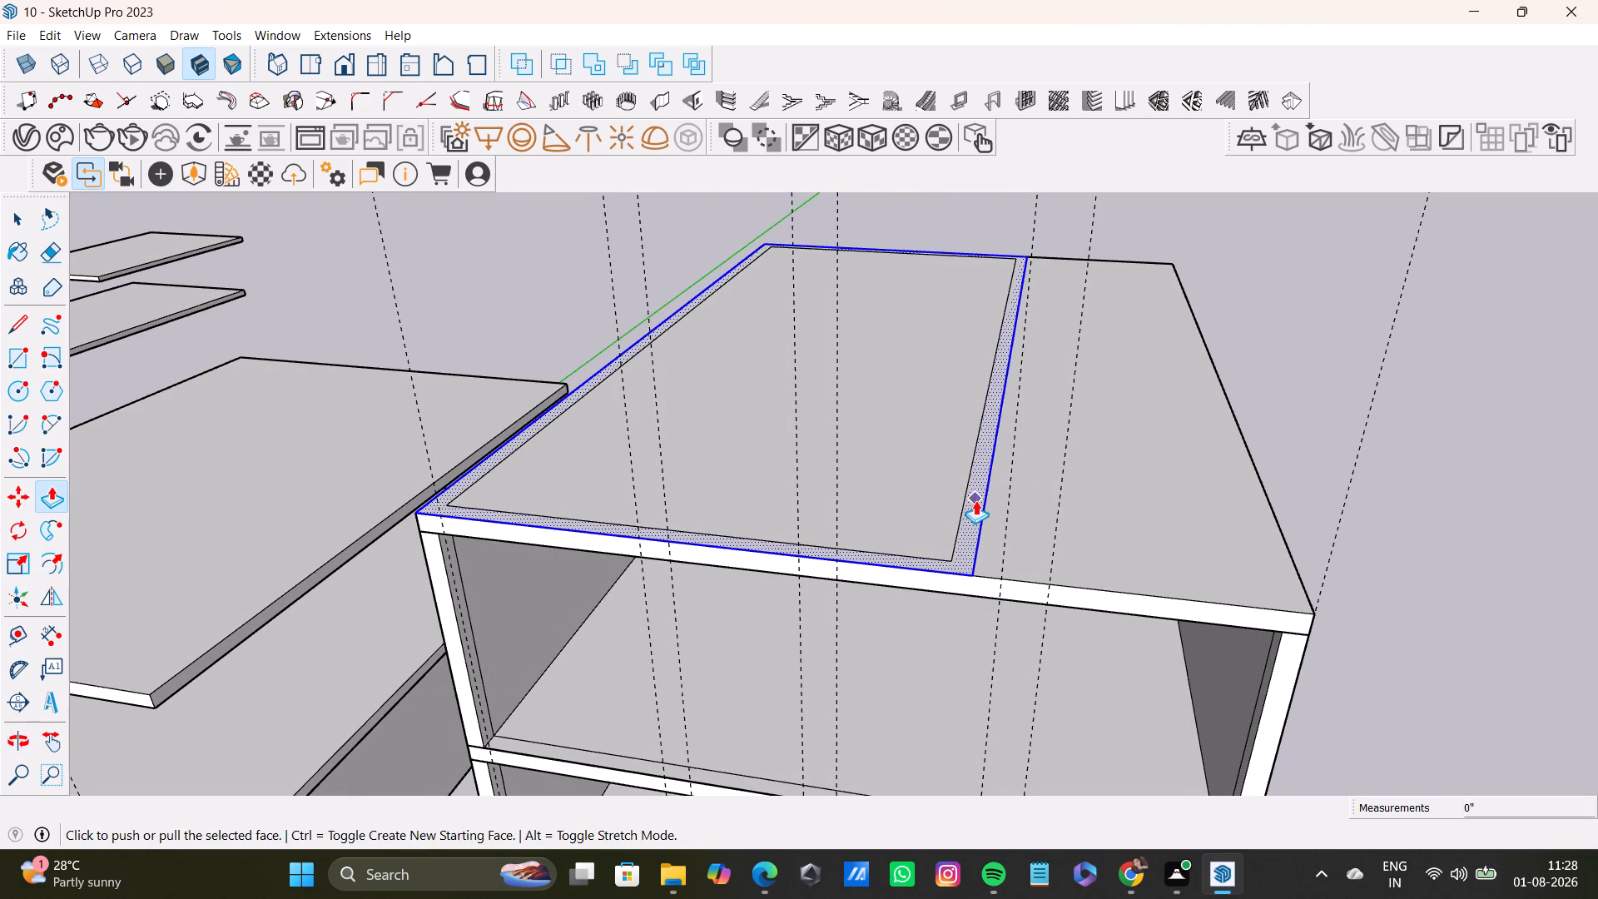
left_click(975, 500)
scroll(976, 335, "down", 3)
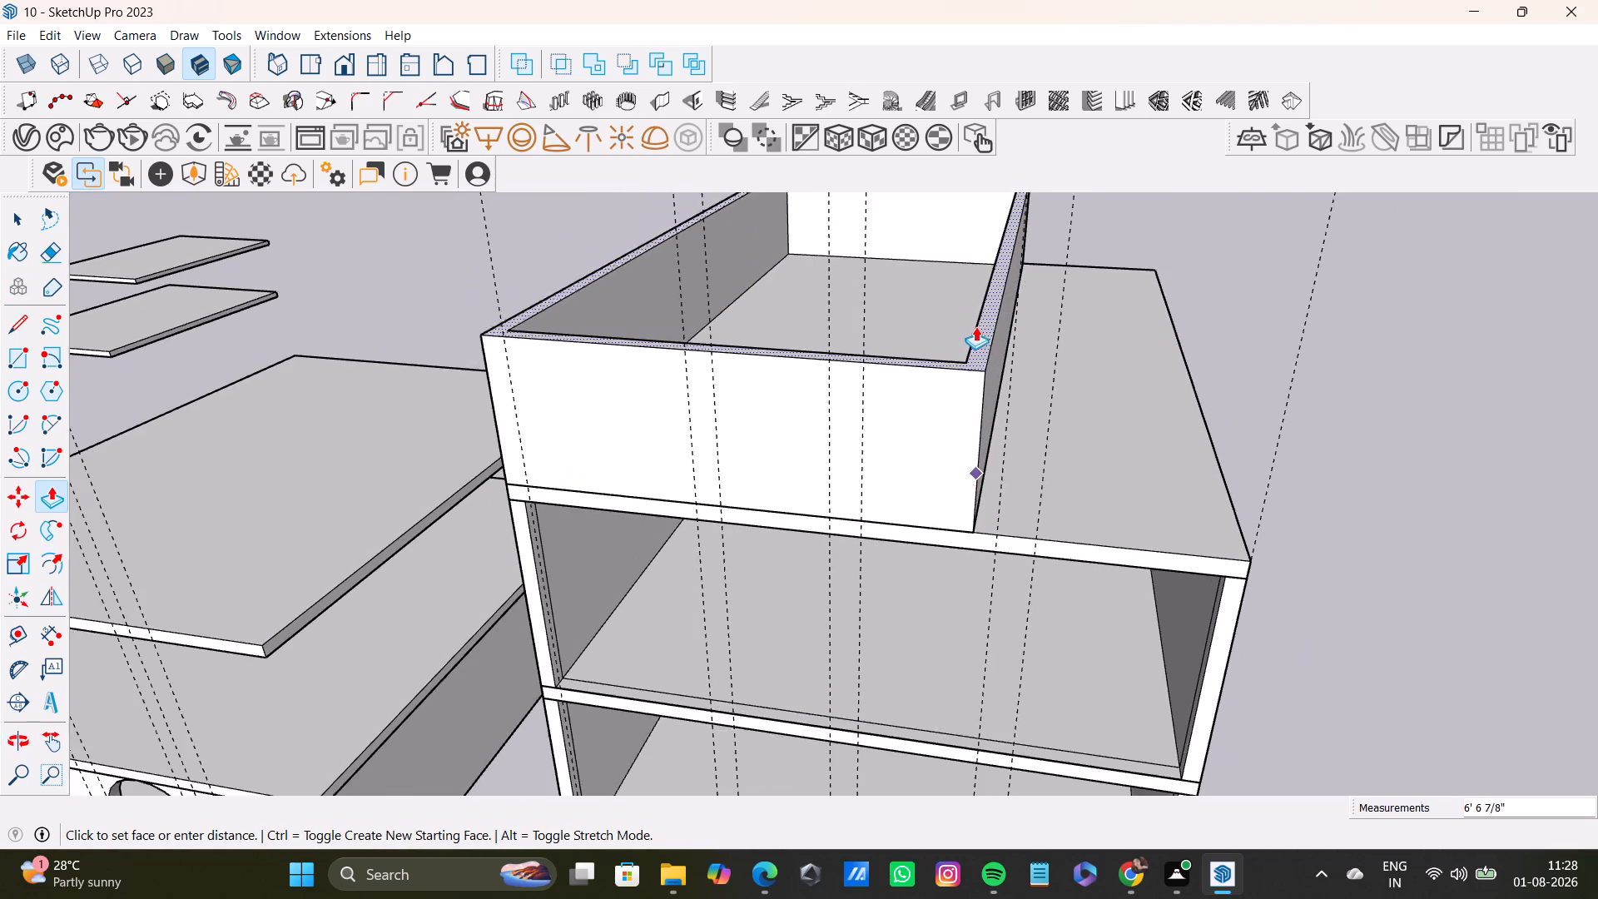
scroll(975, 326, "down", 2)
middle_click_drag(975, 325, 1038, 286)
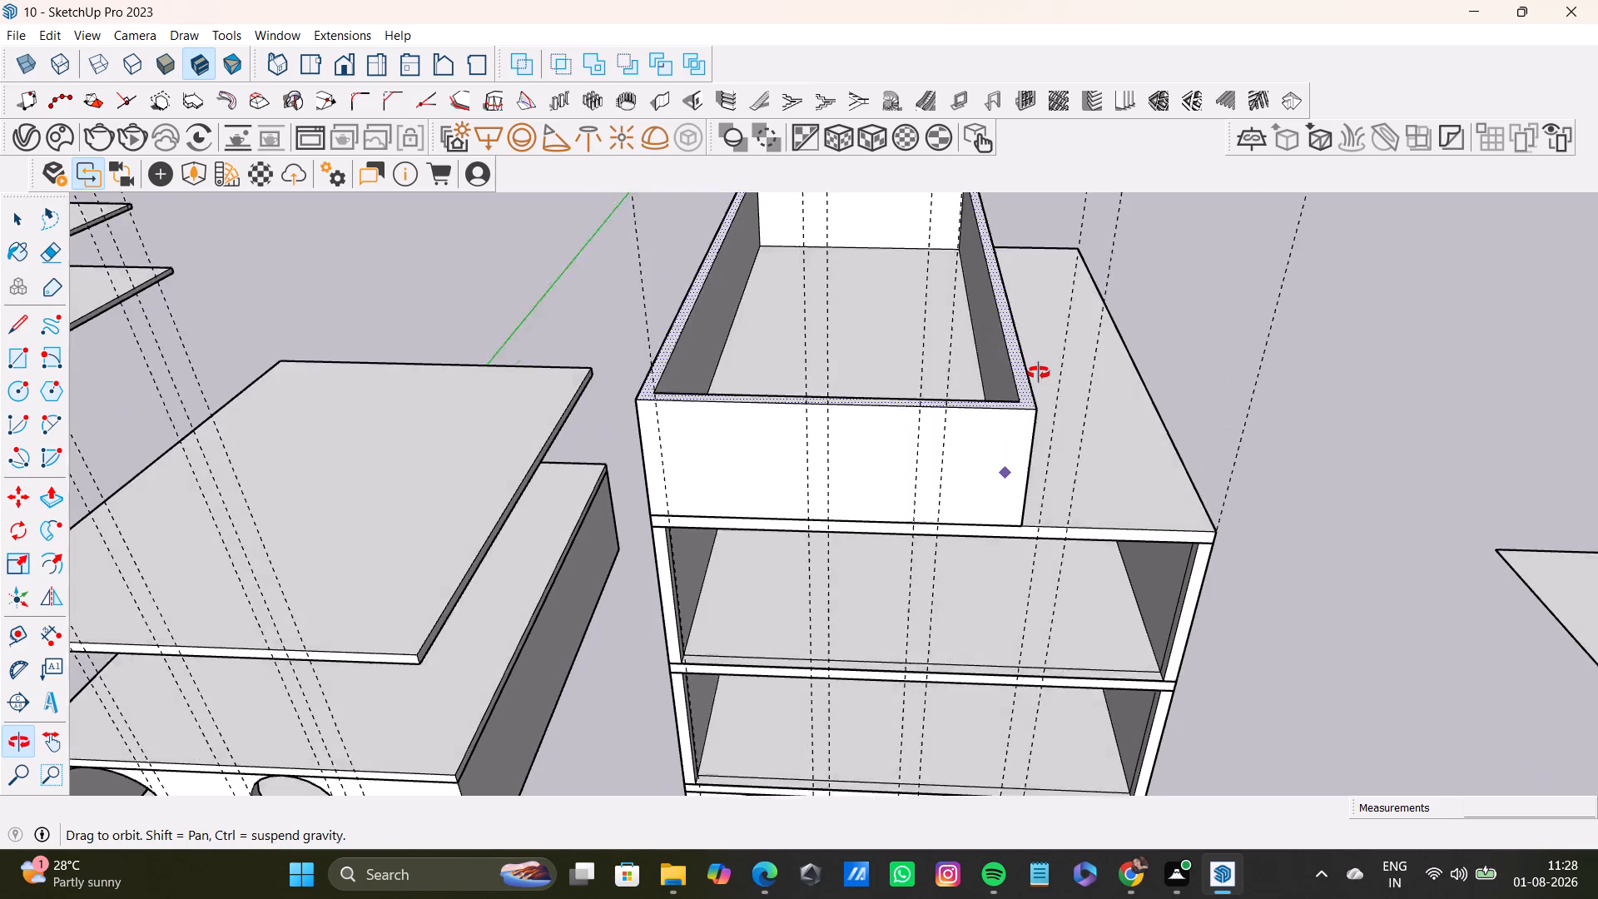
middle_click_drag(1054, 323, 1025, 393, "shift")
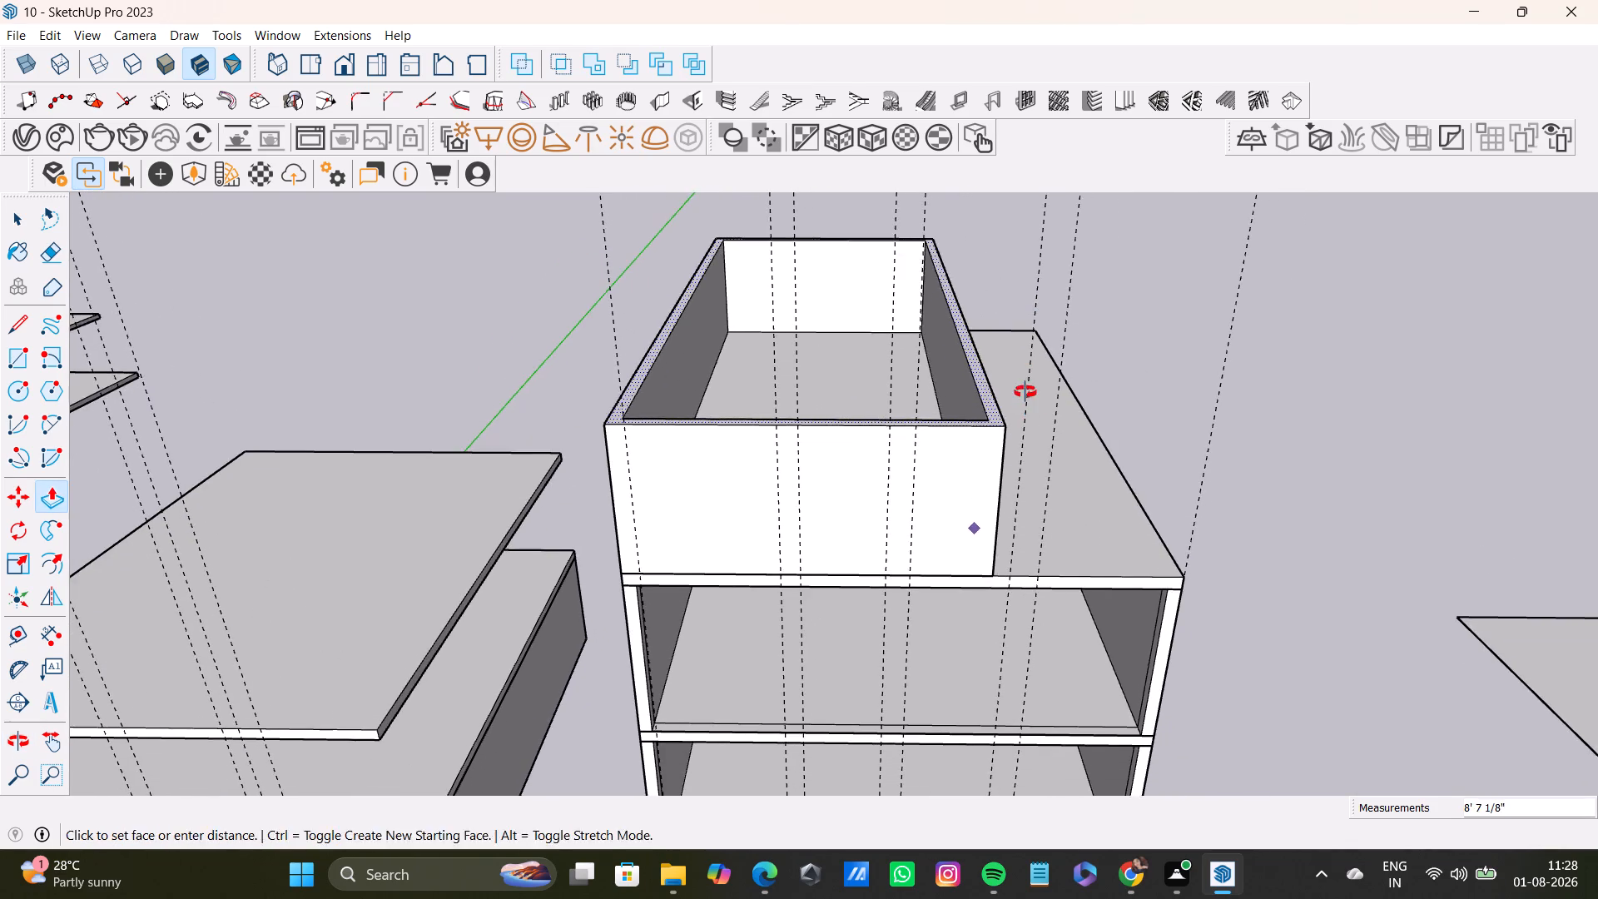
middle_click_drag(1025, 392, 1001, 236)
type("10'")
key("Return")
key("space")
Draw short lines across the front wall's top at both inner corners, separating it from the side walls.
scroll(975, 364, "down", 4)
middle_click_drag(975, 368, 971, 425)
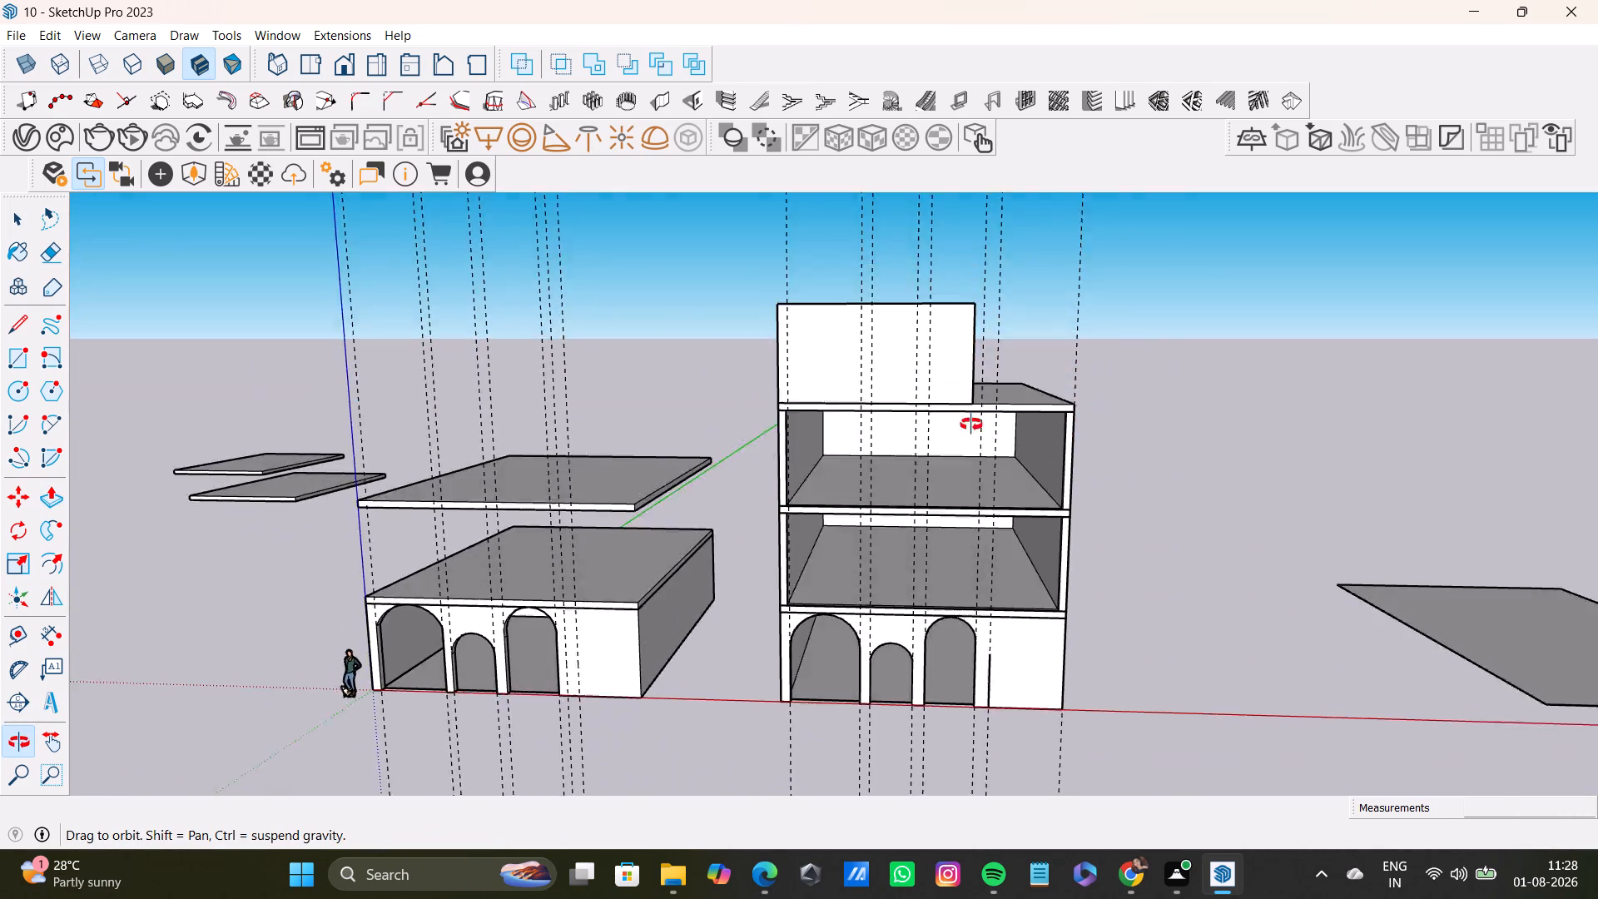
middle_click_drag(971, 425, 864, 579)
scroll(754, 460, "up", 8)
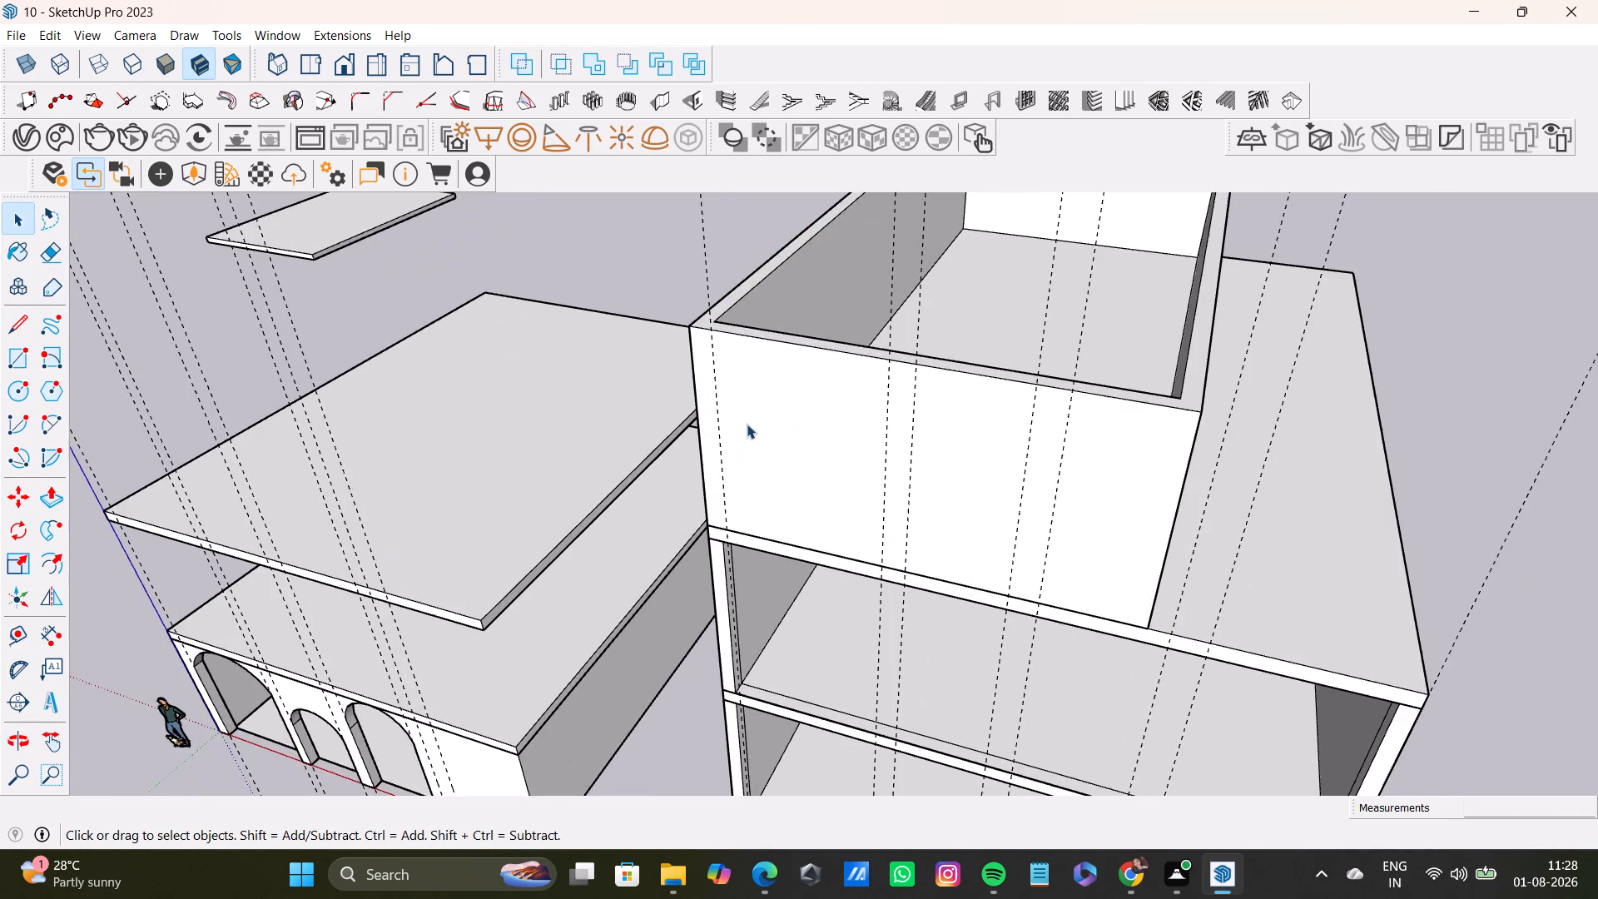
middle_click_drag(756, 408, 833, 494)
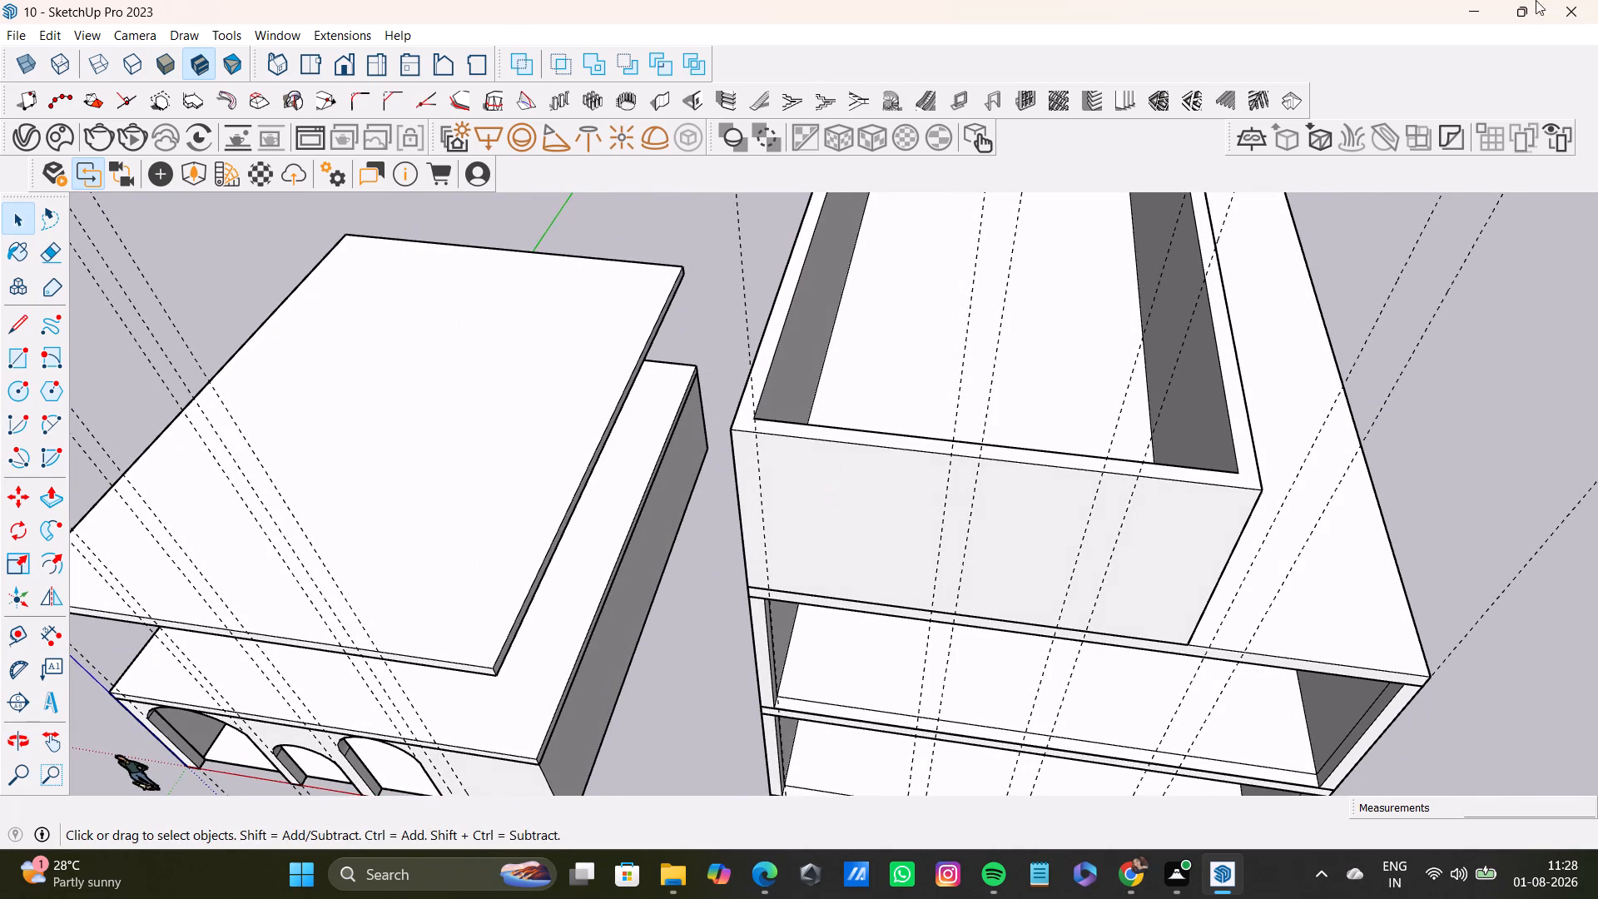
left_click(22, 330)
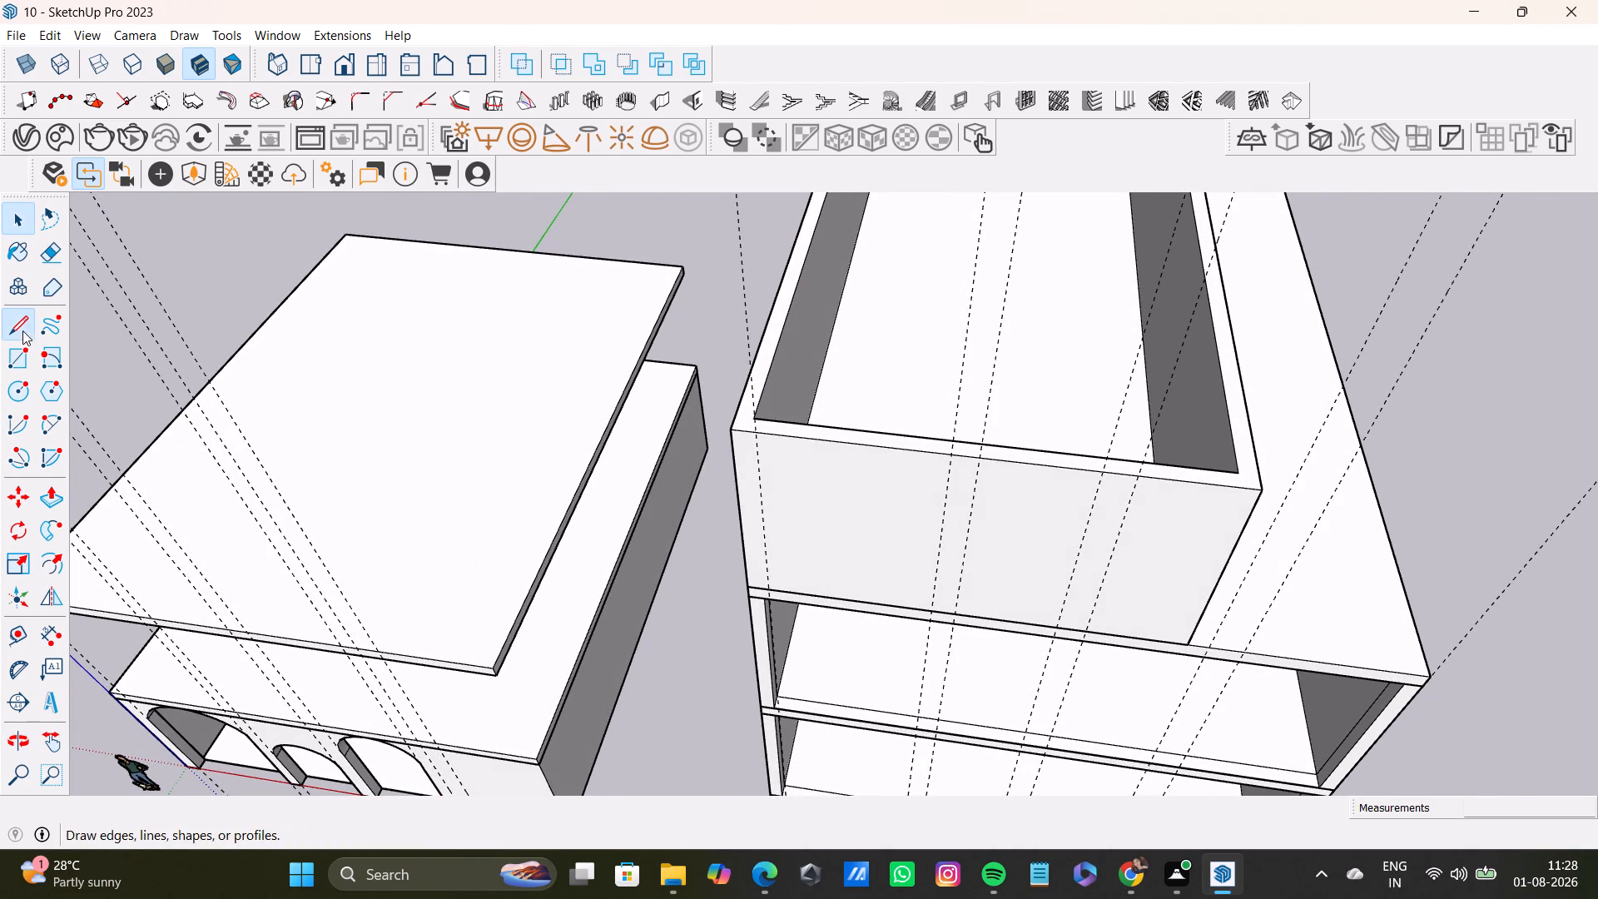
left_click(753, 418)
left_click(756, 434)
key("space")
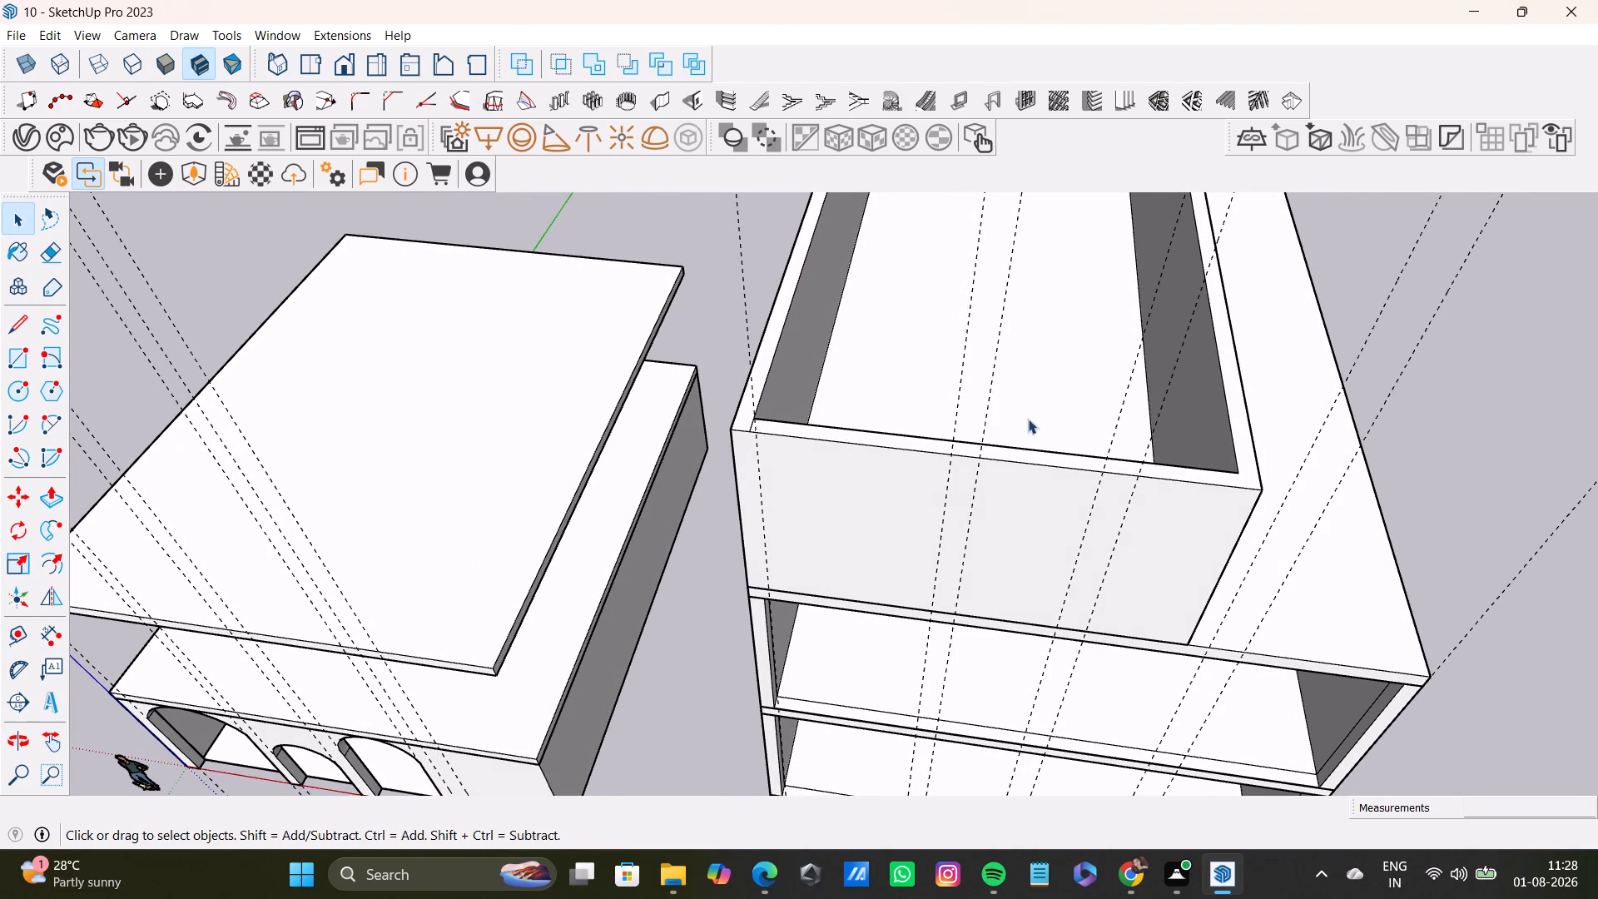
left_click(11, 326)
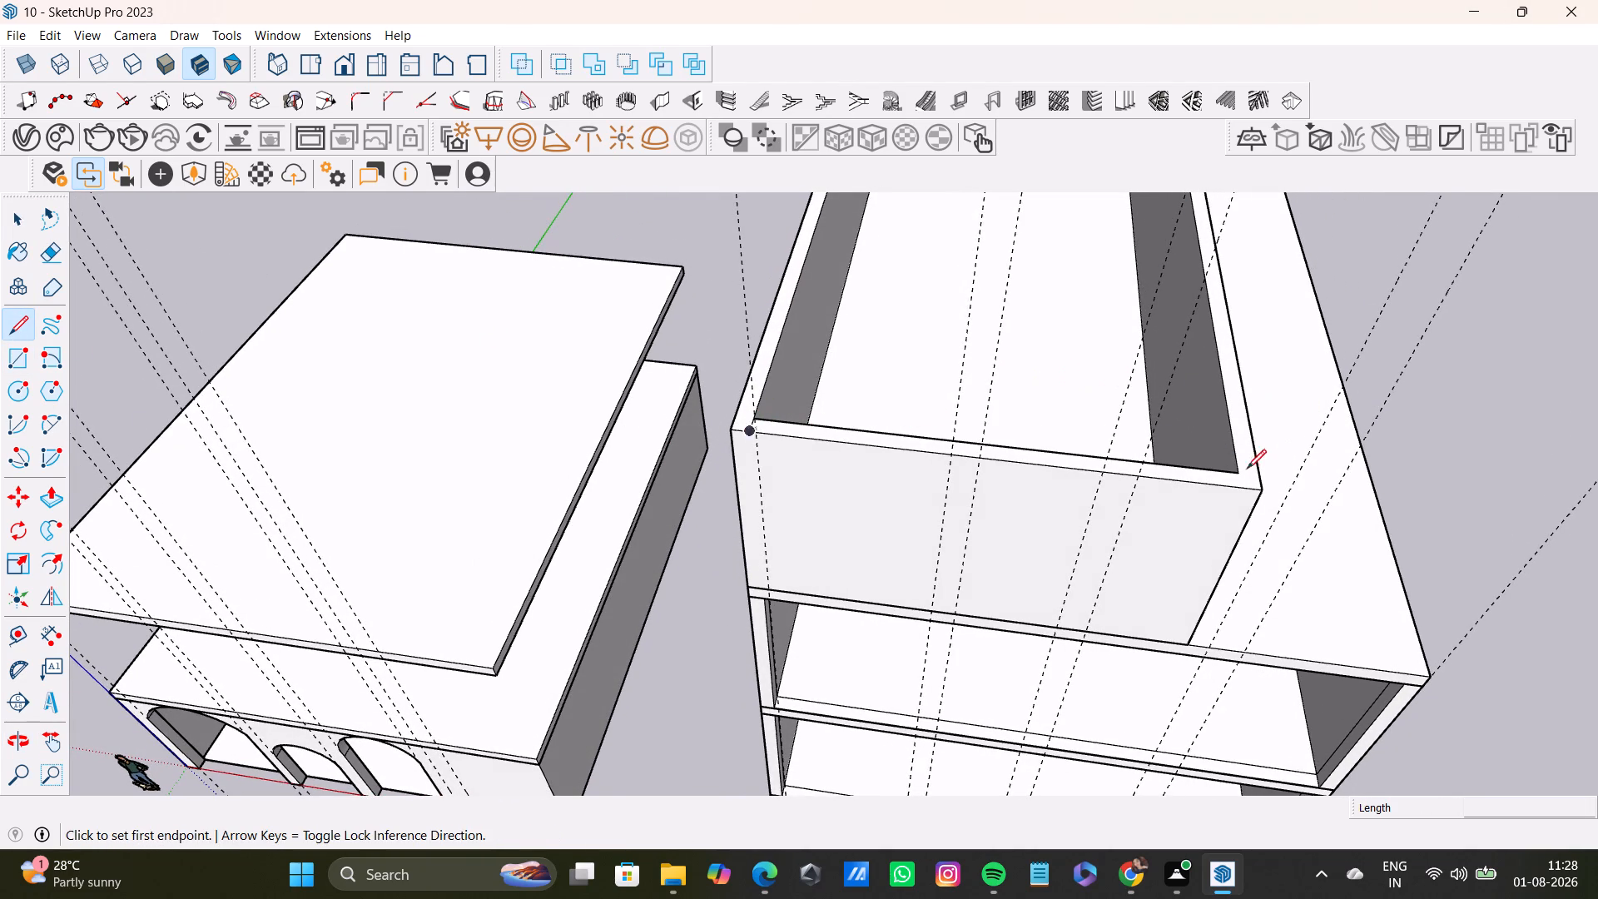
left_click(1238, 474)
left_click(1241, 484)
key("space")
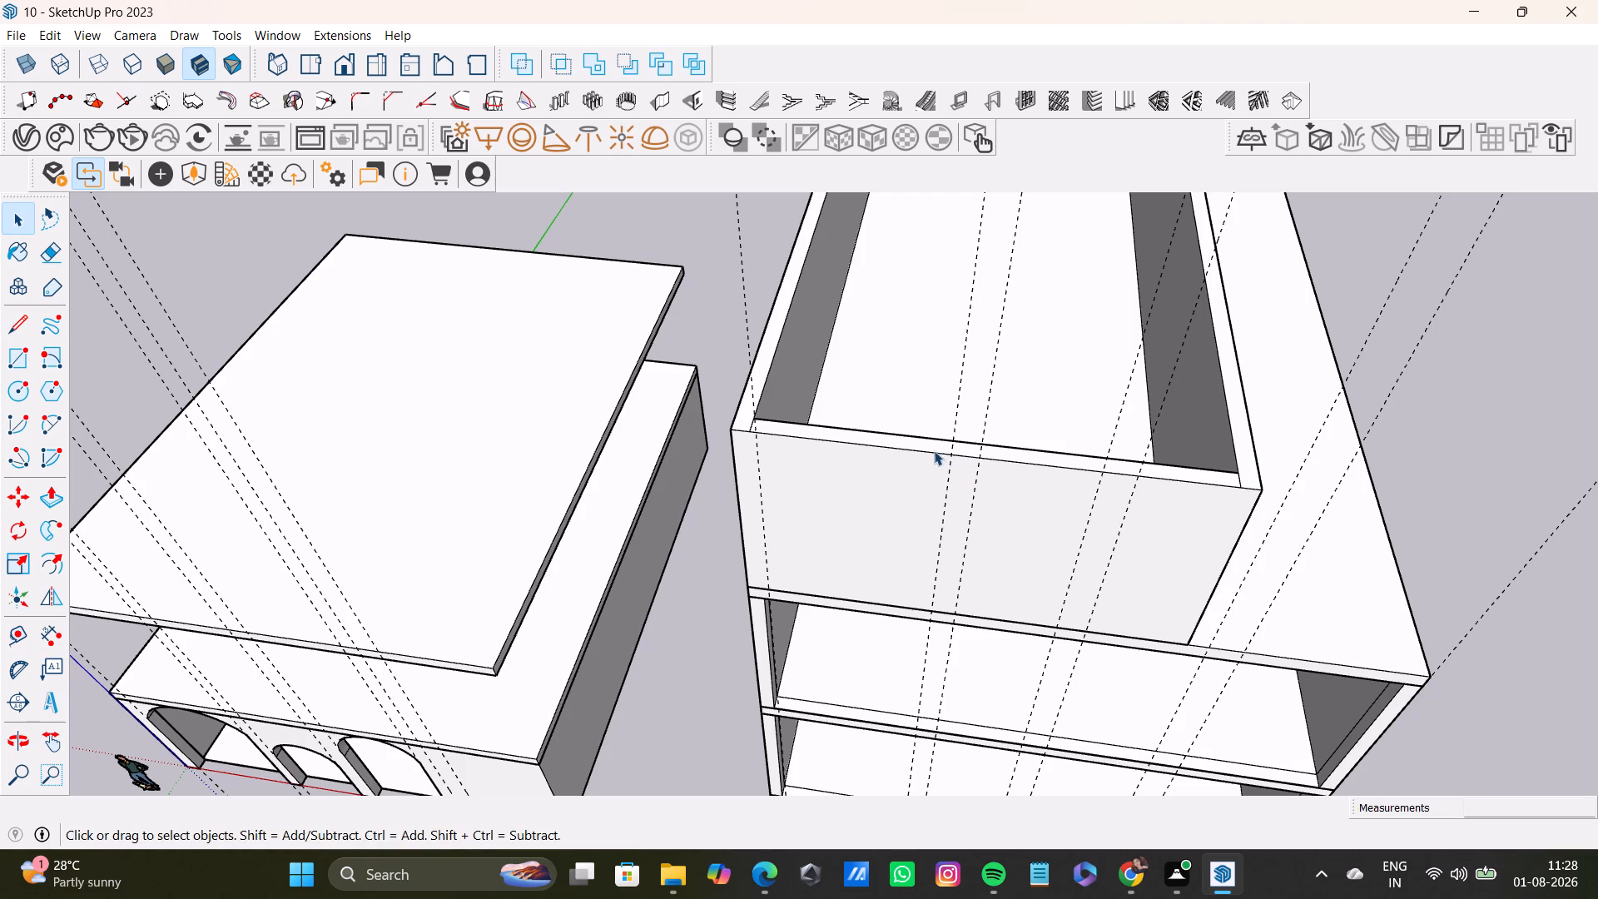
Push the front wall's top face down 10' to the roof slab, opening the front of the new storey.
middle_click_drag(1035, 477, 1003, 513)
left_click(1025, 495)
left_click(1027, 488)
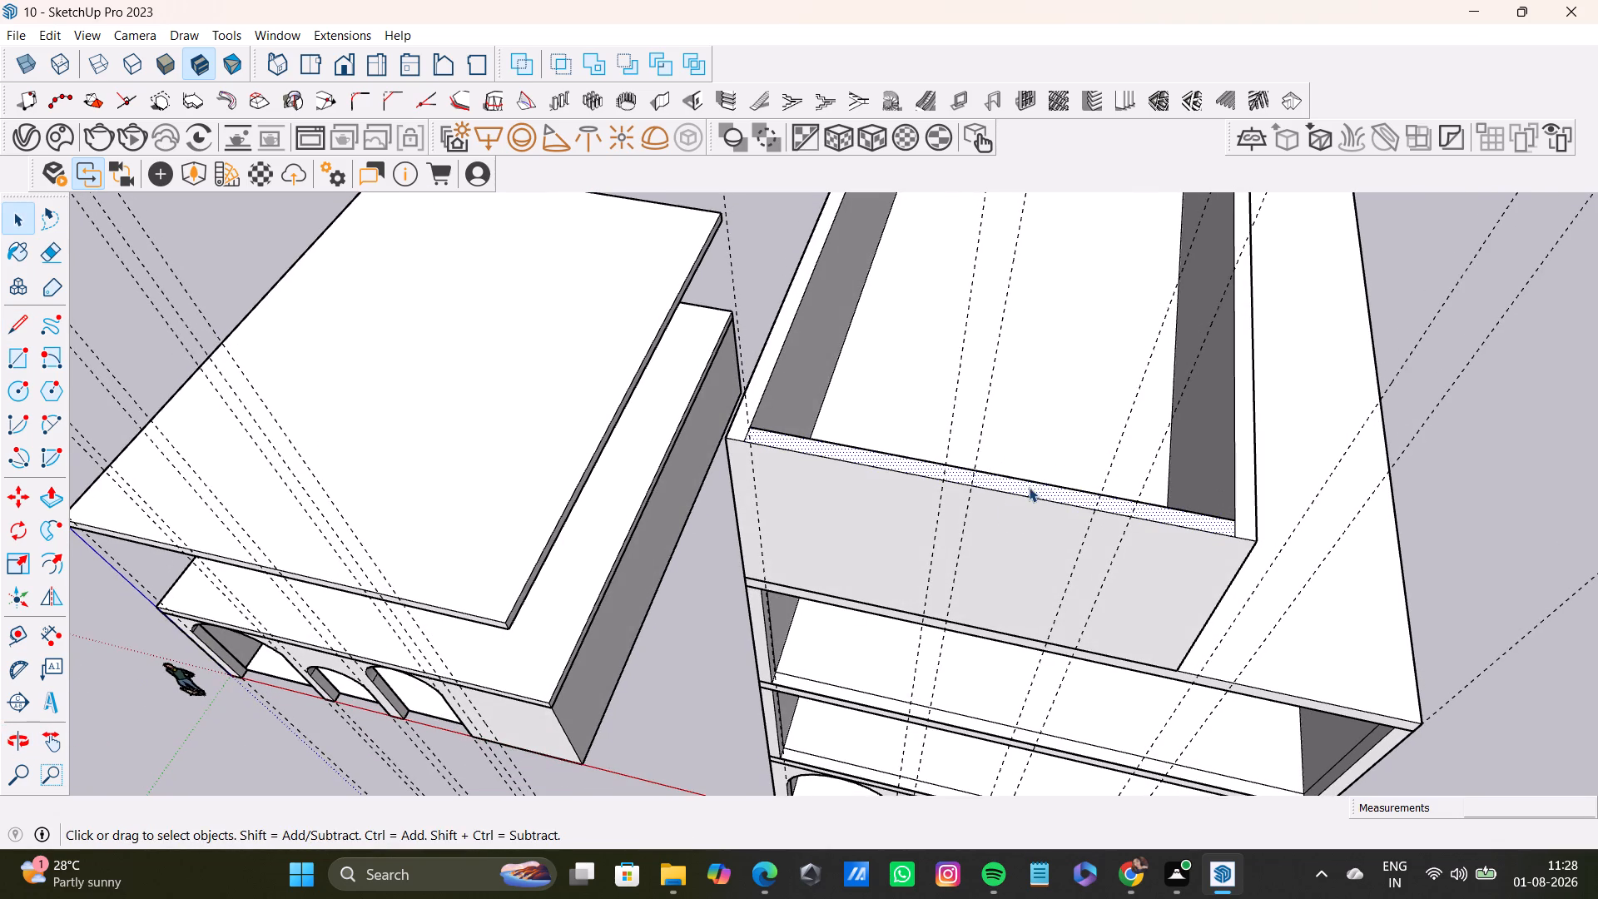
key("p")
left_click(1029, 475)
left_click(961, 625)
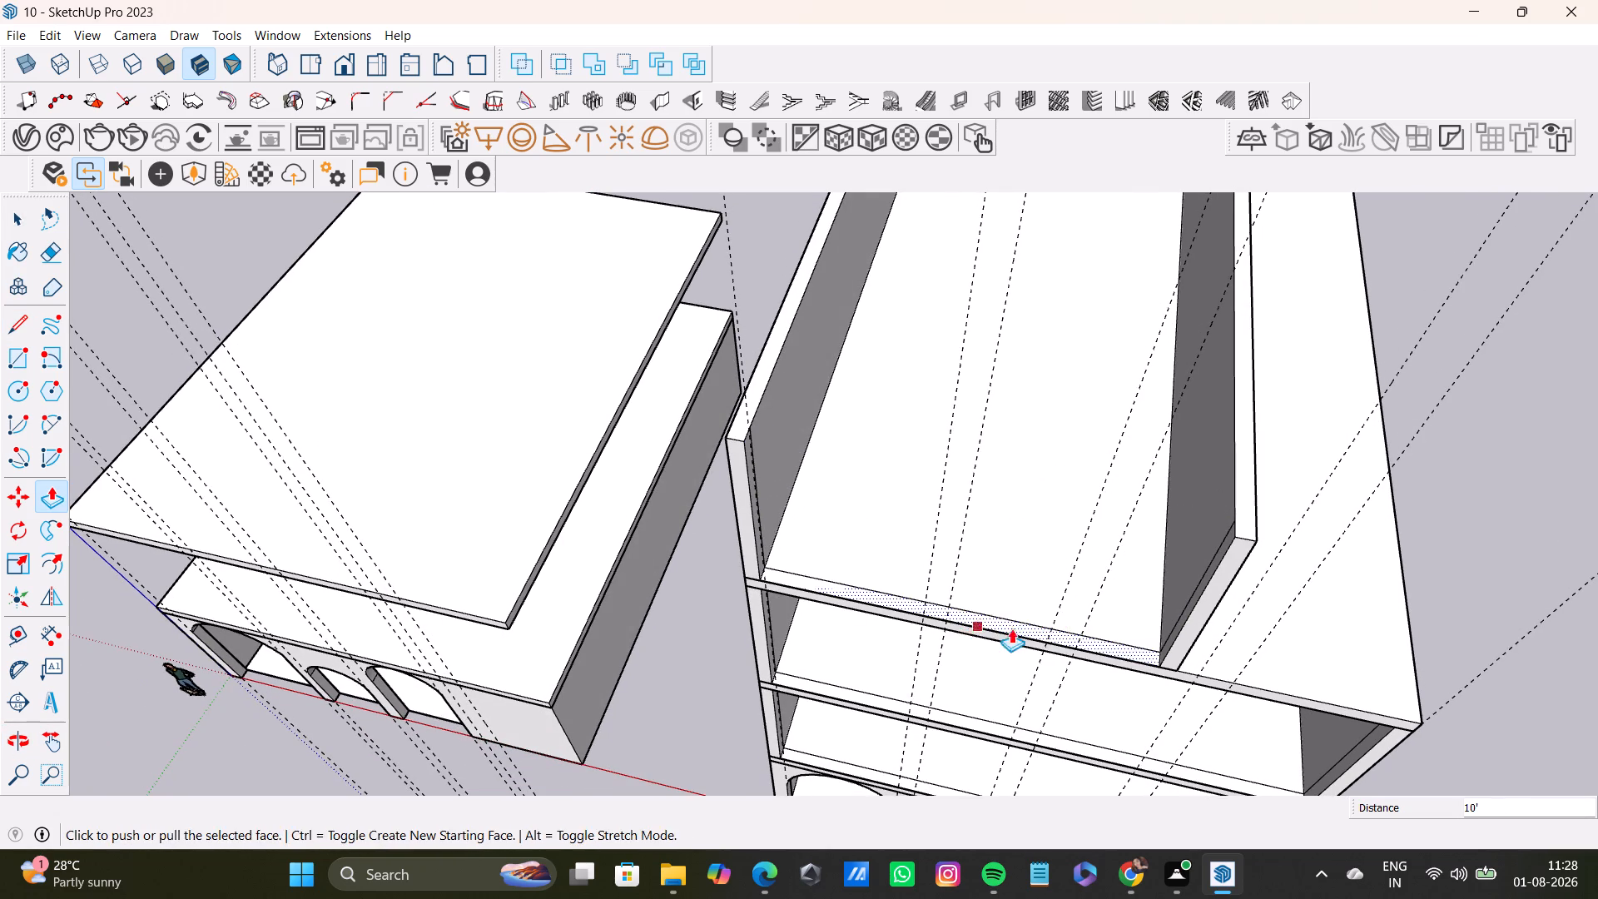
middle_click_drag(1146, 644, 1057, 327)
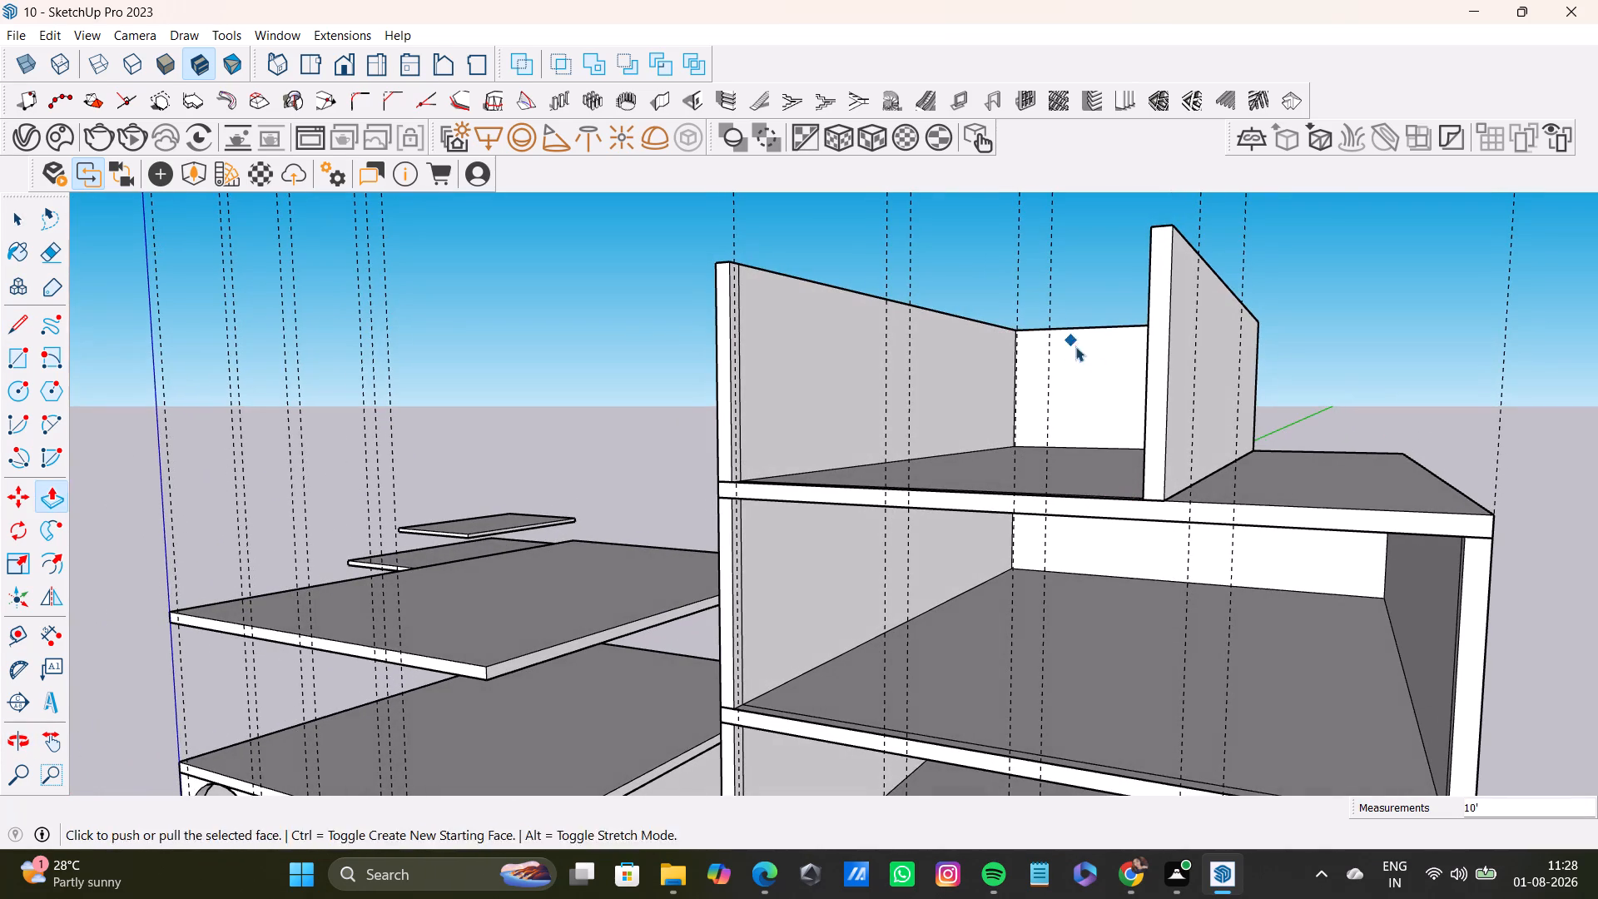
key("space")
Make a group of the connected top-storey walls on the taller building.
scroll(1179, 489, "up", 1)
scroll(1123, 504, "down", 6)
middle_click_drag(1118, 508, 1002, 276)
scroll(985, 491, "down", 3)
middle_click_drag(972, 479, 1072, 667)
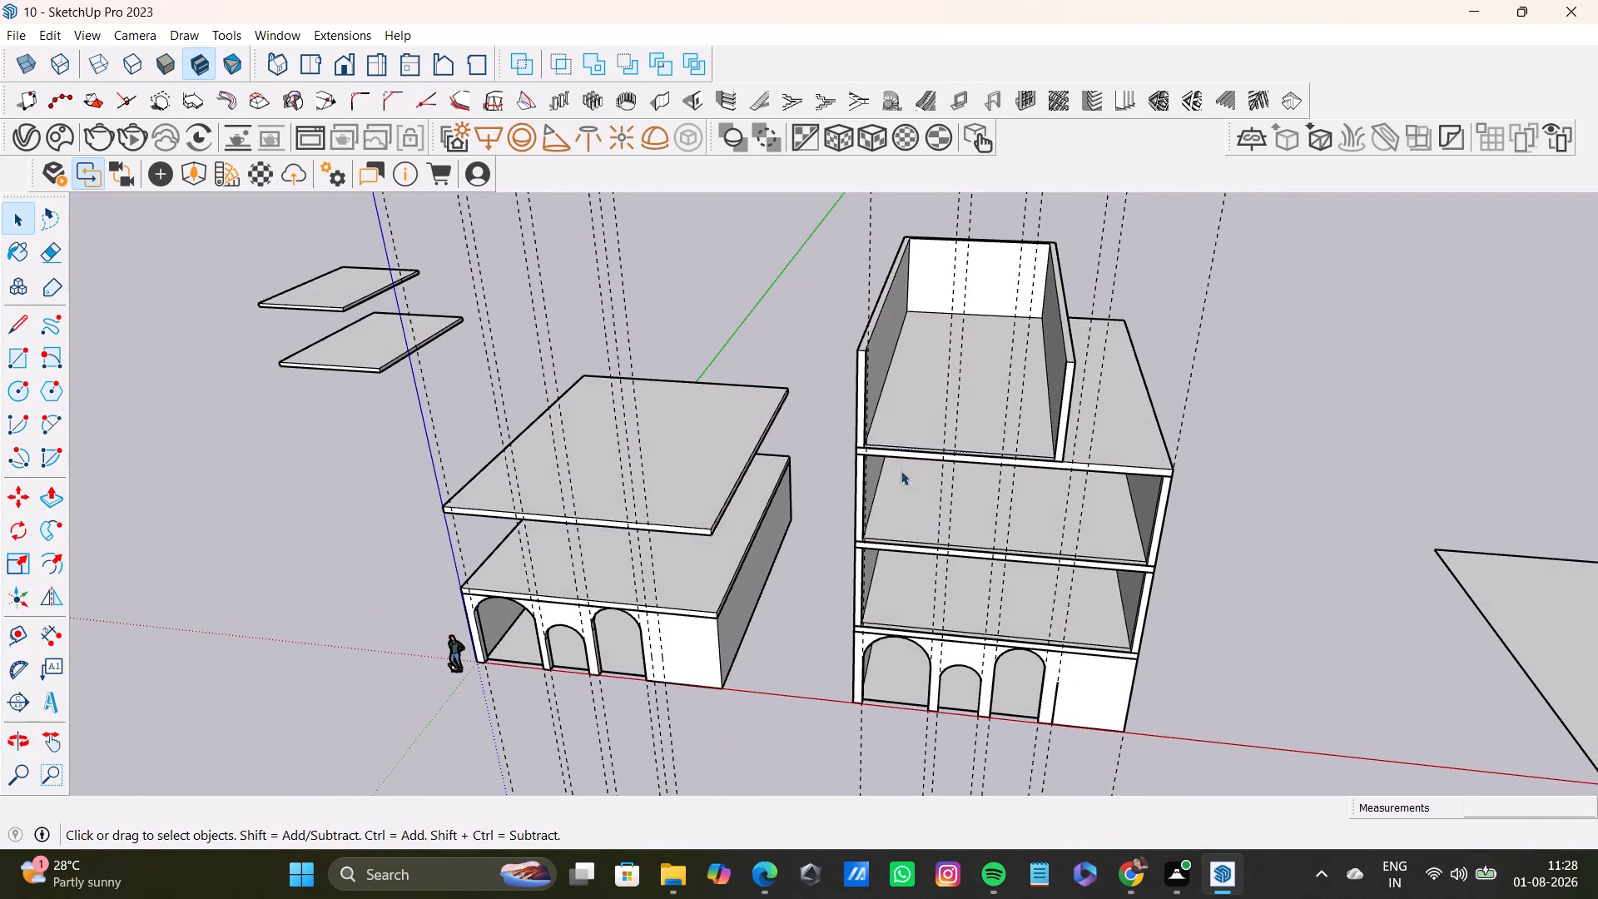
middle_click_drag(920, 350, 954, 347)
key("space")
middle_click_drag(943, 321, 905, 365)
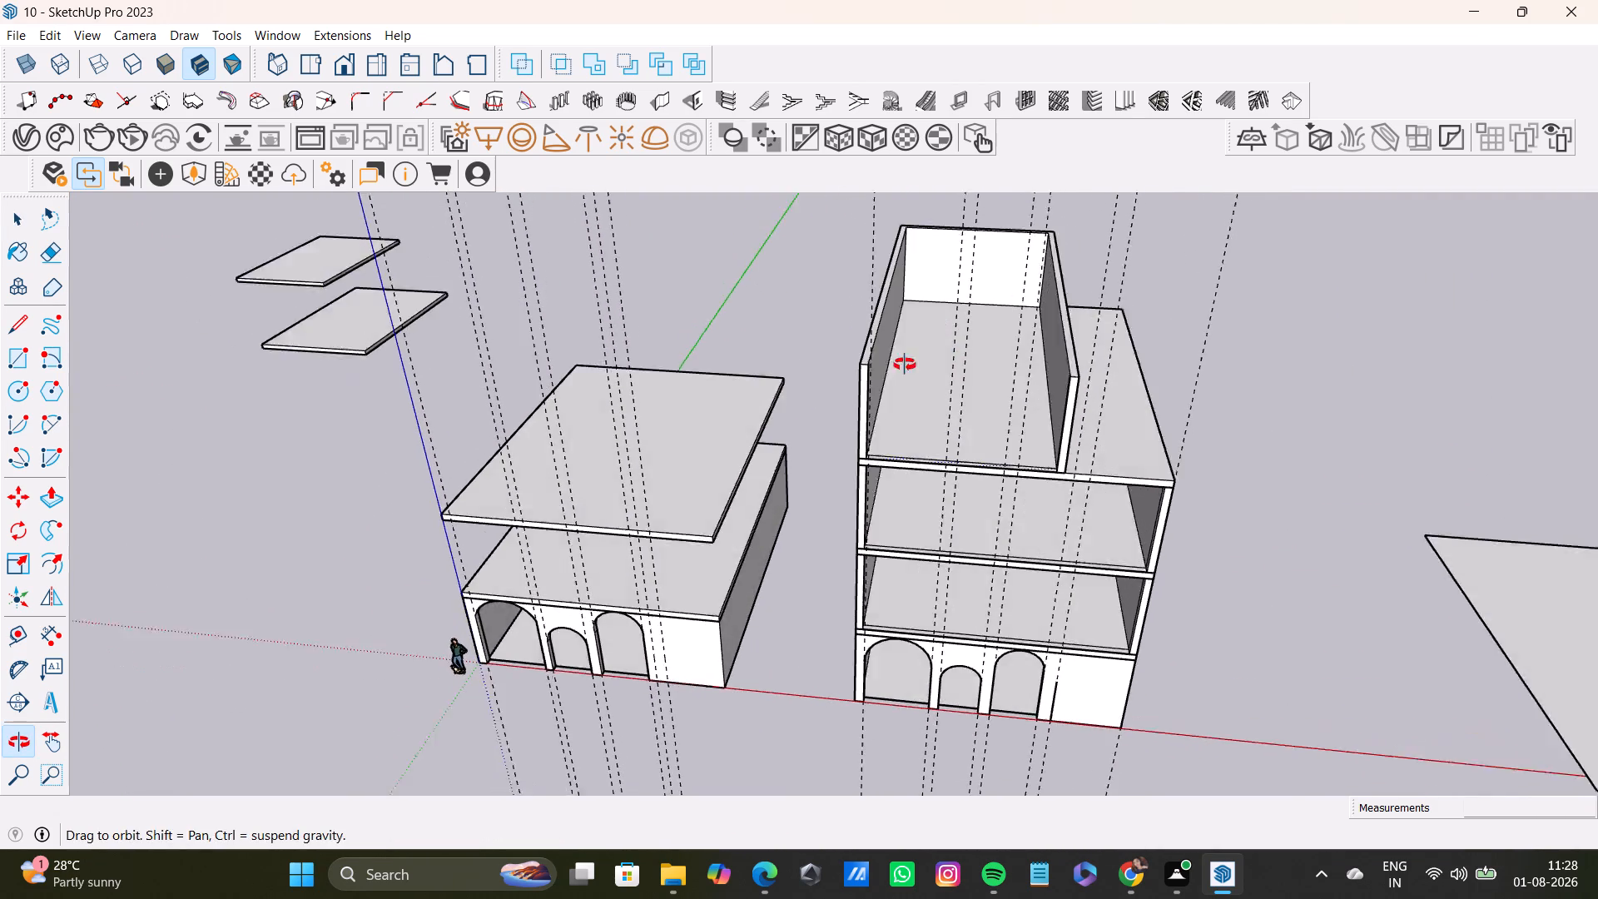
middle_click_drag(905, 365, 877, 435)
left_click(1463, 362)
middle_click_drag(1071, 367, 896, 475, "shift")
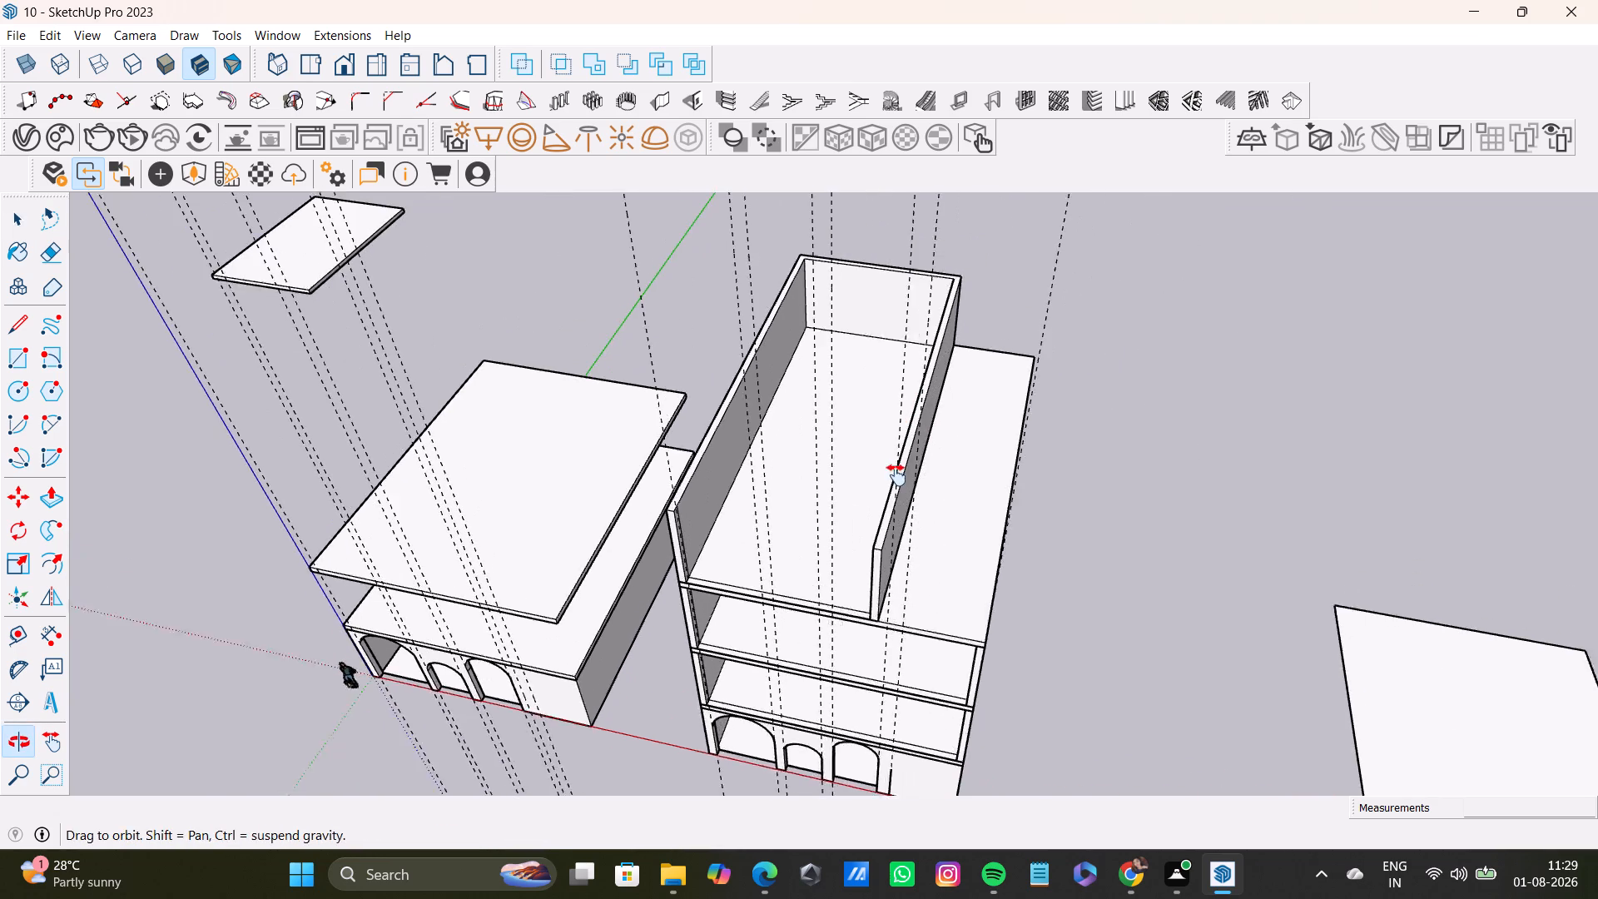
middle_click_drag(896, 475, 896, 483, "shift")
middle_click_drag(922, 507, 1074, 216)
triple_click(945, 451)
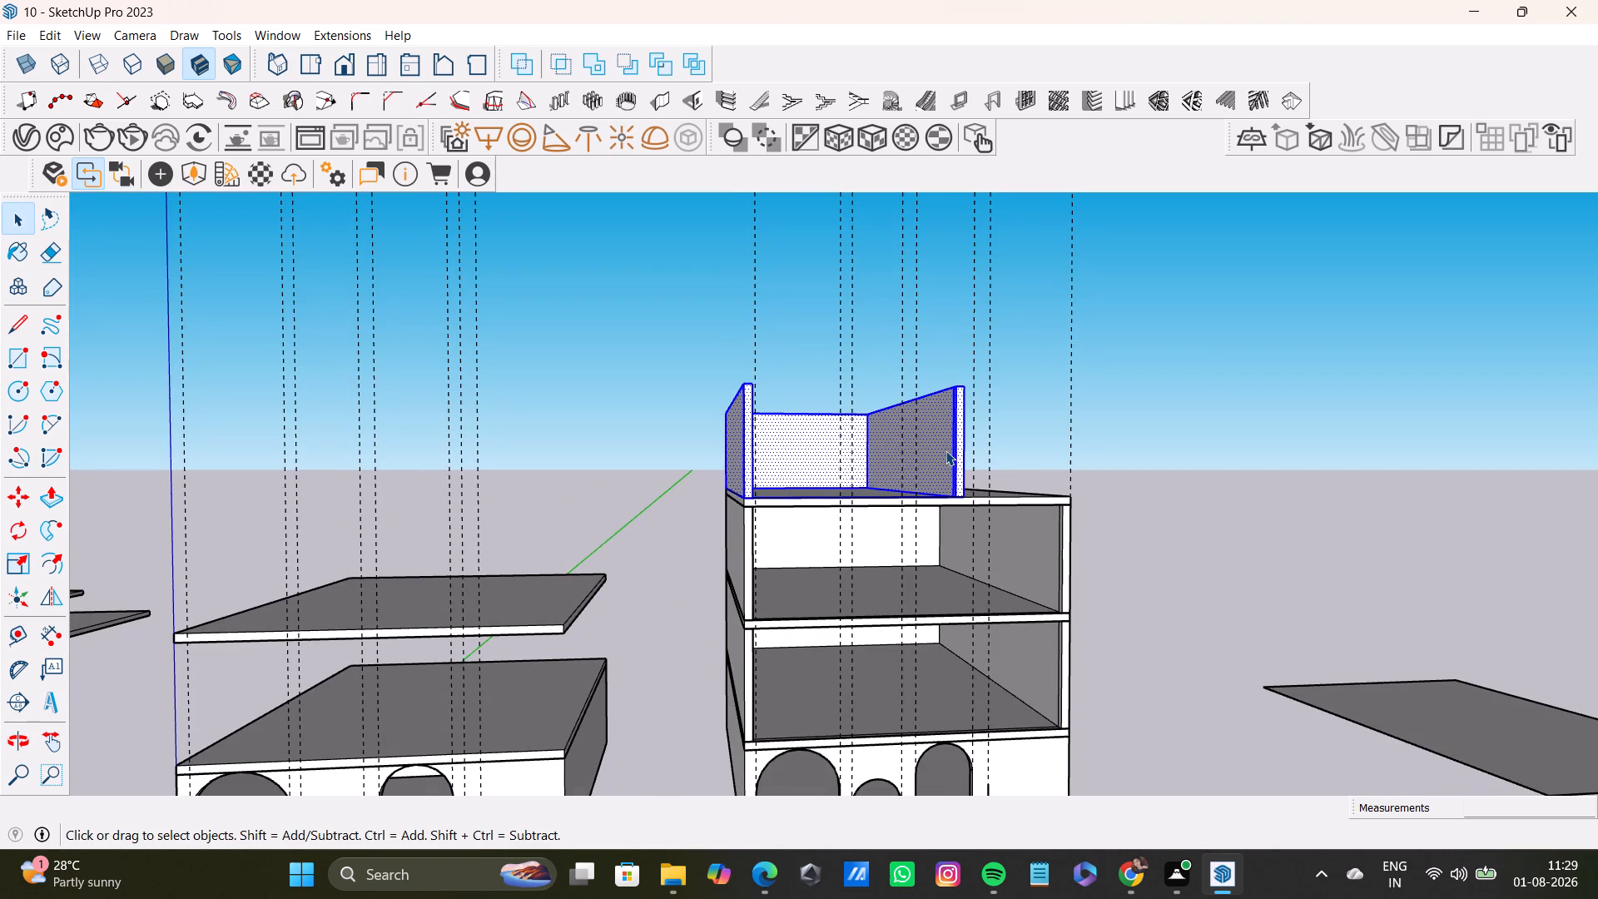
right_click(945, 450)
right_click(945, 450)
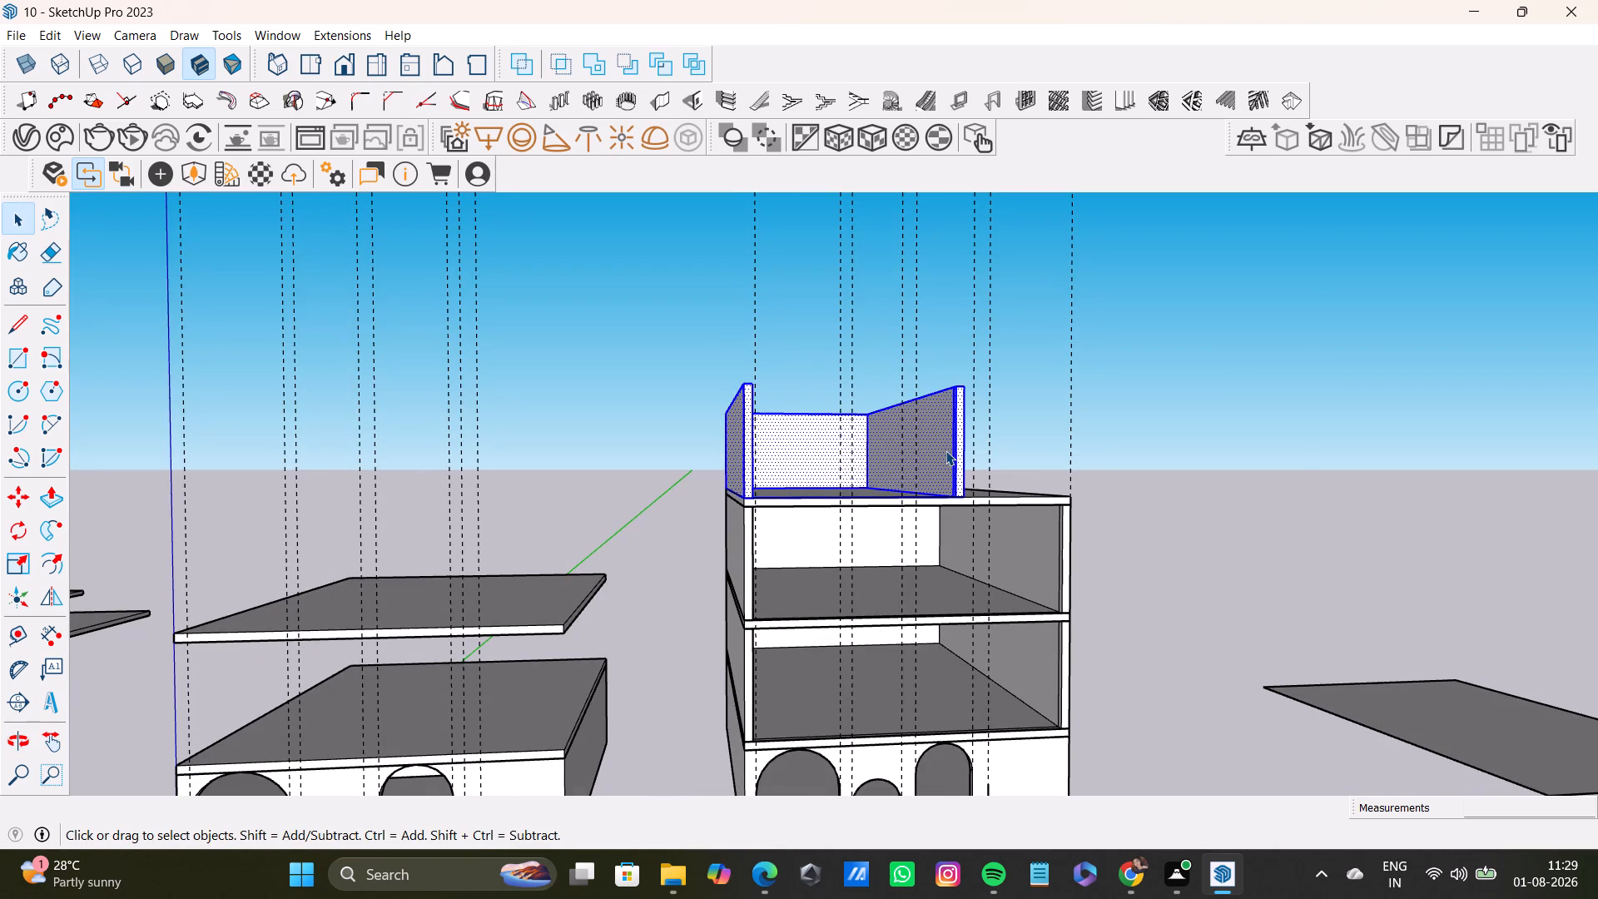
right_click(945, 450)
left_click(1001, 606)
key("space")
left_click(1127, 425)
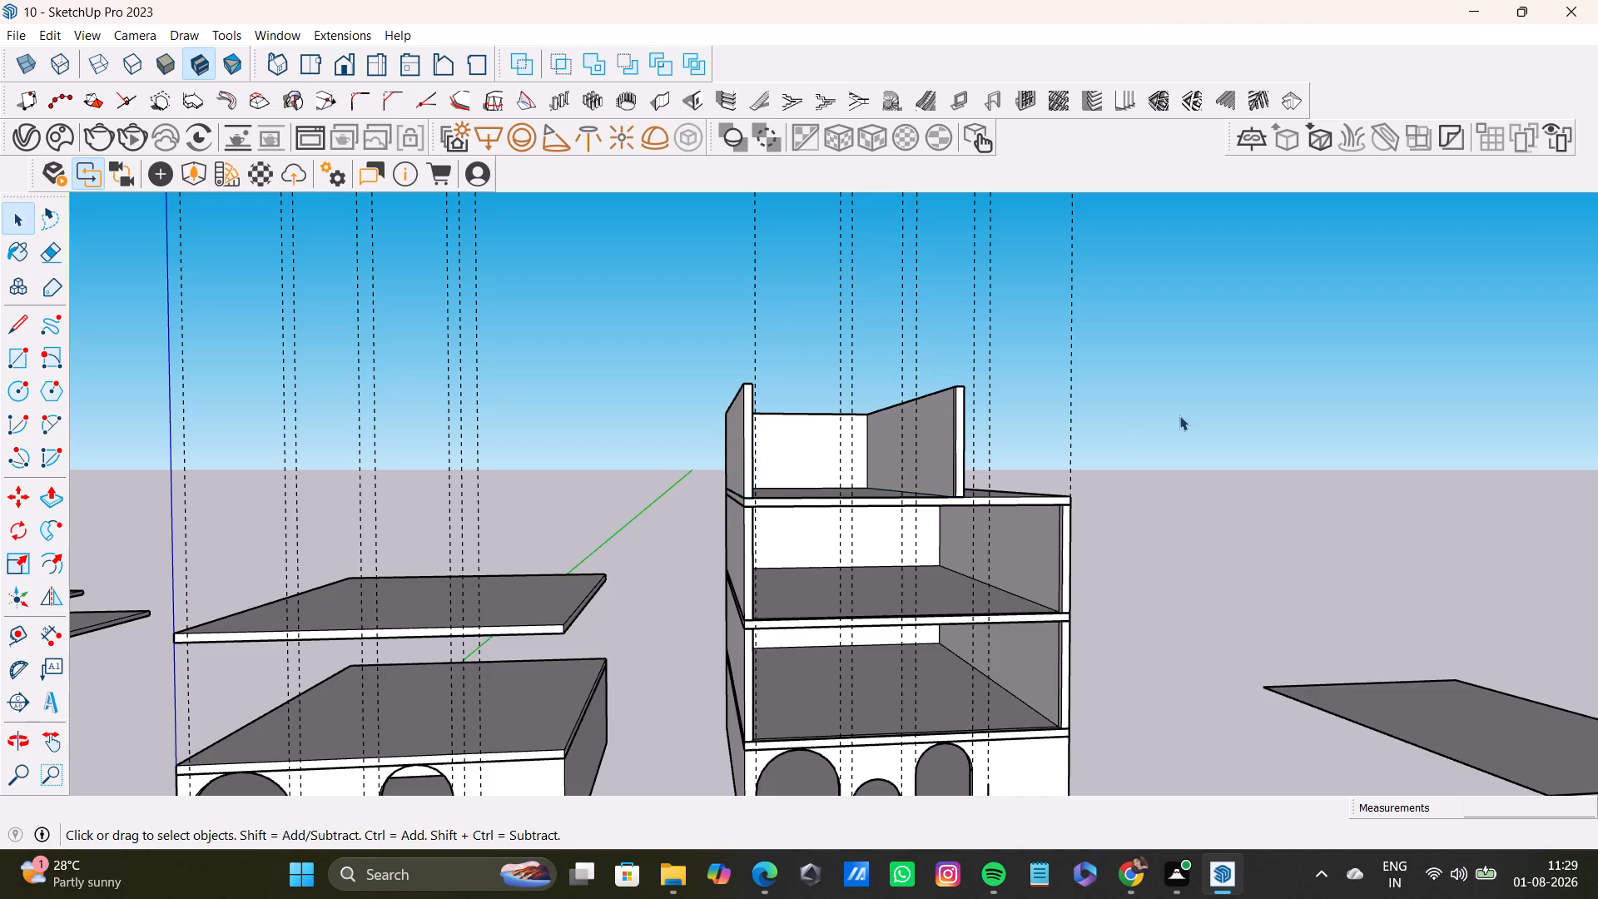
Draw a rectangle about 19' 1" by 45' across the top-storey walls, from the back corner to the opposite wall's front end.
middle_click_drag(1174, 415, 1097, 561)
left_click(19, 359)
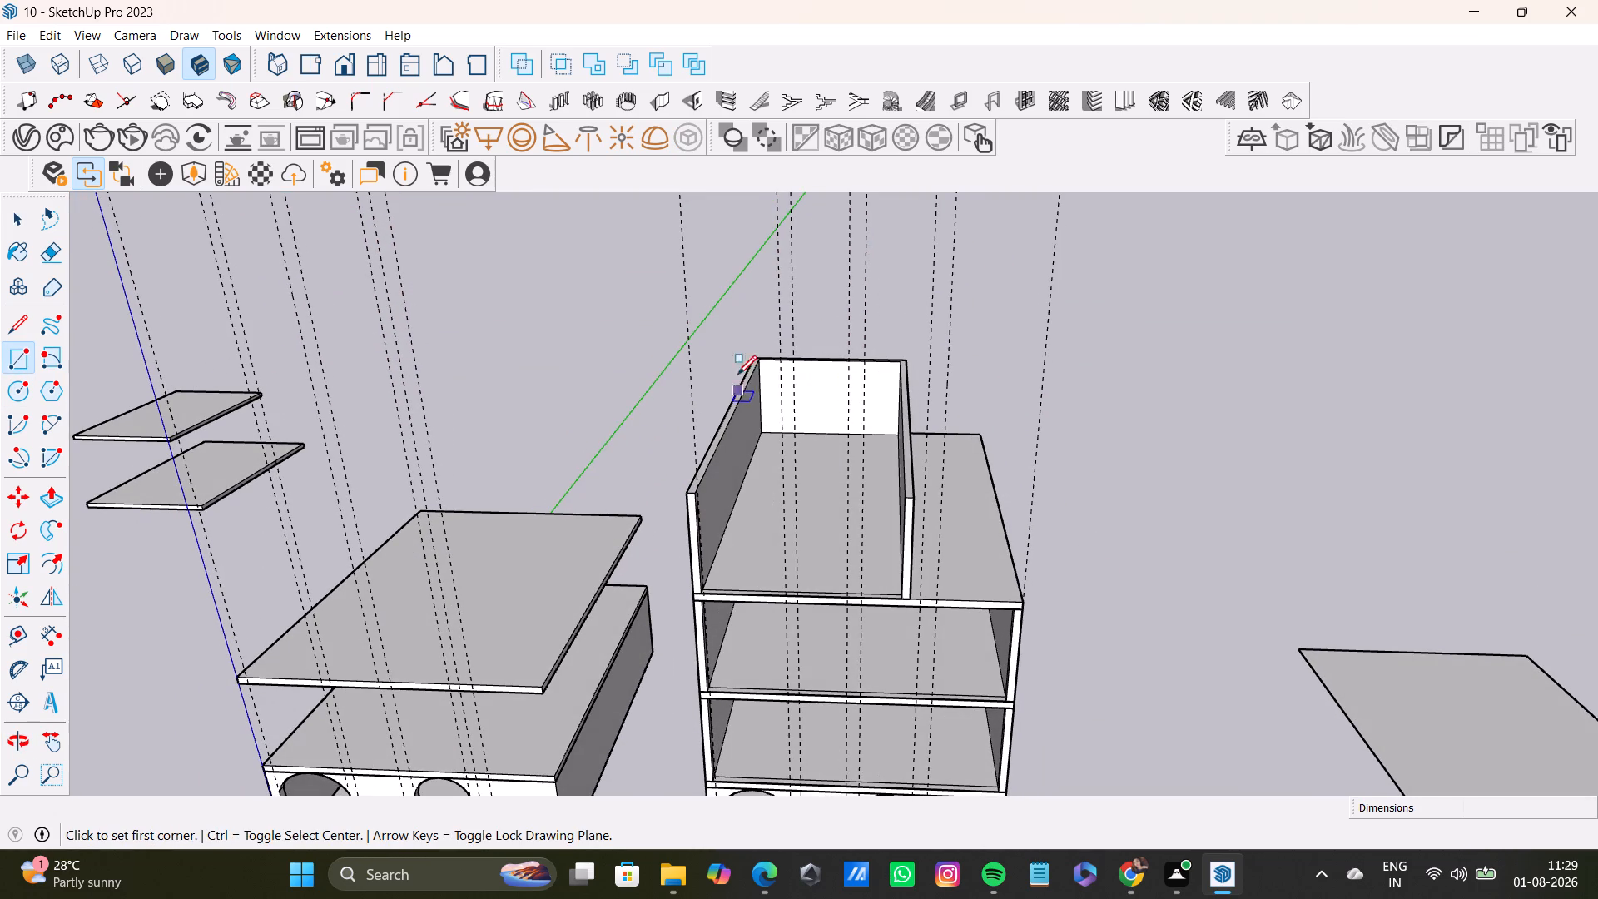
left_click(750, 360)
left_click(907, 500)
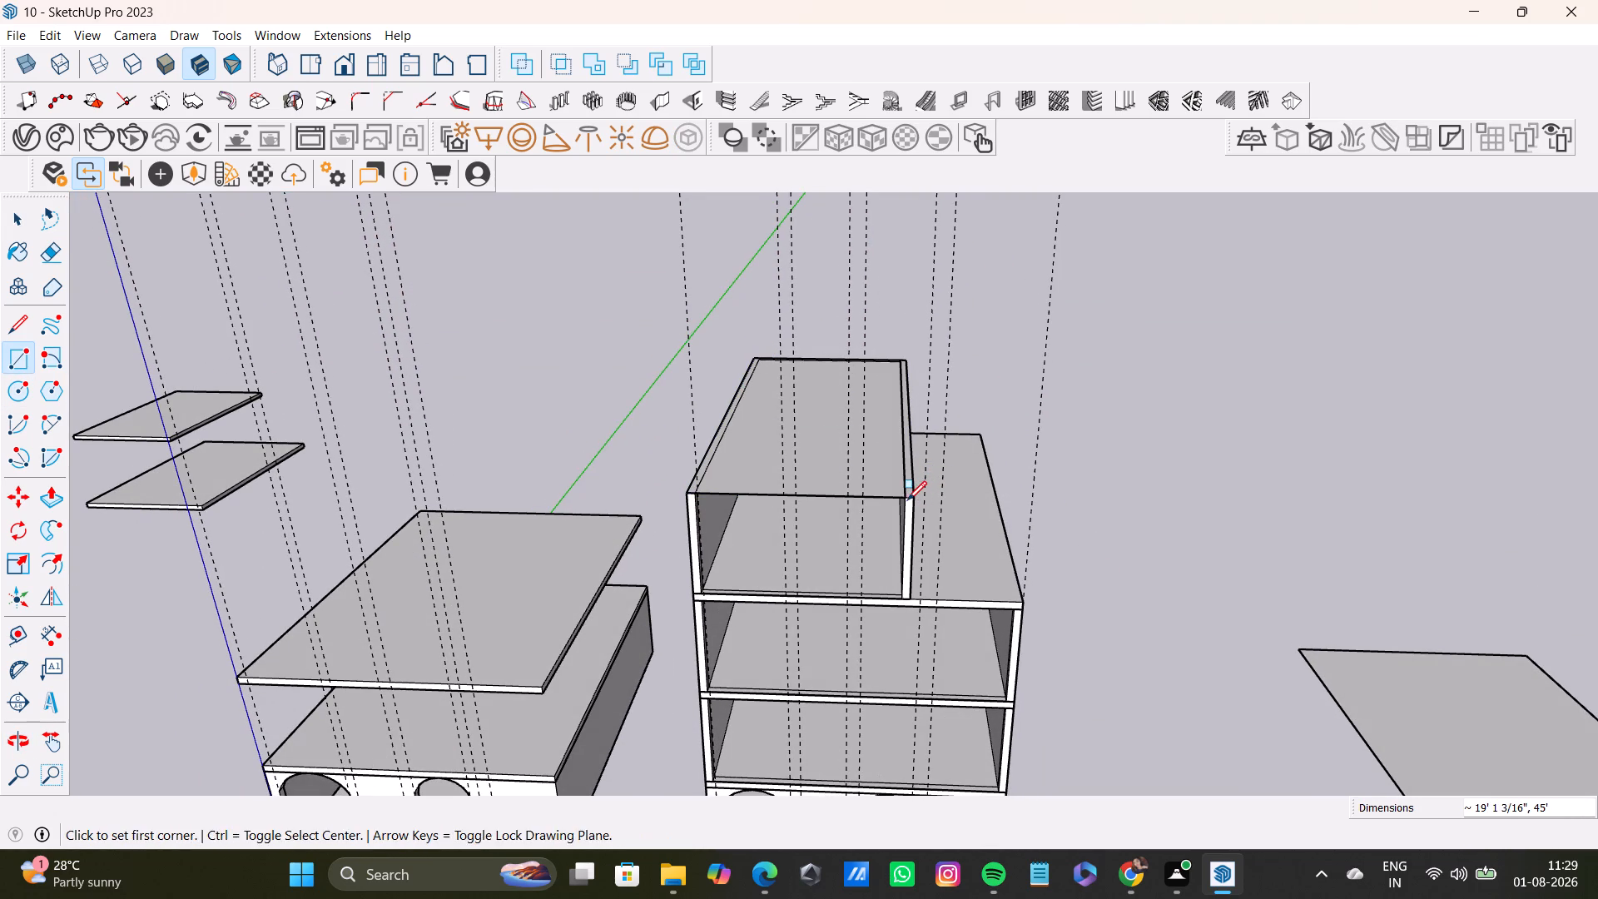
key("space")
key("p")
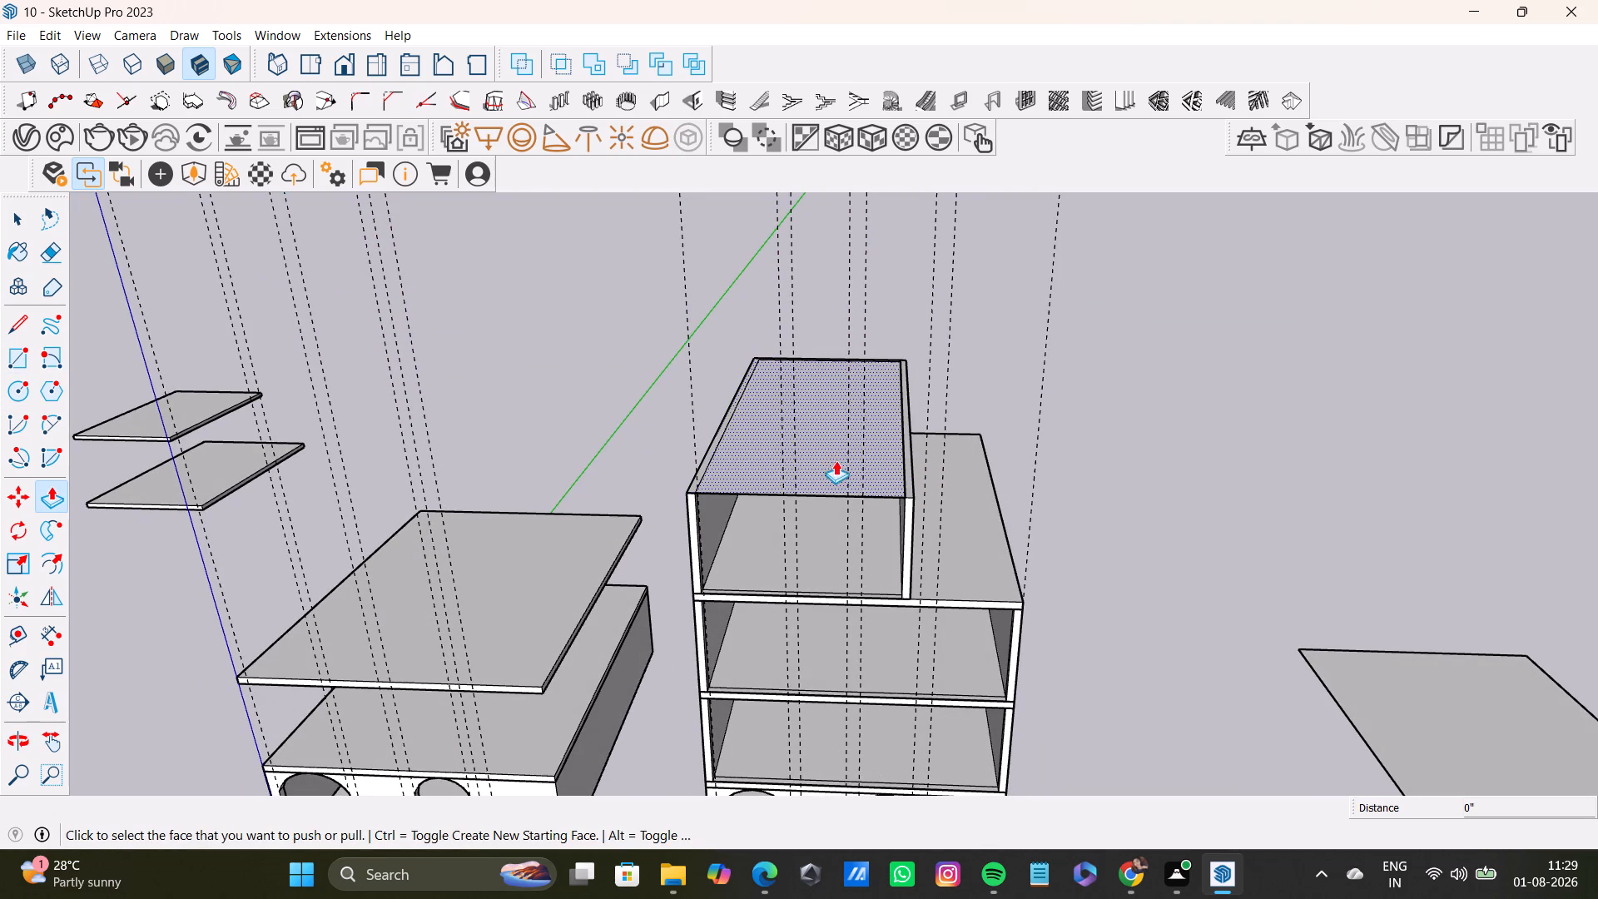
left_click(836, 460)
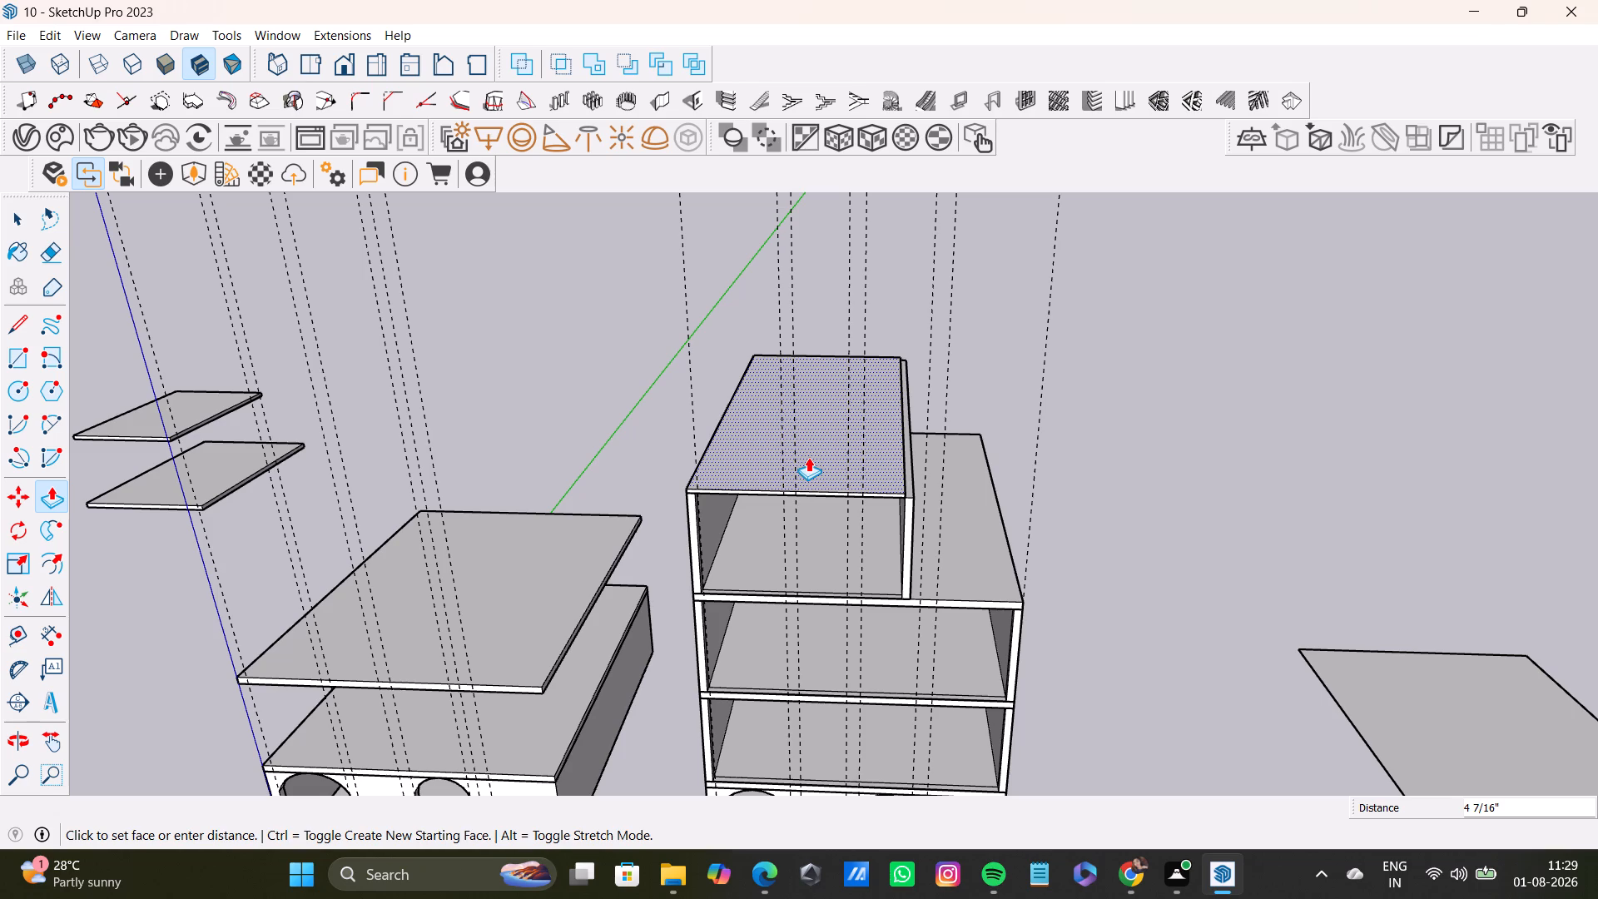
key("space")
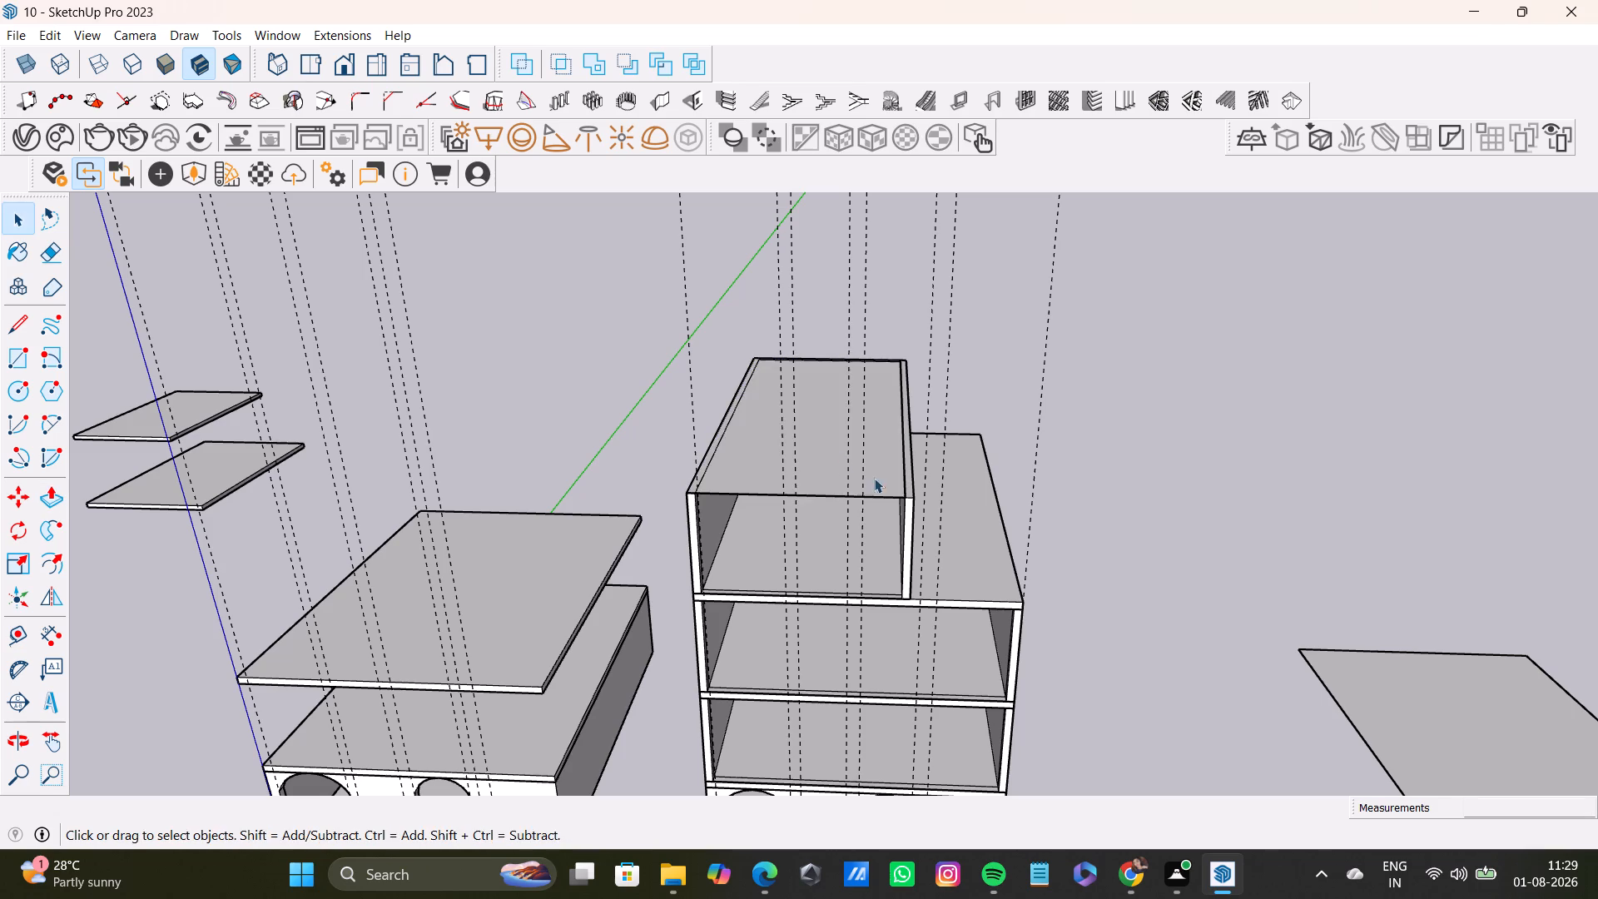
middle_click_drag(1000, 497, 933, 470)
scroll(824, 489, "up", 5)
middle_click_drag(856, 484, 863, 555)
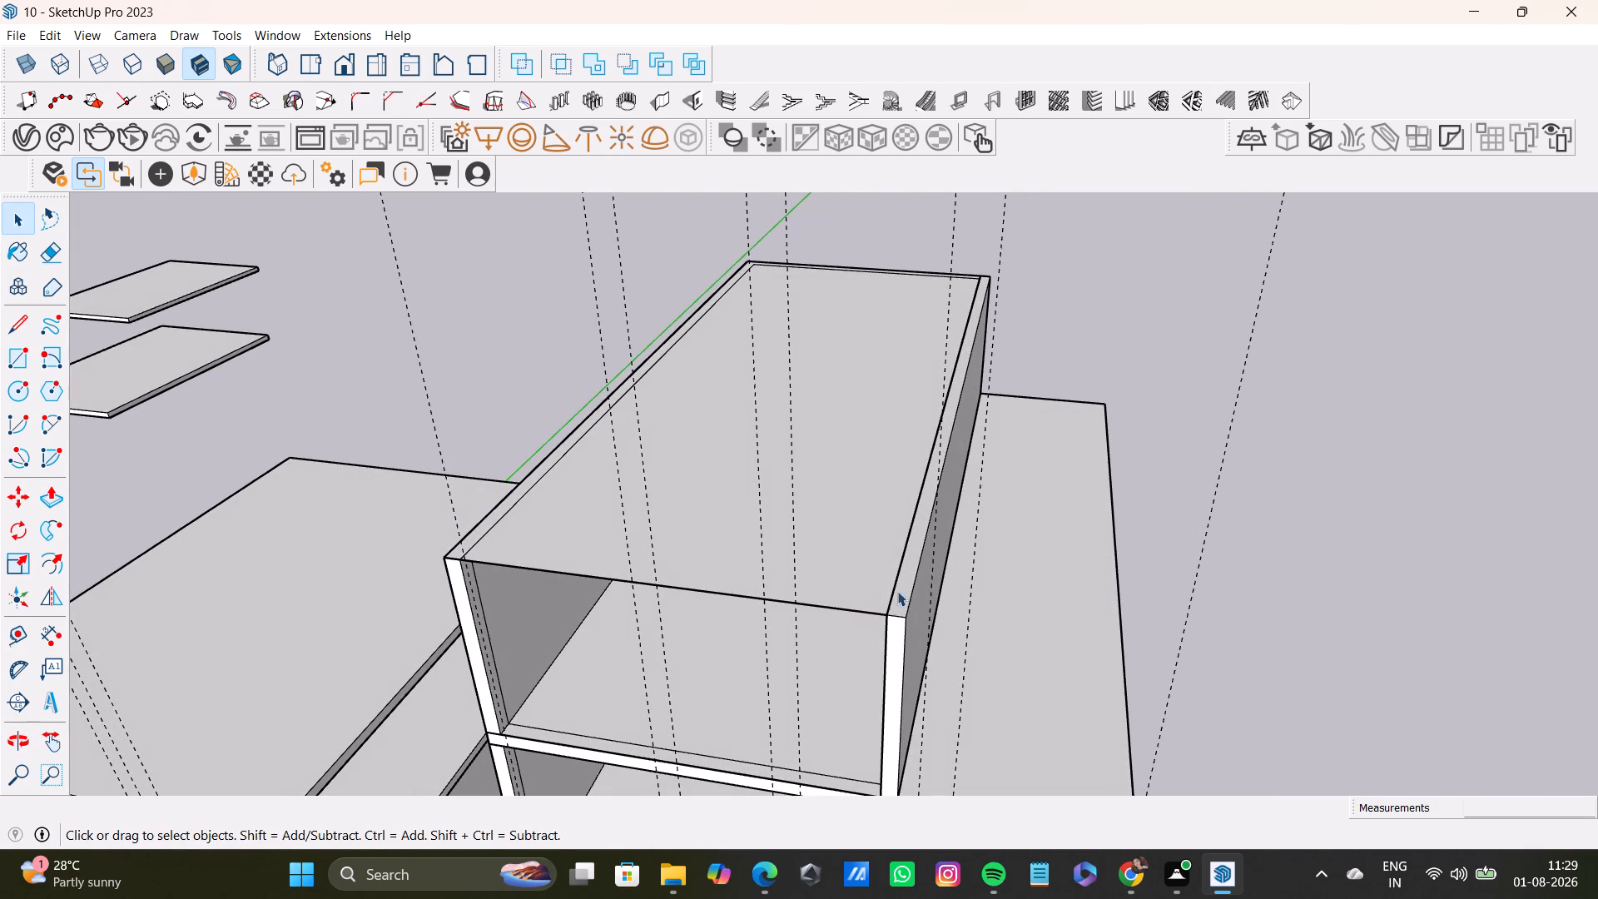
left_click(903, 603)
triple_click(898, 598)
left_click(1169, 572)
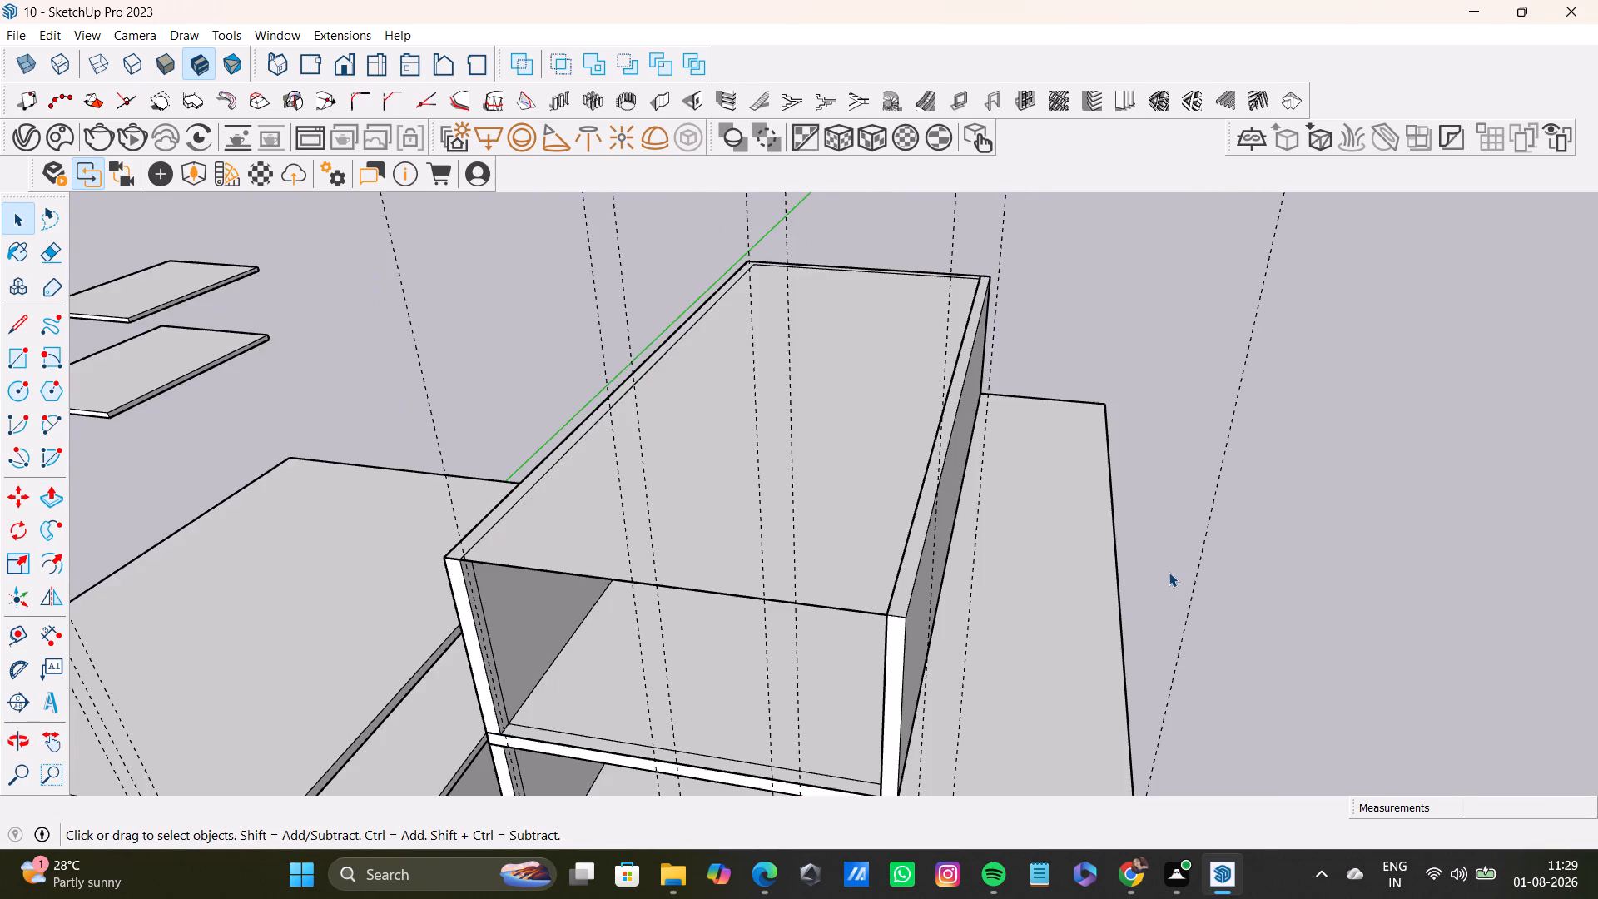
Undo the last rectangle drawn across the taller building's top-storey walls.
key("ctrl+z")
key("ctrl+z")
key("ctrl+z")
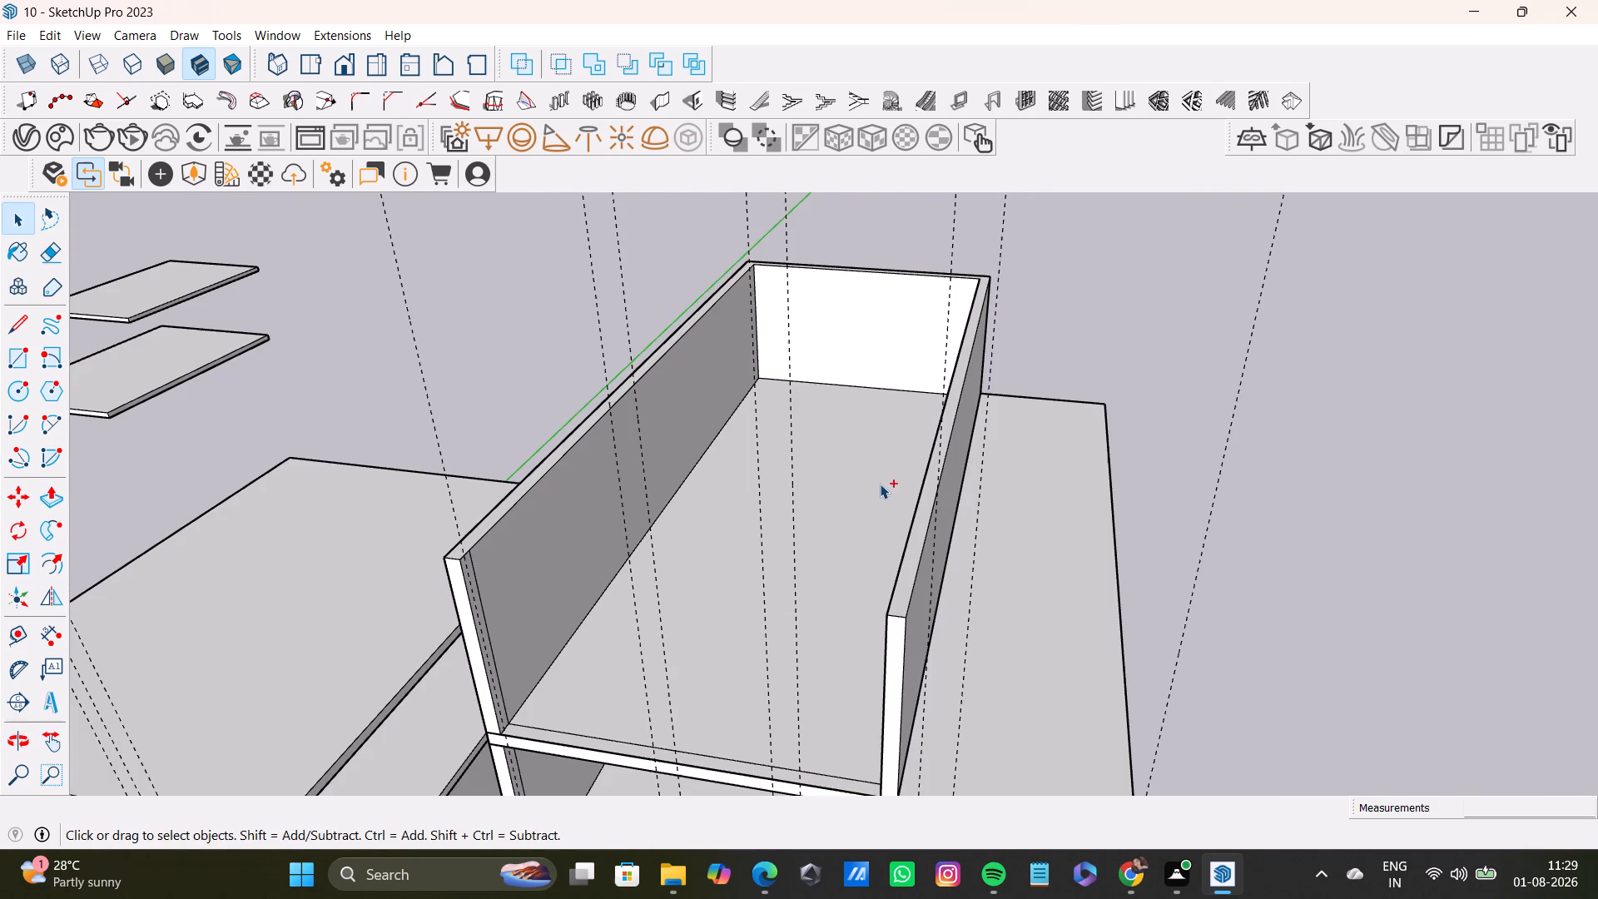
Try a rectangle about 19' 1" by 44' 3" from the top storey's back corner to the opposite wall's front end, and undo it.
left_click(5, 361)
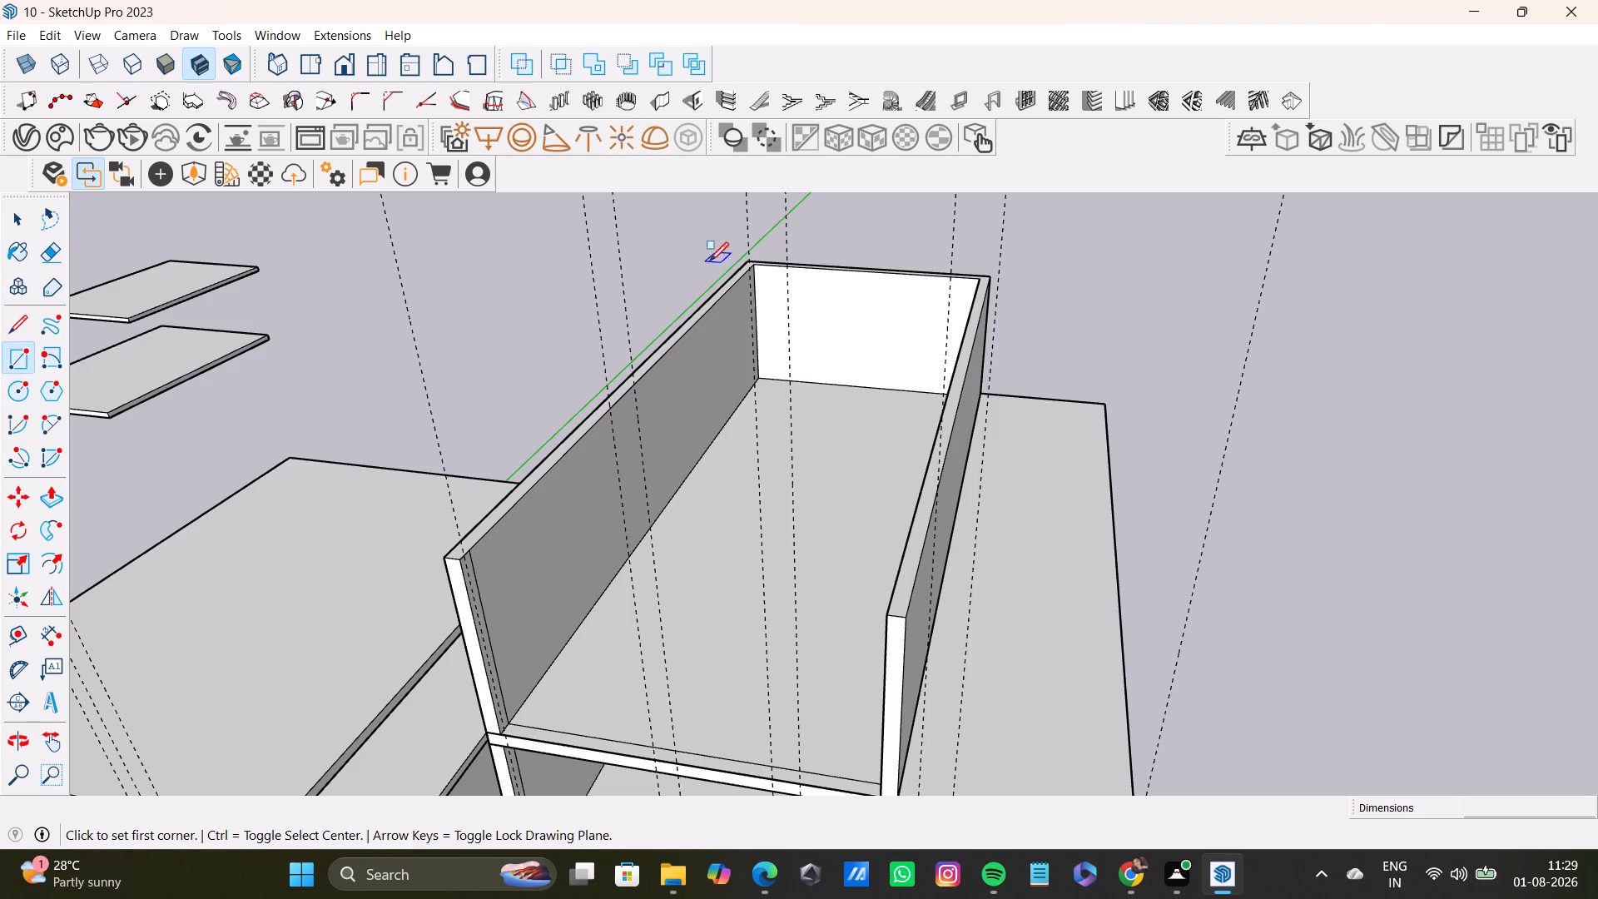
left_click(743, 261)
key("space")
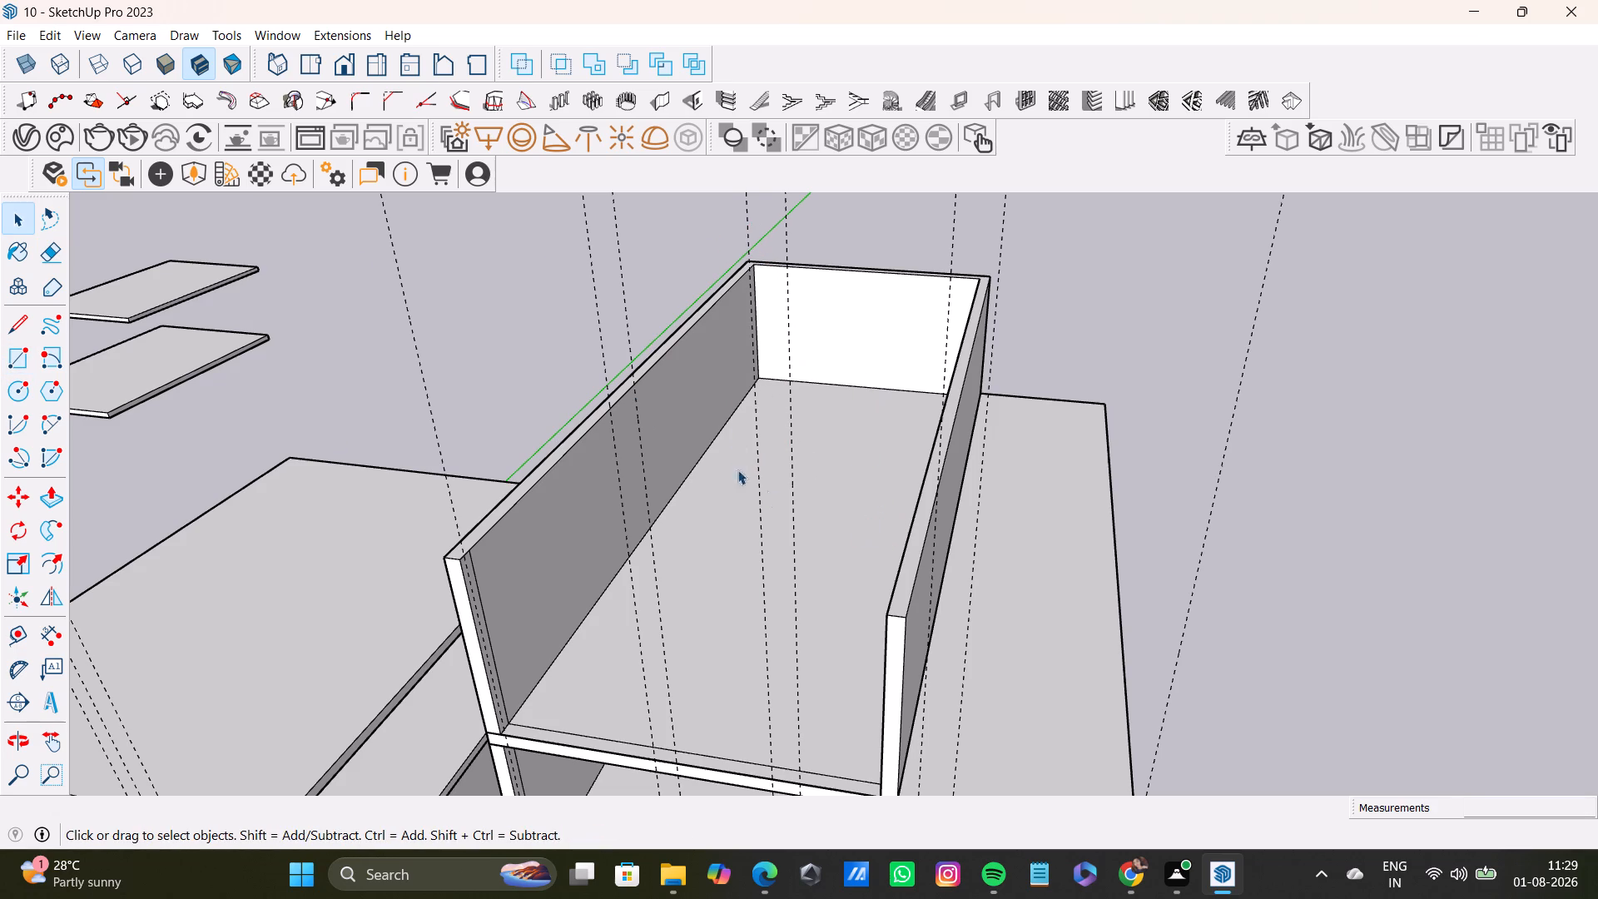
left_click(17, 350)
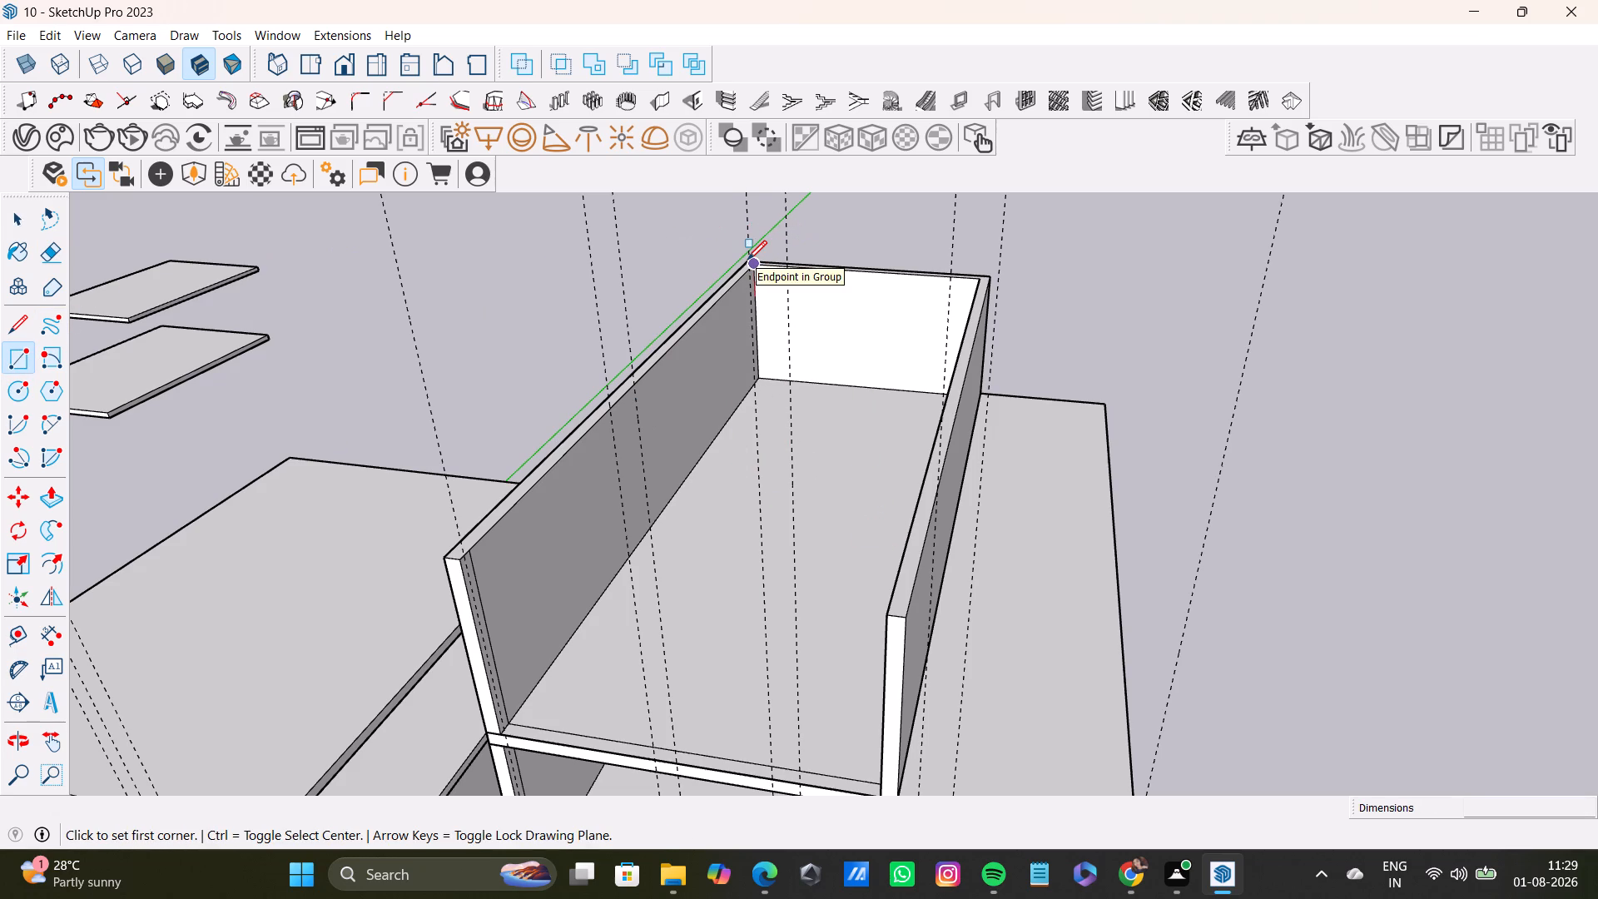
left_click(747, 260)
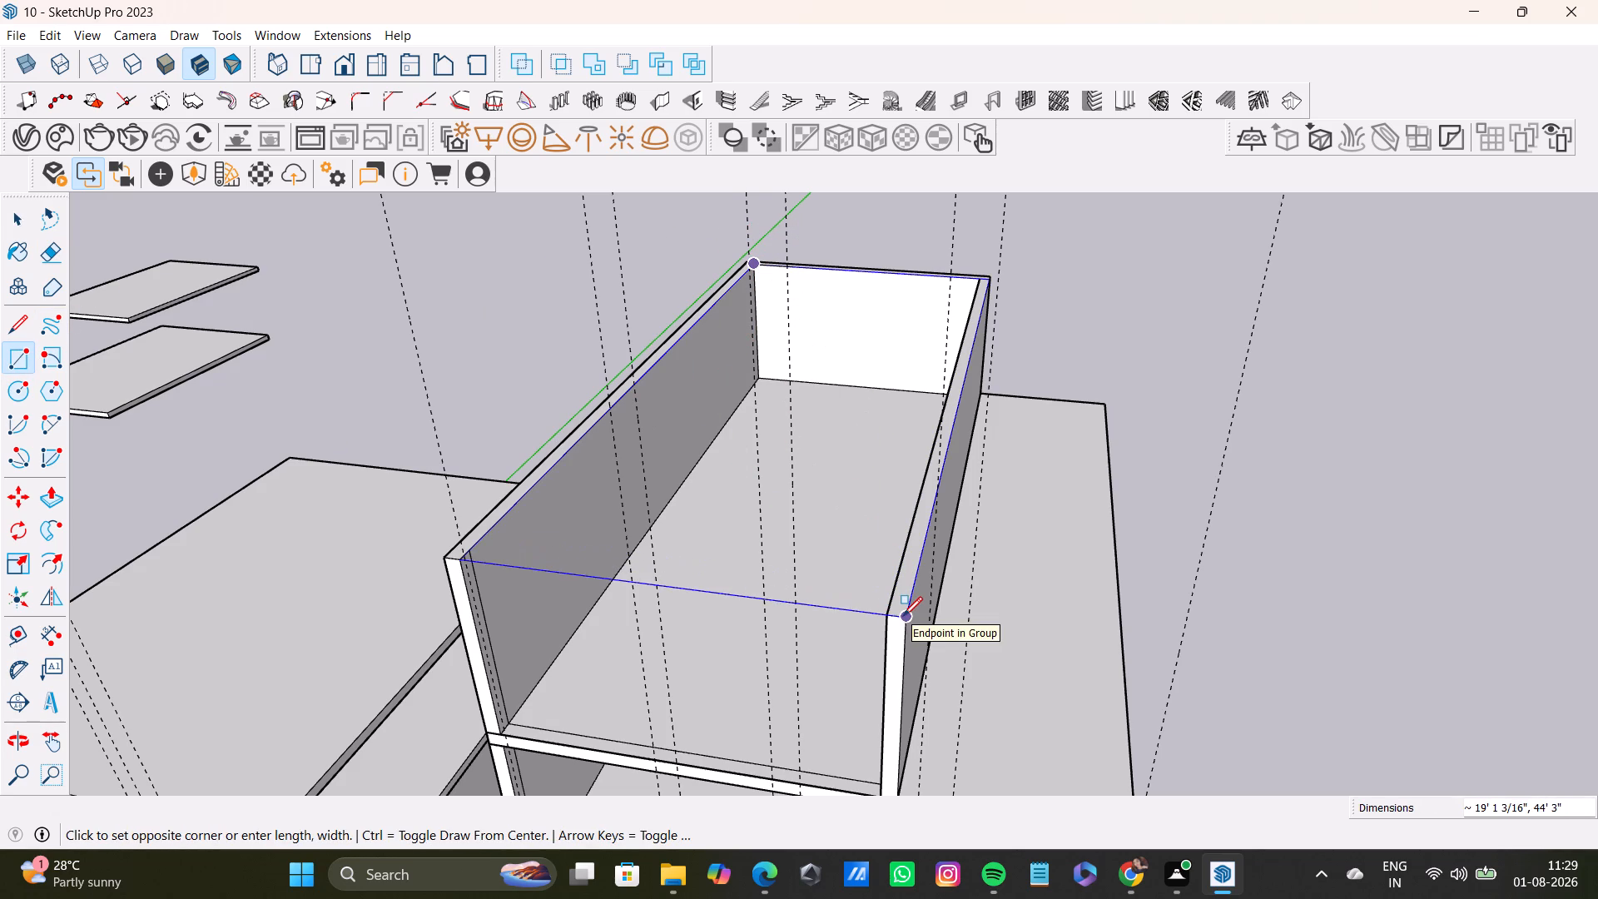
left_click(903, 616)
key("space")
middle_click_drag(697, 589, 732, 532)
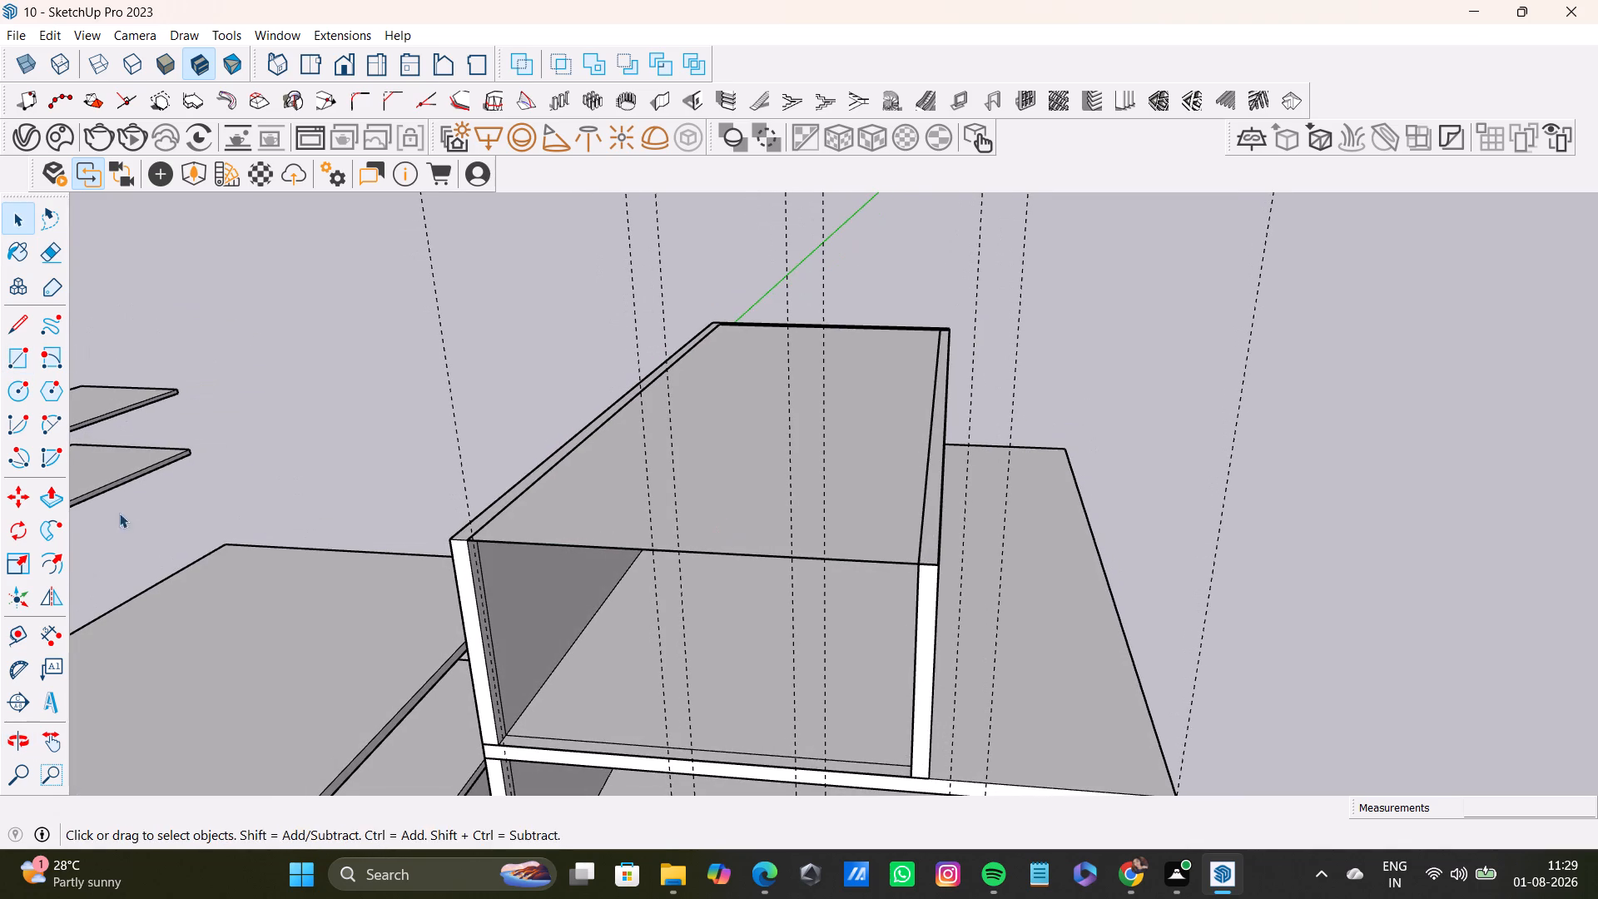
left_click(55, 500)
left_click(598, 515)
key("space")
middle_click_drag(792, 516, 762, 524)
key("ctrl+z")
Draw a rectangle covering the top-storey walls, from the outer back corner to the diagonally opposite outer front corner.
middle_click_drag(669, 483, 717, 525)
left_click(25, 366)
key("space")
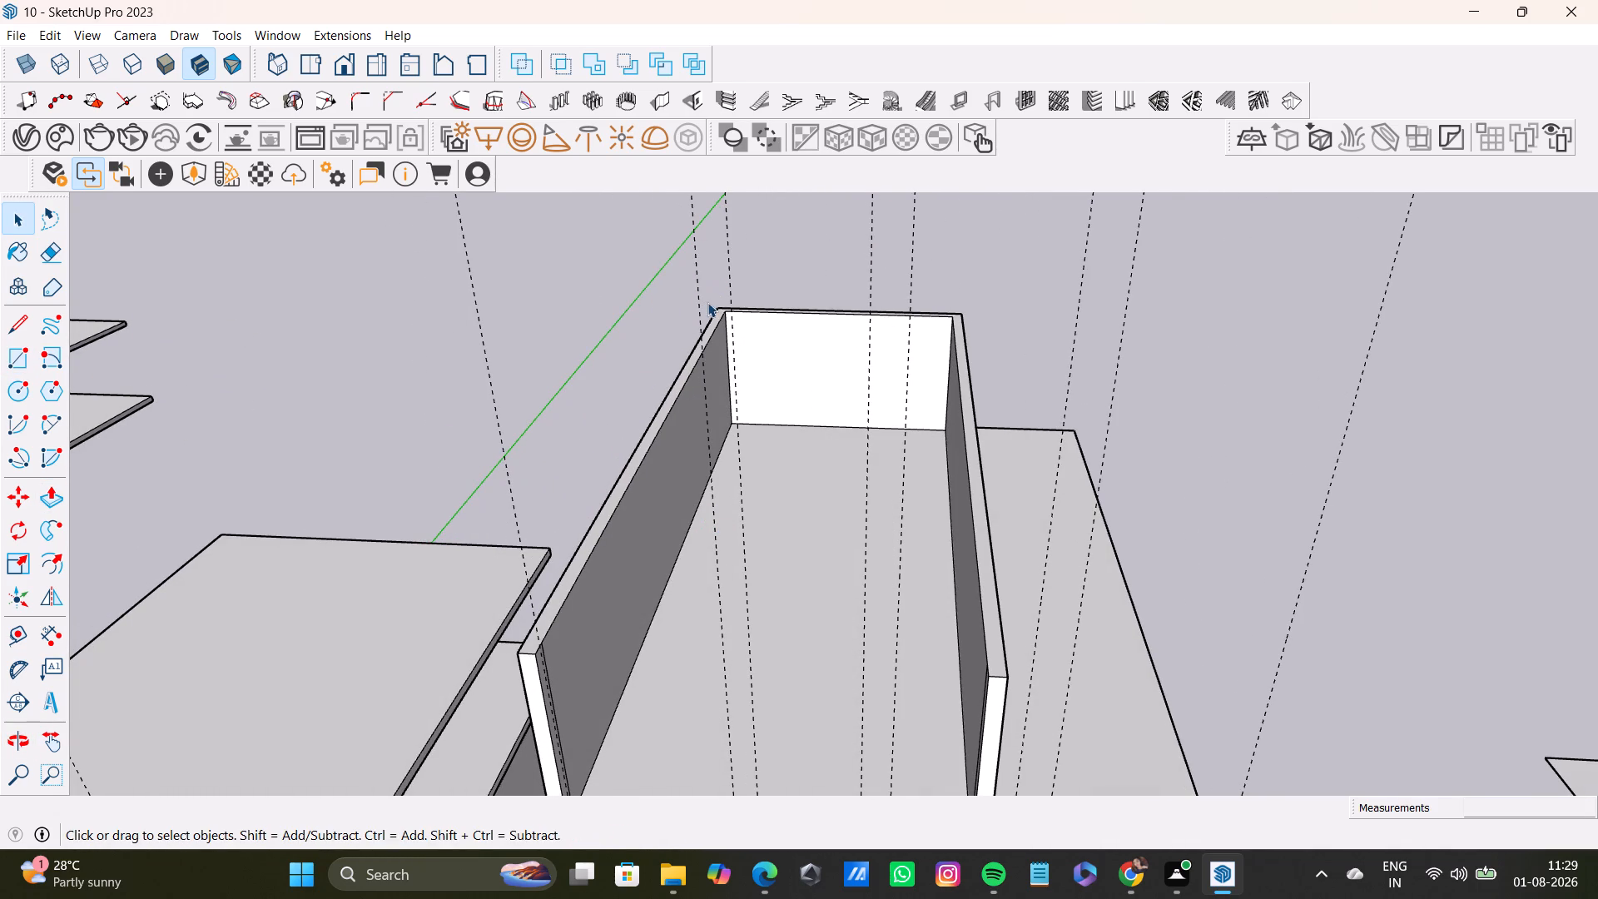
middle_click_drag(780, 300, 780, 351)
middle_click_drag(781, 371, 782, 283)
middle_click_drag(806, 312, 801, 361)
left_click(15, 357)
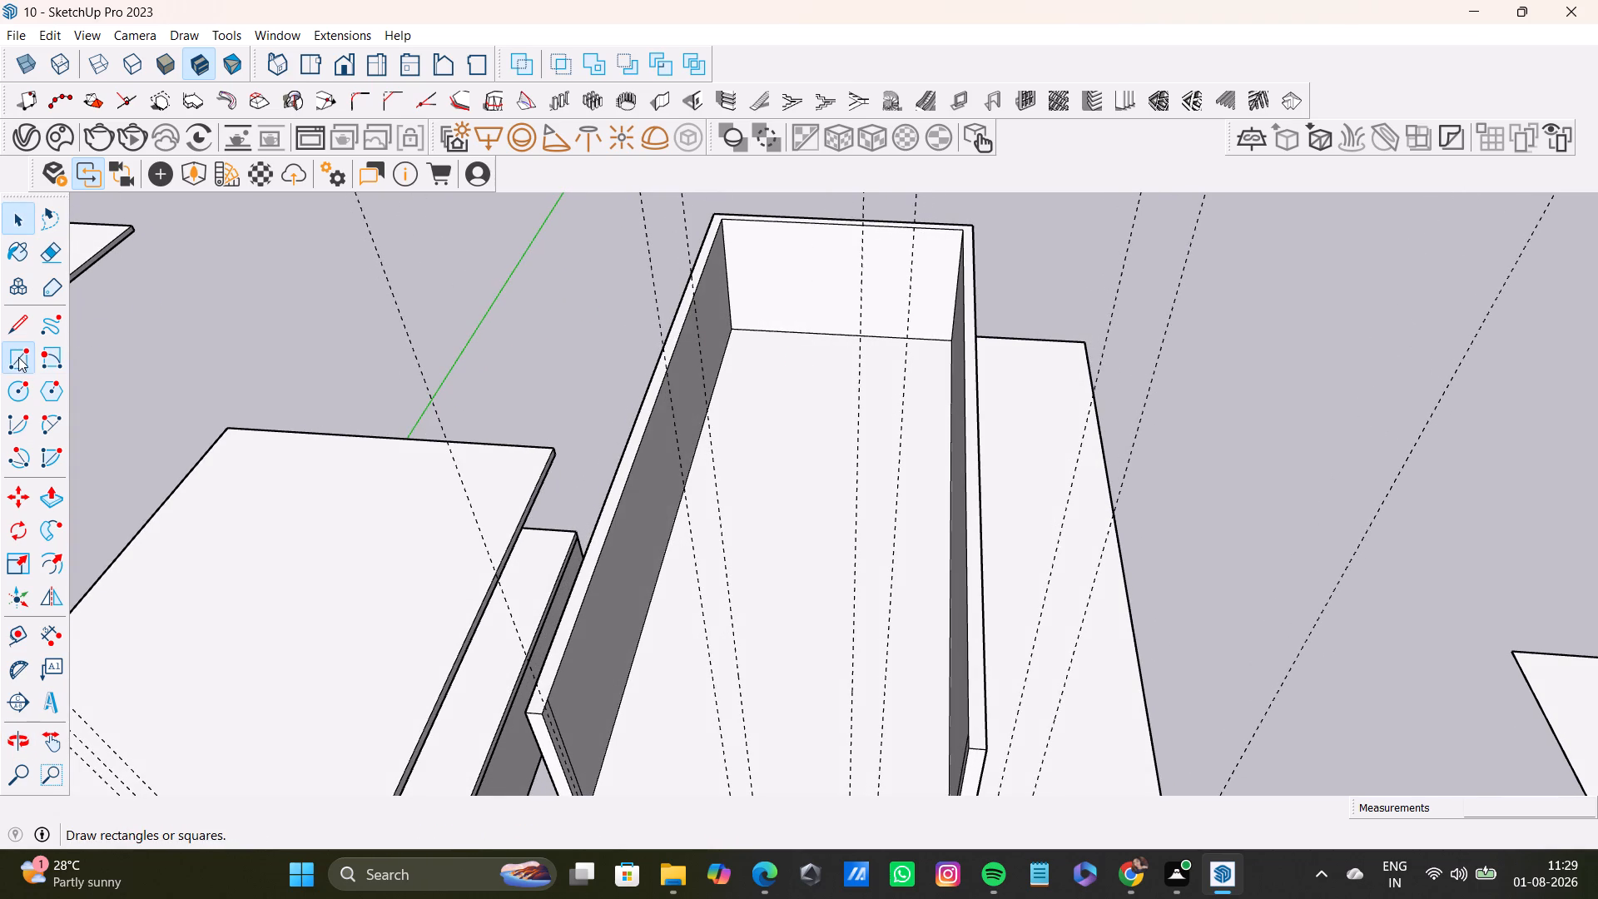
left_click(714, 213)
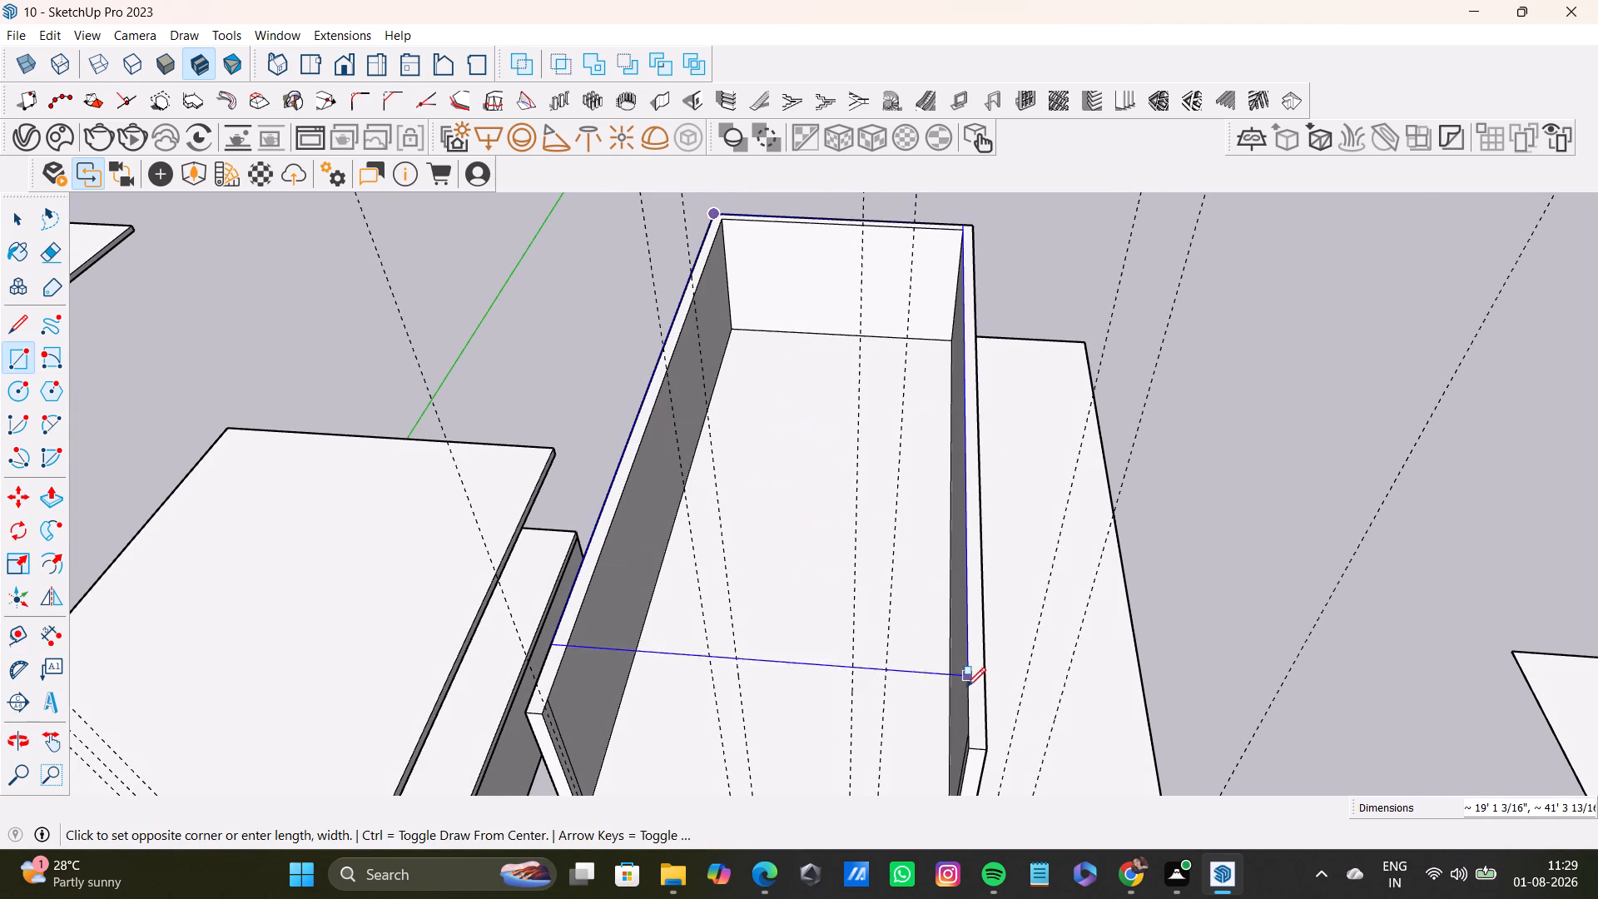
left_click(986, 746)
key("space")
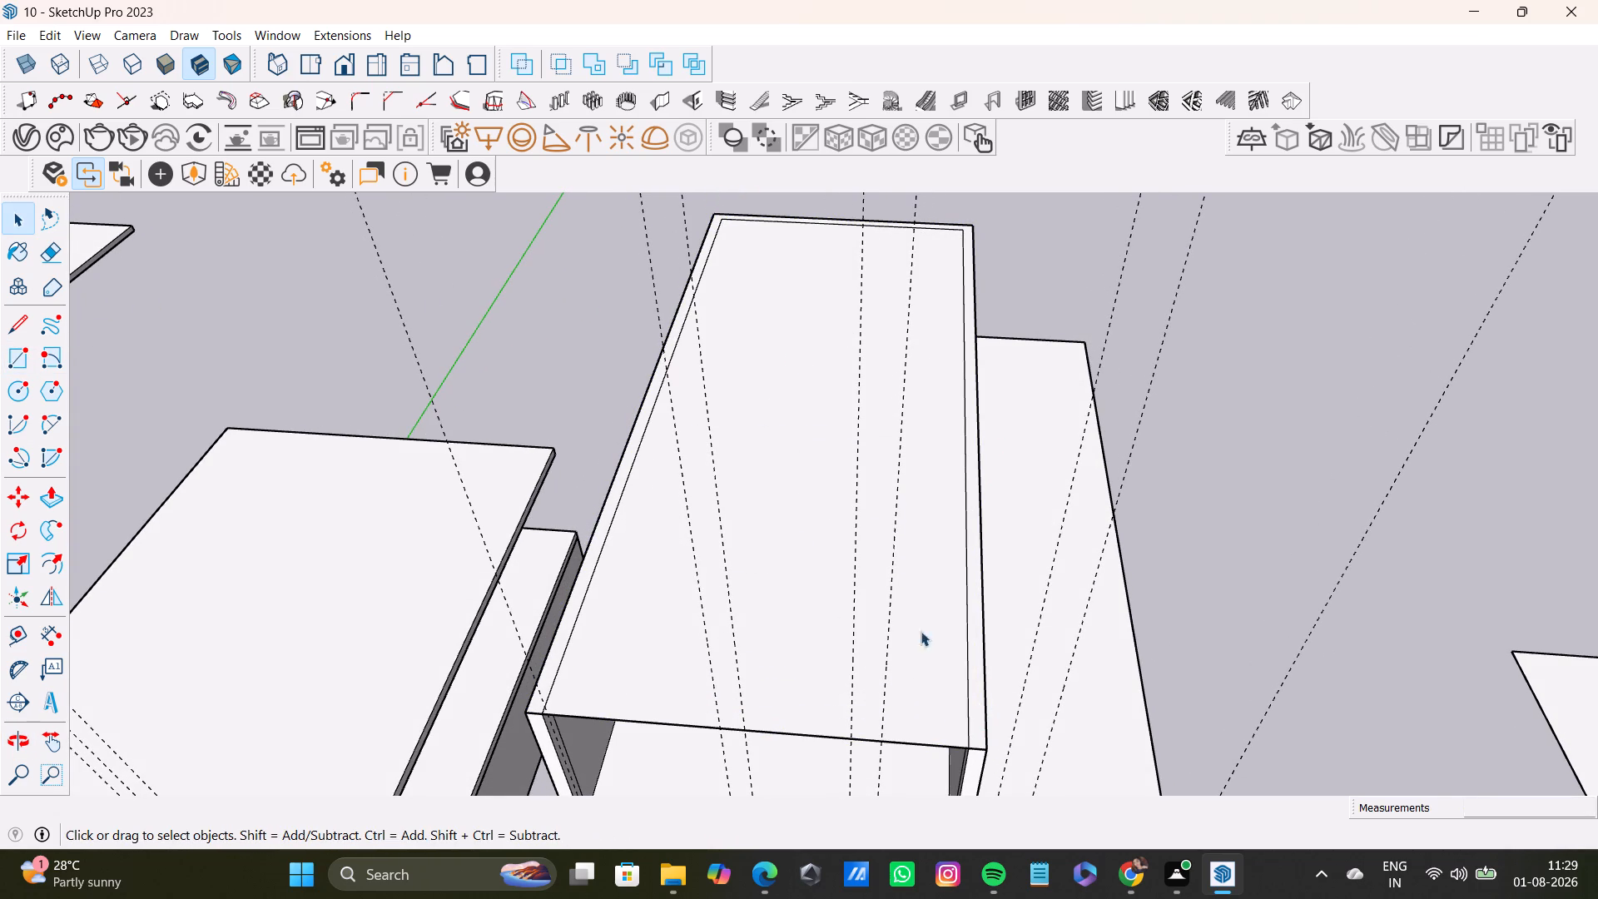
Extrude the rectangle on top of the walls upward by 6" with Push/Pull to form the roof slab.
left_click(46, 499)
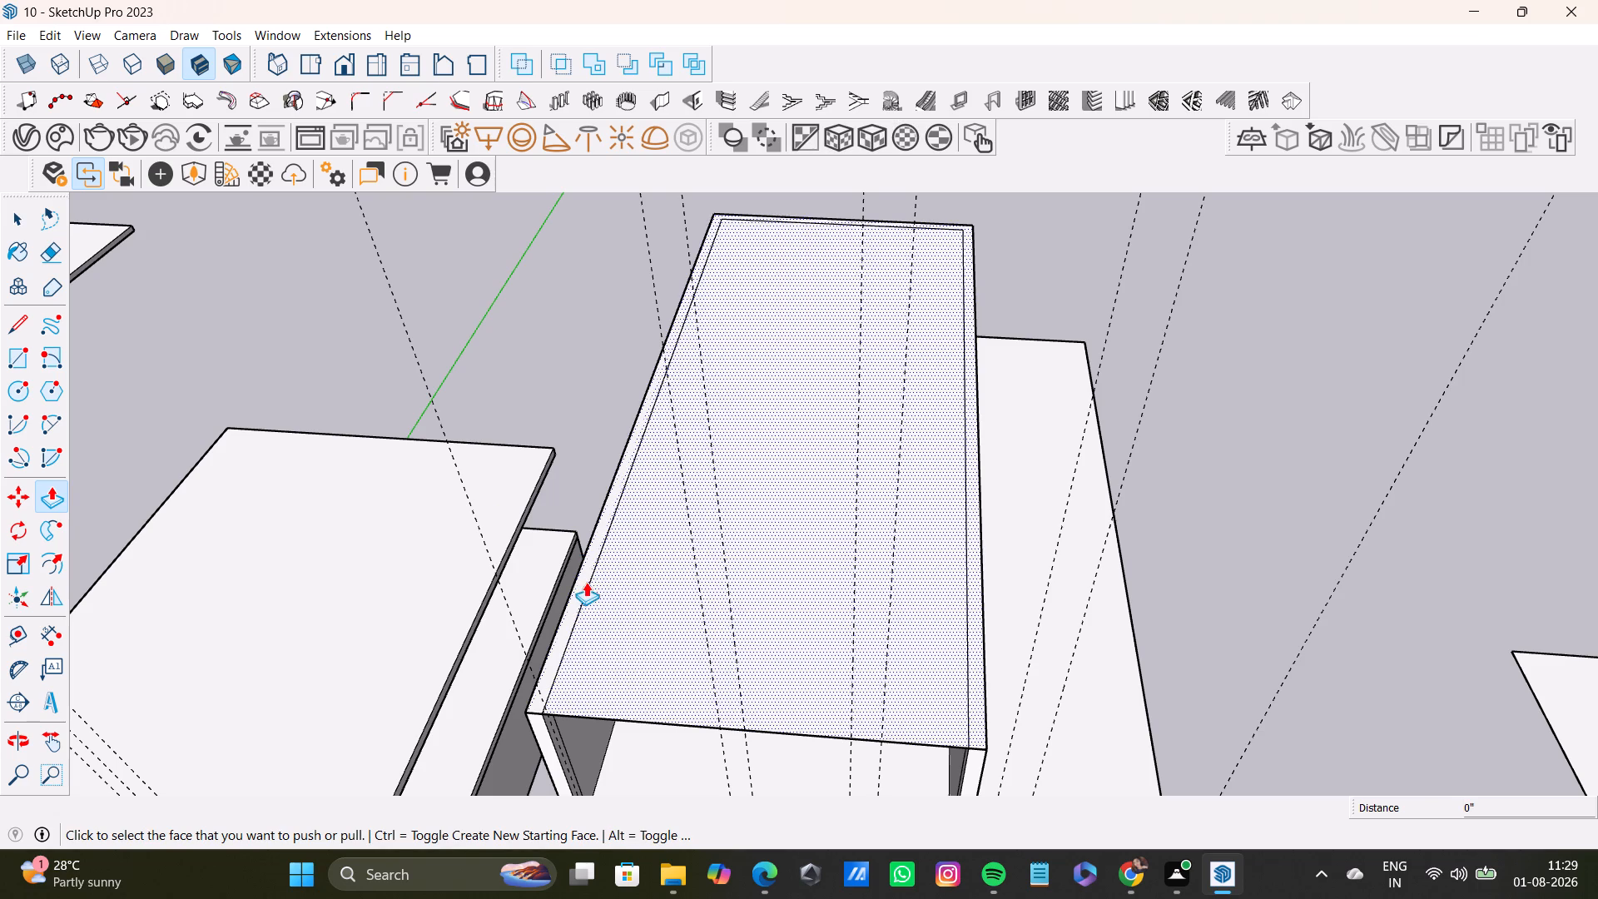
left_click(585, 584)
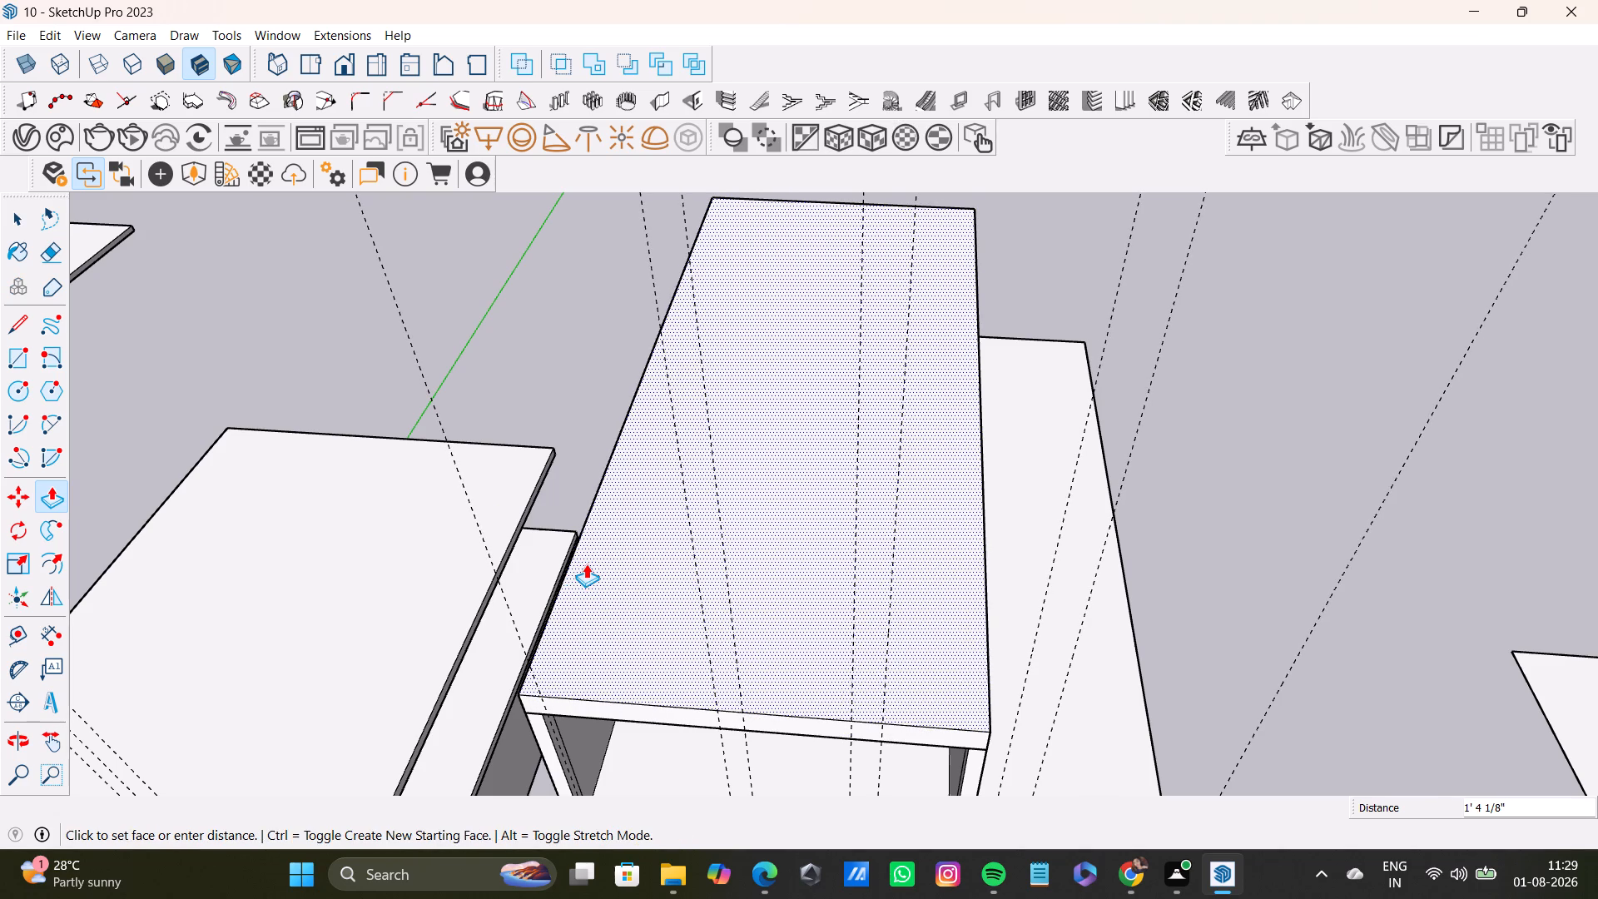
type("6\"")
key("Return")
key("space")
Make a group of all the connected geometry of the new top-storey roof slab.
middle_click_drag(1005, 672, 984, 548)
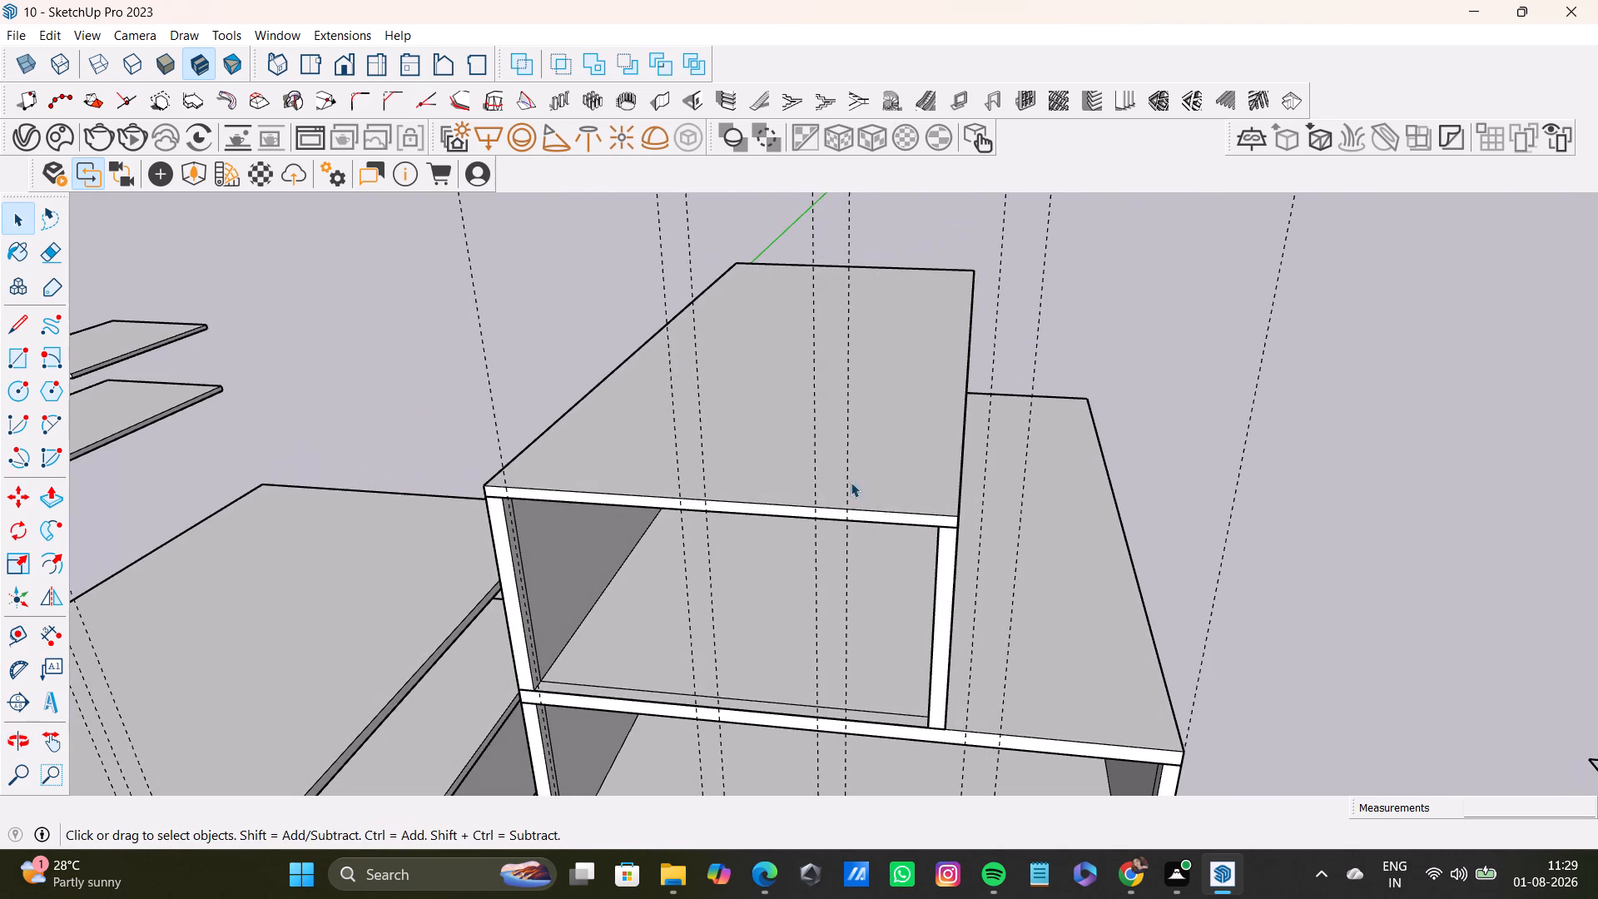
double_click(861, 469)
triple_click(855, 477)
right_click(850, 489)
right_click(850, 489)
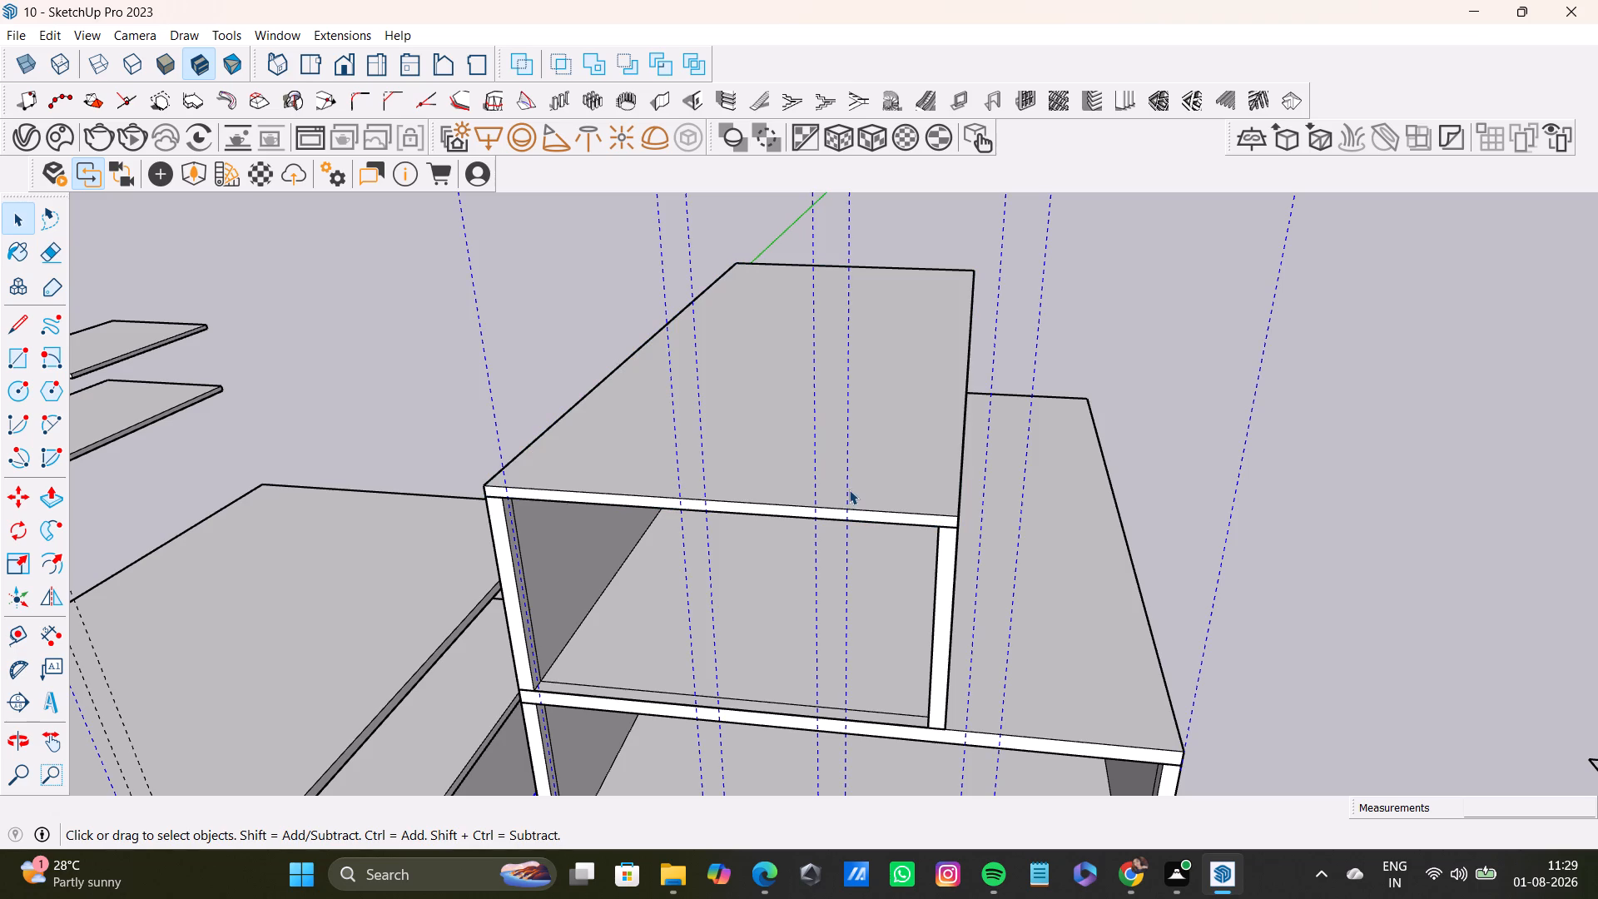
triple_click(868, 478)
right_click(868, 478)
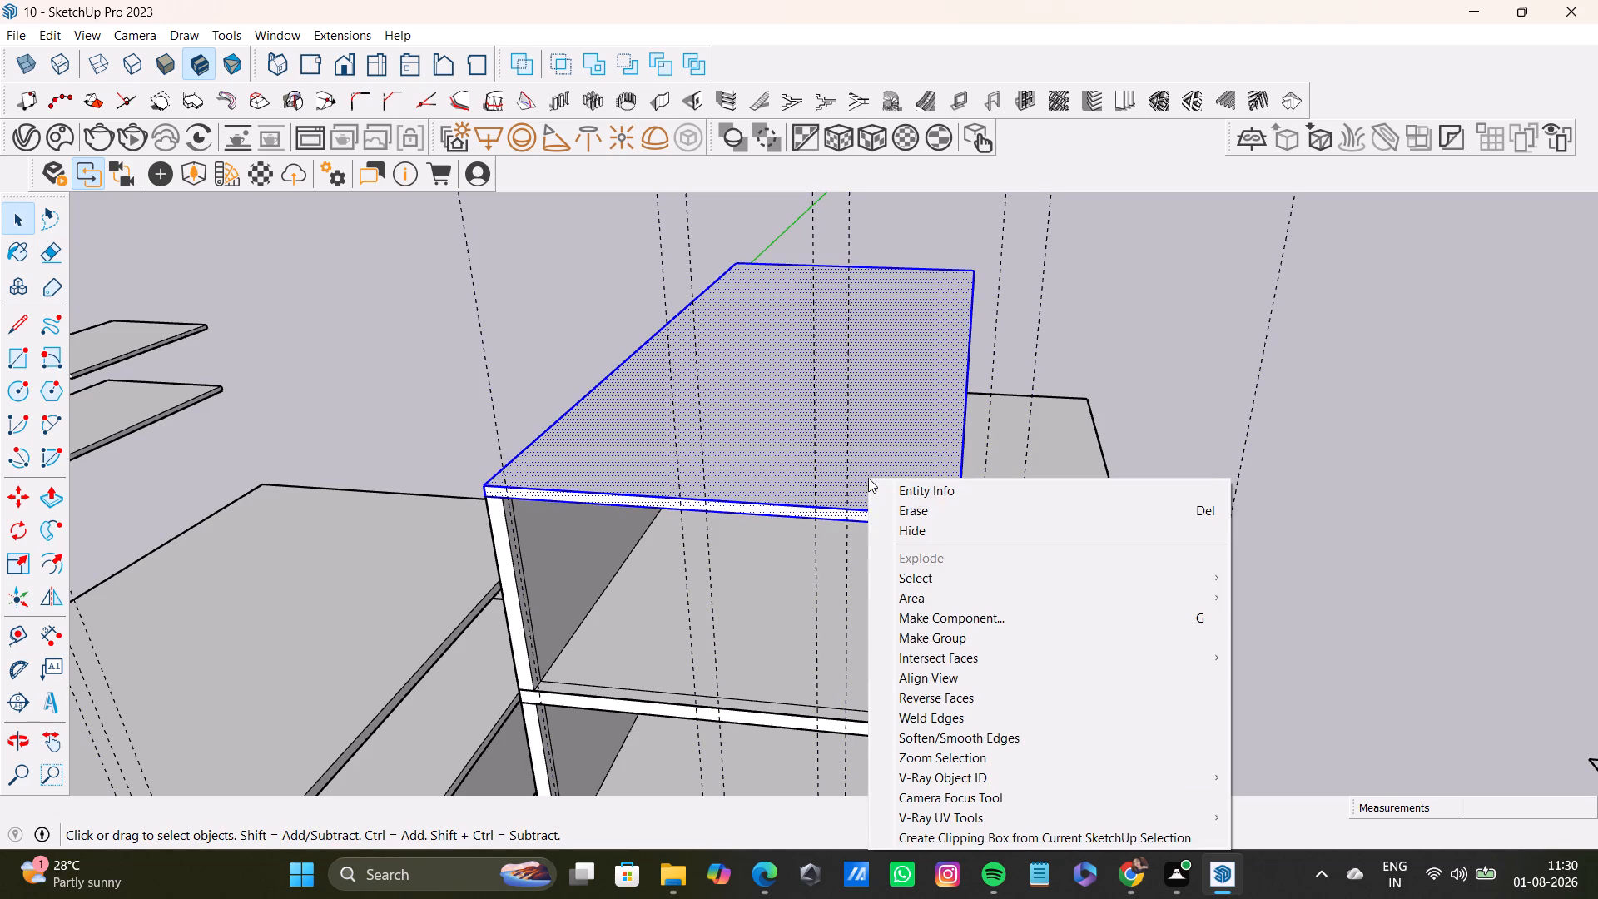
left_click(915, 629)
left_click(1597, 456)
key("space")
middle_click(1298, 585)
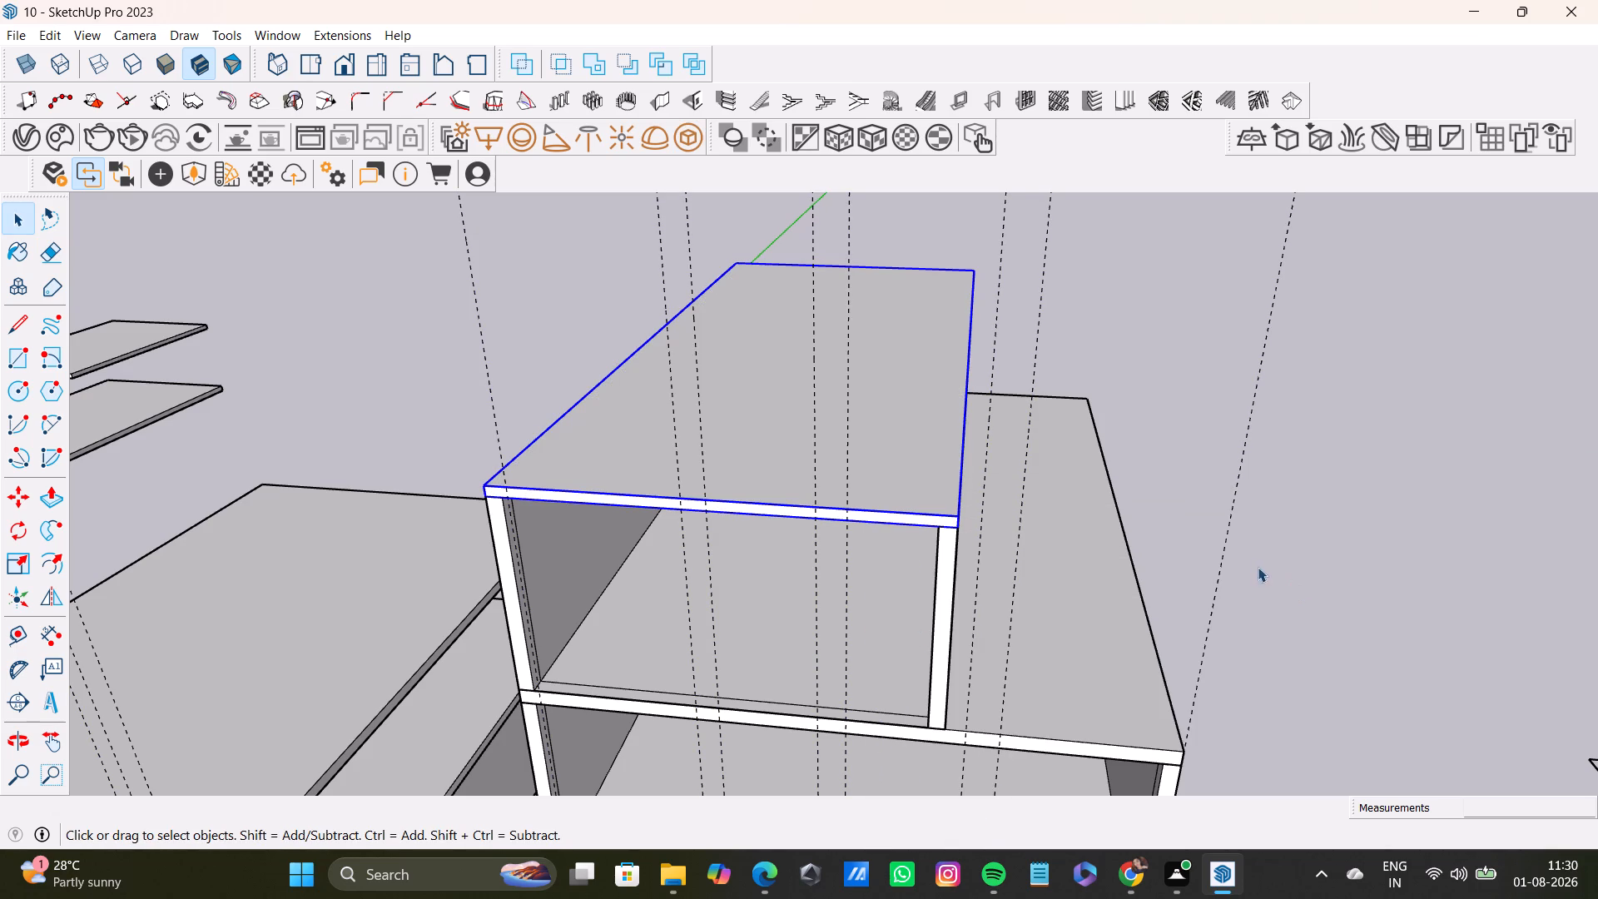
left_click(895, 450)
left_click(1351, 355)
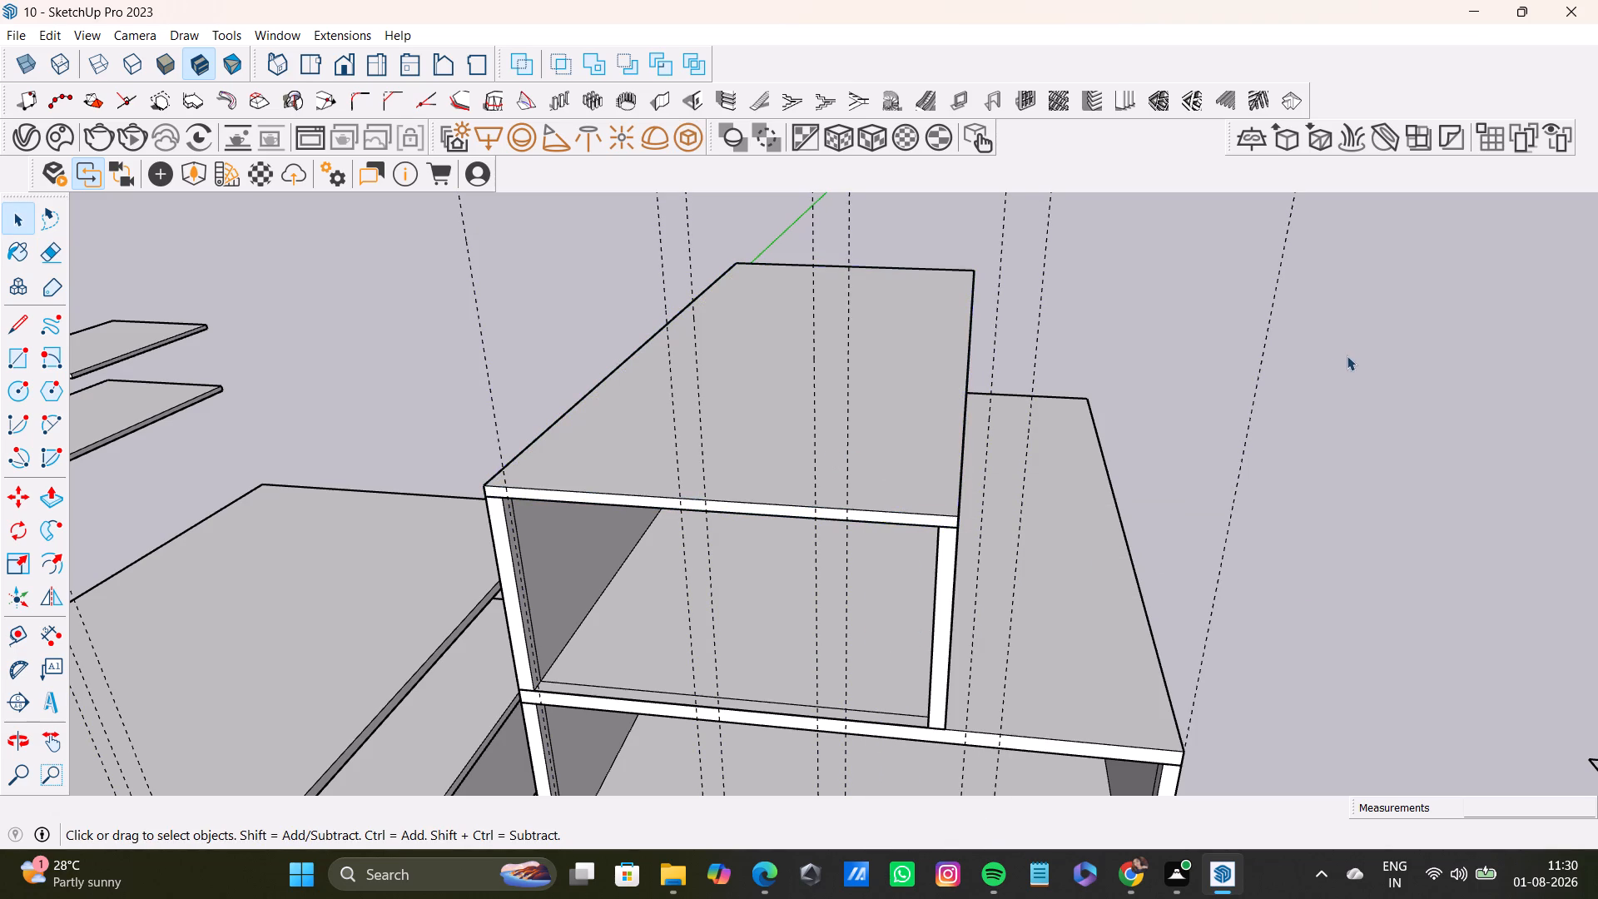
Group the new roof slab's geometry once more inside its own group.
triple_click(876, 430)
right_click(878, 432)
right_click(878, 432)
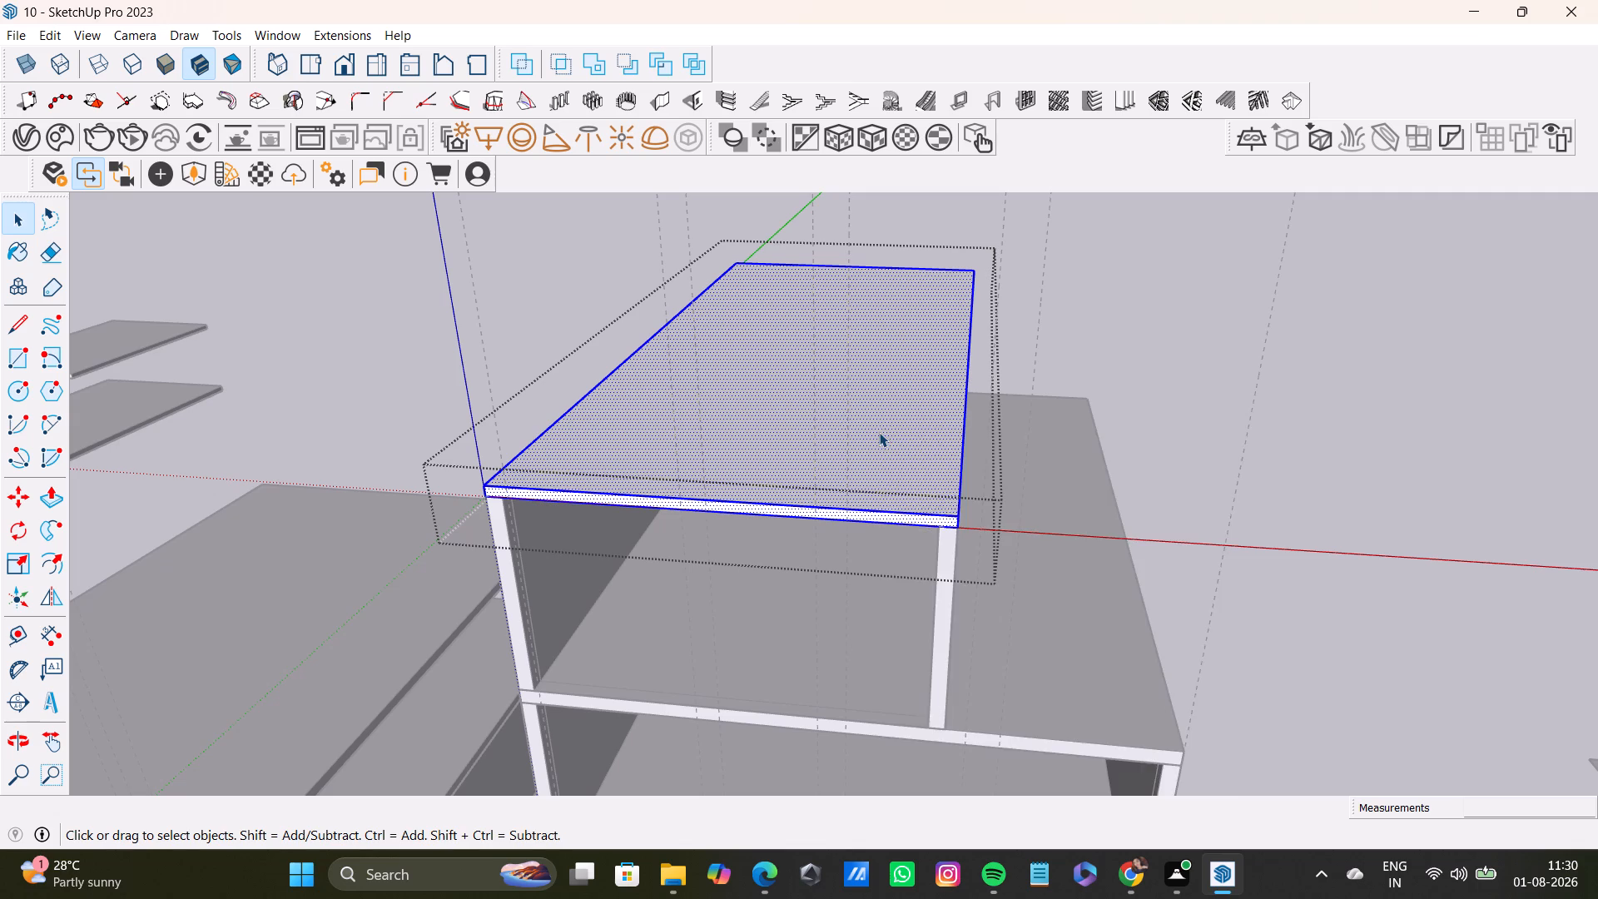
right_click(879, 432)
left_click(931, 585)
left_click(1215, 440)
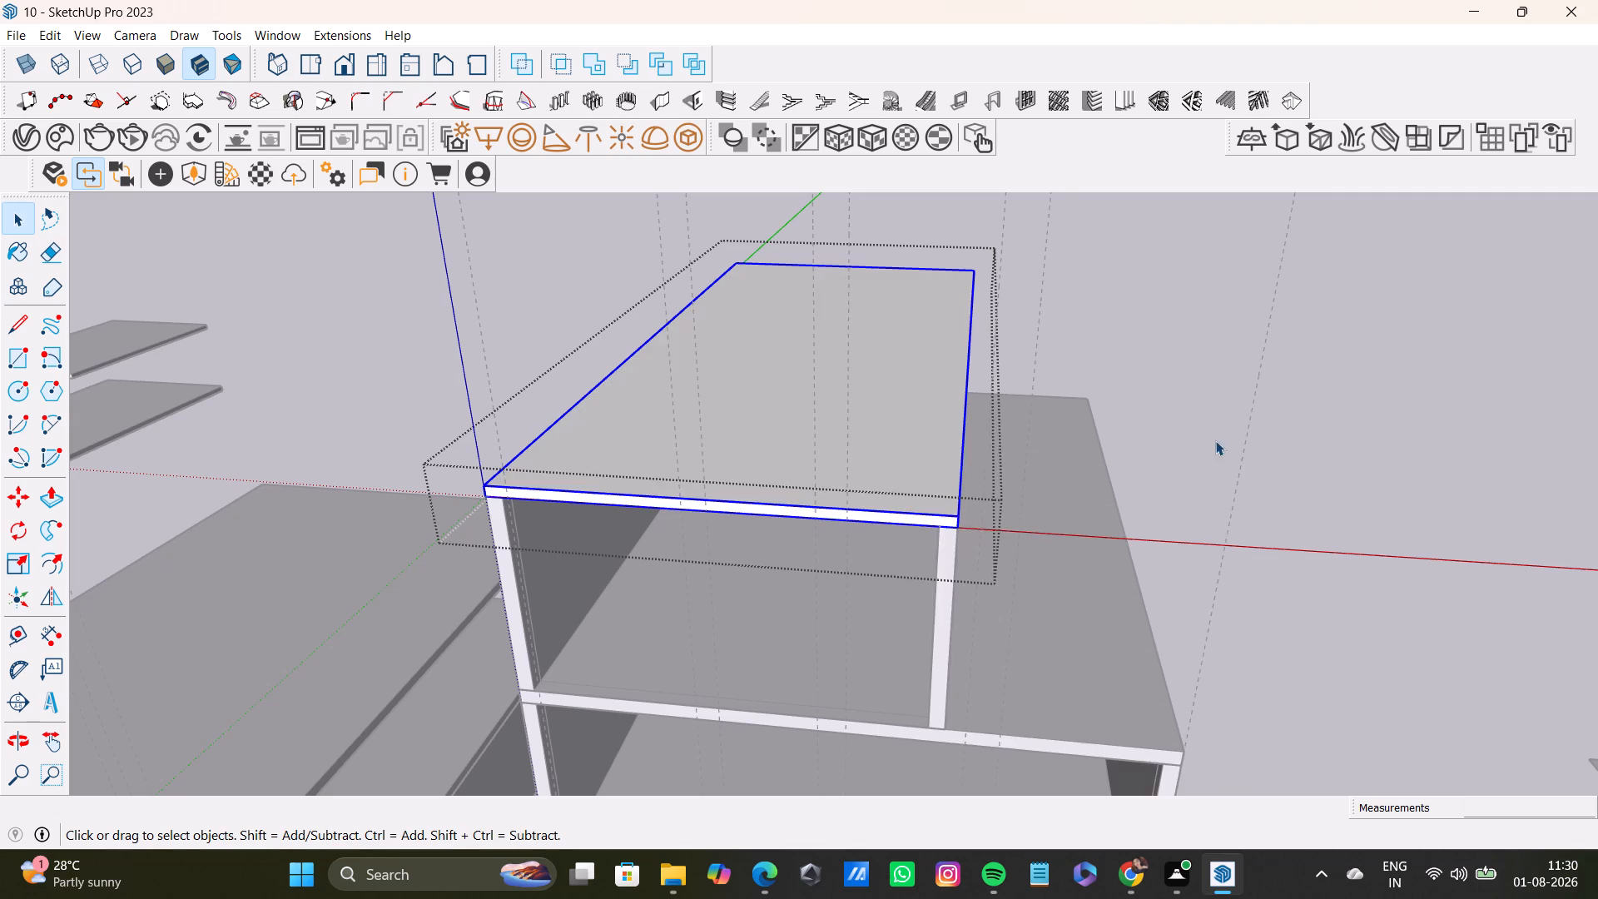
key("space")
Examine the taller building from several sides, from the new roof slab down to the arched ground-floor front.
middle_click_drag(1155, 554, 901, 377)
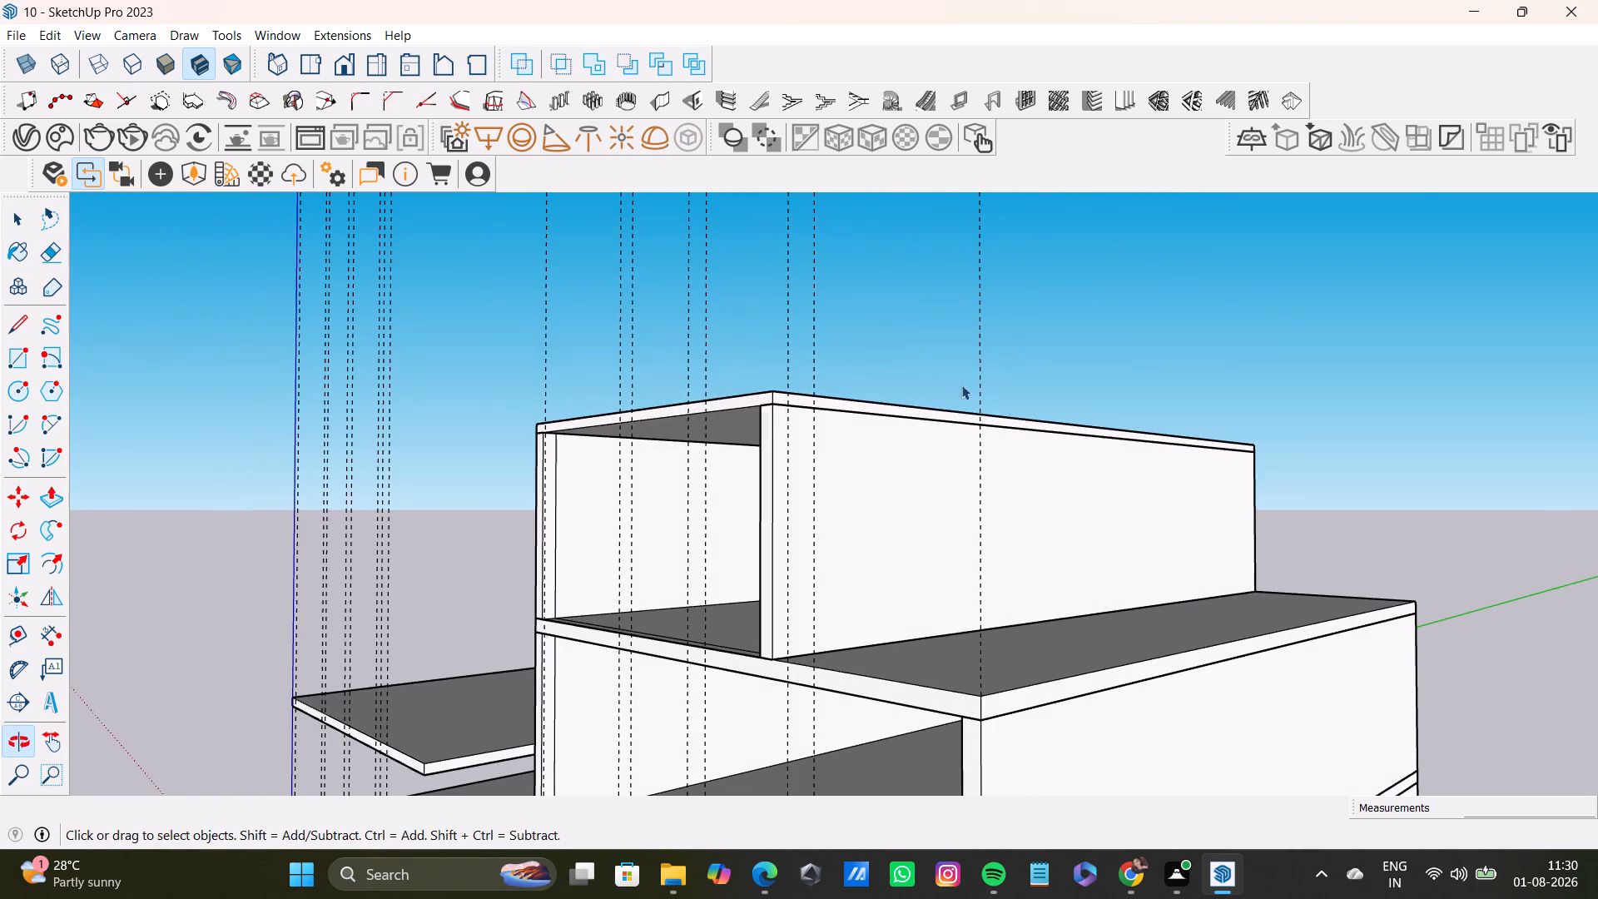
scroll(1029, 440, "down", 8)
middle_click_drag(1029, 443, 1253, 442)
middle_click_drag(1153, 452, 1125, 345, "shift")
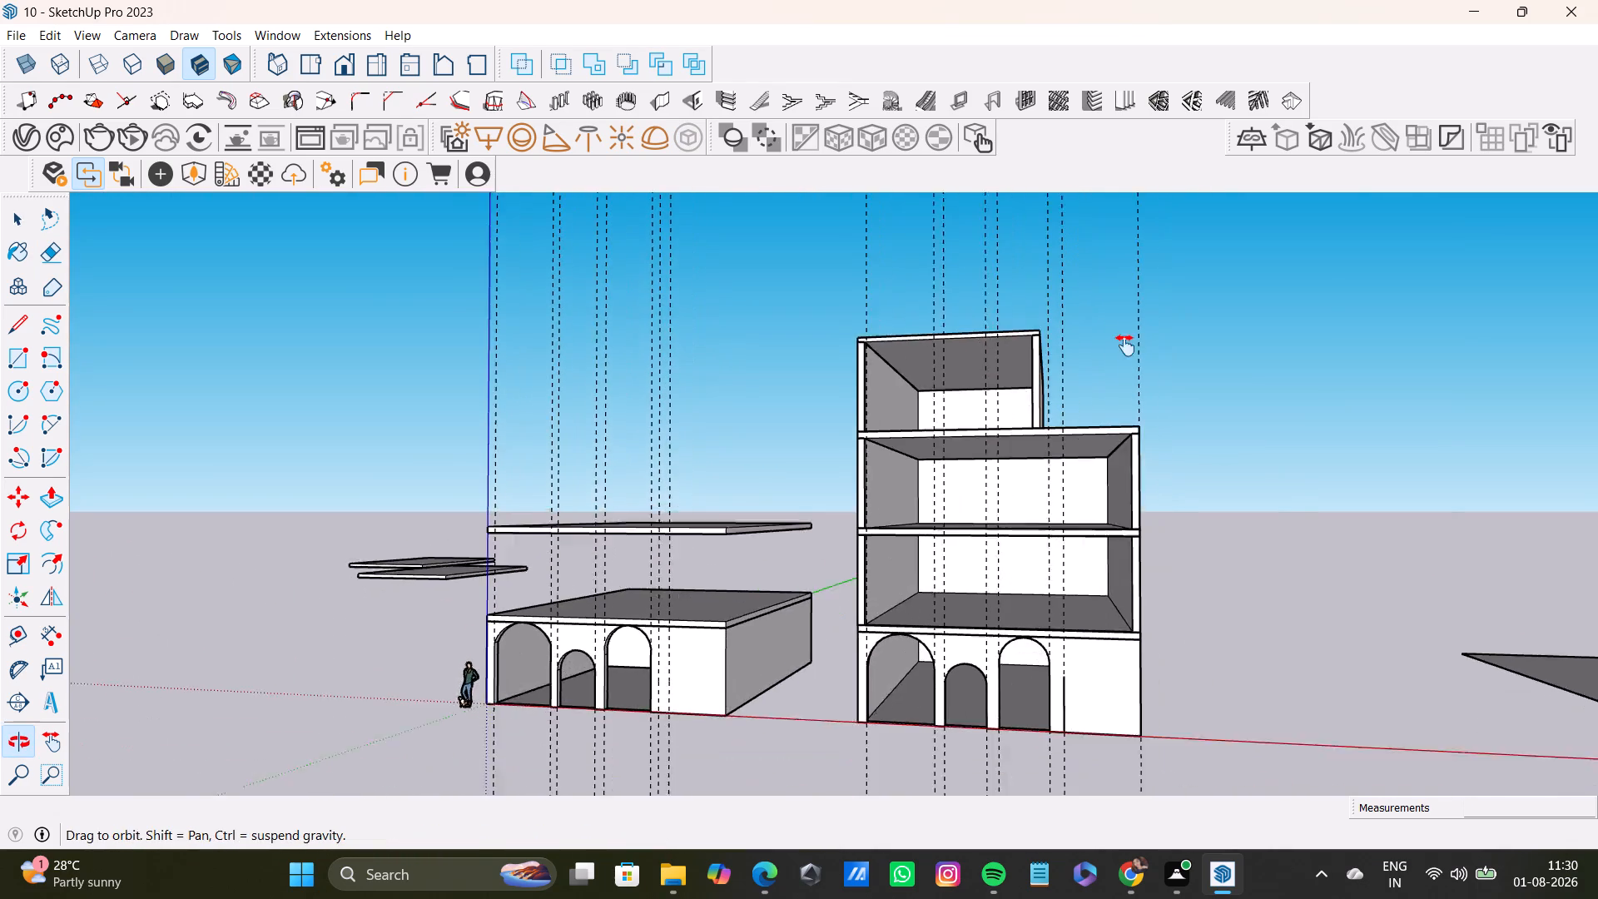
middle_click_drag(1125, 345, 1110, 355, "shift")
scroll(1066, 440, "up", 4)
middle_click_drag(1065, 438, 1176, 431)
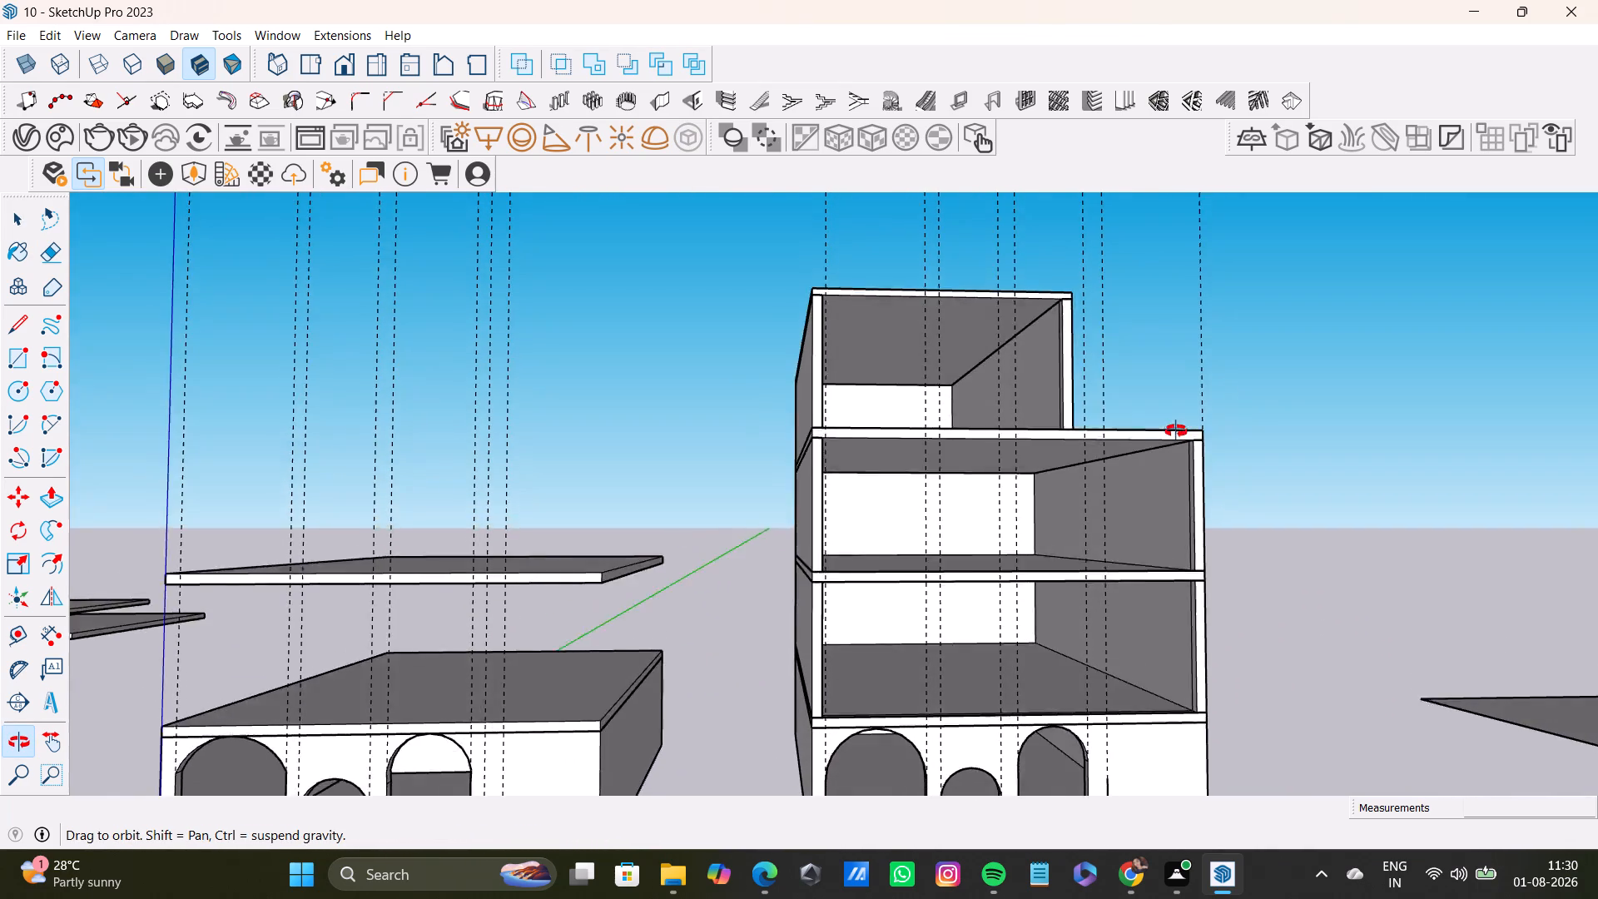
middle_click_drag(1176, 431, 1176, 405)
middle_click_drag(1084, 459, 1039, 298, "shift")
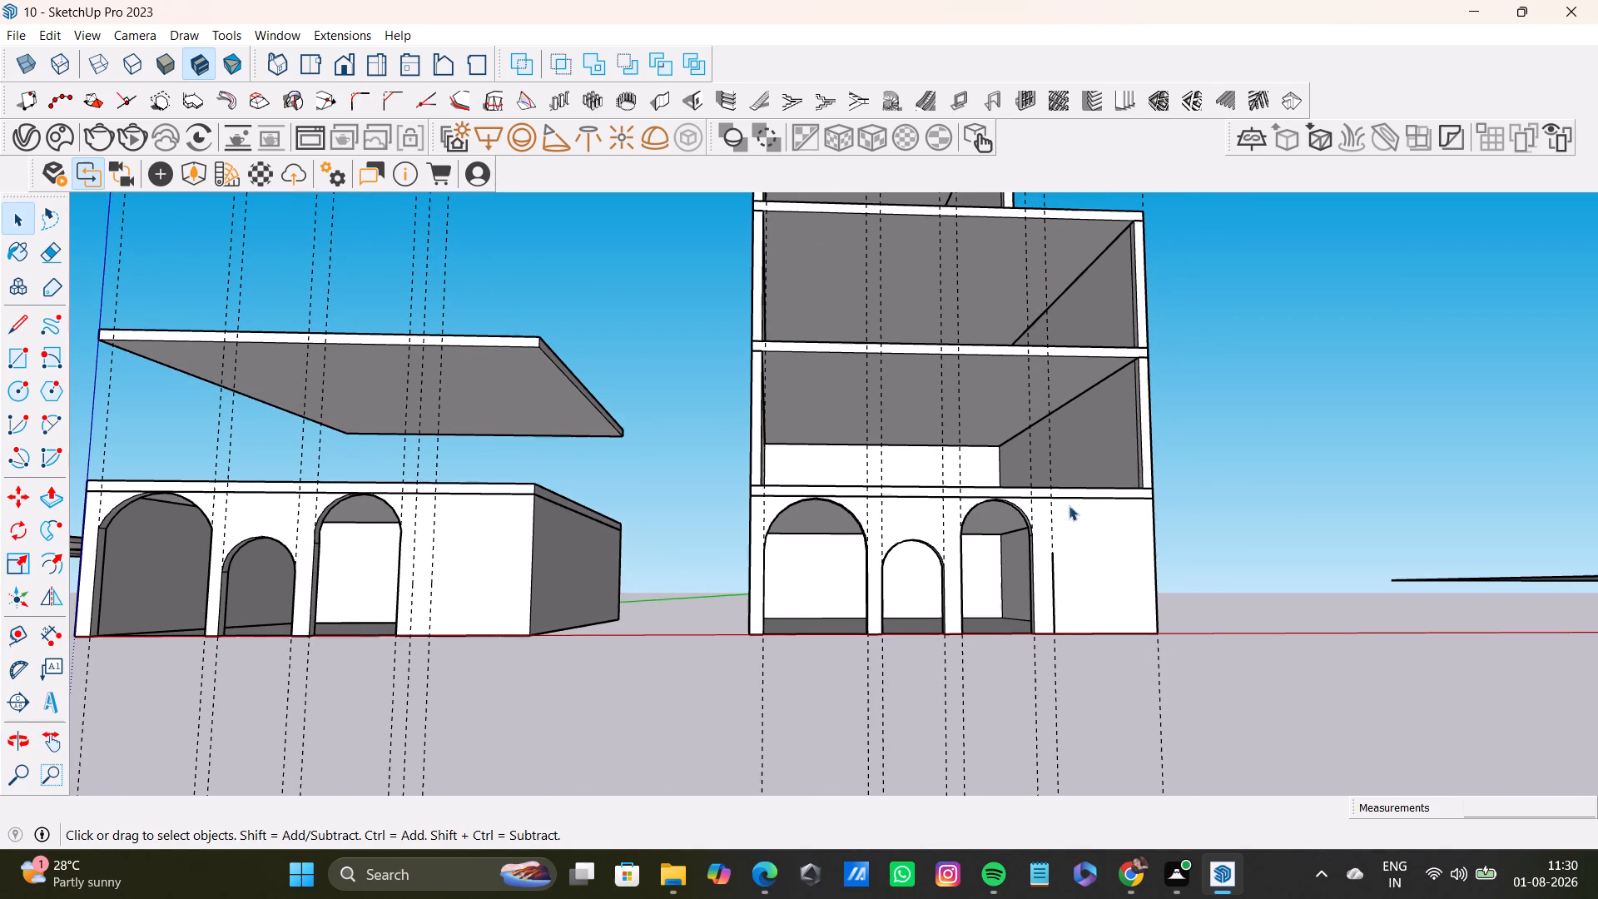
middle_click_drag(1139, 451, 1123, 454)
scroll(1061, 477, "up", 2)
middle_click_drag(1058, 480, 1097, 387)
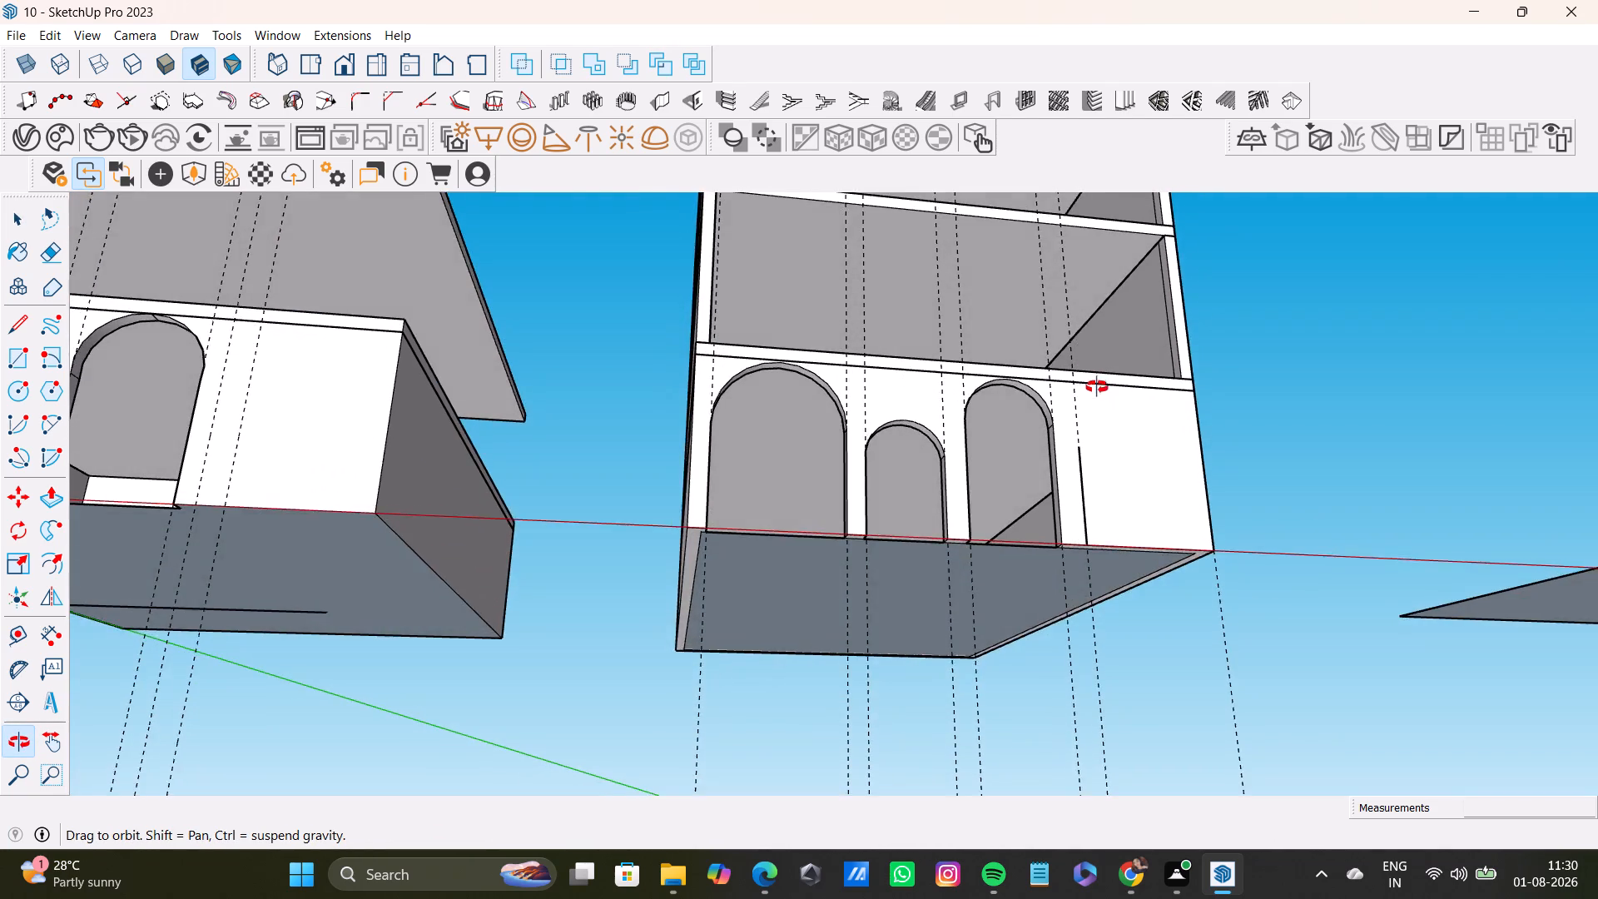
middle_click_drag(1097, 387, 1128, 528)
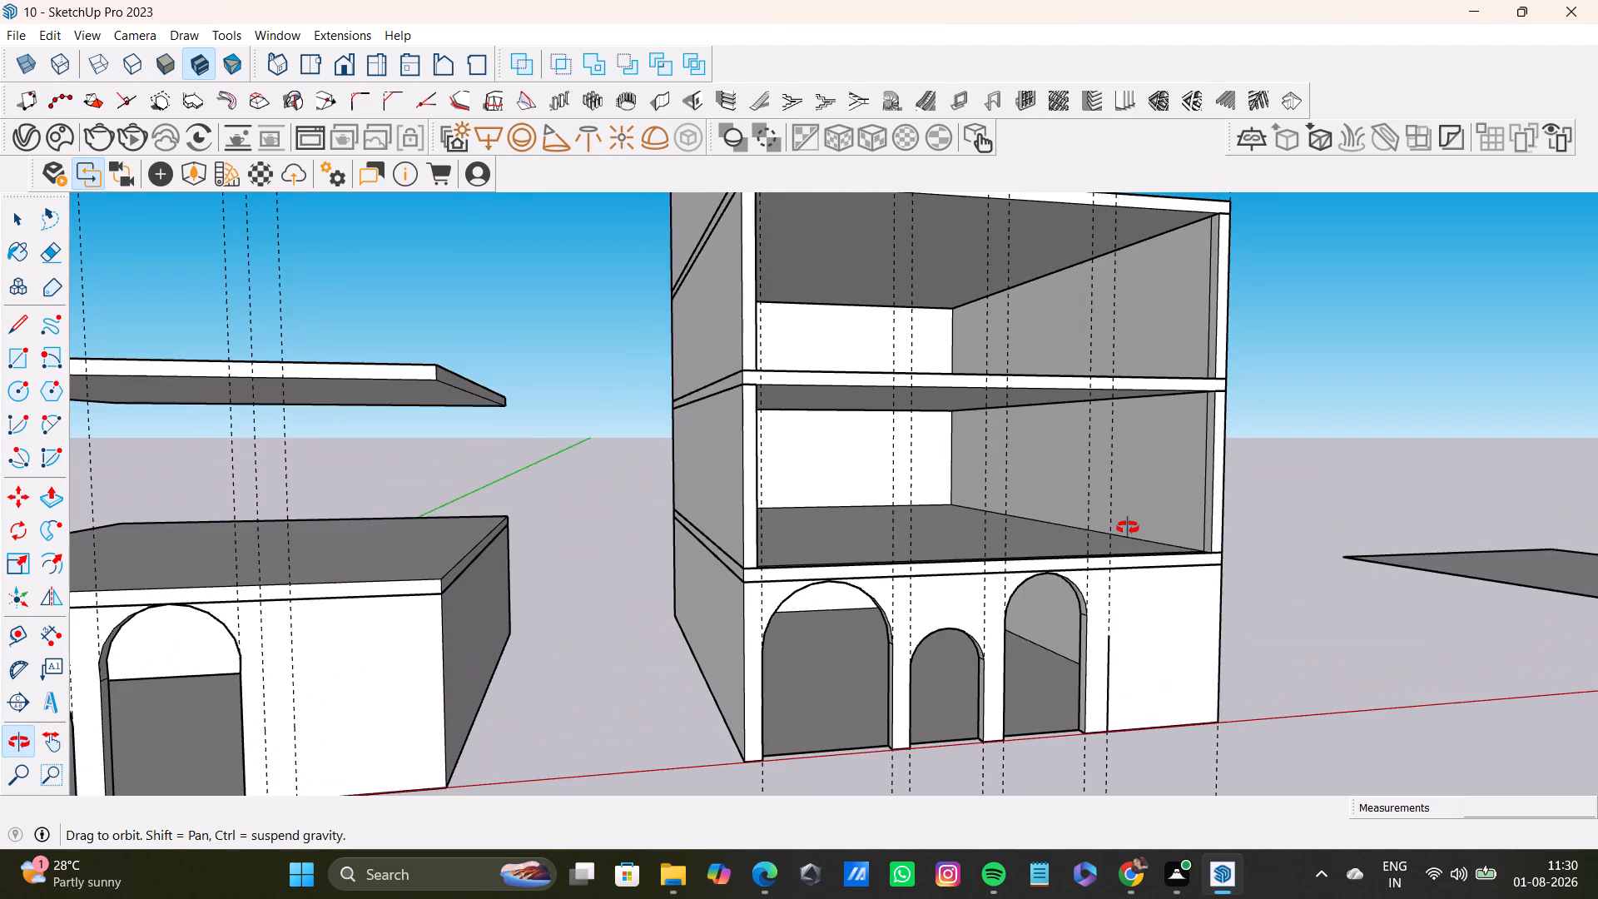
middle_click_drag(1128, 528, 943, 534)
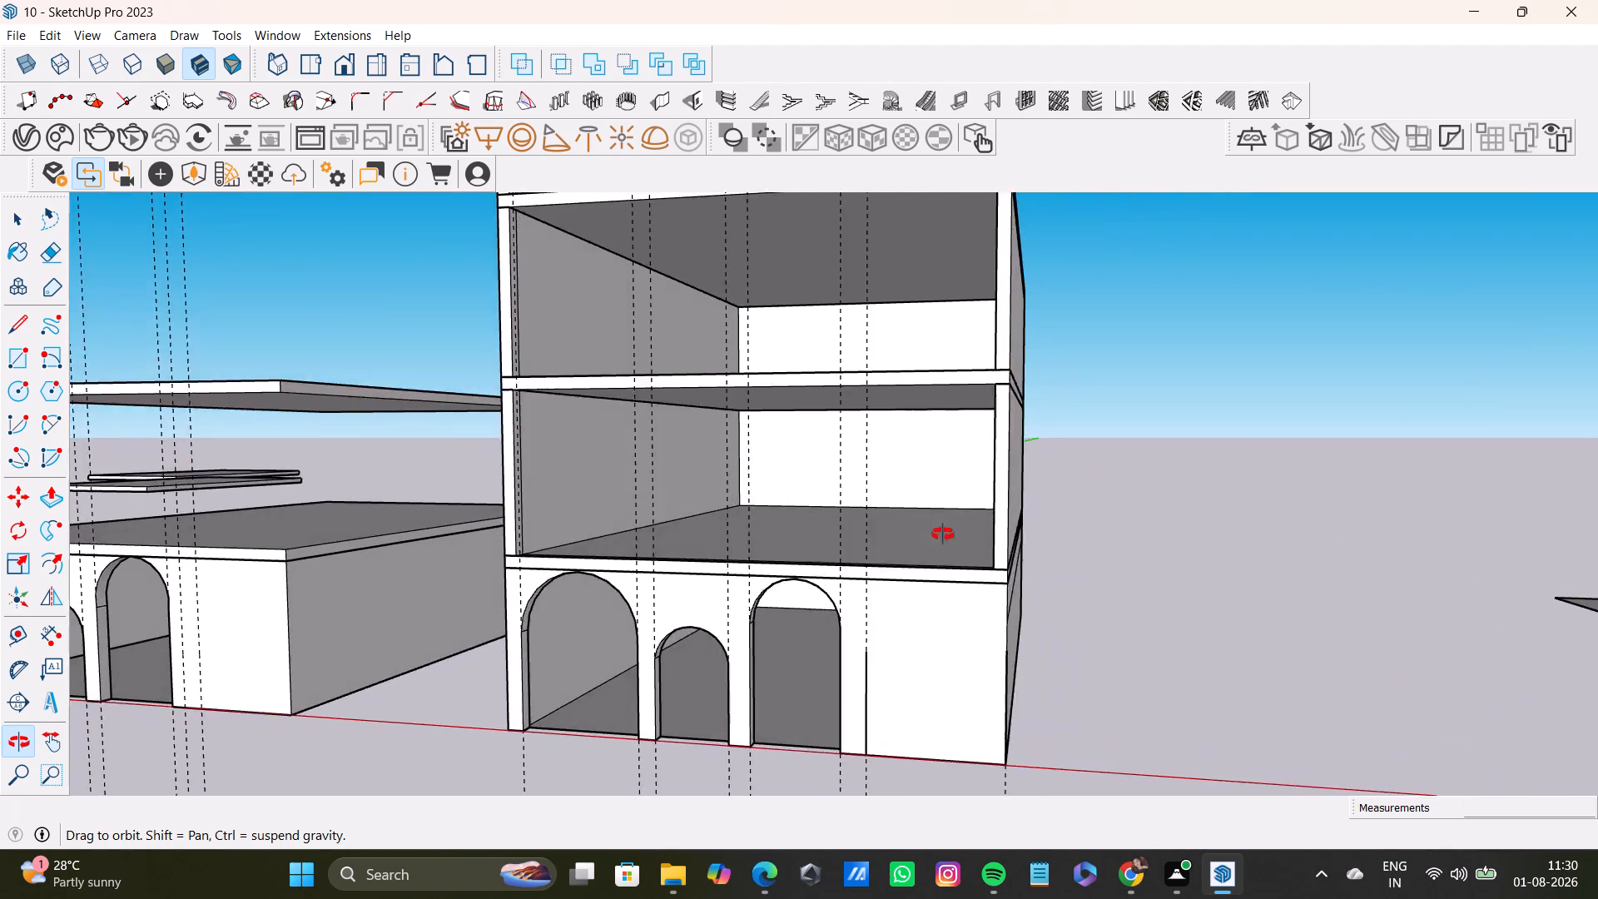
middle_click_drag(943, 534, 996, 511)
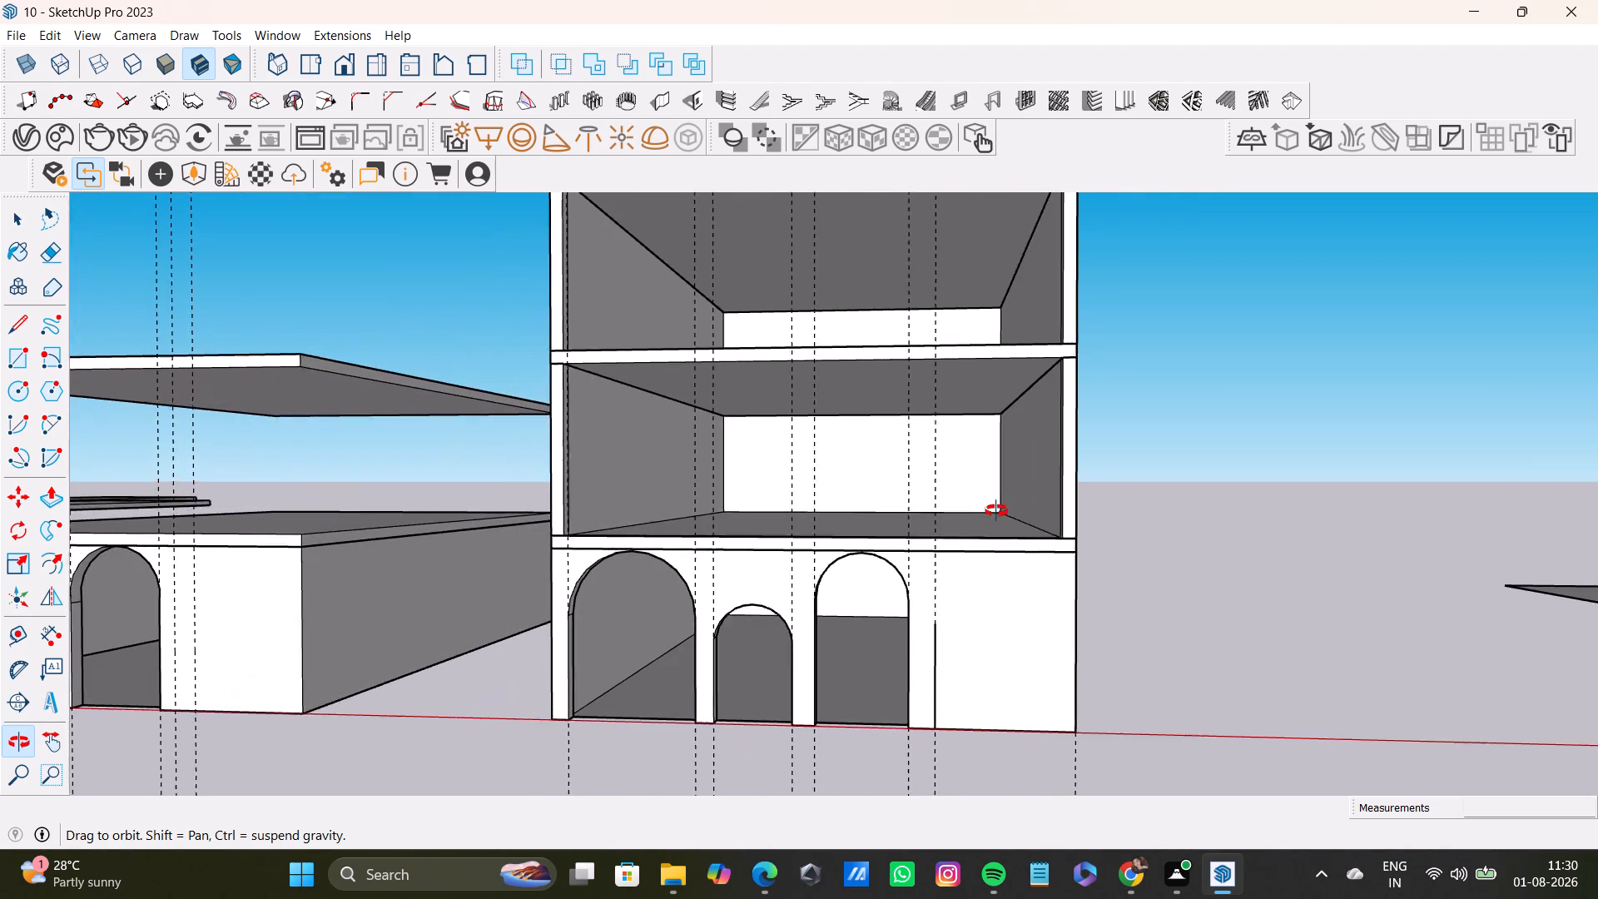
middle_click_drag(996, 511, 998, 516)
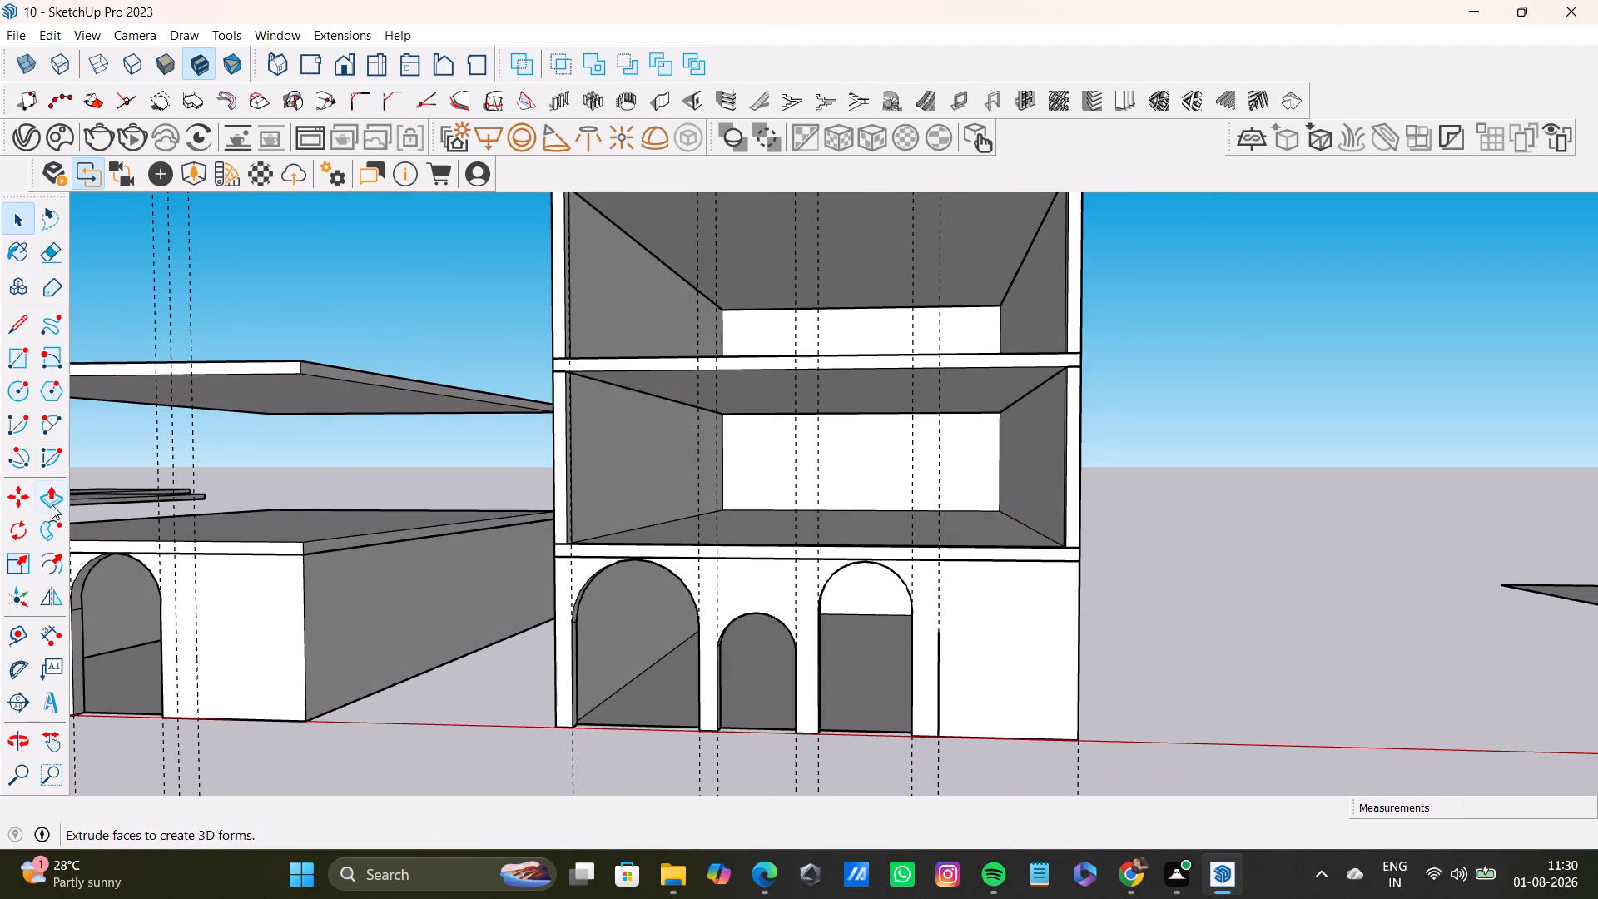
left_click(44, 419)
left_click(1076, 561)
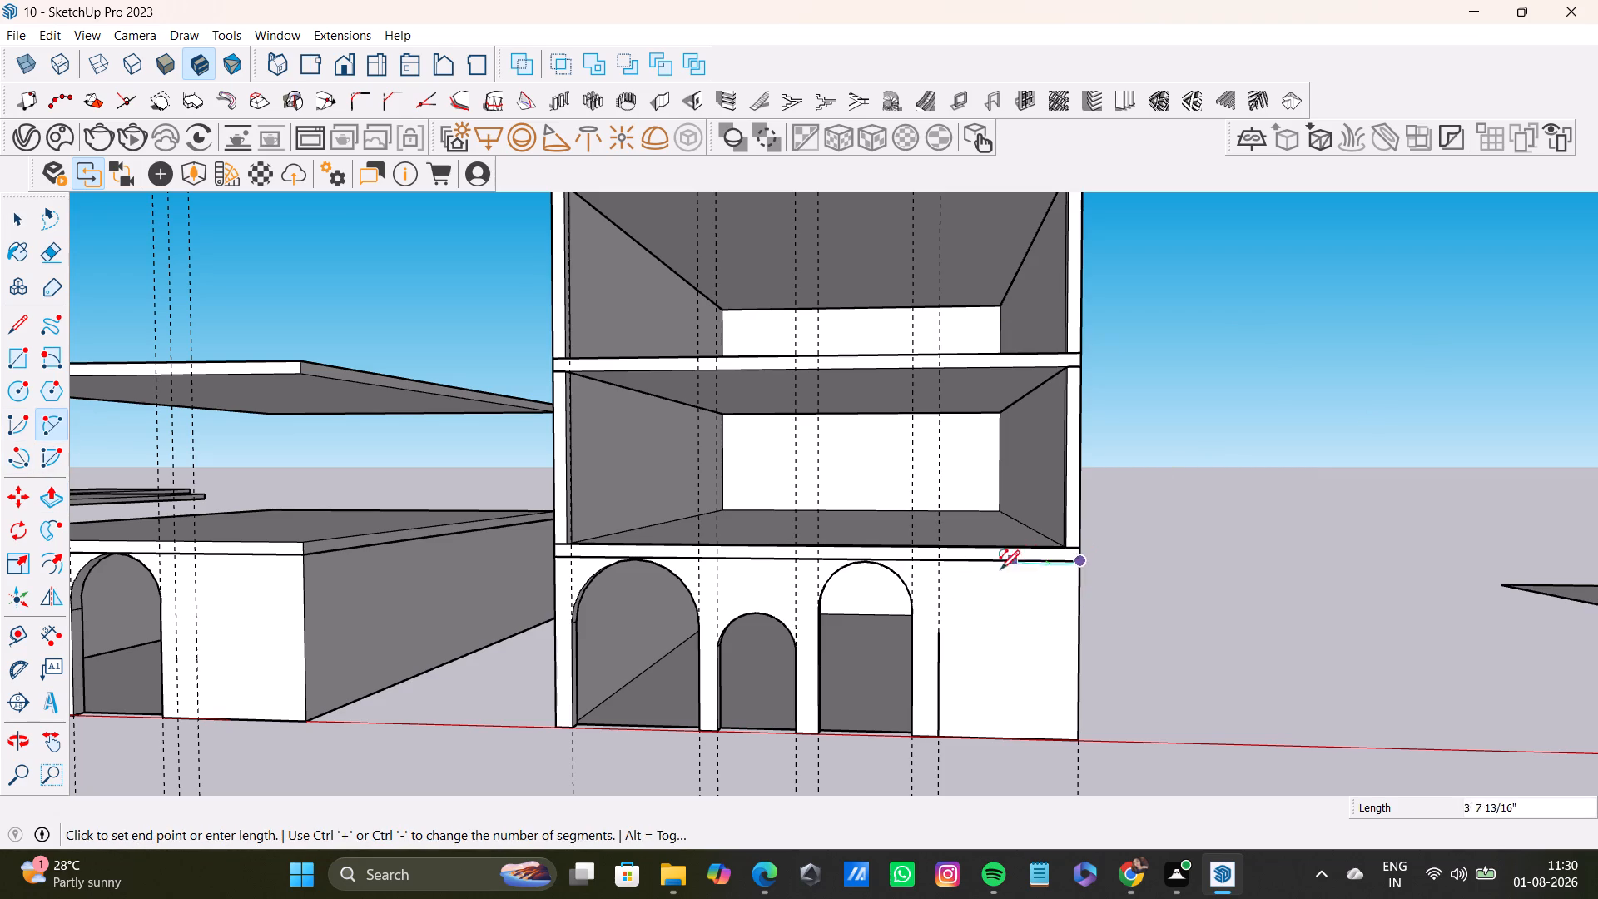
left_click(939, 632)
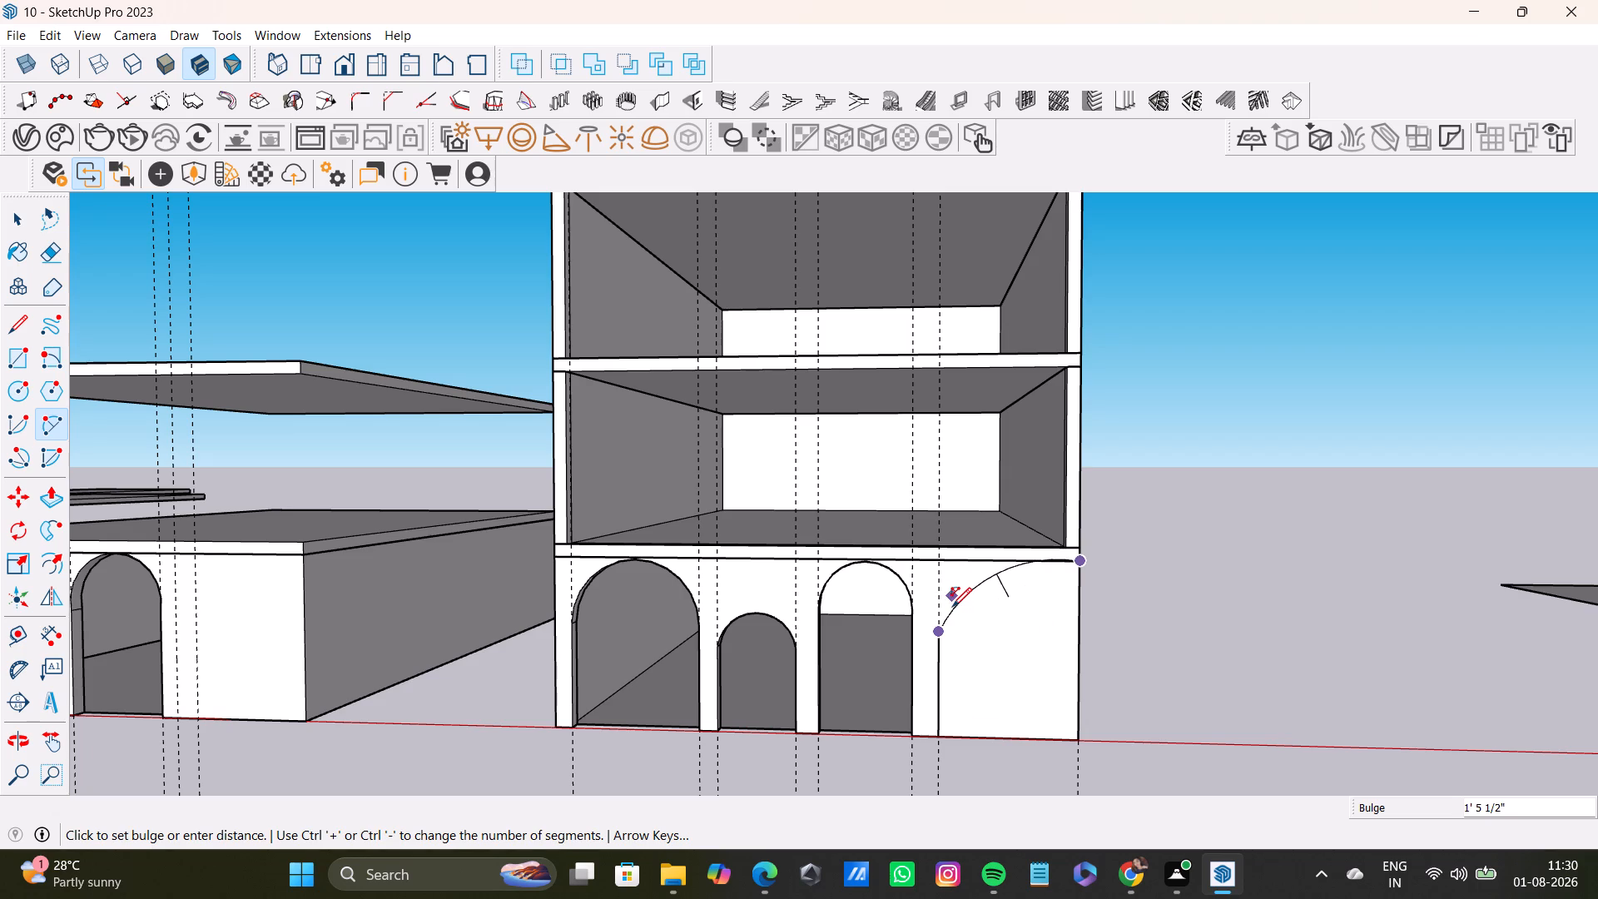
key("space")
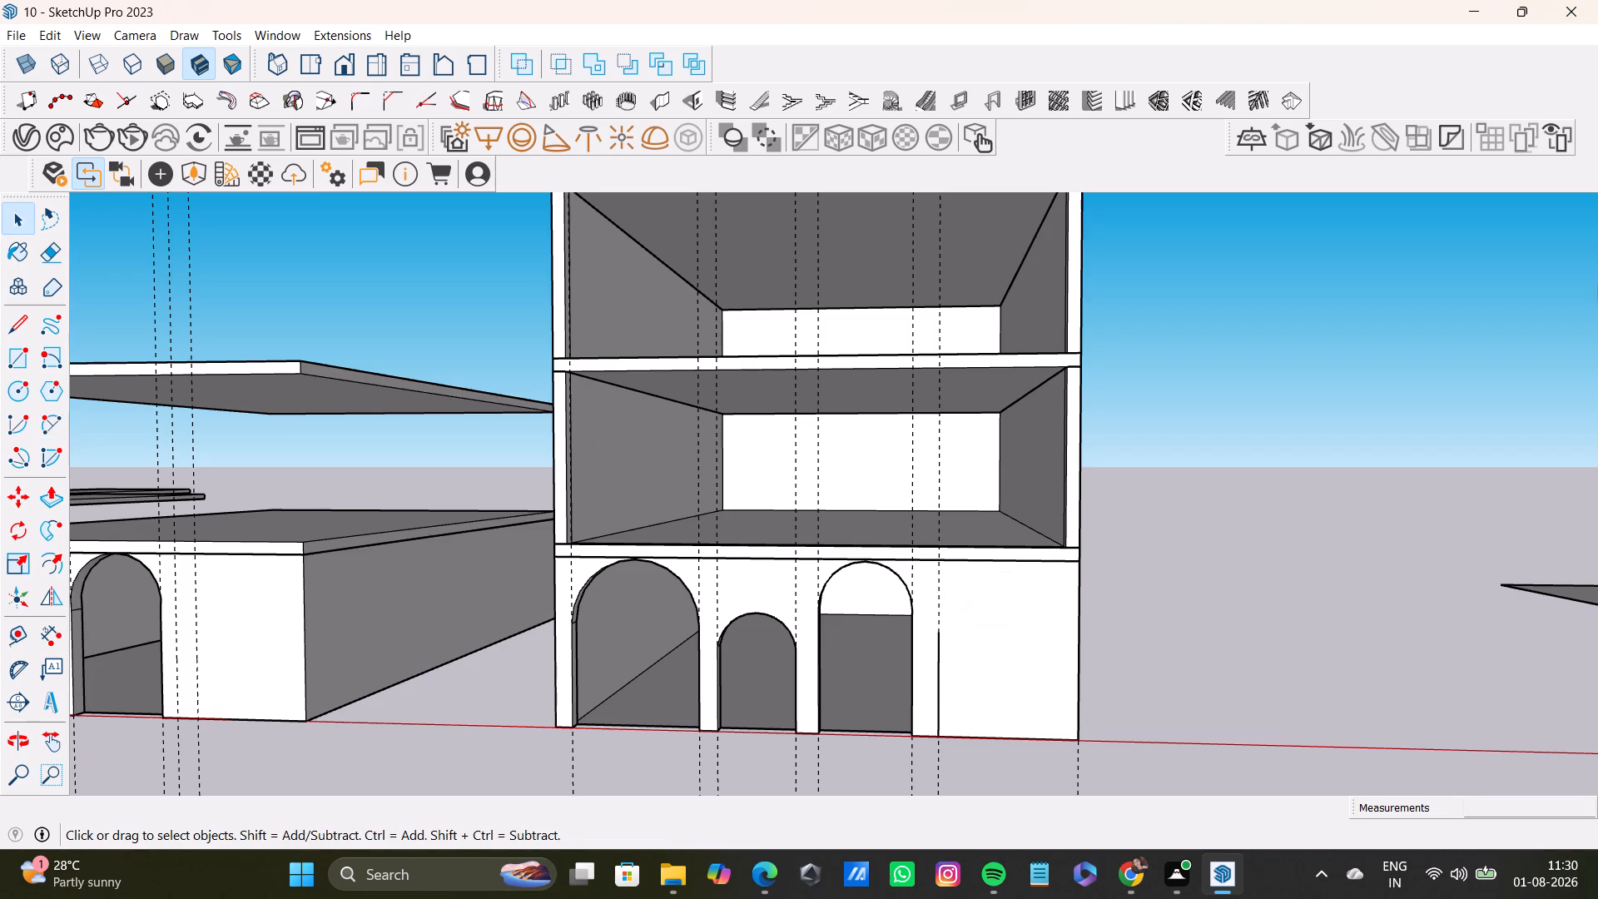
Delete the short vertical line on the blank end of the taller building's ground-floor front wall, inside its nested group.
left_click(935, 690)
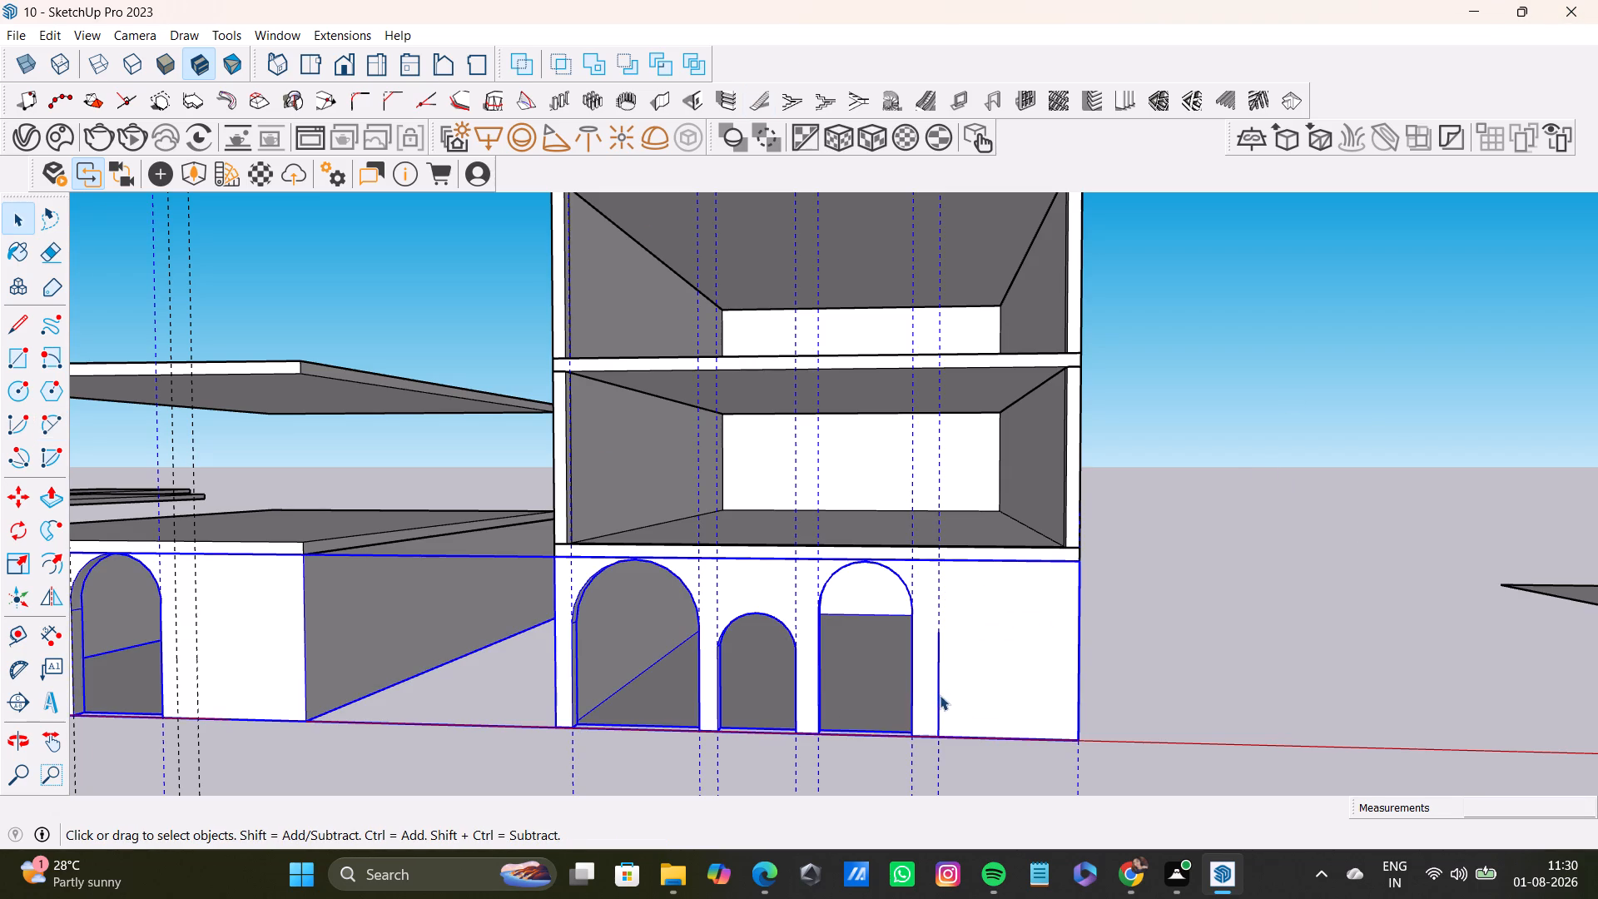
triple_click(940, 696)
left_click(984, 678)
left_click(940, 686)
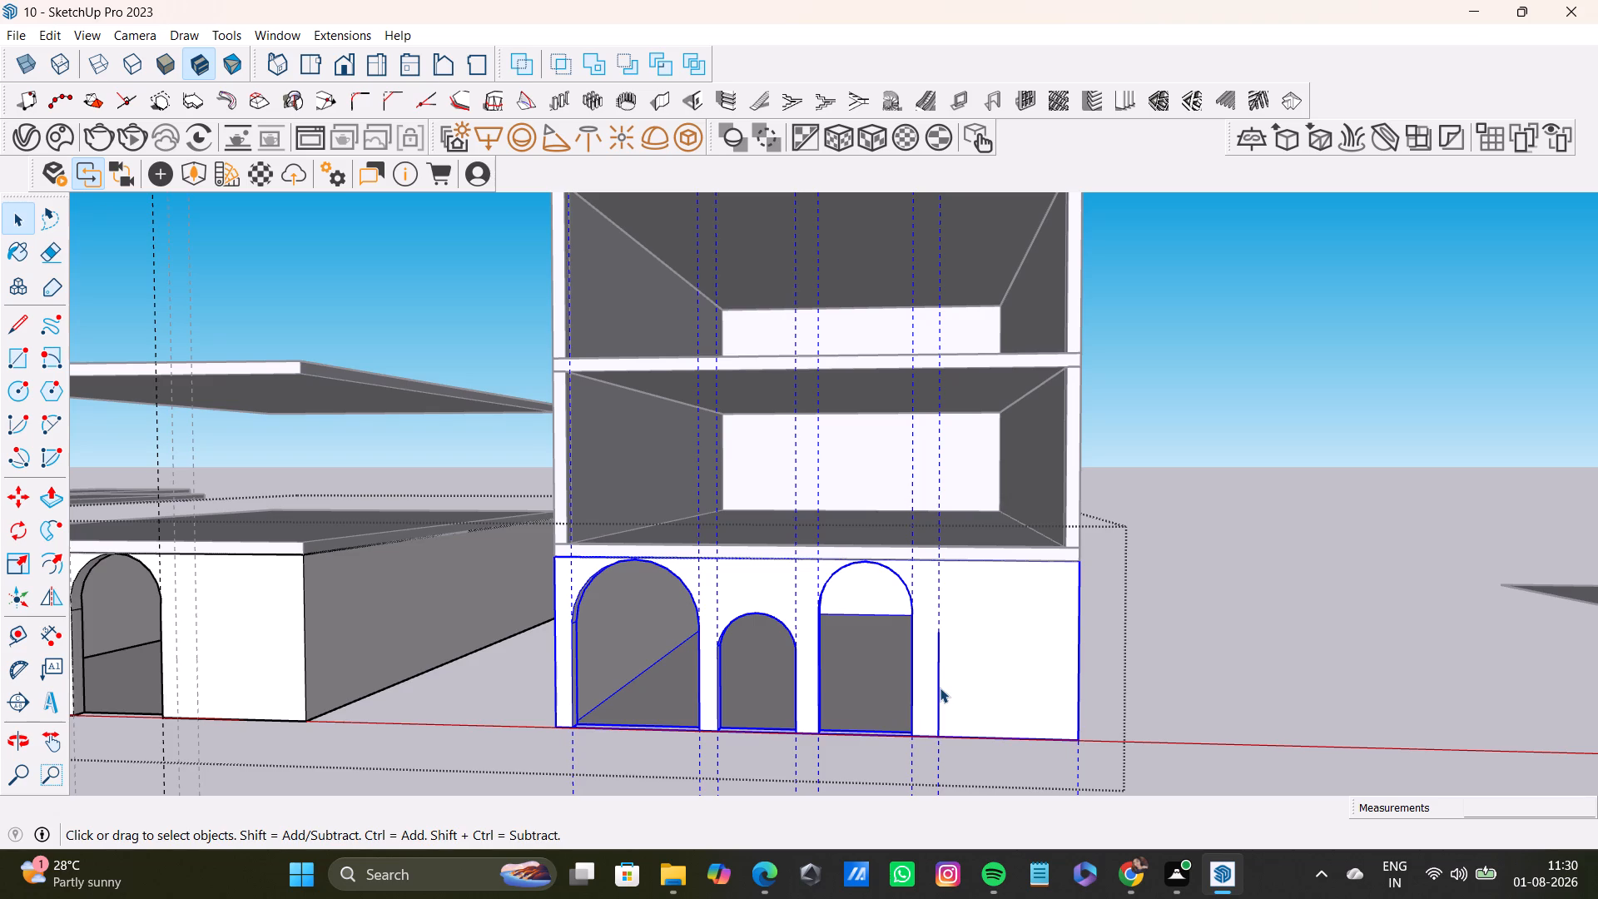
double_click(940, 688)
left_click(940, 681)
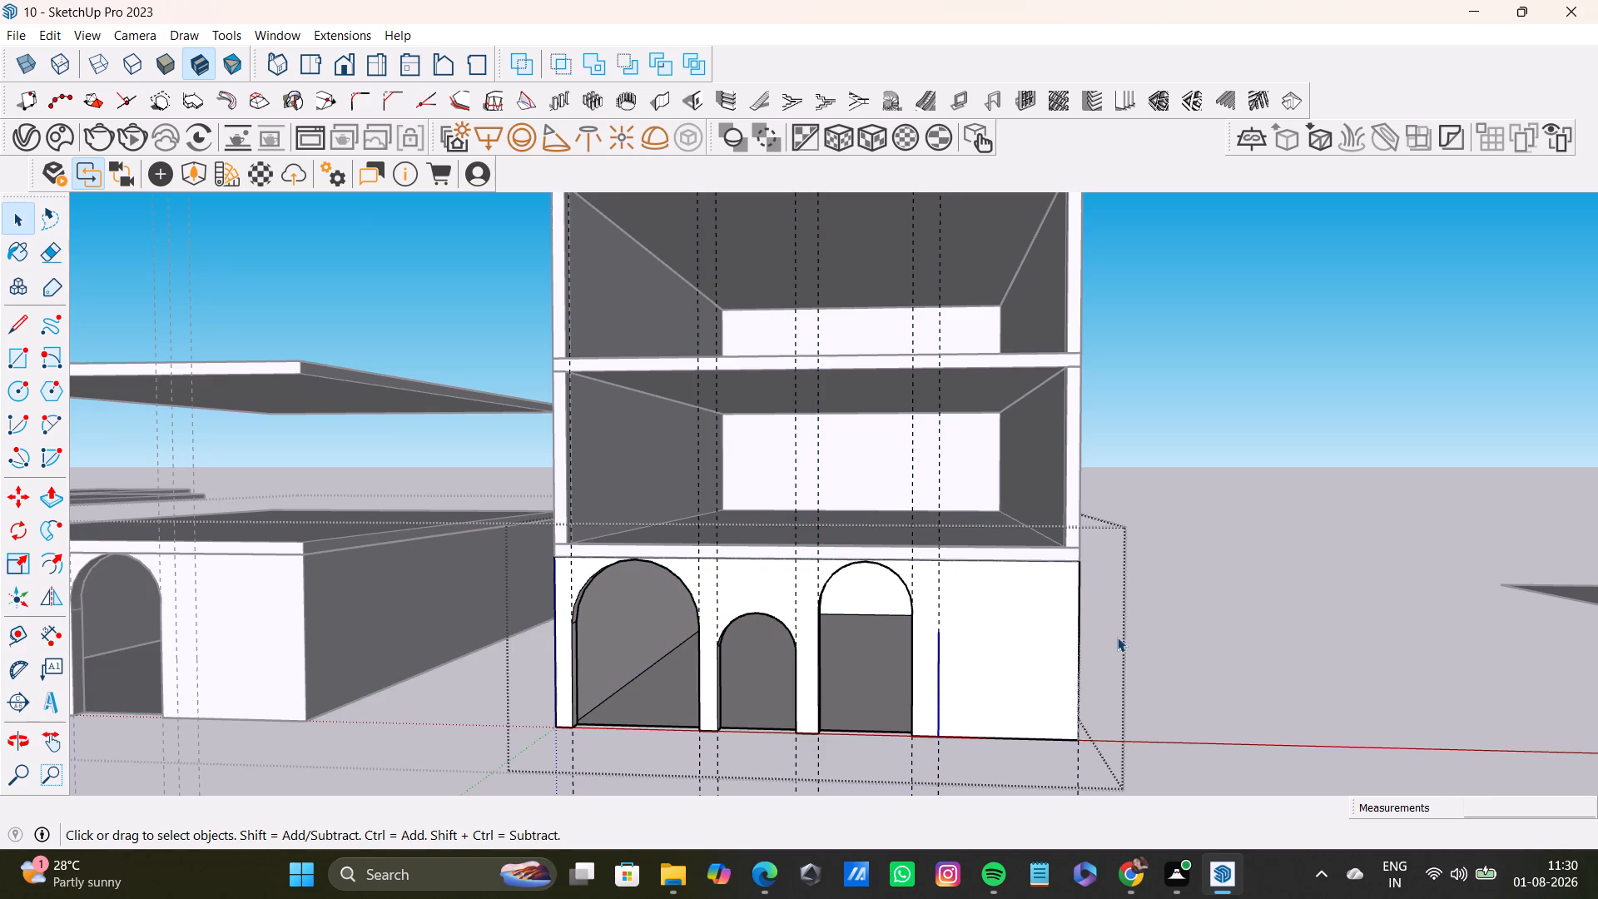
key("Delete")
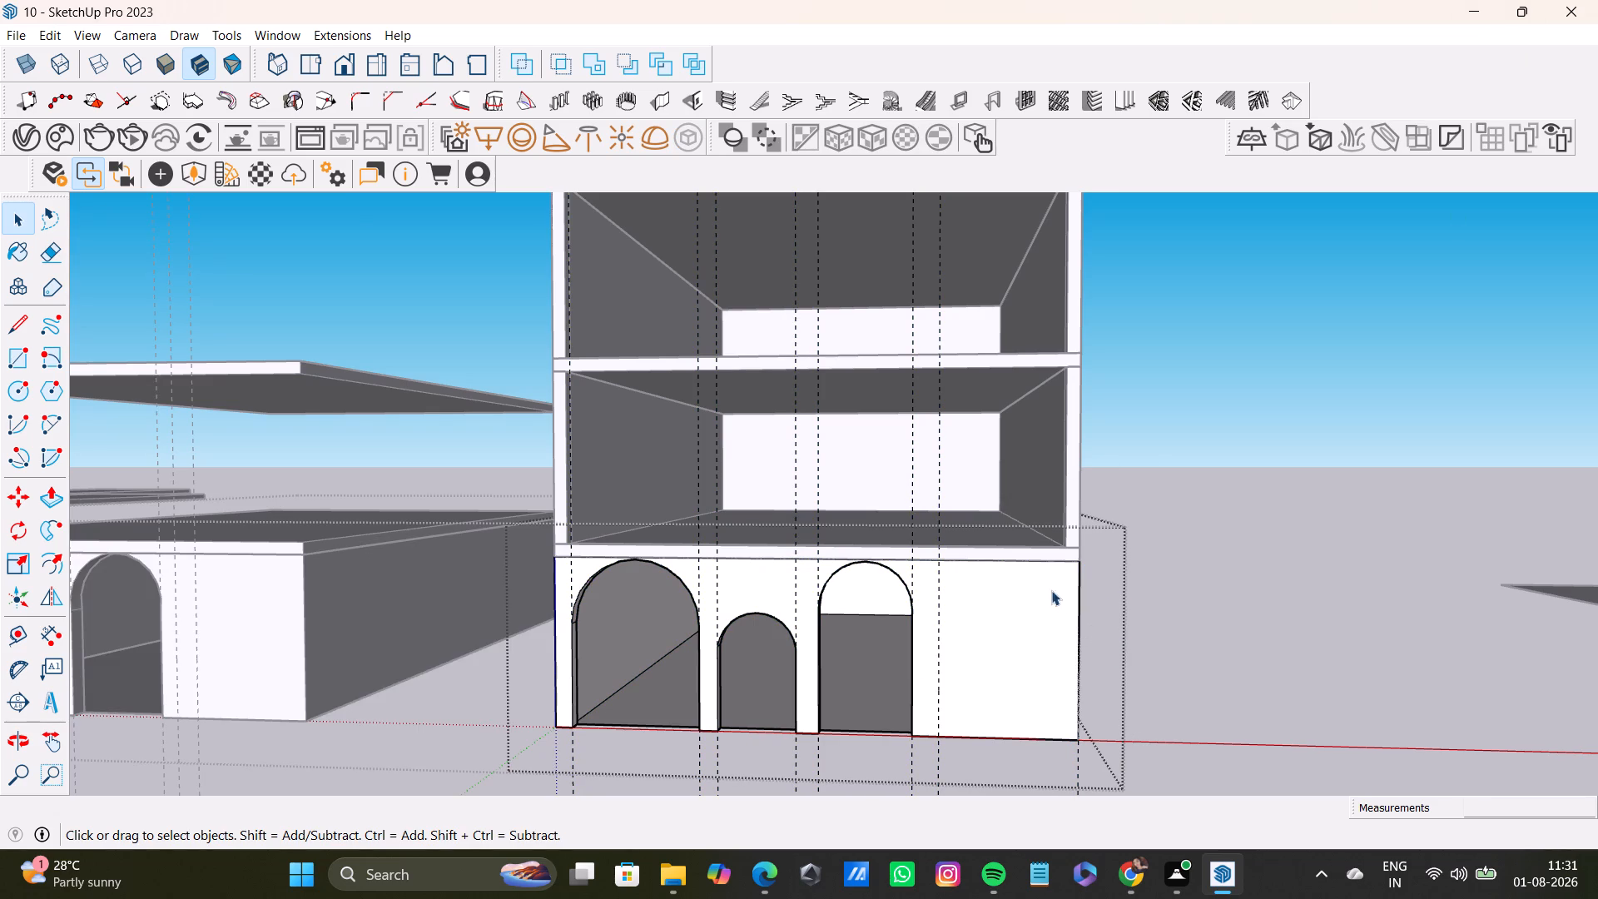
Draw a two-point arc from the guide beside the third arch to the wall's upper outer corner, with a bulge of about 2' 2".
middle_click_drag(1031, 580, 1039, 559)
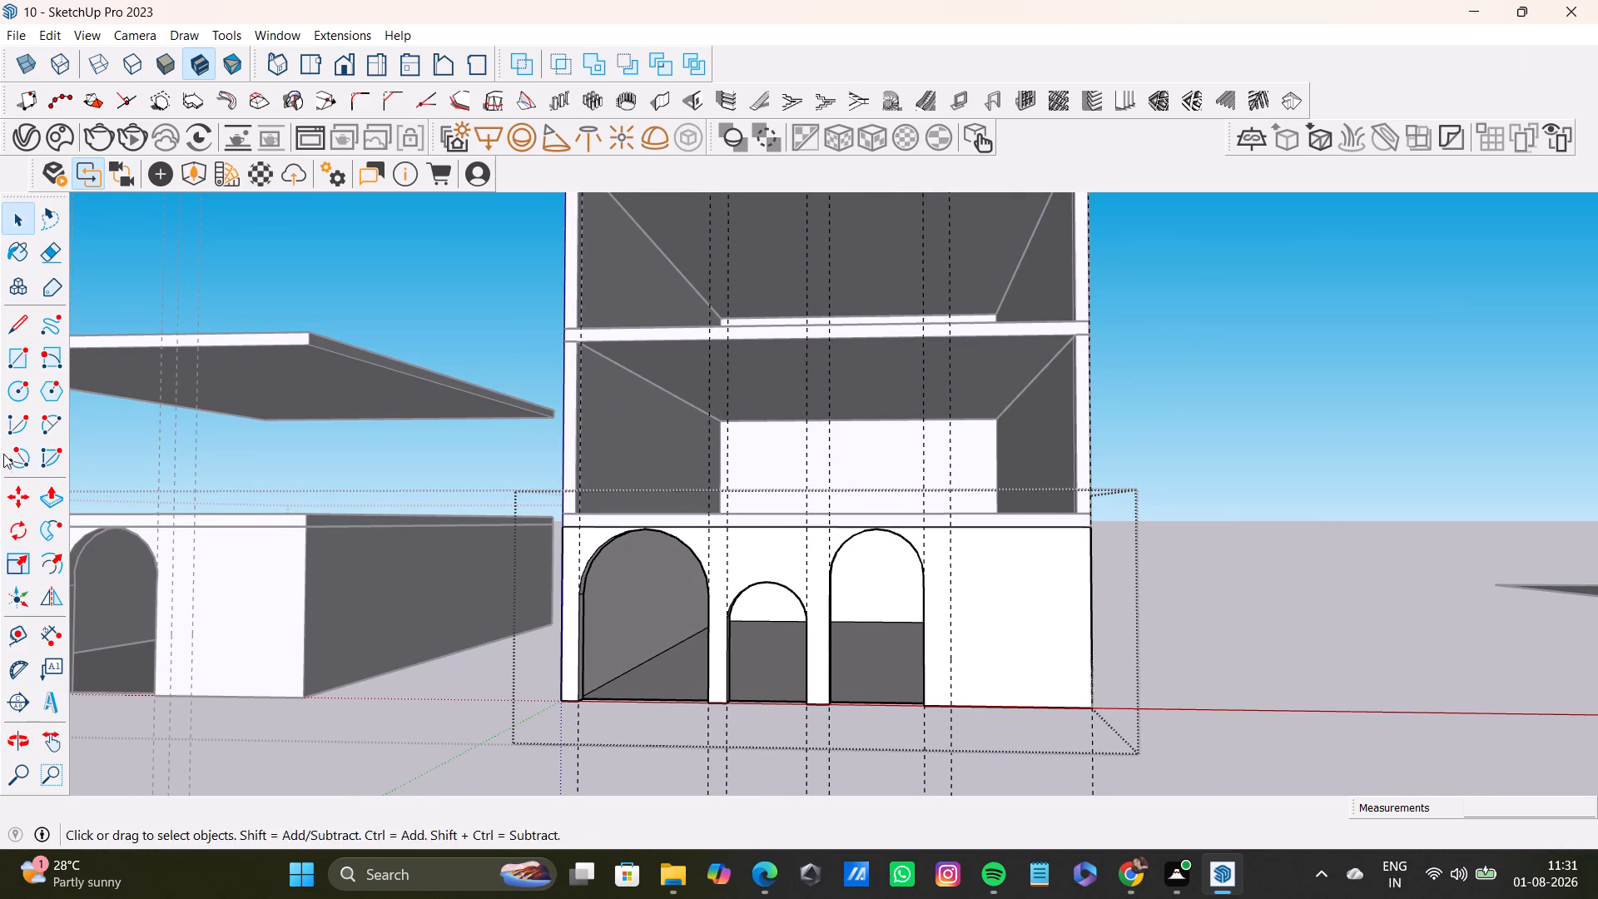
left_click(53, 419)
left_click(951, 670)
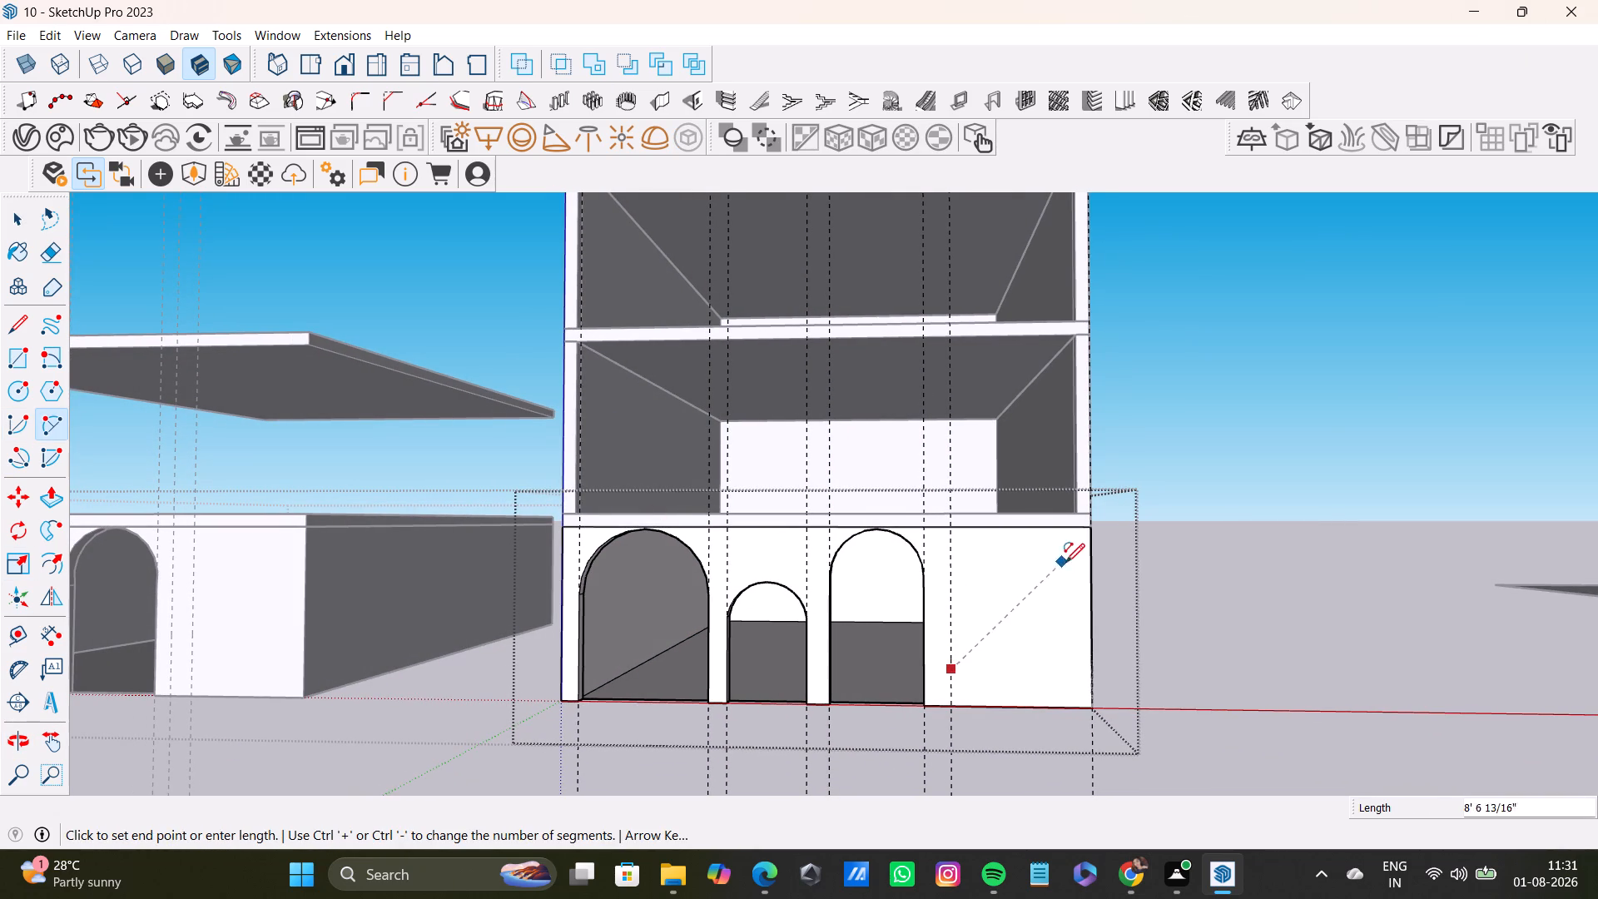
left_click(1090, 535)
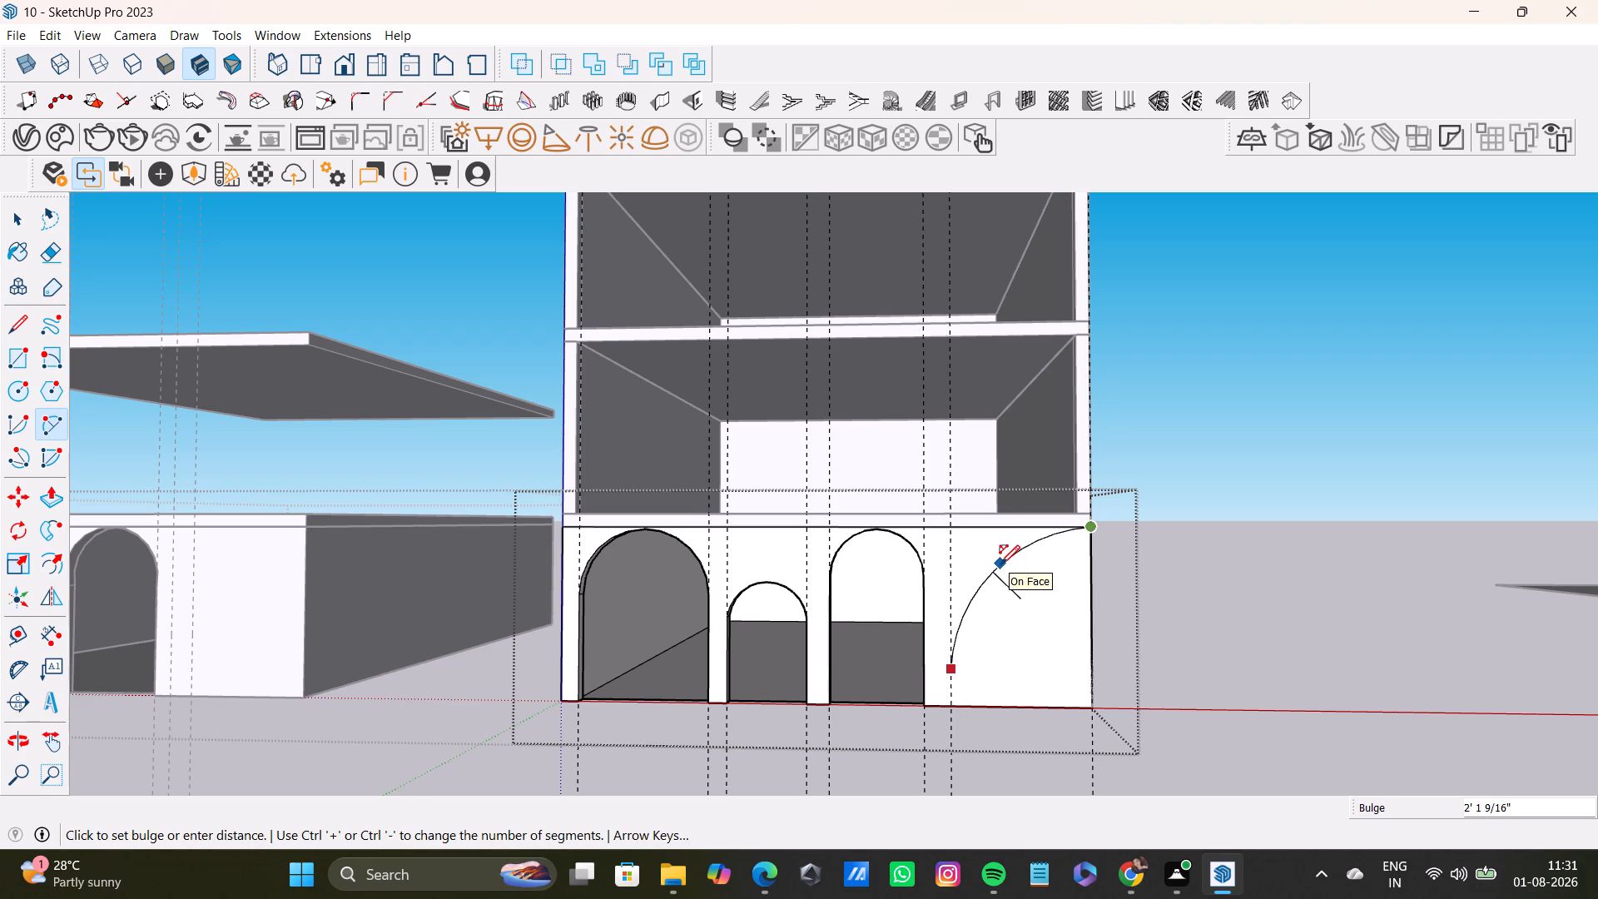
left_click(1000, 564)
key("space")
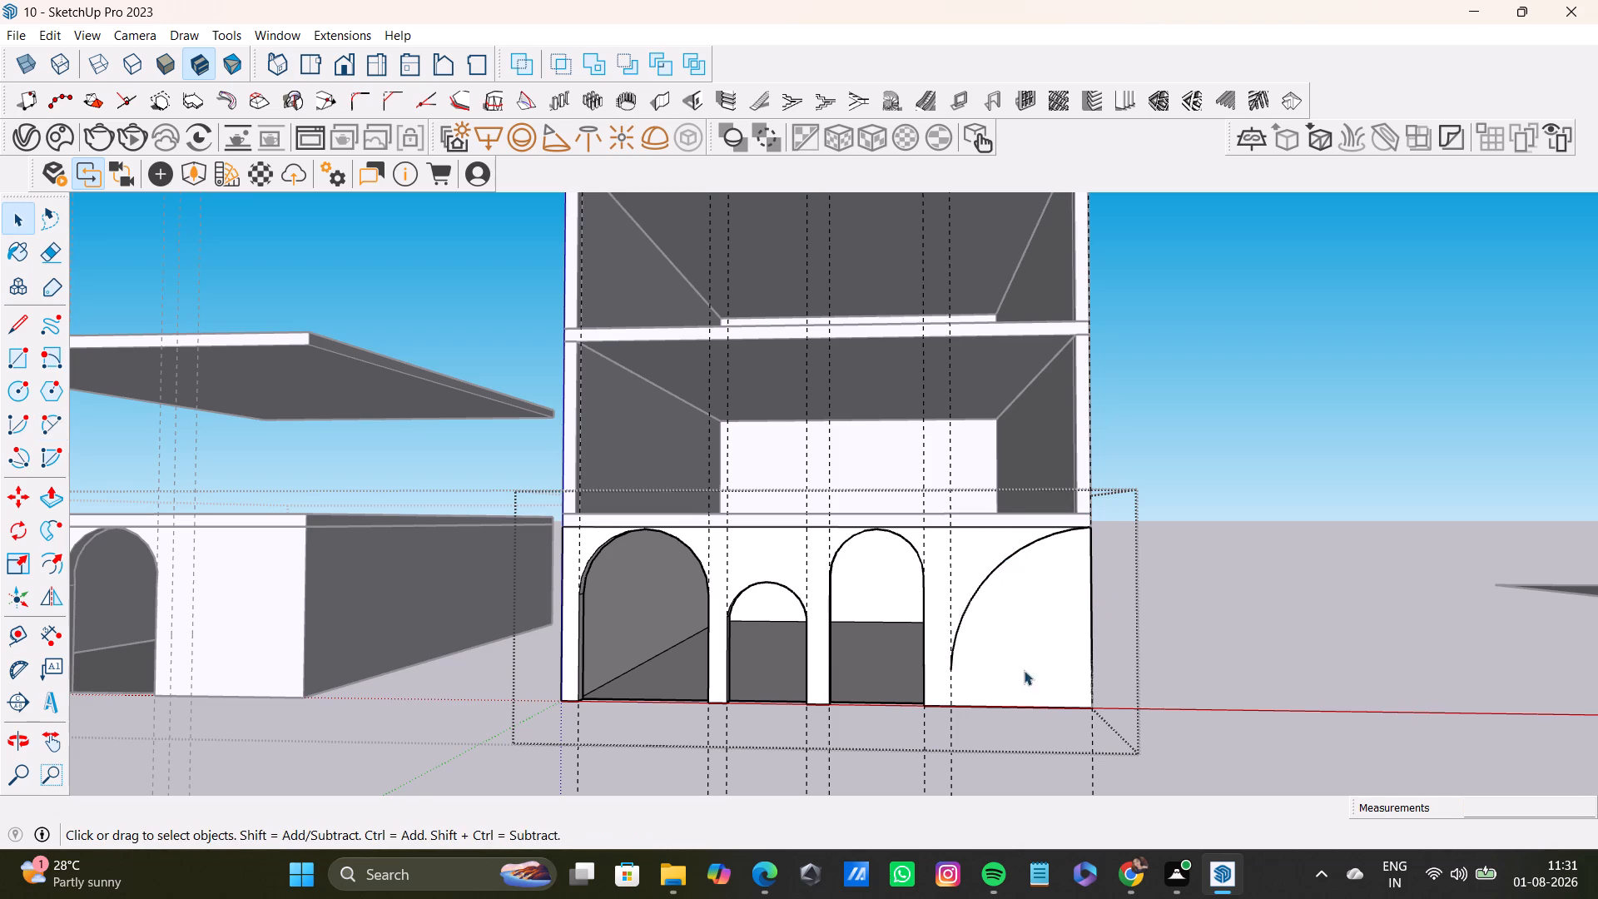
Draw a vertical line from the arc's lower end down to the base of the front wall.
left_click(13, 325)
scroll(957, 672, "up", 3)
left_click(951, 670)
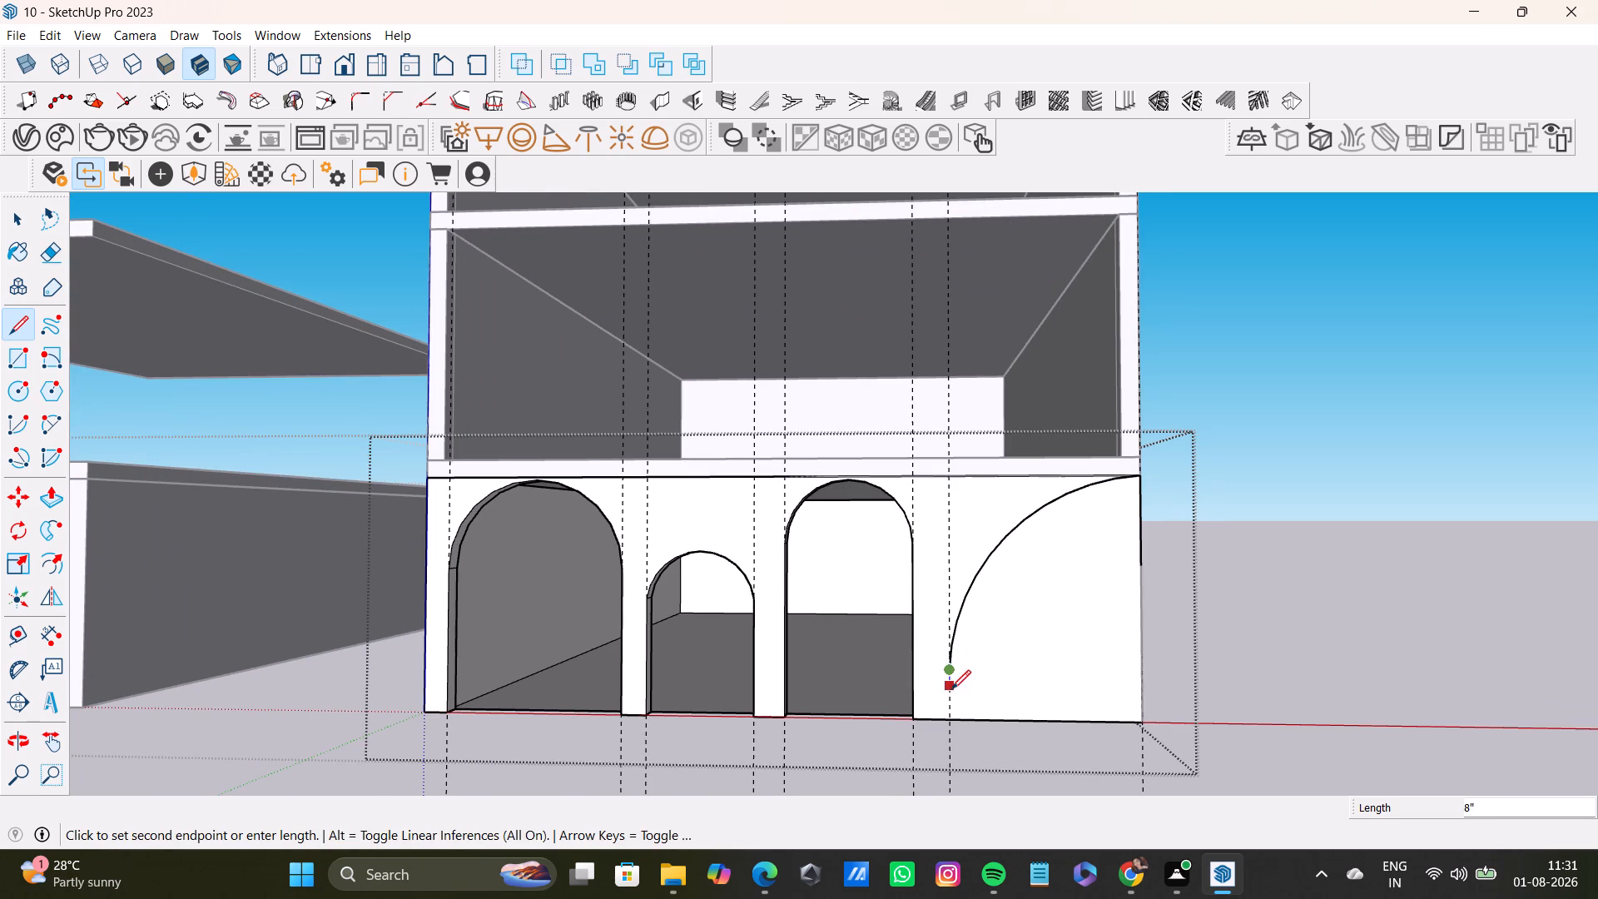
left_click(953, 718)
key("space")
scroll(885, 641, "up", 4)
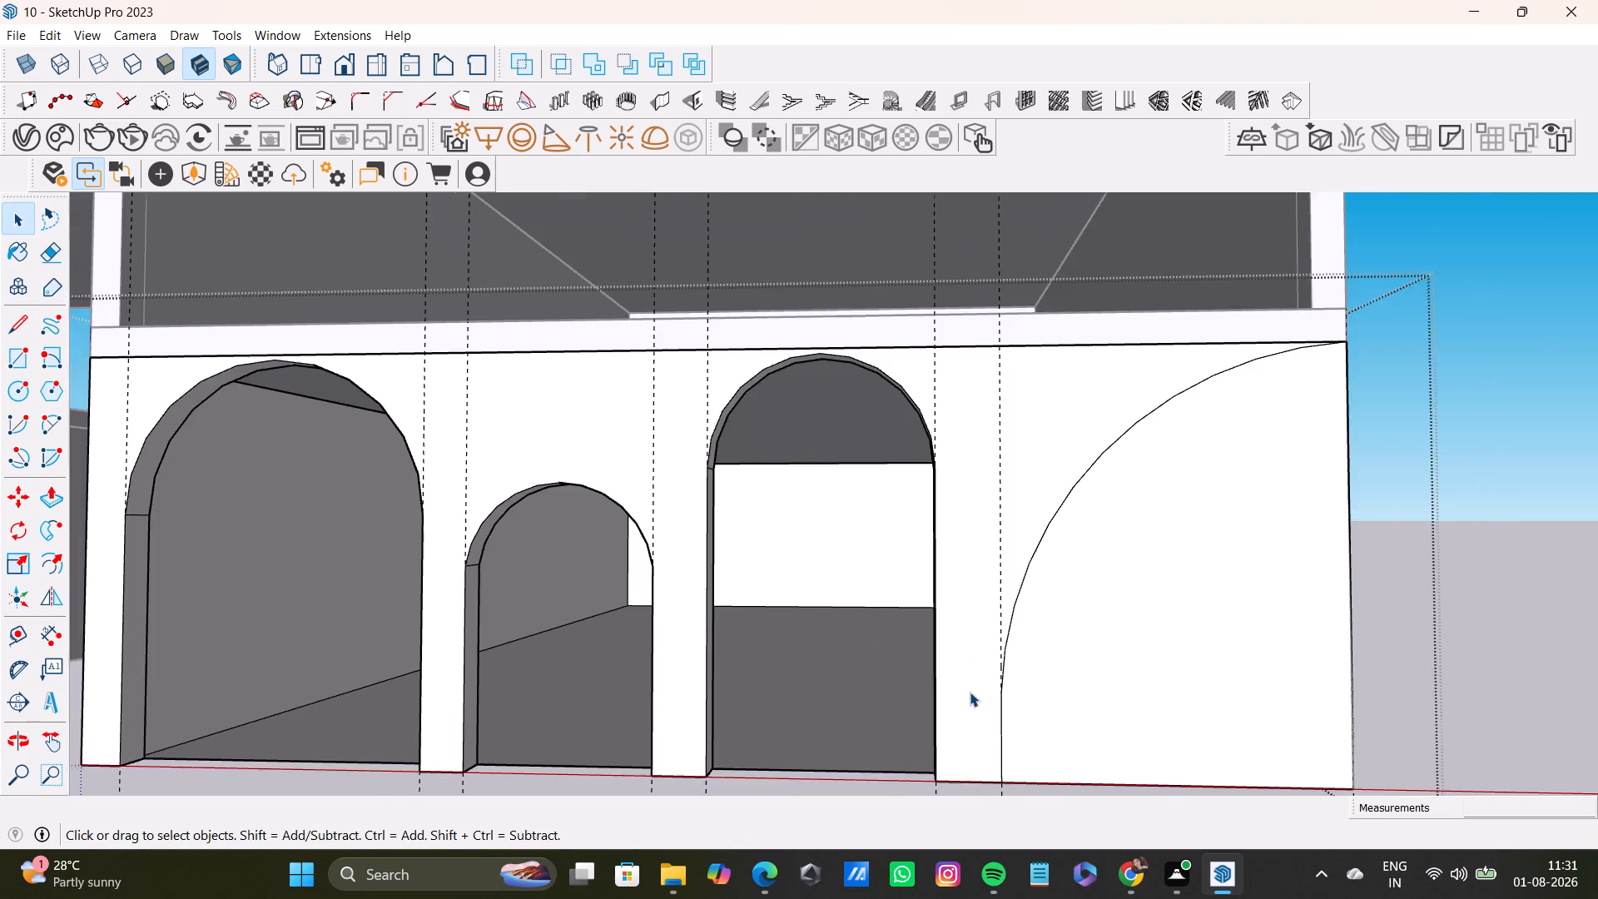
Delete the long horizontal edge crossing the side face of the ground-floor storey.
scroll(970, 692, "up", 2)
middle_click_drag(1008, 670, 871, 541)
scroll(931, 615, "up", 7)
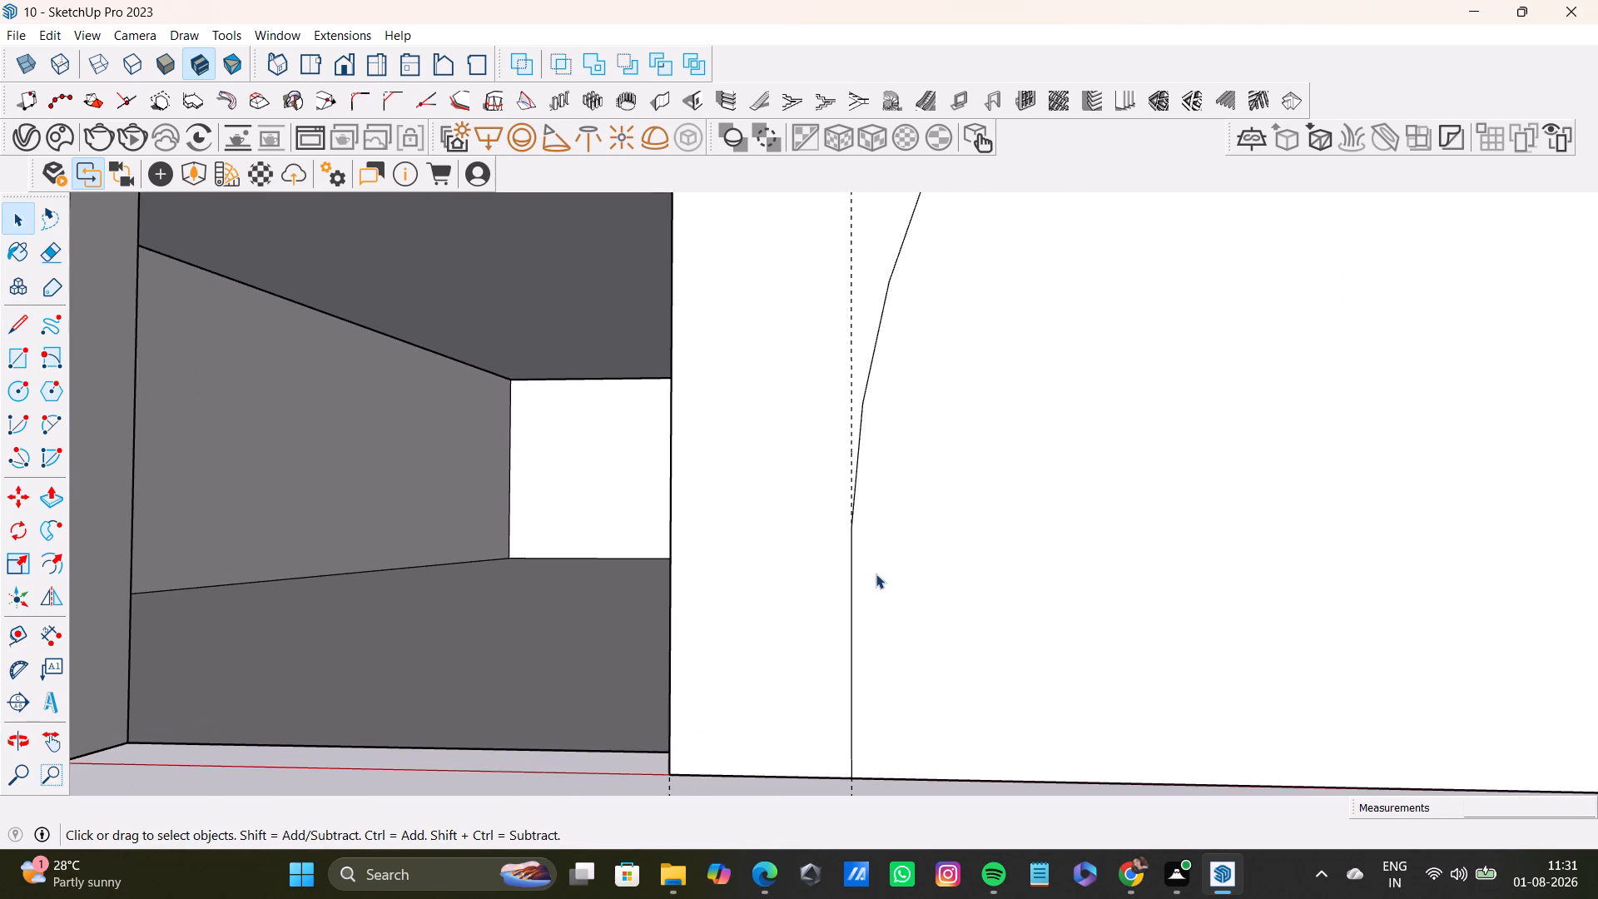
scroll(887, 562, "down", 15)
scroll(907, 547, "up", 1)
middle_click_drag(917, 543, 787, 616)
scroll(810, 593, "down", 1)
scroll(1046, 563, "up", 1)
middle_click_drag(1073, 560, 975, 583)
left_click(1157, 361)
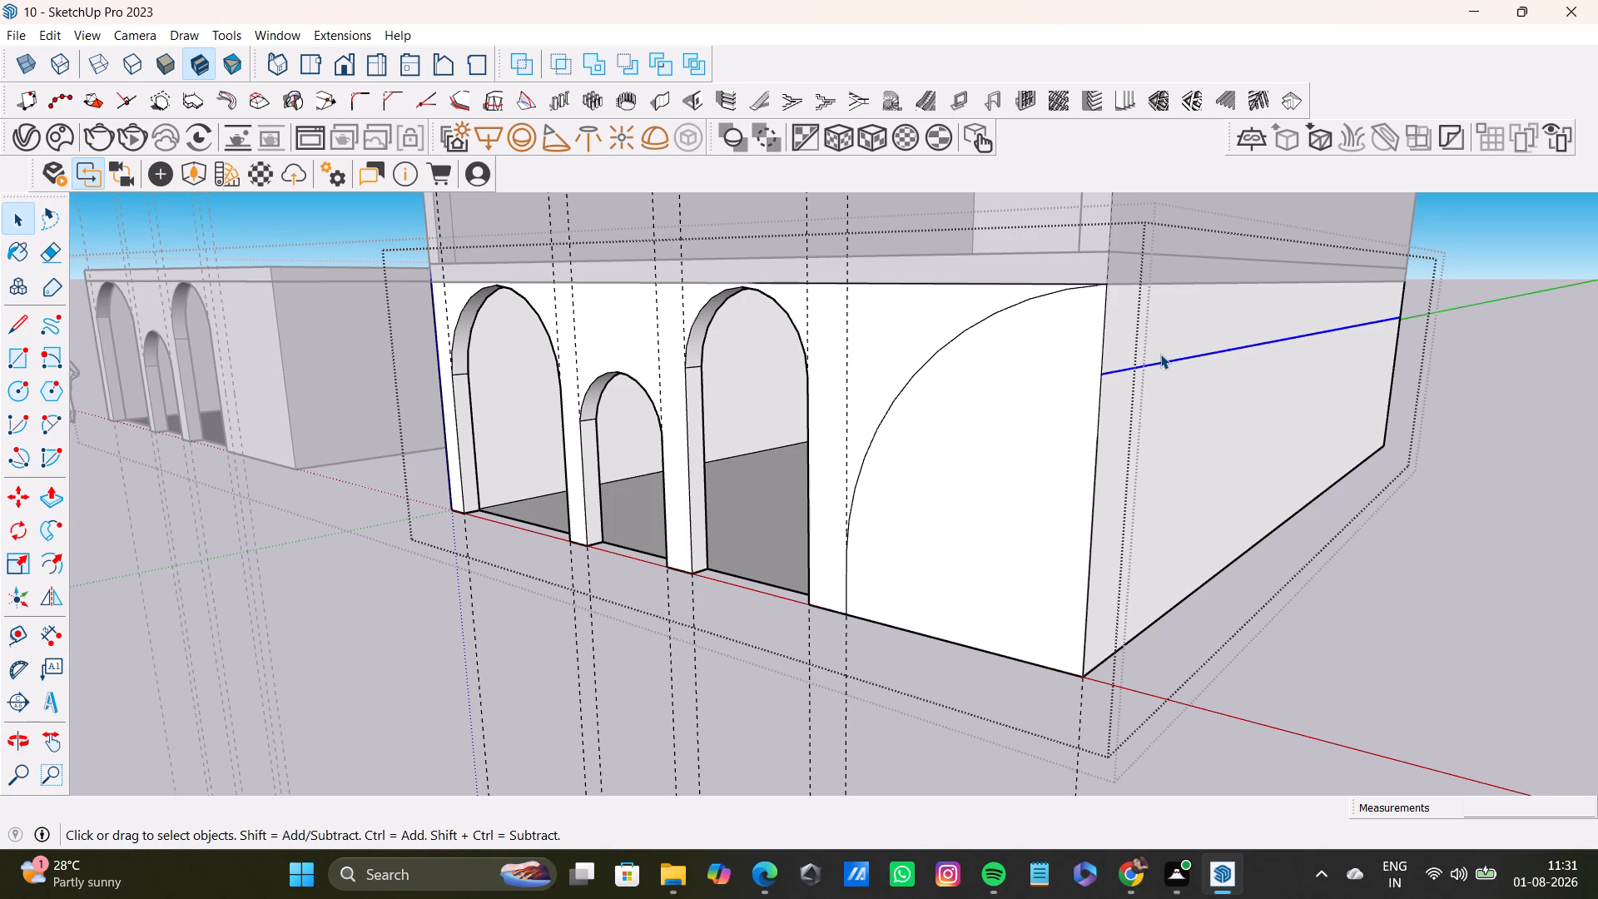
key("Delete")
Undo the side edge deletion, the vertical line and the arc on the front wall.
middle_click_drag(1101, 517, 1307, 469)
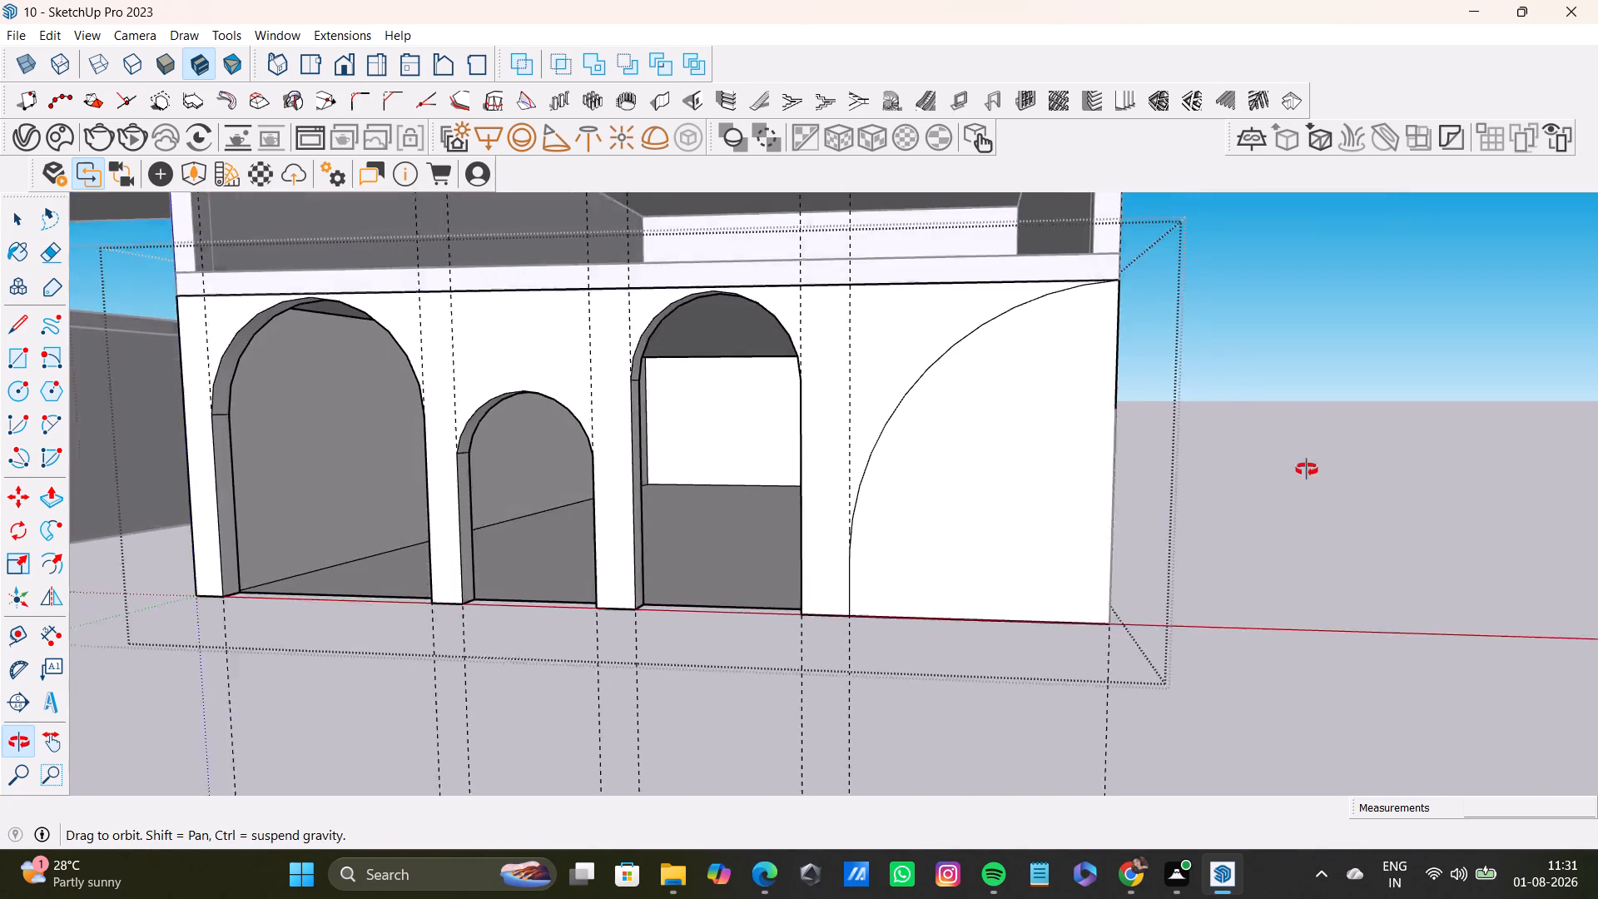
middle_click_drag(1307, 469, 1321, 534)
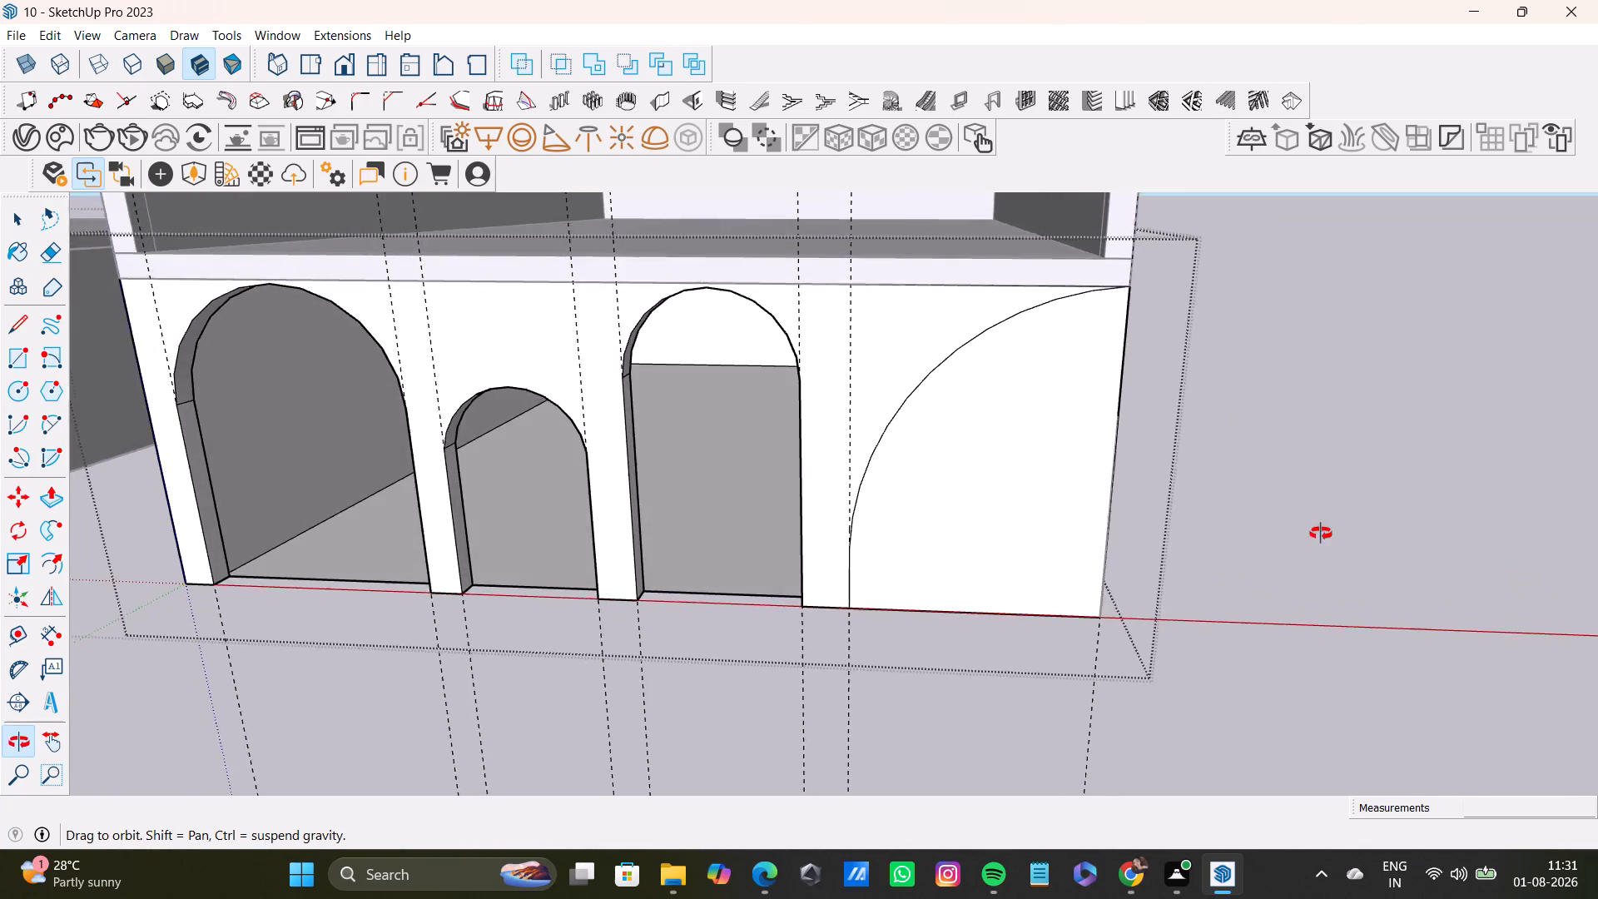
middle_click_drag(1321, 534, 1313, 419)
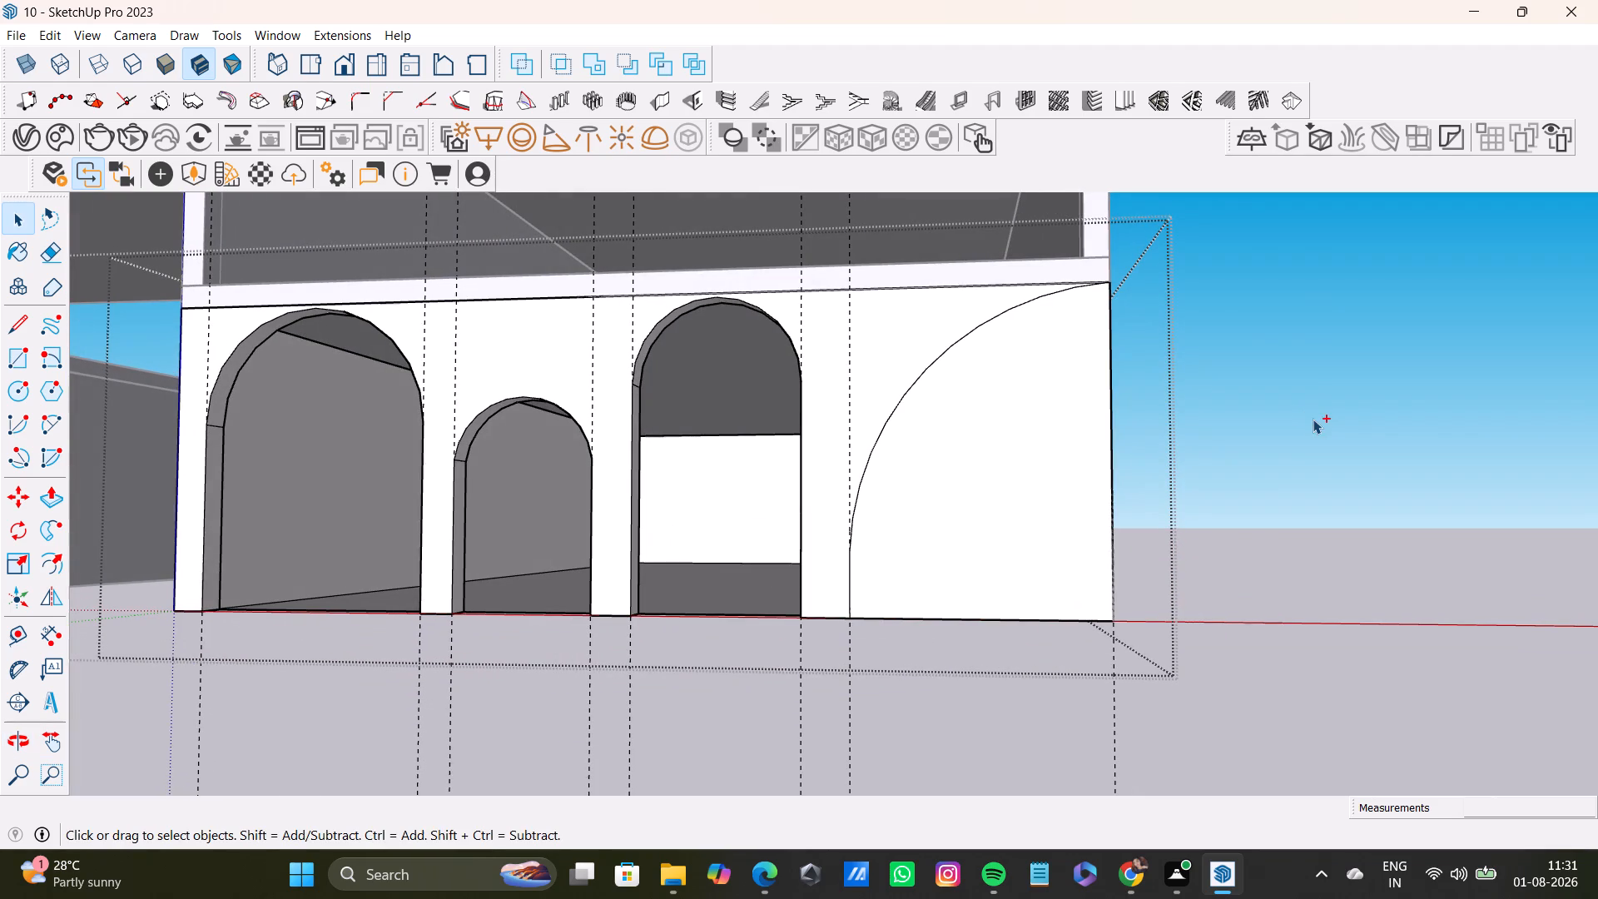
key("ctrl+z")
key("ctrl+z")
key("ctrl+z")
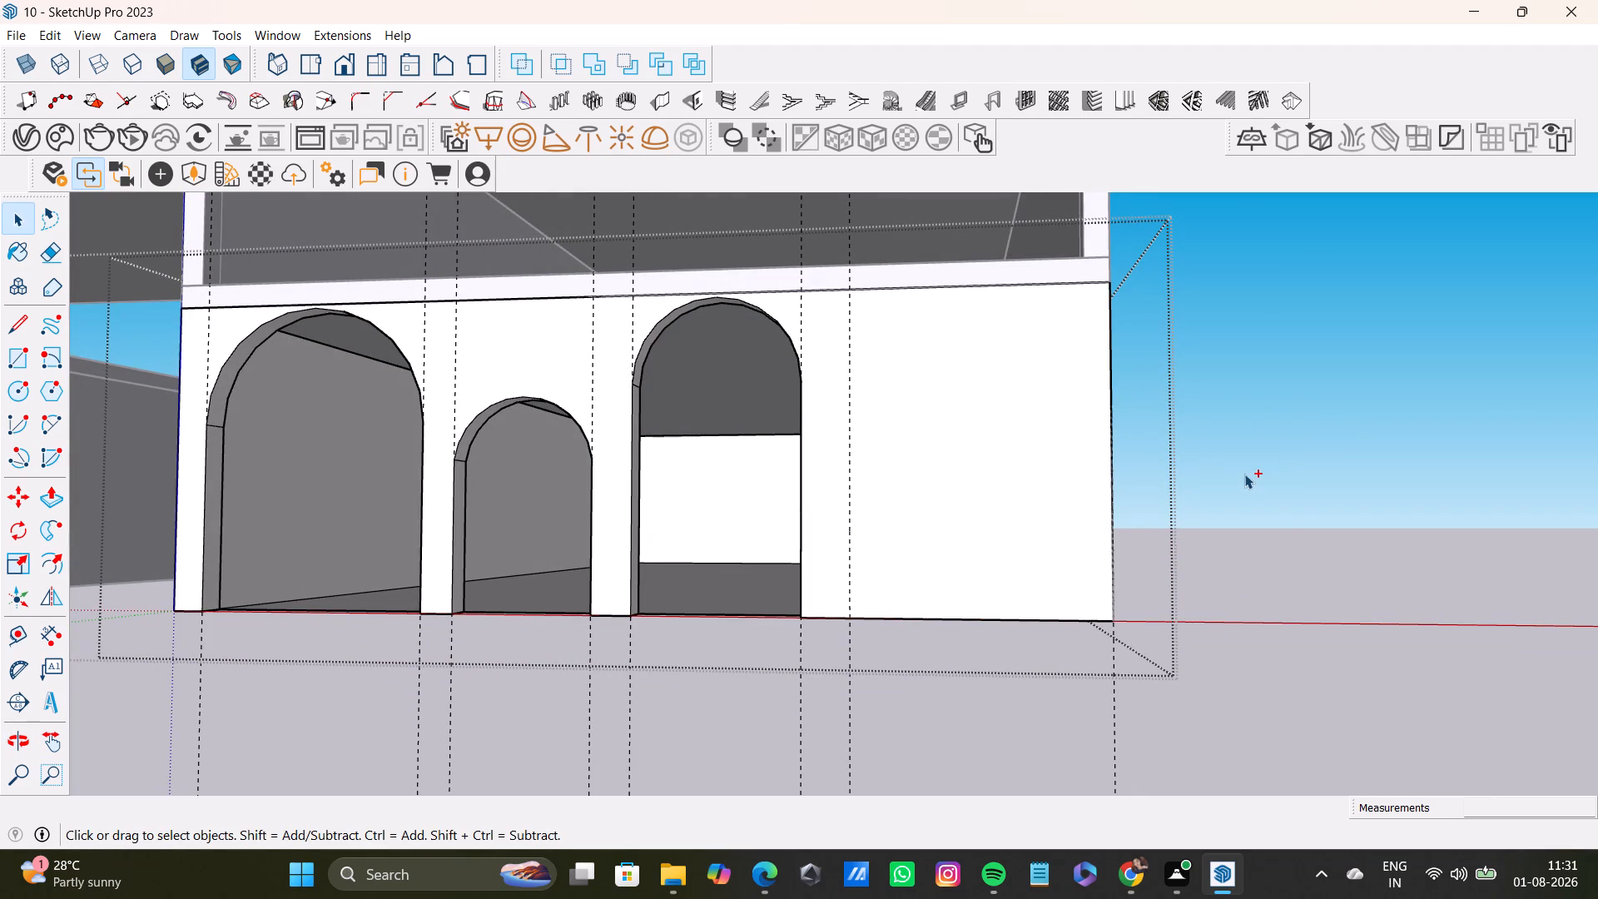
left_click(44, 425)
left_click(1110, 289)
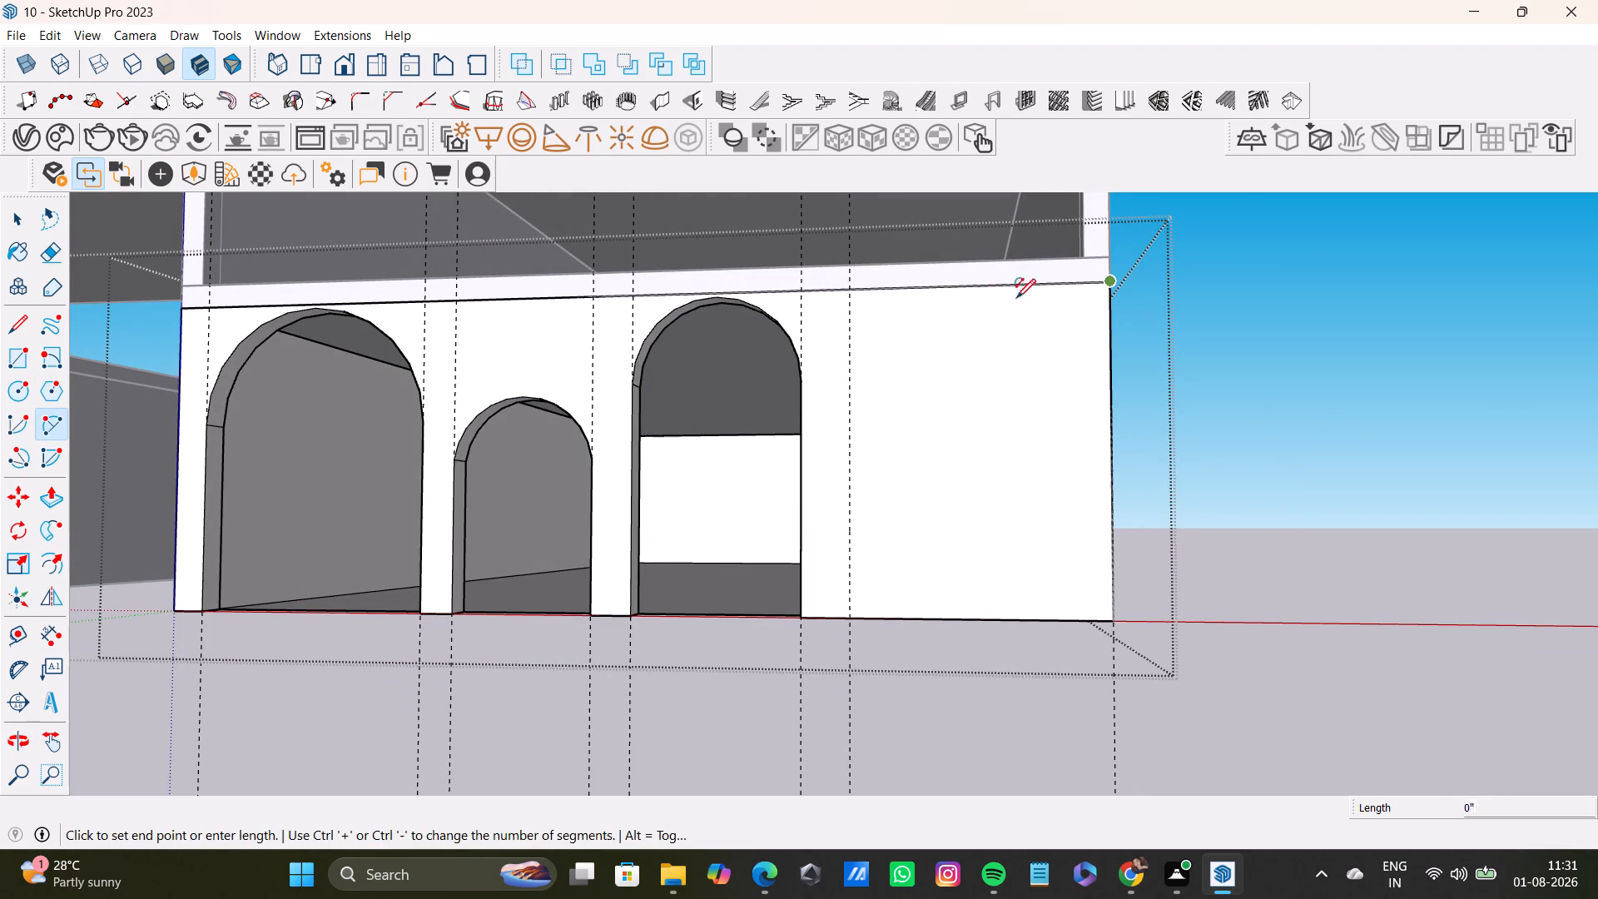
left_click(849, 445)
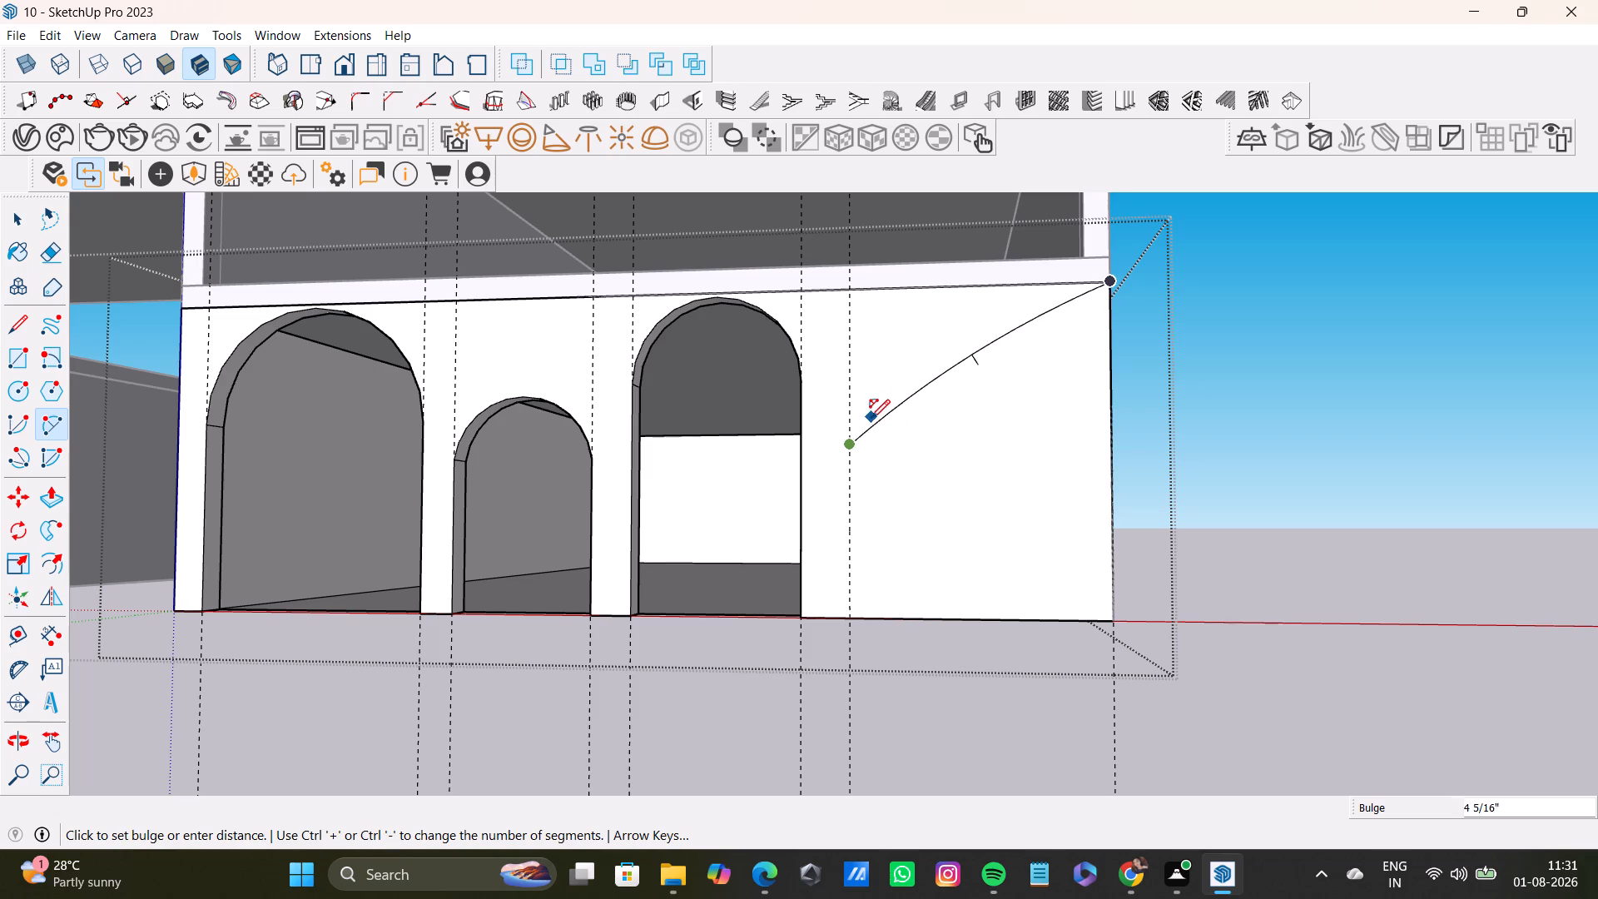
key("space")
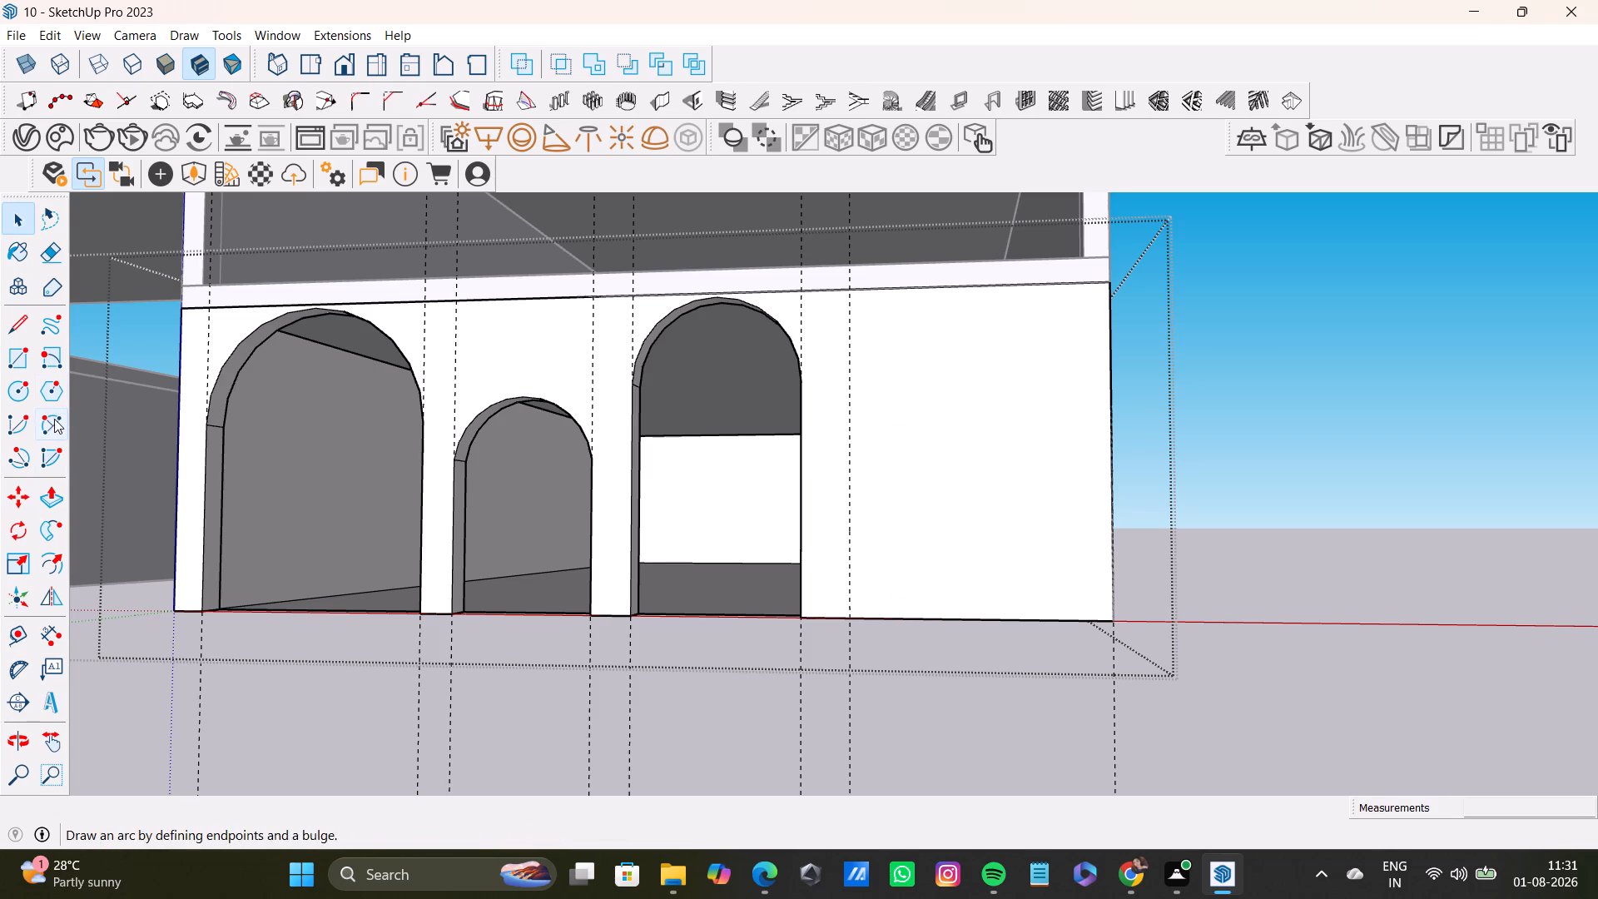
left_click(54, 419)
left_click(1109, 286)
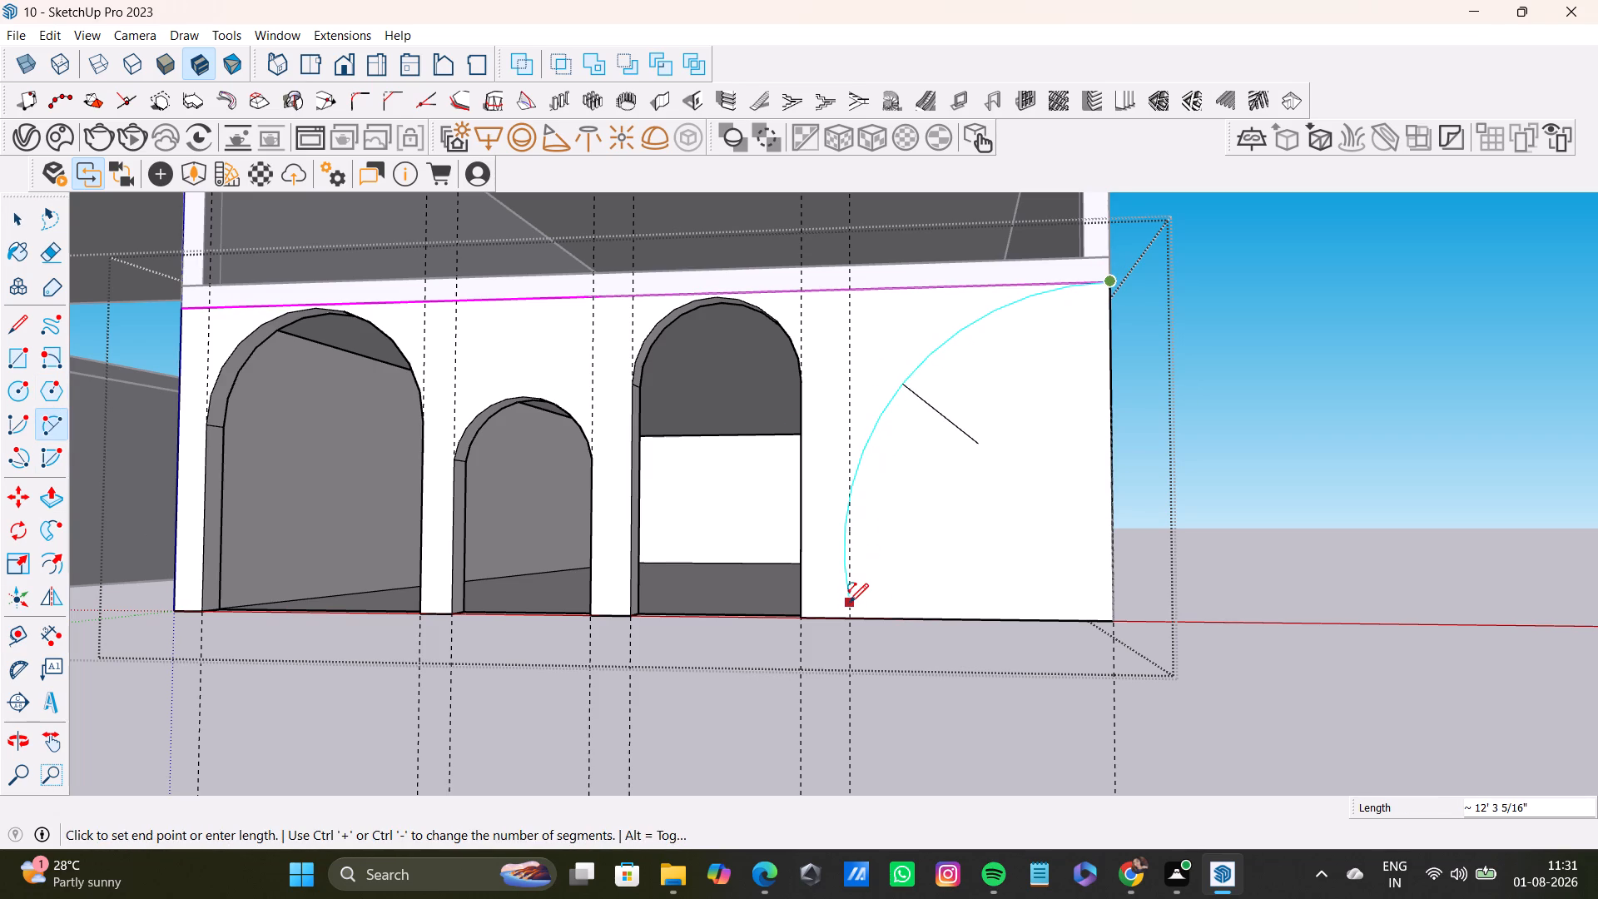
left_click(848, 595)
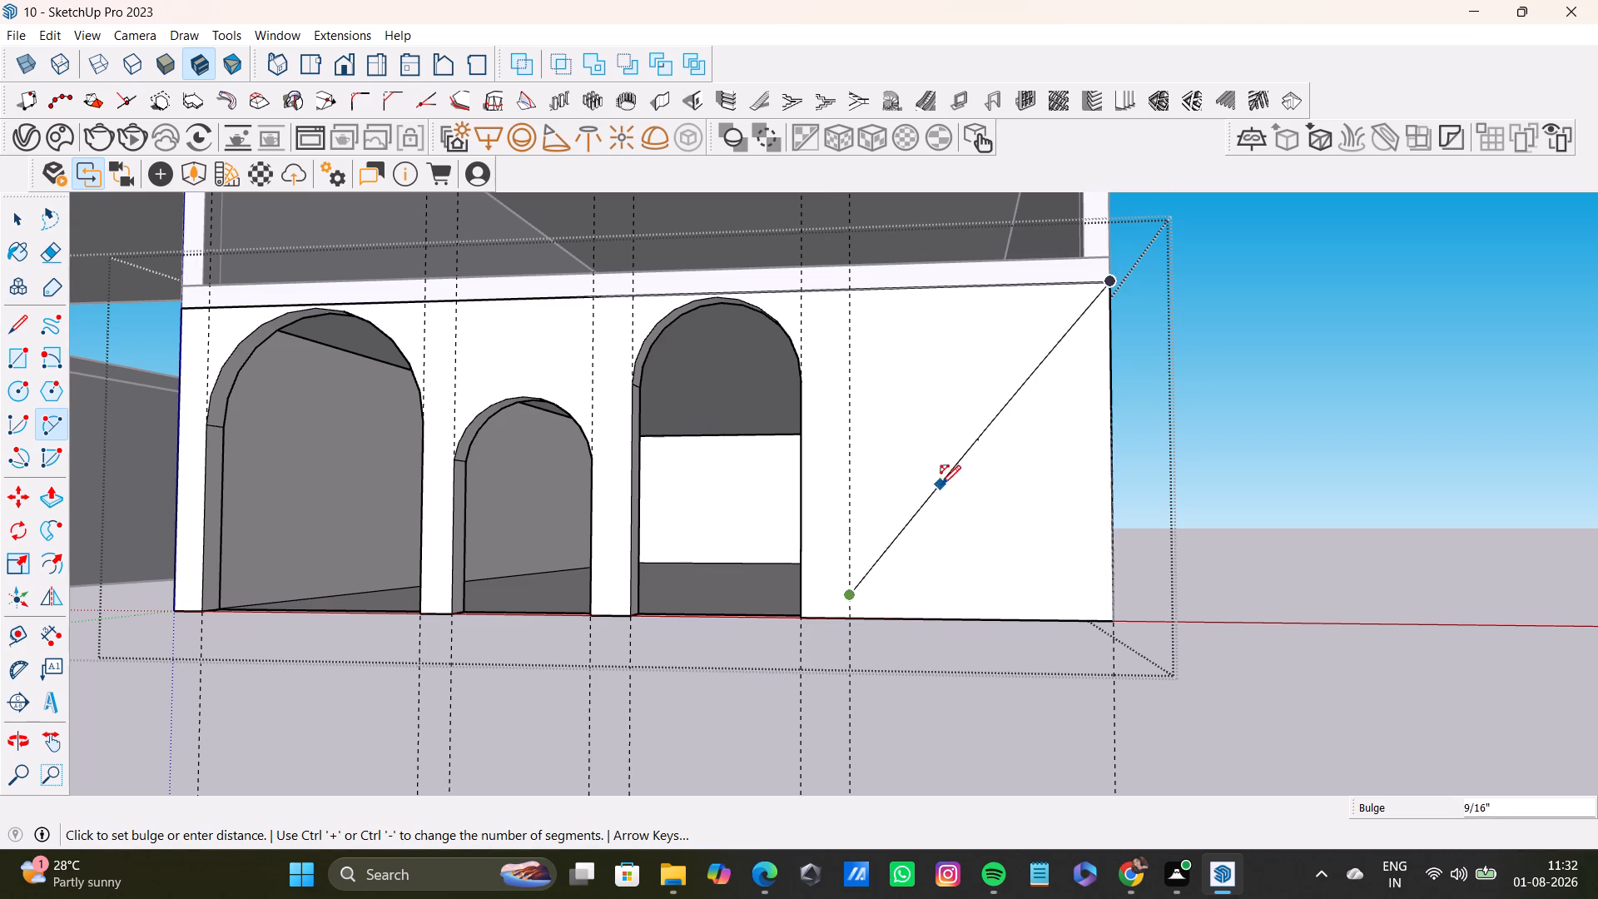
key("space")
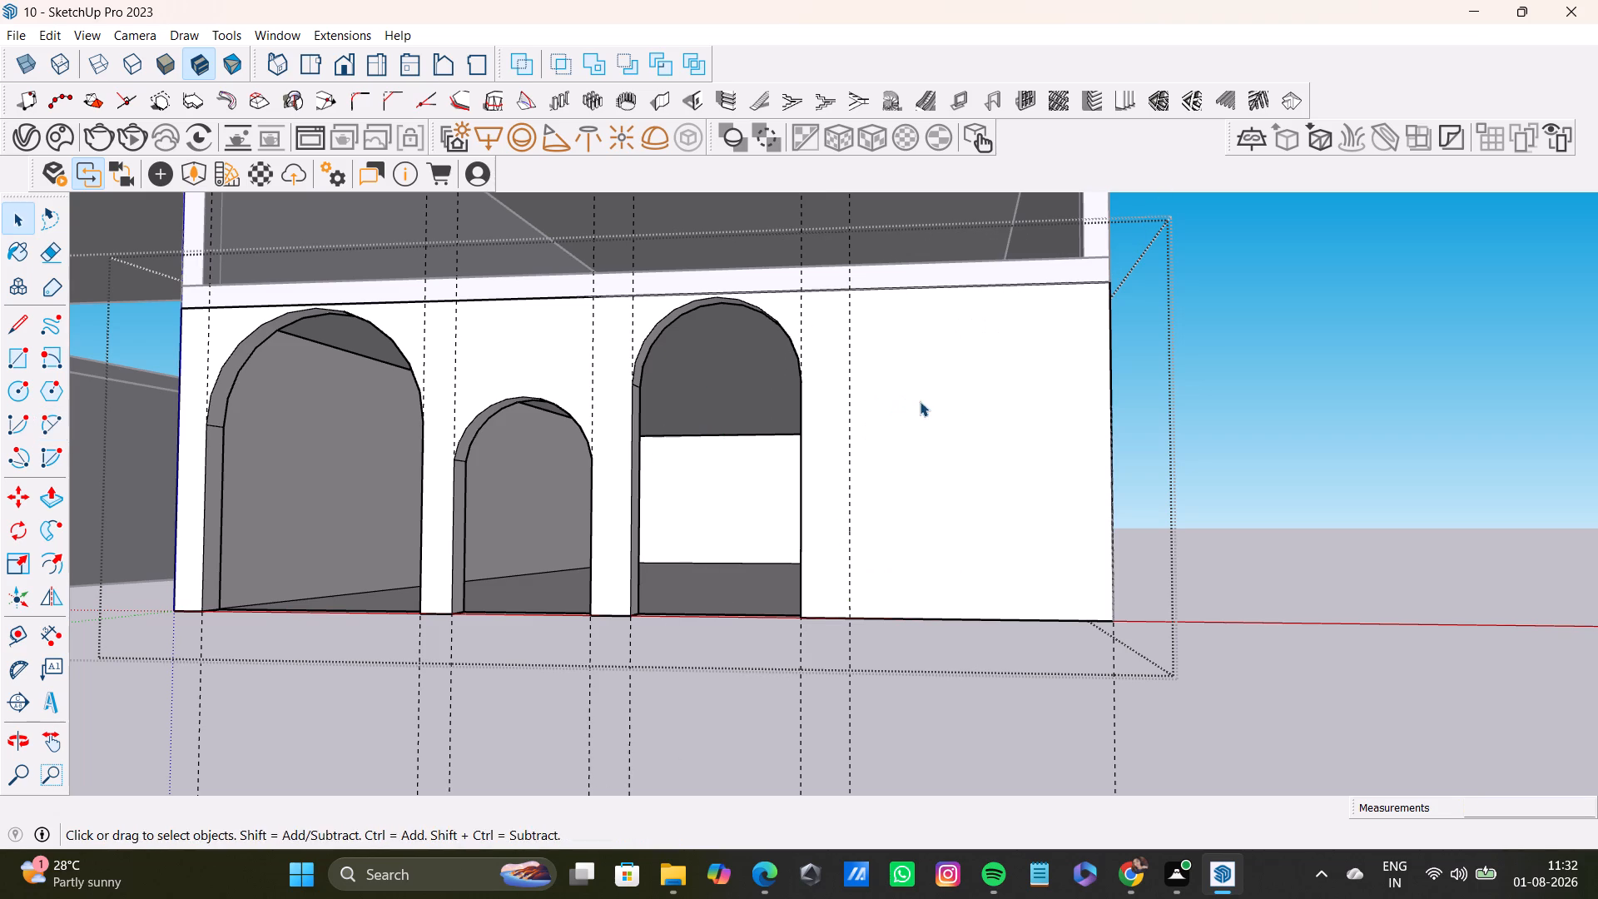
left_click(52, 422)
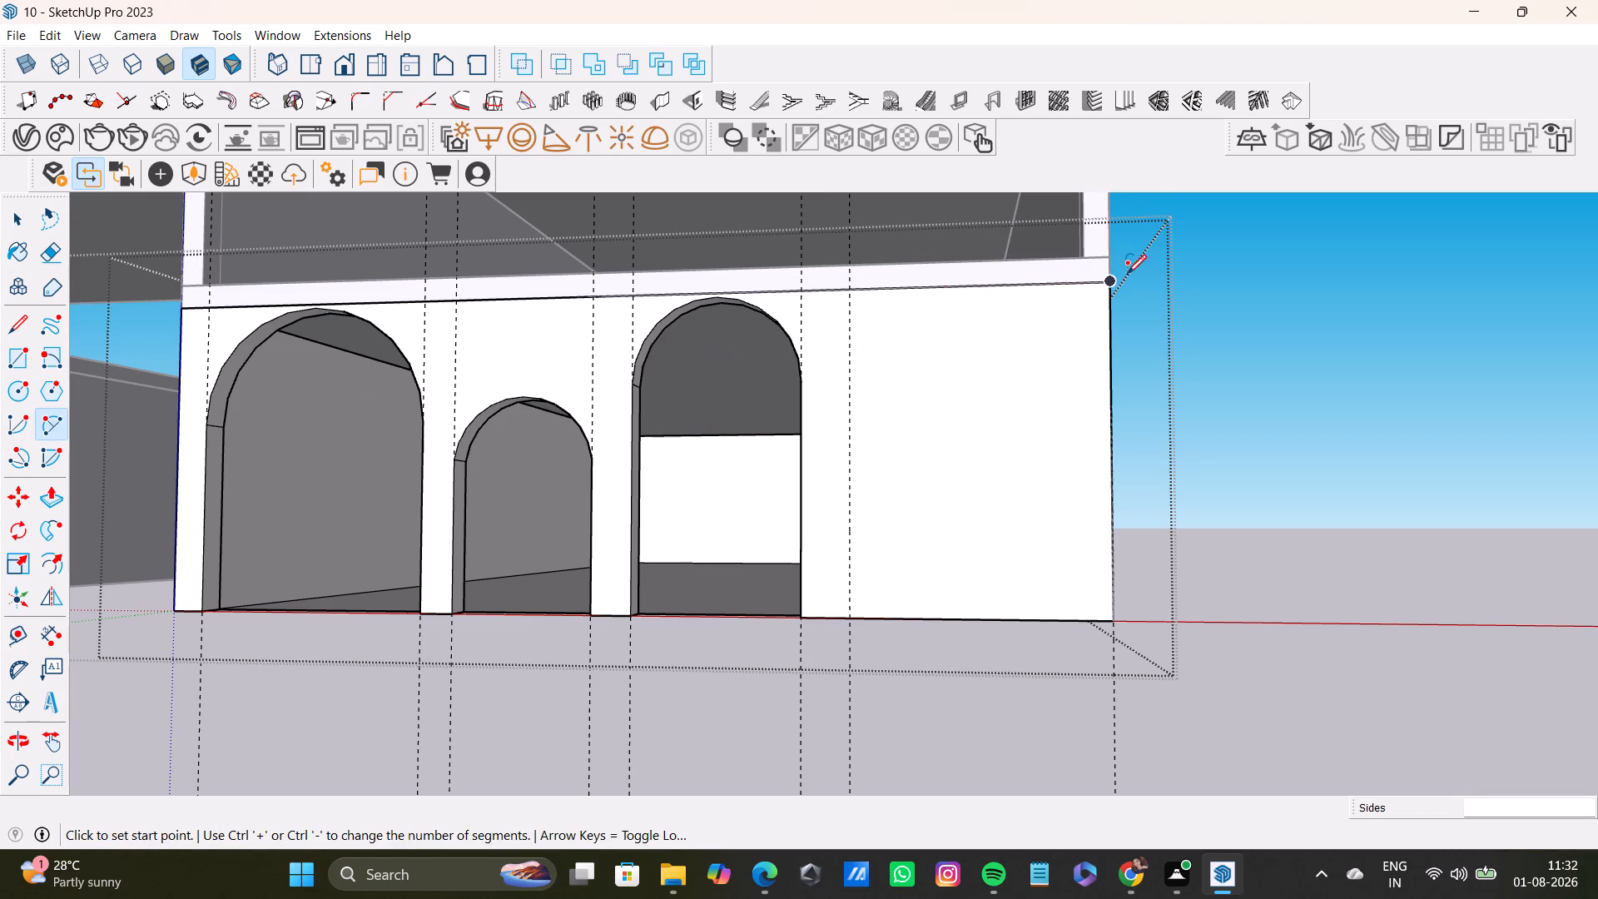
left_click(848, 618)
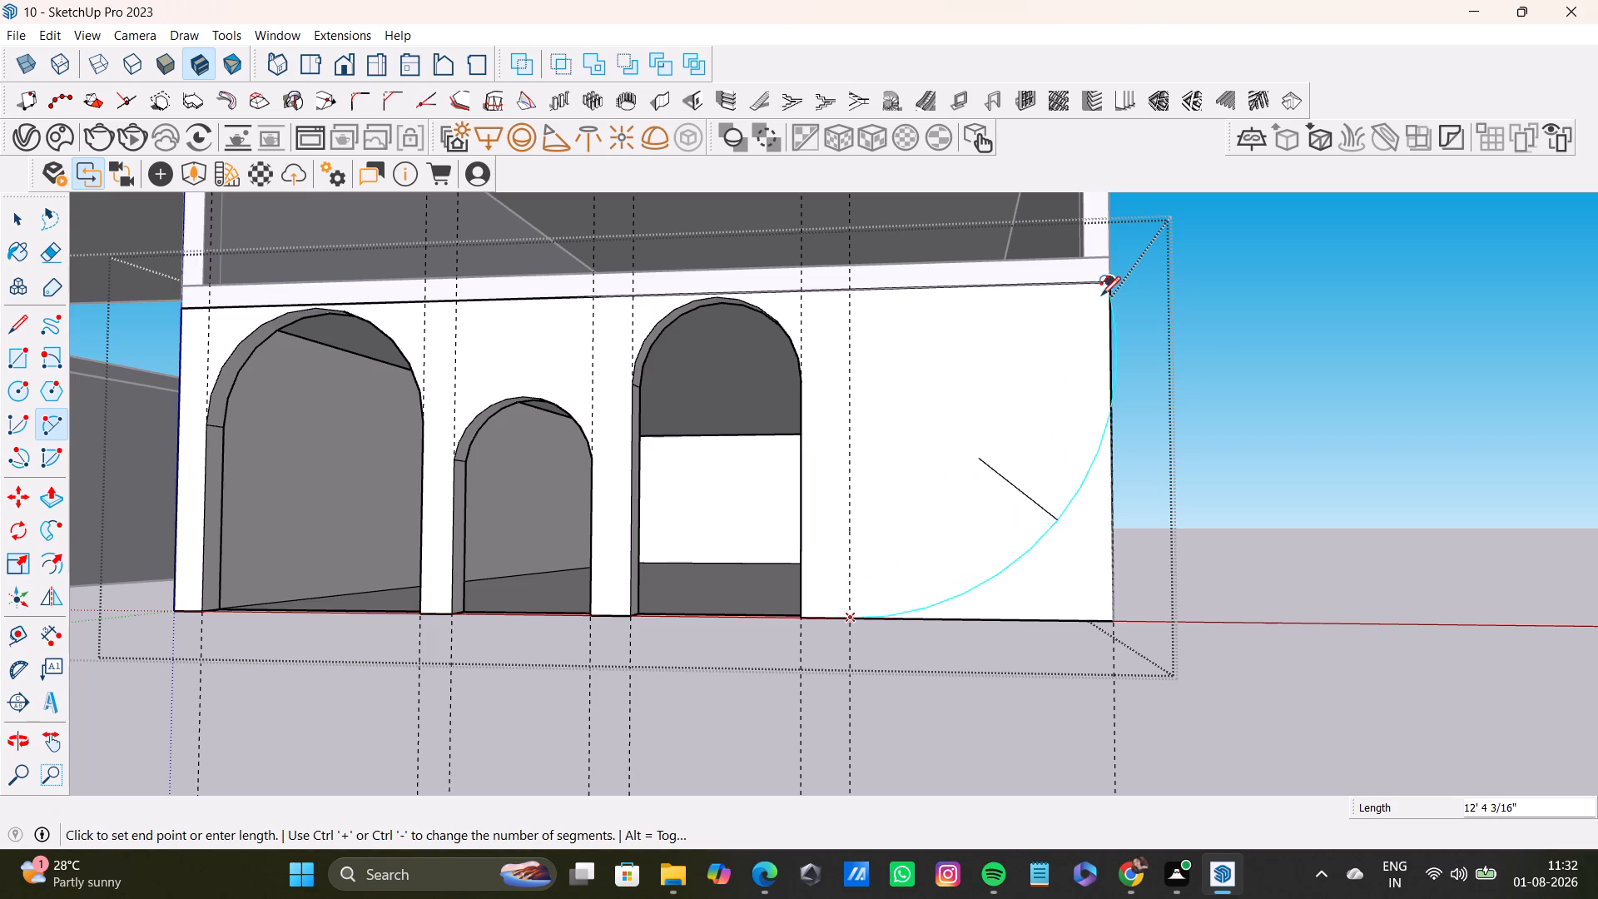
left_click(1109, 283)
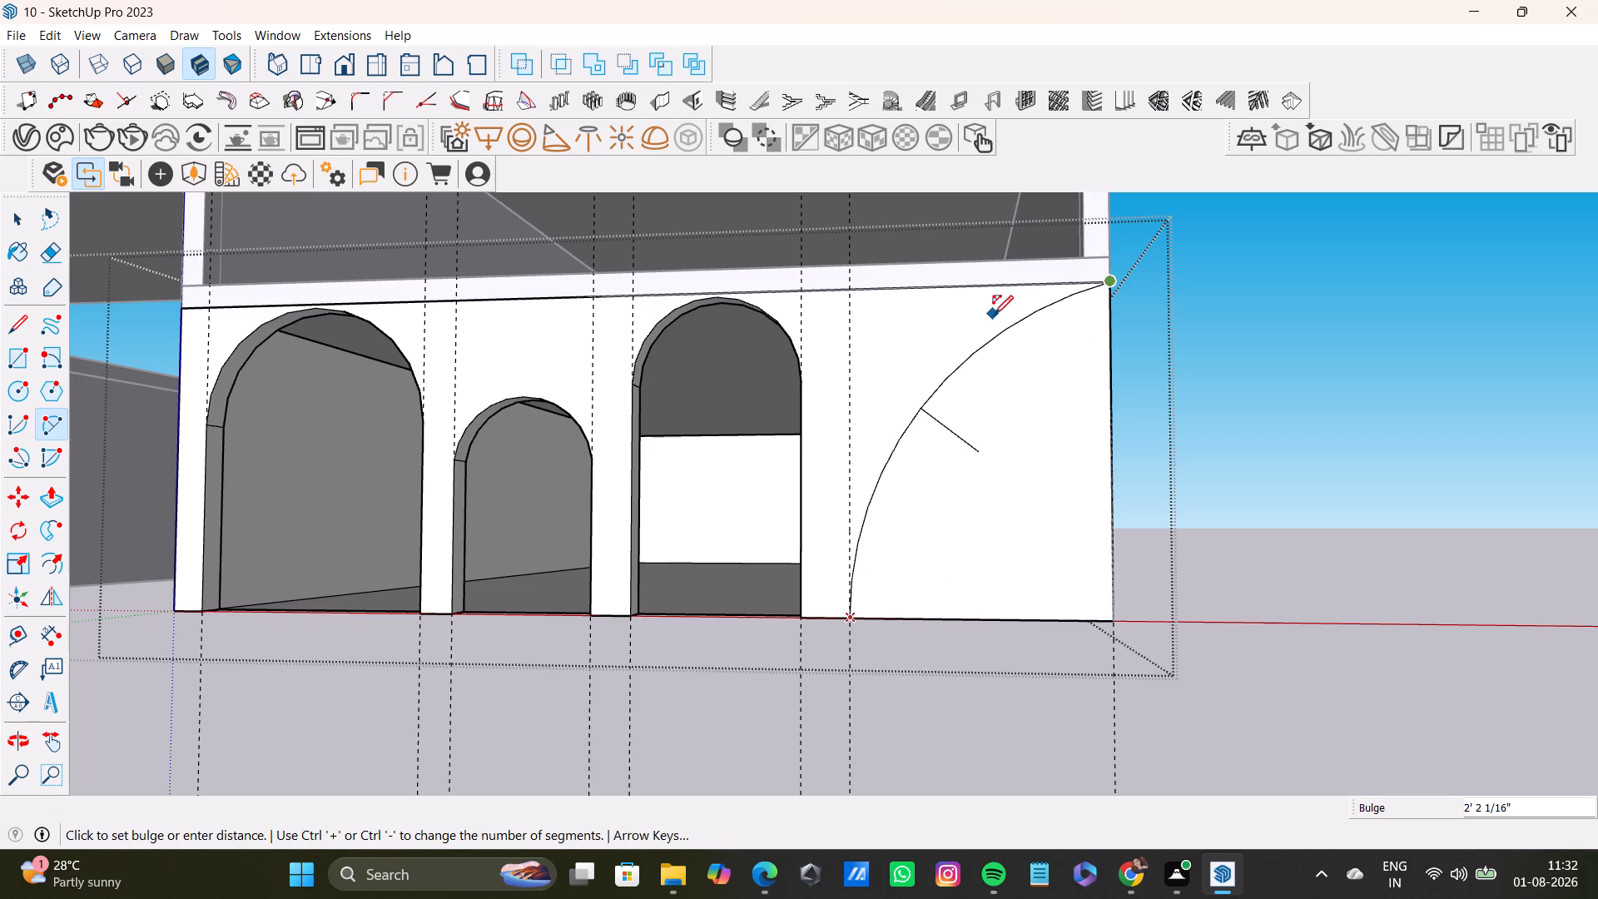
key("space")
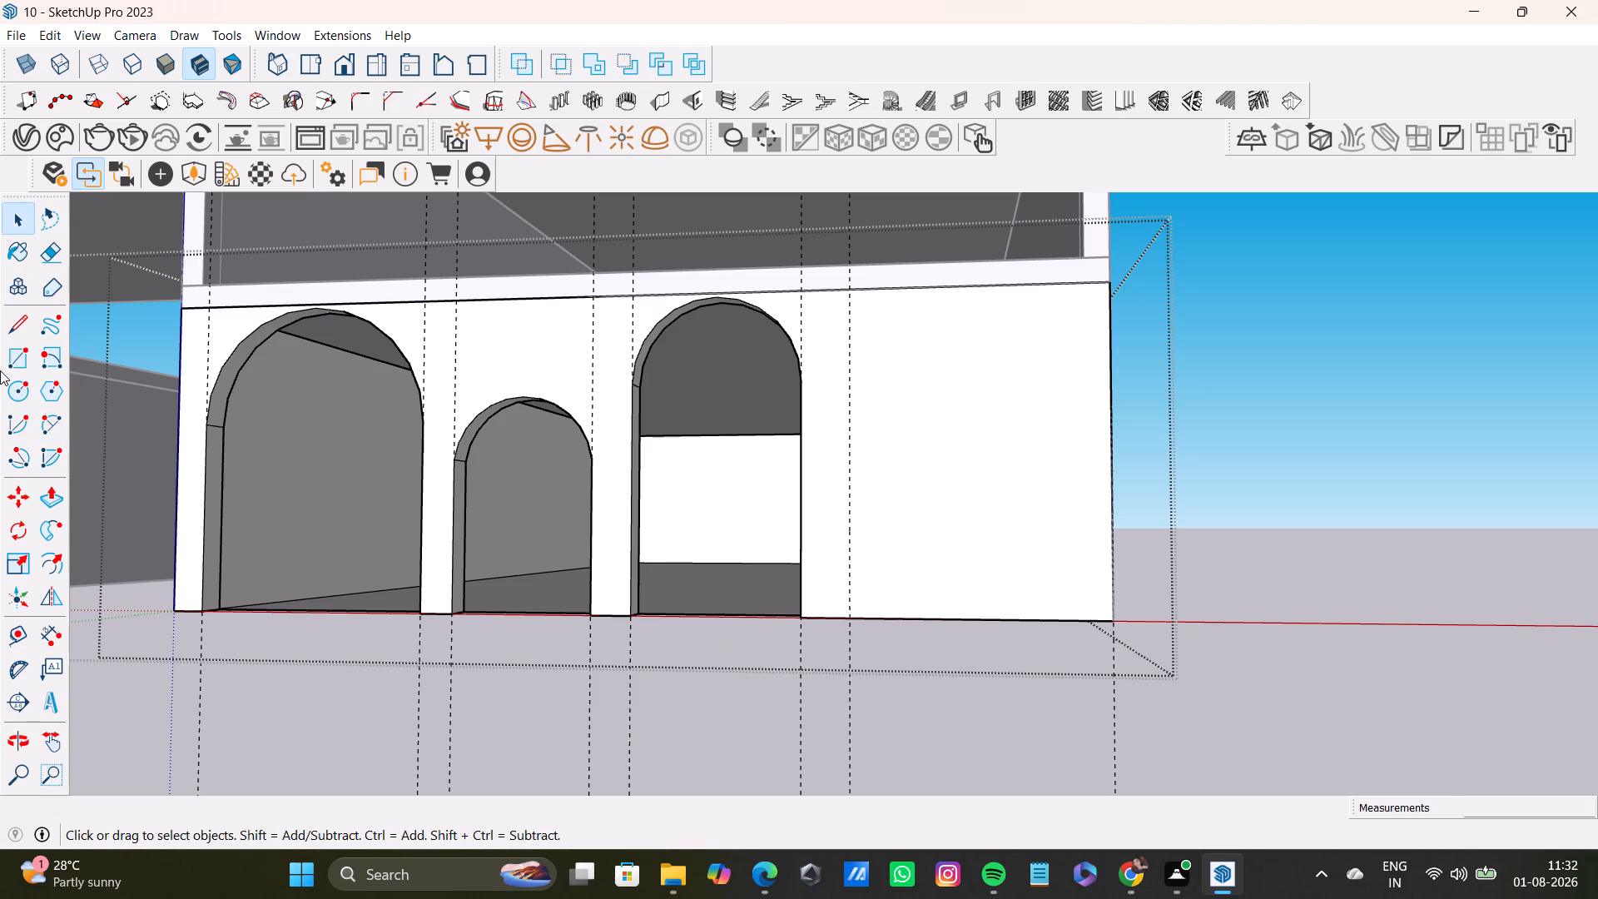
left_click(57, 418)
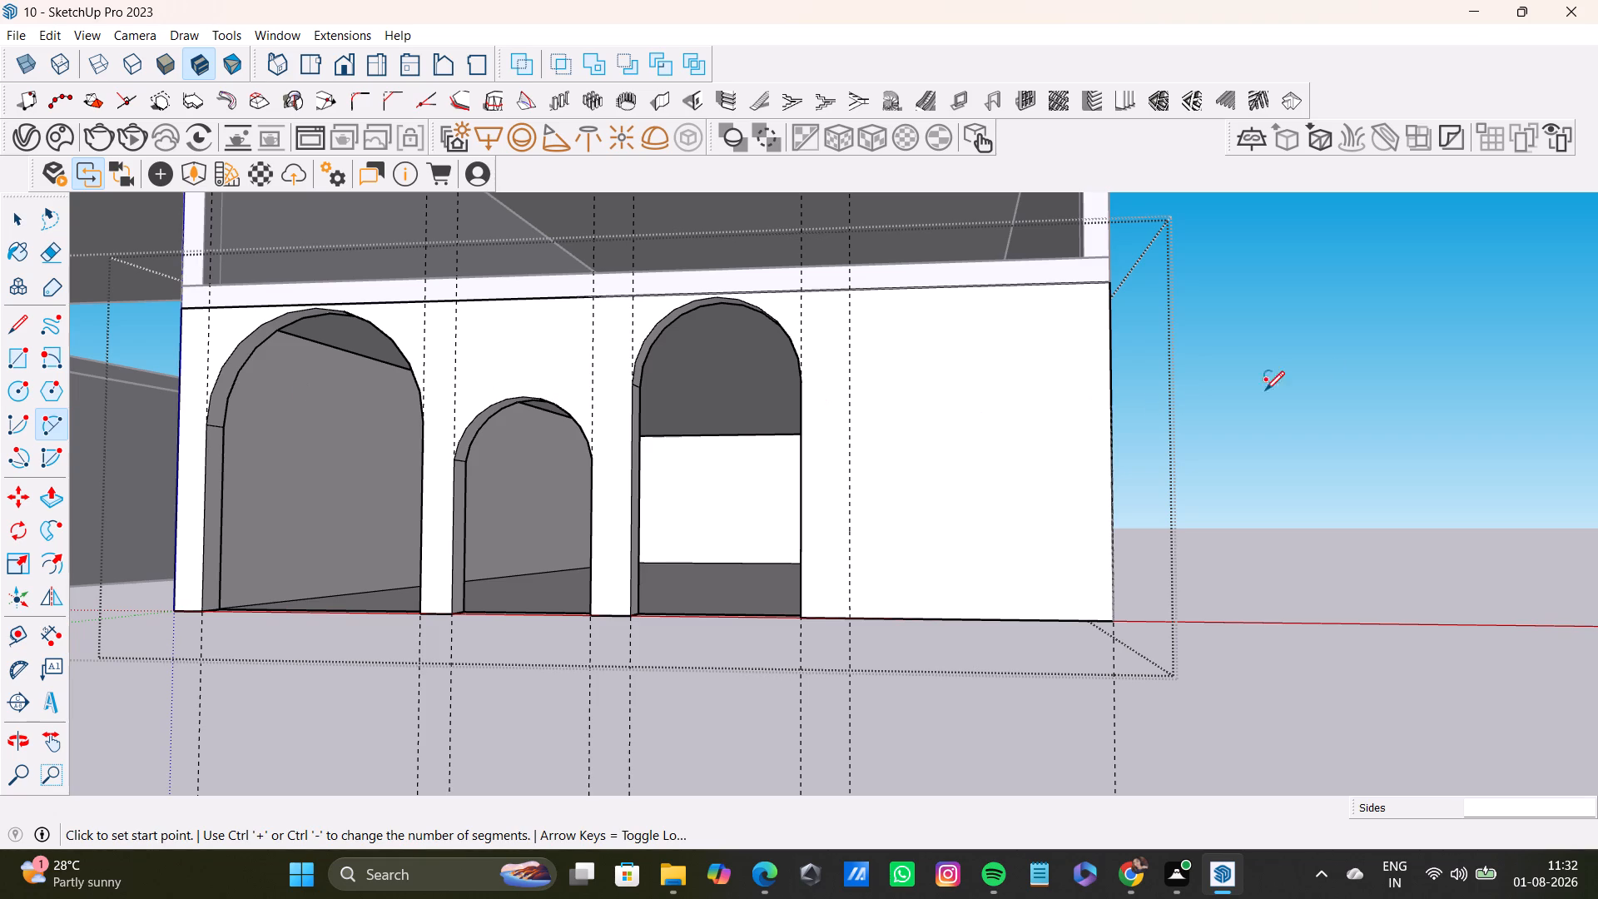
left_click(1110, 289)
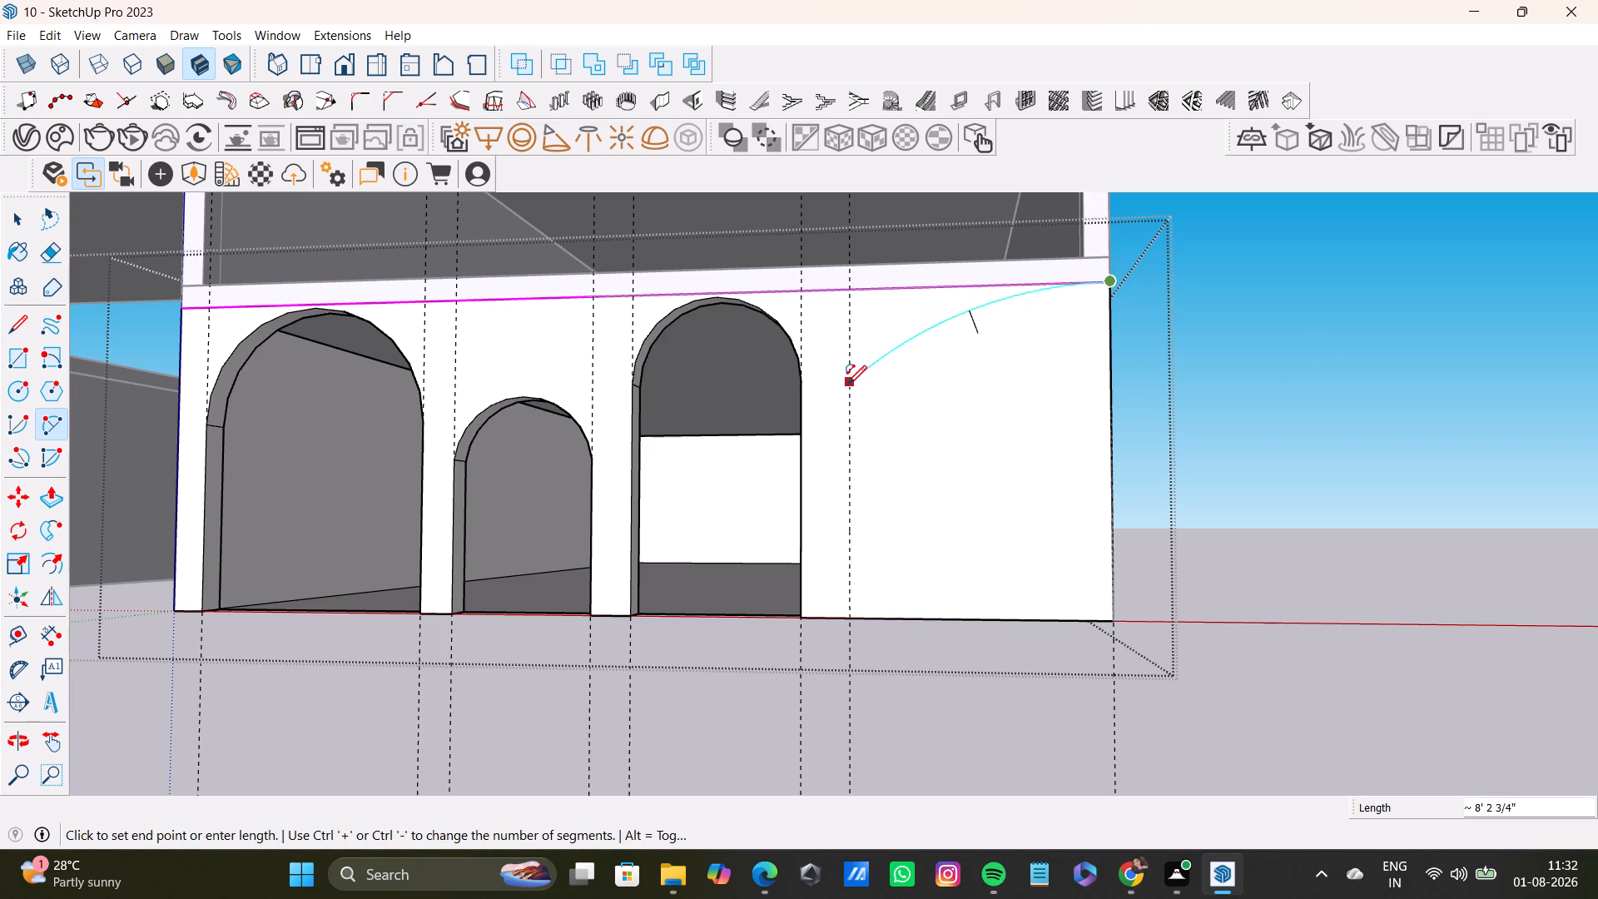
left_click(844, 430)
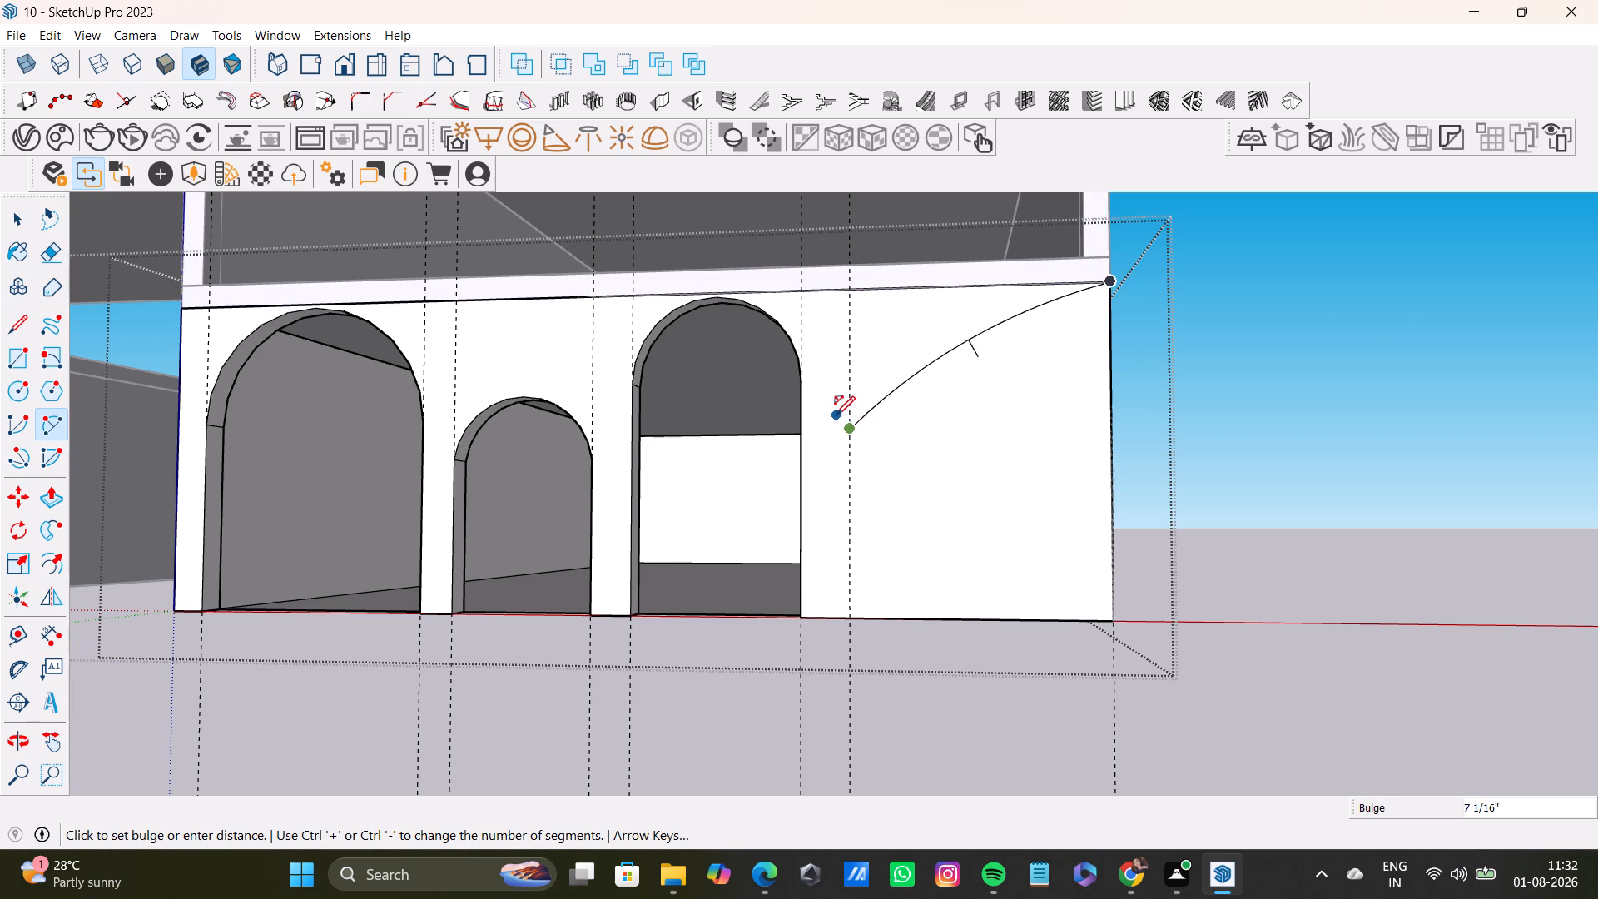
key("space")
Draw a two-point arc from the front wall's upper outer corner to the guide just above the base, with a bulge of about 2' 5".
left_click(55, 424)
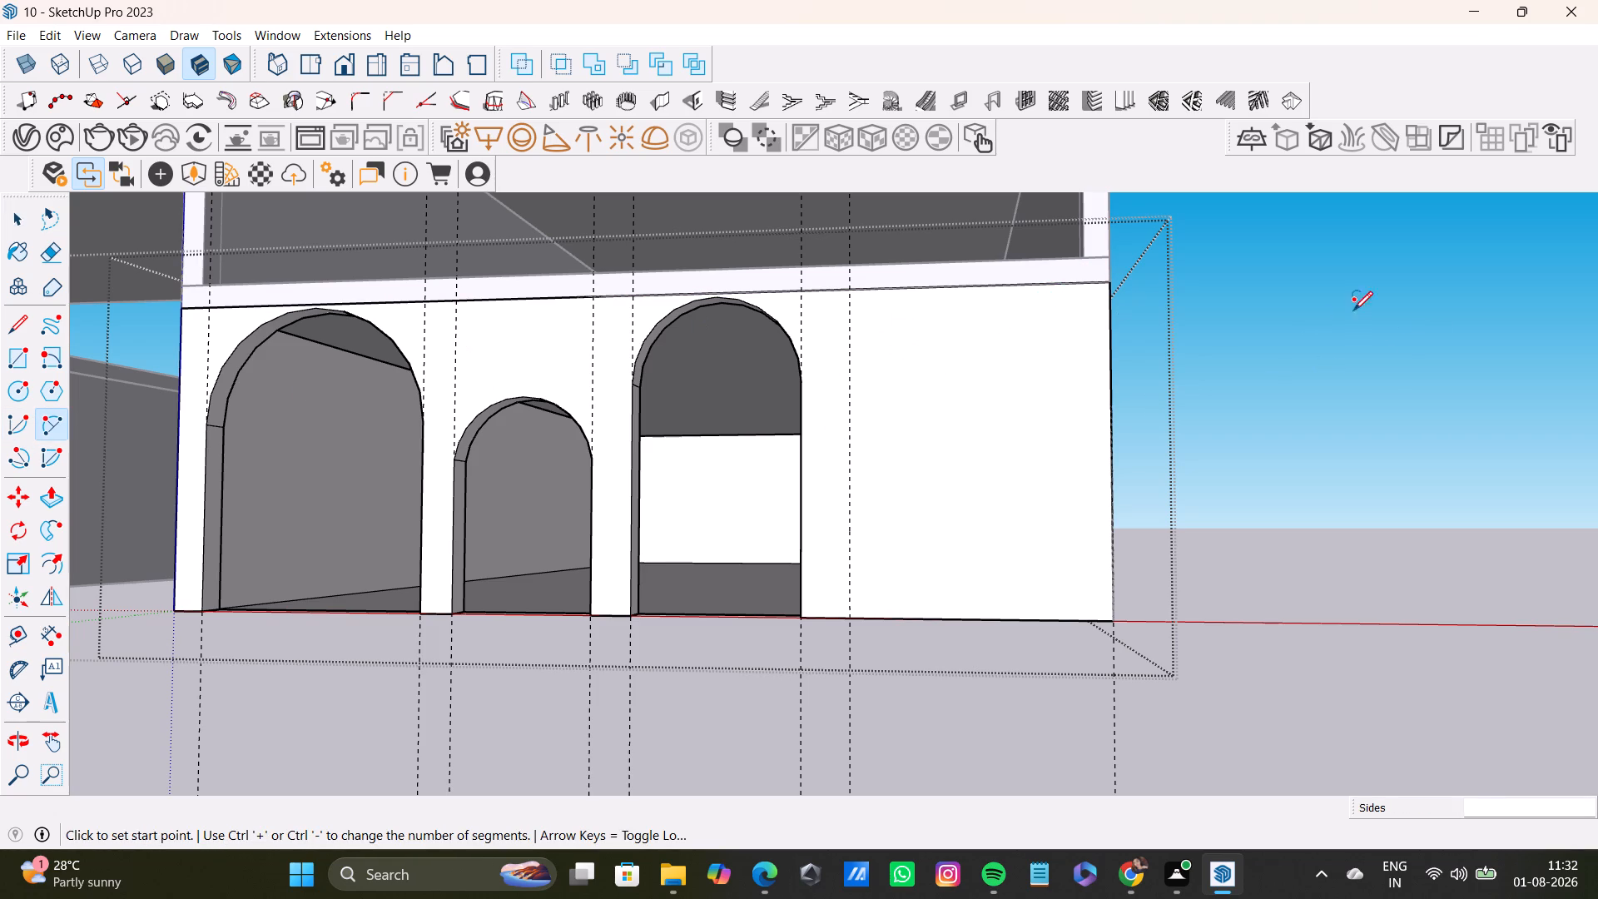
left_click(1109, 286)
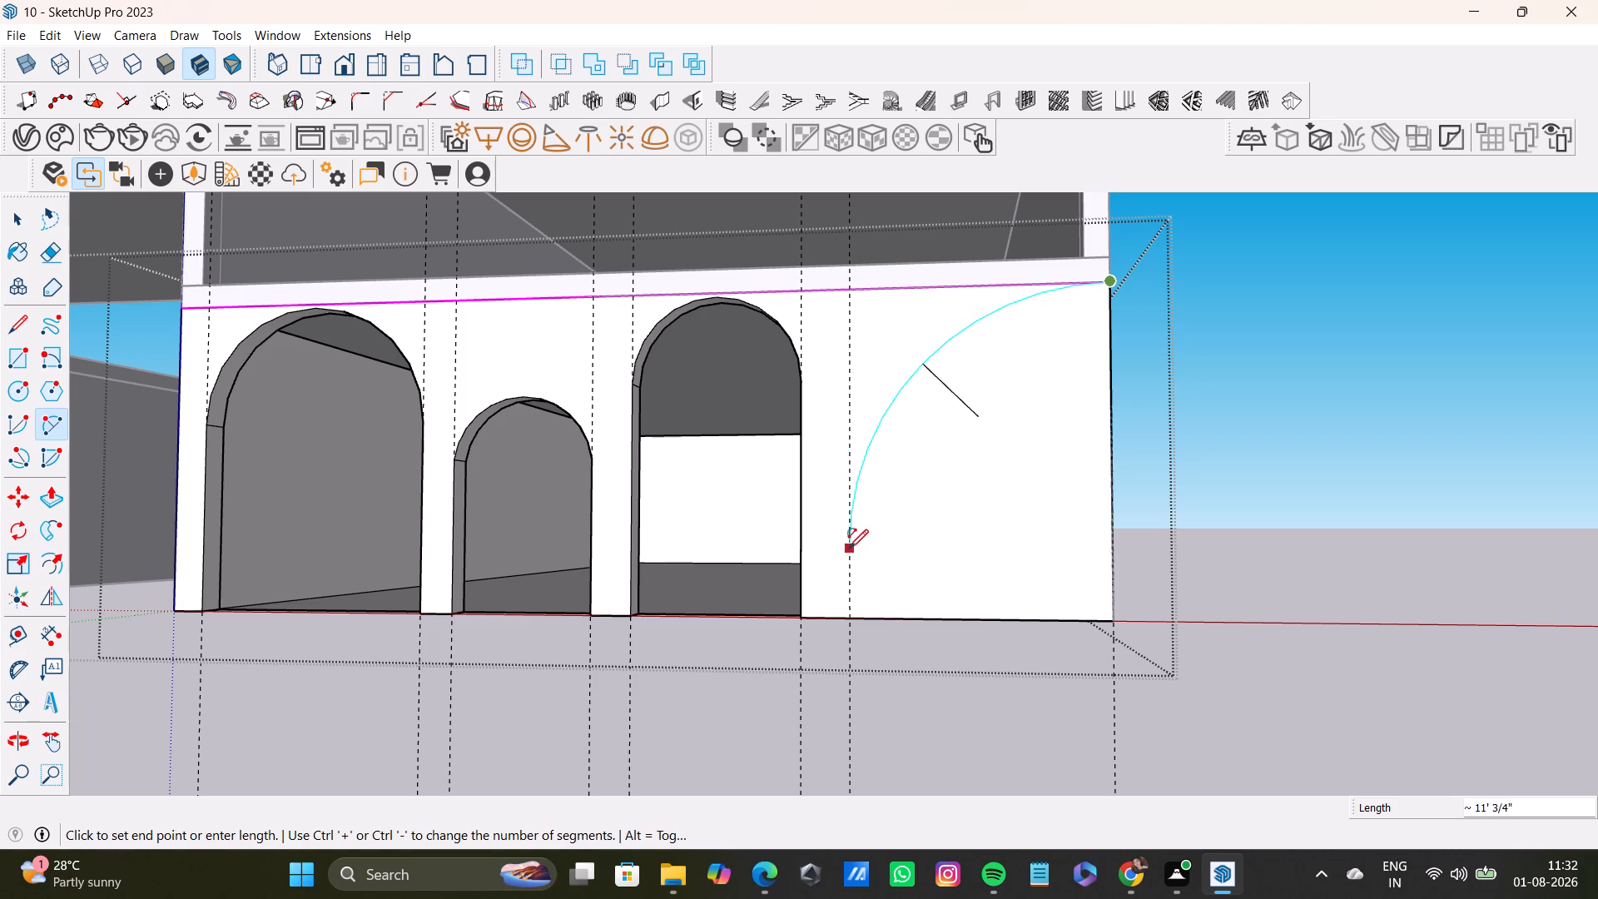
left_click(851, 572)
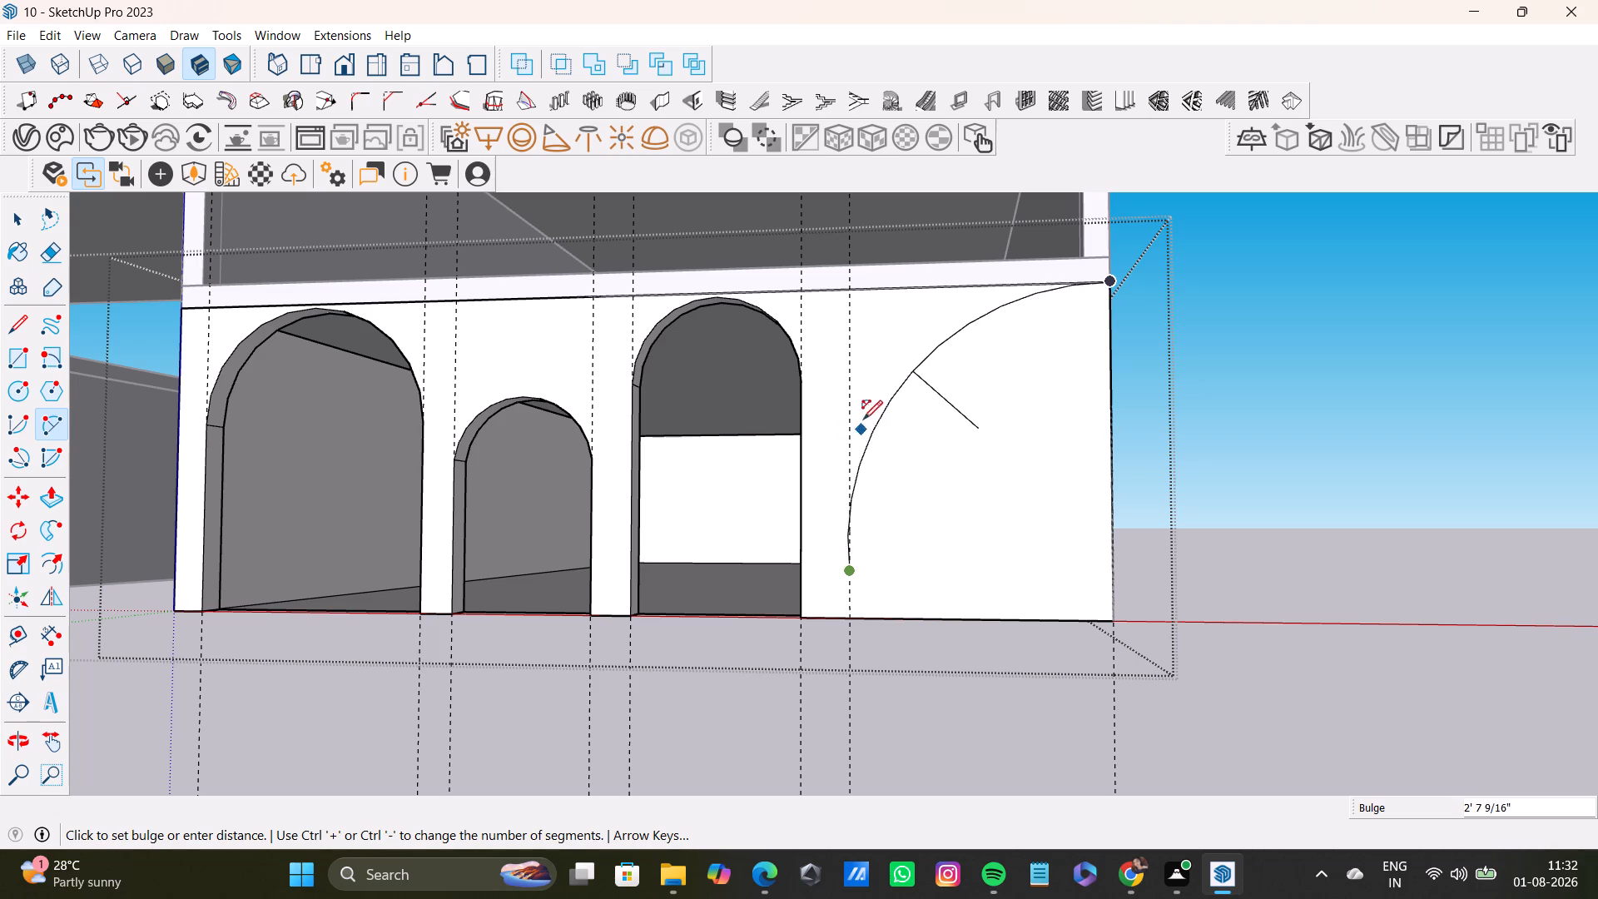
left_click(913, 383)
key("space")
Check the front wall face around the new arc from the front and the side to see whether the arc divides it.
left_click(1025, 502)
double_click(1025, 502)
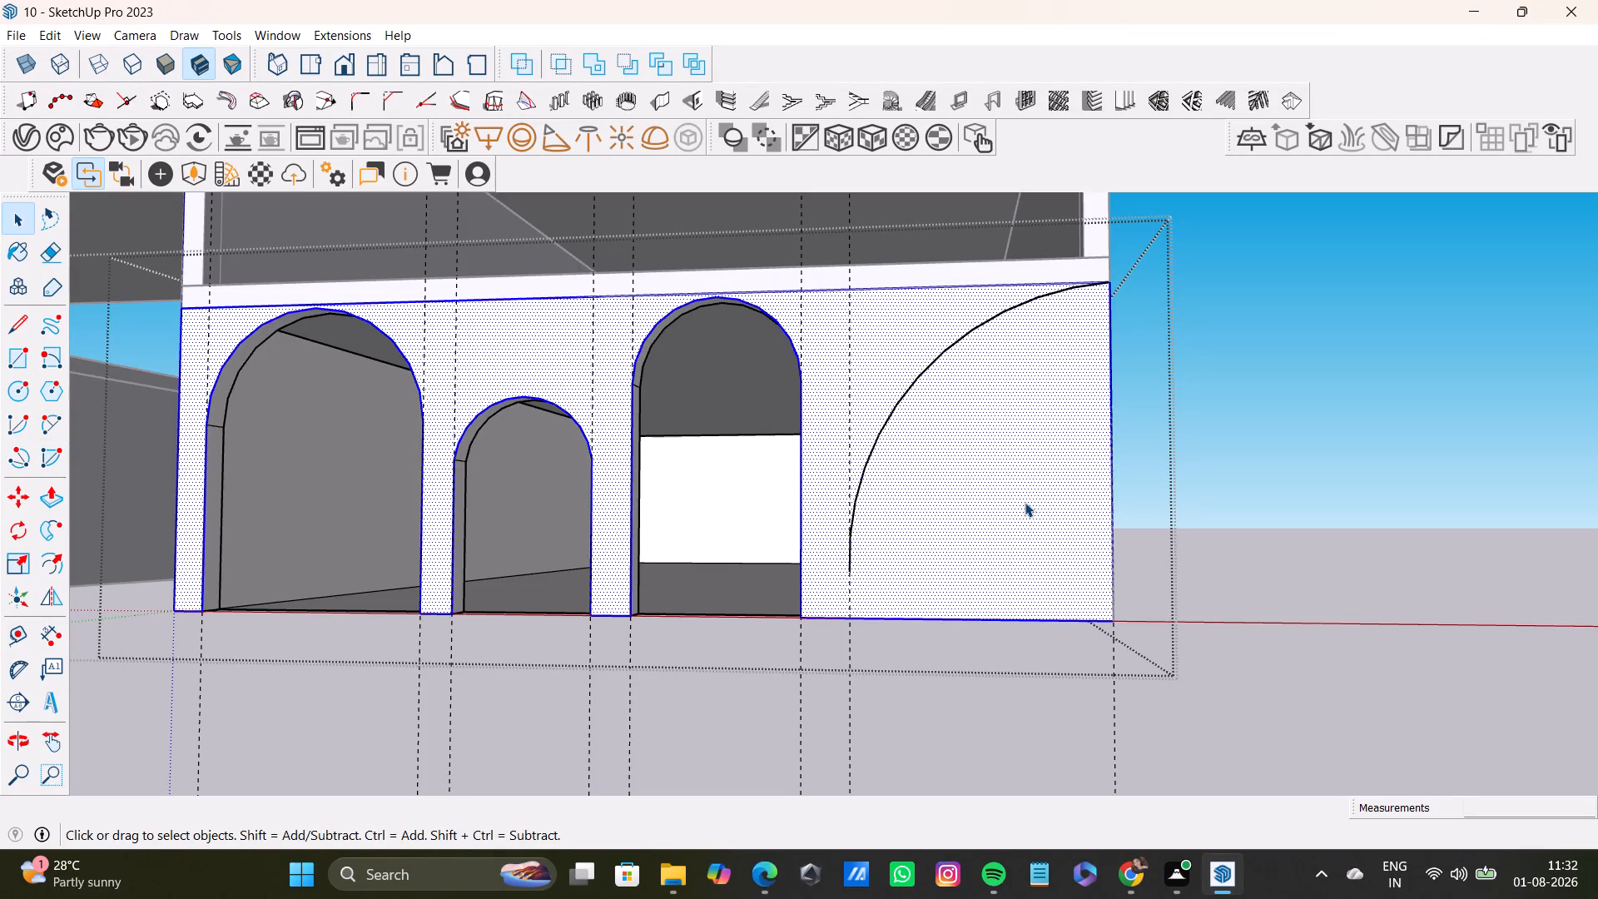
double_click(1025, 502)
left_click(1042, 499)
middle_click_drag(1279, 510, 1144, 555)
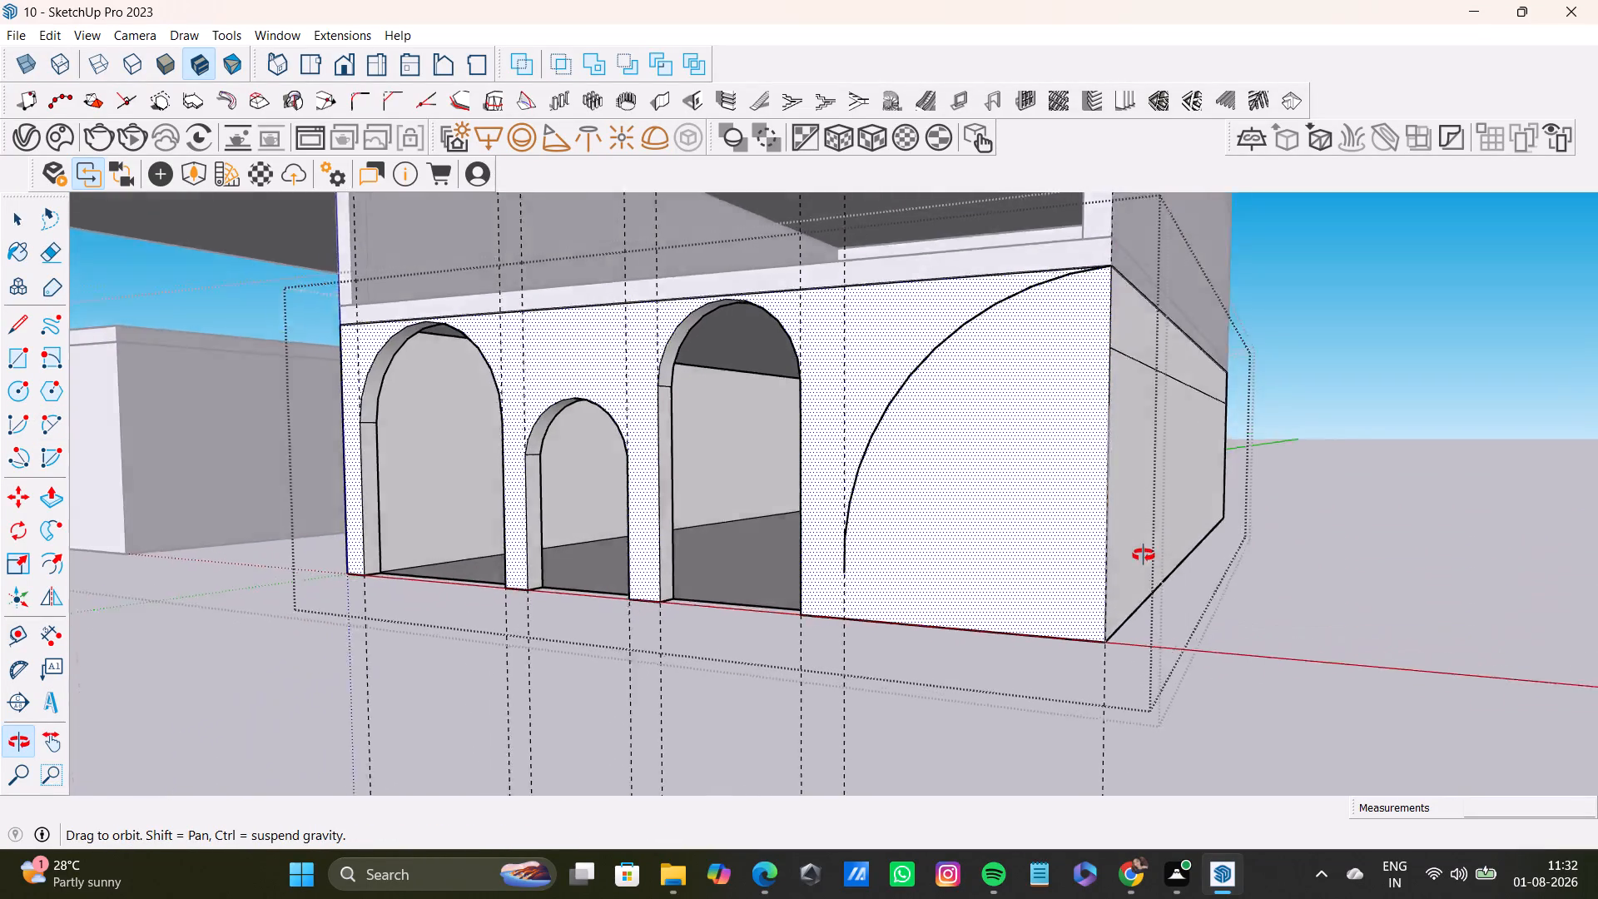
middle_click_drag(1144, 555, 1139, 618)
left_click(1079, 491)
key("space")
scroll(1007, 534, "down", 3)
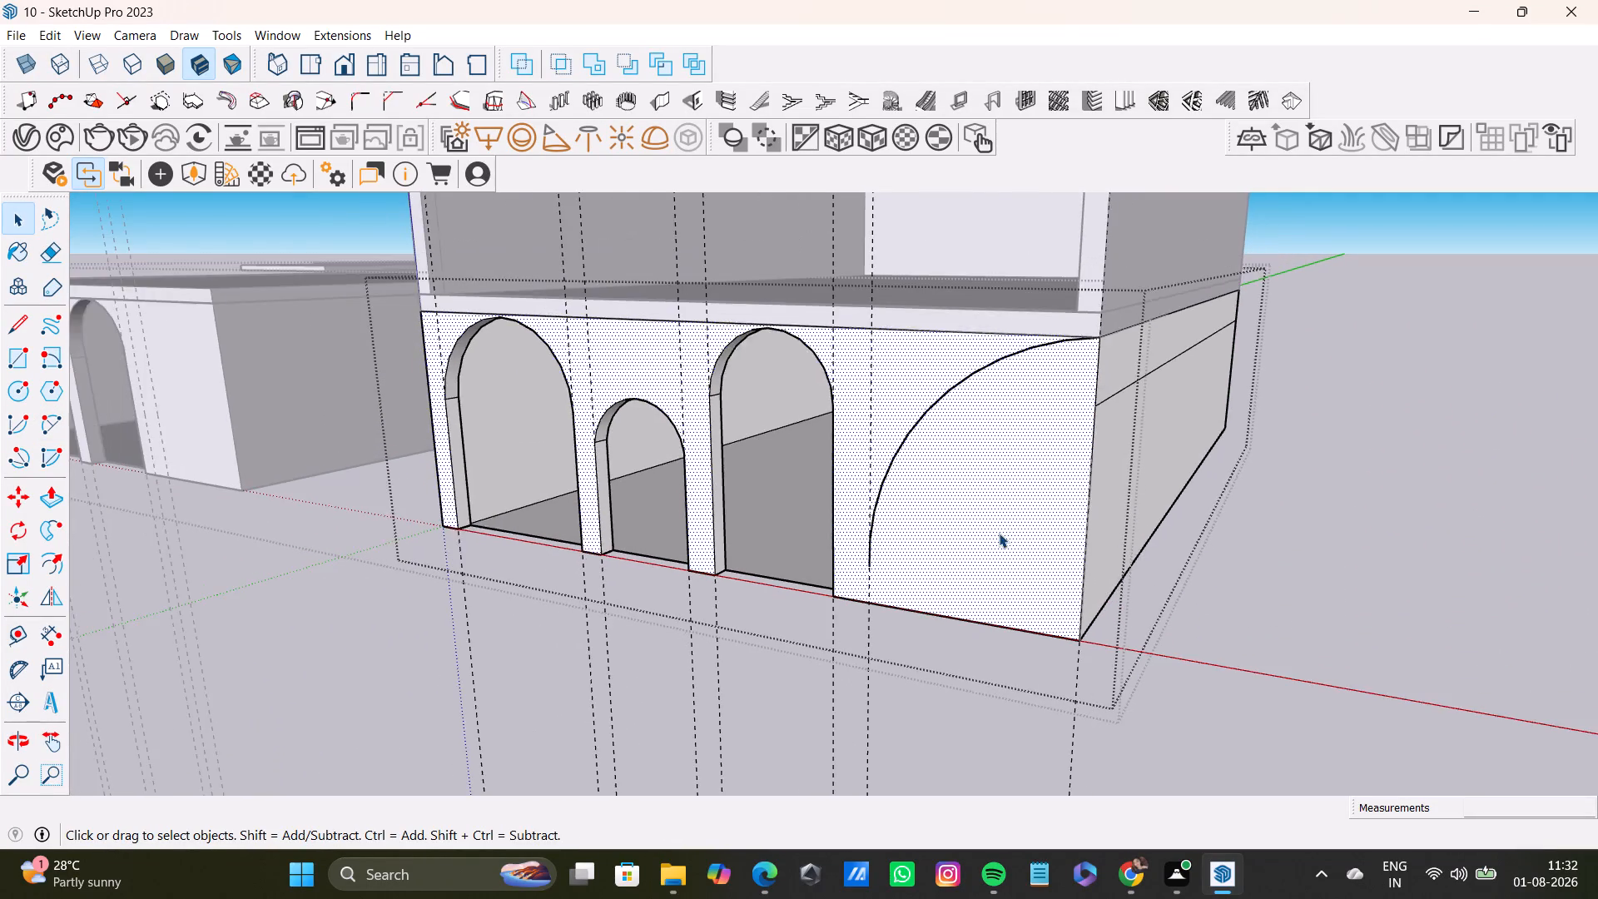
Select the front wall face around the arc and its connected geometry to examine whether the arc divides it.
scroll(999, 533, "down", 2)
middle_click_drag(999, 533, 1050, 524)
left_click(1351, 453)
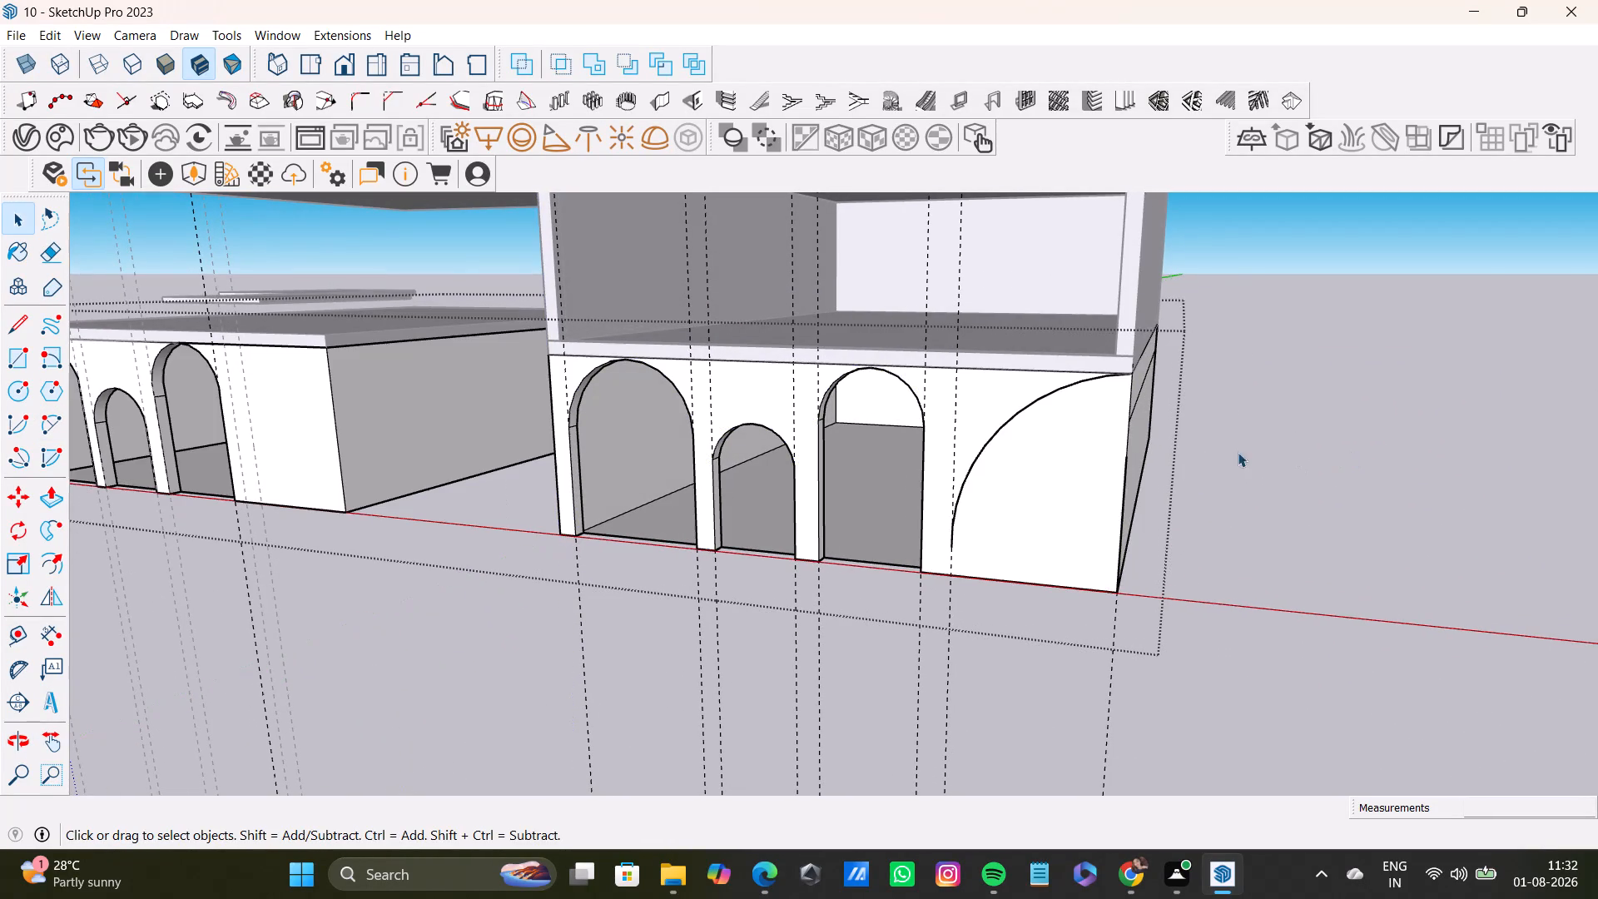
triple_click(1025, 507)
left_click(1025, 507)
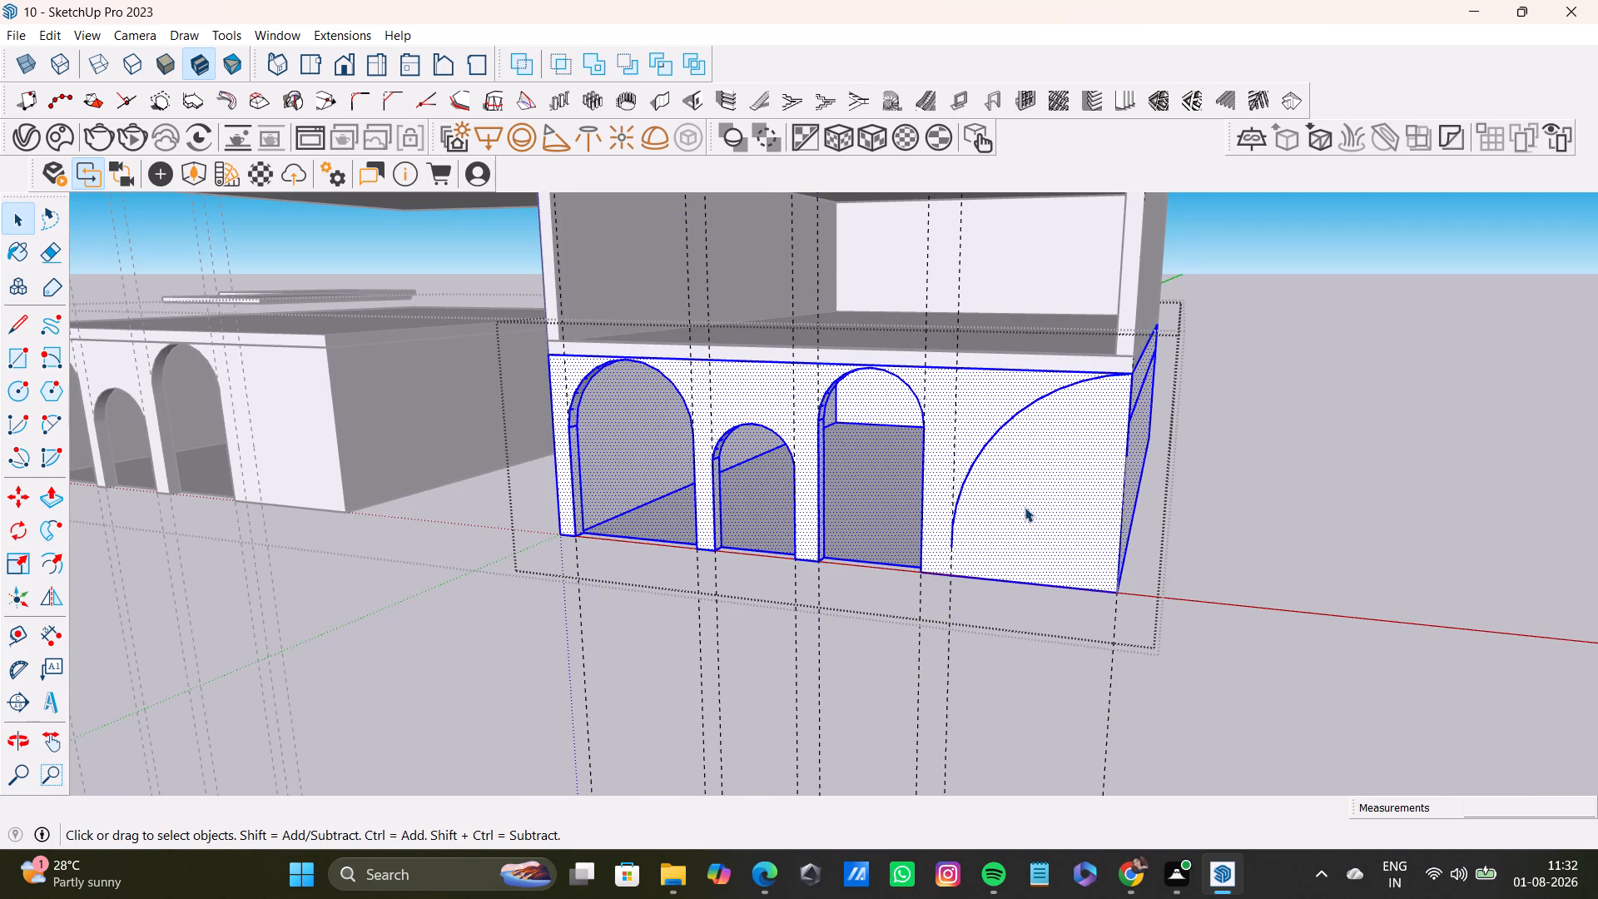
double_click(1017, 500)
left_click(1017, 500)
left_click(1017, 499)
left_click(1081, 467)
Delete the long horizontal edge crossing the side face of the ground-floor storey.
middle_click_drag(1244, 470, 1112, 437)
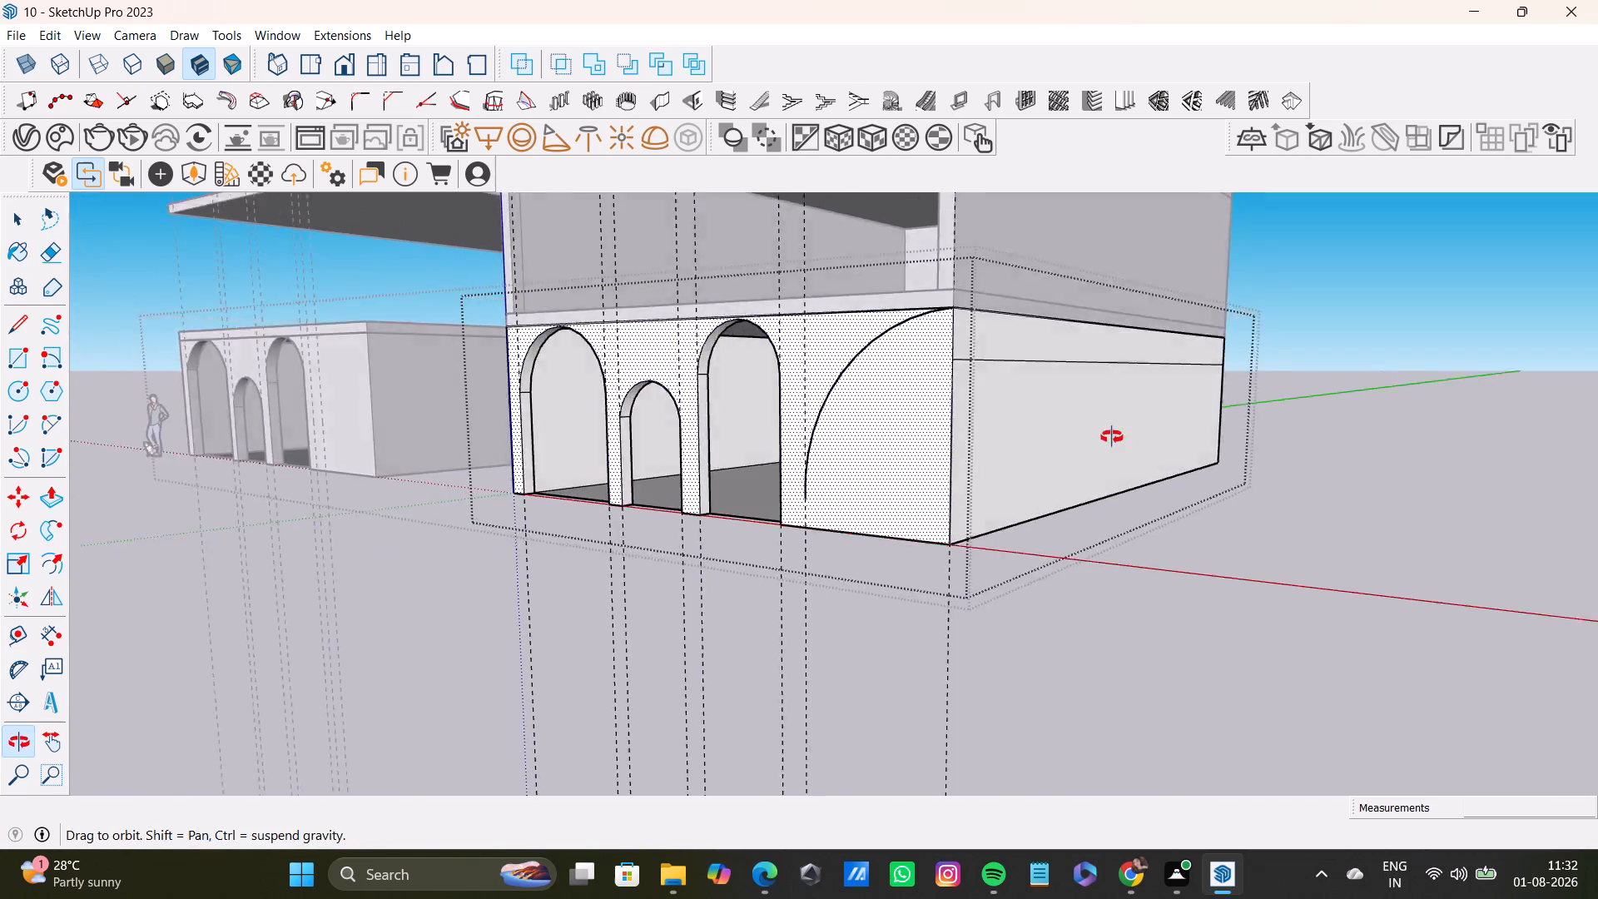
middle_click_drag(1112, 437, 1050, 476)
left_click(979, 415)
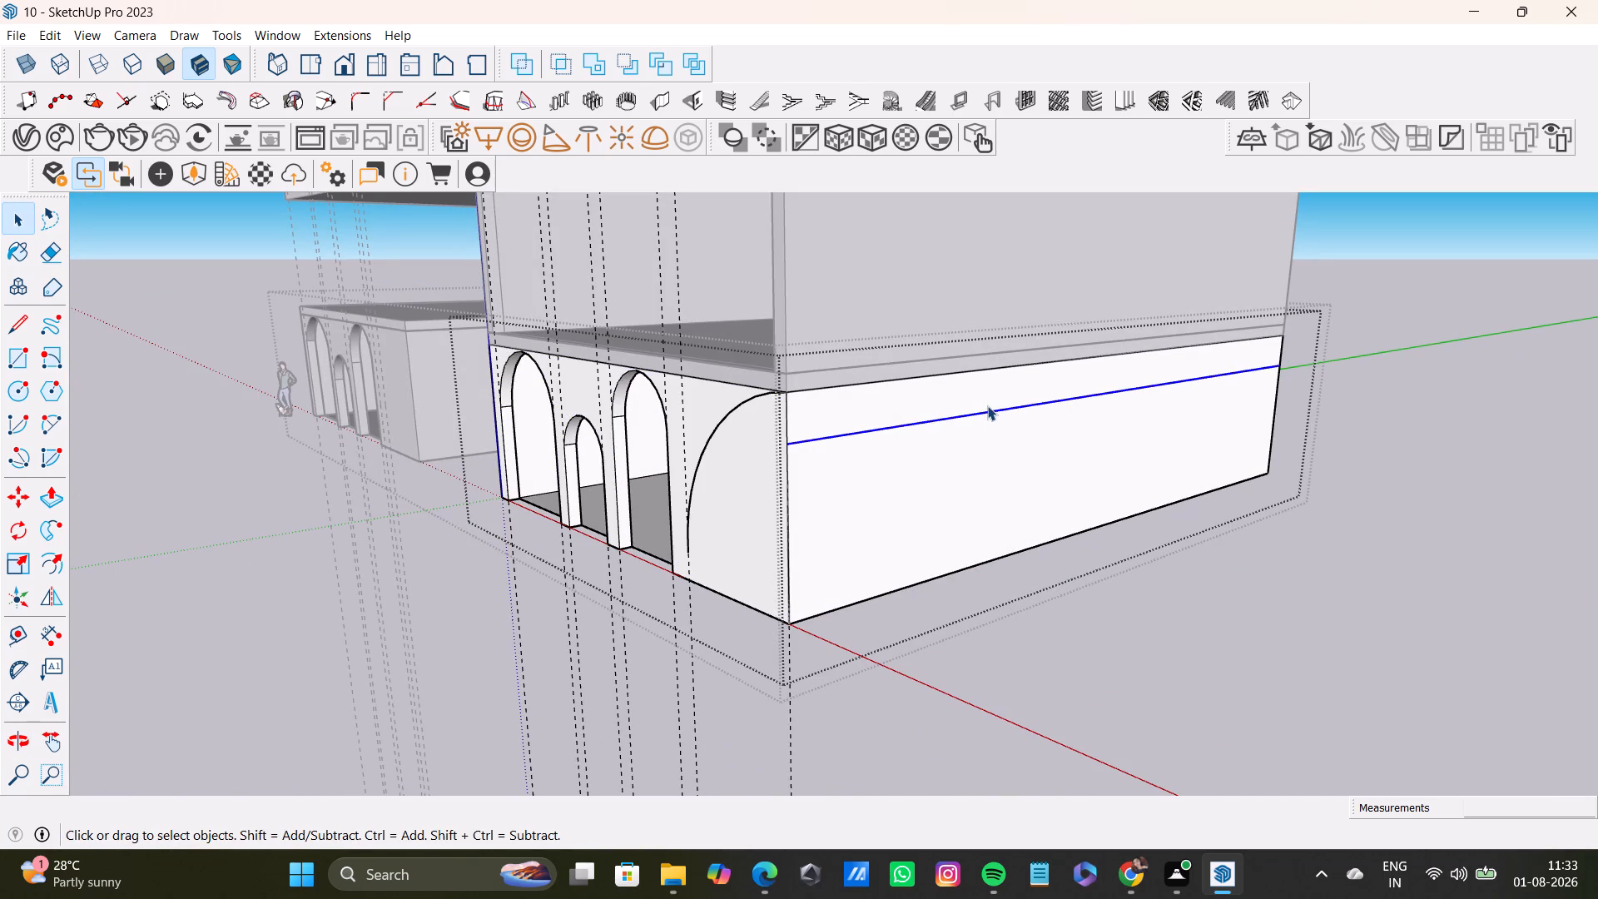
key("Delete")
Draw a vertical line from the arc's lower end down to the front wall's base edge.
middle_click_drag(737, 552, 1003, 466)
scroll(419, 515, "up", 2)
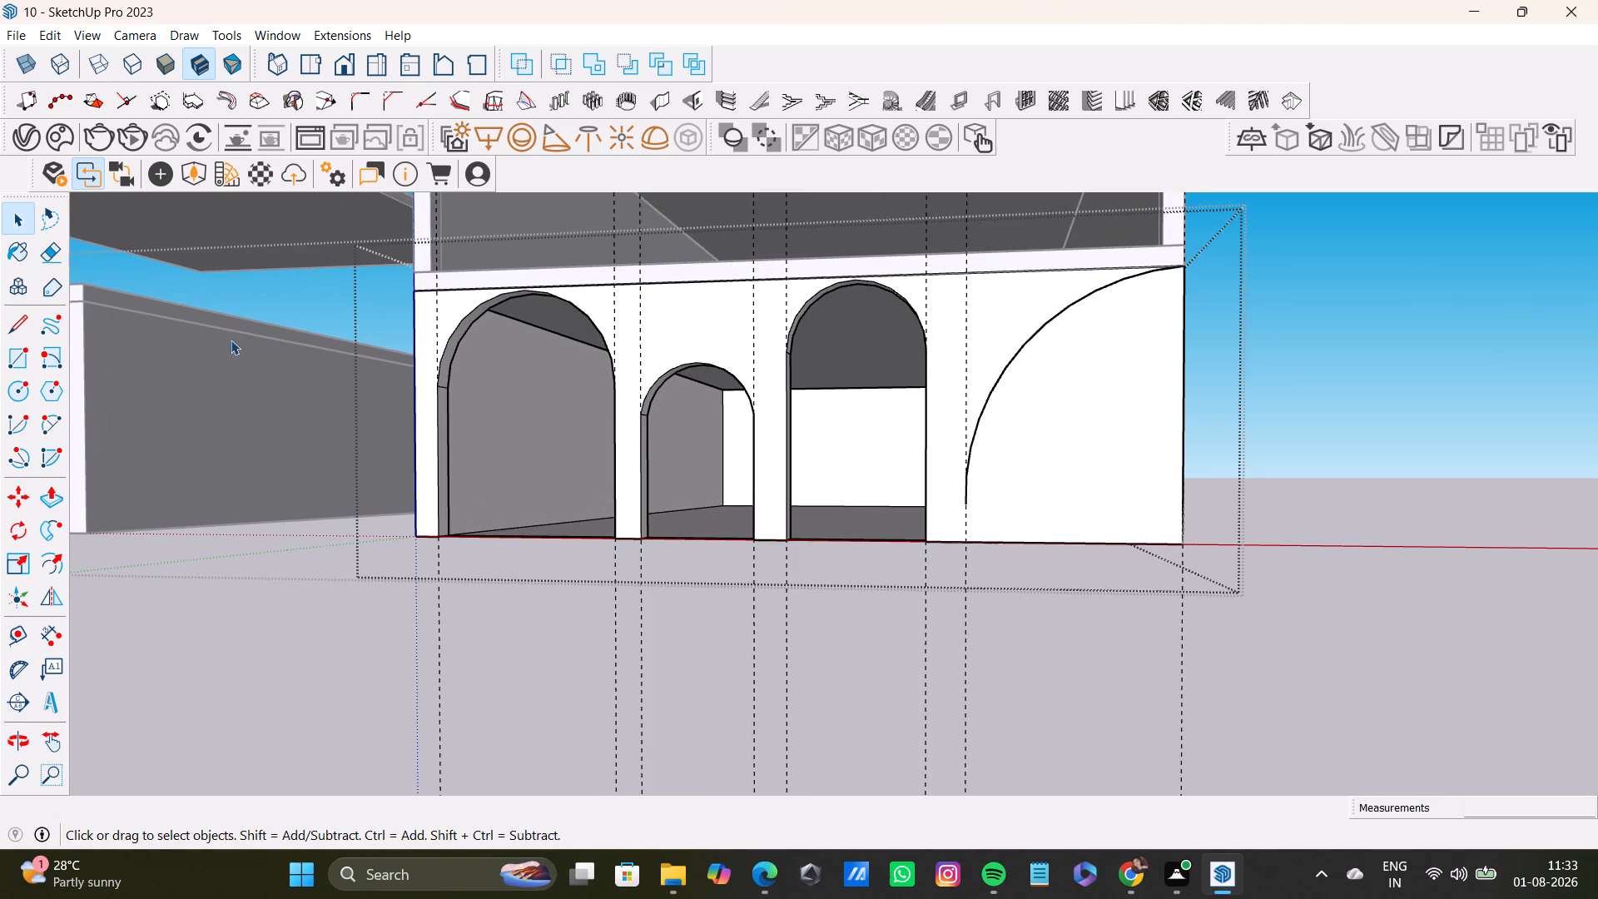
left_click(11, 331)
scroll(919, 527, "up", 5)
left_click(982, 485)
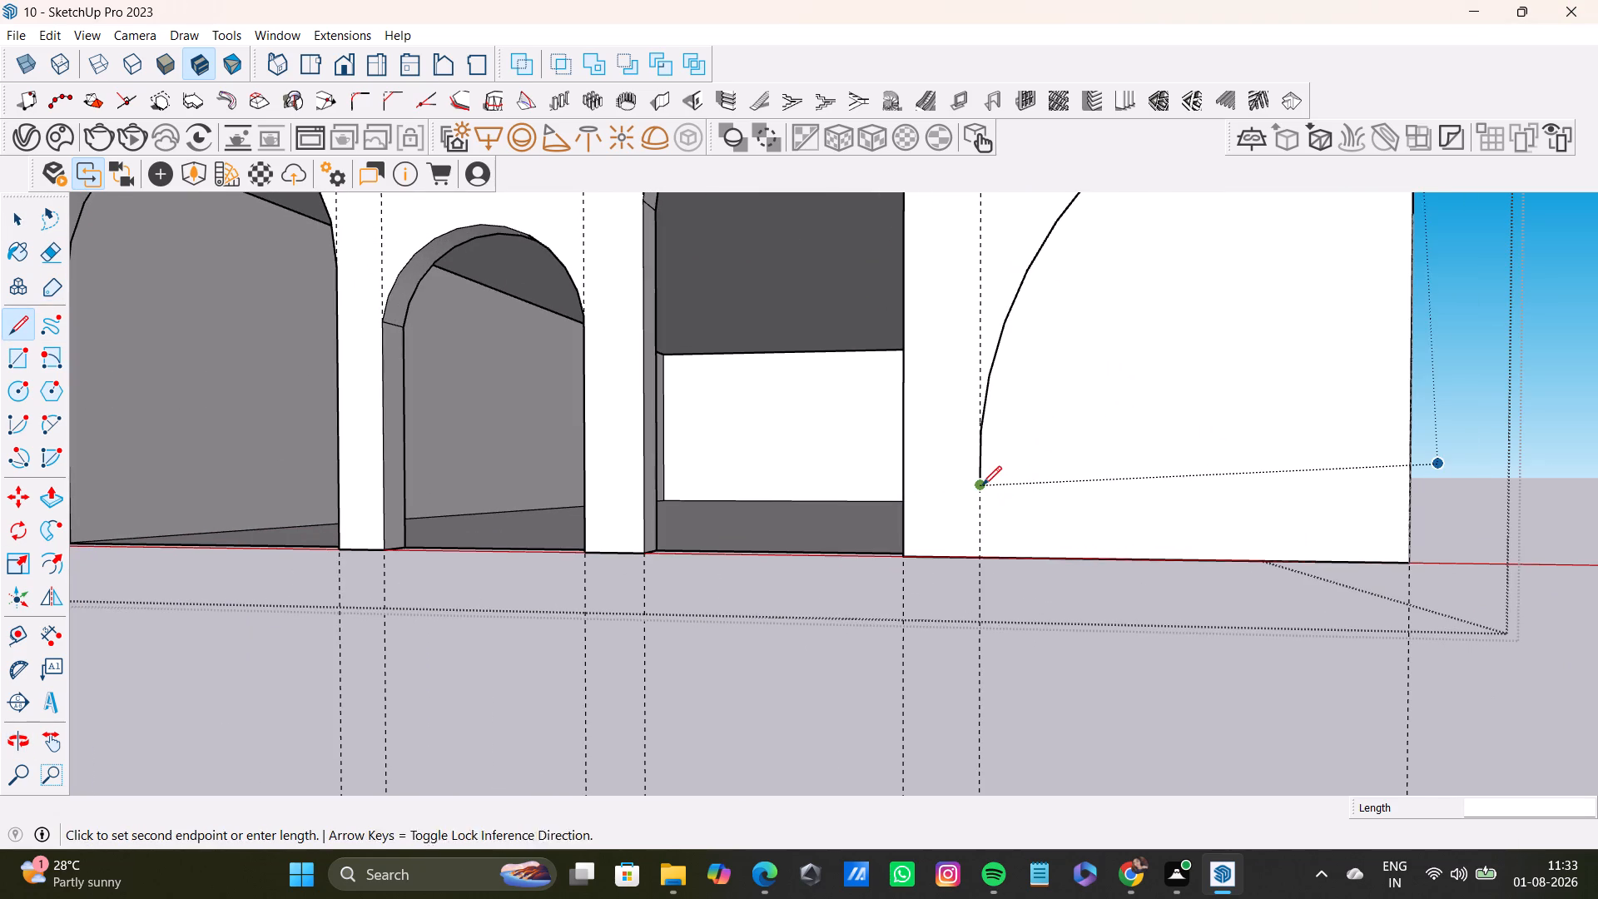
left_click(985, 556)
key("space")
Push the half-arch face on the front wall inward by 9".
middle_click_drag(1236, 493, 1095, 531)
scroll(1111, 503, "down", 8)
middle_click_drag(1123, 484, 1177, 508)
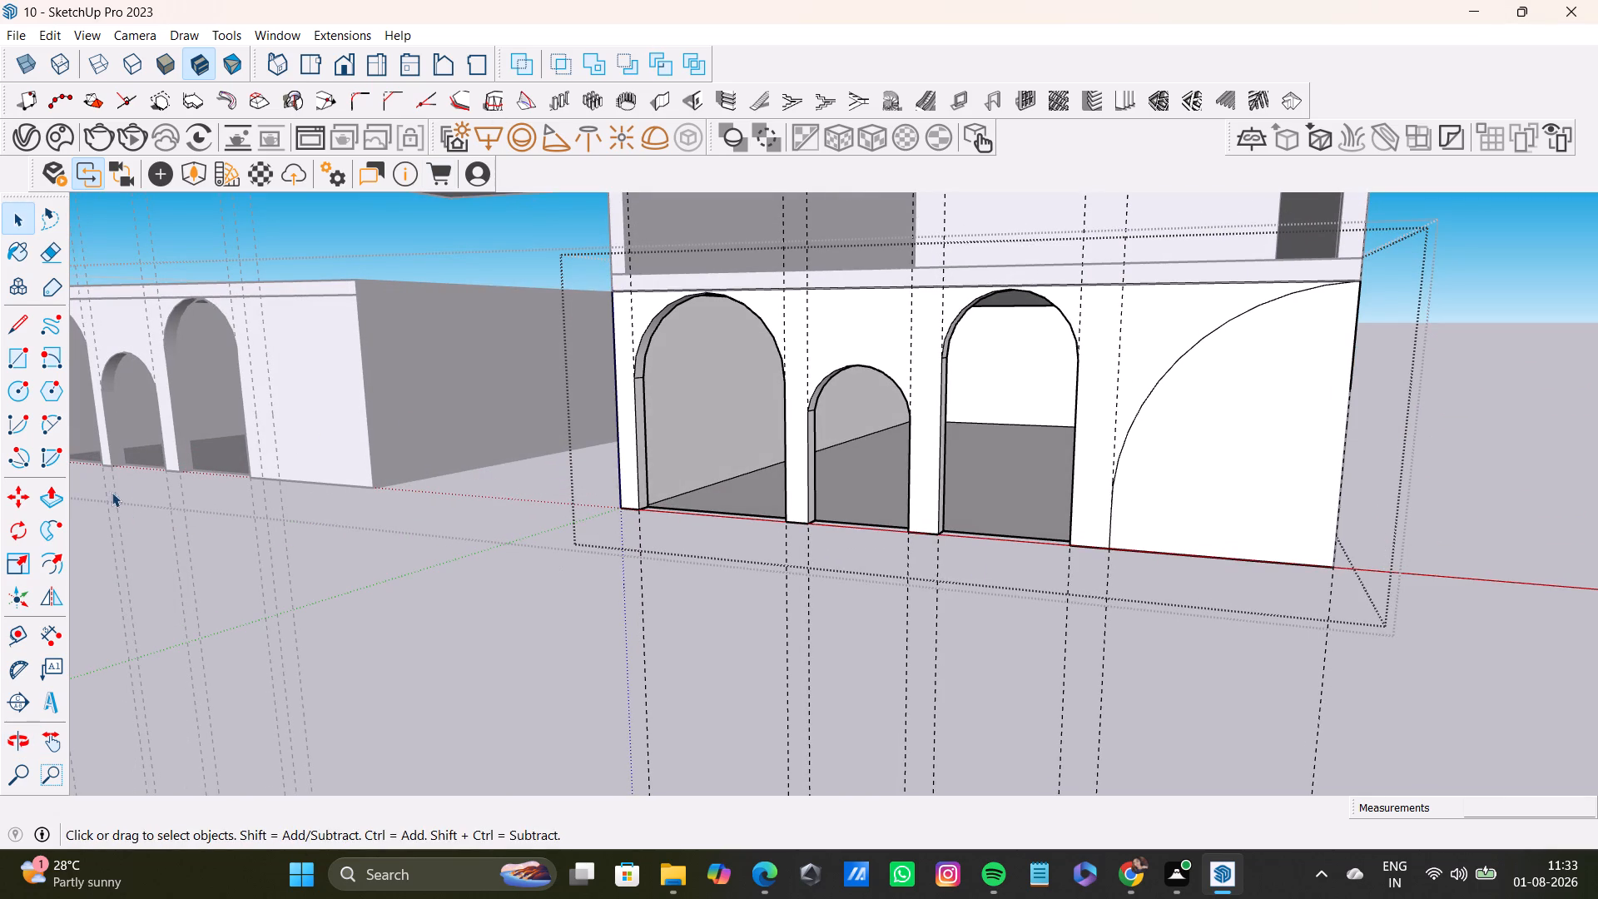
left_click(47, 496)
left_click(1285, 430)
left_click(1275, 383)
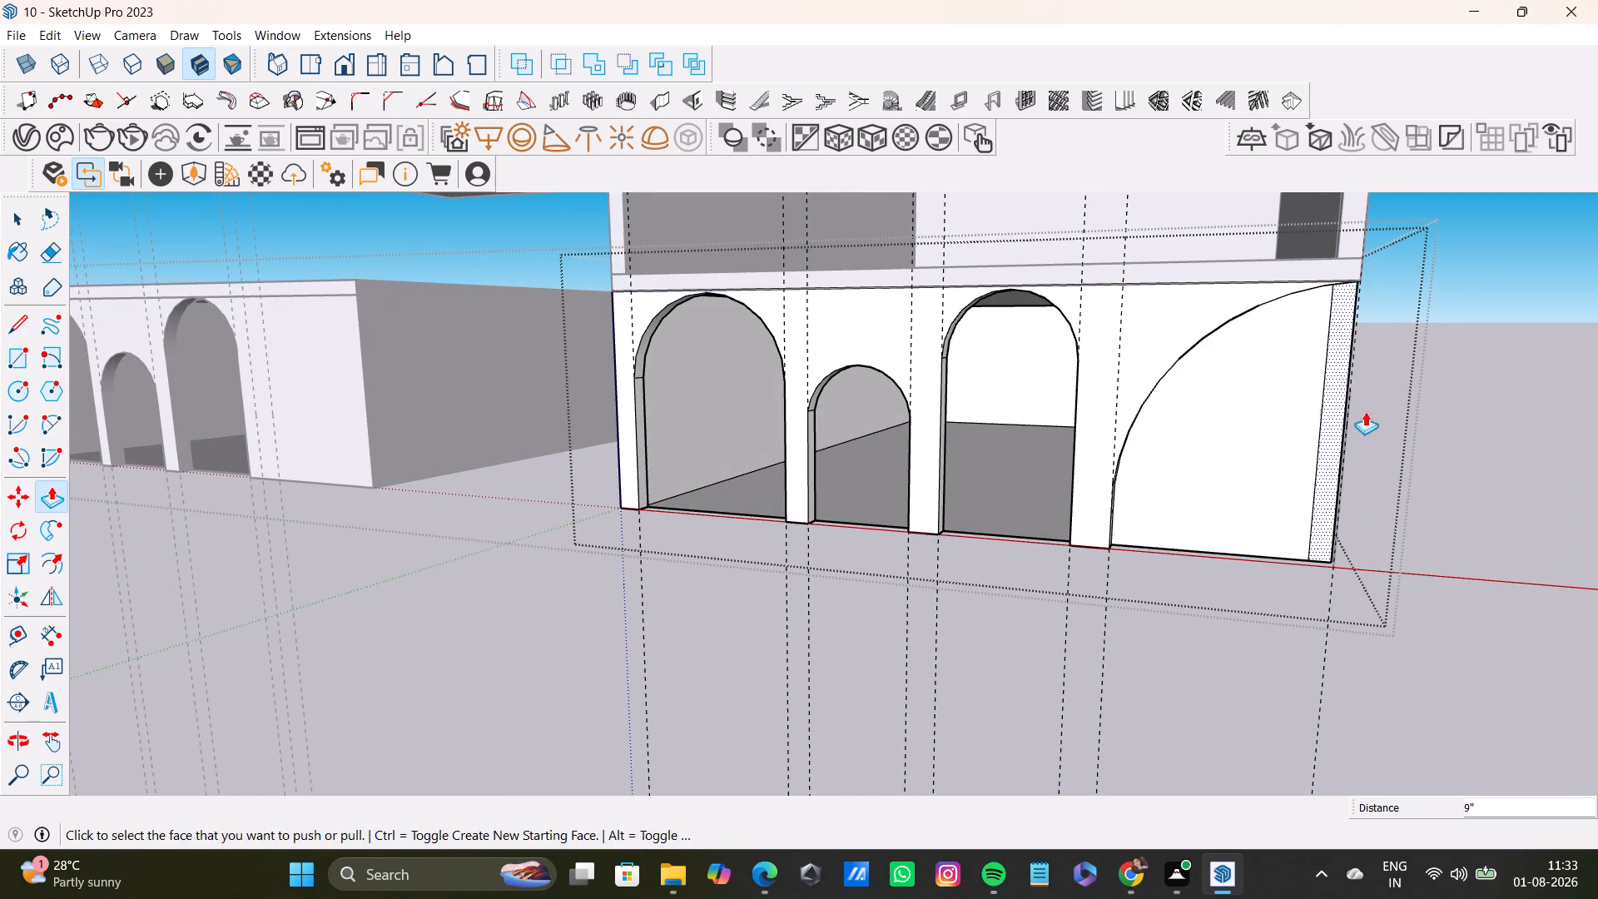
Push the remaining face inside the half-arch 43' 6" back, cutting the opening through the storey's full depth.
middle_click_drag(1366, 411, 1151, 435)
left_click(901, 454)
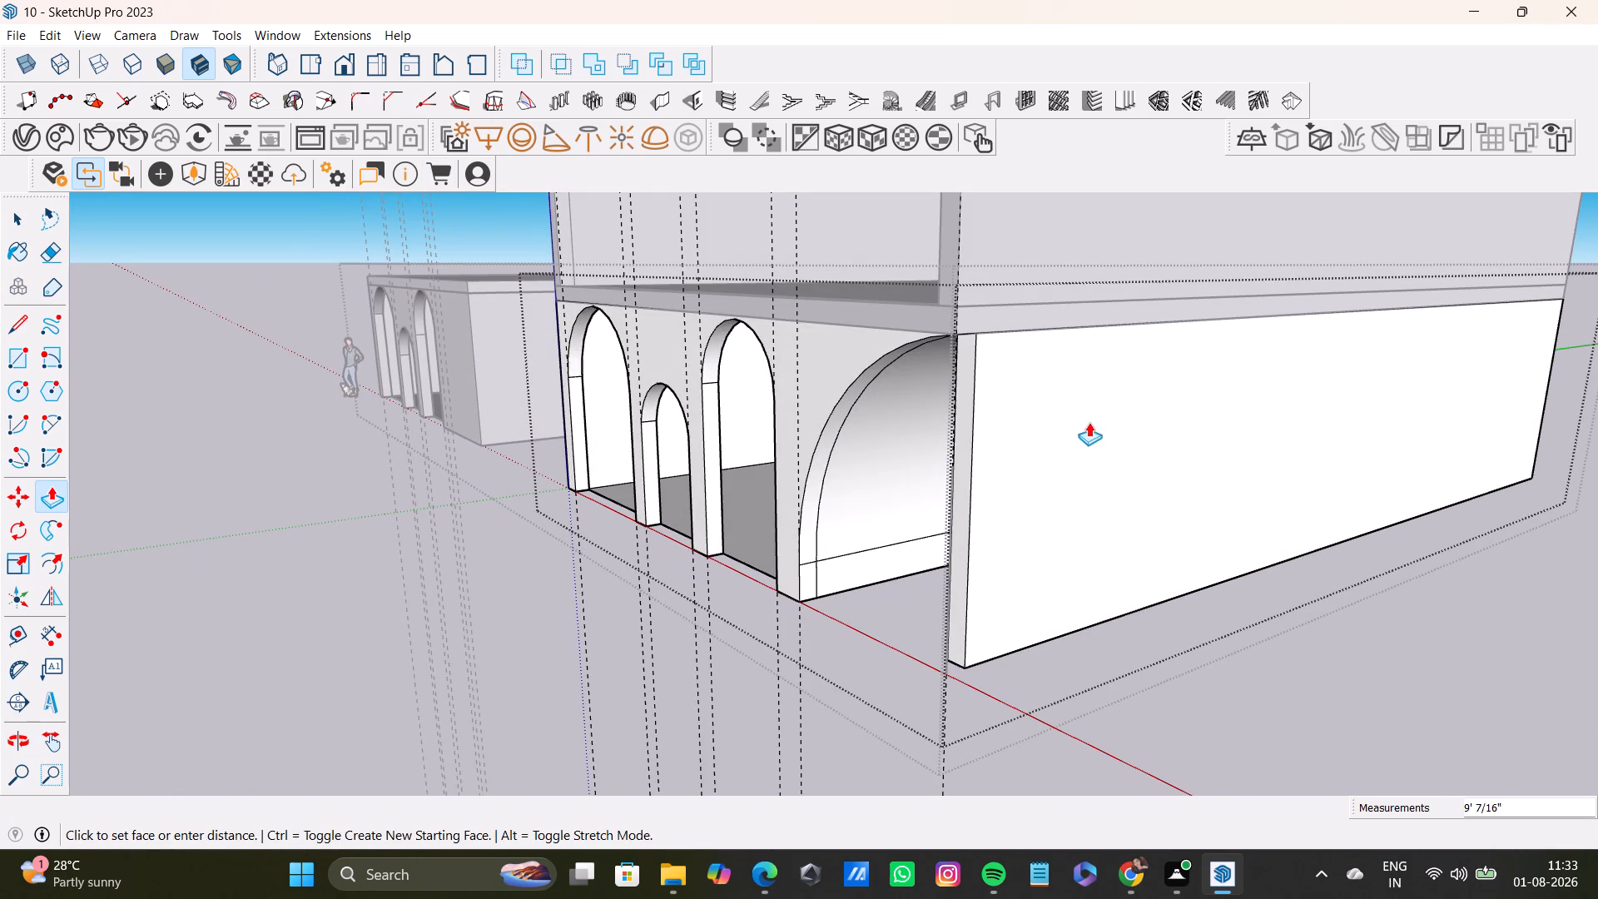
middle_click_drag(1020, 453, 505, 380)
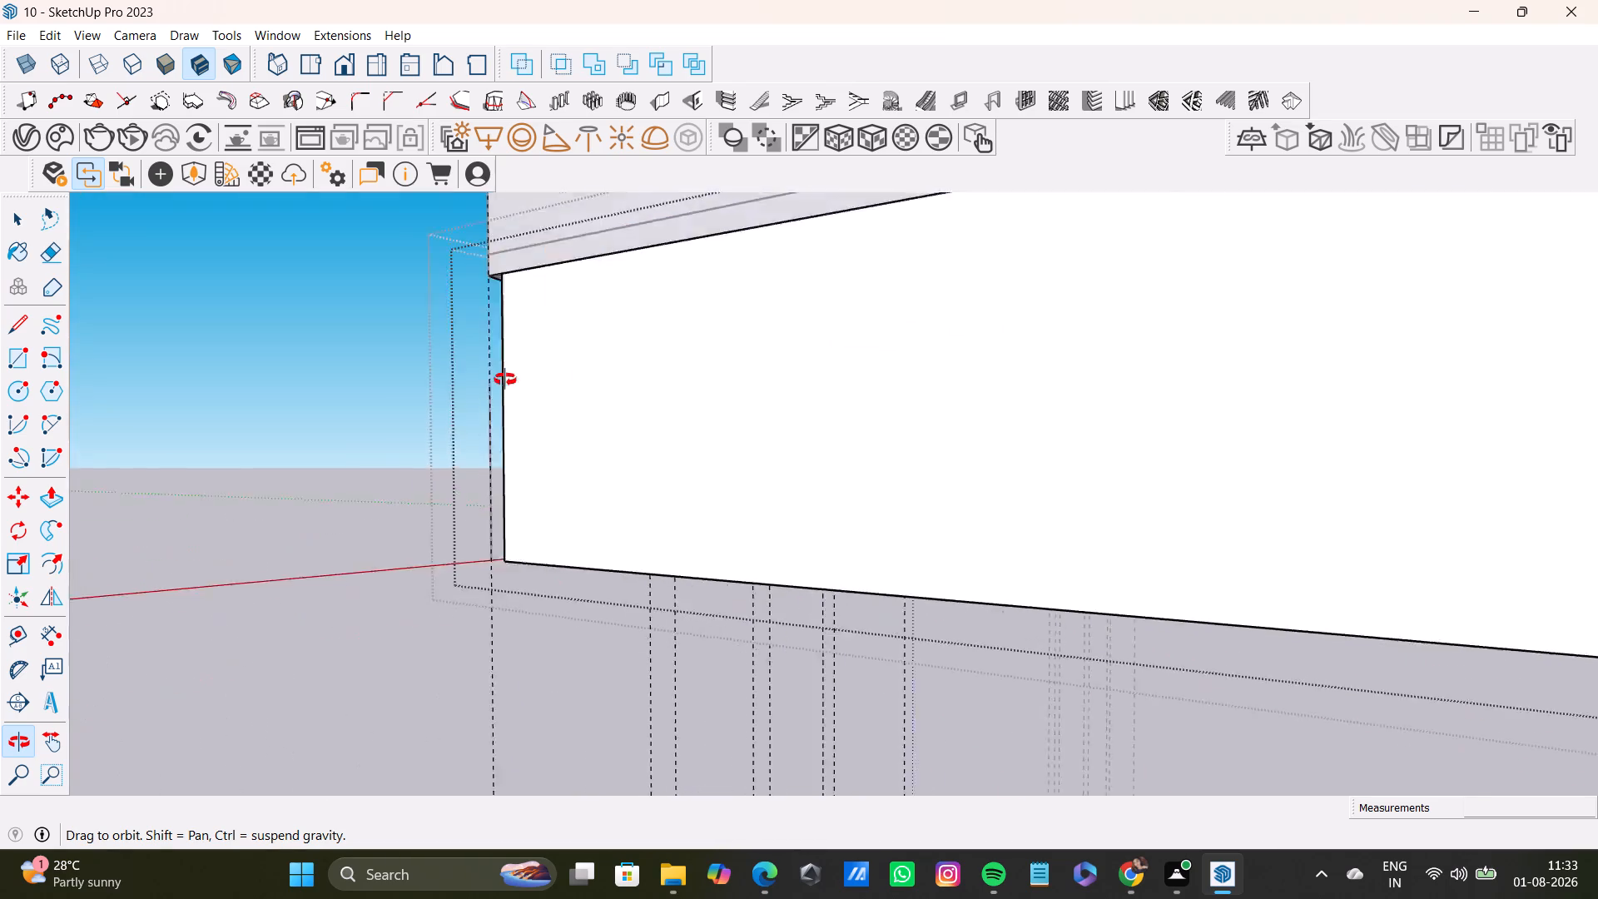
middle_click_drag(505, 380, 679, 497)
scroll(679, 488, "down", 7)
middle_click_drag(714, 472, 545, 284, "shift")
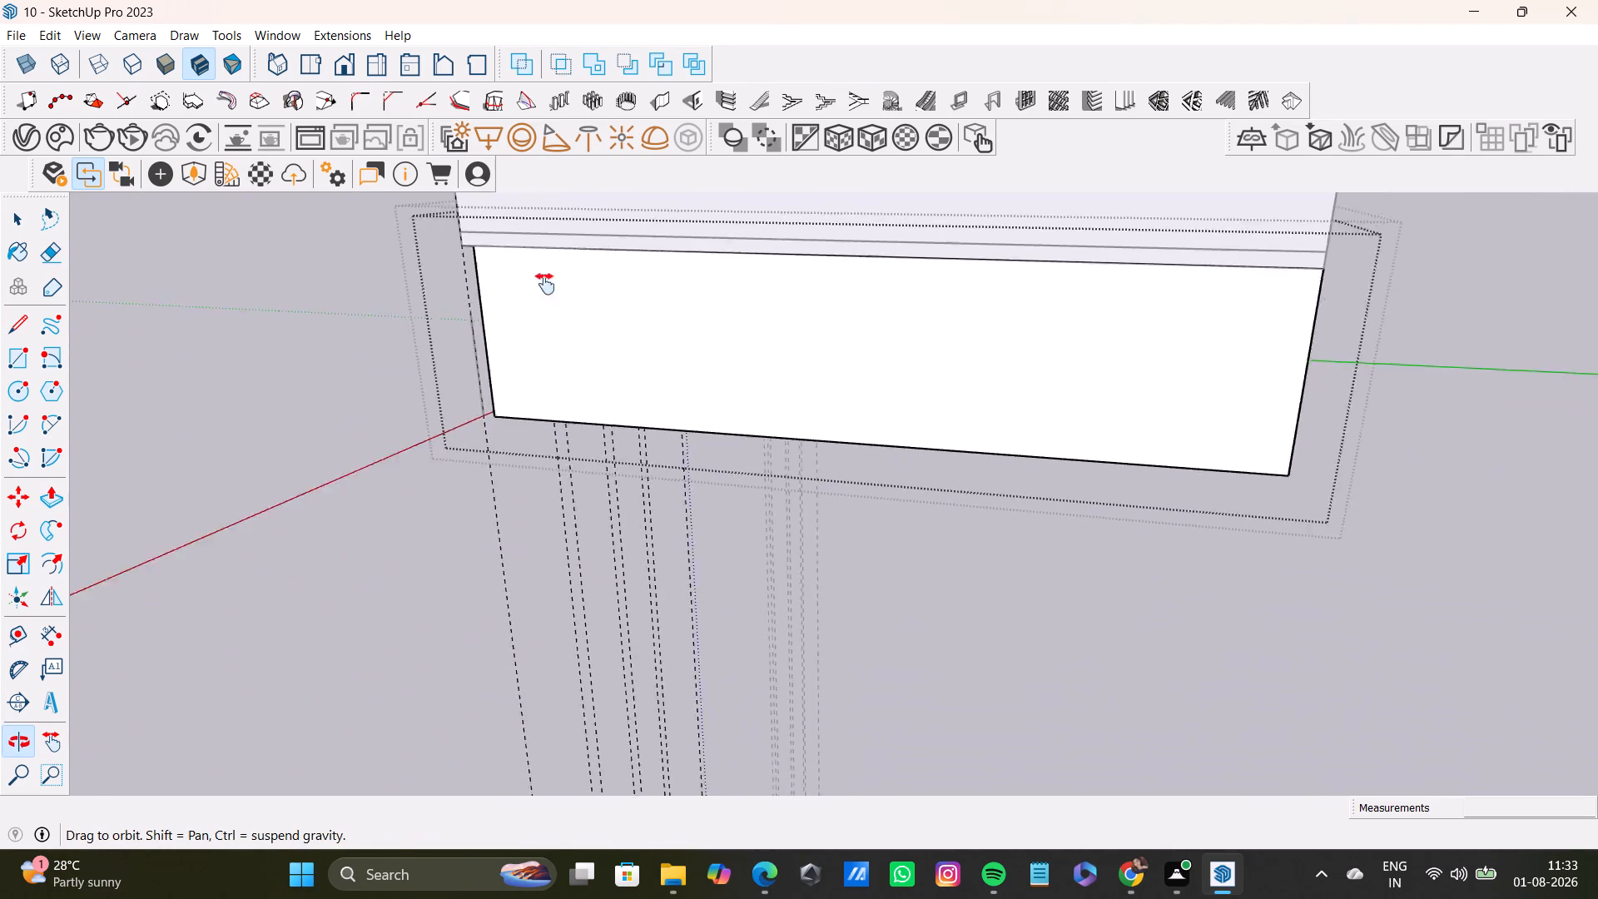
middle_click_drag(545, 284, 495, 317, "shift")
left_click(1227, 387)
middle_click_drag(940, 494, 957, 491)
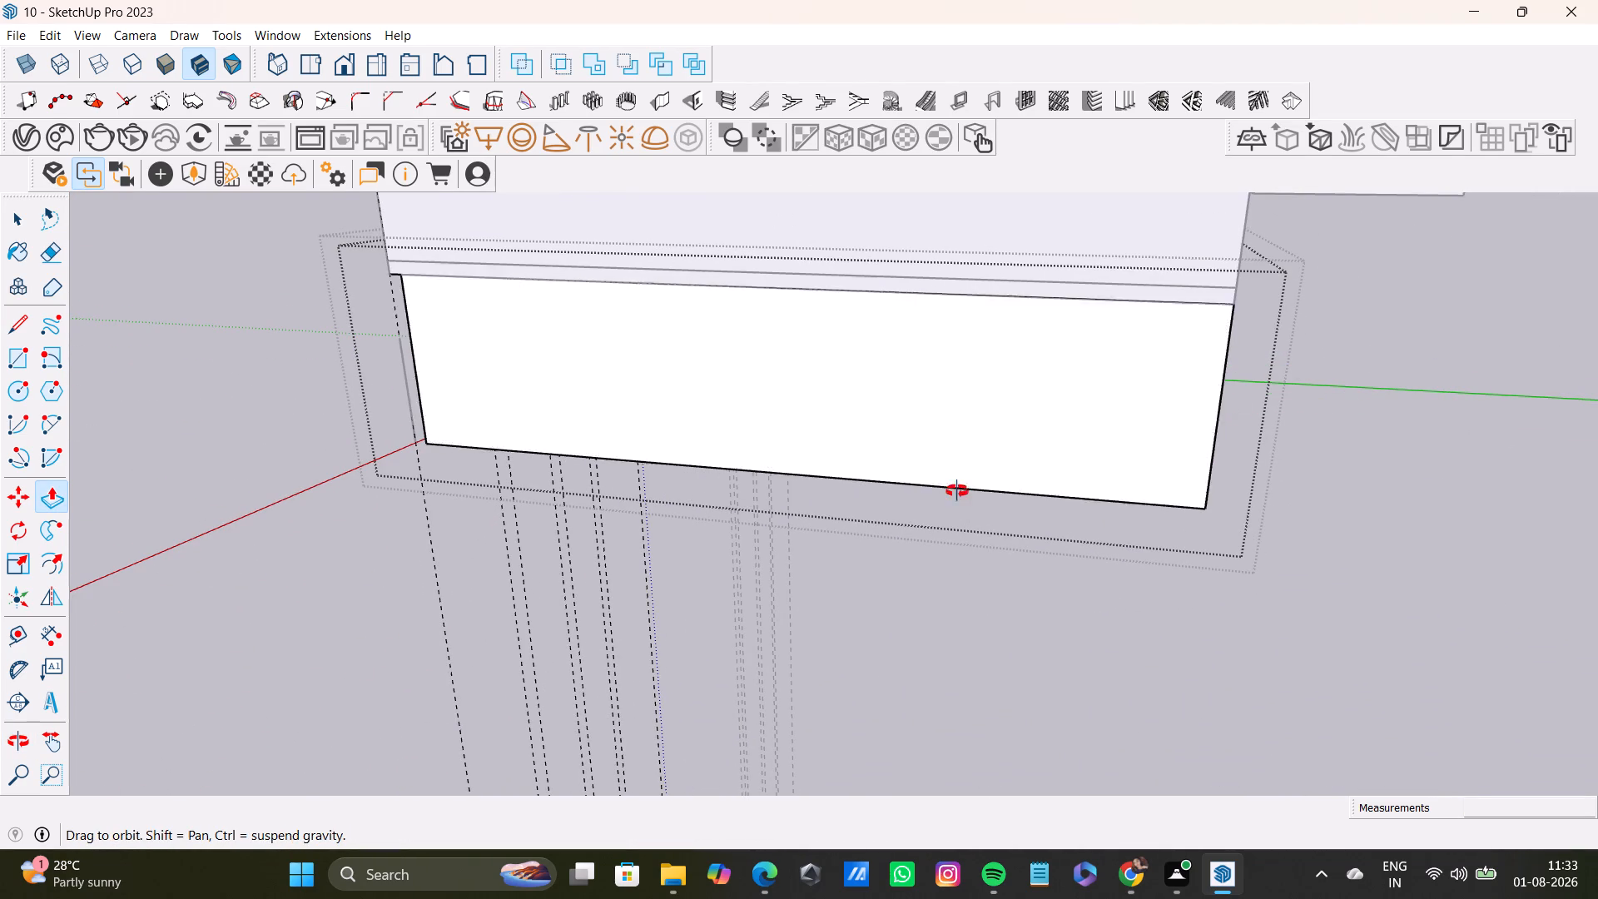
middle_click_drag(957, 491, 1455, 459)
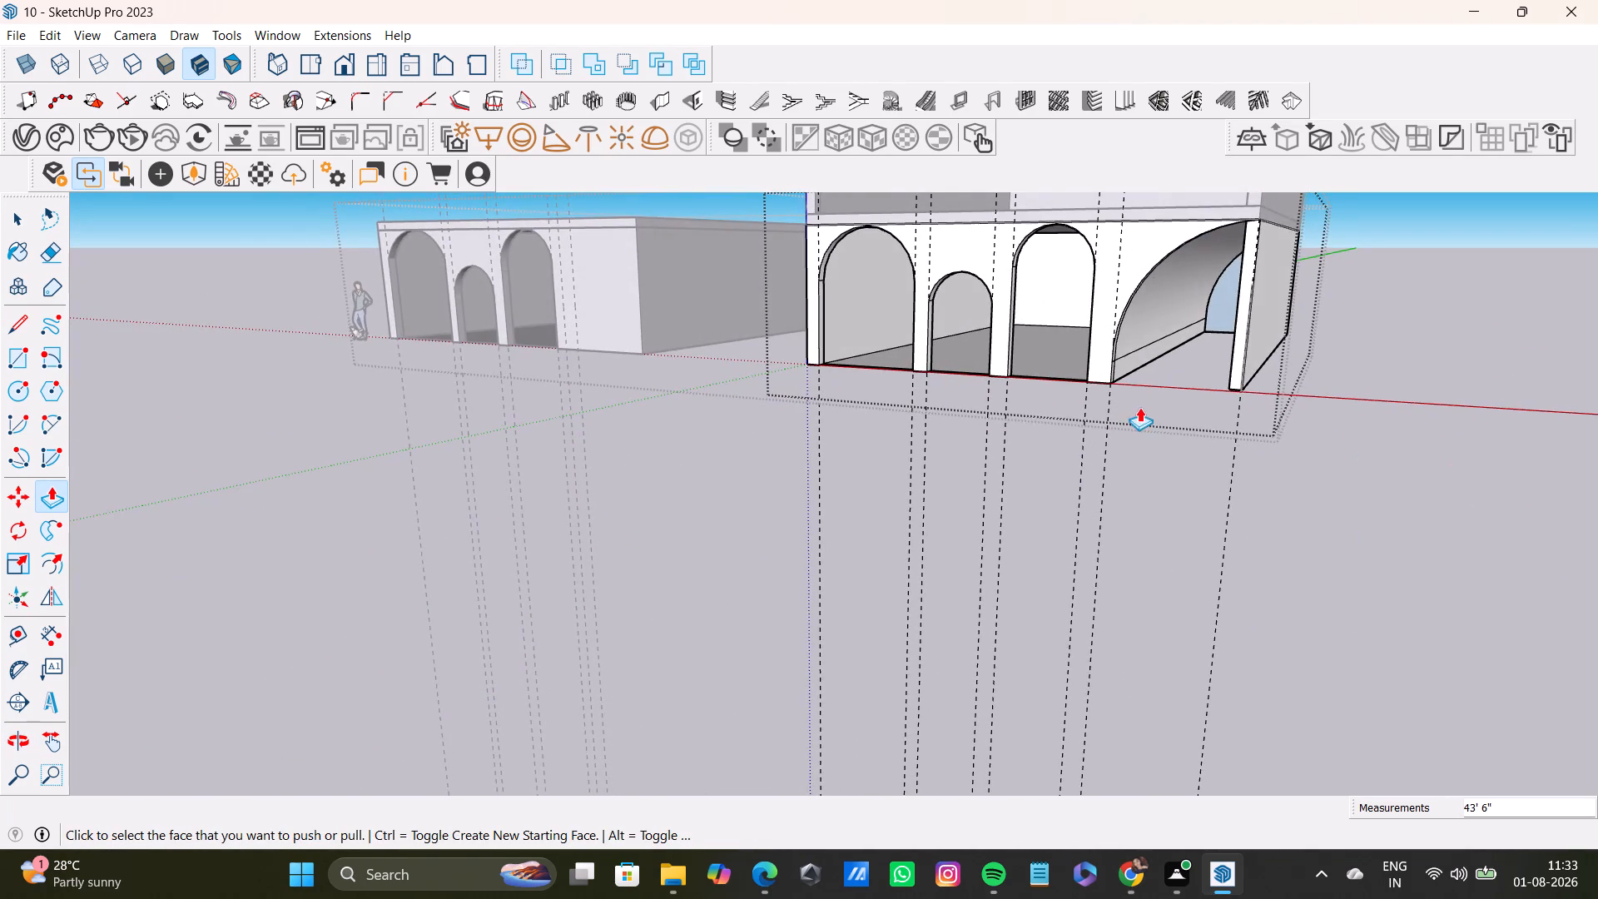
scroll(1132, 404, "down", 2)
middle_click_drag(1006, 307, 1081, 348)
key("space")
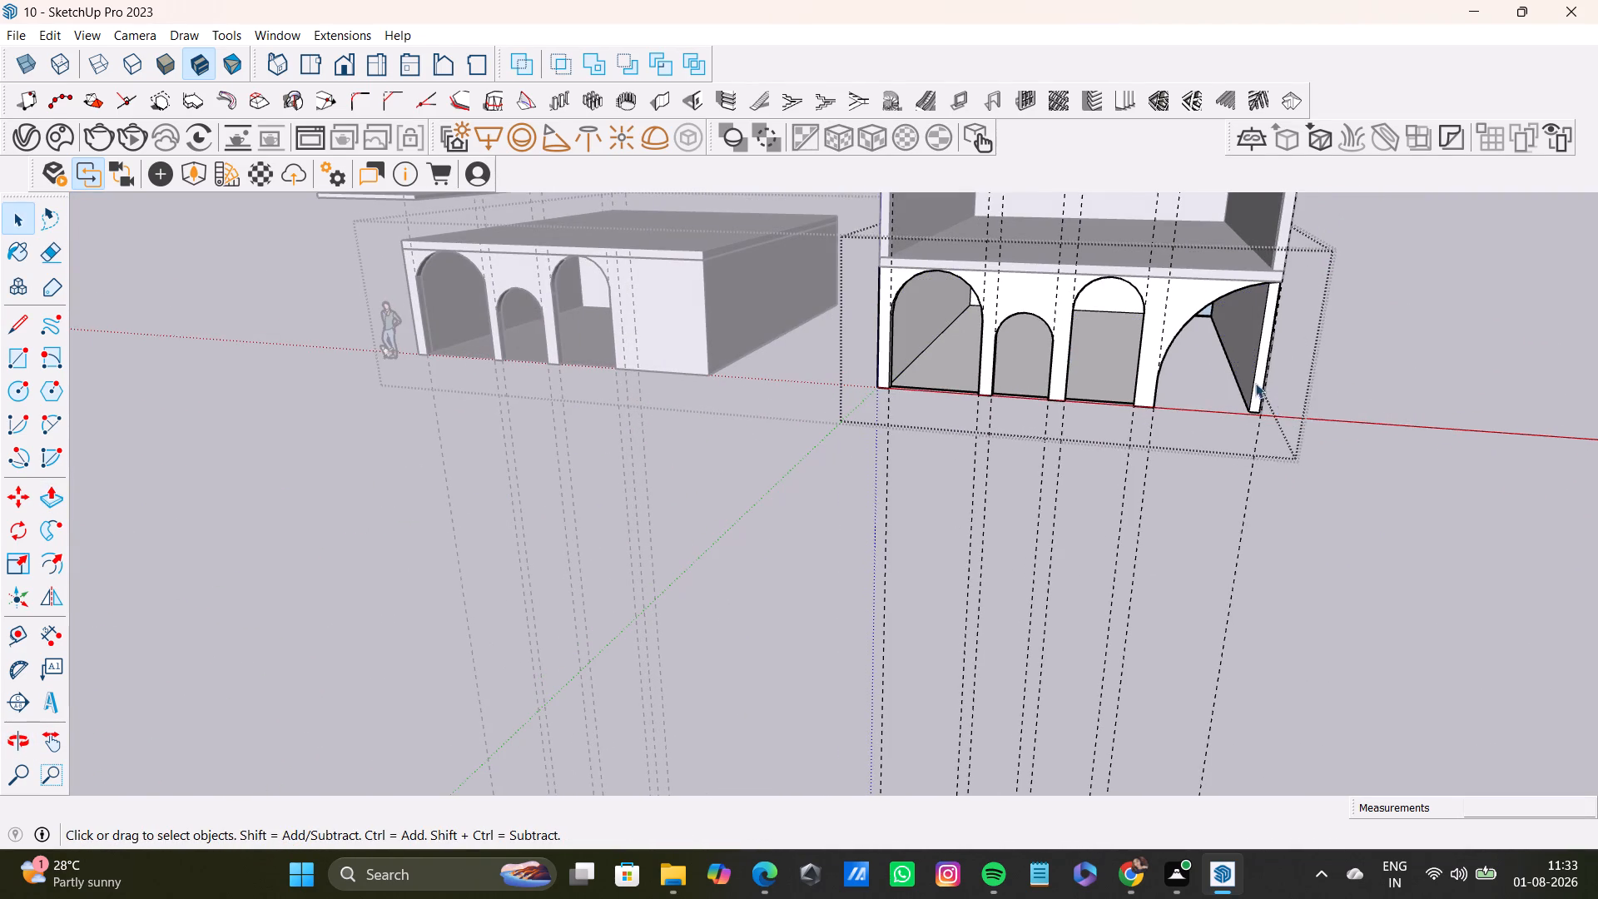
Delete the thin outer side wall beside the half-arch opening, including its outer face, inner face and front strip.
middle_click_drag(1099, 260, 881, 330, "shift")
scroll(1100, 420, "up", 2)
middle_click_drag(1089, 393, 1076, 337)
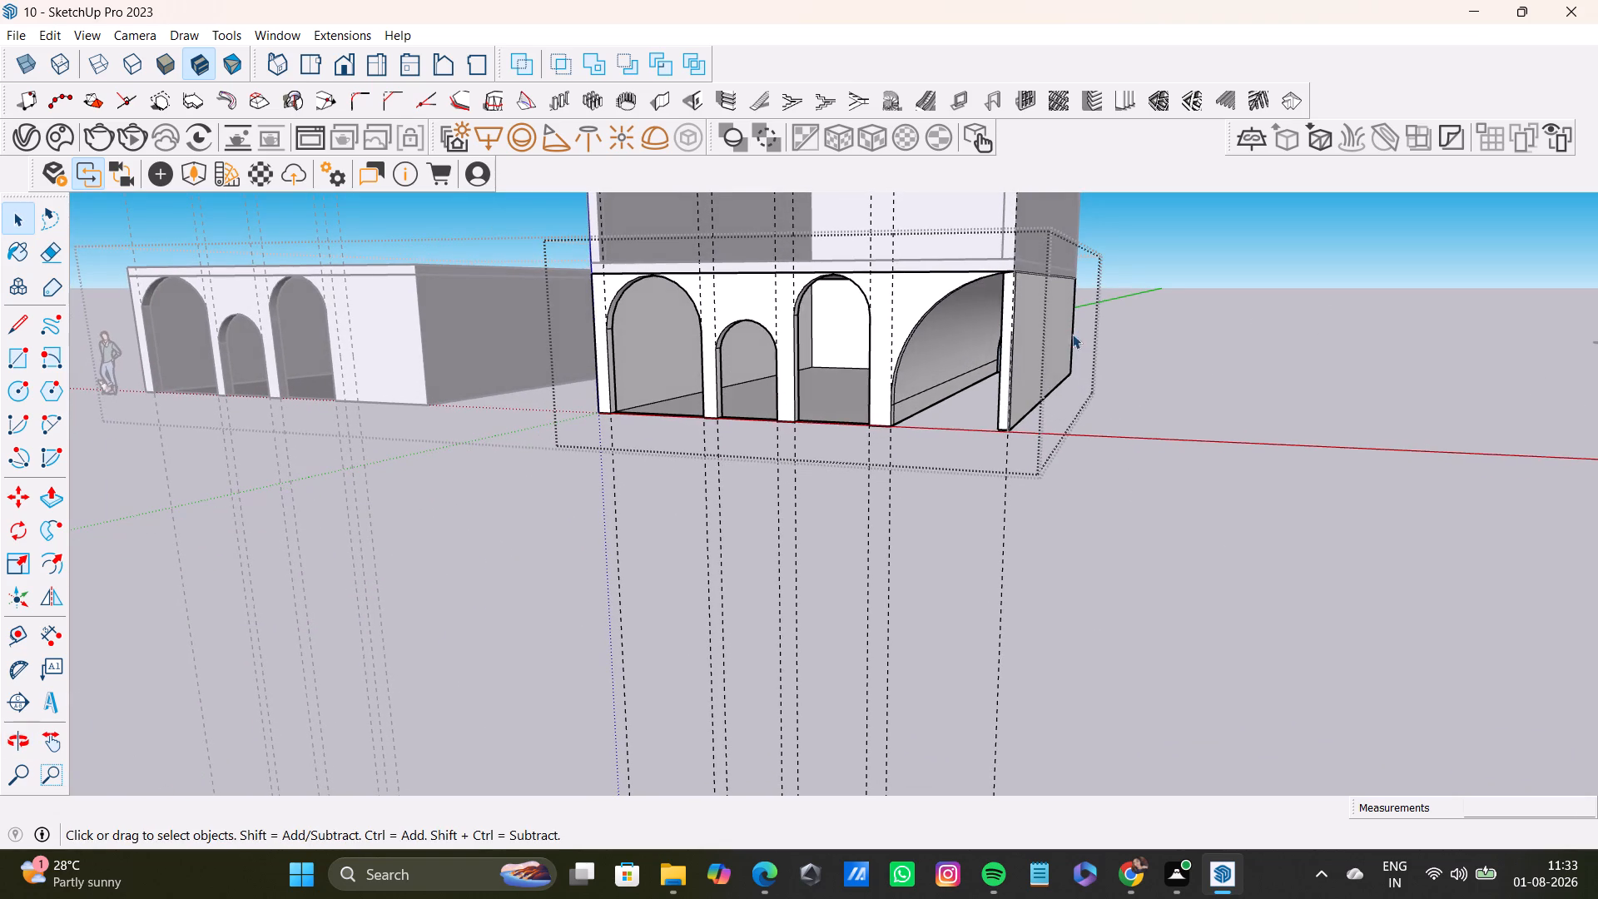
double_click(1034, 351)
triple_click(1033, 352)
double_click(1033, 352)
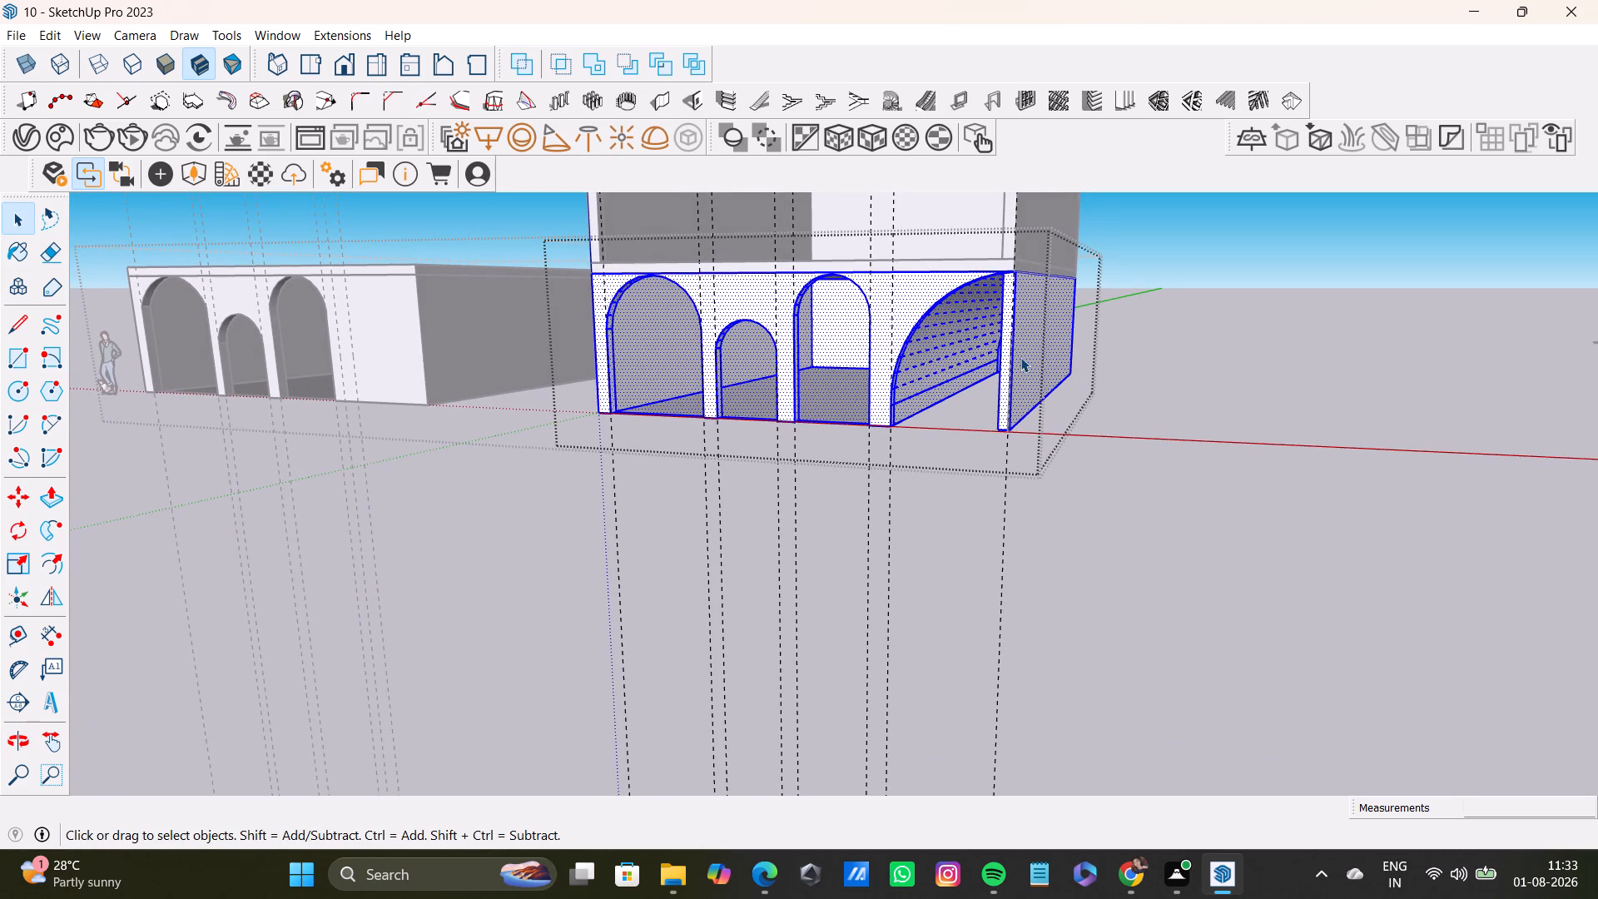
double_click(1020, 357)
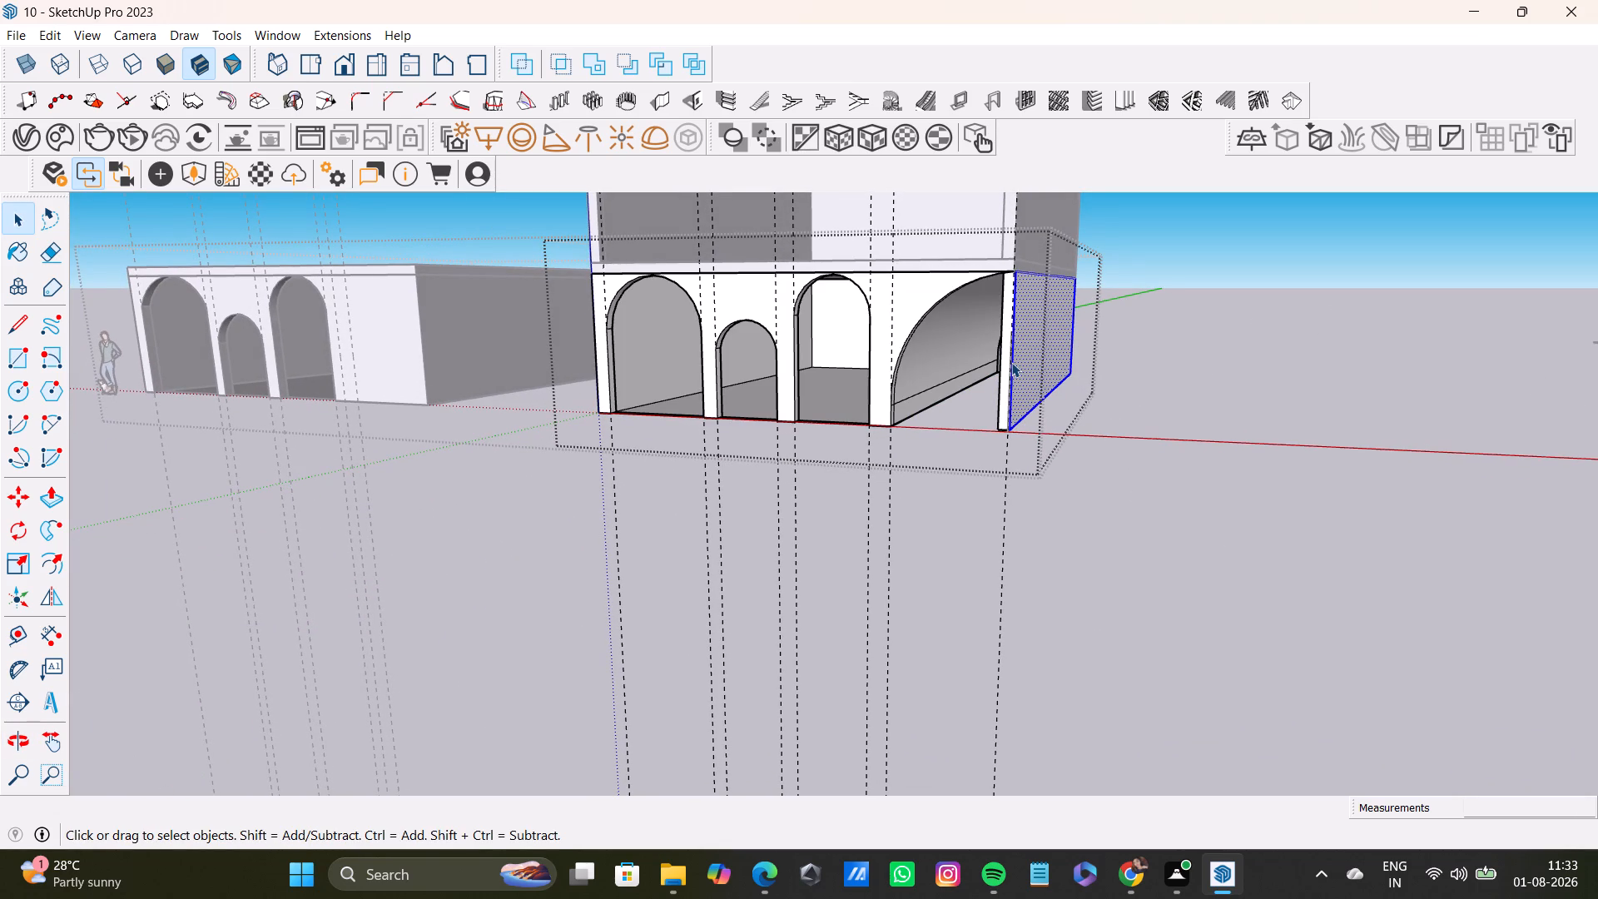
double_click(1005, 369, "ctrl")
middle_click_drag(1070, 380, 1186, 364, "ctrl")
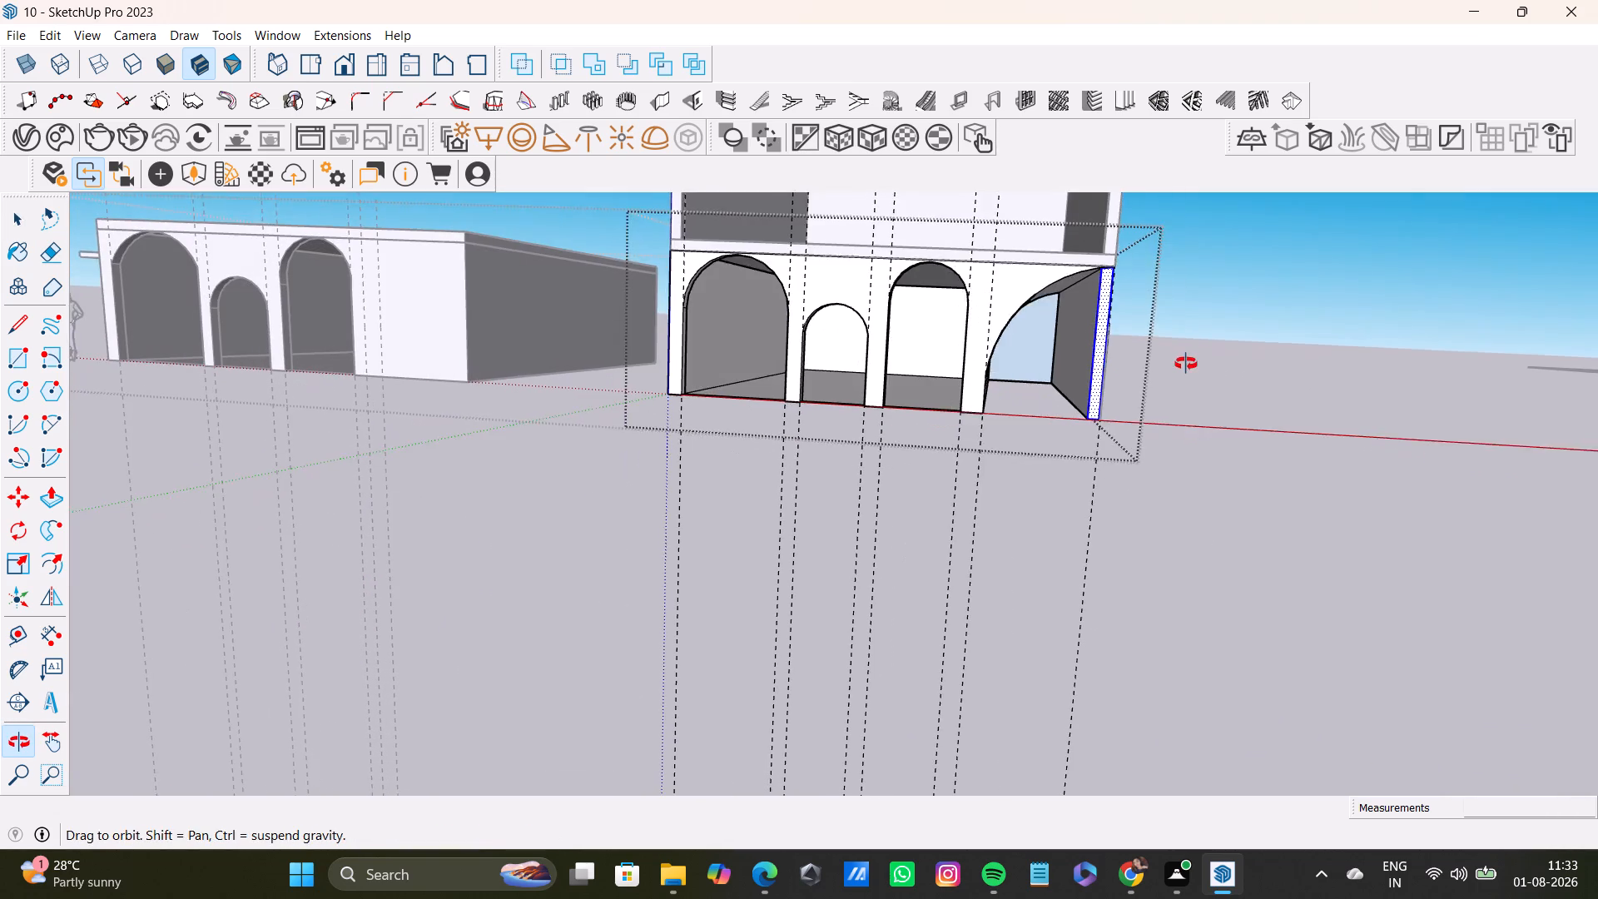
middle_click_drag(1186, 364, 1194, 393, "ctrl")
double_click(1079, 365, "ctrl")
middle_click_drag(1185, 372, 815, 370, "ctrl")
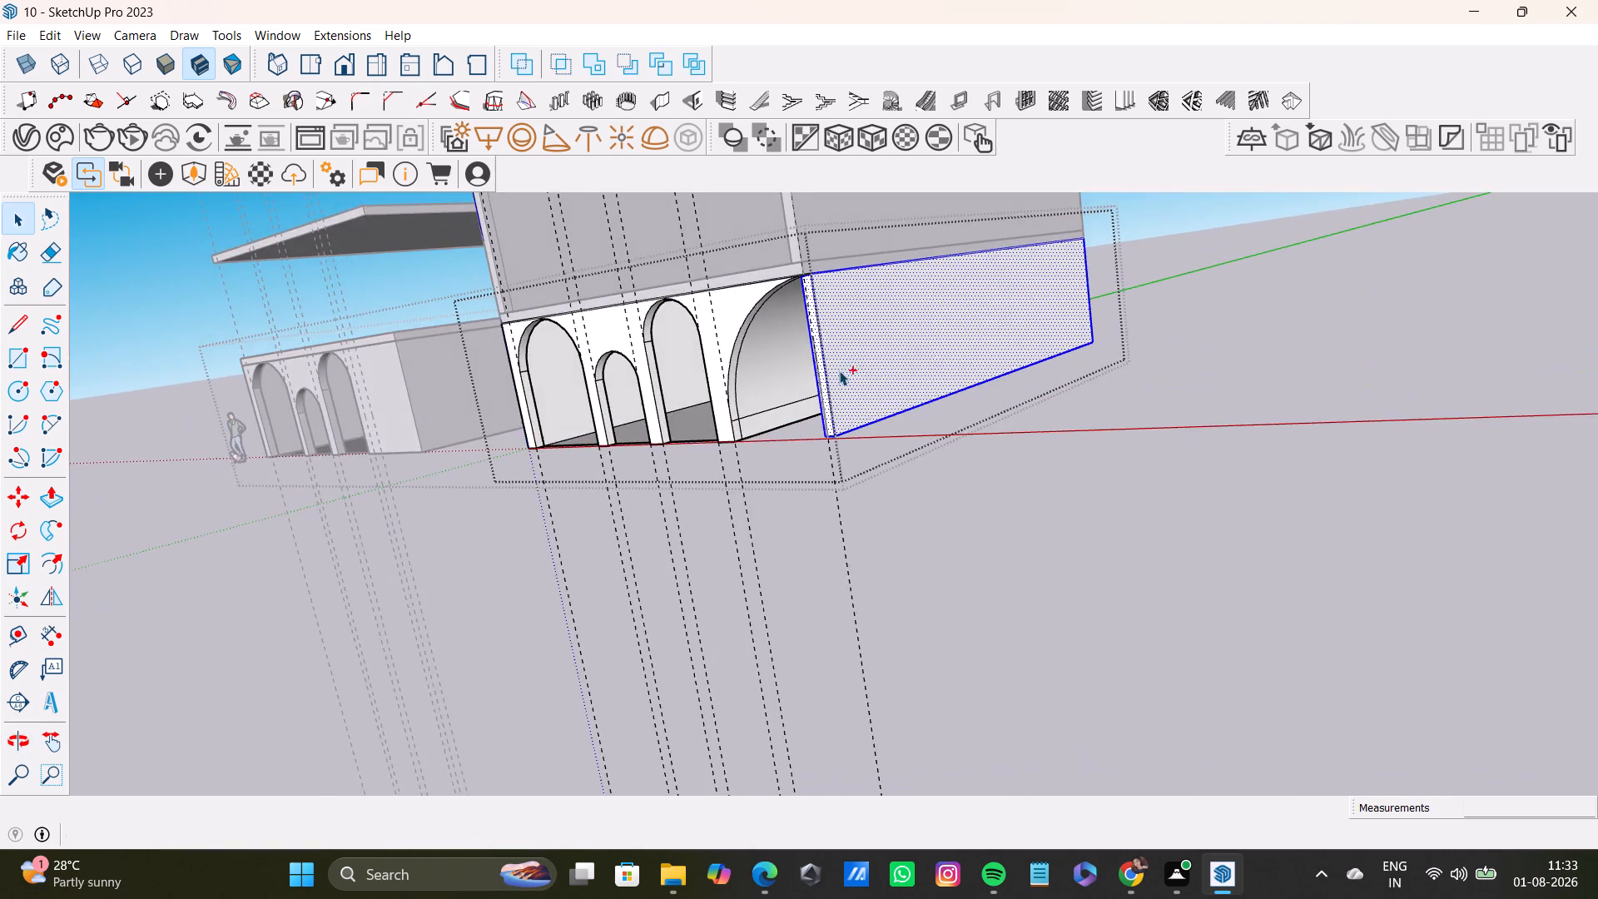
middle_click_drag(971, 360, 784, 430, "ctrl")
middle_click_drag(1095, 336, 1066, 406)
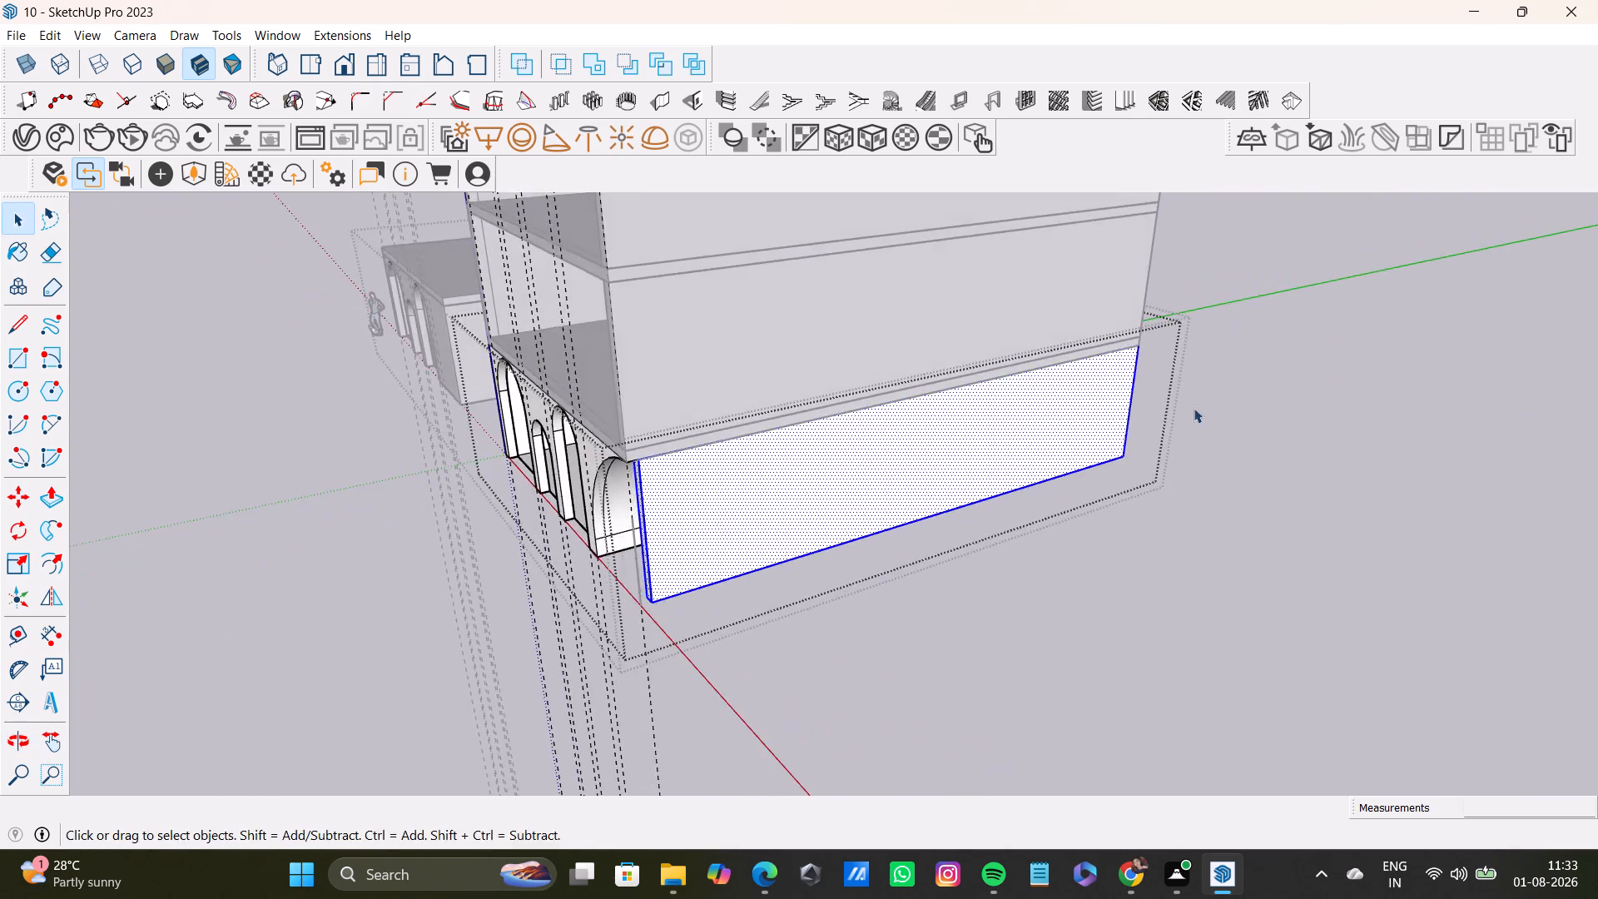
middle_click_drag(1233, 408, 1455, 418)
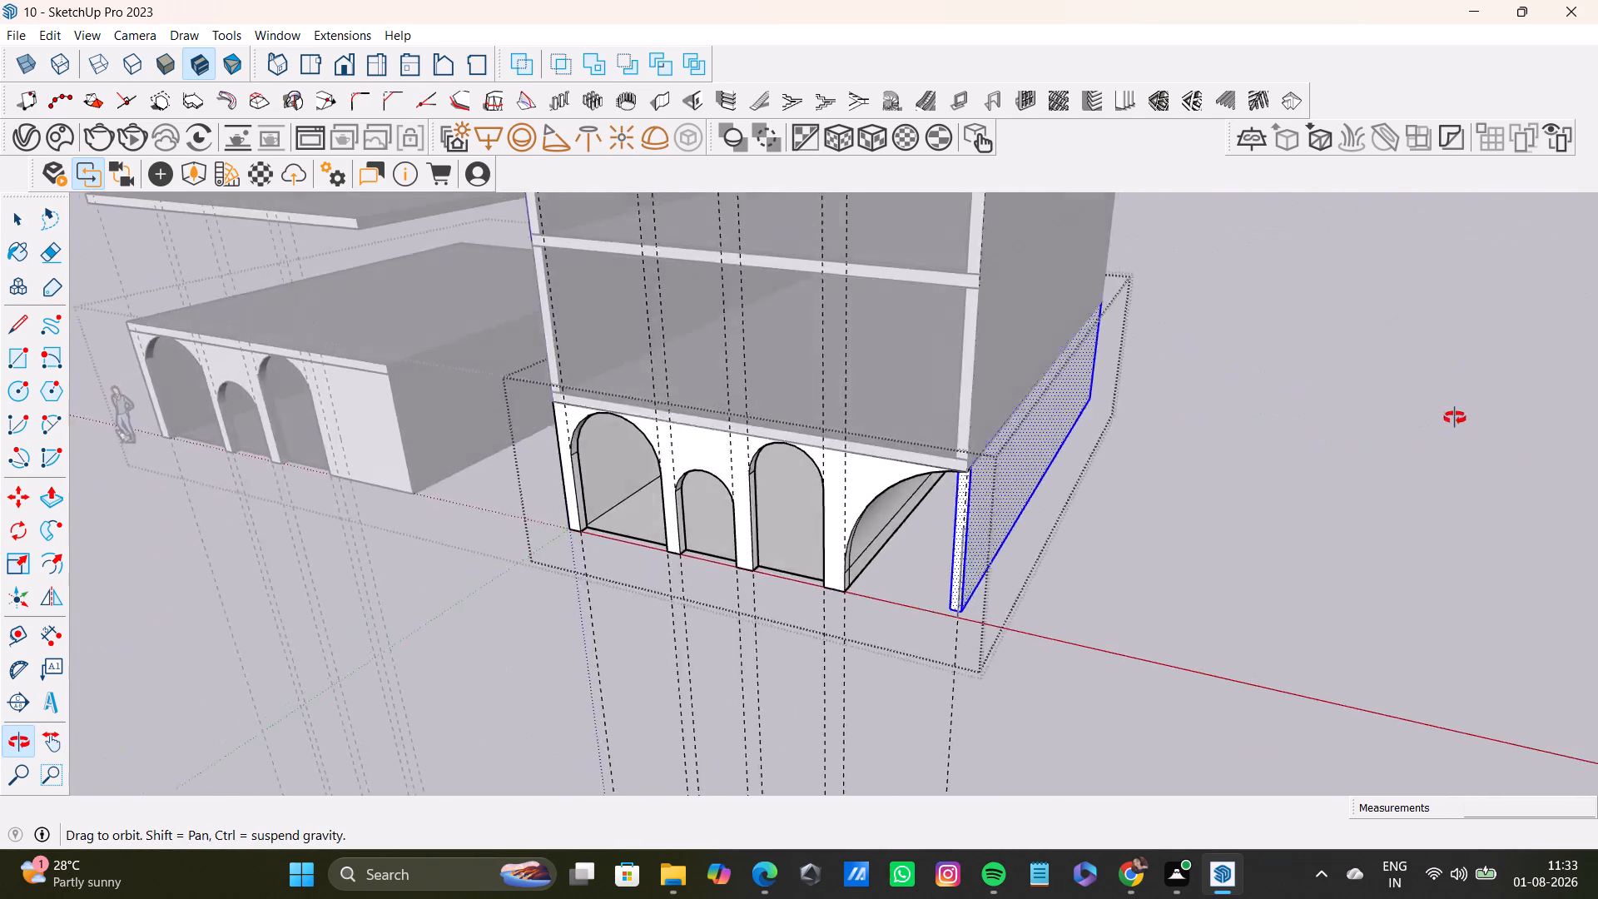
middle_click_drag(1455, 418, 1556, 300)
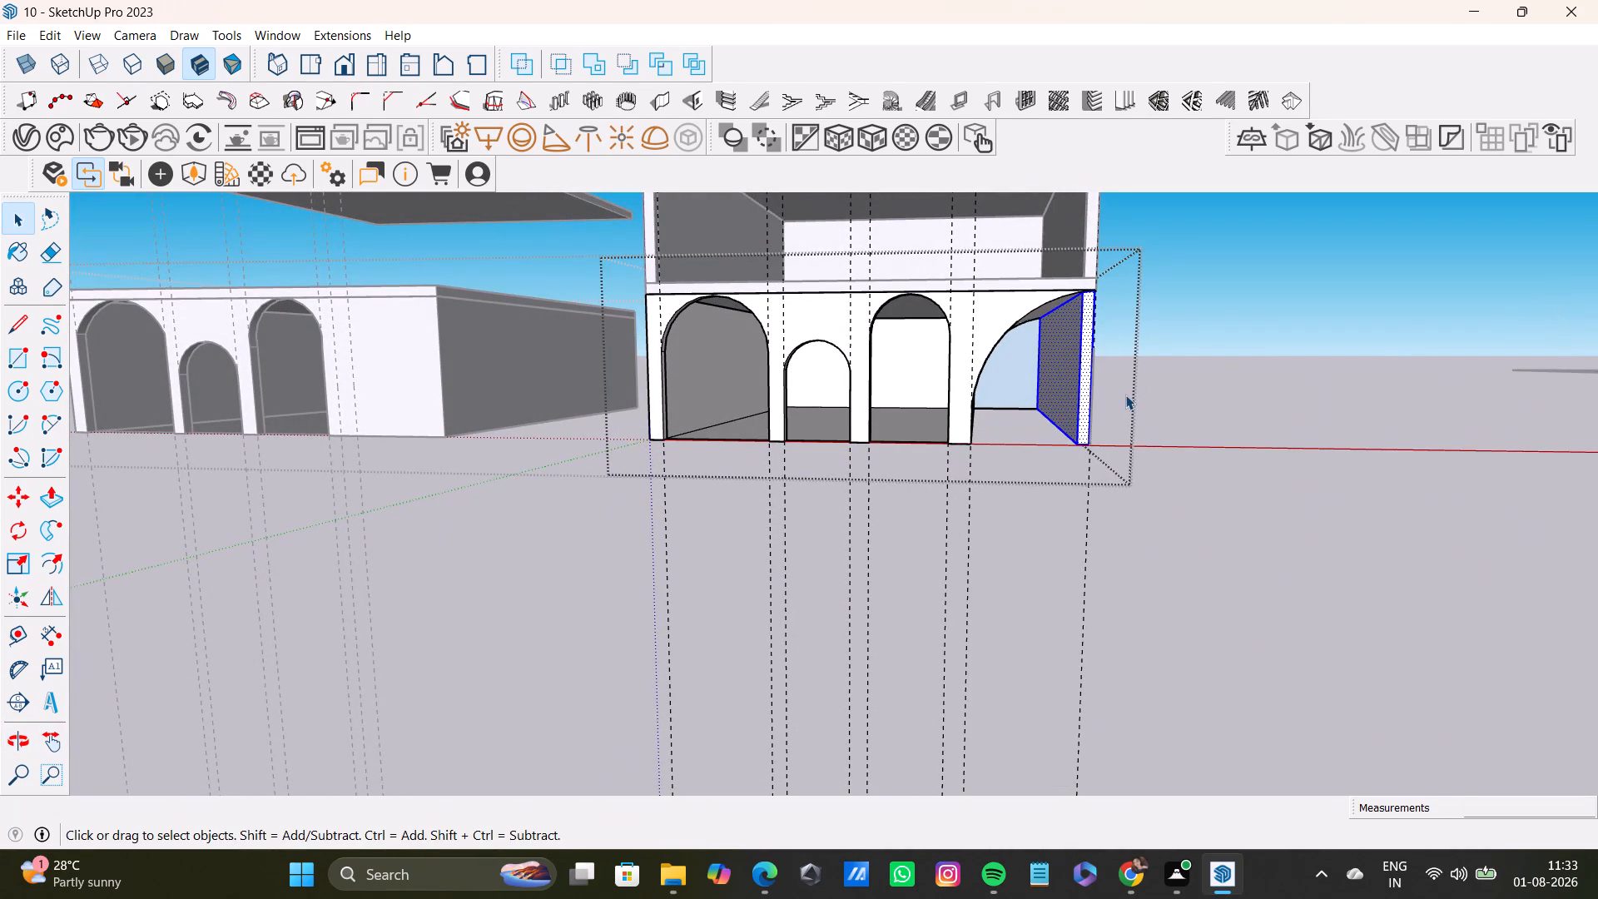
key("Delete")
Delete the inner of the two leftover base edges extending beyond the rear end of the half-arch.
middle_click_drag(1134, 456, 1066, 446)
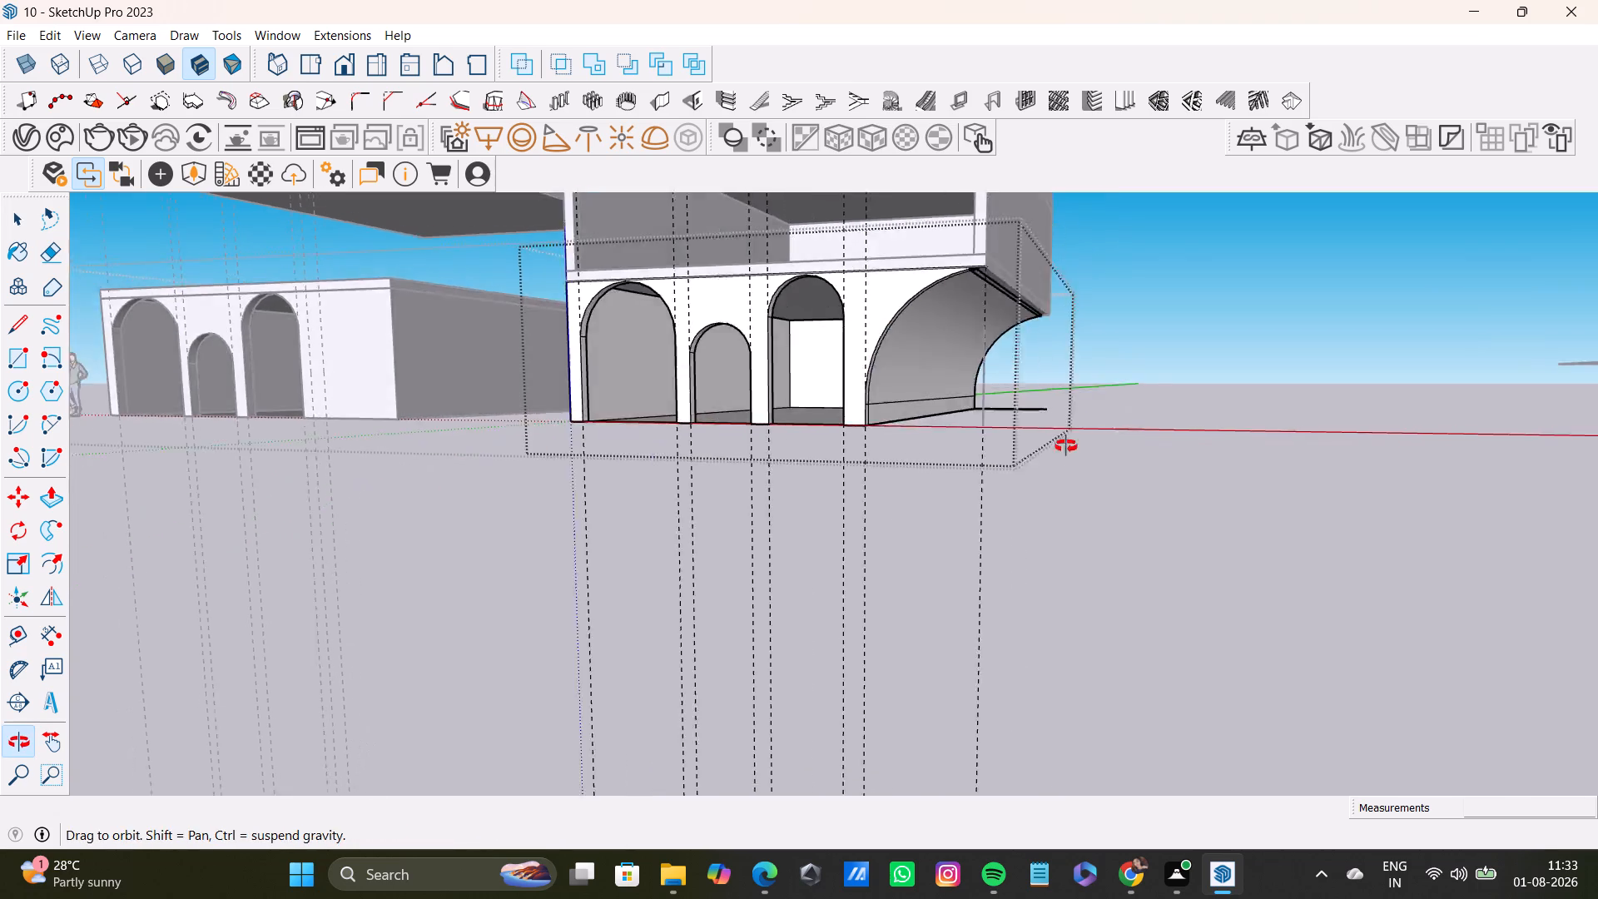
middle_click_drag(1066, 446, 1018, 482)
scroll(1023, 416, "up", 6)
middle_click_drag(1026, 413, 966, 415)
left_click(950, 425)
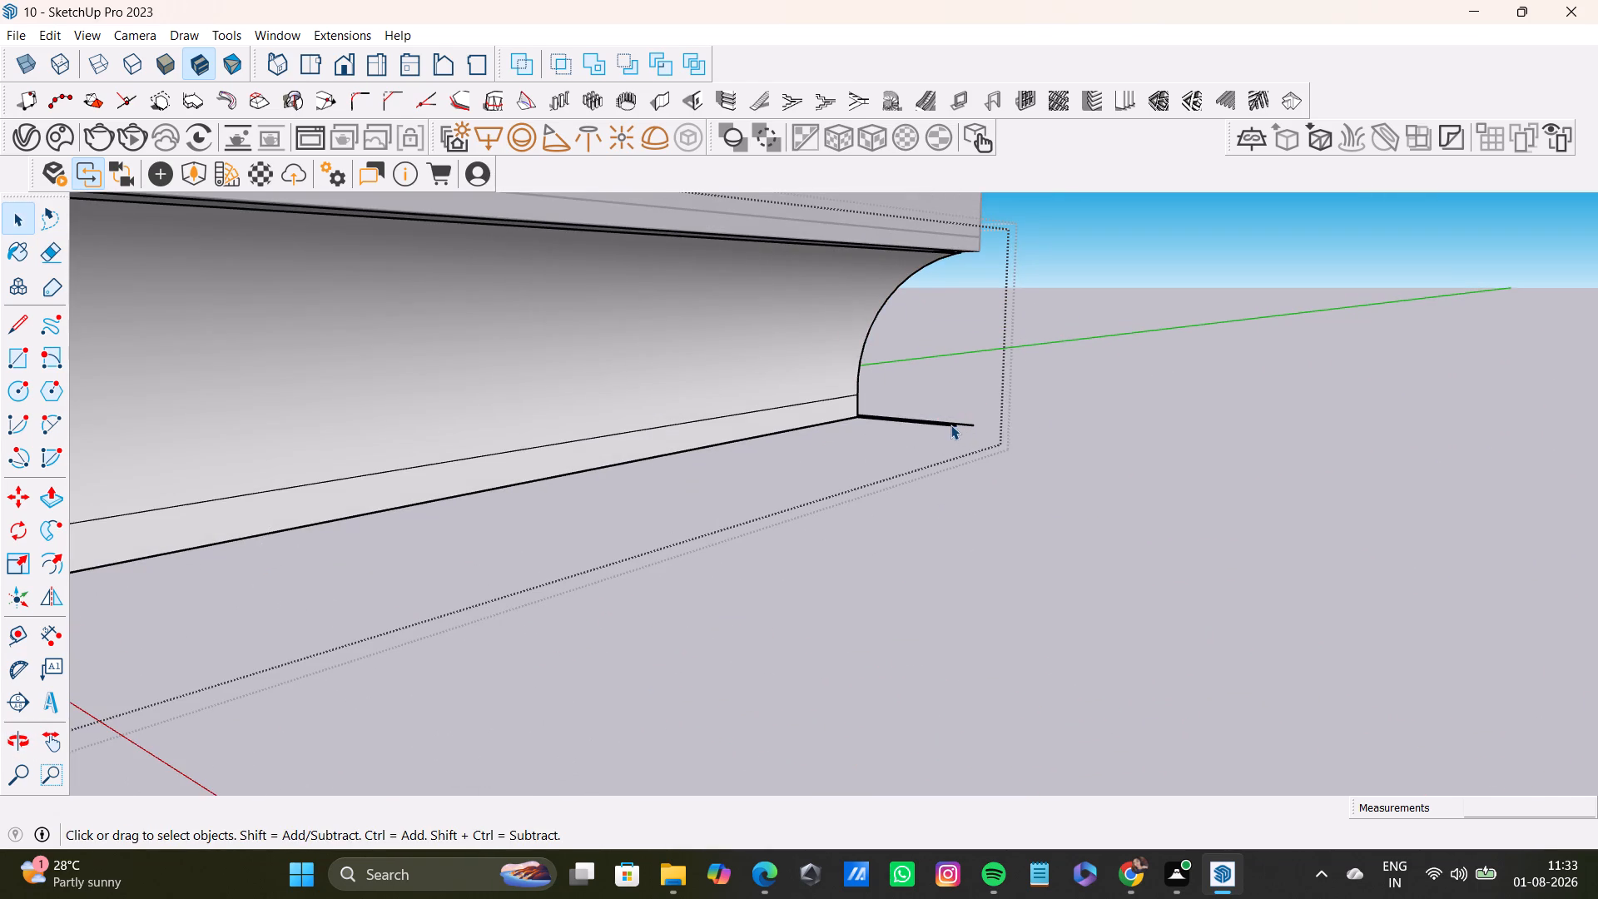
middle_click_drag(1044, 425, 954, 484)
scroll(720, 549, "up", 9)
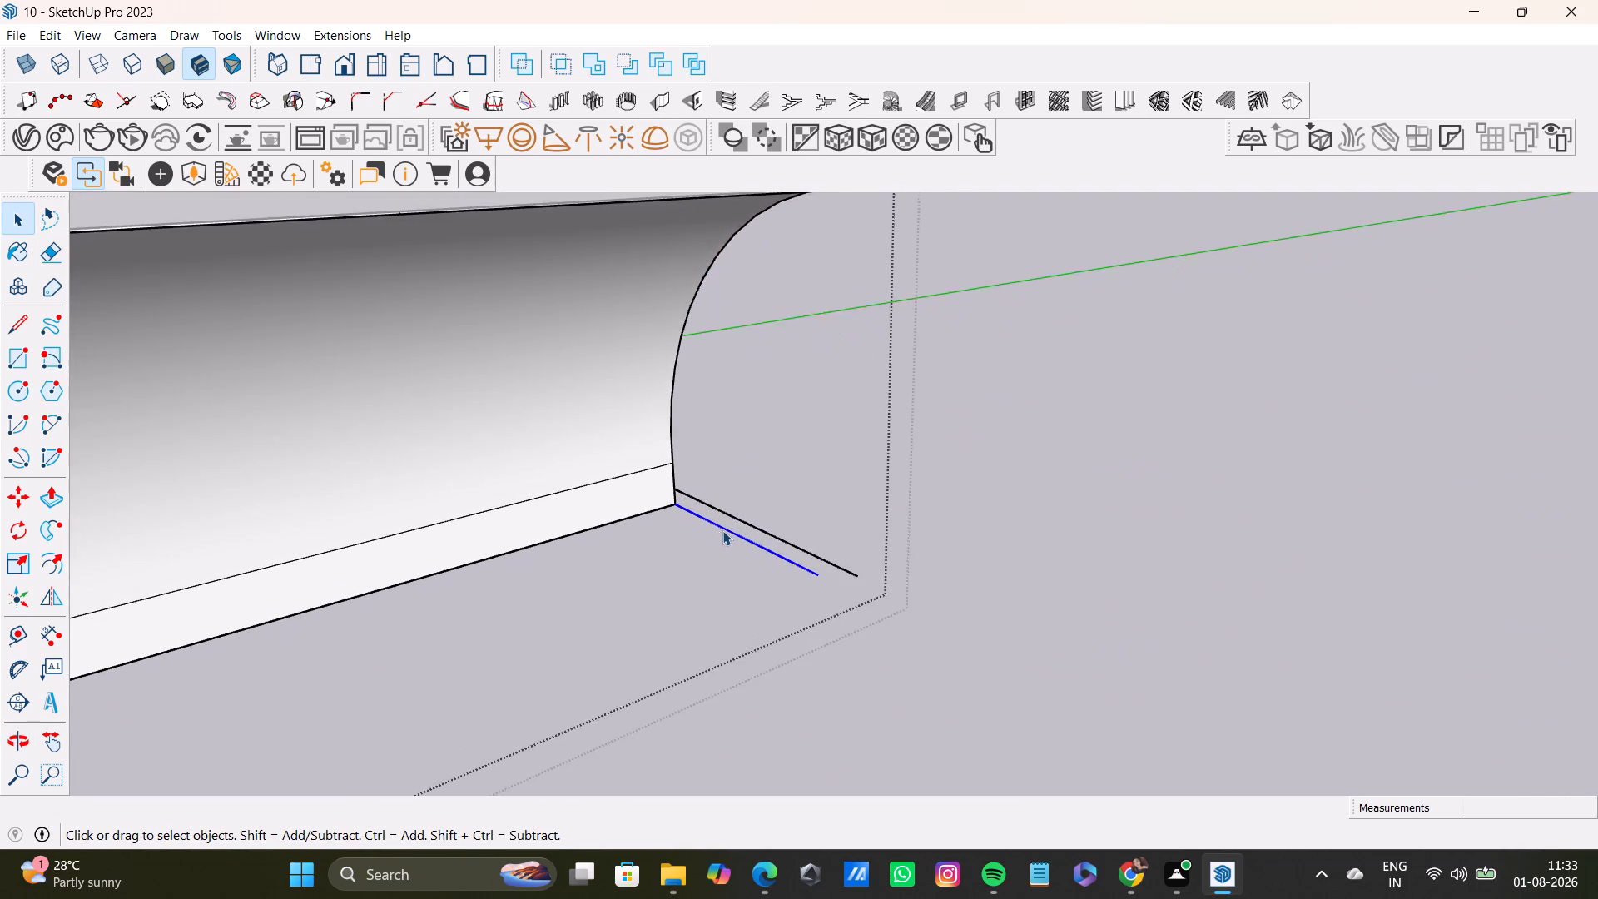
scroll(722, 530, "up", 2)
middle_click_drag(992, 495, 891, 499, "shift")
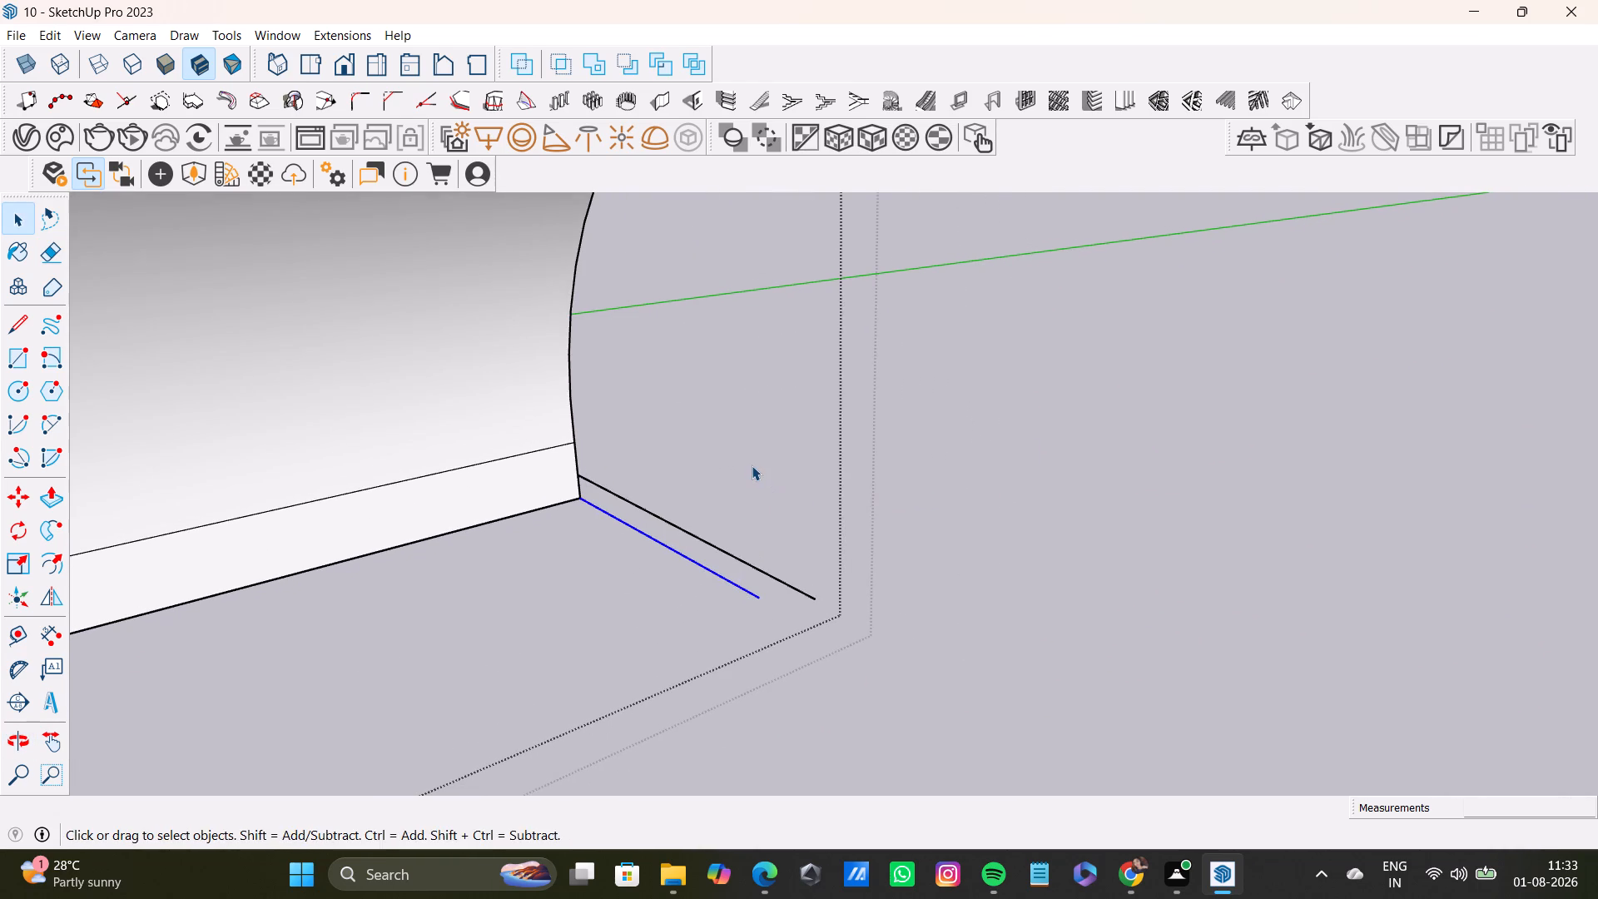
middle_click_drag(753, 459, 613, 504)
scroll(613, 504, "down", 6)
middle_click_drag(613, 504, 520, 459)
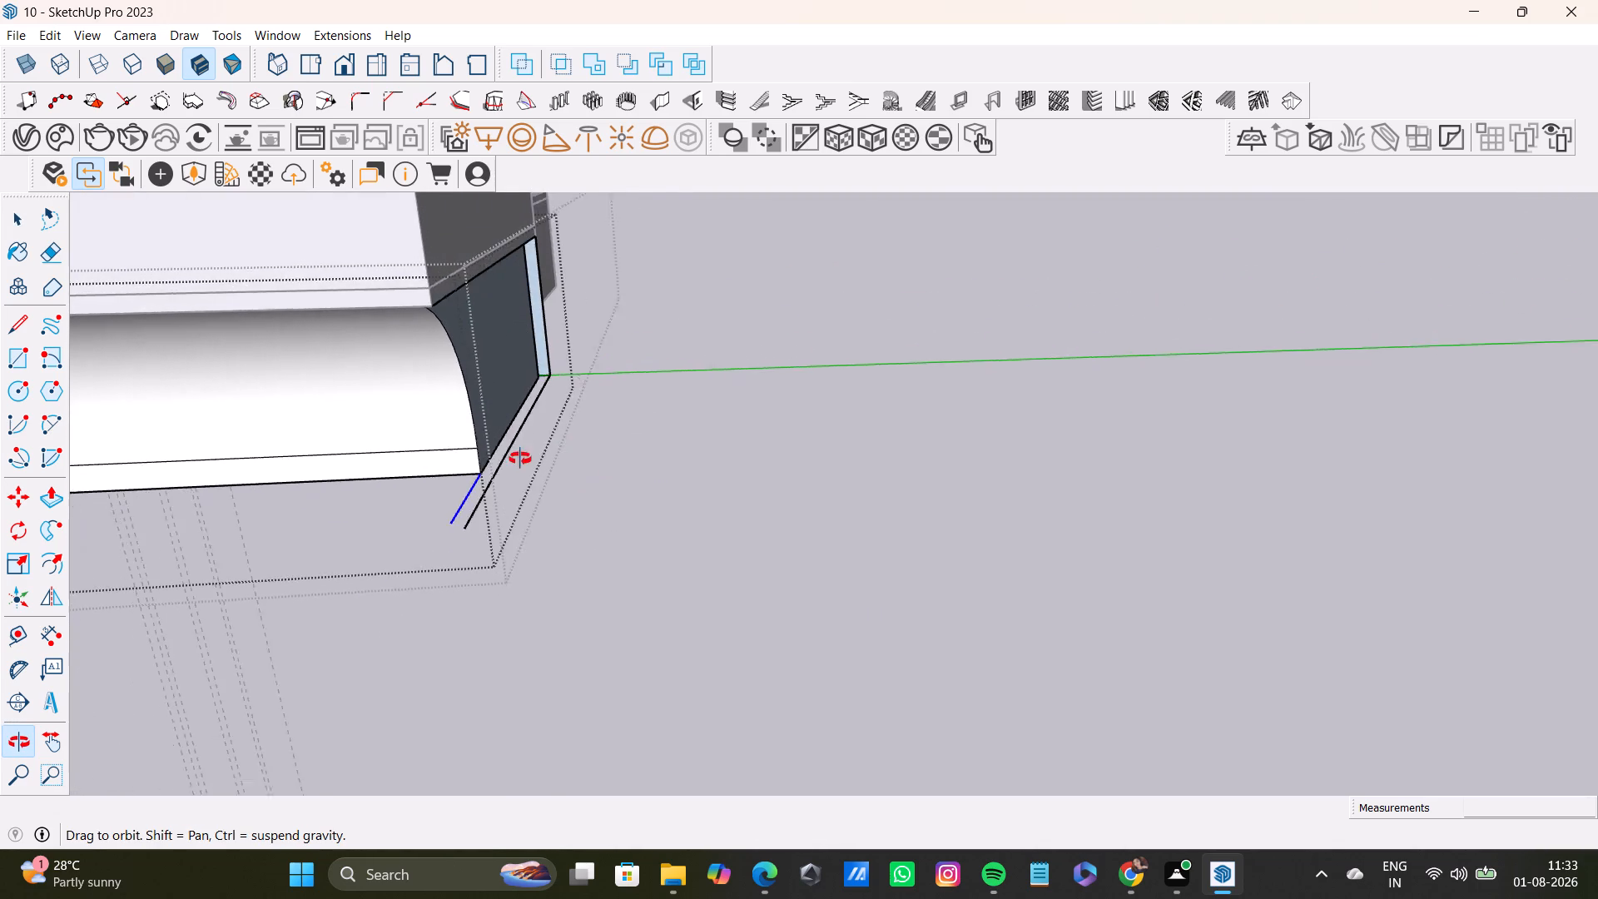
middle_click_drag(520, 459, 529, 484)
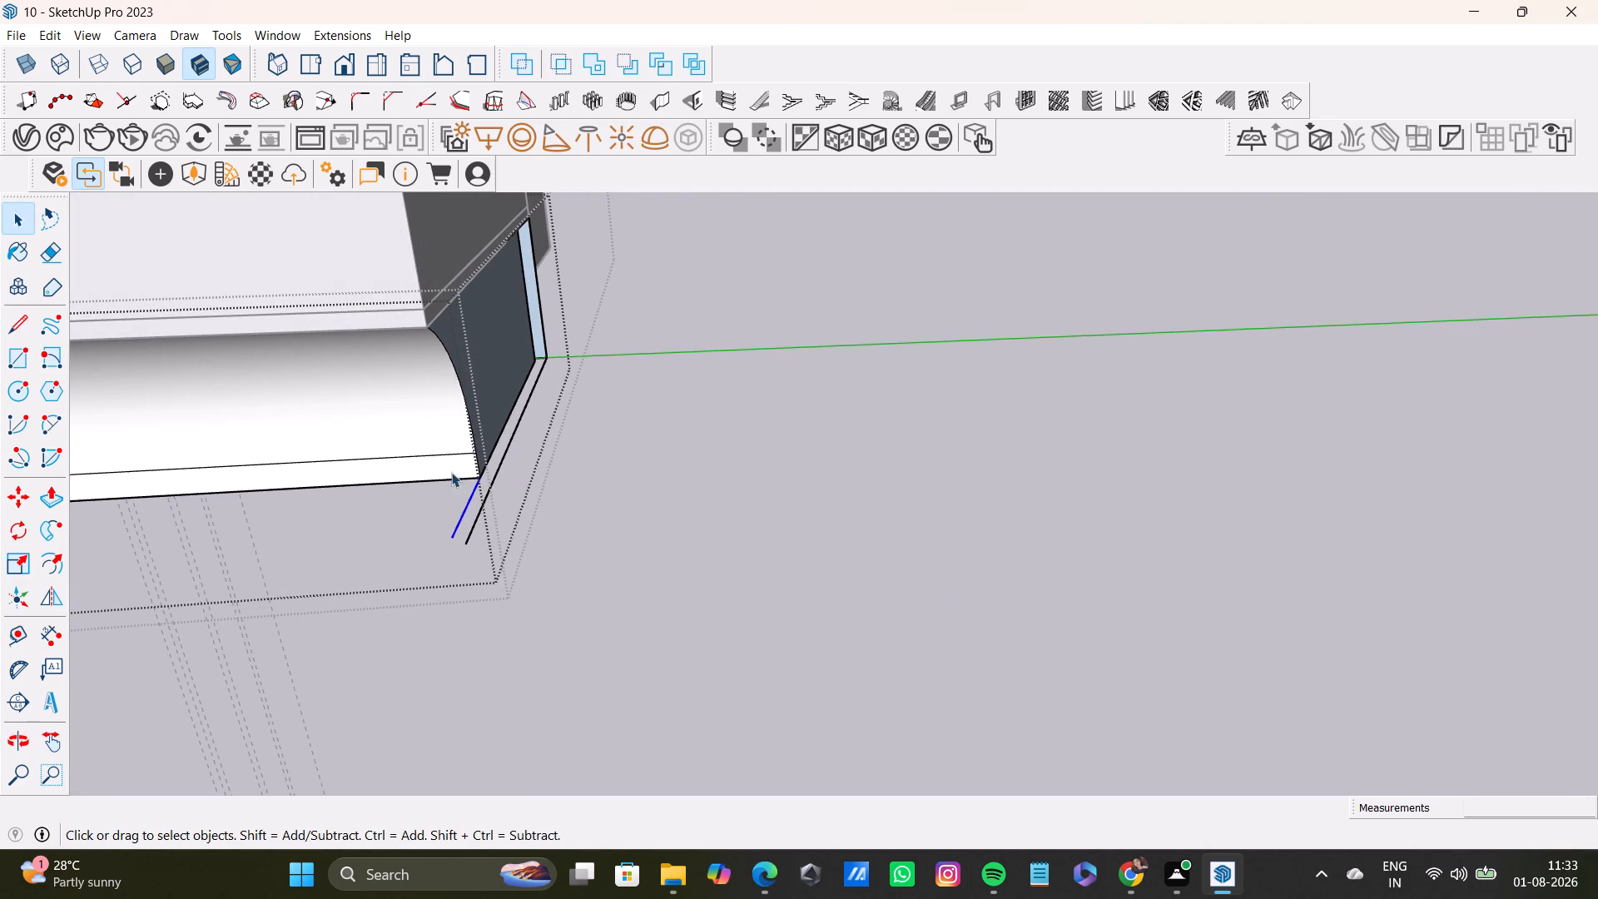
left_click(460, 517)
double_click(460, 522)
key("Delete")
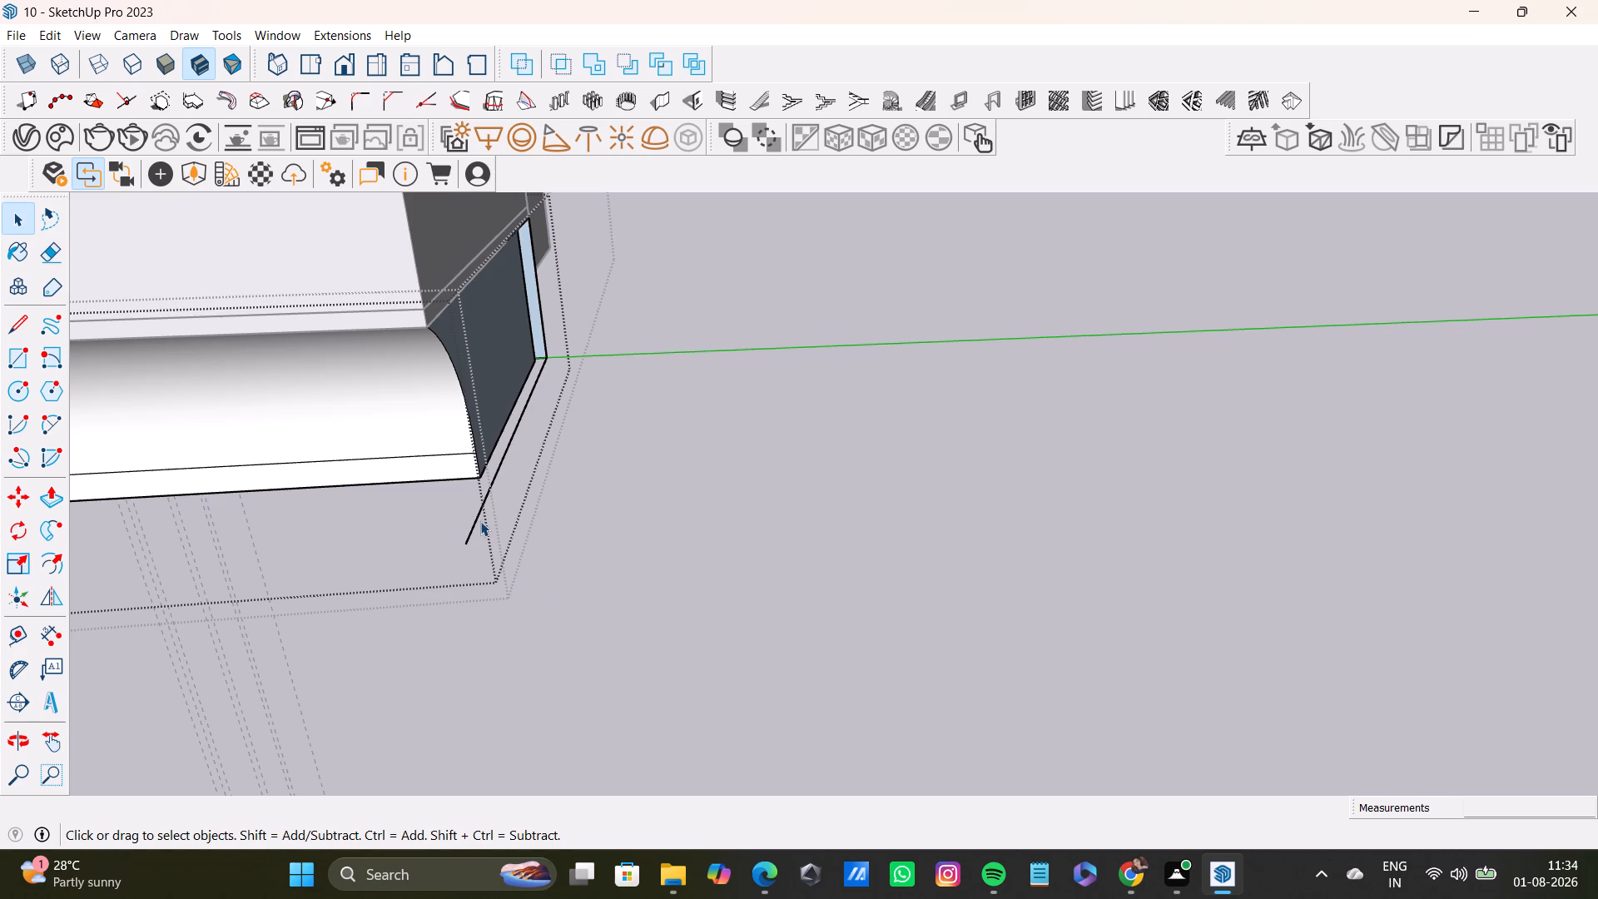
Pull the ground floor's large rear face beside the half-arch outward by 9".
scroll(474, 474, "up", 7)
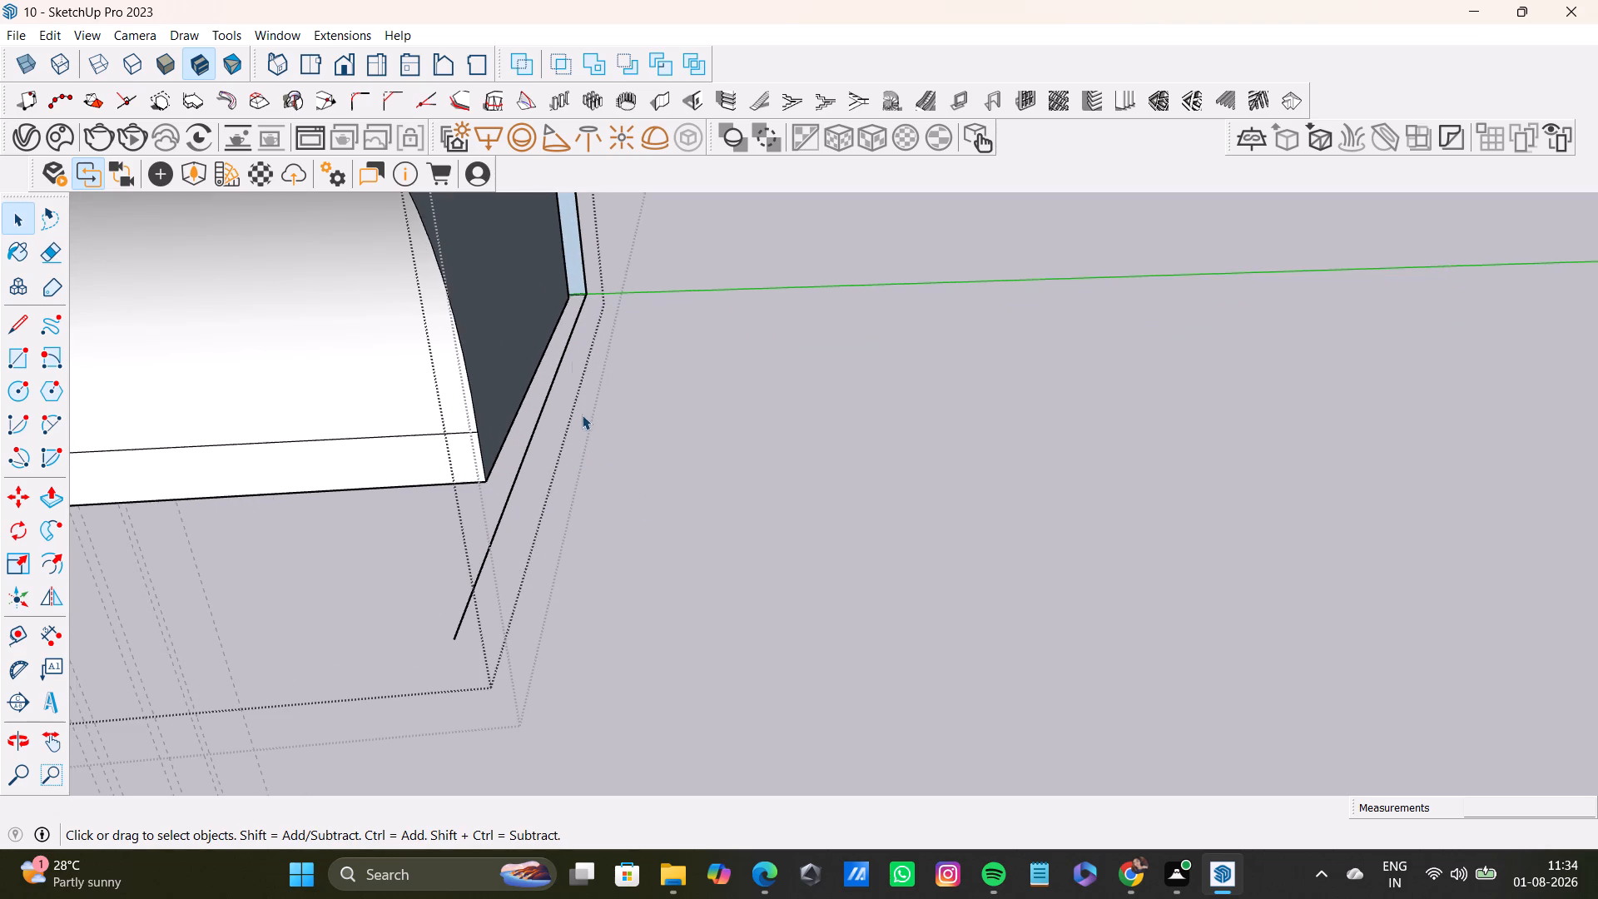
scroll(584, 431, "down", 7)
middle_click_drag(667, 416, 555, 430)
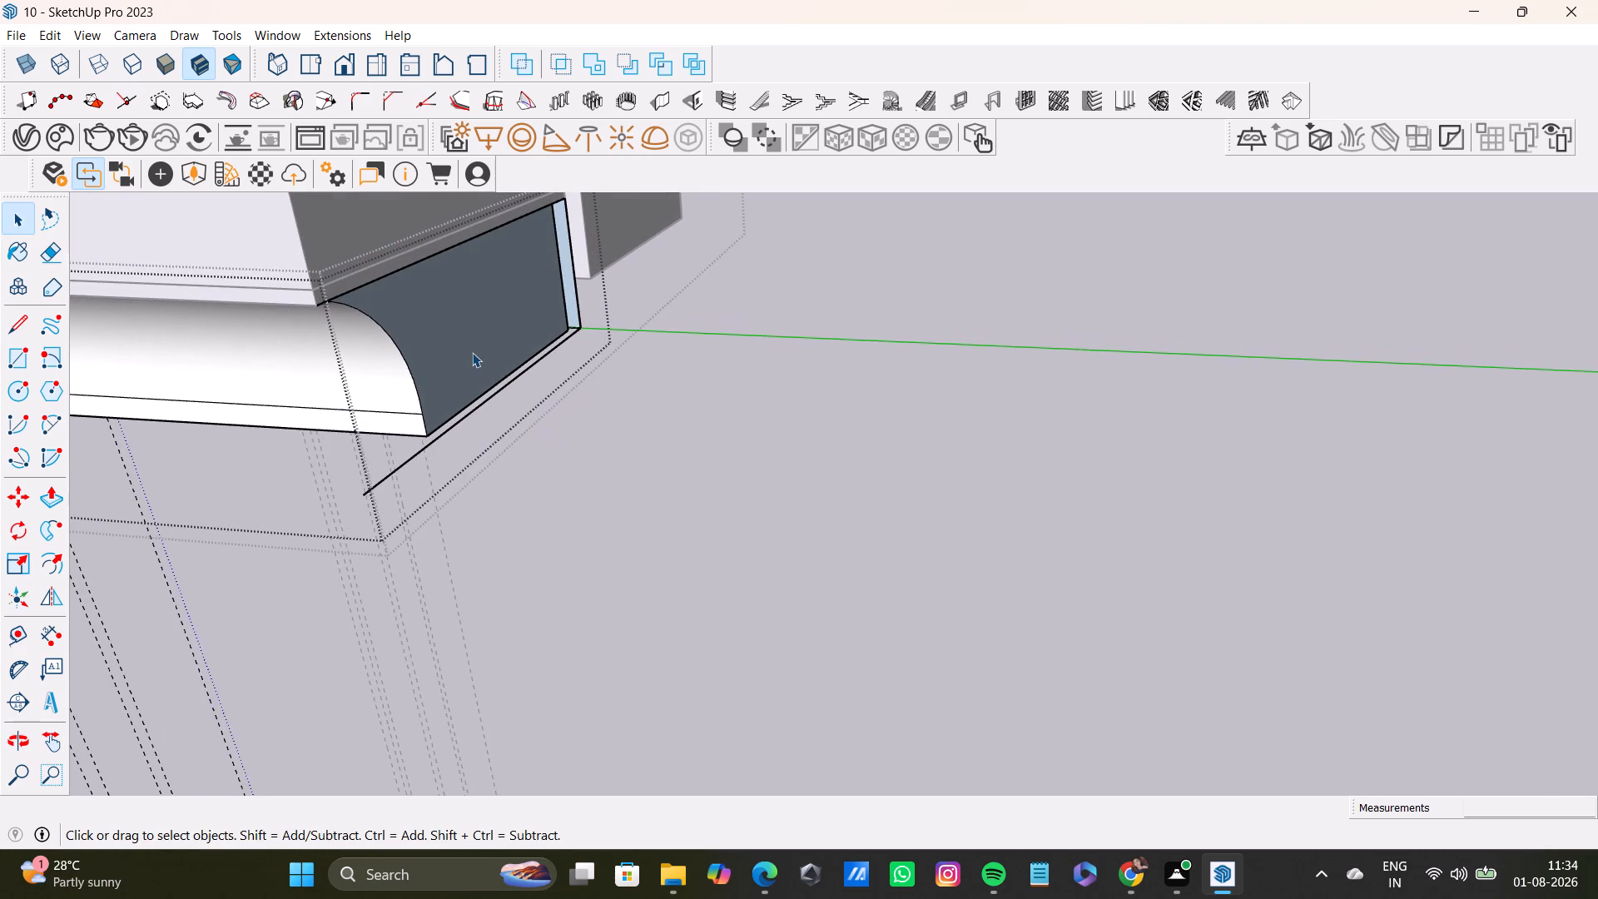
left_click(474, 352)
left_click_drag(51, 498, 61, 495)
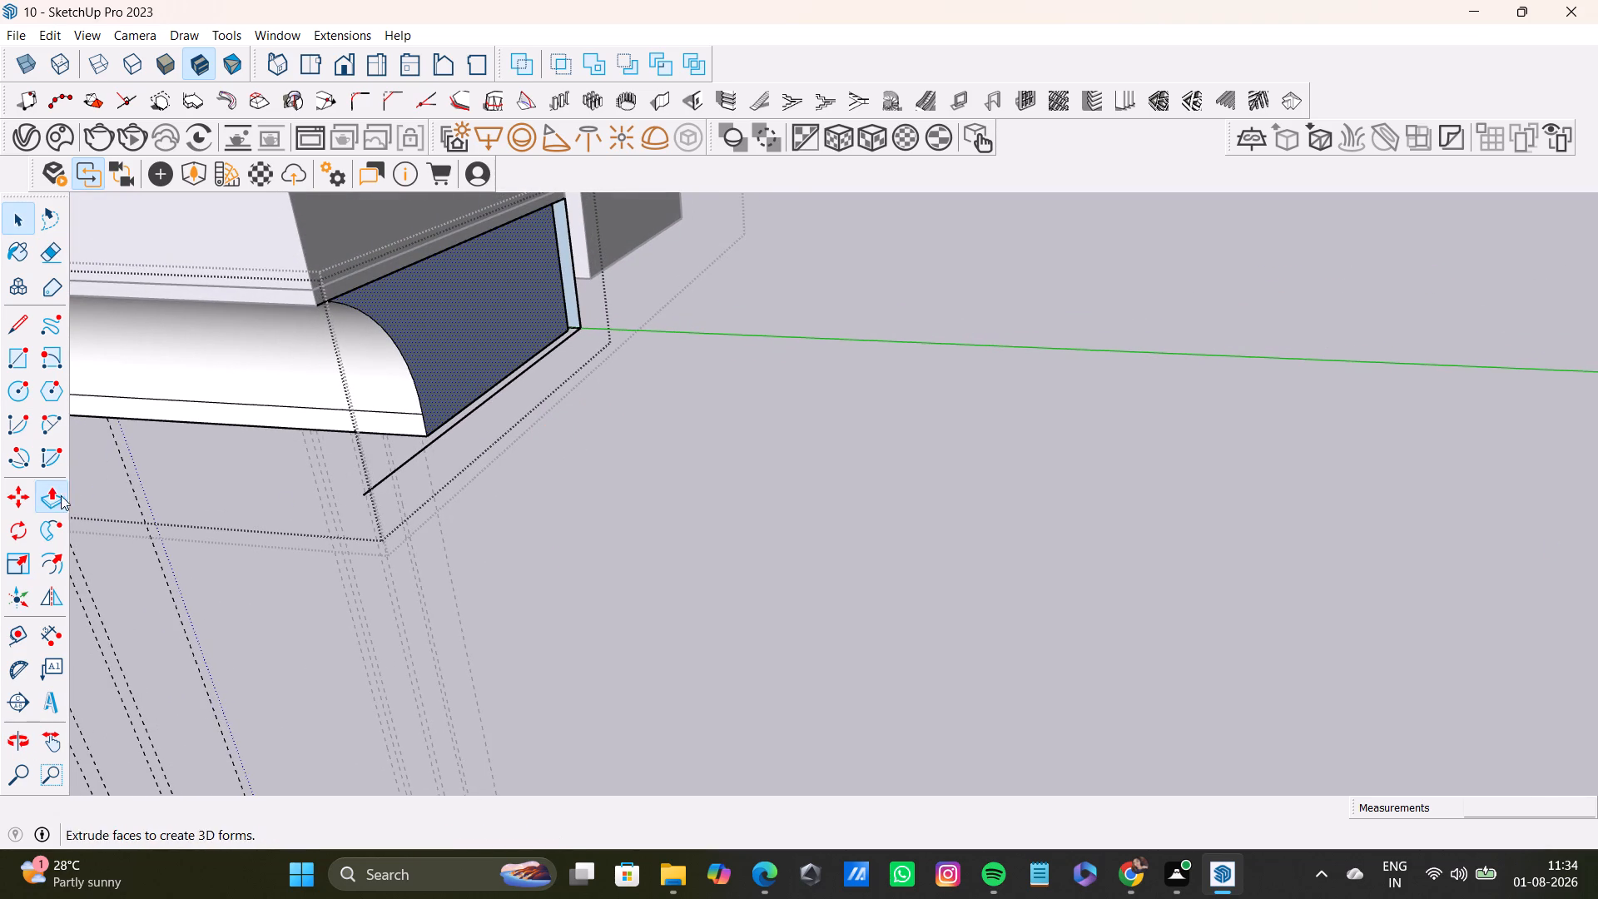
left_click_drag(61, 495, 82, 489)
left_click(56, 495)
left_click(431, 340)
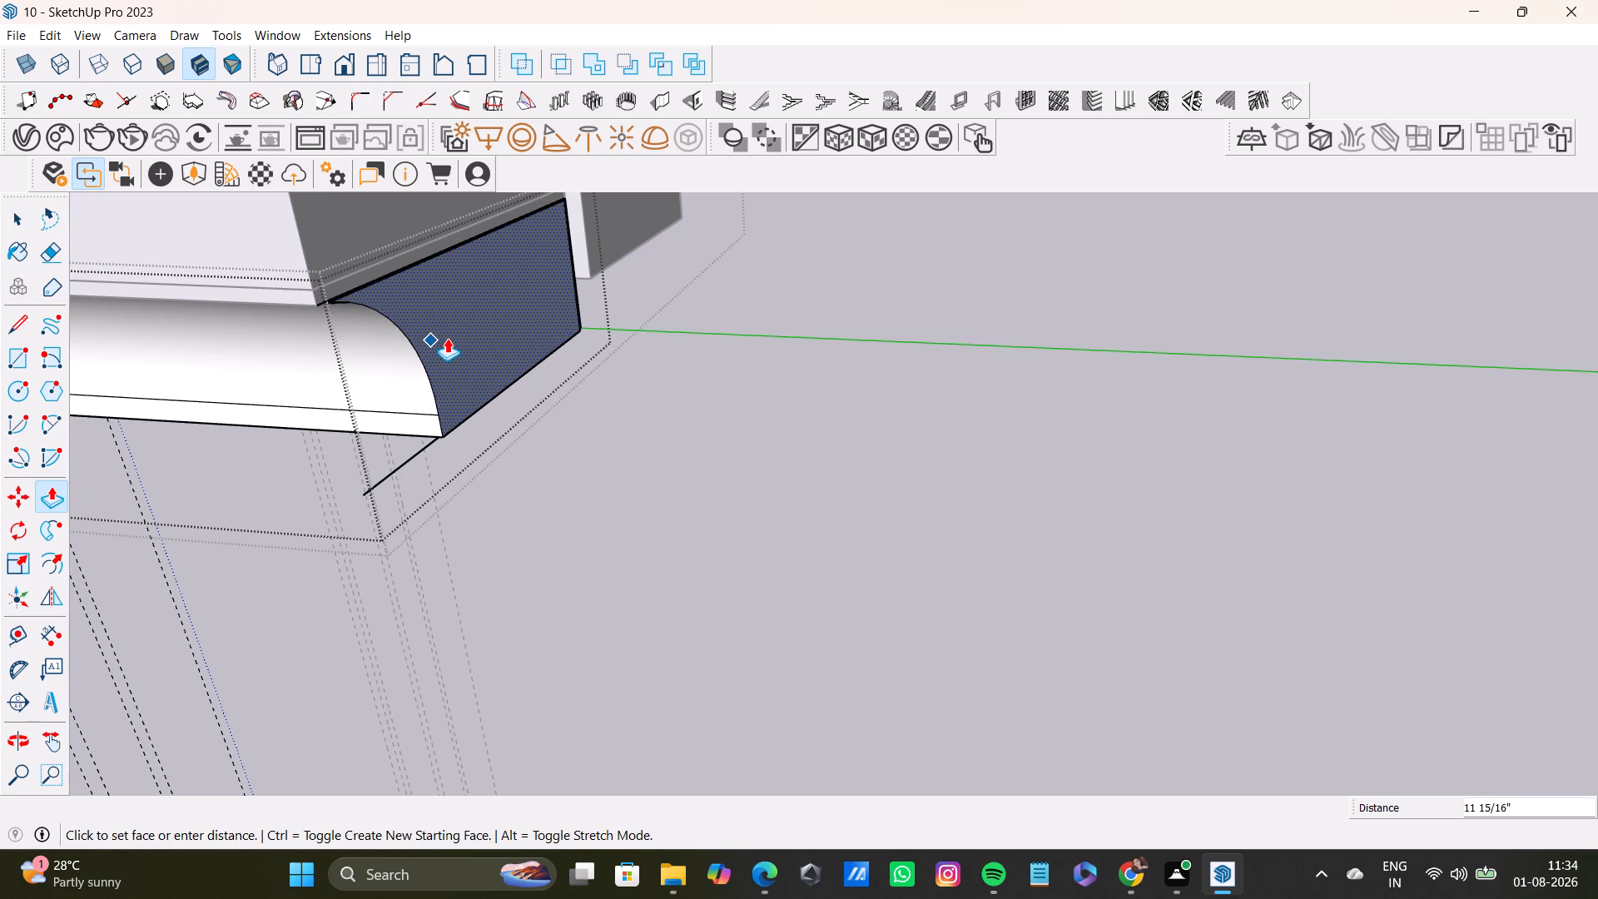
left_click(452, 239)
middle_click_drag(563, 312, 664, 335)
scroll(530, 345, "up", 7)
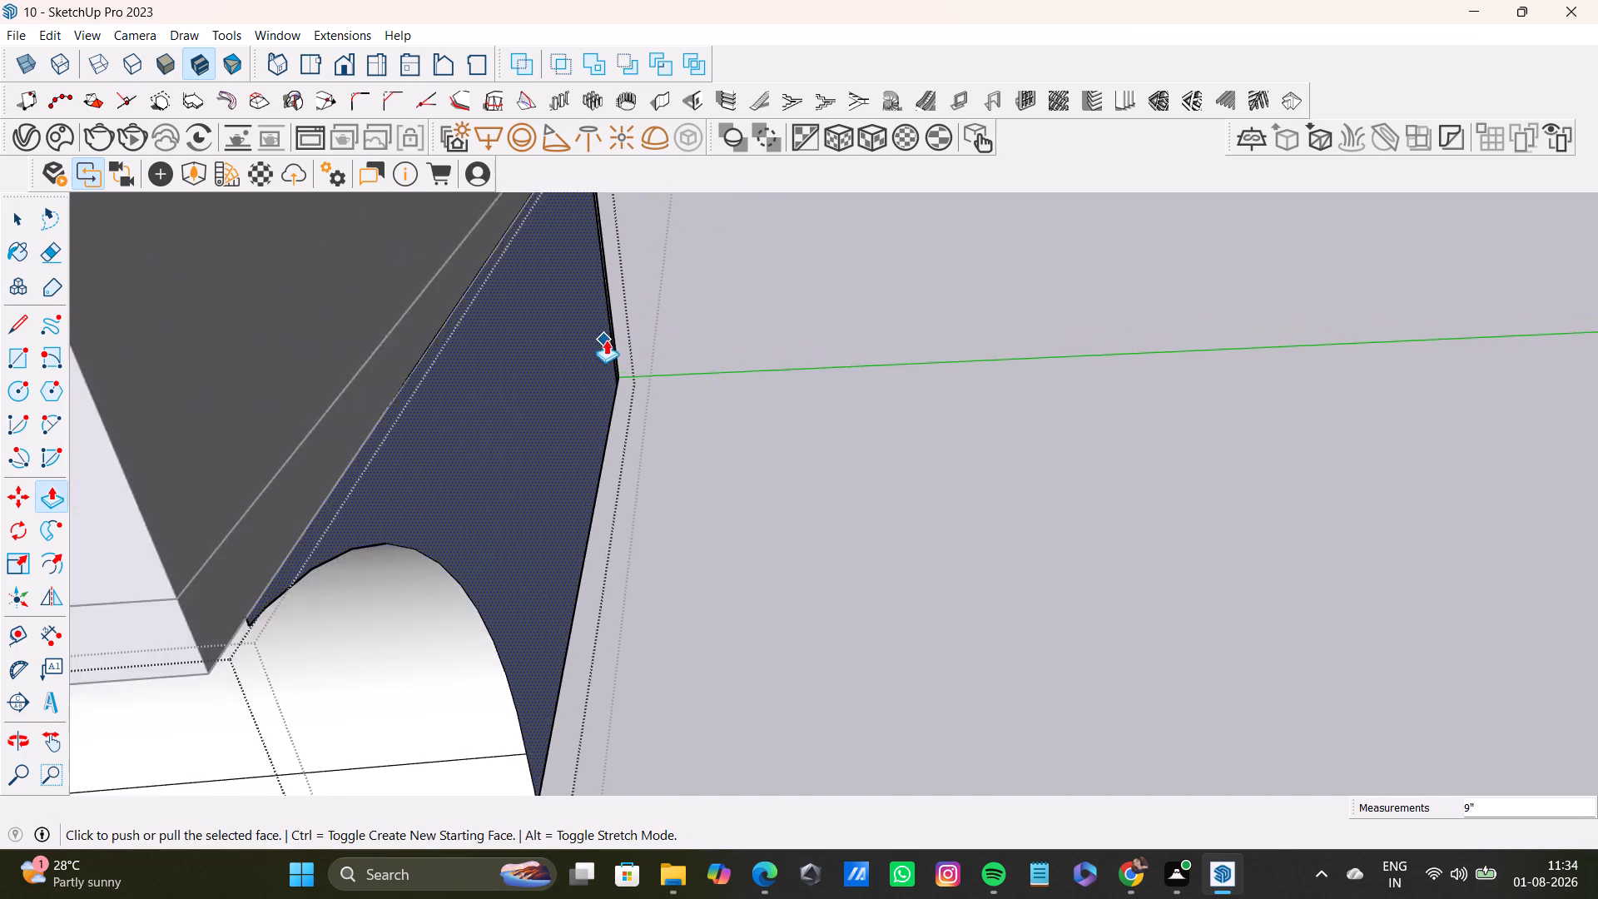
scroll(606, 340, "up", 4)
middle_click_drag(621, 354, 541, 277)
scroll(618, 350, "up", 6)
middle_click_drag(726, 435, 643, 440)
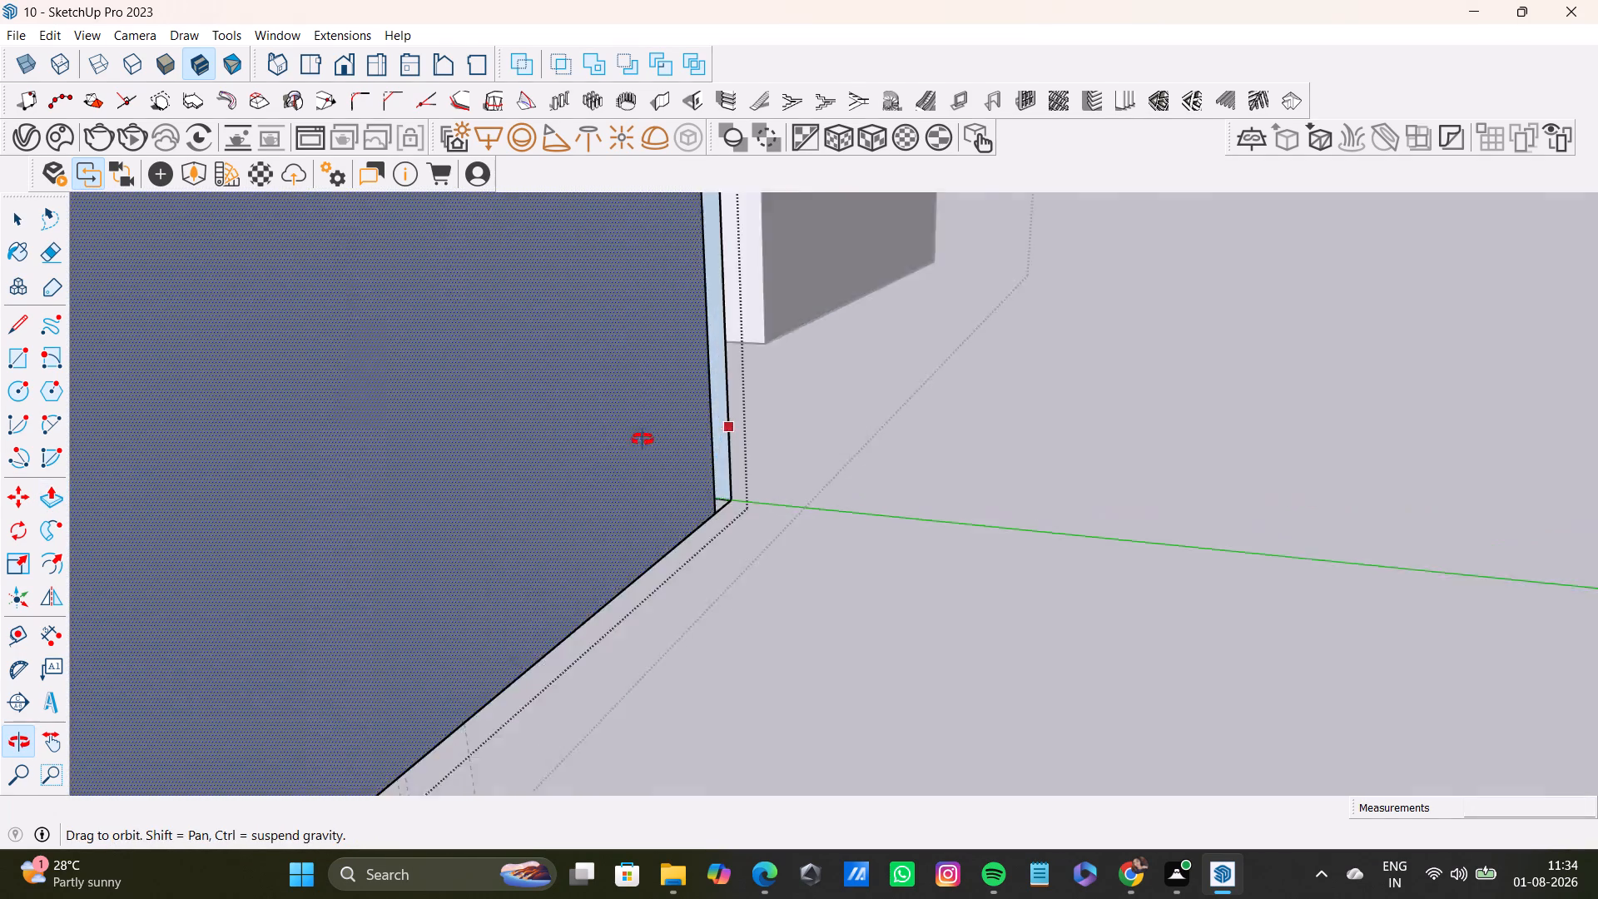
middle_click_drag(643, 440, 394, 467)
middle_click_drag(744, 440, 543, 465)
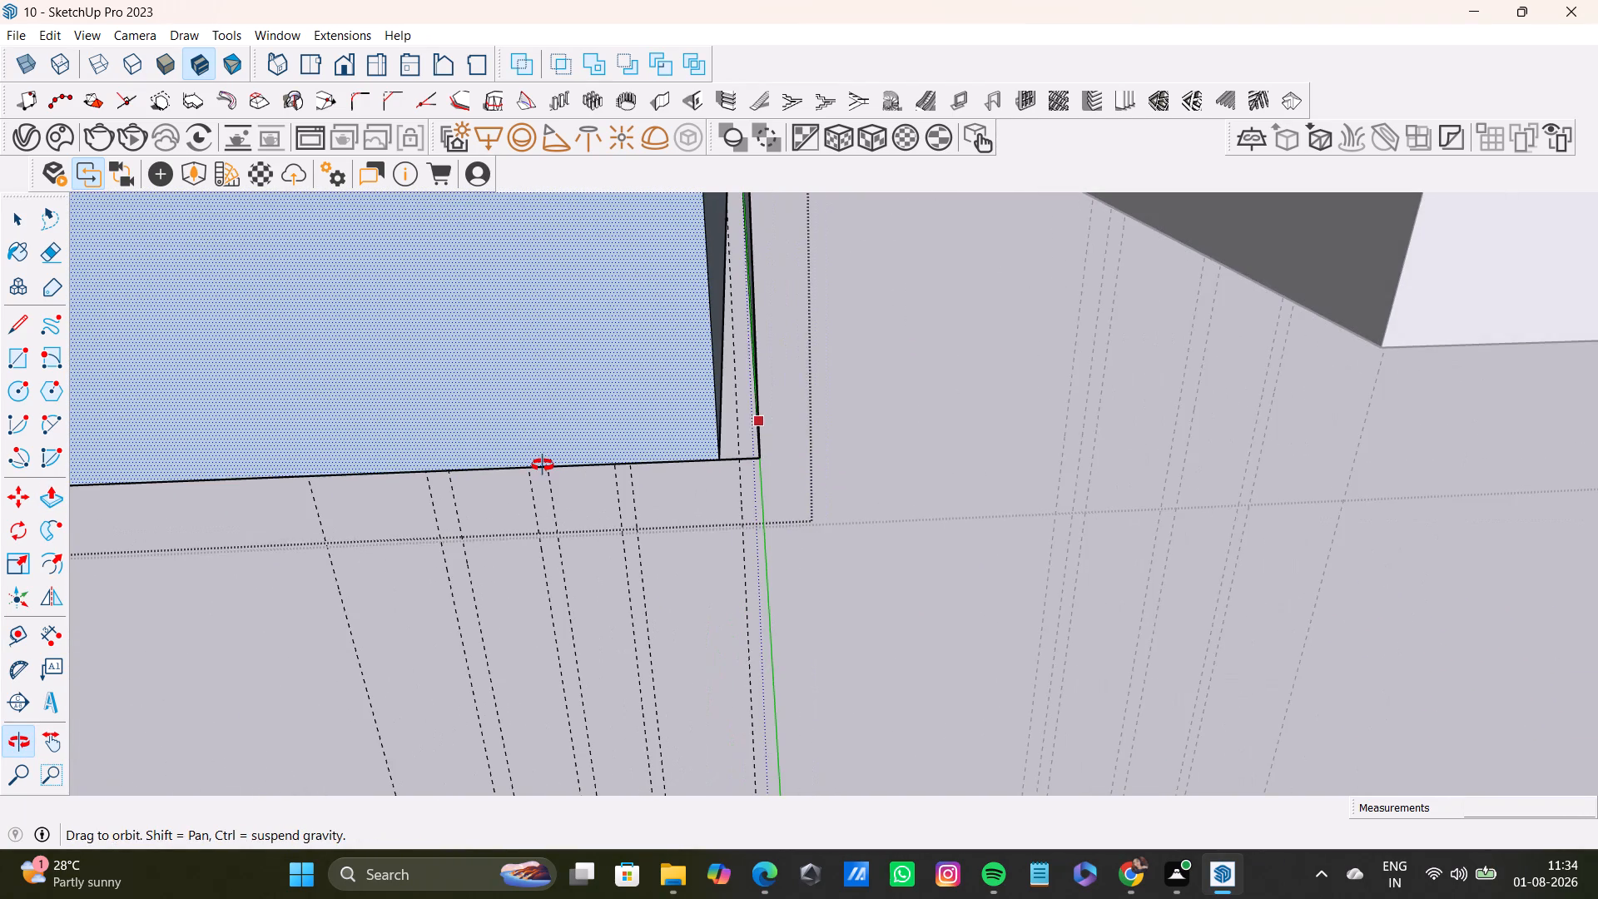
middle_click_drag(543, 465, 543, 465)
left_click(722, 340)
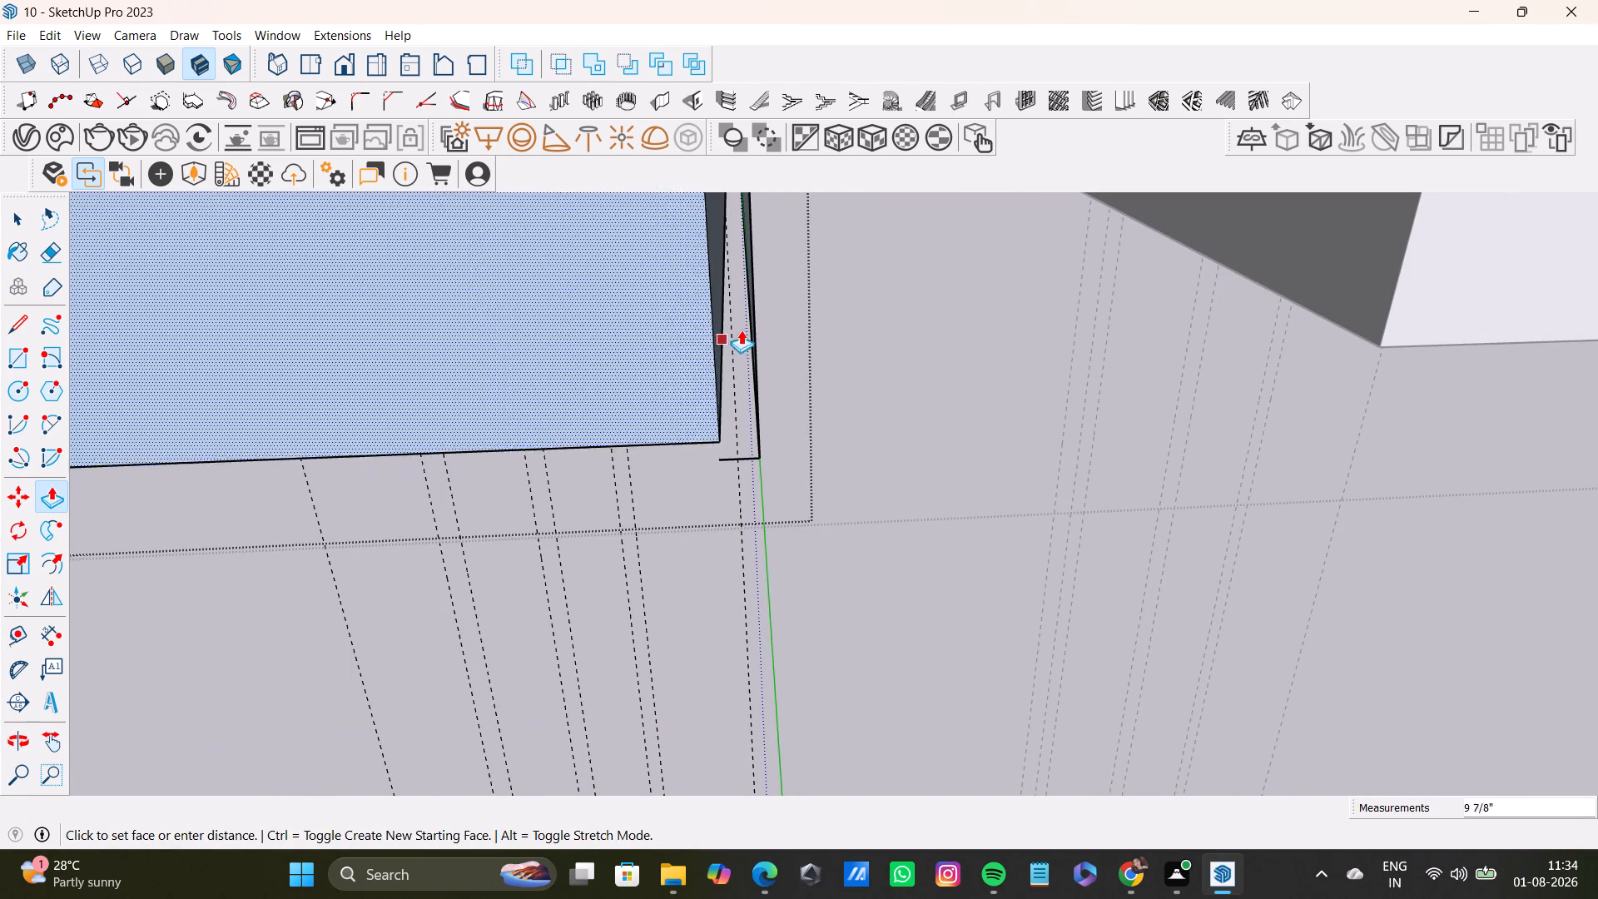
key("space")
Examine the ground floor's underside, front arches and the narrow gap along the side wall opposite the half-arch.
scroll(769, 462, "down", 14)
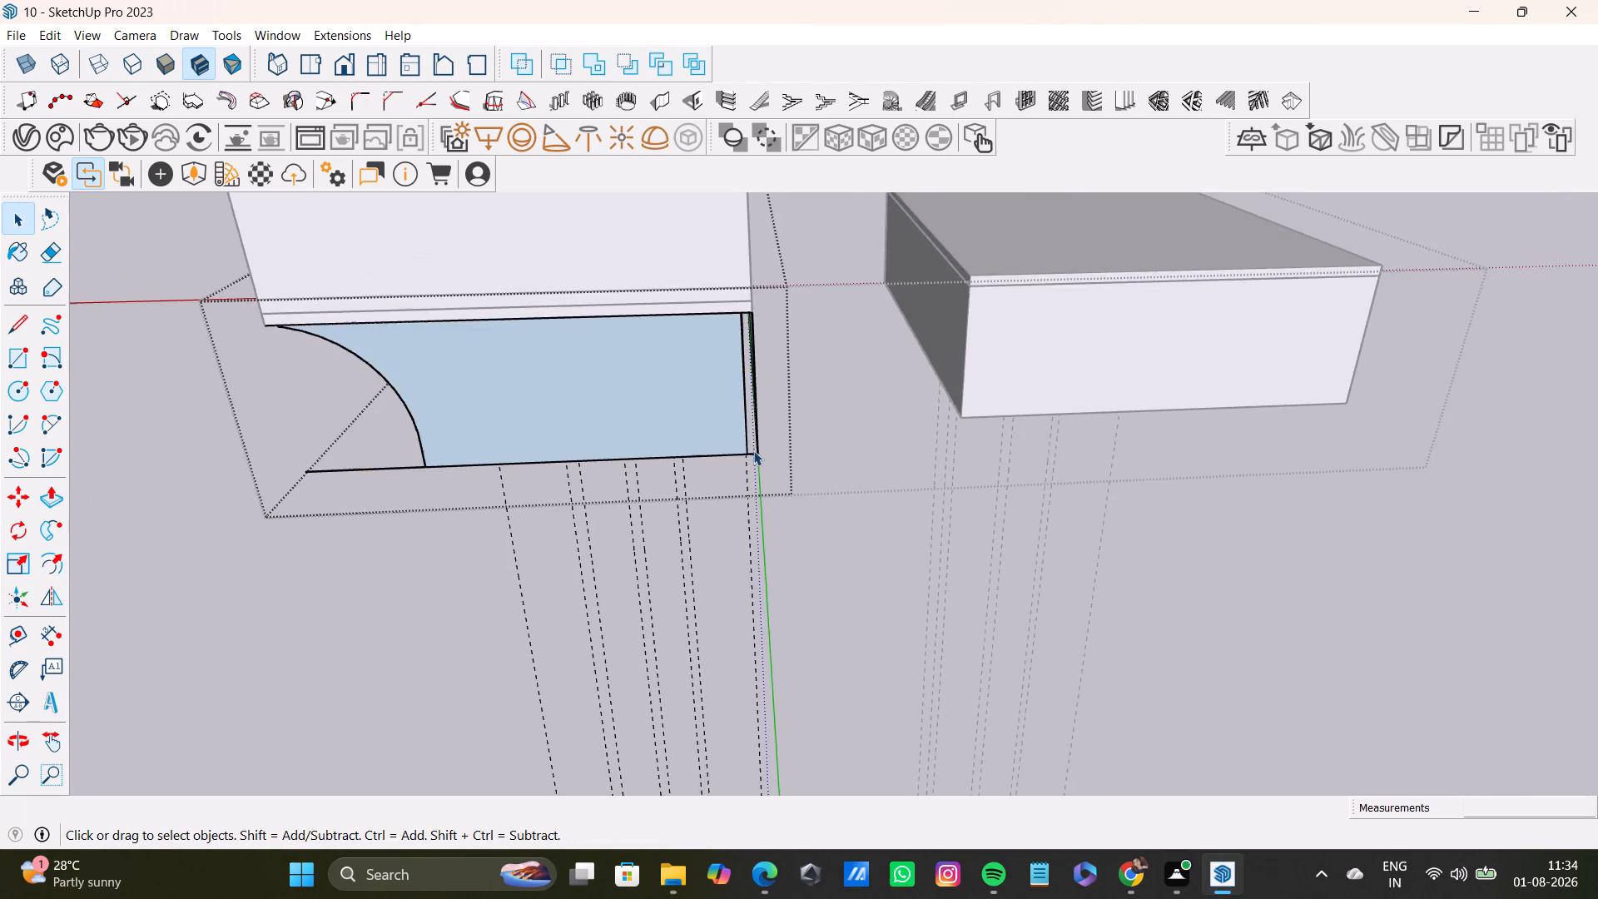
middle_click_drag(787, 488, 1120, 418)
middle_click_drag(797, 483, 1244, 530)
middle_click_drag(901, 473, 1265, 171)
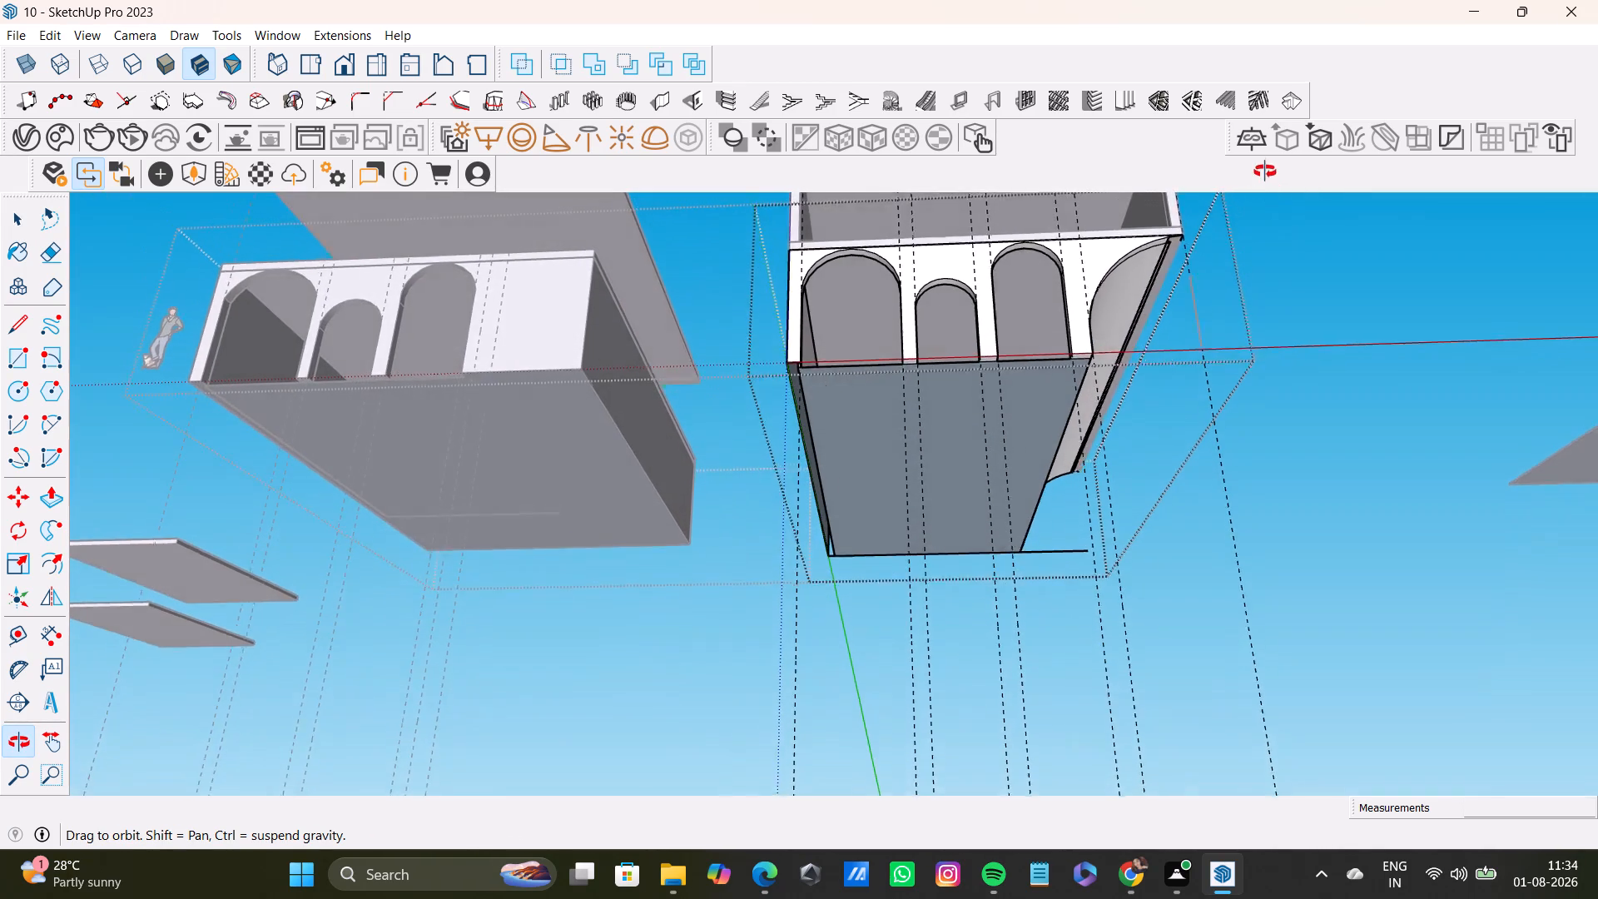
middle_click_drag(1265, 171, 1265, 169)
middle_click_drag(930, 607, 779, 485)
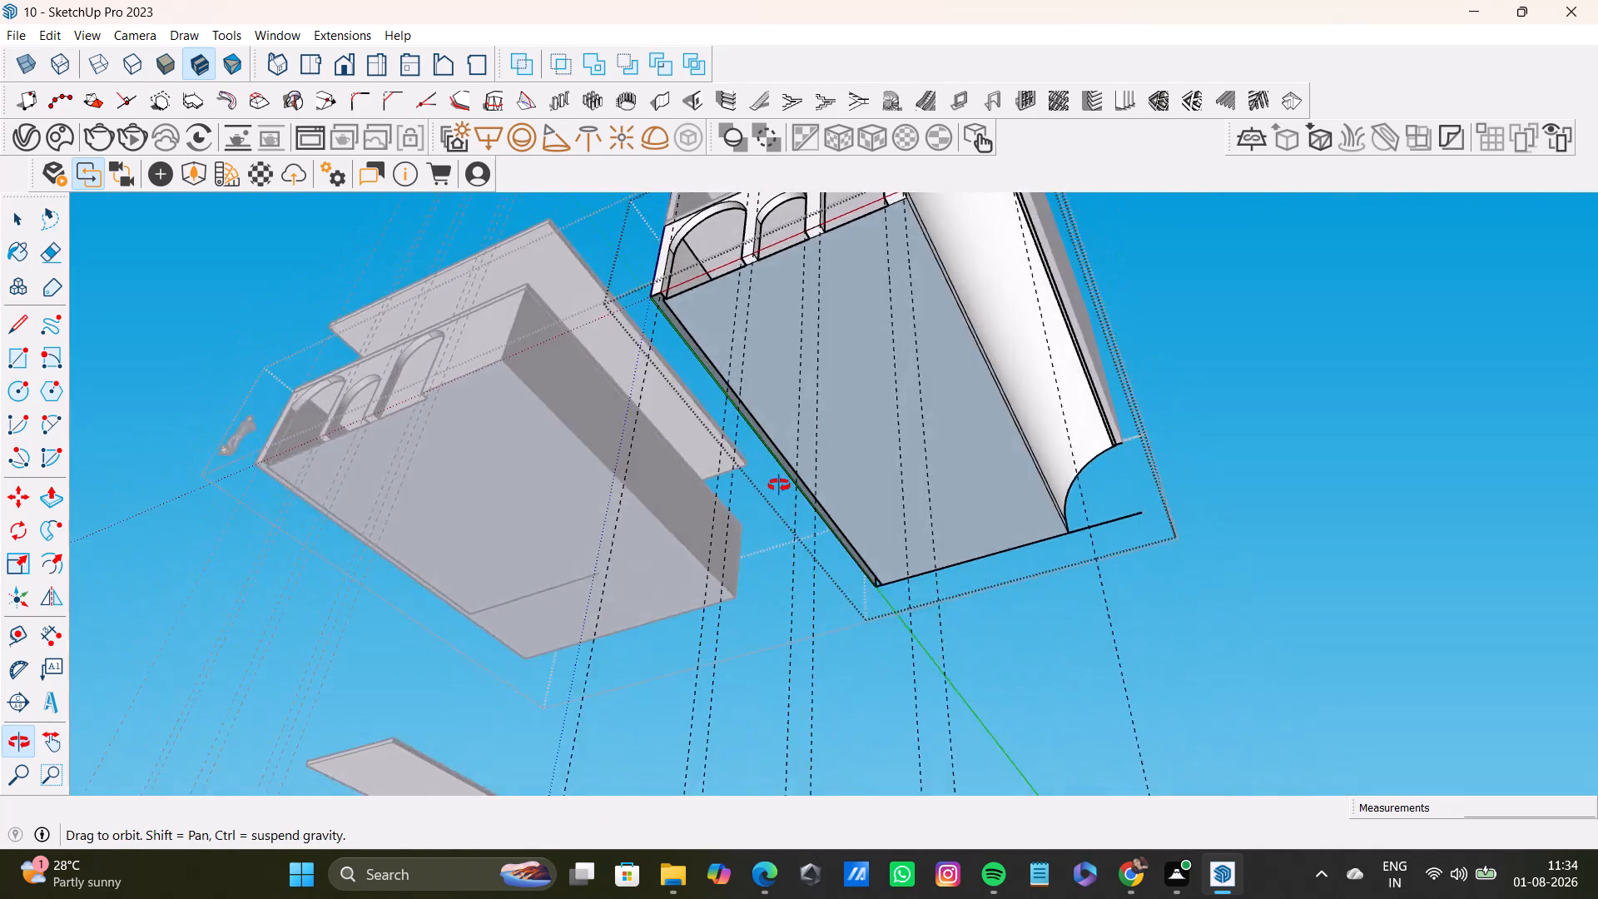
middle_click_drag(779, 485, 910, 784)
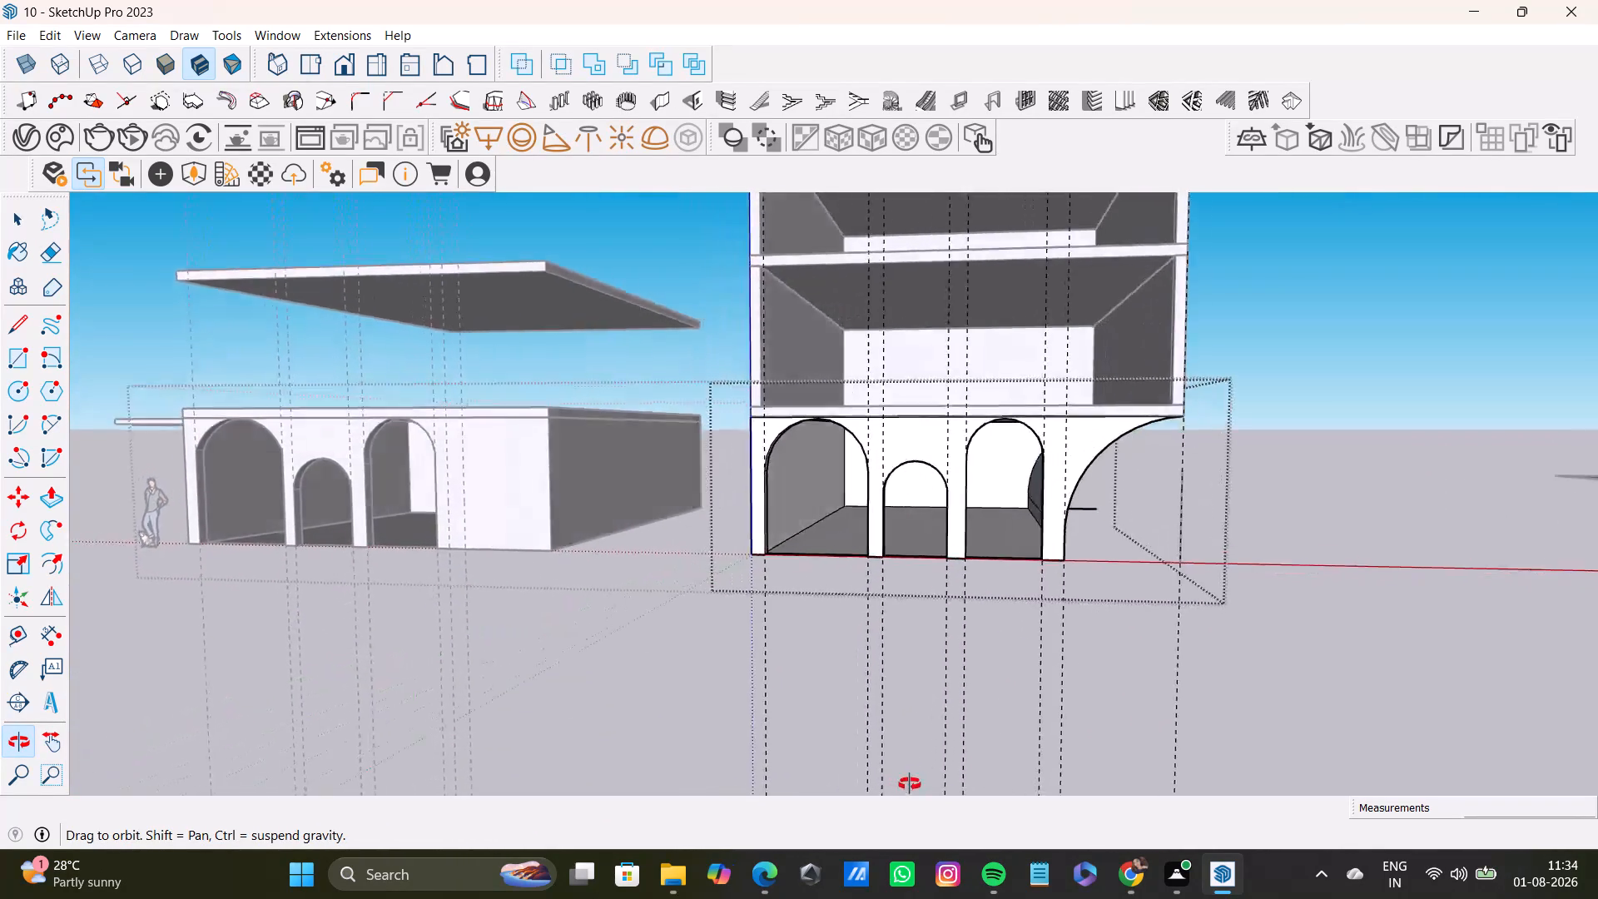
middle_click_drag(910, 784, 957, 568)
scroll(814, 519, "up", 6)
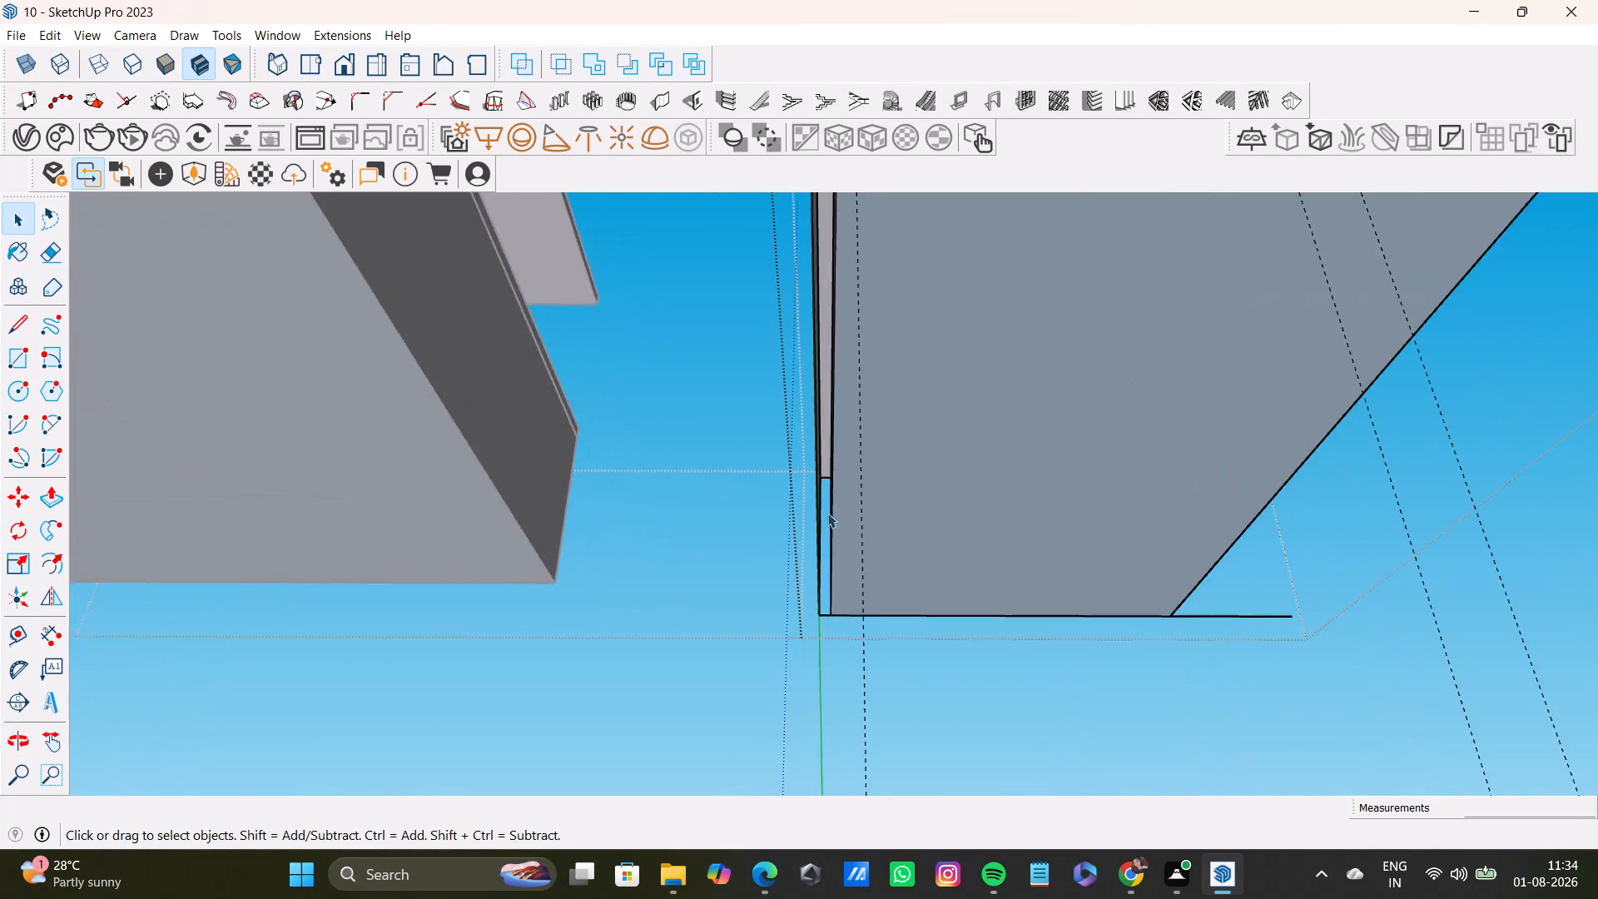
scroll(827, 513, "up", 5)
middle_click_drag(833, 519, 841, 573)
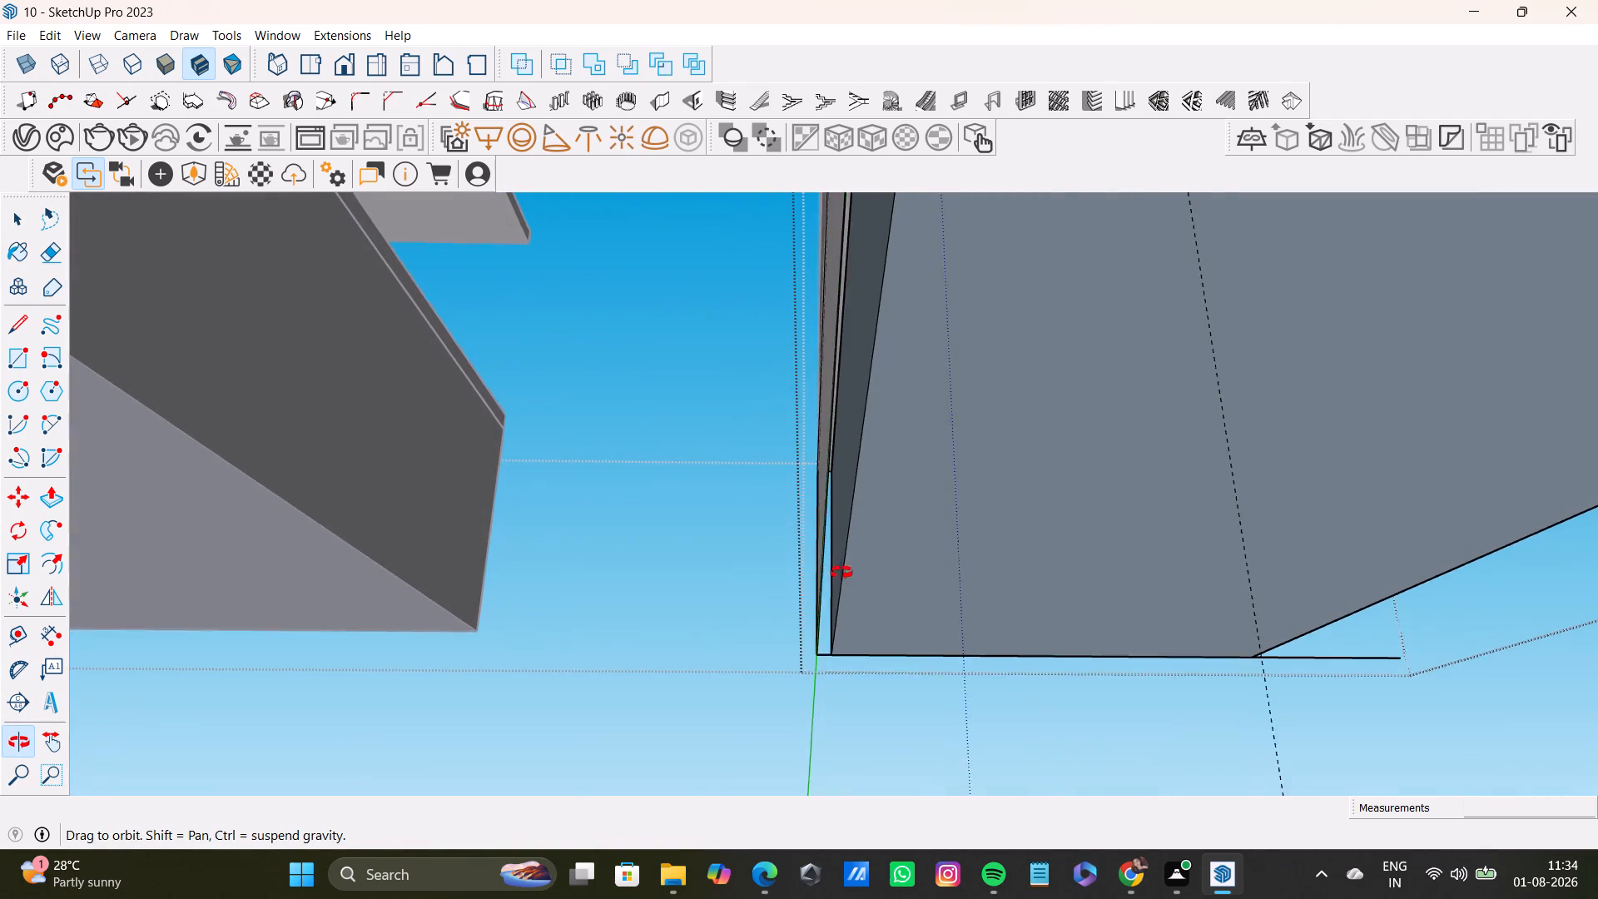
middle_click_drag(841, 573, 835, 625)
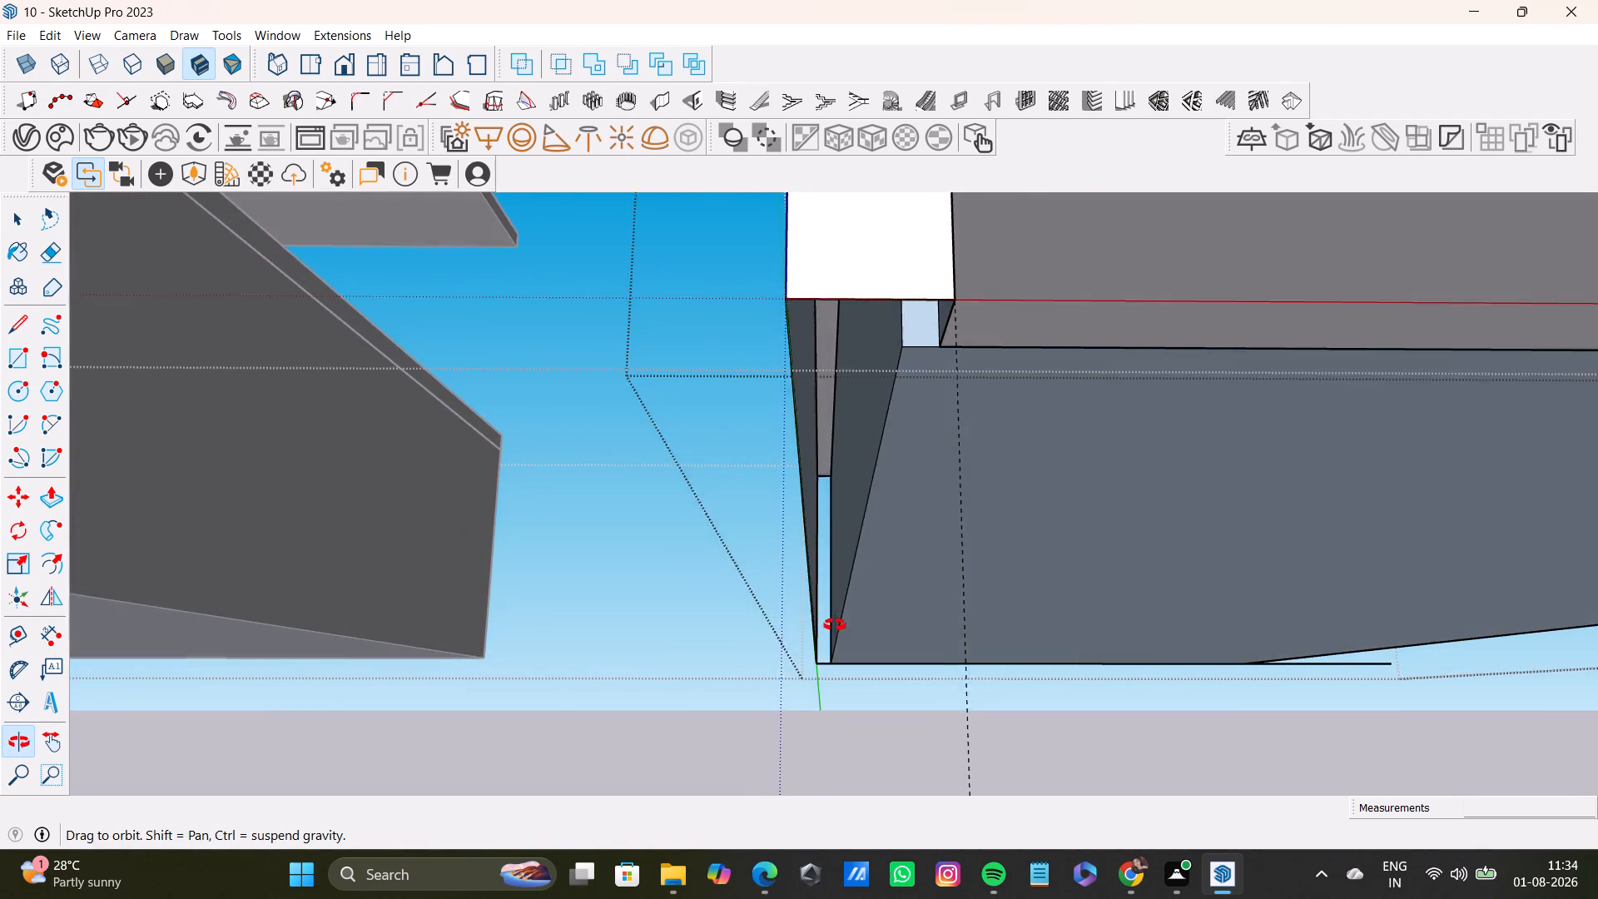
middle_click_drag(835, 625, 828, 625)
scroll(819, 615, "down", 3)
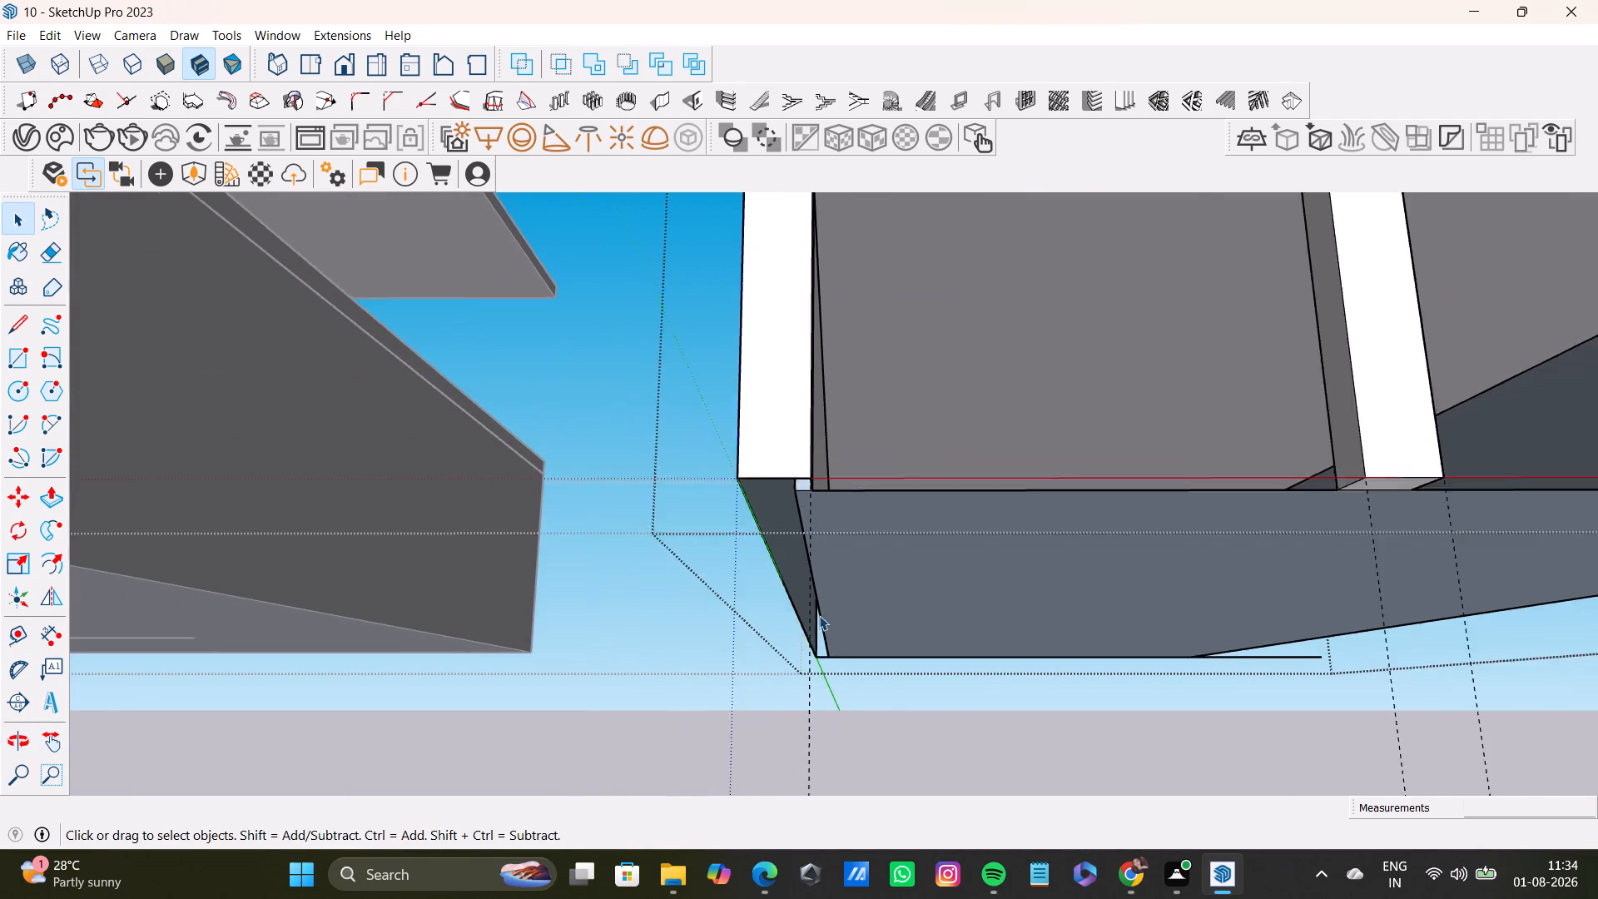
scroll(819, 615, "down", 1)
middle_click_drag(816, 611, 780, 597)
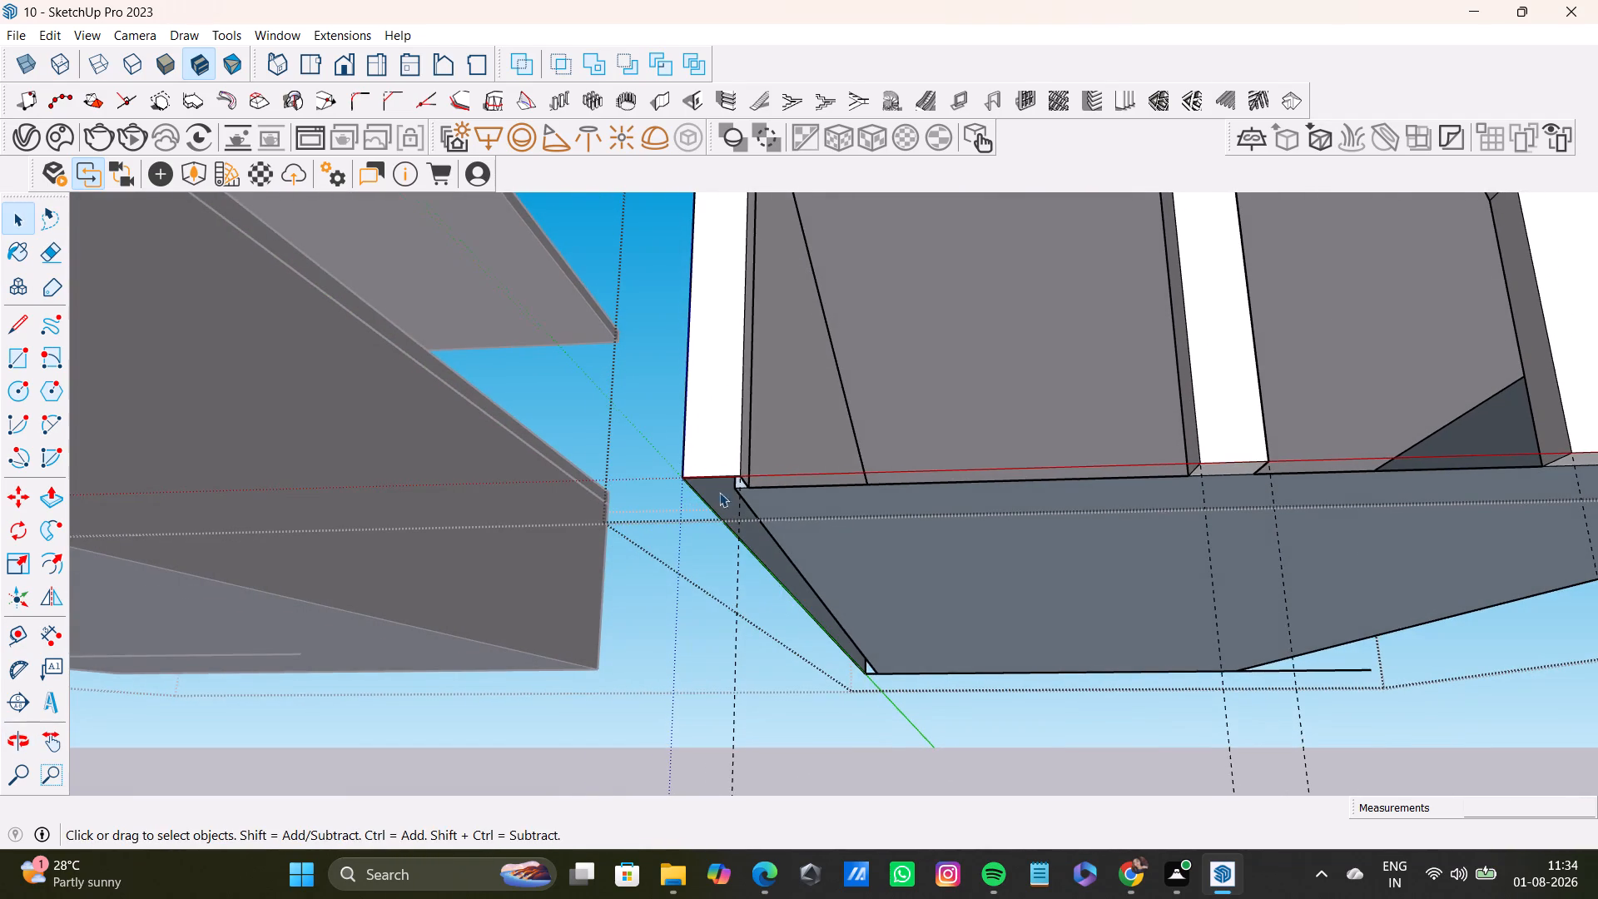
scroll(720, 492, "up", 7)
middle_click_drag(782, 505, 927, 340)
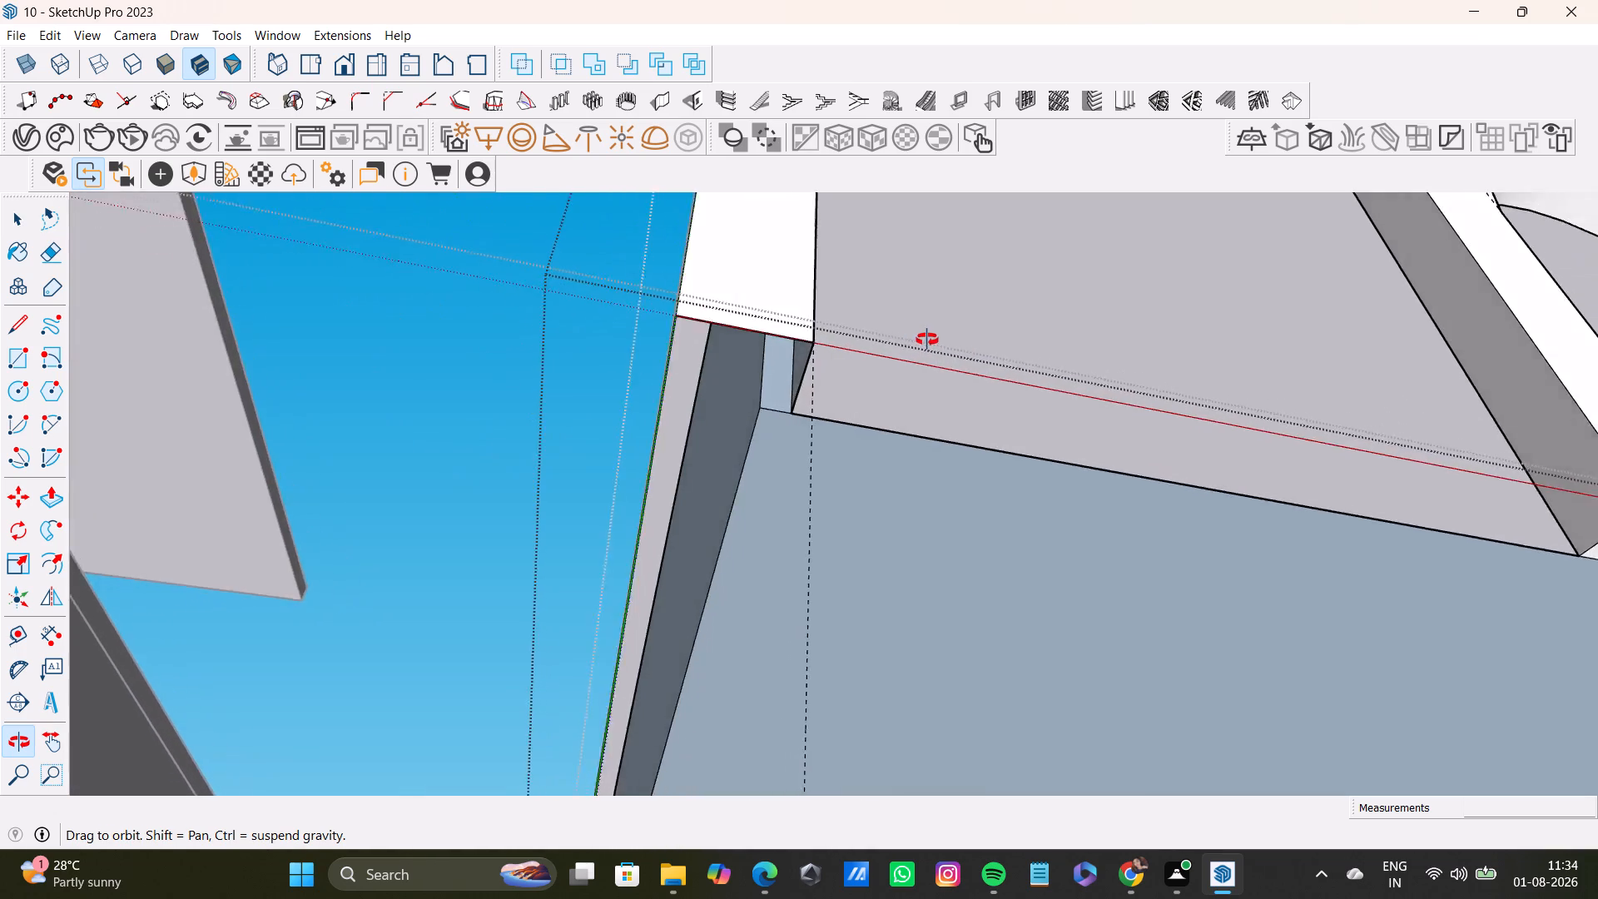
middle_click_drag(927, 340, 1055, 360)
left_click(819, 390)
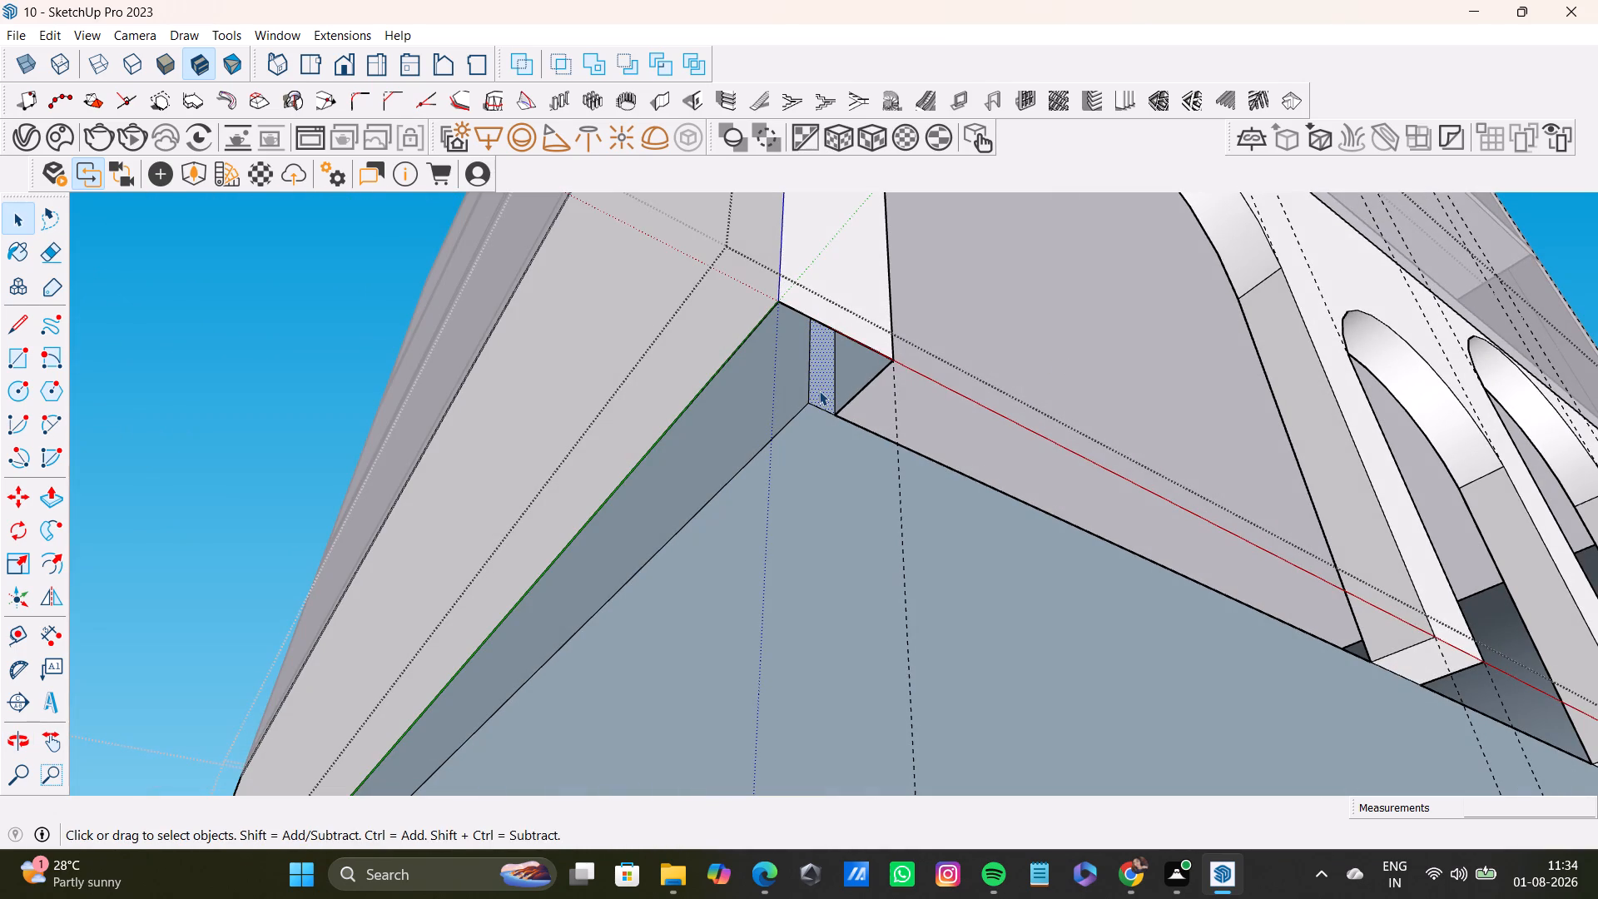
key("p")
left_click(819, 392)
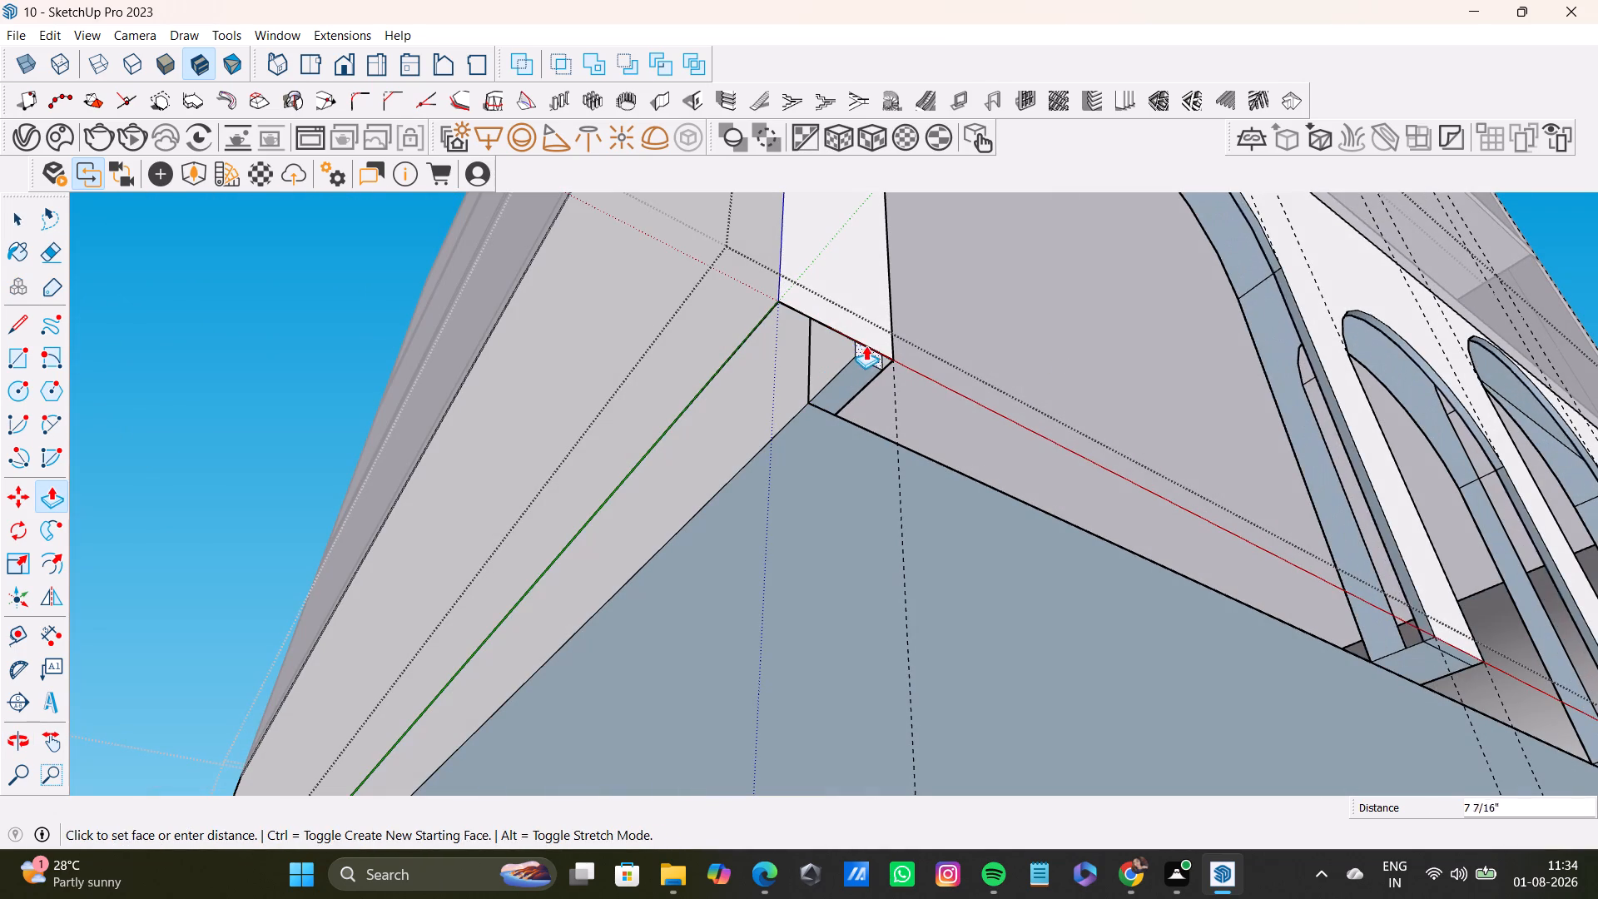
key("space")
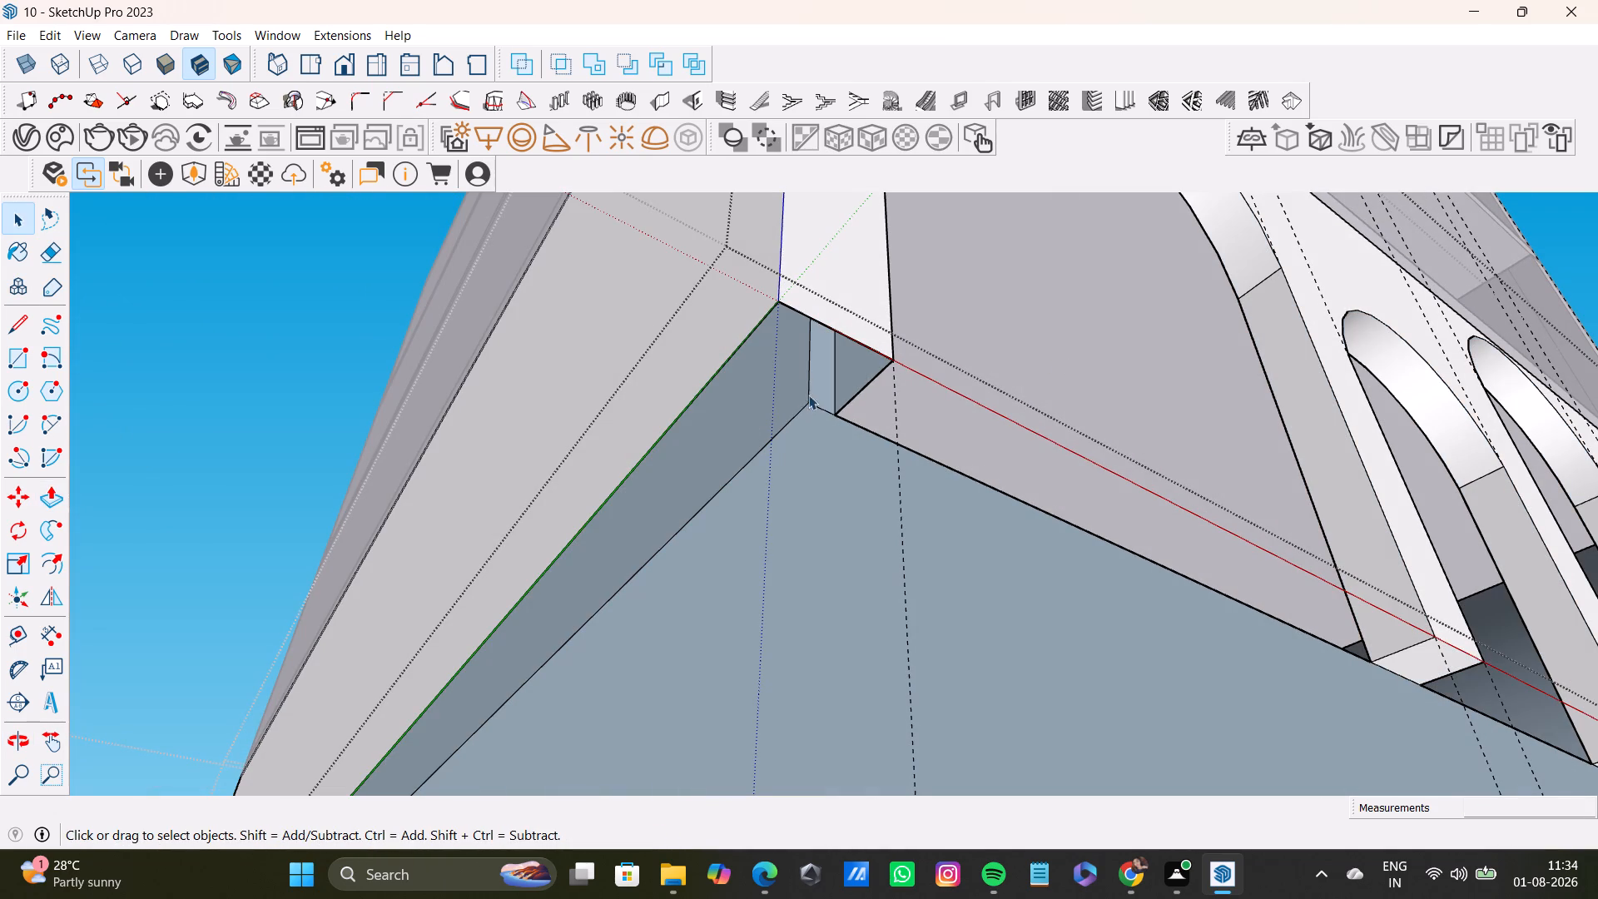
Undo the latest ground-floor edits, including the rear face pull and the outer side wall deletion, and leave group editing.
middle_click_drag(856, 400, 1125, 183)
middle_click_drag(911, 537, 913, 527)
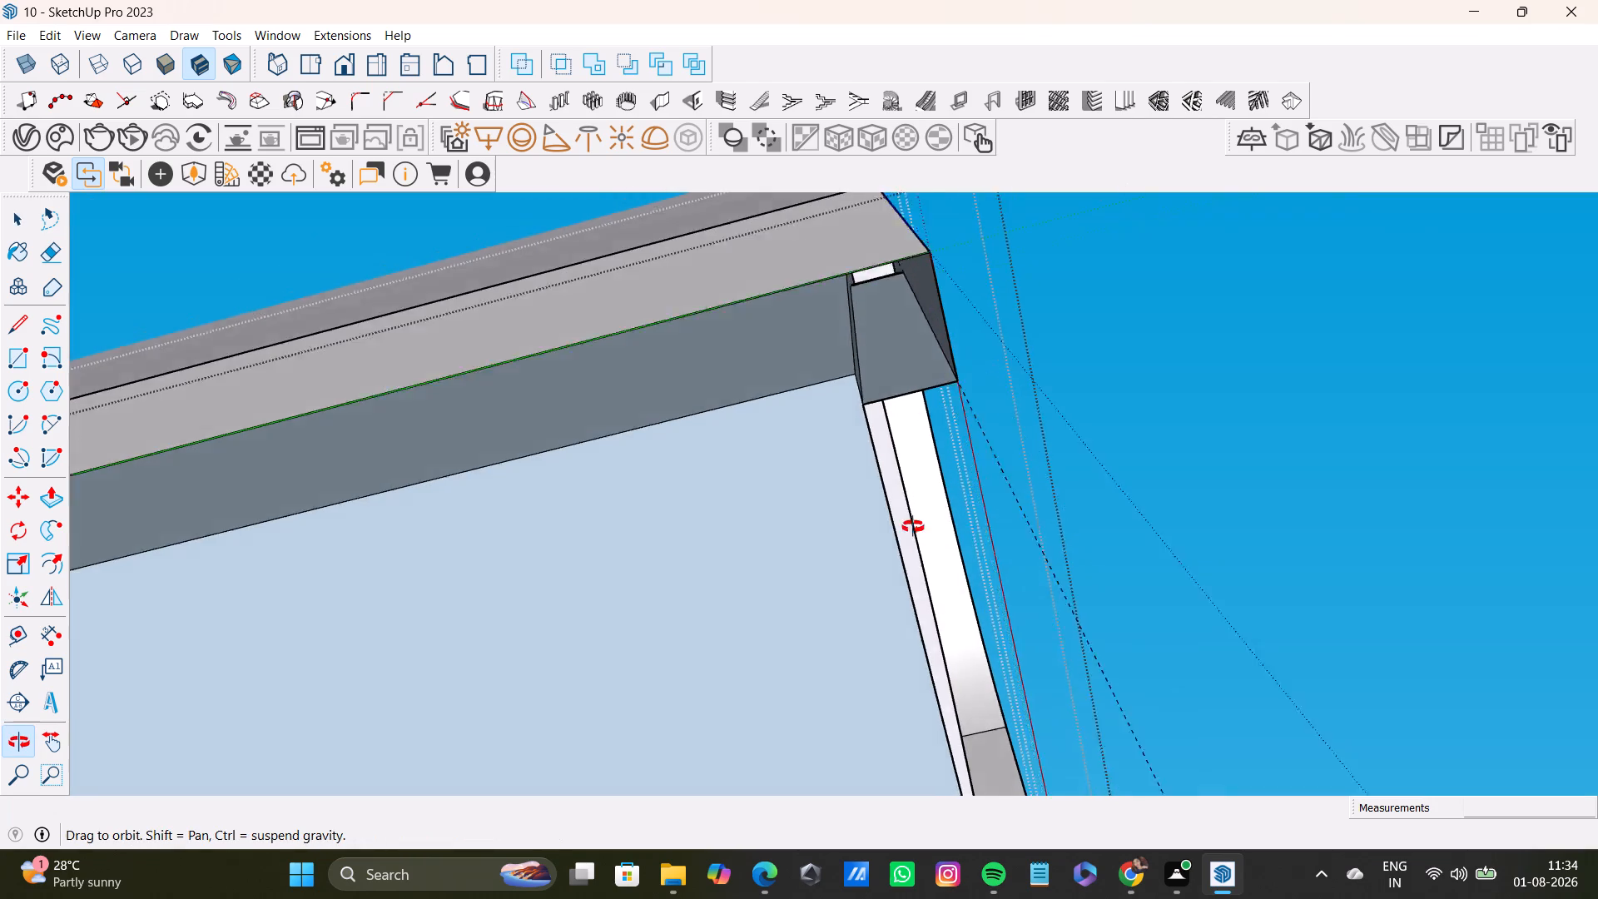
middle_click_drag(913, 527, 880, 517)
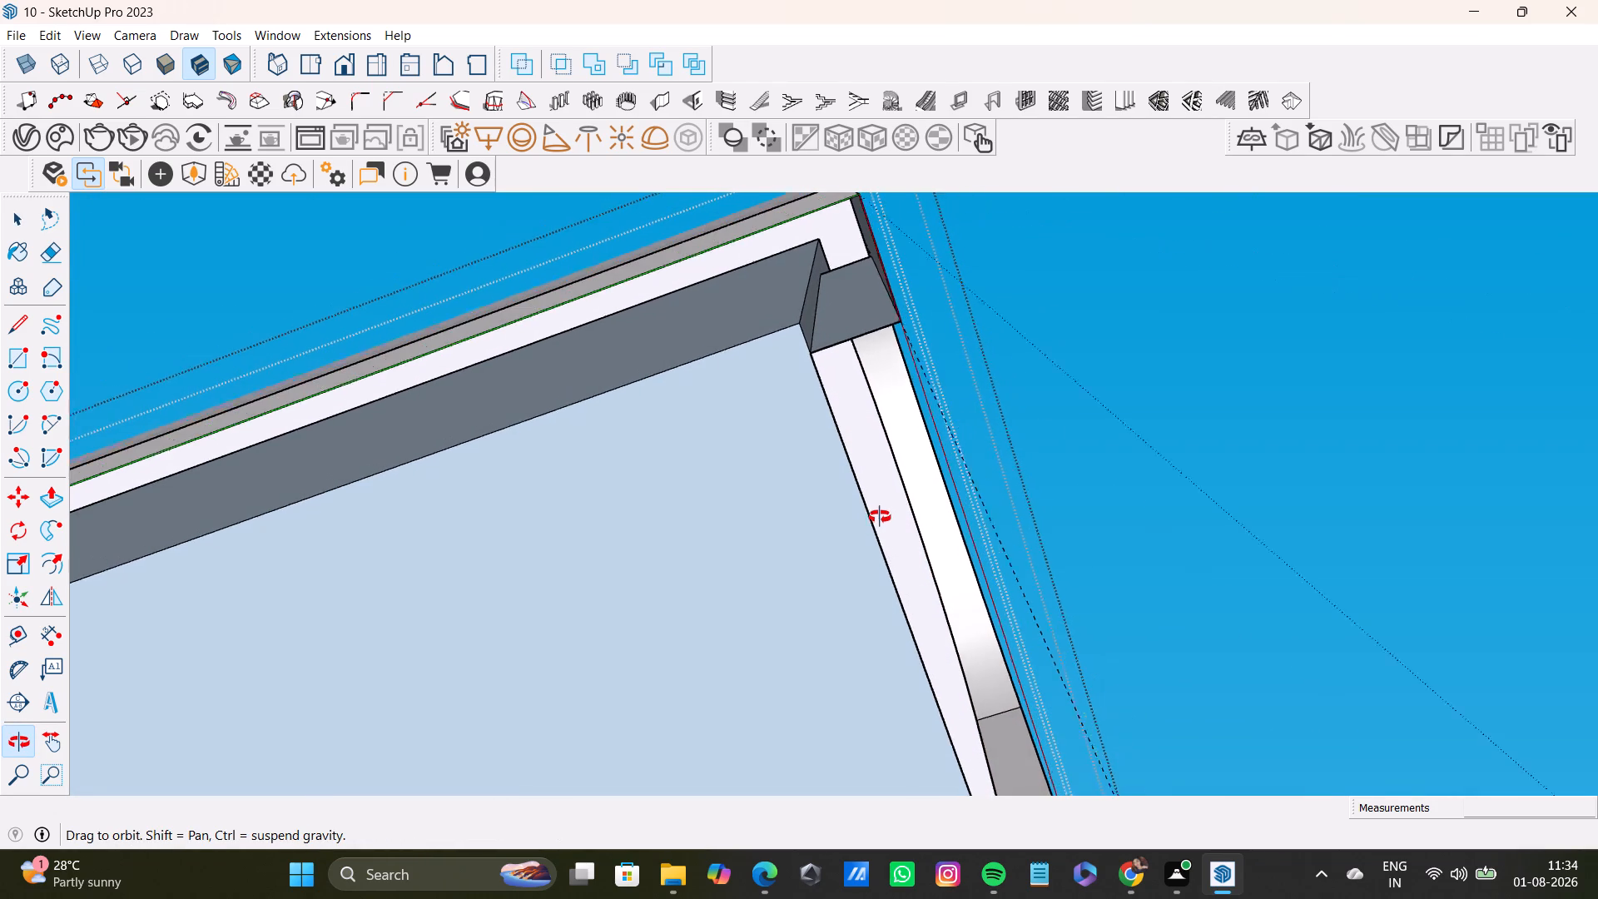
middle_click_drag(880, 517, 901, 521)
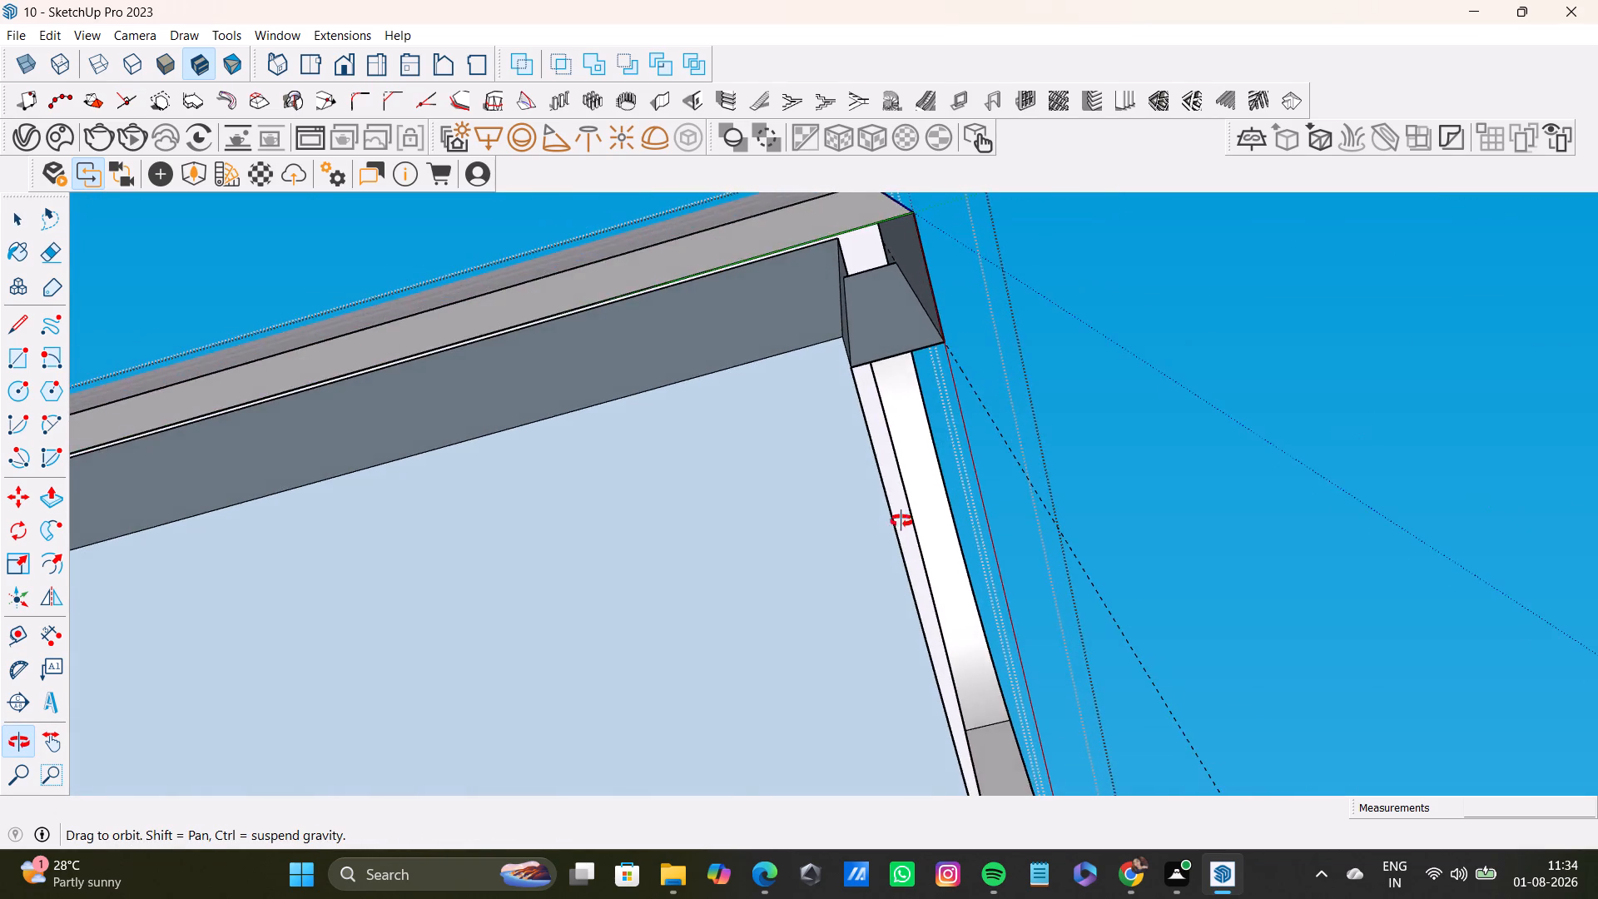
middle_click_drag(901, 521, 809, 581)
scroll(794, 604, "down", 20)
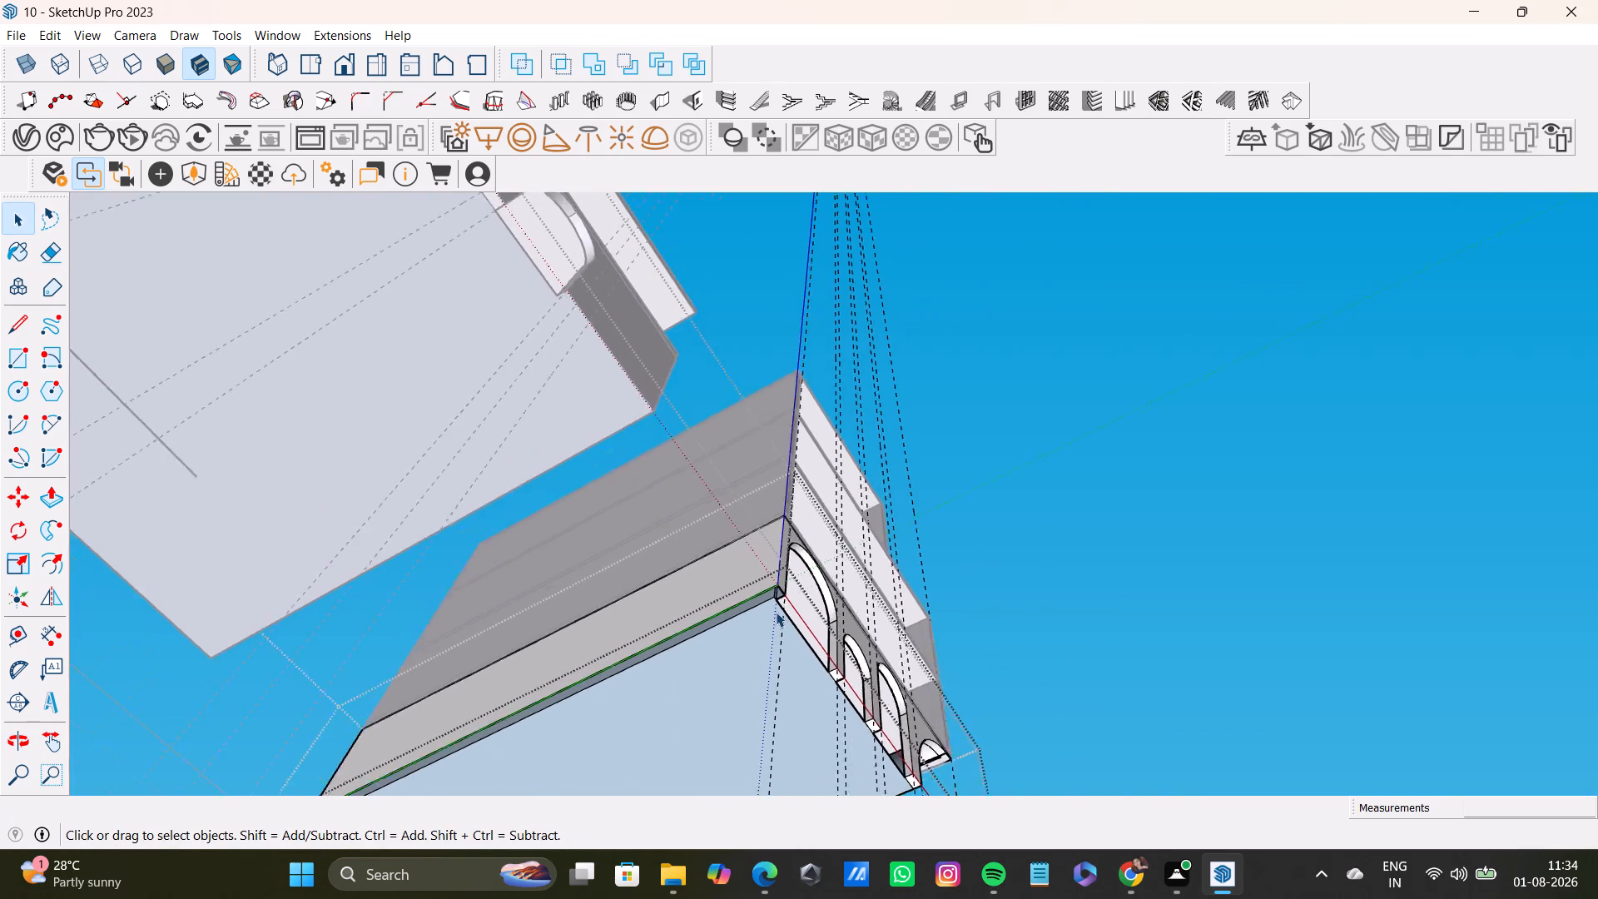
scroll(776, 612, "down", 1)
key("ctrl+z")
key("ctrl+z")
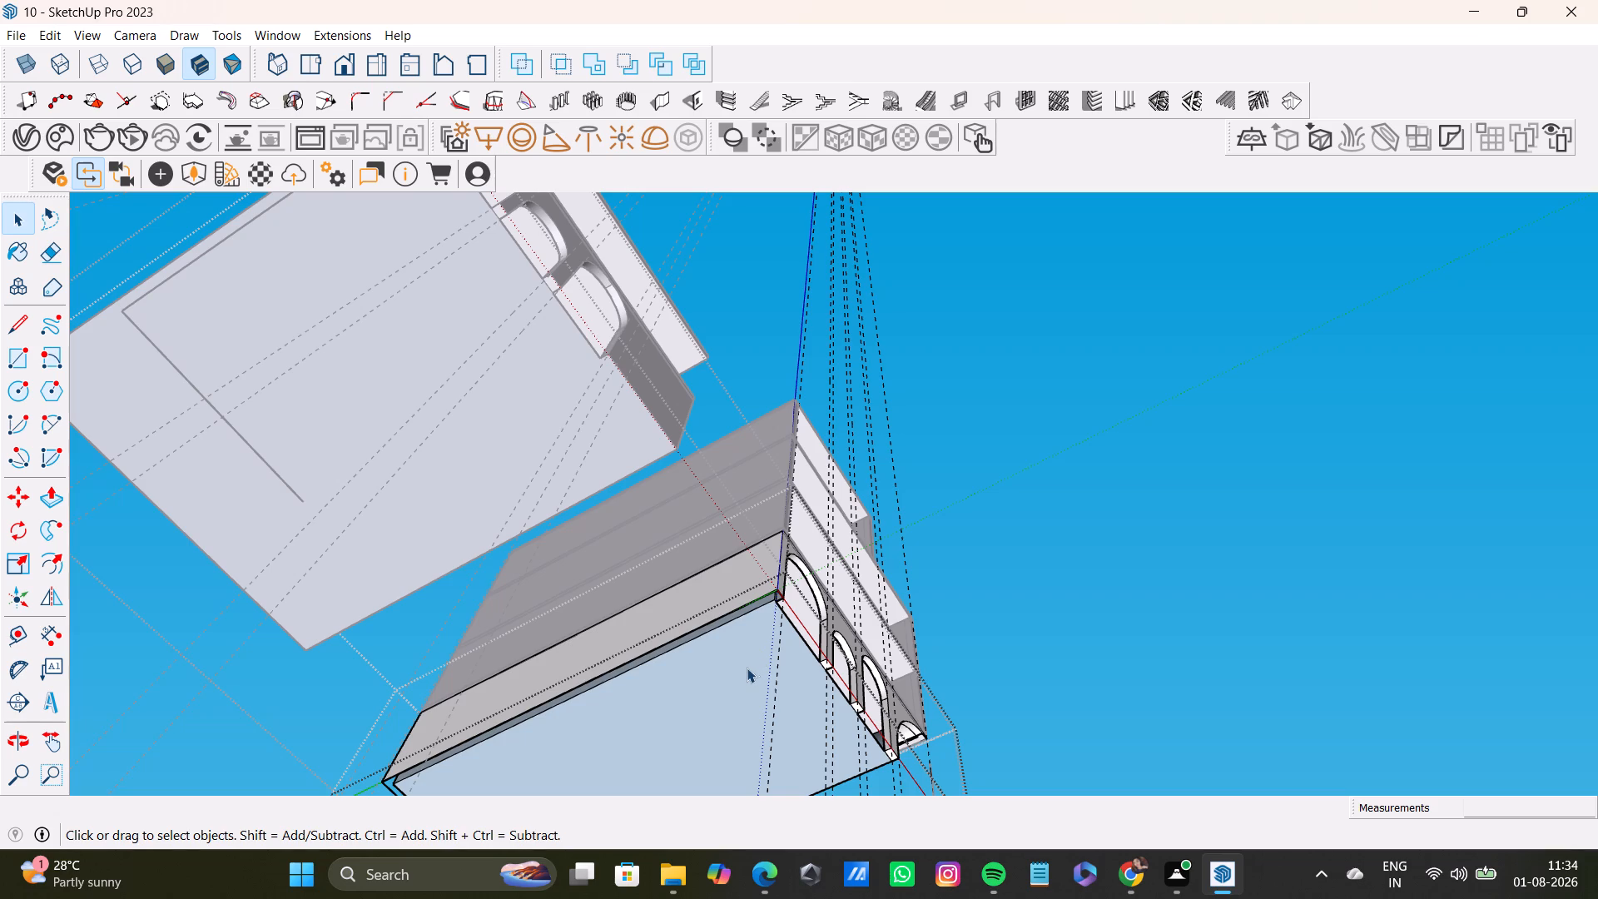
key("ctrl+z")
left_click(1165, 524)
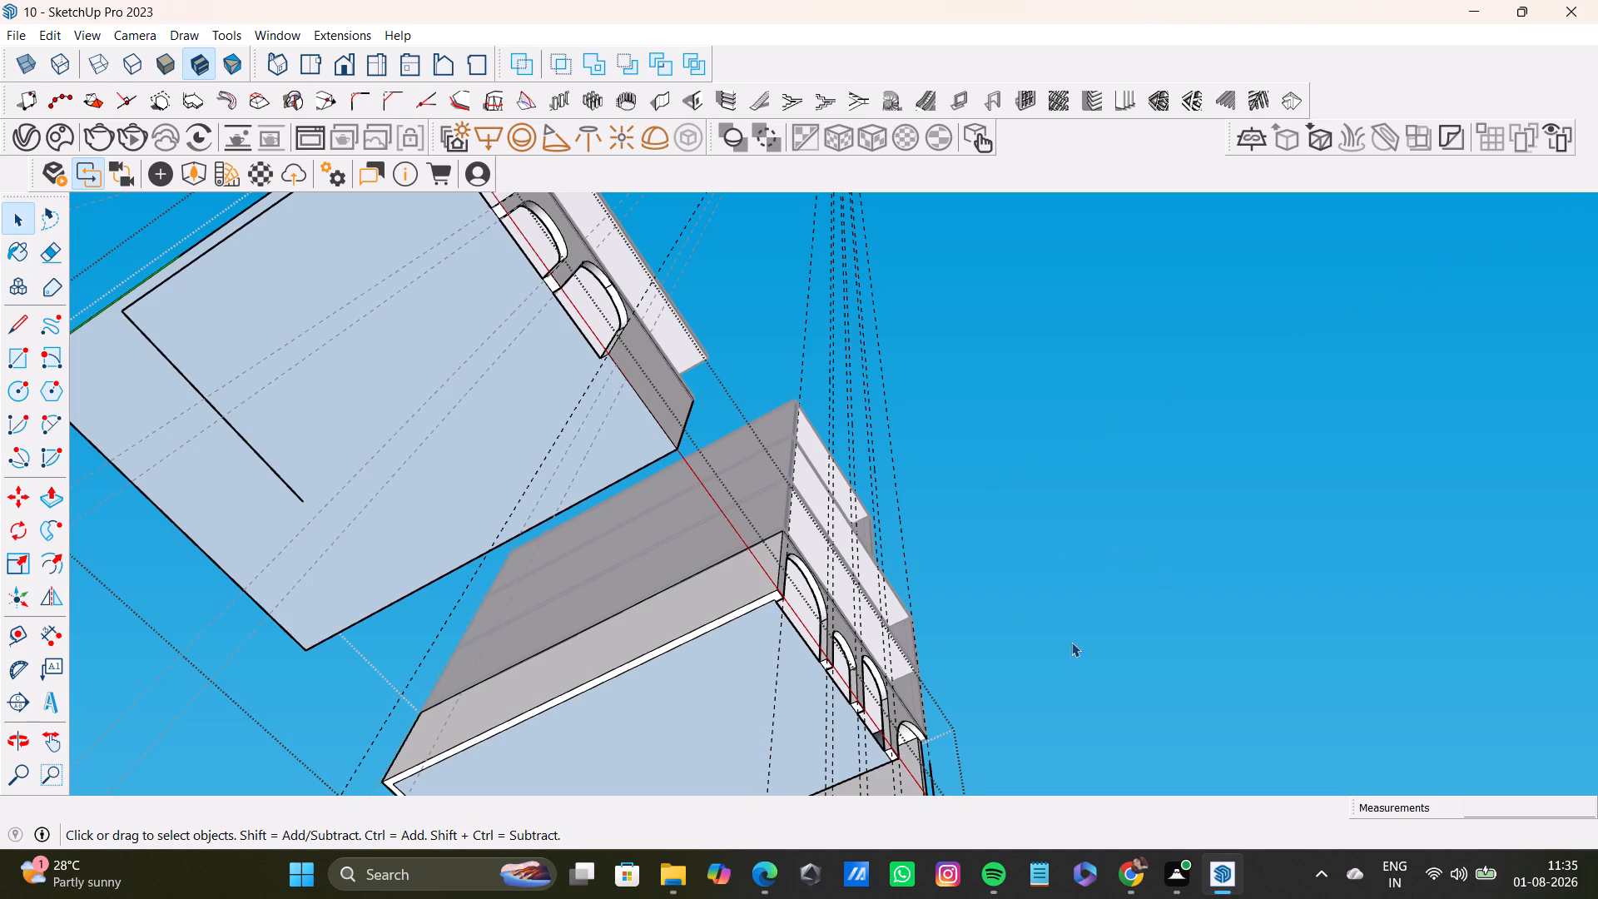
key("space")
left_click(1124, 589)
Examine the whole building from the front and from below, focusing on the half-arch passage and its outer side wall.
middle_click_drag(1126, 607, 1126, 609)
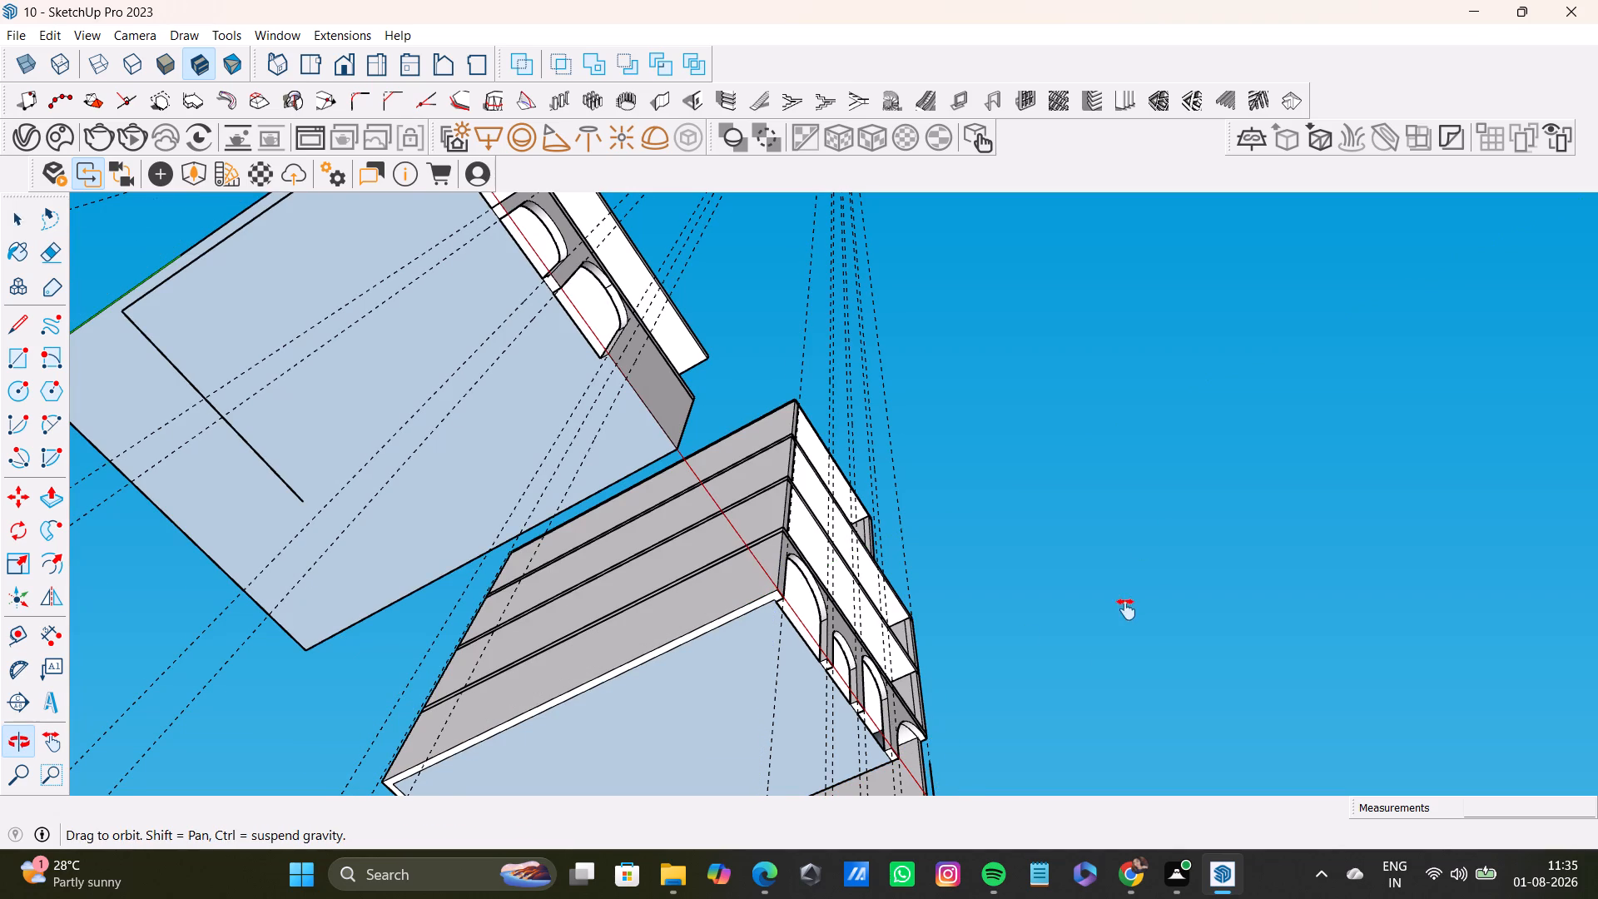
middle_click_drag(1126, 609, 1083, 646)
middle_click_drag(965, 689, 797, 898)
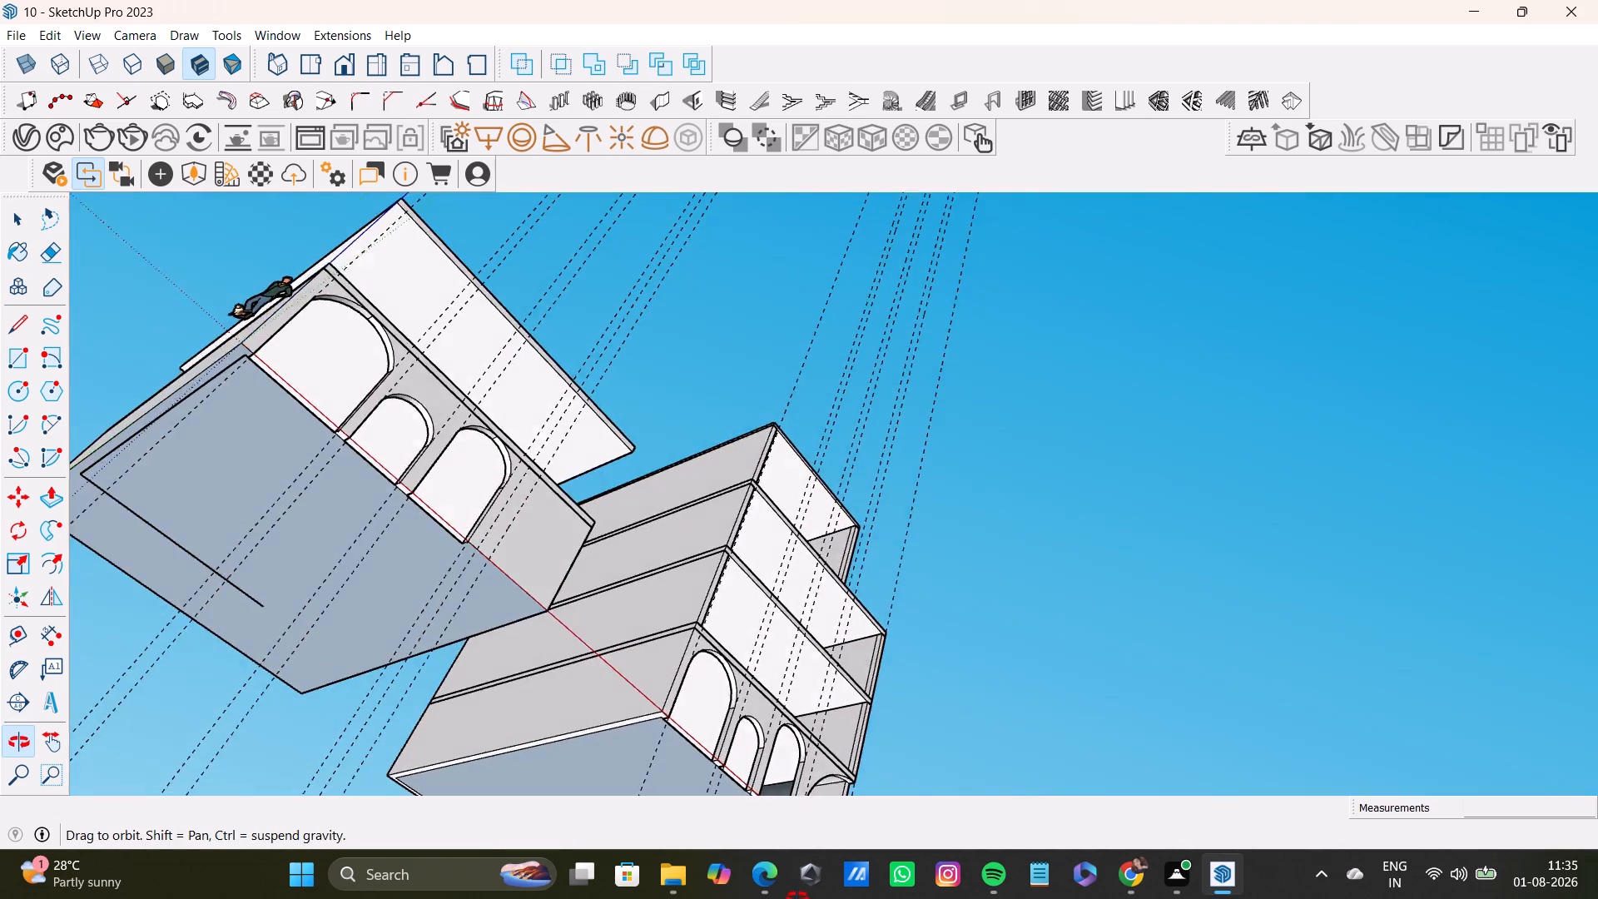
middle_click_drag(797, 898, 793, 898)
middle_click_drag(713, 690, 574, 869)
scroll(693, 688, "down", 8)
middle_click_drag(742, 675, 649, 713)
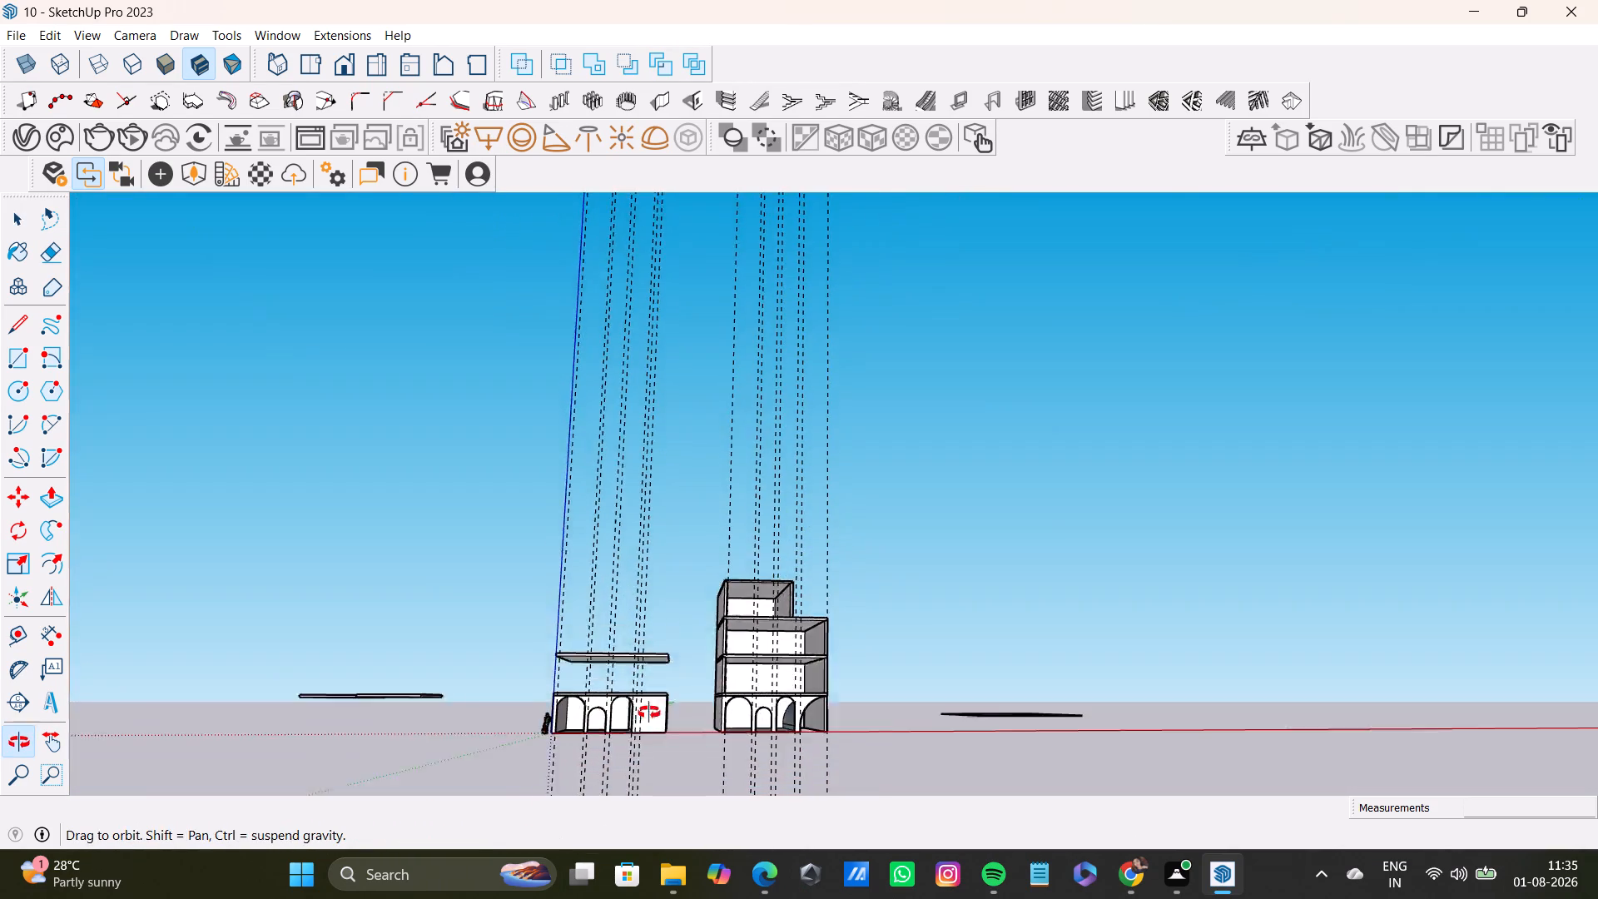
middle_click_drag(649, 713, 636, 752)
scroll(791, 714, "up", 11)
middle_click_drag(818, 729, 720, 683)
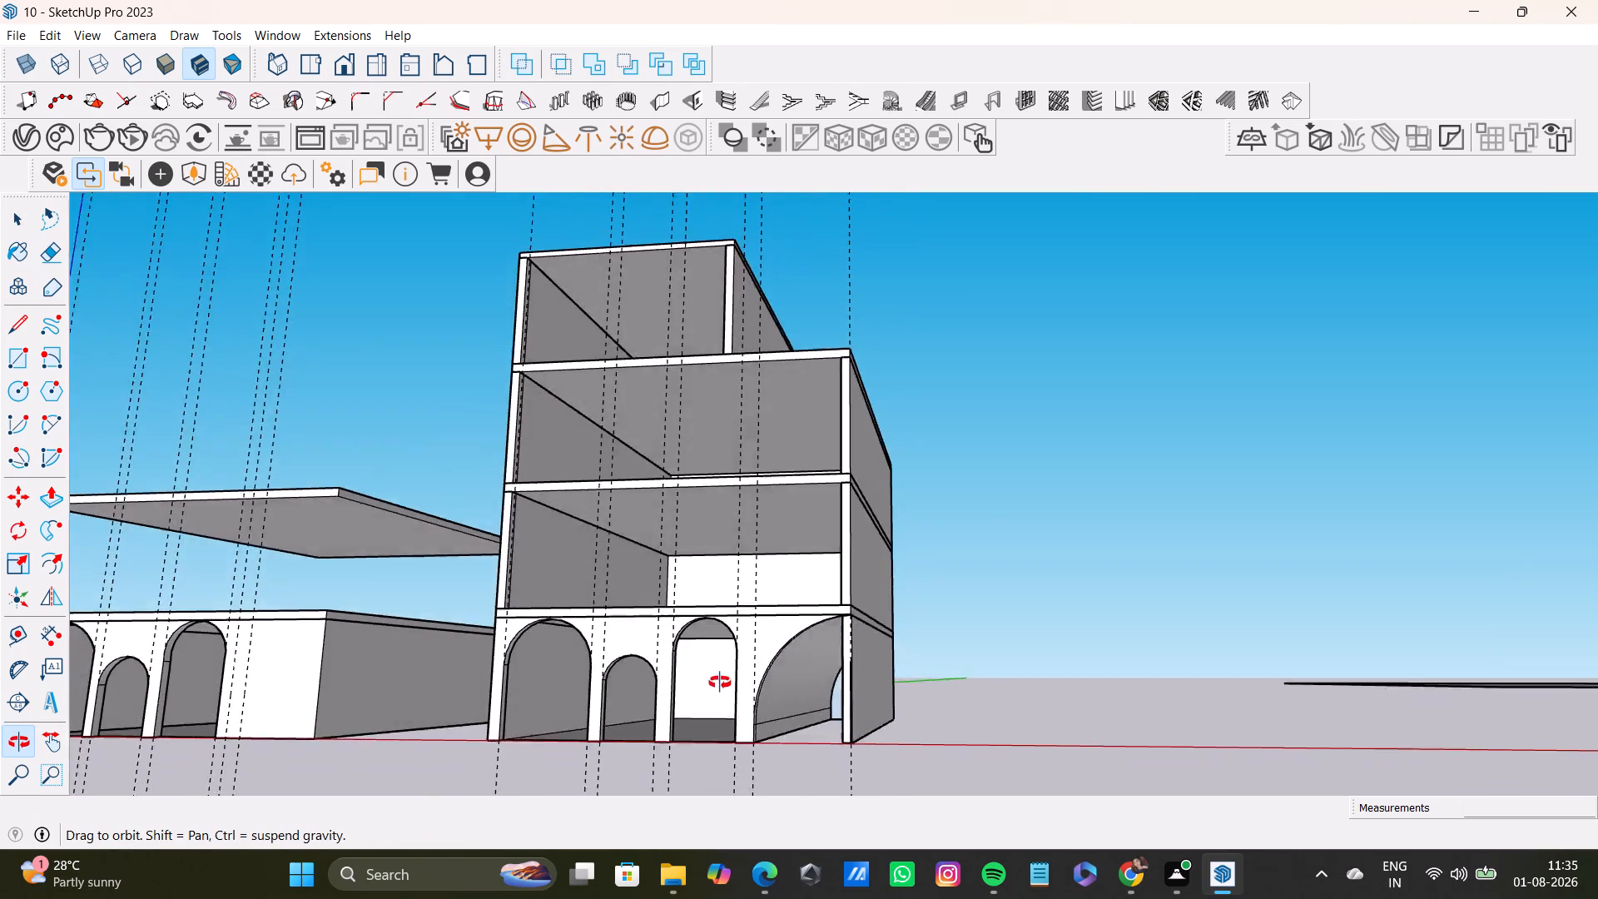
middle_click_drag(720, 683, 816, 594)
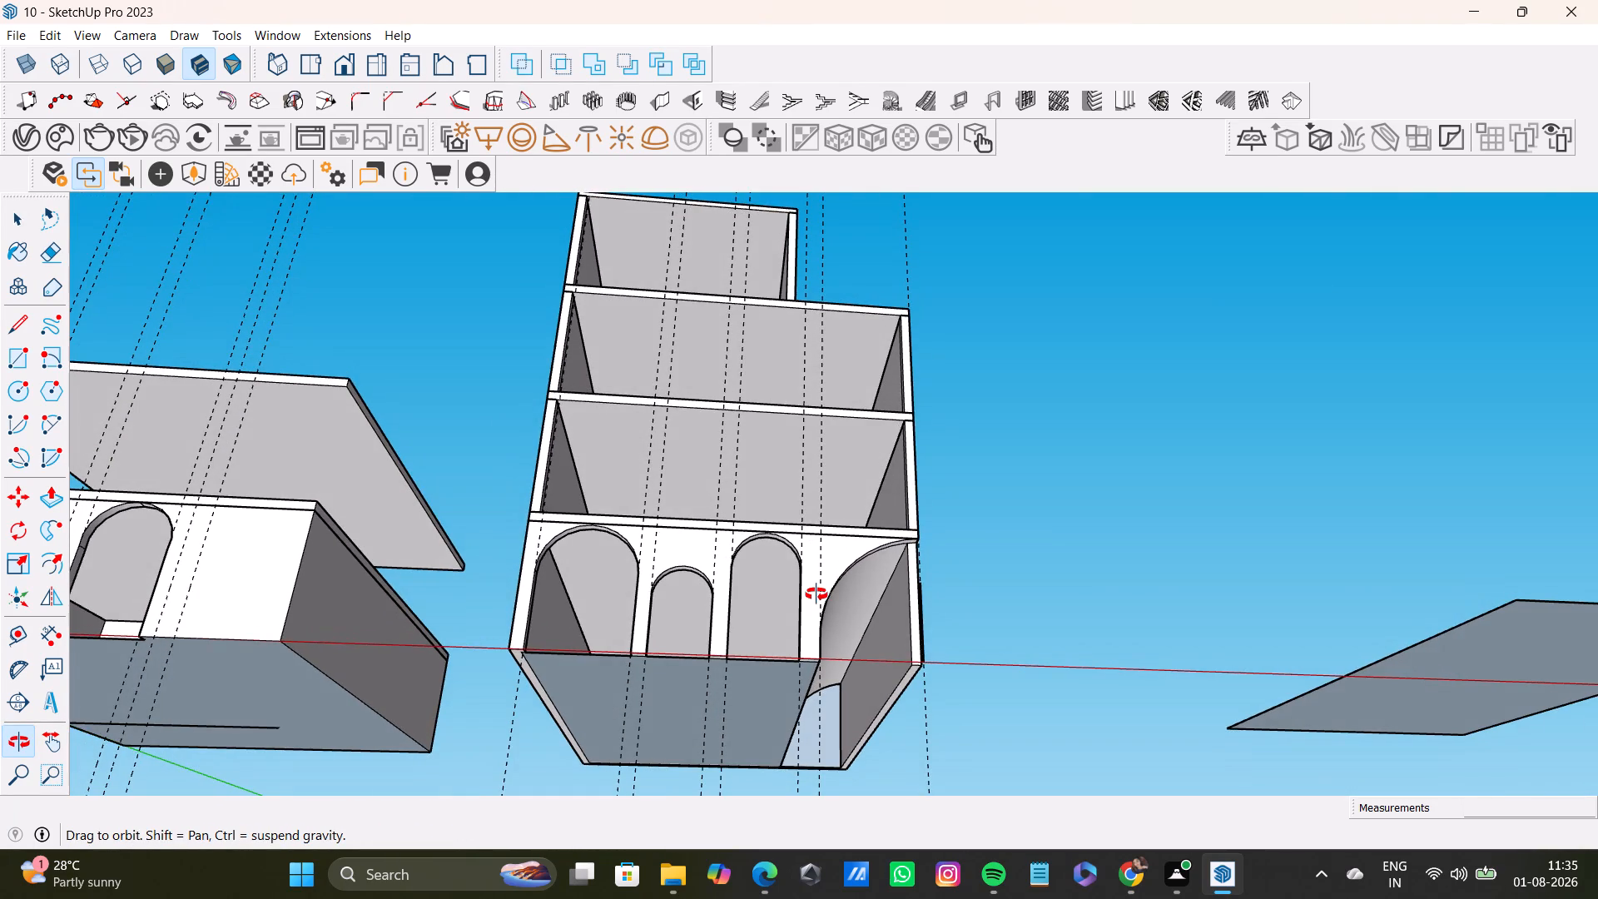
middle_click_drag(816, 594, 787, 696)
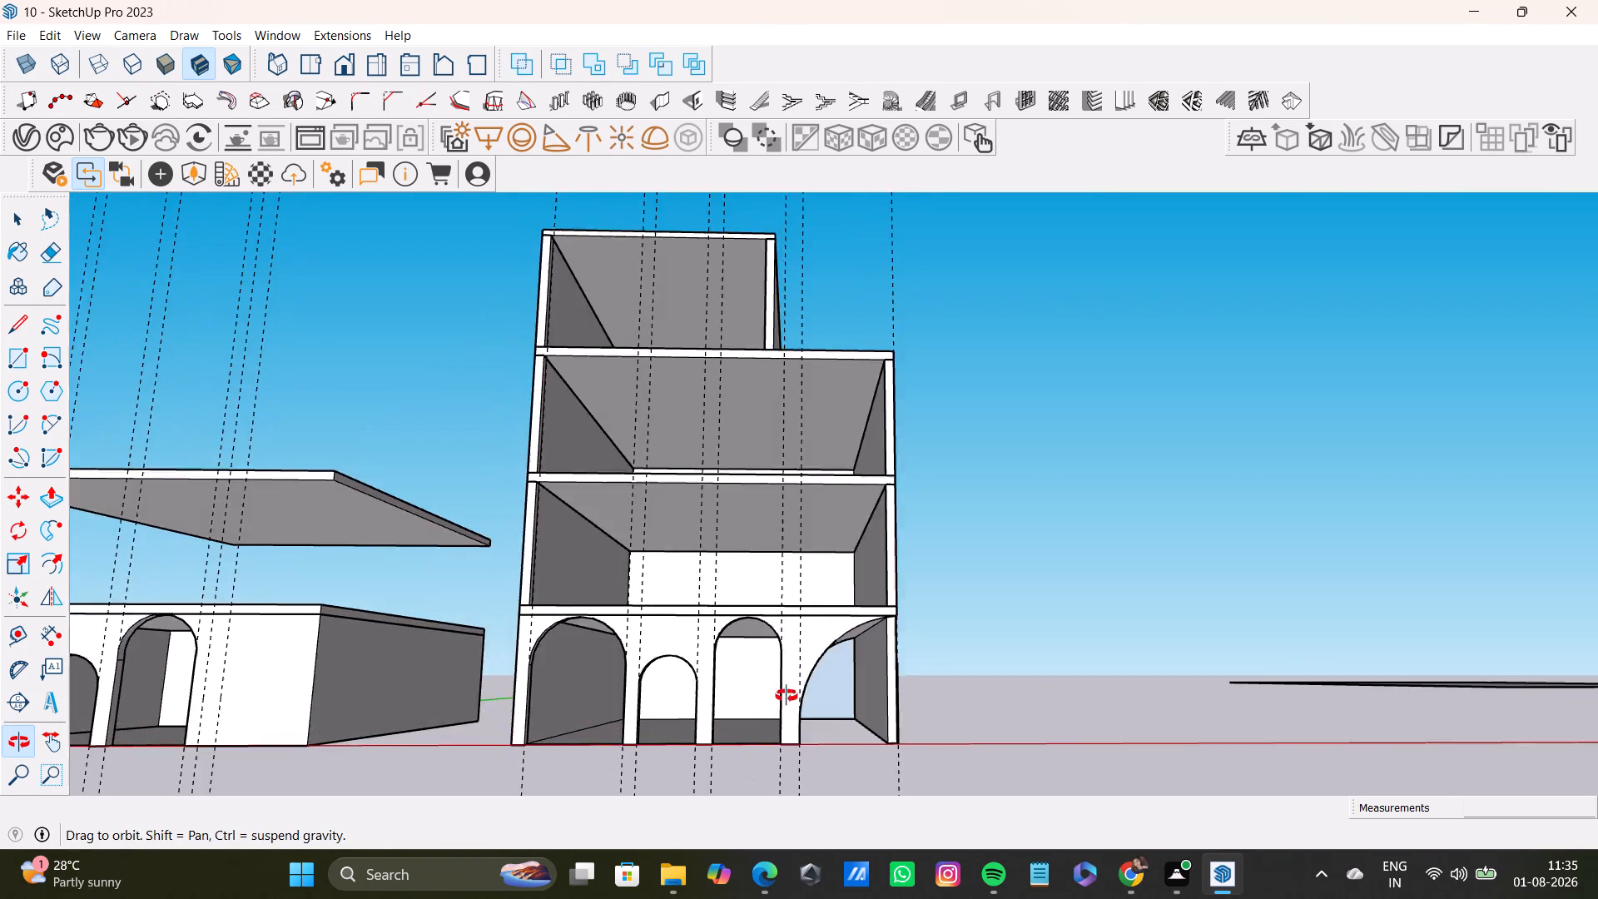
middle_click_drag(787, 696, 734, 708)
middle_click_drag(871, 704, 848, 718)
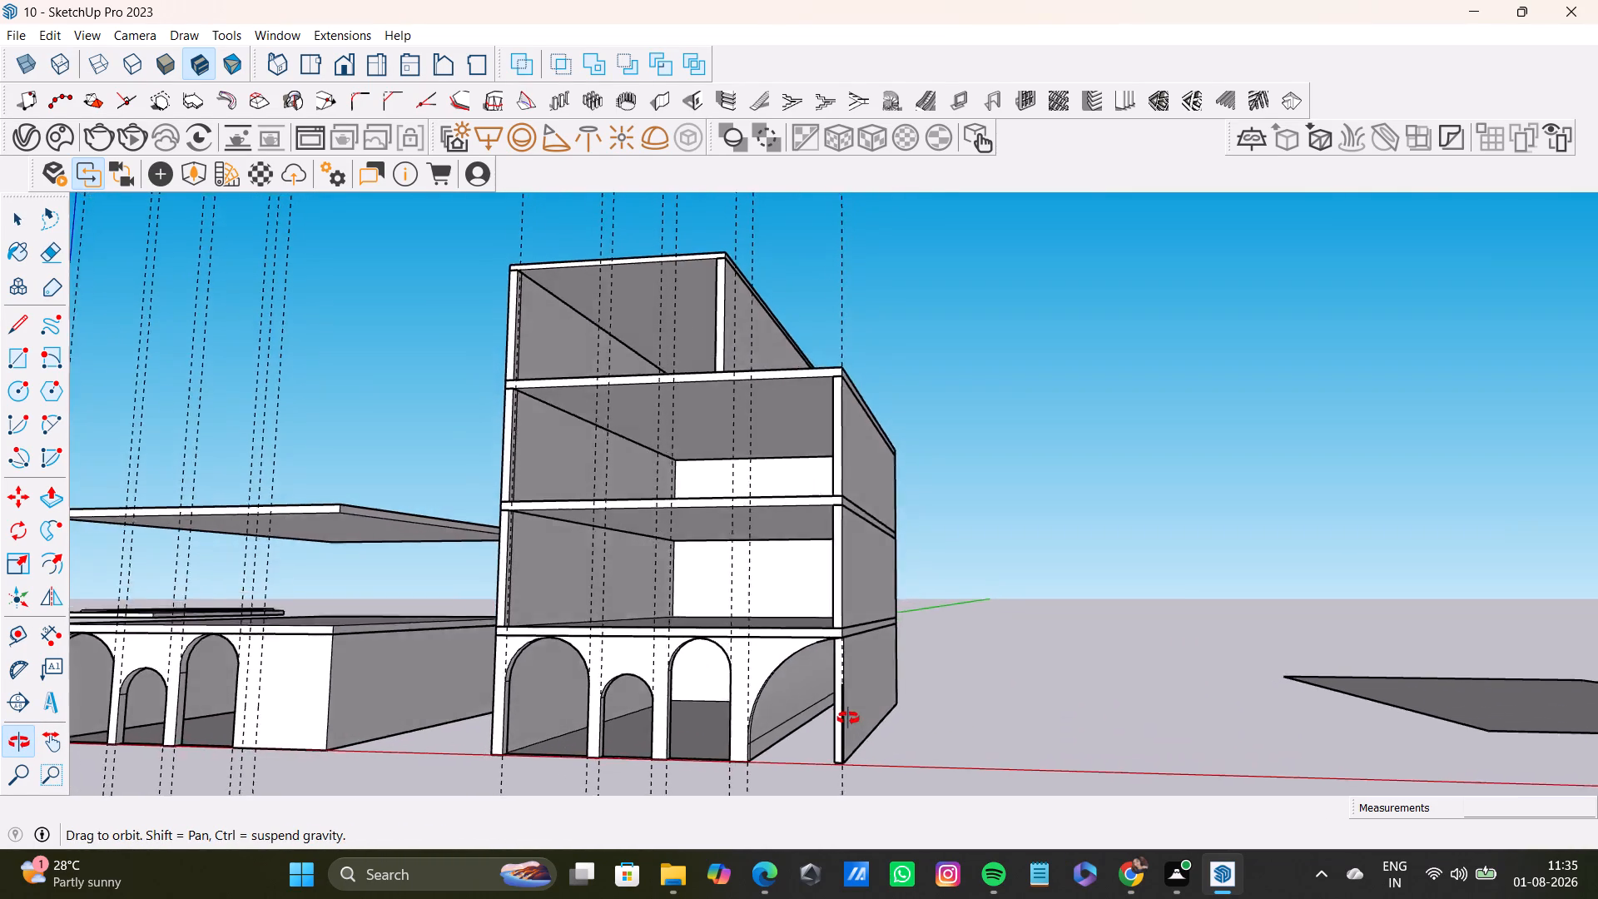
middle_click_drag(848, 718, 928, 538)
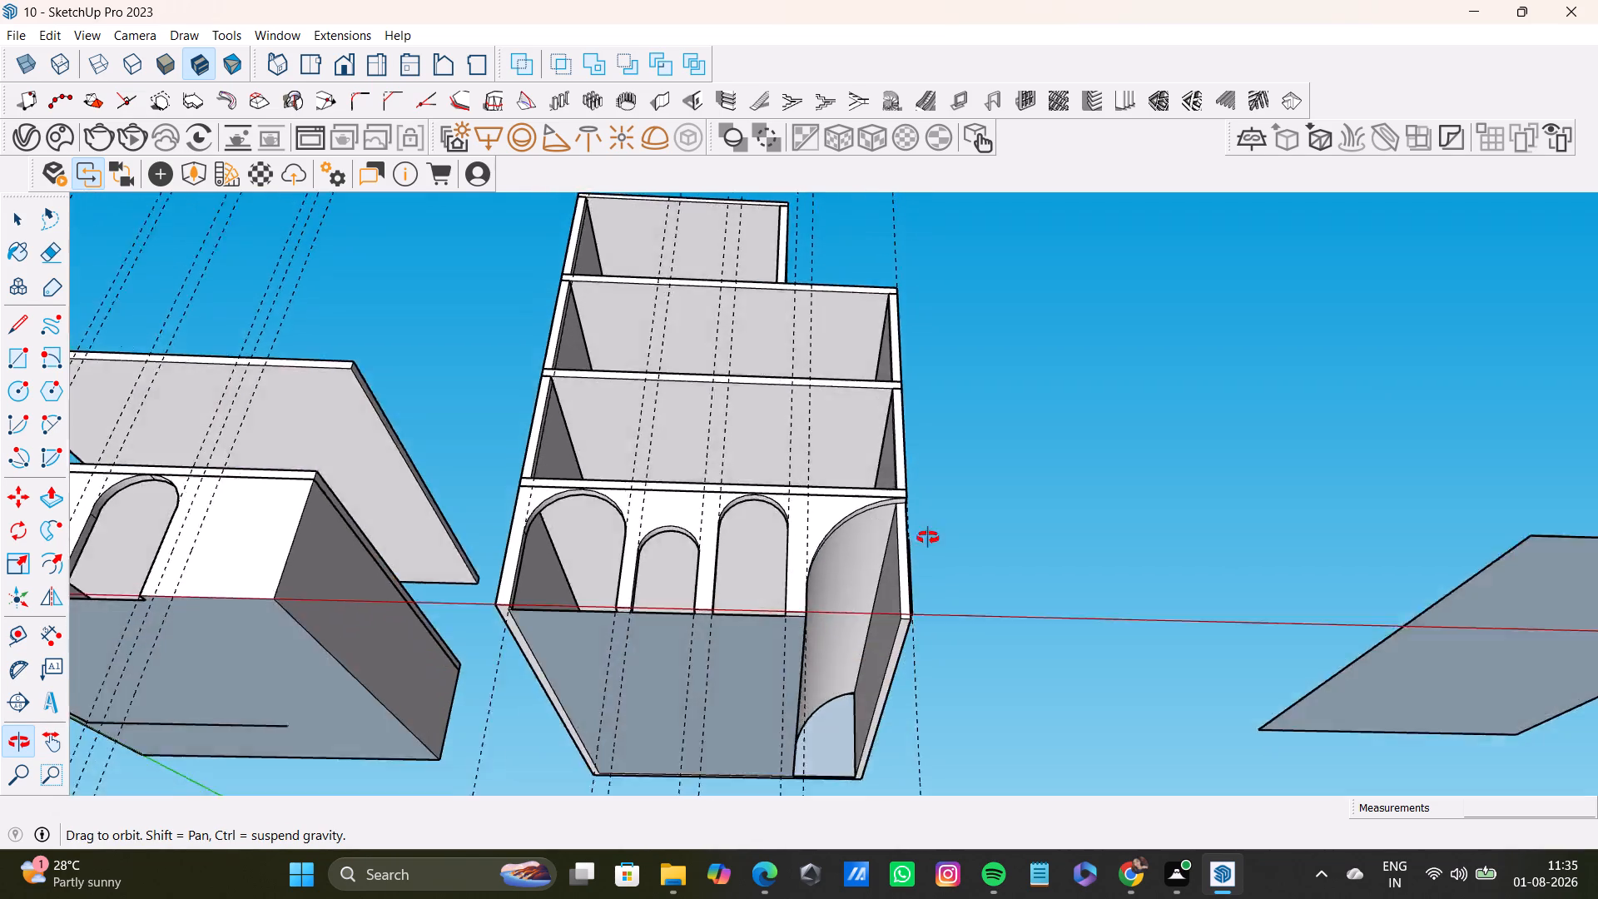
Examine the half-arch passage and the narrow front edge of its outer side wall from below and from the side.
middle_click_drag(928, 538, 821, 510)
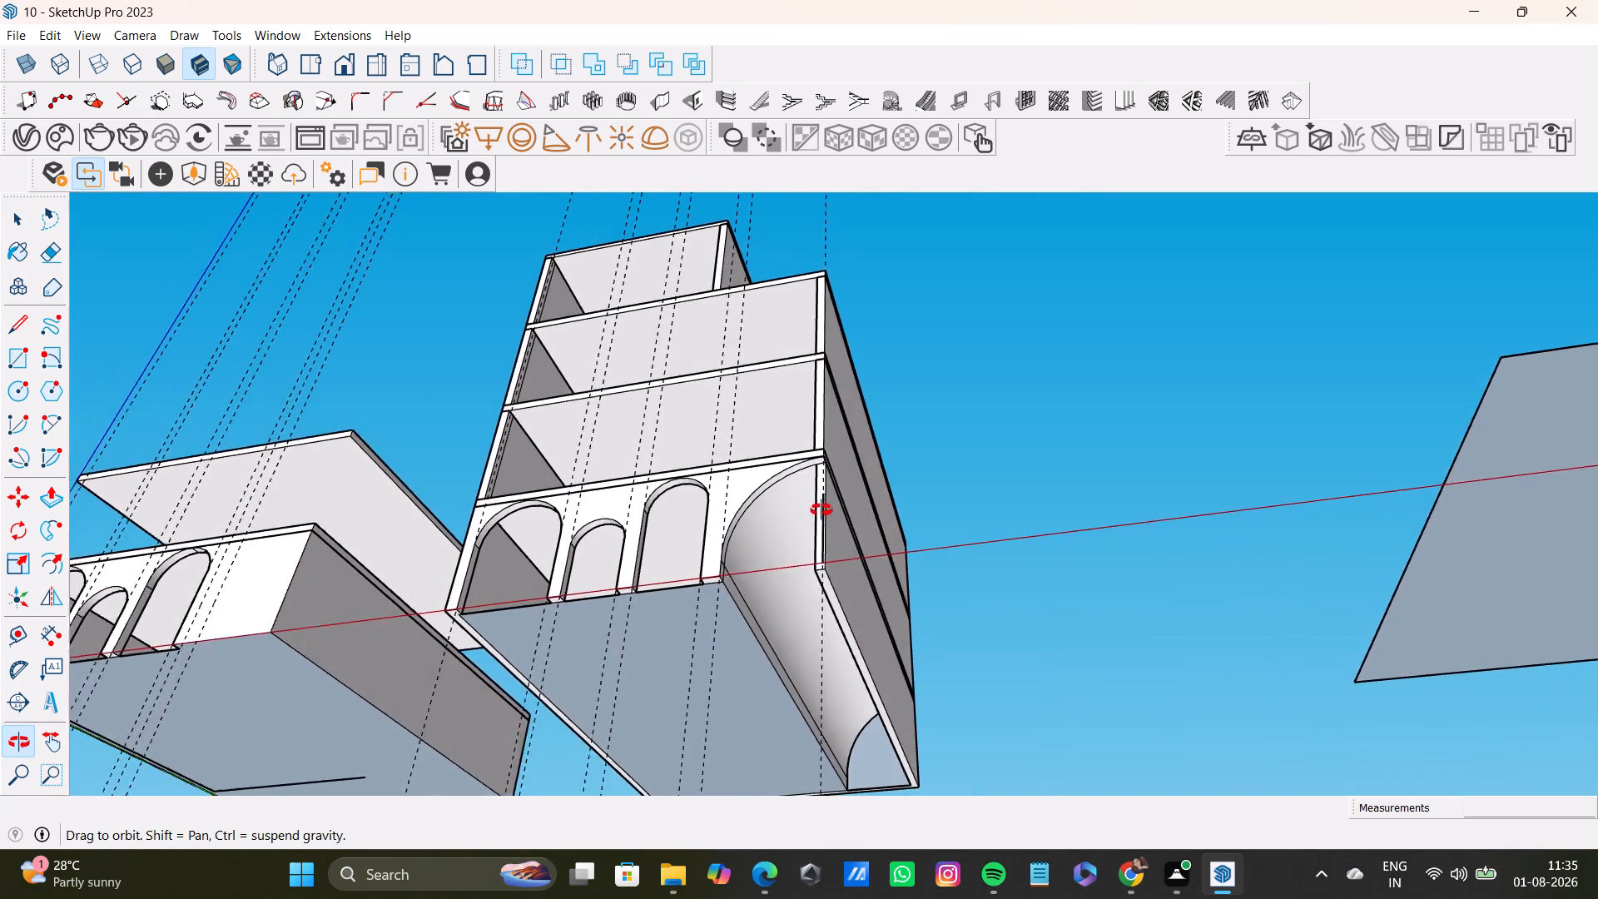
middle_click_drag(821, 510, 775, 501)
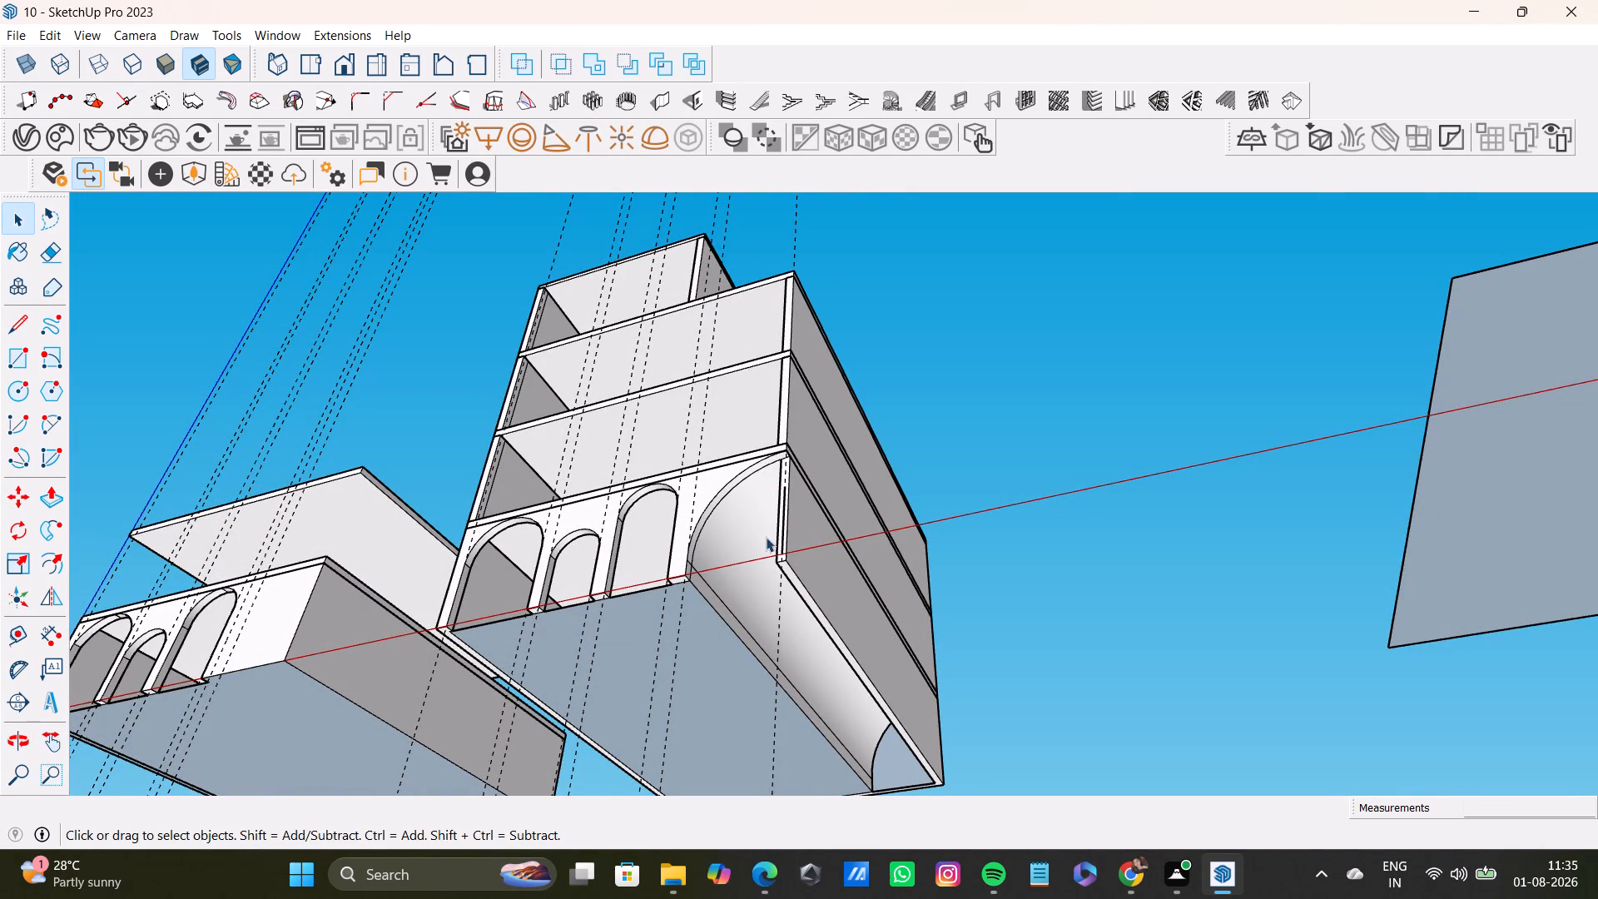
scroll(789, 564, "up", 5)
middle_click_drag(892, 554, 895, 609)
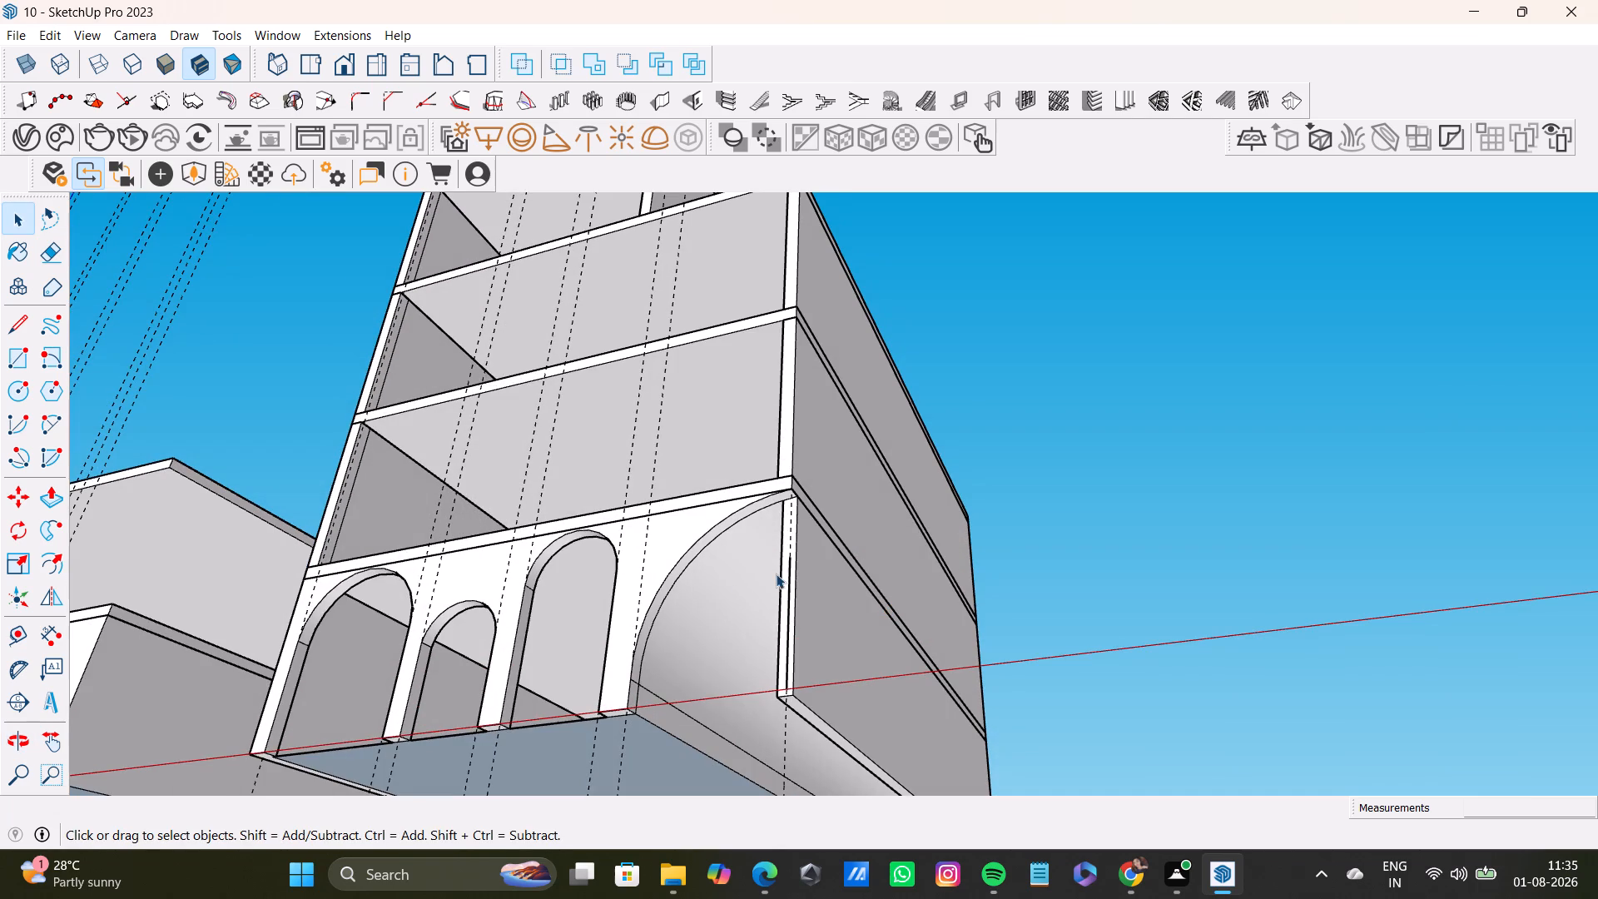
left_click(776, 574)
left_click(786, 584)
left_click(1086, 573)
middle_click_drag(793, 589, 792, 590)
middle_click_drag(792, 590, 667, 657)
left_click(712, 633)
triple_click(712, 638)
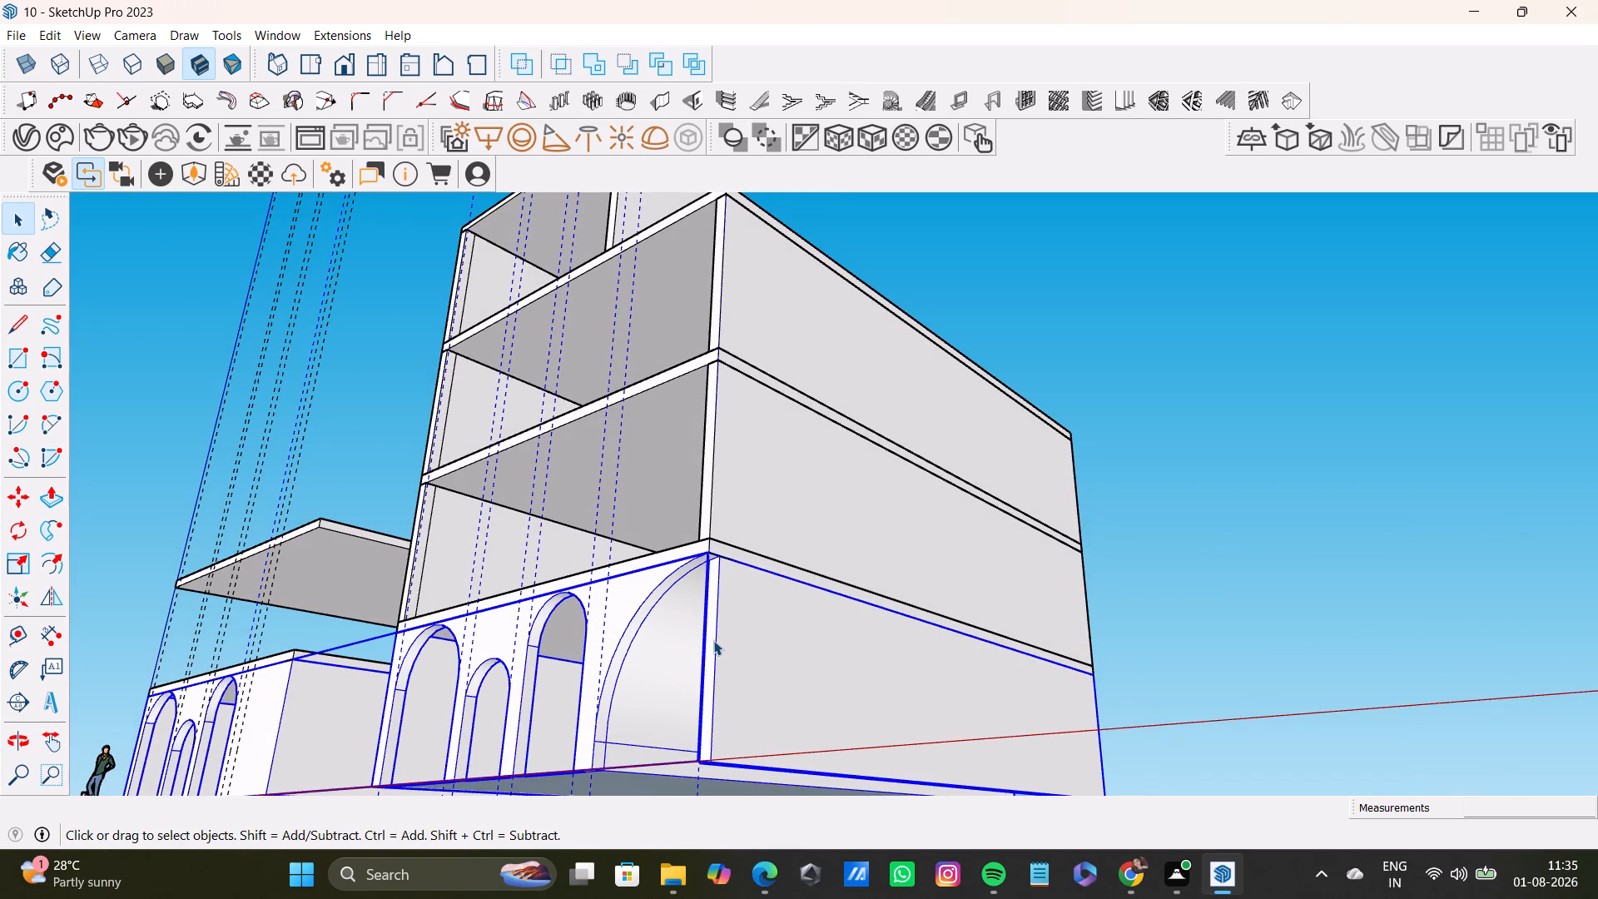
left_click(713, 642)
middle_click_drag(946, 649, 953, 679)
key("space")
left_click(1406, 536)
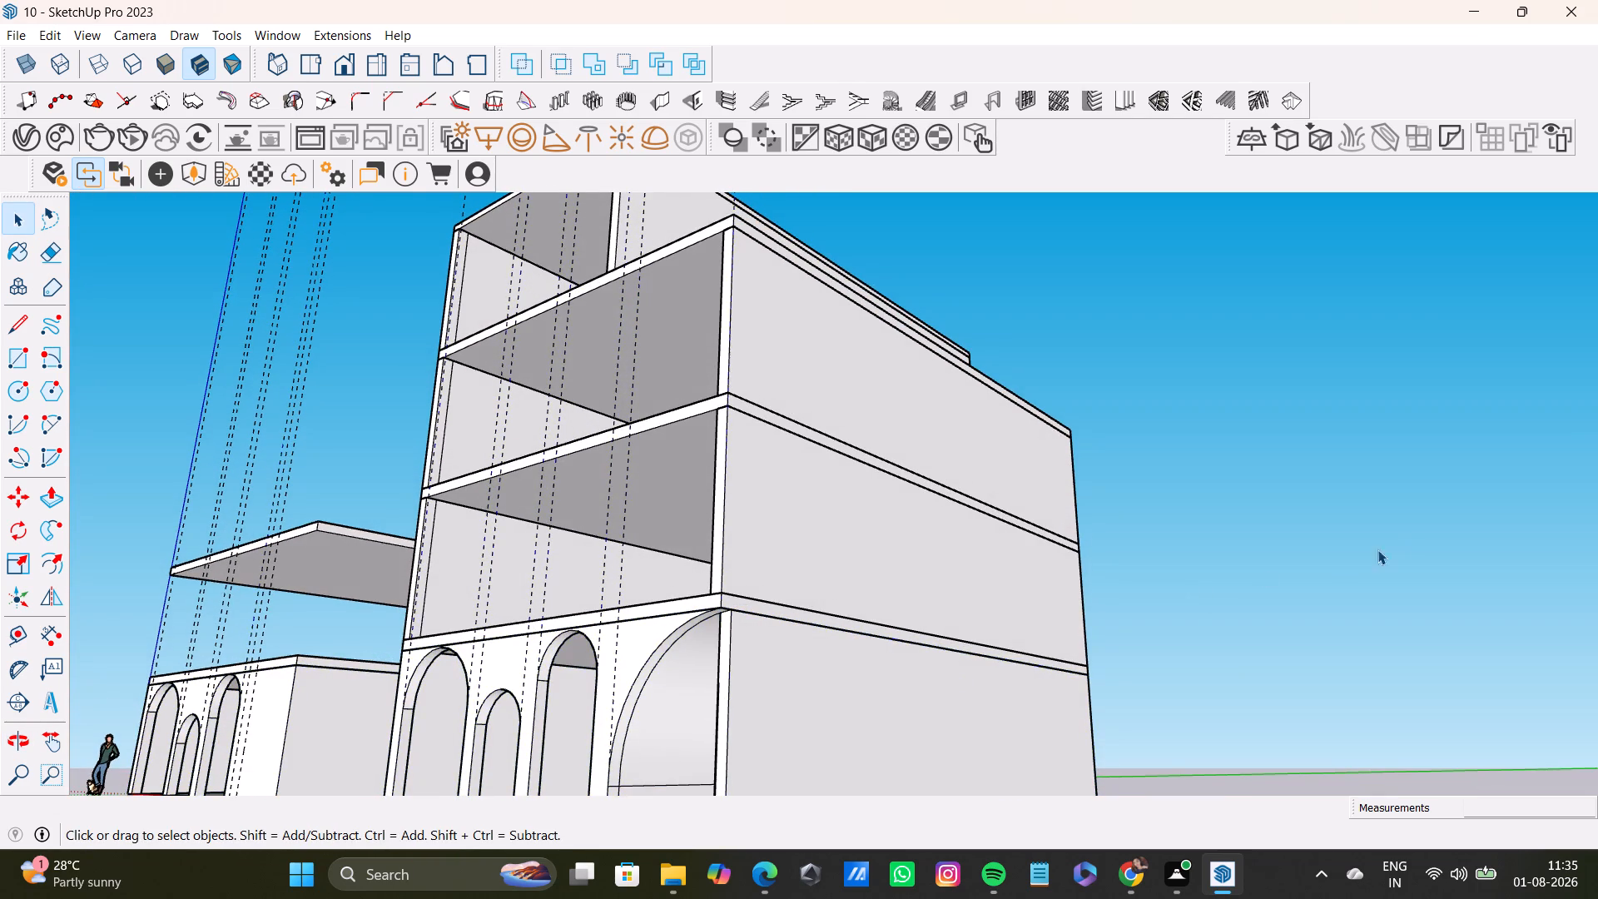
Open the ground-floor group and push the front edge face of the half-arch's outer side wall back about 31'.
middle_click_drag(1001, 644, 999, 499, "shift")
scroll(784, 567, "up", 2)
middle_click_drag(783, 567, 831, 573)
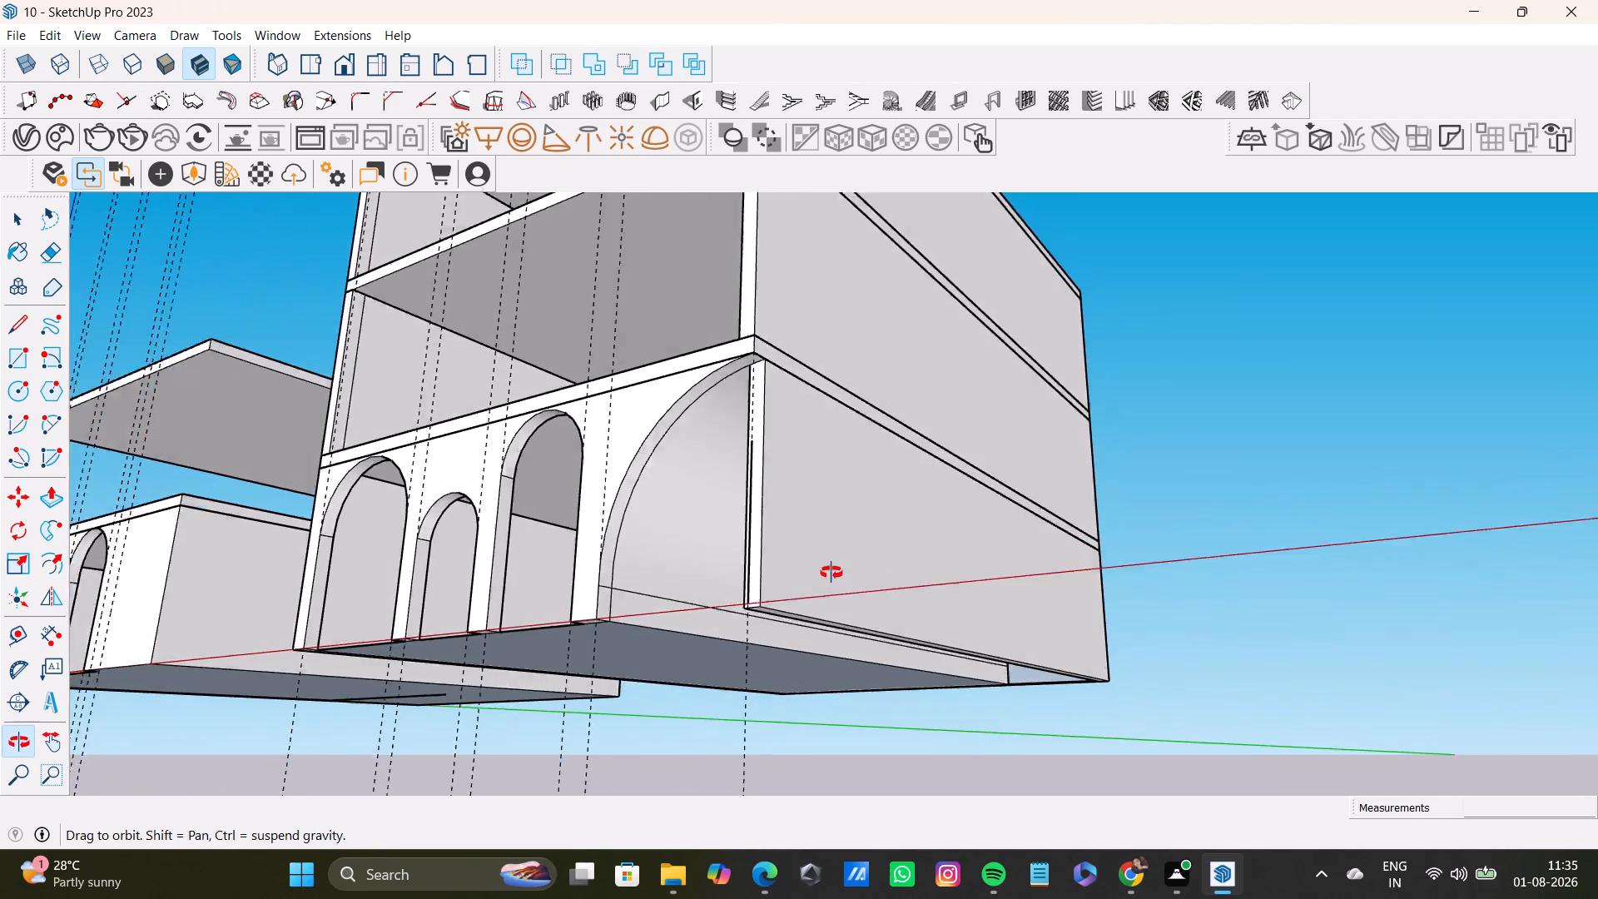
middle_click_drag(831, 573, 916, 628)
triple_click(893, 600)
triple_click(894, 600)
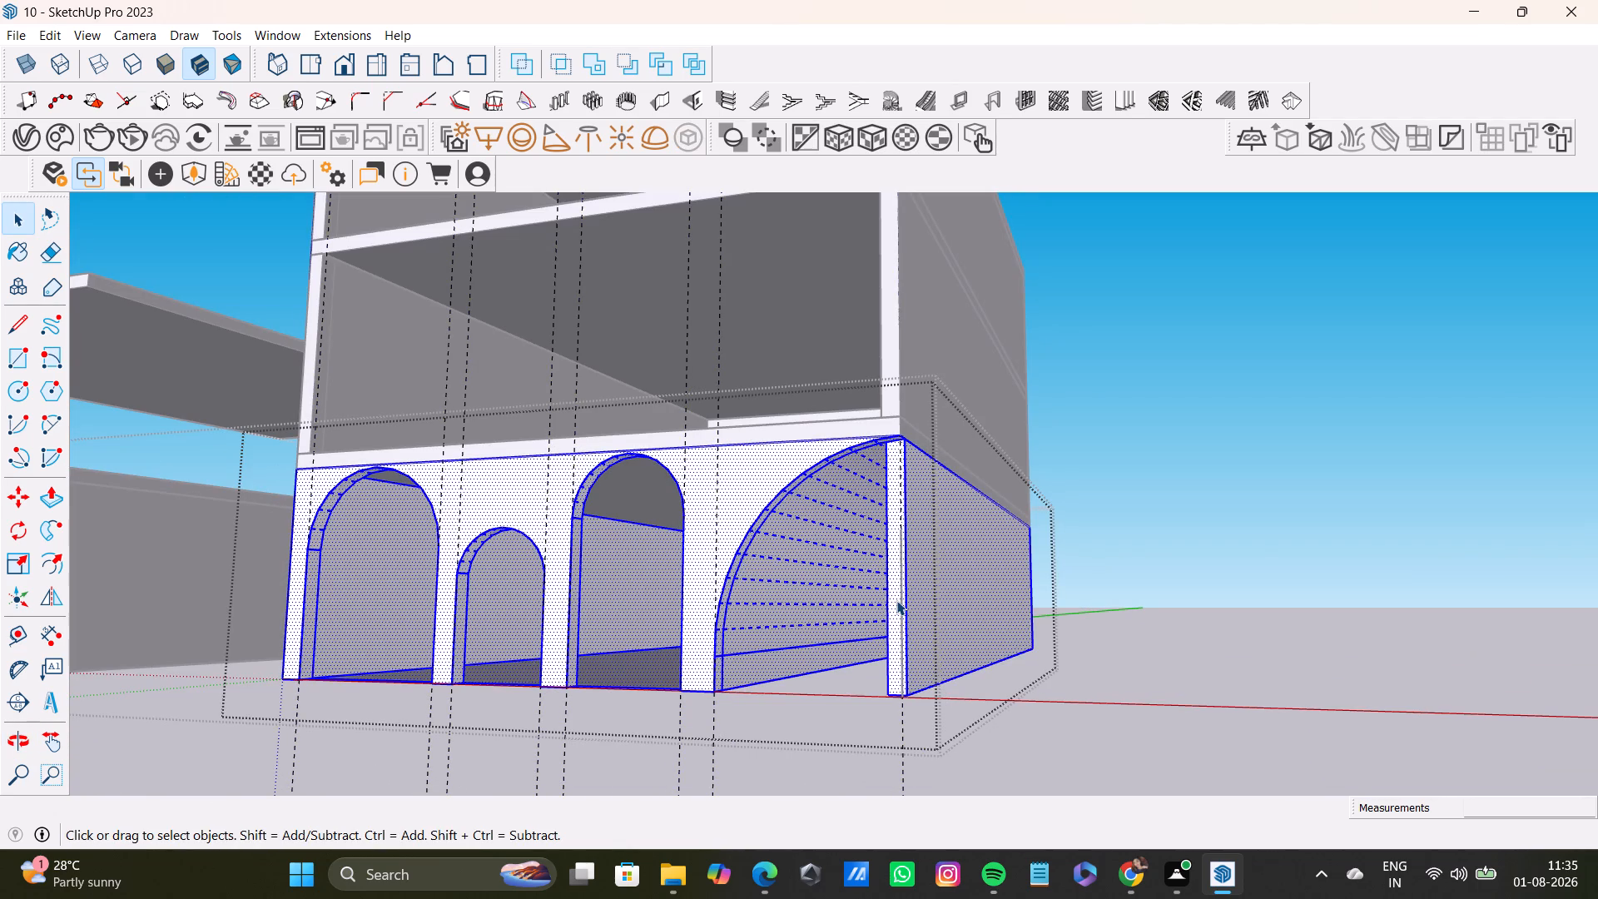
double_click(896, 600)
left_click(896, 606)
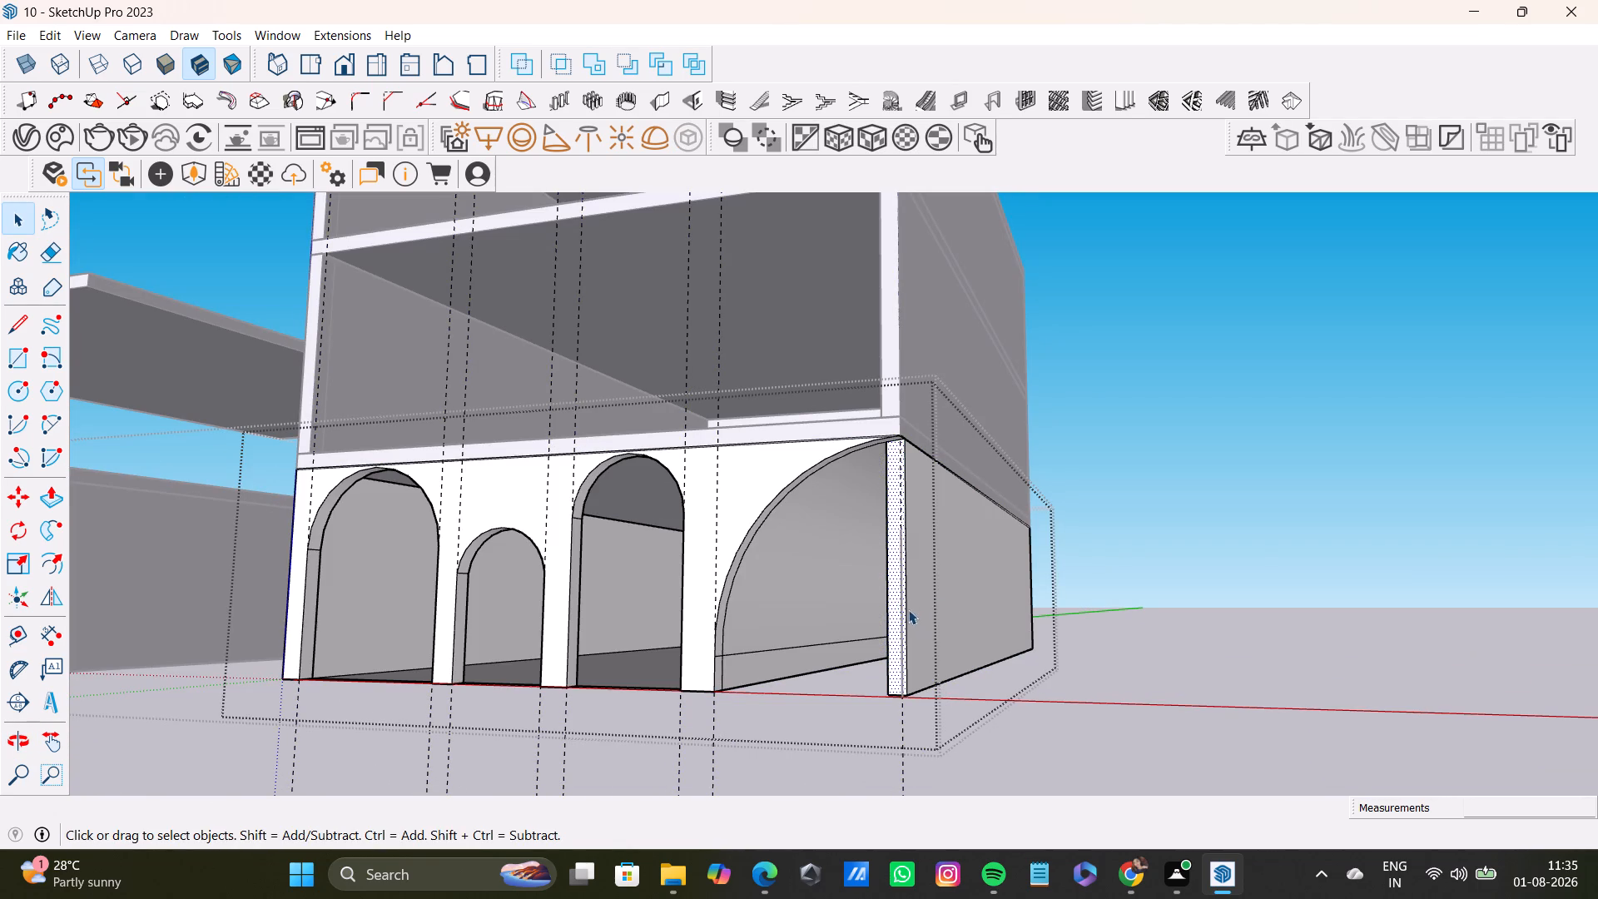
key("p")
left_click(901, 603)
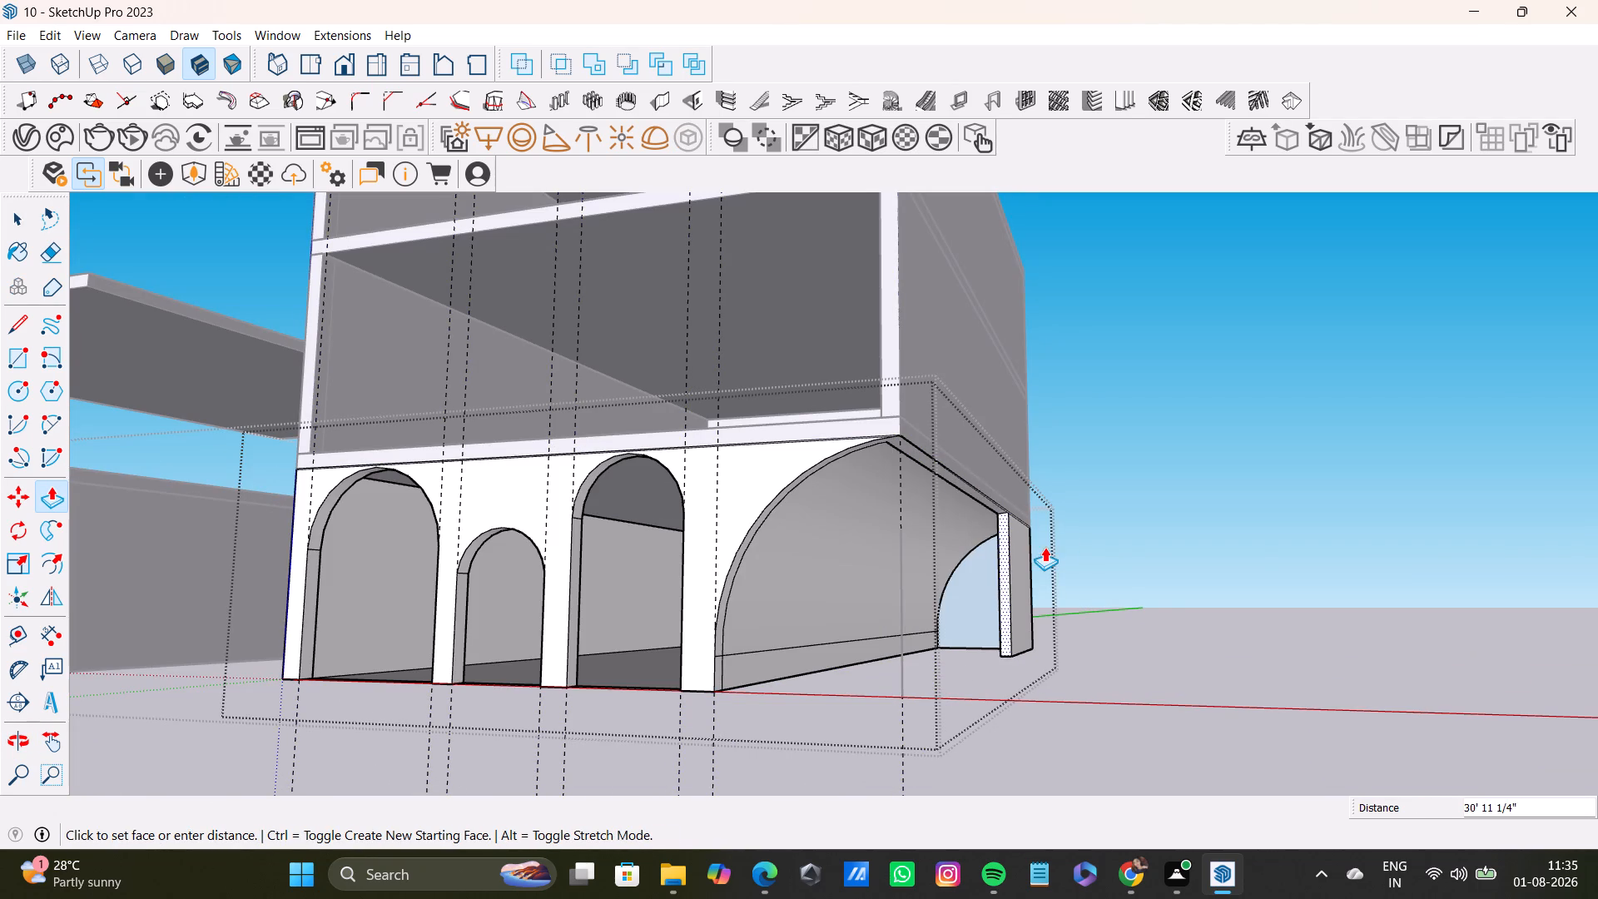
left_click(1045, 547)
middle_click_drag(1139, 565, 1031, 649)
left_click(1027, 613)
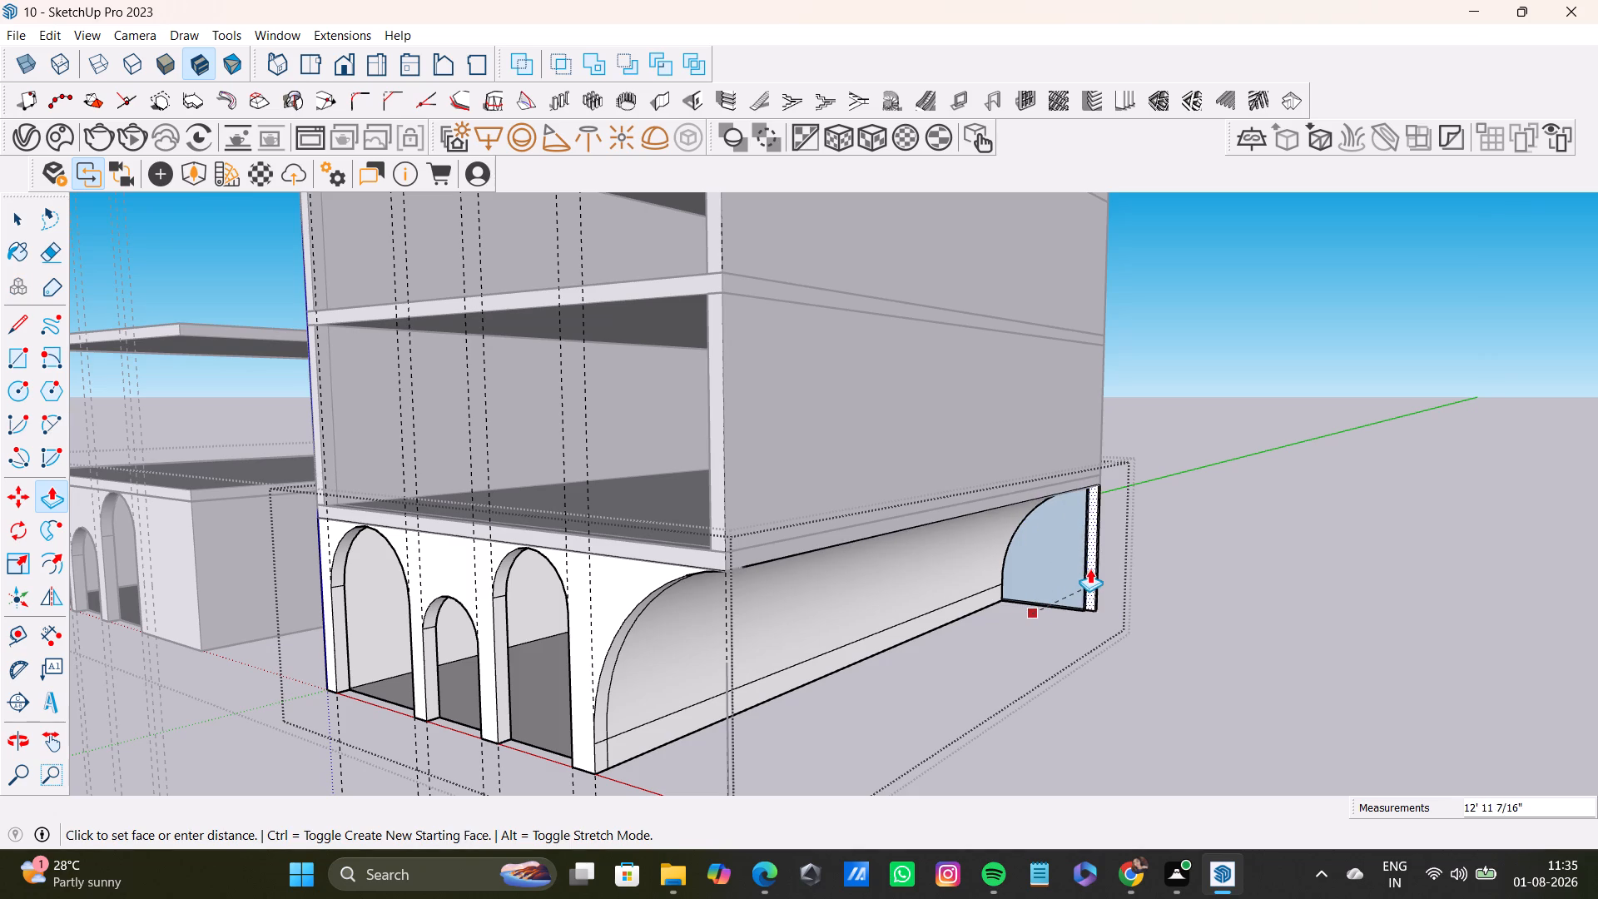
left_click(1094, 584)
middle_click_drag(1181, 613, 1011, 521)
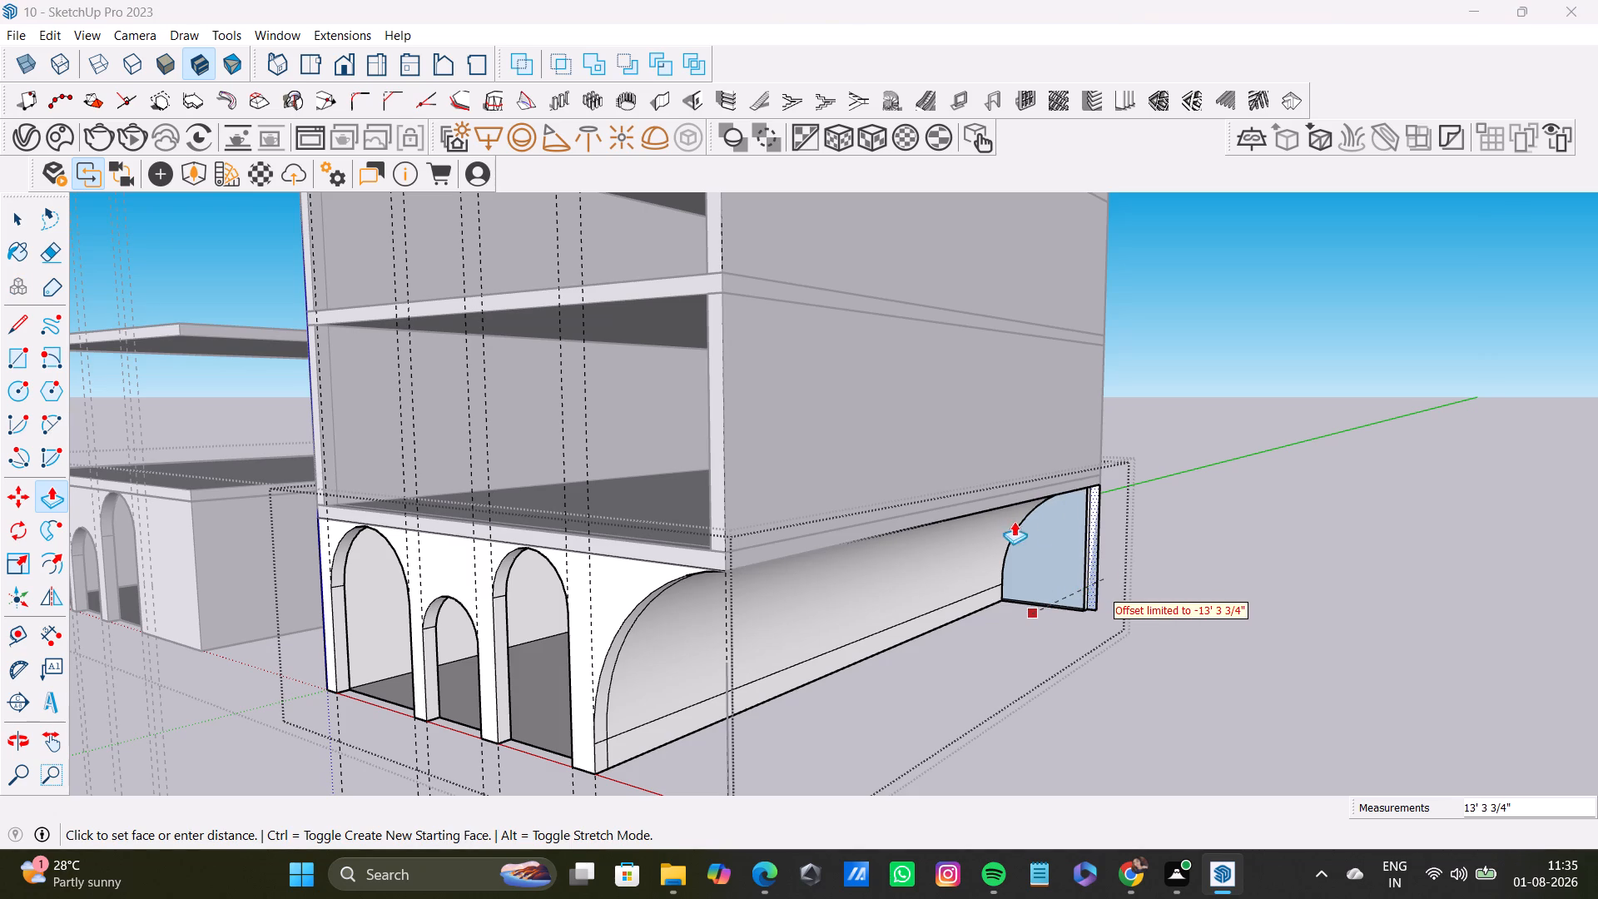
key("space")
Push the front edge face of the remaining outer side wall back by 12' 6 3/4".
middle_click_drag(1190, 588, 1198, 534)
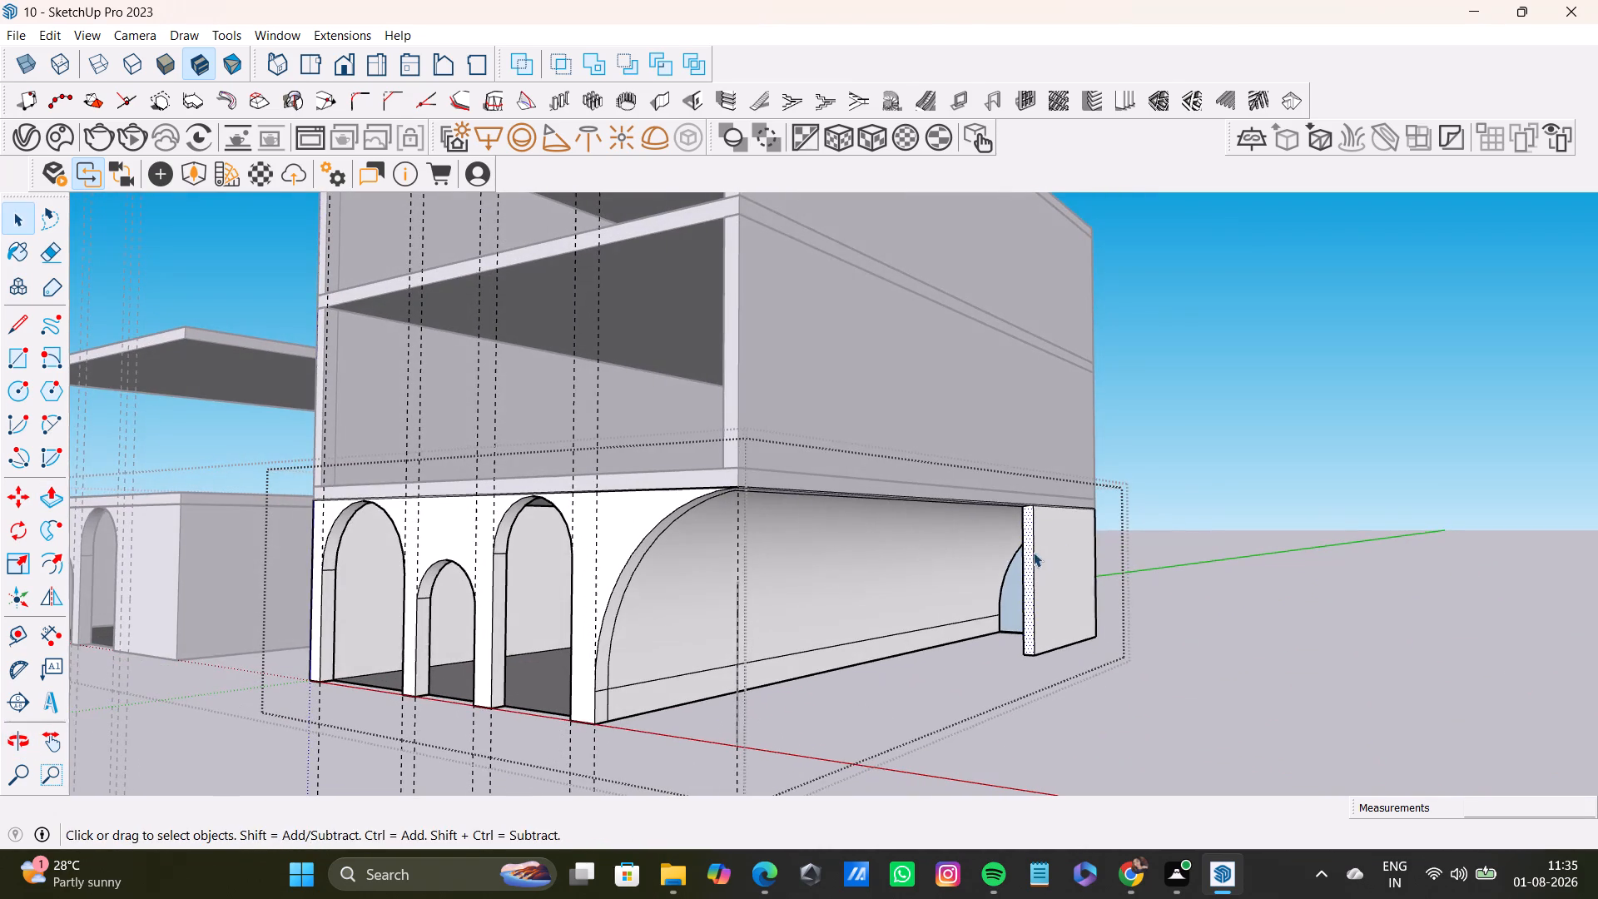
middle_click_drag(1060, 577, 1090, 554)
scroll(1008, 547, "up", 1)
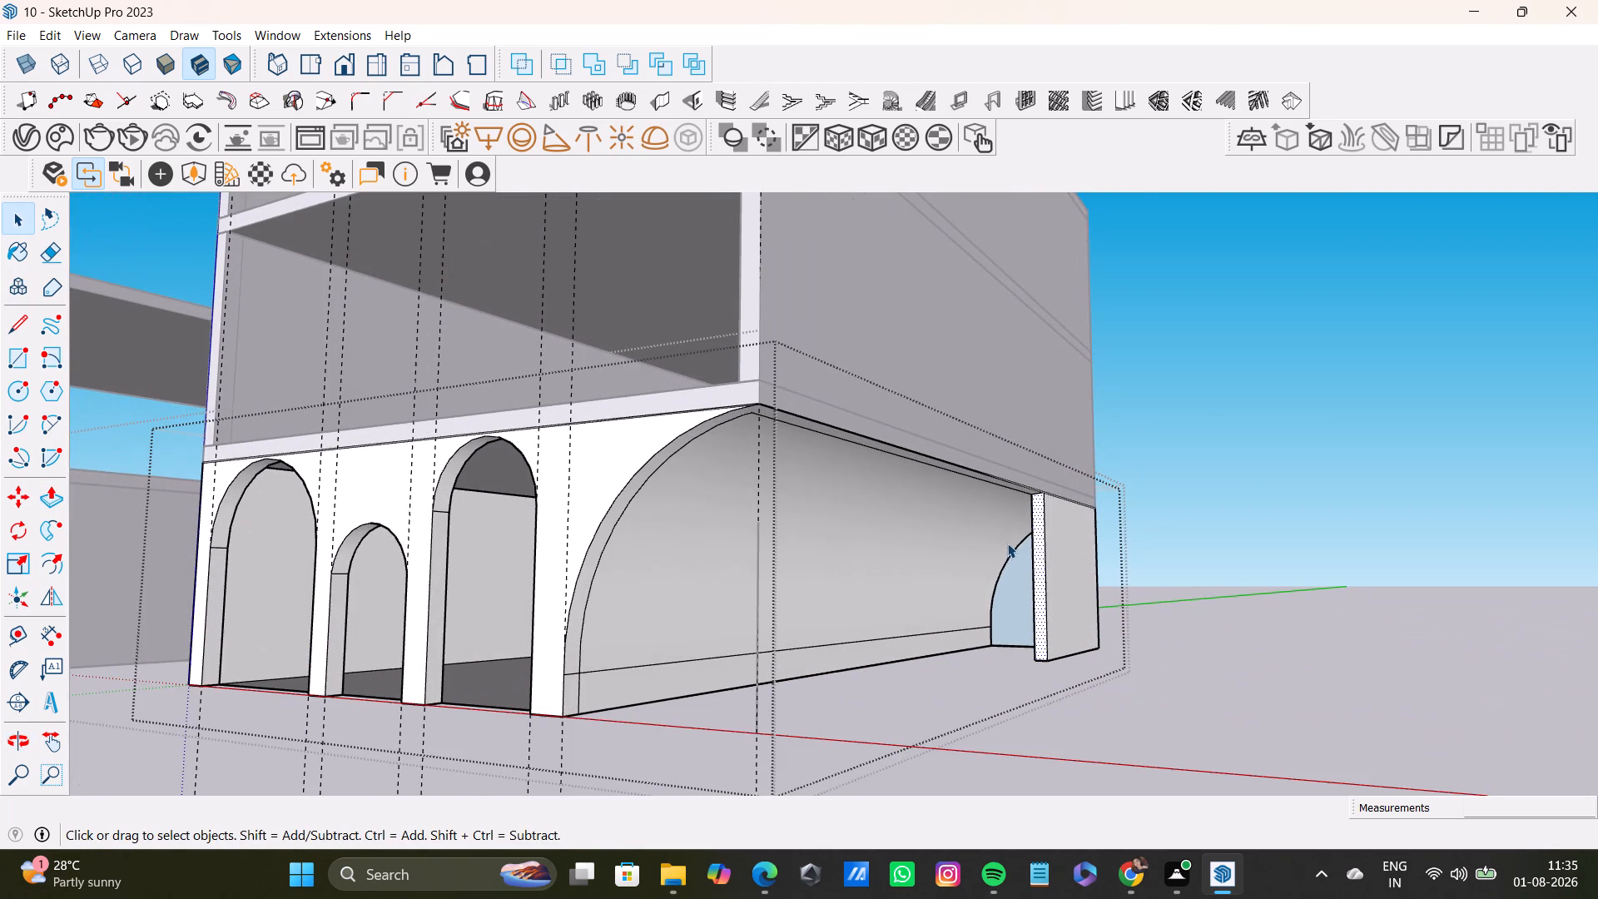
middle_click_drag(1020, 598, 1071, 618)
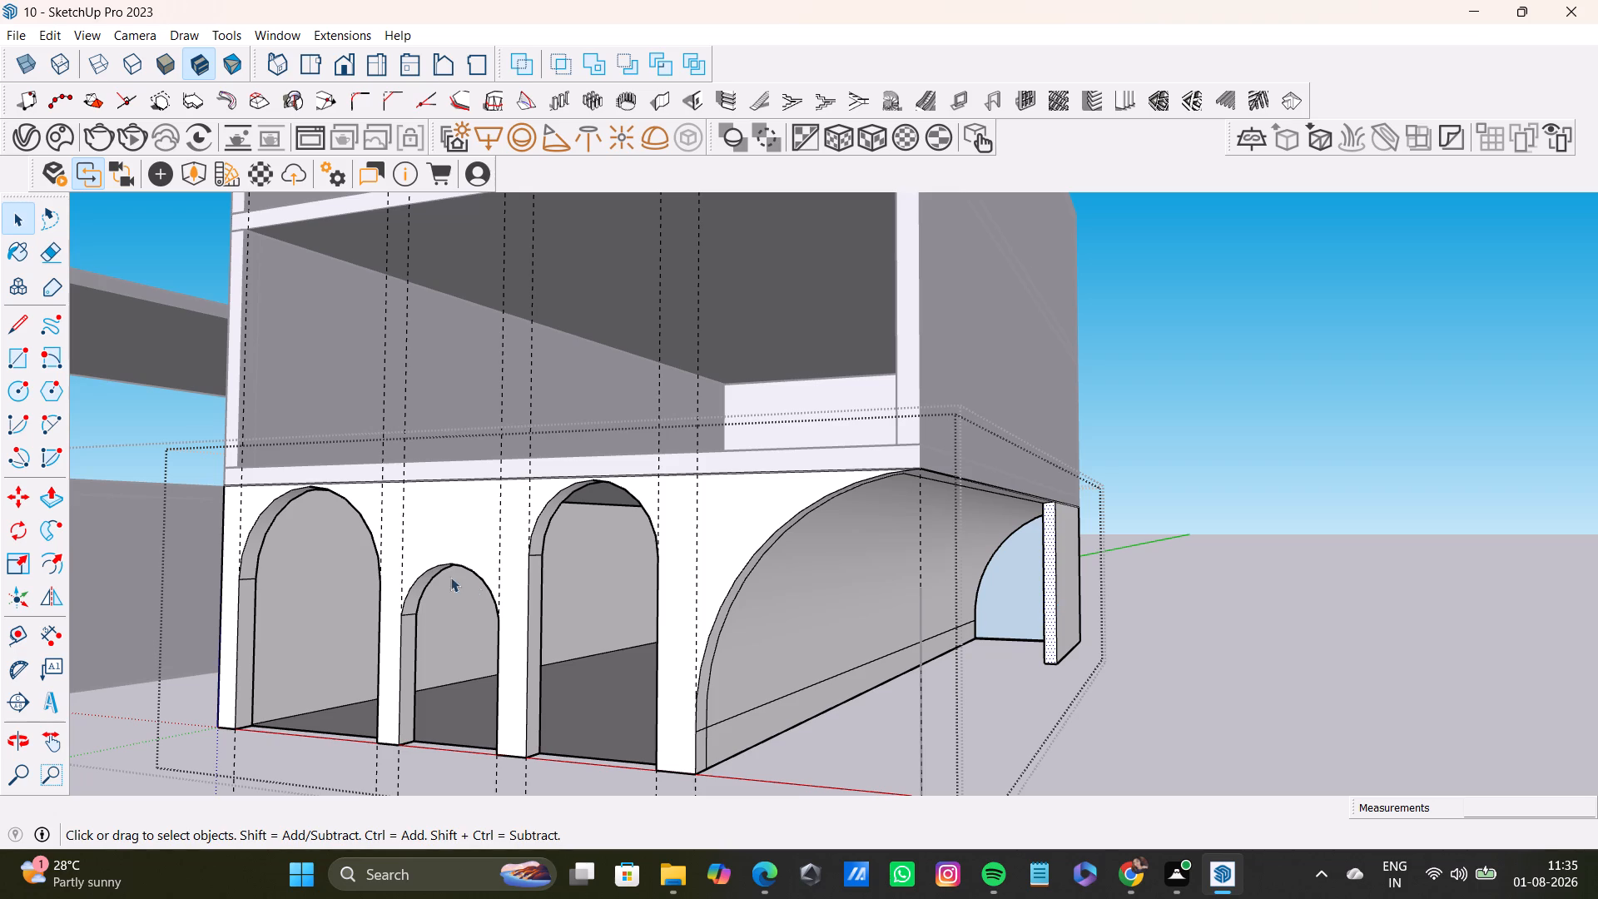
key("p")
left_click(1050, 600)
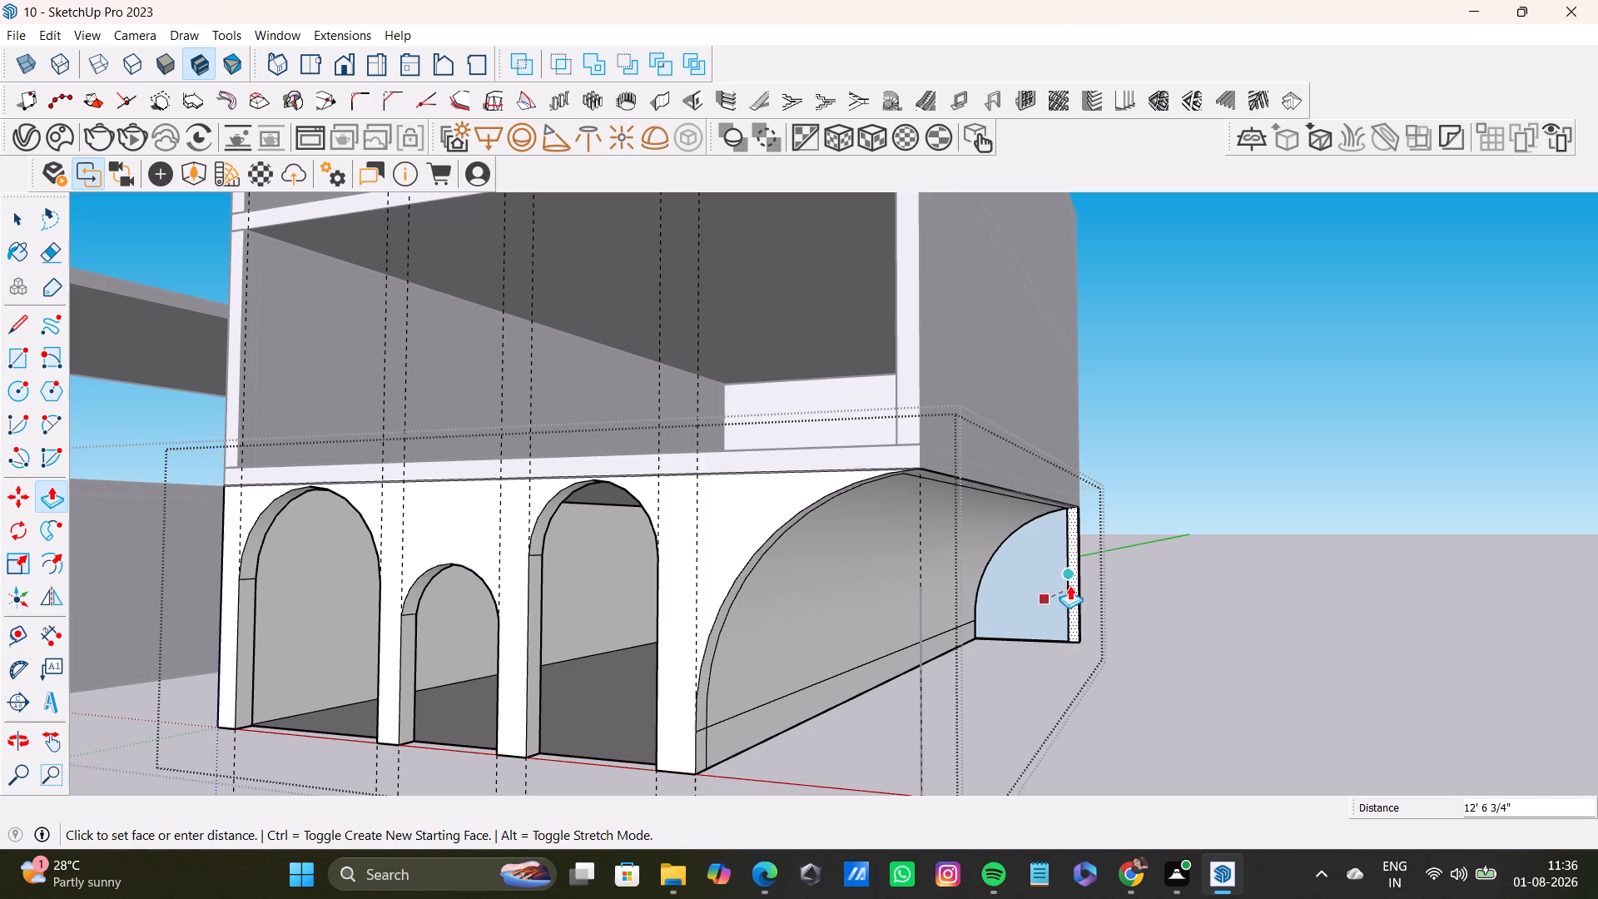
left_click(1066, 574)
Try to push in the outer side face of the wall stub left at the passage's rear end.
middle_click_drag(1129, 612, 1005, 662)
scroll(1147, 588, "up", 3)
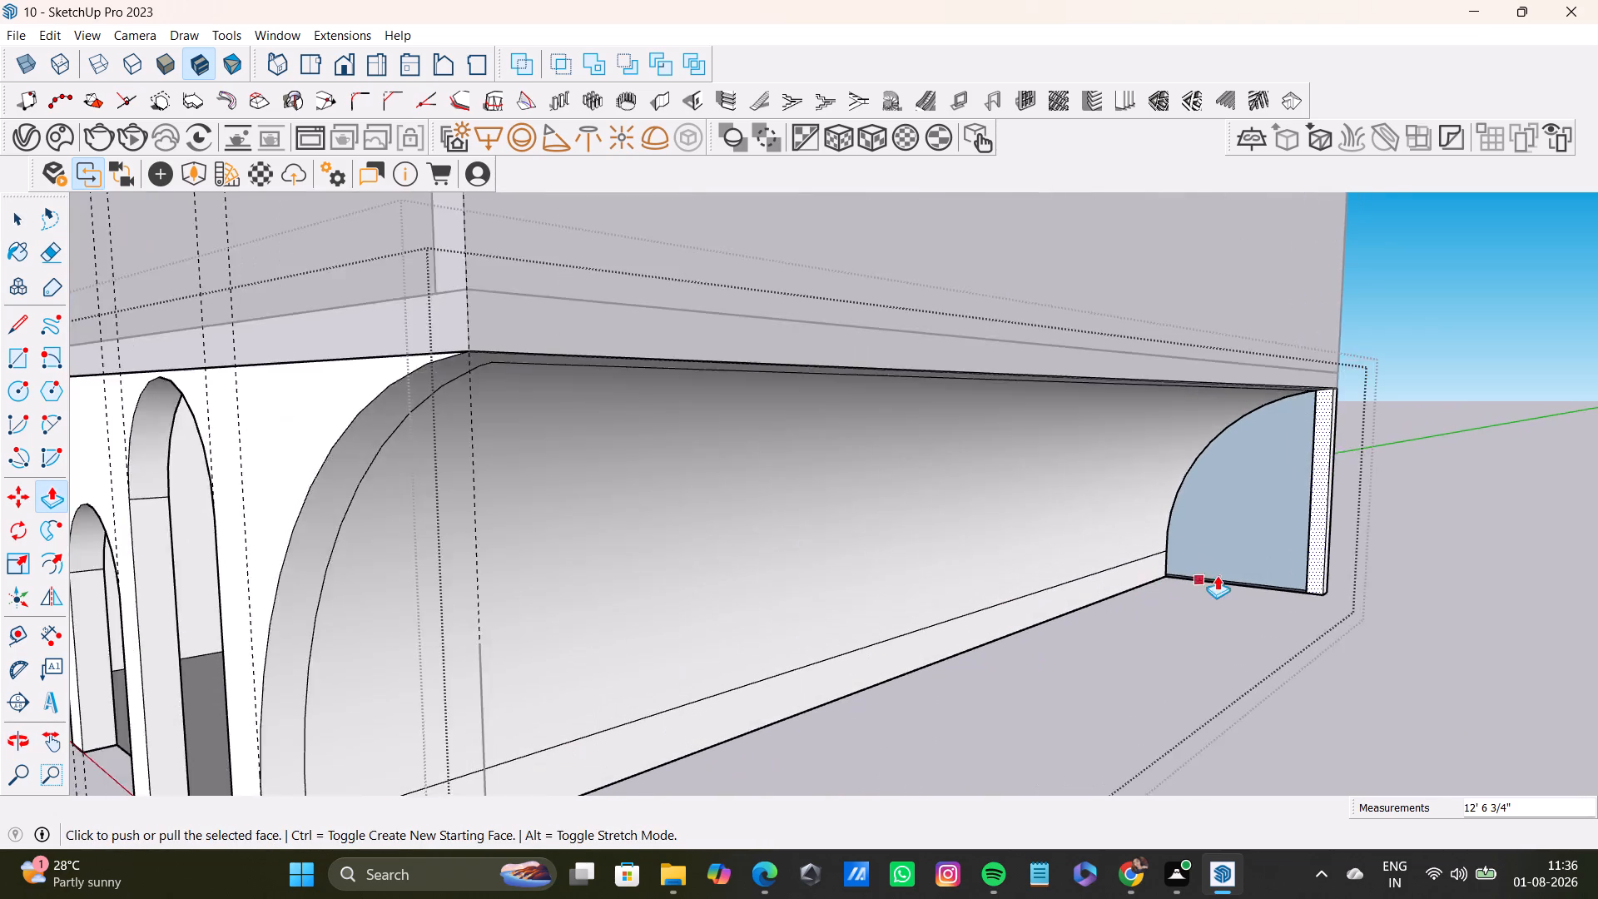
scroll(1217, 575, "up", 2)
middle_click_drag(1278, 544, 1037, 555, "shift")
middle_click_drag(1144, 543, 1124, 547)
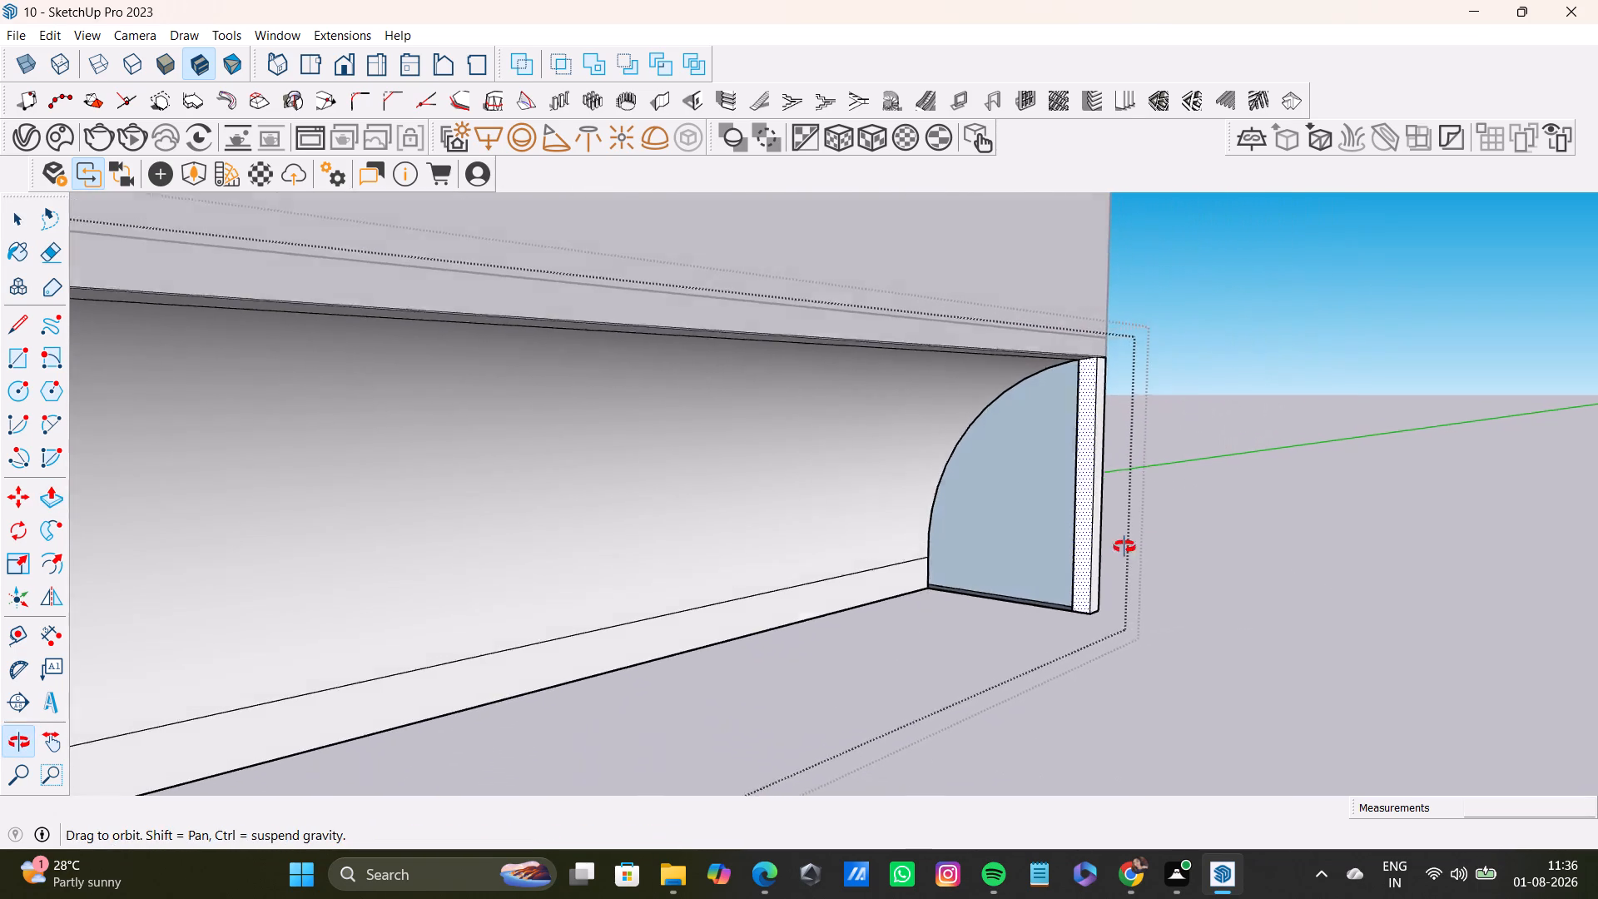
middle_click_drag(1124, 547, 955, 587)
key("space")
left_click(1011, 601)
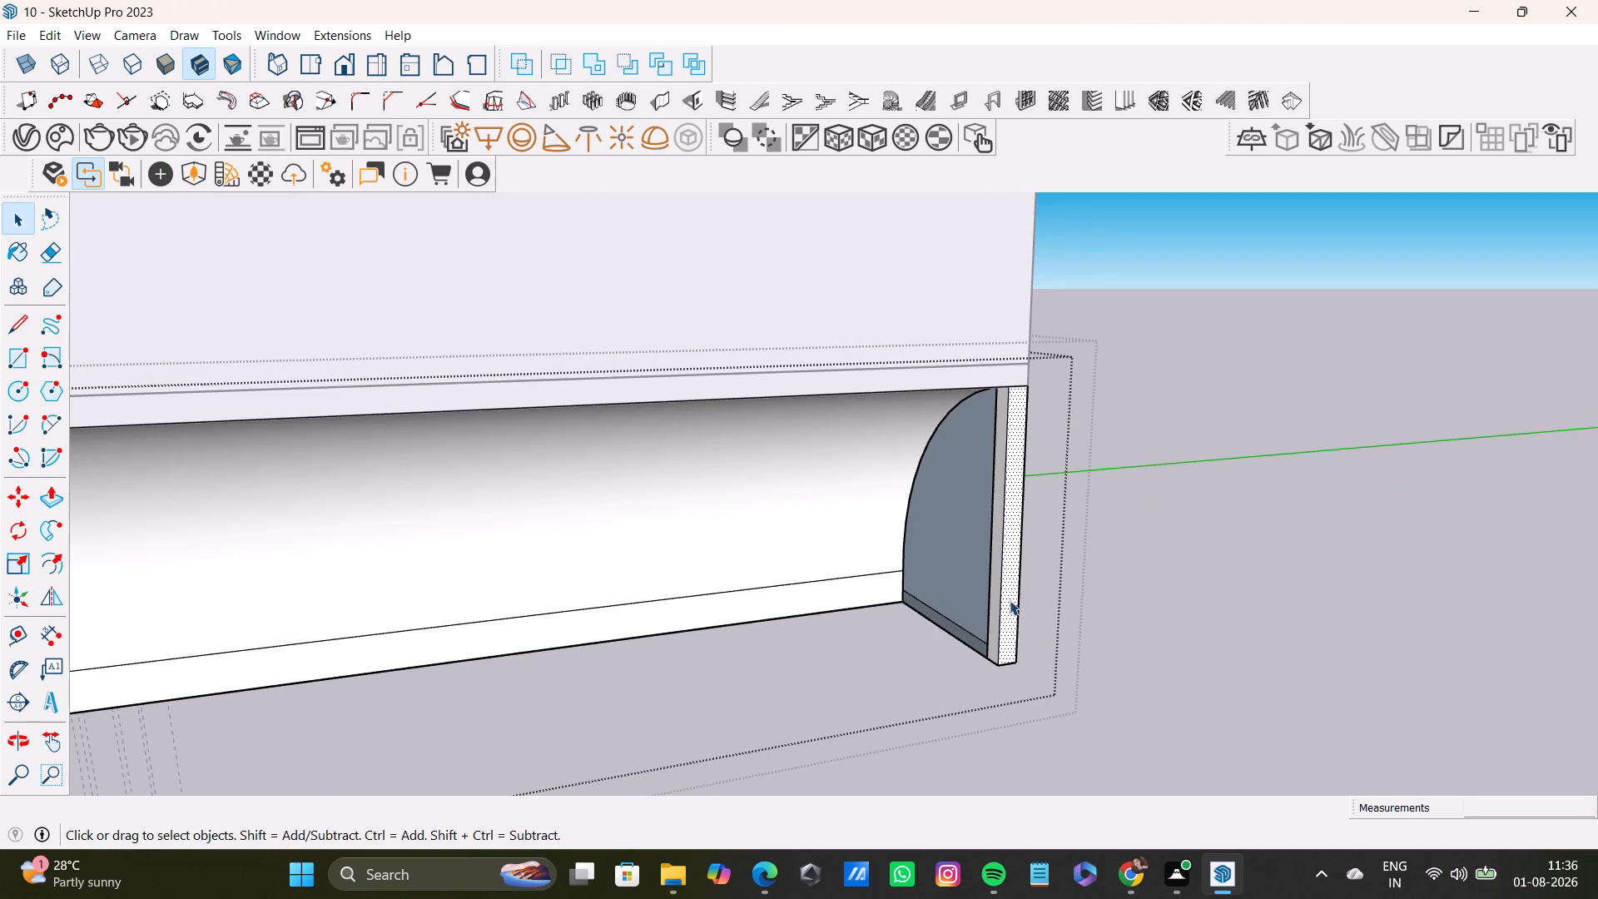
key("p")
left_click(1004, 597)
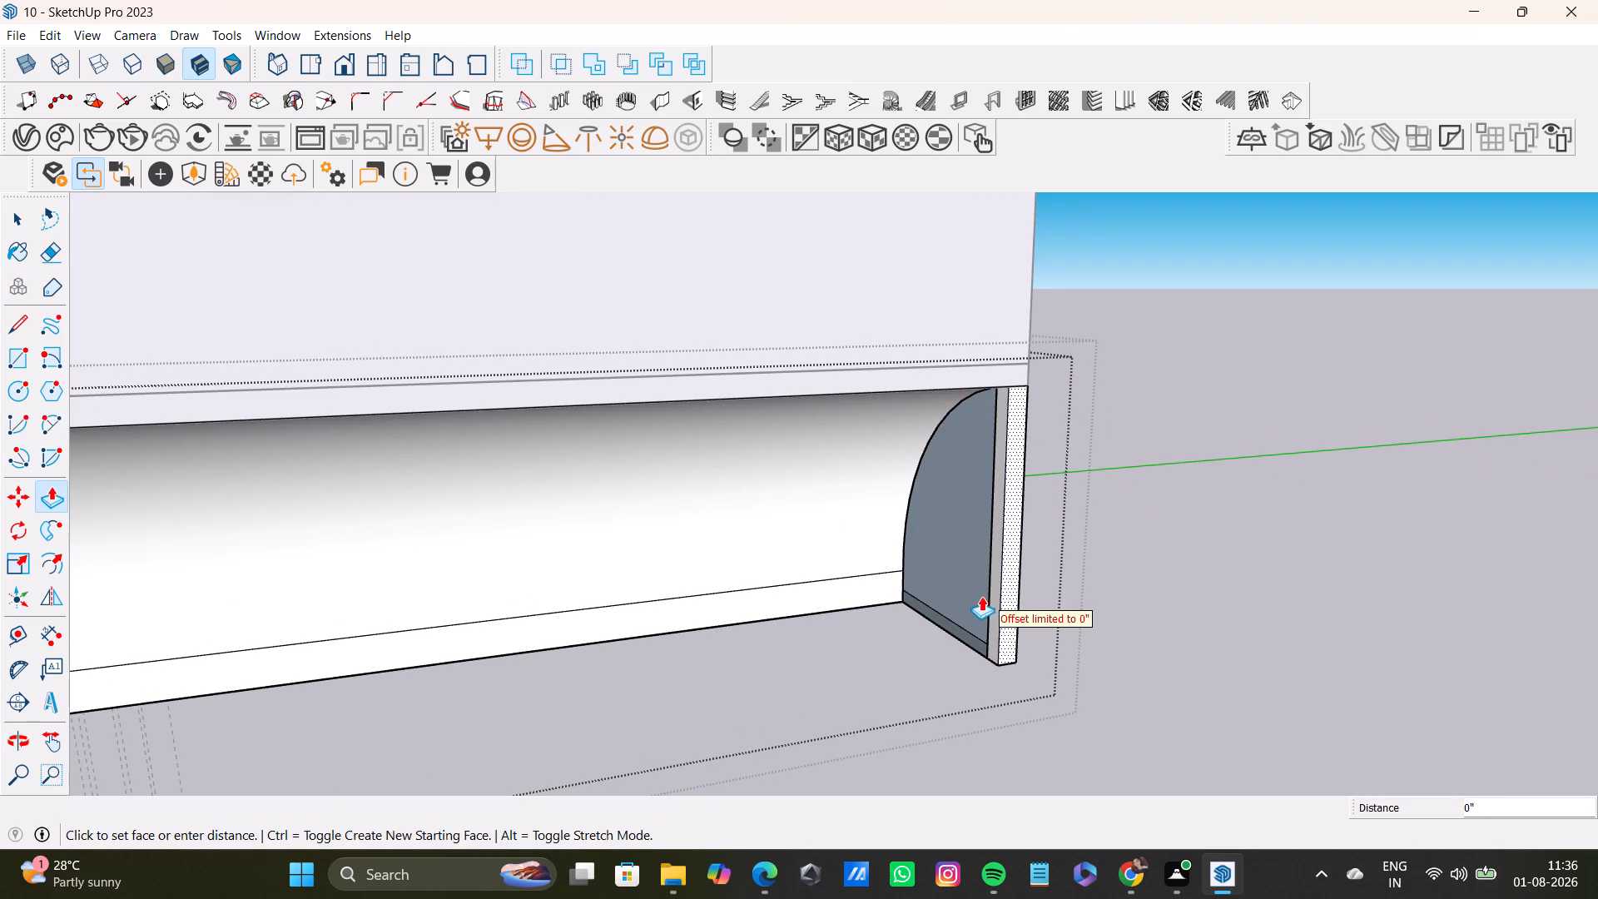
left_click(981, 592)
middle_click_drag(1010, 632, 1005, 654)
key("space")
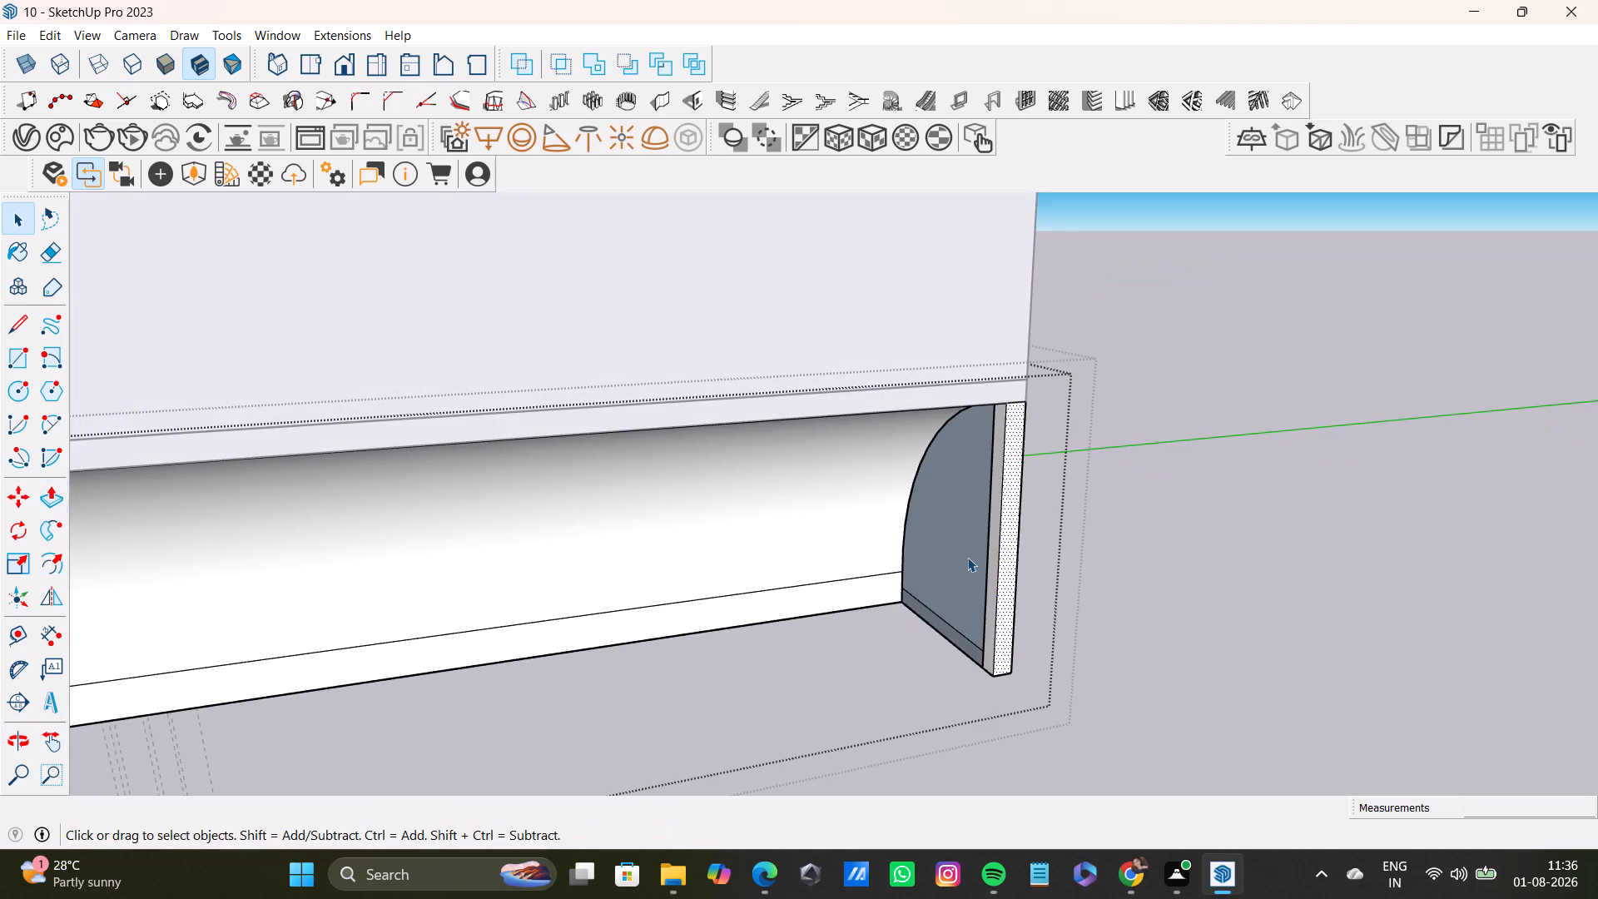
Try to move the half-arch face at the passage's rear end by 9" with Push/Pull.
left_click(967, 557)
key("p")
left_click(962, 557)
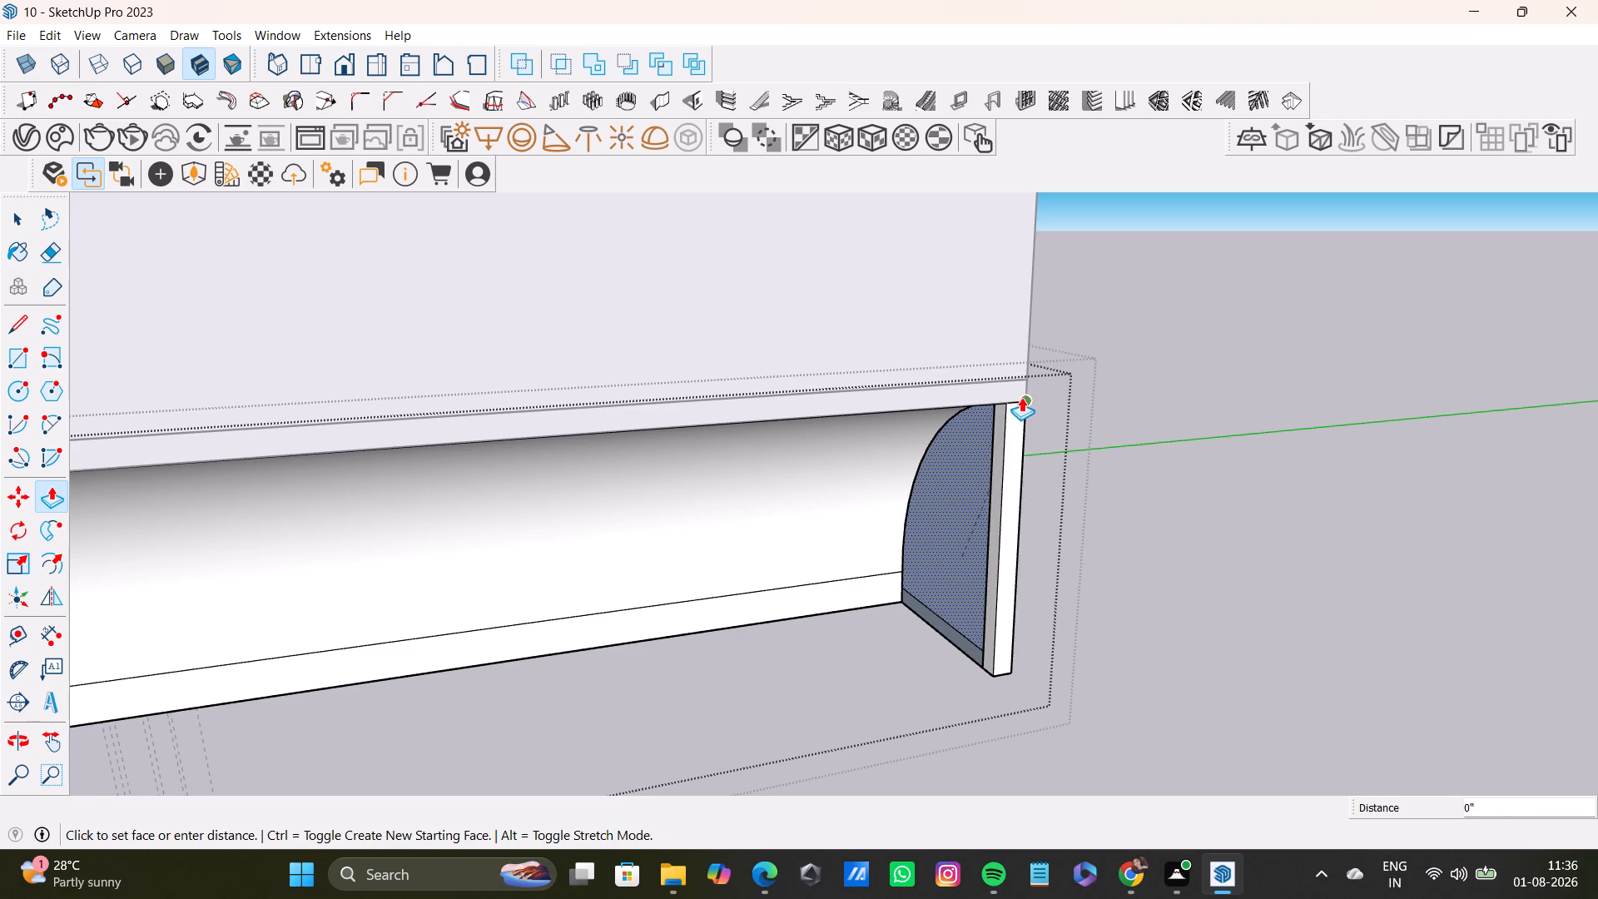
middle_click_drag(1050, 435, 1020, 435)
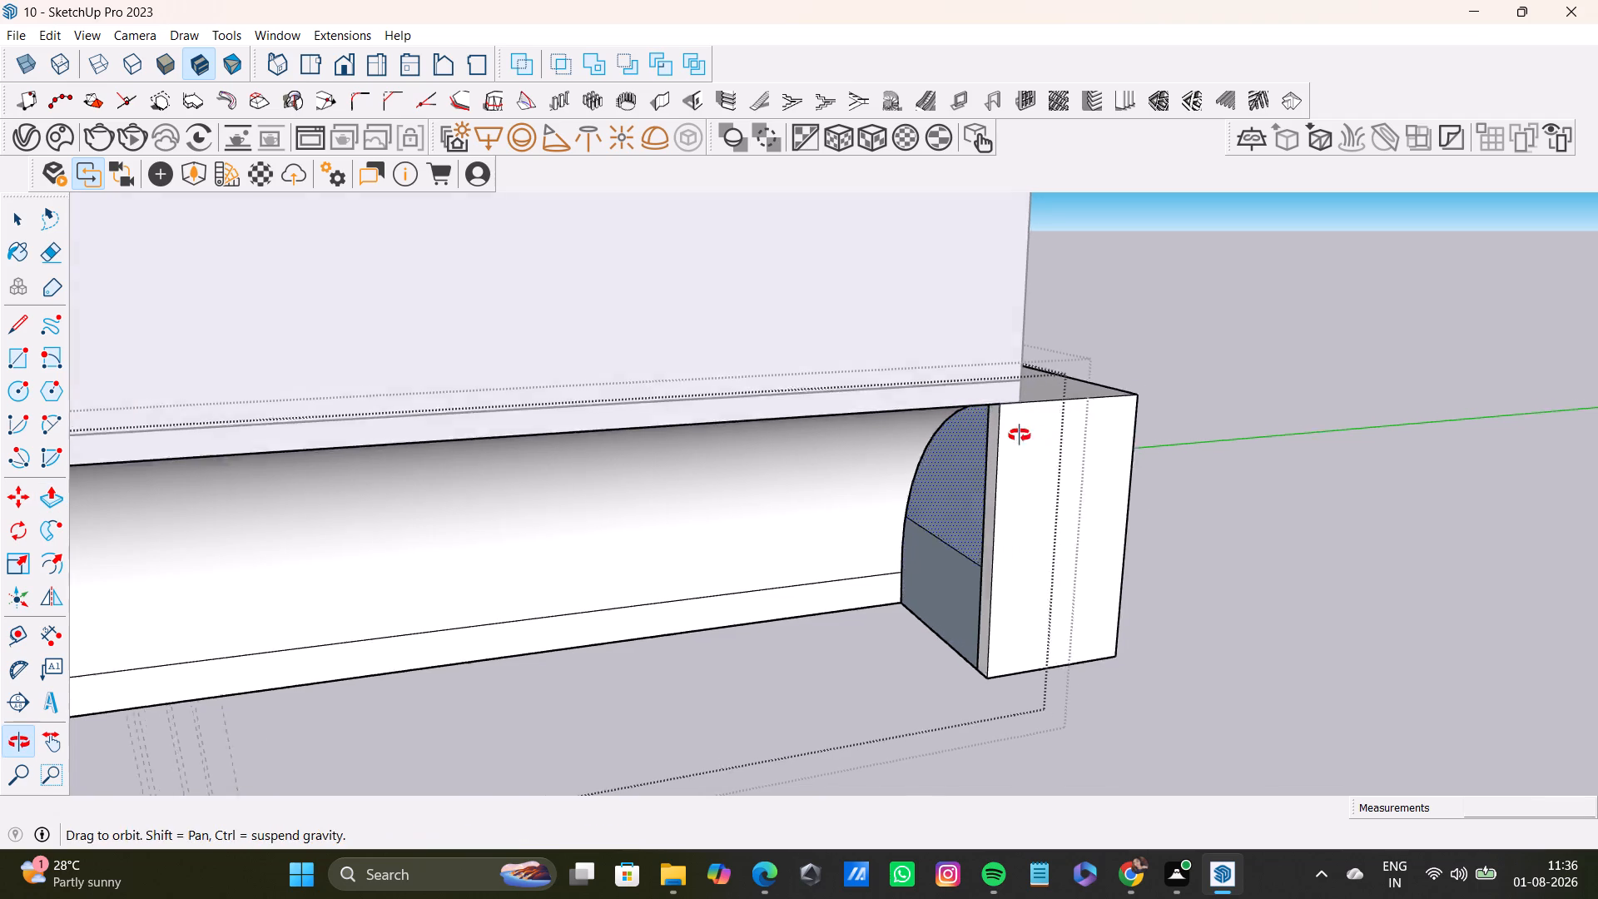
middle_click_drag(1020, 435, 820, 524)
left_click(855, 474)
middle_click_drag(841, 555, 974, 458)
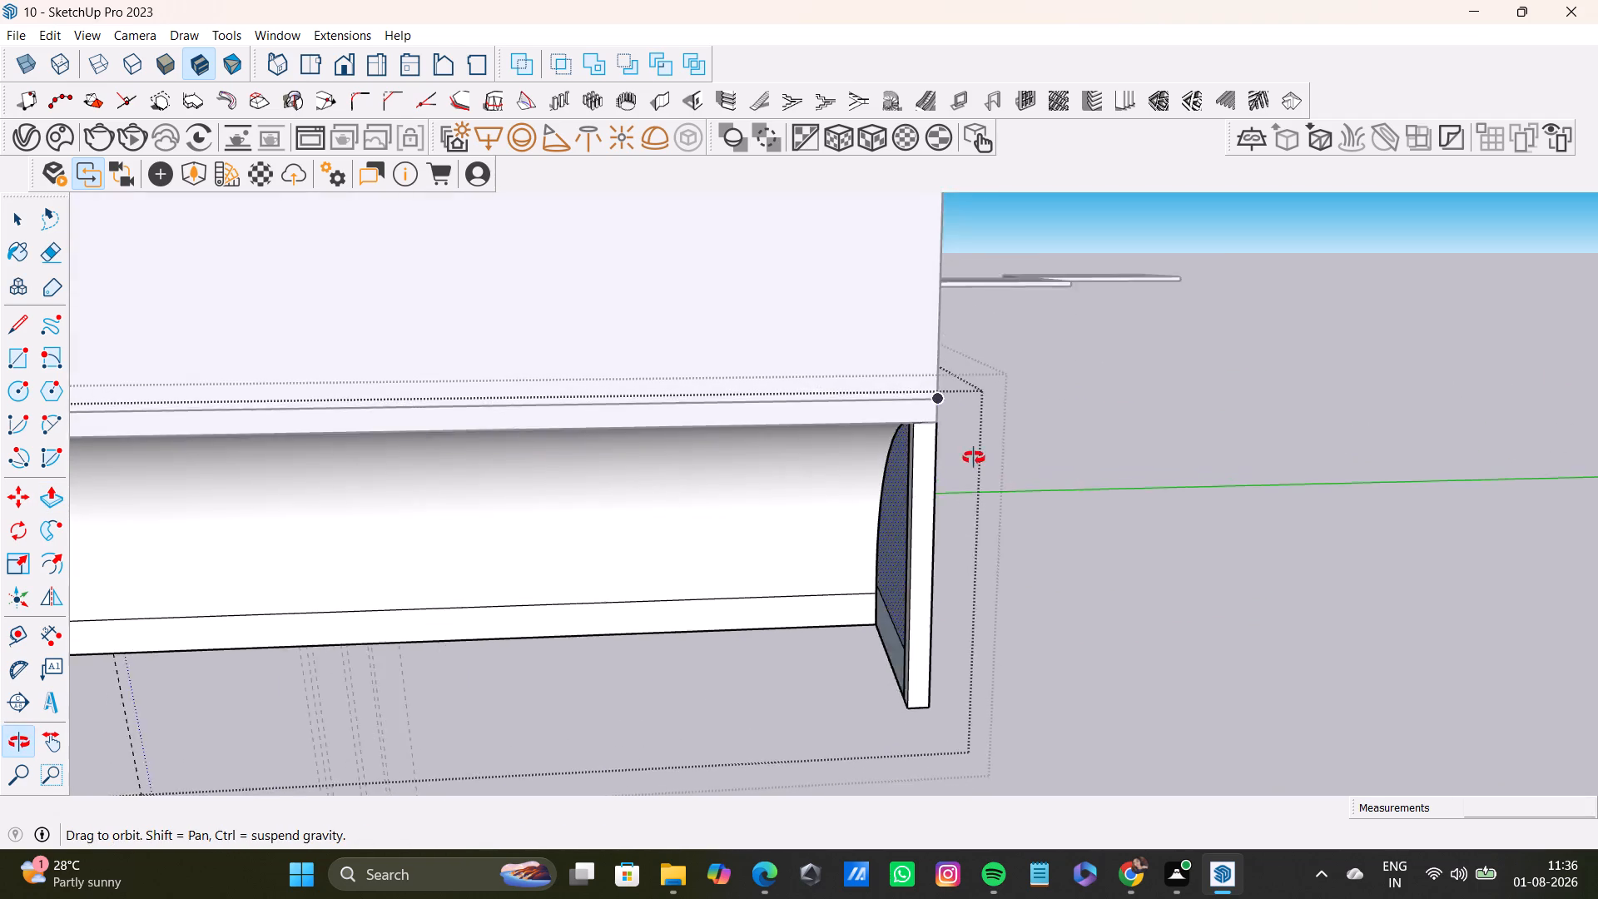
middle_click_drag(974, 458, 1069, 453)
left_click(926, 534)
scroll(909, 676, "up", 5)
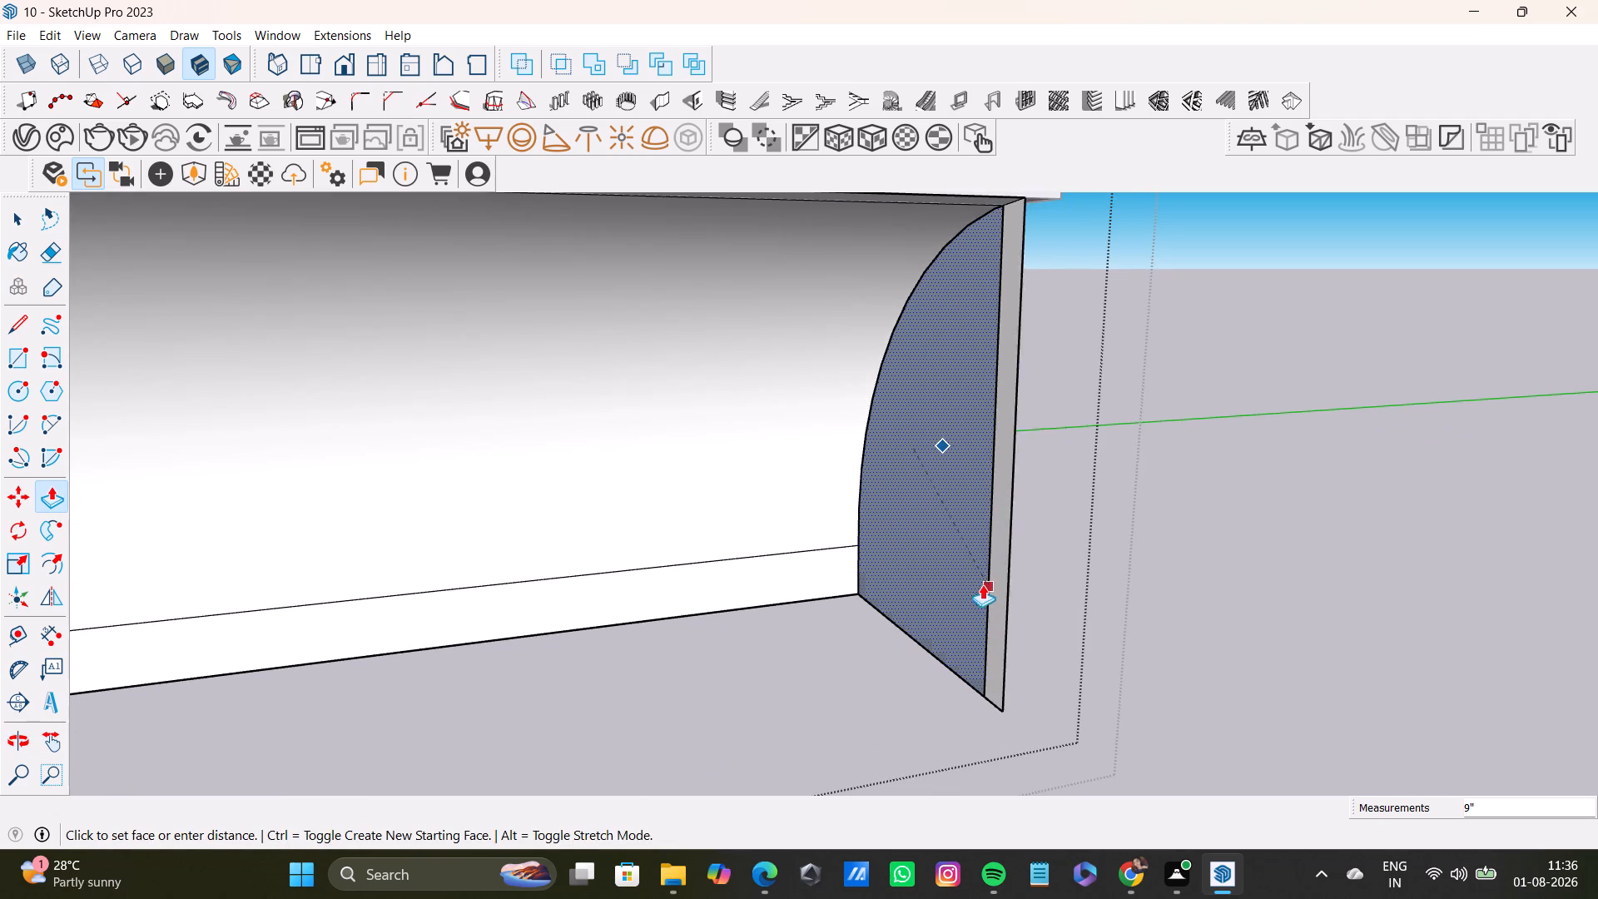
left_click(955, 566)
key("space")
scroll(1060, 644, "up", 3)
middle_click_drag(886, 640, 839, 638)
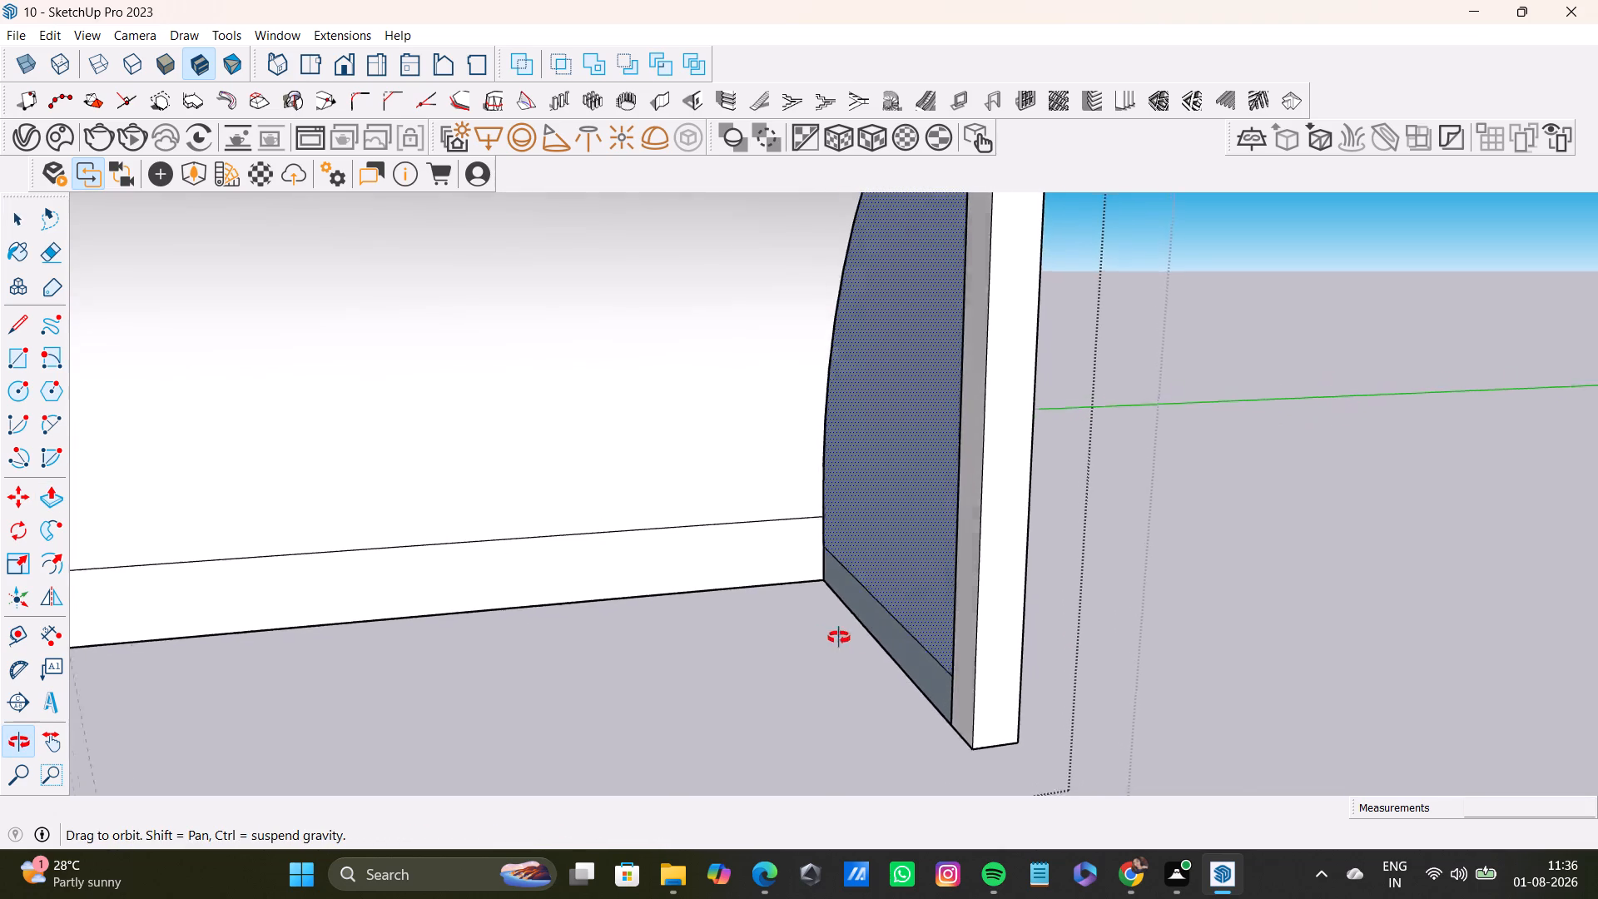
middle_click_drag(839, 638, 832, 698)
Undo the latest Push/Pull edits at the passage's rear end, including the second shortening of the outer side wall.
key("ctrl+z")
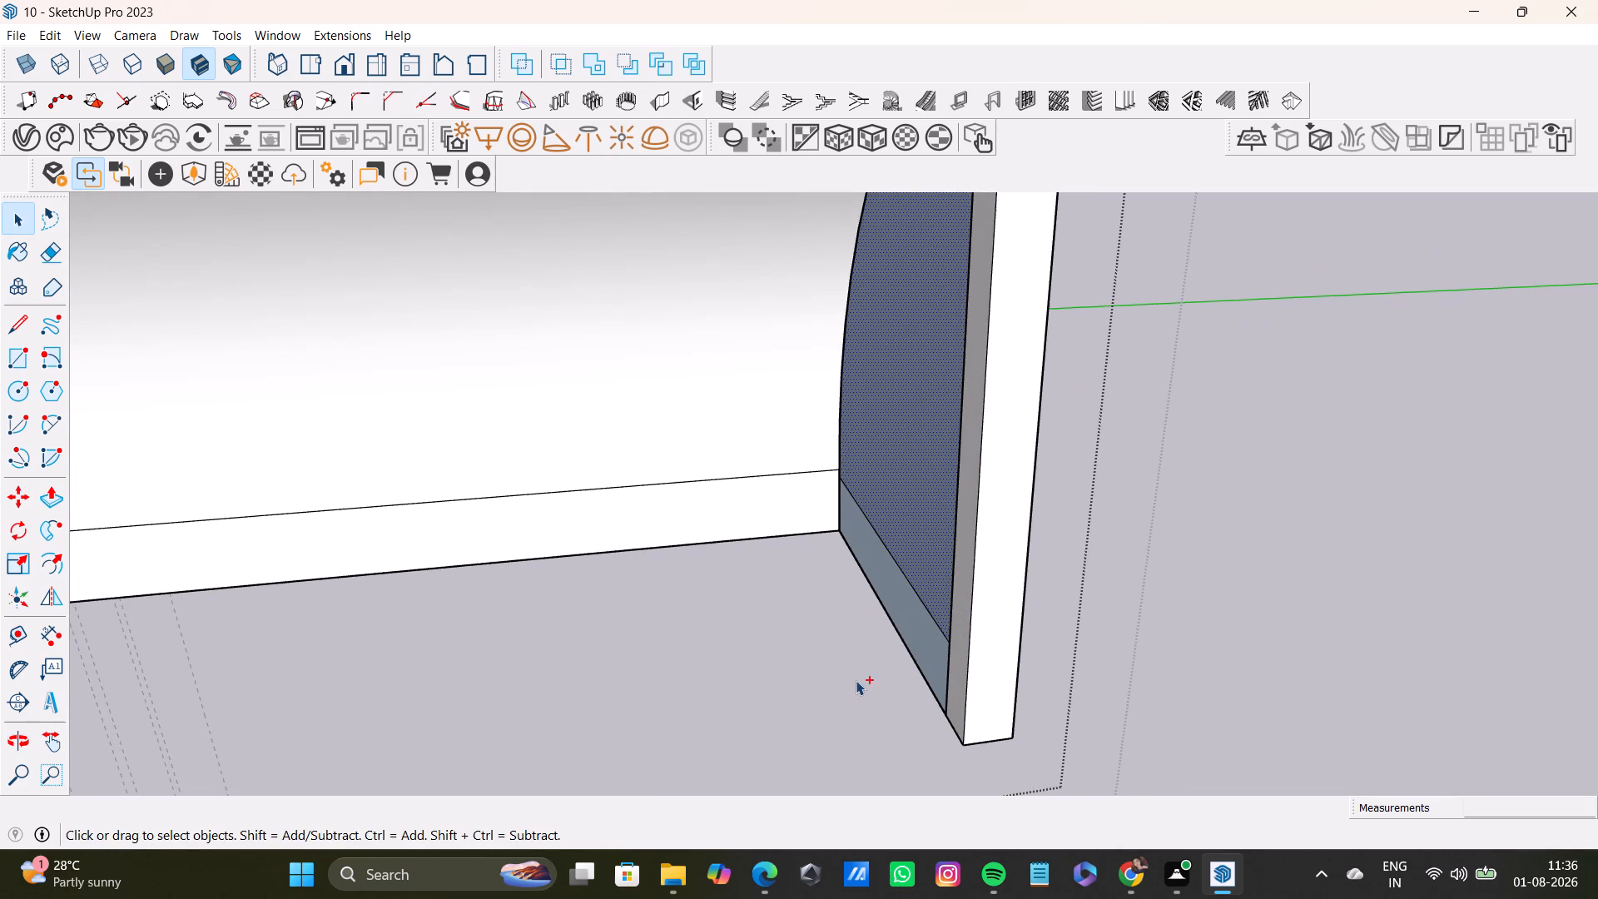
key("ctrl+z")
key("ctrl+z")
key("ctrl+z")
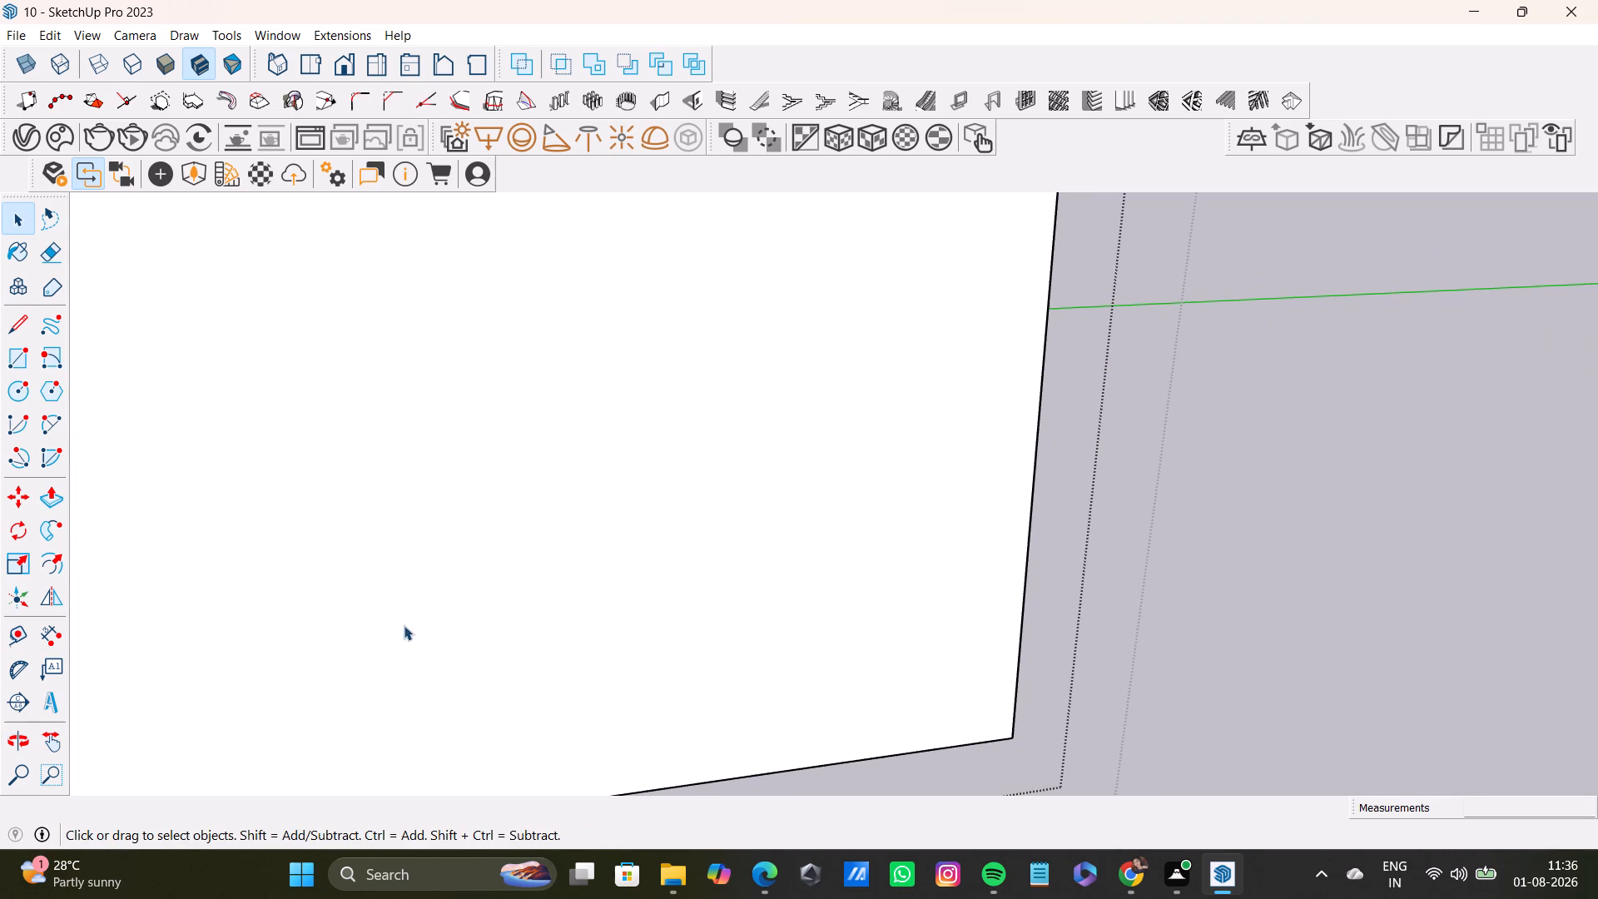
Examine the shortened outer side wall and the half-arch passage from the side and the front.
scroll(404, 593, "down", 9)
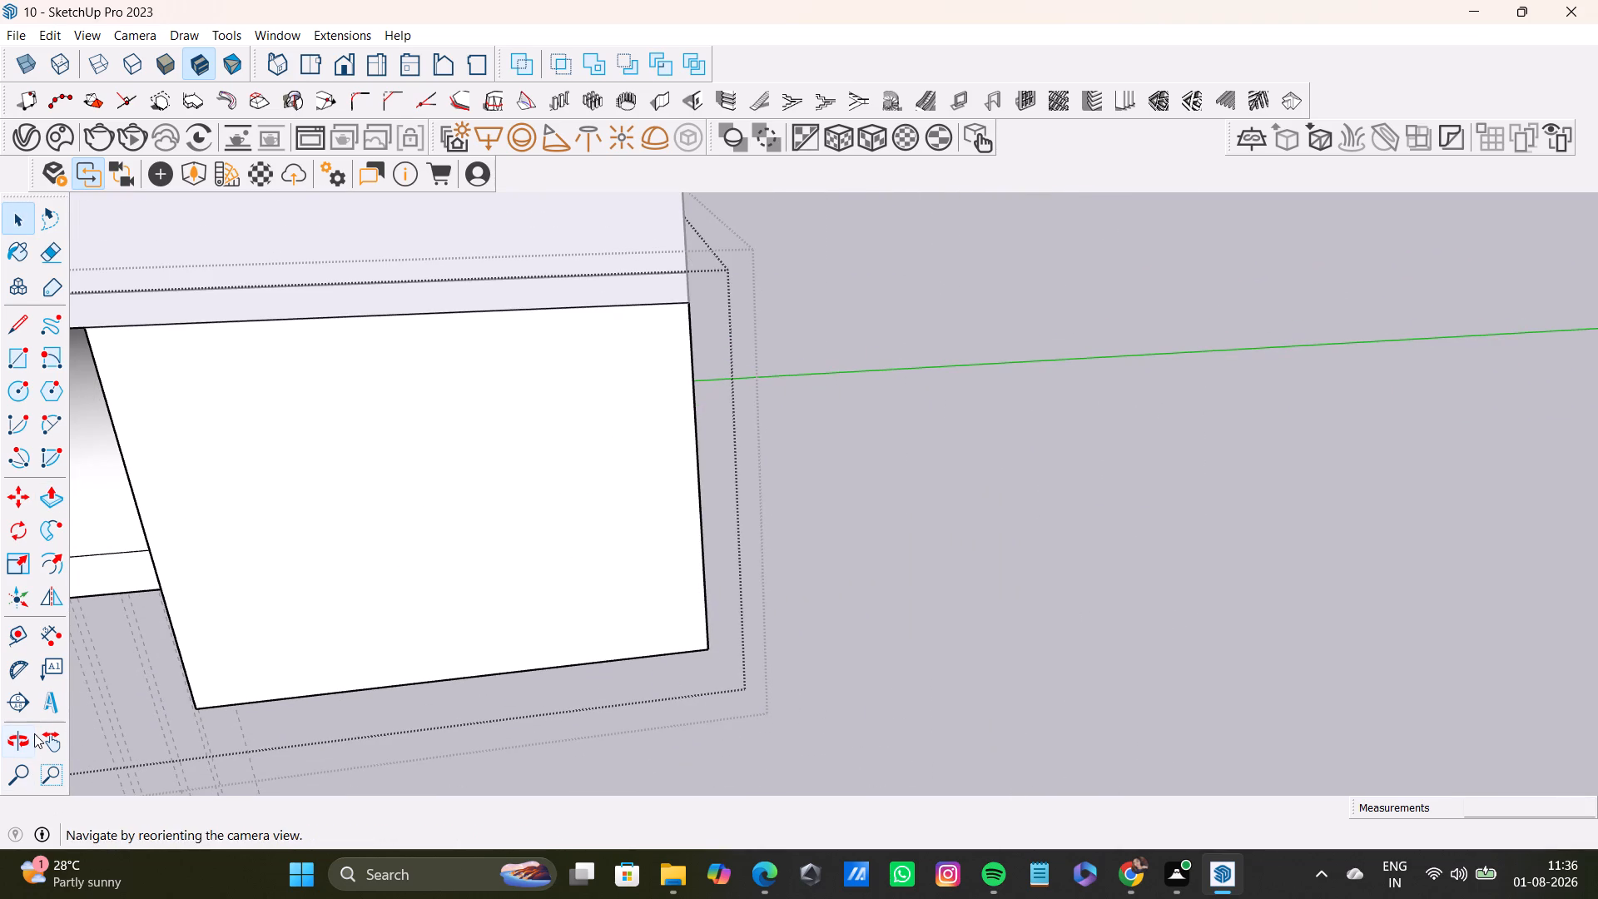
scroll(34, 733, "down", 3)
left_click(17, 771)
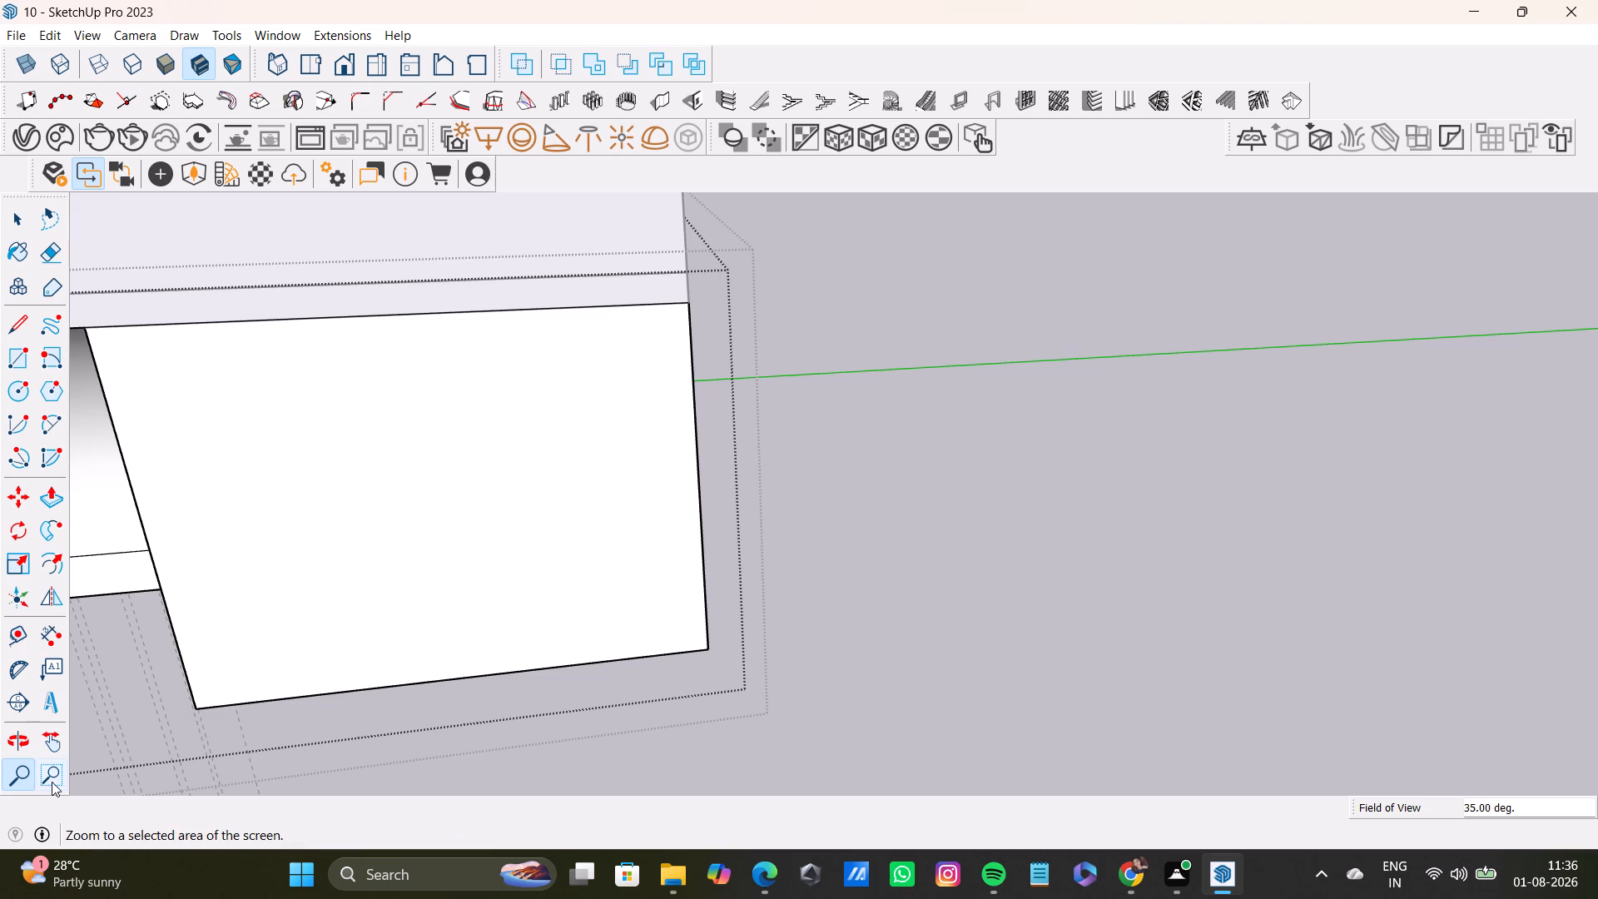
left_click(52, 782)
scroll(28, 679, "down", 6)
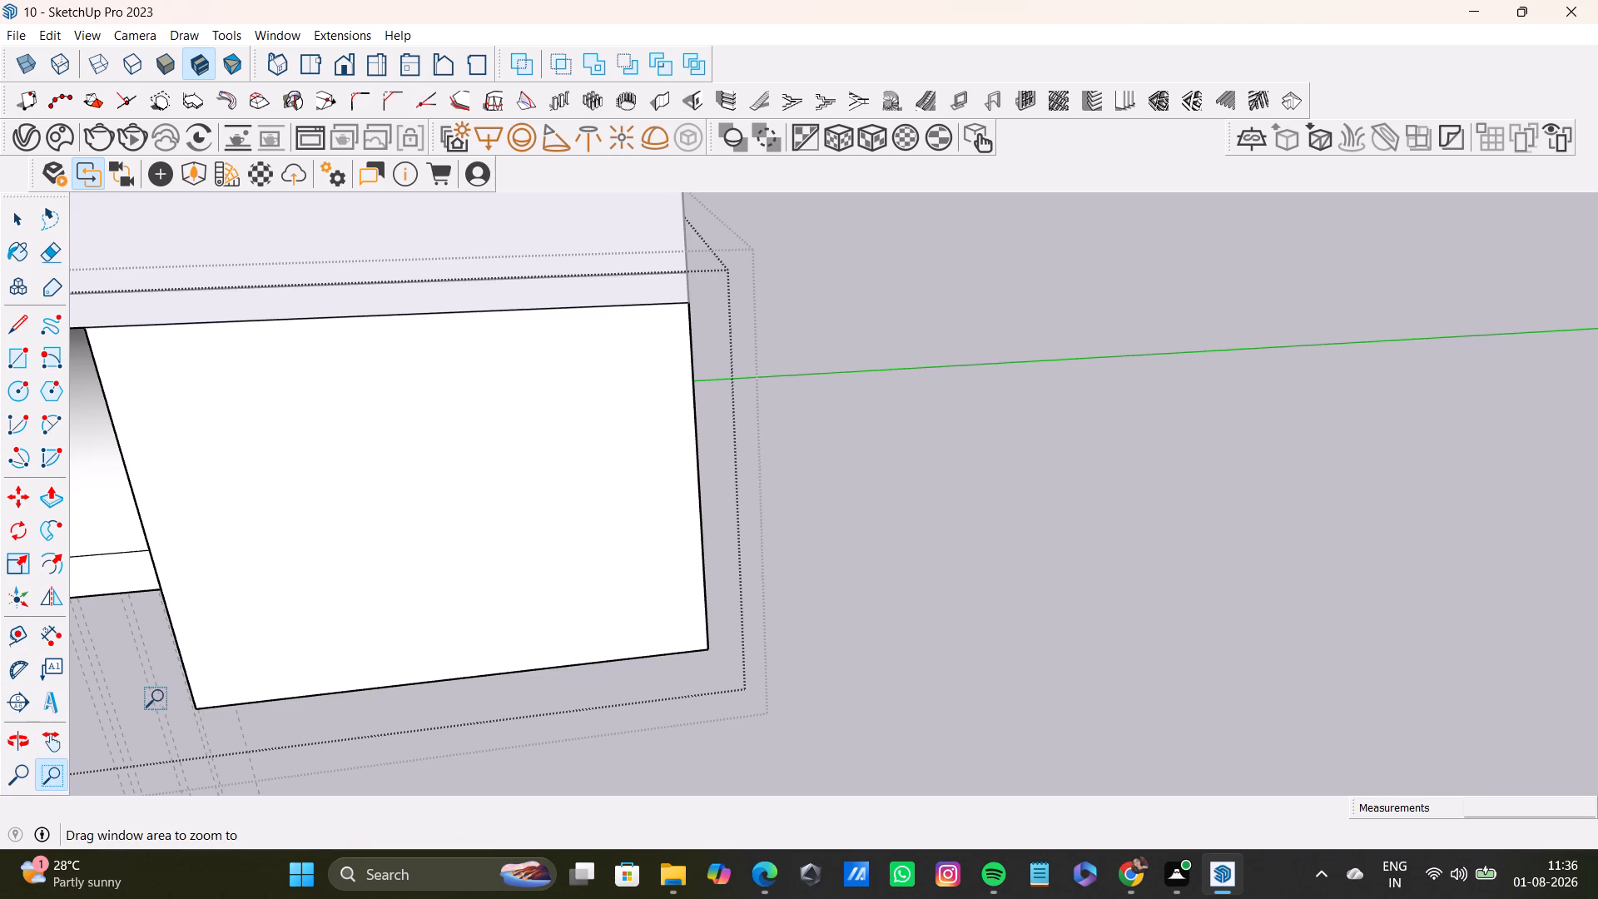
middle_click_drag(161, 689, 953, 653, "shift")
scroll(704, 663, "down", 11)
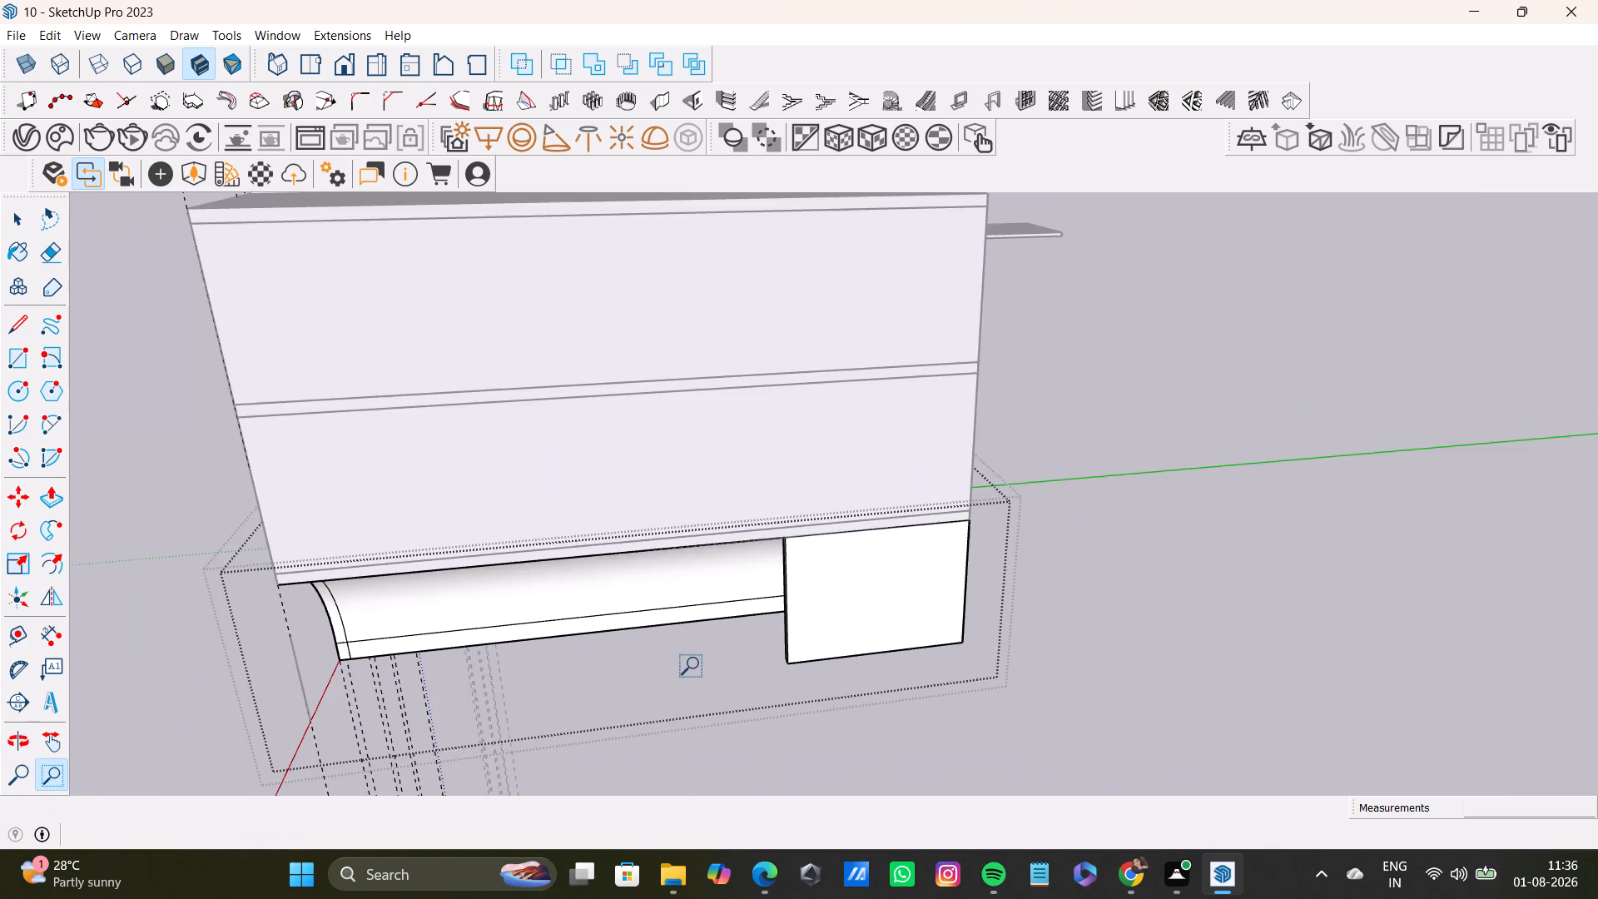
middle_click_drag(697, 663, 1203, 500)
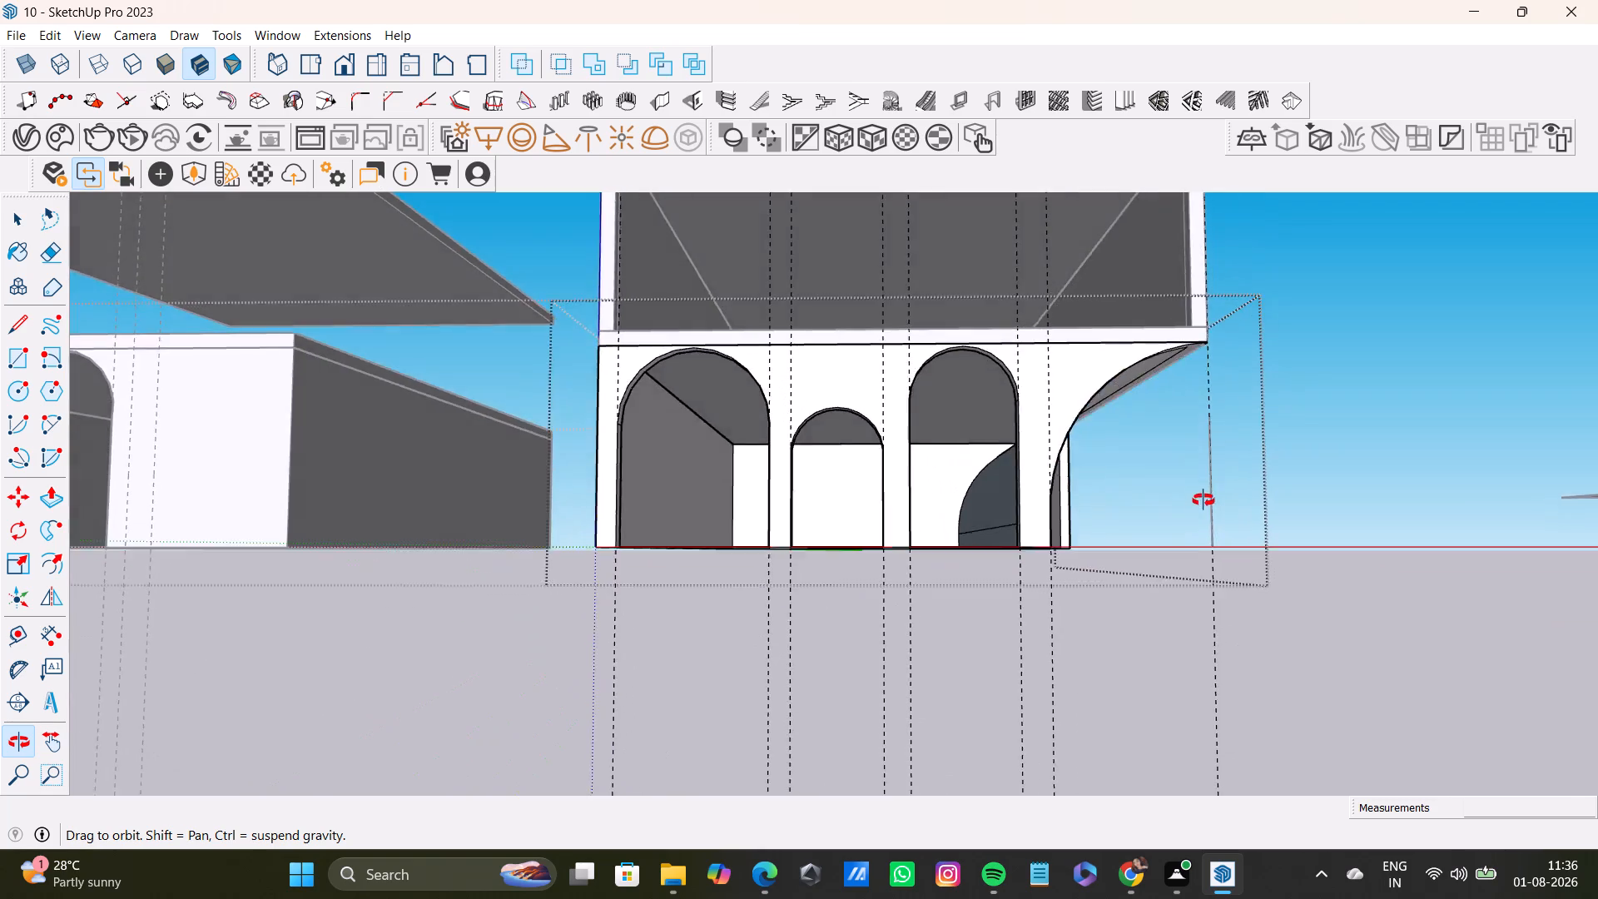
middle_click_drag(1203, 500, 1167, 570)
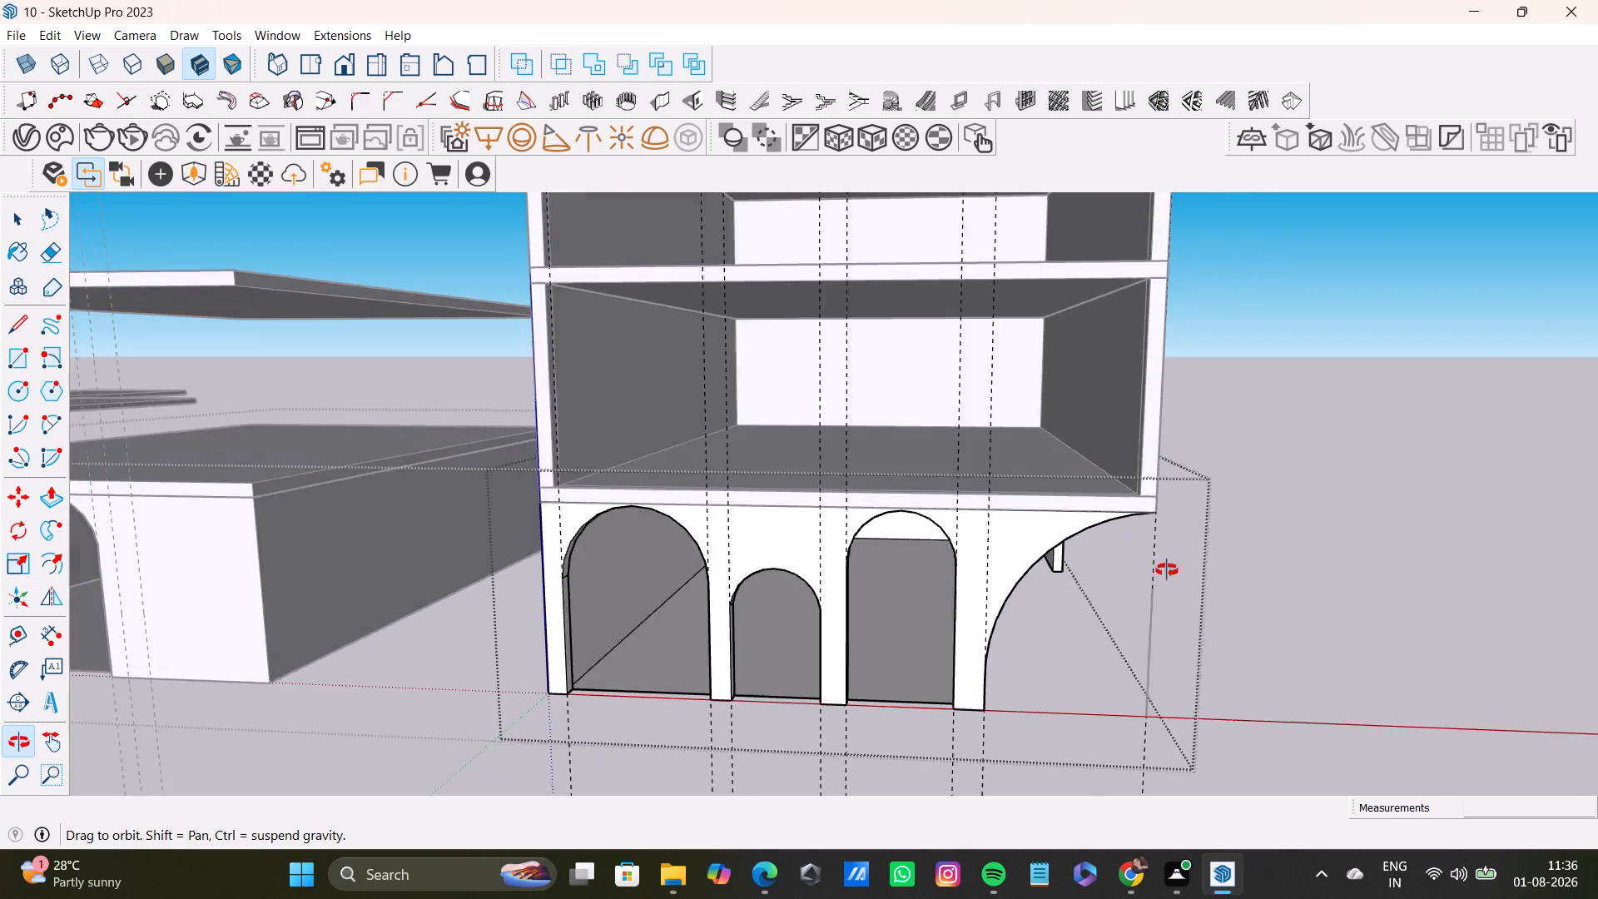
middle_click_drag(1167, 570, 1149, 521)
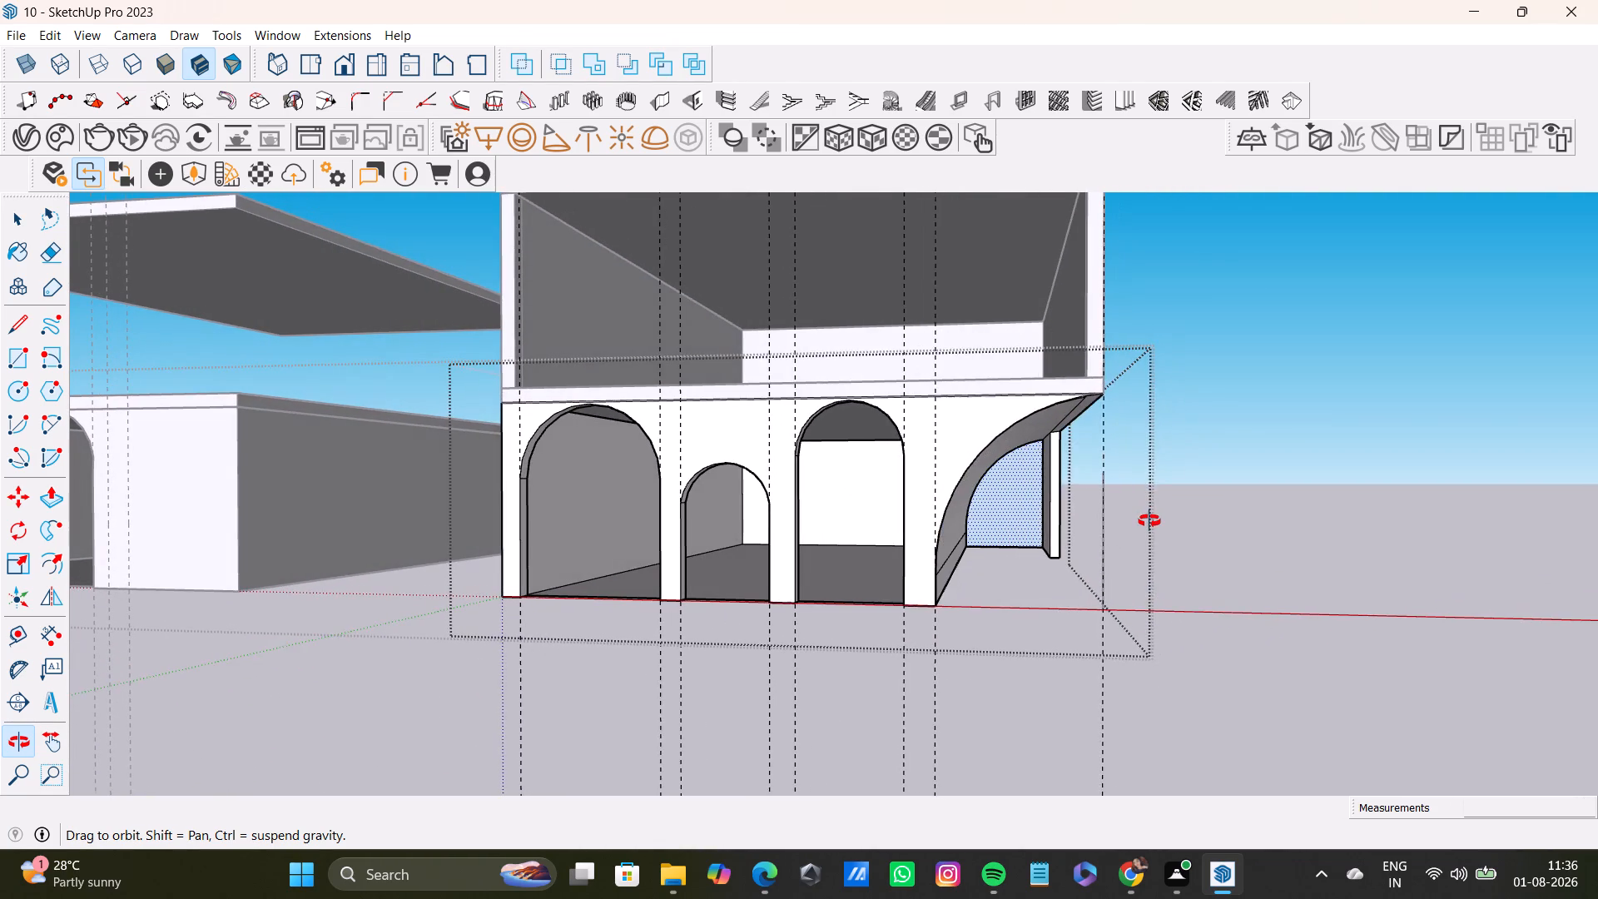
Undo the shortening of the outer side wall and the Push/Pull that opened the half-arch passage at the ground floor's end.
middle_click_drag(1149, 521, 1144, 519)
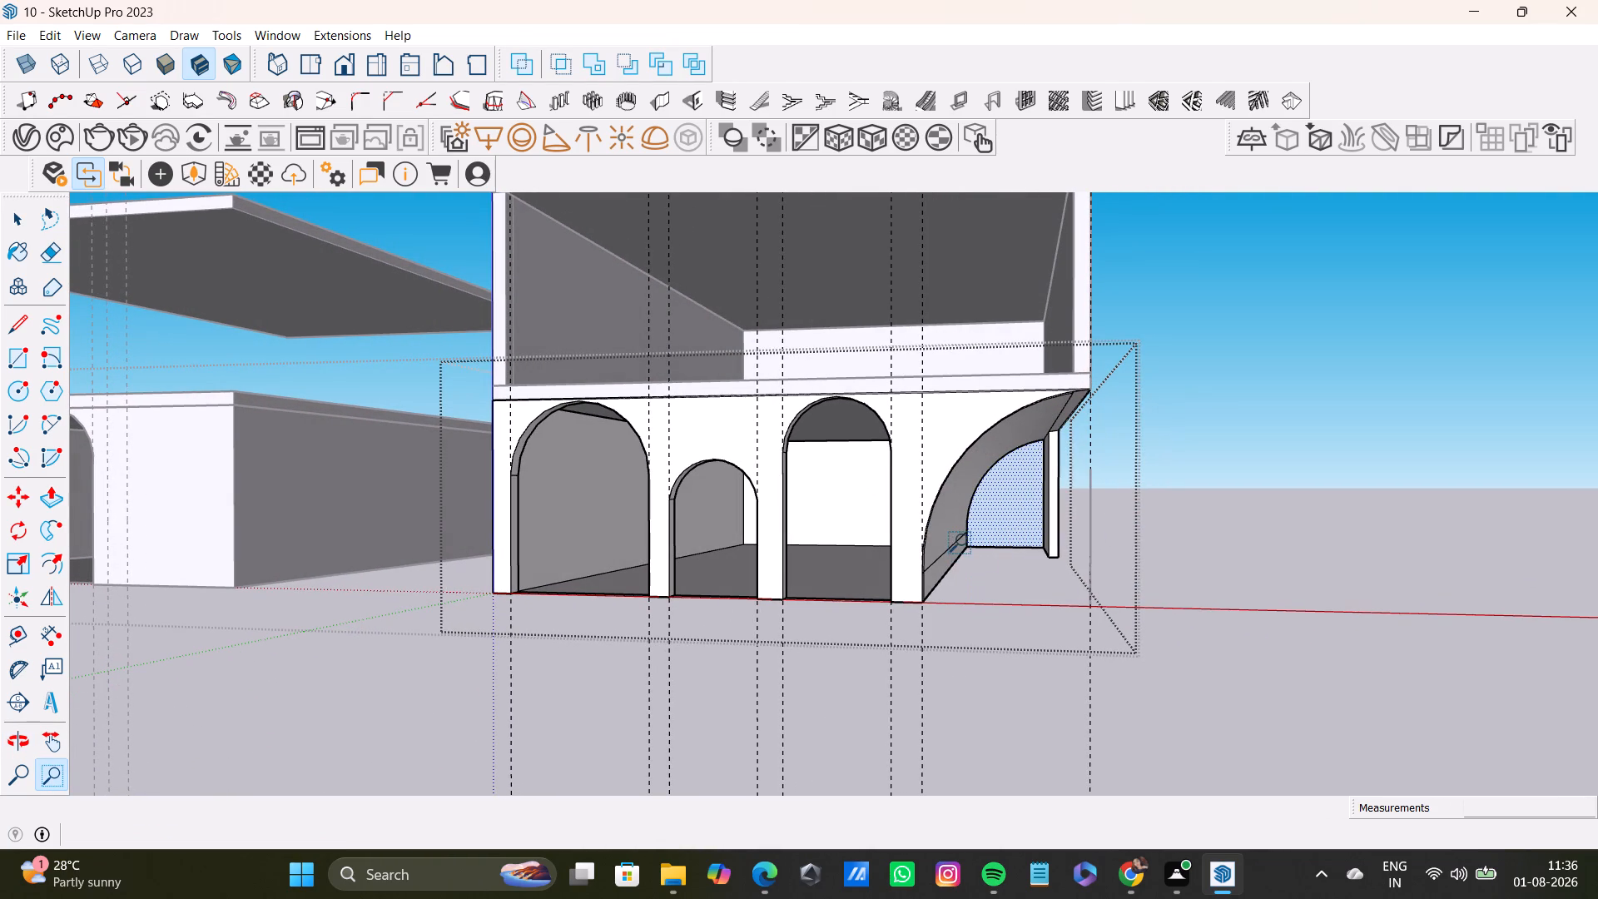
key("ctrl+z")
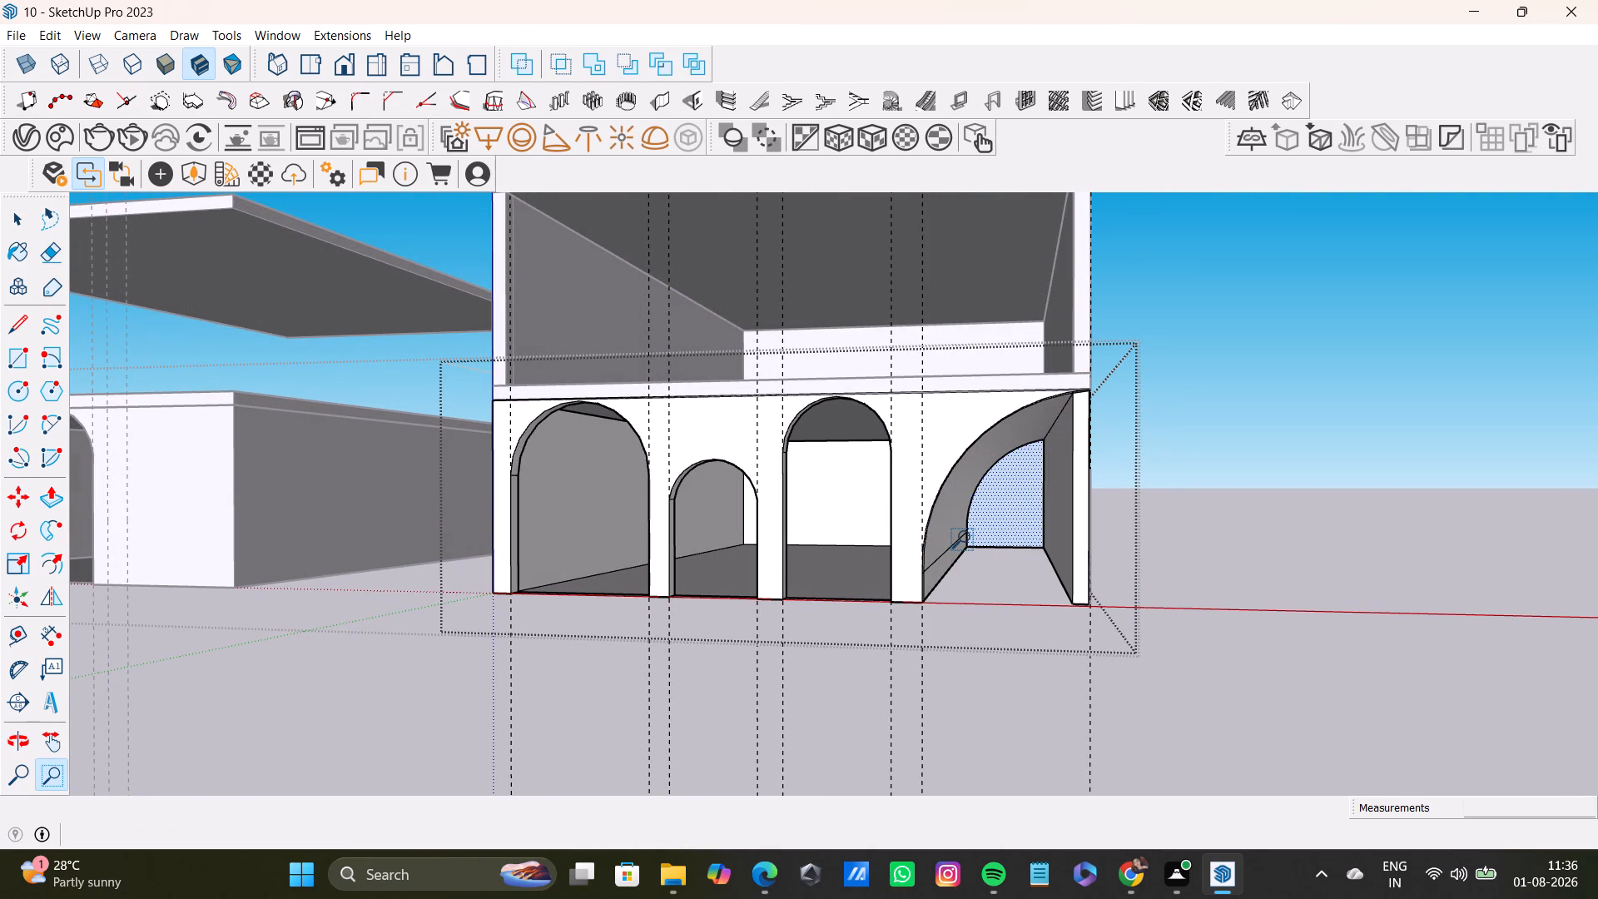
key("ctrl+z")
key("ctrl+z")
key("ctrl+z")
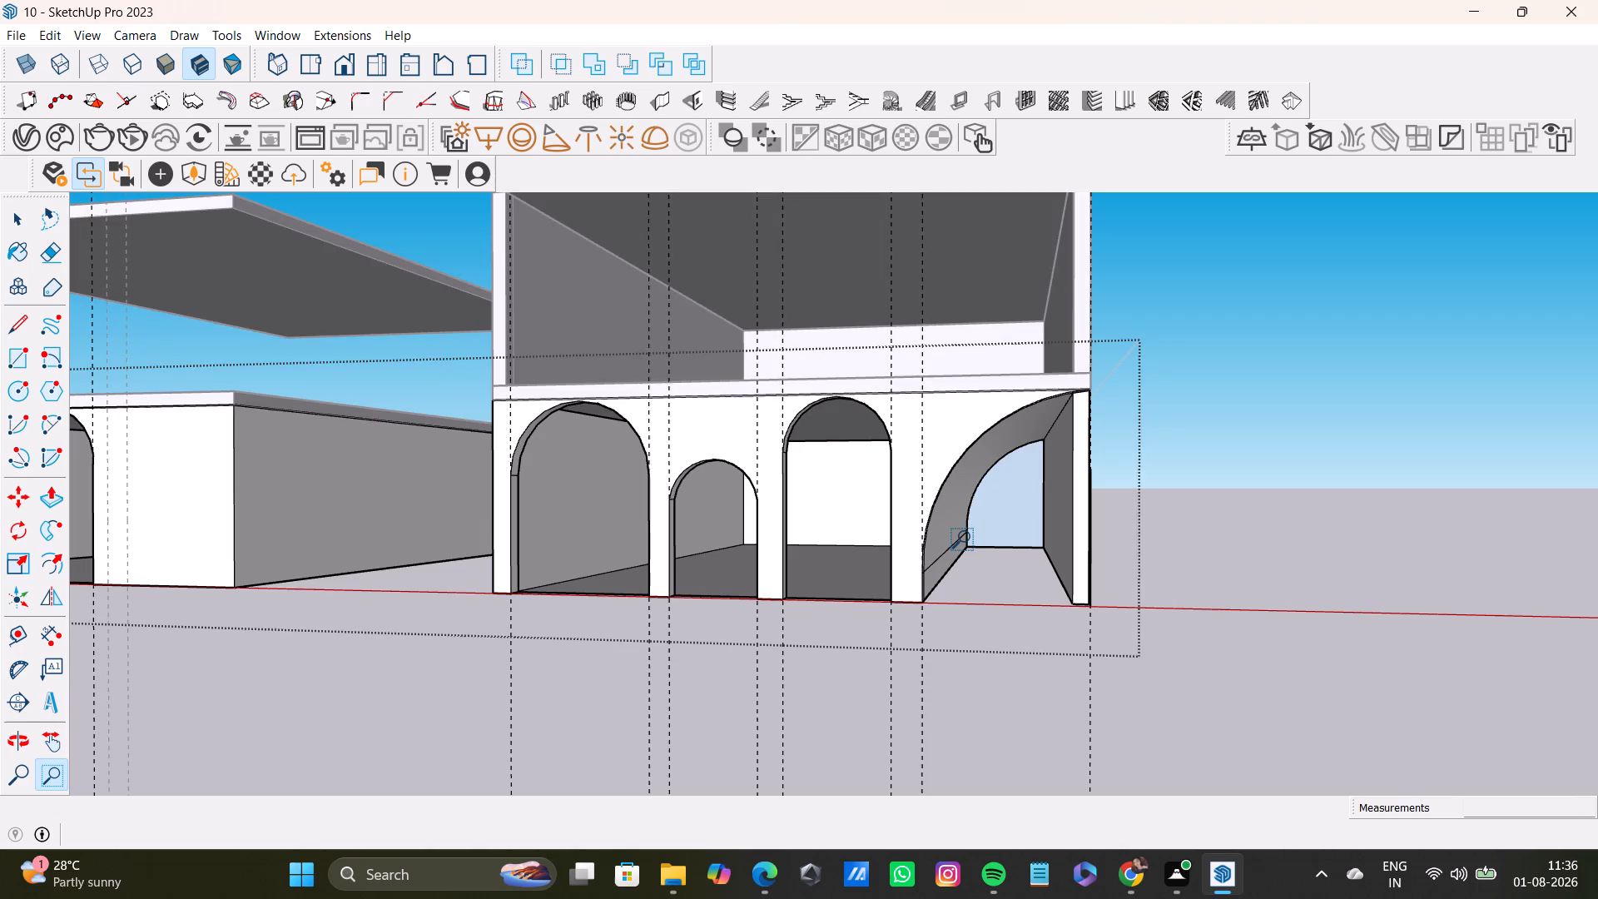
key("ctrl+z")
key("ctrl+z")
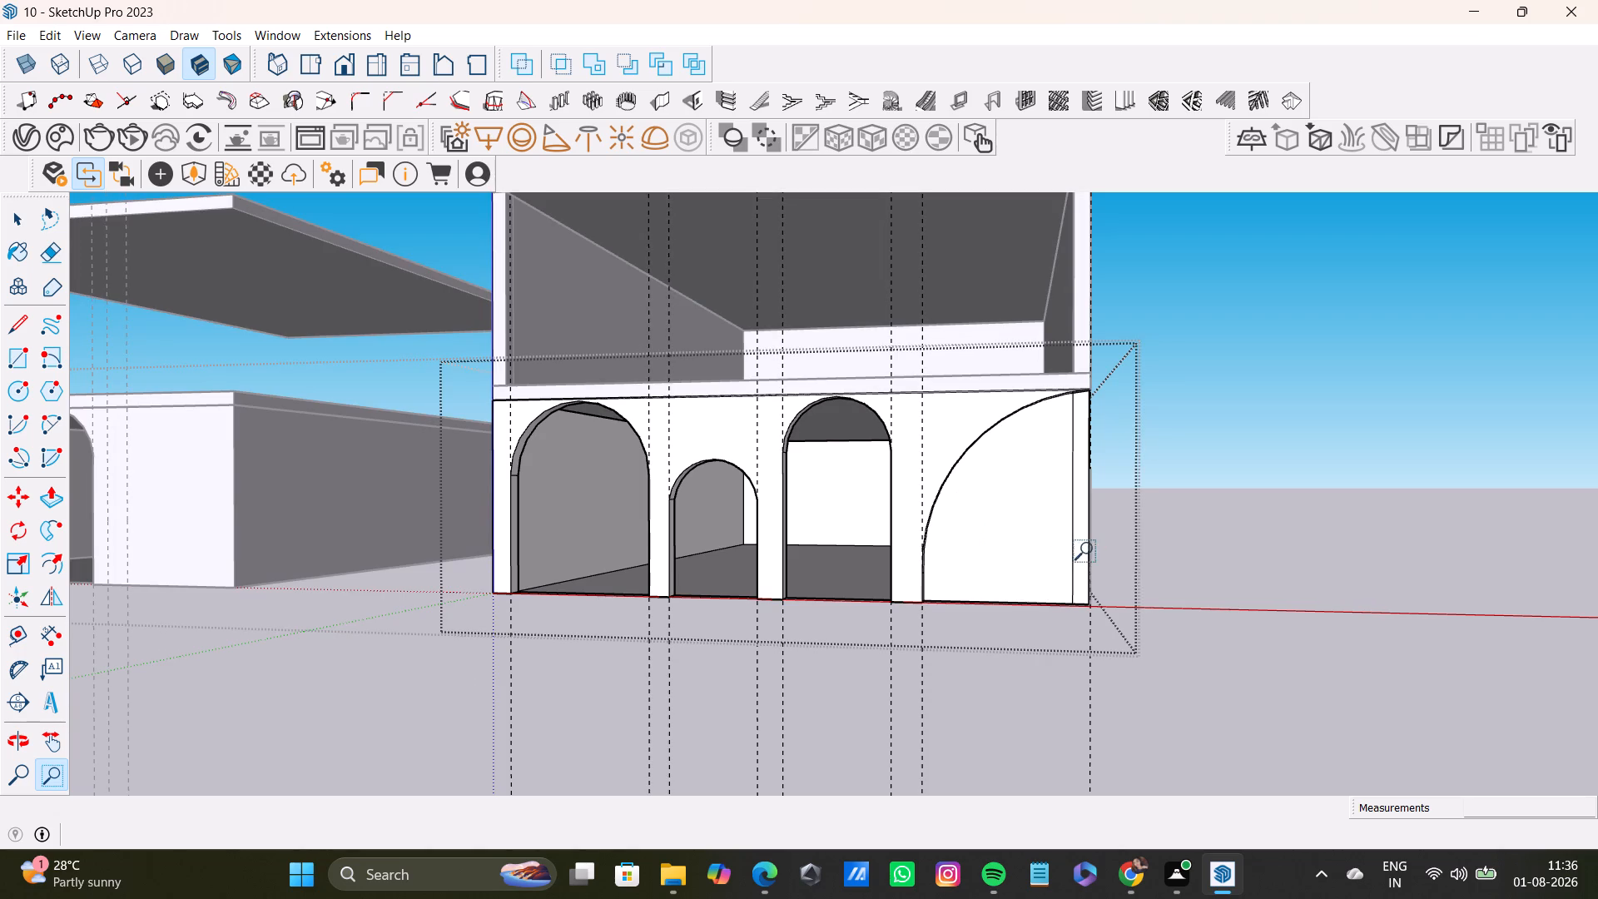
Examine the ground-floor arches and the end half-arch bay from the building's opposite side and from inside.
middle_click_drag(1091, 548, 1442, 541)
middle_click_drag(950, 574, 1045, 606)
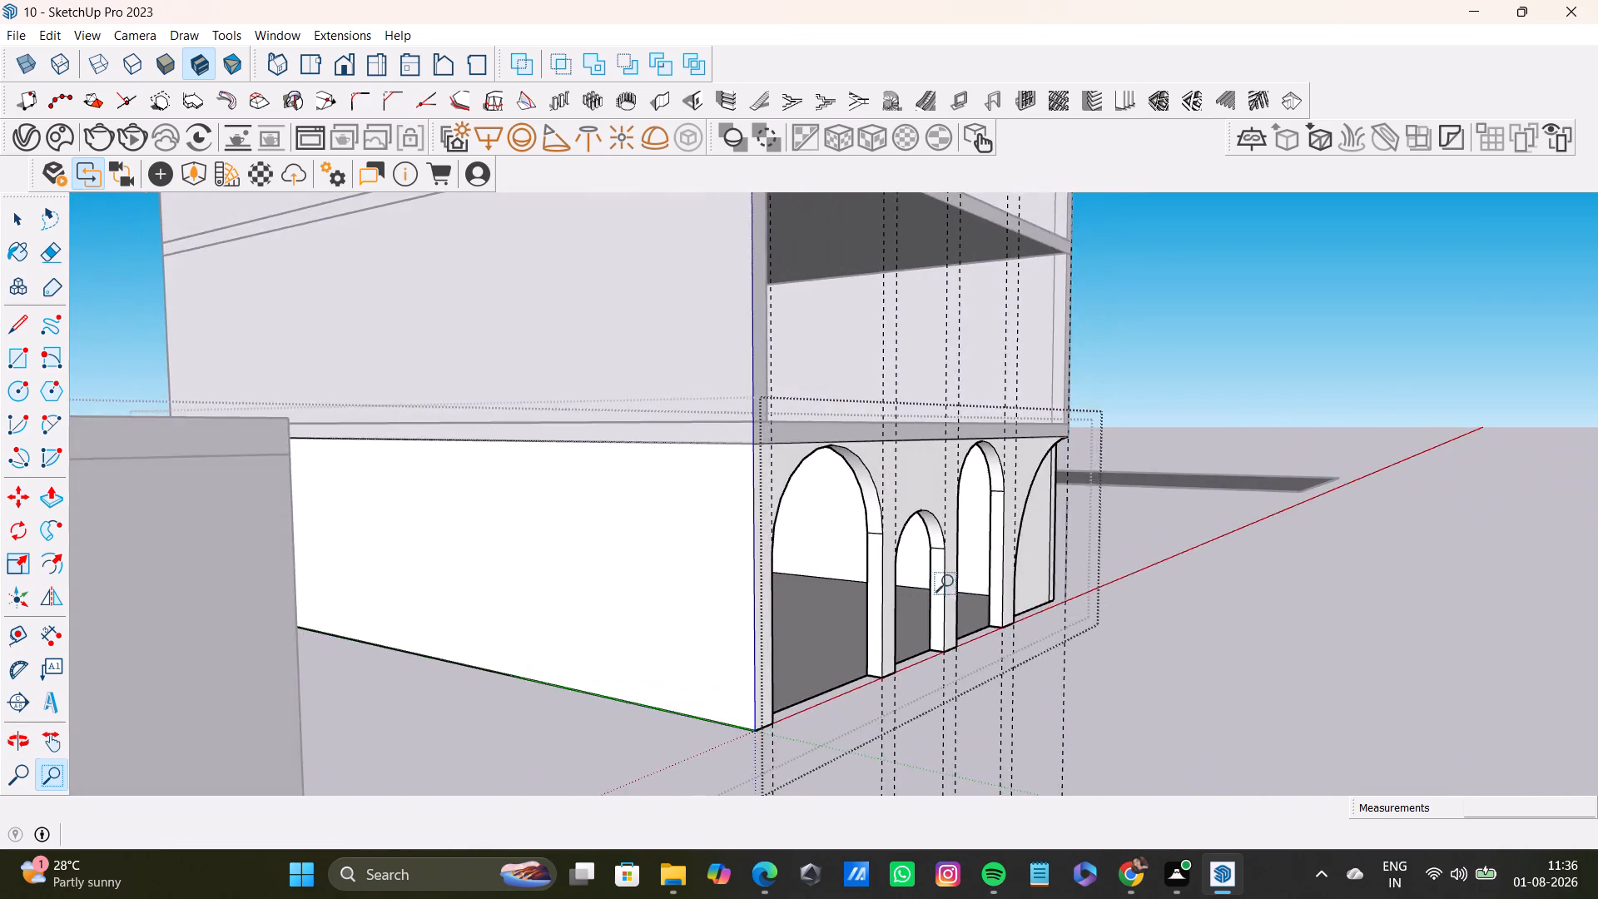
scroll(947, 578, "up", 17)
middle_click_drag(866, 560, 961, 560)
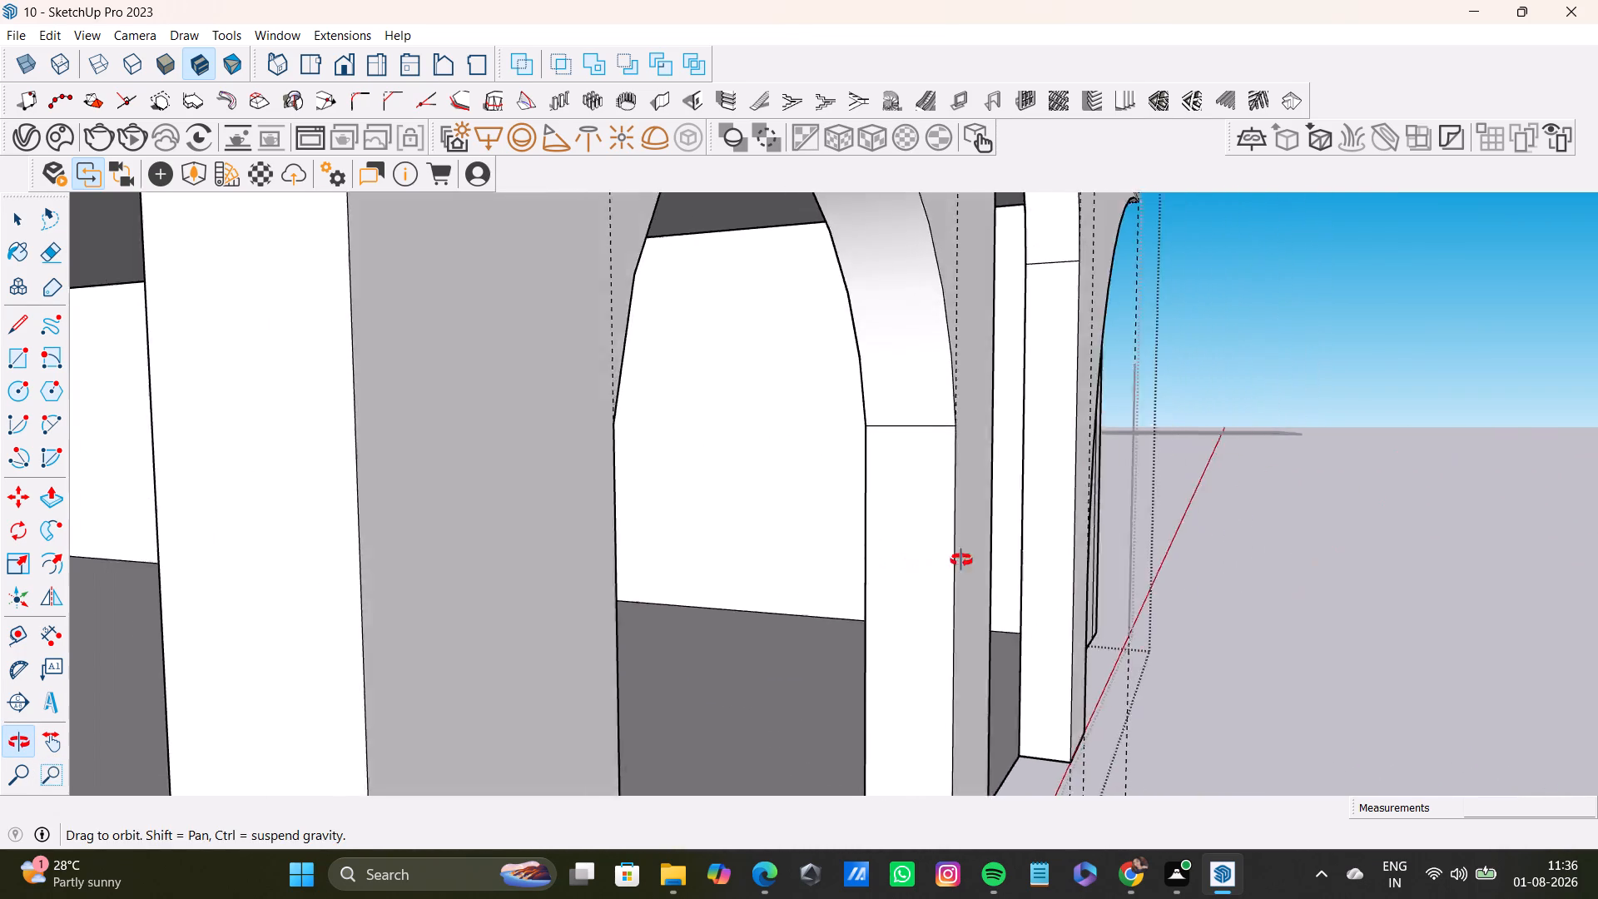
middle_click_drag(961, 560, 1145, 594)
middle_click_drag(692, 524, 809, 508, "shift")
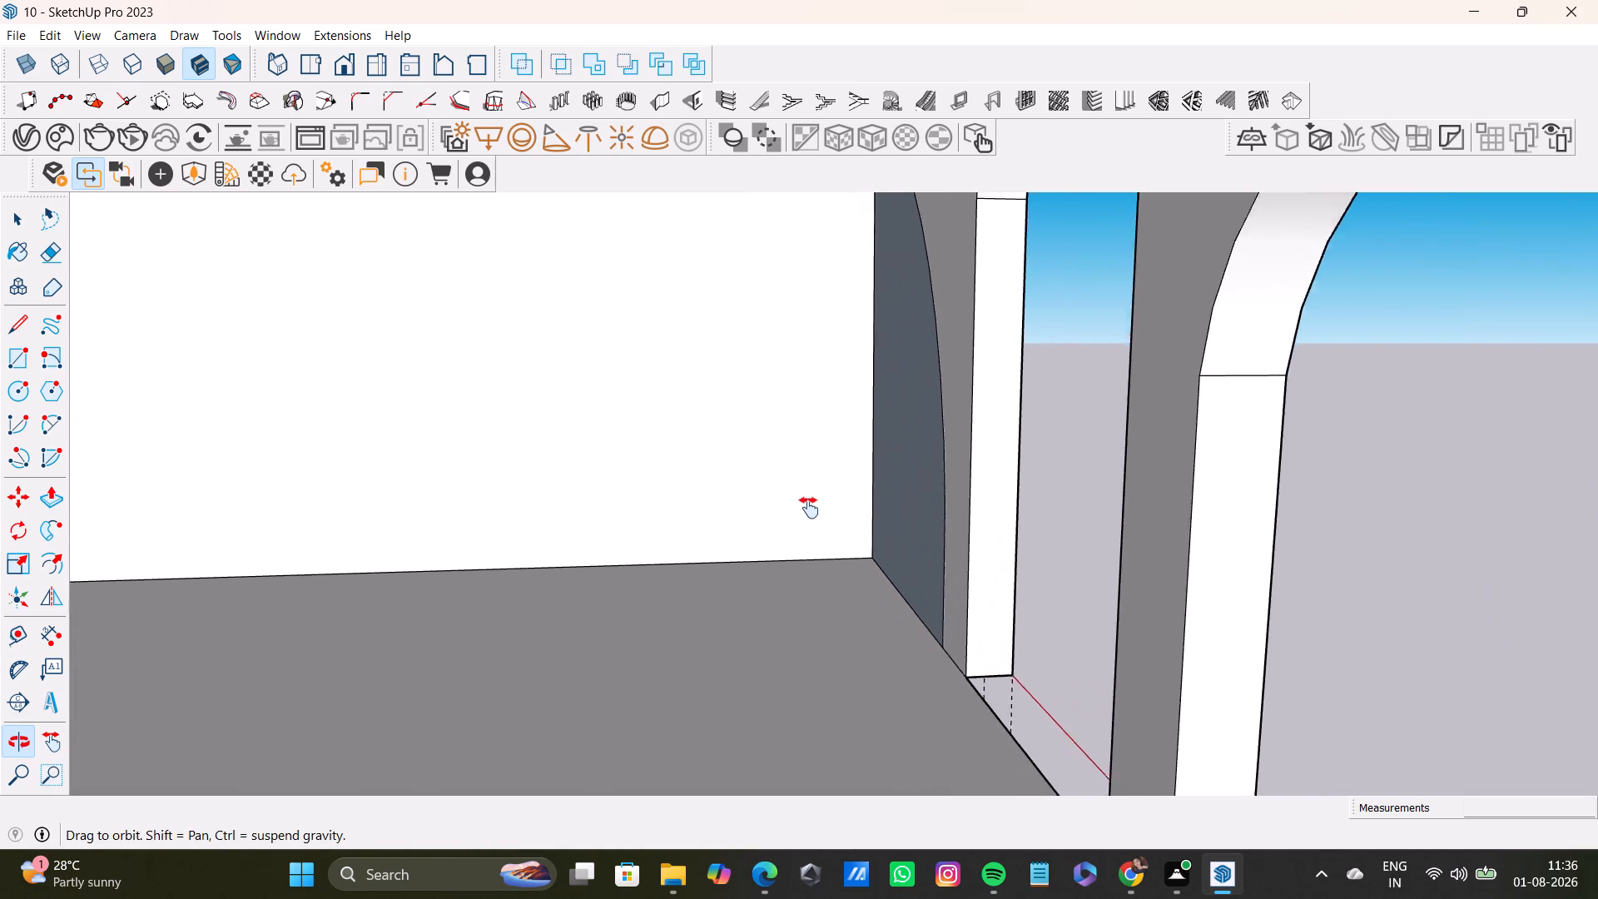
middle_click_drag(809, 508, 829, 511, "shift")
scroll(829, 534, "down", 4)
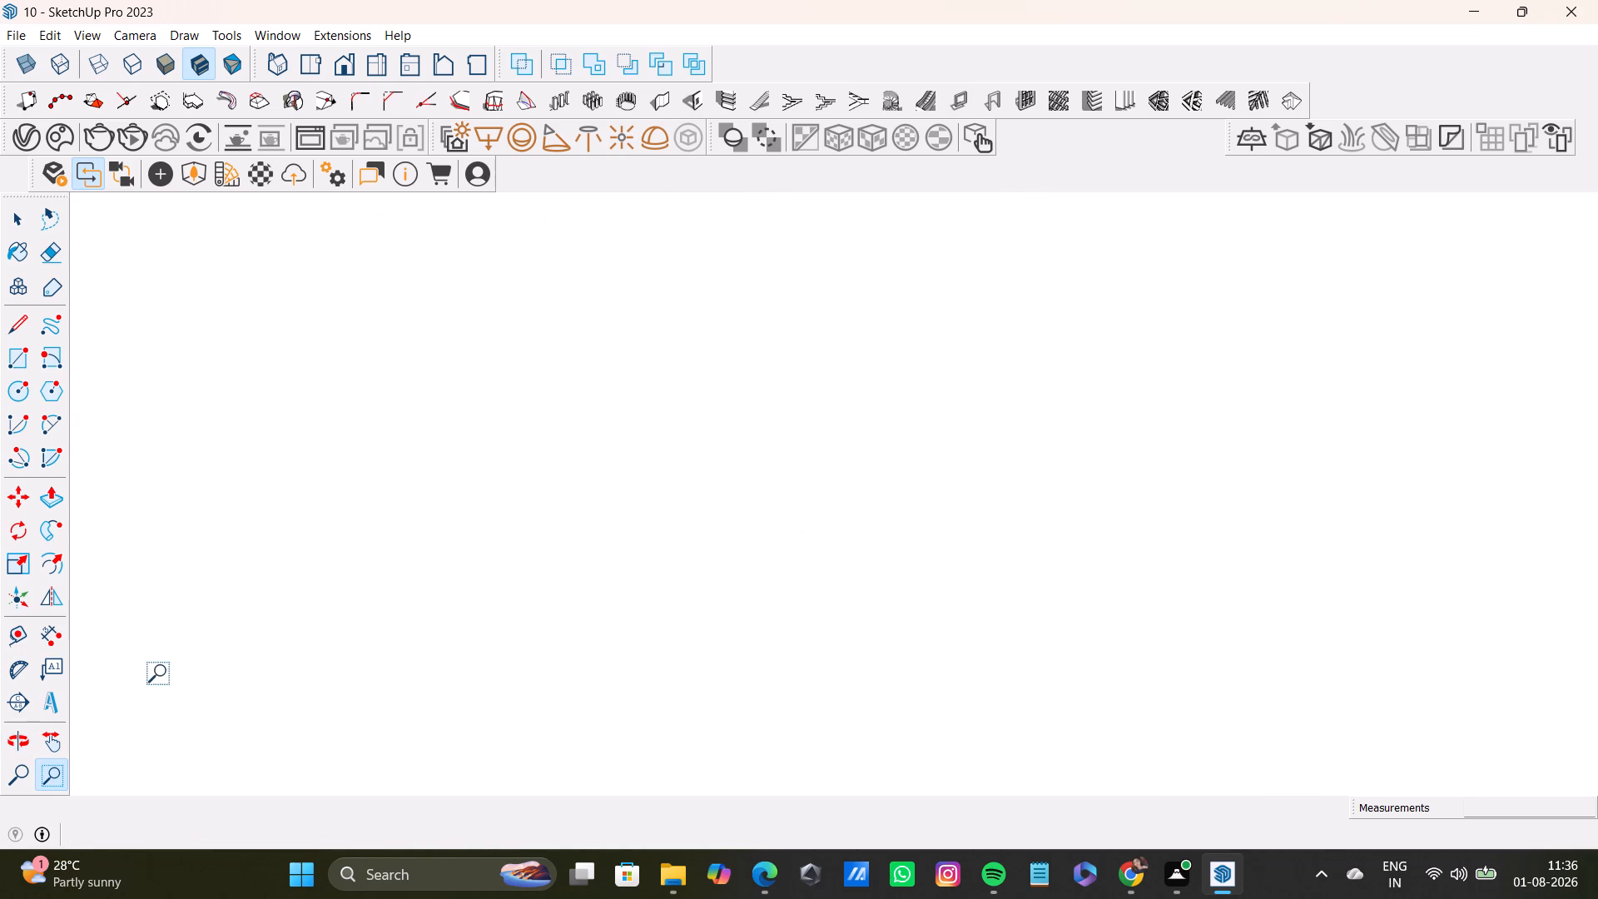
left_click(61, 782)
left_click(16, 774)
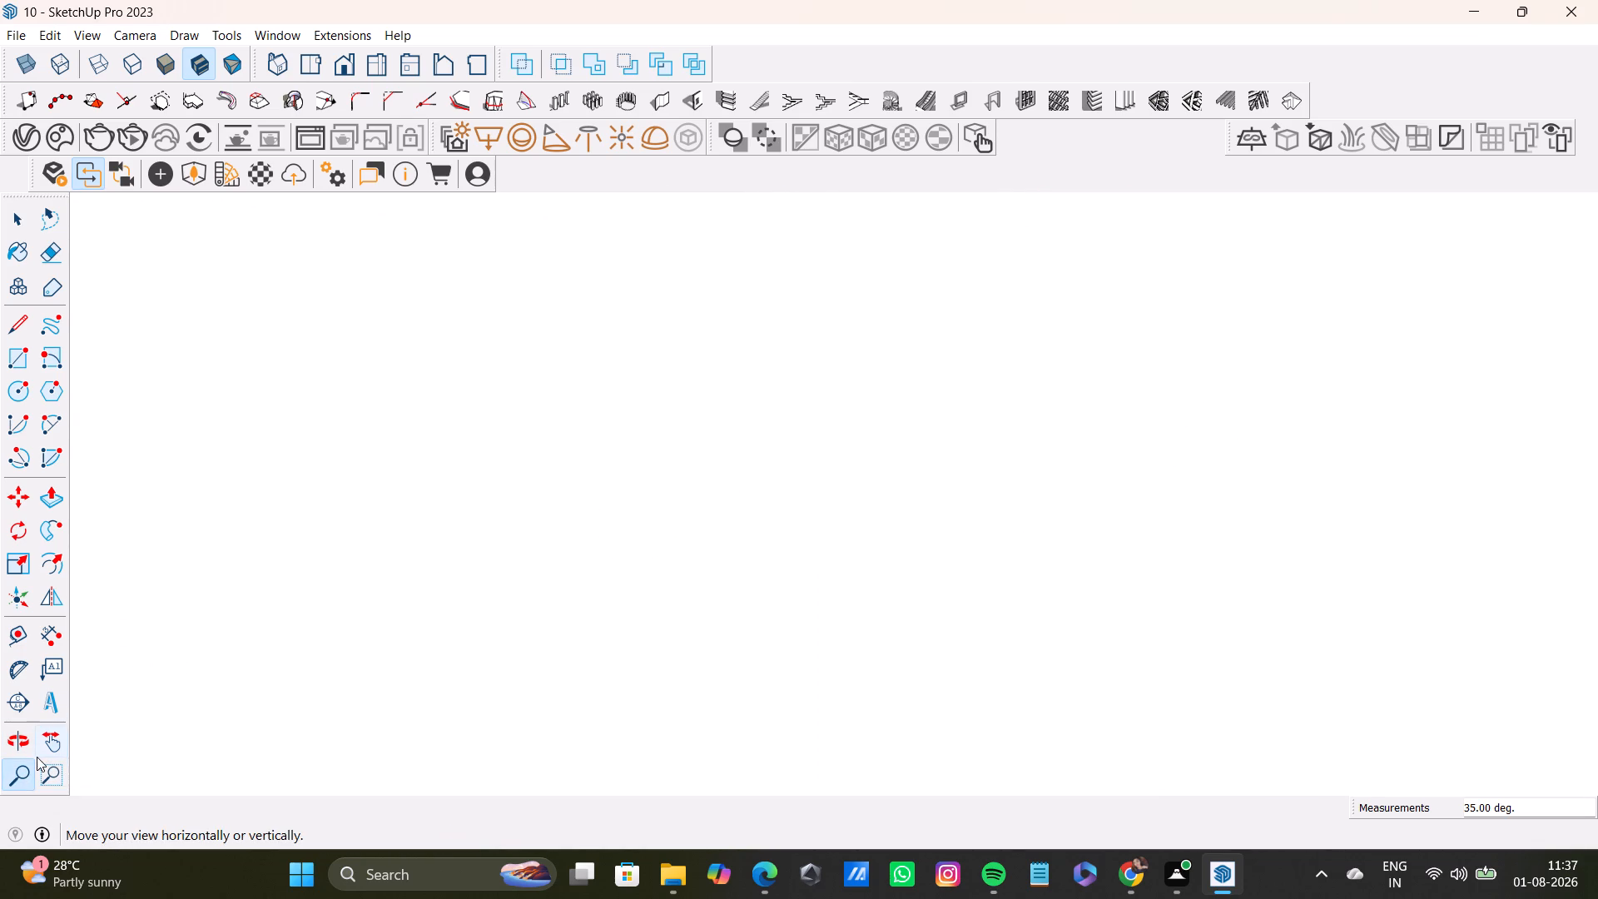
scroll(37, 757, "down", 20)
scroll(37, 757, "down", 5)
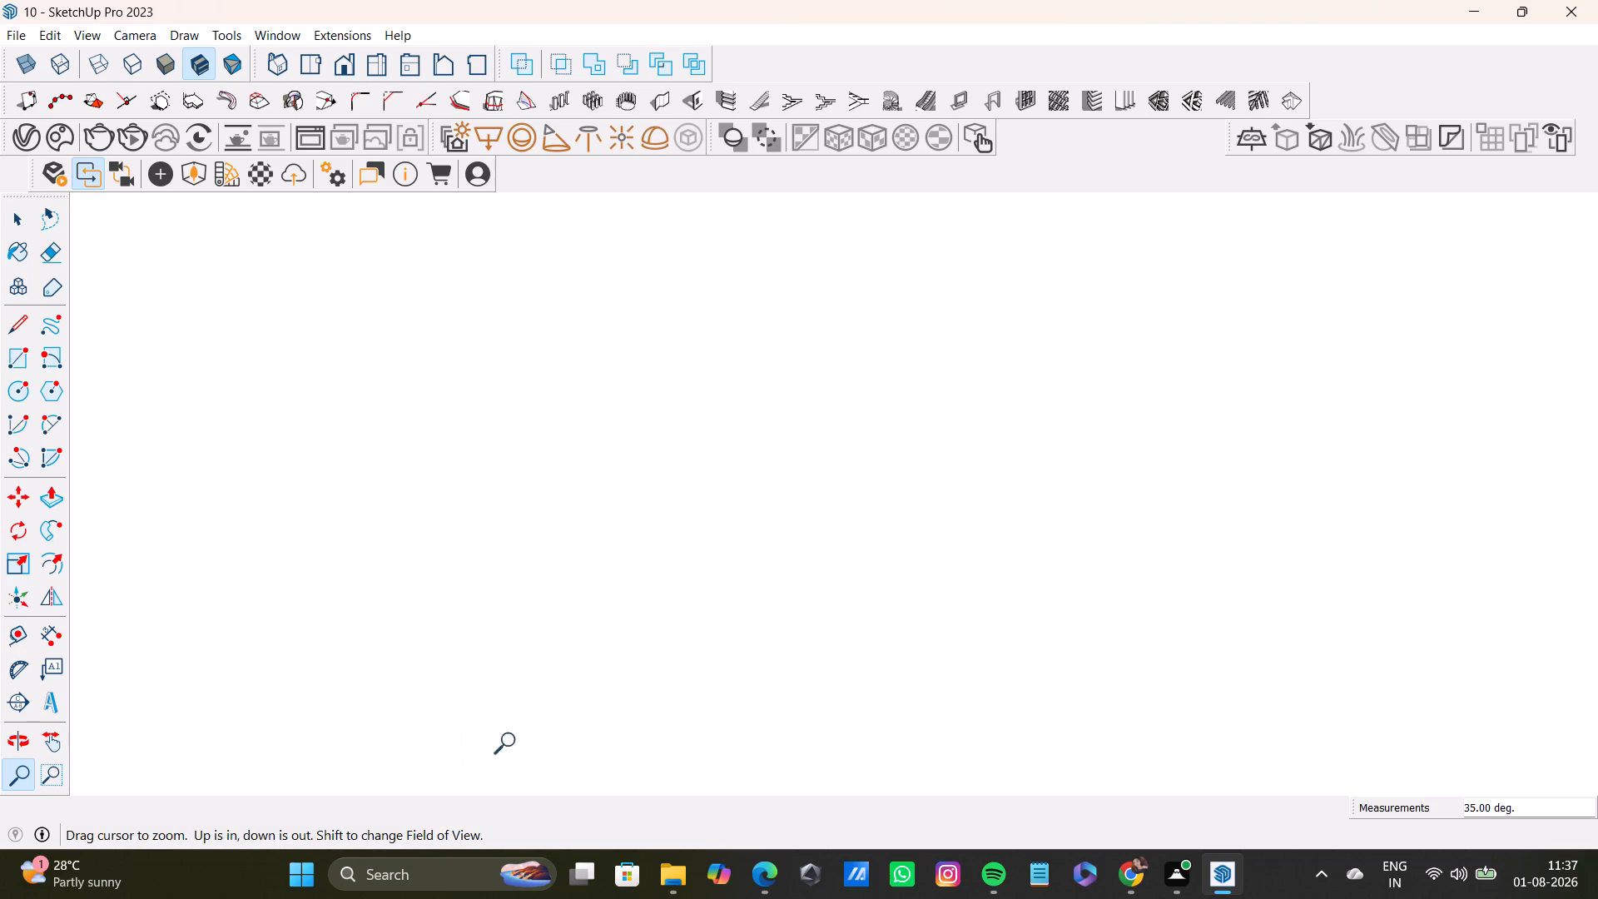
key("space")
scroll(624, 713, "down", 9)
scroll(424, 655, "up", 1)
scroll(394, 655, "down", 13)
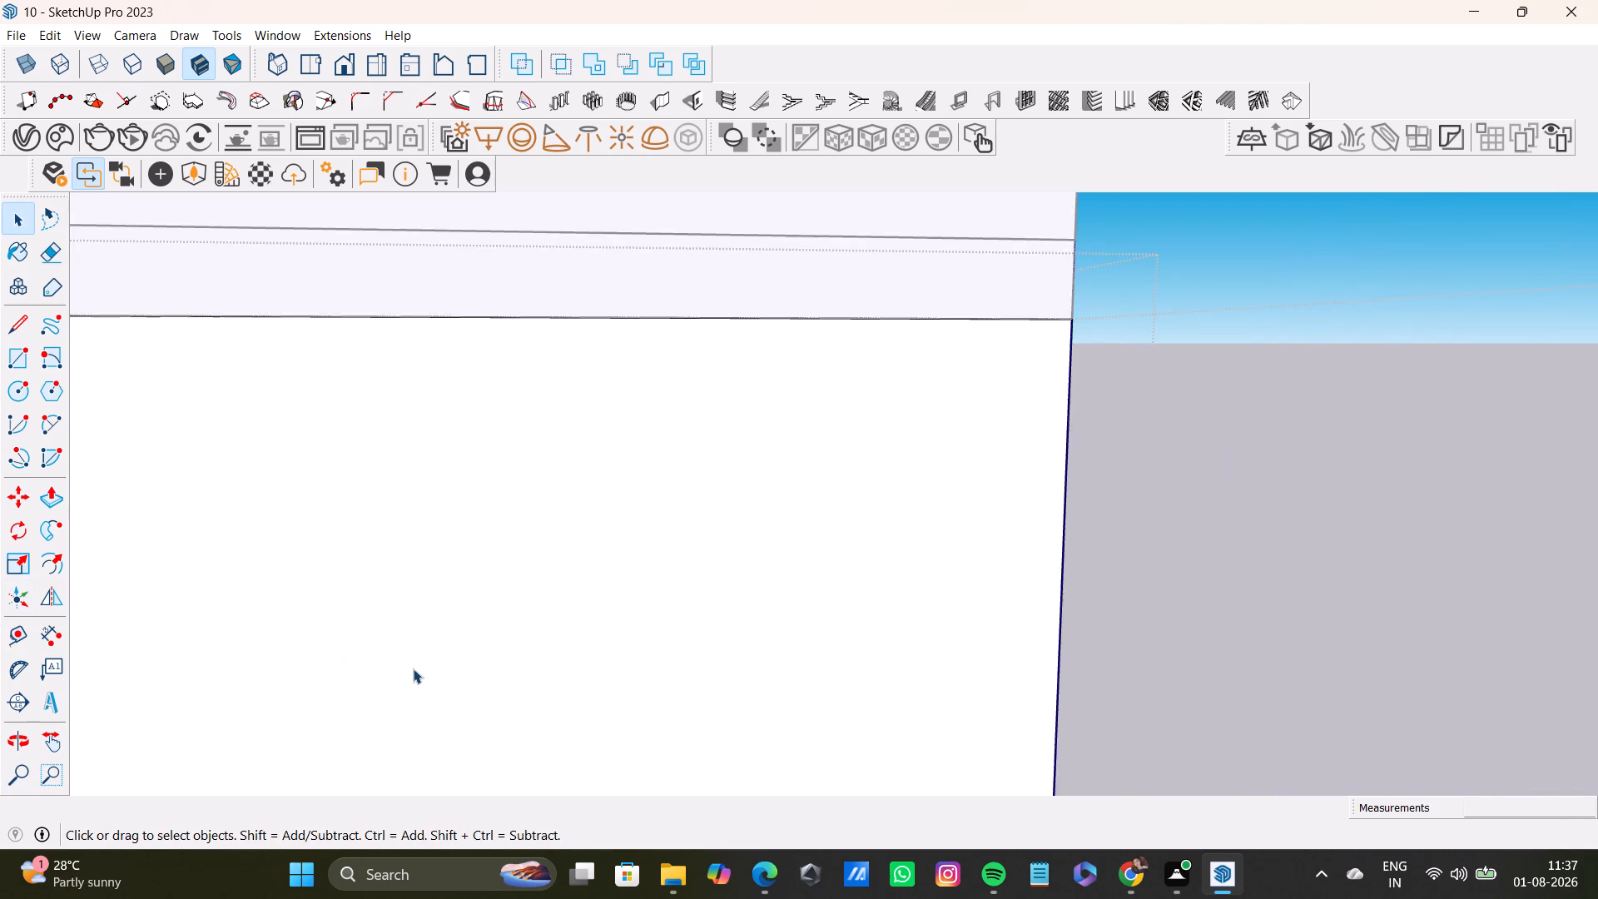
scroll(413, 668, "down", 7)
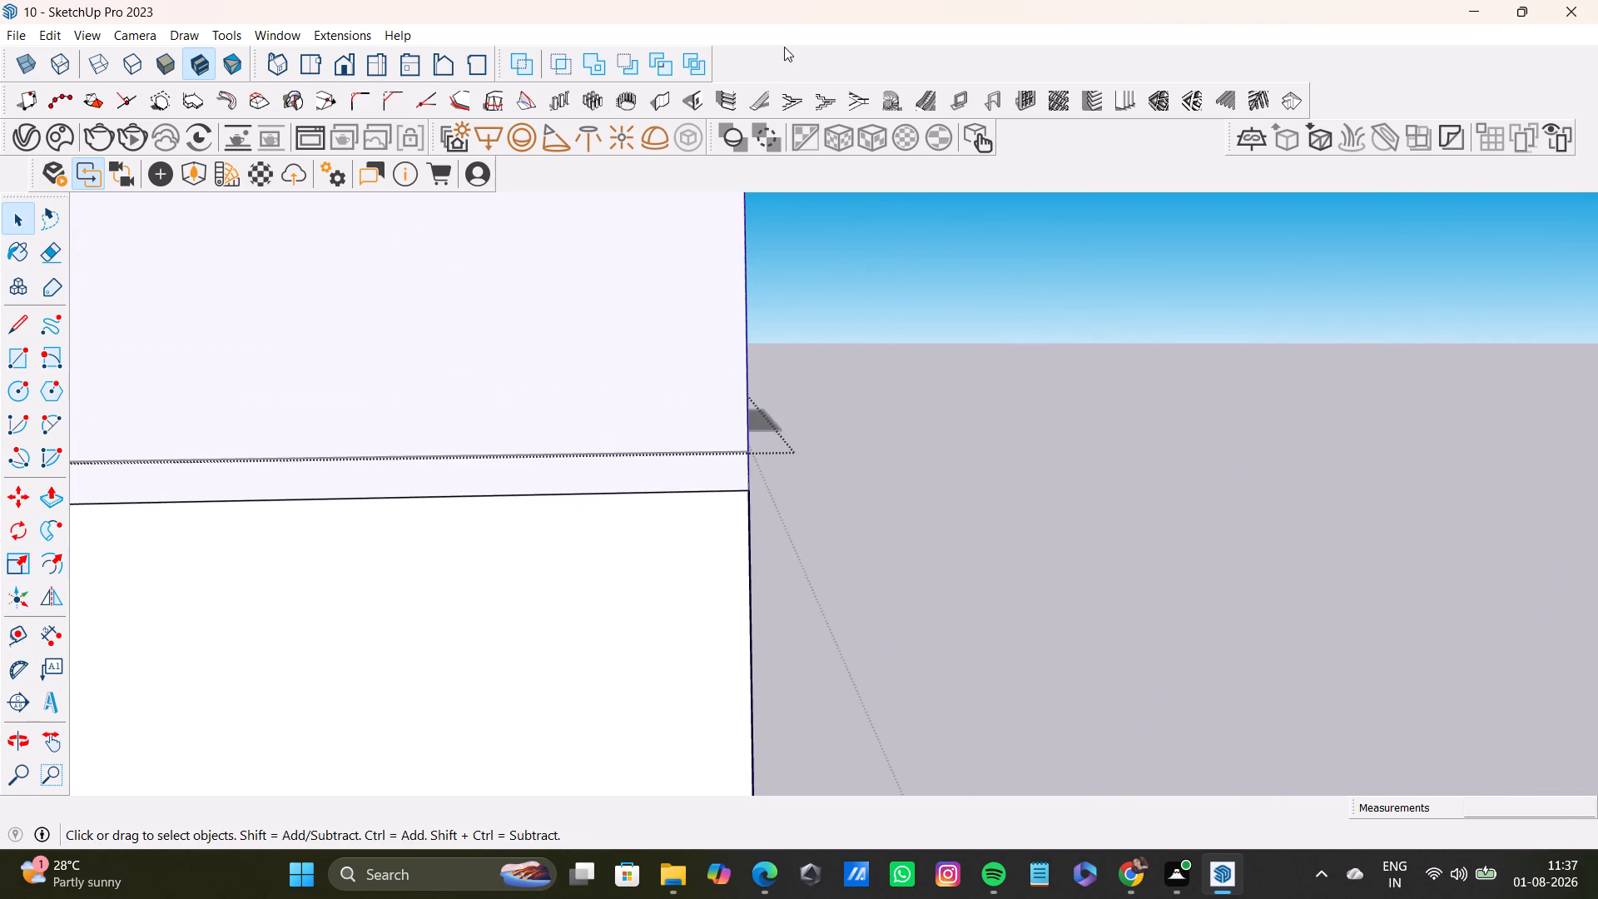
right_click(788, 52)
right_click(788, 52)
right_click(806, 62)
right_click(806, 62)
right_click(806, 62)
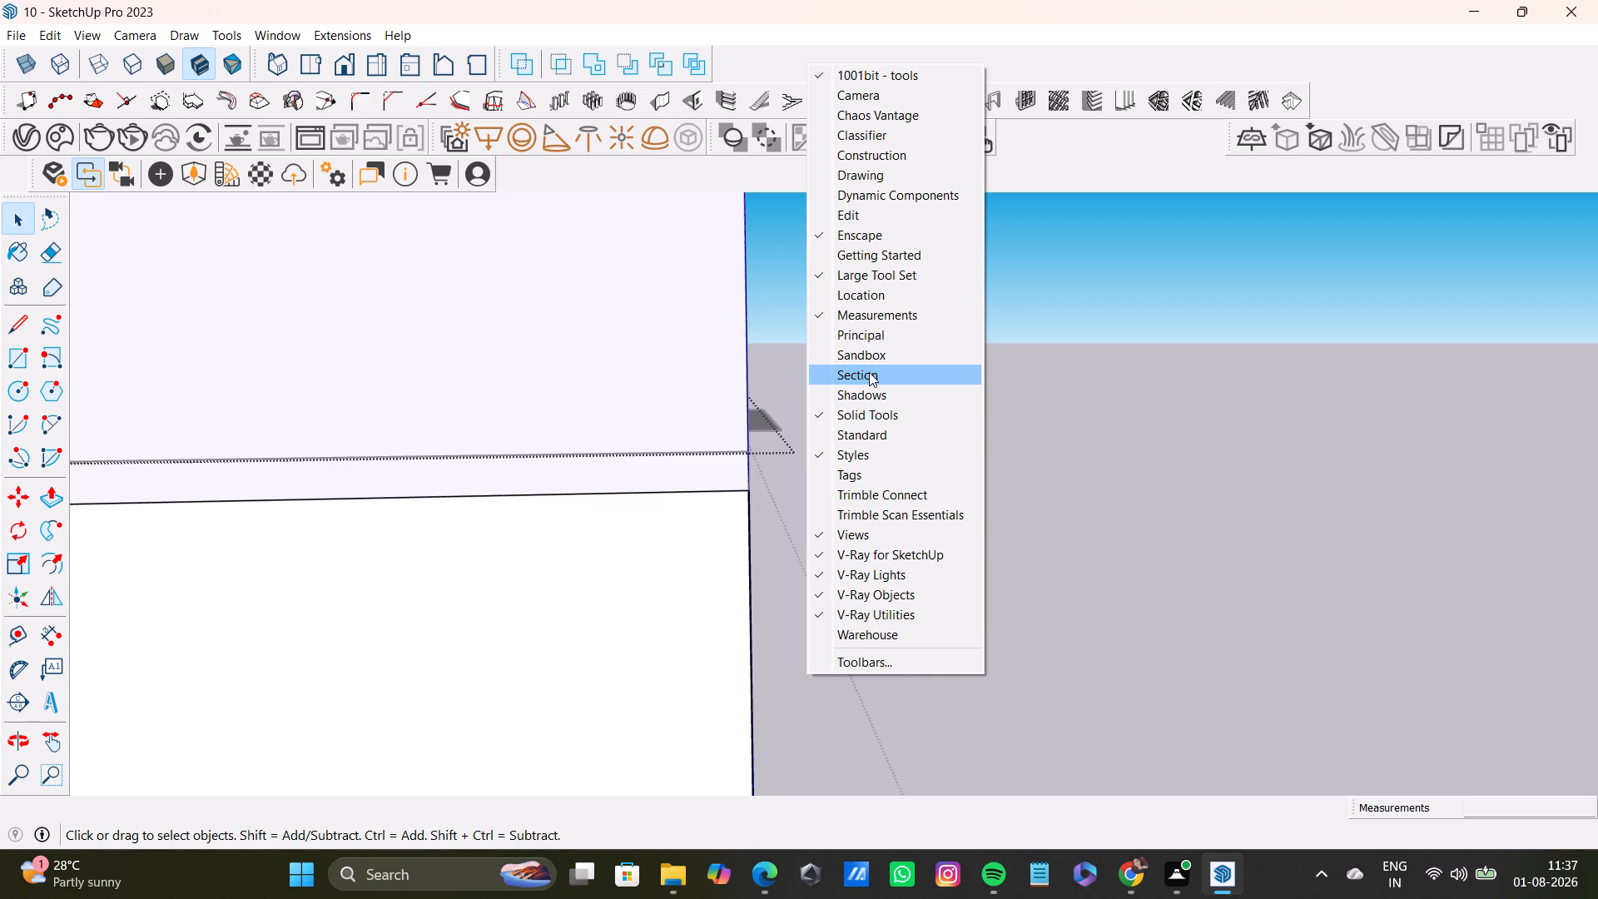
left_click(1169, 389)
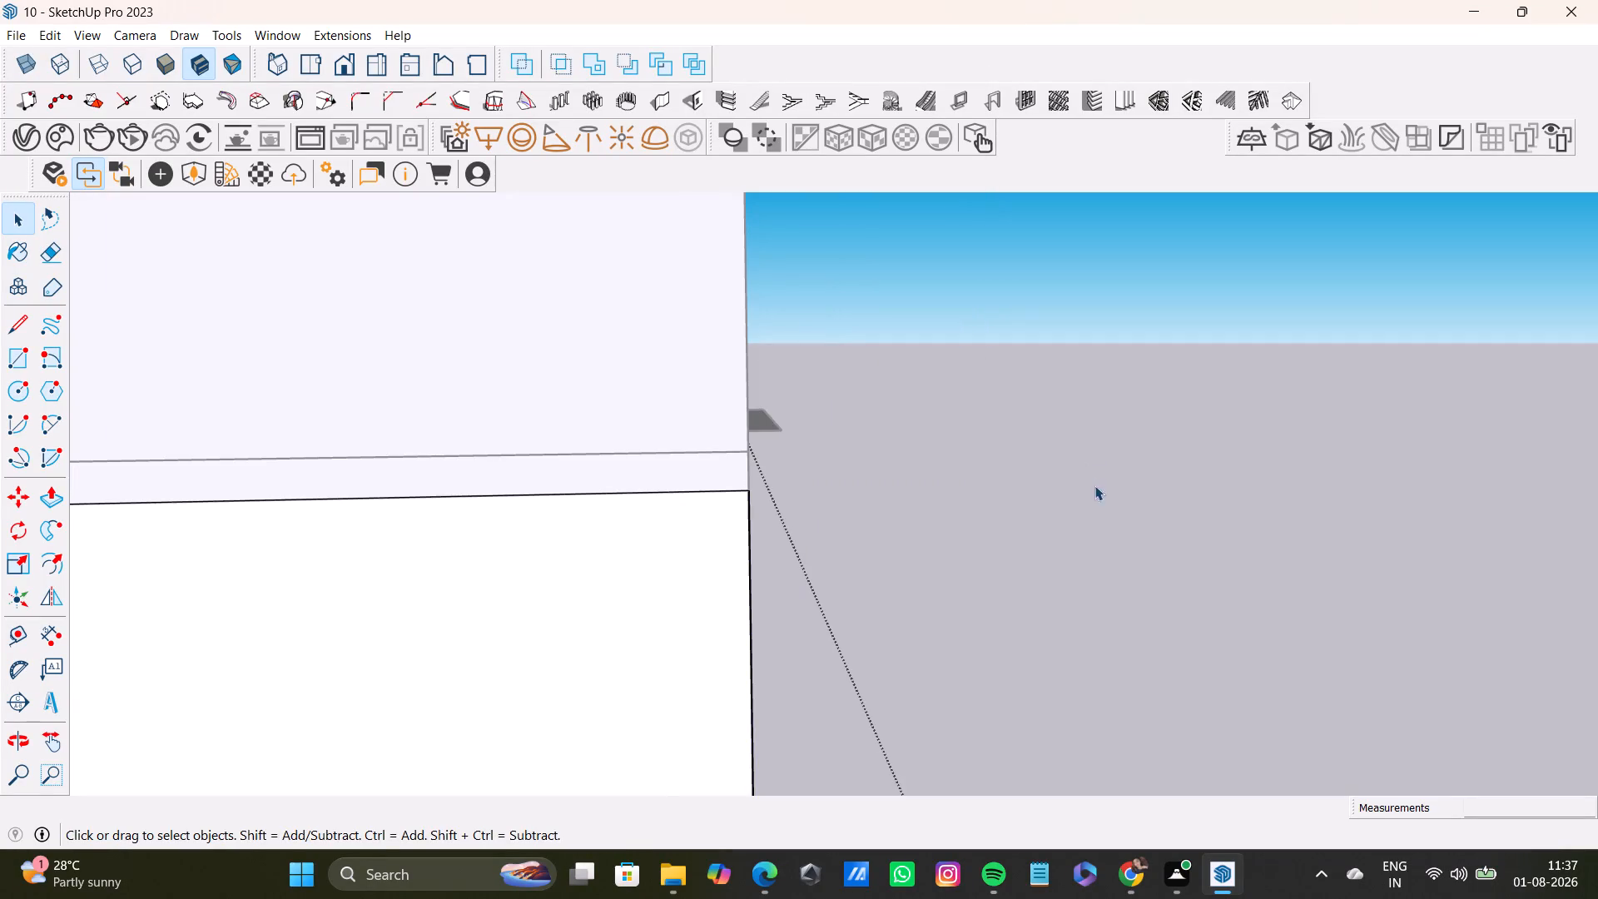
Examine the end half-arch face and the thin wall strip beside it from the front, the side and the interior.
middle_click_drag(1094, 485, 958, 457)
scroll(743, 536, "down", 8)
middle_click_drag(818, 537, 757, 545)
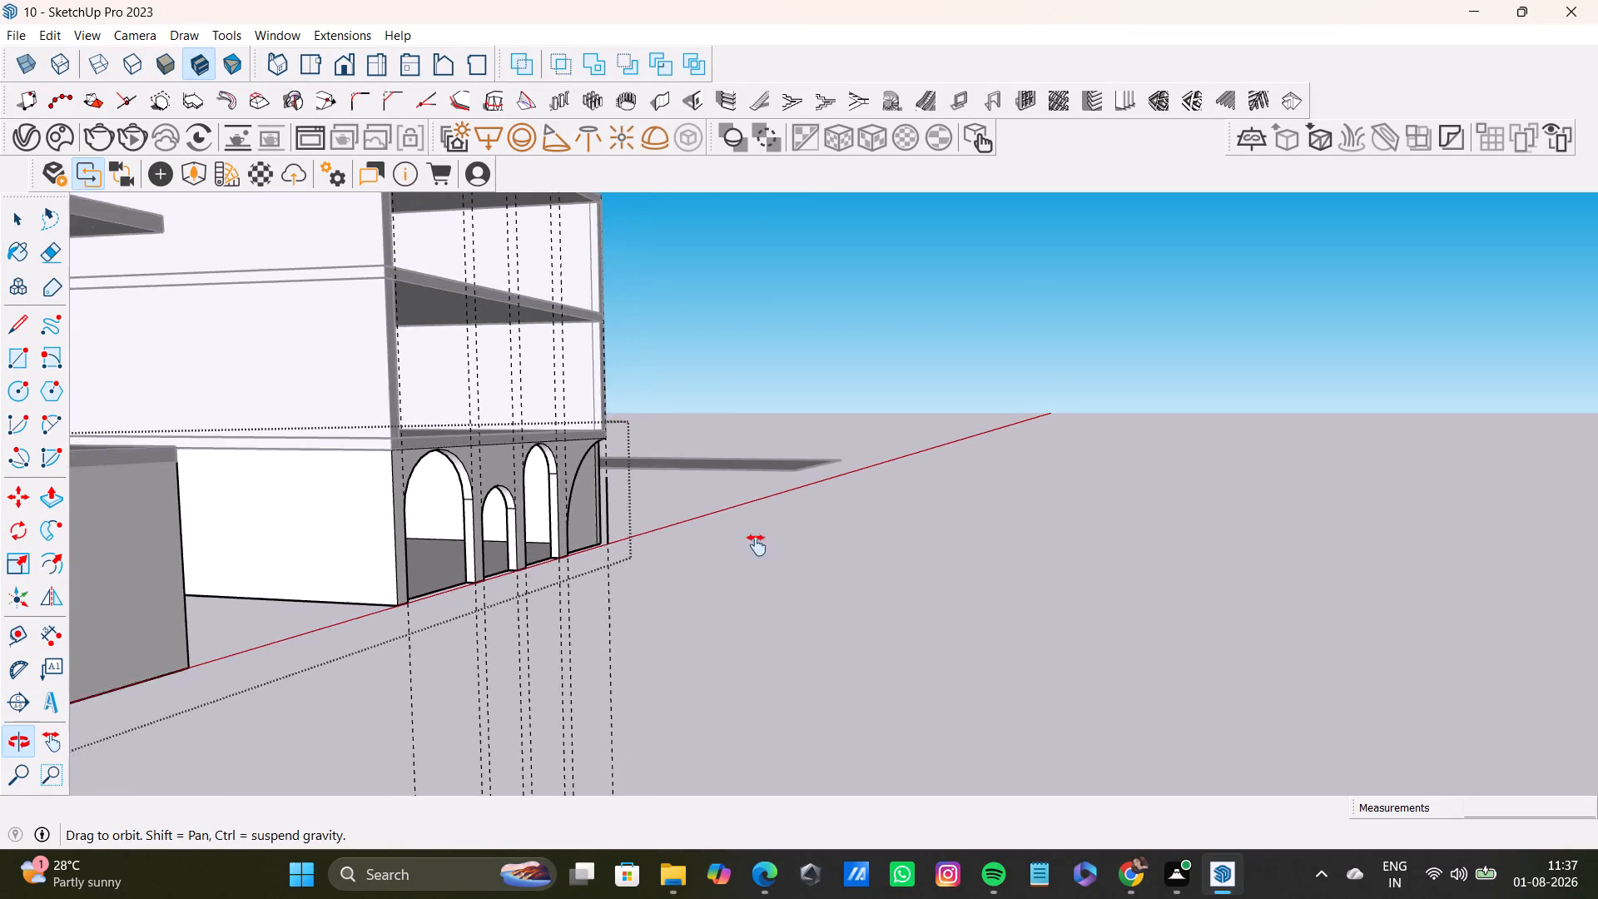
middle_click_drag(757, 545, 682, 552)
middle_click_drag(739, 555, 414, 586)
scroll(595, 477, "up", 3)
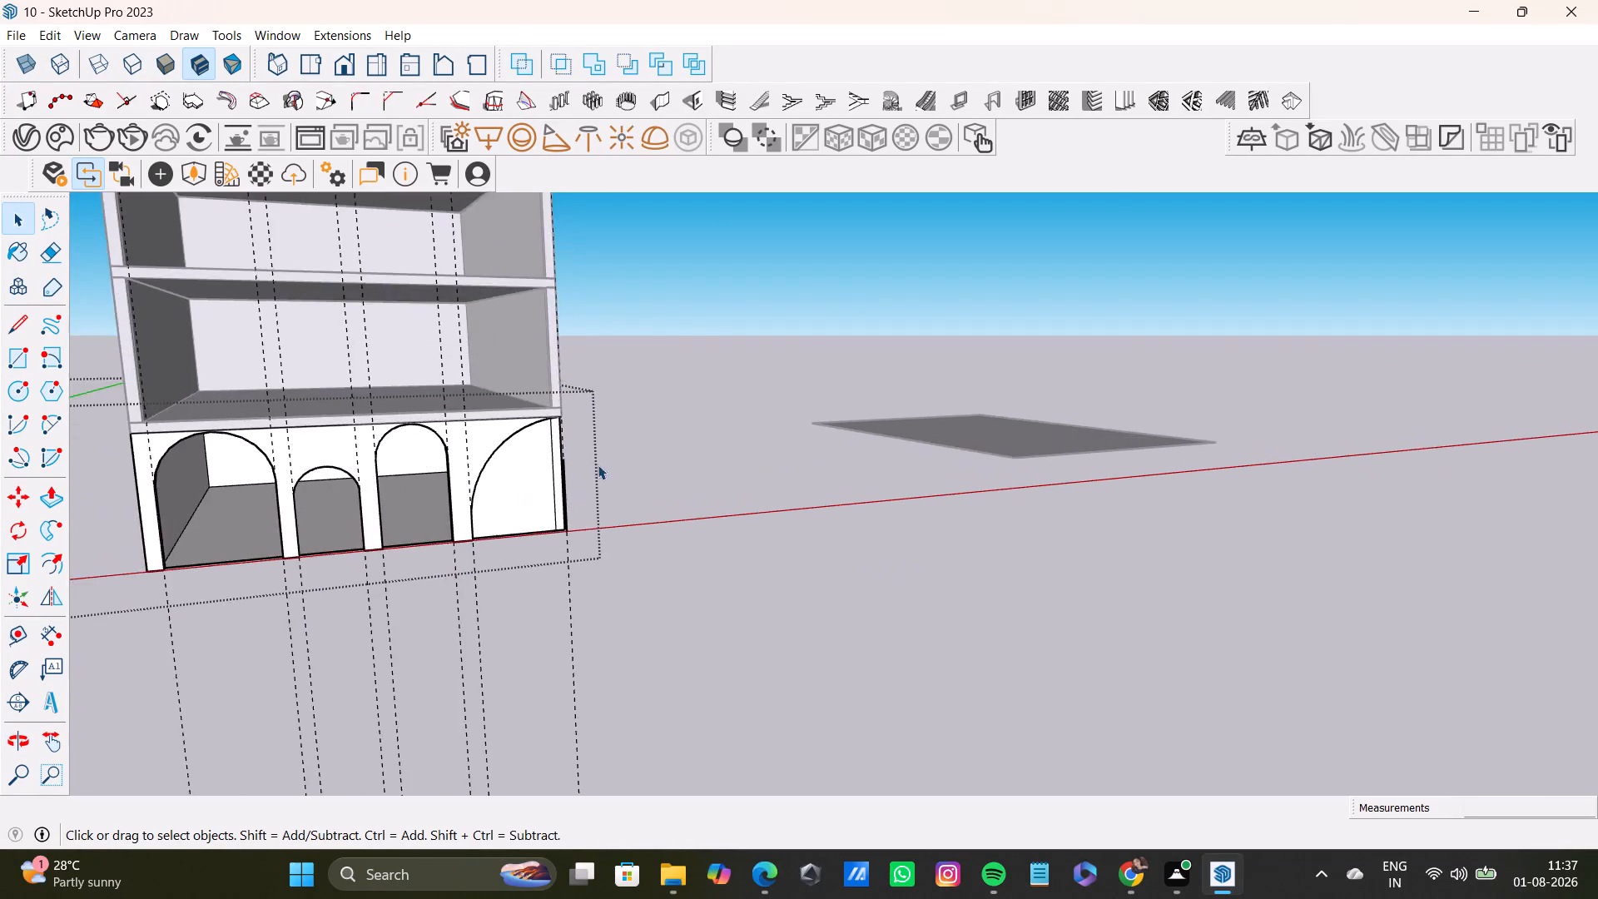
scroll(598, 464, "up", 9)
middle_click_drag(540, 510, 812, 491)
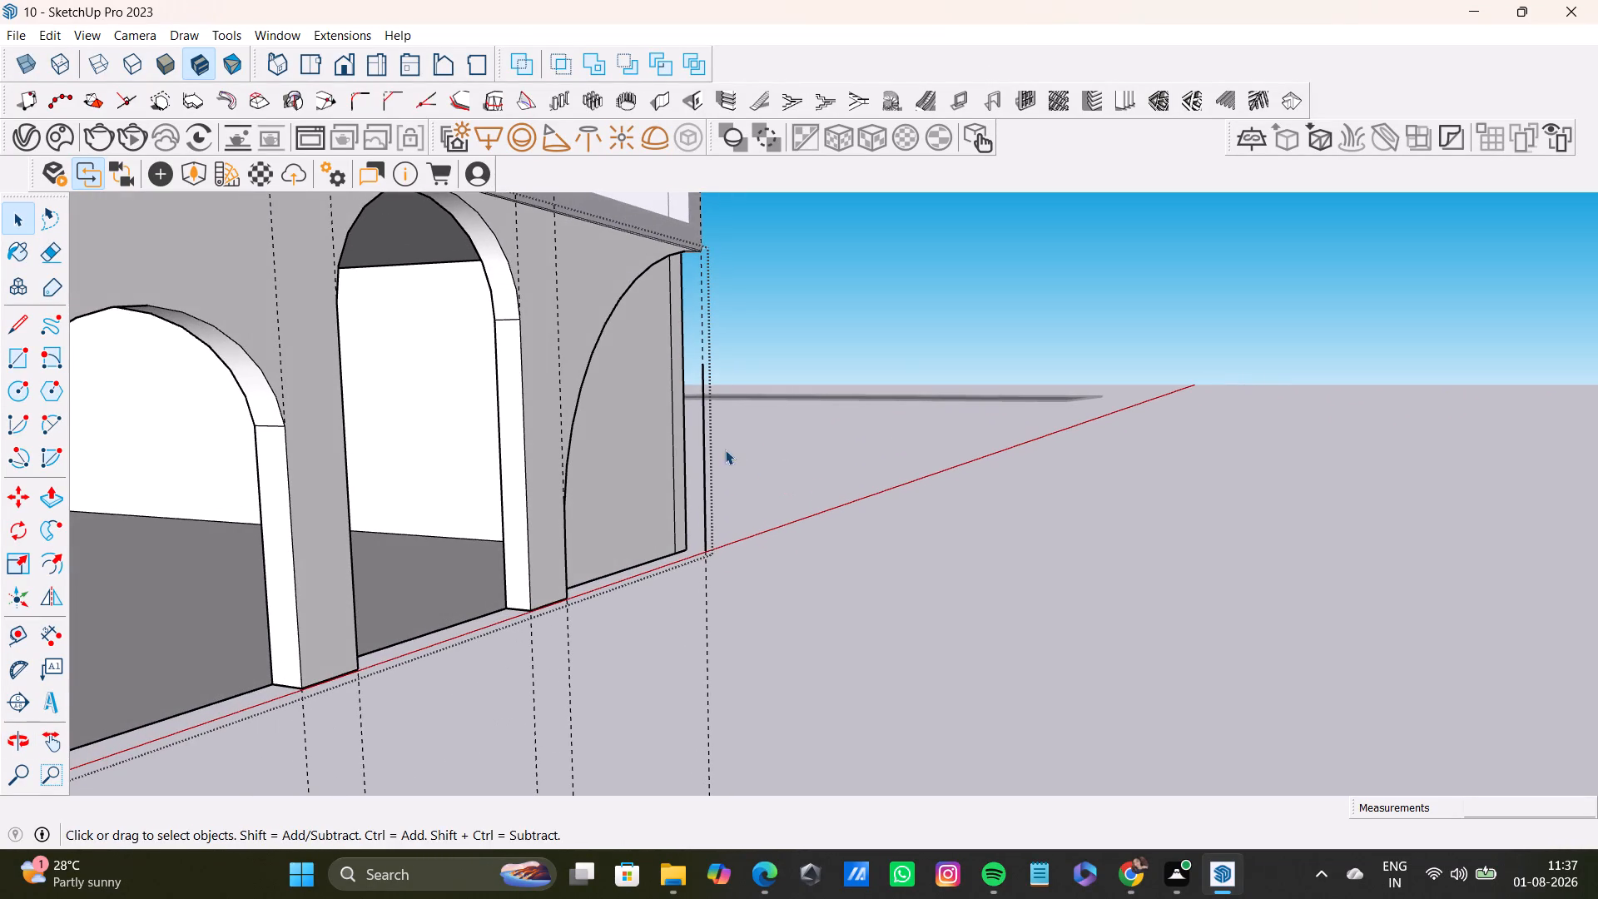
scroll(618, 479, "down", 5)
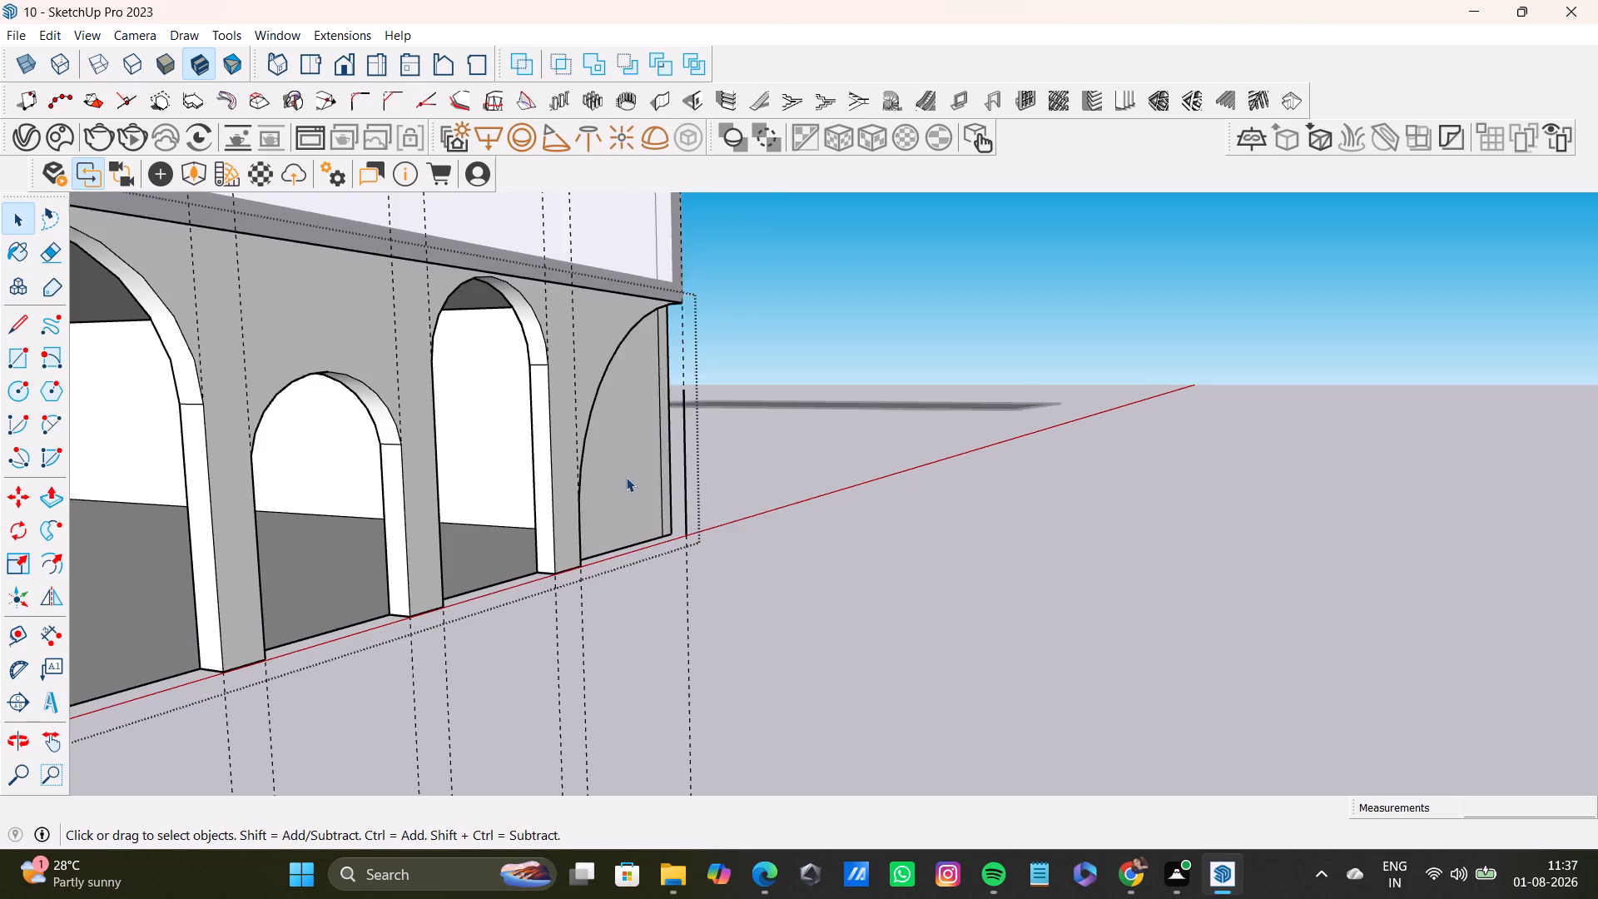
scroll(626, 477, "down", 1)
middle_click_drag(631, 472, 561, 439)
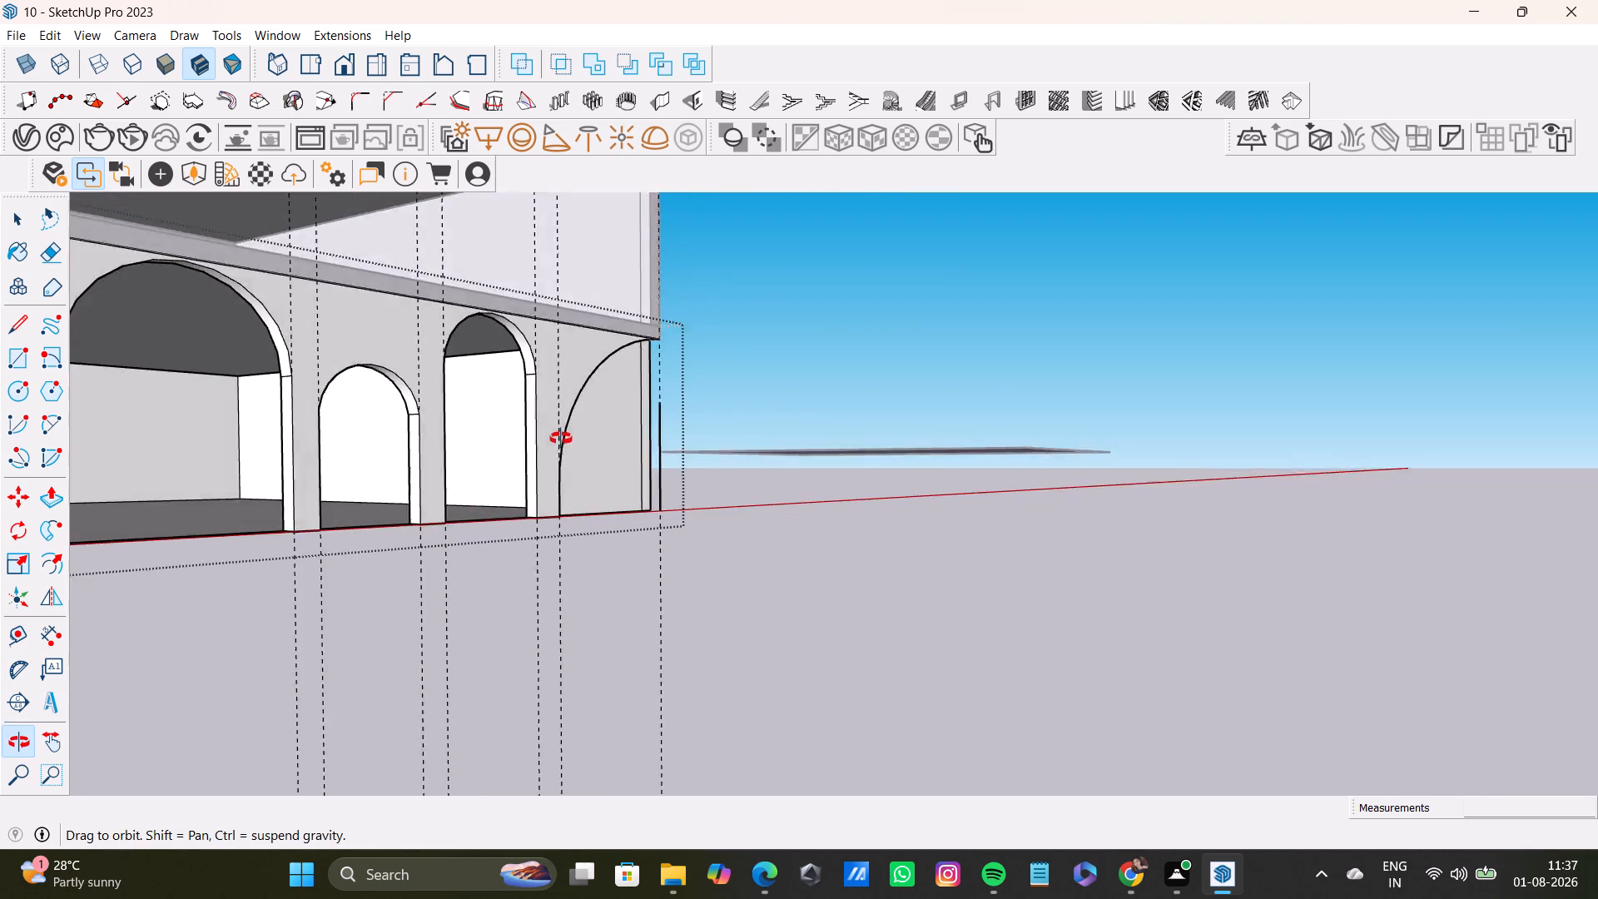
middle_click_drag(561, 439, 421, 455)
middle_click_drag(697, 441, 561, 505)
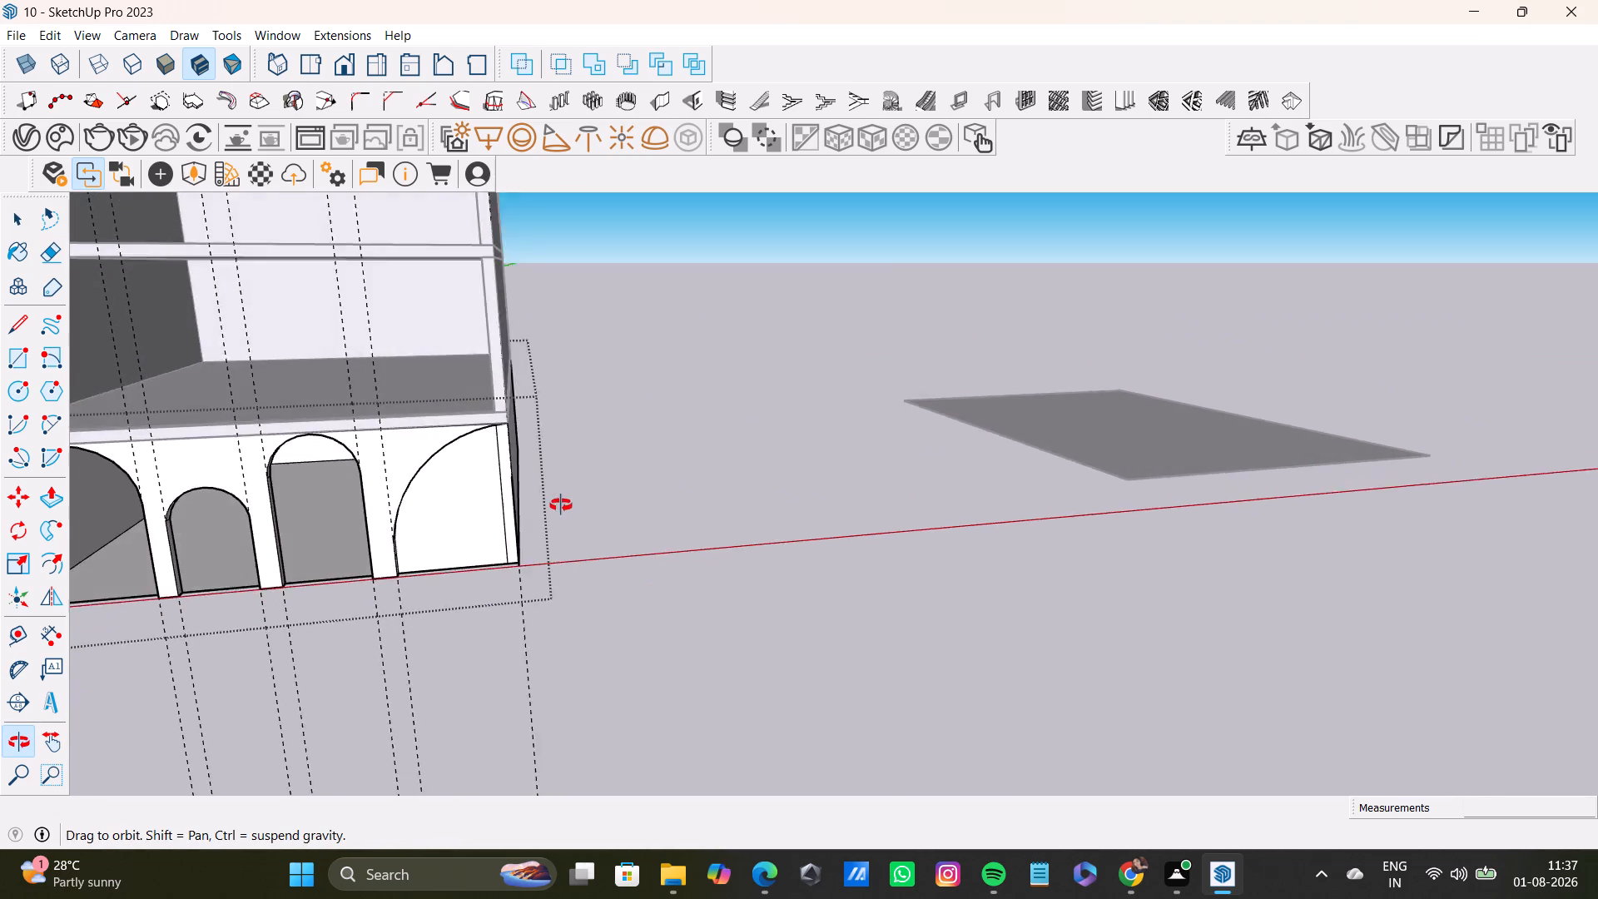
middle_click_drag(561, 505, 573, 481)
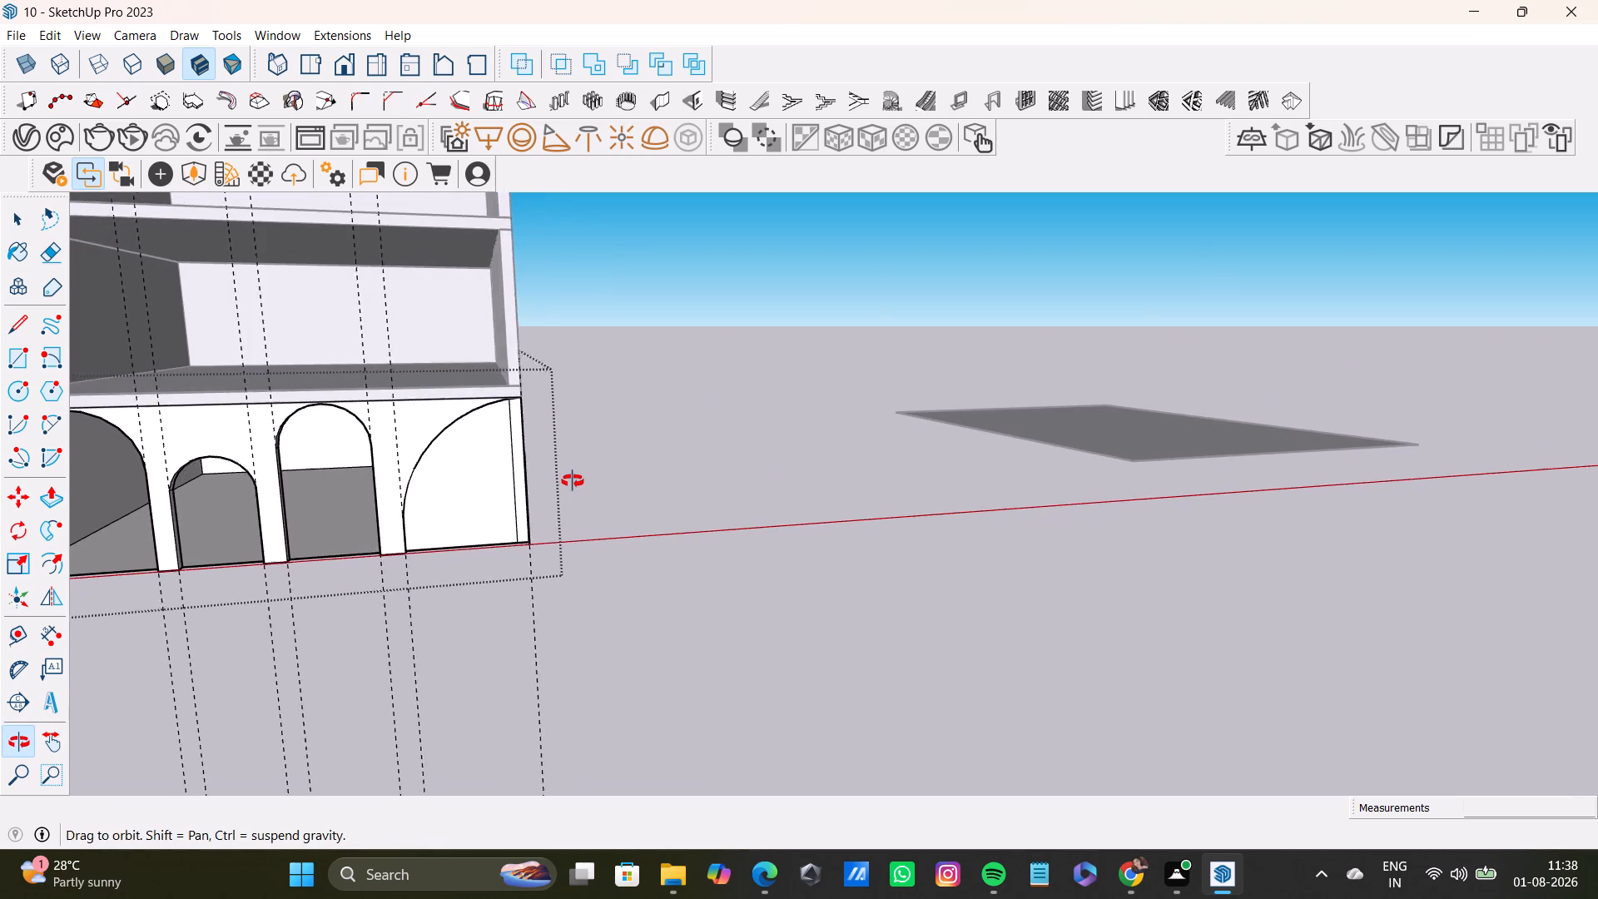
middle_click_drag(573, 481, 795, 449)
scroll(694, 450, "up", 2)
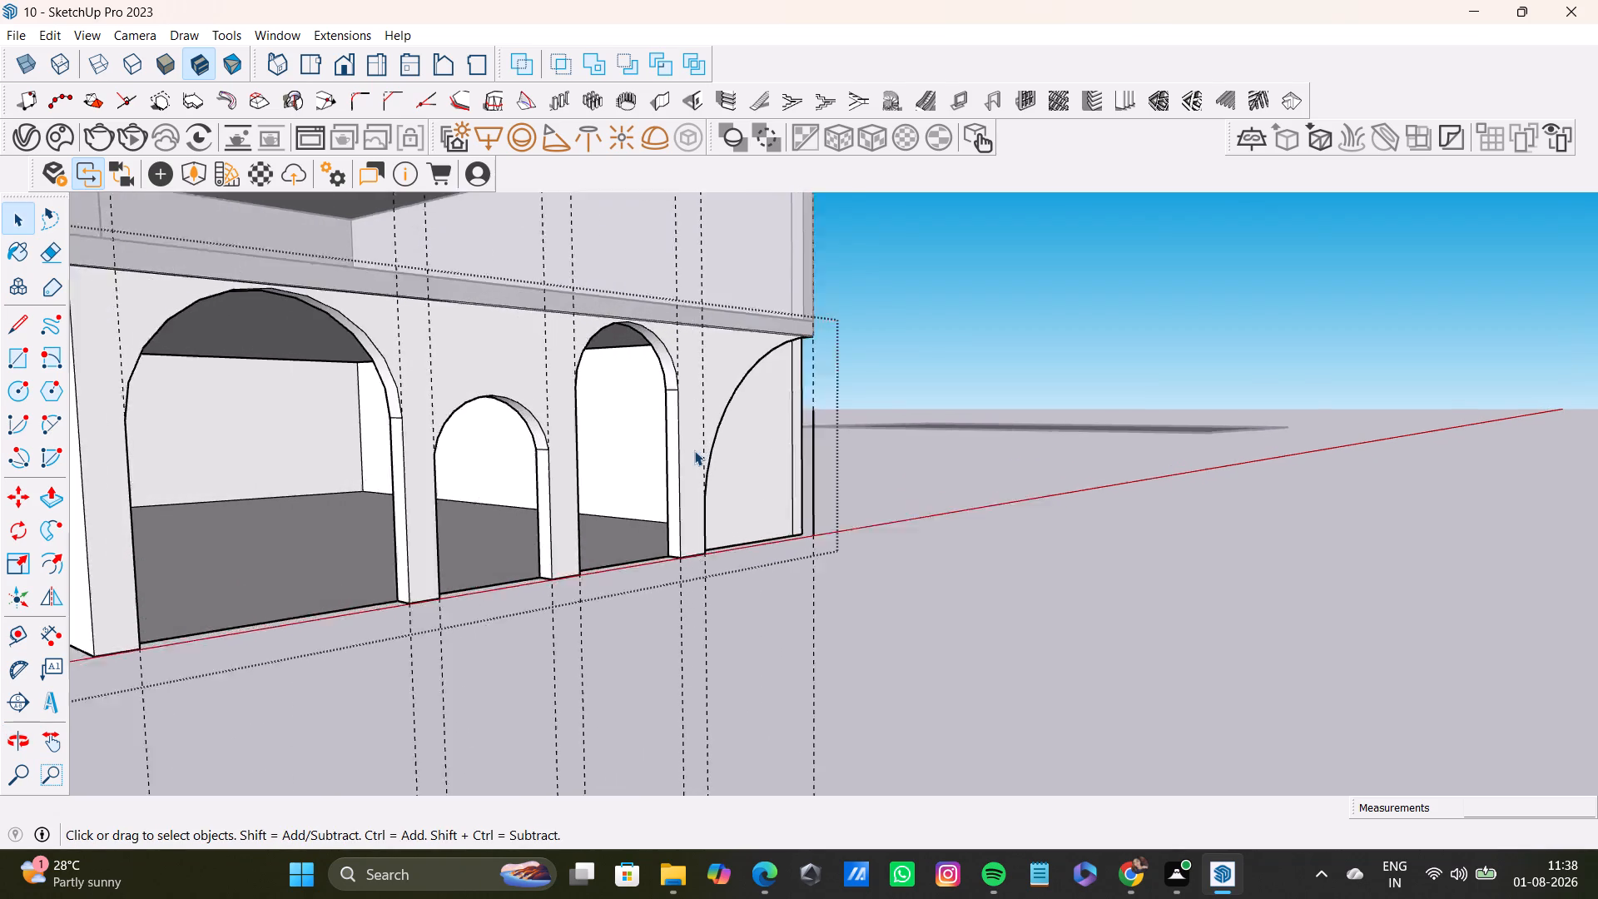
scroll(694, 450, "up", 9)
middle_click_drag(560, 442, 707, 461)
scroll(652, 443, "down", 1)
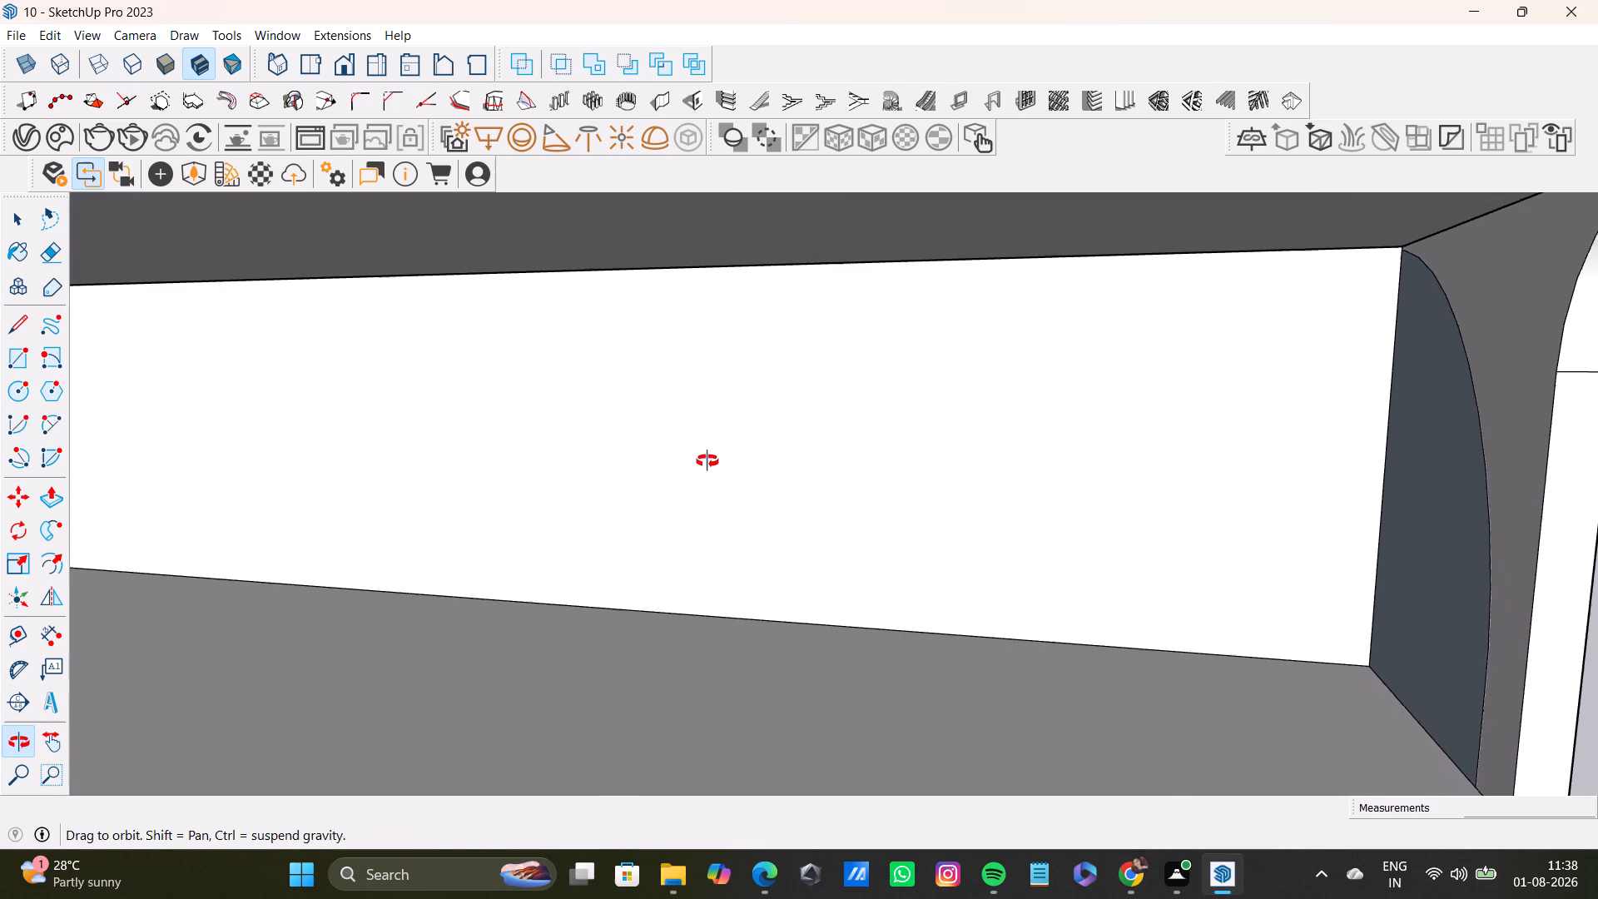
middle_click_drag(707, 461, 710, 461)
scroll(696, 459, "down", 3)
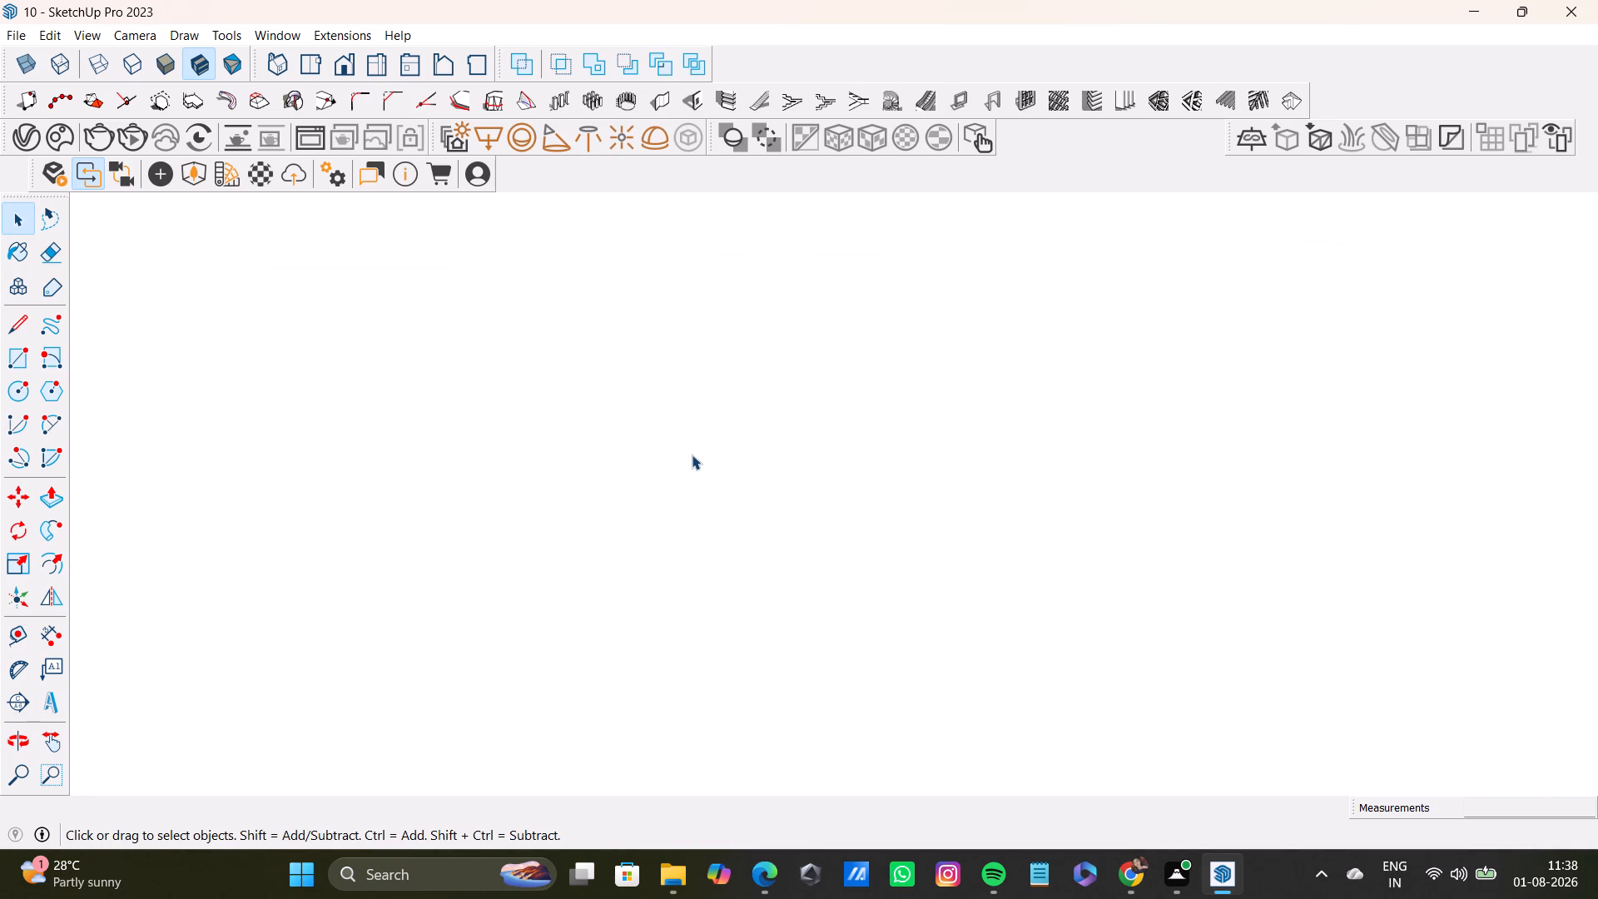
Undo one more earlier edit.
key("ctrl+z")
Examine the ground-floor arcade's front, focusing on the end half-arch face and the outer edge beside it.
scroll(676, 469, "down", 20)
scroll(676, 469, "down", 7)
middle_click_drag(862, 544, 861, 544)
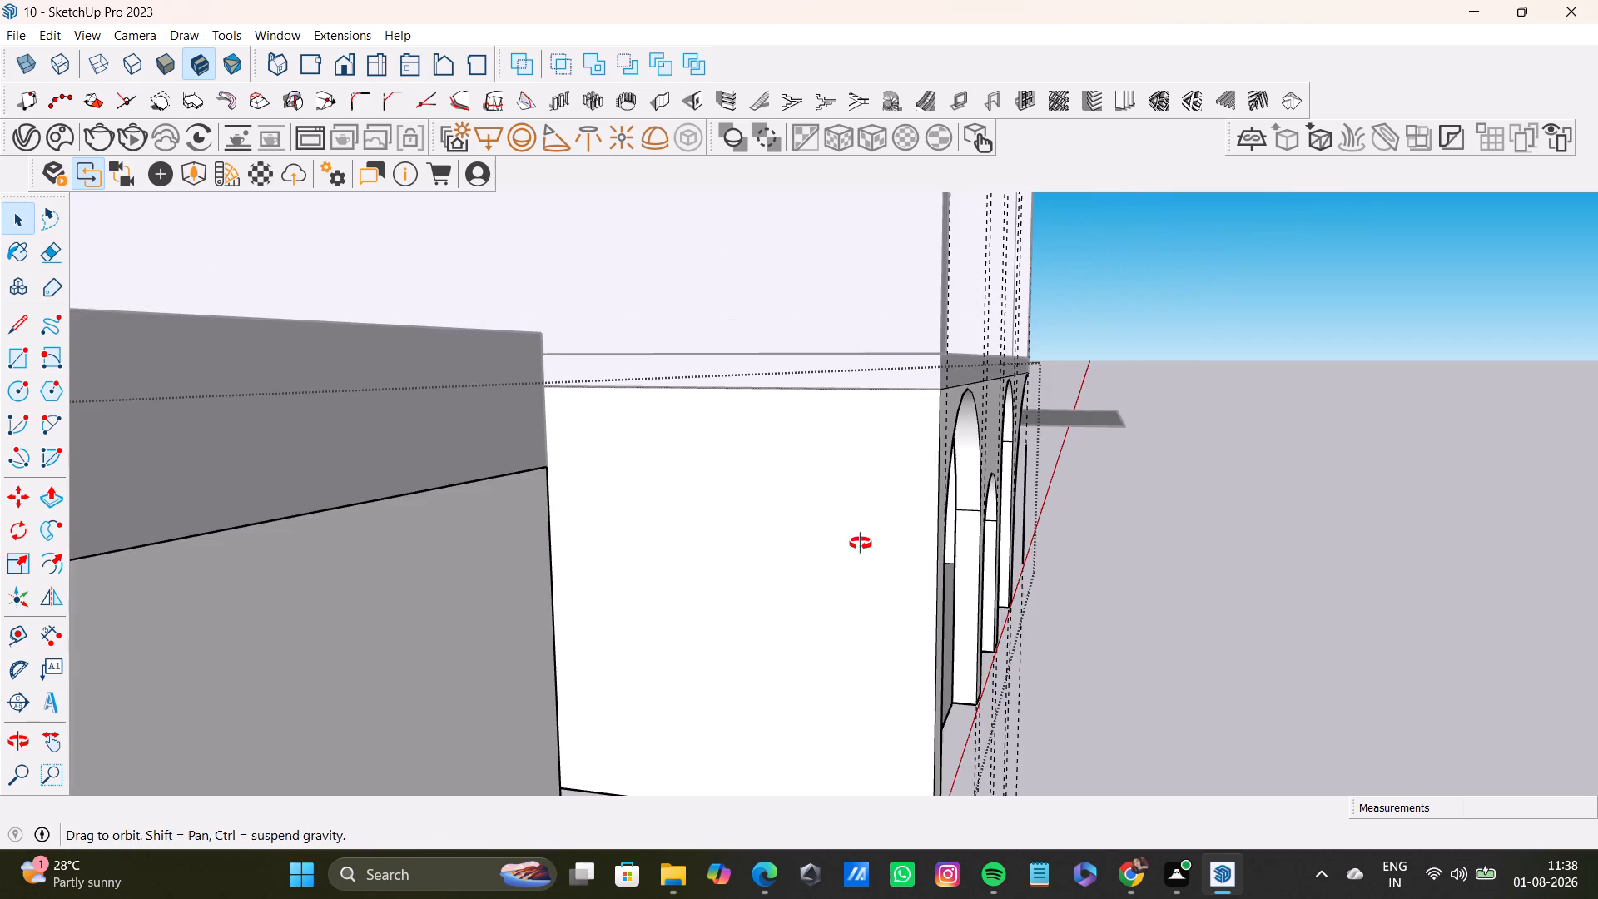
middle_click_drag(861, 544, 757, 519)
middle_click_drag(994, 528, 731, 469, "shift")
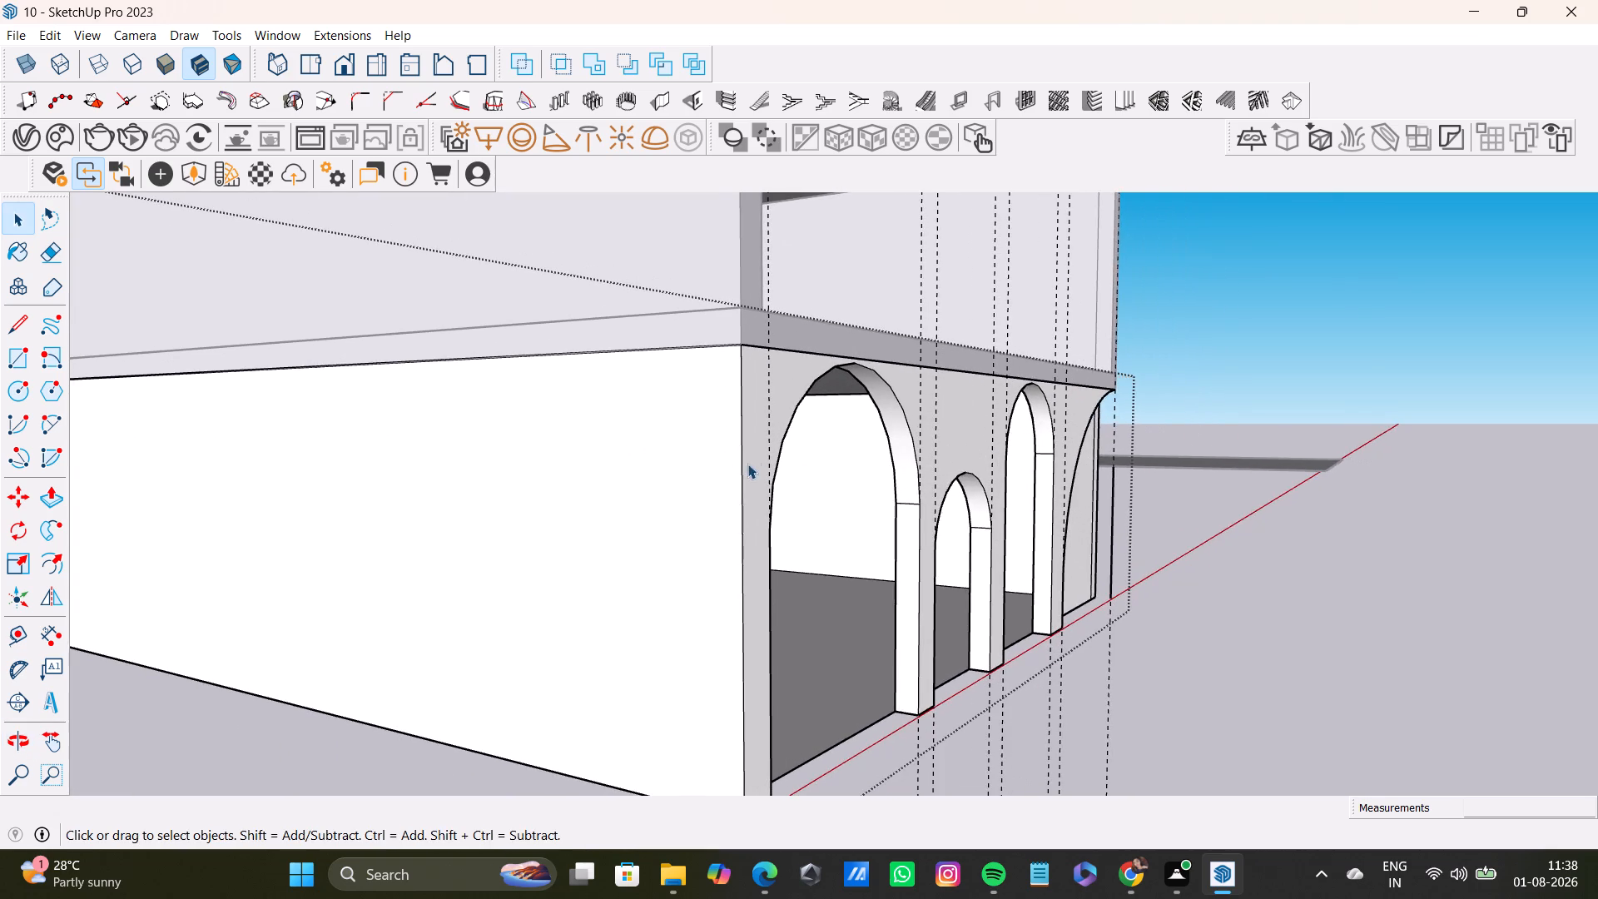
scroll(806, 464, "up", 1)
scroll(926, 477, "up", 3)
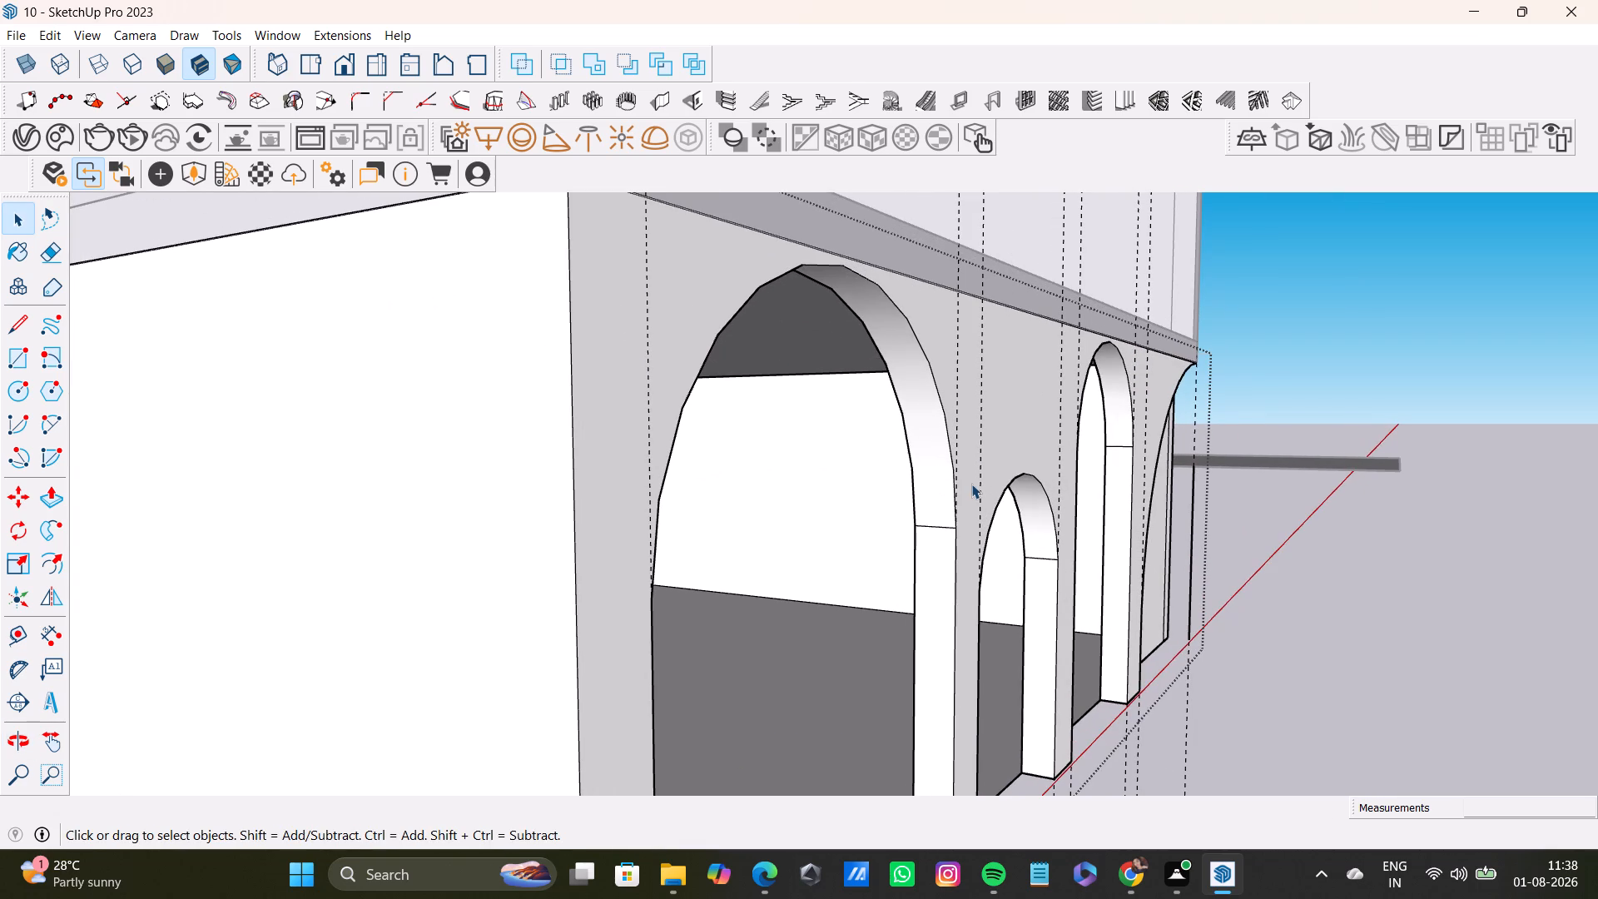
middle_click_drag(944, 484, 687, 420, "shift")
scroll(955, 452, "up", 1)
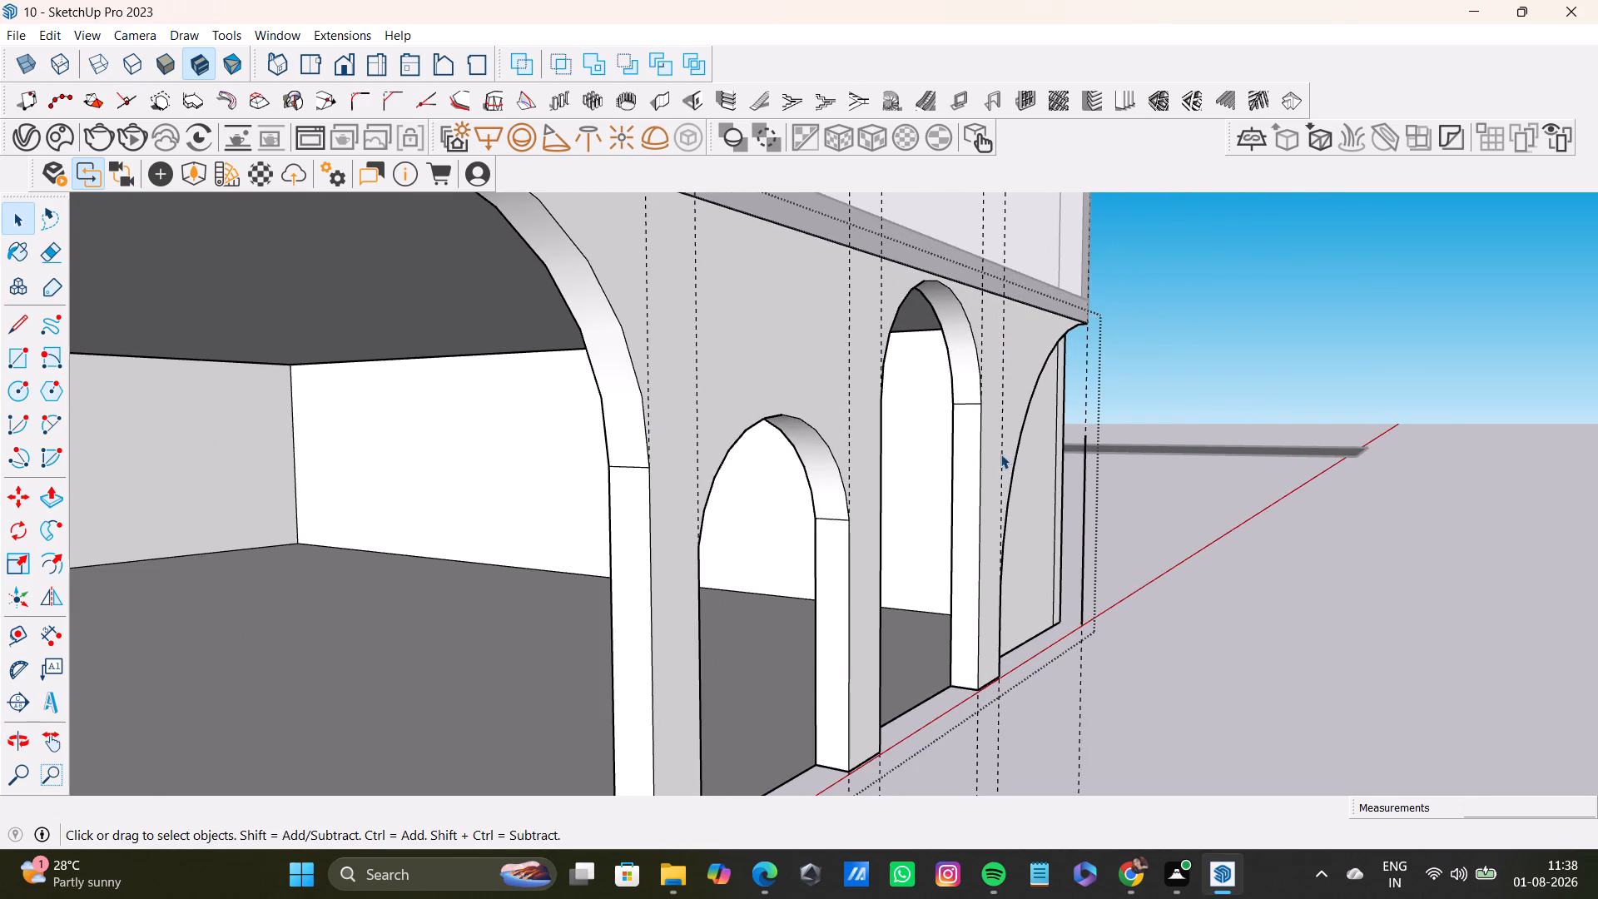
middle_click_drag(1021, 460, 995, 449)
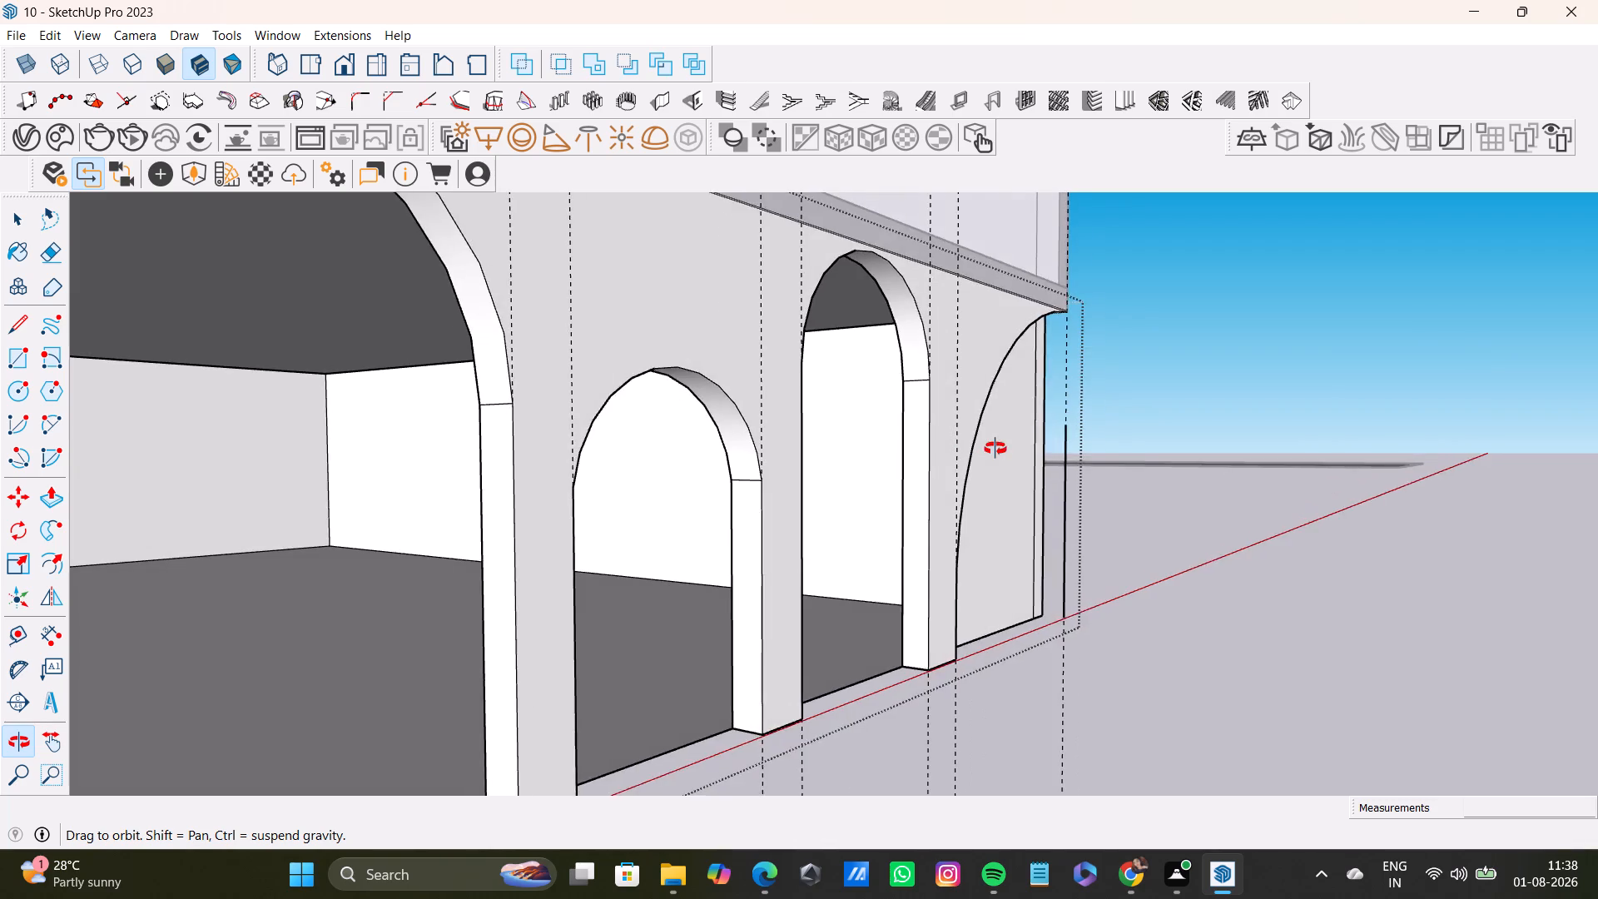
middle_click_drag(995, 449, 896, 438)
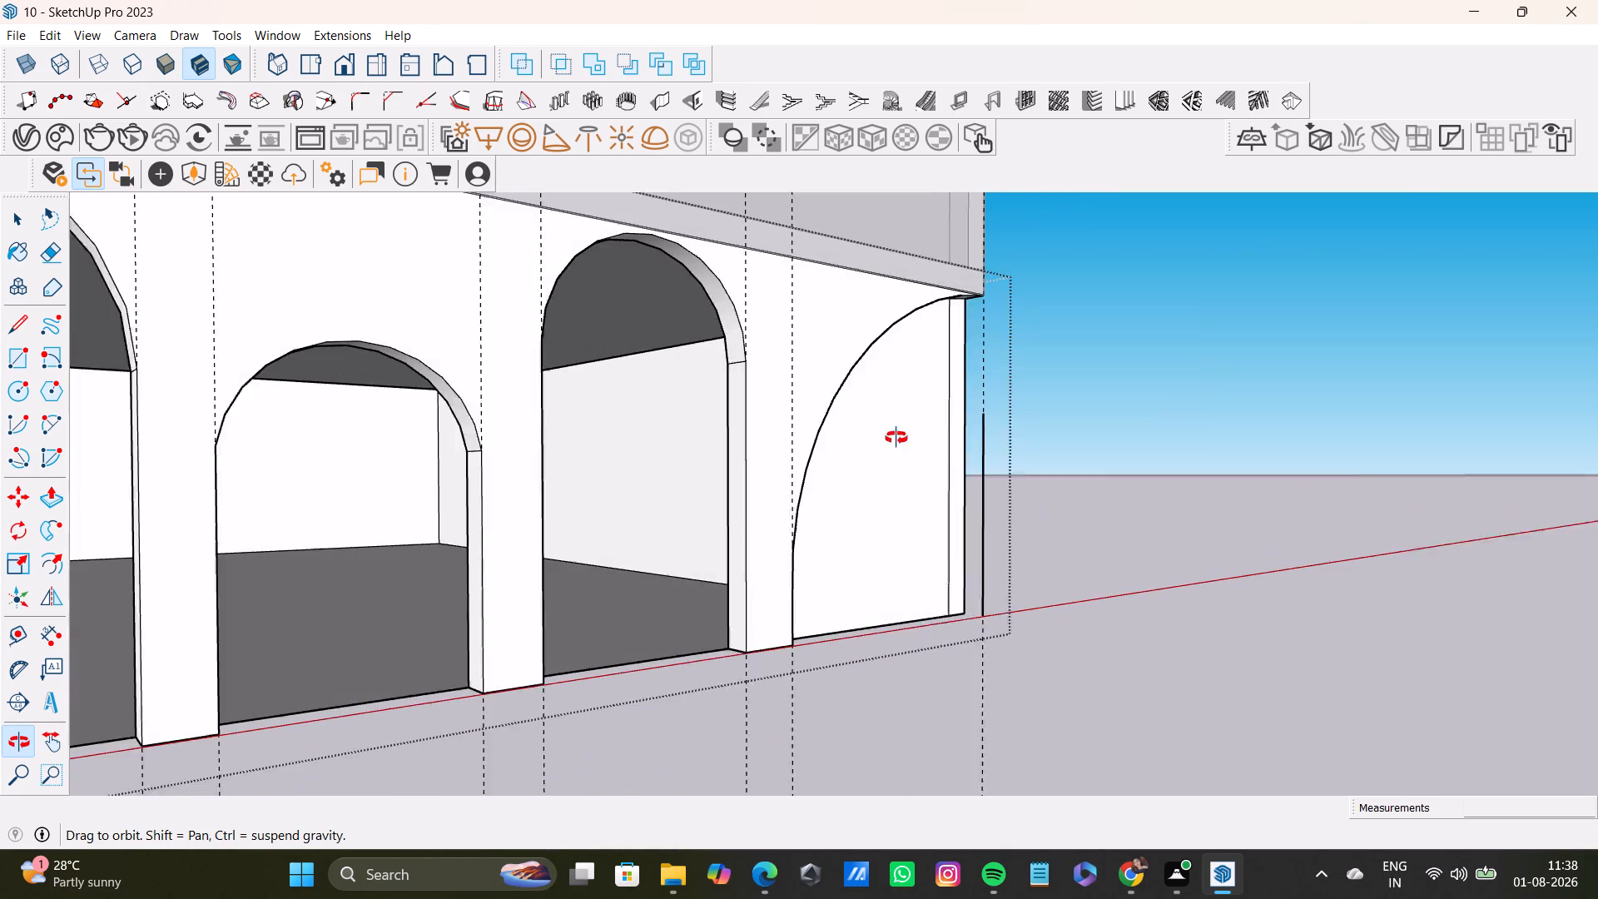
middle_click_drag(896, 438, 890, 440)
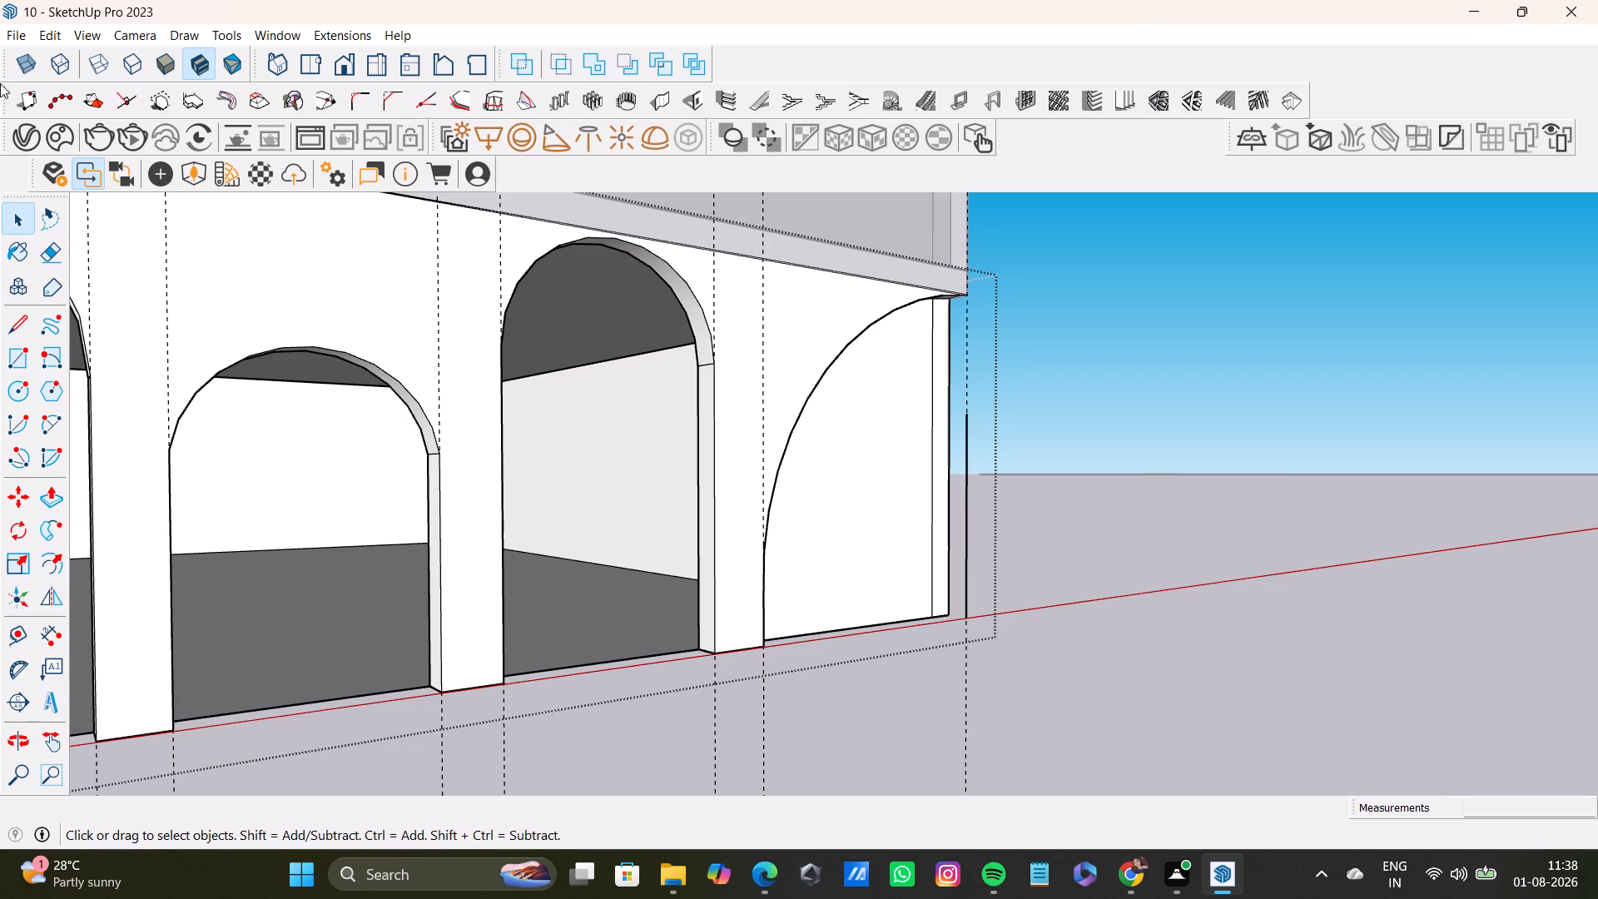
scroll(687, 529, "down", 7)
middle_click_drag(638, 546, 736, 539)
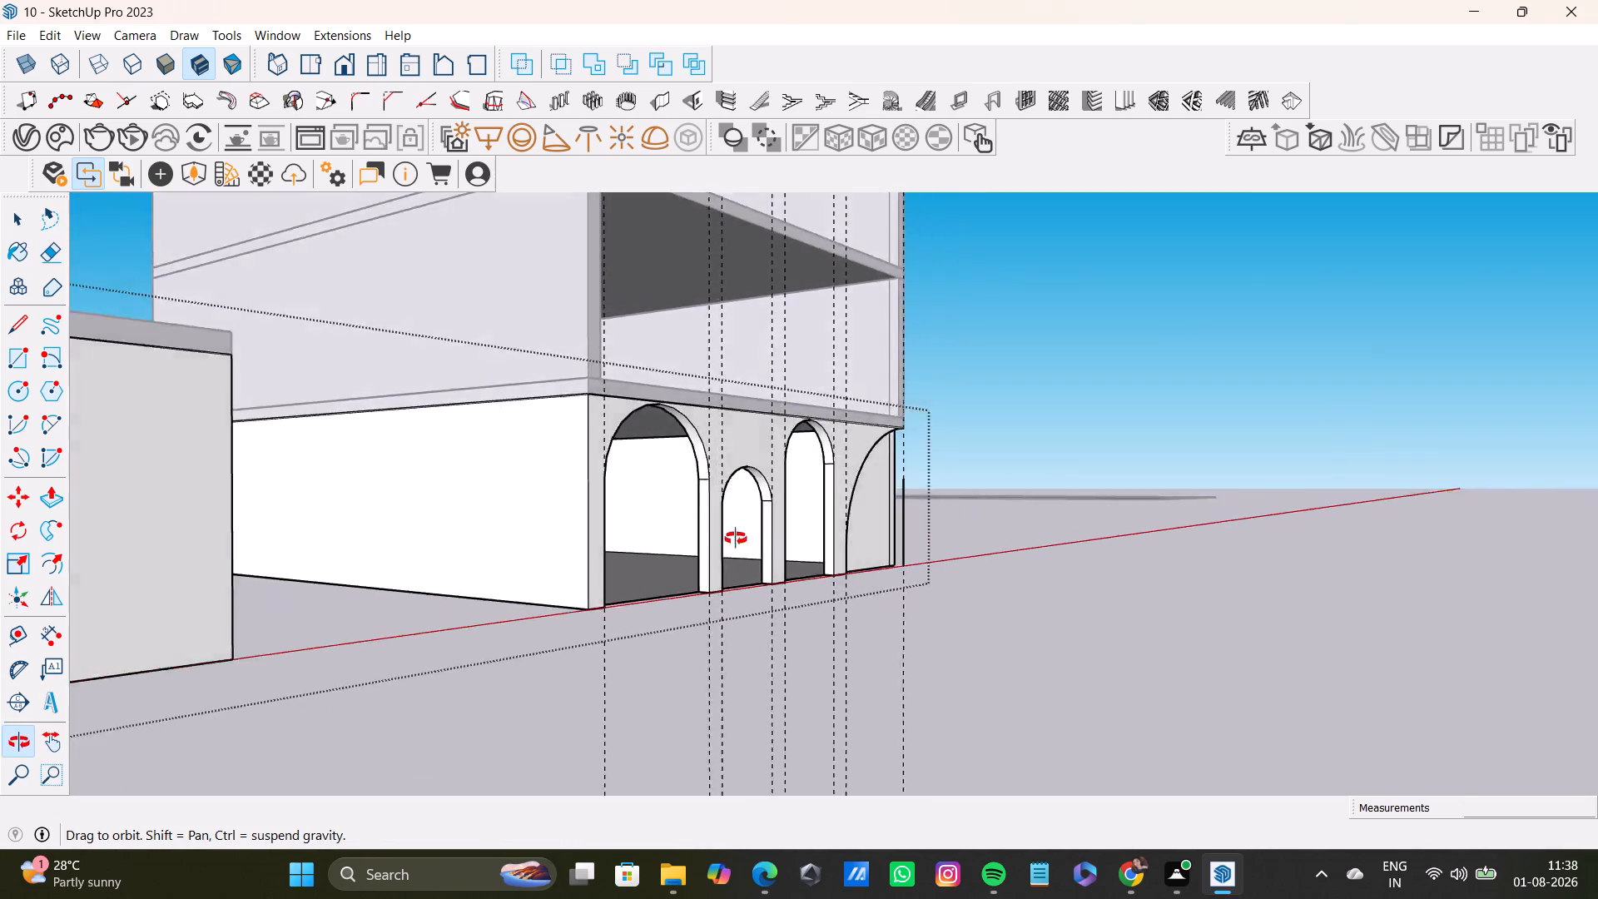
middle_click_drag(736, 539, 603, 537)
scroll(606, 514, "up", 6)
middle_click_drag(608, 513, 635, 524)
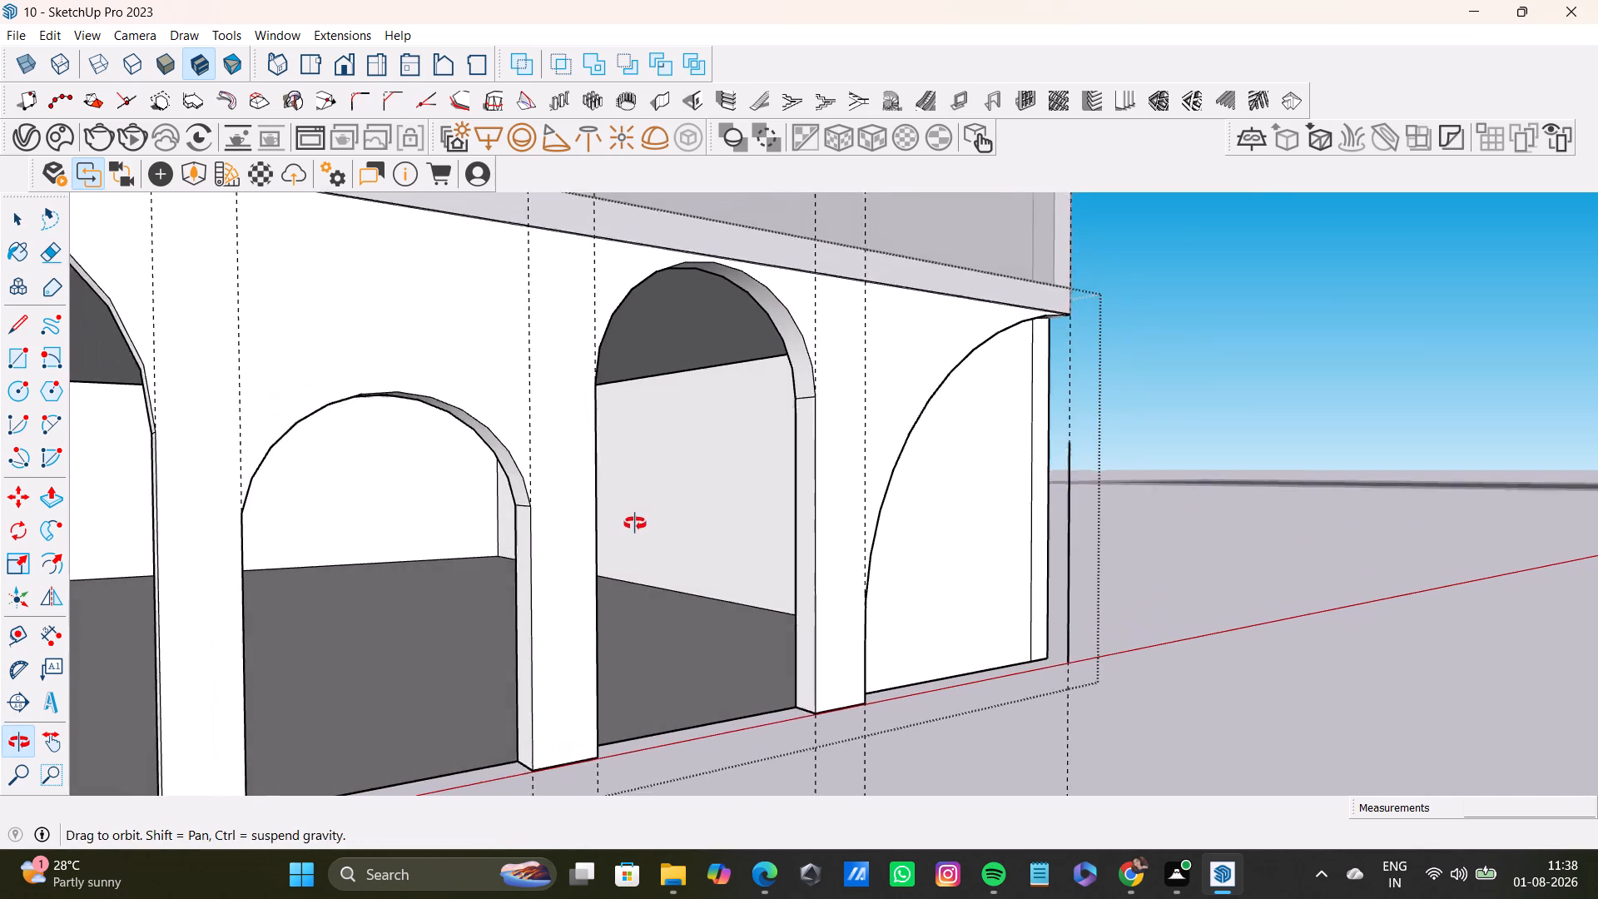
middle_click_drag(635, 524, 627, 527)
middle_click_drag(598, 597, 667, 606, "shift")
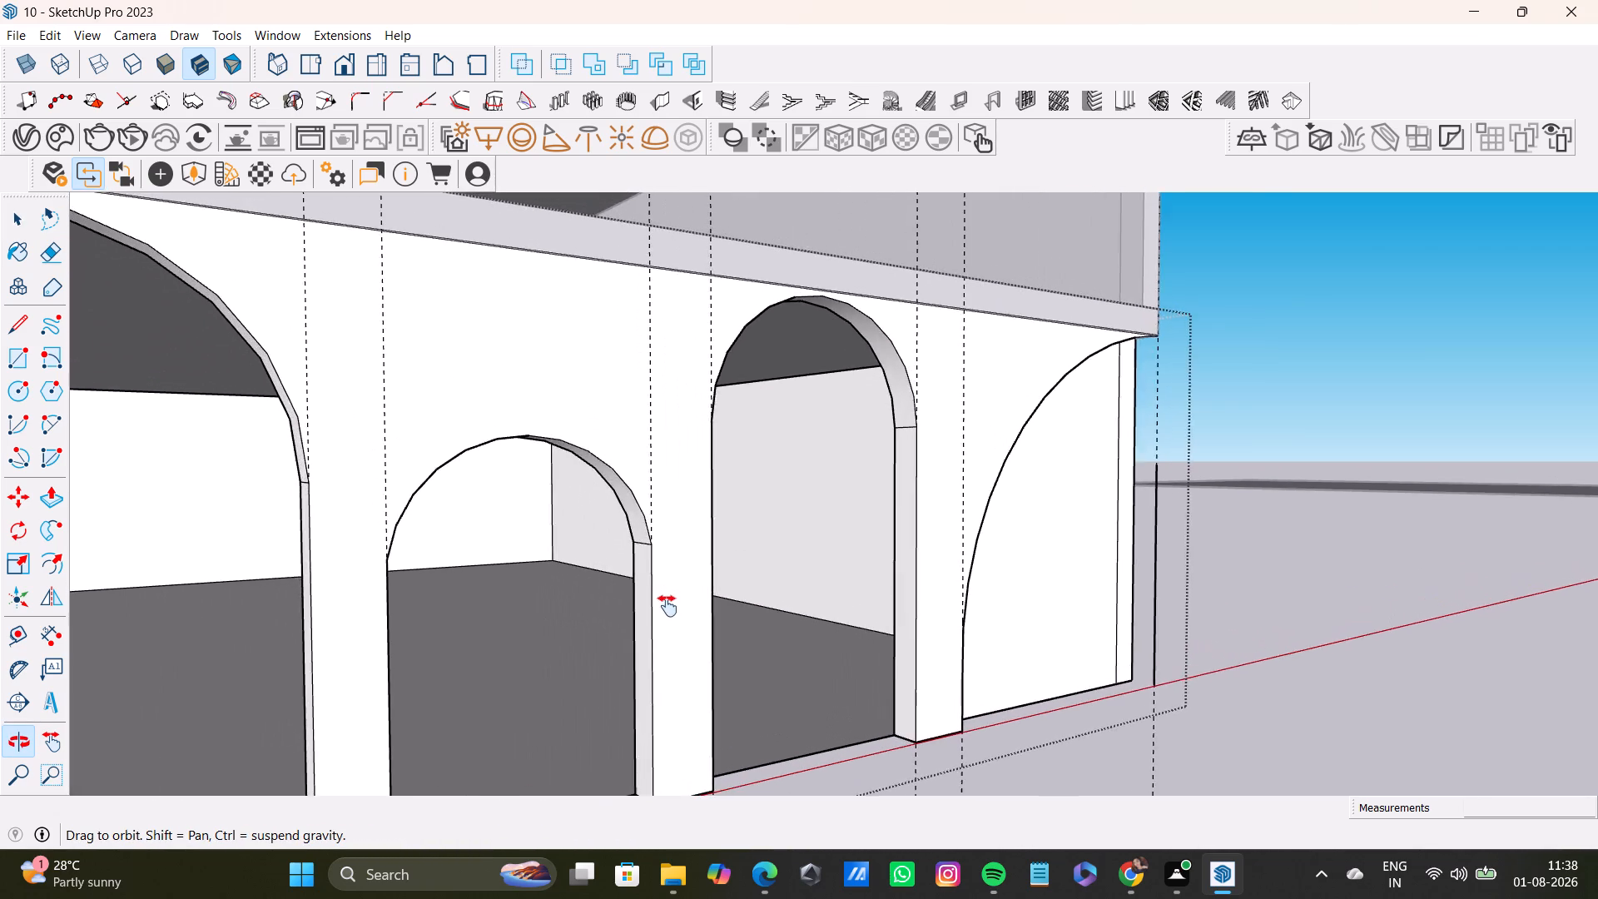
Move the entire ground-floor arcade block along the red axis until it stands clear beside the upper floors.
middle_click_drag(667, 606, 596, 532, "shift")
scroll(819, 503, "down", 7)
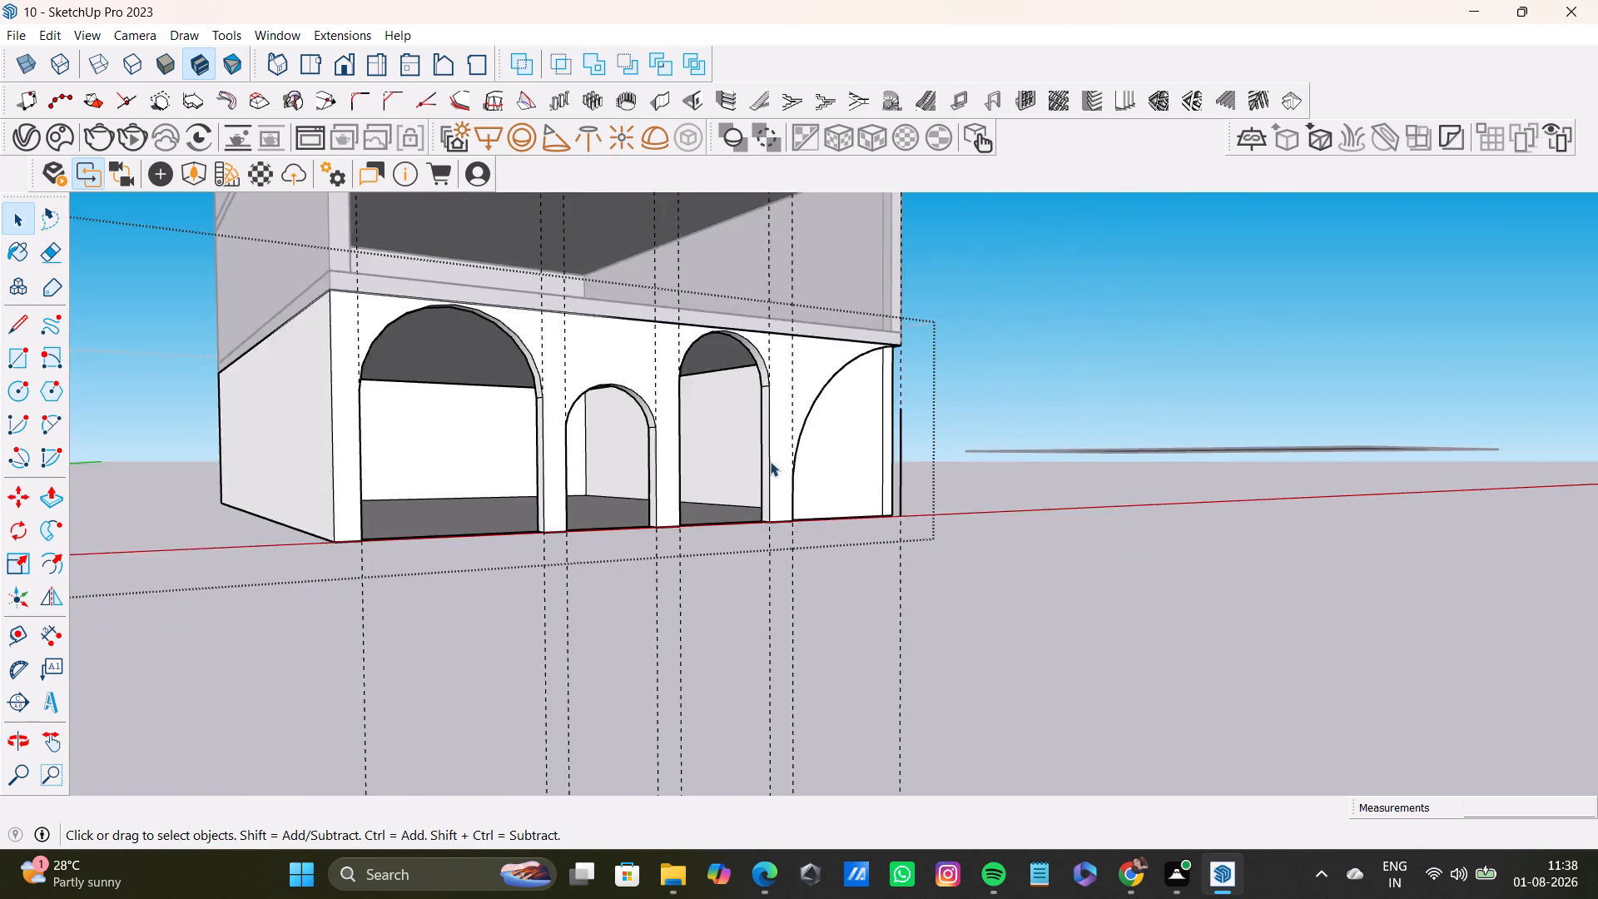
scroll(770, 461, "down", 3)
middle_click_drag(846, 490, 643, 536)
triple_click(617, 429)
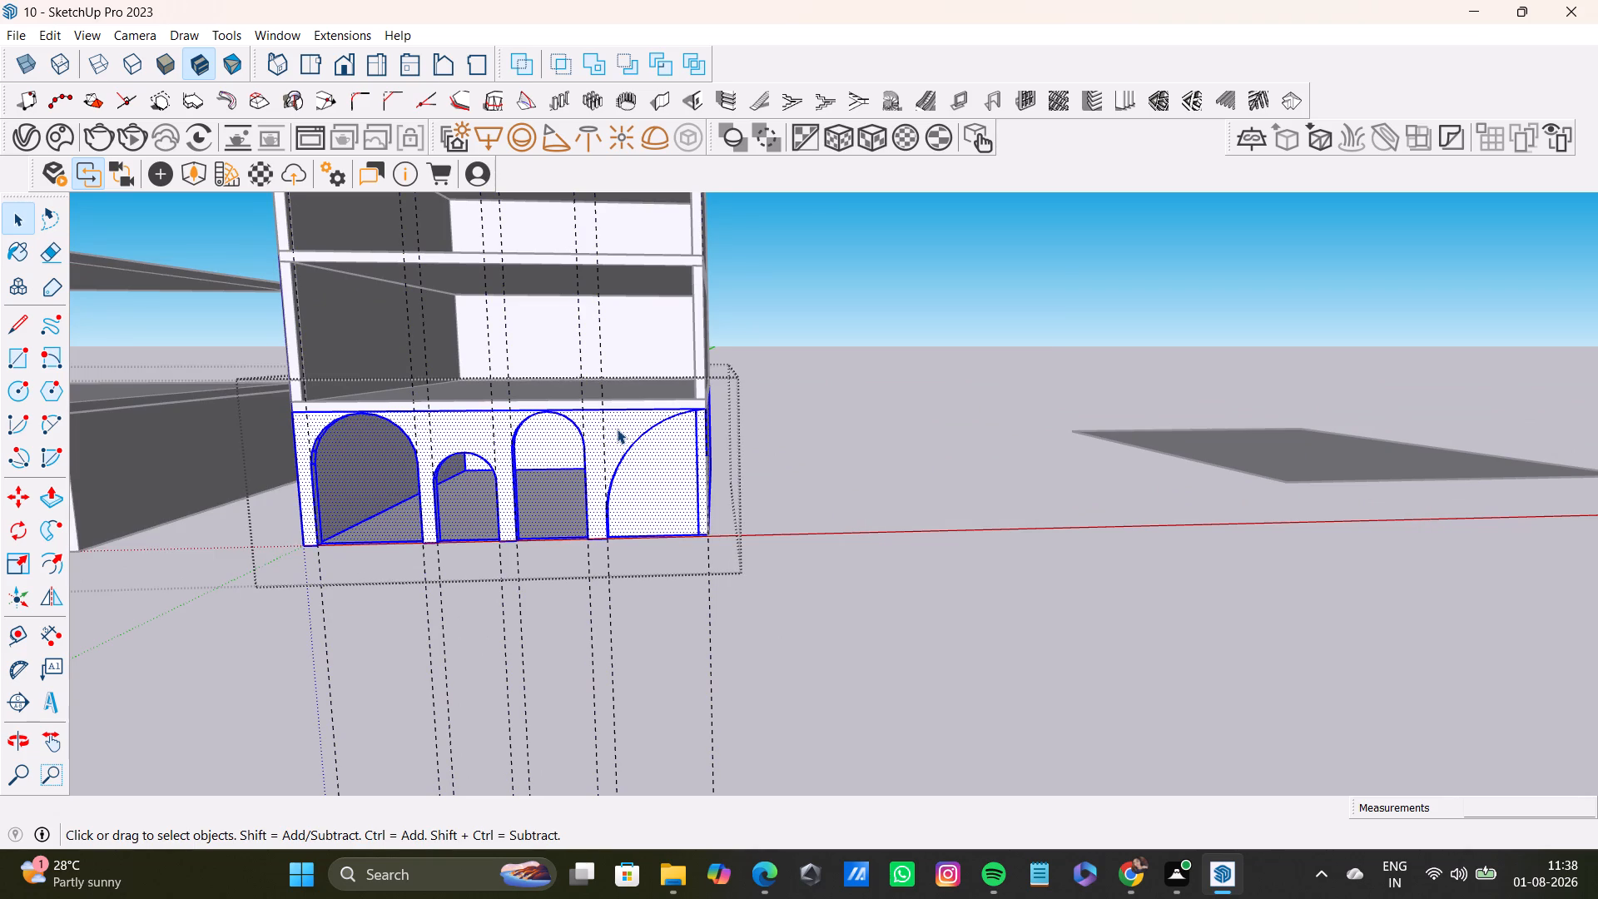
key("m")
left_click(712, 534)
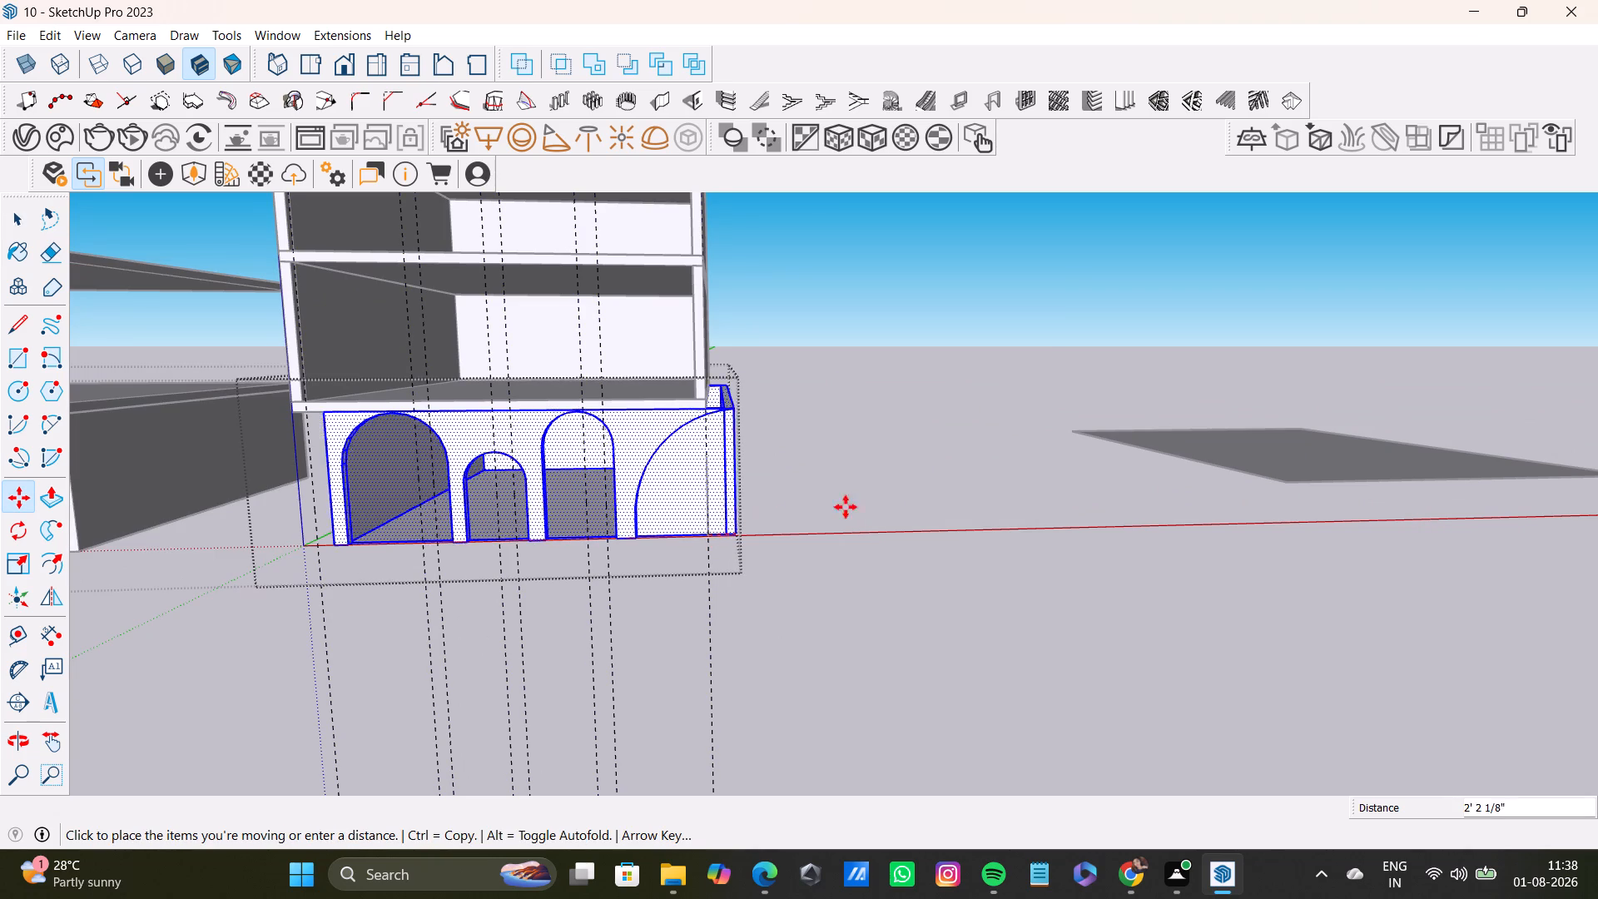
left_click(1152, 528)
key("space")
Examine the open-topped ground floor from above, focusing on the inside of the arched front wall and its half-arch end.
middle_click_drag(1115, 556, 767, 633)
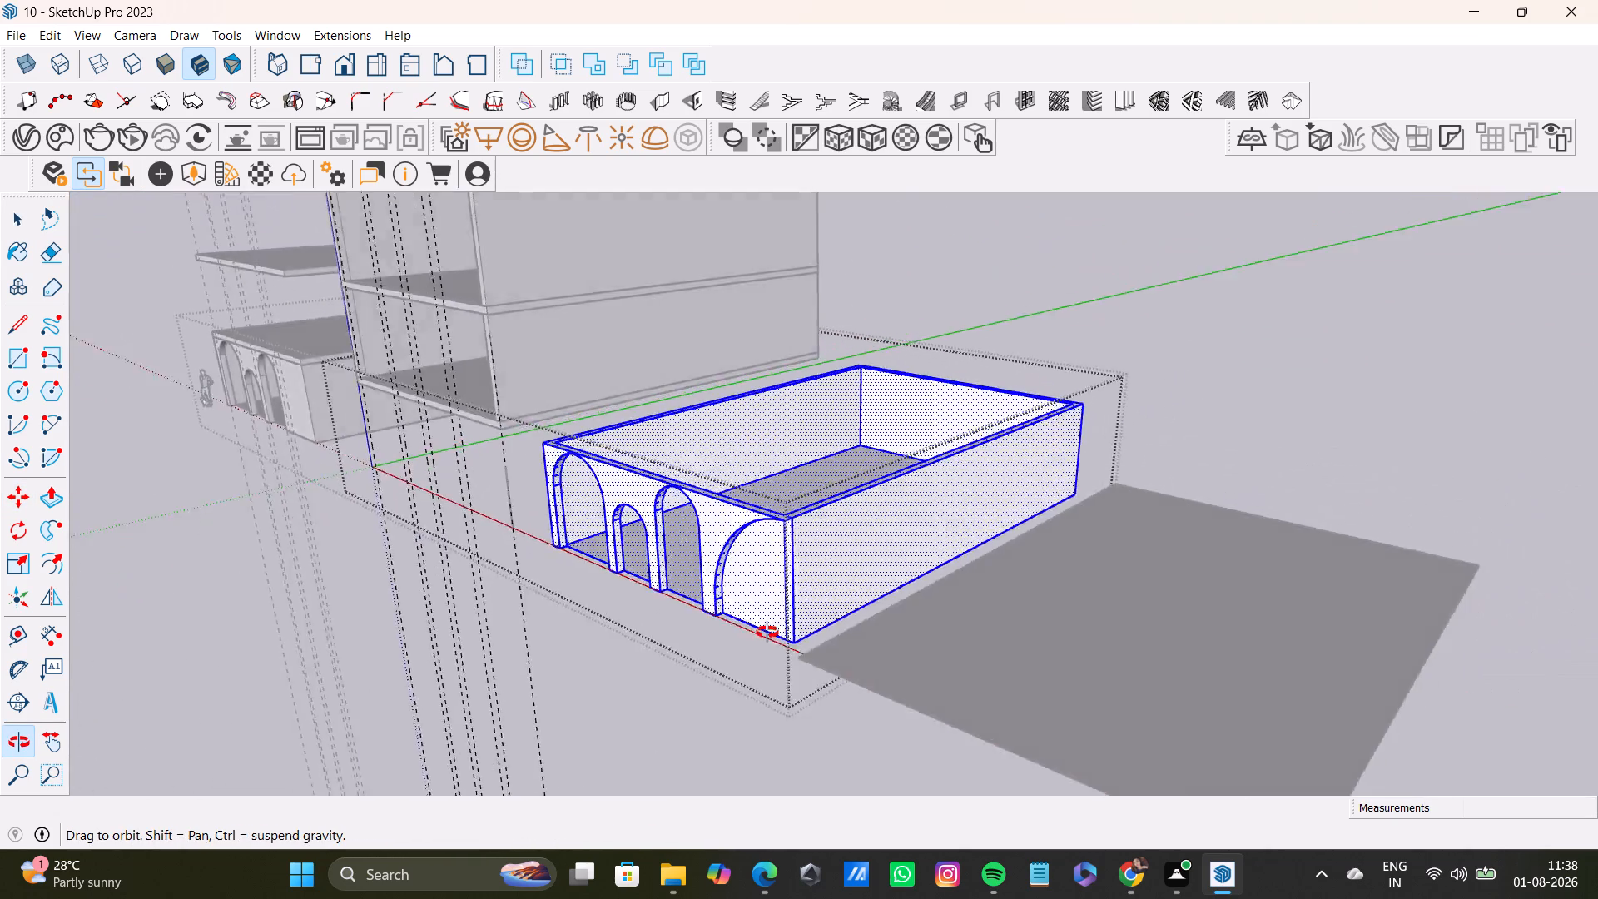
middle_click_drag(767, 633, 459, 675)
middle_click_drag(663, 562, 380, 595)
middle_click_drag(759, 469, 752, 474)
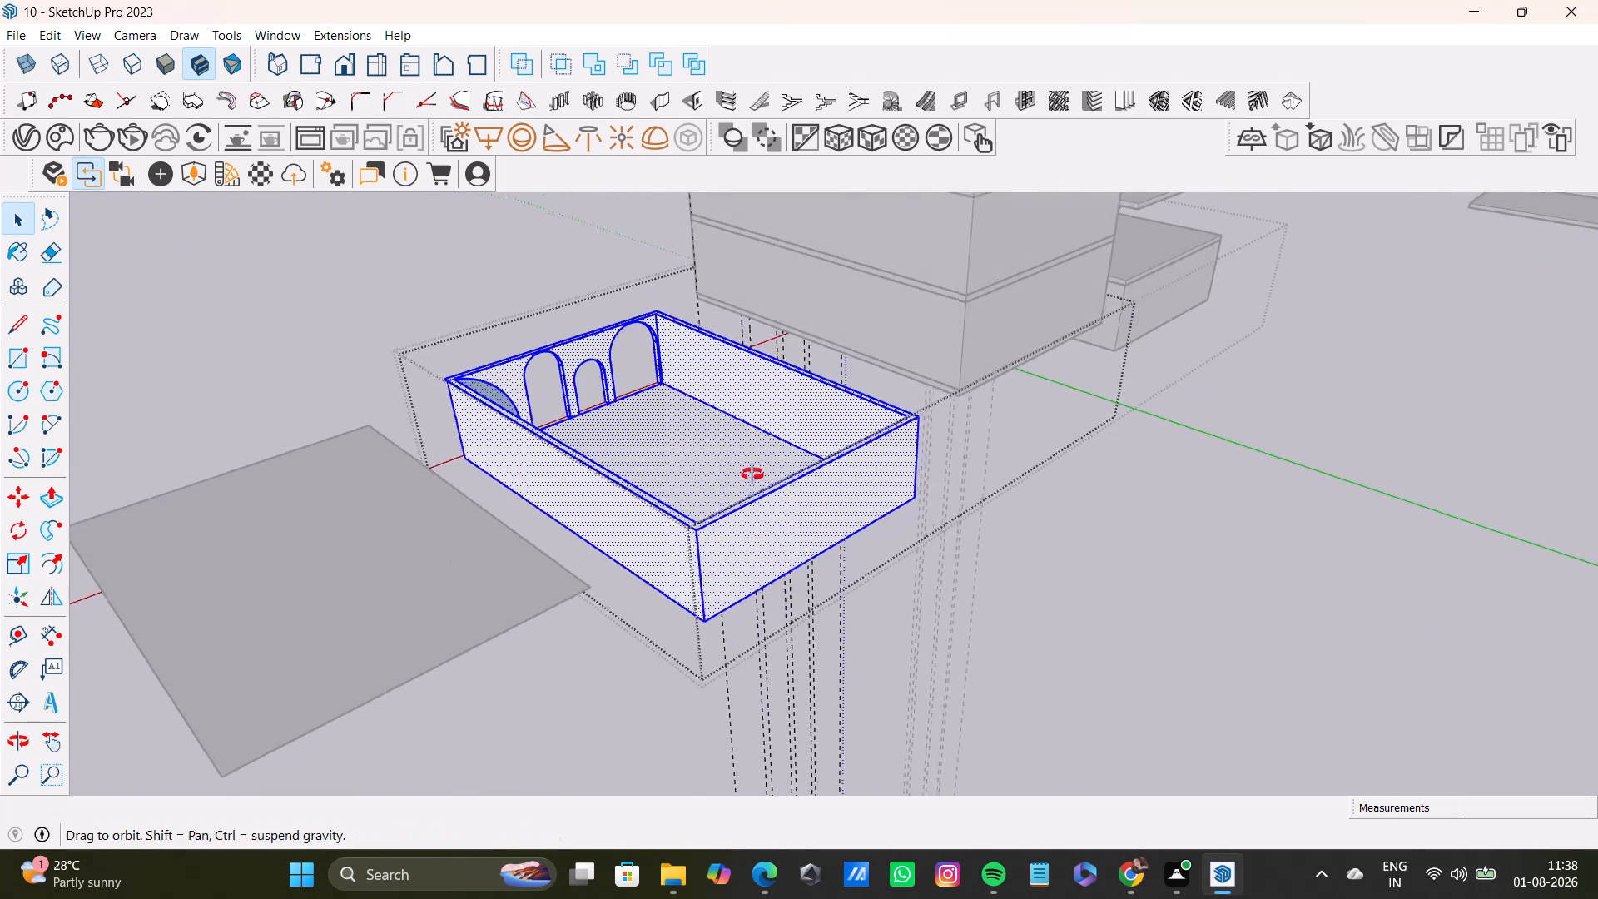
middle_click_drag(752, 474, 631, 525)
scroll(603, 365, "up", 9)
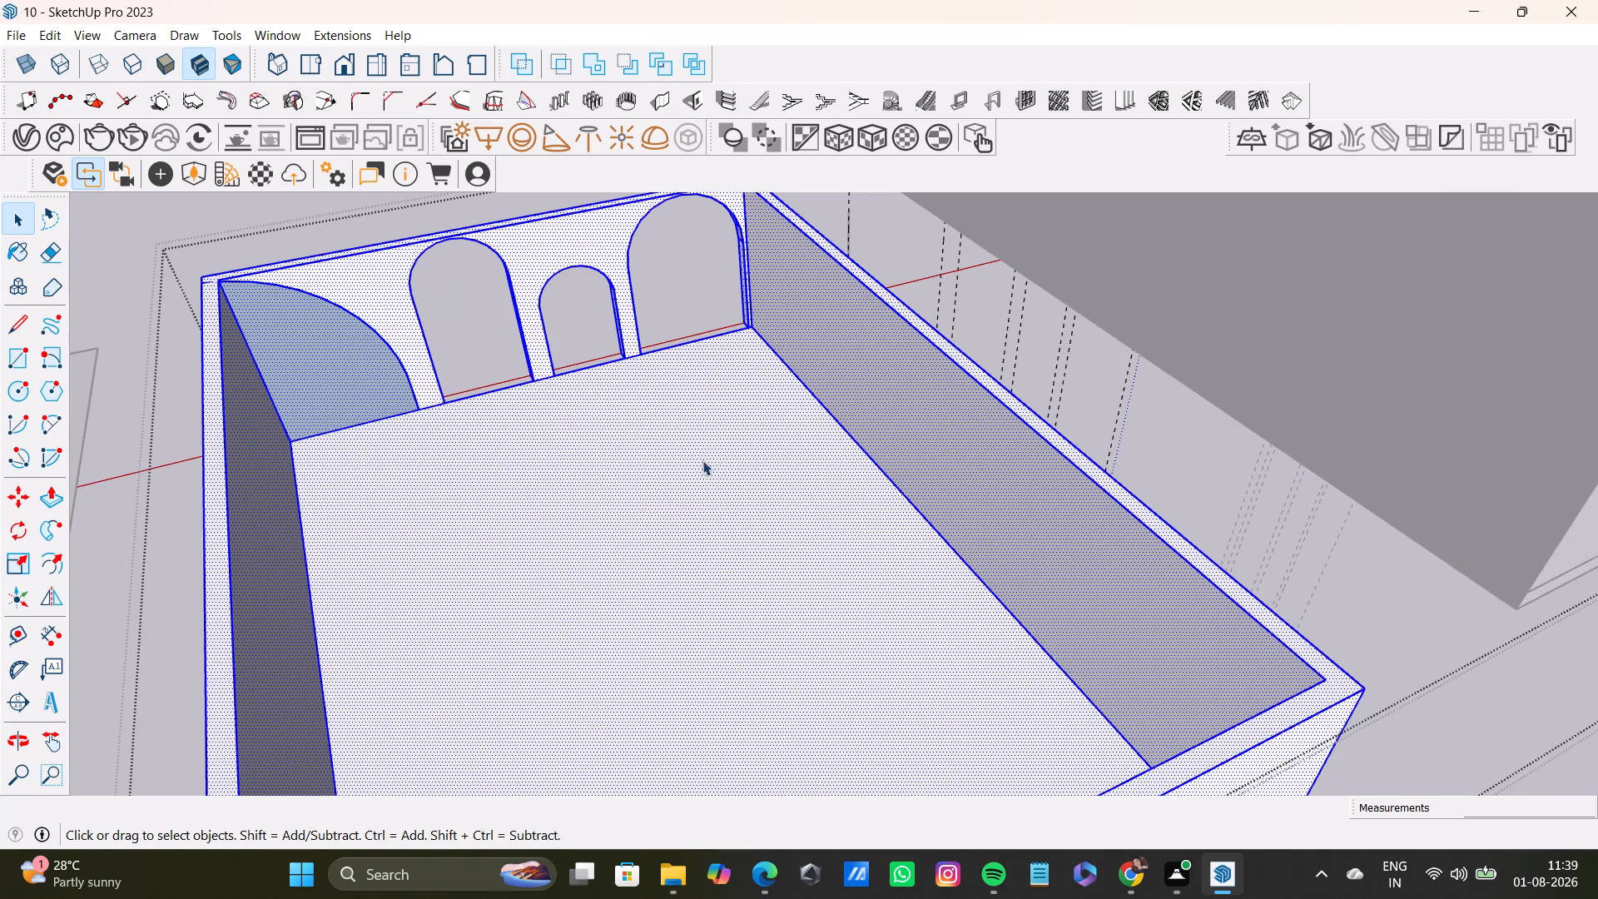
key("space")
left_click(663, 519)
middle_click_drag(736, 407, 821, 370)
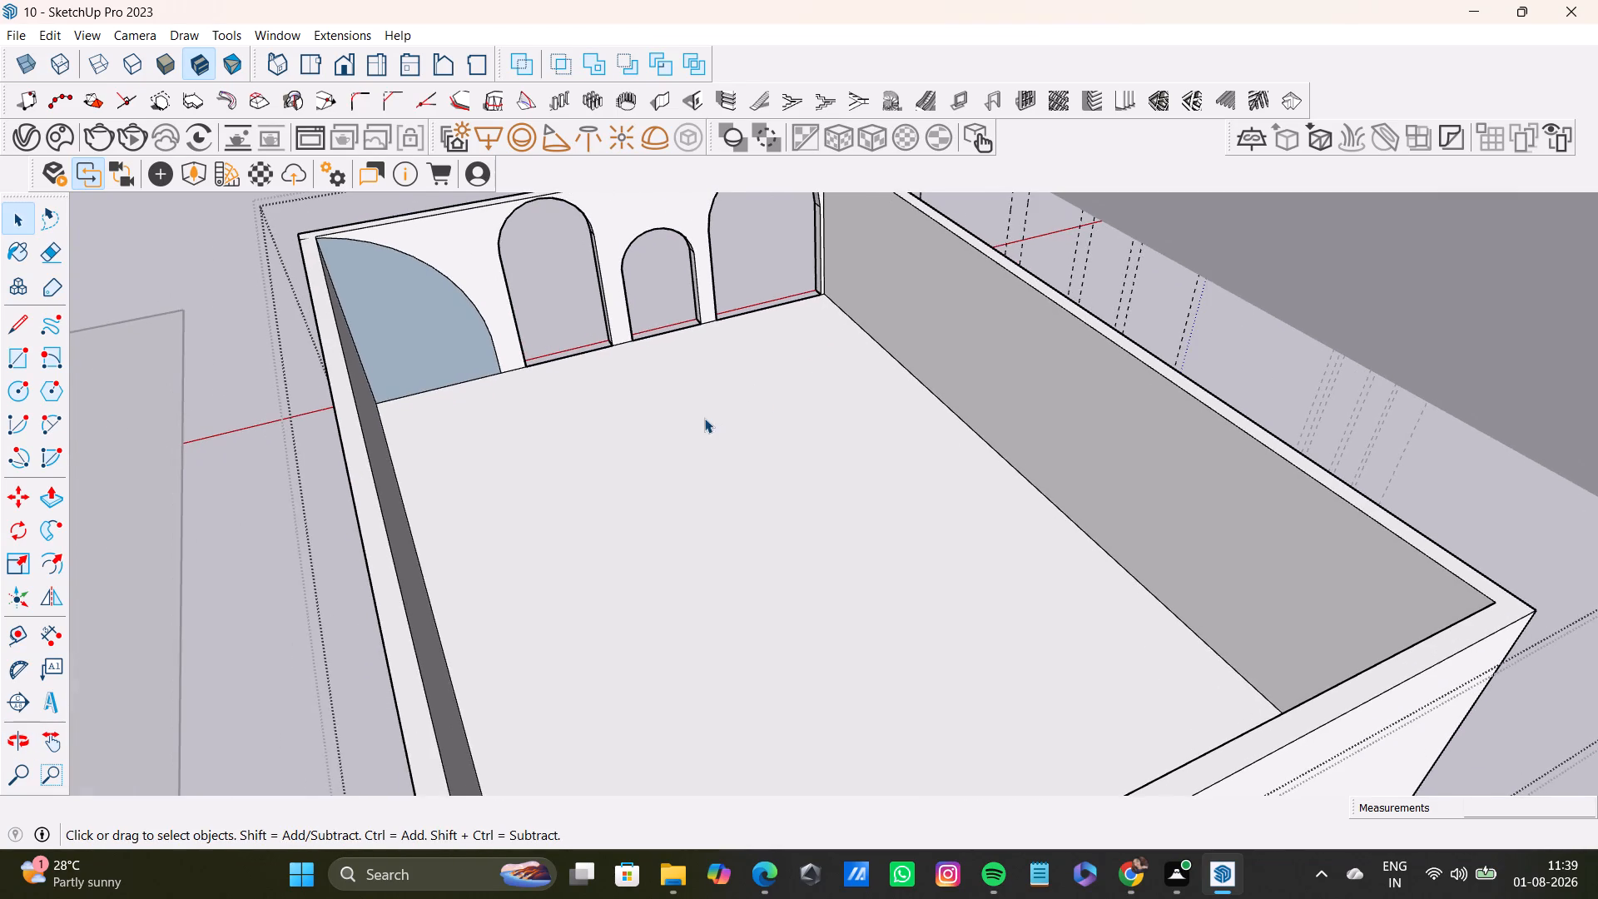
scroll(702, 411, "down", 1)
middle_click_drag(742, 386, 747, 394)
middle_click_drag(766, 377, 764, 388)
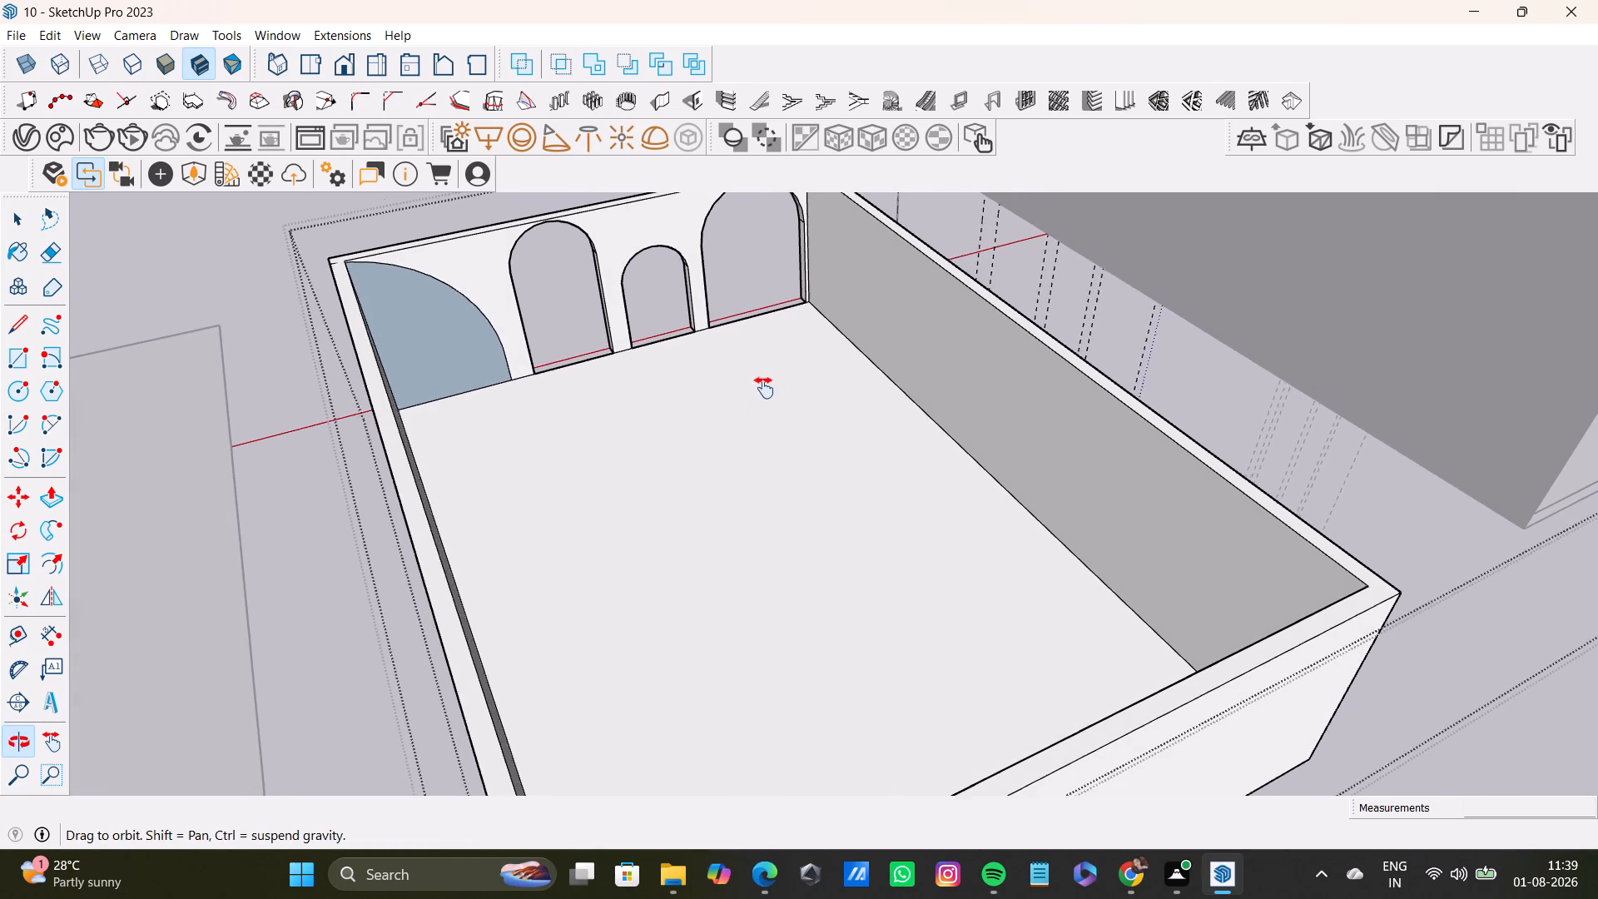
middle_click_drag(764, 388, 796, 430)
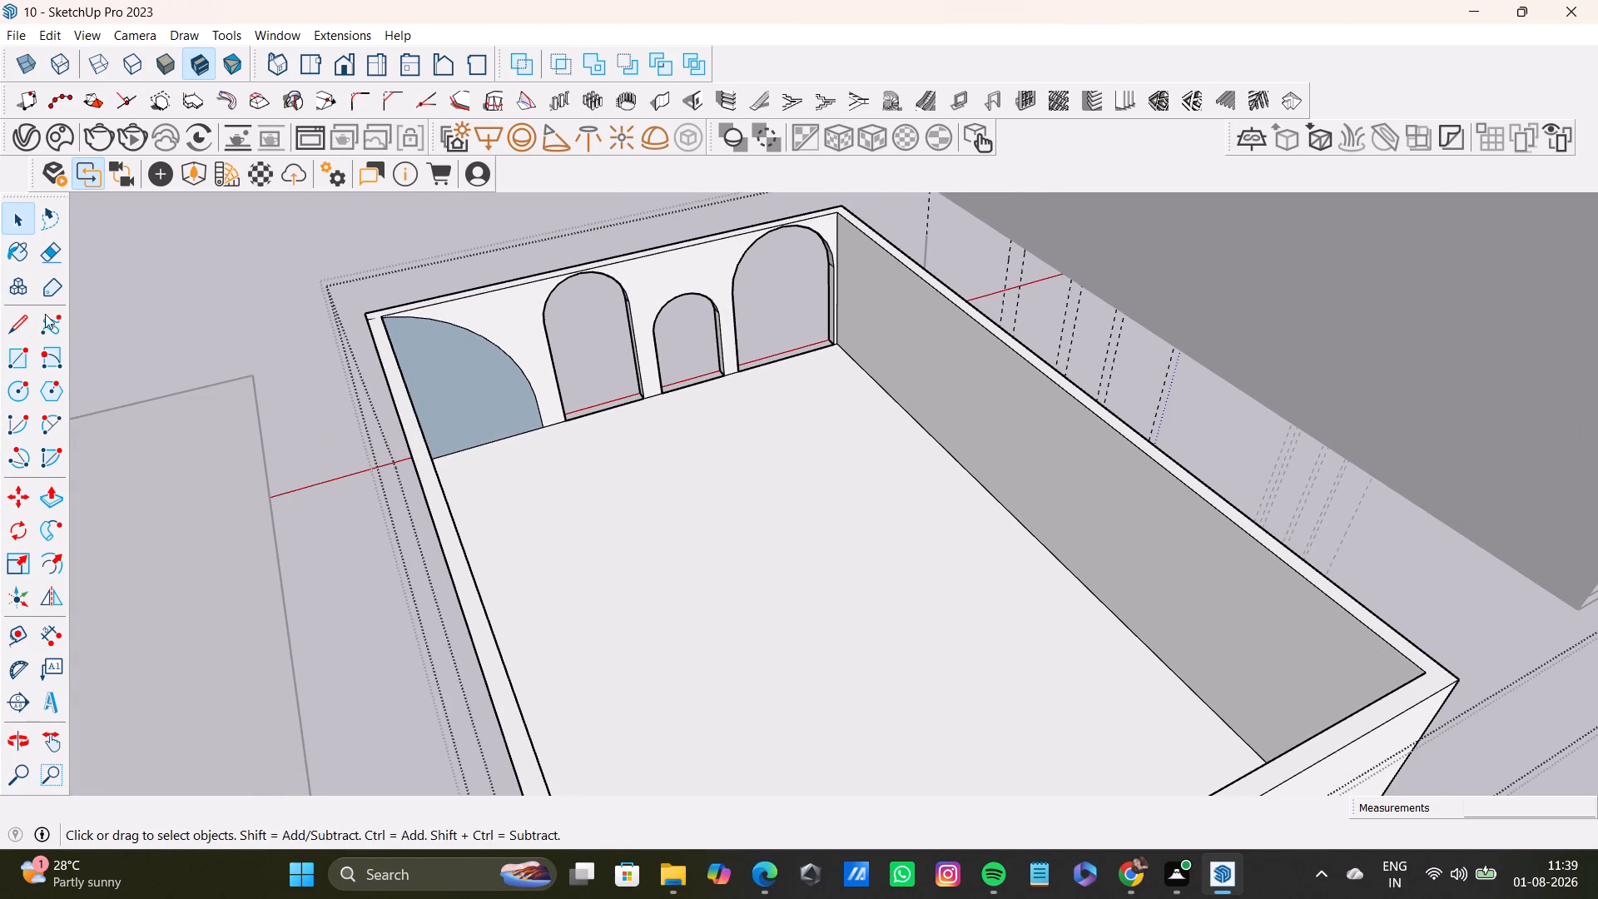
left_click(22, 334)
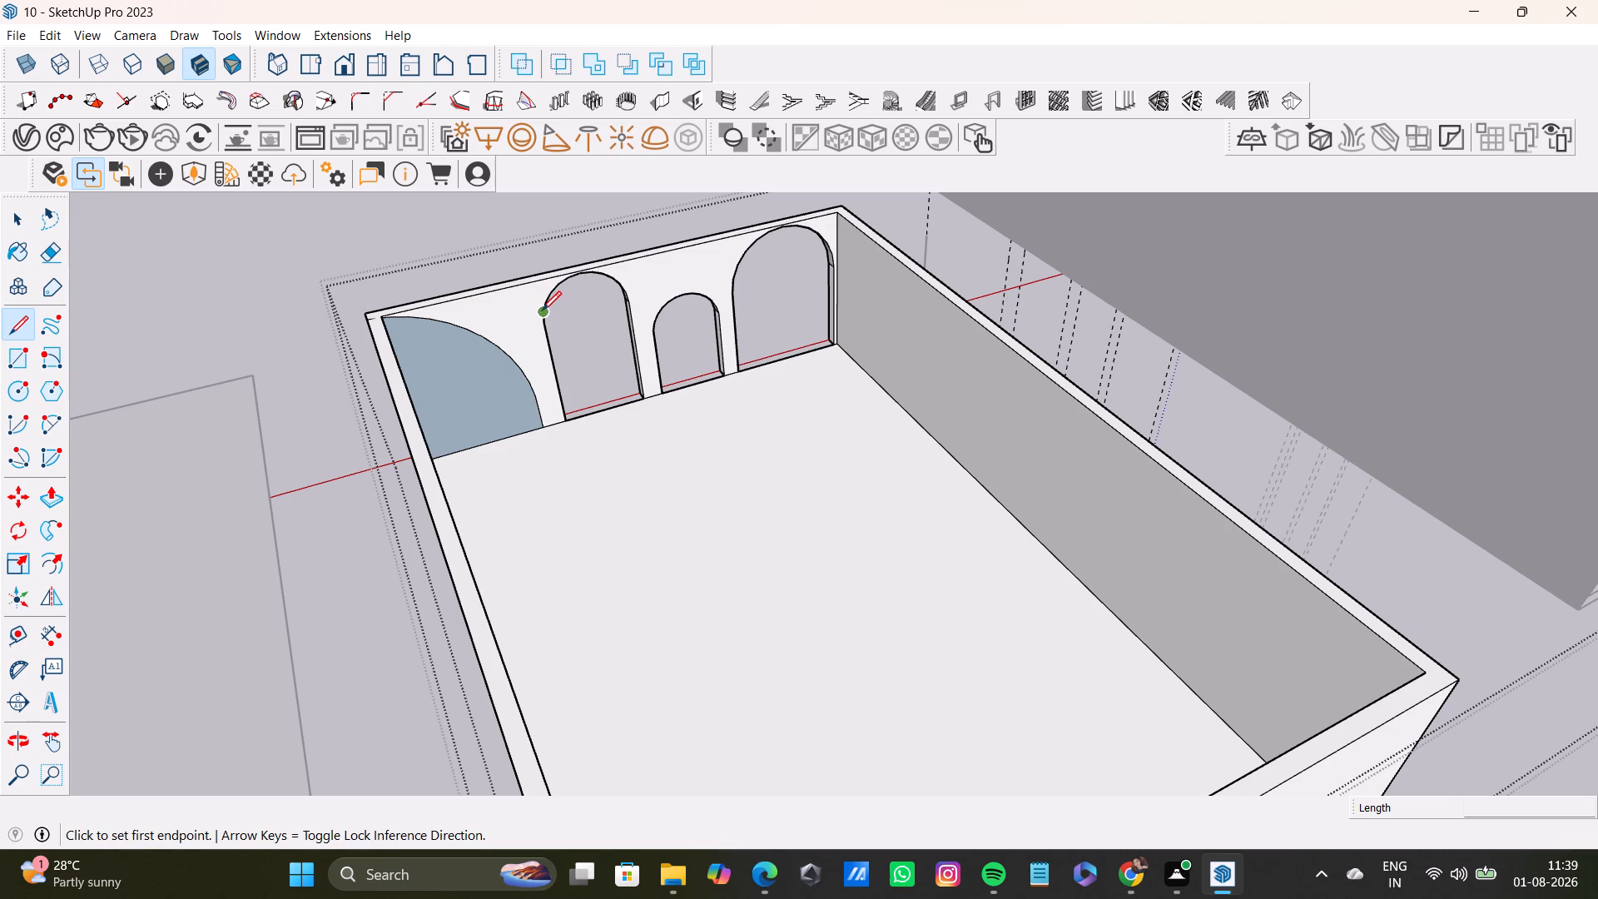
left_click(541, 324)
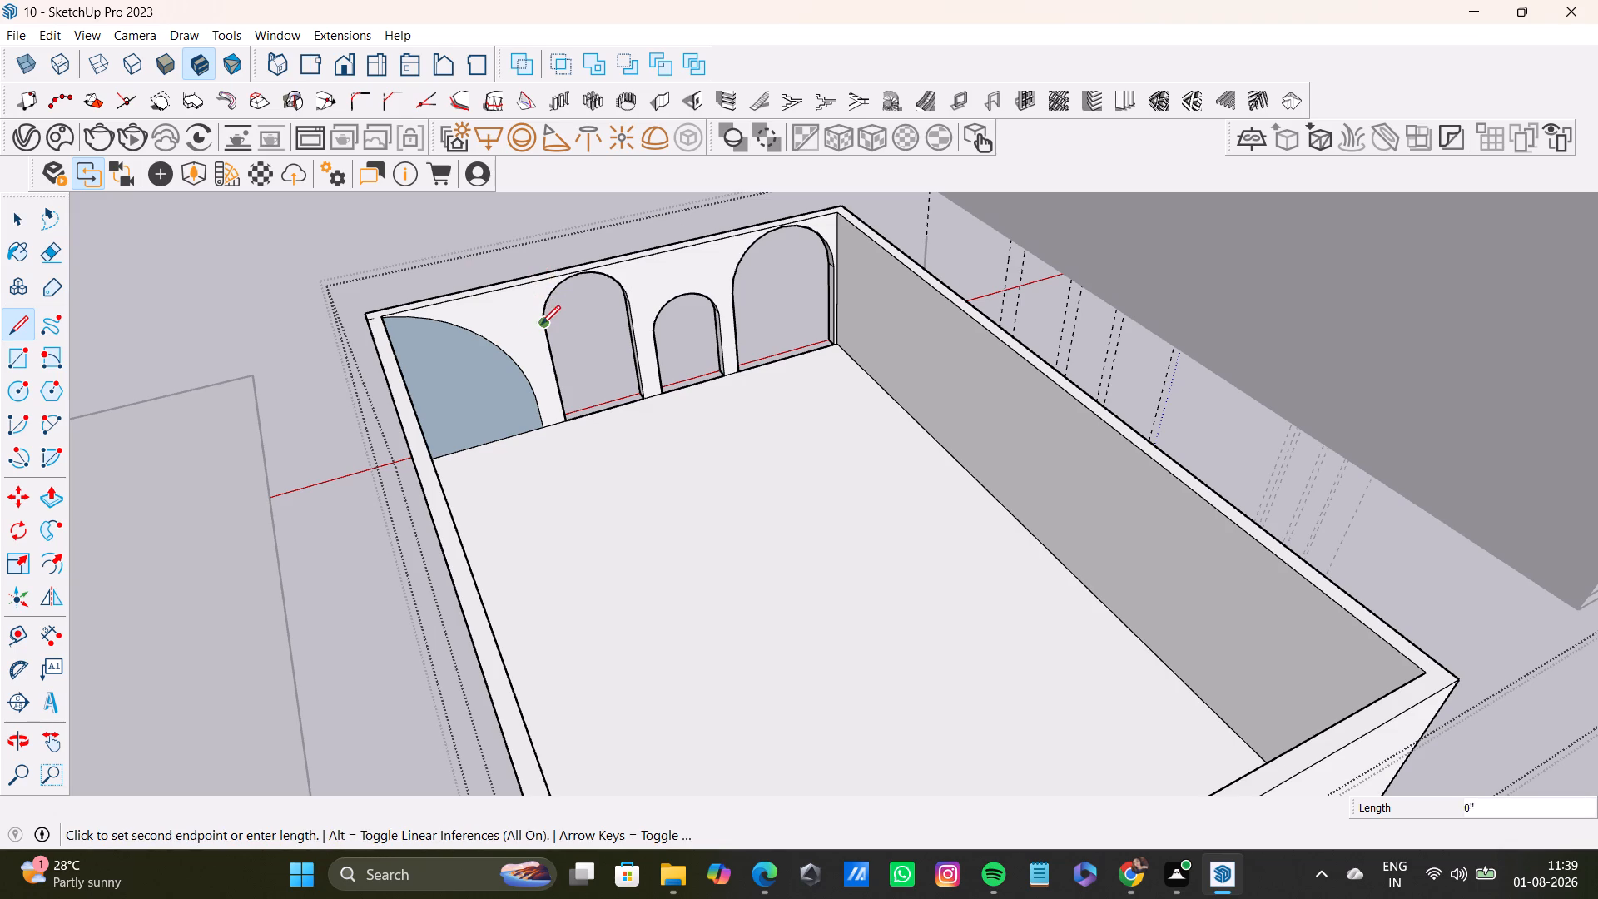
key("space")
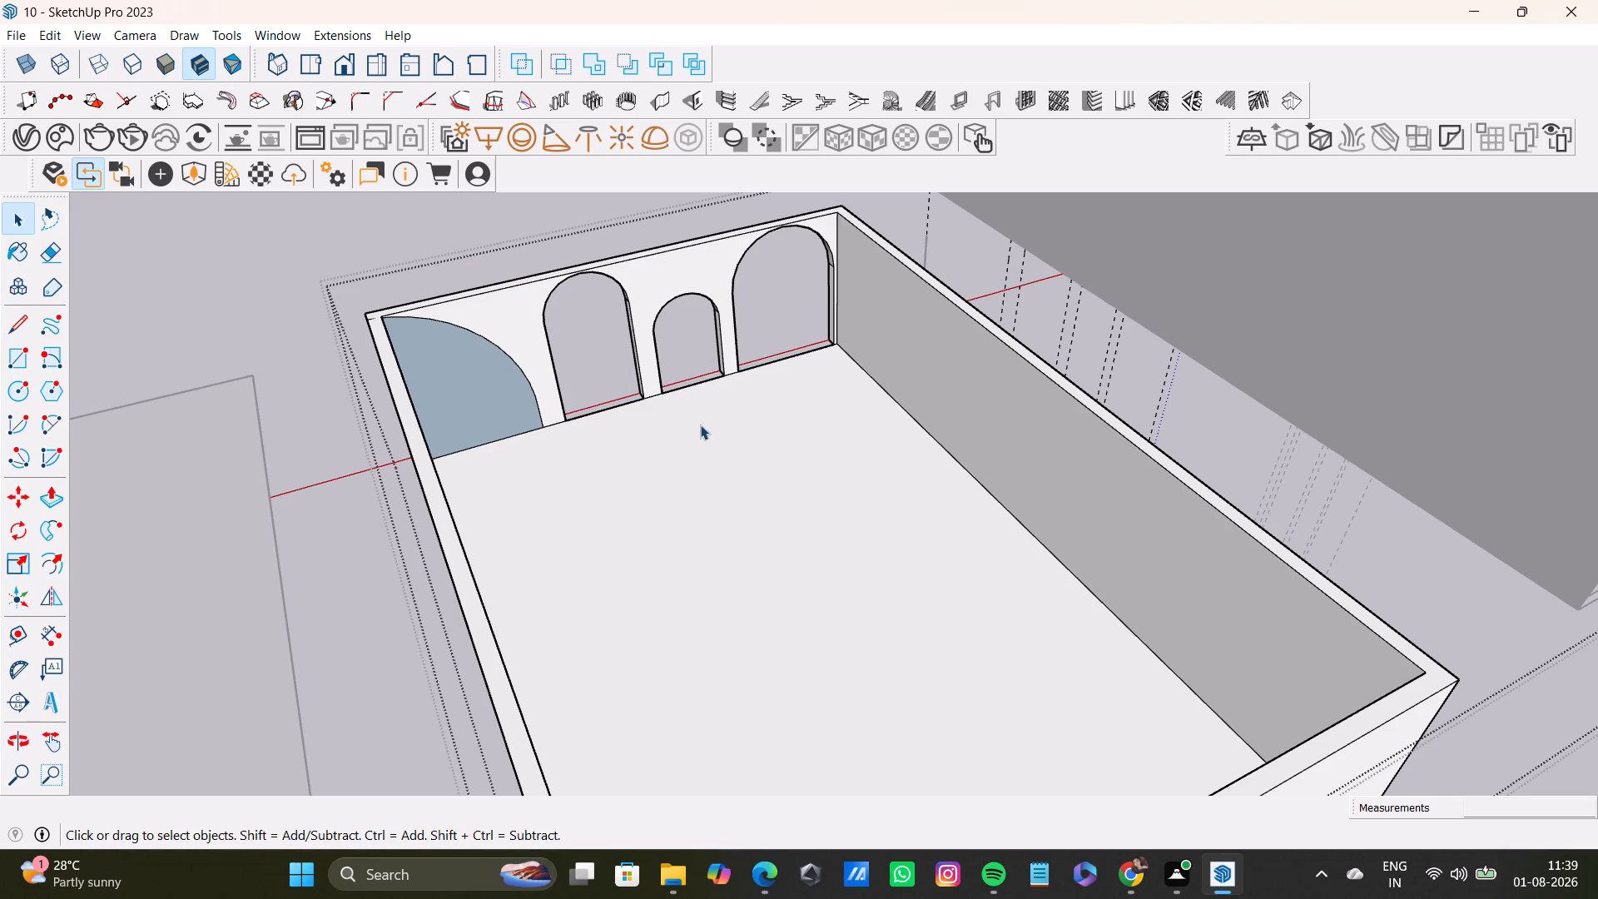
On the arched wall's inside face, draw a line from the springing of the arch beside the half arch to the wall's top edge.
scroll(658, 413, "up", 6)
middle_click_drag(741, 383, 688, 387, "shift")
scroll(852, 405, "down", 5)
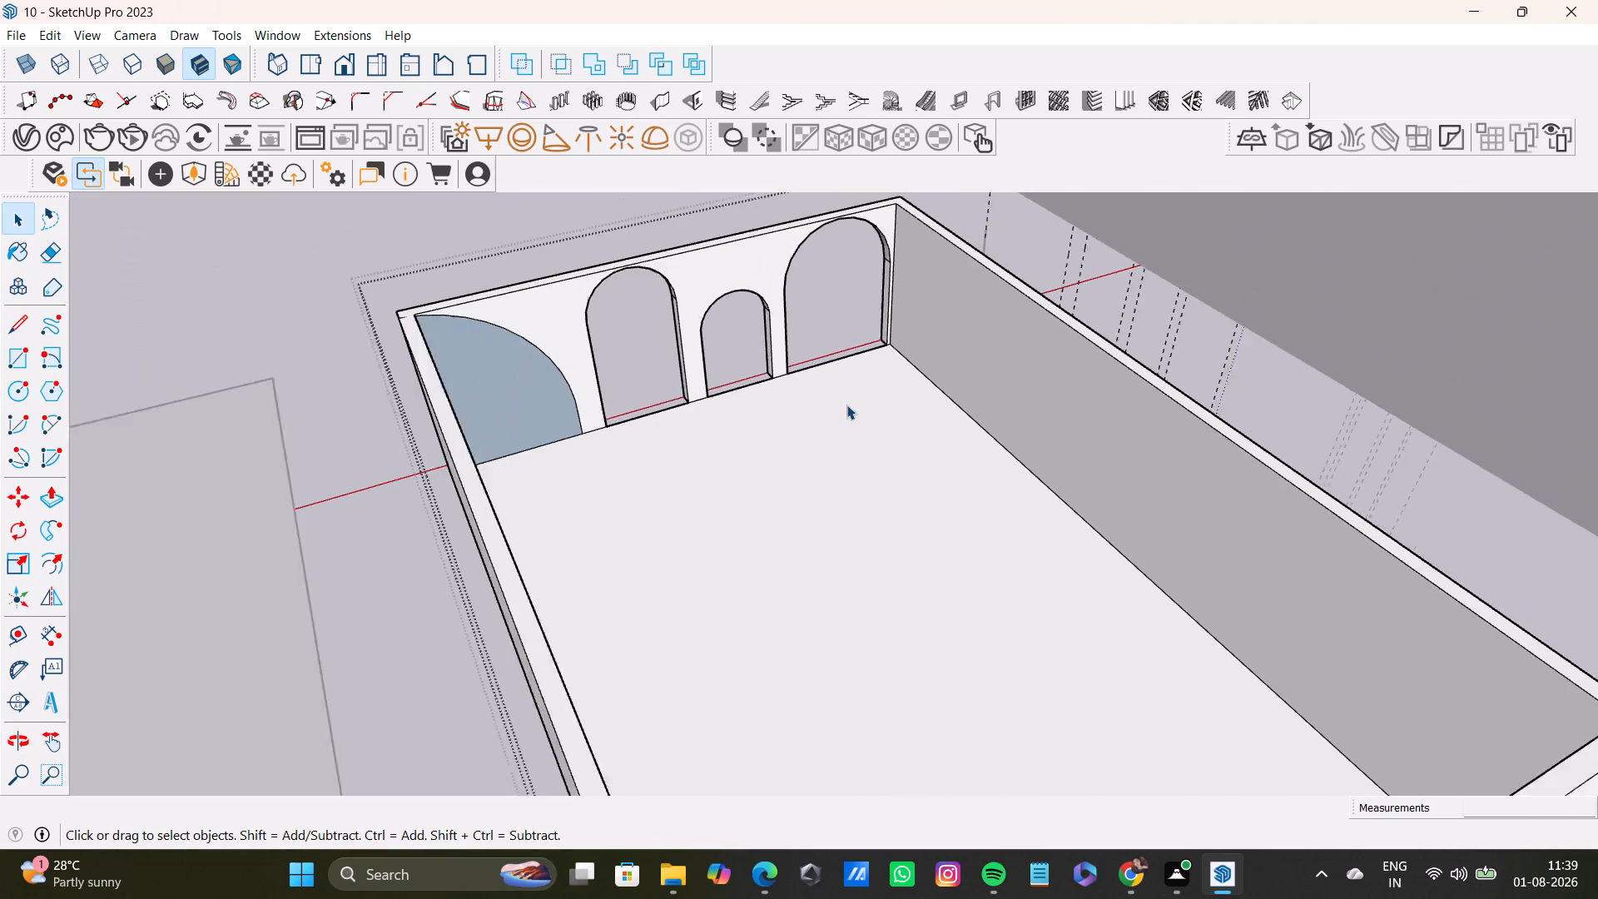
scroll(846, 405, "down", 1)
middle_click_drag(924, 425, 841, 397)
middle_click_drag(1099, 505, 935, 446)
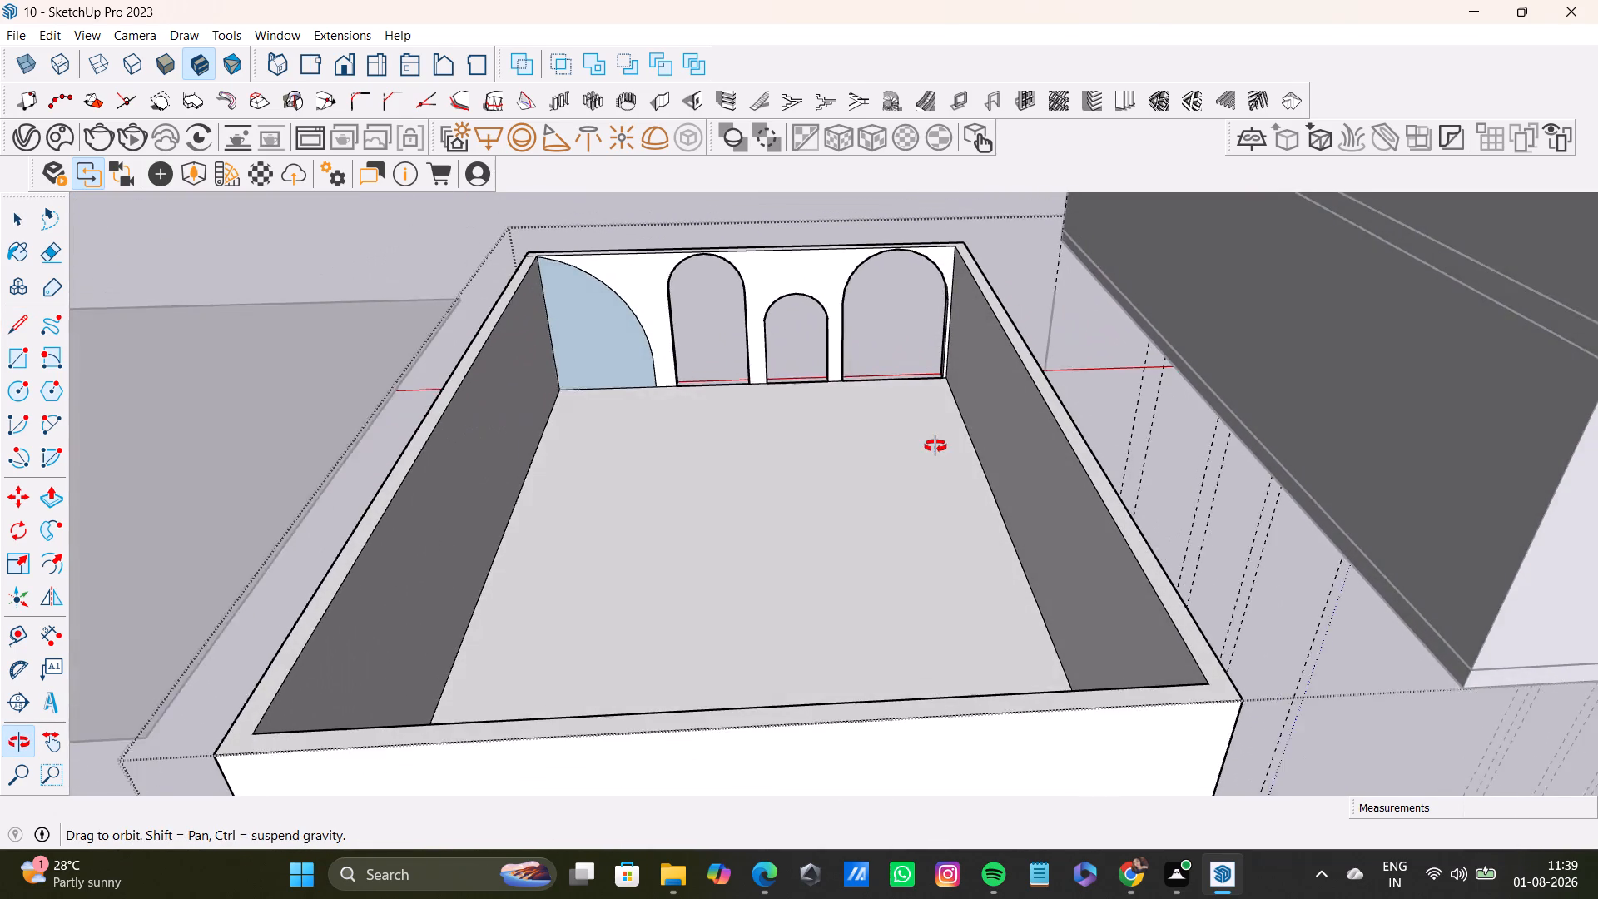
middle_click_drag(935, 446, 935, 445)
scroll(658, 355, "up", 4)
middle_click_drag(717, 312, 742, 365, "shift")
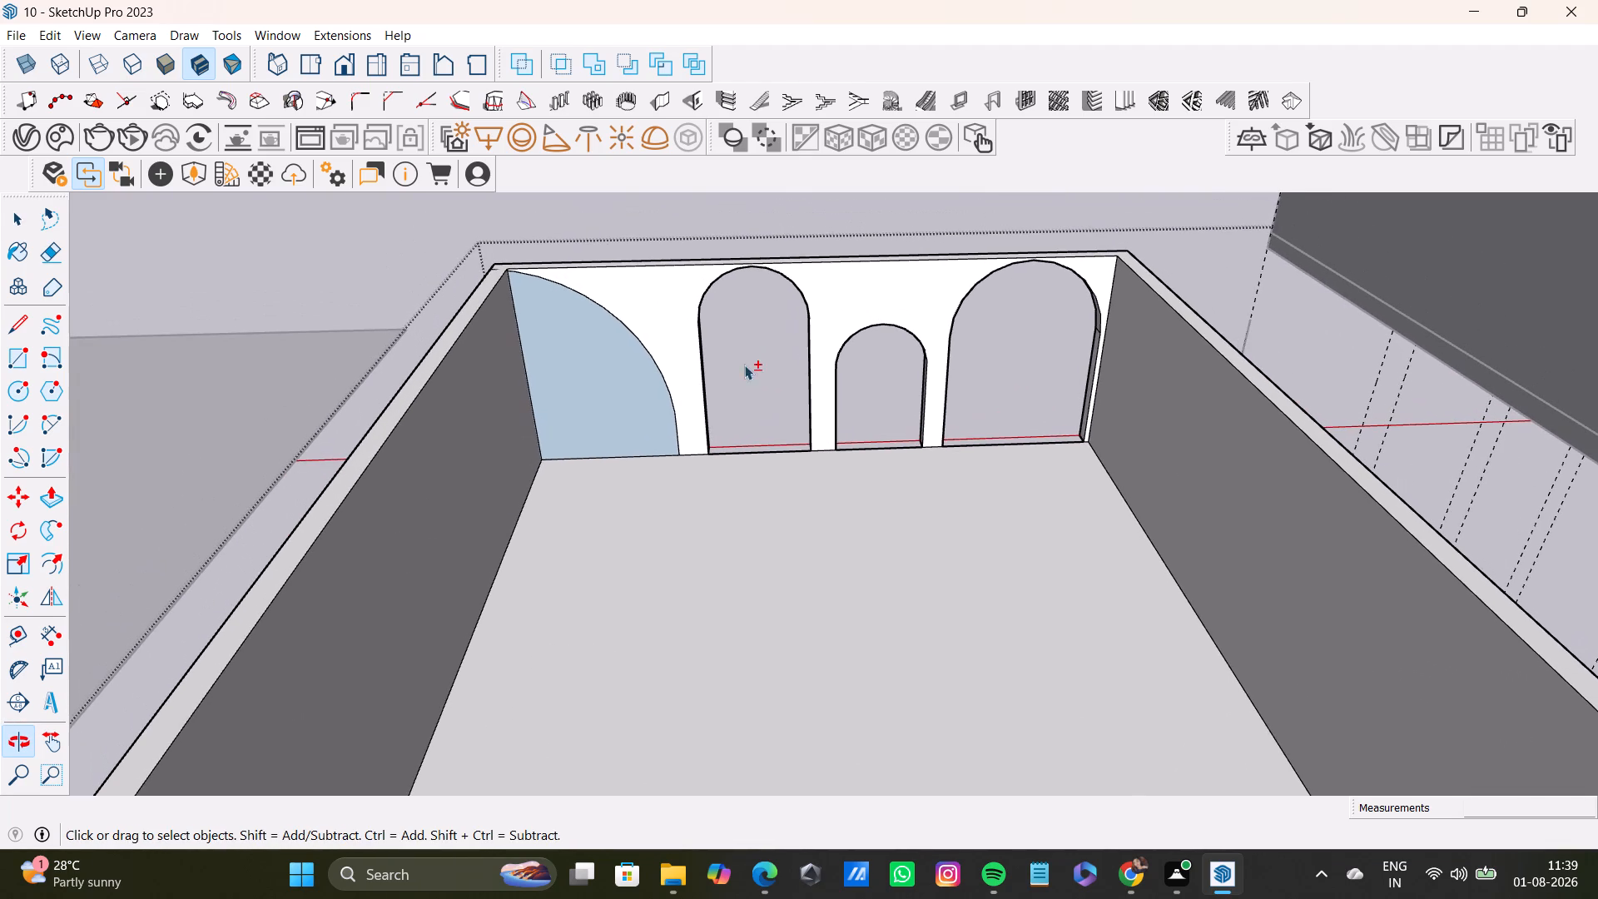
left_click(24, 322)
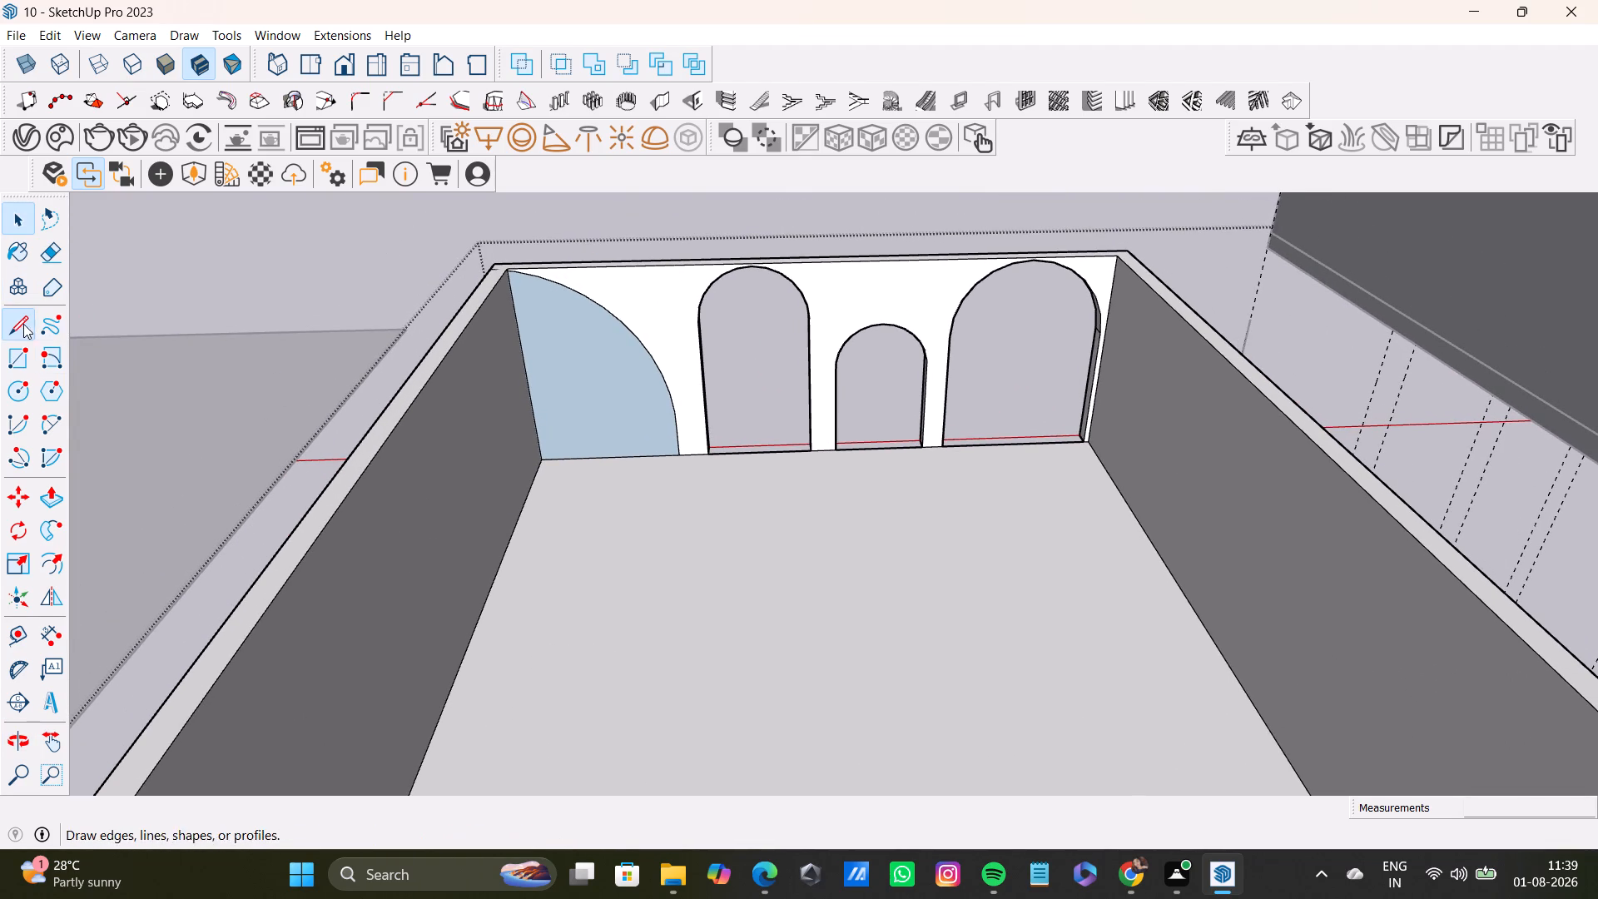
left_click(695, 326)
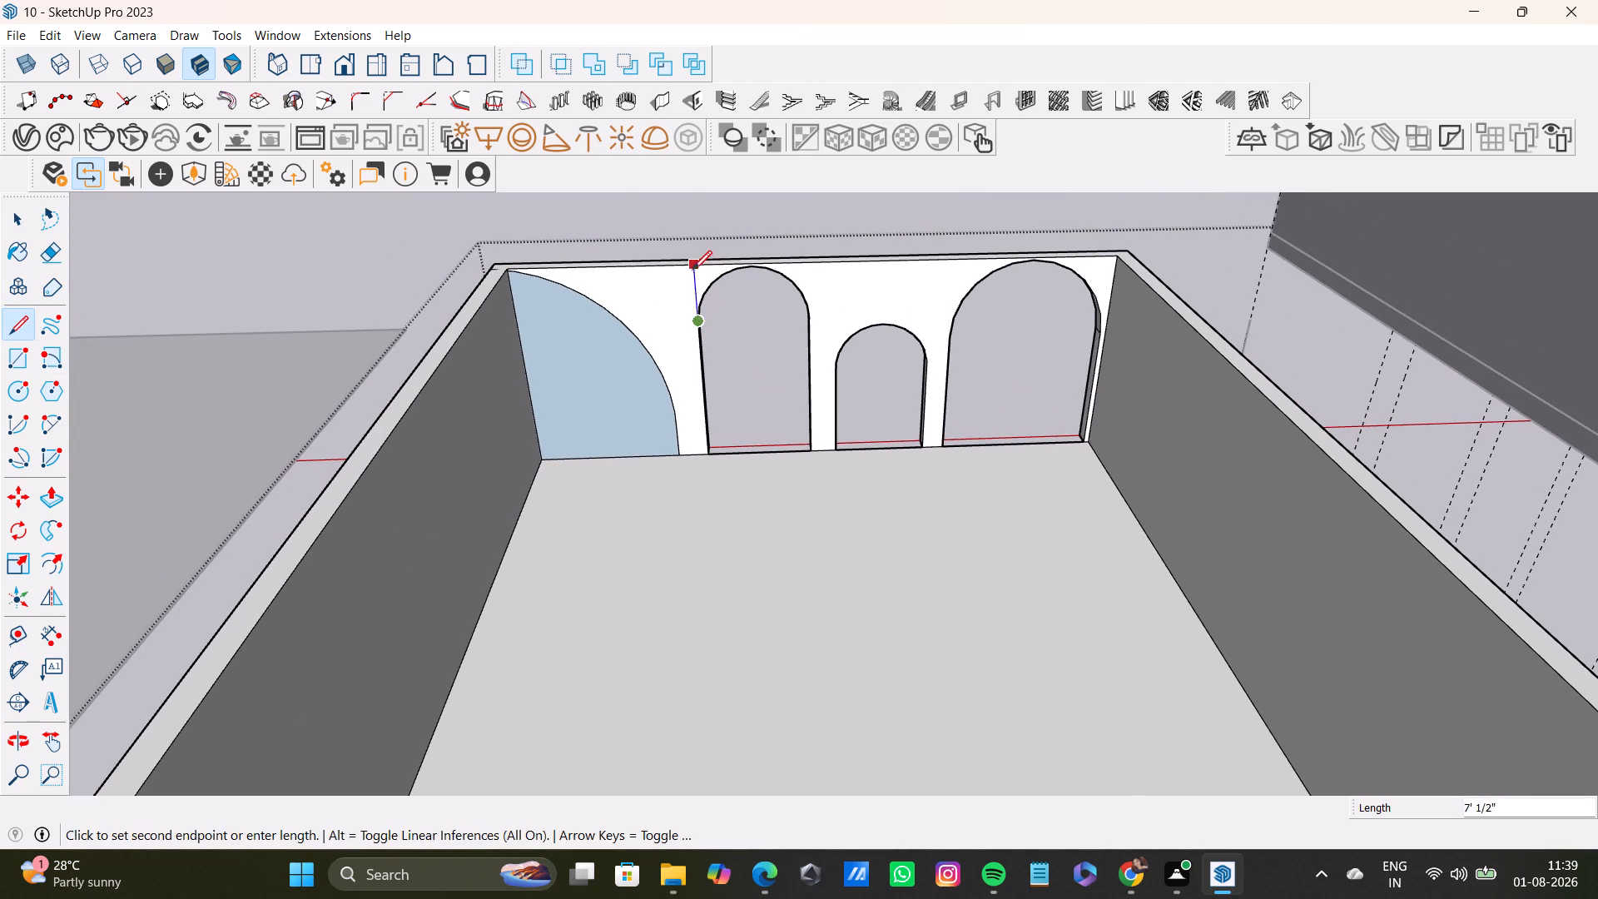
left_click(693, 266)
key("space")
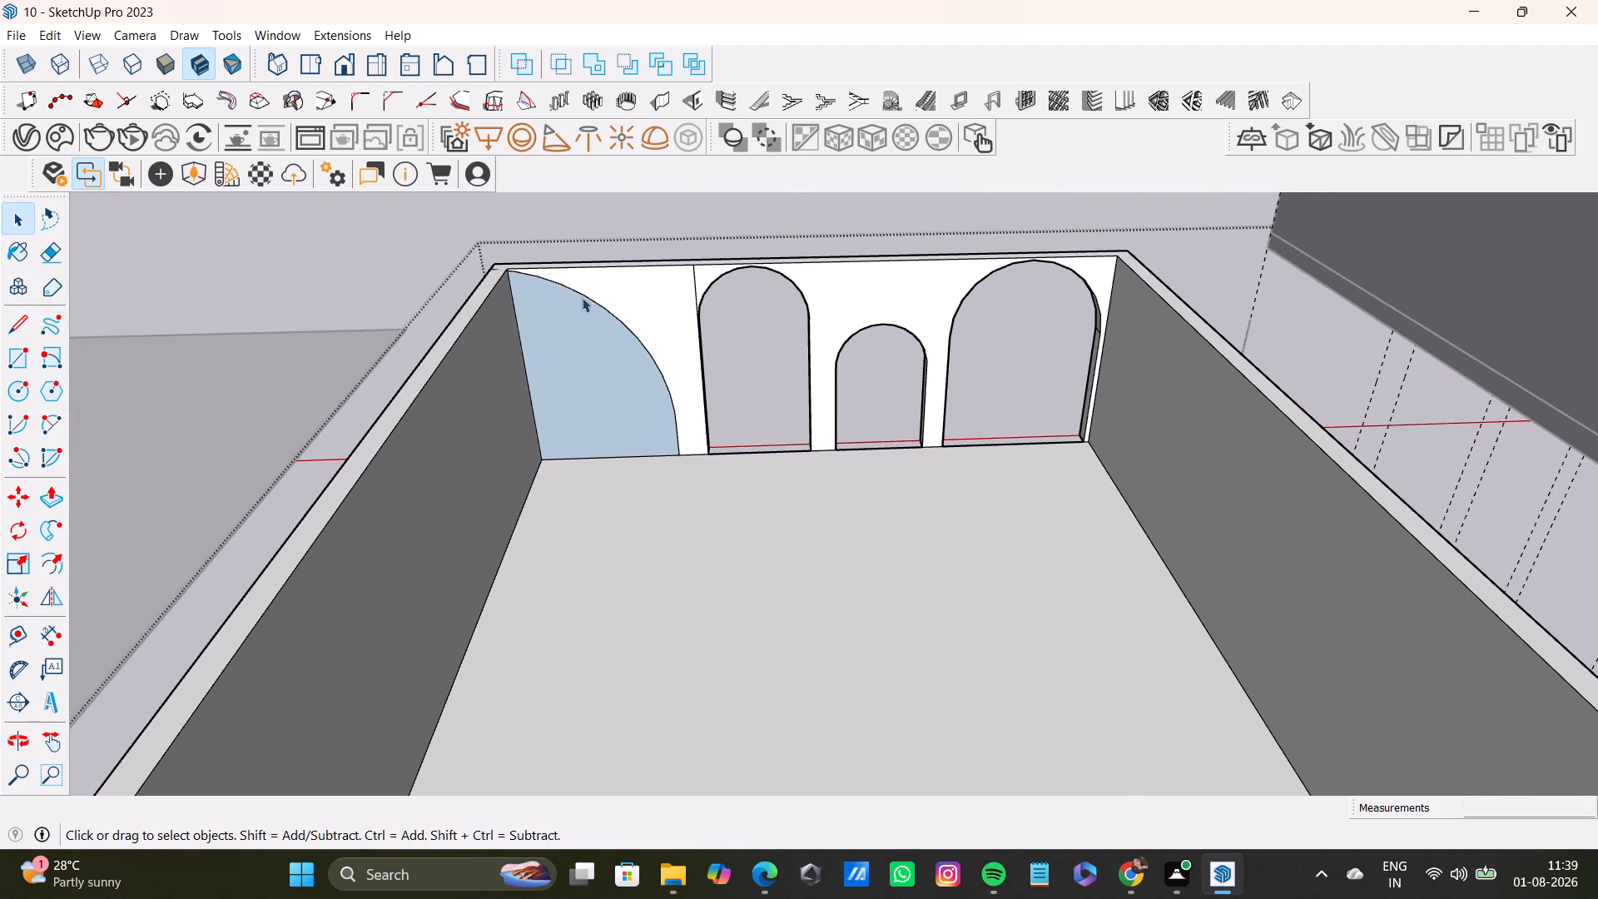
Draw a full-height vertical line along a new guide on the inside of the pier between the half arch and the adjacent arch.
left_click(21, 631)
left_click(700, 373)
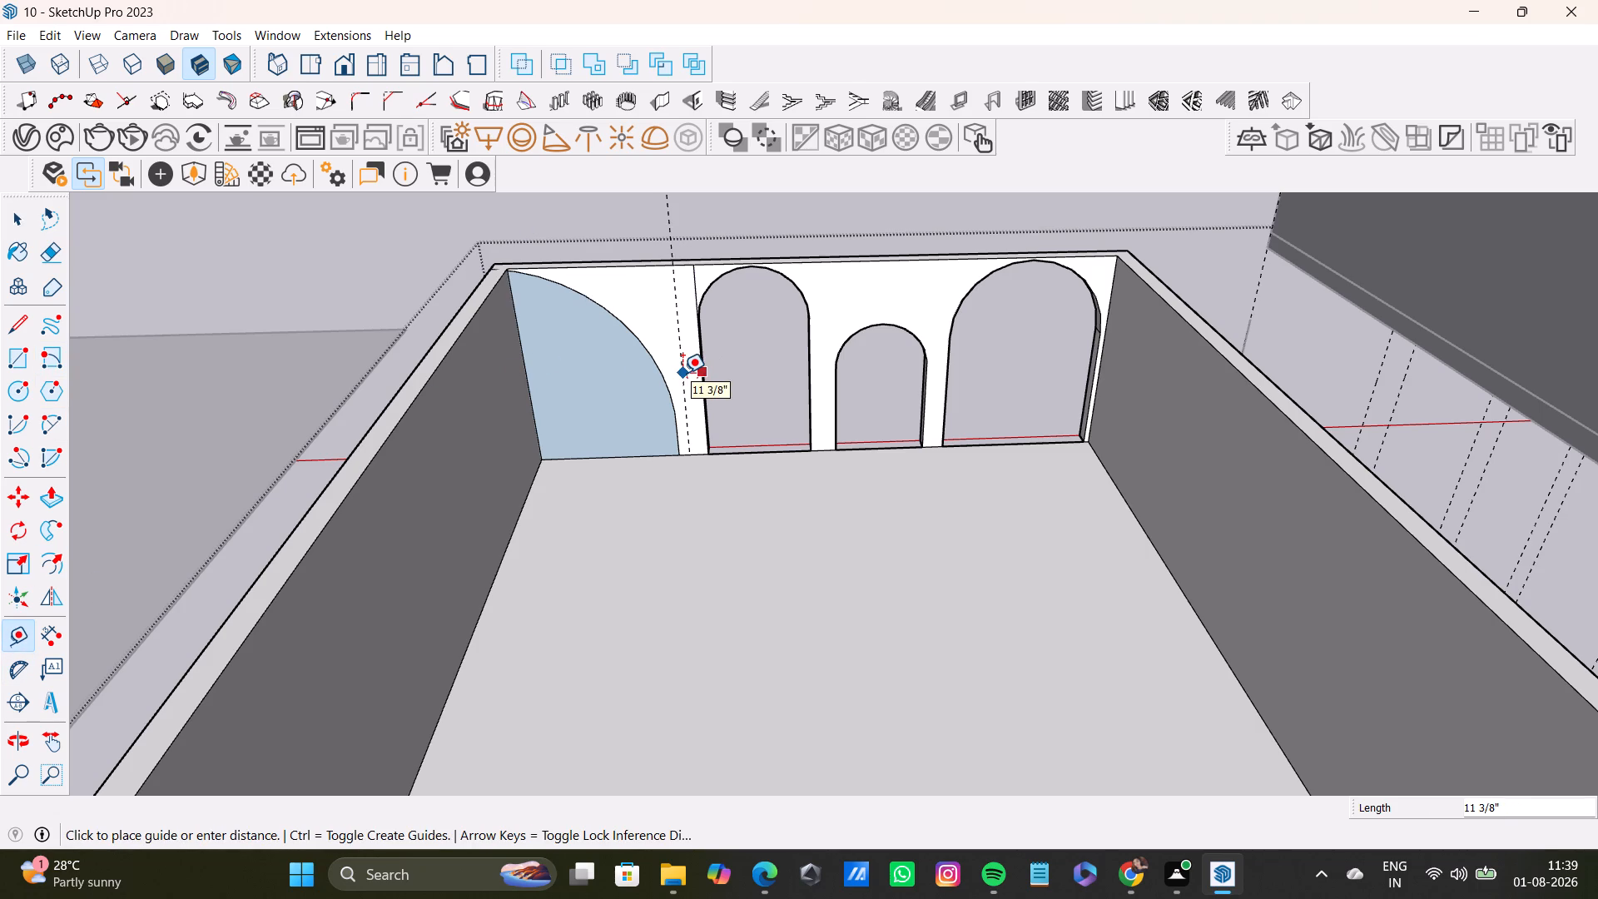
left_click(689, 373)
key("space")
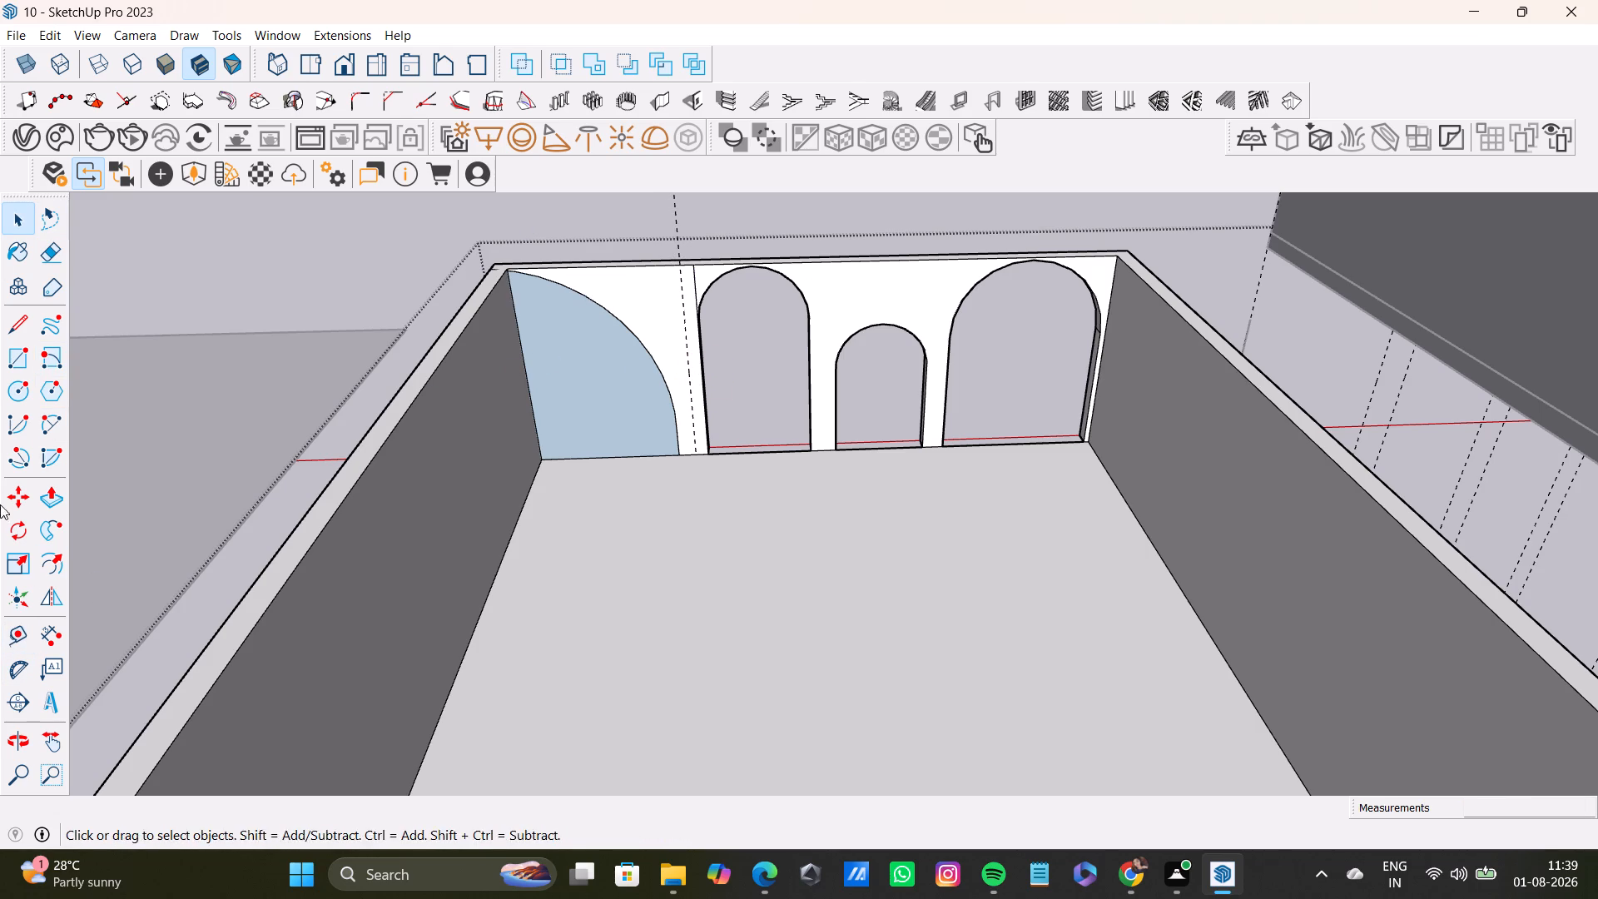
left_click(24, 325)
left_click(677, 262)
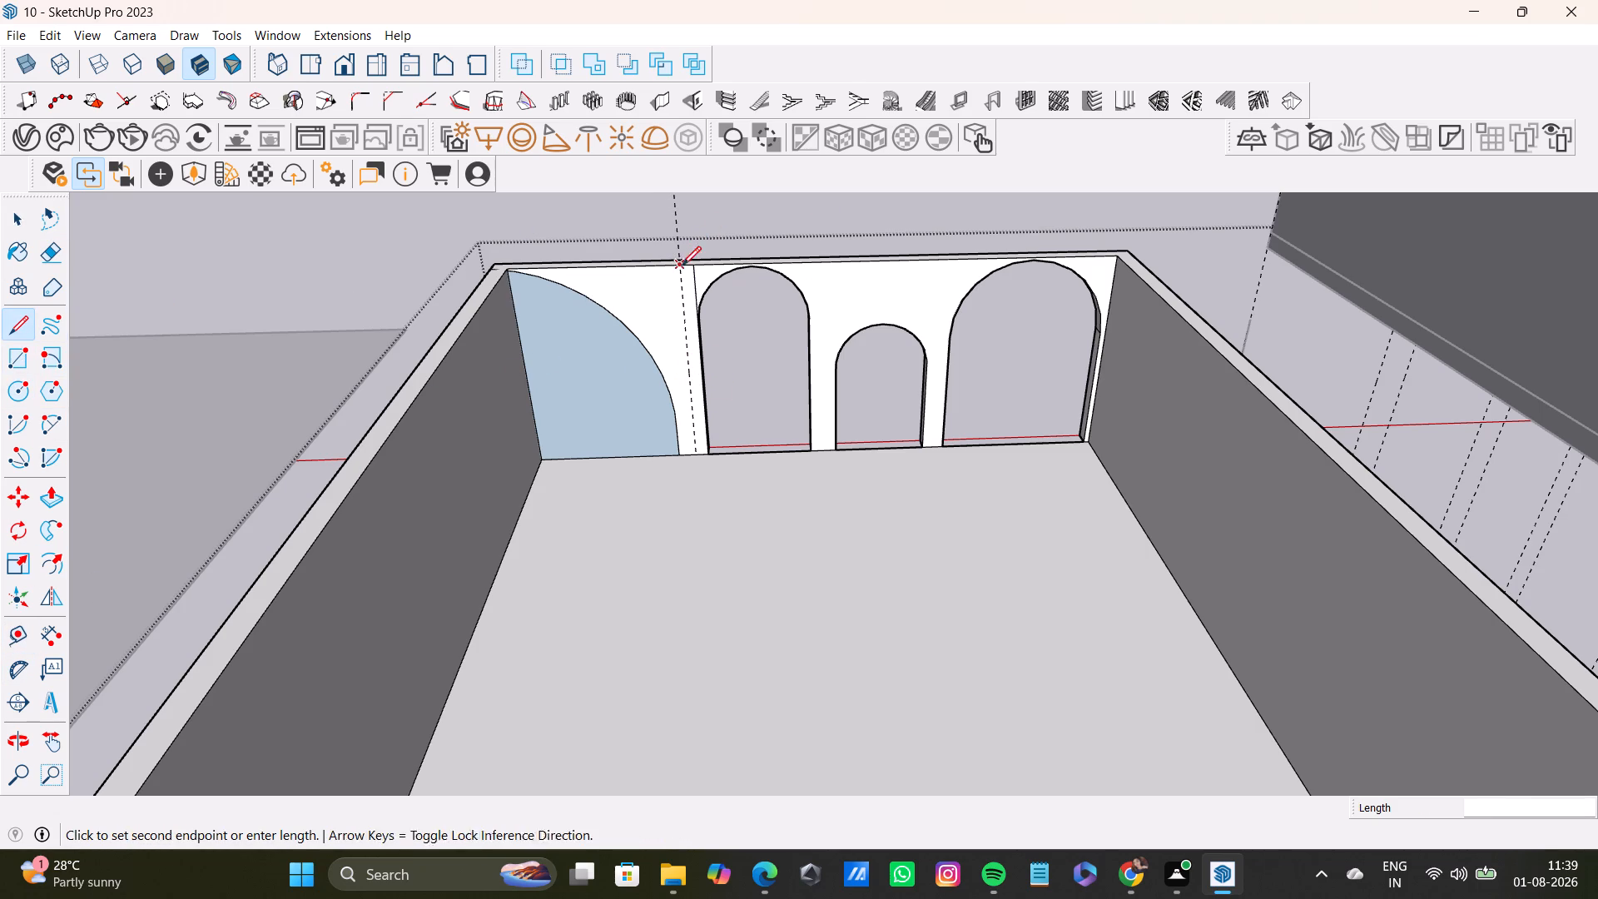
left_click(696, 453)
key("space")
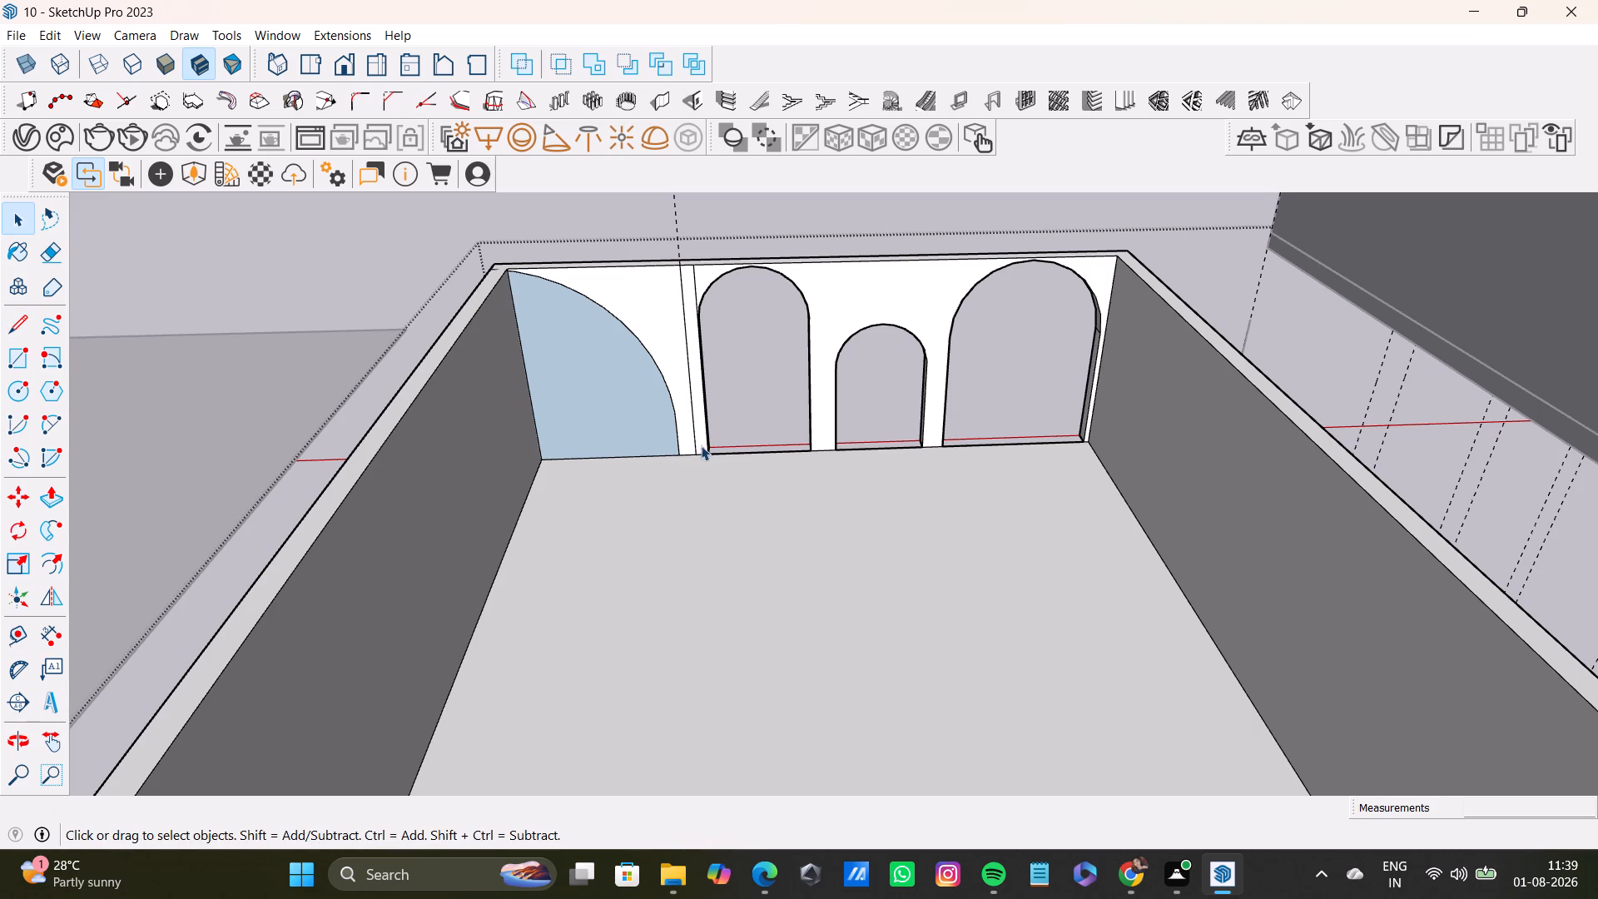
Push/Pull the narrow strip on the pier's inside face back to the rear wall as a partition beside the half-arch bay.
left_click(699, 430)
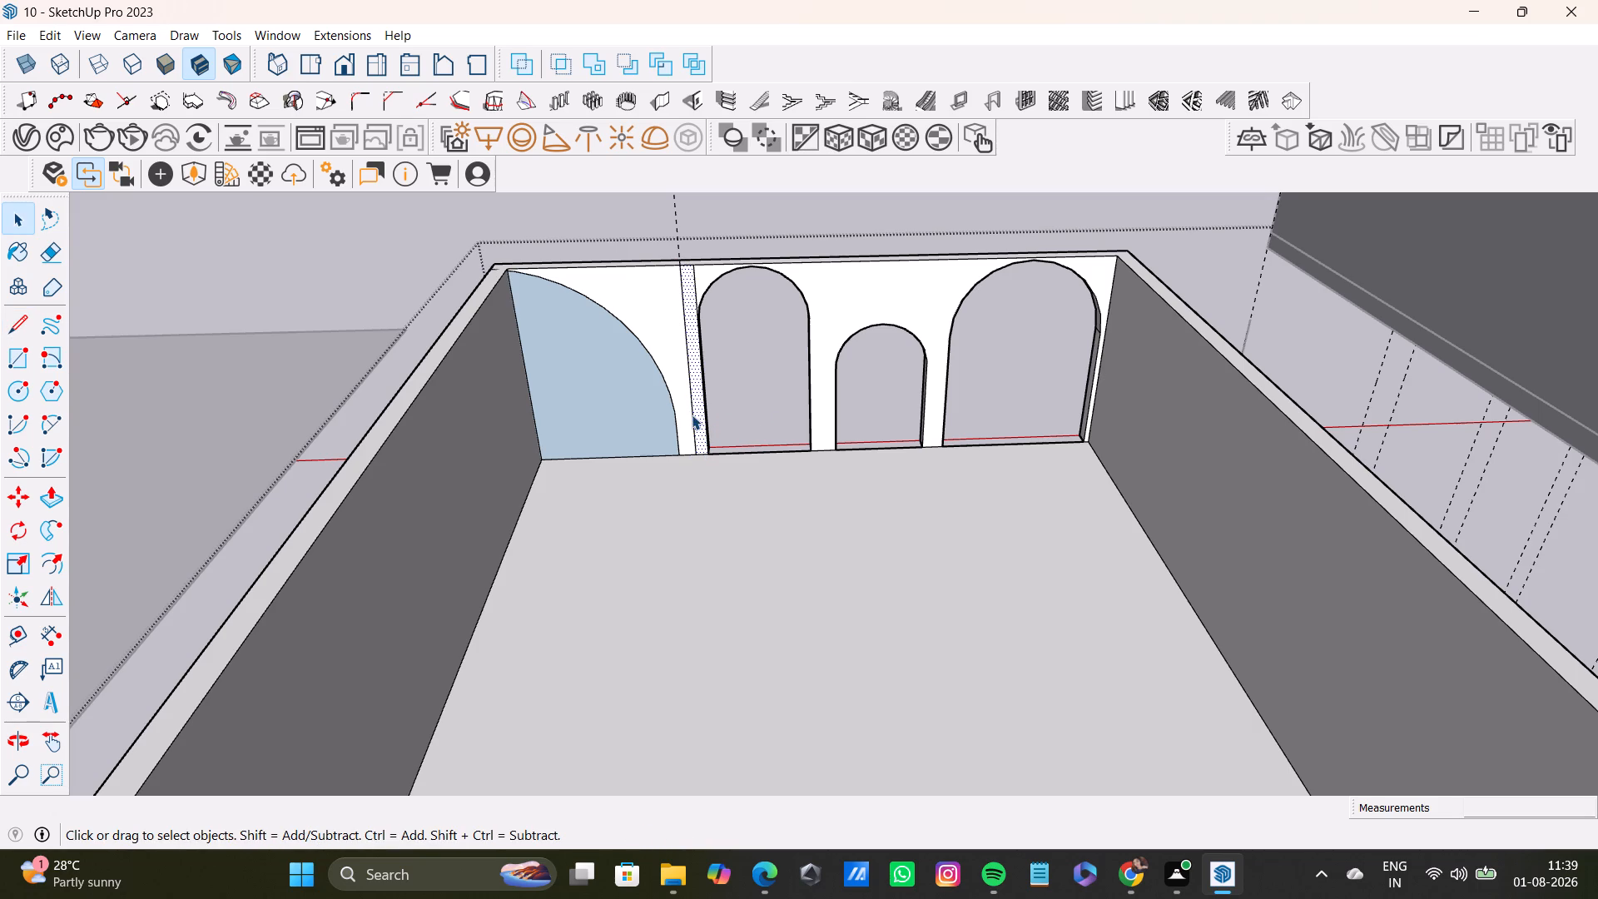
key("p")
left_click(698, 417)
scroll(695, 672, "down", 4)
scroll(593, 754, "down", 2)
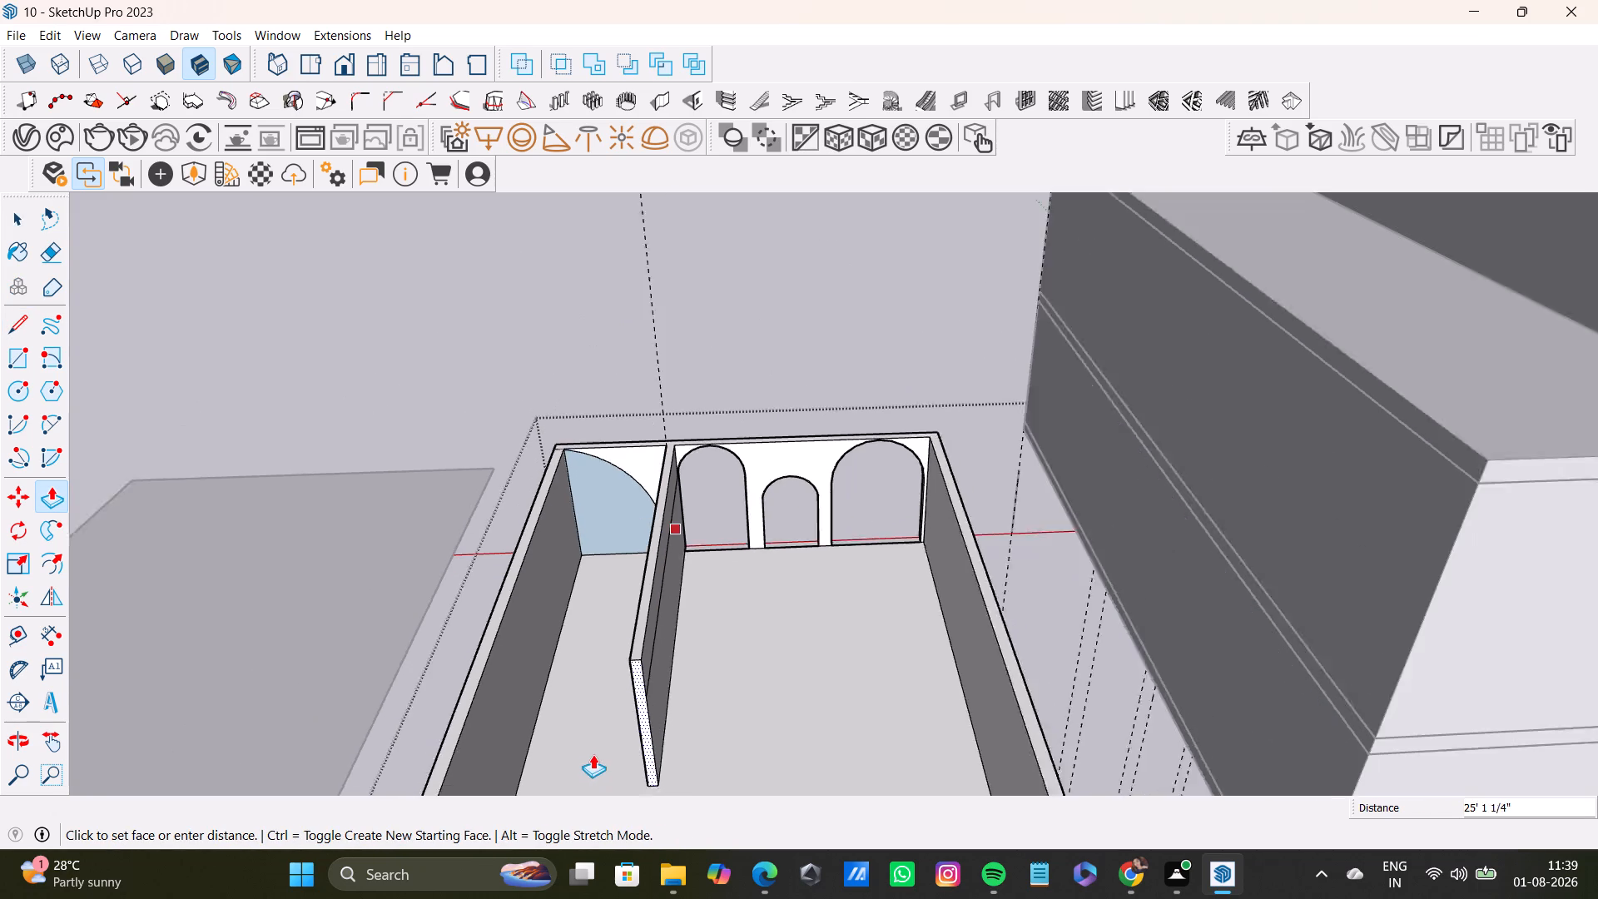
scroll(593, 754, "down", 6)
middle_click_drag(598, 746, 945, 478)
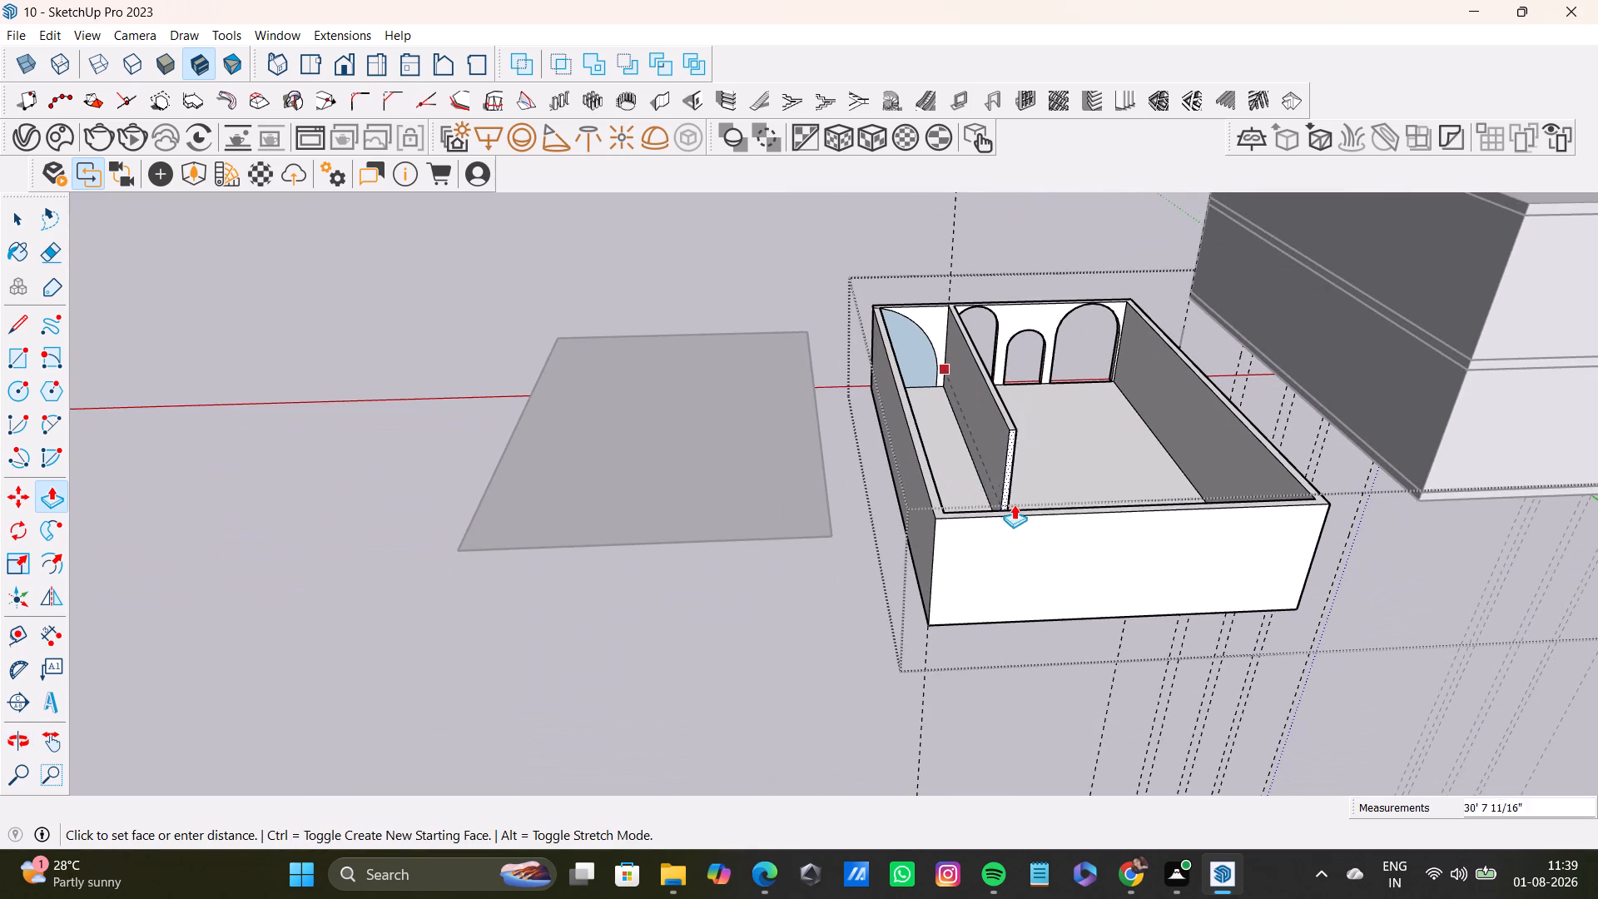
left_click(1021, 517)
key("space")
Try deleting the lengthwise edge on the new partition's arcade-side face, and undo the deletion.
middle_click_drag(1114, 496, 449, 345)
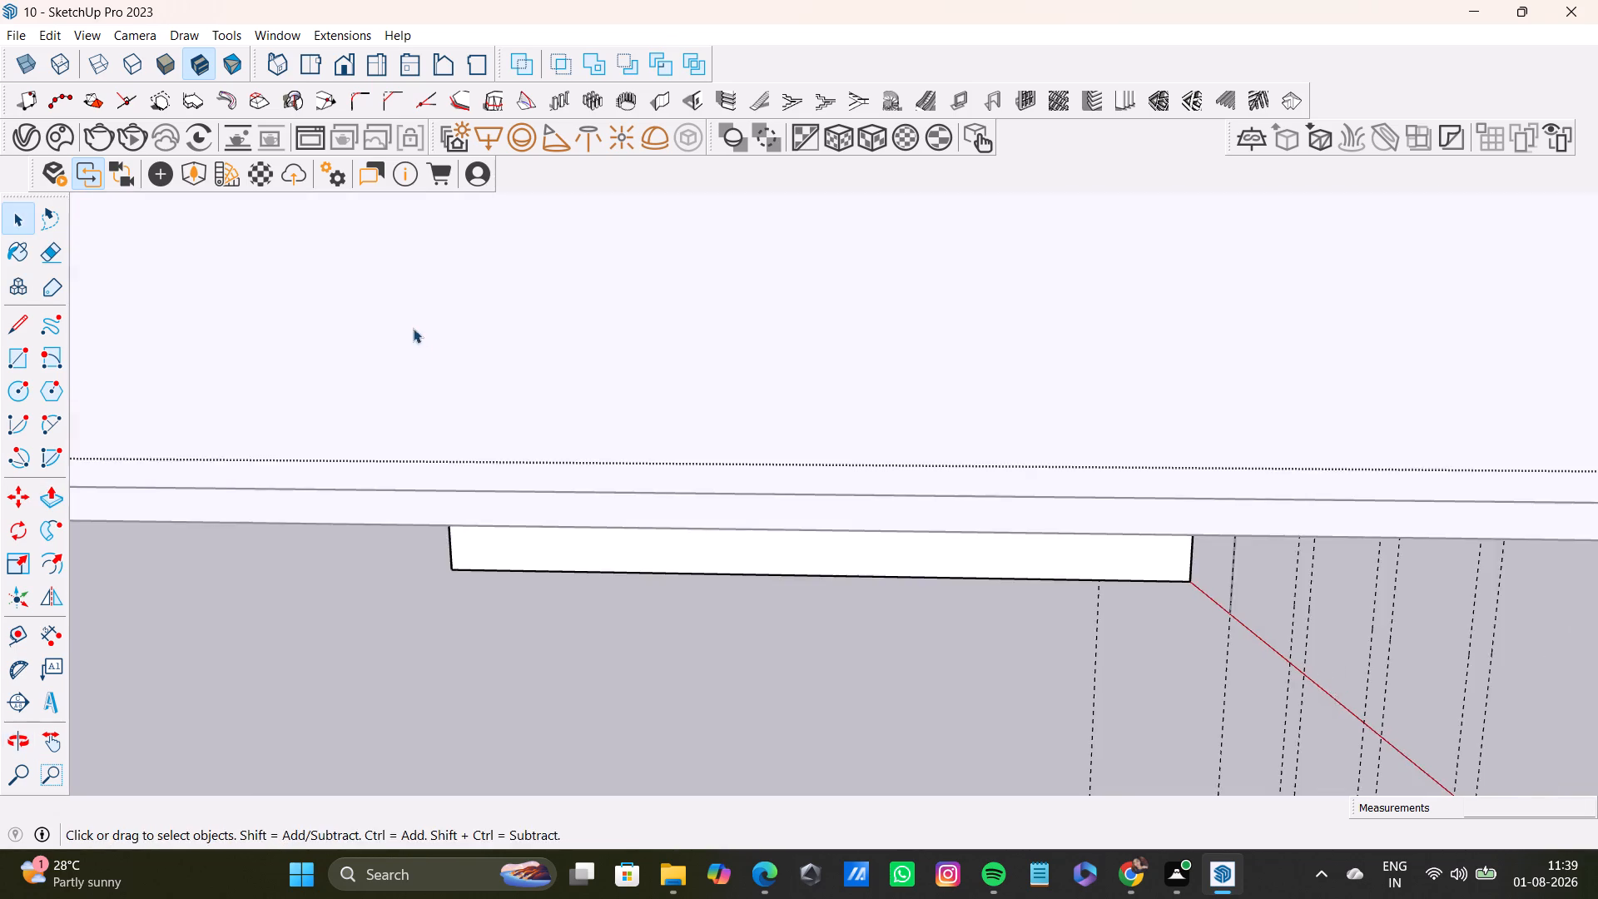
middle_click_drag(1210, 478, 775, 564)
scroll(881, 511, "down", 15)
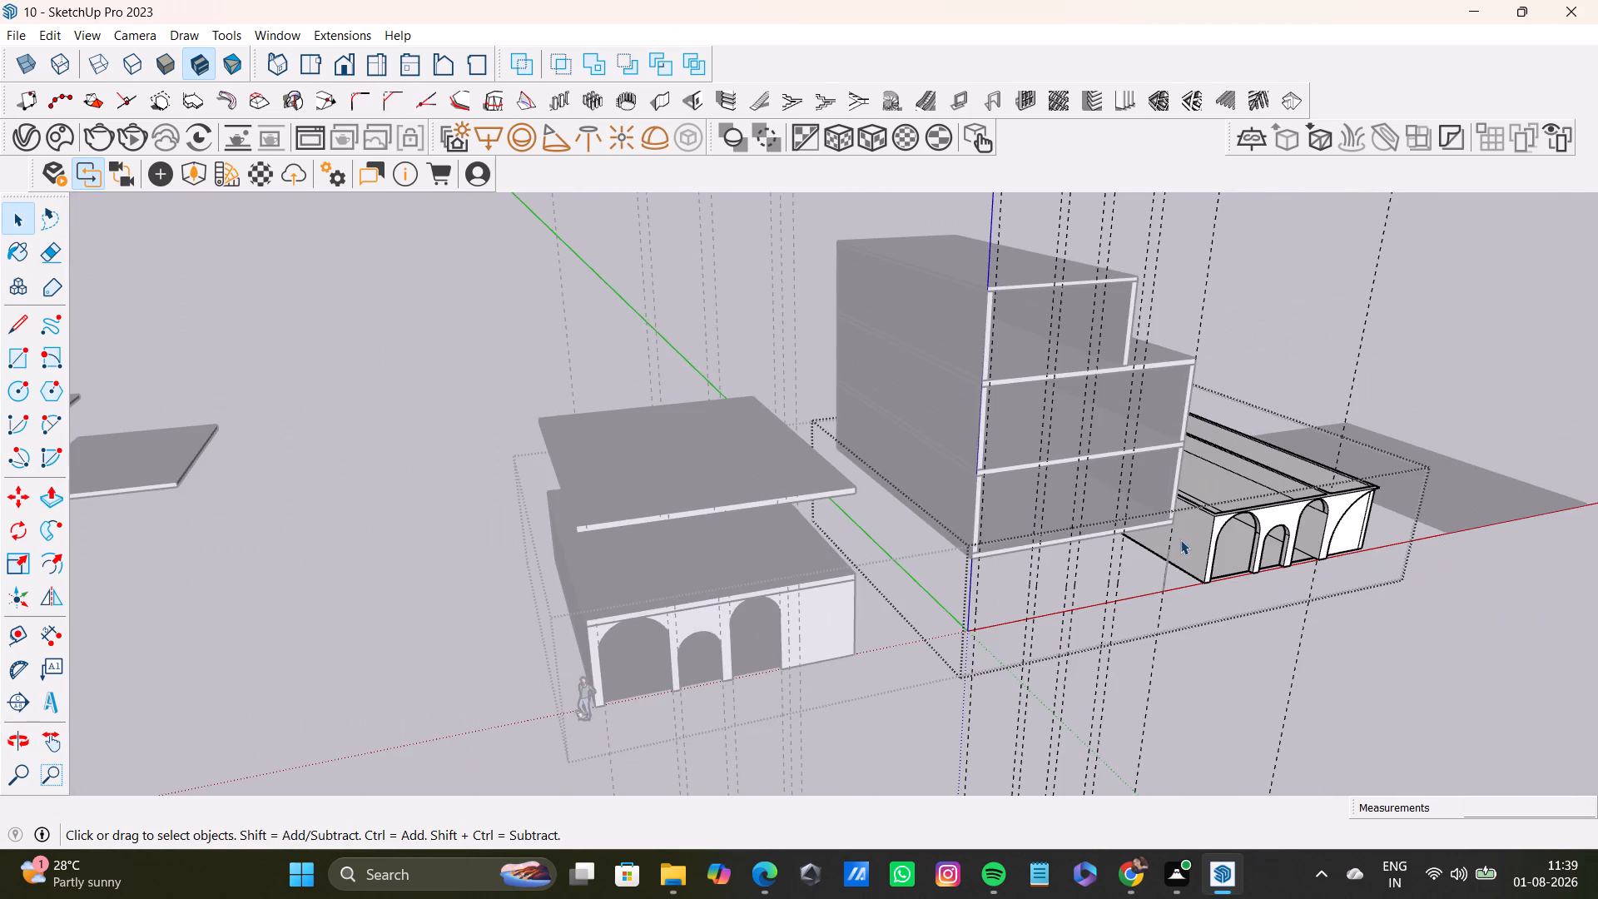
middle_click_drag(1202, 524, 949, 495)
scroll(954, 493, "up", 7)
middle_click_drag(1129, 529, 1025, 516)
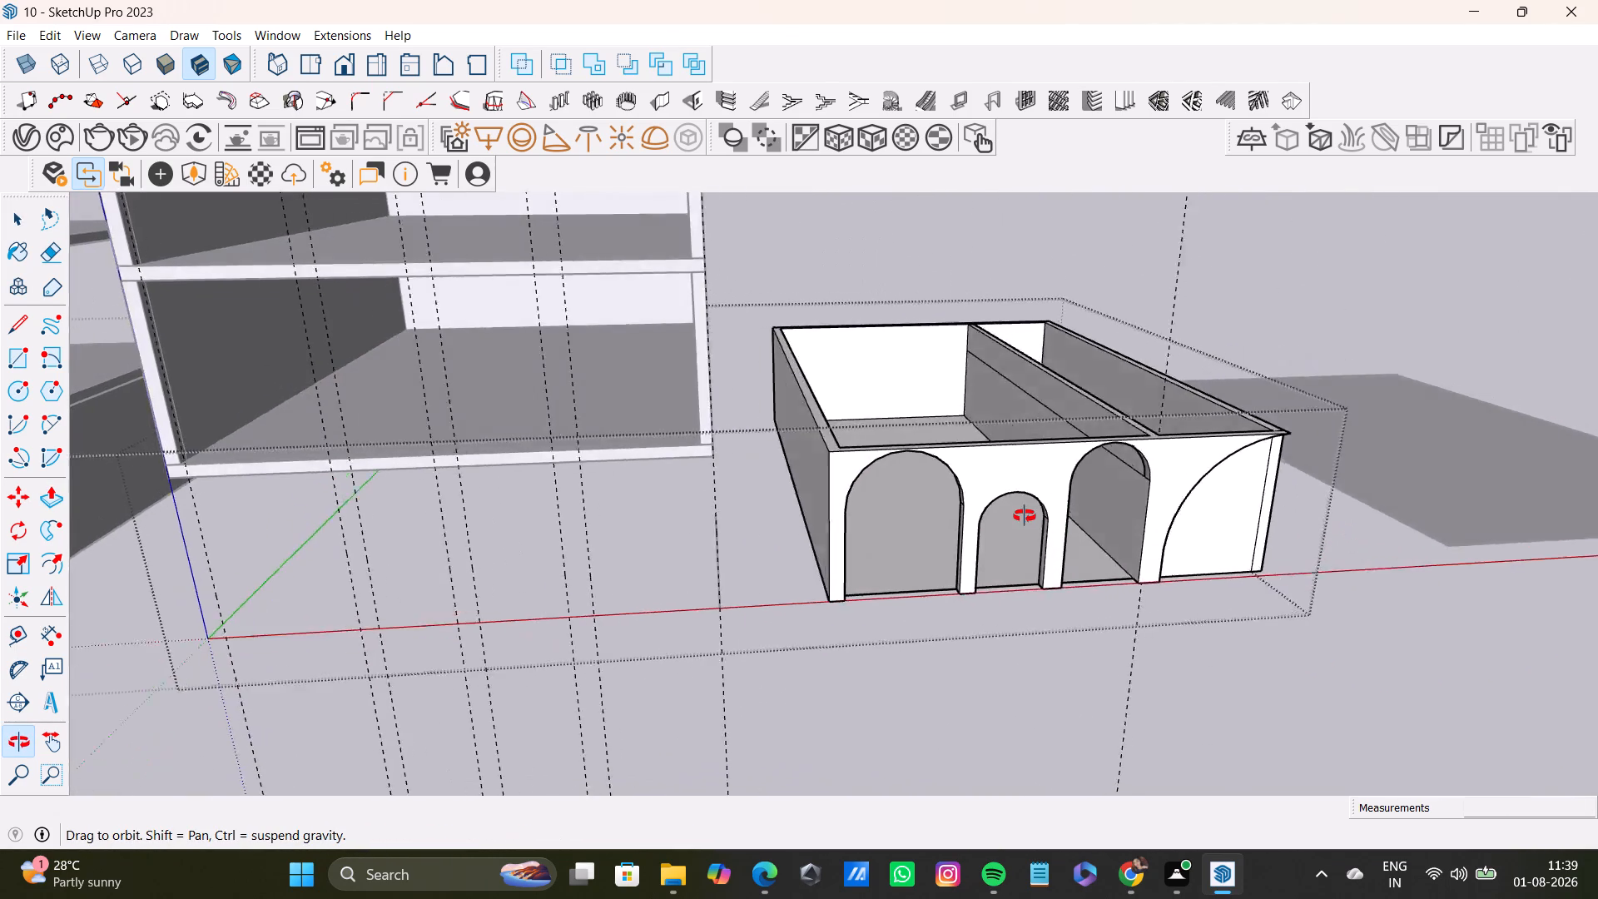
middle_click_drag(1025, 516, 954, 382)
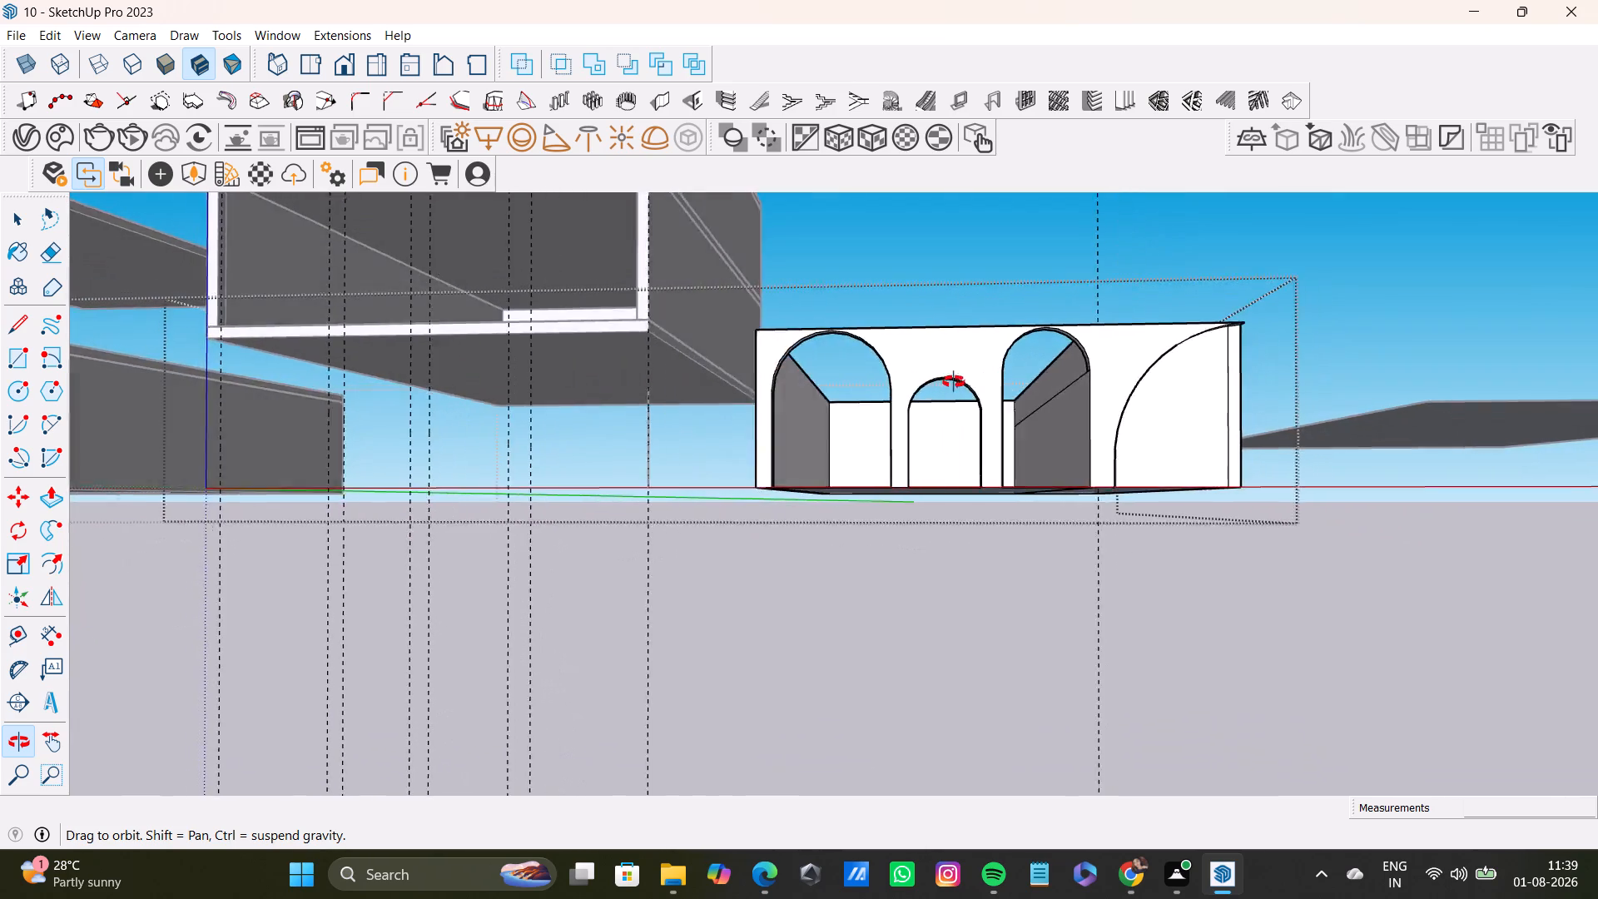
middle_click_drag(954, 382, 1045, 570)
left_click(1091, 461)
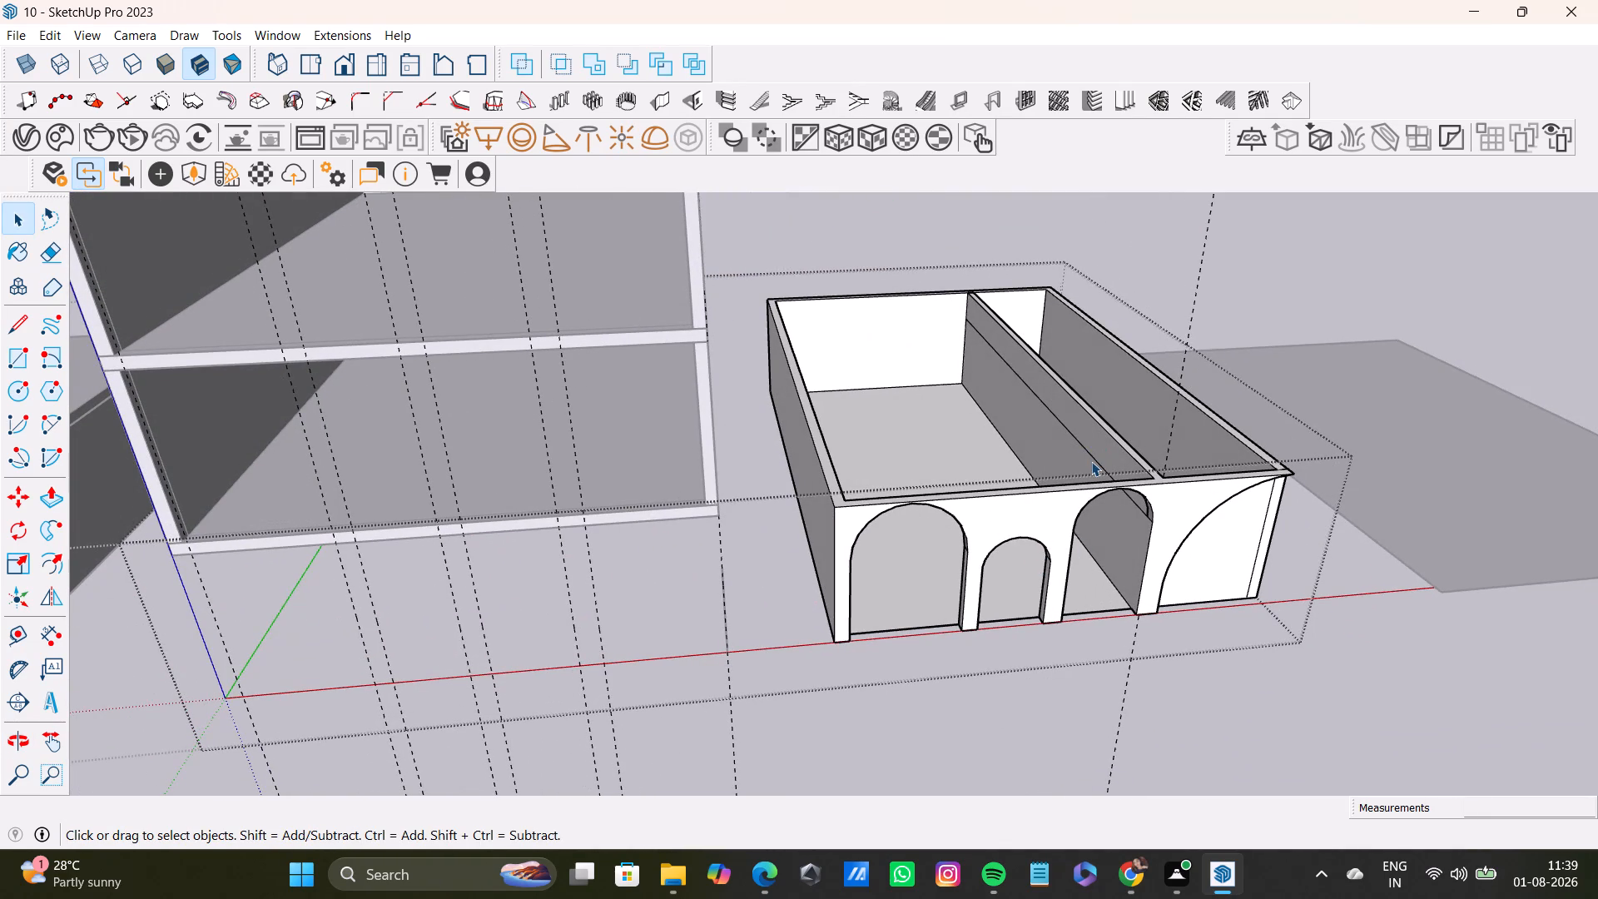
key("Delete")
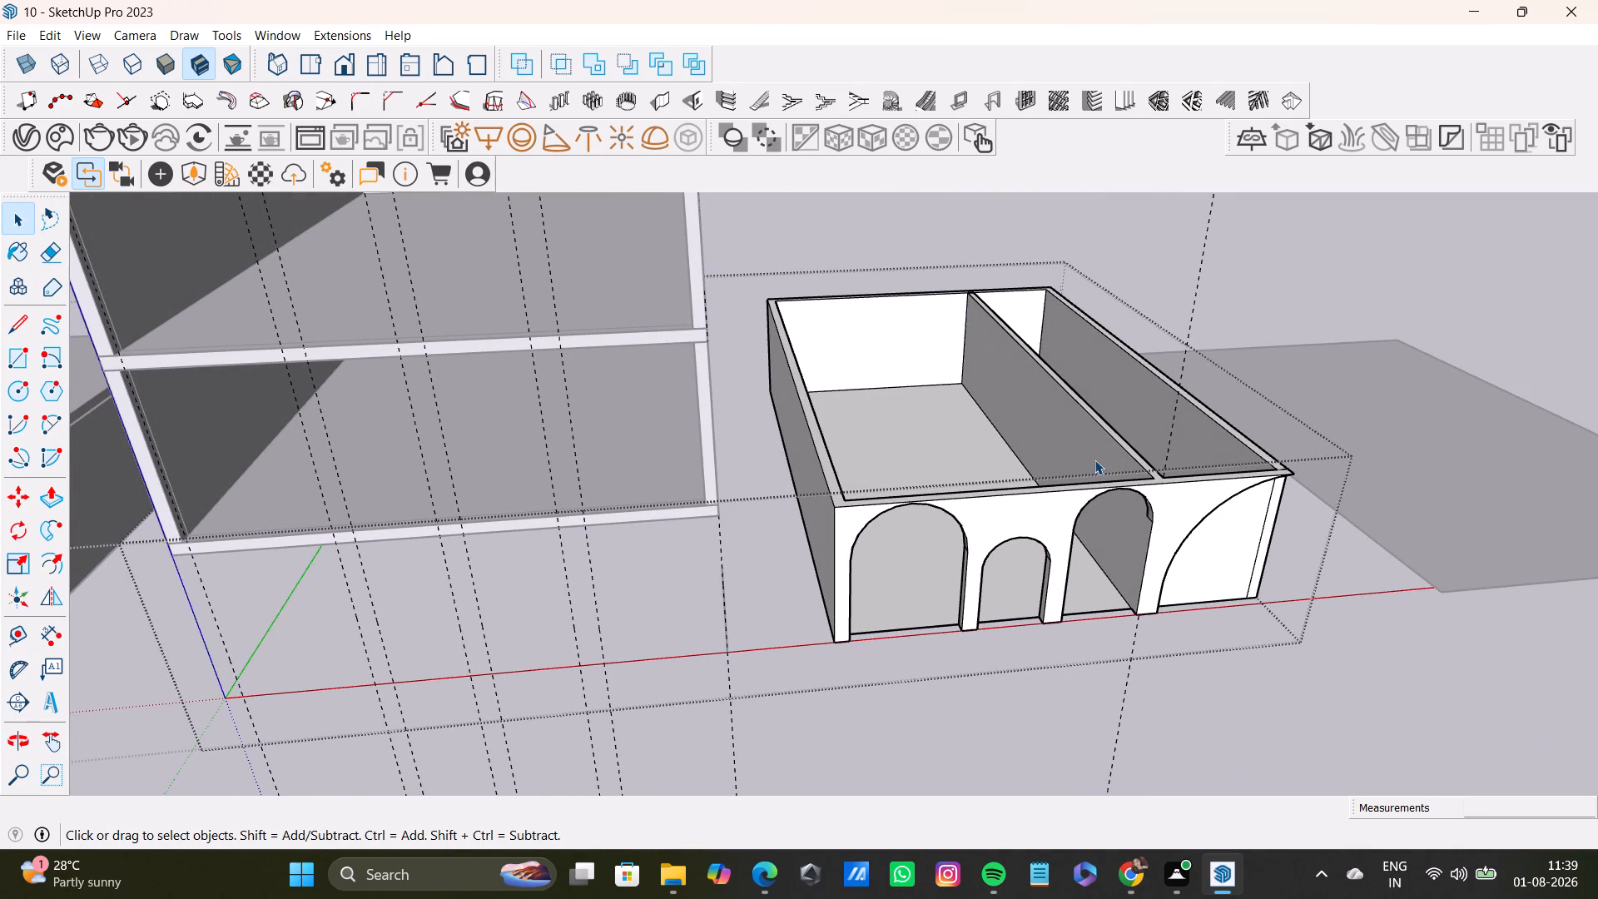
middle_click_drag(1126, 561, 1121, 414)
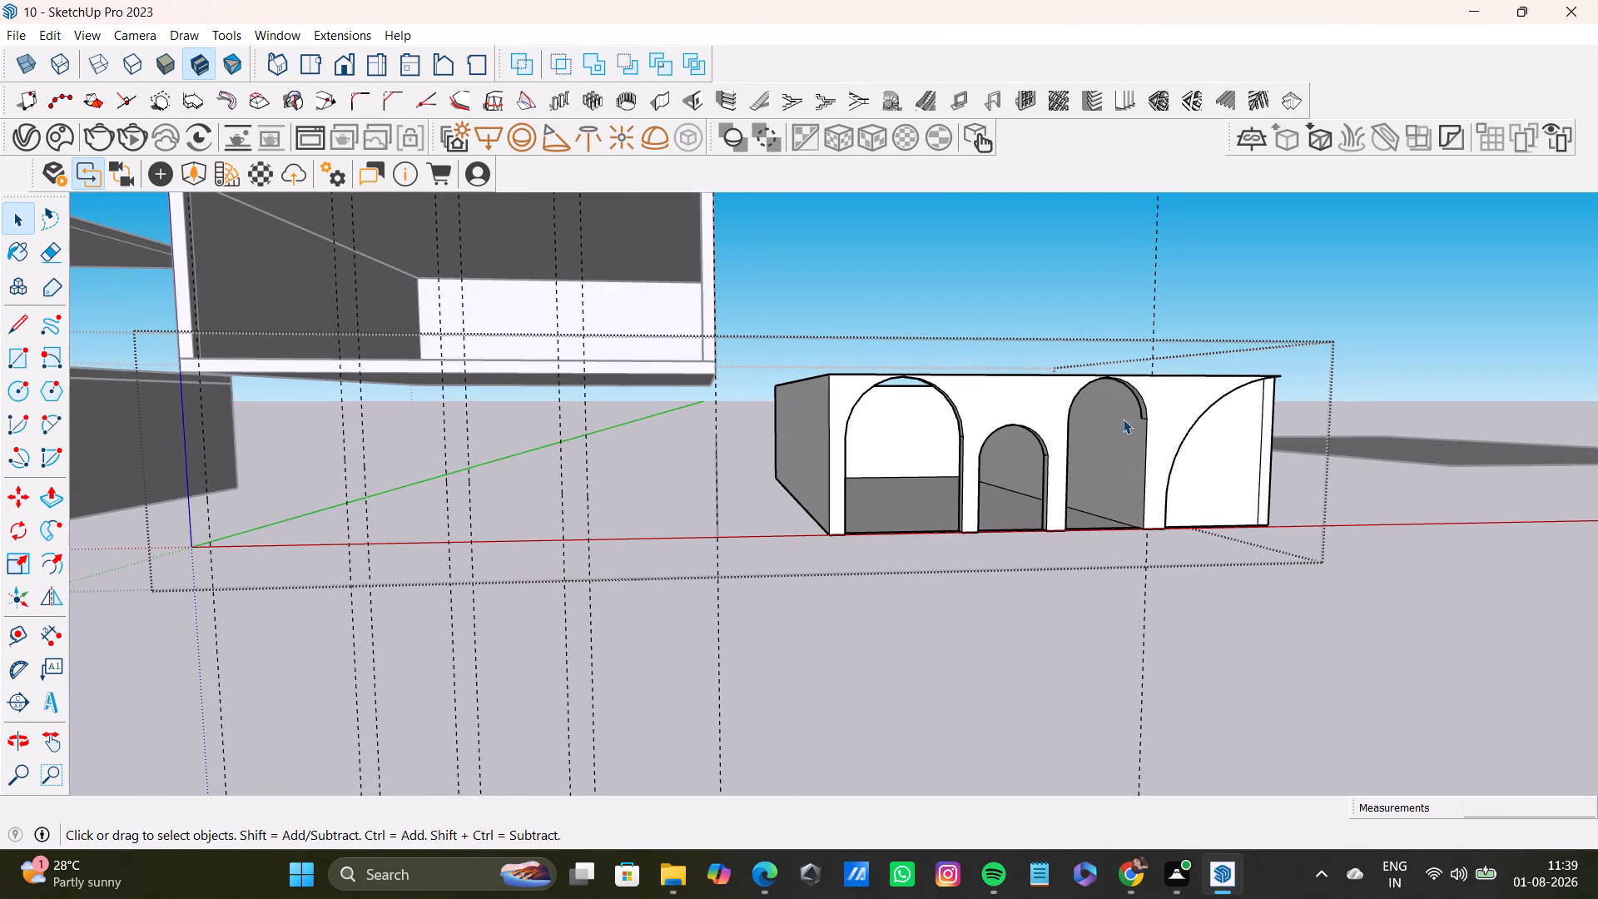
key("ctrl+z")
Examine the arcade front and the new partition behind the pier from the front and from above.
scroll(1120, 474, "up", 6)
middle_click_drag(1146, 466, 1184, 438)
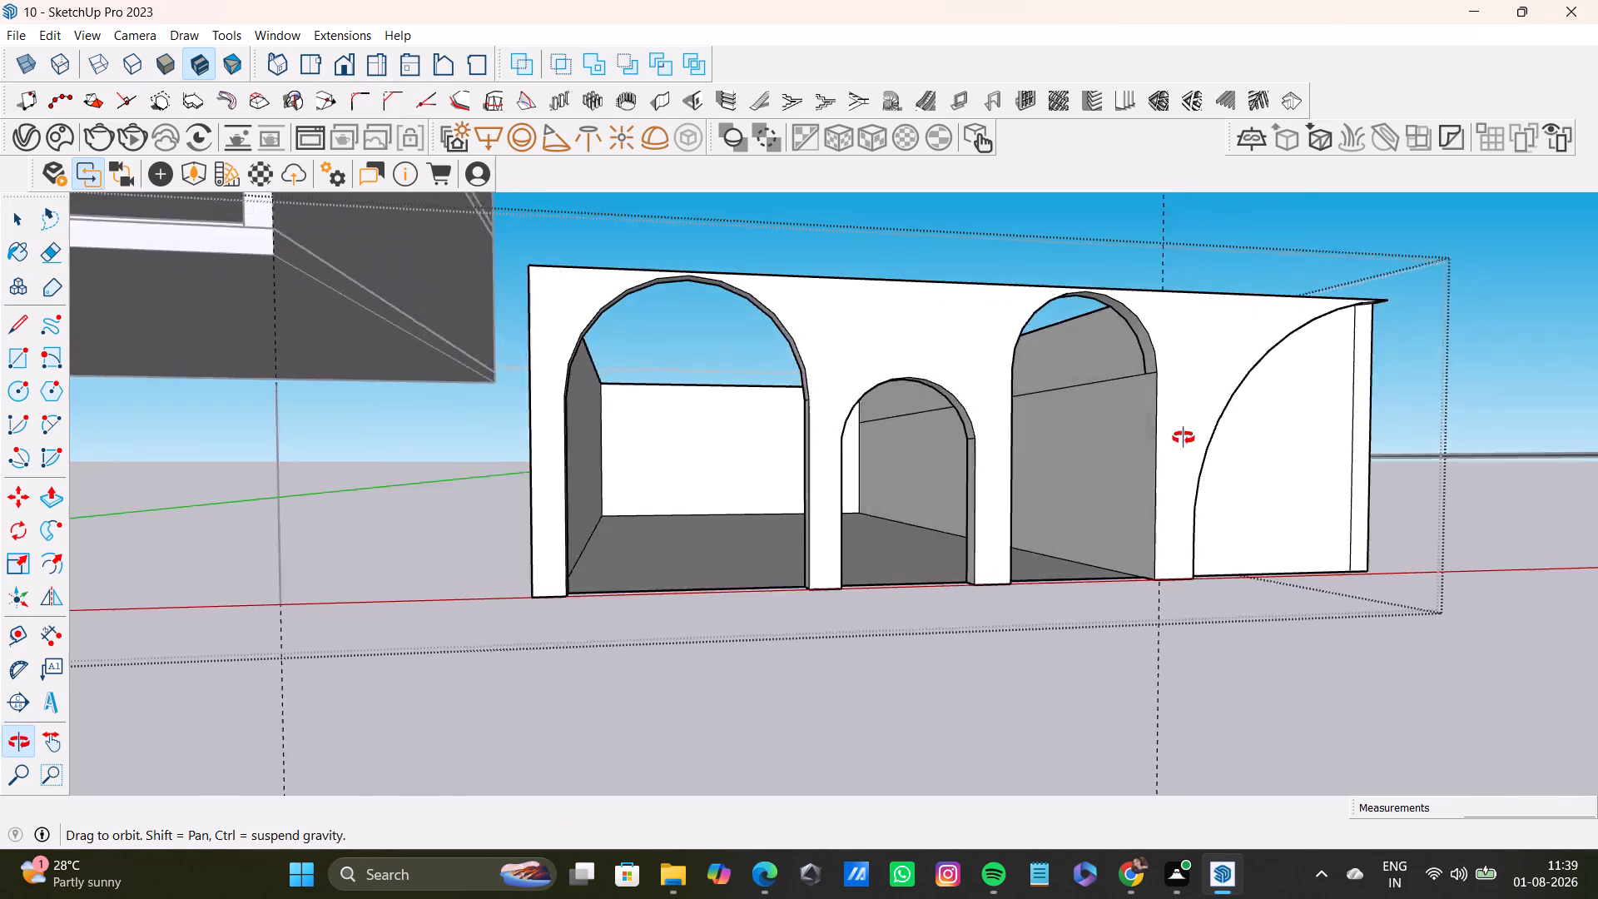
middle_click_drag(1184, 438, 973, 430)
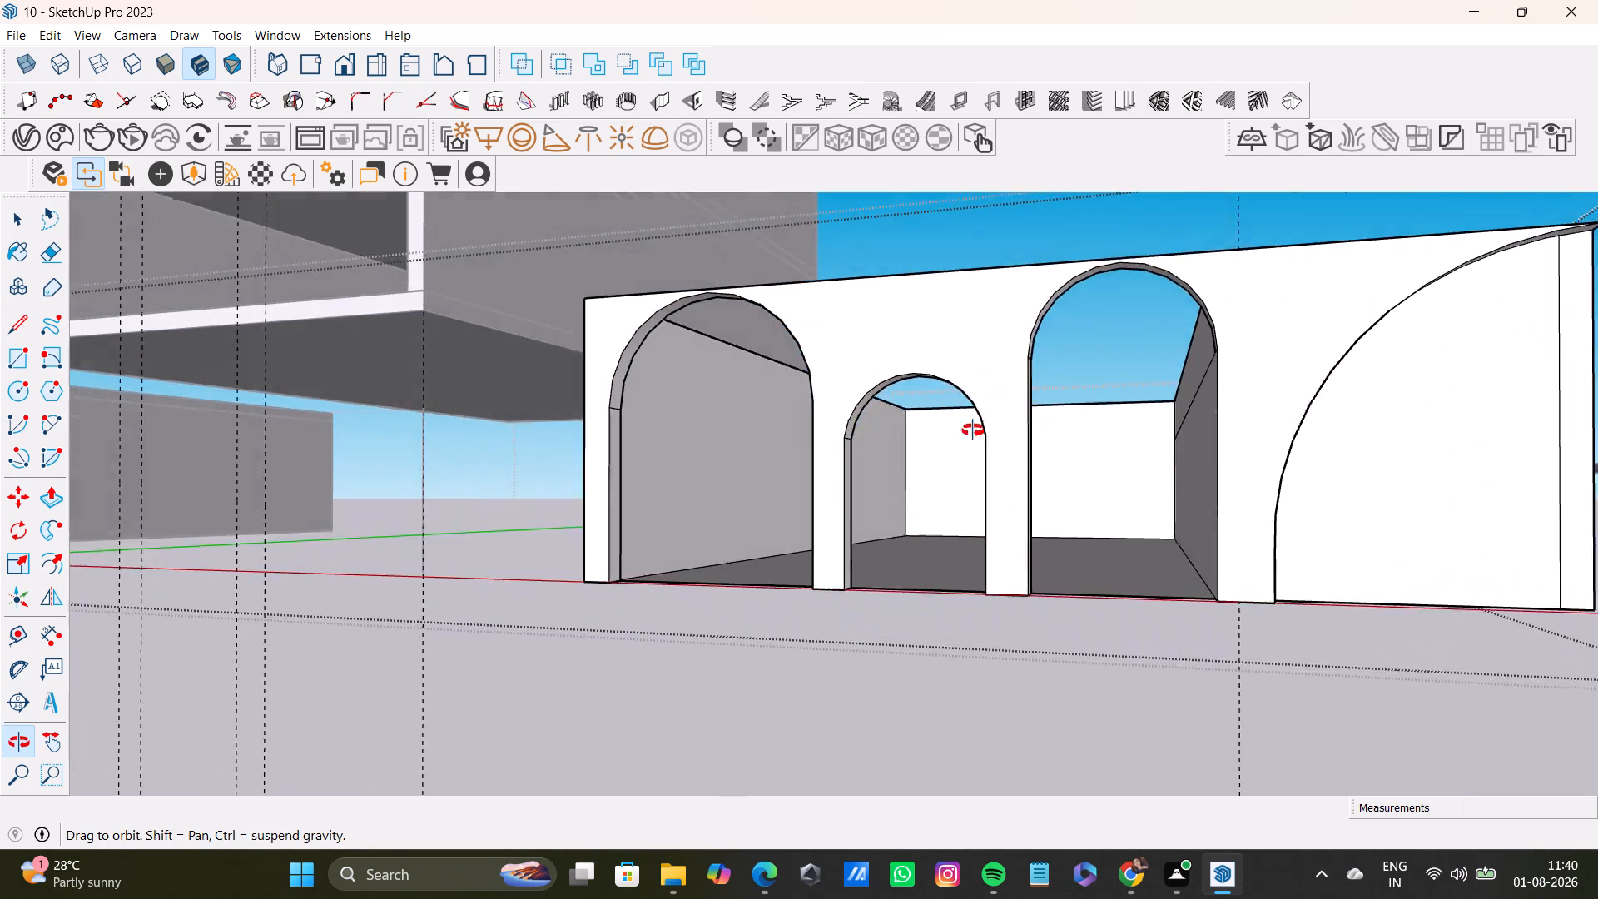
middle_click_drag(973, 430, 1049, 586)
scroll(1085, 506, "down", 8)
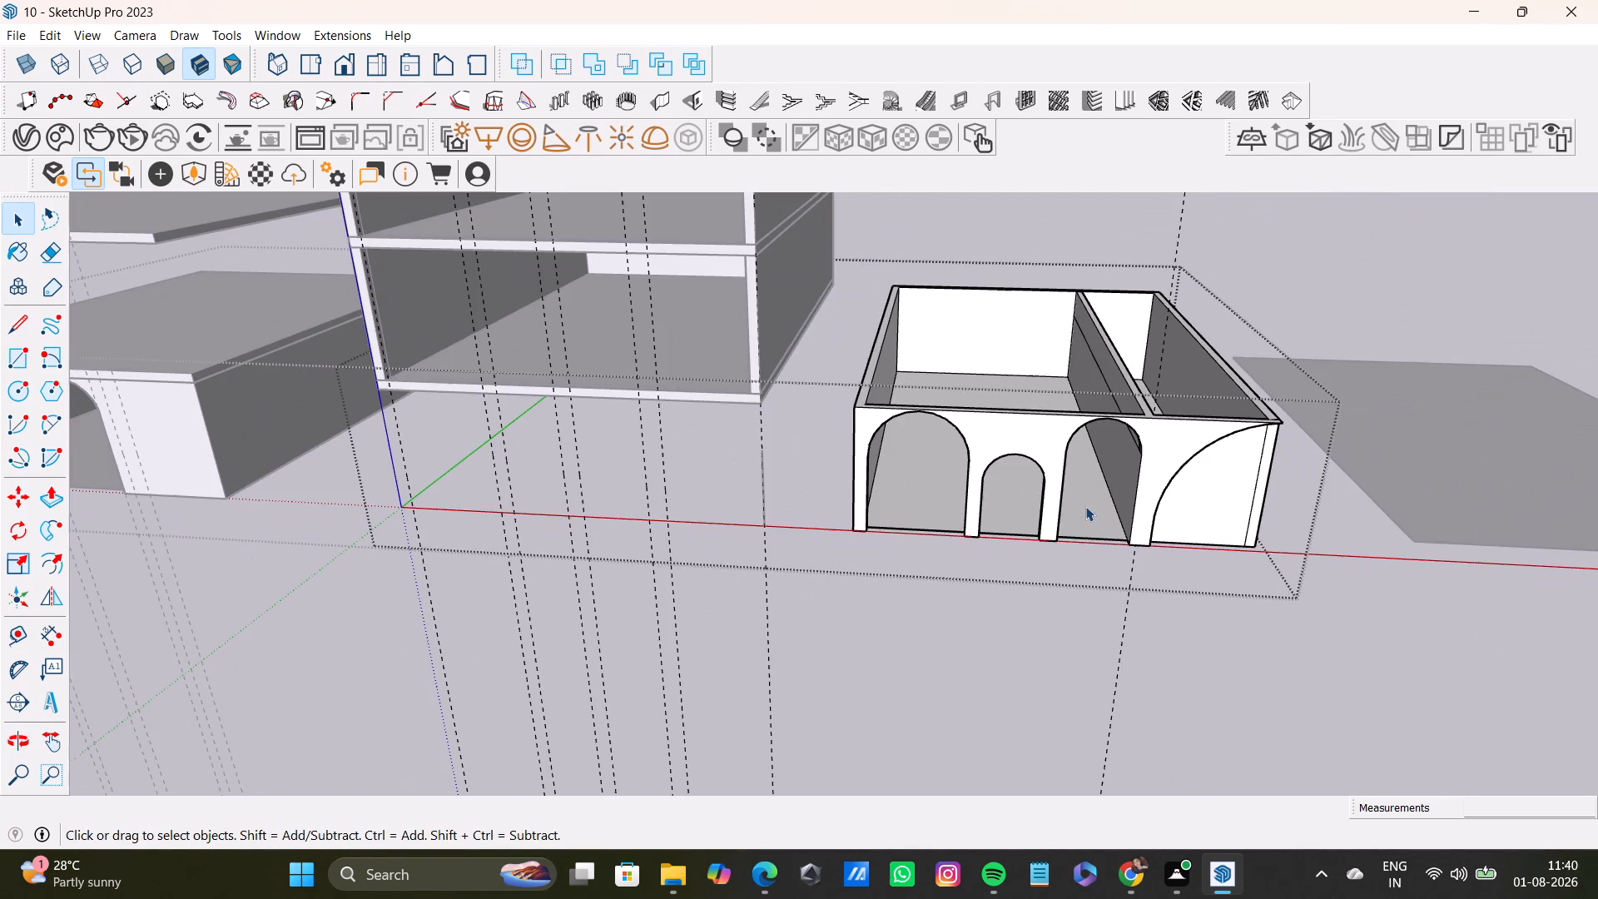
Push/Pull the half-arch face 43' 6" back through the rear wall to open the bay from front to back.
triple_click(1218, 485)
triple_click(1217, 488)
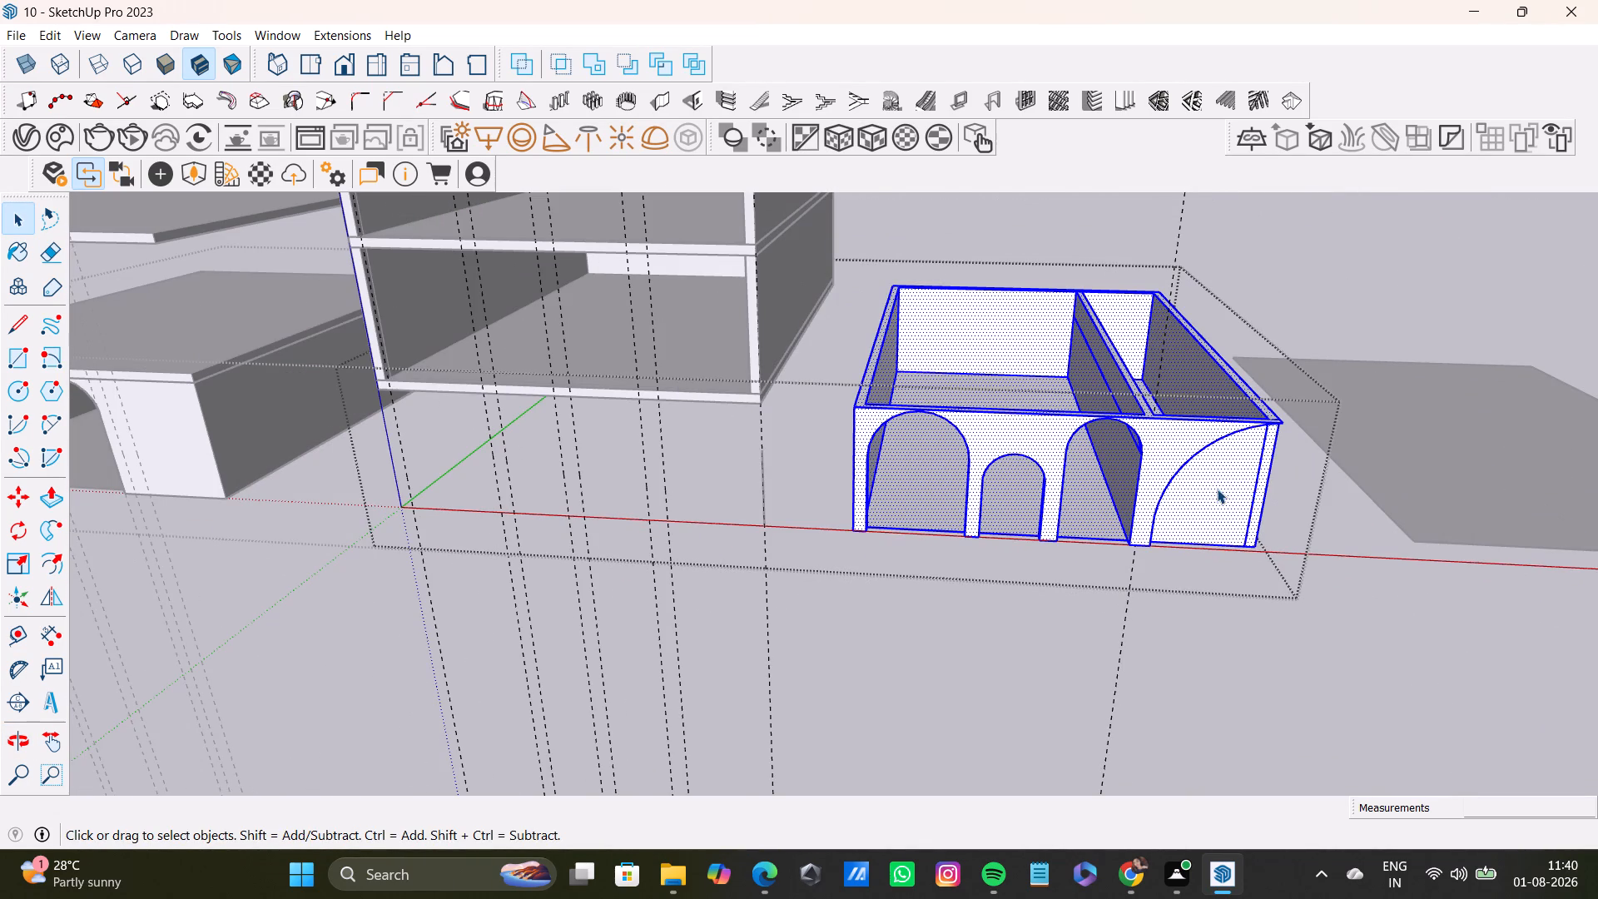
left_click(1375, 390)
left_click(1204, 465)
left_click(1210, 469)
triple_click(1217, 479)
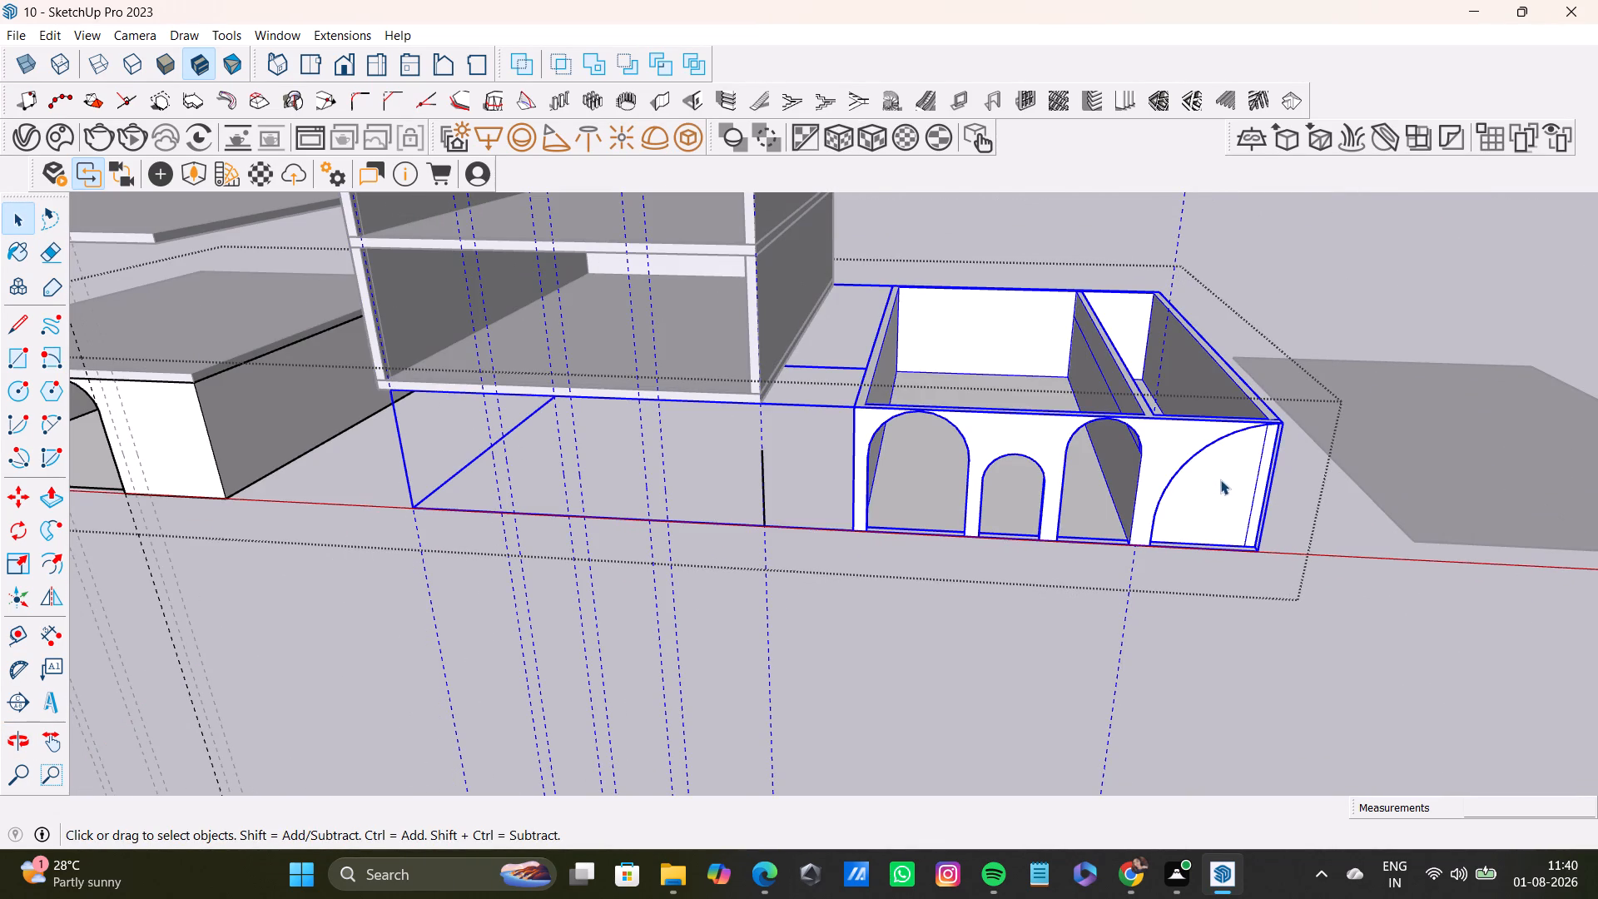
left_click(1218, 479)
left_click(1217, 473)
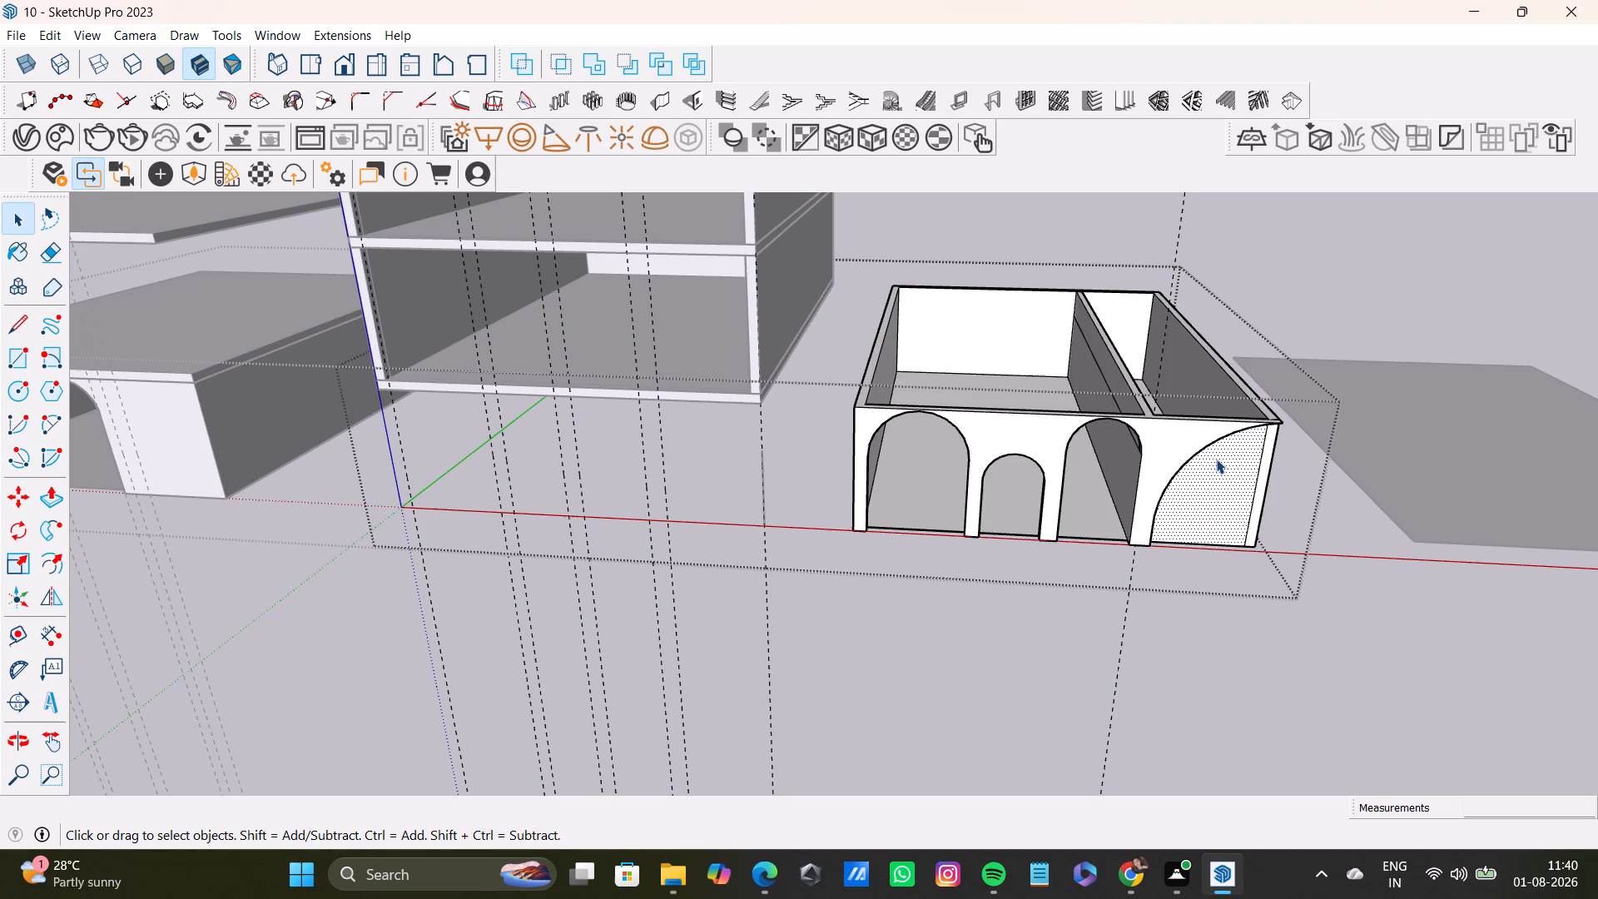
key("p")
left_click(1213, 459)
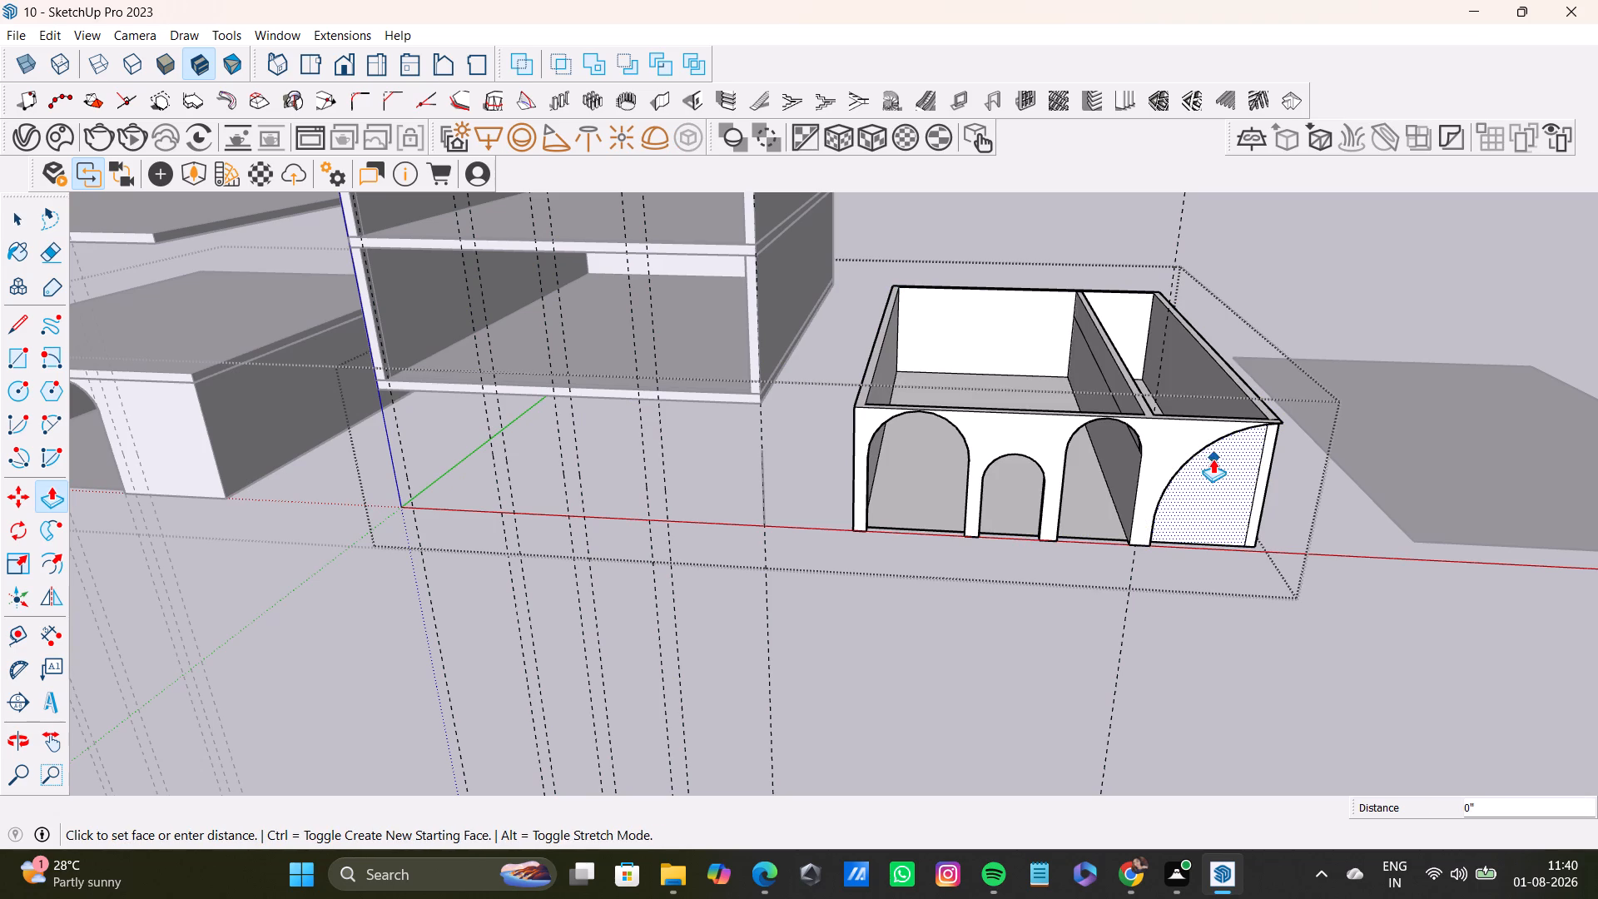
left_click(1116, 291)
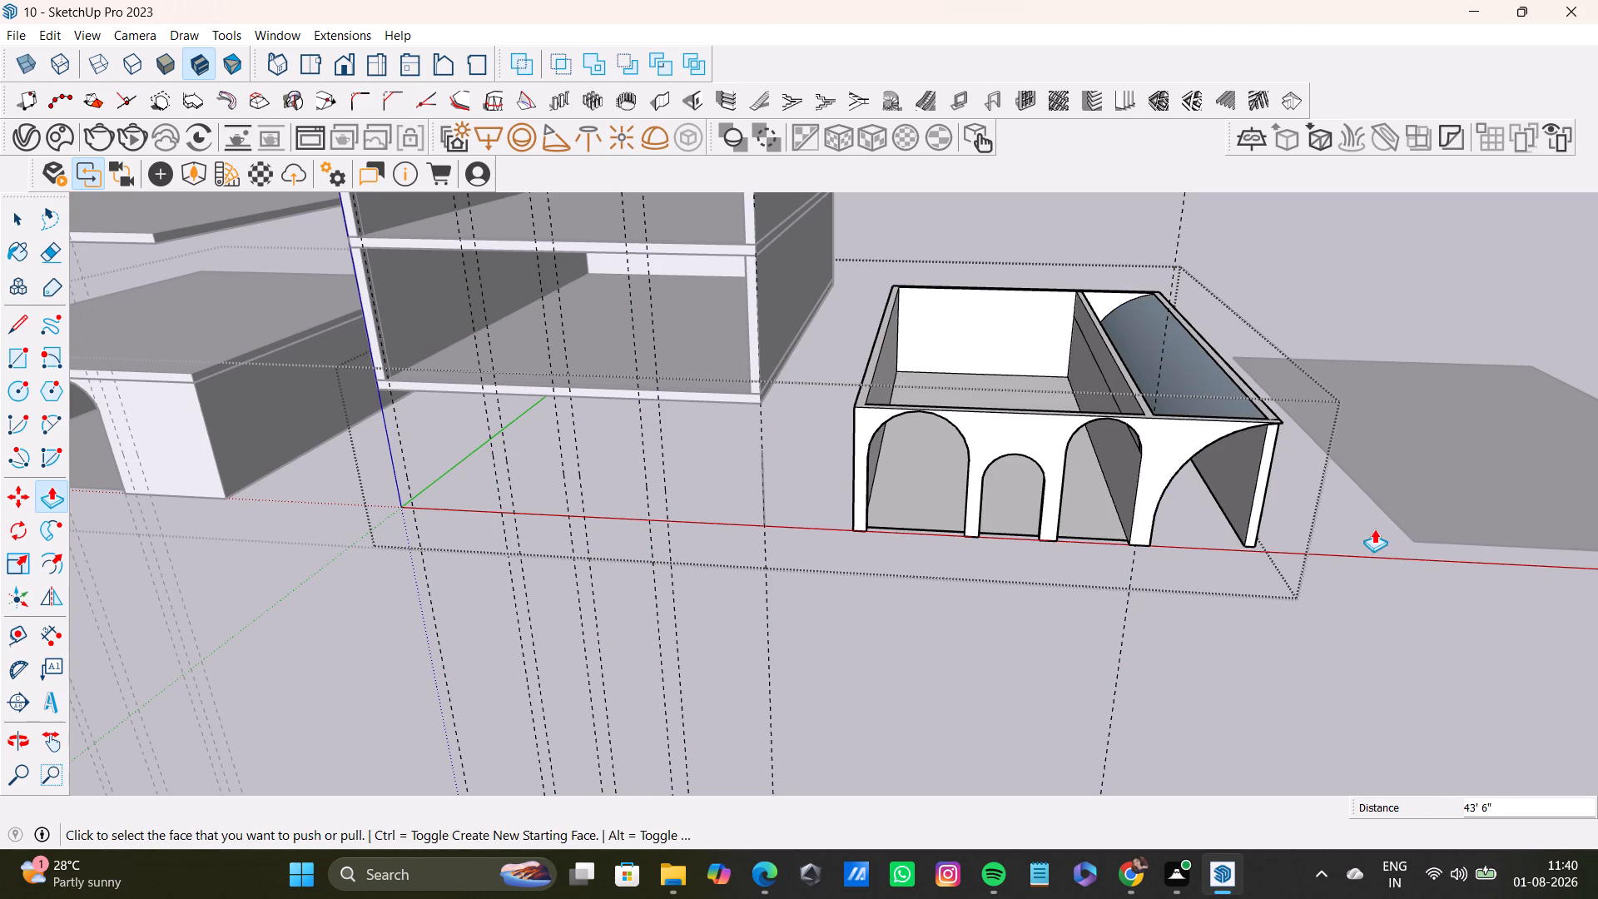
Examine the opened half-arch bay, its inner partition and its outer side wall from the side and from above.
middle_click_drag(1366, 529, 1134, 498)
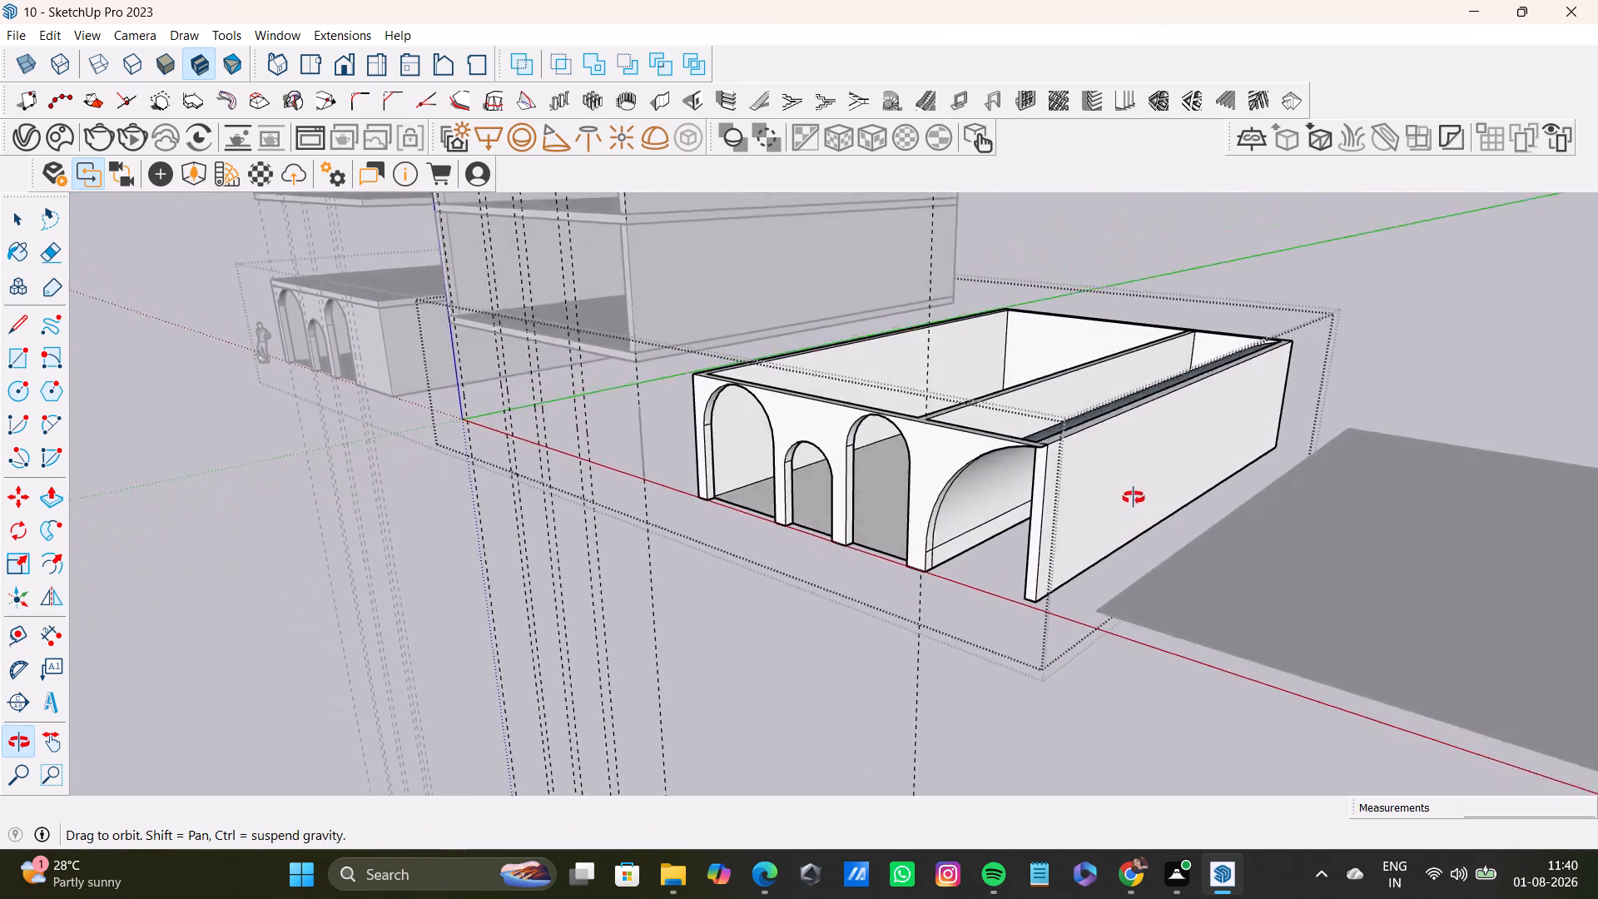
middle_click_drag(1134, 498, 1134, 494)
key("space")
left_click(1157, 478)
middle_click_drag(1236, 465, 1271, 613)
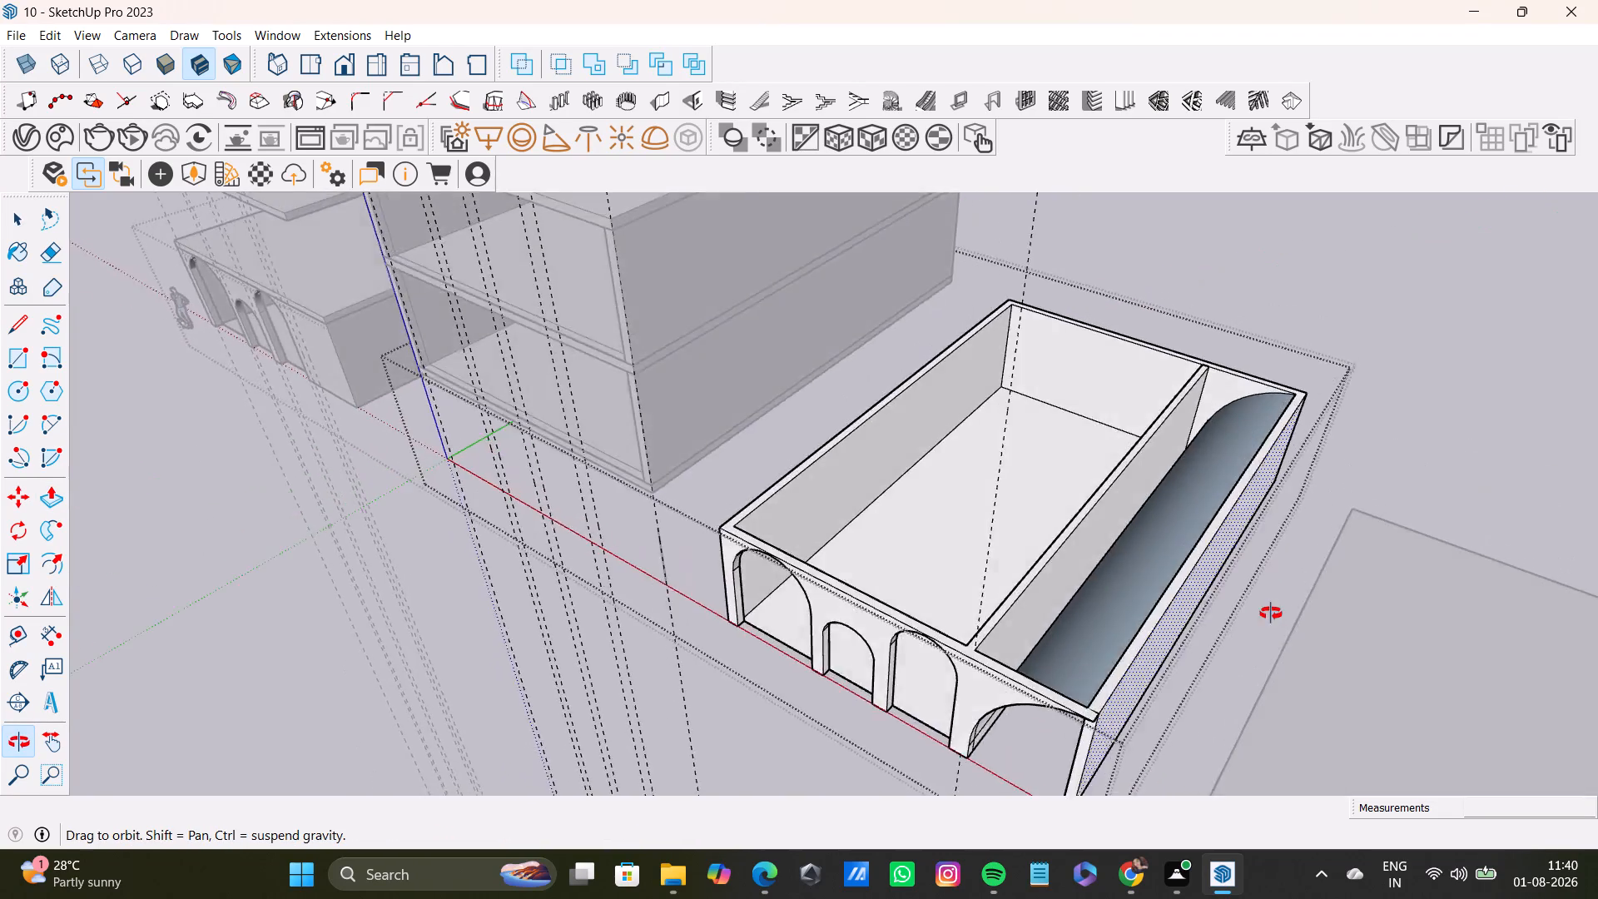
middle_click_drag(1271, 613, 1174, 599)
double_click(1079, 523)
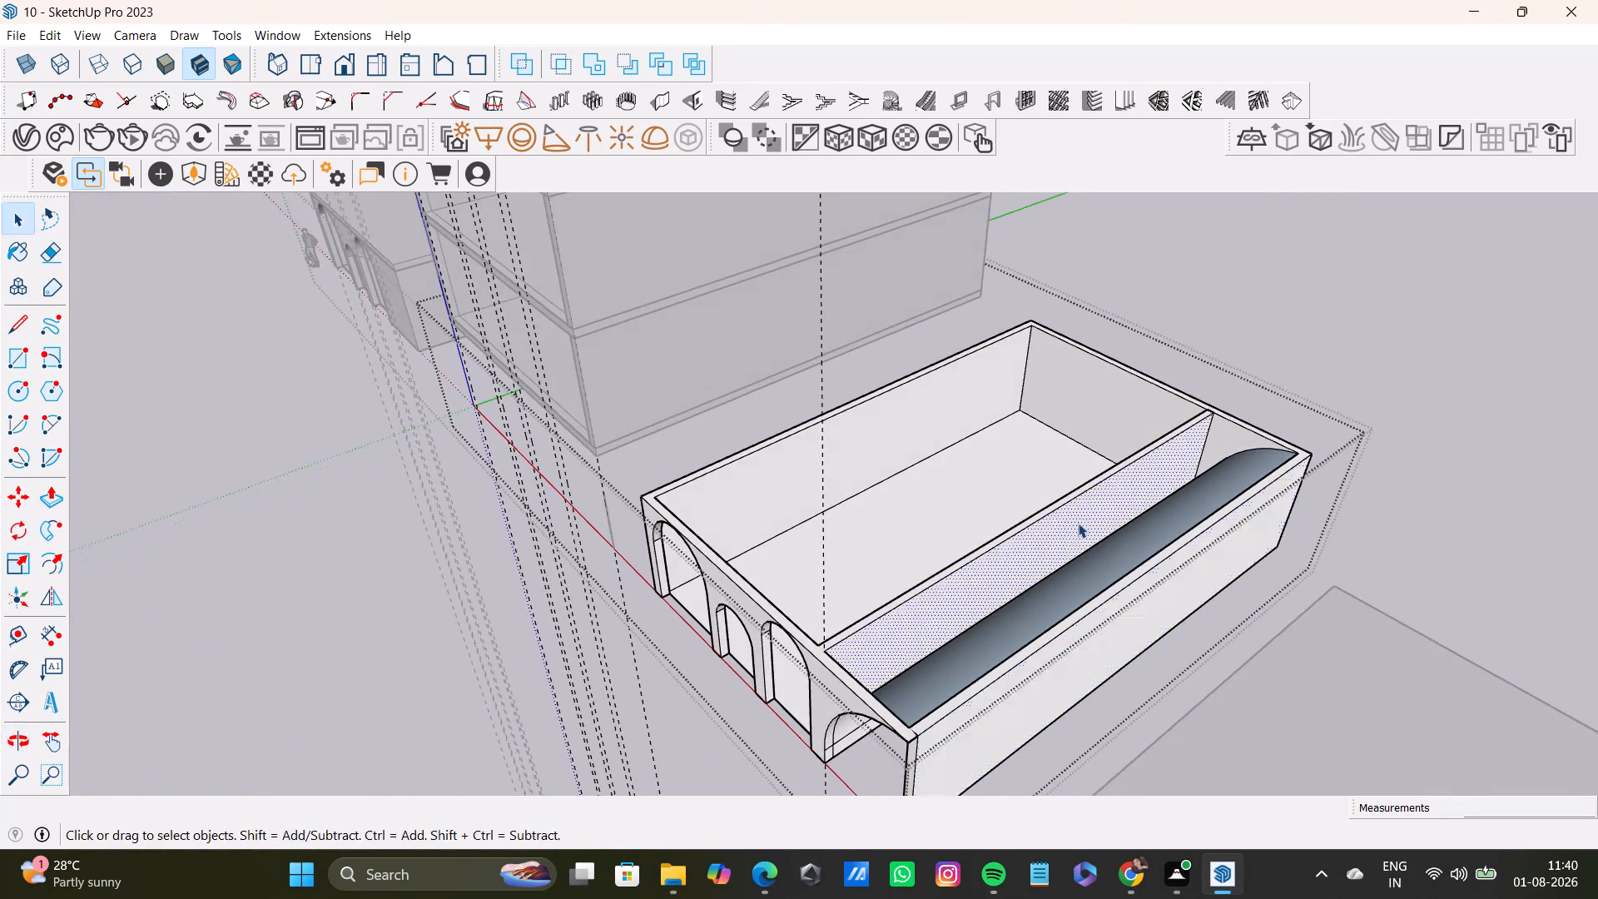
triple_click(1078, 523)
left_click(1075, 523)
double_click(1068, 508)
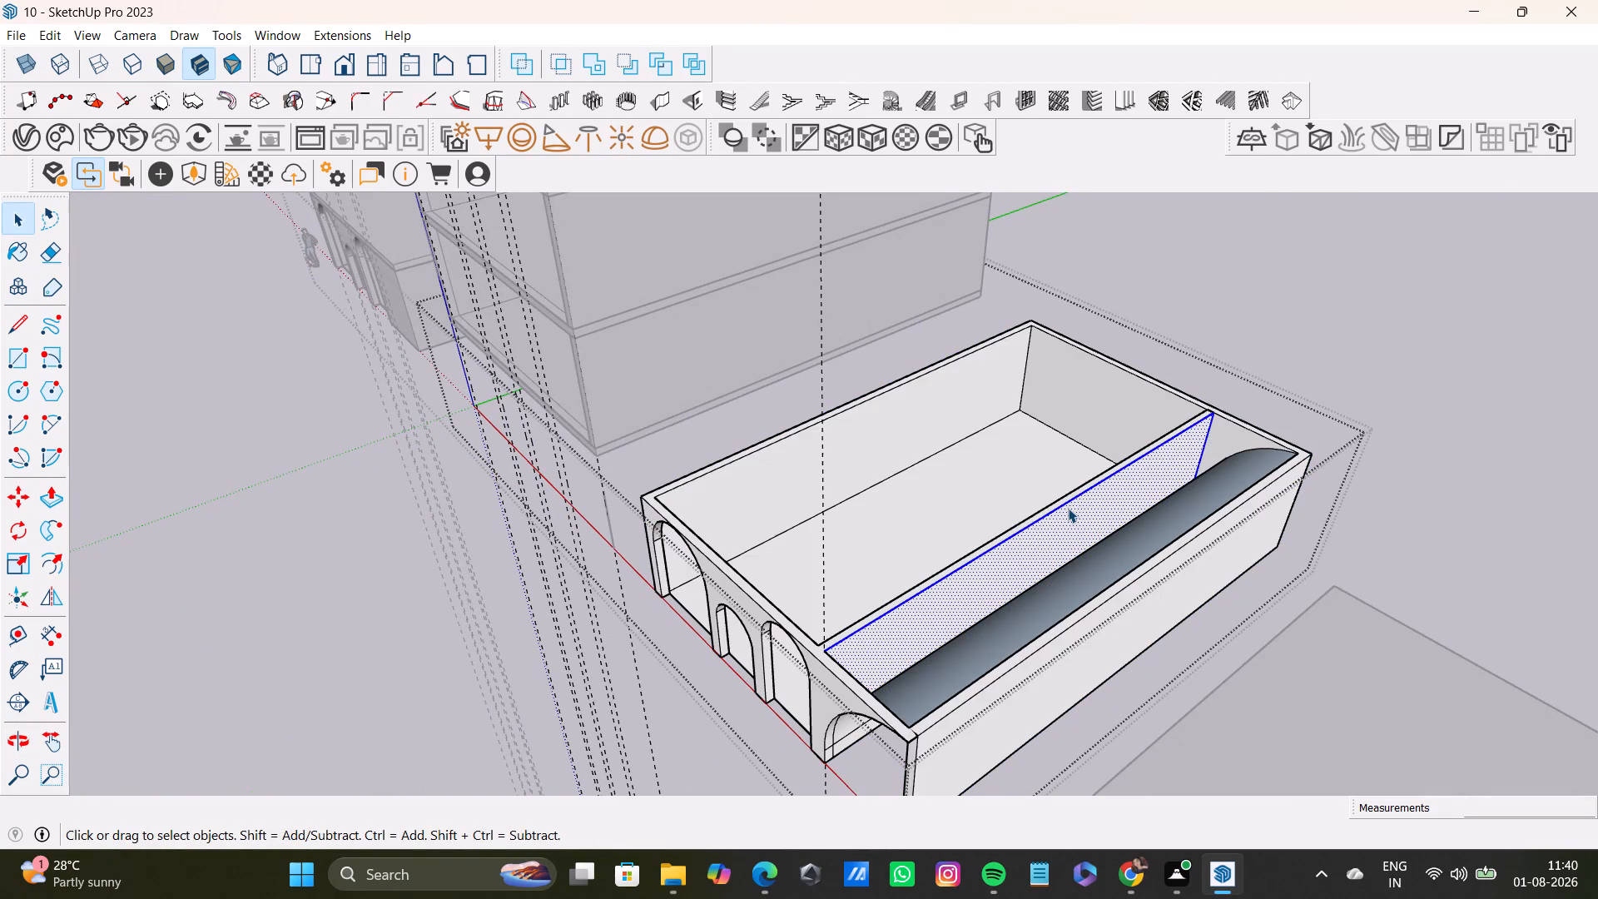
key("space")
left_click(1382, 514)
left_click(1456, 519)
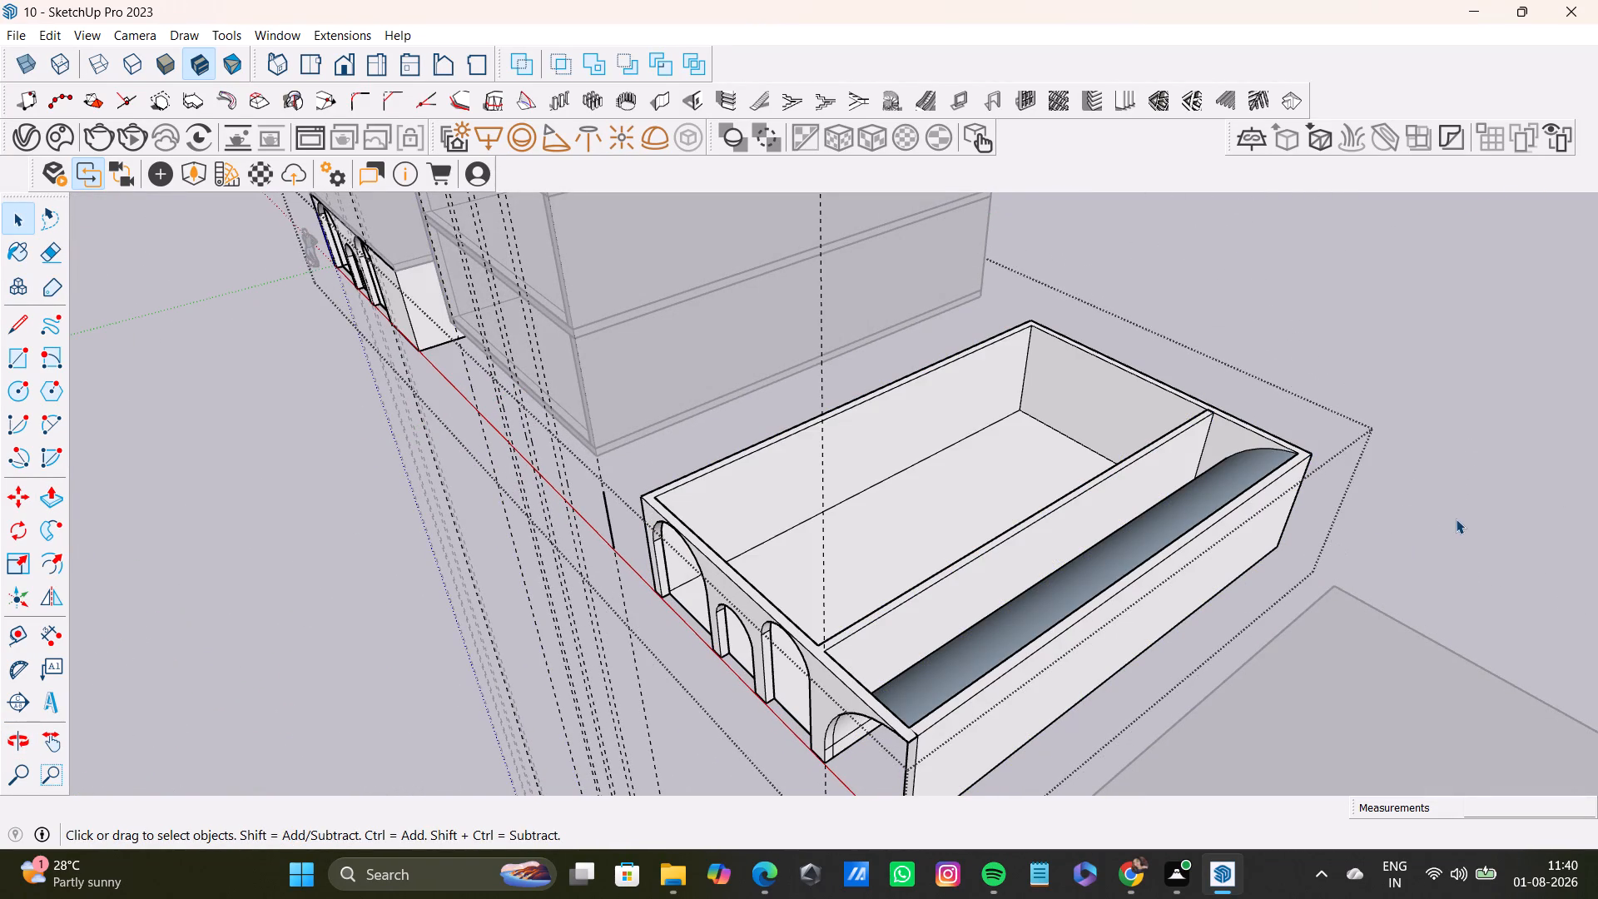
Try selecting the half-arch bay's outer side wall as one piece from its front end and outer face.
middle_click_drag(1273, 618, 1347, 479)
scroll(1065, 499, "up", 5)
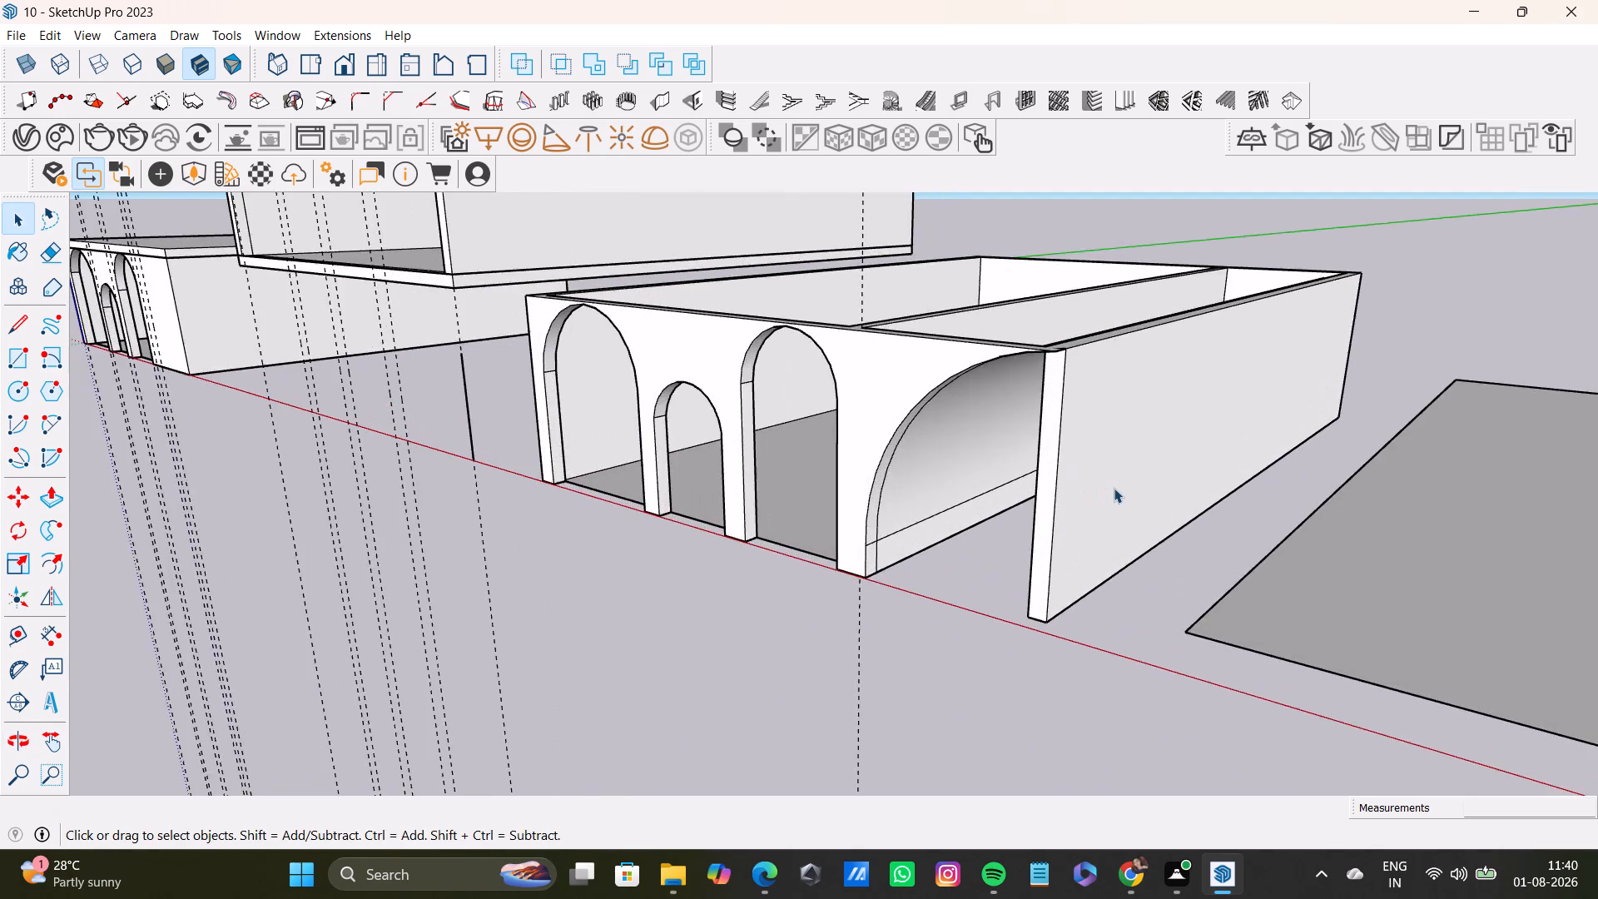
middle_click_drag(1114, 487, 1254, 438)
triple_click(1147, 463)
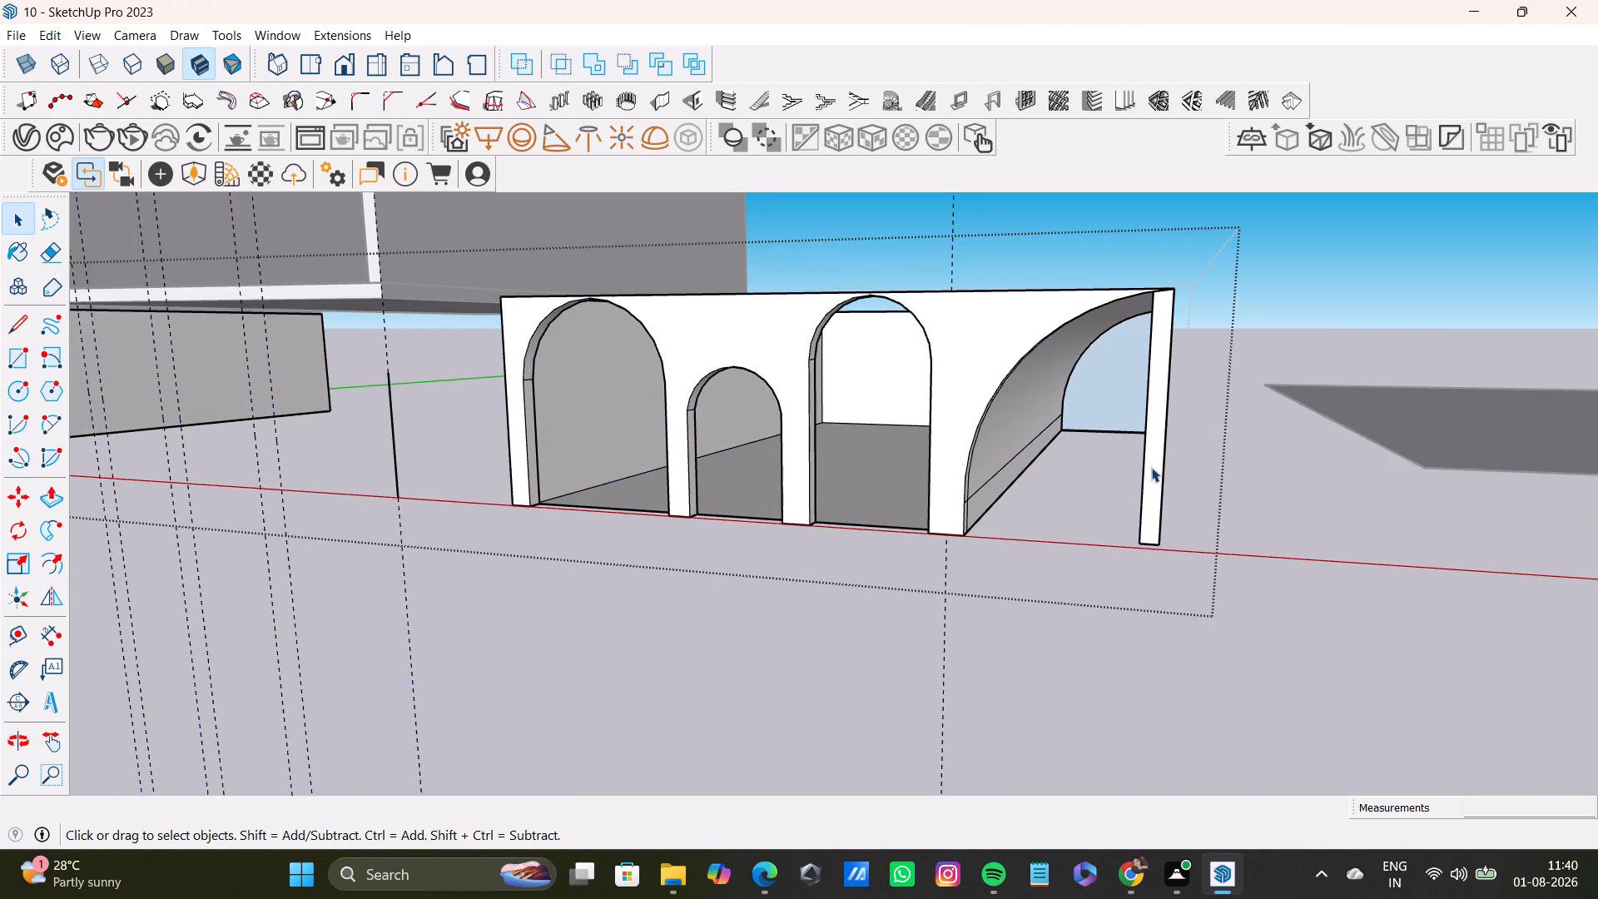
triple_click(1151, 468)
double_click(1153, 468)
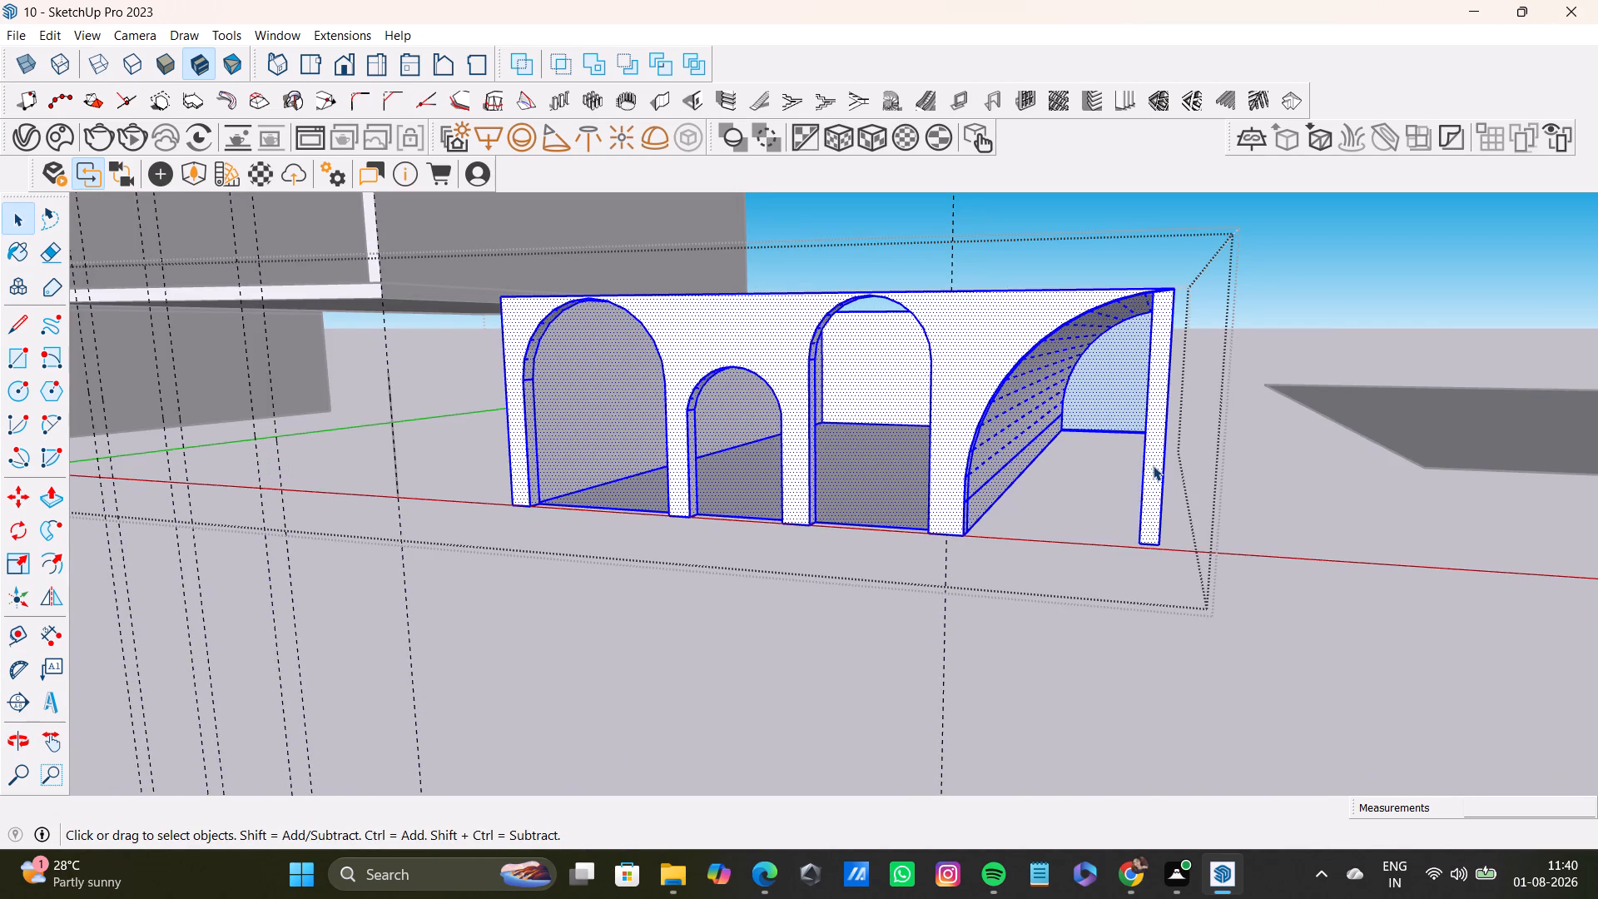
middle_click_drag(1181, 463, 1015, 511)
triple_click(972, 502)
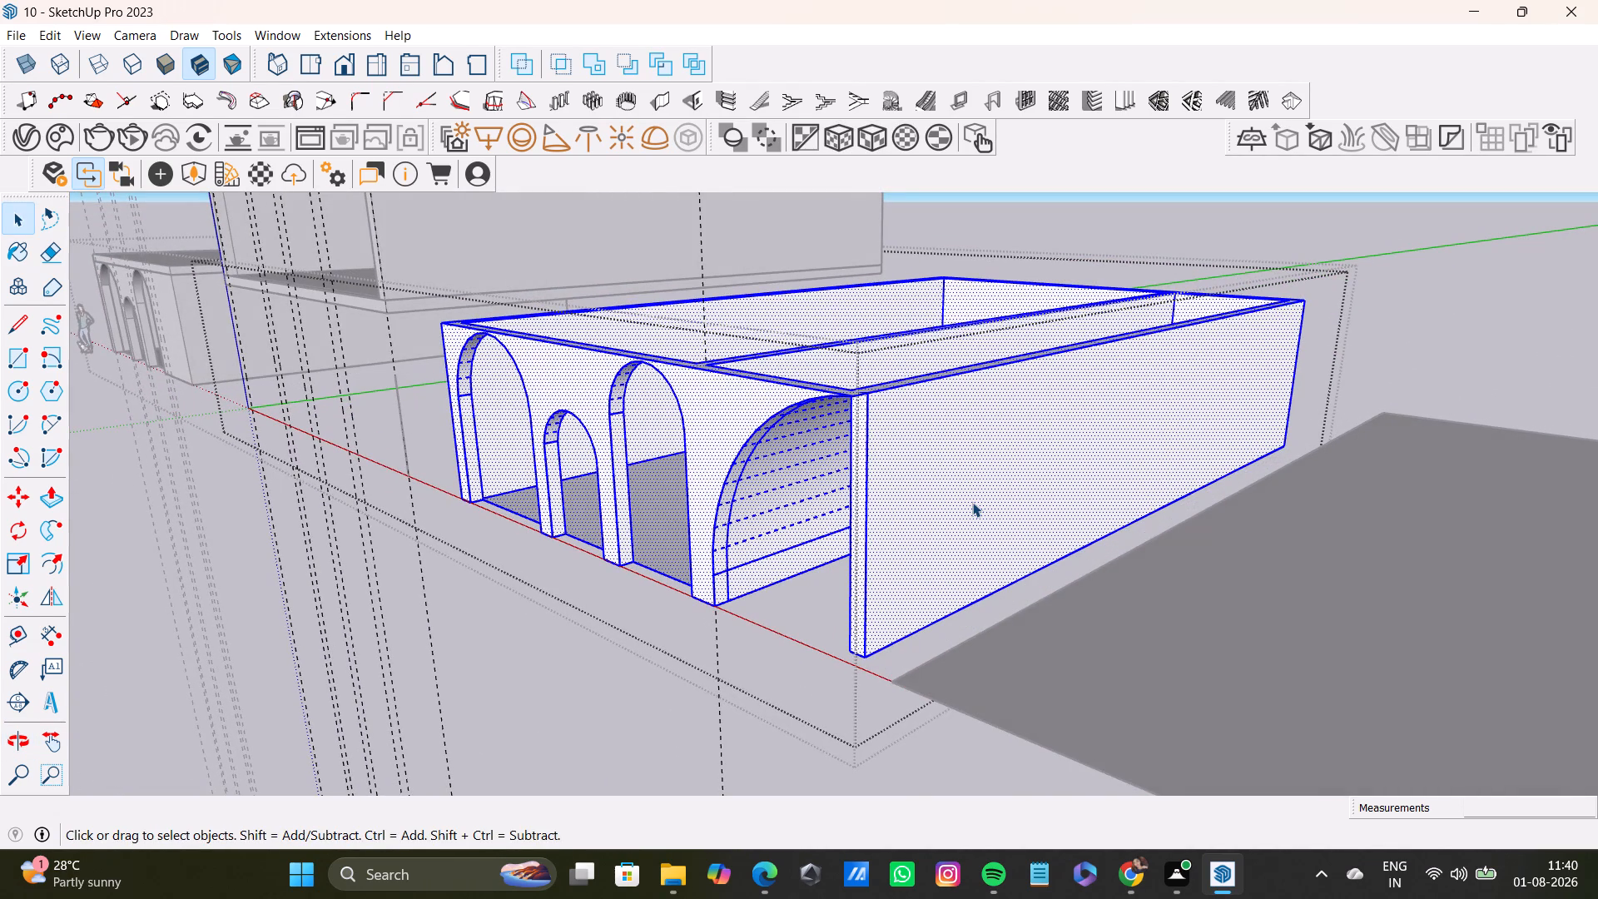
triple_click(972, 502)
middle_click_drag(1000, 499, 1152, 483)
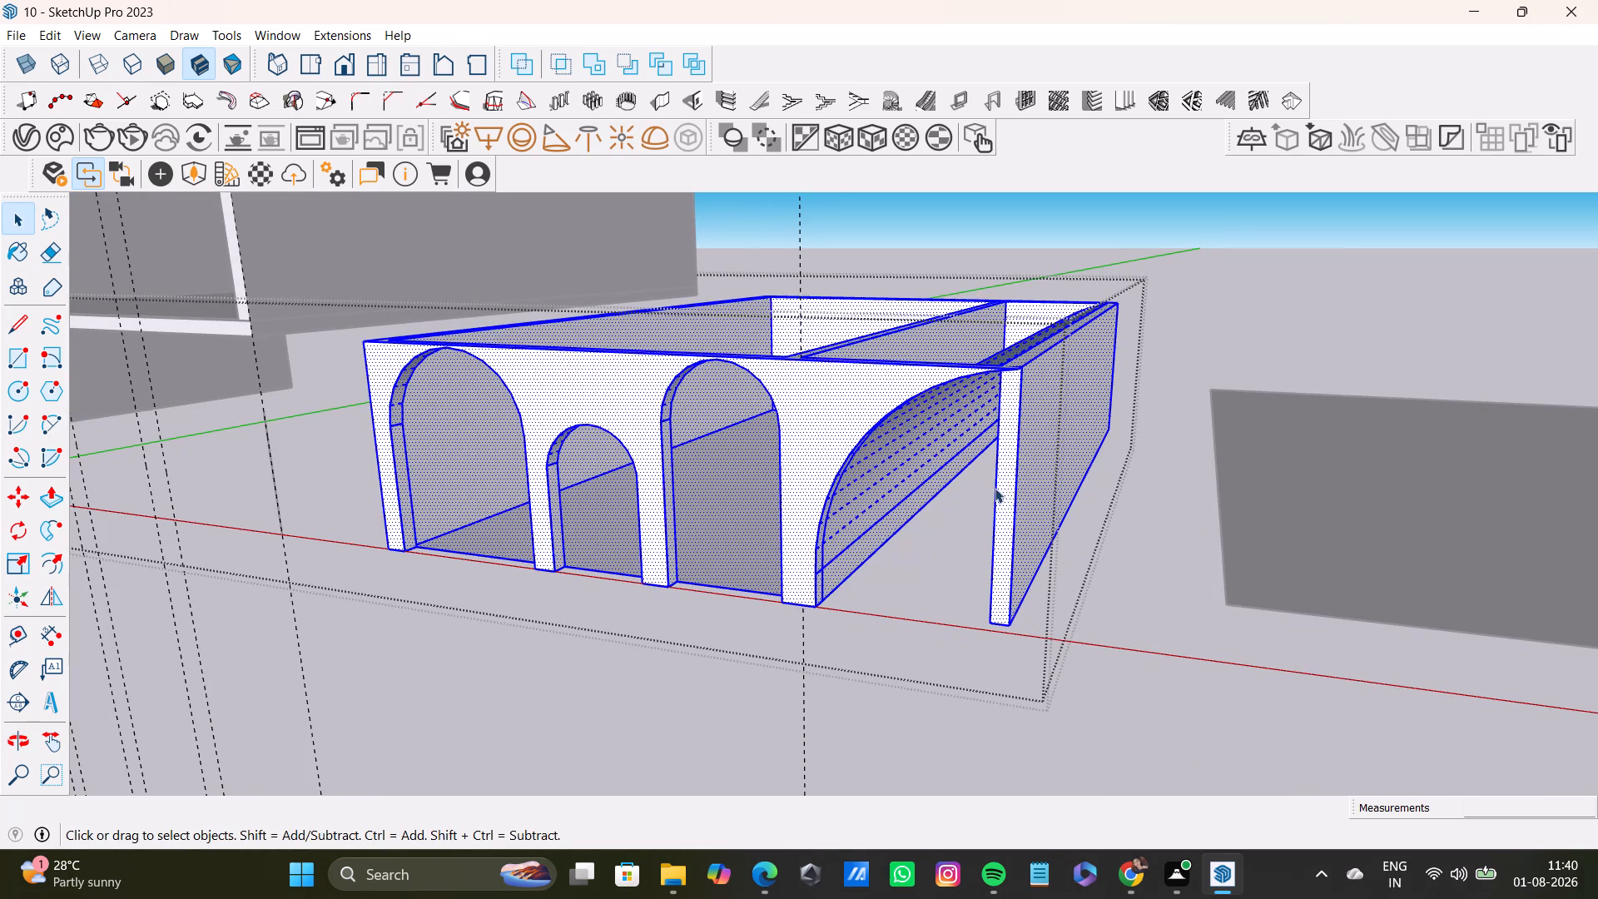
Select the half-arch bay's outer side wall by its front end, outer face, top surface and bounding edges.
left_click(999, 491)
left_click(1005, 501)
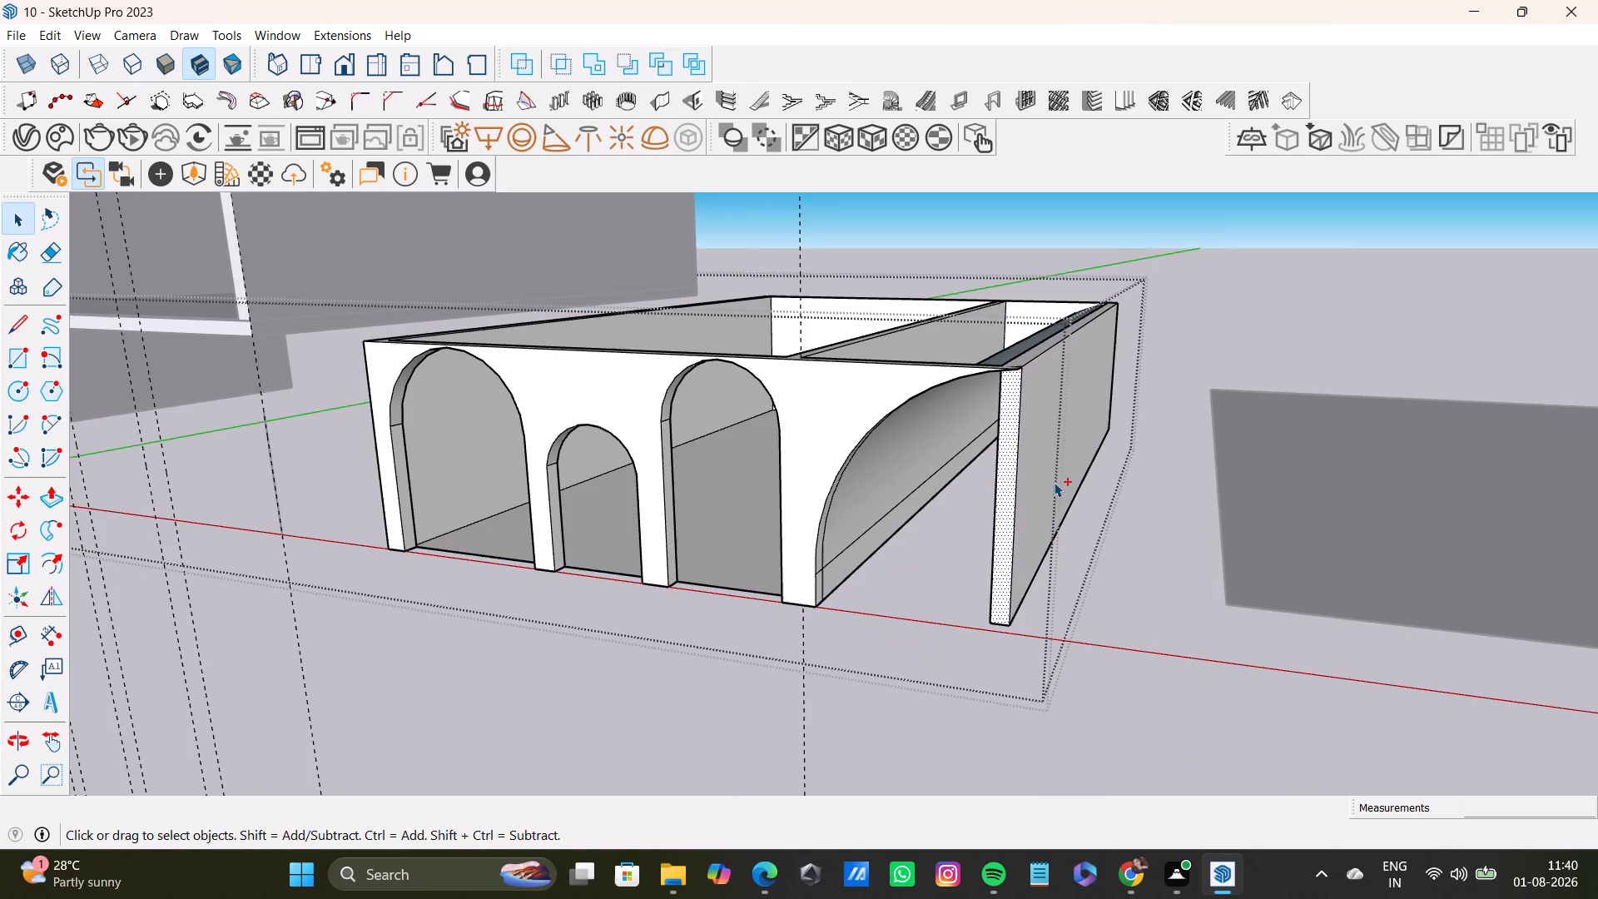
left_click(1054, 482, "ctrl")
left_click(1017, 474, "ctrl")
left_click(996, 479, "ctrl")
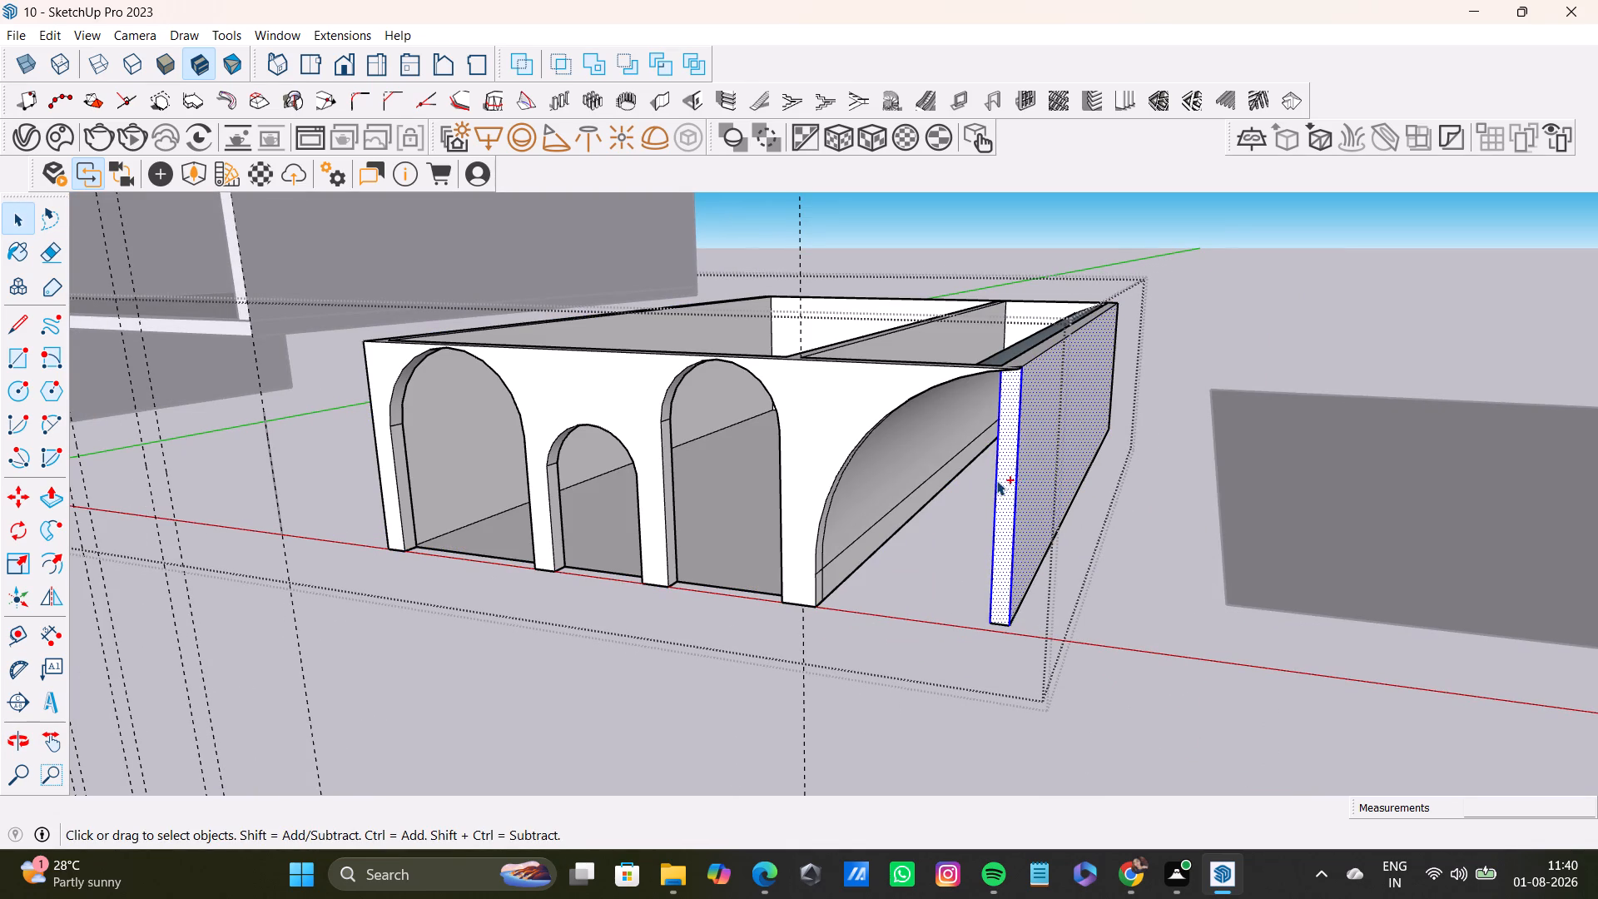
left_click(1059, 534, "ctrl")
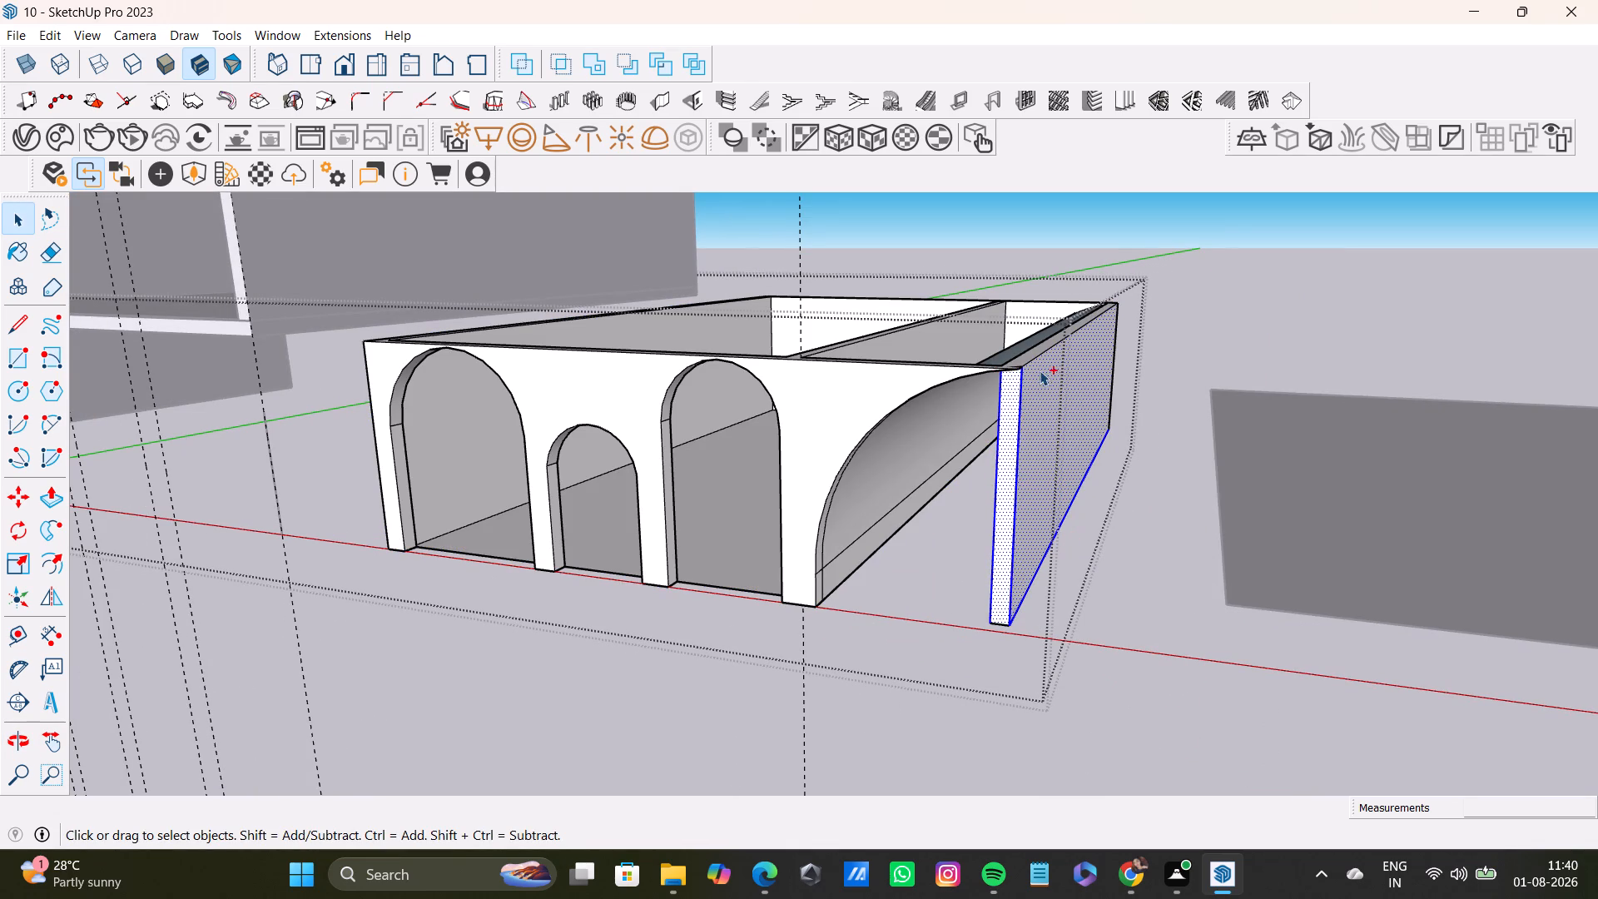
left_click(1032, 363, "ctrl")
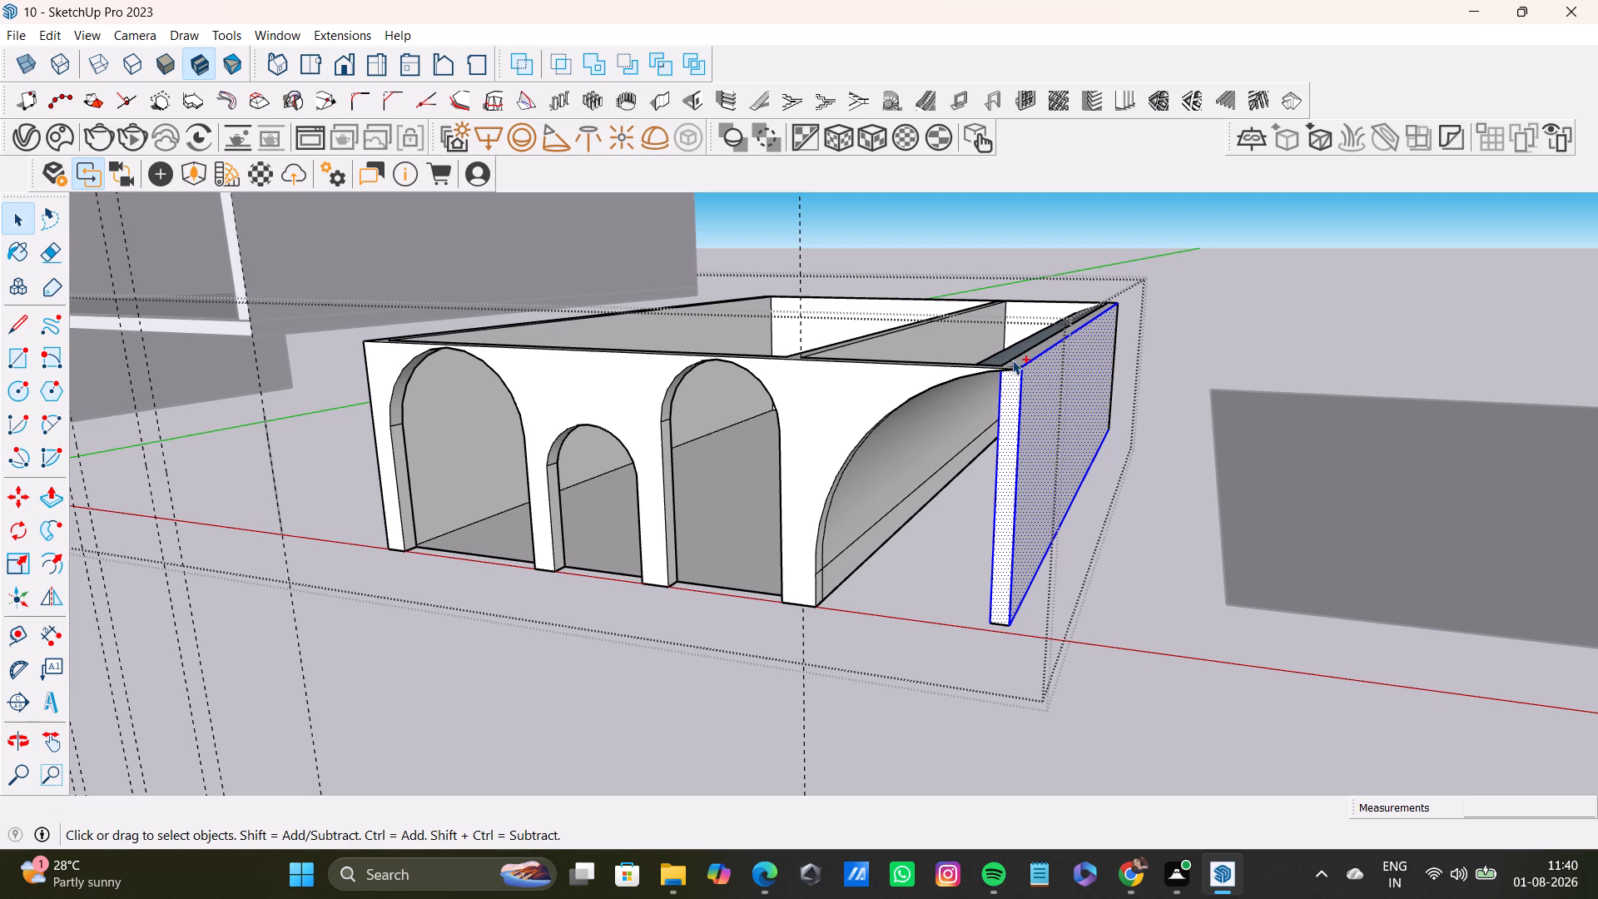
left_click(1012, 360, "ctrl")
left_click(1020, 362, "ctrl")
middle_click_drag(1110, 399, 948, 401, "ctrl")
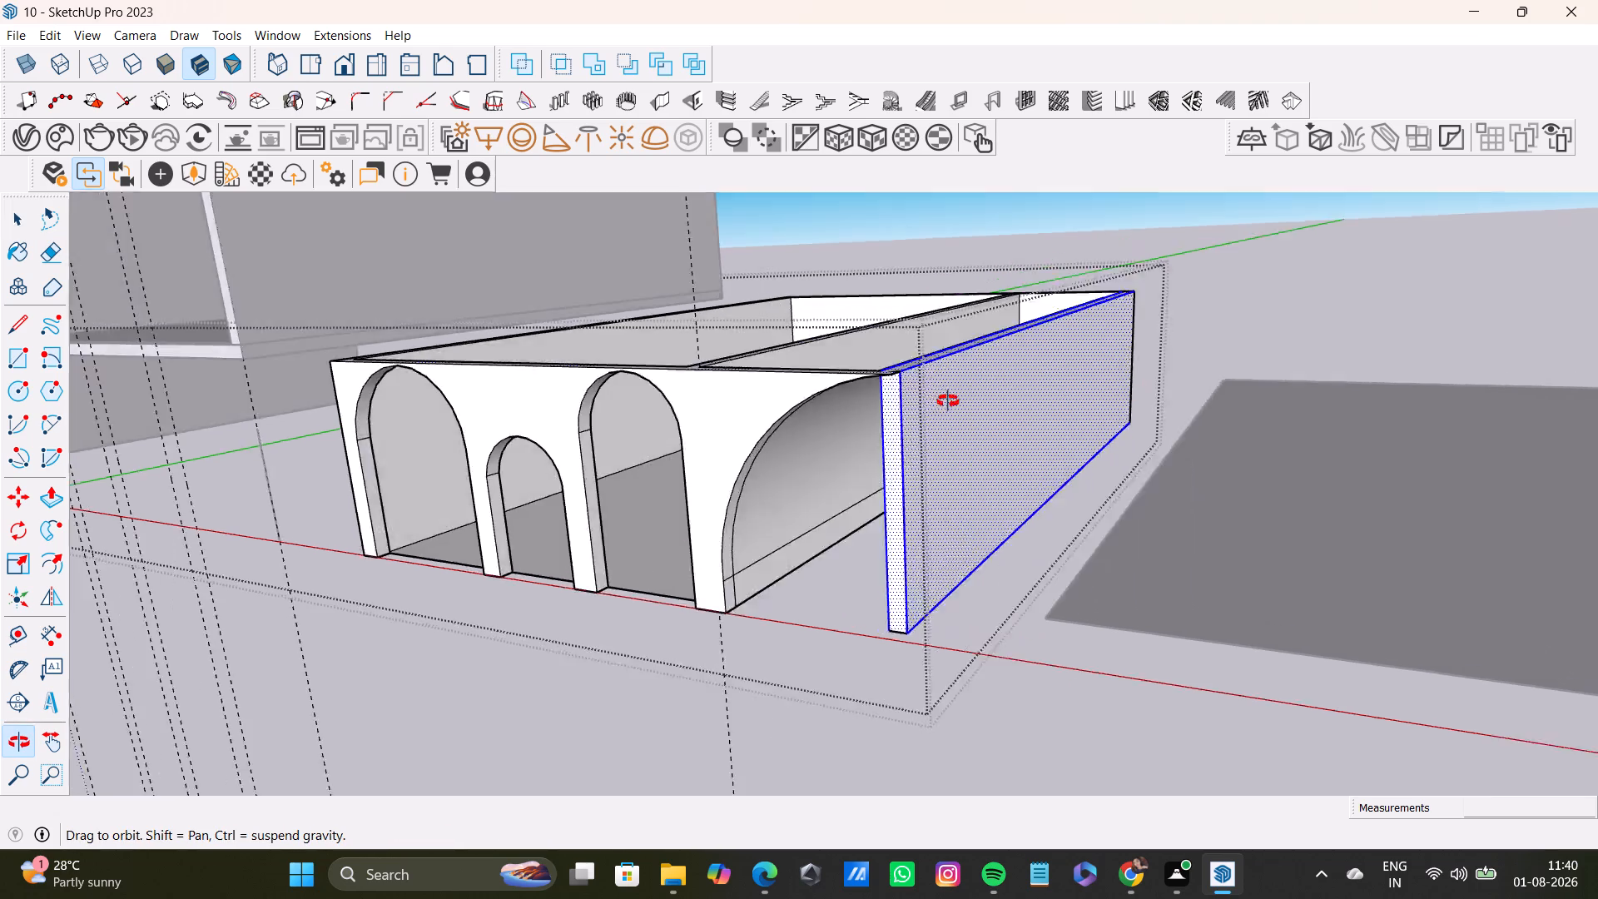
middle_click_drag(948, 401, 835, 494, "ctrl")
left_click(1166, 372, "ctrl")
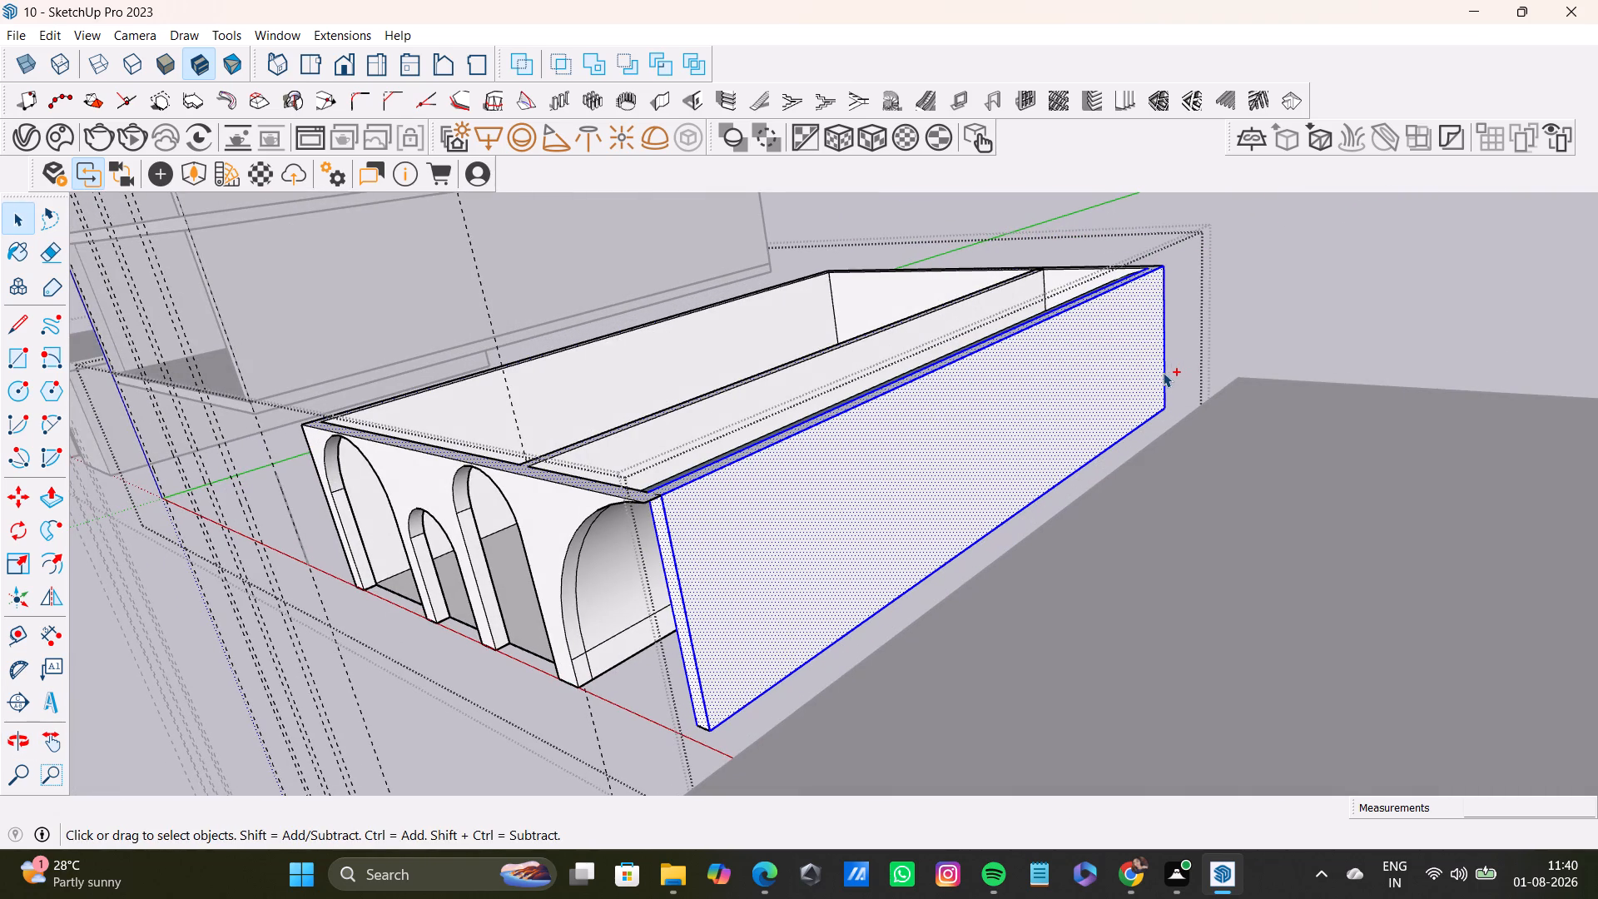
middle_click_drag(1243, 385, 822, 492)
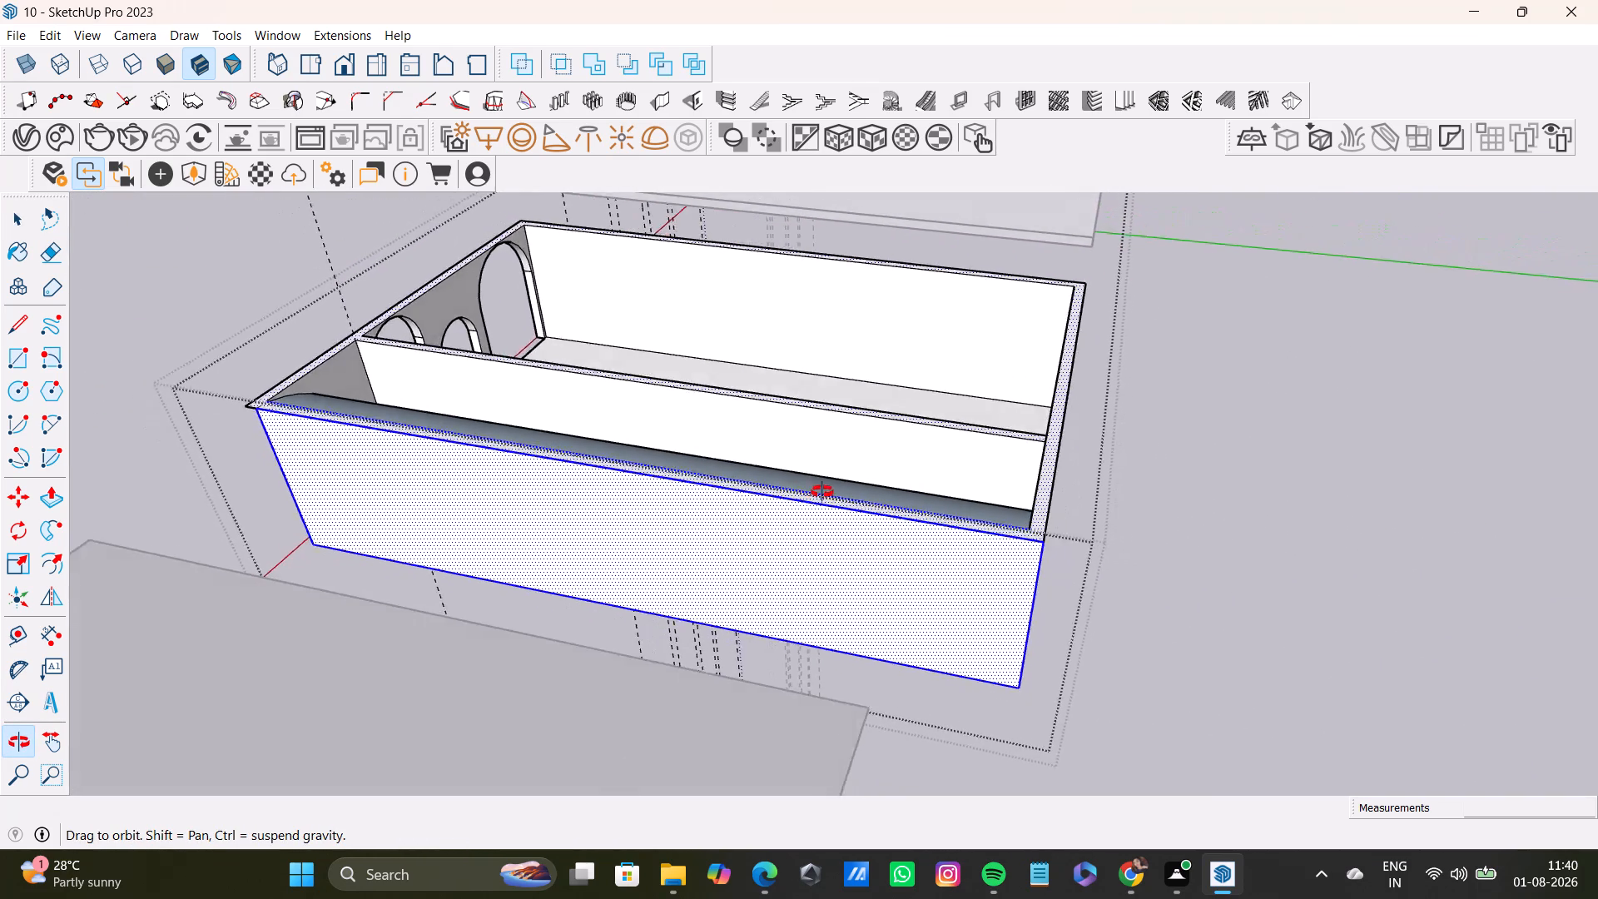
middle_click_drag(822, 492, 760, 530)
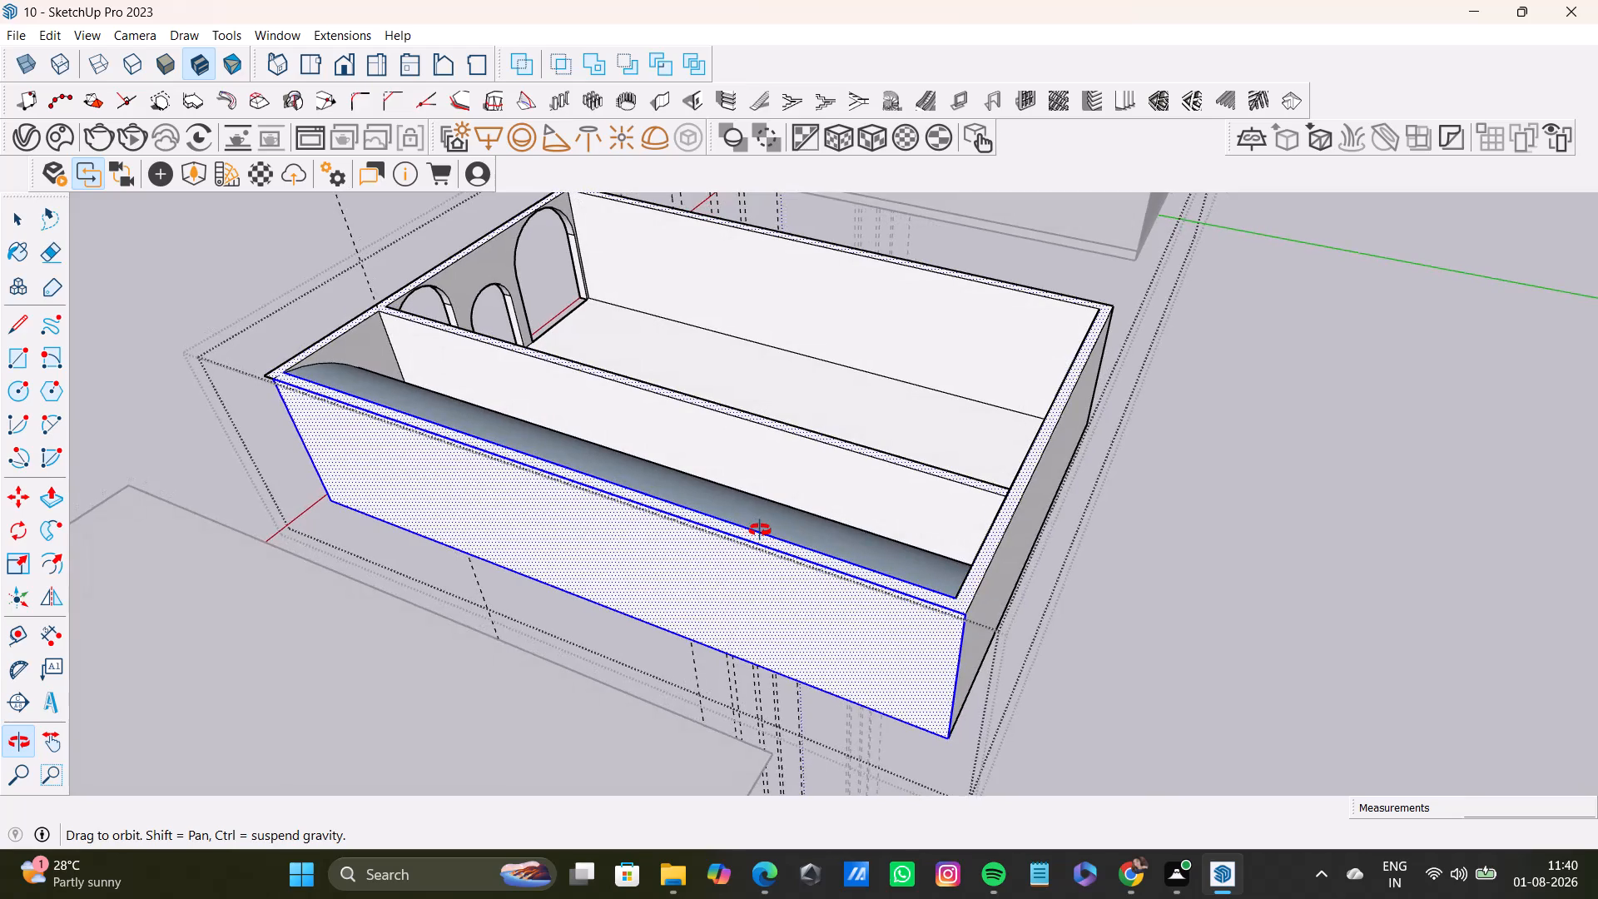
middle_click_drag(760, 530, 755, 513)
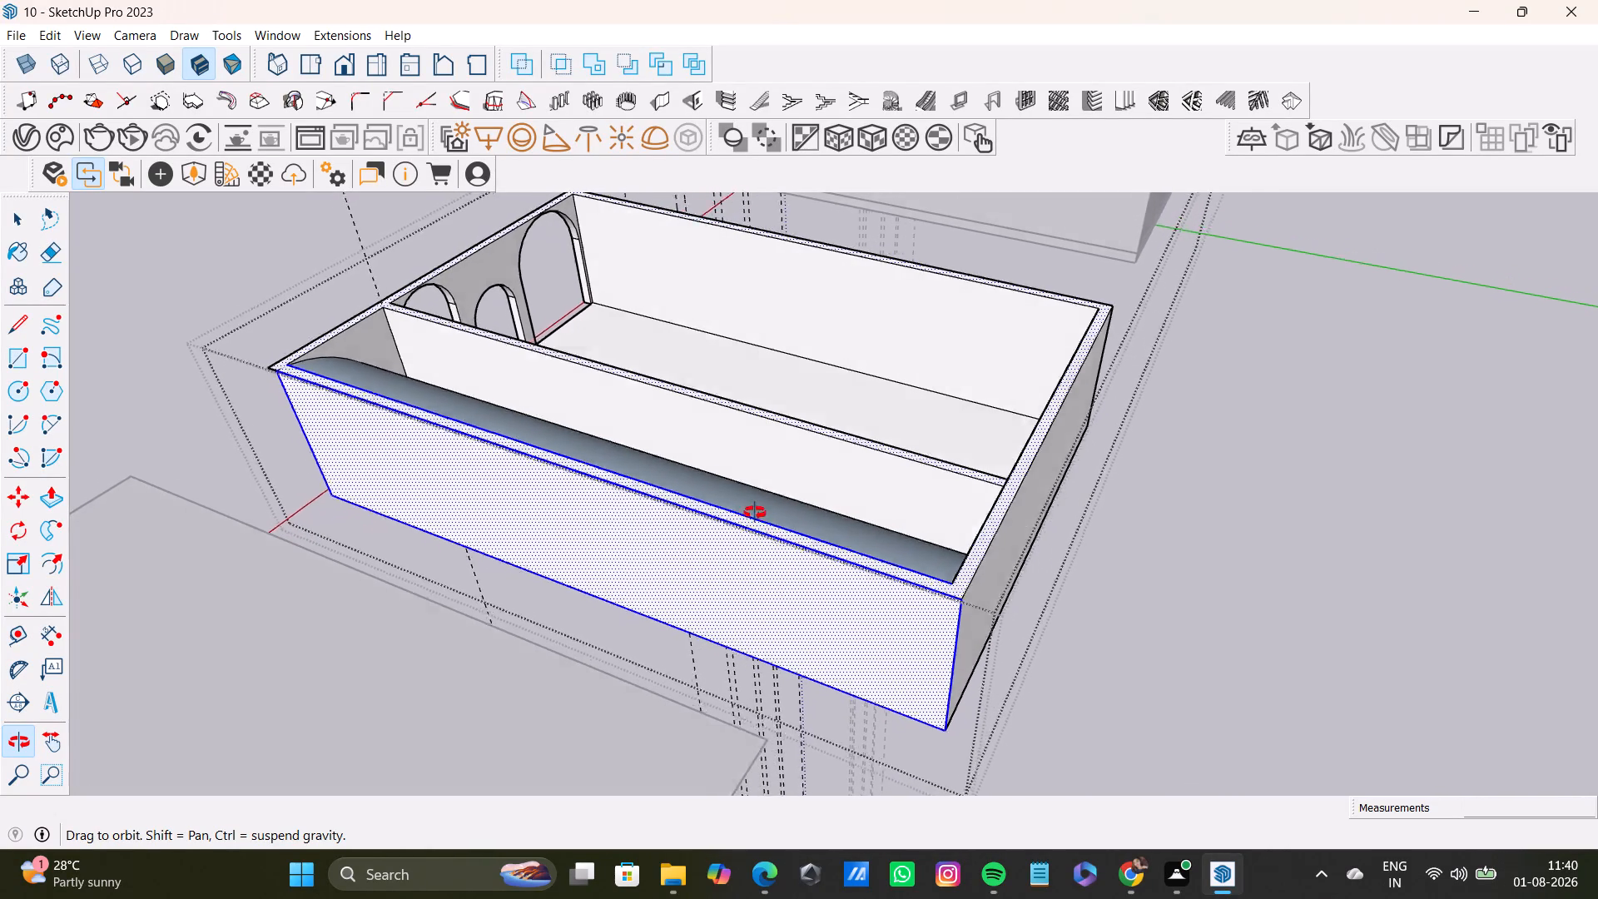
middle_click_drag(755, 513, 905, 577)
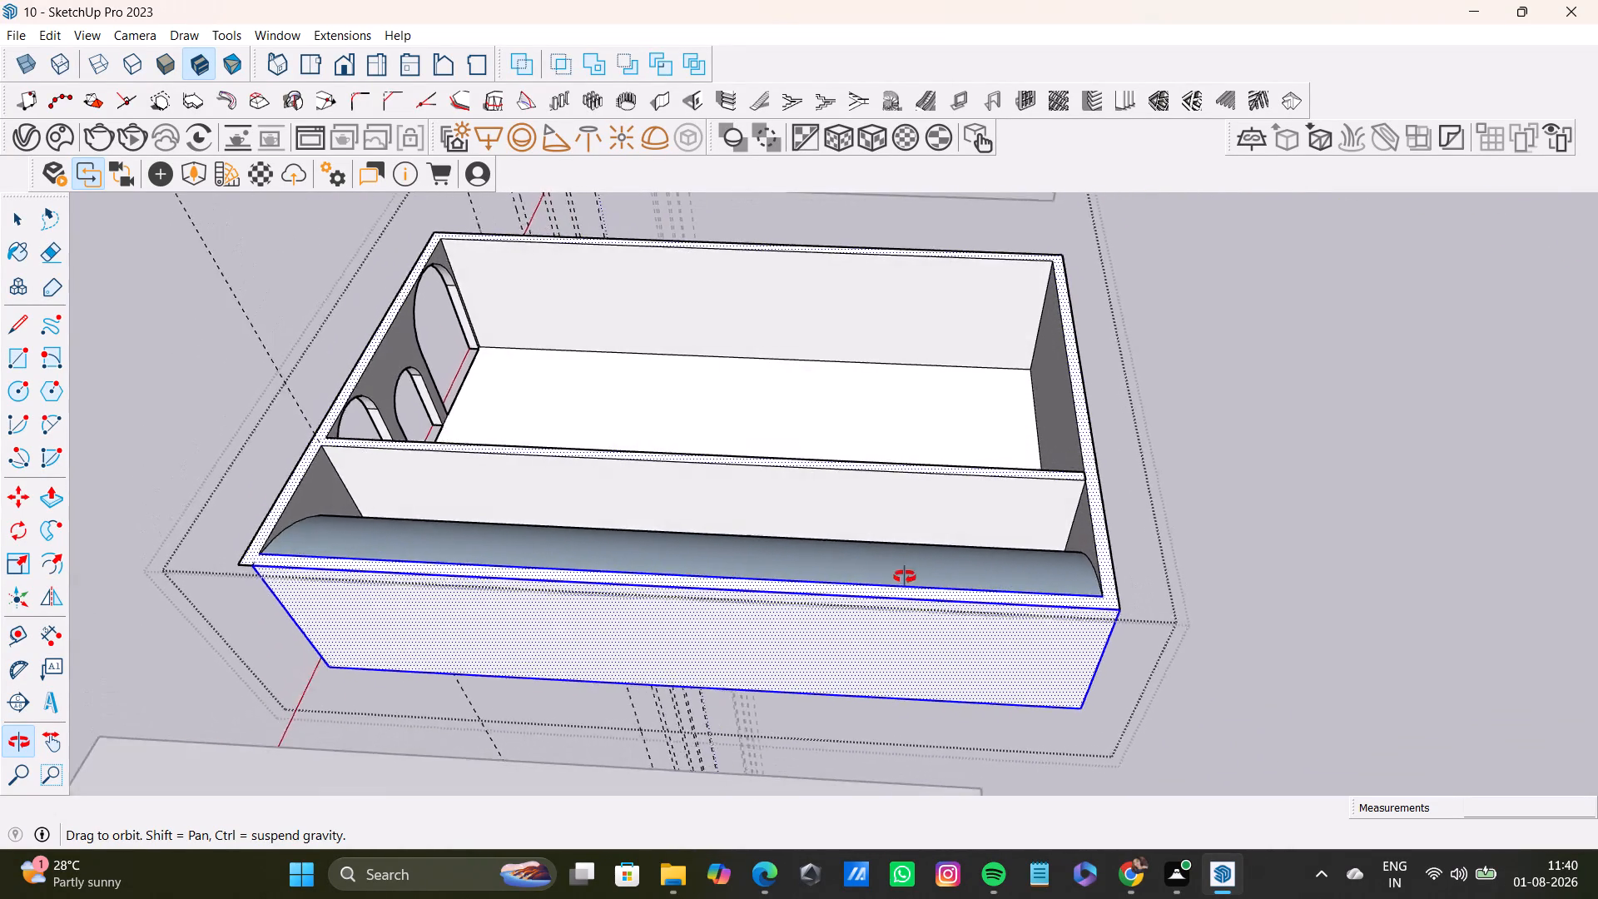
middle_click_drag(905, 577, 952, 587)
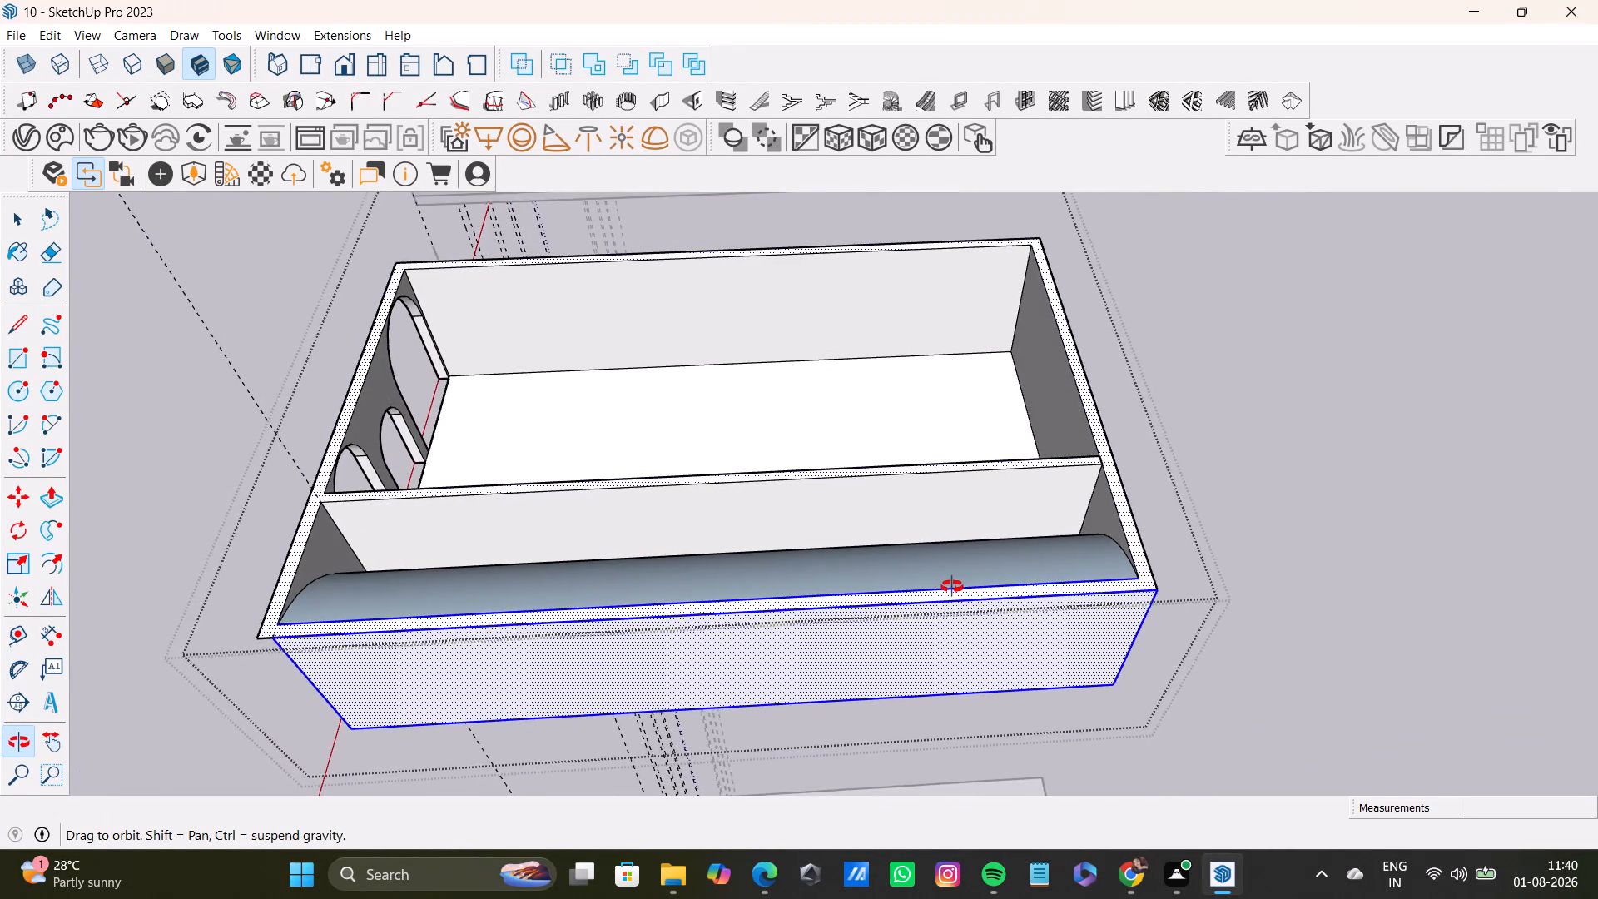
middle_click_drag(952, 587, 955, 584)
Draw a 9" line across the wall top at the rear corner, from the bay's inner corner to the outer edge.
left_click(17, 333)
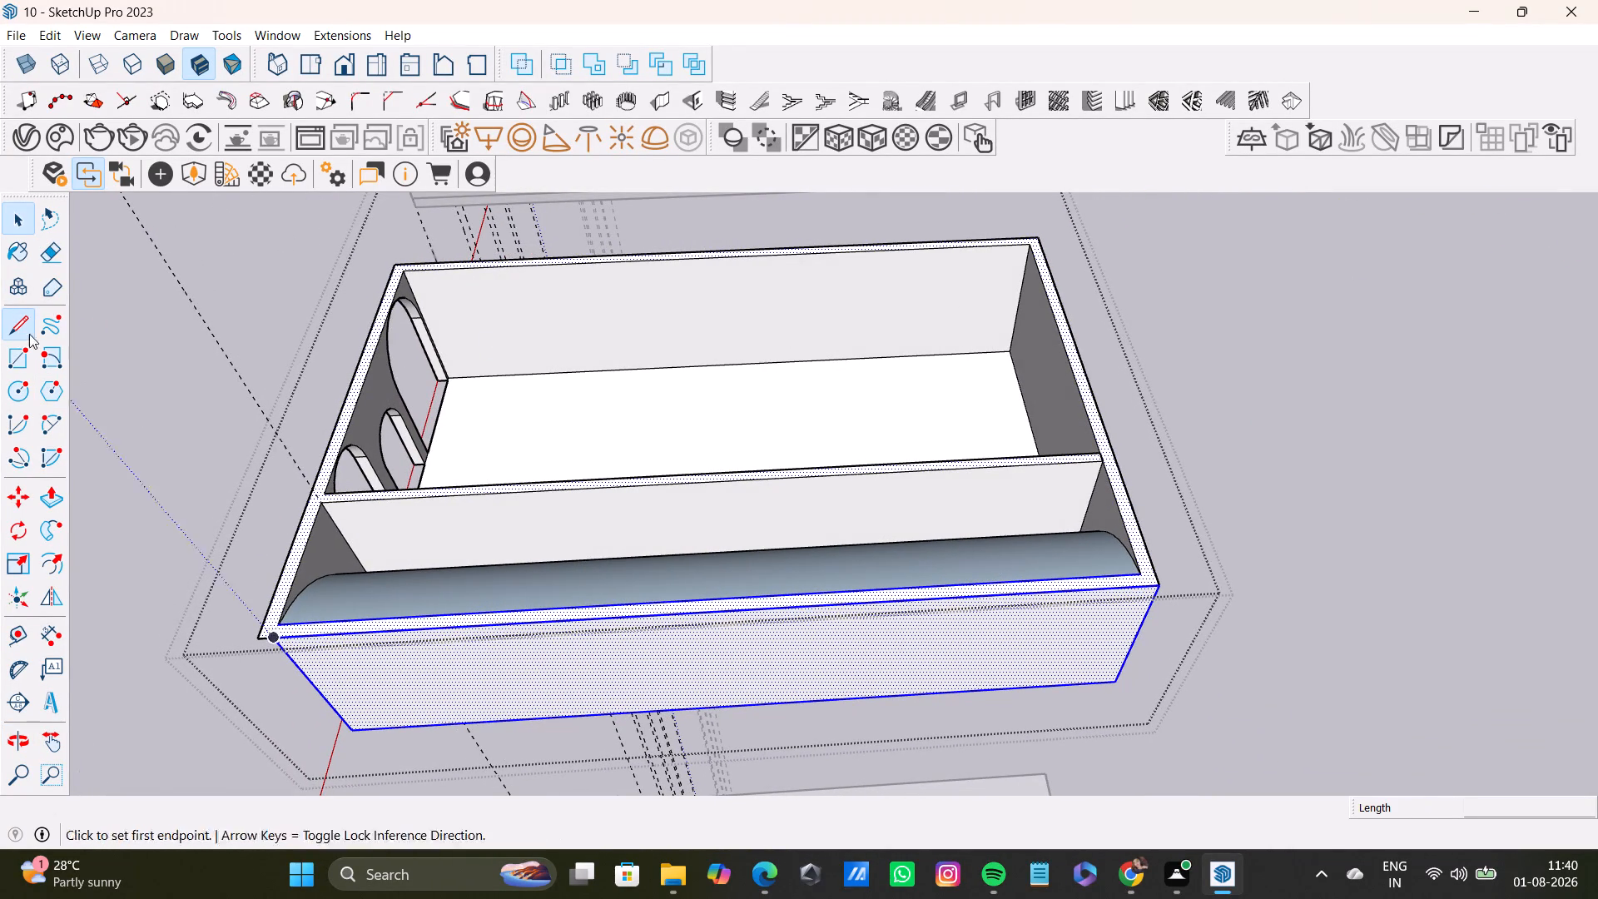
left_click(1139, 573)
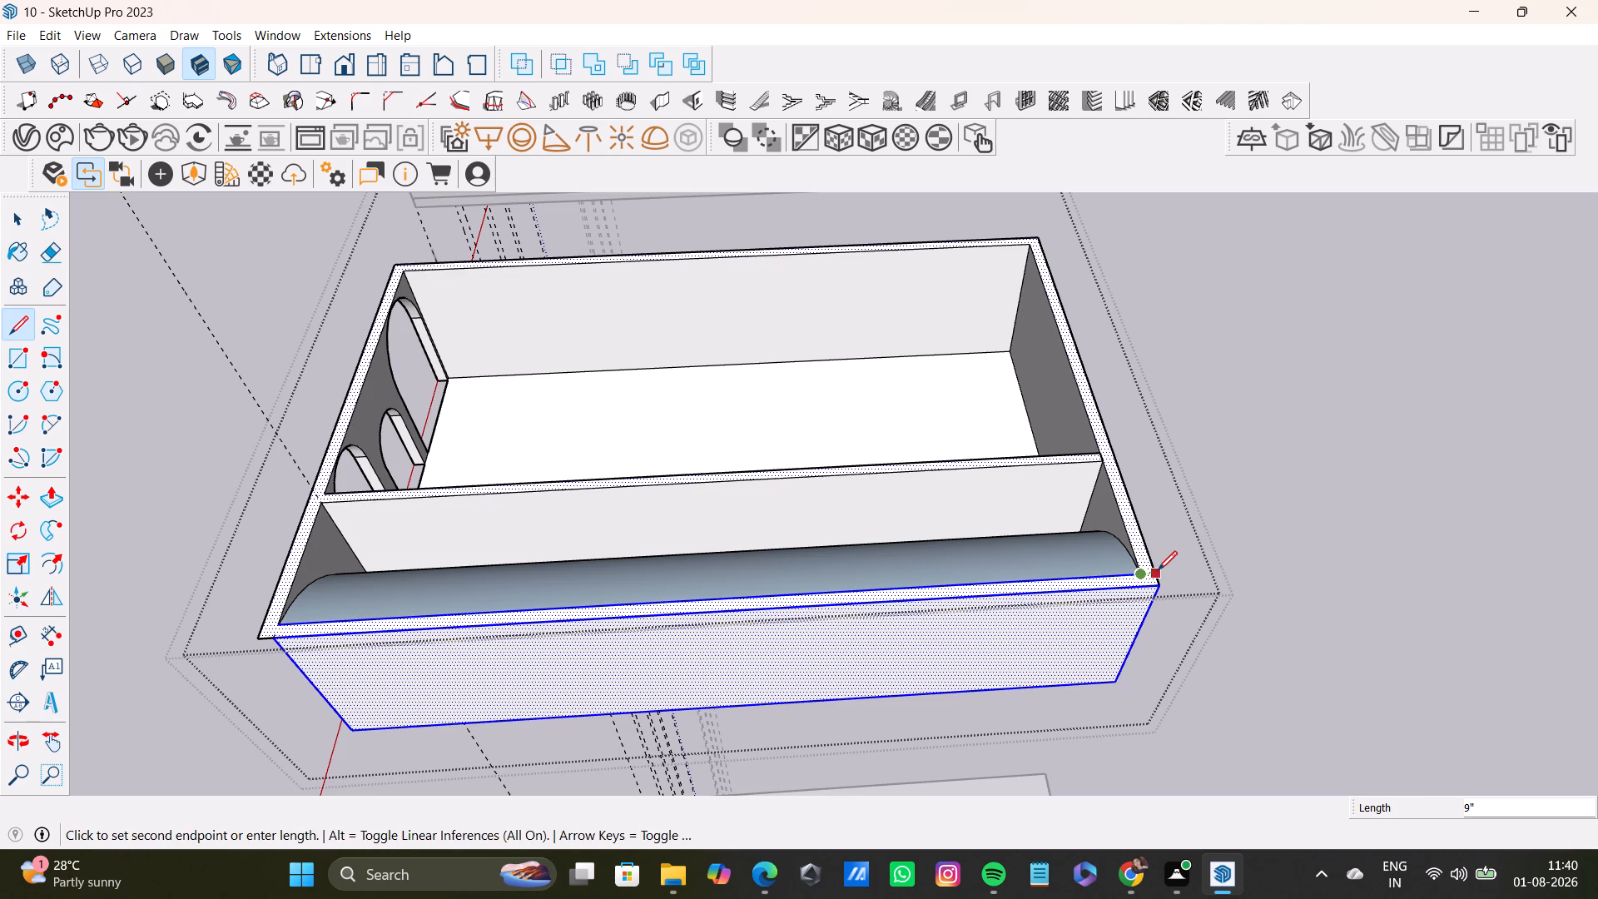
left_click(1158, 570)
key("space")
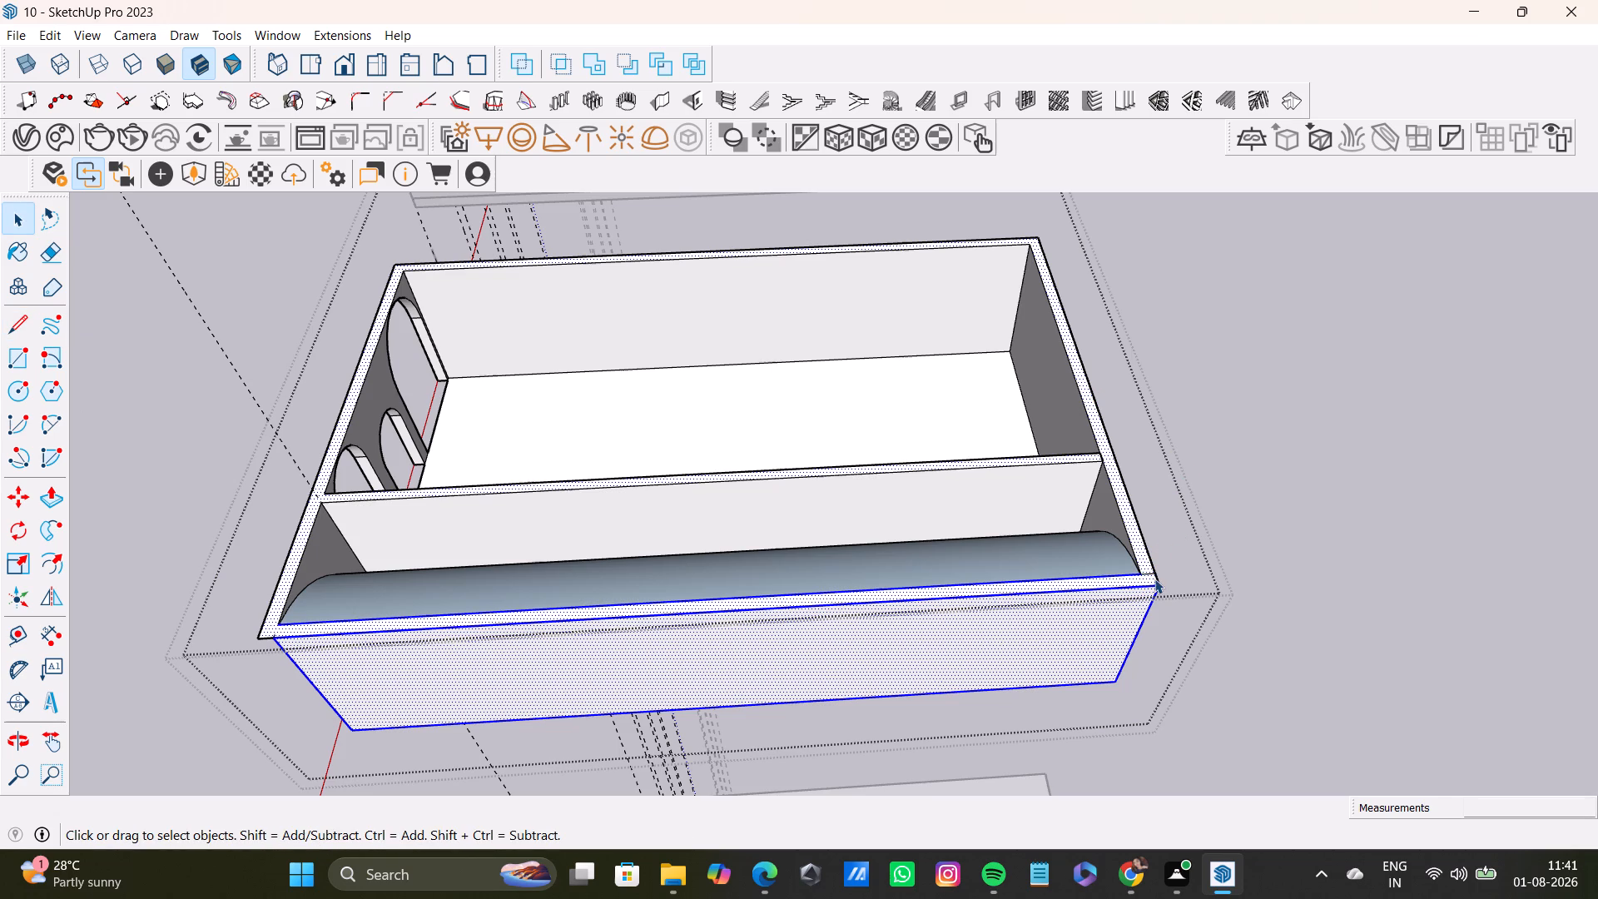
Push the front end of the half-arch bay's outer side wall back 43' 6" to the rear wall with Push/Pull.
left_click(1147, 571, "ctrl")
middle_click_drag(968, 645, 1004, 612)
scroll(459, 646, "up", 2)
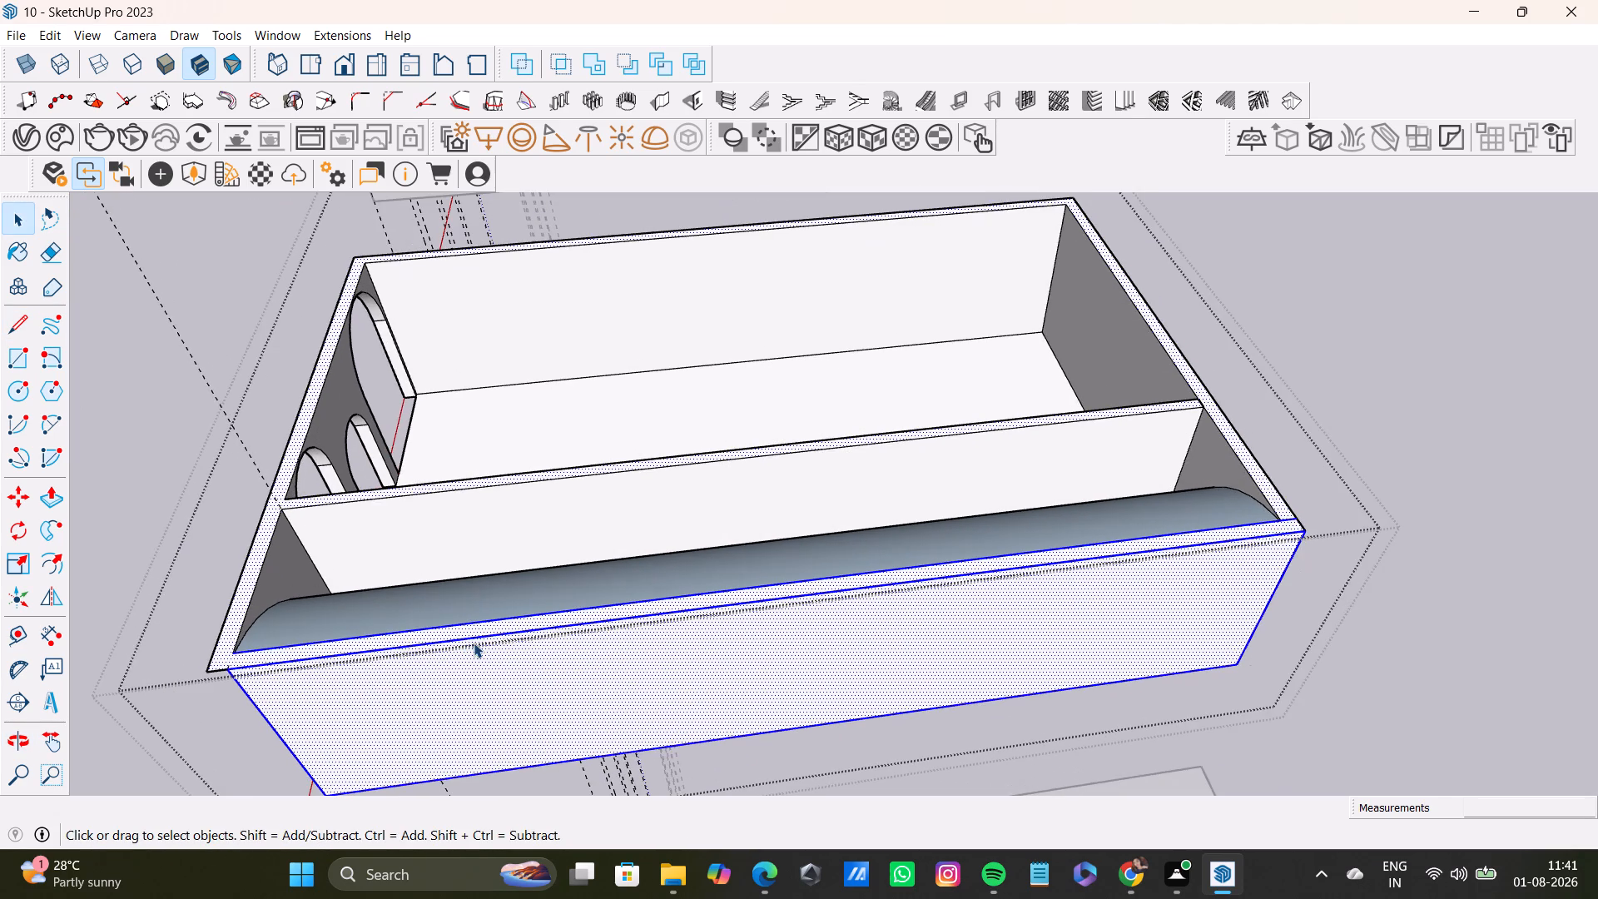
scroll(481, 643, "up", 1)
middle_click_drag(498, 648, 553, 626)
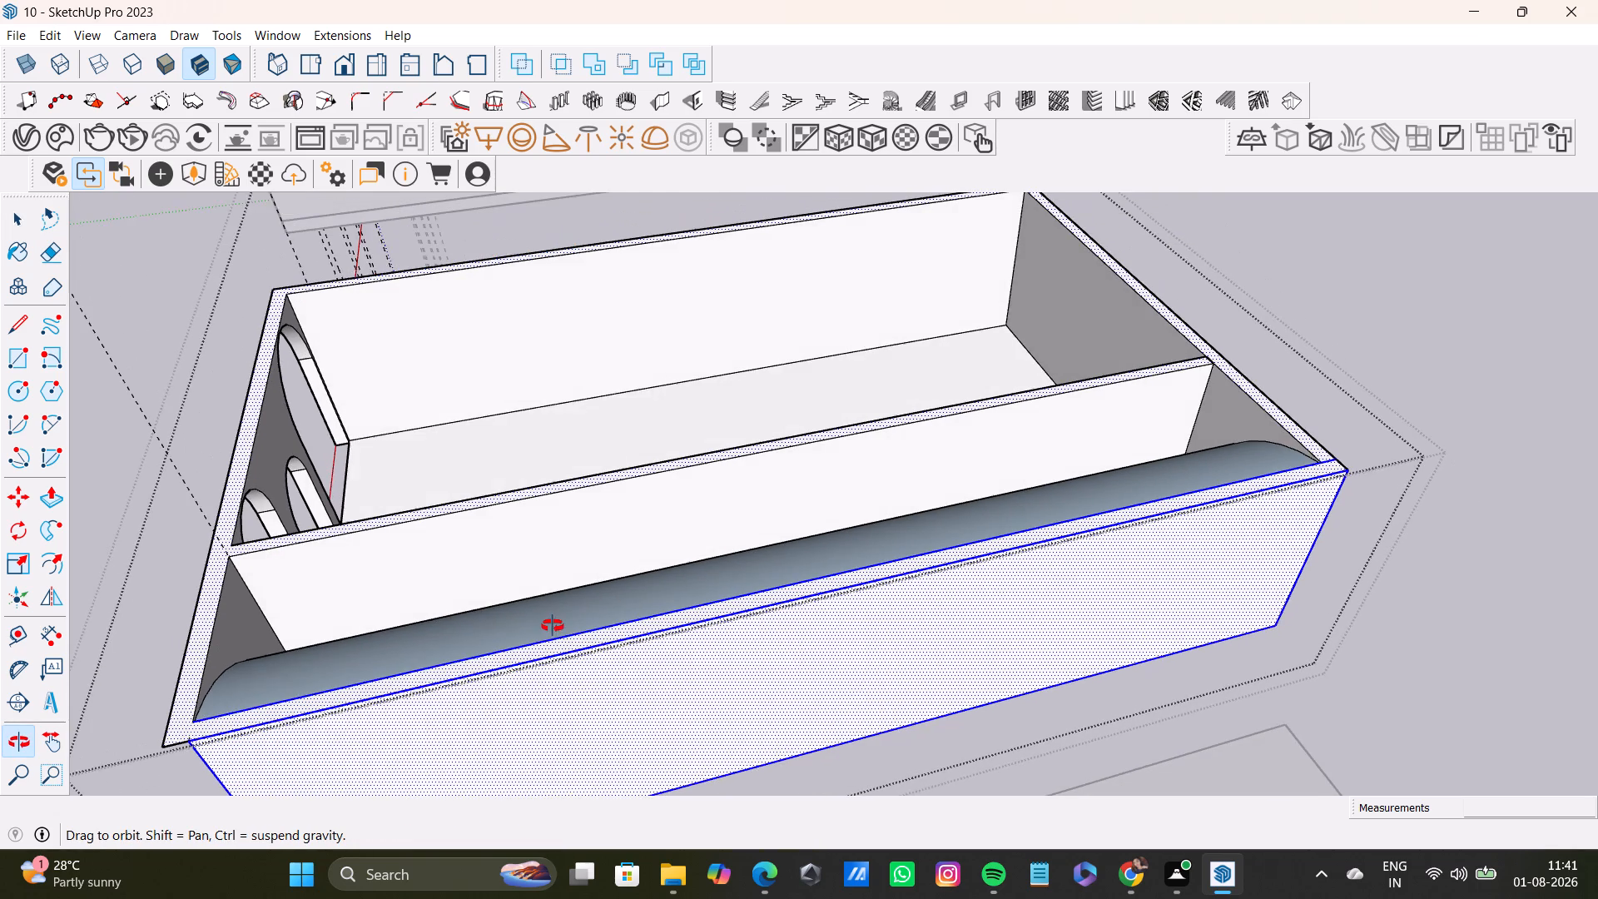
middle_click_drag(553, 626, 554, 625)
middle_click_drag(570, 648, 1035, 532, "ctrl")
scroll(846, 568, "down", 7)
middle_click_drag(836, 653, 959, 548)
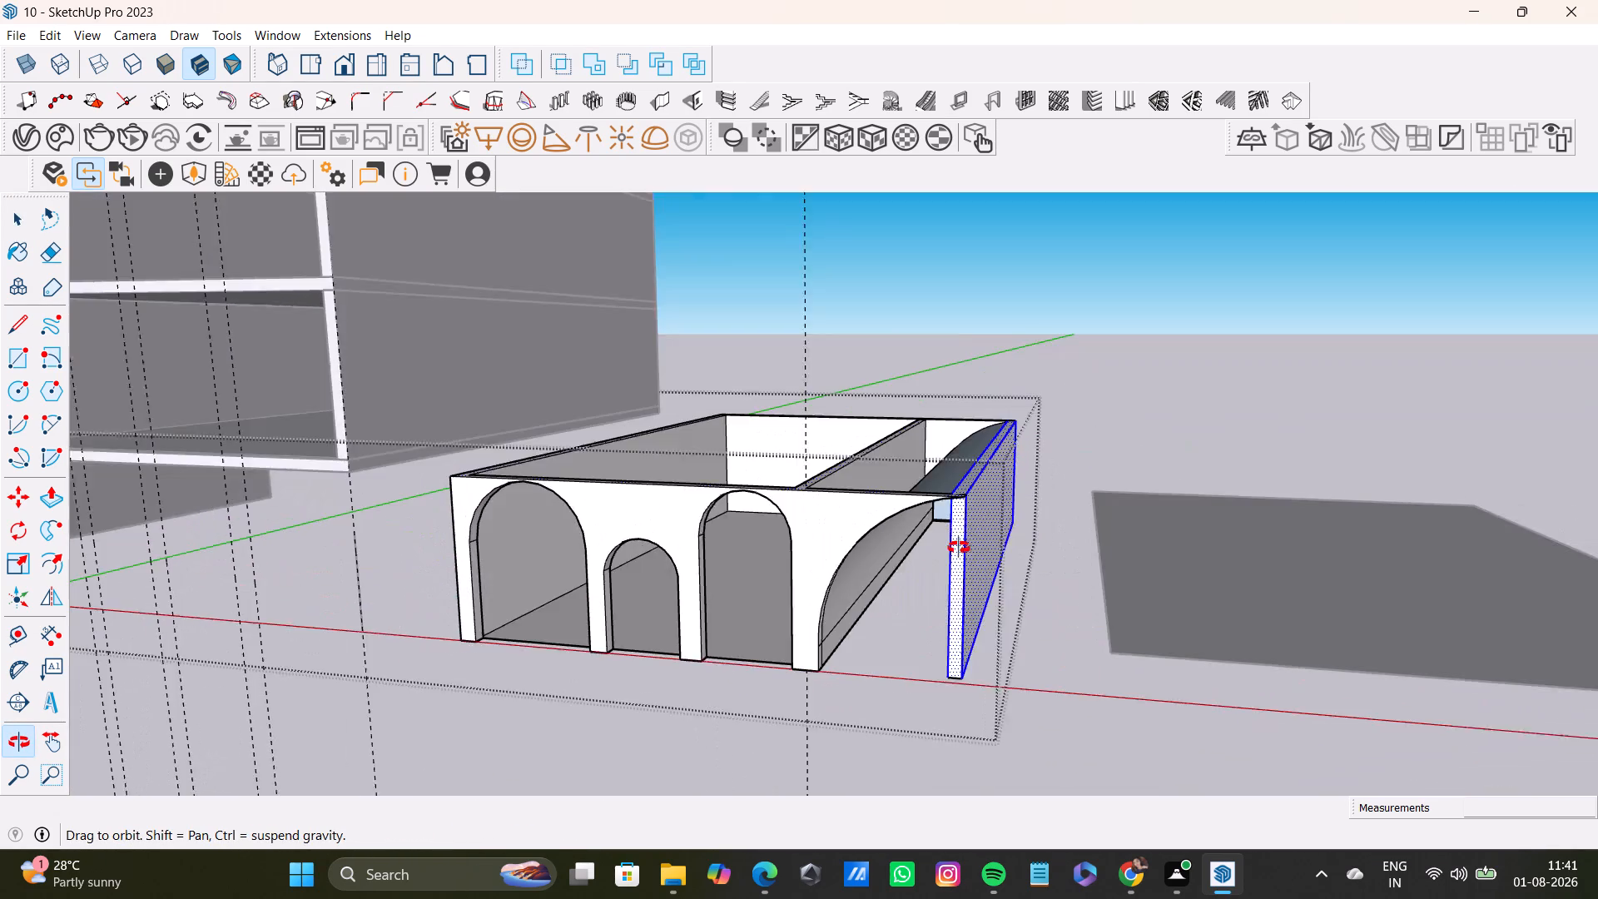
middle_click_drag(959, 548, 960, 549)
scroll(960, 554, "up", 6)
middle_click_drag(973, 543, 881, 370)
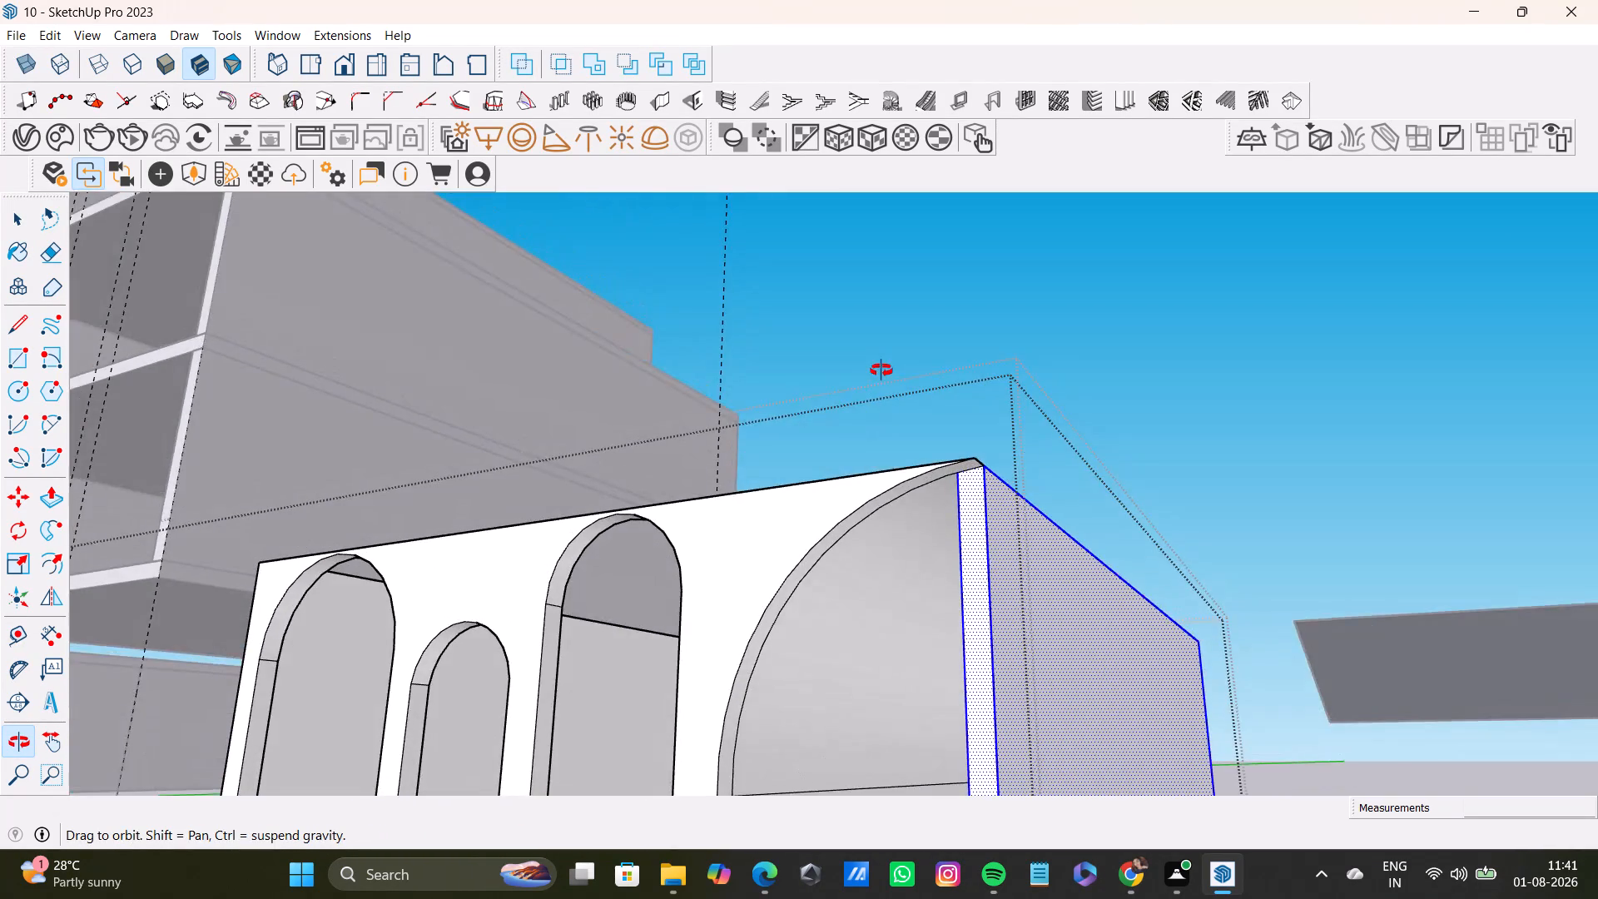
middle_click_drag(881, 370, 978, 653)
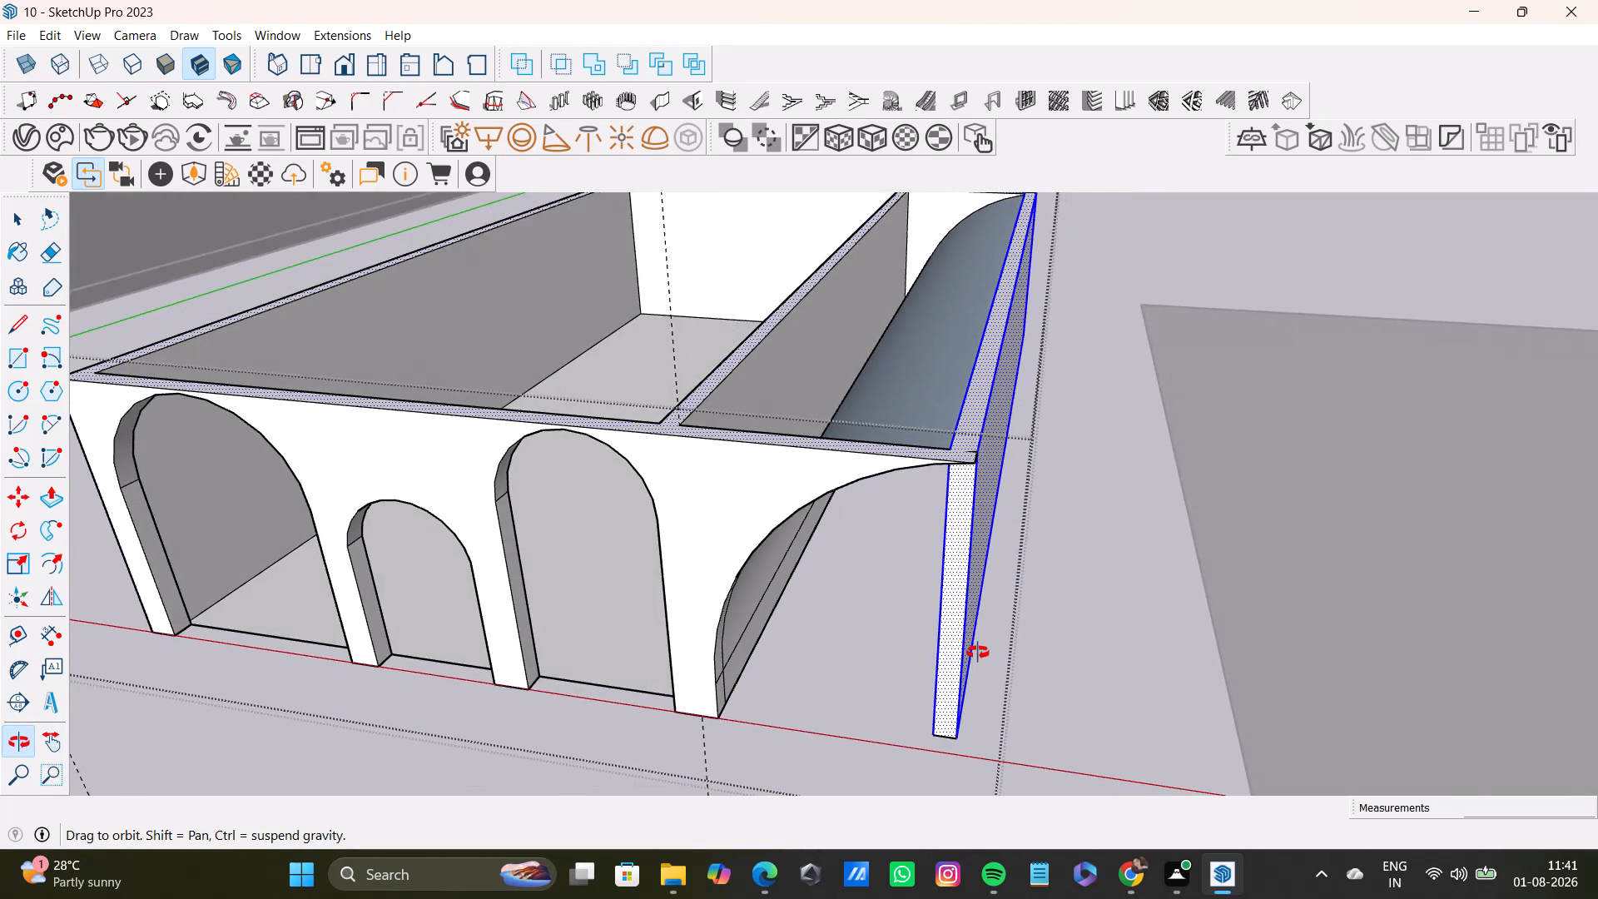
middle_click_drag(978, 653, 1006, 514)
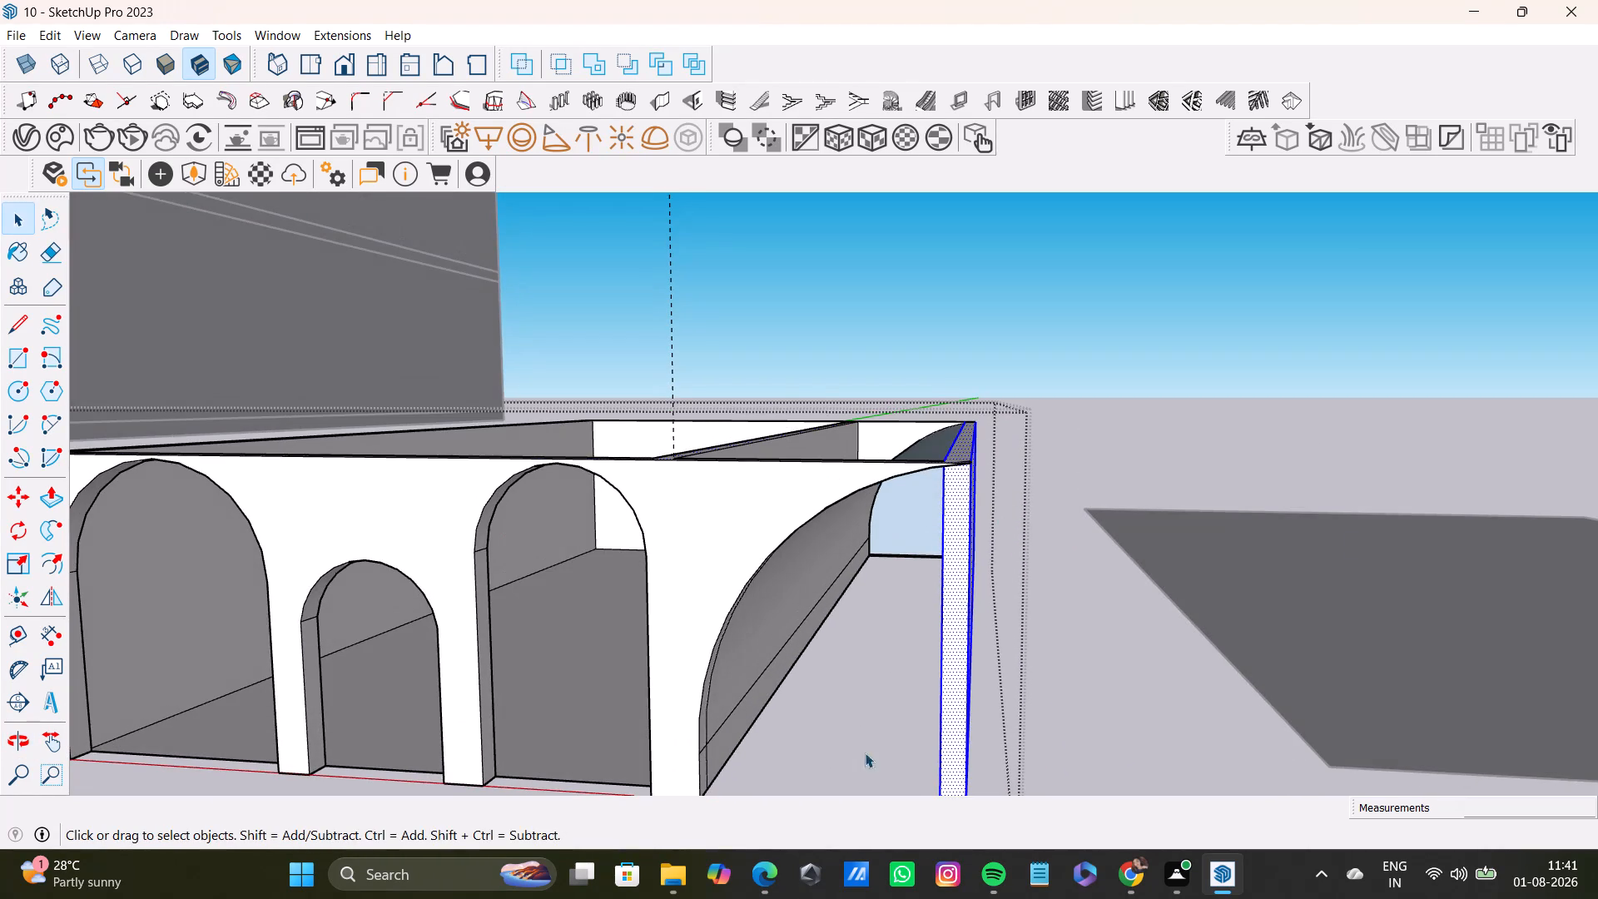
left_click_drag(54, 496, 72, 495)
left_click(60, 497)
left_click(958, 557)
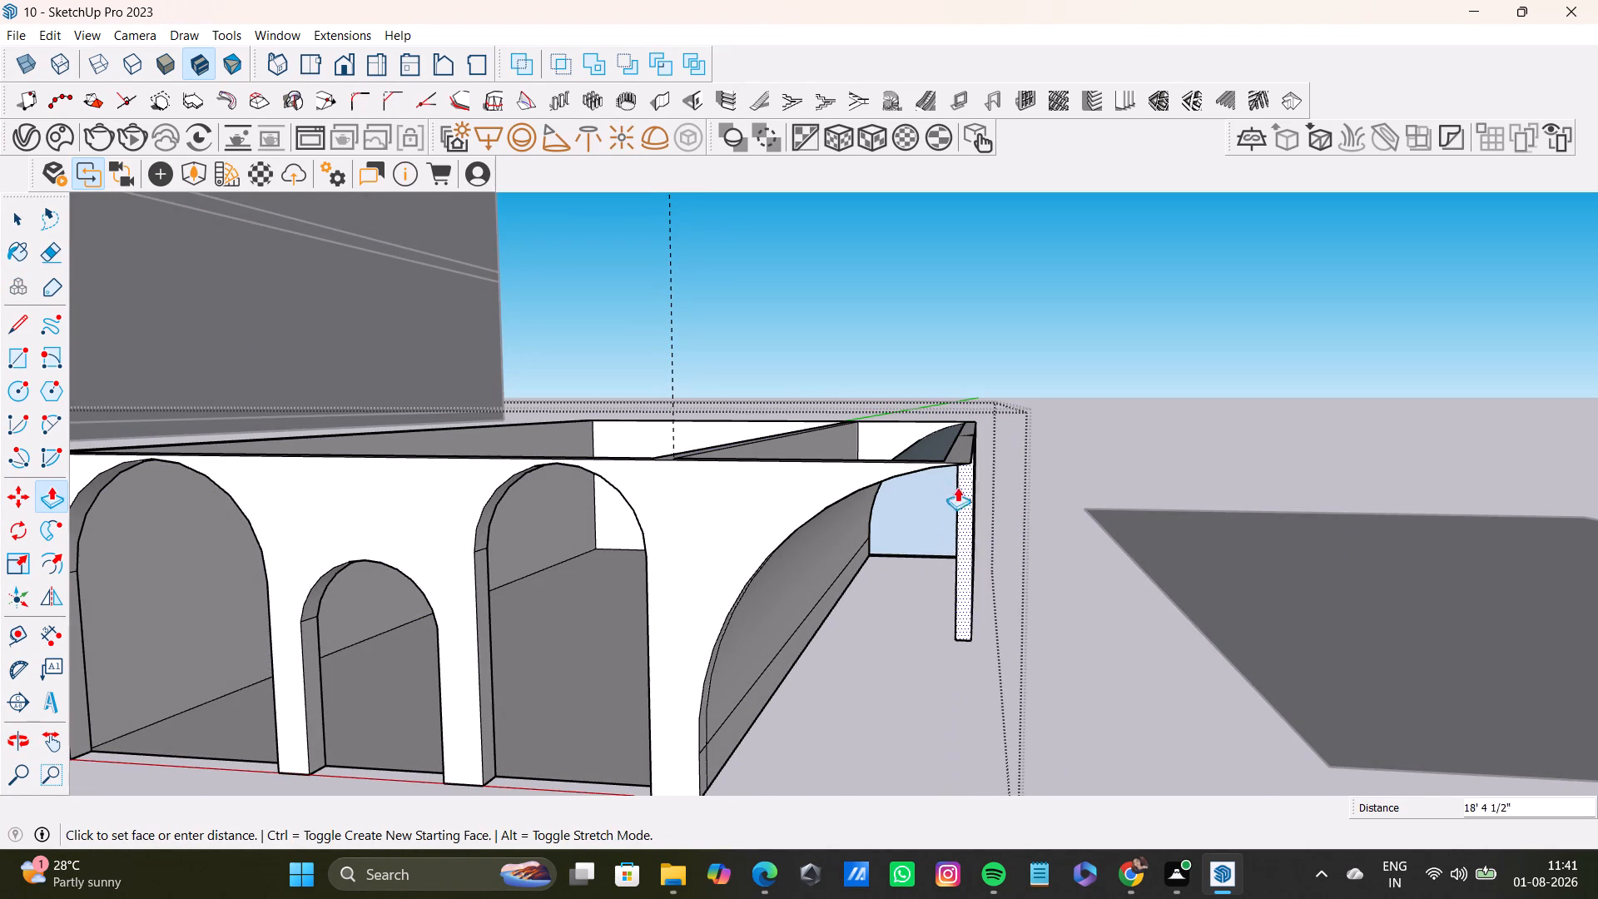
left_click(975, 425)
Delete the half-arch face closing the rear end of the bay.
middle_click_drag(1029, 495, 907, 412)
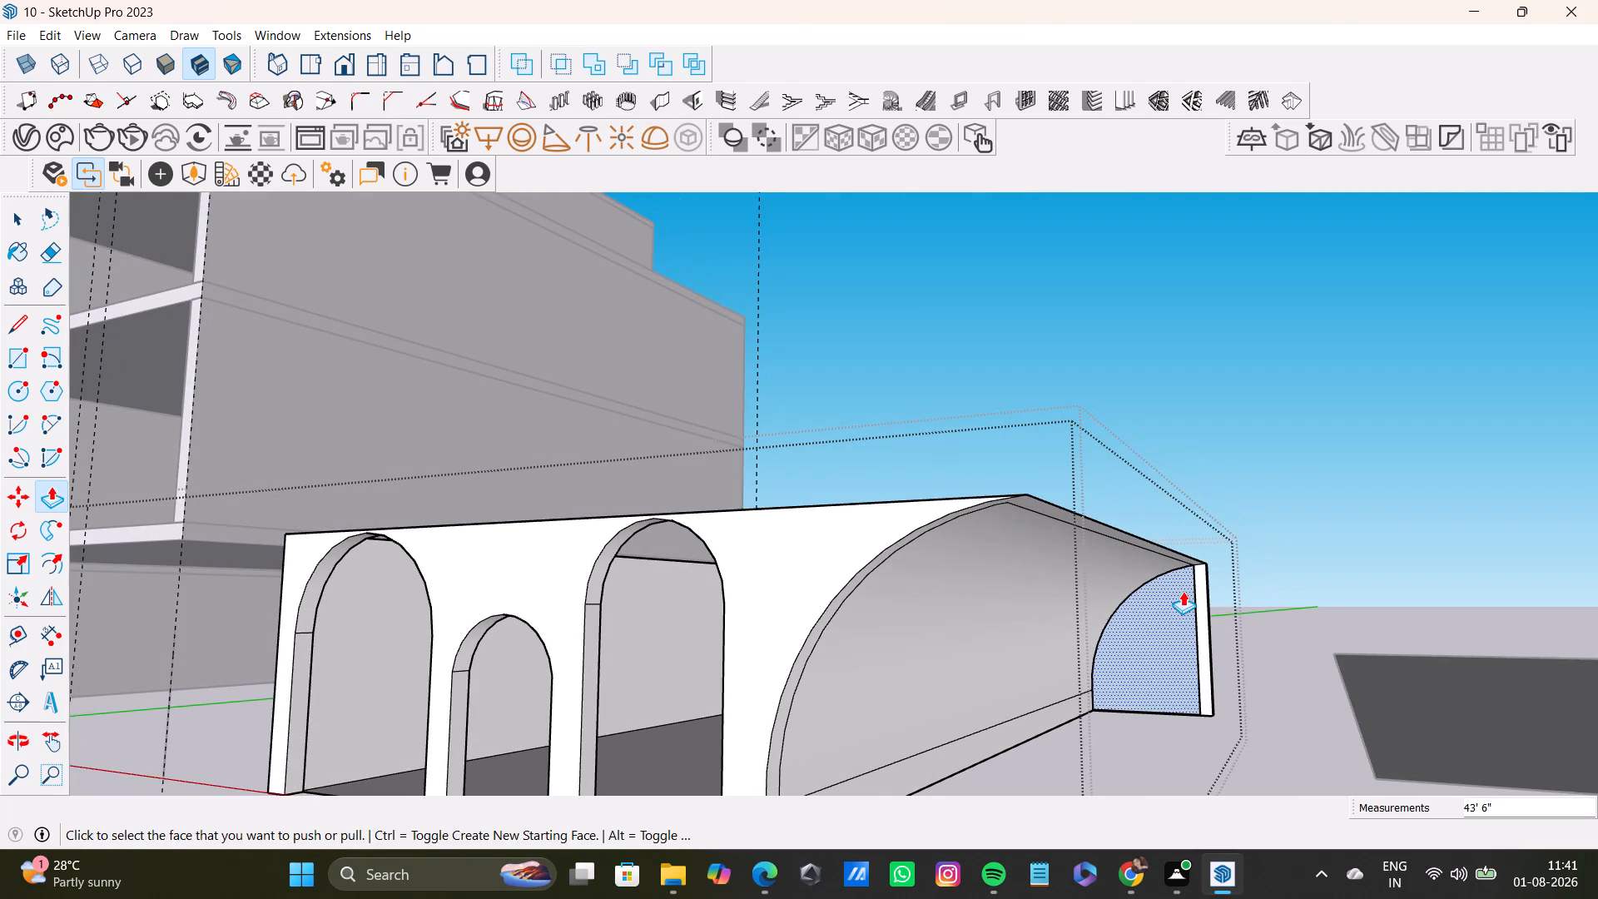
left_click(1147, 612)
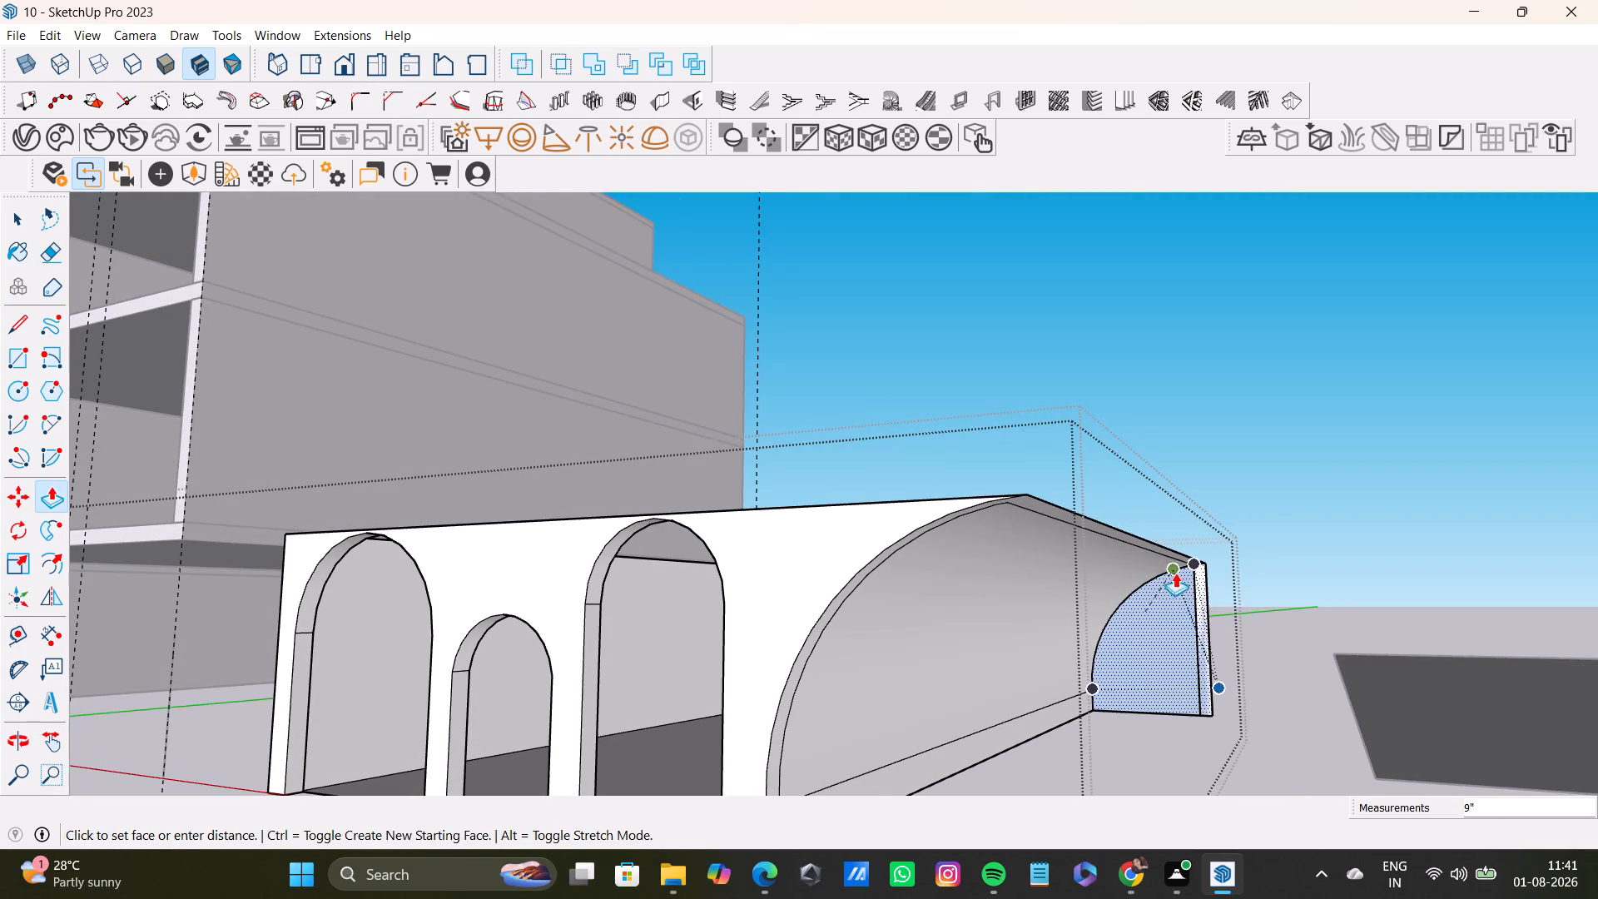
key("space")
left_click(1183, 646)
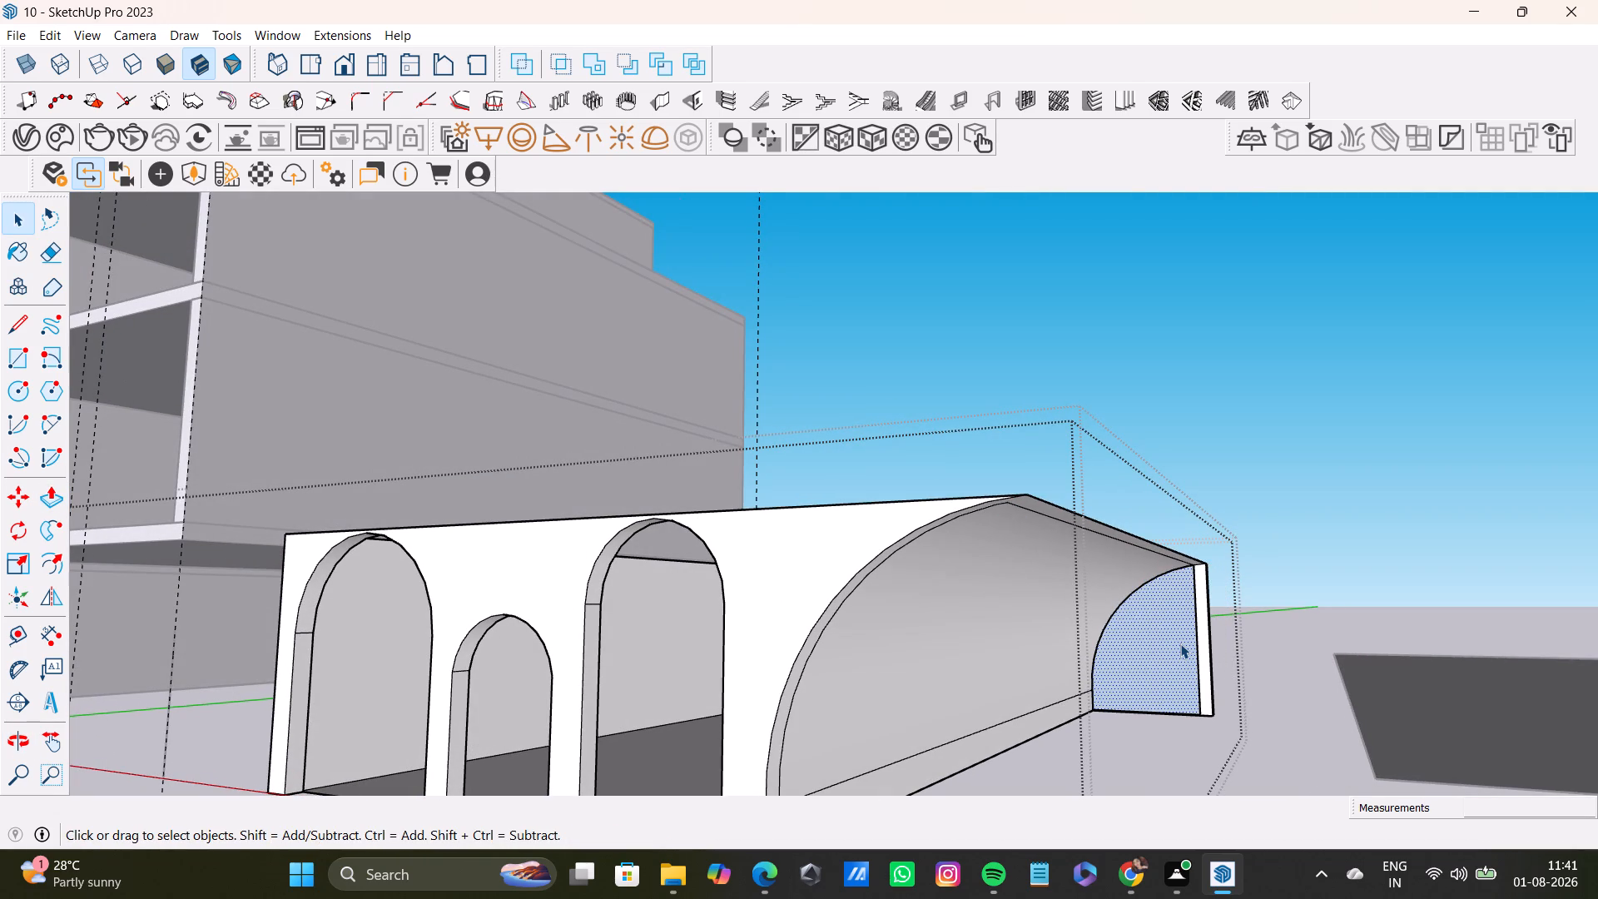
key("Delete")
Draw a rectangle of about 20' 9 3/8" by 10' on the rear side, from the partition's top corner to the bottom outer corner.
middle_click_drag(1197, 696, 1005, 804)
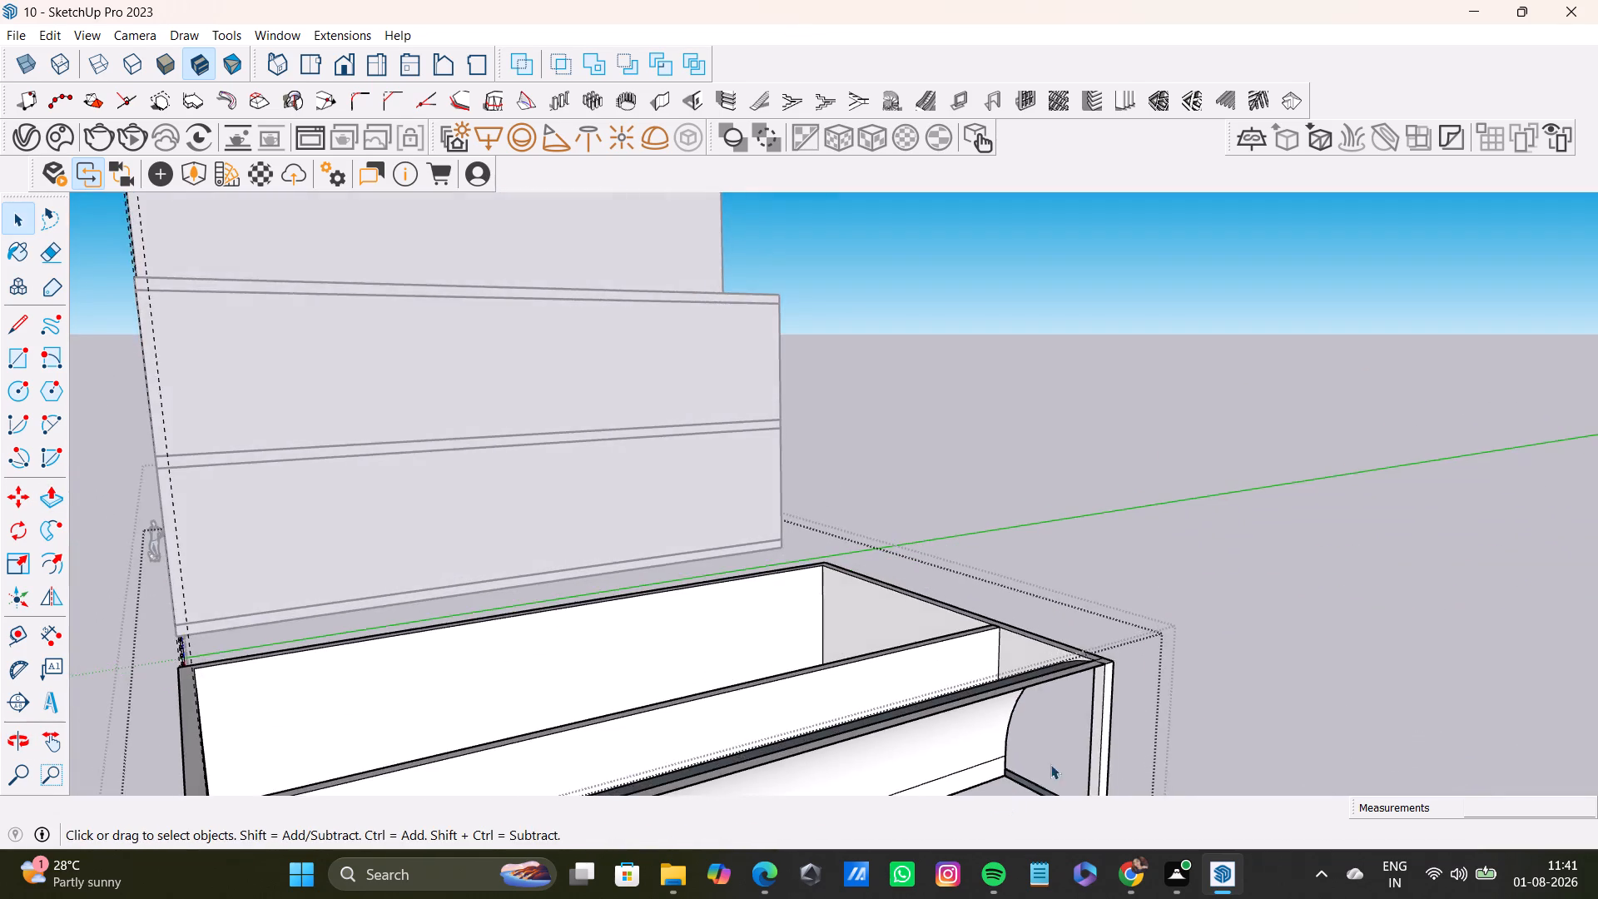
scroll(1066, 743, "down", 6)
middle_click_drag(1152, 723, 732, 679)
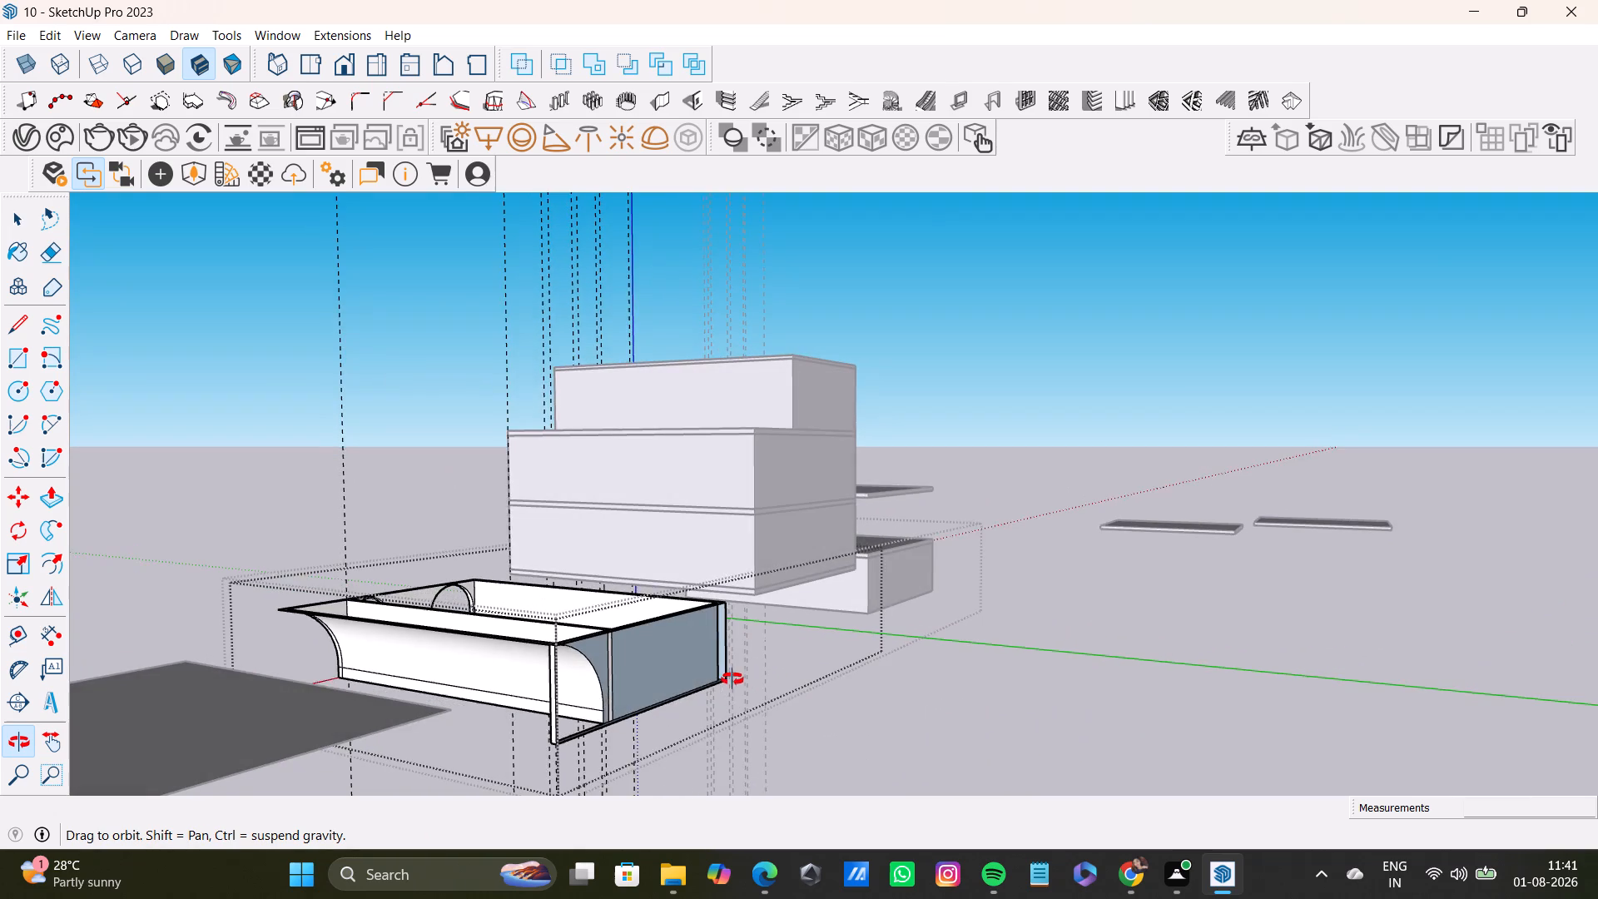
middle_click_drag(732, 679, 727, 678)
scroll(648, 678, "up", 2)
middle_click_drag(648, 678, 752, 528, "shift")
scroll(754, 526, "up", 4)
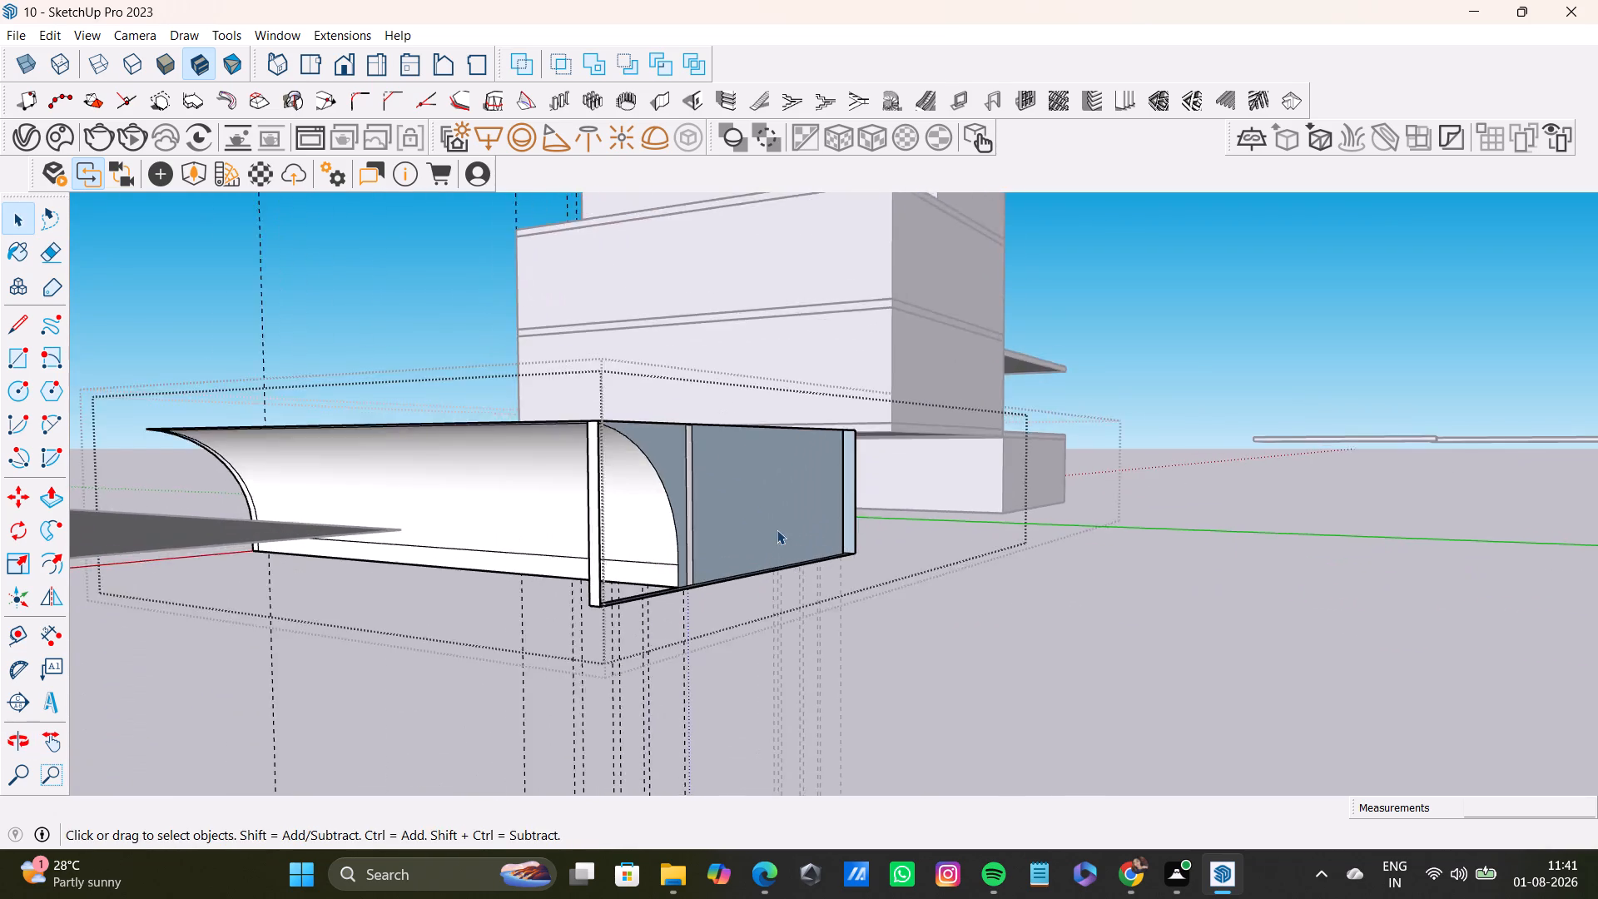
scroll(777, 529, "up", 2)
middle_click_drag(776, 529, 642, 614)
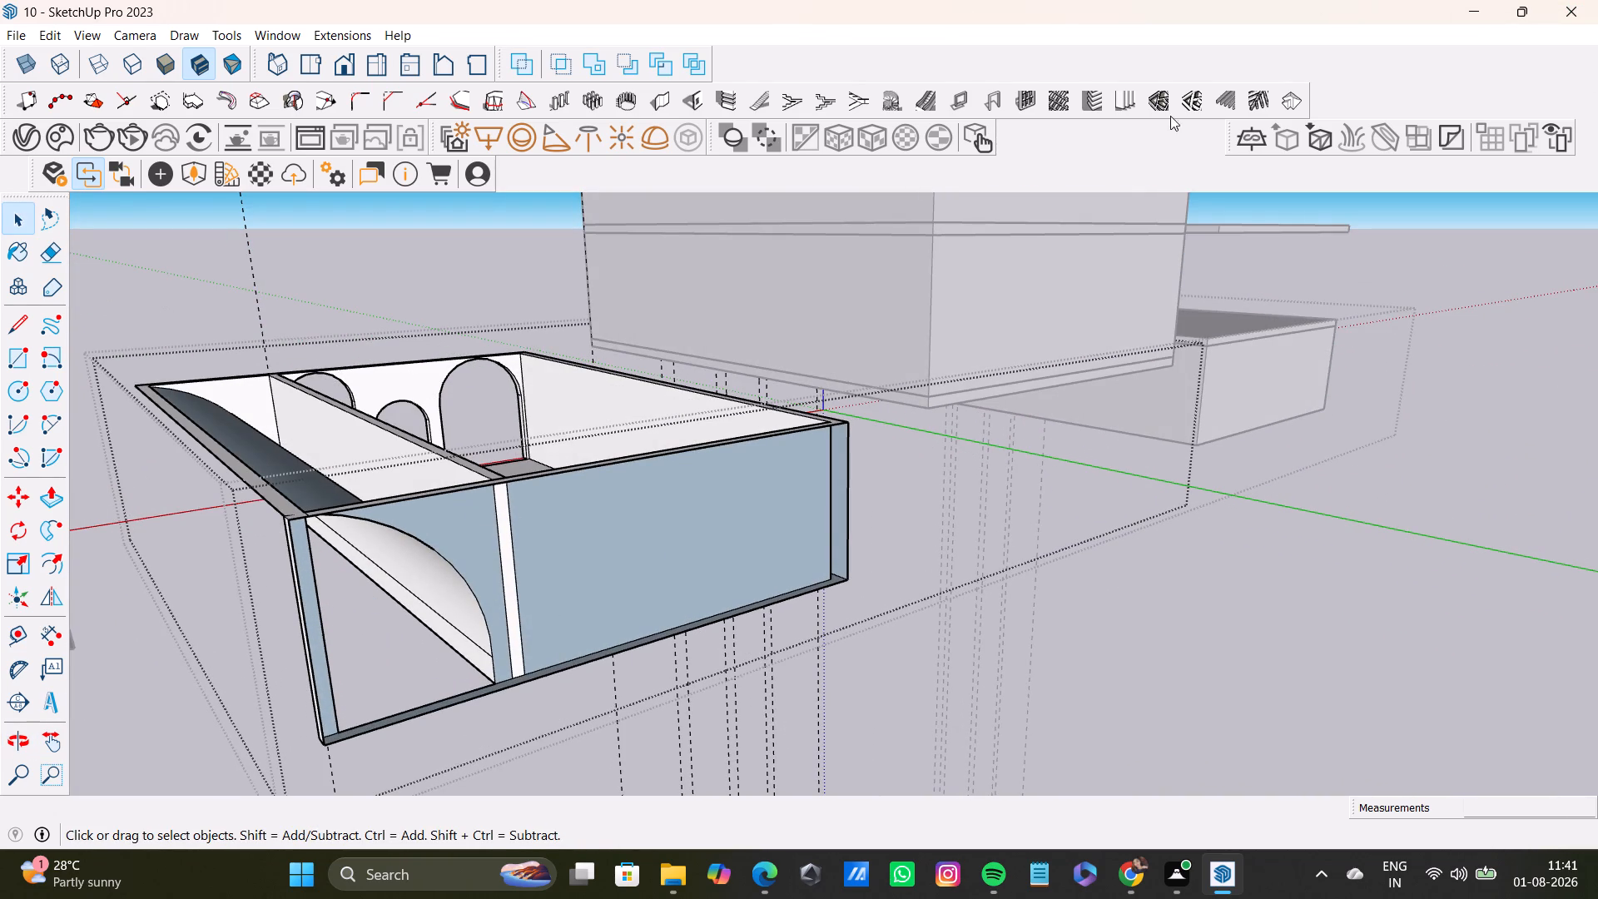
left_click(12, 344)
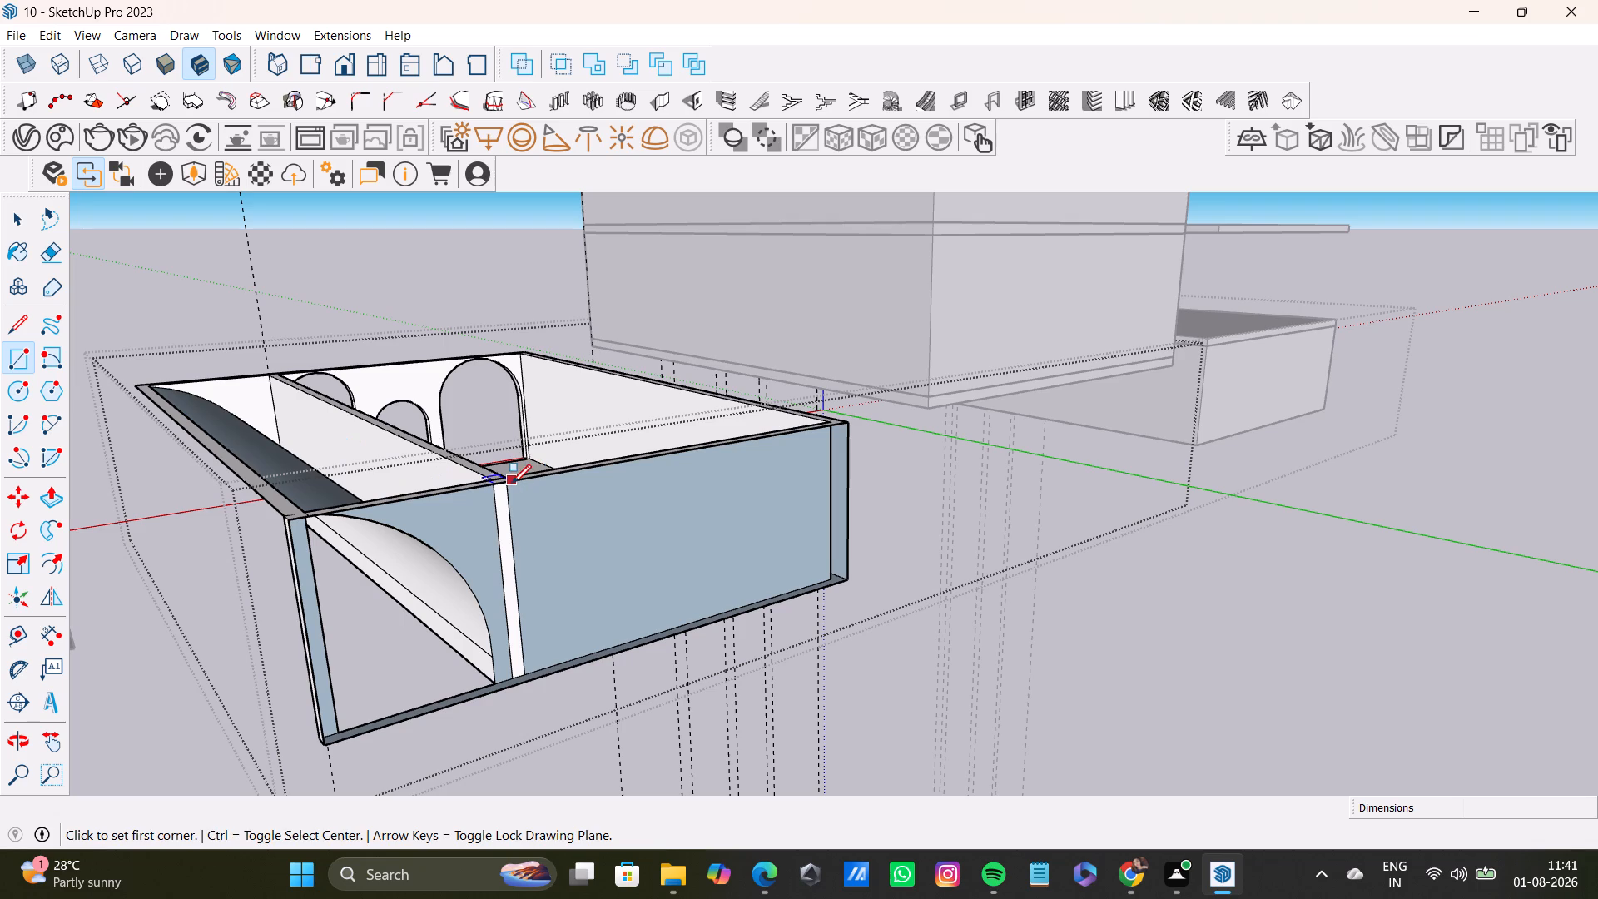
left_click(511, 484)
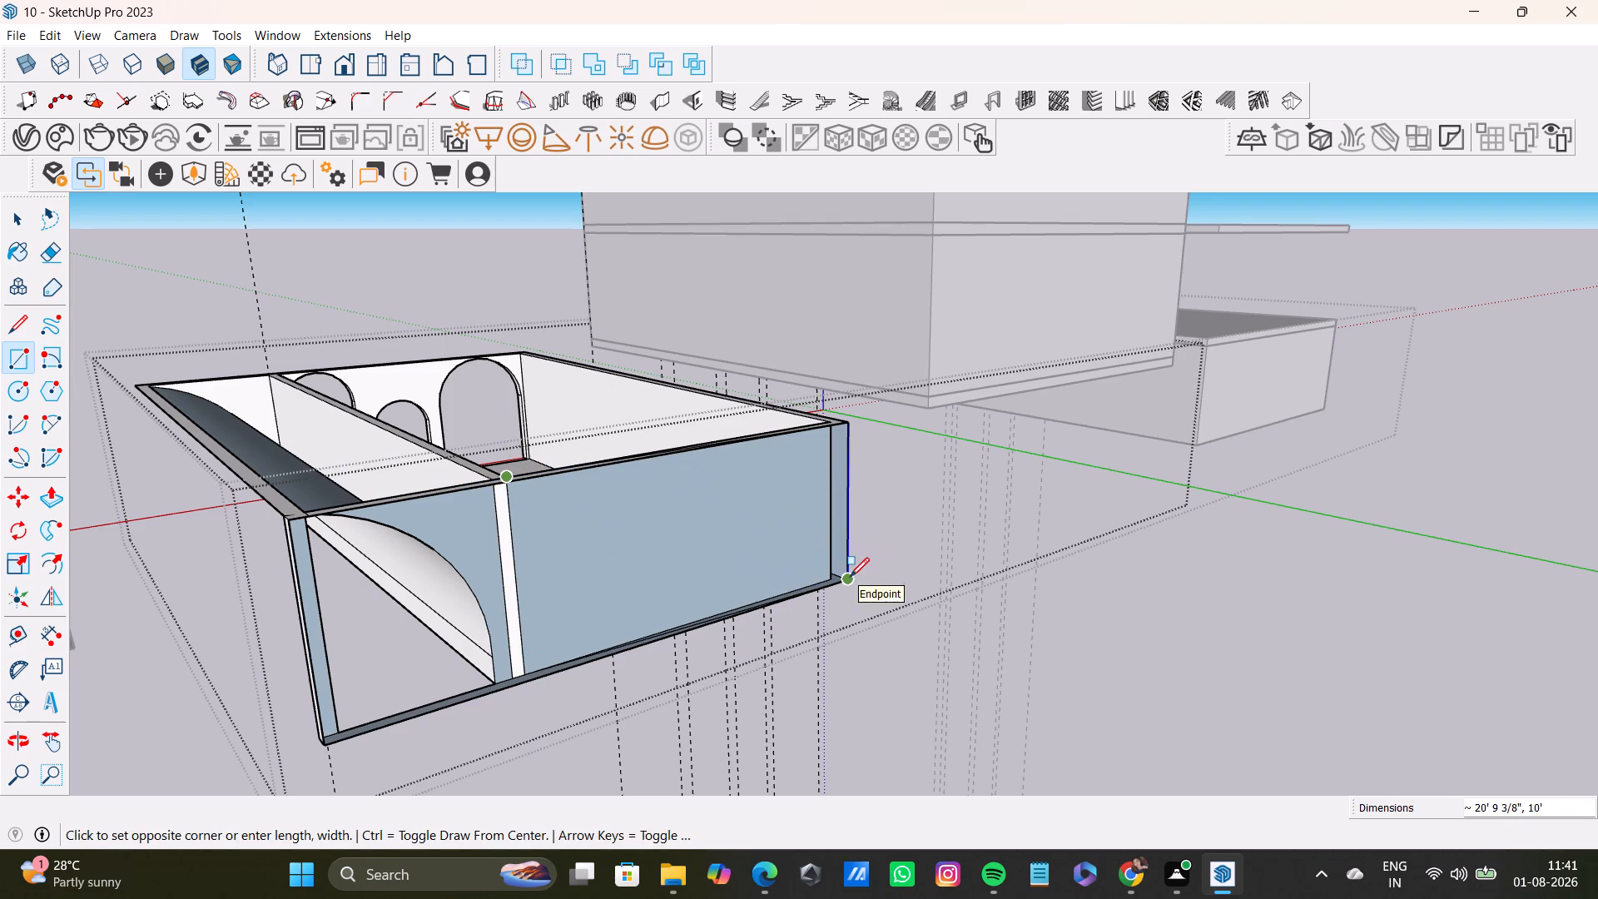
left_click(850, 577)
left_click(584, 668)
key("space")
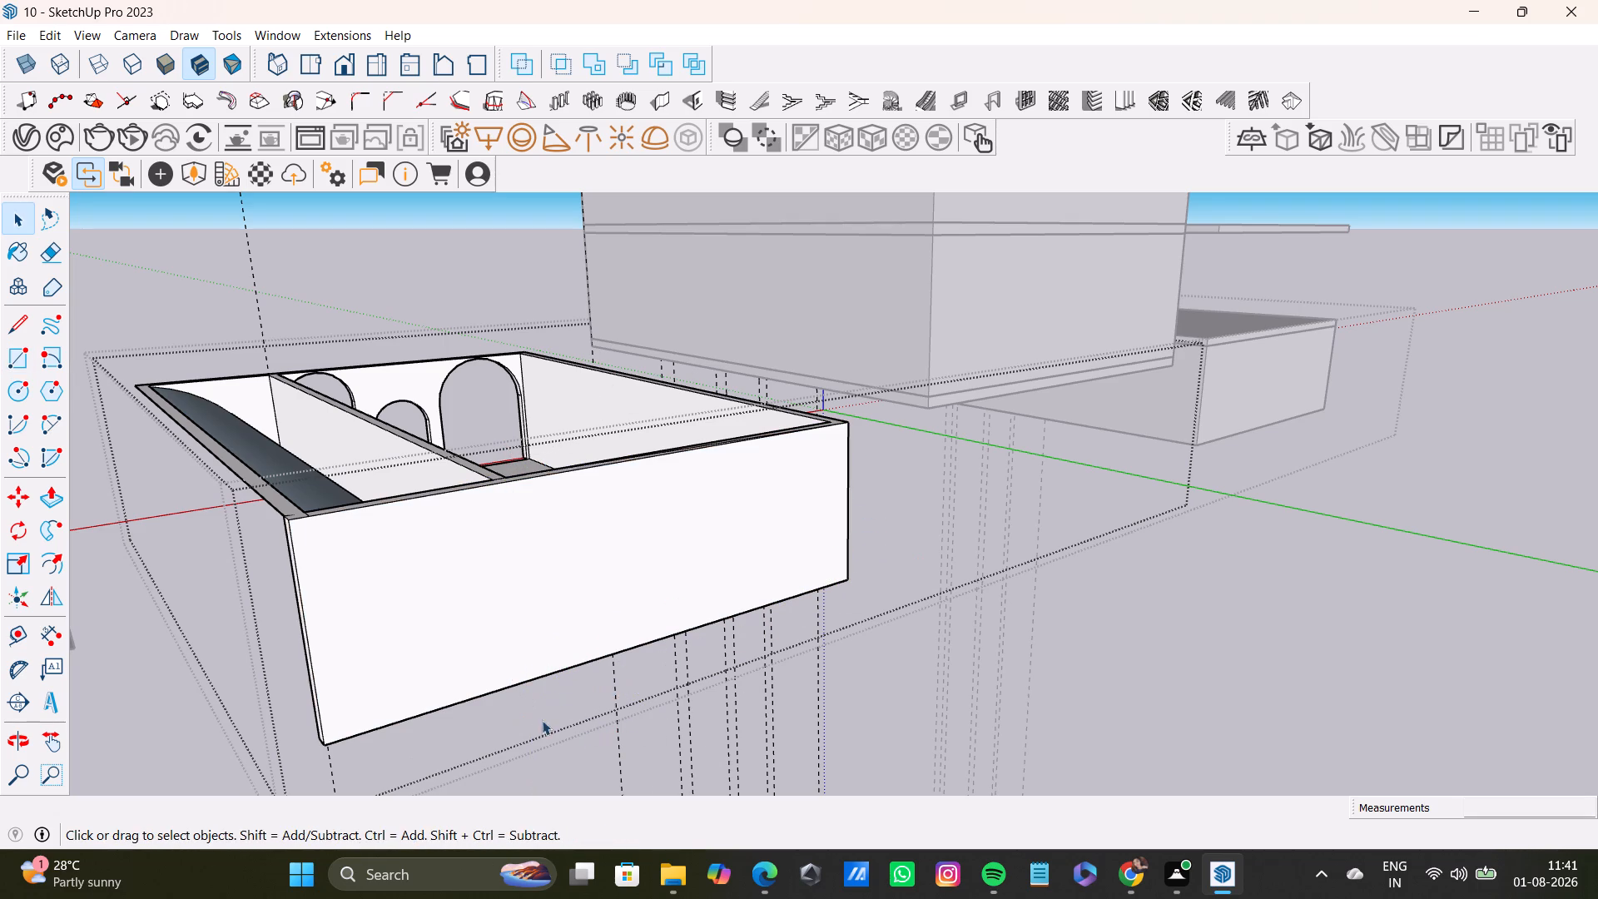
Examine the closed rear wall, the open side of the half-arch bay and the partition from several sides.
middle_click_drag(542, 719, 673, 763)
scroll(586, 692, "up", 1)
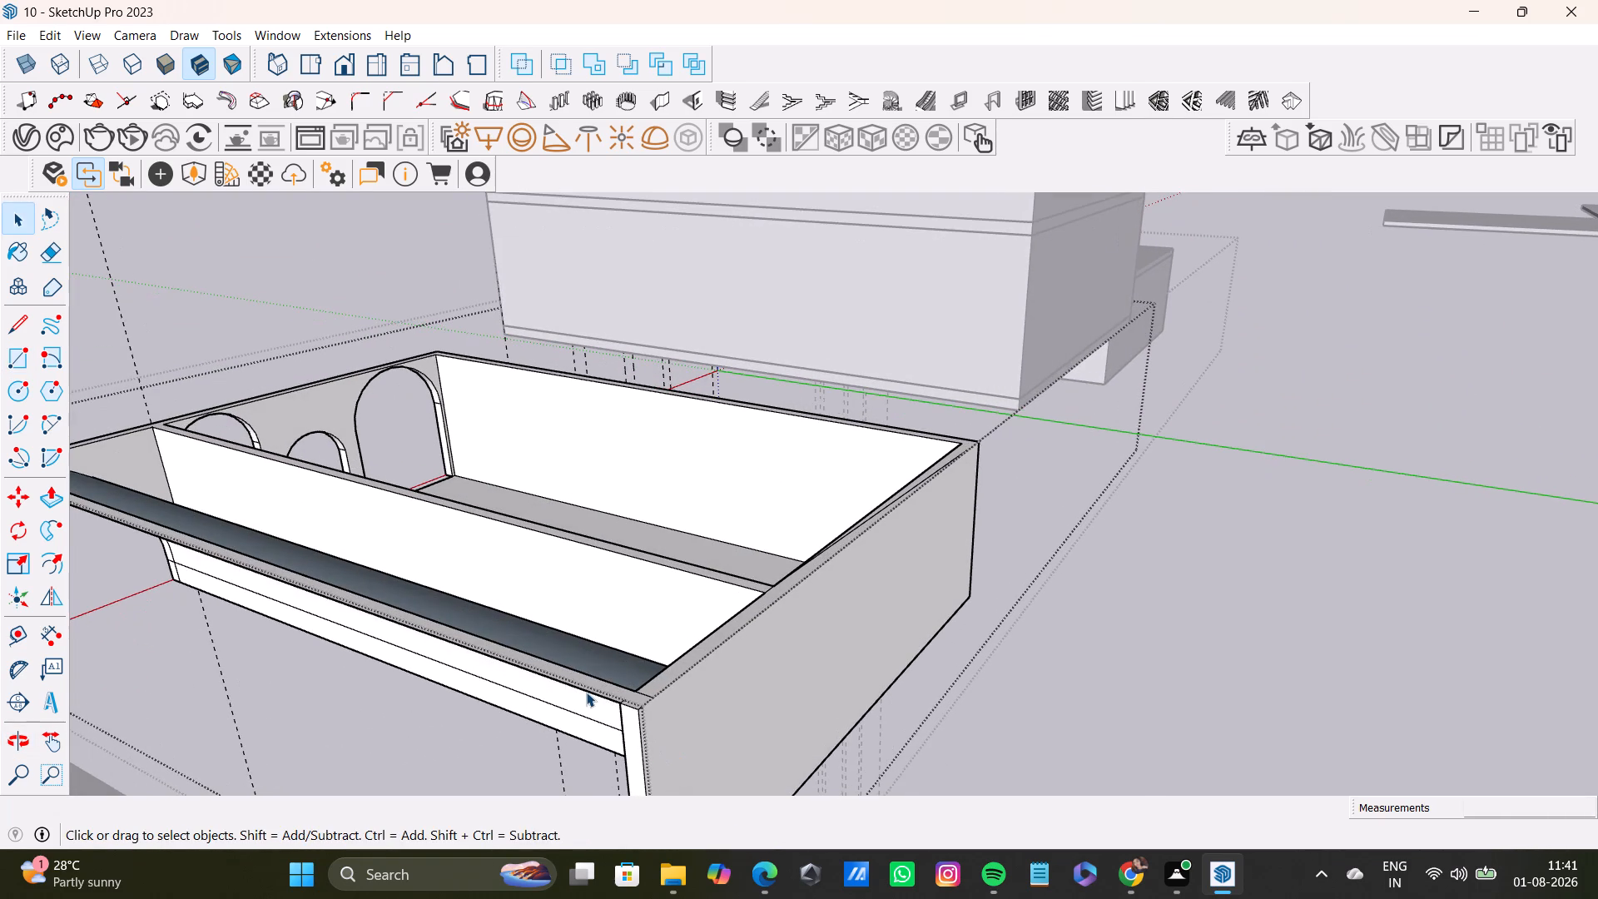
middle_click_drag(633, 646, 614, 699)
scroll(573, 682, "down", 2)
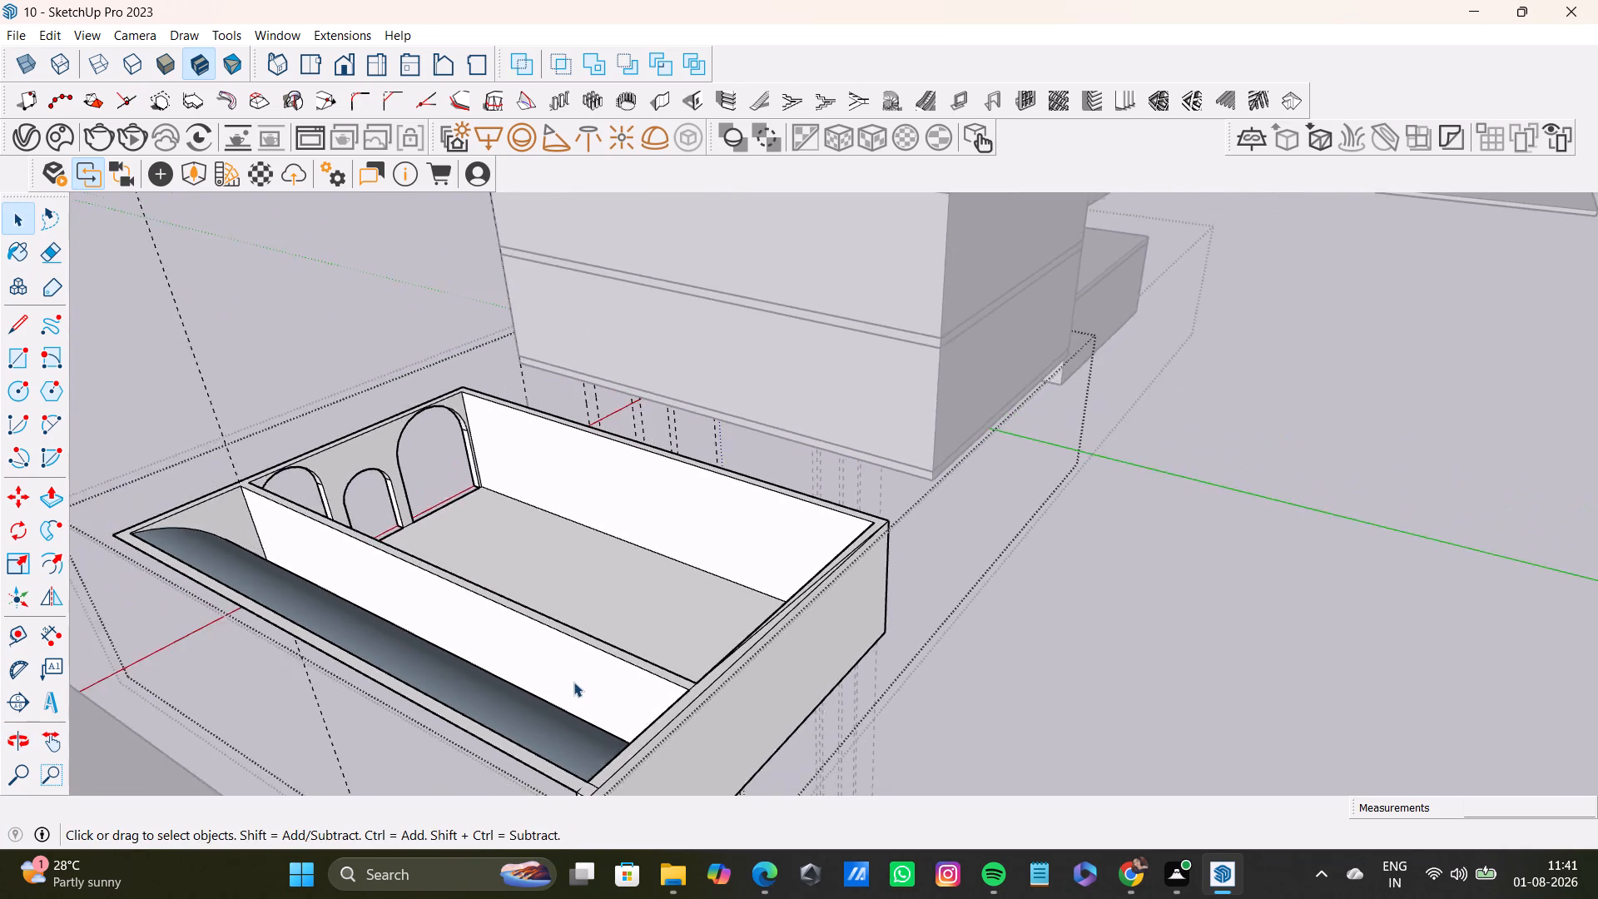
scroll(573, 682, "down", 4)
middle_click_drag(540, 712, 797, 645, "shift")
middle_click_drag(675, 698, 826, 574)
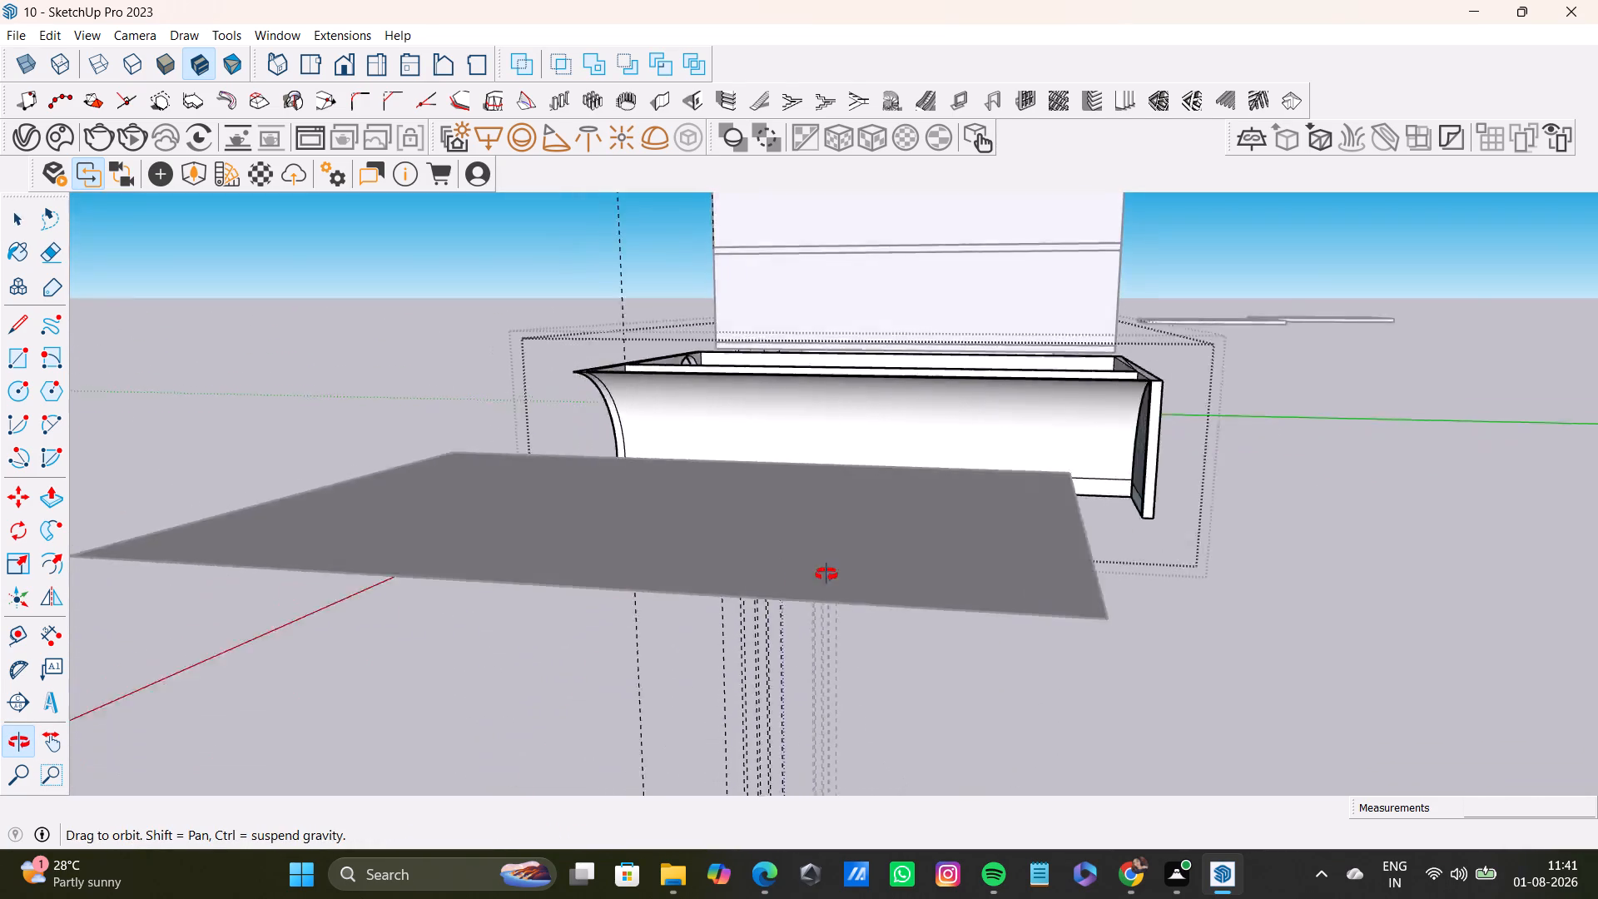
middle_click_drag(826, 574, 355, 594)
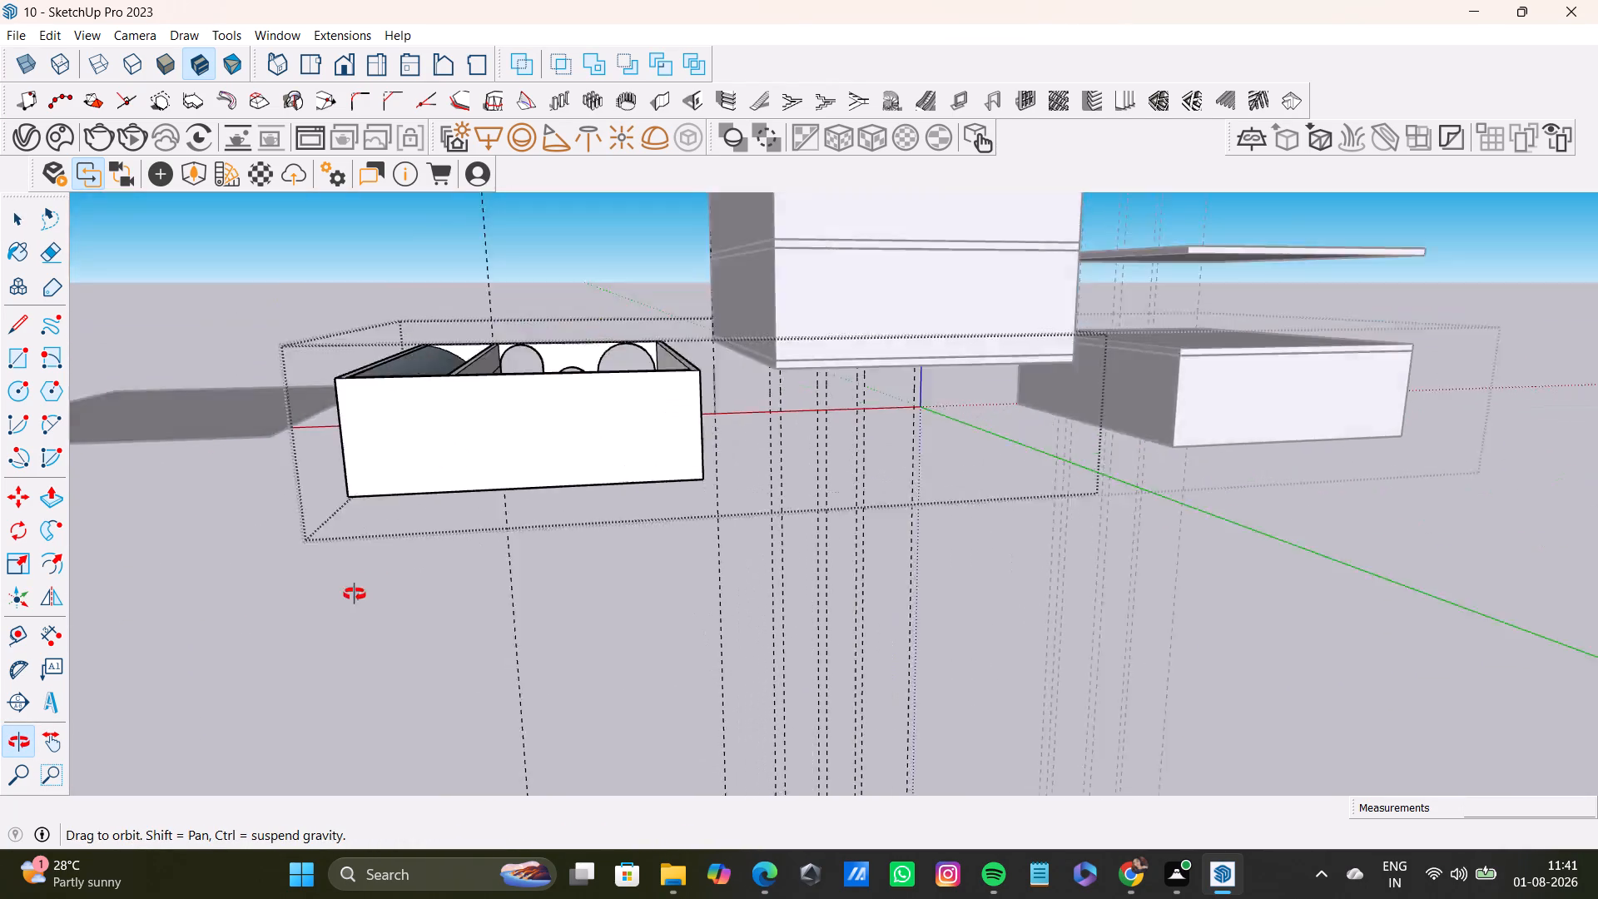
middle_click_drag(355, 594, 216, 649)
middle_click_drag(309, 635, 570, 611)
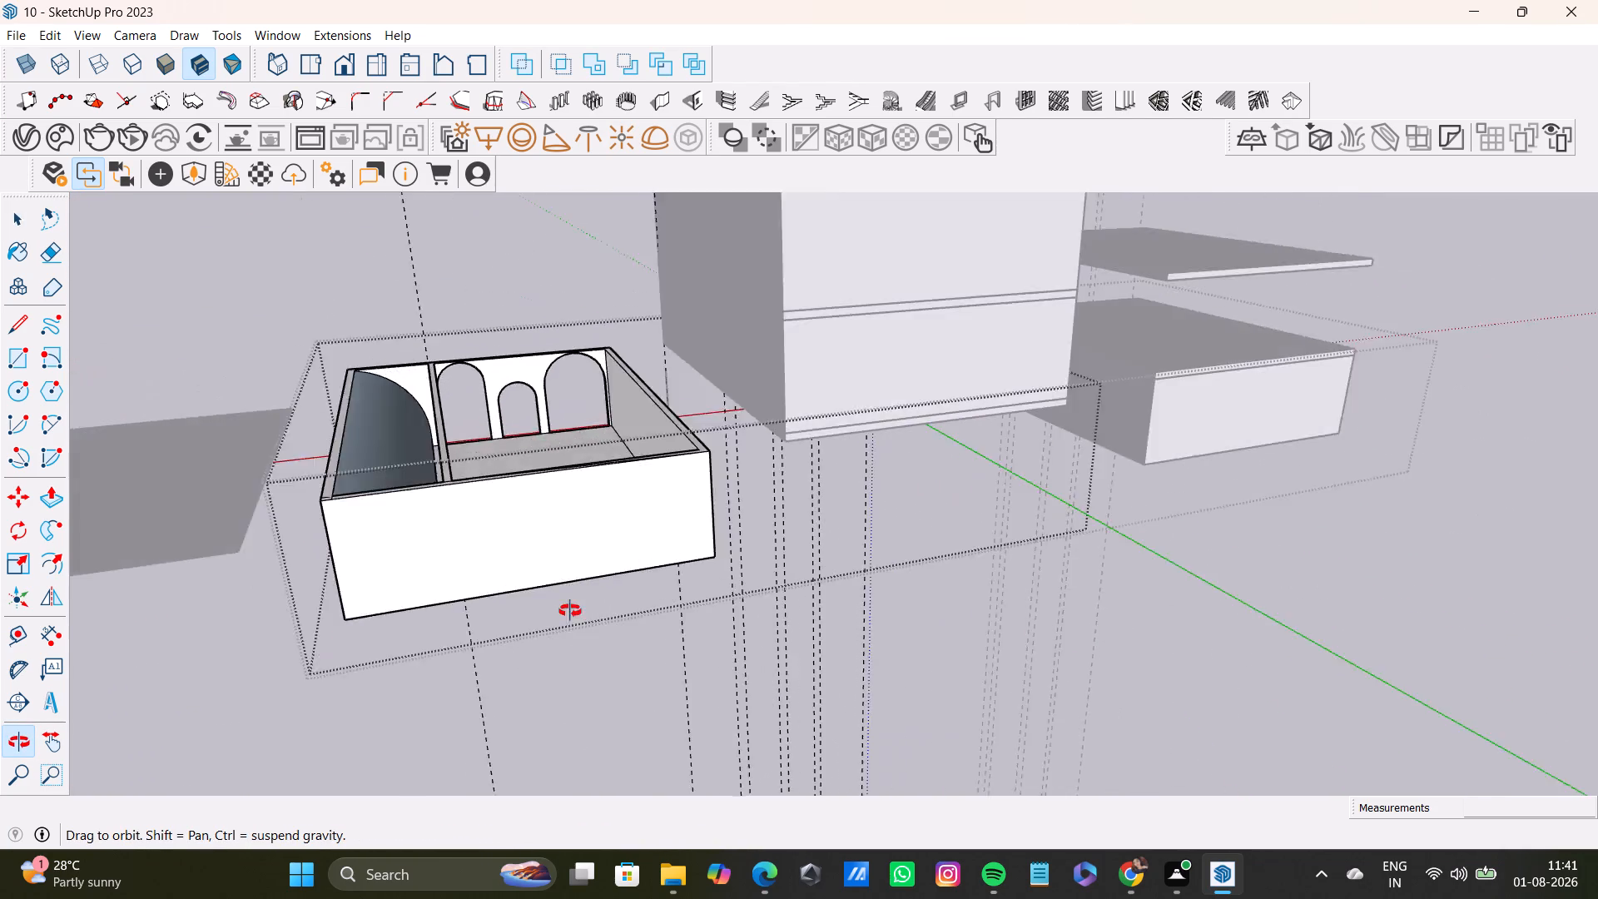
middle_click_drag(570, 611, 583, 638)
Draw a 9" line across the rear wall's top from the partition's main-room face, and continue it down the rear face to the base.
left_click(22, 327)
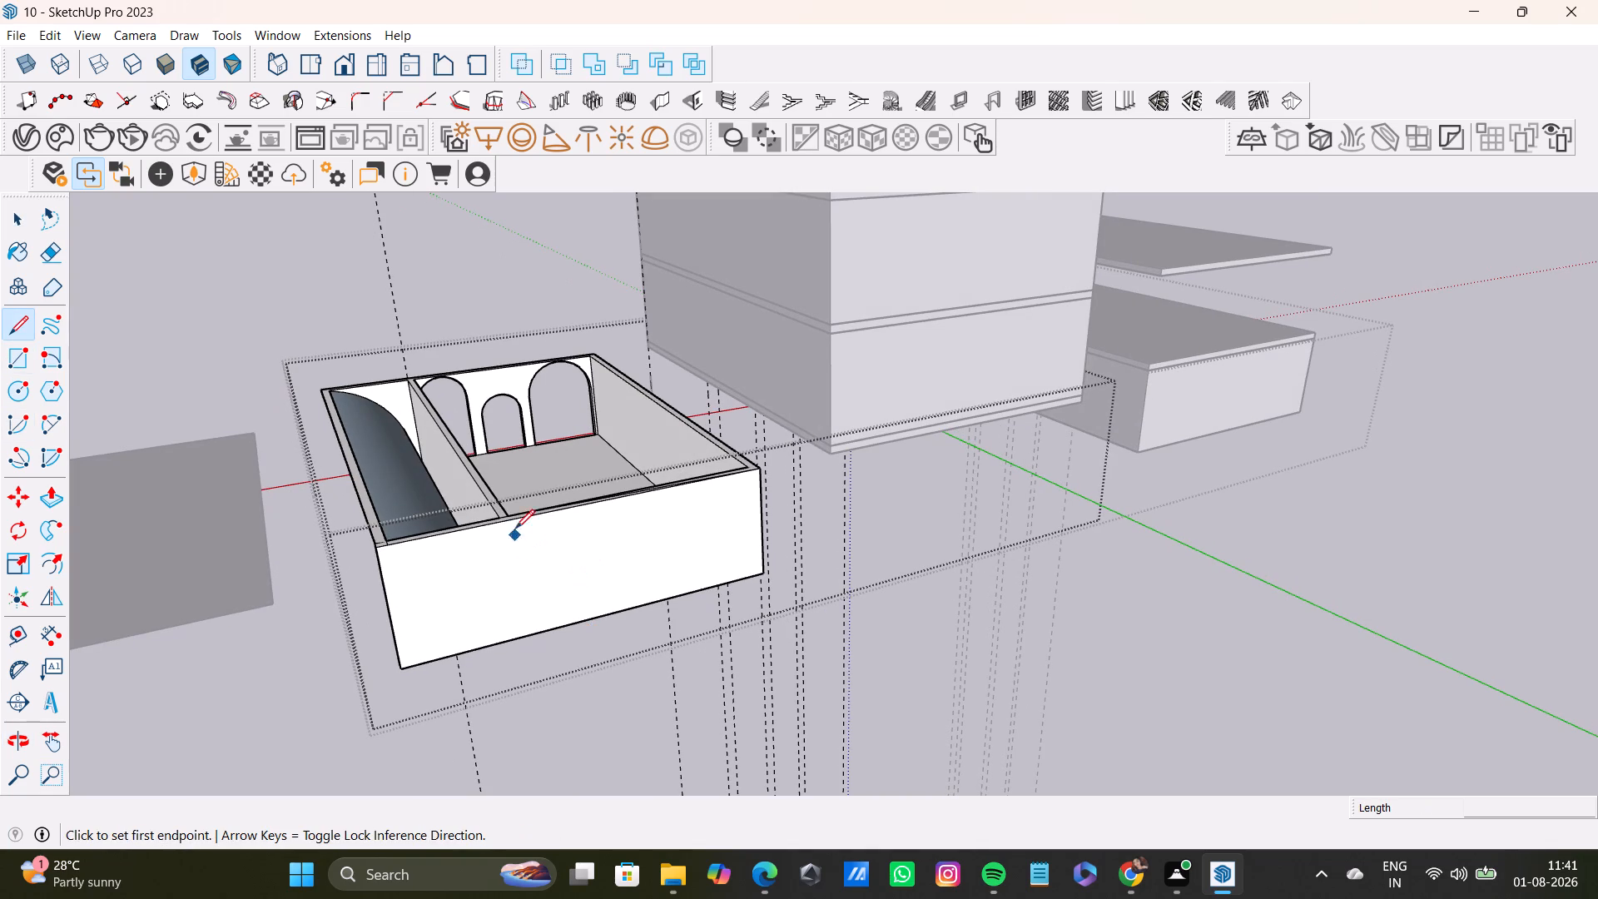
scroll(507, 542, "up", 12)
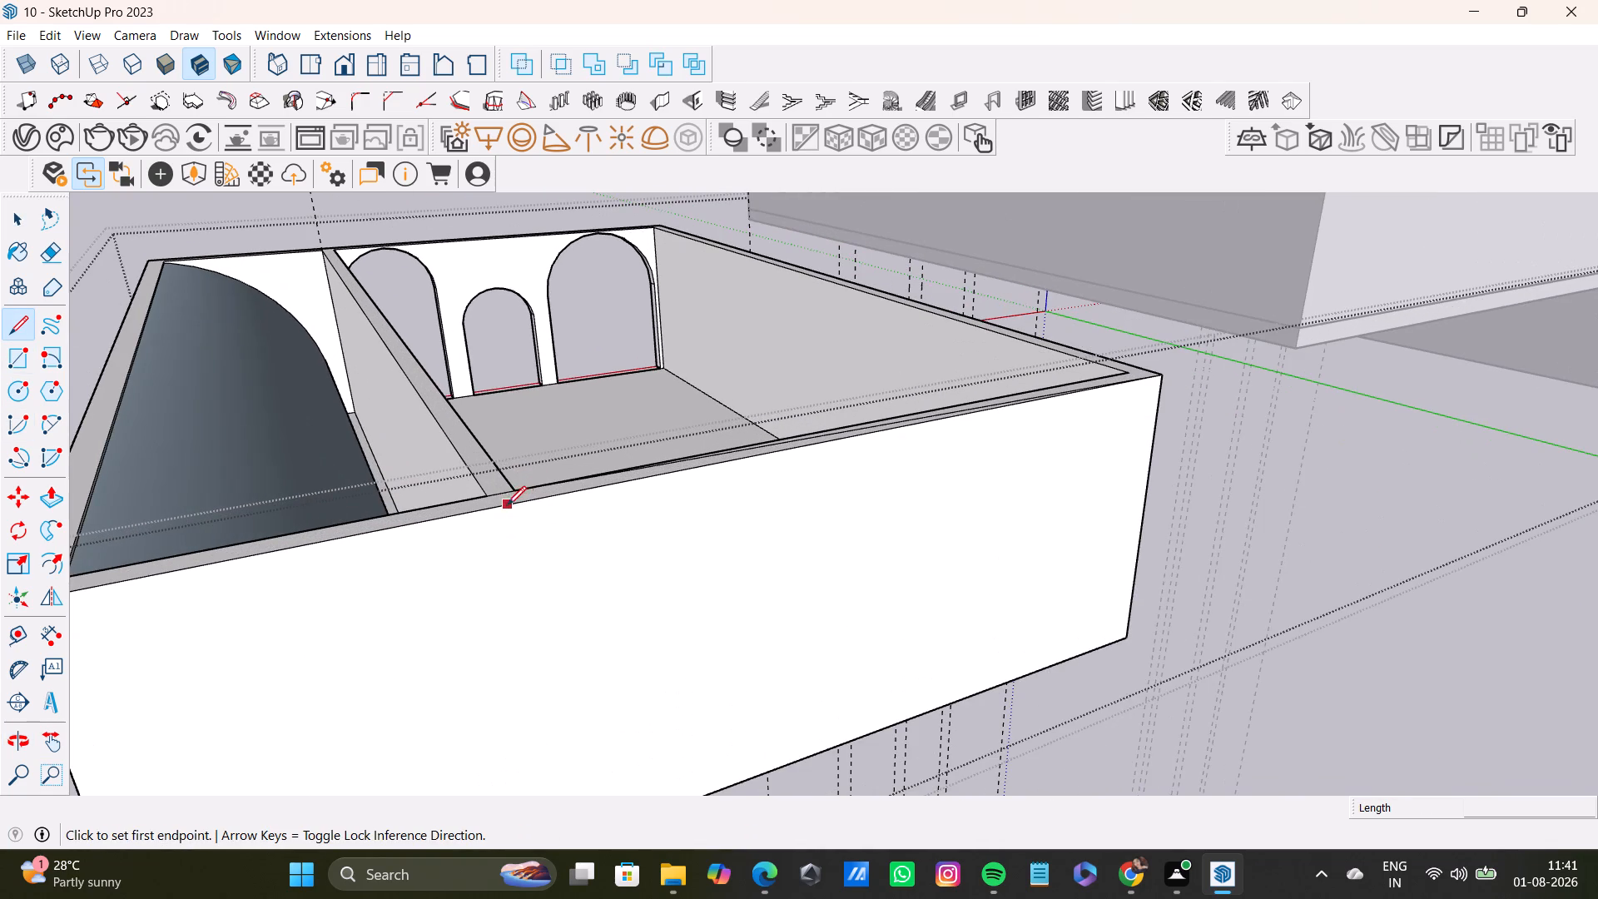
left_click(510, 488)
left_click(523, 507)
middle_click_drag(578, 746, 499, 580, "shift")
left_click(497, 688)
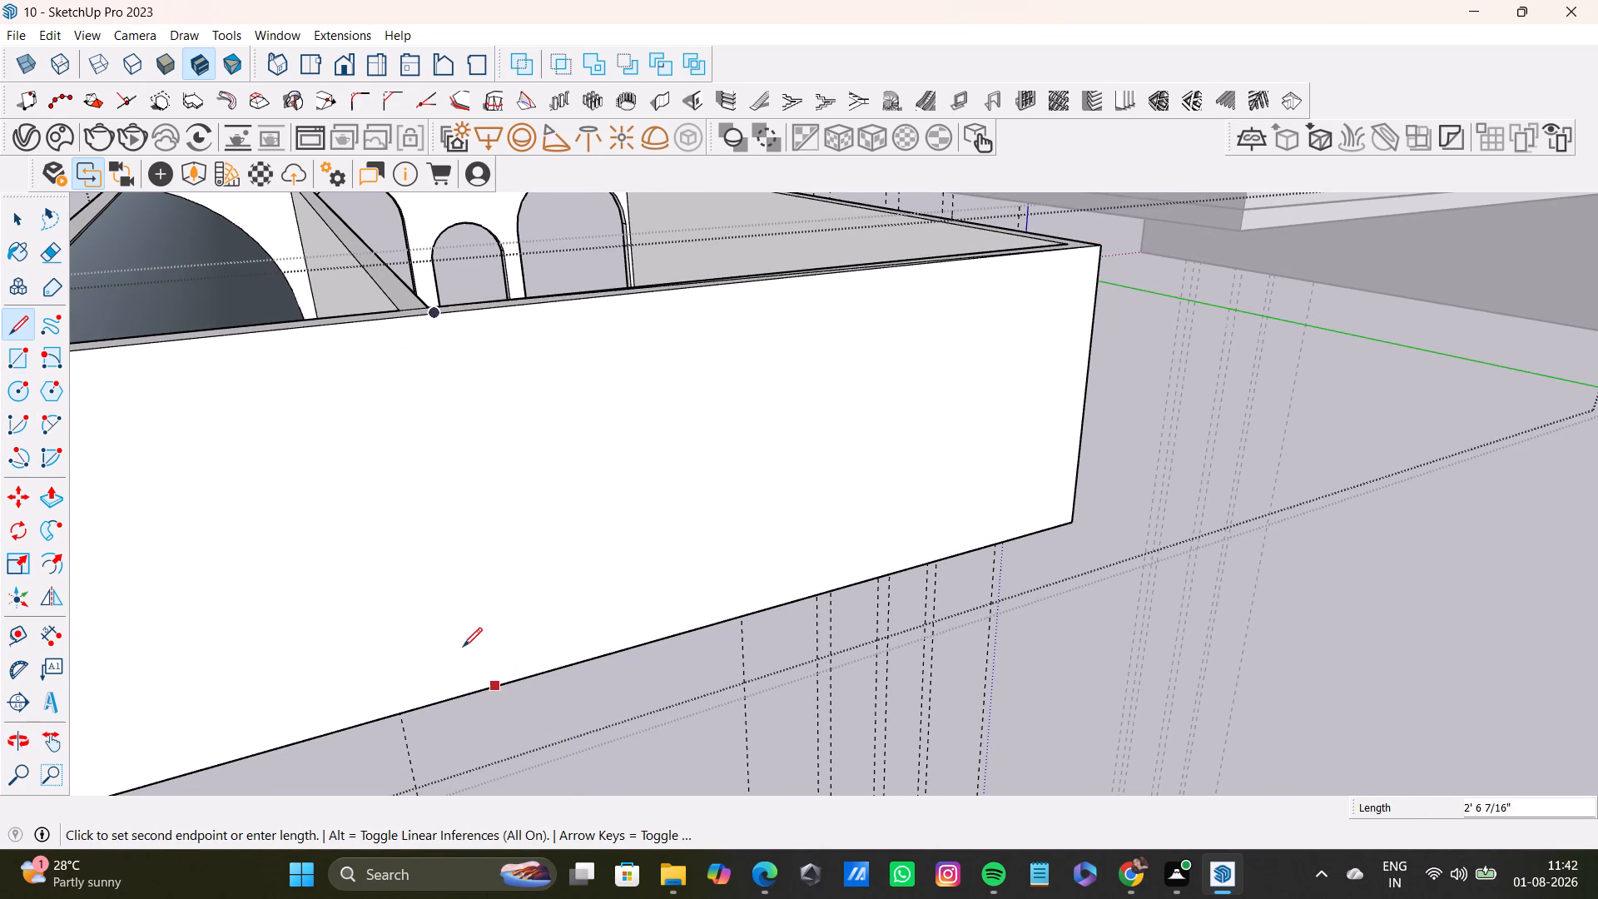
left_click(443, 316)
key("space")
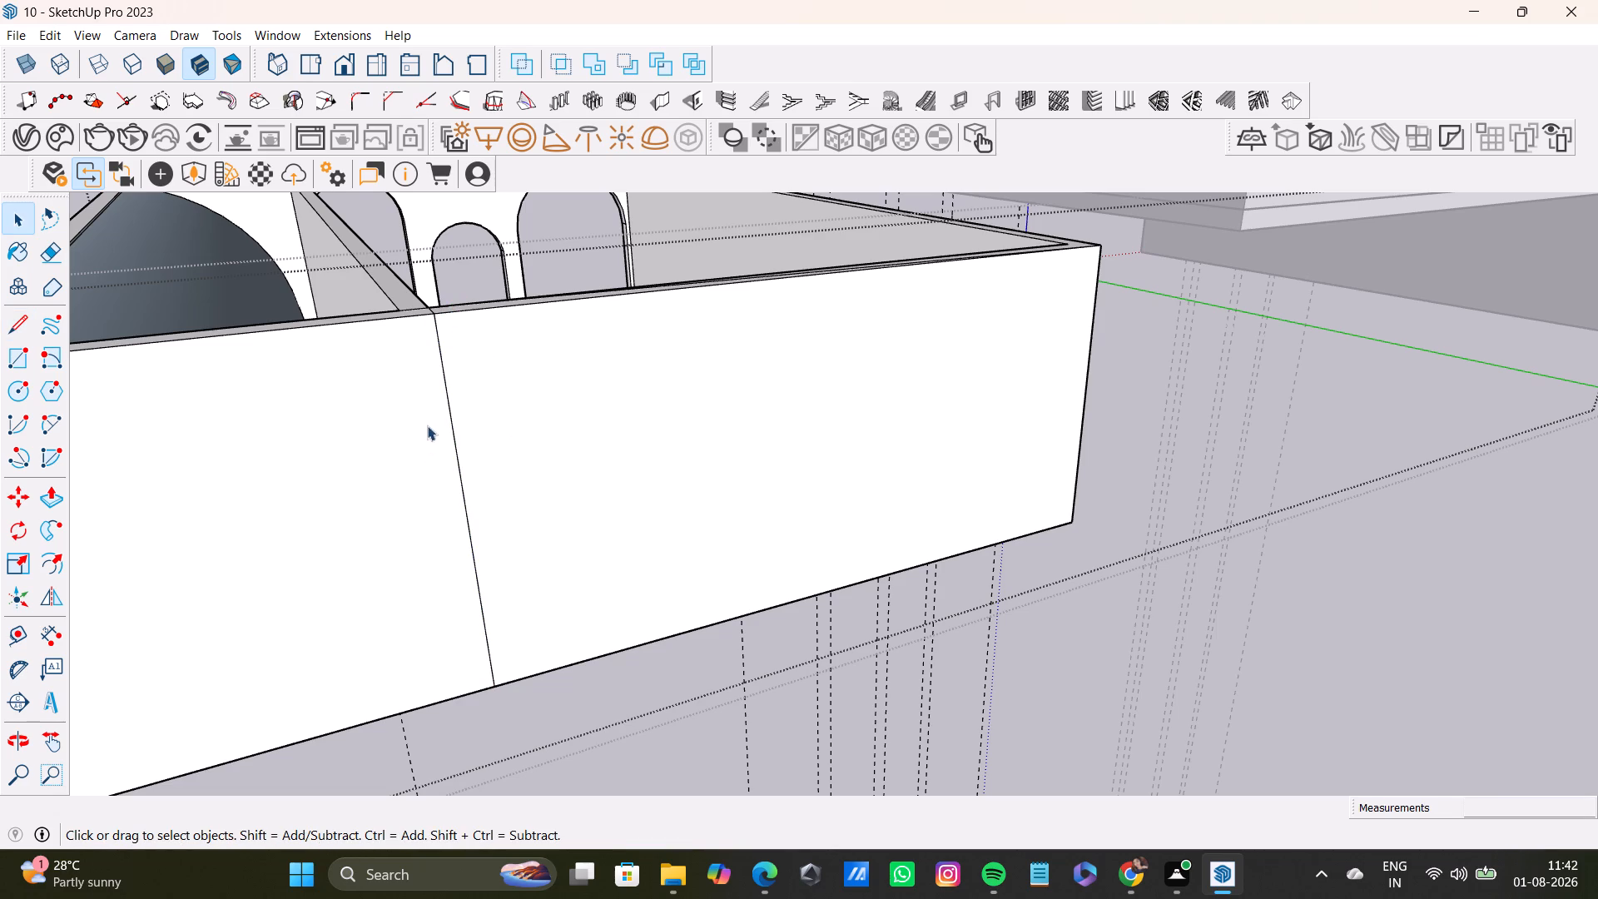
Draw a matching 9" line across the rear wall's top from the partition's bay-side face, and continue it down the rear face to the base.
left_click_drag(7, 330, 15, 330)
left_click(401, 310)
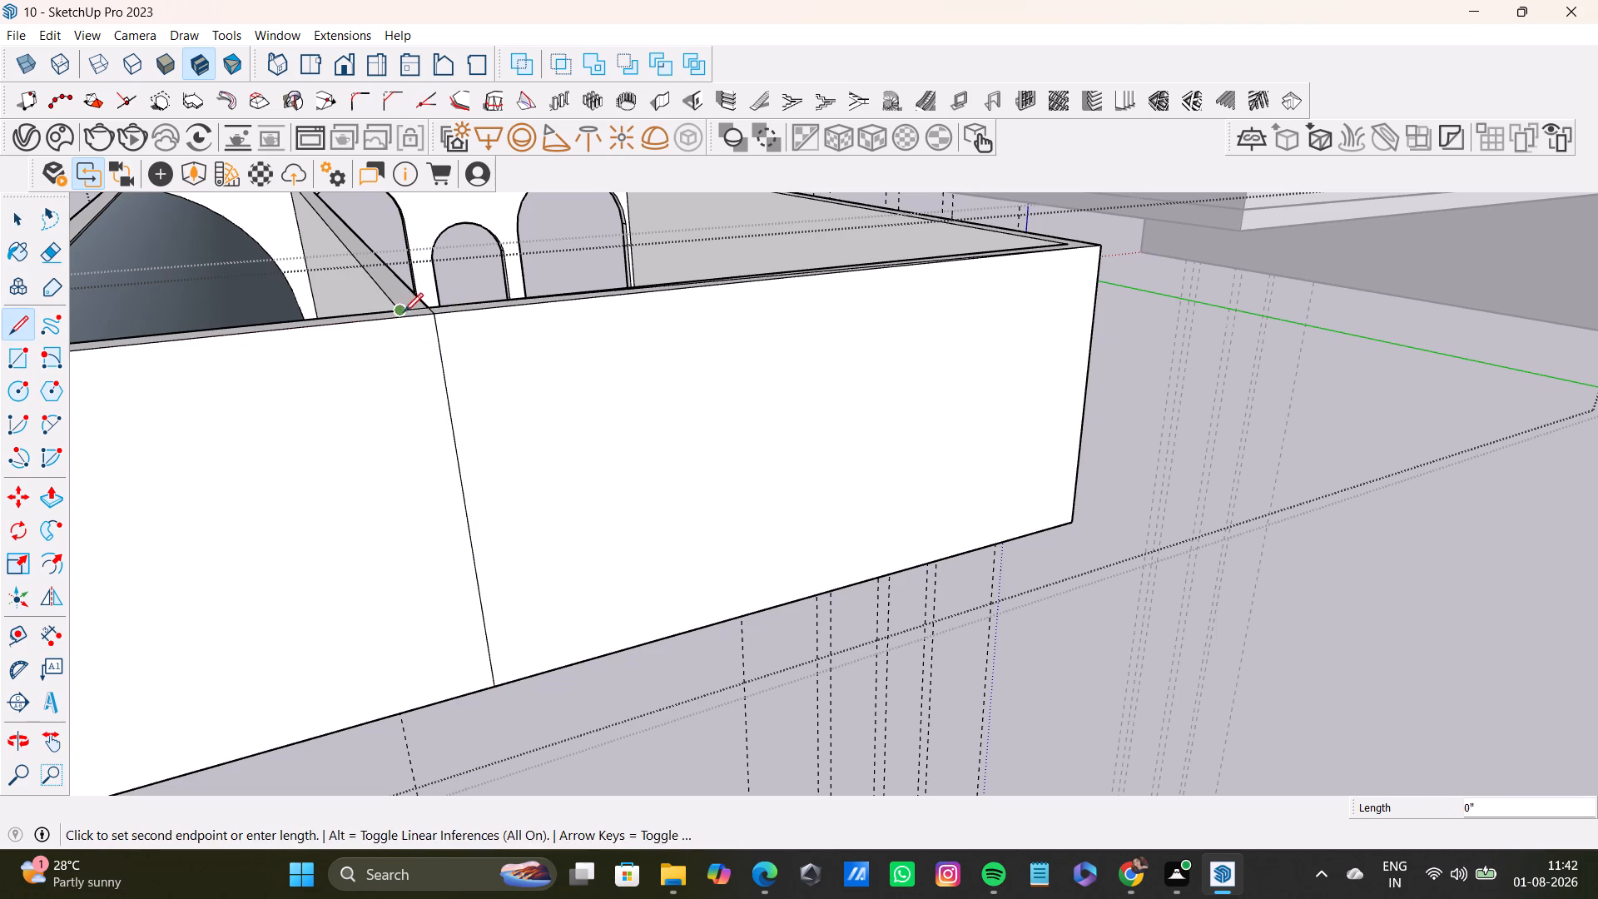
left_click(407, 317)
left_click(474, 693)
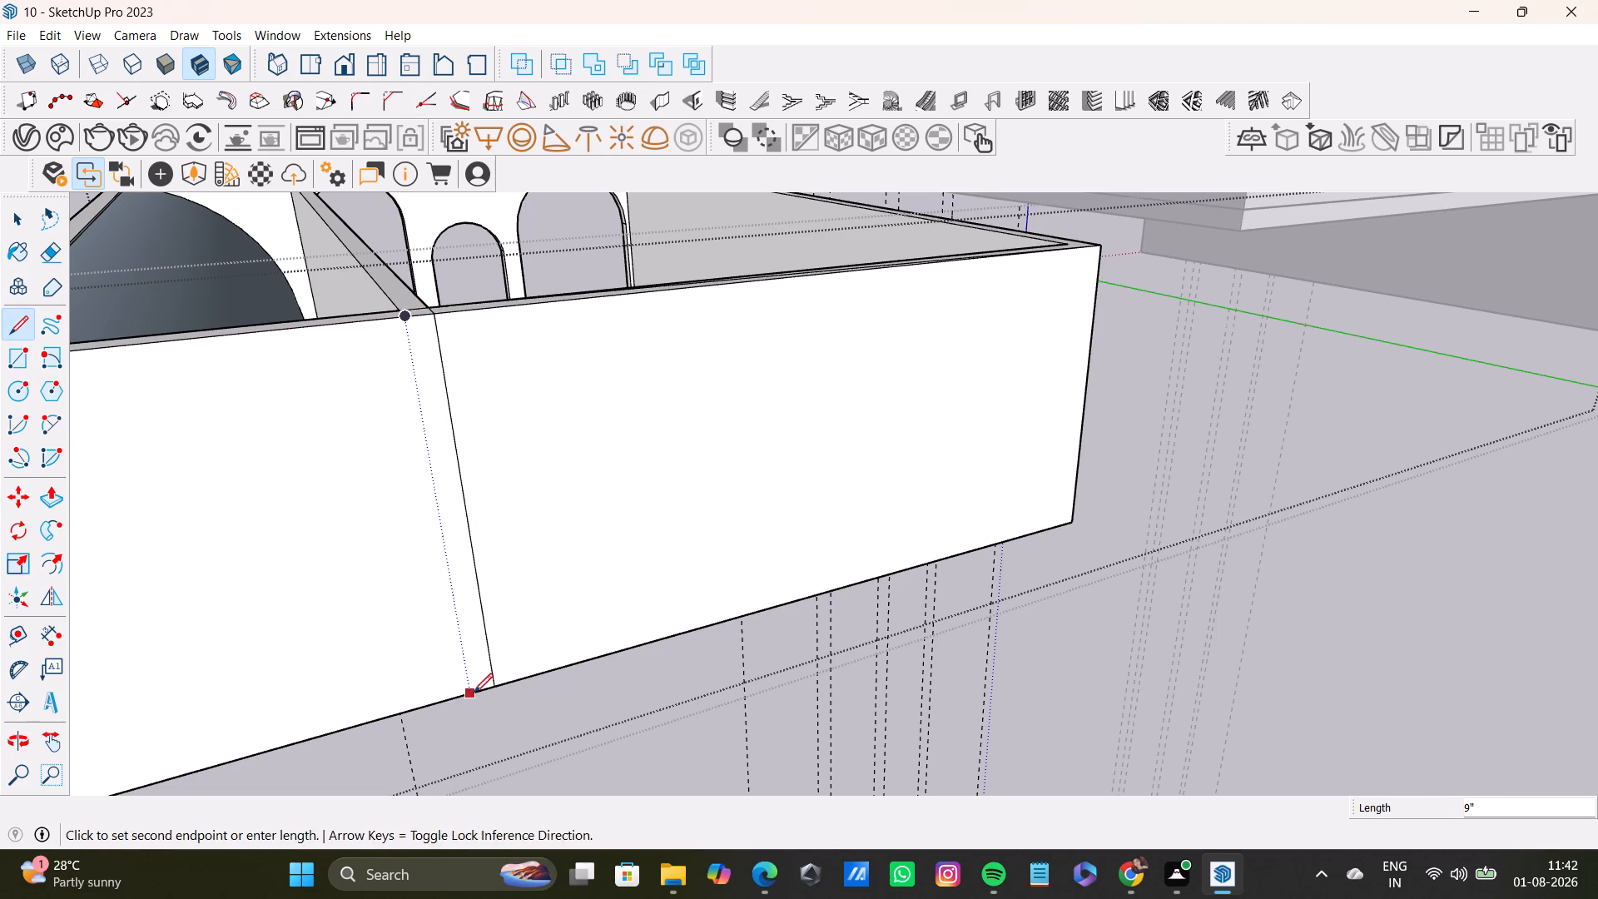
key("space")
middle_click_drag(470, 479, 449, 498)
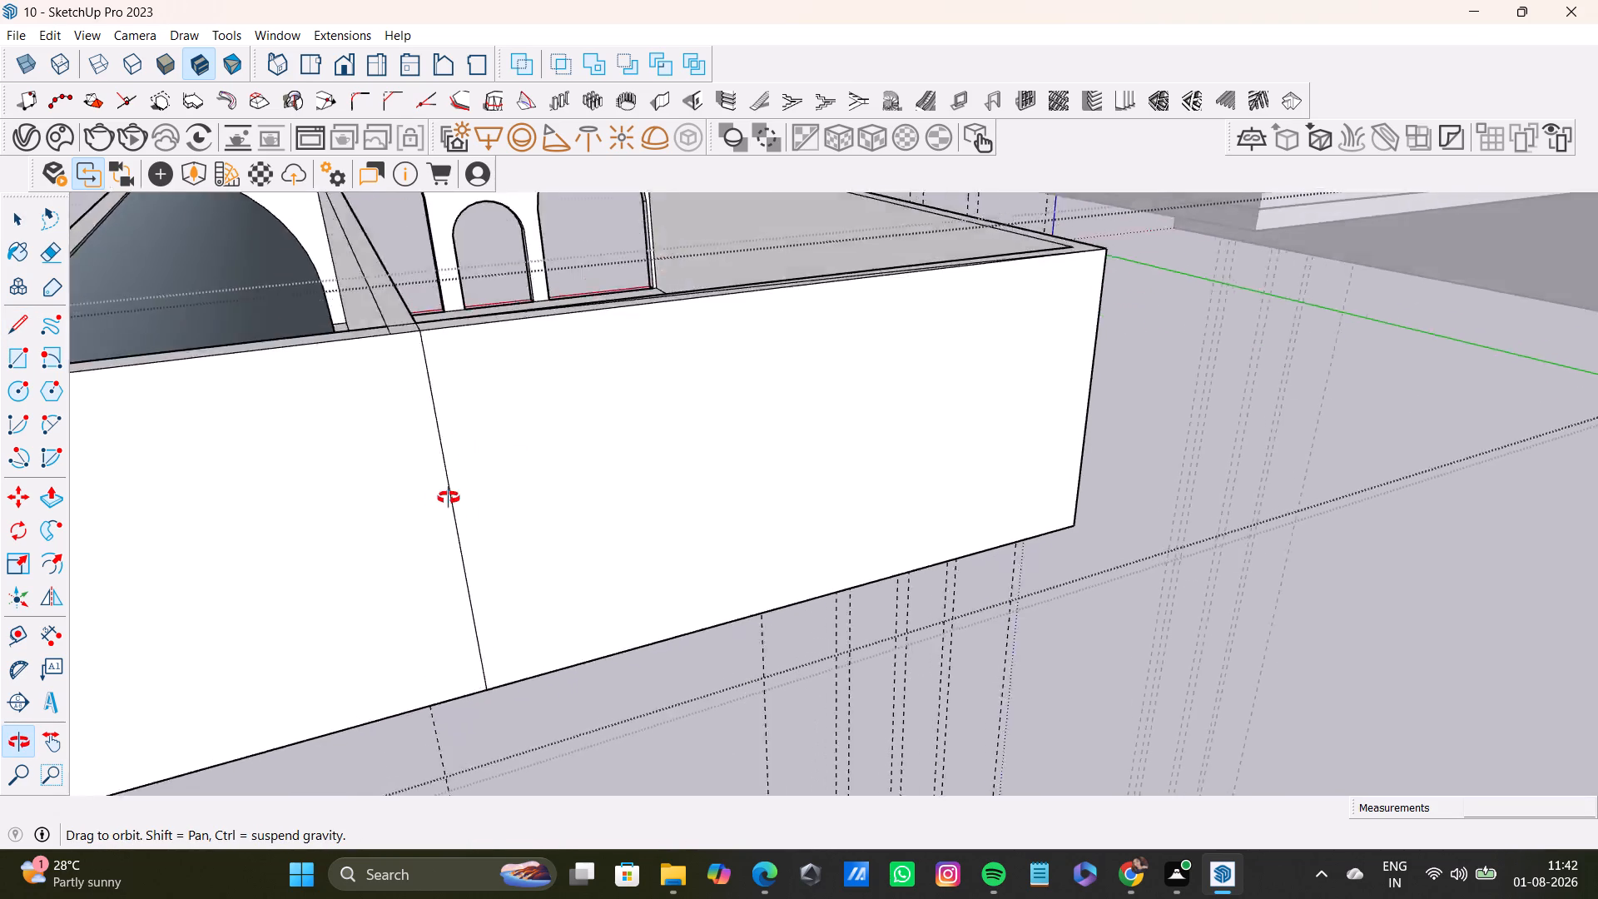
middle_click_drag(449, 498, 426, 576)
left_click(17, 320)
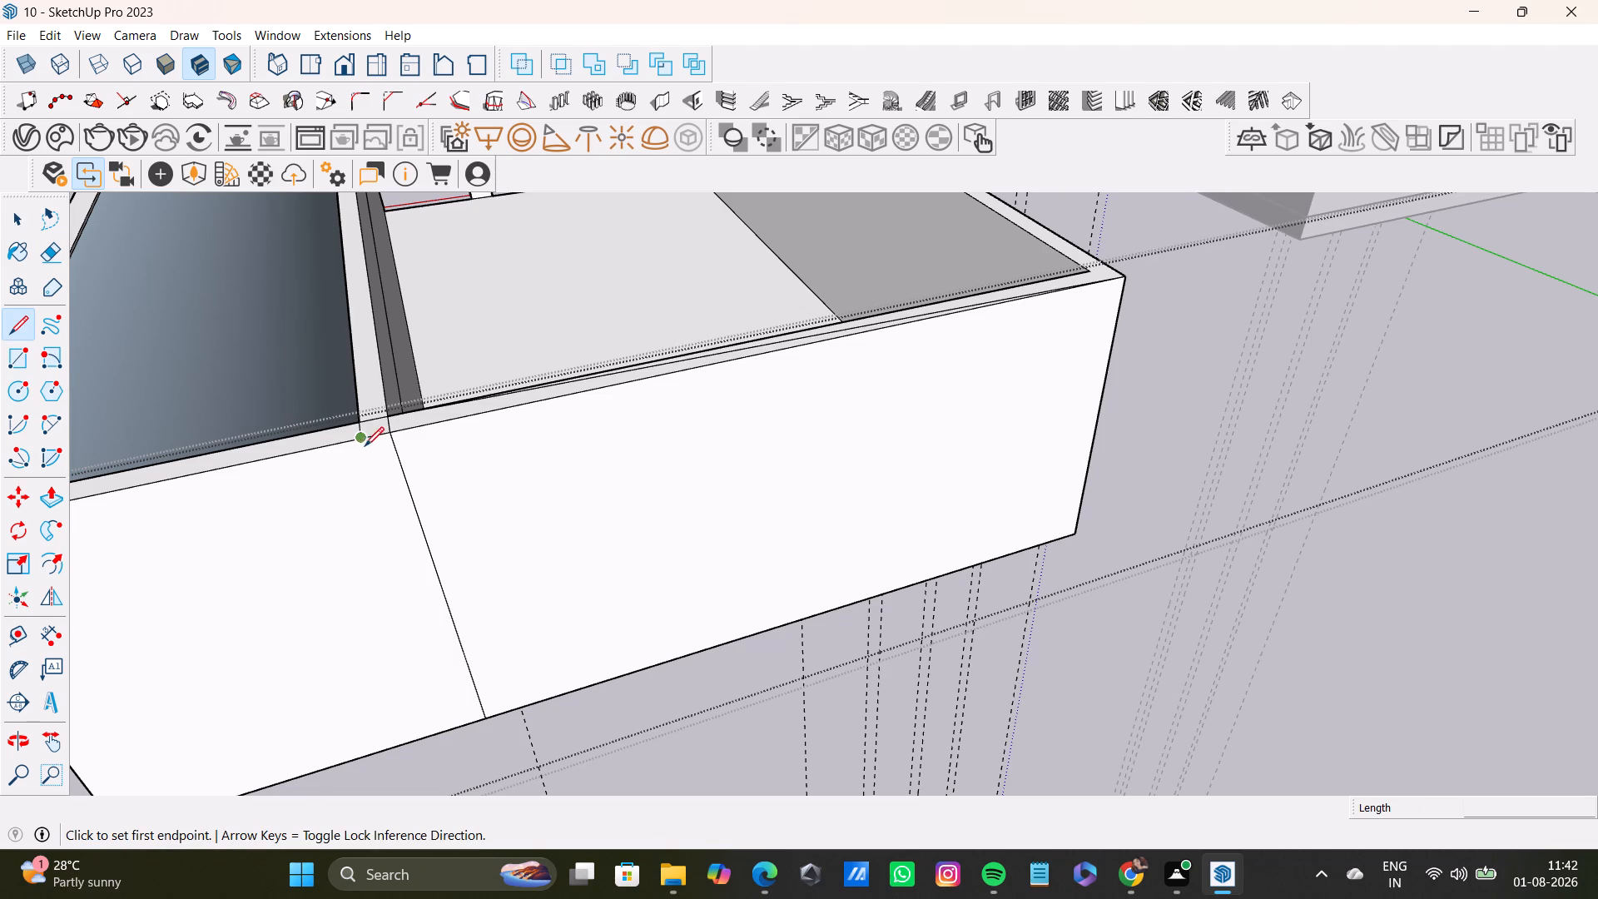
left_click(363, 440)
left_click(469, 728)
key("space")
middle_click_drag(509, 662, 514, 641)
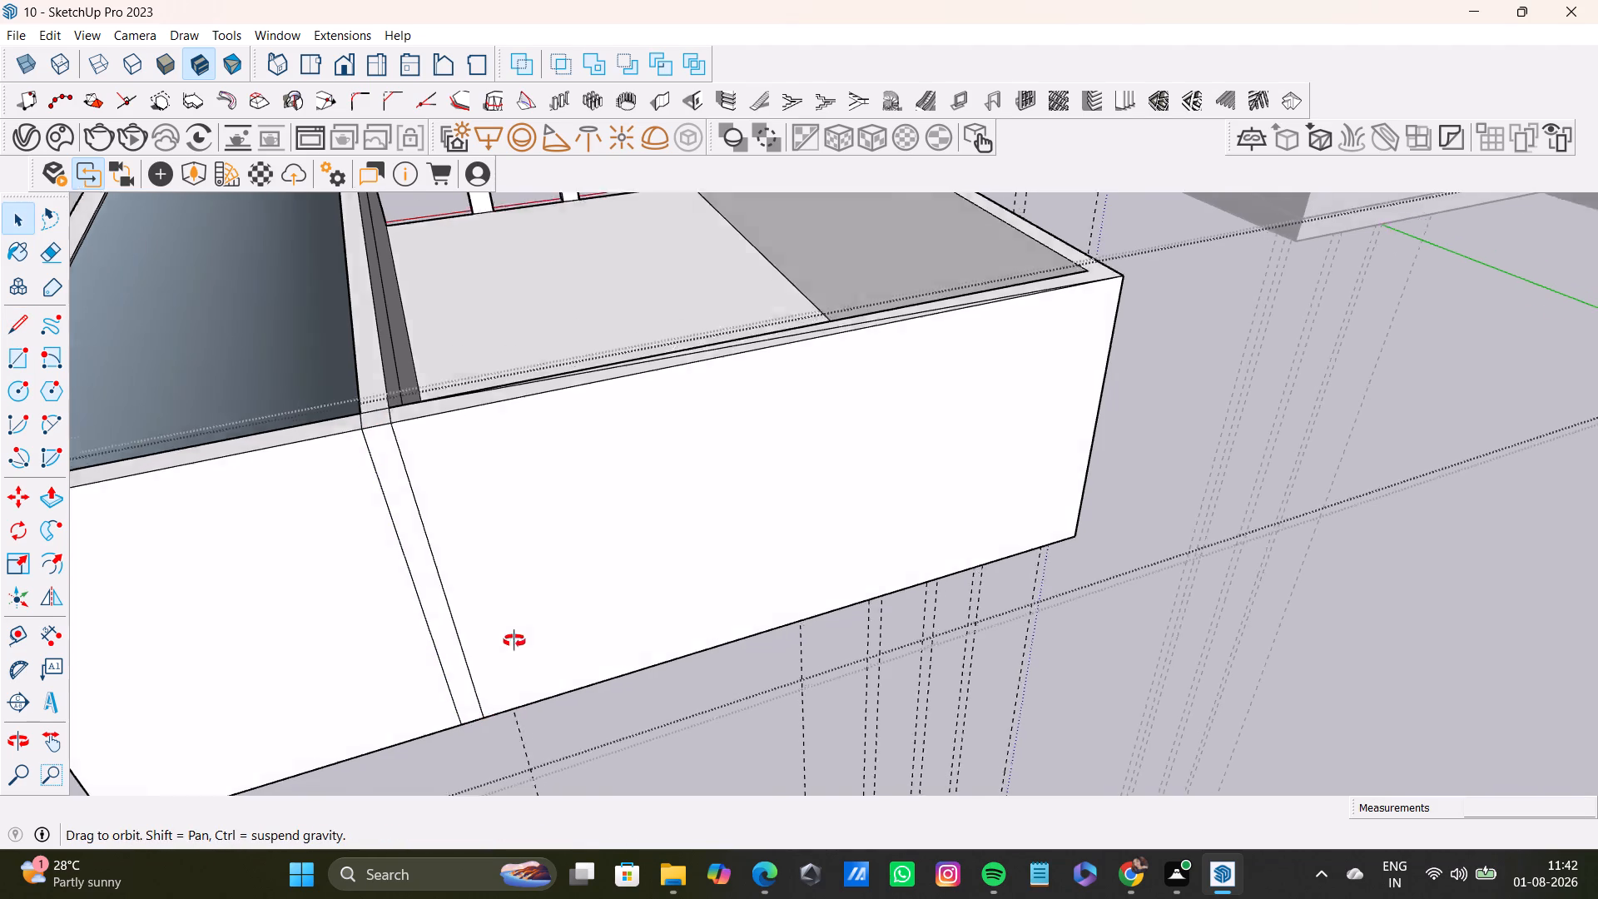
middle_click_drag(514, 641, 613, 580)
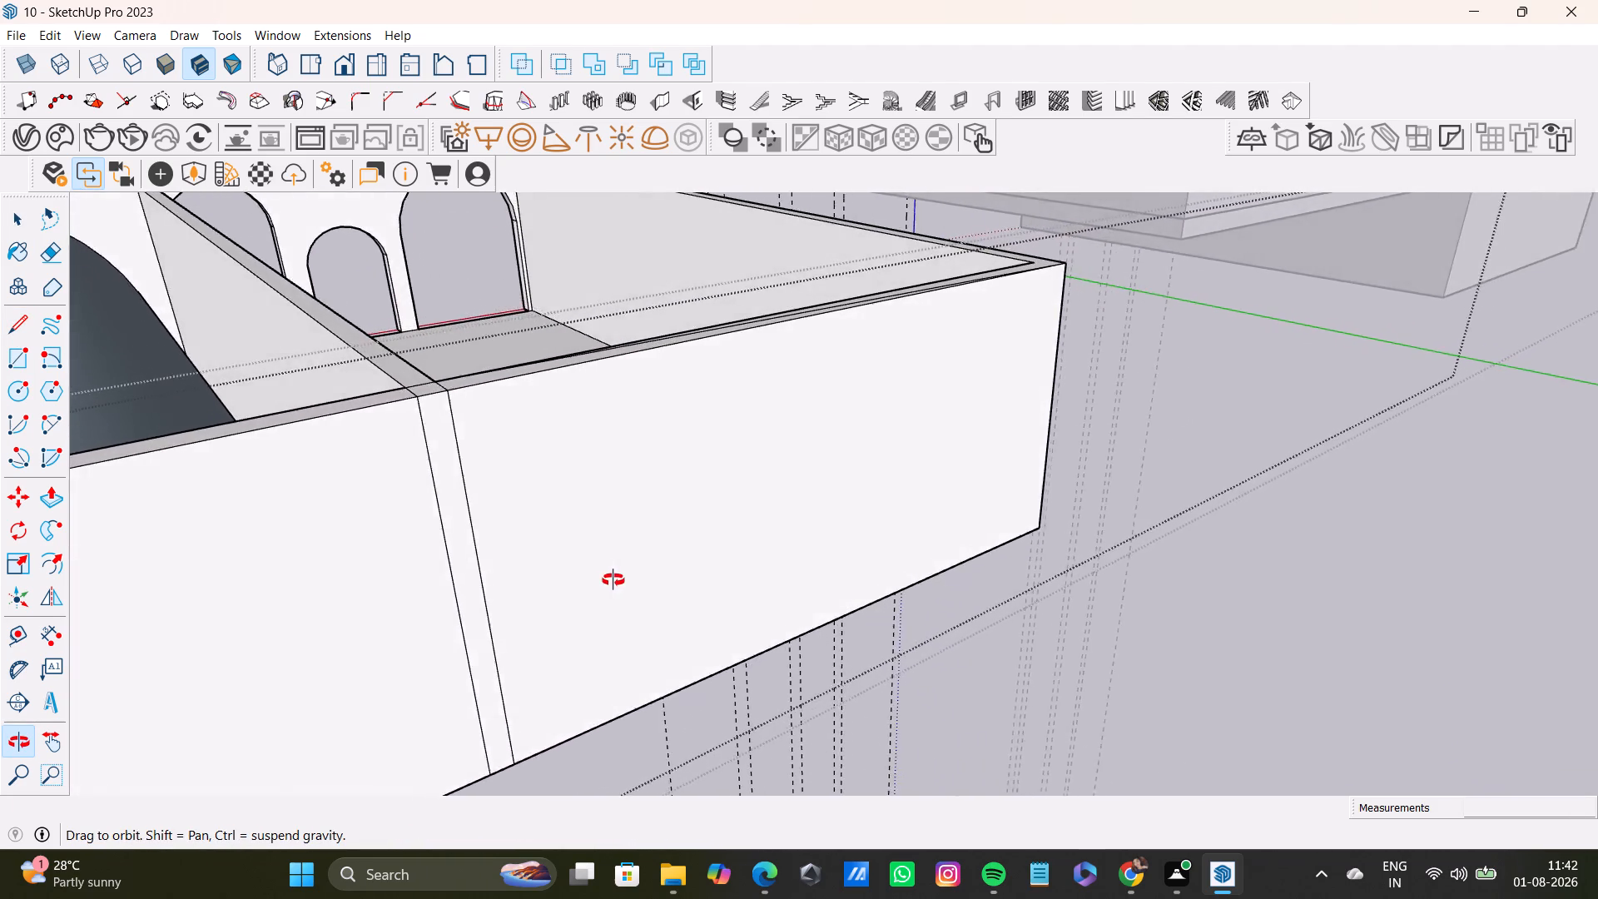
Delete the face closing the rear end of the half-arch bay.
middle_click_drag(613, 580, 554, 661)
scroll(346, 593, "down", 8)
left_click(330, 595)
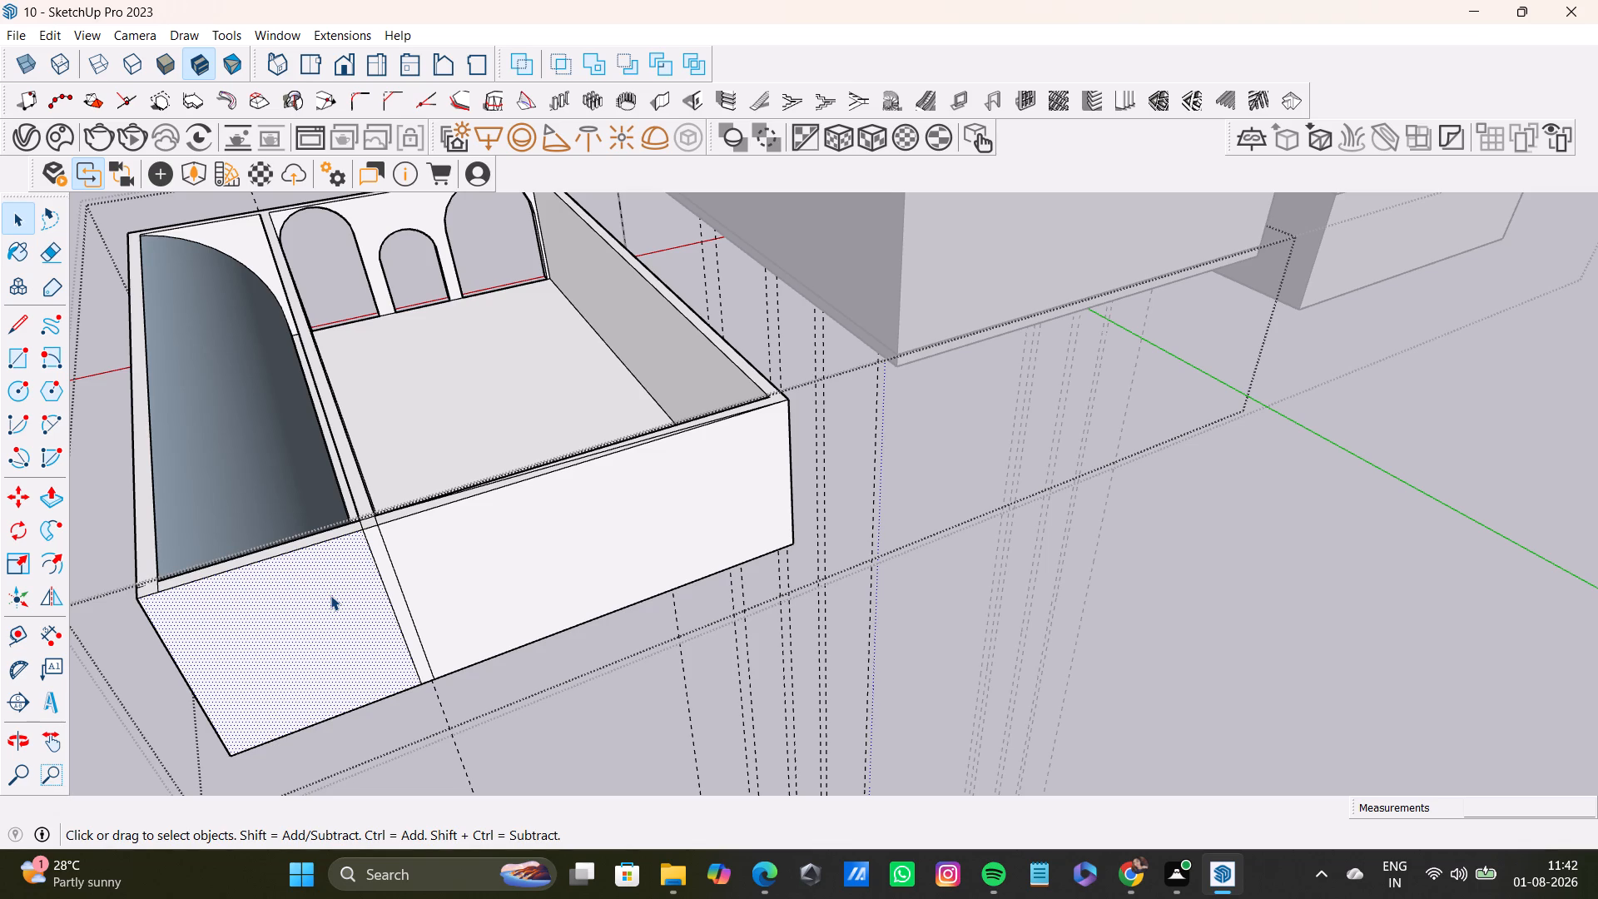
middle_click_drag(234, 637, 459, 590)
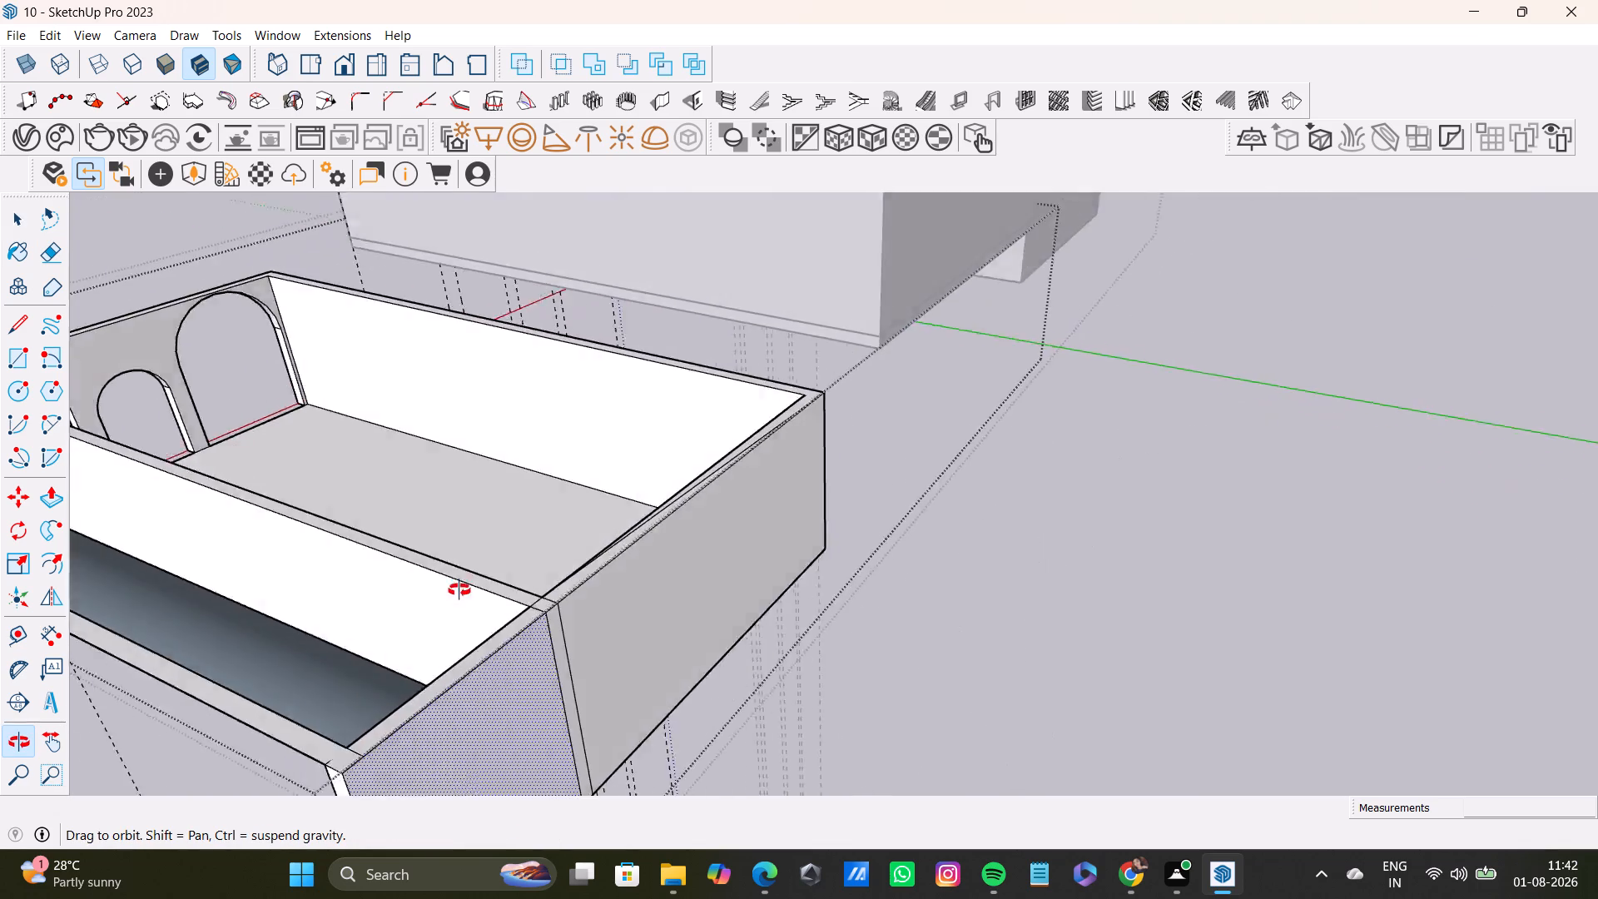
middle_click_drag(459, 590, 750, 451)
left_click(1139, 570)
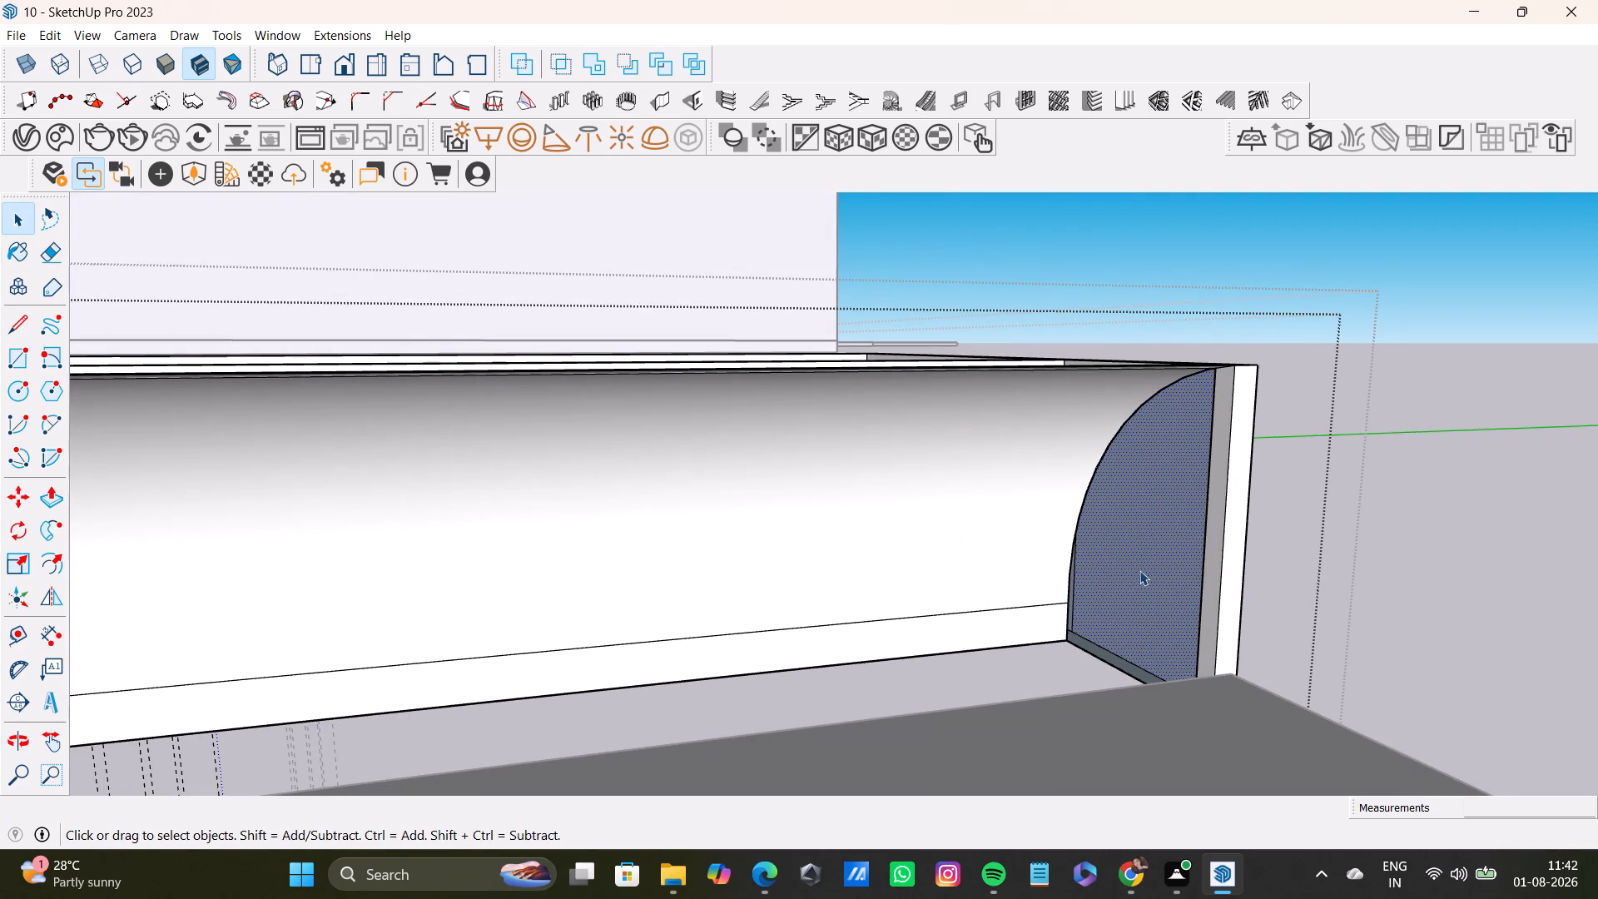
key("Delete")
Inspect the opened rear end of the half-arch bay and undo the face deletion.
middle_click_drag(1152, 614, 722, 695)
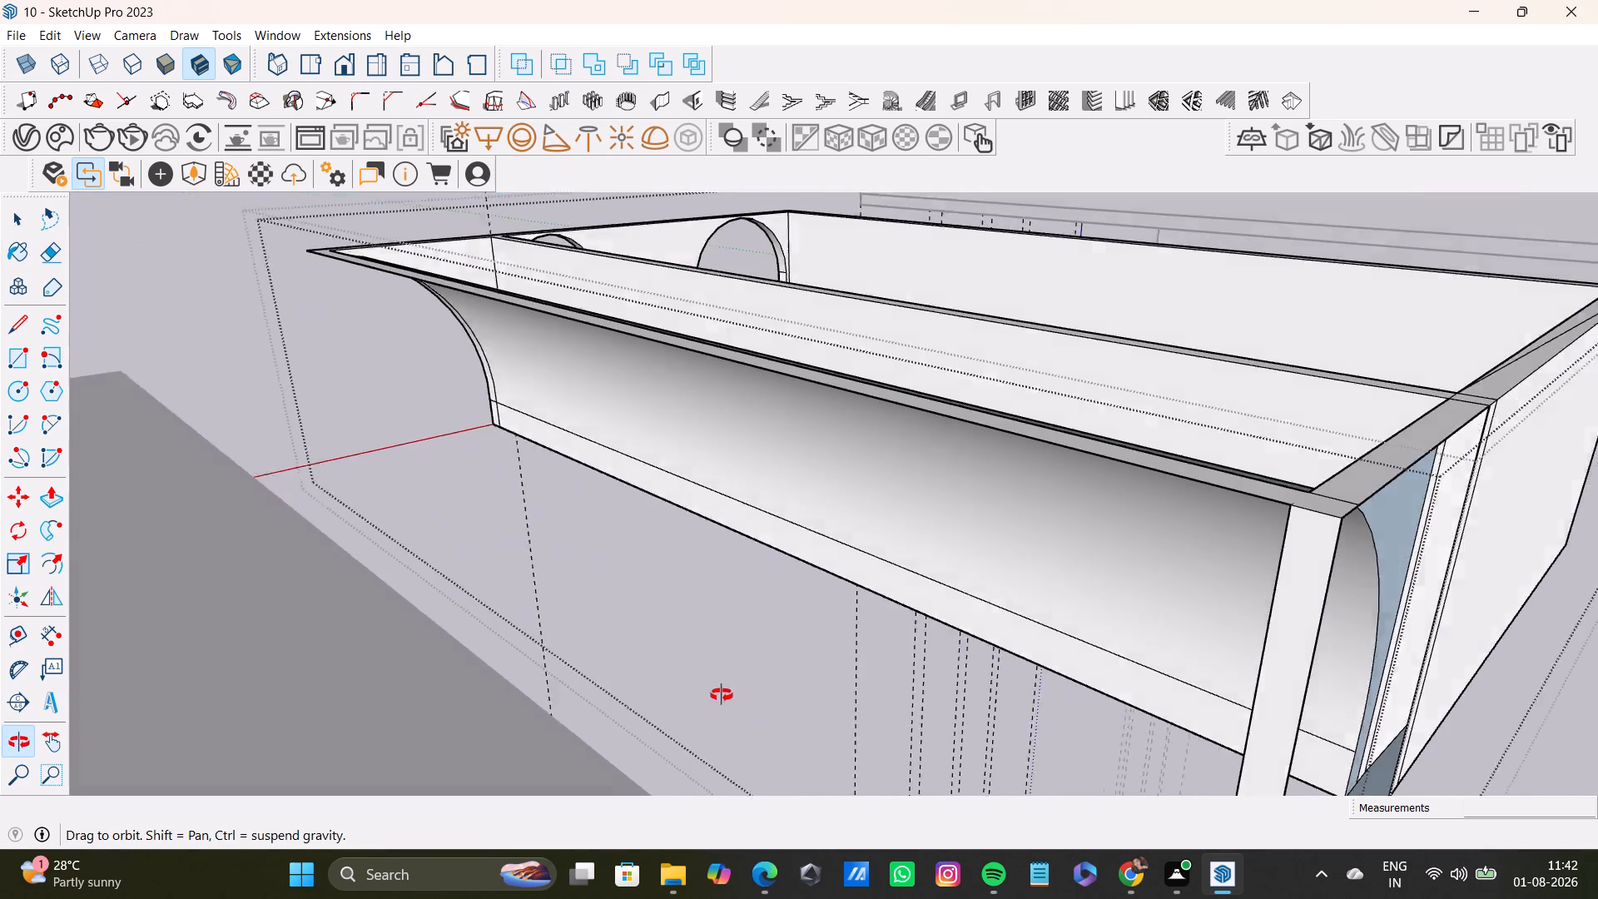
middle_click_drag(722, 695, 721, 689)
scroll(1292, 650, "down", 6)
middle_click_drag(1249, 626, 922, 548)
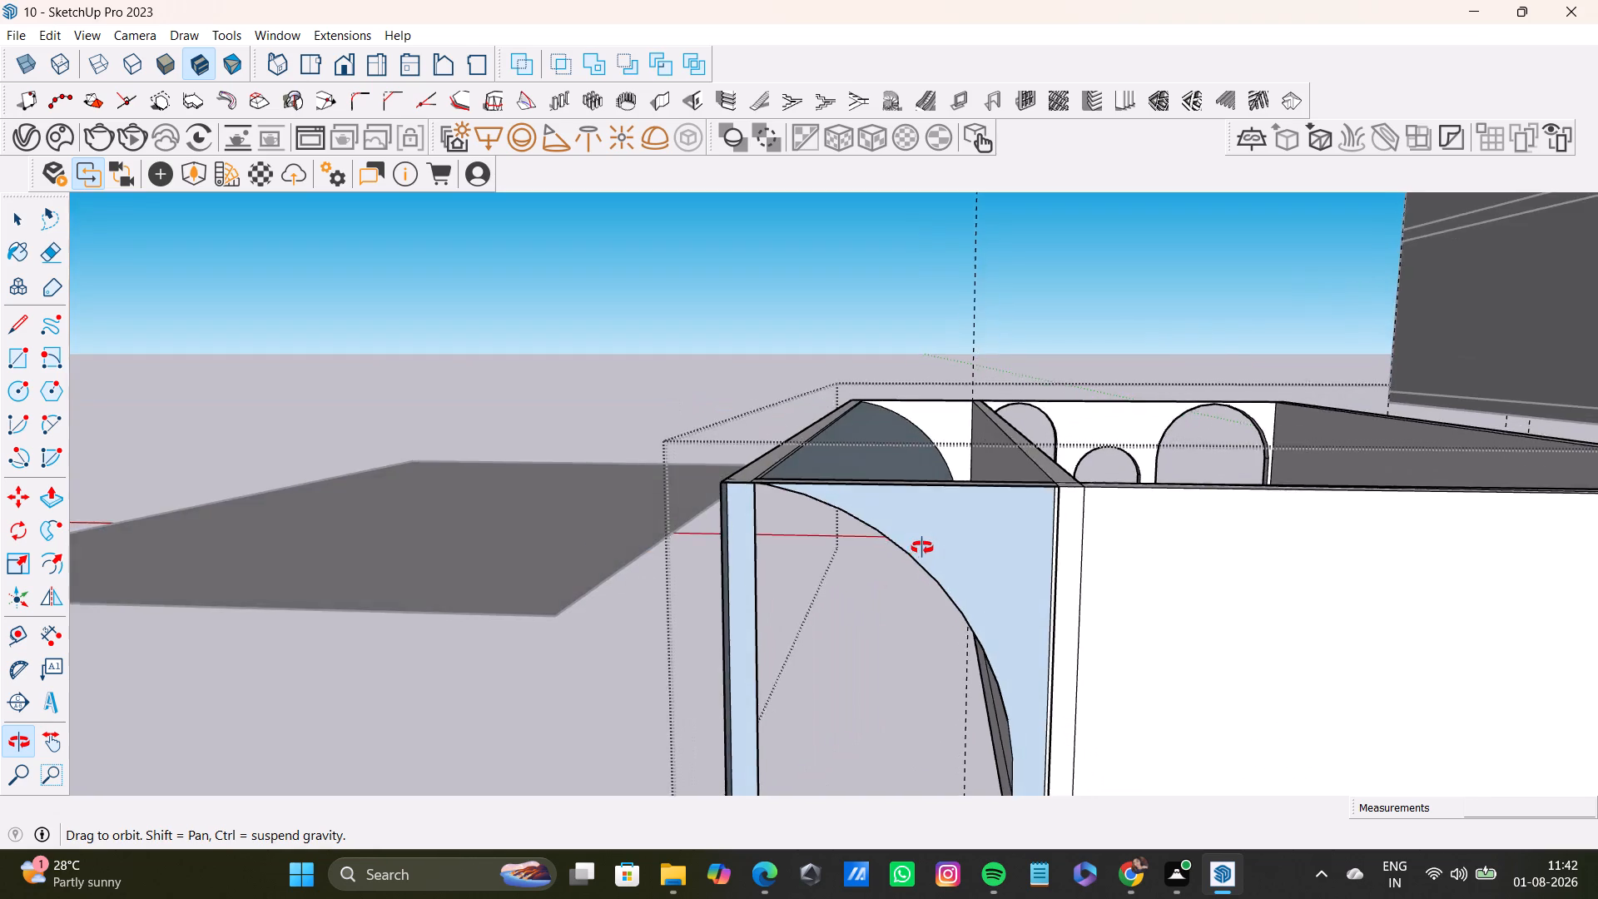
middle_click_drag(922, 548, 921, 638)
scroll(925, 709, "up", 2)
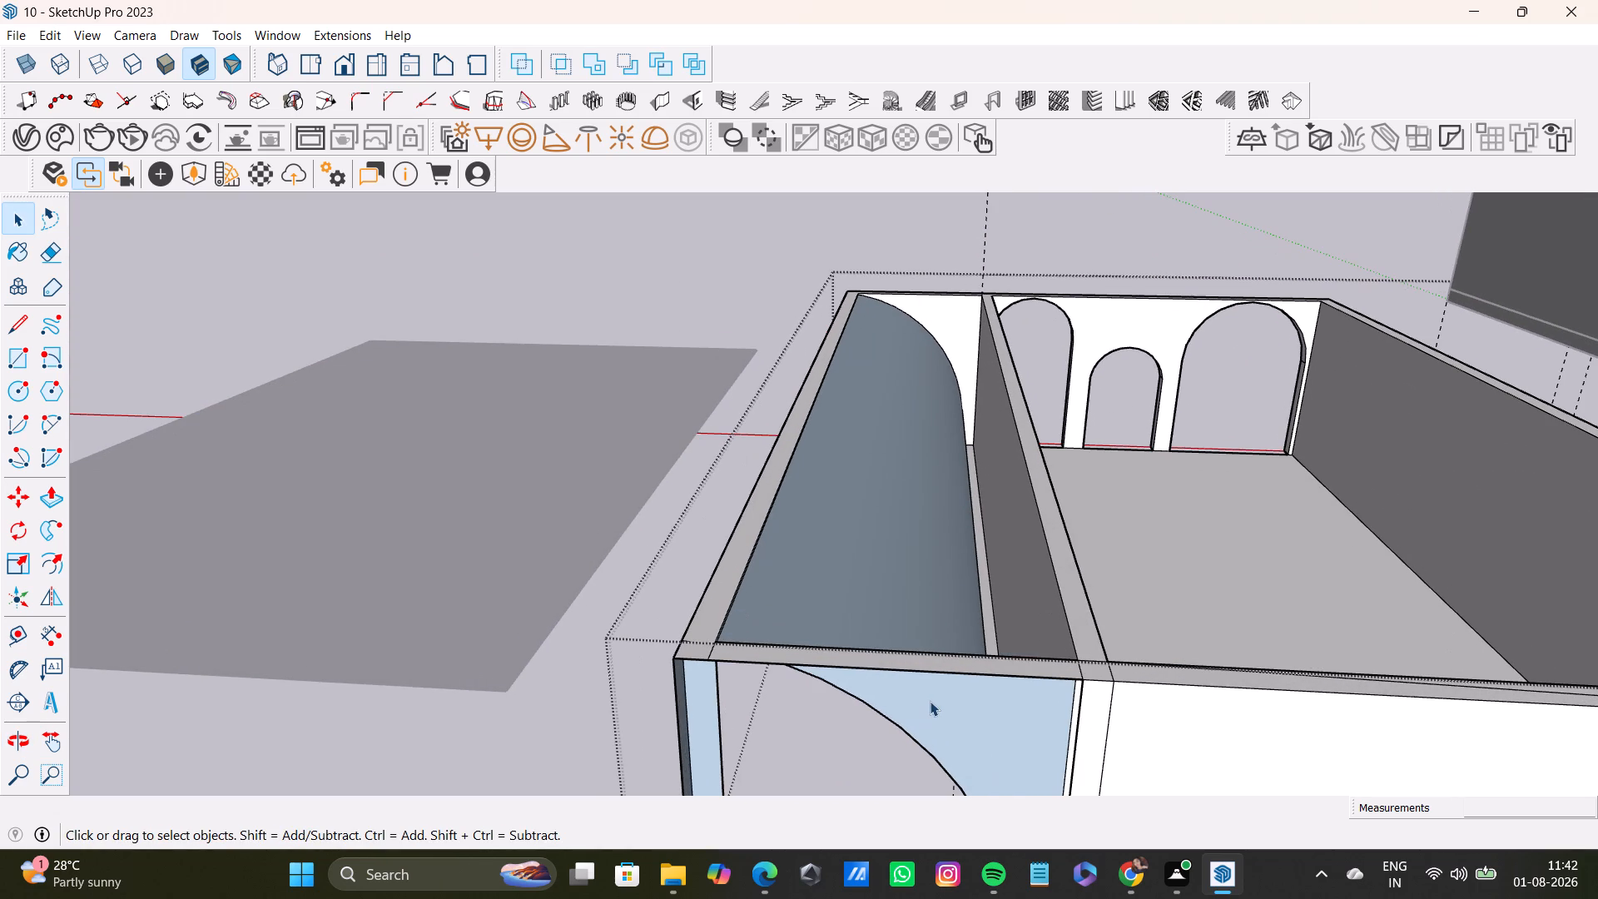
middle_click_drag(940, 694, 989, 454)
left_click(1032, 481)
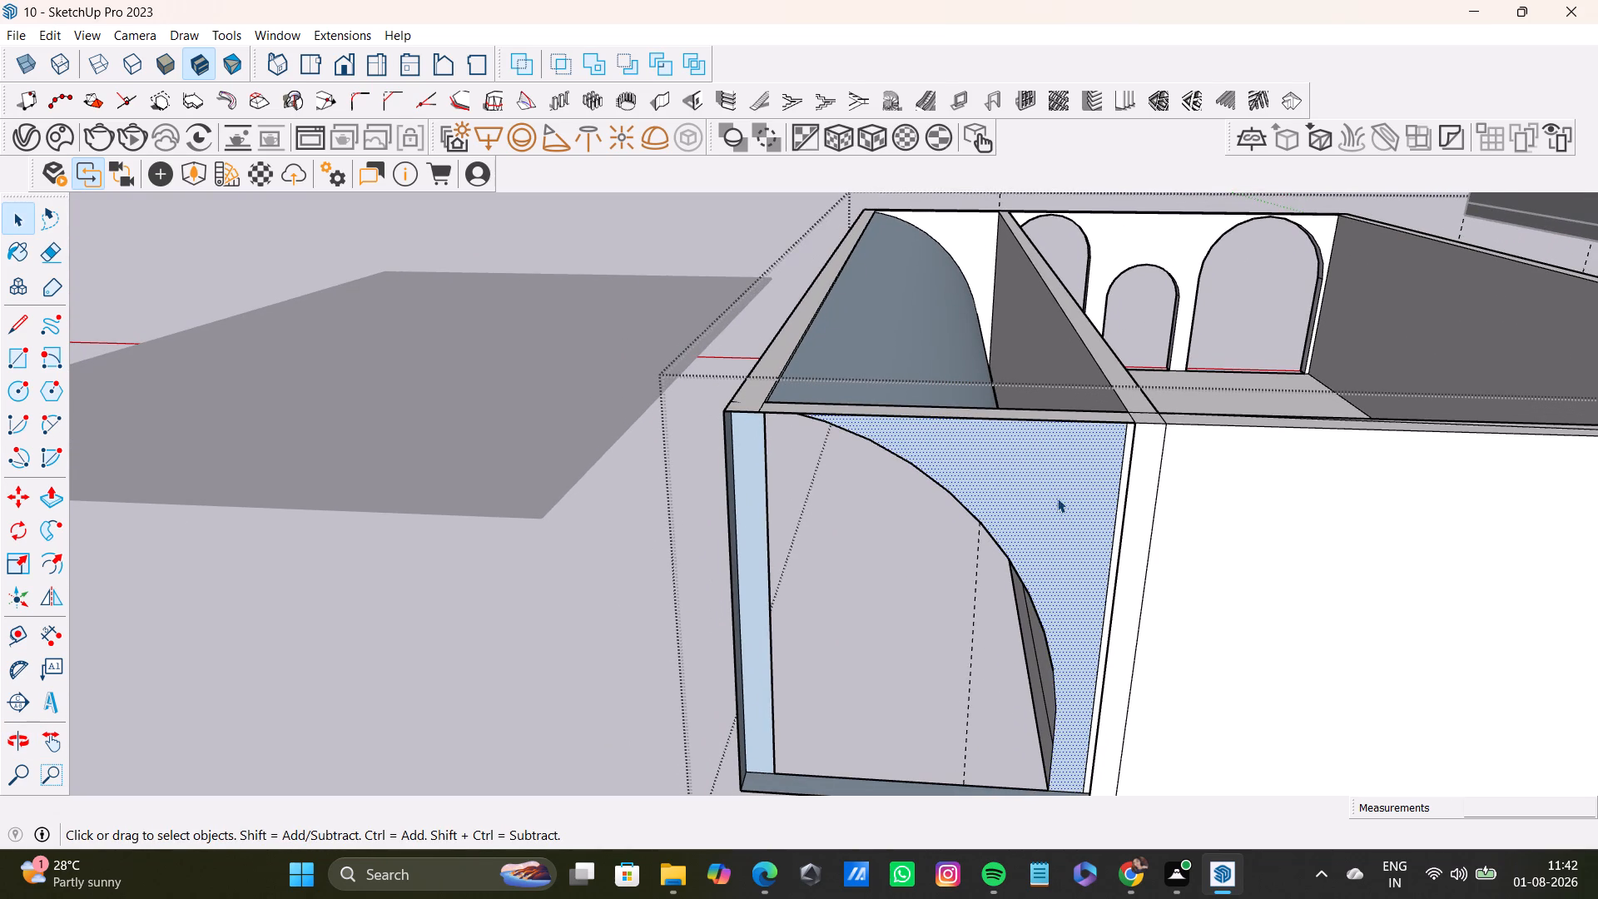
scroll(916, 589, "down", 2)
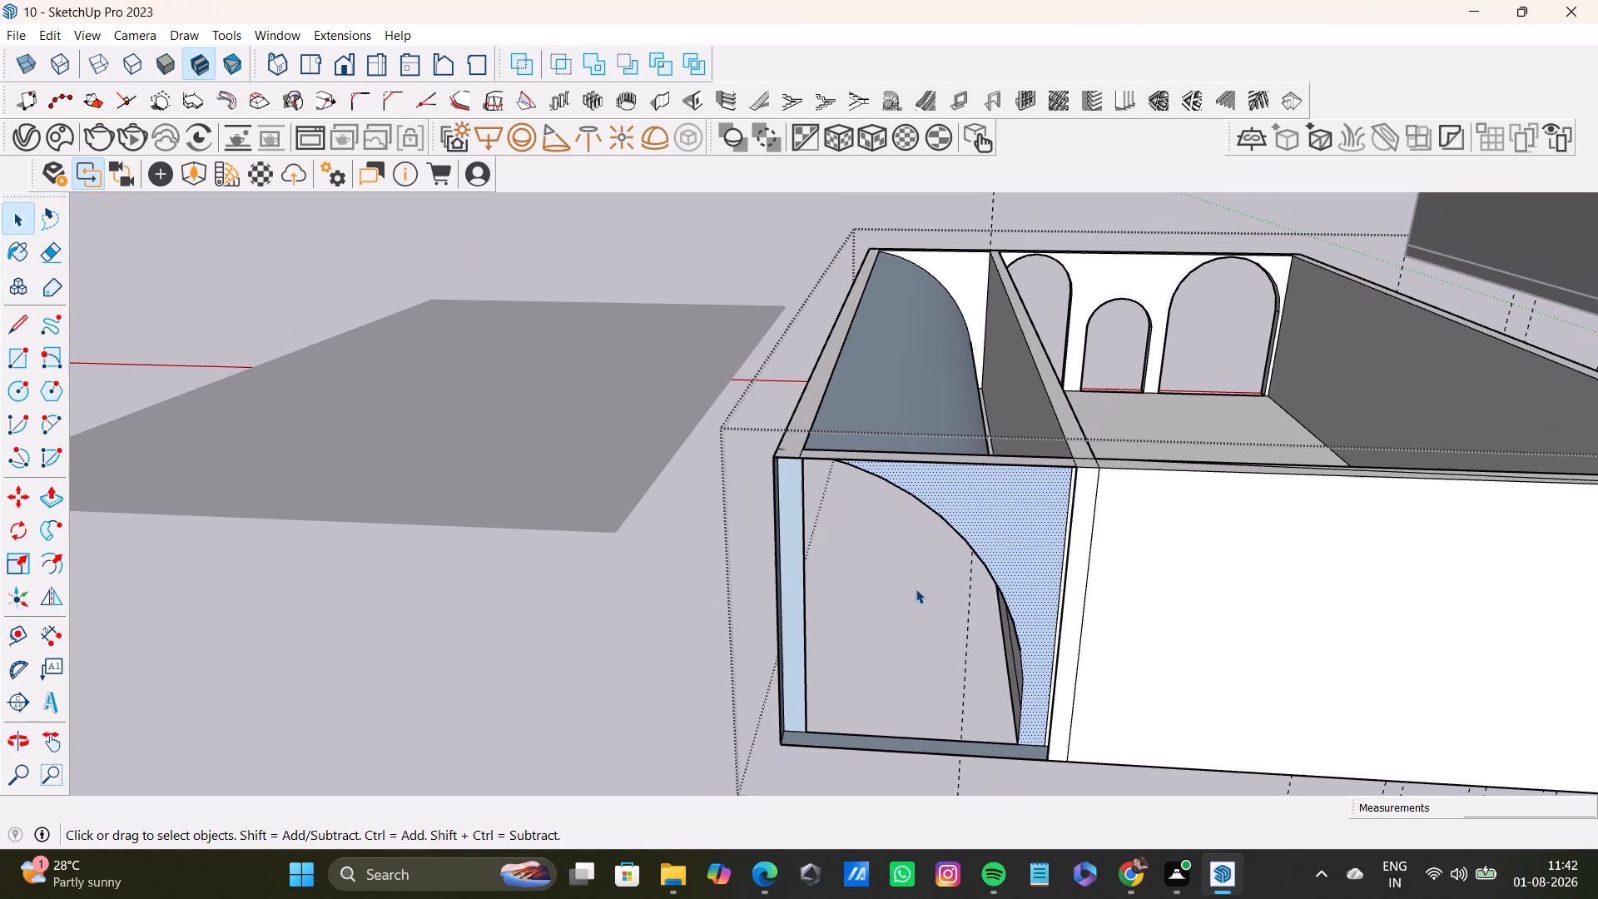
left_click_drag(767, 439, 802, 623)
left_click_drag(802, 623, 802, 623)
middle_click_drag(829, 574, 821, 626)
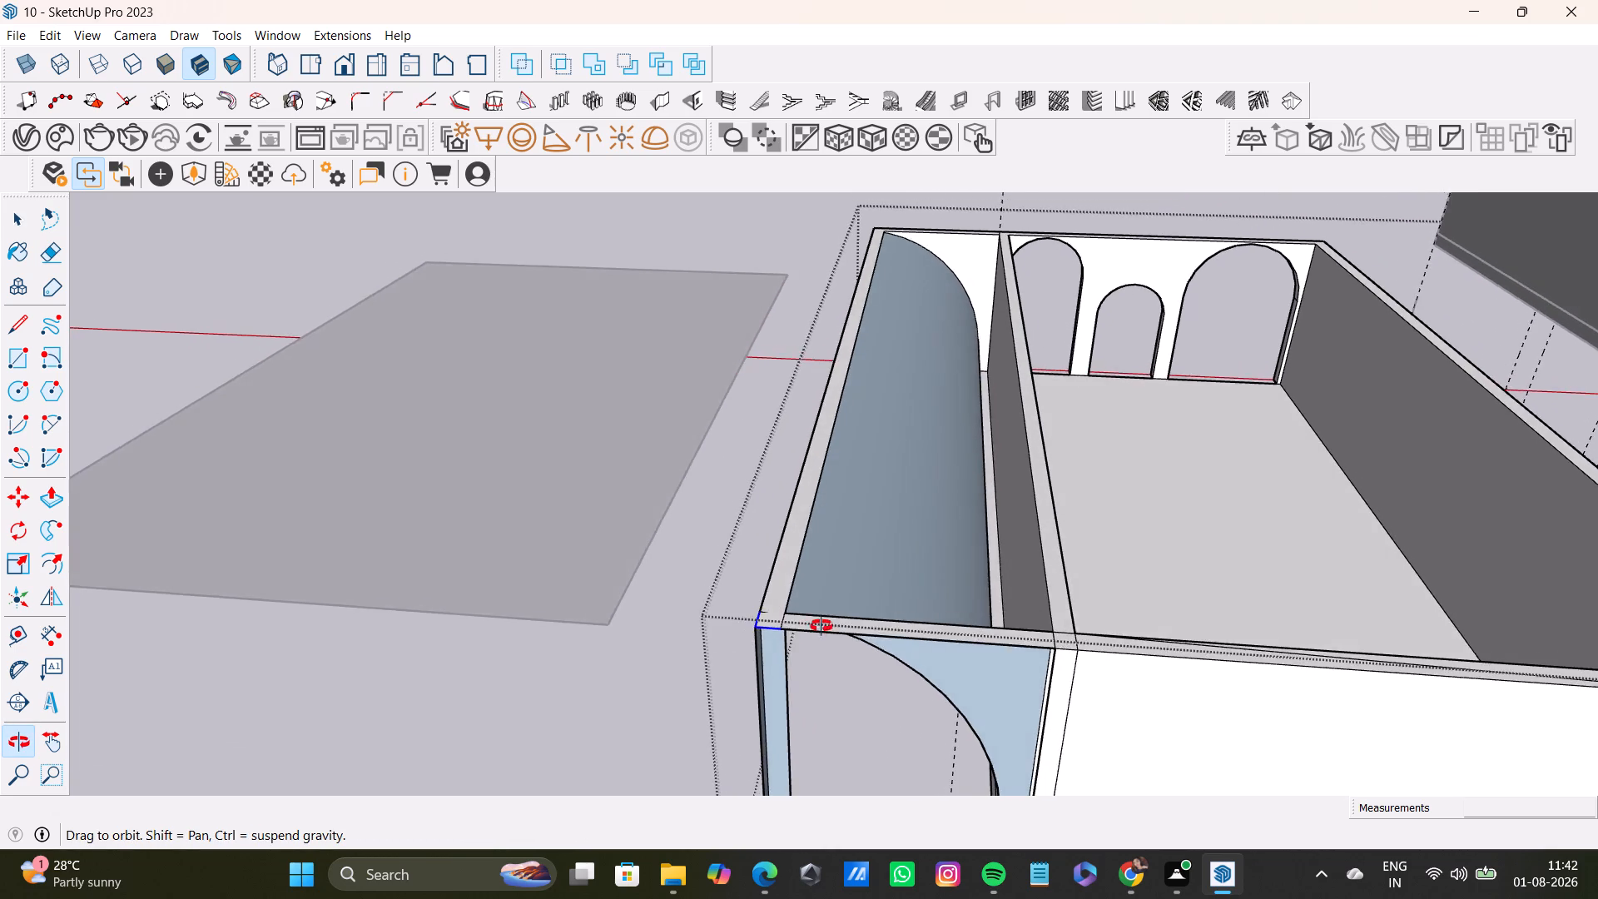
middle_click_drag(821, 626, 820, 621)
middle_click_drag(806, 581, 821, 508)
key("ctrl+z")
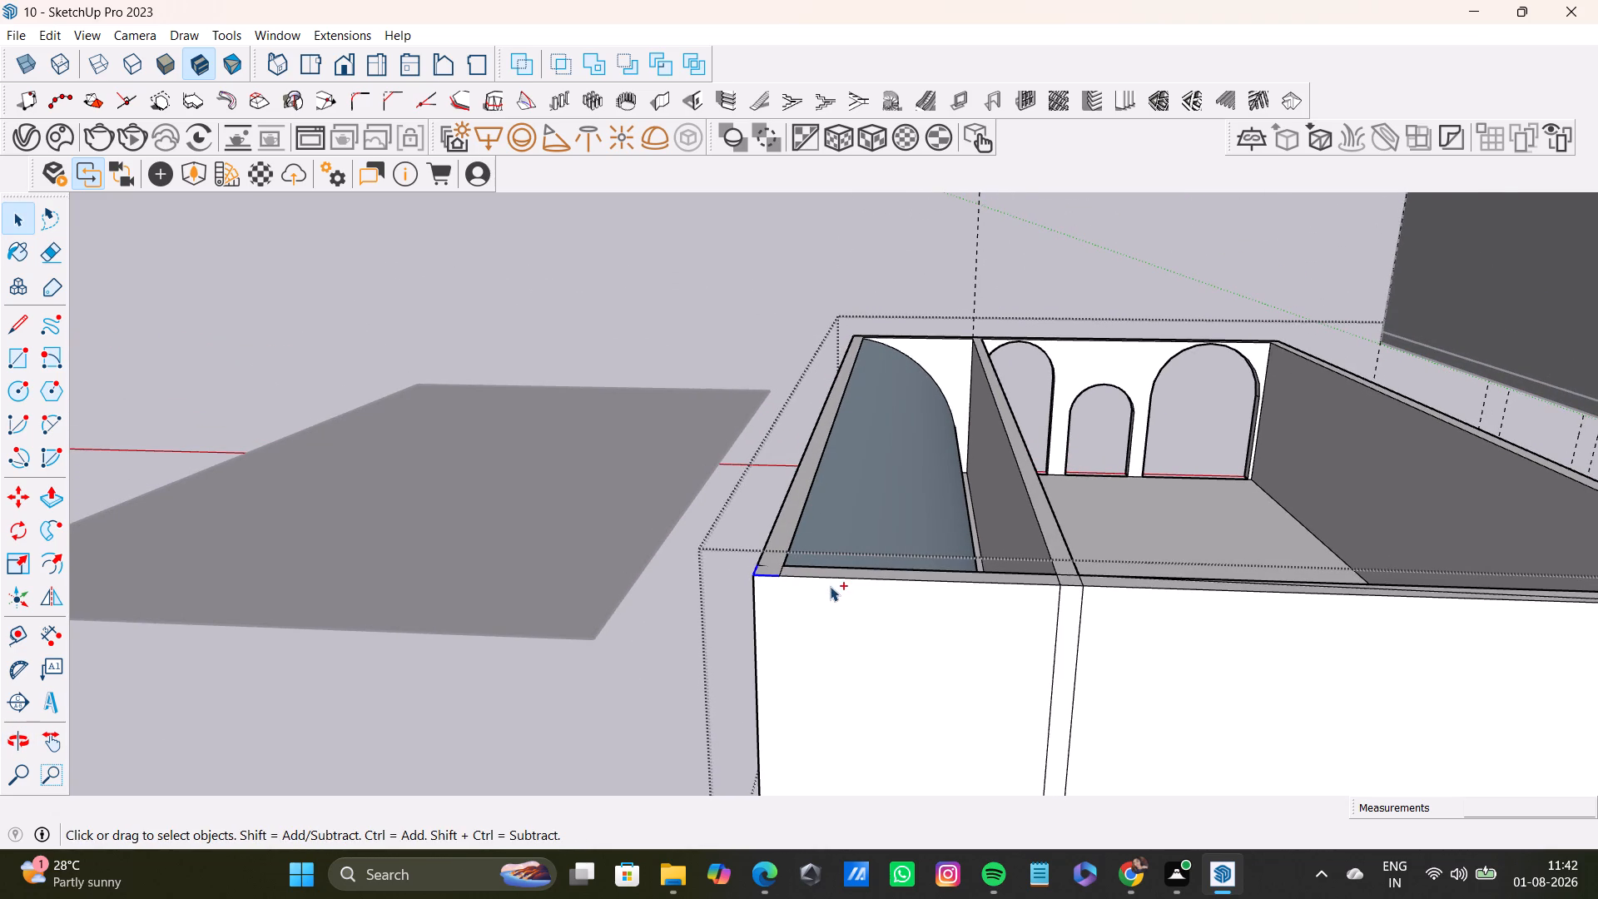
Examine the rear wall, the half-arch bay's open side and the arched front from several directions.
scroll(853, 757, "down", 6)
middle_click_drag(830, 744, 836, 604, "shift")
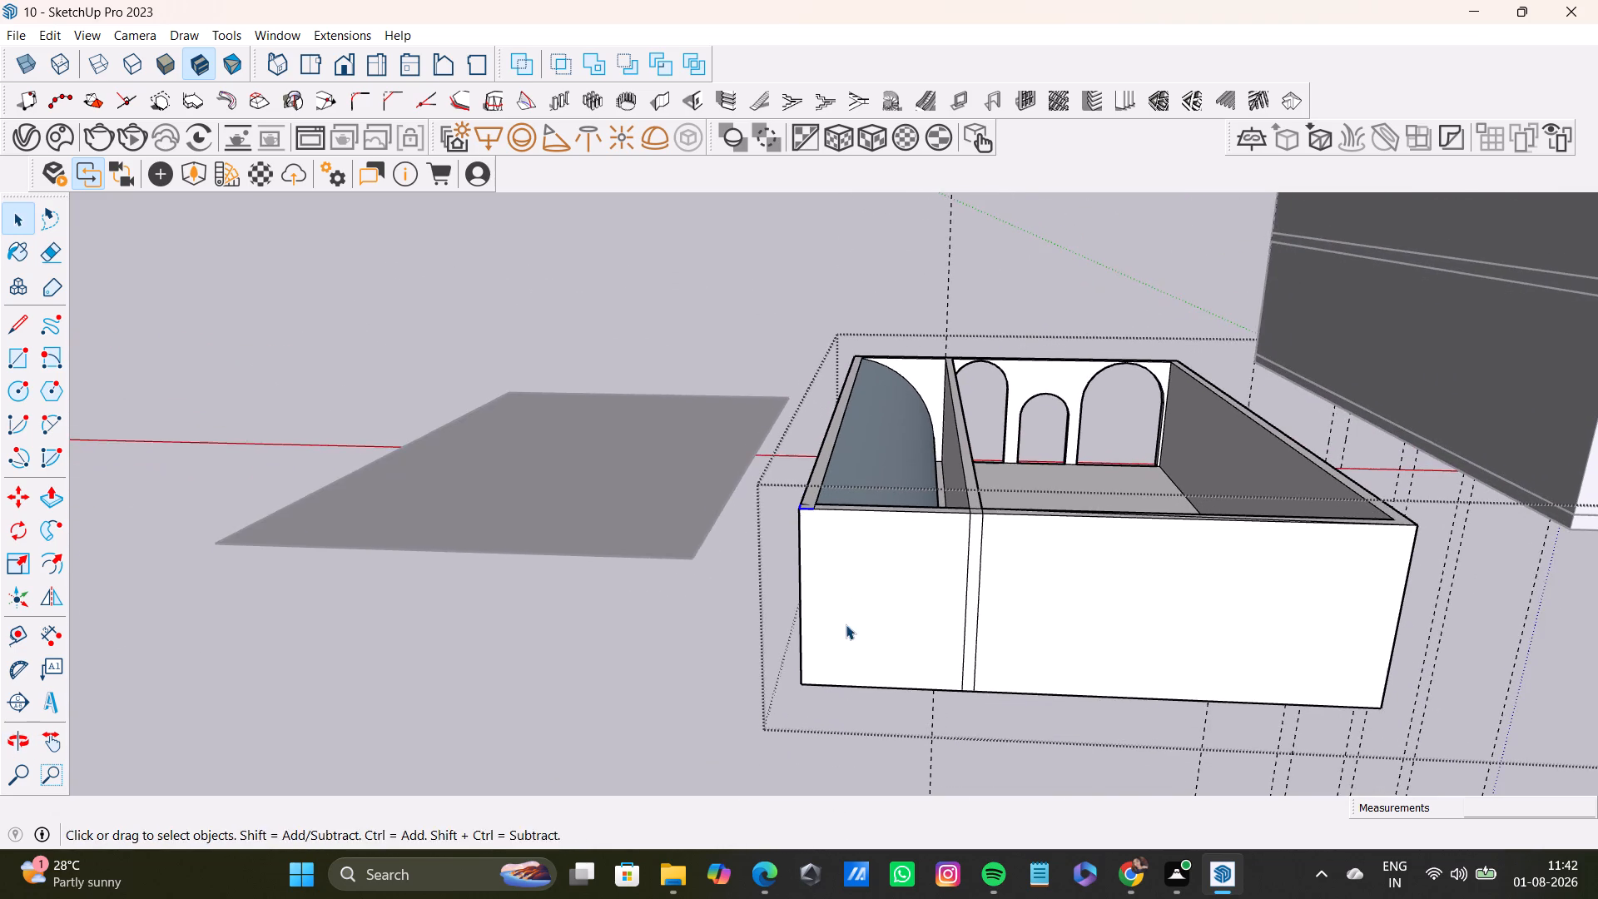
middle_click_drag(852, 640, 981, 684)
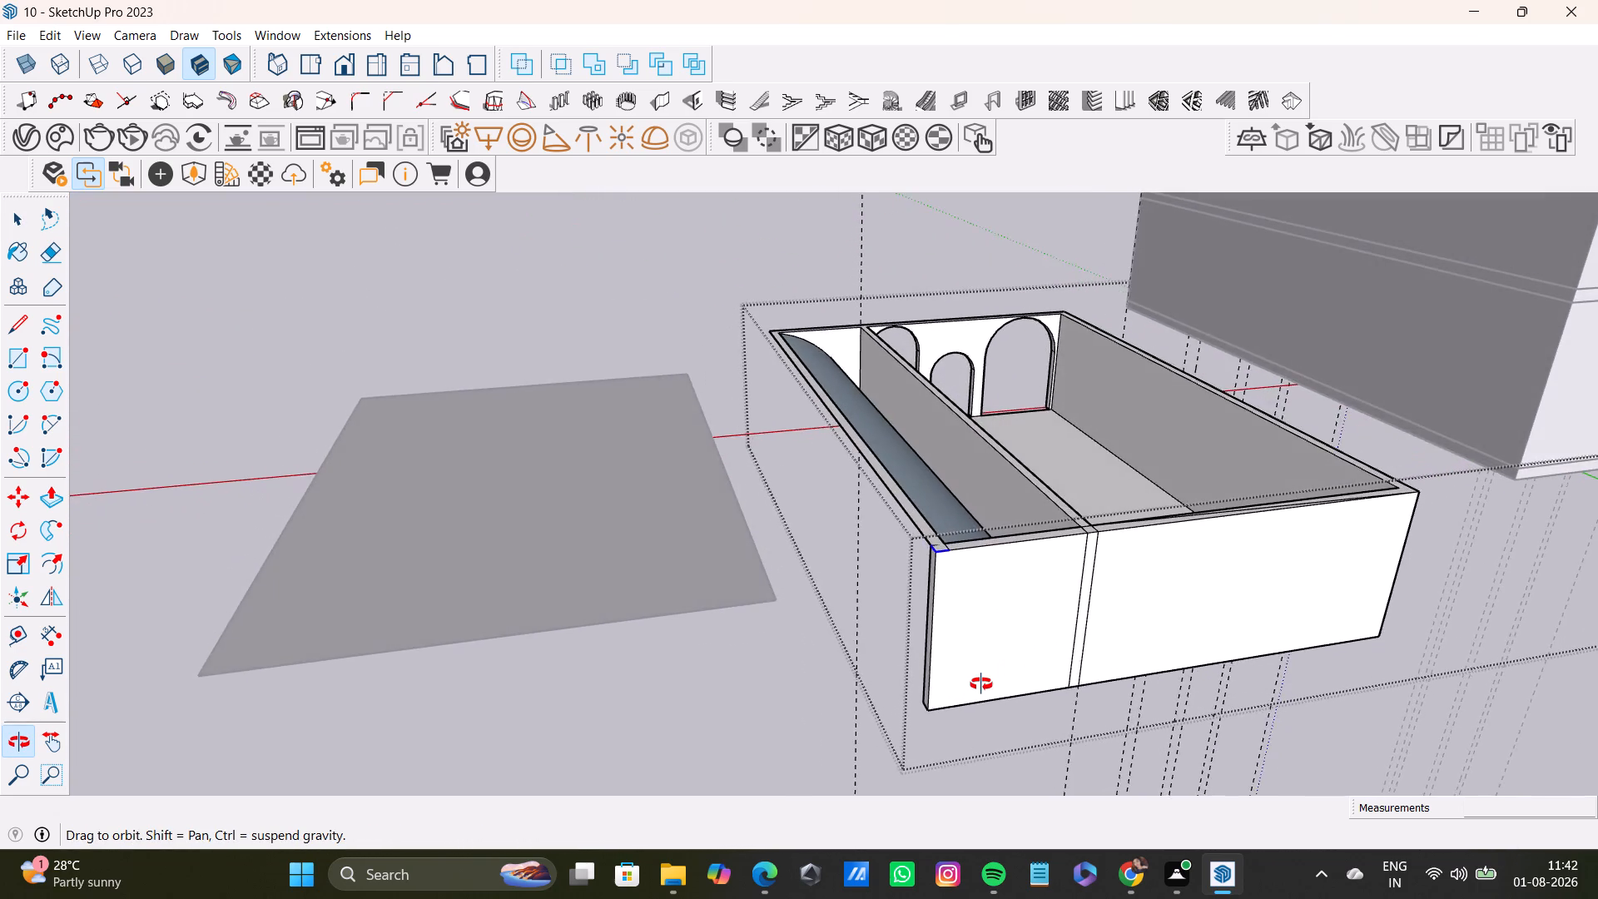
middle_click_drag(981, 684, 973, 737)
scroll(943, 619, "up", 6)
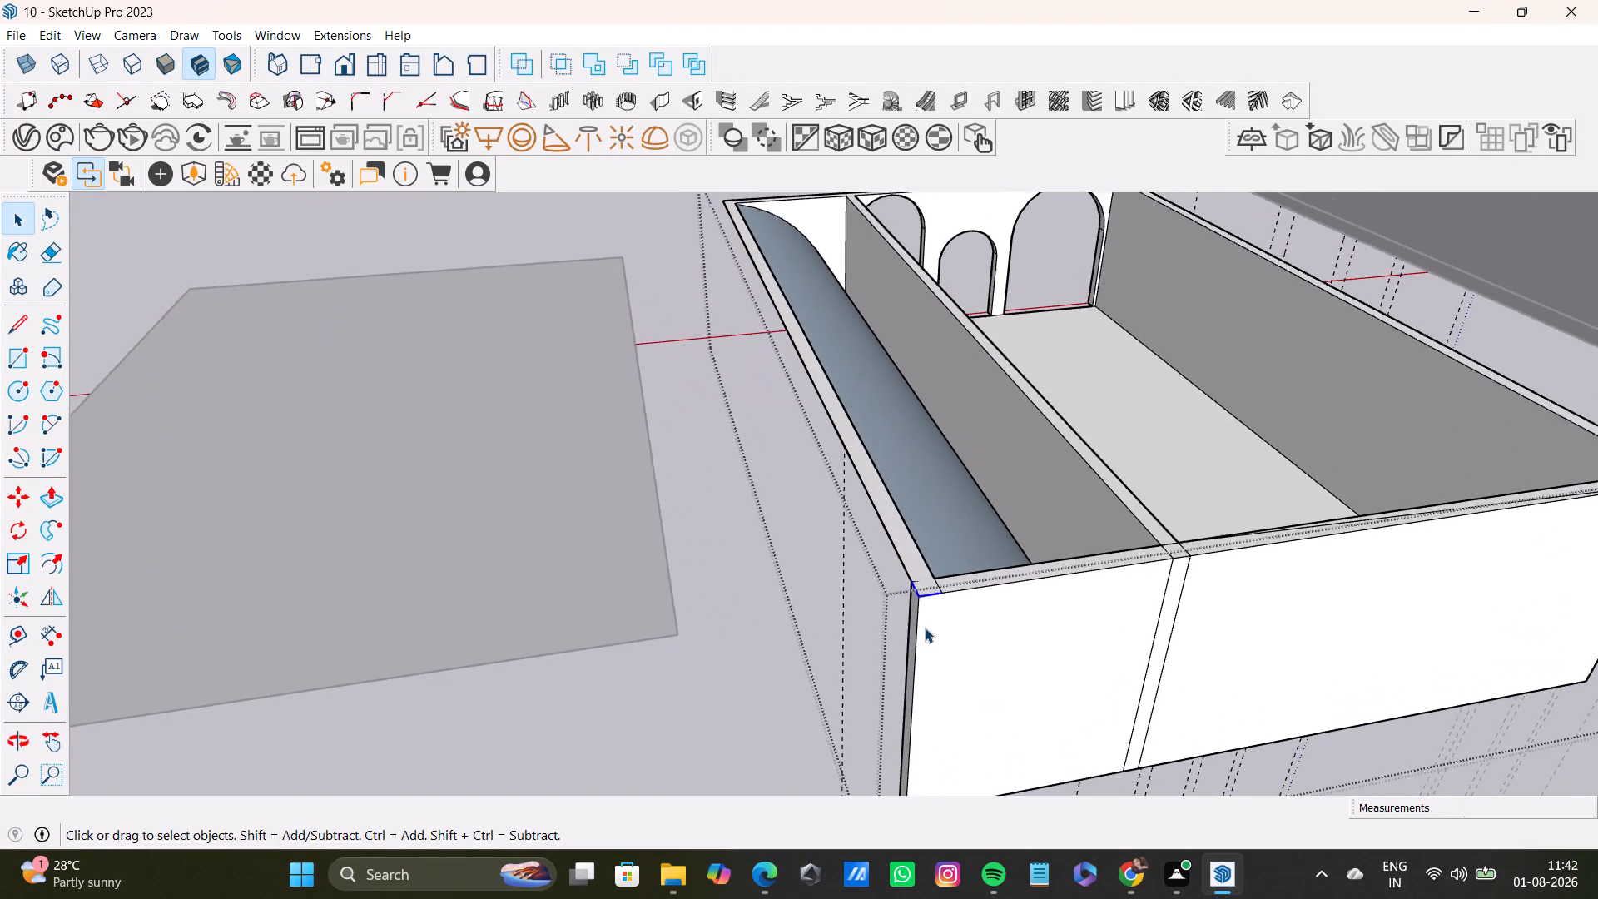
middle_click_drag(925, 628, 1047, 451)
middle_click_drag(973, 619, 987, 547)
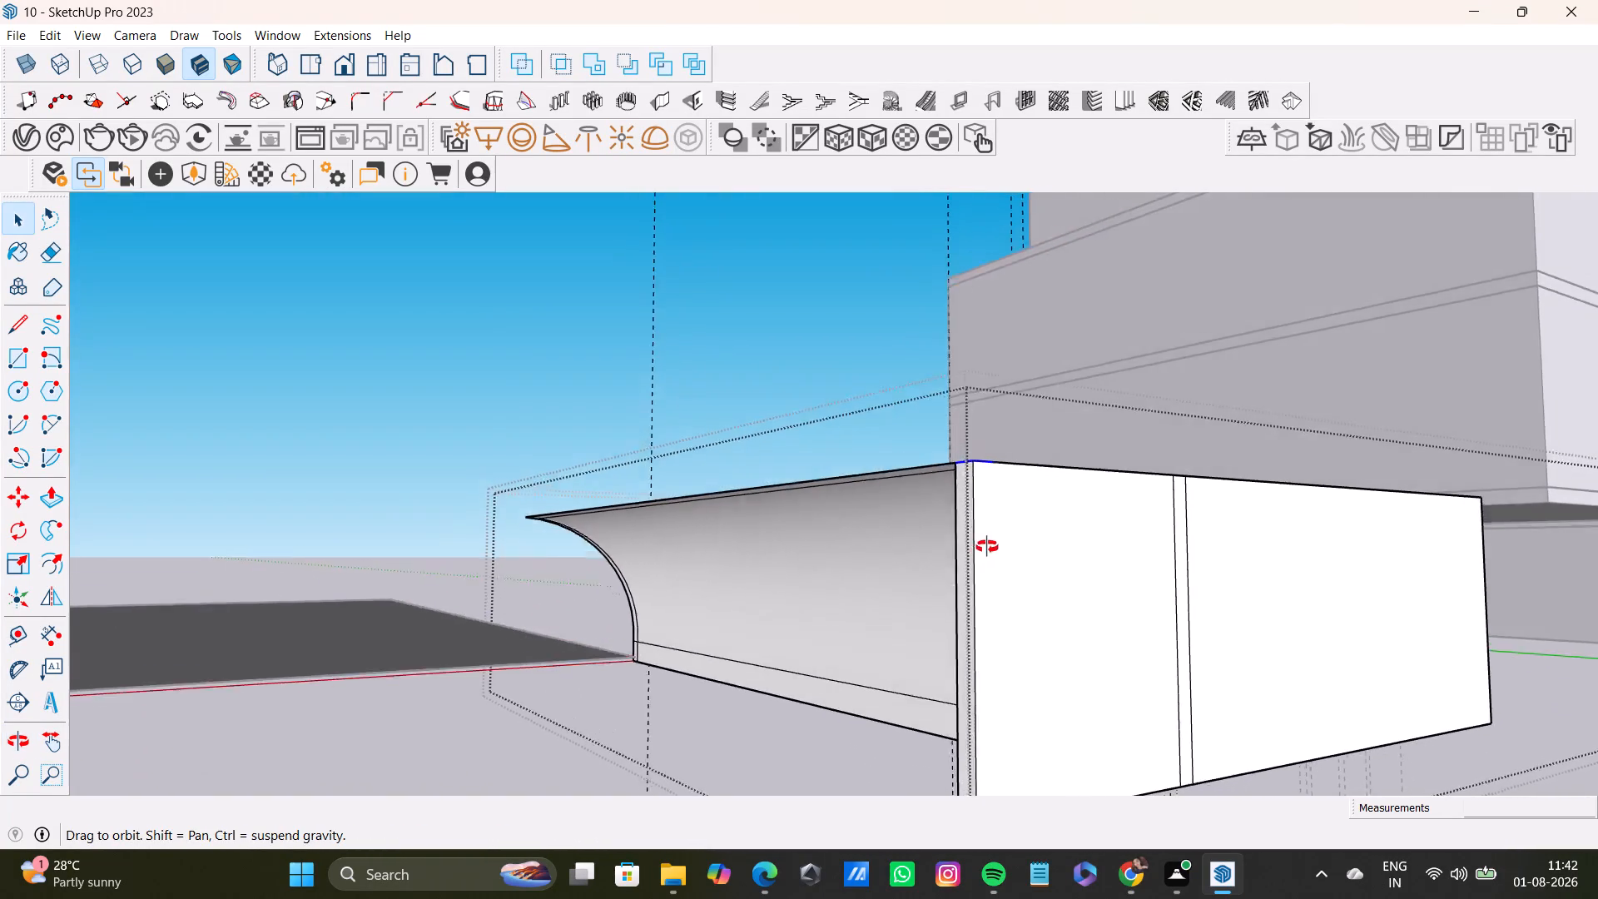
middle_click_drag(987, 547, 769, 602)
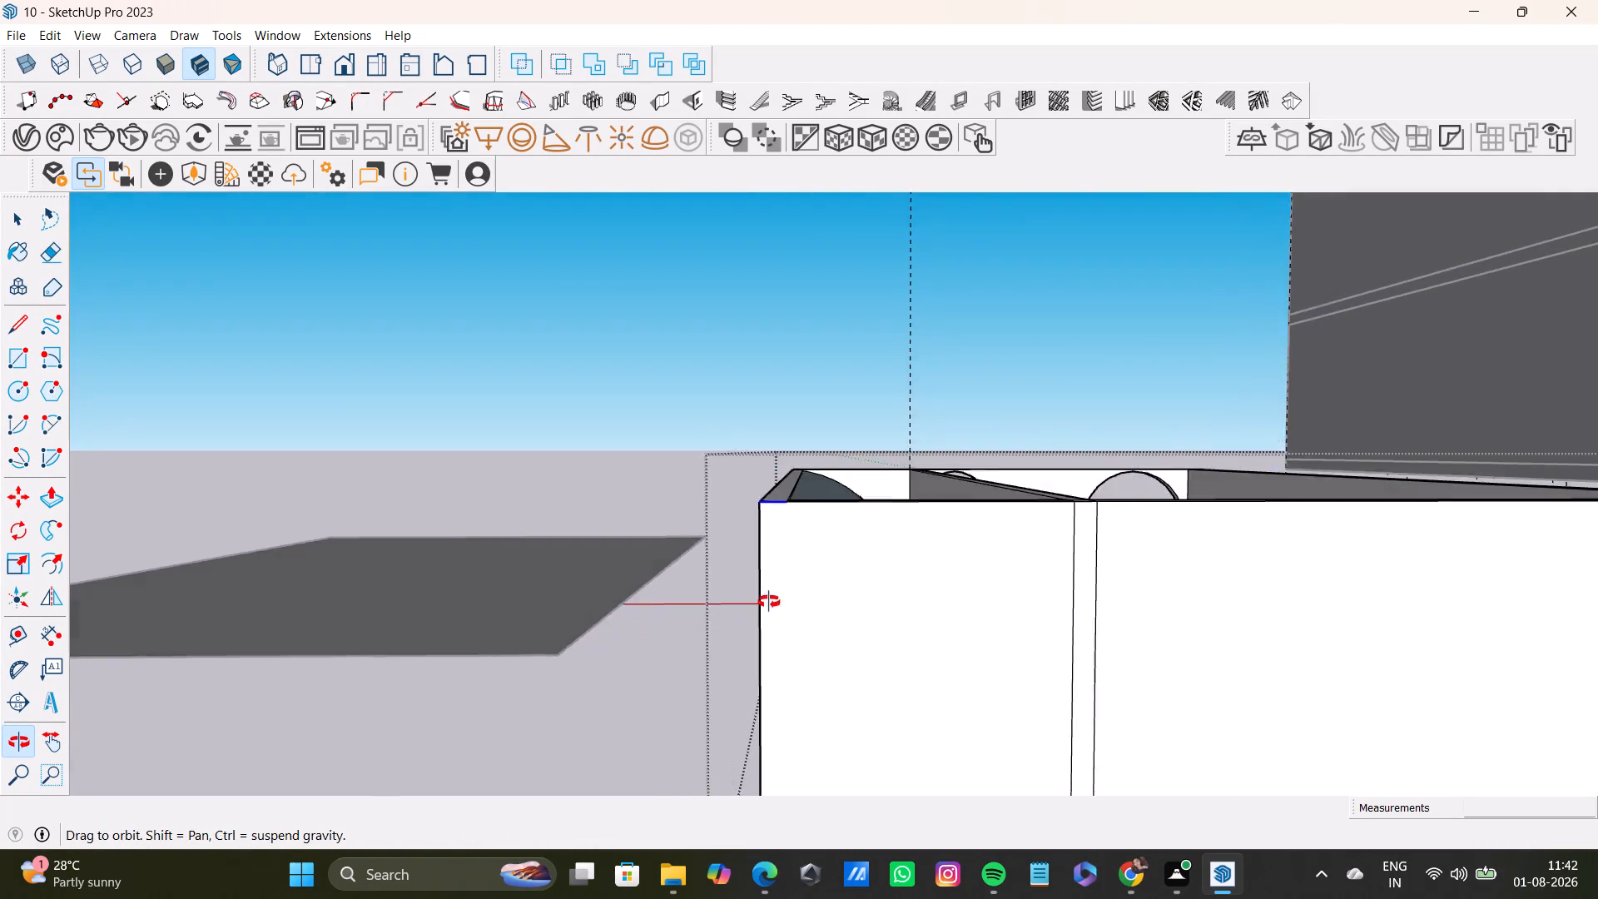
middle_click_drag(769, 602, 931, 633)
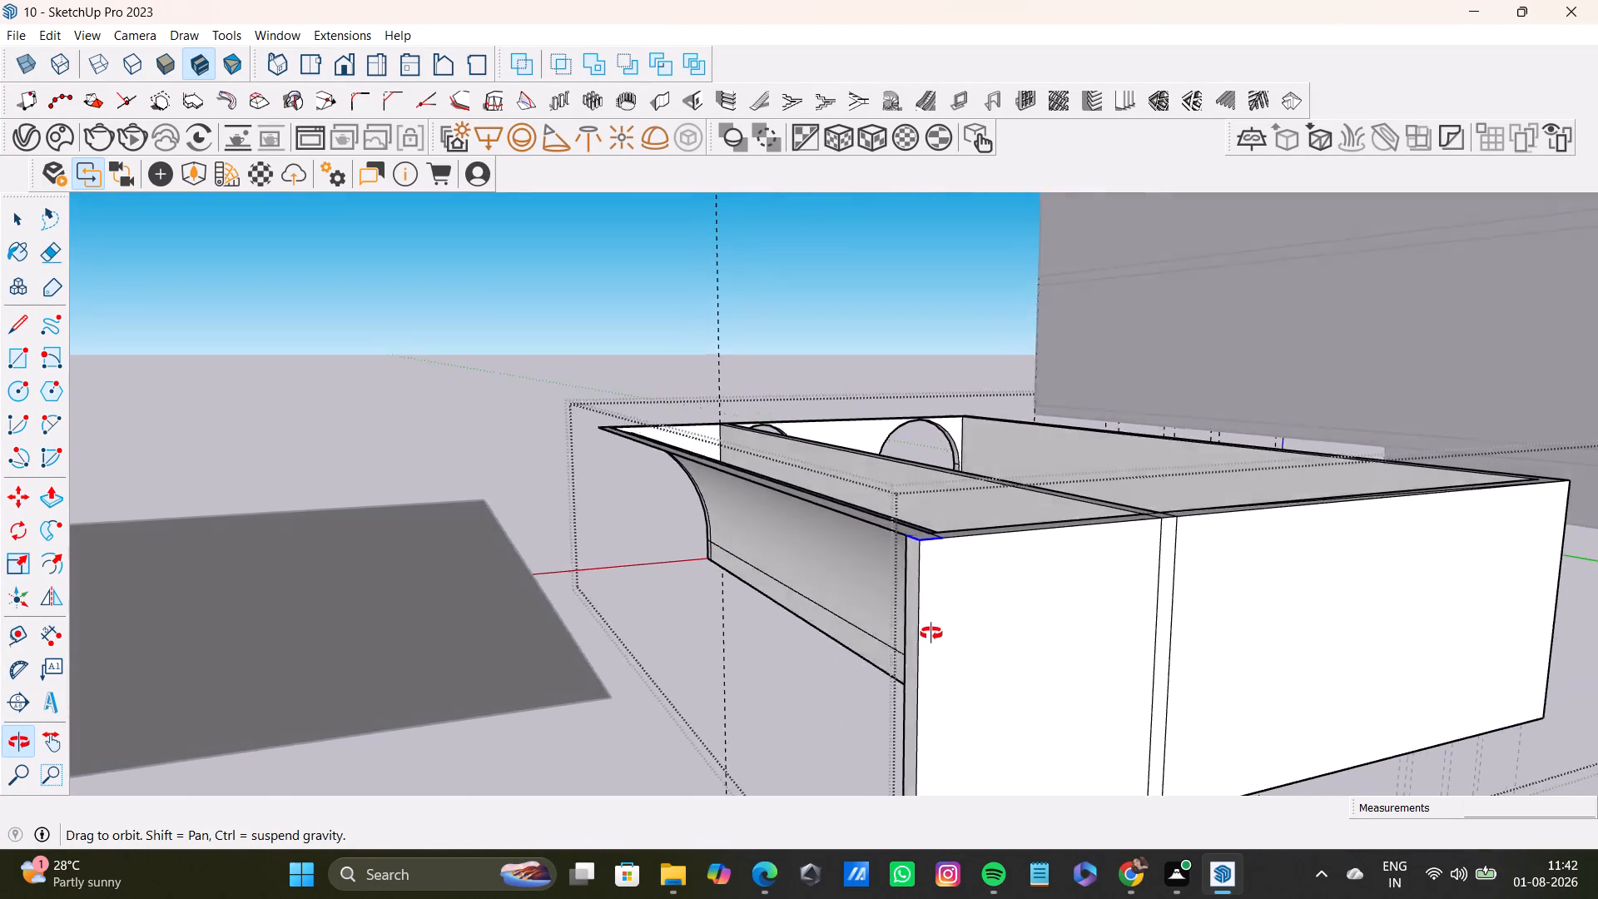
middle_click_drag(931, 633, 961, 650)
scroll(820, 666, "down", 9)
middle_click_drag(774, 663, 1115, 682)
scroll(1121, 682, "down", 1)
middle_click_drag(831, 650, 946, 650)
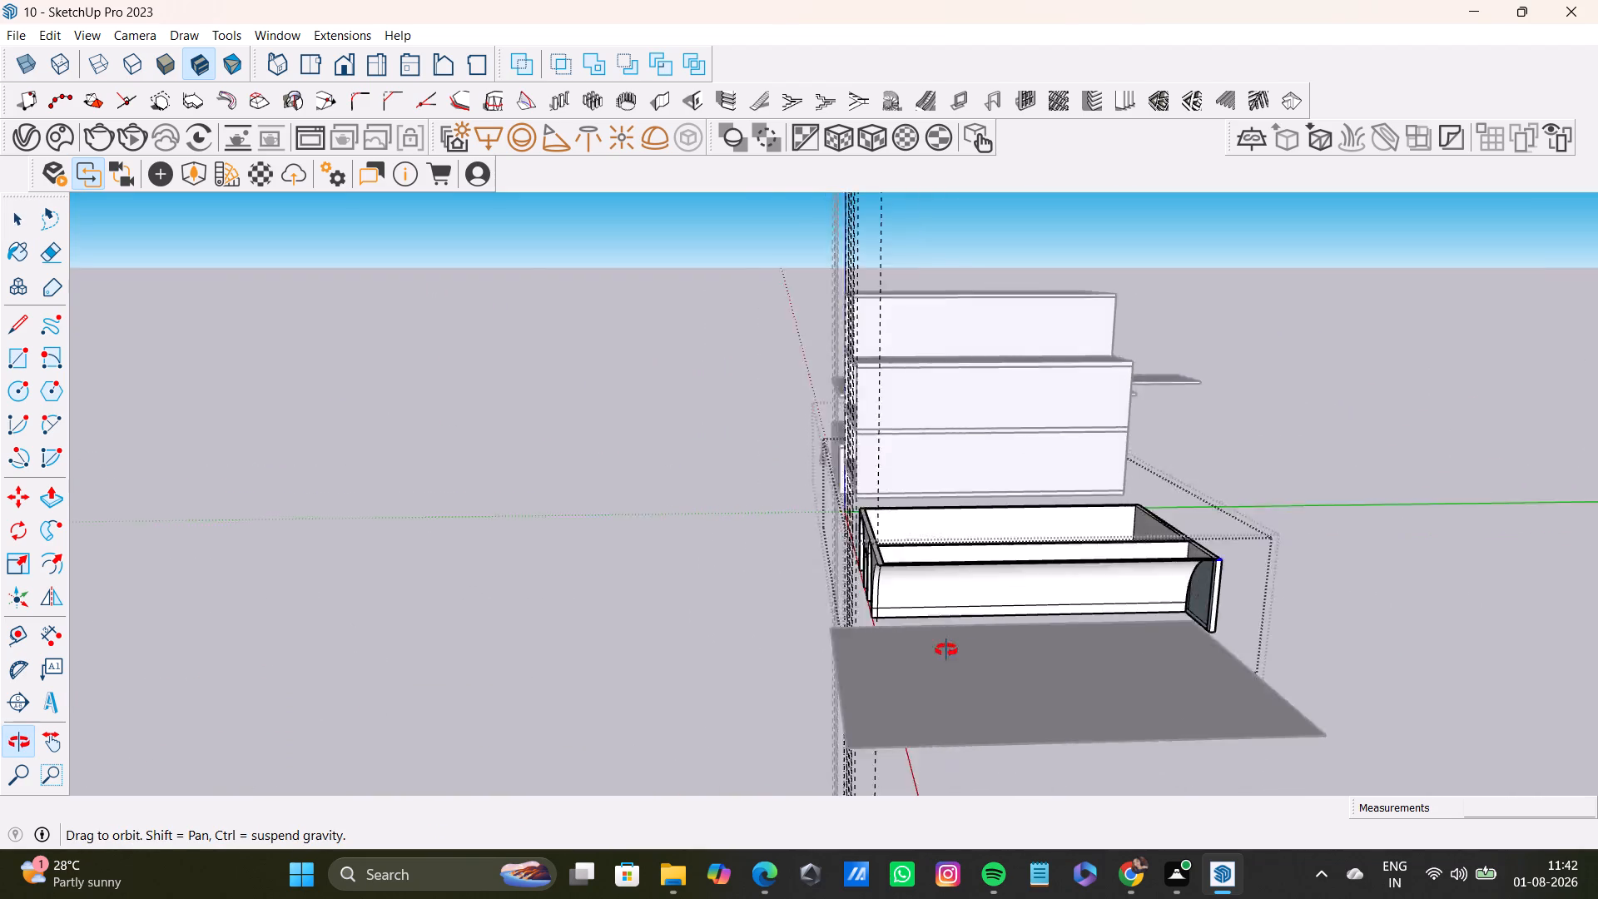
middle_click_drag(946, 650, 1416, 545)
Reverse the quarter-arch face that closes the half-arch bay's rear end.
scroll(927, 600, "up", 7)
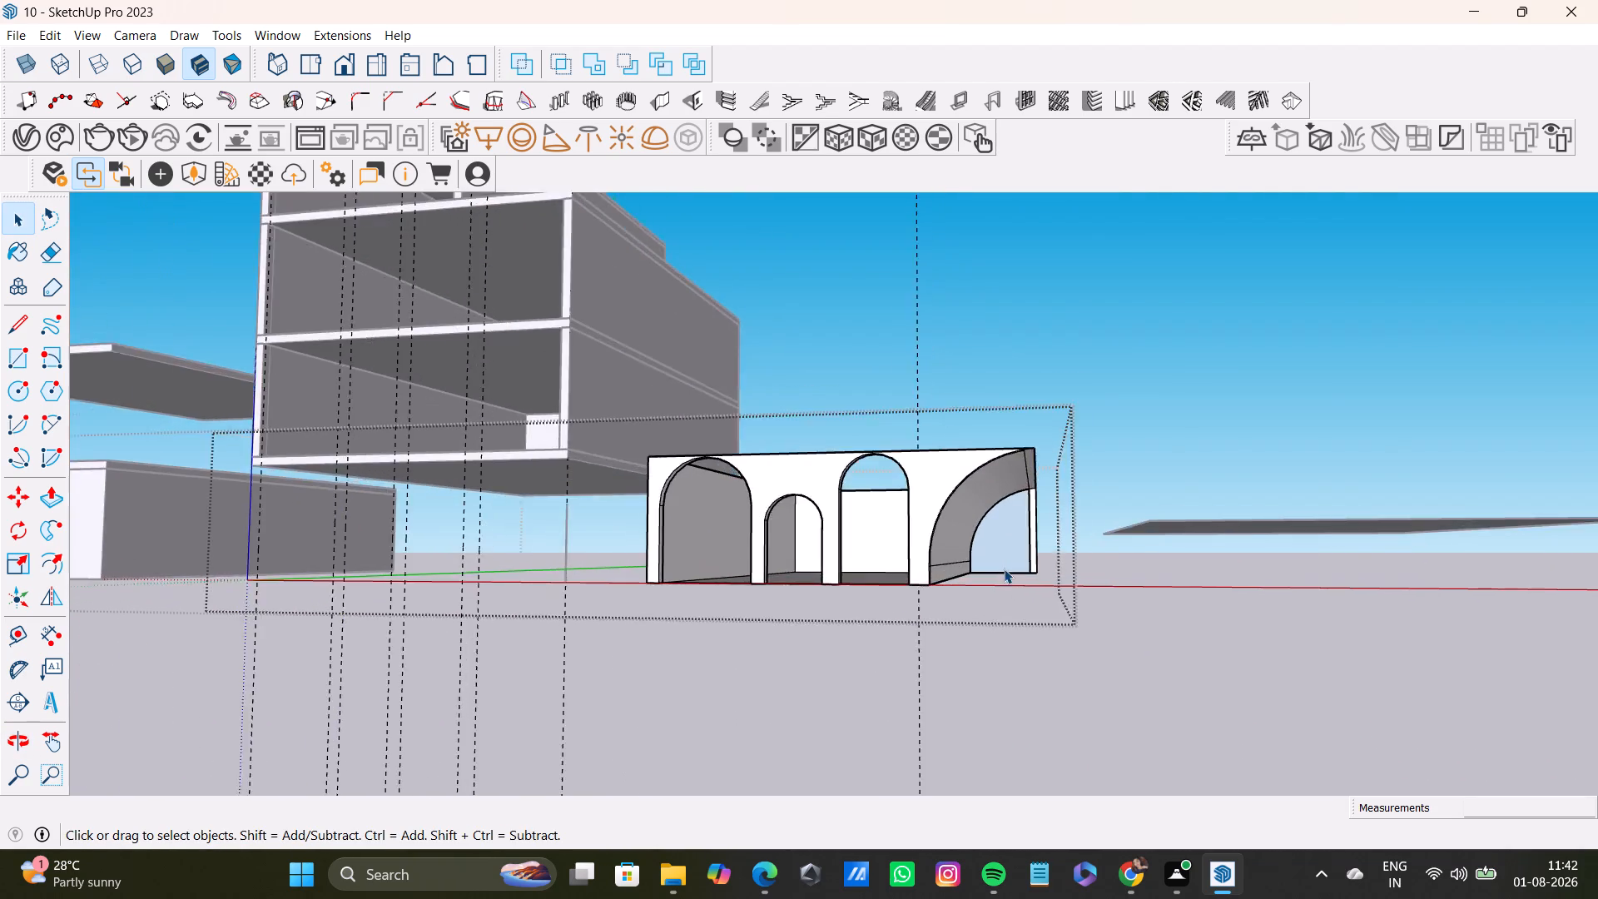
scroll(1004, 569, "up", 6)
left_click(1019, 523)
right_click(1019, 522)
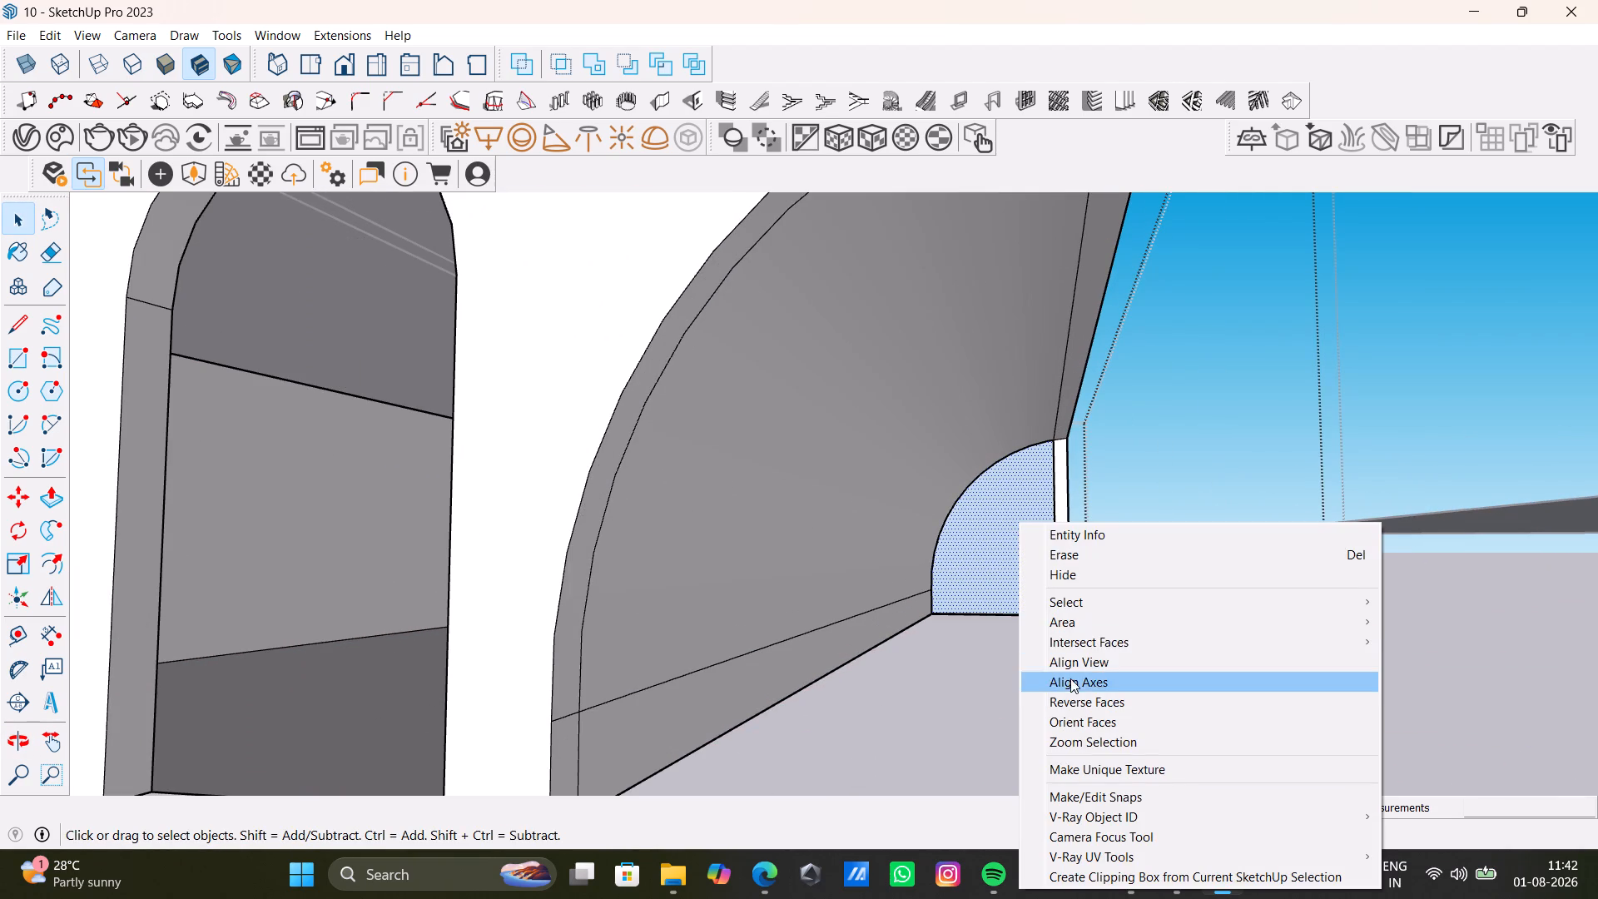
left_click(1059, 649)
left_click(1069, 702)
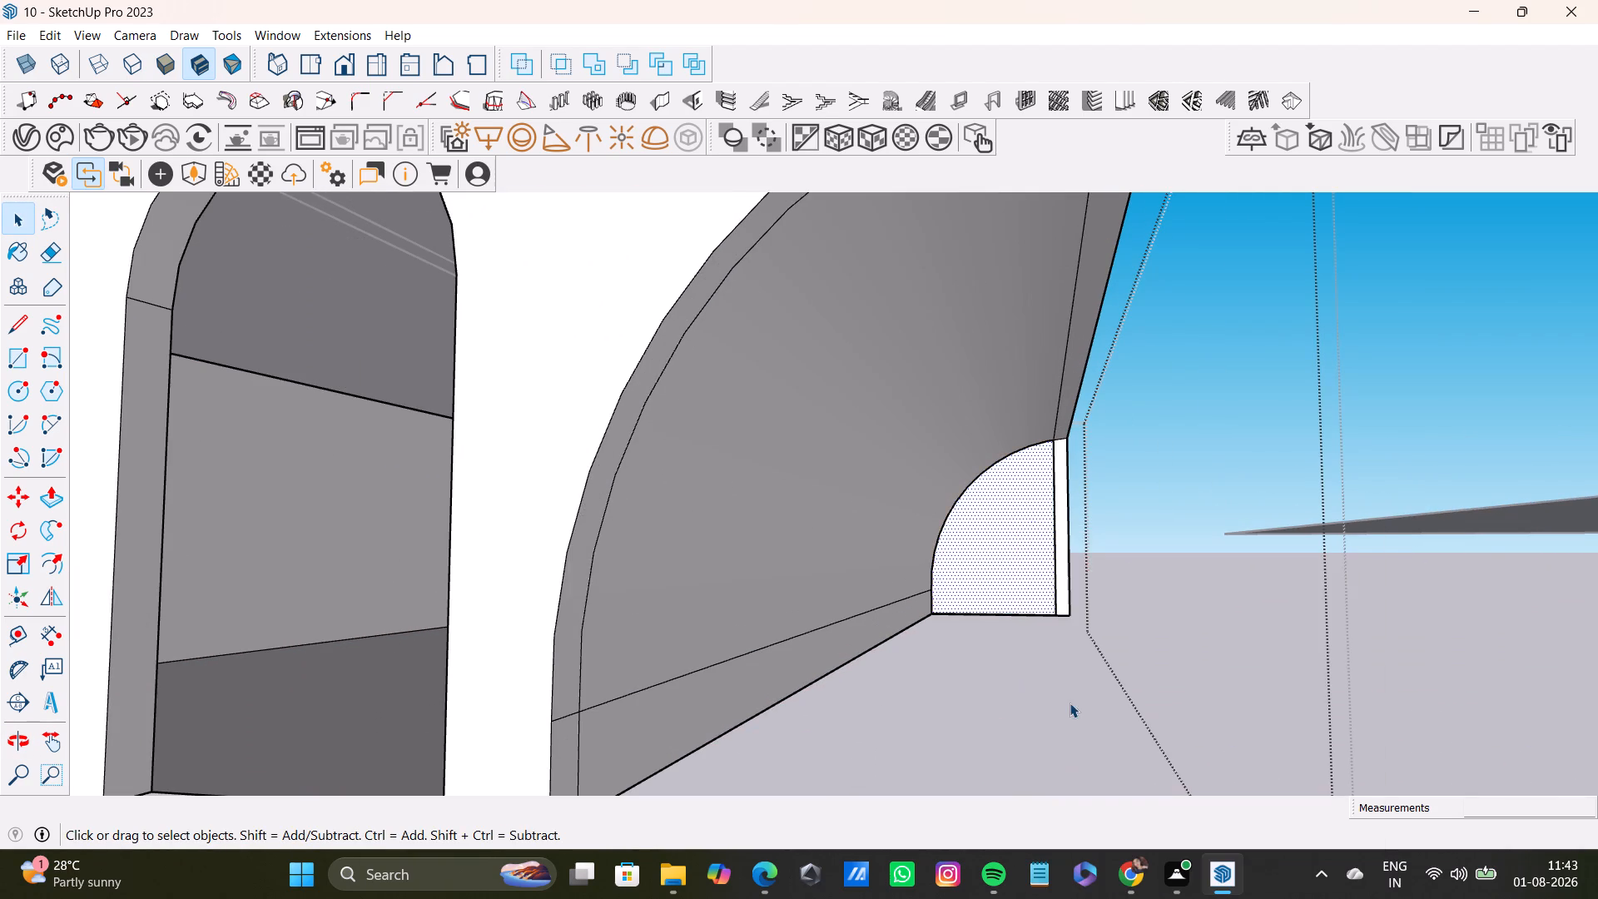
left_click(1162, 619)
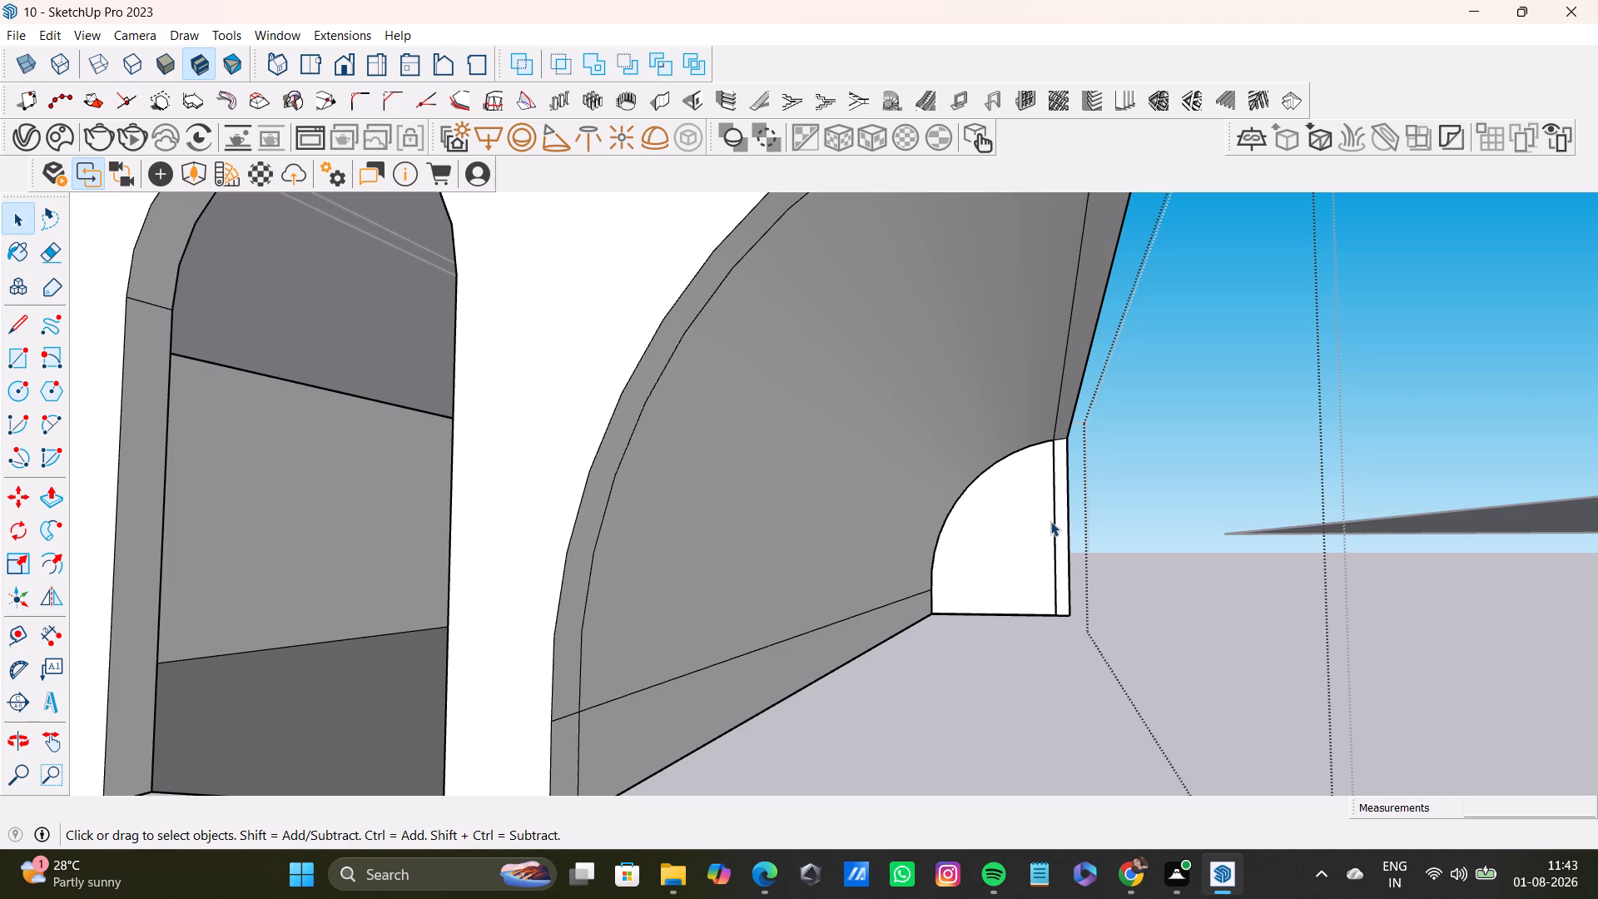
Delete the leftover vertical edge on the bay's rear face, the lengthwise line under the vault and the inner arc line near the front.
left_click(1050, 521)
left_click(1055, 532)
key("Delete")
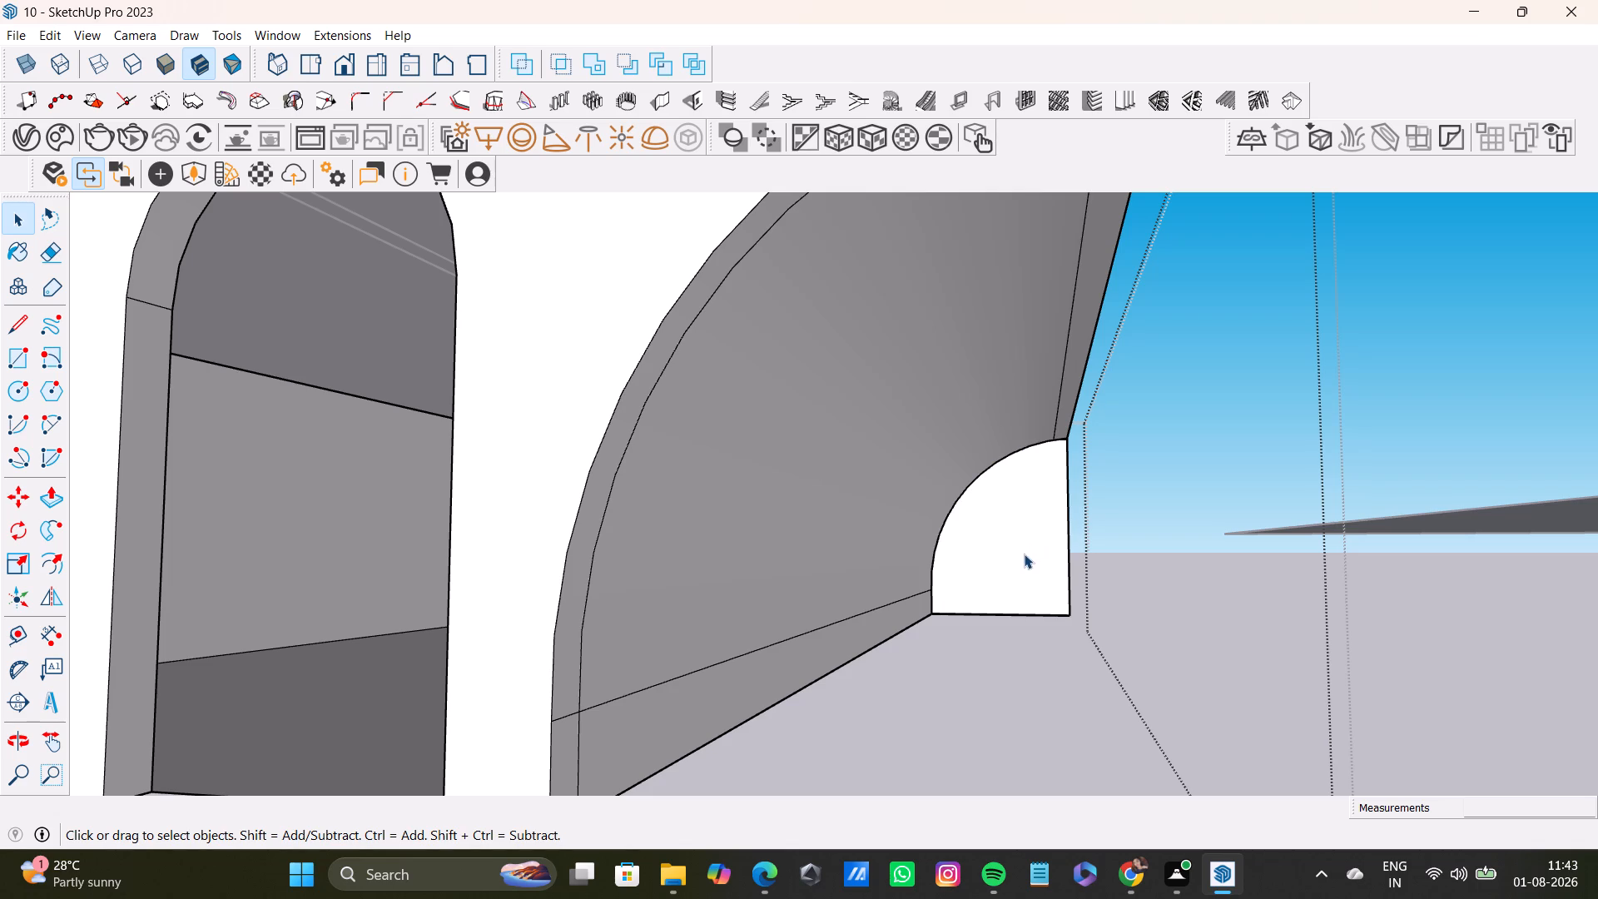
left_click(1057, 425)
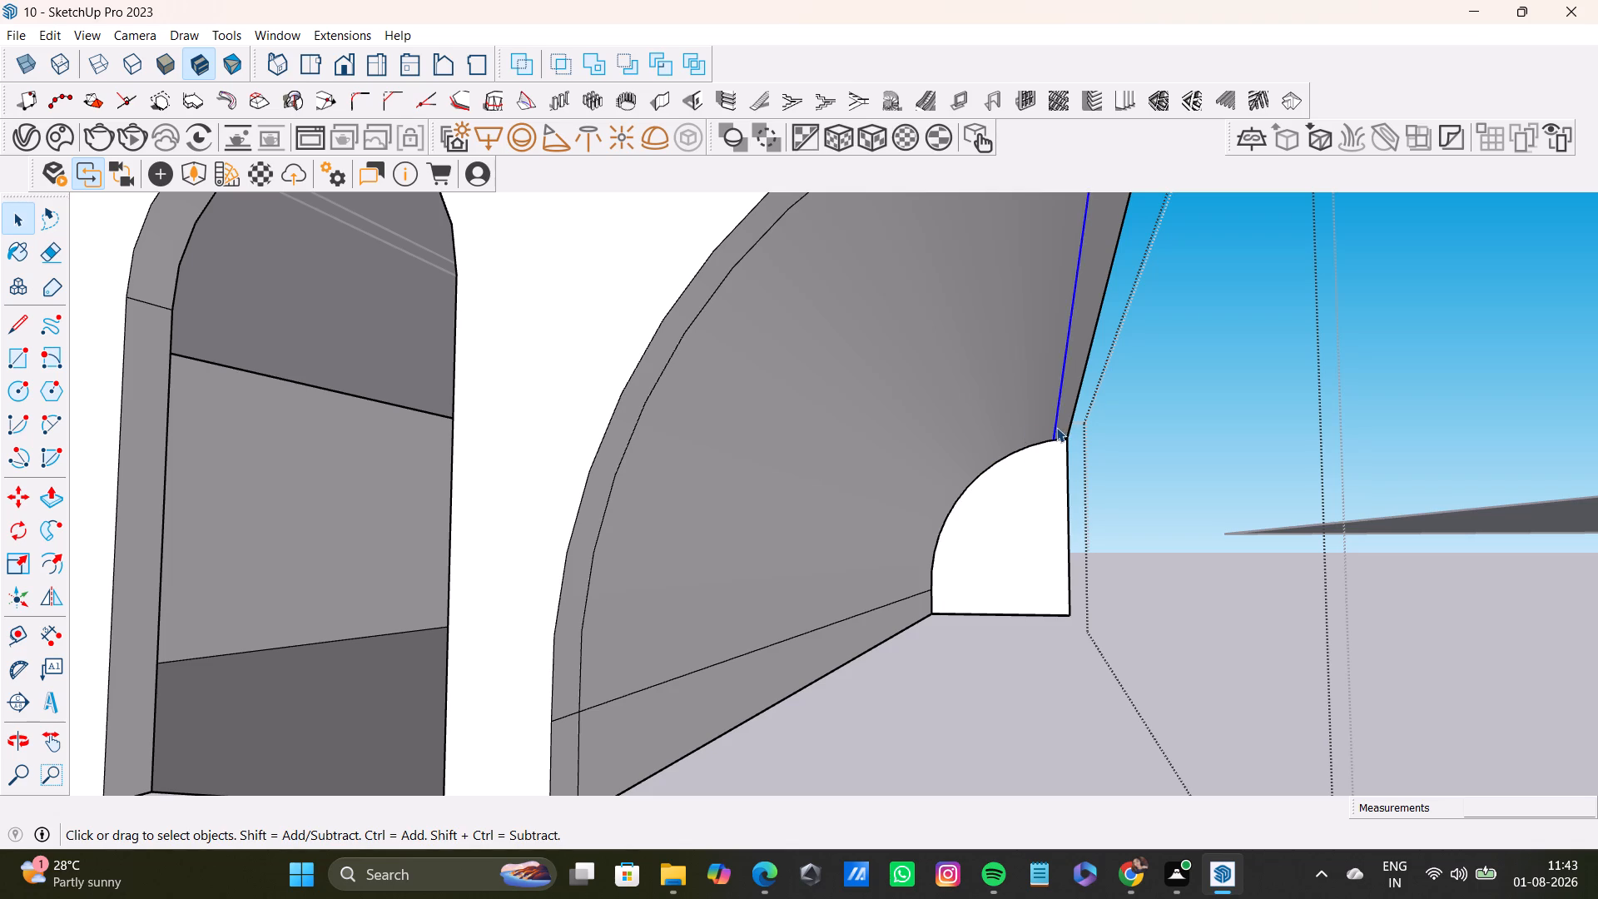
key("Delete")
left_click(586, 613)
key("Delete")
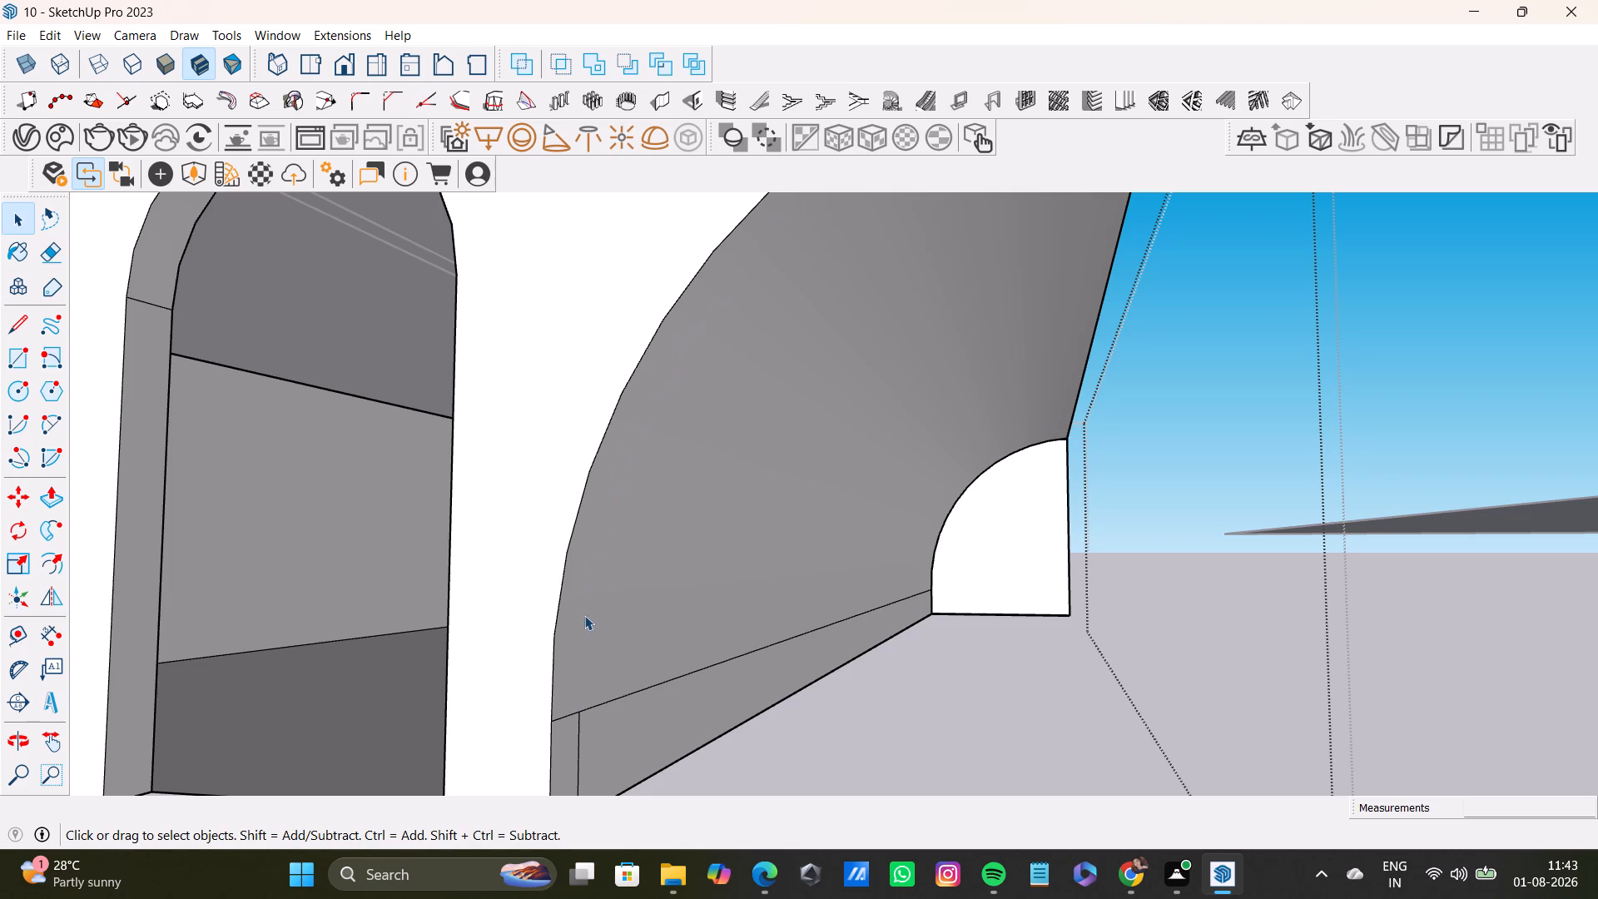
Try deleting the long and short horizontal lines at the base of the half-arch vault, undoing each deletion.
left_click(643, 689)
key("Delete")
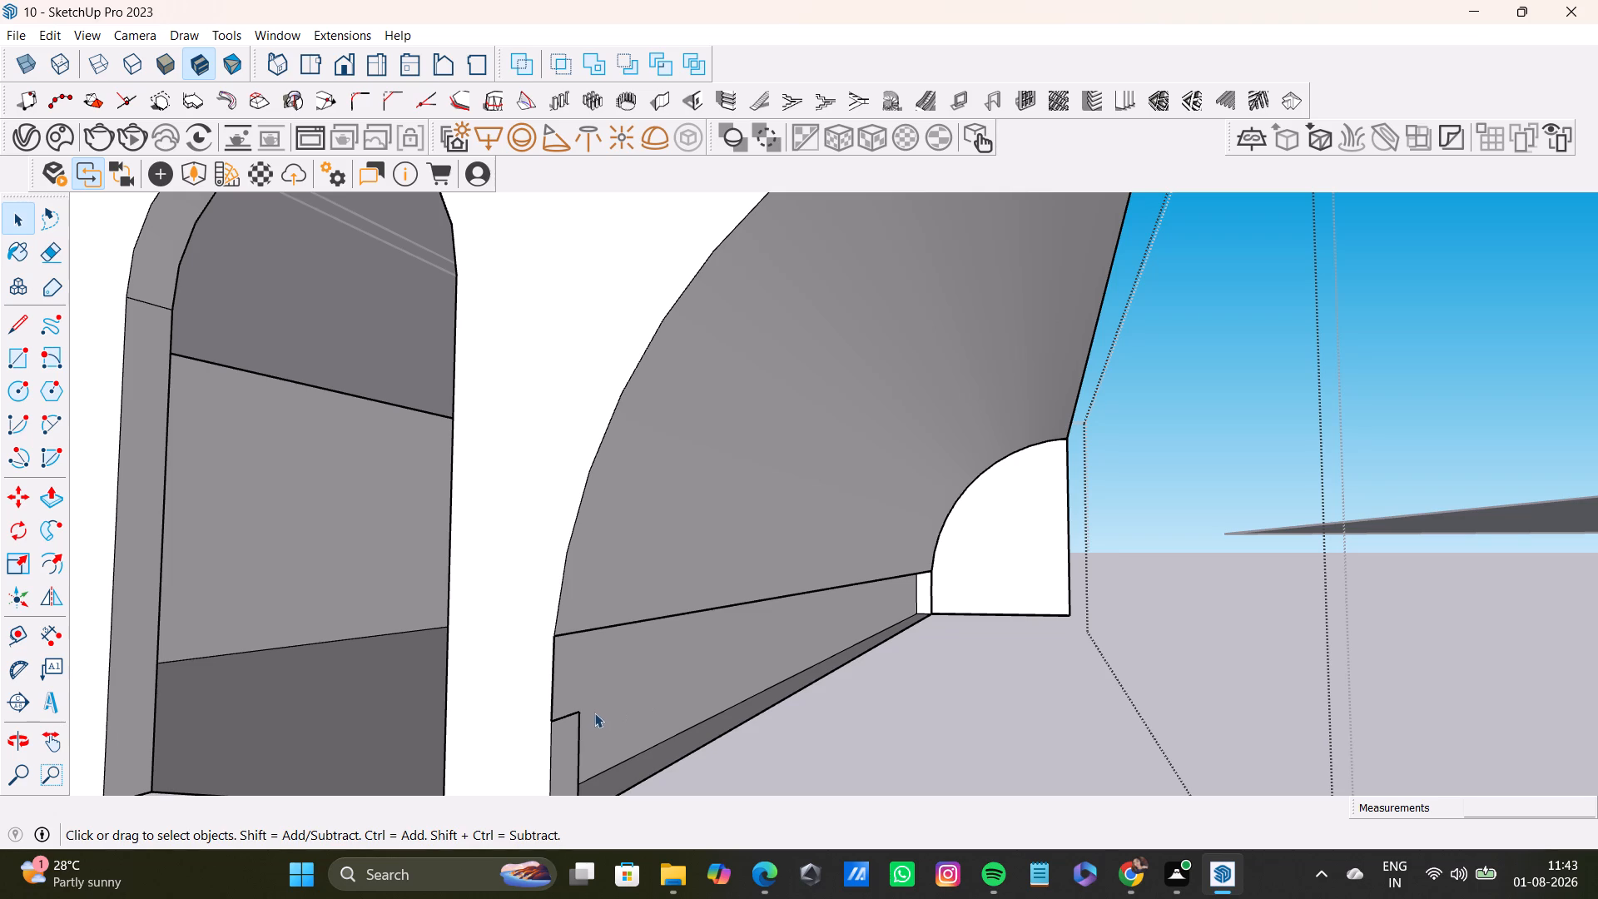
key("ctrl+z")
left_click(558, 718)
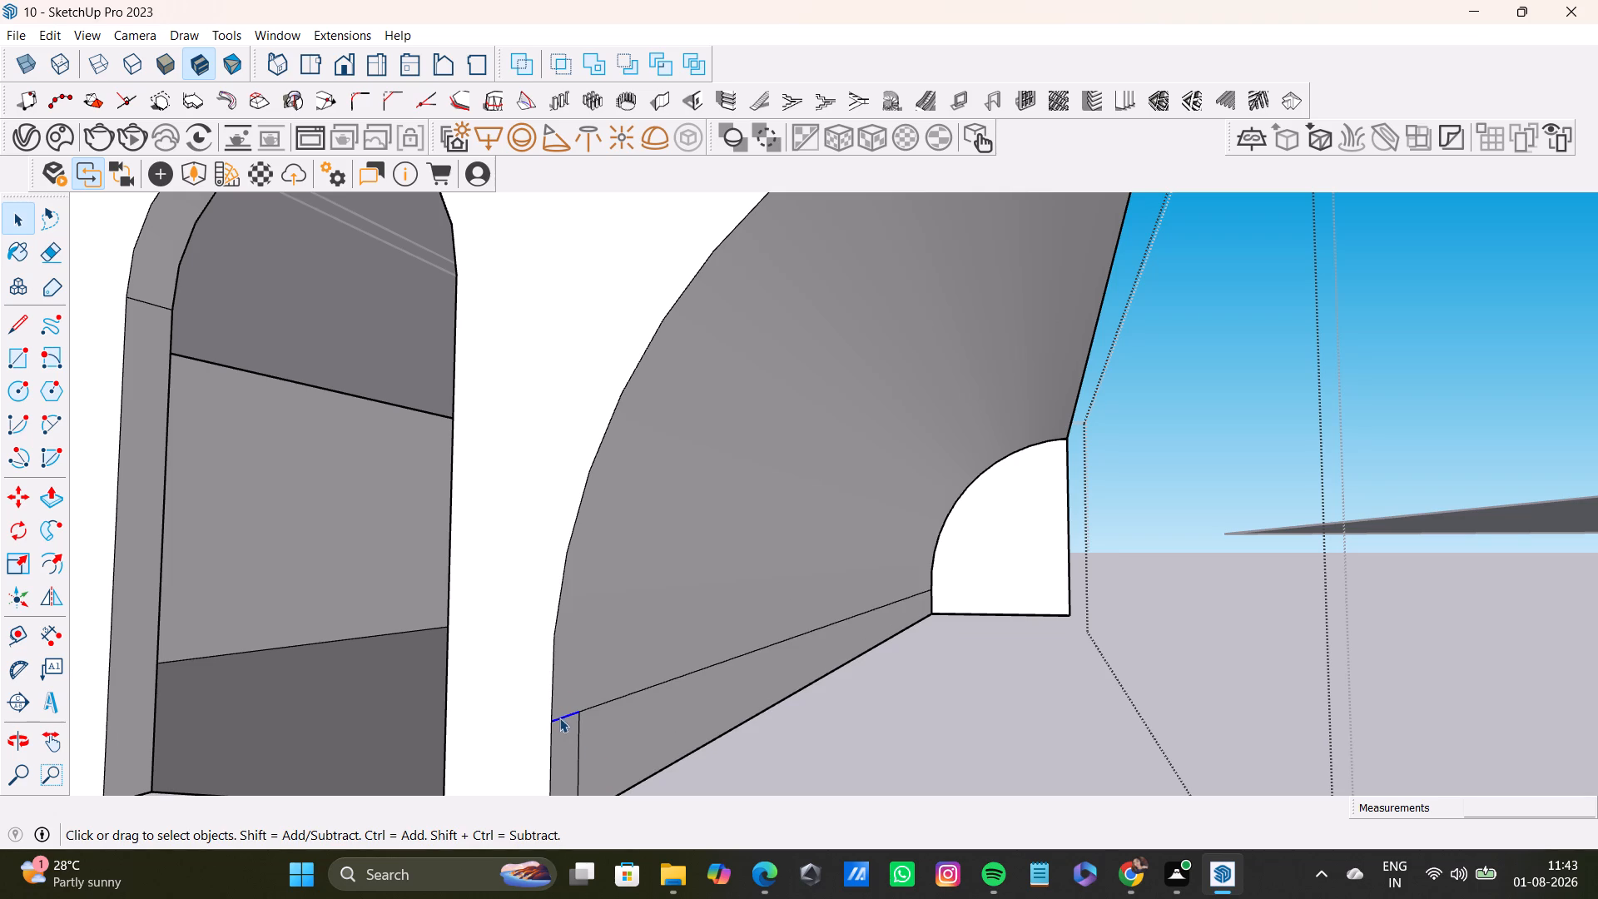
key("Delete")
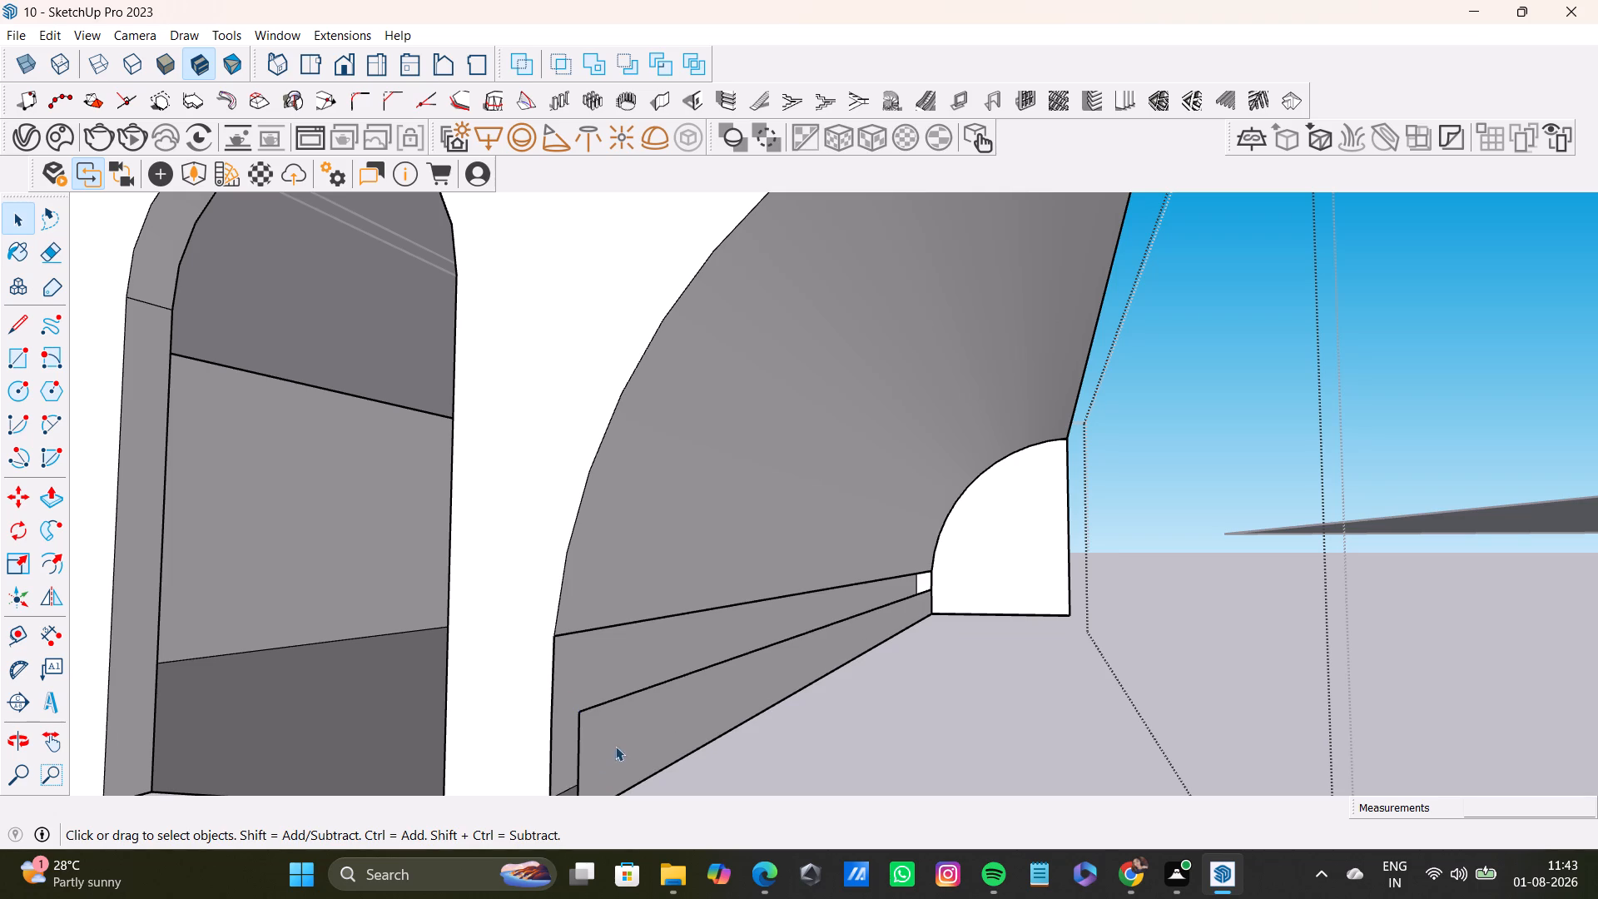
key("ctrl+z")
Examine the cleaned half-arch bay and the ground-floor block from the front, above and below.
scroll(653, 668, "down", 8)
middle_click_drag(664, 699, 812, 614)
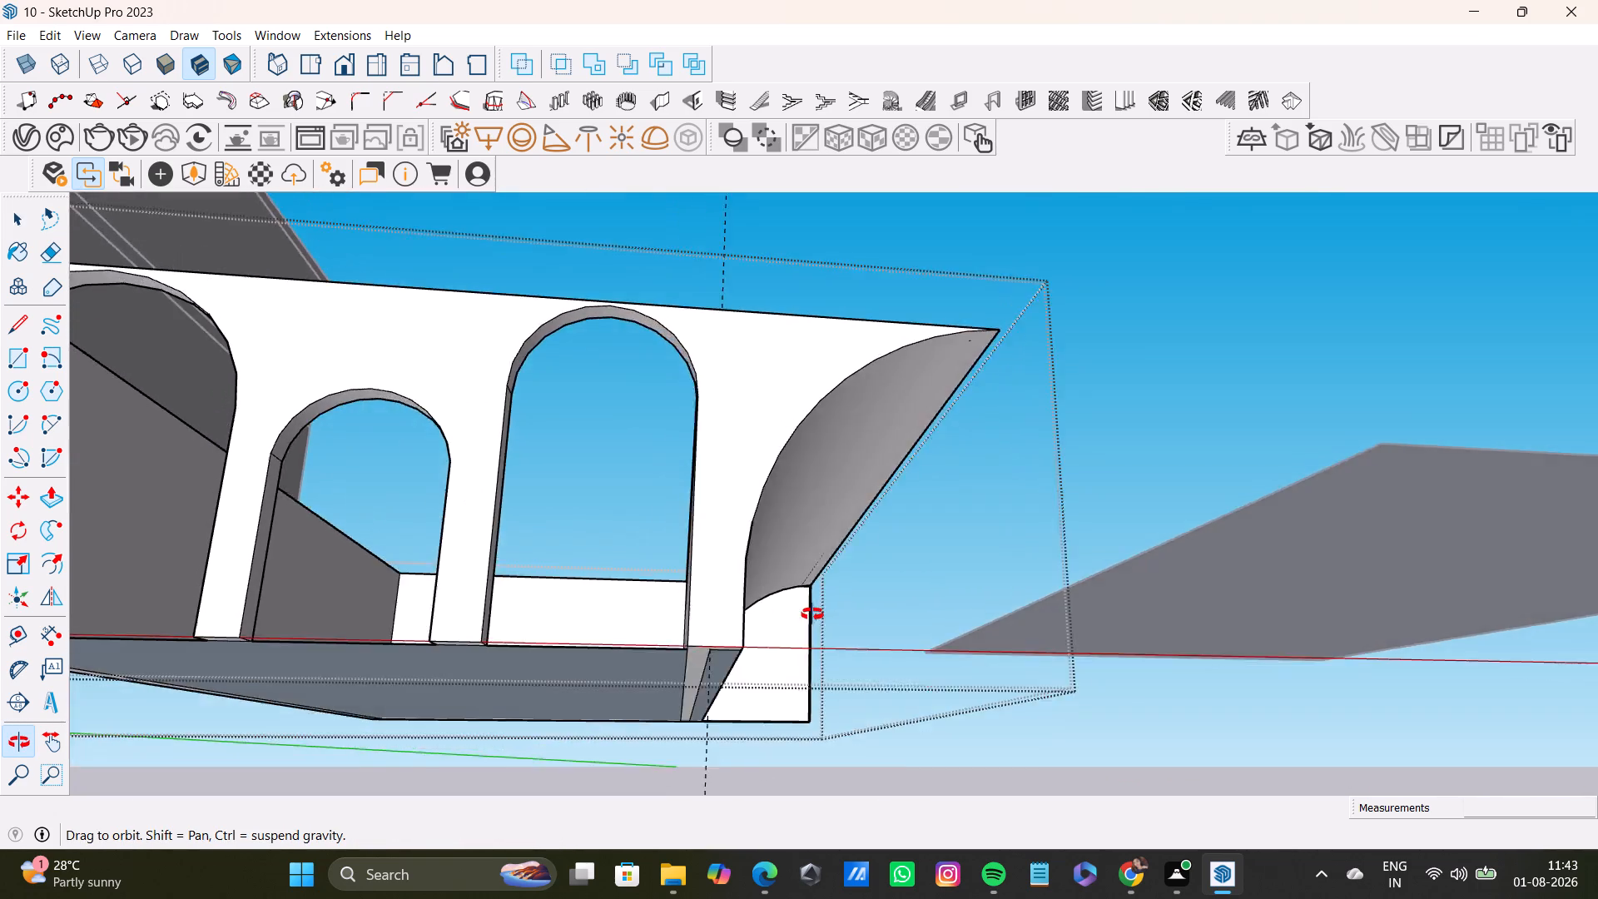
middle_click_drag(812, 614, 791, 772)
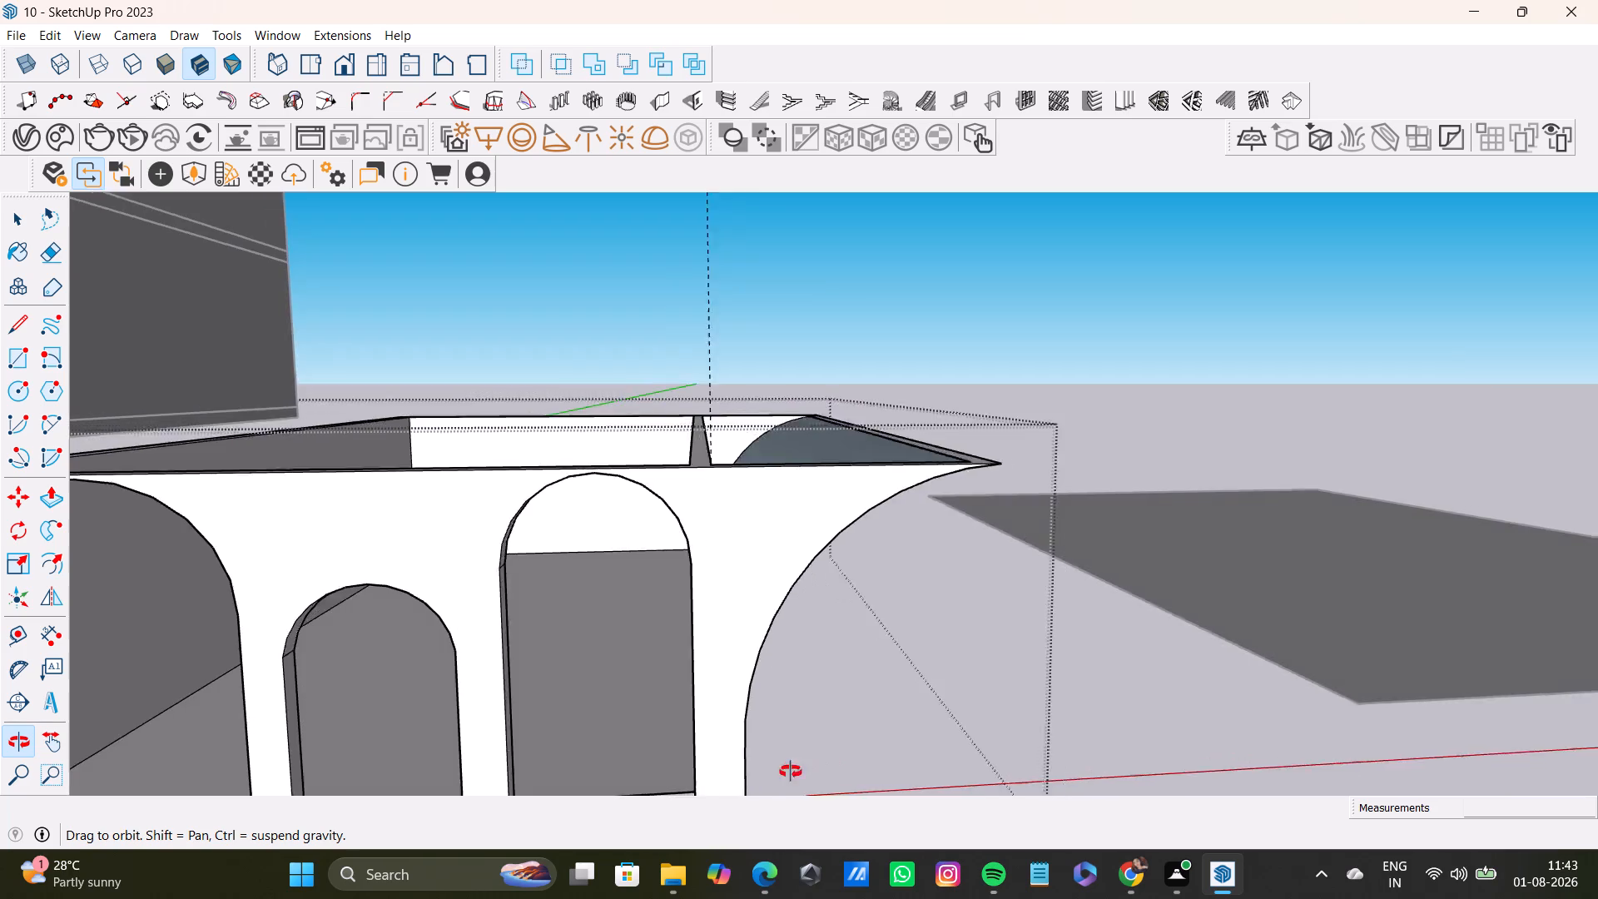
middle_click_drag(791, 772, 740, 785)
middle_click_drag(844, 717, 782, 795)
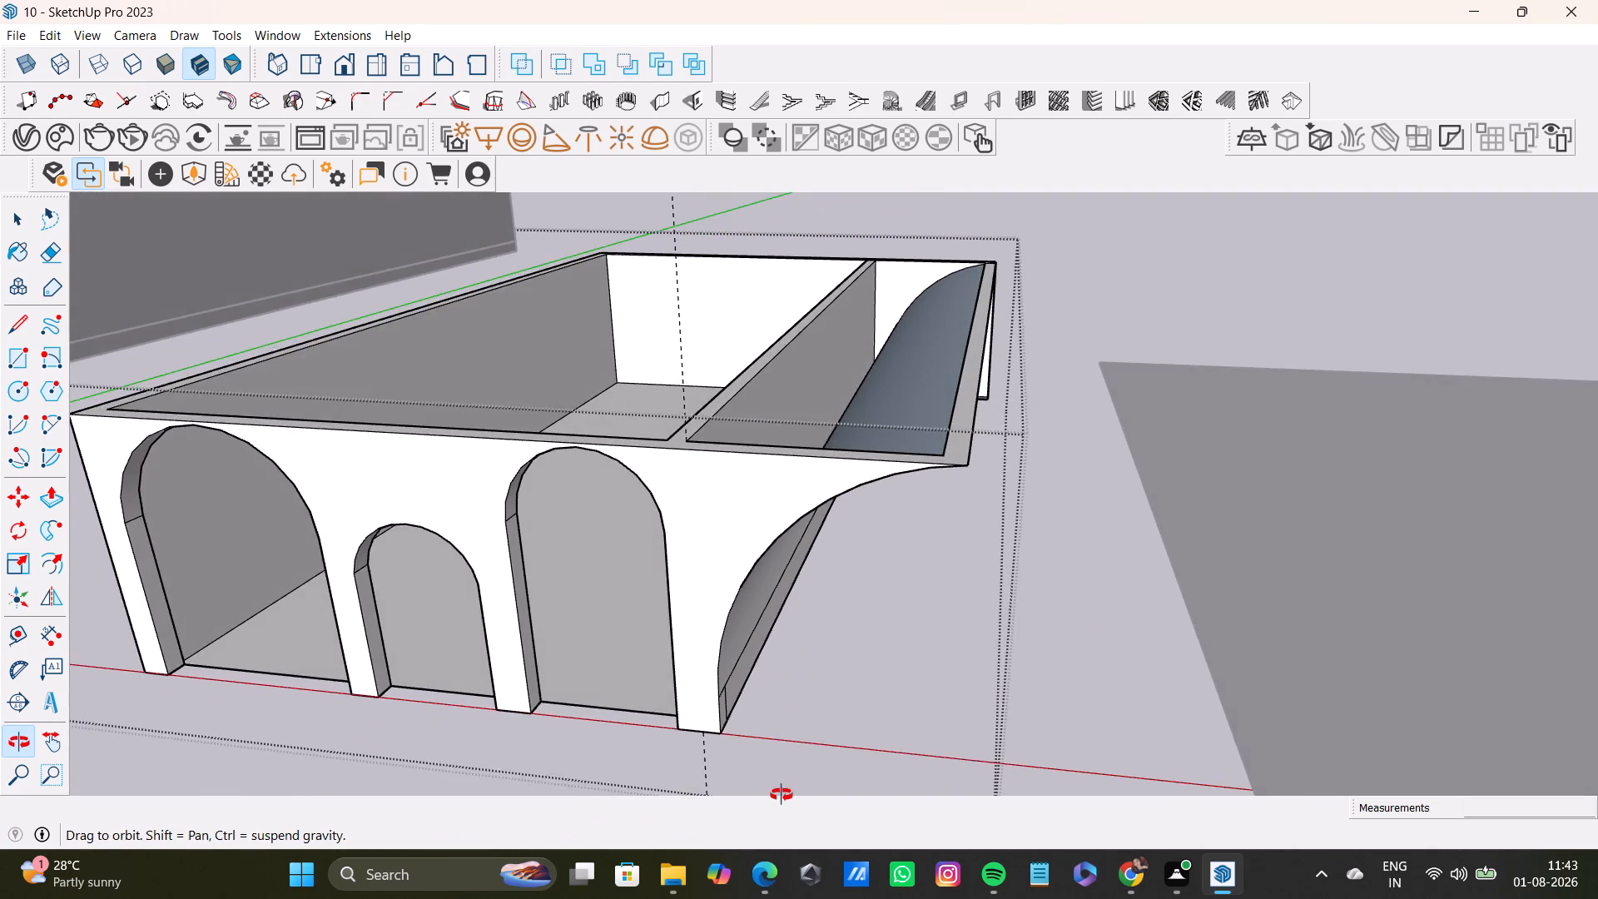
middle_click_drag(782, 795, 834, 738)
scroll(762, 612, "down", 7)
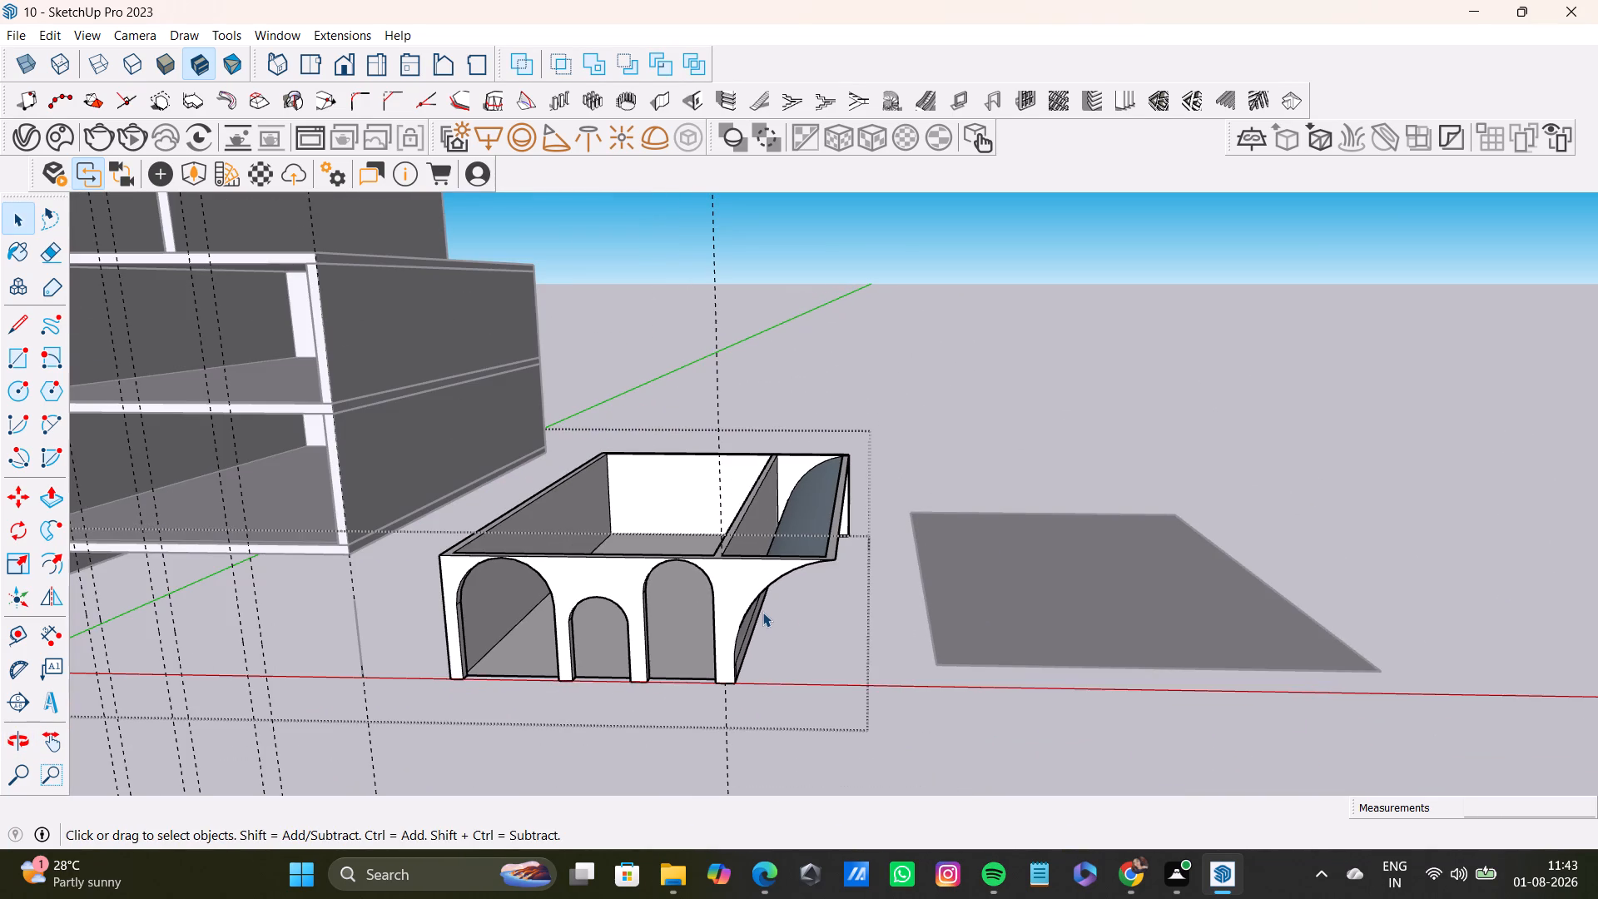
key("space")
left_click(918, 556)
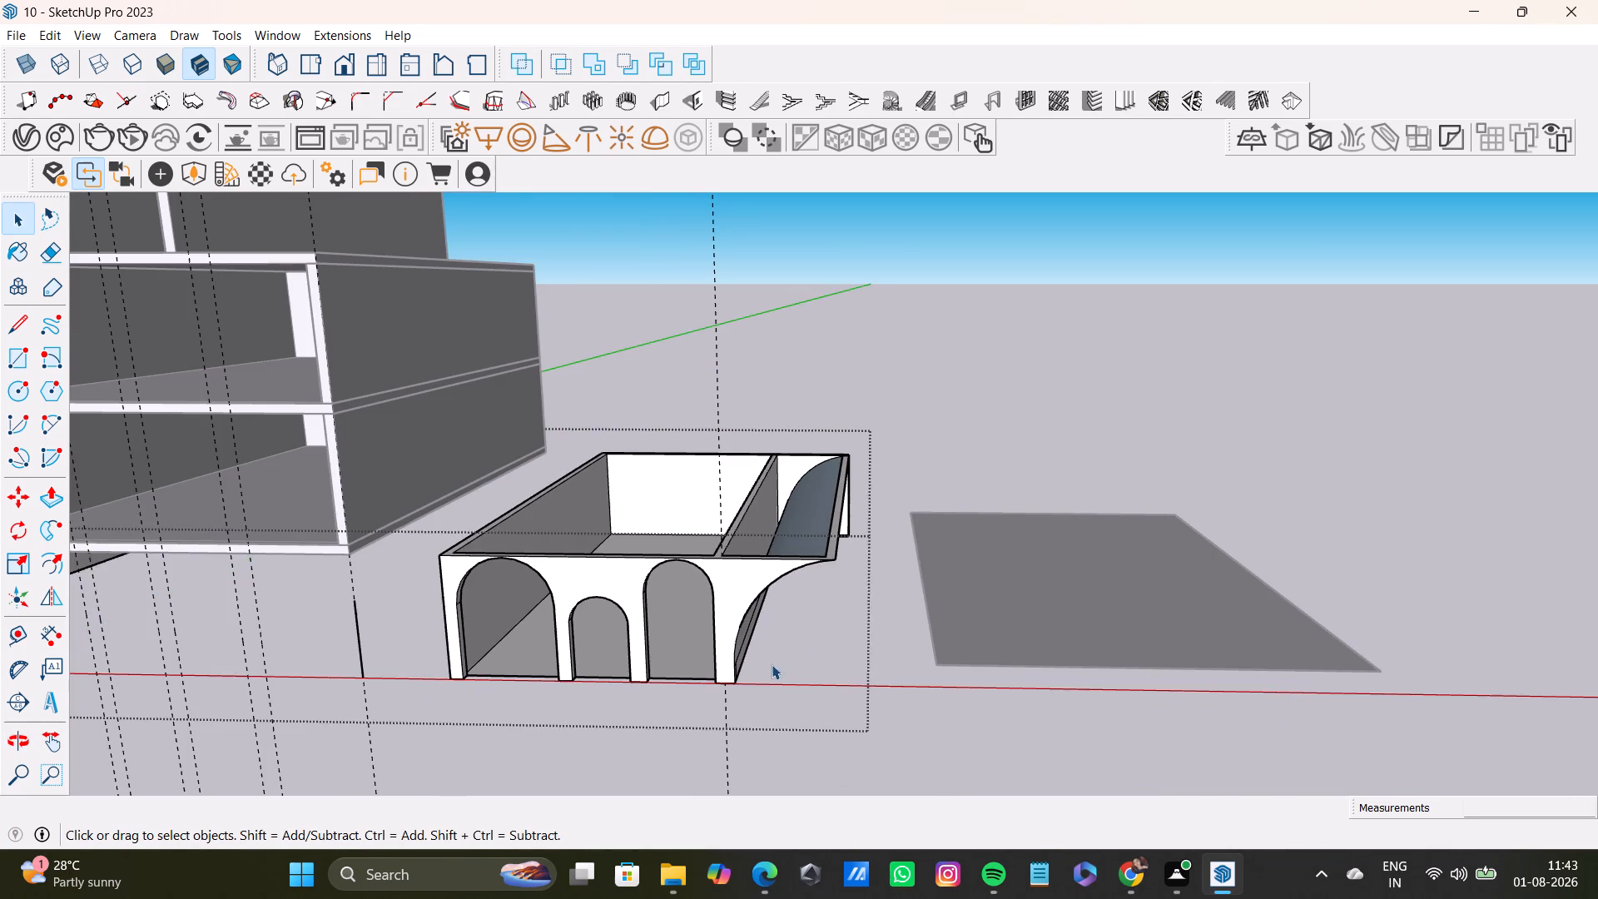
Delete the short vertical edge at the front foot of the half-arch bay's inner wall.
middle_click_drag(755, 663, 718, 549)
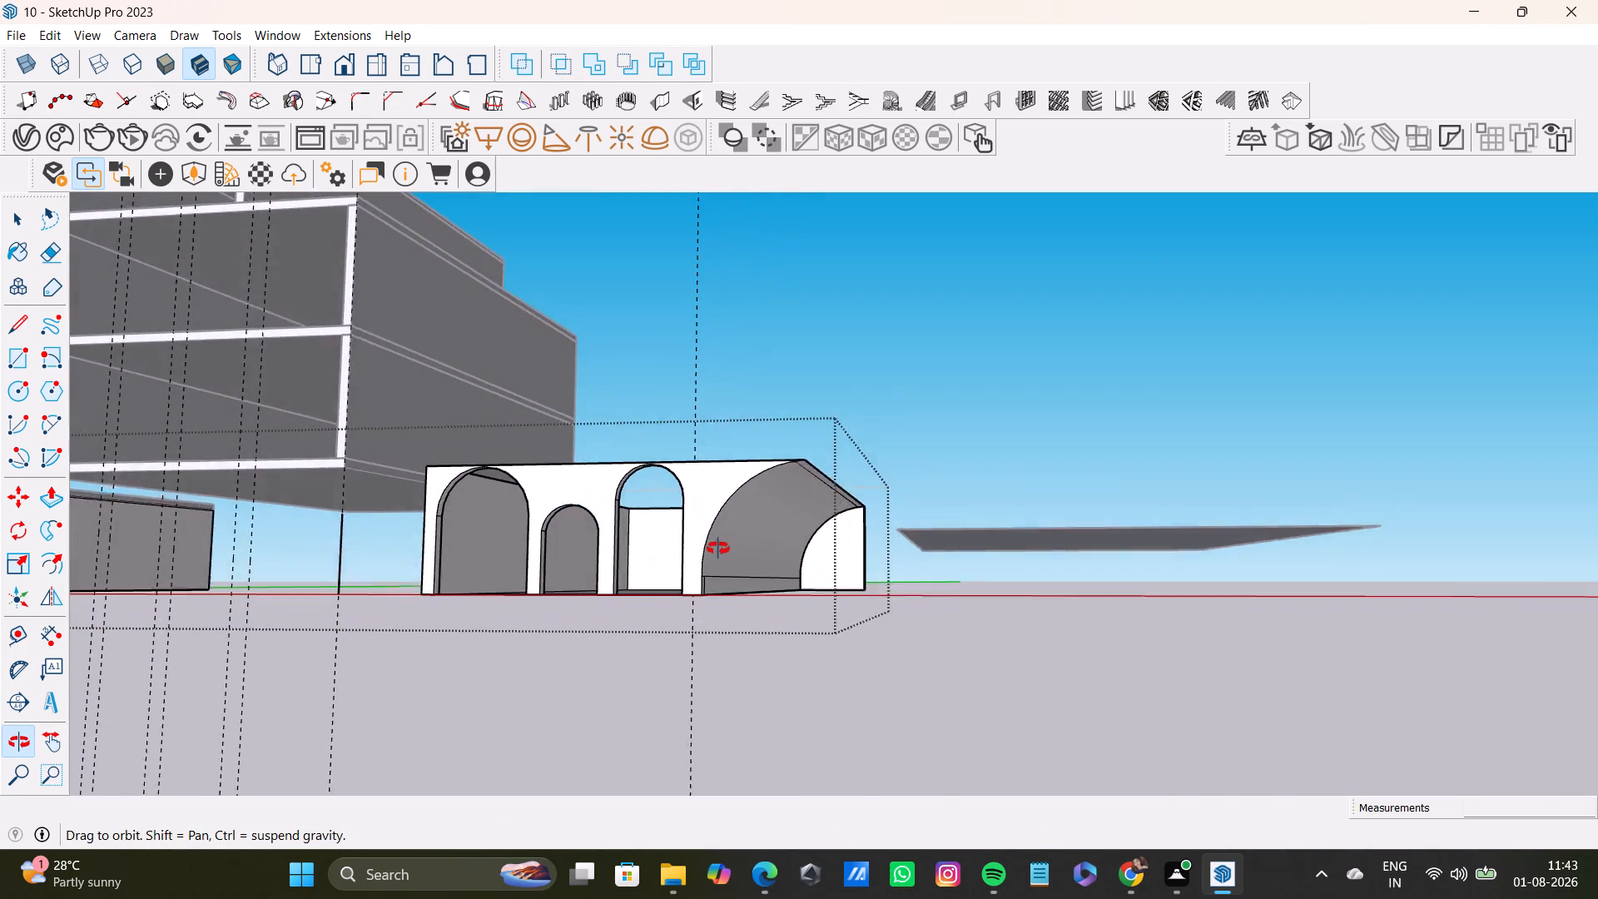
middle_click_drag(718, 549, 717, 554)
scroll(694, 616, "up", 19)
middle_click_drag(760, 589, 628, 603)
left_click(781, 606)
triple_click(781, 609)
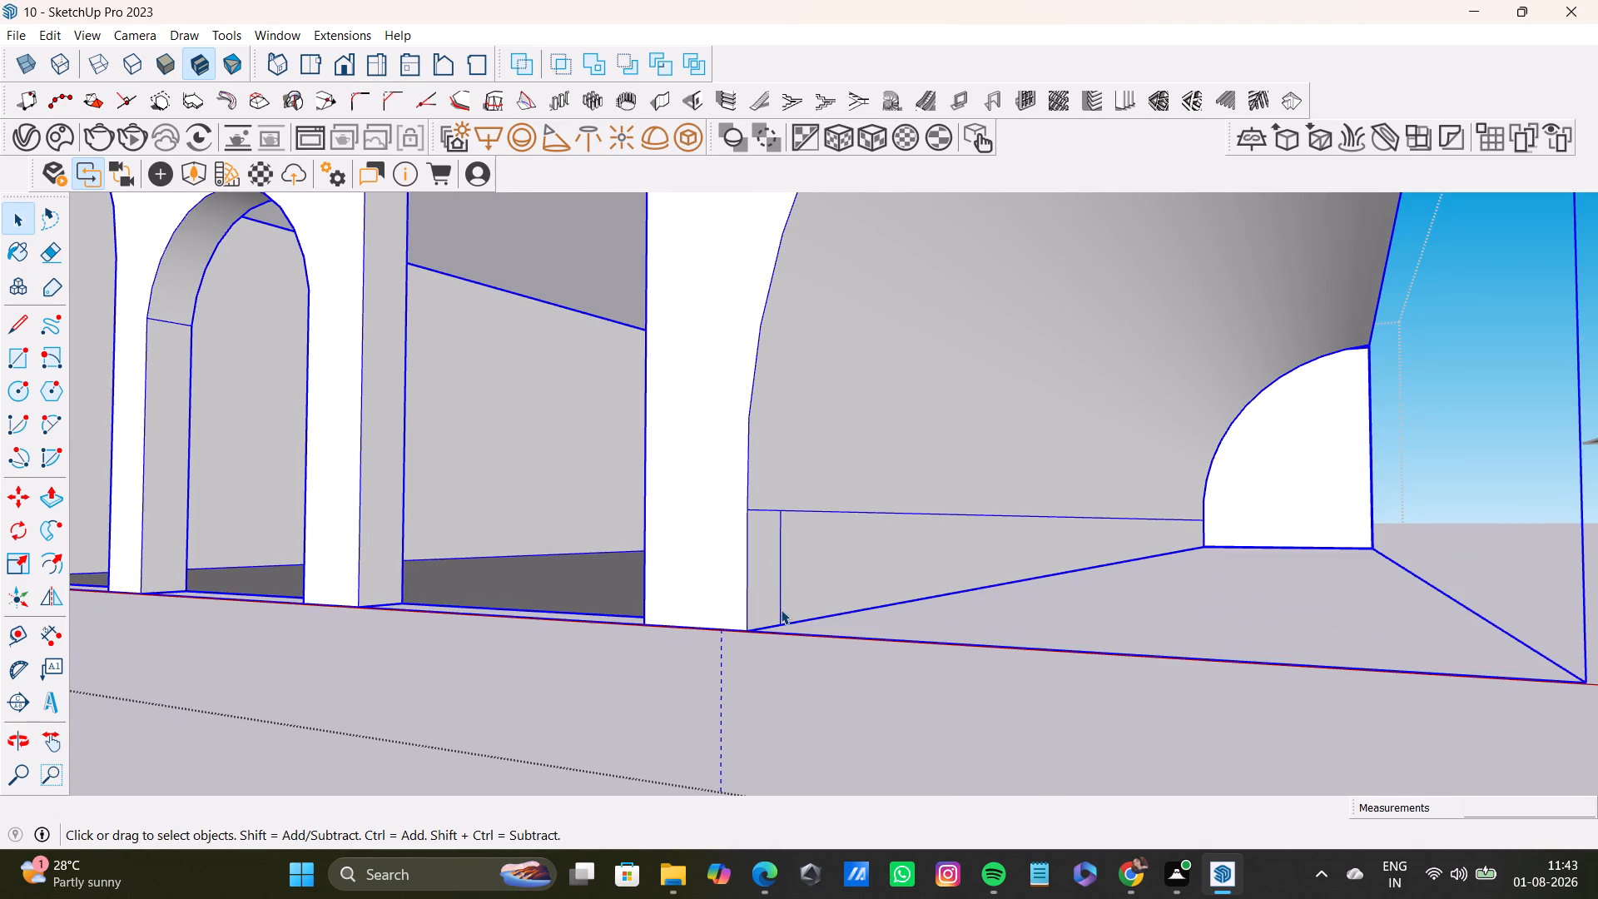
double_click(781, 609)
left_click(793, 603)
left_click(763, 596)
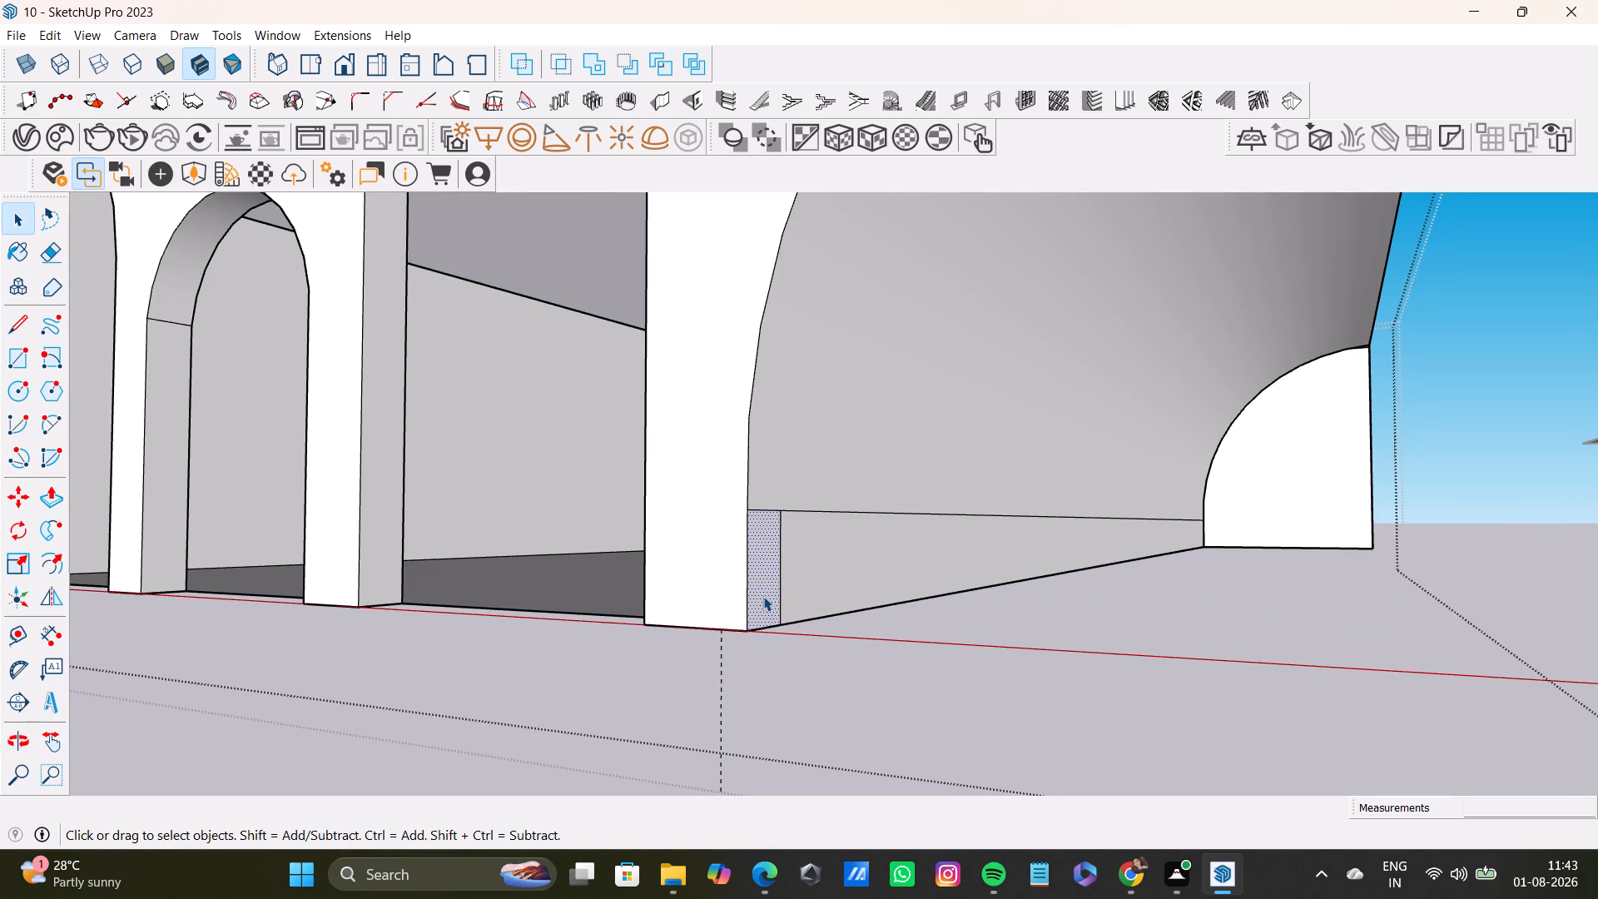
left_click(778, 603)
key("Delete")
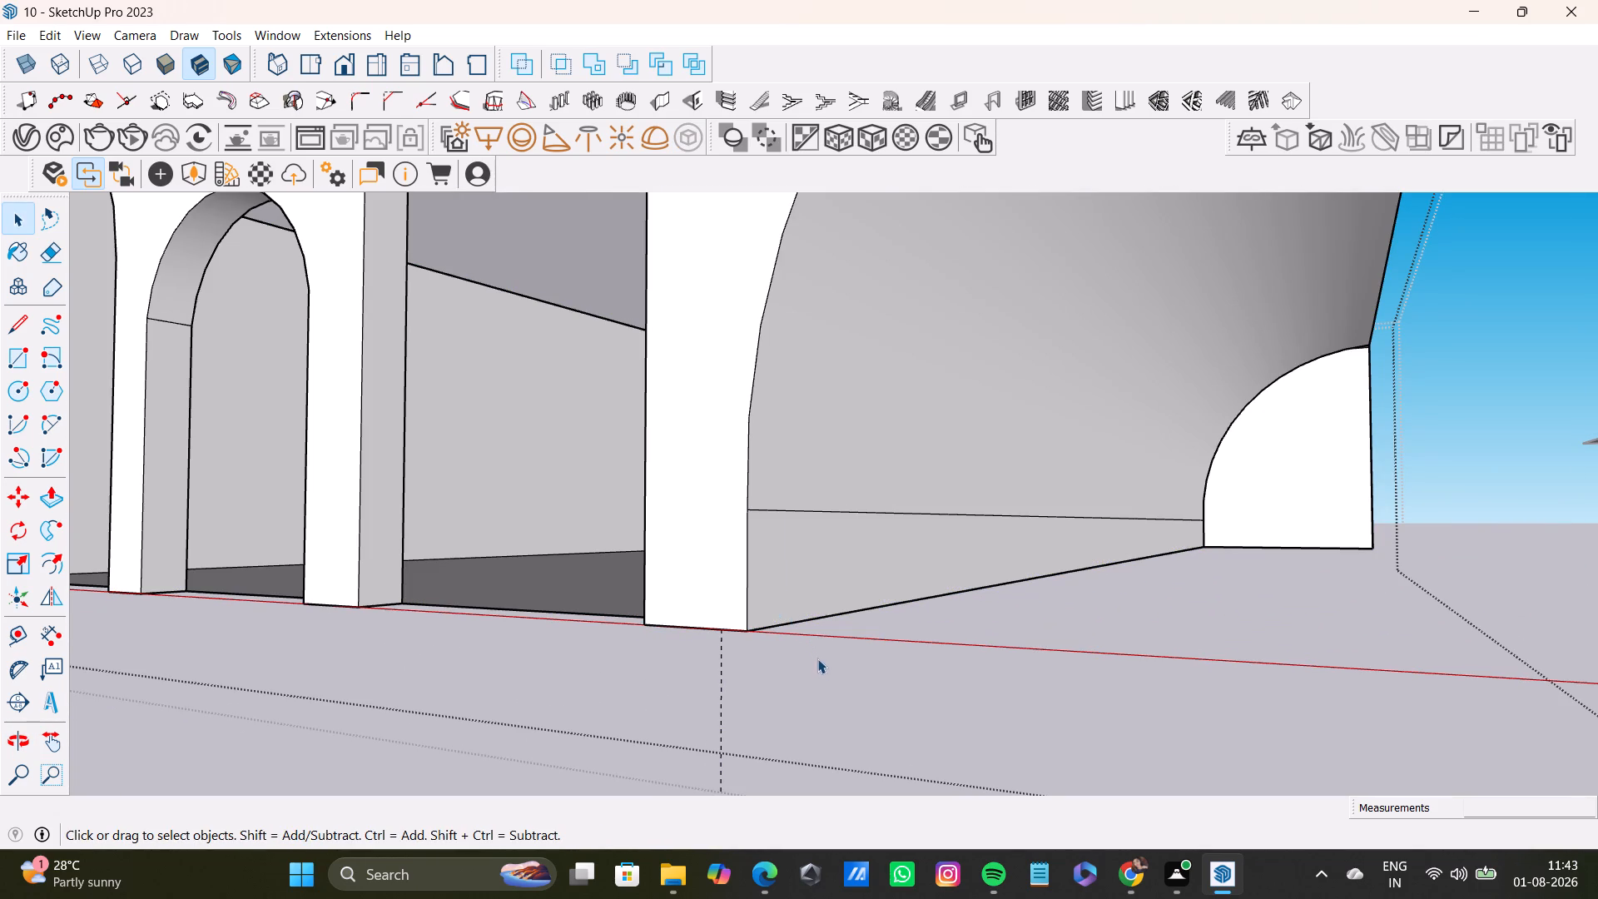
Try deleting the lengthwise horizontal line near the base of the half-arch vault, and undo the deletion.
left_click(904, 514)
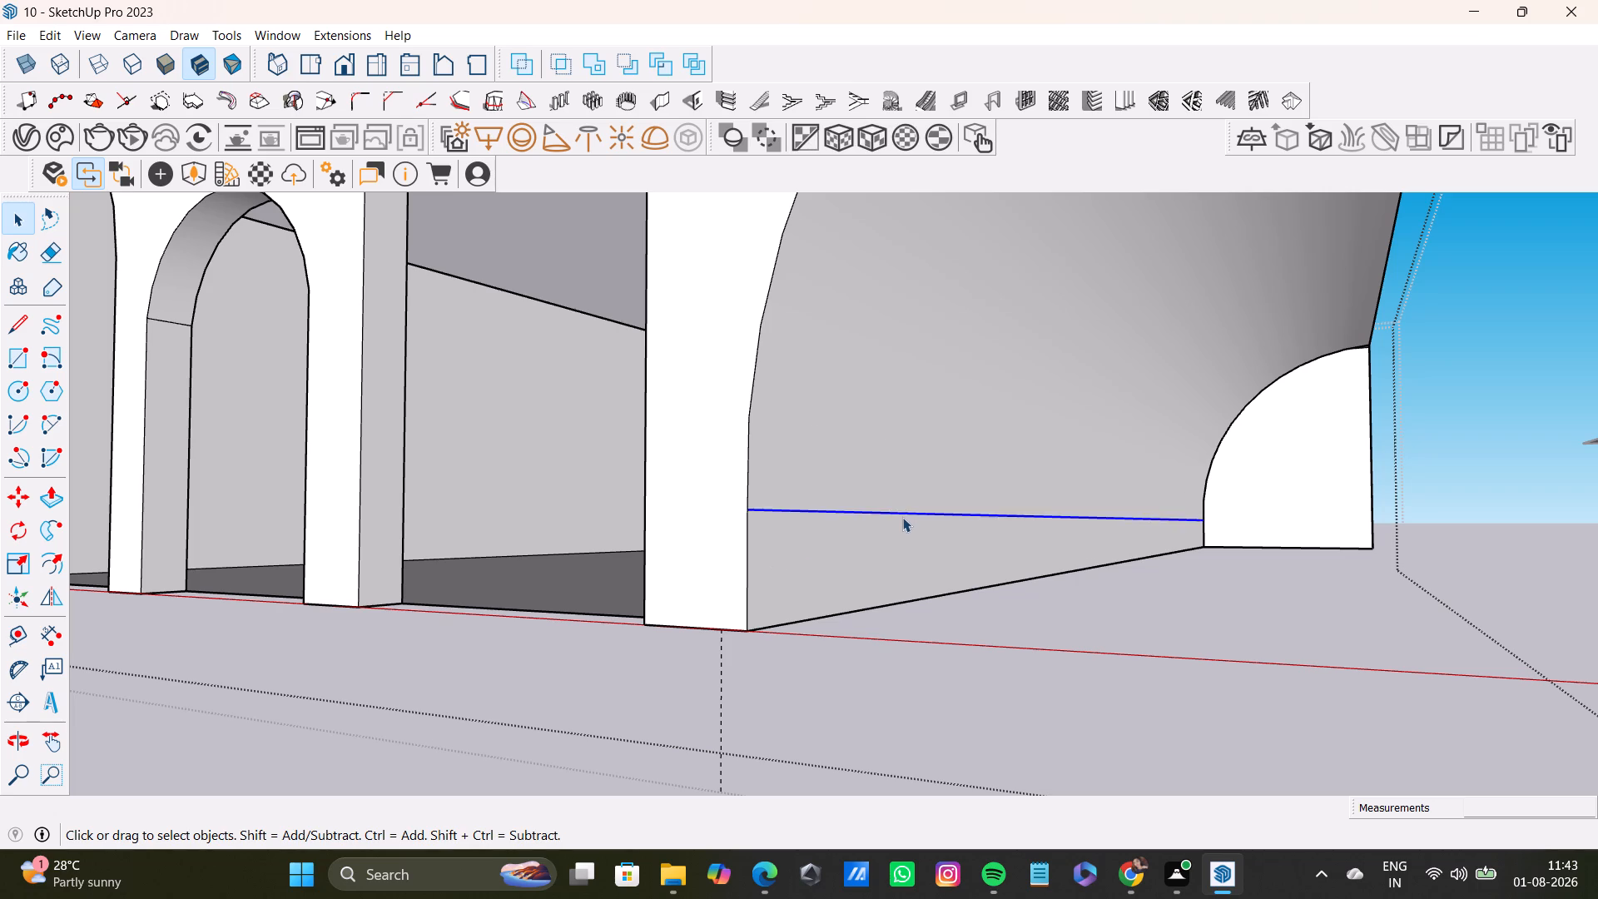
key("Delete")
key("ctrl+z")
Move the whole arched ground-floor block from its top corner by the half arch to the matching bottom corner of the upper storeys.
scroll(951, 574, "down", 1)
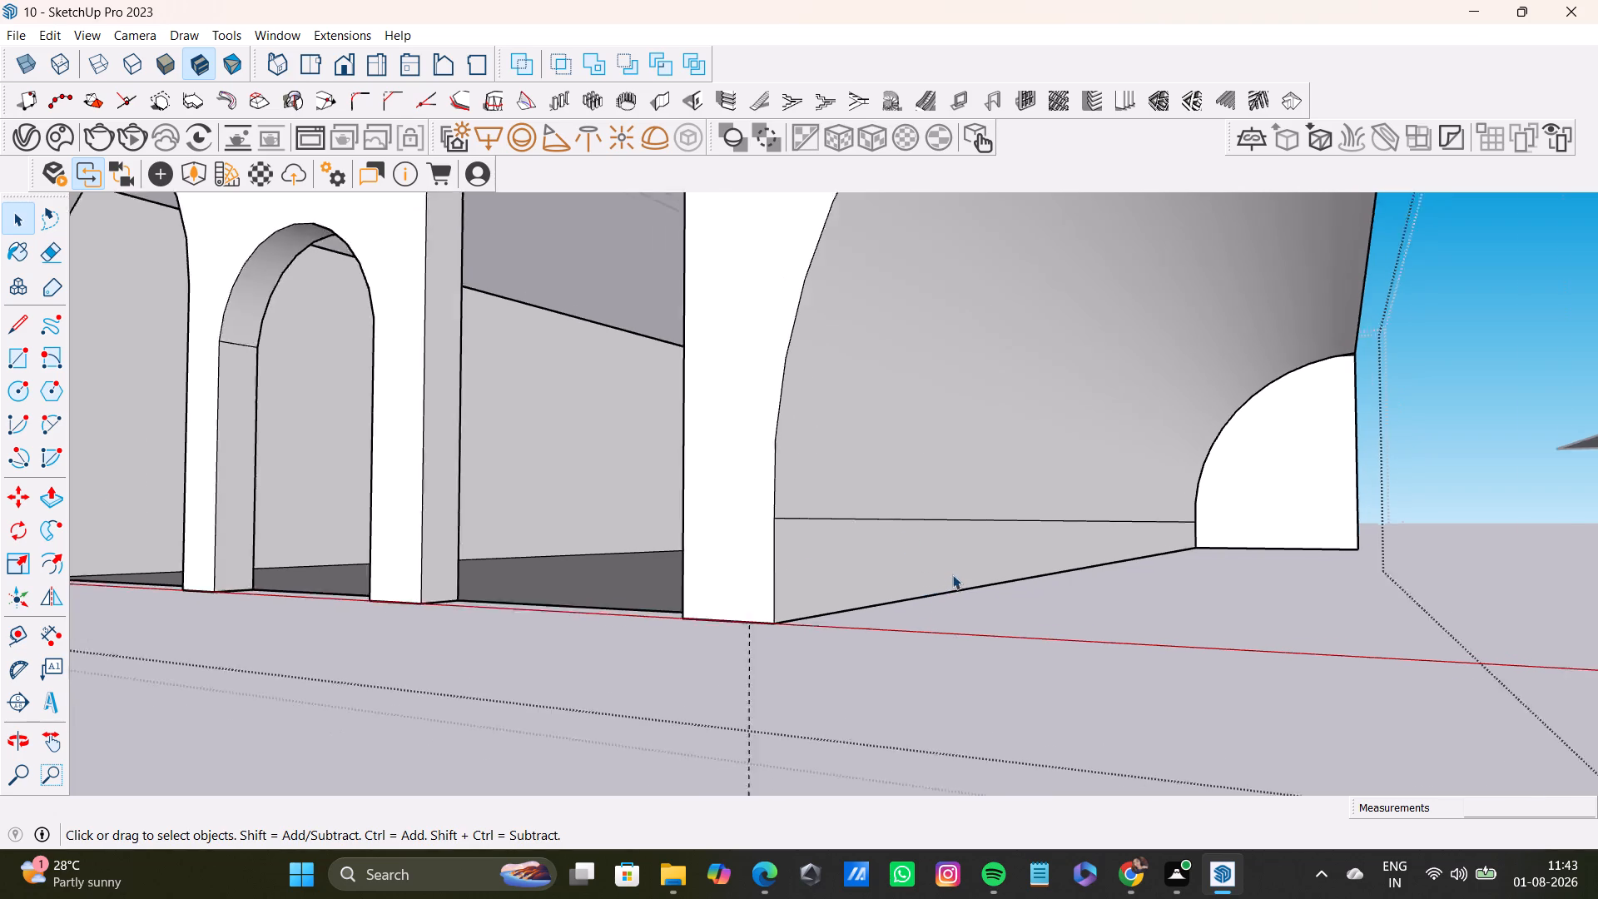
scroll(952, 574, "down", 1)
middle_click_drag(943, 570, 1060, 630)
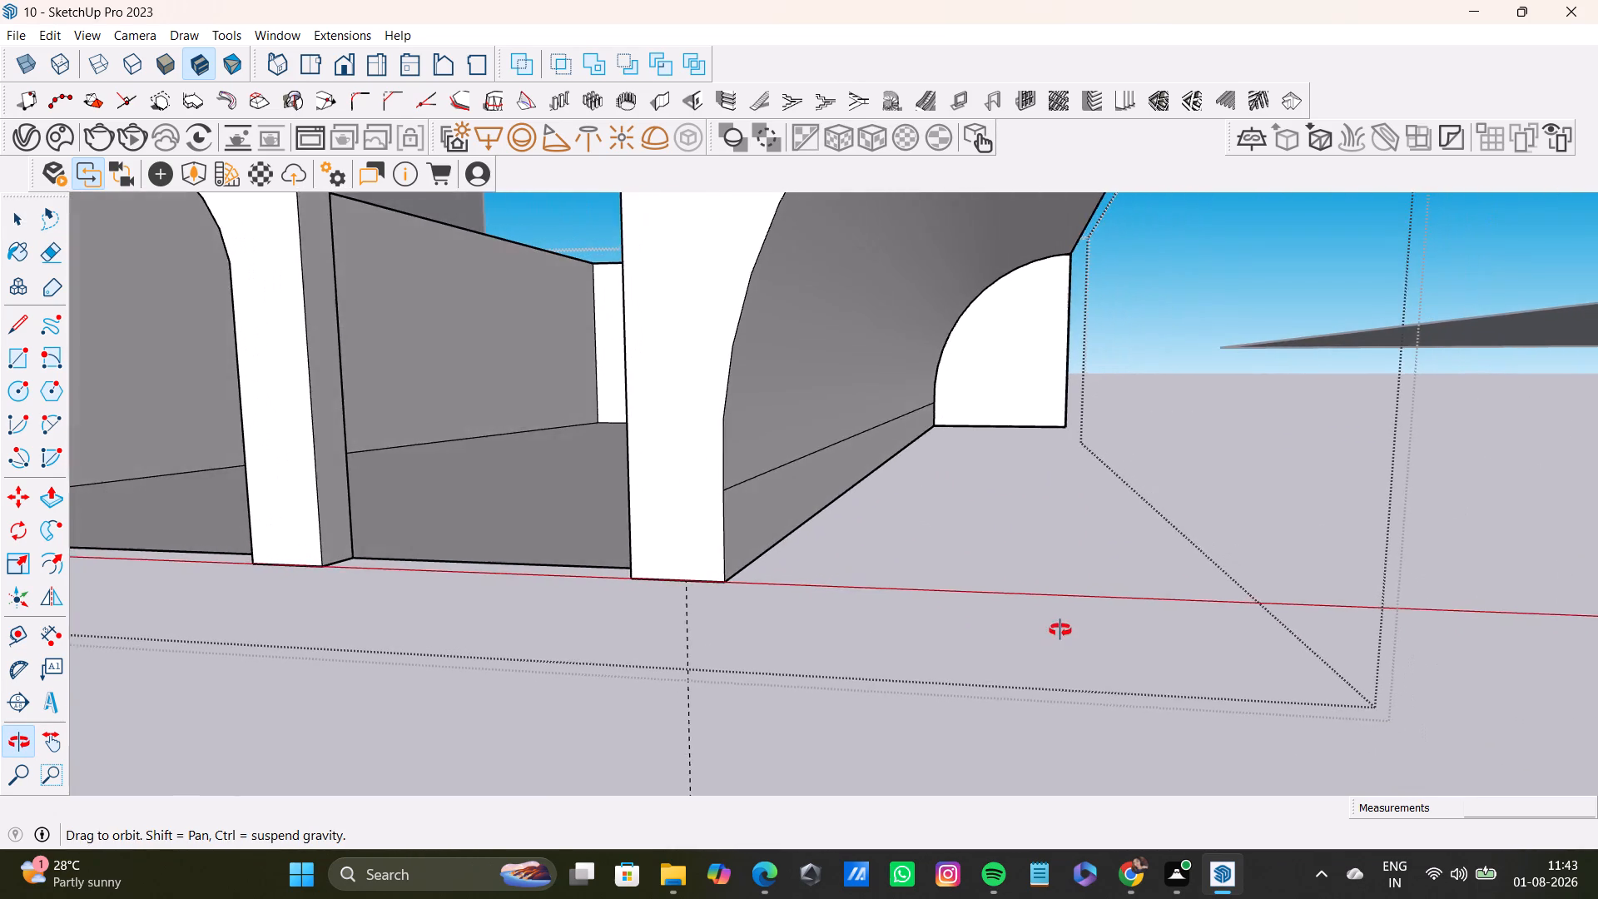
middle_click_drag(1060, 630, 1065, 626)
scroll(873, 534, "down", 12)
left_click(1022, 500)
key("space")
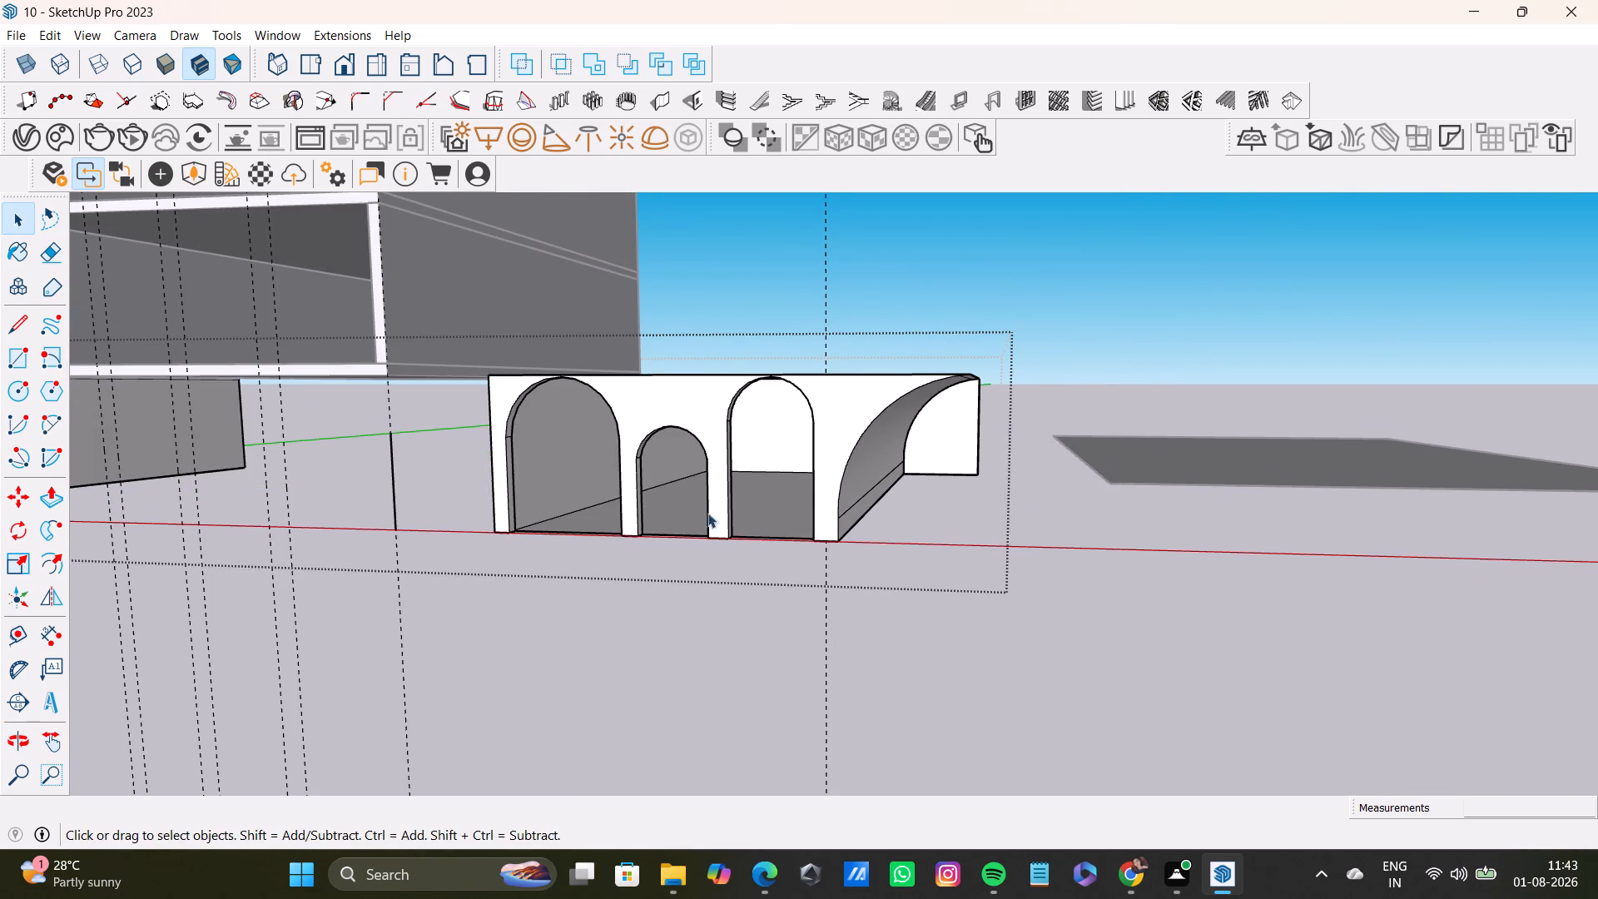
scroll(582, 513, "down", 6)
middle_click_drag(567, 456, 712, 549, "shift")
left_click(847, 549)
triple_click(889, 551)
left_click(889, 551)
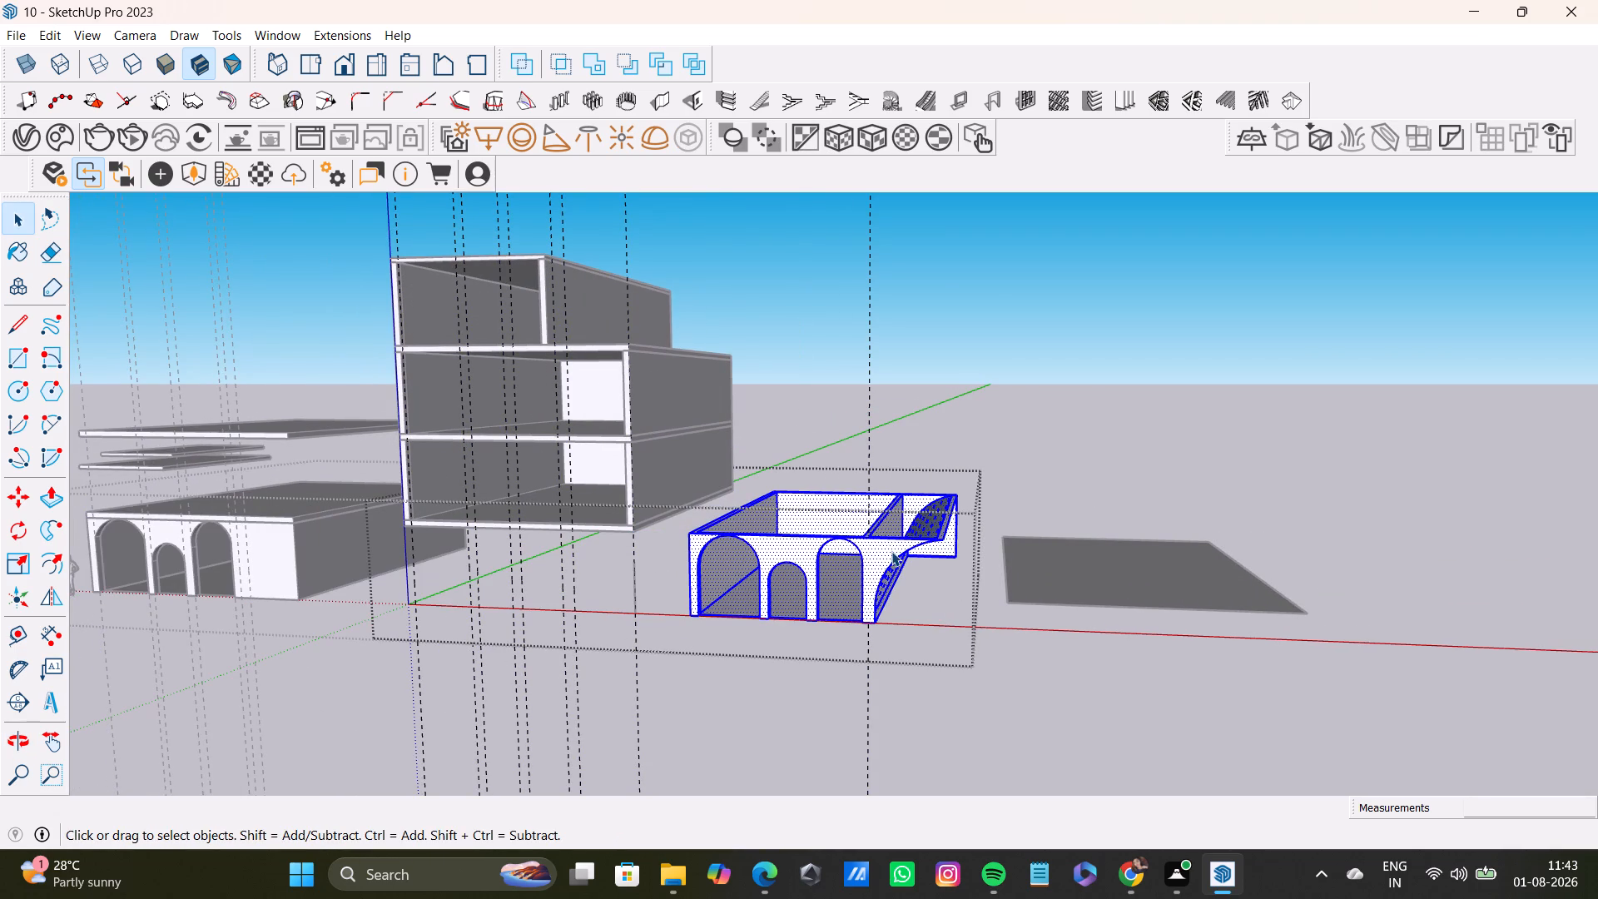
key("m")
left_click(939, 544)
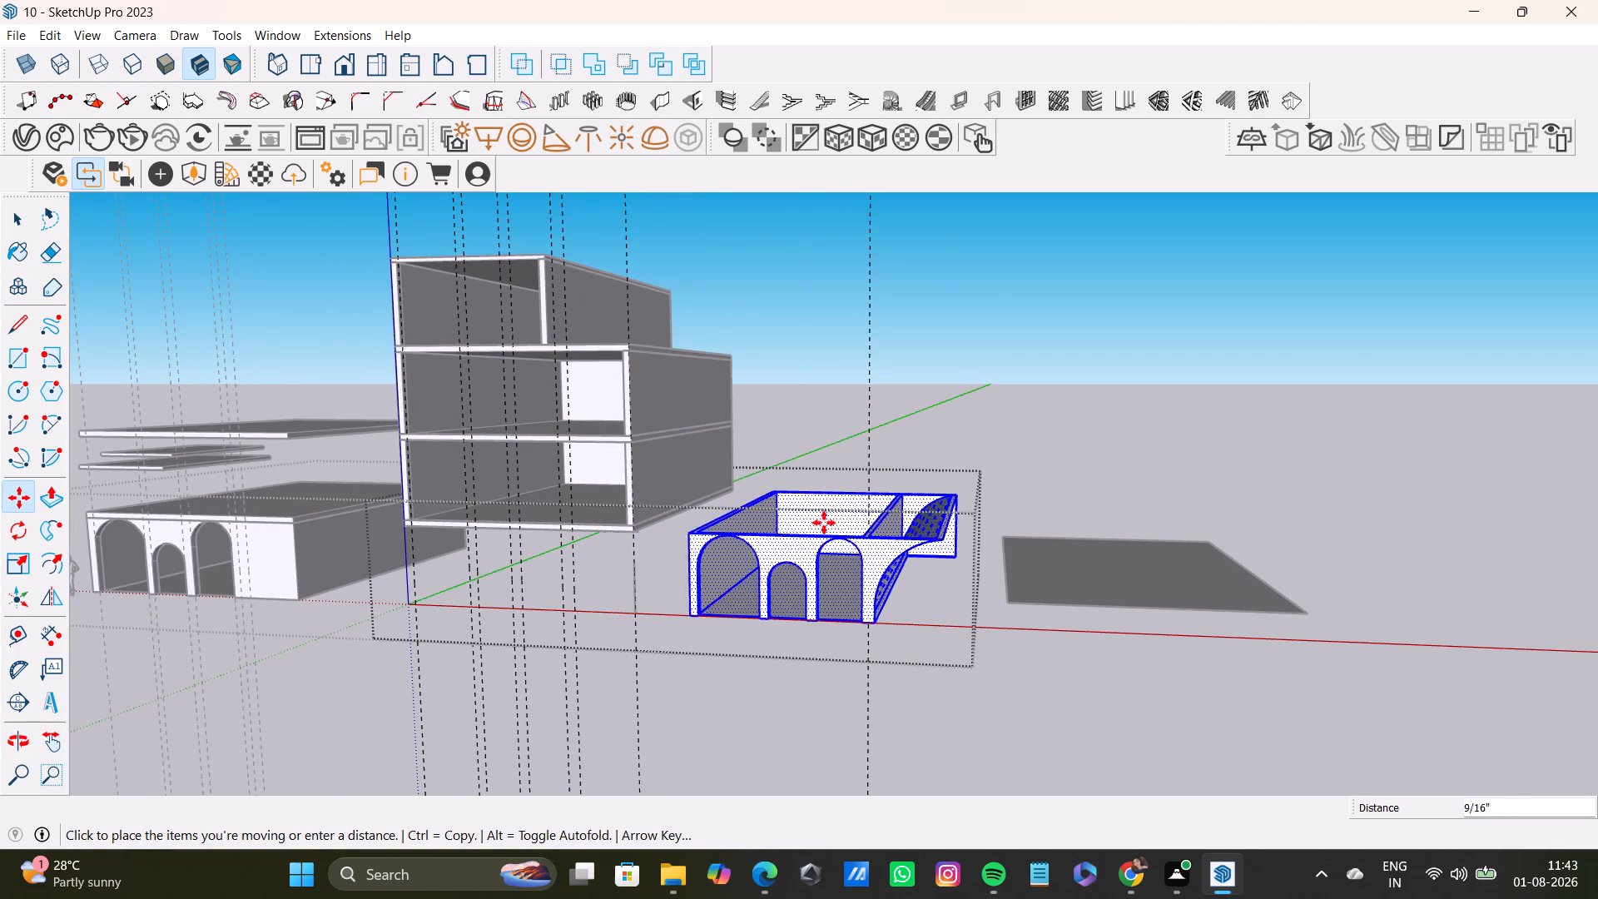
left_click(636, 536)
key("space")
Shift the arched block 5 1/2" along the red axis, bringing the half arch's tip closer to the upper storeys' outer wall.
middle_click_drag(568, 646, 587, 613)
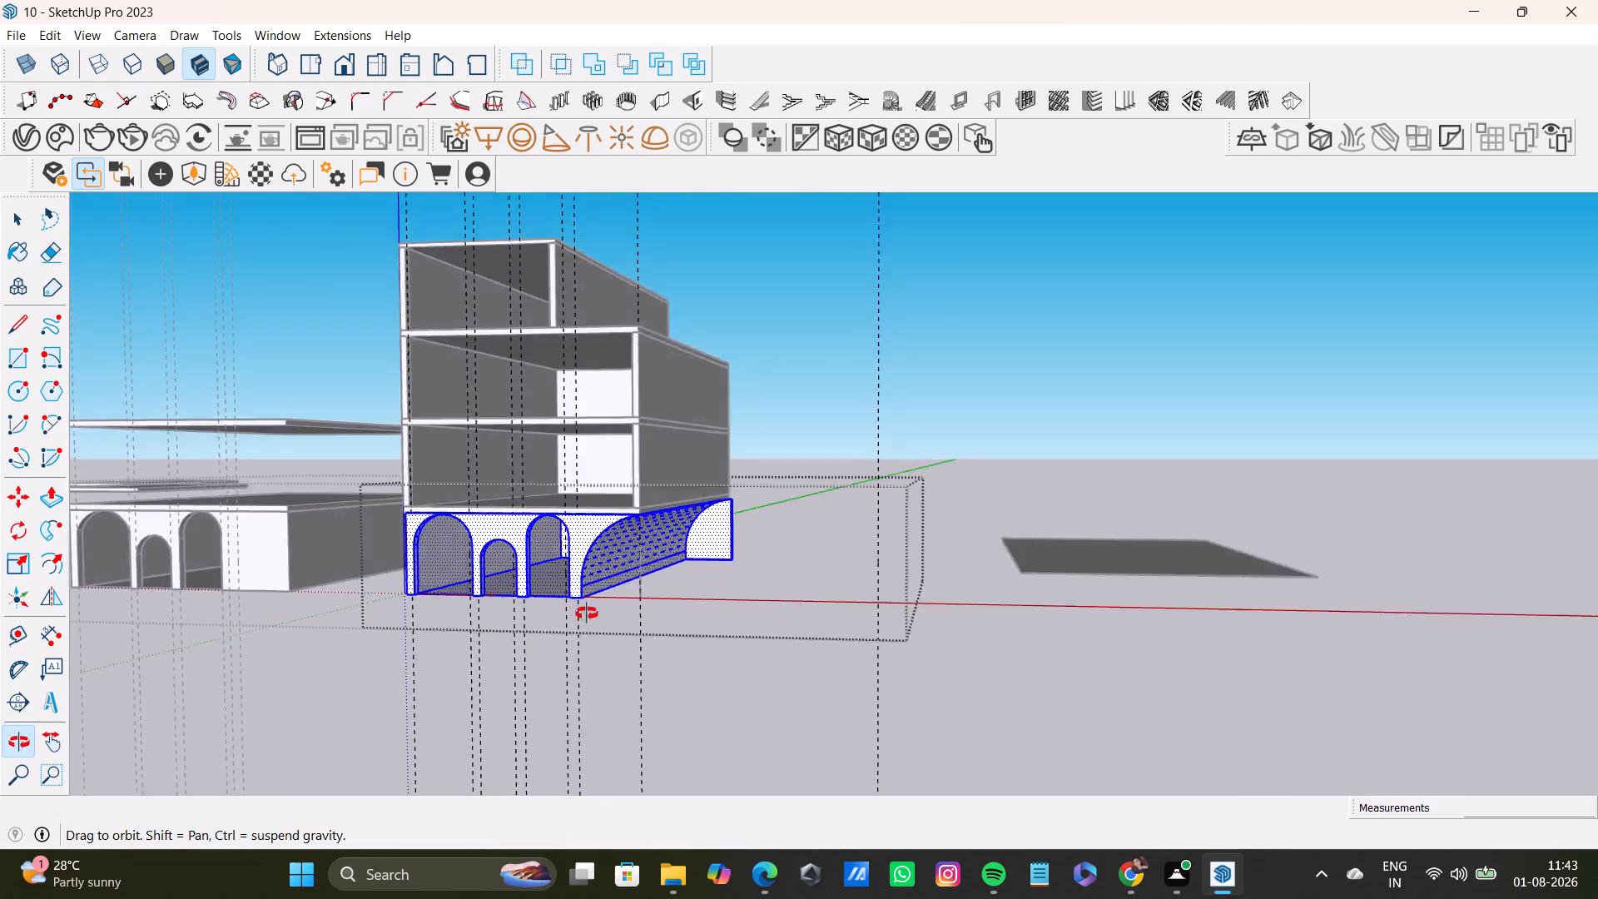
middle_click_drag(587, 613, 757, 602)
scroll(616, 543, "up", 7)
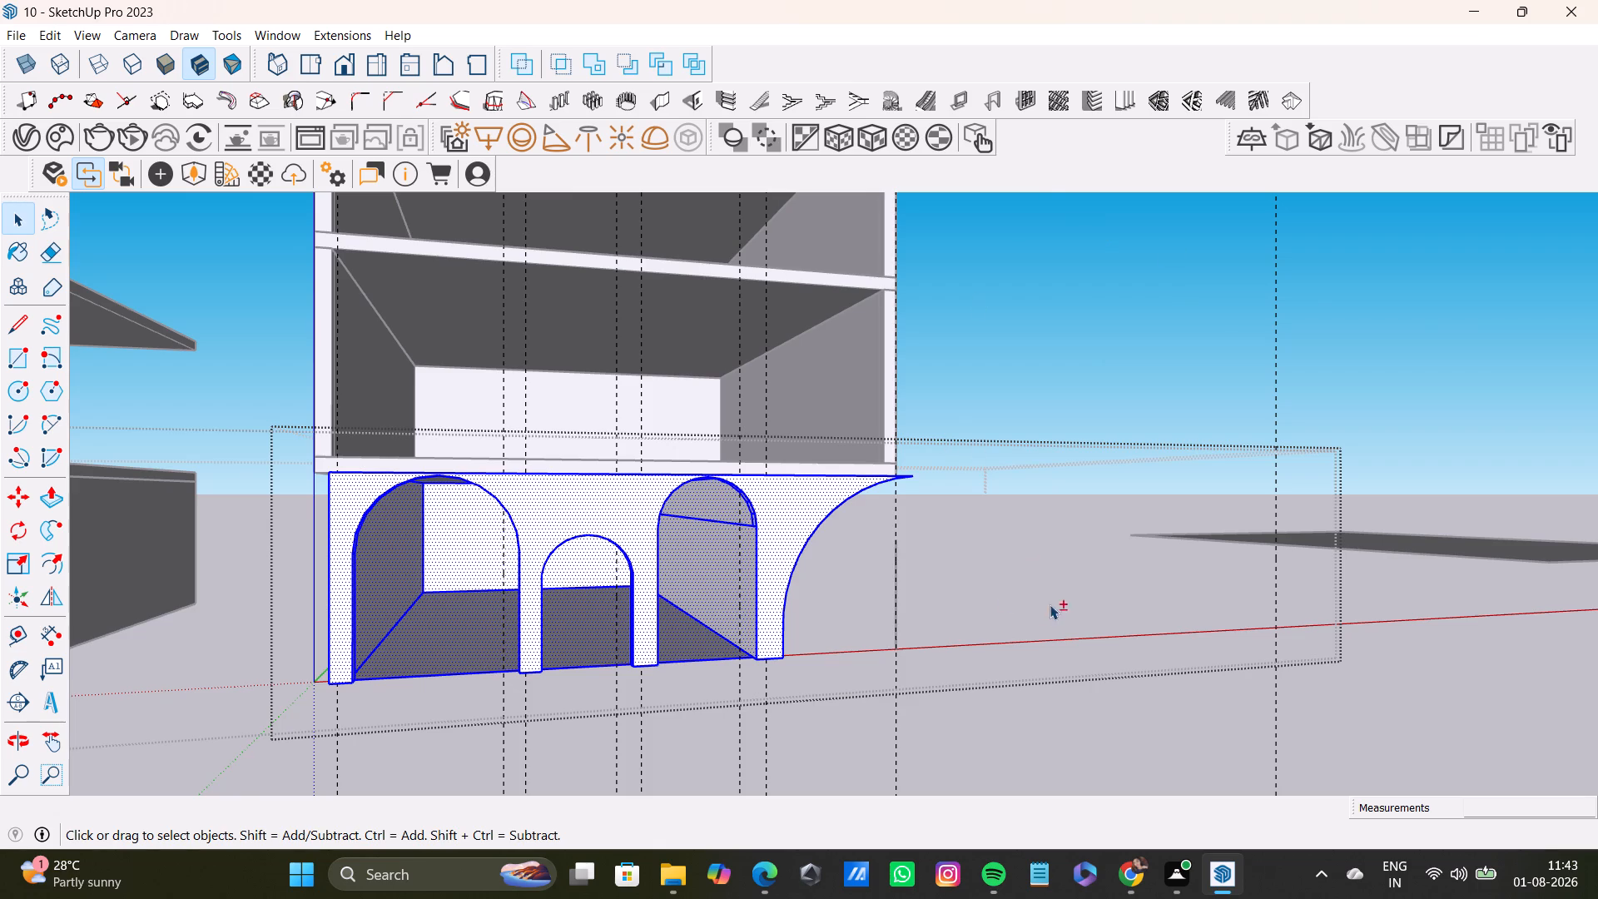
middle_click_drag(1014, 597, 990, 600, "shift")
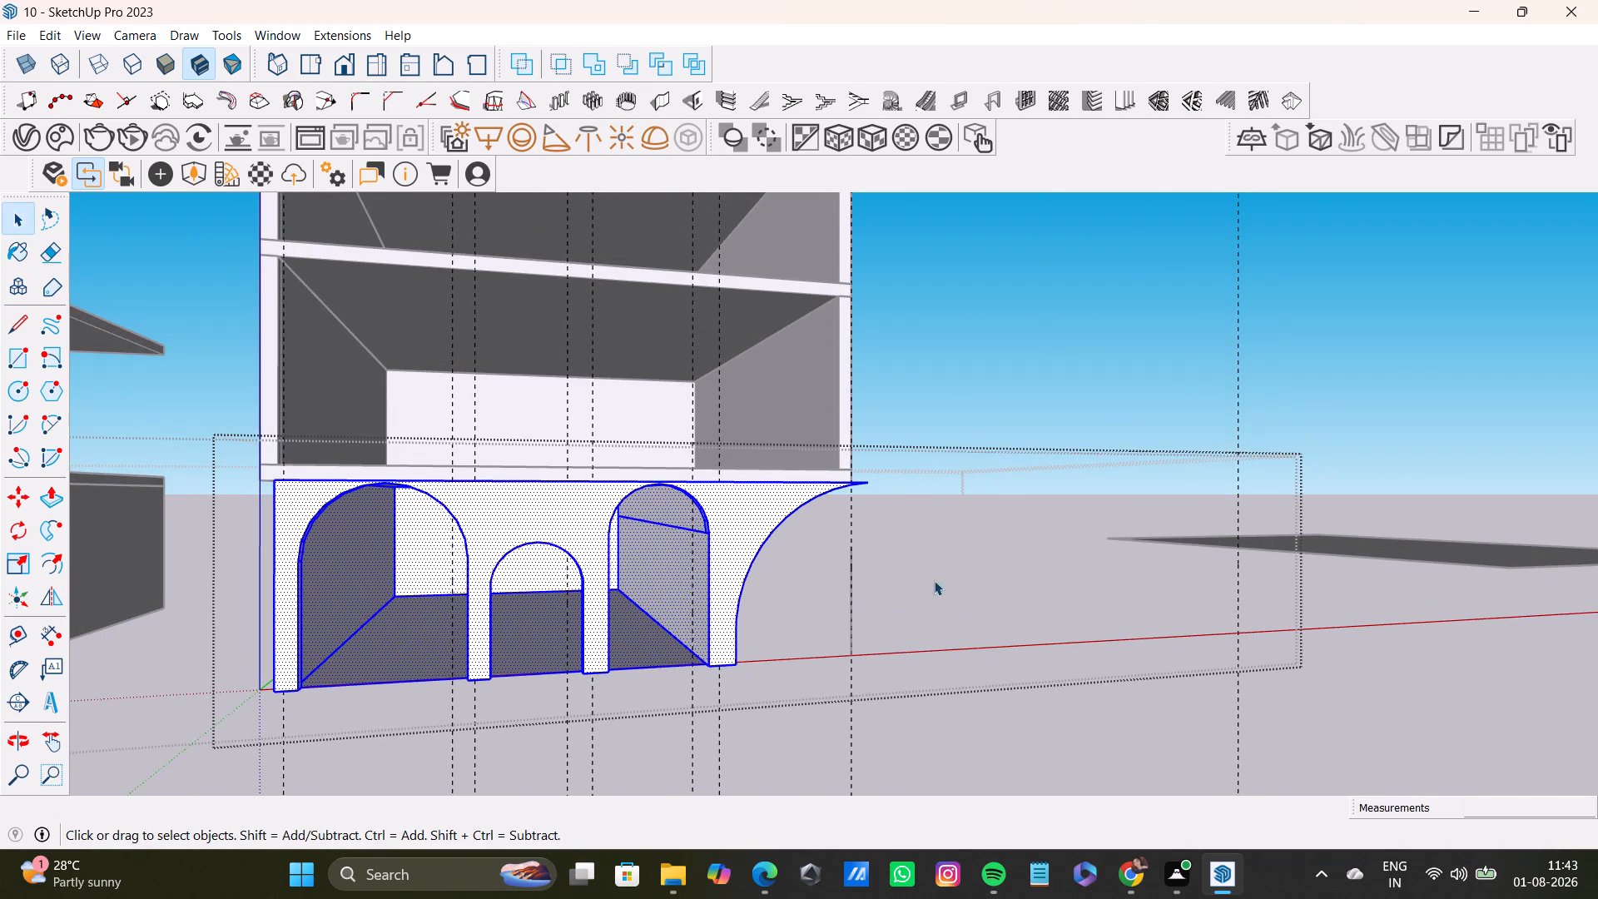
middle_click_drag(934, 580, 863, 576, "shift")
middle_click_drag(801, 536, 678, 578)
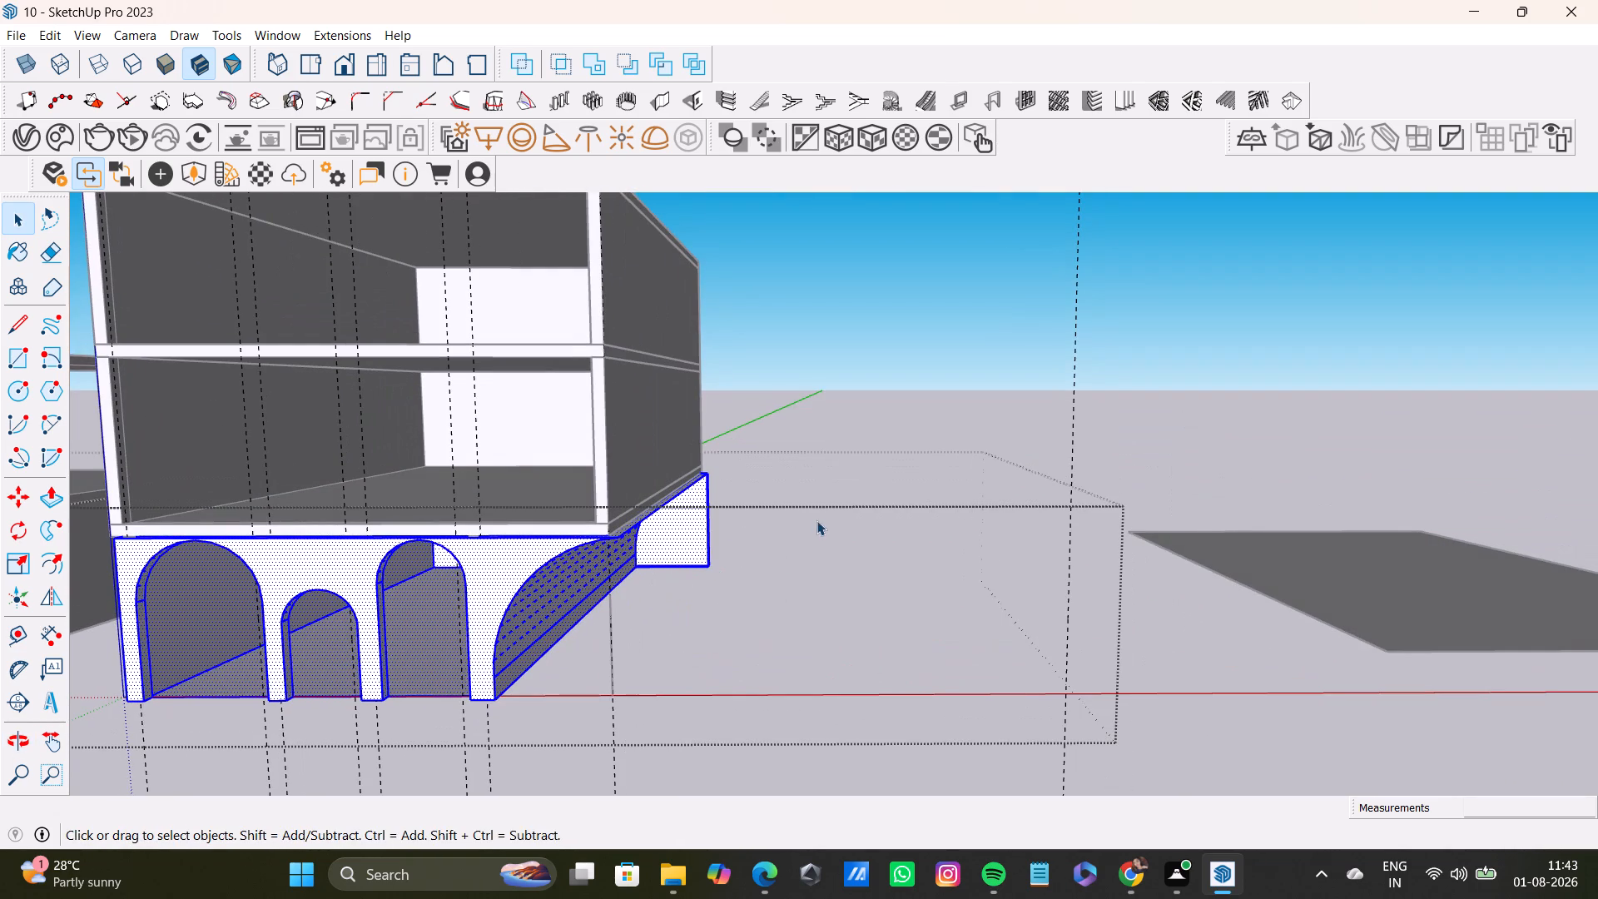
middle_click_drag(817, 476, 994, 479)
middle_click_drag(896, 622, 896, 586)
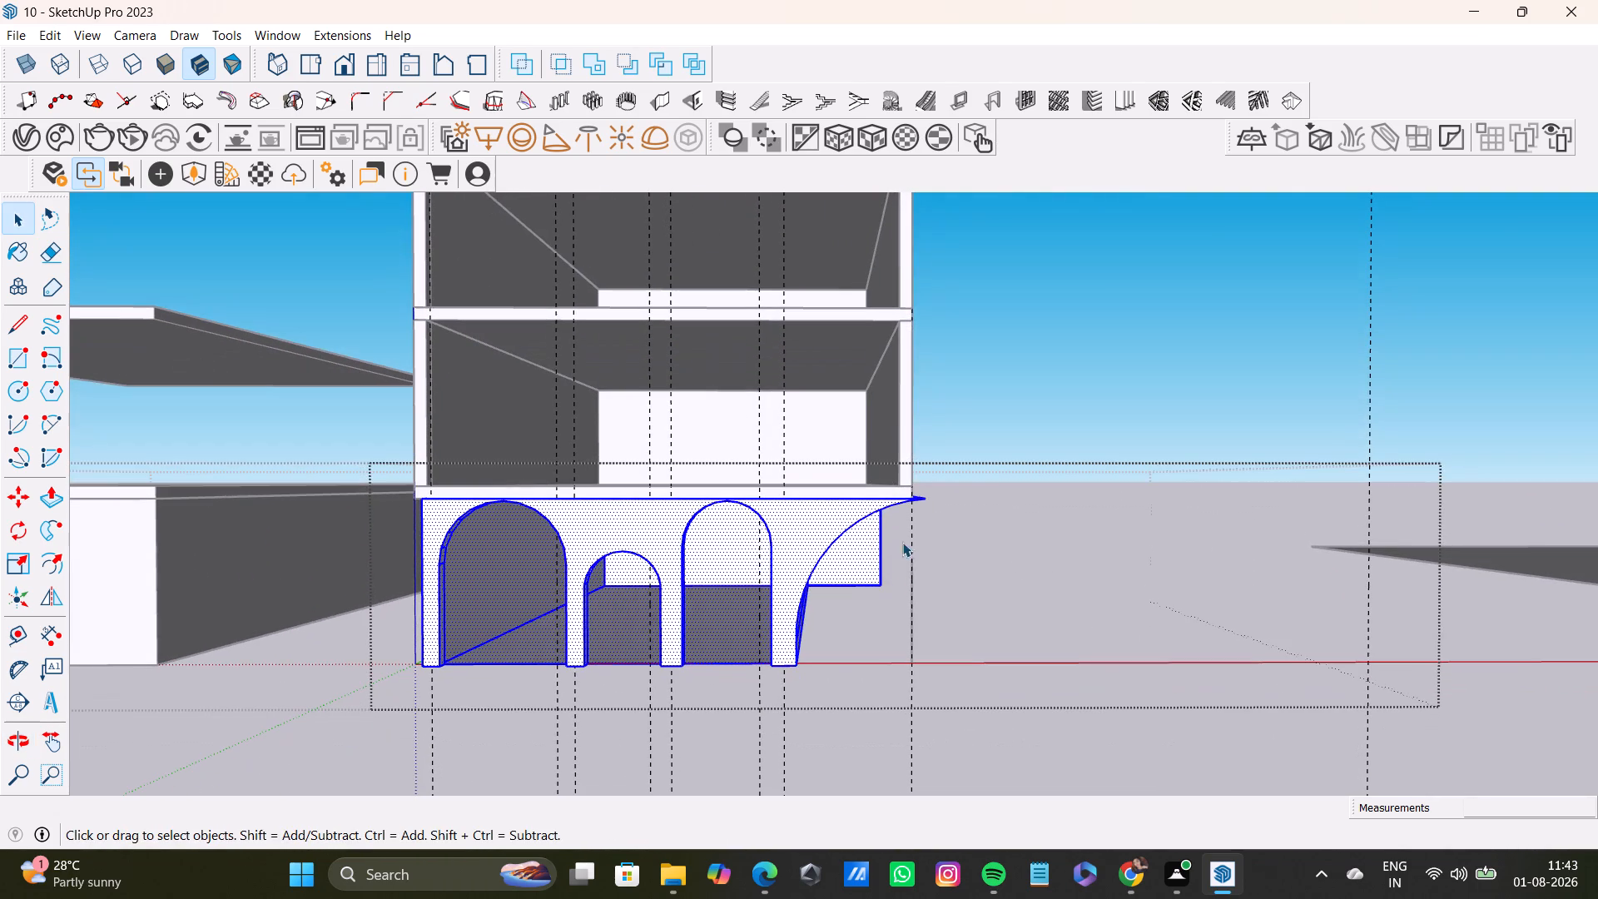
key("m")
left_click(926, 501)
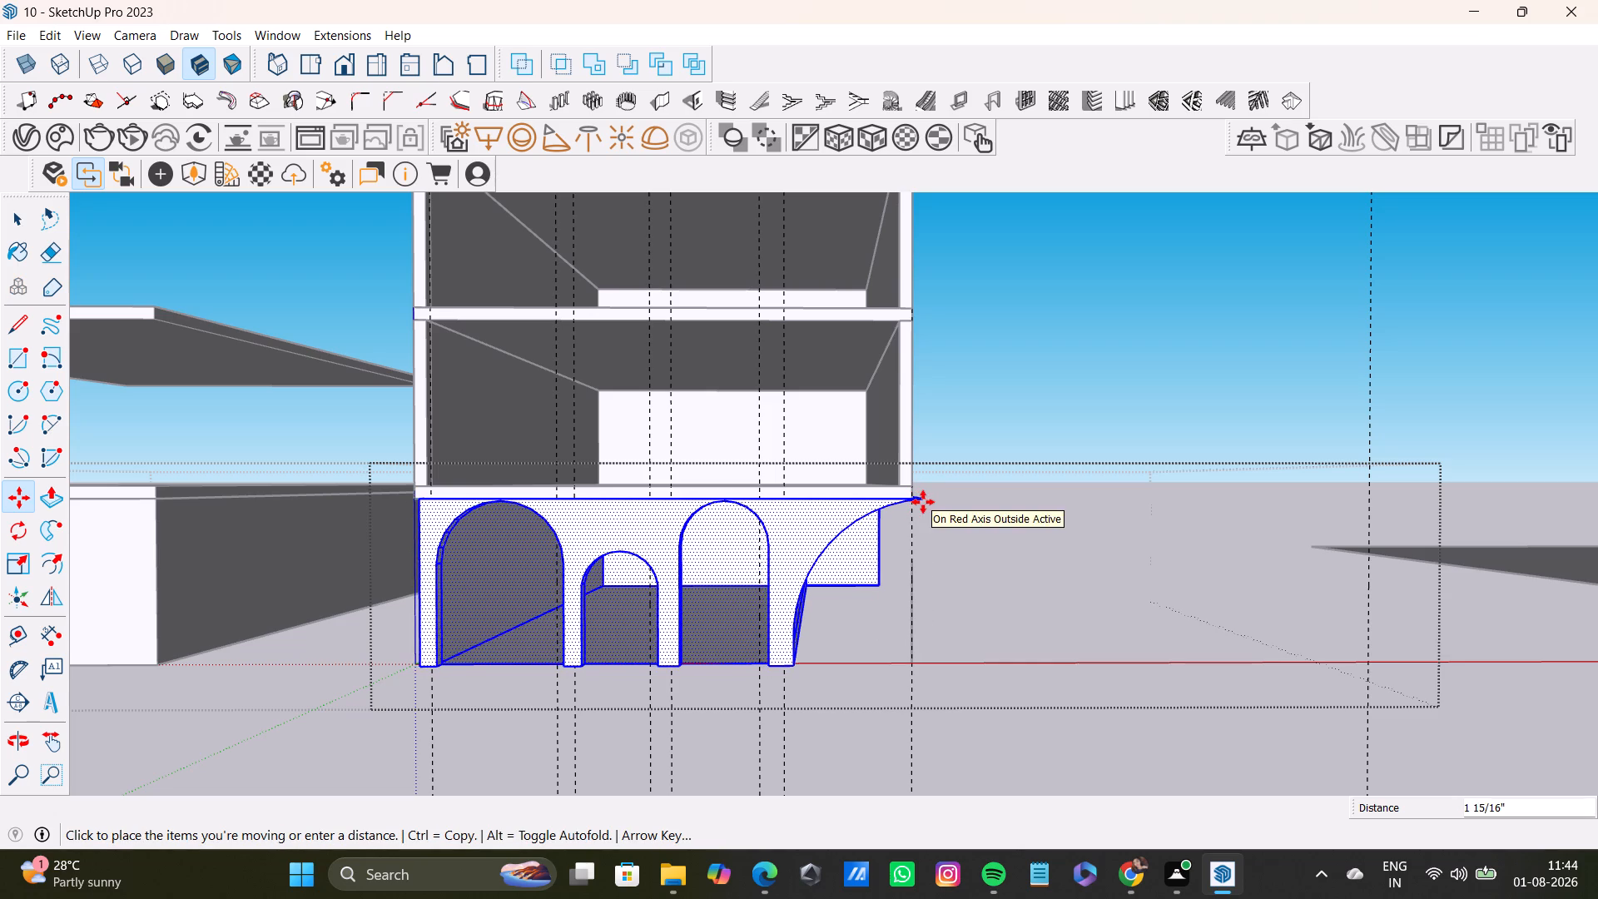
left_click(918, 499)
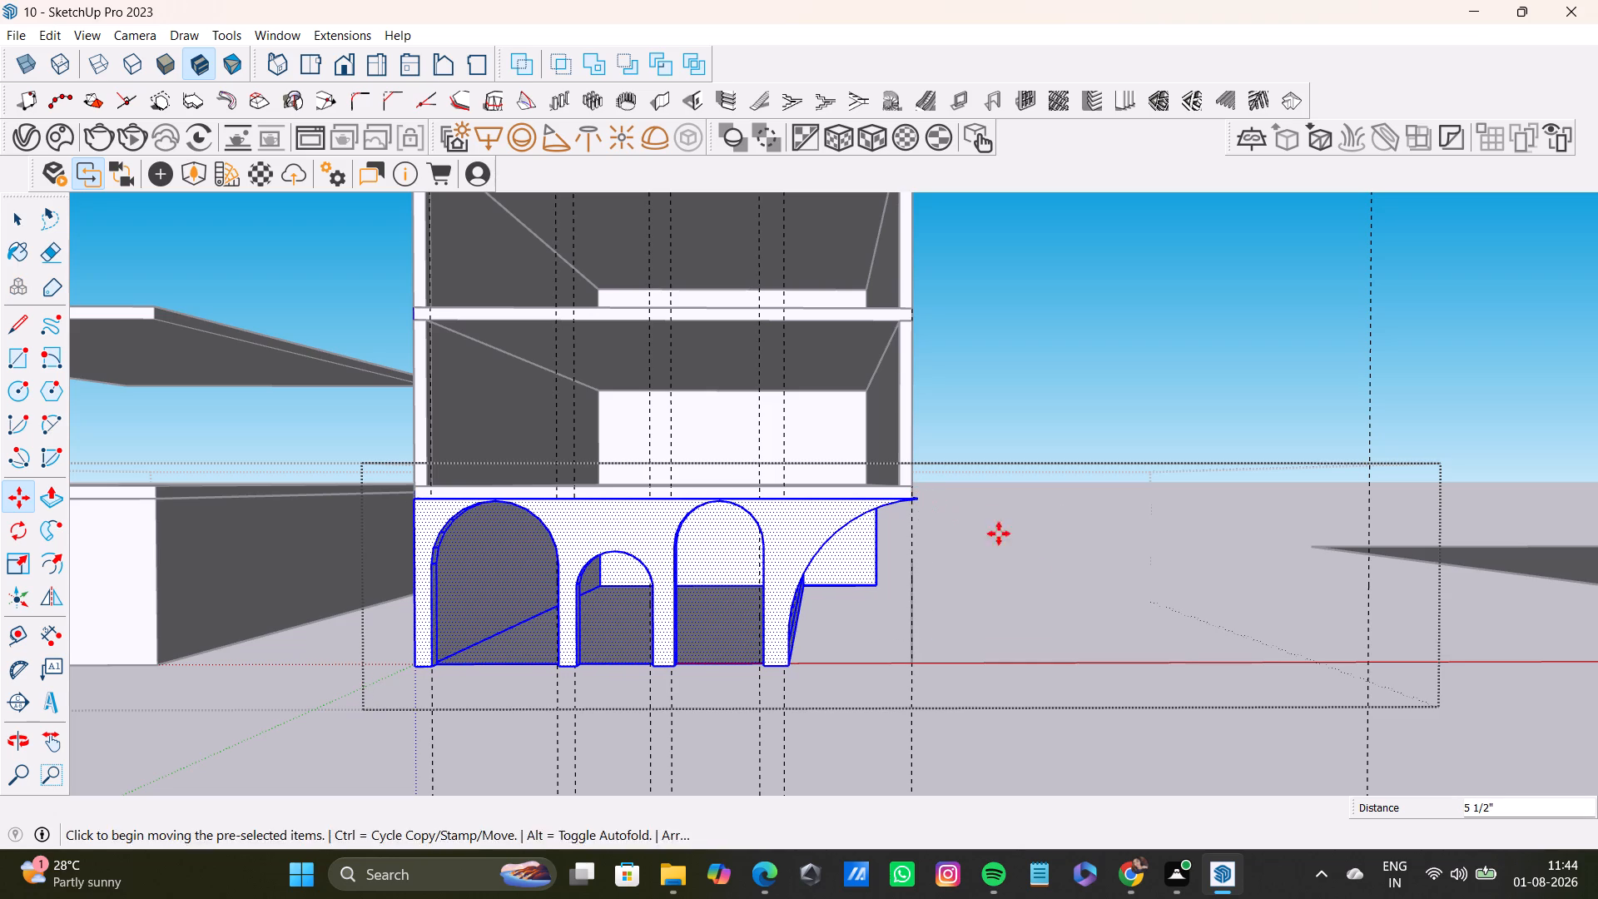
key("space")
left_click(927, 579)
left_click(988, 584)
Examine how the half-arch side, its front tip and its rear wall line up beneath the upper storeys.
middle_click_drag(991, 579, 975, 480)
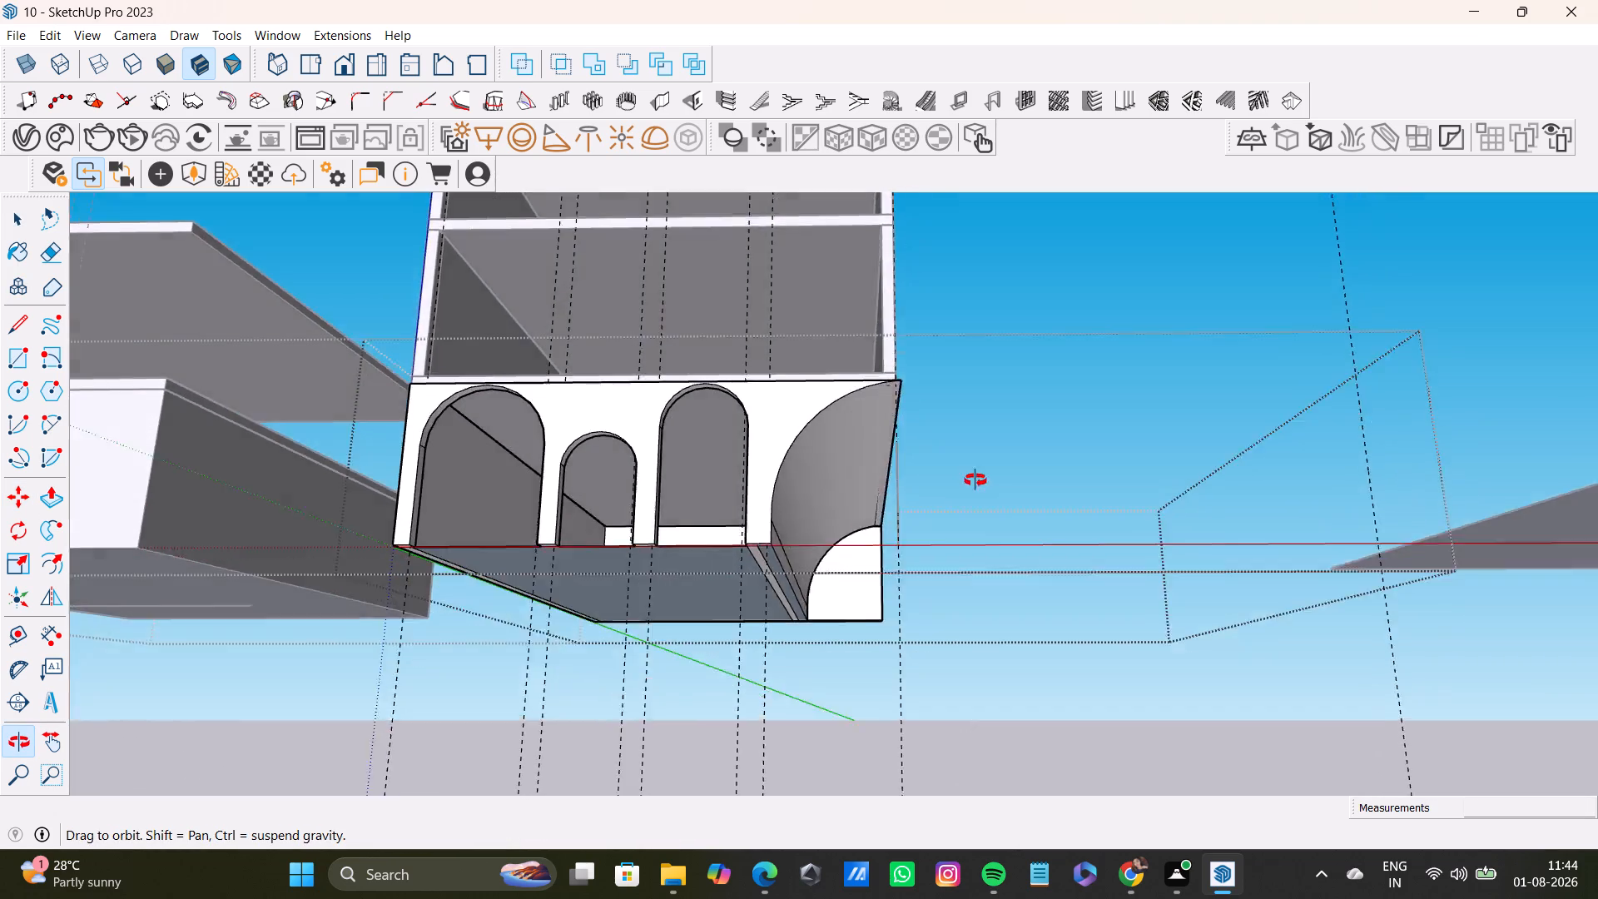
middle_click_drag(975, 480, 779, 675)
scroll(621, 630, "up", 4)
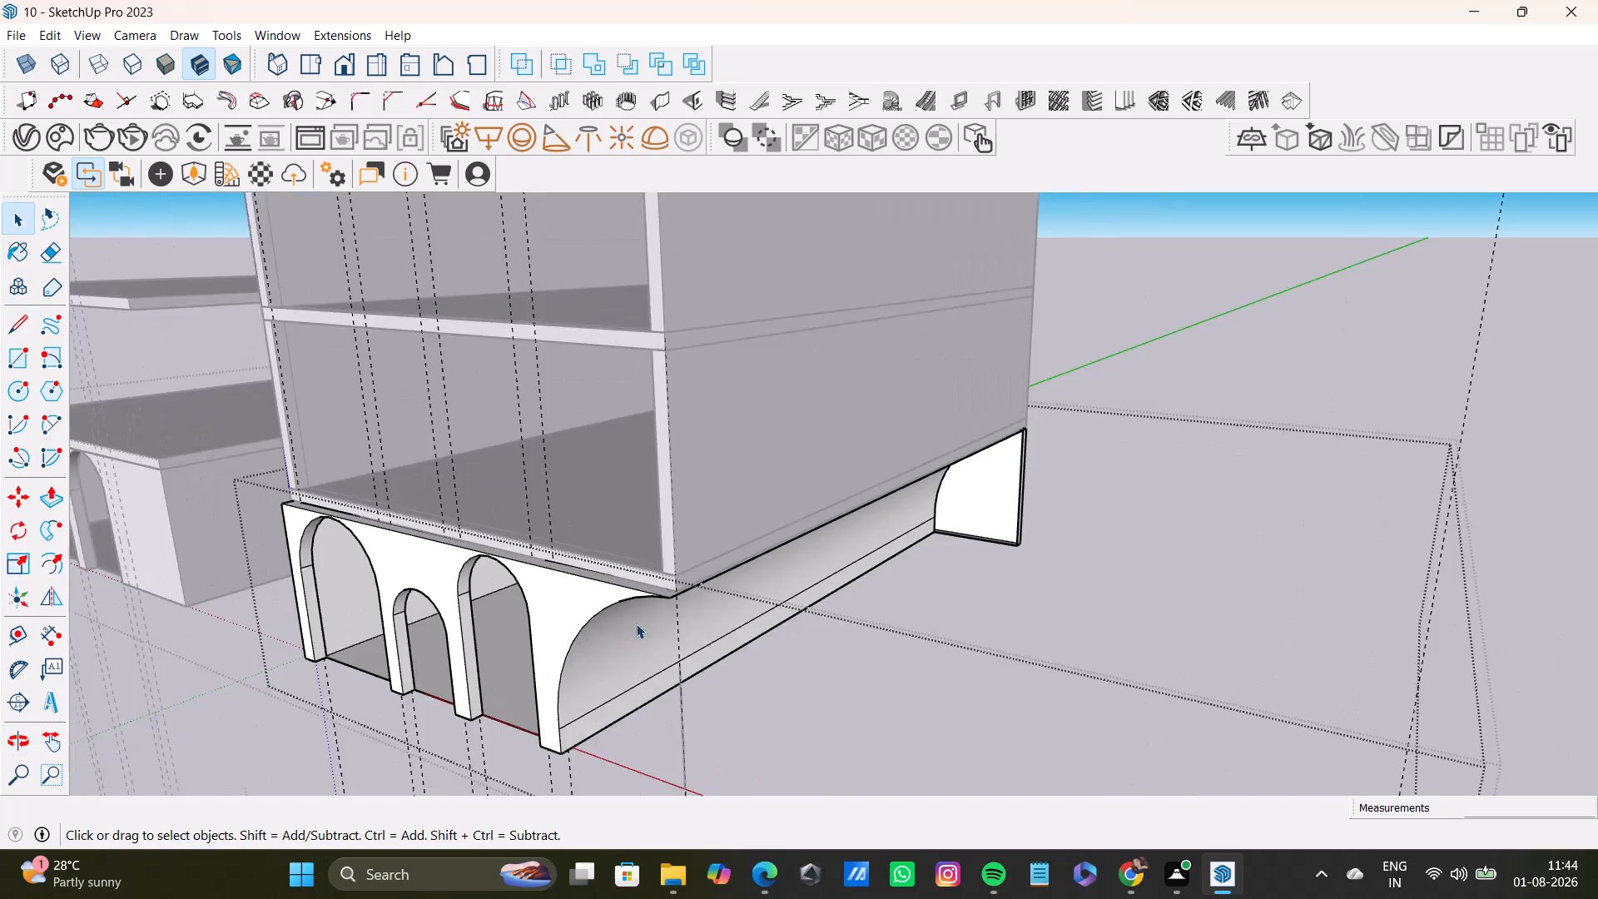
scroll(636, 623, "up", 5)
middle_click_drag(658, 614, 766, 667)
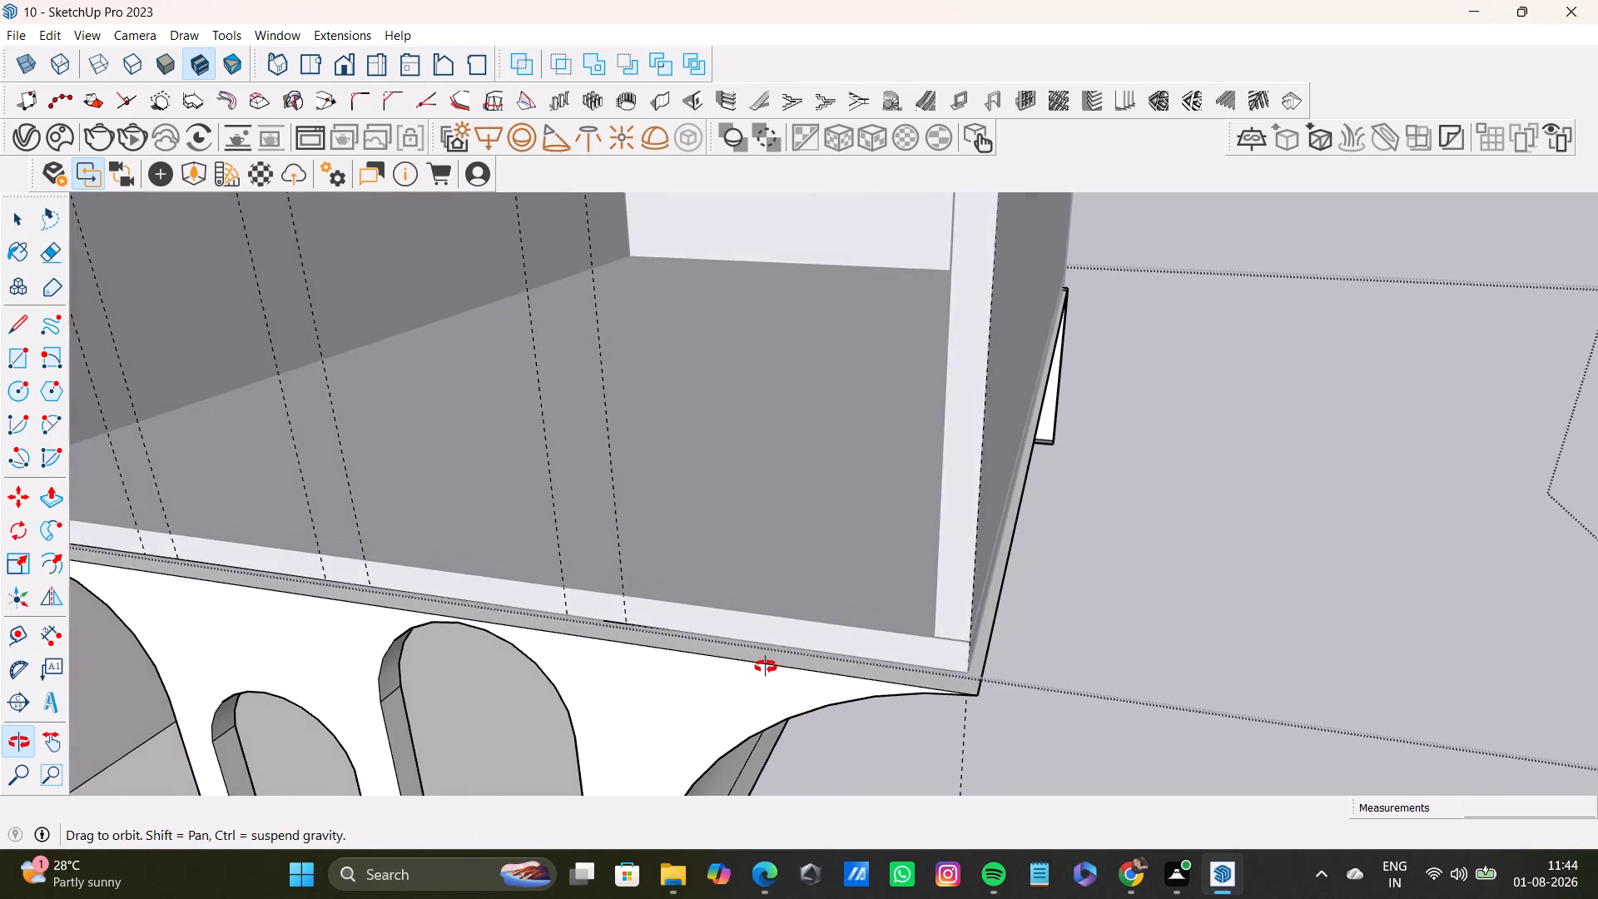
middle_click_drag(766, 667, 682, 669)
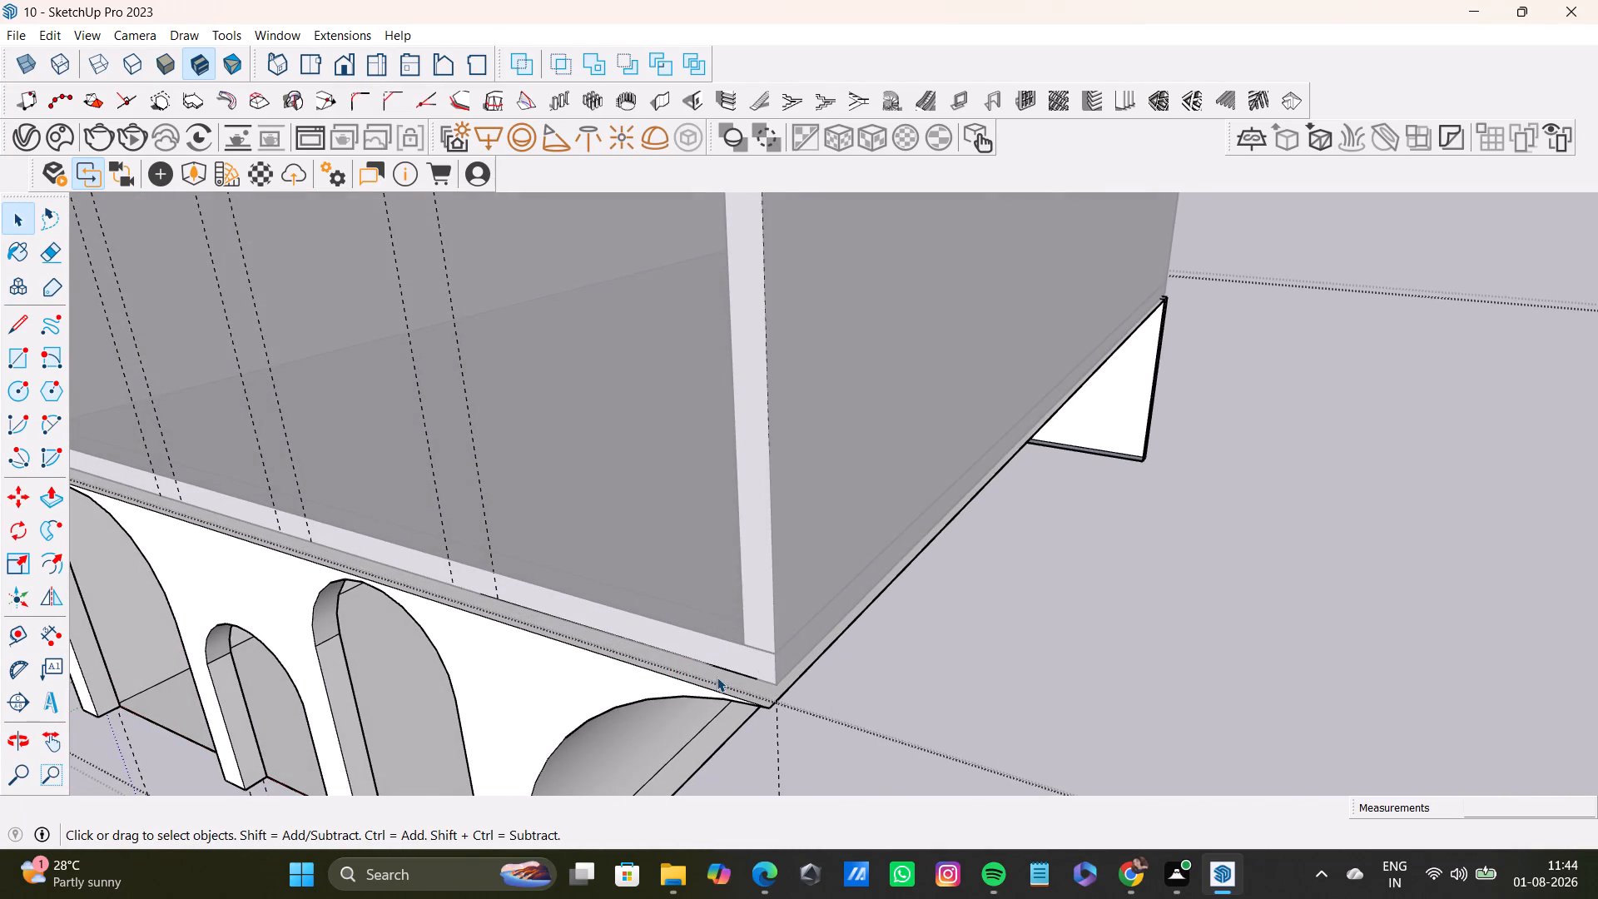
scroll(717, 677, "down", 8)
middle_click_drag(701, 675, 534, 737)
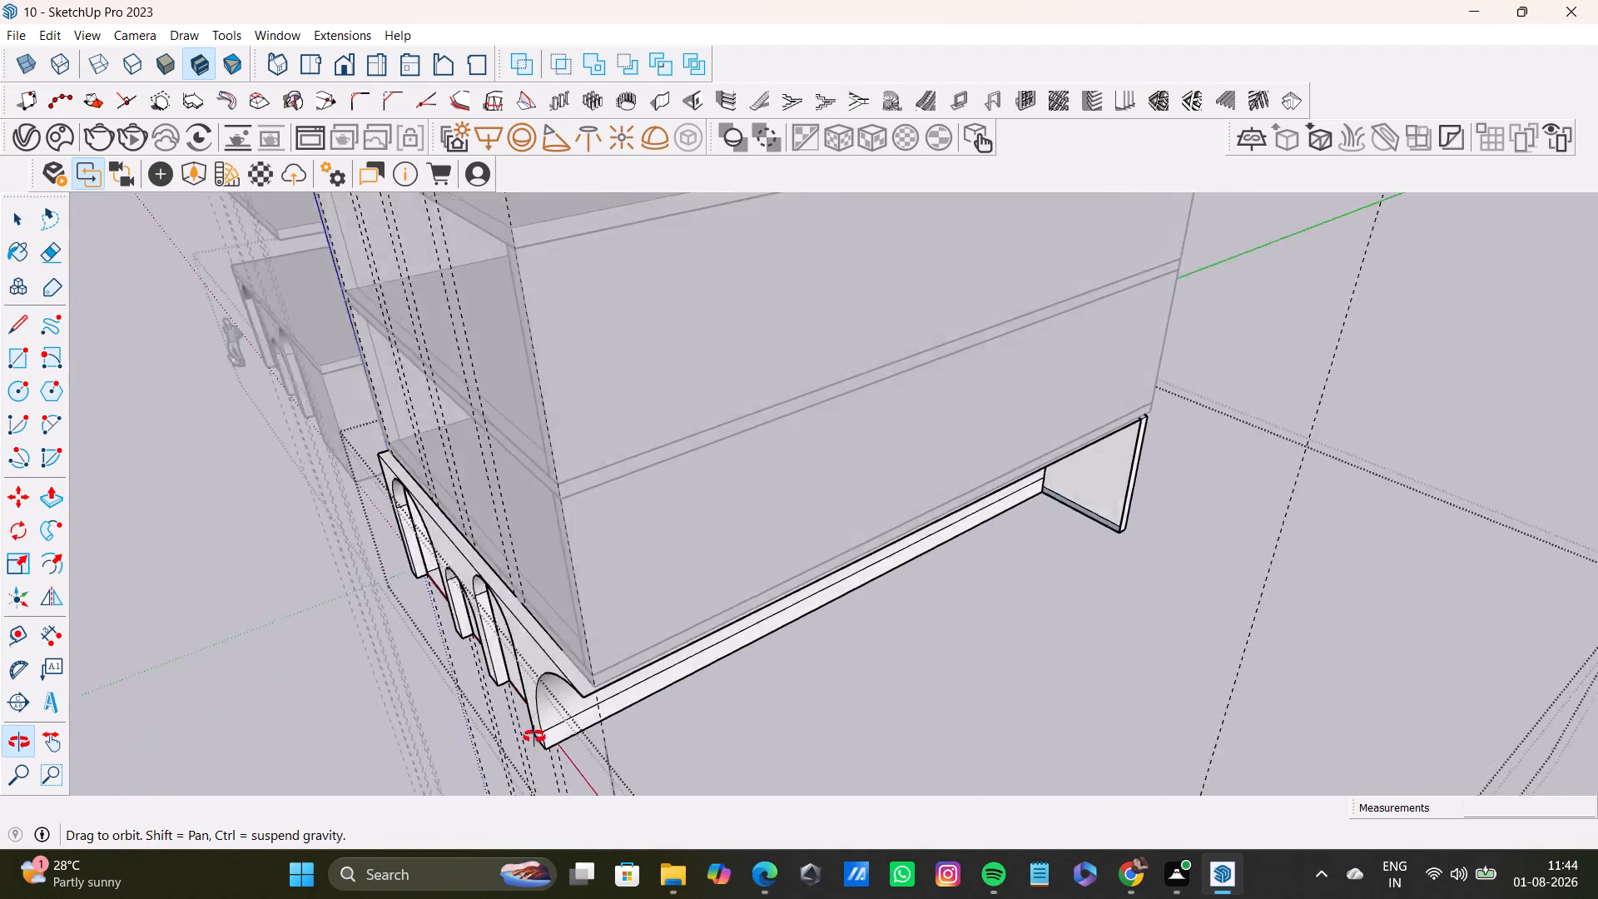
middle_click_drag(534, 737, 409, 549)
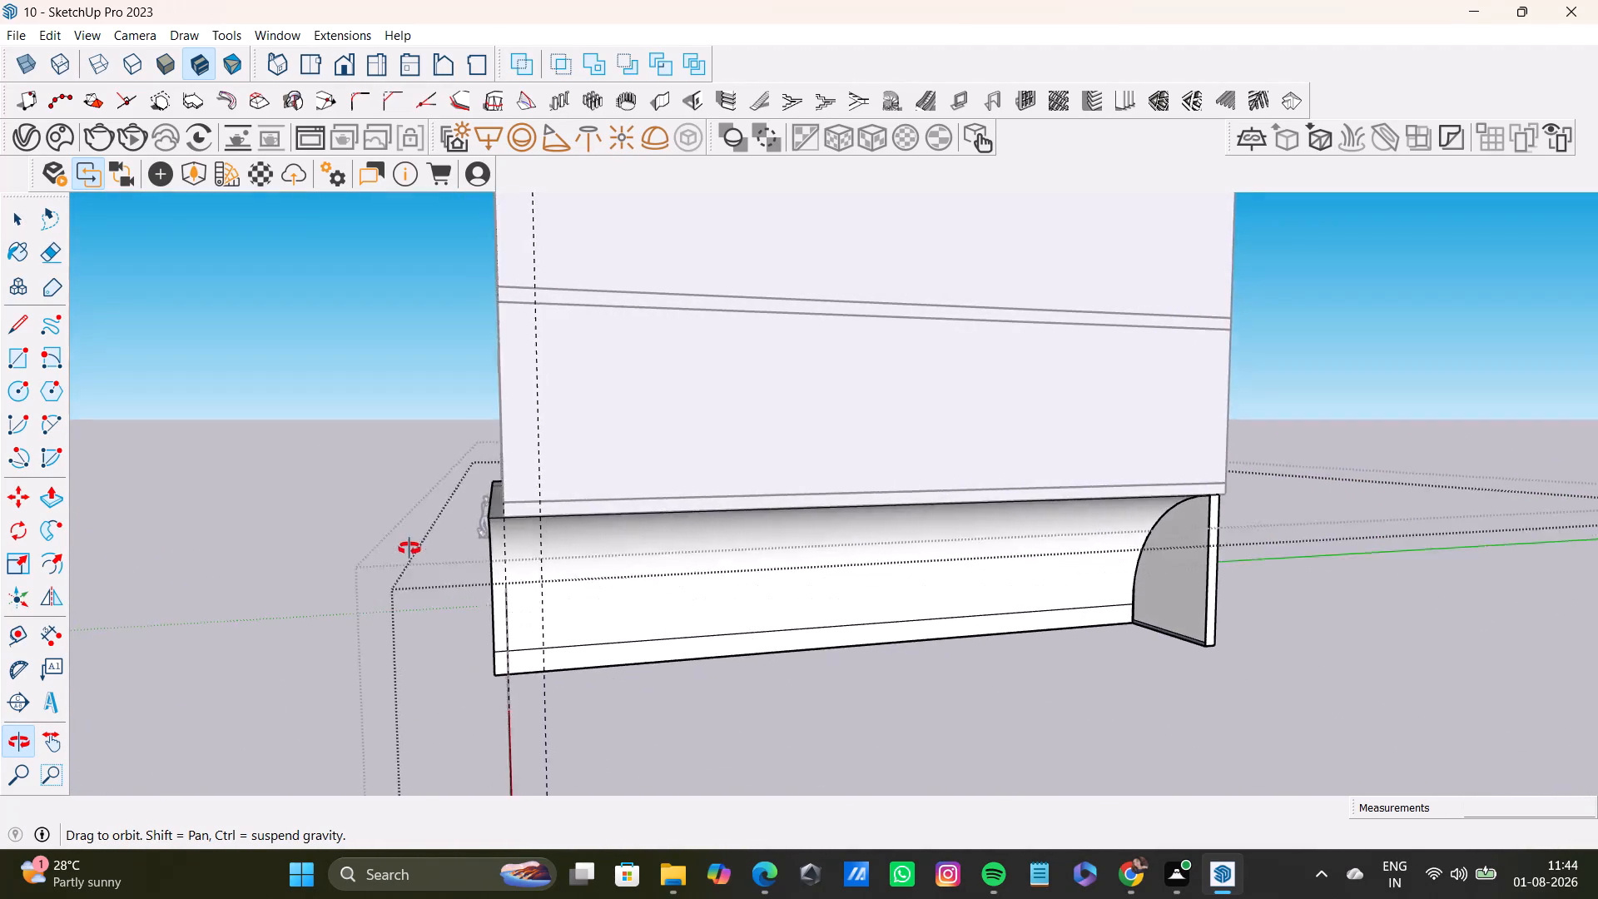
middle_click_drag(409, 549, 429, 504)
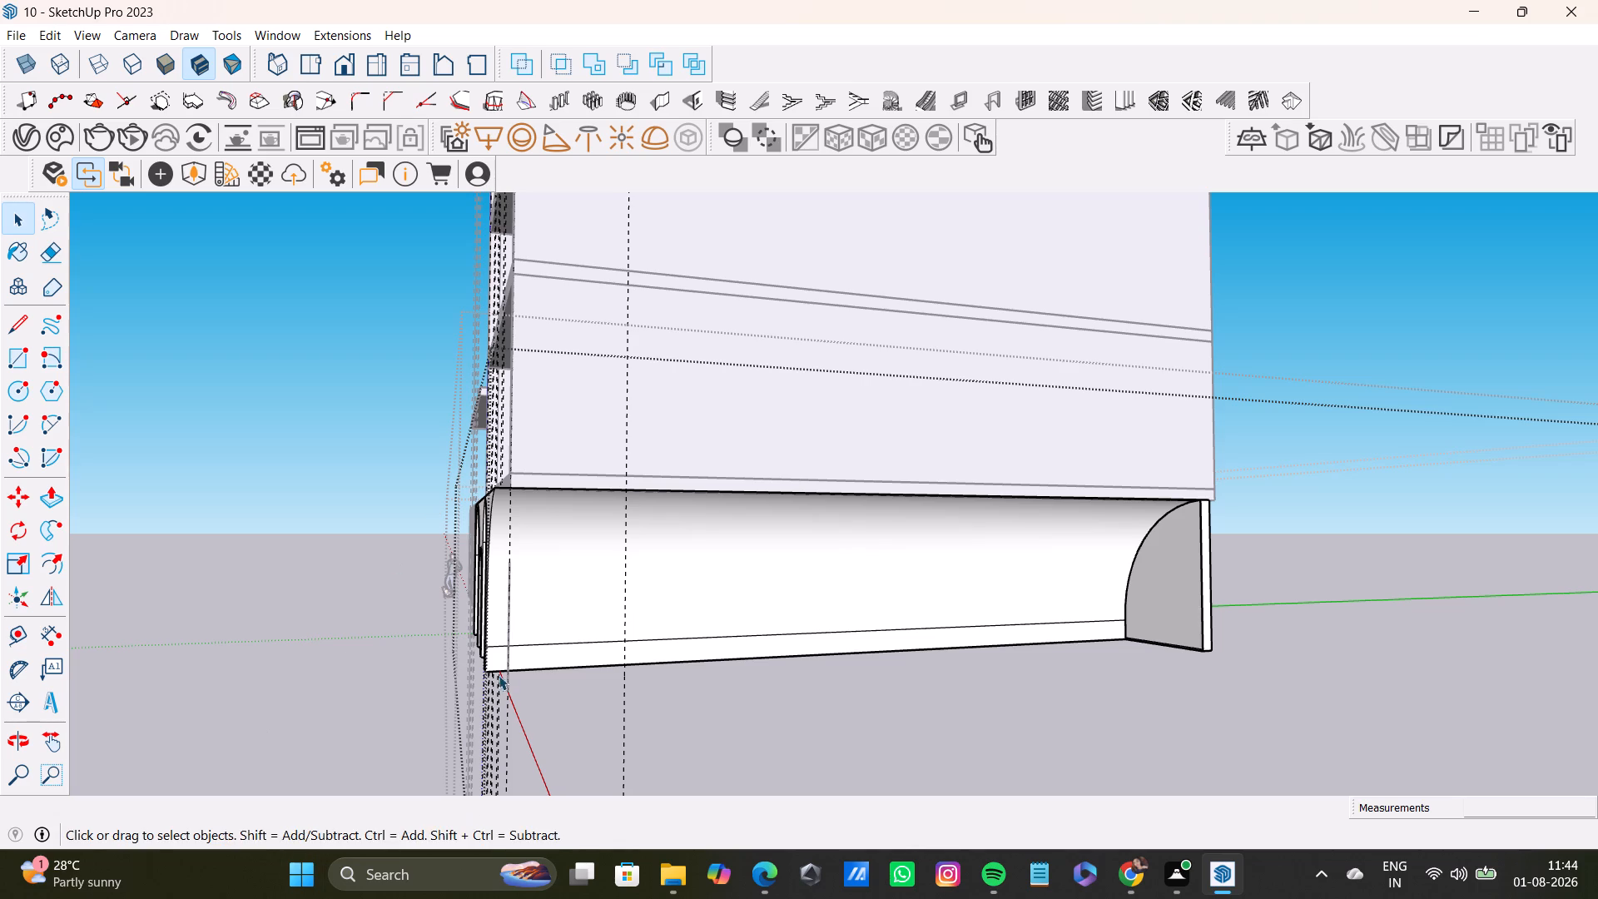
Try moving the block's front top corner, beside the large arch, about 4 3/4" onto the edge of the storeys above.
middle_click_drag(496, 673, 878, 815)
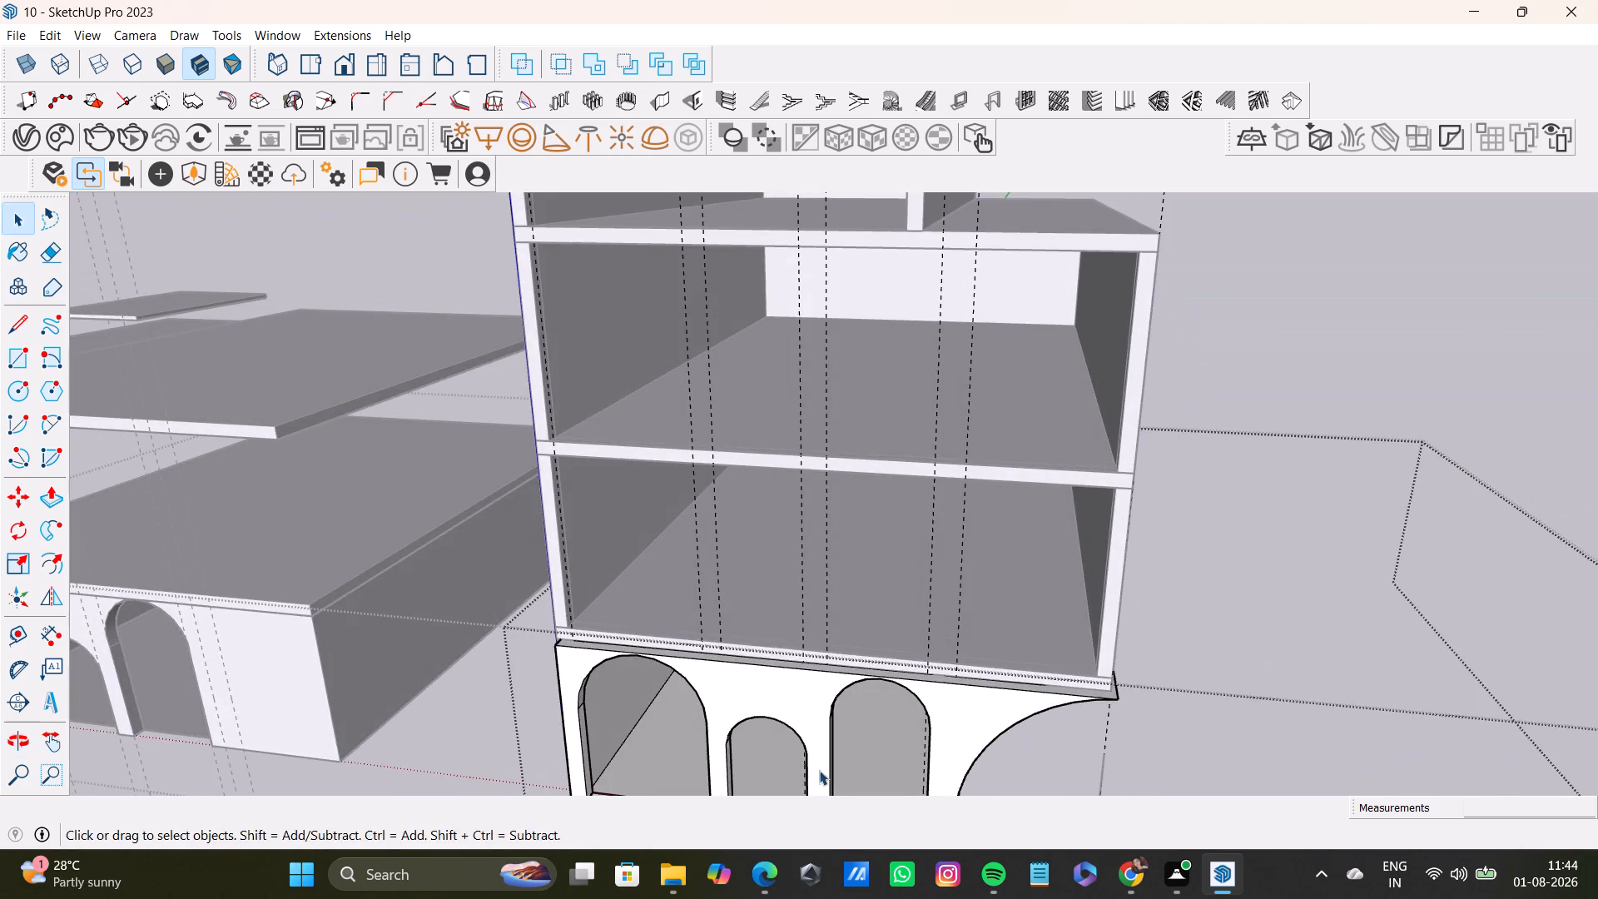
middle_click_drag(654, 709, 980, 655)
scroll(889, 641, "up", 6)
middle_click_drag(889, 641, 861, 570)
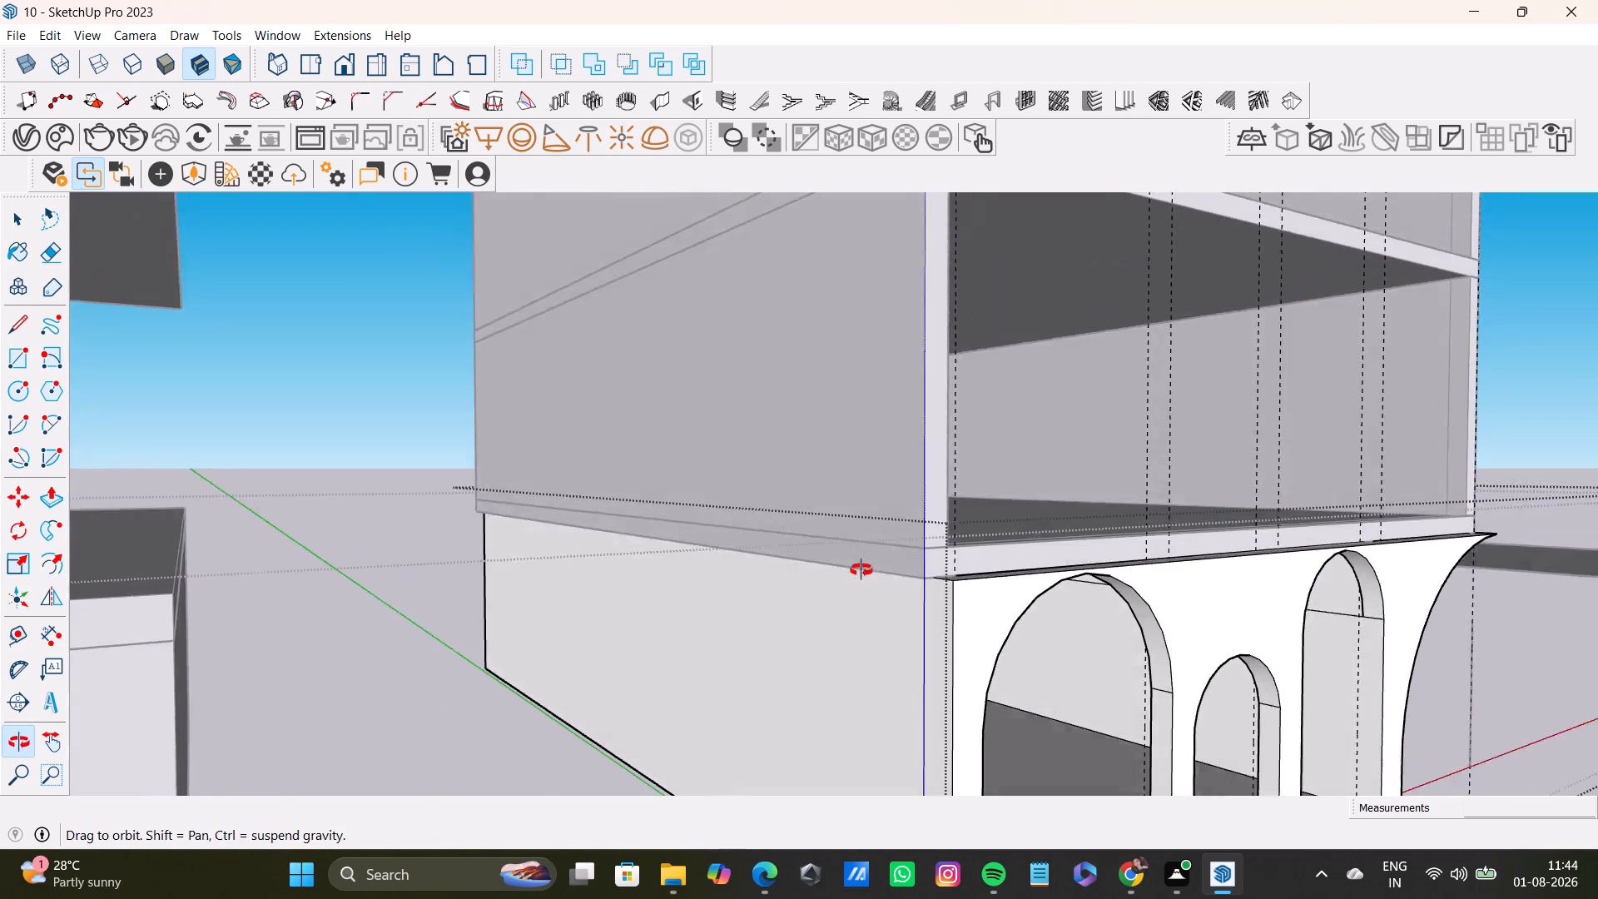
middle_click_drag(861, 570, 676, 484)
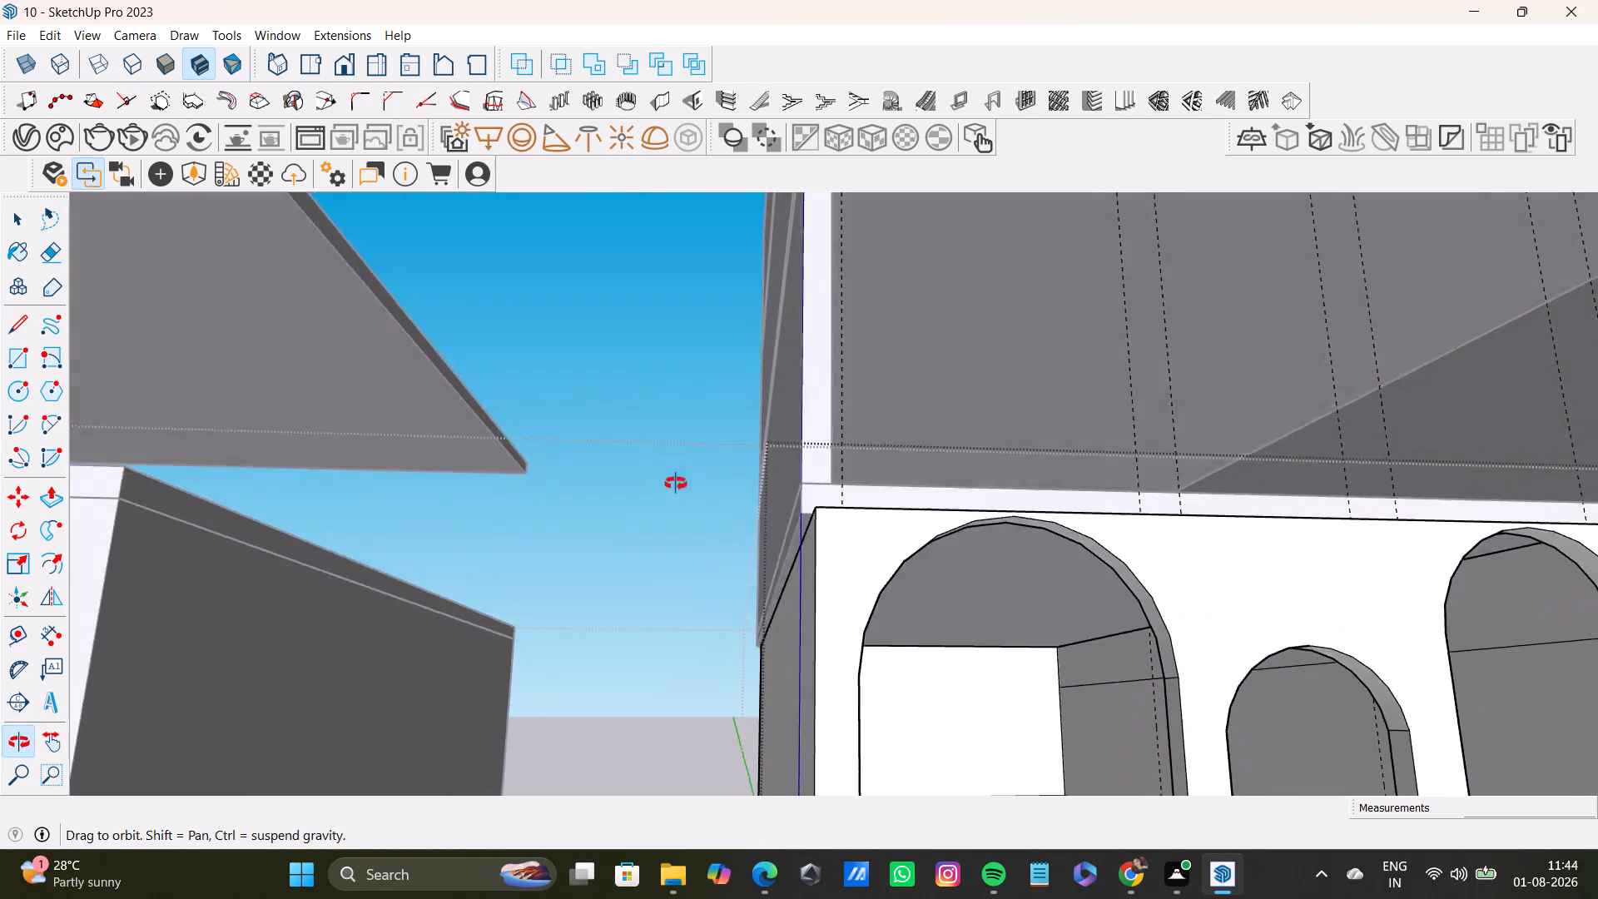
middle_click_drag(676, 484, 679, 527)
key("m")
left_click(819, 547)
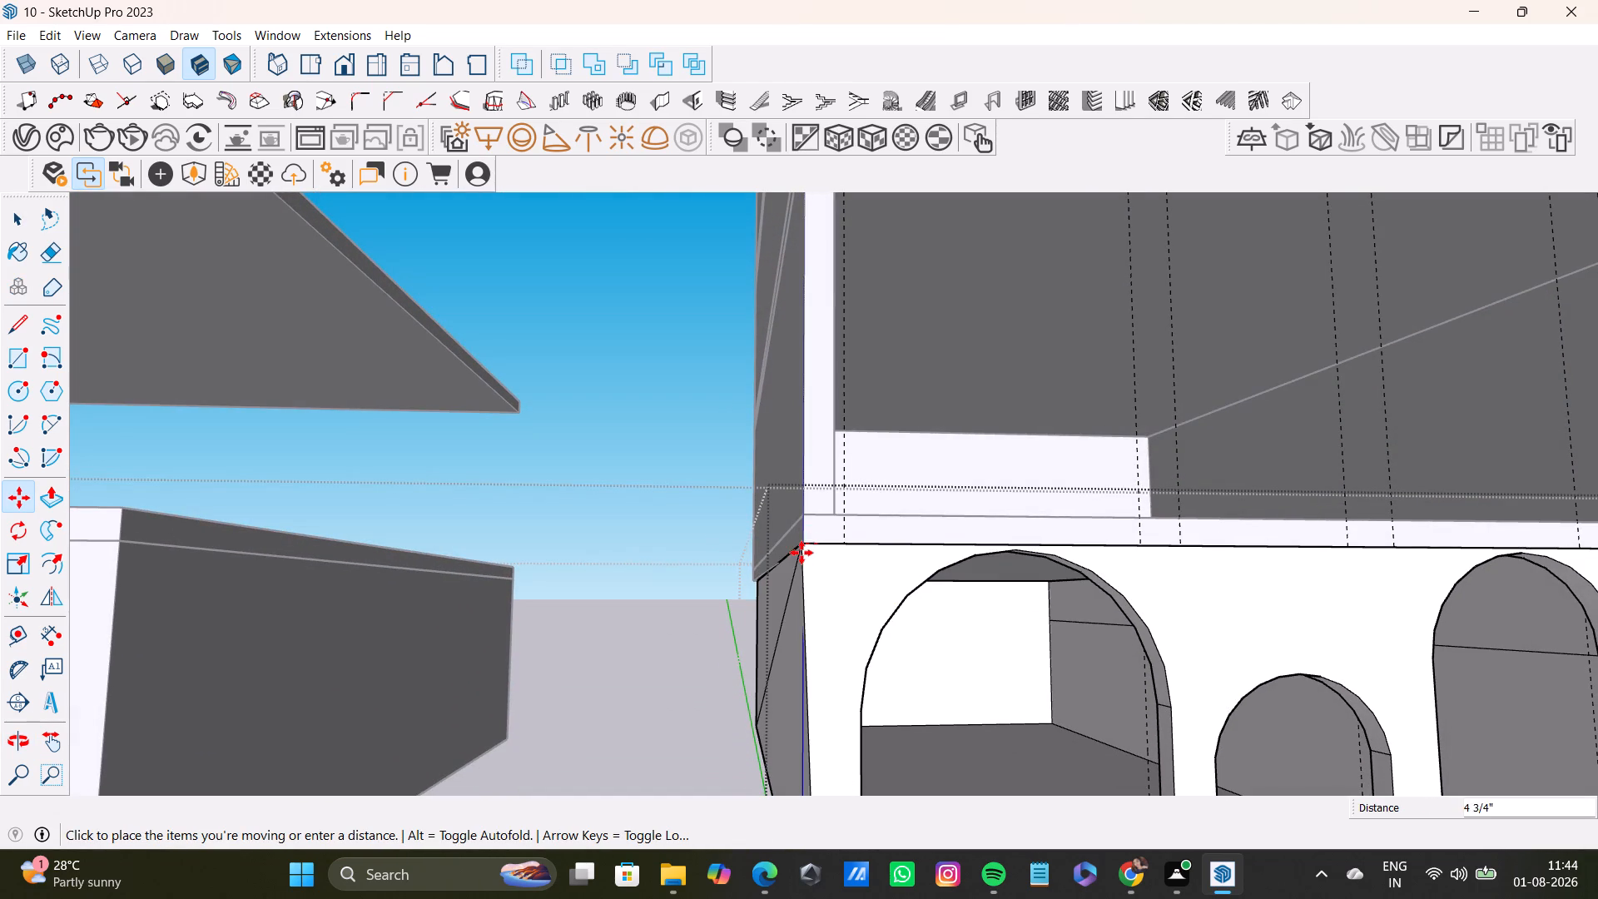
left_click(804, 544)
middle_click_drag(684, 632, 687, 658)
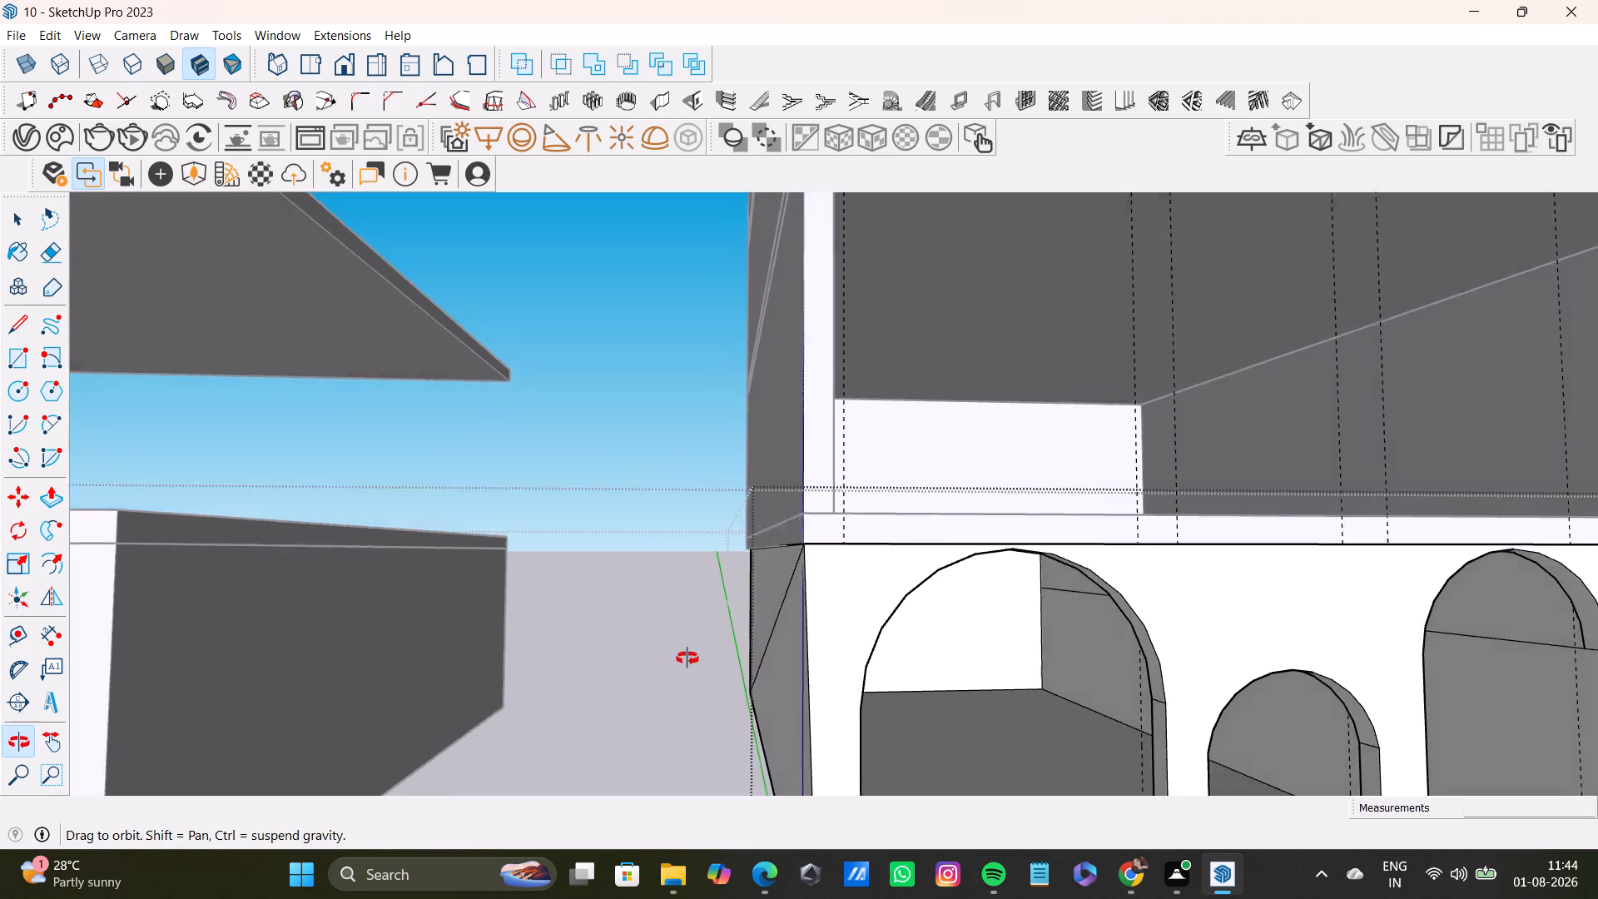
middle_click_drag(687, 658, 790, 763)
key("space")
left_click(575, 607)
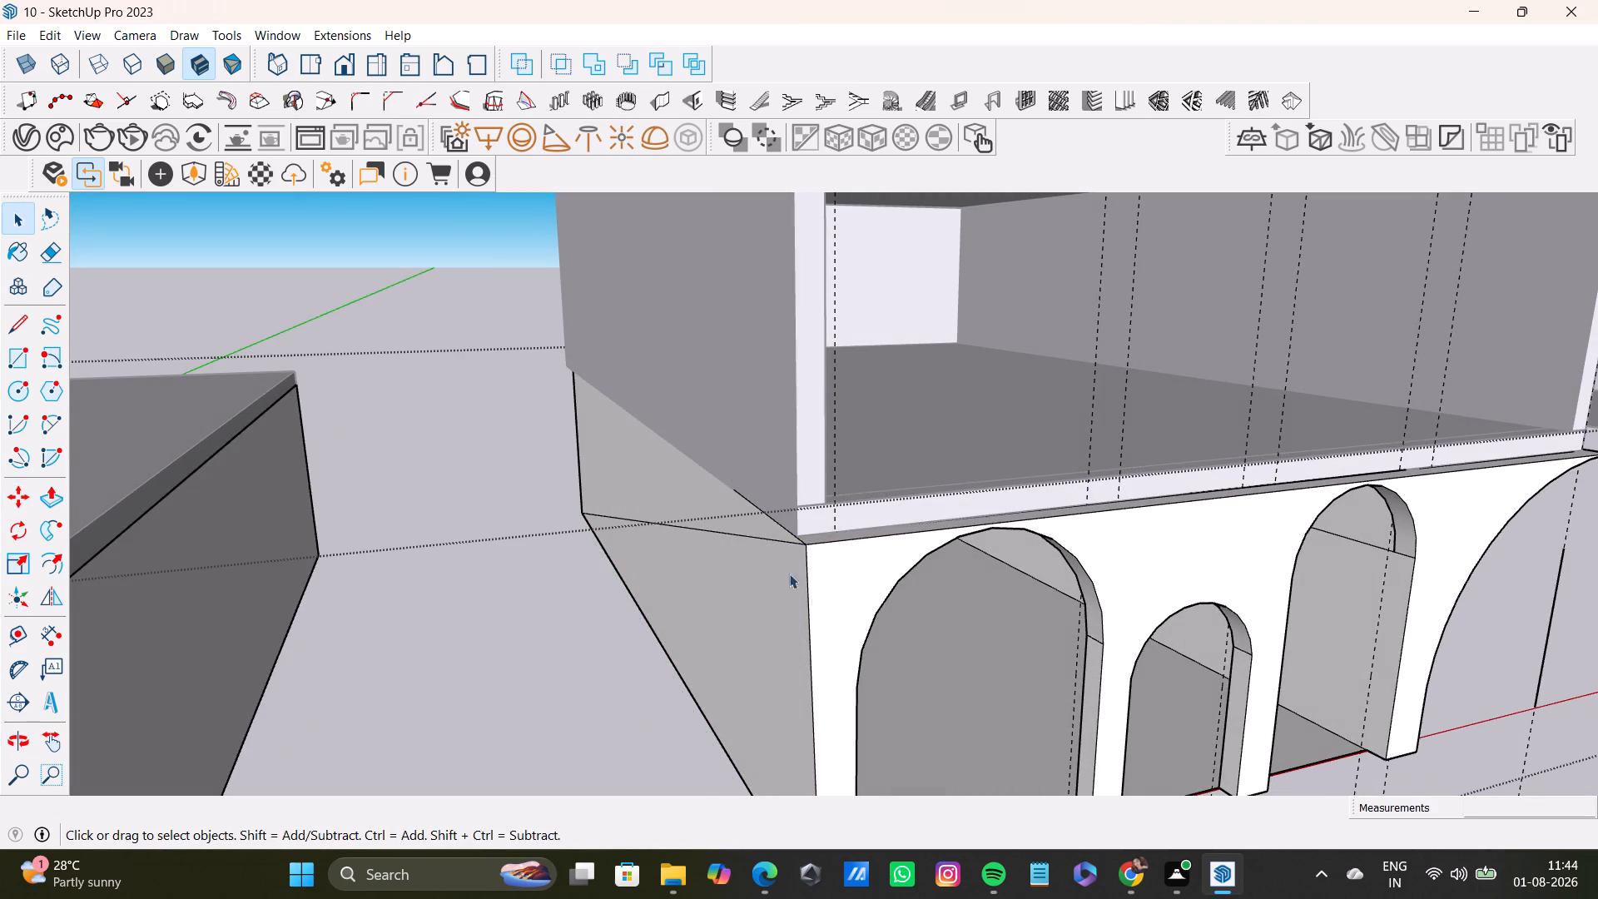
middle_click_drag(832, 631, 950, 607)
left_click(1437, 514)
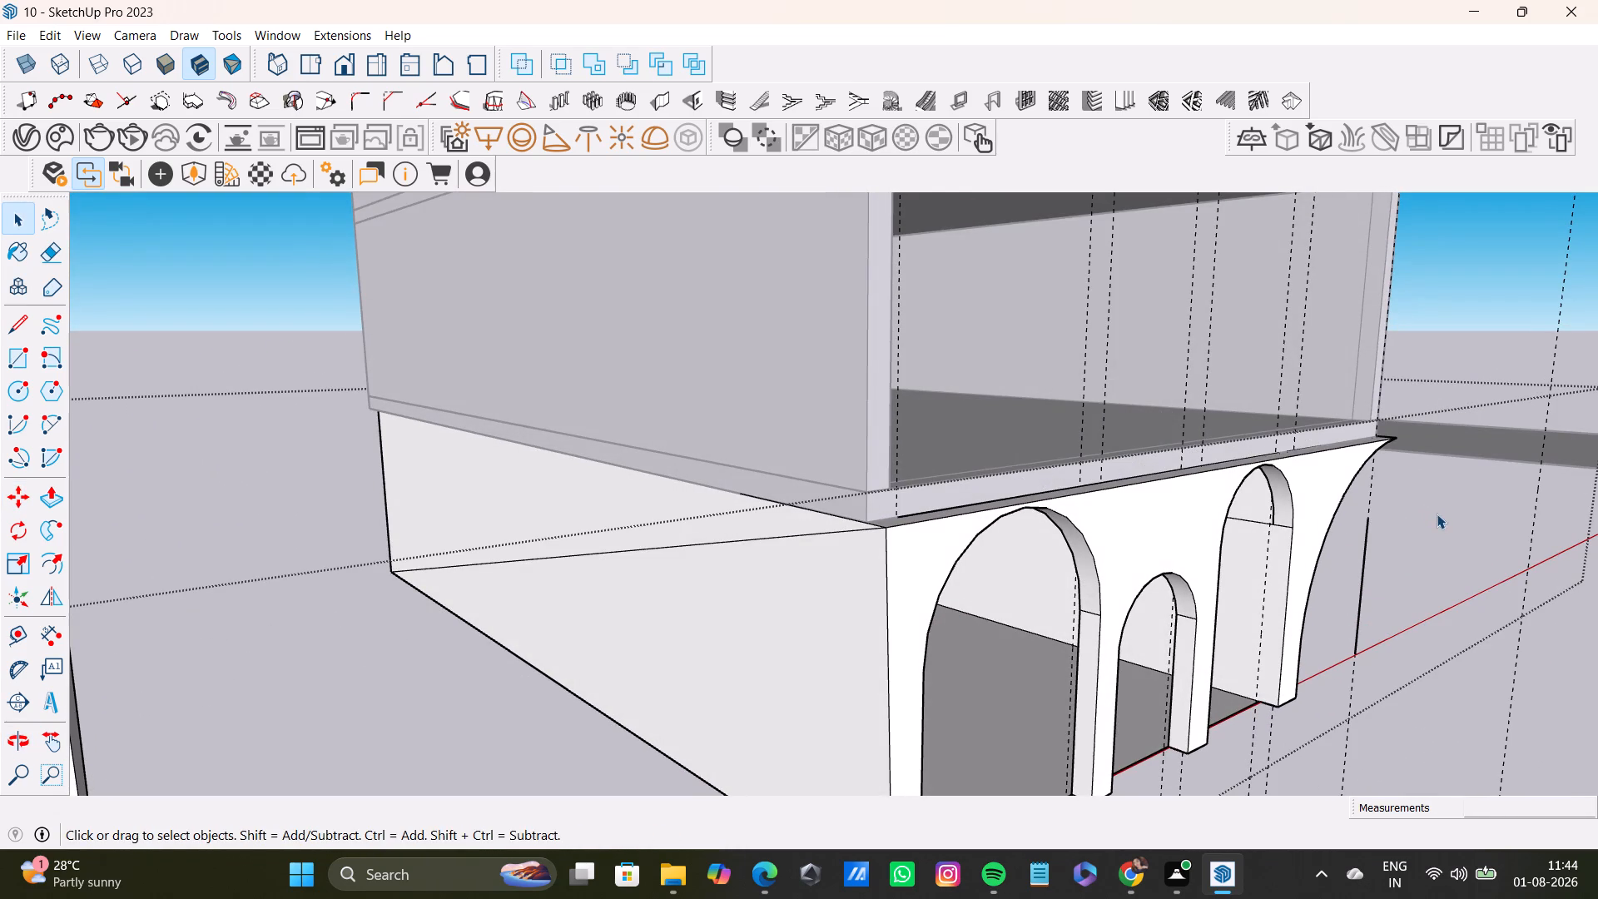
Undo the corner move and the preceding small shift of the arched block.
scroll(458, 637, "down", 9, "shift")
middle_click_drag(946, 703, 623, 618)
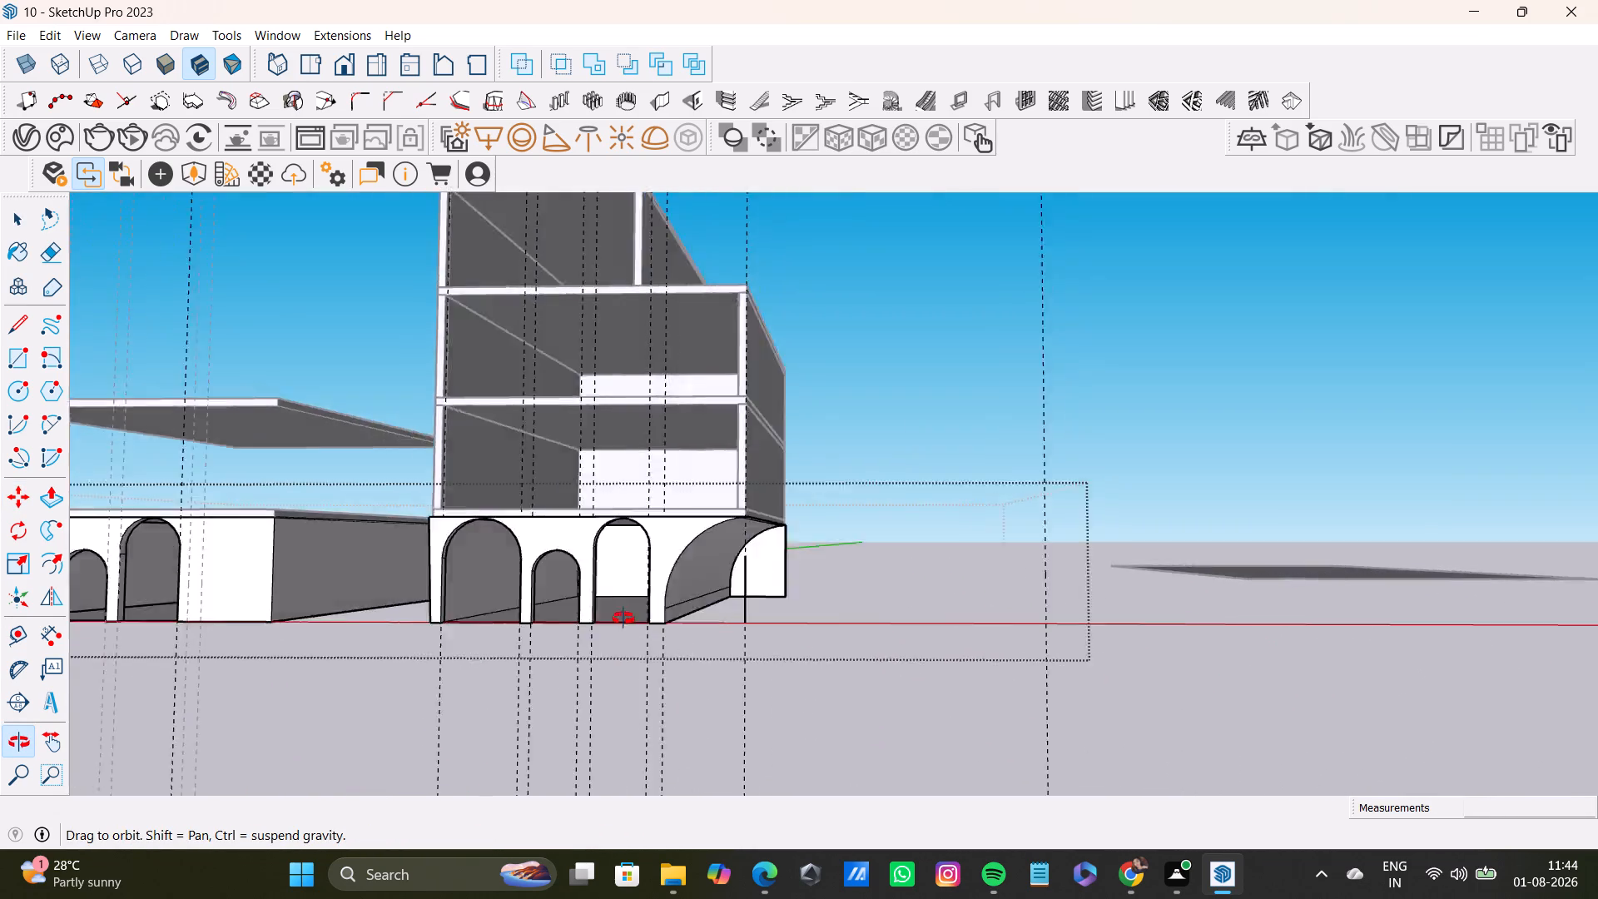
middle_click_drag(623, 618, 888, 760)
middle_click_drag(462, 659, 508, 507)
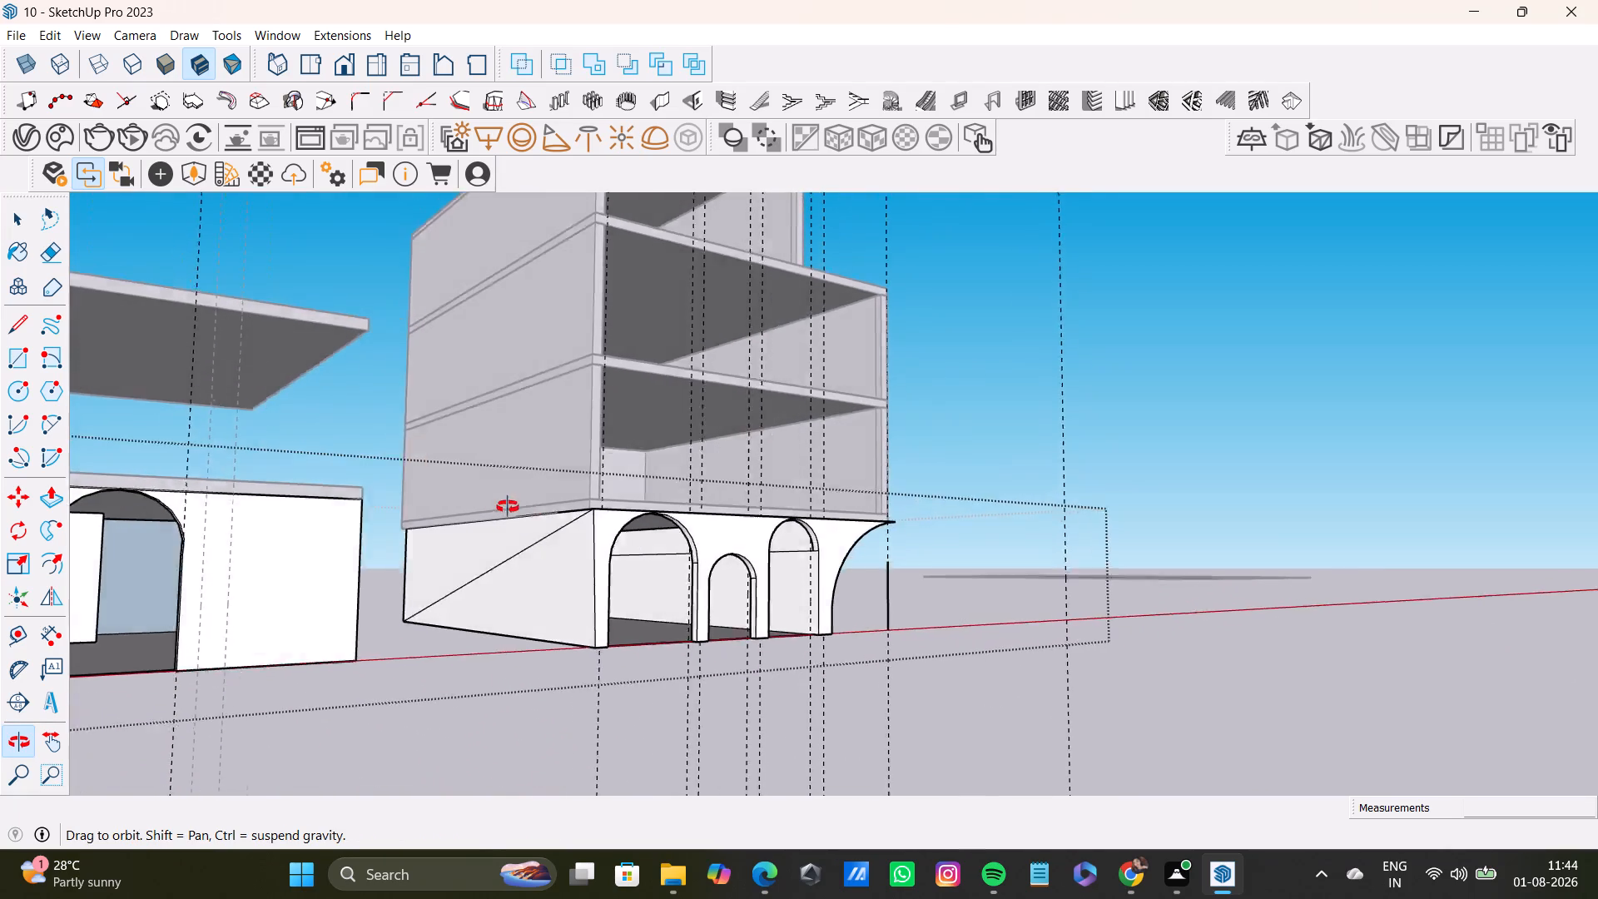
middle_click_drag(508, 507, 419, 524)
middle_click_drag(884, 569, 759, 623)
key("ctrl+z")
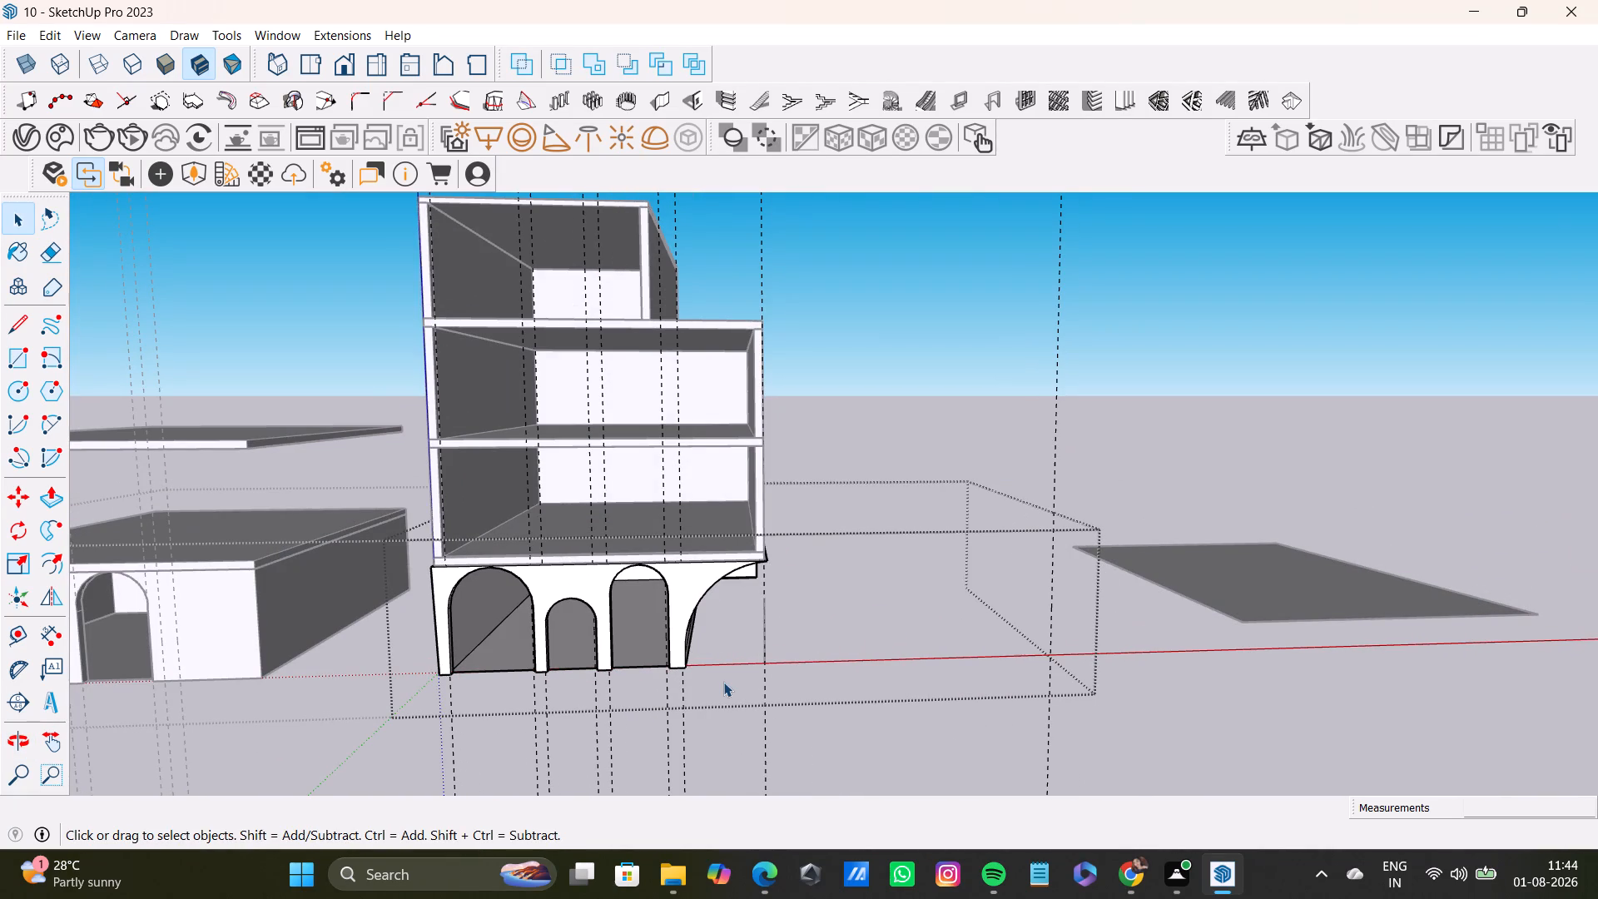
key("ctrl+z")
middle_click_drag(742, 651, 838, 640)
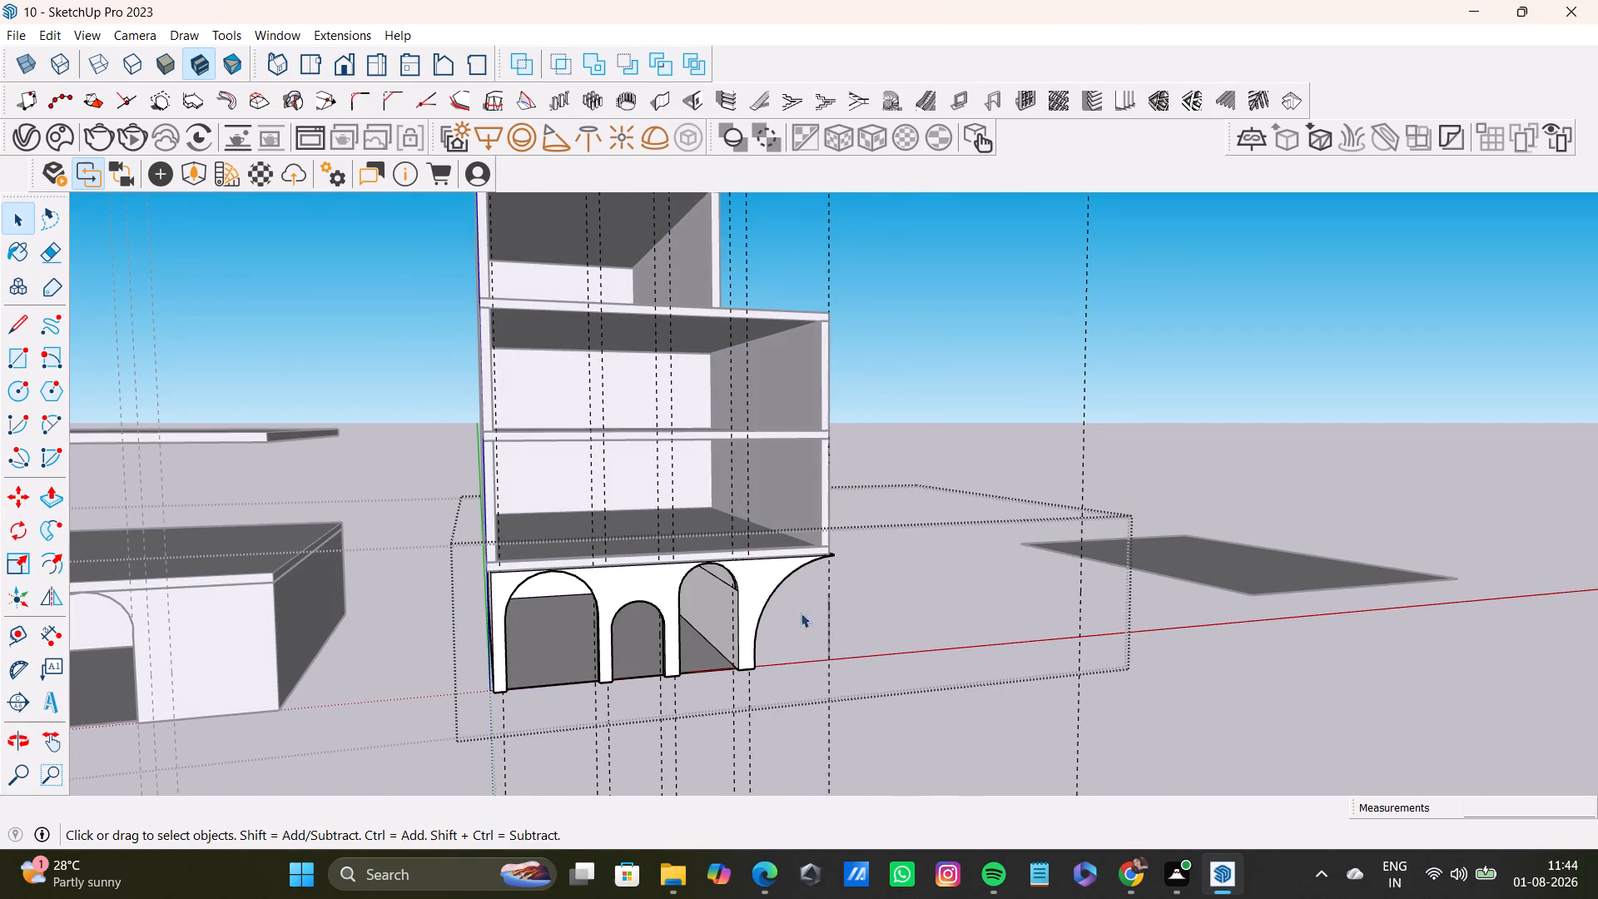
Move the arched block about 9 11/16" so its front top corner meets the bottom corner of the storeys above.
key("m")
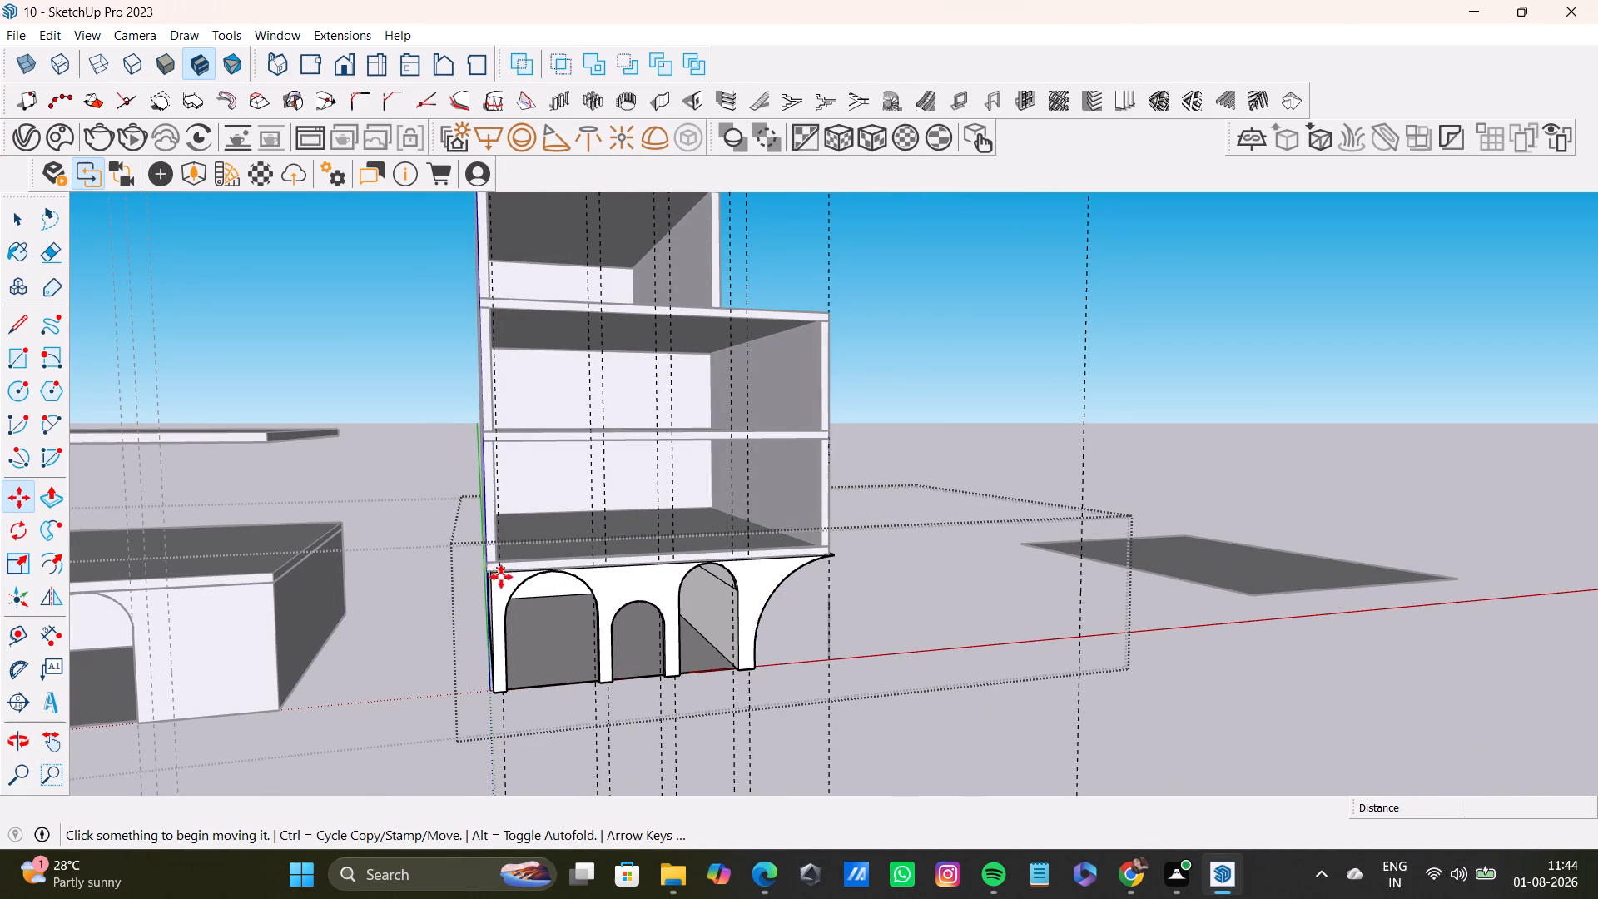
left_click(495, 574)
key("space")
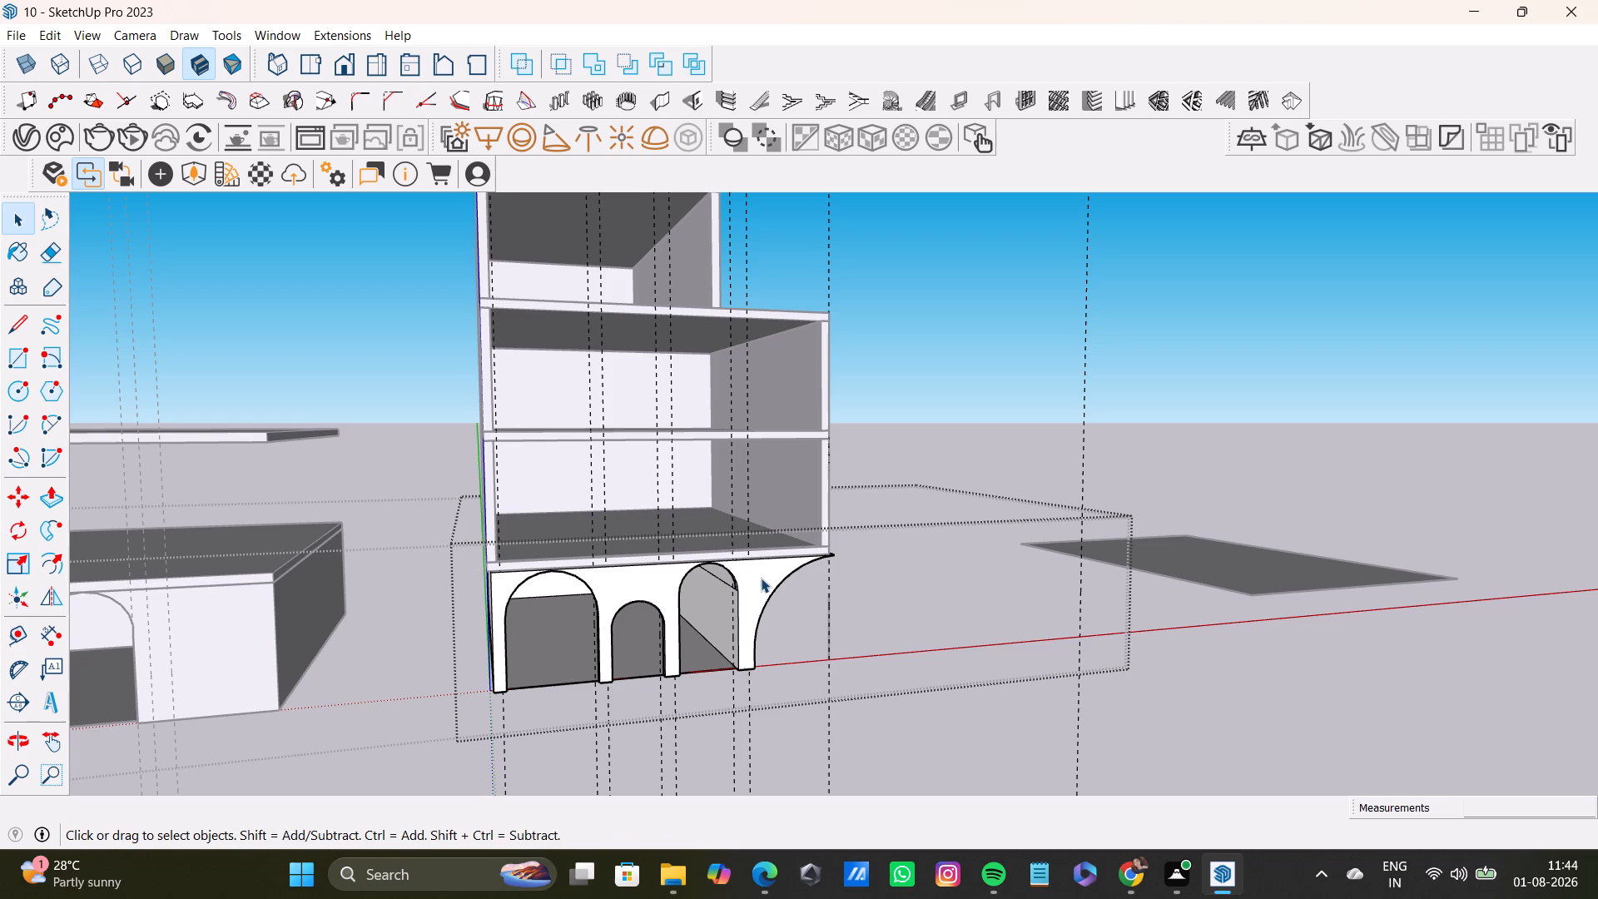
triple_click(762, 577)
key("m")
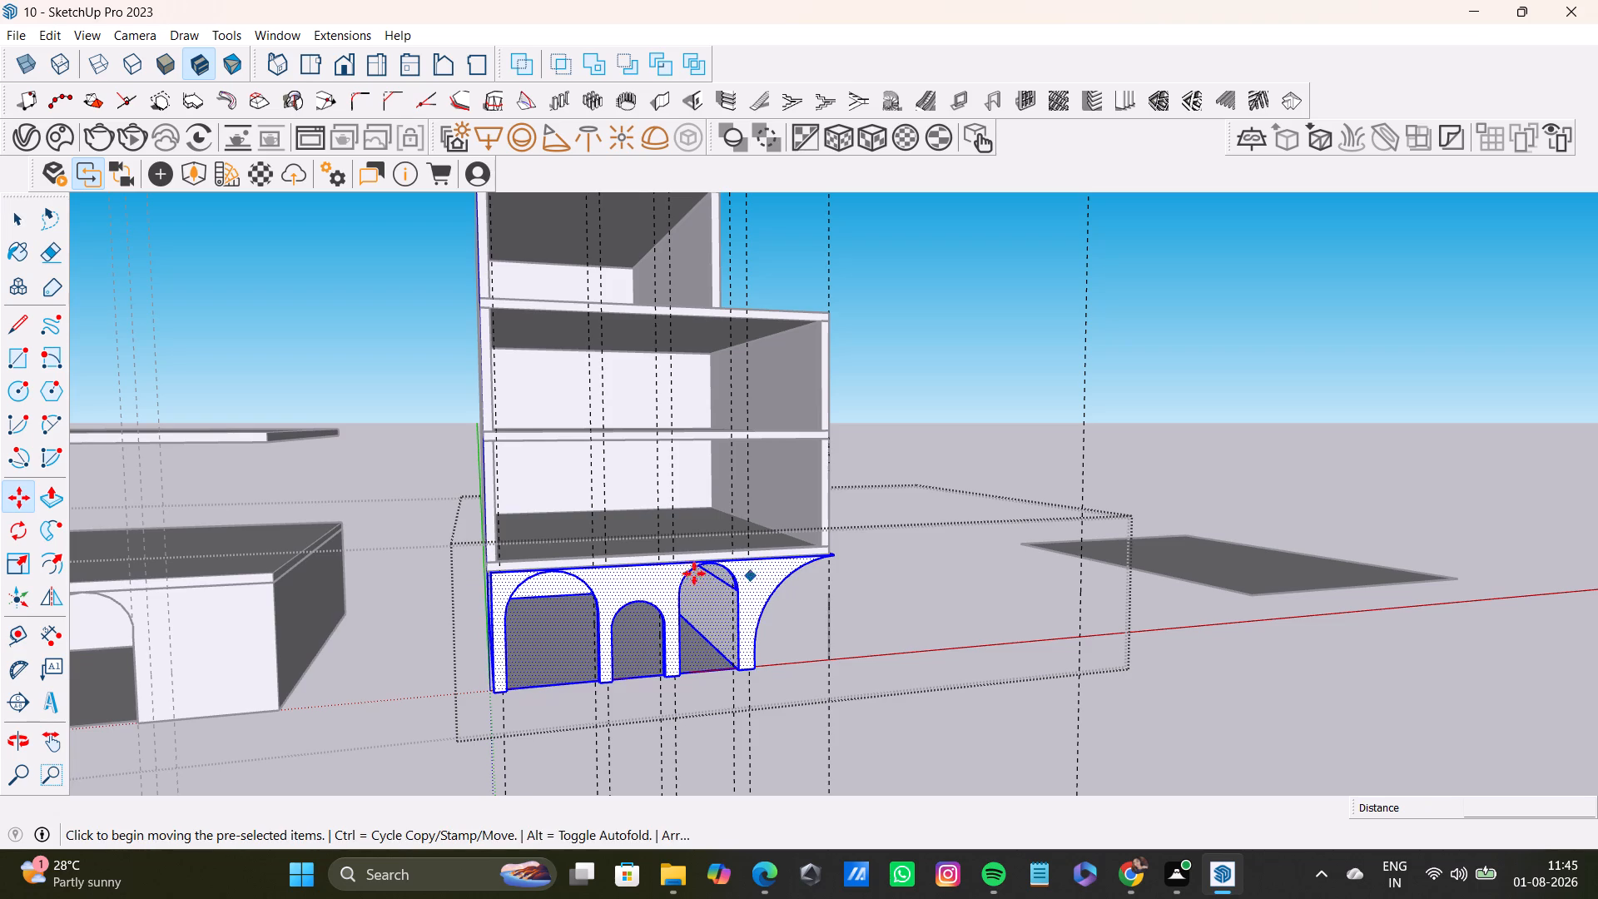
left_click(494, 578)
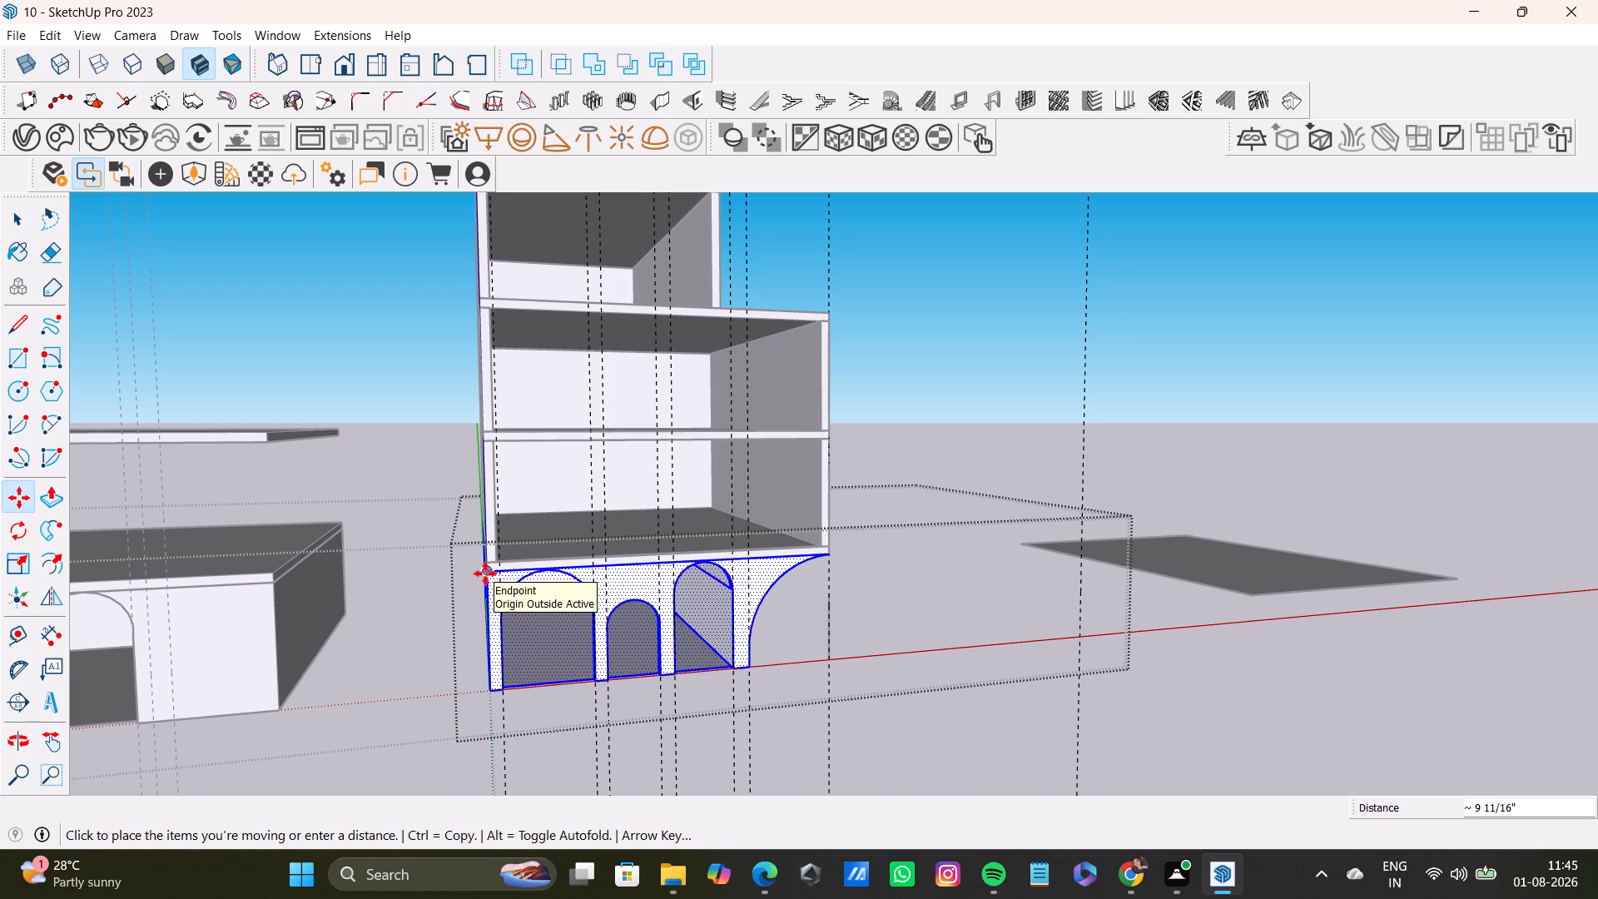
left_click(485, 574)
key("space")
left_click(896, 624)
Examine how the moved block's front corner and side wall line up beneath the upper storeys.
middle_click_drag(737, 676, 861, 698)
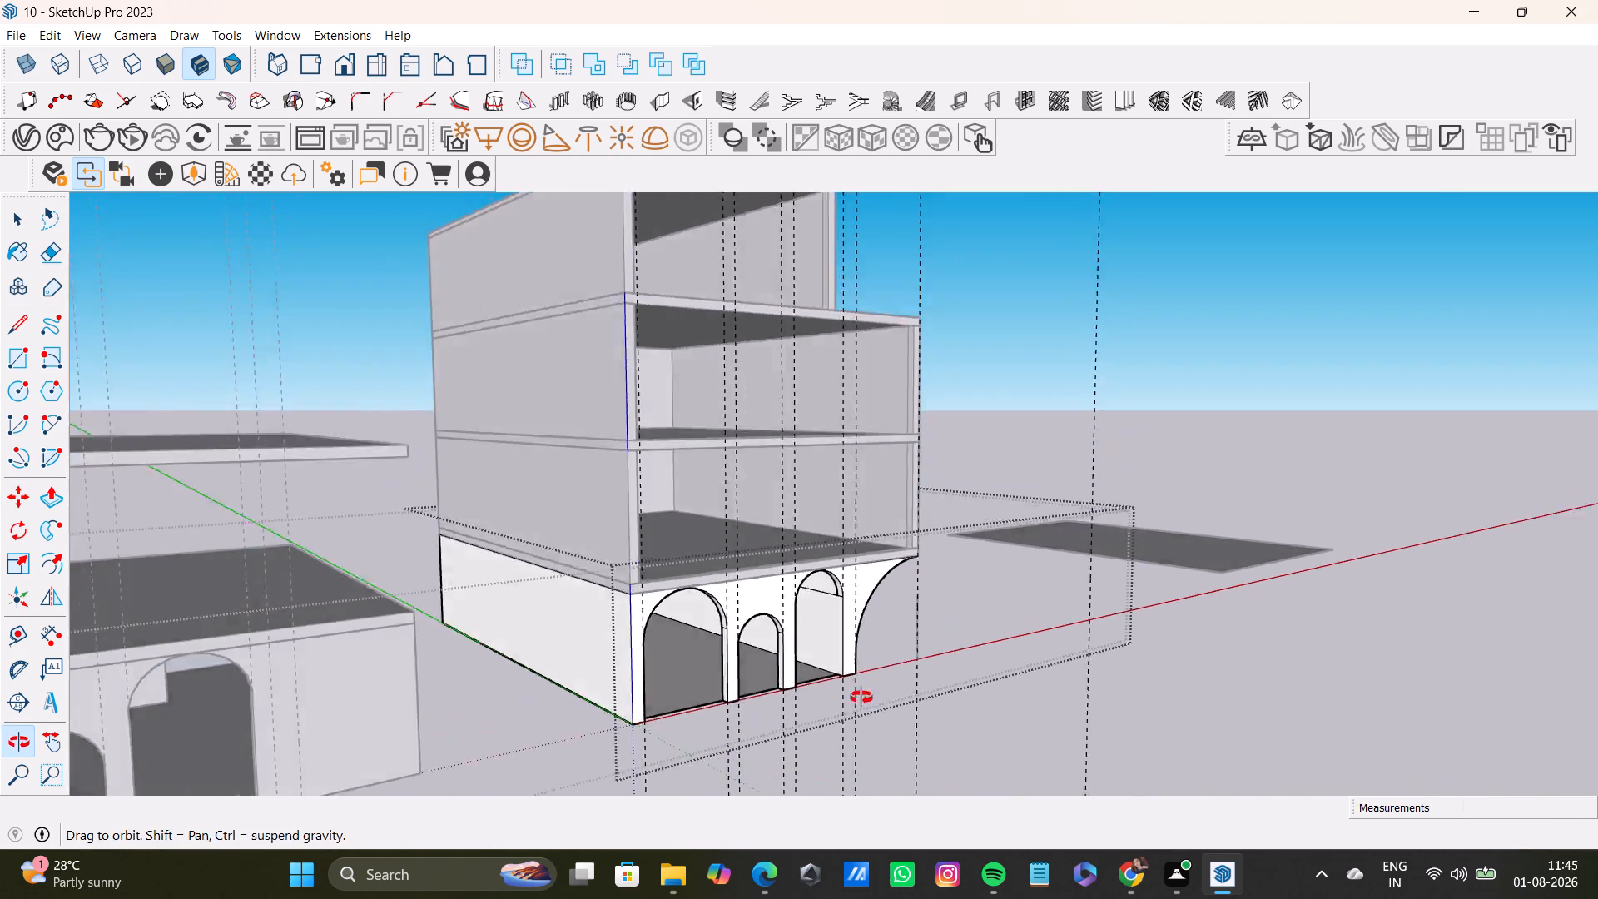
middle_click_drag(861, 698, 726, 721)
scroll(517, 635, "up", 14)
middle_click_drag(479, 587, 619, 576)
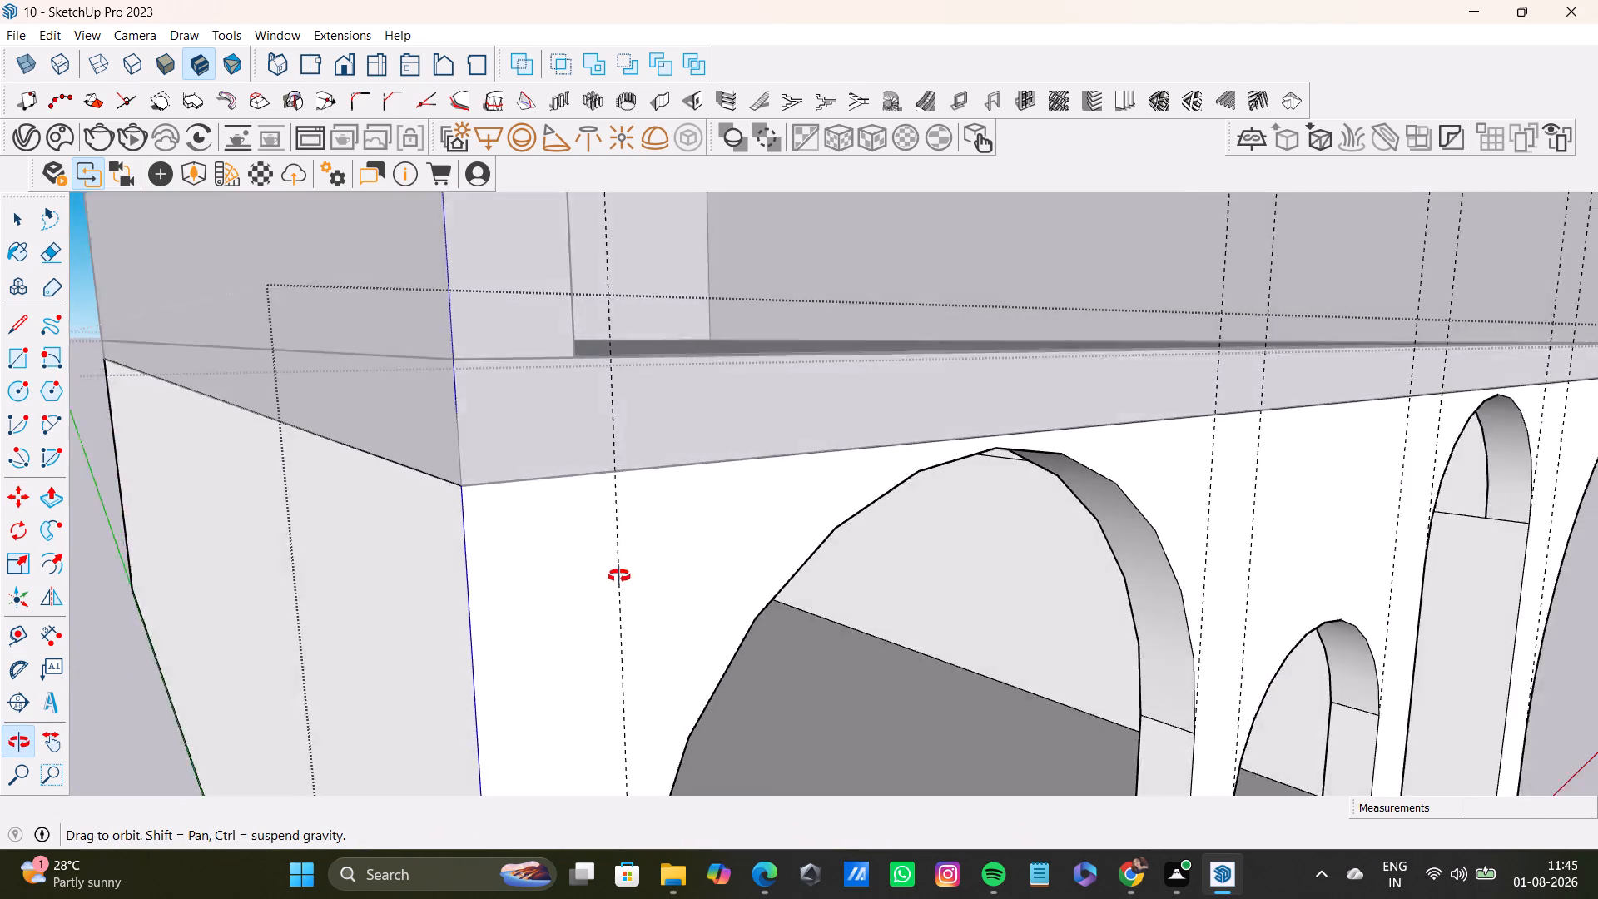
middle_click_drag(619, 576, 529, 522)
scroll(565, 509, "down", 18)
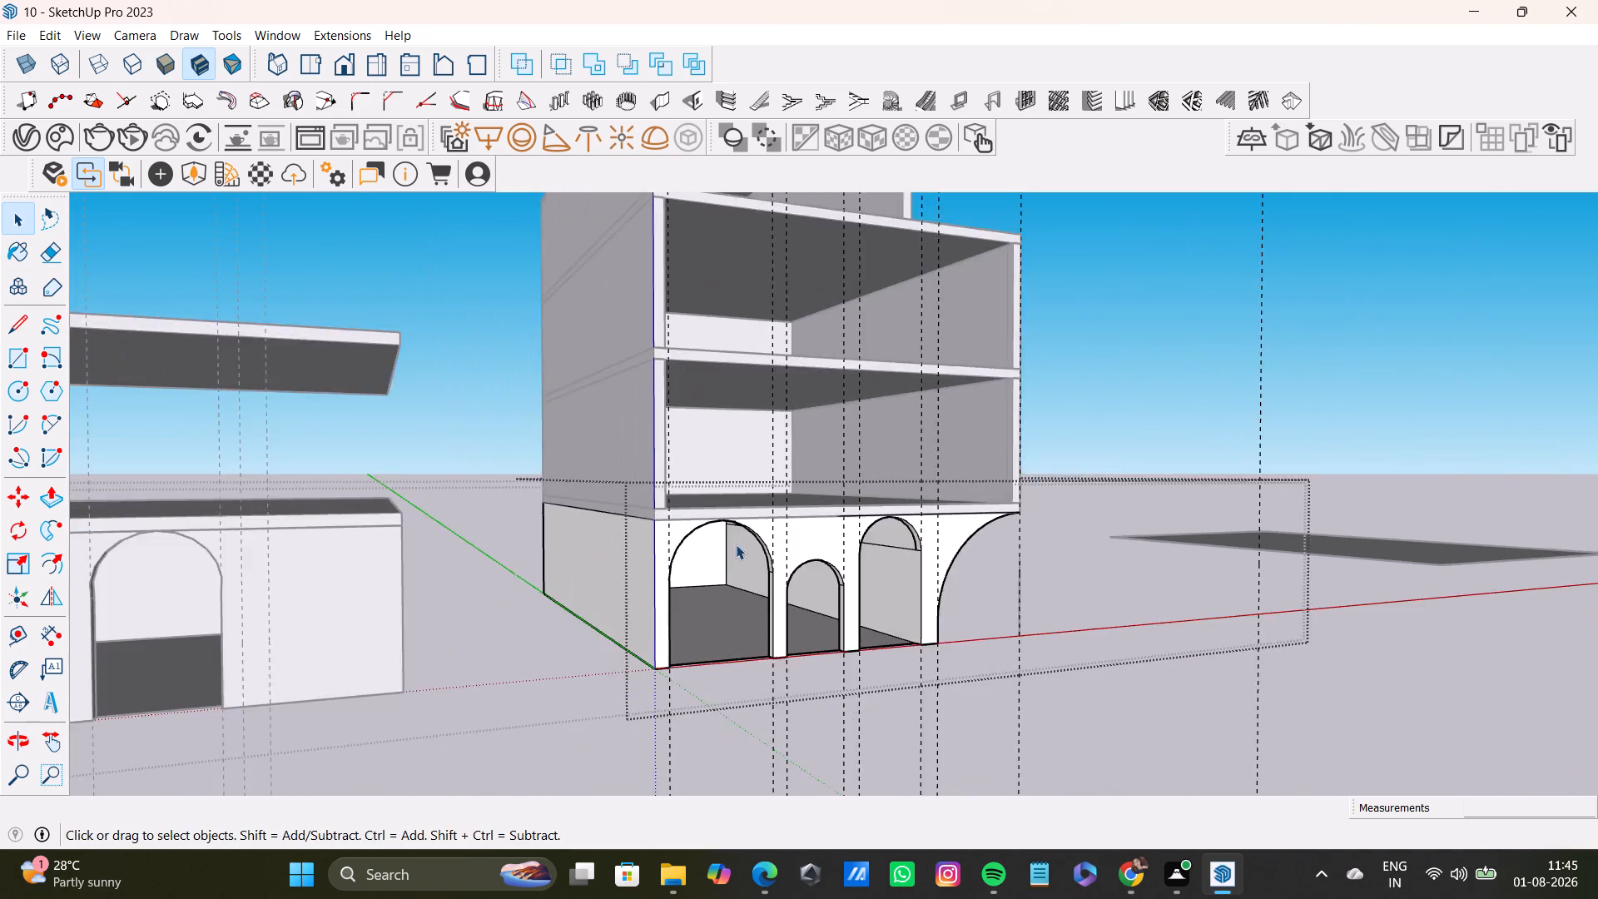
scroll(736, 544, "down", 5)
middle_click_drag(957, 603, 730, 654)
Close the arched block's group editing and return to the whole model.
key("space")
left_click(978, 581)
scroll(935, 578, "up", 3)
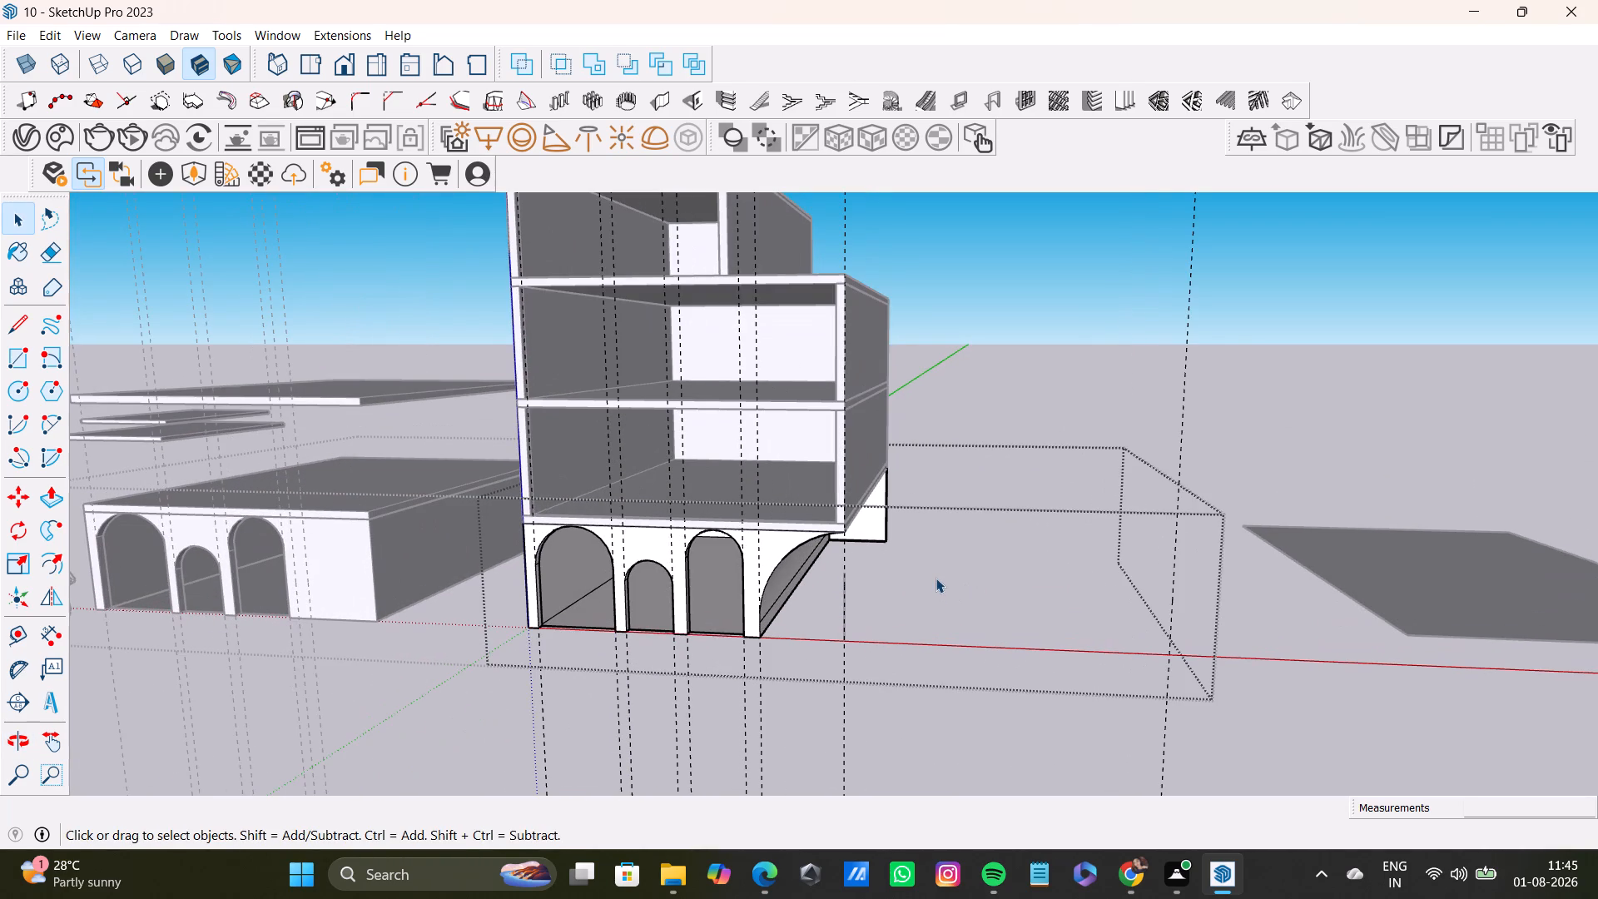
left_click(924, 576)
left_click(1010, 563)
key("space")
left_click(1050, 494)
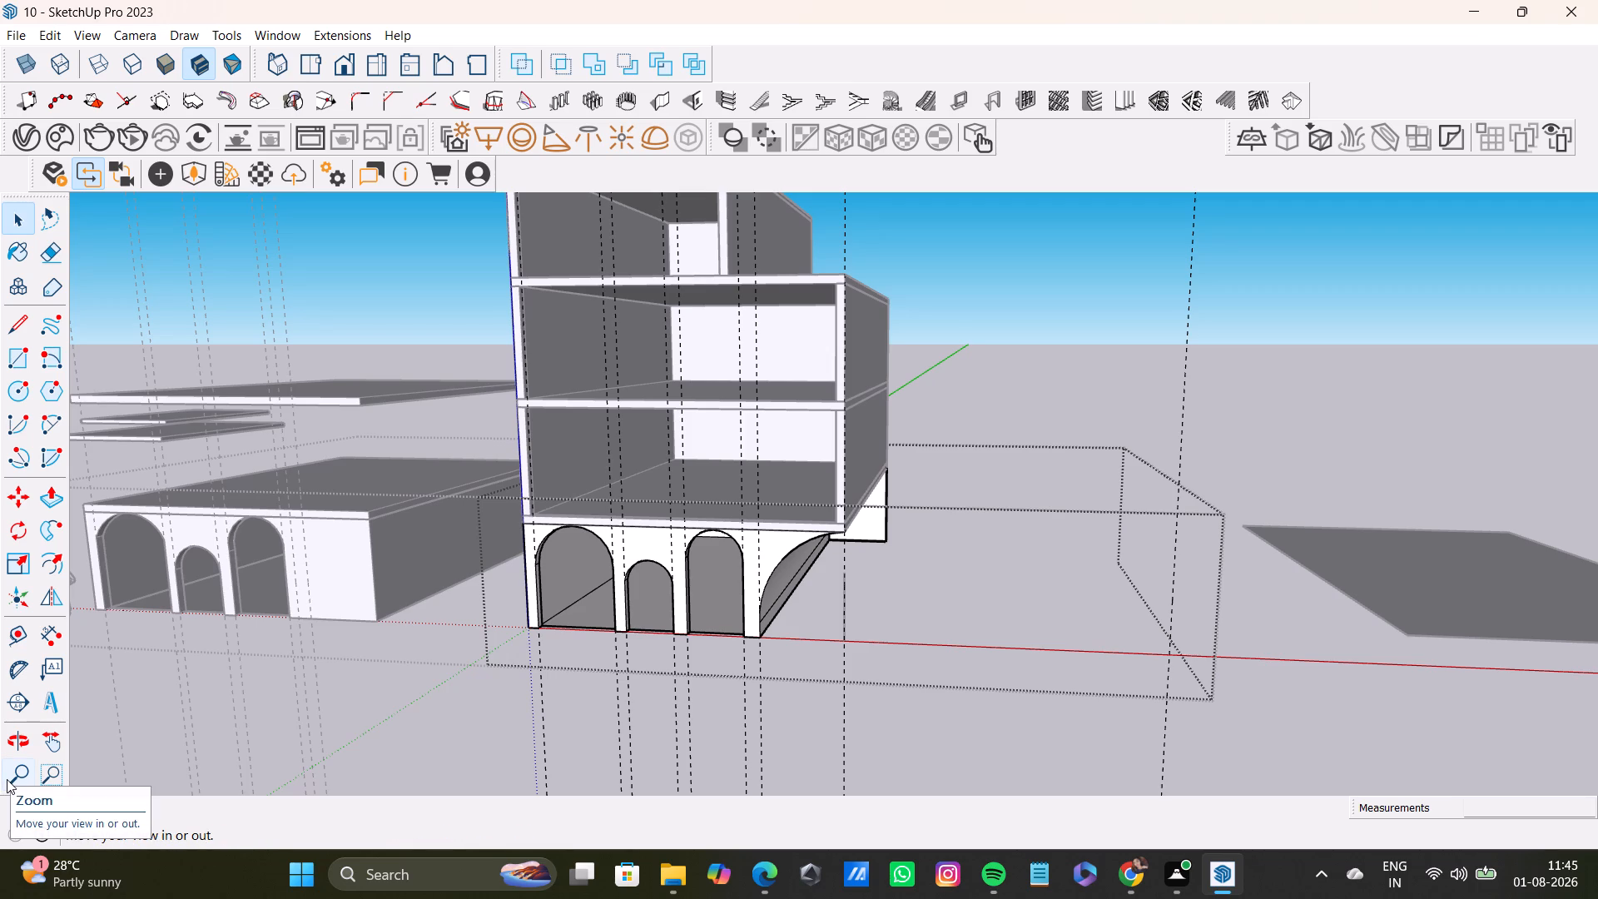
key("space")
left_click(985, 458)
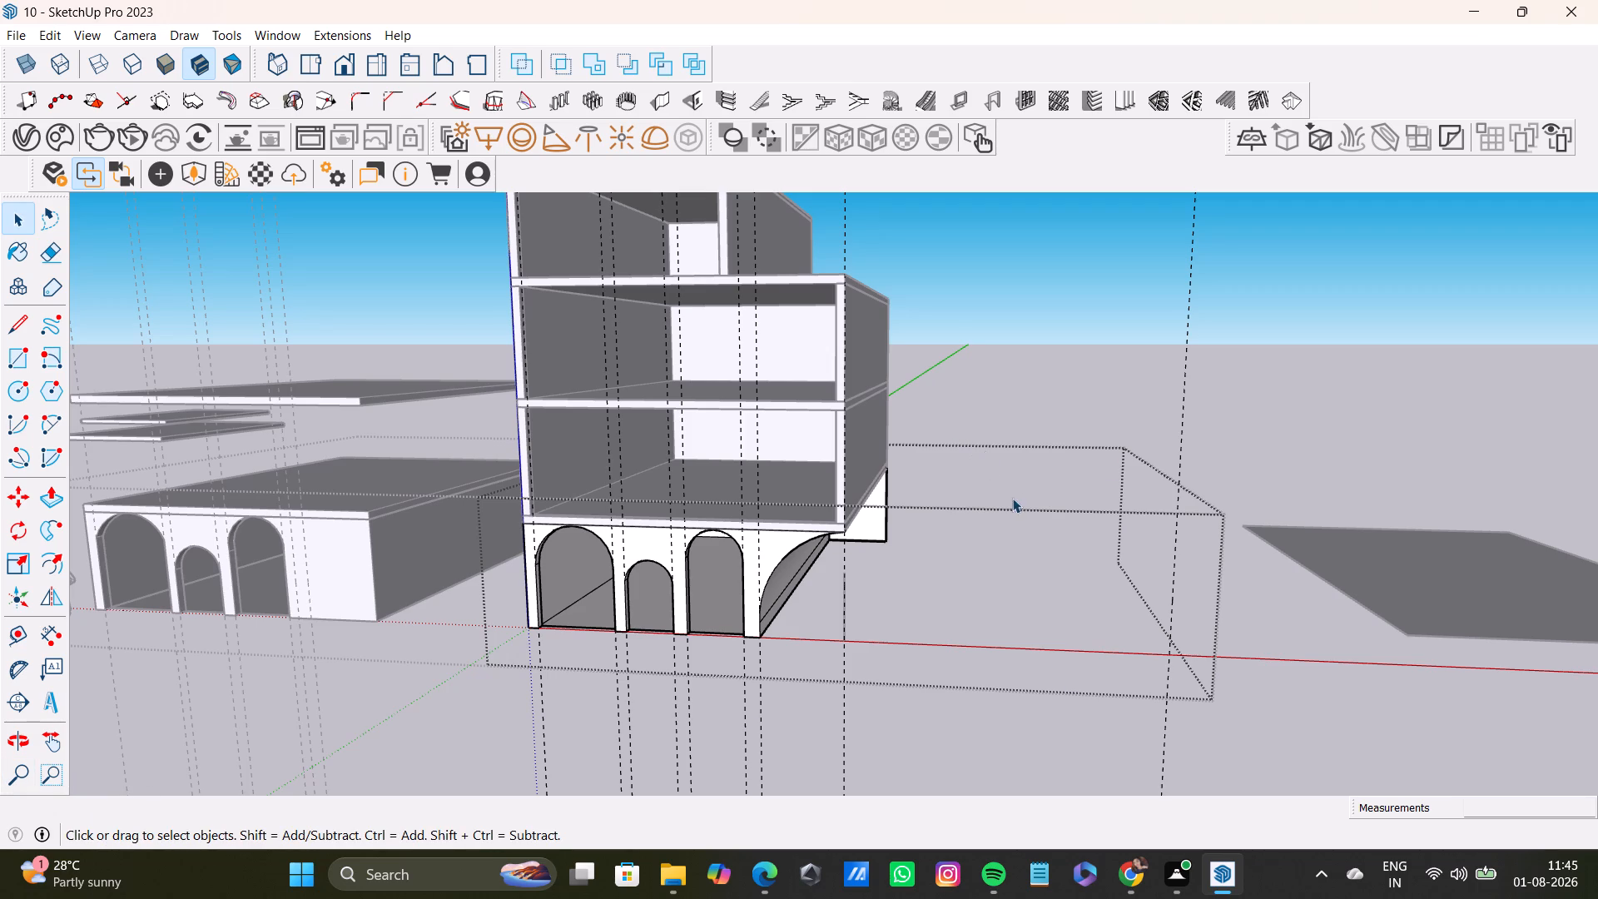
left_click(1196, 426)
left_click(1249, 569)
Delete the stray vertical line standing on the red axis below the half arch's tip.
scroll(871, 573, "up", 3)
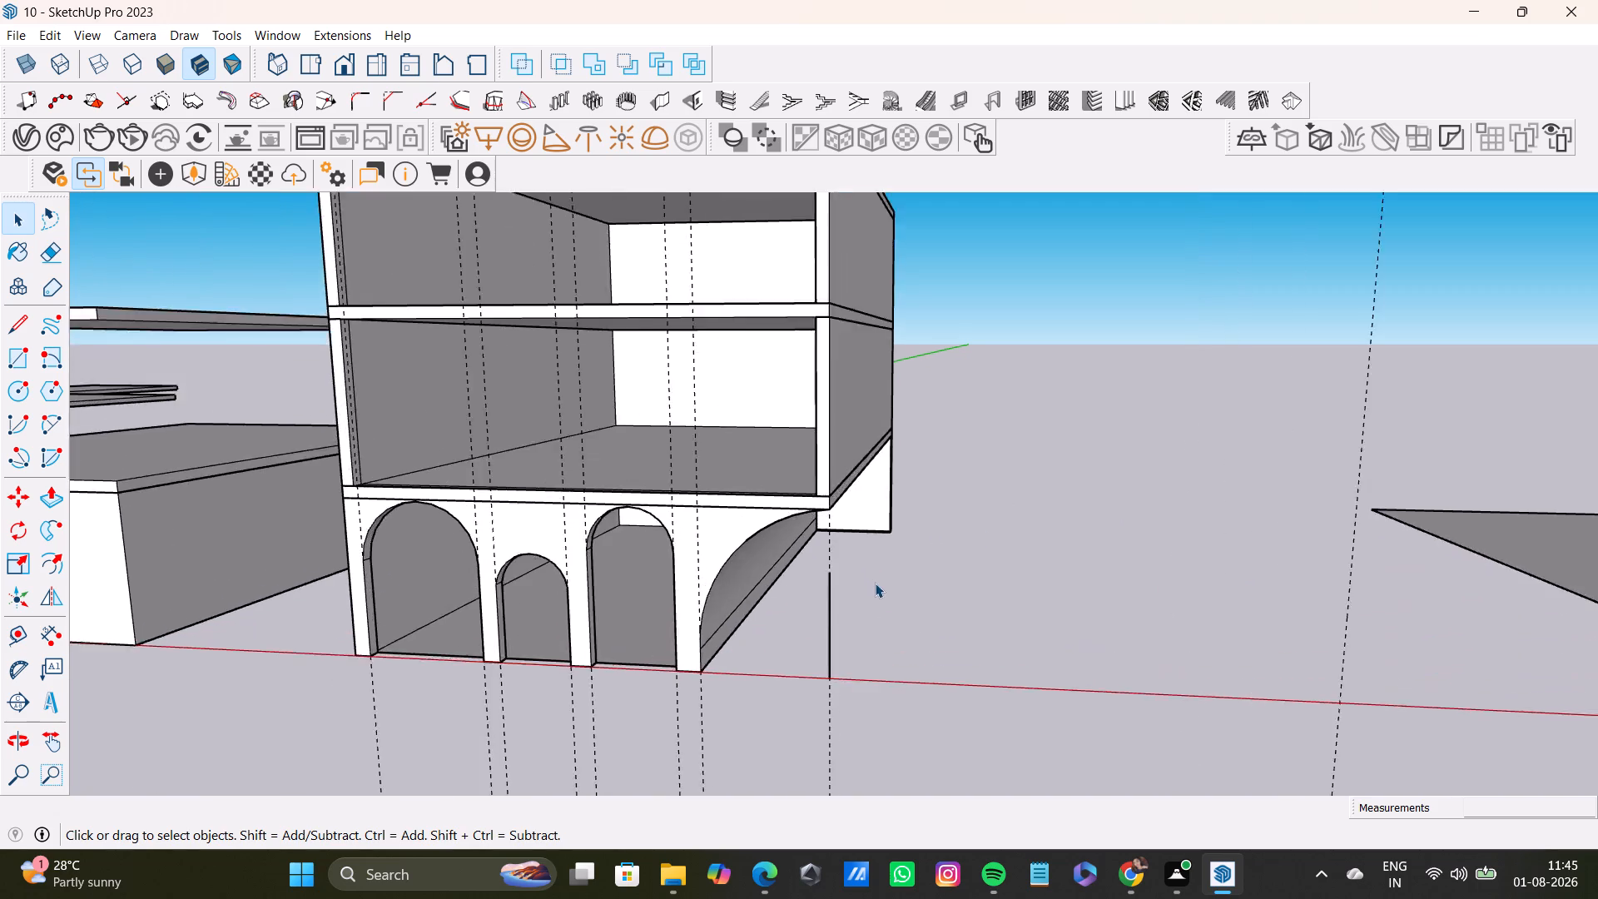
scroll(875, 583, "up", 3)
left_click(786, 622)
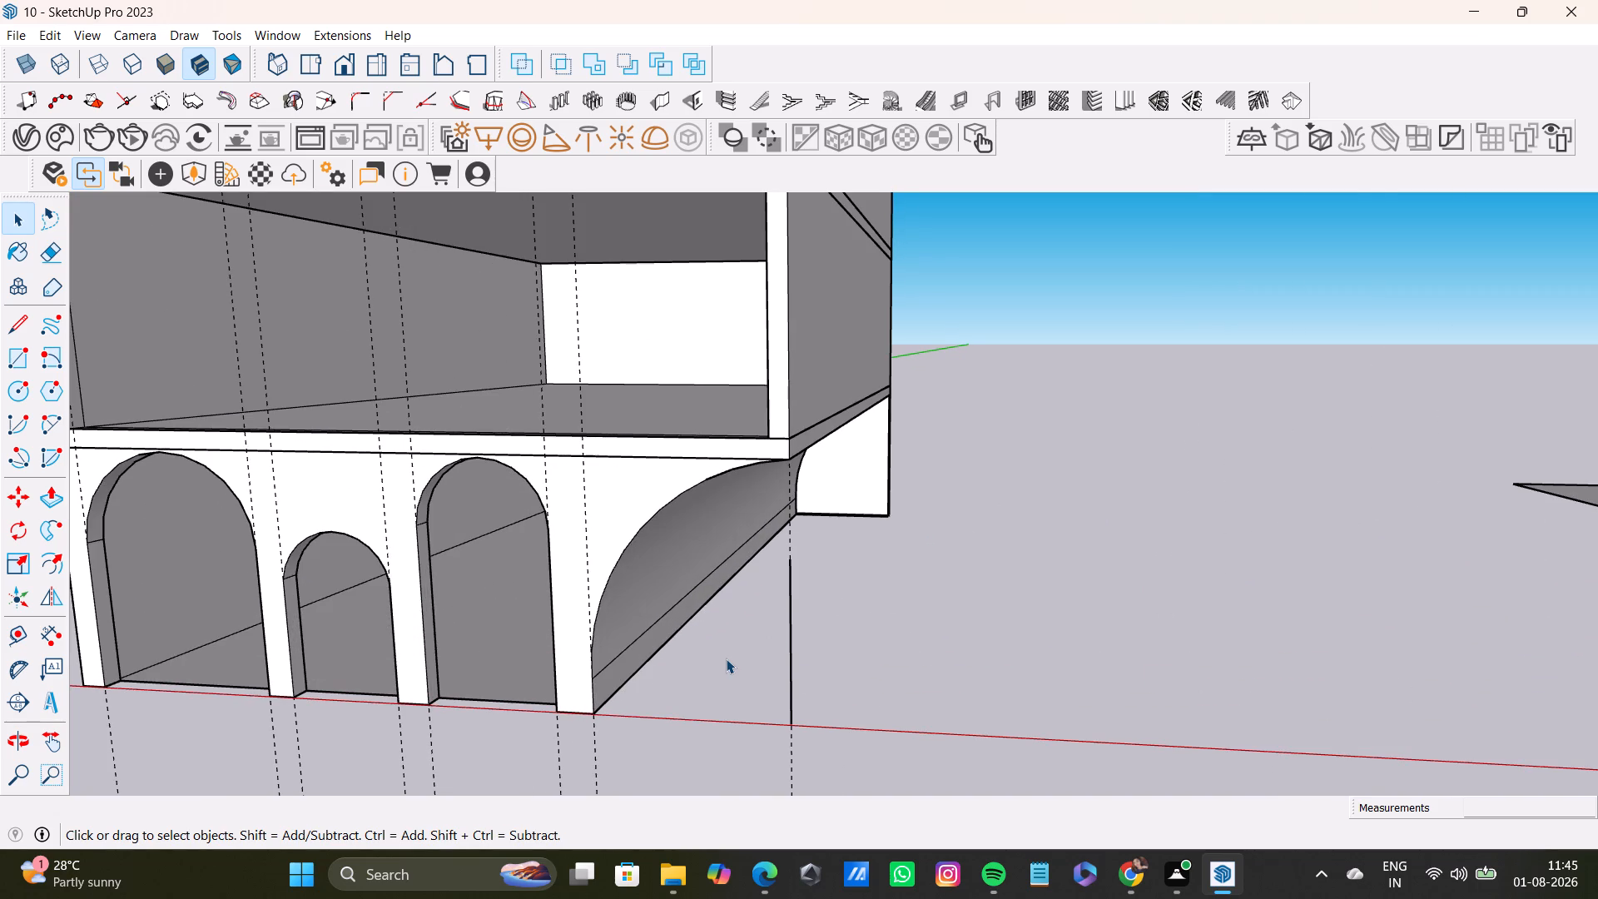
left_click(790, 674)
double_click(792, 672)
left_click(796, 667)
left_click(794, 667)
triple_click(789, 676)
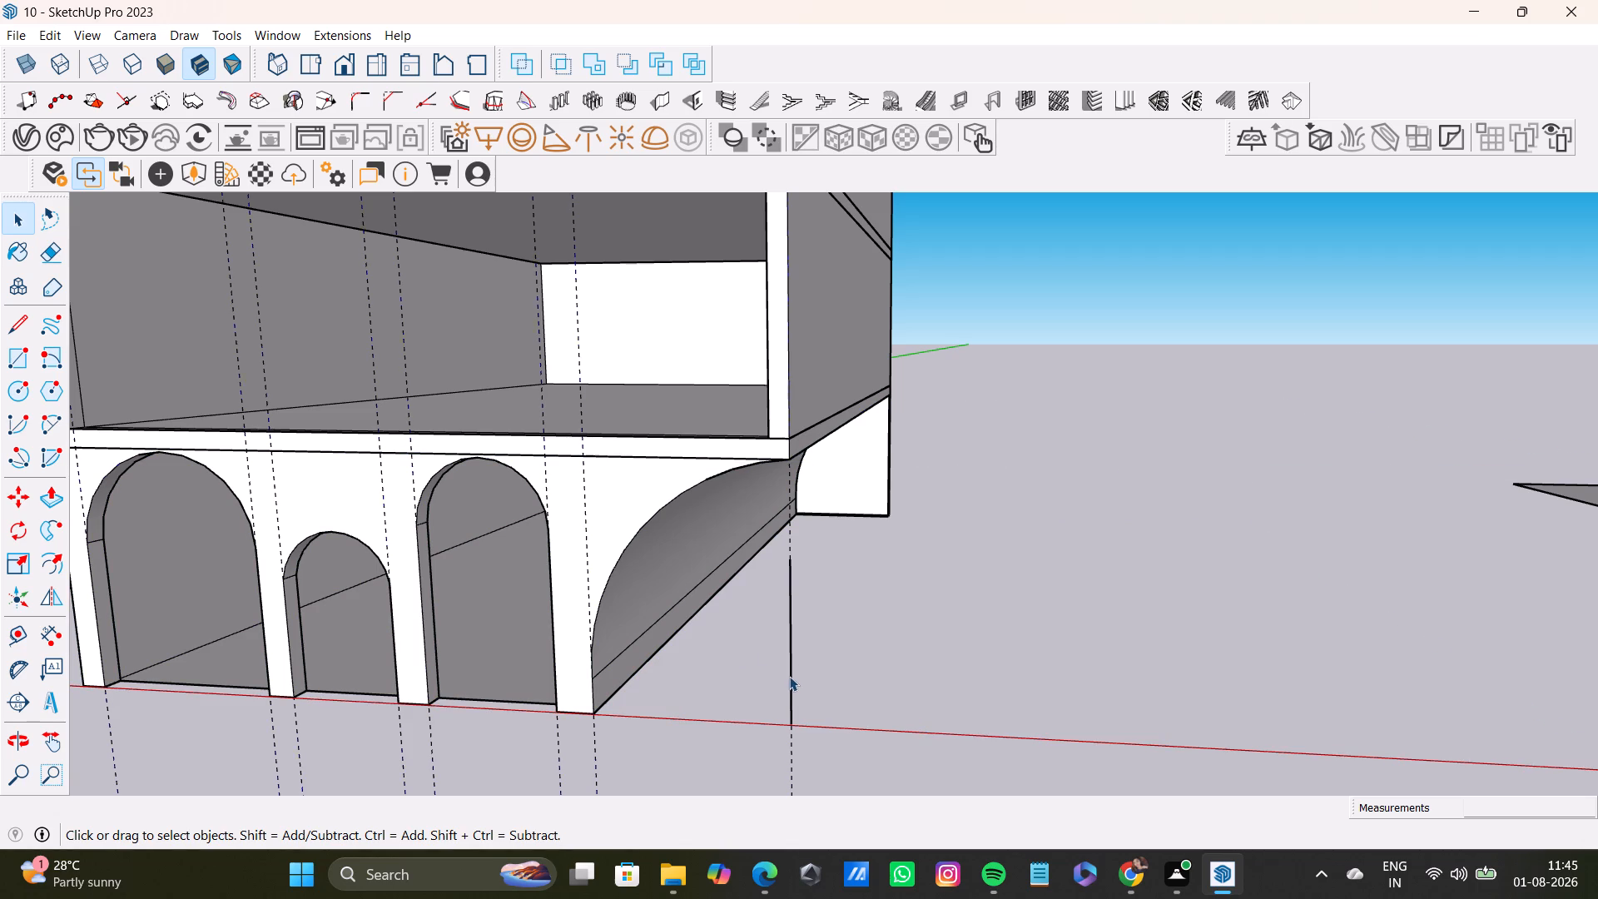
left_click(792, 679)
middle_click_drag(846, 710, 693, 679)
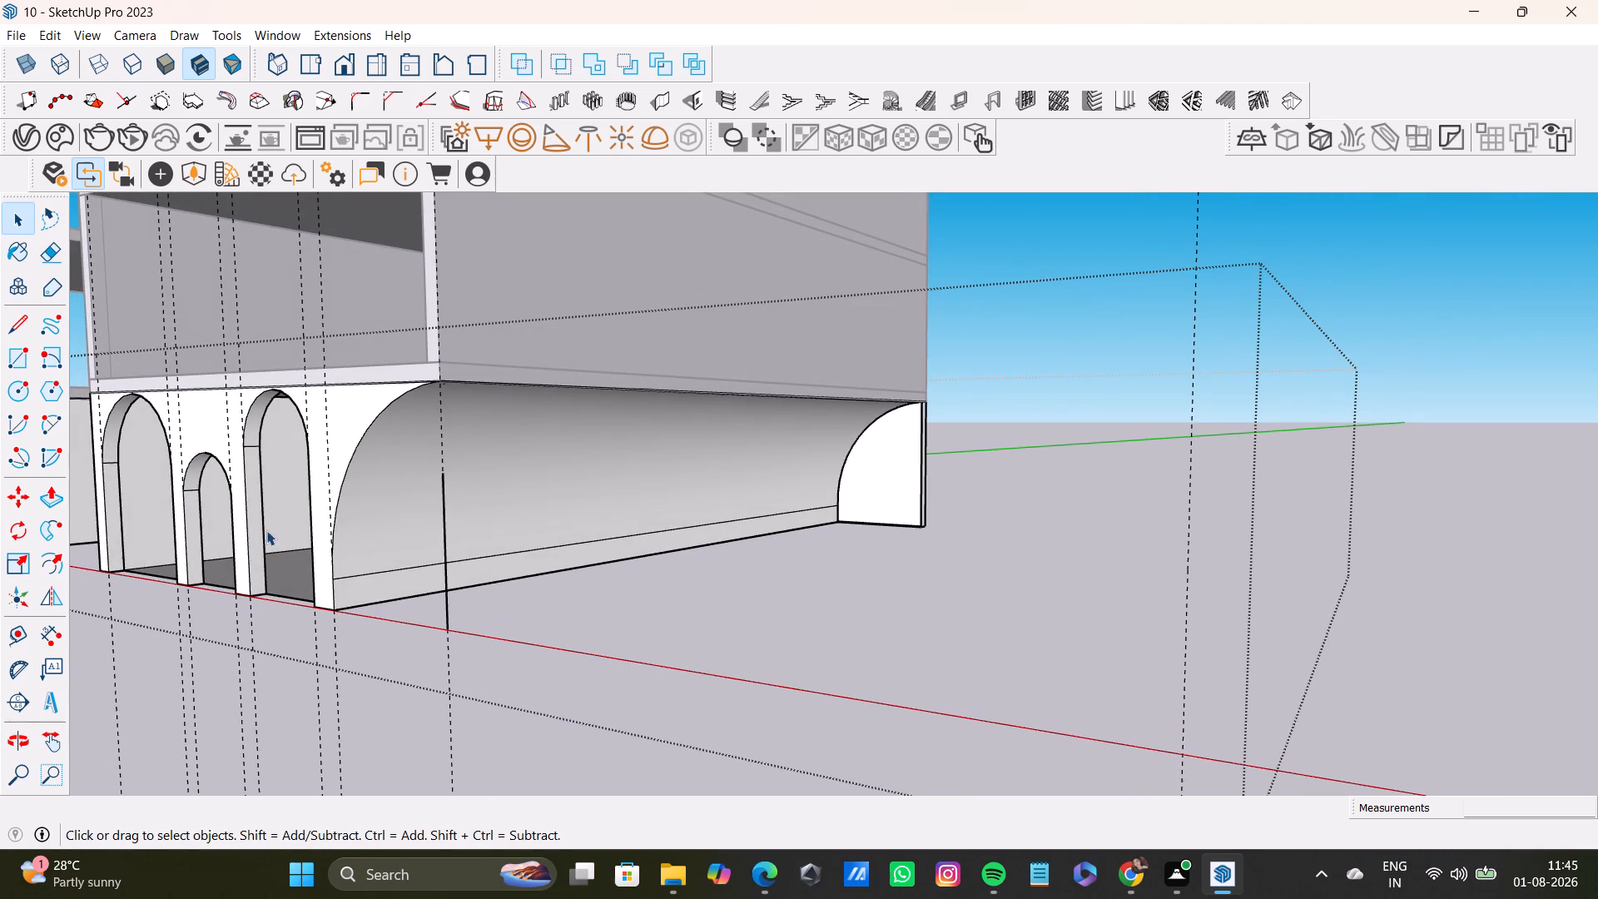
left_click_drag(372, 462, 519, 703)
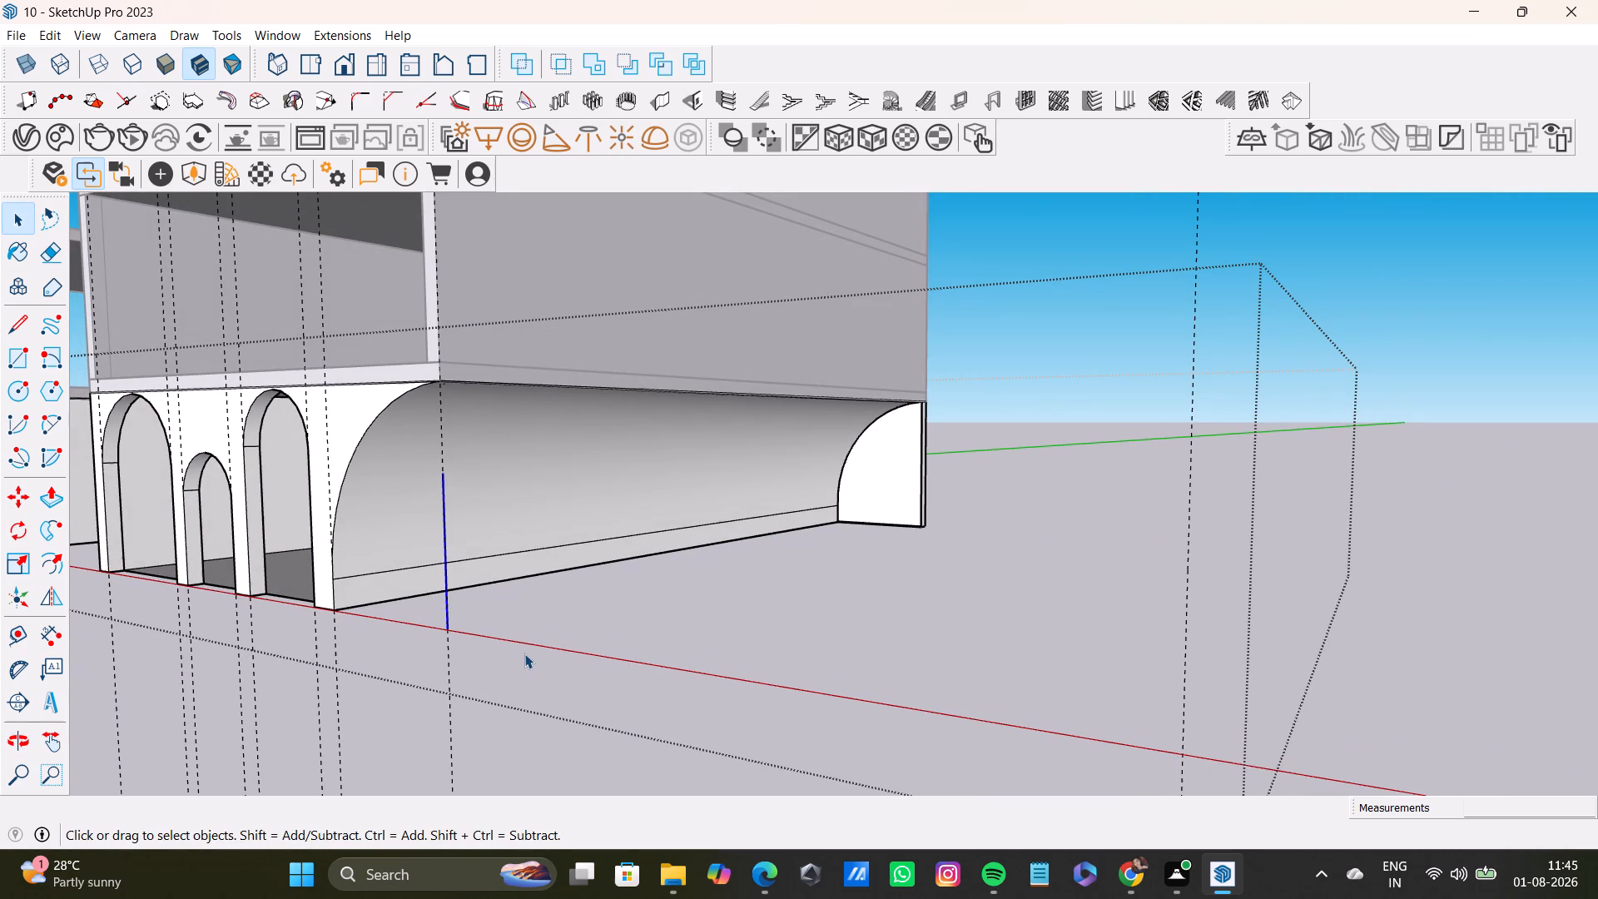
key("Delete")
Leave the group and examine the assembled building's storeys, roof and half-arch side from the front, above and below.
scroll(553, 643, "down", 12)
middle_click_drag(568, 637, 831, 661)
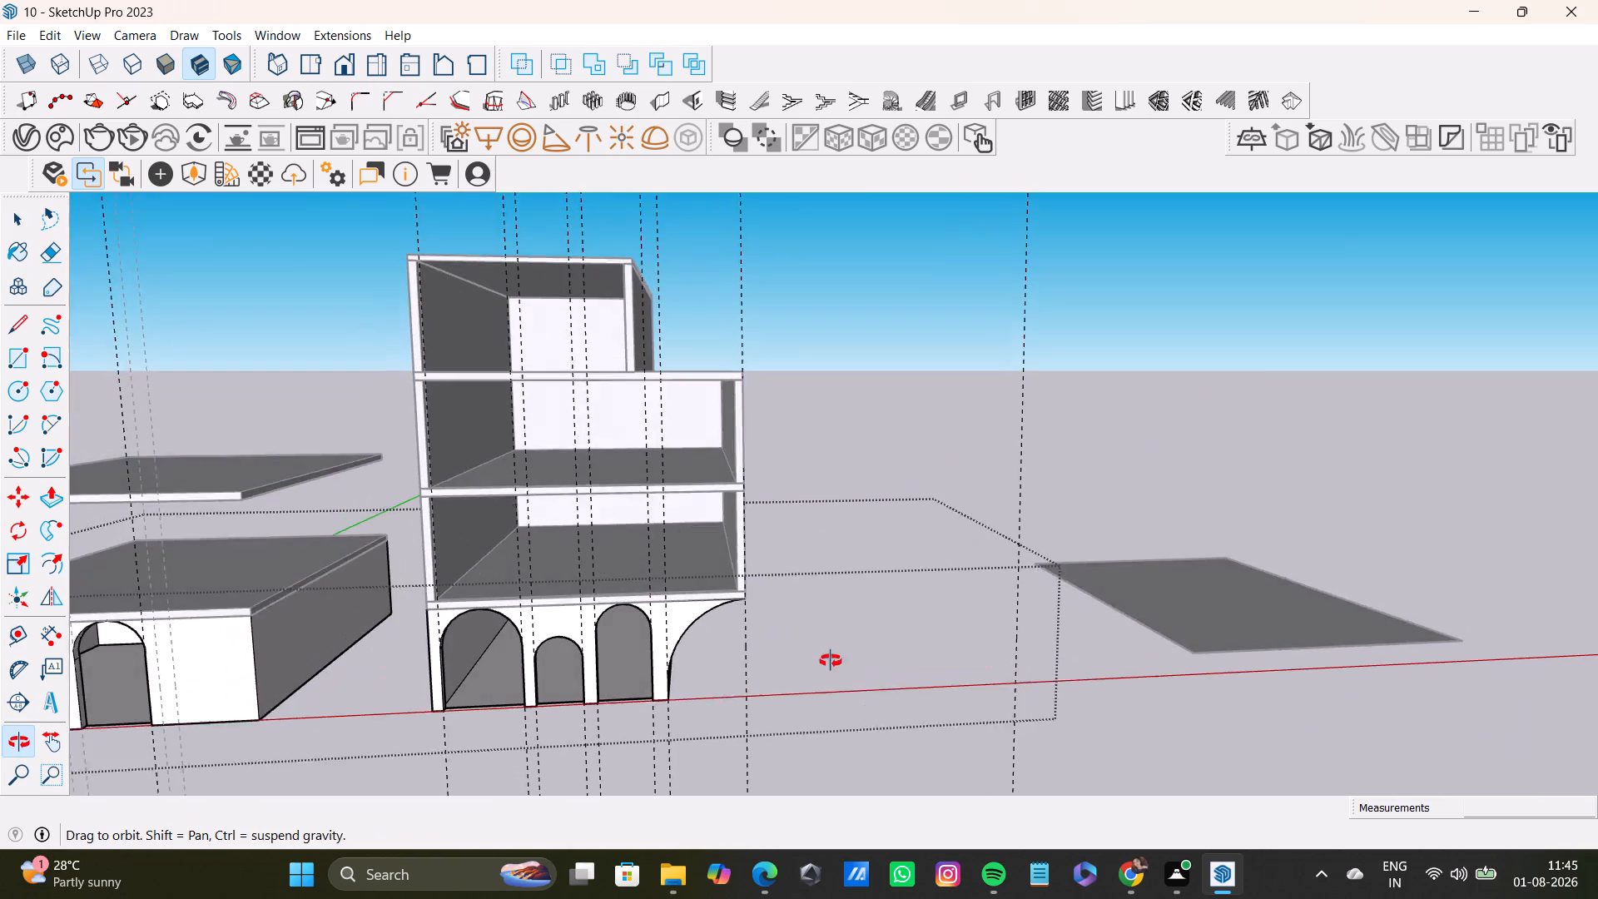
middle_click_drag(831, 661, 831, 666)
key("space")
left_click(982, 469)
scroll(327, 377, "up", 3)
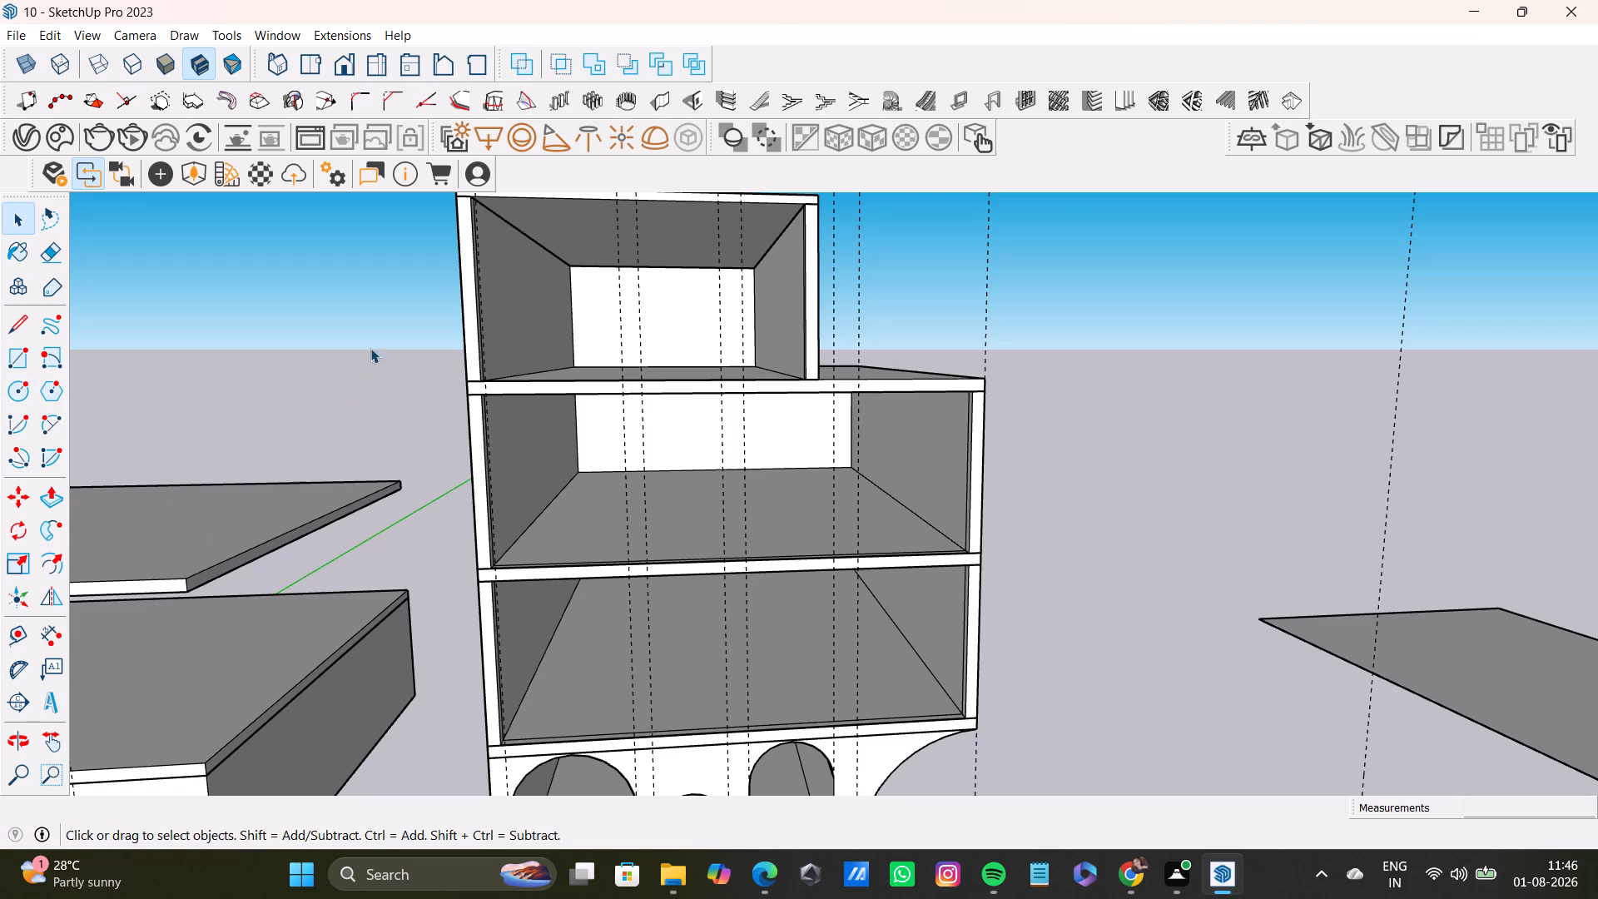
middle_click_drag(1136, 444, 1040, 540)
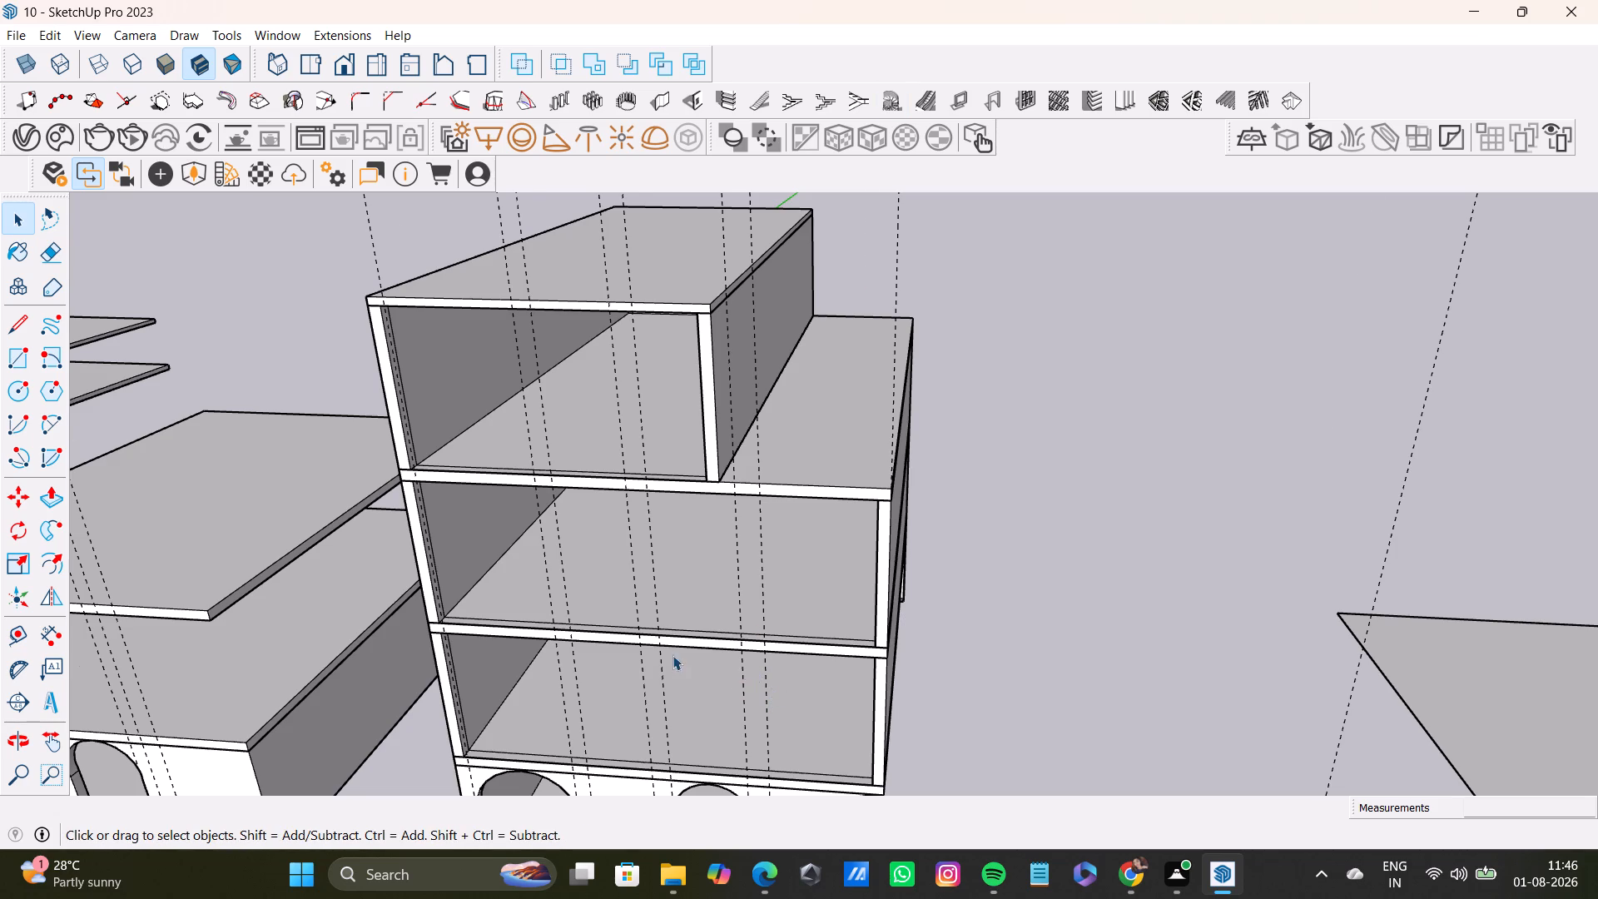
scroll(672, 655, "down", 2)
middle_click_drag(841, 707, 823, 500)
middle_click_drag(860, 568, 758, 478)
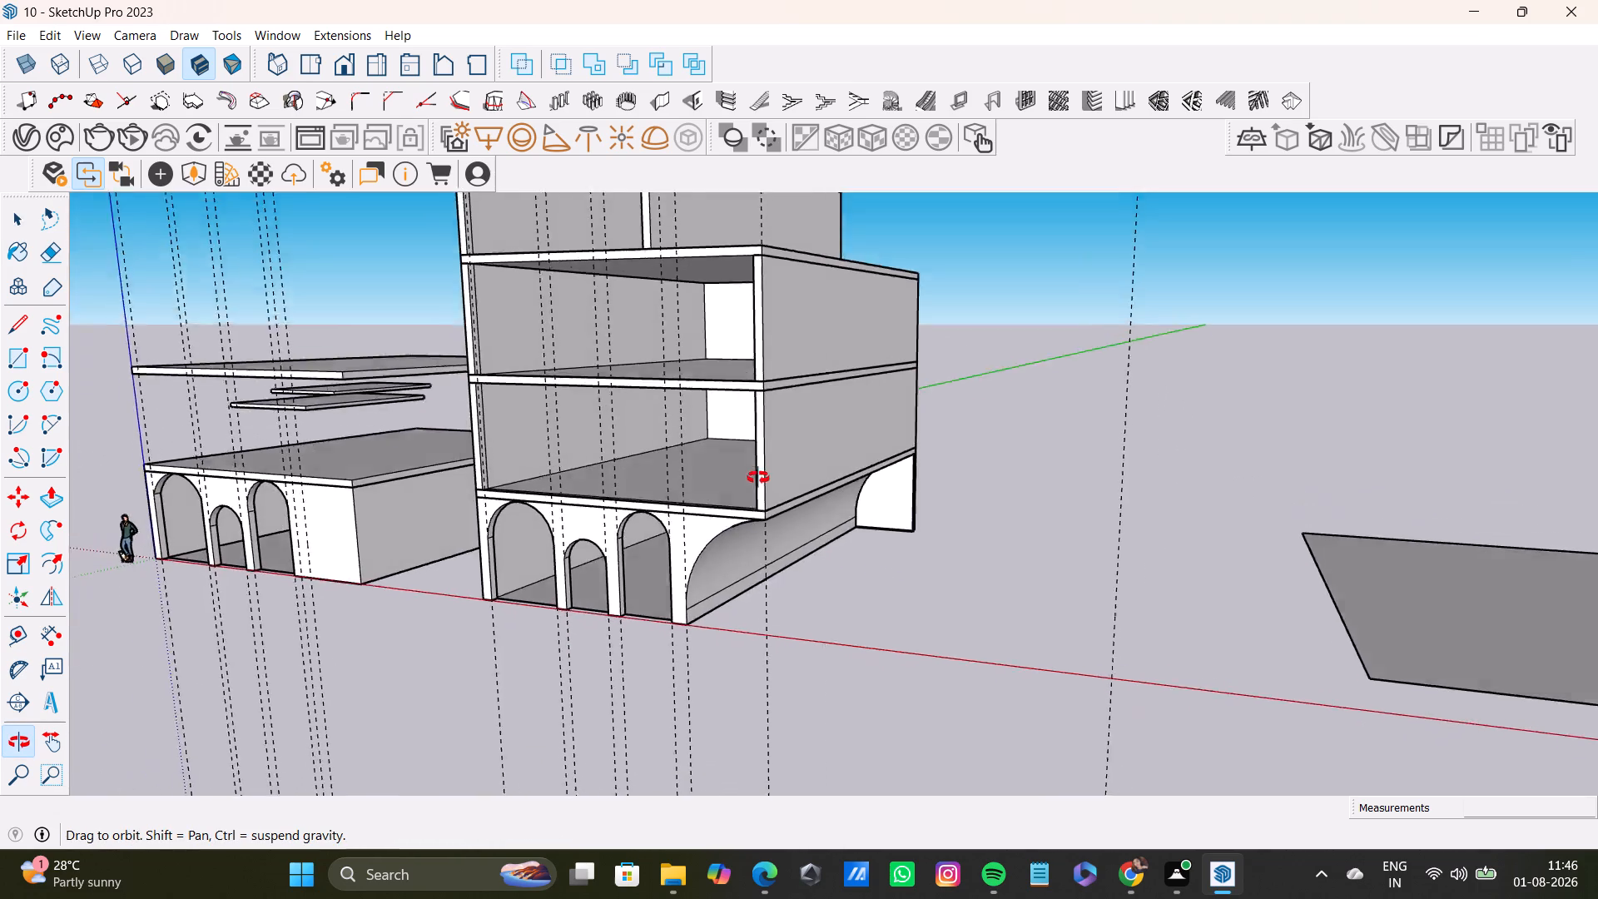
middle_click_drag(758, 478, 1138, 368)
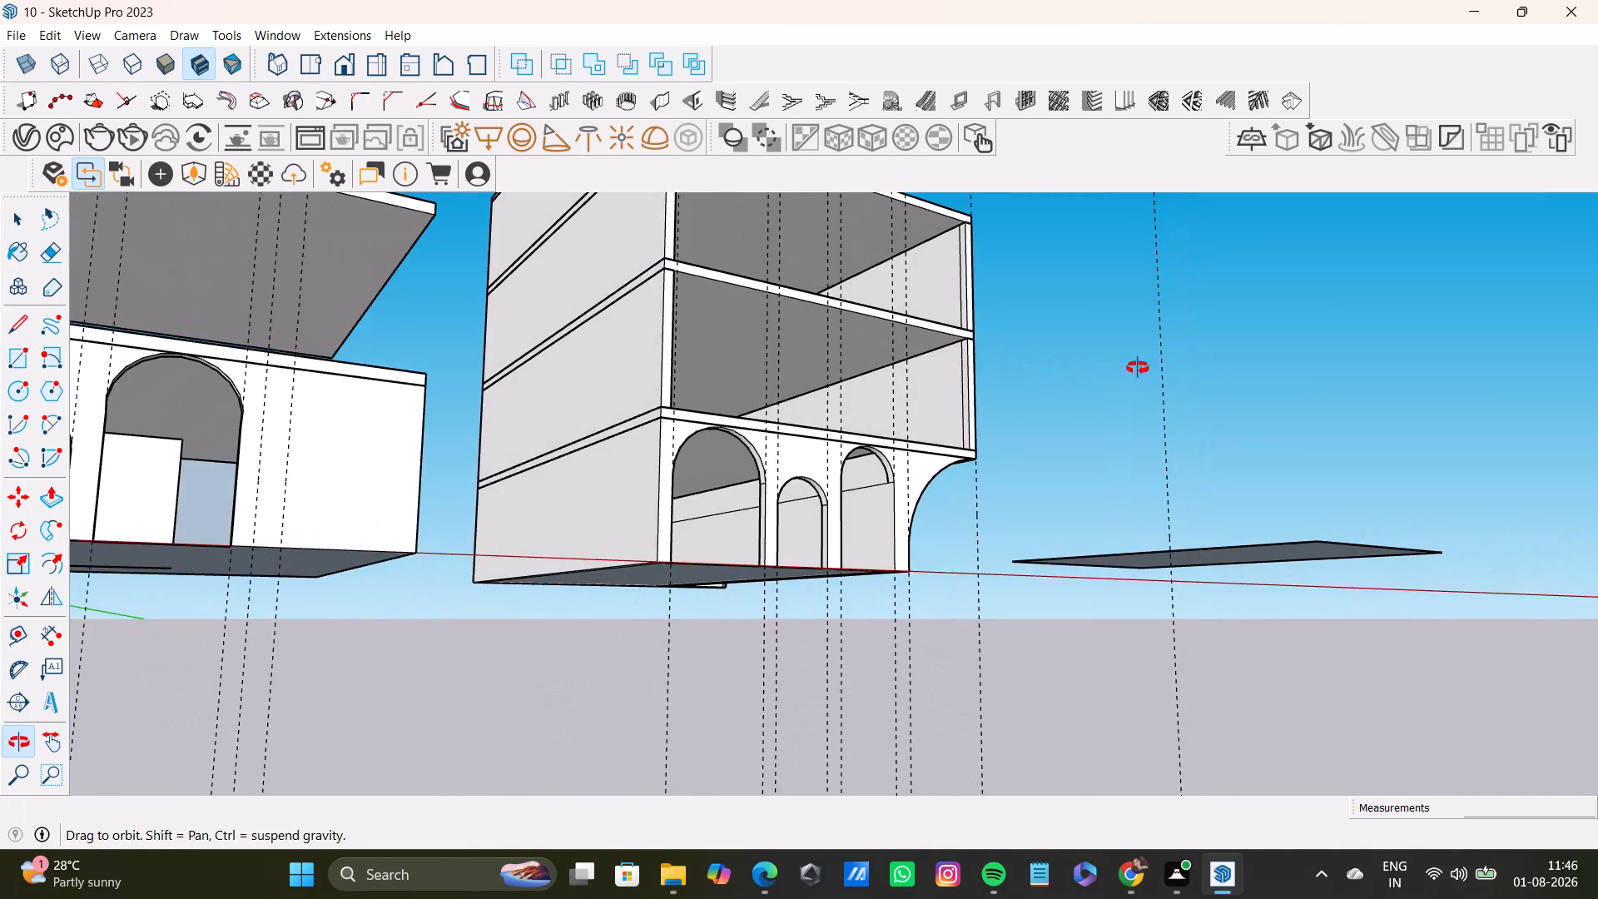
middle_click_drag(1138, 368, 892, 555)
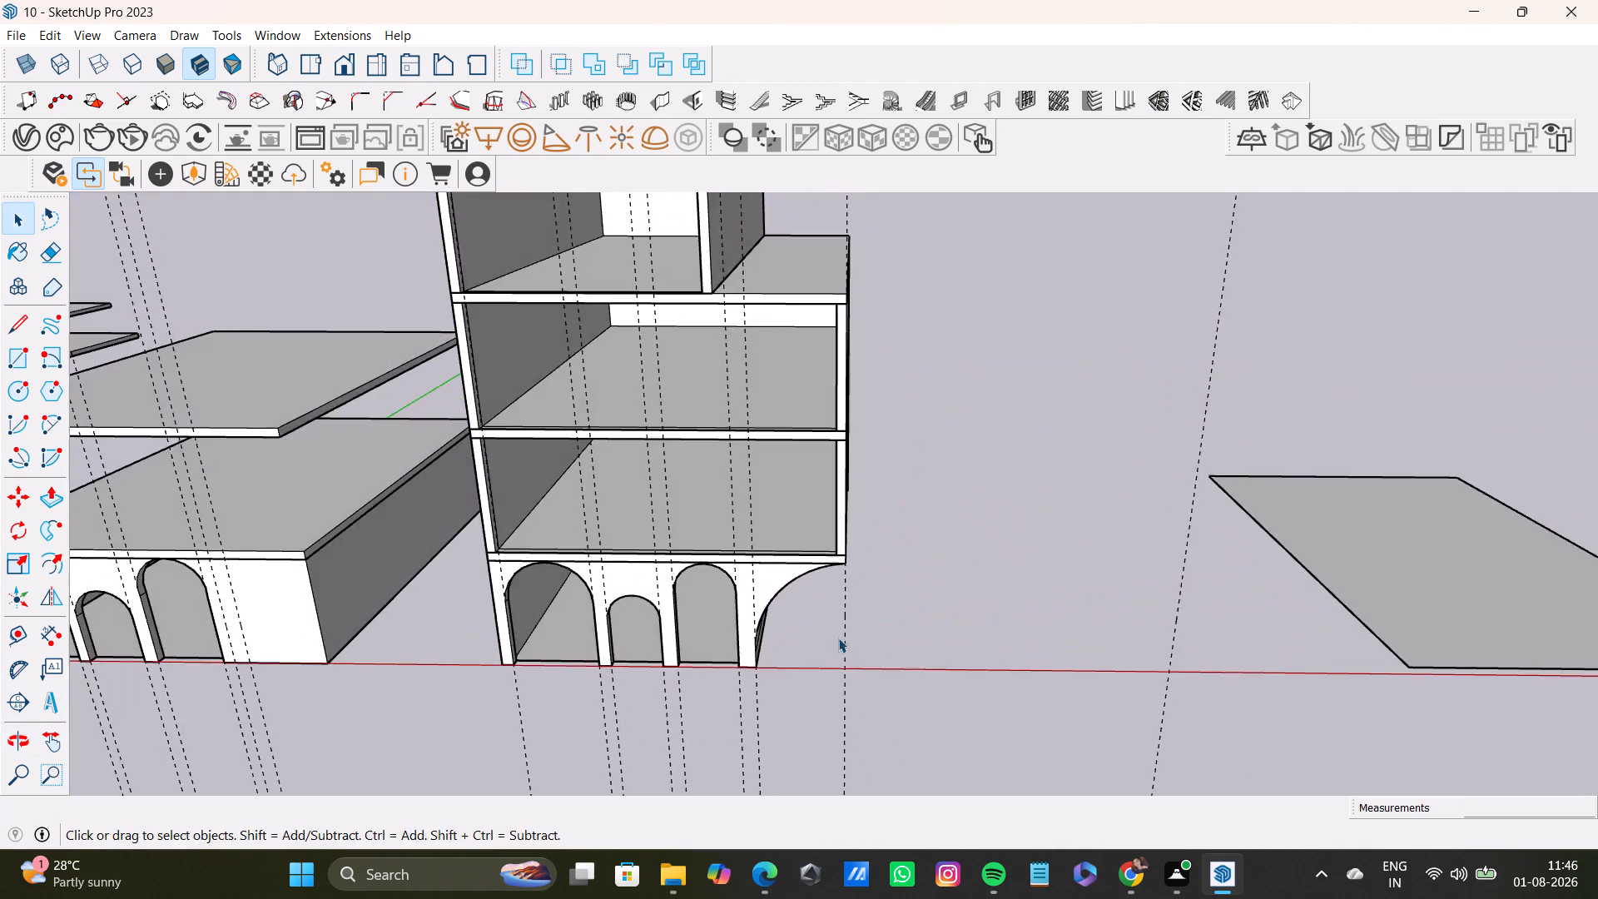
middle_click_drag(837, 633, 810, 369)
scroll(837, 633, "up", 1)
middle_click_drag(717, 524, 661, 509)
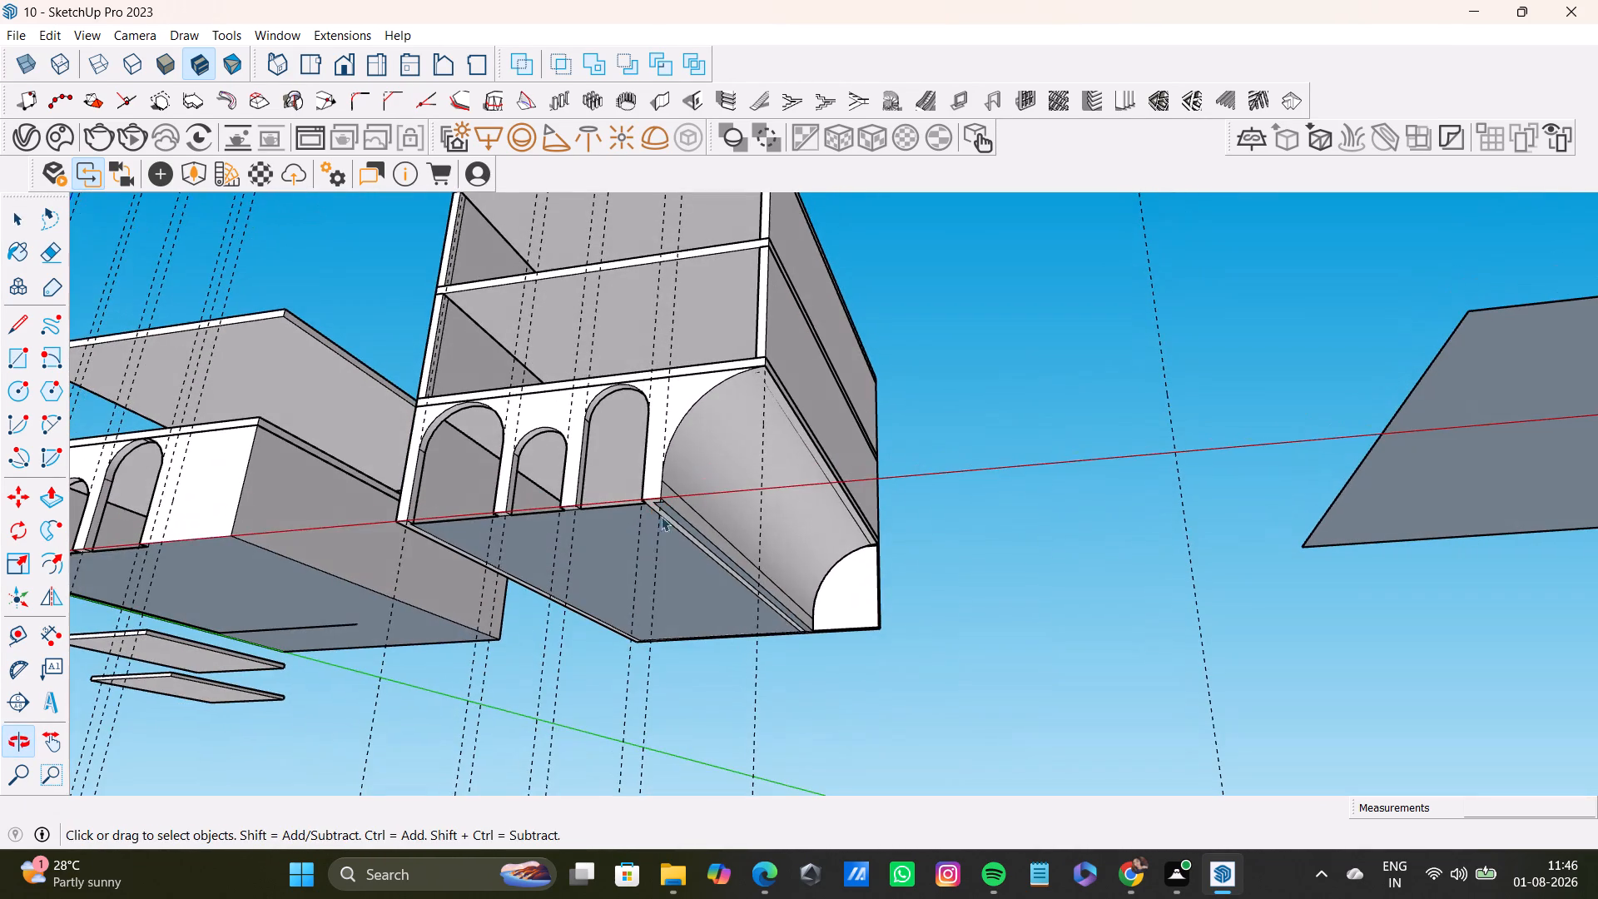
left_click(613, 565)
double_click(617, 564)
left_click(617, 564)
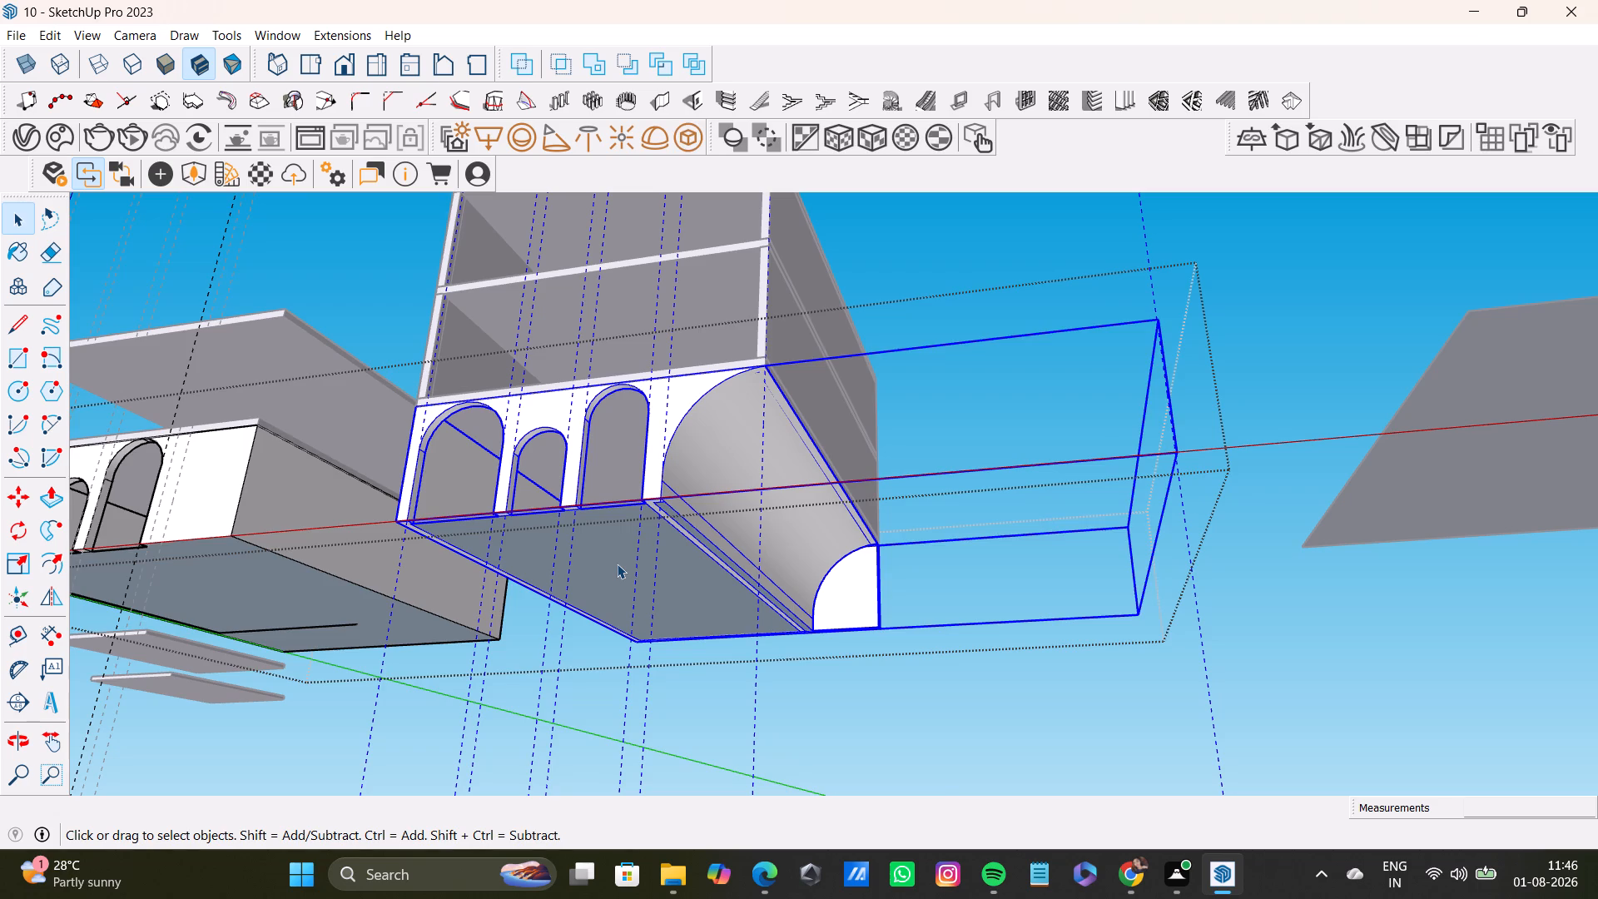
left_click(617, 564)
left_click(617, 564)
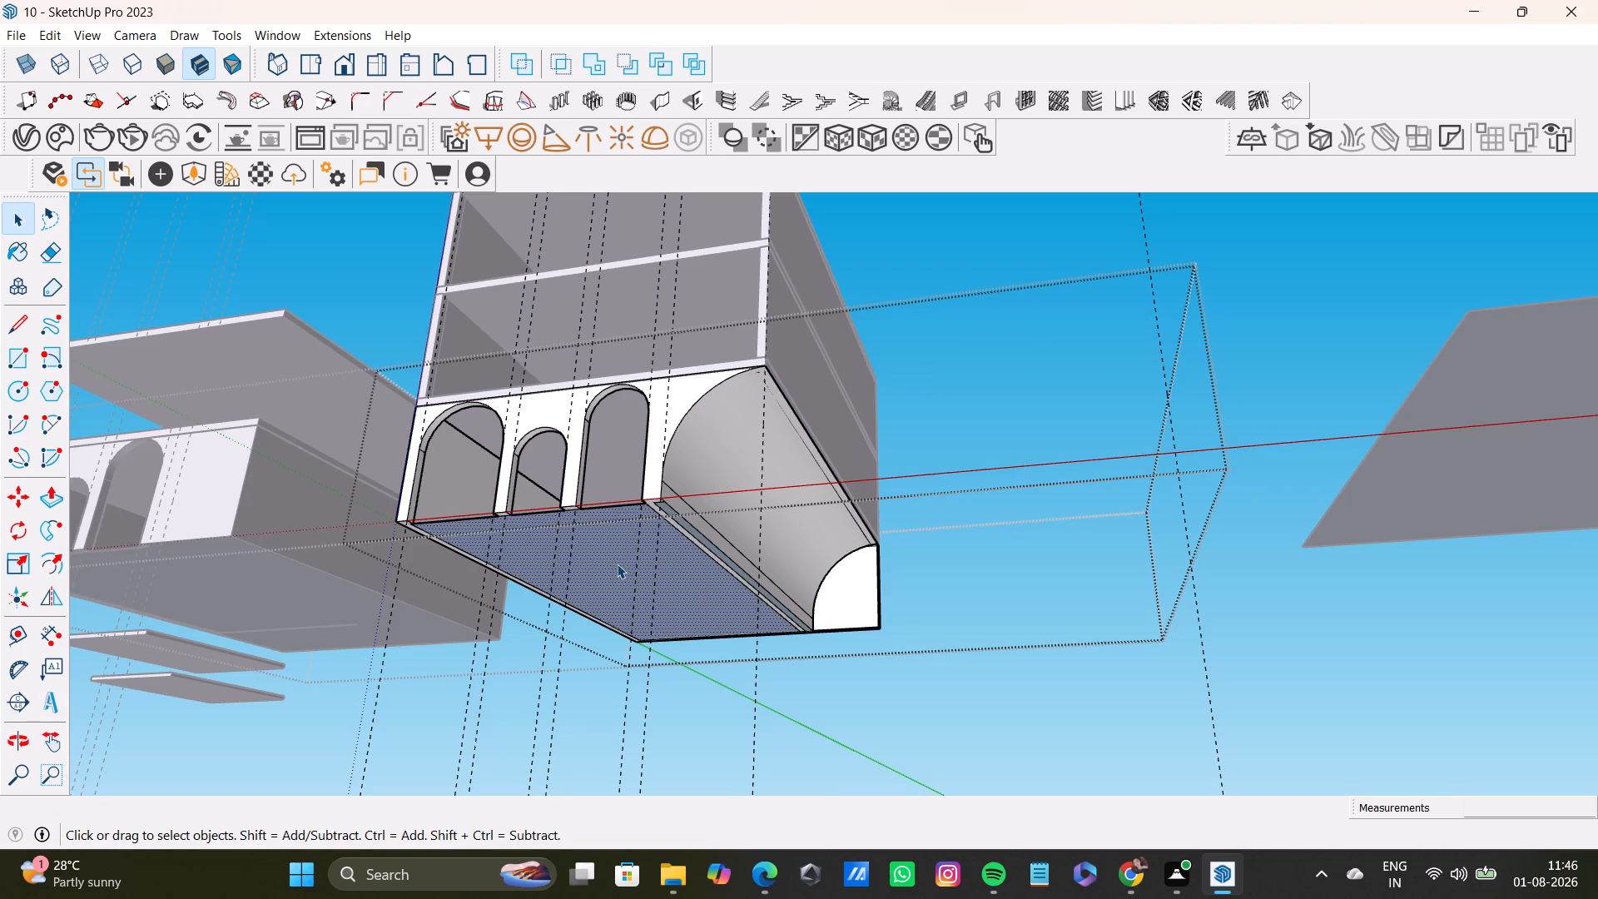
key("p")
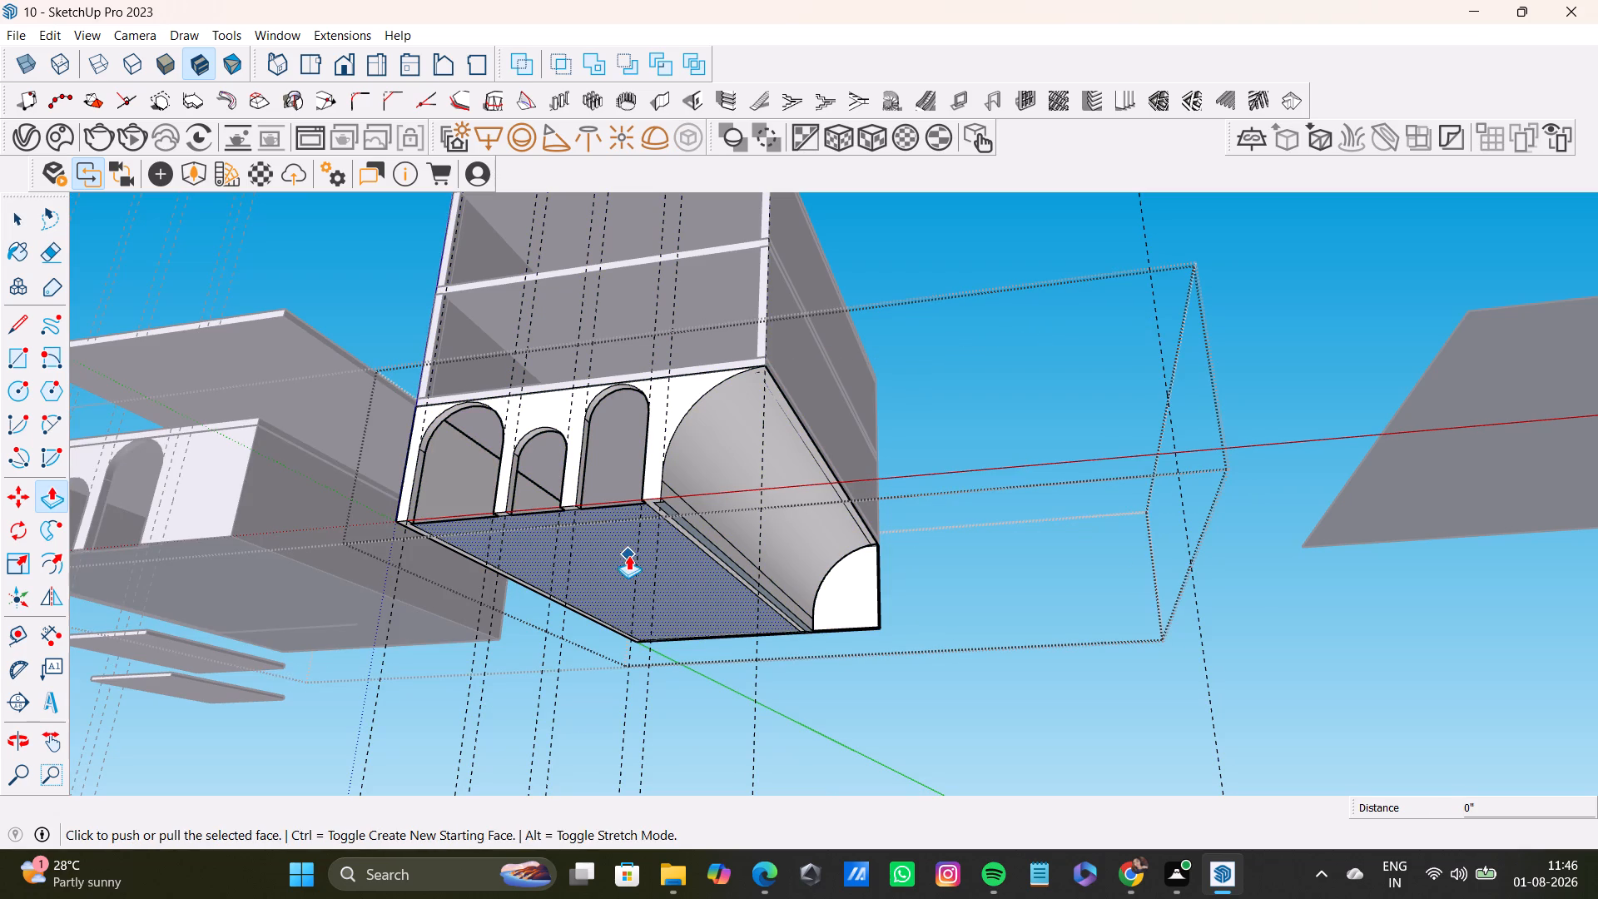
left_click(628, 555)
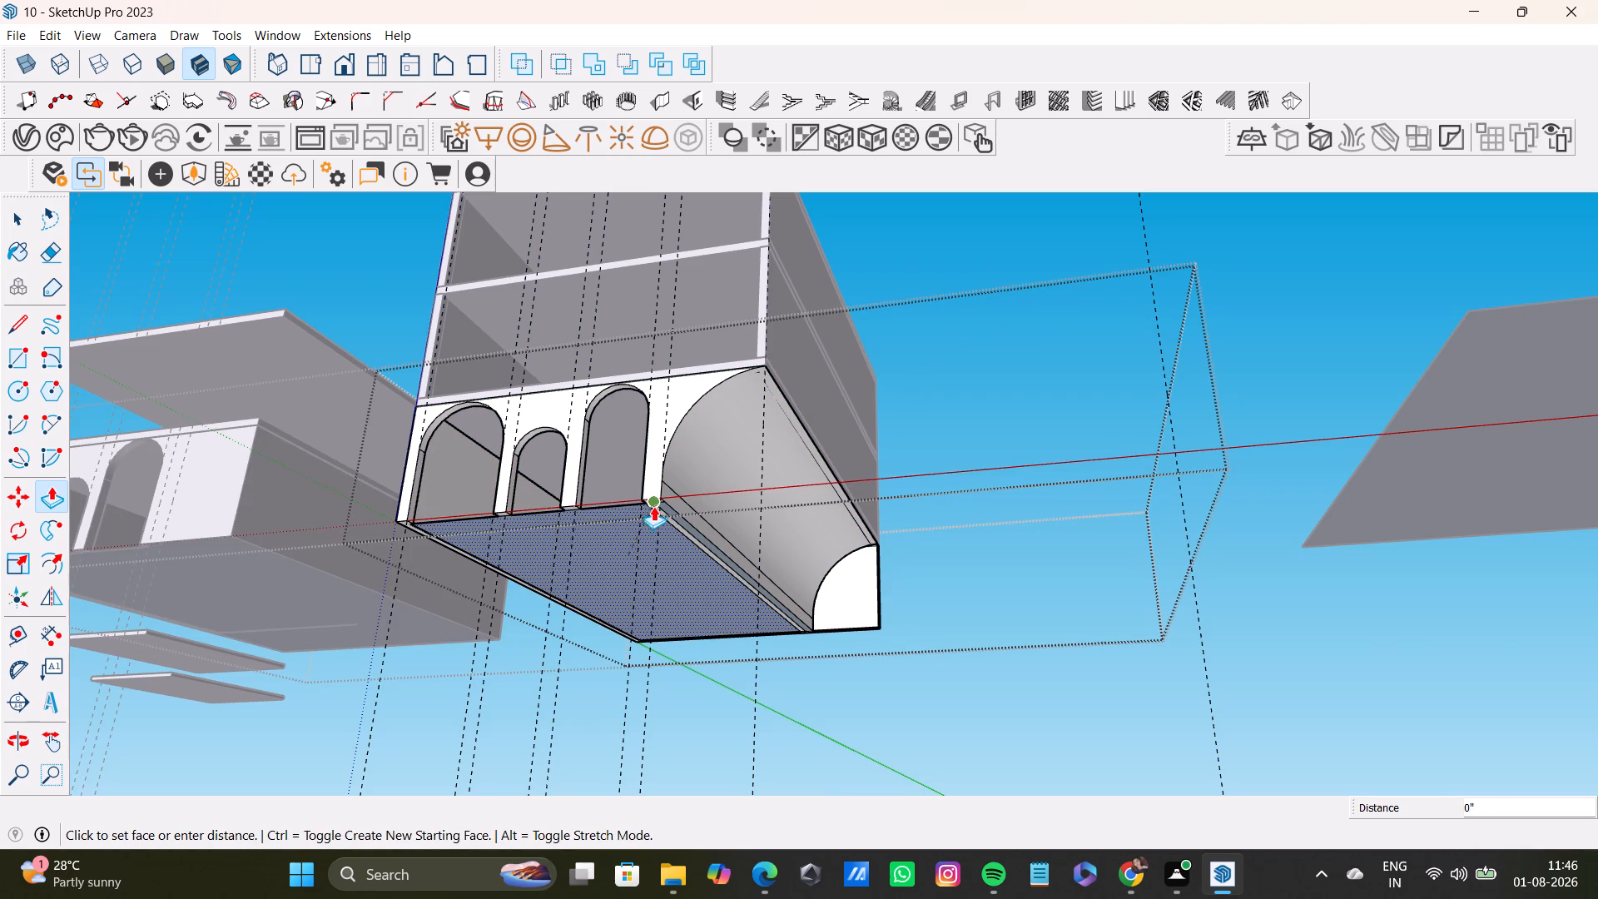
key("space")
Examine the arched block's base, floor edge and interior through the arches.
middle_click_drag(671, 576, 663, 655)
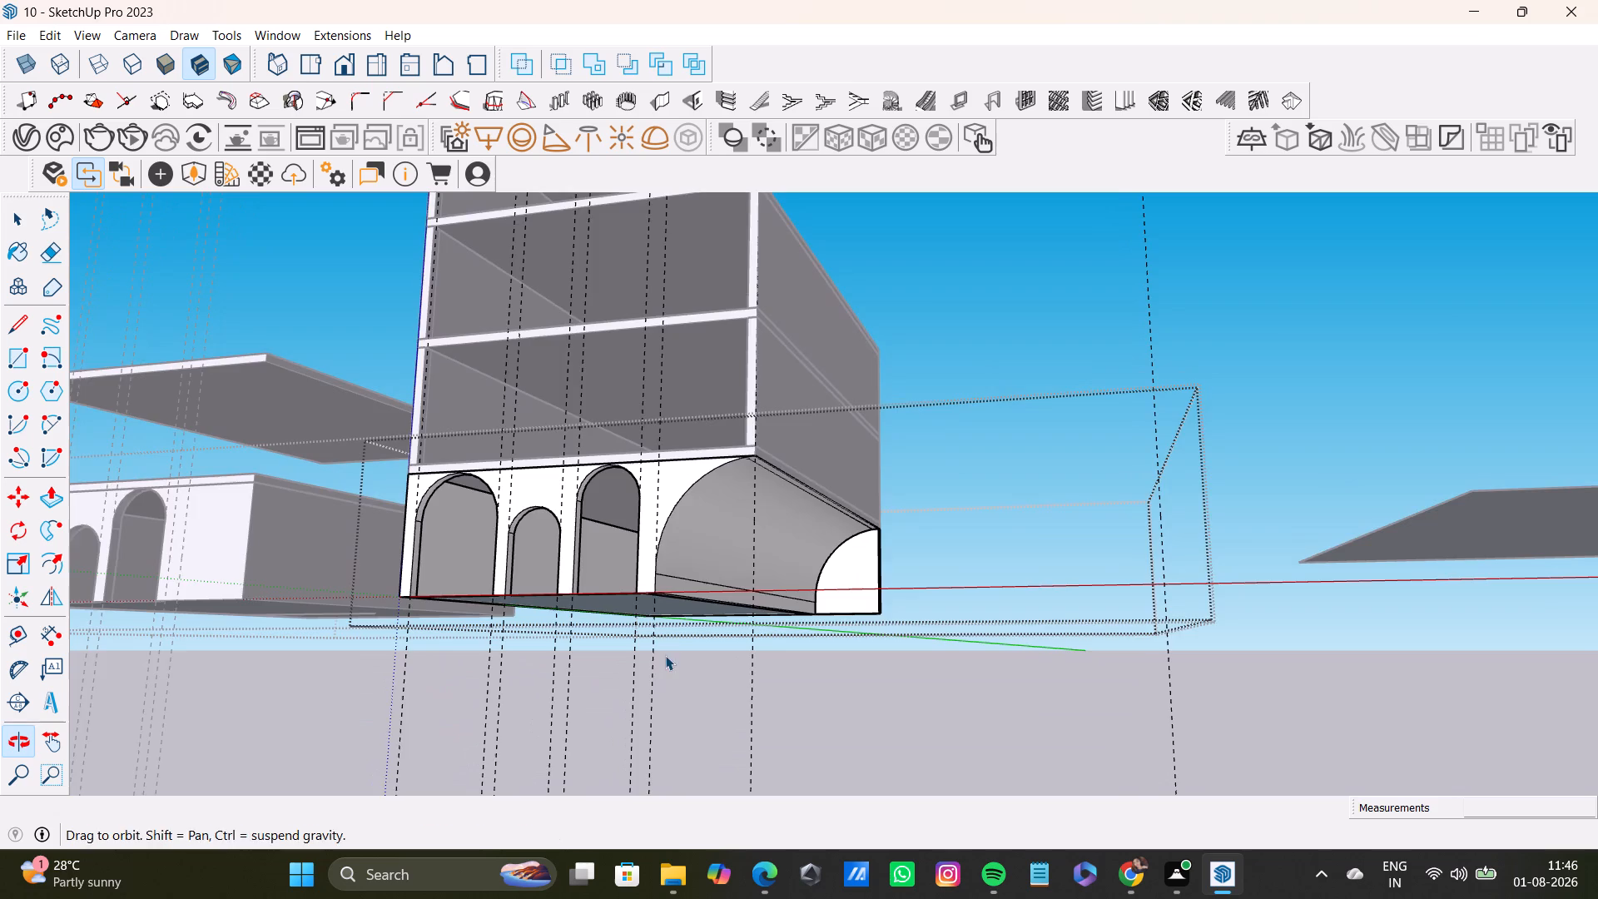
scroll(642, 623, "up", 7)
middle_click_drag(635, 597, 672, 612)
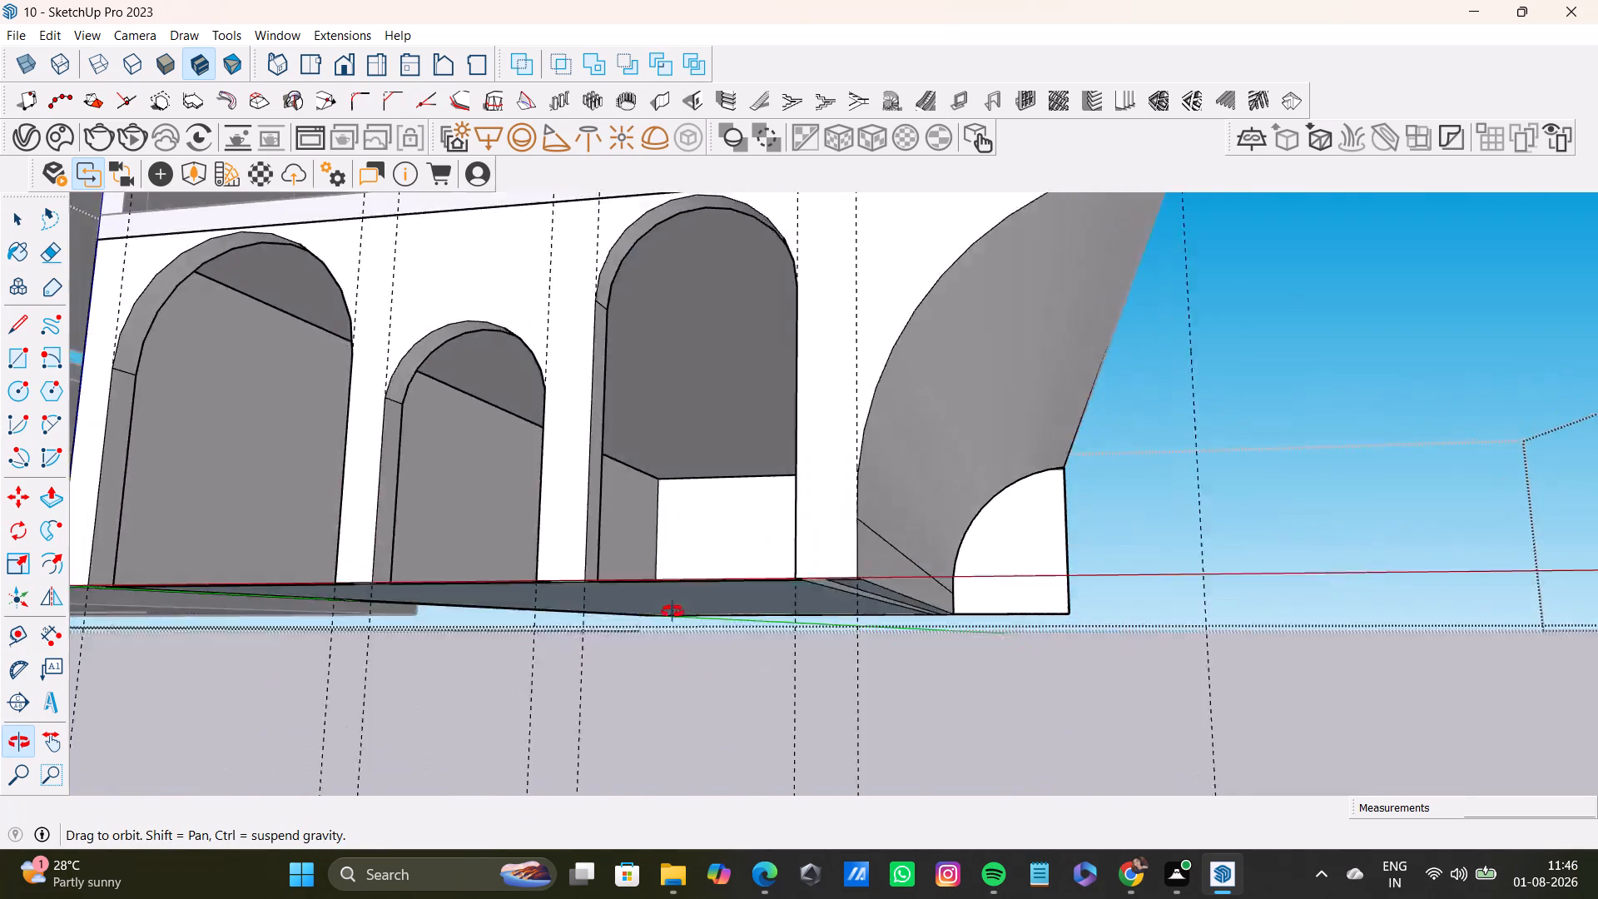
middle_click_drag(672, 612, 683, 650)
middle_click_drag(686, 630, 677, 577, "shift")
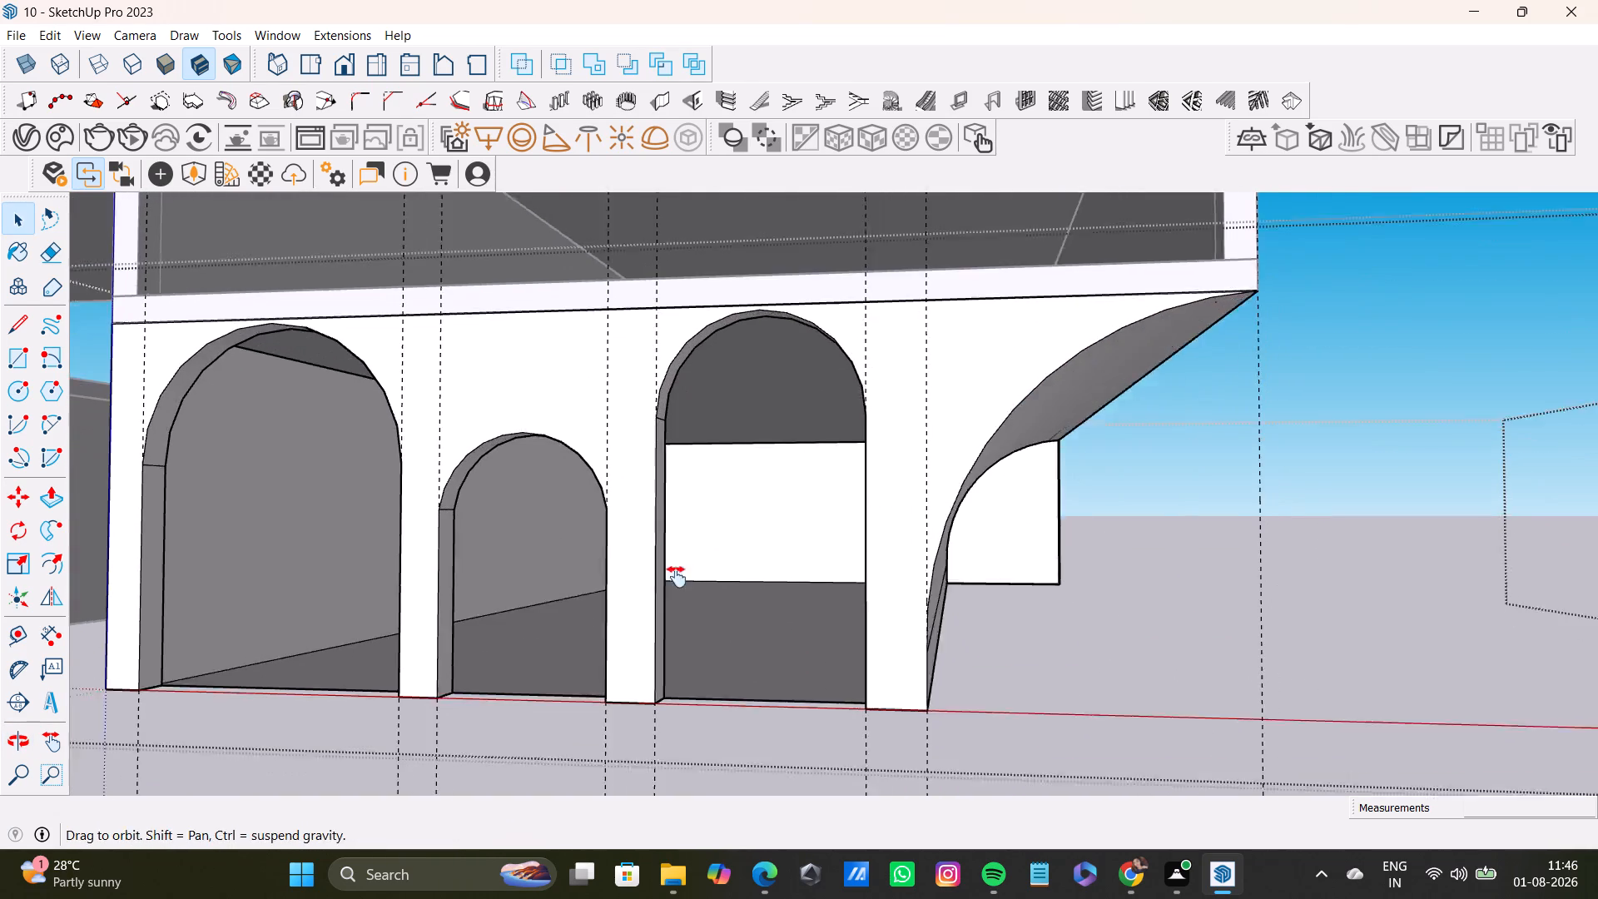
middle_click_drag(677, 577, 677, 571, "shift")
scroll(717, 575, "down", 2)
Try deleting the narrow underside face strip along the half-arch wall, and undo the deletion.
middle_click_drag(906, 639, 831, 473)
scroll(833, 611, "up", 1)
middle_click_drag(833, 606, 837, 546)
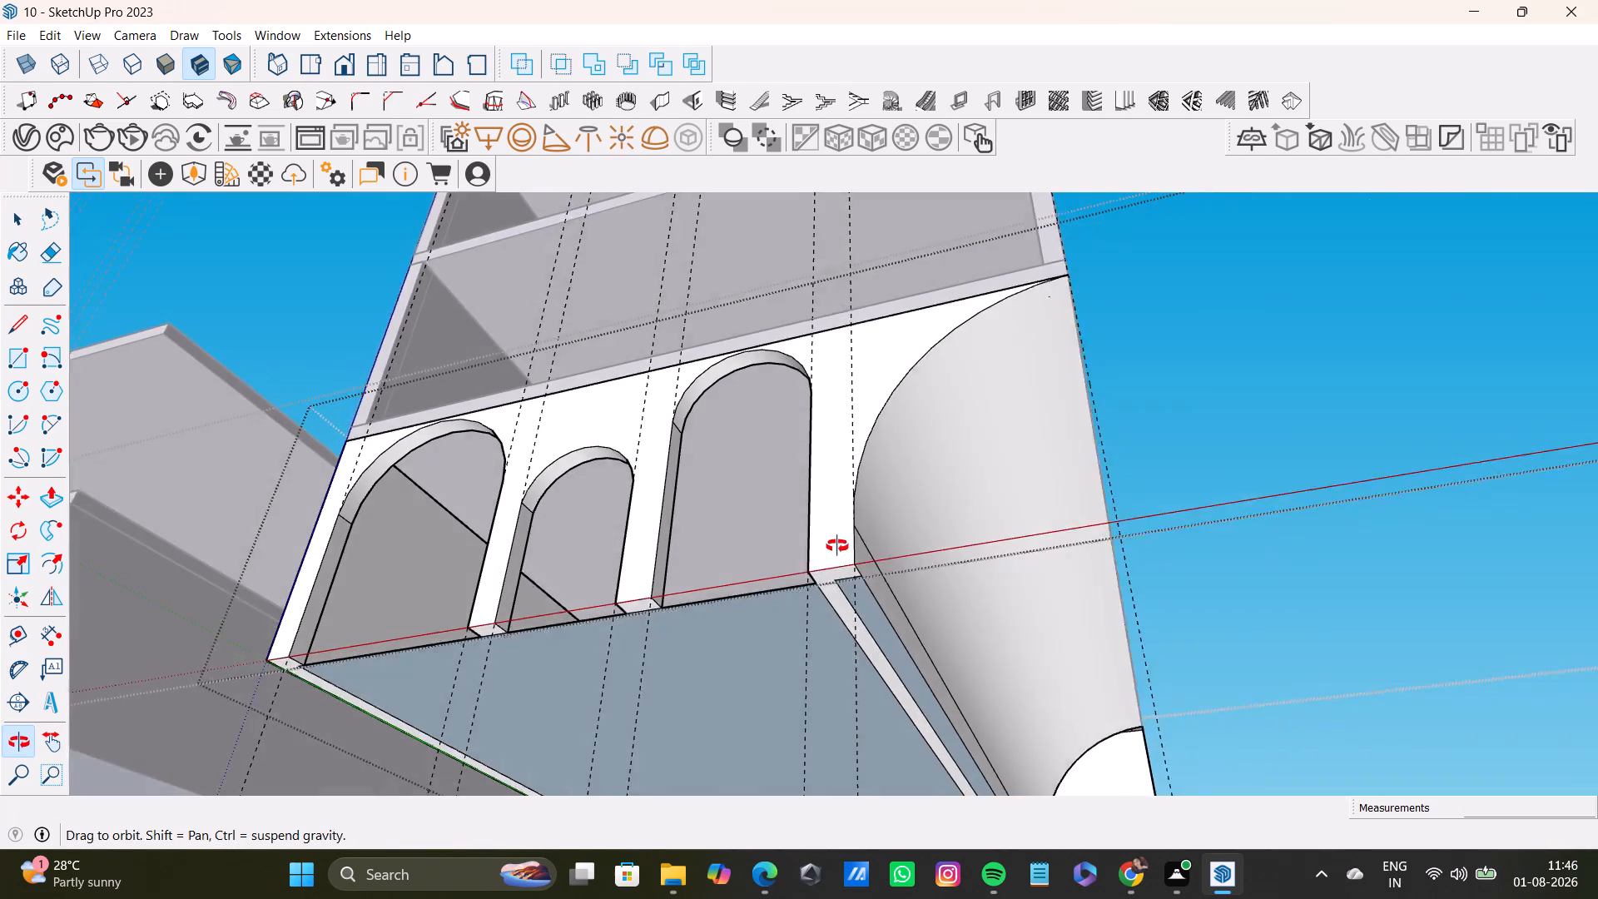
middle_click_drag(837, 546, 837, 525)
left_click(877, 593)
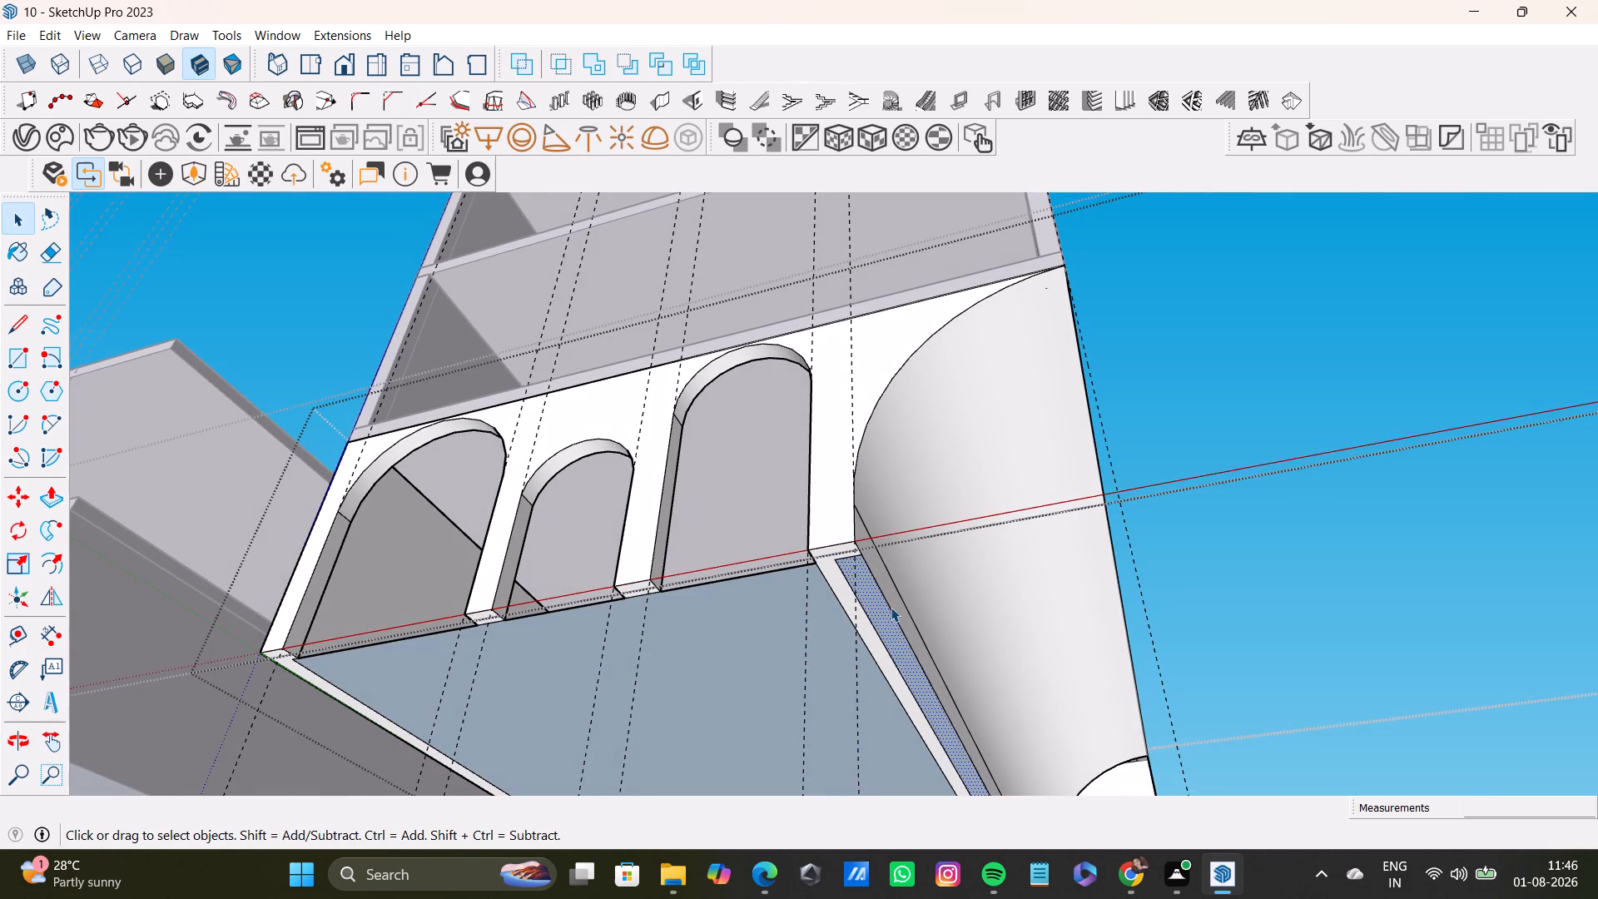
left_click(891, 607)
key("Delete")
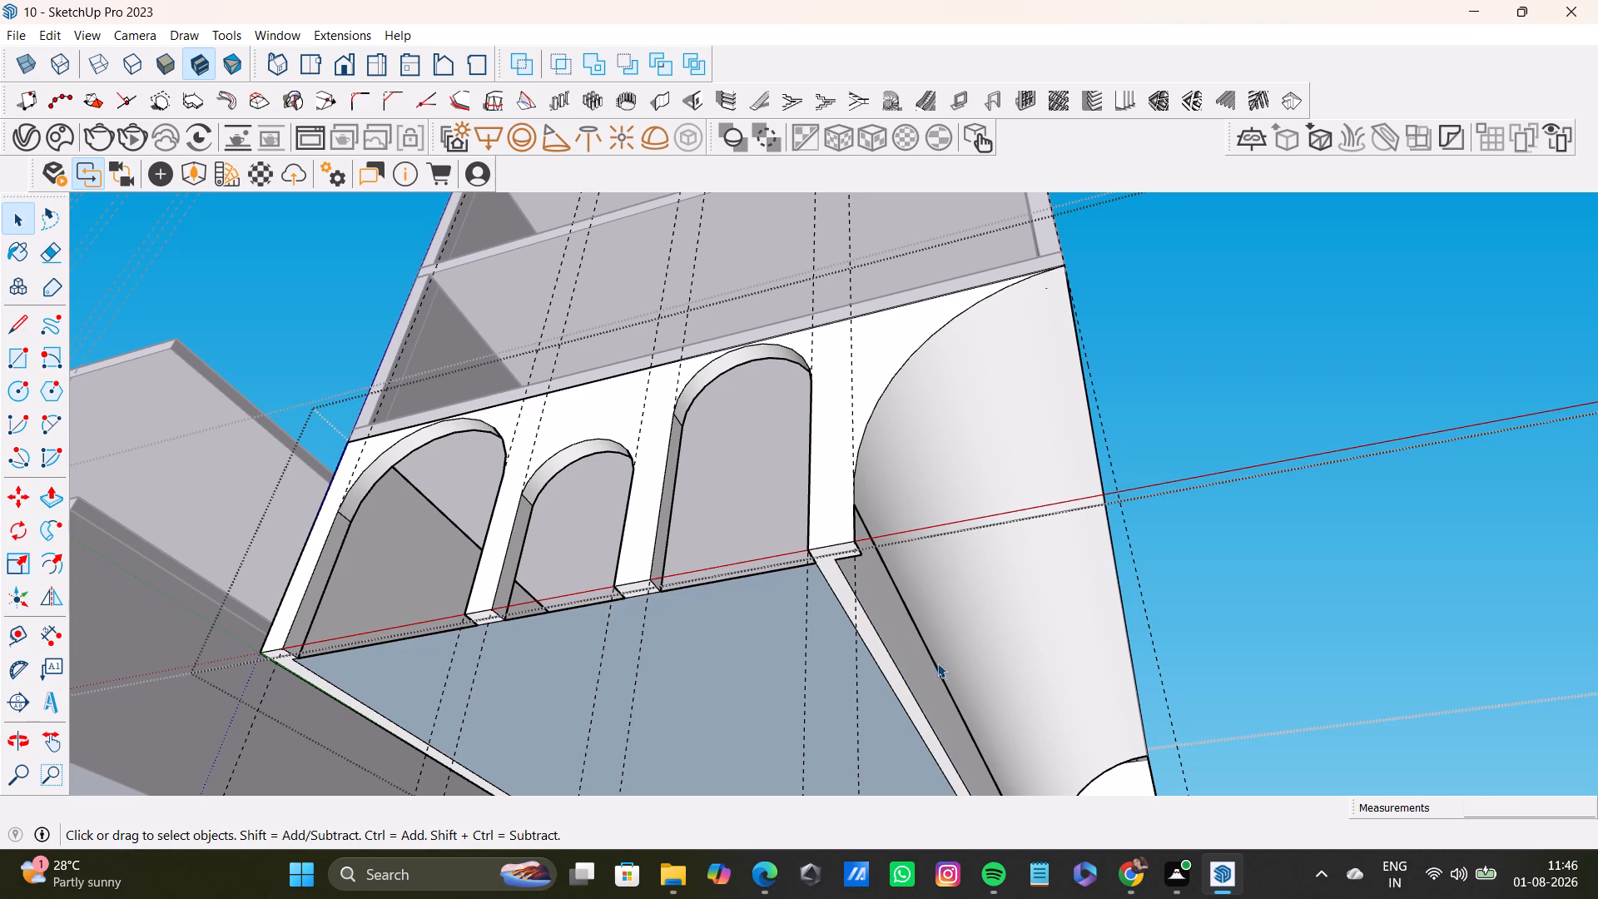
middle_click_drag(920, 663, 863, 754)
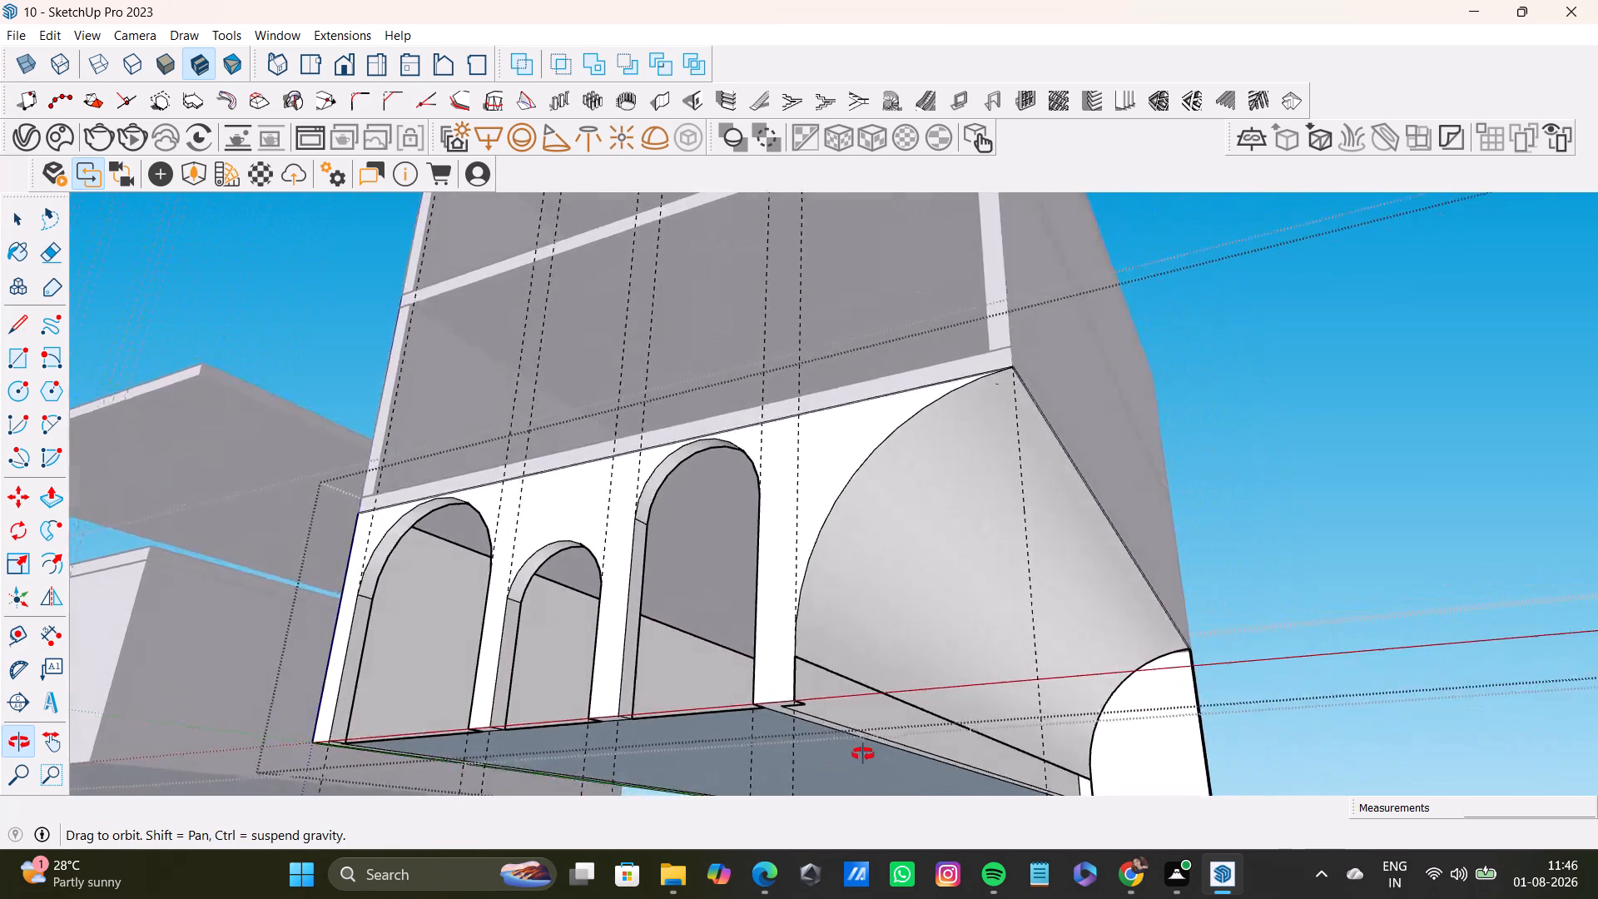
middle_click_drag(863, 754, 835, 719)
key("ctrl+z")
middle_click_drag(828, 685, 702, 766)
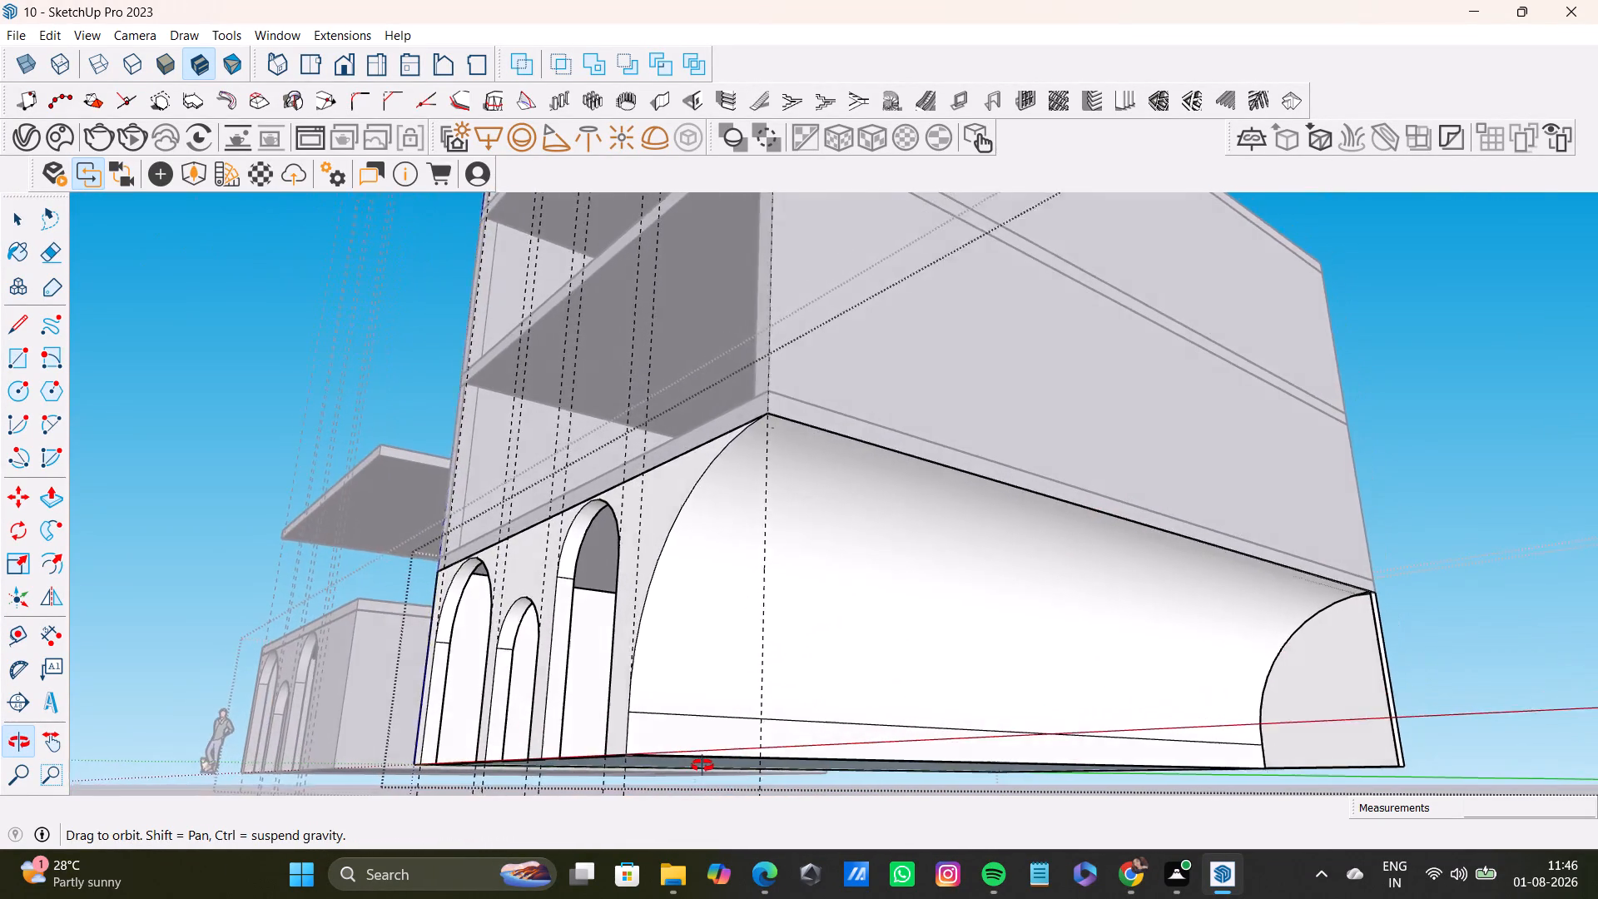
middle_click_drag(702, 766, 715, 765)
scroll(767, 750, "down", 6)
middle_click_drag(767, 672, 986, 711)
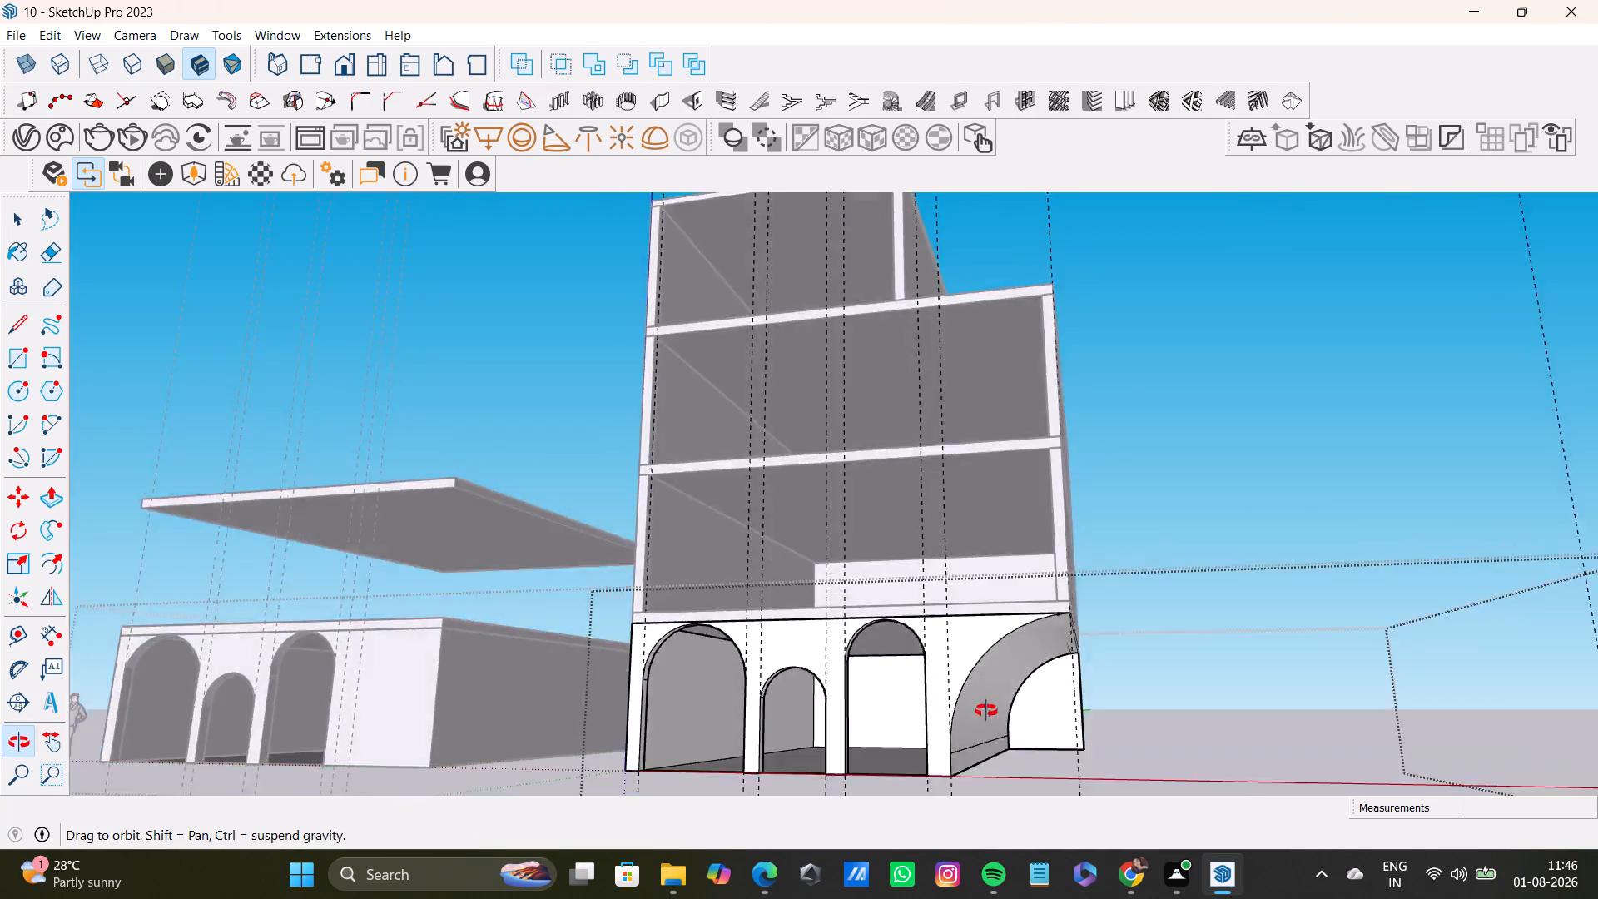
Leave the ground-floor group and examine the stacked storeys and half-arch block from the front, above and below.
middle_click_drag(986, 711, 965, 817)
key("space")
left_click(1298, 610)
middle_click_drag(974, 680, 1119, 706)
left_click(1288, 574)
middle_click_drag(1278, 550, 1120, 478)
middle_click_drag(1098, 510, 1082, 534)
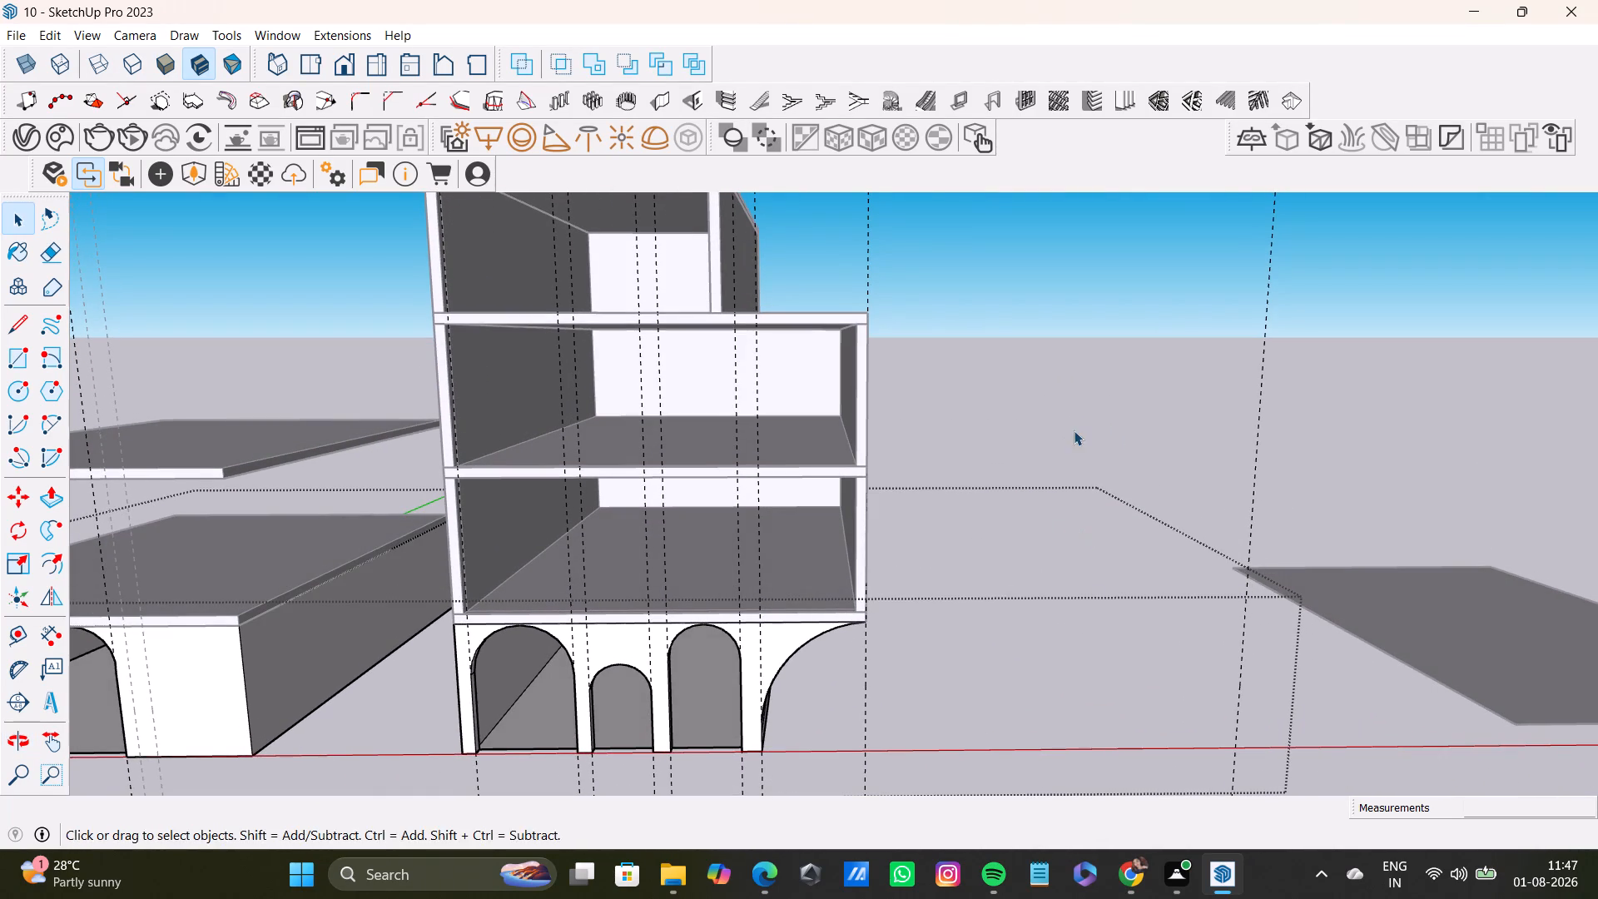
middle_click_drag(1079, 424, 1121, 480, "shift")
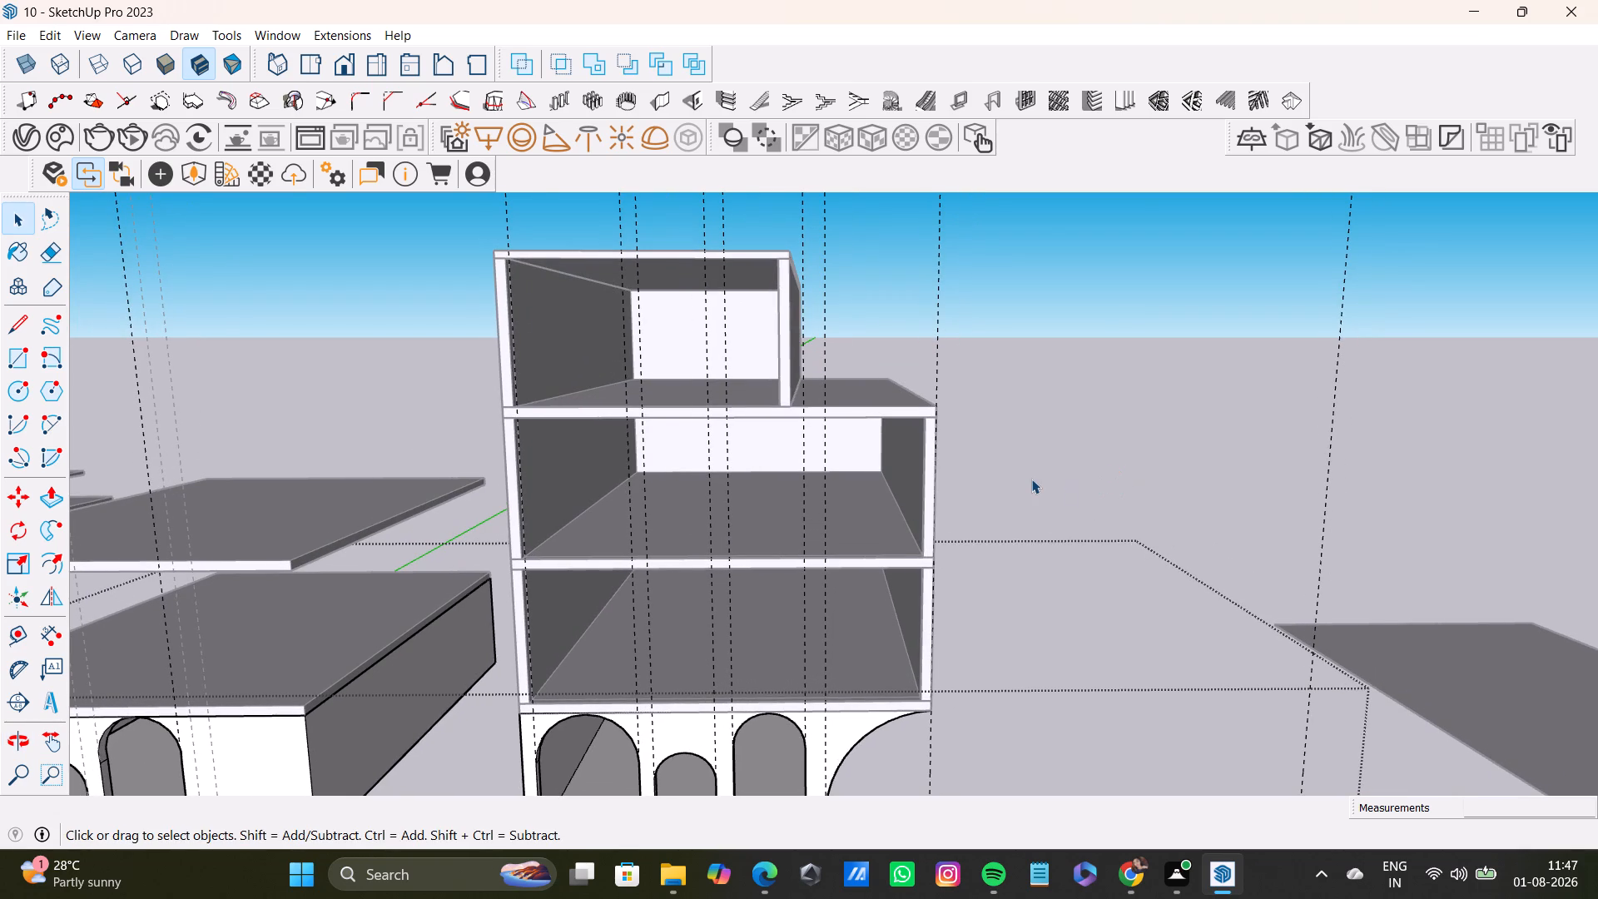
middle_click_drag(864, 579, 860, 529)
double_click(1129, 524)
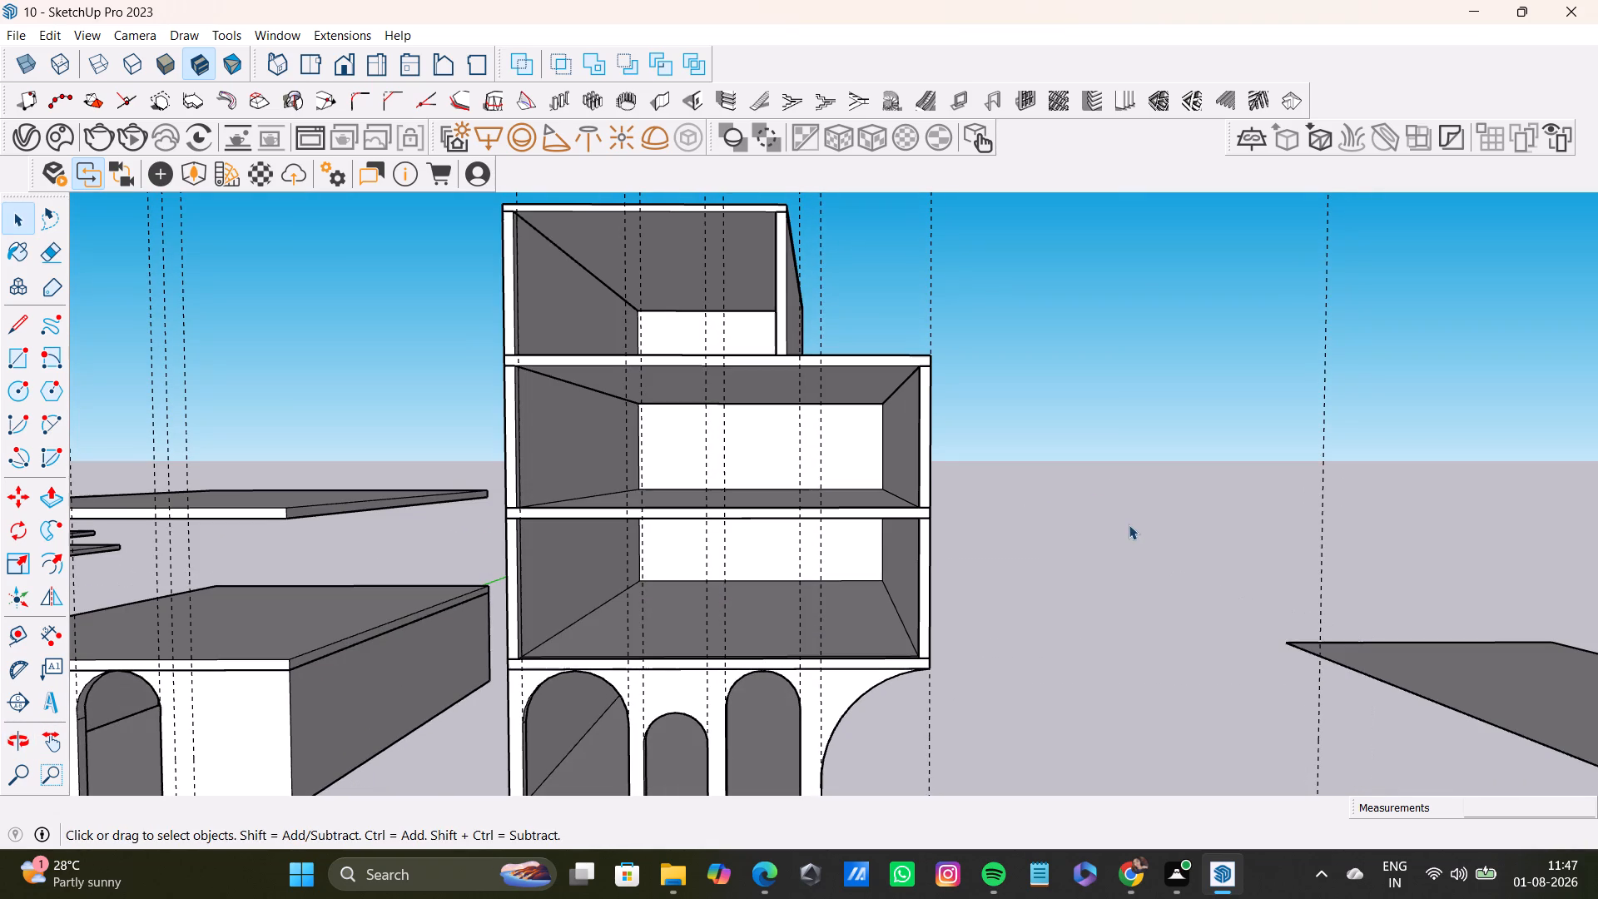
middle_click_drag(1065, 602, 1055, 583)
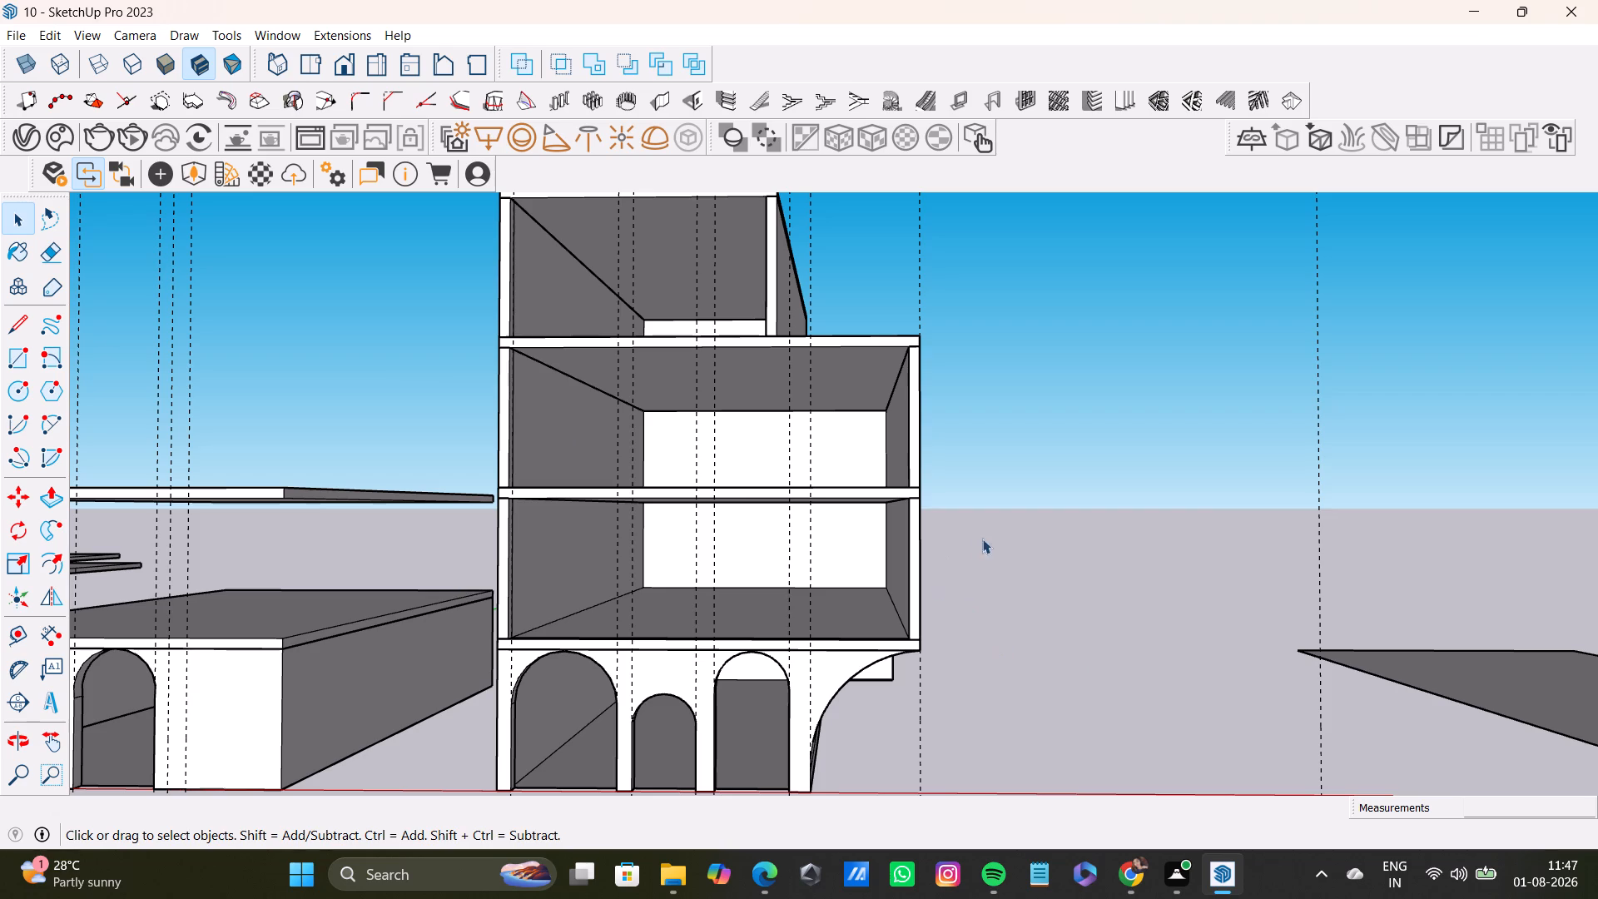
Thicken the topmost roof slab by pushing its upper face up about 11 5/8", and leave its group.
middle_click_drag(813, 484, 830, 559, "shift")
scroll(713, 323, "up", 5)
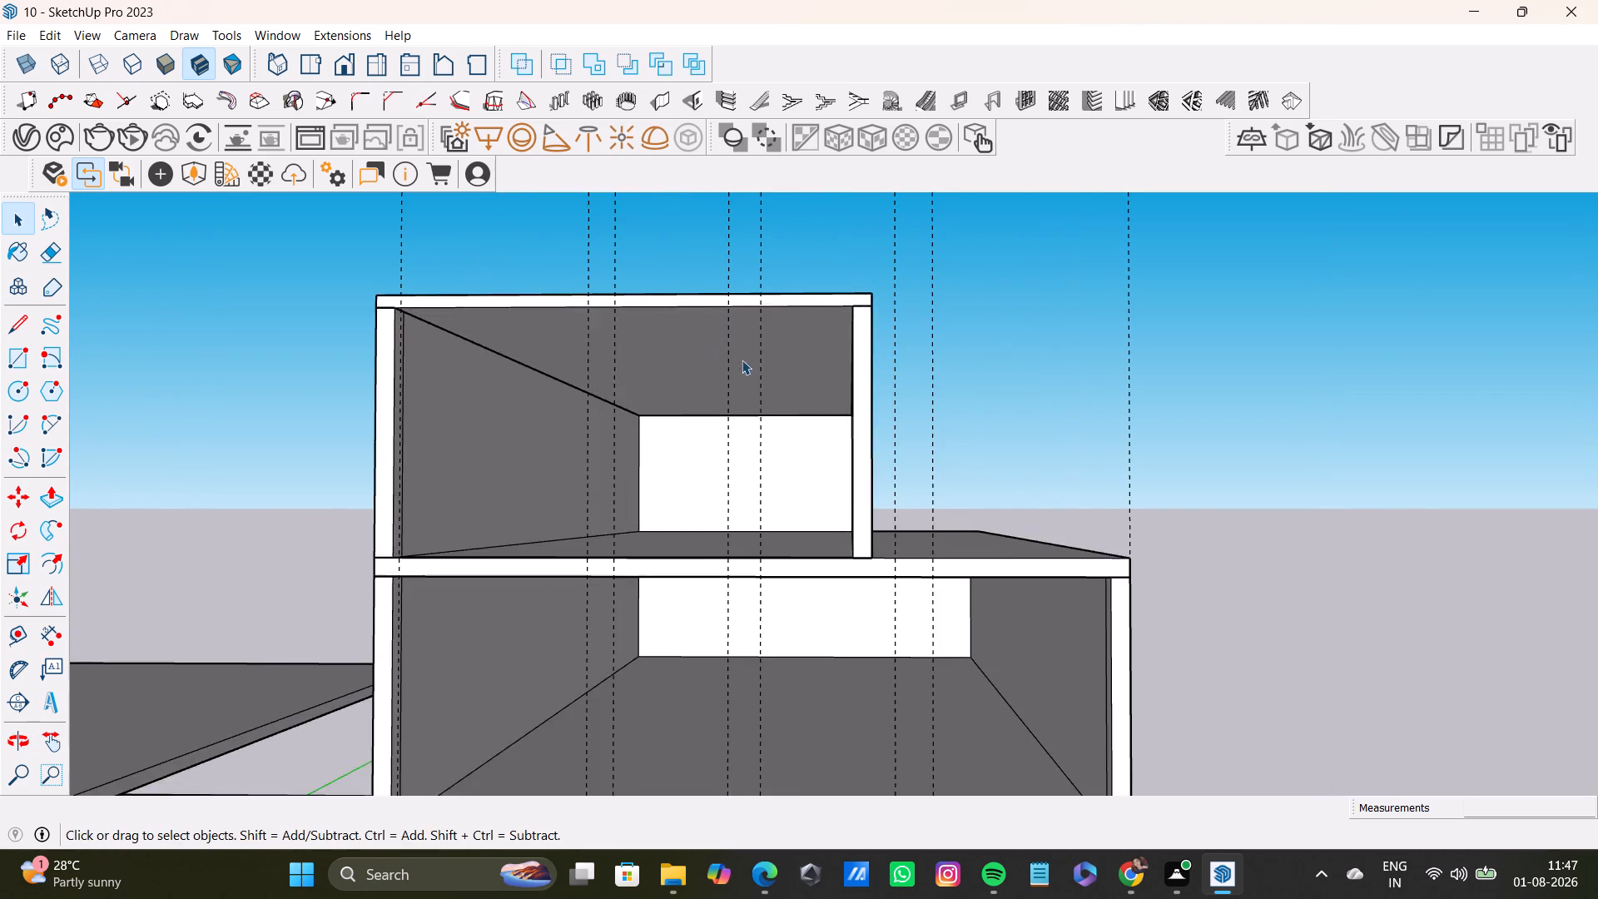
middle_click_drag(742, 360, 742, 480)
middle_click_drag(867, 544, 862, 603)
left_click(799, 431)
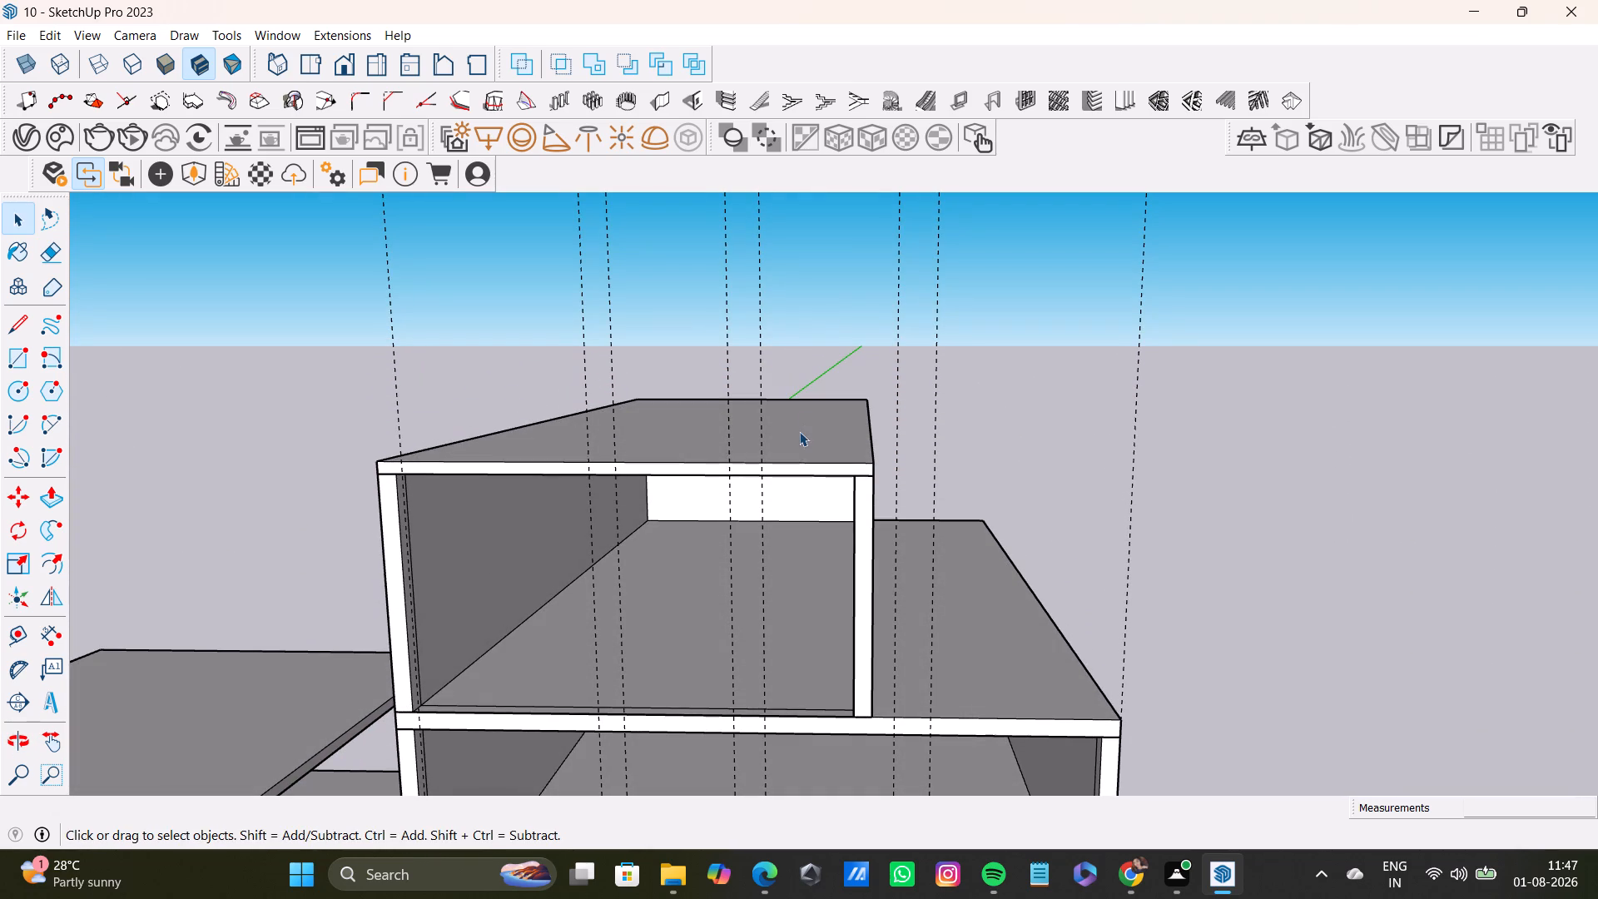
key("p")
left_click(813, 416)
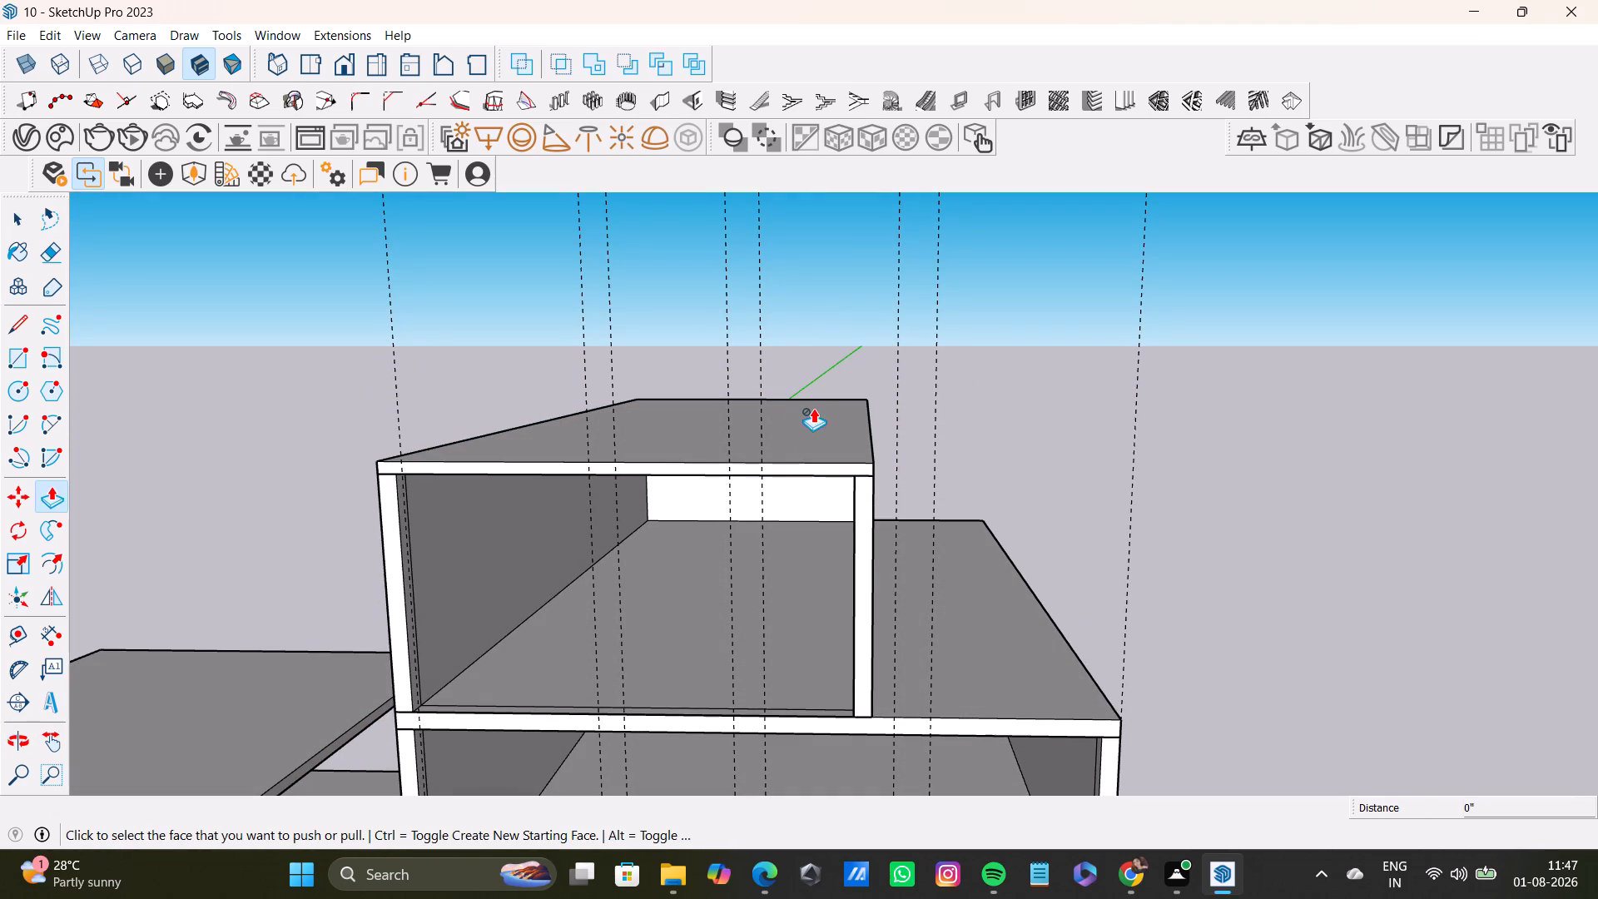
key("space")
triple_click(836, 431)
left_click(832, 432)
left_click(834, 439)
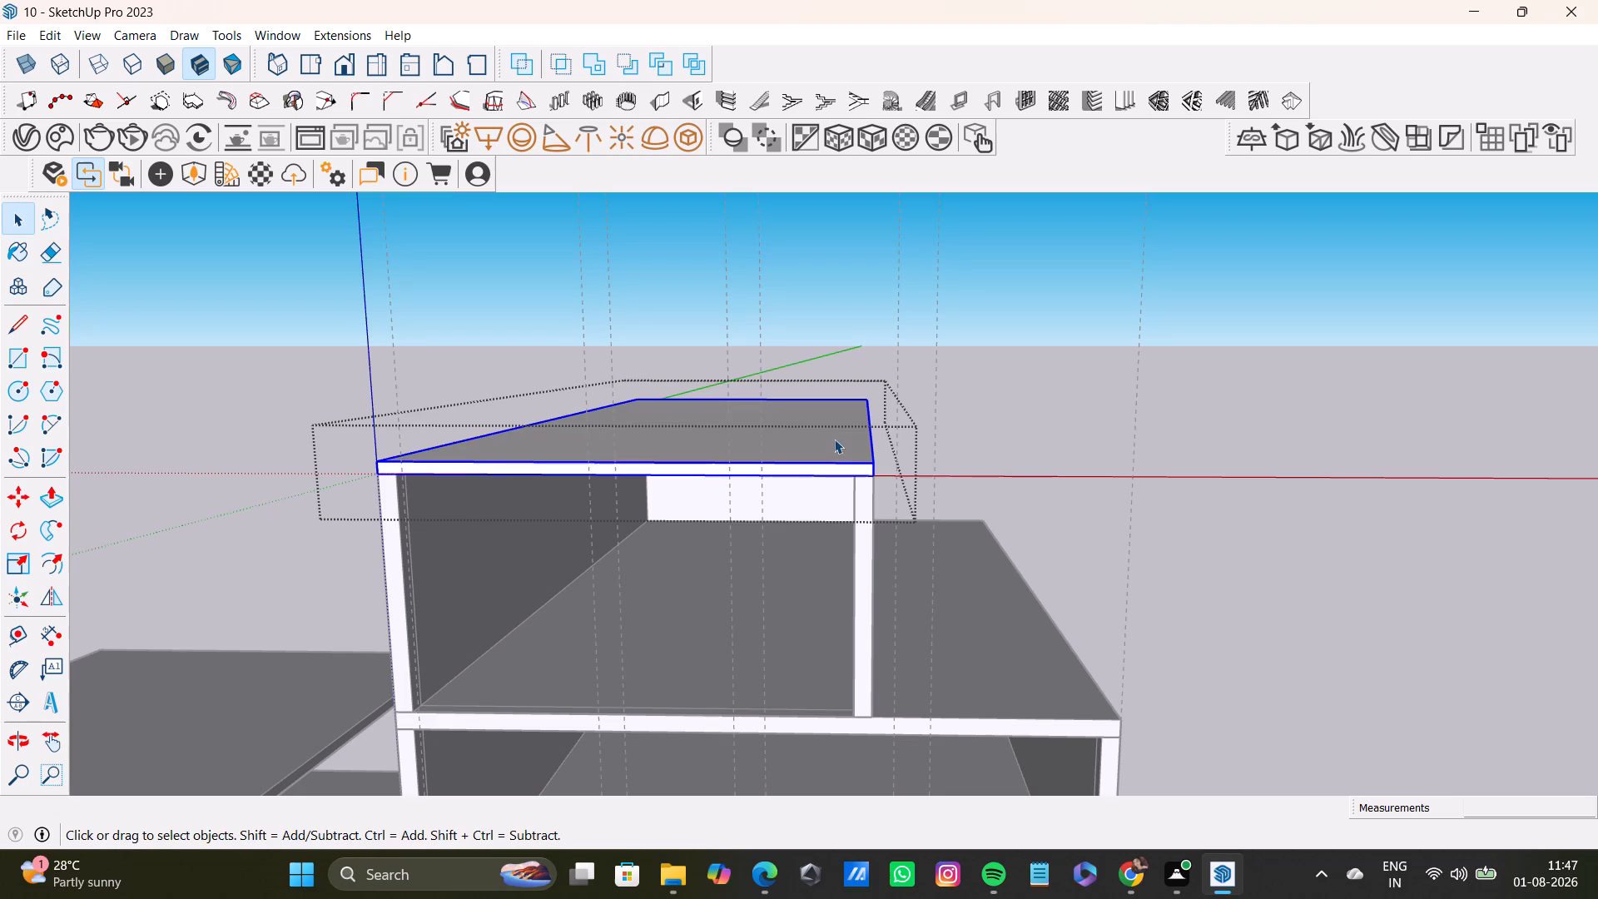
left_click(834, 453)
left_click(839, 438)
double_click(839, 461)
left_click(813, 446)
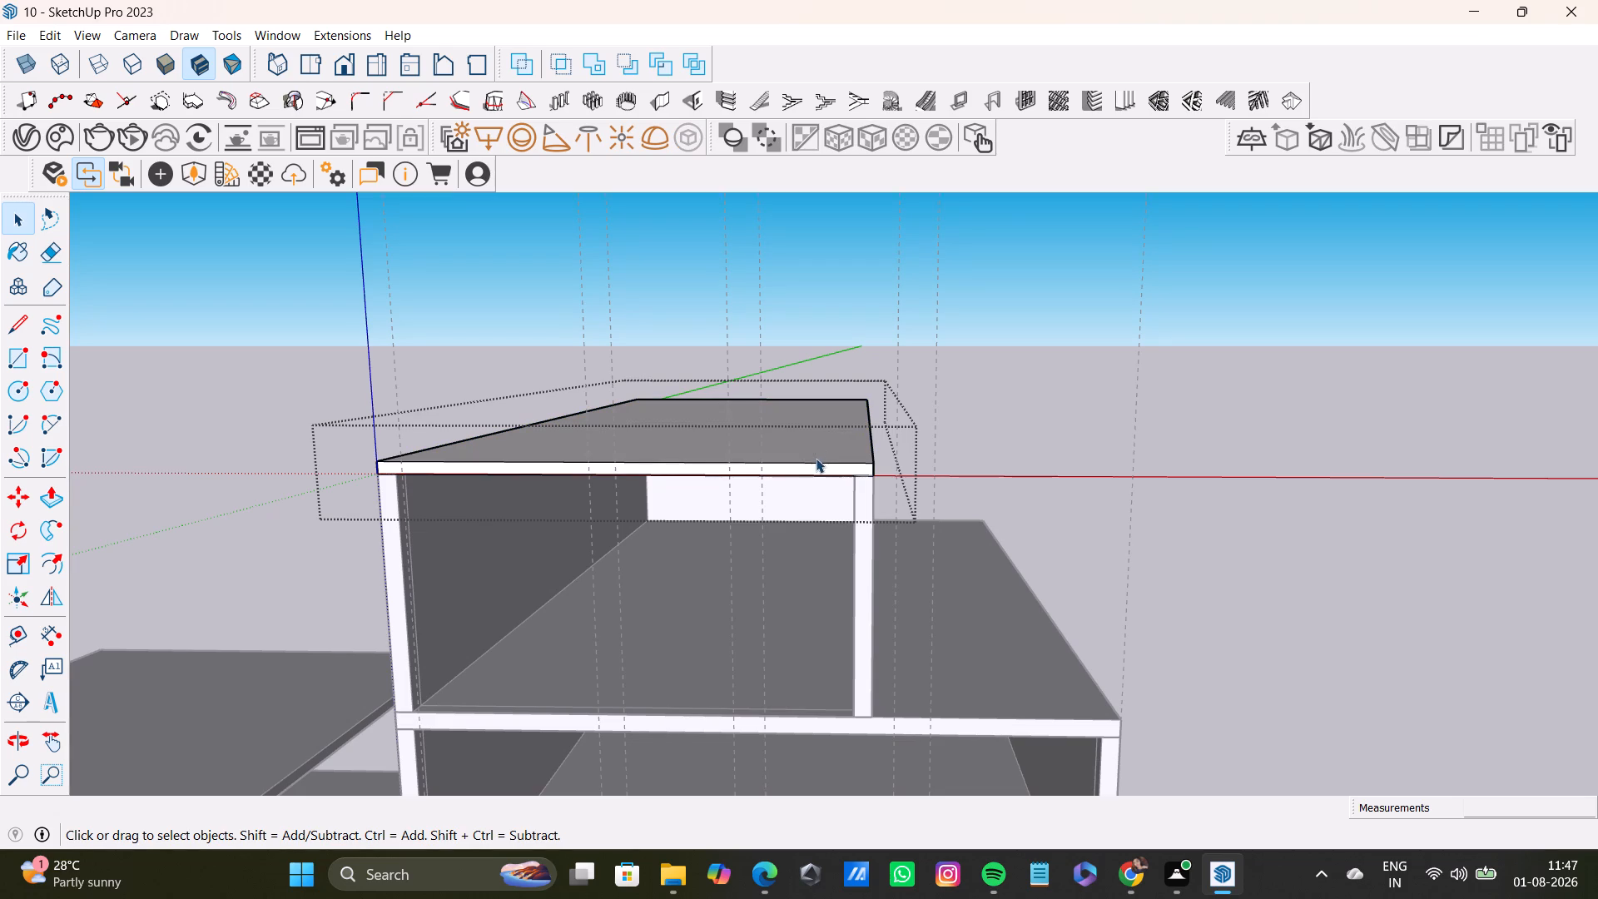
double_click(819, 454)
type("p[")
left_click(813, 439)
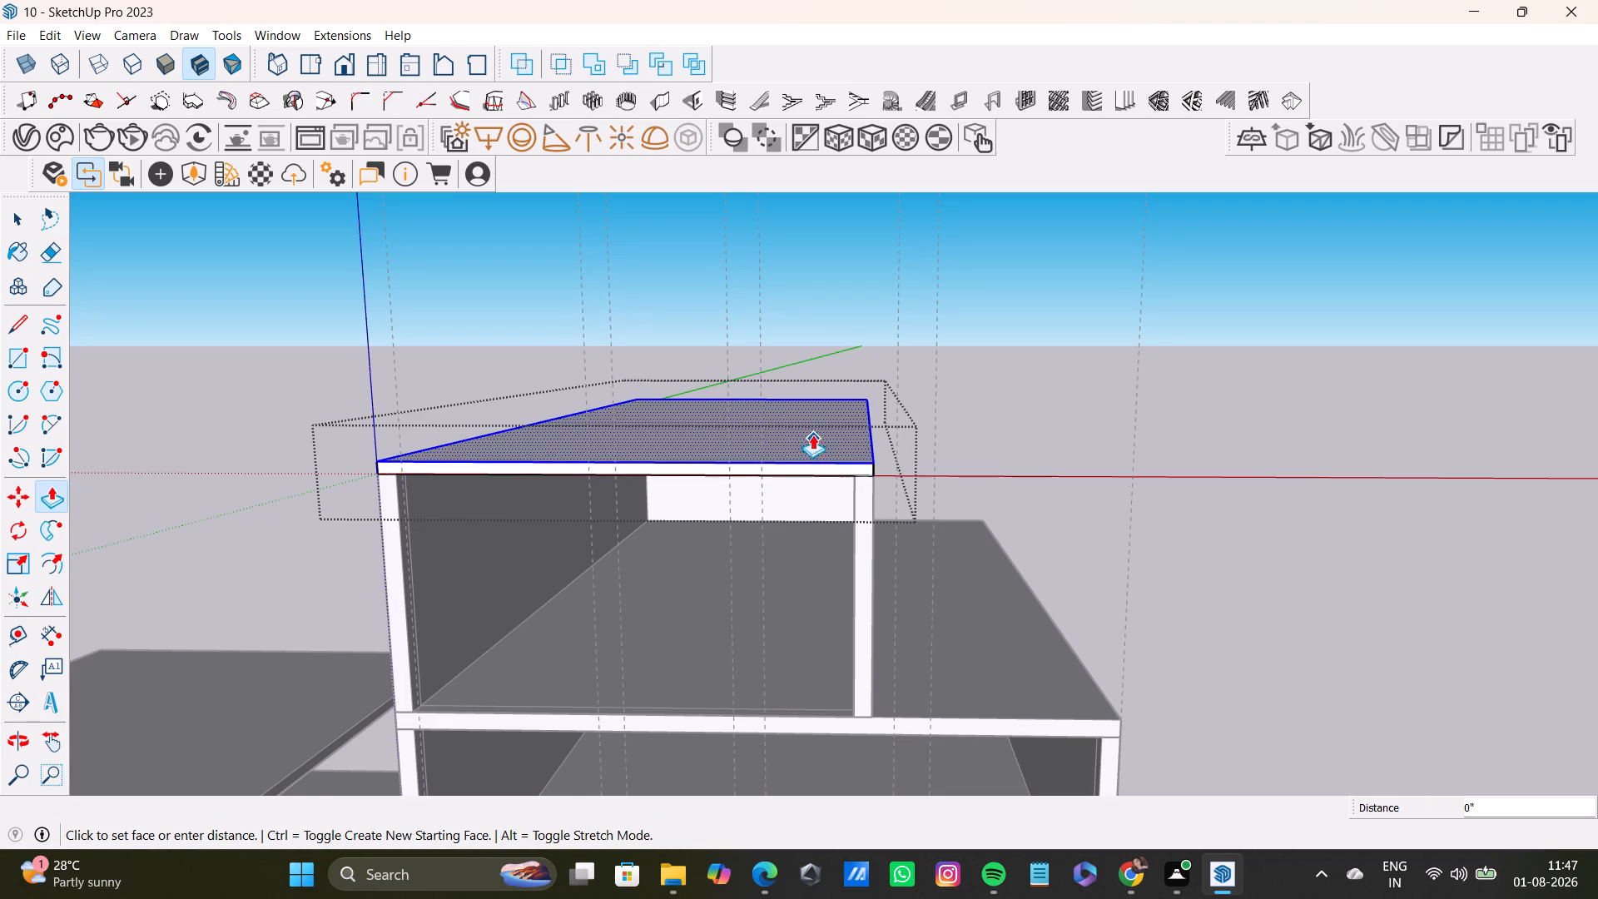
left_click(706, 420)
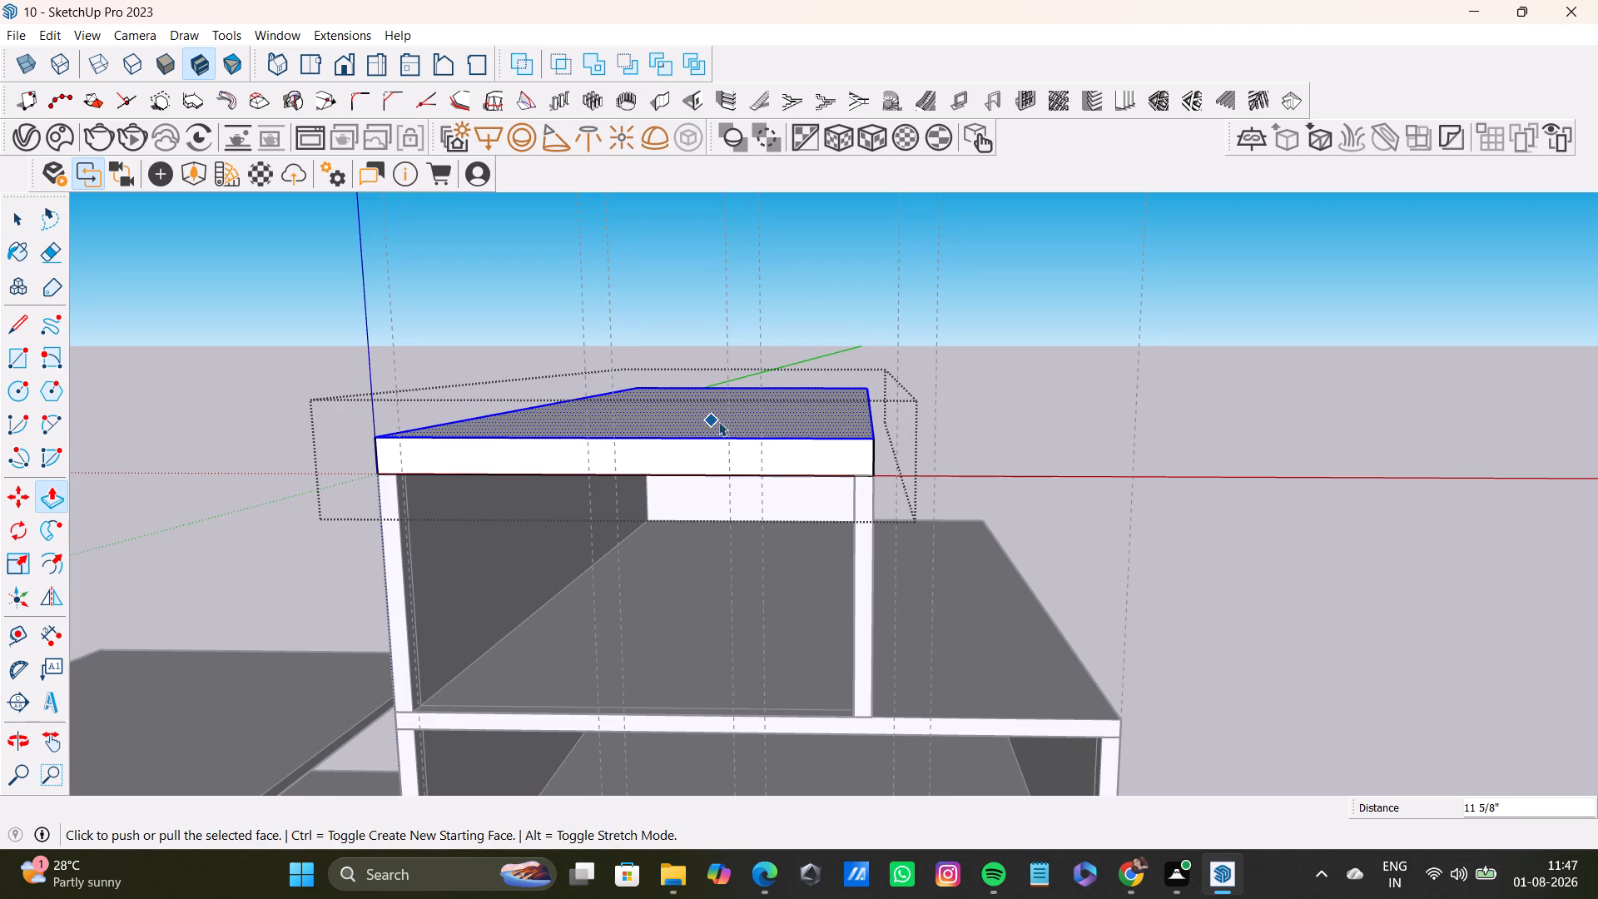
key("space")
left_click(1203, 441)
middle_click_drag(1162, 589, 1088, 543)
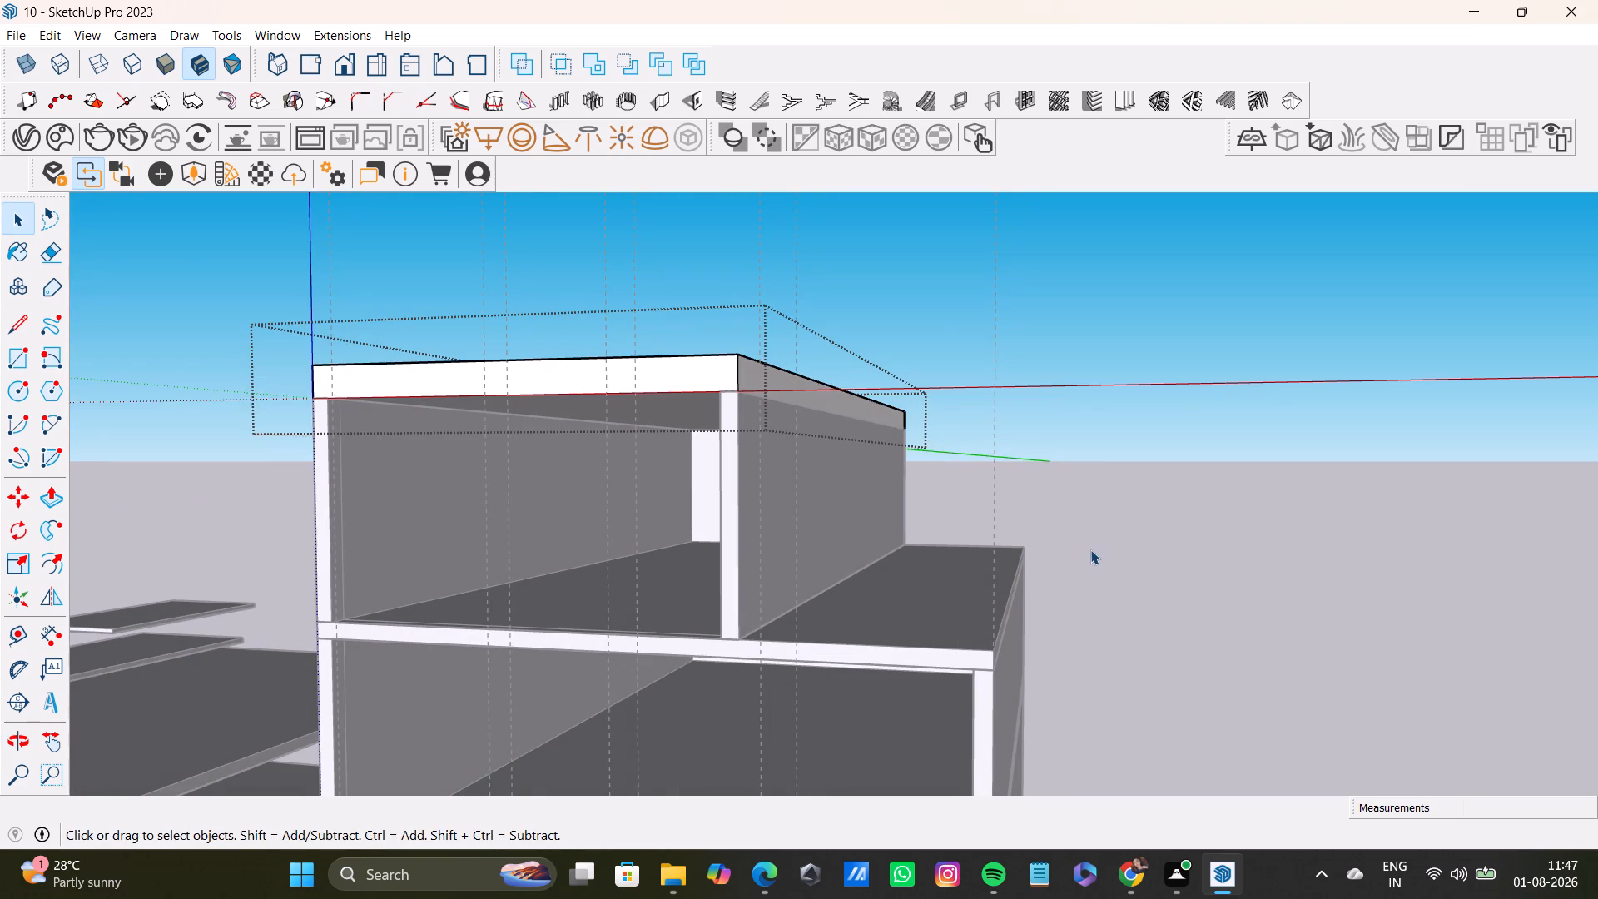
left_click(1094, 549)
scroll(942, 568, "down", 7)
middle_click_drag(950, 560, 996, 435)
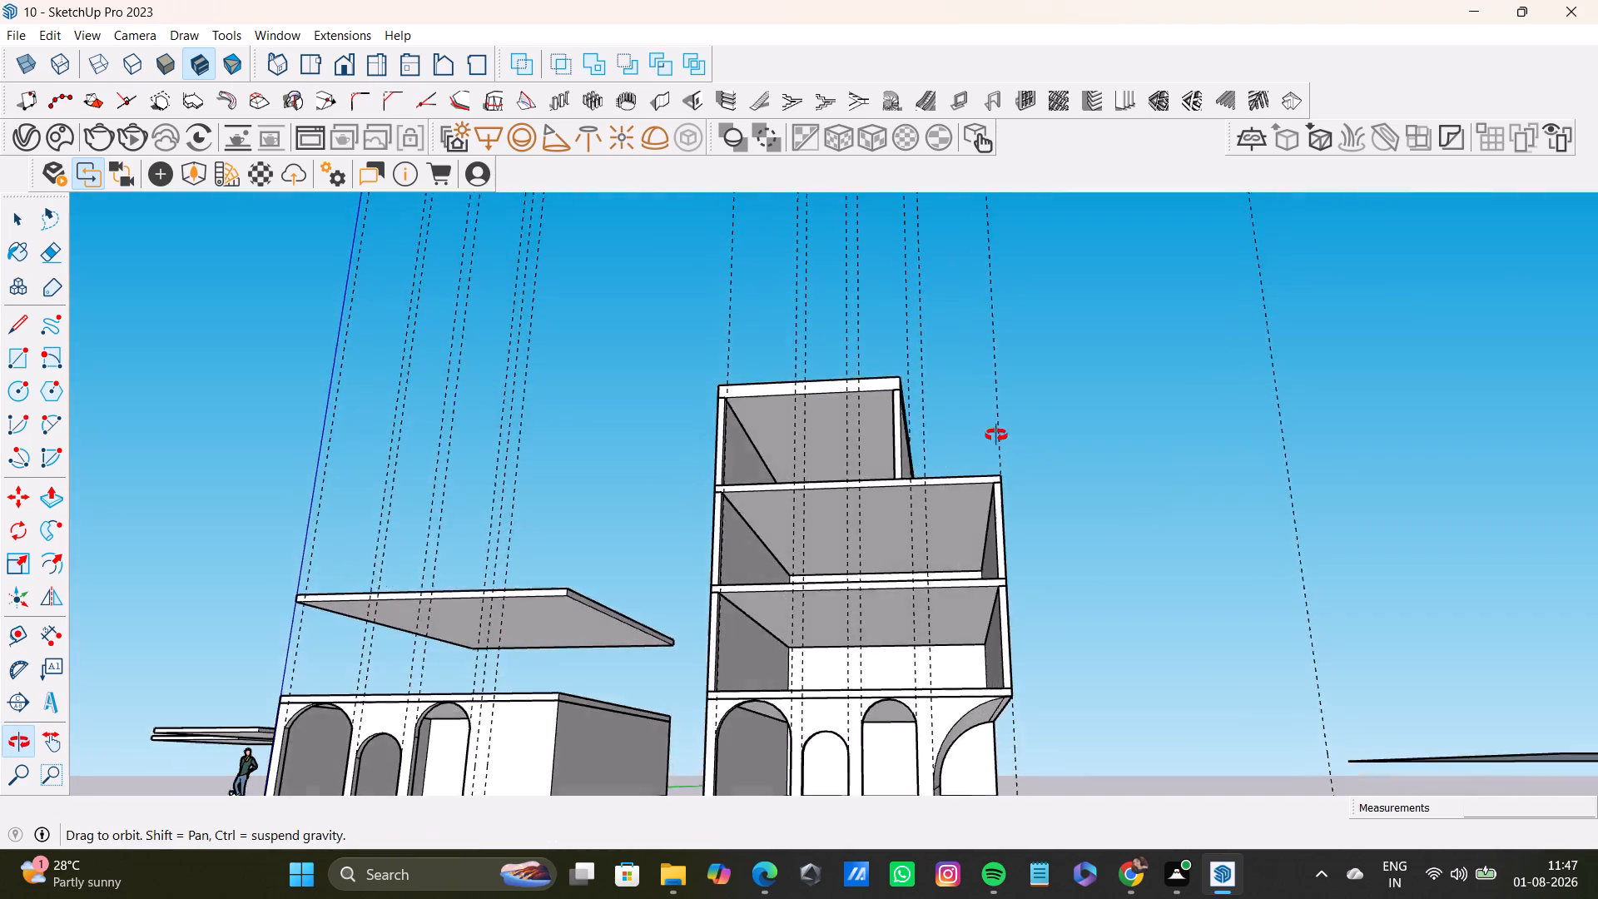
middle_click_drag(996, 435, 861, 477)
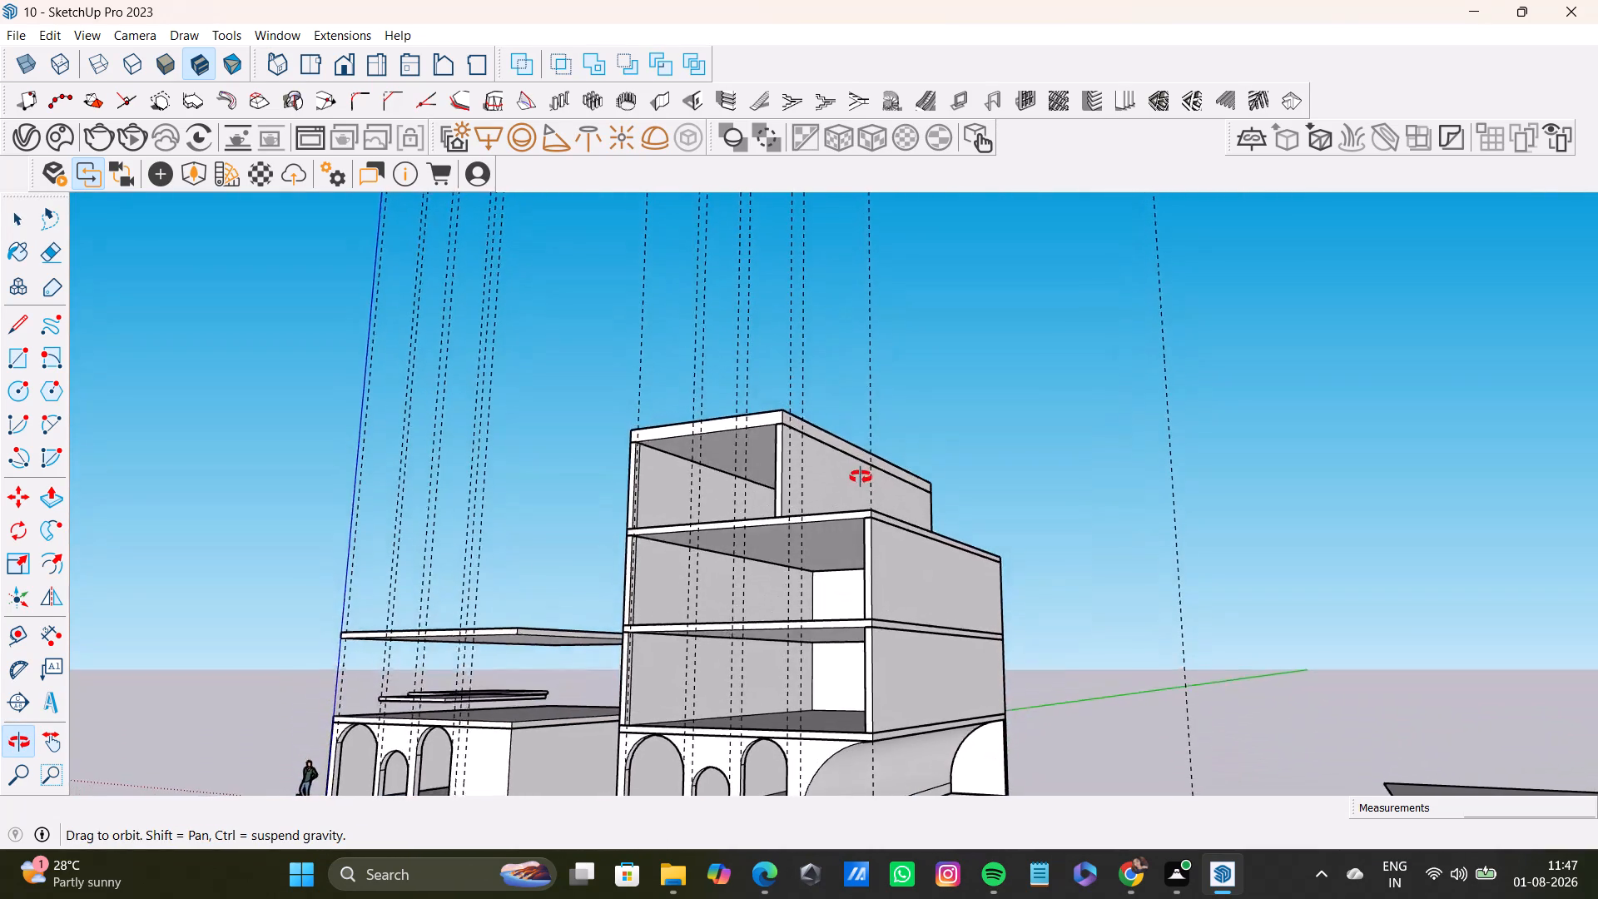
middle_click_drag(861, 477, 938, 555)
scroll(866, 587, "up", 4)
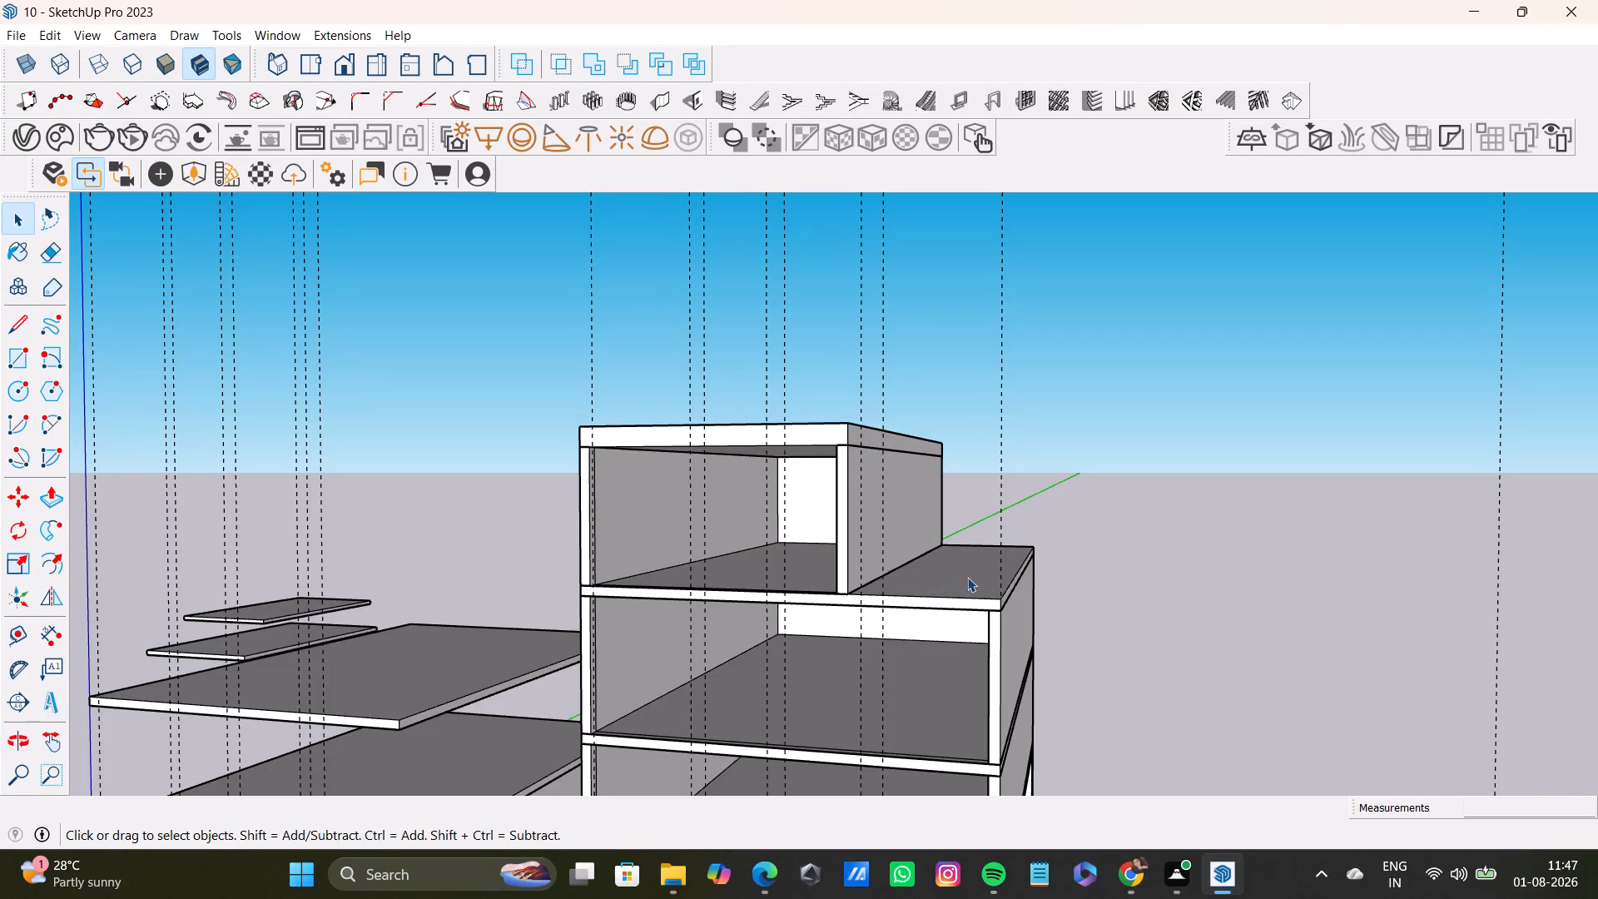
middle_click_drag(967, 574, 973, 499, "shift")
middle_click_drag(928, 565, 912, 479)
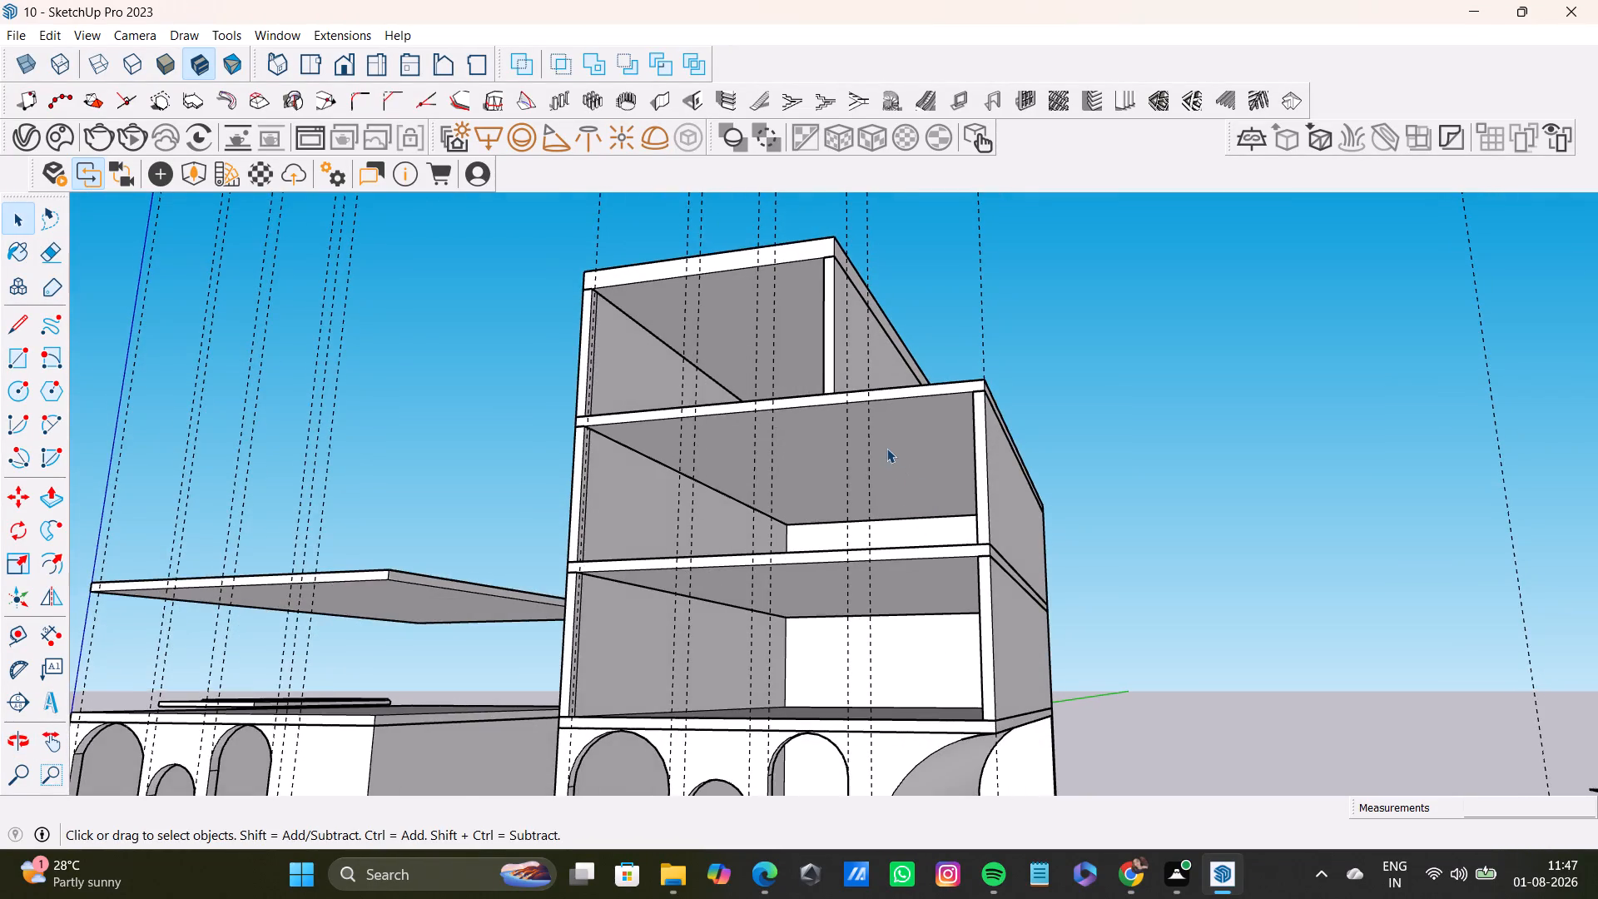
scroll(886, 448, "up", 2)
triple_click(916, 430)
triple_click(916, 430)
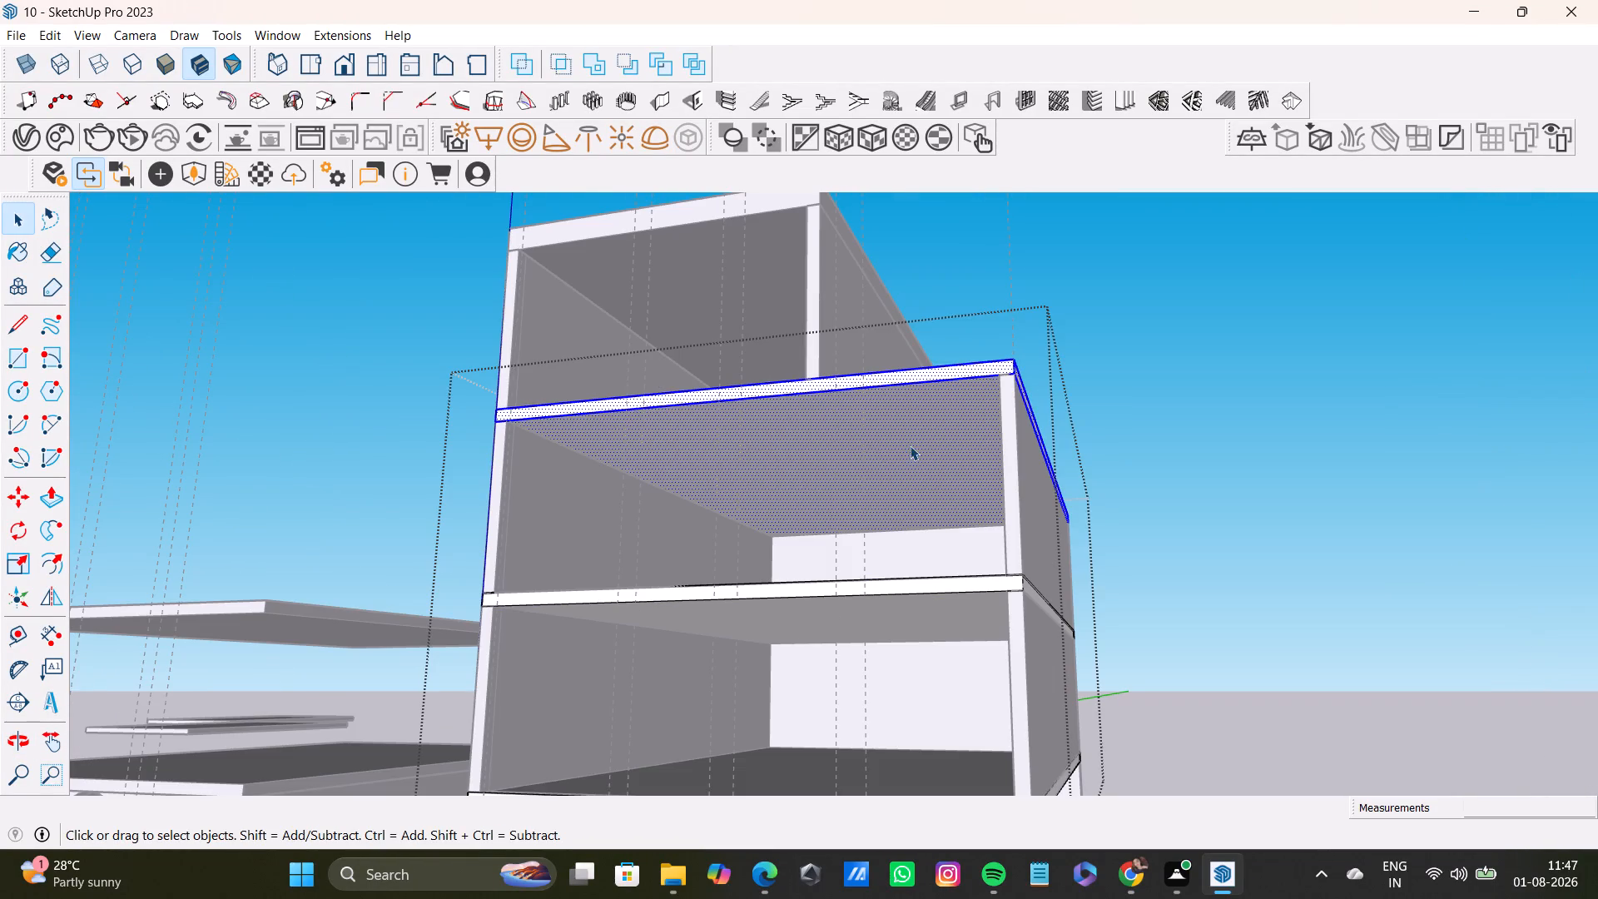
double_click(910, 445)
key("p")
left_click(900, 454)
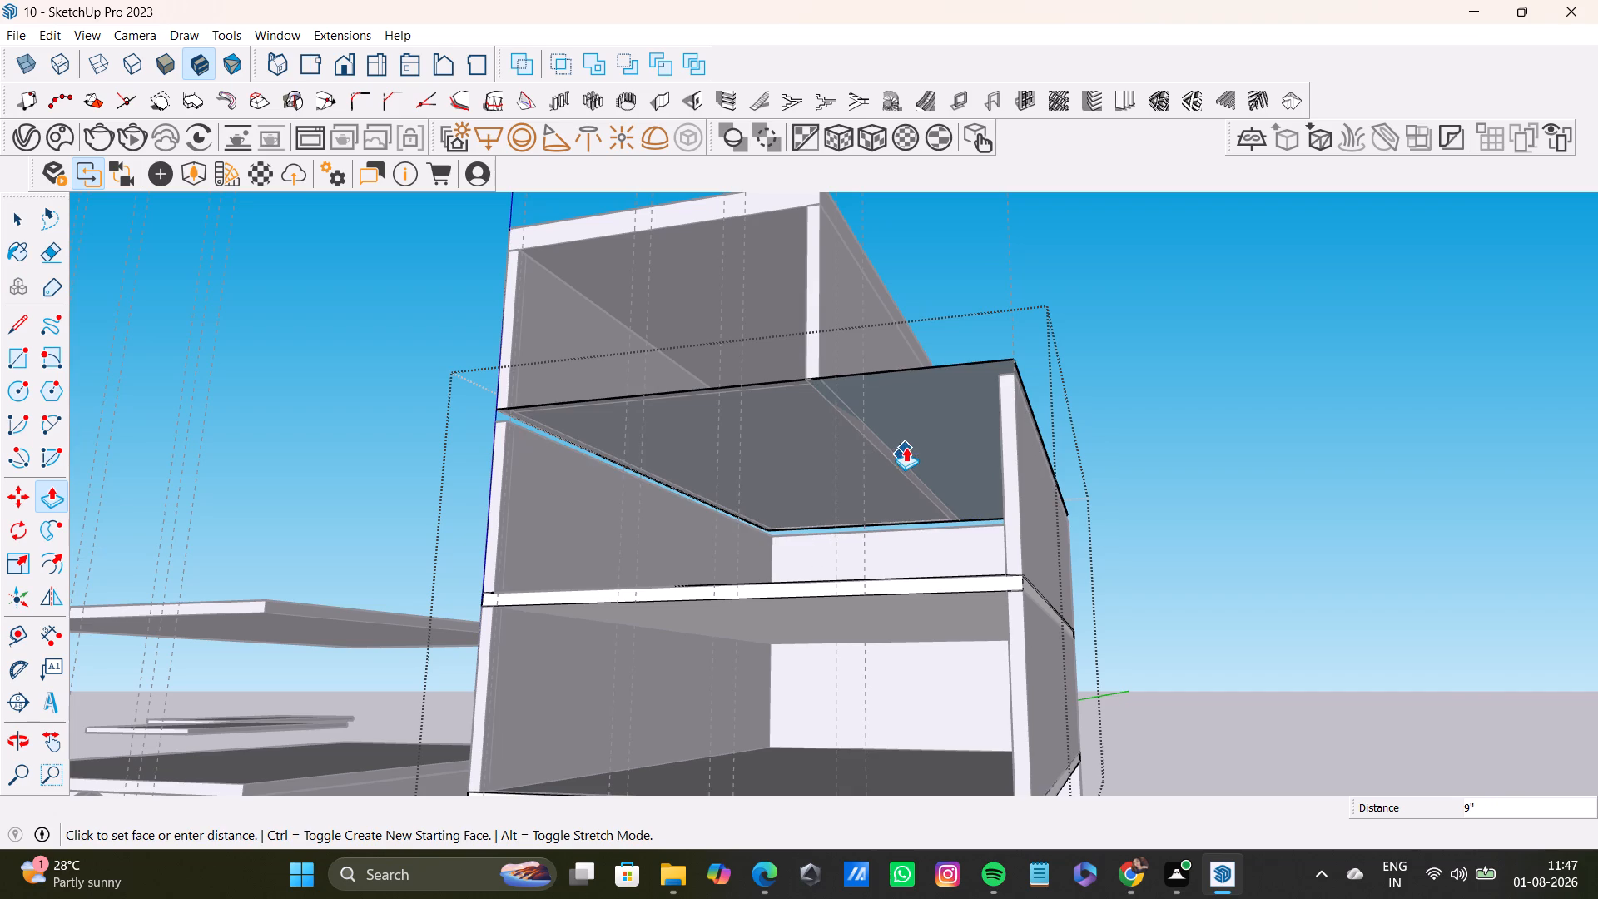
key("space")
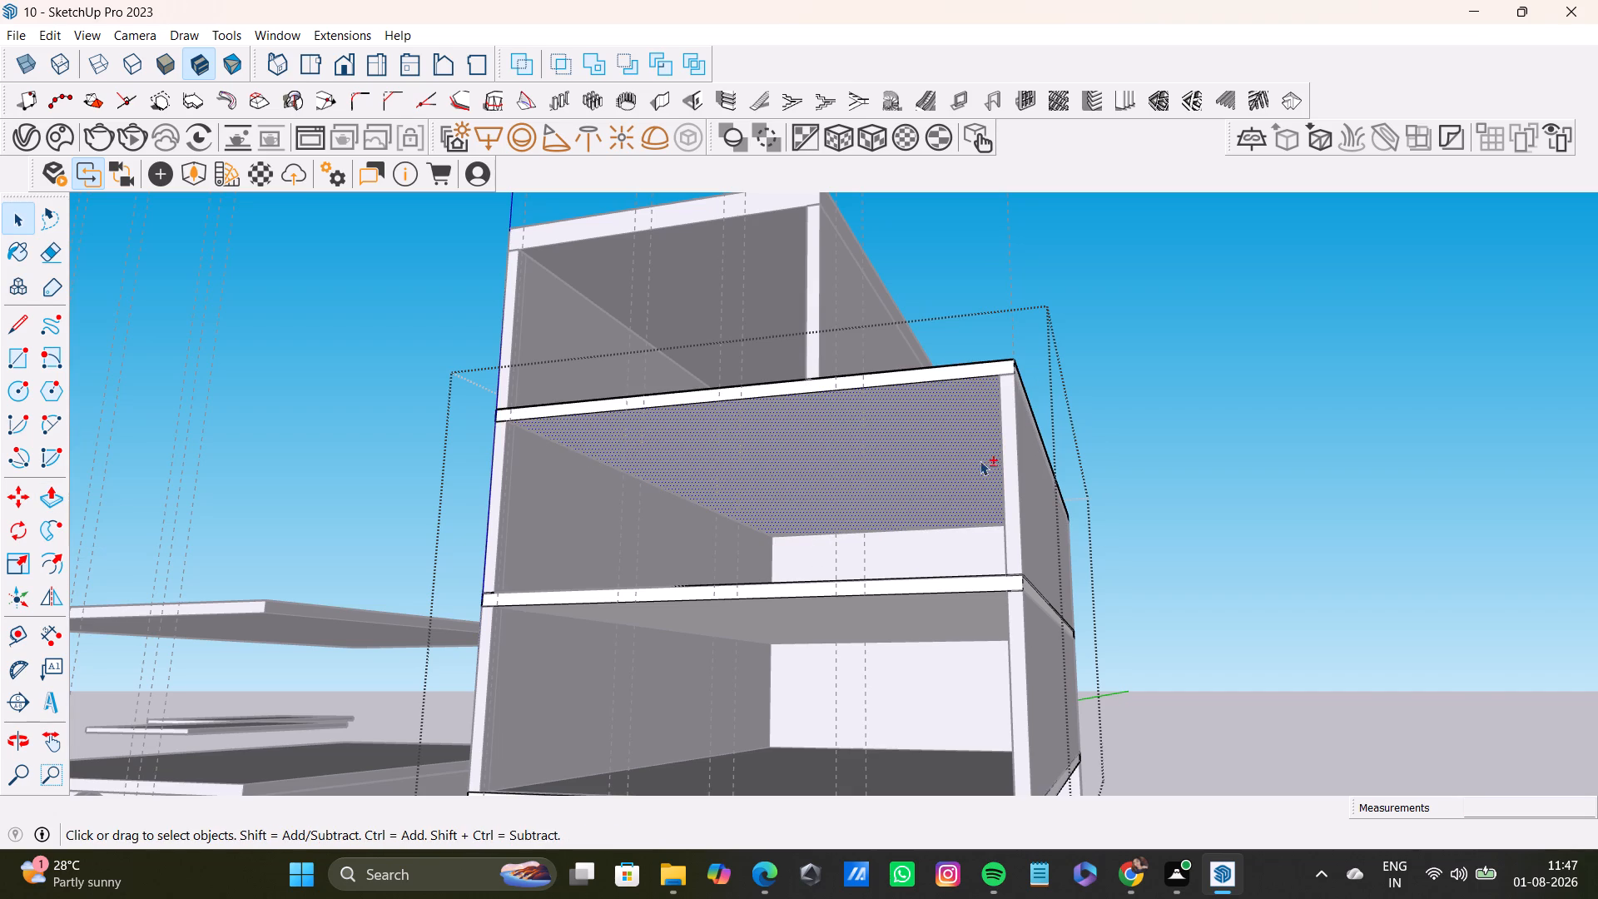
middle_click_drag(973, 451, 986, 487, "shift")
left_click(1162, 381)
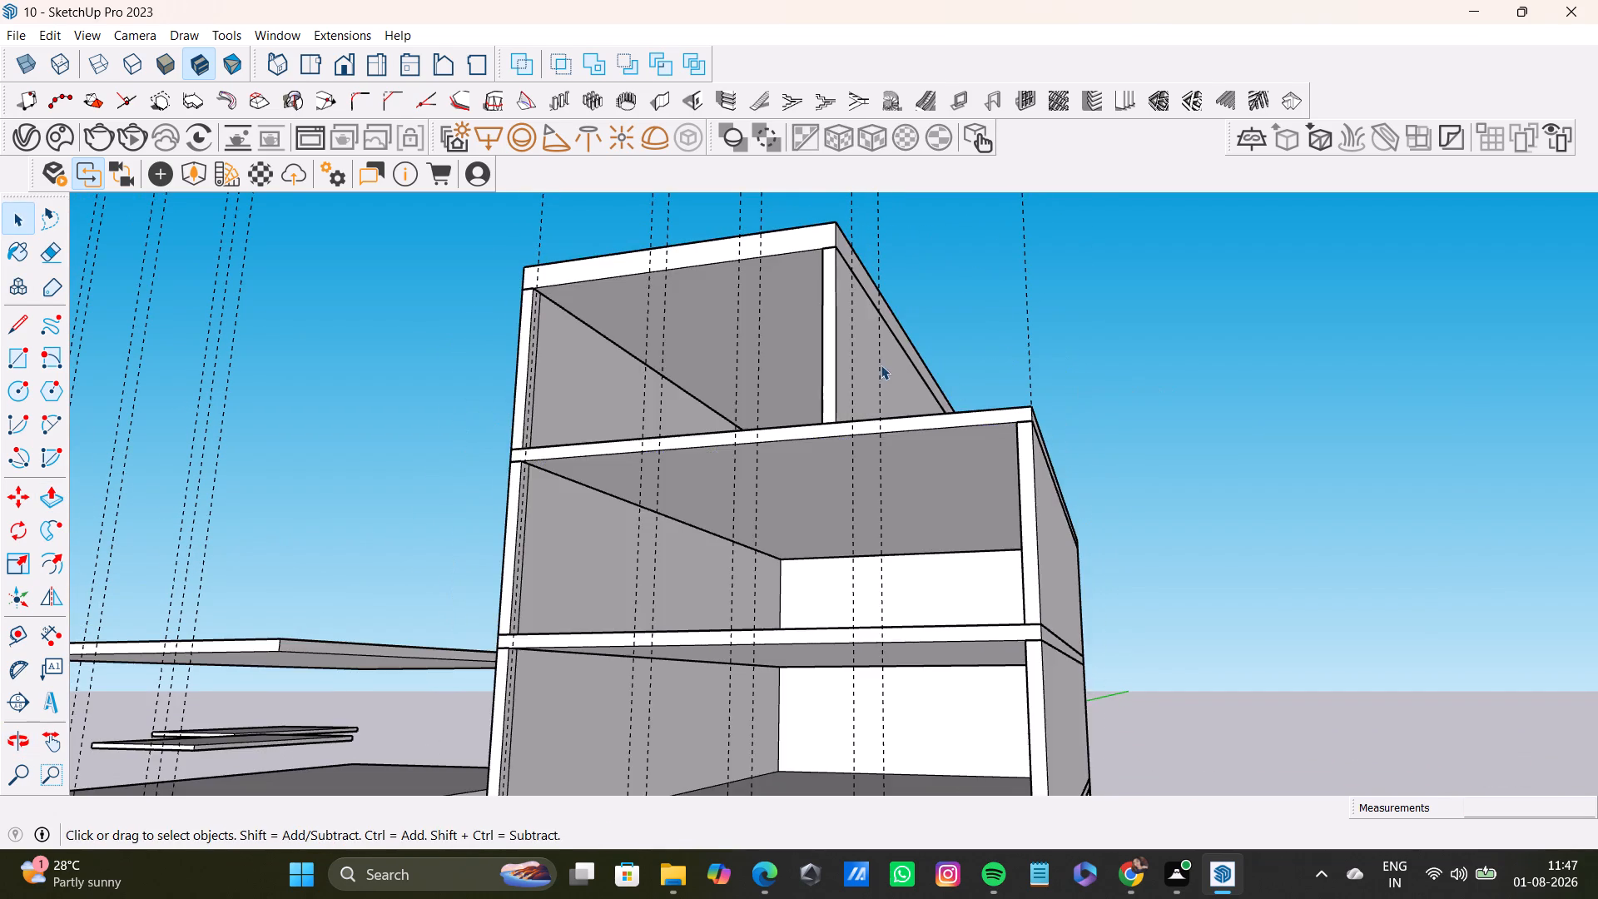
Inspect the top storey's walls and roof slab and the storeys beneath from the front, side and above.
triple_click(881, 365)
left_click(878, 365)
key("space")
scroll(1174, 471, "down", 3)
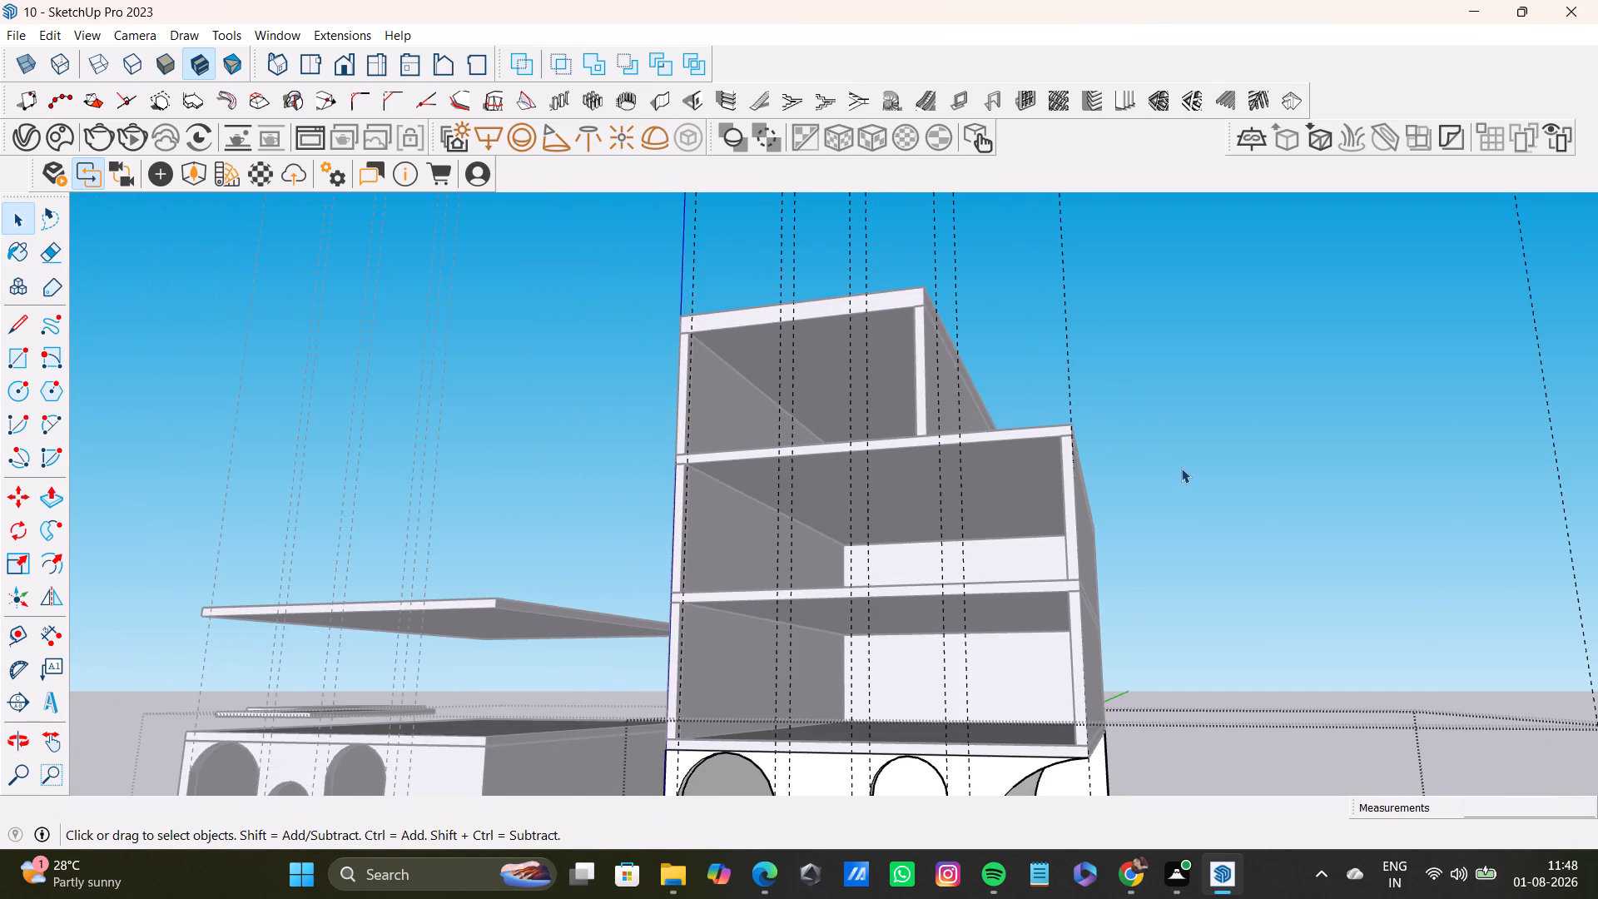
triple_click(1182, 467)
middle_click_drag(1181, 455, 1160, 405, "shift")
middle_click_drag(1151, 479, 1153, 493)
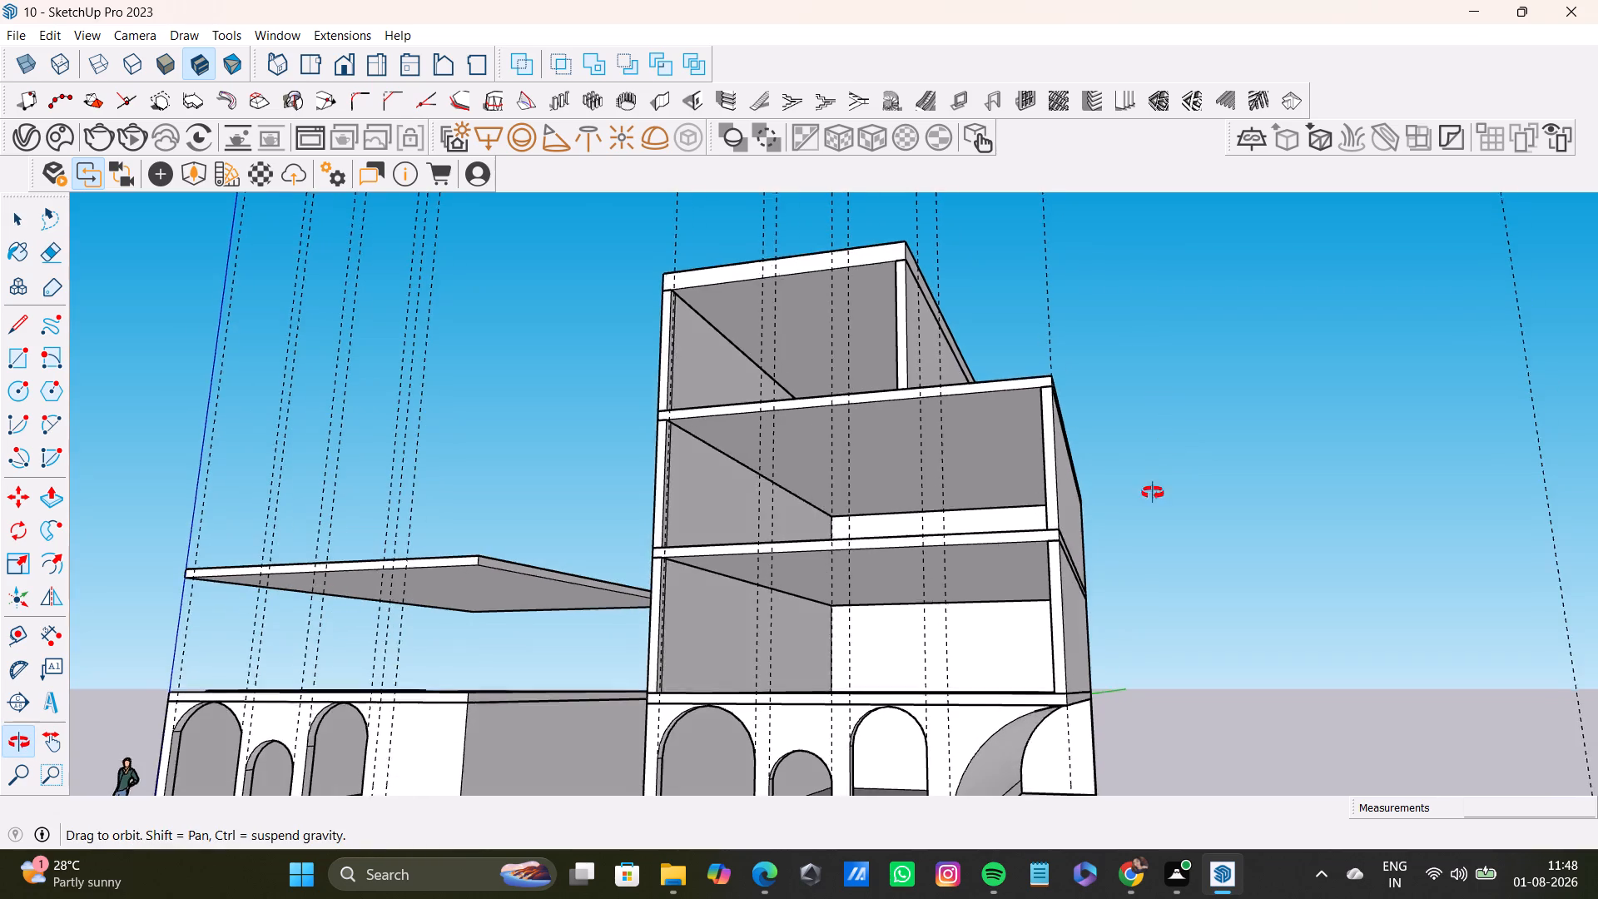
middle_click_drag(1153, 493, 1140, 624)
triple_click(930, 469)
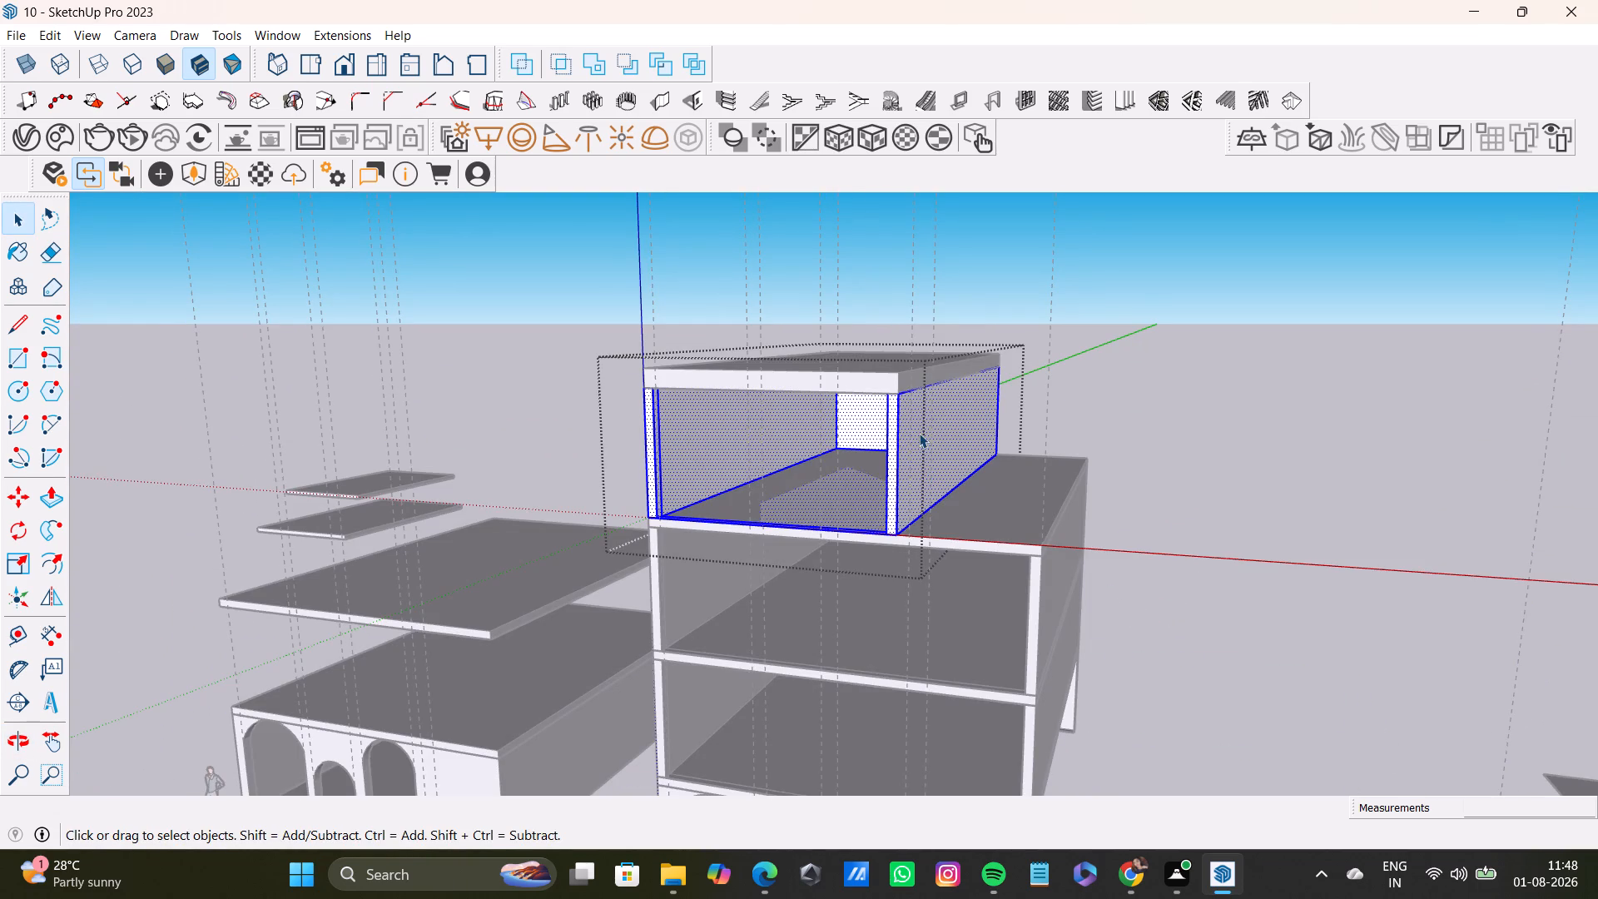
left_click(921, 363, "ctrl")
left_click(916, 371, "ctrl")
triple_click(916, 378, "ctrl")
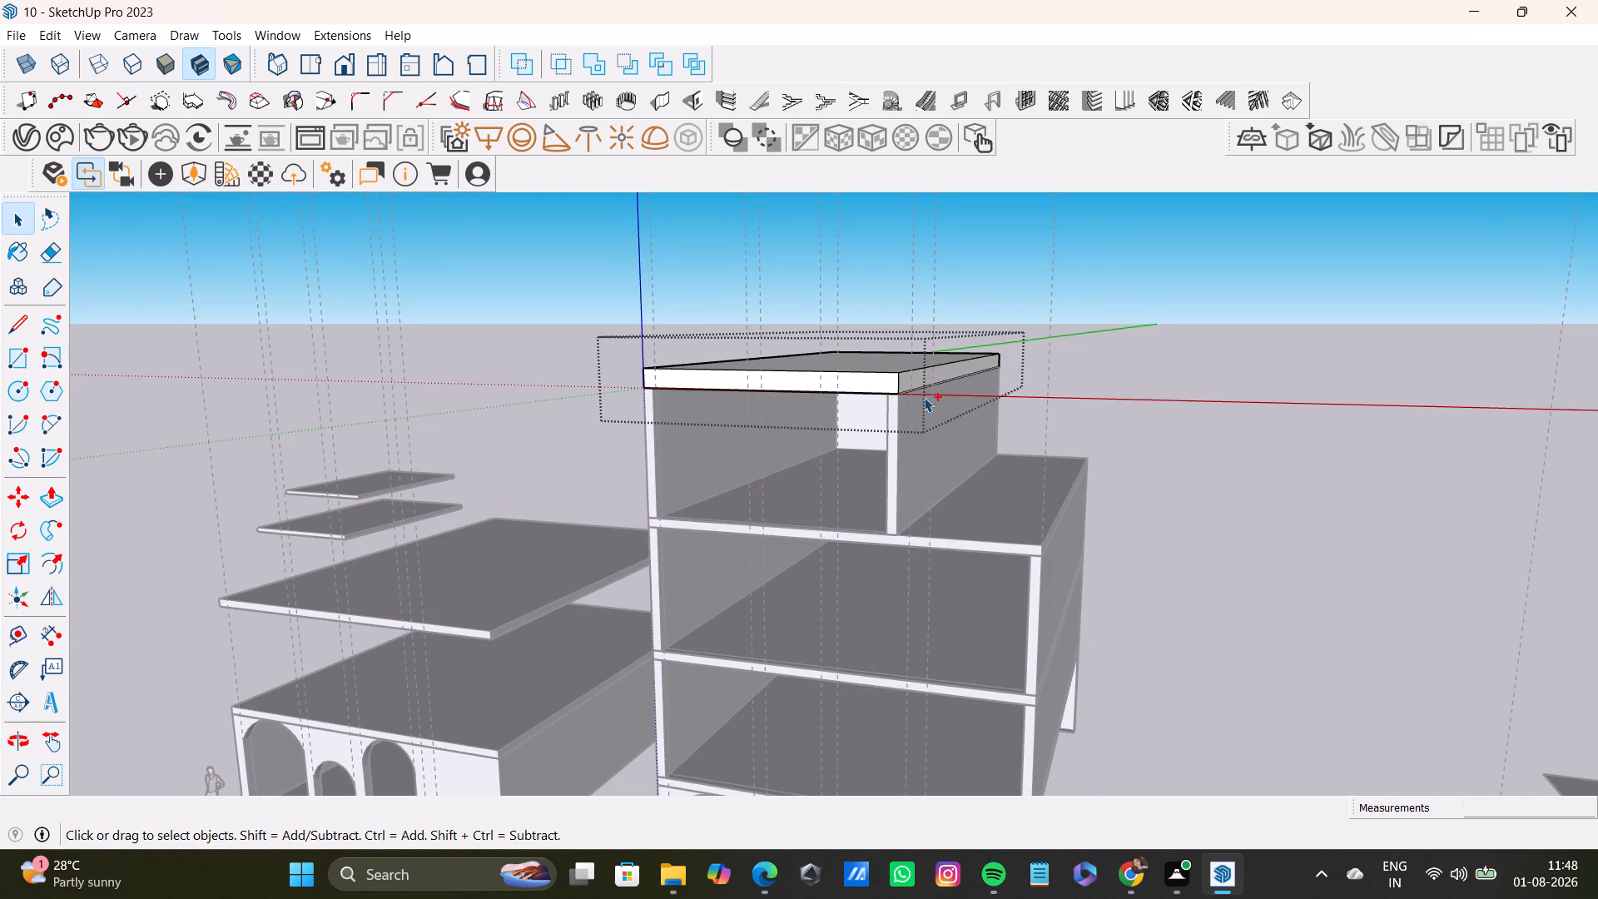
left_click(1115, 382)
middle_click_drag(1408, 459, 1432, 444)
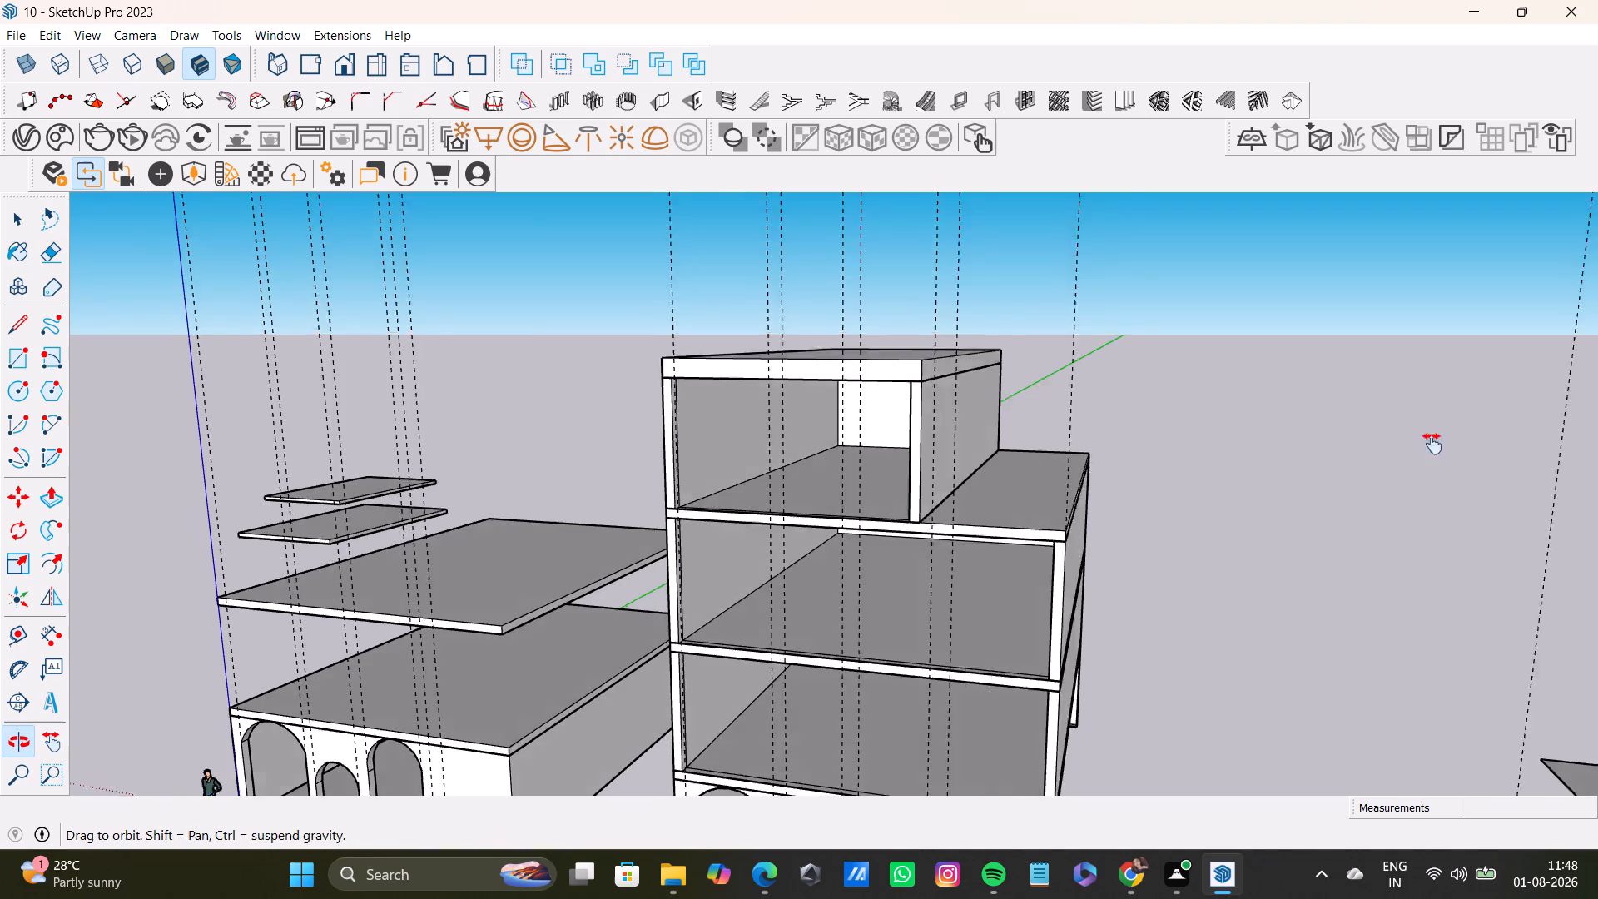
middle_click_drag(1432, 444, 1470, 404)
middle_click_drag(1485, 367, 1546, 378)
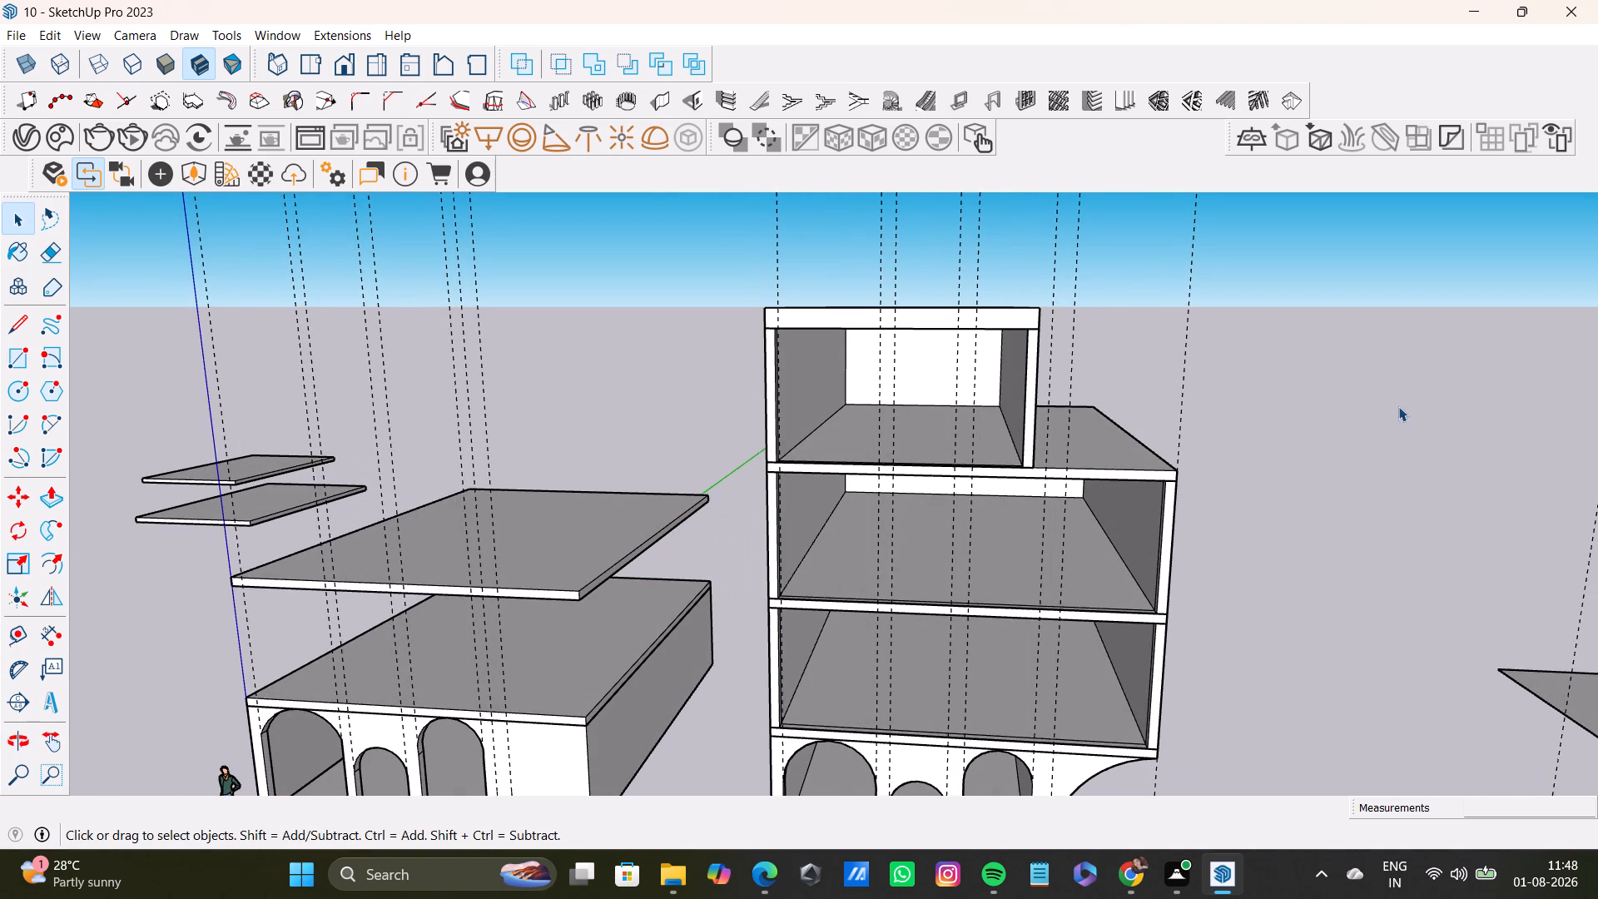
middle_click_drag(1402, 406, 1433, 415)
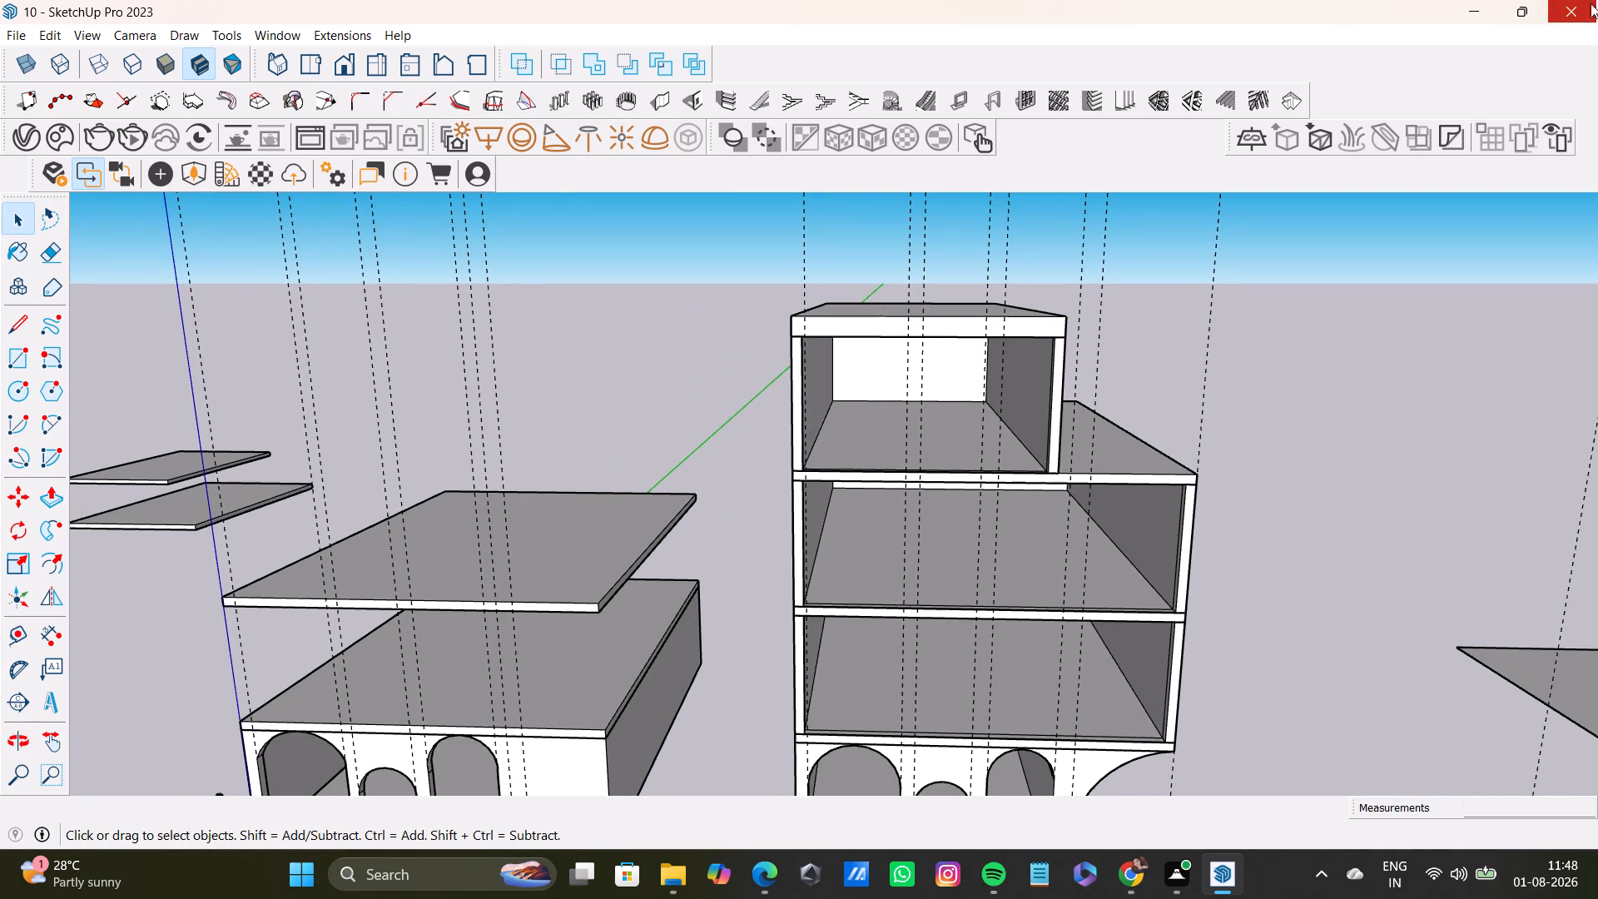
Move the top storey's wall geometry about 24' 6 3/8" out from beneath the roof slab, clear of the building.
left_click_drag(705, 252, 1116, 473)
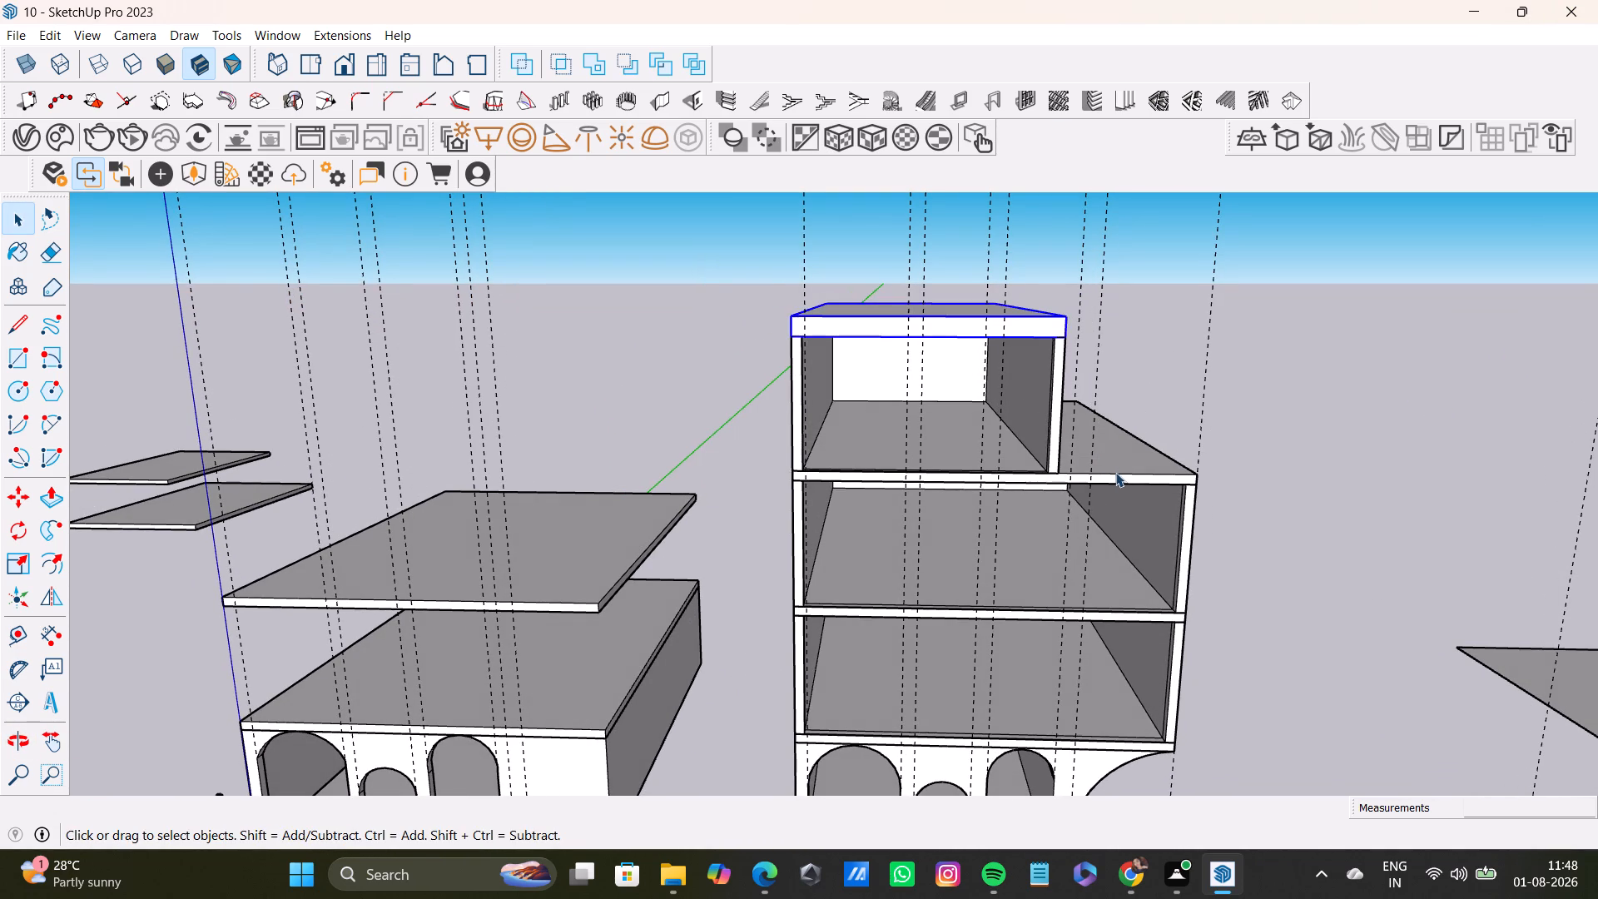
triple_click(1059, 445, "ctrl")
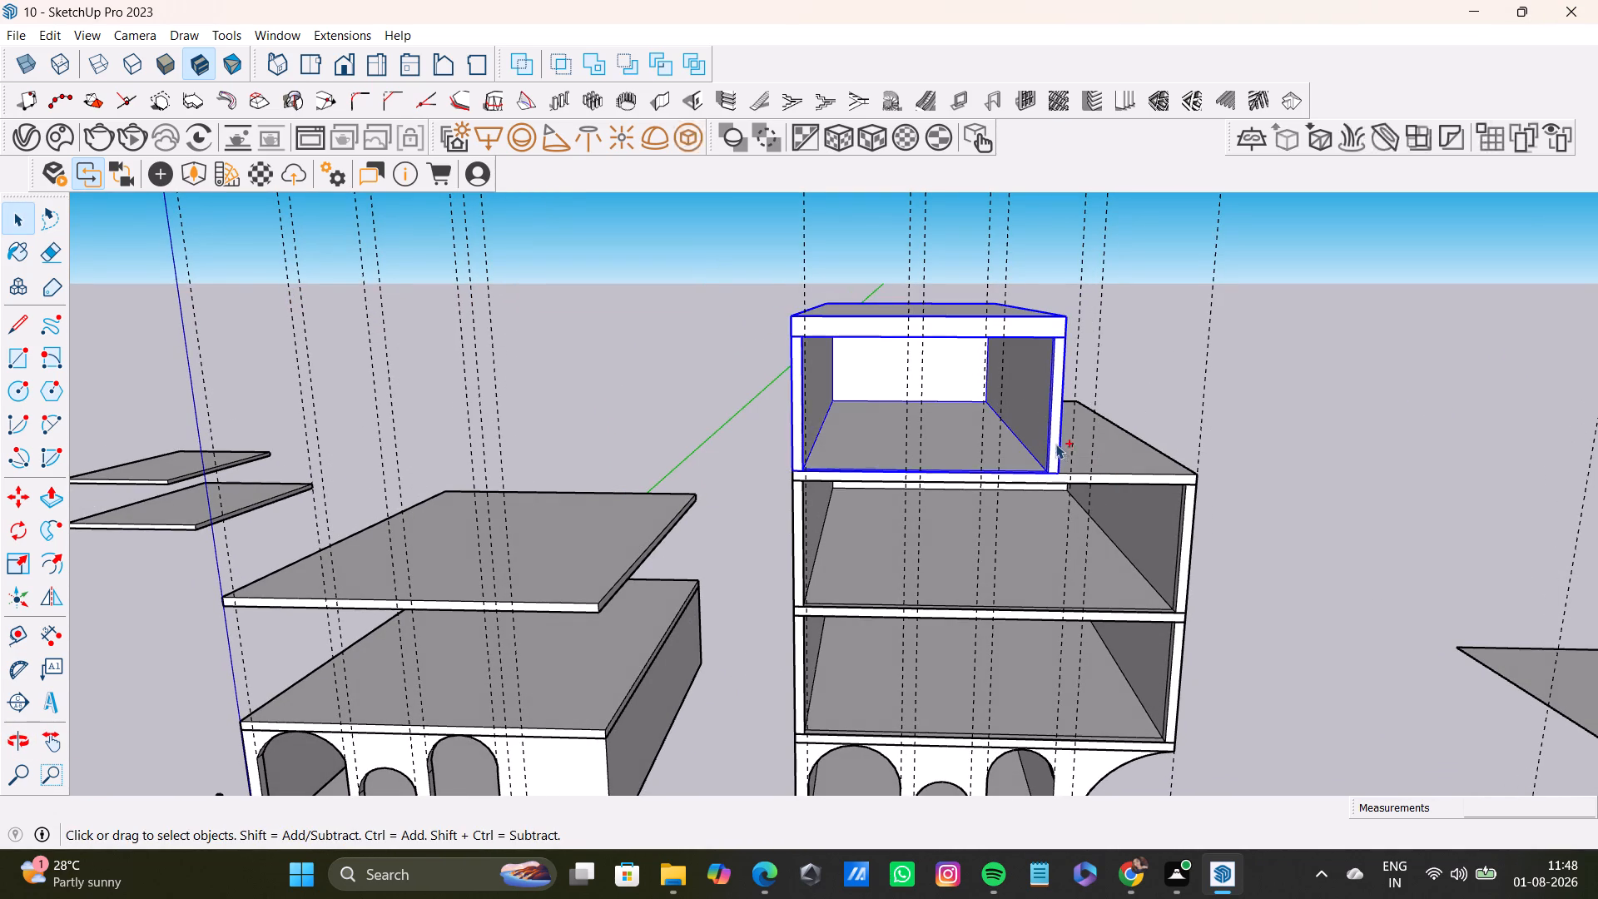
triple_click(1055, 442, "ctrl")
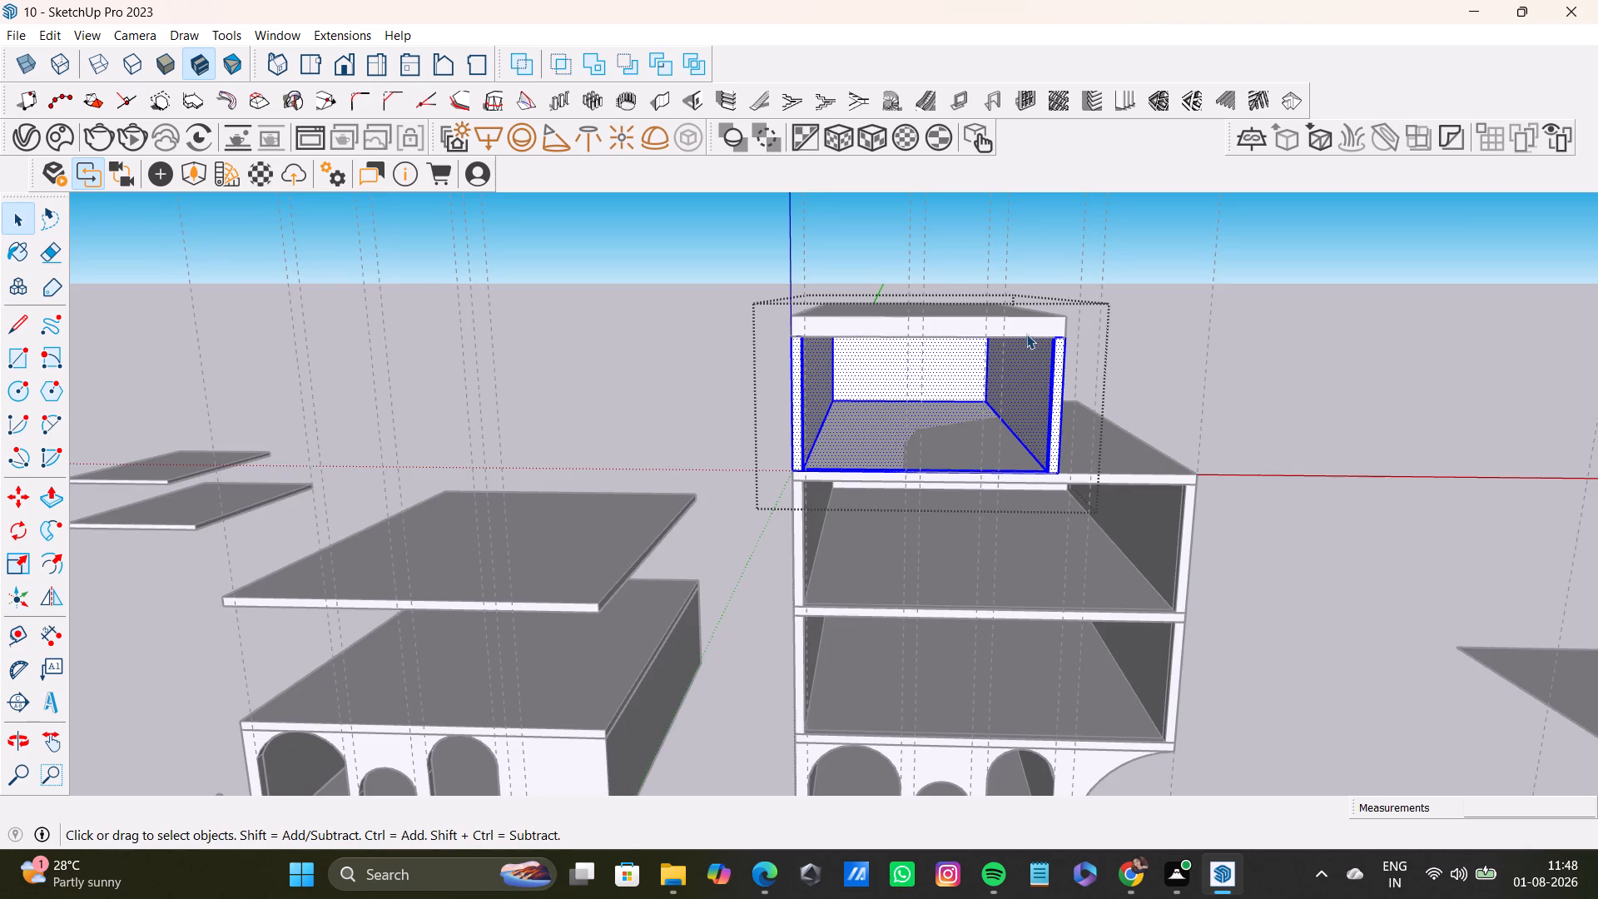
key("m")
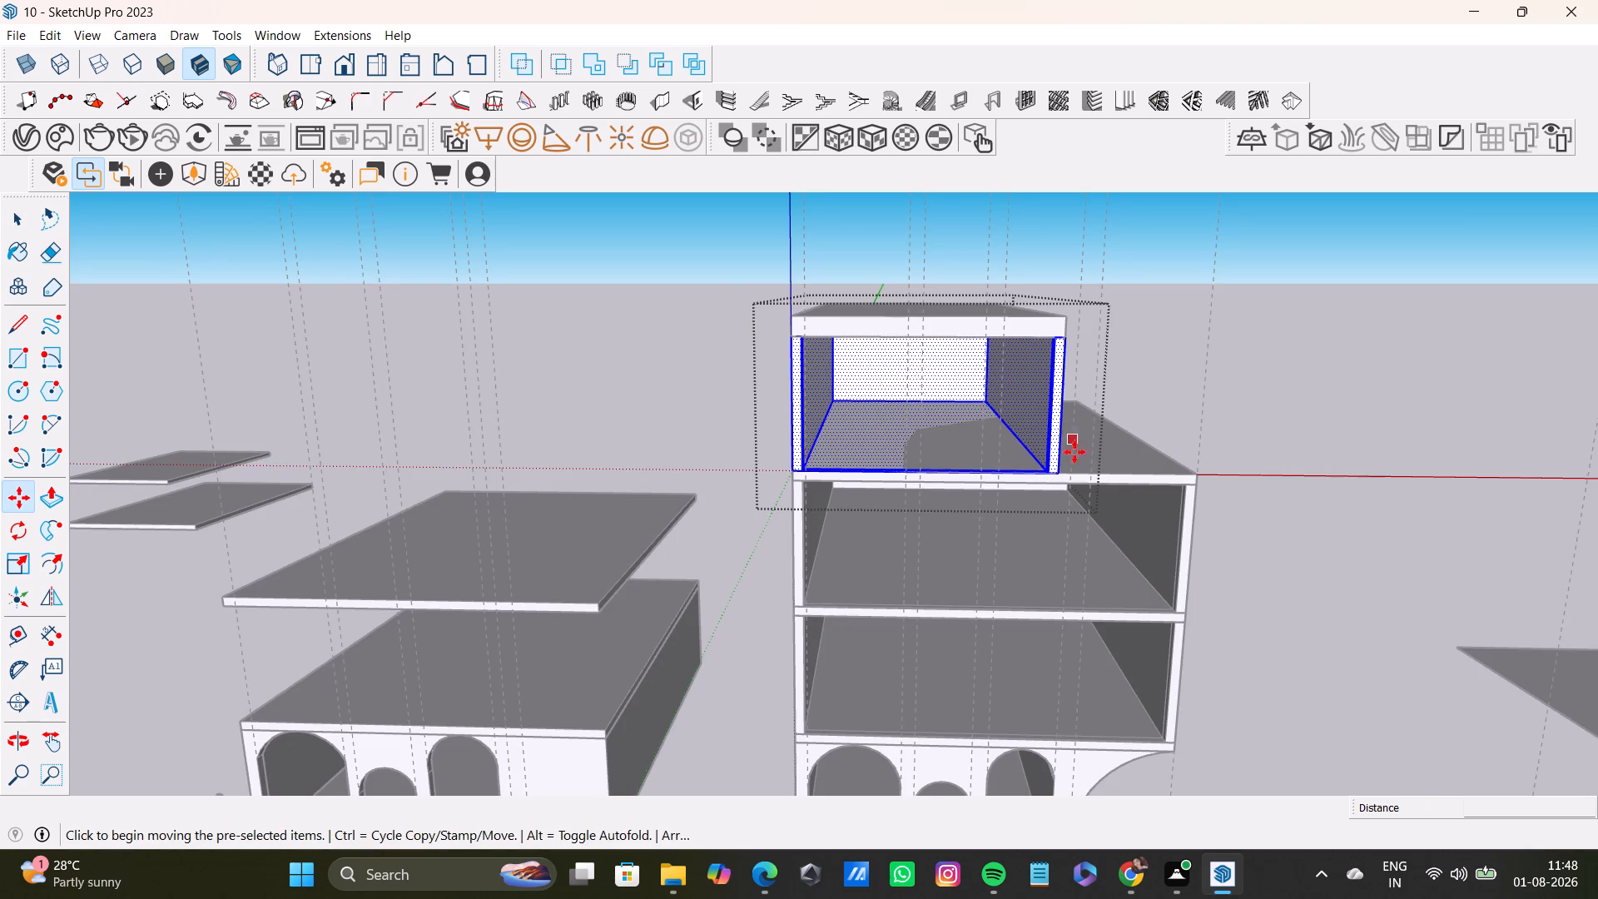
left_click(1061, 471)
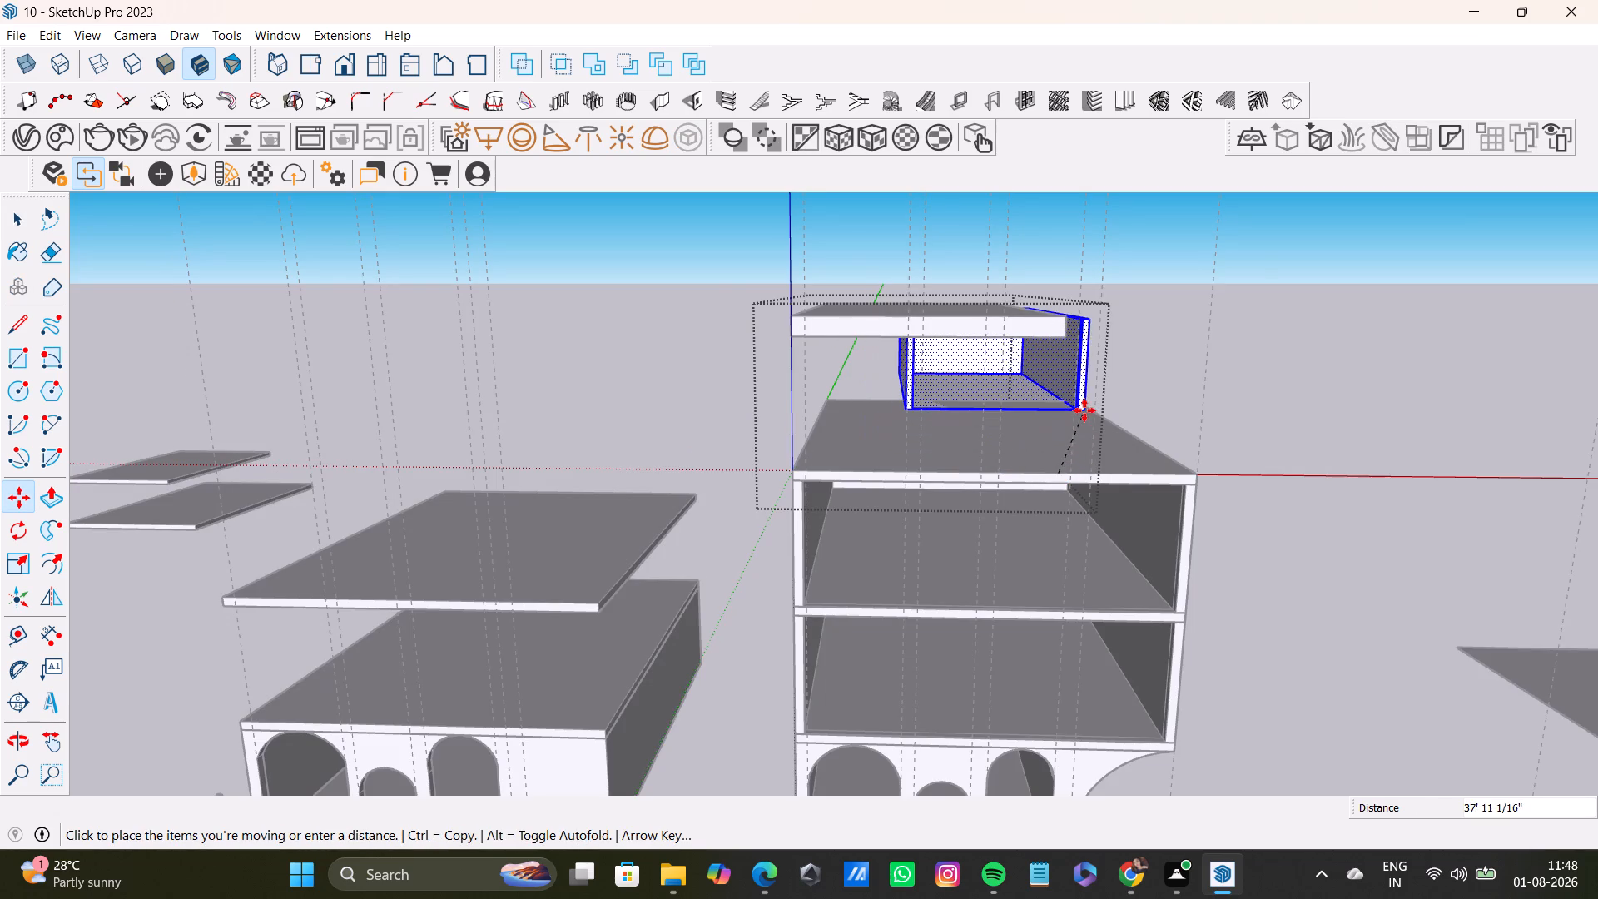
left_click(1385, 340)
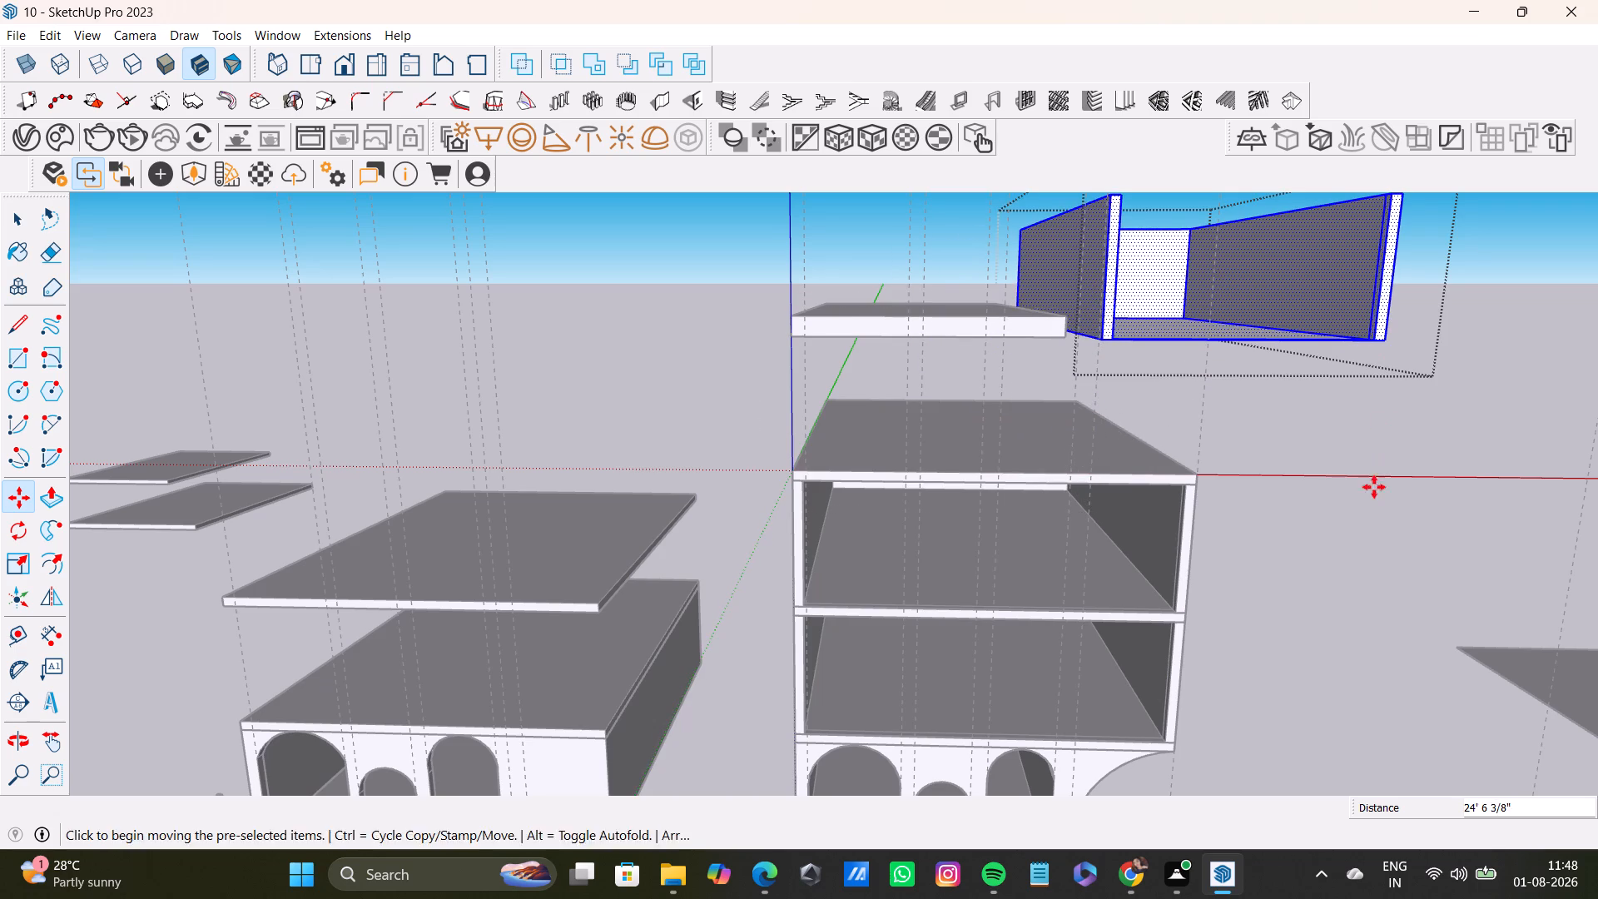
key("space")
middle_click_drag(1308, 488, 1213, 502)
key("space")
left_click(1234, 494)
Thicken the slab above the two stacked storeys by pushing its upper face upward, and leave its group.
left_click(1068, 466)
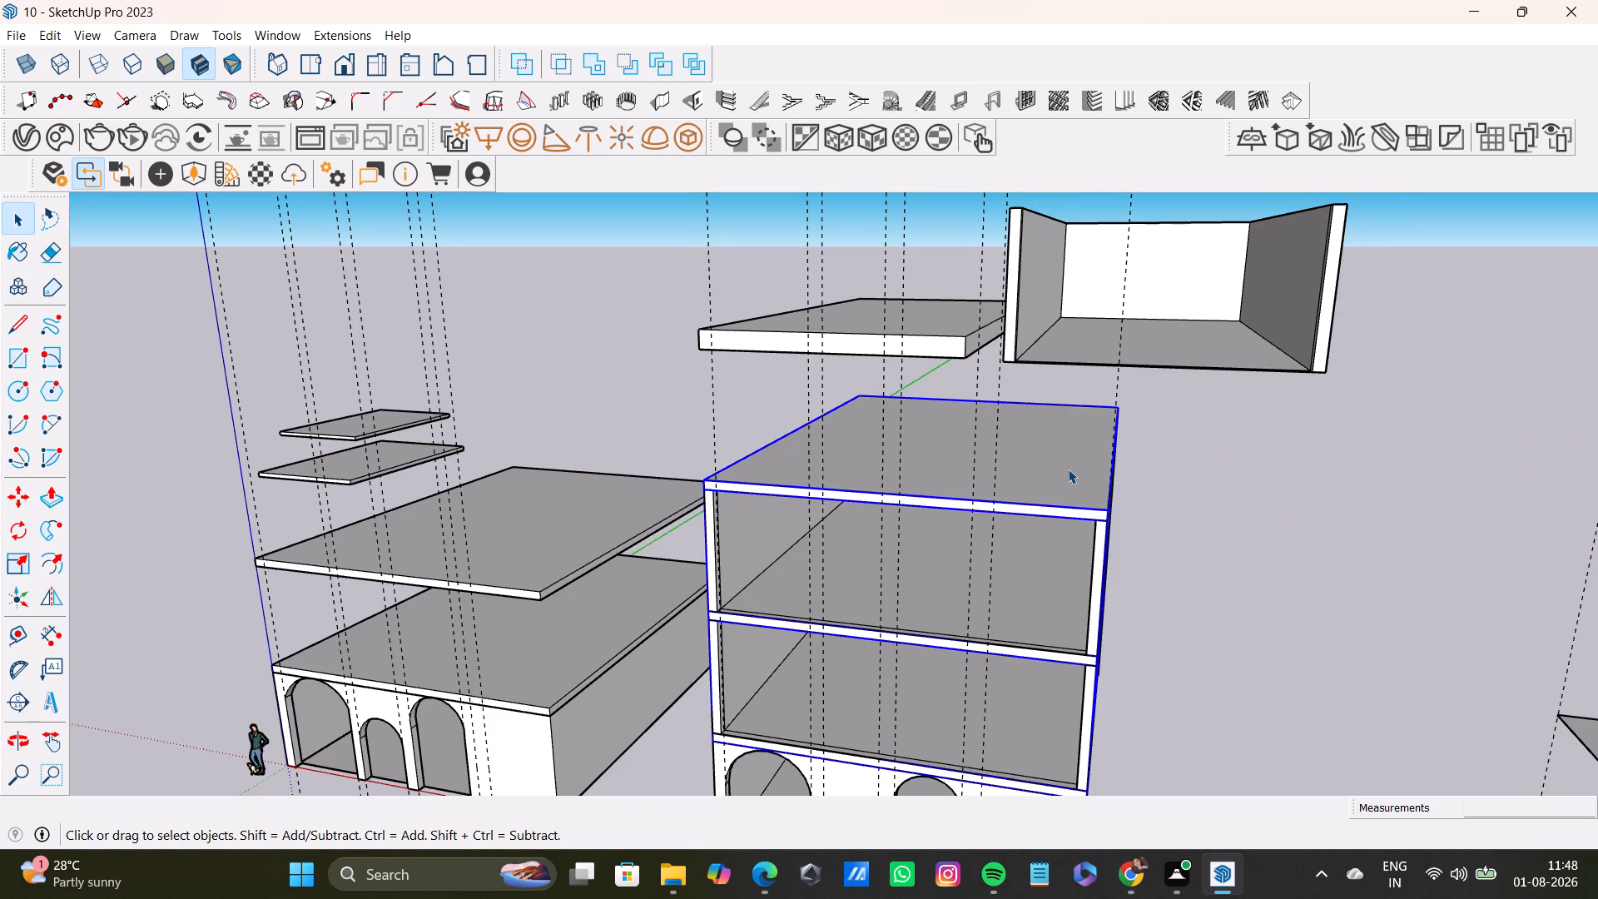
triple_click(1068, 469)
key("p")
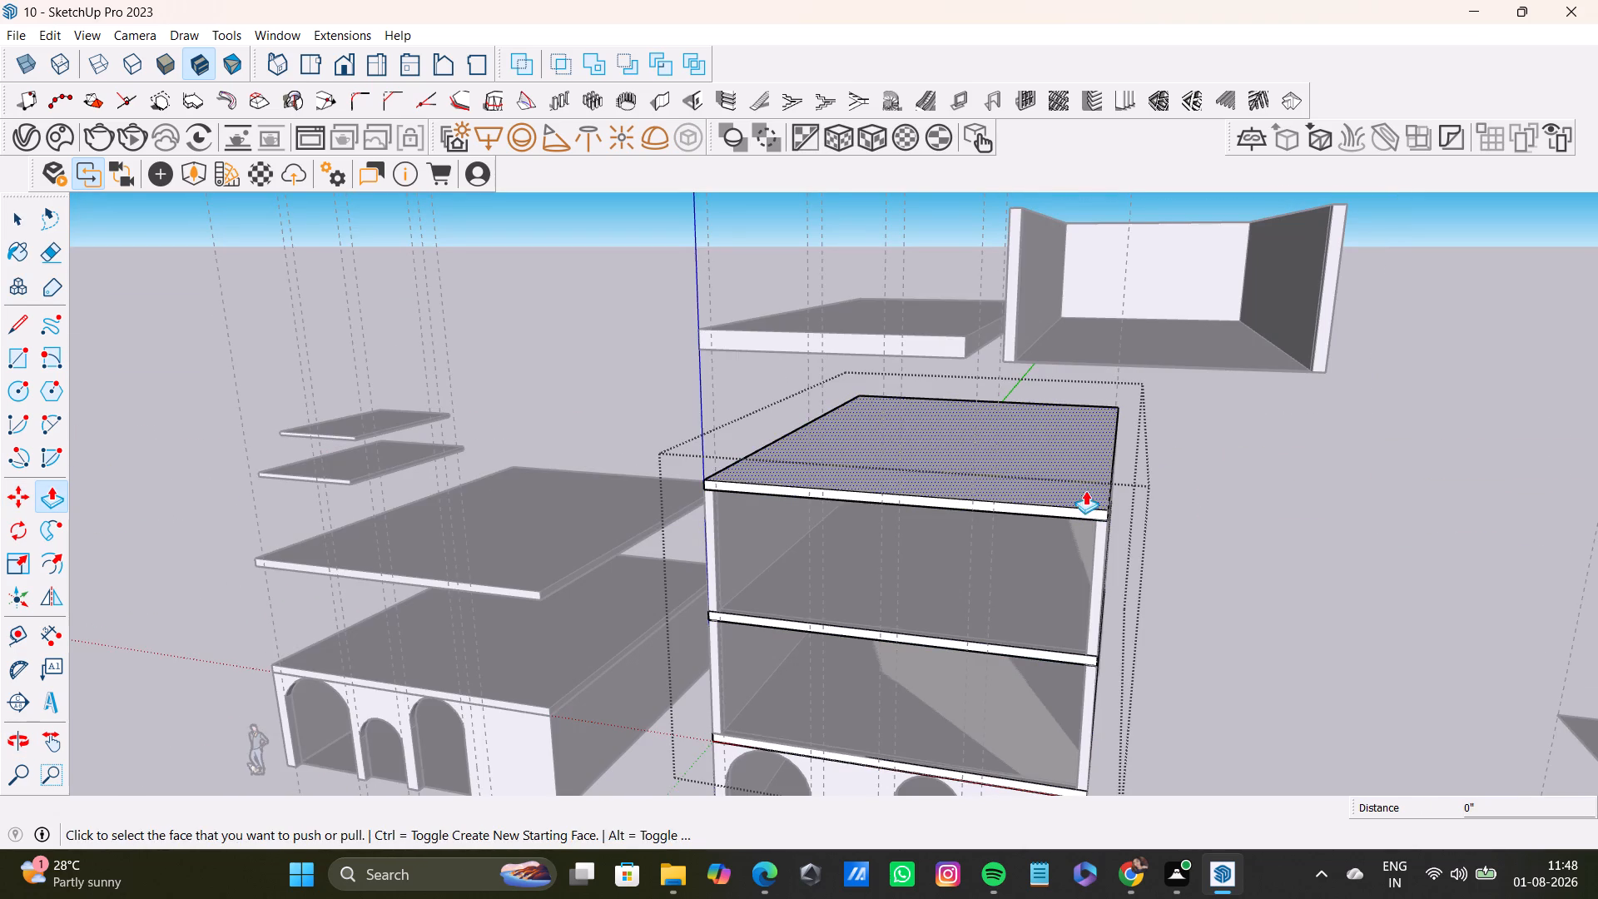
left_click(1093, 488)
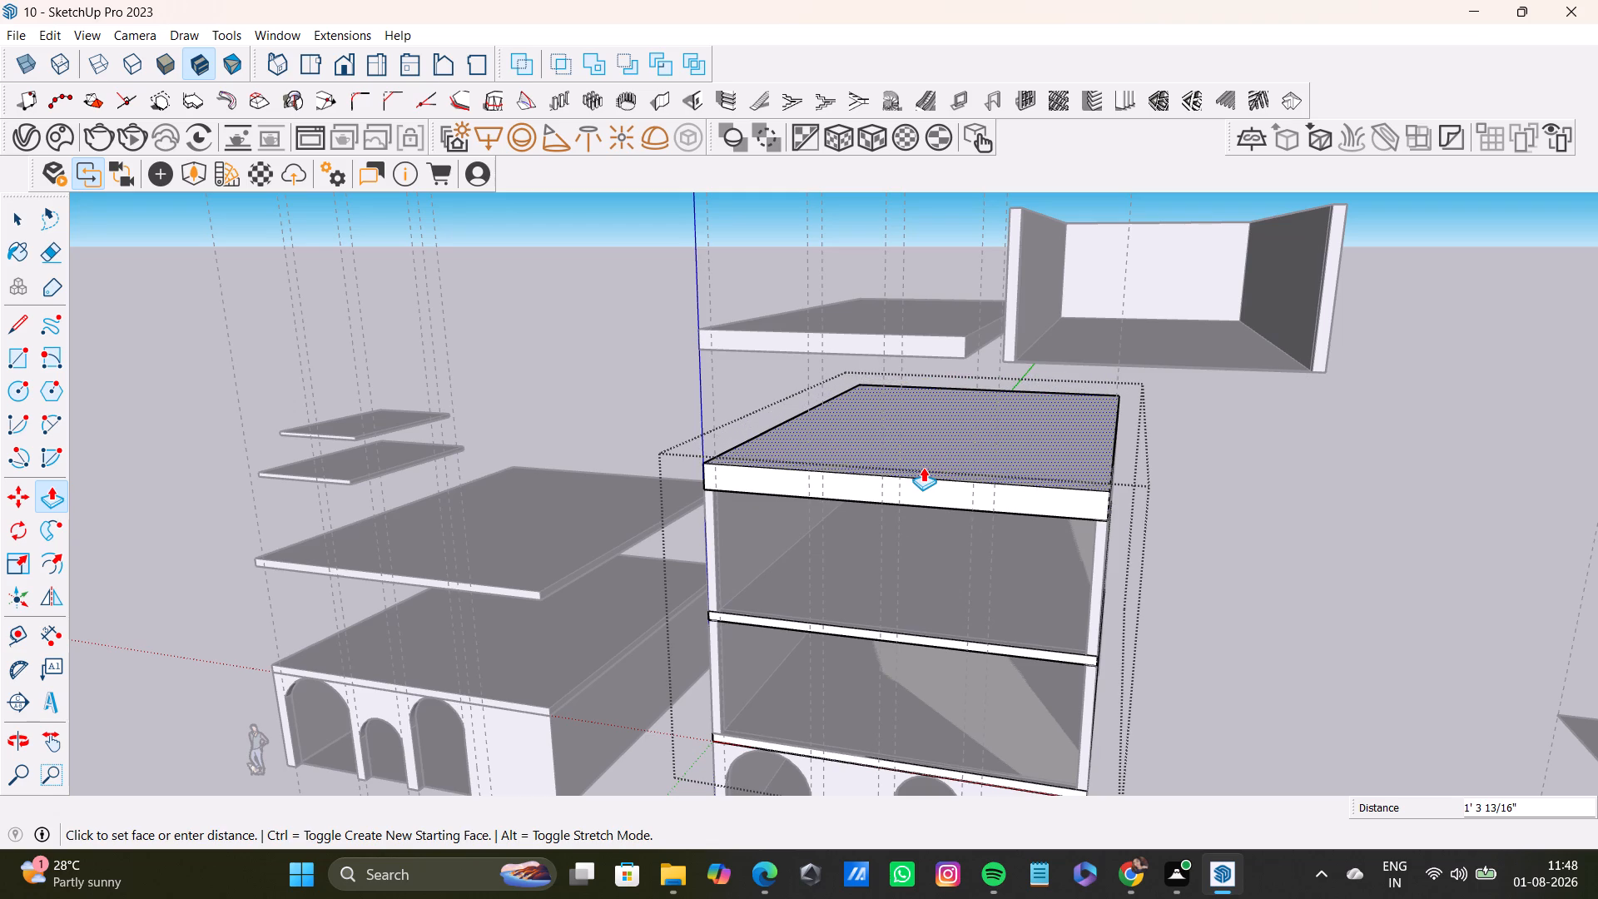
left_click(924, 474)
key("space")
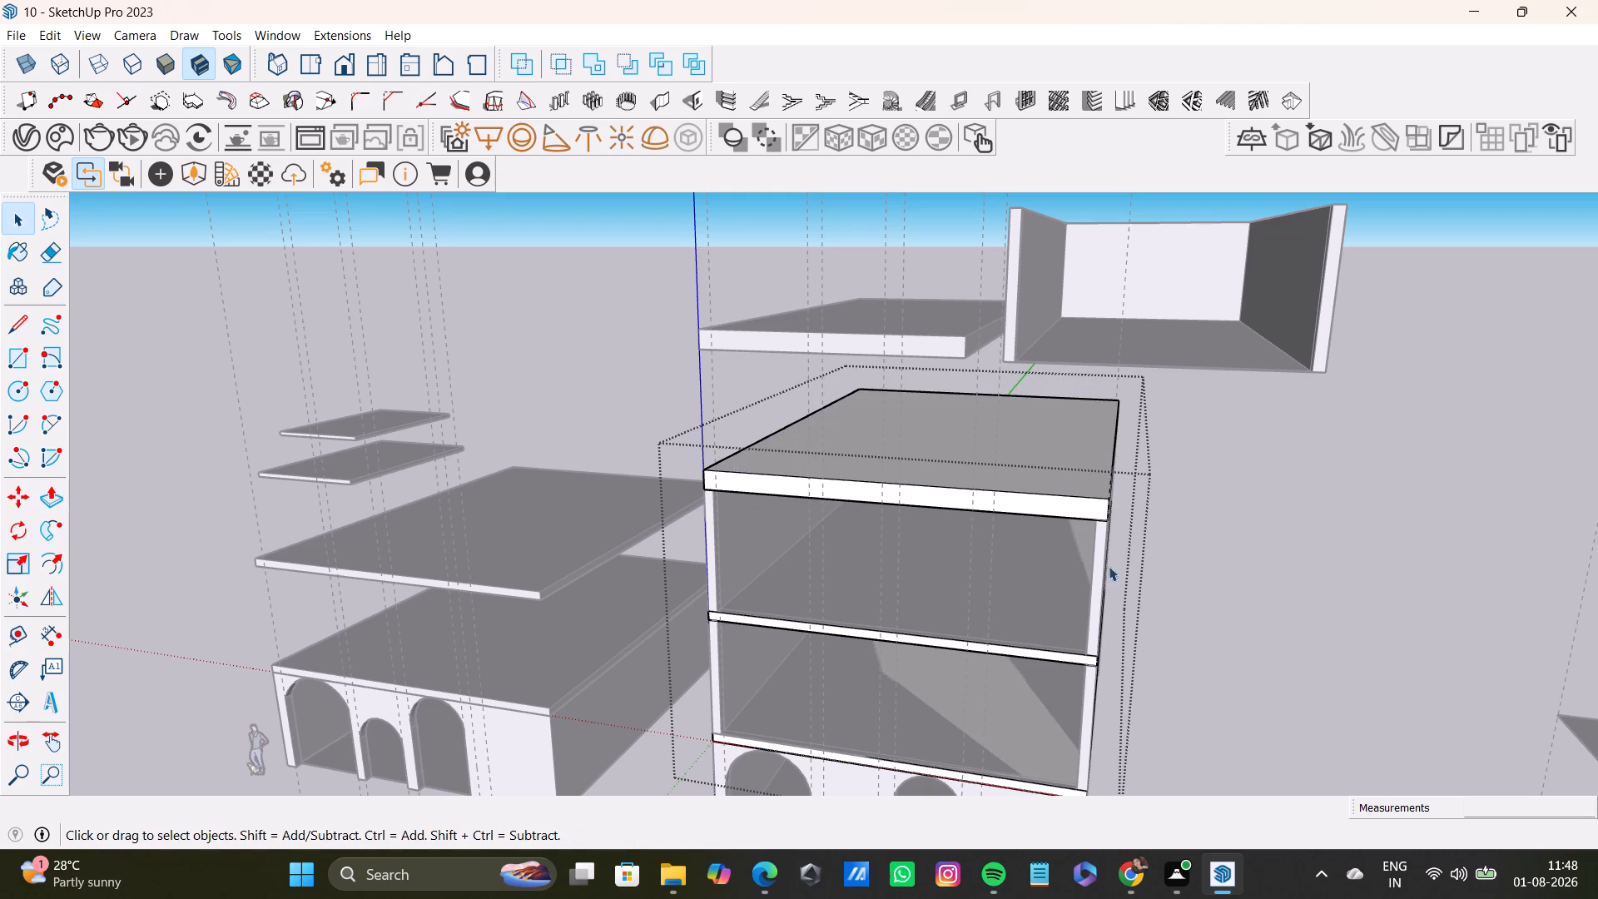
left_click(1277, 596)
Move the topmost roof slab's geometry sideways, clear of the building on the side opposite the displaced top-storey walls.
middle_click_drag(1272, 608, 1339, 499)
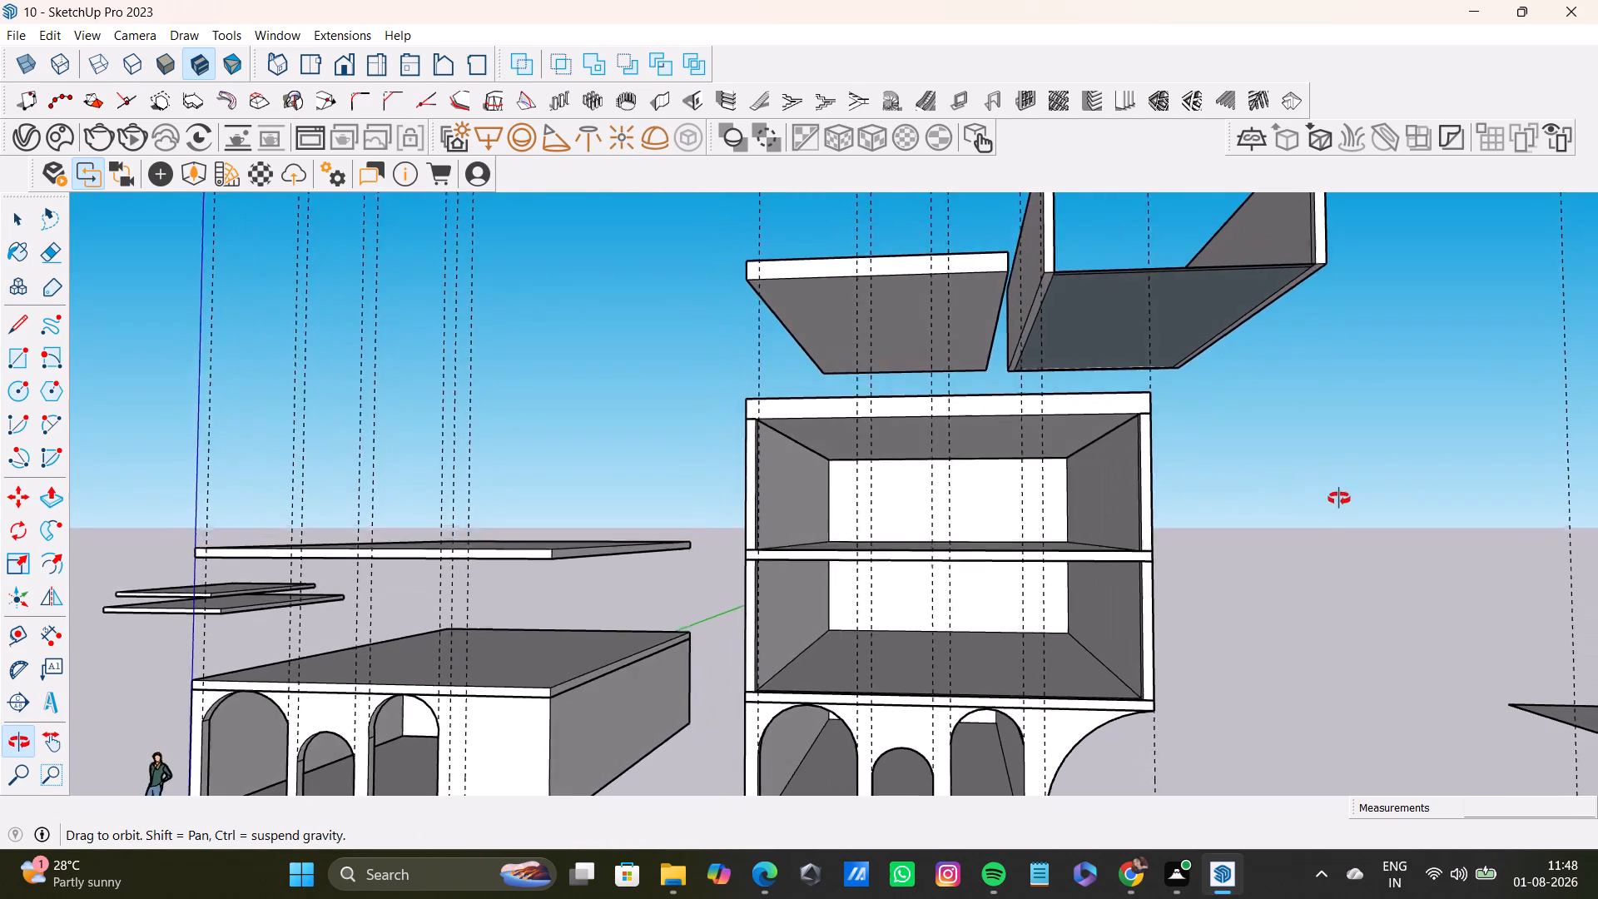
middle_click_drag(1339, 499, 1323, 559)
left_click(1279, 295)
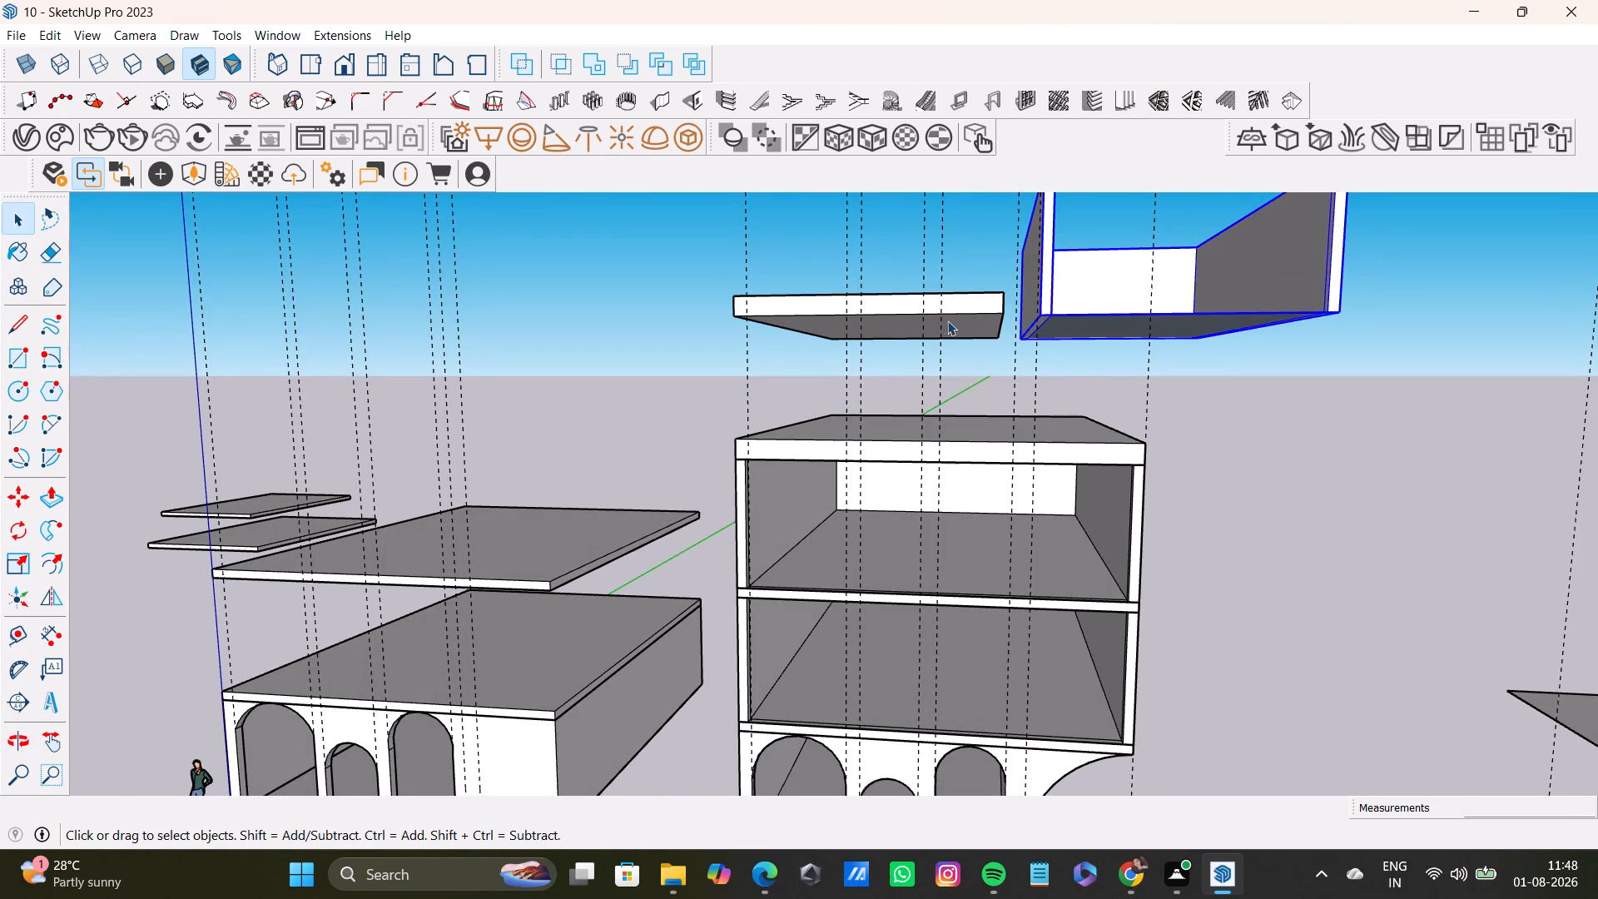
double_click(943, 305)
double_click(965, 308)
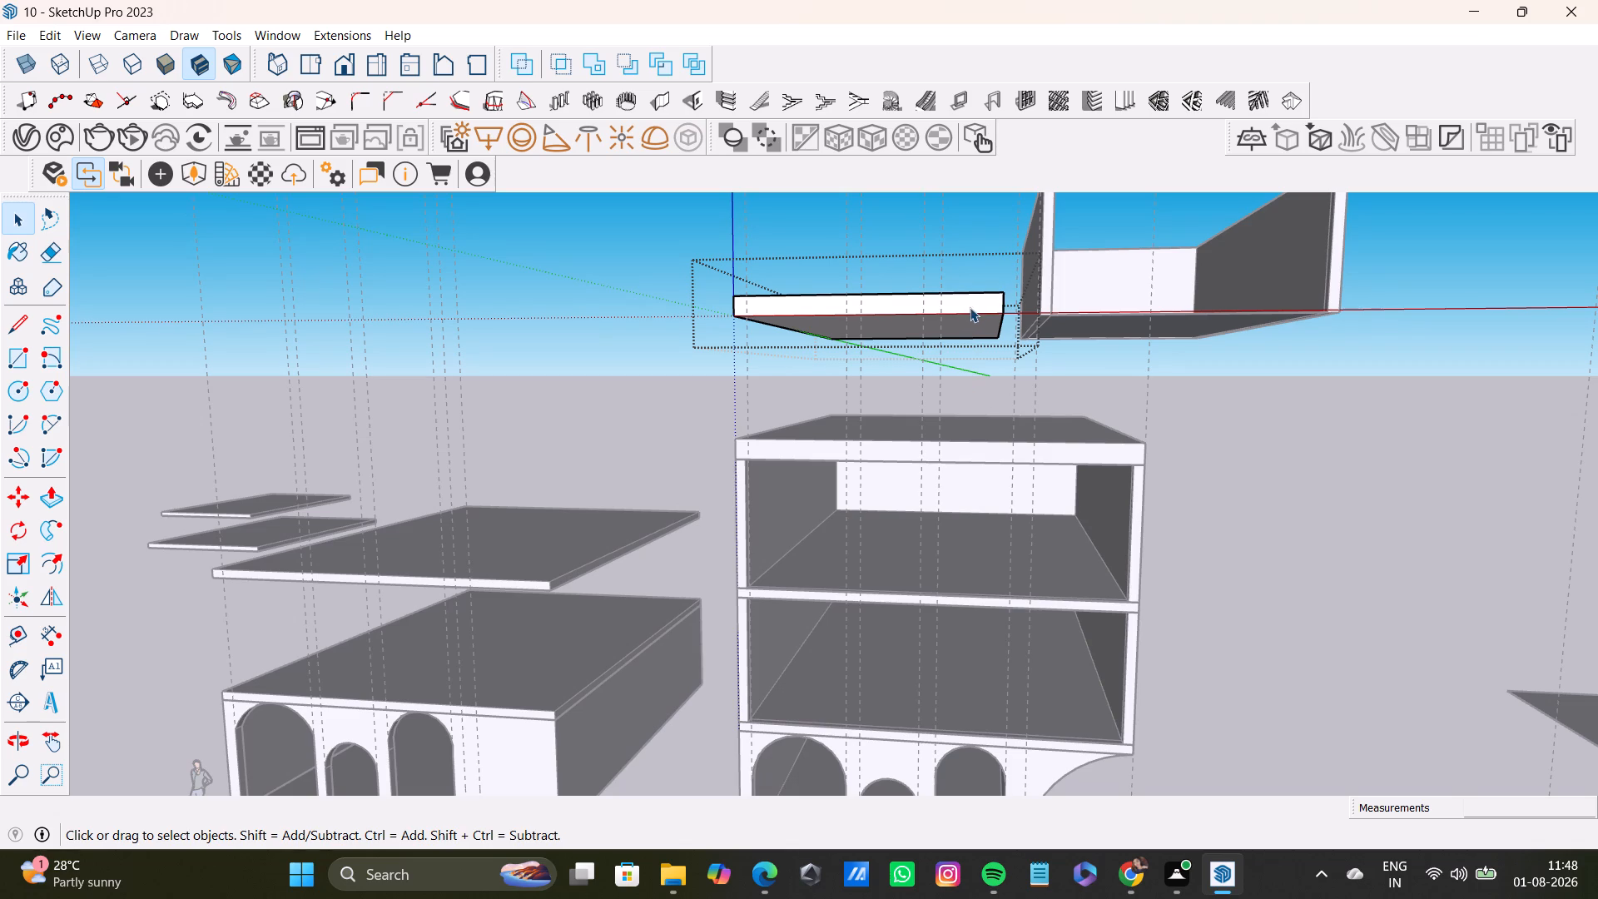
double_click(970, 307)
triple_click(970, 307)
key("comma")
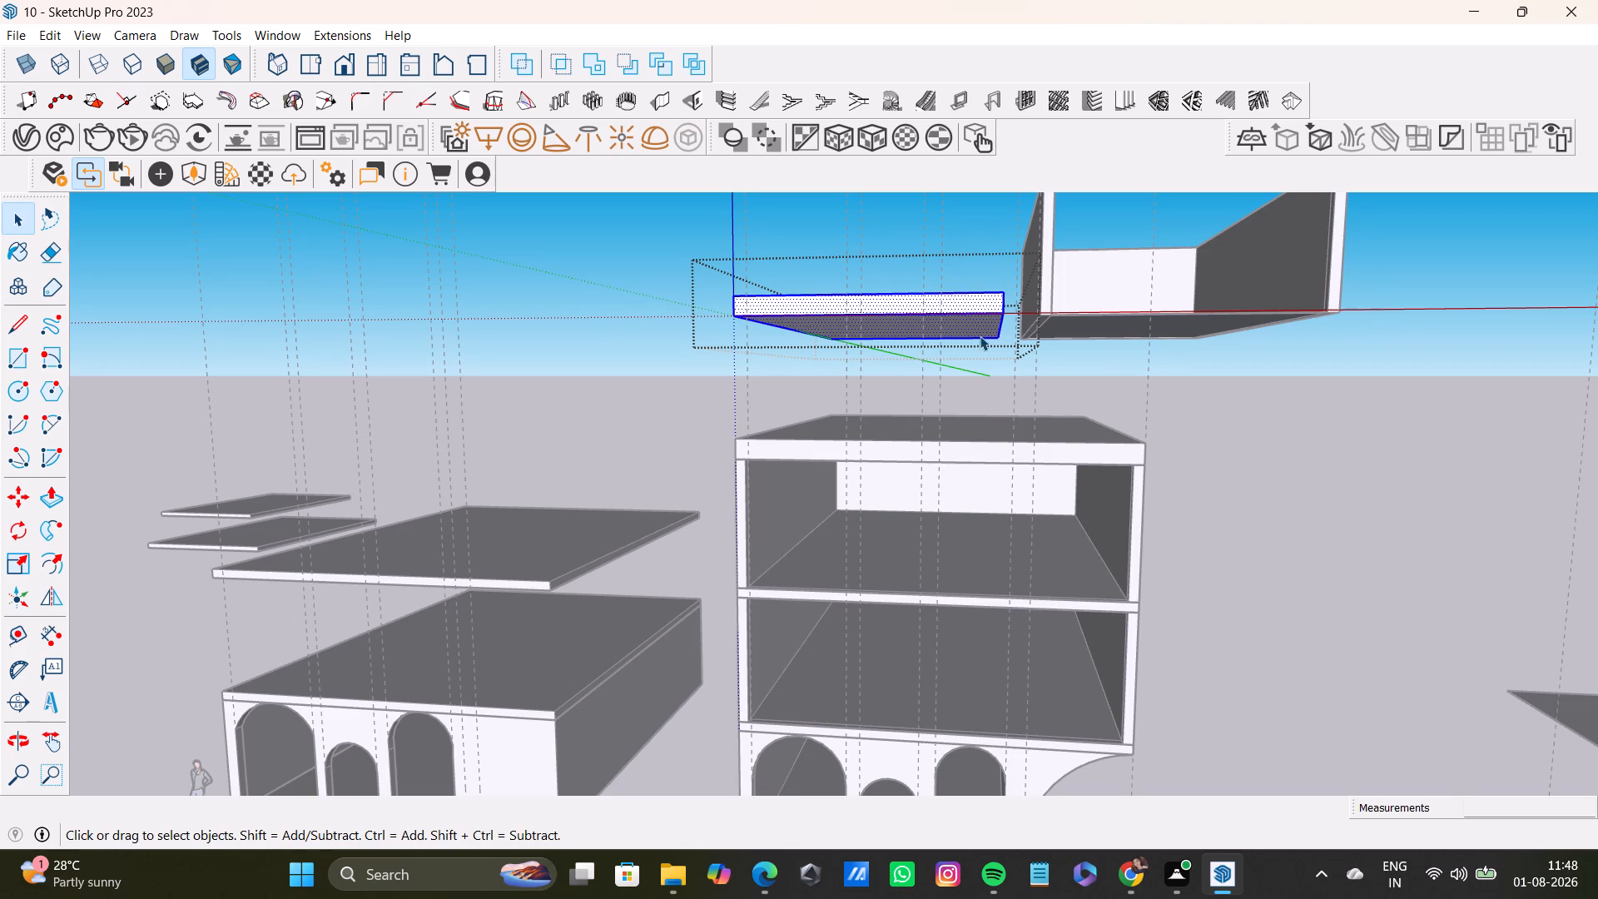
key("m")
left_click_drag(1003, 314, 991, 311)
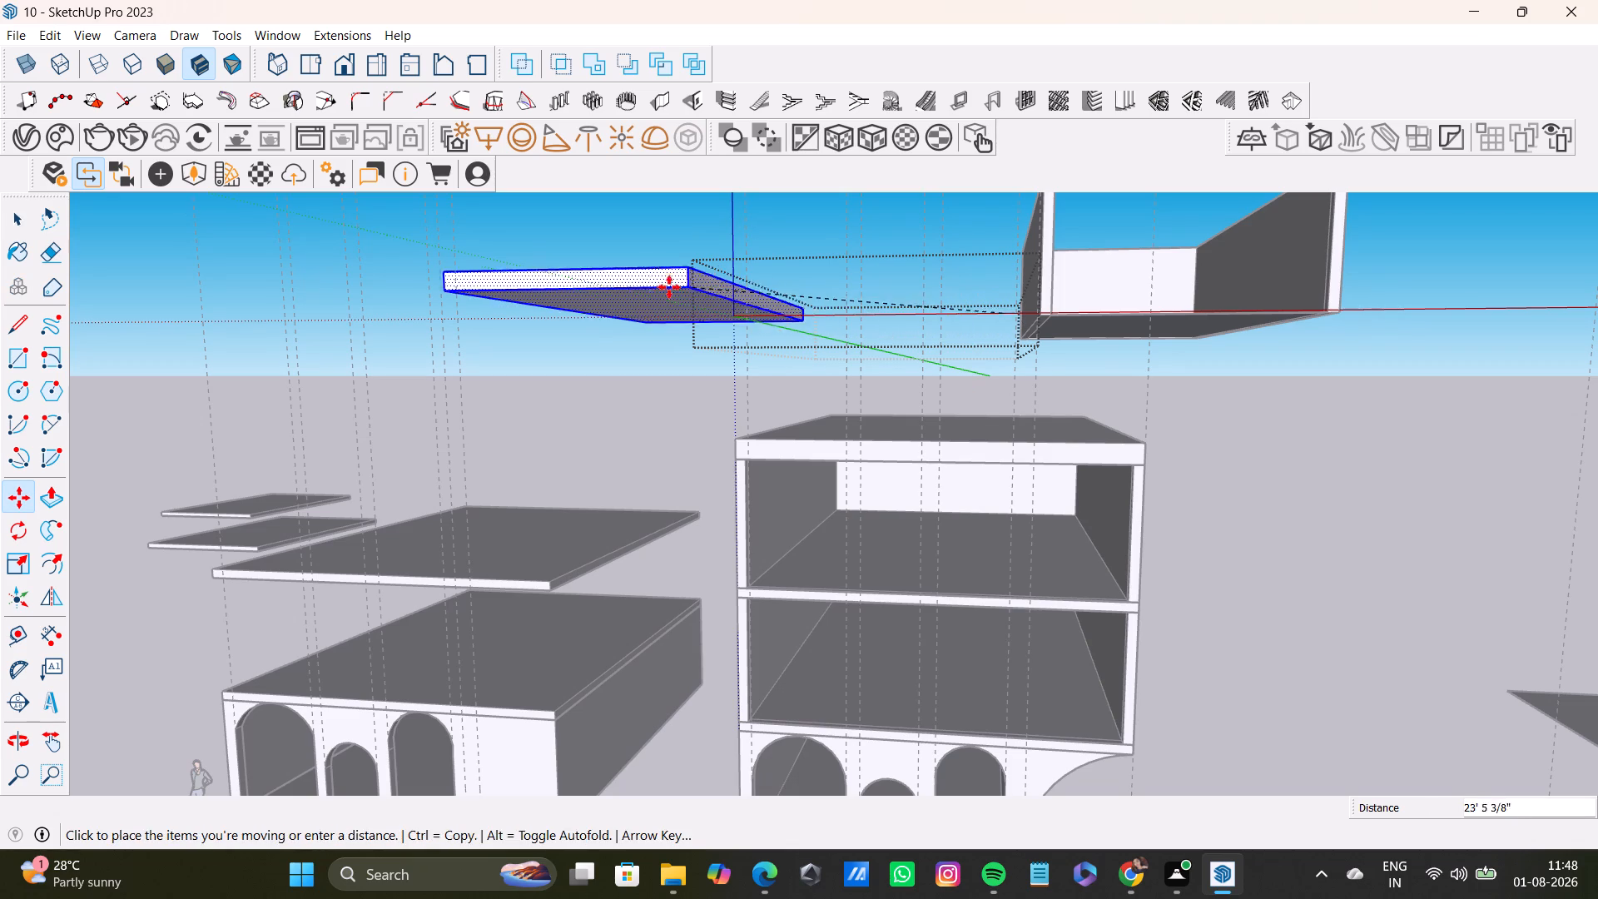
left_click(652, 280)
key("space")
left_click(1319, 381)
Move the displaced top-storey walls about 24' 1 13/16" back onto the front edge of the thickened slab.
middle_click_drag(1325, 473, 1318, 555)
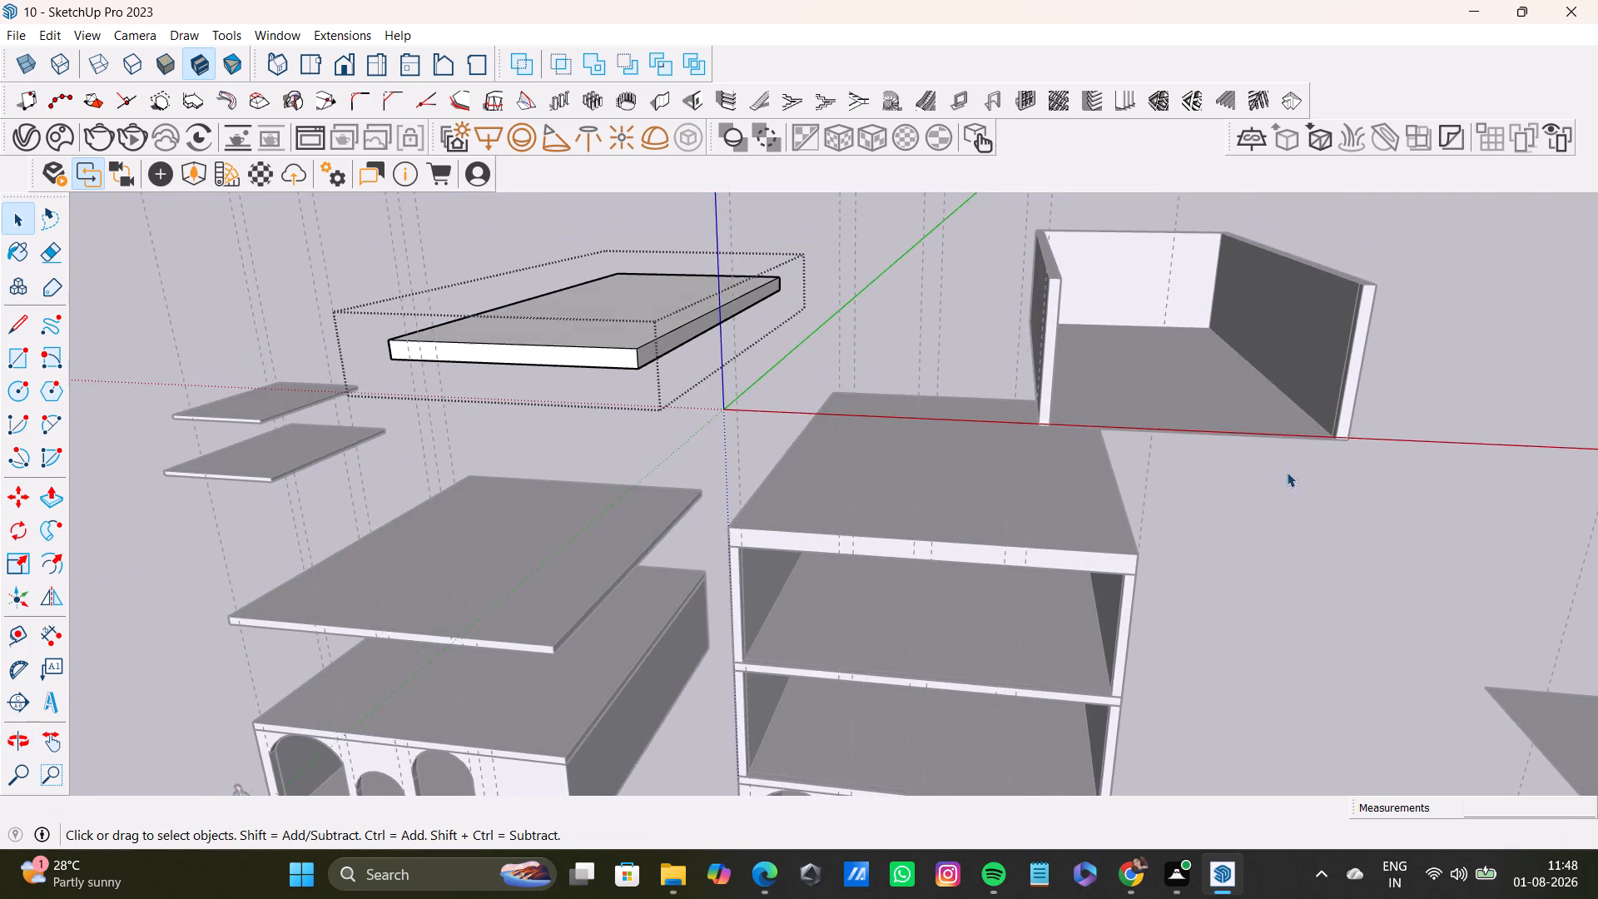
left_click(1263, 390)
triple_click(1271, 391)
left_click(1271, 391)
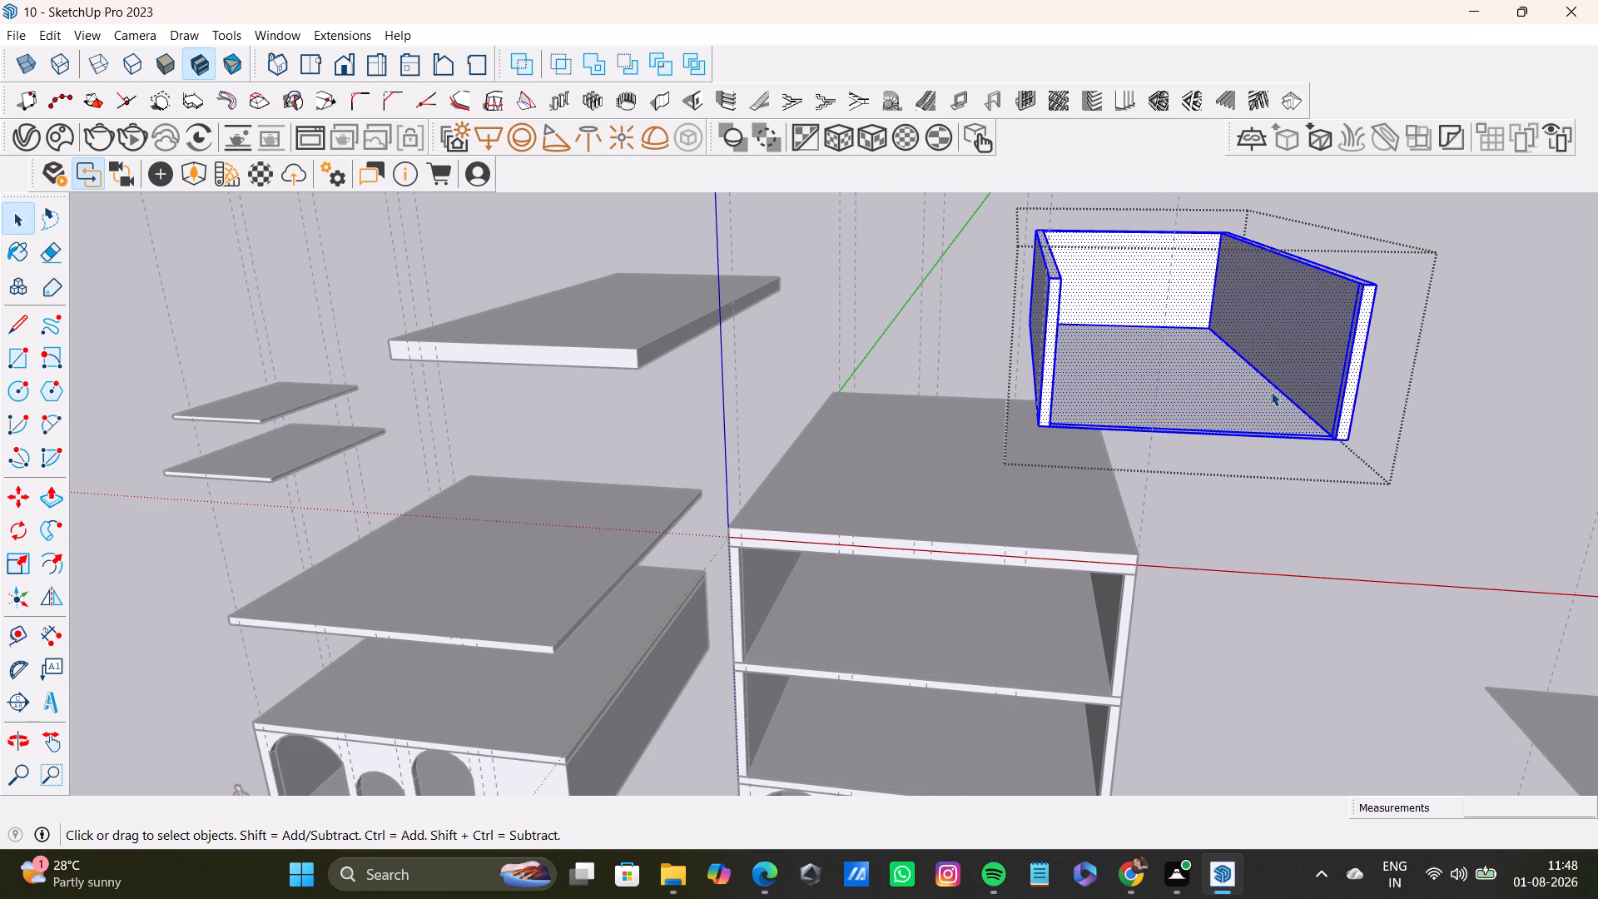
key("m")
left_click(1353, 442)
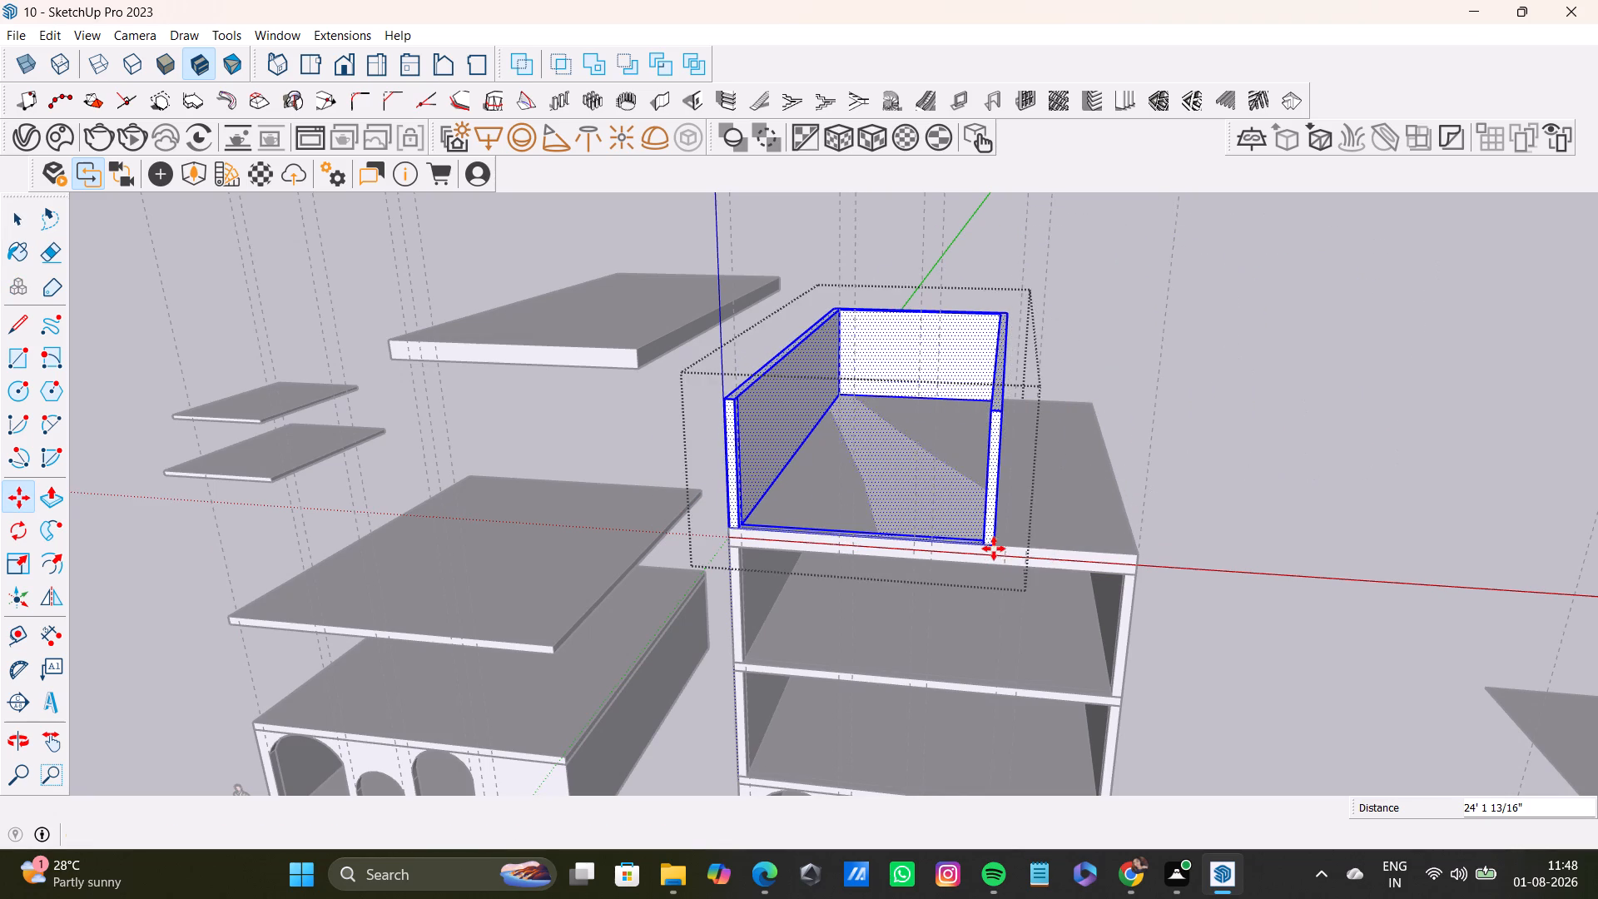
left_click(994, 549)
key("space")
Shift the top-storey walls about 15/16" so their front bottom corner meets the slab's upper front corner.
middle_click_drag(1044, 587, 1248, 552)
scroll(824, 490, "up", 6)
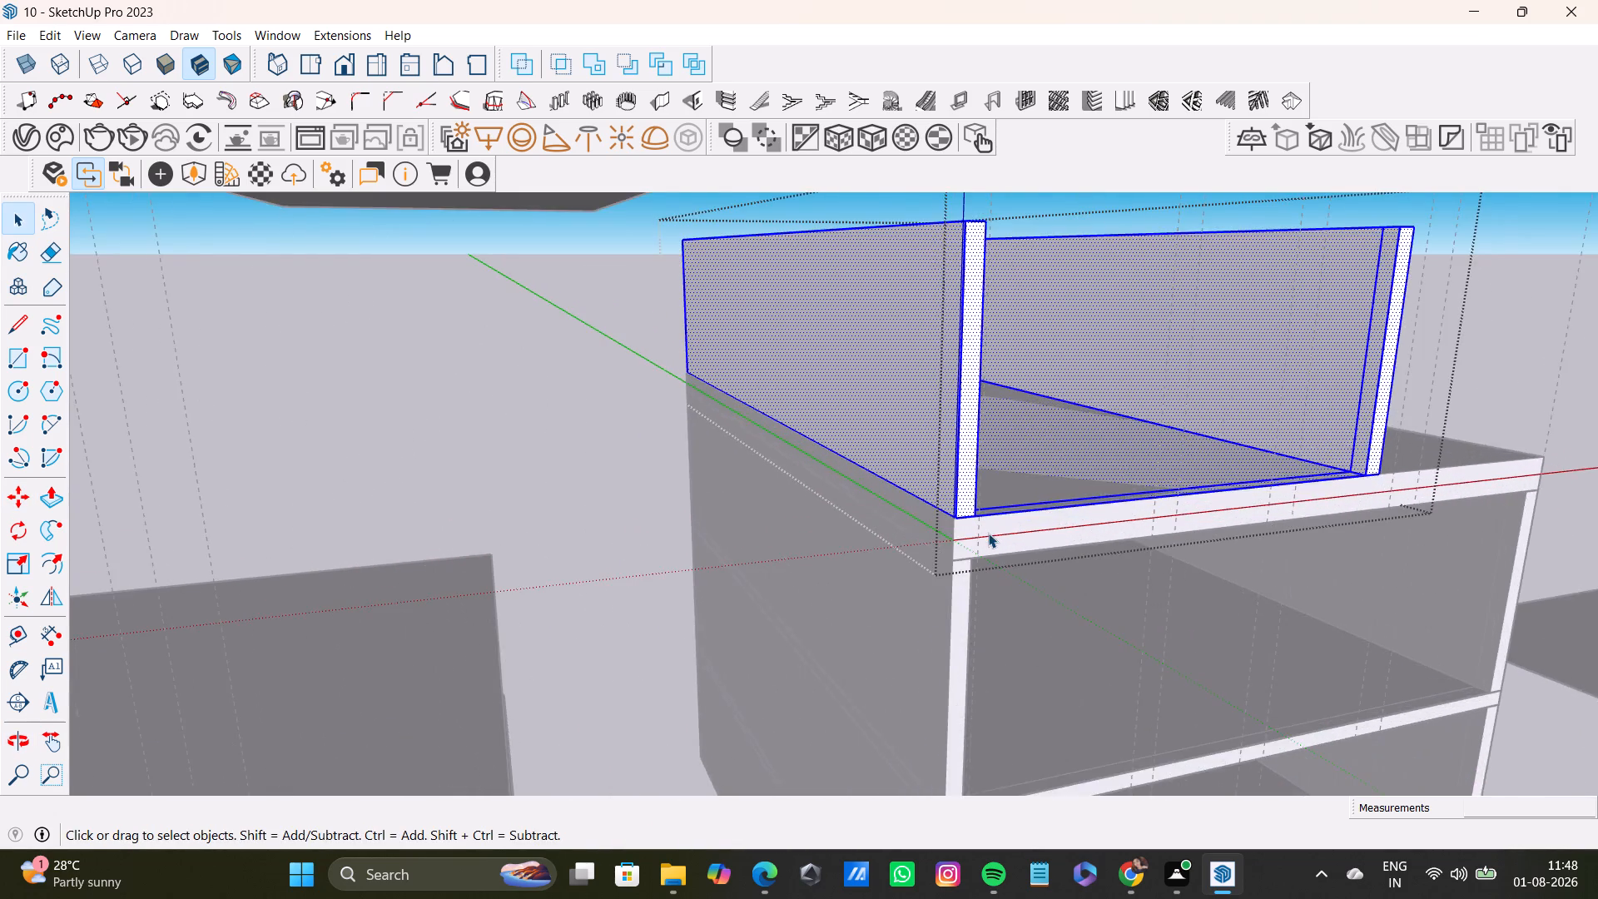
scroll(988, 533, "up", 13)
middle_click_drag(950, 519, 911, 539)
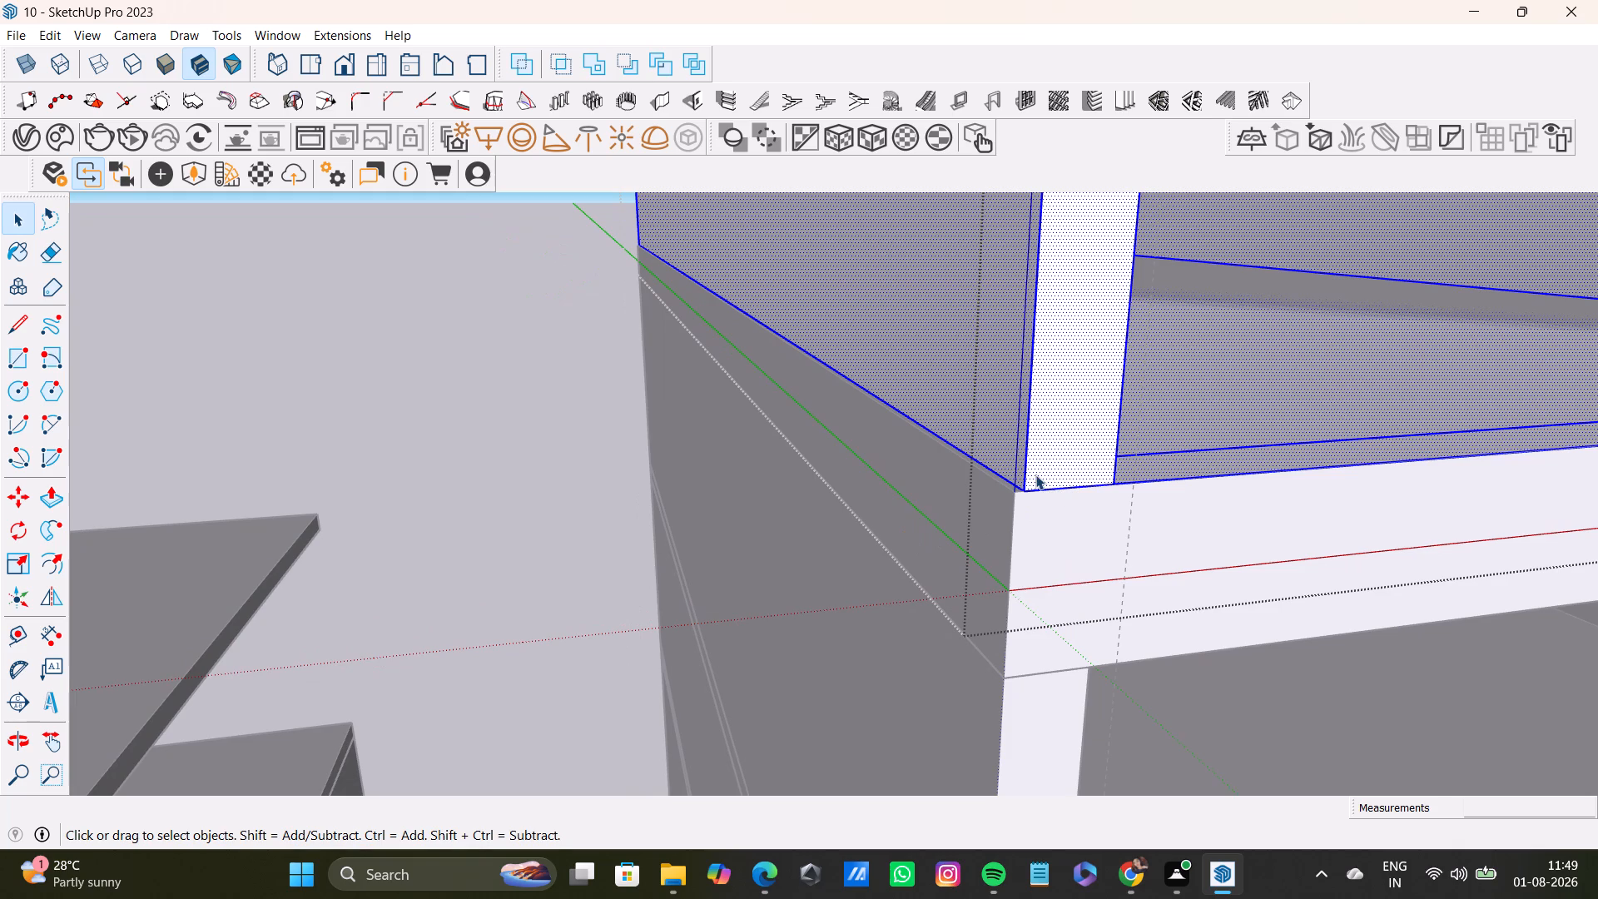
key("m")
left_click(1029, 492)
left_click(1013, 492)
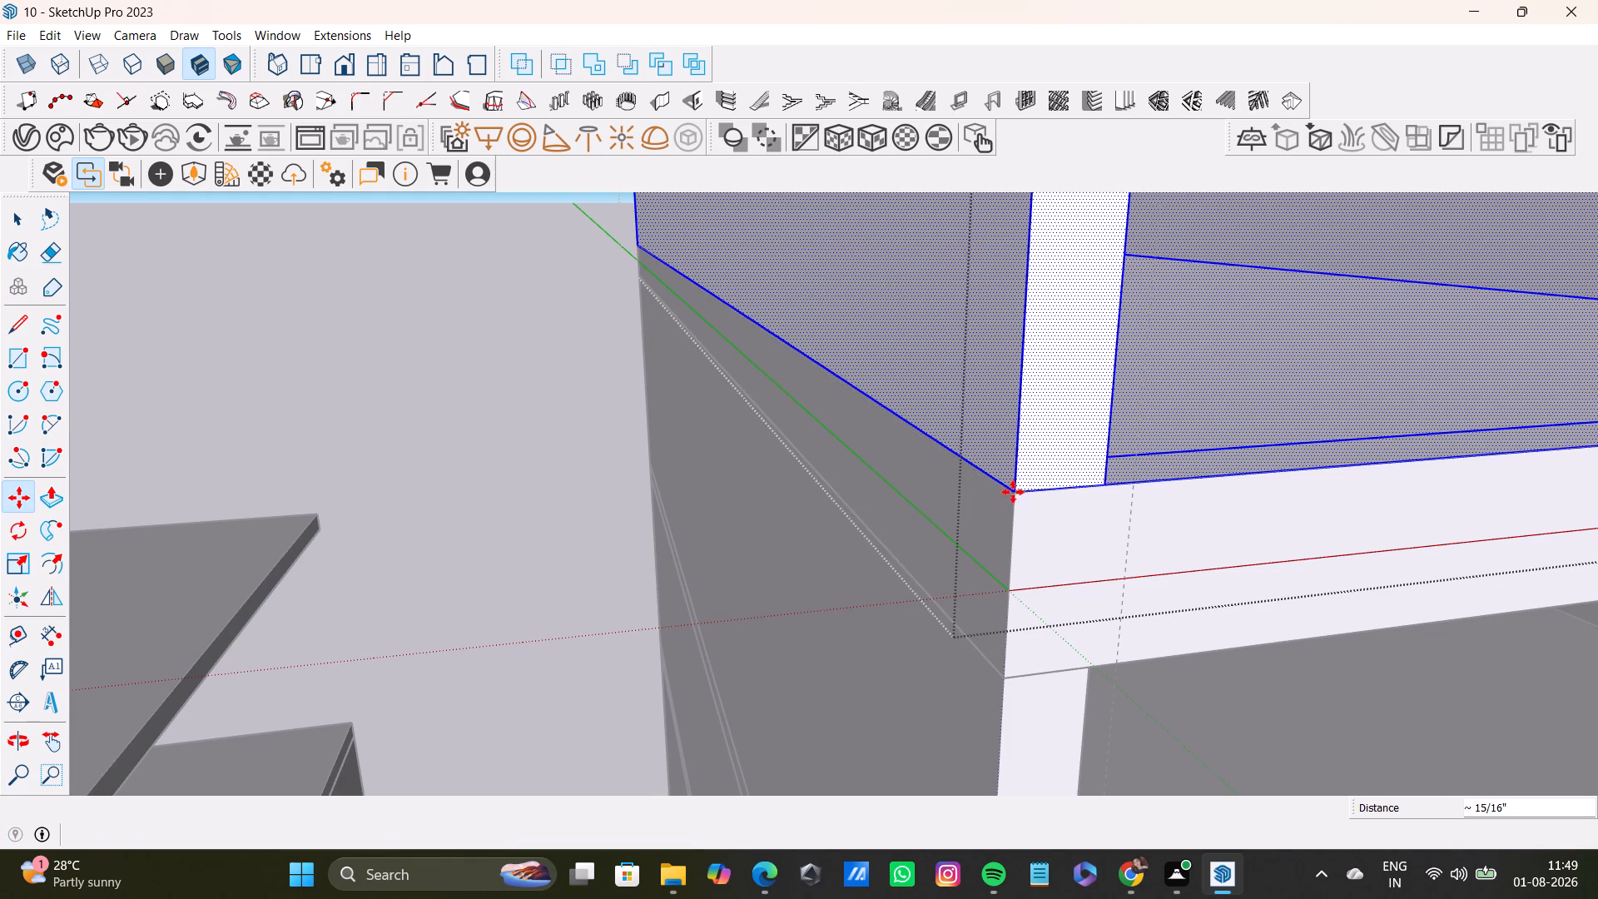
Inspect the top storey's seating and the storeys beneath from the front, below and above, and leave the walls' group.
scroll(1037, 564, "down", 20)
scroll(1037, 564, "down", 3)
middle_click_drag(1191, 544, 1192, 540)
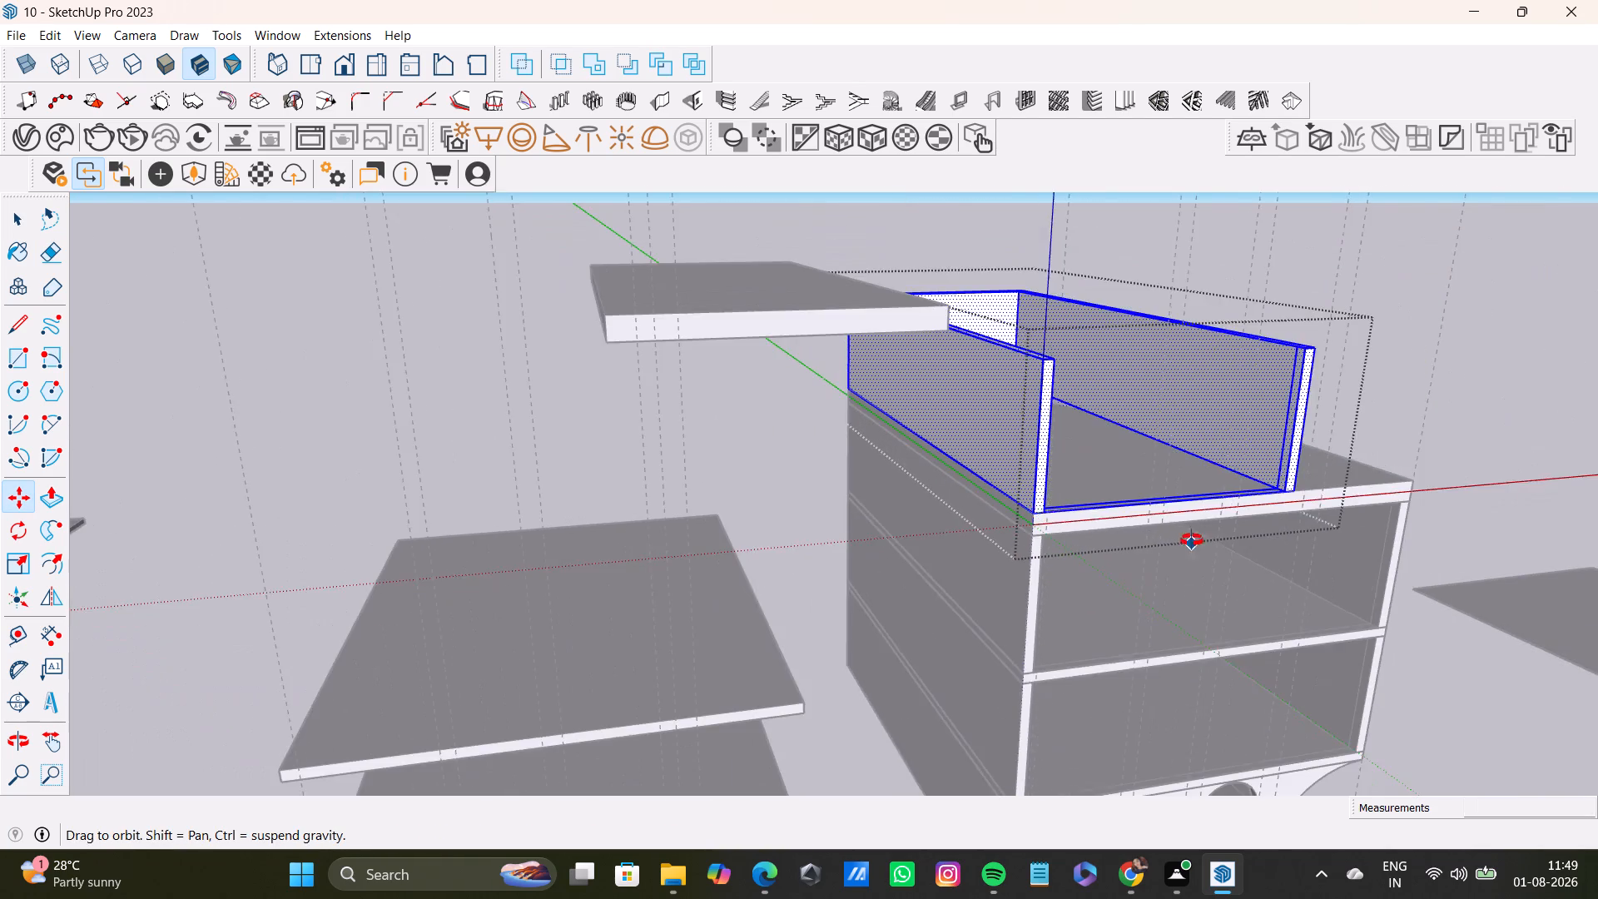
middle_click_drag(1192, 540, 1008, 438)
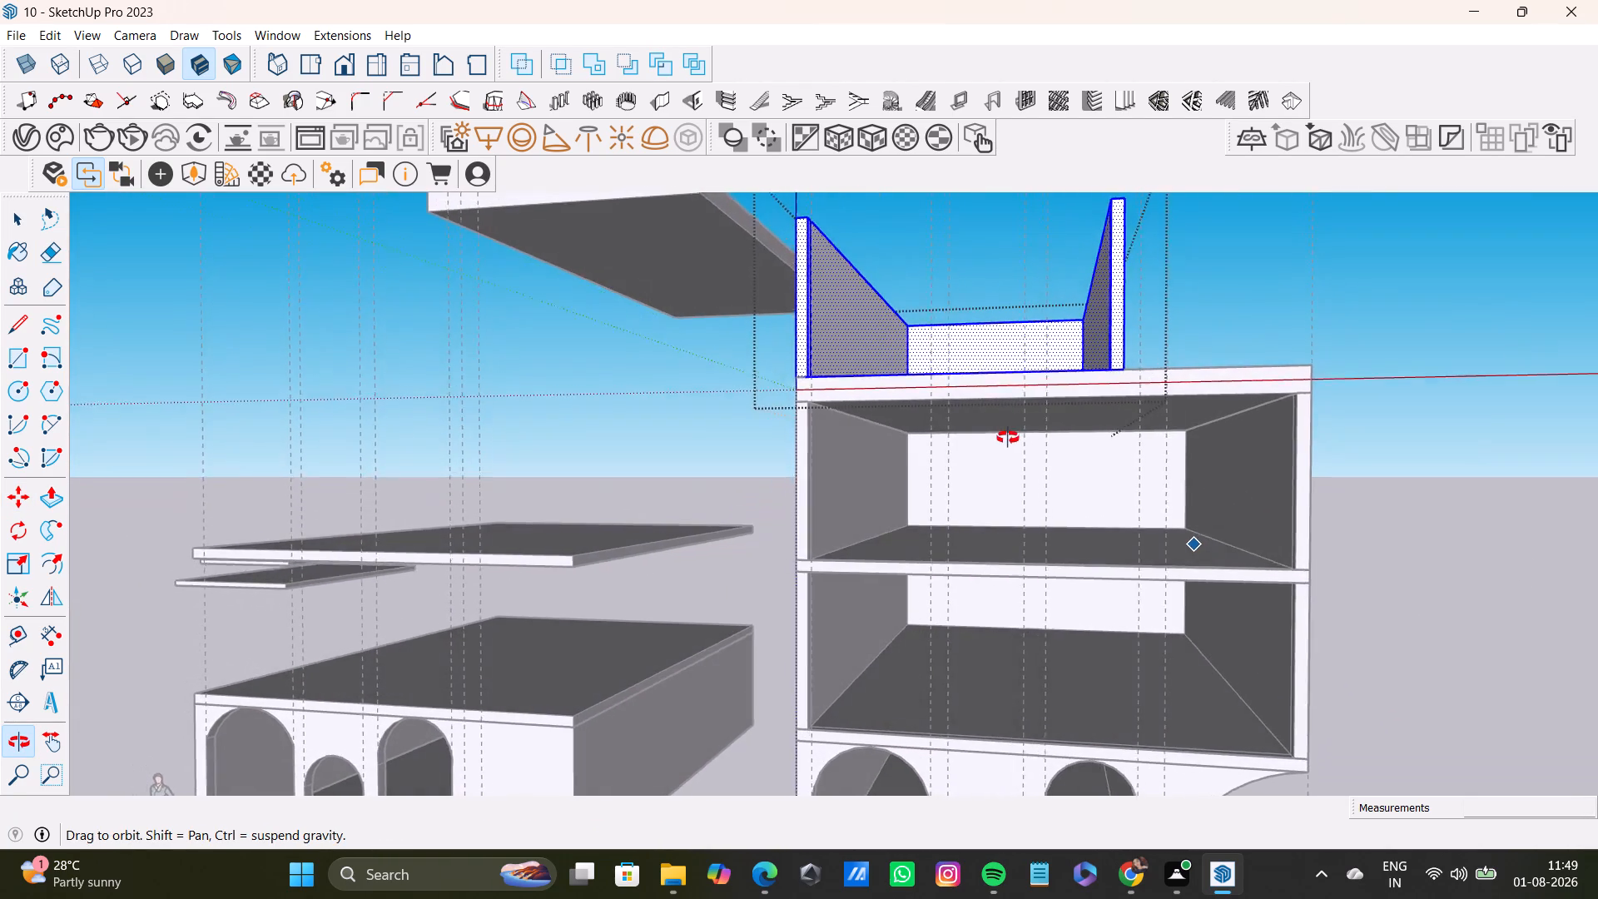
middle_click_drag(1008, 438, 969, 444)
middle_click_drag(961, 451, 908, 356)
scroll(958, 449, "up", 2)
middle_click_drag(958, 449, 1043, 532)
scroll(1038, 511, "down", 3)
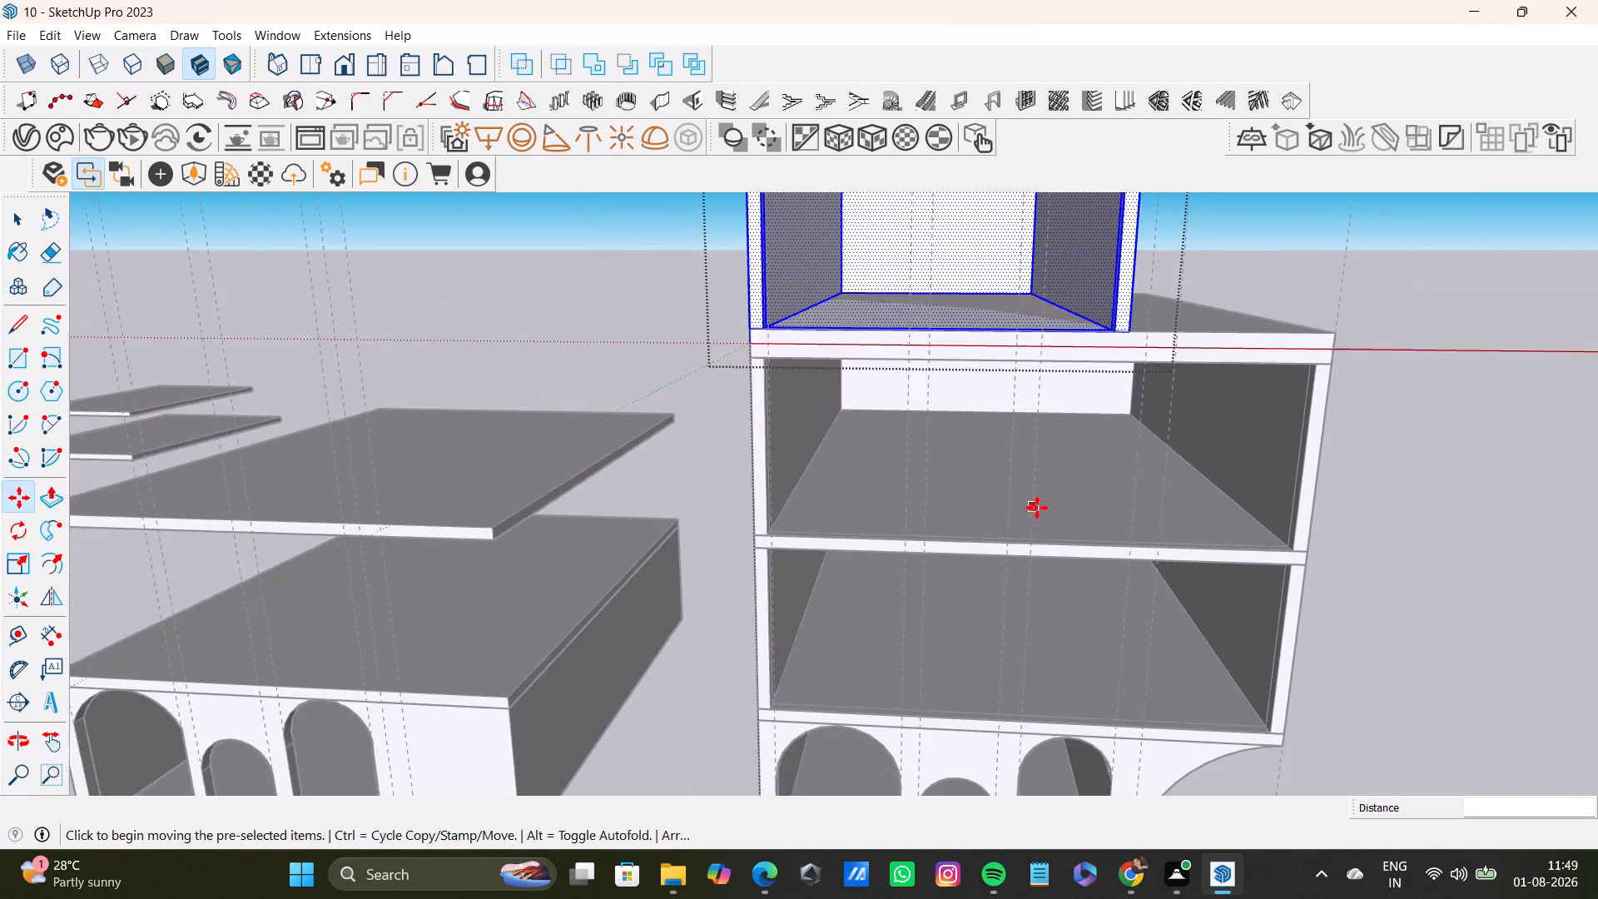
scroll(1037, 508, "down", 3)
middle_click_drag(999, 478, 990, 497)
key("space")
left_click(1372, 327)
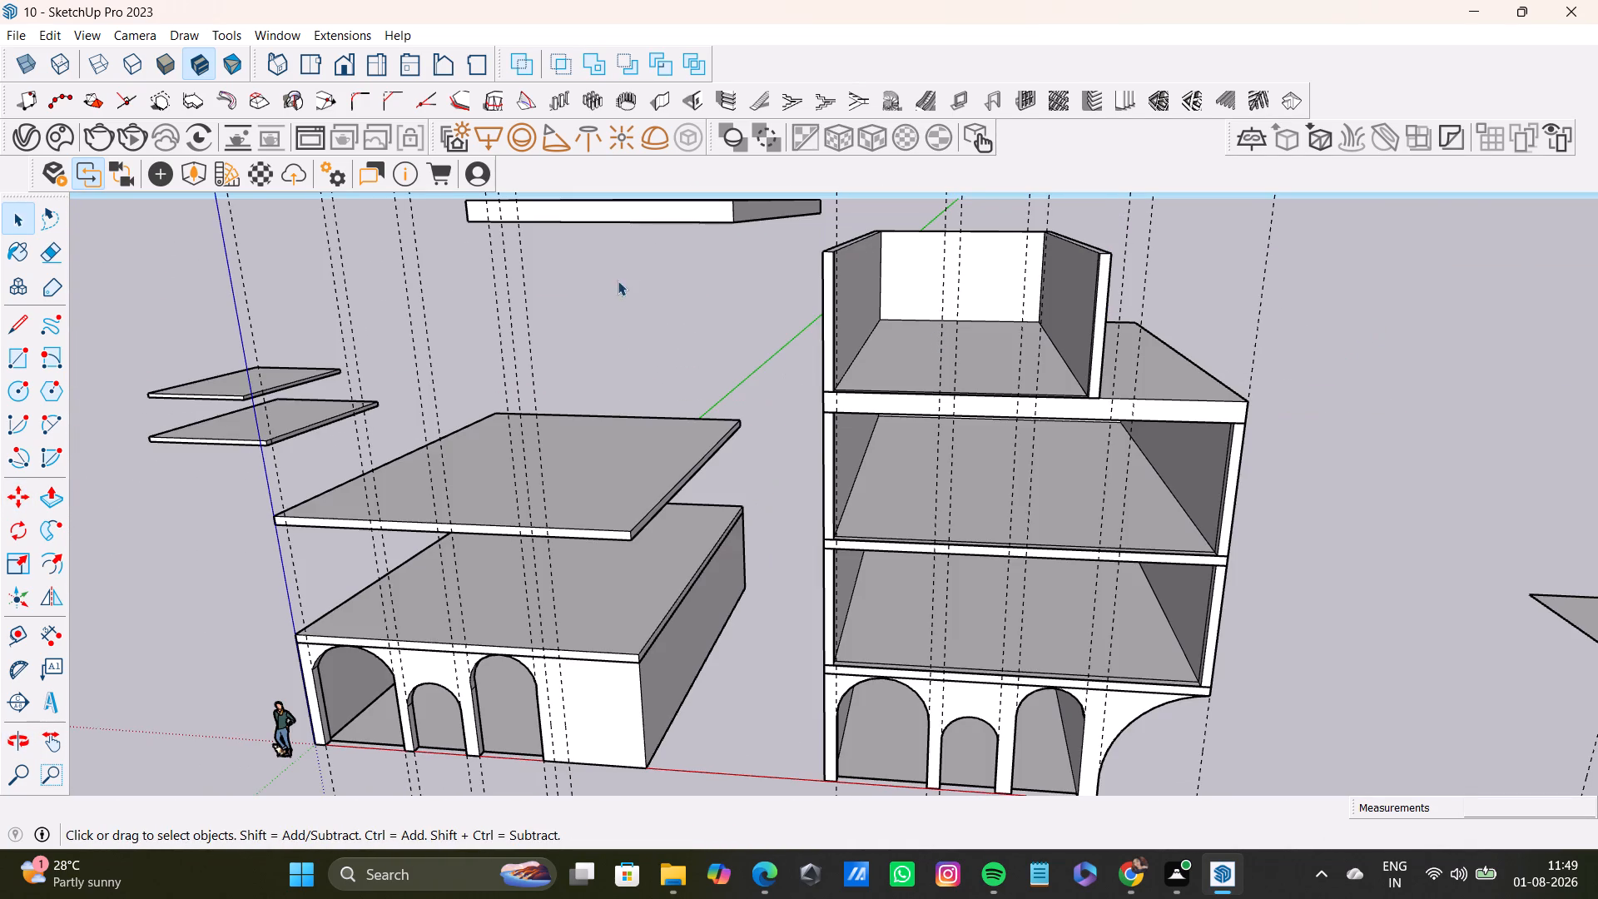
Move the topmost roof slab about 26' 3 3/8" back onto the top of the top-storey walls and leave its group.
triple_click(692, 216)
key("m")
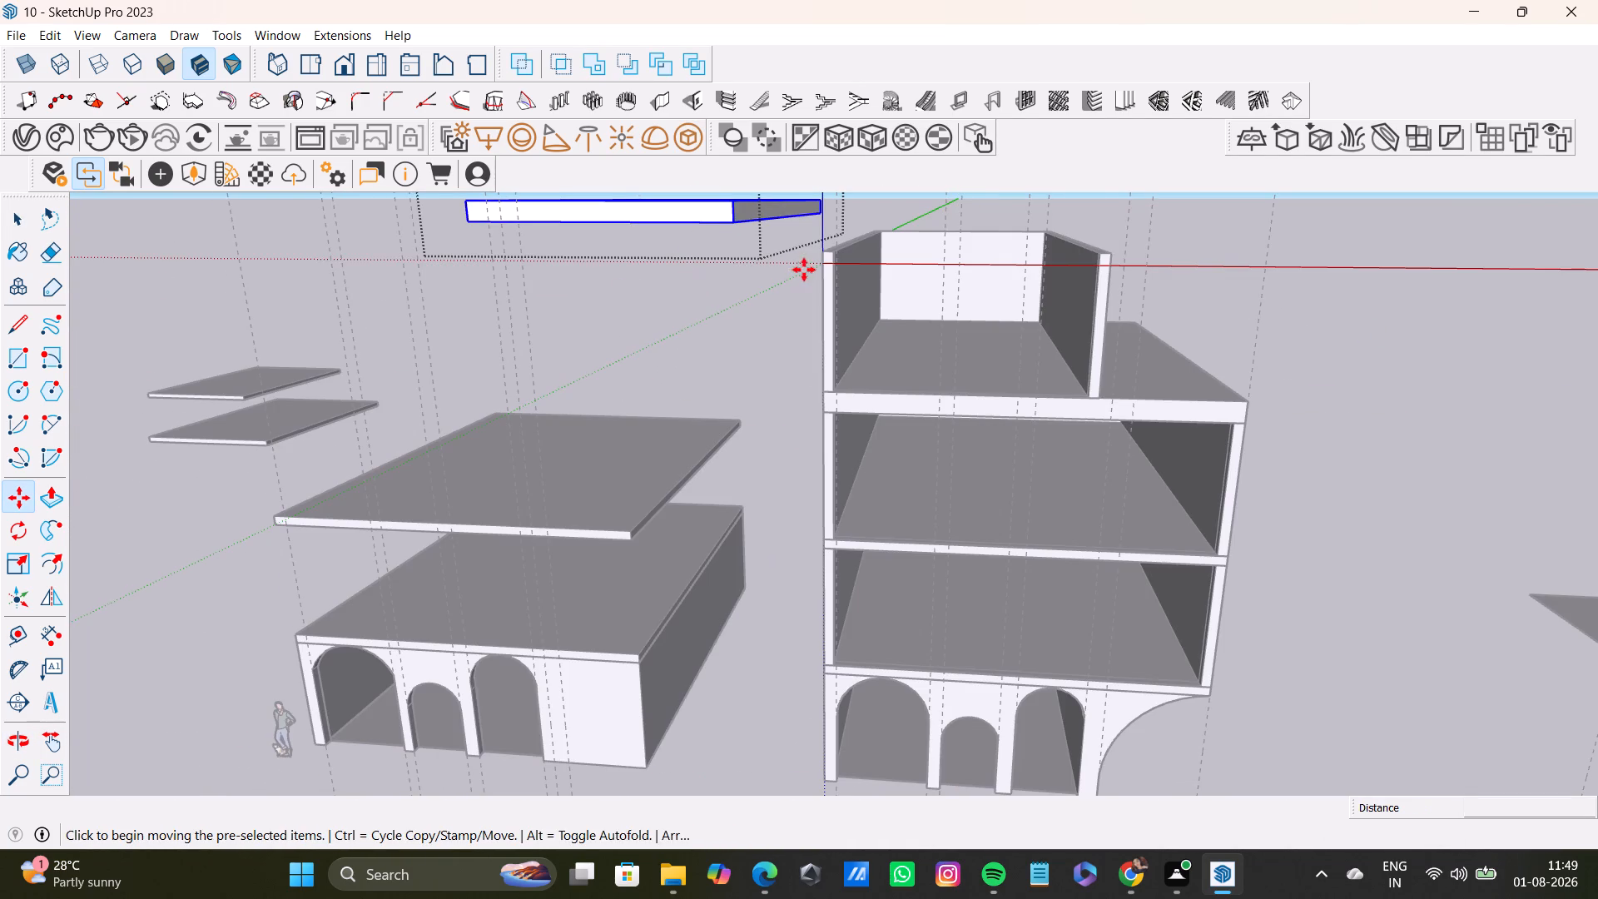
left_click(737, 226)
left_click(1106, 259)
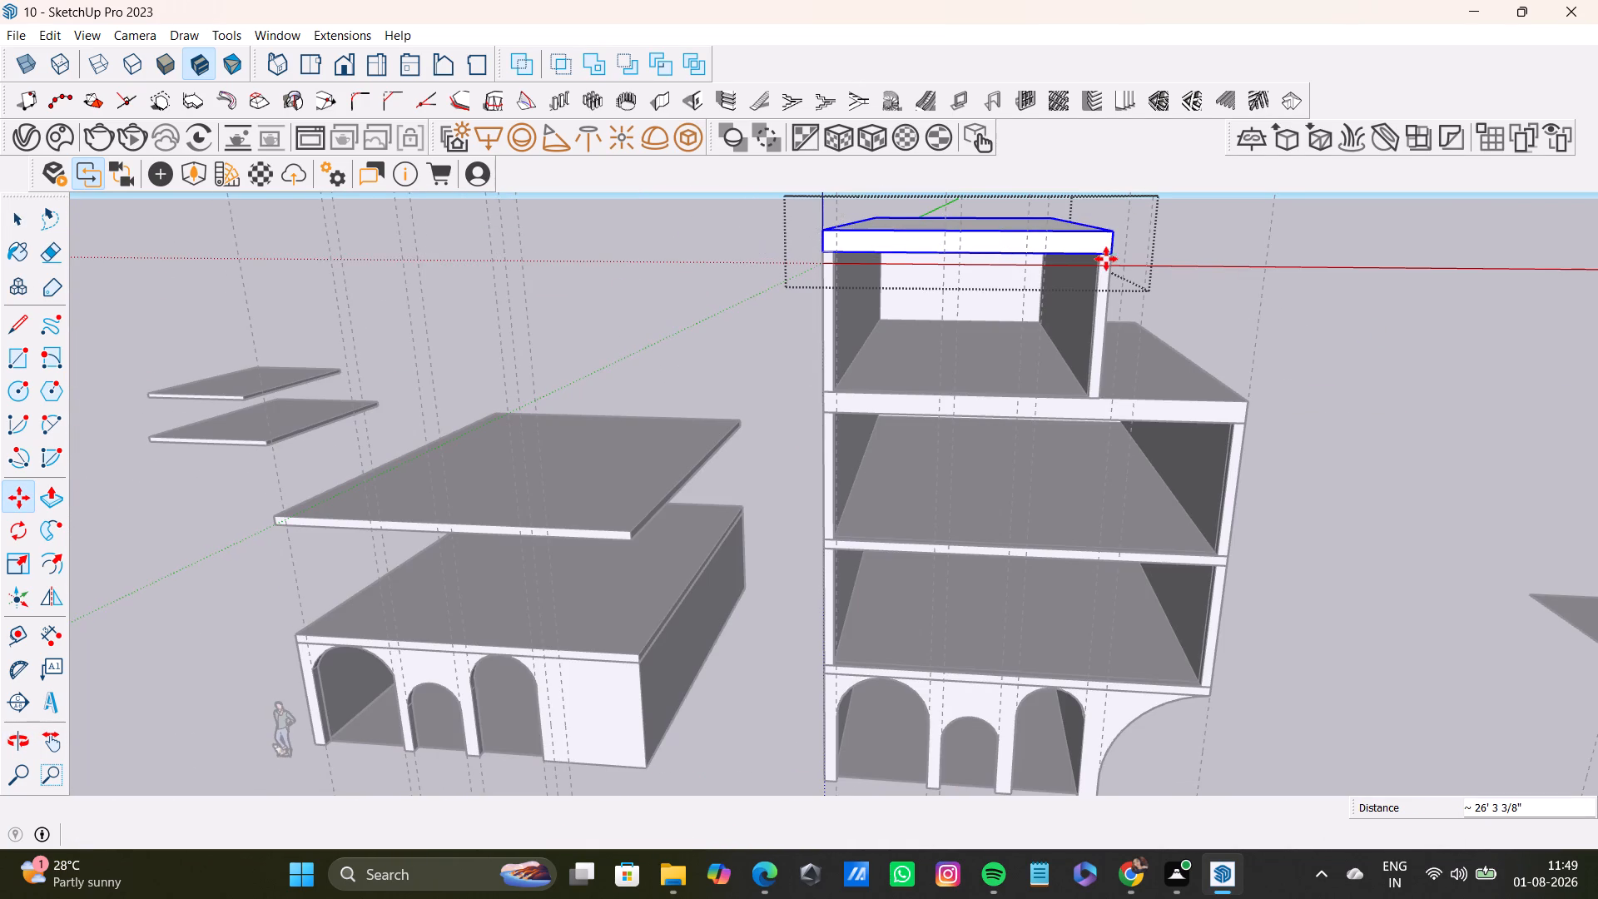
key("space")
left_click(1231, 320)
Move the walls of the storey above the arches about 34' 10 3/16" out, clear of the building.
middle_click_drag(1255, 538, 1253, 533)
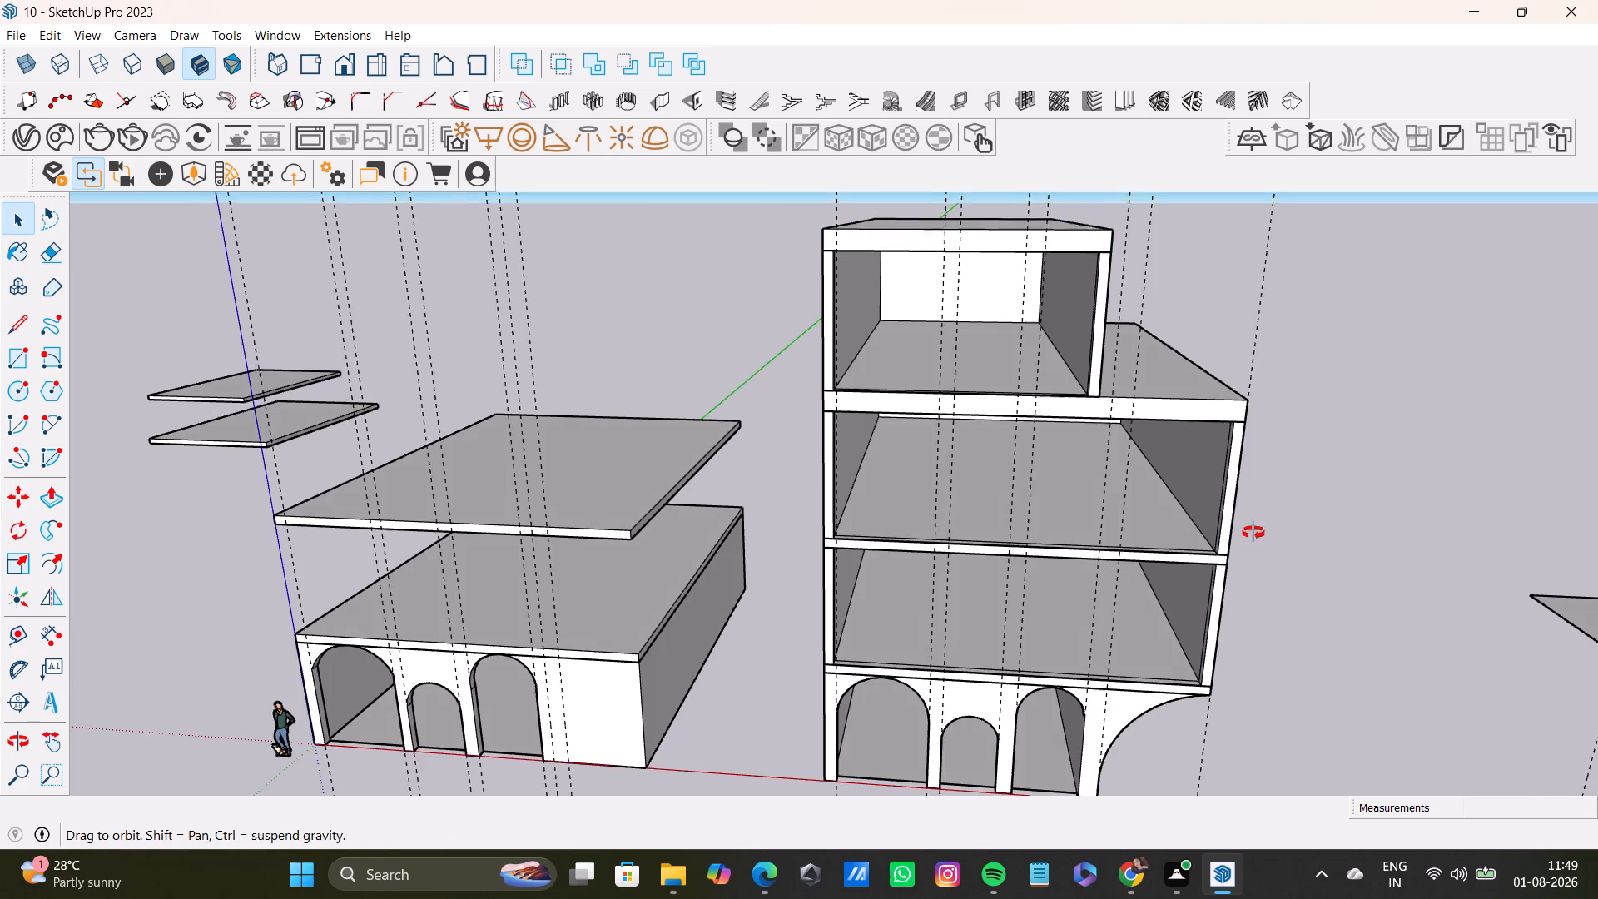
middle_click_drag(1253, 533, 917, 435)
scroll(830, 455, "up", 2)
middle_click_drag(829, 452, 881, 412)
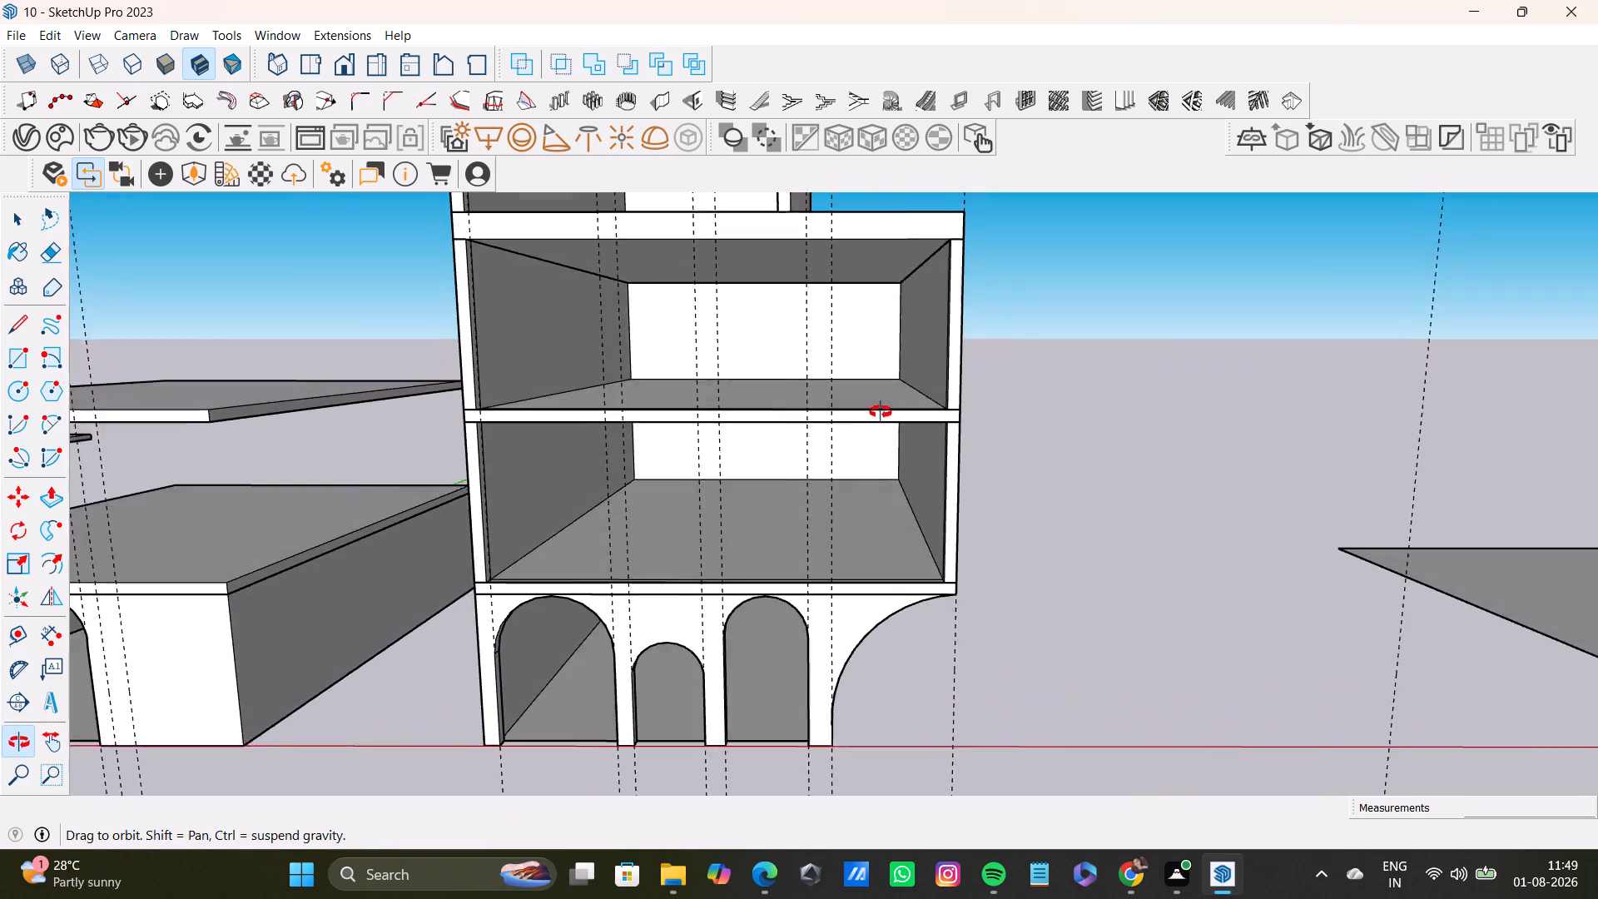
middle_click_drag(881, 412, 886, 401)
triple_click(939, 491)
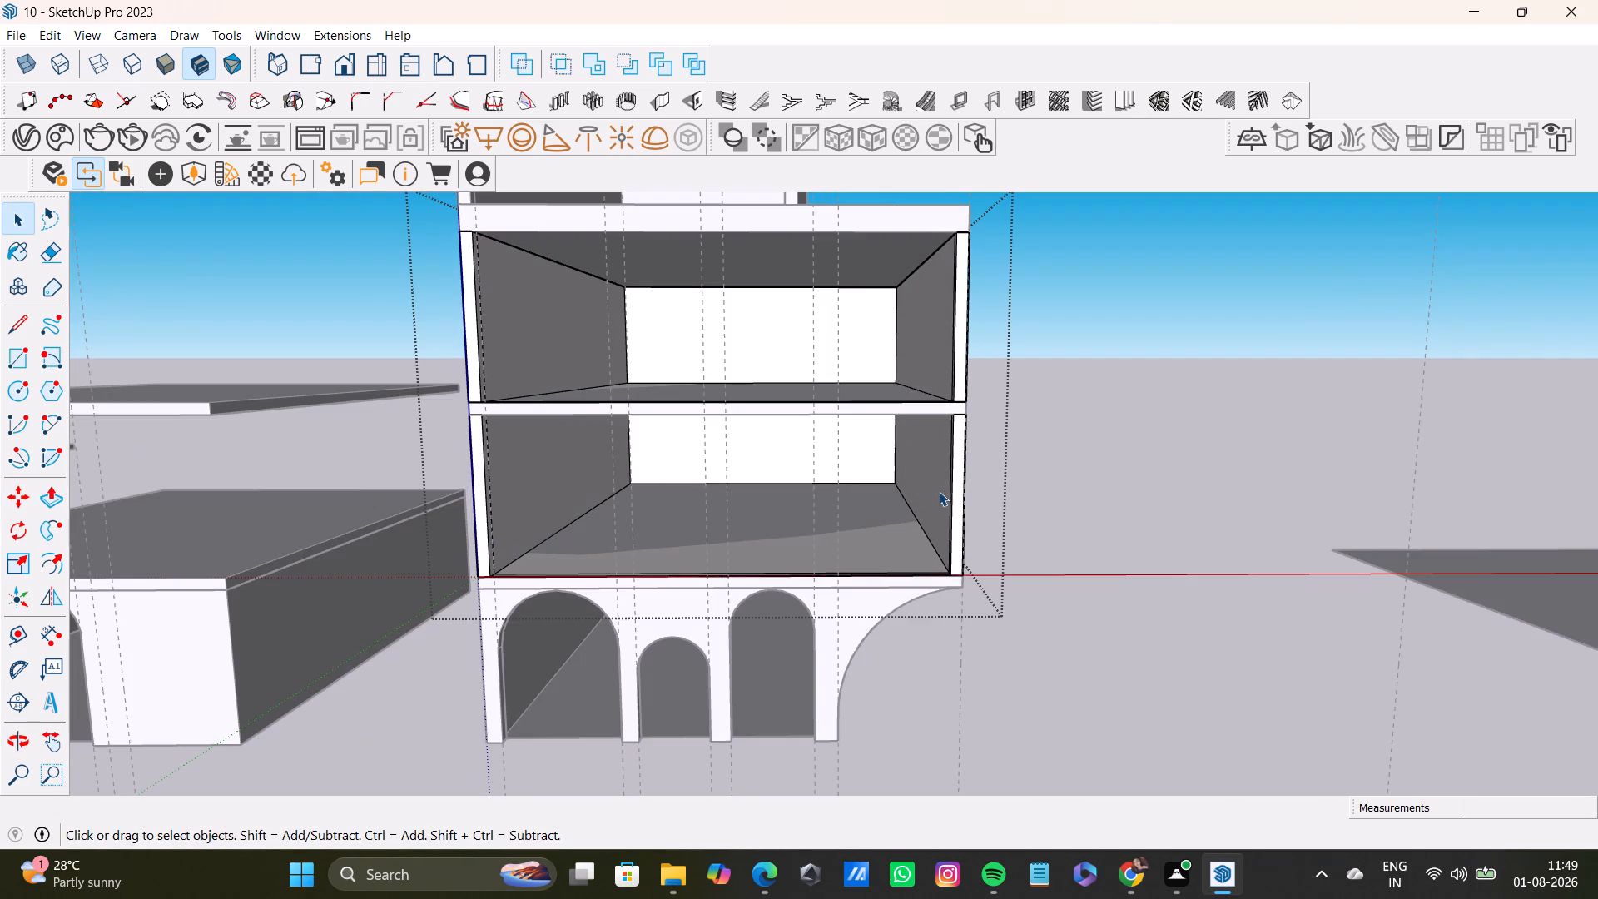
double_click(939, 491)
key("m")
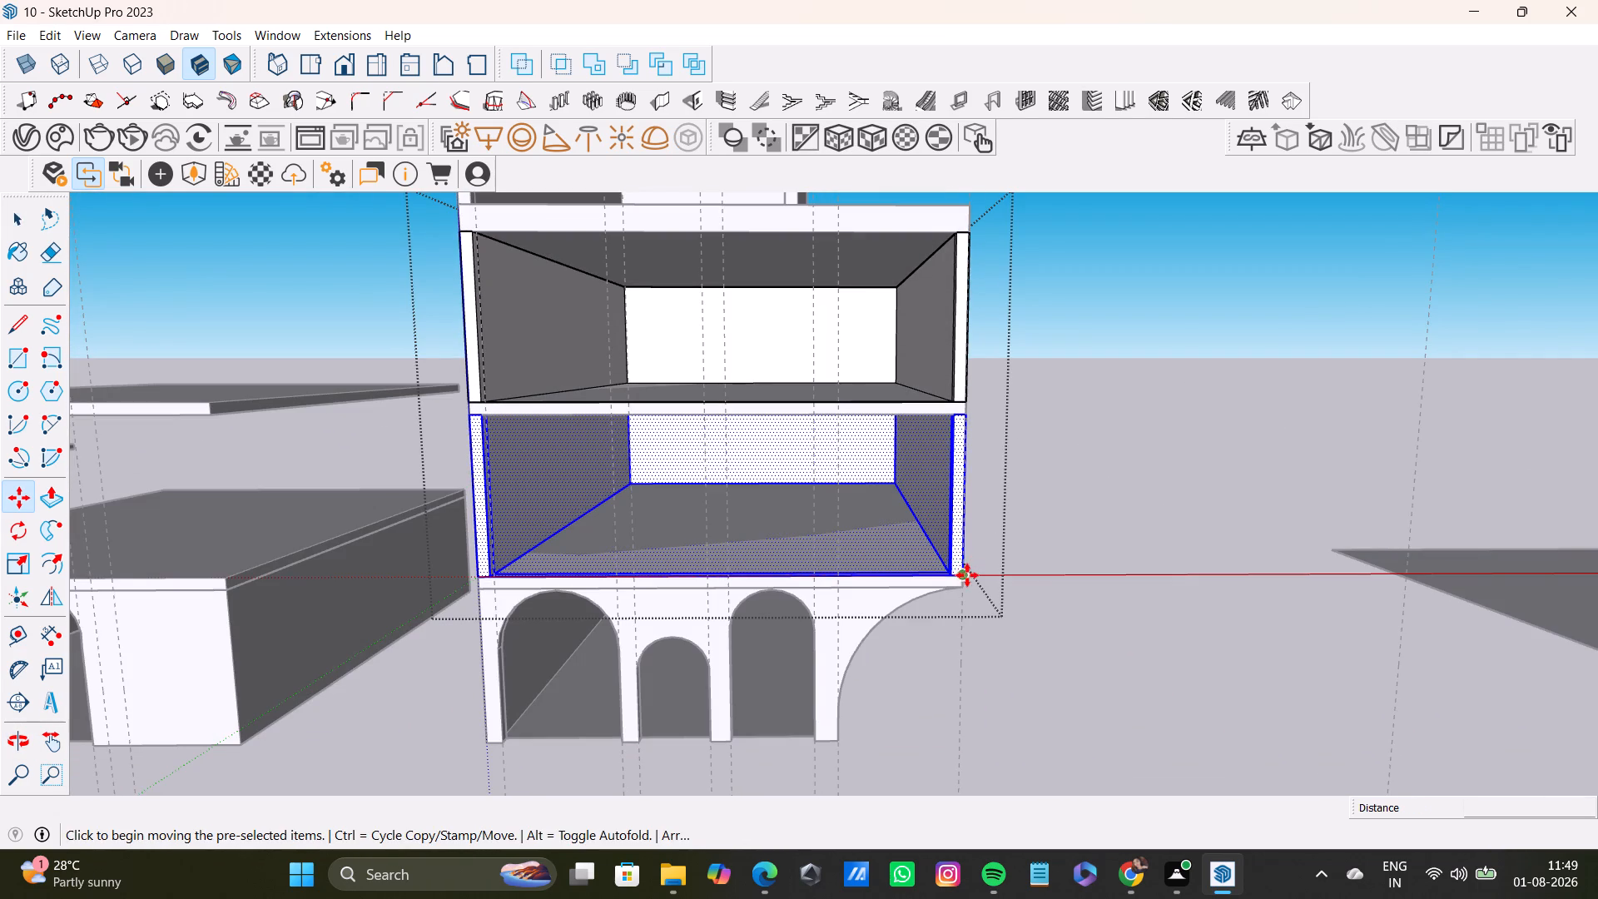
left_click(967, 574)
left_click(1502, 382)
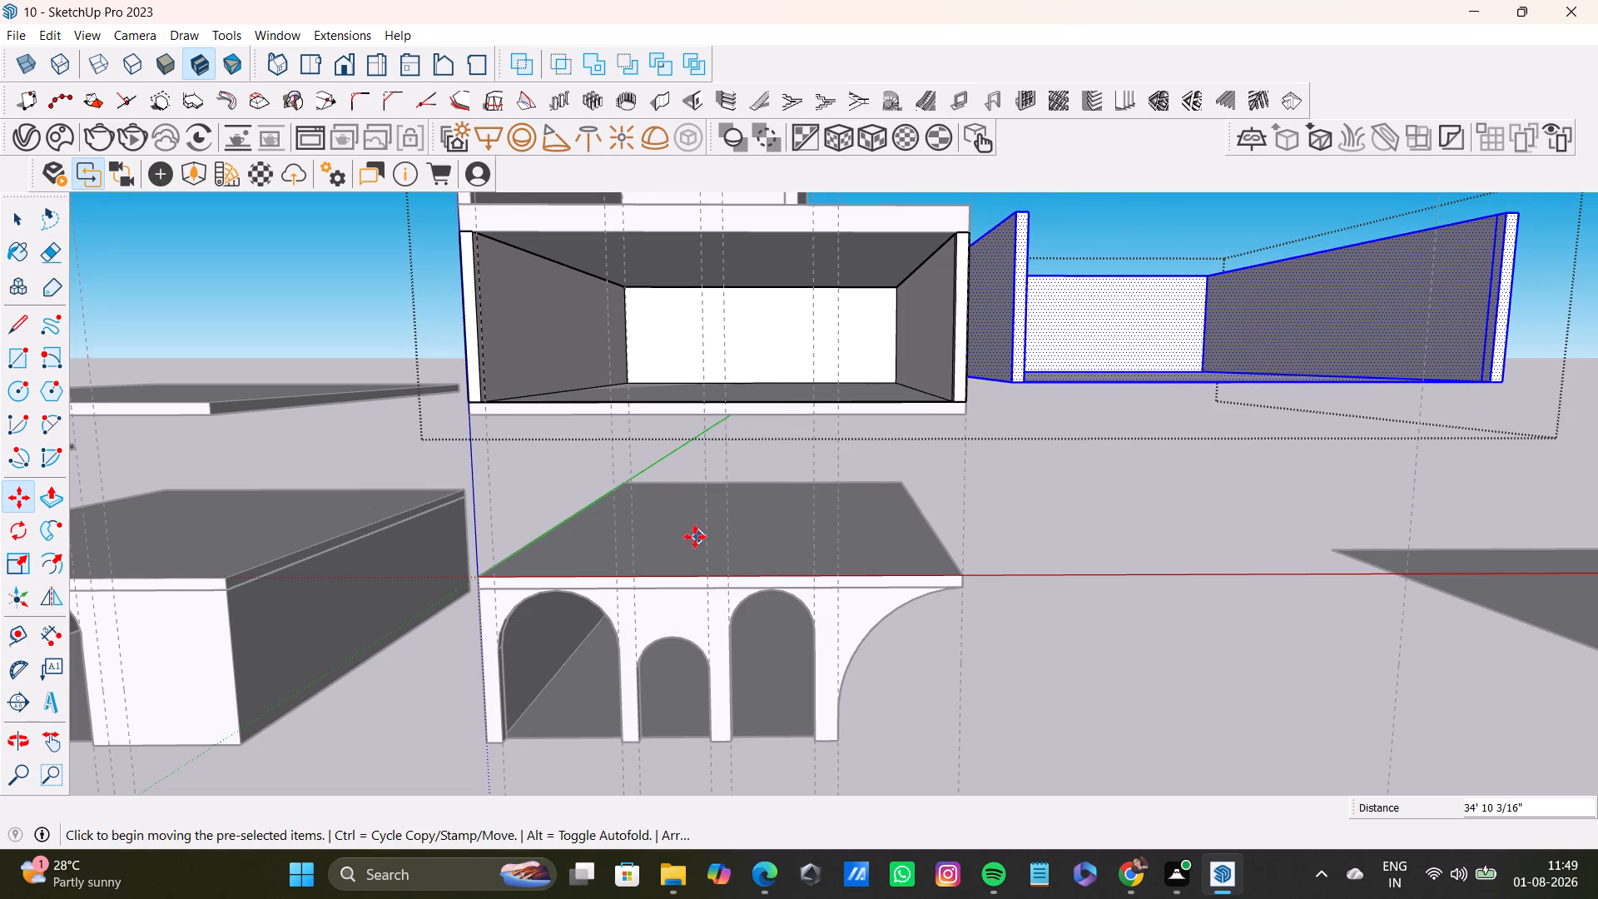
Thicken the slab beneath the remaining storey by pulling its underside down about 9 7/8", and leave its group.
middle_click_drag(776, 516, 767, 504)
key("space")
key("space")
key("space")
key("space")
key("space")
middle_click_drag(771, 486, 753, 401)
middle_click_drag(876, 451, 841, 490)
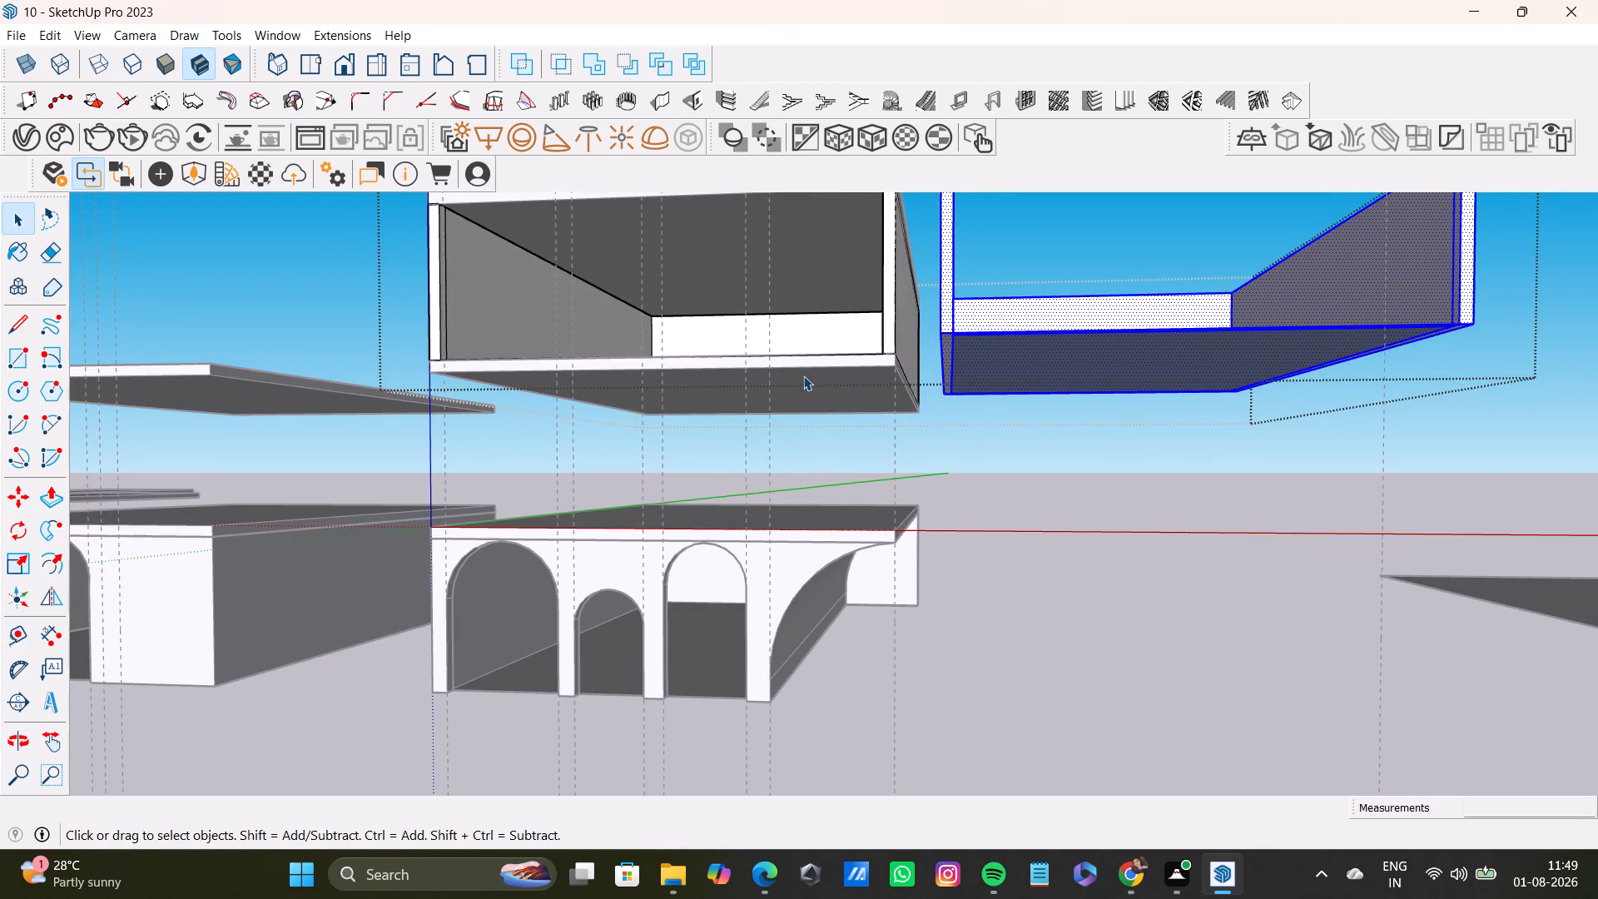
triple_click(803, 375)
key("m")
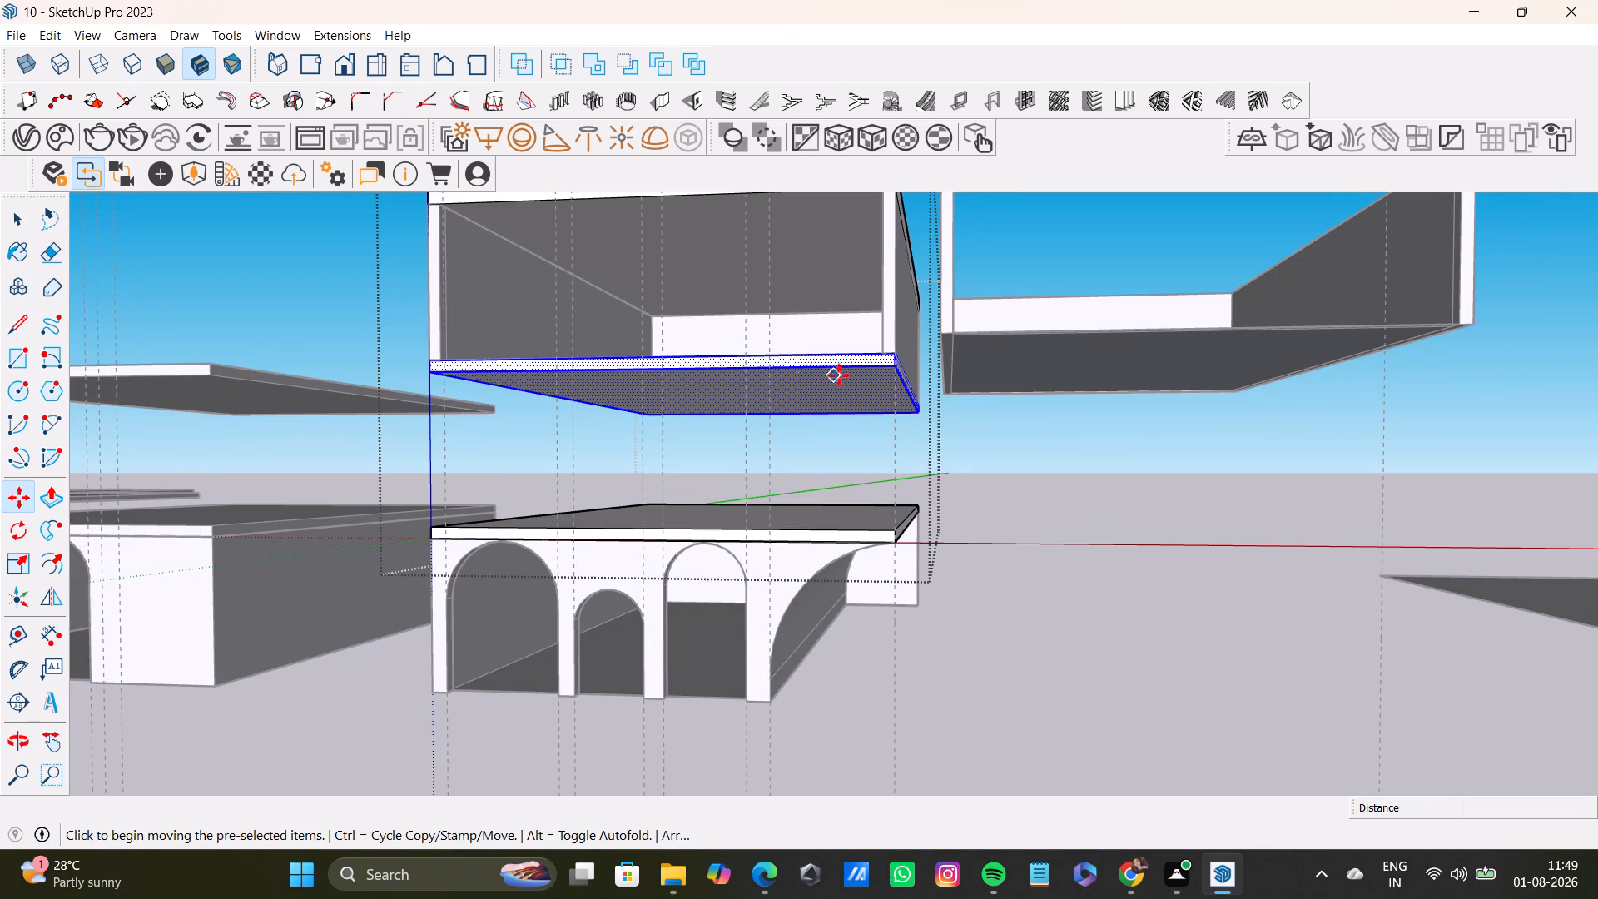
key("p")
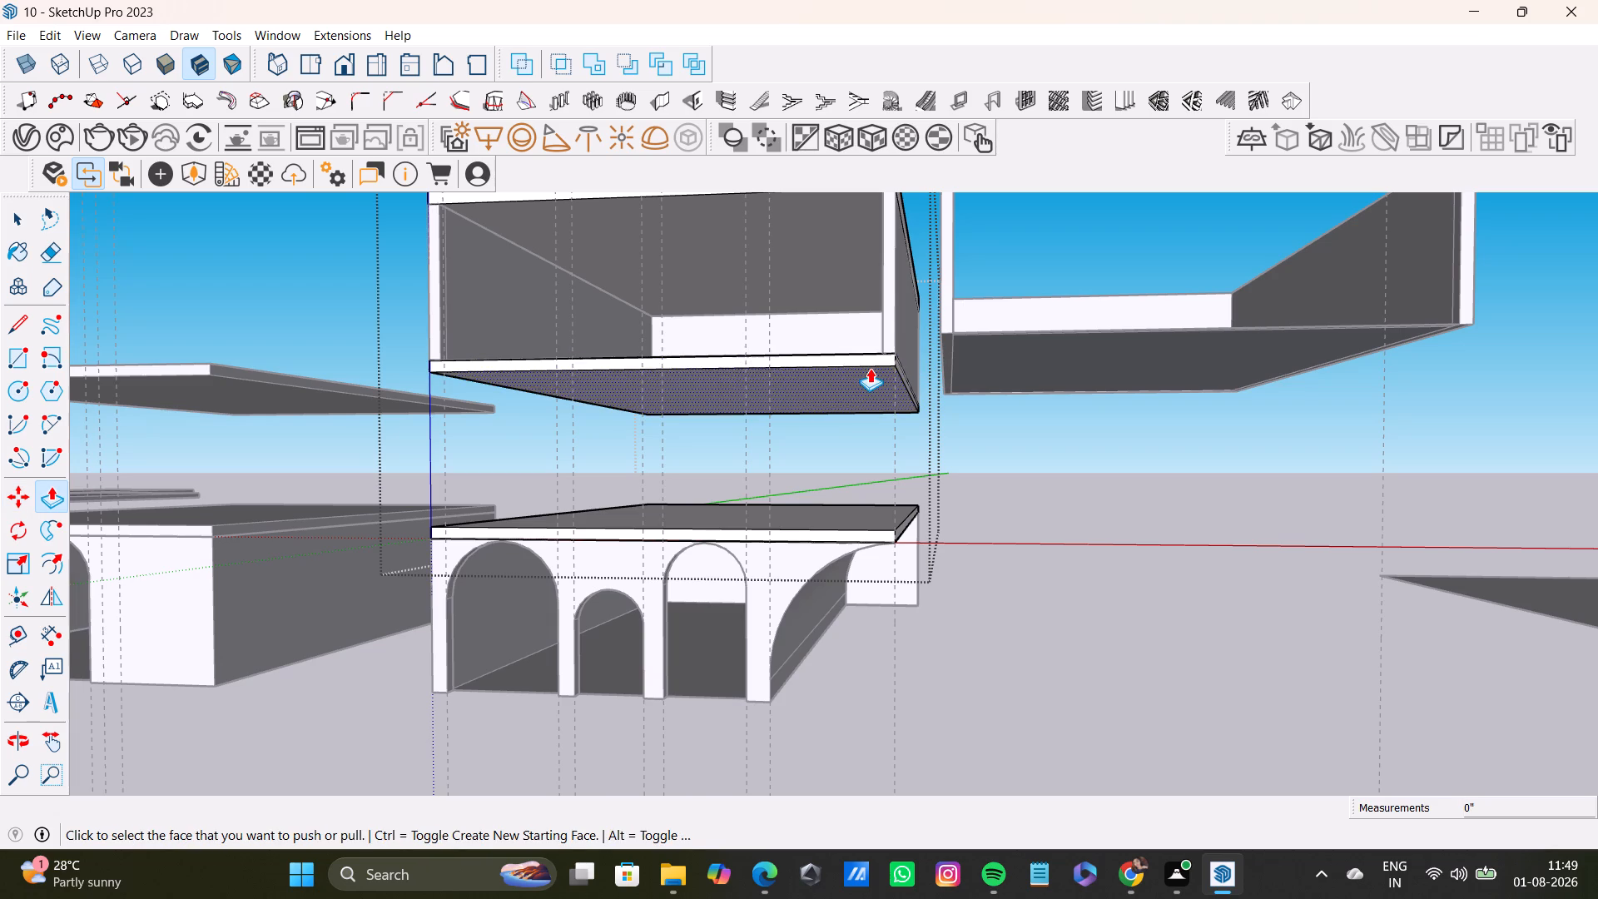
left_click(870, 368)
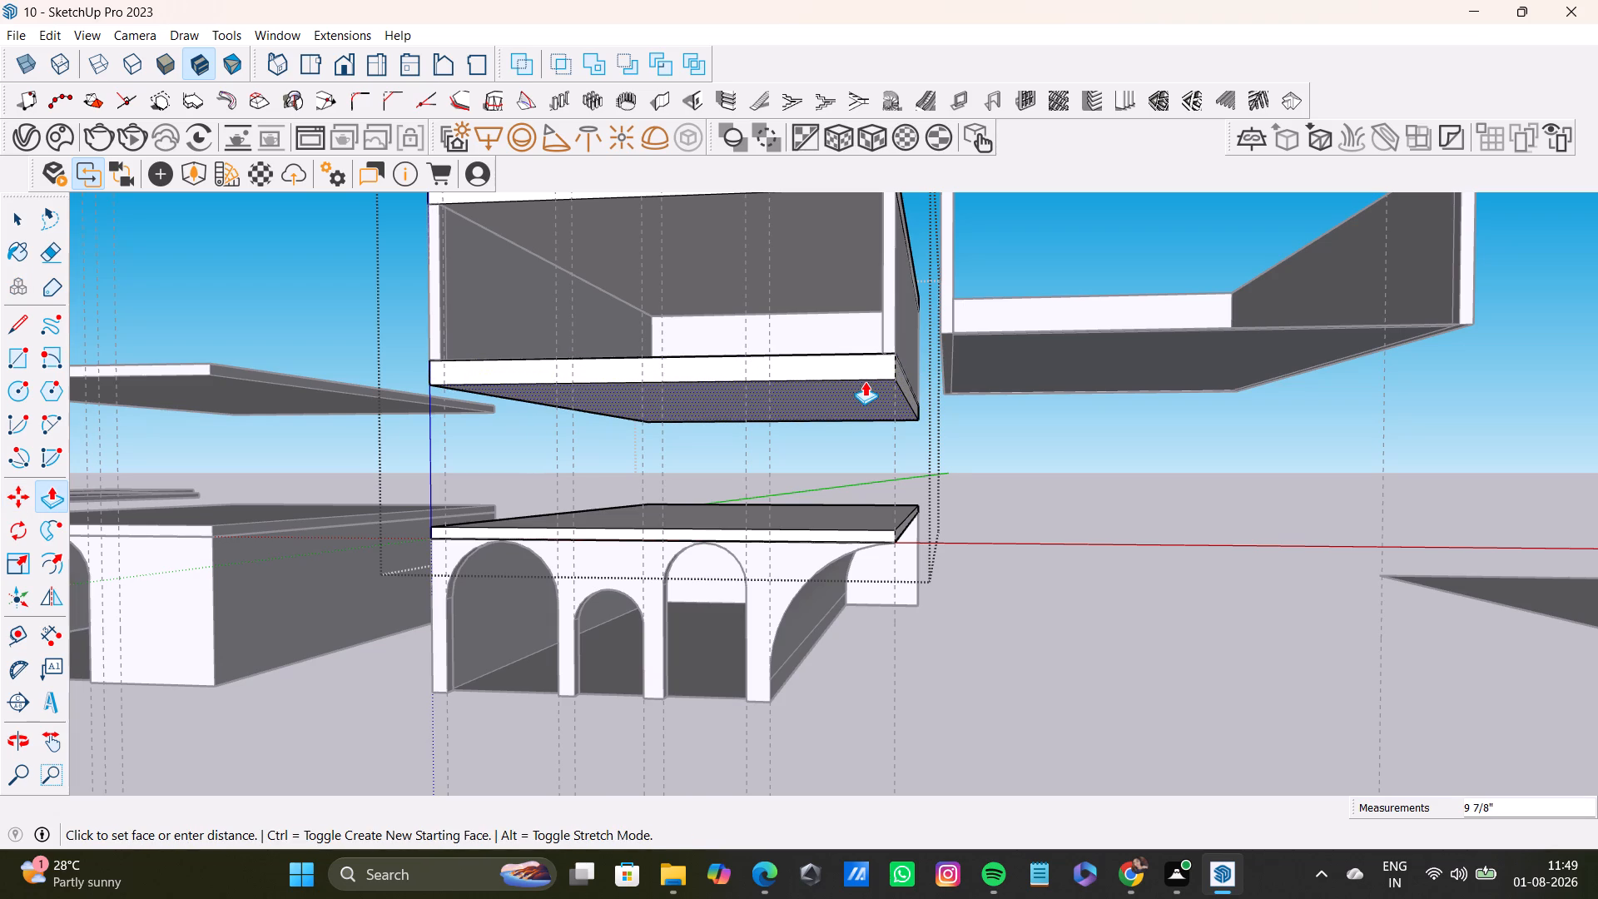
left_click(865, 381)
key("space")
middle_click_drag(976, 538, 1037, 605)
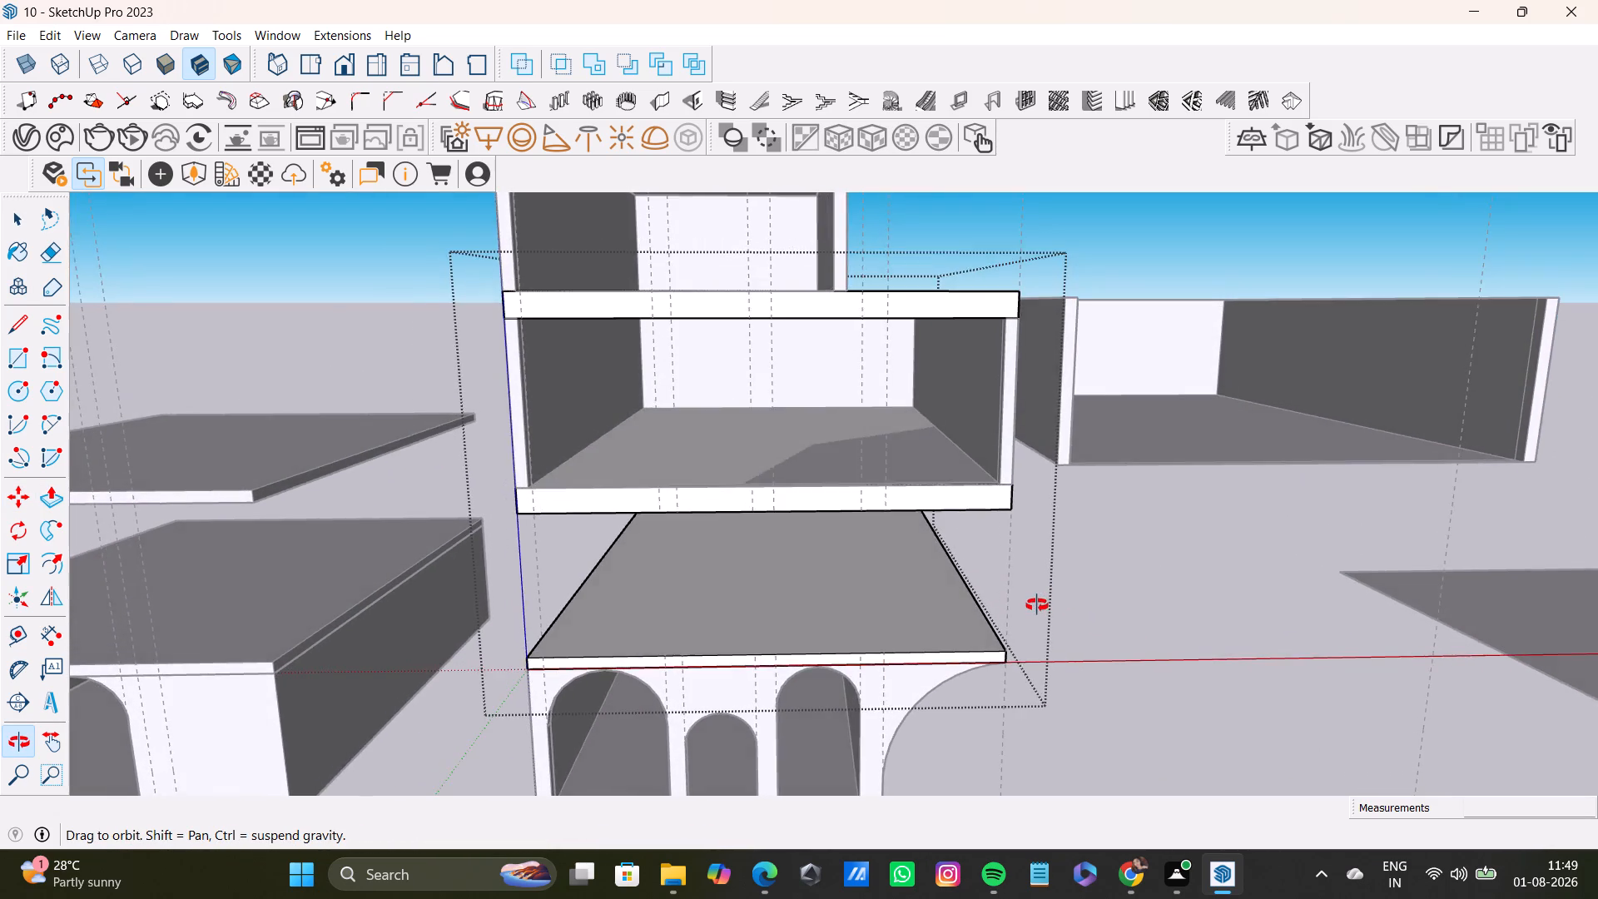
middle_click_drag(1037, 605, 1025, 583)
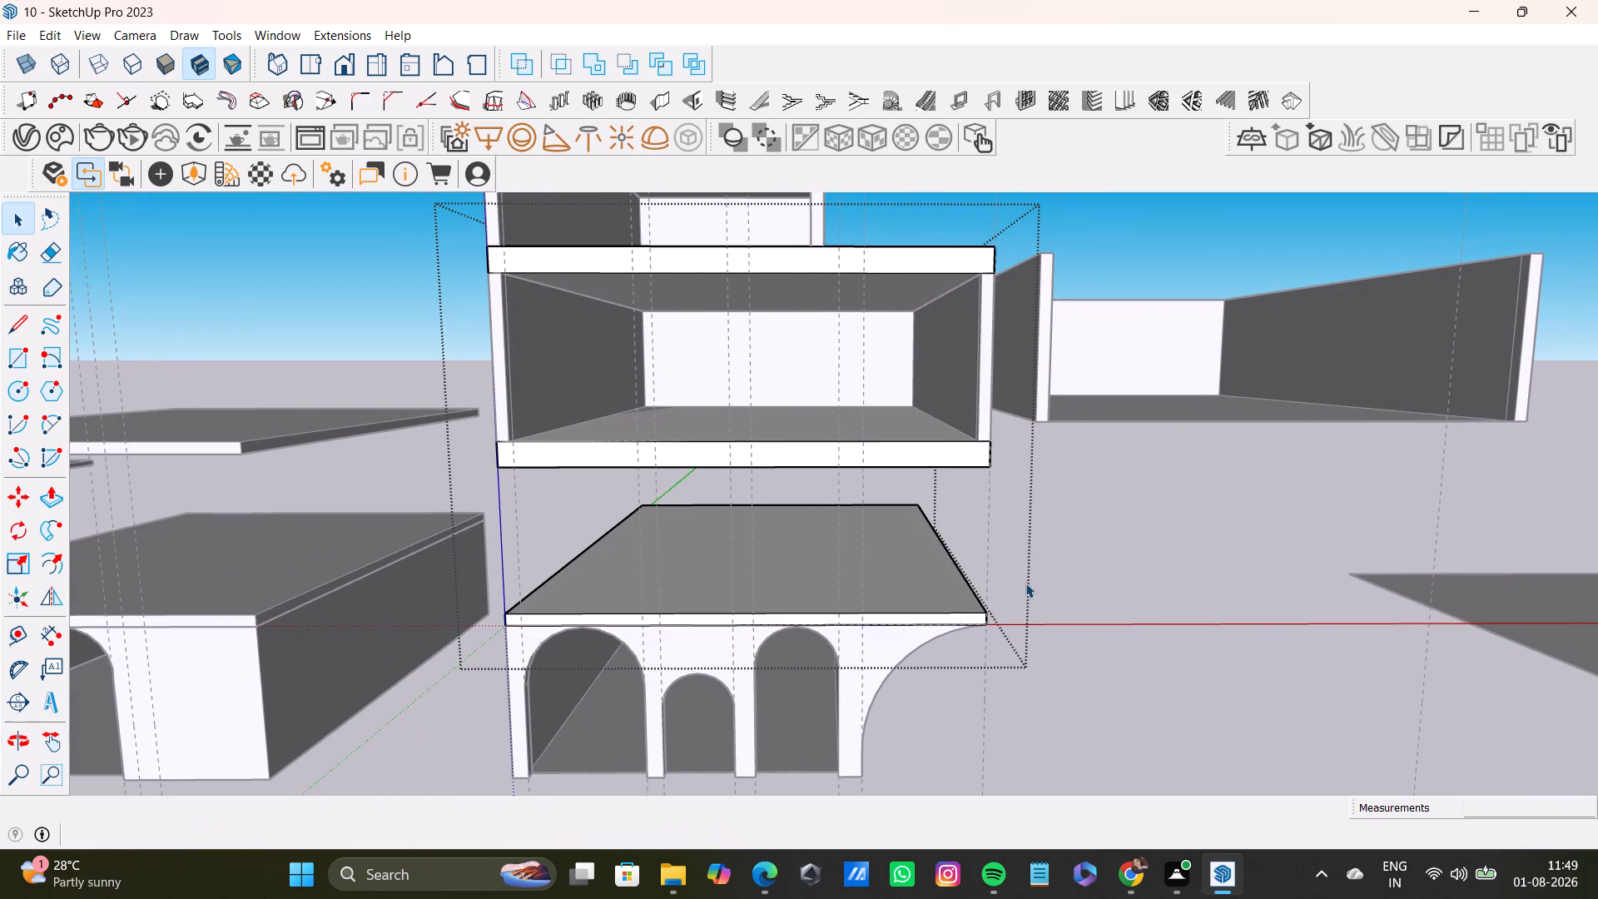
key("space")
middle_click_drag(1100, 600, 1026, 454, "shift")
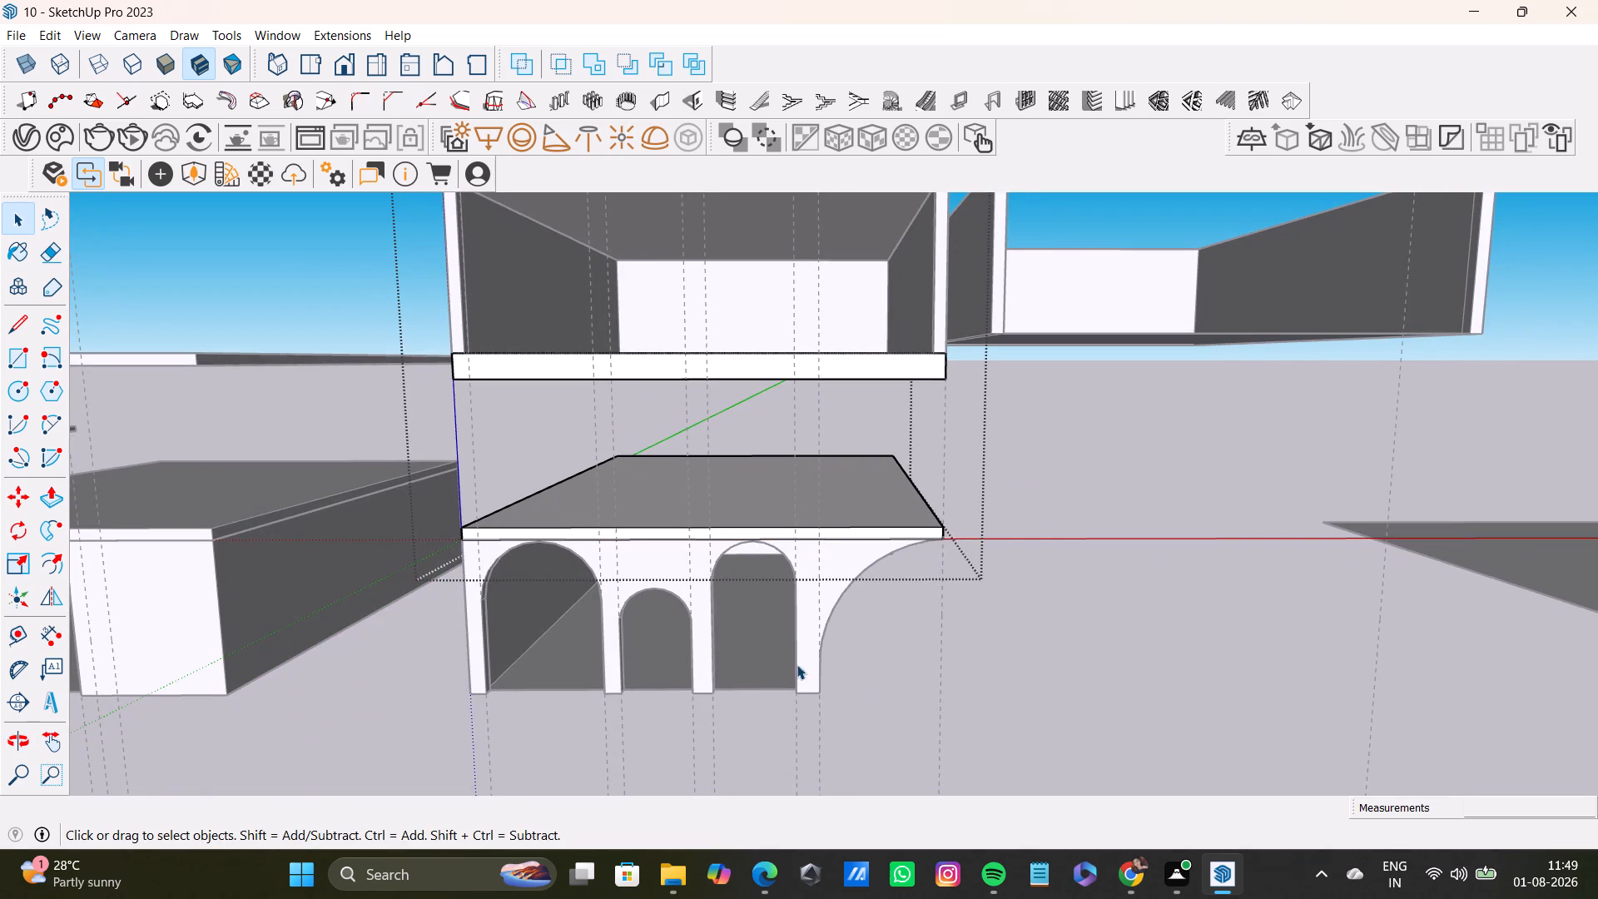
left_click(961, 695)
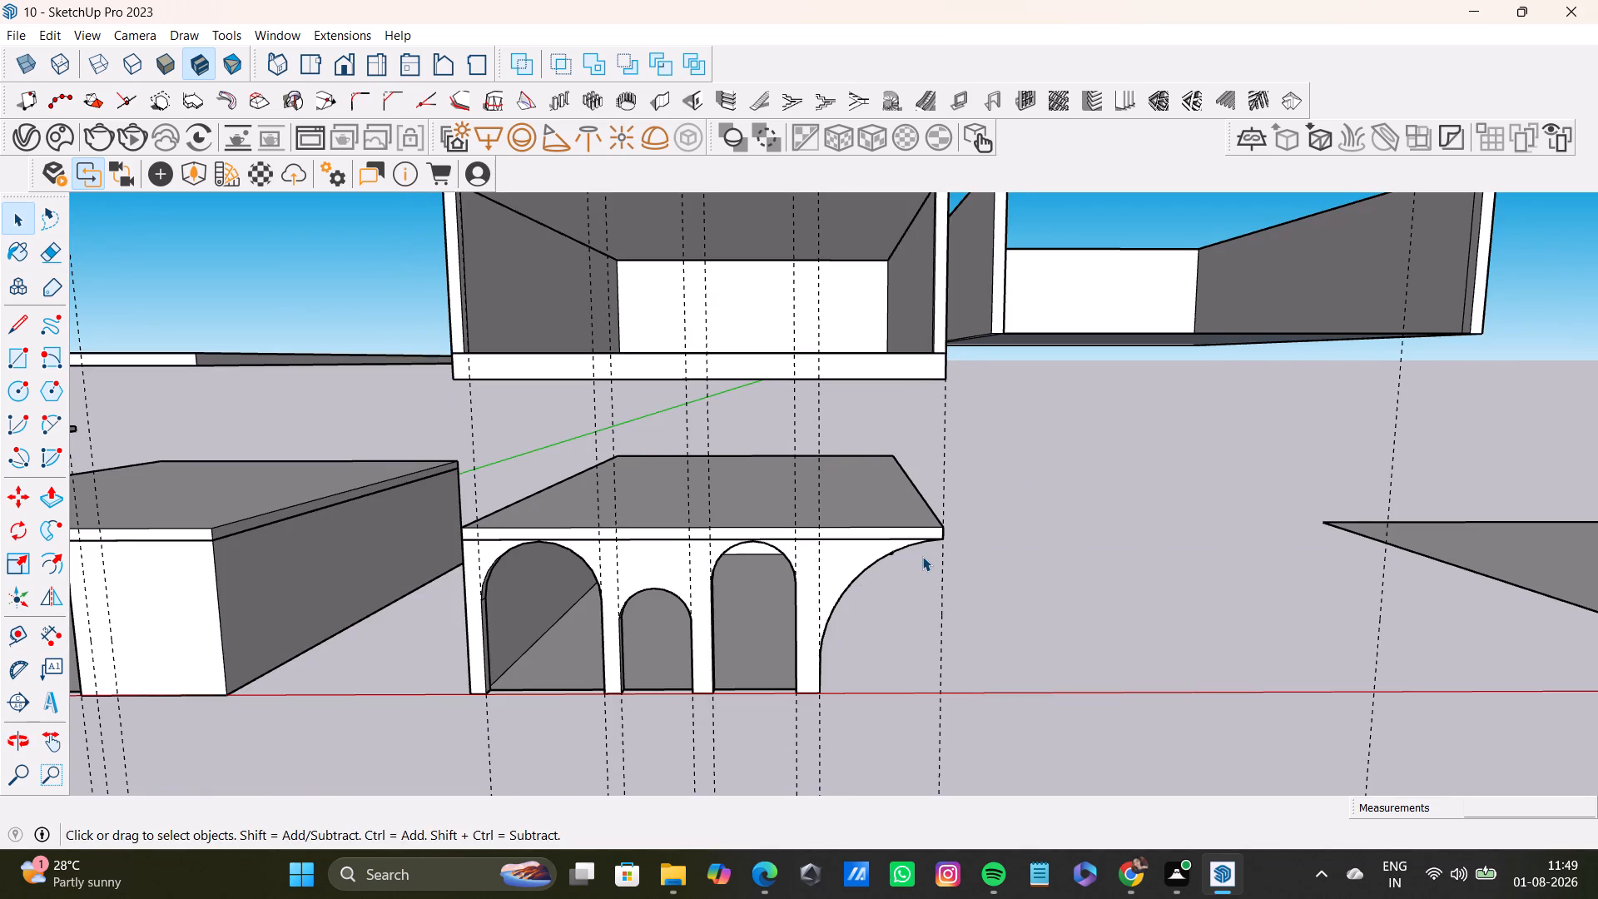
Move the detached storey walls about 34' 10 3/16" back onto the slab above the arches and leave their group.
middle_click_drag(1198, 405, 1058, 493)
triple_click(1188, 417)
left_click(1188, 417)
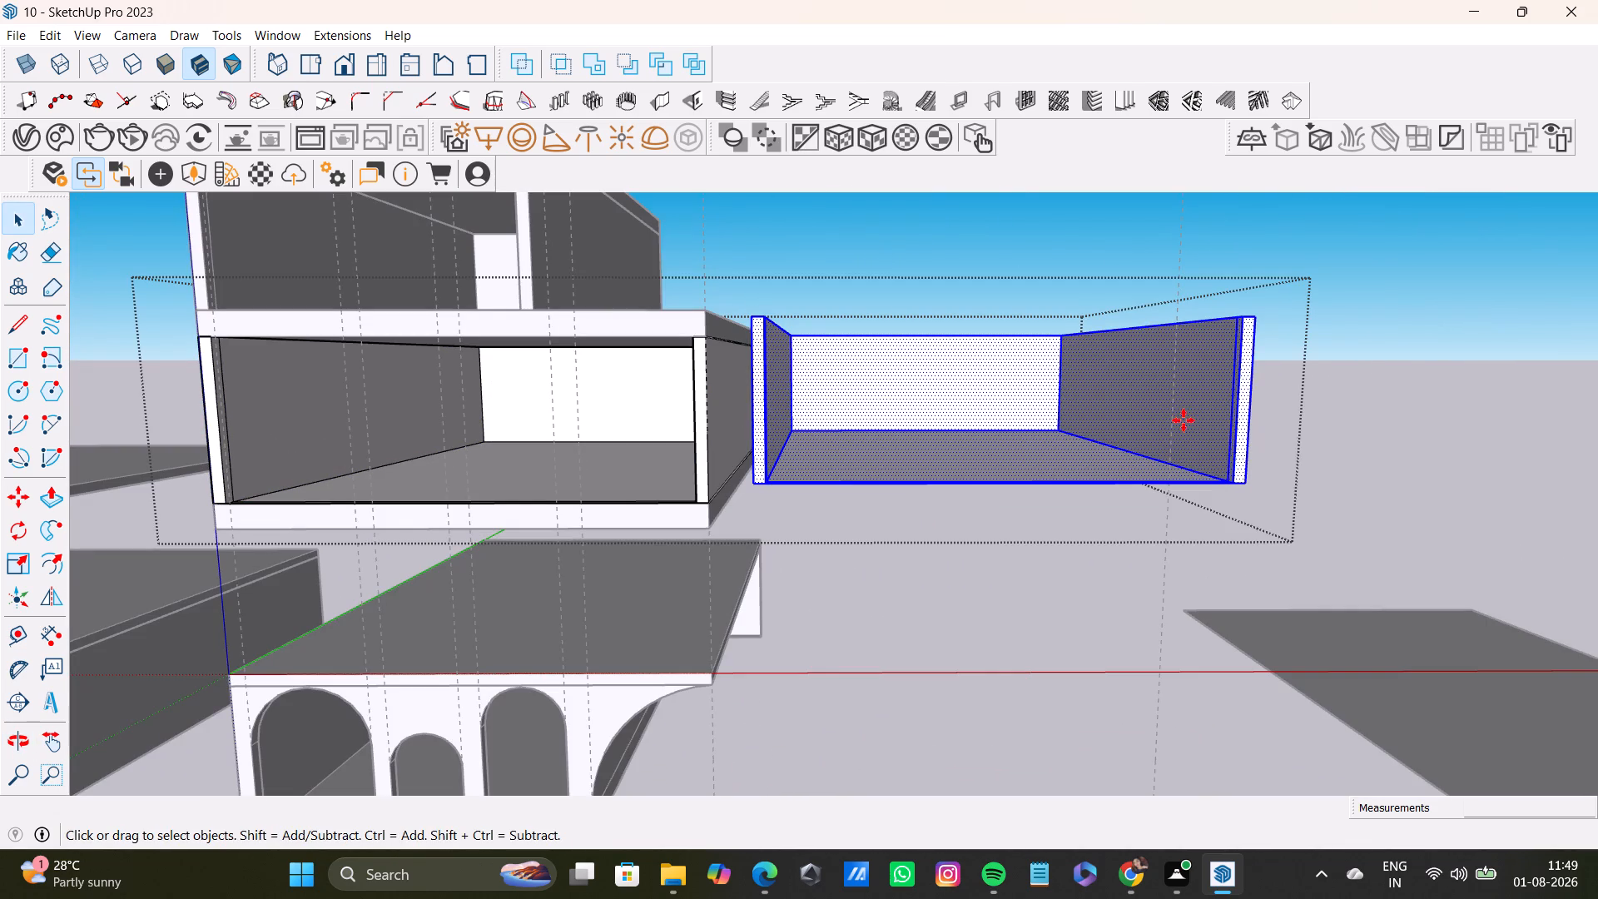
key("m")
left_click(1249, 487)
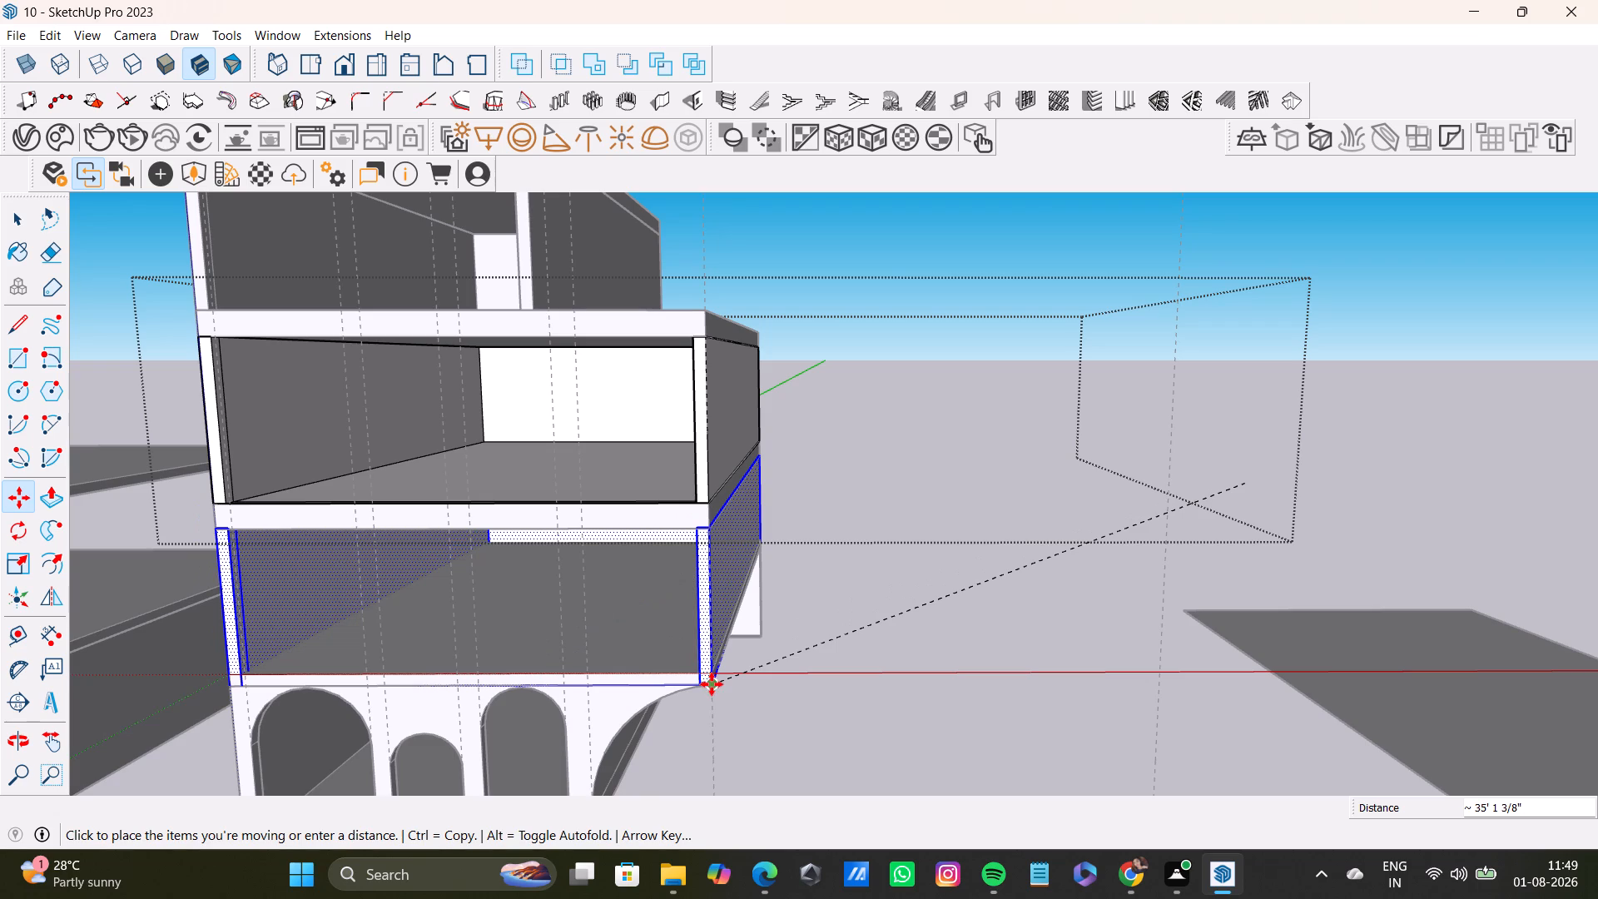
left_click(716, 678)
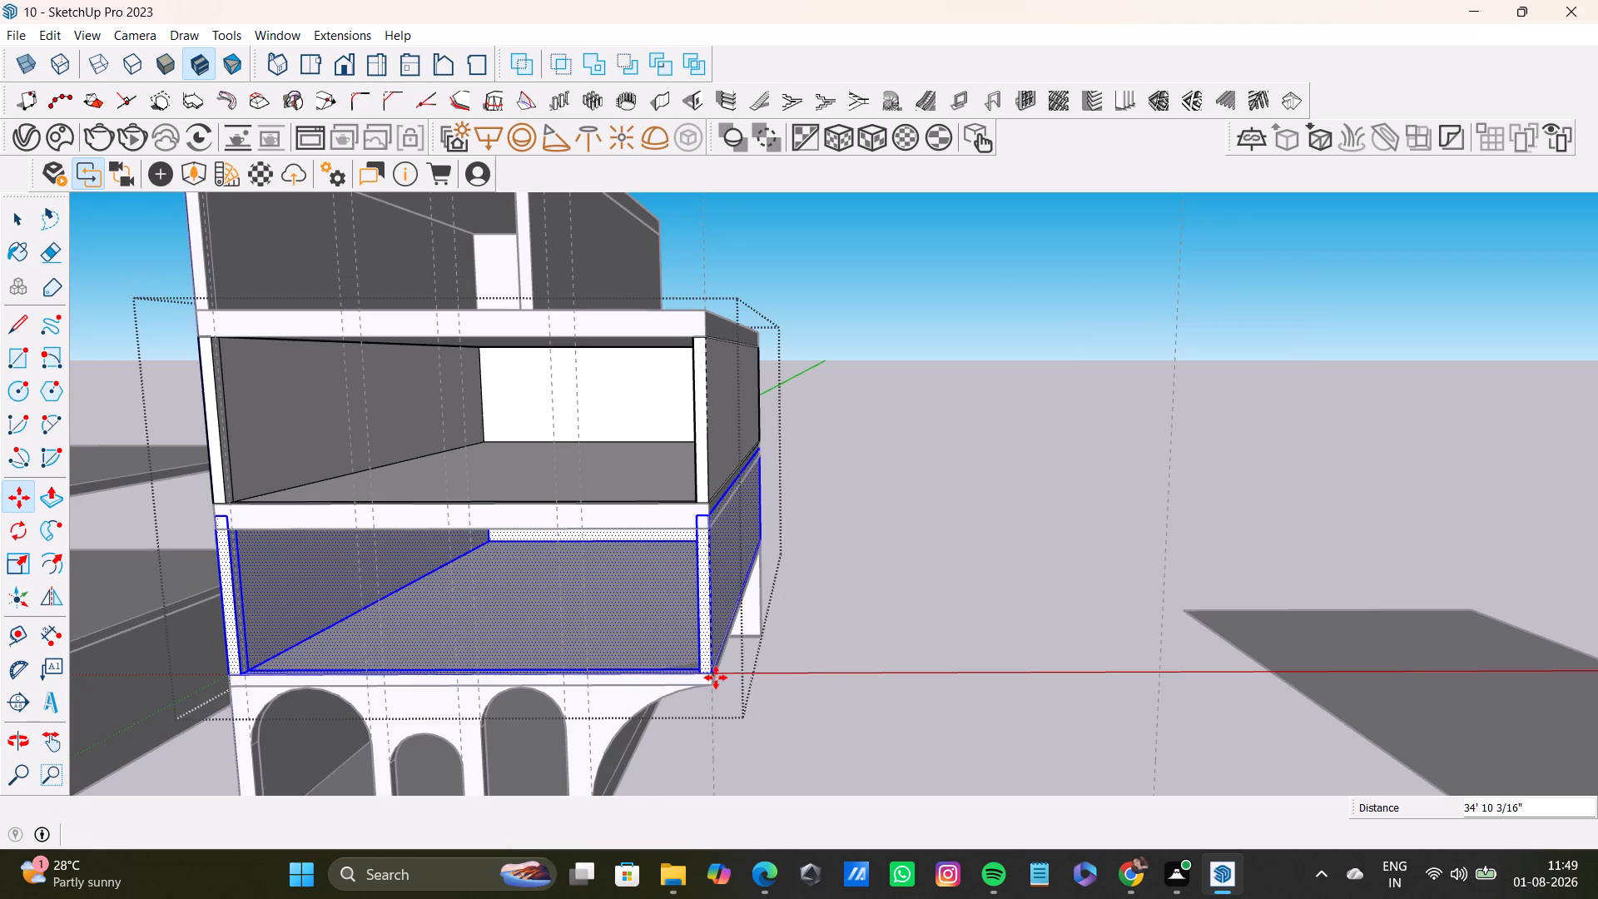
middle_click_drag(445, 722, 658, 643)
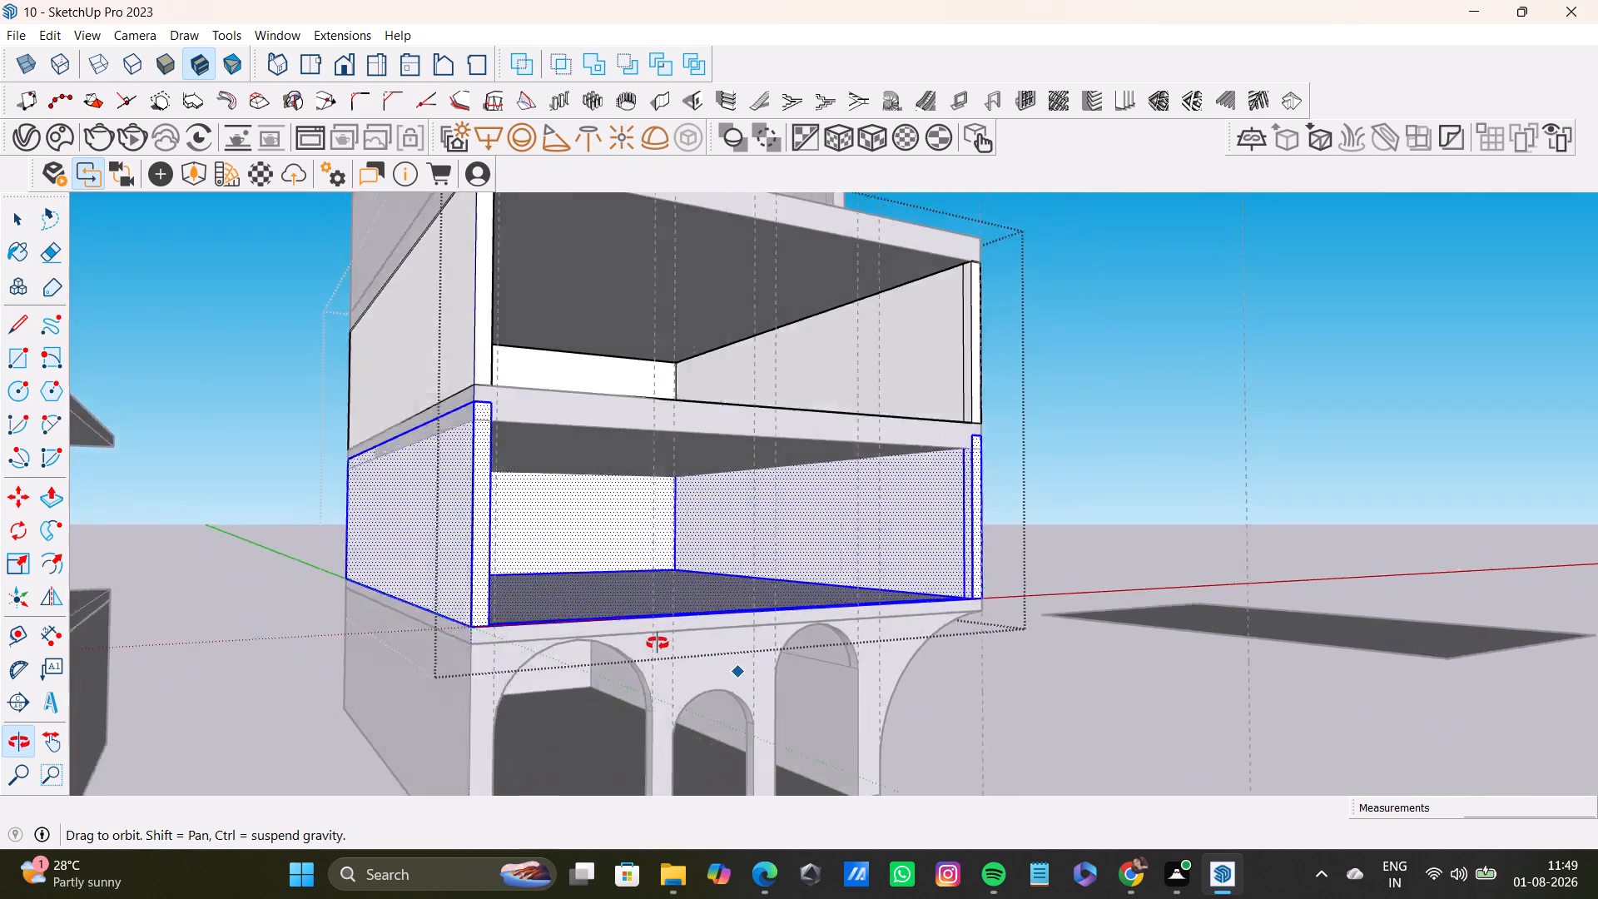
middle_click_drag(658, 643, 585, 572)
key("space")
left_click(1010, 640)
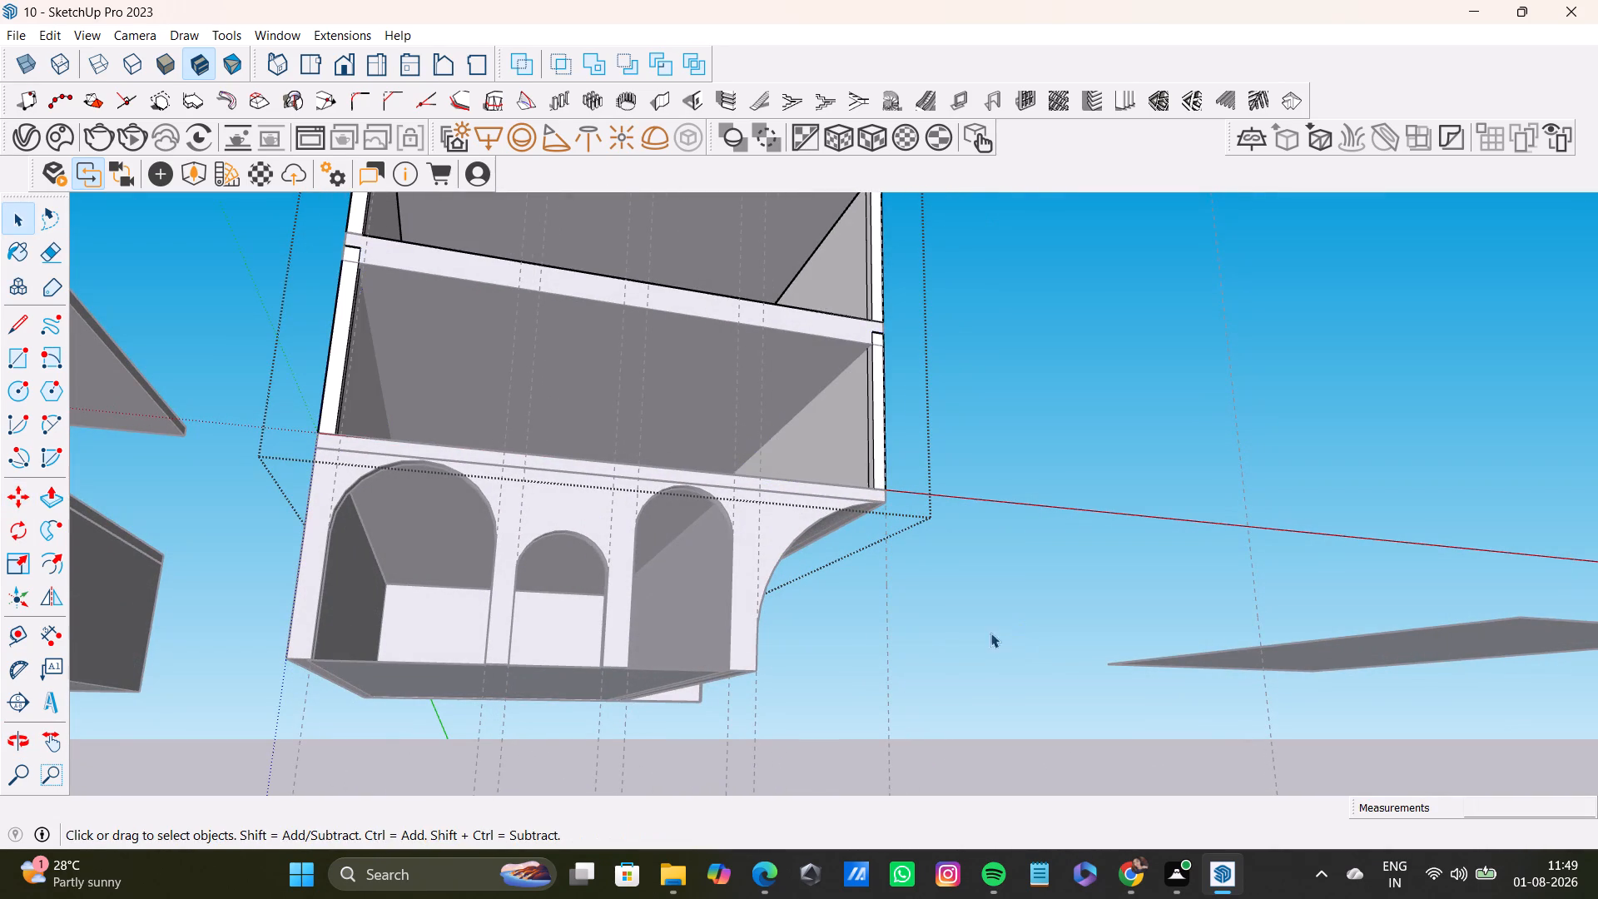
Move the half-arch ground-floor block about 43' 4 3/8" out from beneath the storeys, clear of the building.
double_click(841, 618)
double_click(766, 532)
triple_click(766, 532)
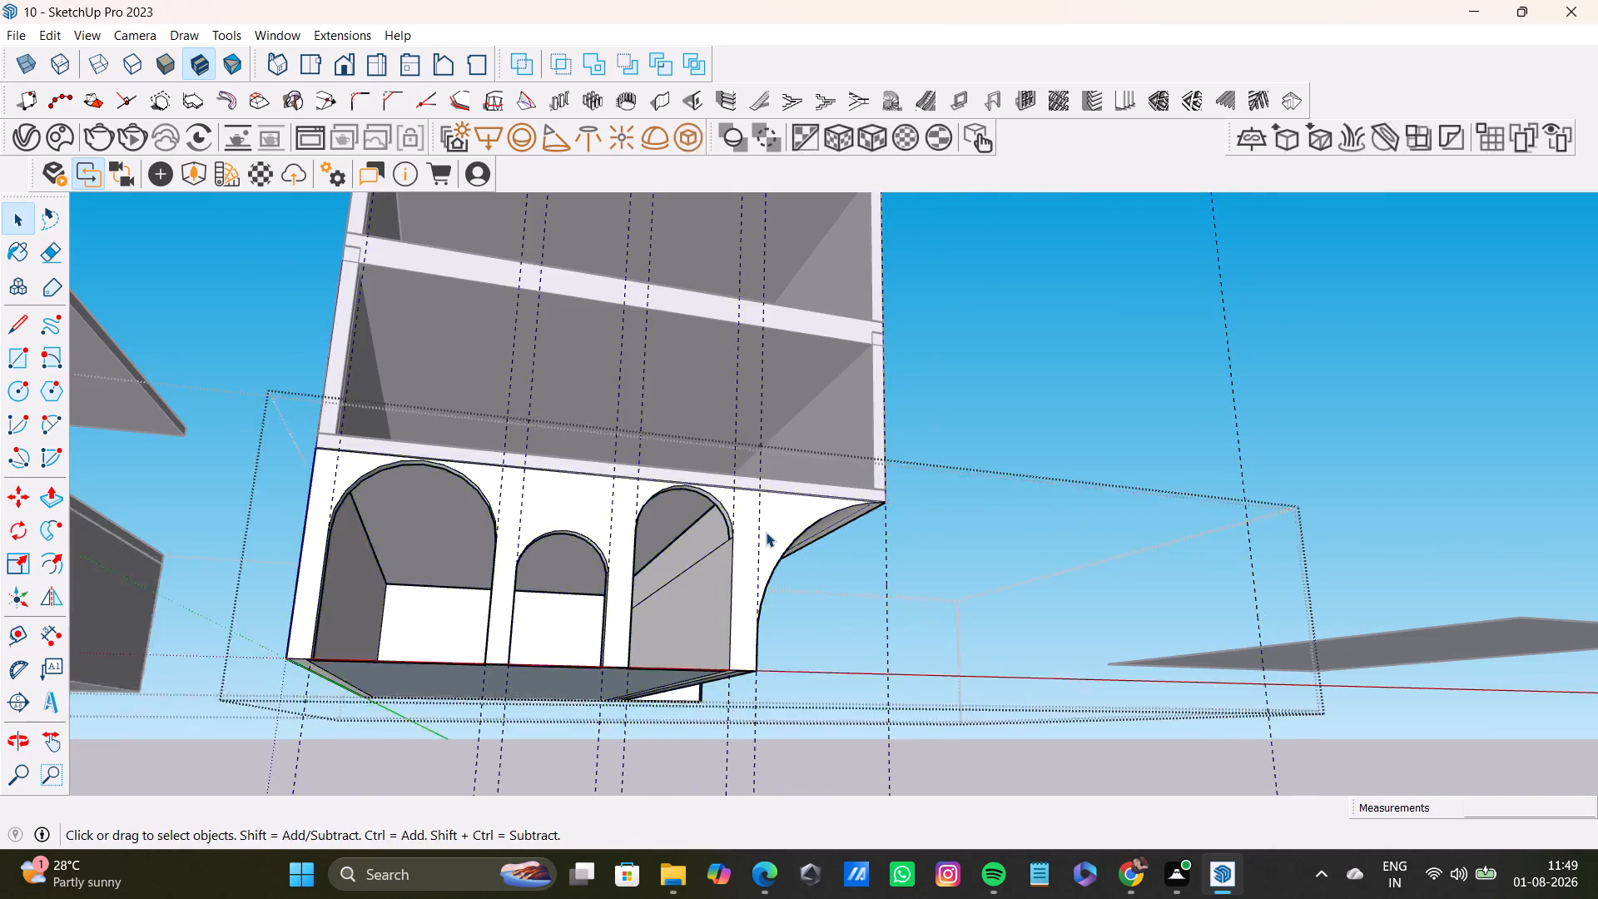
key("m")
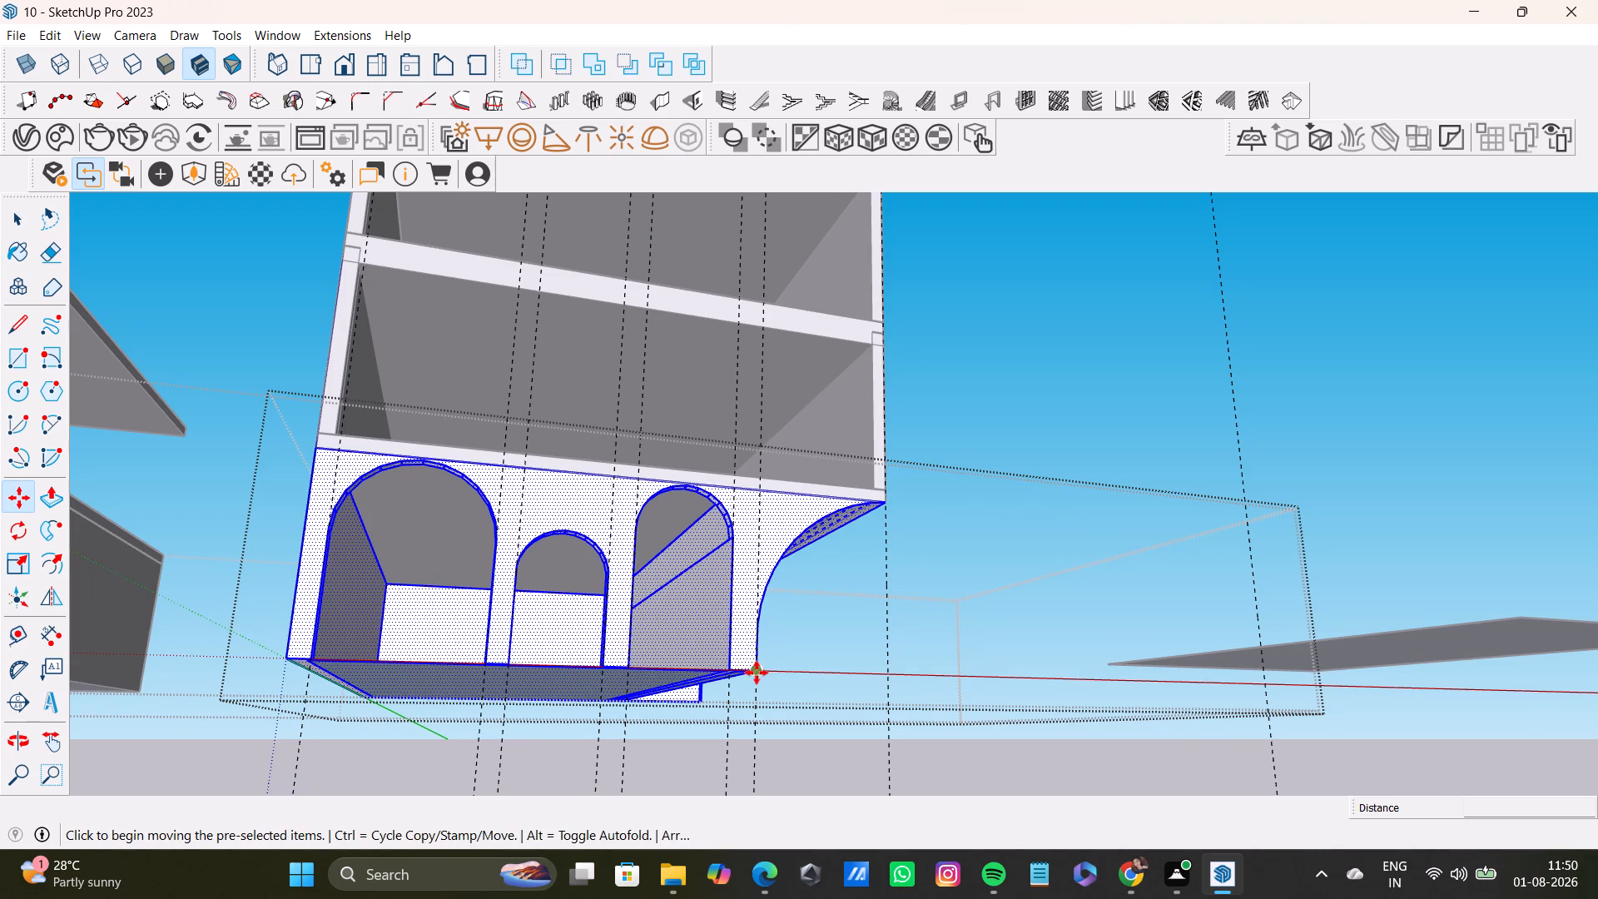
left_click(757, 673)
middle_click_drag(1189, 581, 931, 742, "shift")
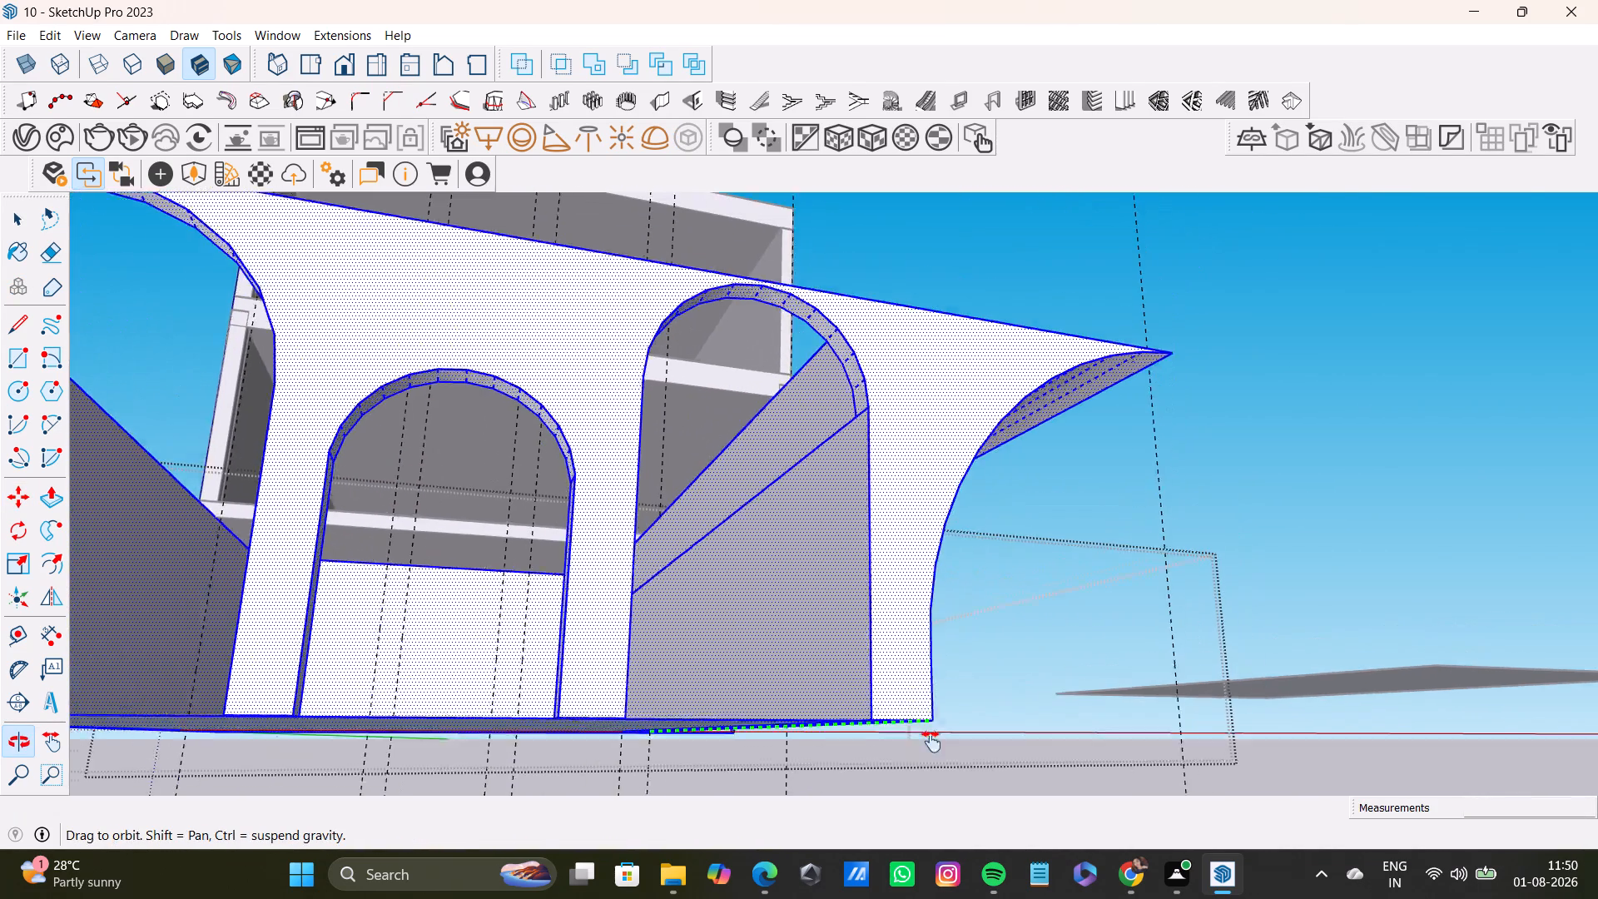
middle_click_drag(931, 742, 930, 743, "shift")
scroll(926, 704, "down", 9)
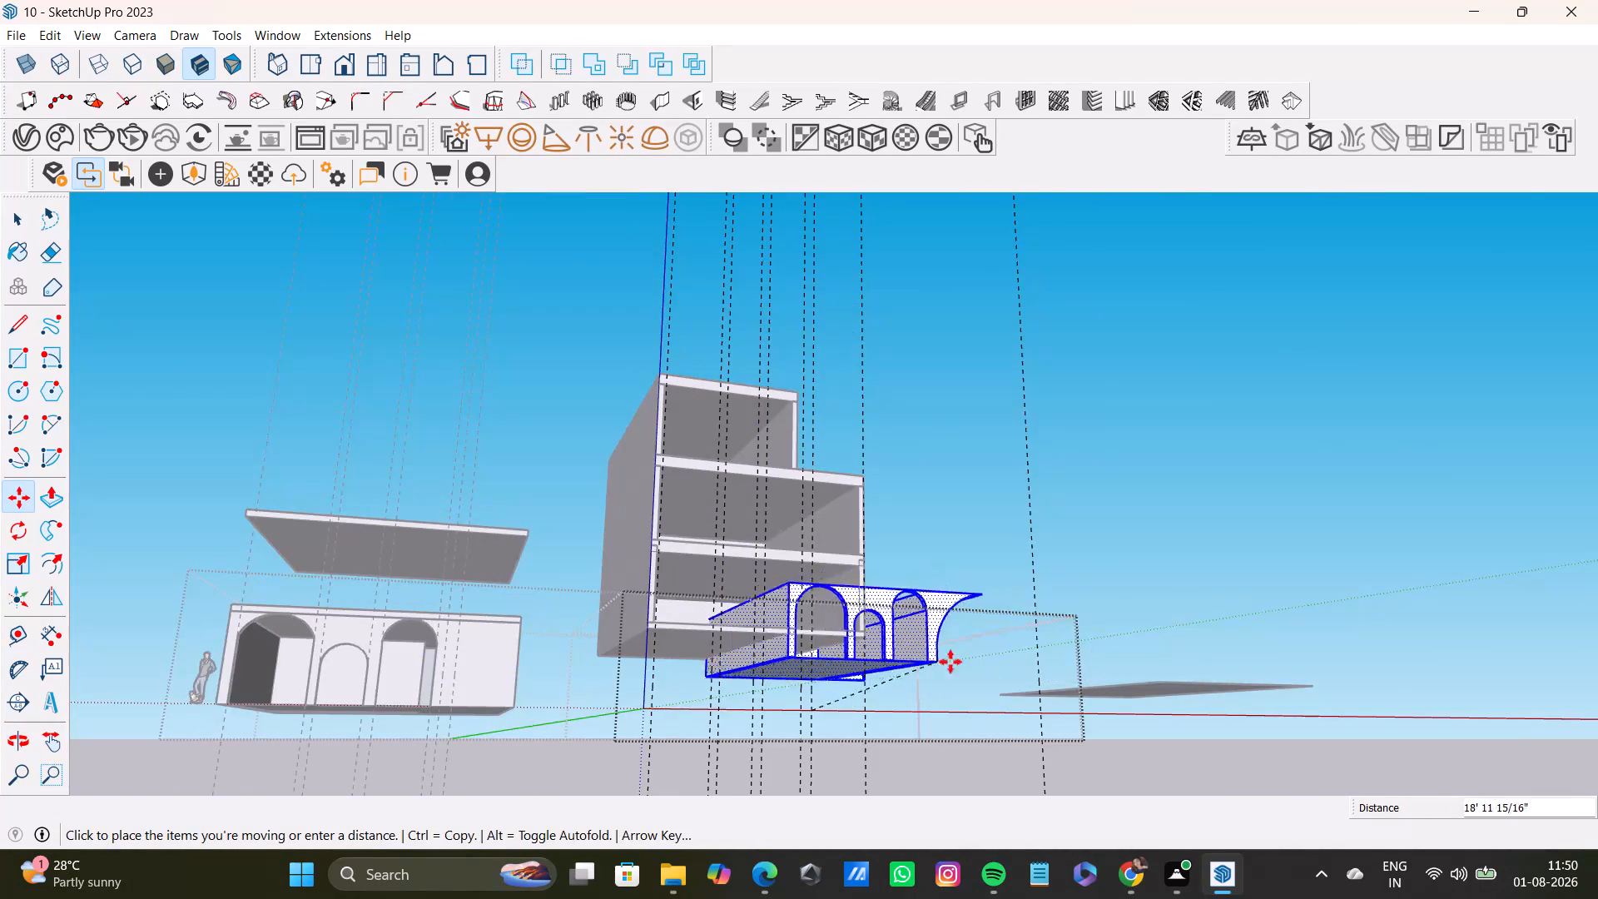
middle_click_drag(1094, 658, 961, 767)
scroll(961, 767, "down", 1, "shift")
left_click(945, 759)
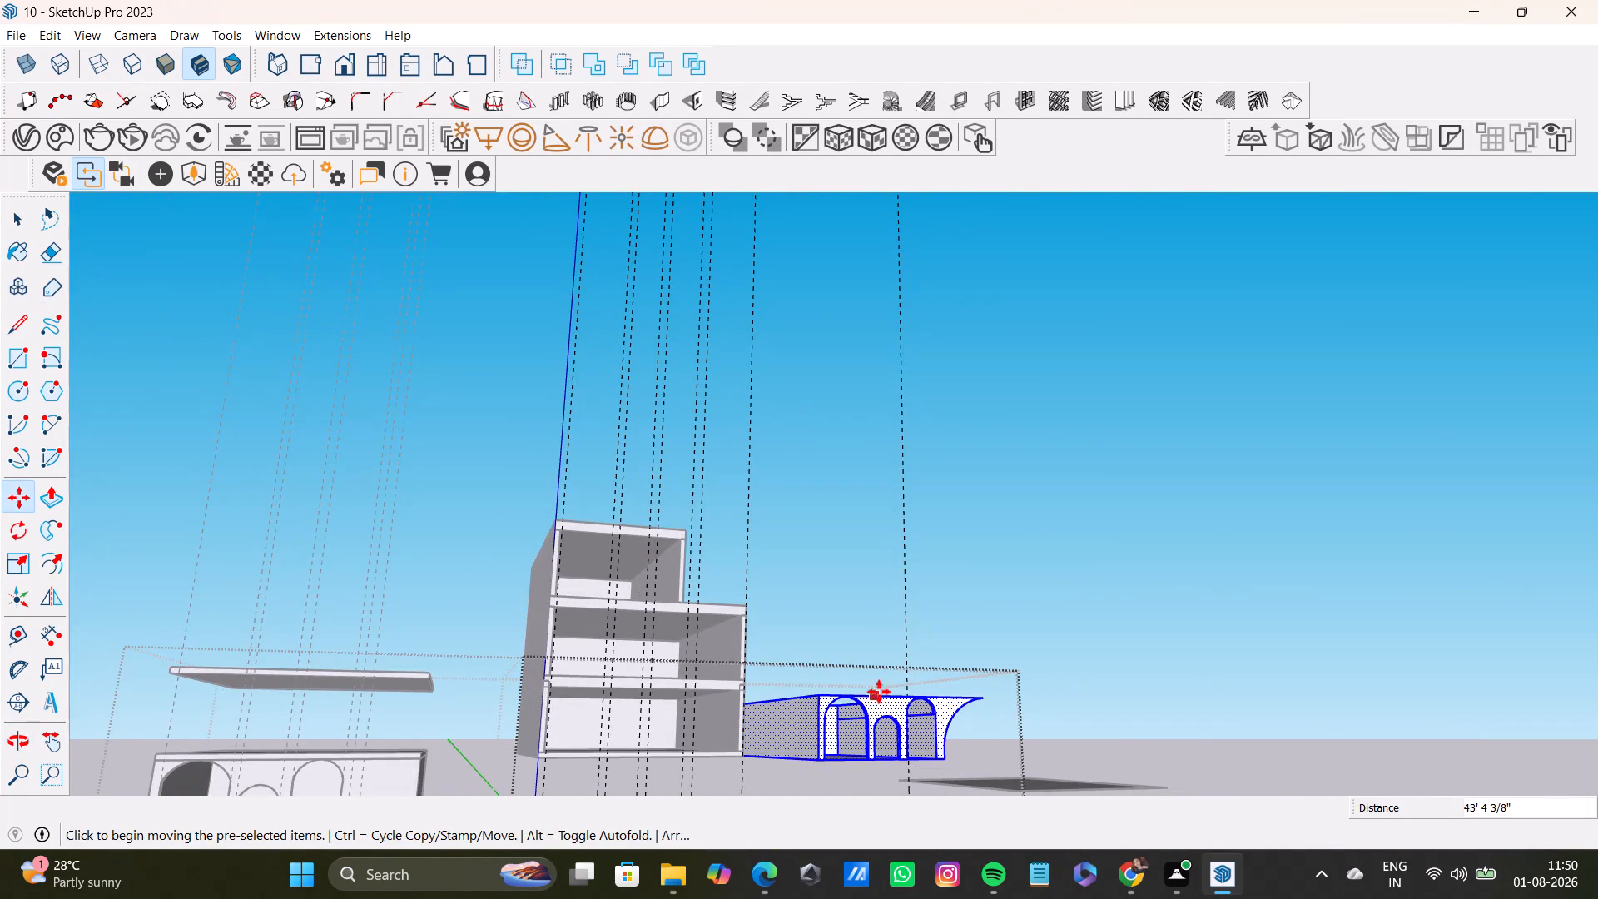
key("space")
left_click(906, 554)
Leave the arched block's group and slide the lowest storey's walls forward about 18' 7 1/4" along the green axis.
middle_click_drag(841, 655, 838, 474)
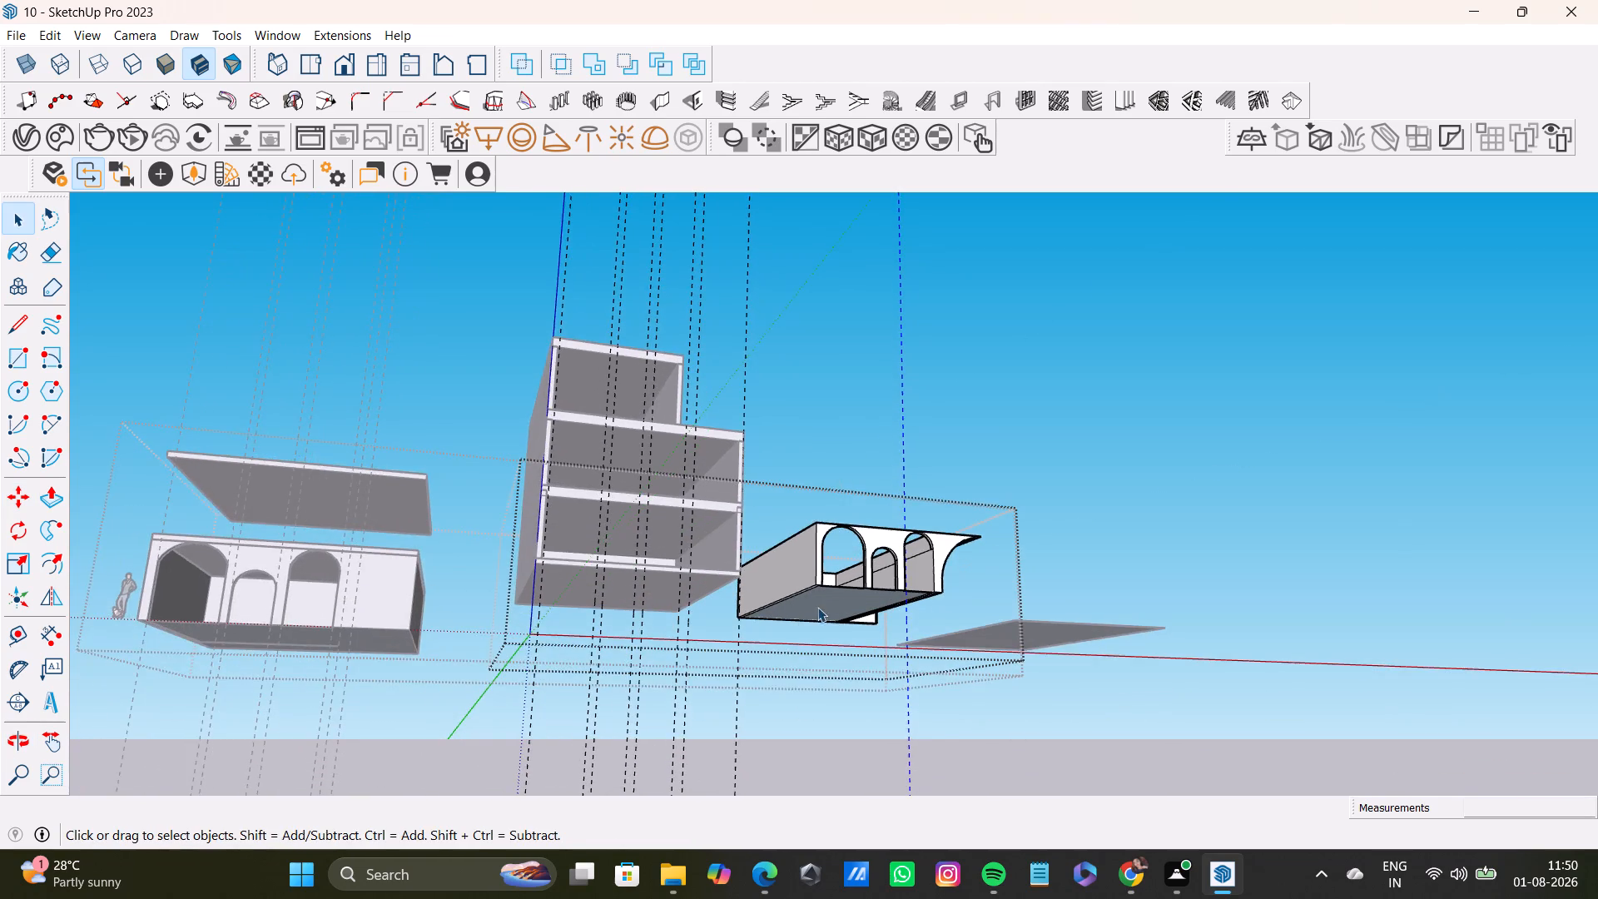
scroll(794, 622, "up", 2)
middle_click_drag(783, 623, 708, 726)
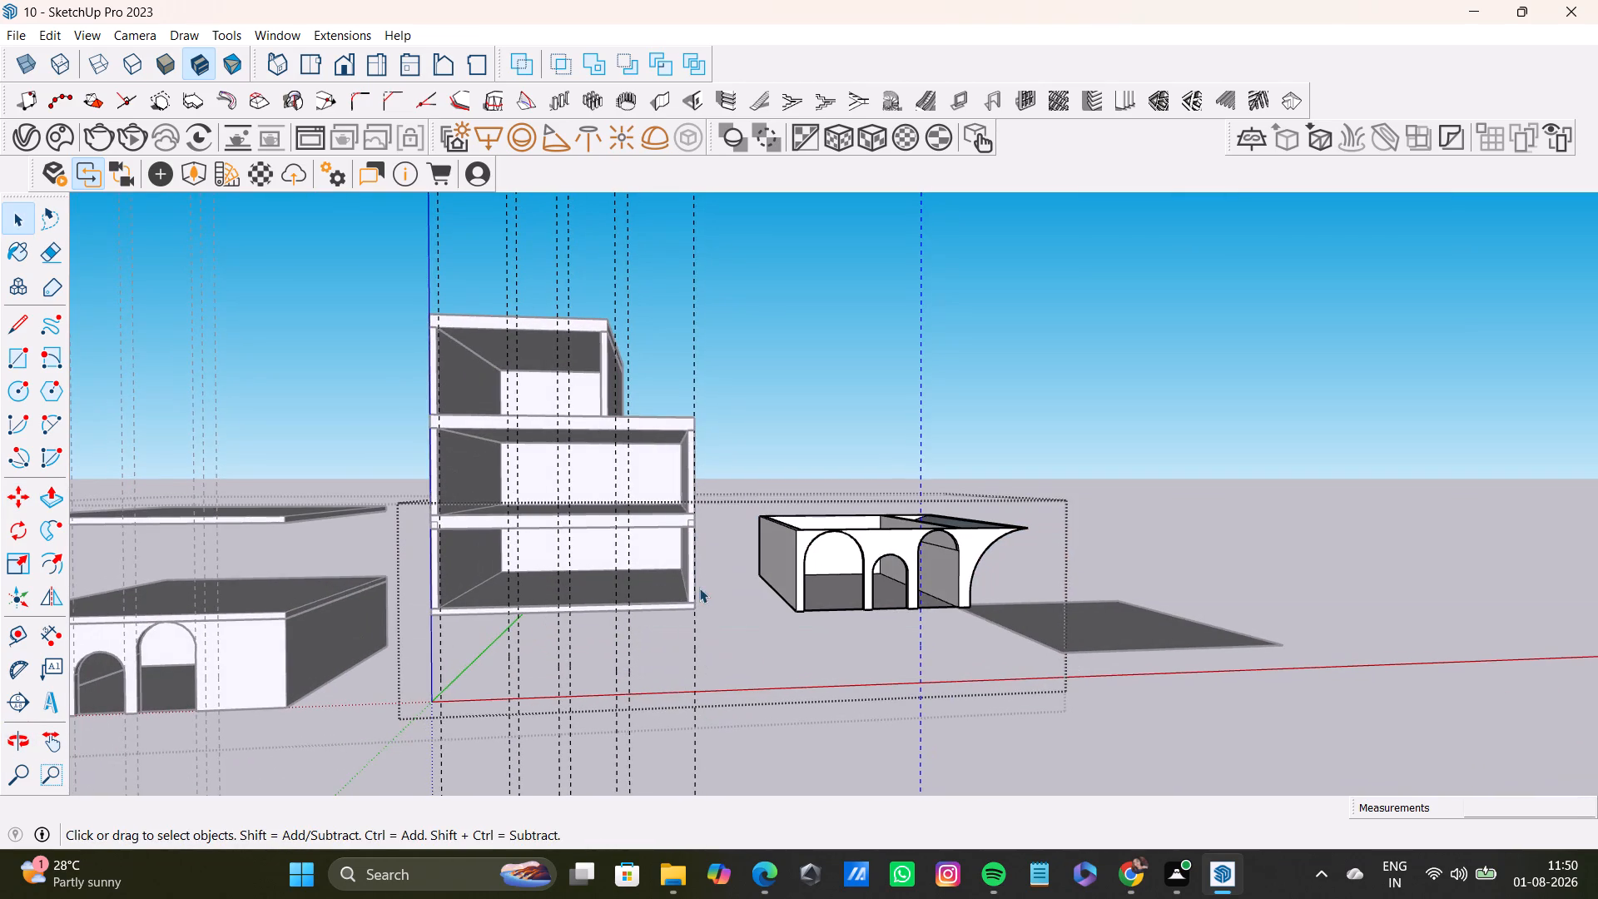
left_click(699, 588)
triple_click(689, 593)
left_click(773, 555)
key("space")
left_click(807, 406)
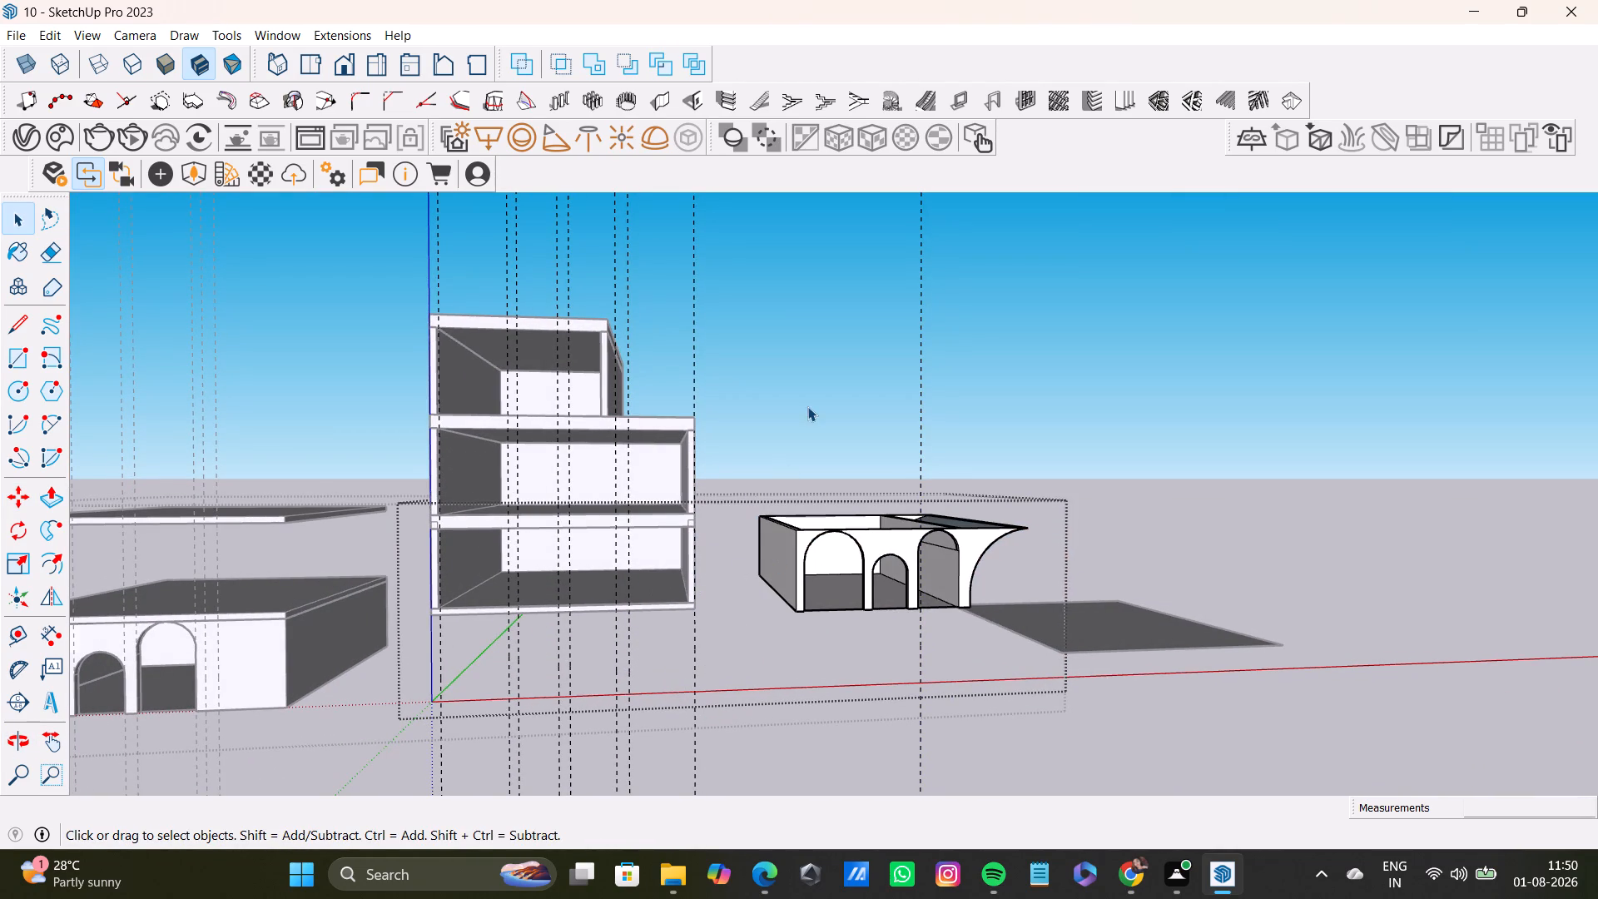
left_click(680, 562)
double_click(684, 571)
left_click(1154, 554)
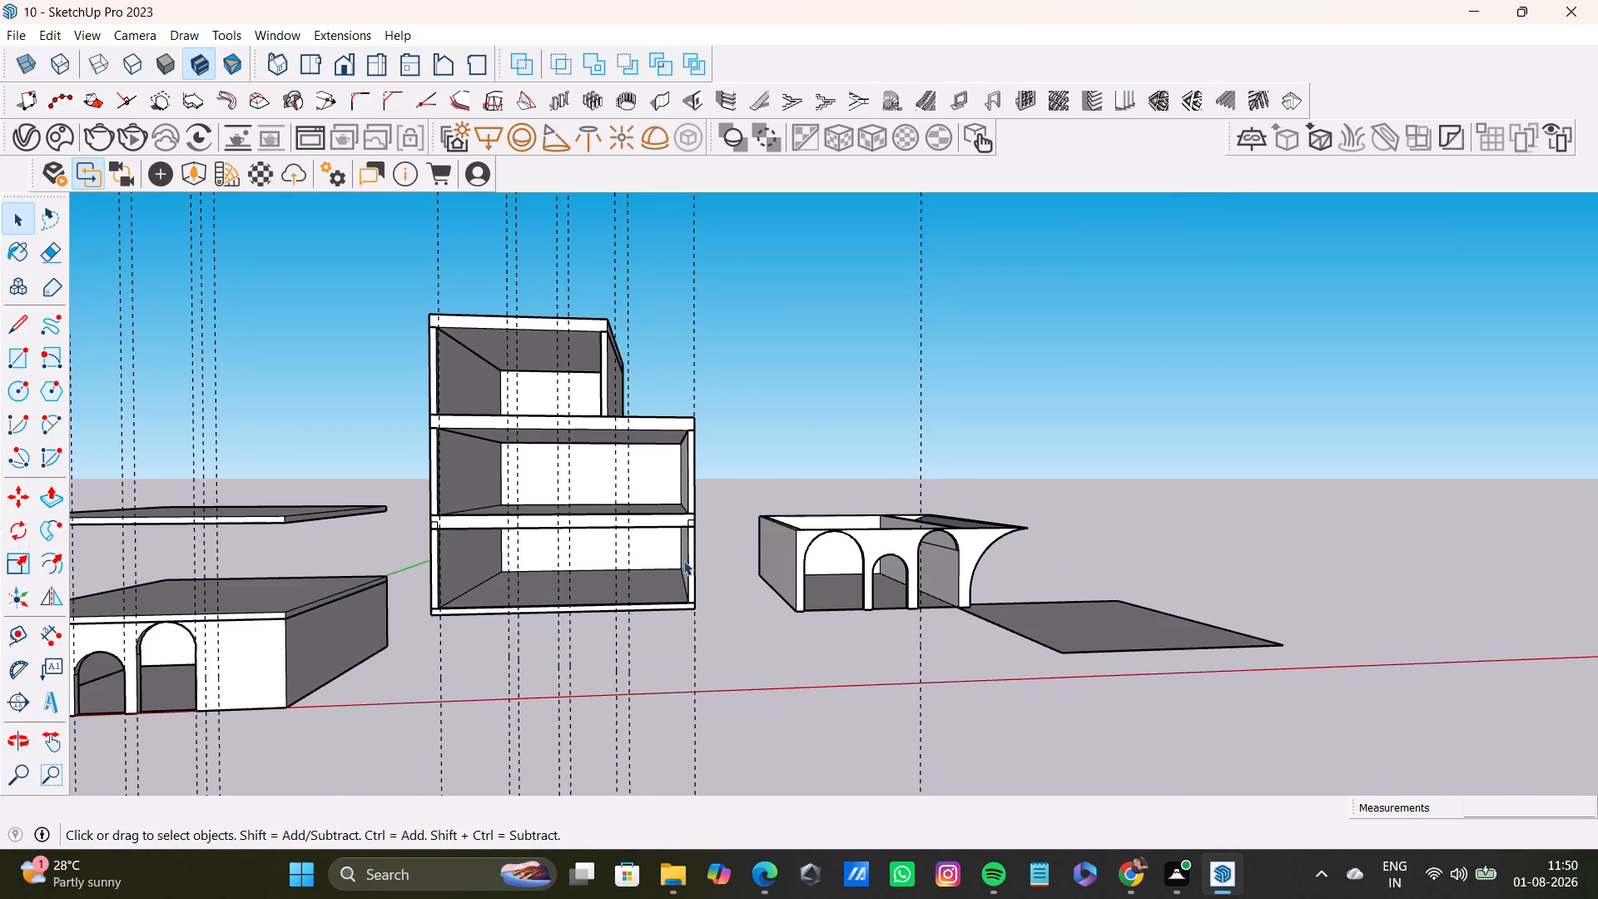
triple_click(682, 574)
left_click(684, 575)
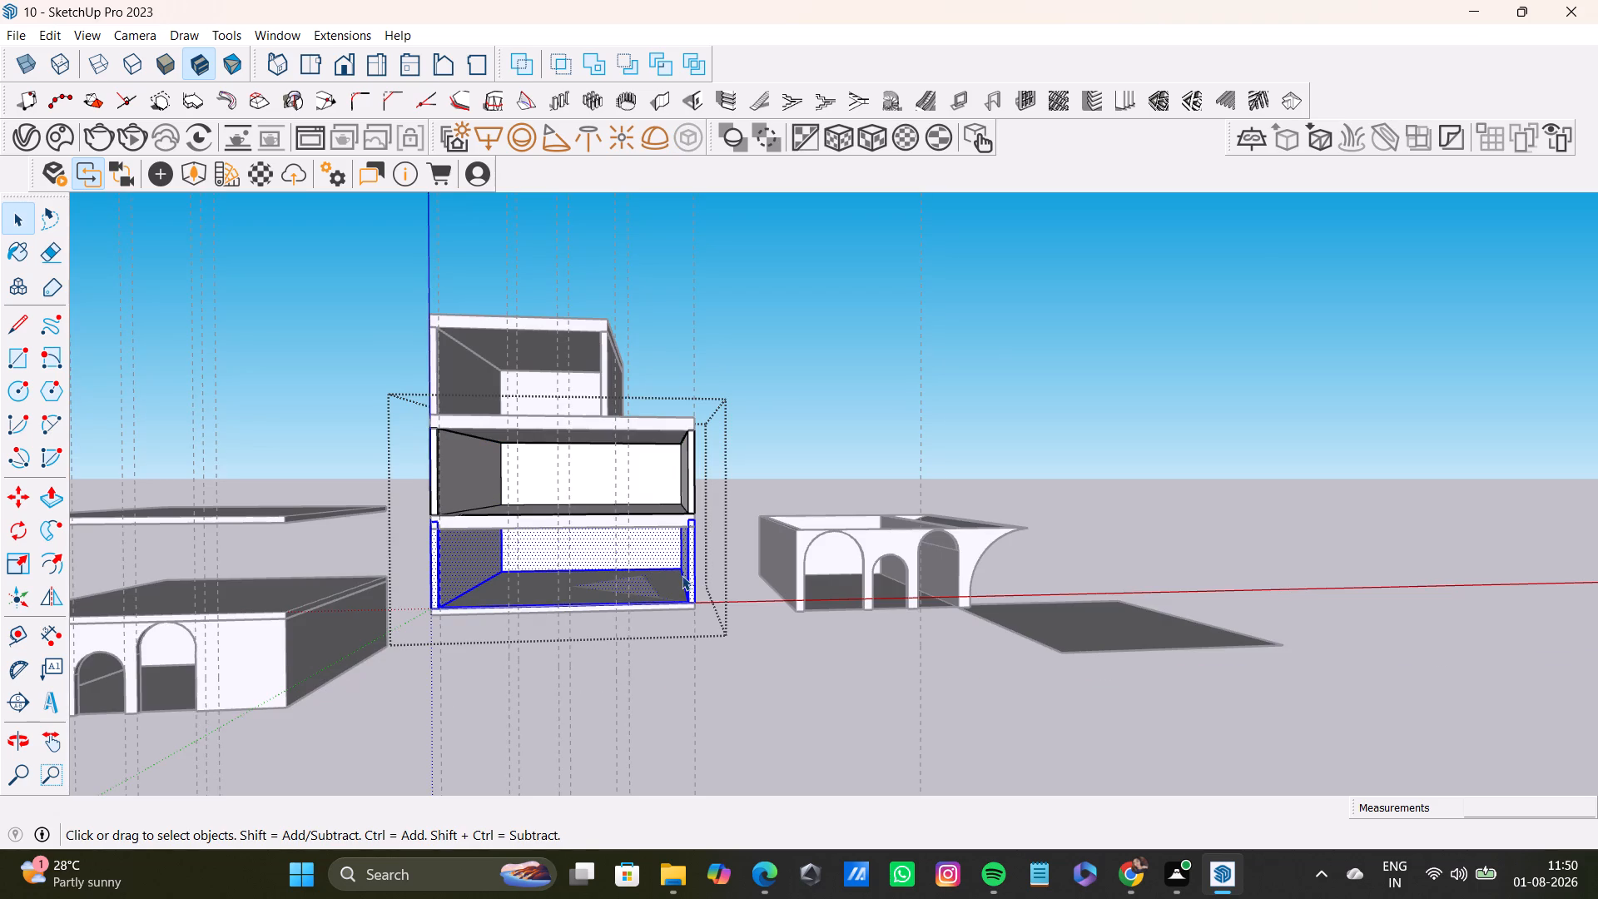
key("m")
left_click(699, 610)
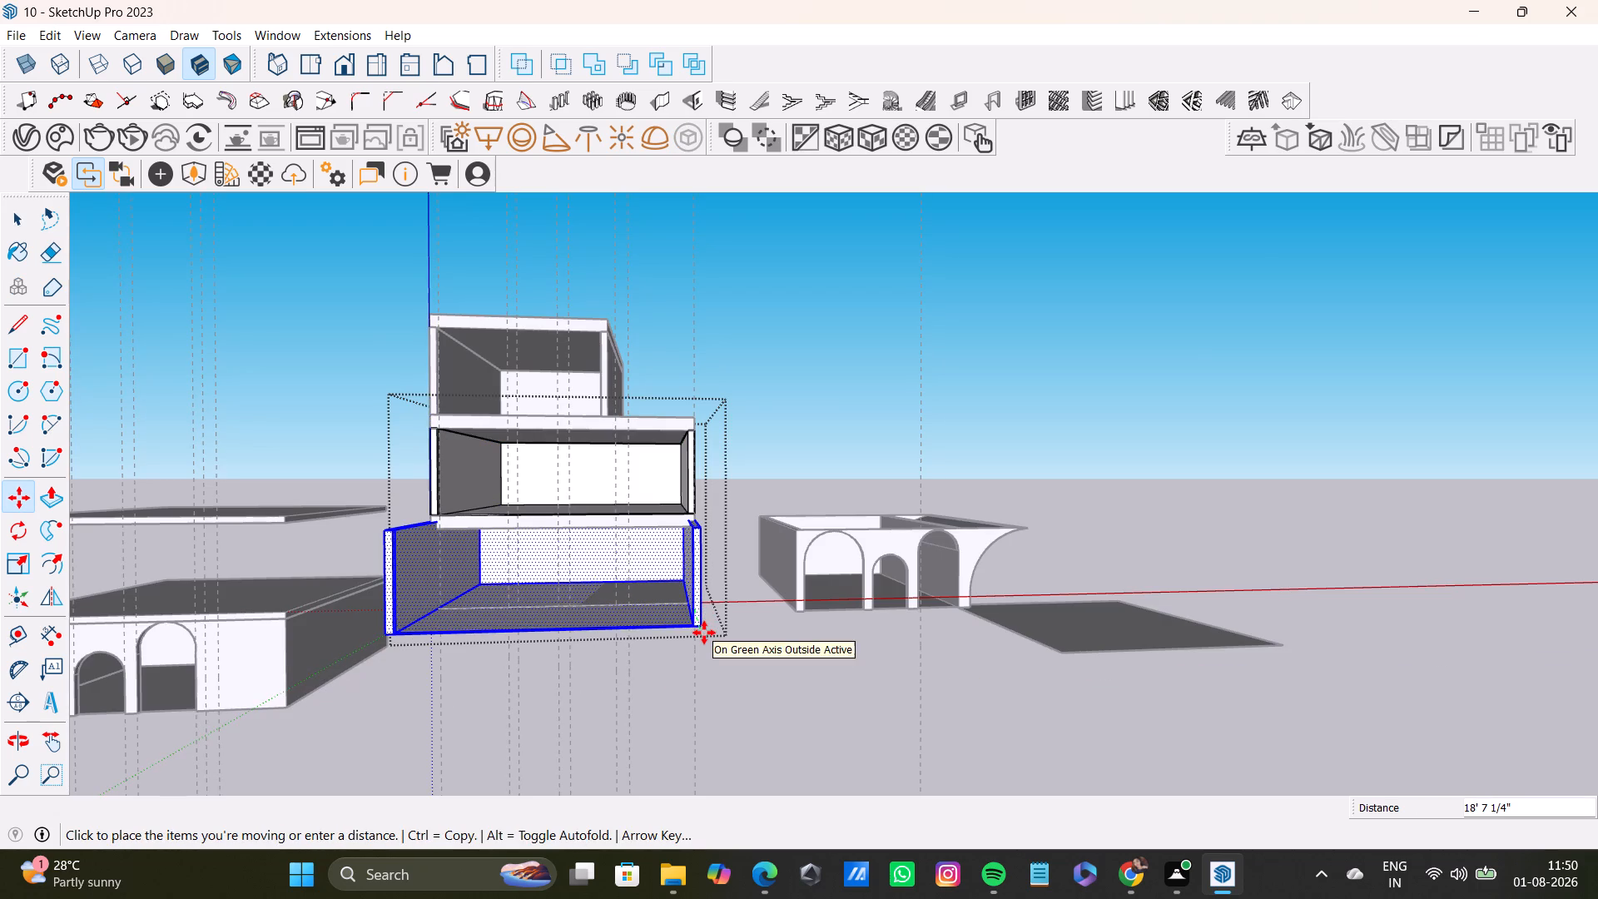
left_click(704, 633)
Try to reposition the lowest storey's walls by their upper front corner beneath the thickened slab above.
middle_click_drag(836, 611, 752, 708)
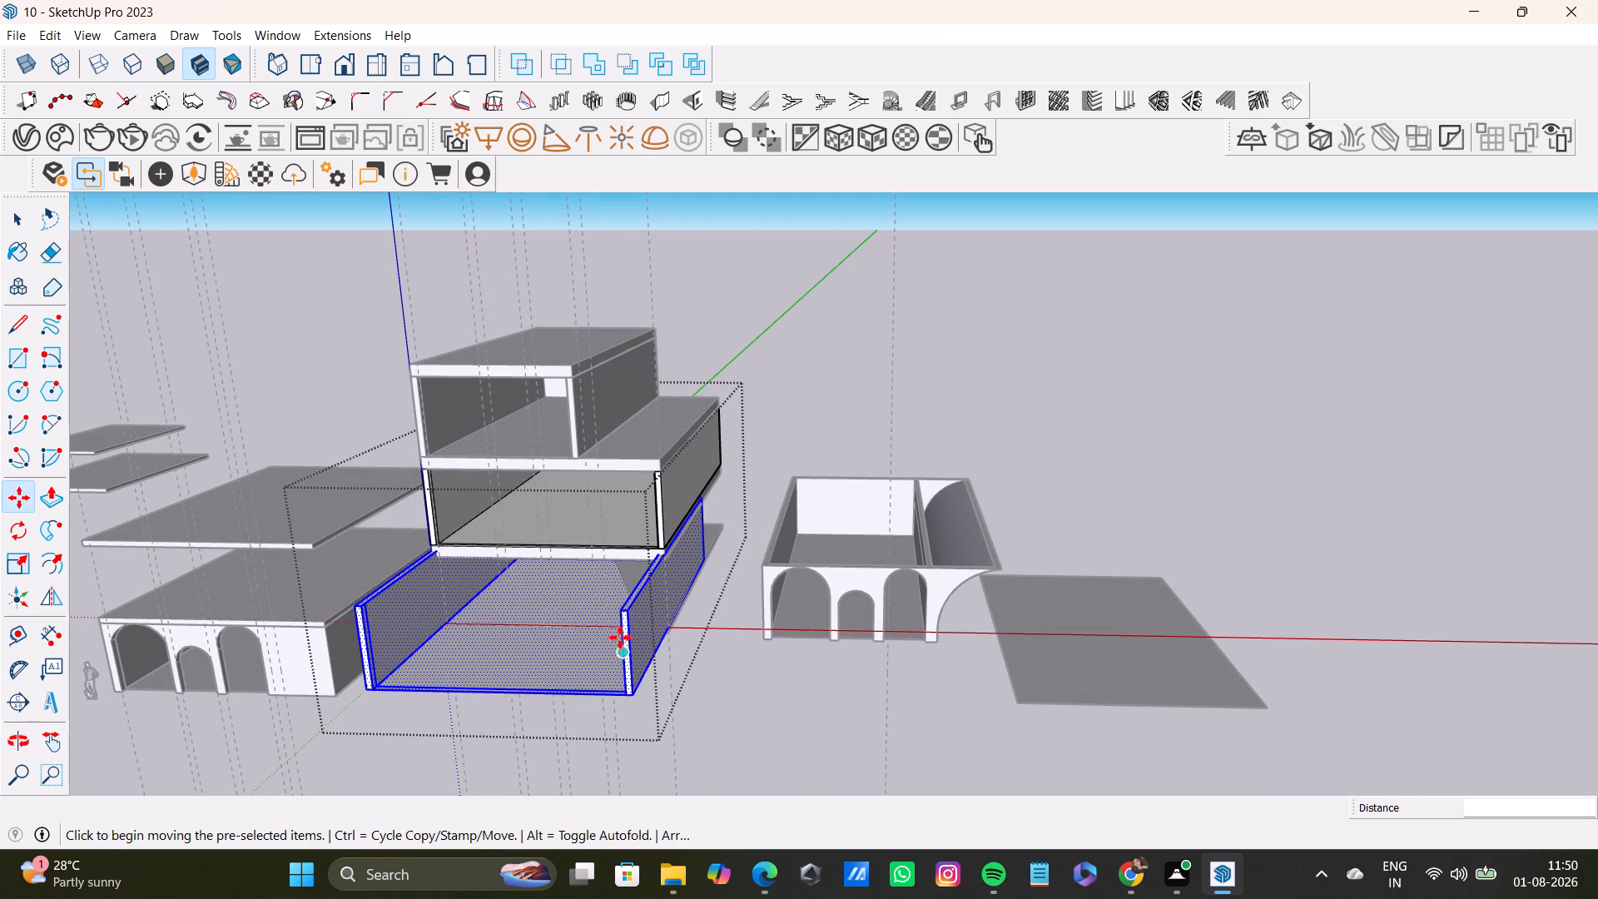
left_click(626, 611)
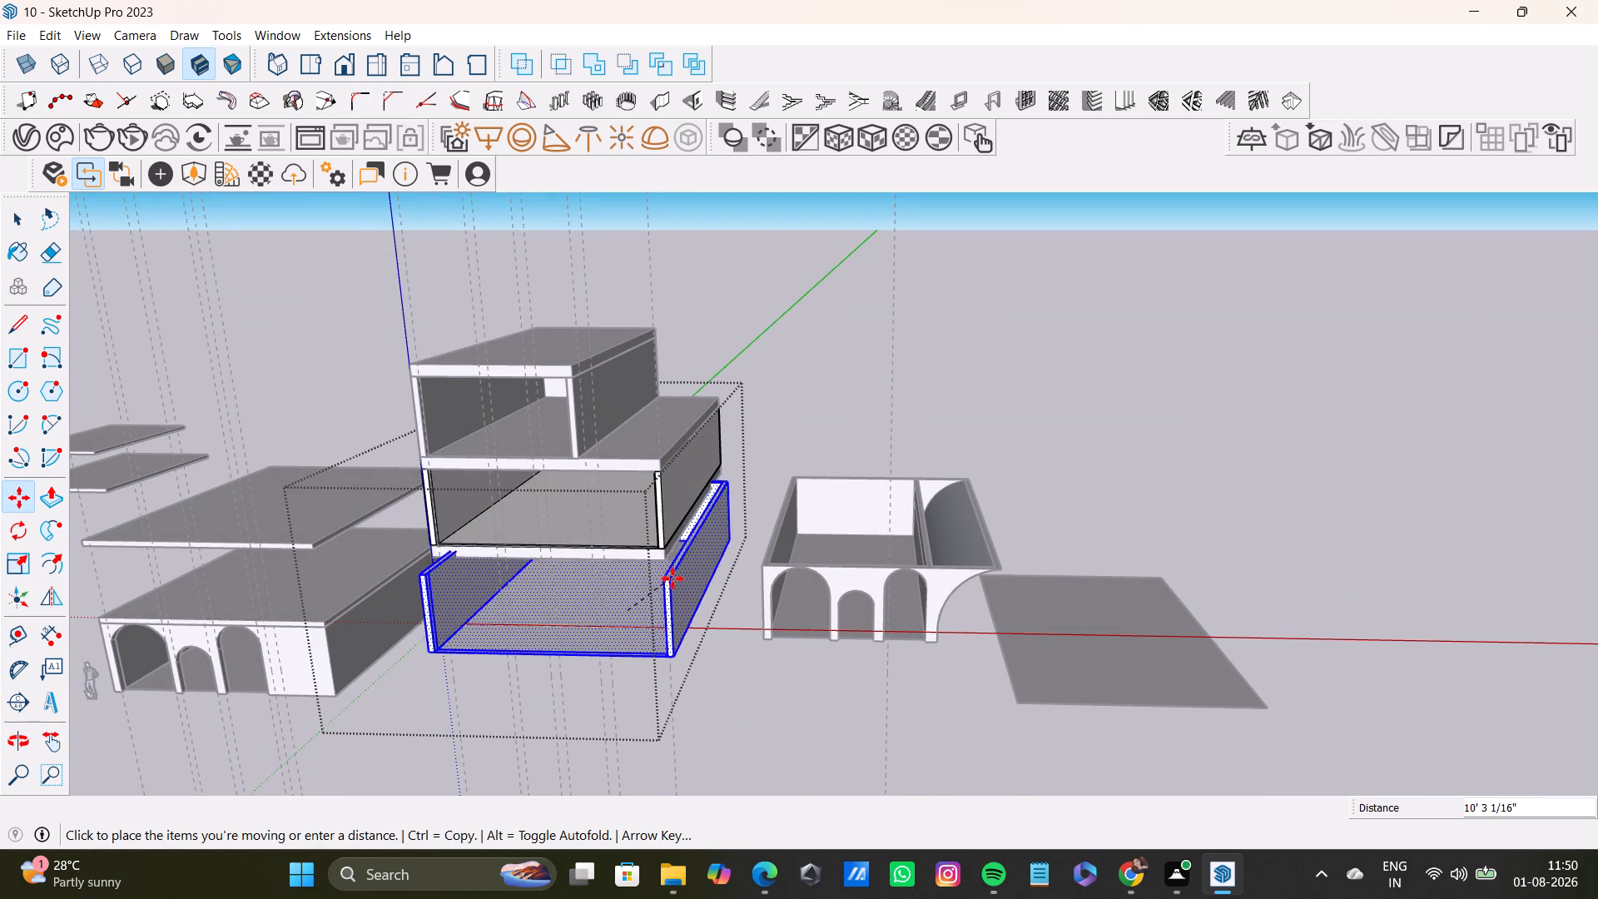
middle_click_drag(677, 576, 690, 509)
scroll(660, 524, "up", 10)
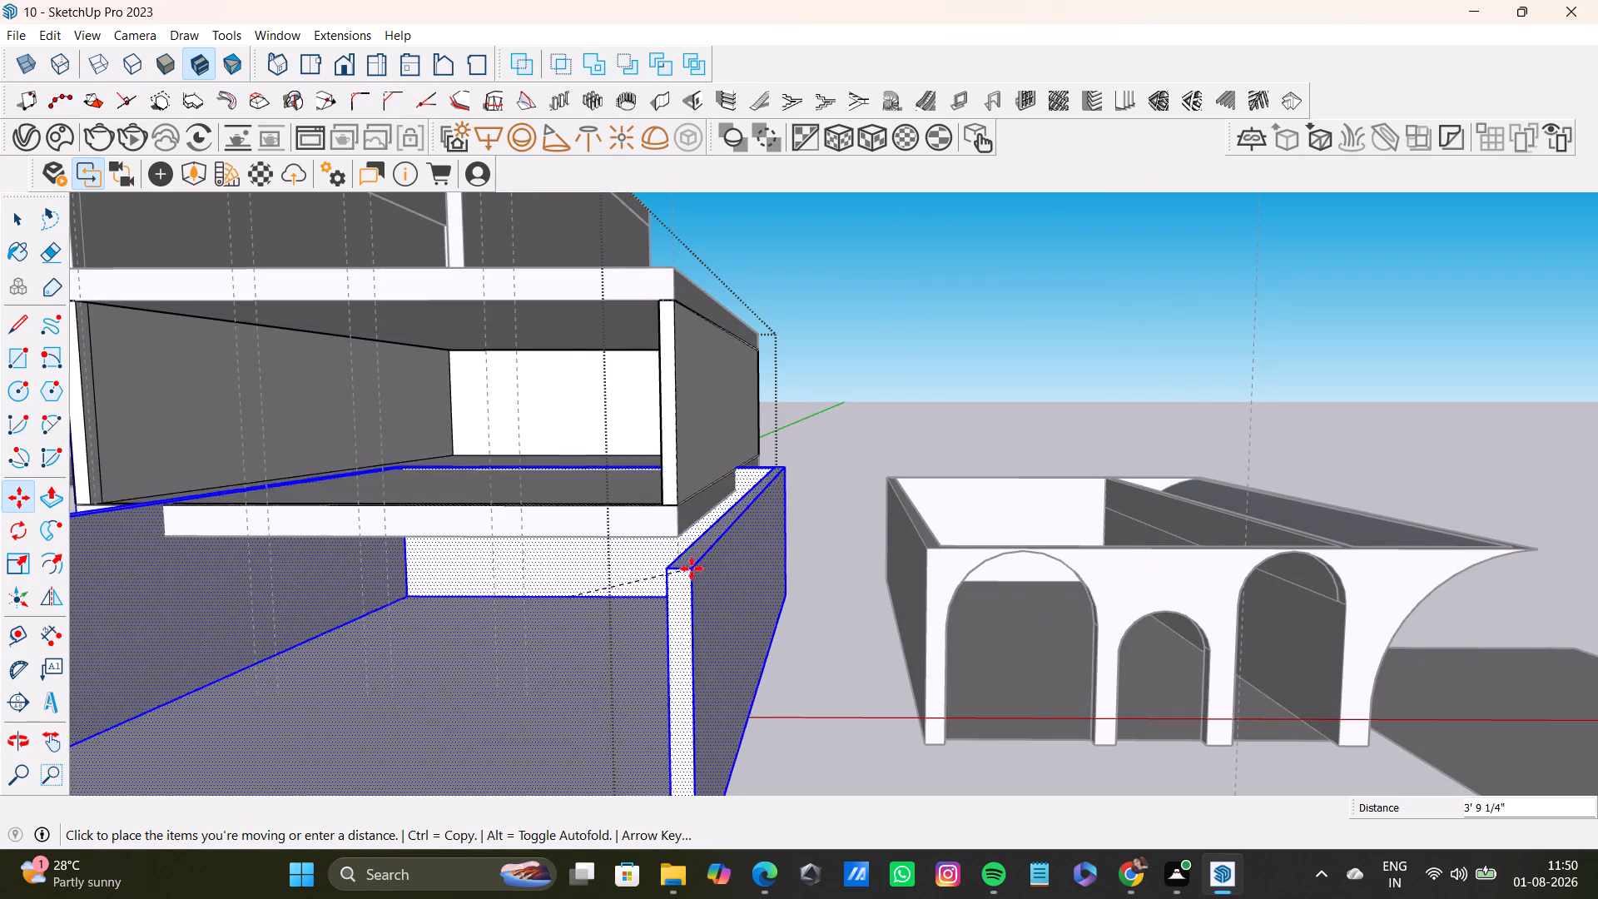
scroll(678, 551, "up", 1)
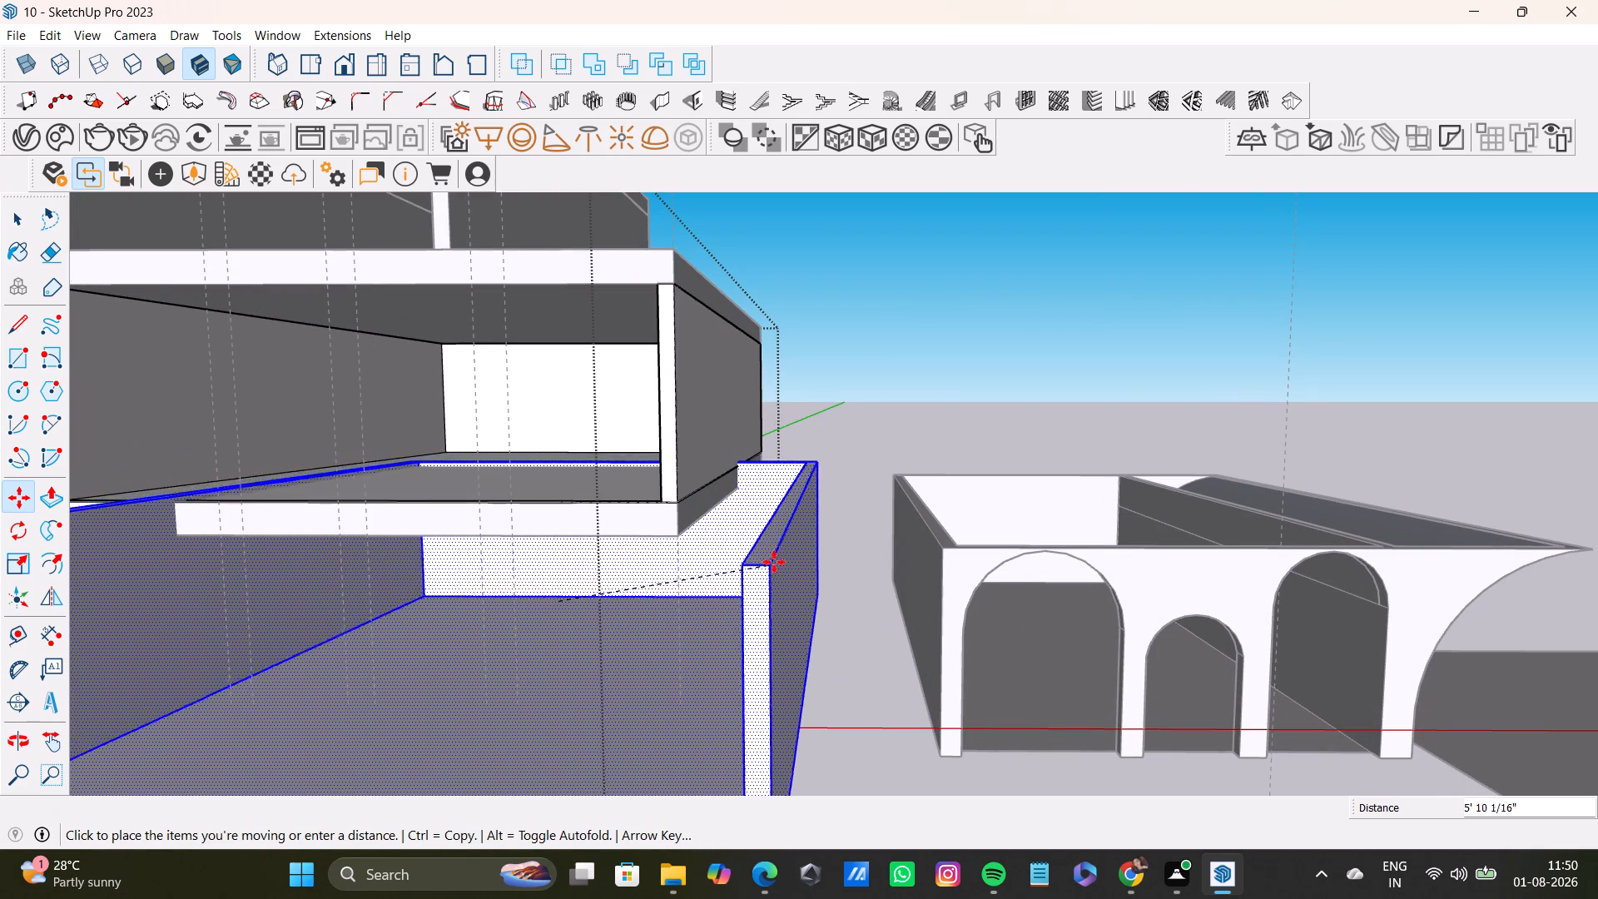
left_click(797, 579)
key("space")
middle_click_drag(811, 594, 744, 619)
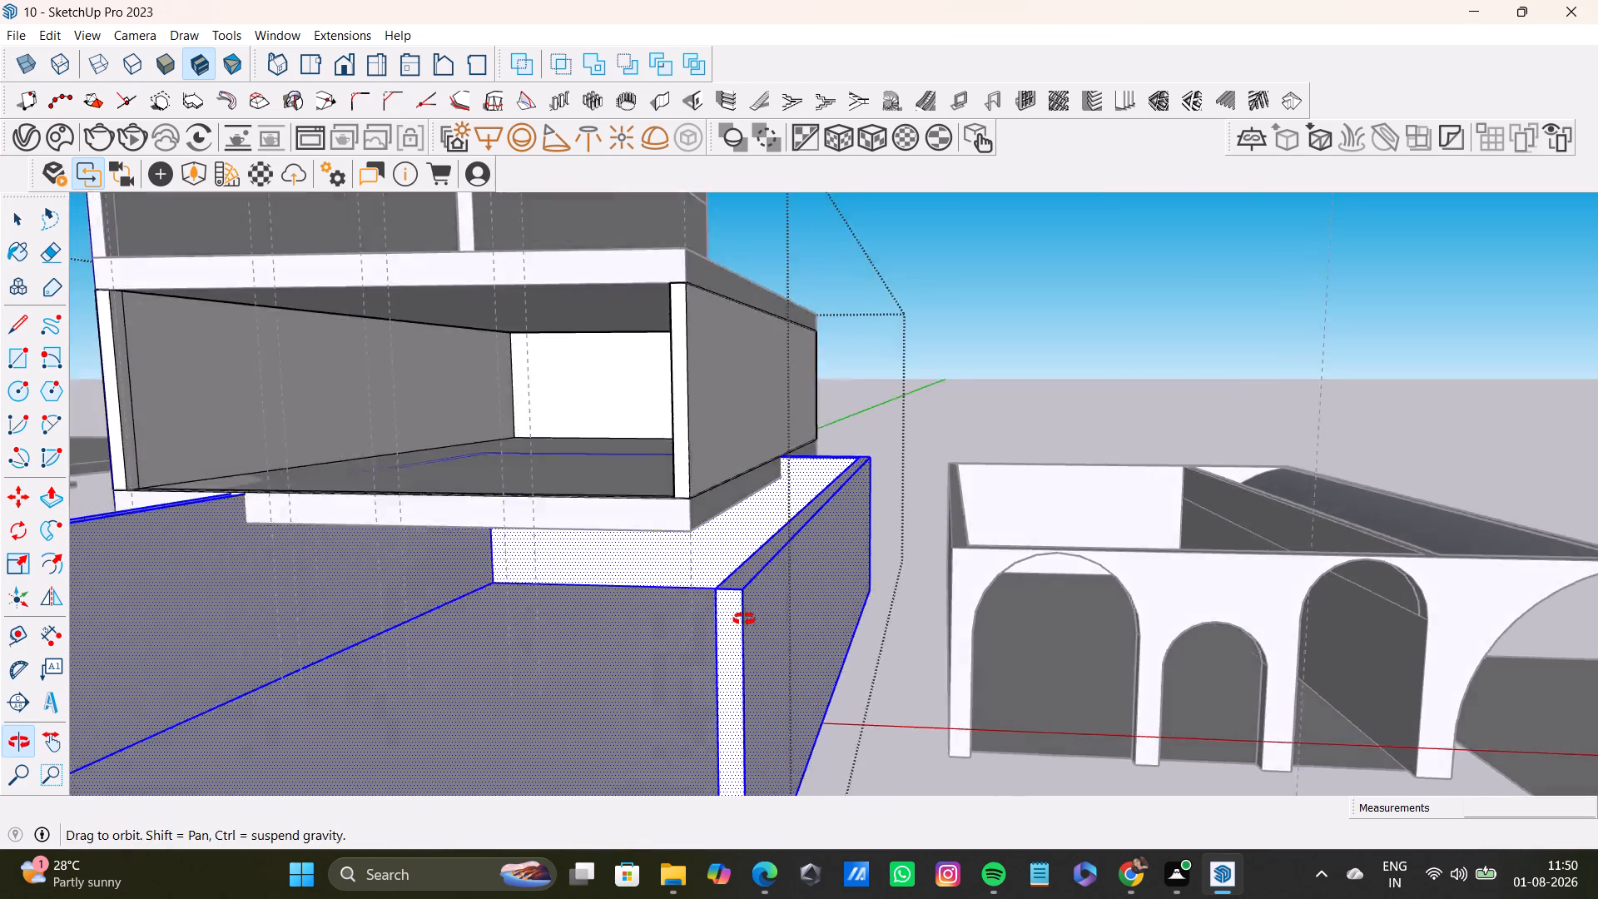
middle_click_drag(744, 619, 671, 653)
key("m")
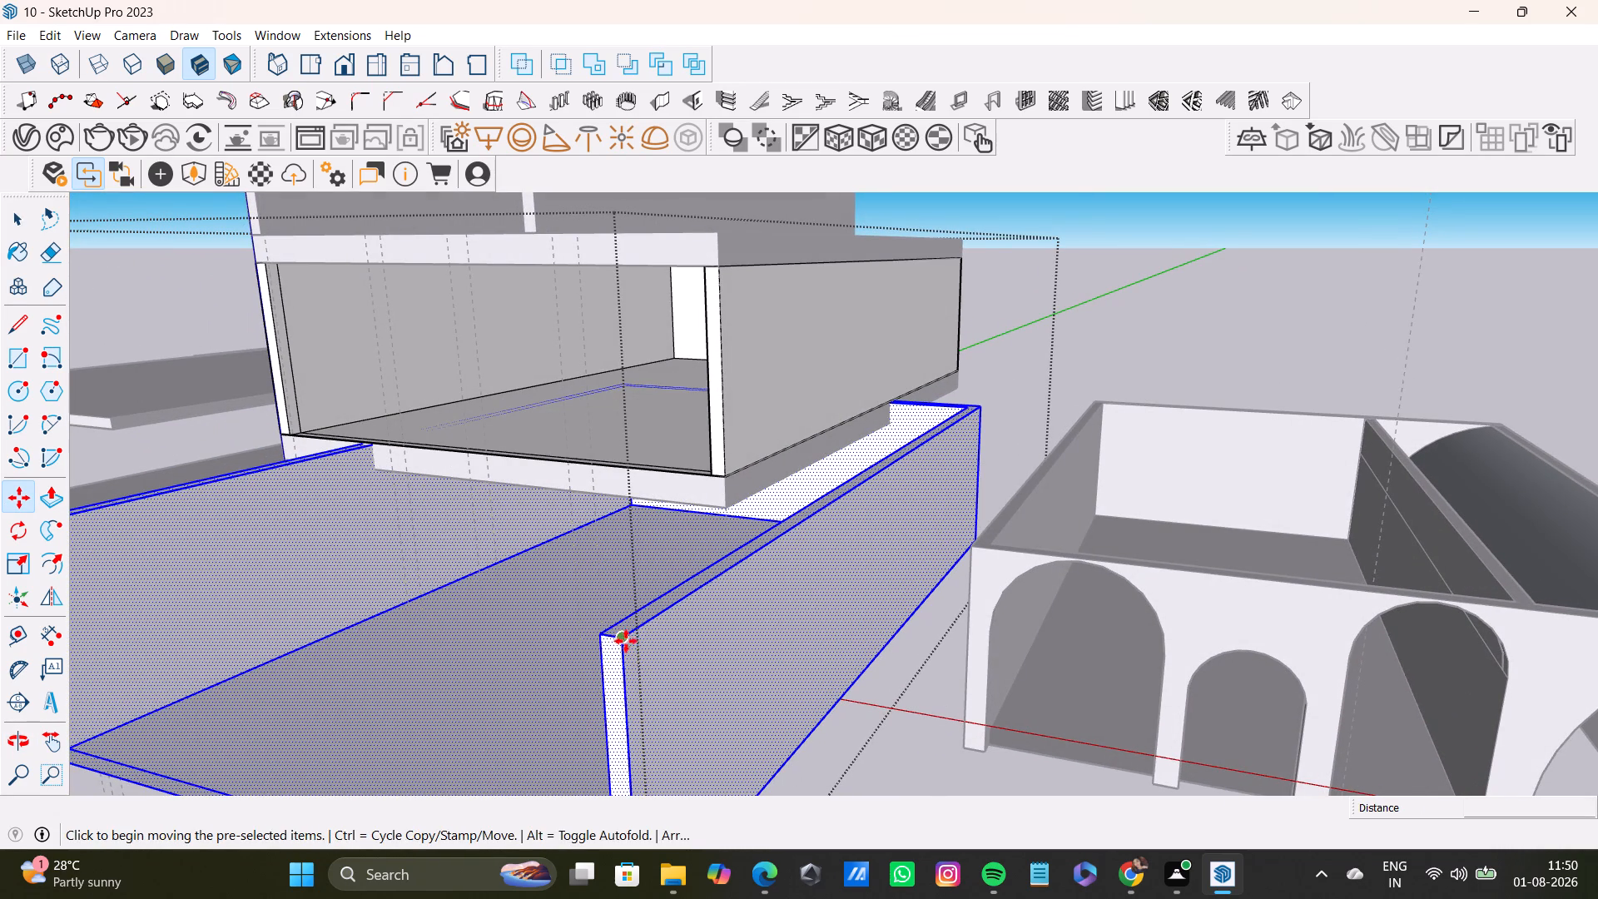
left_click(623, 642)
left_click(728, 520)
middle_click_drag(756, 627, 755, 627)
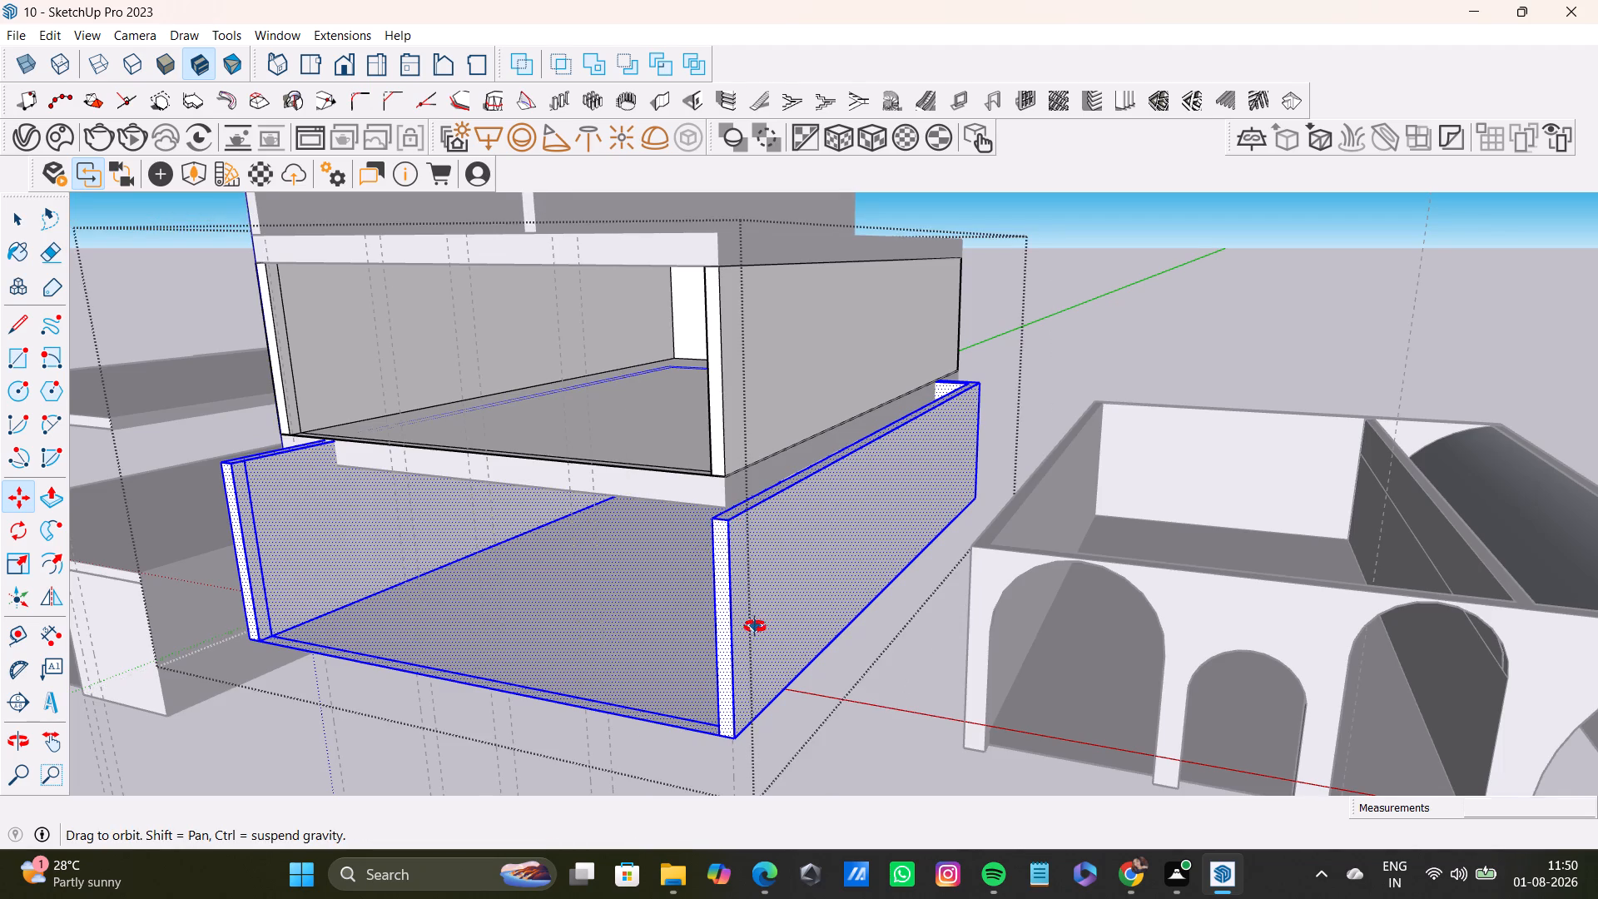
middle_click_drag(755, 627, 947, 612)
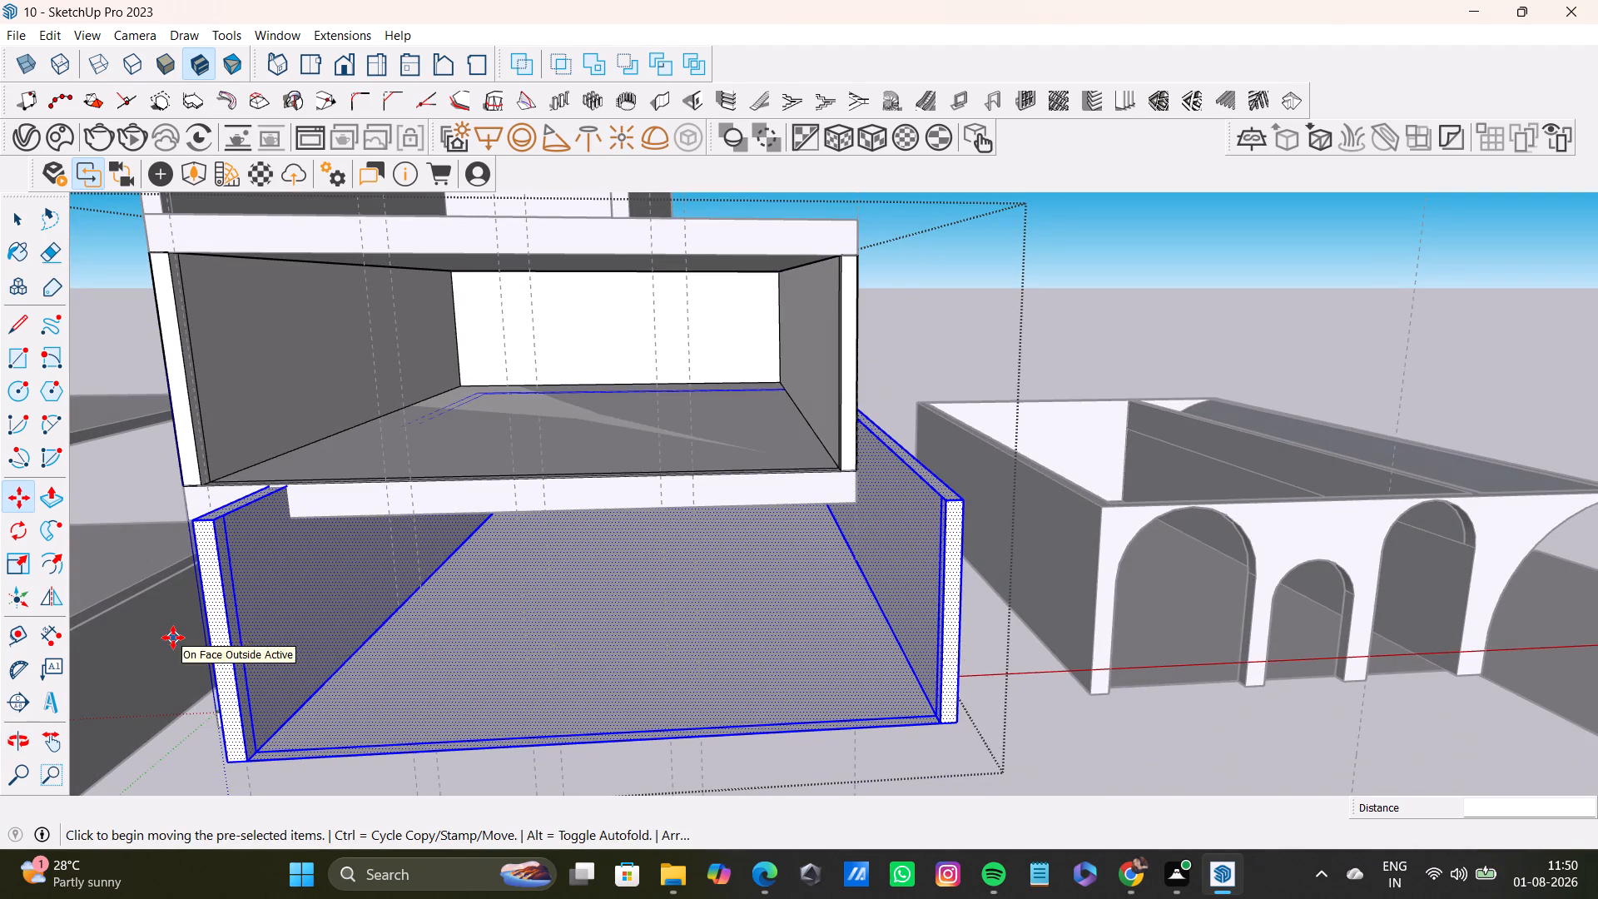
Move the lowest storey's walls so their upper outer front corner meets the underside corner of the slab above, and leave their group.
key("m")
left_click(196, 522)
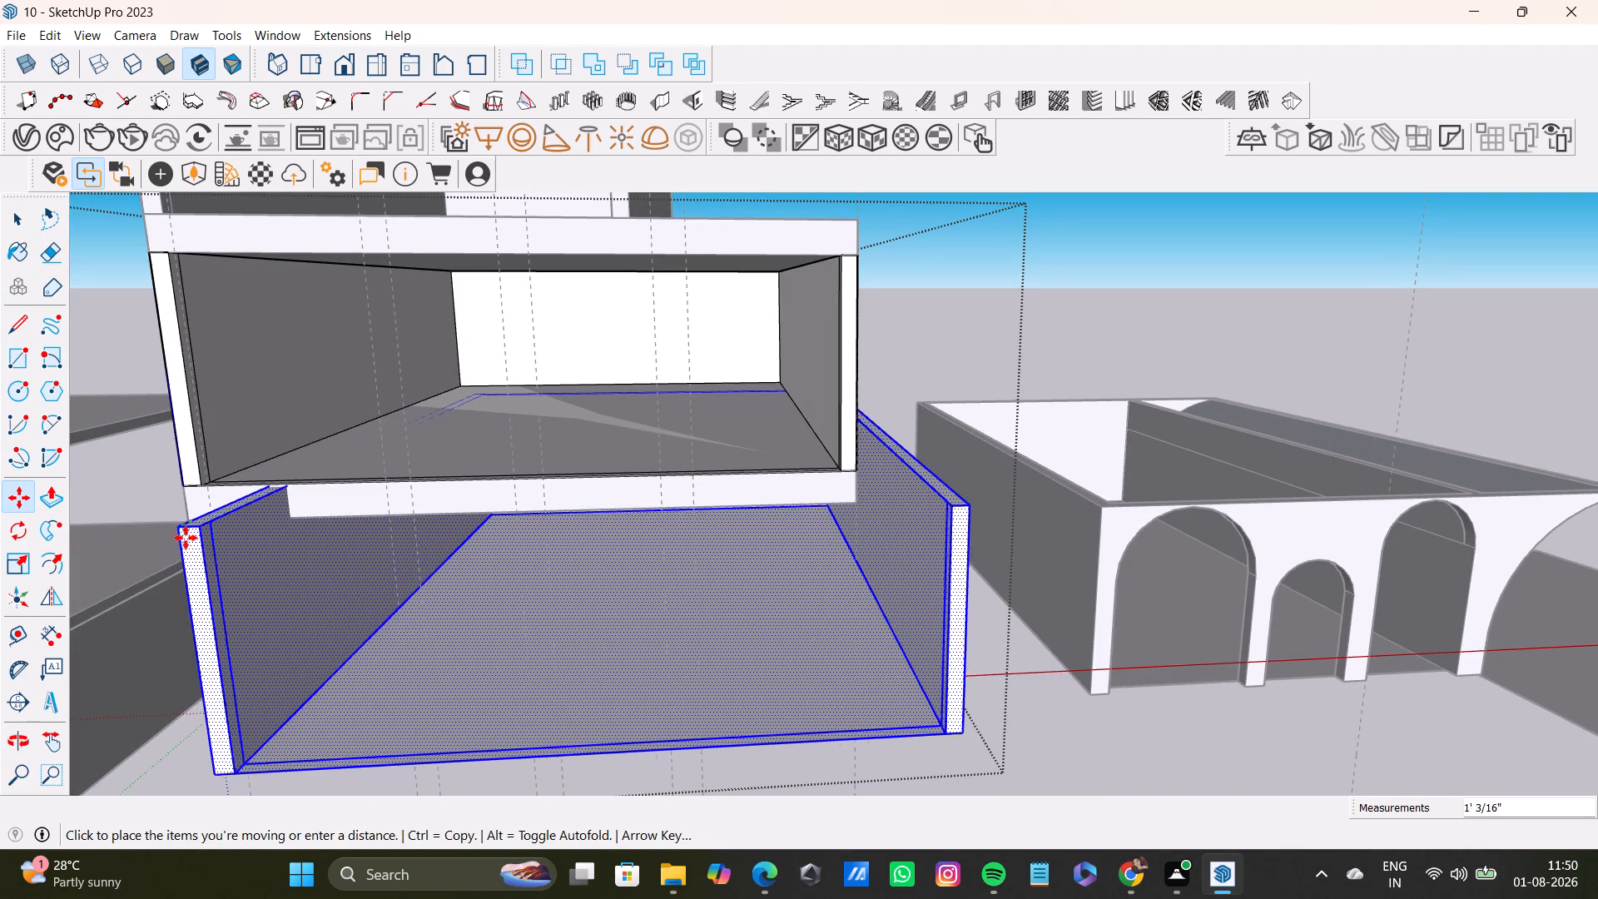
middle_click_drag(300, 605, 285, 551)
scroll(278, 559, "down", 2)
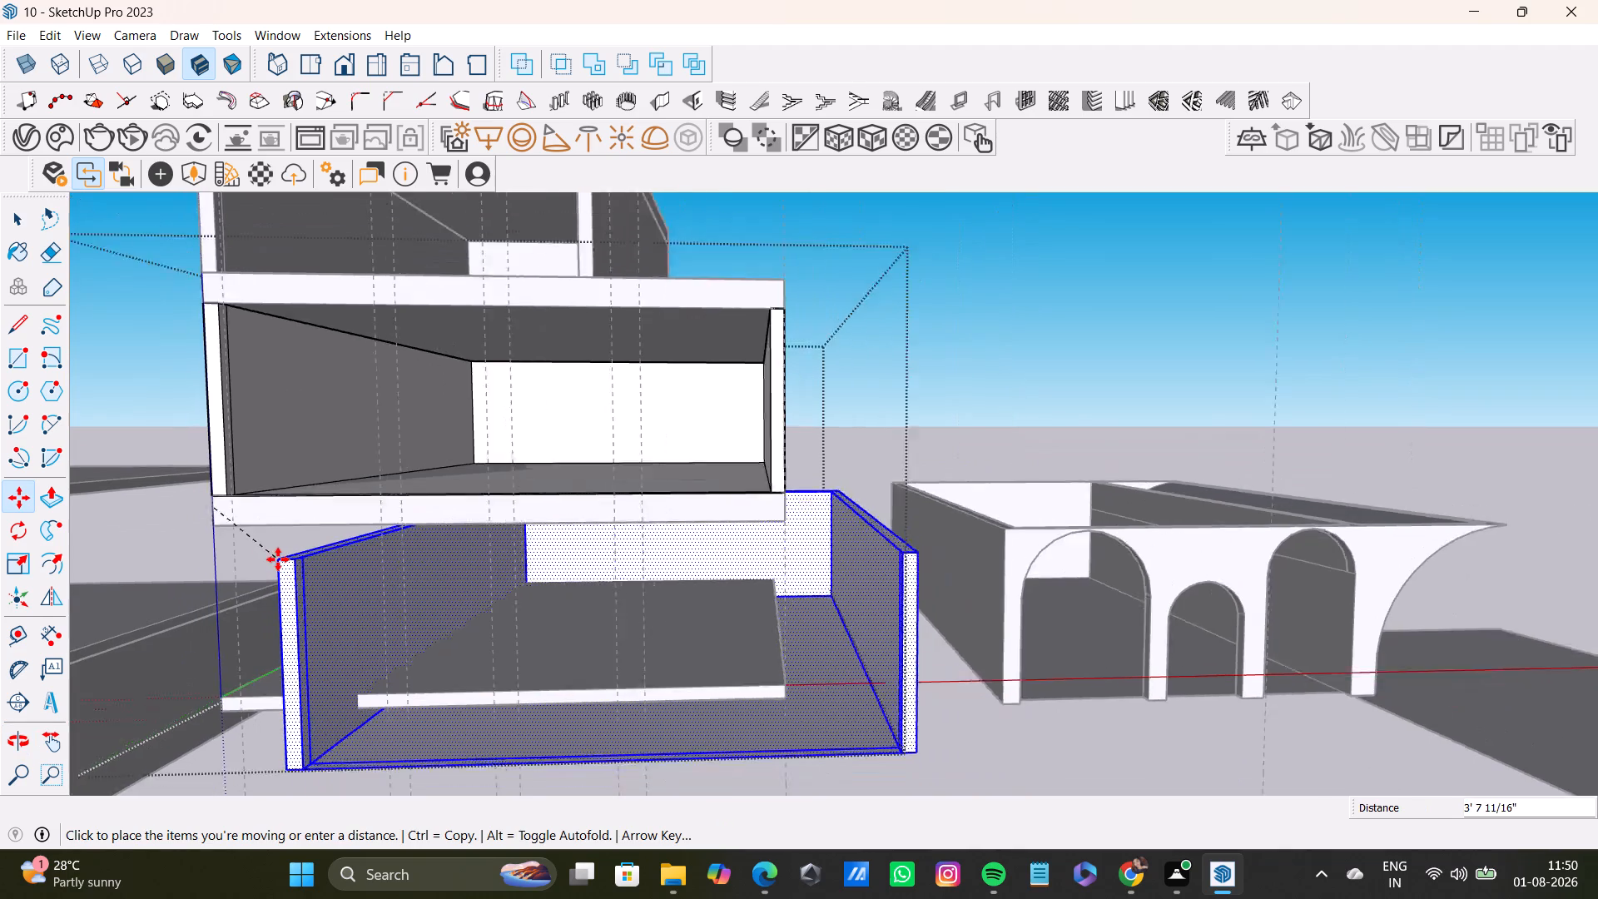
scroll(278, 559, "down", 6)
middle_click_drag(268, 563, 518, 514)
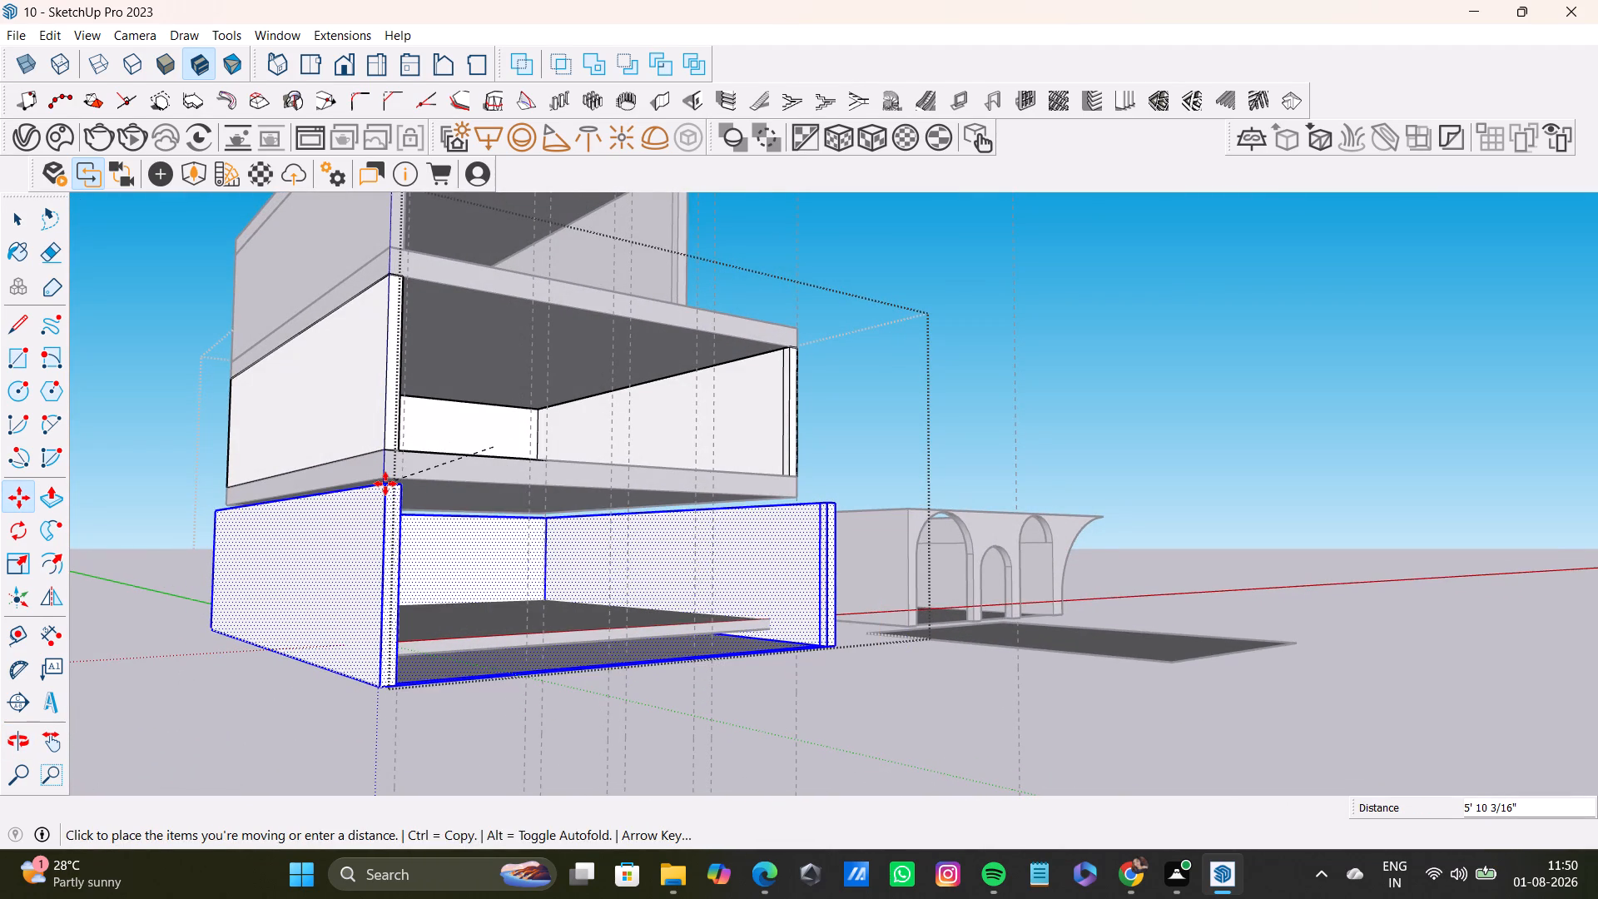
scroll(385, 483, "up", 13)
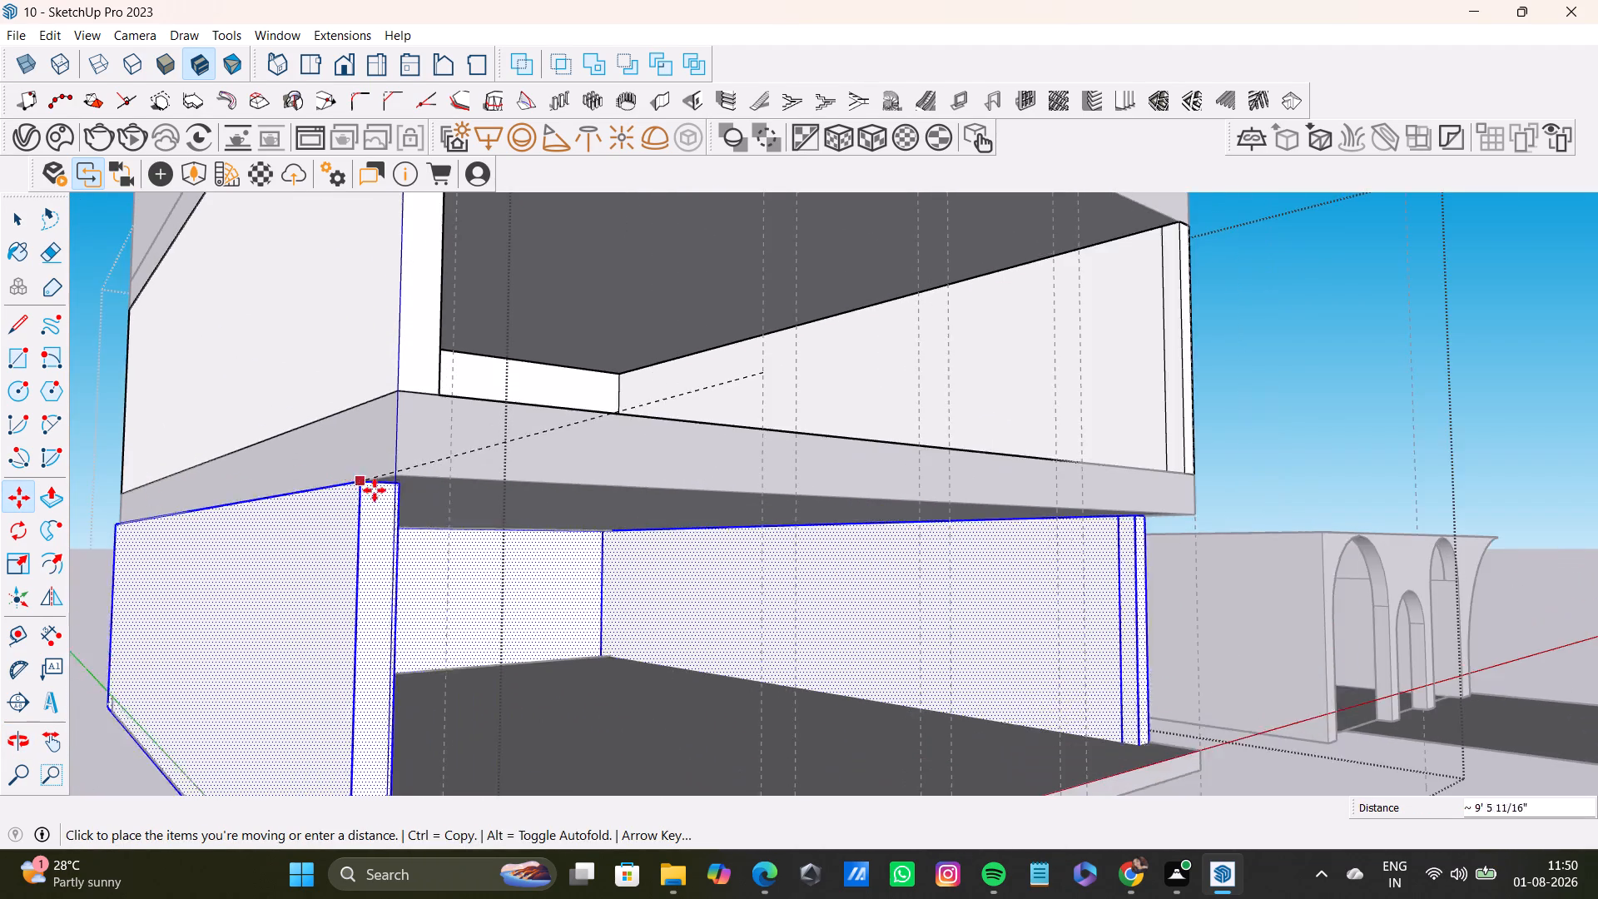
middle_click_drag(381, 493, 425, 512)
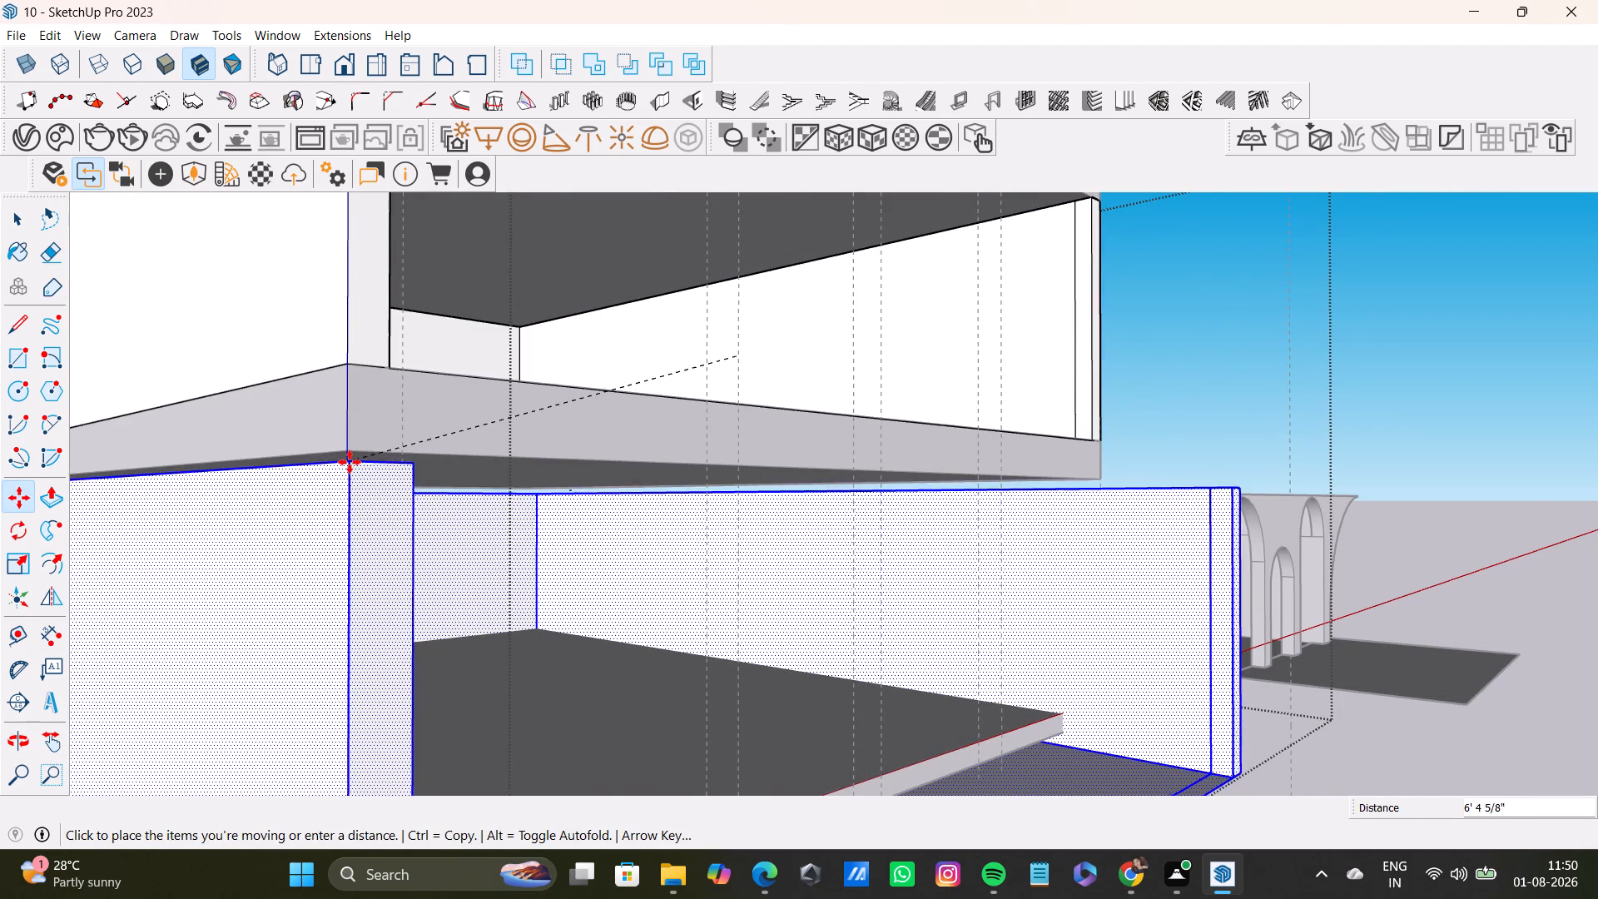
scroll(345, 462, "down", 7)
middle_click_drag(333, 474, 539, 524)
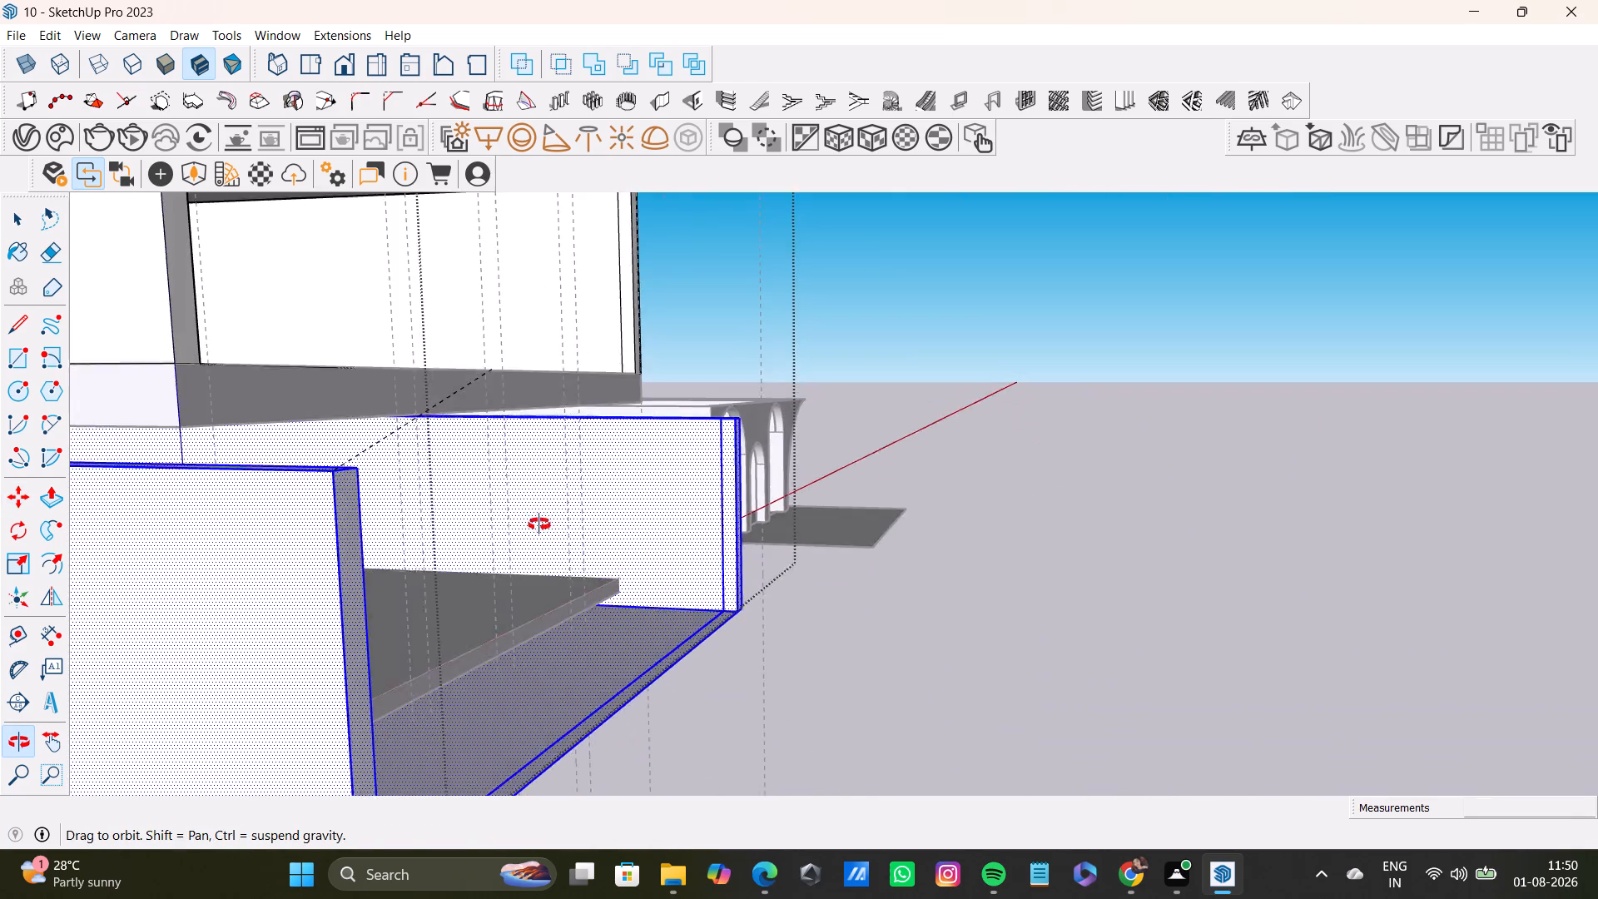
middle_click_drag(539, 524, 539, 530)
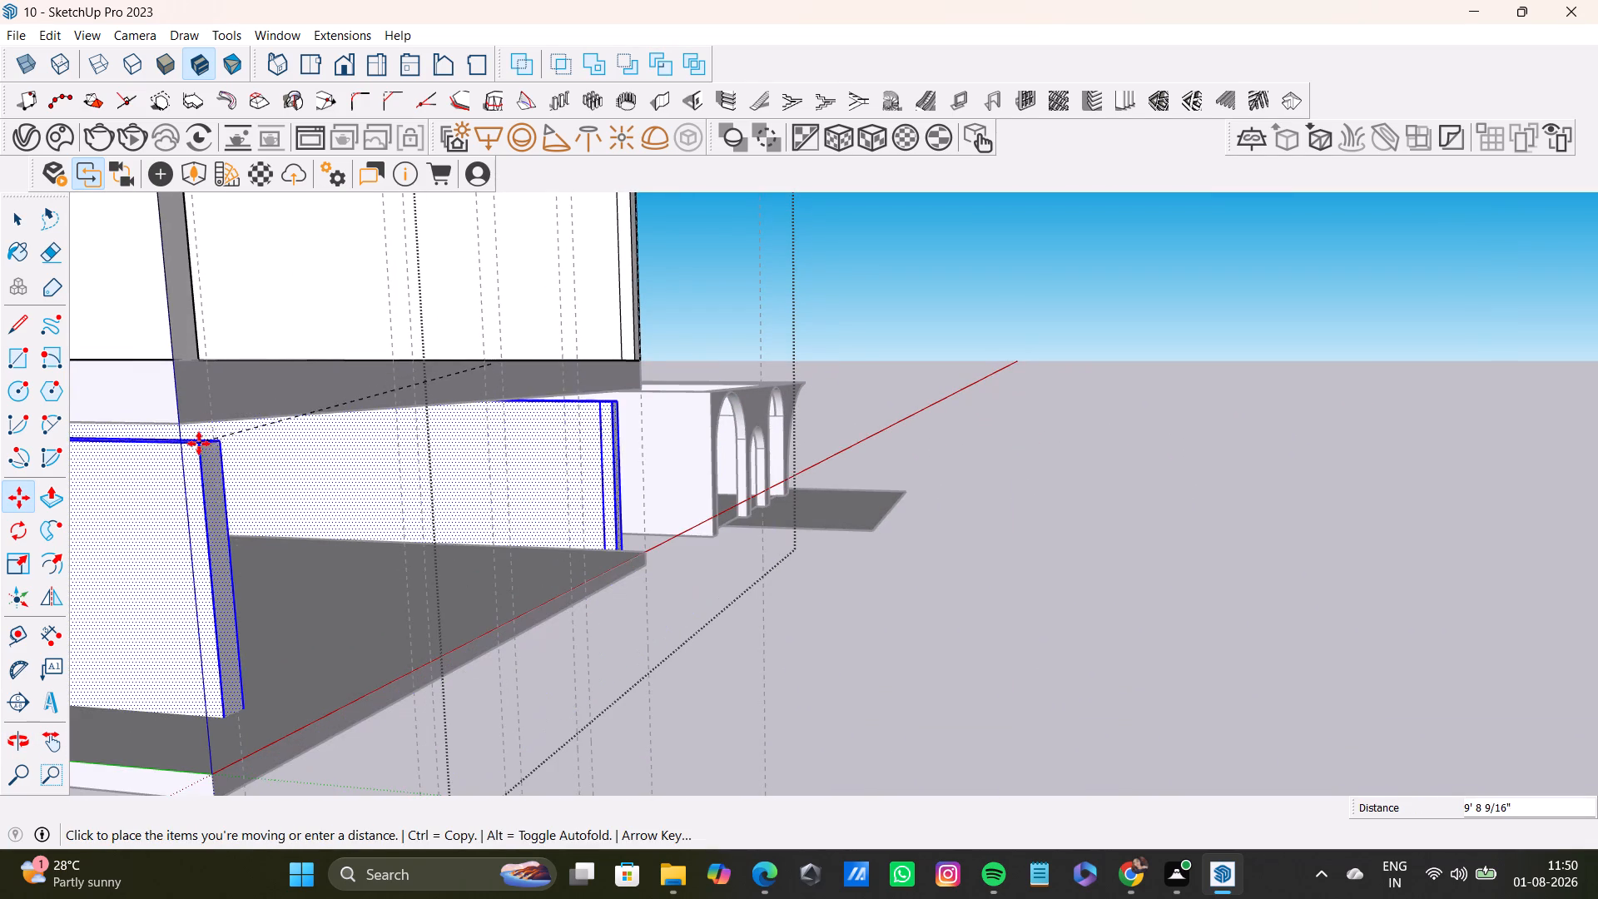
left_click(180, 426)
scroll(346, 517, "down", 8)
middle_click_drag(433, 560, 107, 564)
middle_click_drag(542, 569, 296, 587)
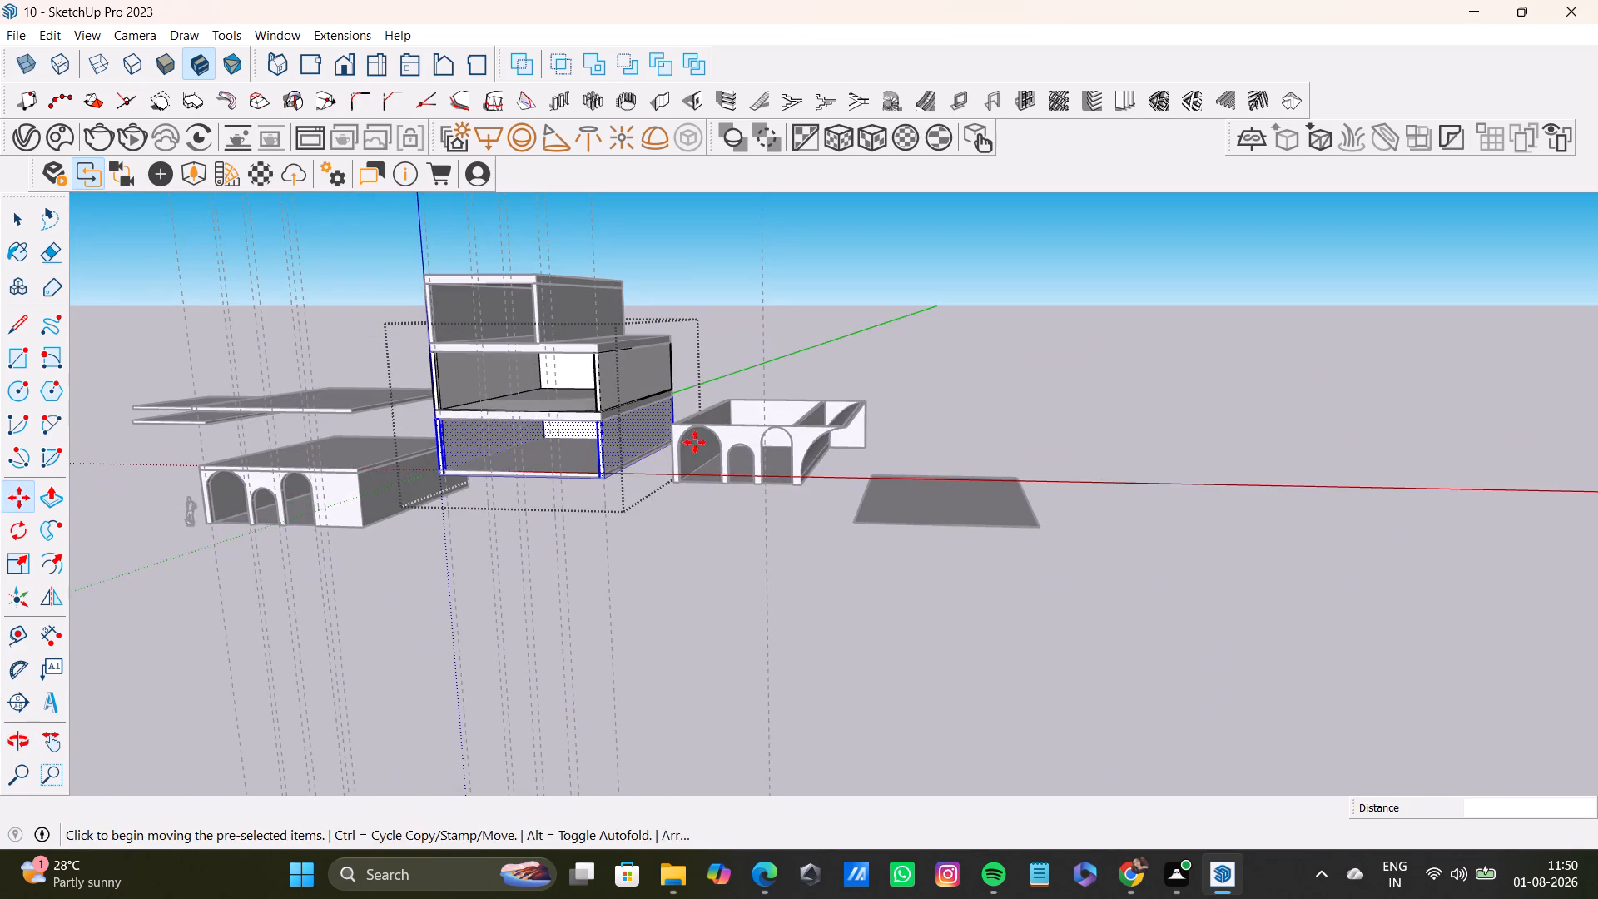
key("space")
left_click(765, 331)
Move the lowest floor slab down about 8 5/8" by its lower front corner so it sits beneath the lowest storey's walls.
middle_click_drag(628, 580, 633, 407)
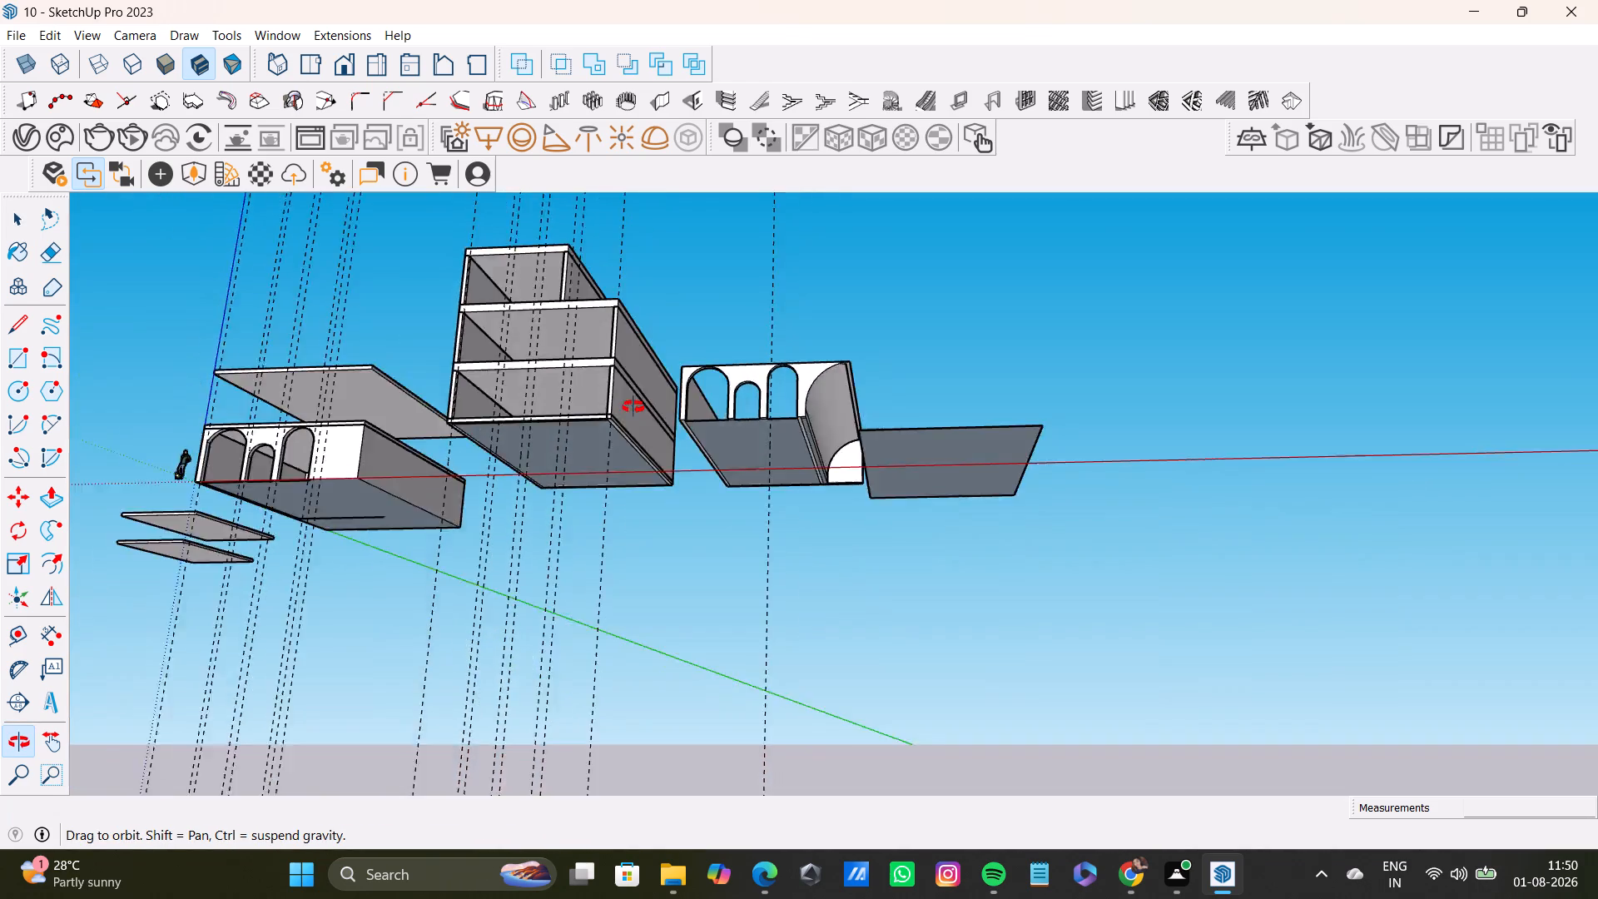
middle_click_drag(633, 407, 623, 604)
triple_click(551, 476)
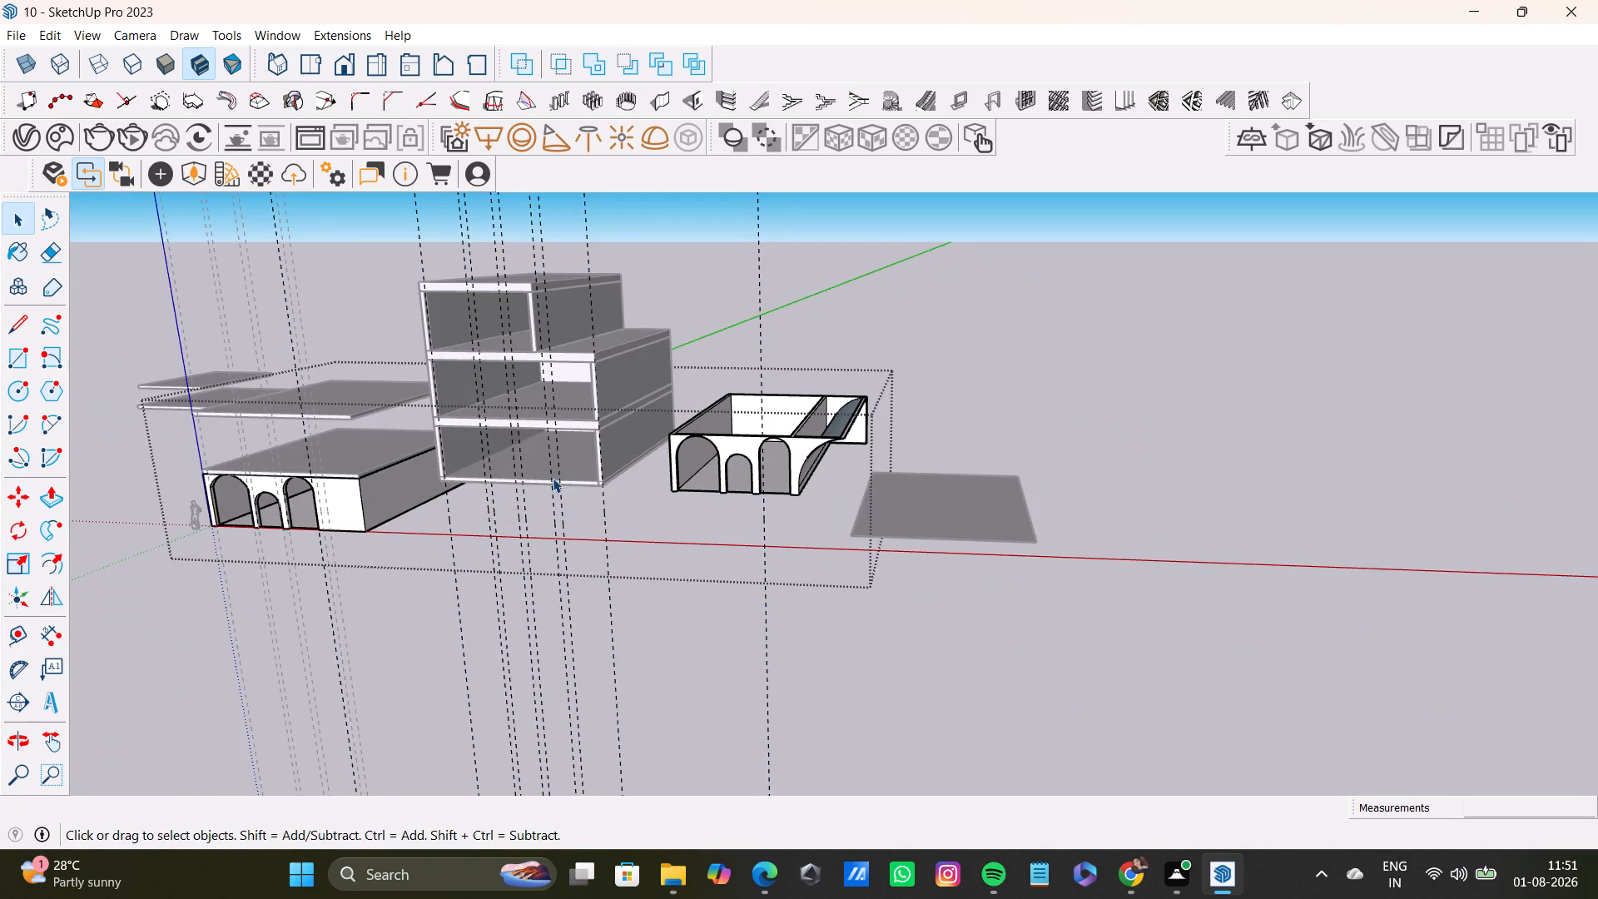
triple_click(553, 478)
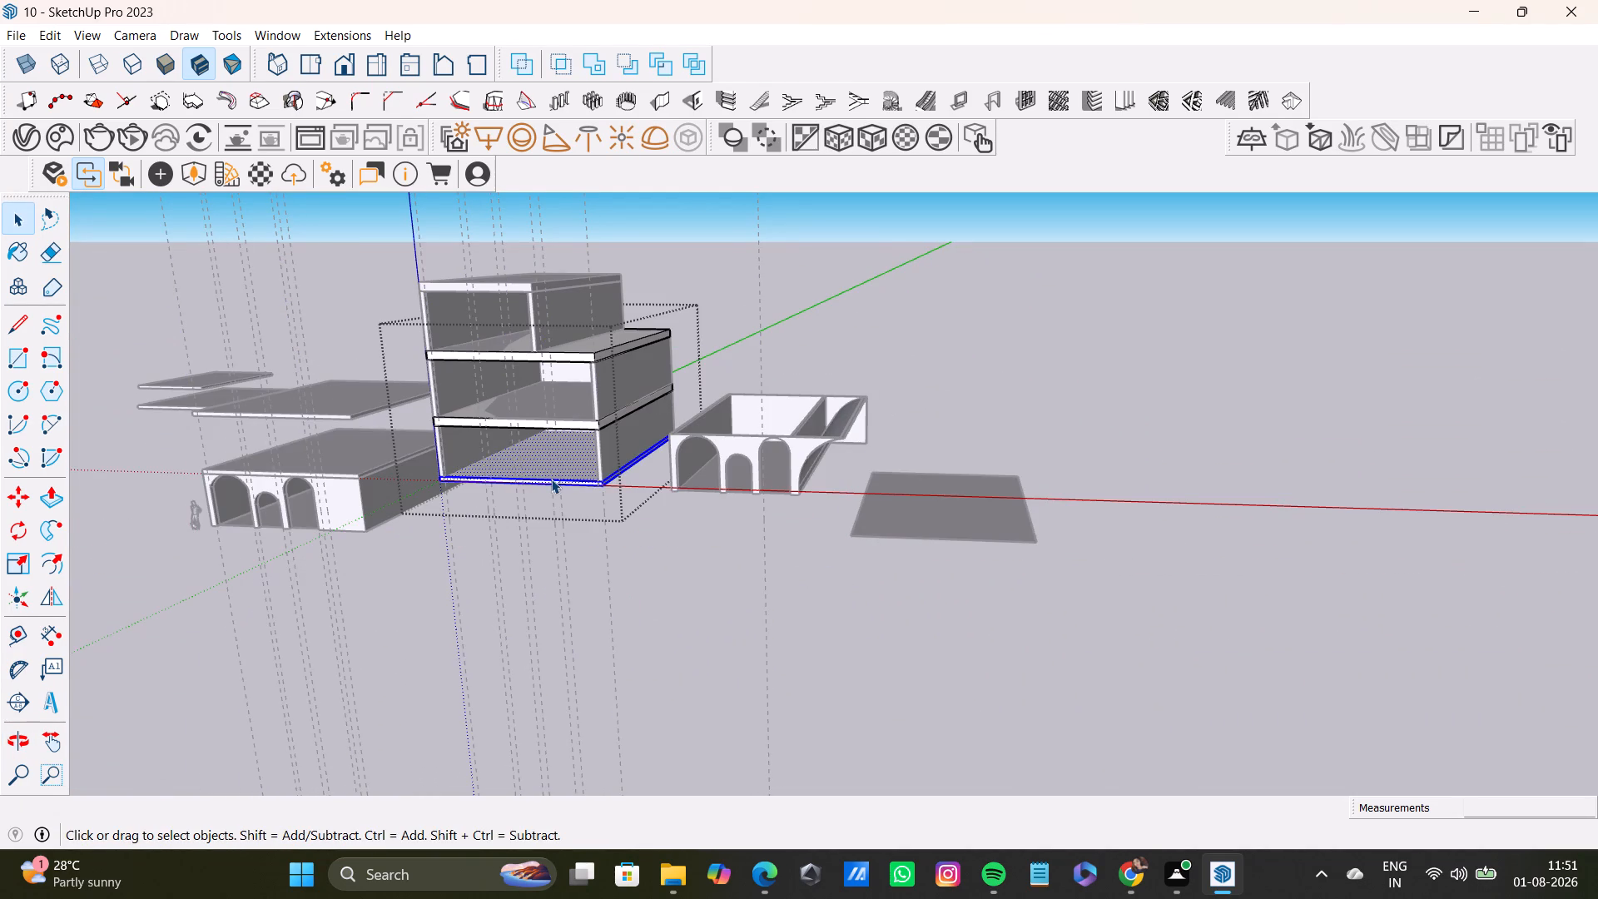
key("m")
left_click(605, 488)
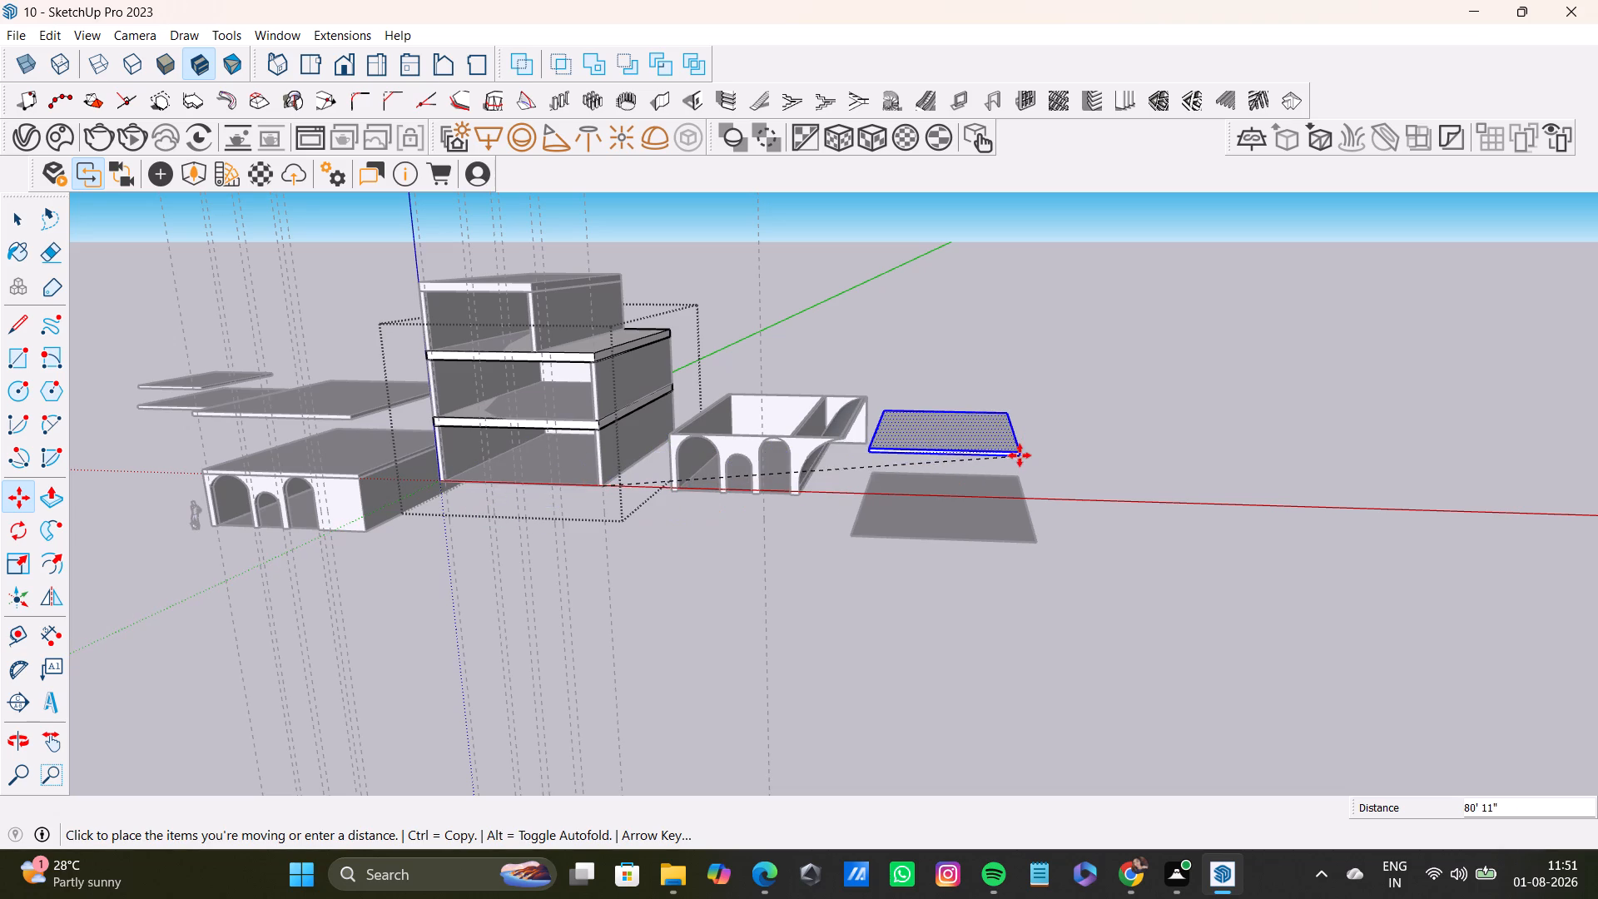
left_click(595, 493)
scroll(593, 509, "up", 16)
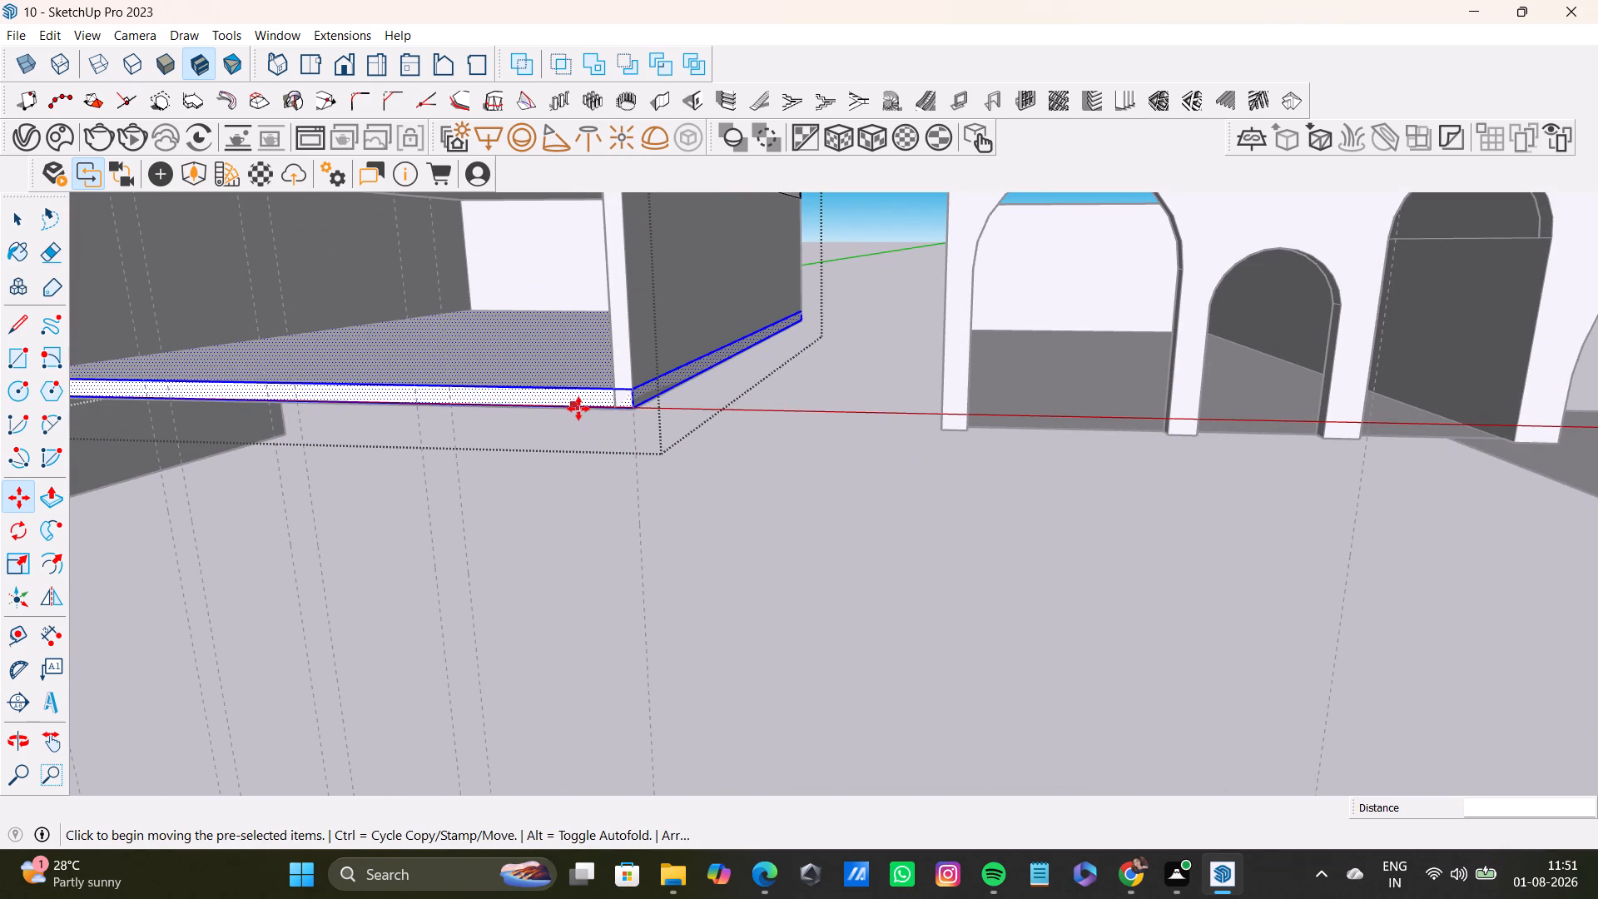
key("m")
left_click(637, 411)
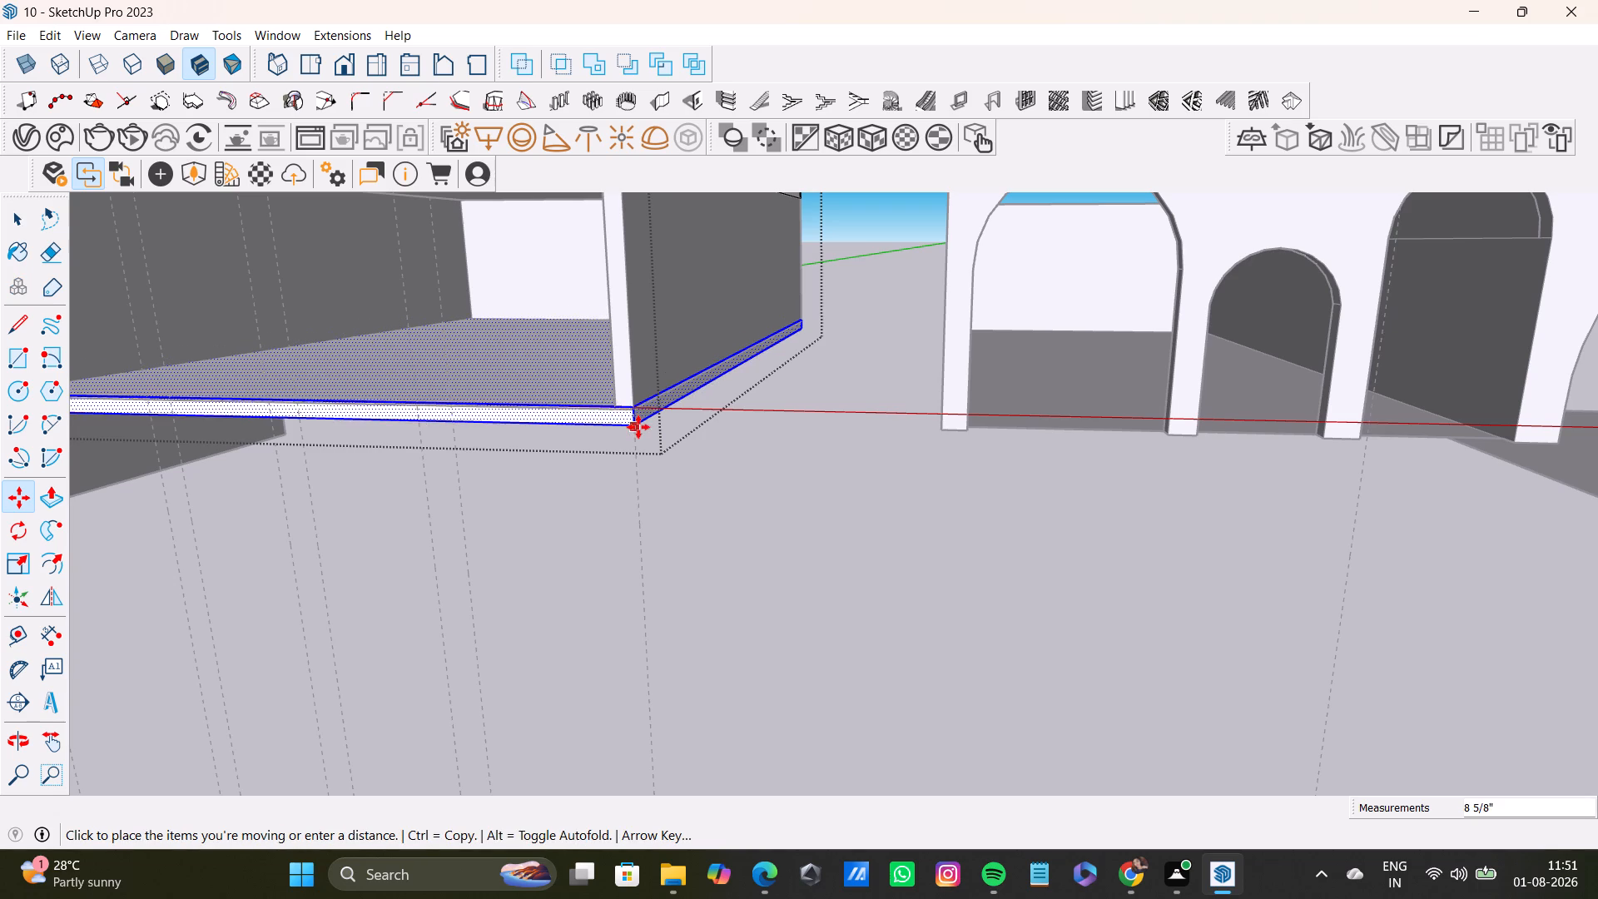
left_click(633, 429)
key("space")
left_click_drag(691, 497, 695, 488)
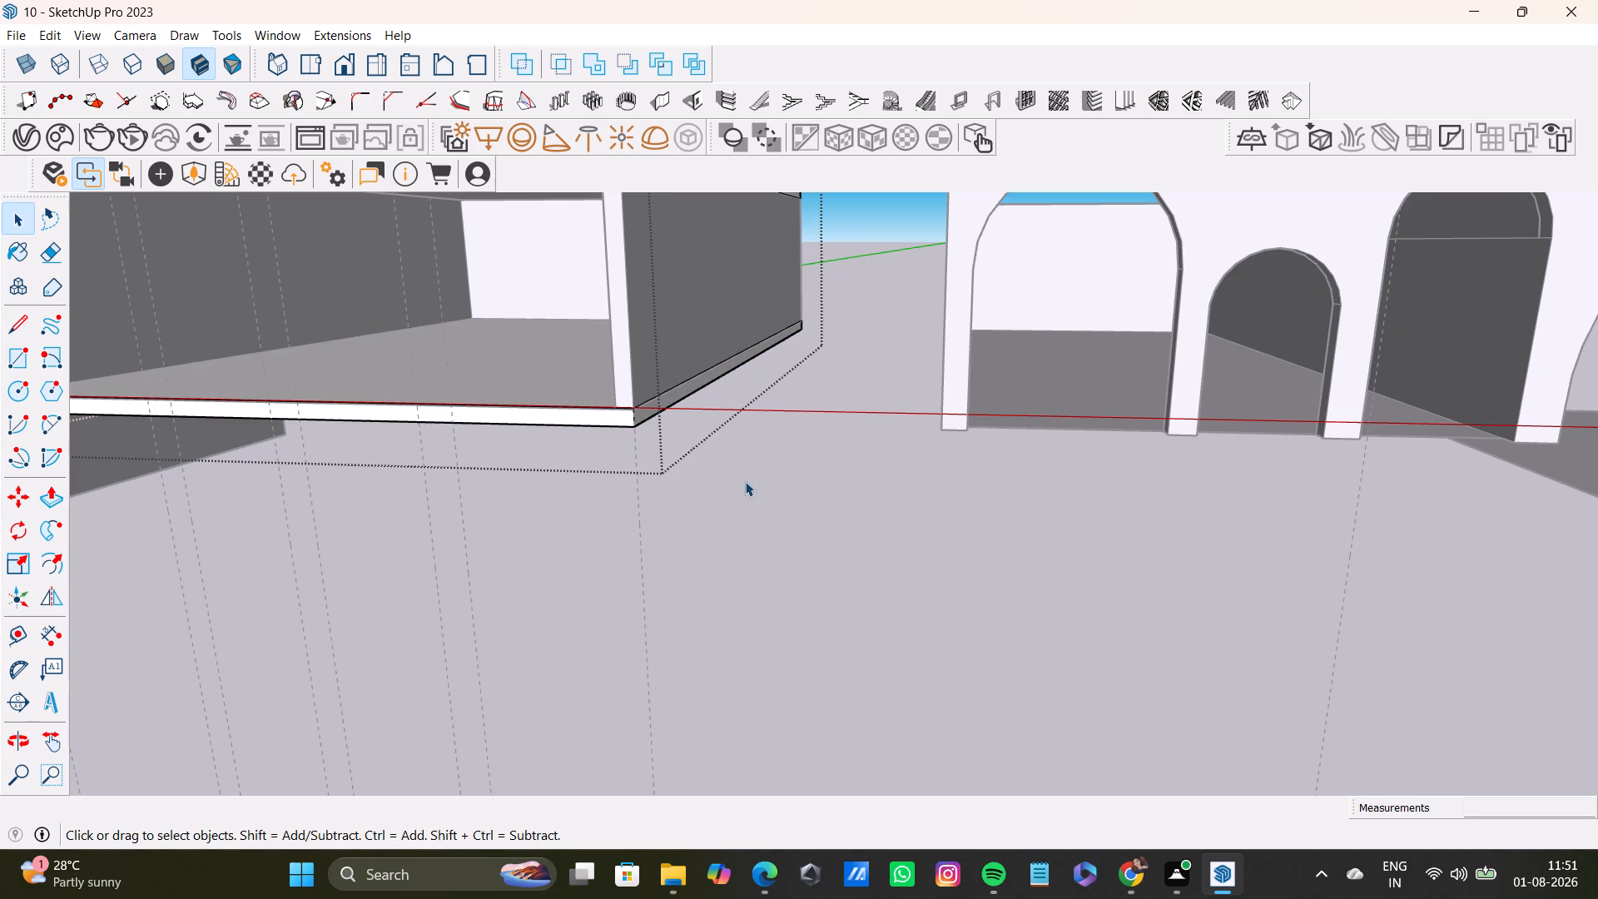
Examine the front corner joint between the lowest storey's walls and the slab beneath them.
scroll(662, 469, "up", 4)
middle_click_drag(623, 415, 591, 455)
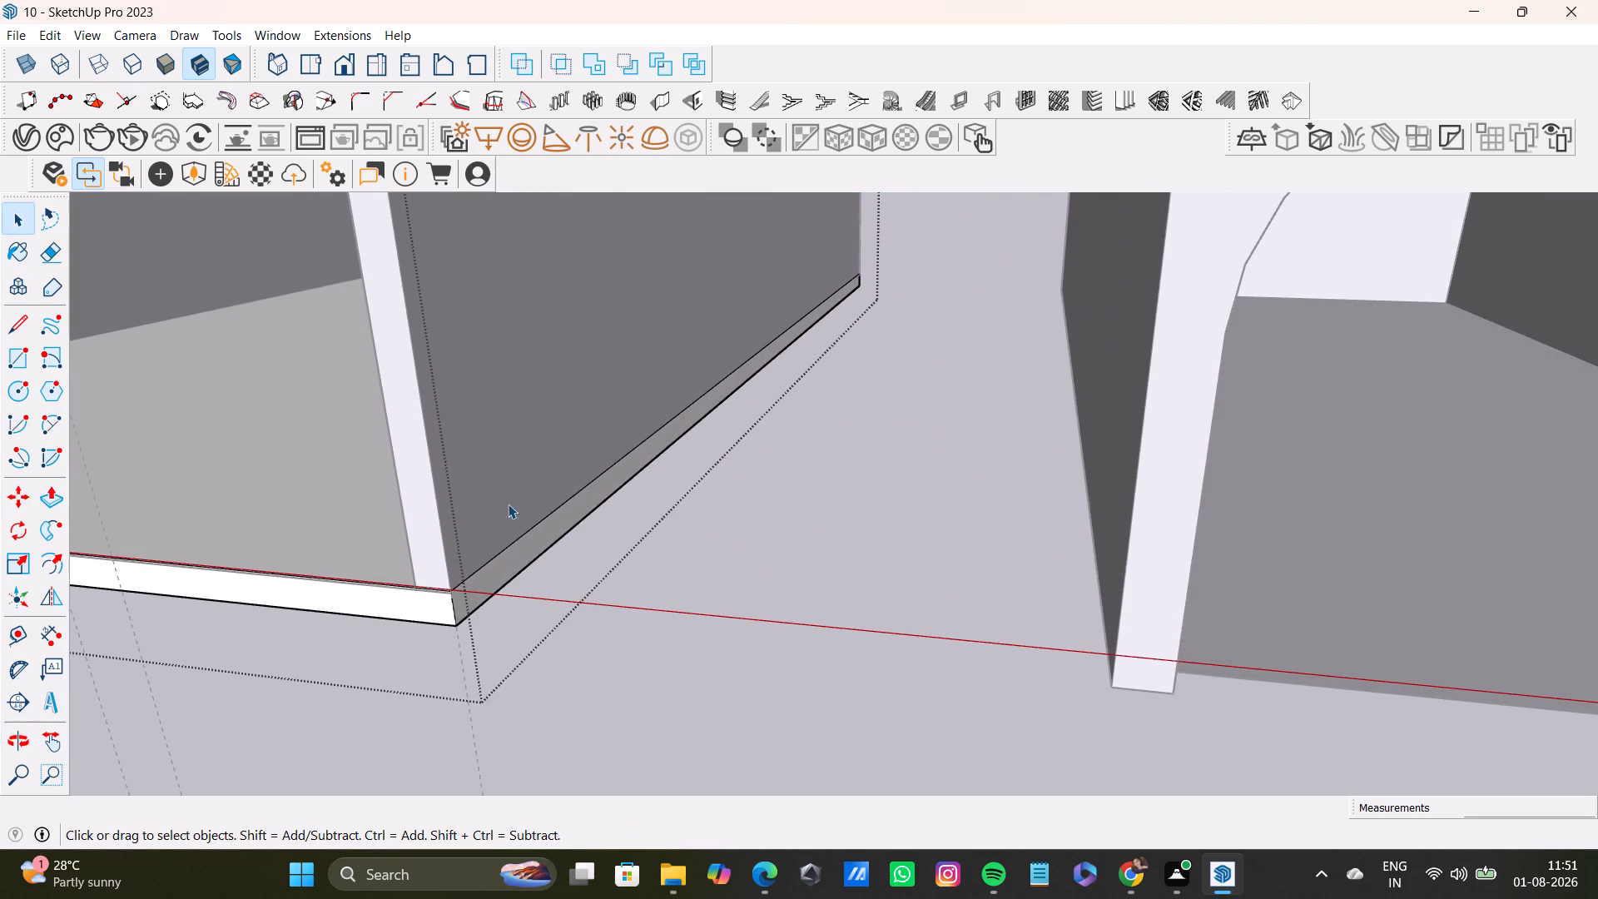
scroll(454, 584, "up", 7)
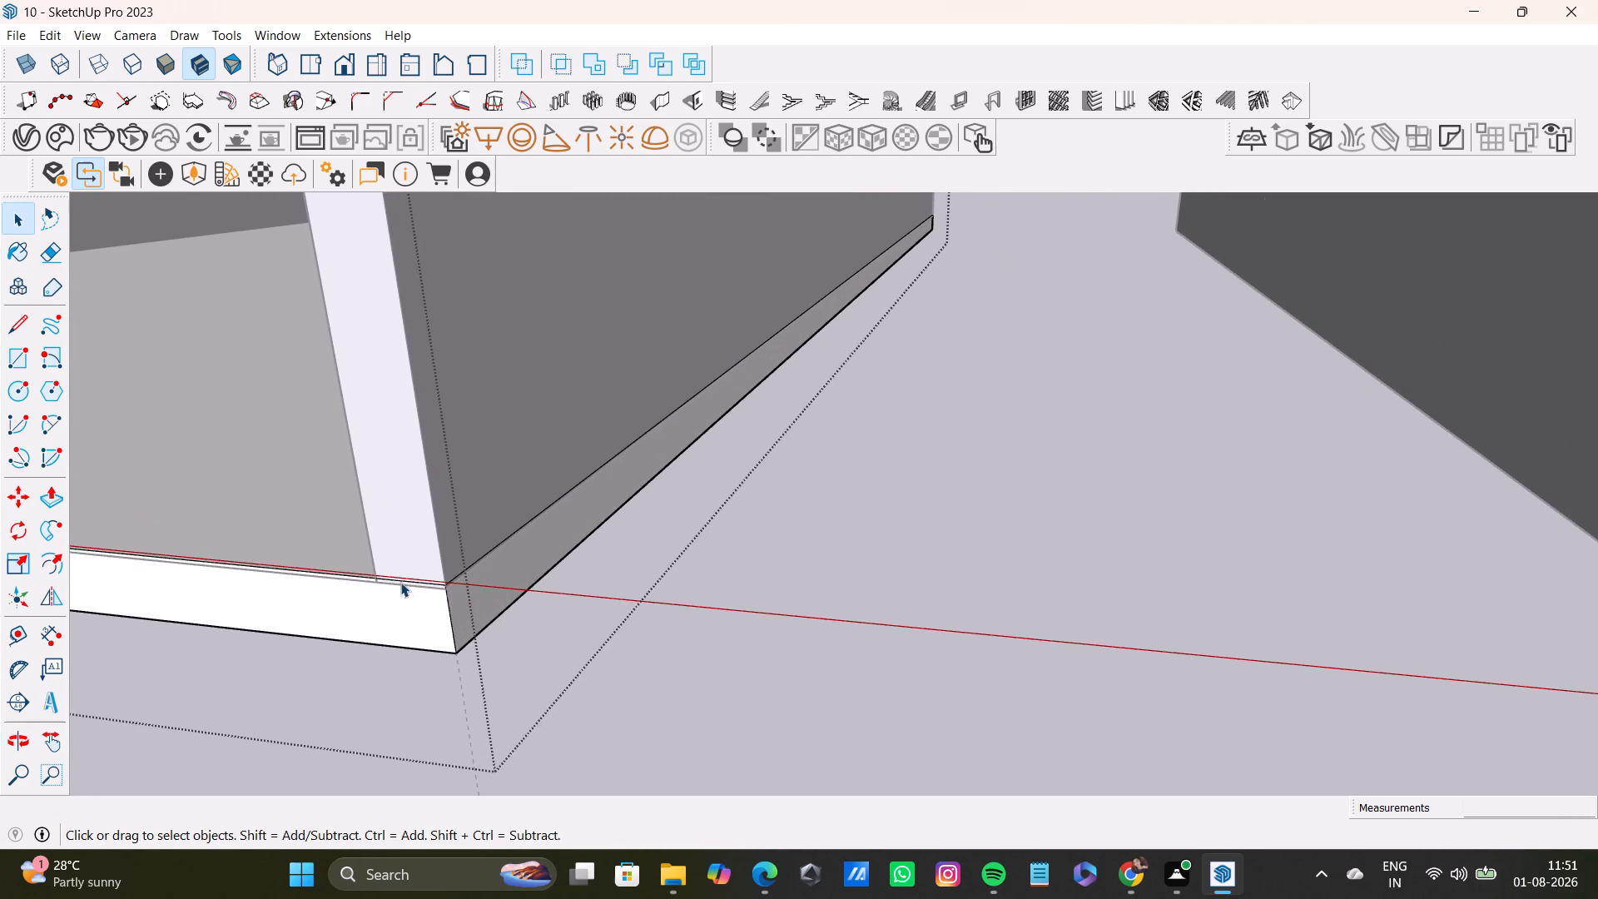
middle_click_drag(394, 535, 475, 419)
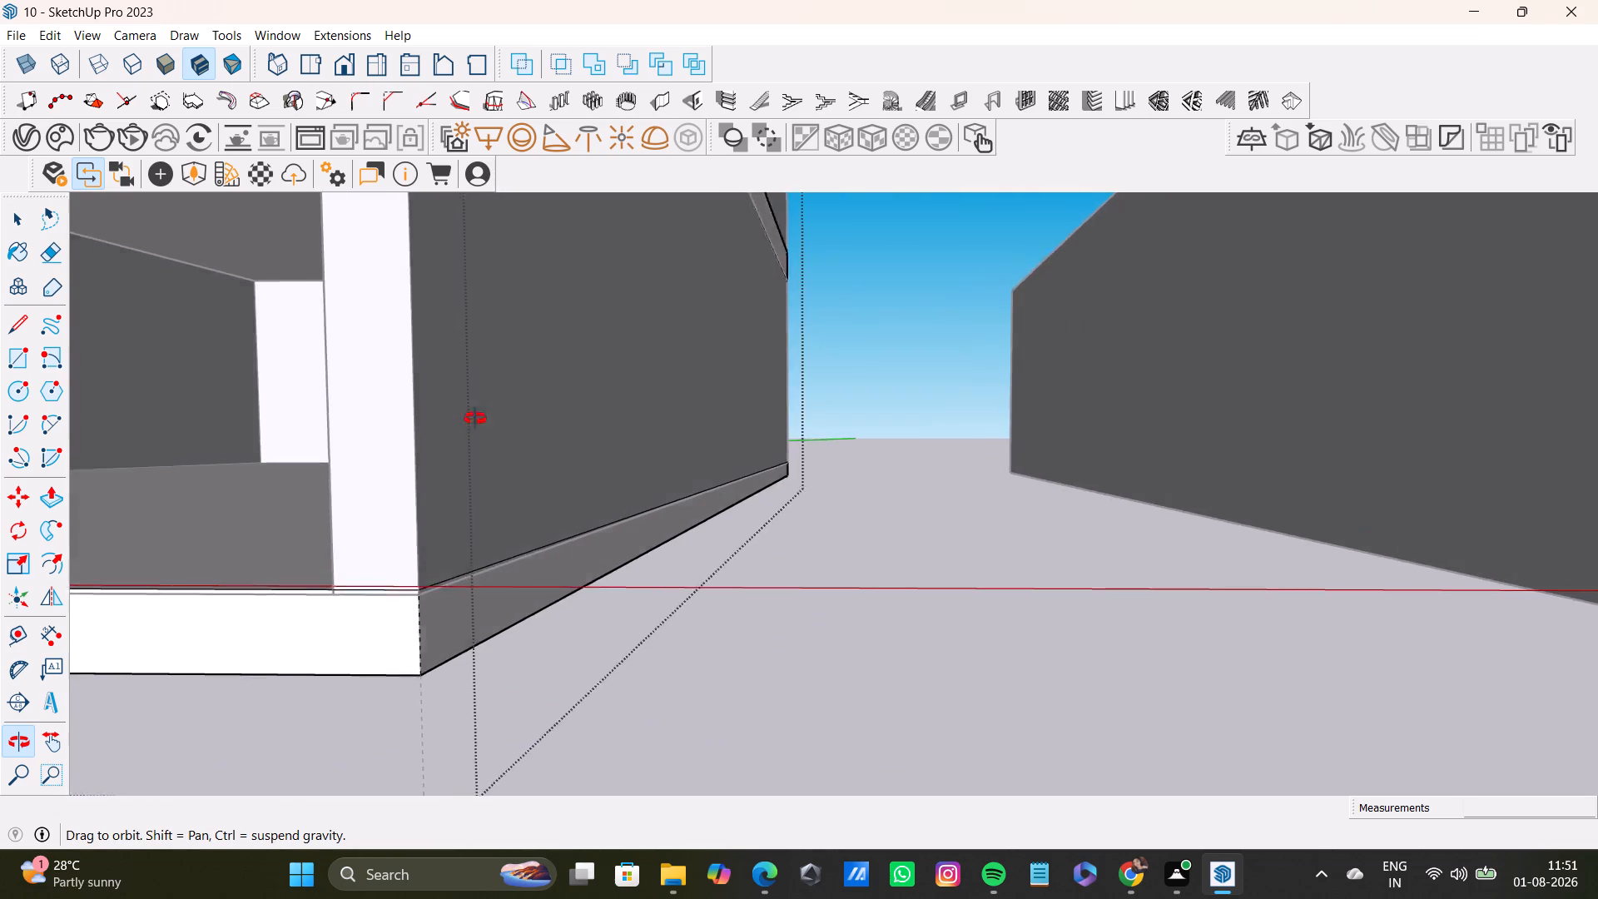
middle_click_drag(475, 419, 481, 420)
scroll(471, 439, "down", 20)
scroll(471, 439, "down", 3)
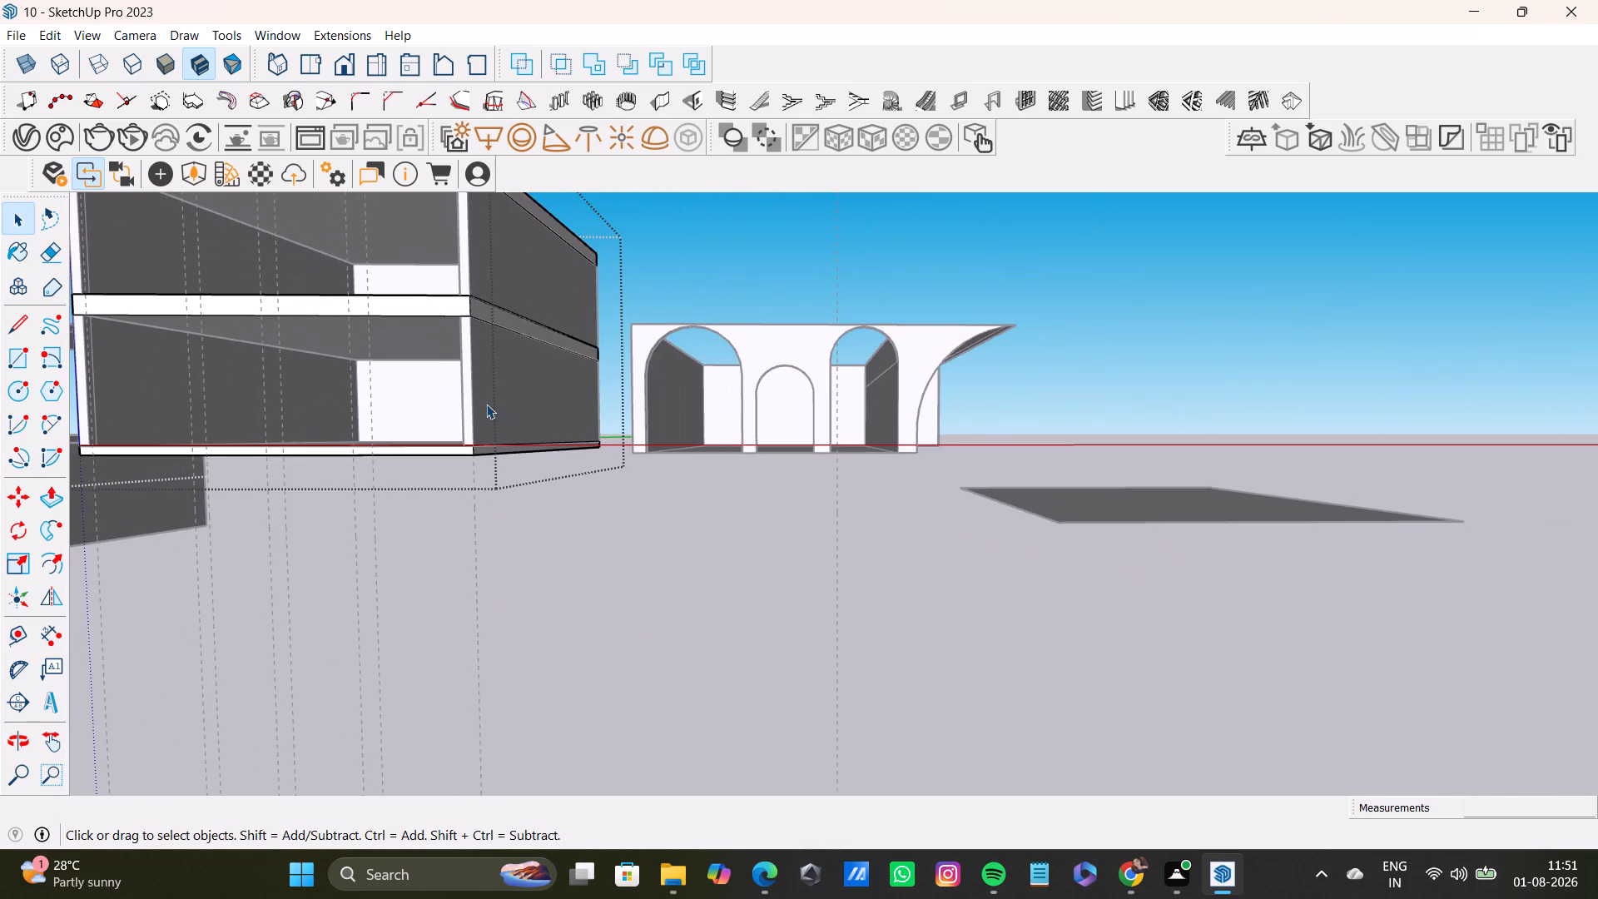
scroll(486, 404, "down", 4)
middle_click_drag(449, 401, 646, 433, "shift")
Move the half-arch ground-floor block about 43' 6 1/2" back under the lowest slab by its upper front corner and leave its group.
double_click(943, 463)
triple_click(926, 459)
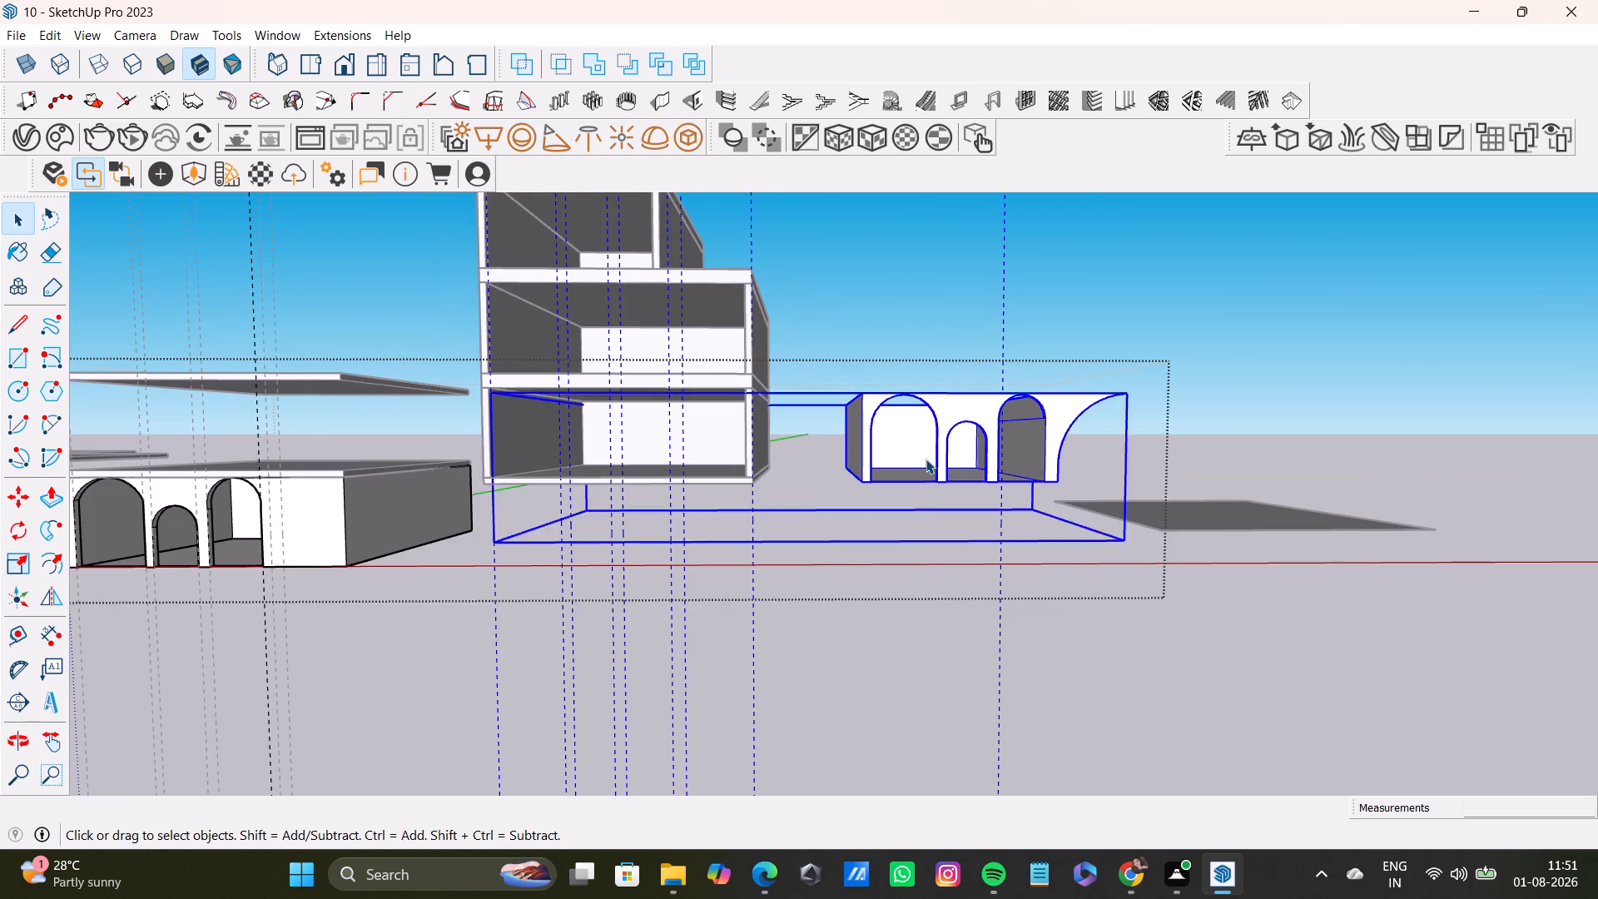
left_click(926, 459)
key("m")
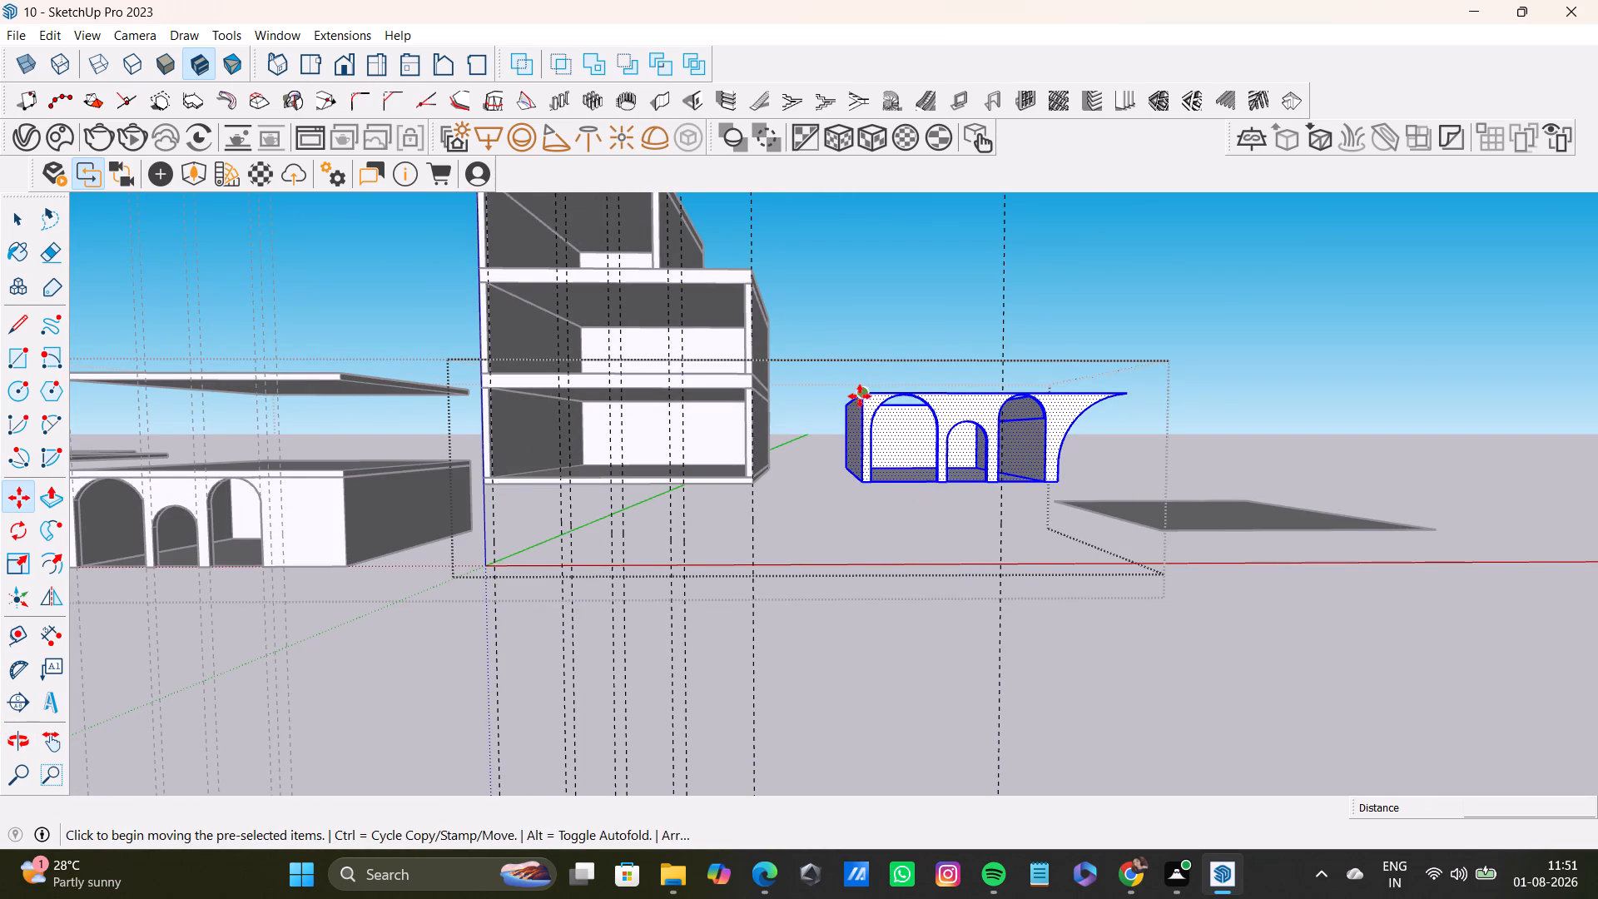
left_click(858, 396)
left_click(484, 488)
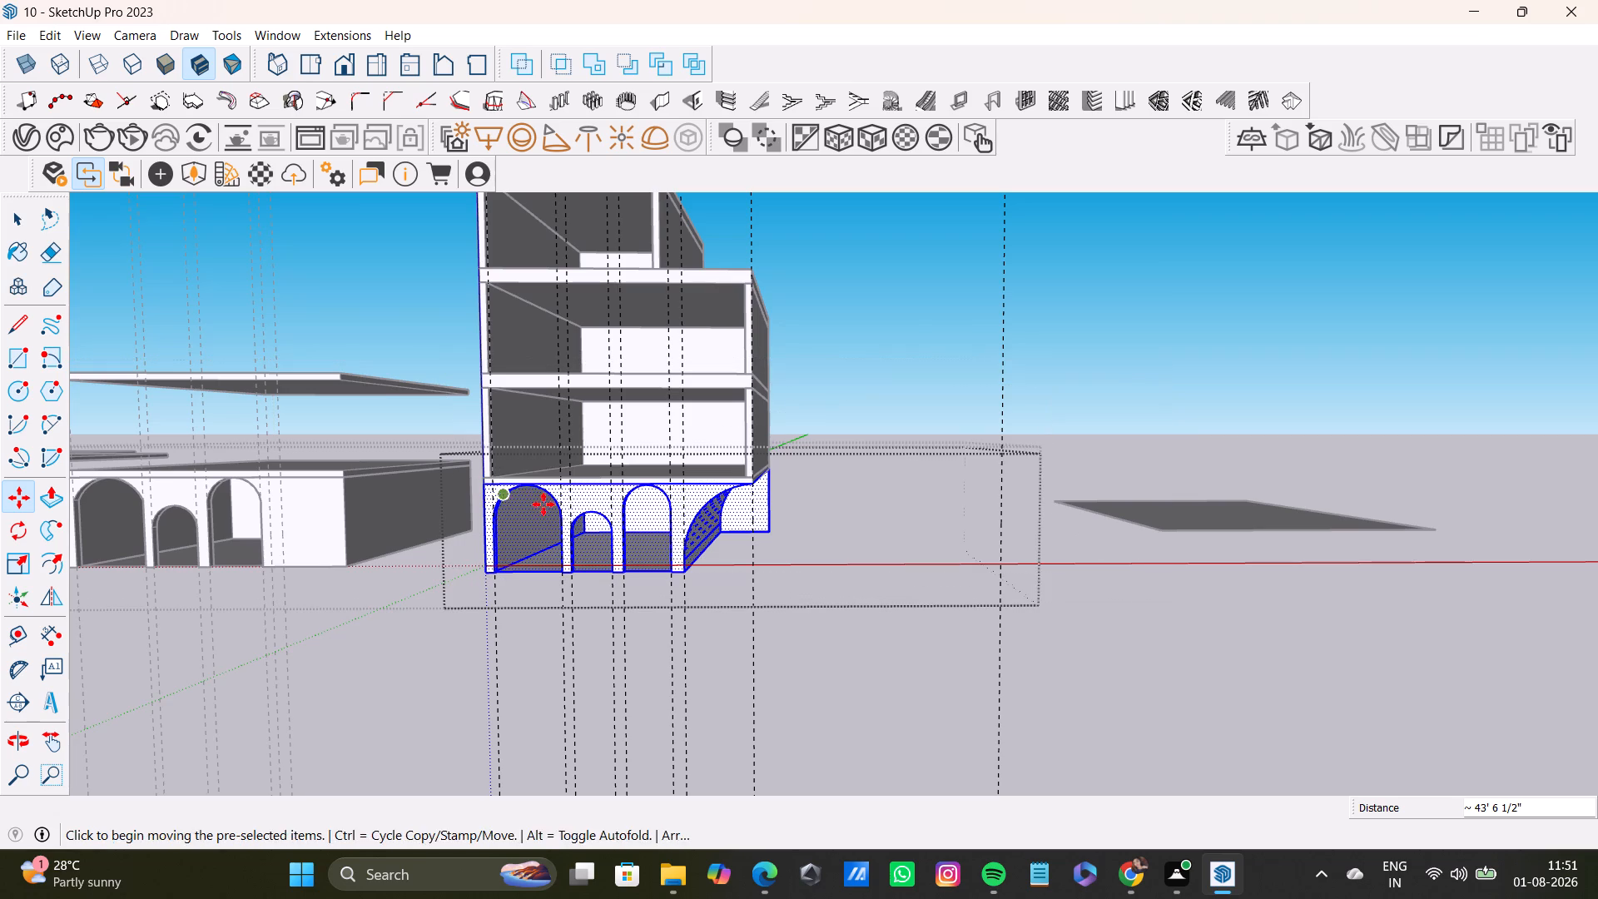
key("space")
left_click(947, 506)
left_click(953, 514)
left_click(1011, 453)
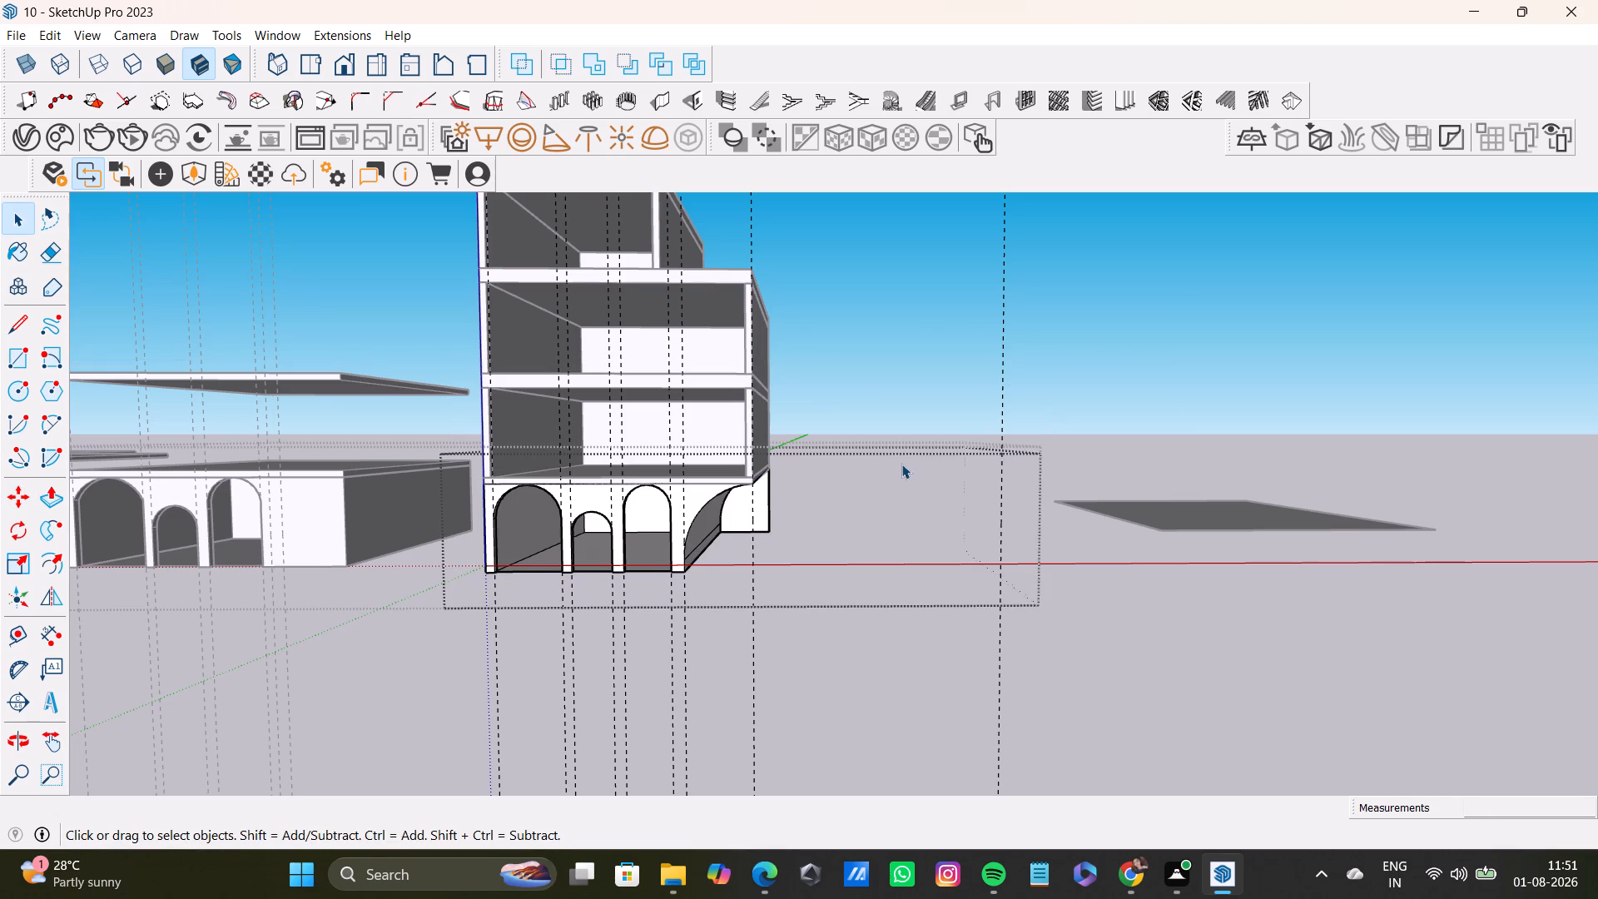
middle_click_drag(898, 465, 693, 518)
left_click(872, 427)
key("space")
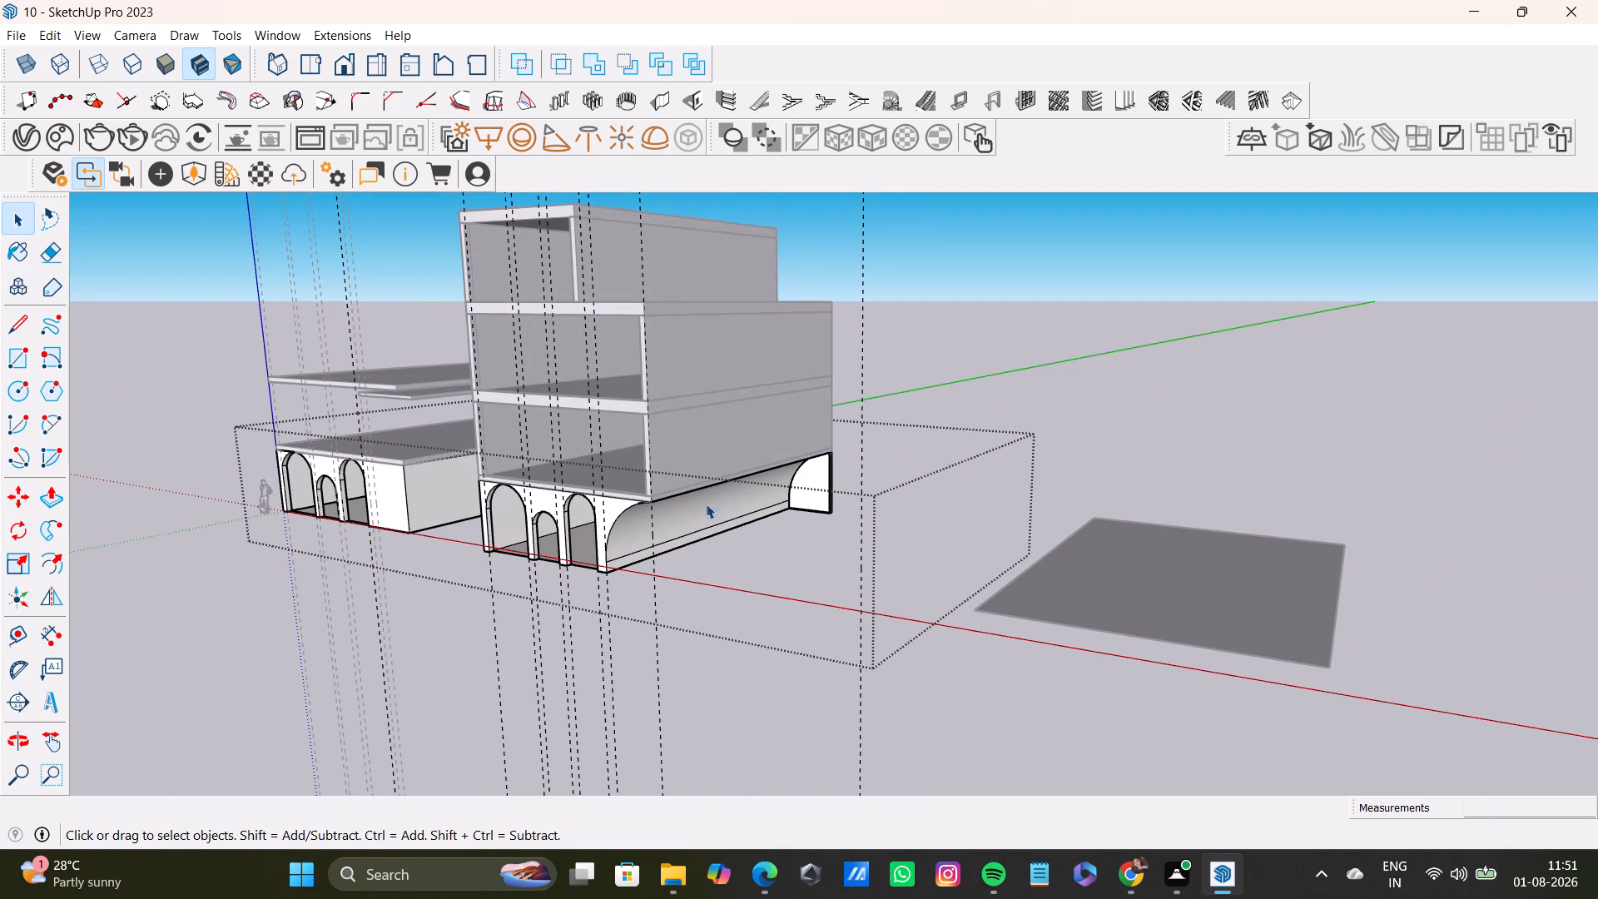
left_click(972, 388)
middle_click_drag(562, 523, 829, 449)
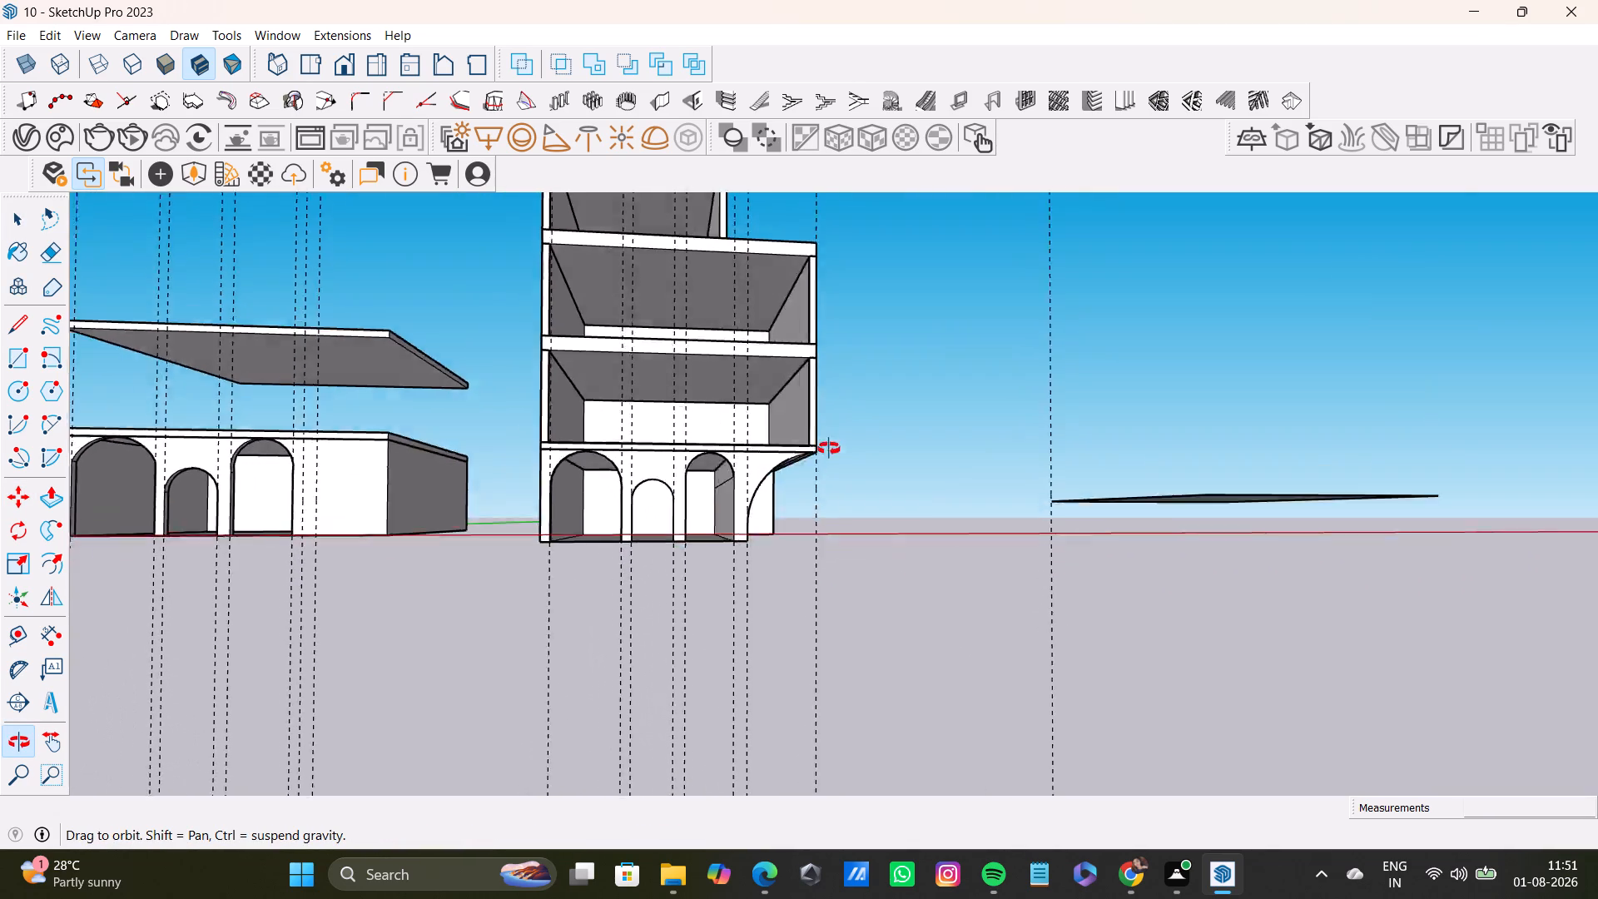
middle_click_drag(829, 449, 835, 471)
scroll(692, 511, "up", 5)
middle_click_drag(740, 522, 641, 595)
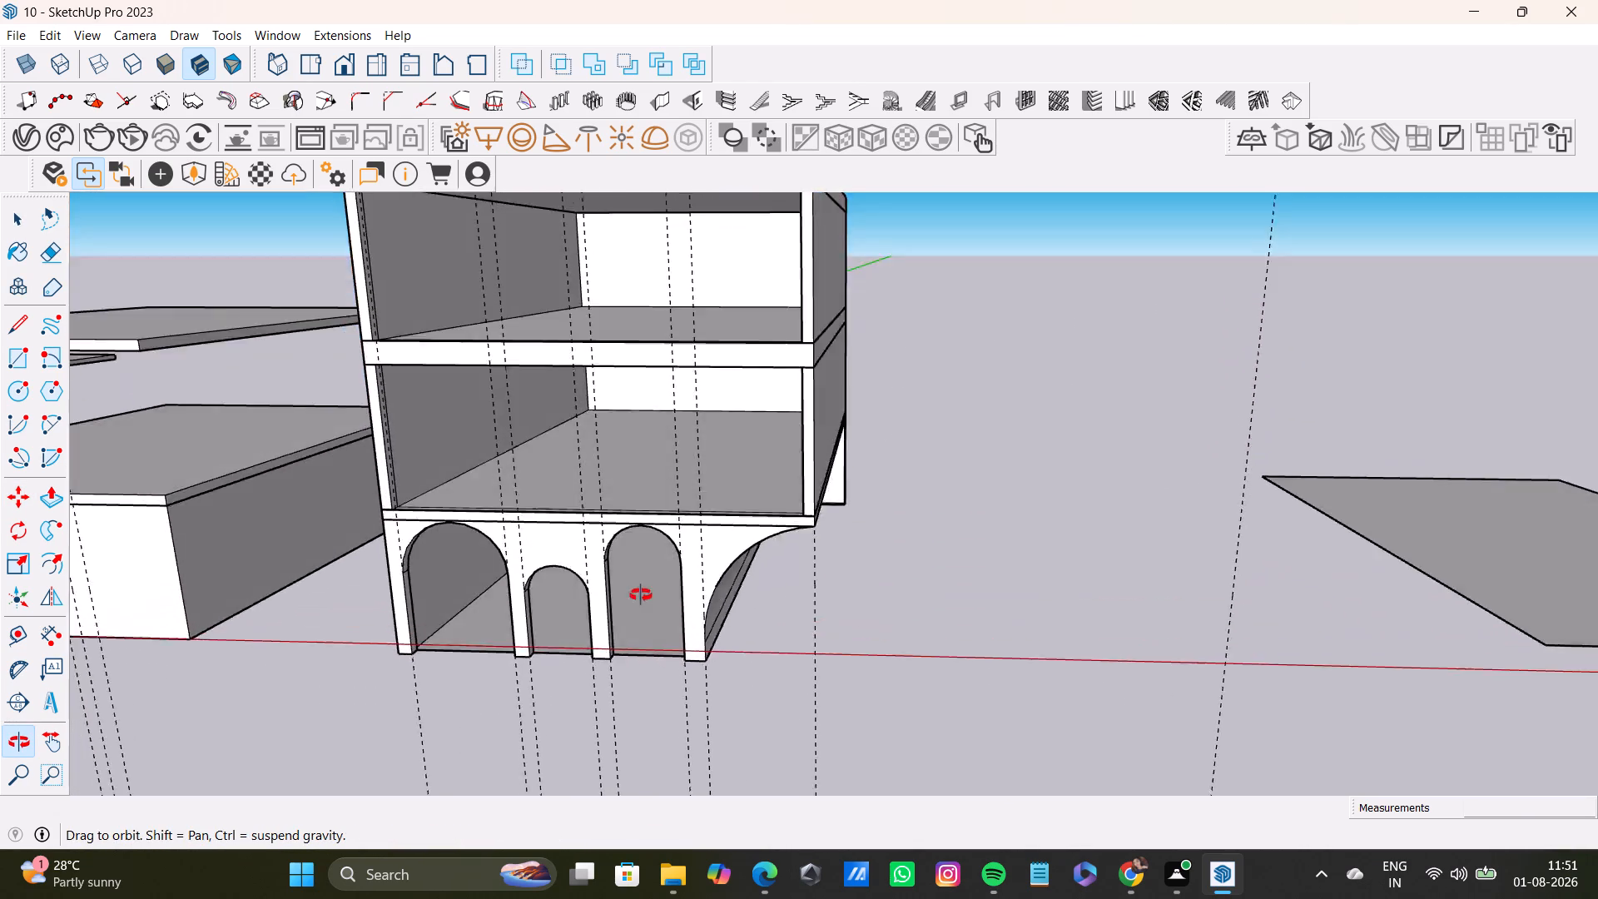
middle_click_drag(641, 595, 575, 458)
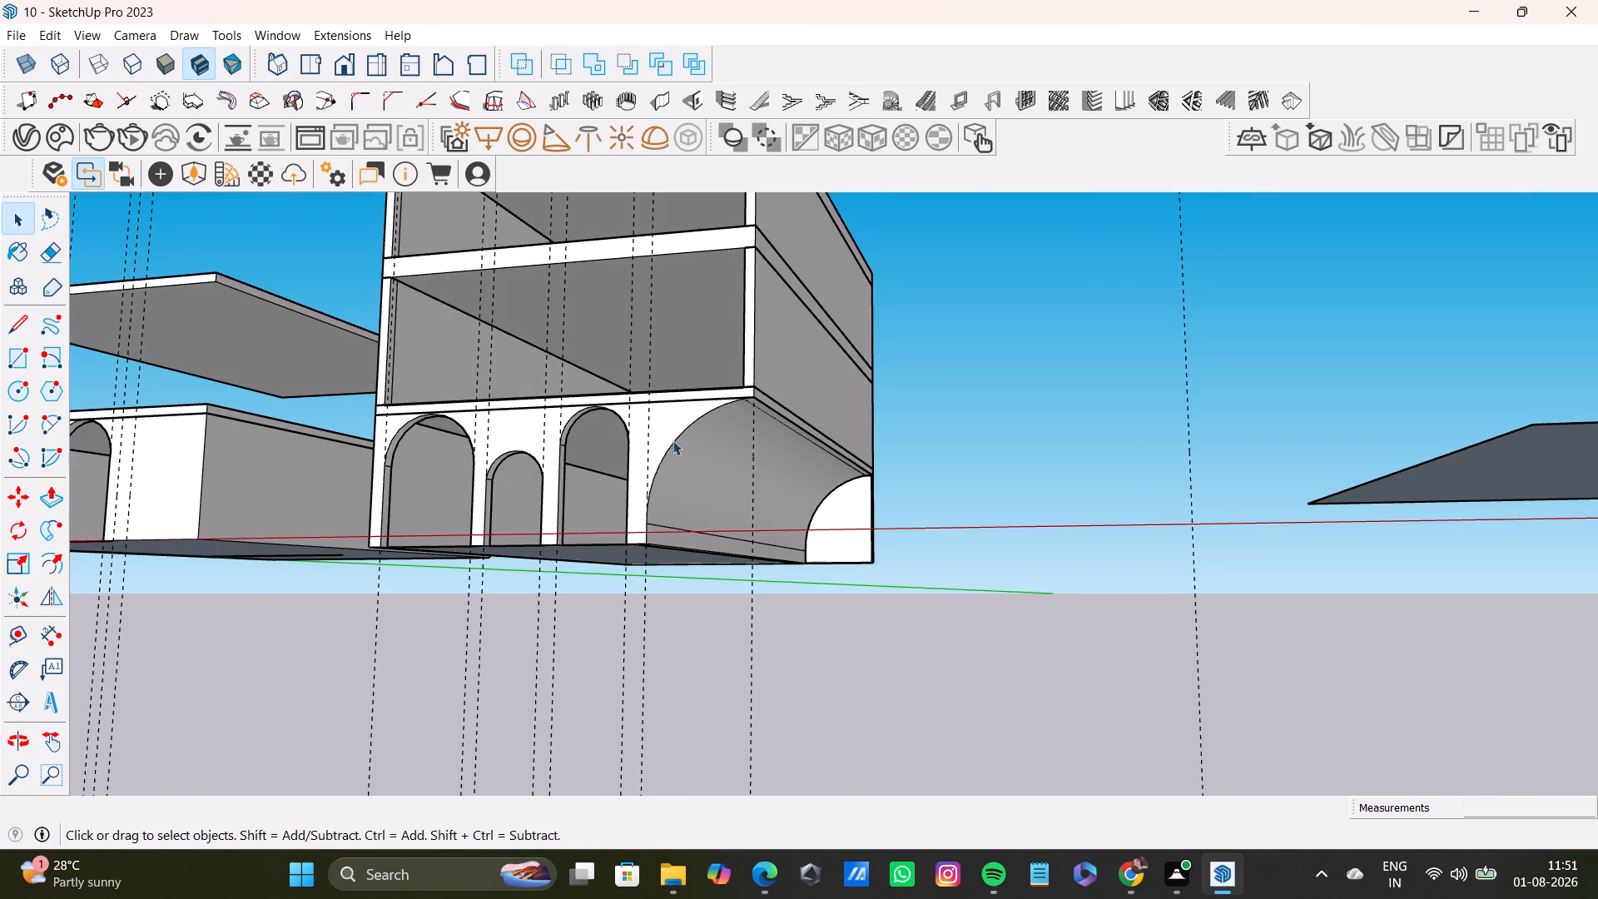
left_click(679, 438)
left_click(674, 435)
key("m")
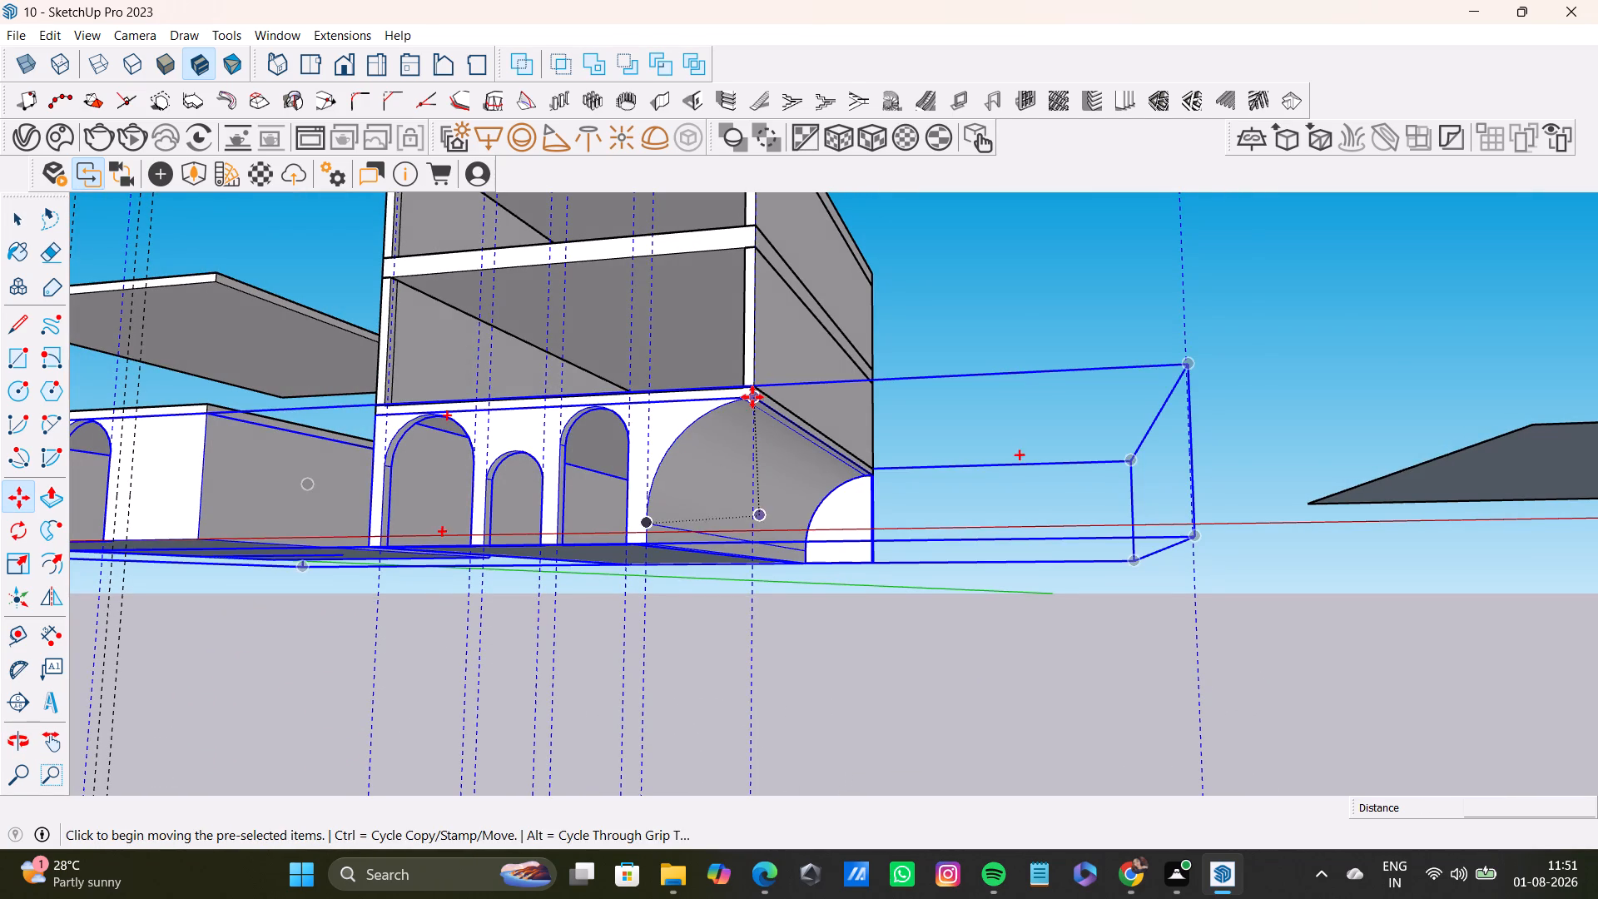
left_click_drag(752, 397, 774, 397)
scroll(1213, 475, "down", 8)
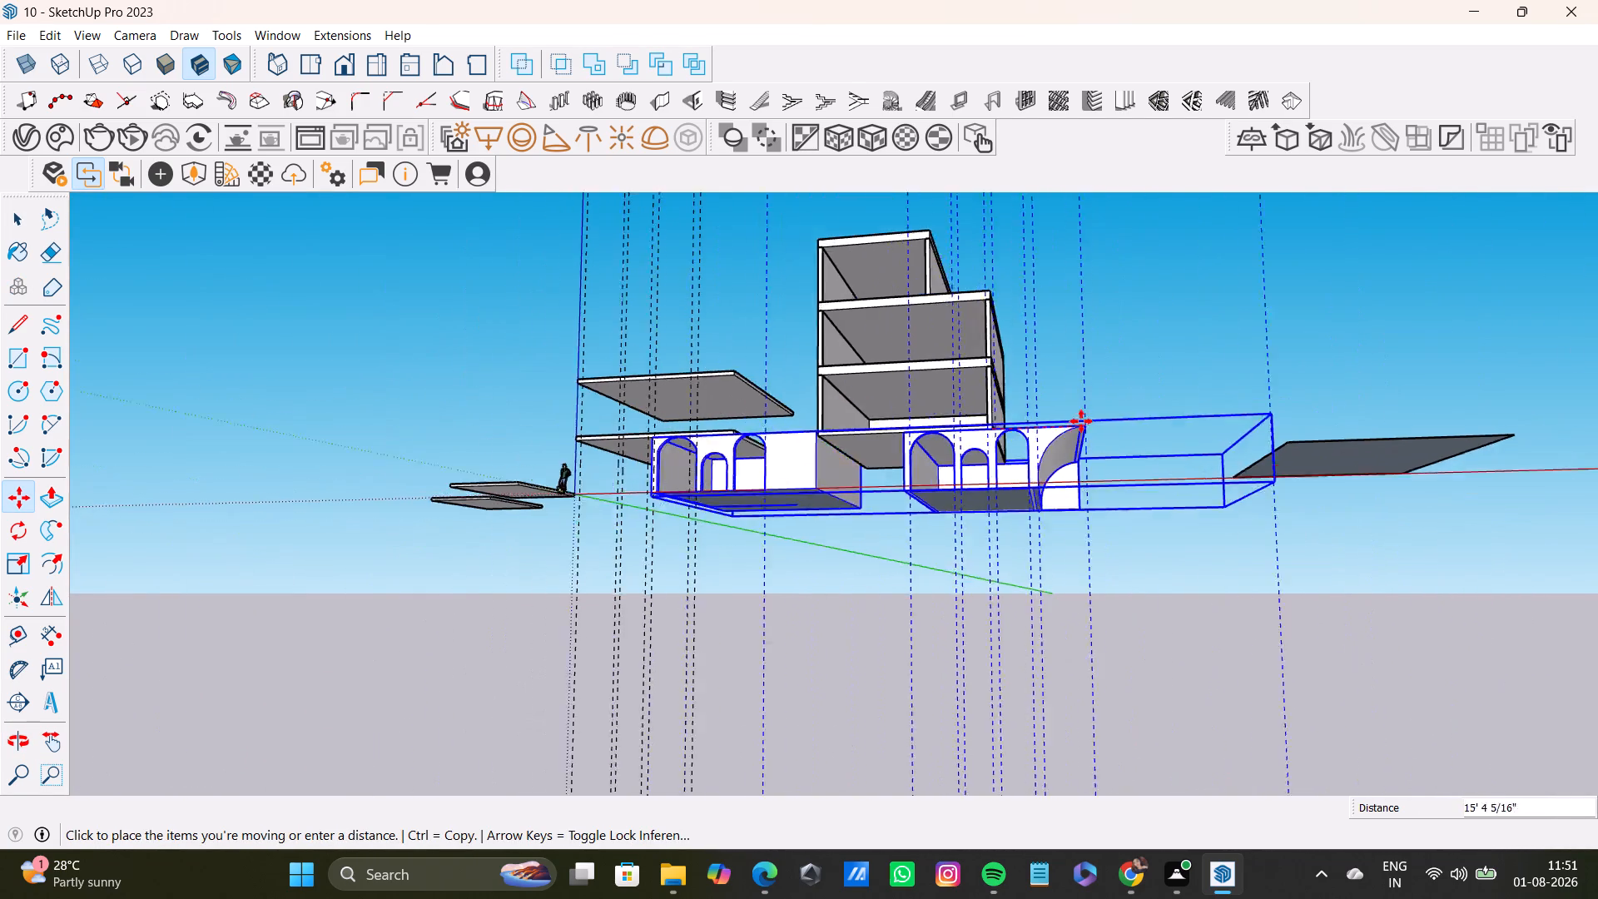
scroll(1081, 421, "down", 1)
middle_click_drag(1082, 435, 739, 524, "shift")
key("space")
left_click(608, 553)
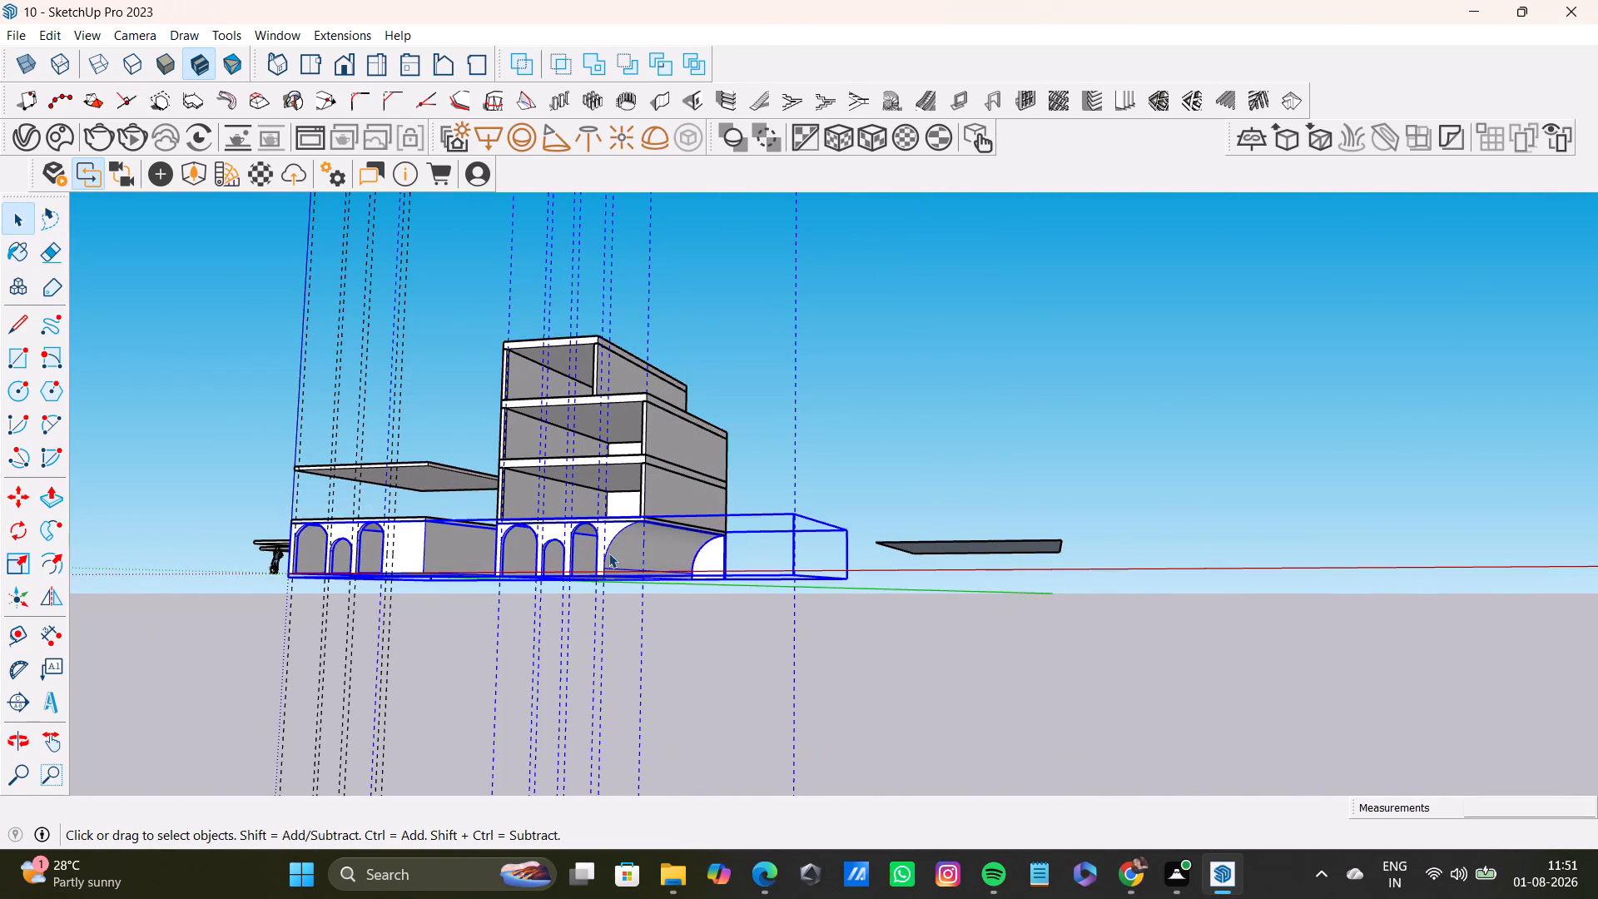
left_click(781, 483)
Move the half-arch ground-floor block about 75' 5 3/4" out from beneath the storeys by its lower front corner and leave its group.
double_click(645, 557)
left_click(647, 555)
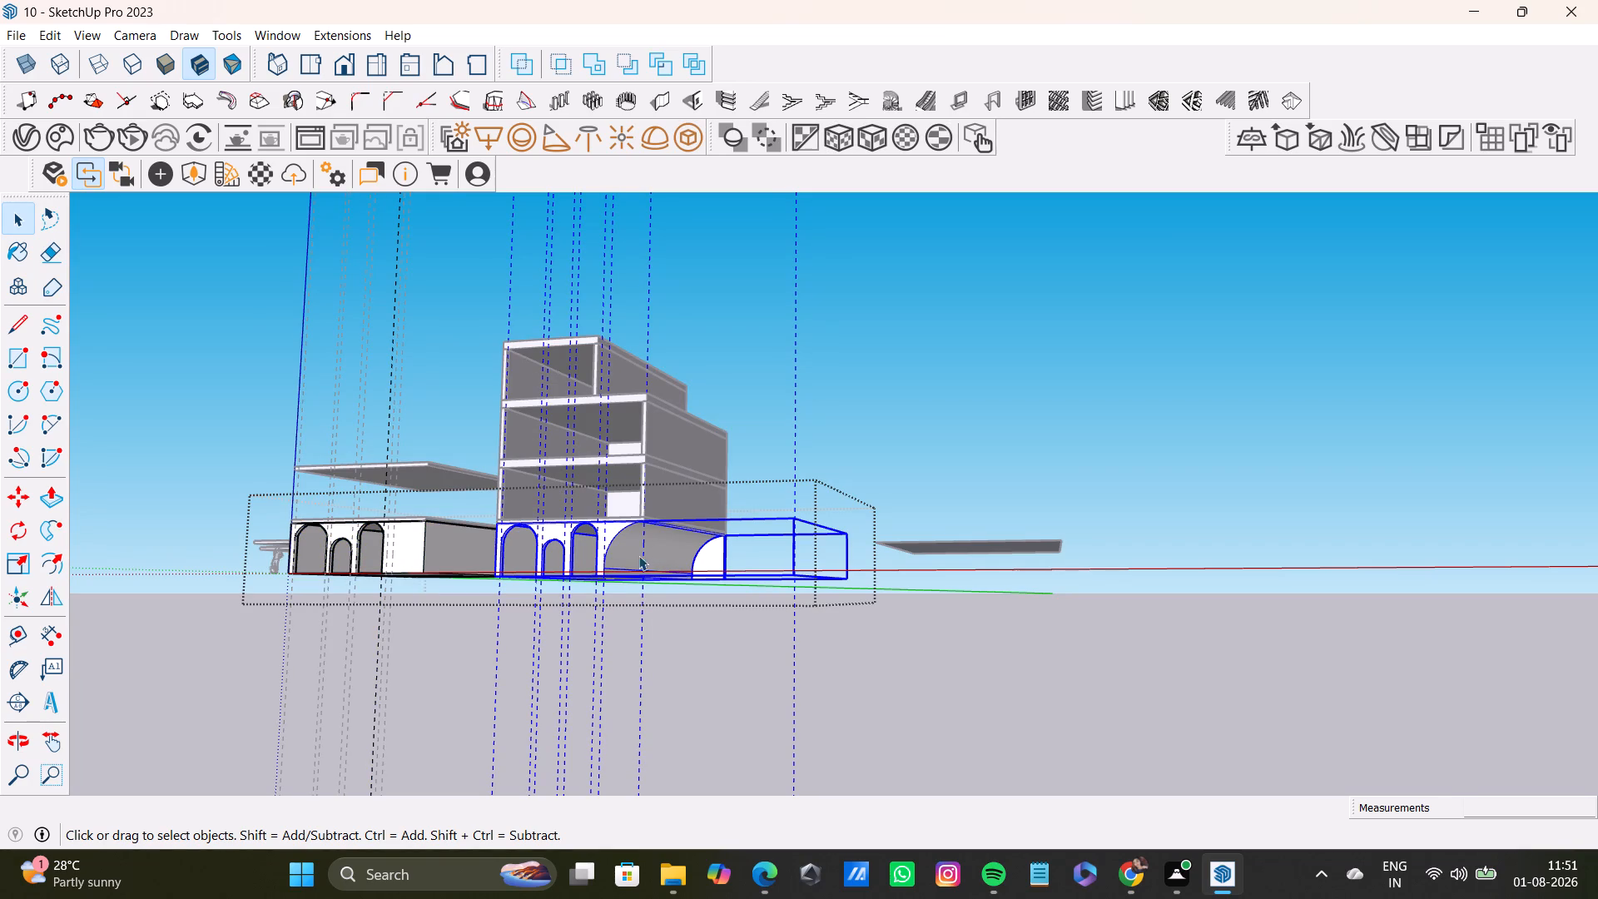
key("m")
left_click(643, 523)
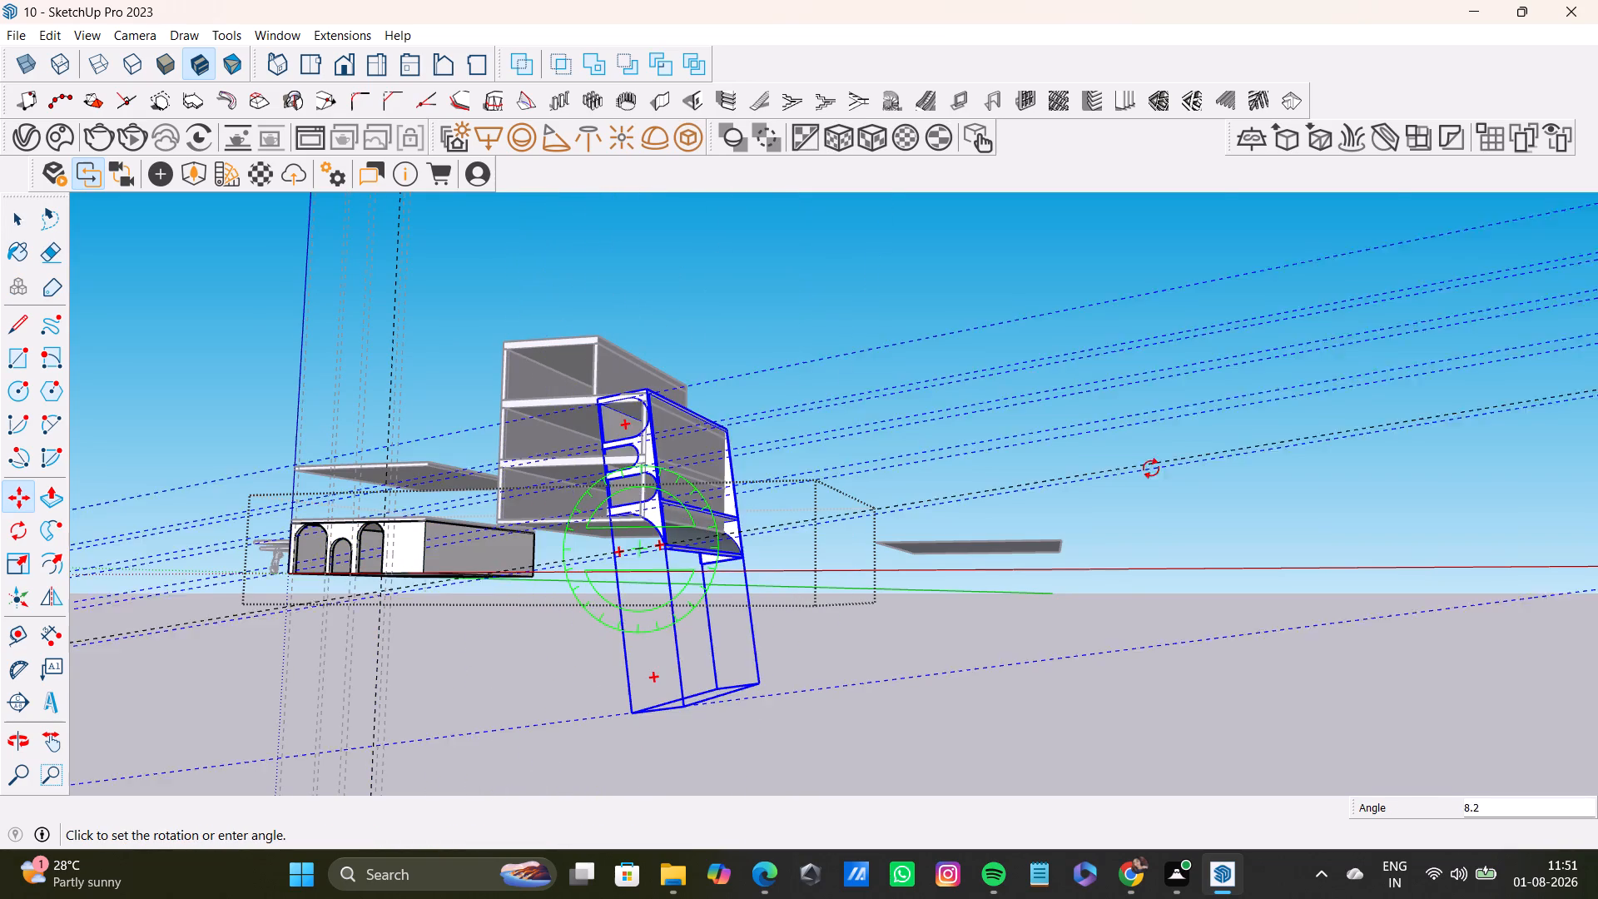
key("space")
key("m")
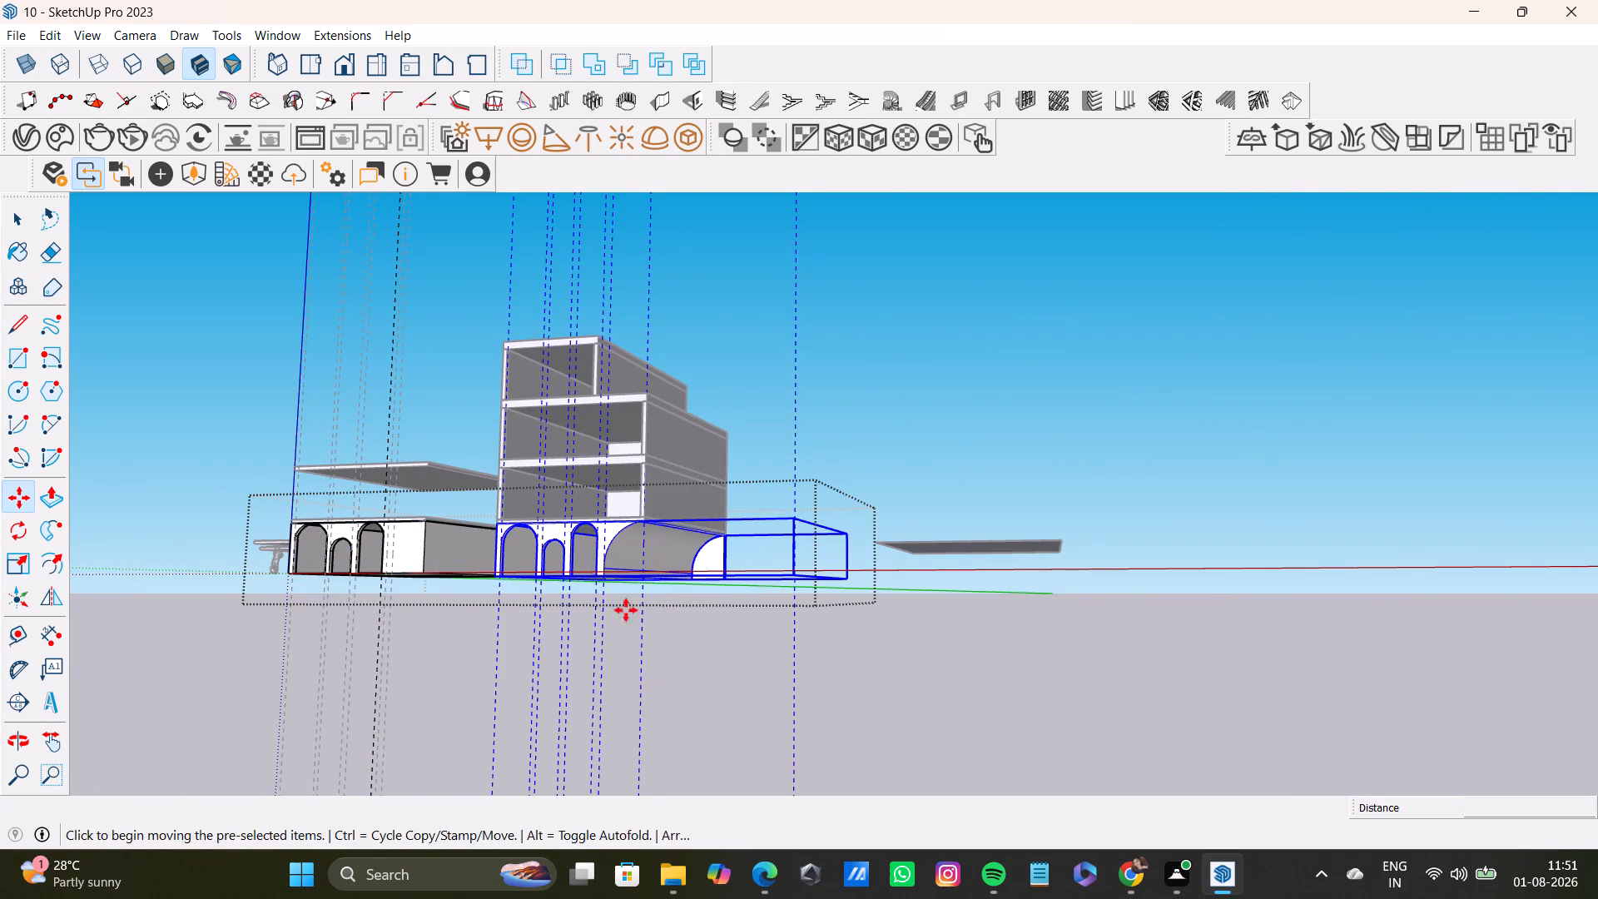
left_click_drag(497, 580, 511, 579)
left_click(896, 560)
key("space")
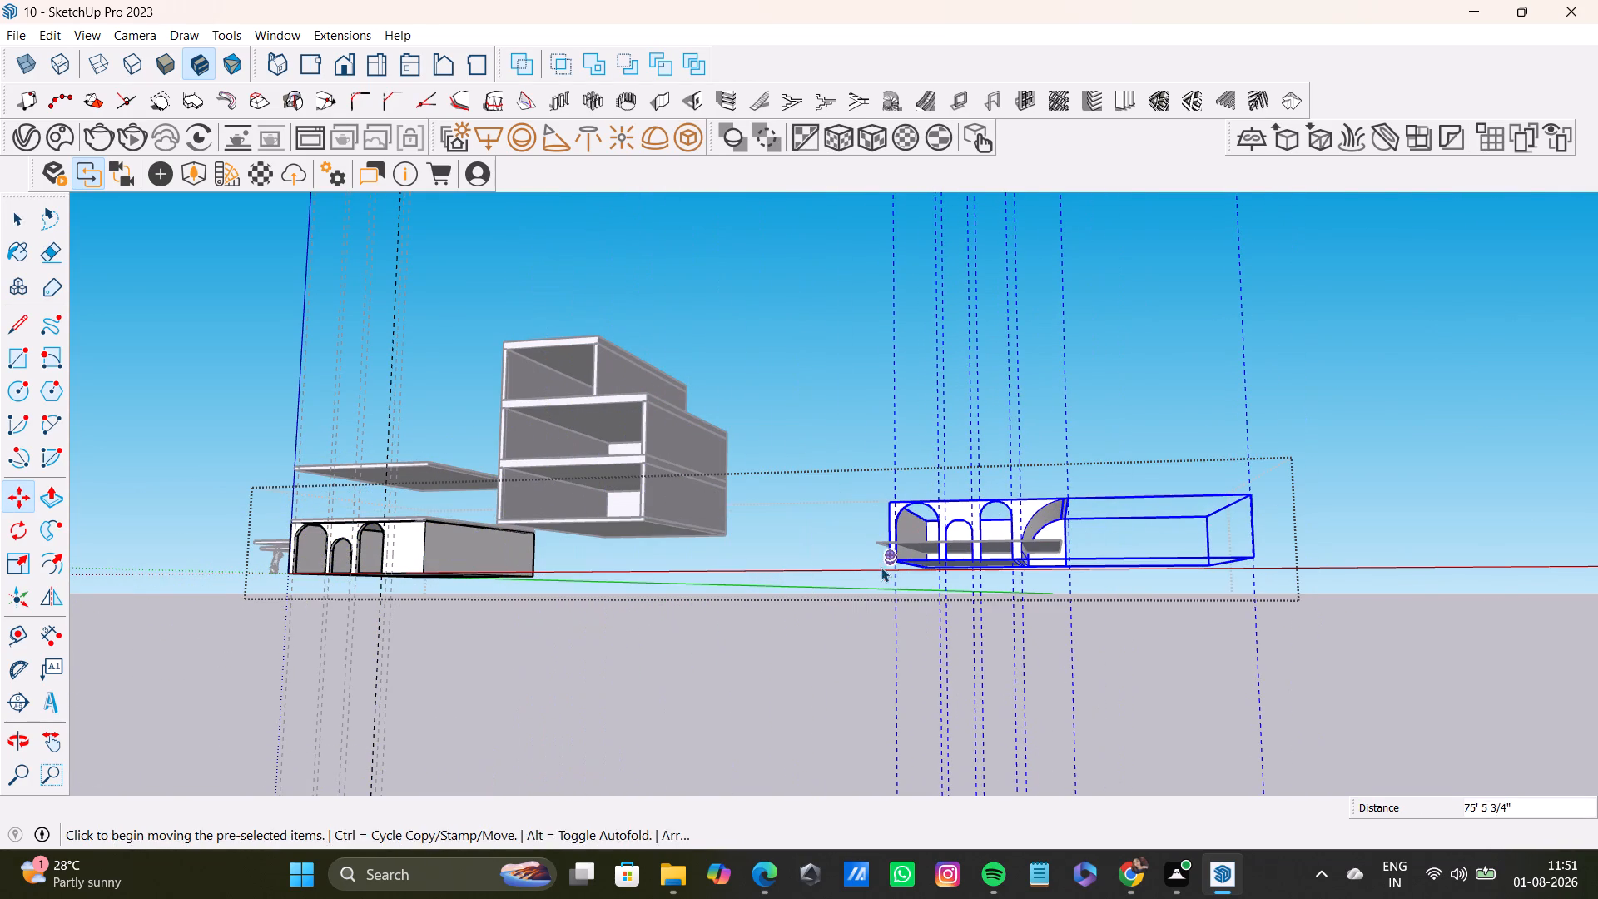
left_click(889, 484)
key("space")
left_click(749, 518)
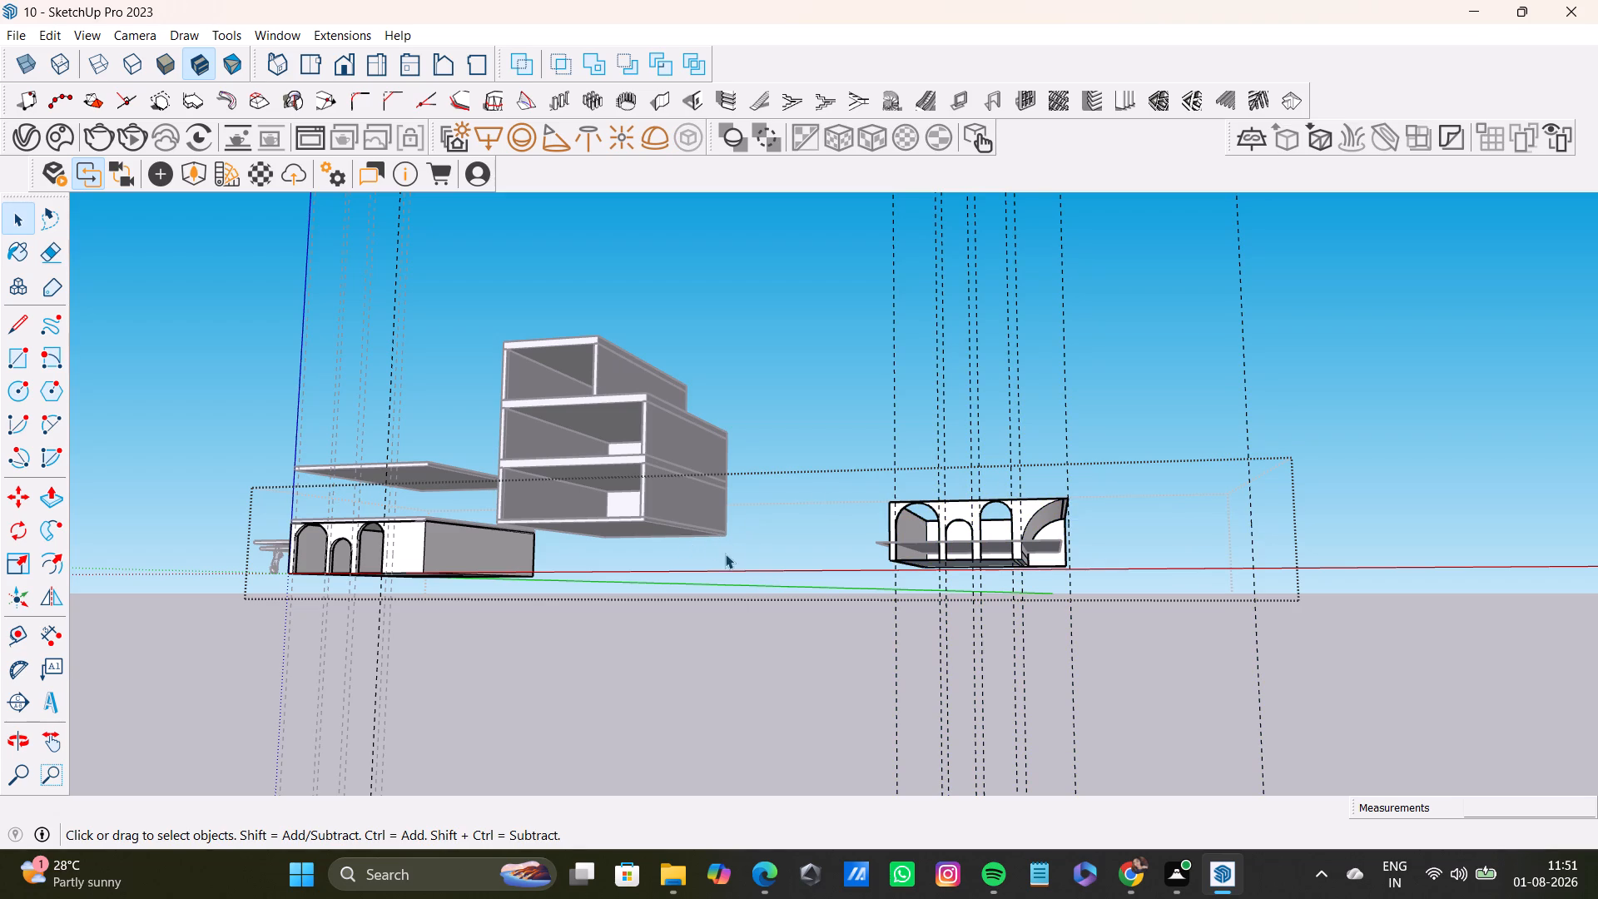
middle_click_drag(725, 554, 747, 663)
left_click(762, 502)
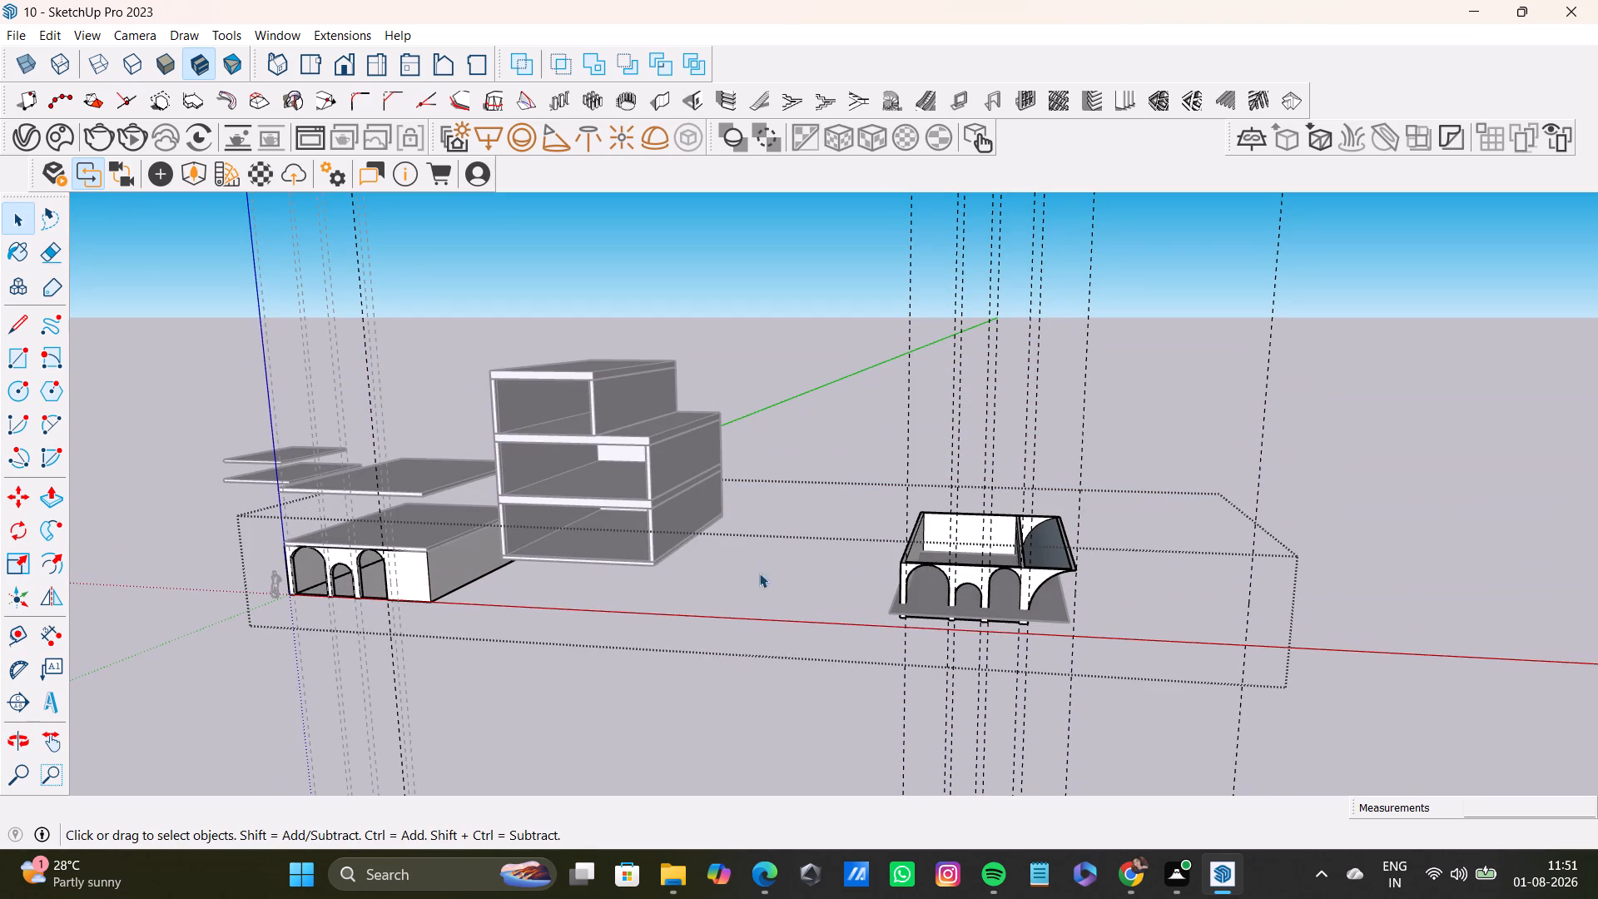
scroll(618, 576, "up", 4)
left_click(983, 424)
Thicken the lowest floor slab by pulling its underside down about 1' 2", and leave the slab's group.
scroll(632, 605, "up", 1)
middle_click_drag(635, 599, 687, 472)
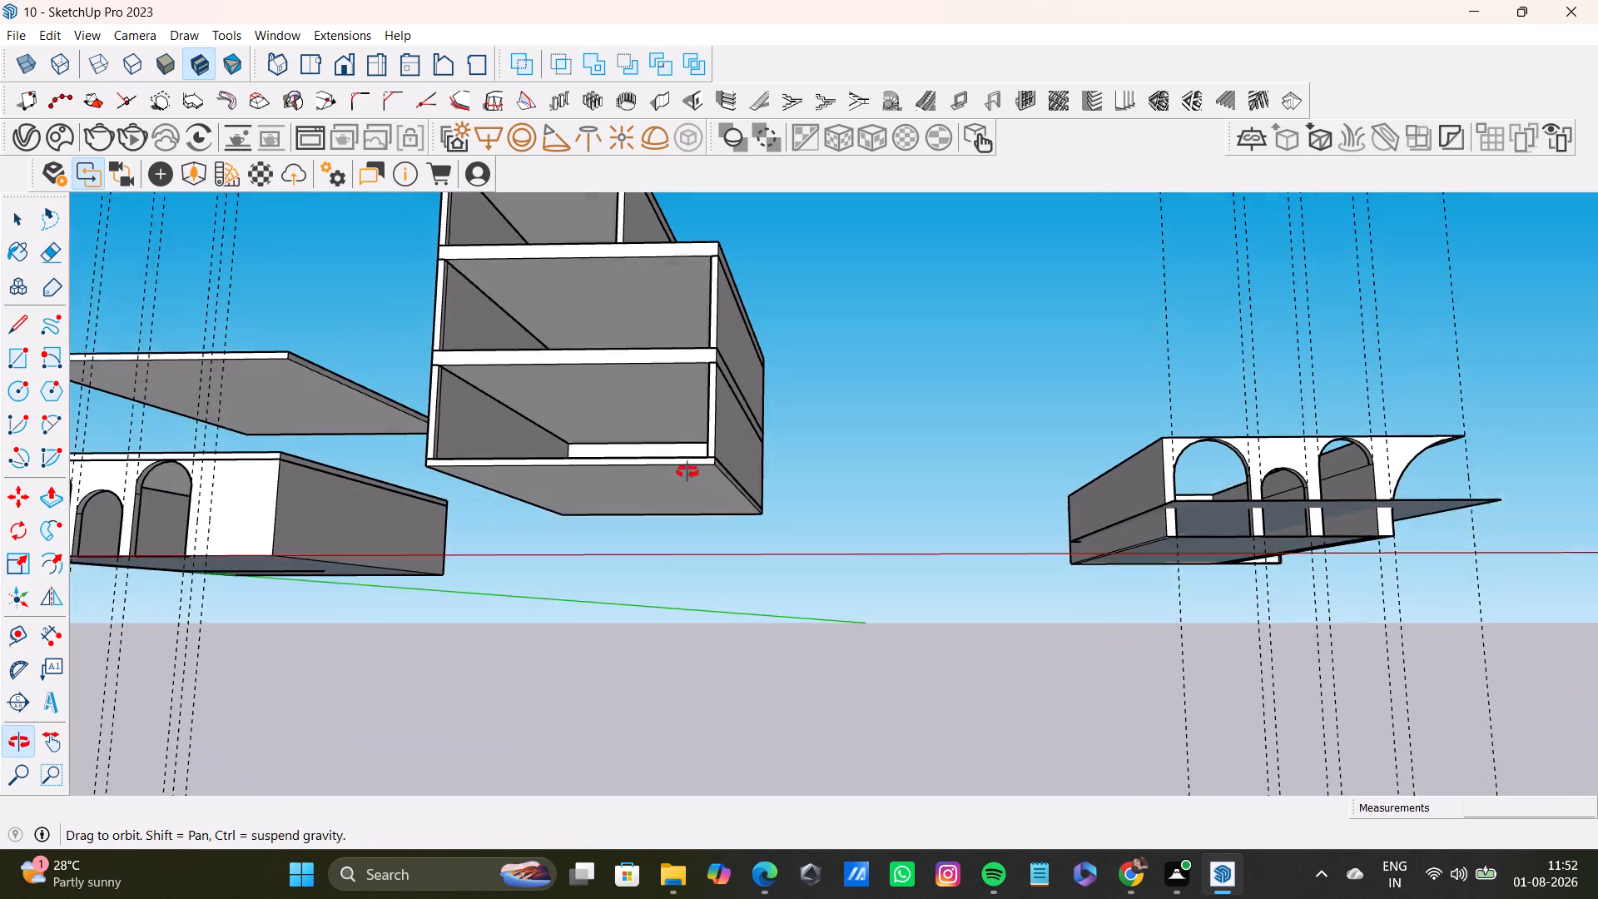
middle_click_drag(687, 472, 687, 469)
left_click(657, 479)
double_click(657, 479)
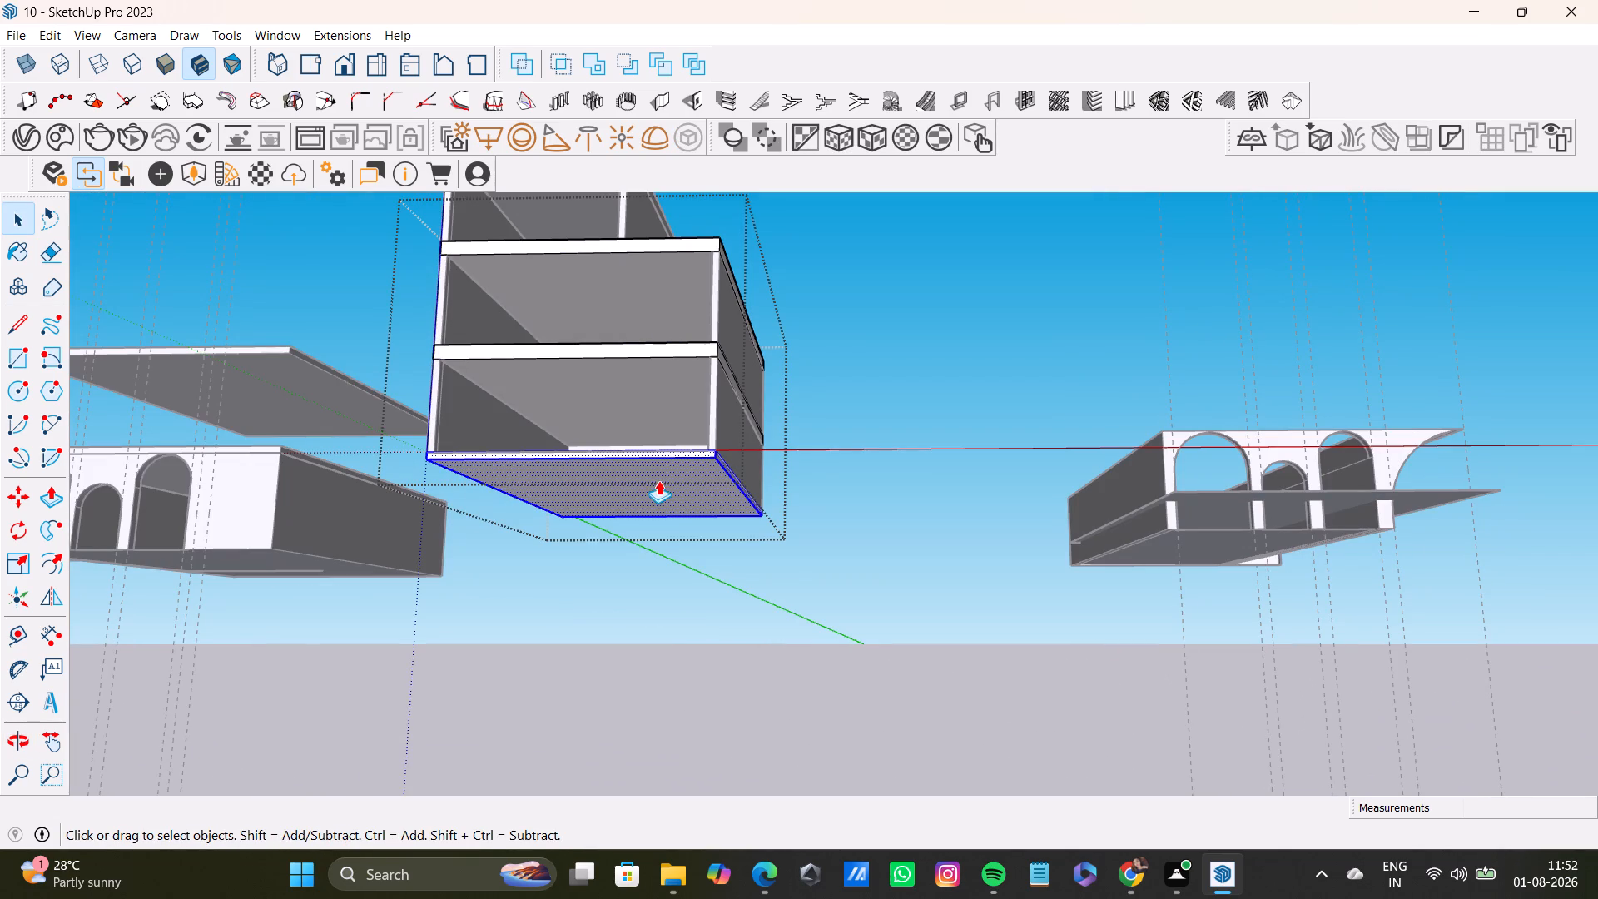
key("p")
left_click(671, 476)
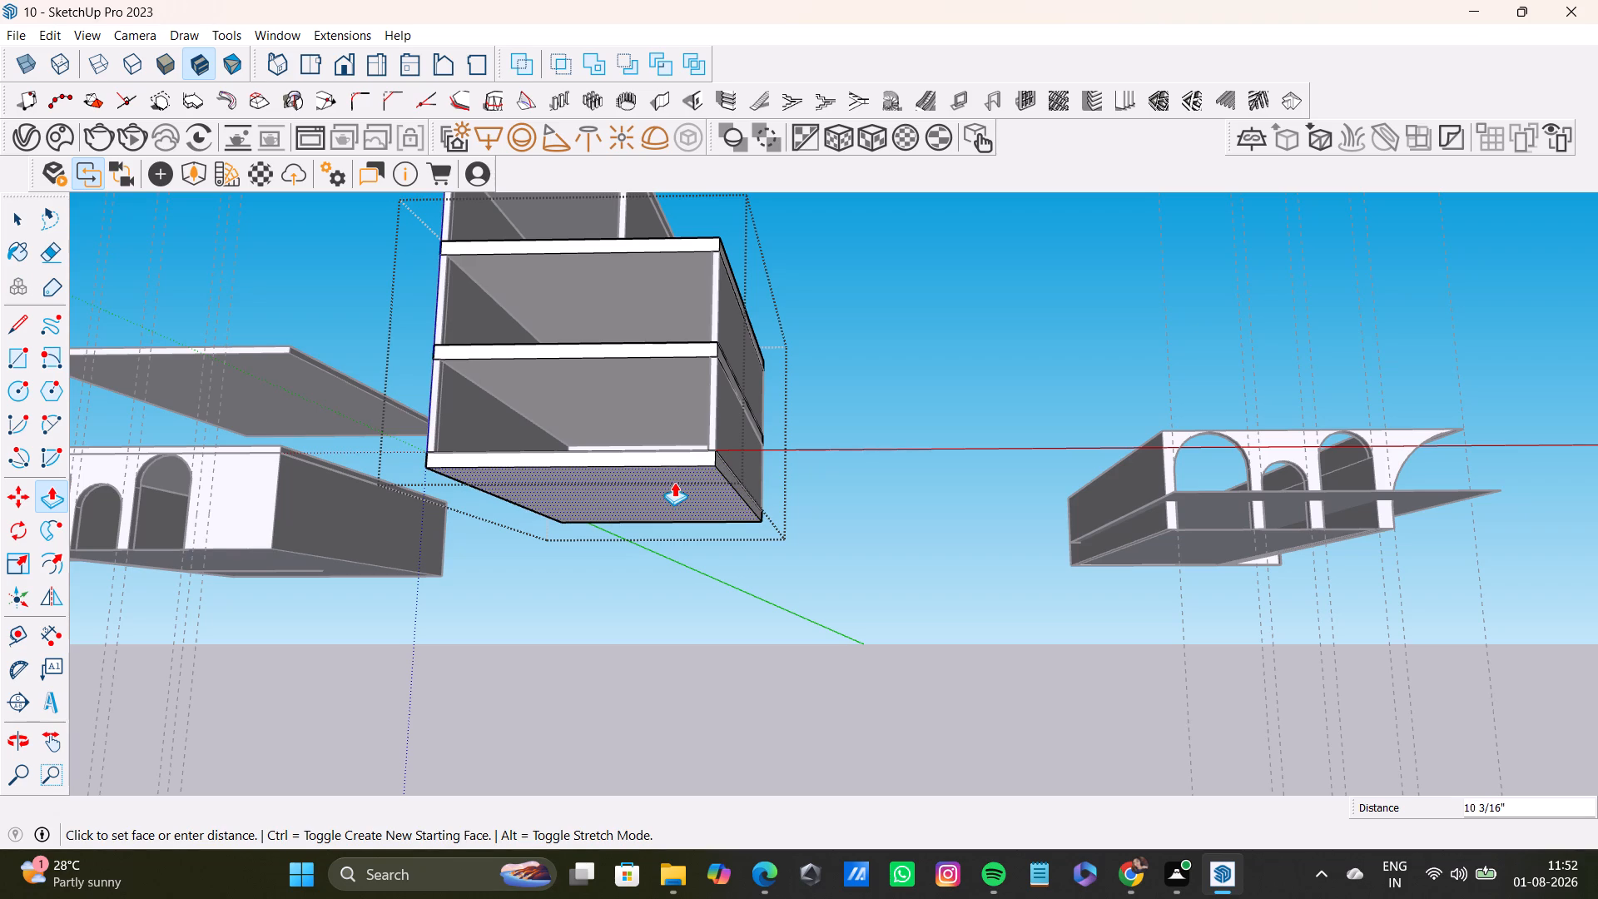
middle_click_drag(676, 483, 740, 528)
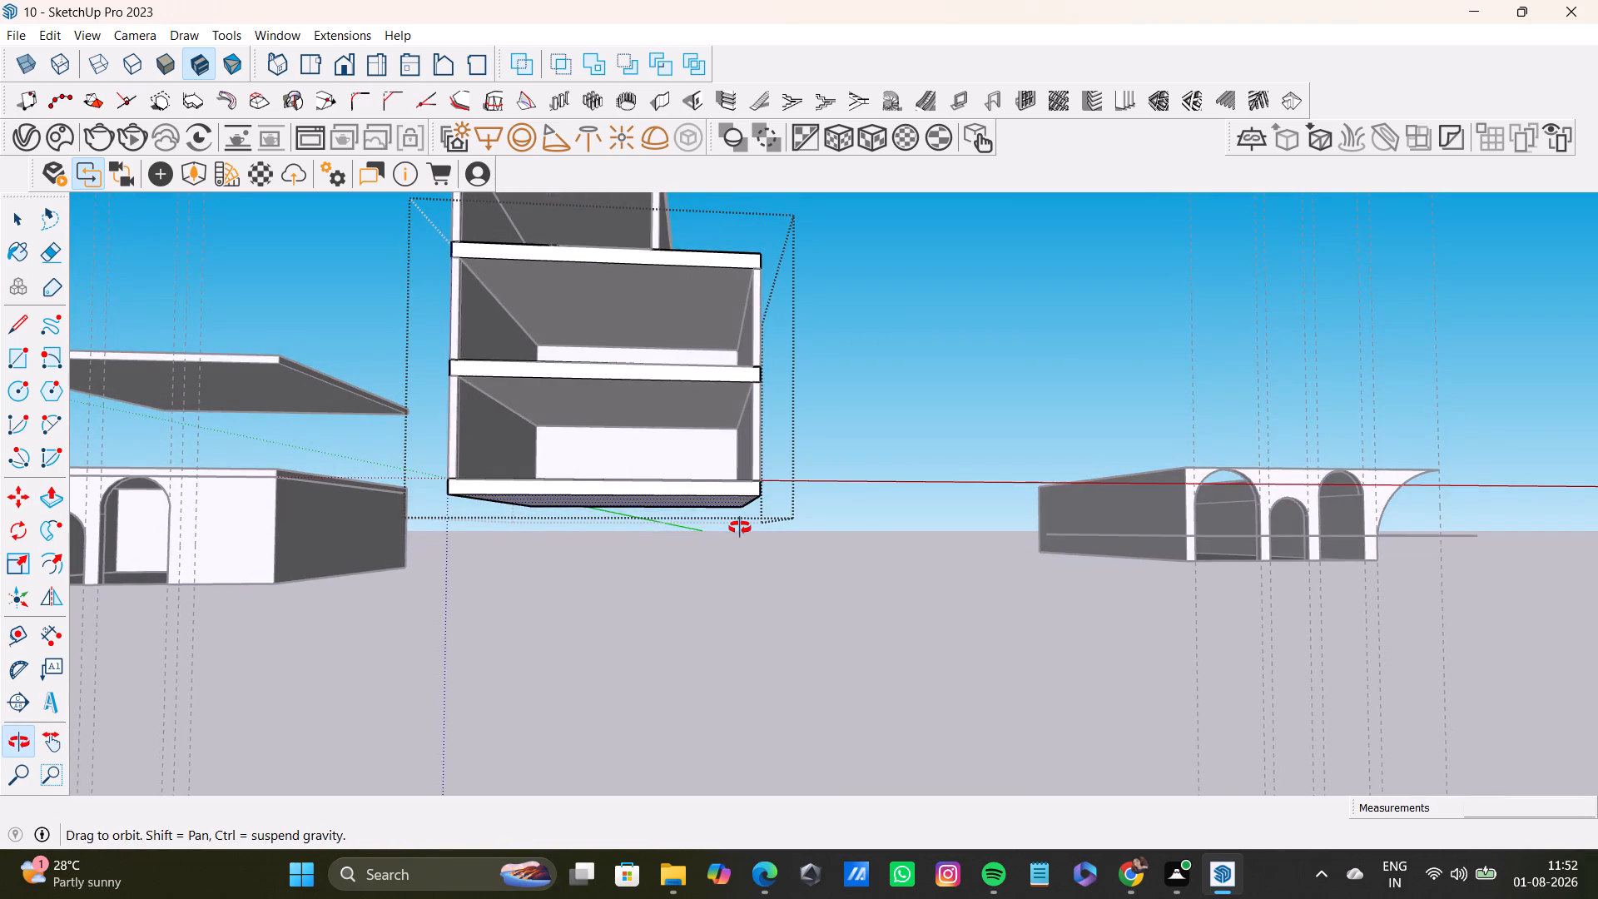
middle_click_drag(740, 528, 739, 529)
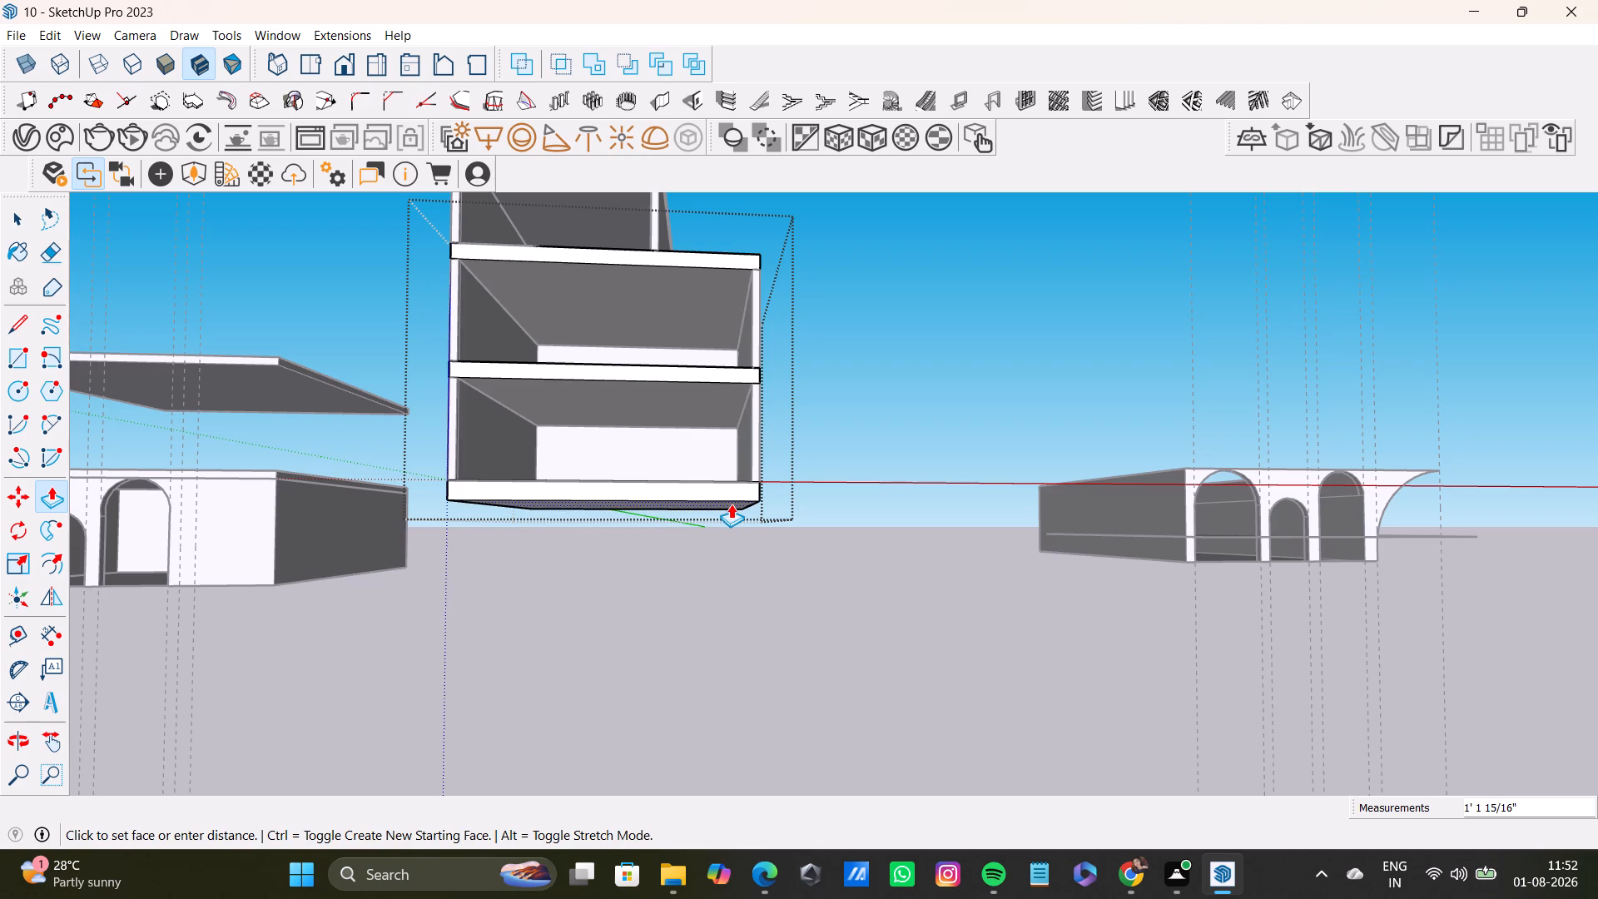
left_click(731, 504)
key("space")
left_click(990, 513)
middle_click_drag(960, 514, 851, 570)
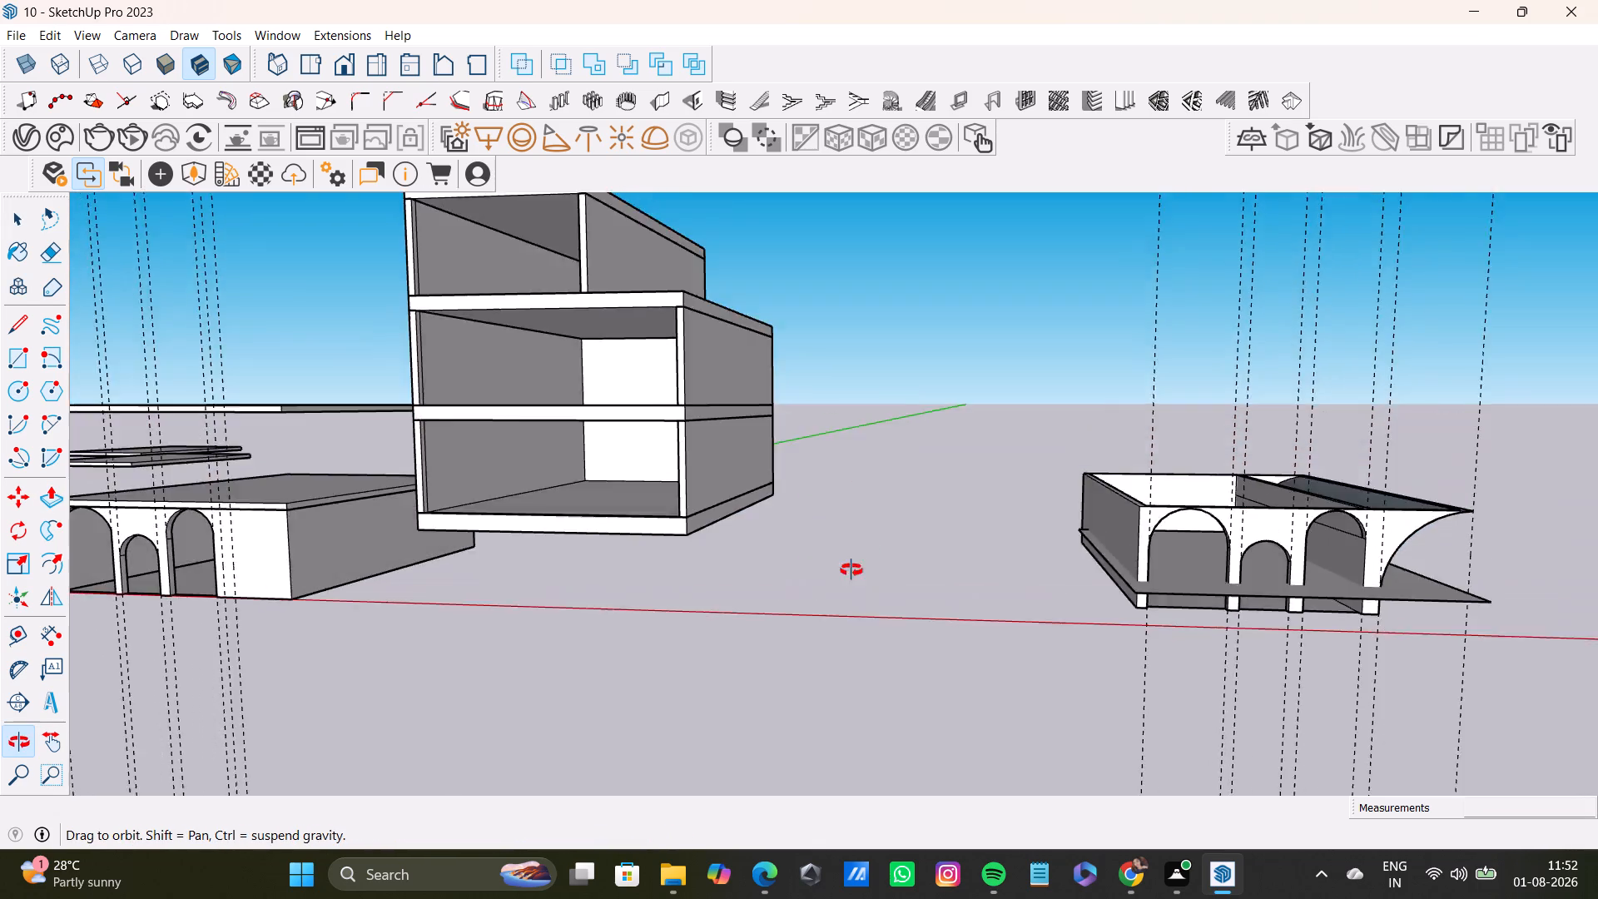
middle_click_drag(851, 570, 795, 589)
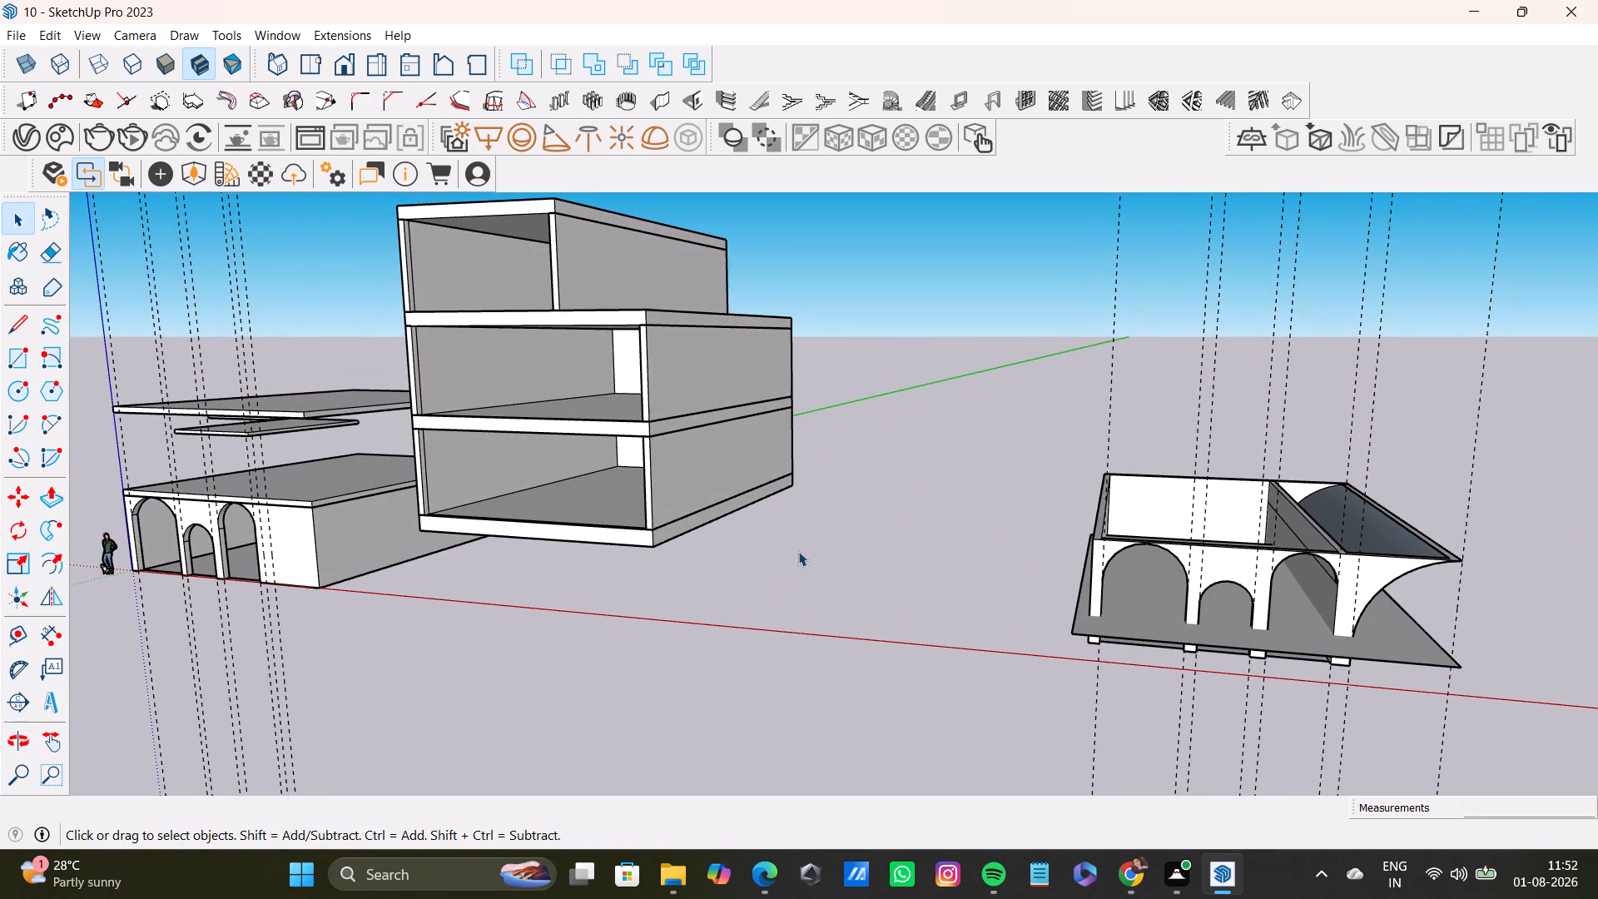
Raise the three stacked storeys with their slabs straight up by their lower front corner.
key("space")
key("space")
middle_click_drag(835, 509, 887, 564)
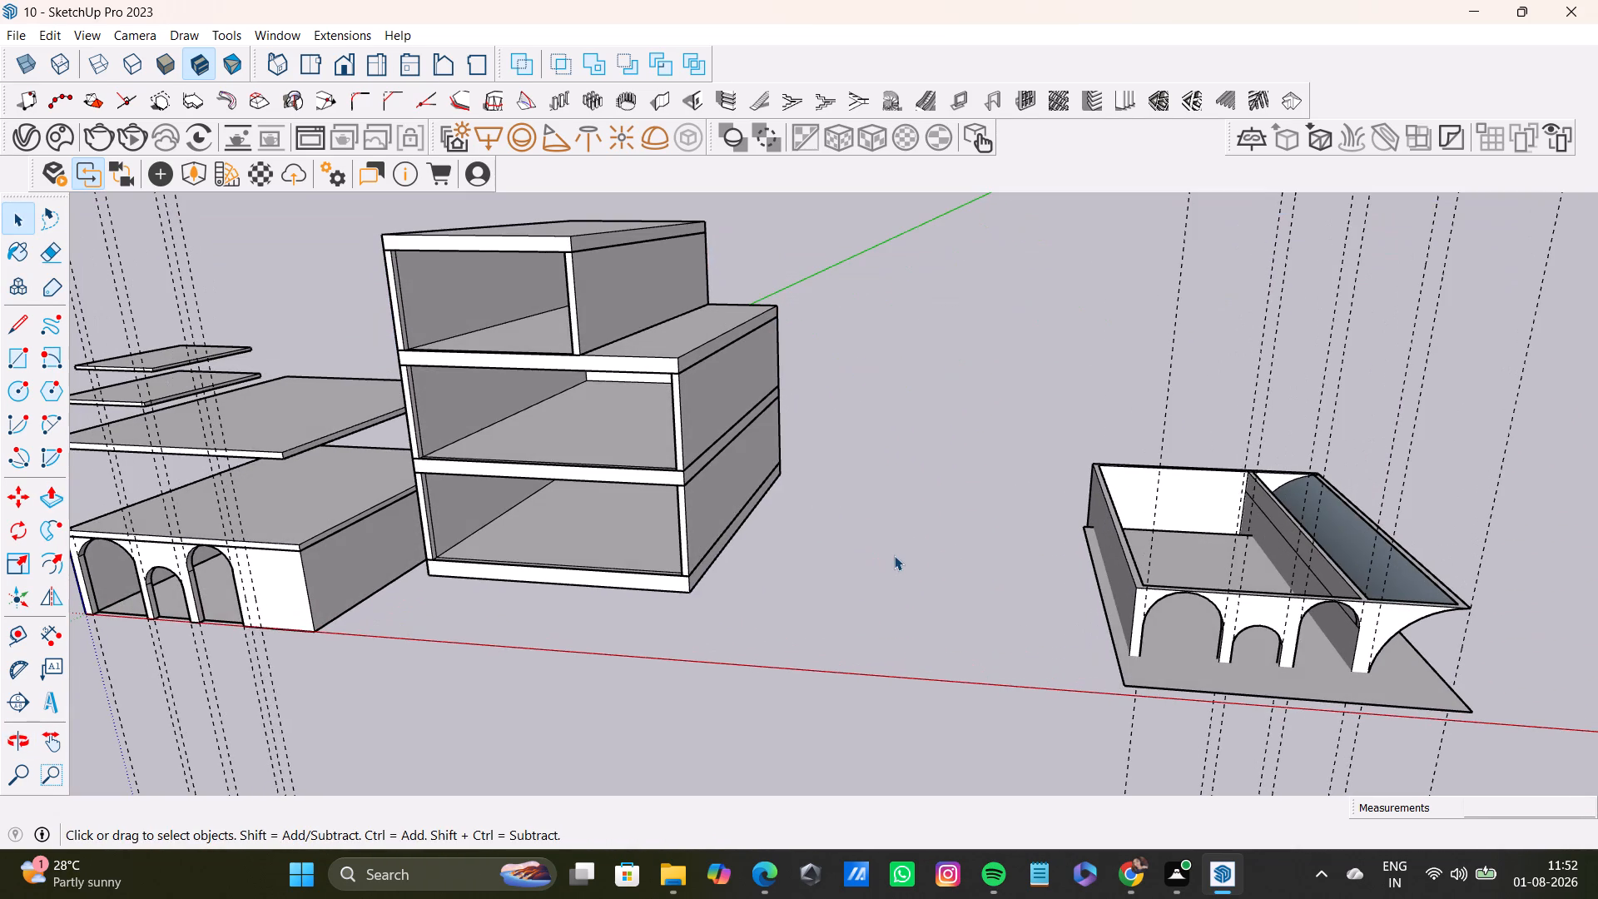
left_click_drag(325, 201, 866, 667)
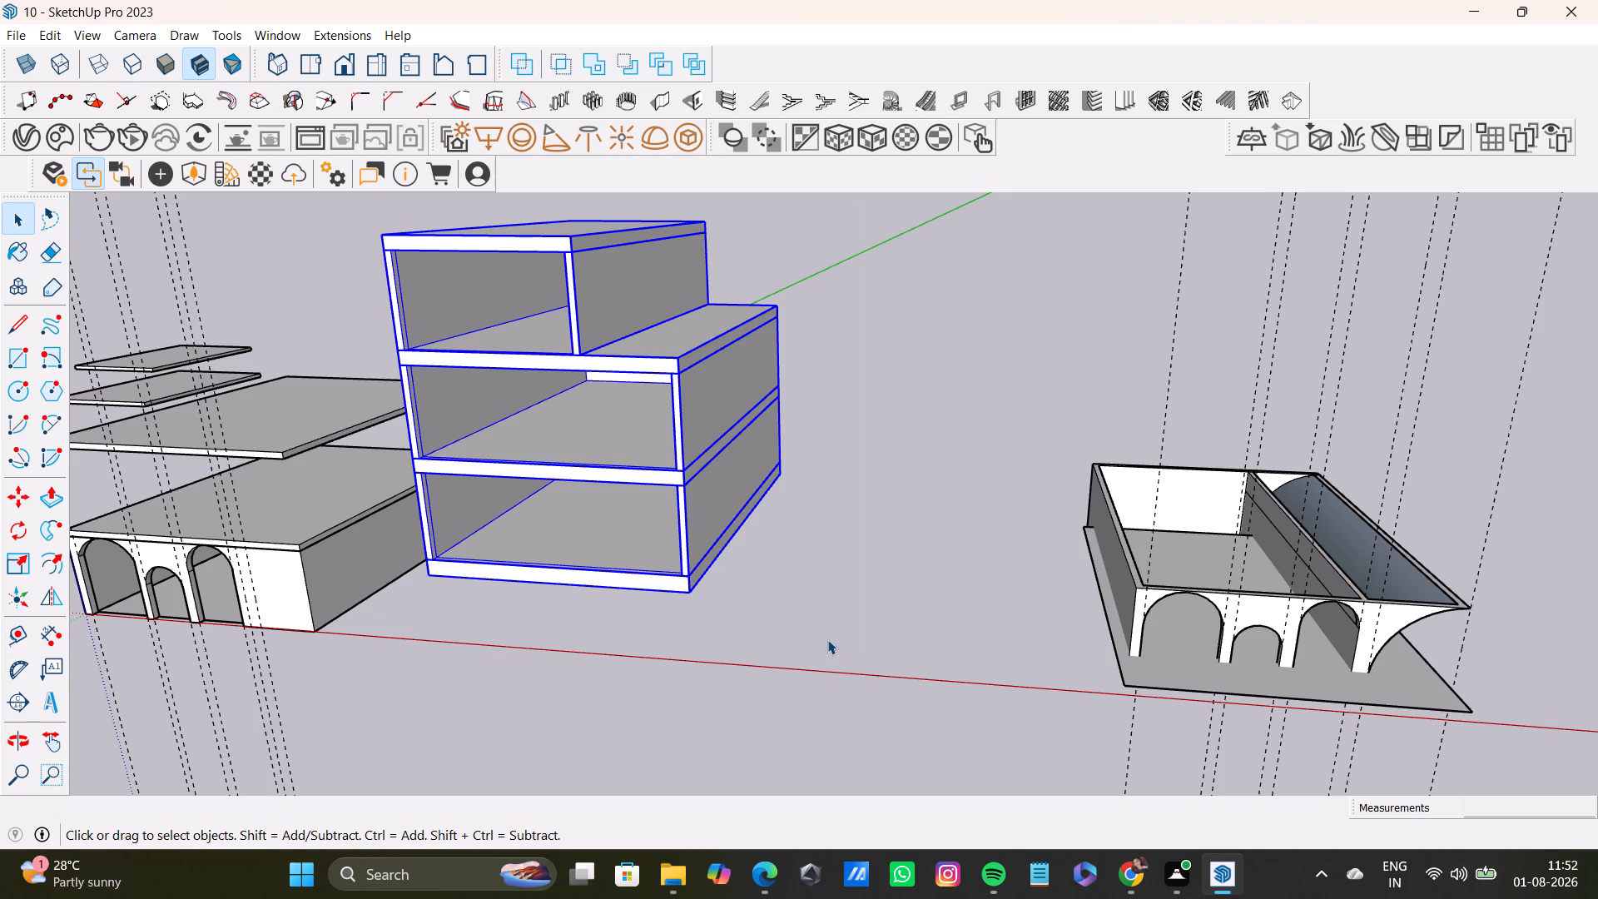
key("m")
left_click(690, 591)
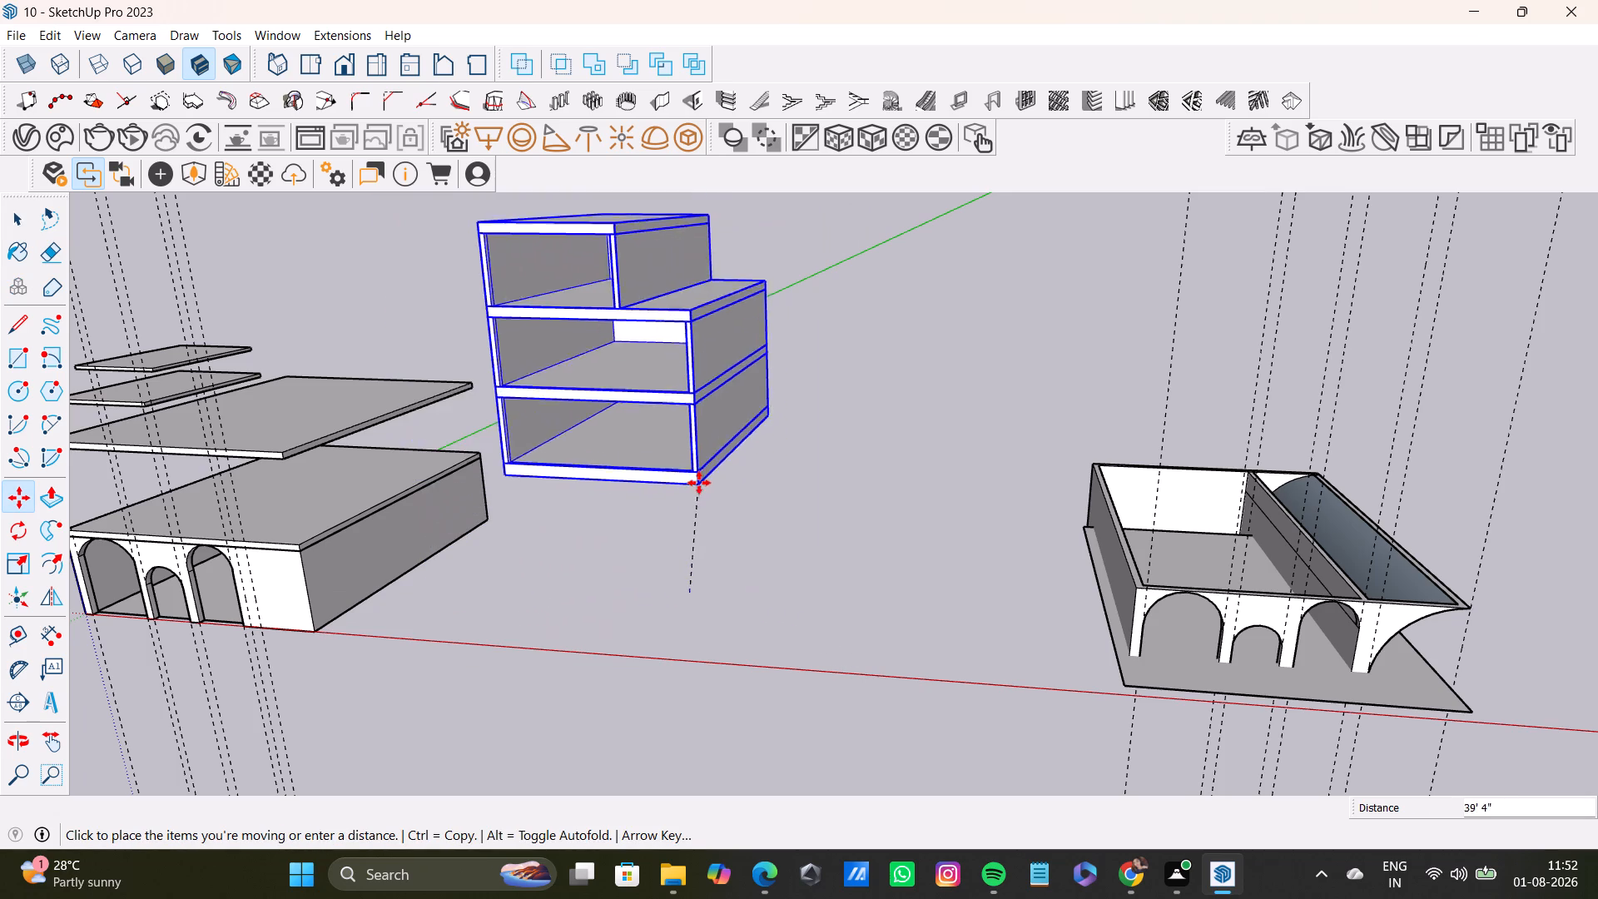
left_click(677, 469)
key("space")
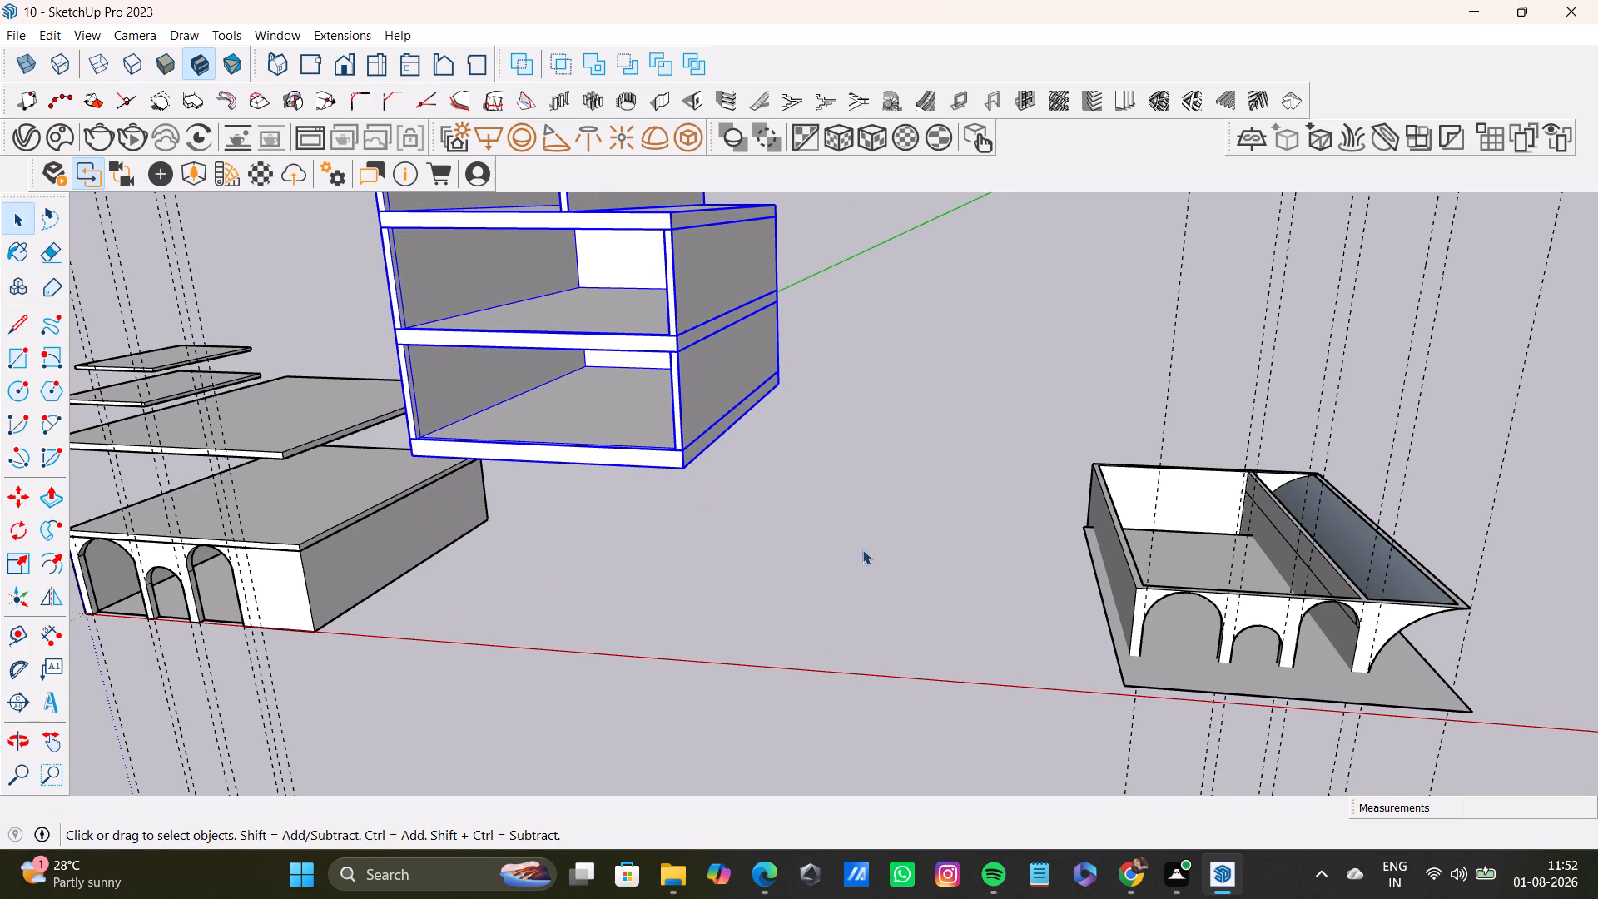
middle_click_drag(866, 549, 995, 526)
key("space")
Move the half-arch ground-floor block back beneath the lowest slab by its upper front corner and leave its group.
left_click(1175, 539)
left_click(1180, 539)
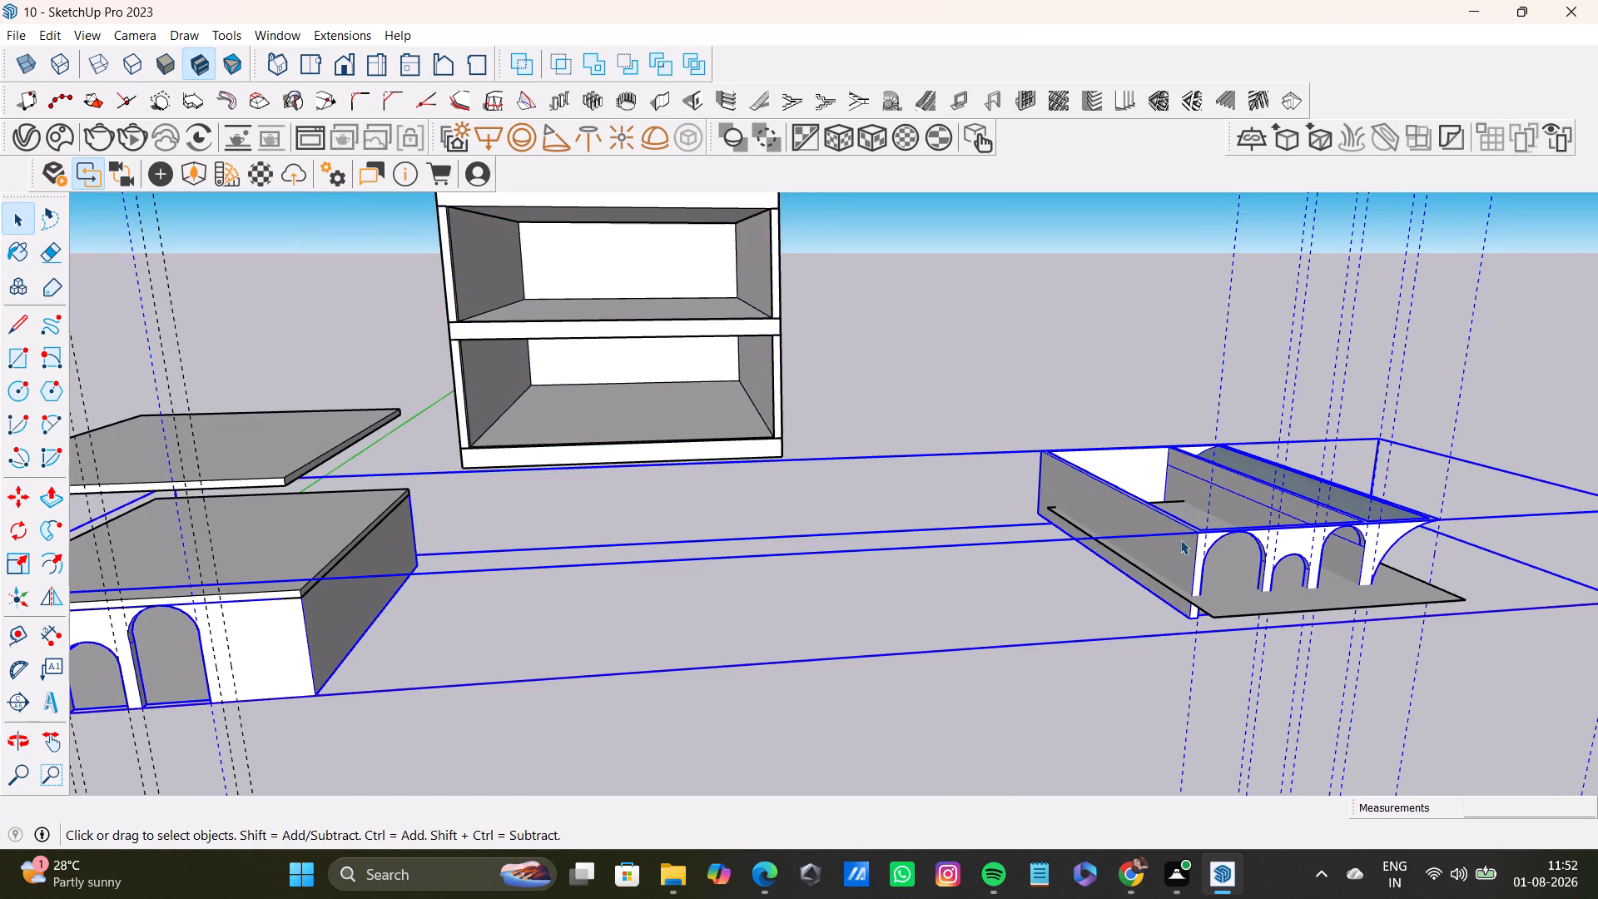
double_click(1180, 539)
key("m")
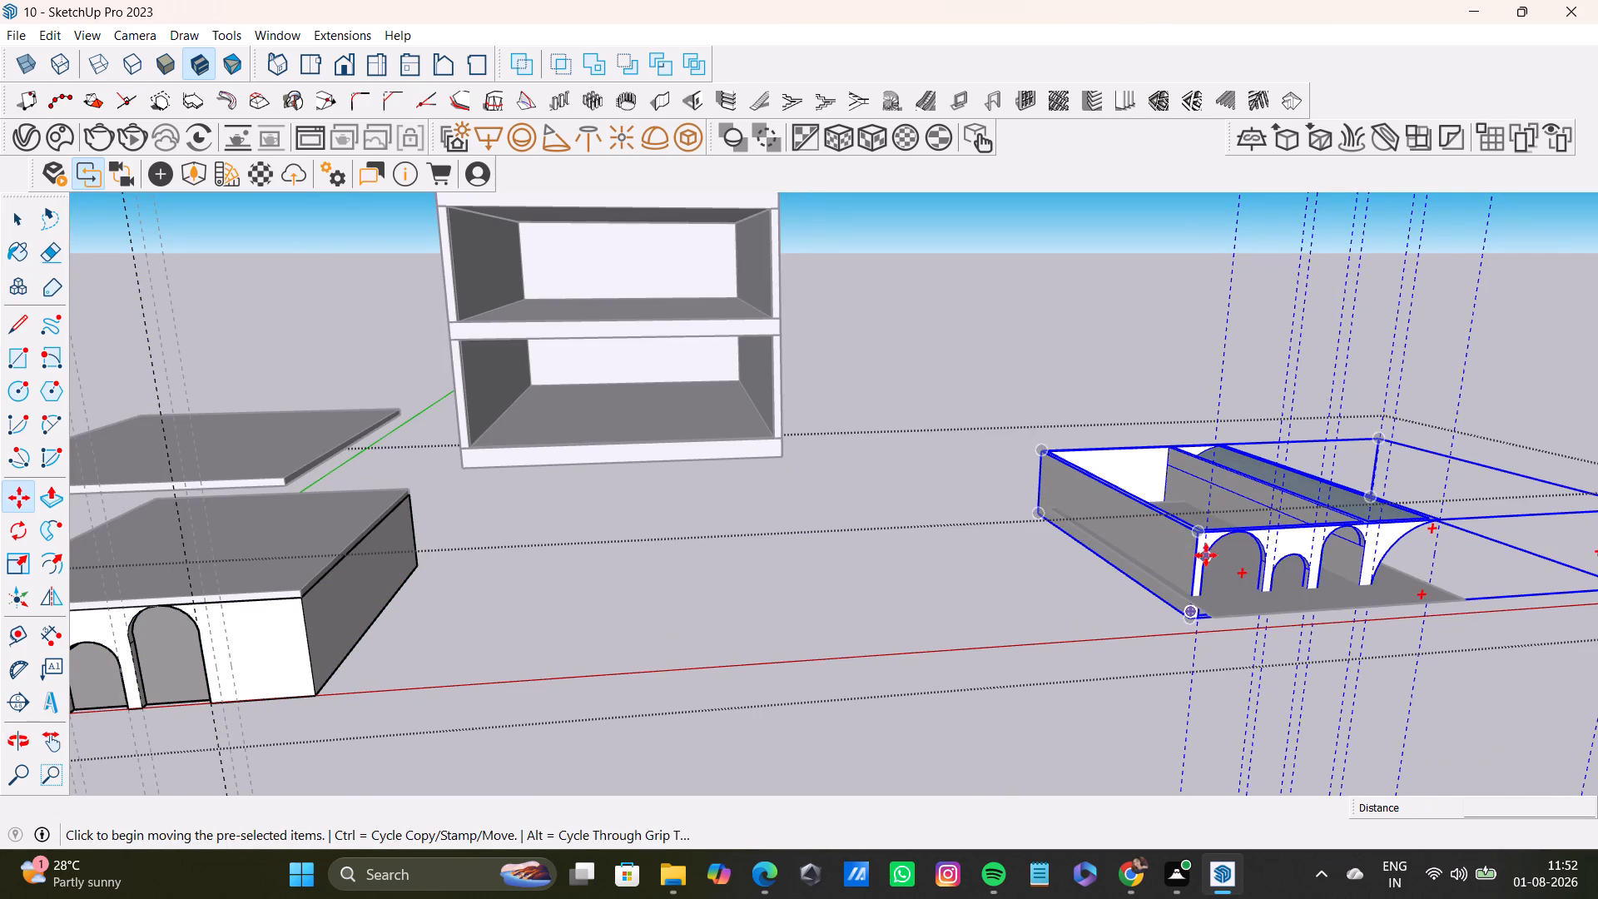
left_click(1200, 529)
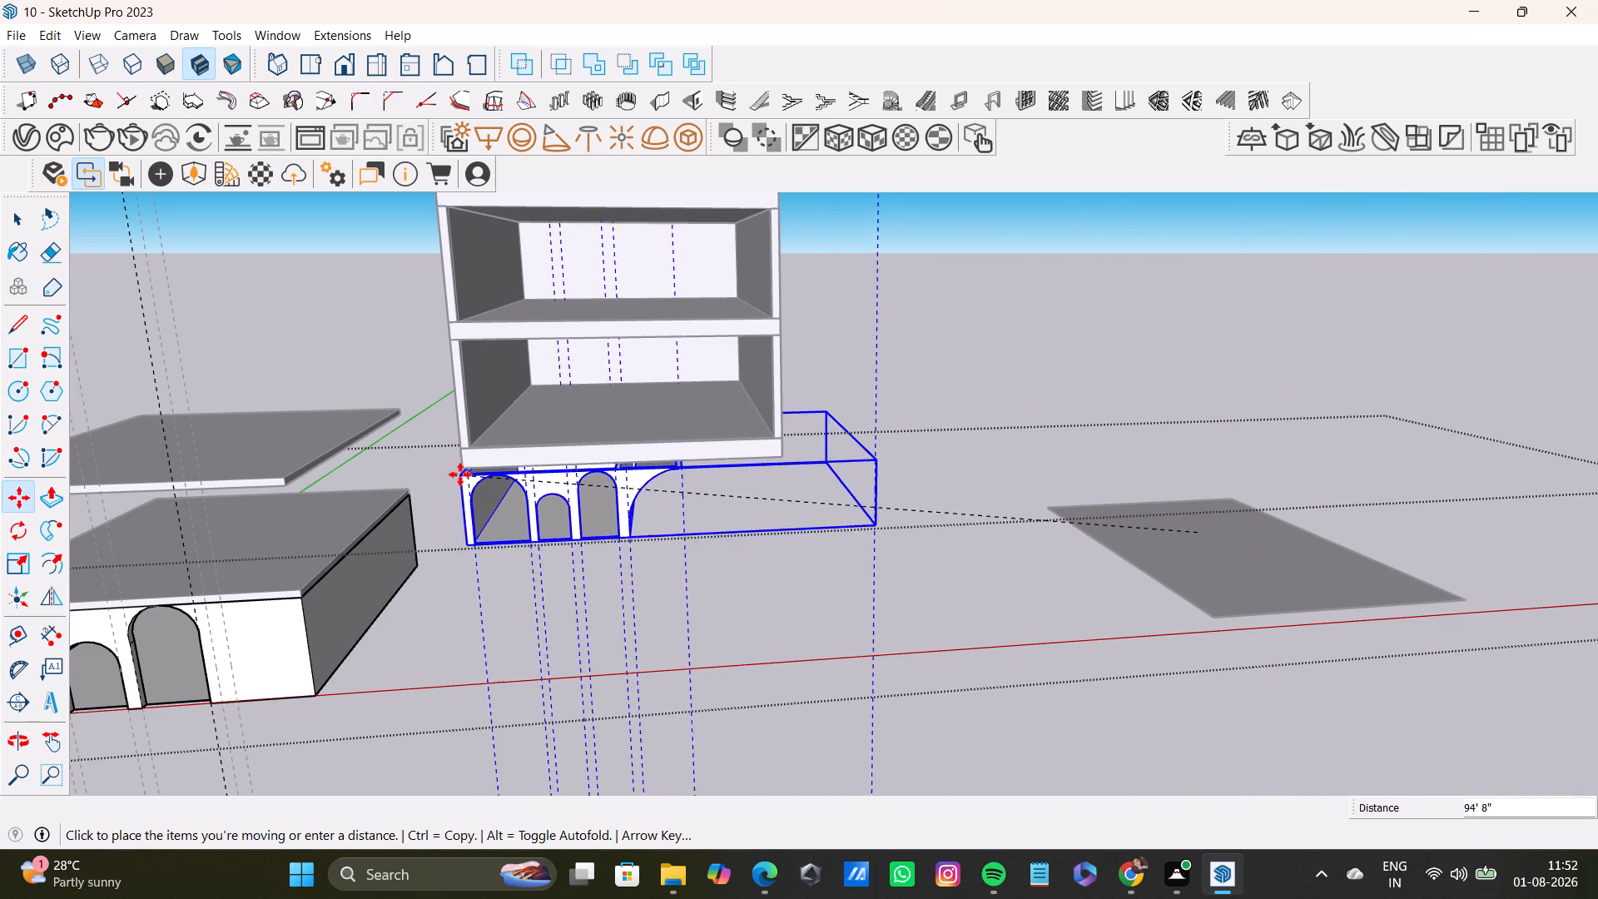
left_click(461, 470)
key("space")
left_click(739, 564)
middle_click_drag(921, 592, 911, 584)
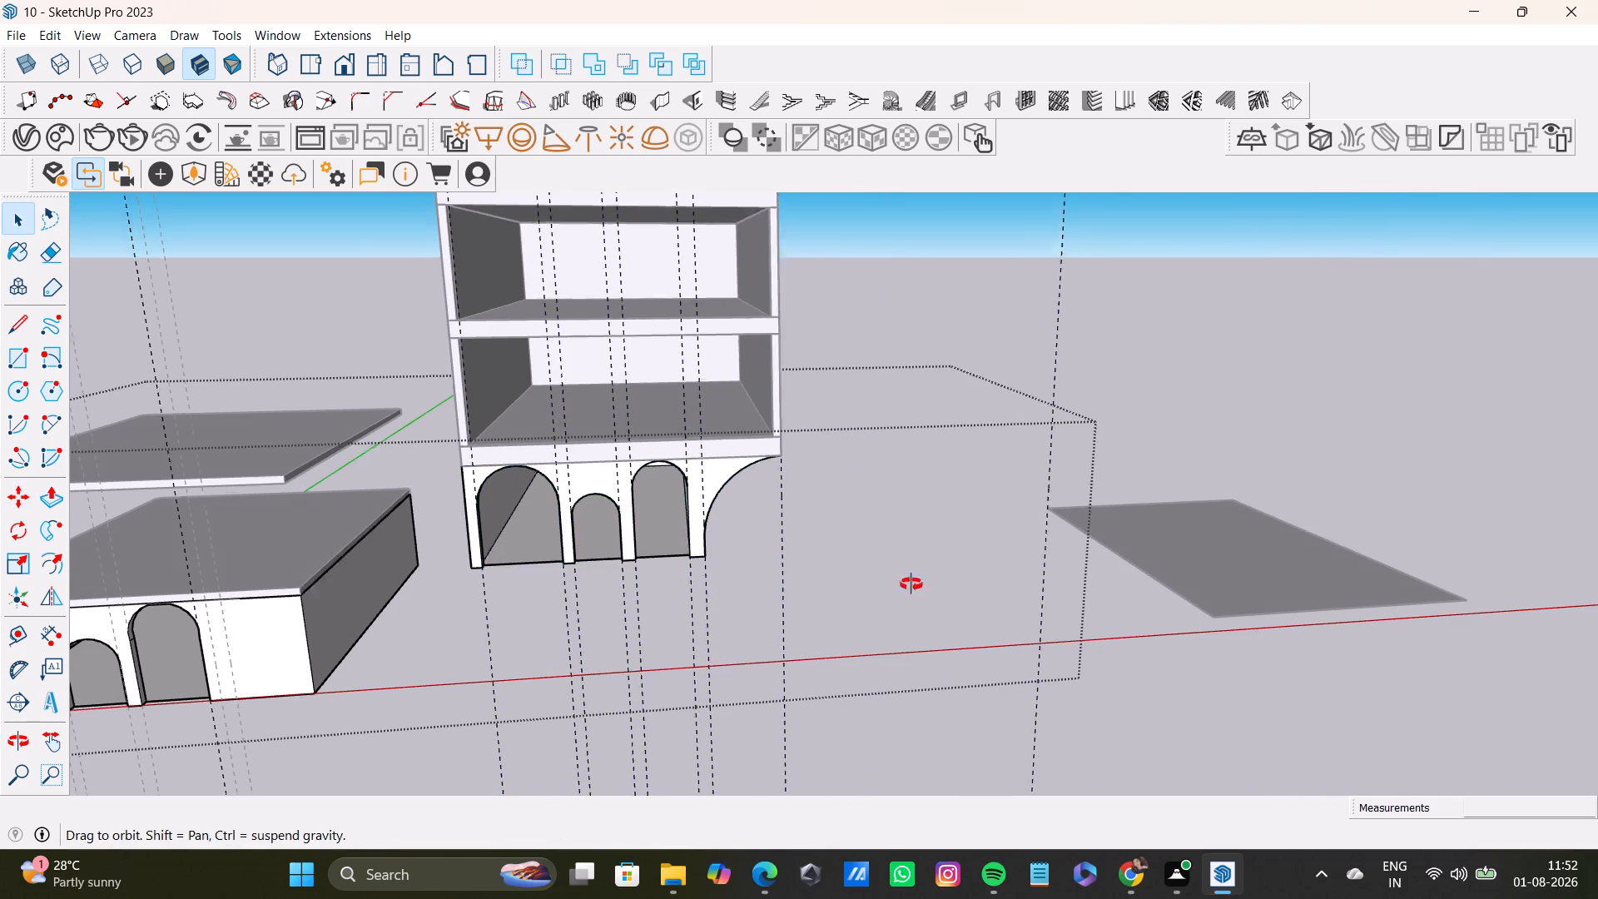
middle_click_drag(911, 584, 729, 589)
left_click(836, 572)
key("space")
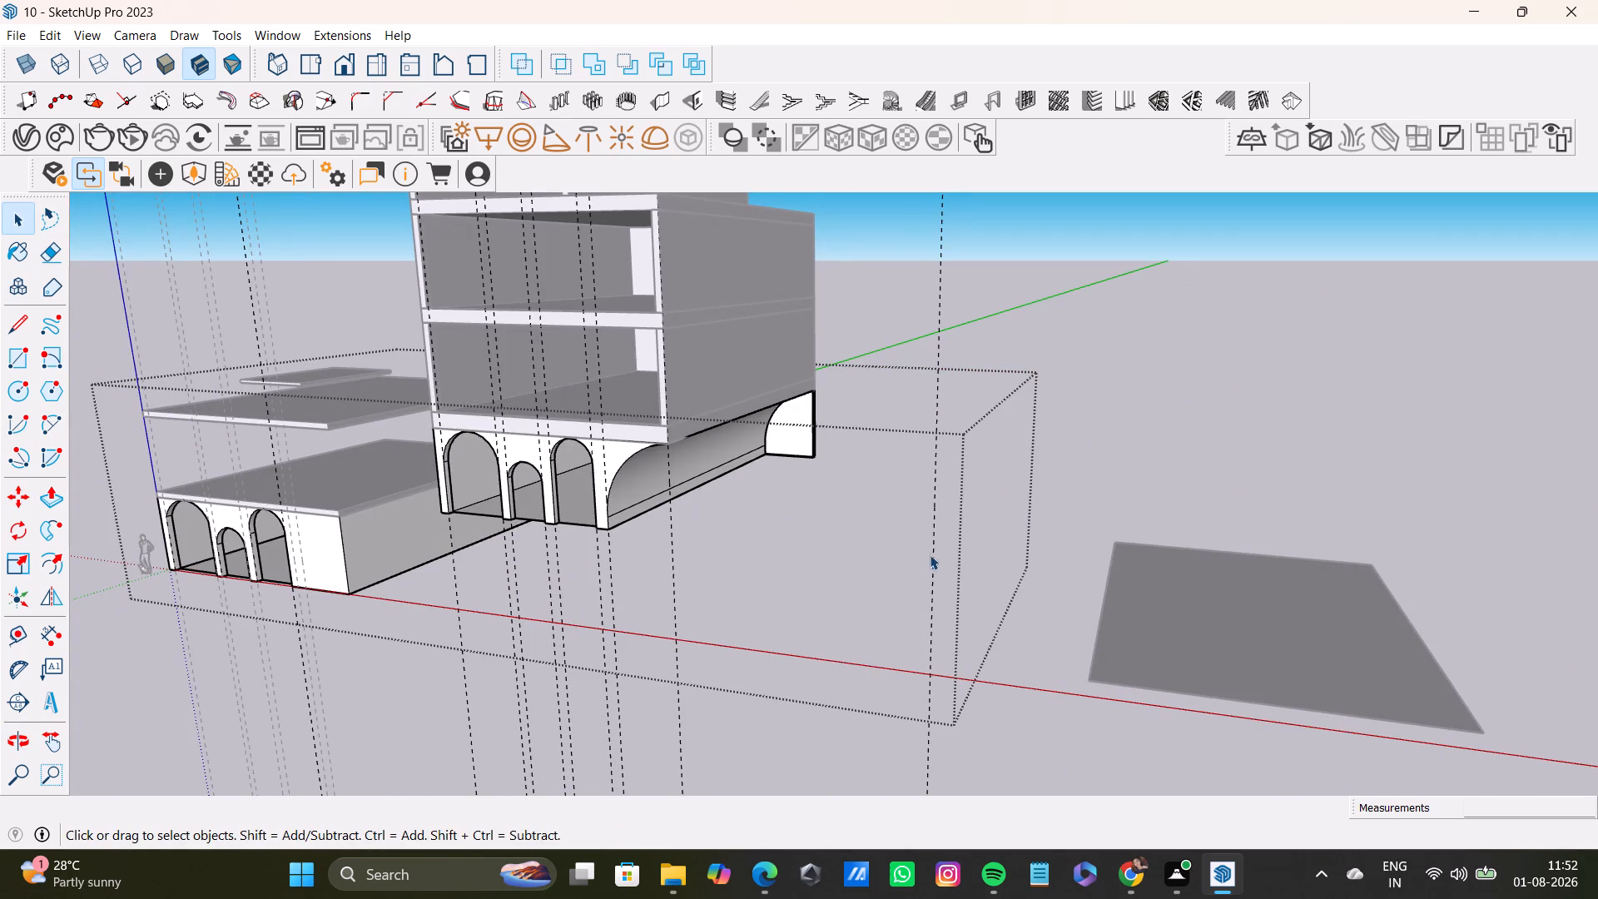
left_click(1097, 515)
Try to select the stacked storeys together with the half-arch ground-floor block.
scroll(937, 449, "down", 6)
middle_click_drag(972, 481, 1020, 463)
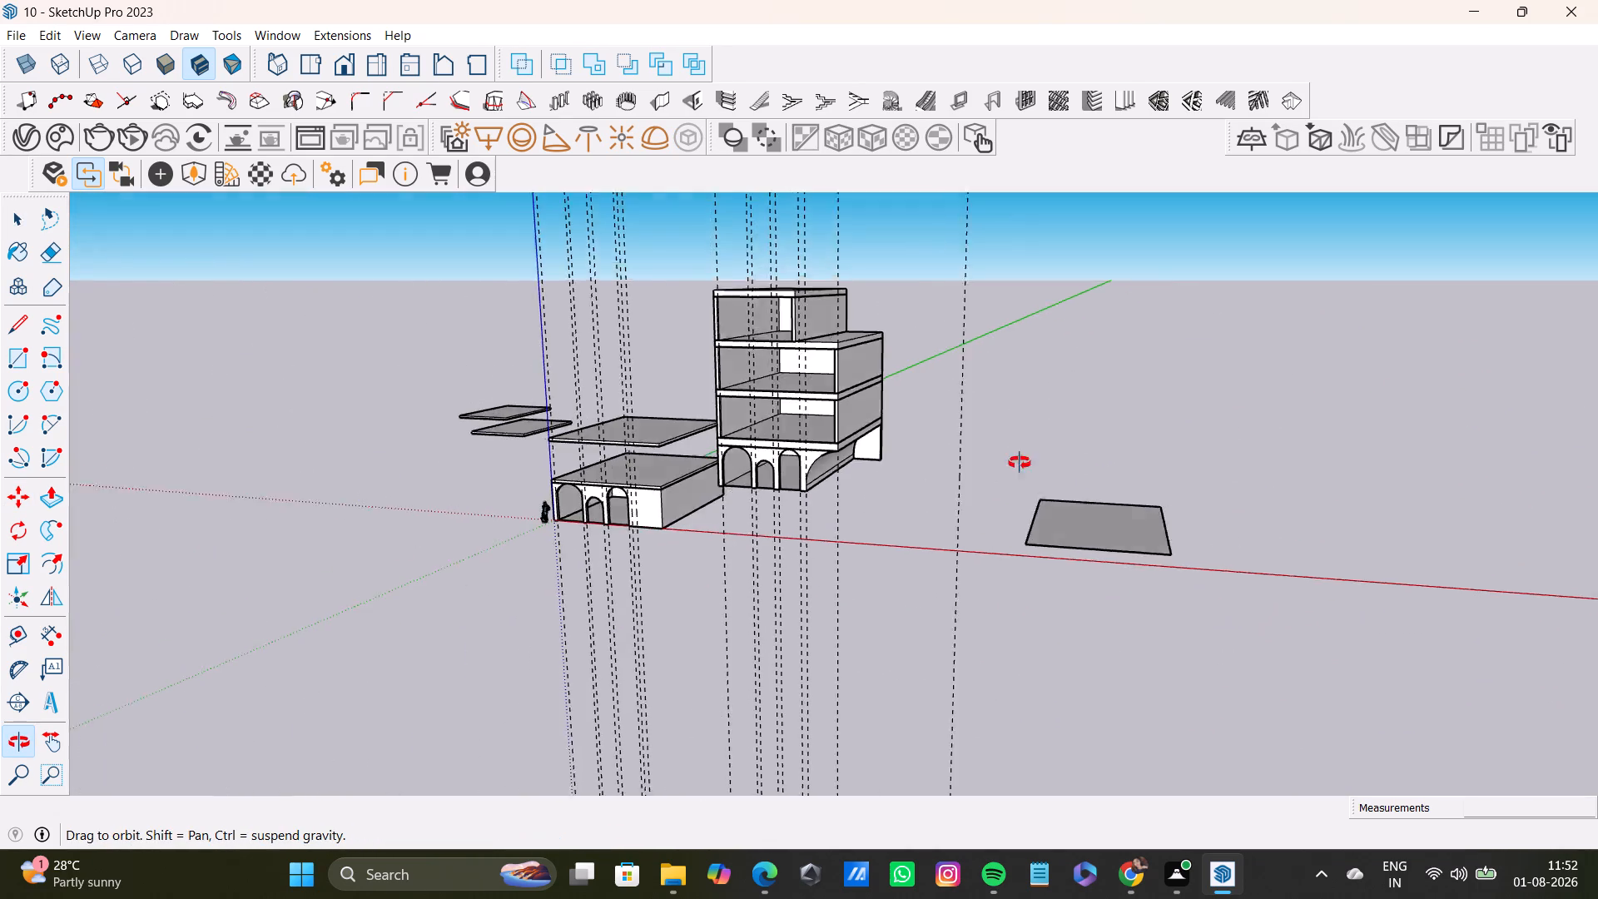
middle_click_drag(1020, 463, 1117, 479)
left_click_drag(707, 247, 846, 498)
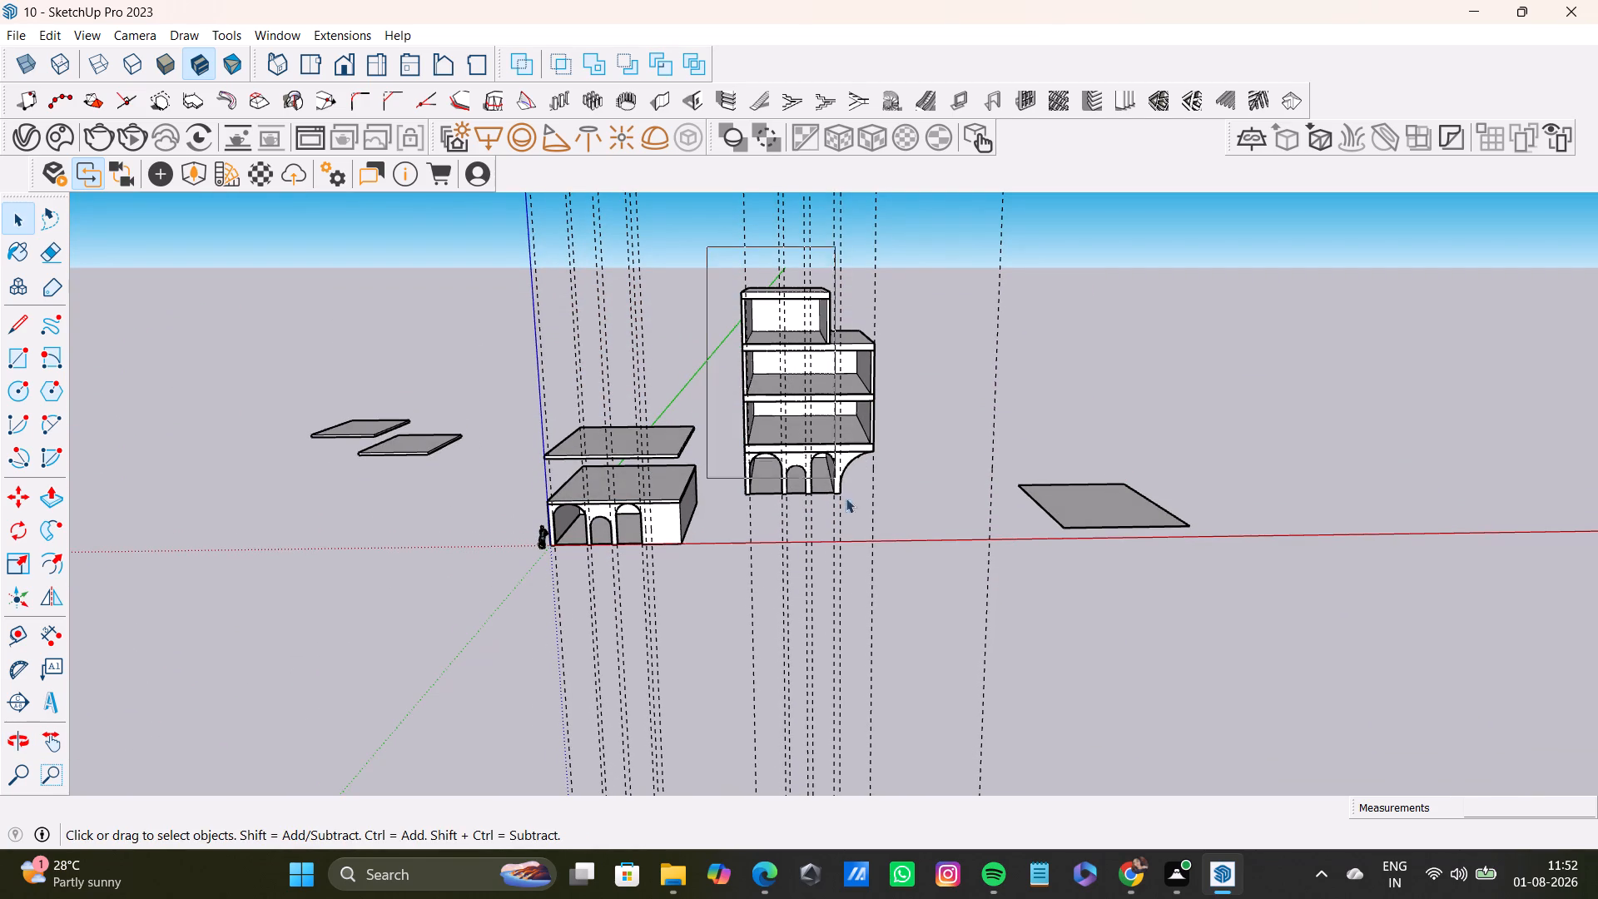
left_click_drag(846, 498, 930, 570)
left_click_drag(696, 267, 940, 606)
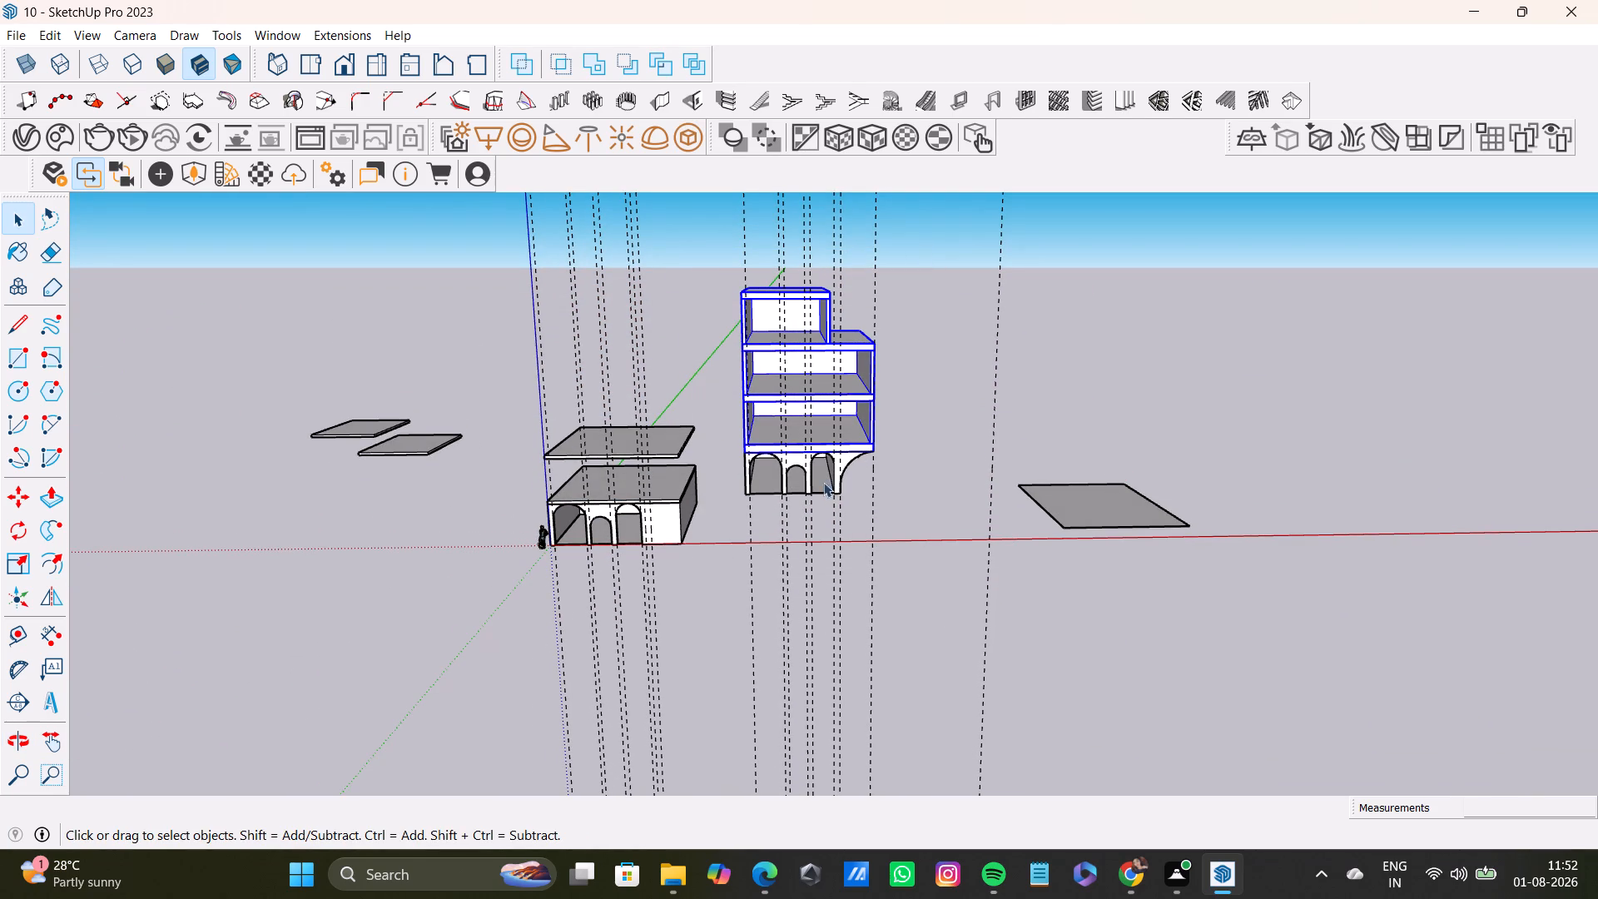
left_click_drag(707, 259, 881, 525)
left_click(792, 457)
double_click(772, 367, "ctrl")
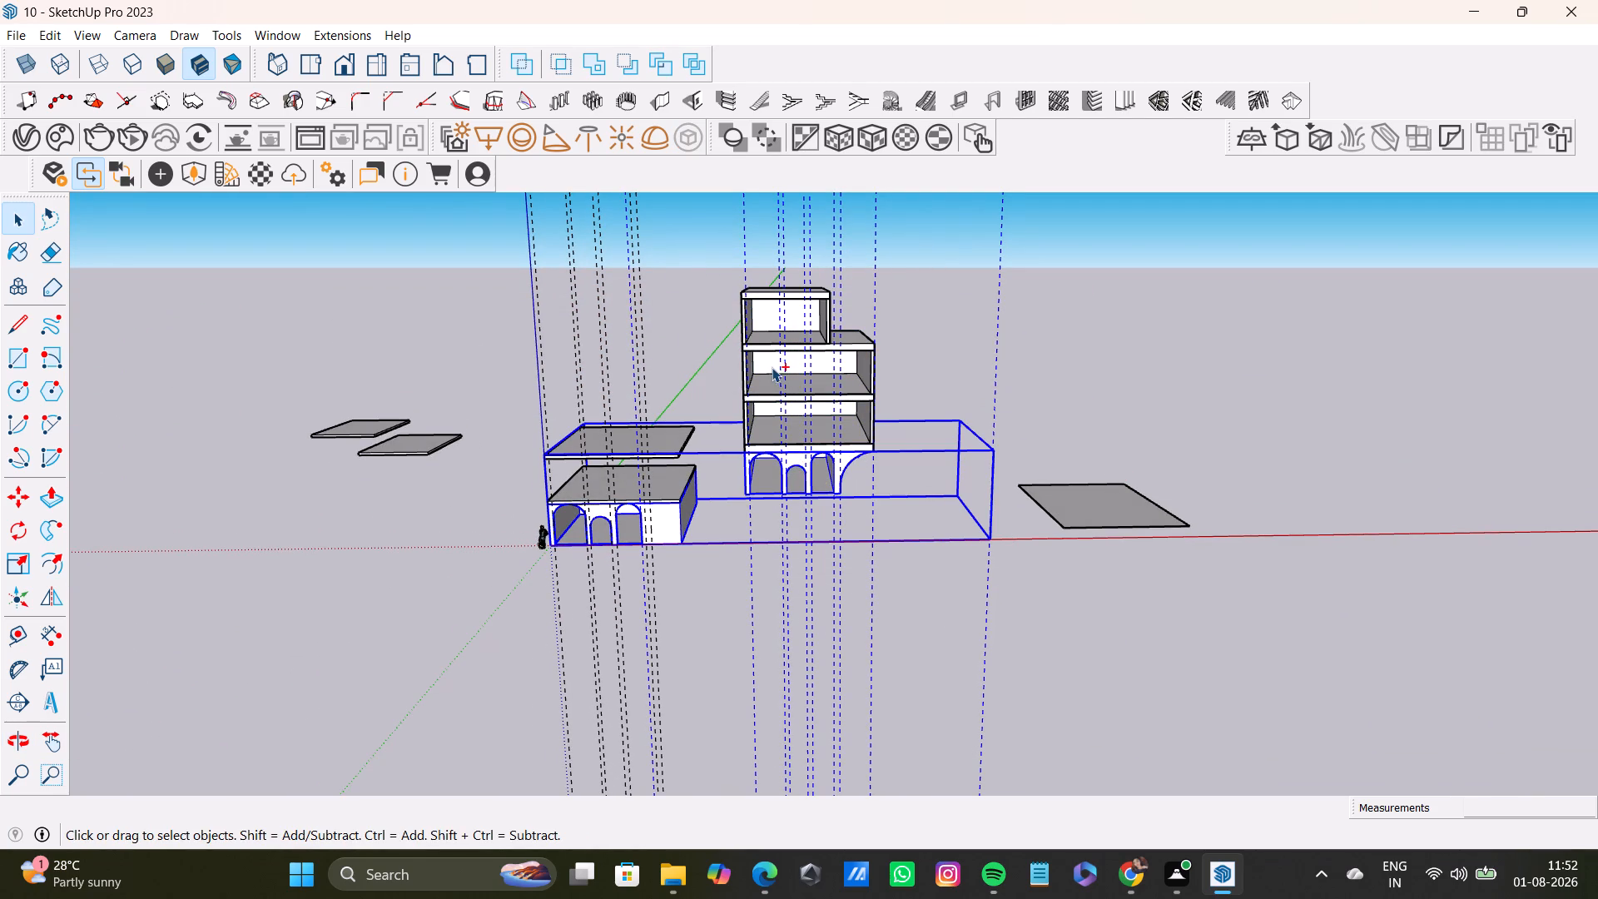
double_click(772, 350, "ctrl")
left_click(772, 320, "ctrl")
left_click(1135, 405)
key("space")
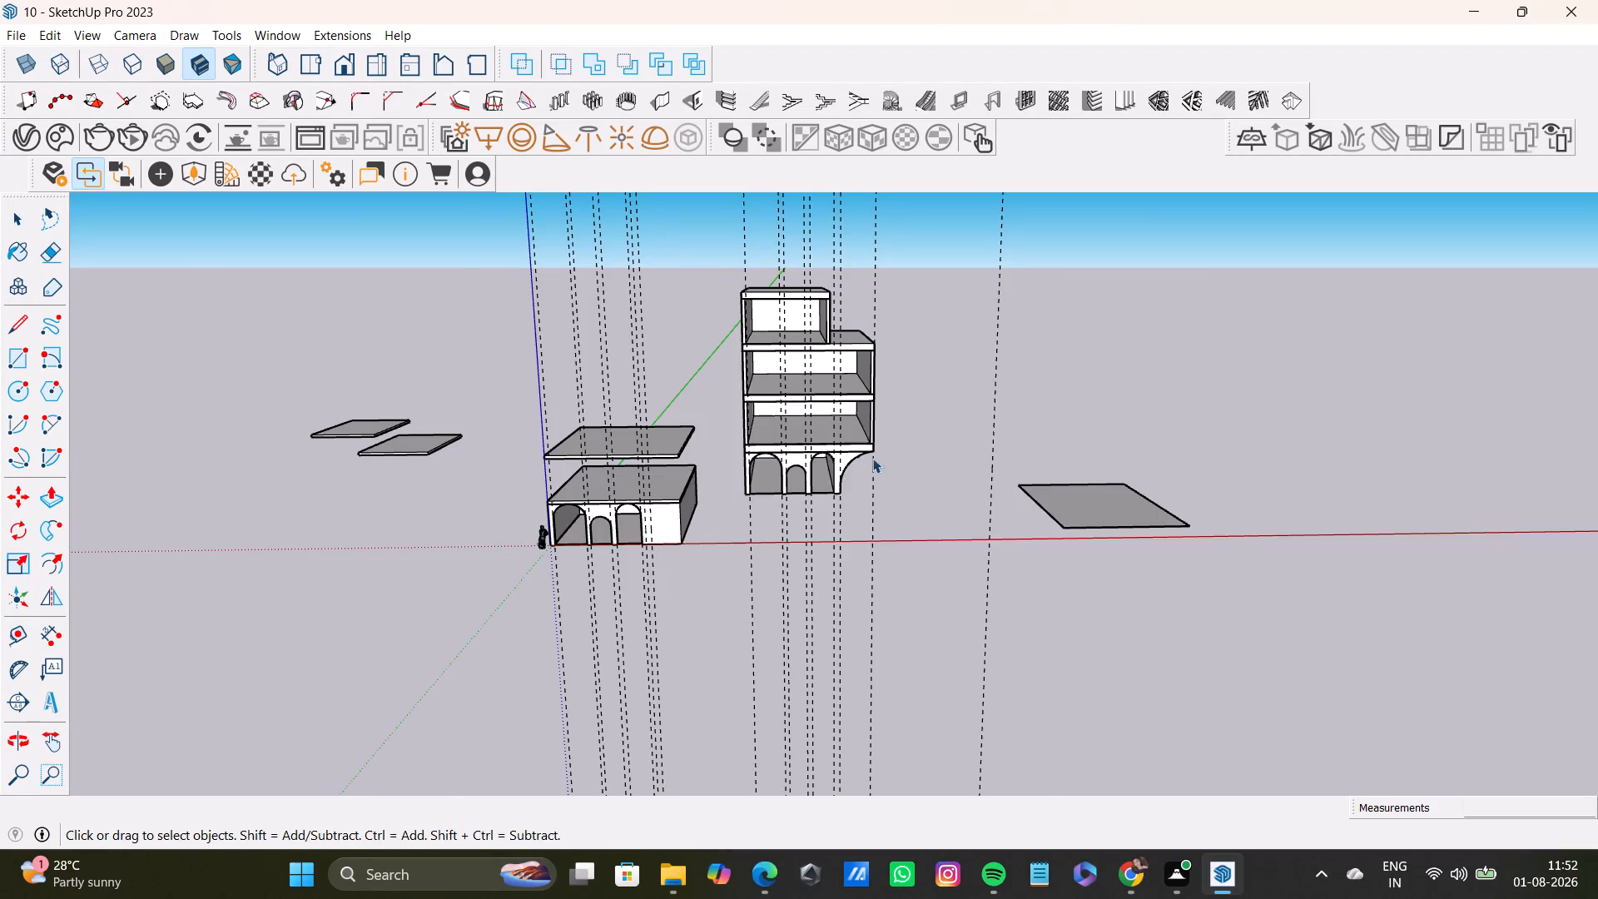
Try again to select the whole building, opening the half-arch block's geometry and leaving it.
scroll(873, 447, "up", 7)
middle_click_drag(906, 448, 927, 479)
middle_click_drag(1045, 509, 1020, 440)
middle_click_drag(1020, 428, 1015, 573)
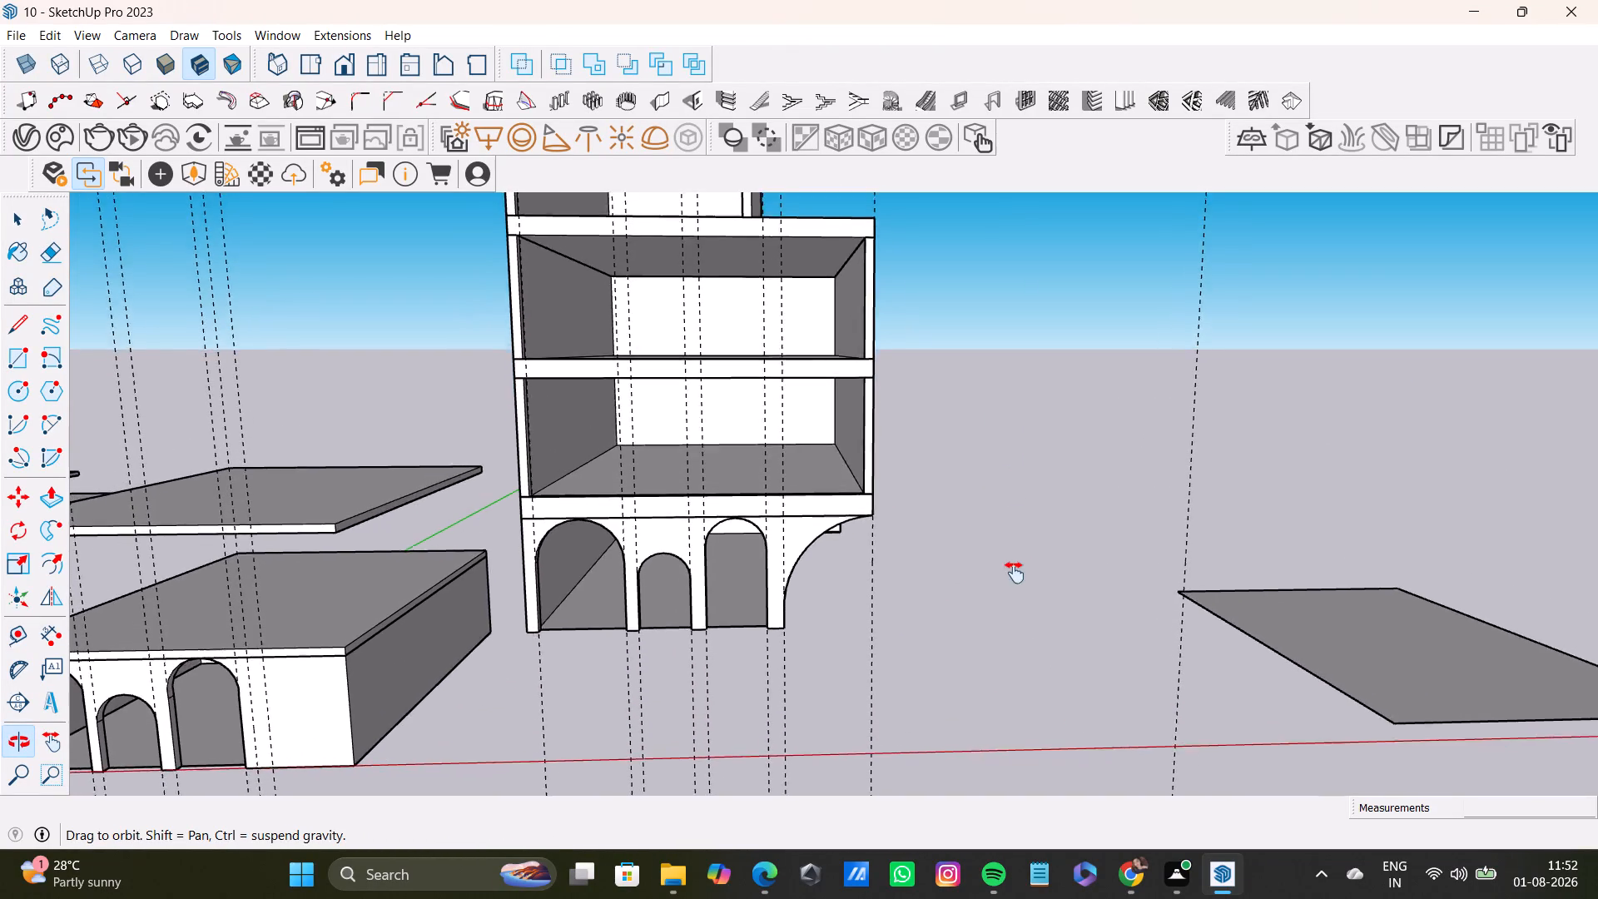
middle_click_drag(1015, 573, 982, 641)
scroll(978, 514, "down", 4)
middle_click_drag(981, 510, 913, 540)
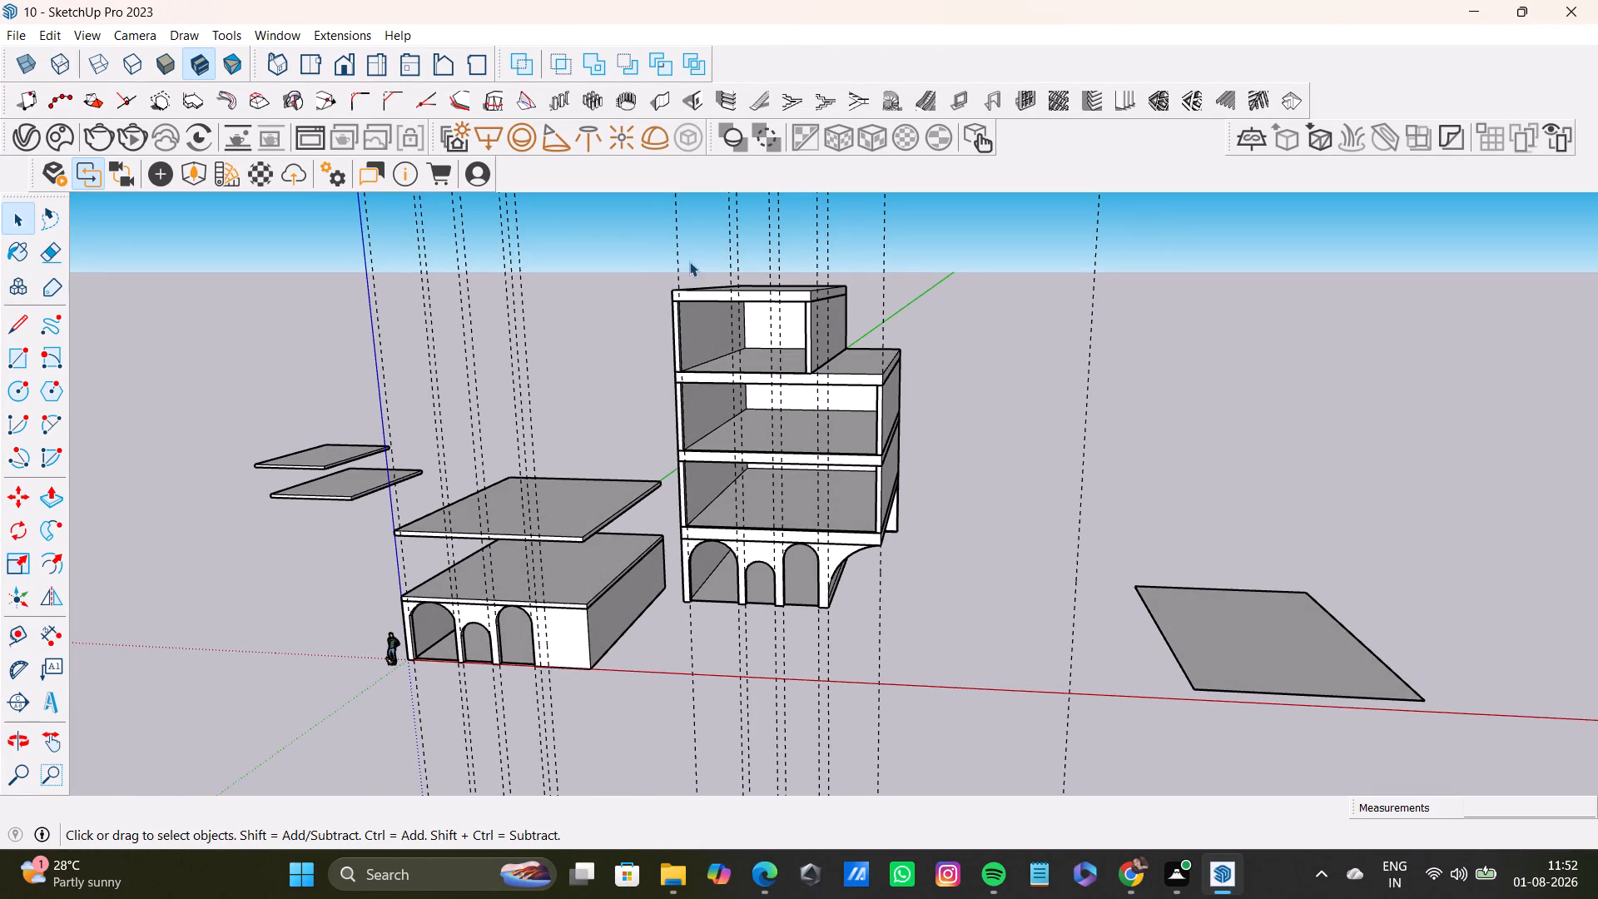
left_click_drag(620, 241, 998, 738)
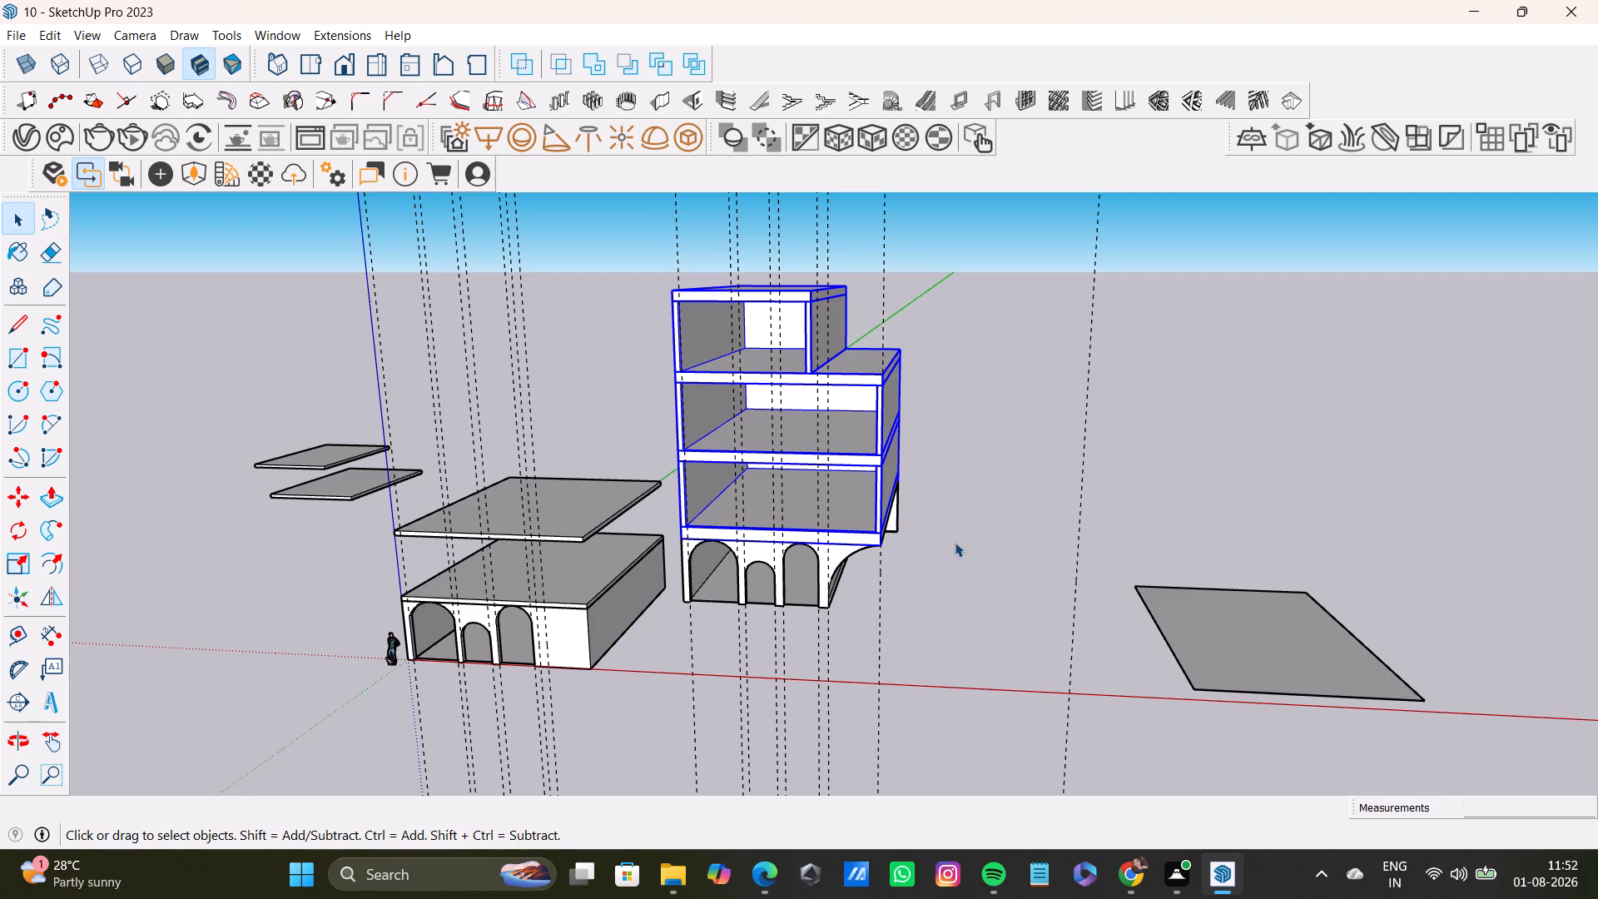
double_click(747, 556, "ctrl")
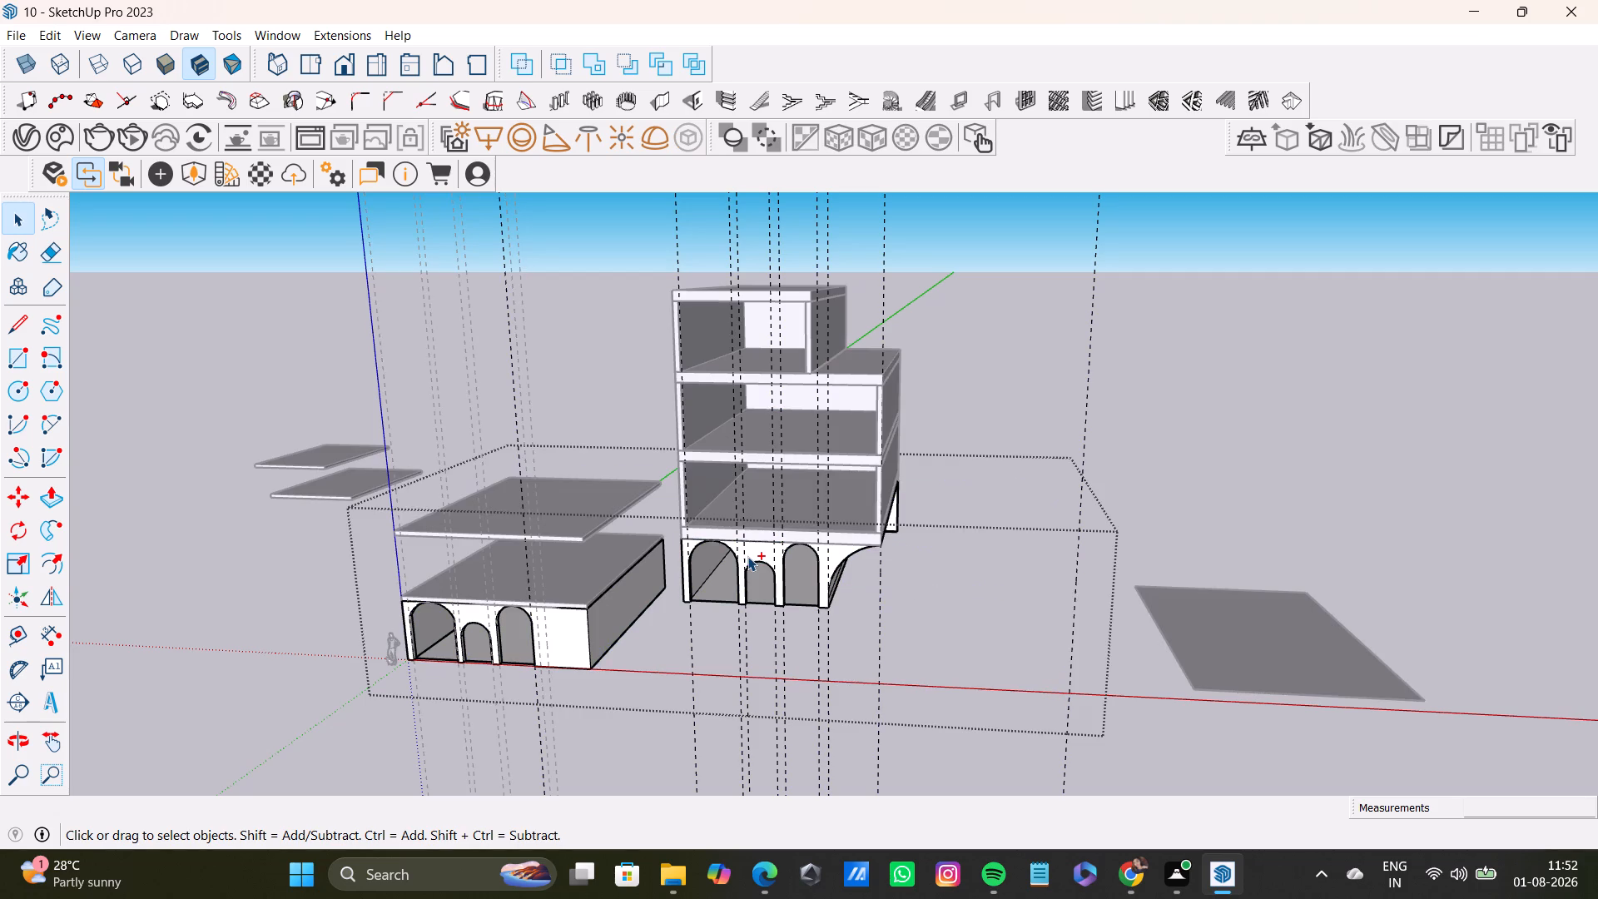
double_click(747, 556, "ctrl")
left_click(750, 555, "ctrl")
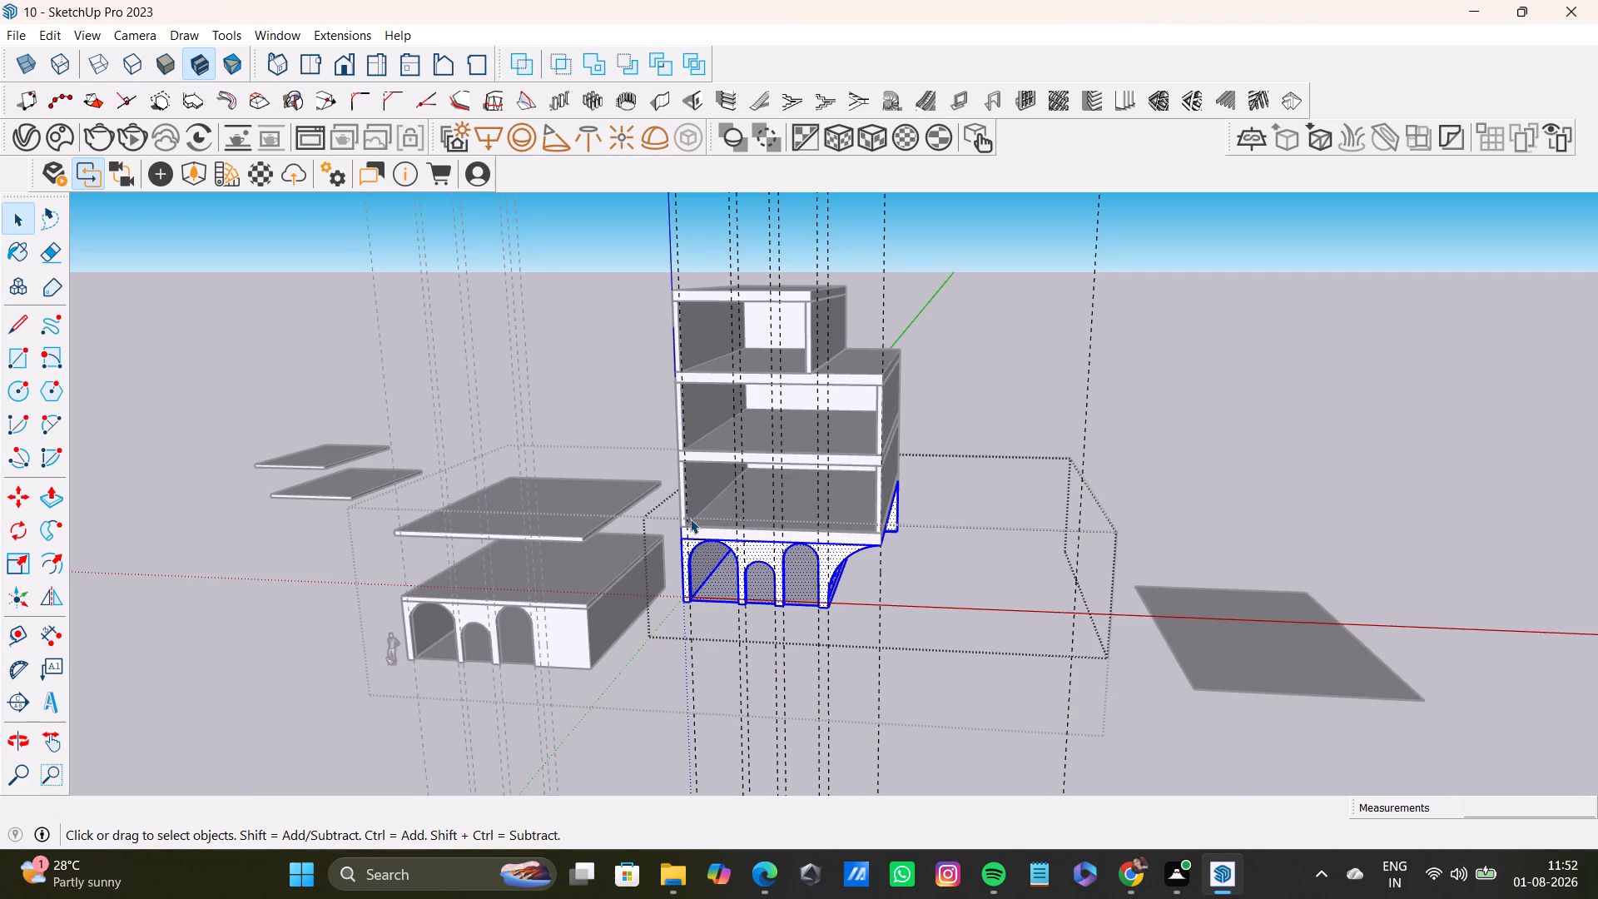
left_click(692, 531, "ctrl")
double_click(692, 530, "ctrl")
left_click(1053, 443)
Lower the half-arch ground-floor block vertically about 11' 8" to ground level by its lower front corner, and leave its group.
key("space")
middle_click_drag(968, 613, 1035, 454)
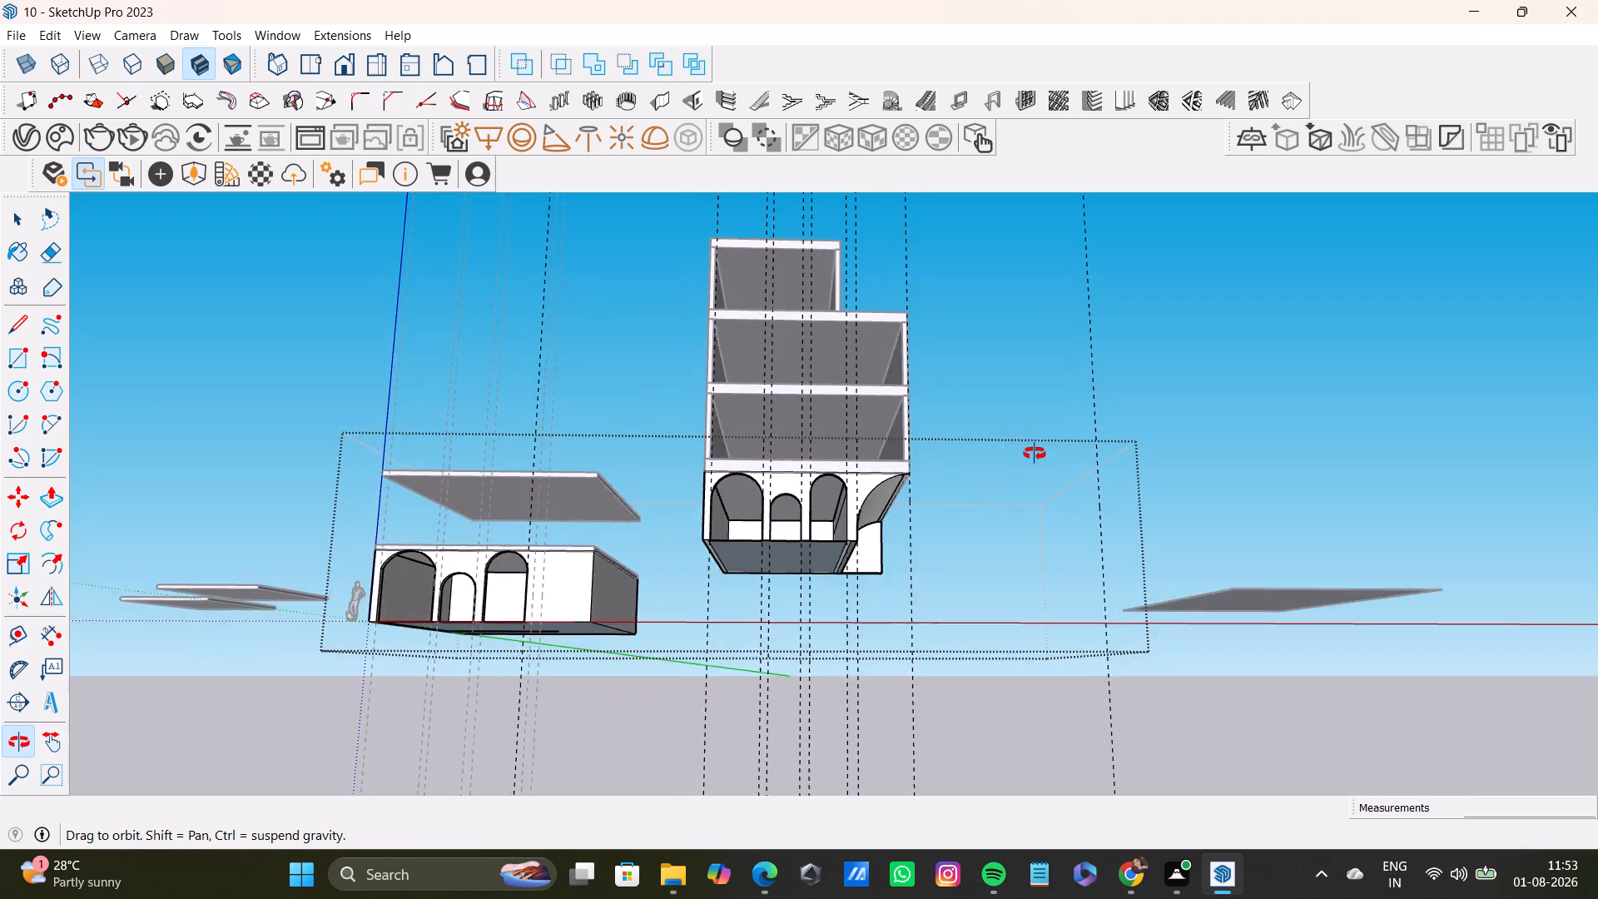
middle_click_drag(1035, 454, 1067, 502)
double_click(762, 547)
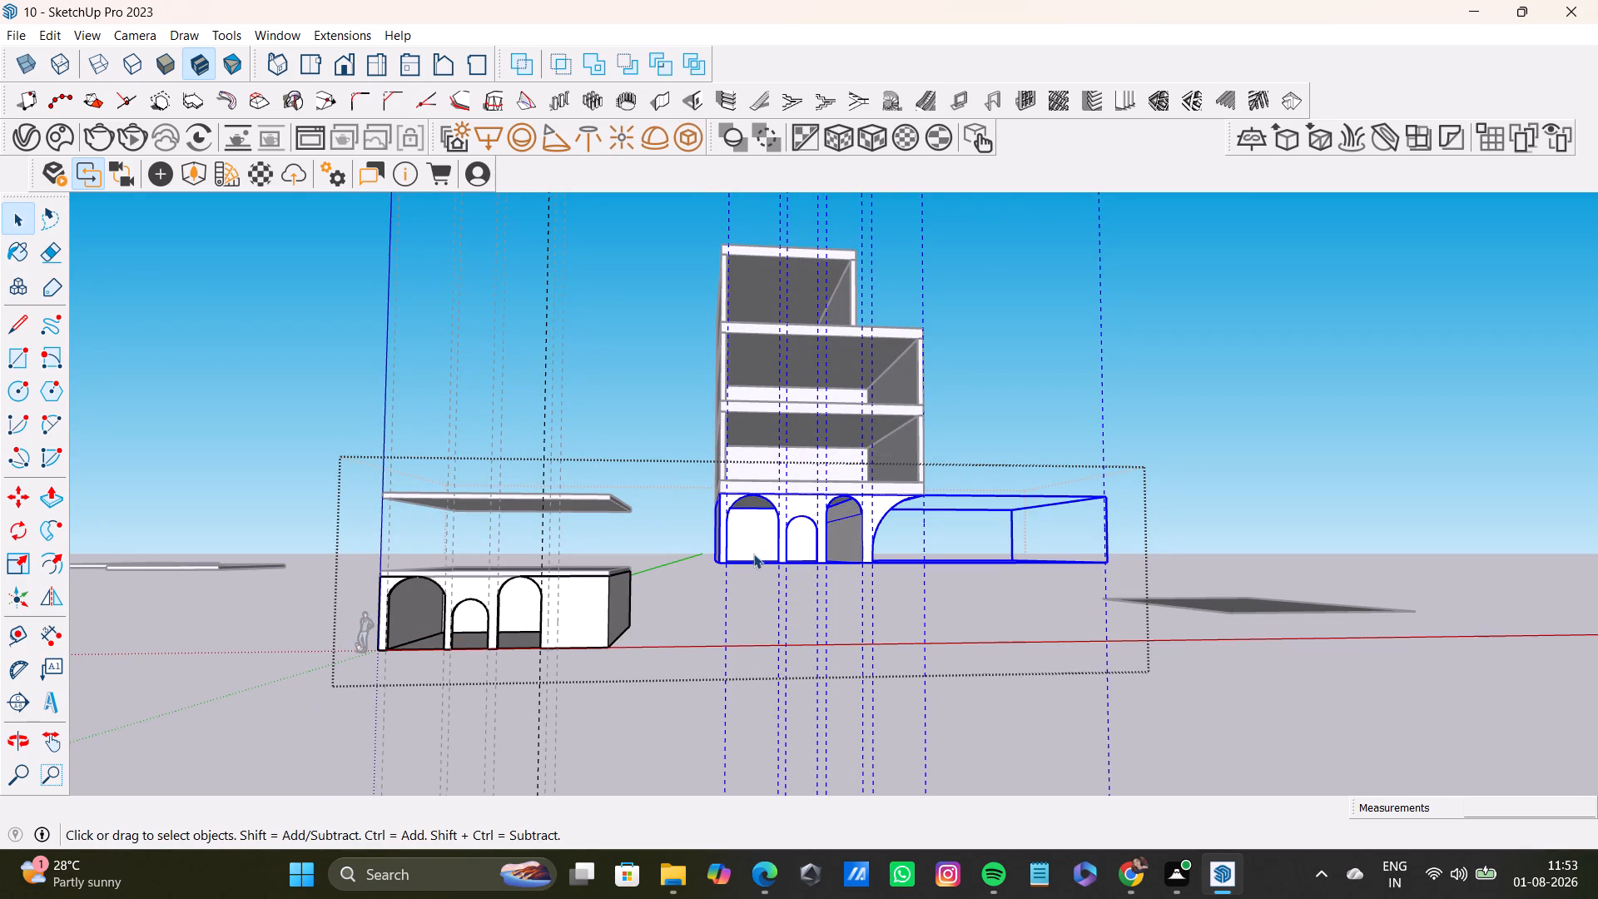
key("m")
left_click(723, 563)
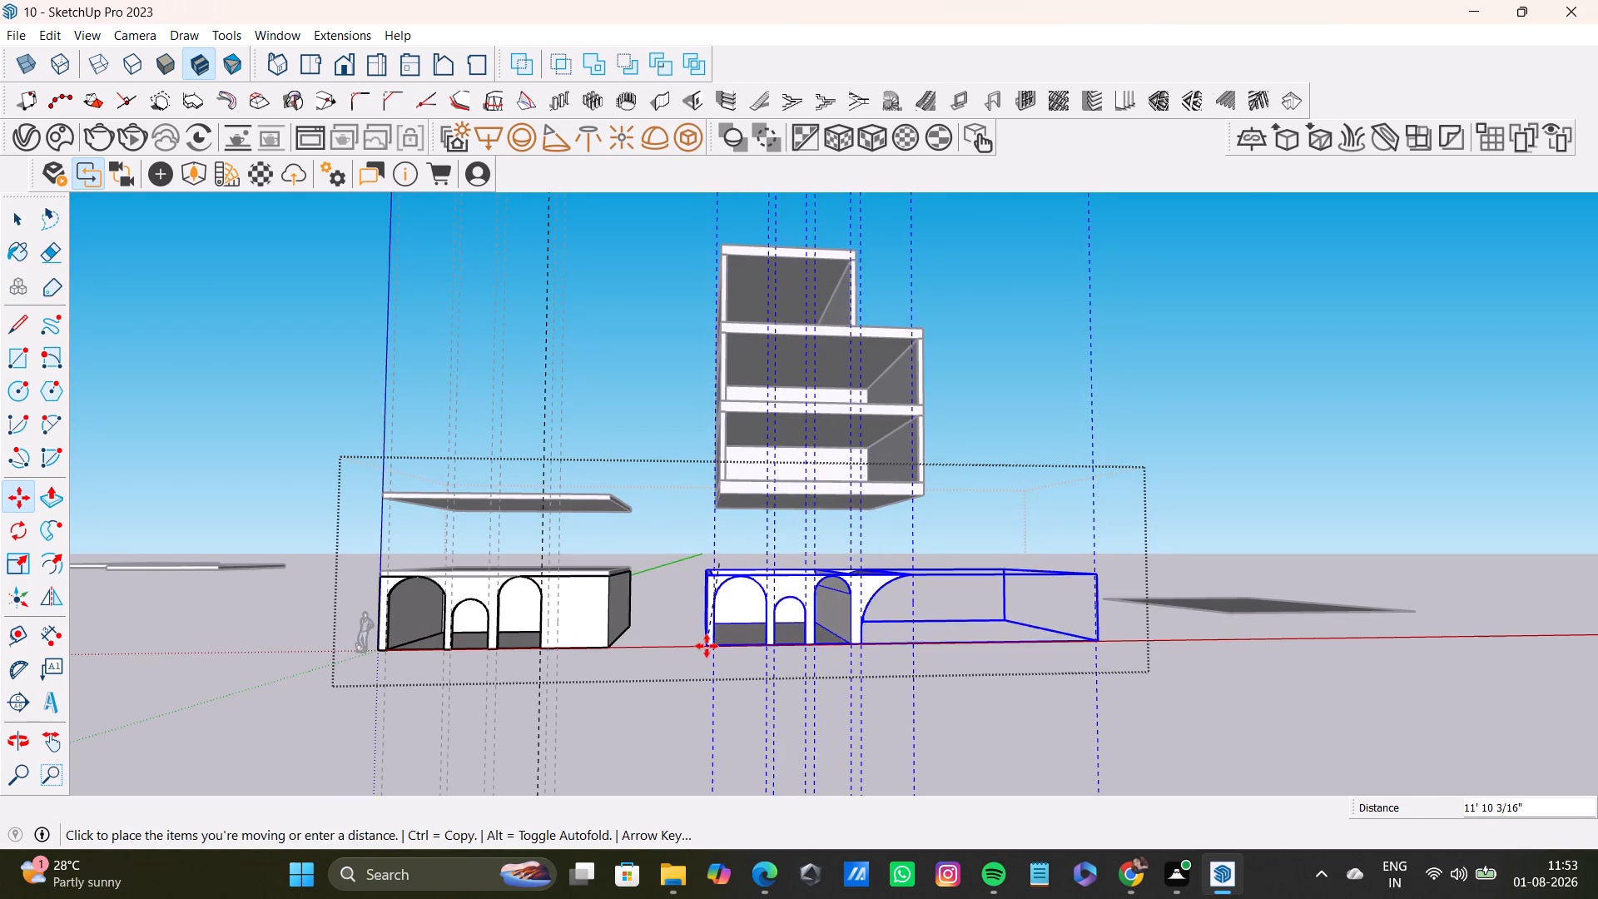
scroll(700, 643, "up", 7)
middle_click_drag(715, 654, 929, 698)
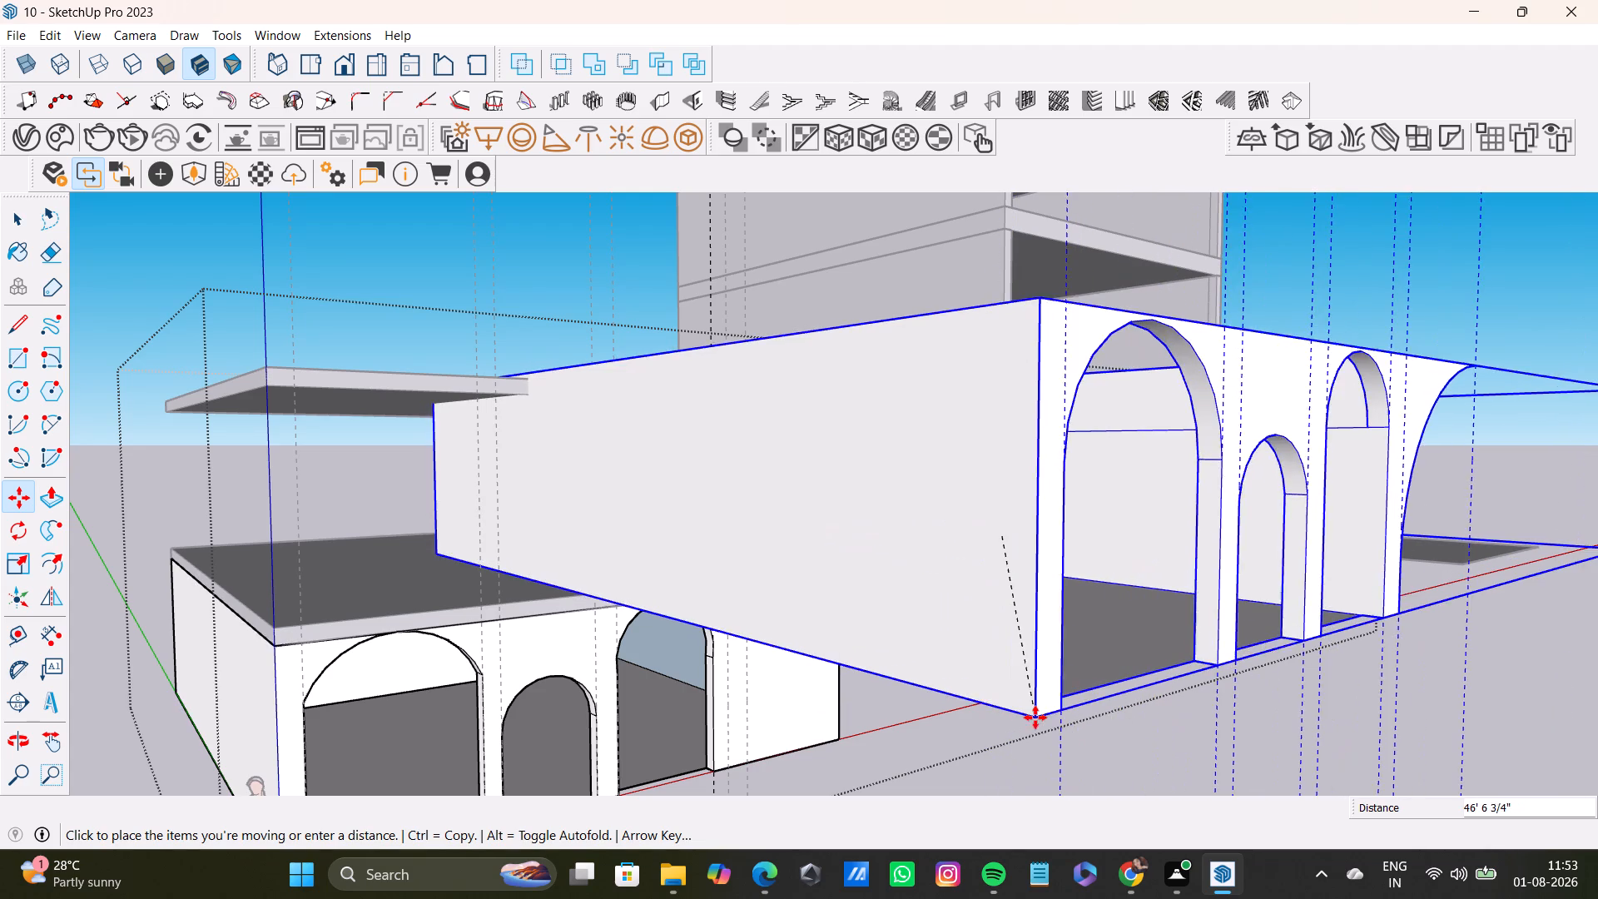
scroll(1035, 709, "up", 3)
scroll(1035, 694, "down", 4)
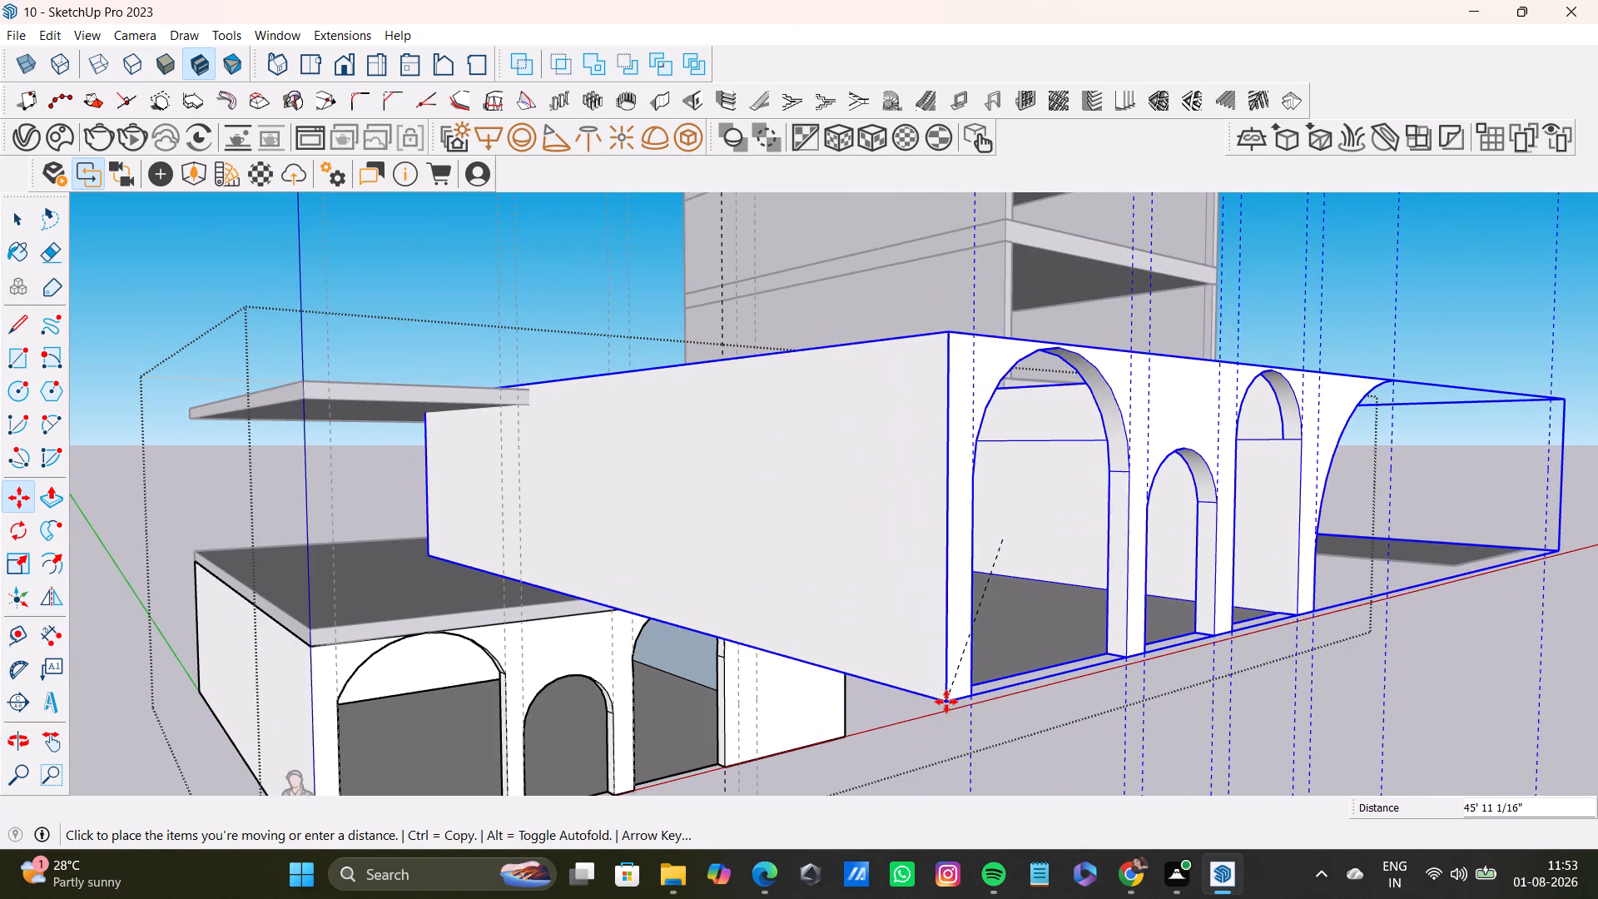
key("Right")
key("Left")
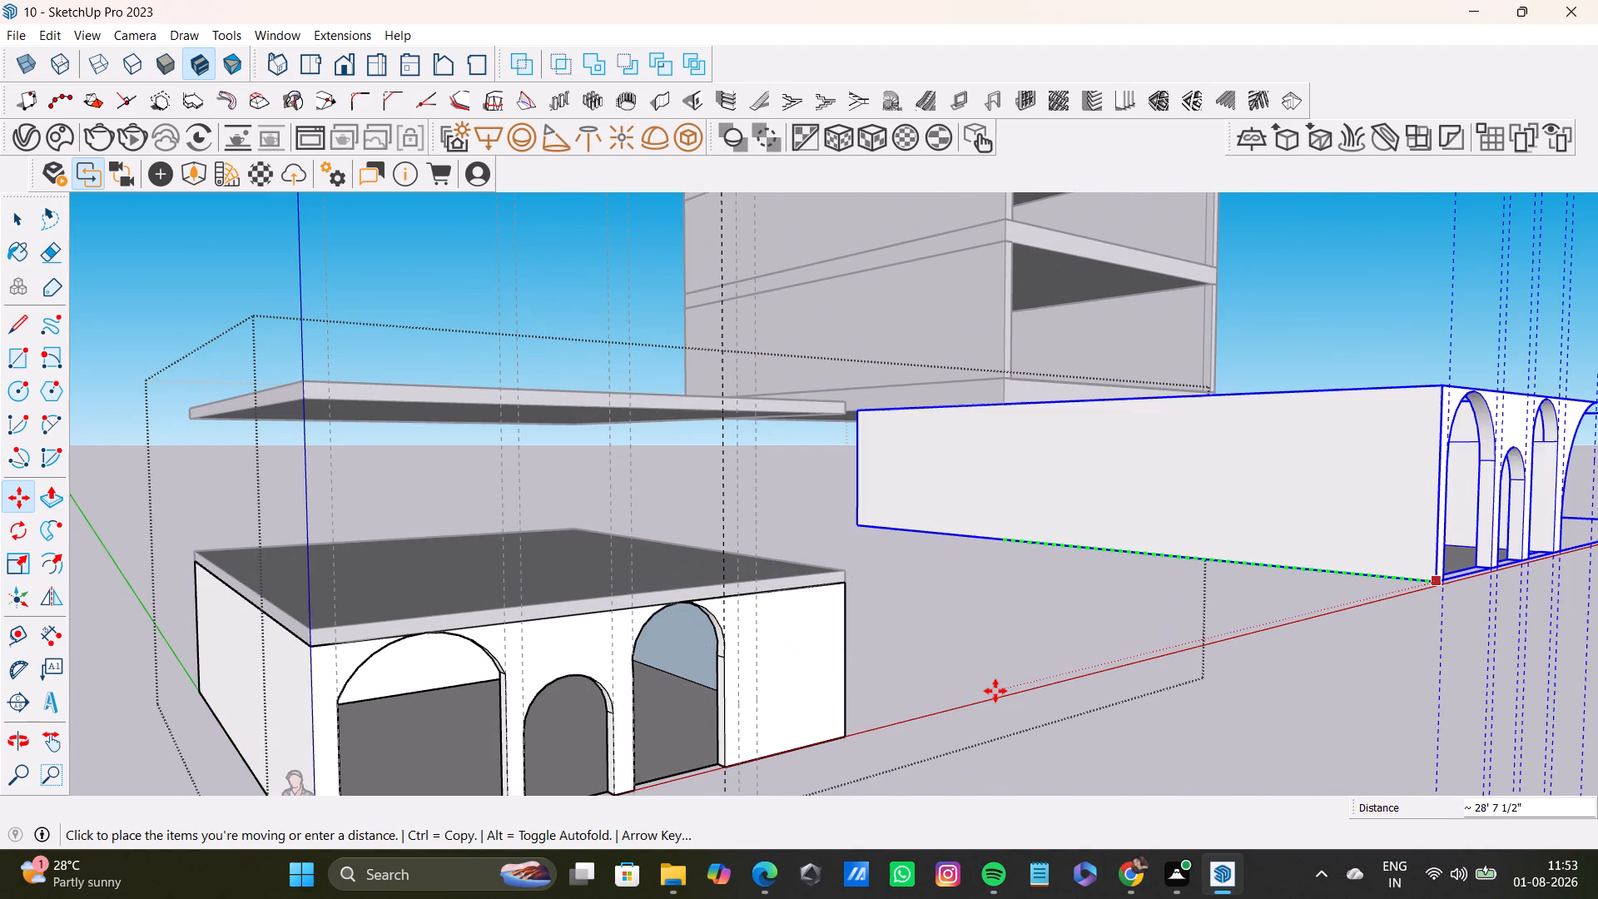
key("Up")
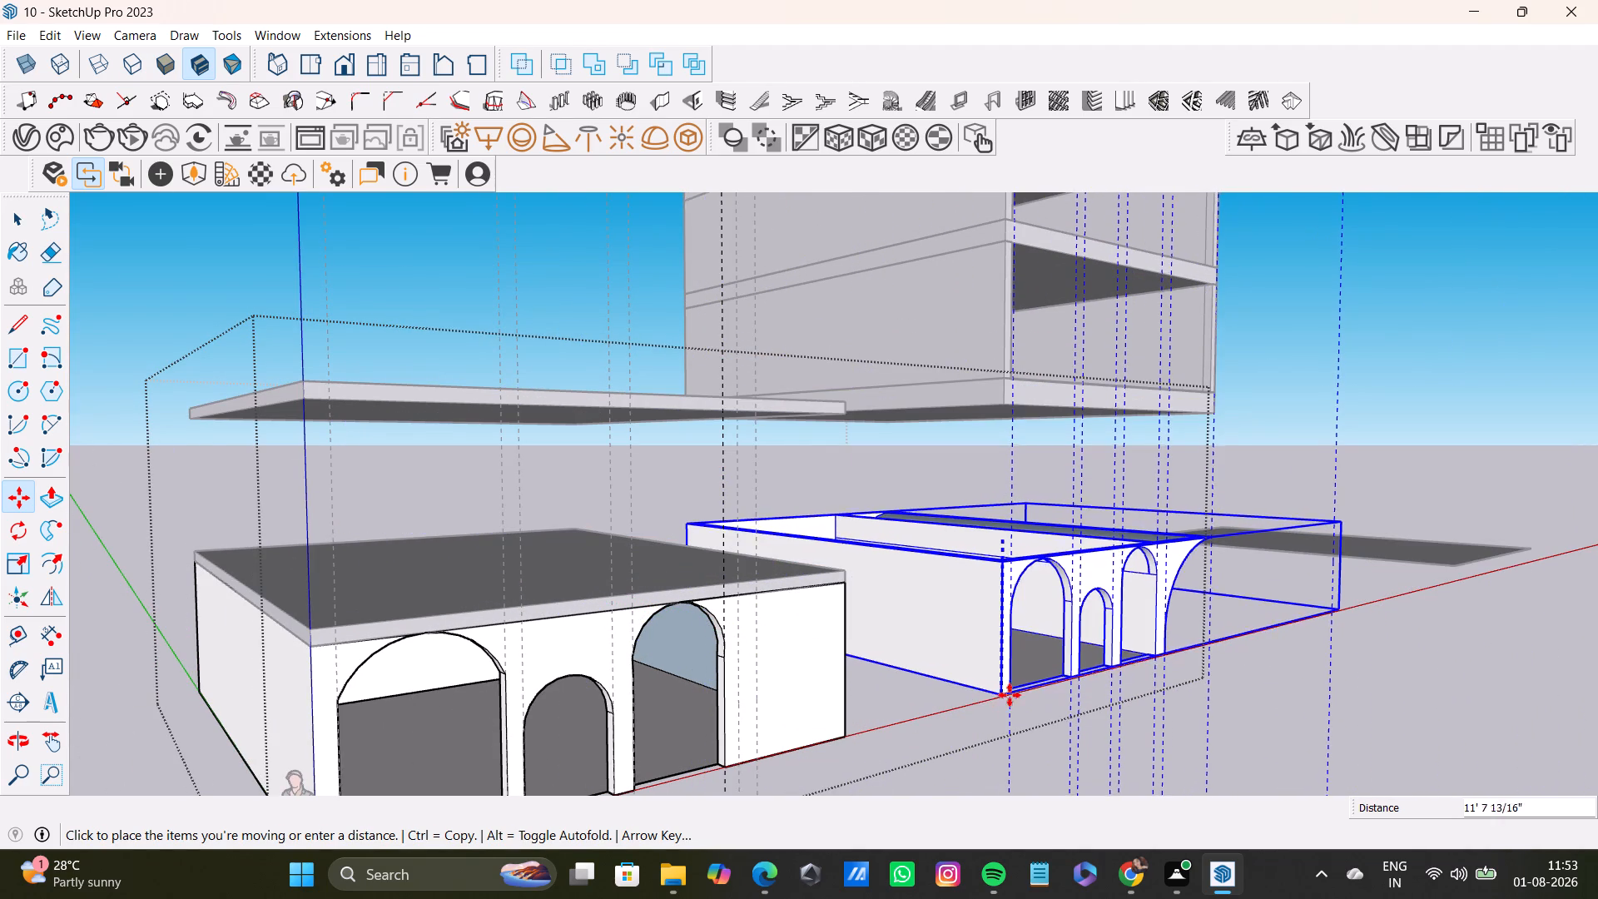
middle_click_drag(1016, 686, 948, 608)
scroll(948, 624, "up", 7)
middle_click_drag(937, 608, 953, 641)
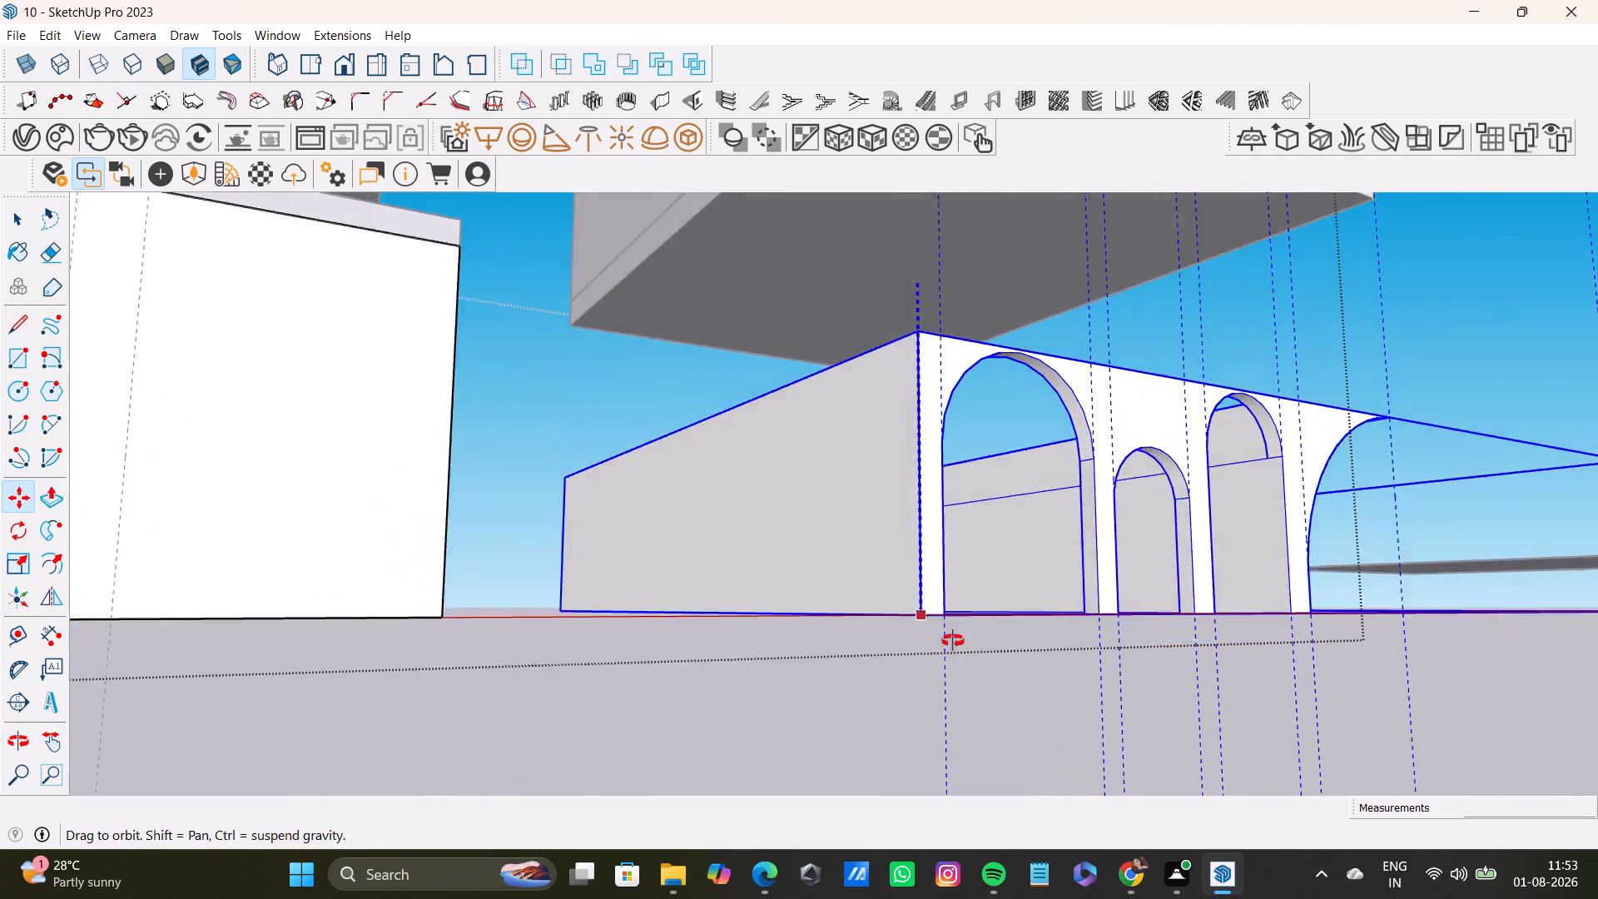
middle_click_drag(953, 641, 960, 731)
left_click(960, 731)
key("space")
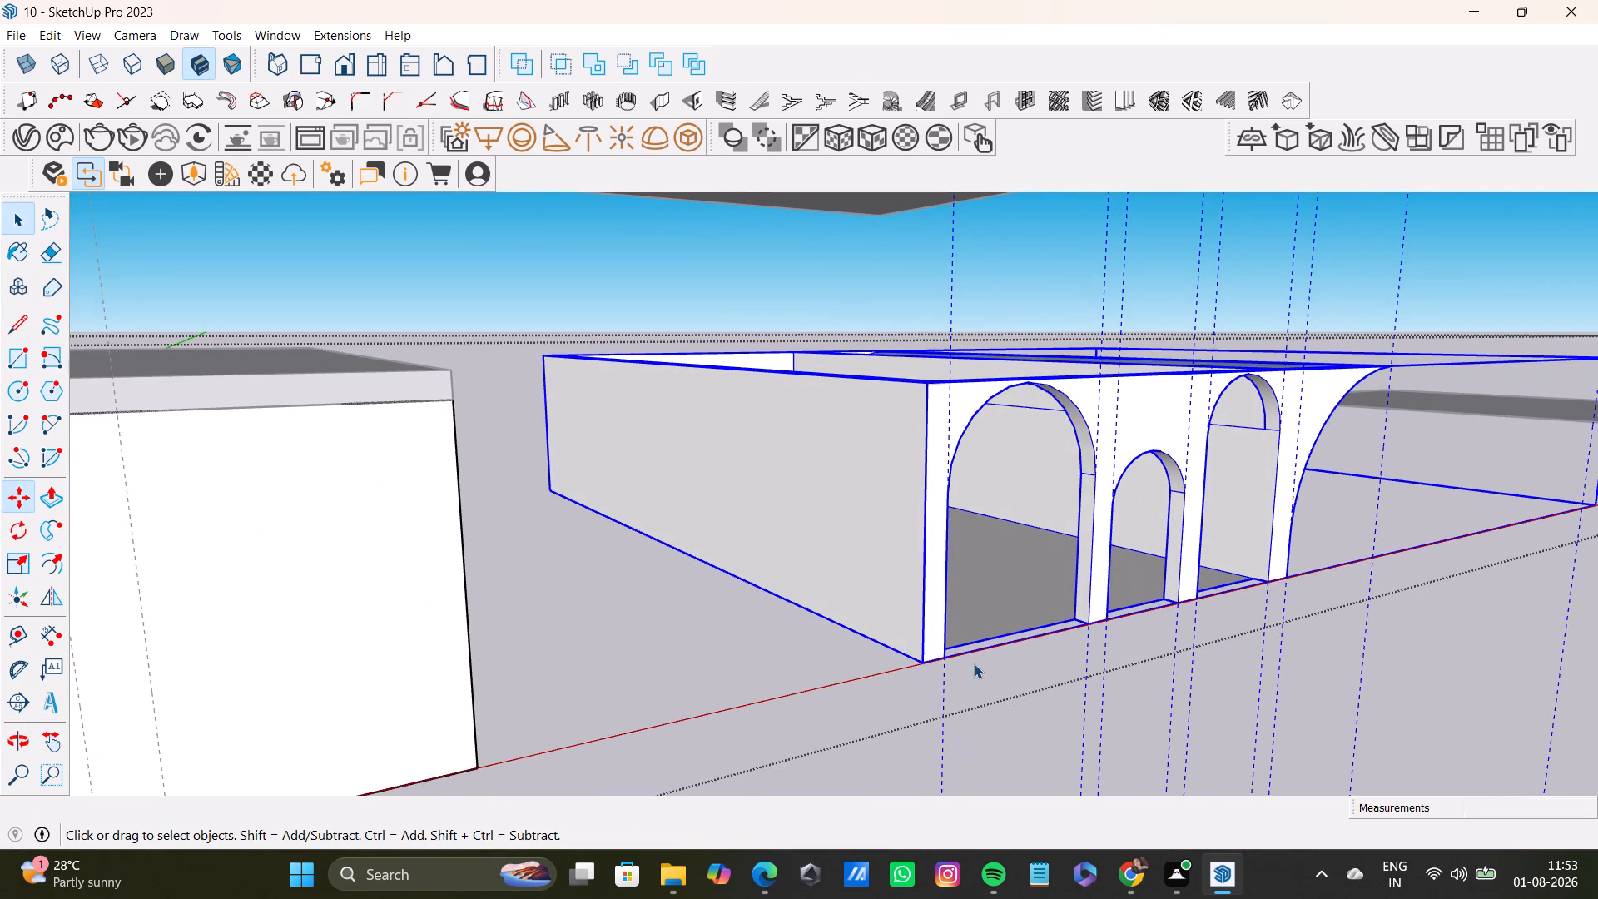
scroll(1033, 708, "down", 11)
key("space")
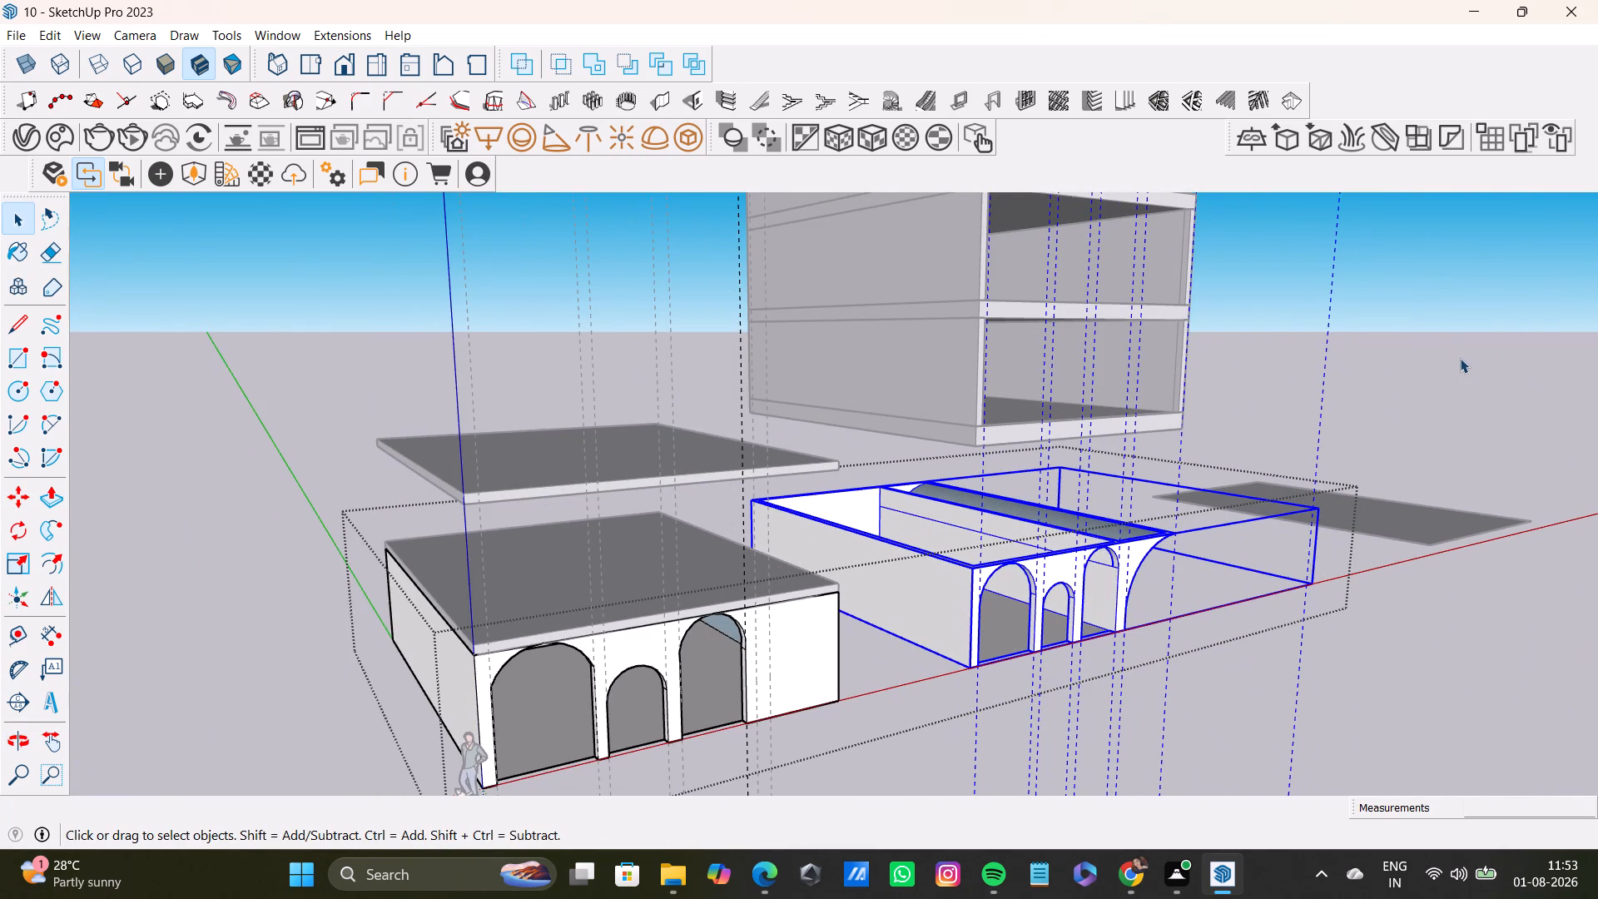
left_click(1446, 366)
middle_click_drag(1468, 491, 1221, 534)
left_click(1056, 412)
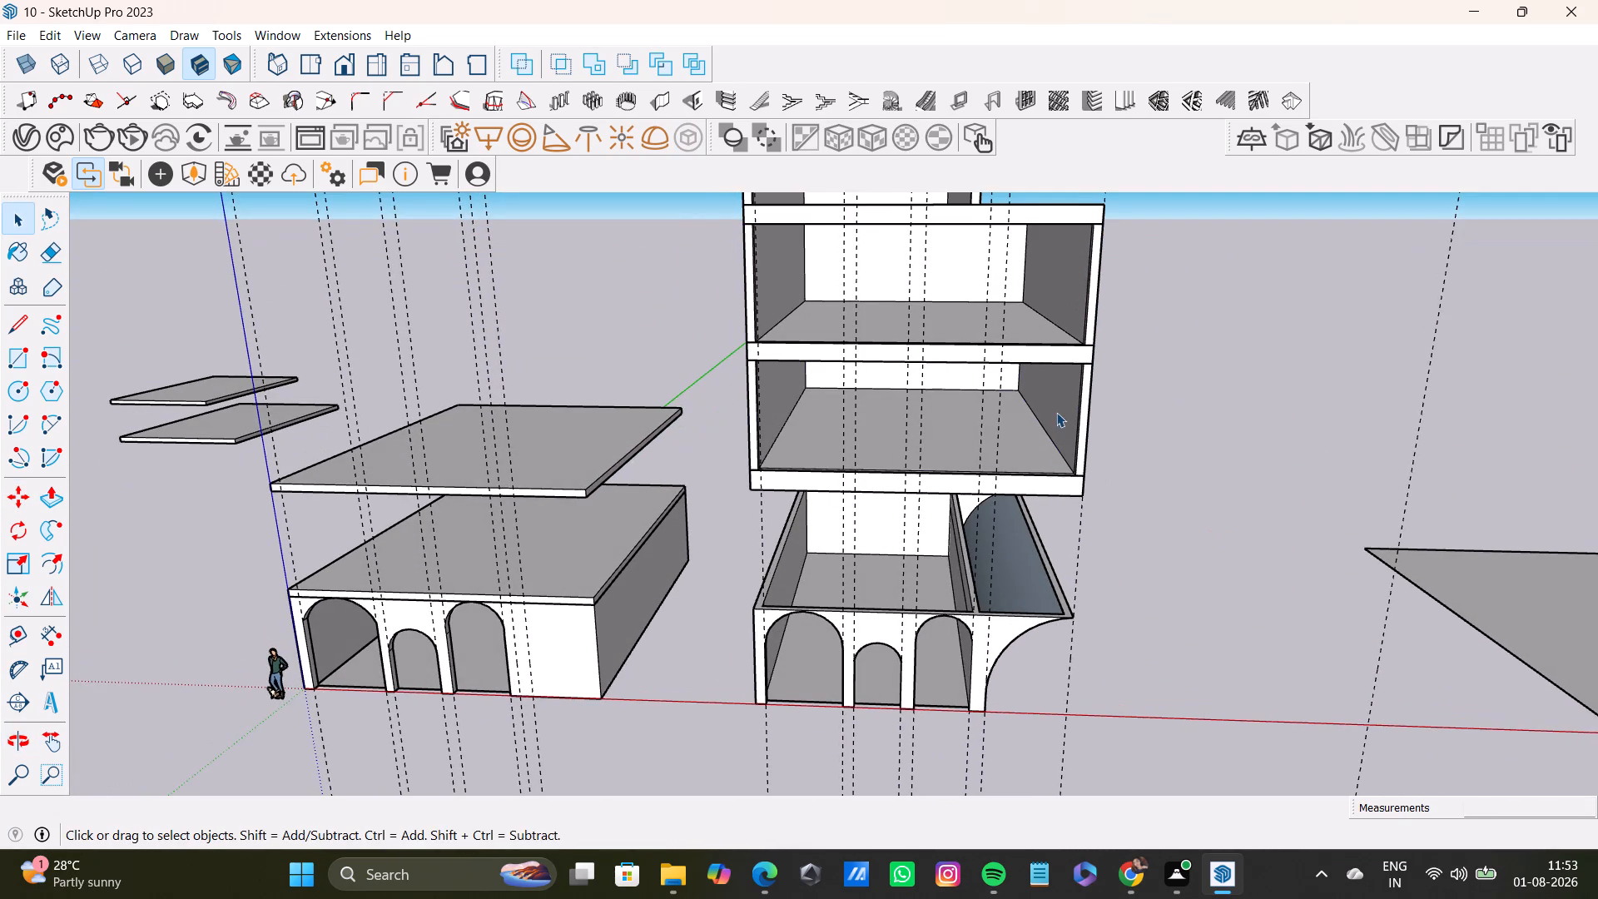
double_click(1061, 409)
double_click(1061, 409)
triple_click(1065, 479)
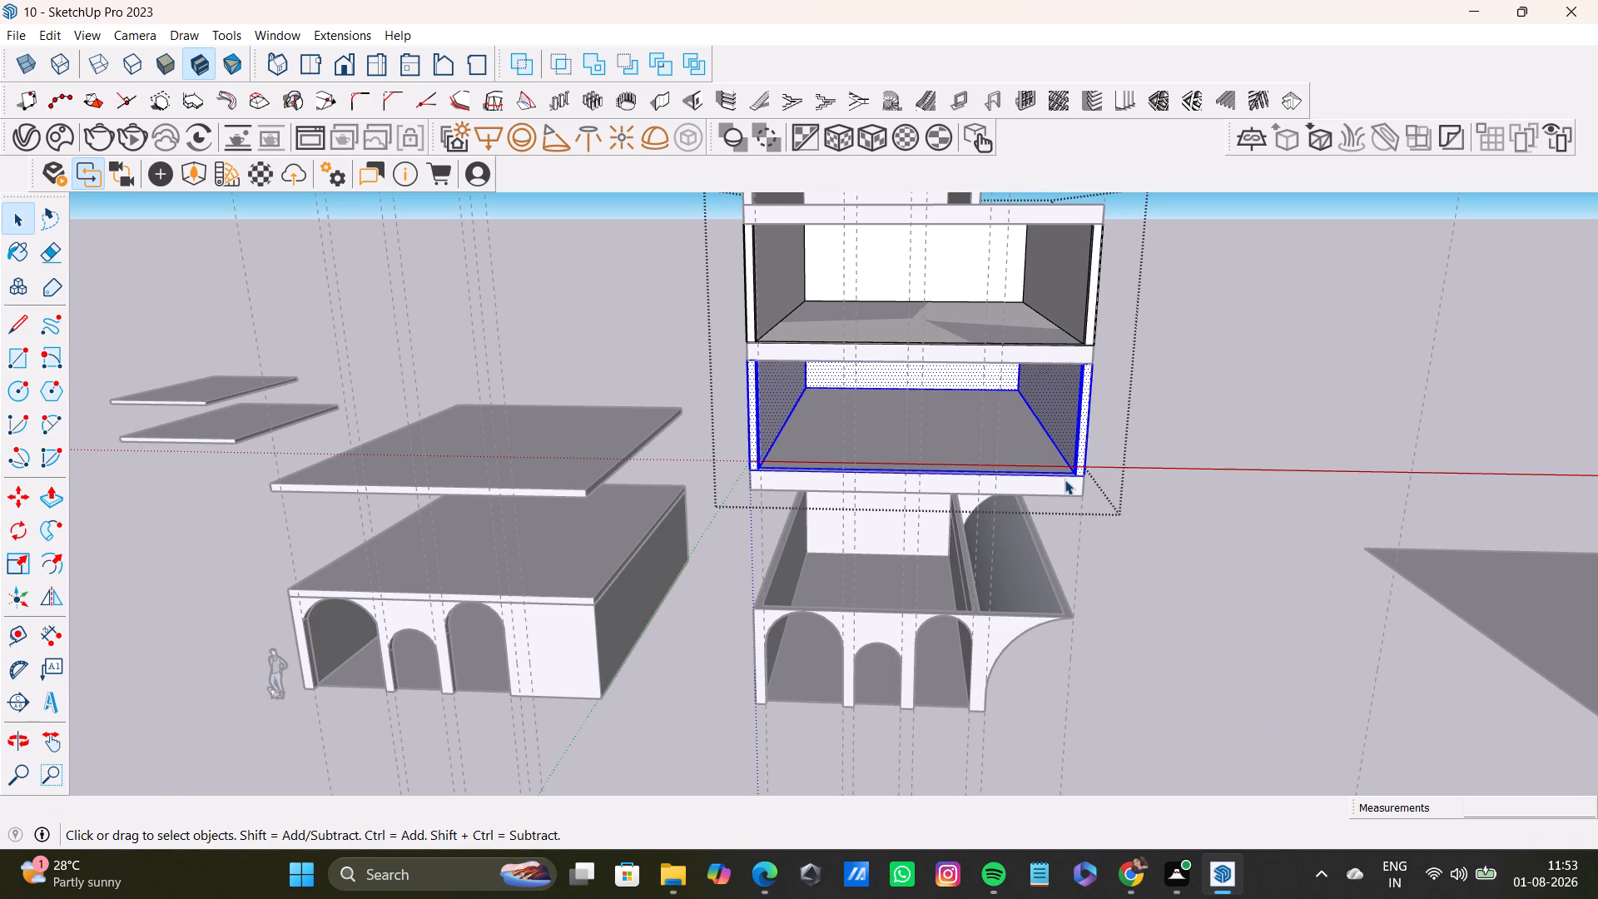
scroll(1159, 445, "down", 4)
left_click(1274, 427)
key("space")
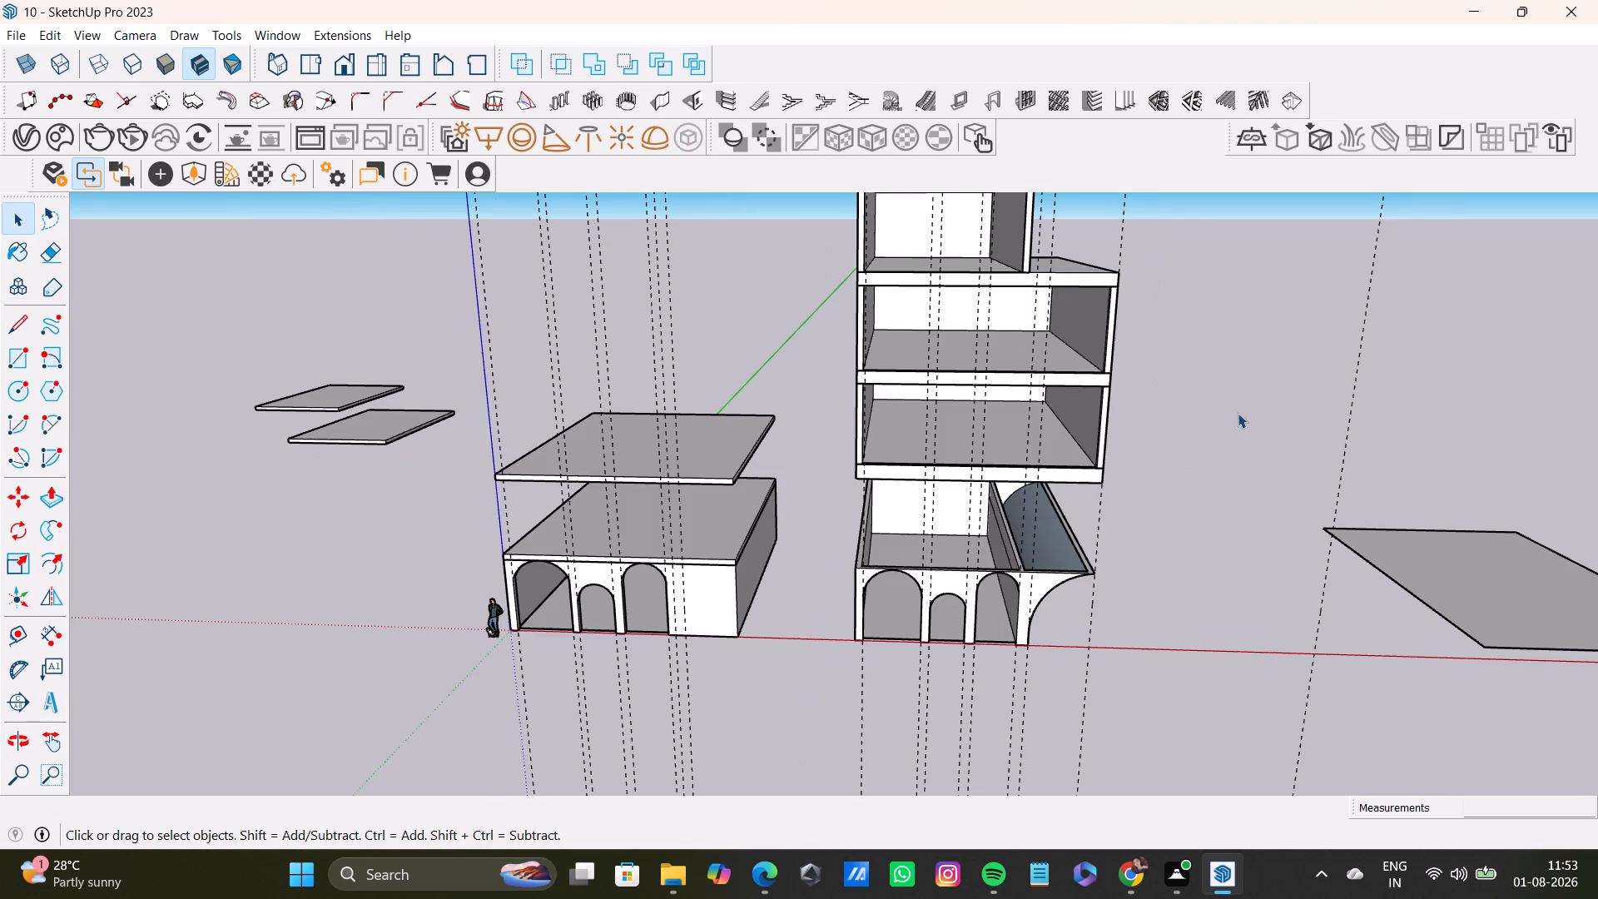
Lower the stacked upper storeys about 11' 10" by their bottom front corner onto the top corner of the half-arch ground-floor block.
middle_click_drag(1240, 400, 1220, 529, "shift")
left_click_drag(782, 210, 1186, 559)
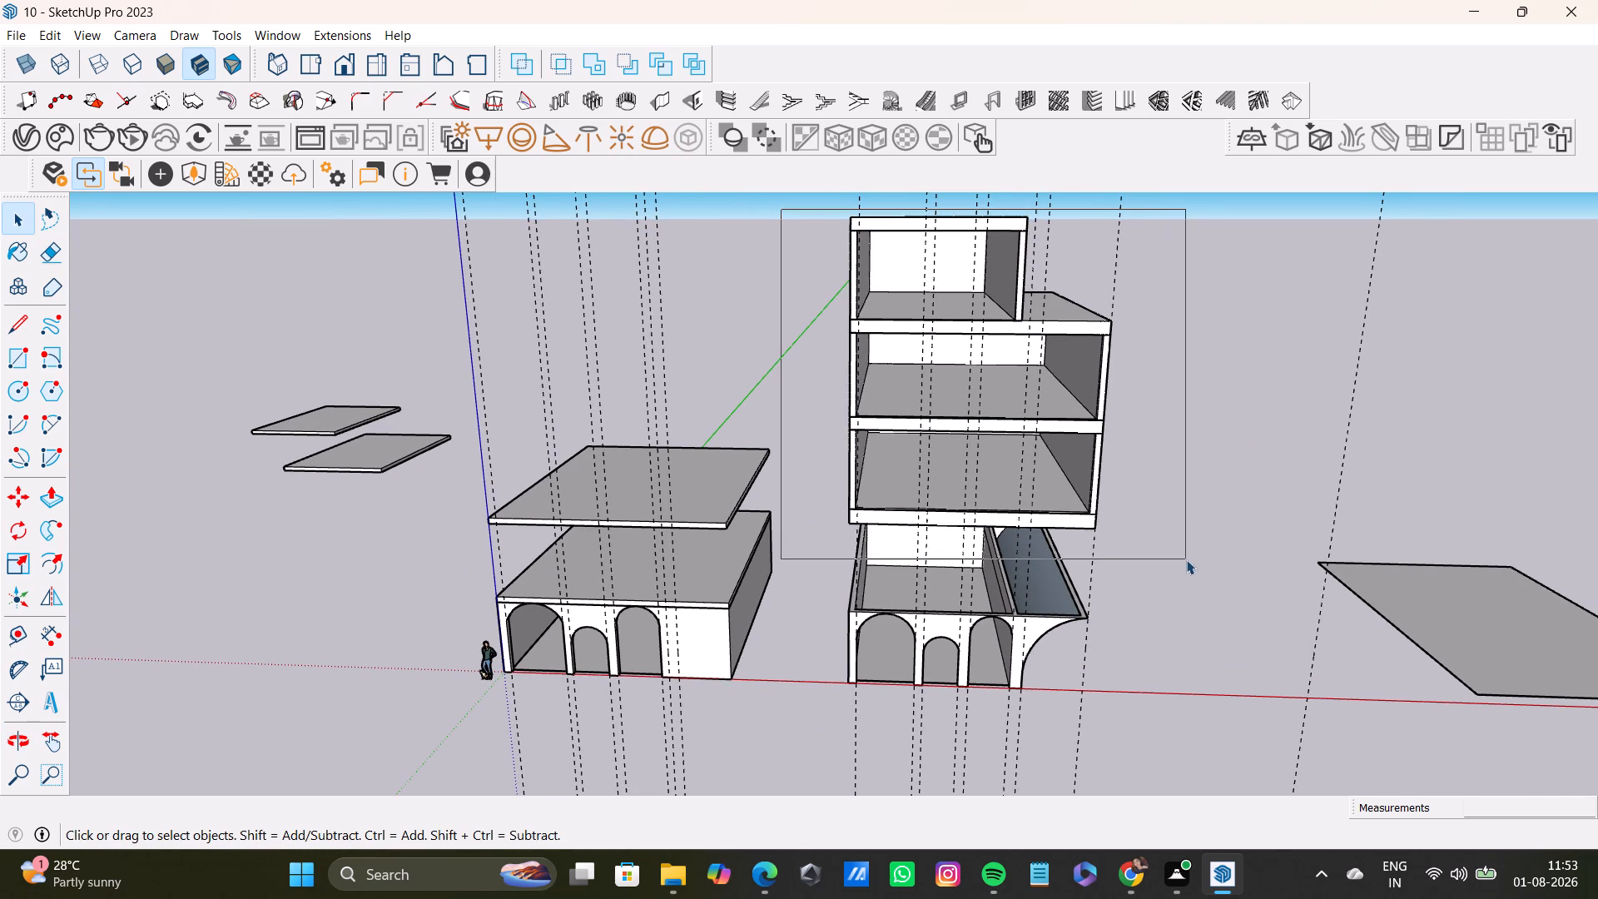
left_click_drag(1186, 559, 1187, 557)
middle_click_drag(1248, 484, 1109, 467)
key("m")
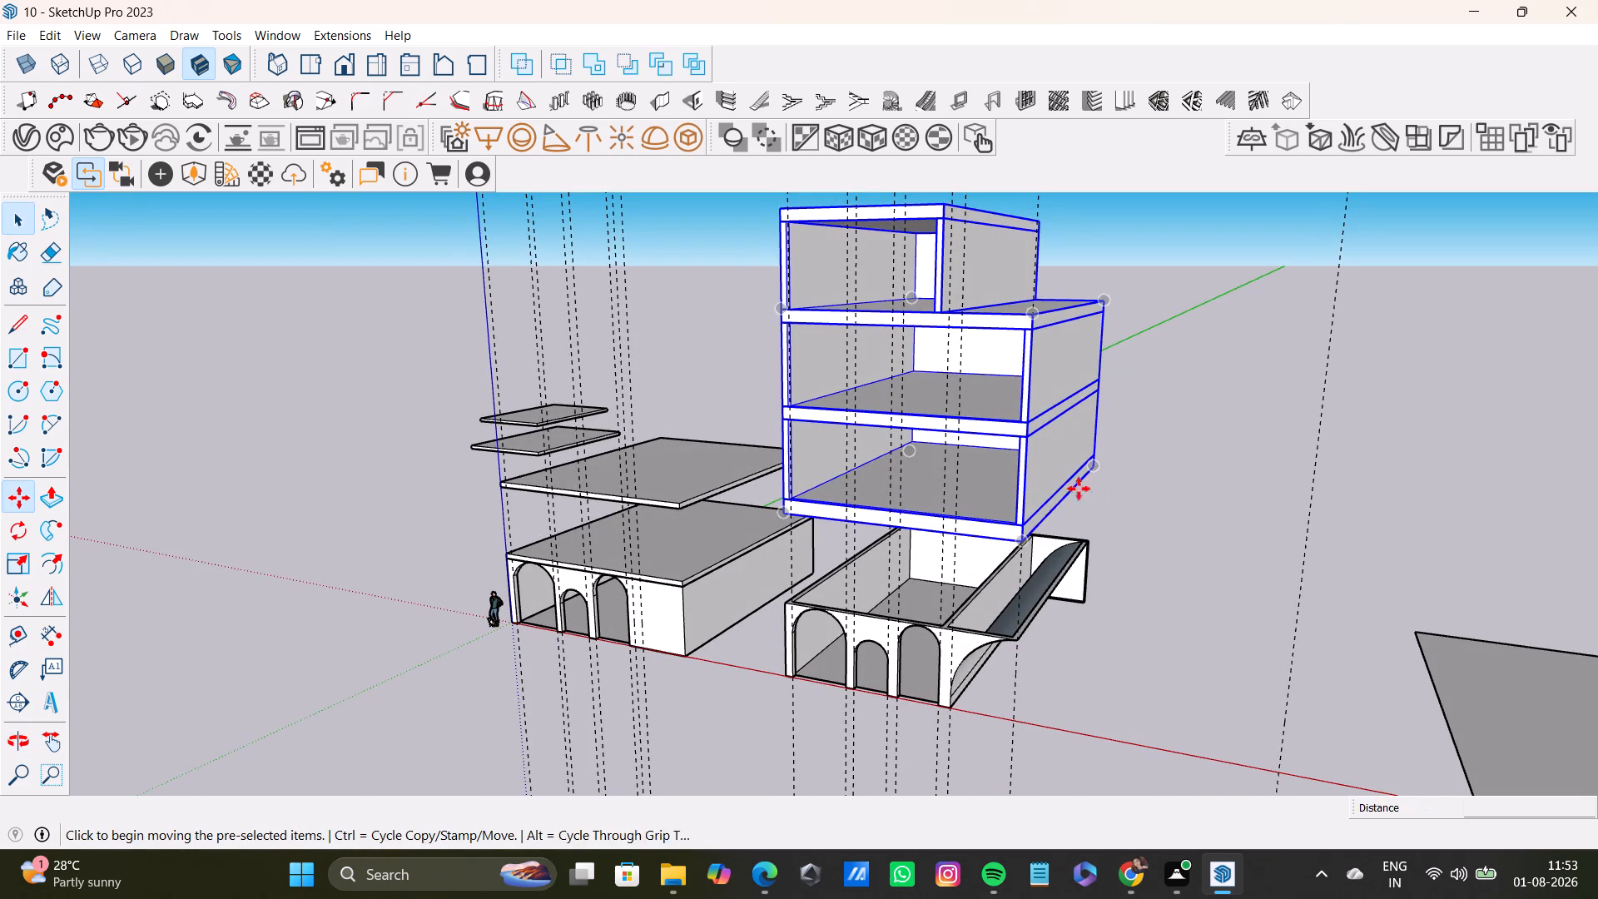
left_click(1023, 548)
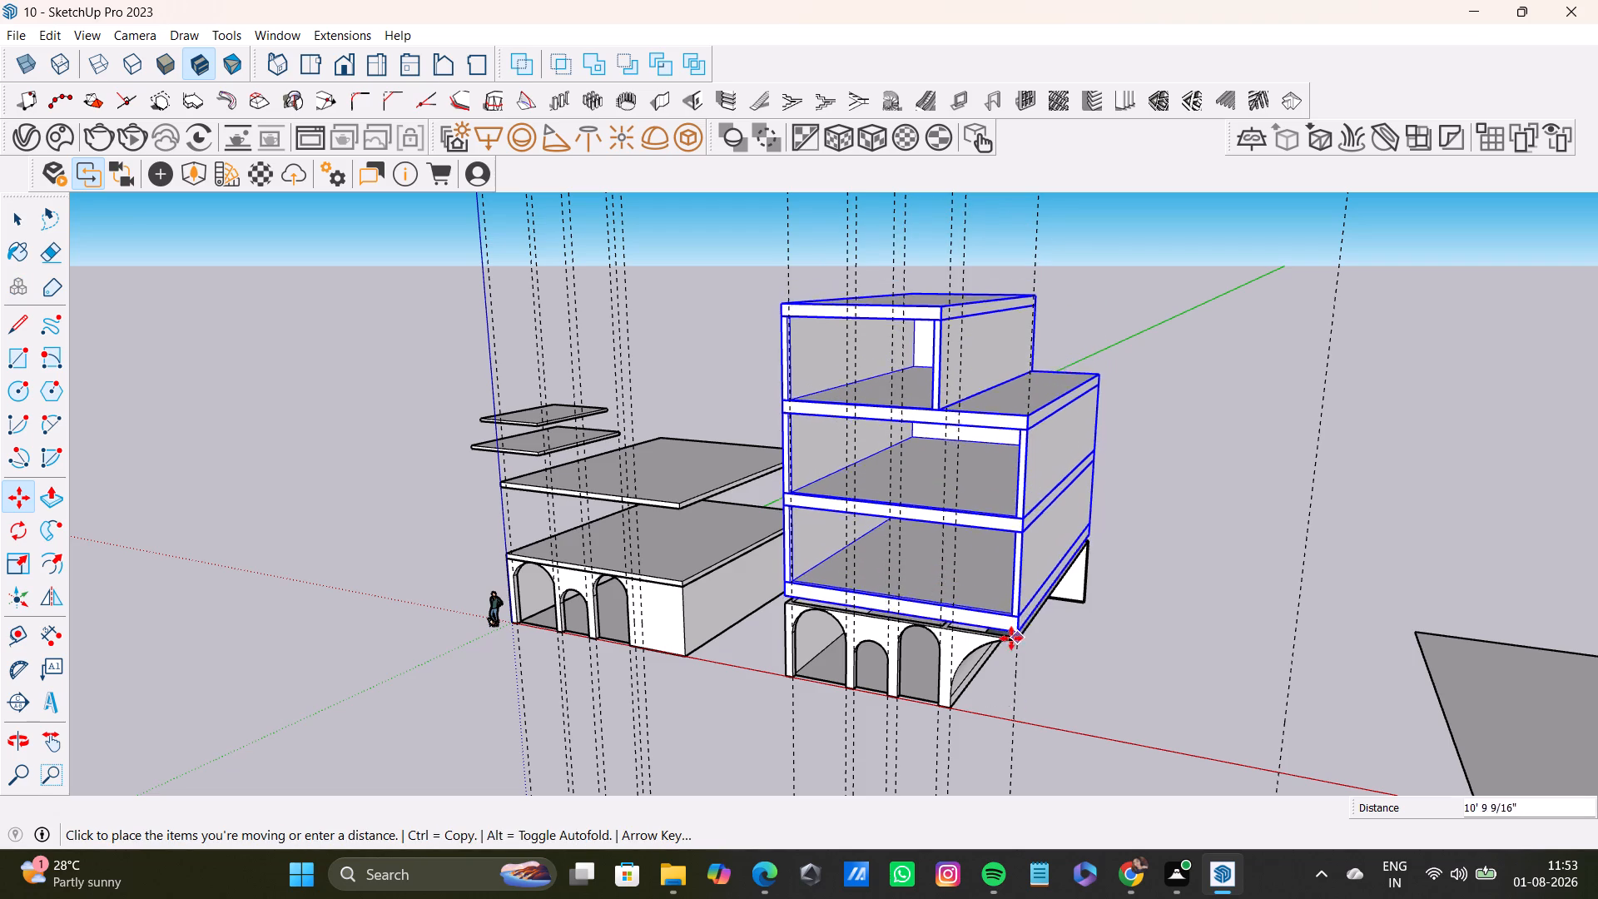
scroll(1001, 643, "up", 17)
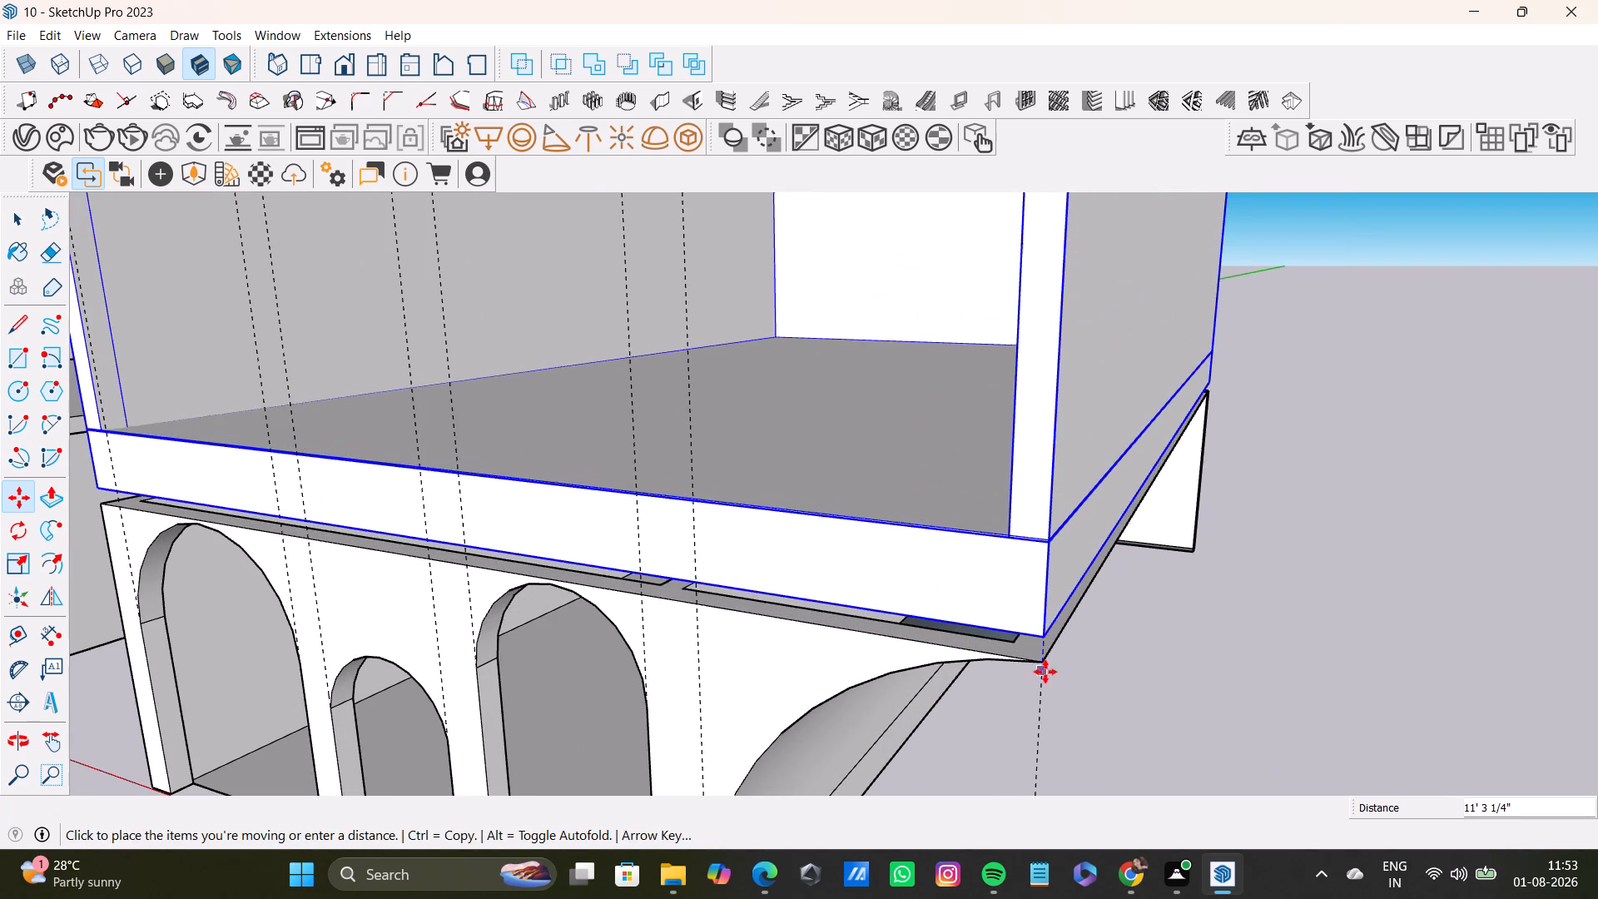
left_click(1044, 698)
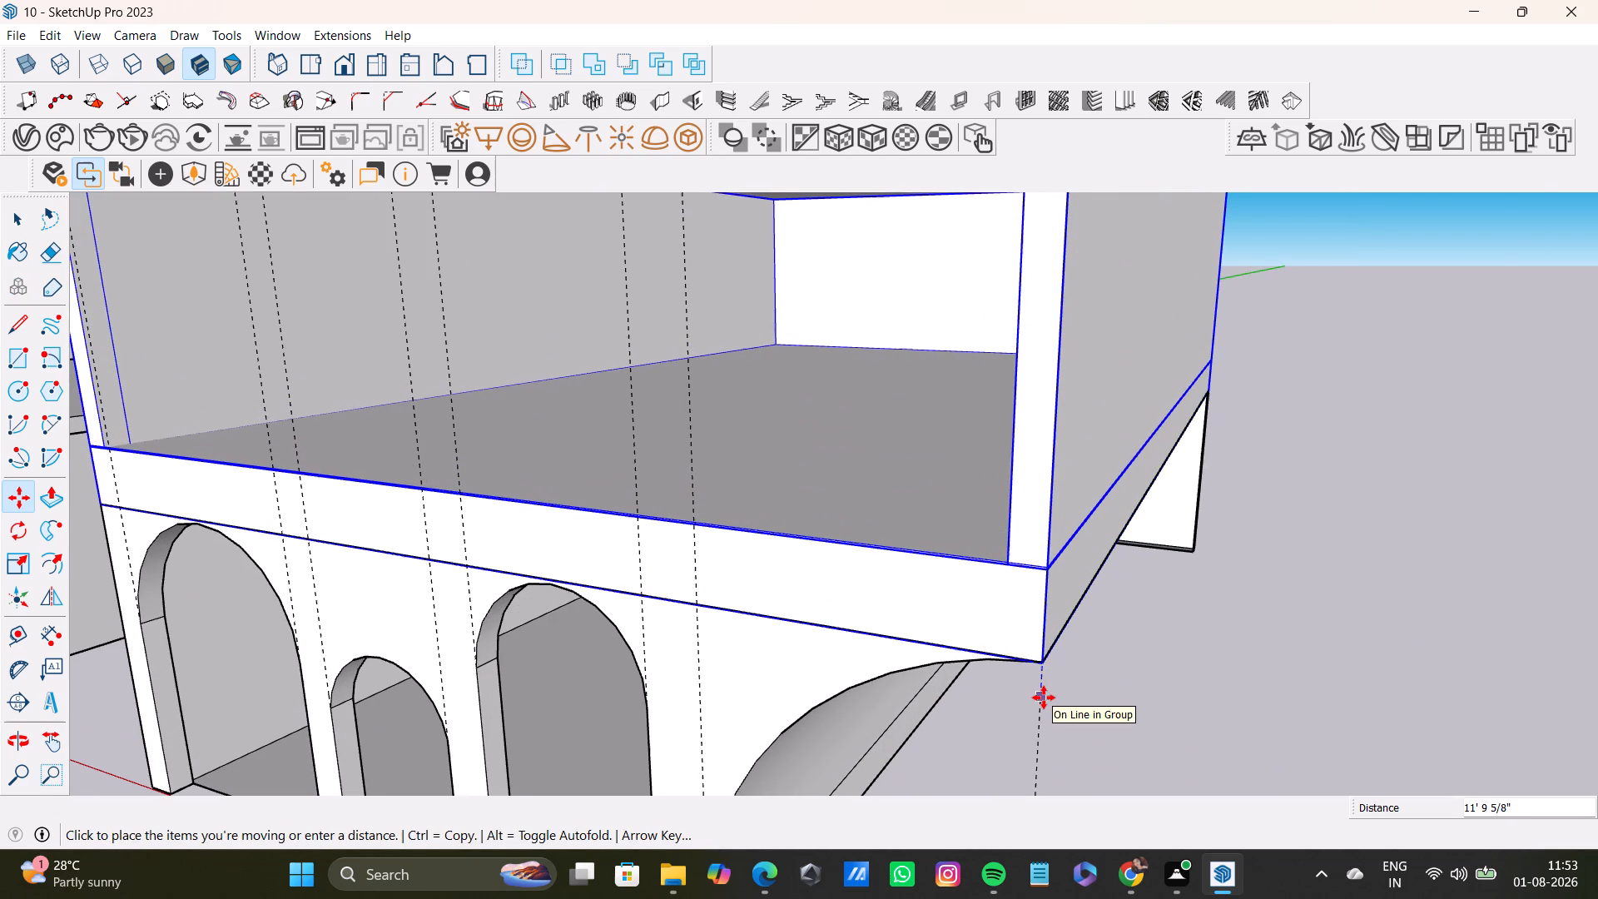
key("space")
Examine the joint between the lowest slab and the half-arch ground-floor block from the front and from below.
middle_click_drag(1099, 668, 992, 340)
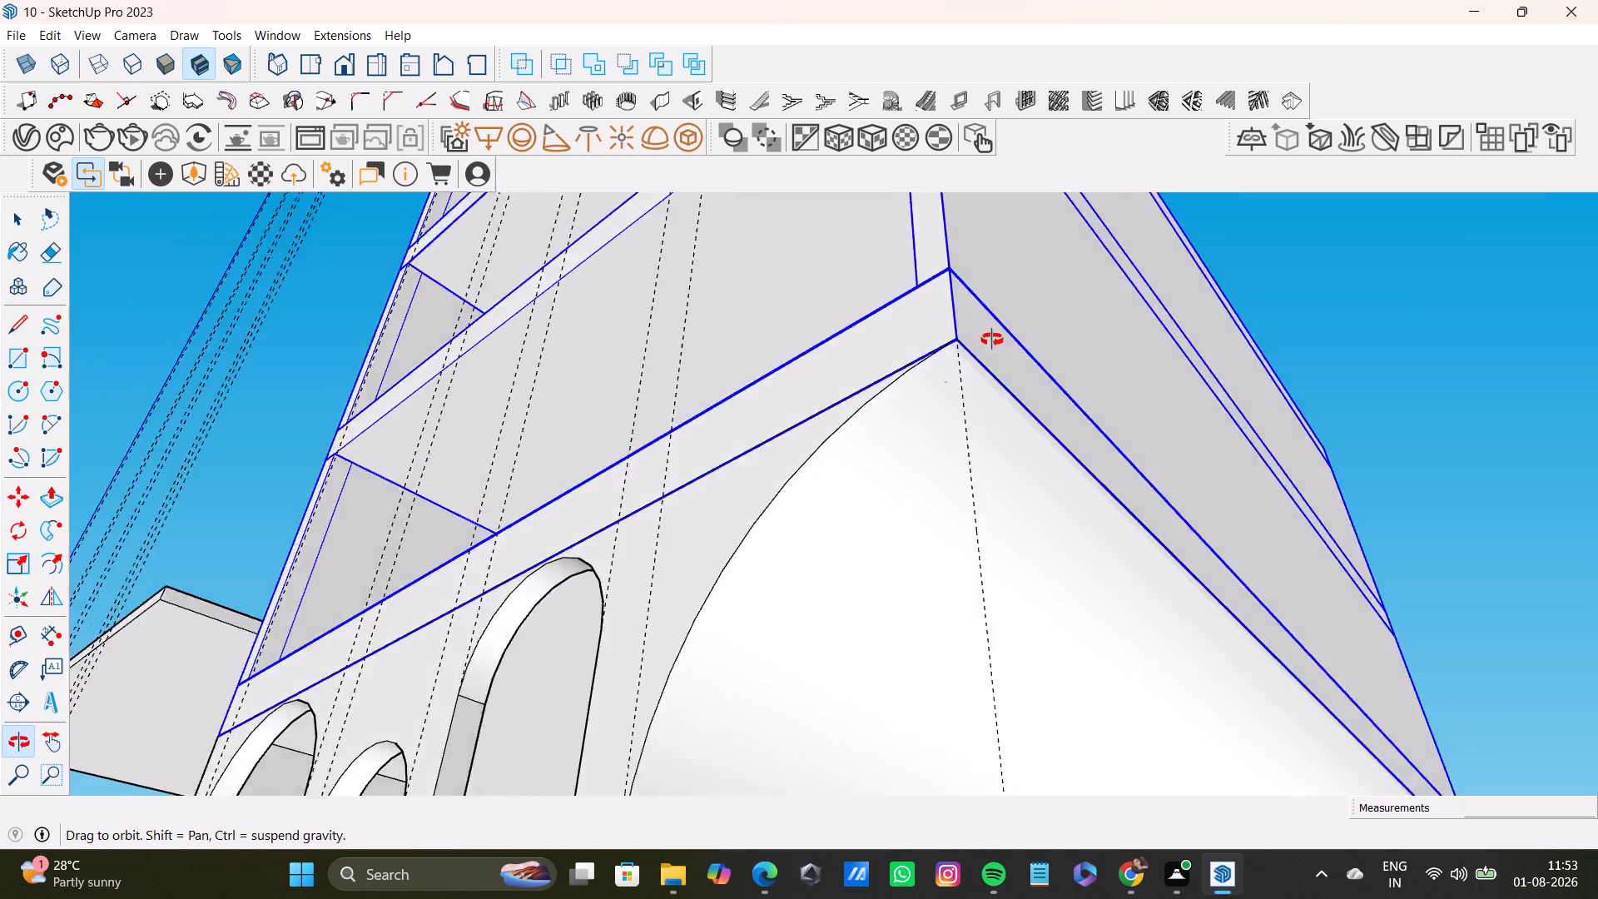
middle_click_drag(992, 340, 1258, 575)
scroll(1111, 503, "down", 12)
middle_click_drag(801, 609, 922, 577)
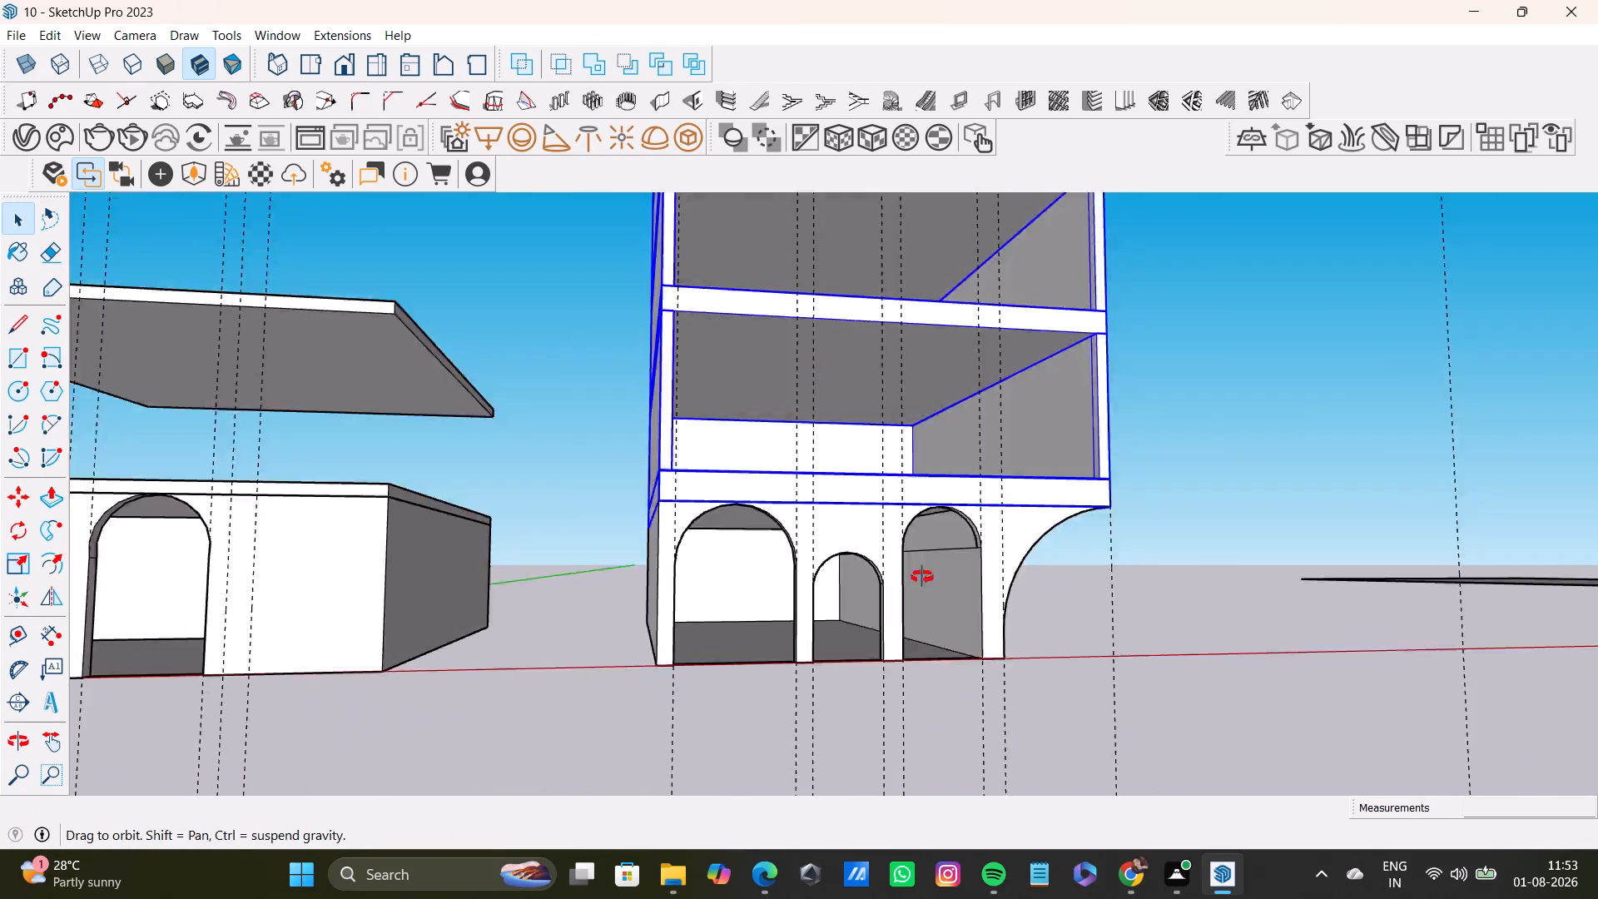
middle_click_drag(922, 577, 827, 624)
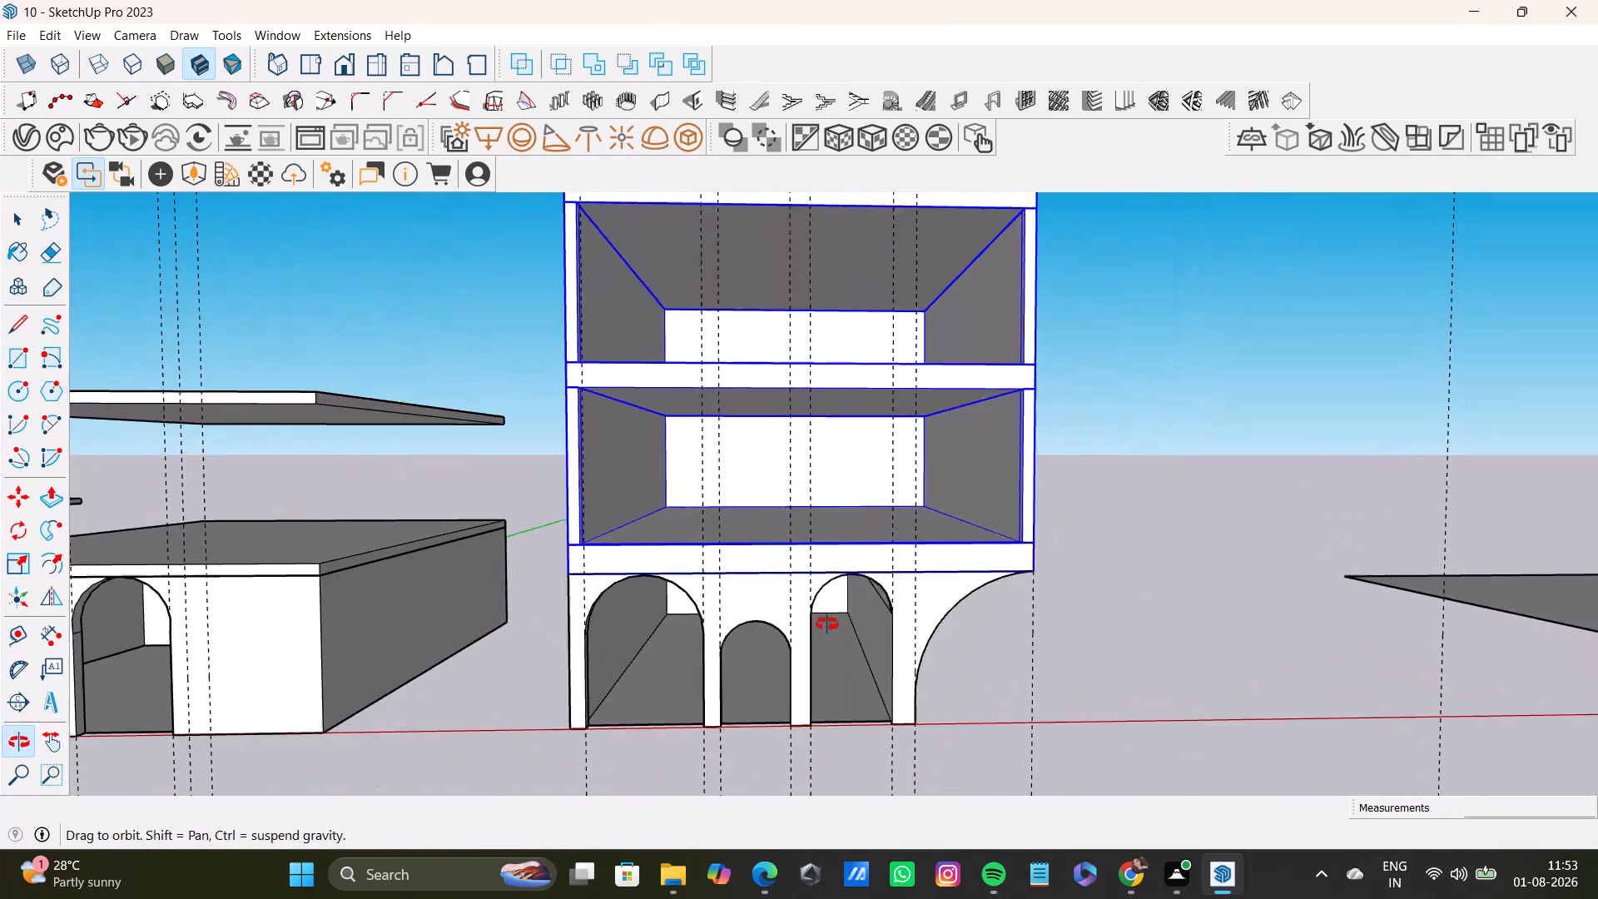
middle_click_drag(827, 624, 822, 631)
key("space")
left_click(1233, 568)
middle_click_drag(1258, 587, 1120, 616)
scroll(1062, 565, "down", 4)
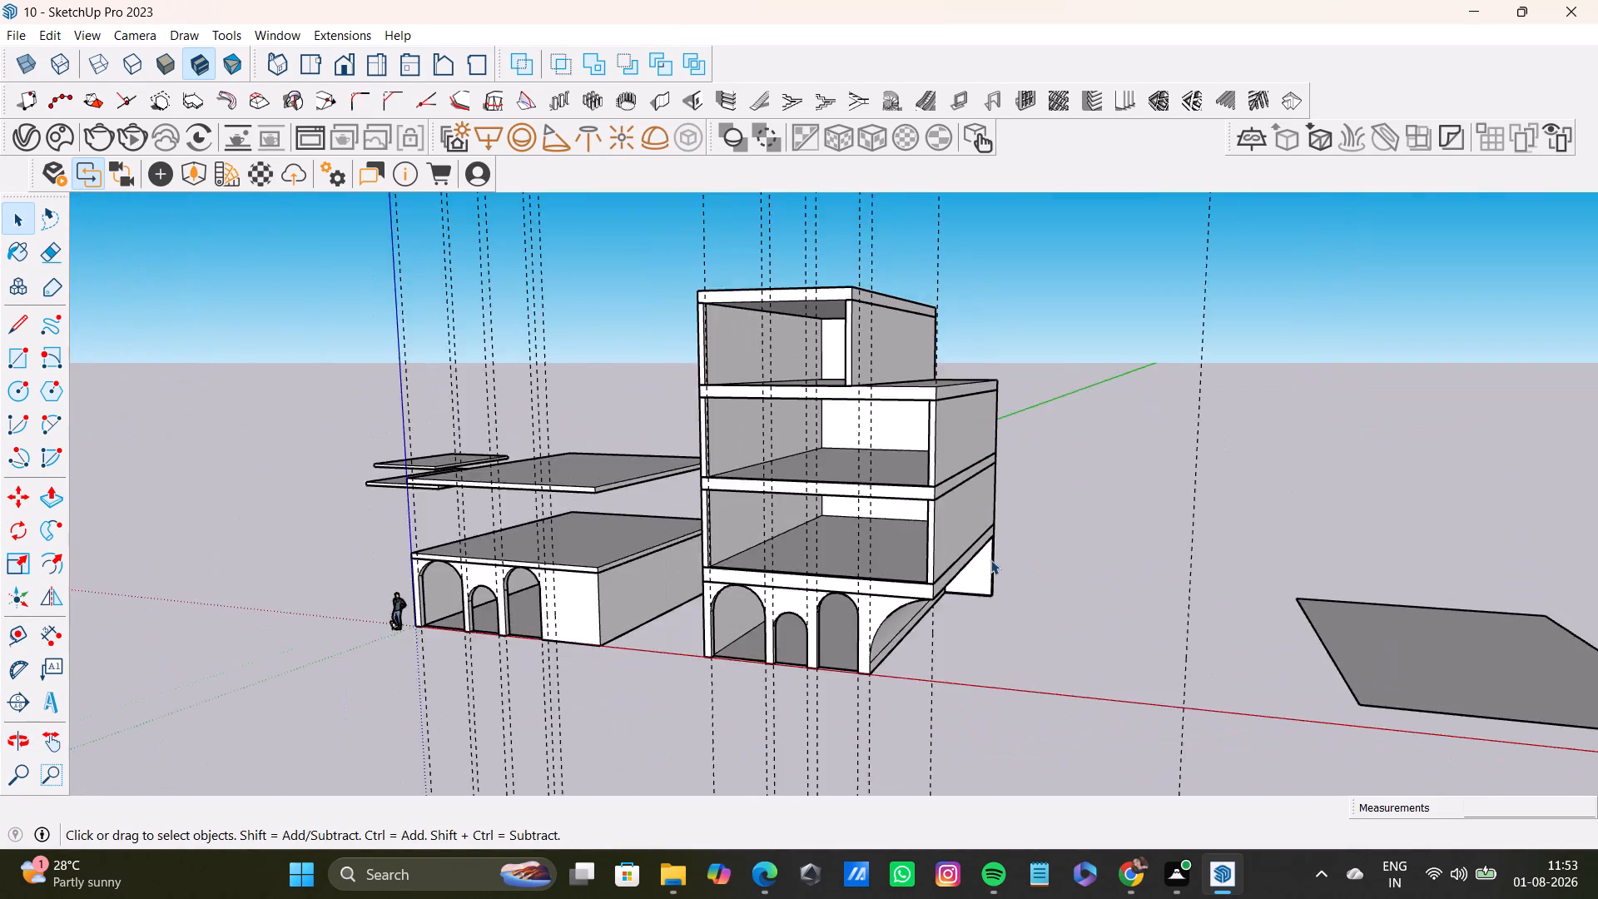
scroll(990, 559, "down", 4)
middle_click_drag(985, 558, 1074, 362)
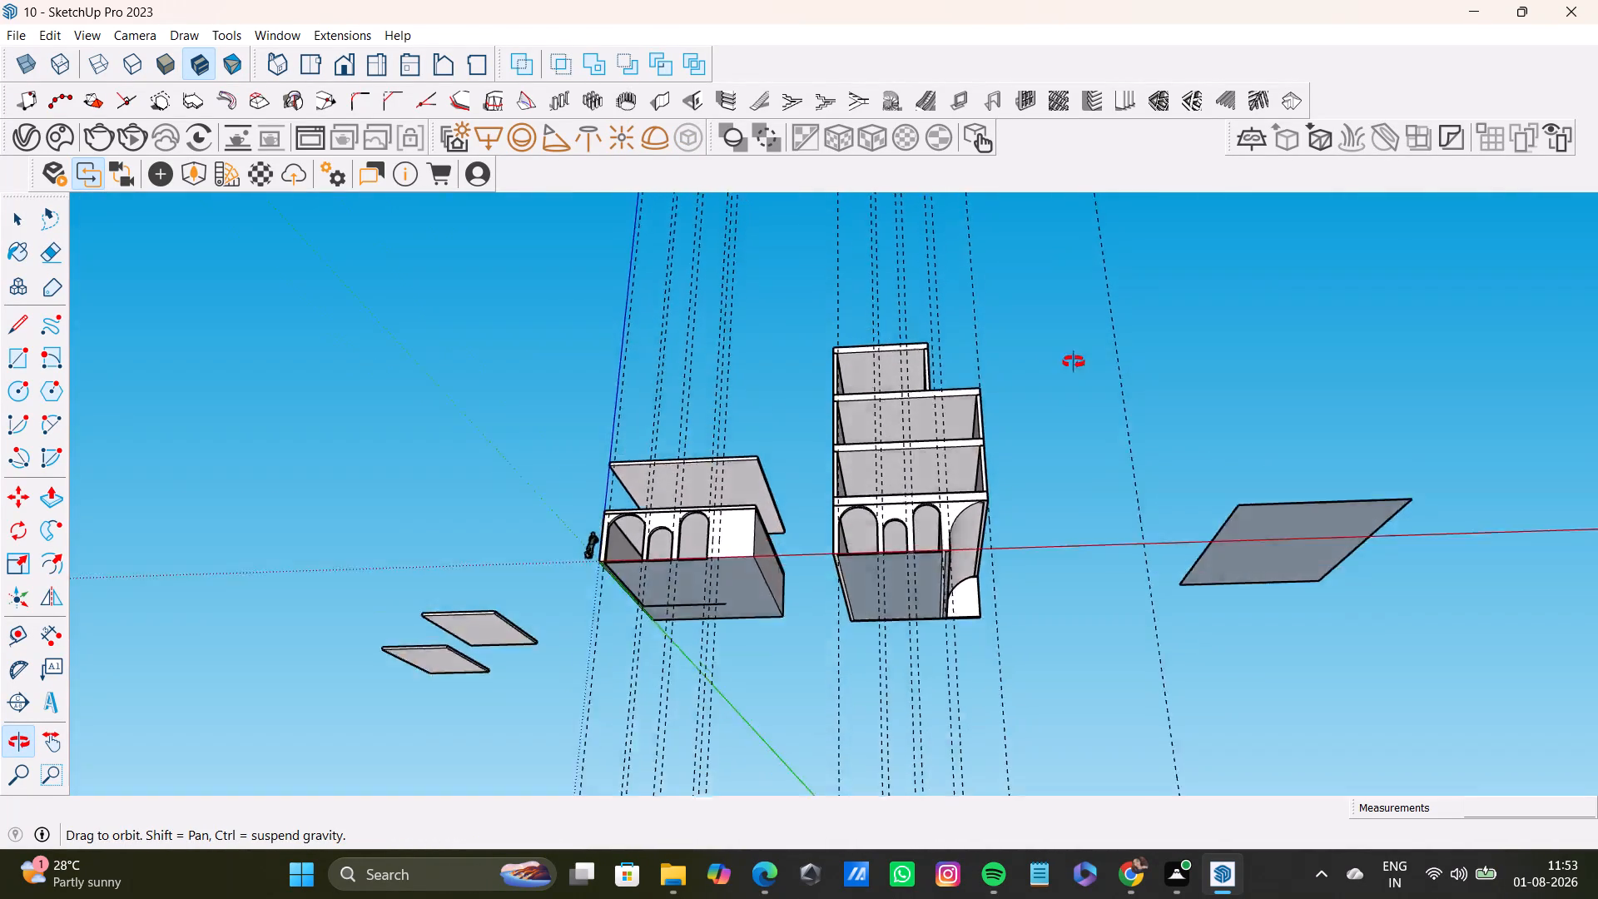
middle_click_drag(1074, 362, 1068, 612)
scroll(947, 604, "up", 9)
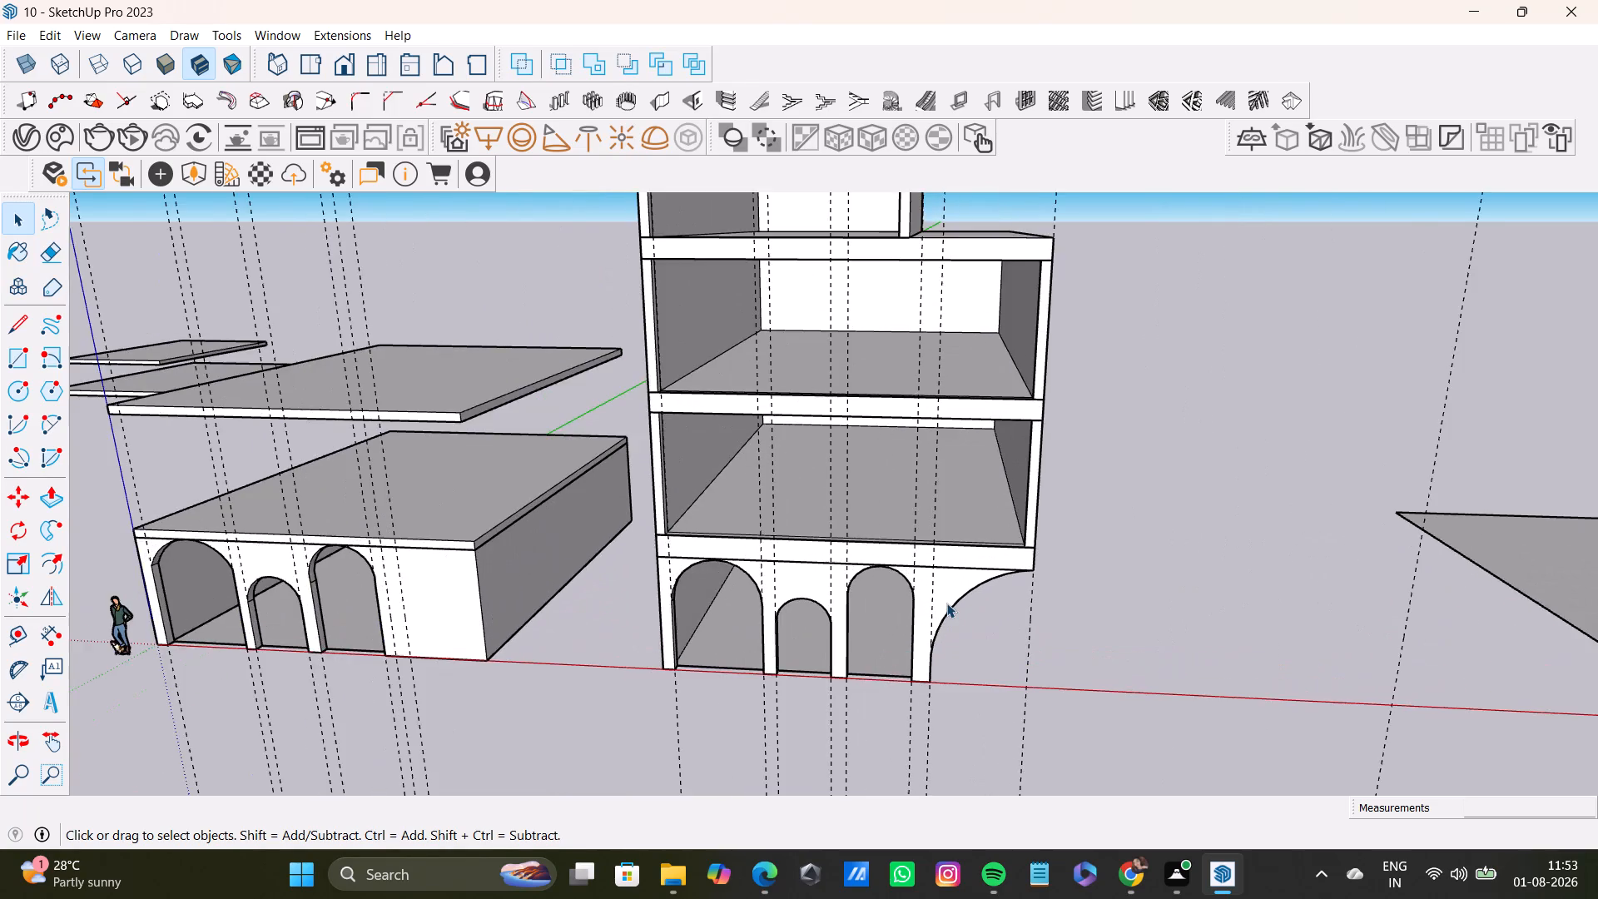
middle_click_drag(945, 603, 942, 356)
middle_click_drag(936, 576, 956, 468)
scroll(950, 468, "up", 1)
left_click(857, 501)
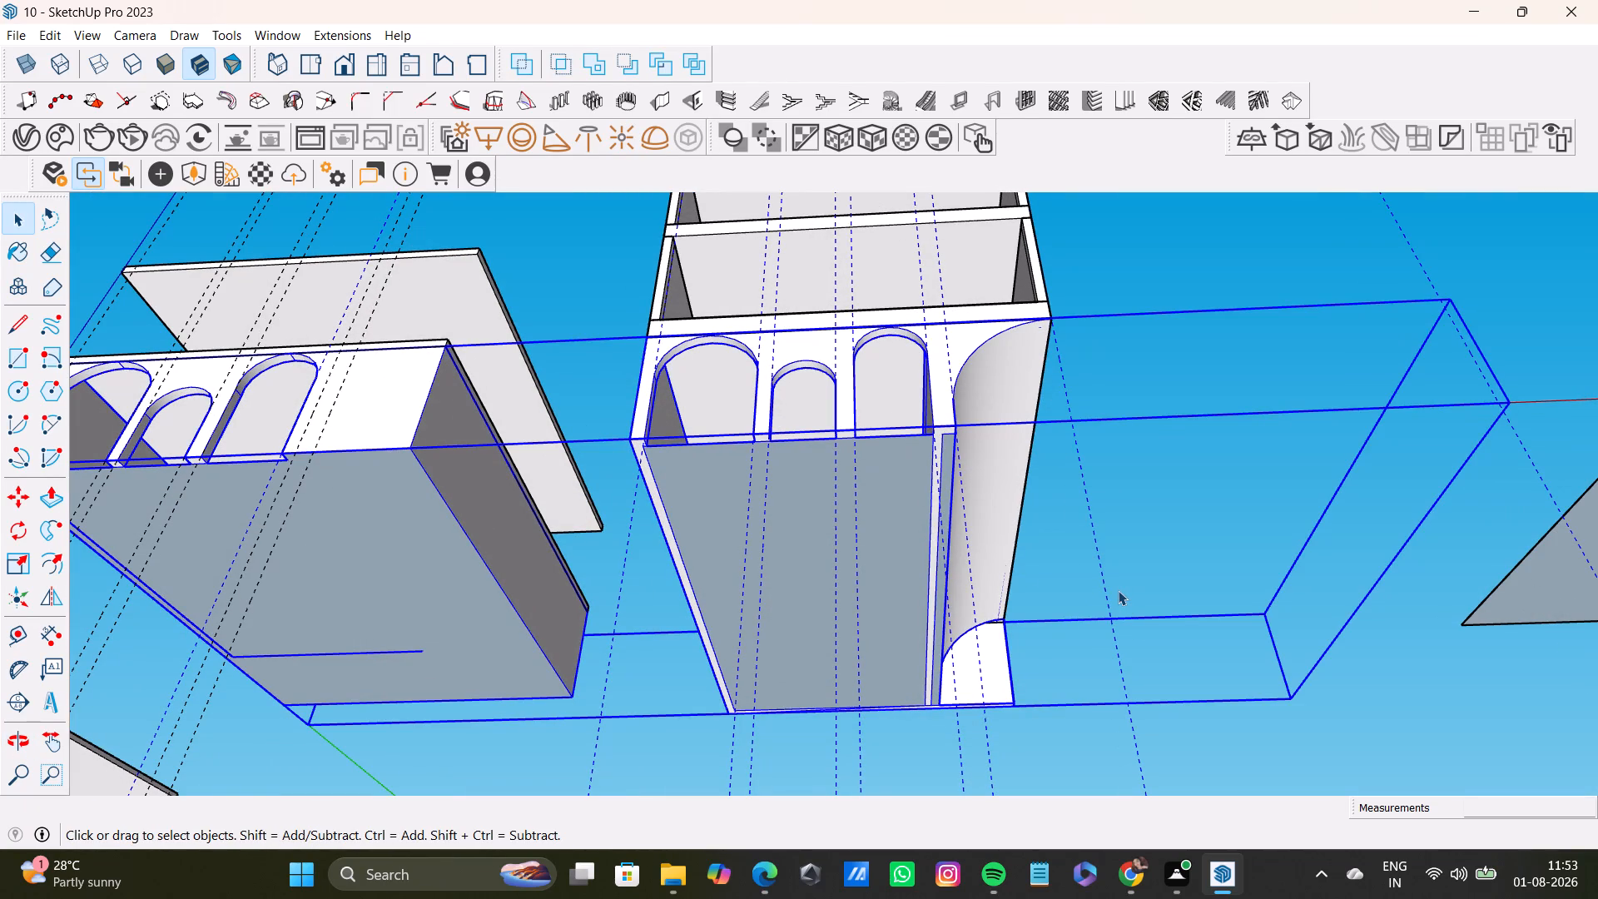
left_click(1253, 428)
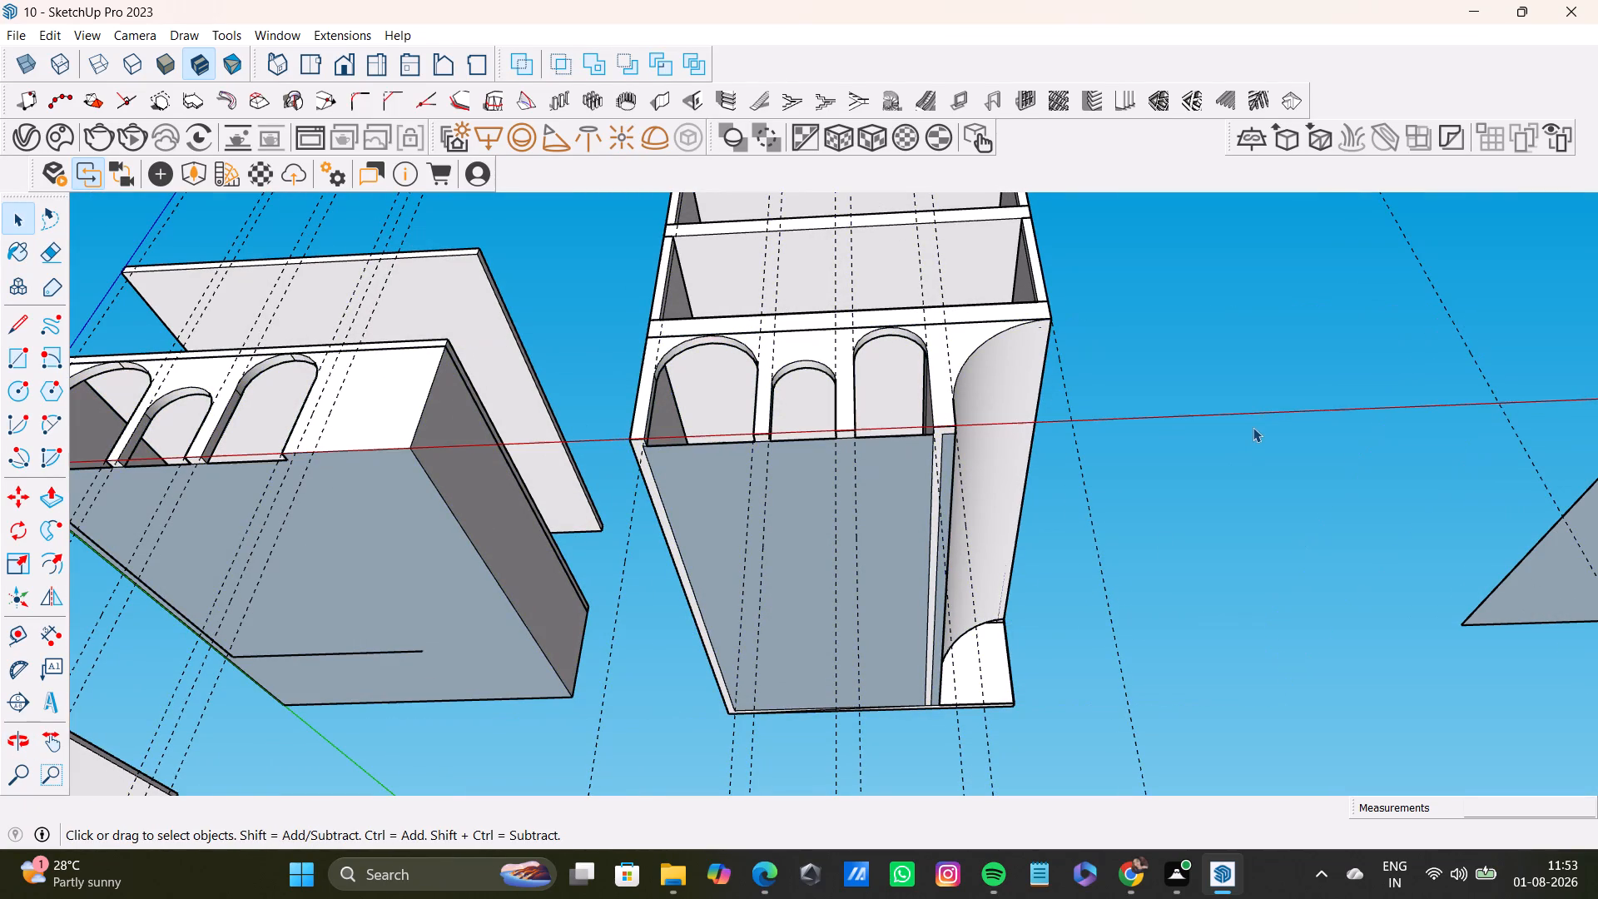
key("space")
Inspect the assembled multi-storey building from the front, both sides and above, including its top storeys.
middle_click_drag(1238, 435, 1198, 760)
scroll(1238, 435, "down", 1)
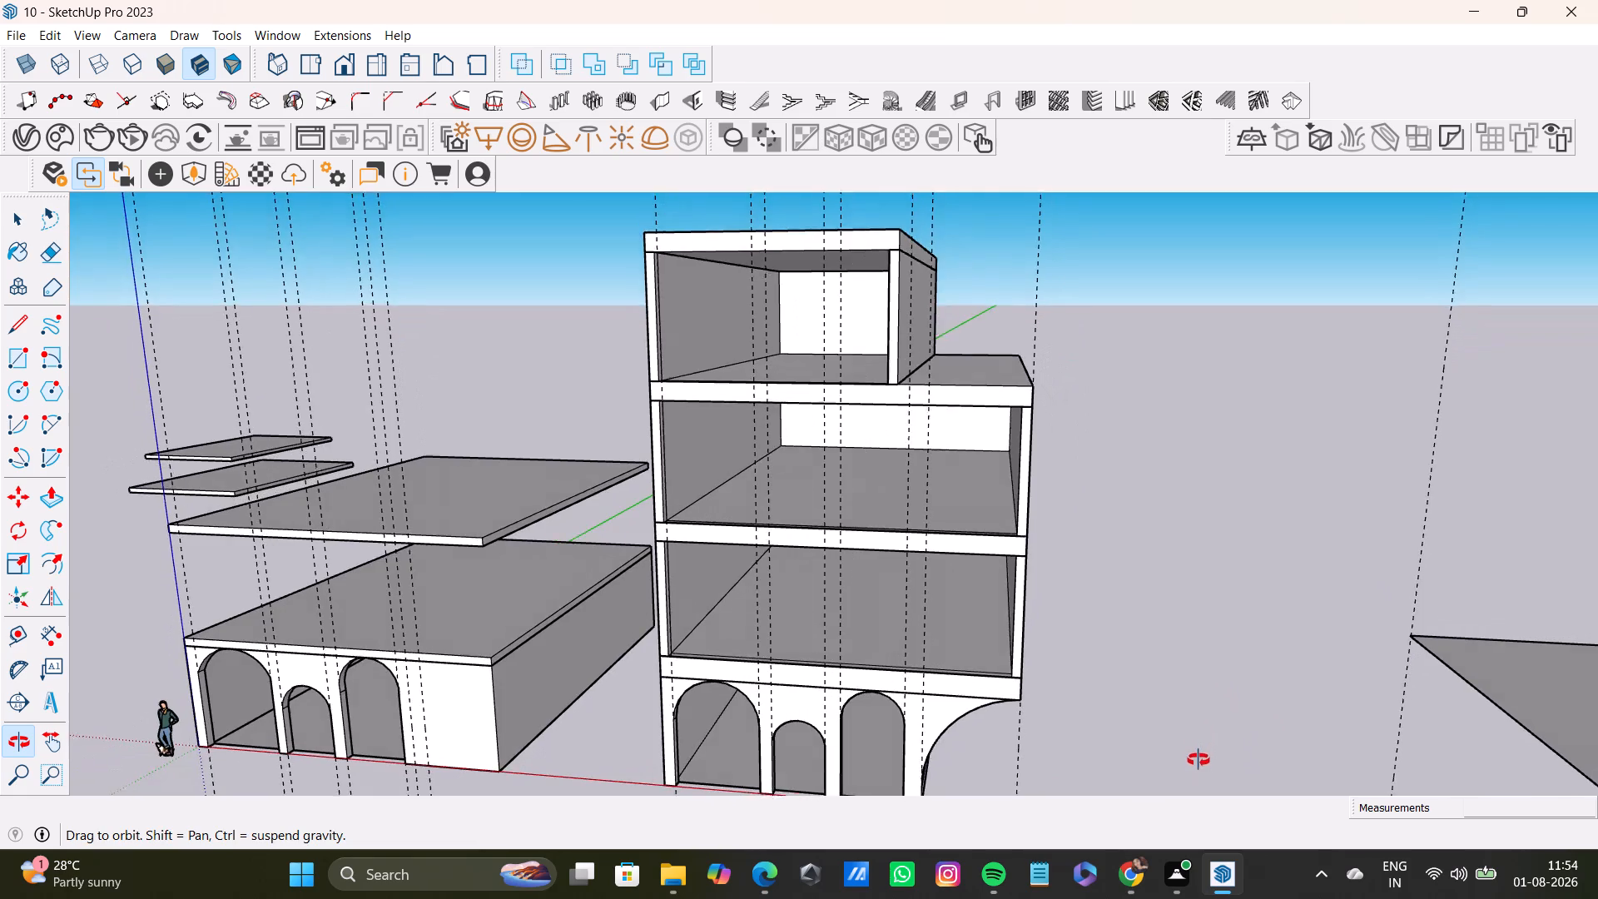
middle_click_drag(1198, 760, 1198, 766)
scroll(961, 632, "up", 3)
middle_click_drag(926, 603, 1210, 646)
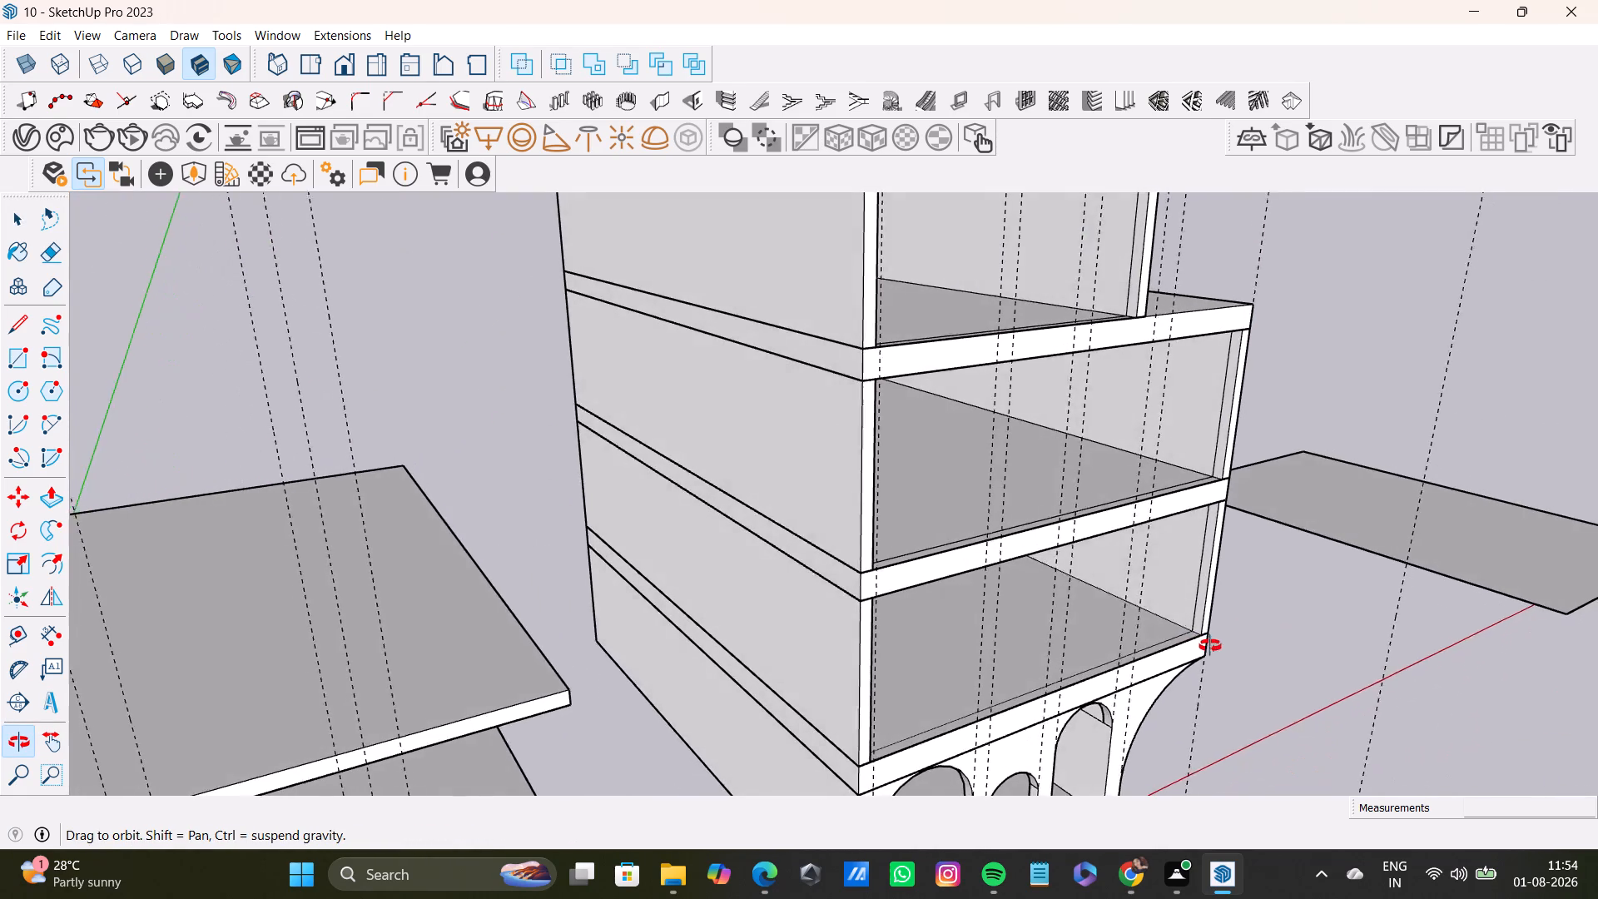
middle_click_drag(1210, 646, 1173, 416)
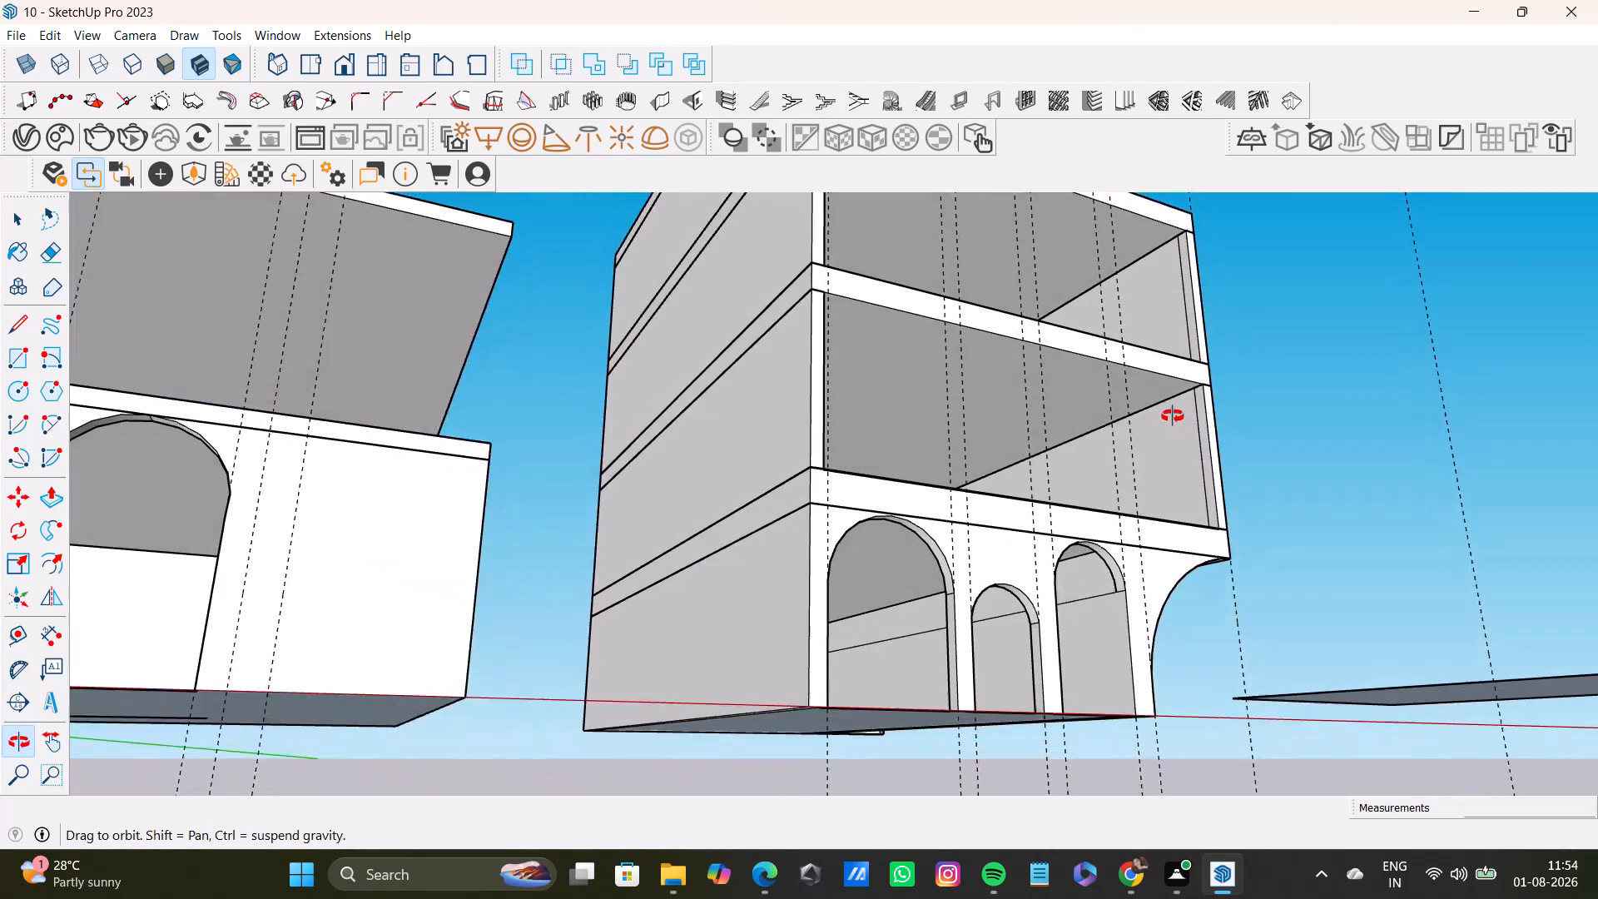
middle_click_drag(1173, 416, 1145, 405)
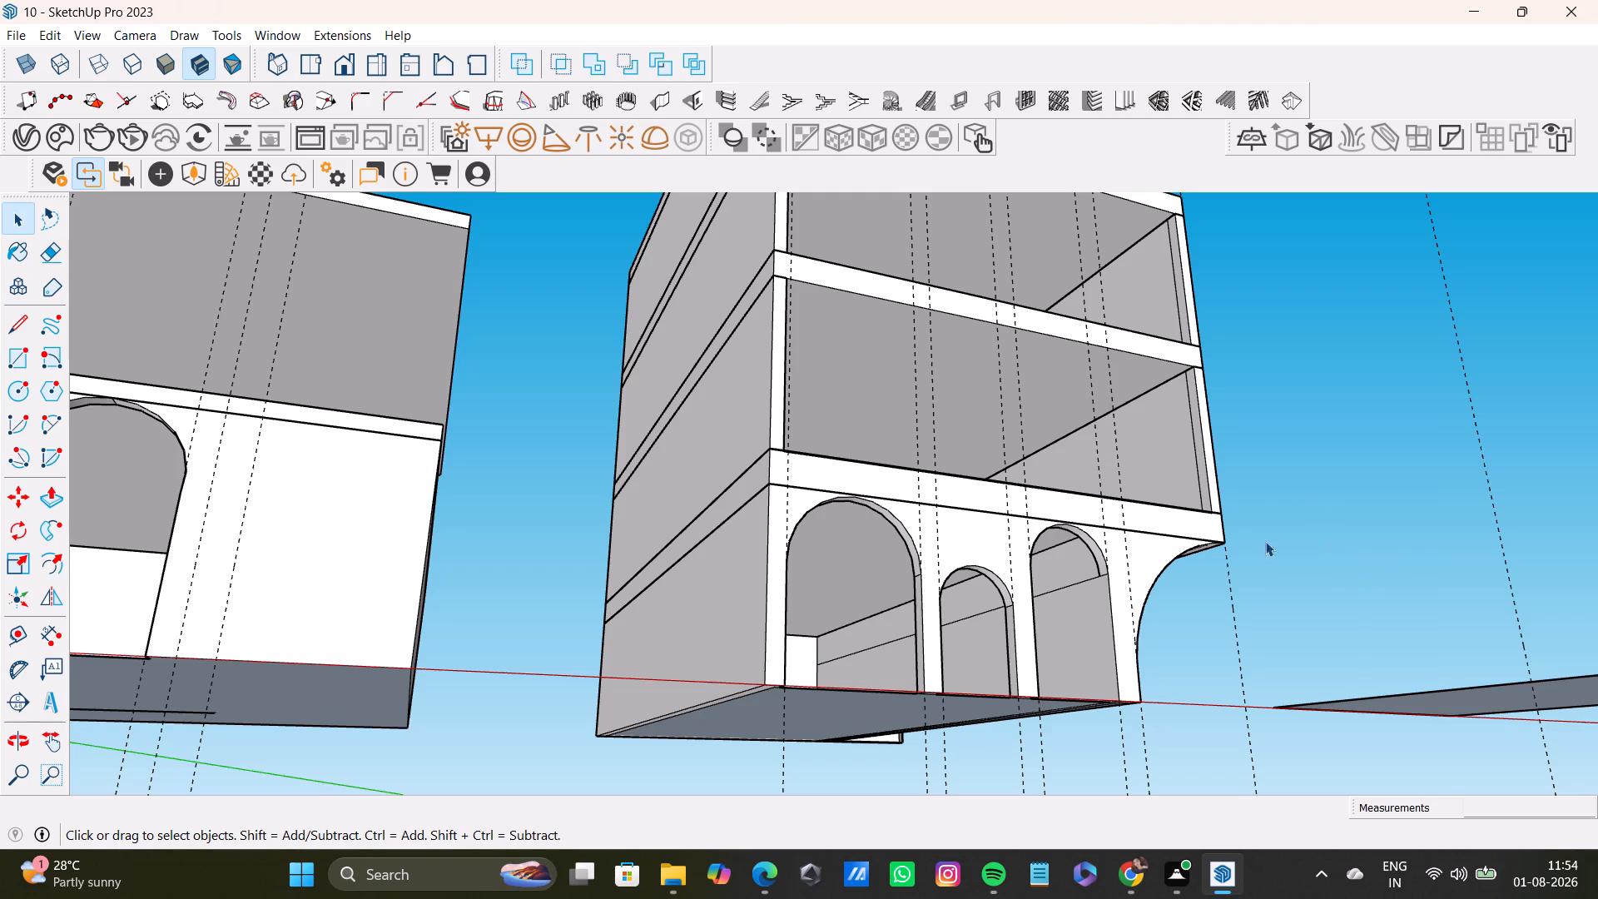
middle_click_drag(1289, 565, 1132, 782)
left_click(1293, 599)
key("space")
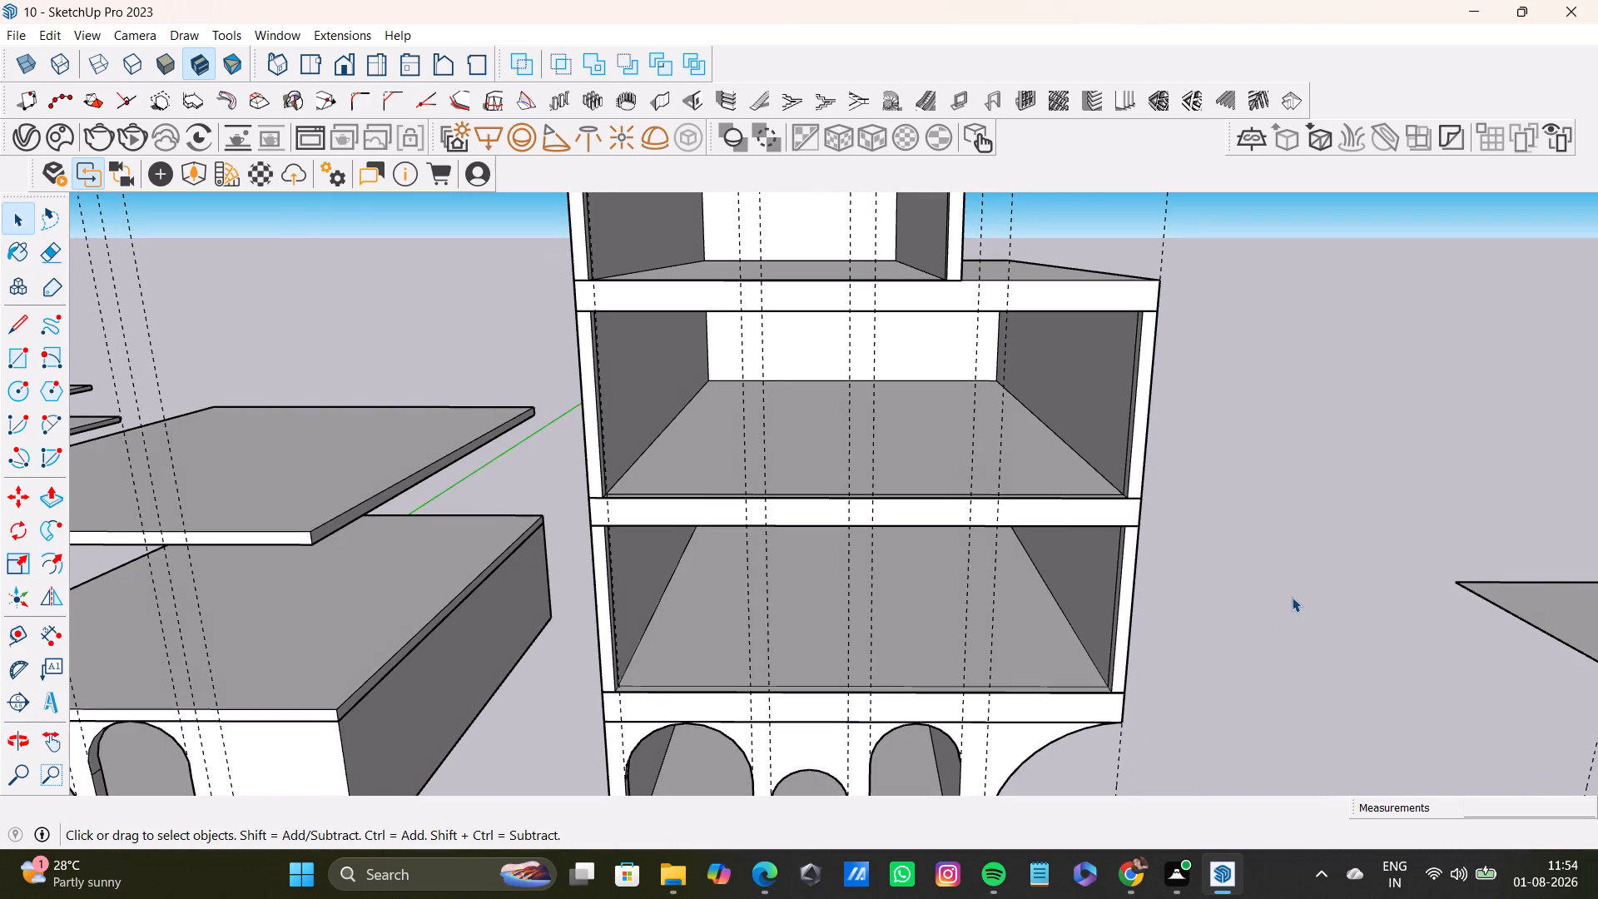
left_click(1292, 597)
scroll(1295, 576, "down", 6)
middle_click_drag(1269, 584, 973, 409)
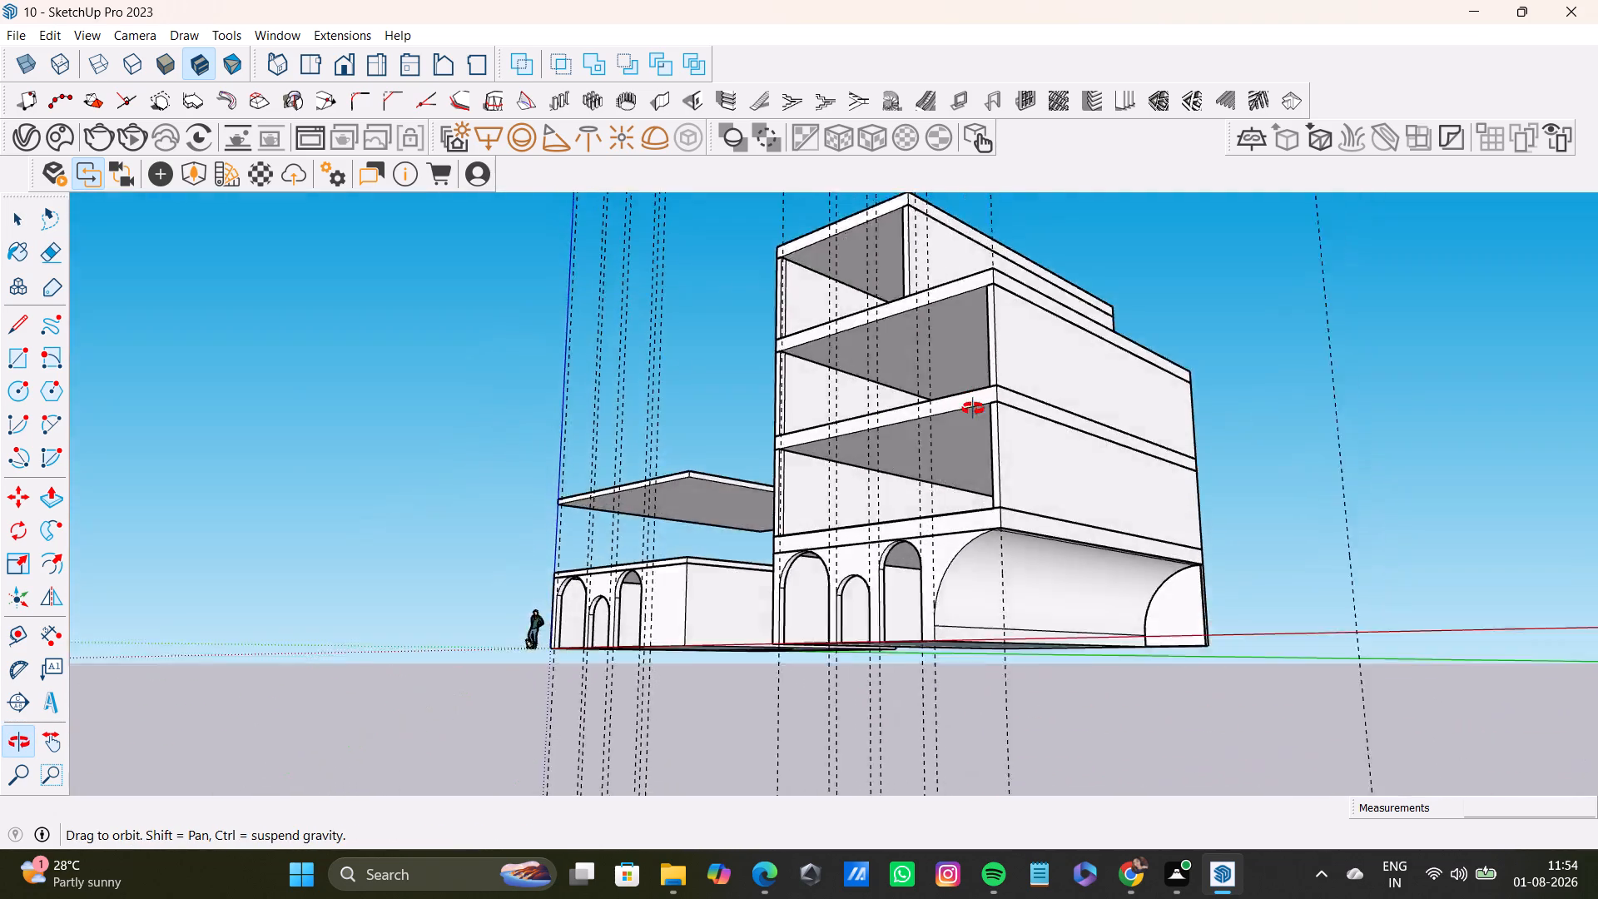
middle_click_drag(973, 409, 1263, 613)
key("space")
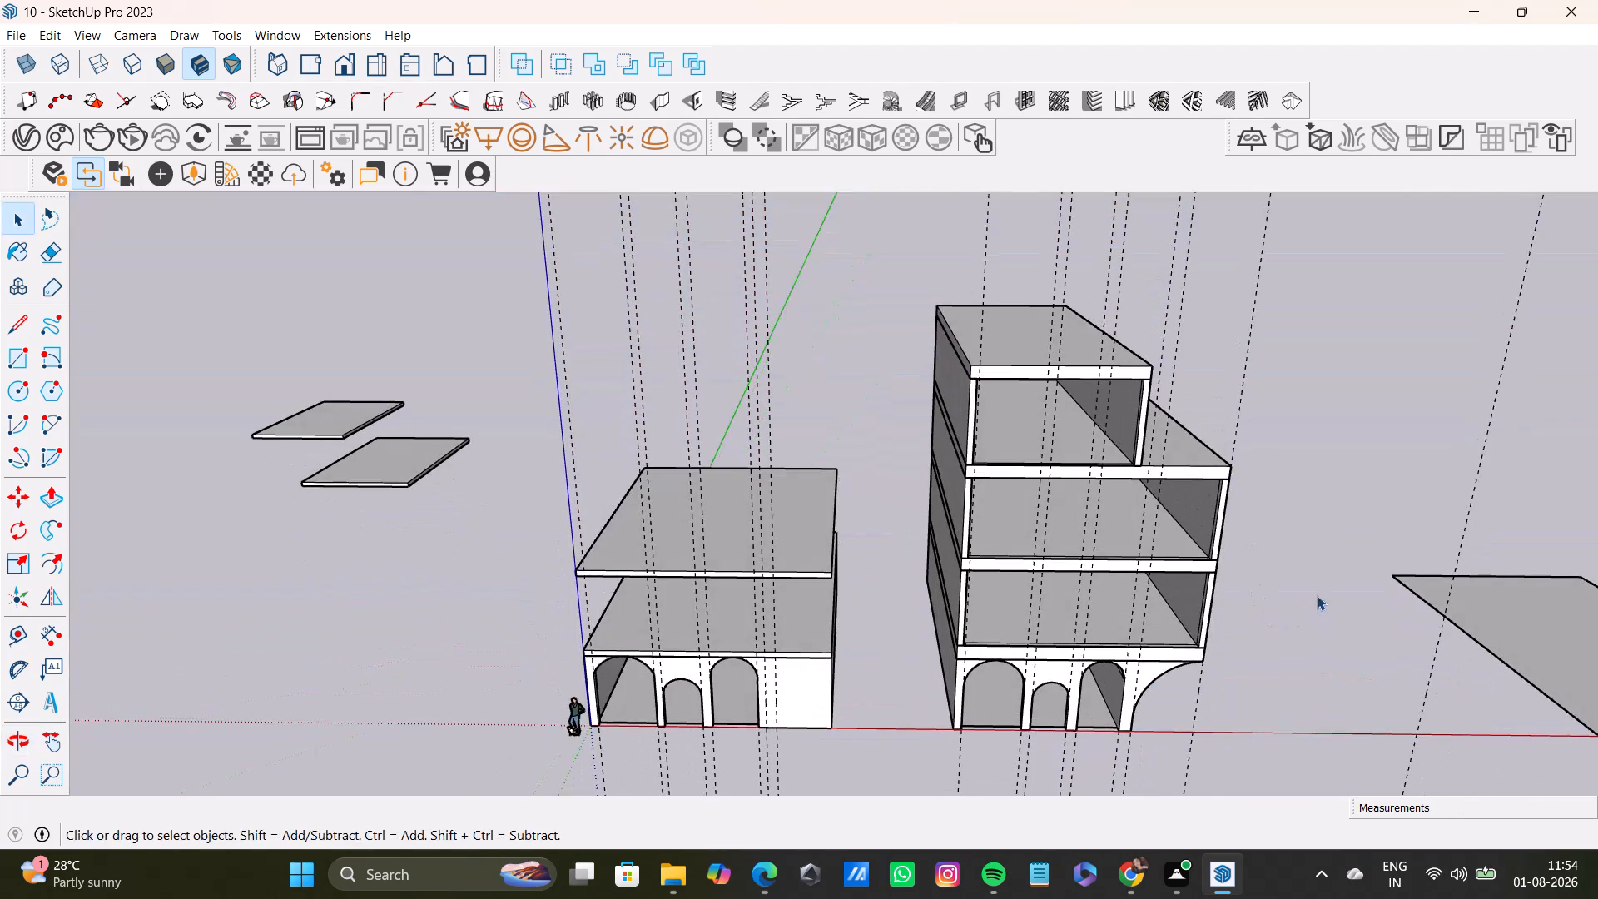
left_click(1317, 595)
middle_click_drag(1310, 603, 1053, 607)
middle_click_drag(1085, 630, 1021, 552)
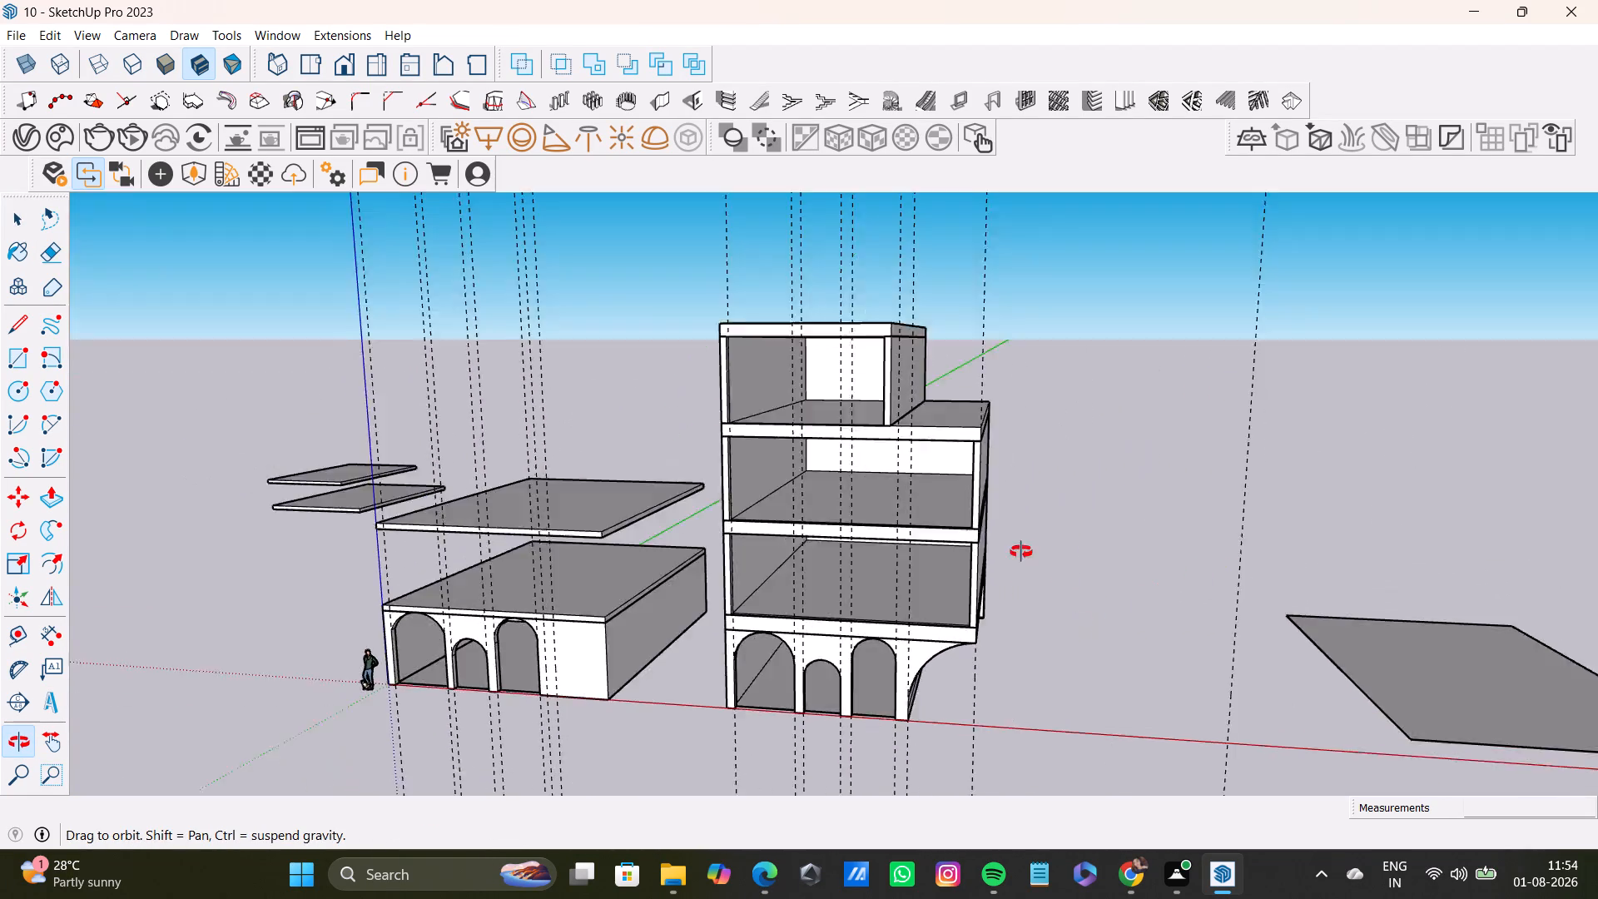
middle_click_drag(1021, 552, 1073, 453)
scroll(886, 233, "up", 5)
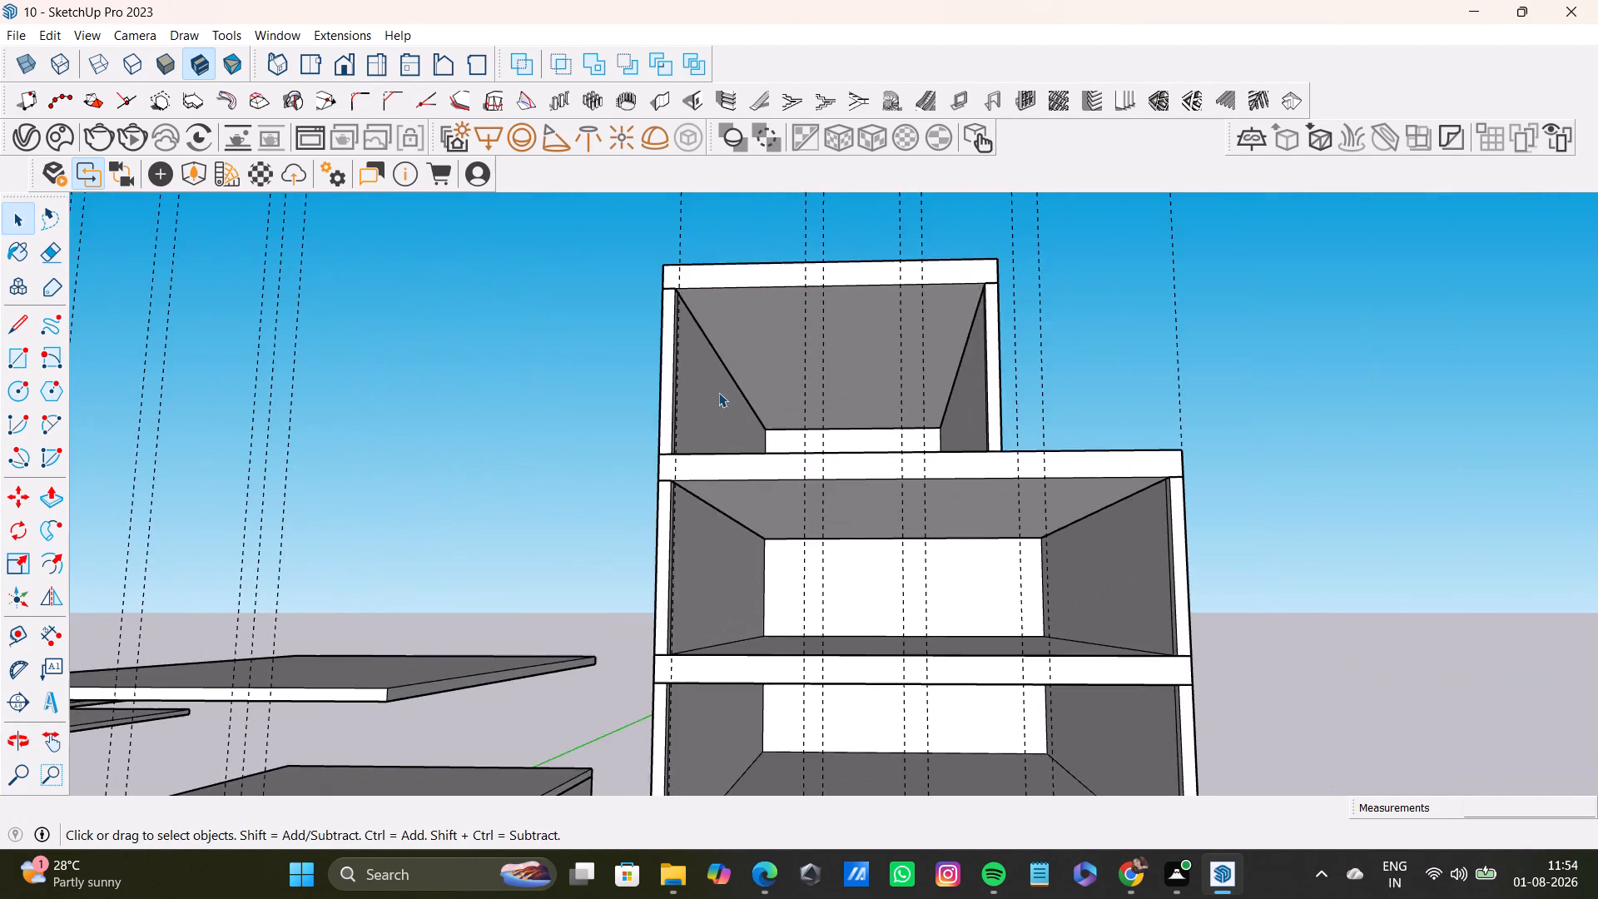
middle_click_drag(719, 392, 728, 471)
scroll(1036, 582, "down", 2)
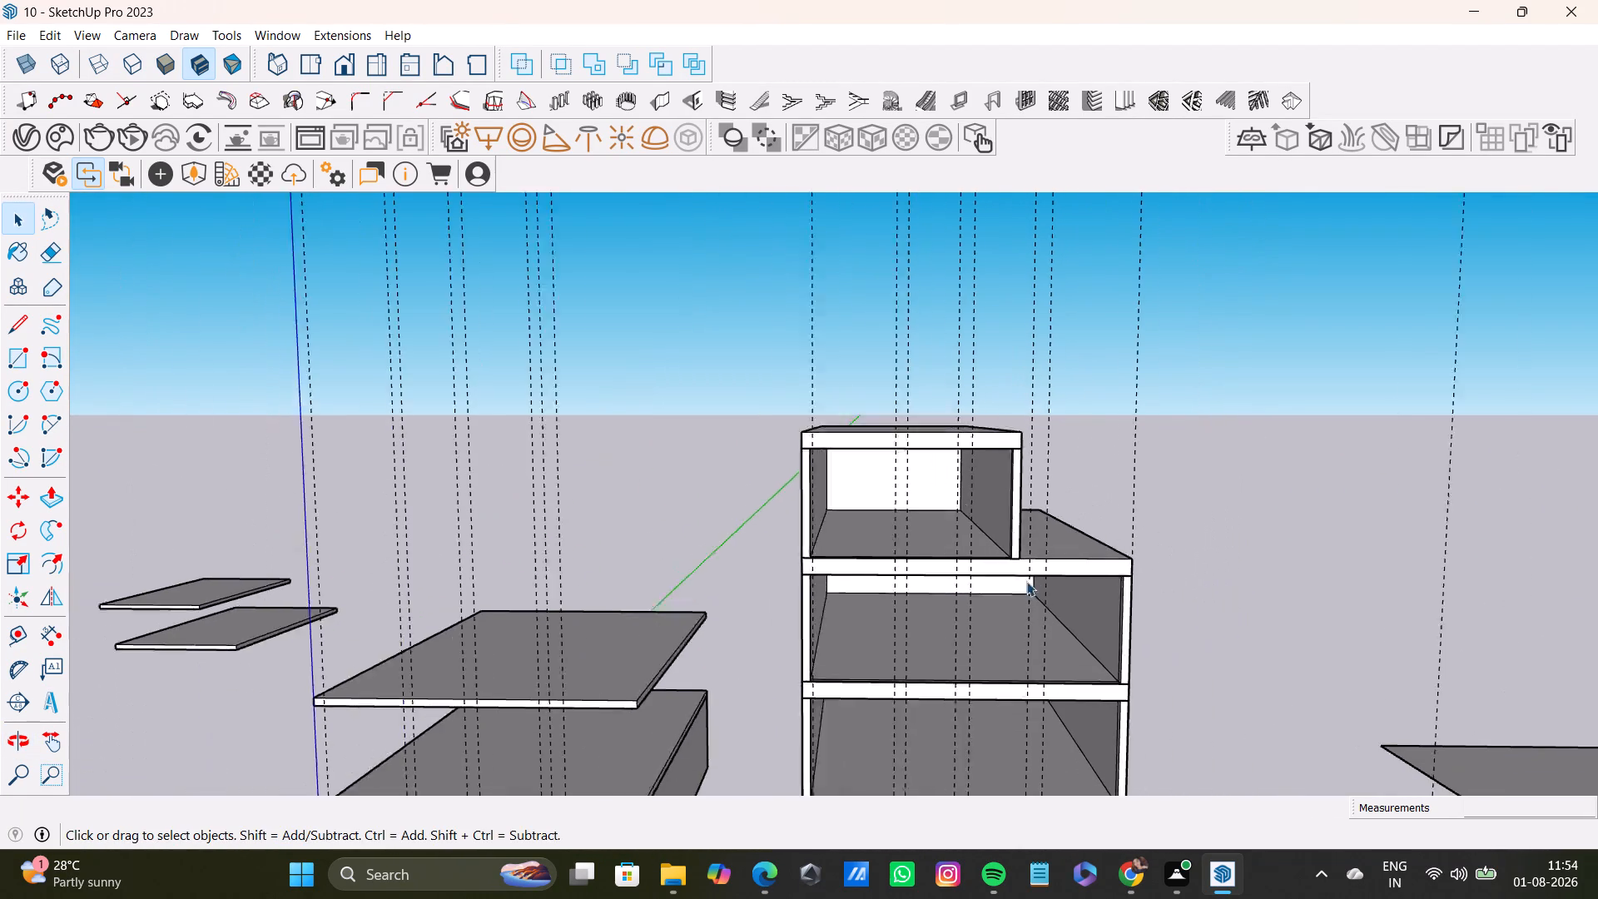
scroll(1026, 581, "down", 5)
middle_click_drag(1010, 574, 921, 534)
left_click(1245, 585)
key("space")
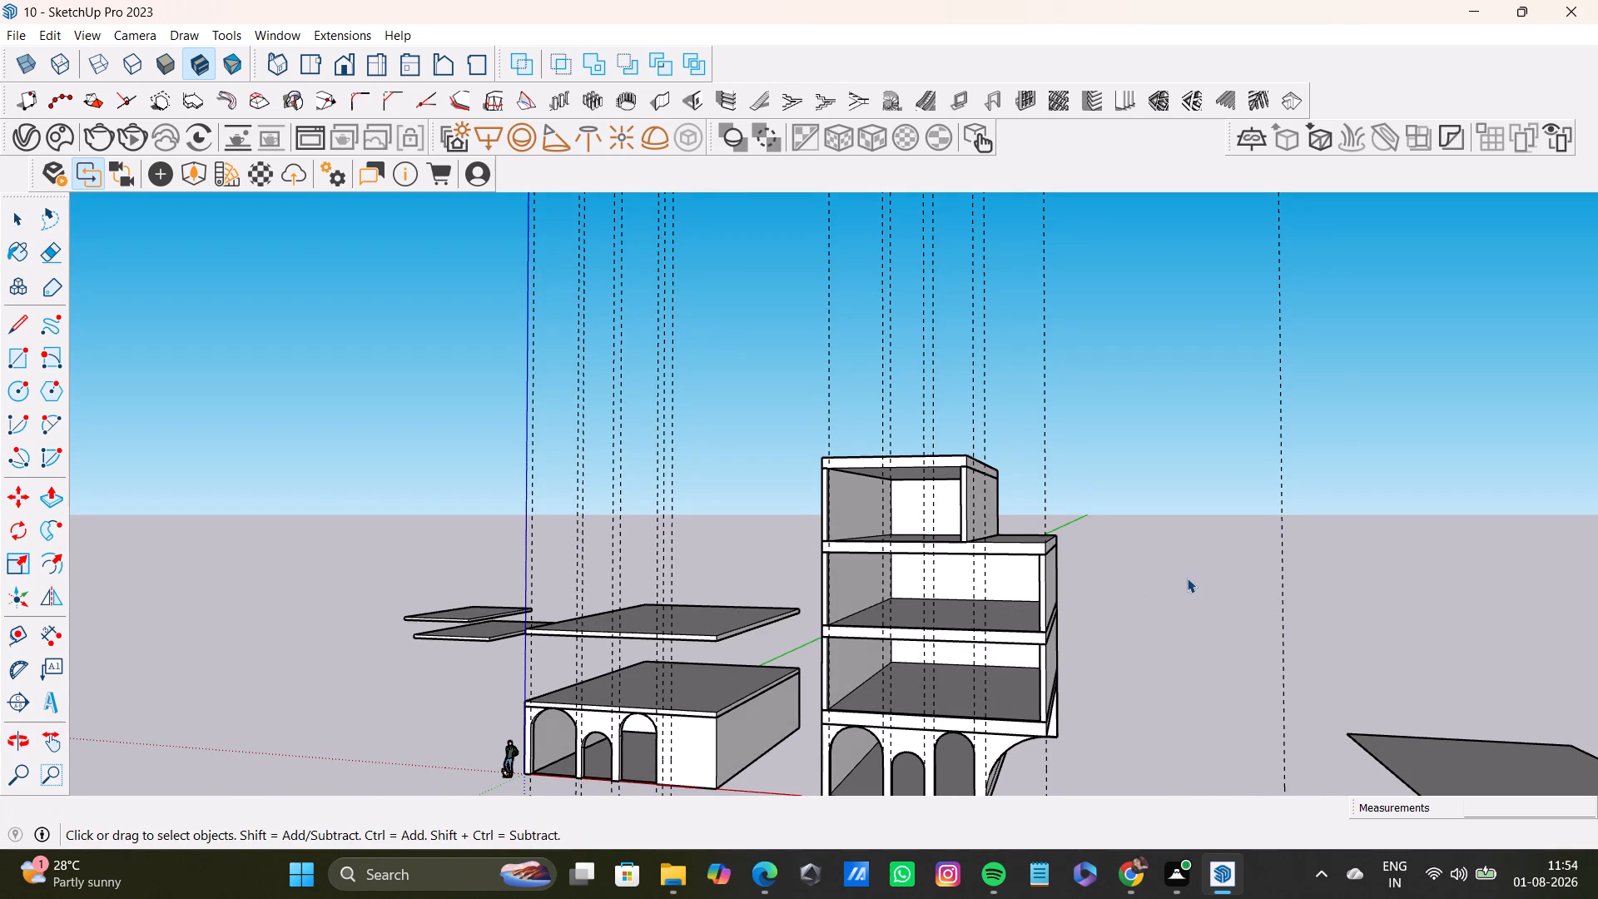
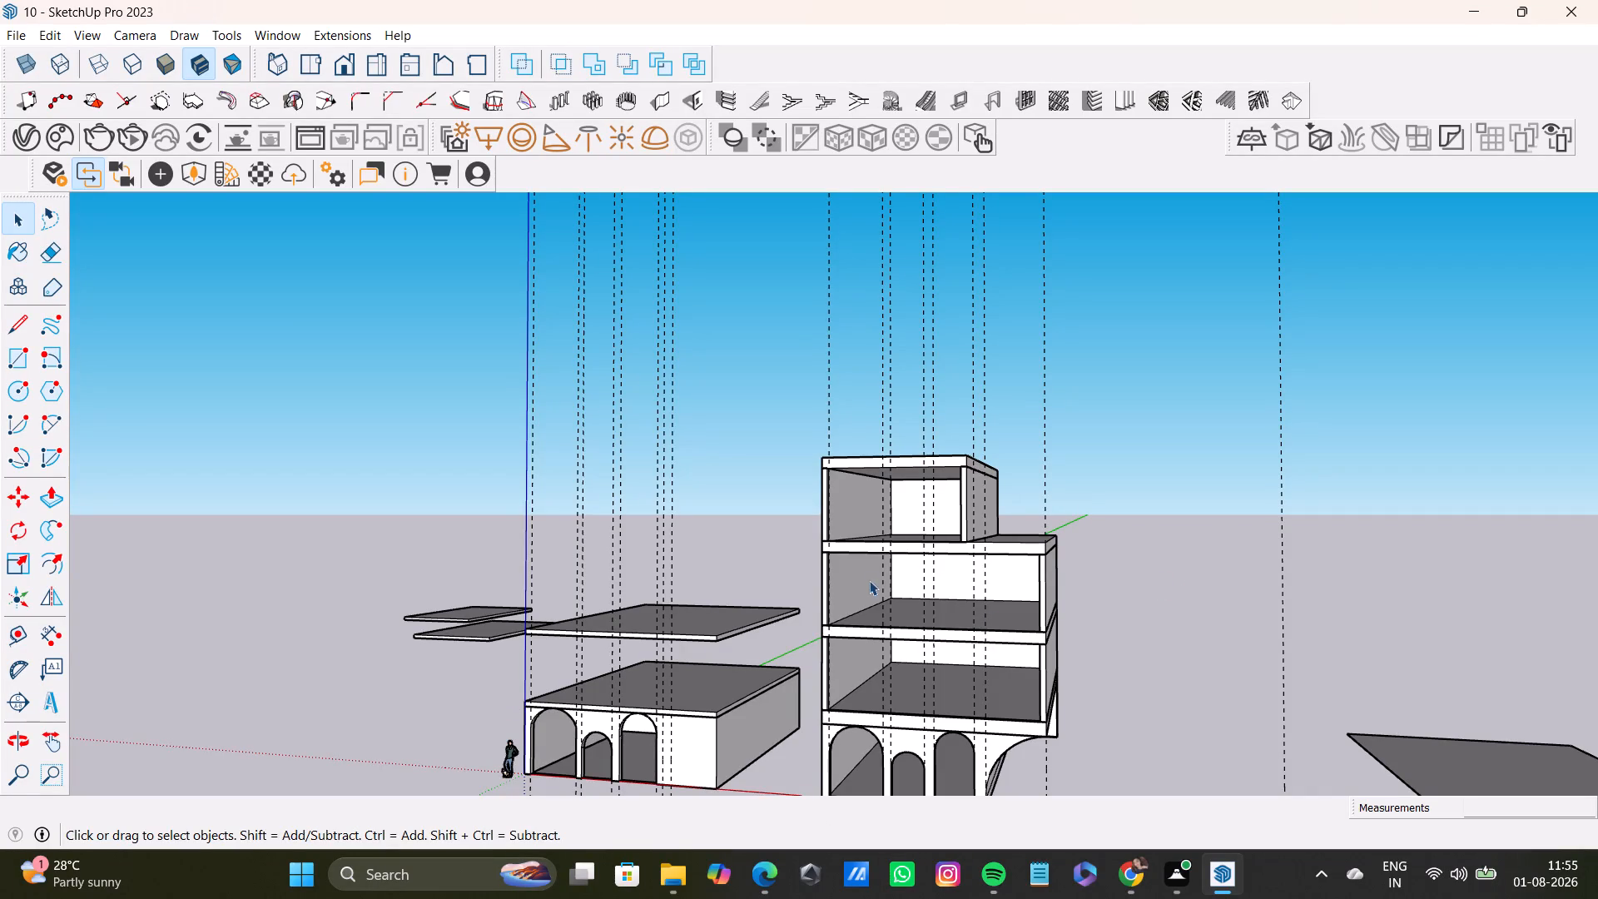
Examine the assembled multi-storey building beside the original arched block from the side and front, opening and leaving the original block's group.
middle_click_drag(1010, 697, 1365, 691)
scroll(836, 682, "up", 2)
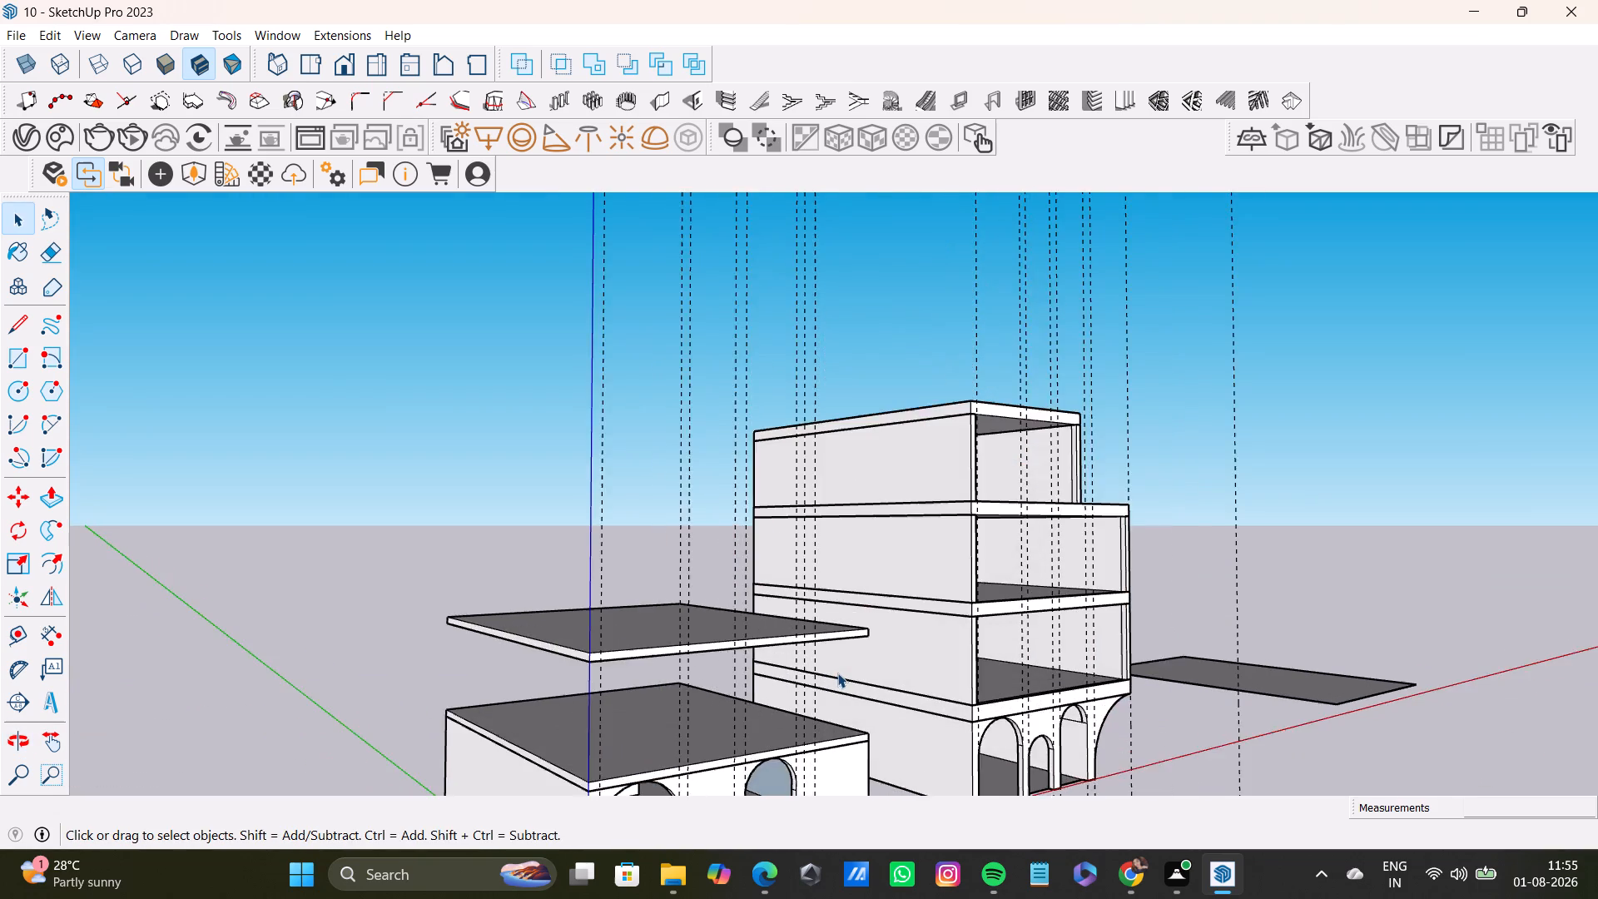
scroll(837, 673, "up", 2)
middle_click_drag(857, 676, 812, 702)
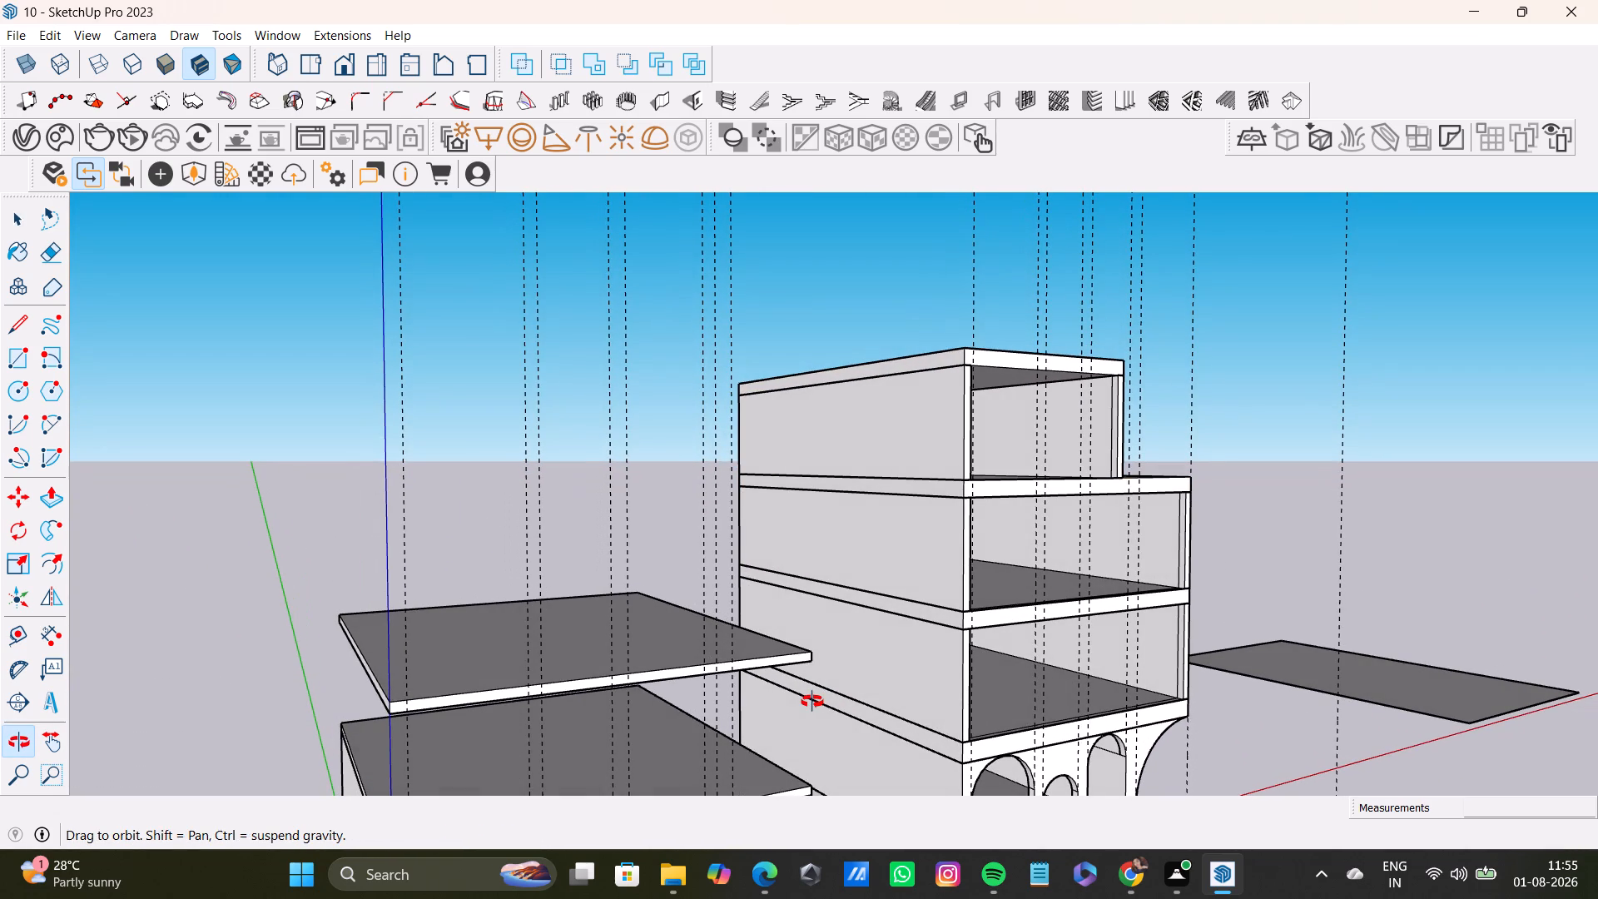
middle_click_drag(812, 702, 790, 673)
scroll(811, 697, "down", 4)
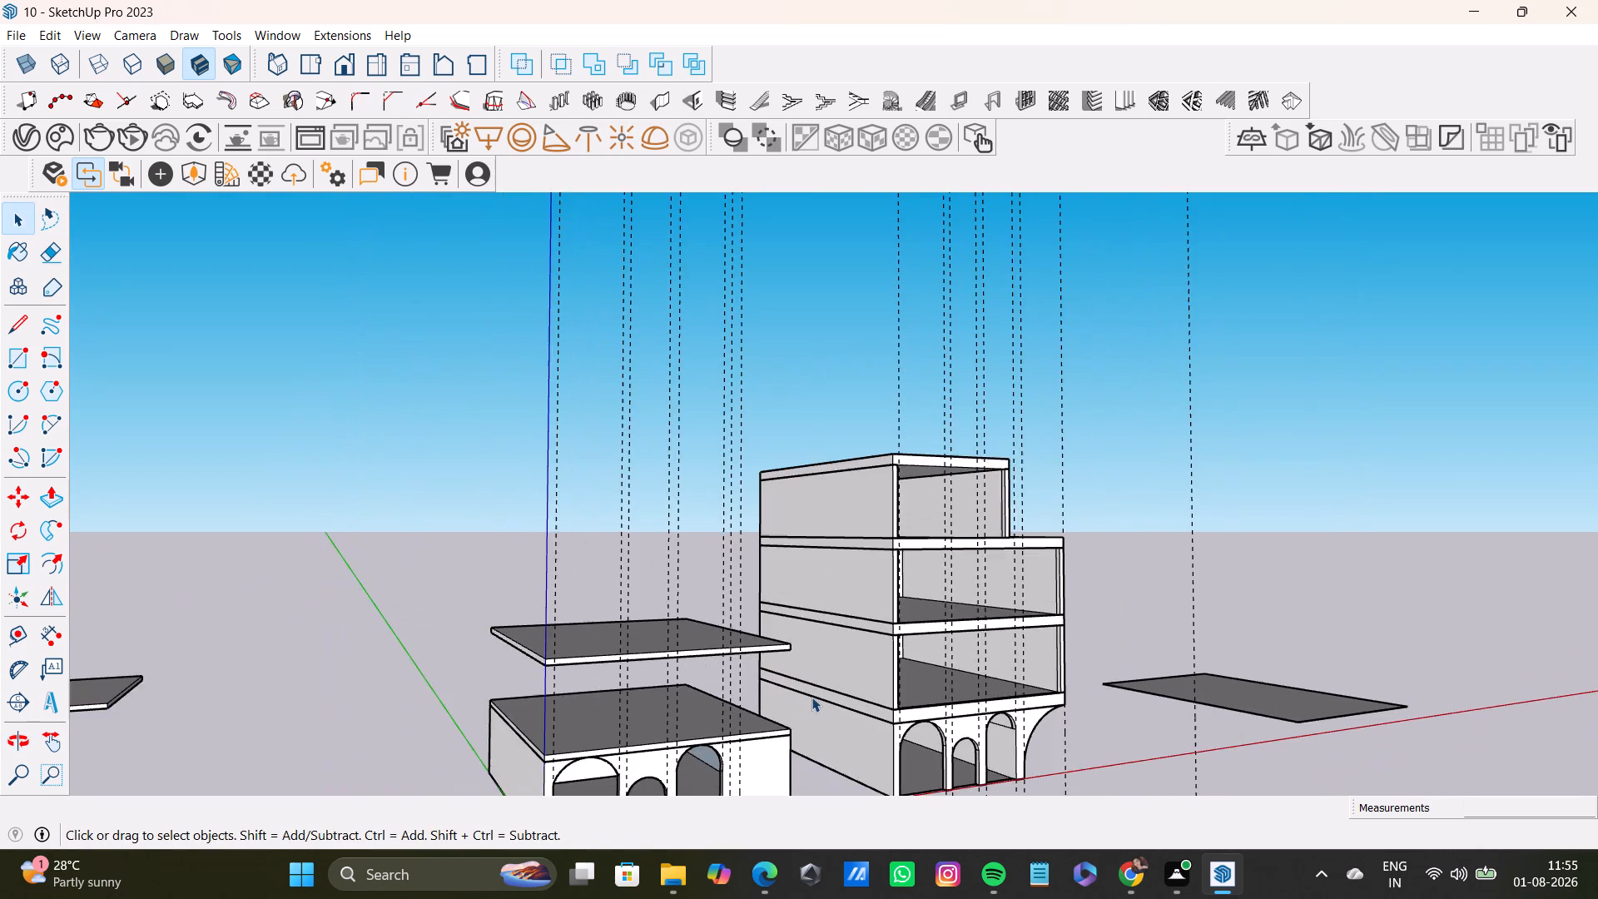
middle_click_drag(811, 697, 789, 608, "shift")
left_click_drag(345, 436, 781, 782)
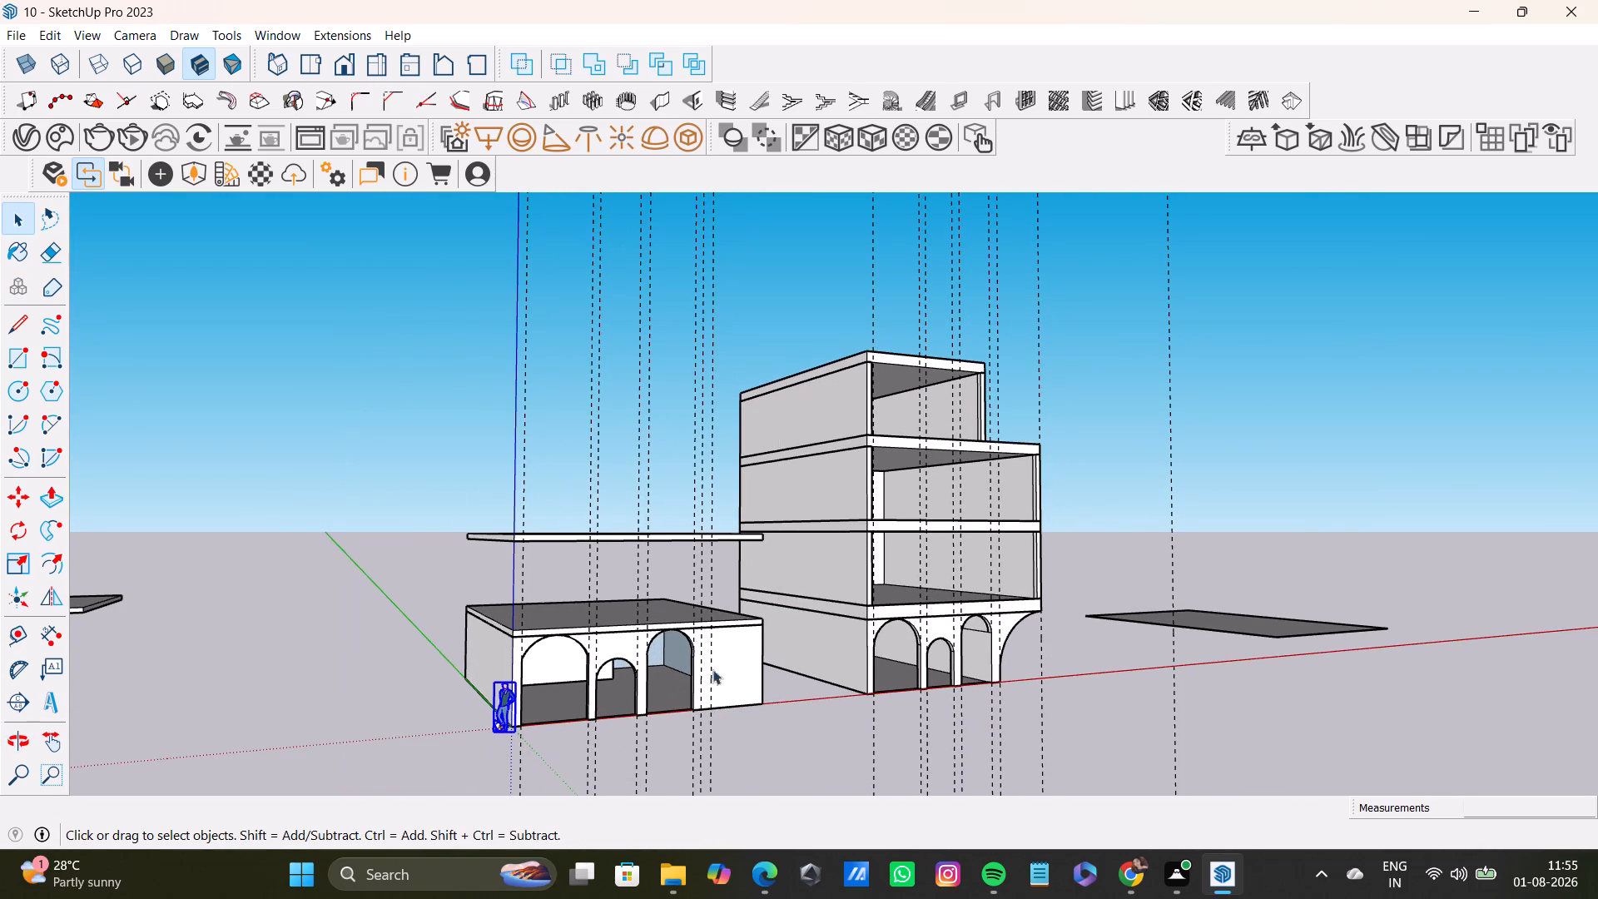
double_click(736, 658)
double_click(736, 658)
left_click(732, 651)
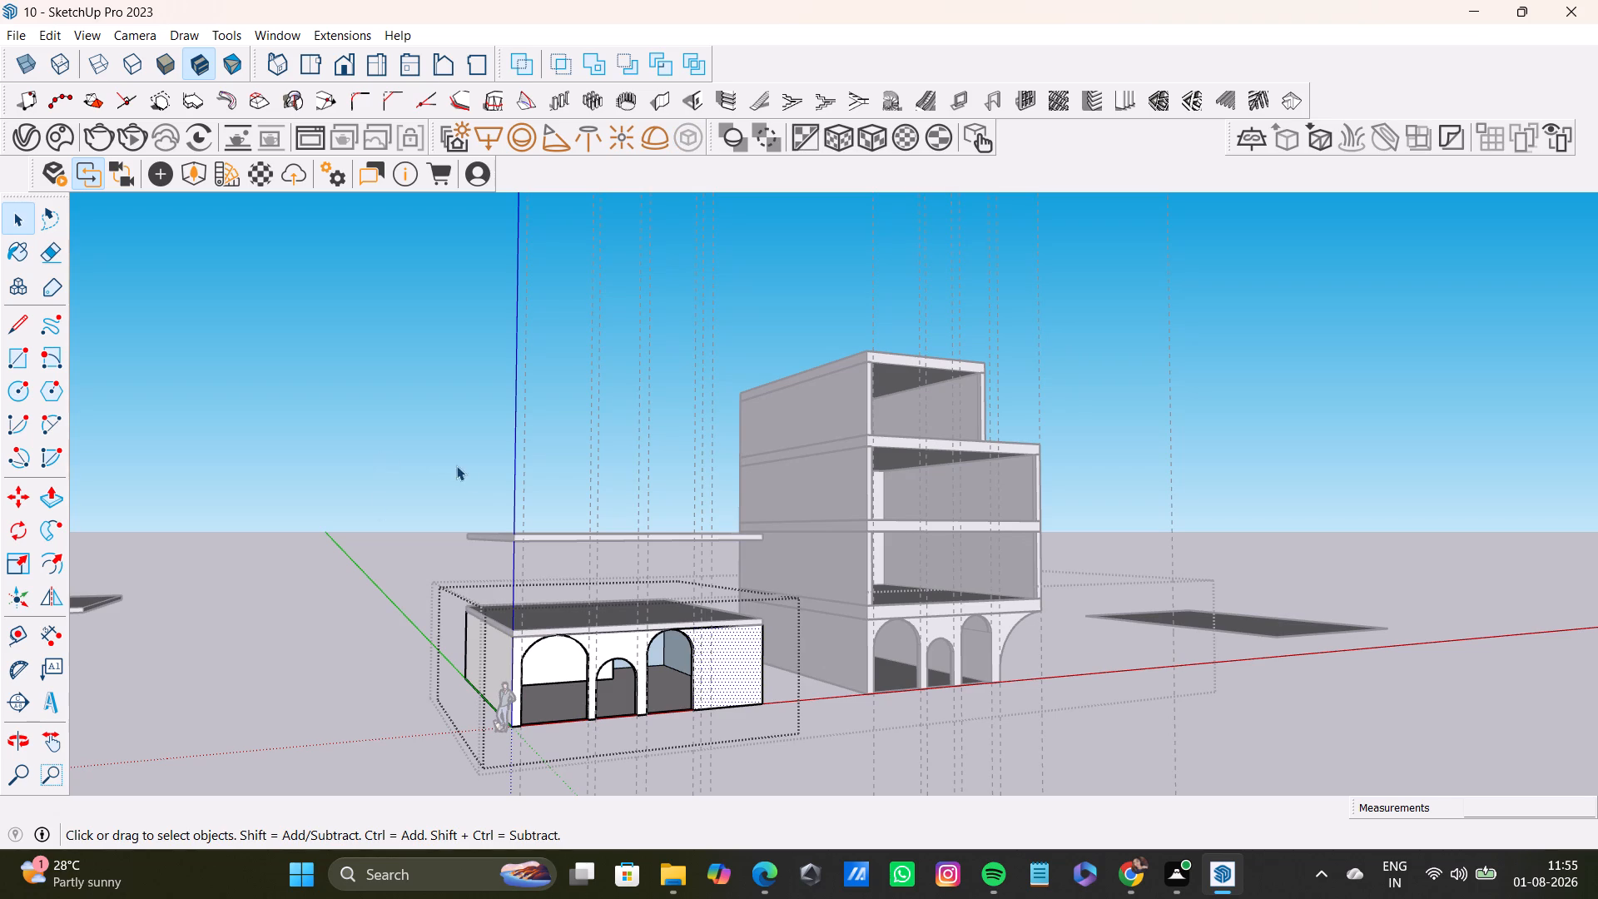
scroll(663, 692, "up", 5)
middle_click_drag(639, 666, 564, 647)
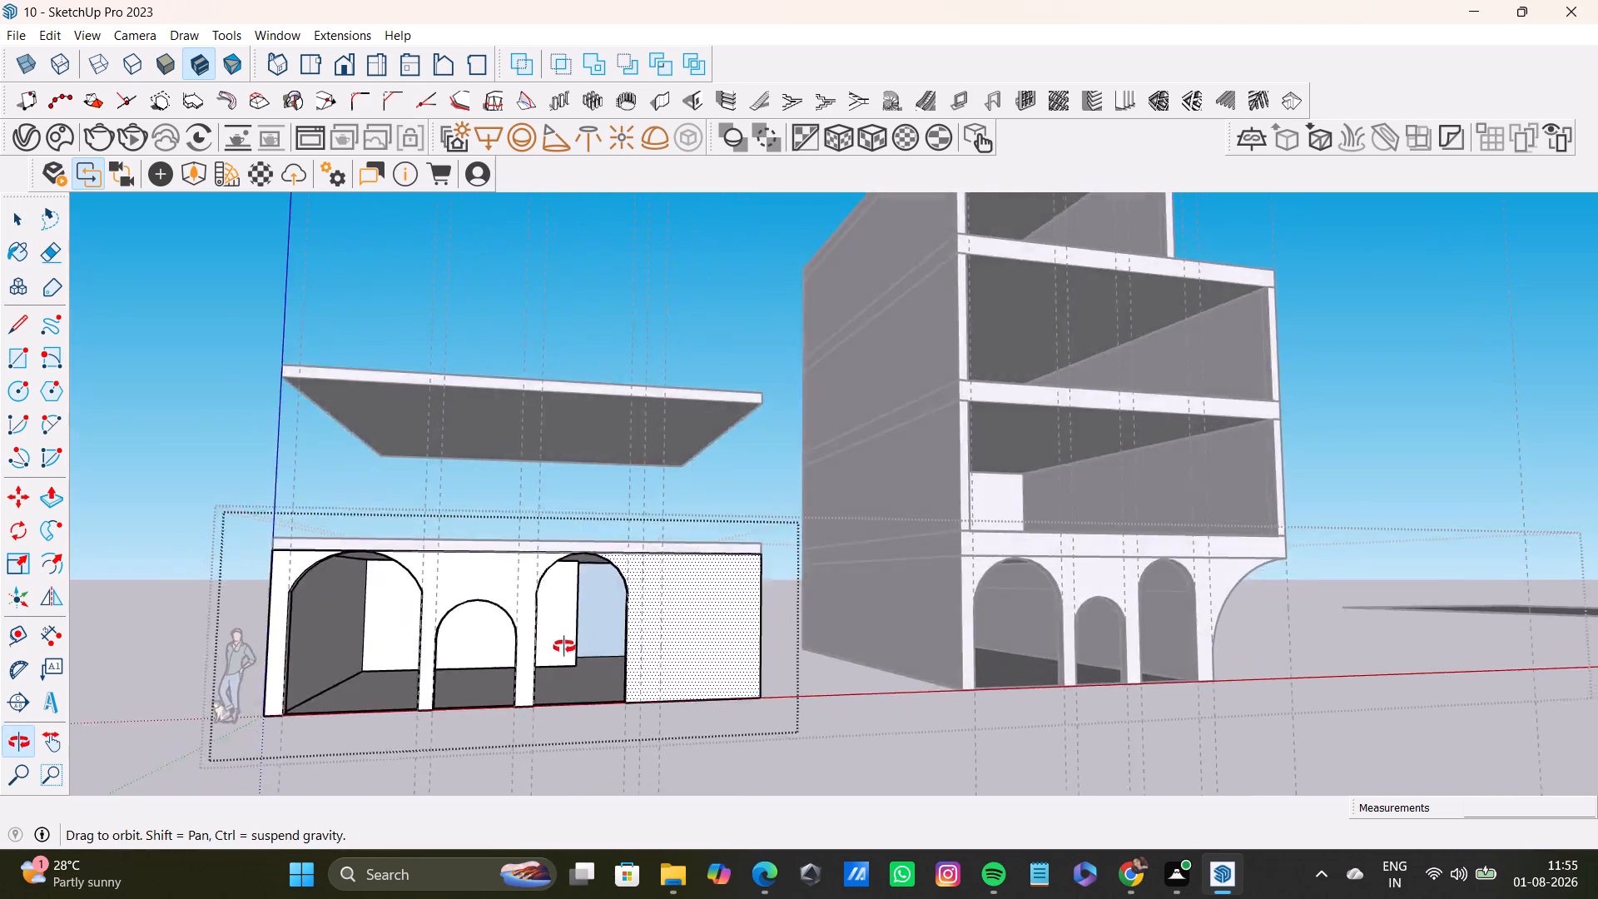
middle_click_drag(564, 647, 586, 692)
scroll(582, 686, "down", 2)
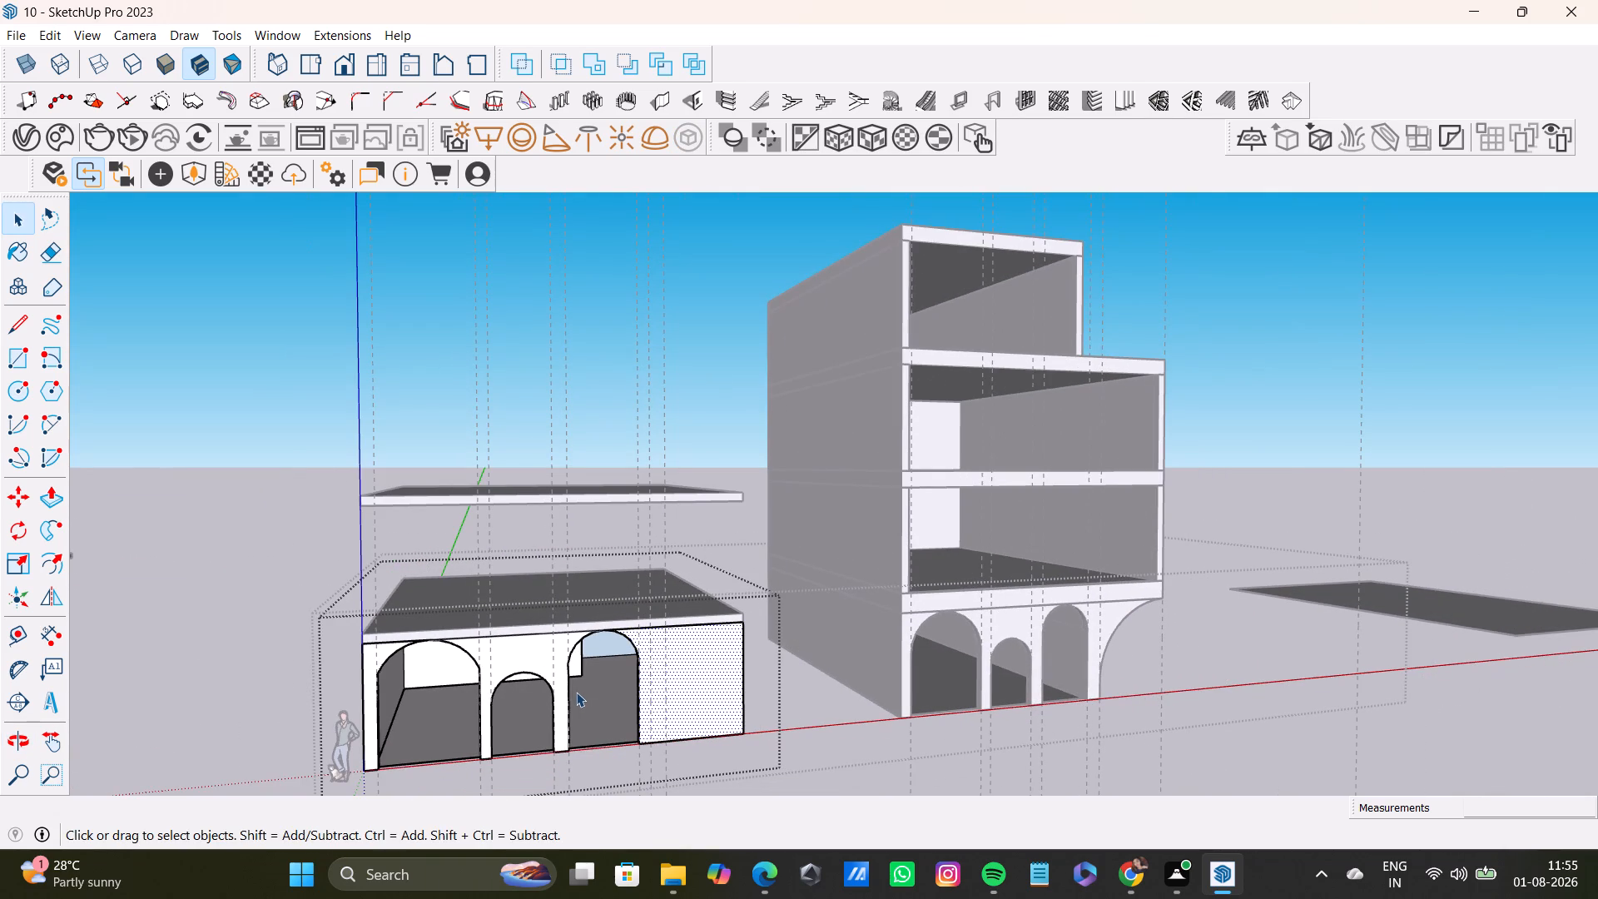
key("space")
left_click(1240, 562)
left_click(1329, 555)
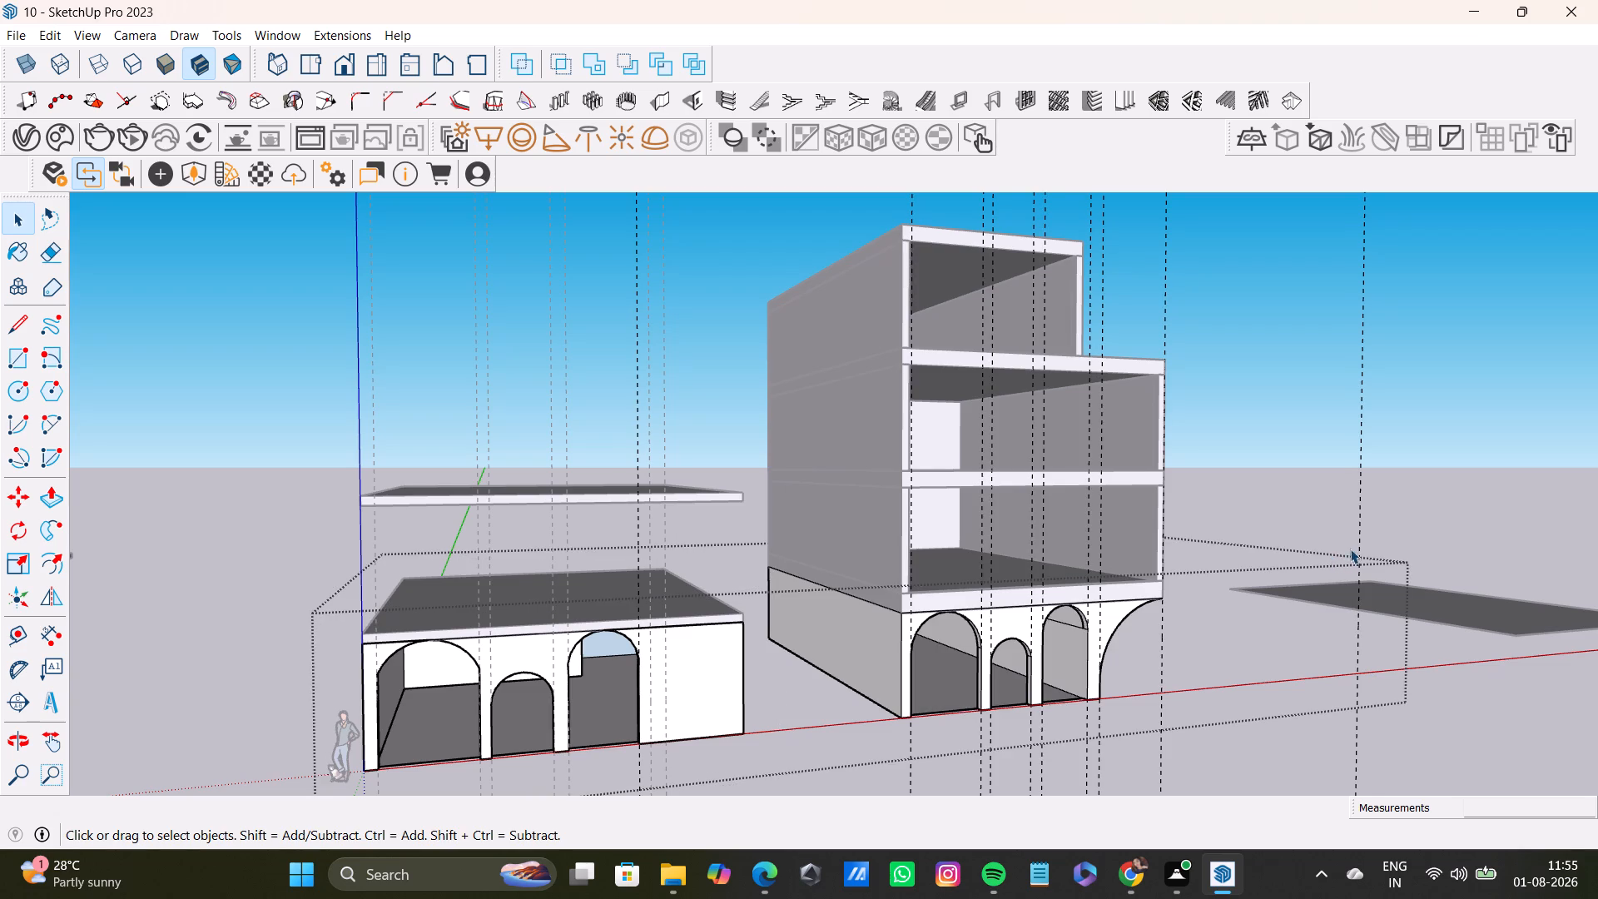
Measure the width of the first large arch in the half-arch ground-floor block, and leave the group.
middle_click_drag(1341, 540, 1249, 555)
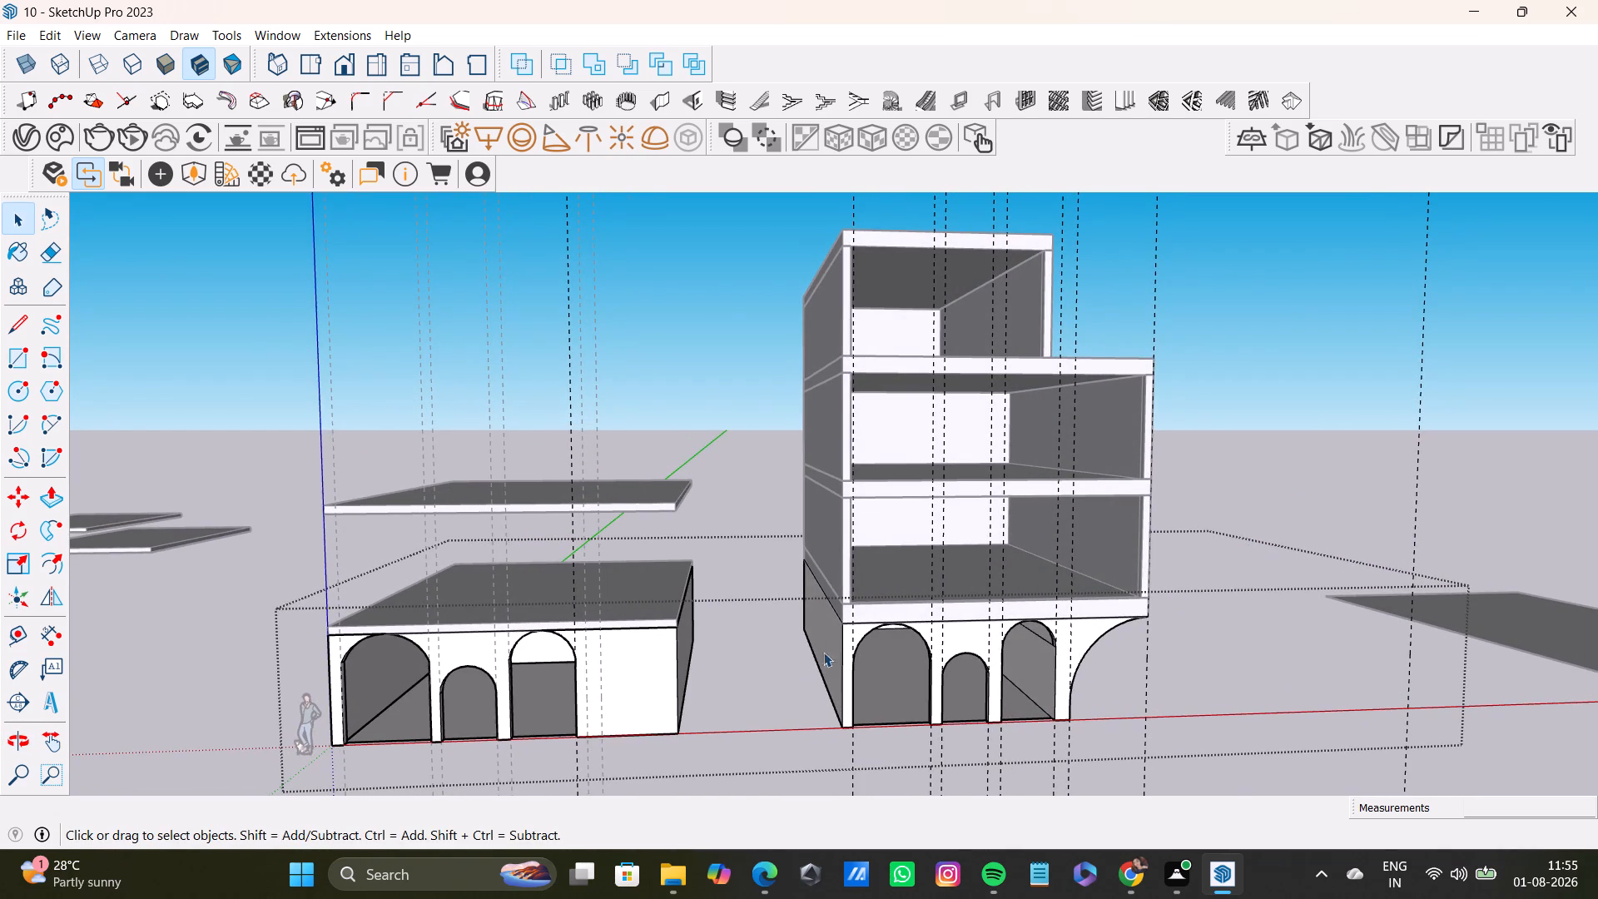
scroll(882, 617, "up", 6)
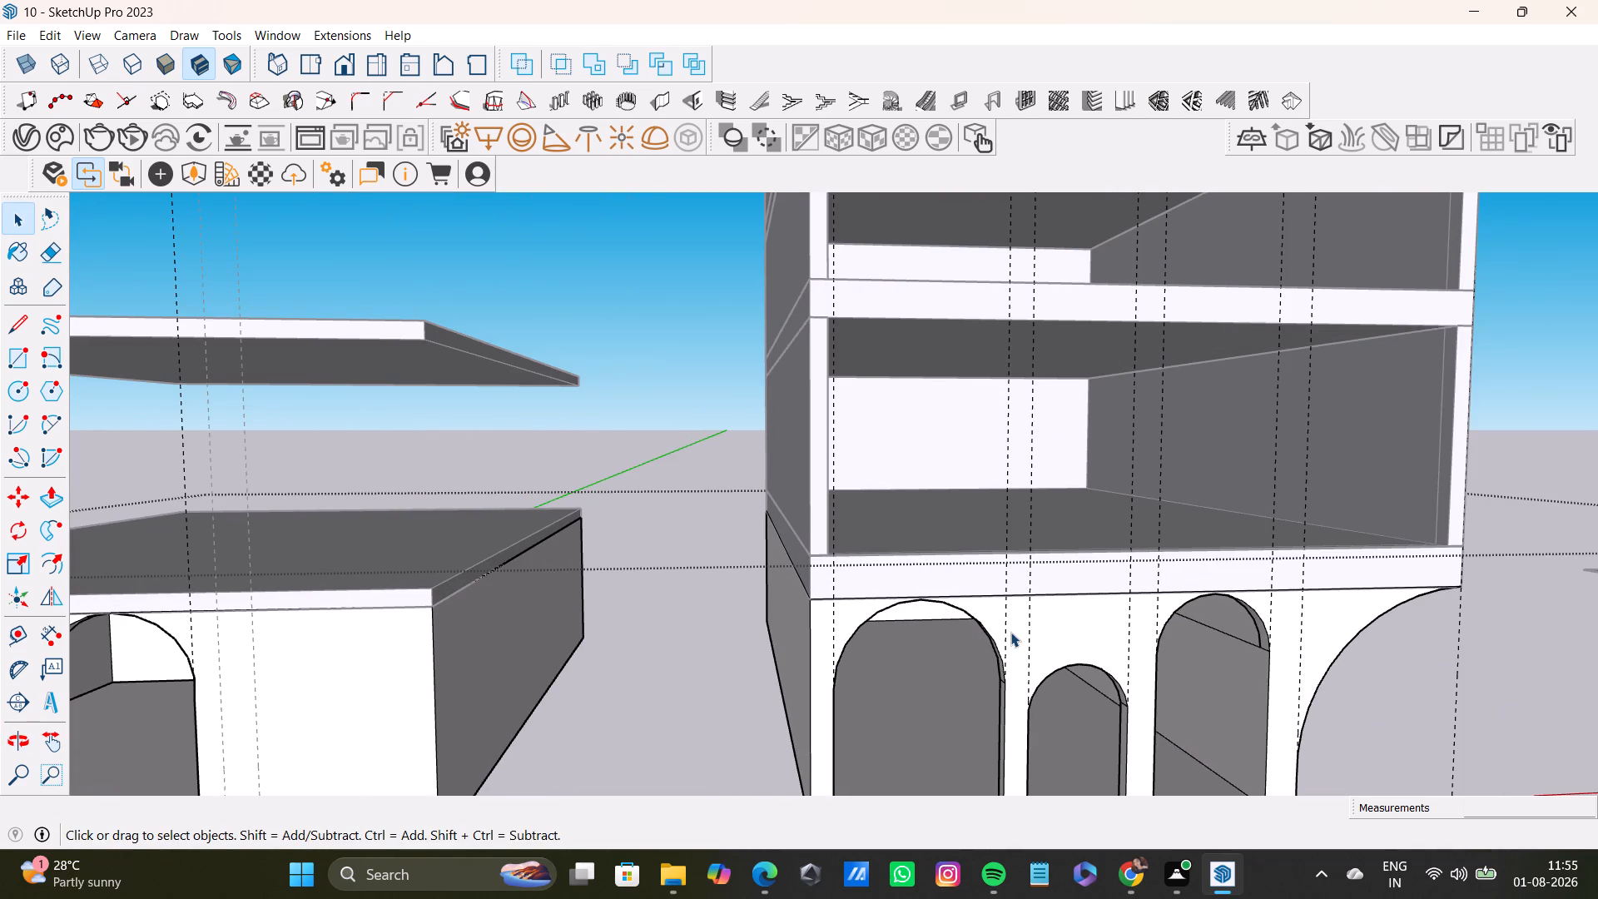
left_click(0, 638)
left_click(7, 639)
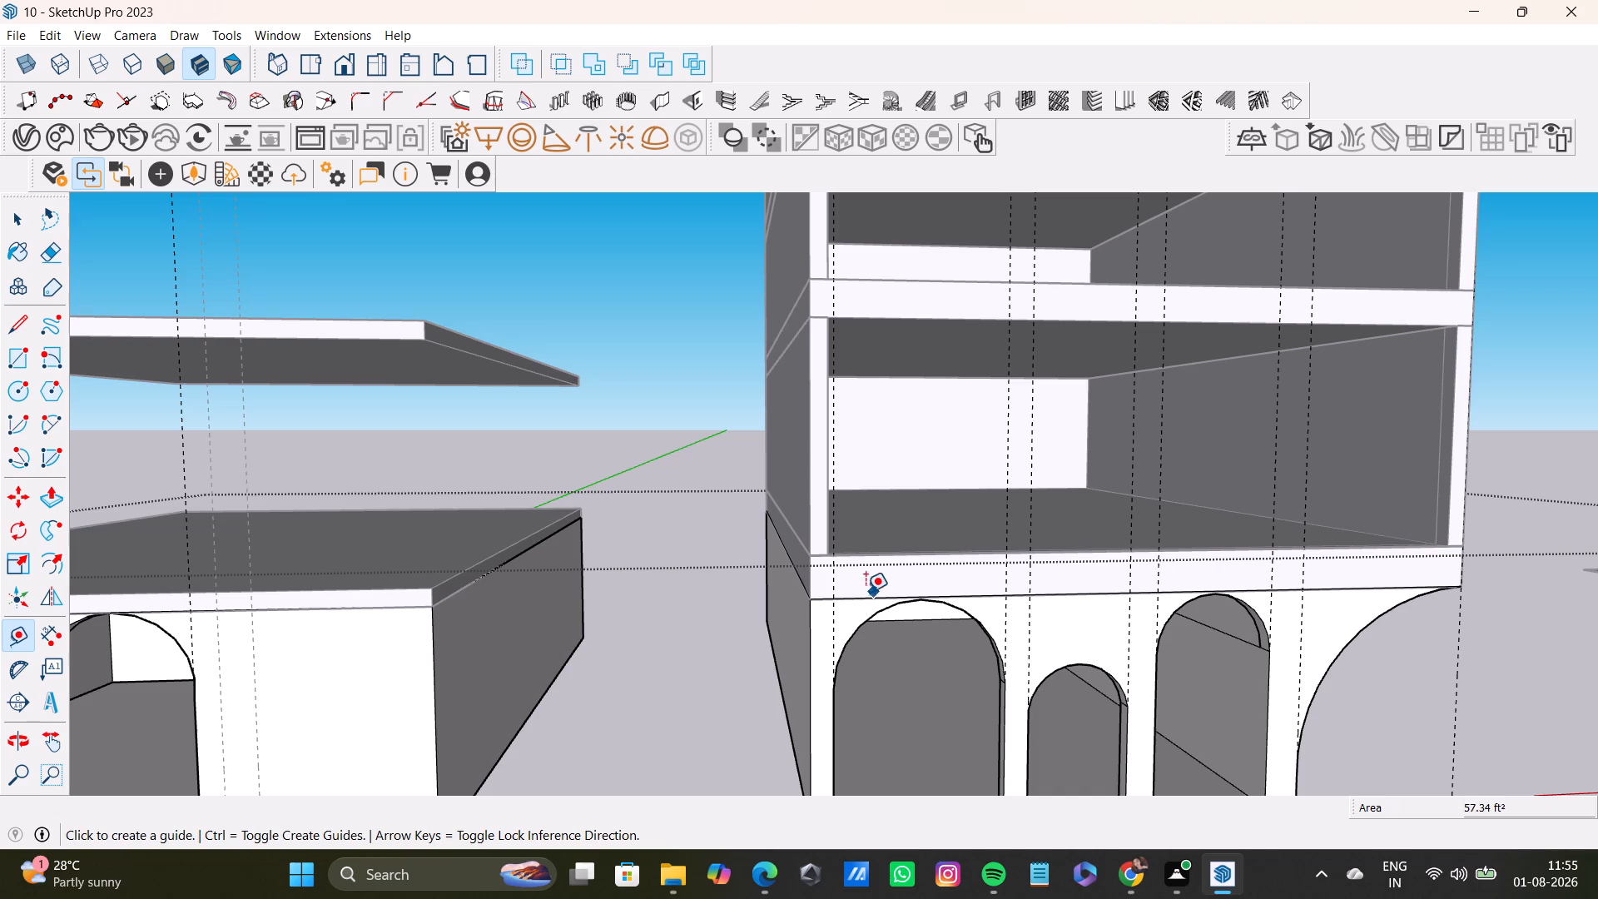
left_click(834, 620)
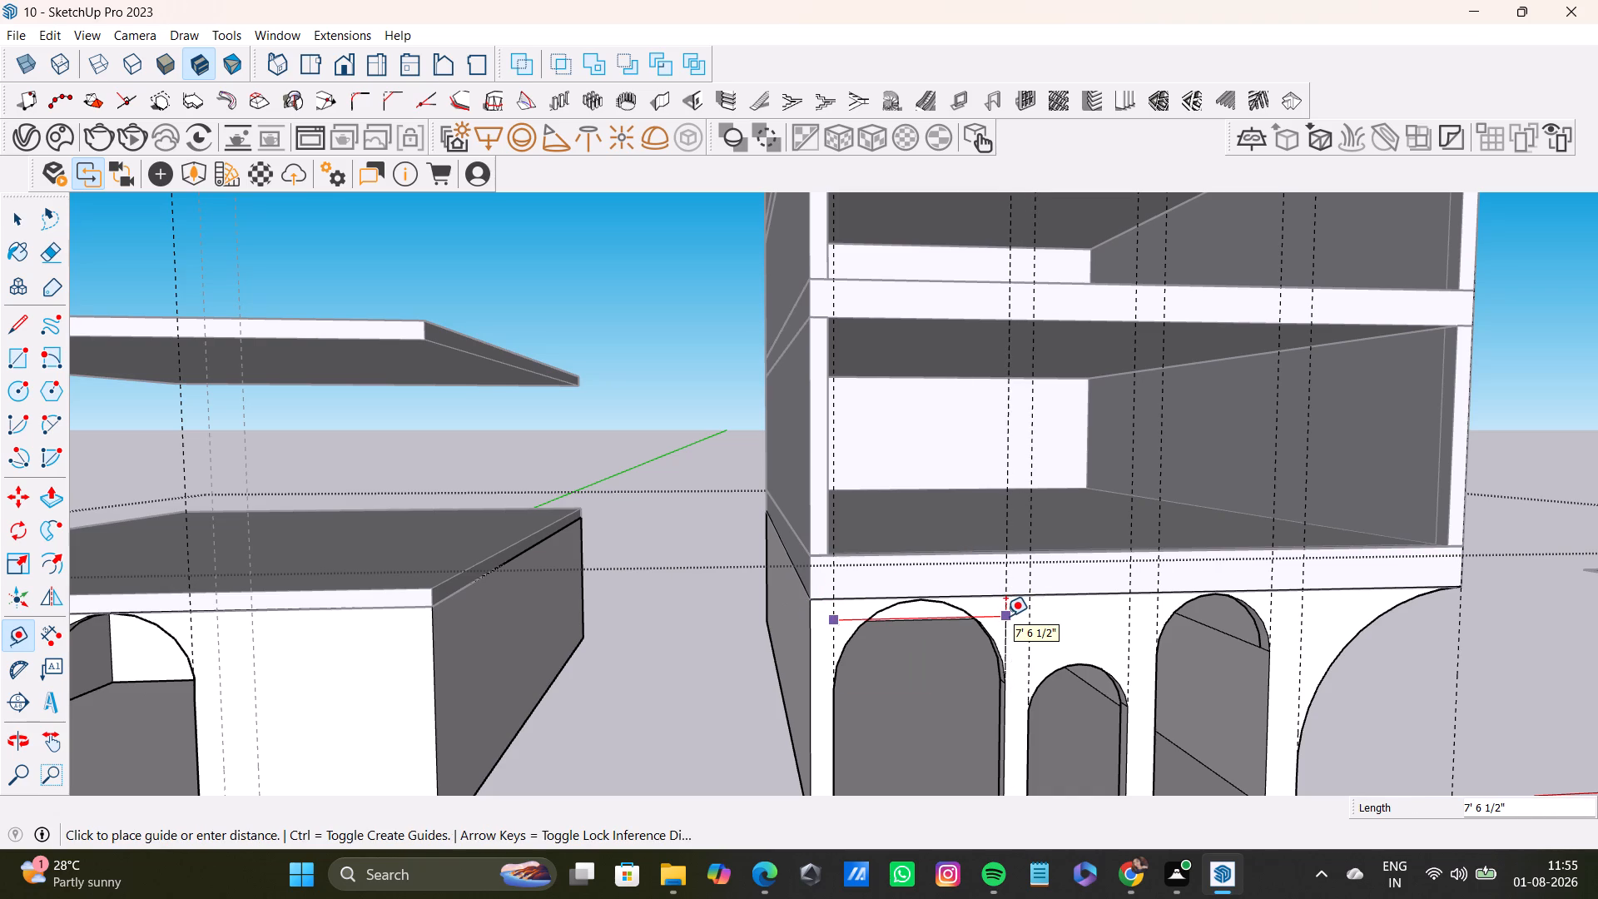
key("space")
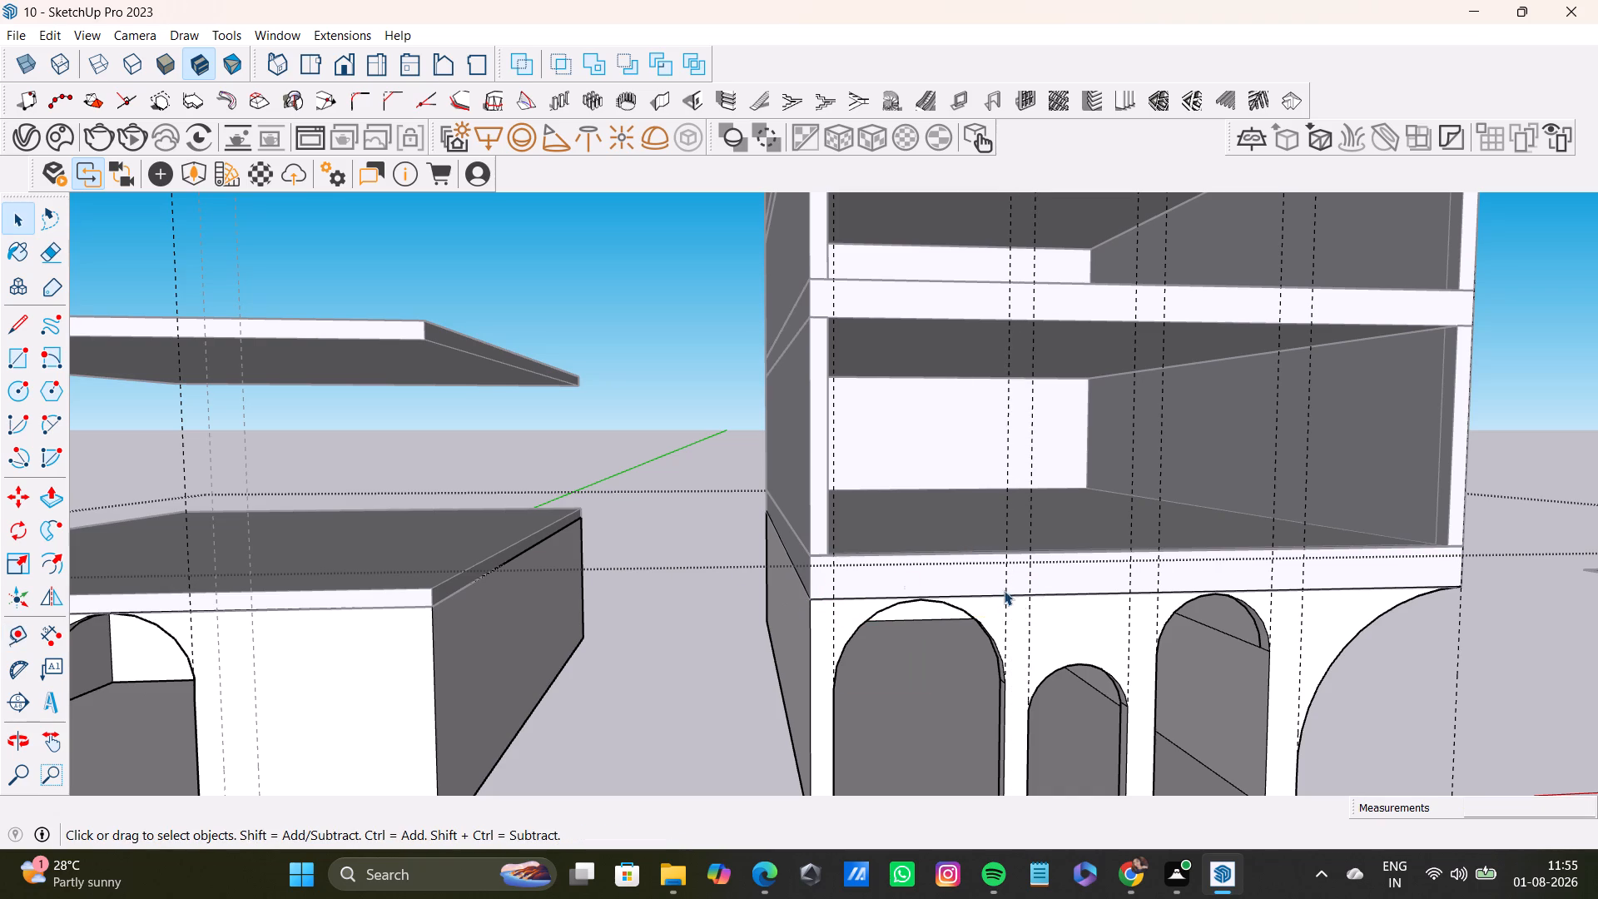
scroll(959, 579, "down", 6)
middle_click_drag(943, 594, 817, 632)
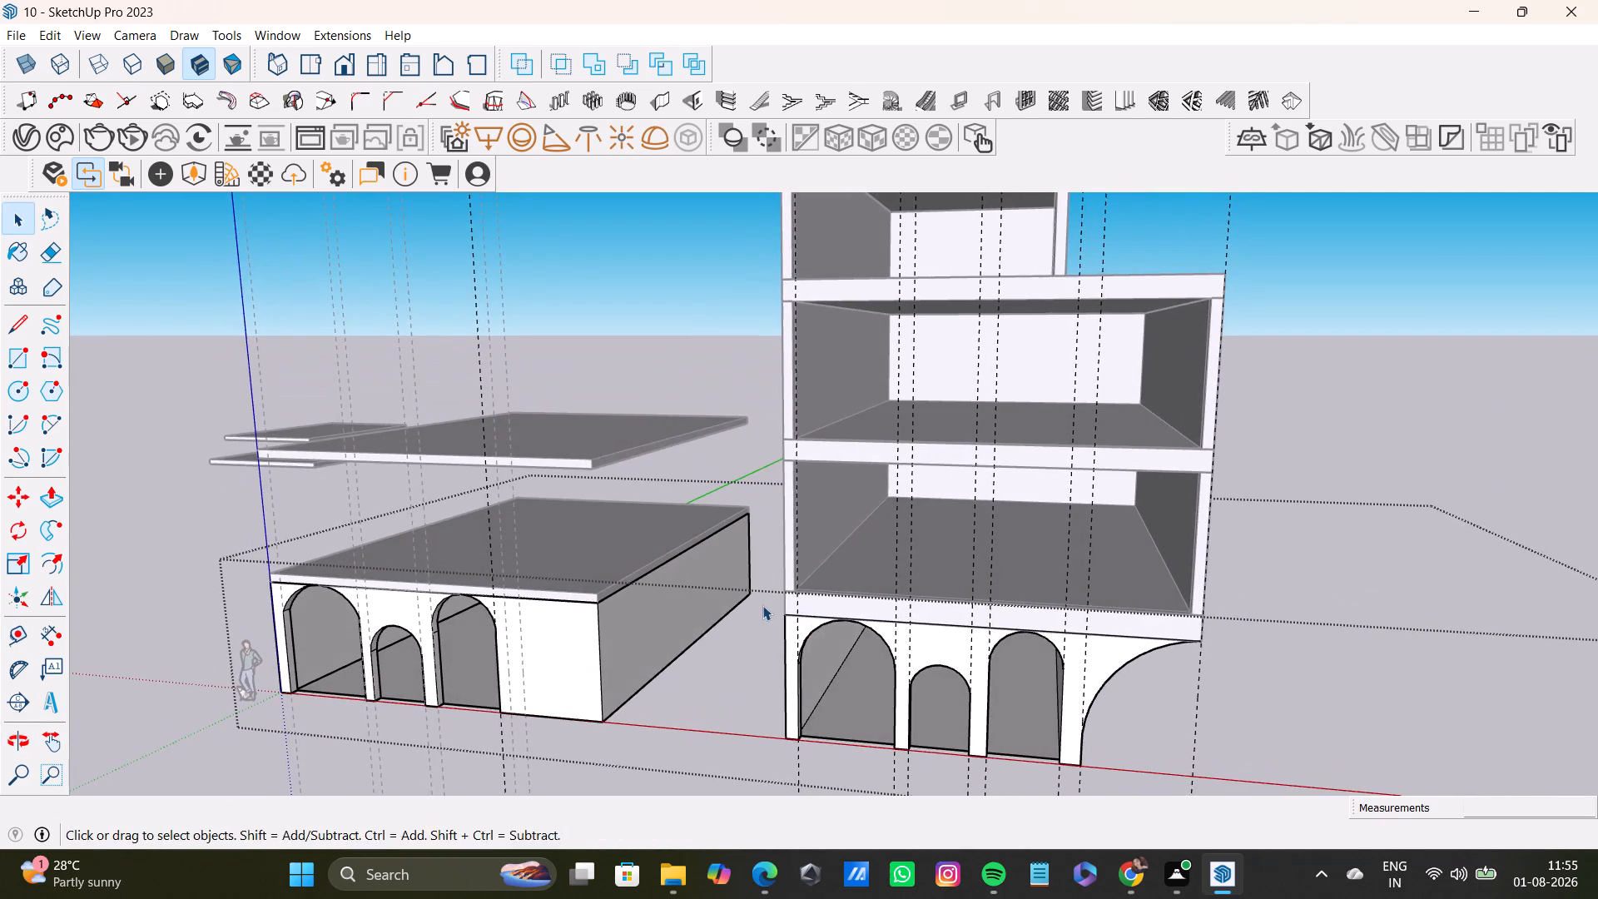
middle_click_drag(762, 605, 1025, 590)
key("space")
left_click(1429, 446)
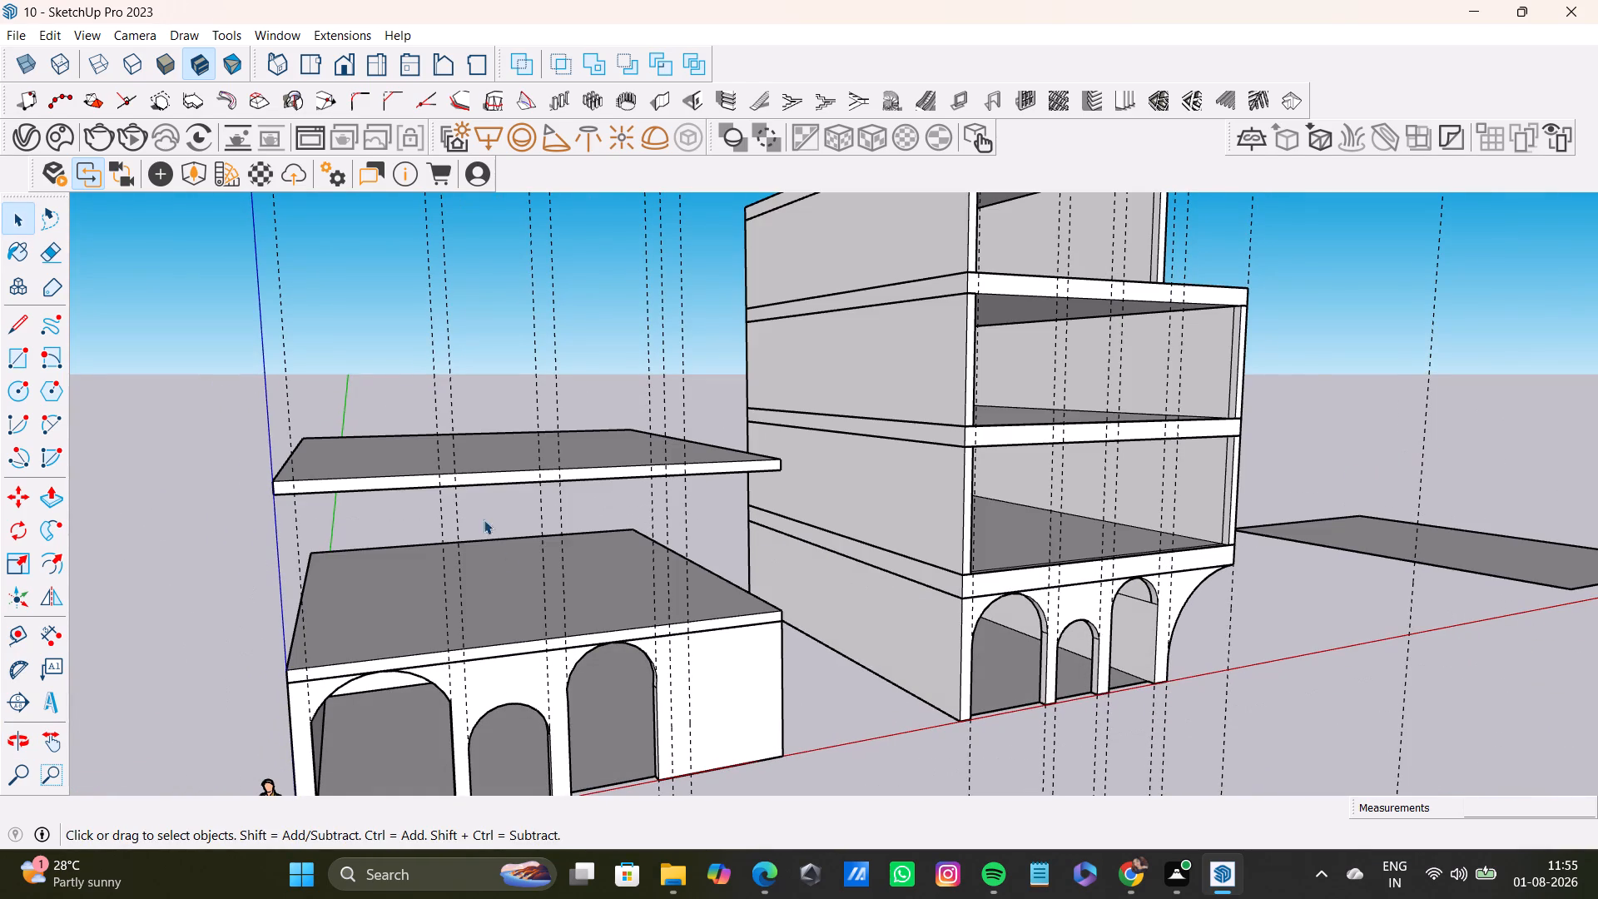
Compare the original arched block and loose slabs with the multi-storey building from the front, above and close up near the scale figure.
scroll(704, 582, "down", 3)
middle_click_drag(708, 579, 697, 485)
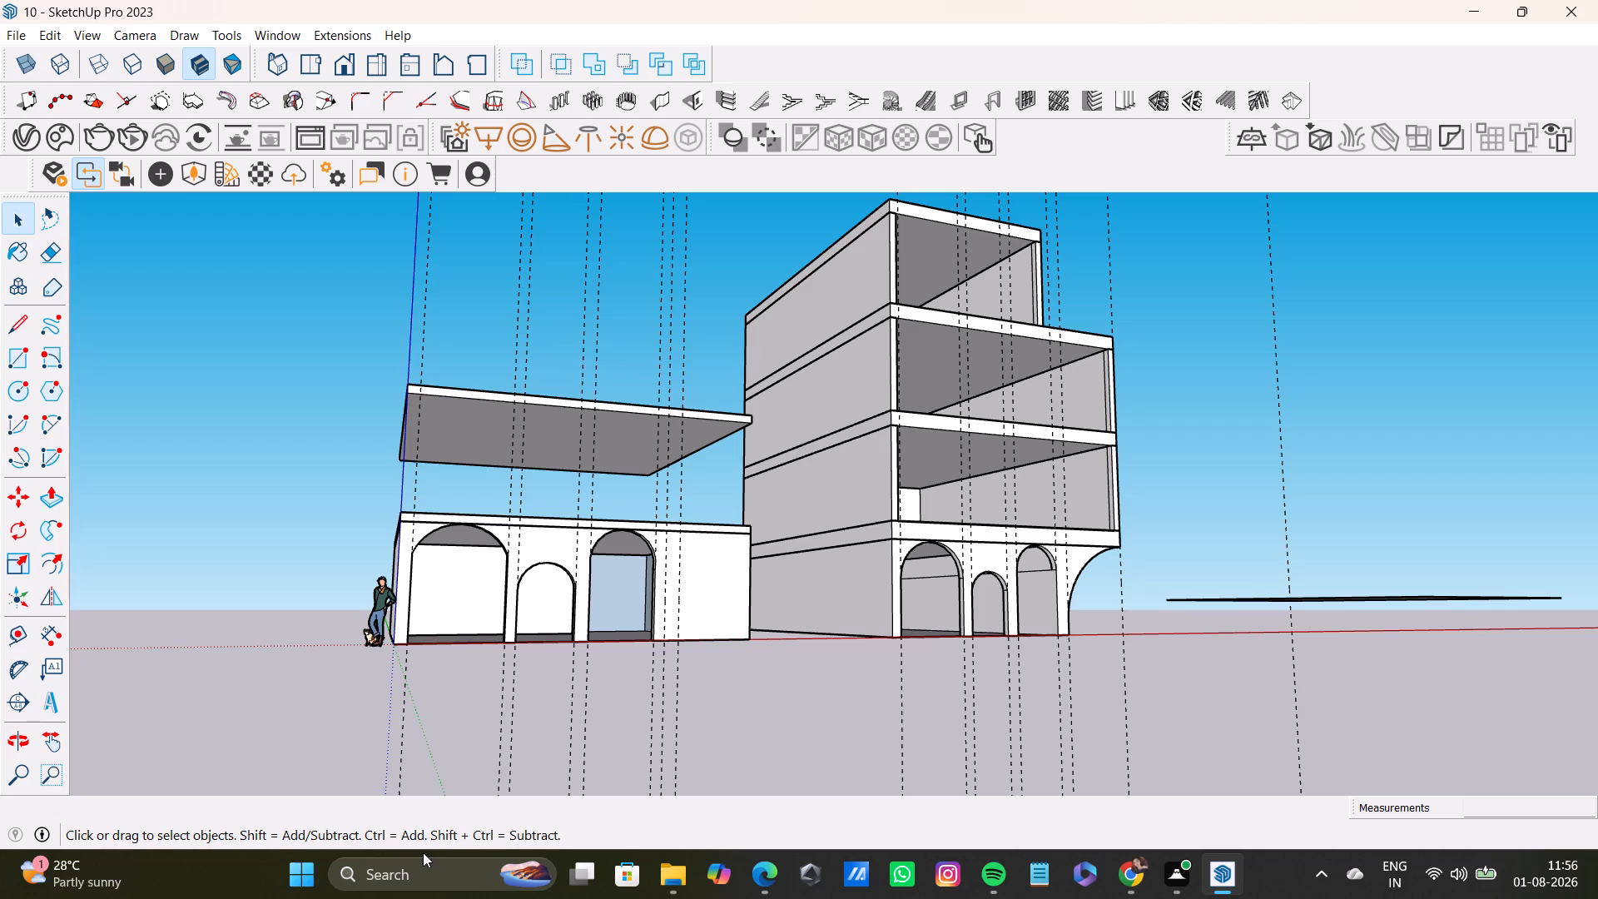
key("space")
middle_click_drag(660, 688, 543, 780)
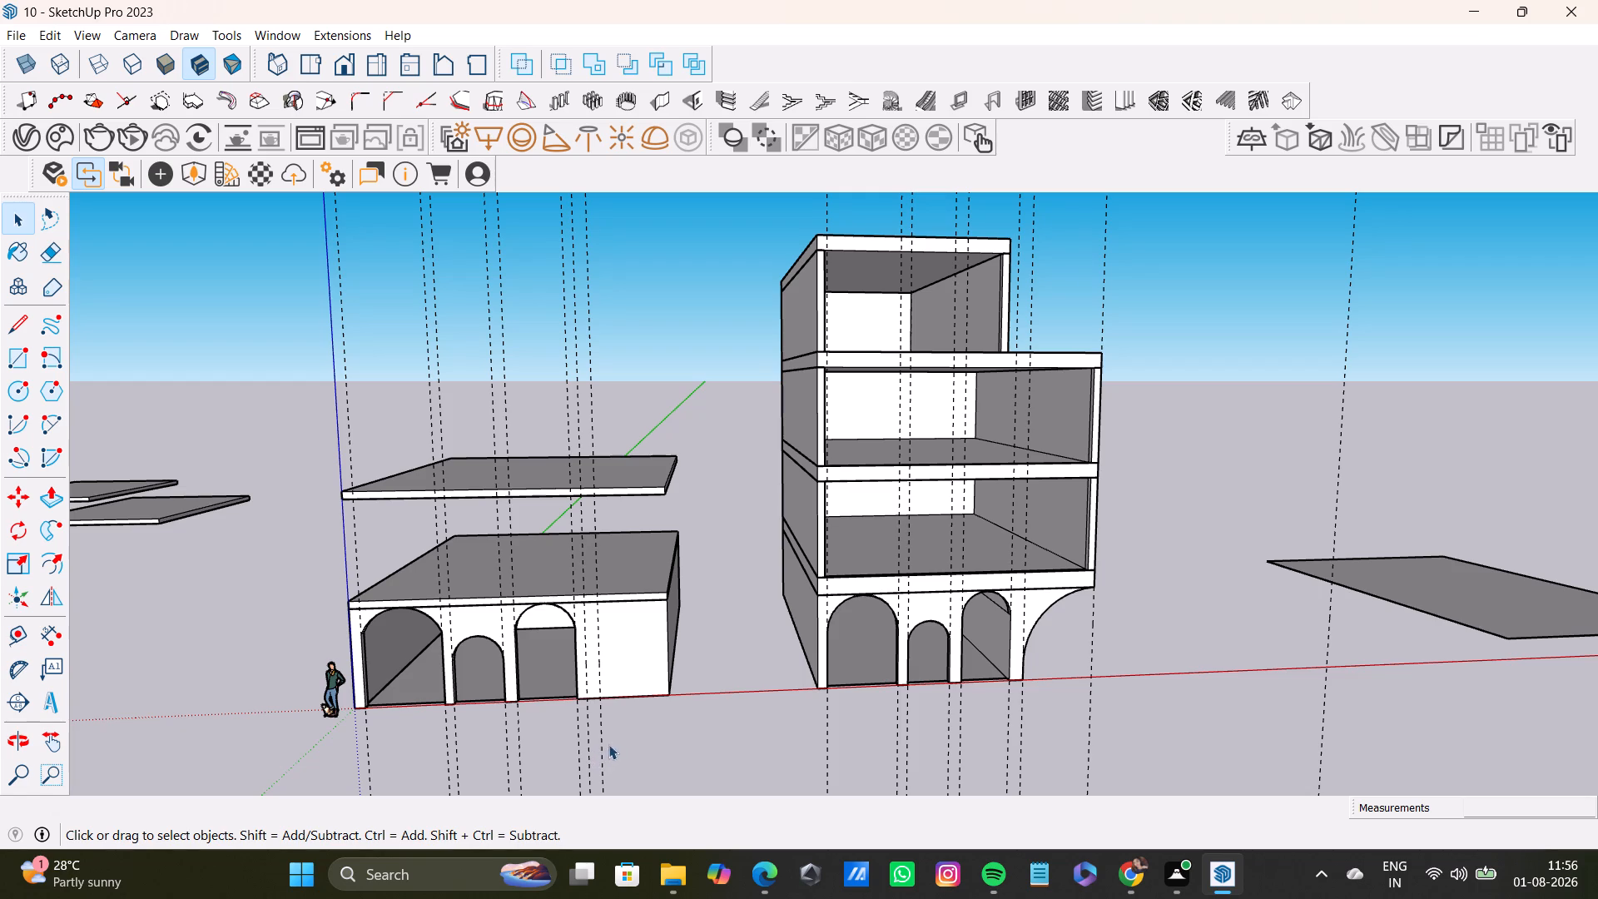
left_click(730, 715)
key("space")
left_click(740, 638)
scroll(409, 728, "up", 10)
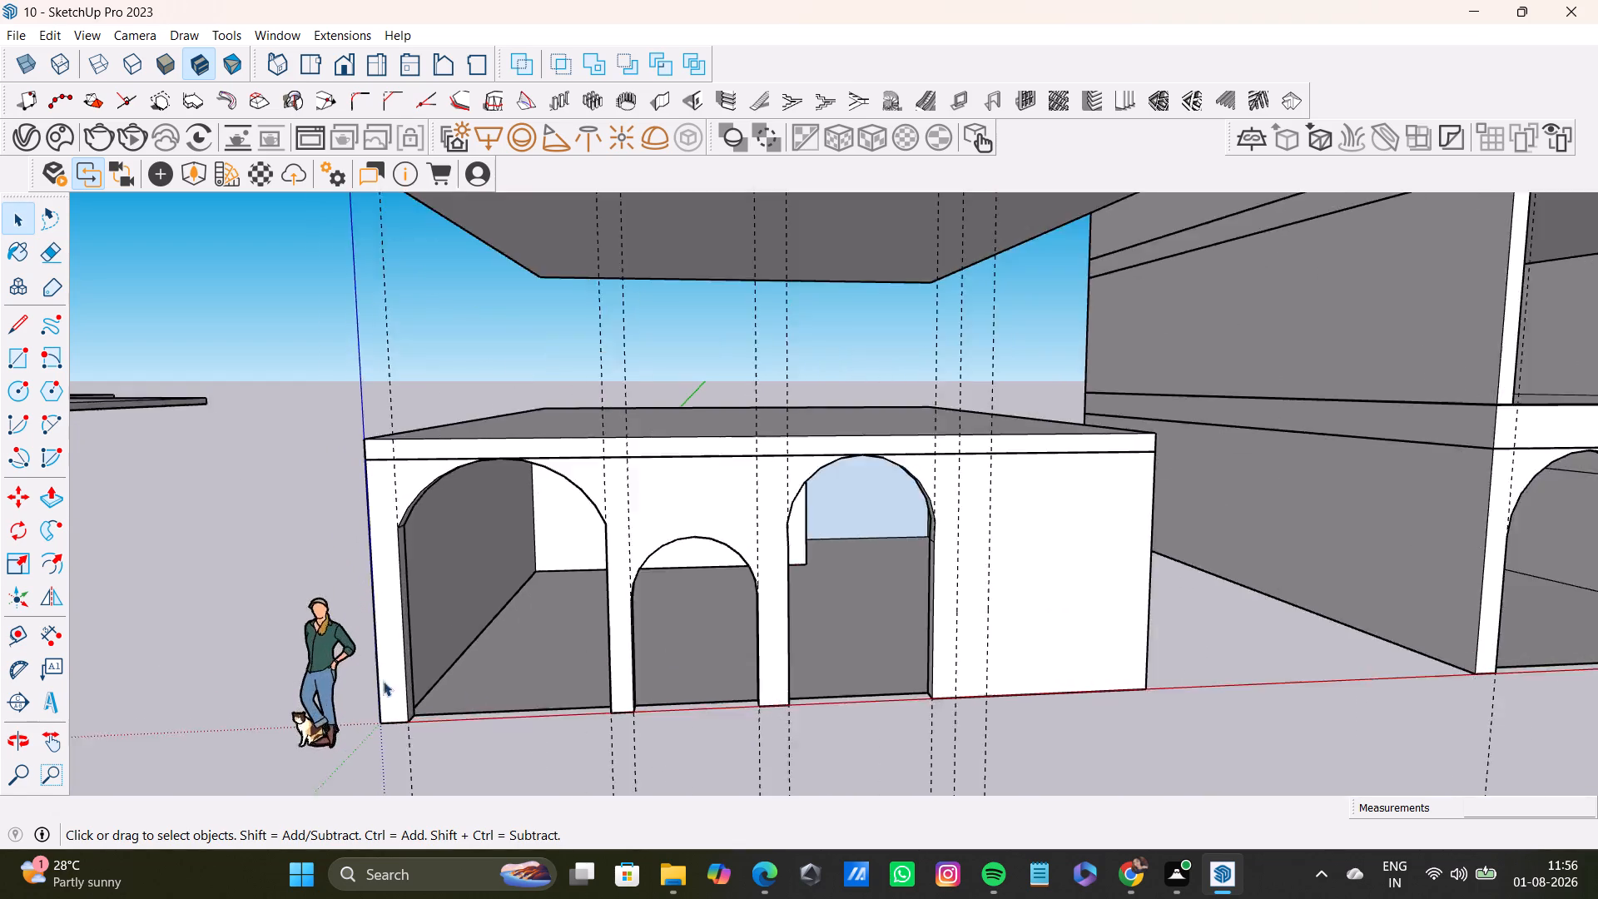
scroll(383, 681, "up", 7)
middle_click_drag(375, 650, 329, 728)
scroll(521, 486, "down", 8)
scroll(1263, 590, "down", 4)
key("space")
scroll(1217, 562, "down", 4)
middle_click_drag(1239, 489, 1154, 461)
key("space")
middle_click_drag(1189, 410, 1006, 451)
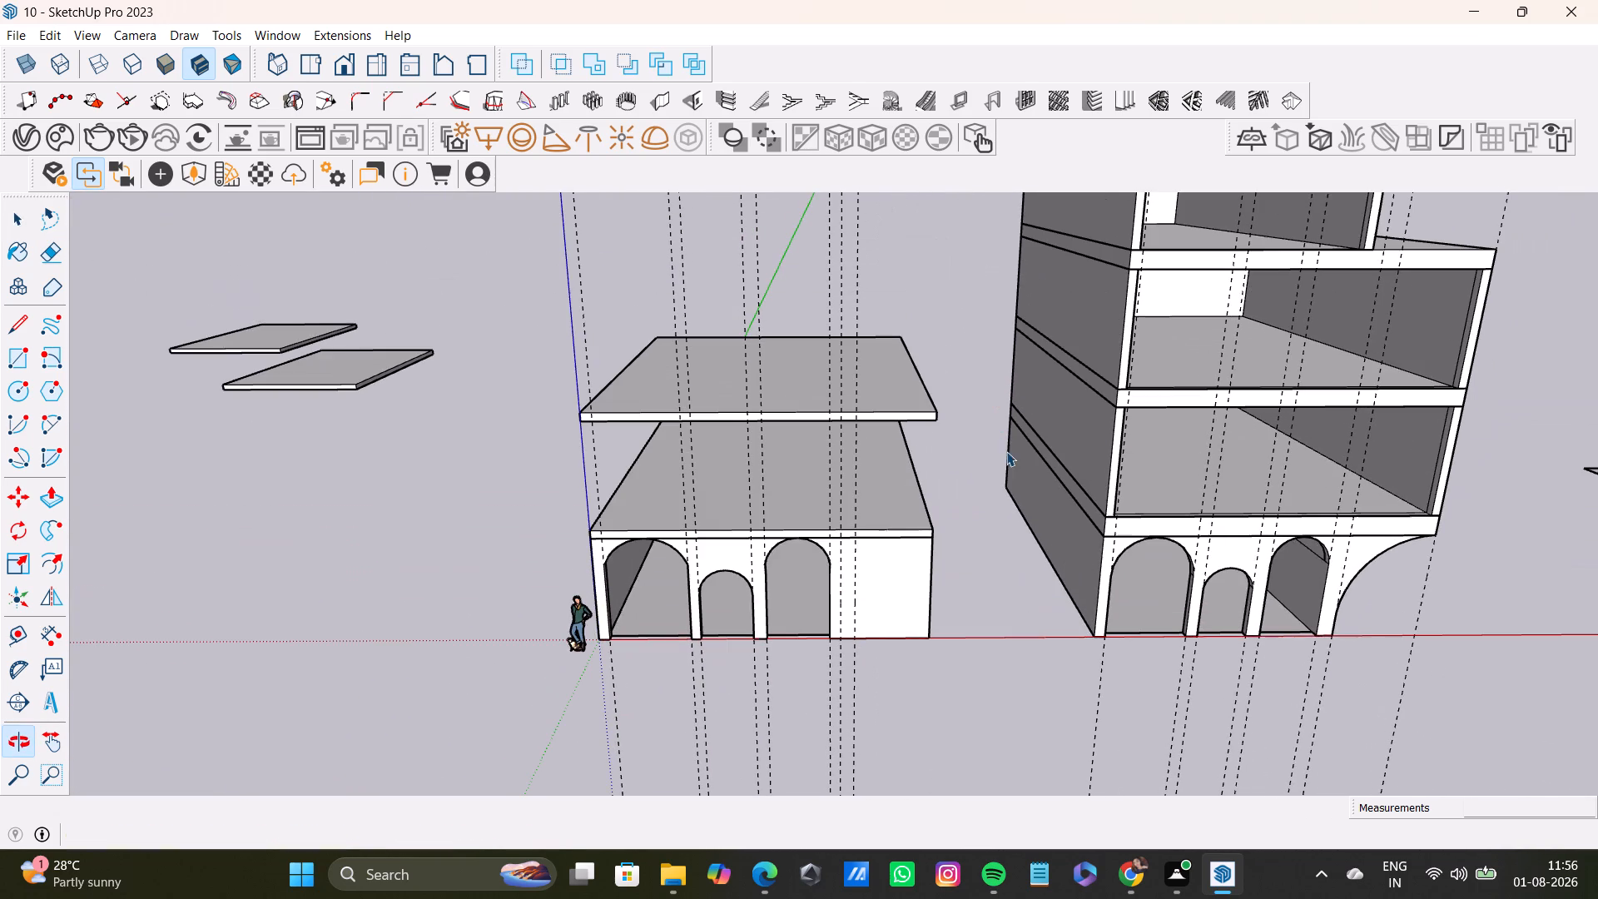
left_click(998, 449)
left_click_drag(559, 333, 849, 562)
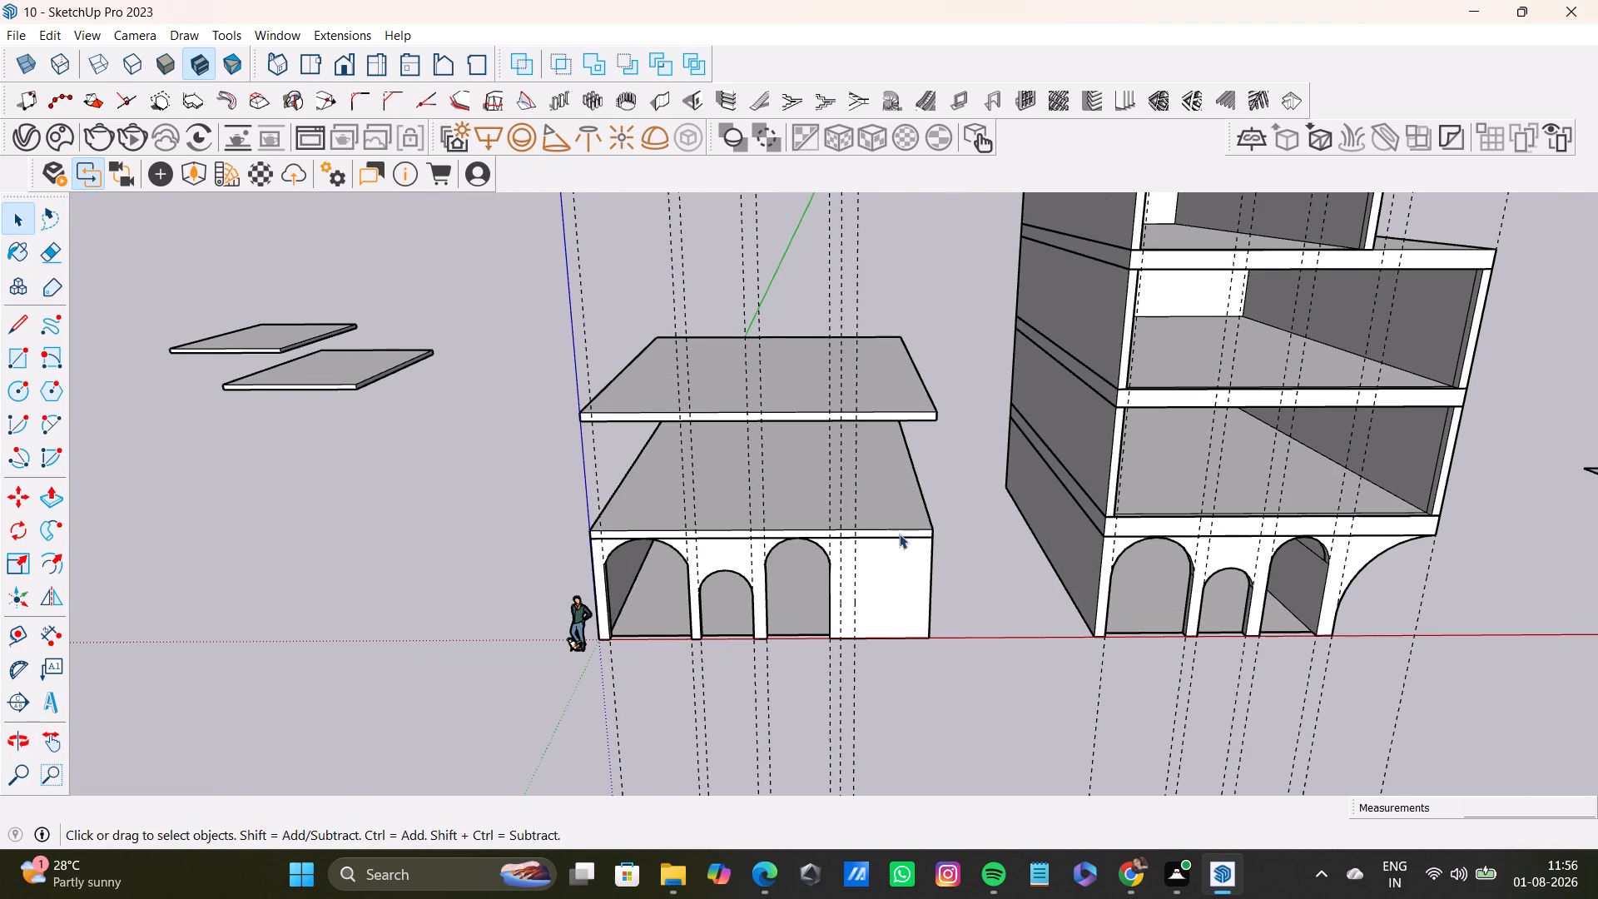
middle_click_drag(911, 591, 956, 430)
scroll(599, 539, "up", 10)
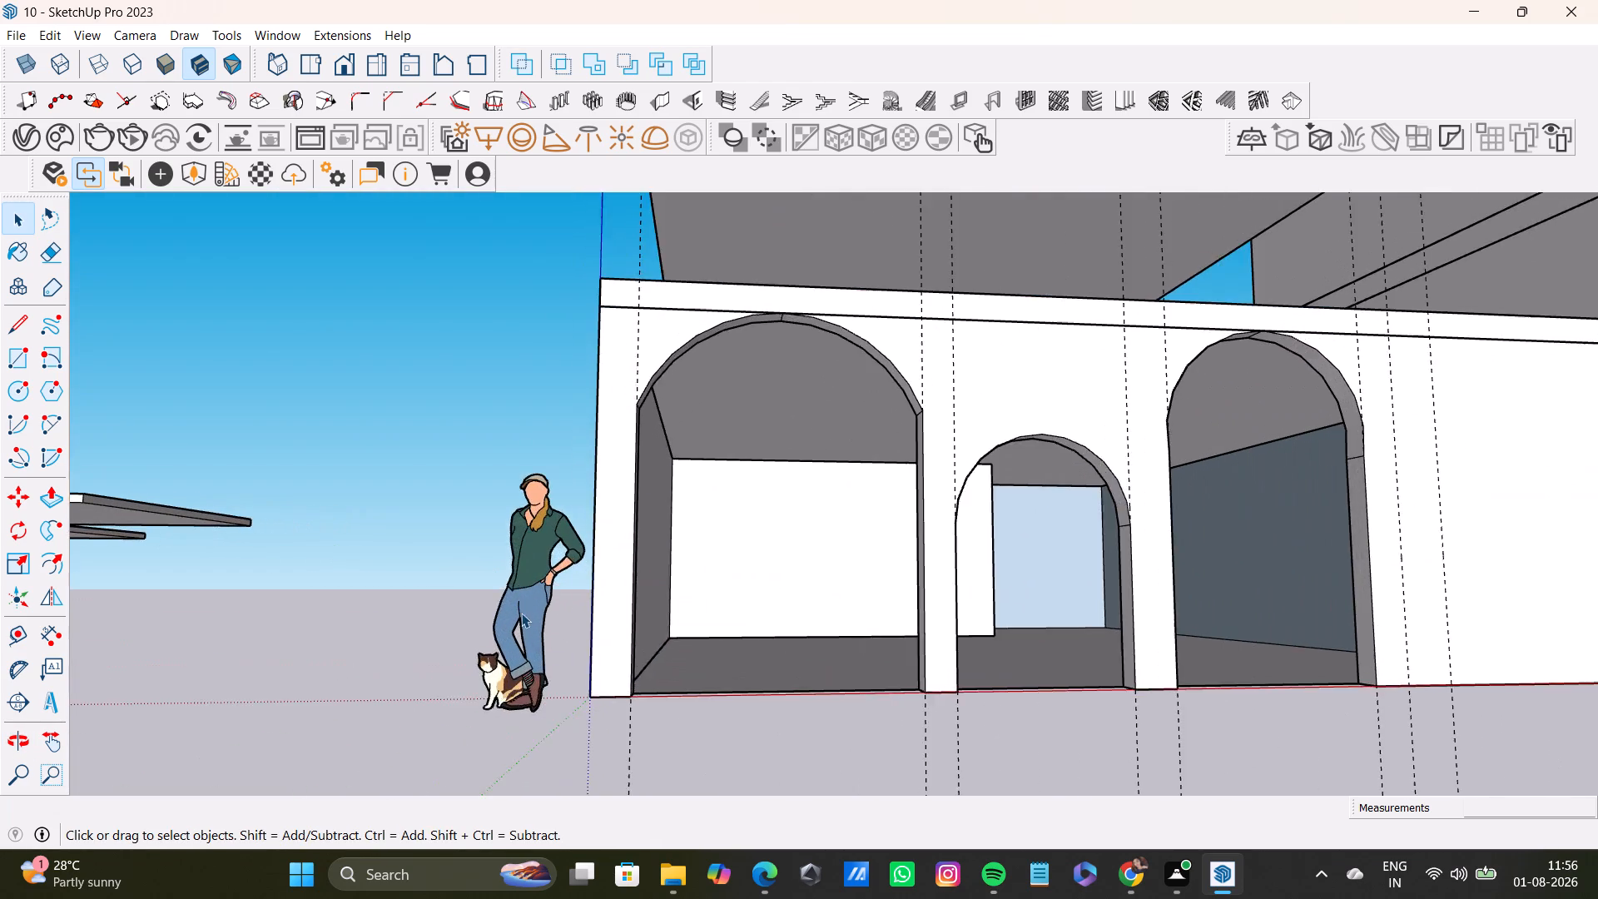
scroll(521, 613, "up", 8)
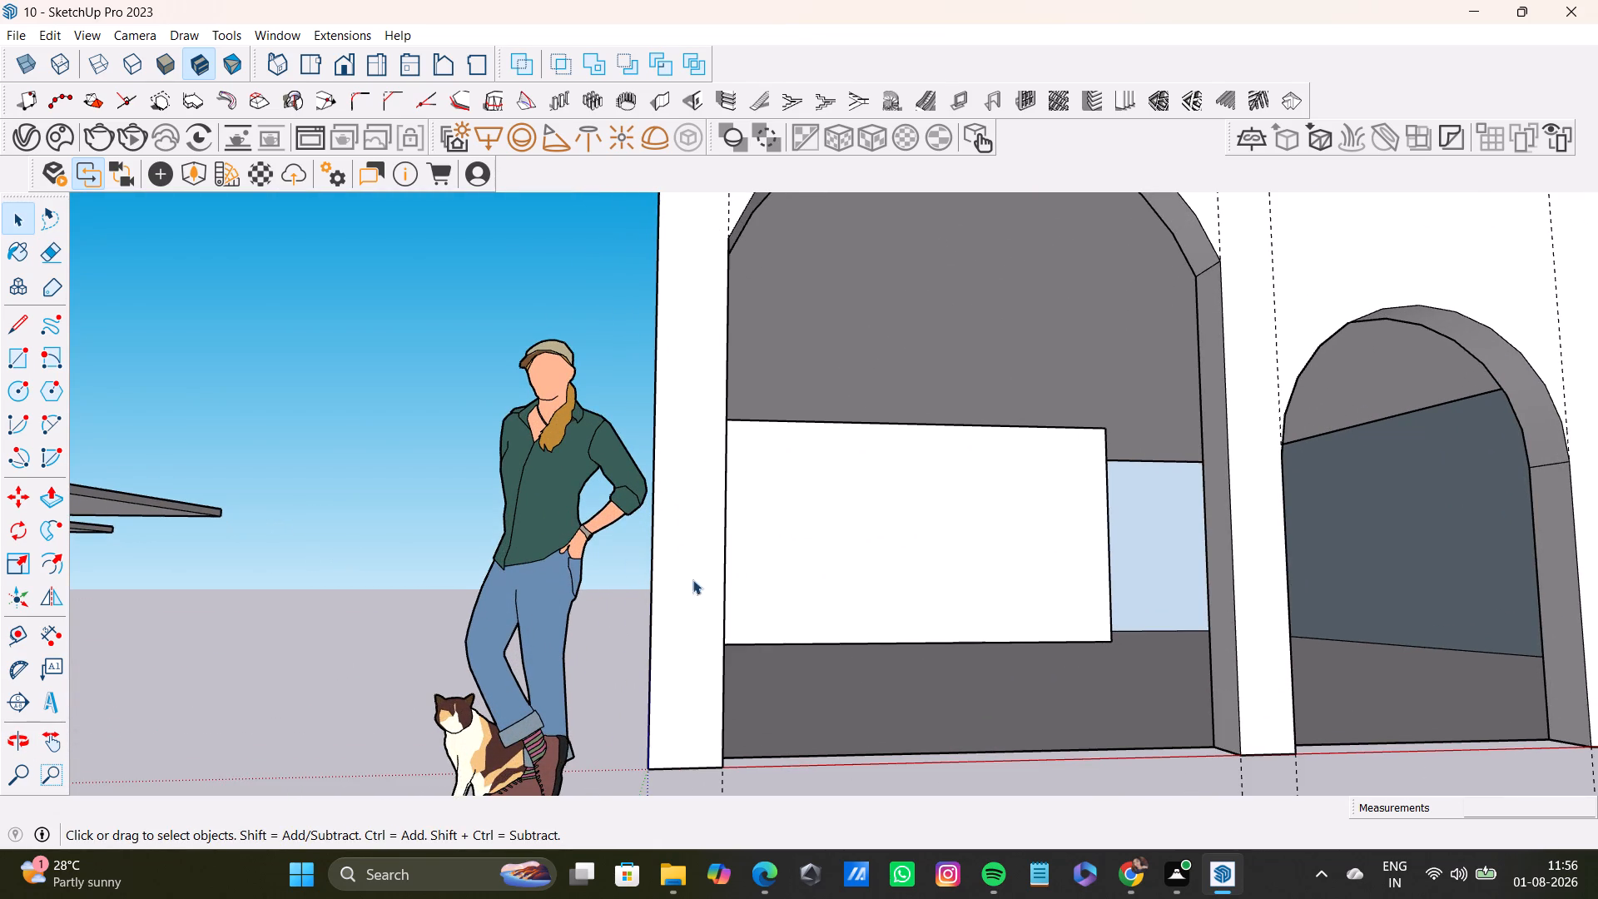
scroll(485, 592, "down", 14)
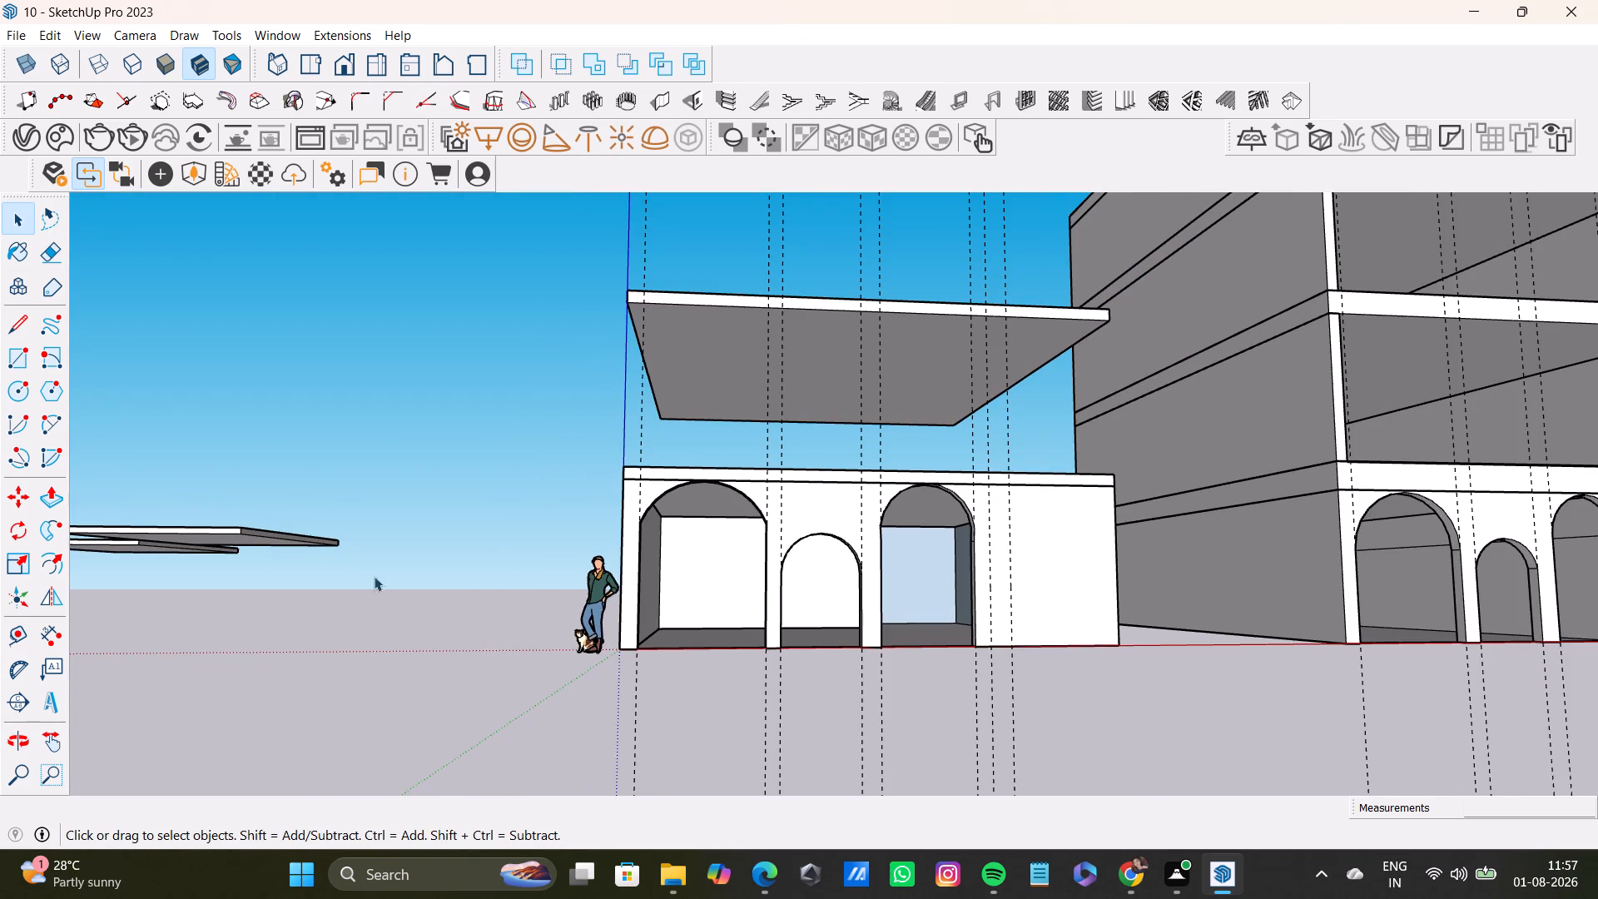
scroll(927, 585, "down", 7)
middle_click_drag(906, 589, 821, 721)
key("space")
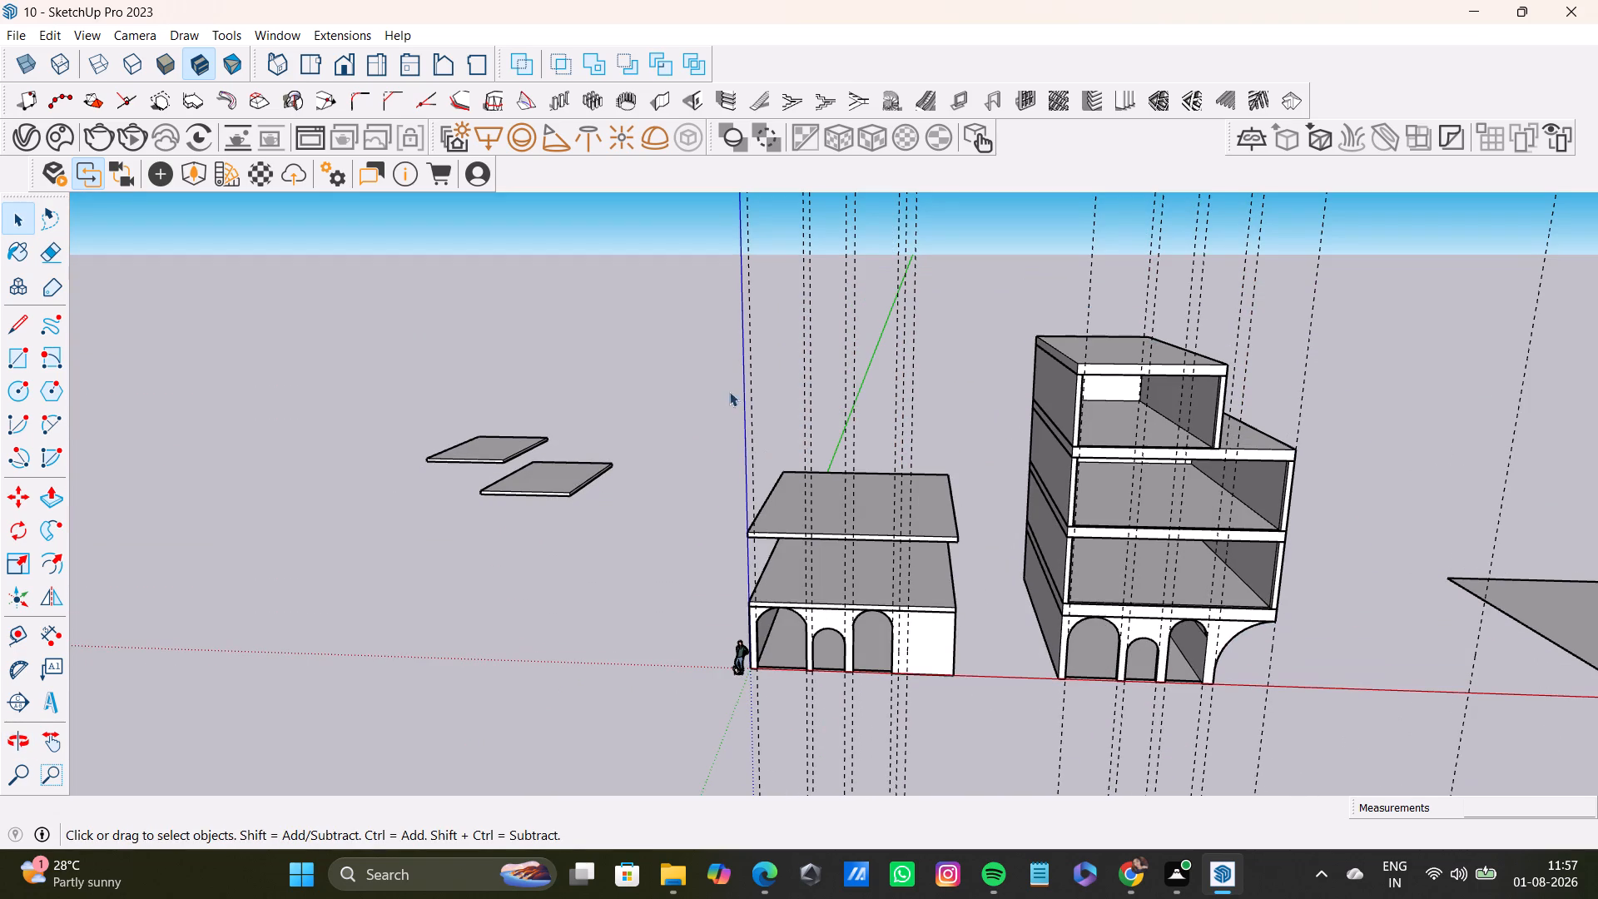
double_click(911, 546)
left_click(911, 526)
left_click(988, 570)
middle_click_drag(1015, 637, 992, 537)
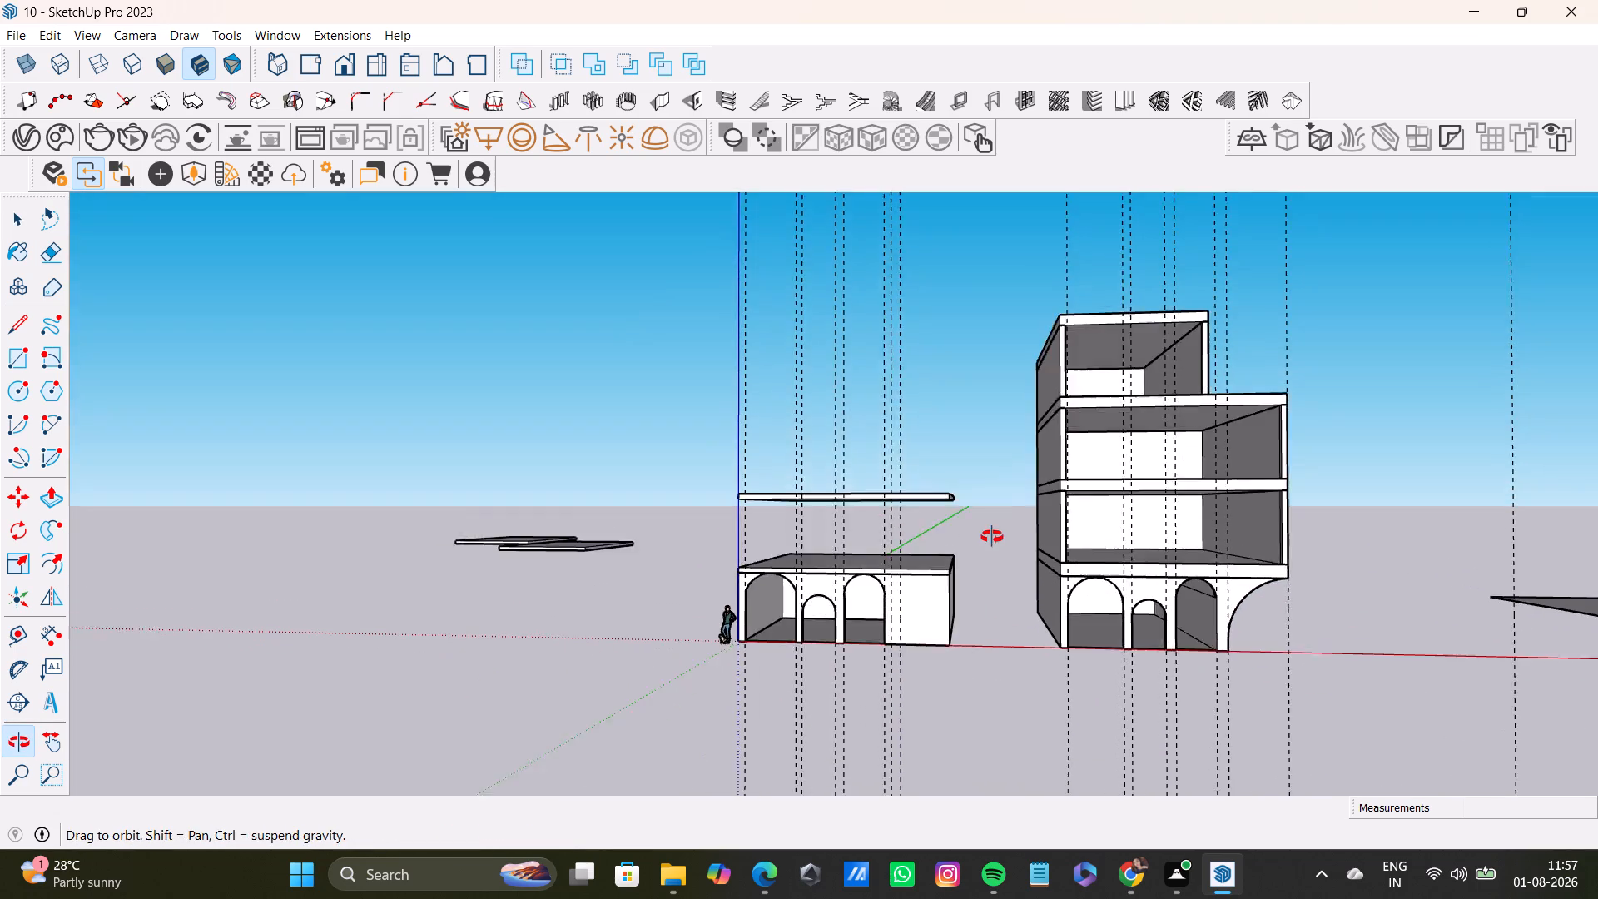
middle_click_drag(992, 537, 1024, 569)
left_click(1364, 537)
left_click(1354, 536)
Delete all geometry of the original full arched block beneath the two loose slabs, and leave its group.
double_click(911, 574)
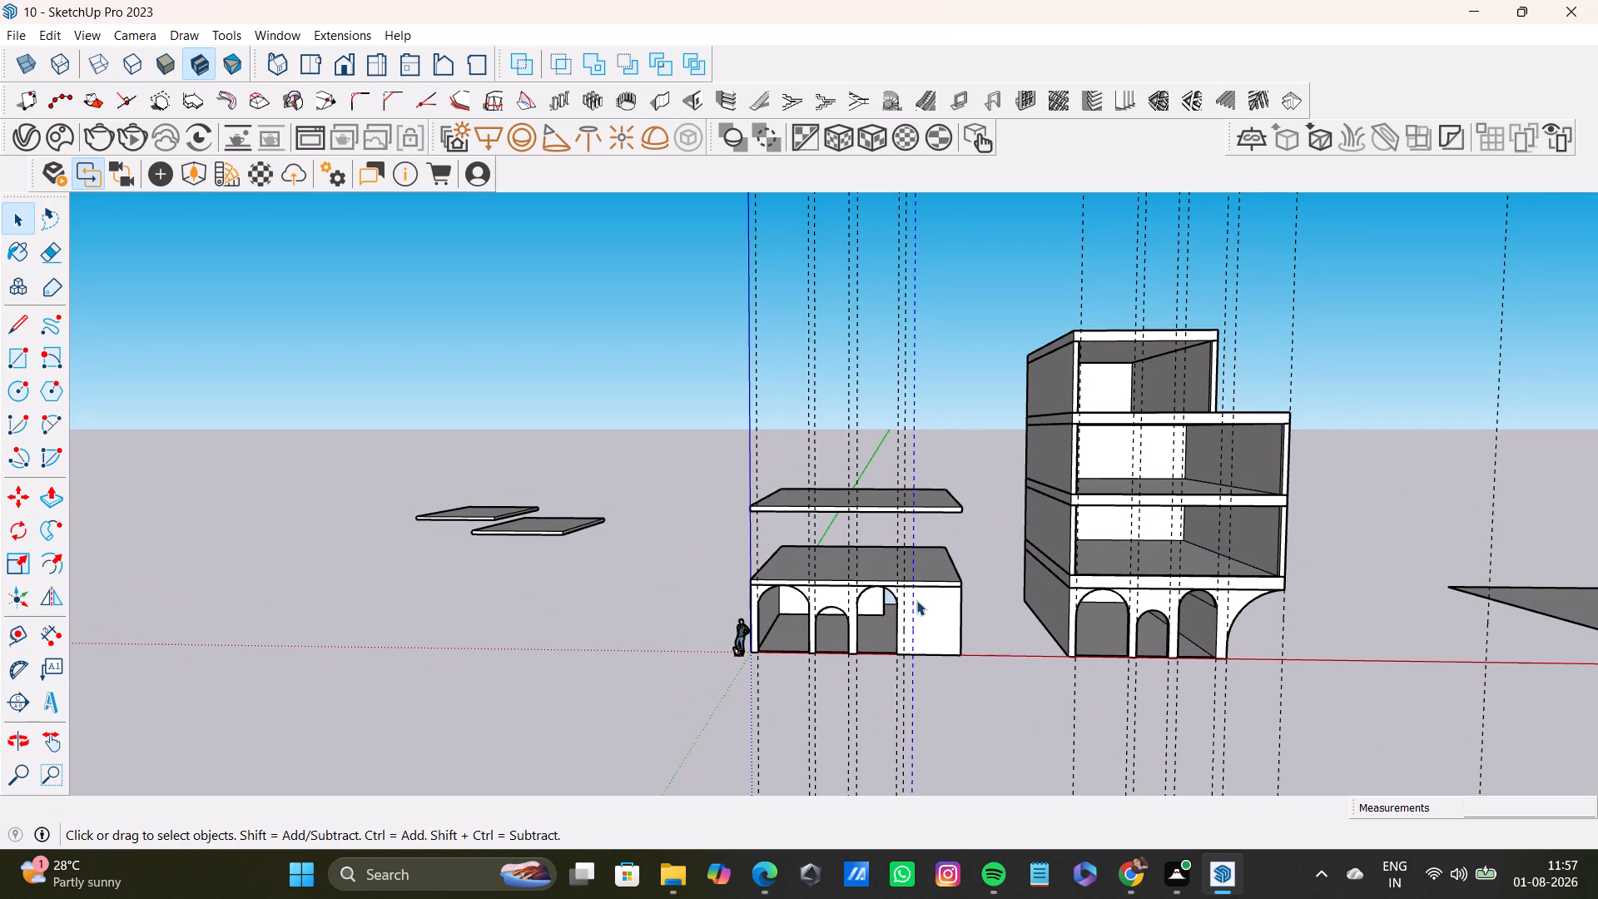
left_click(916, 600)
triple_click(917, 604)
triple_click(920, 602)
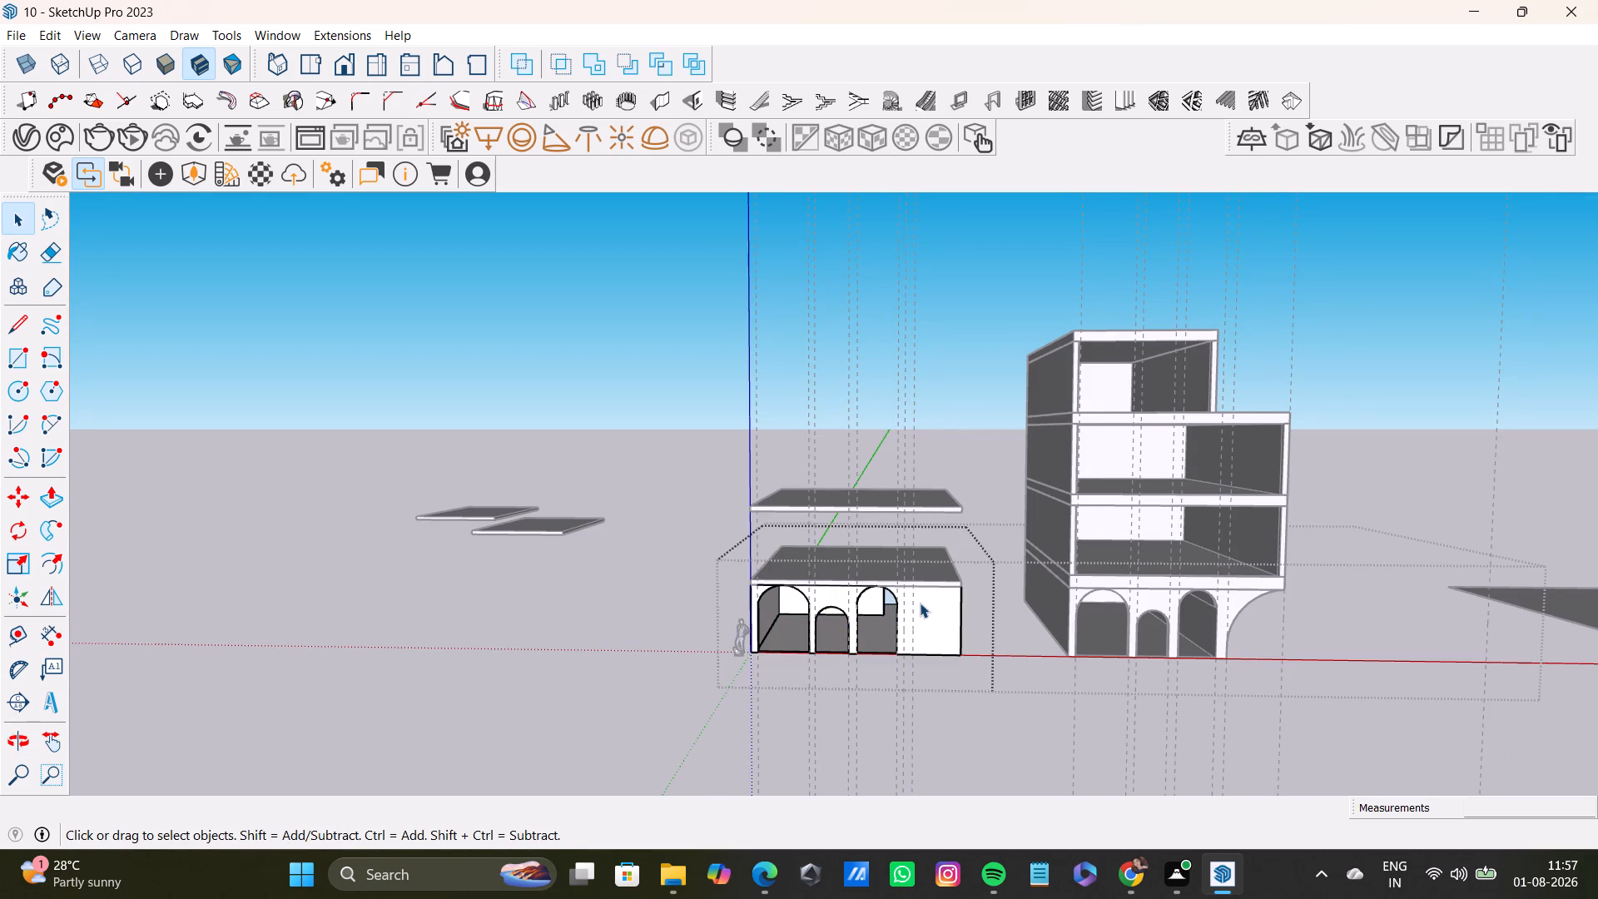
left_click(920, 603)
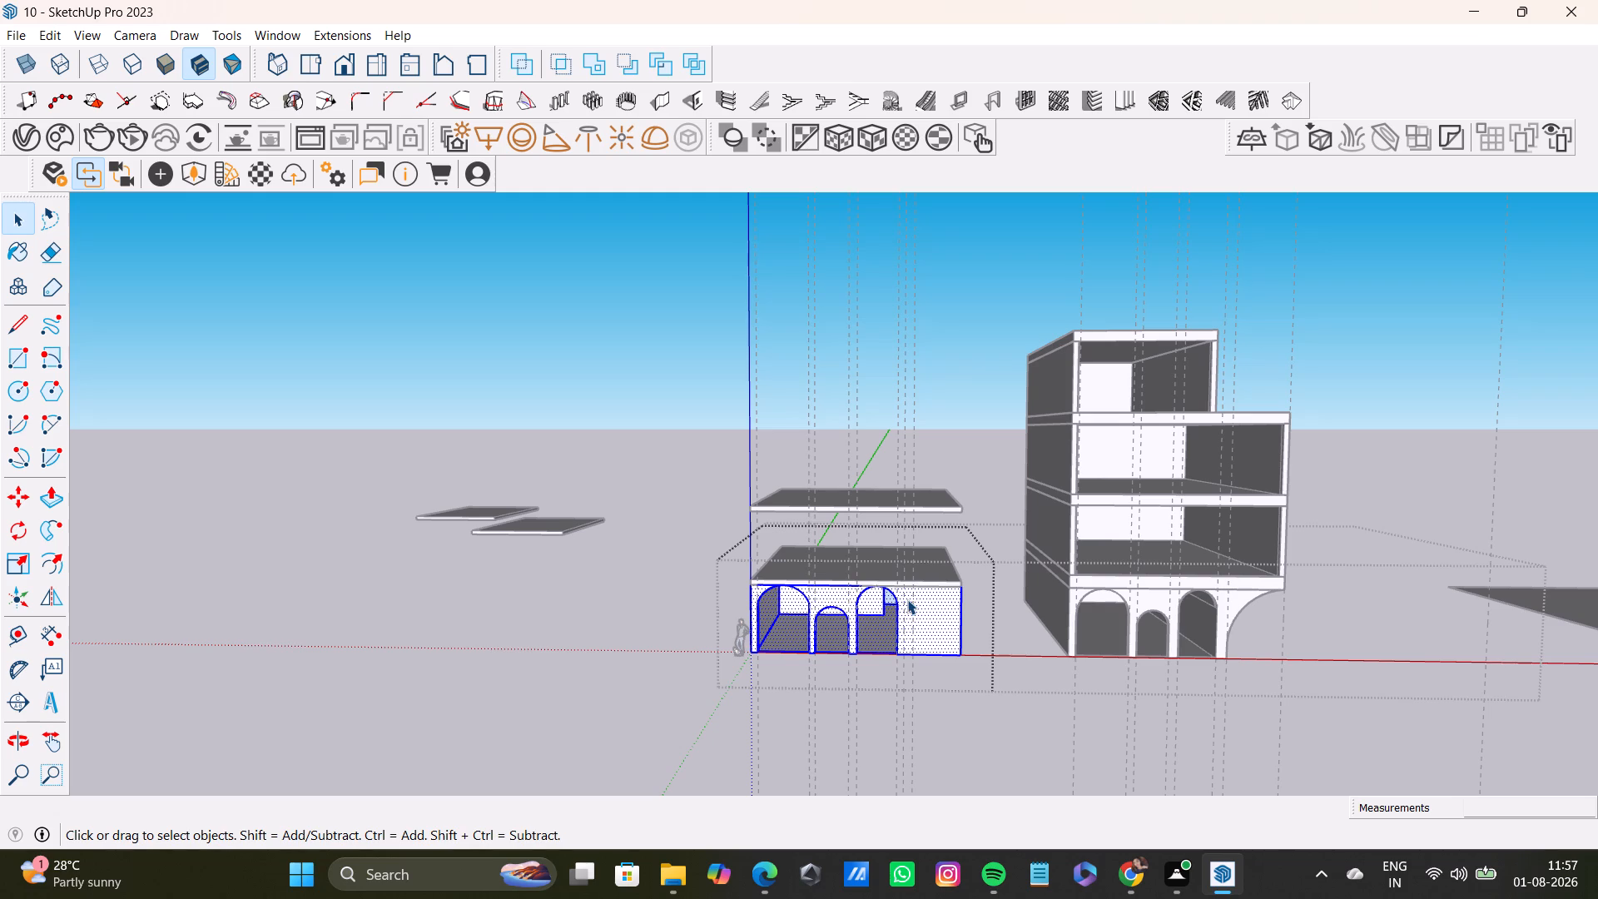
key("Delete")
left_click(943, 497)
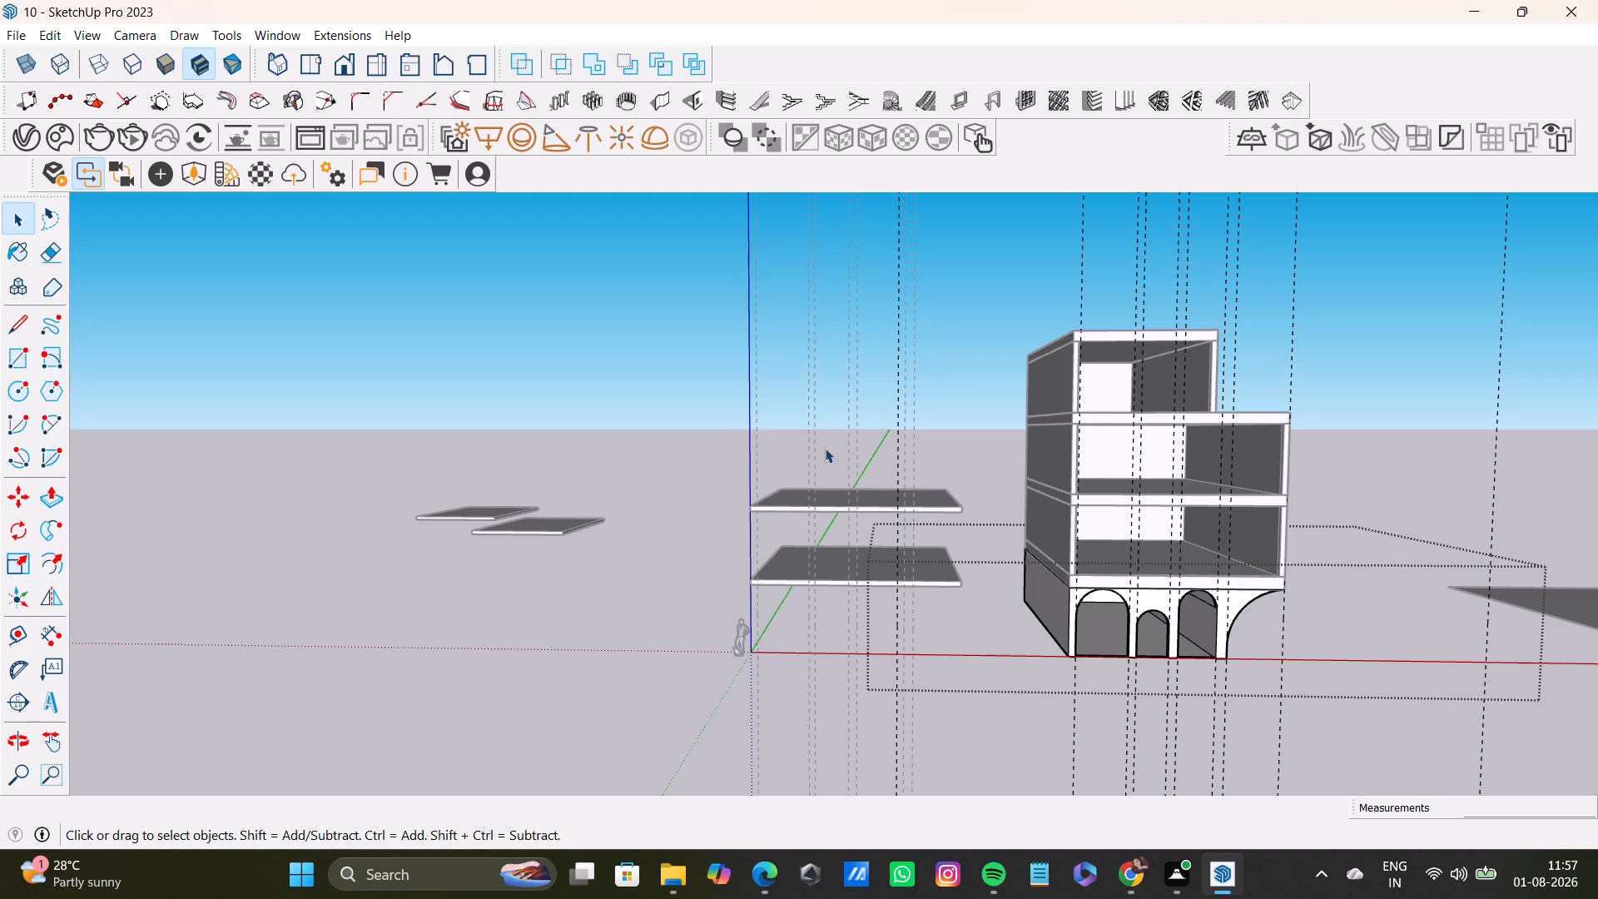
Delete the lower of the two loose slabs above the cleared arched block, and leave the slabs' group.
left_click_drag(693, 420, 950, 667)
double_click(876, 573)
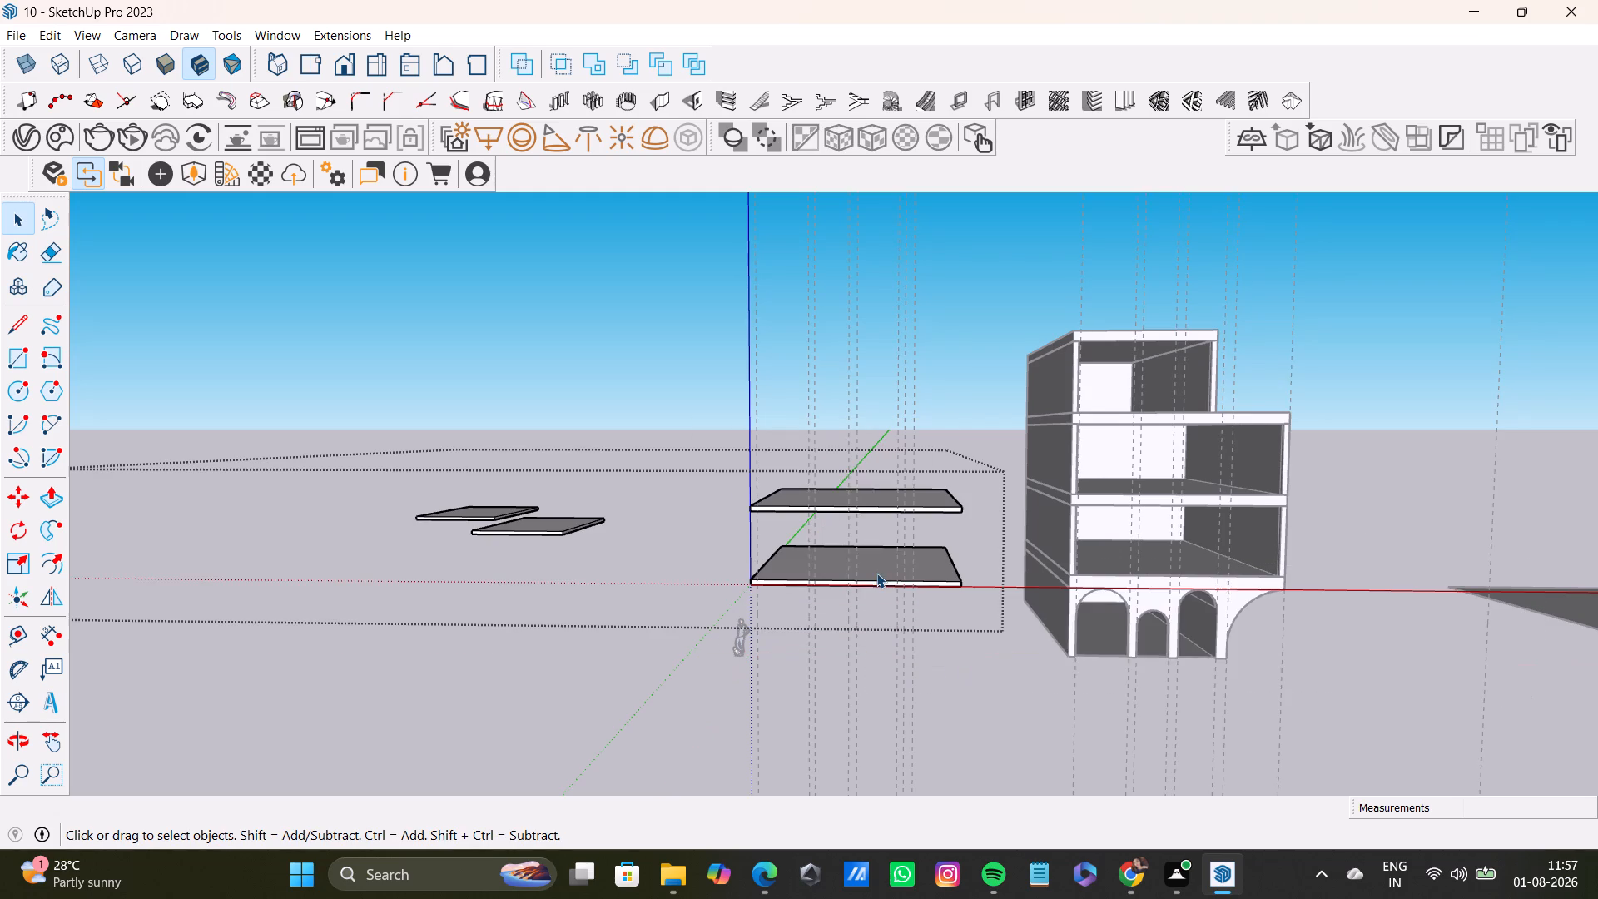
double_click(876, 573)
key("Delete")
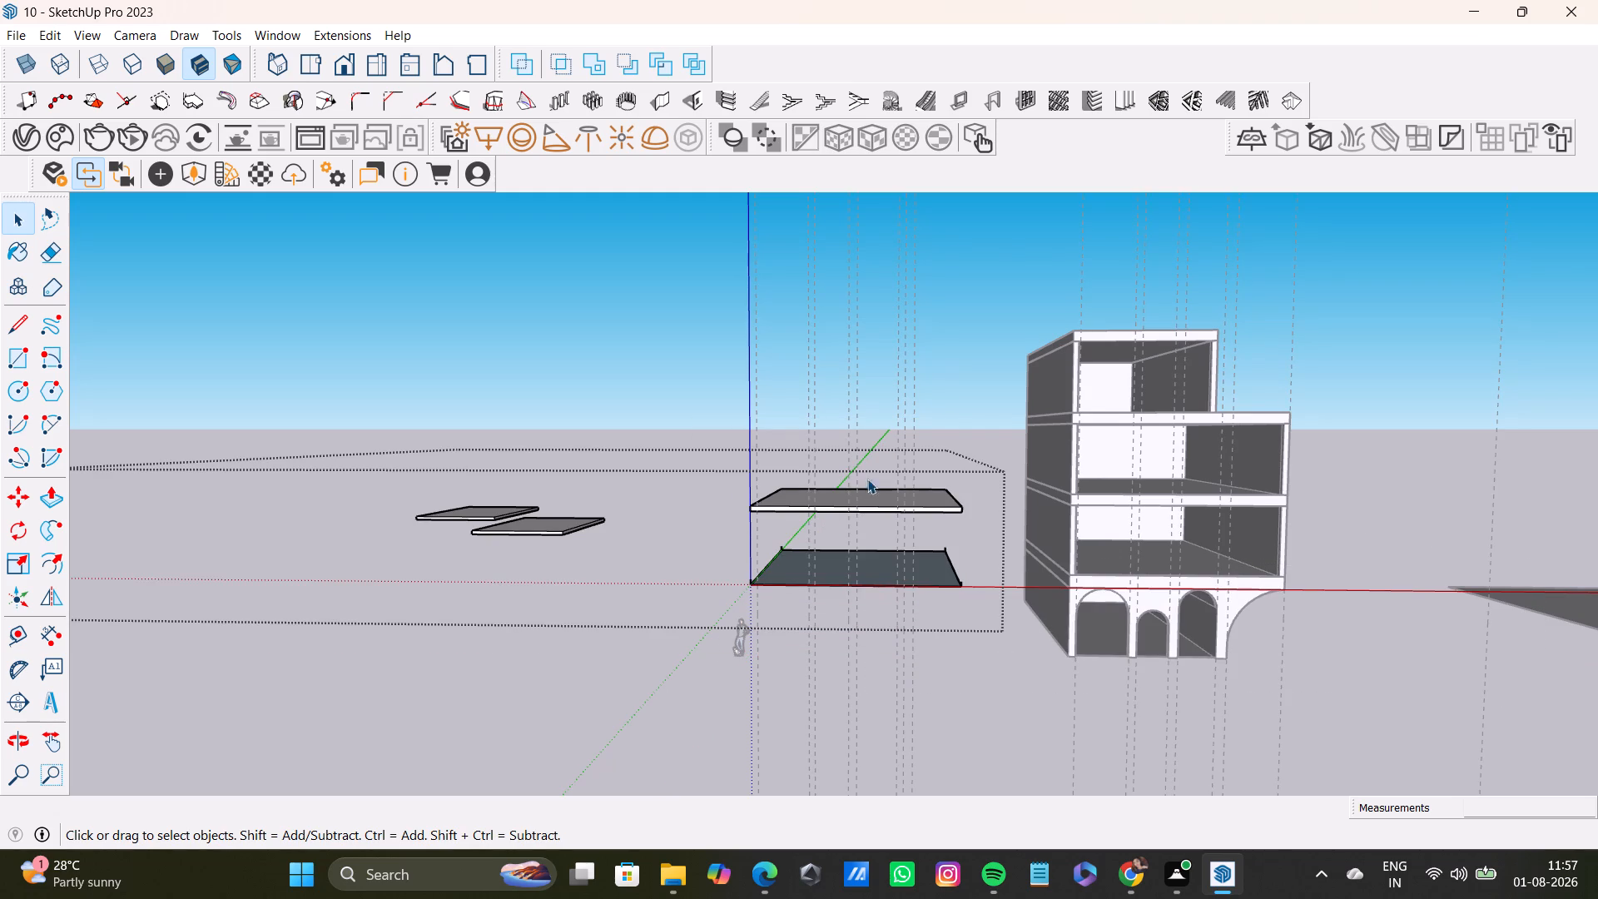
triple_click(890, 564)
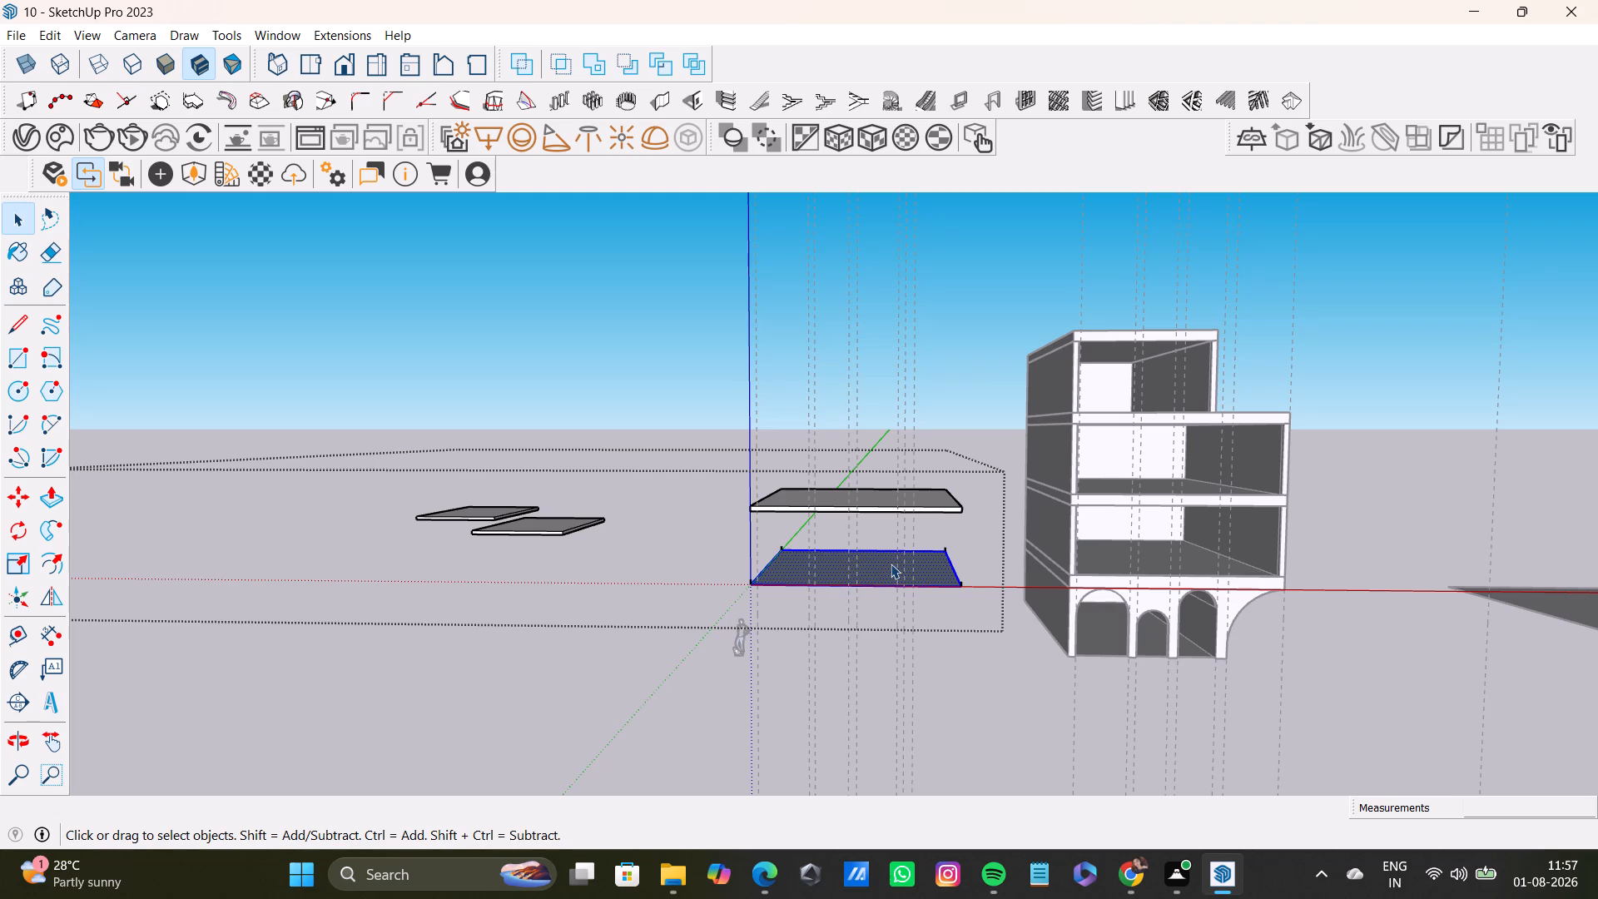
key("Delete")
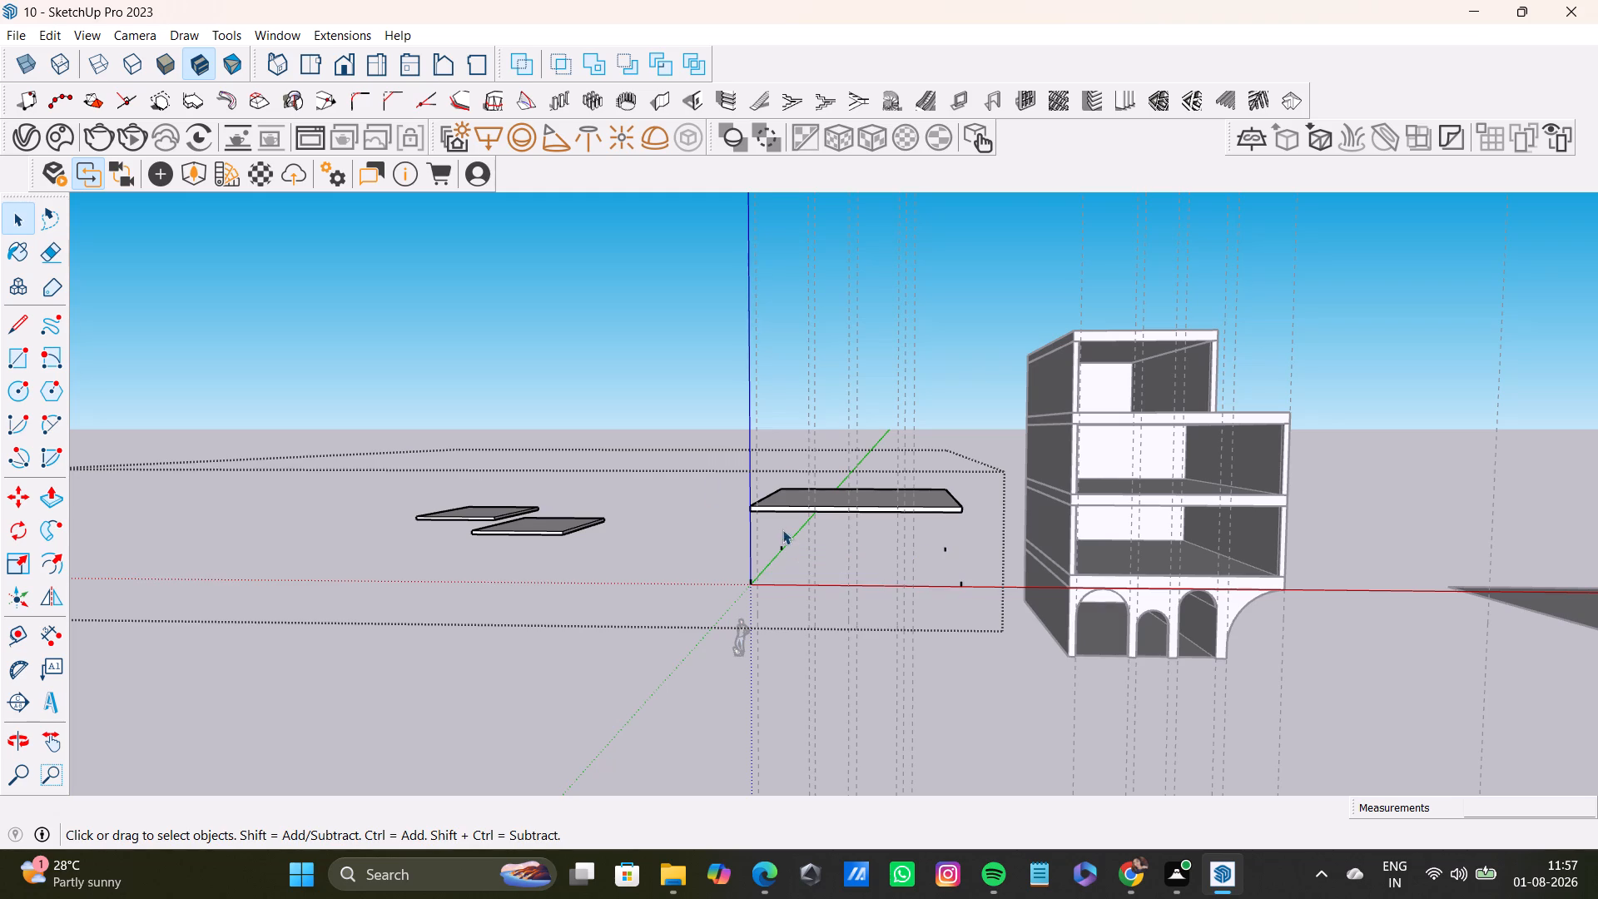
scroll(782, 529, "down", 8)
left_click(827, 517)
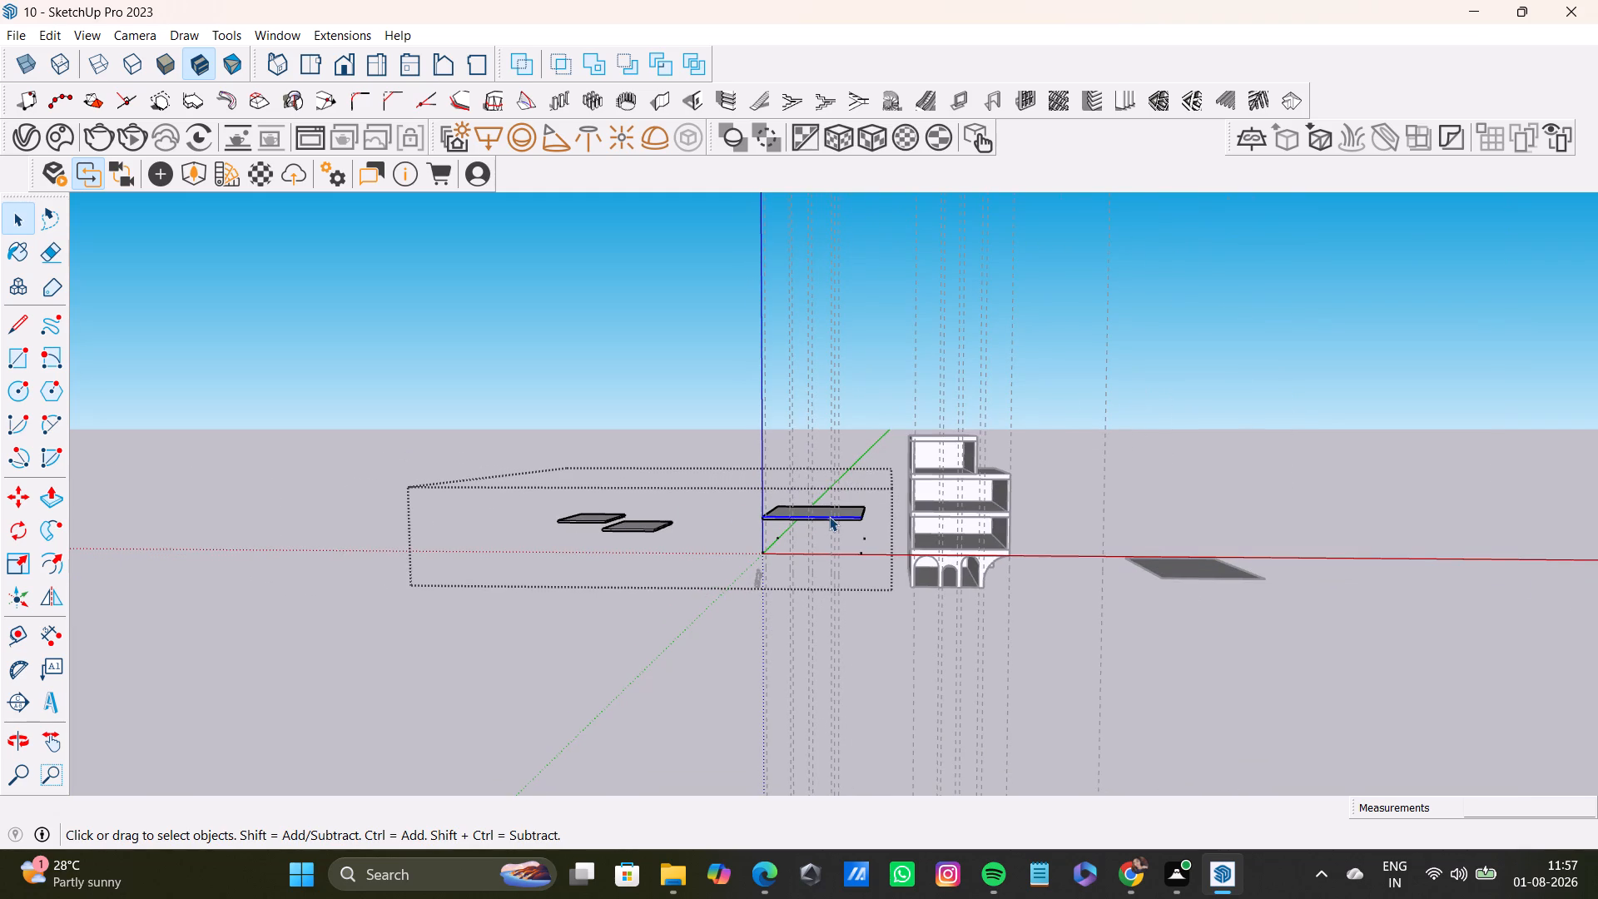
double_click(829, 516)
left_click(757, 546)
left_click(735, 547)
scroll(815, 505, "up", 8)
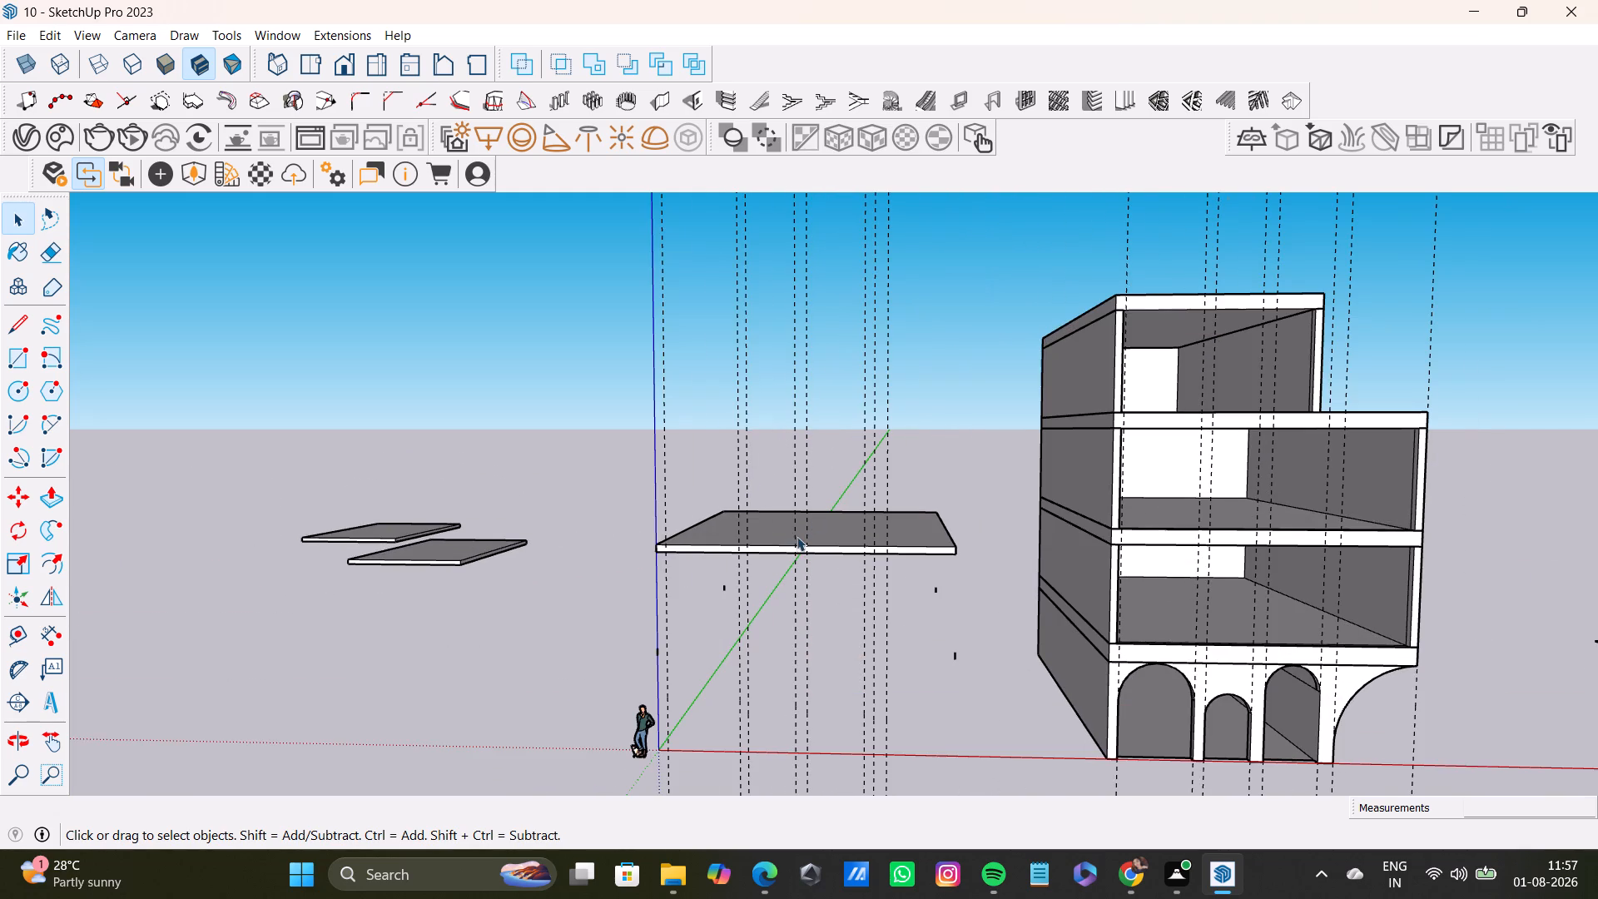
Hide the construction guides throughout the model.
left_click(87, 40)
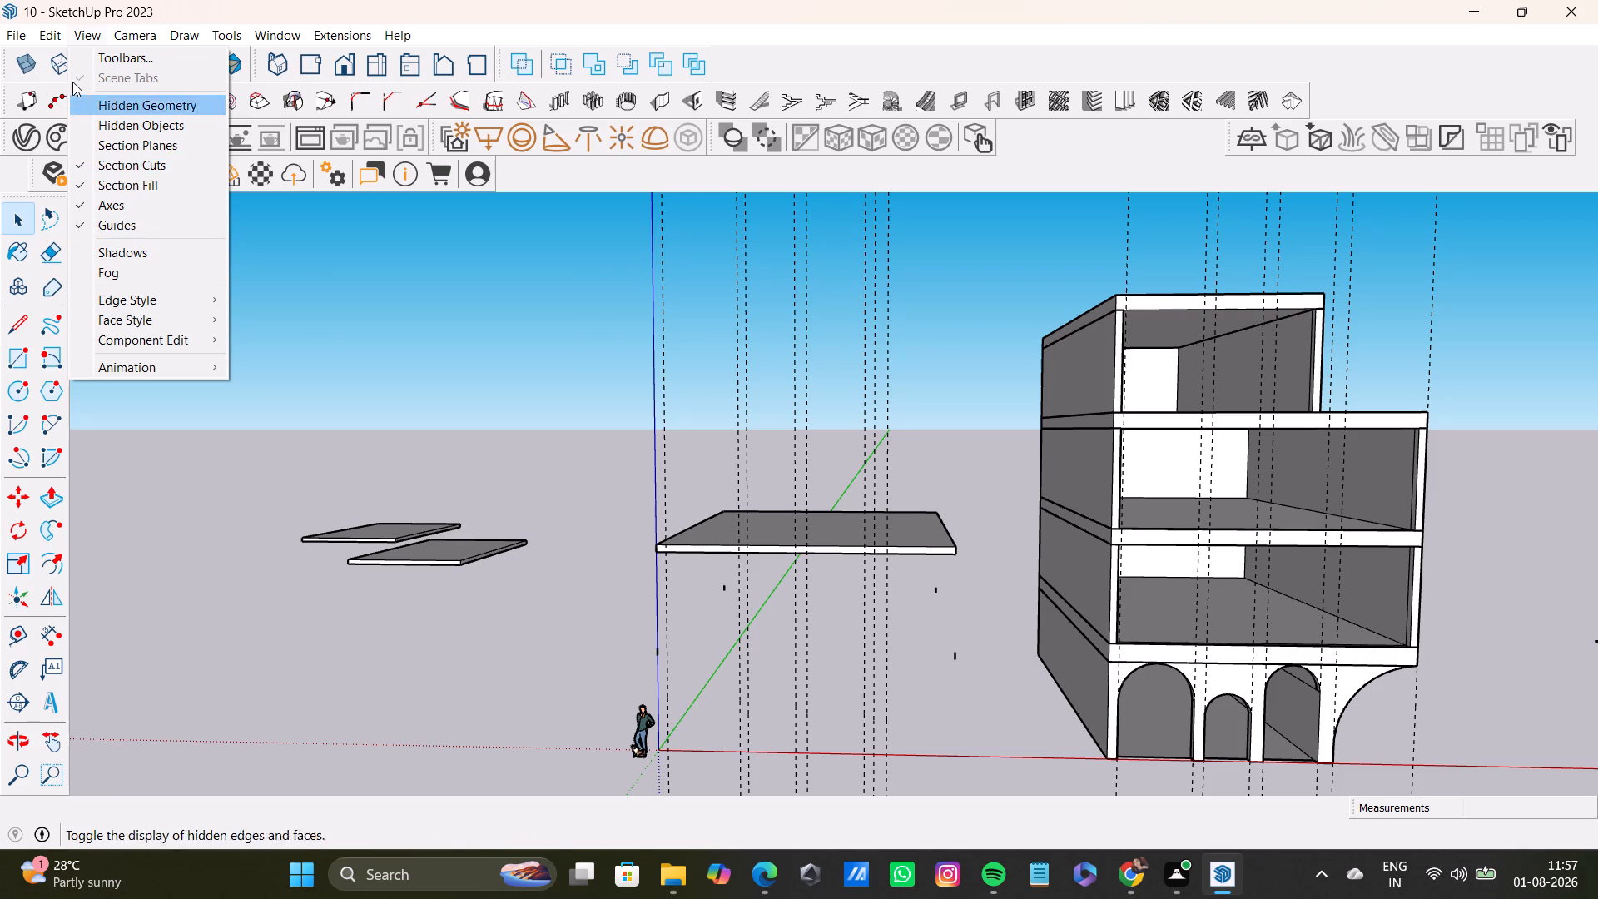
left_click(94, 196)
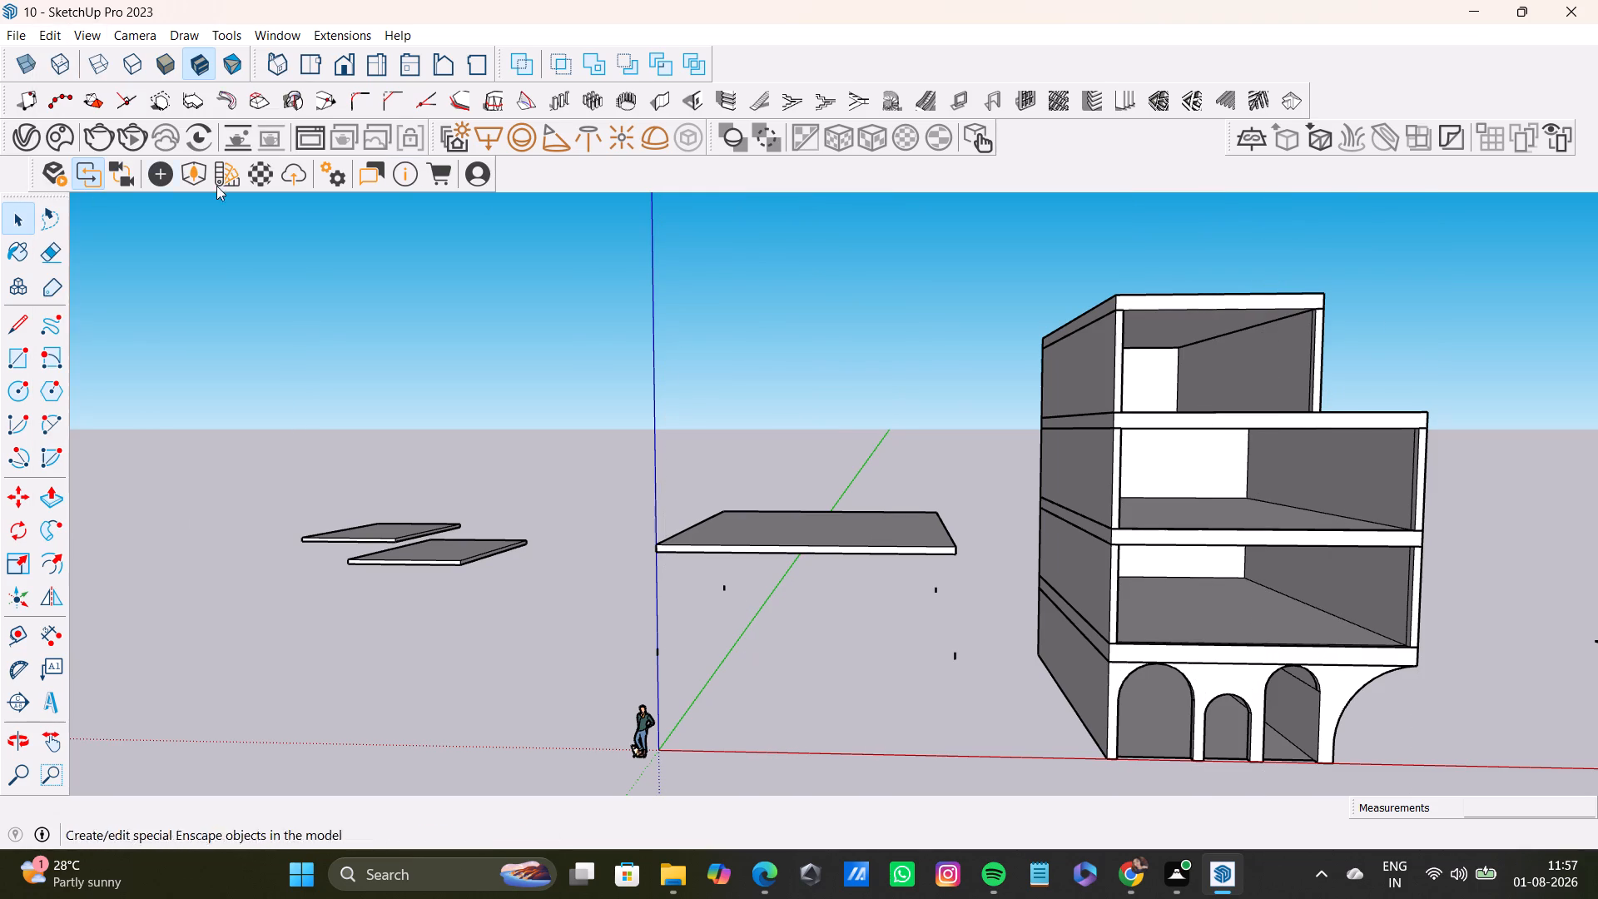
Open the slabs' group and delete the remaining large slab and the stray corner edges left by the lower slab.
left_click_drag(640, 421, 995, 767)
triple_click(856, 529)
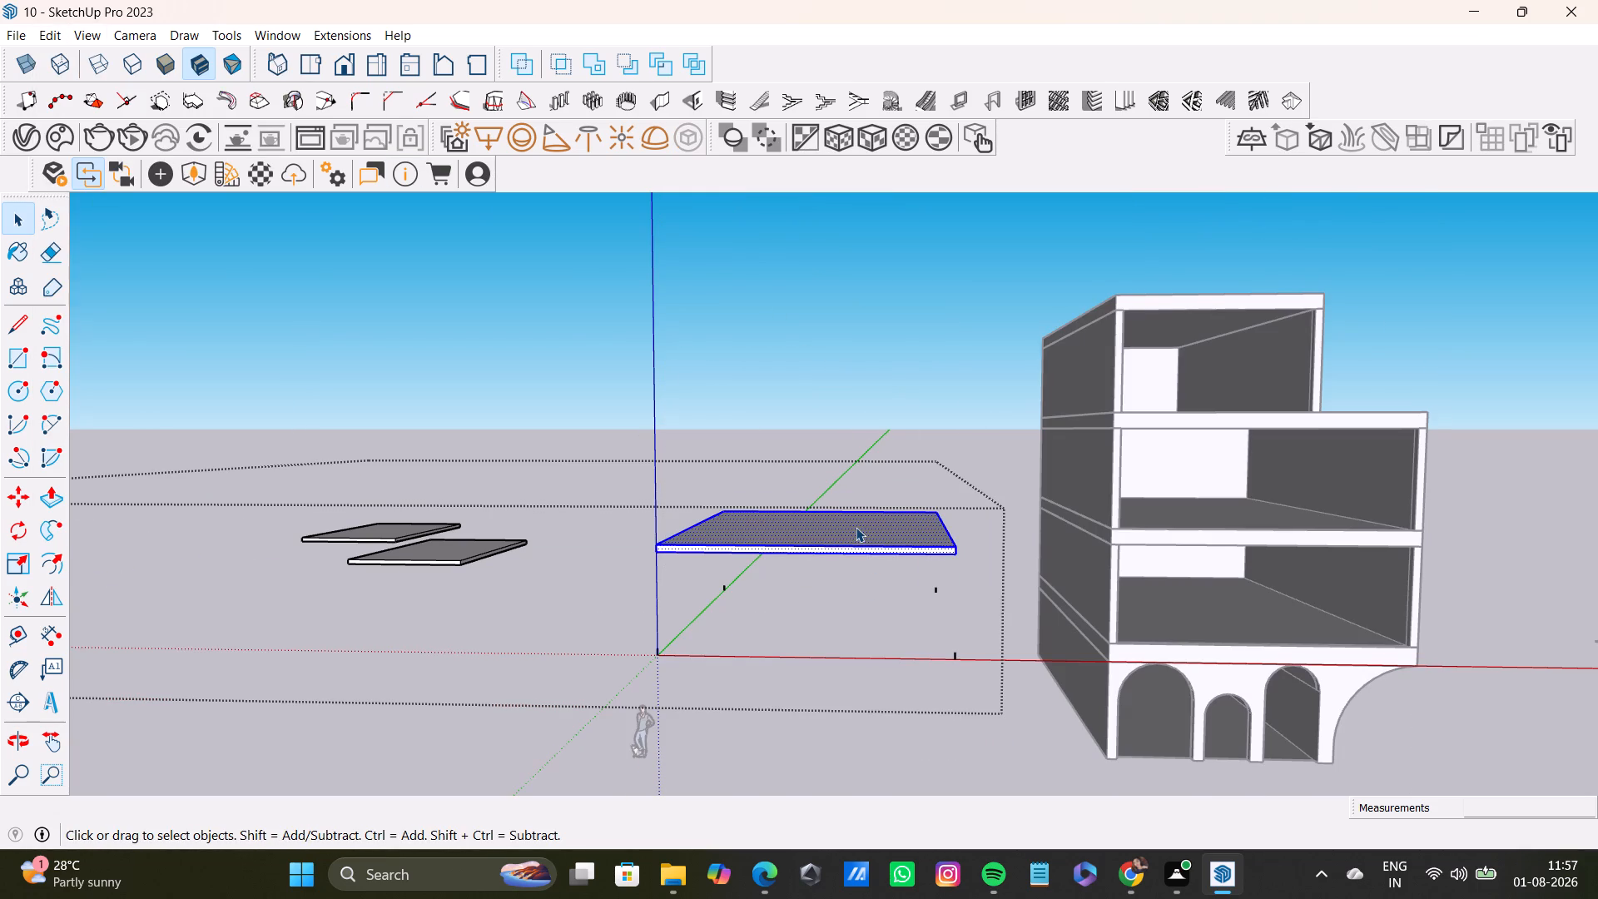
key("Delete")
left_click_drag(703, 561, 821, 680)
key("Delete")
left_click_drag(891, 563, 998, 725)
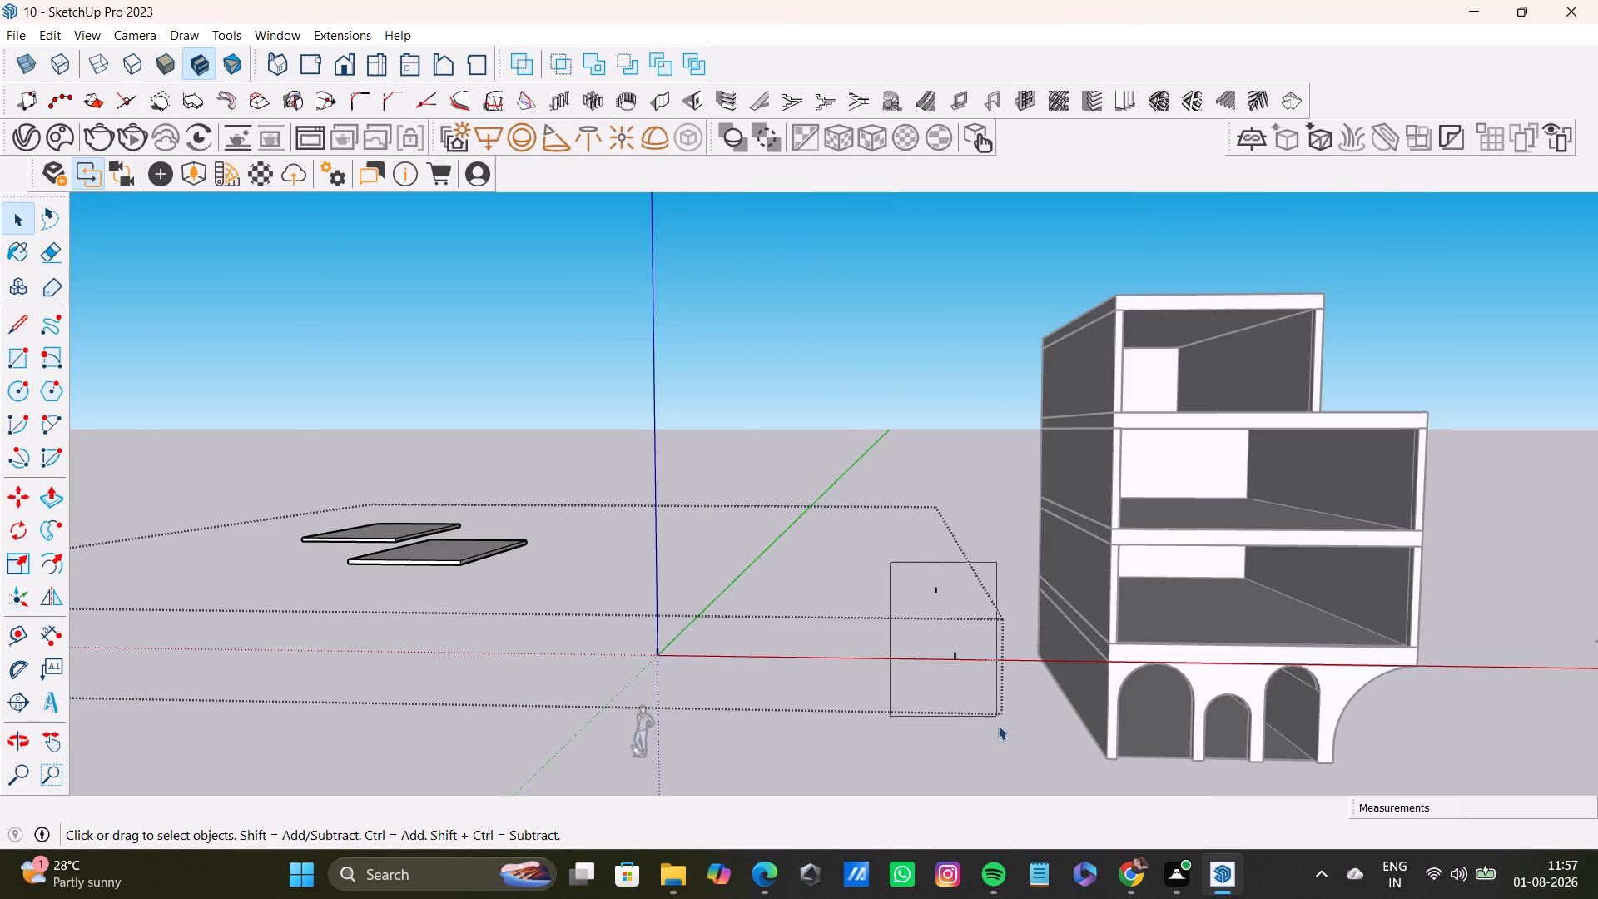
left_click_drag(998, 725, 998, 732)
key("Delete")
Delete the two smaller offset slabs and the last stray edge near the origin, and leave the group.
left_click_drag(189, 430, 673, 733)
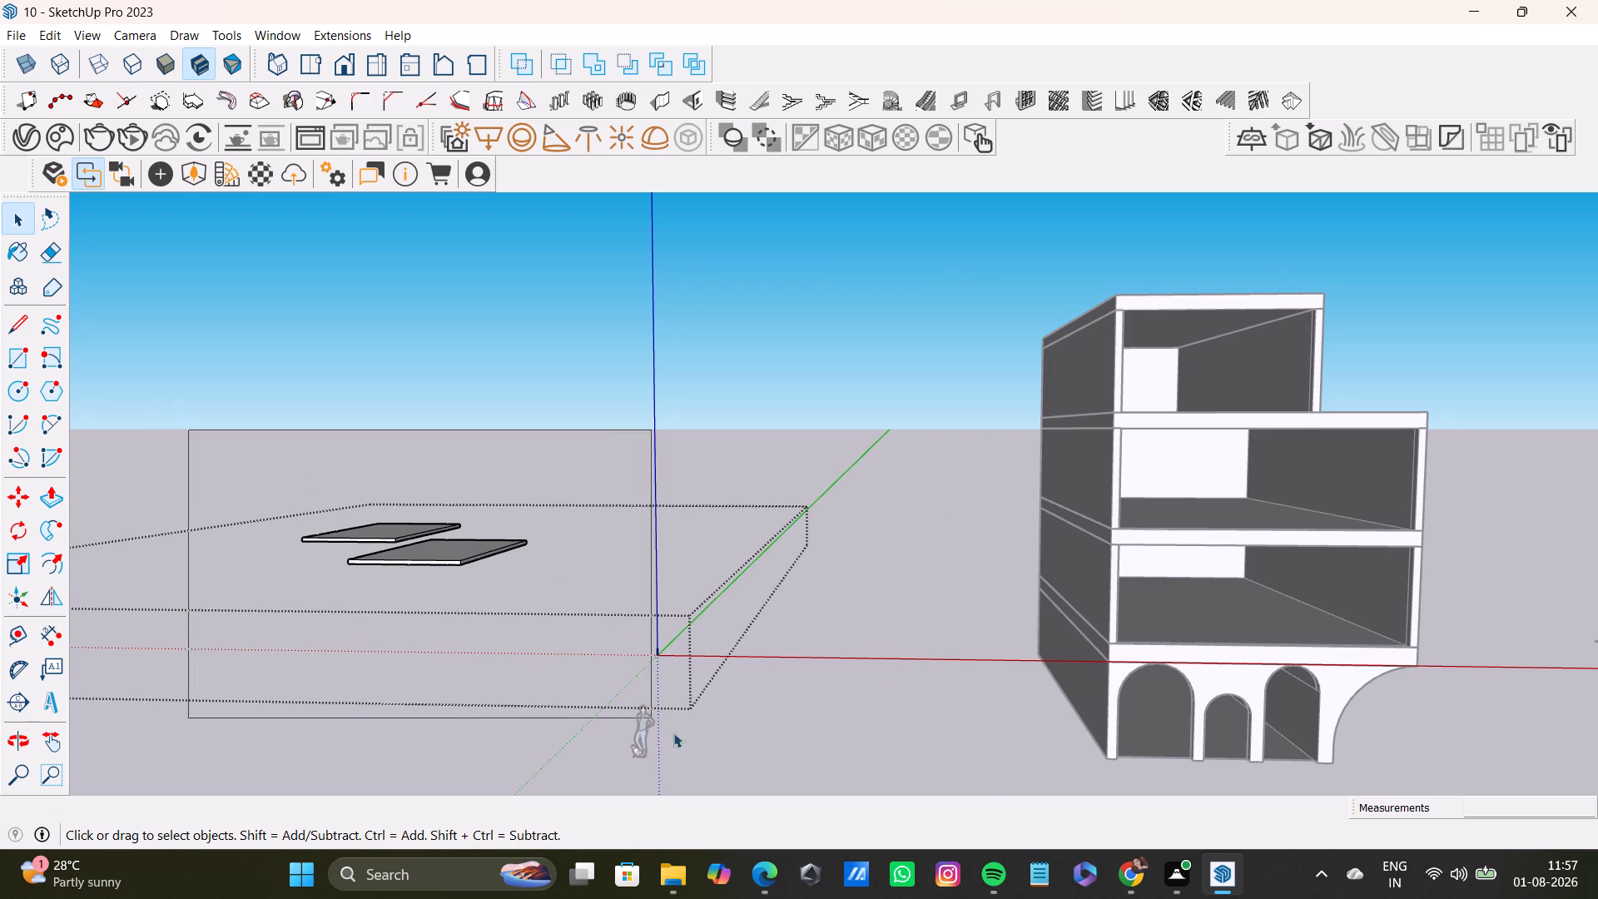
left_click_drag(673, 733, 697, 750)
key("Delete")
scroll(712, 628, "down", 9)
middle_click_drag(753, 626, 702, 565)
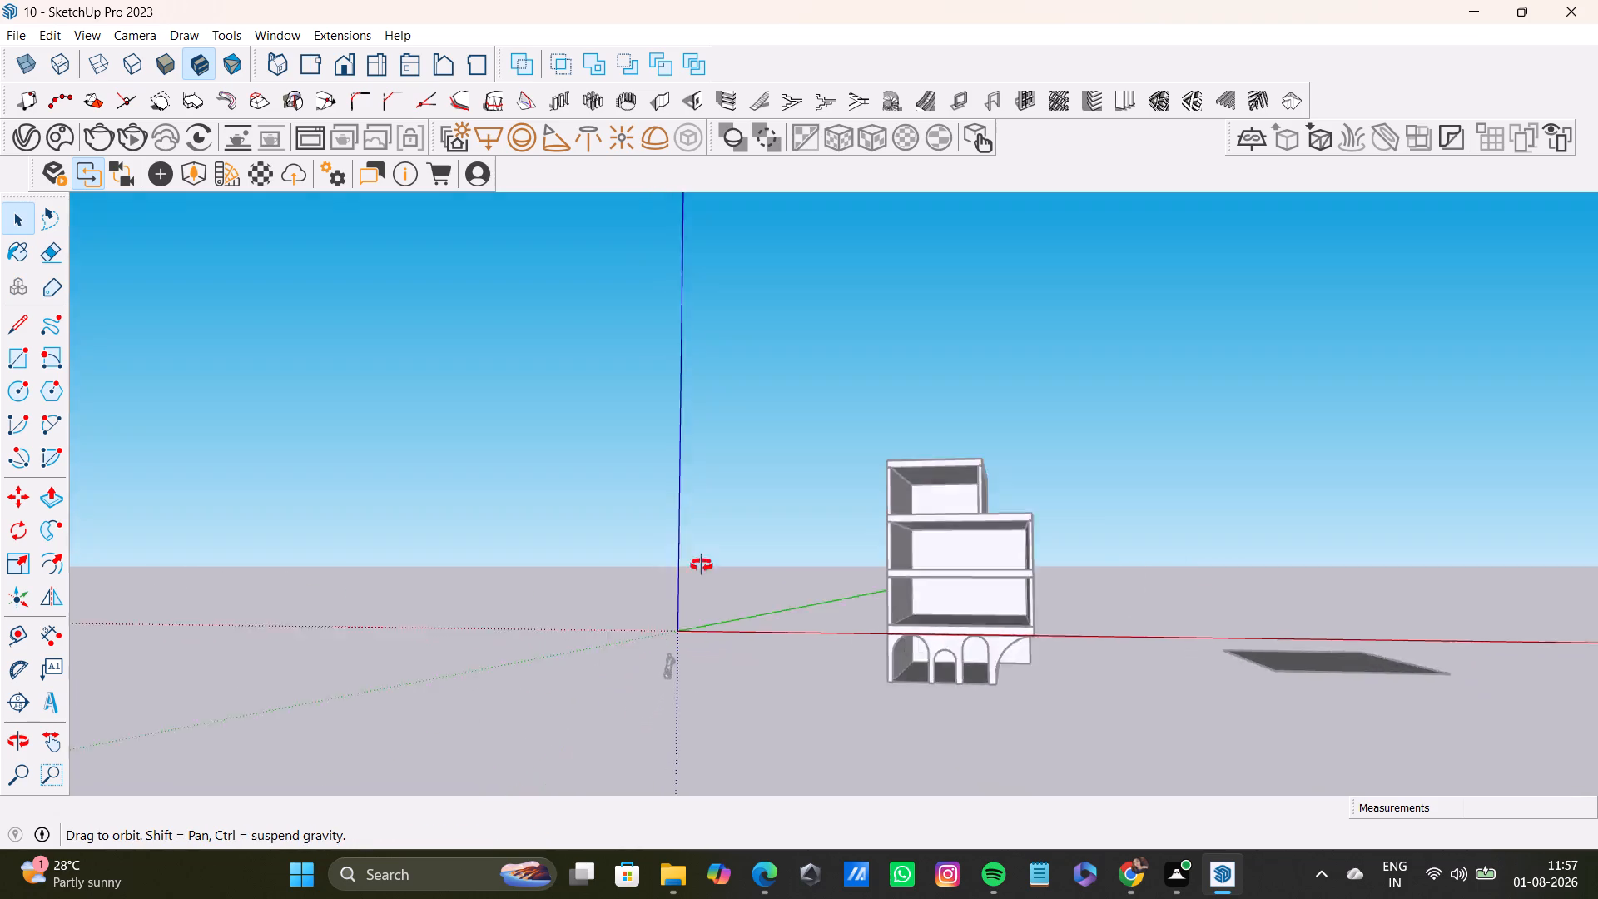
middle_click_drag(702, 565, 629, 633)
left_click_drag(1303, 722, 1308, 712)
left_click(1308, 704)
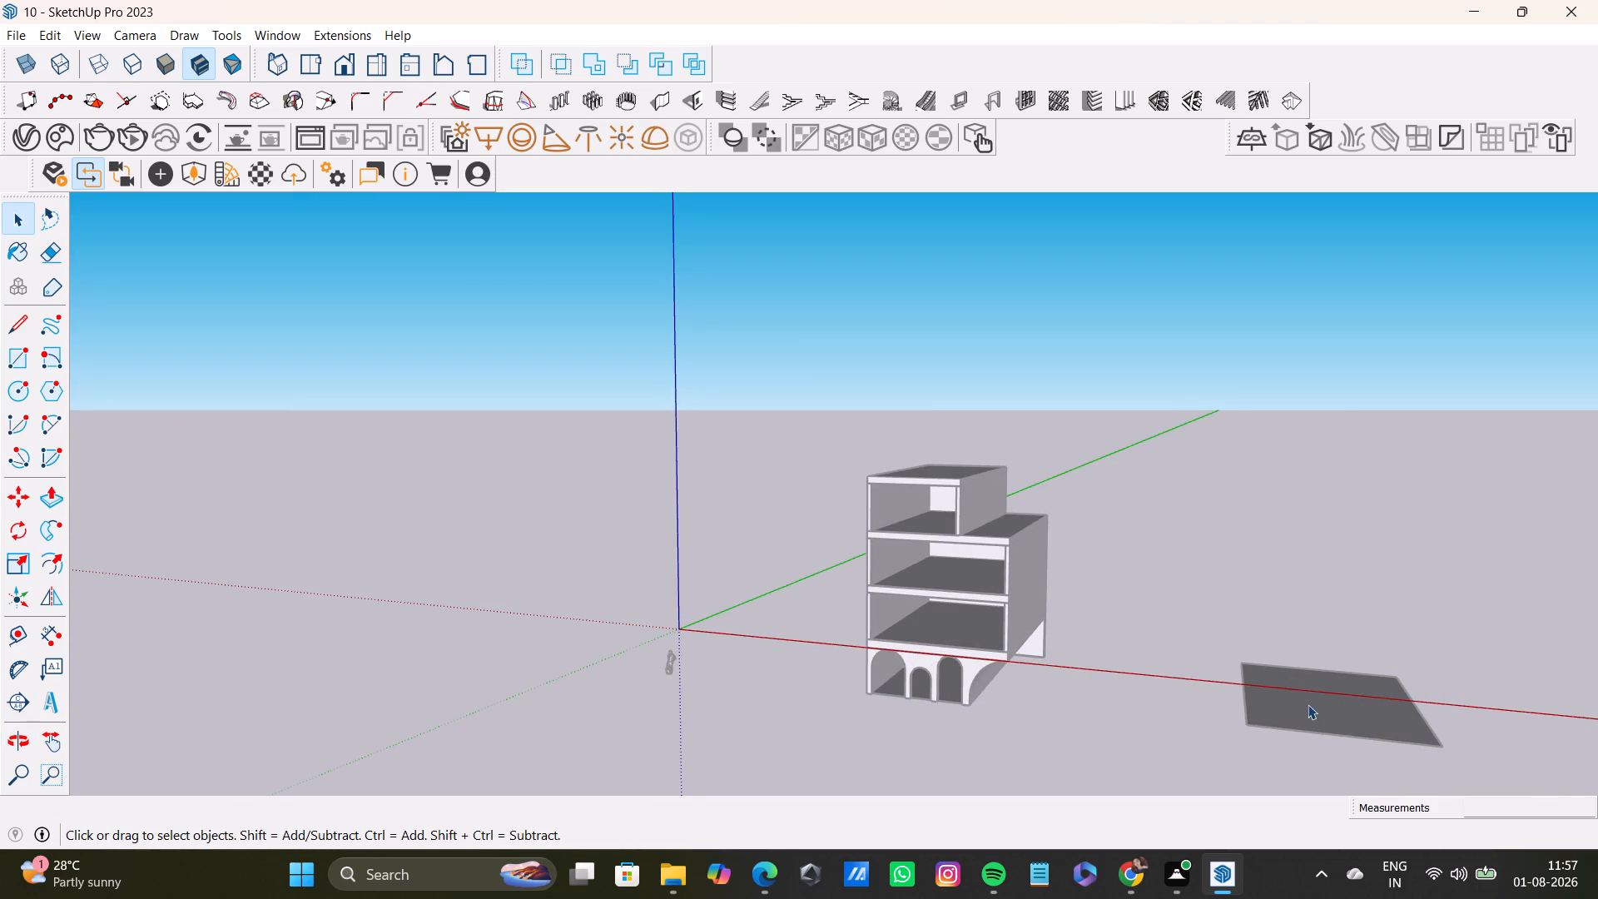
left_click(1288, 677)
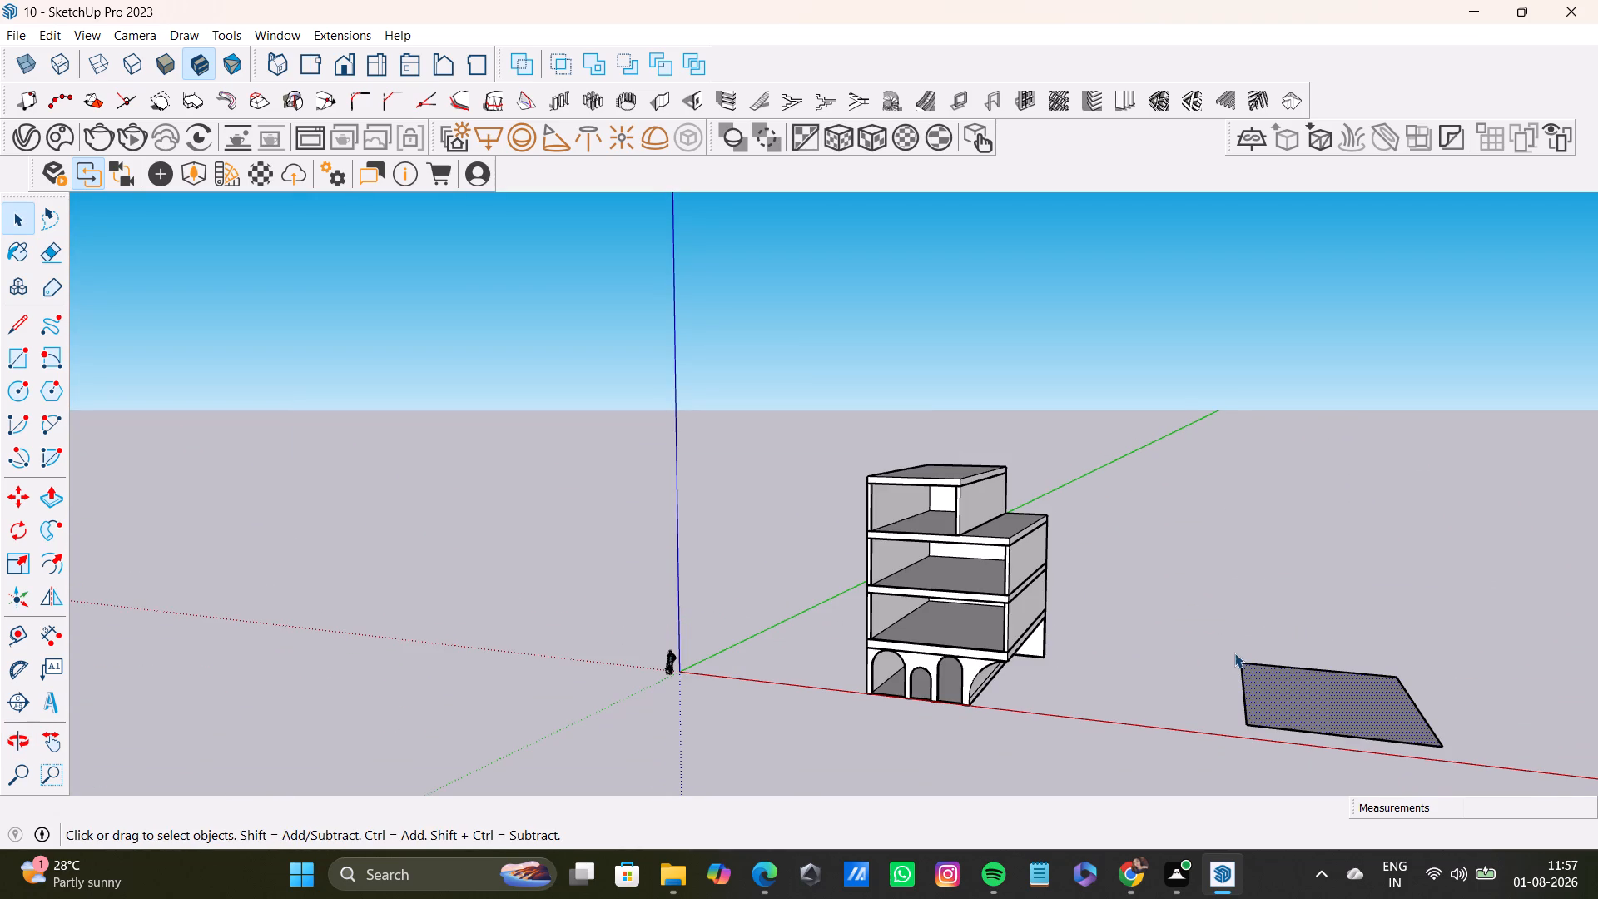
left_click(1189, 645)
key("space")
Move the whole multi-storey building along the red axis until its front bottom corner beside the scale figure sits on the origin.
middle_click_drag(1172, 629, 1179, 616)
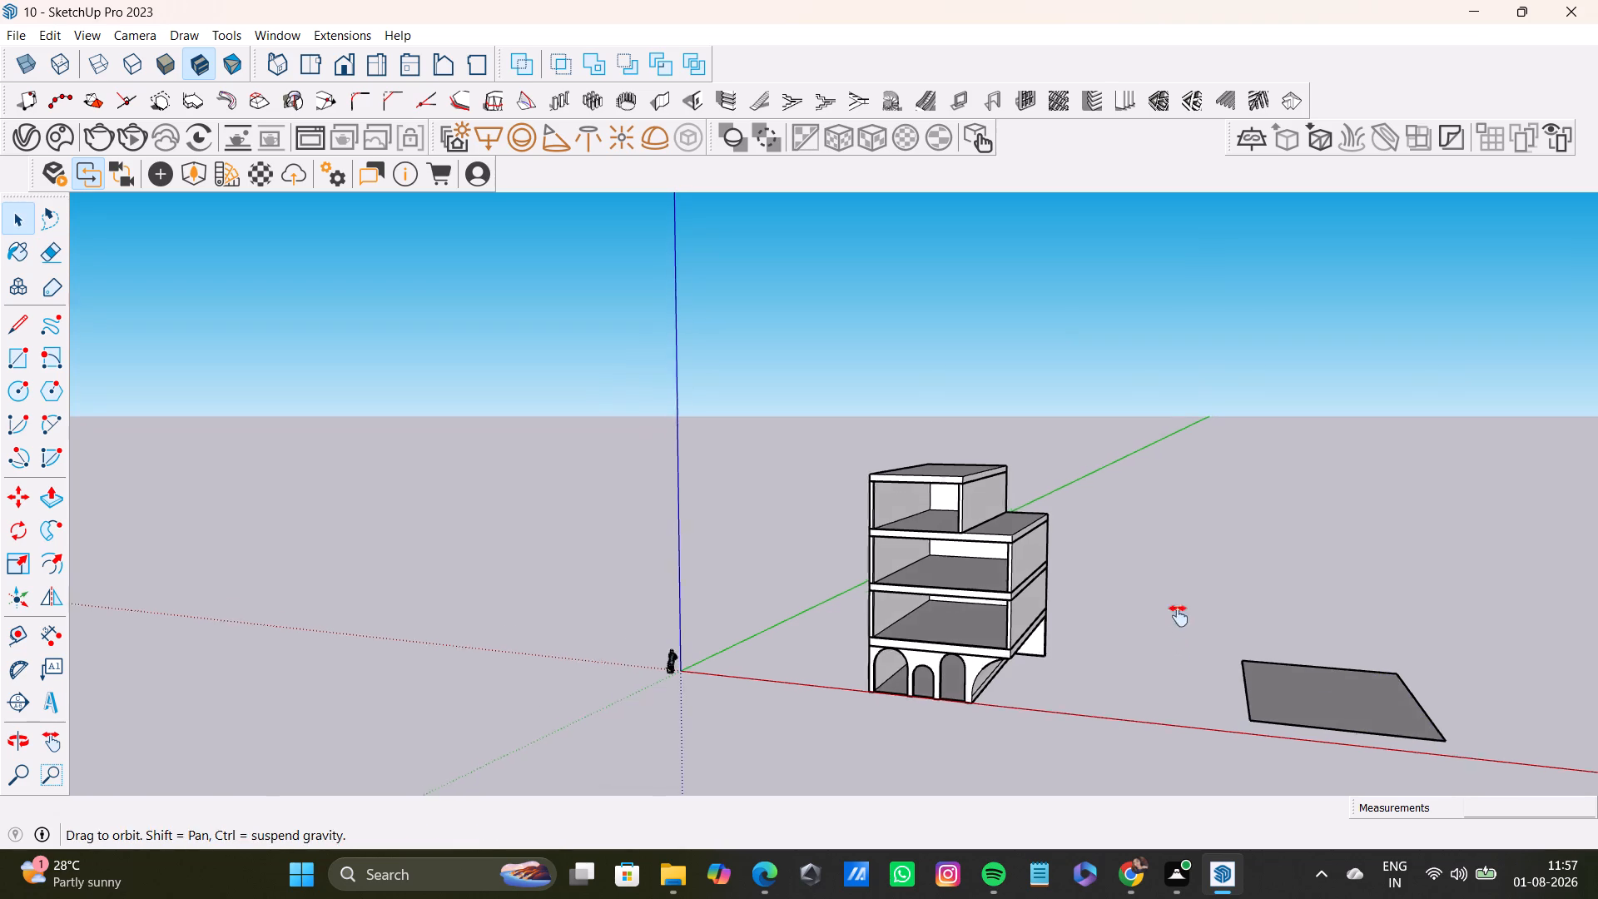
middle_click_drag(1179, 616, 1184, 547)
left_click_drag(797, 305, 1147, 746)
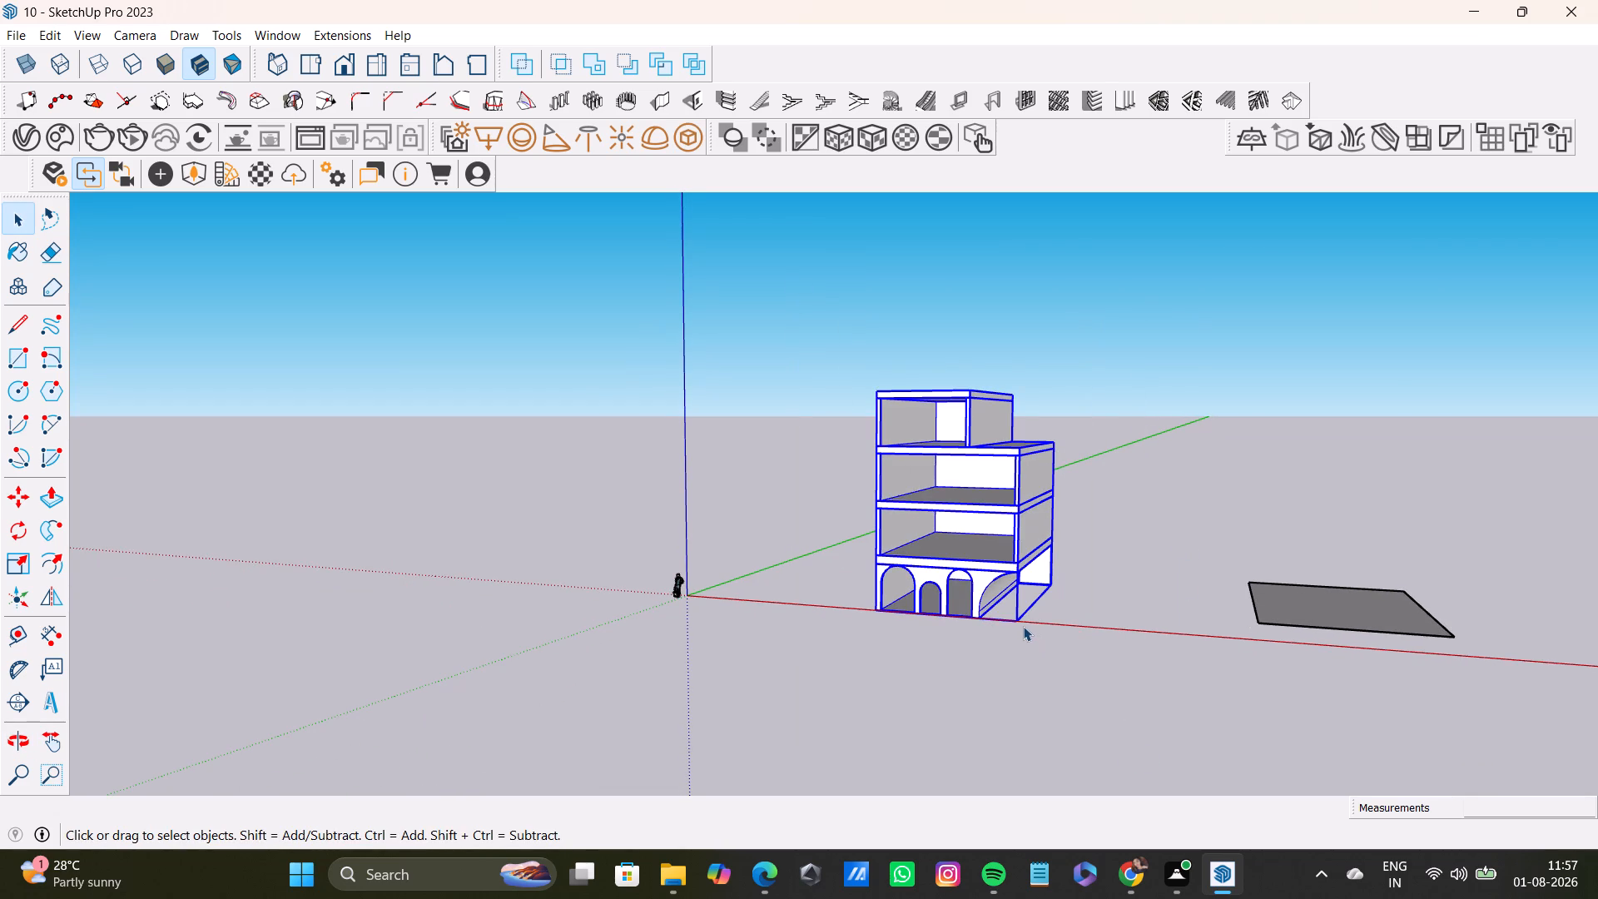
key("m")
left_click_drag(1023, 623, 996, 608)
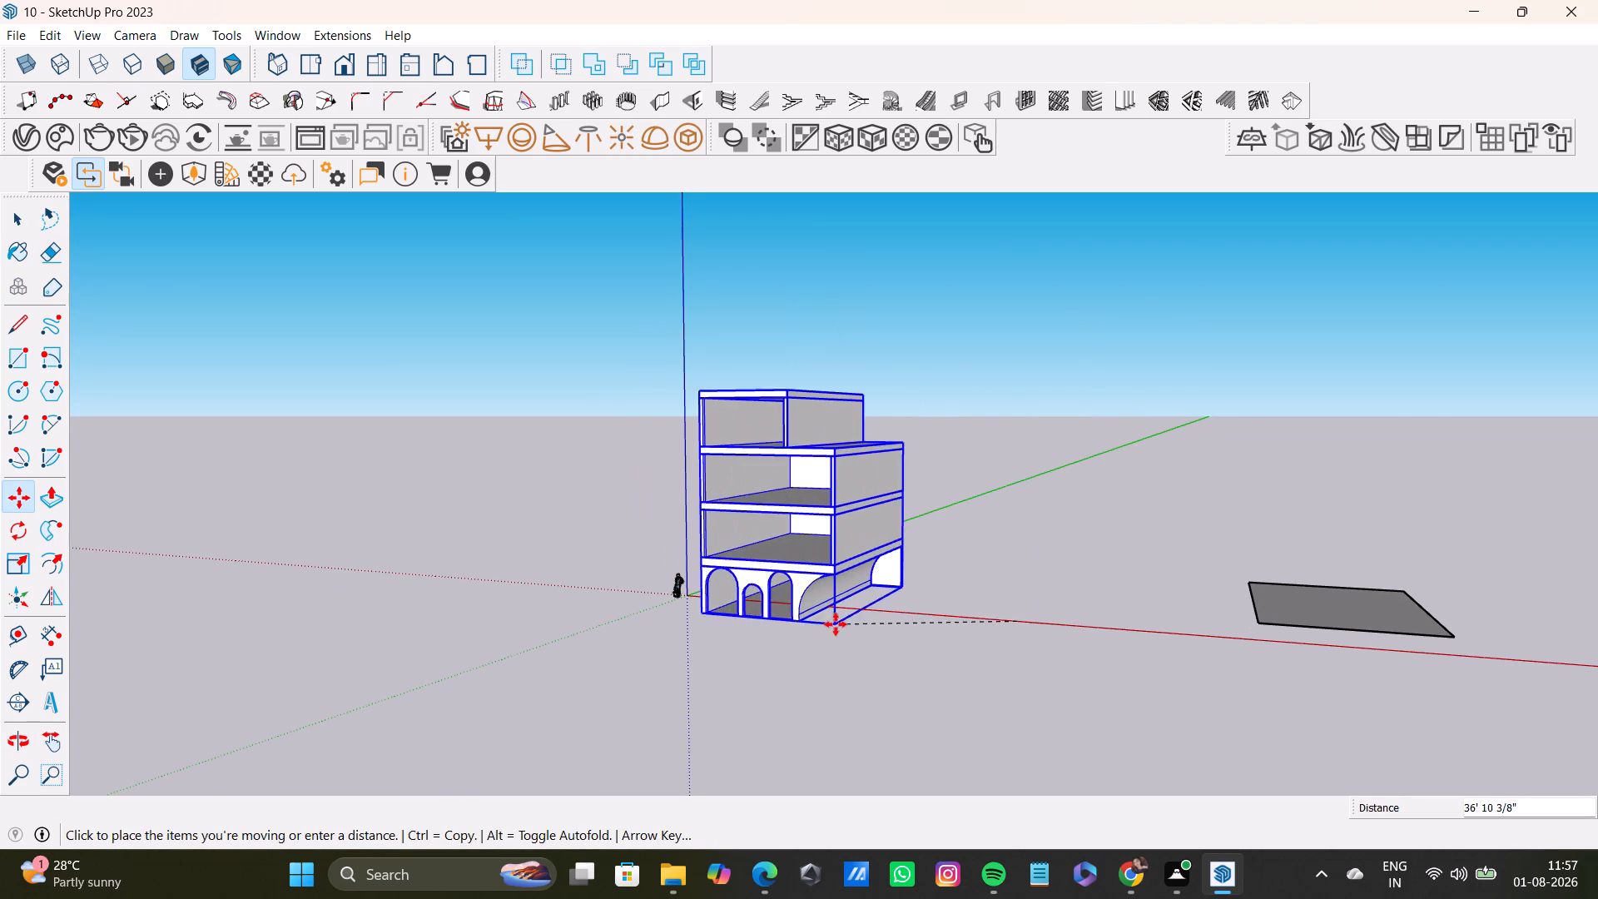
left_click(825, 609)
key("space")
scroll(818, 631, "up", 12)
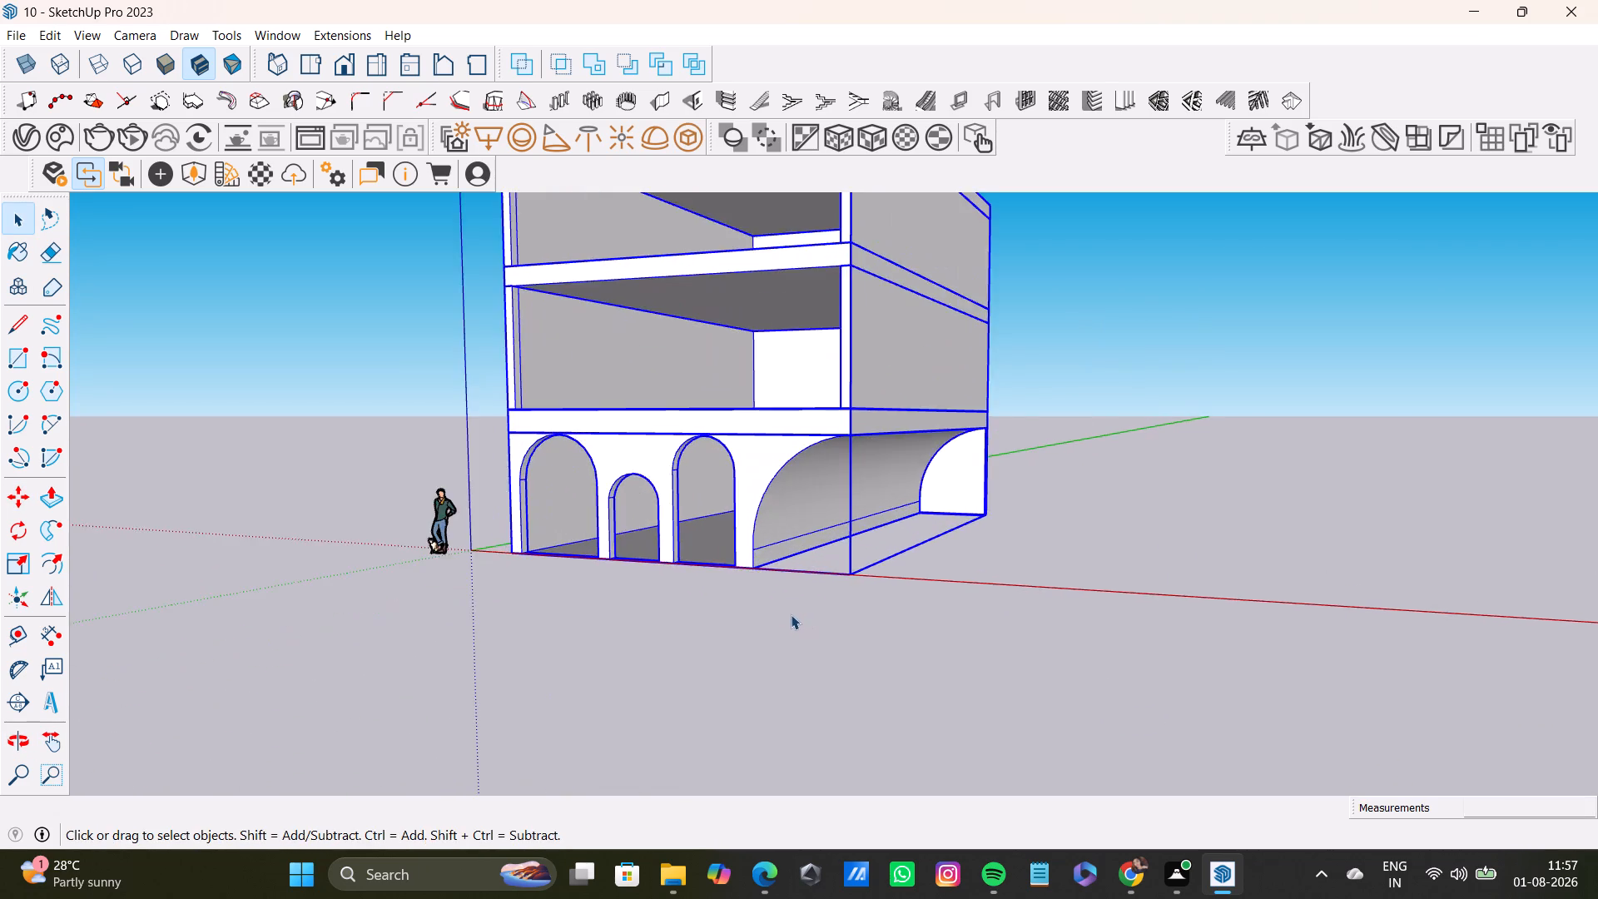
middle_click_drag(791, 614, 1025, 666)
key("m")
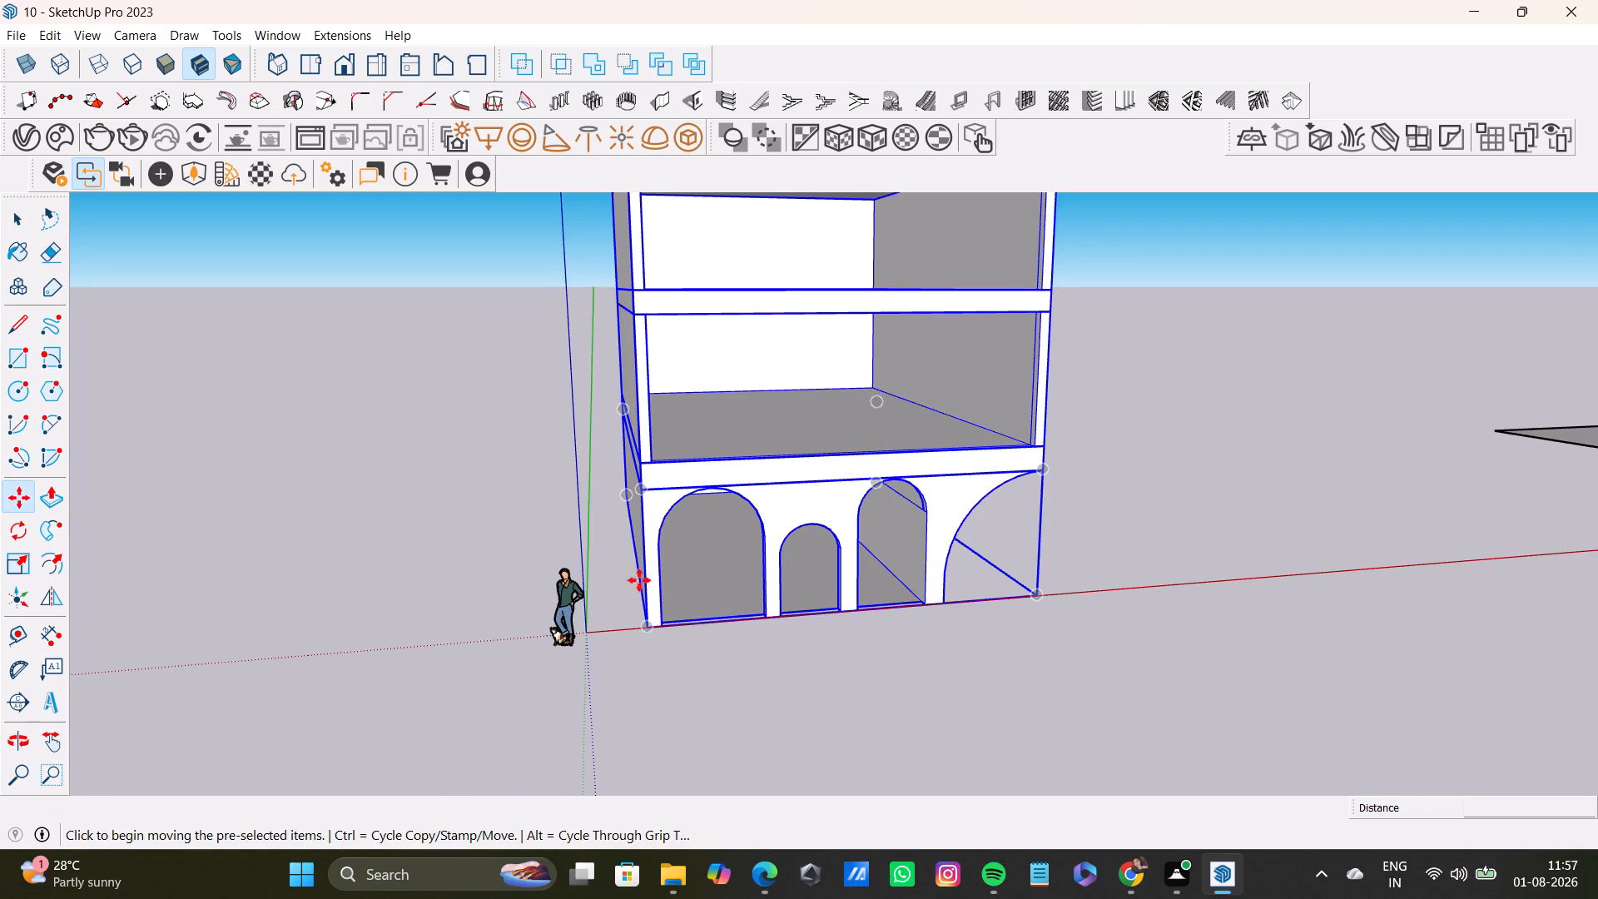
left_click_drag(650, 633, 642, 632)
left_click(587, 632)
key("space")
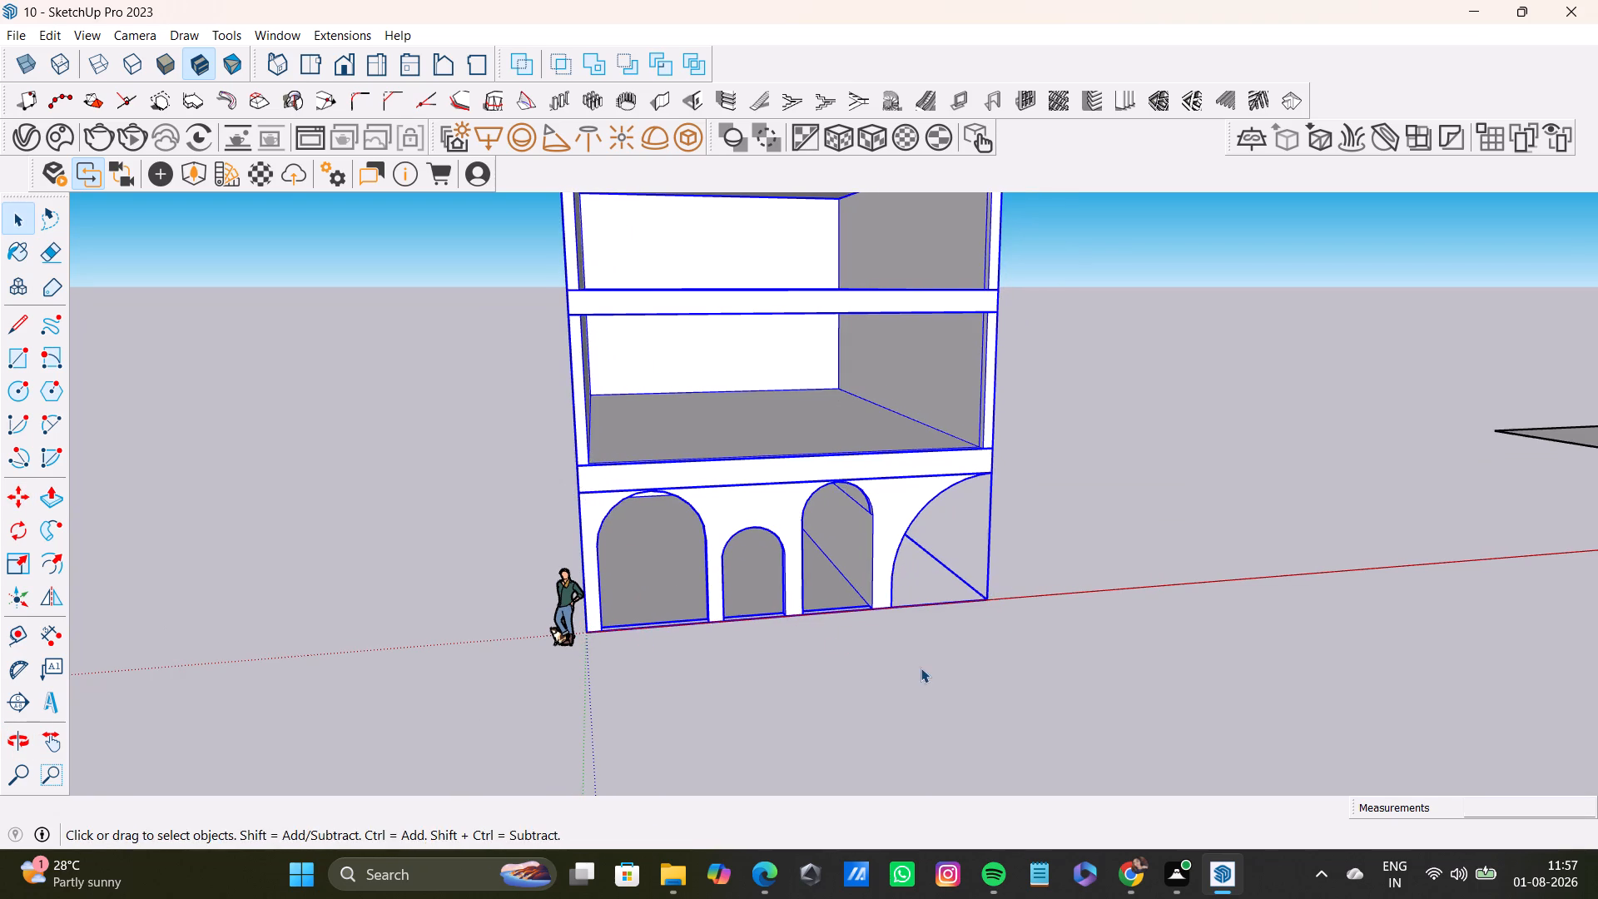
left_click(921, 668)
Save the model with the building at the origin.
middle_click_drag(887, 736, 713, 711)
scroll(747, 660, "down", 8)
key("ctrl+s")
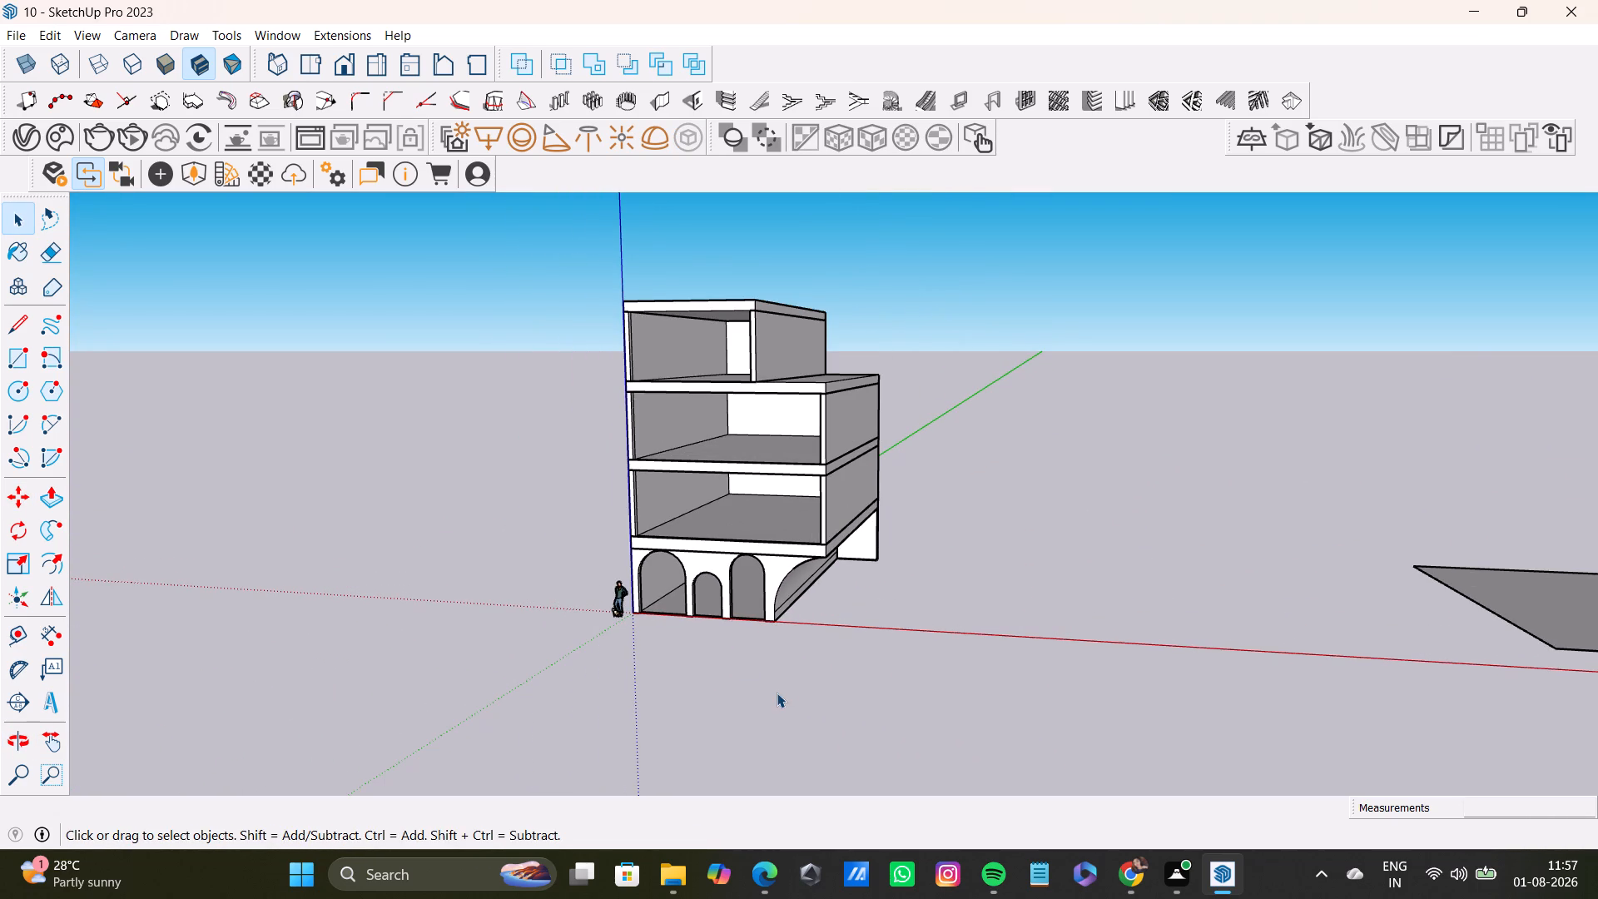
key("ctrl+s")
key("ctrl+s")
key("ctrl+s")
left_click(15, 35)
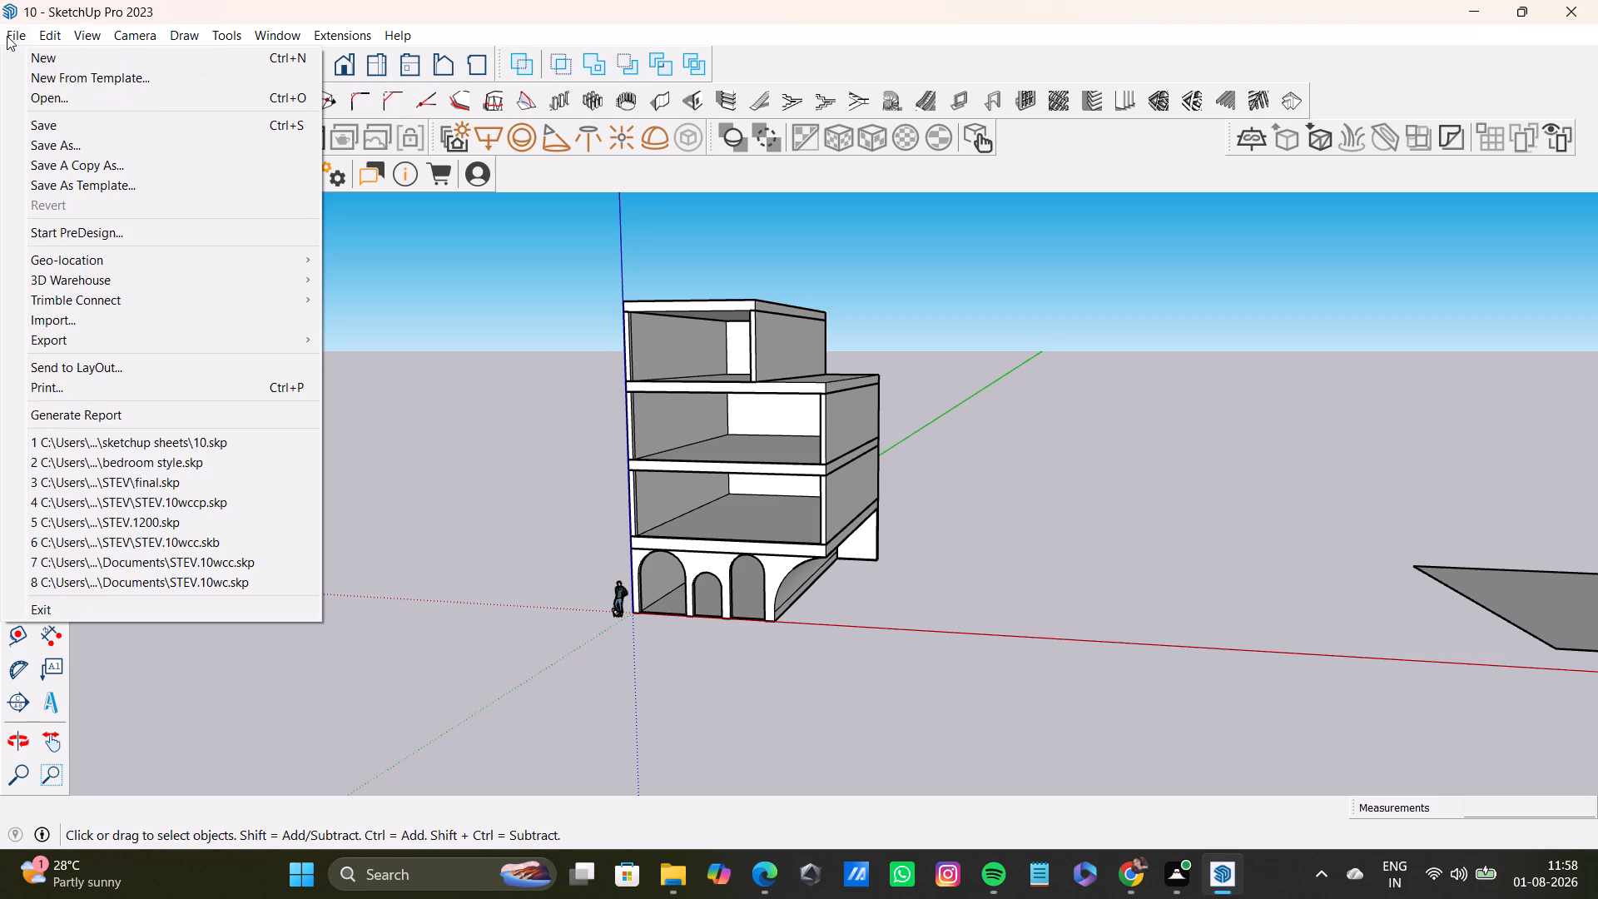
left_click(39, 128)
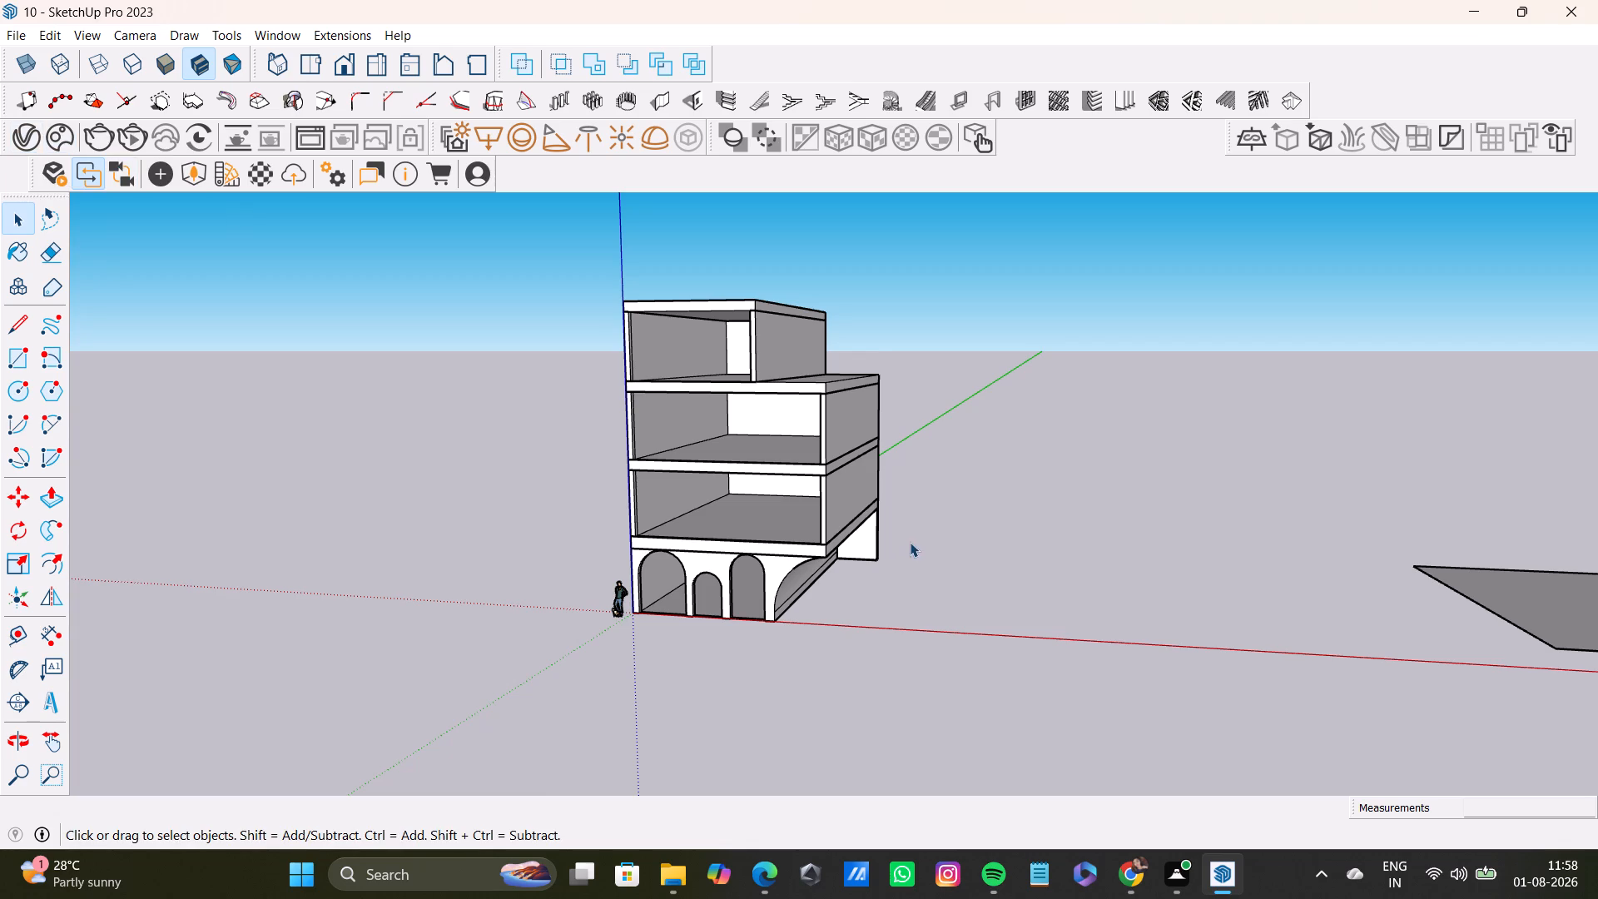
Examine the building's half-arch side, front and plain long side wall, ending close up on the wall beside the scale figure.
scroll(886, 540, "up", 6)
middle_click_drag(823, 568, 694, 452)
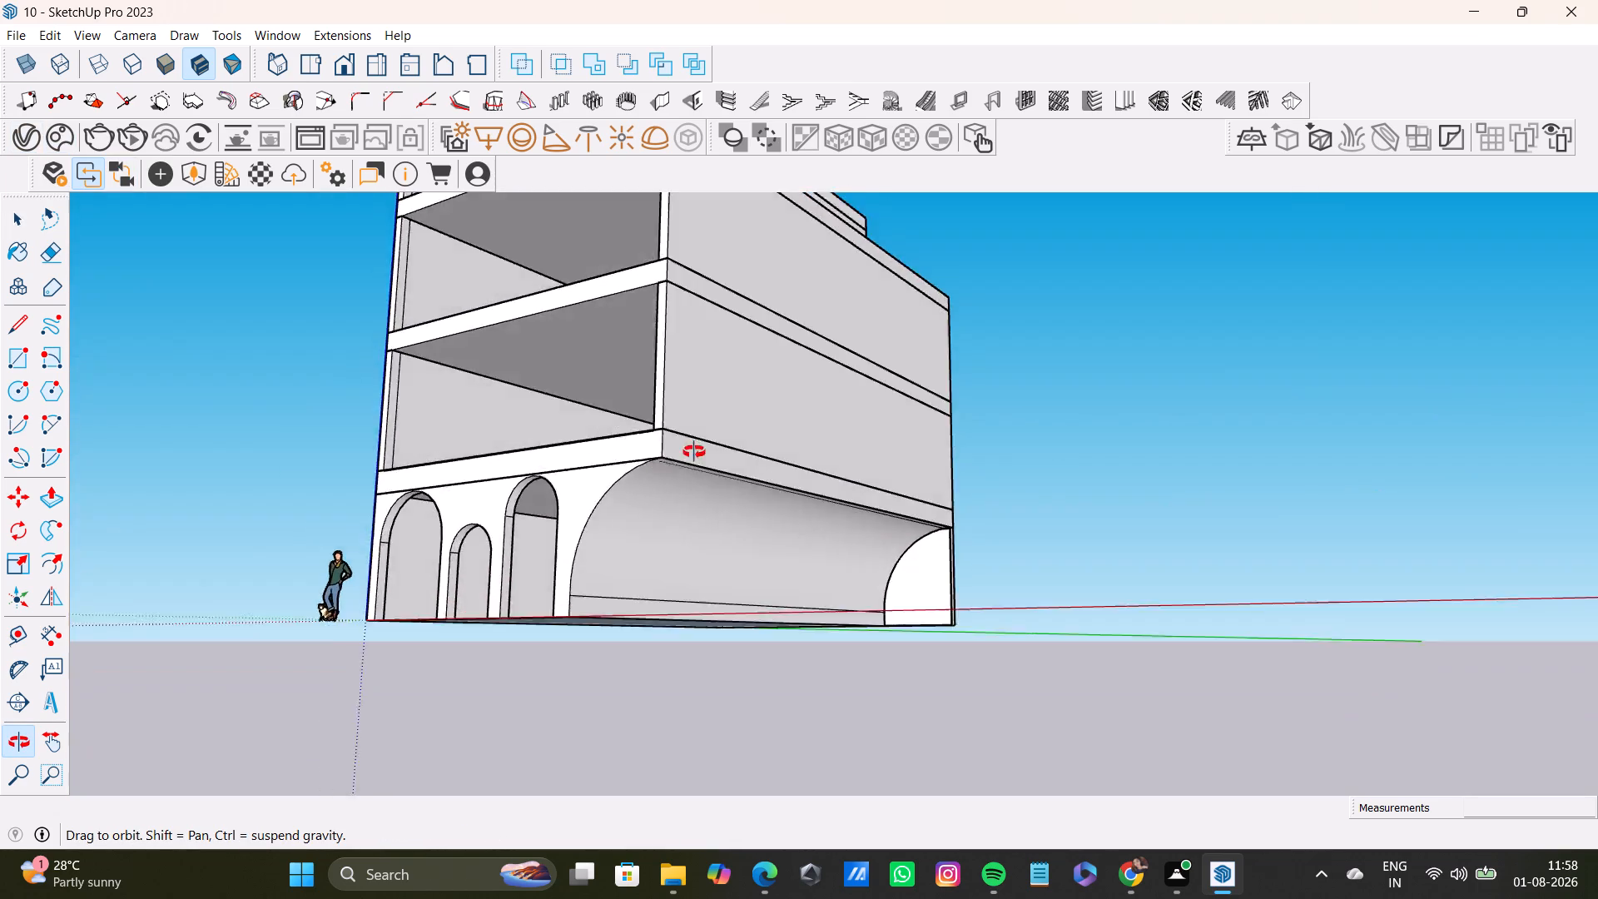
middle_click_drag(694, 452, 901, 543)
scroll(894, 534, "down", 7)
middle_click_drag(871, 524, 1149, 539)
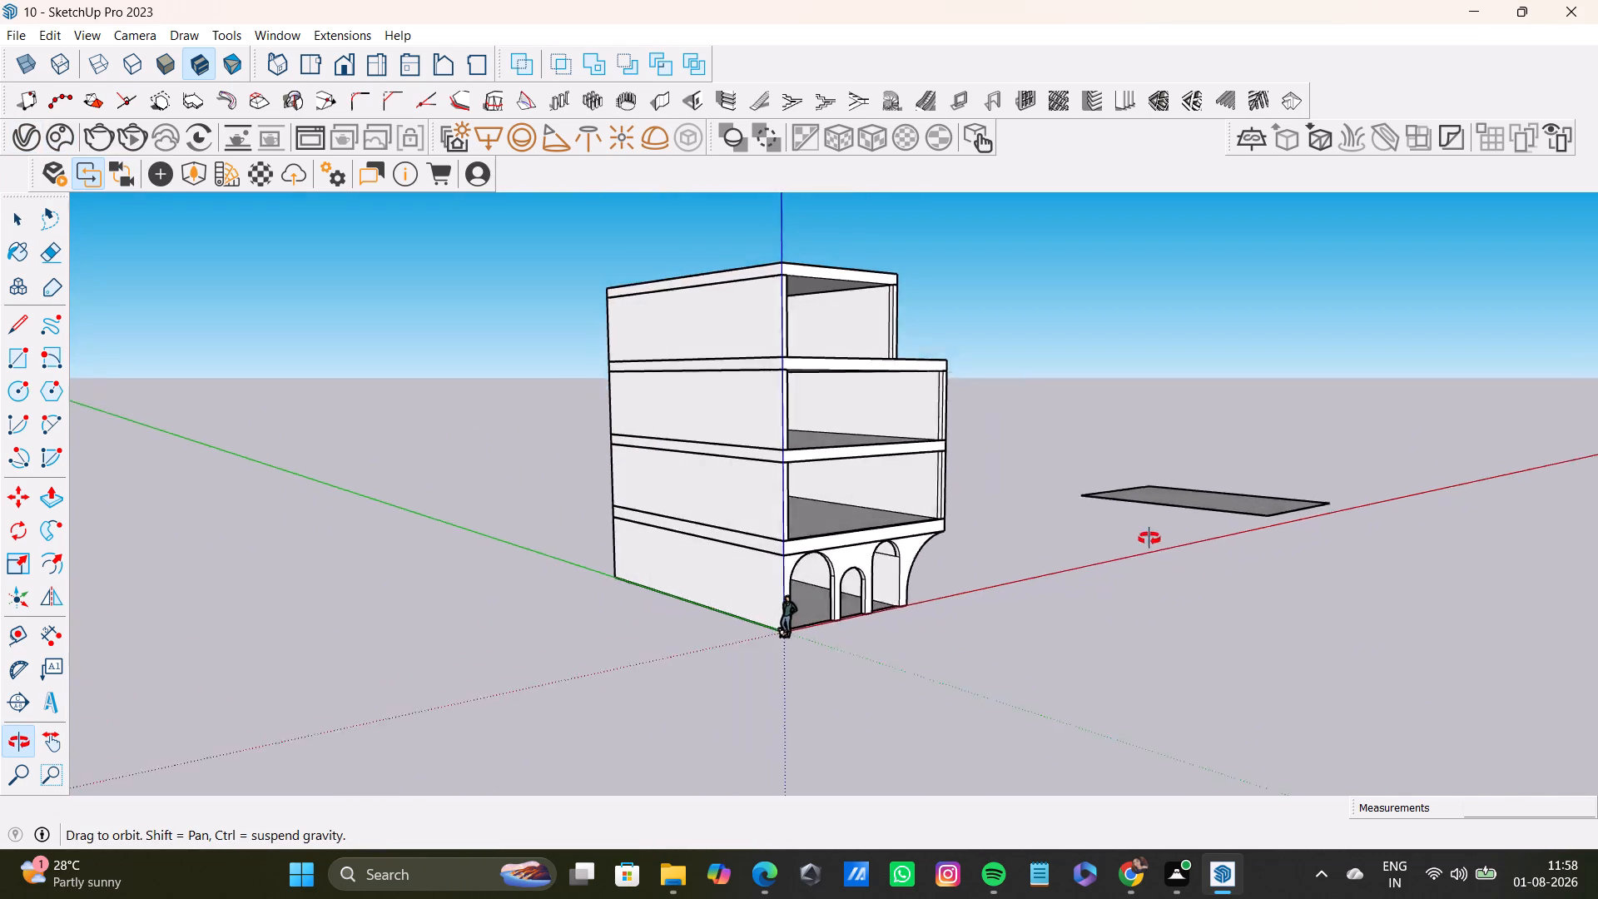
middle_click_drag(1149, 539, 1235, 541)
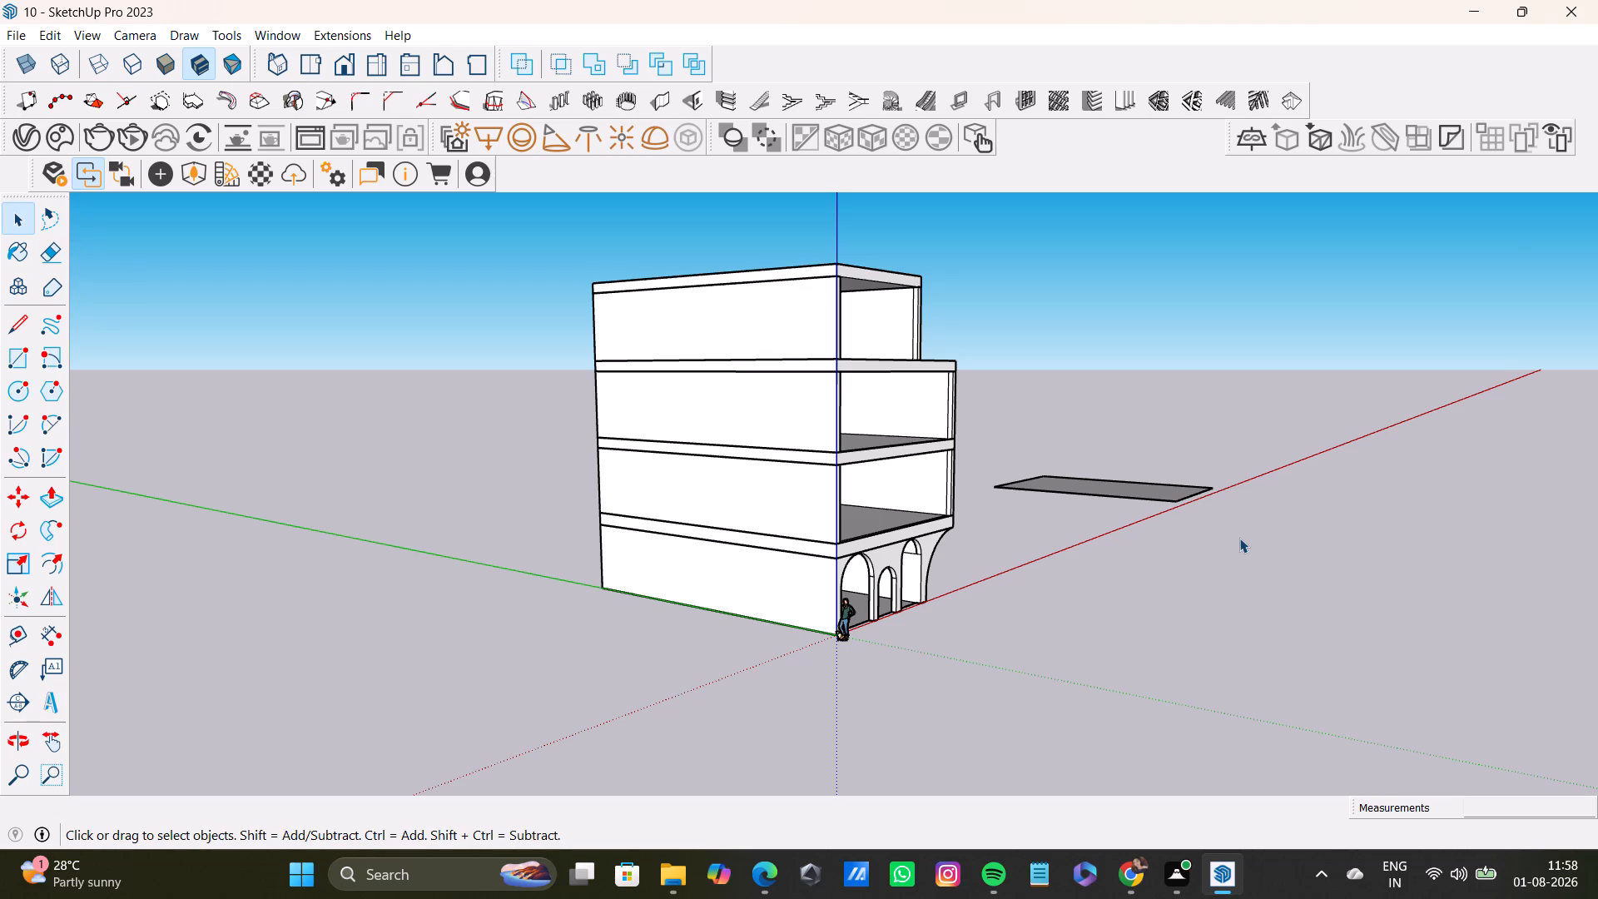
middle_click_drag(841, 571, 900, 530)
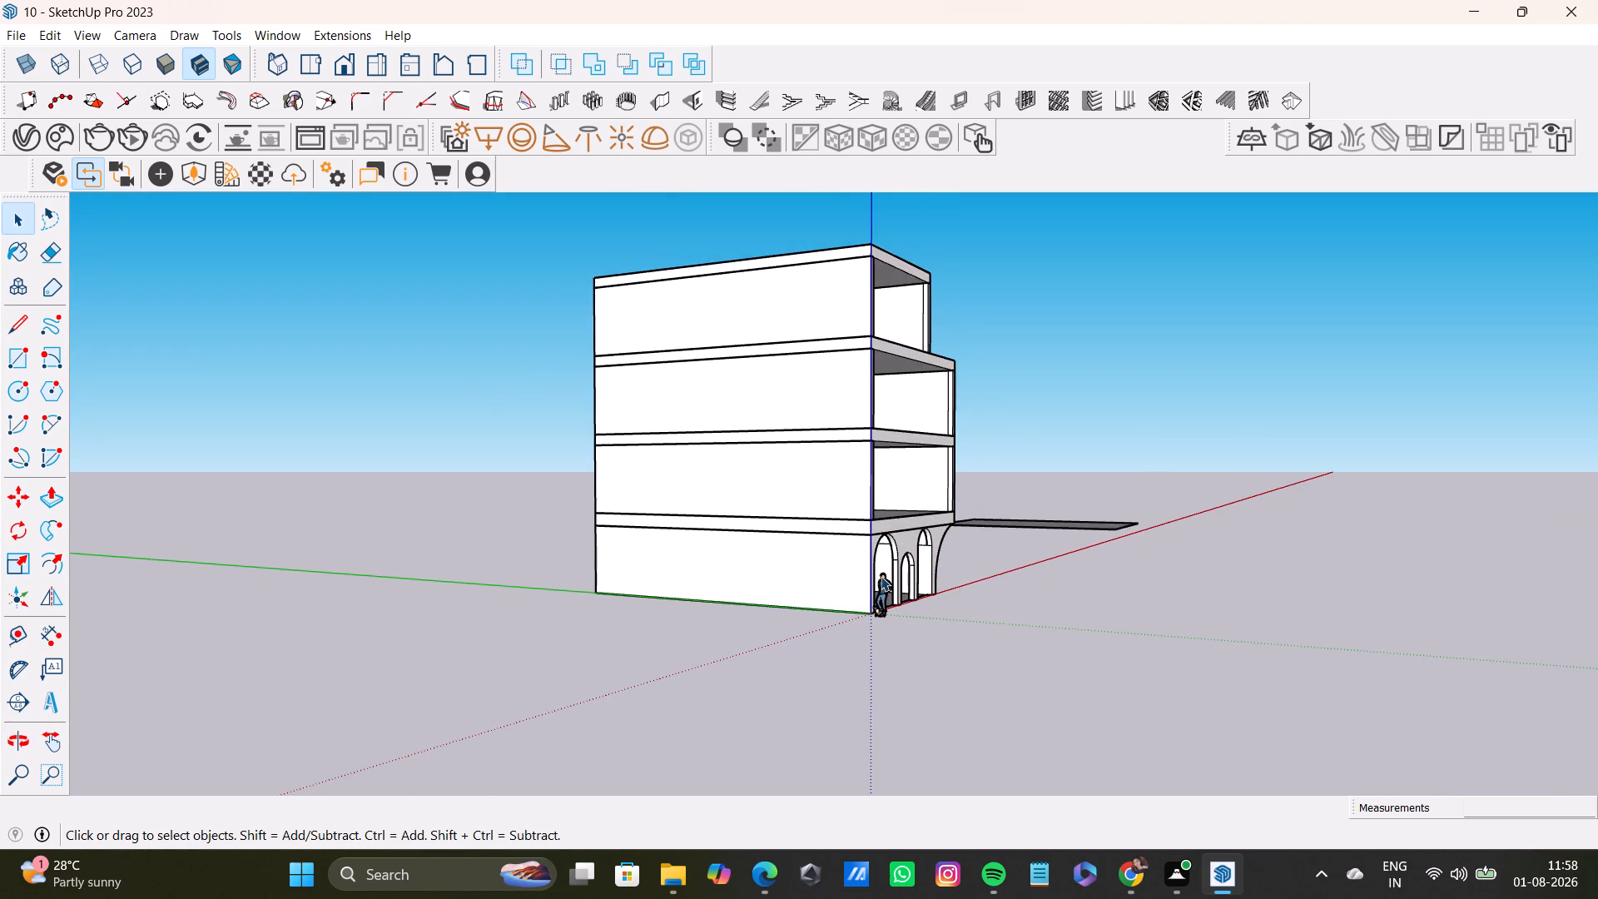
scroll(881, 576, "up", 5)
middle_click_drag(856, 569, 897, 549)
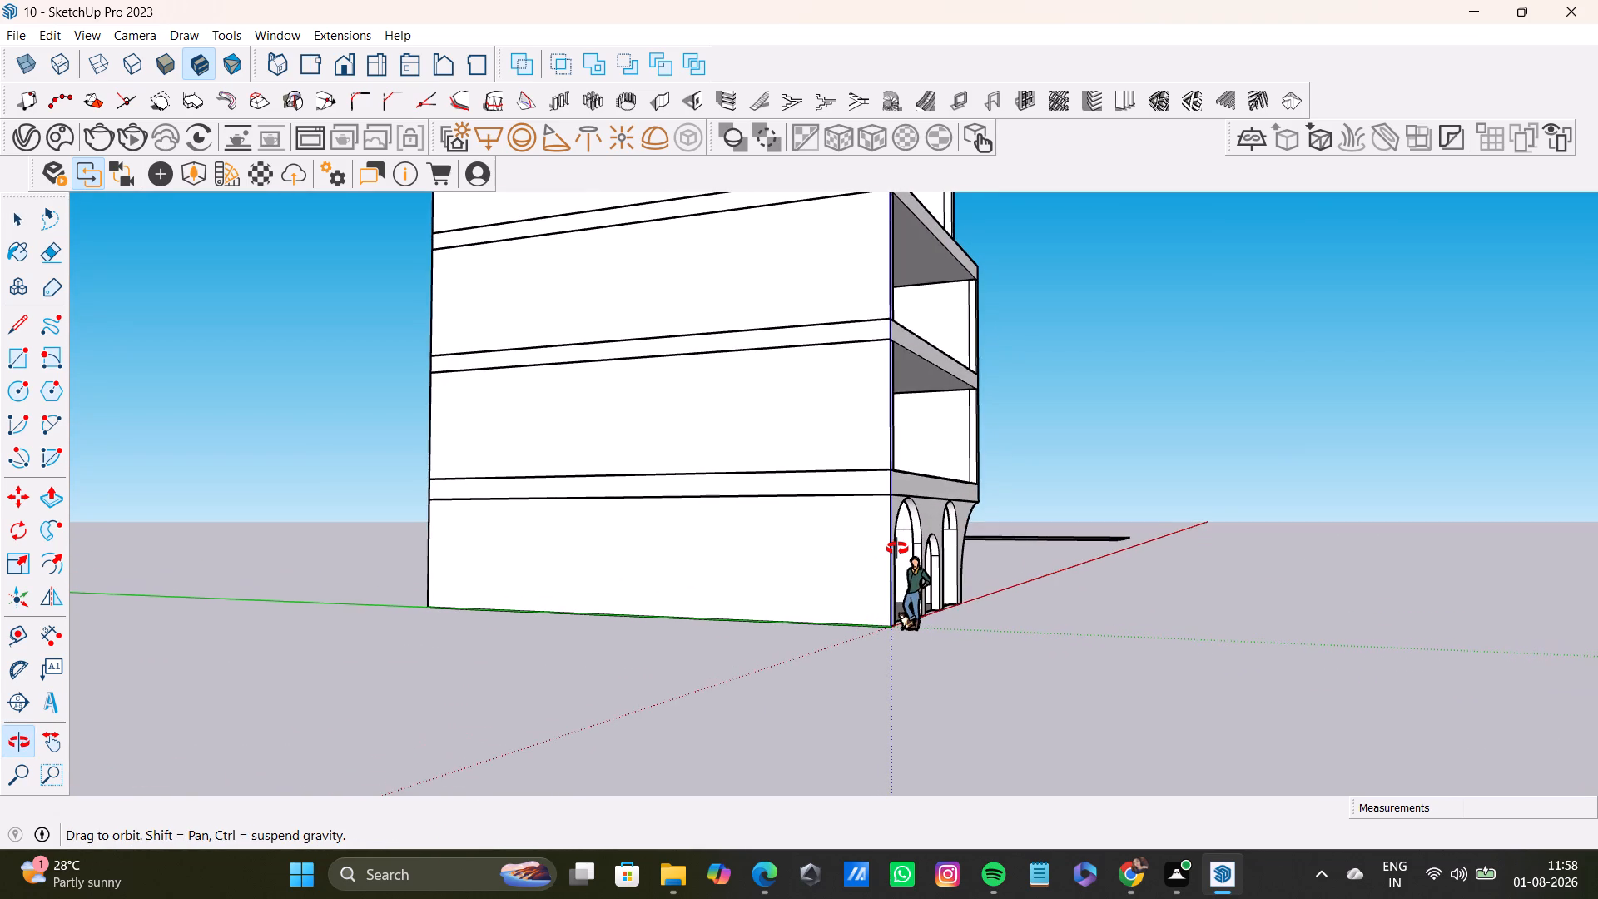
middle_click_drag(897, 549, 1023, 569)
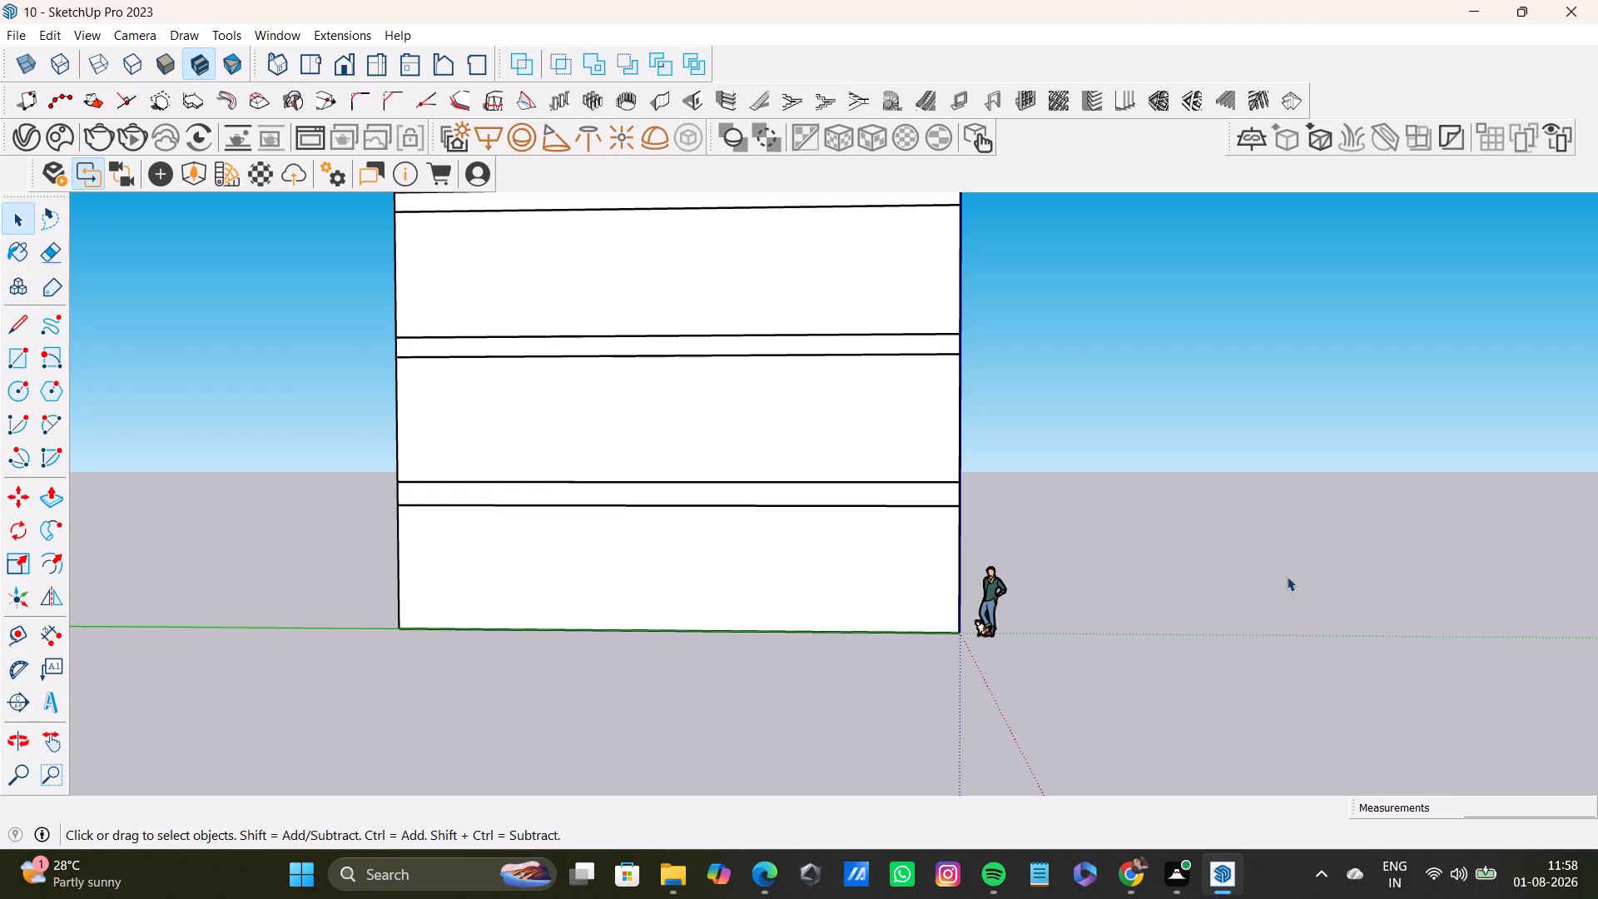
Open the ground-floor wall group for editing to work on its plain long side face.
left_click(1383, 511)
triple_click(787, 547)
triple_click(790, 539)
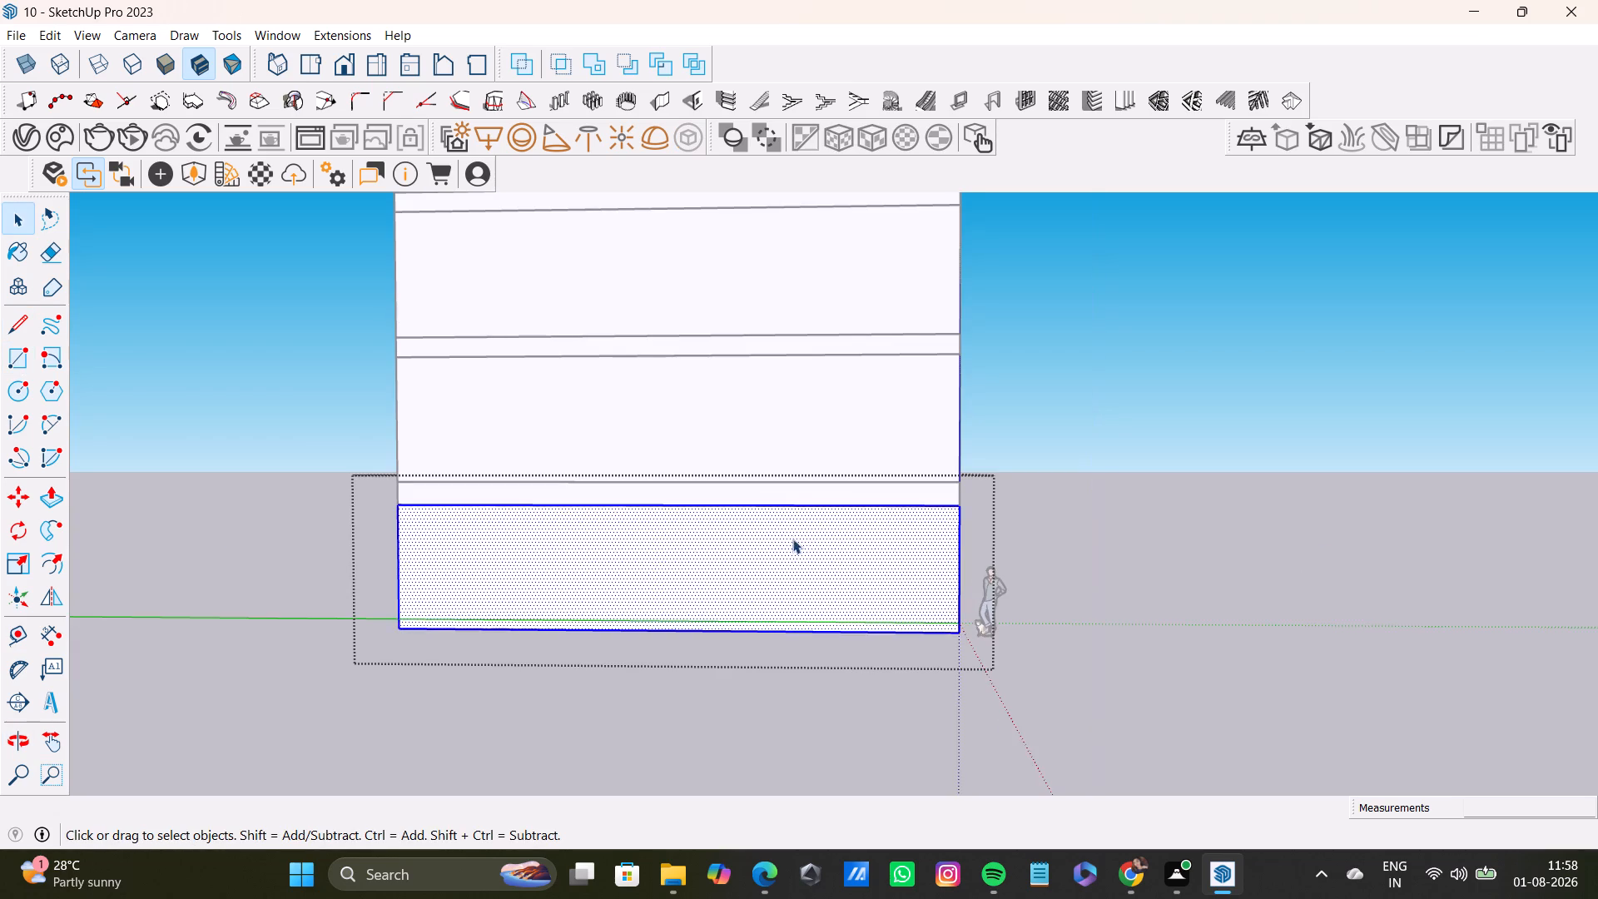
middle_click_drag(1192, 604, 1035, 664)
left_click(817, 599)
middle_click_drag(803, 641, 846, 616)
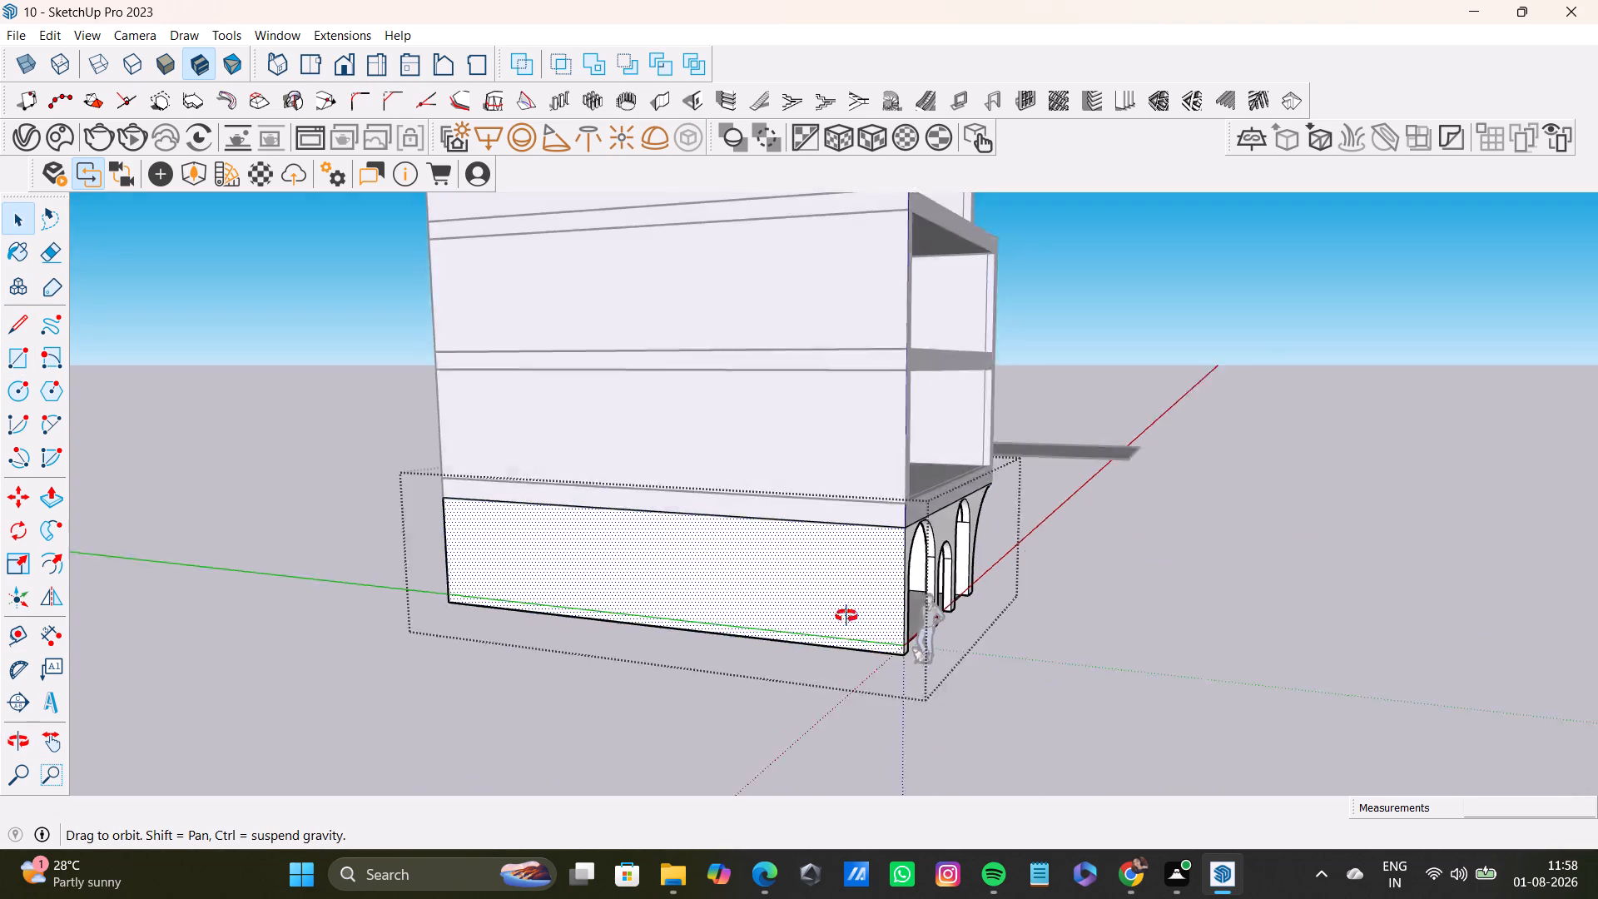
middle_click_drag(846, 616, 1017, 600)
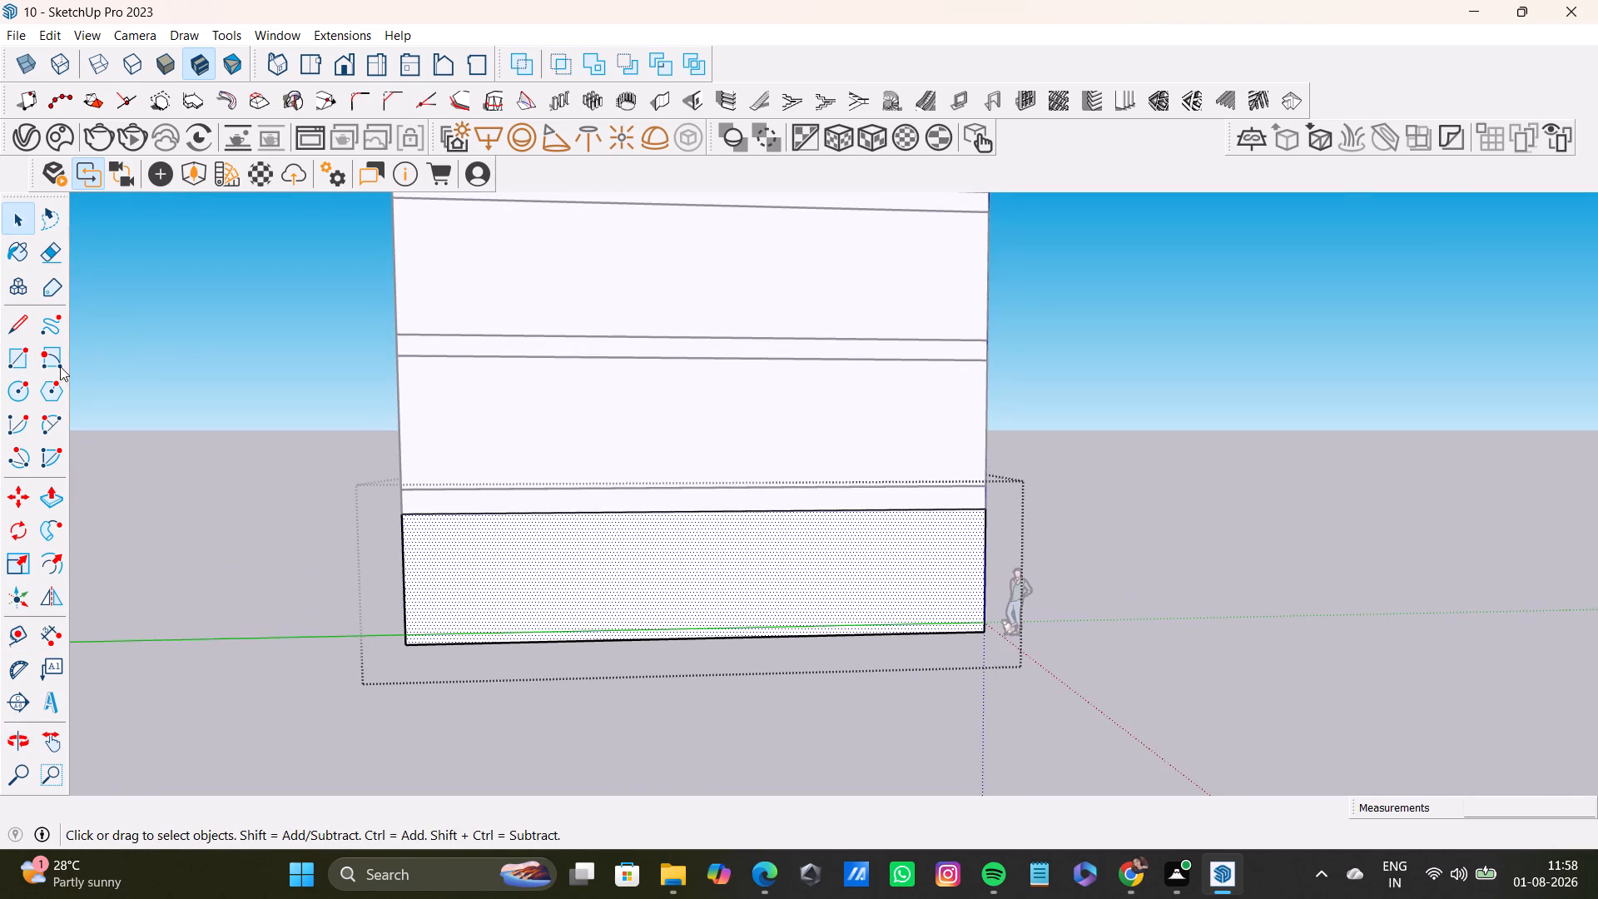
Place five vertical guides across the ground-floor wall, the second about 5' 1" from the first and the fourth about 7' 5" from the third.
left_click(3, 633)
left_click(400, 579)
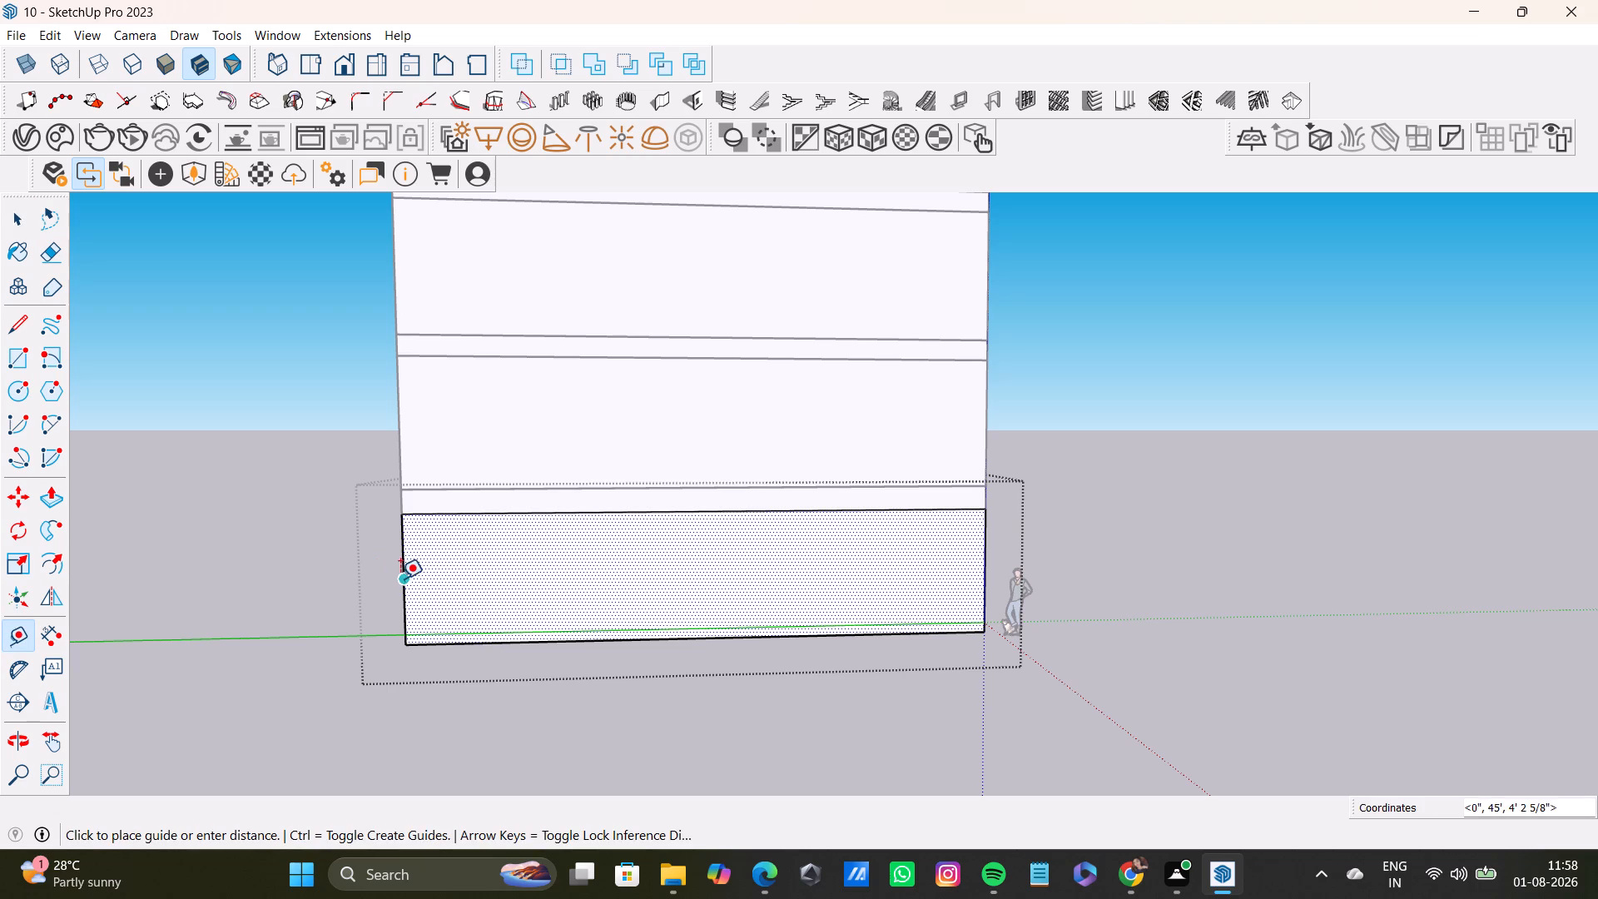
left_click(443, 579)
left_click(443, 576)
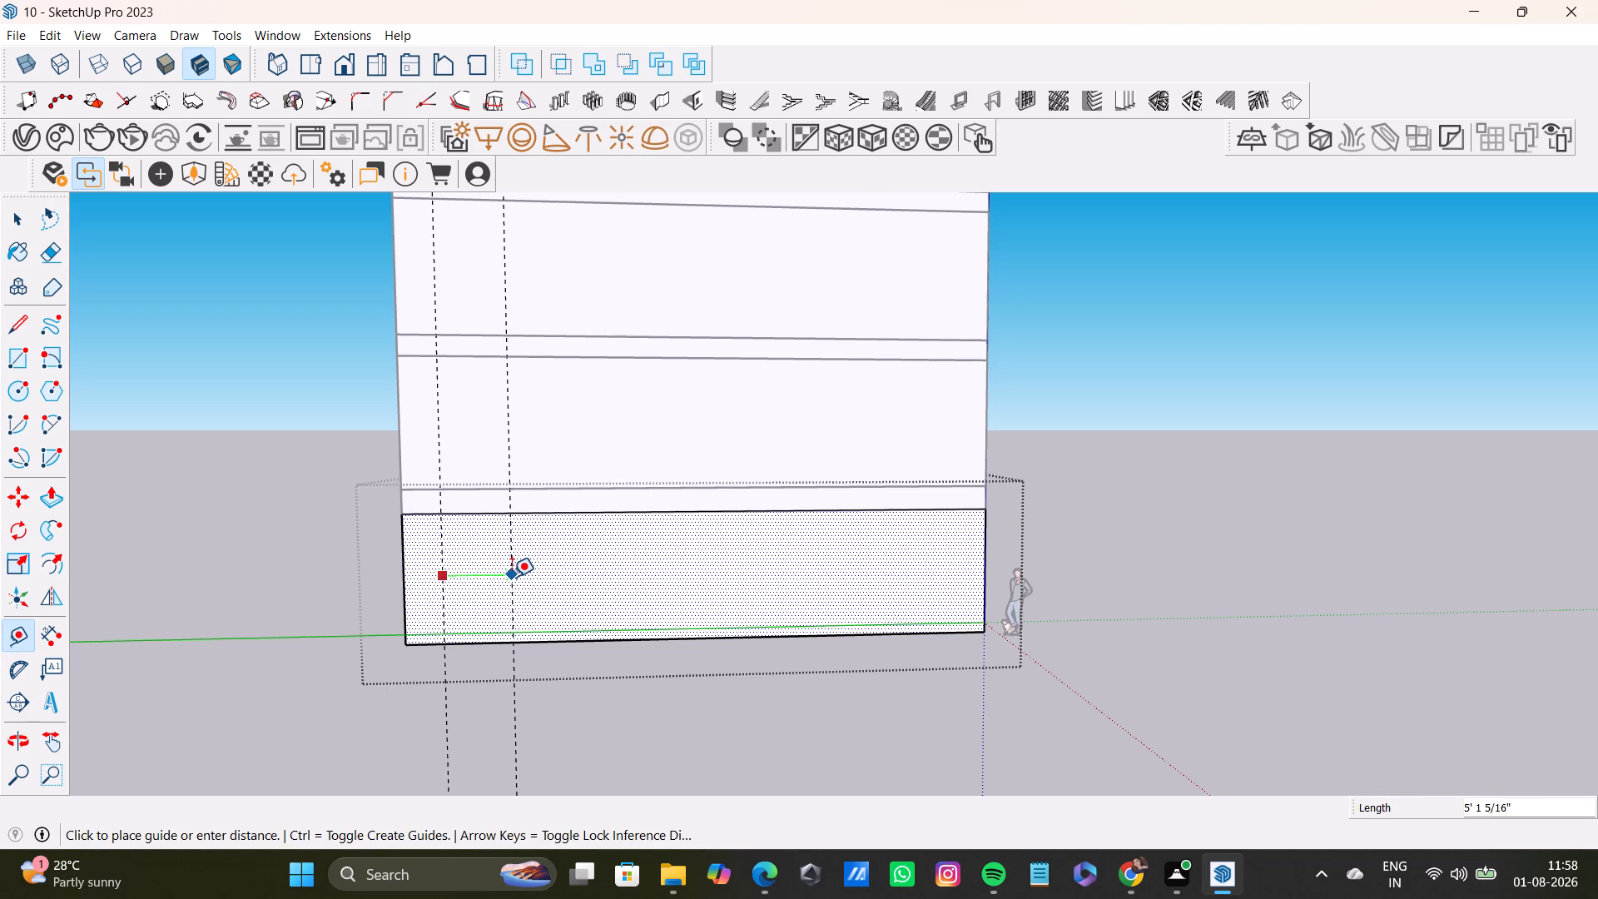
left_click(512, 577)
left_click(511, 579)
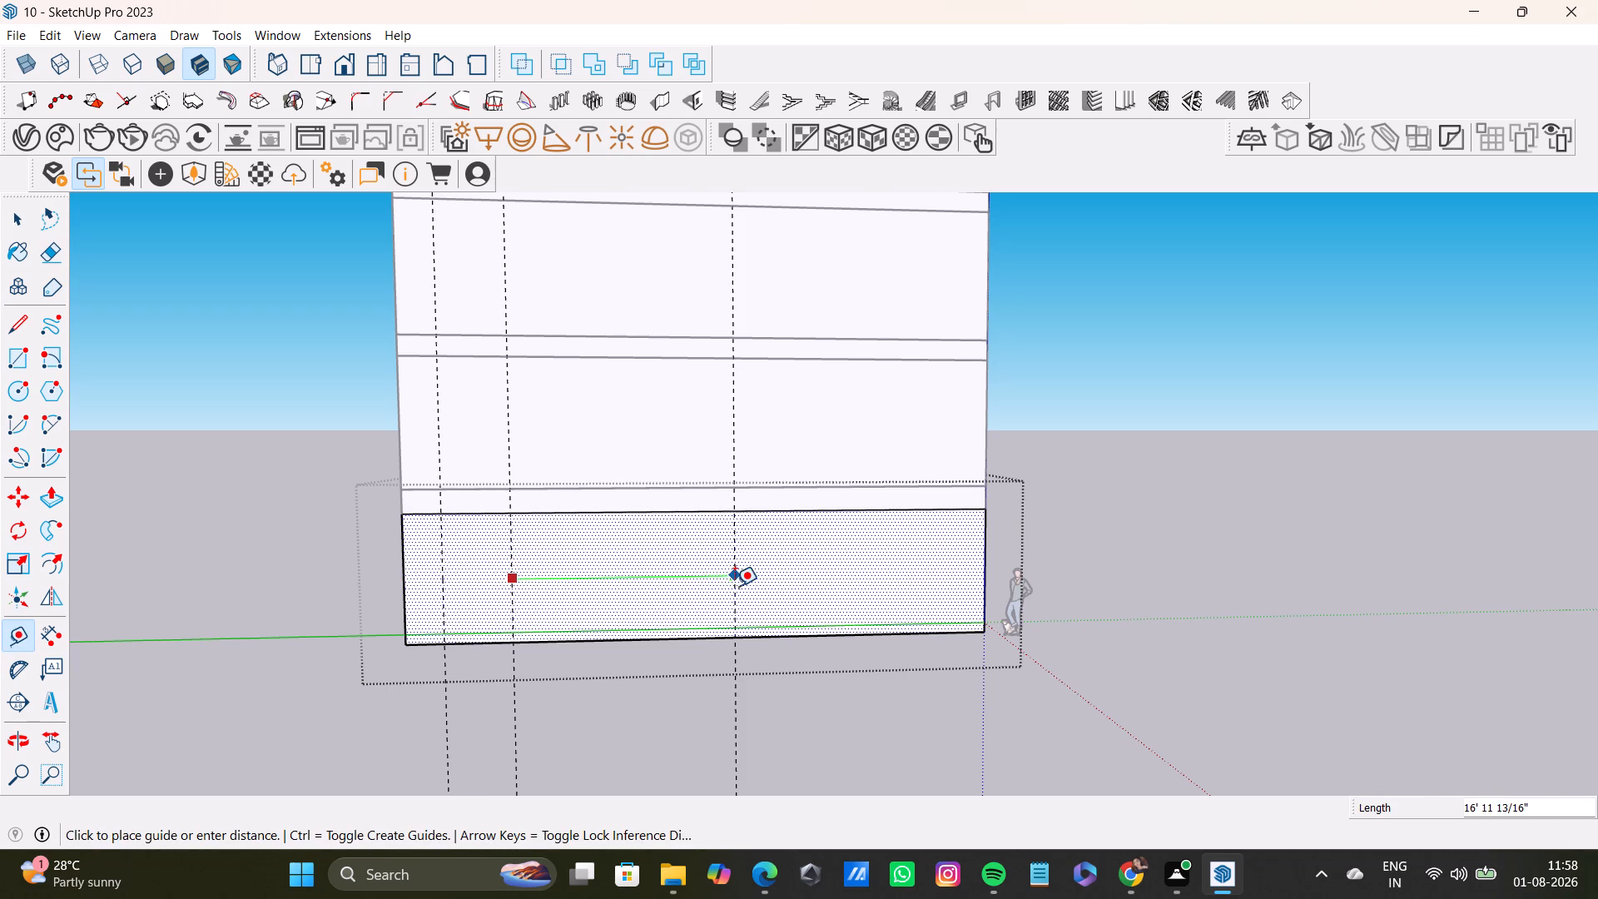
left_click(617, 575)
left_click(615, 580)
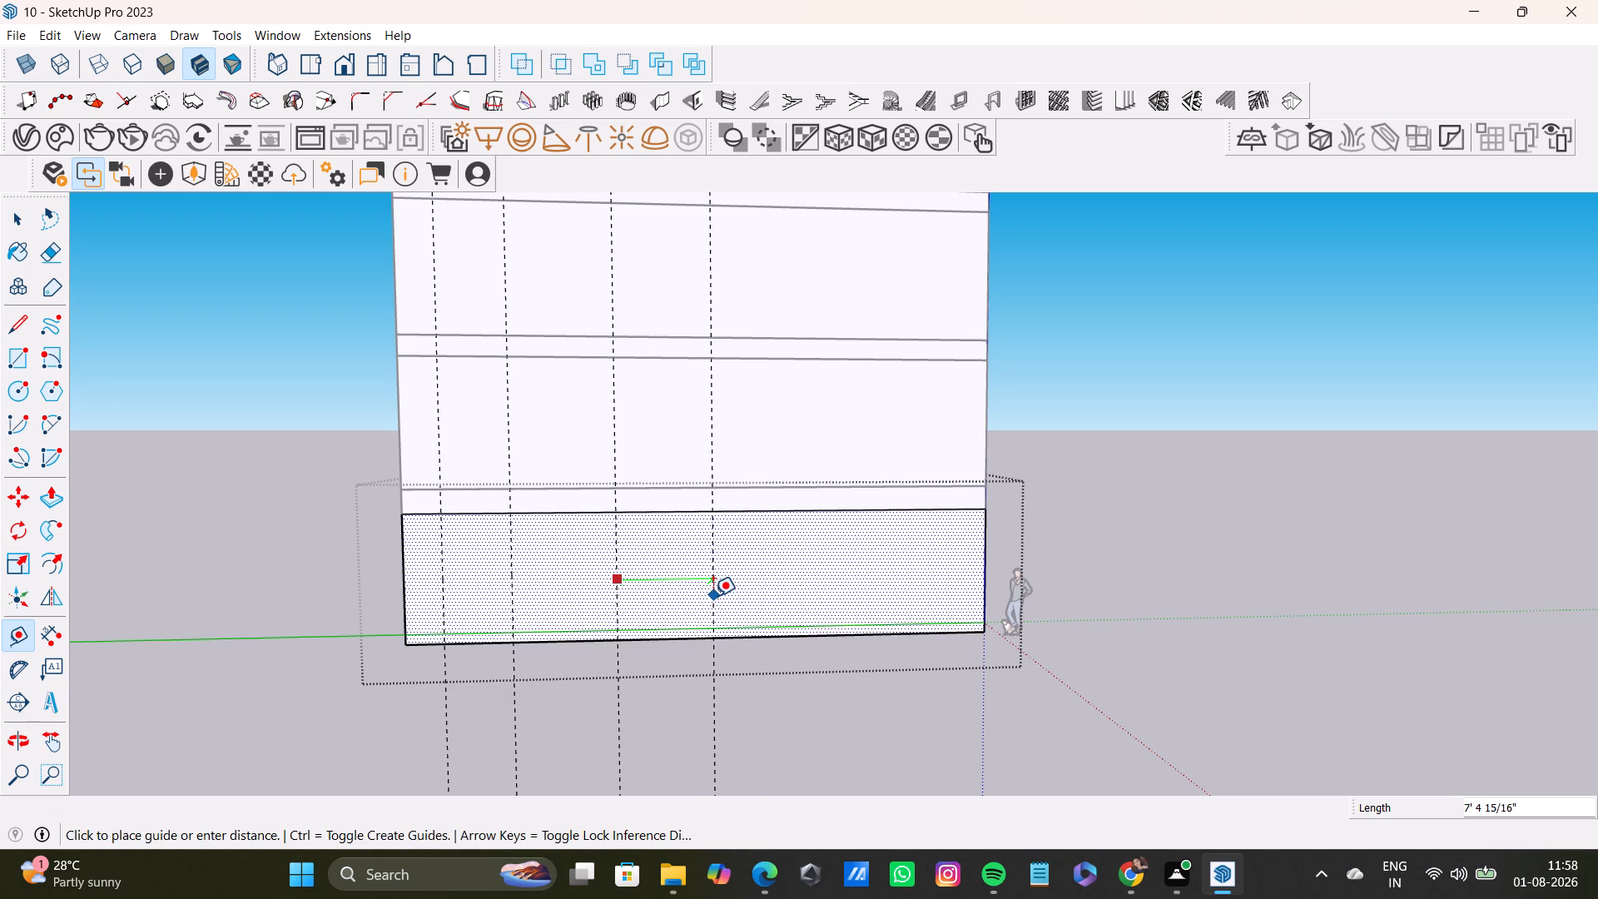
left_click(713, 596)
left_click(714, 597)
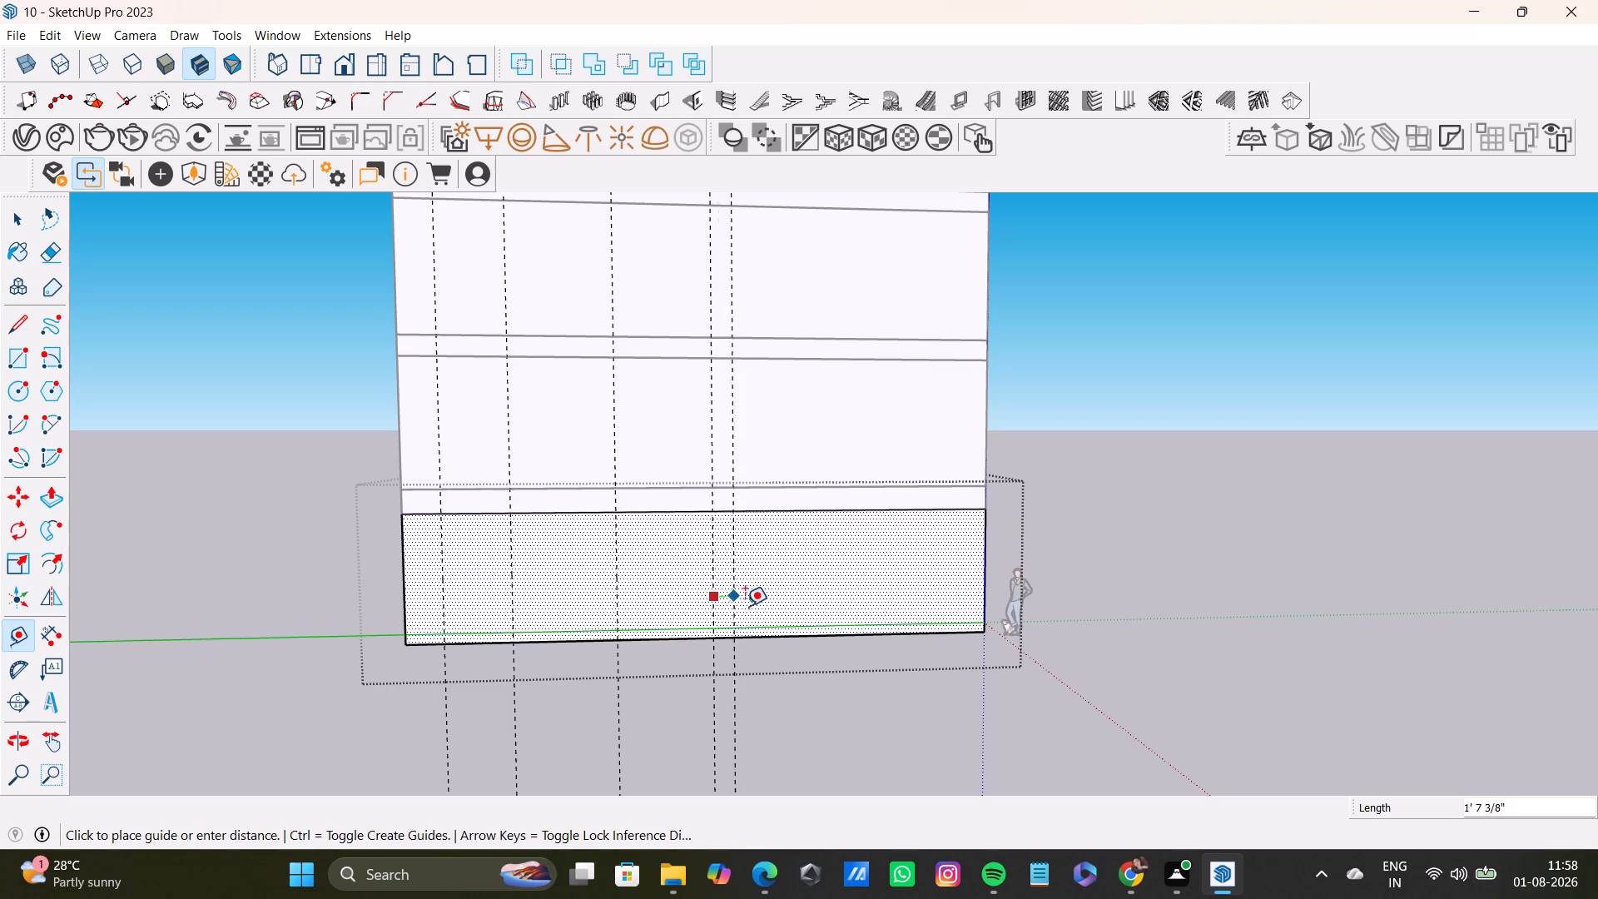
left_click(749, 607)
key("space")
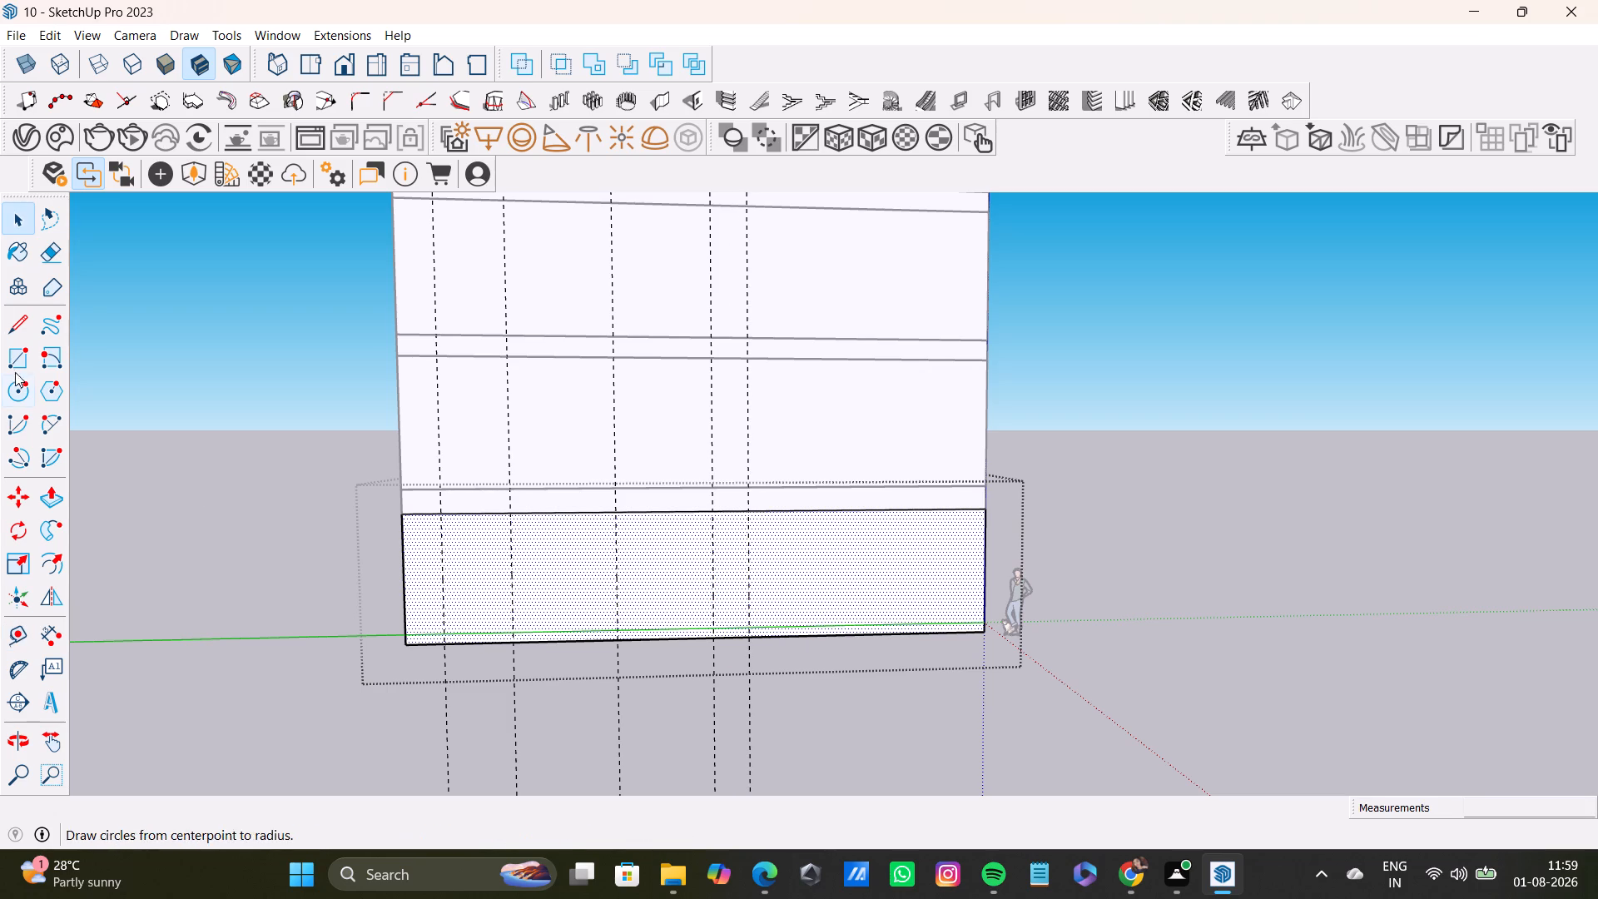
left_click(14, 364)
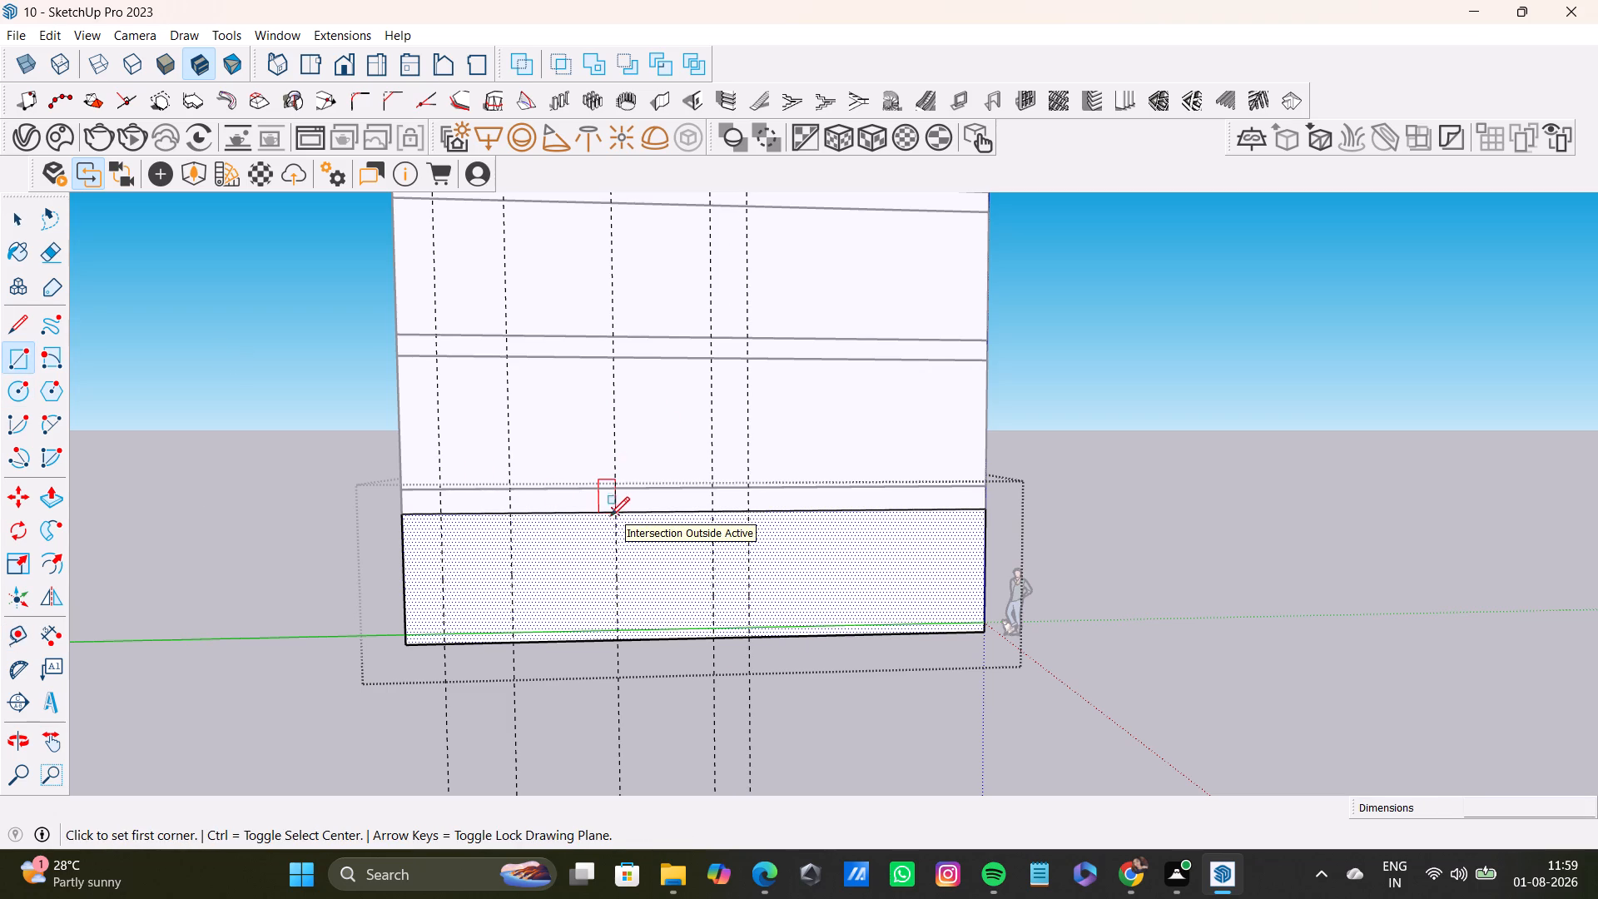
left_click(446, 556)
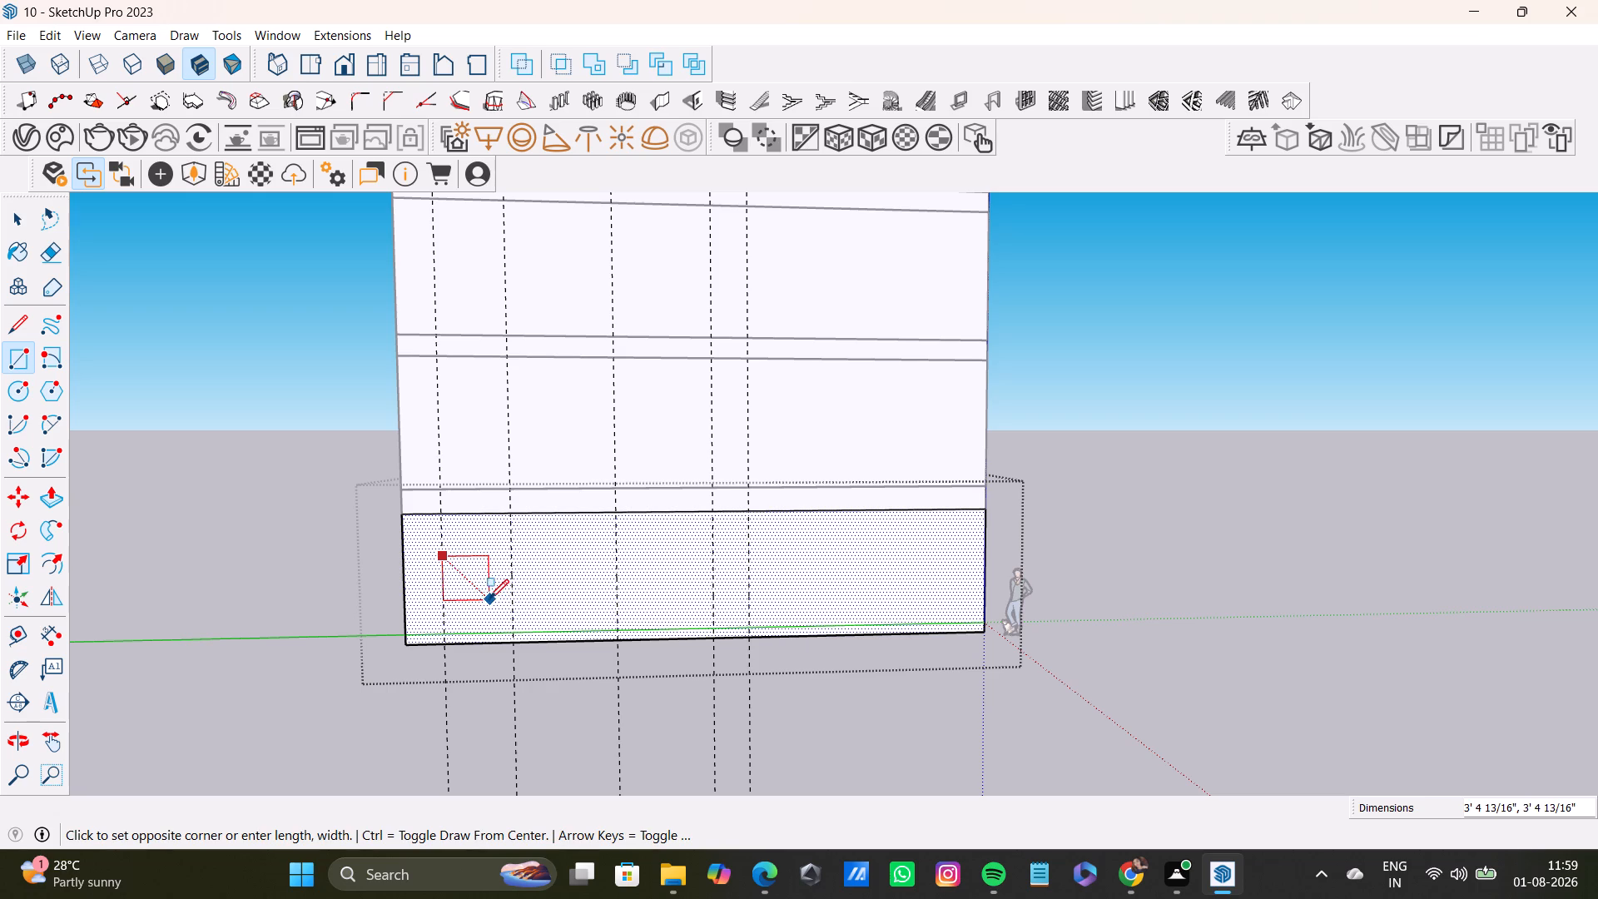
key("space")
Draw a window rectangle about 5' 1" wide by 4' 6" high between the first two guides on the ground-floor wall.
left_click(14, 366)
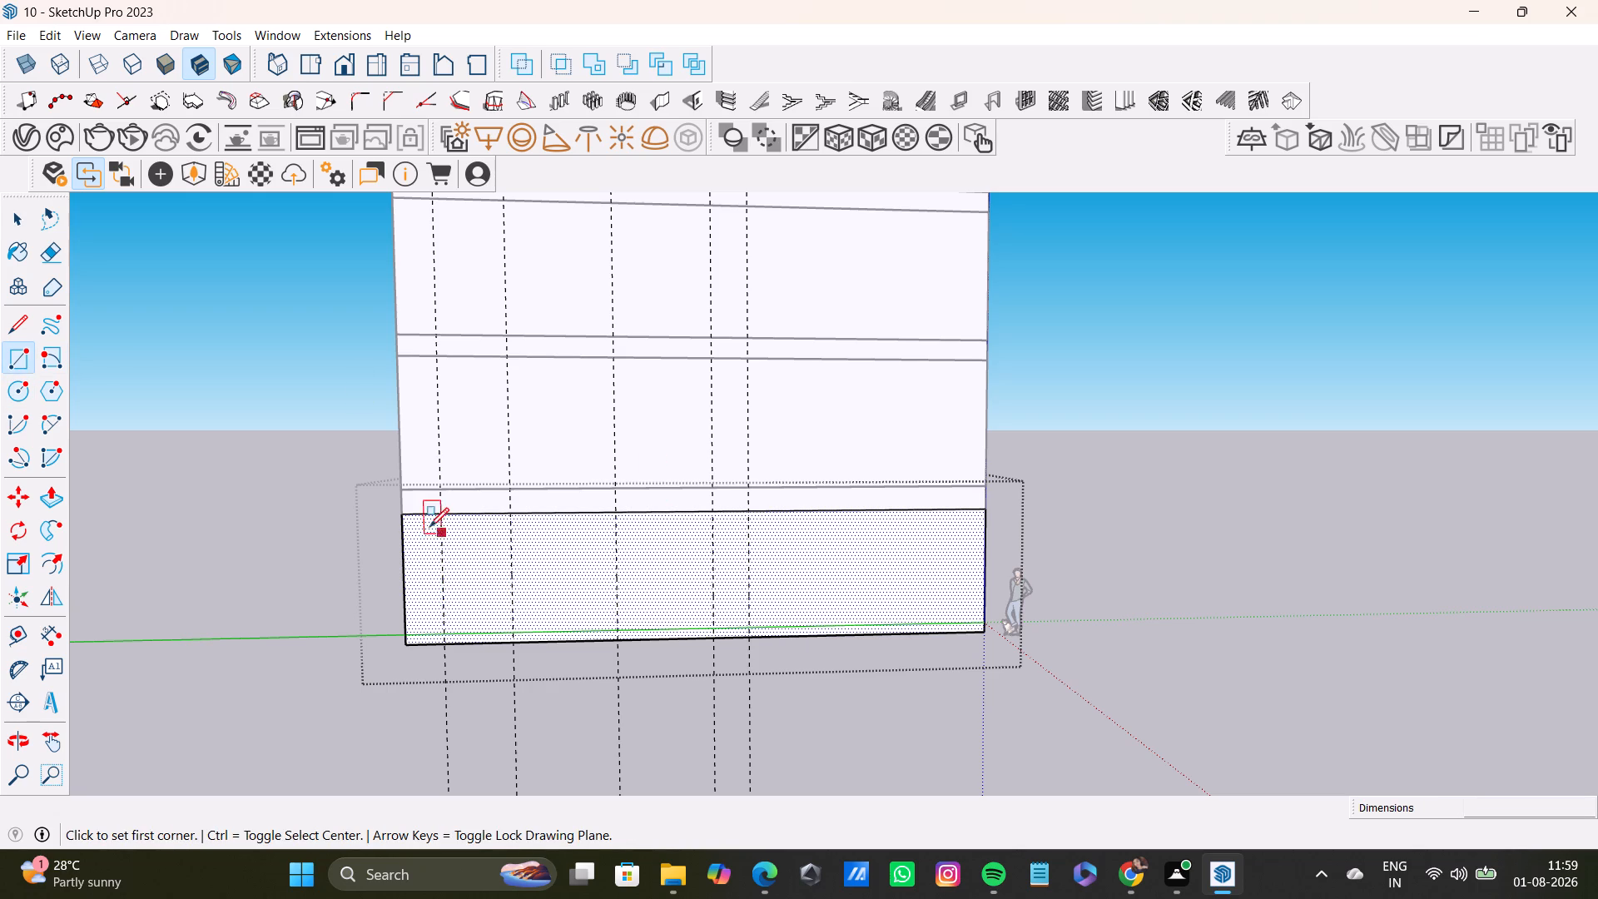
left_click(441, 534)
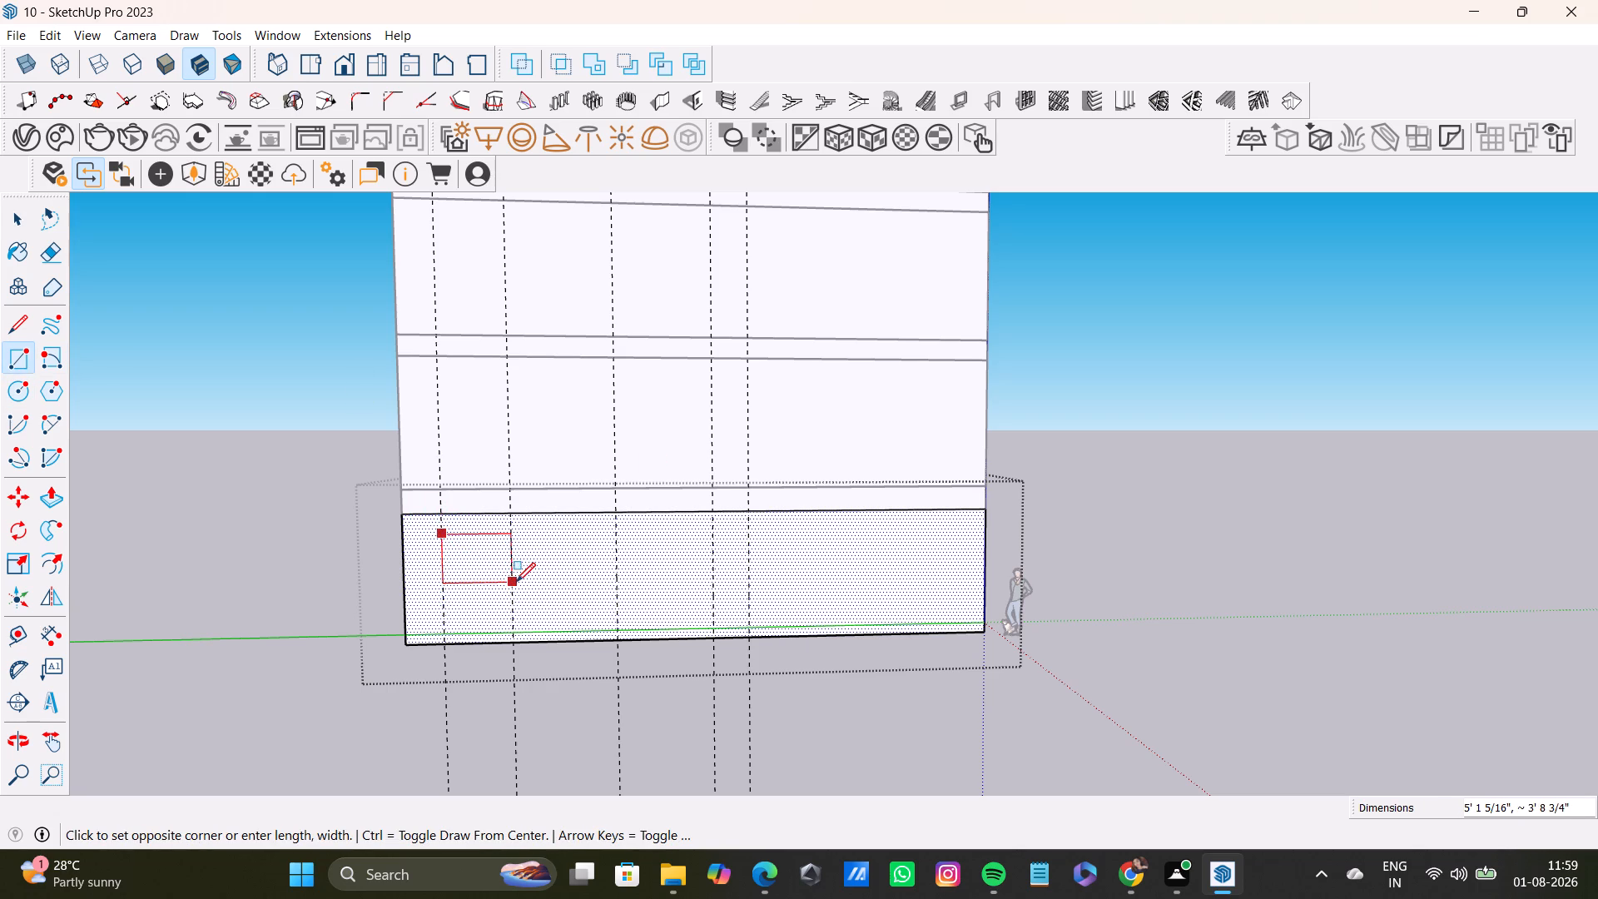
left_click(517, 592)
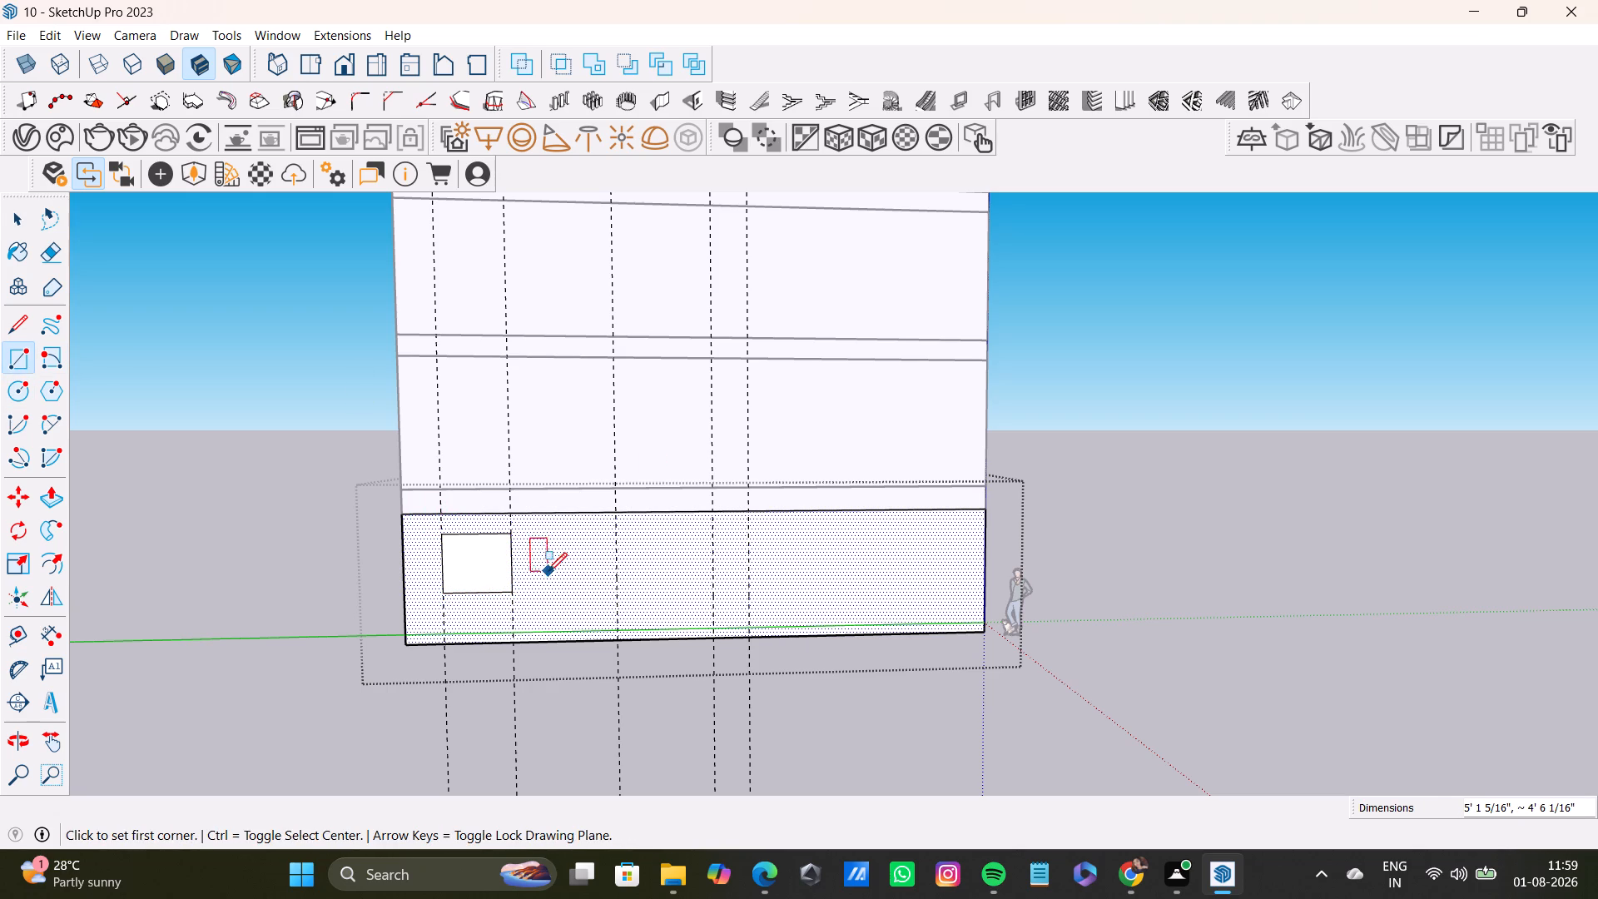
key("space")
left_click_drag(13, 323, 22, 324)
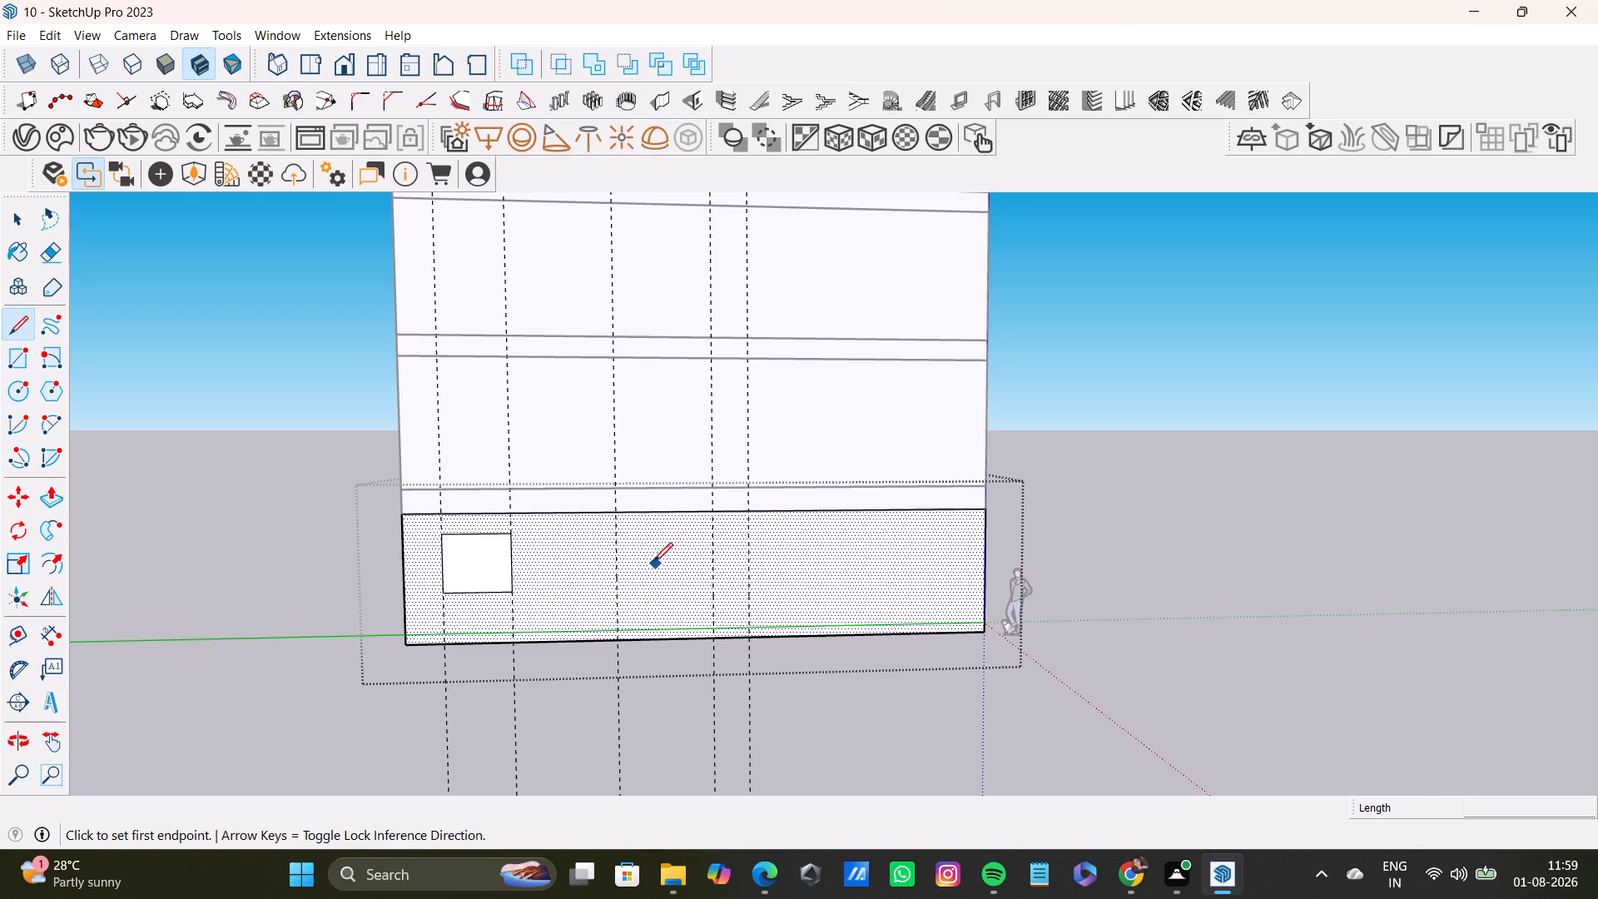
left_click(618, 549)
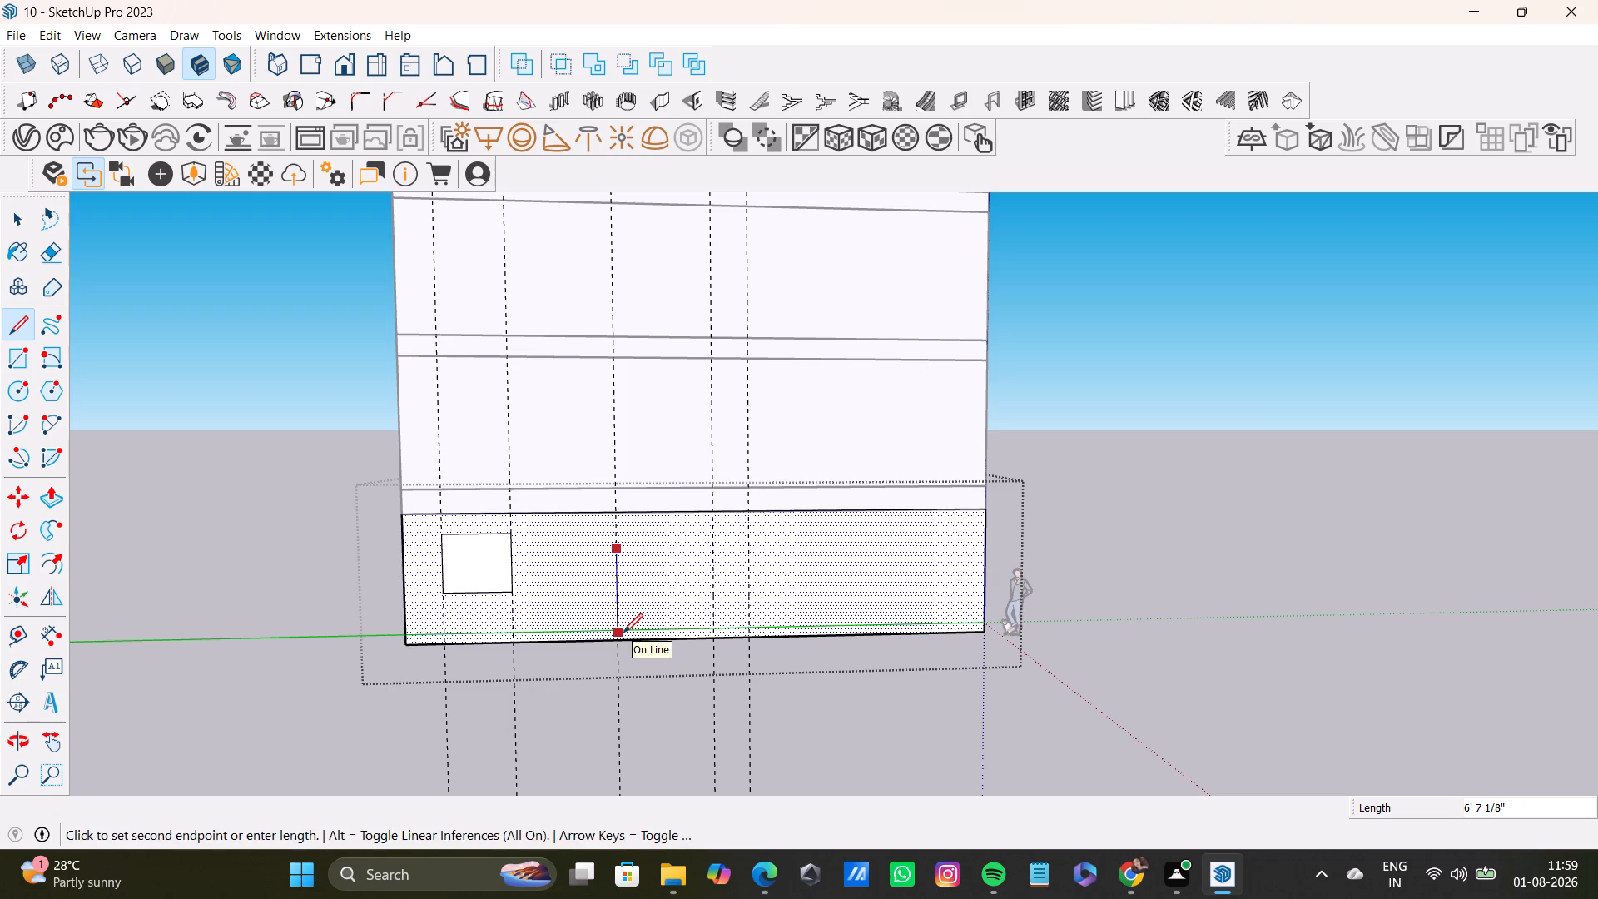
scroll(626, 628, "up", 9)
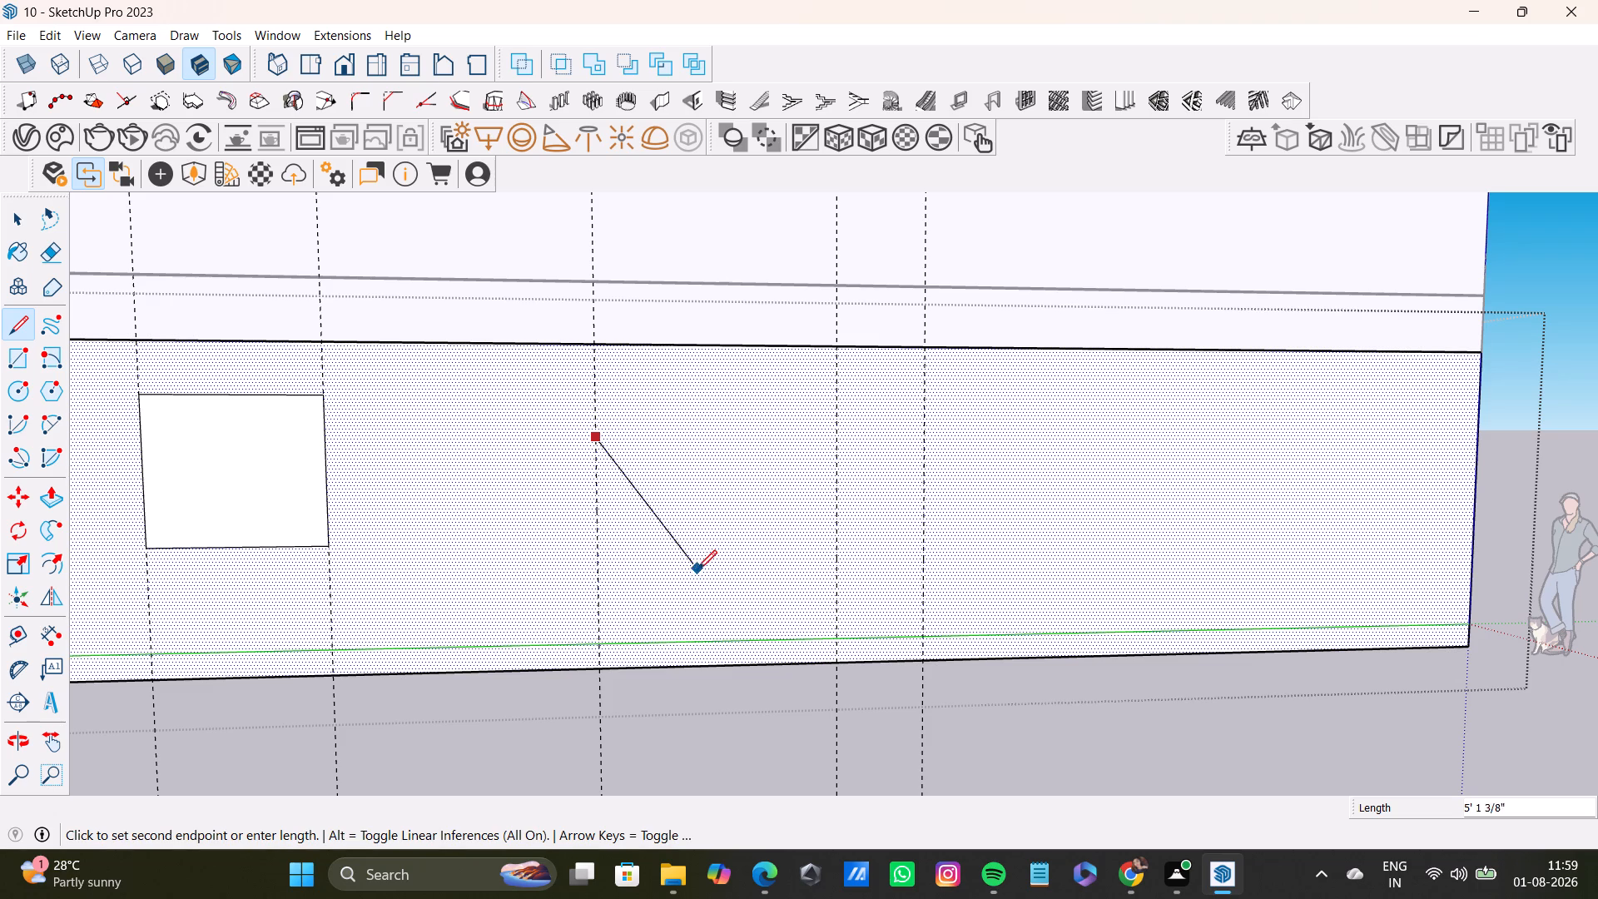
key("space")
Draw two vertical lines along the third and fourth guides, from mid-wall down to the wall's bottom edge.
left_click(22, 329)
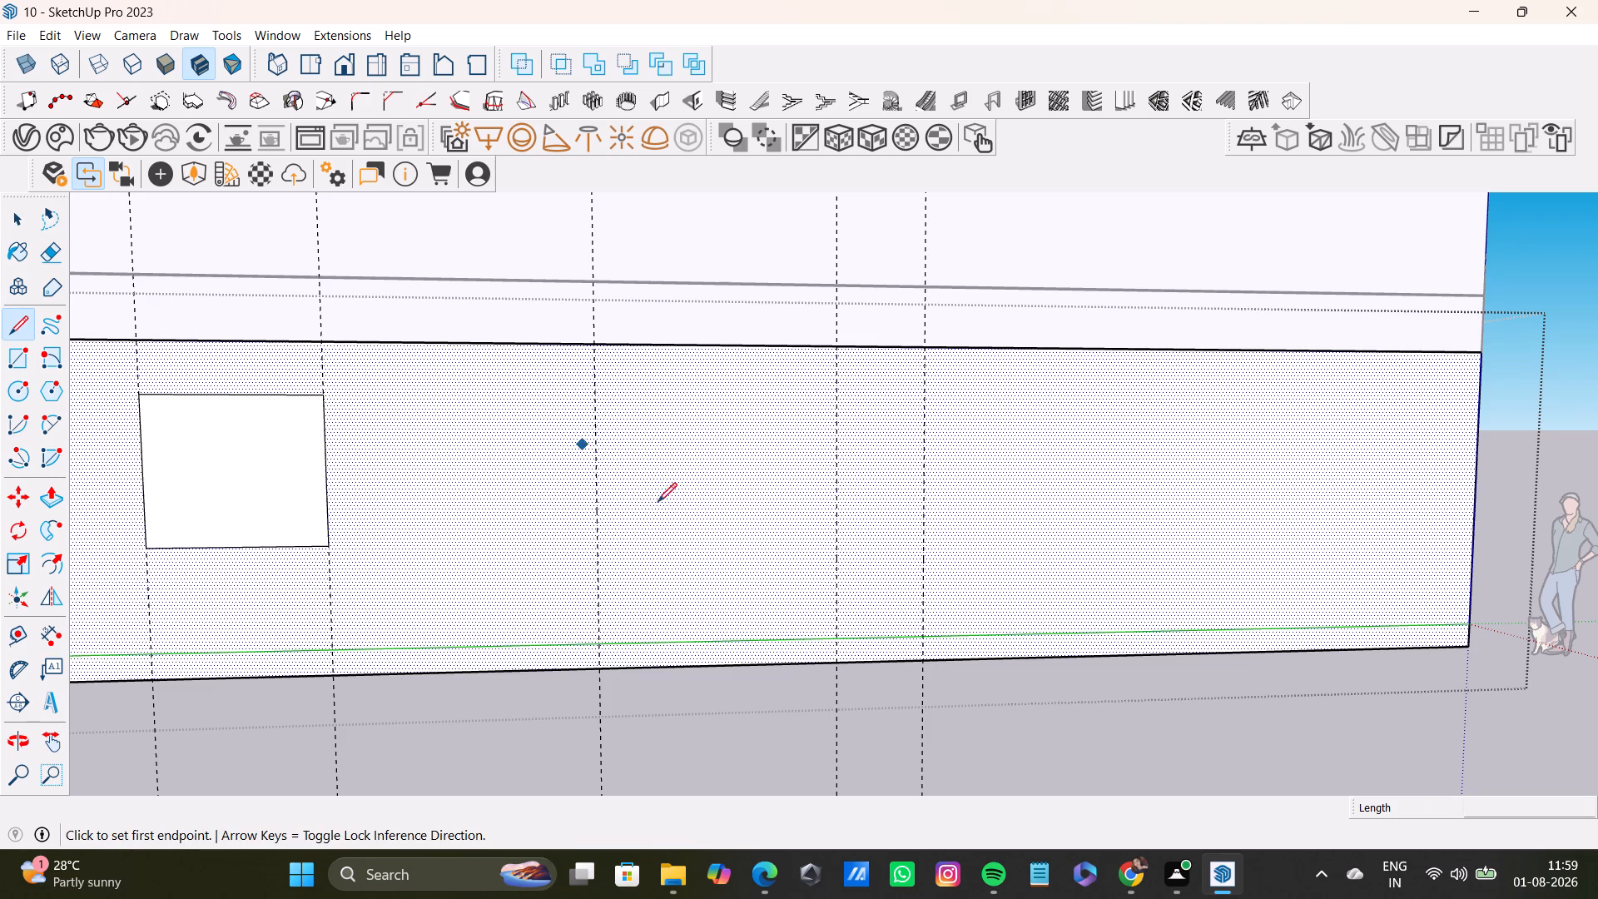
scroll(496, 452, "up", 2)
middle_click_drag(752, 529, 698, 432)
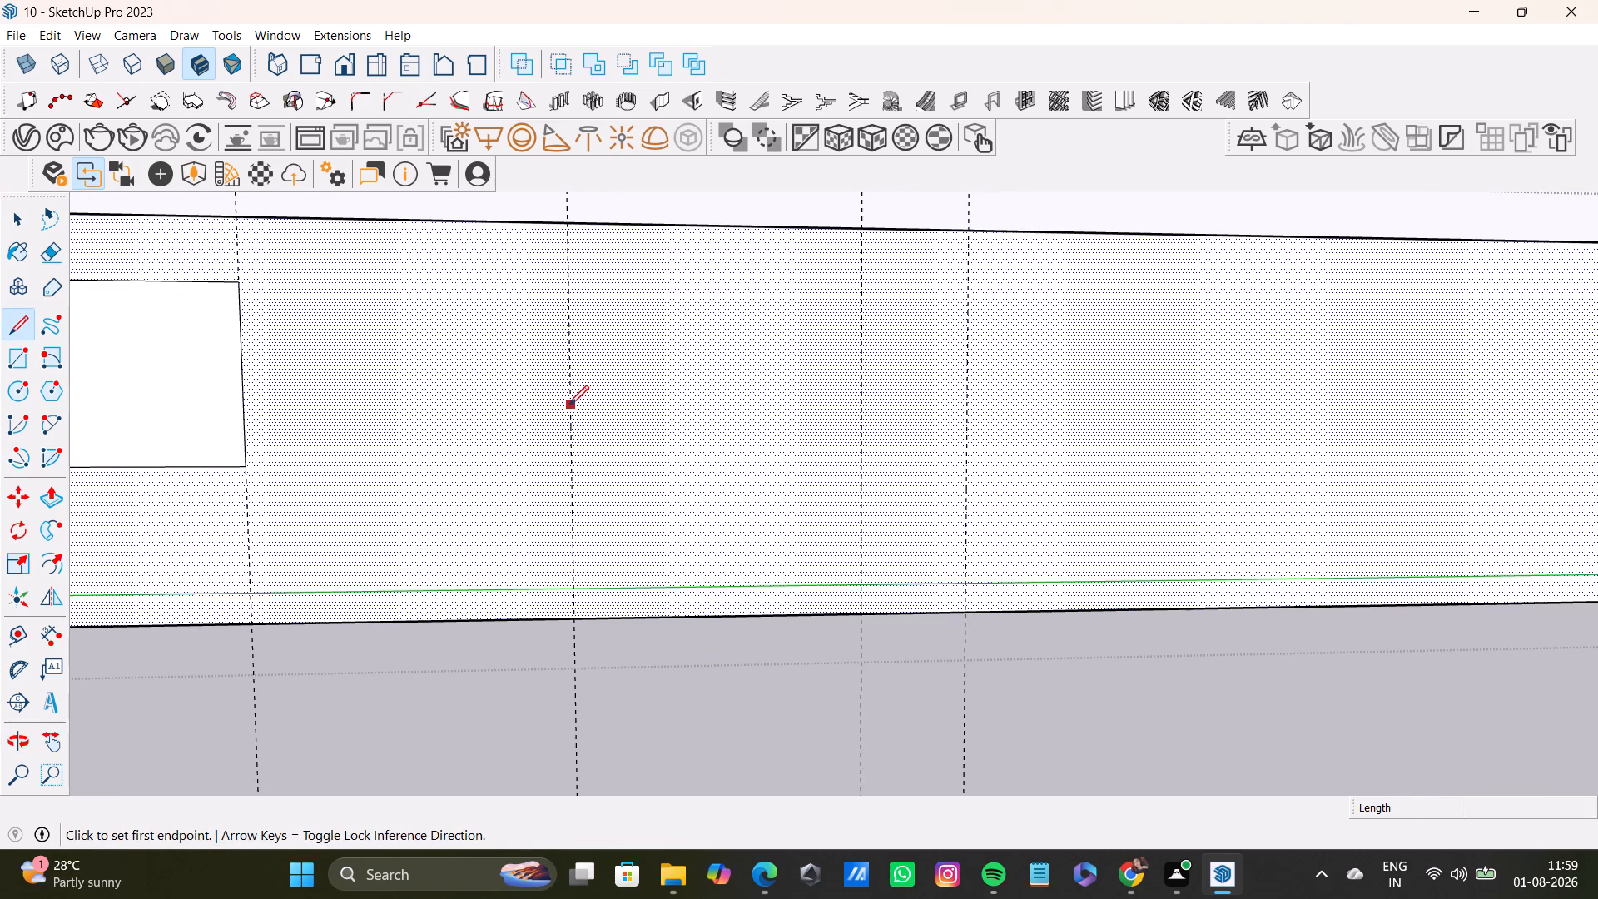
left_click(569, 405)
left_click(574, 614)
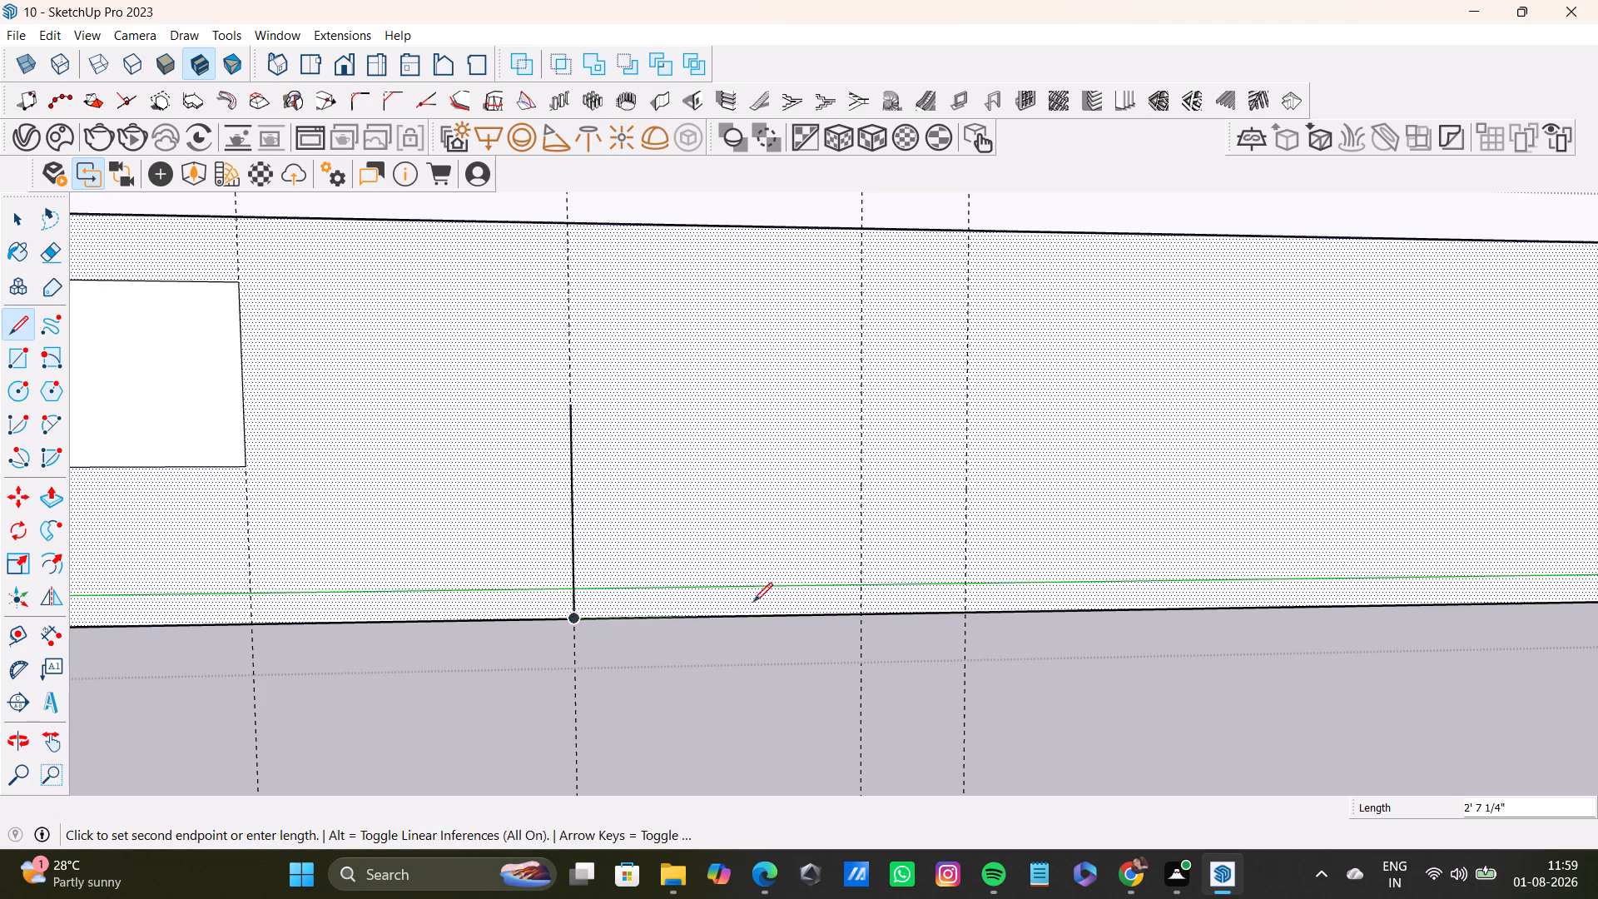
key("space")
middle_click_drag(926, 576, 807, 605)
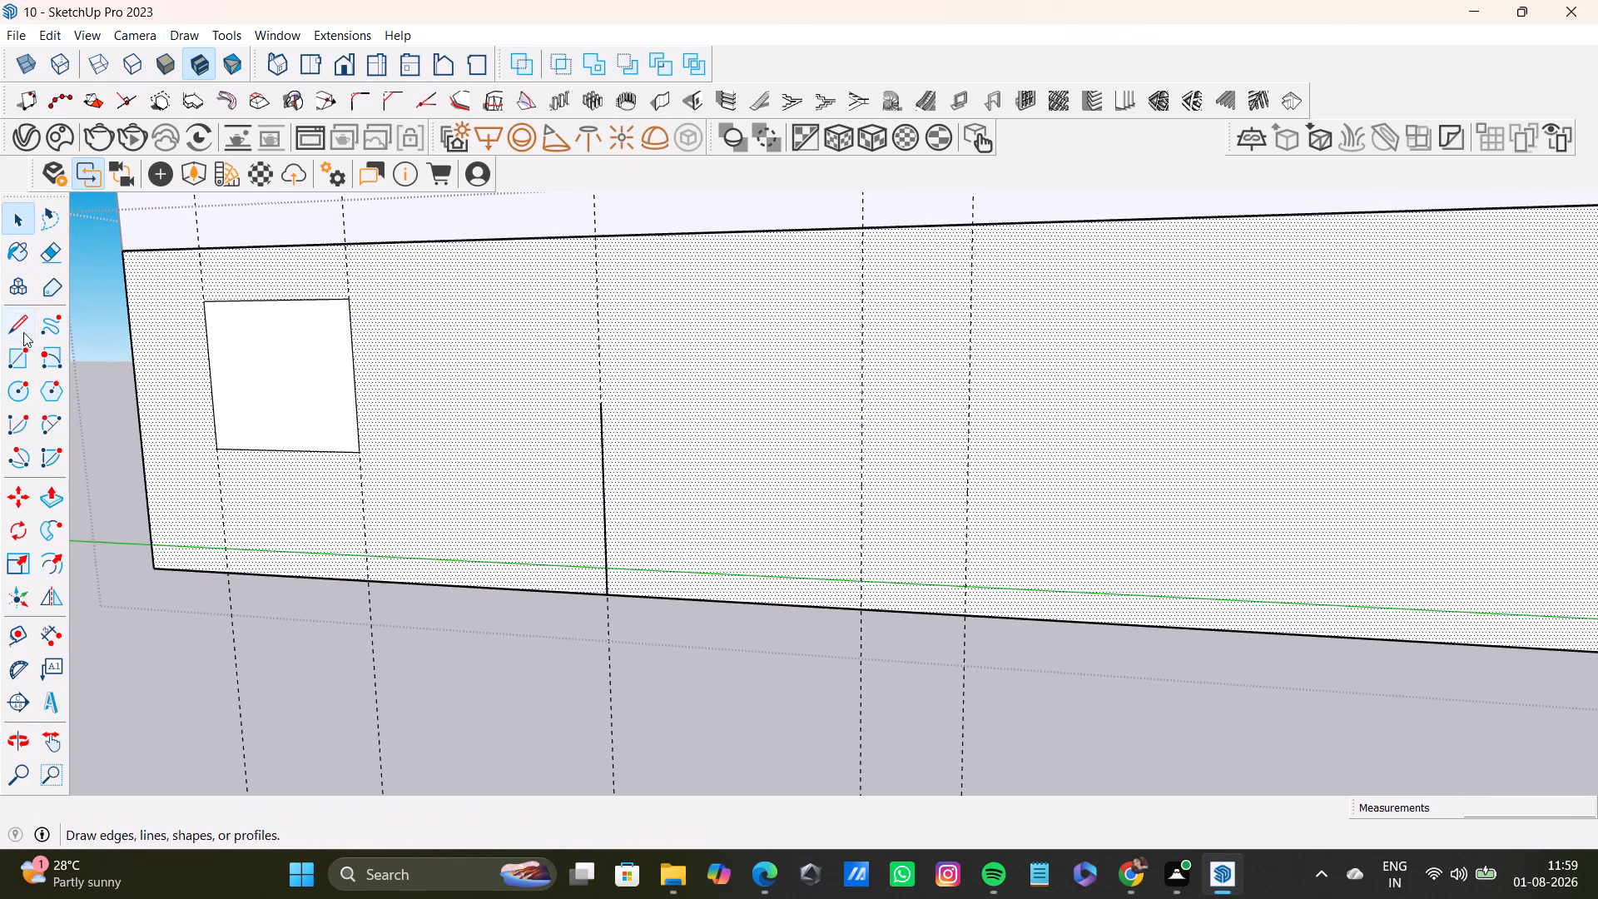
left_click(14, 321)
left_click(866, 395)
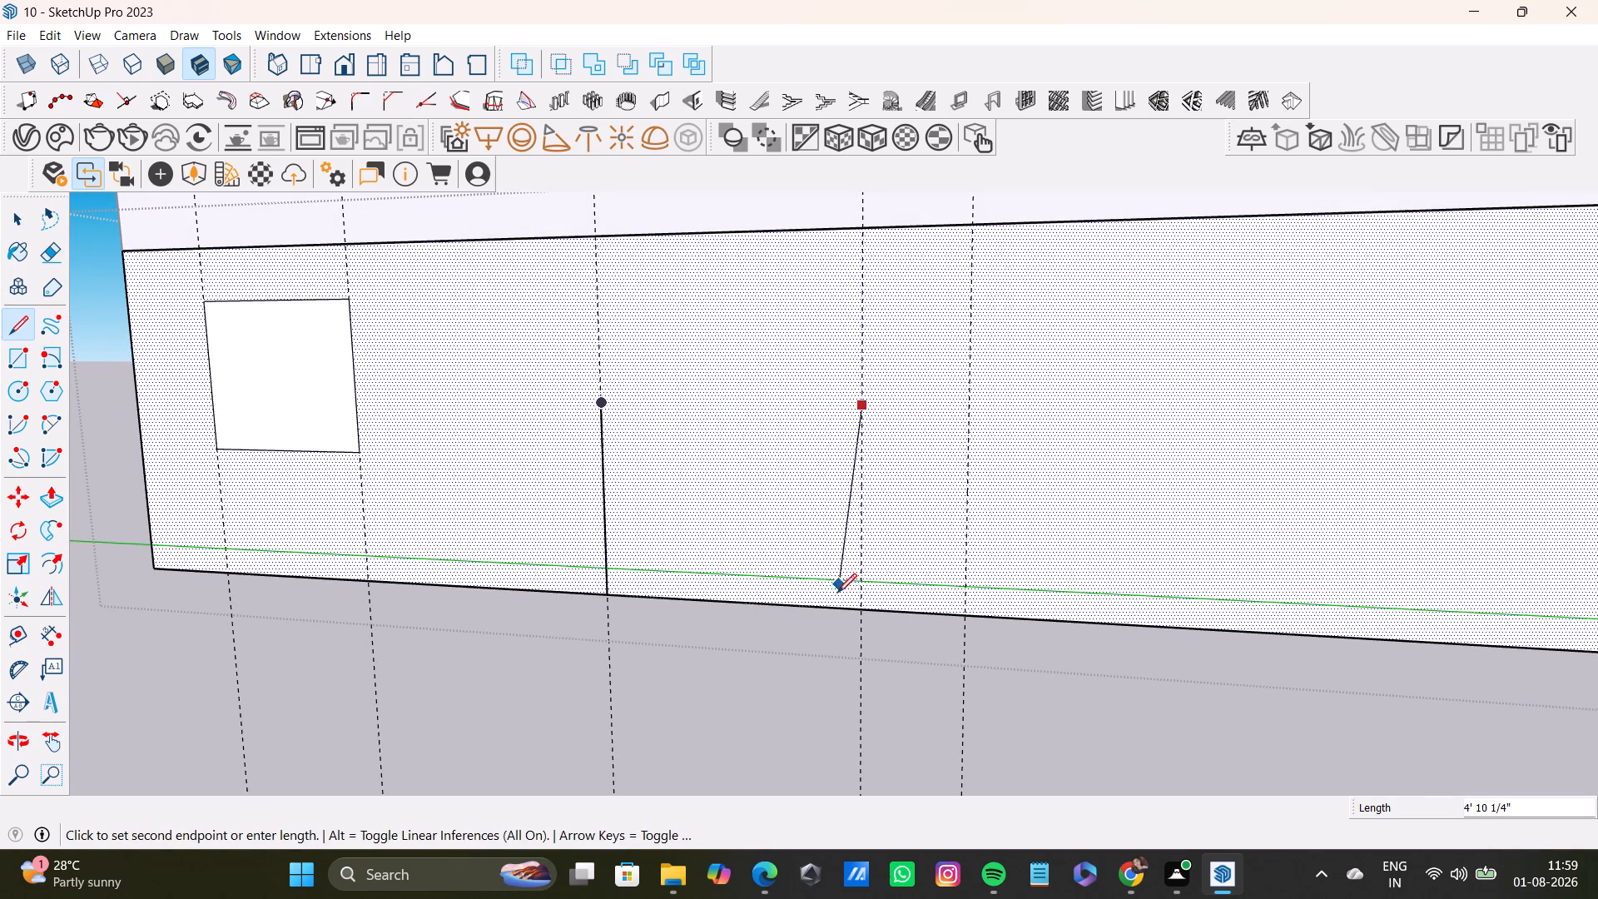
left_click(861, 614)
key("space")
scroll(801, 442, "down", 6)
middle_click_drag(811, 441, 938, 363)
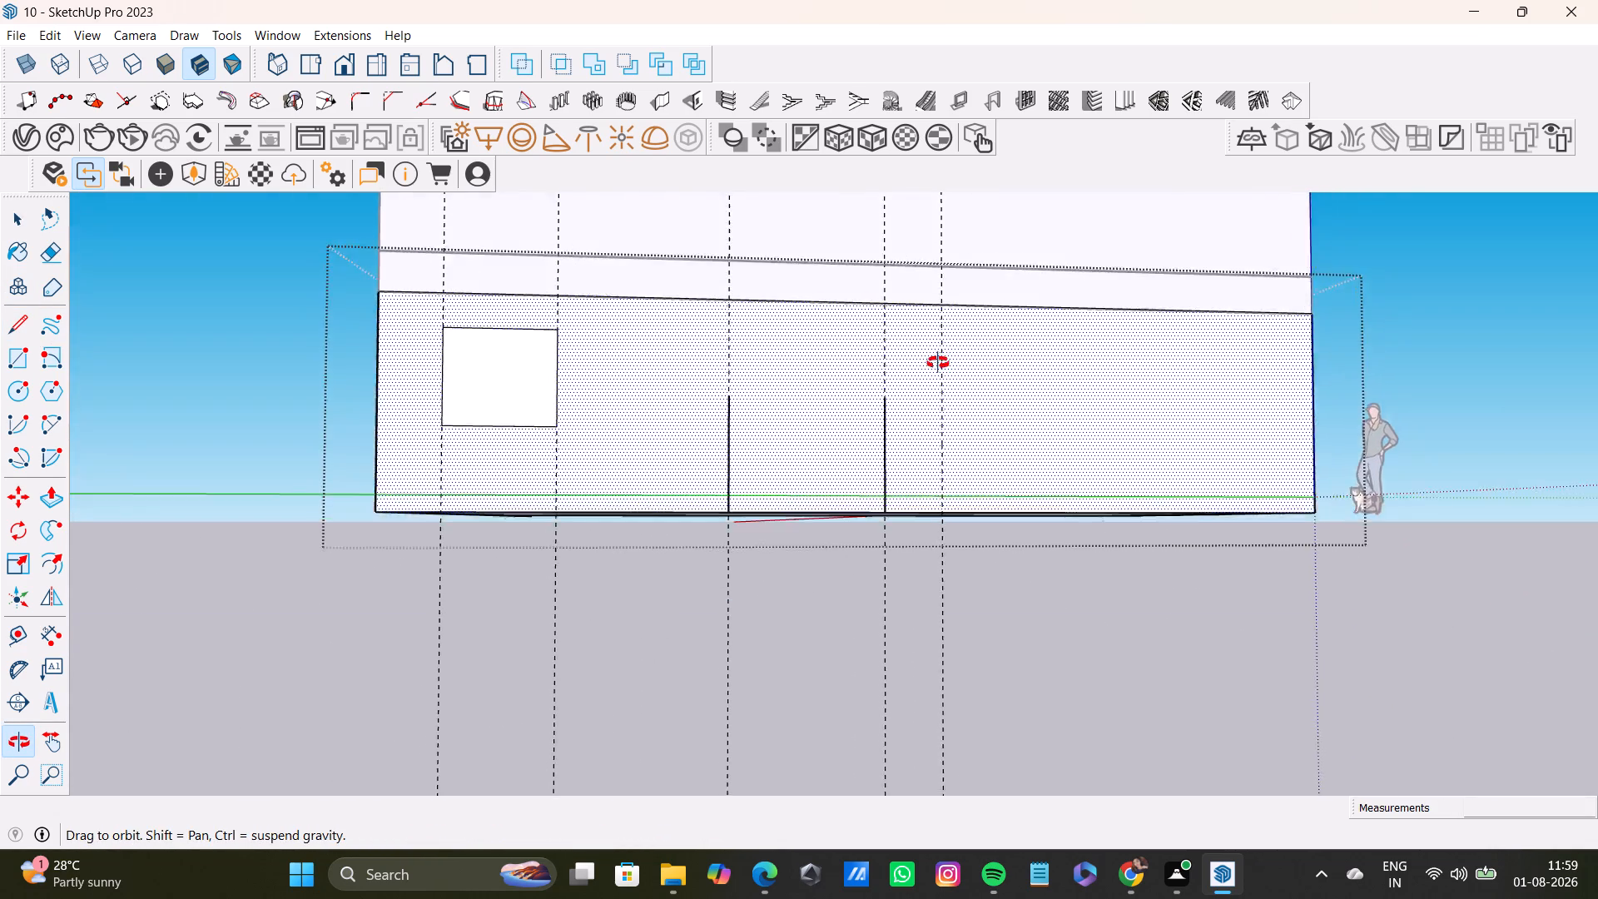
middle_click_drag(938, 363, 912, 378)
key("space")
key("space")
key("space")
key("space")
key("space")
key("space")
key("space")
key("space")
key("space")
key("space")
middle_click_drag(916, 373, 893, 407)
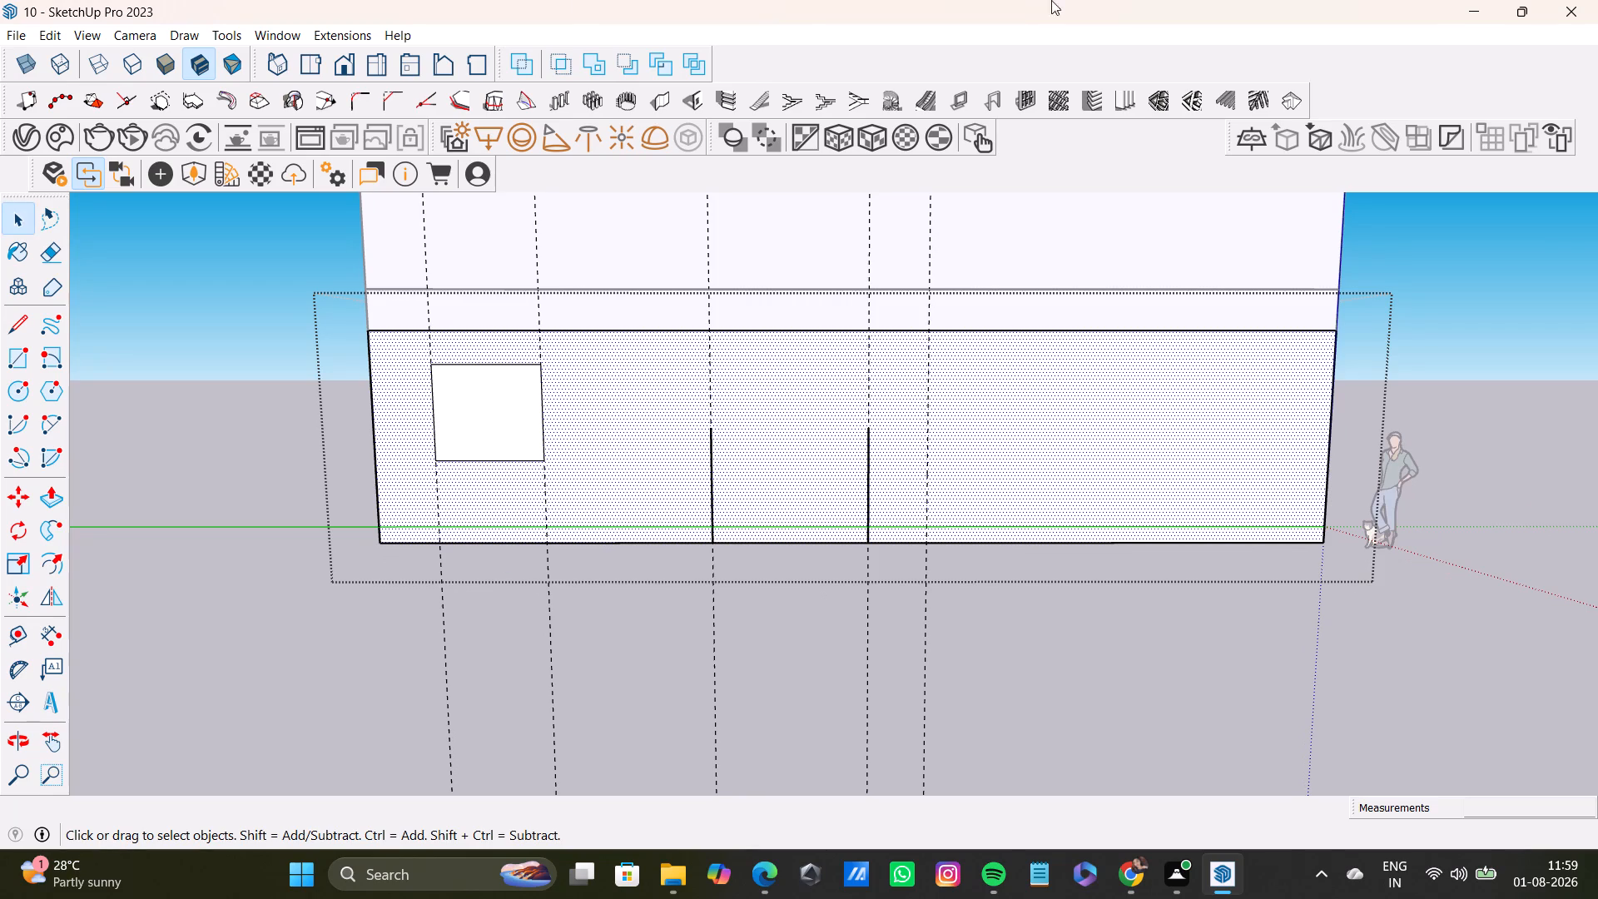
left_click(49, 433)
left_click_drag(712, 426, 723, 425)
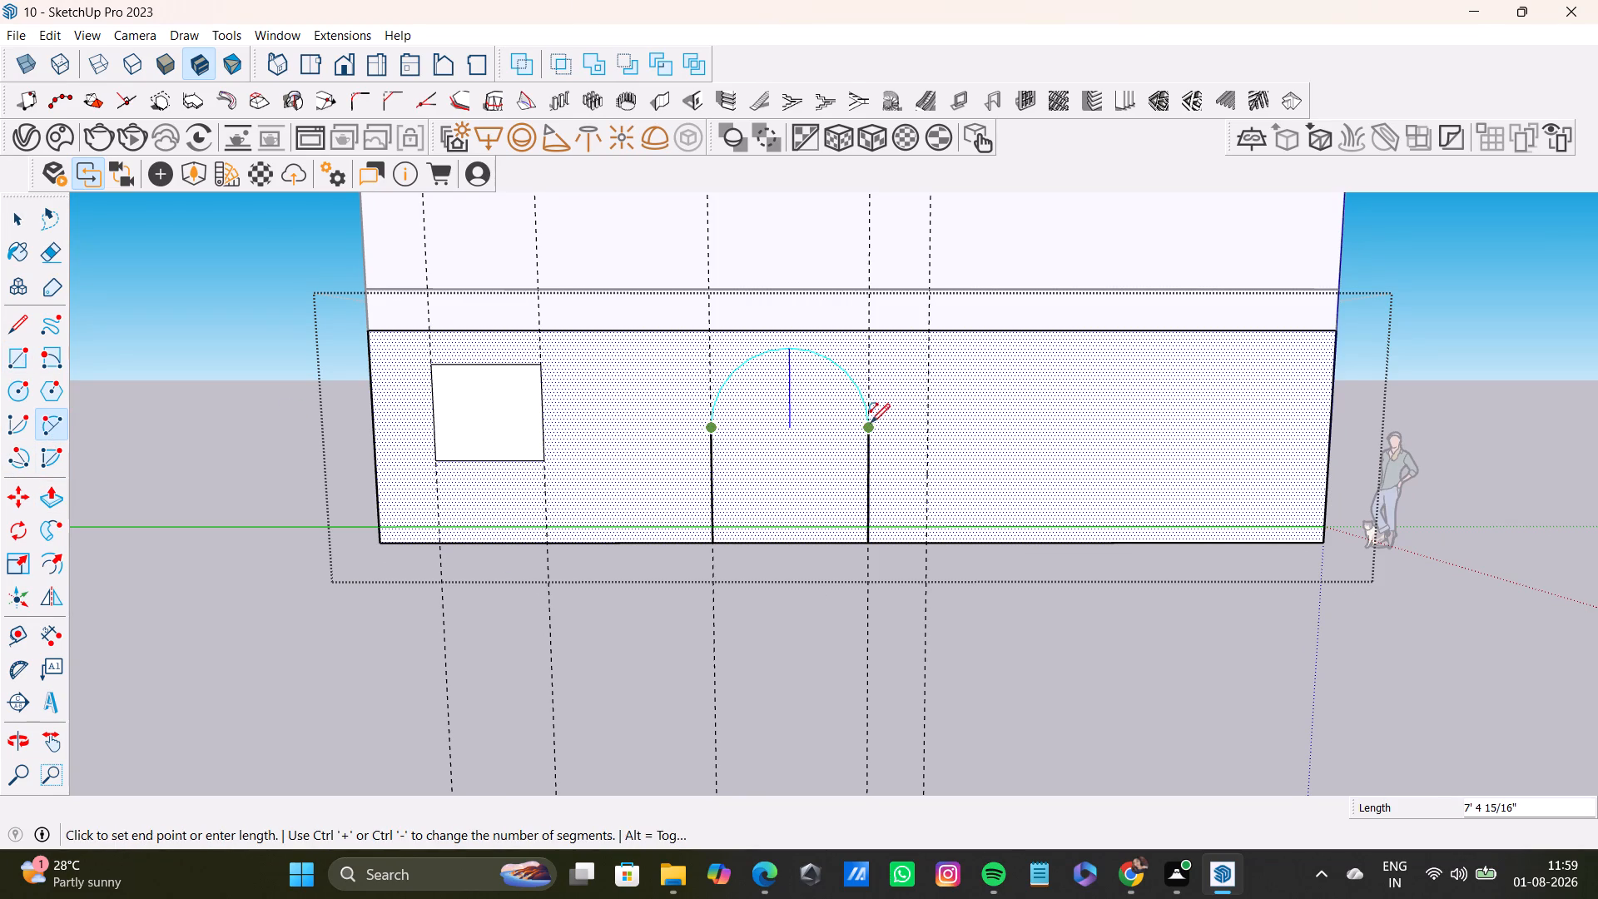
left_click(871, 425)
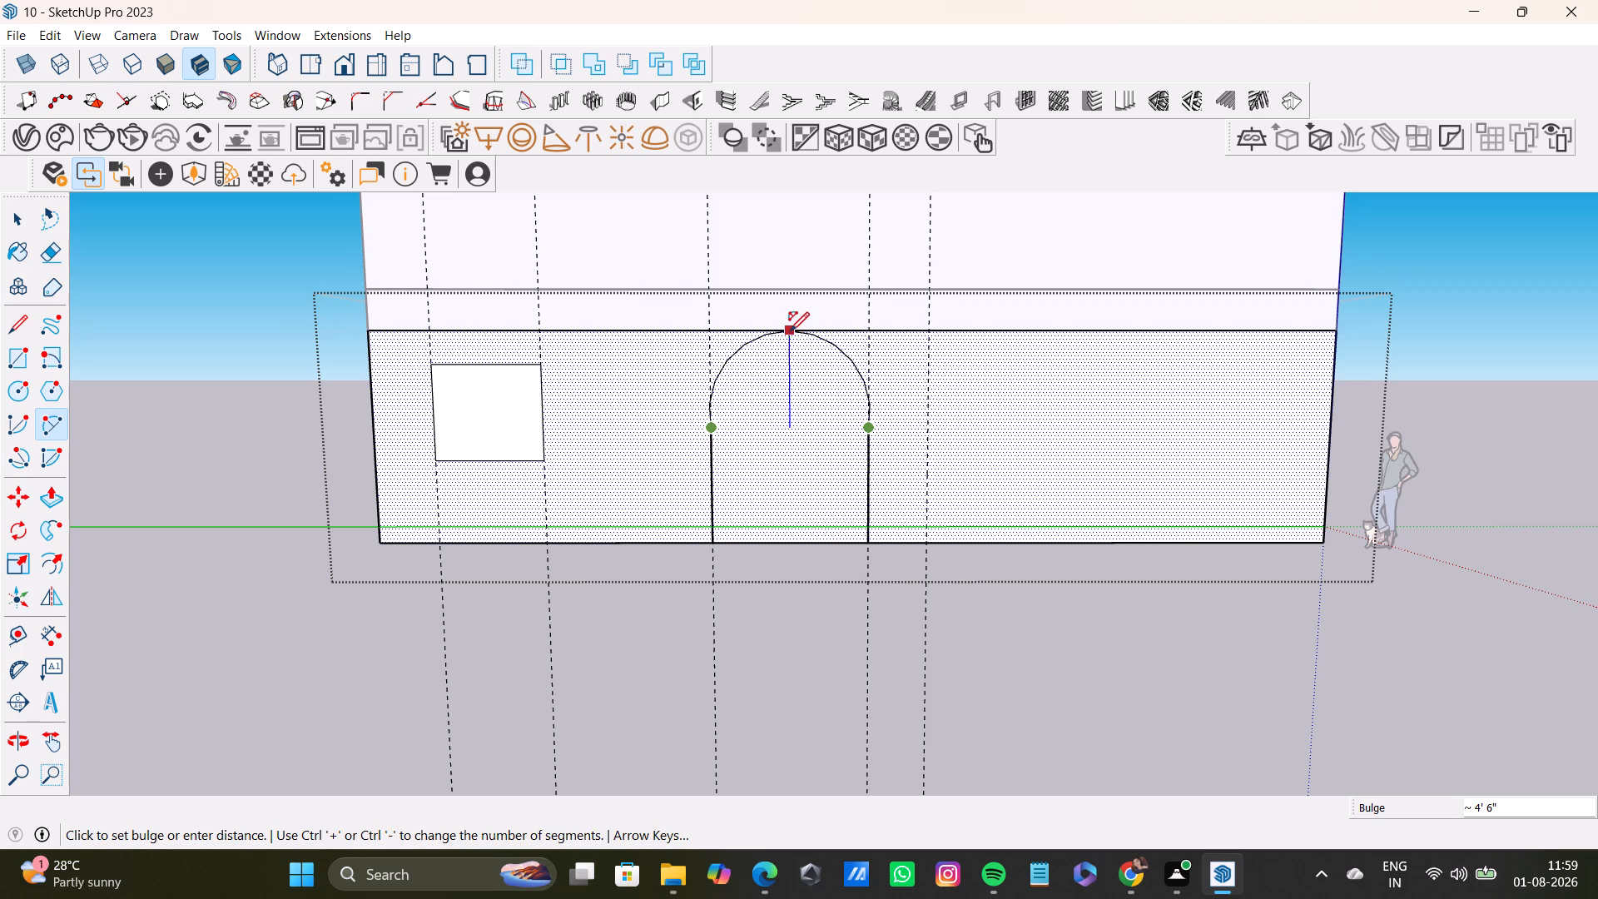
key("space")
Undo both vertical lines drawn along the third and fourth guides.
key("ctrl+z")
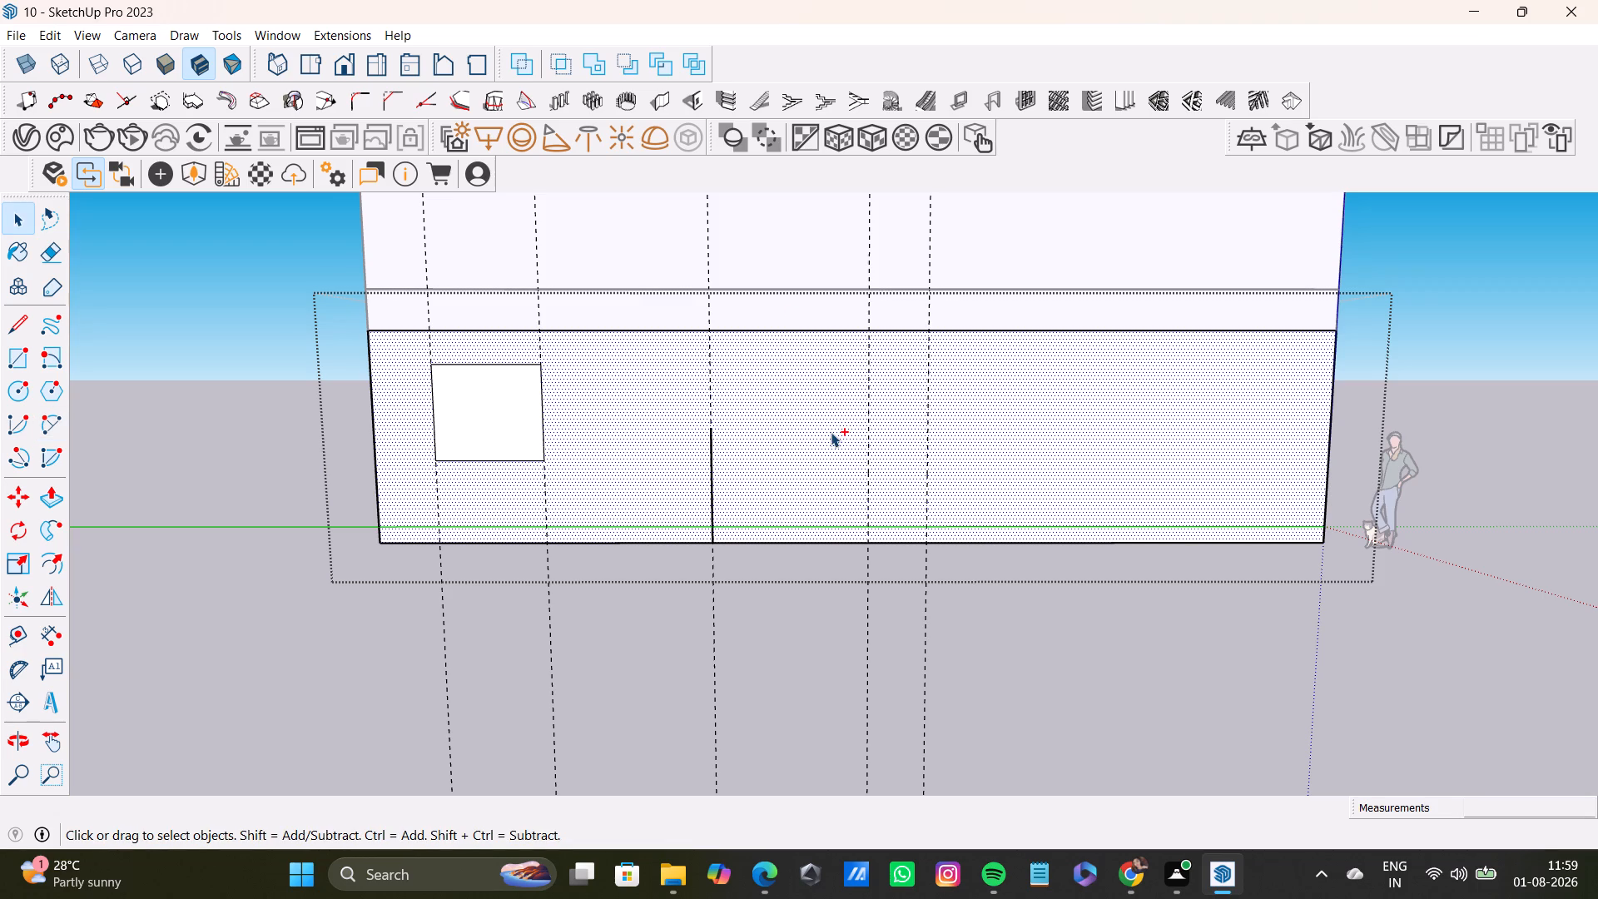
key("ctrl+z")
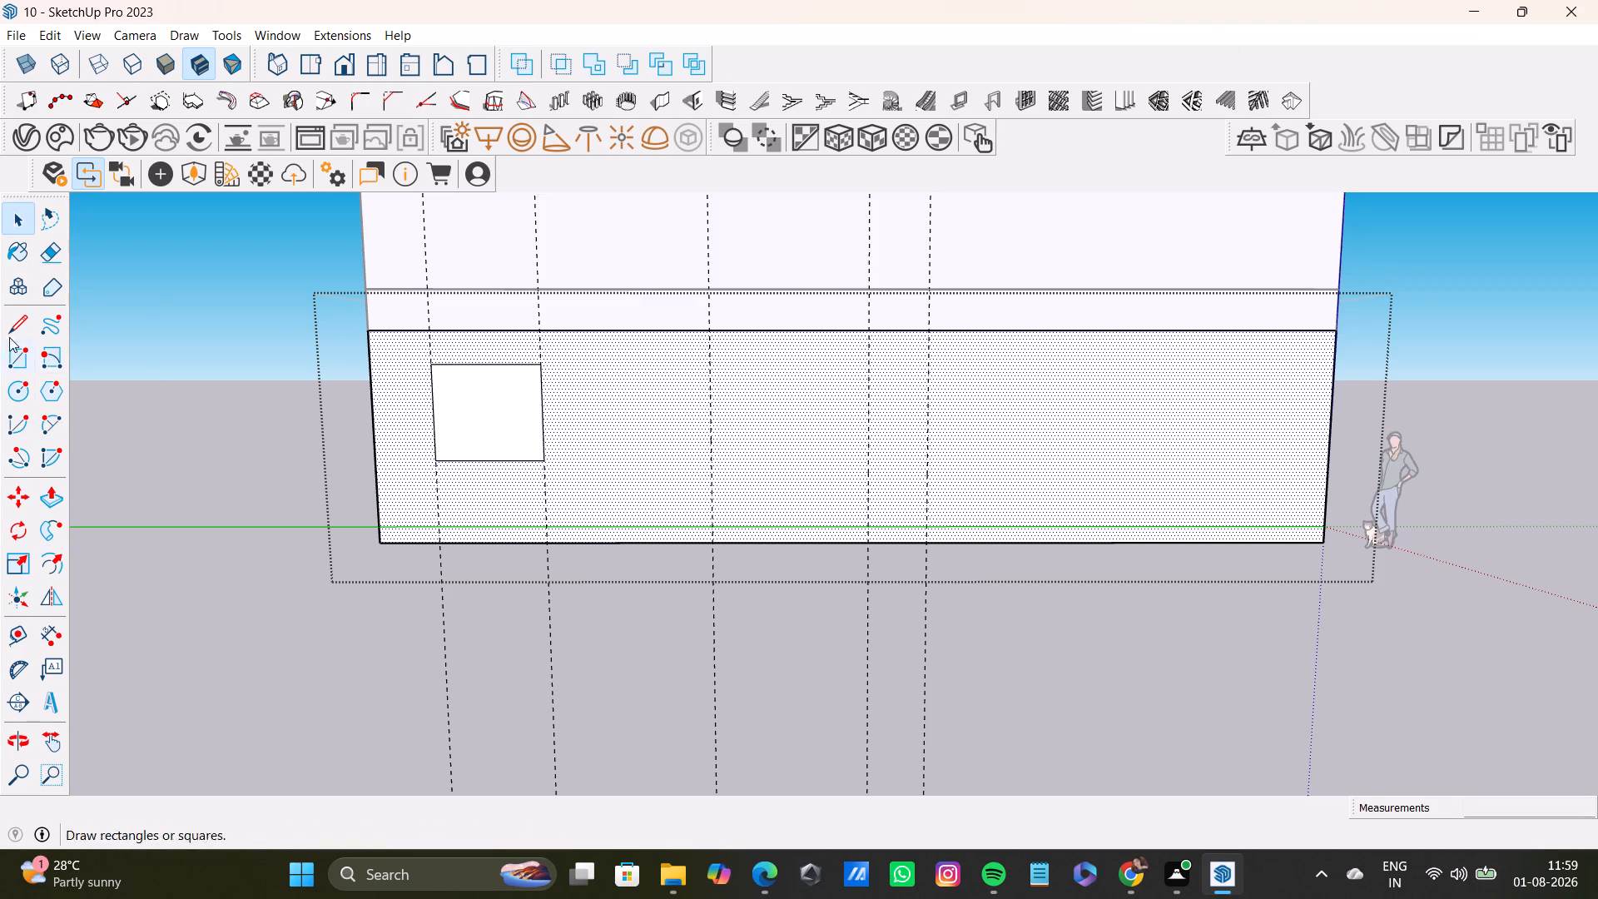
Draw two slightly taller vertical lines of equal height along the third and fourth guides, down to the wall's bottom edge.
left_click_drag(20, 327, 42, 328)
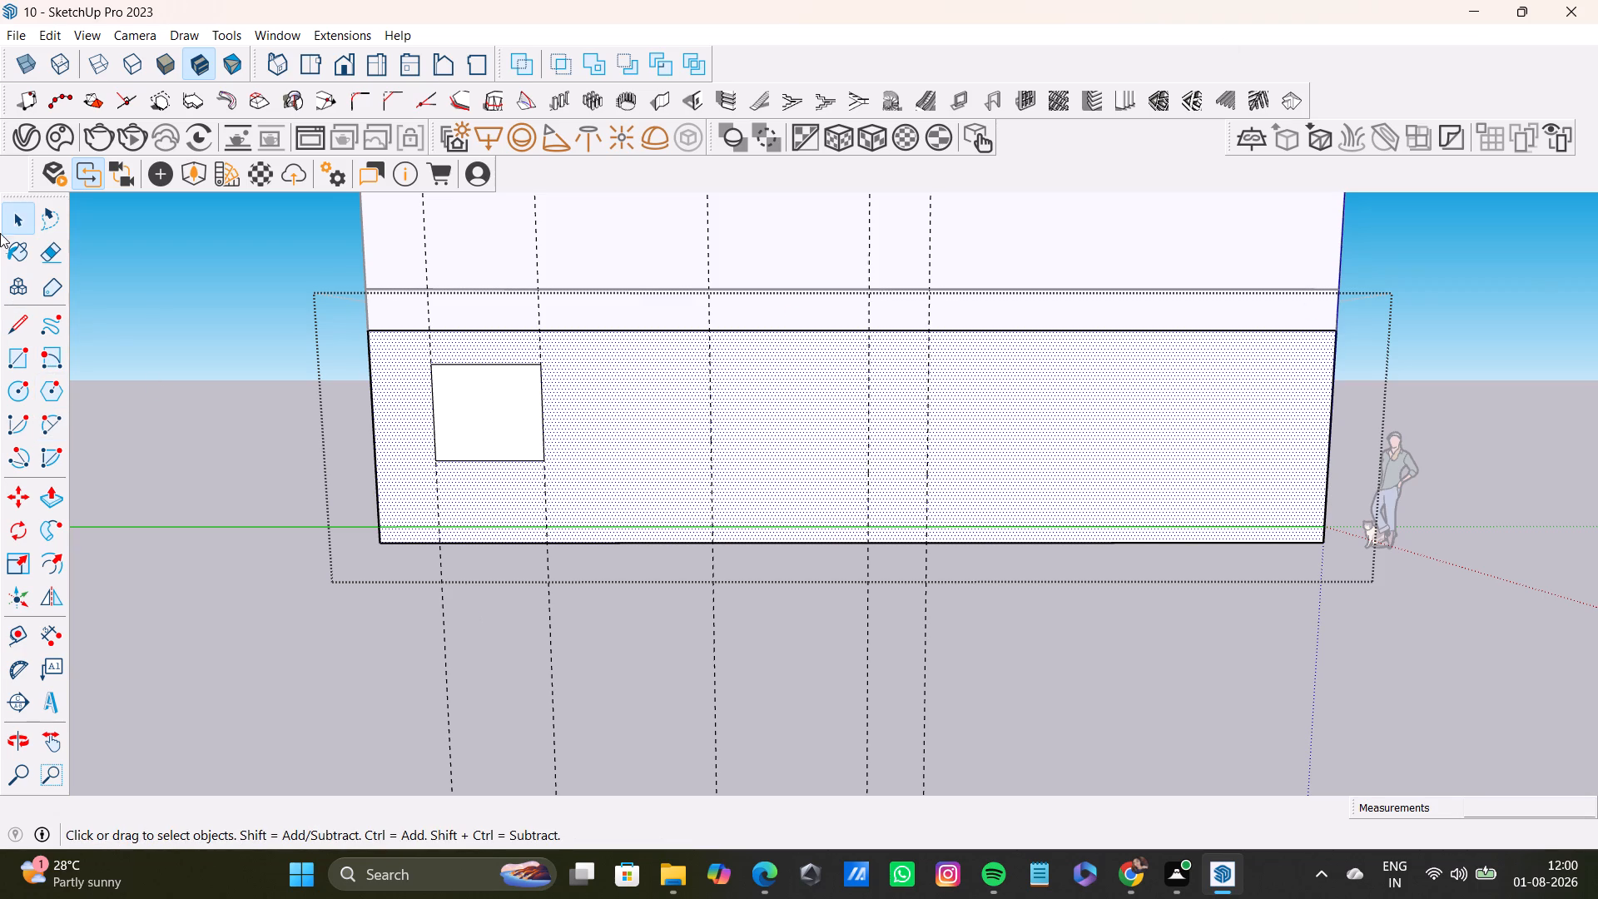
left_click(0, 325)
left_click(21, 318)
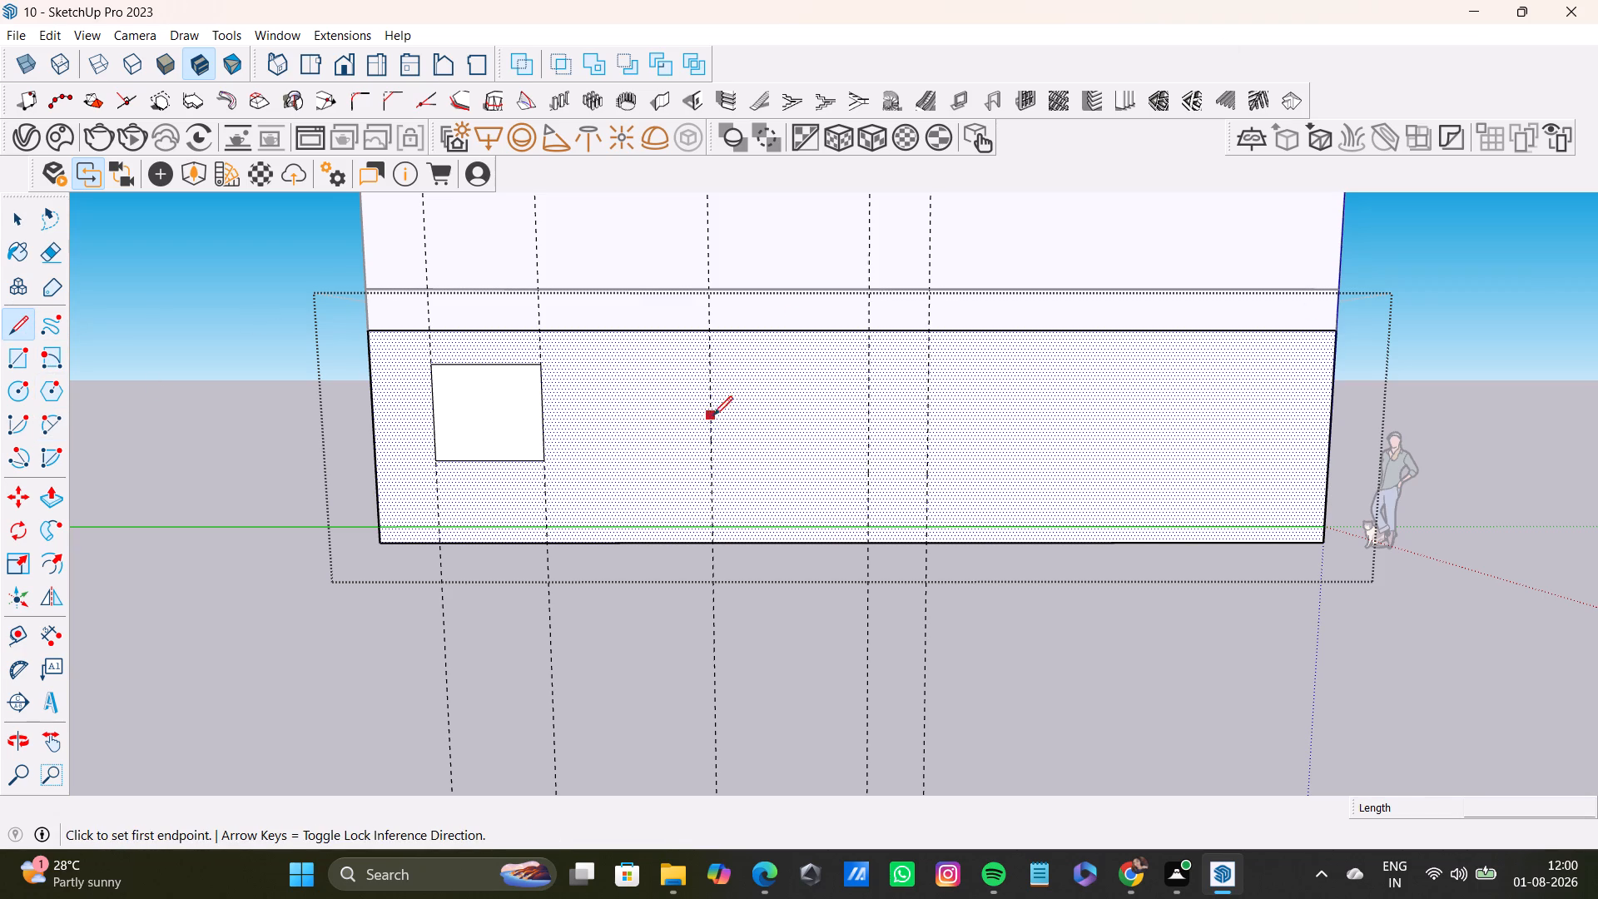
left_click(713, 413)
left_click(718, 544)
key("space")
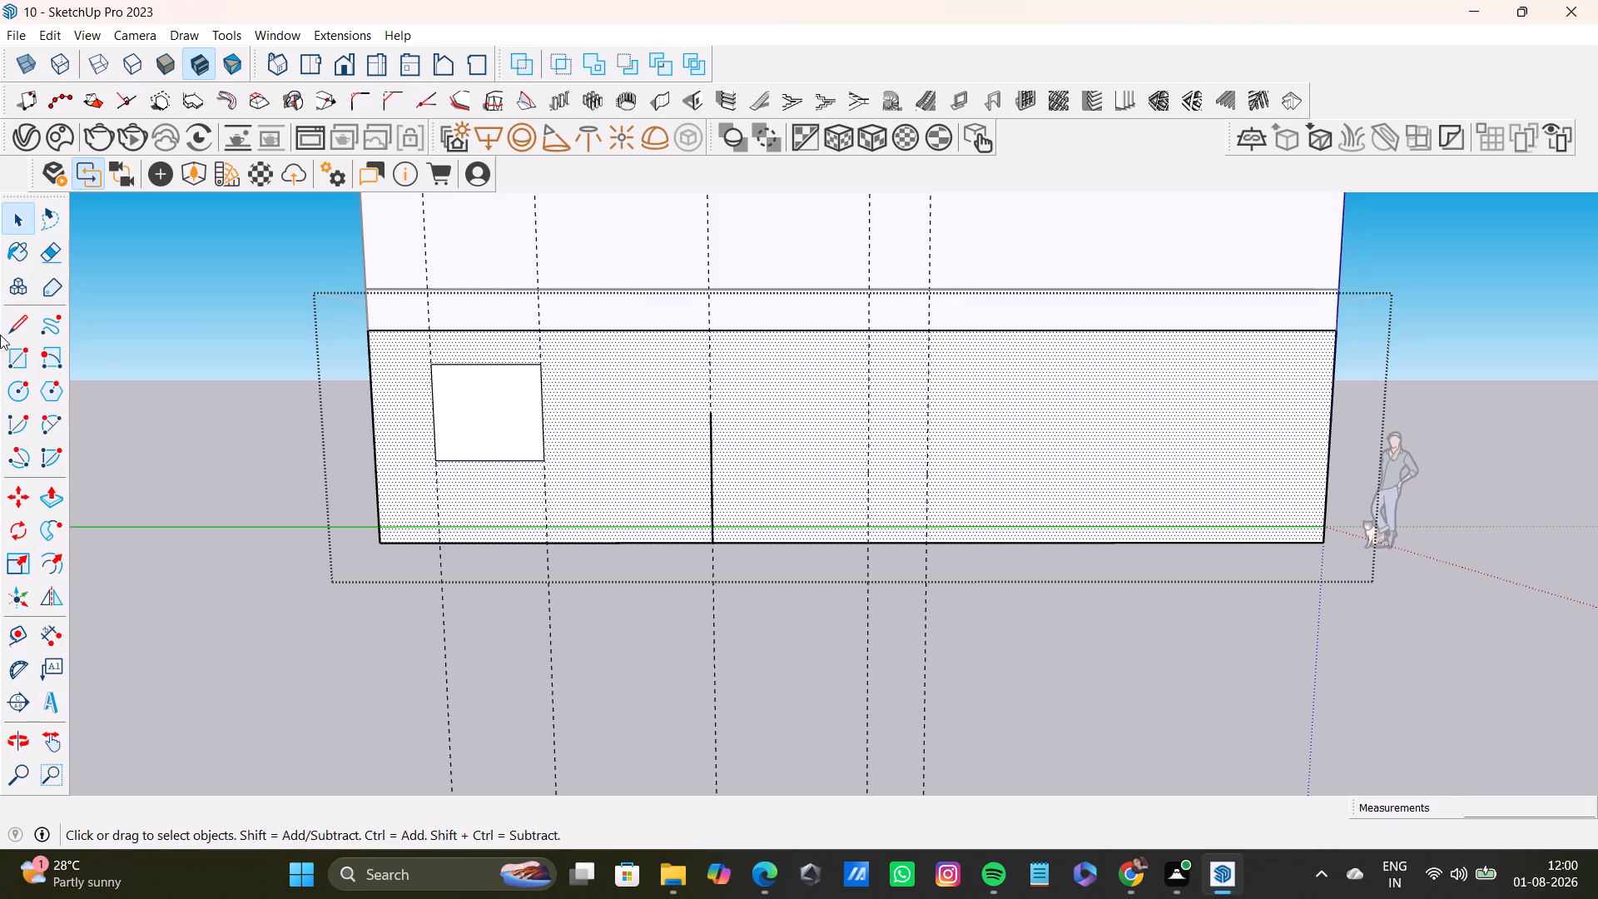
left_click(7, 332)
left_click(866, 408)
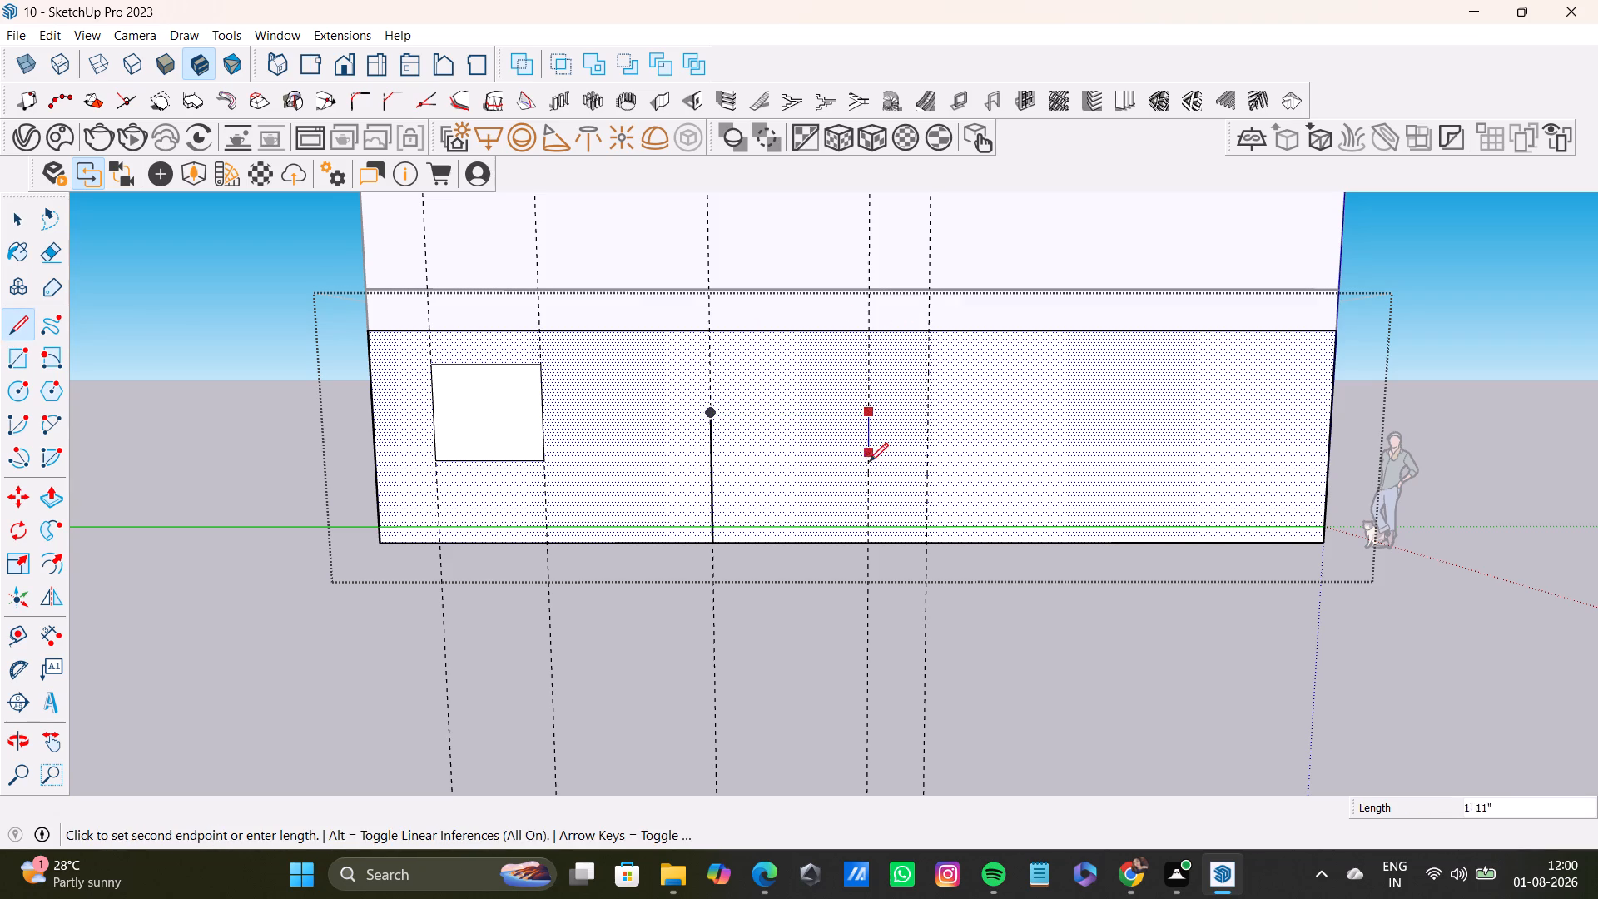
left_click(875, 543)
key("space")
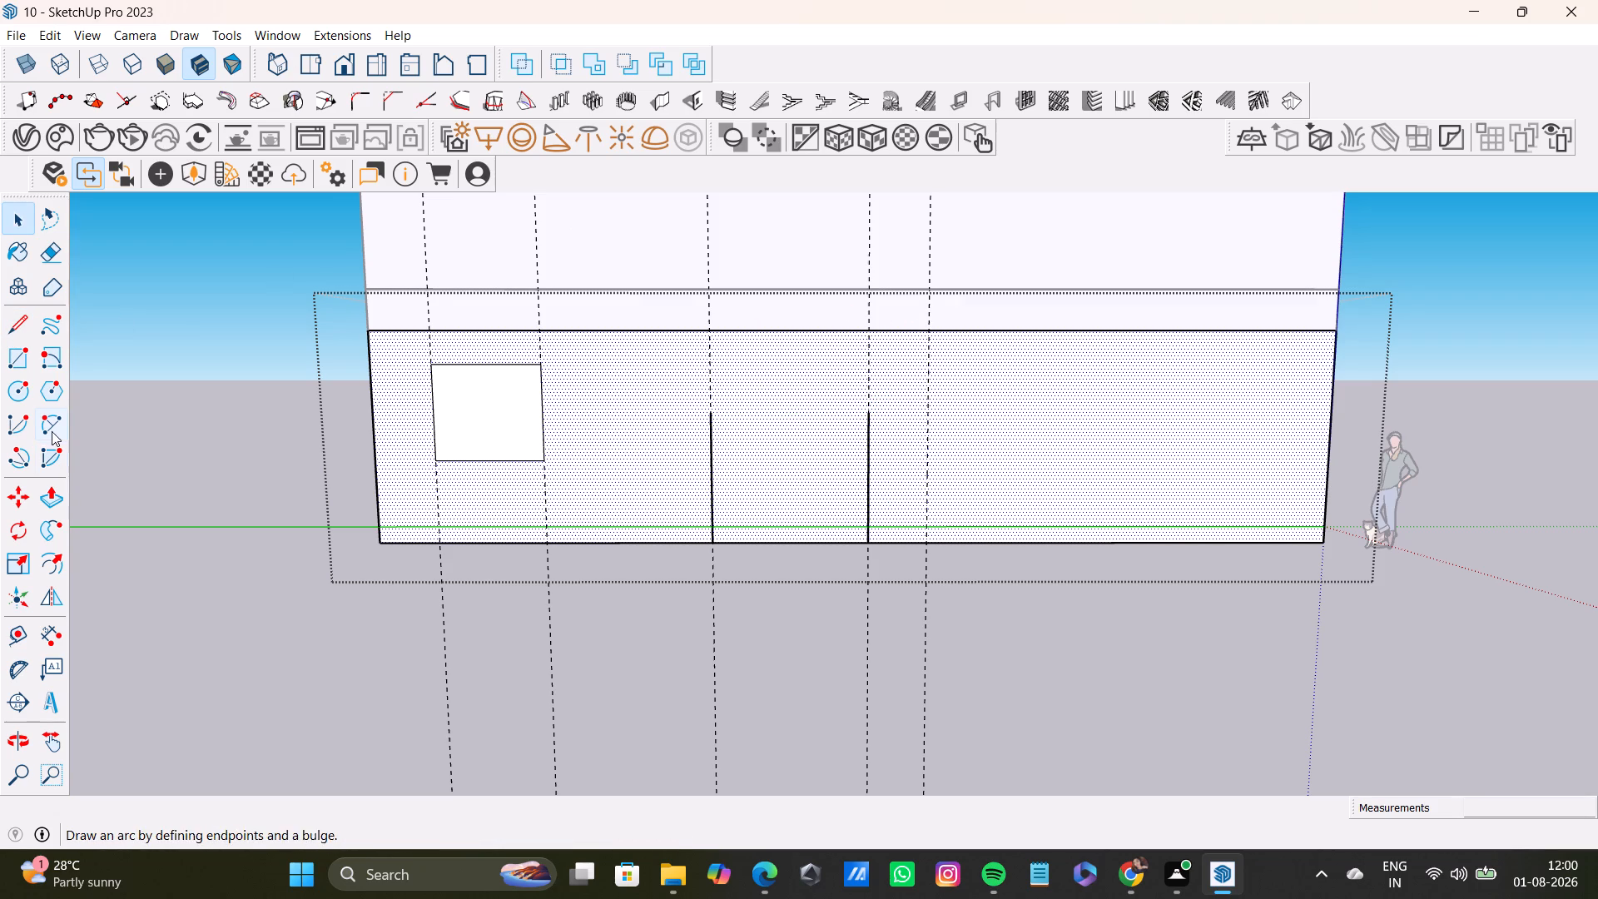
Draw an arc with a bulge of about 3' 8 1/2" joining the upper ends of the two vertical lines on the ground-floor wall.
left_click(52, 428)
left_click(717, 410)
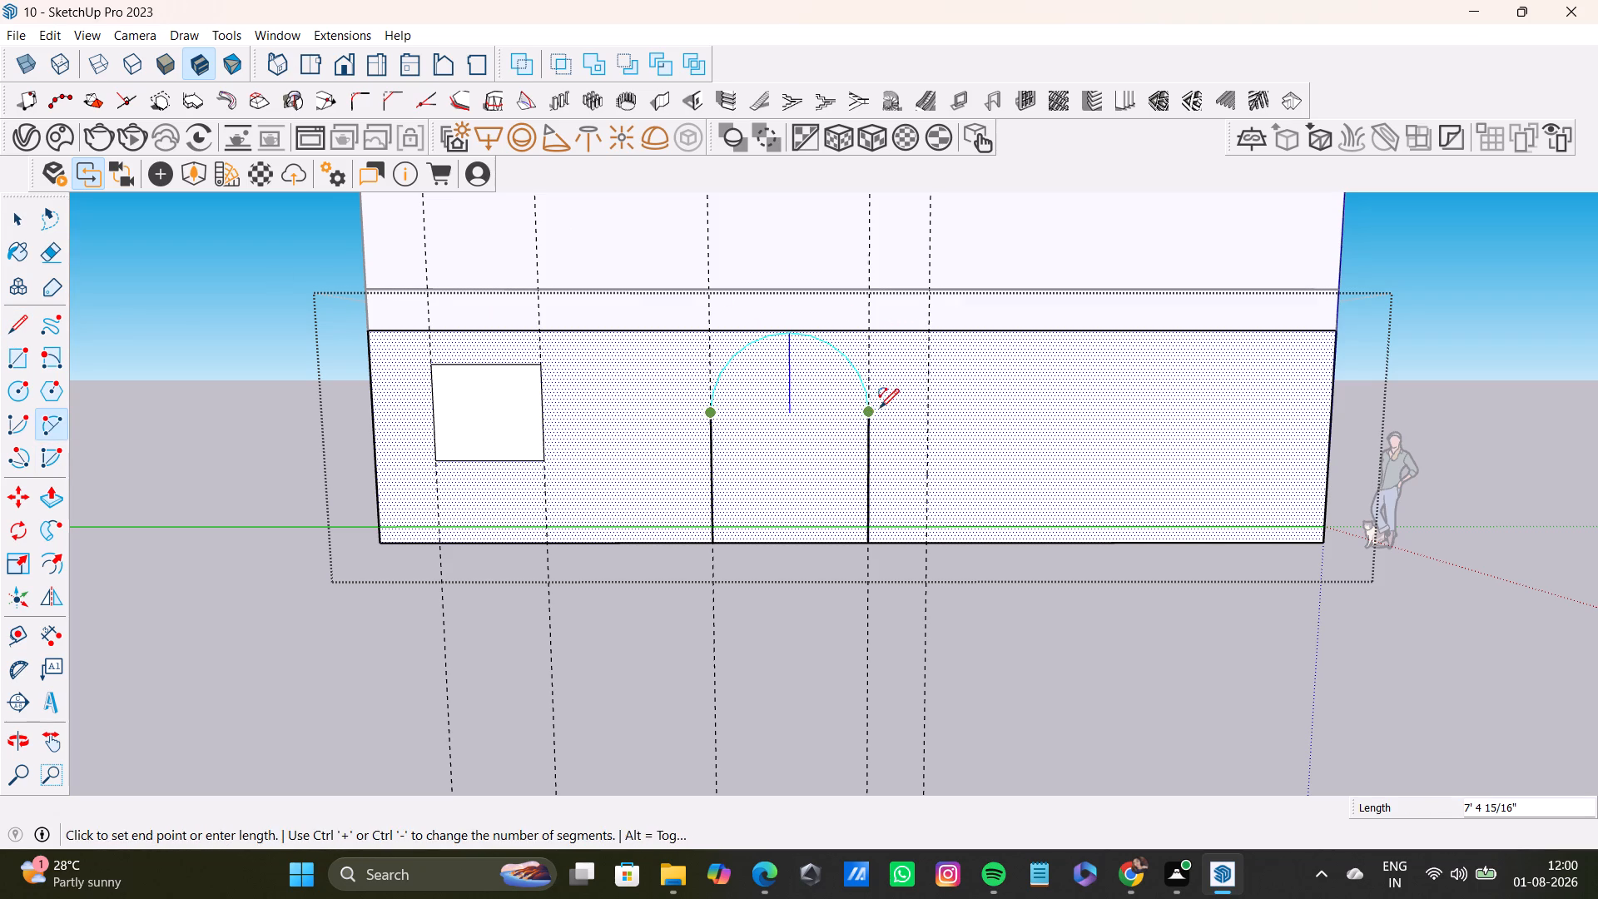
left_click(871, 411)
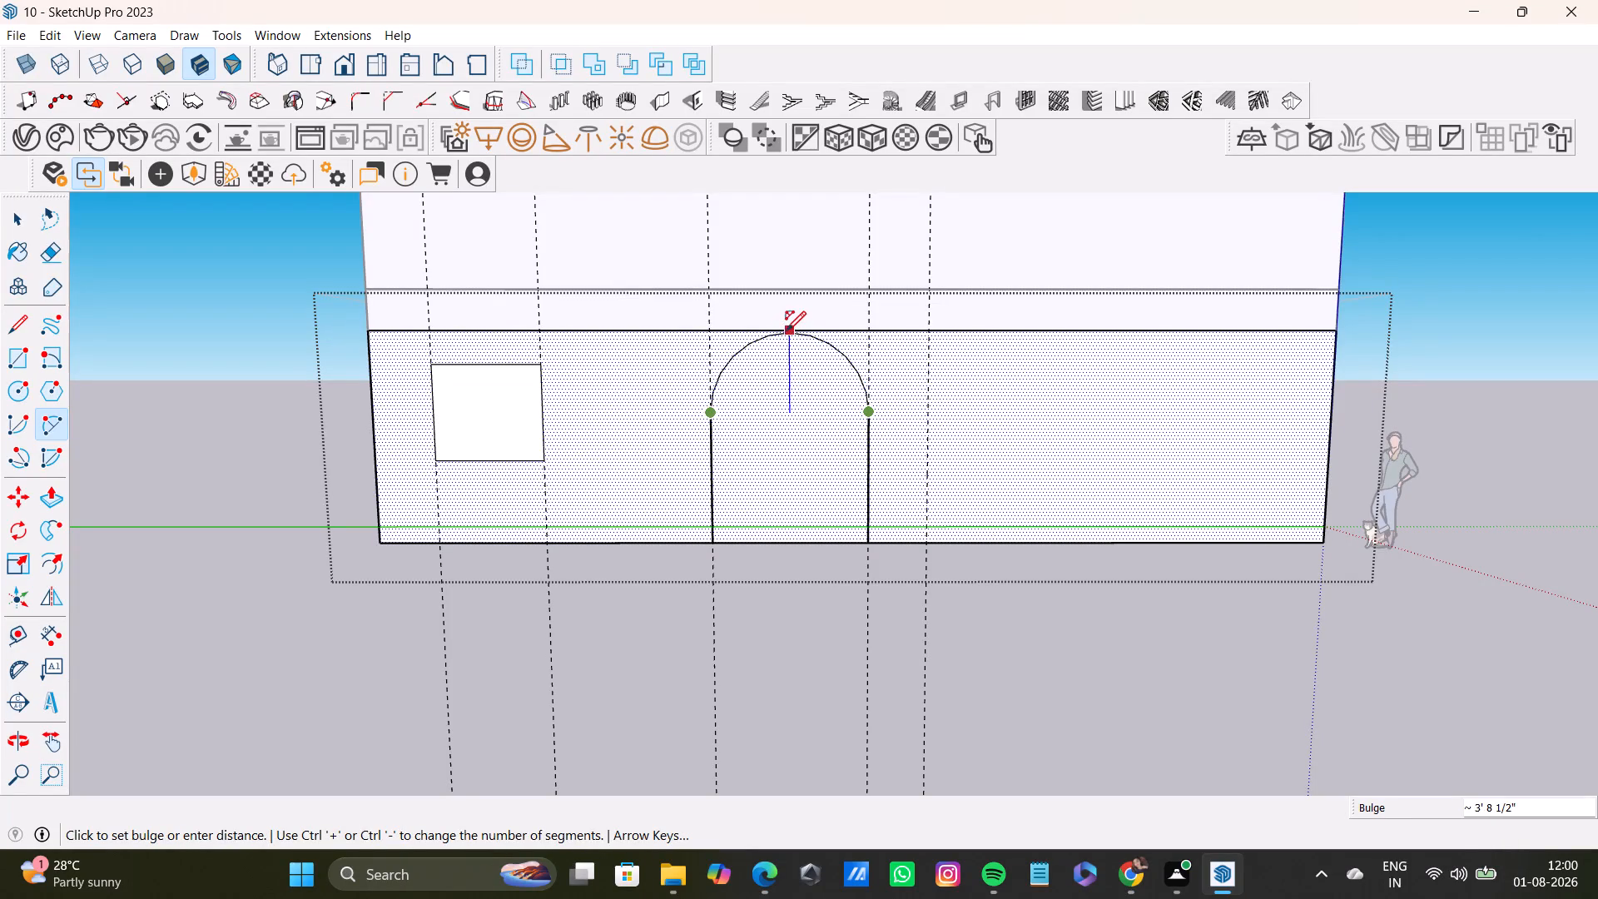
left_click(787, 330)
key("space")
Push the arched face inward 8" through the ground-floor side wall to cut the doorway opening.
middle_click_drag(1029, 461, 874, 479)
key("space")
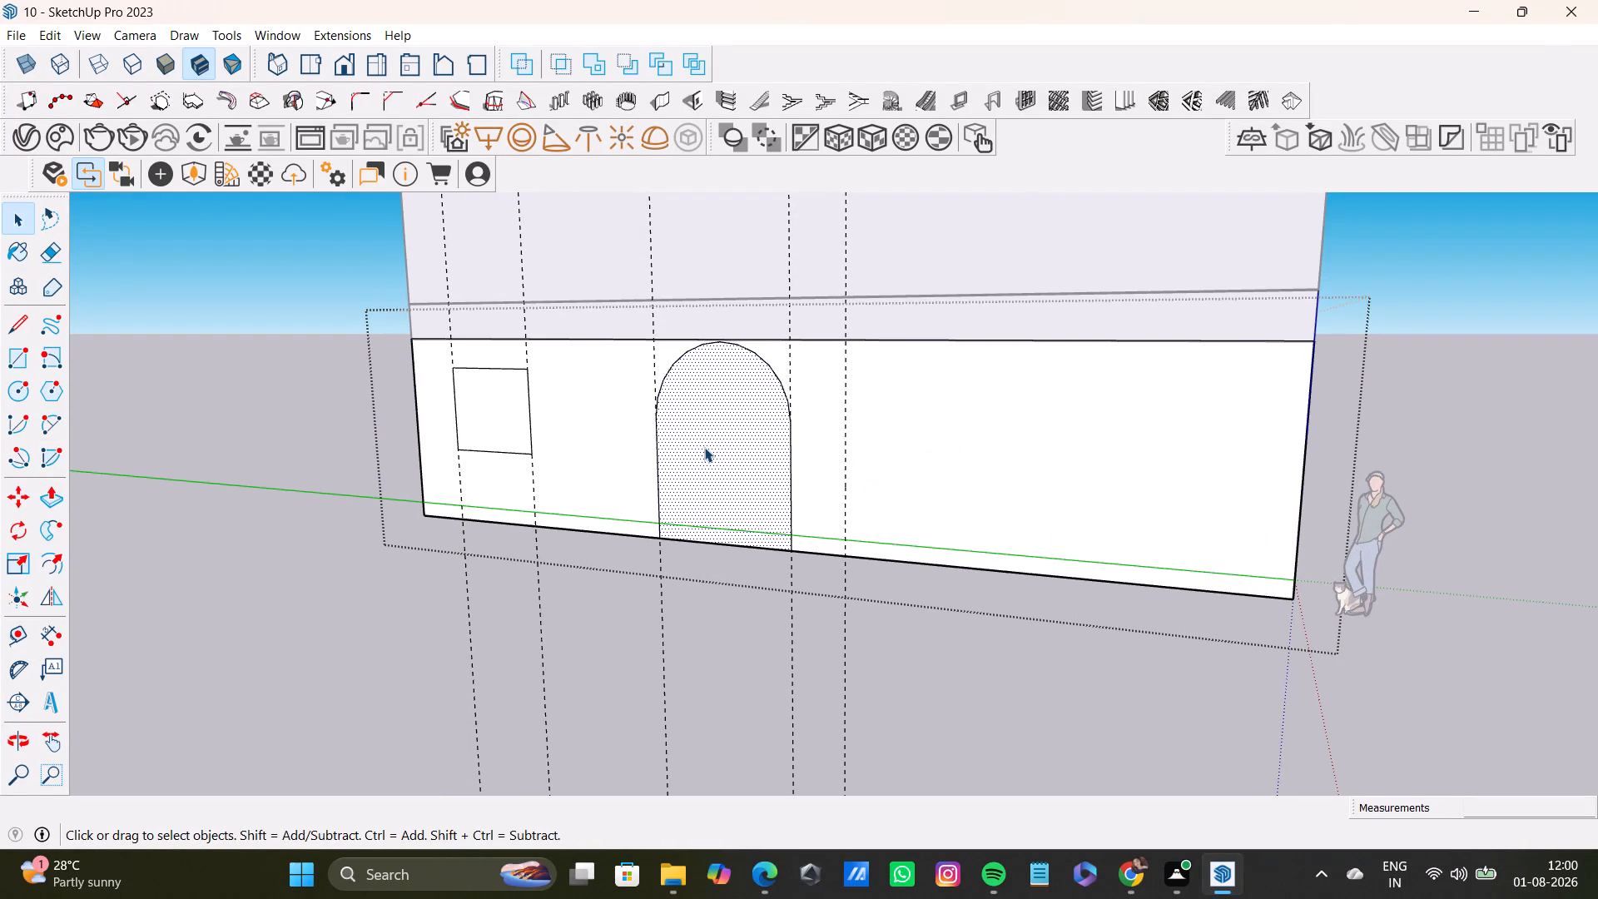
left_click(704, 447)
key("p")
left_click(729, 430)
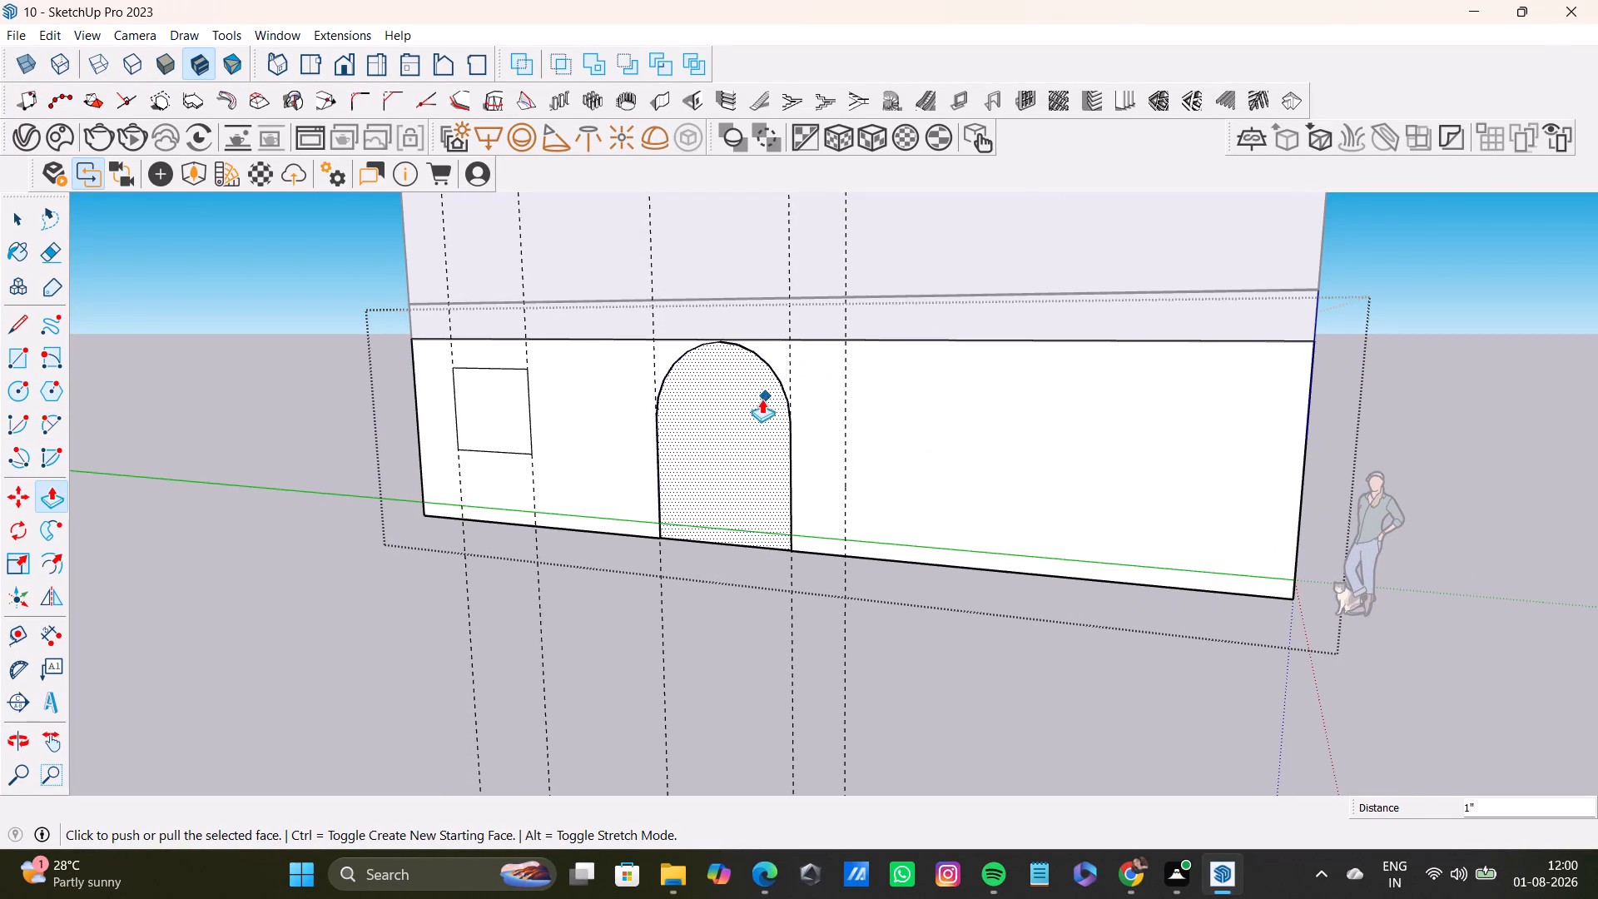
key("space")
left_click(748, 412)
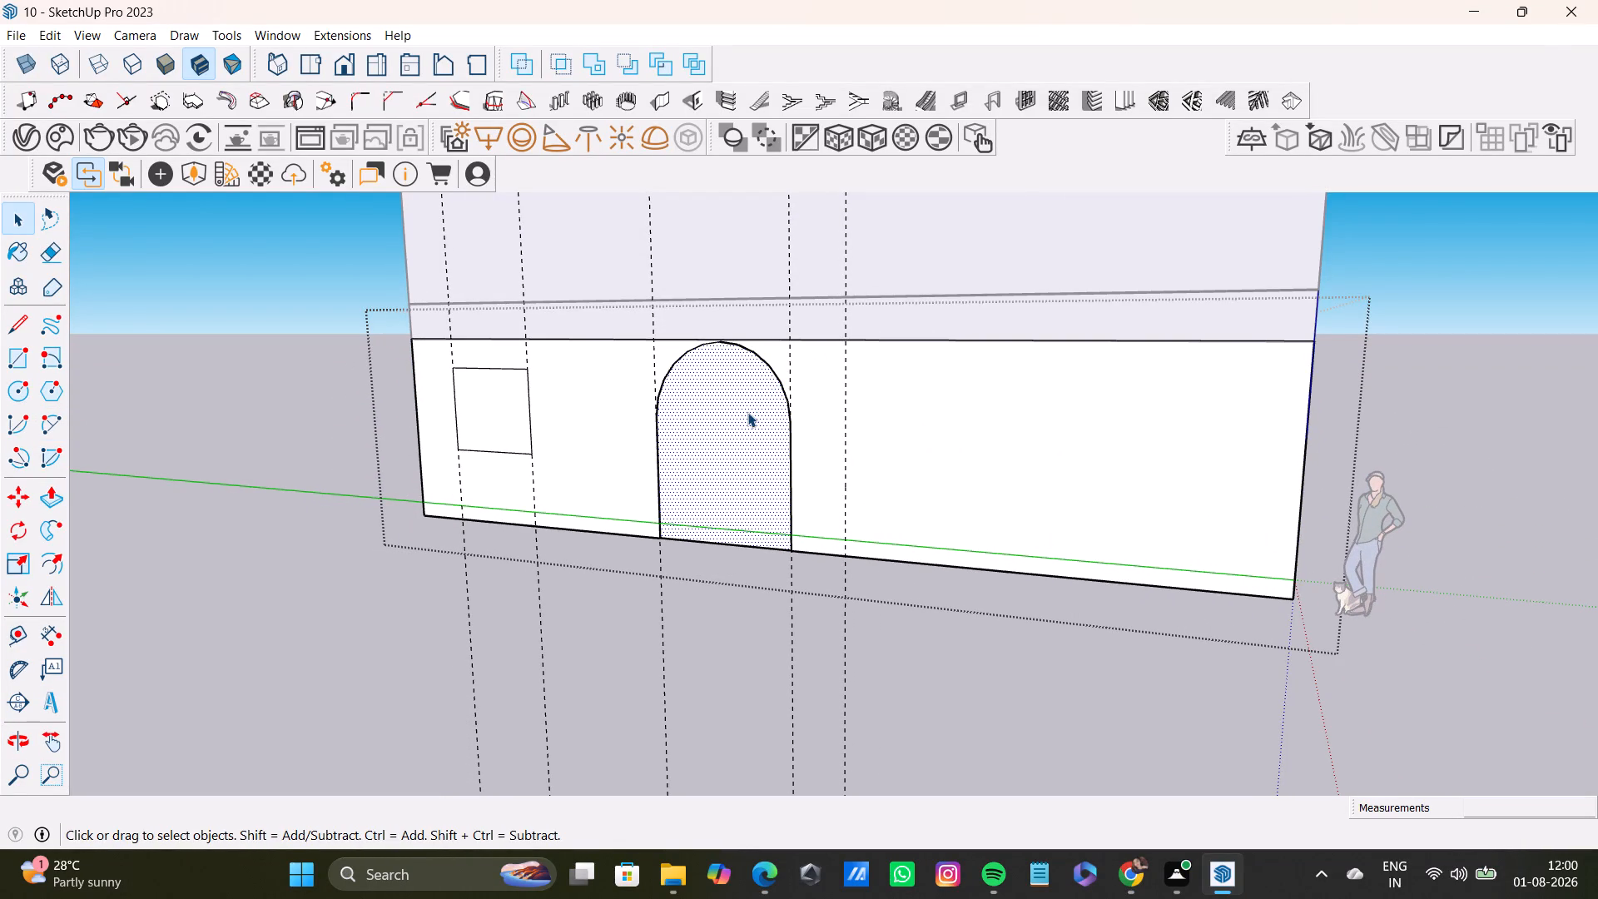
key("p")
left_click(747, 412)
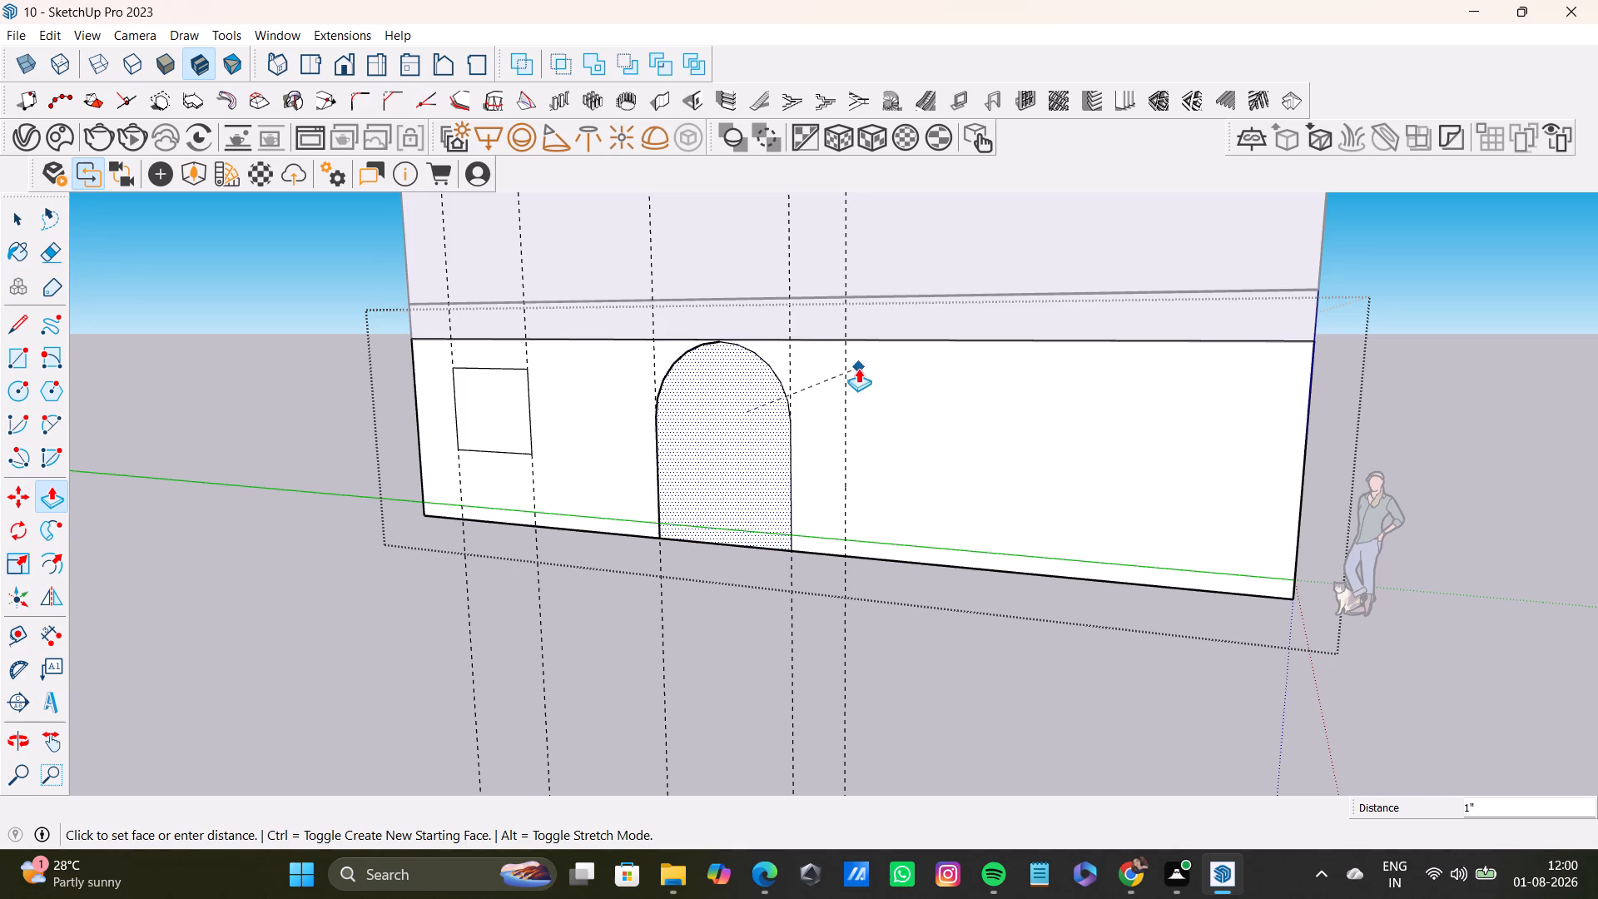
middle_click_drag(858, 368, 542, 382)
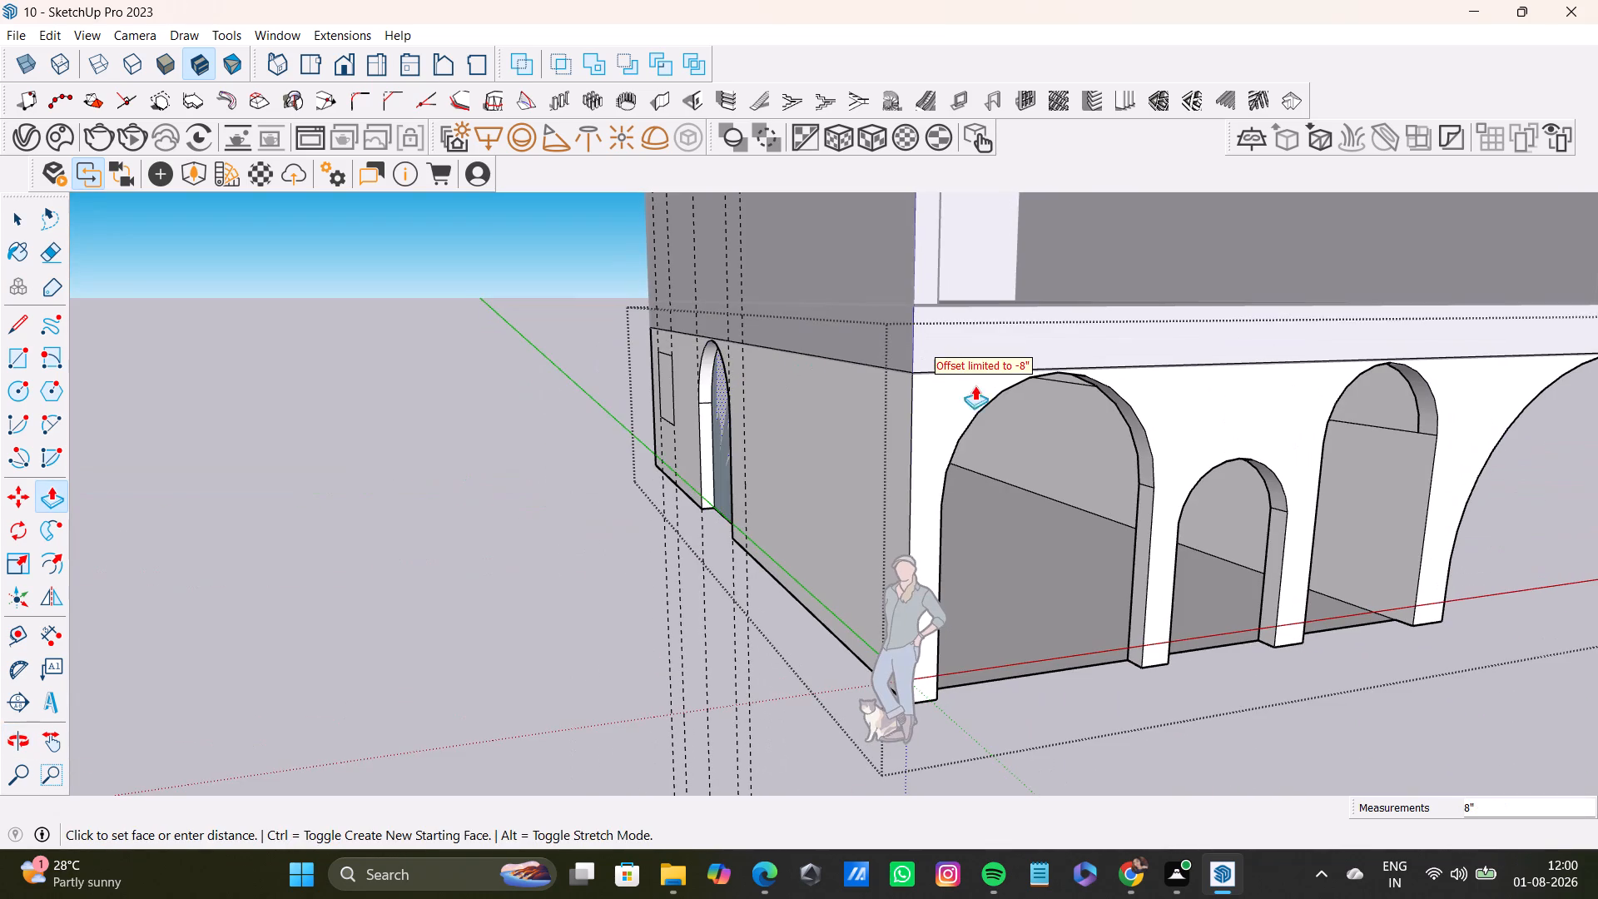
left_click(957, 434)
key("space")
Push the window rectangle beside the arch inward to cut the ground-floor window opening.
middle_click_drag(740, 484, 868, 479)
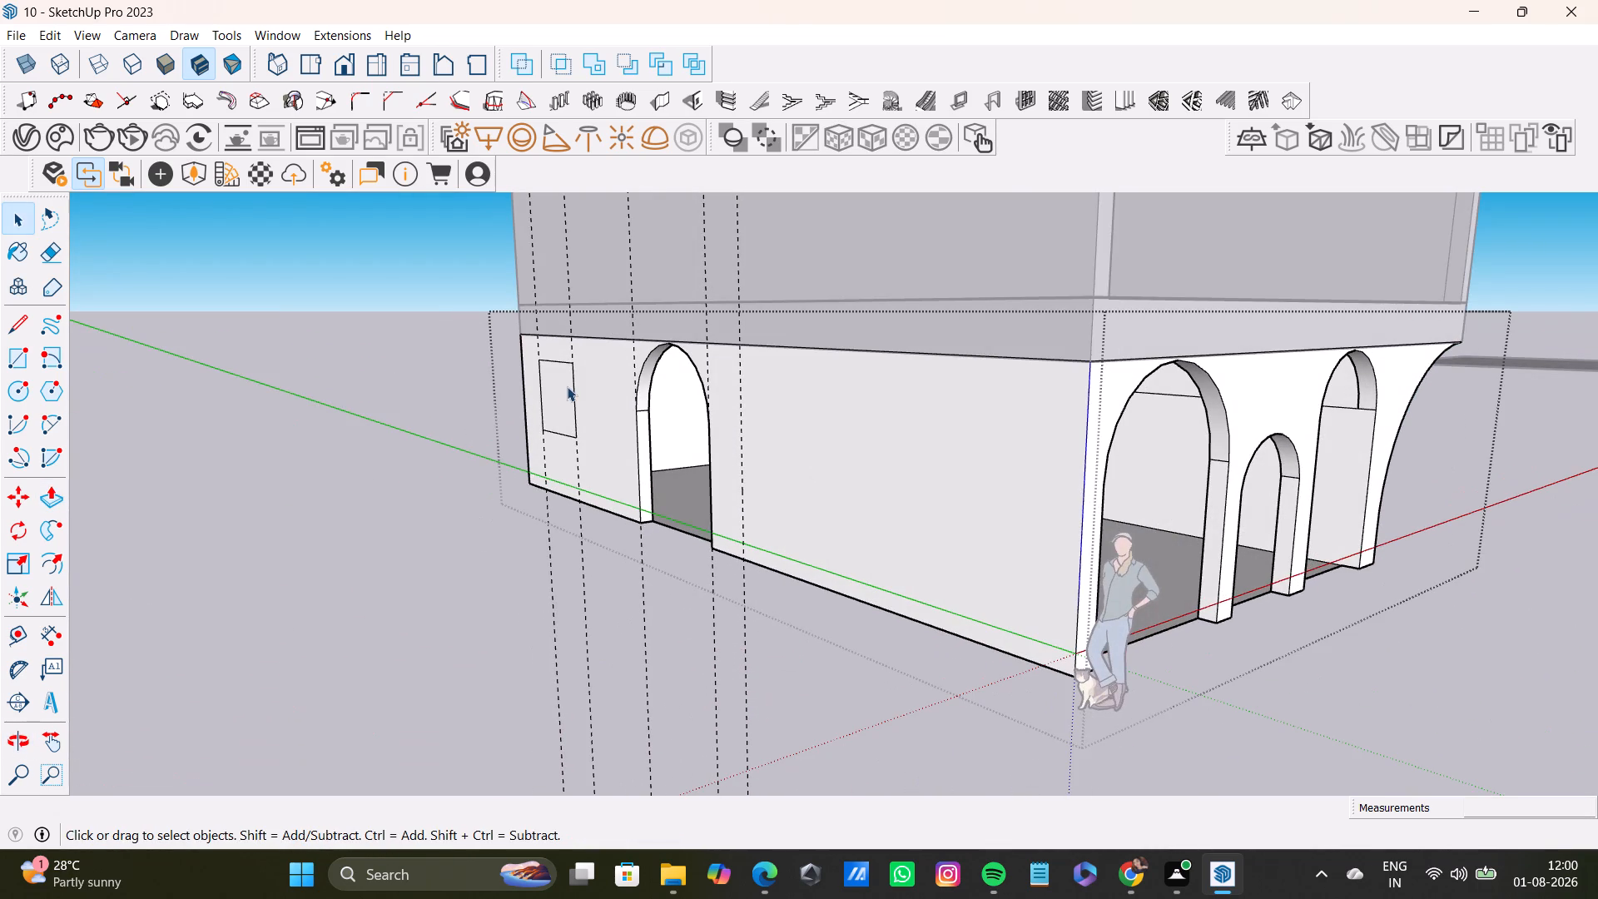
left_click(564, 391)
key("p")
left_click(569, 388)
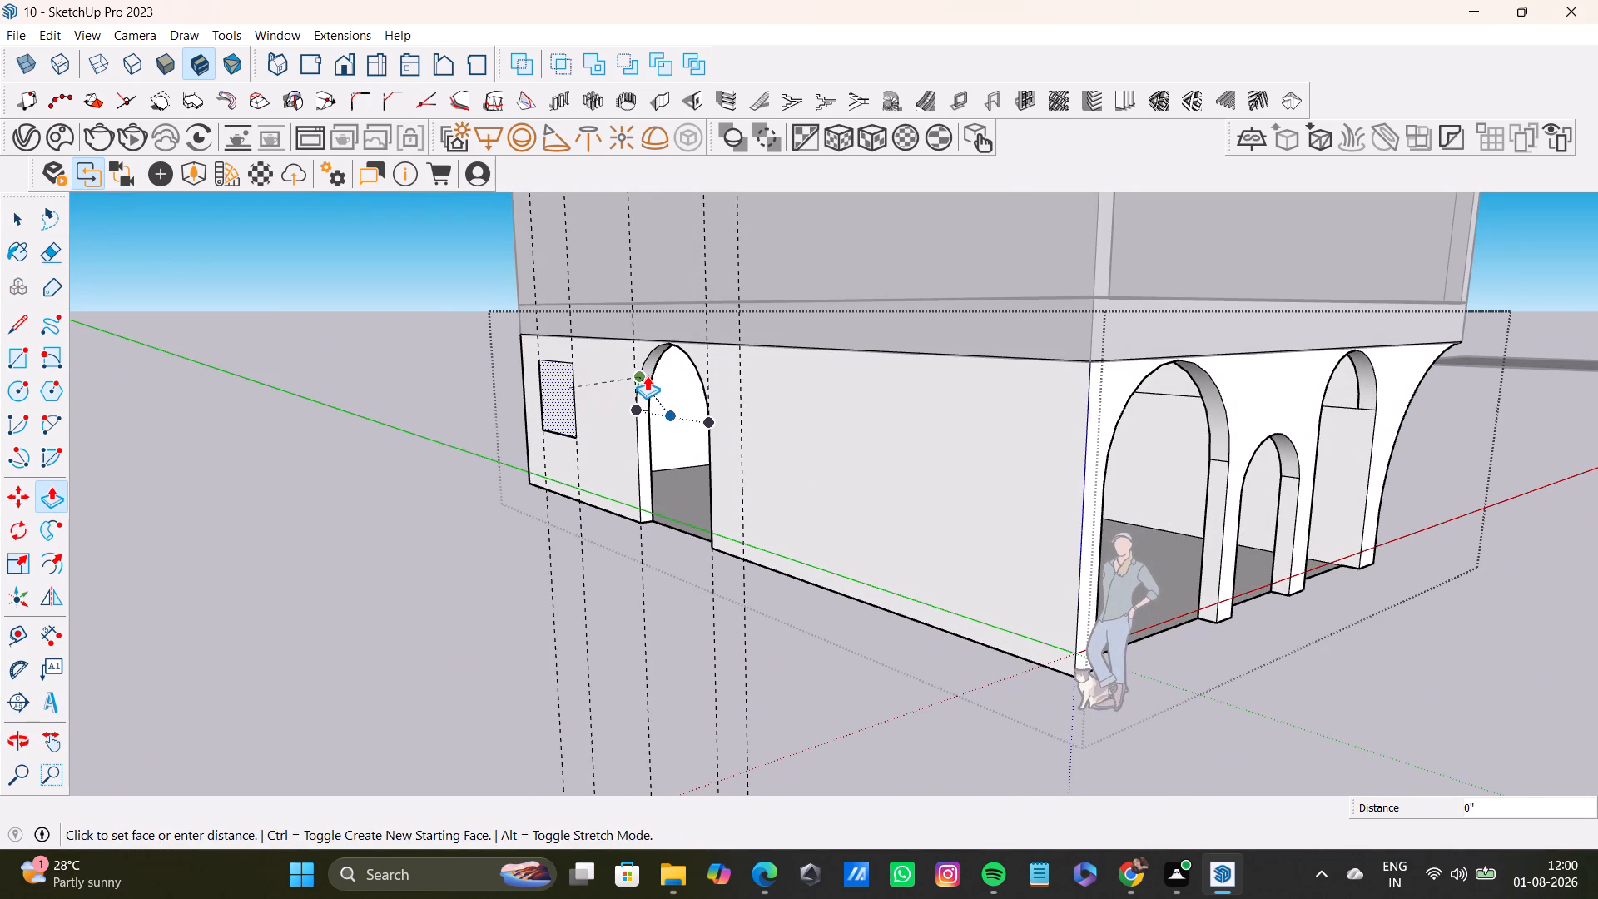
left_click(647, 375)
left_click(547, 401)
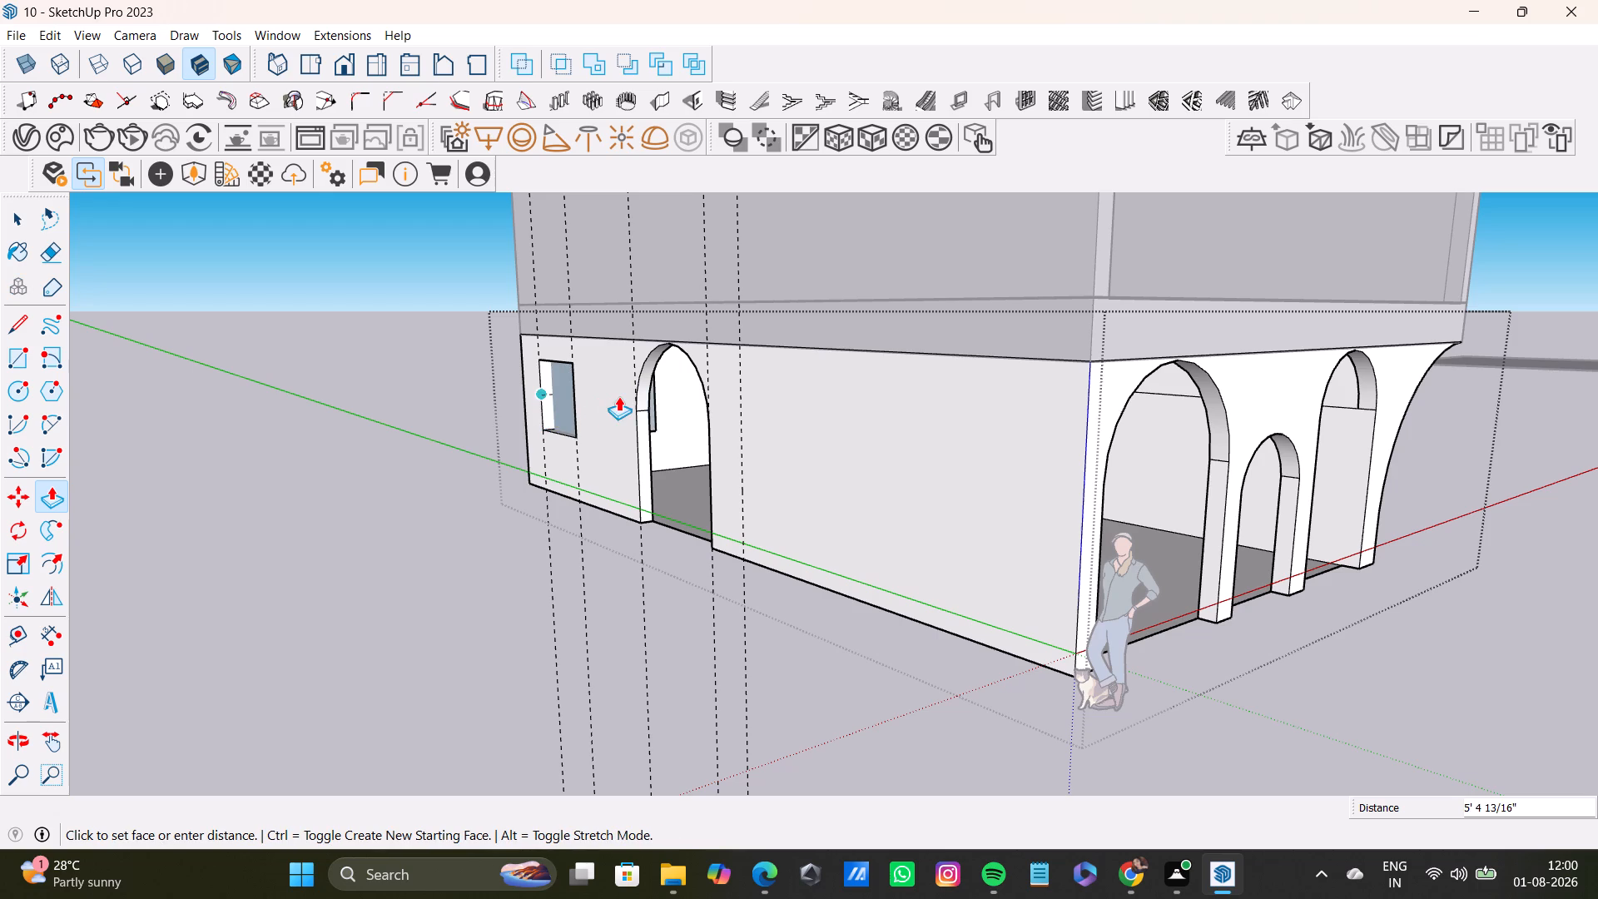
left_click(648, 397)
key("space")
Examine the window and arched openings on the side wall from the front and from below the building.
middle_click_drag(597, 474, 871, 420)
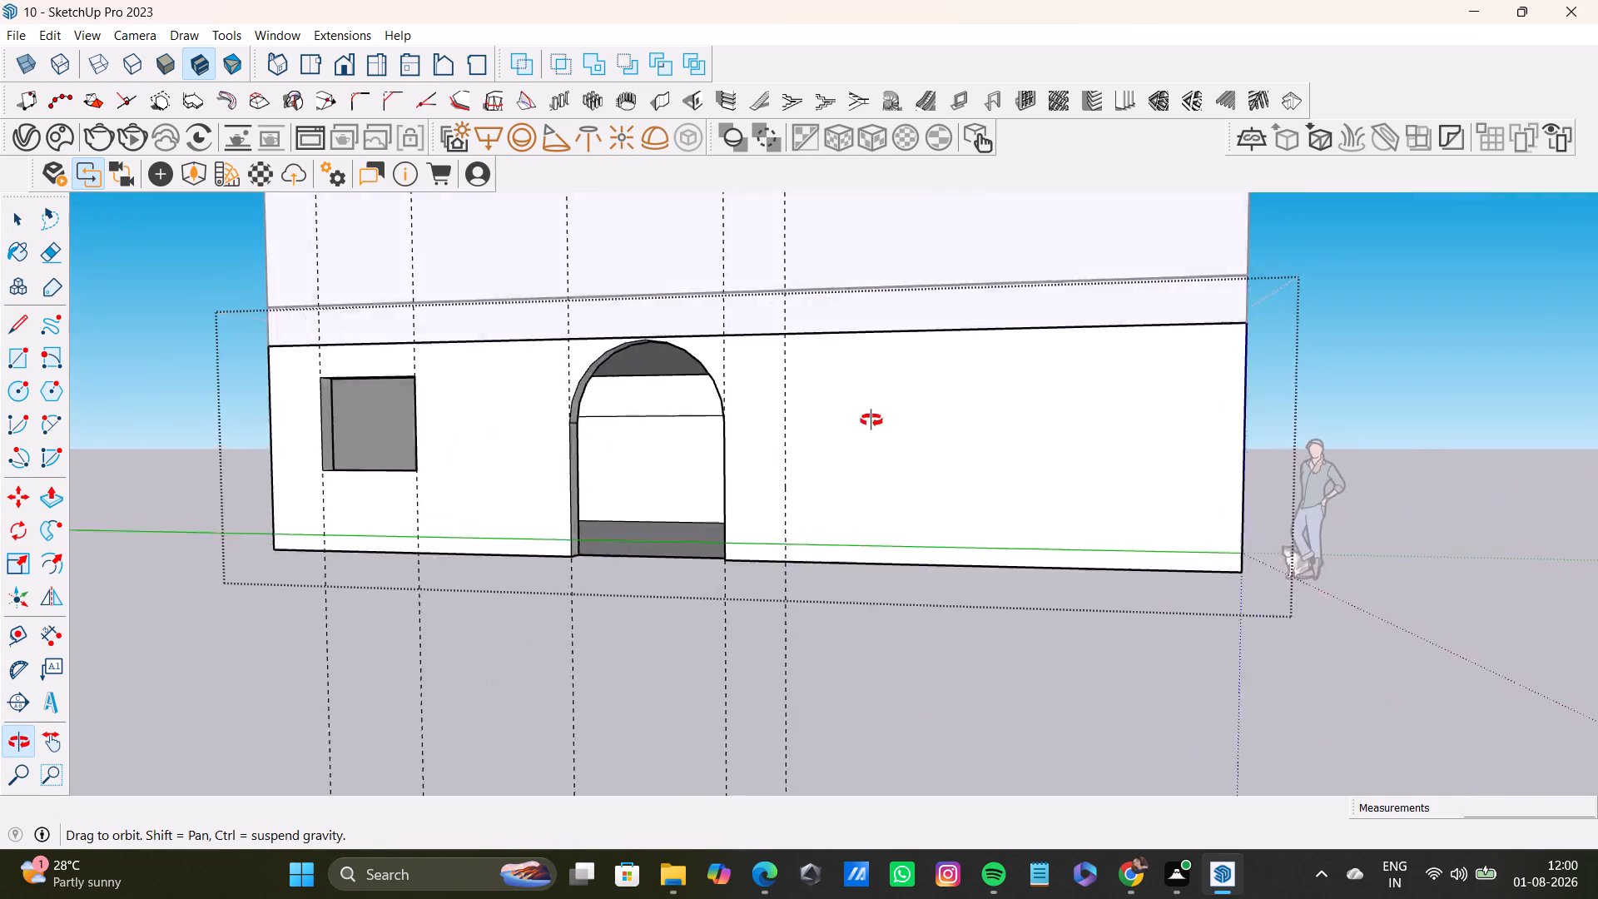
middle_click_drag(871, 420, 916, 480)
scroll(719, 477, "down", 9)
middle_click_drag(702, 486, 717, 460)
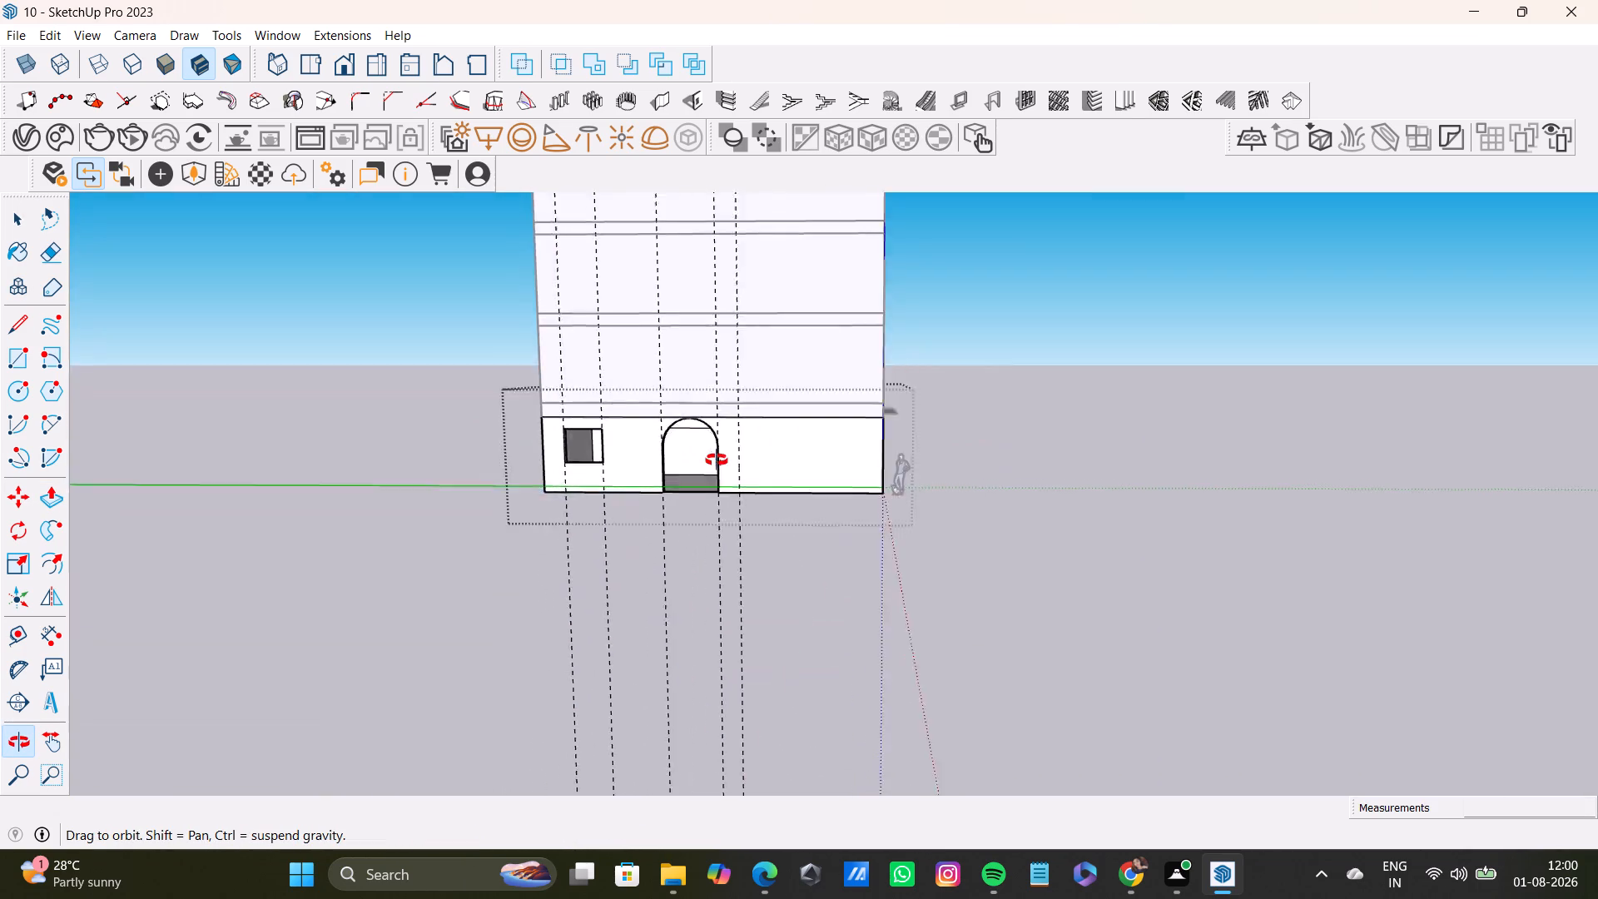
middle_click_drag(717, 460, 568, 296)
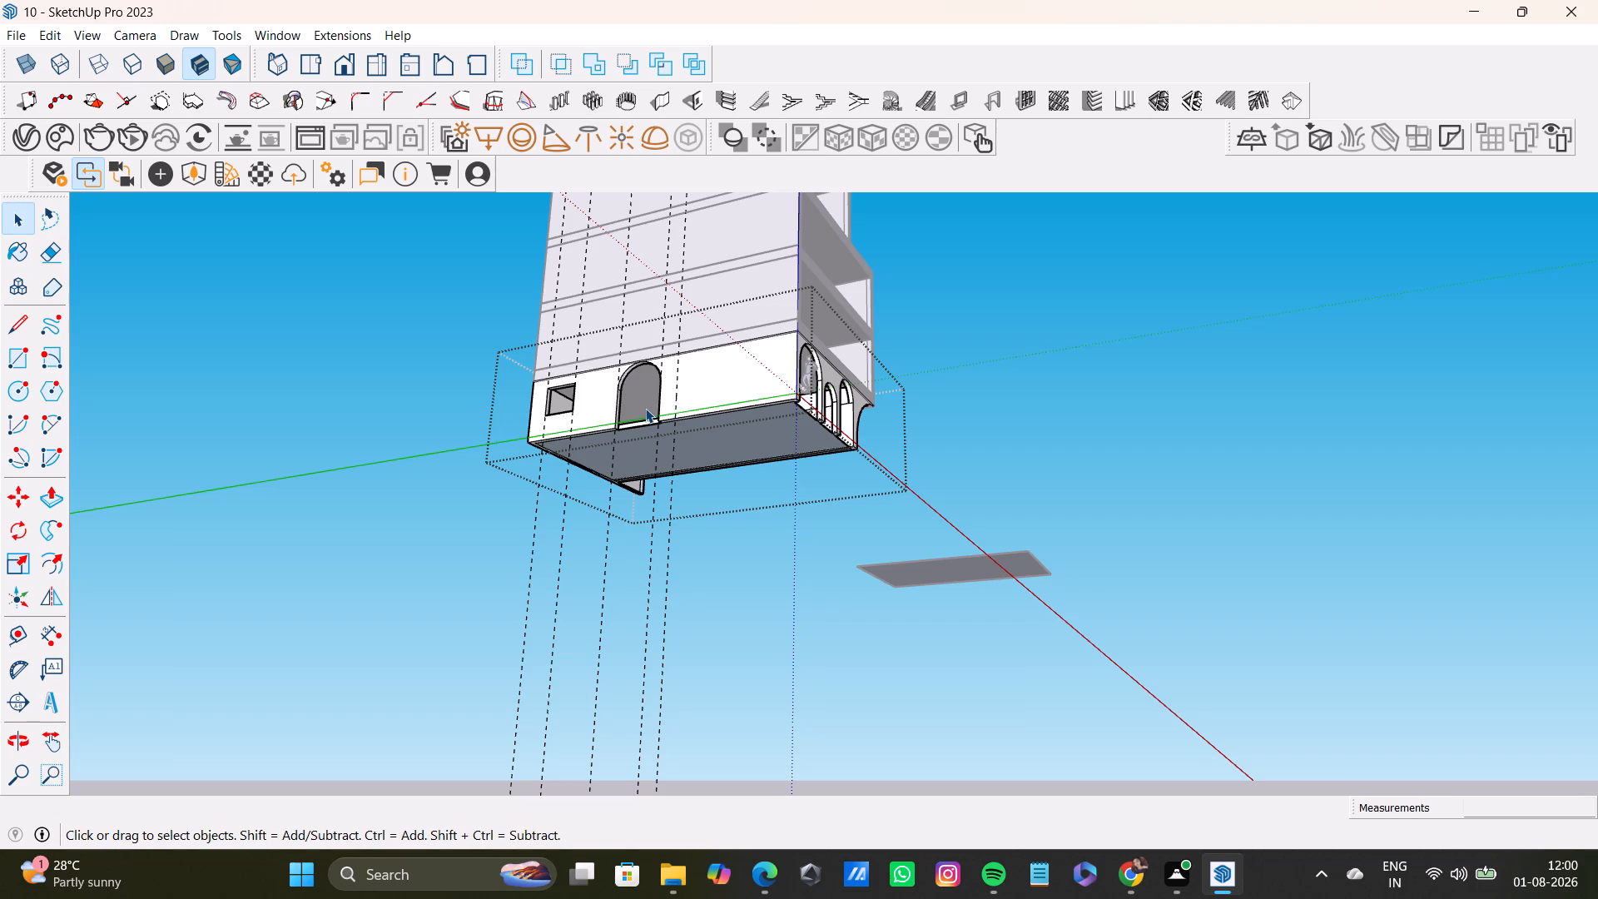
key("space")
scroll(774, 350, "down", 3)
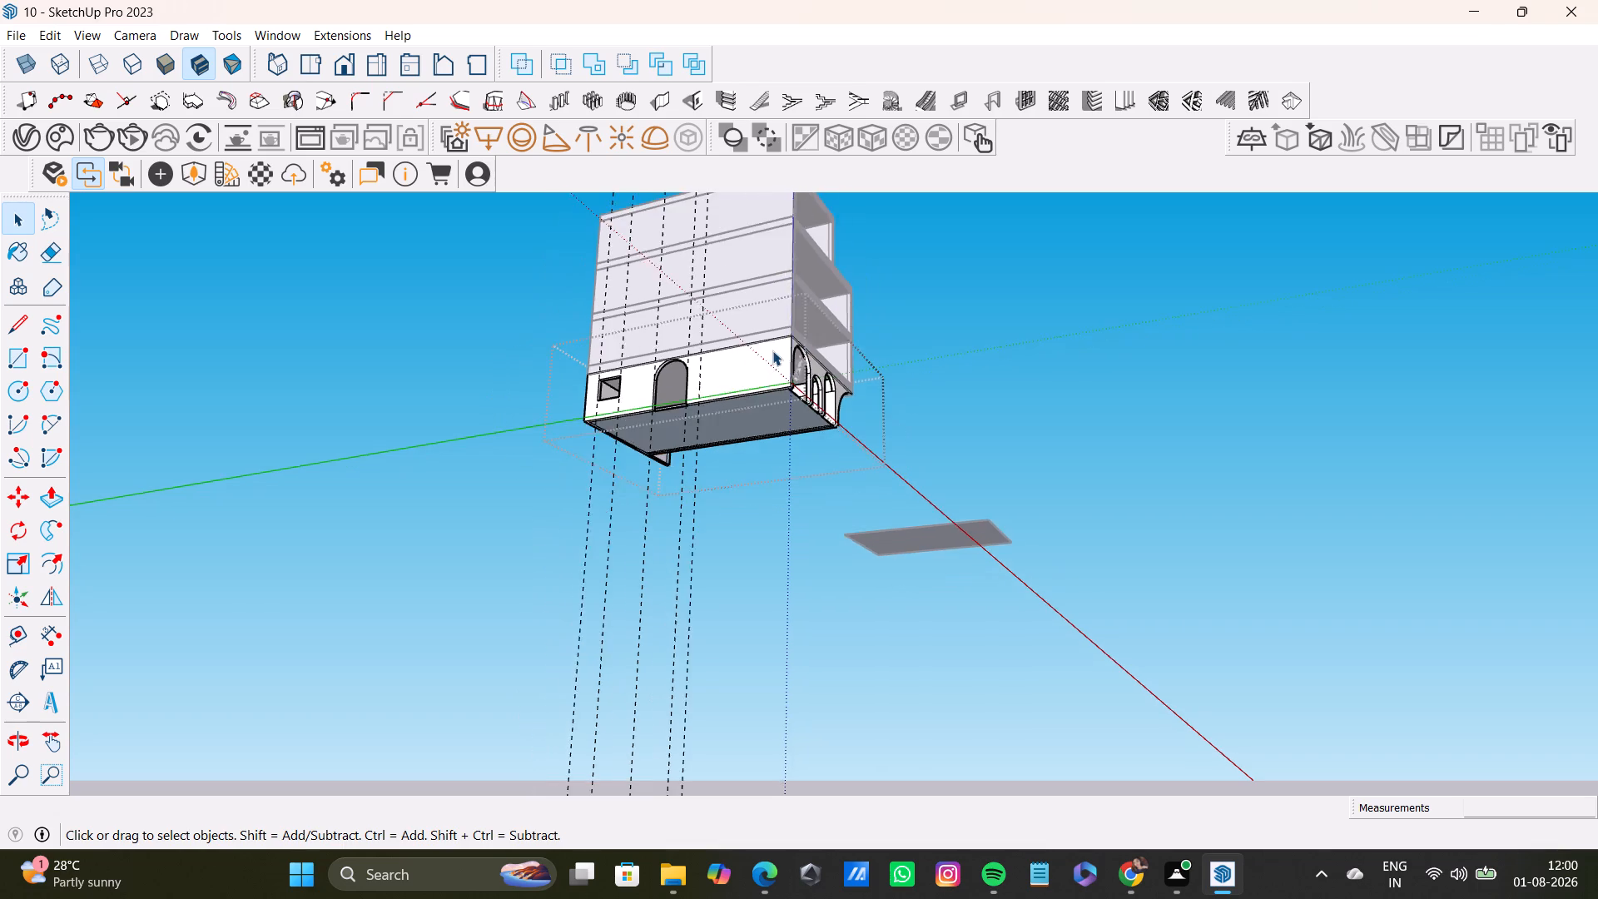
scroll(772, 350, "down", 3)
middle_click_drag(759, 351, 855, 550)
Copy the ground-floor window outline straight up about 10' 8" onto the first-floor side wall.
scroll(618, 430, "up", 4)
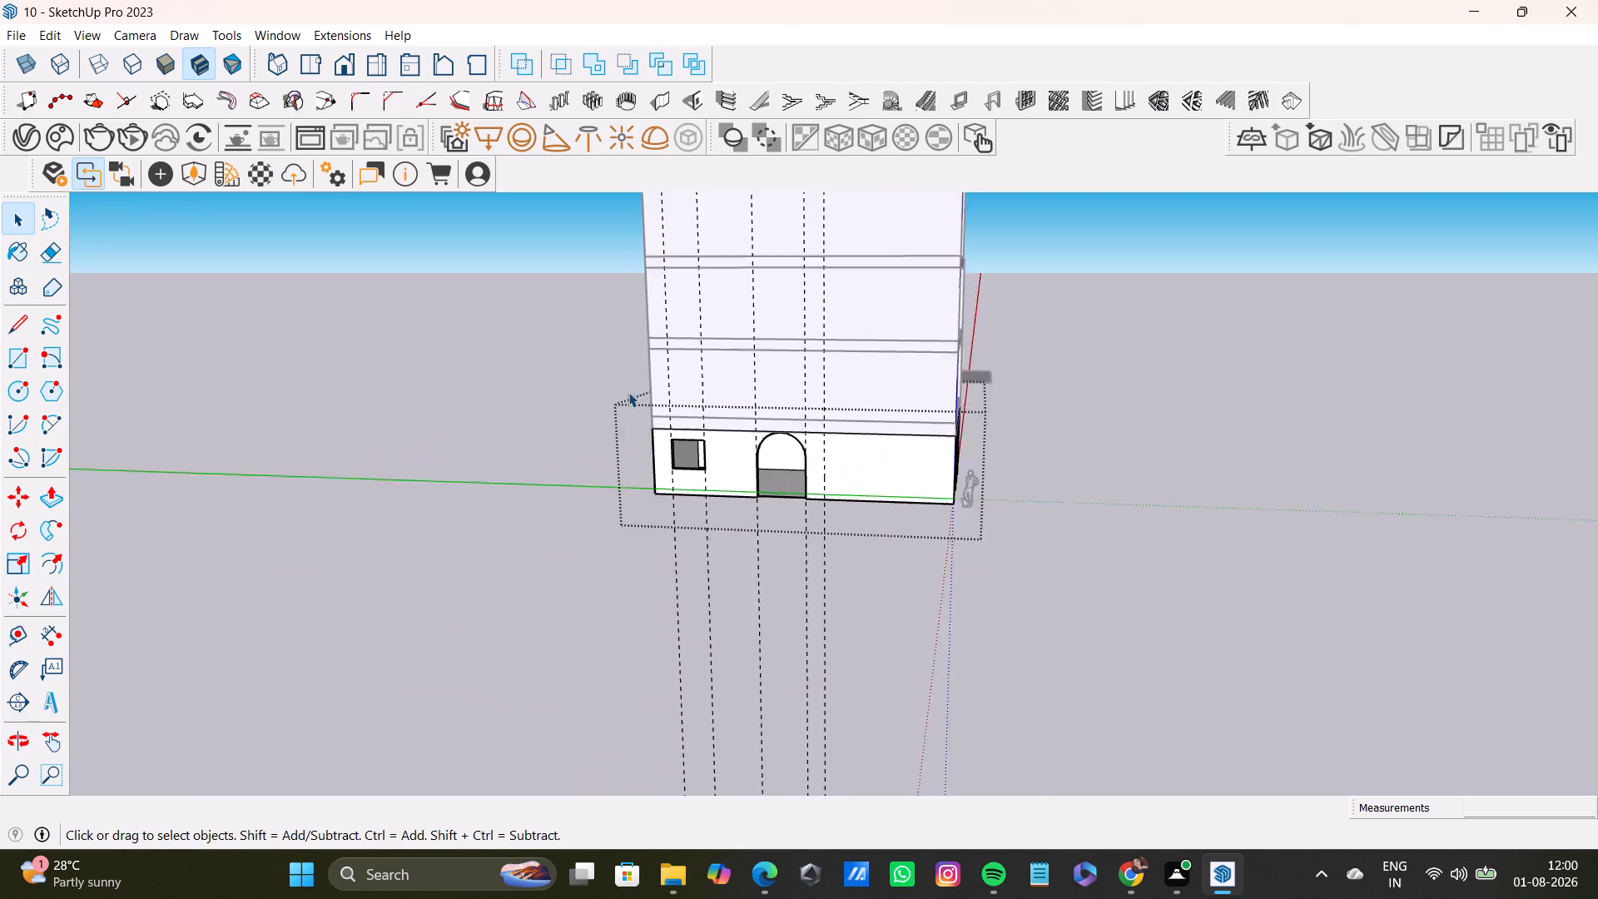
scroll(628, 392, "up", 4)
middle_click_drag(814, 382, 797, 514, "shift")
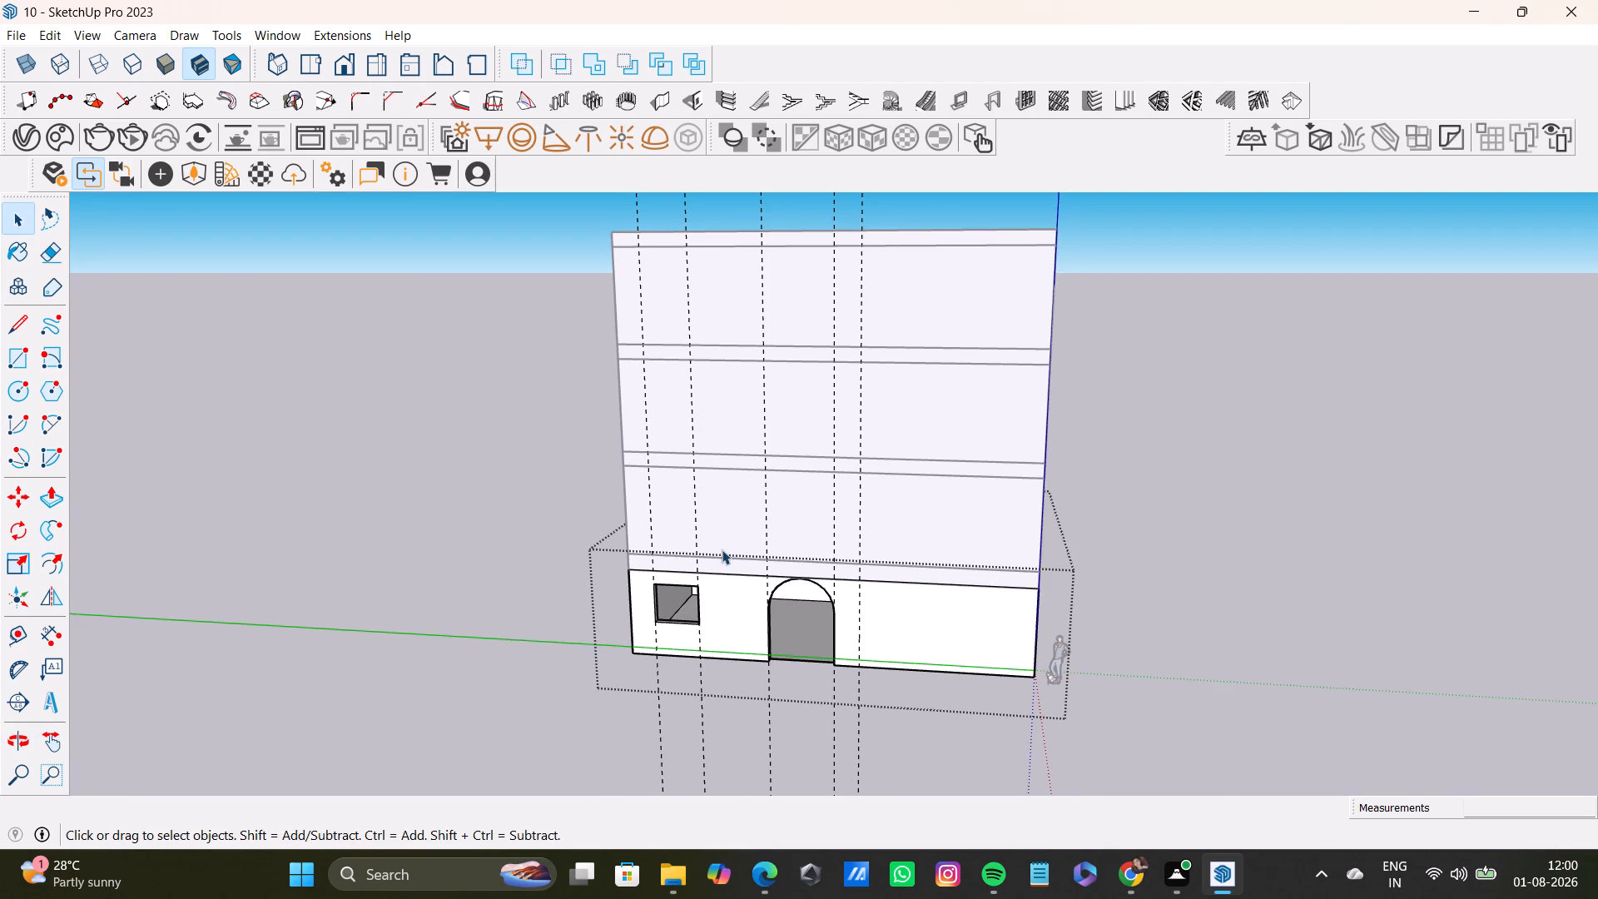
left_click_drag(638, 574, 721, 640)
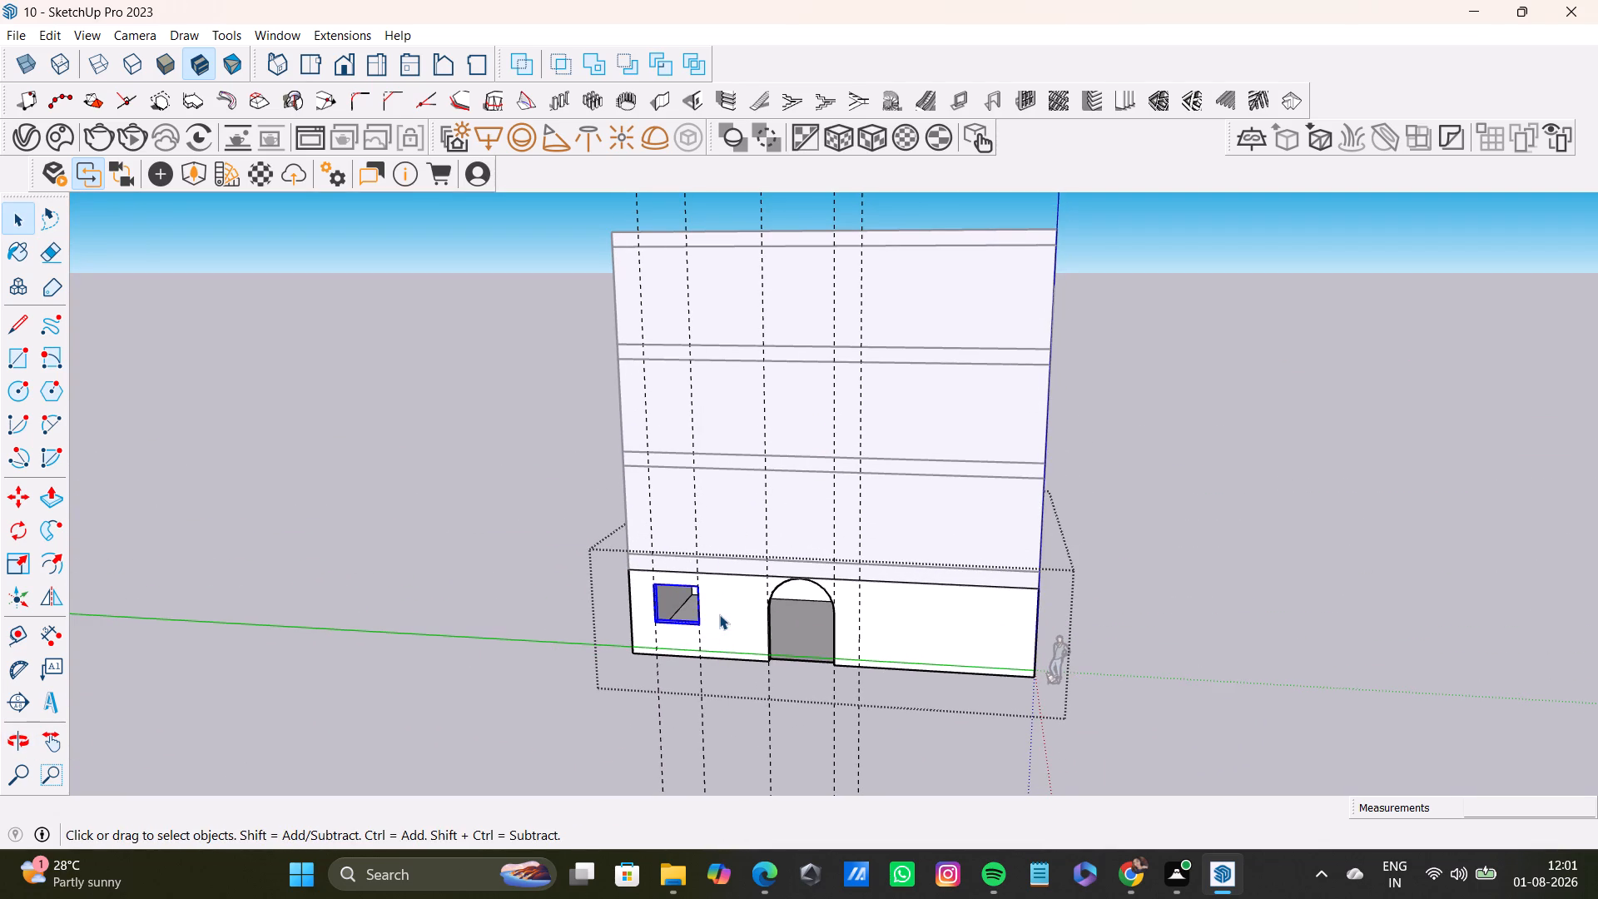
key("m")
left_click(701, 628)
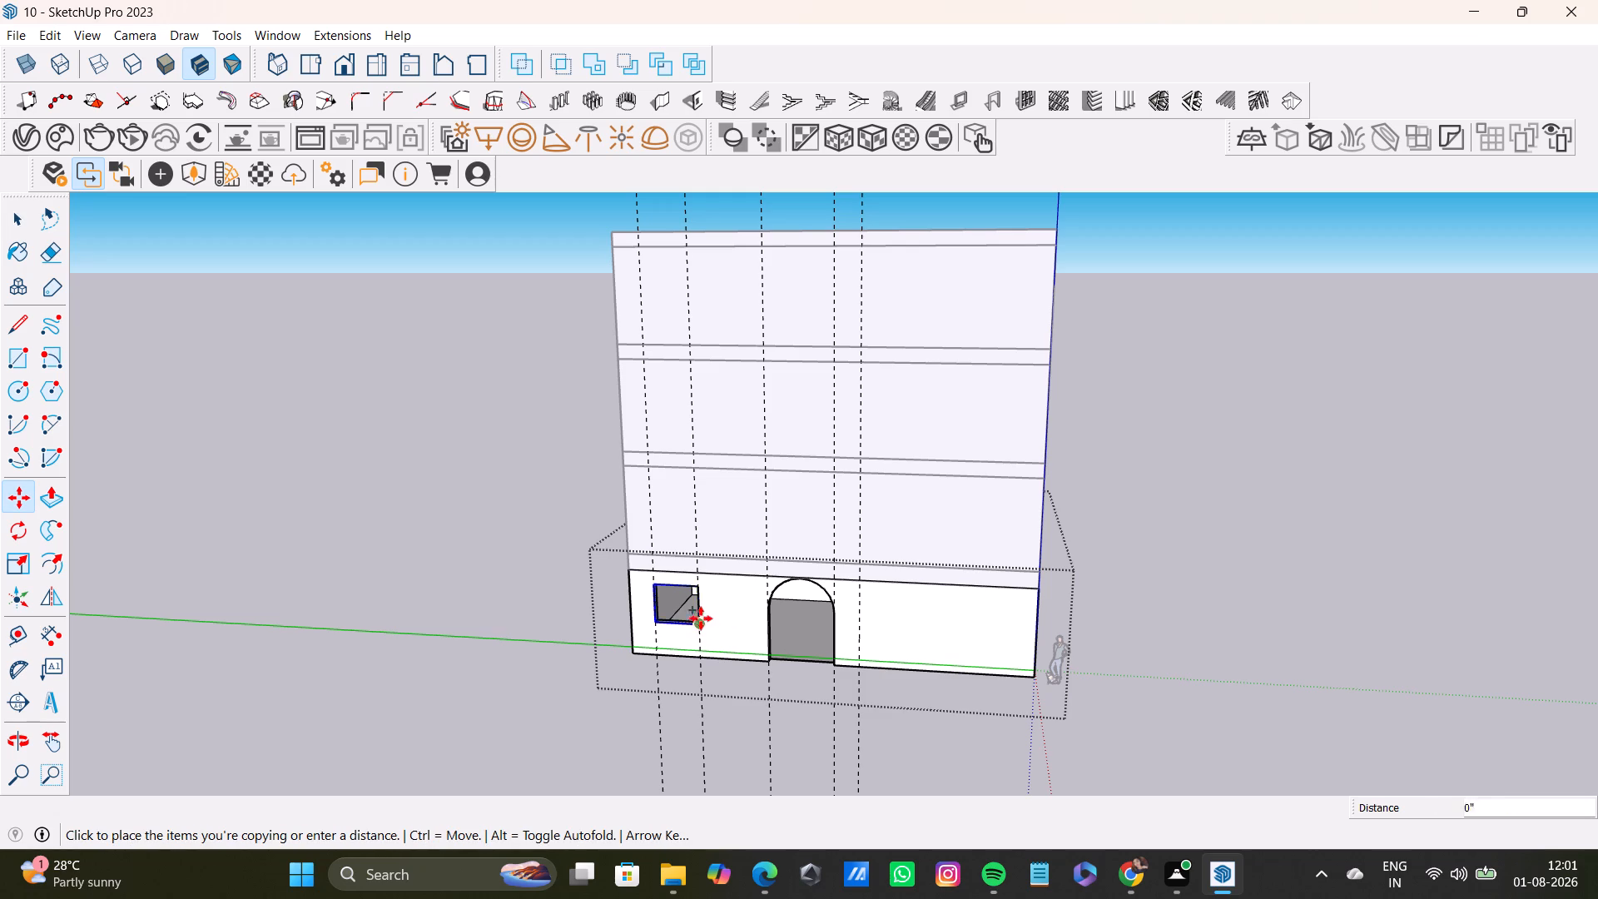
left_click(687, 533)
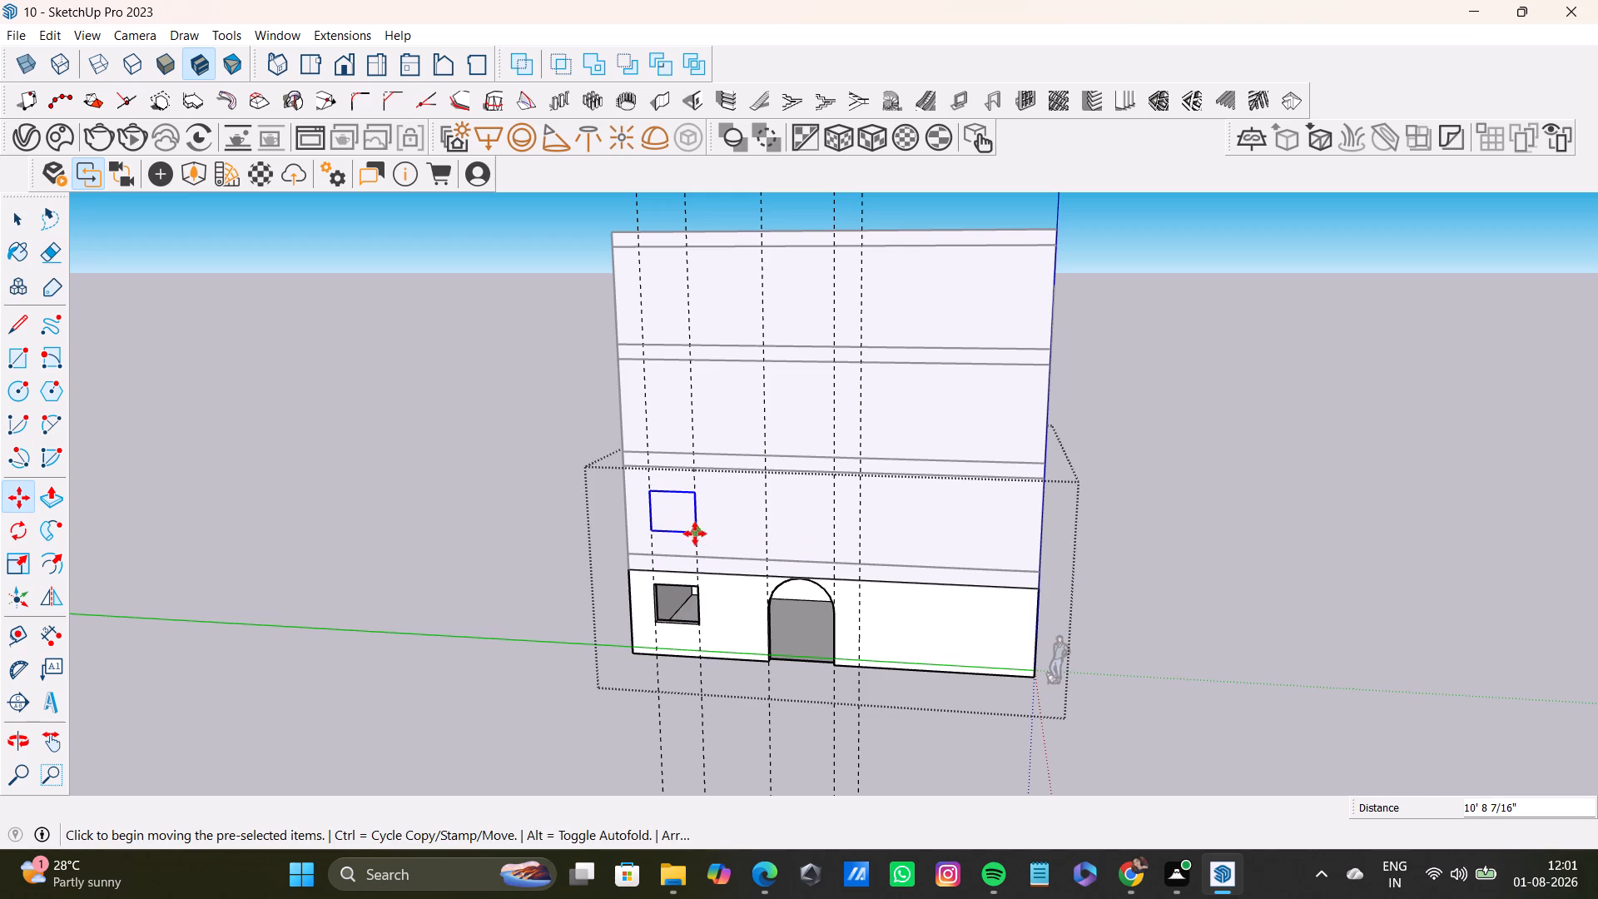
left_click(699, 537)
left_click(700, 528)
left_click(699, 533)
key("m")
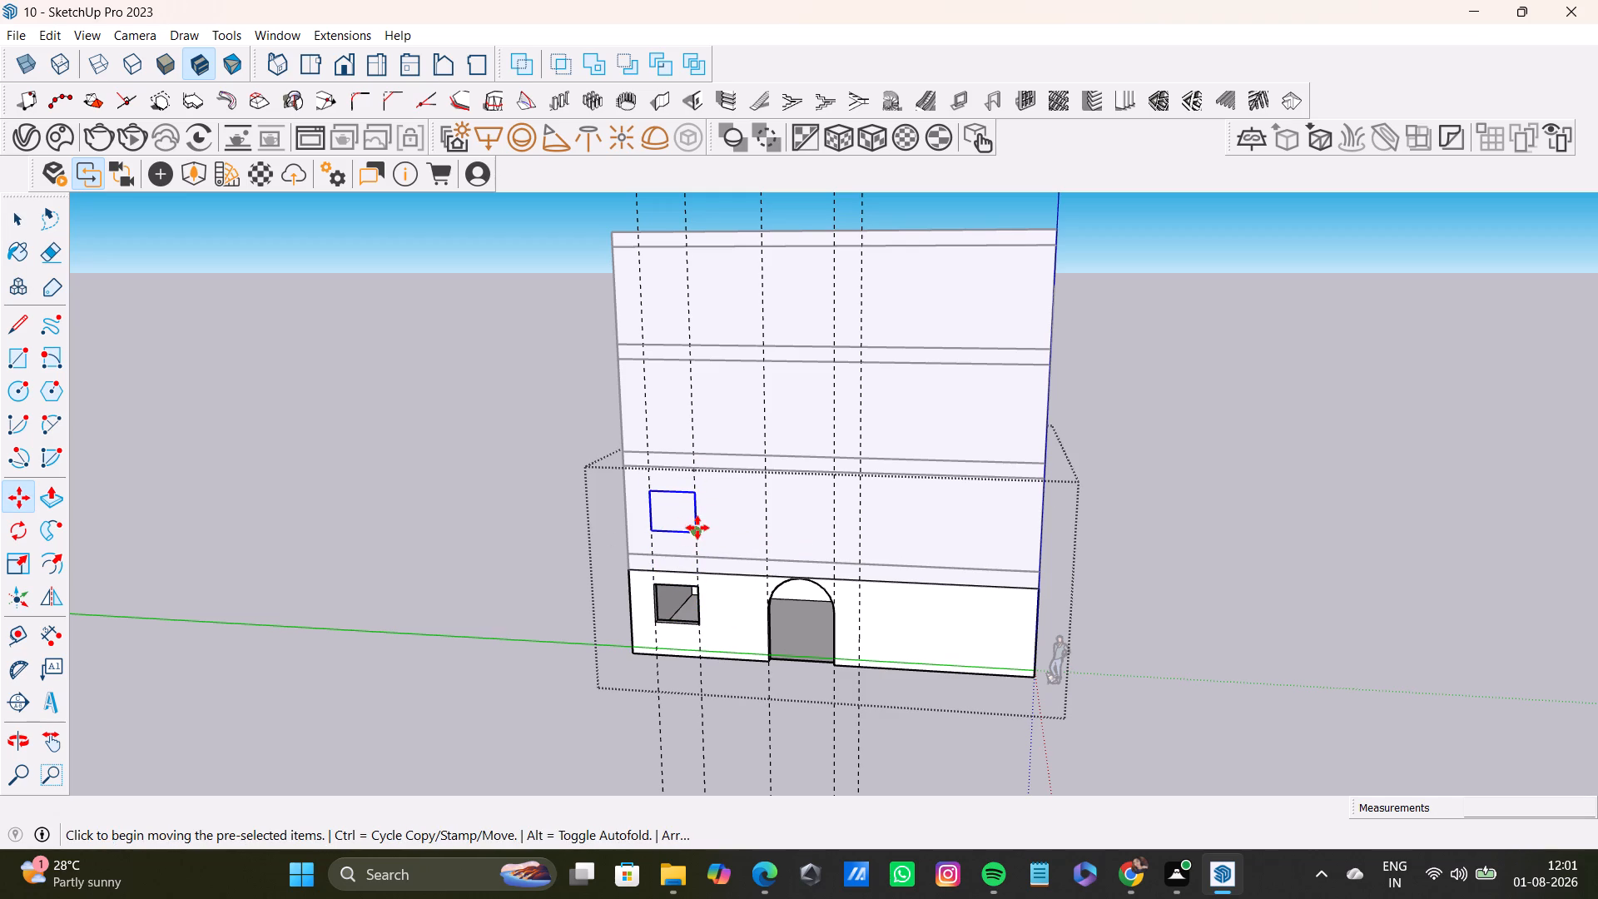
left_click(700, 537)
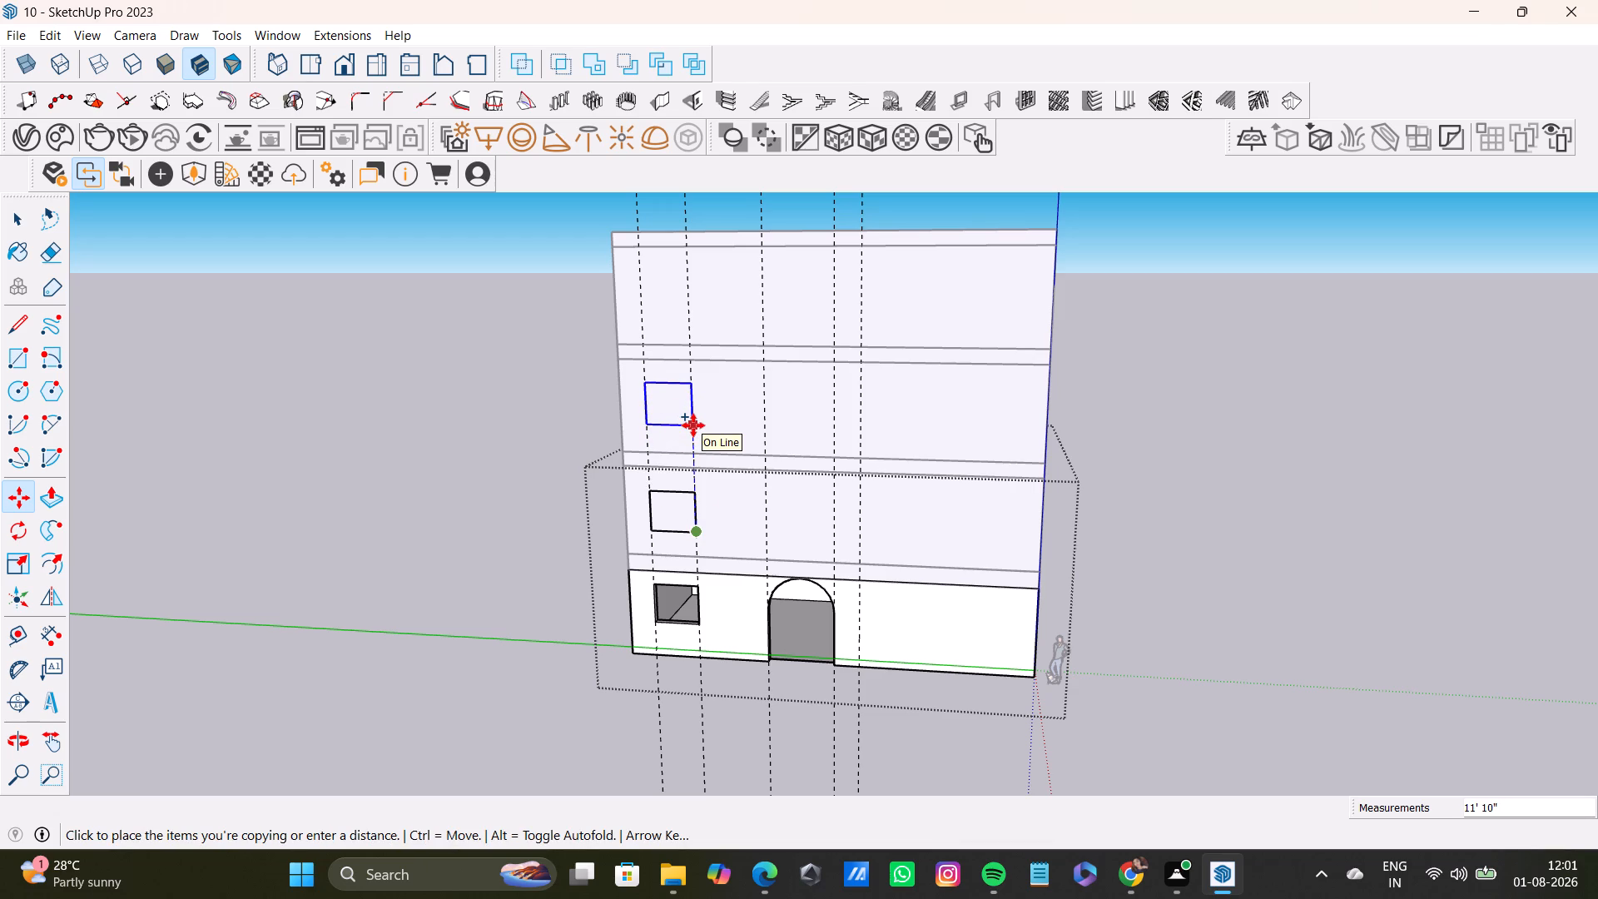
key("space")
Close the ground-floor group to return to the whole building model.
left_click(1265, 426)
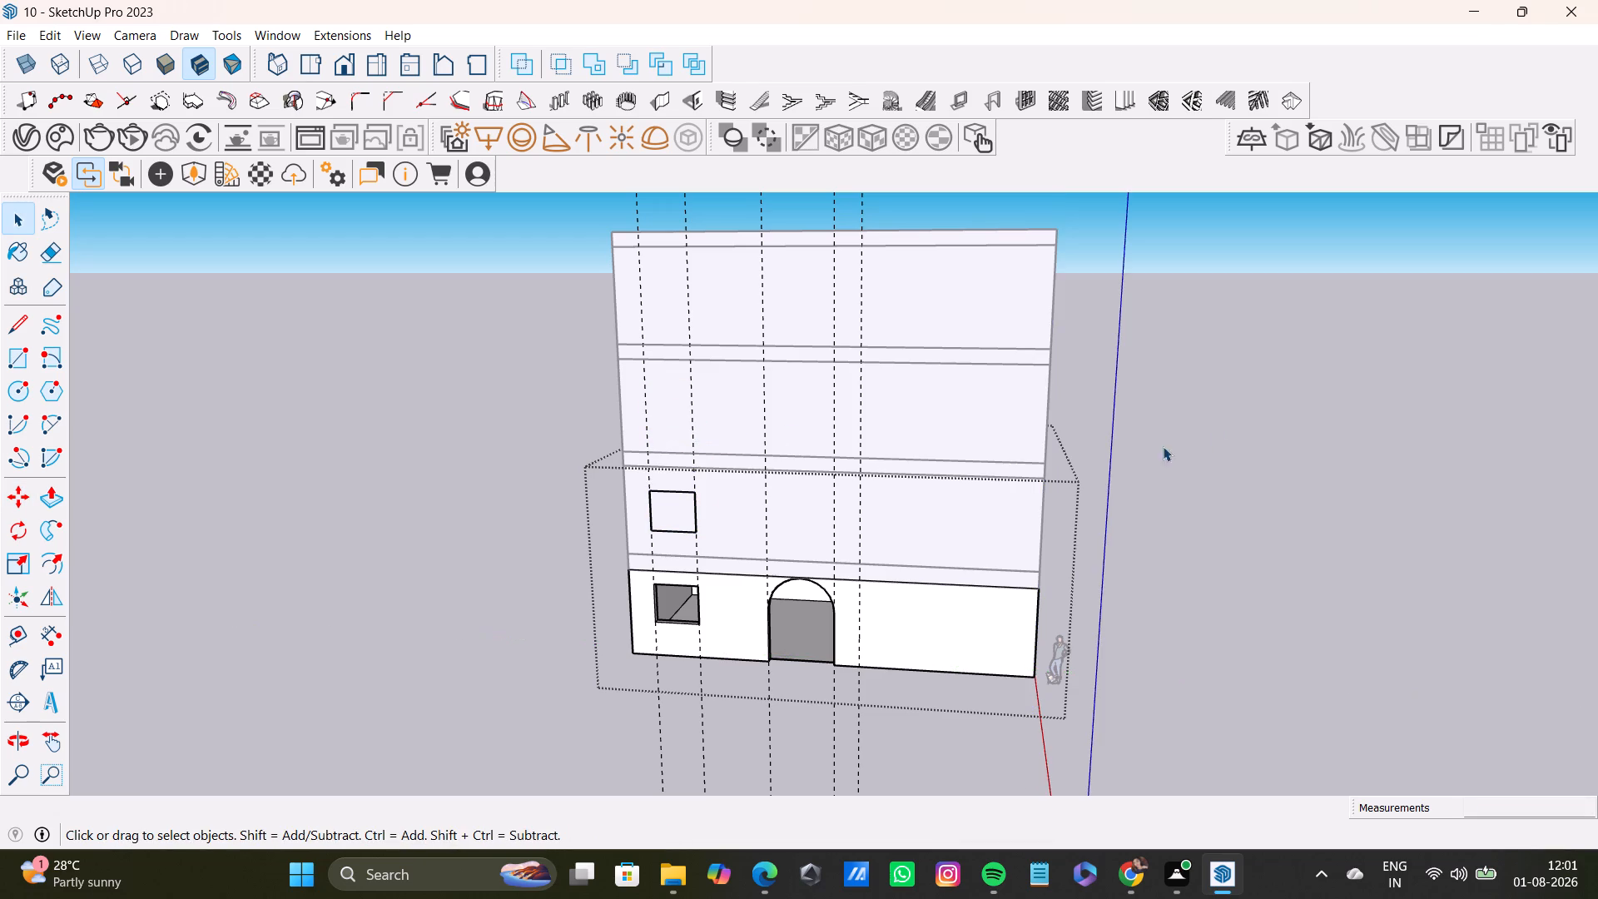
triple_click(912, 334)
left_click(1238, 423)
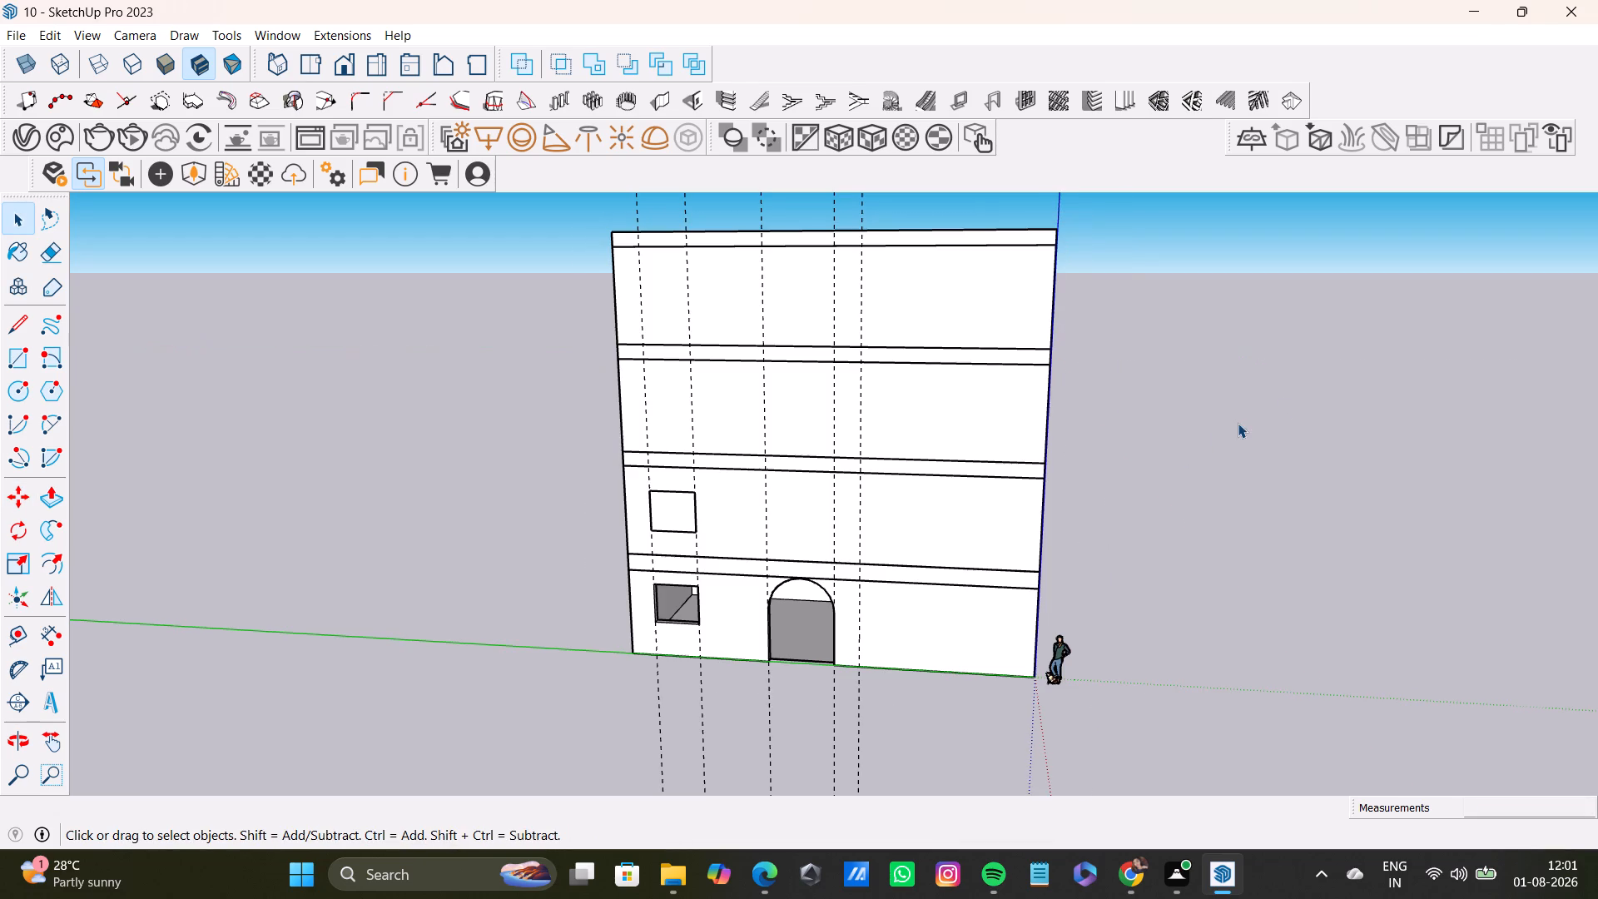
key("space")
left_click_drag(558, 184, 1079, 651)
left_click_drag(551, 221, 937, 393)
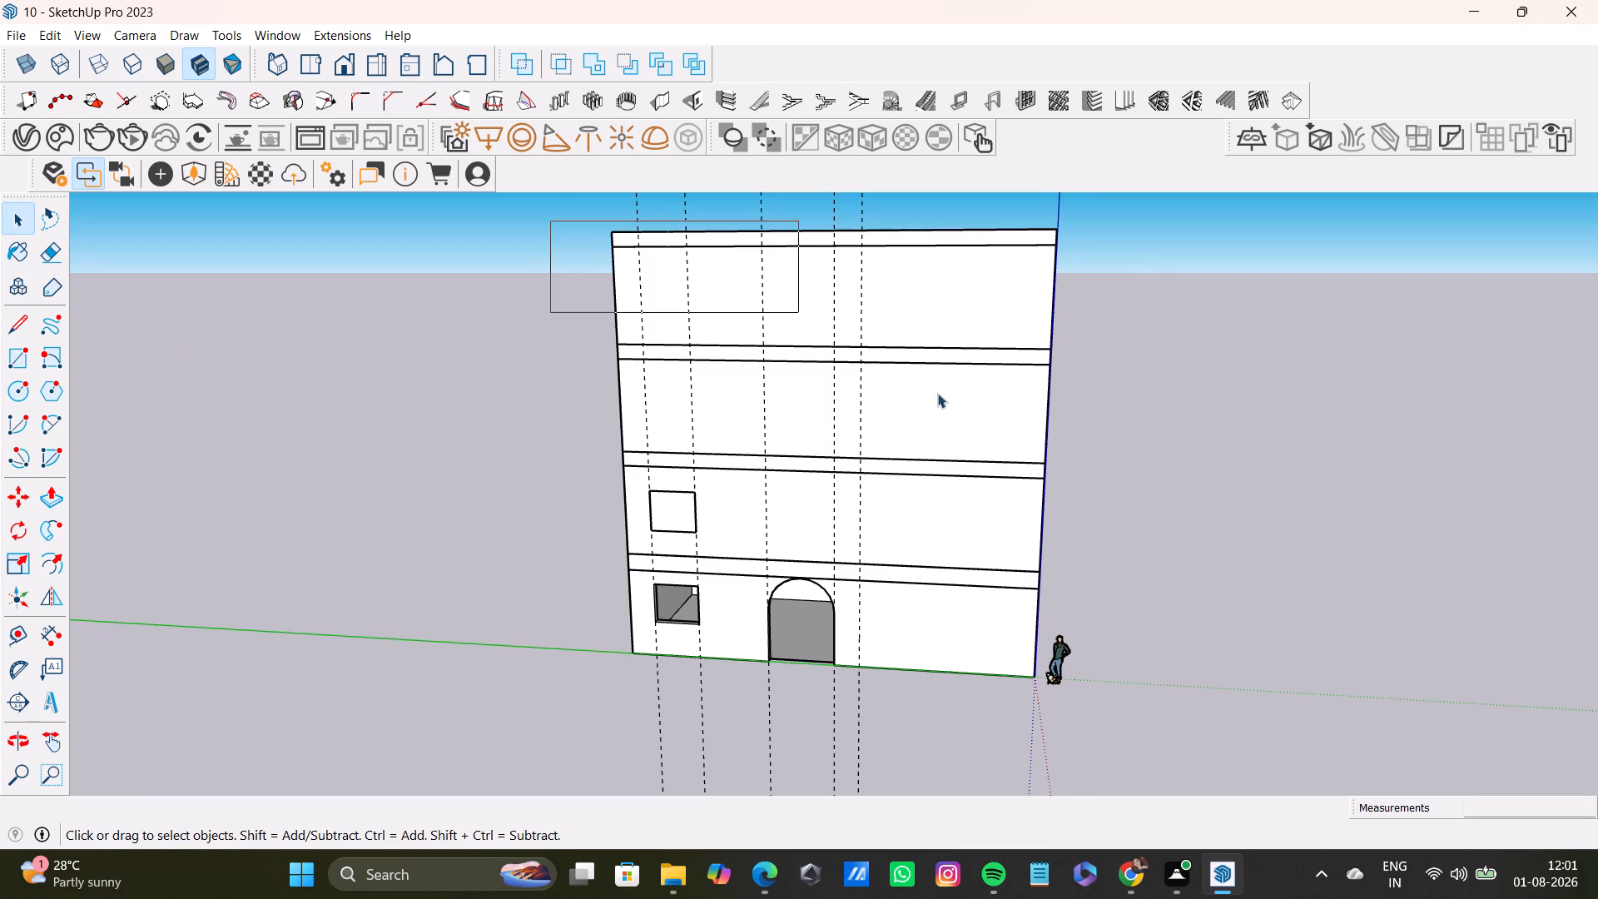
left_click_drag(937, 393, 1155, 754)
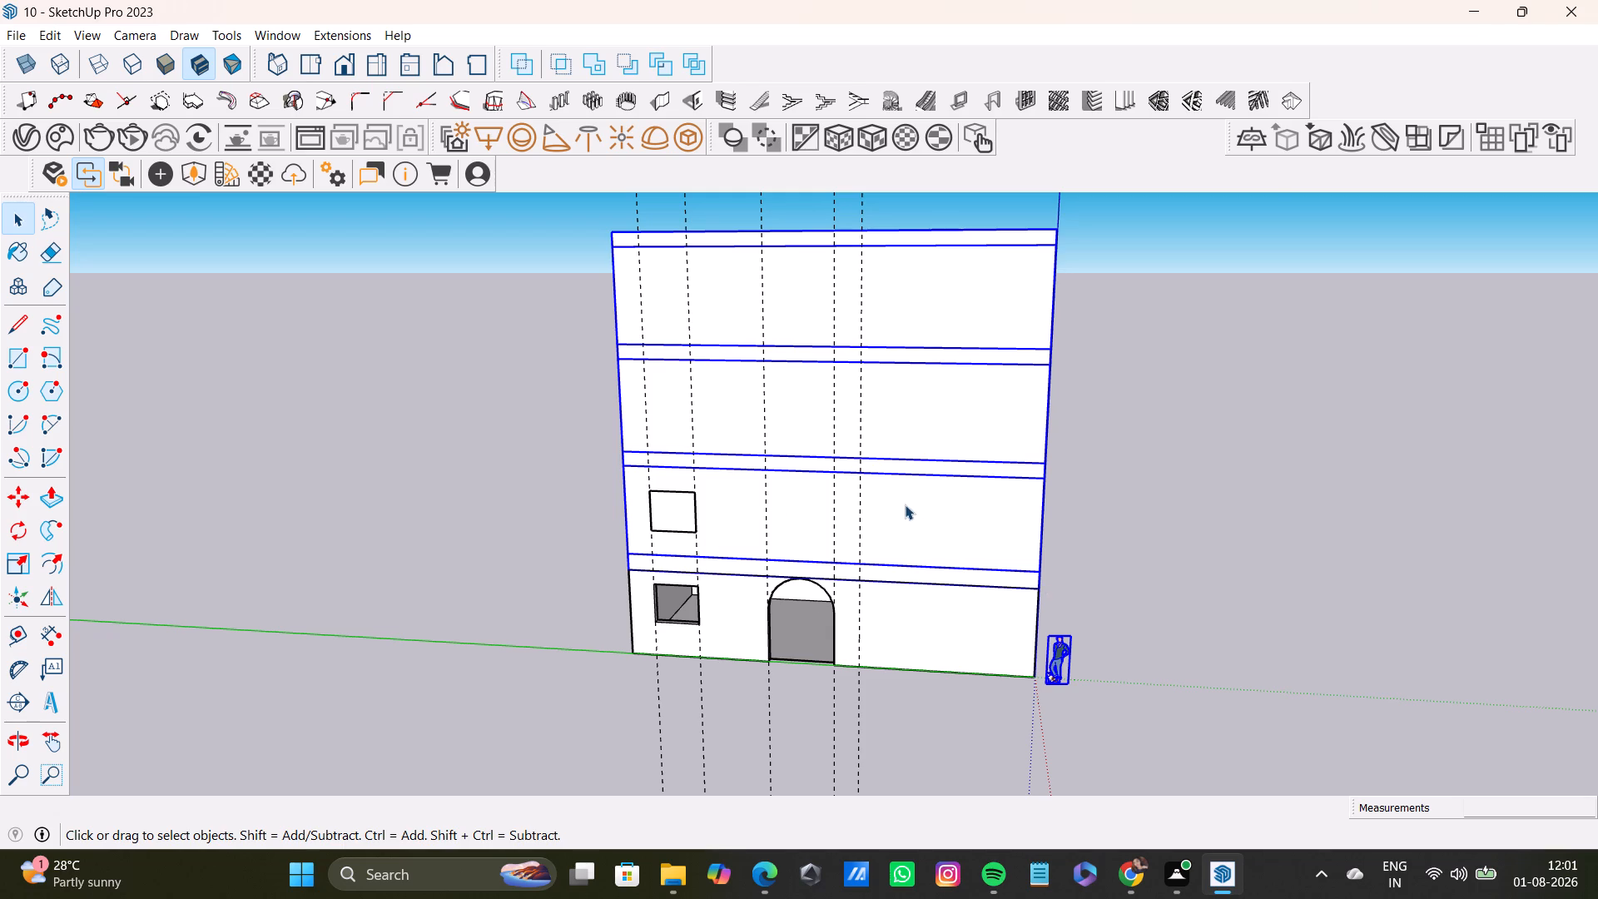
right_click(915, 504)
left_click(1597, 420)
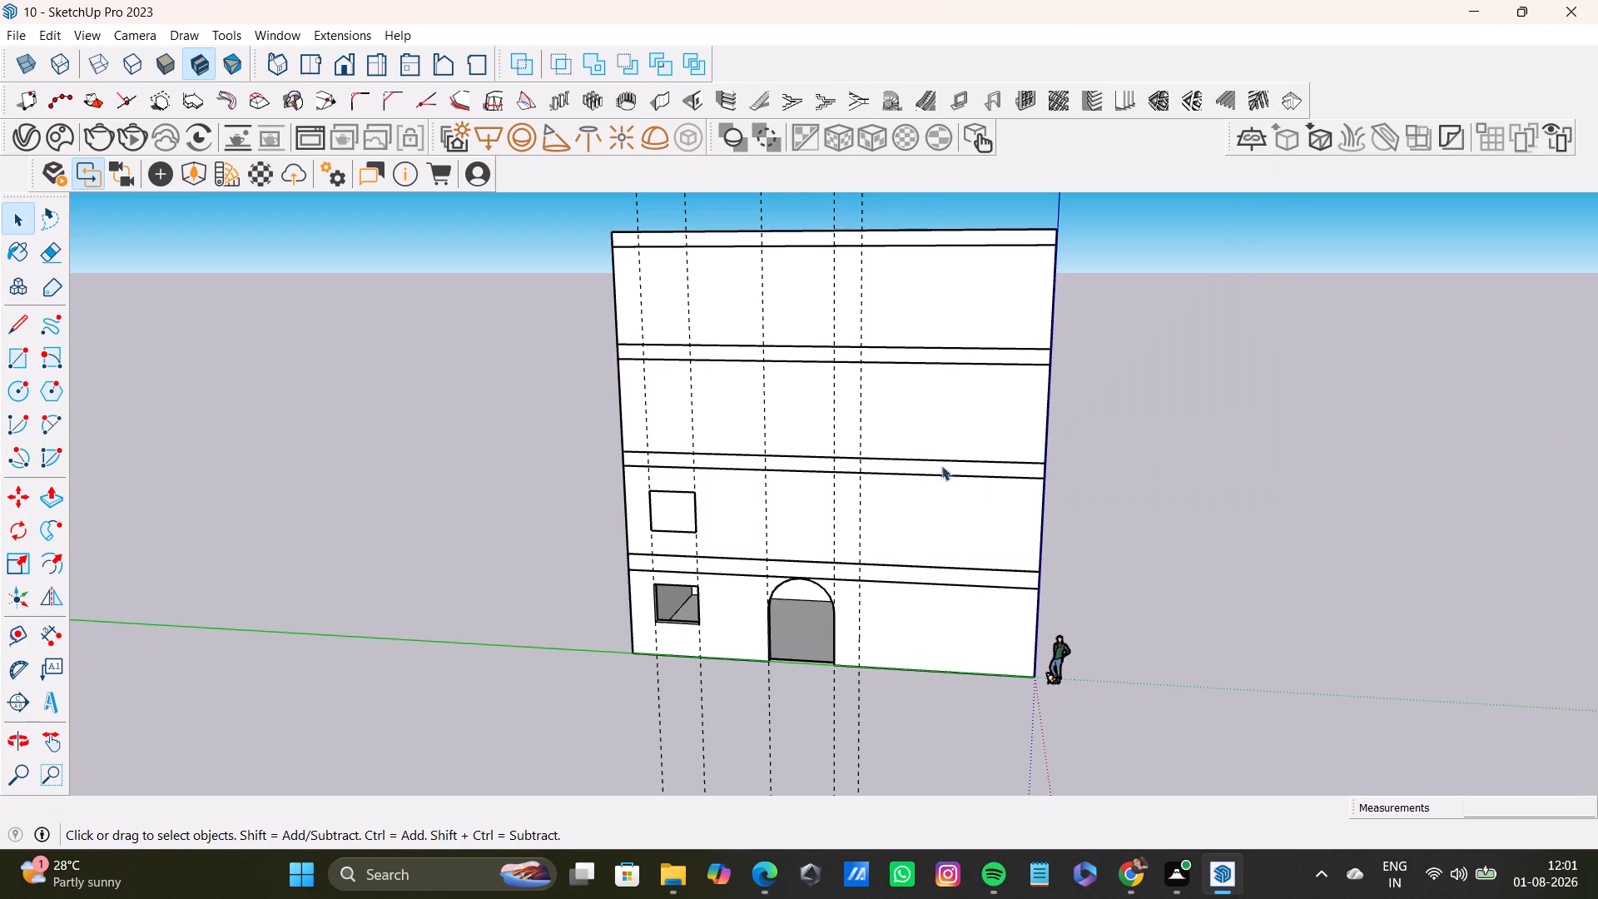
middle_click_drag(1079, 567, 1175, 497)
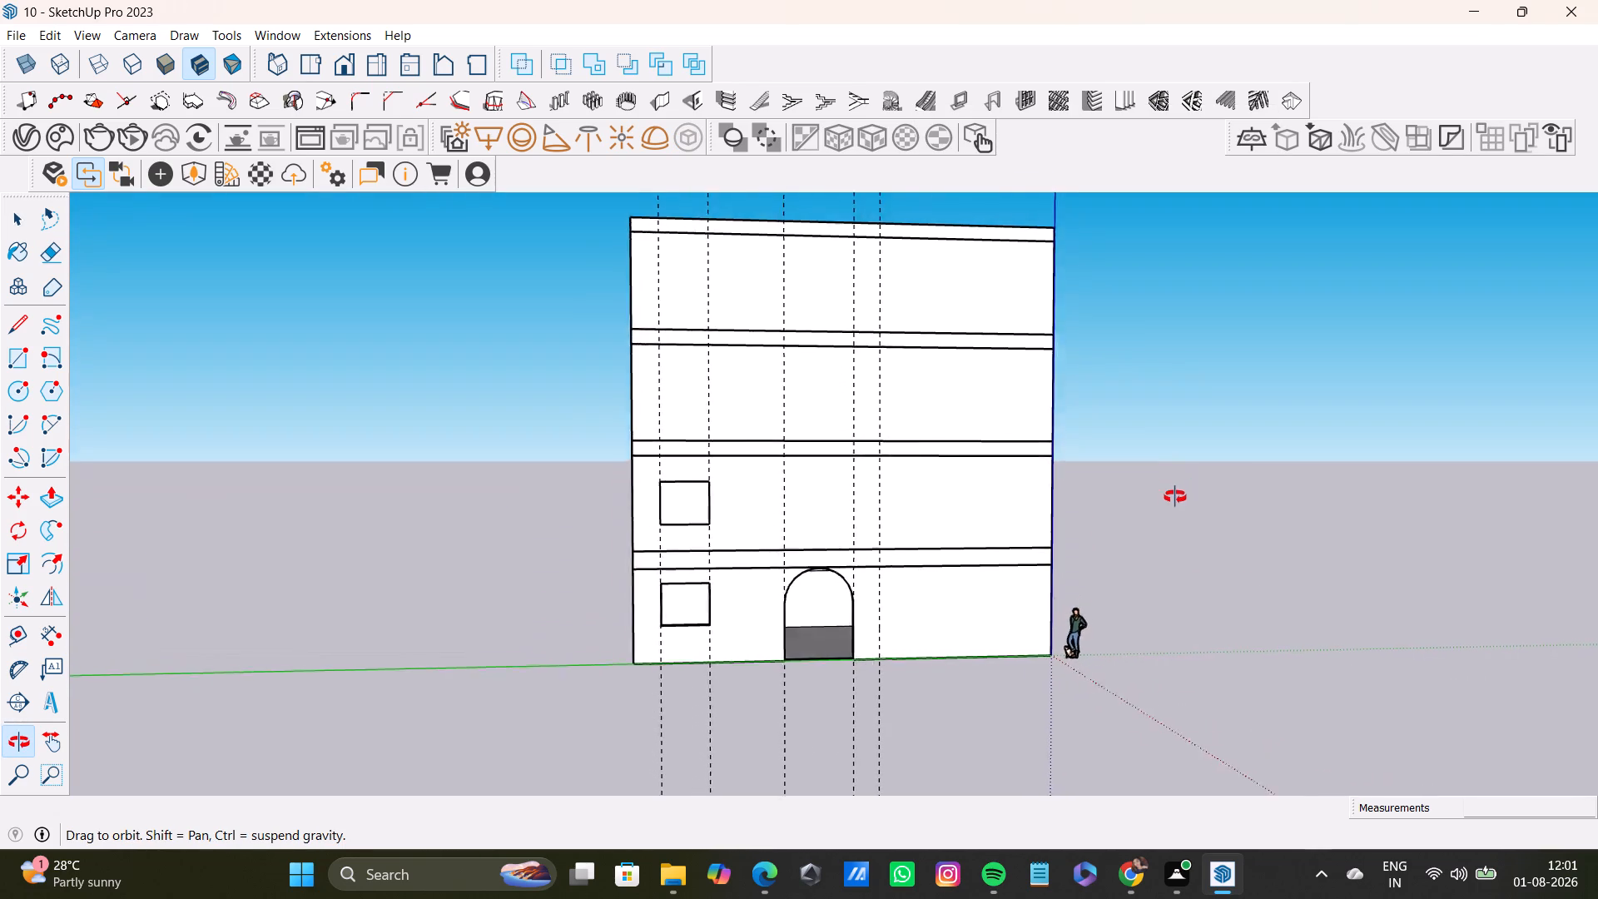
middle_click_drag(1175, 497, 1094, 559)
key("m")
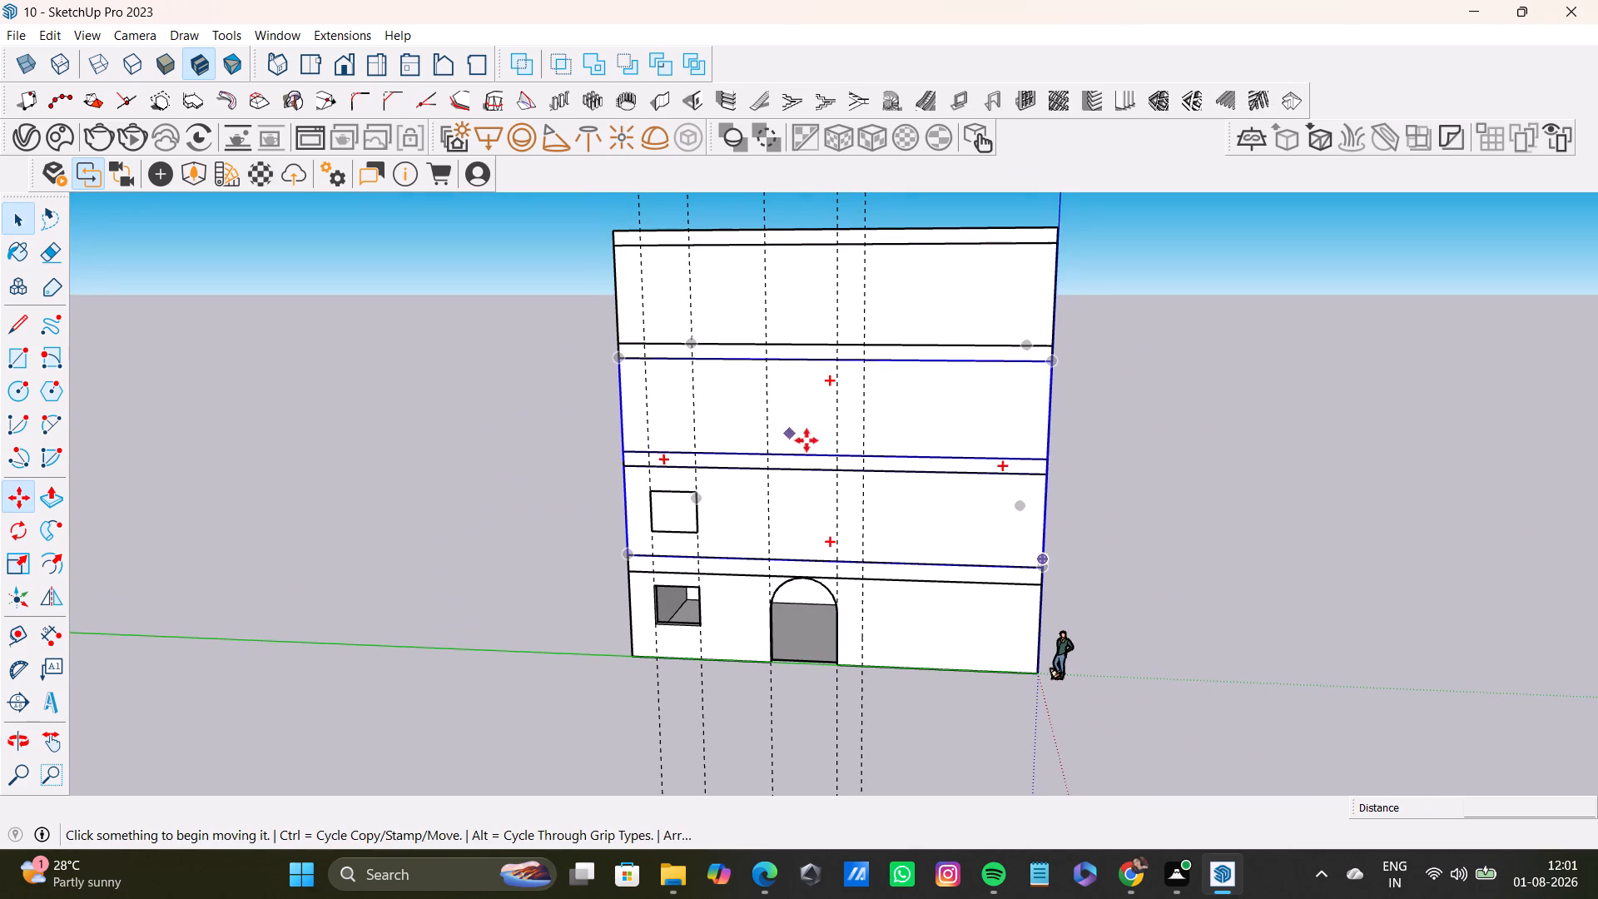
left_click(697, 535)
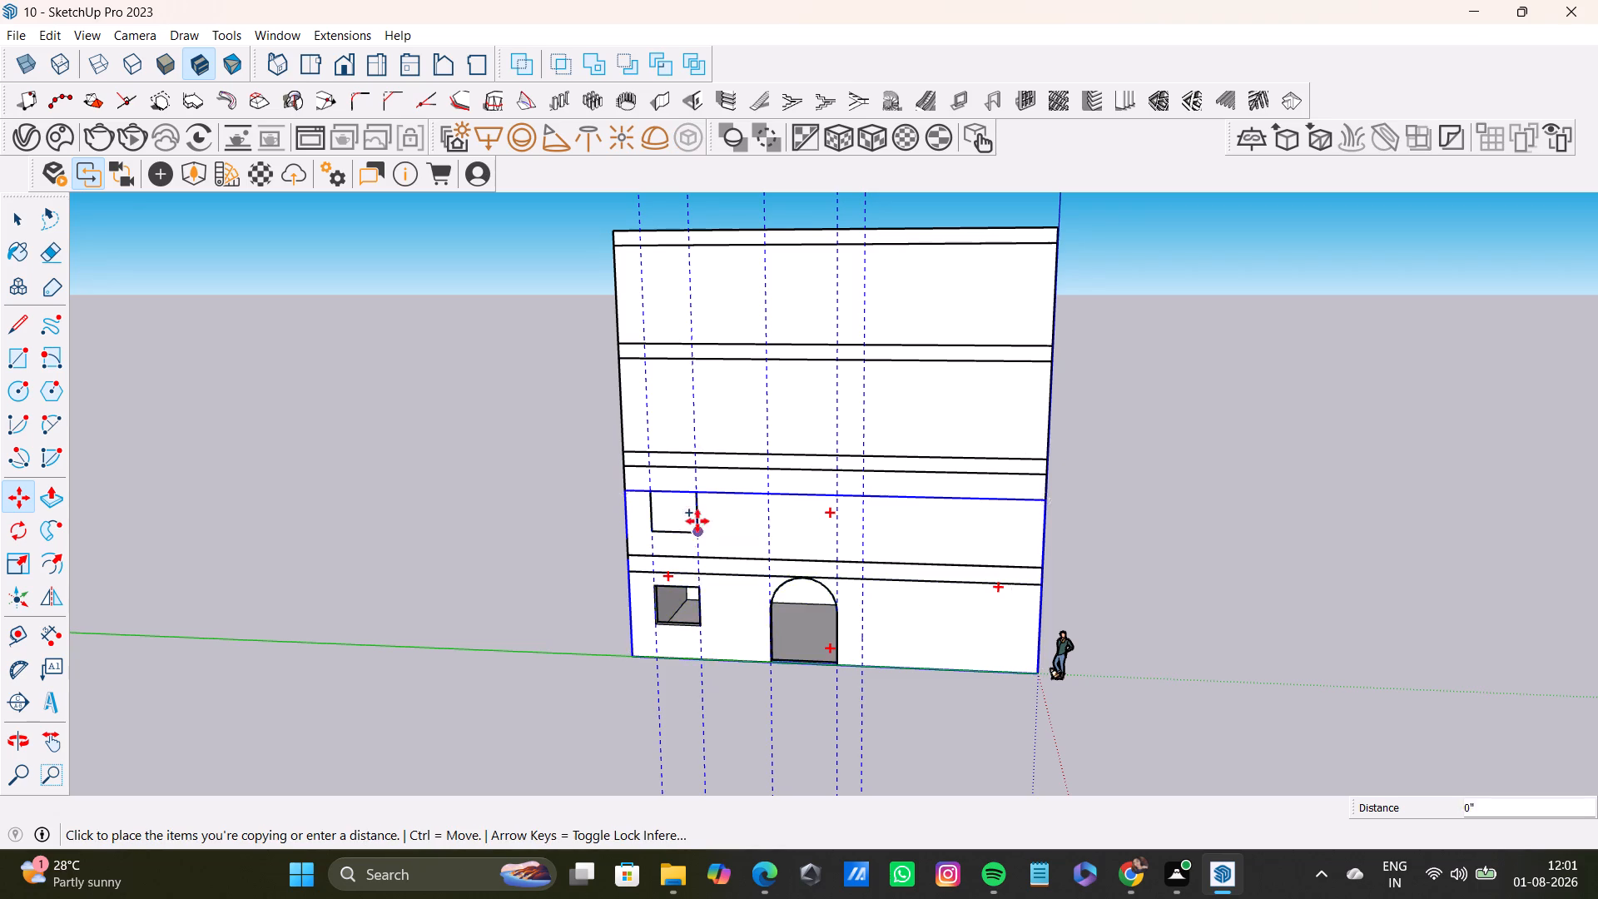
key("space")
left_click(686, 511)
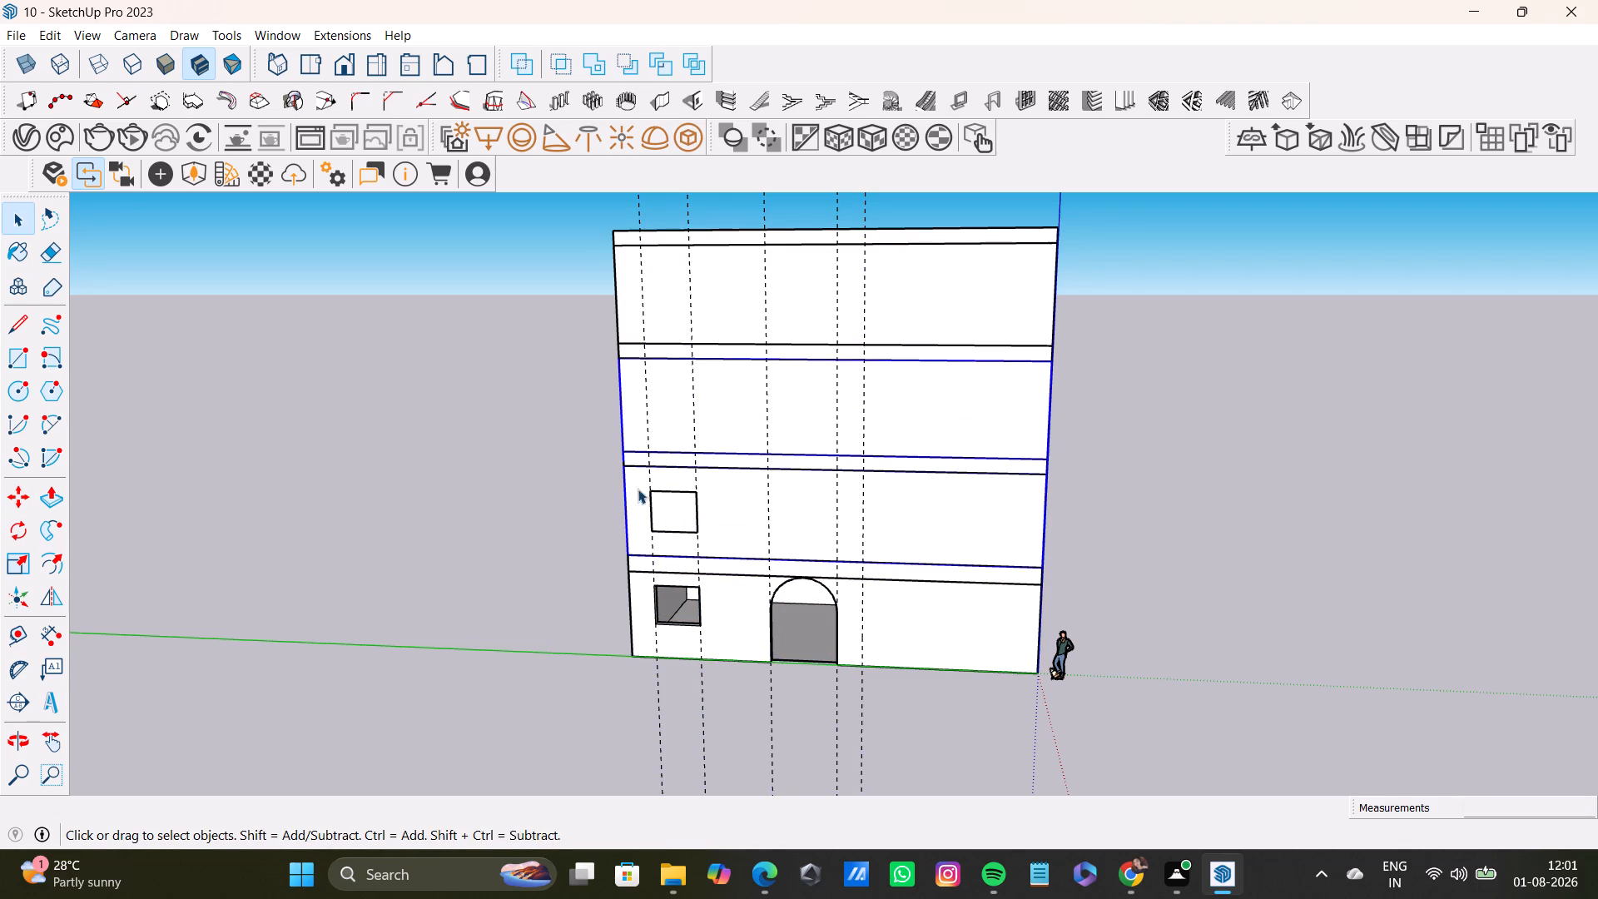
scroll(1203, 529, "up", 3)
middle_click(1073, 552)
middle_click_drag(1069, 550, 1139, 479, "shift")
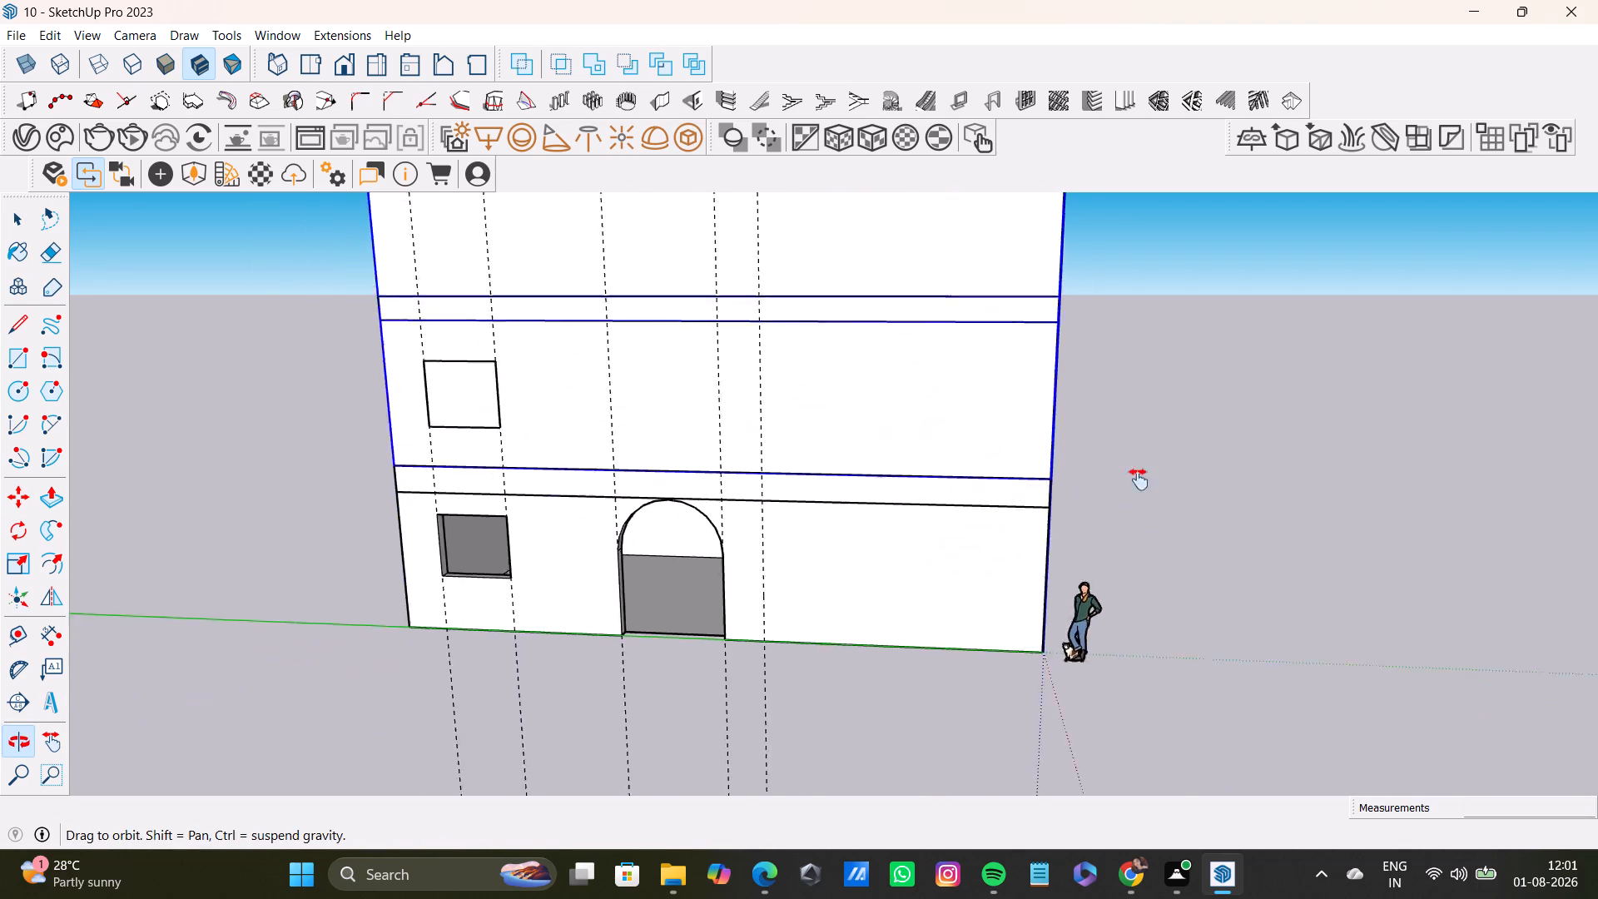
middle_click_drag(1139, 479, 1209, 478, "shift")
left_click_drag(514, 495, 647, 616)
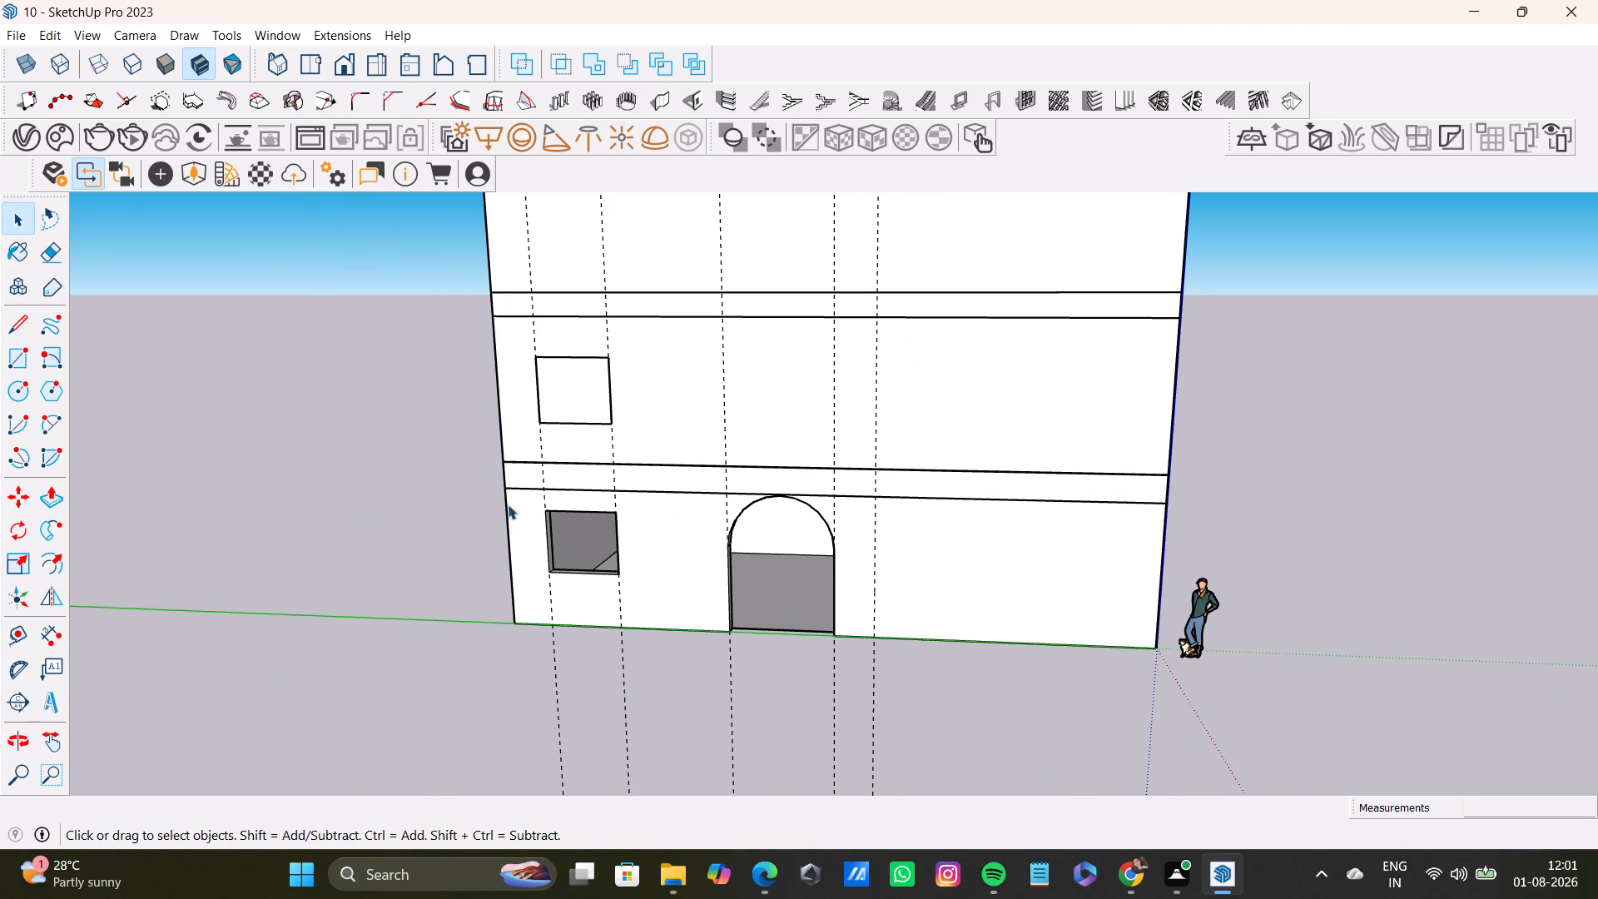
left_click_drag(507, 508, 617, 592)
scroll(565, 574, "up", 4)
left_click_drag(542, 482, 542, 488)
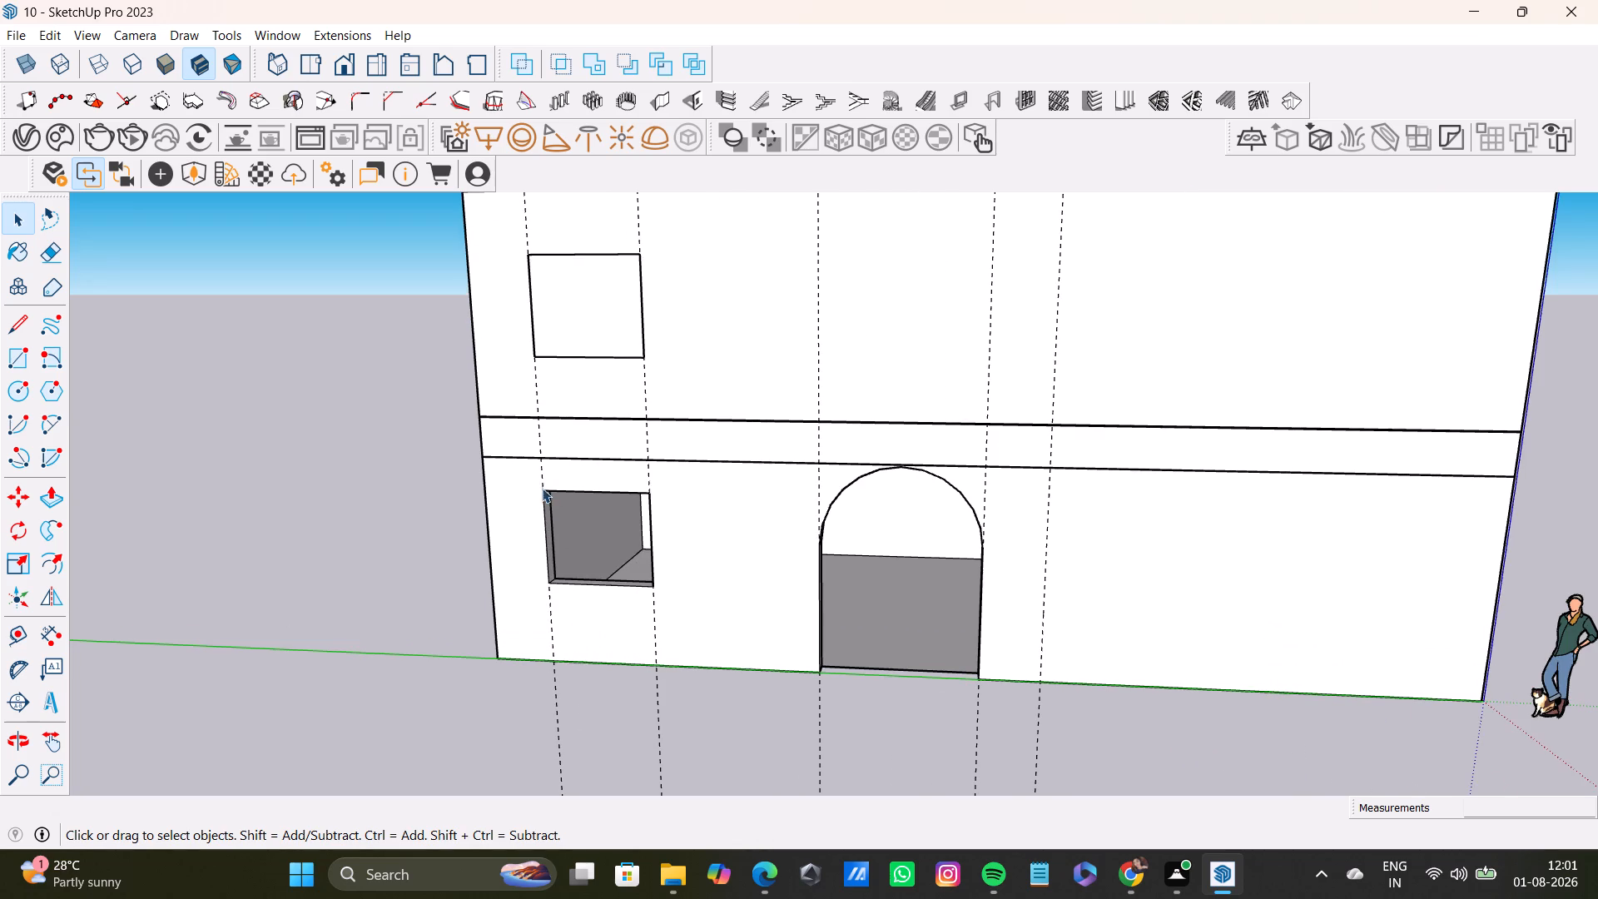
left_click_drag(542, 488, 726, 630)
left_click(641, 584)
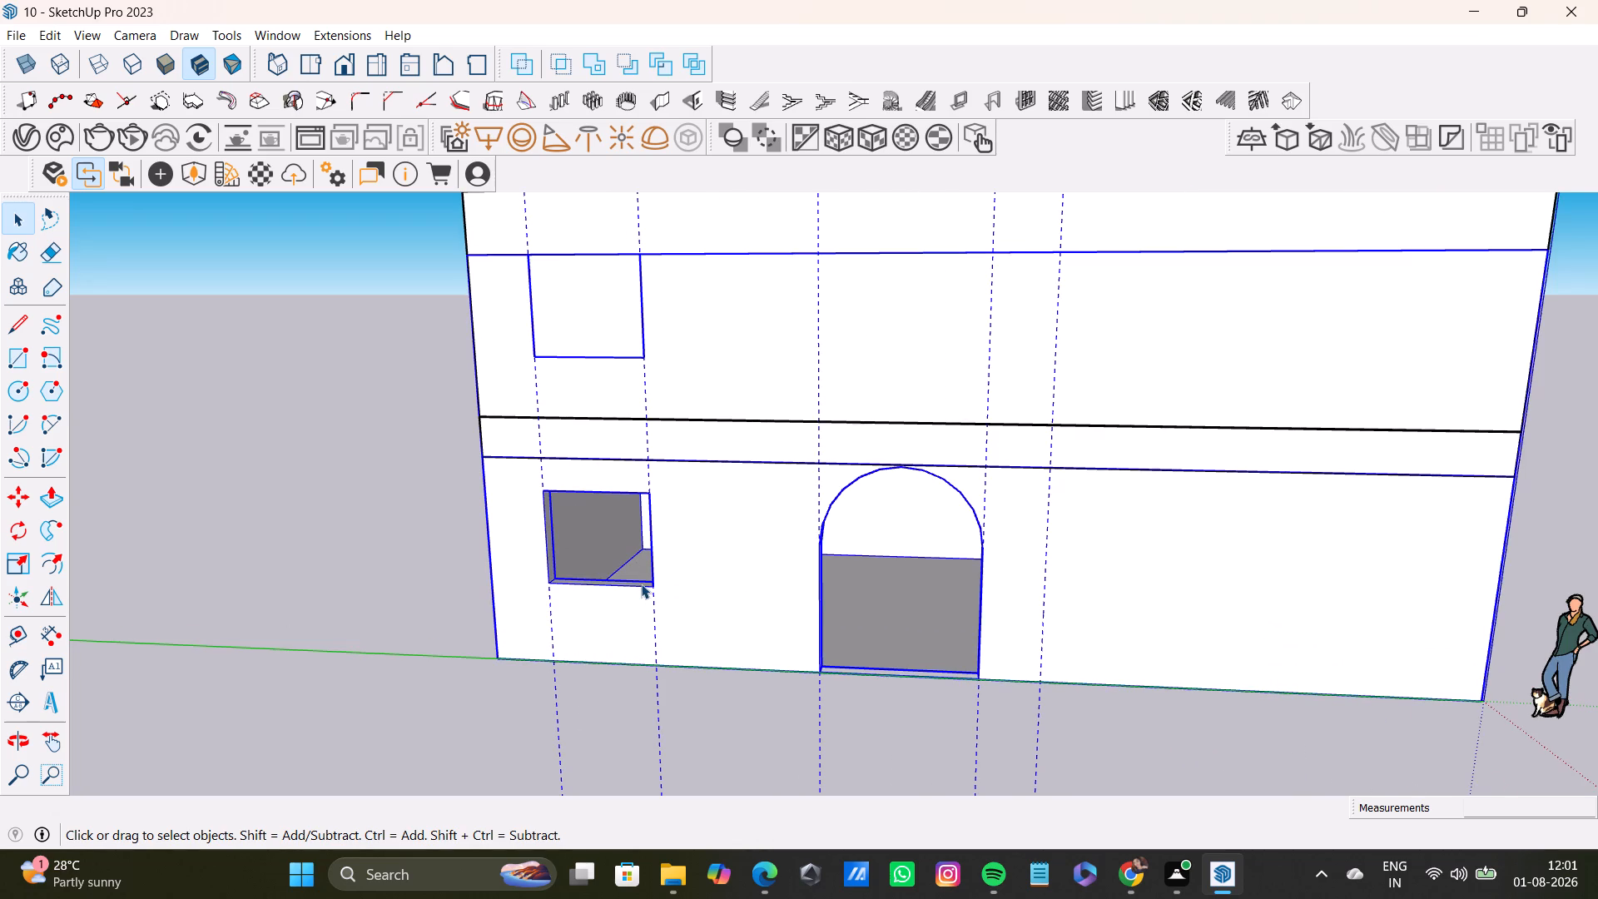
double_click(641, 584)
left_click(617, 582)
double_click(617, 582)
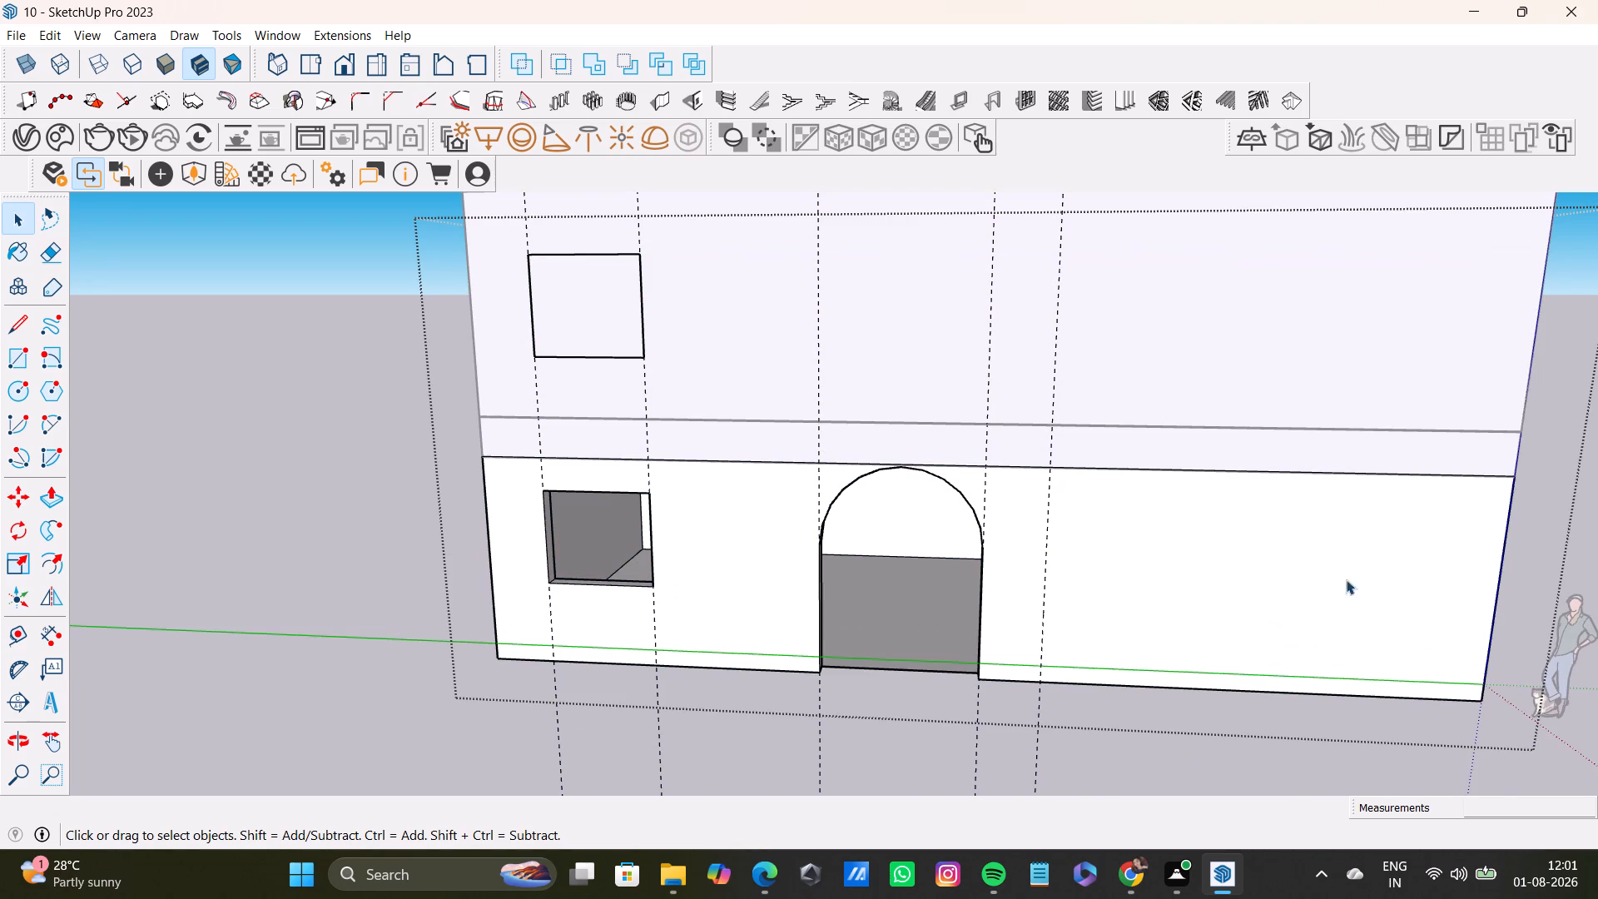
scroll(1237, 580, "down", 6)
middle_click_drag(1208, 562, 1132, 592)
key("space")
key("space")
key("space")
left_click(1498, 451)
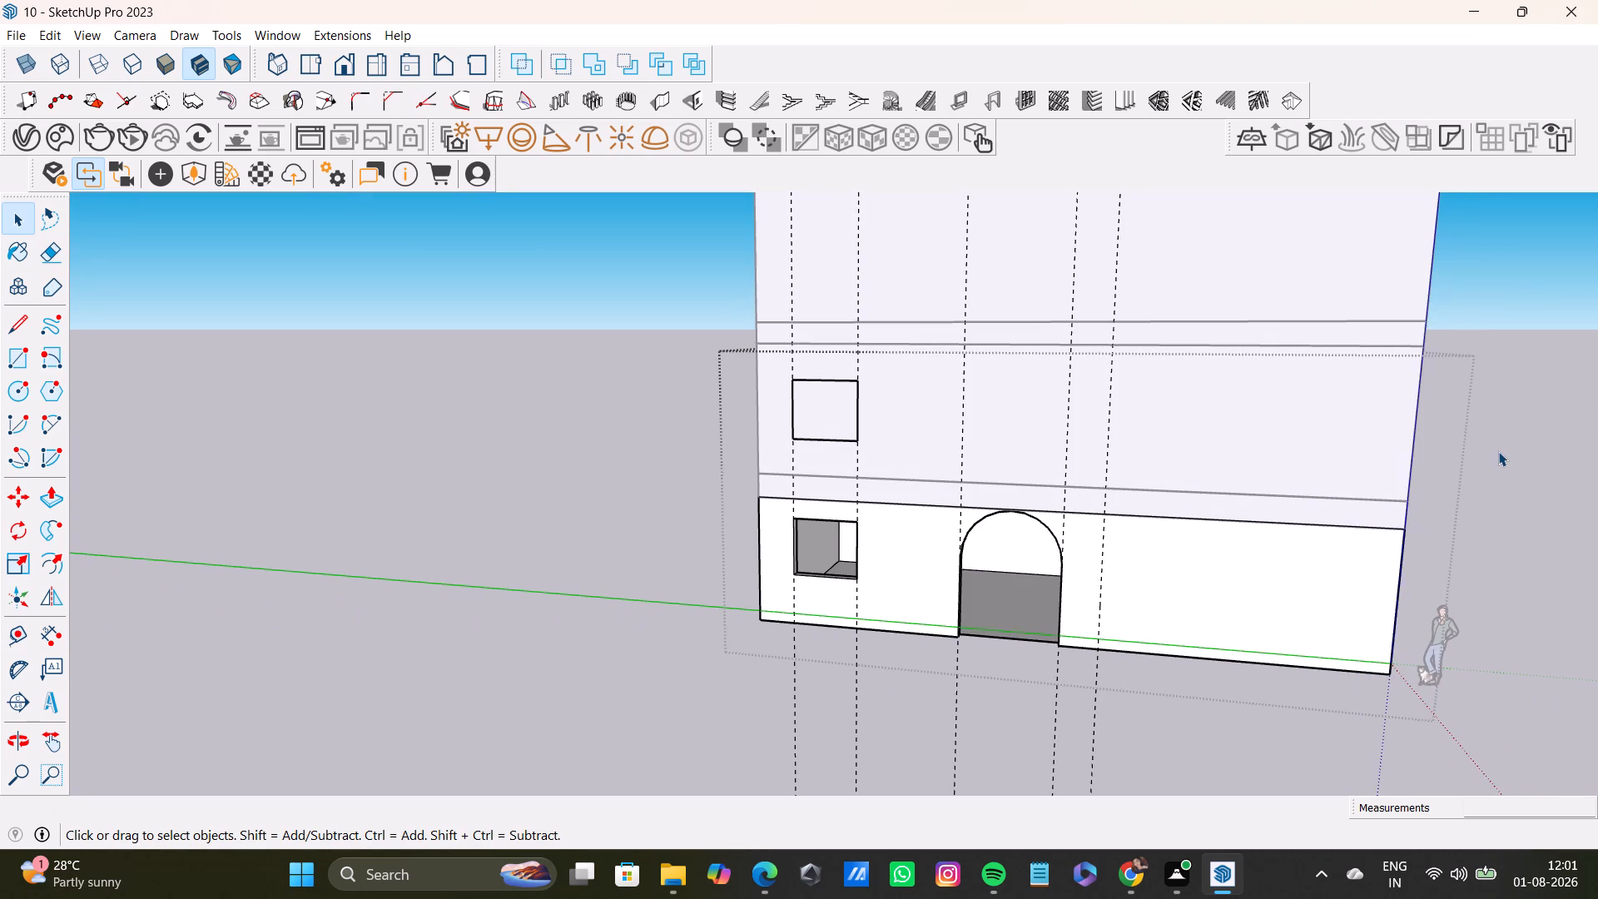
Undo the window outline copy on the first-floor side wall and close the ground-floor group.
key("ctrl+z")
key("ctrl+z")
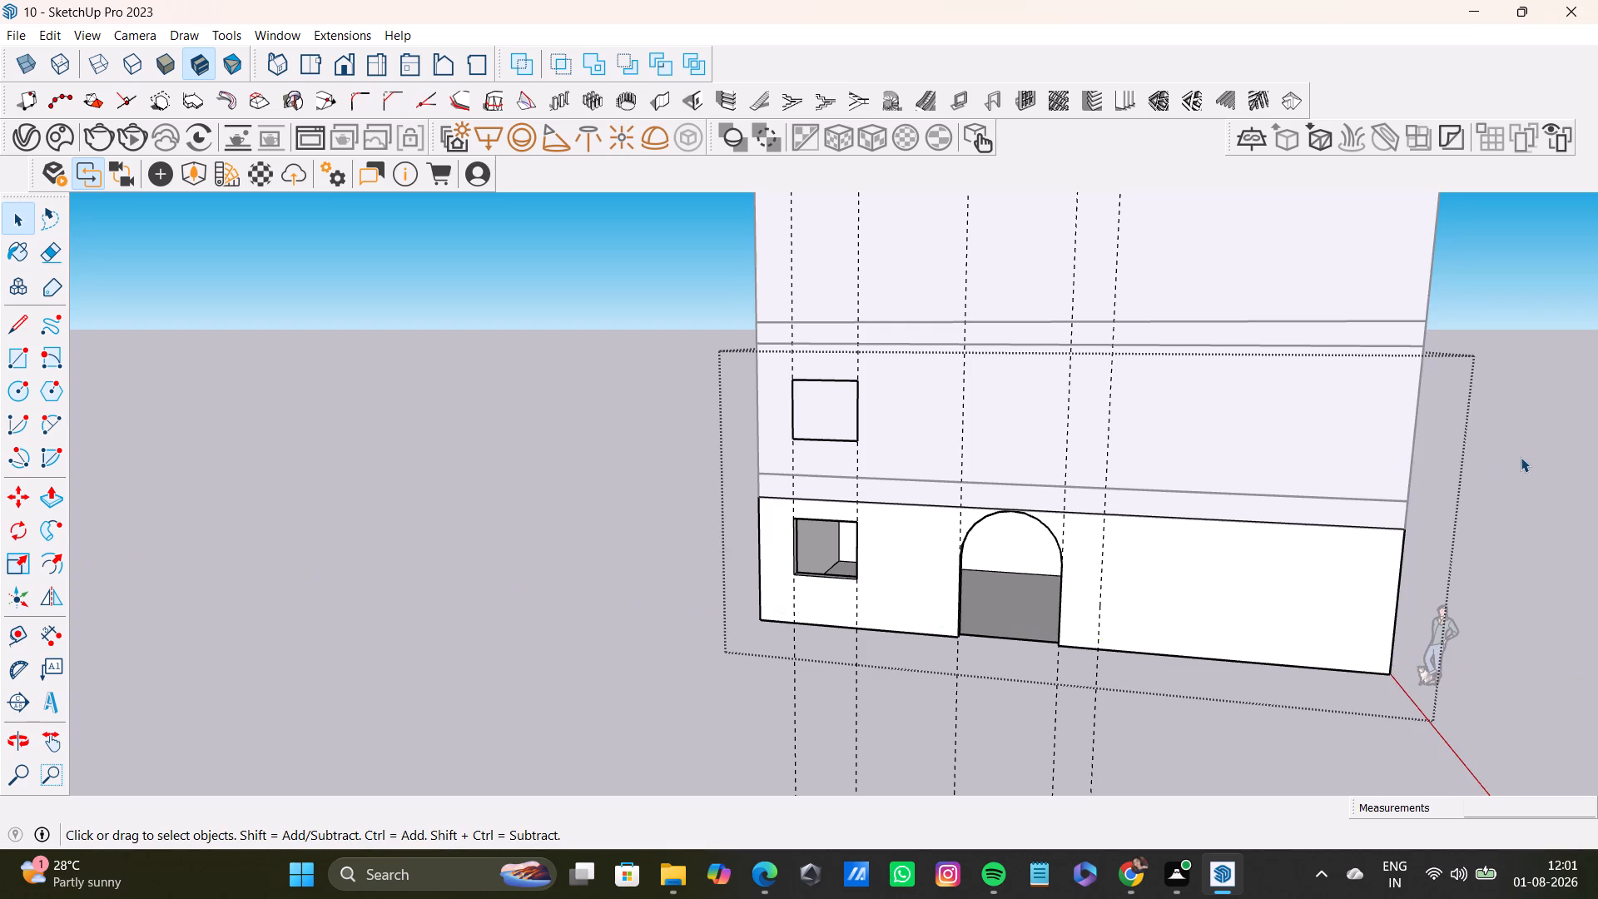
key("ctrl+z")
key("ctrl+z")
key("ctrl+z")
key("ctrl+z")
key("ctrl+z")
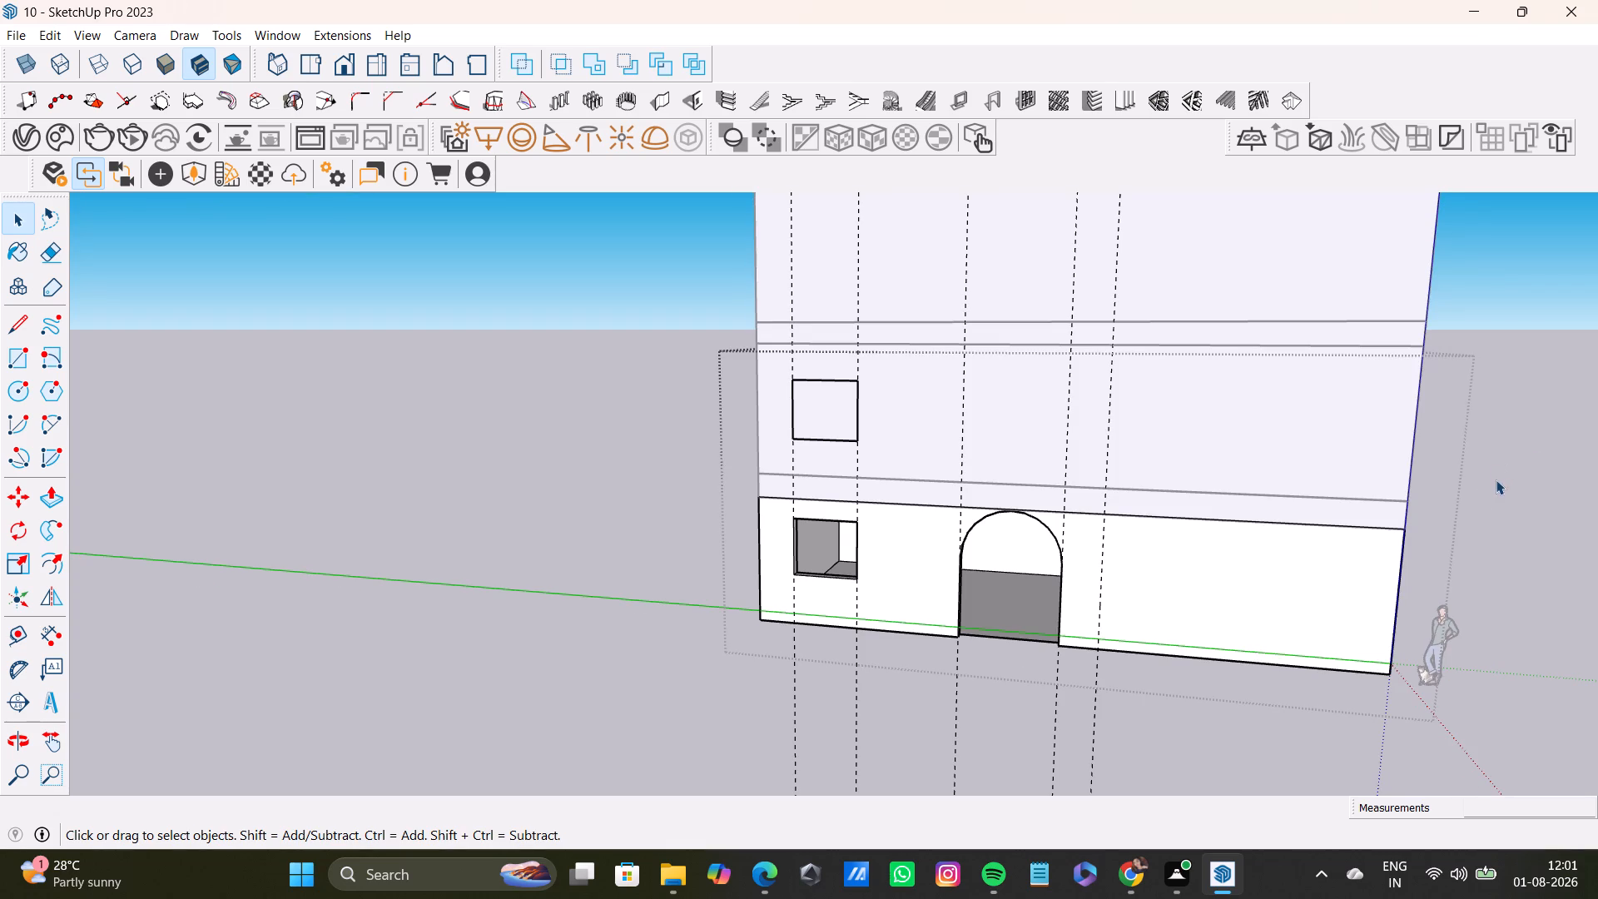
key("ctrl+z")
key("space")
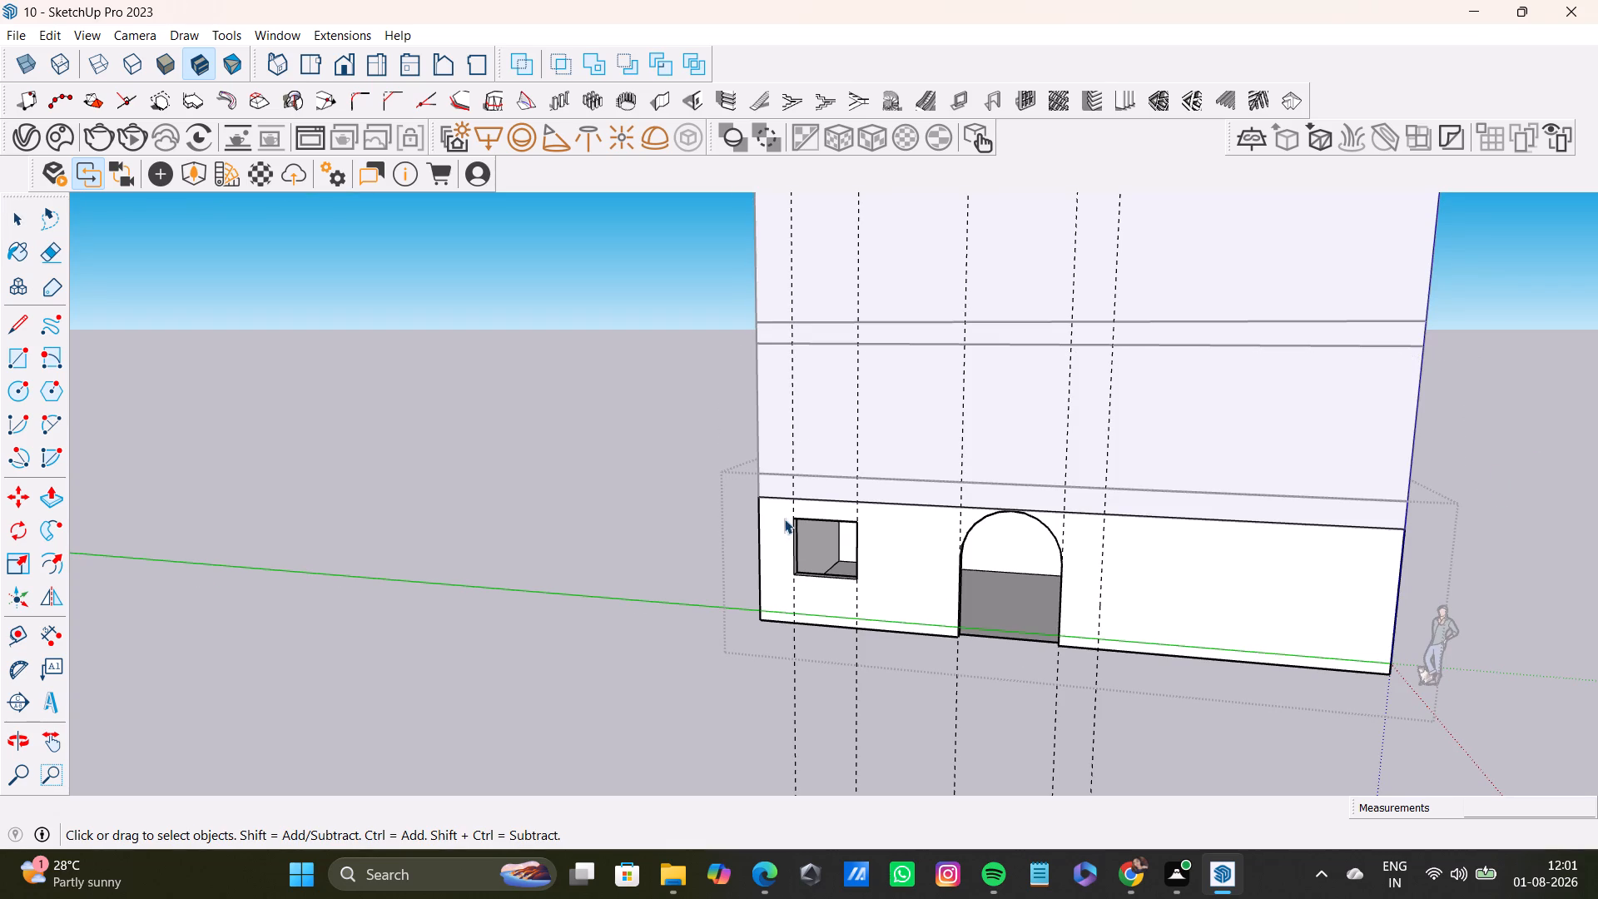
left_click(1595, 412)
left_click(1510, 435)
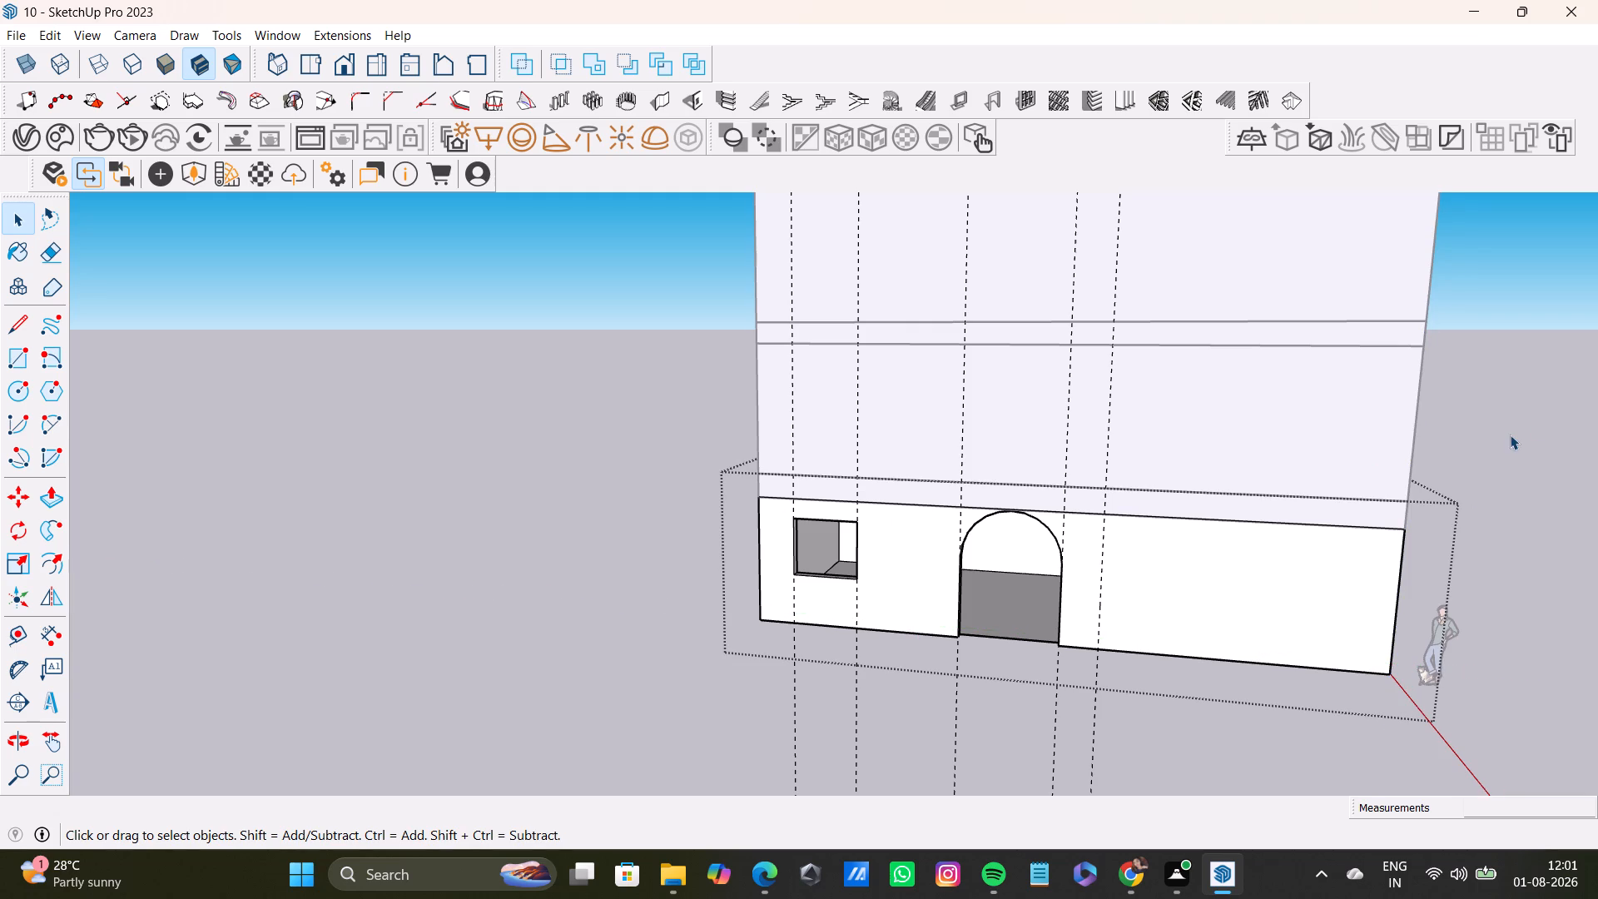
Open the ground-floor group for editing at the side wall's window opening.
middle_click_drag(1500, 447, 1374, 381)
middle_click_drag(1180, 618, 1266, 590)
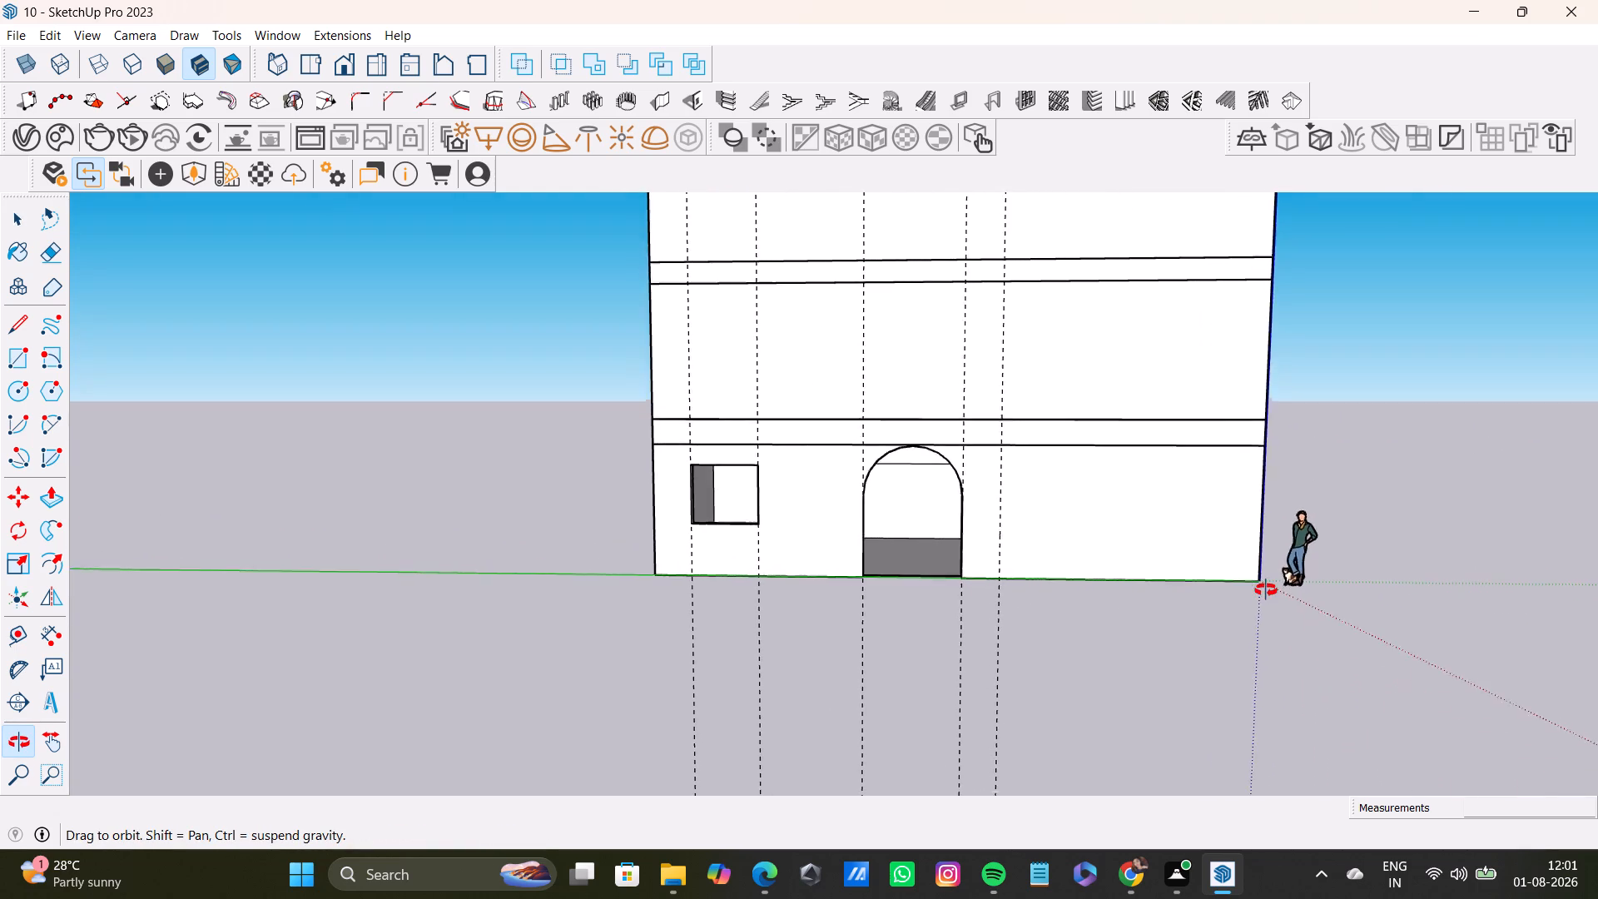
middle_click_drag(1266, 590, 1273, 562)
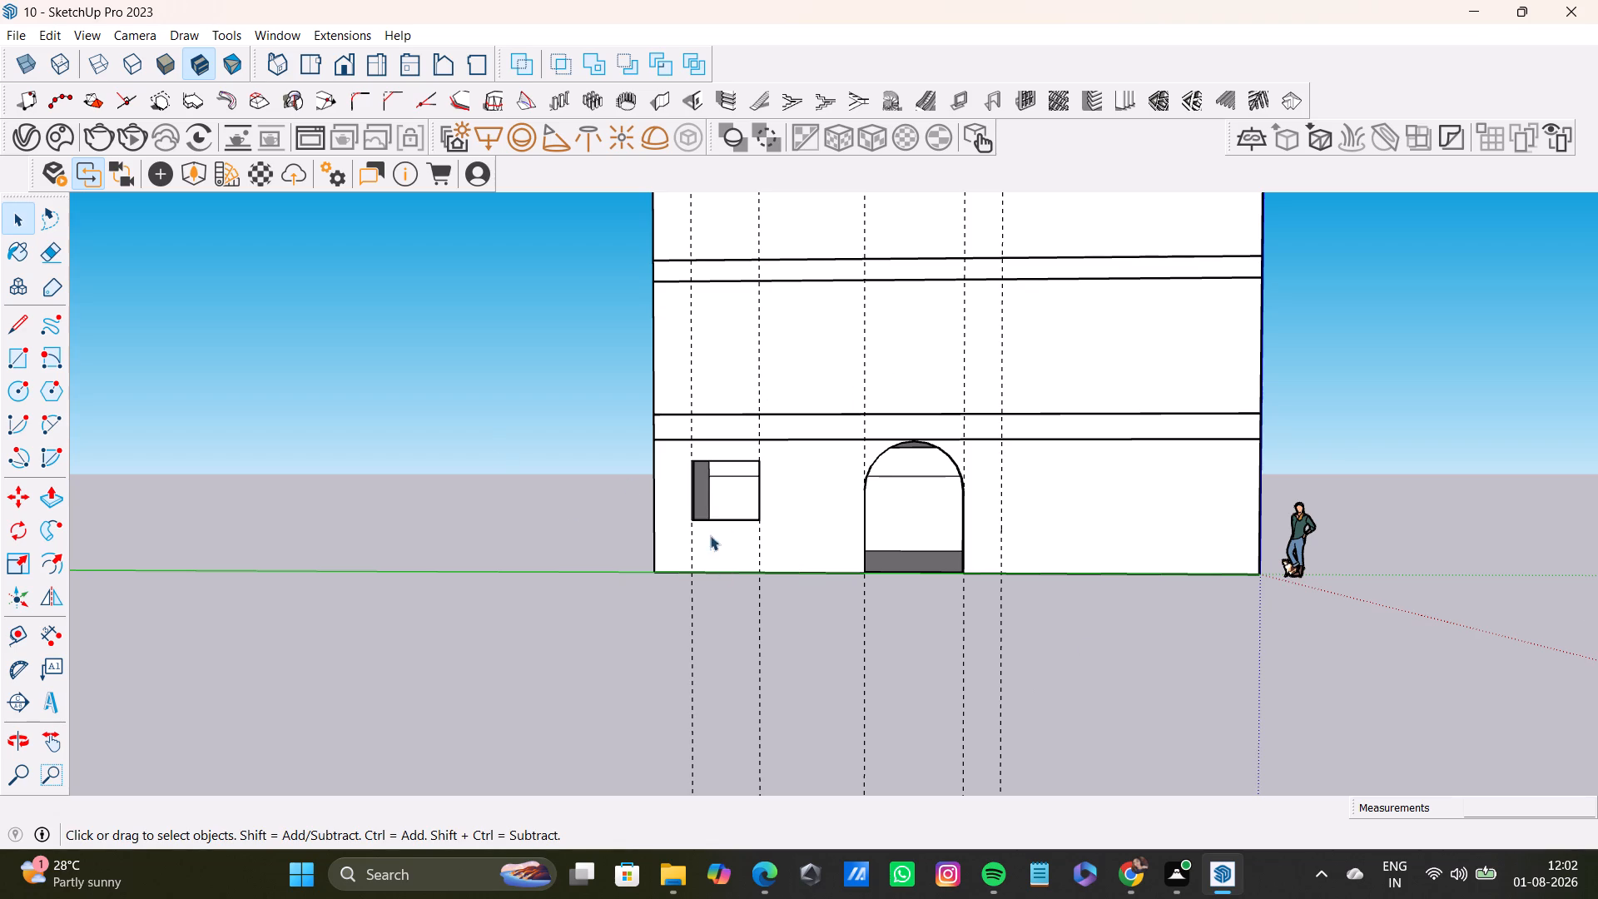
left_click_drag(672, 449, 787, 548)
left_click_drag(669, 443, 711, 496)
left_click_drag(711, 496, 767, 559)
left_click(747, 507)
double_click(753, 517)
left_click(757, 510)
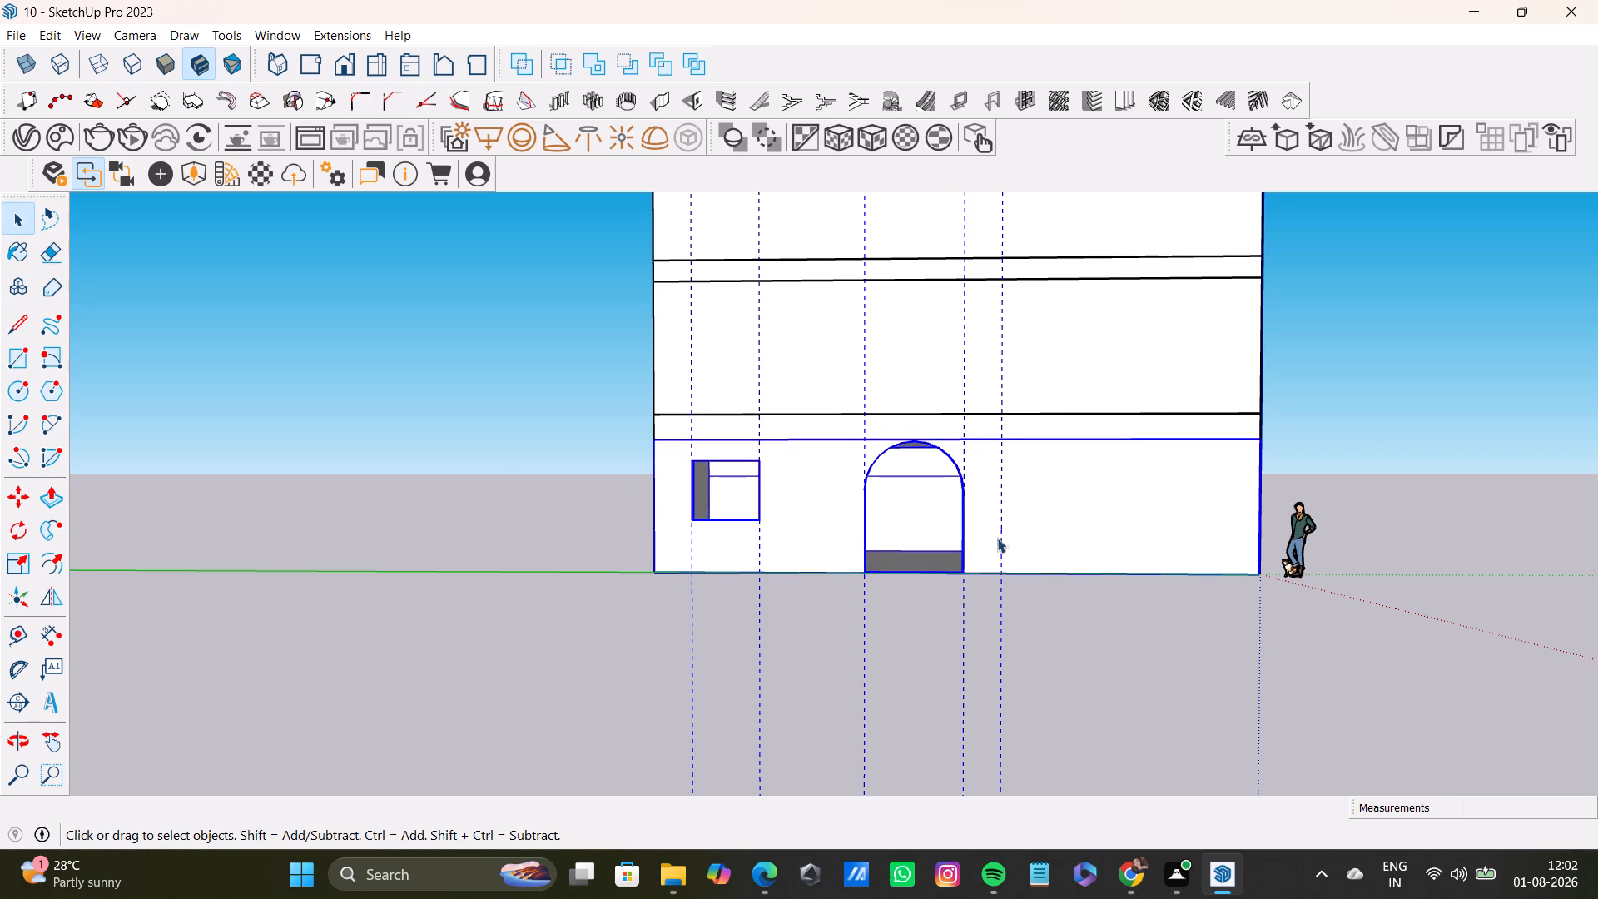
scroll(904, 538, "up", 2)
middle_click_drag(879, 530, 826, 616)
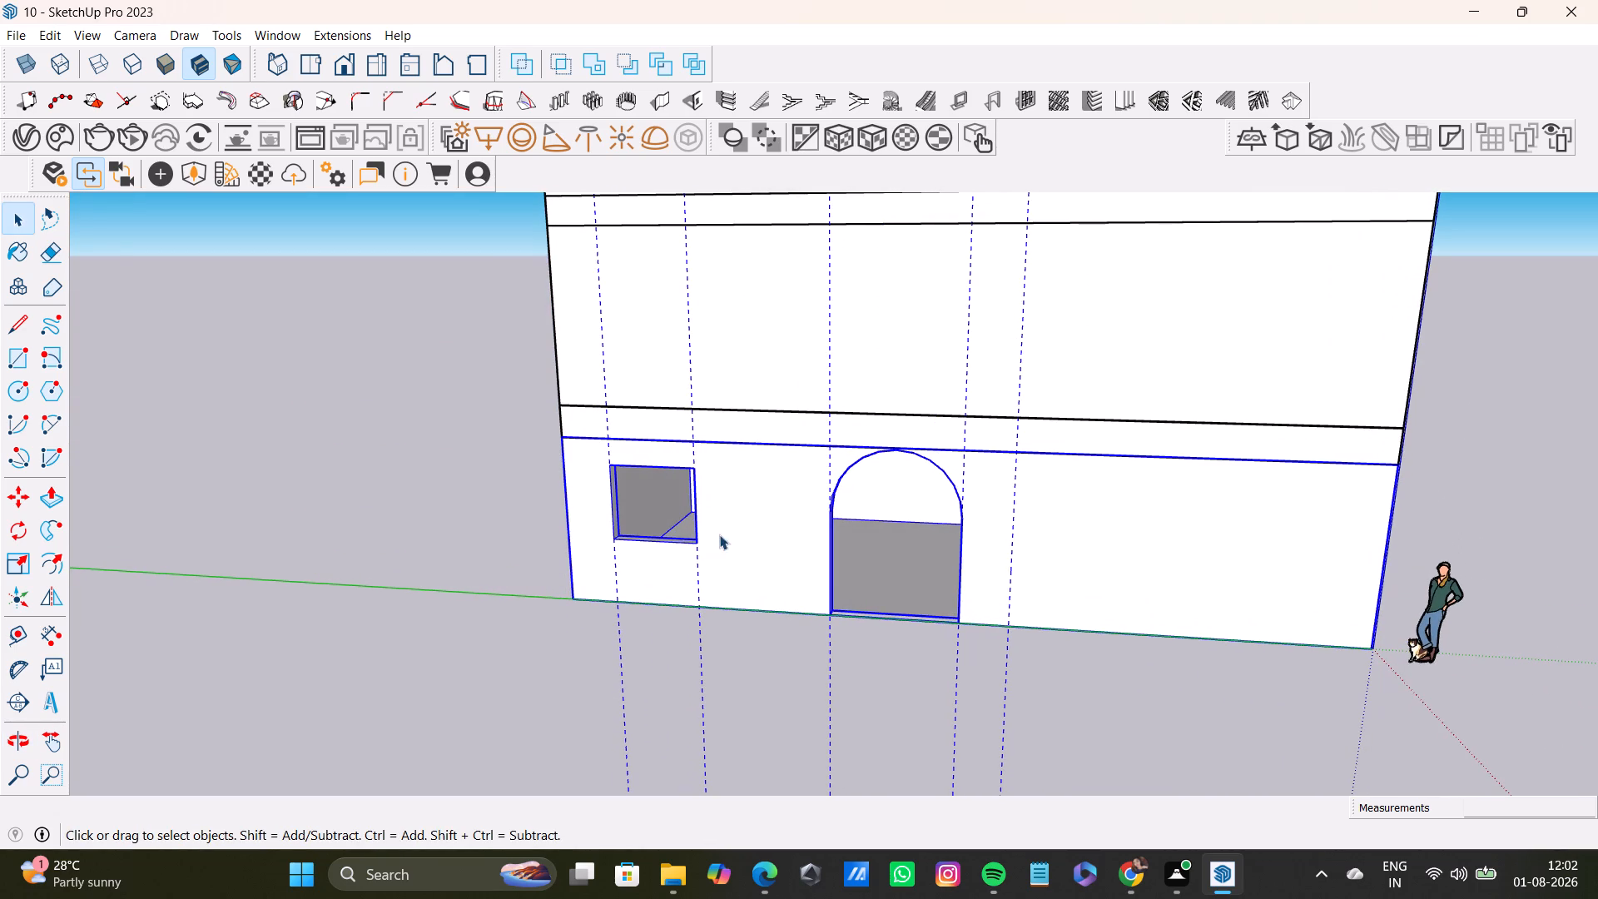
key("space")
left_click(488, 534)
triple_click(650, 468)
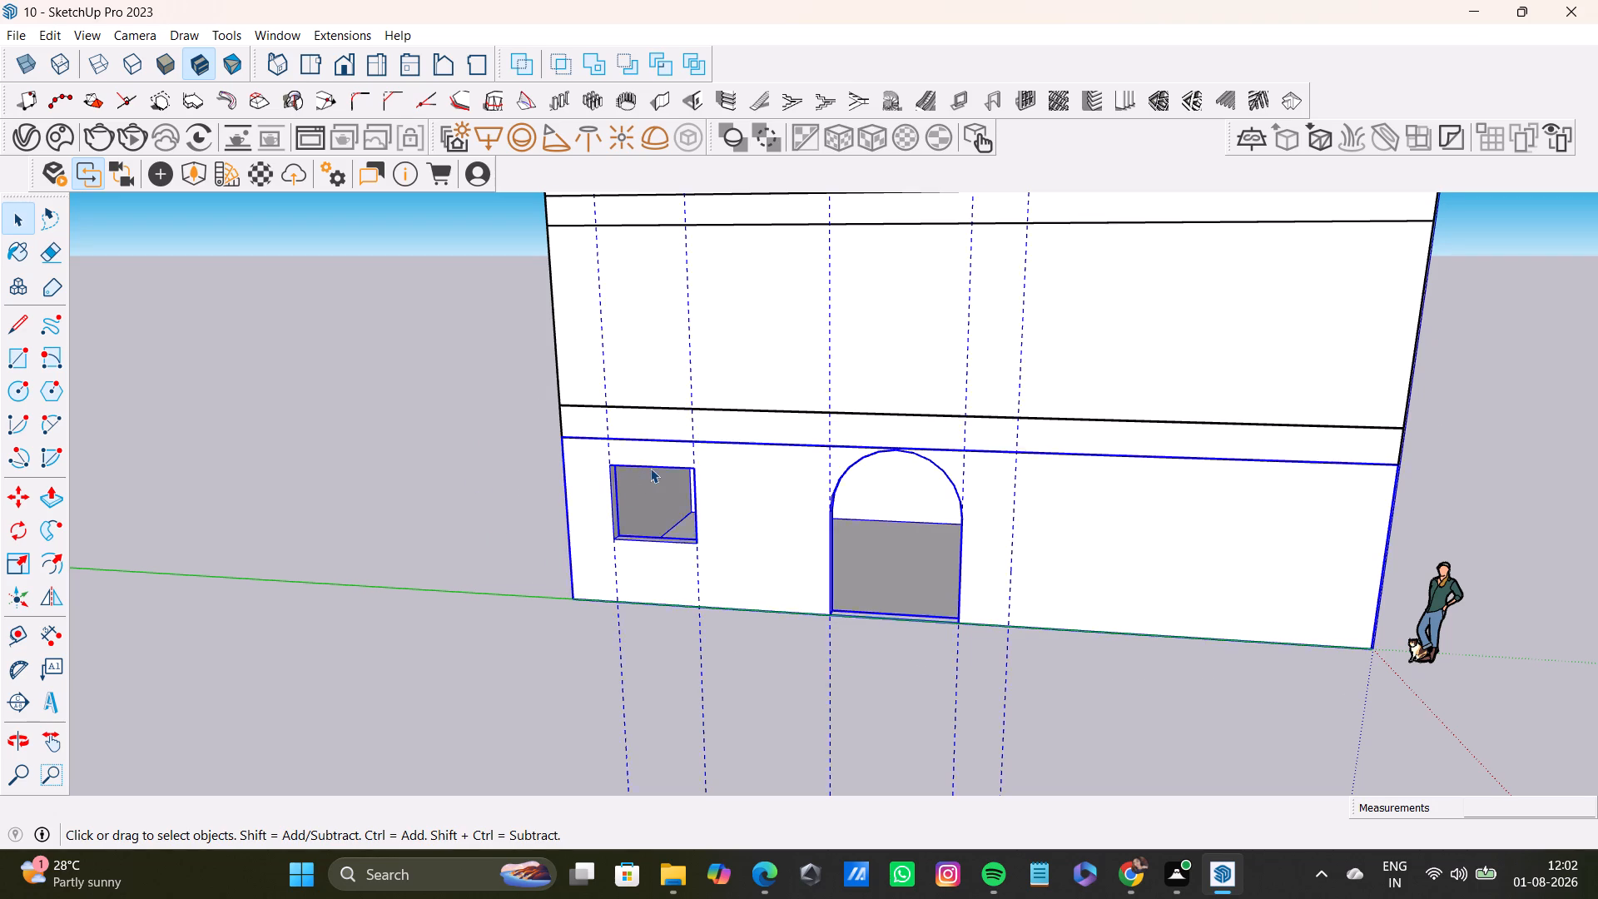
triple_click(650, 468)
triple_click(650, 468)
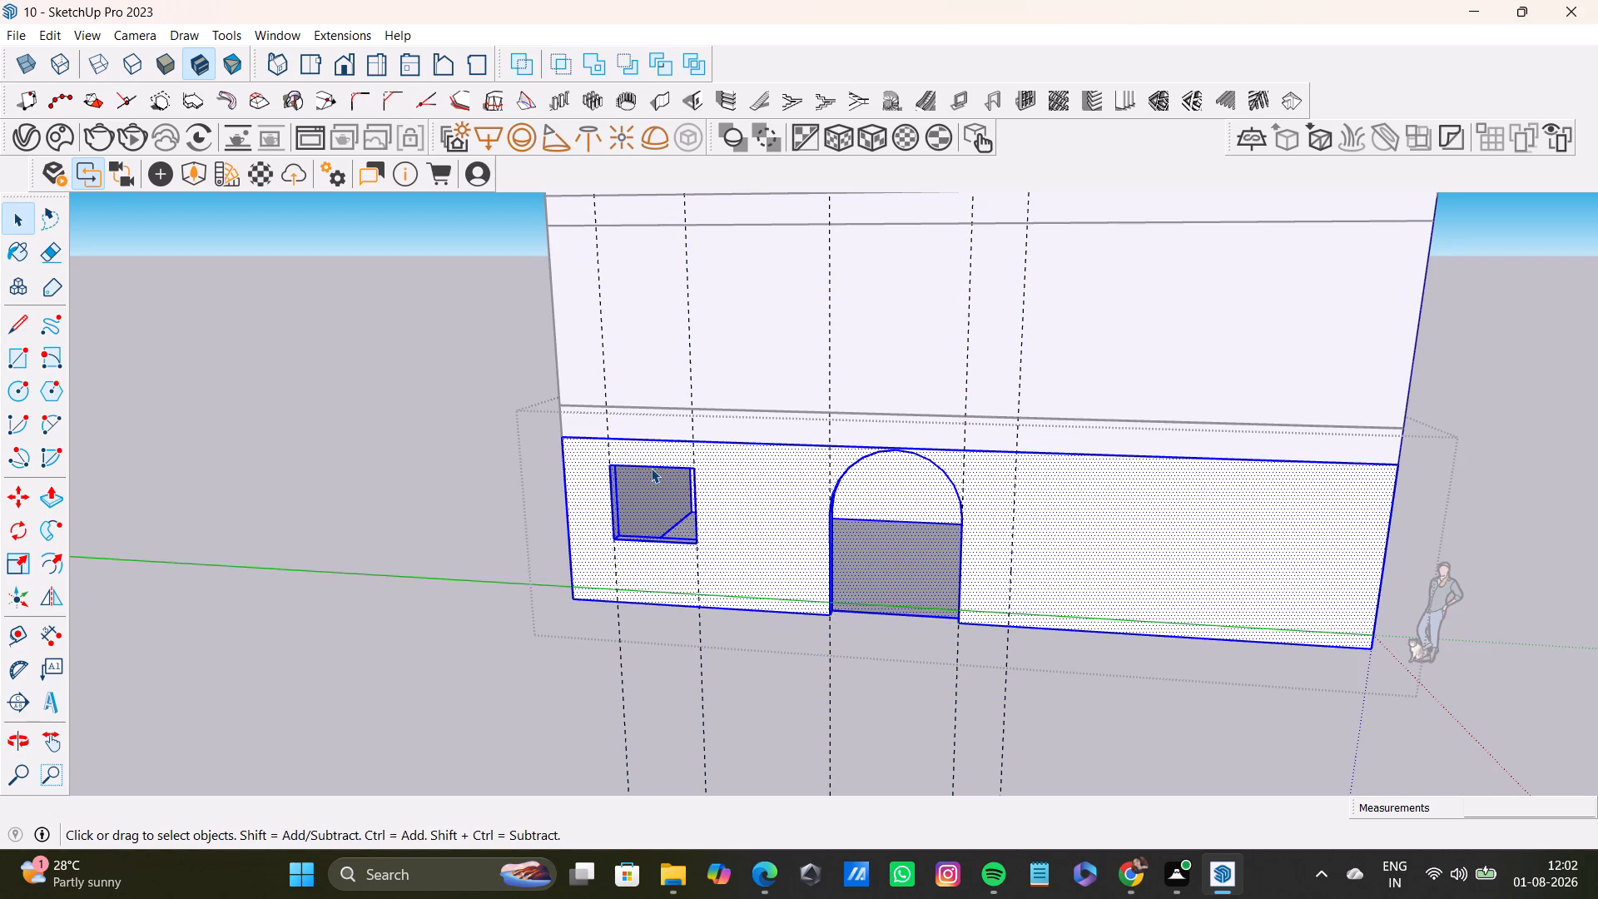
Copy the ground-floor window outline straight up about 10' 10" onto the first-floor side wall.
double_click(652, 468)
left_click_drag(586, 456, 730, 576)
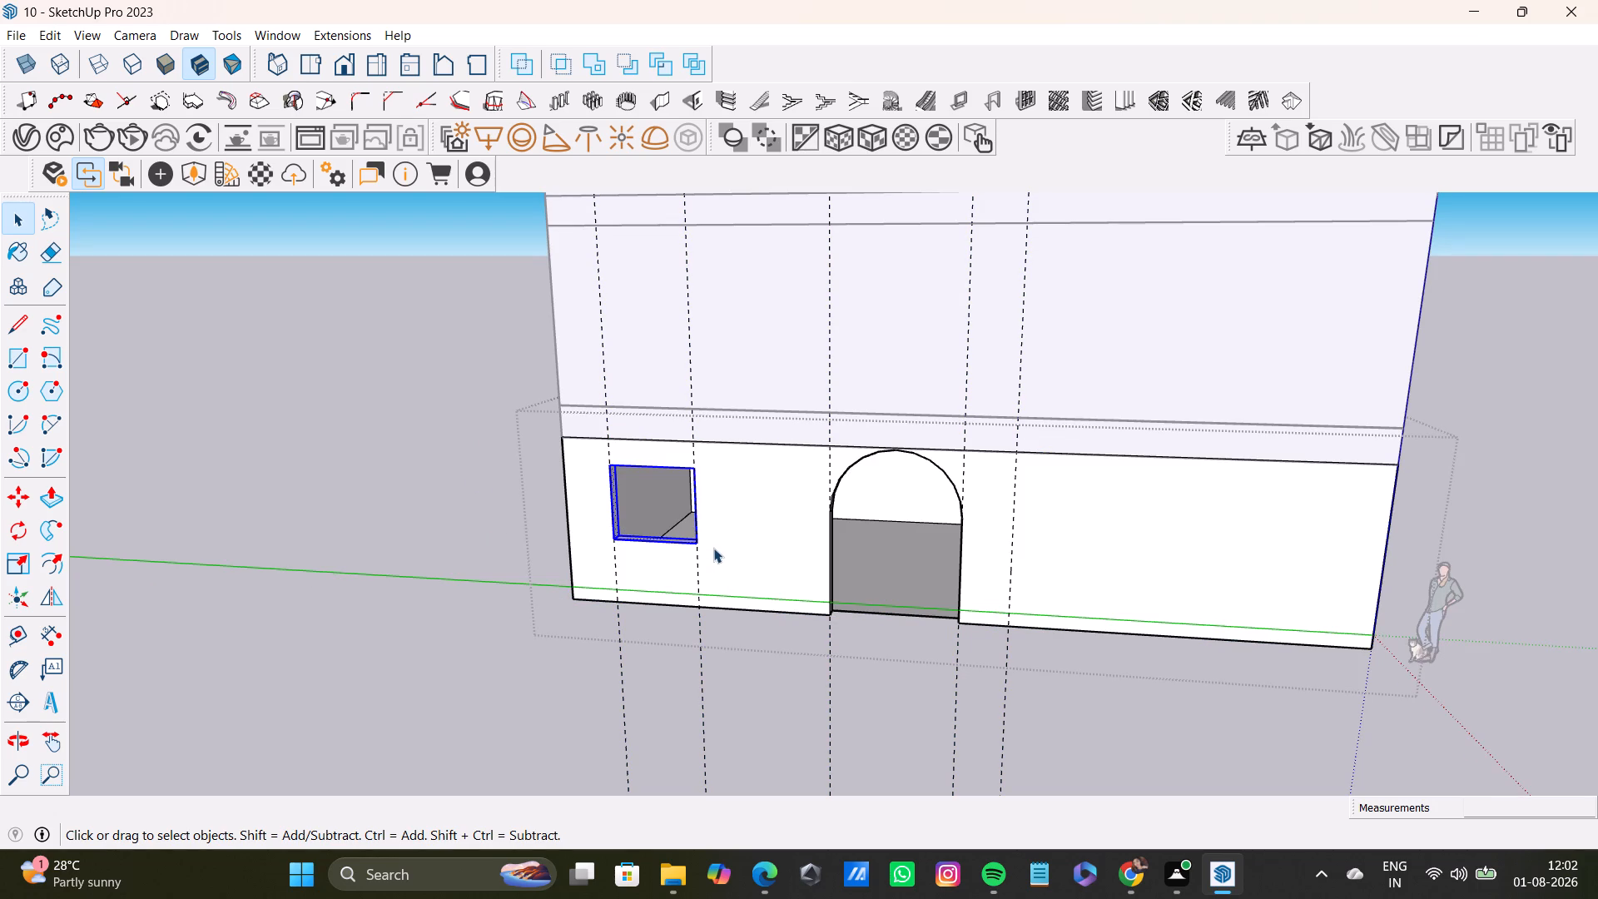
key("m")
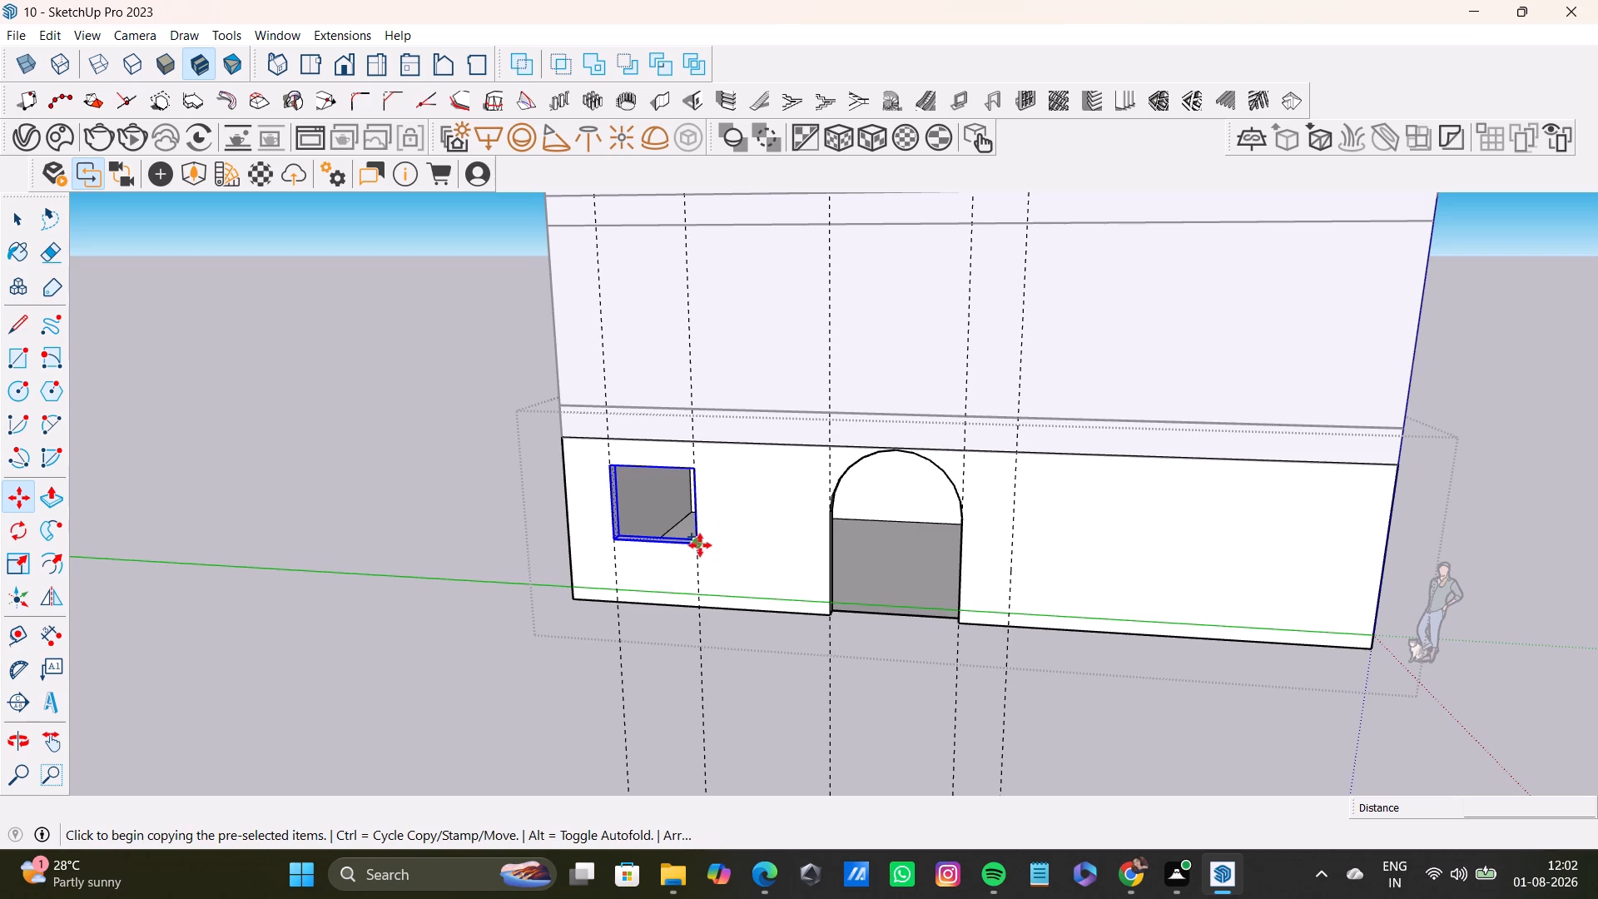
left_click(698, 545)
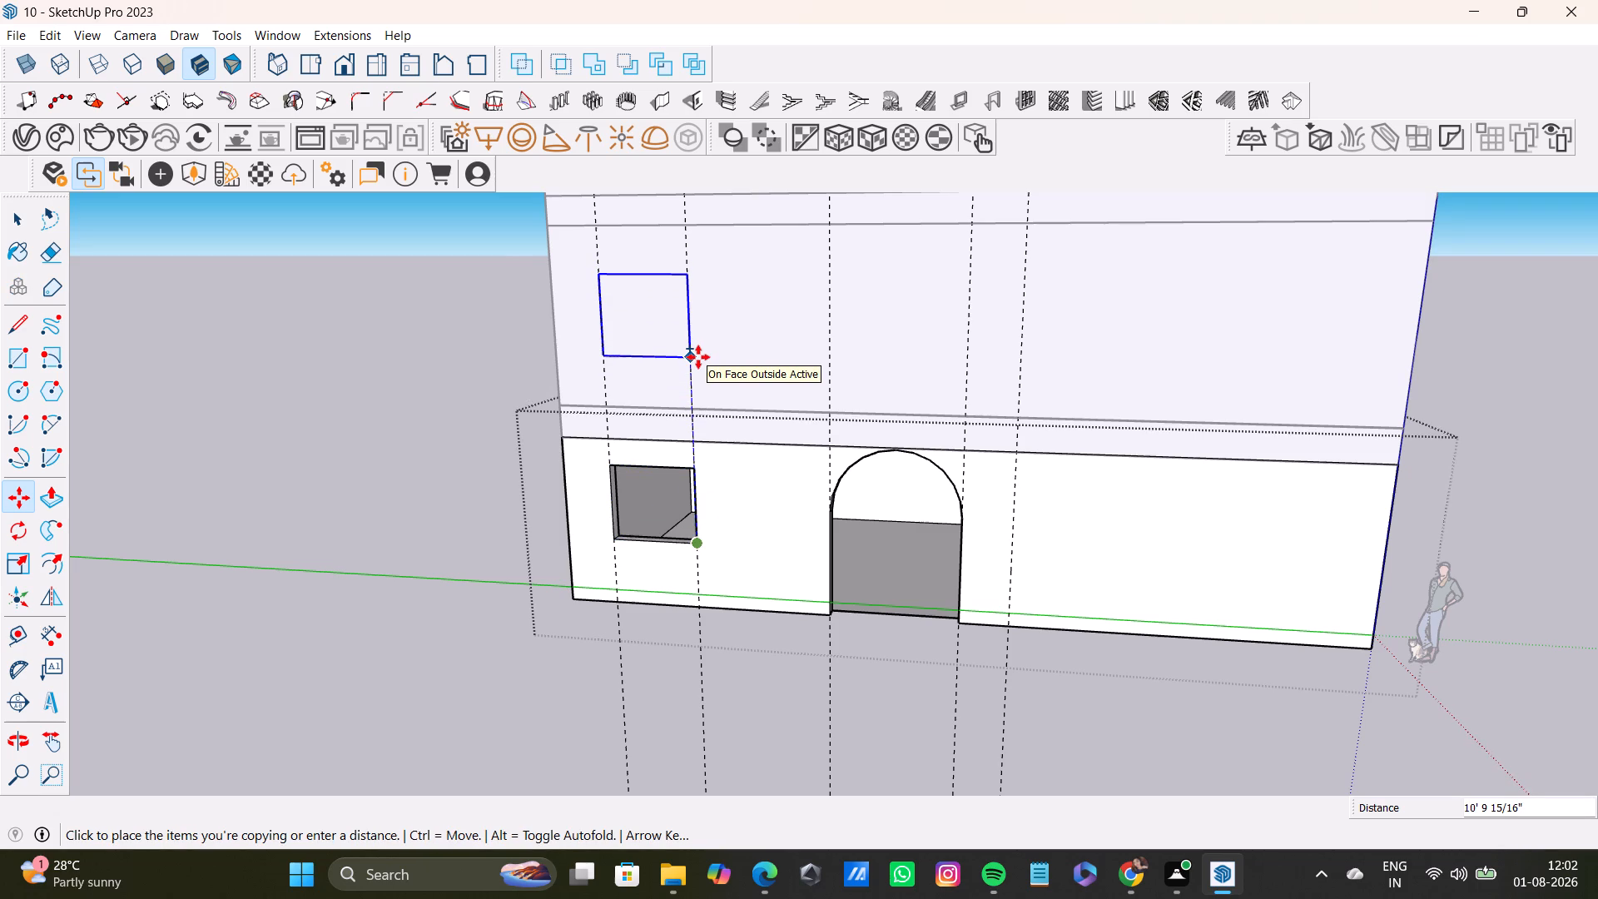
left_click(698, 357)
Copy the first-floor window outline straight up about 11' 6" onto the second-floor side wall.
middle_click_drag(783, 406, 785, 479, "shift")
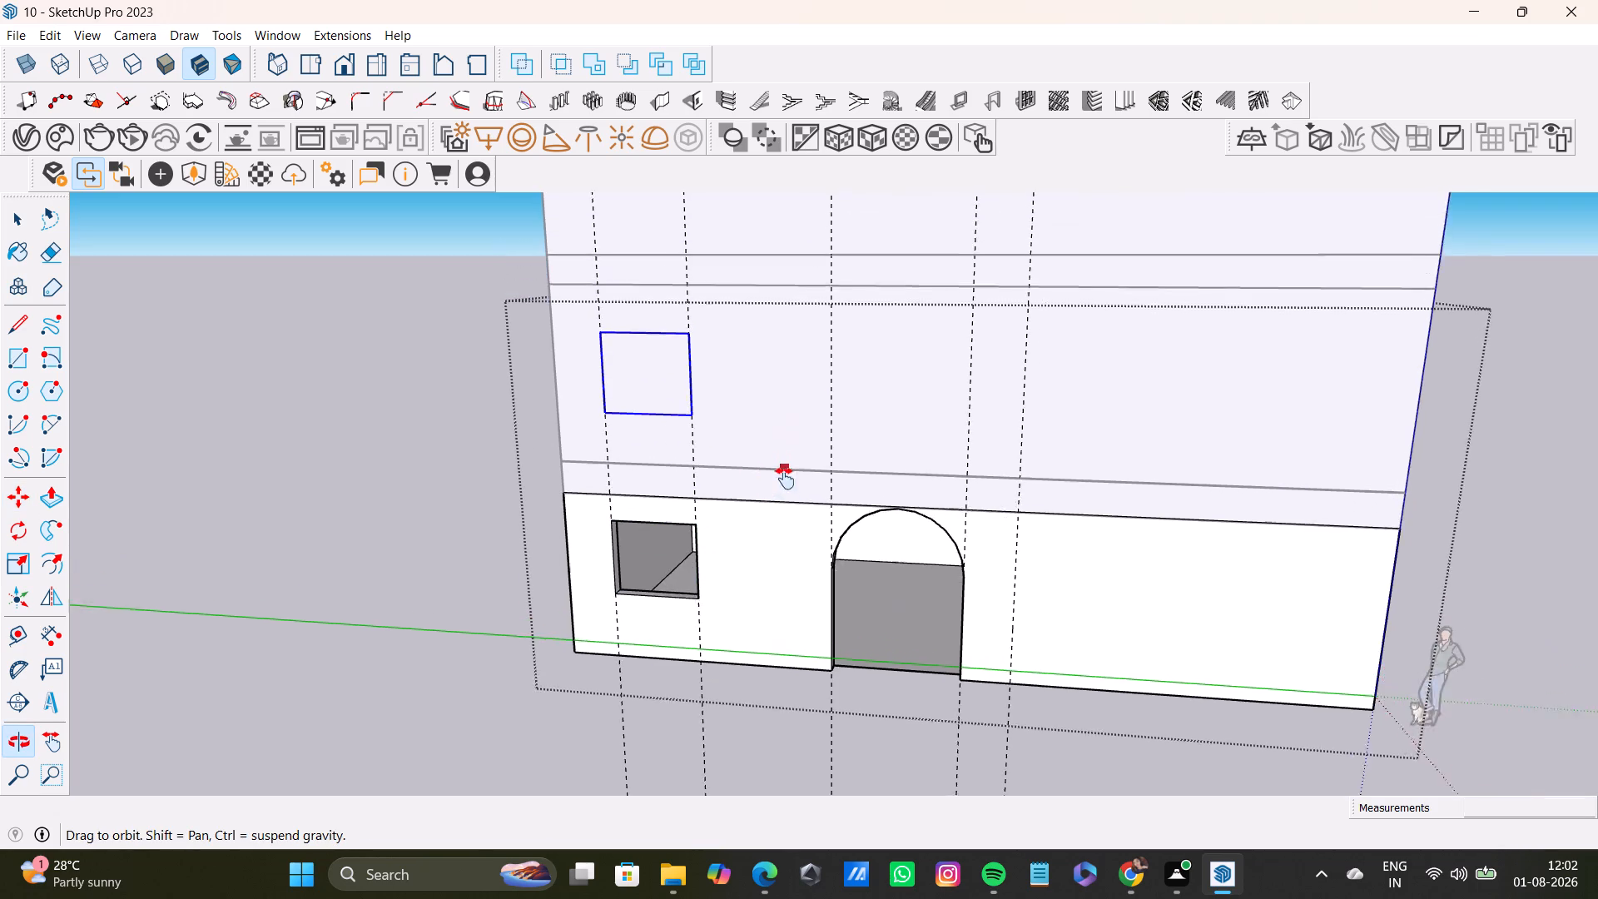
middle_click_drag(785, 479, 800, 613, "shift")
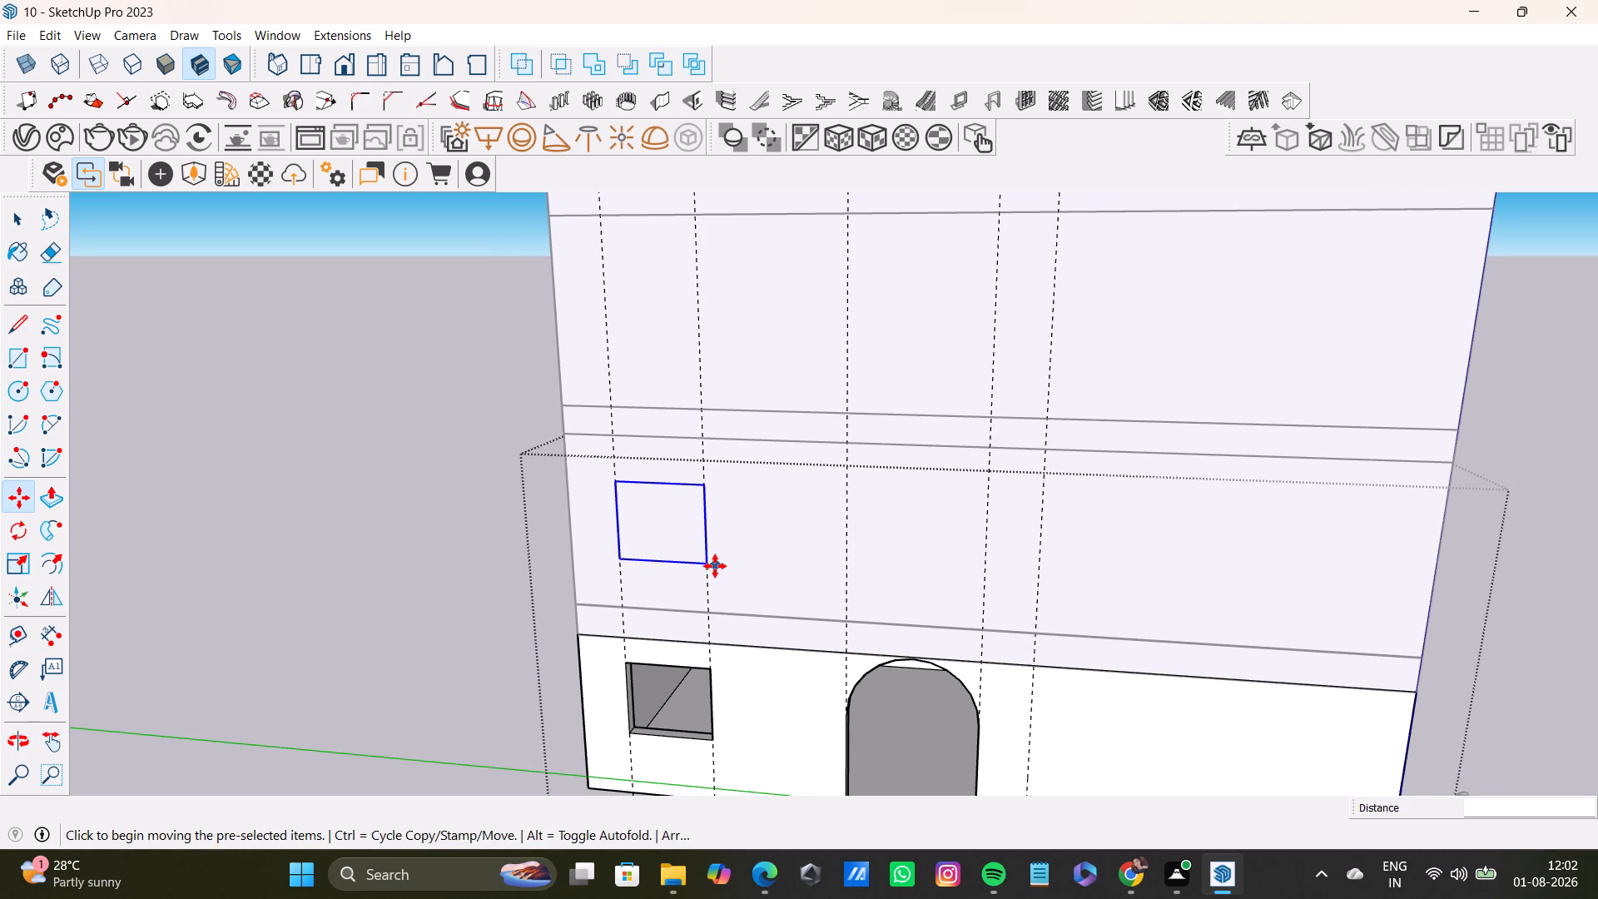
left_click(712, 564)
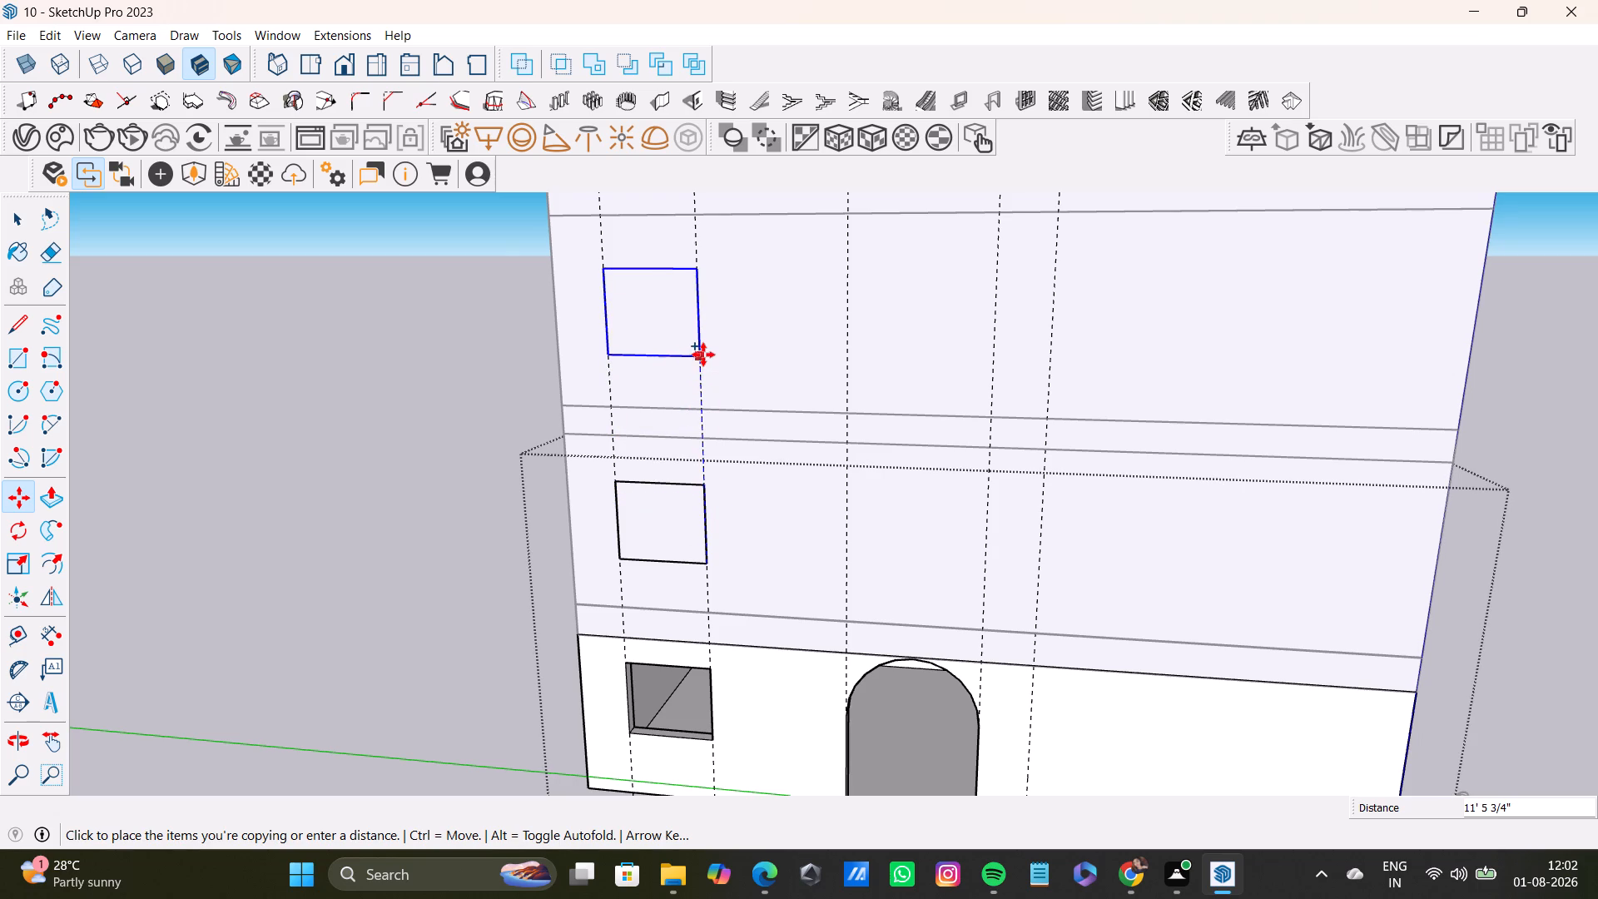
left_click(703, 355)
Copy the second-floor window outline straight up about 12' onto the top-floor side wall.
scroll(816, 494, "down", 7)
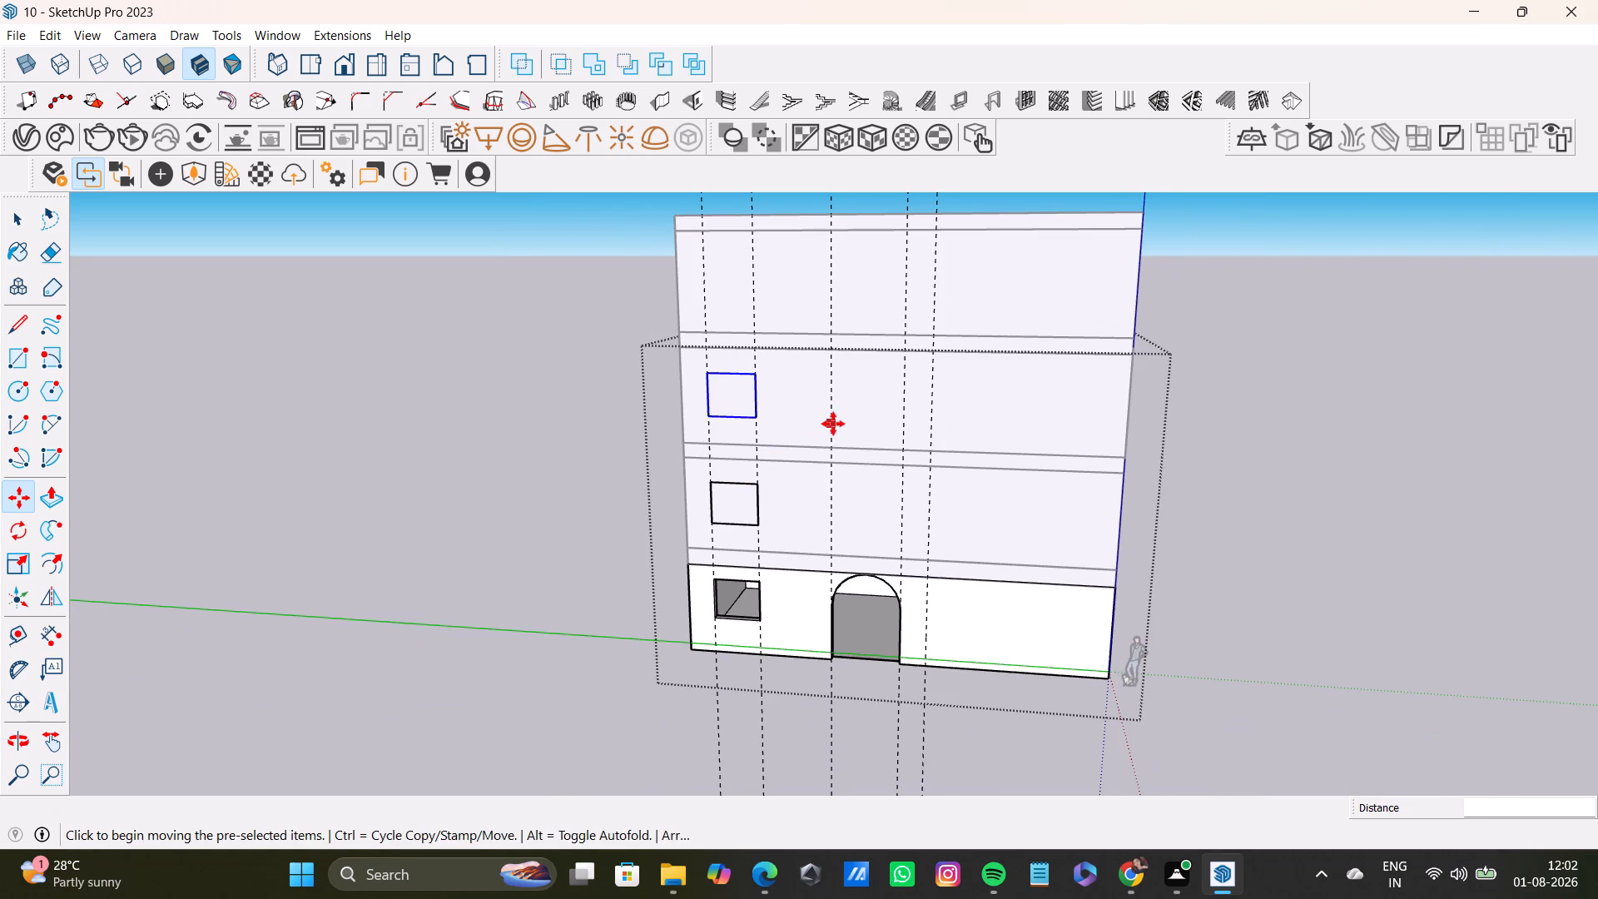
middle_click_drag(833, 424, 821, 498, "shift")
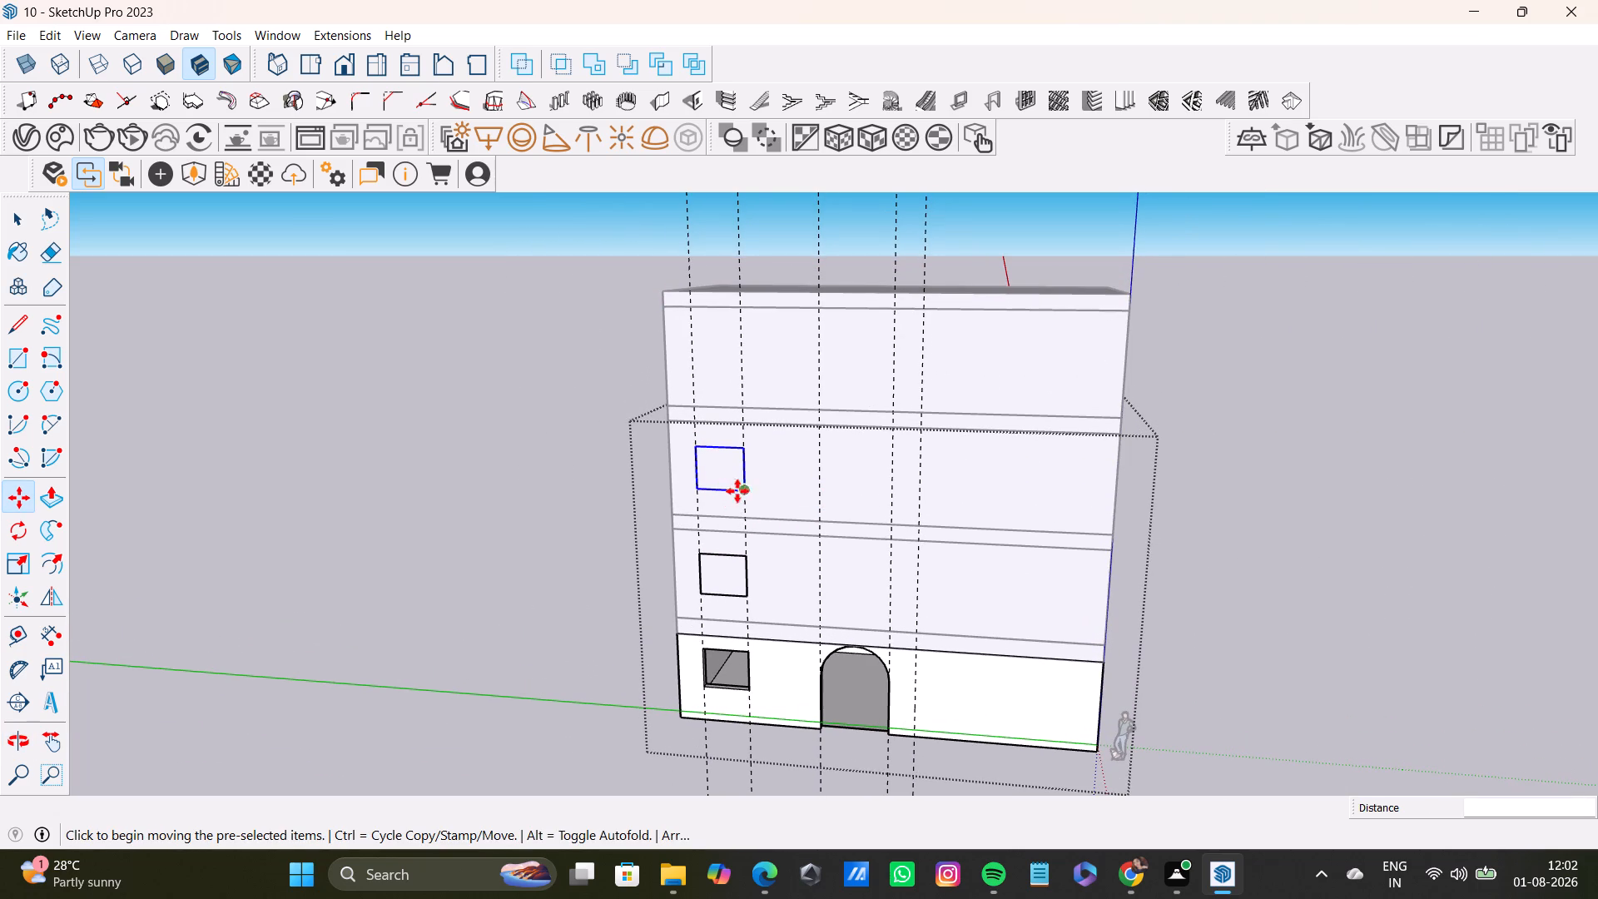
left_click(748, 493)
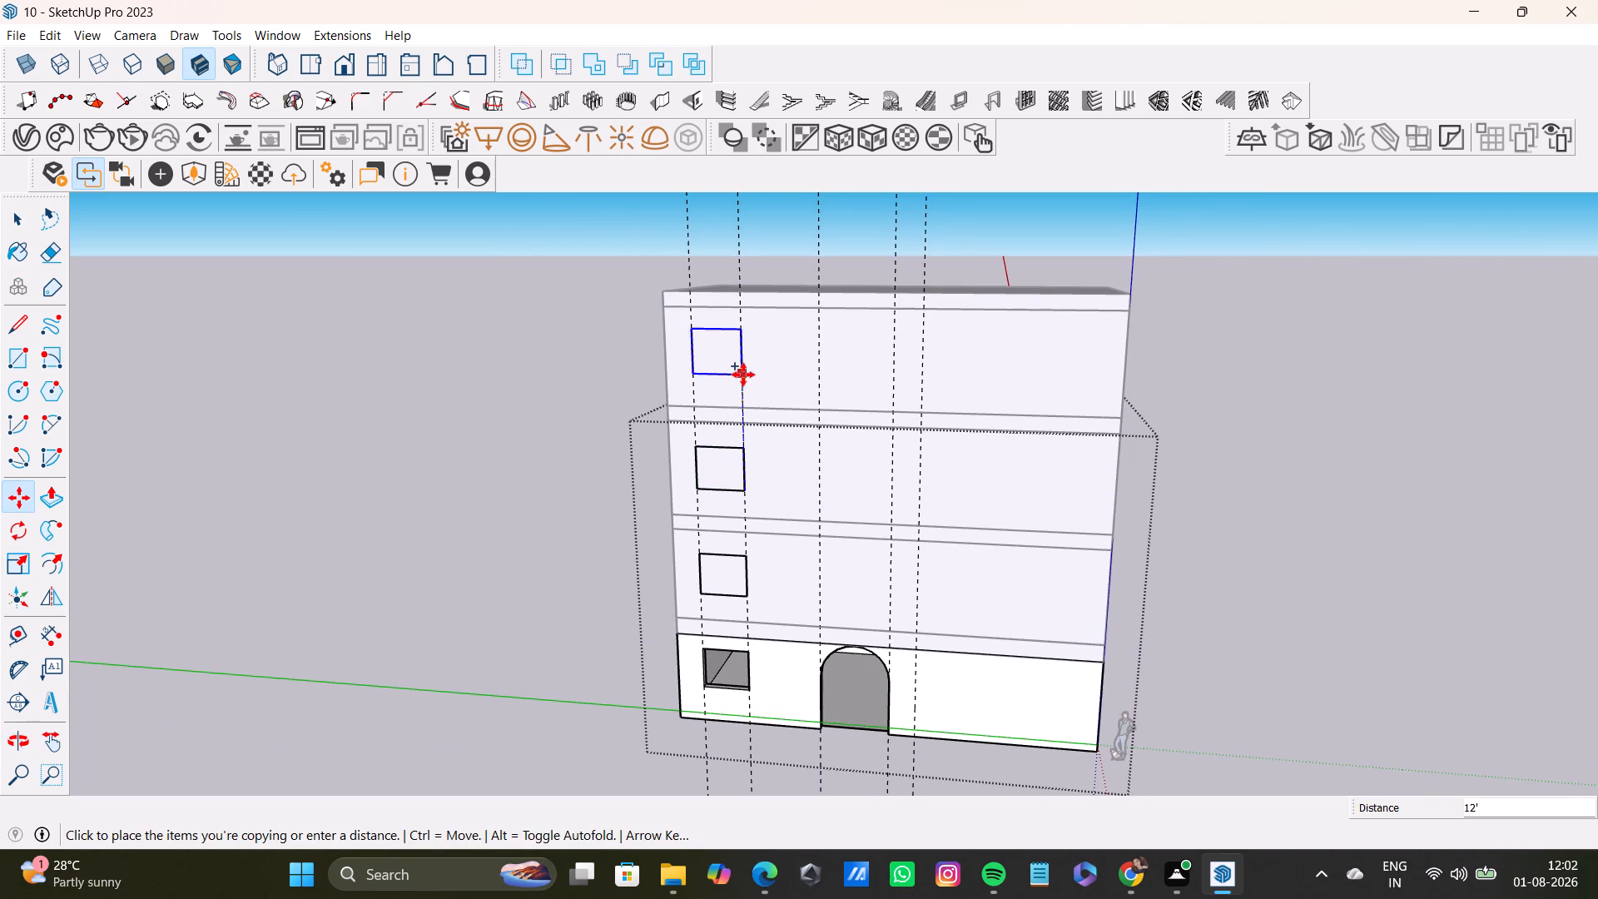
left_click(742, 380)
Close the ground-floor group to return to the whole building model.
key("space")
left_click(1278, 492)
middle_click_drag(1297, 628, 1214, 577)
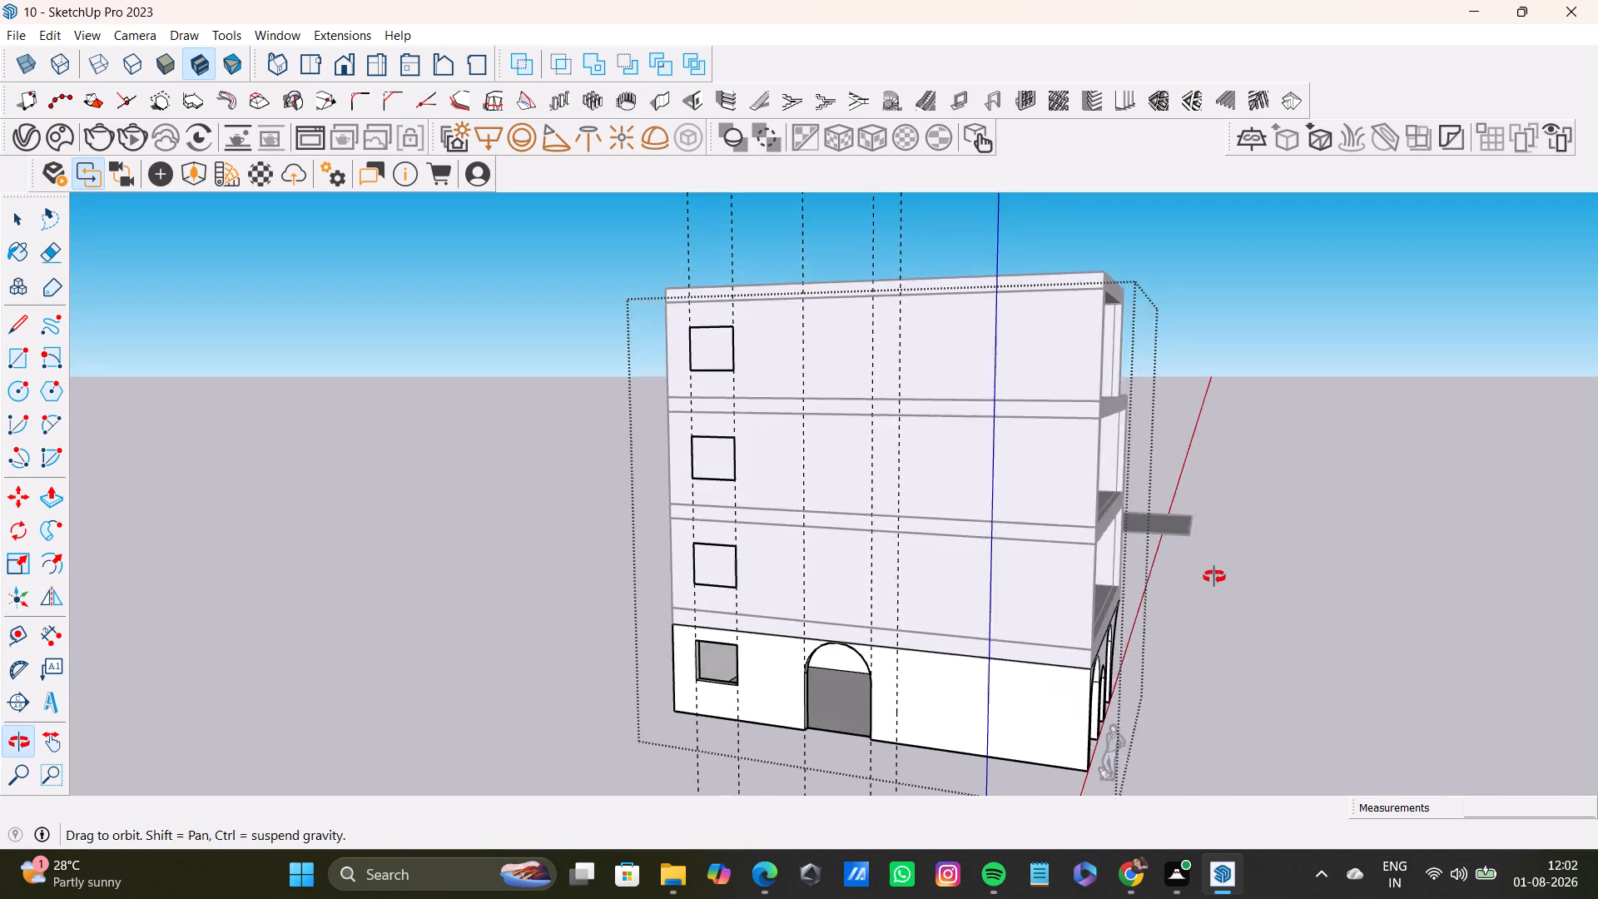
middle_click_drag(1214, 577, 1184, 557)
left_click(1355, 495)
key("space")
Inside the first-floor group, draw a rectangle of about 5' 1" by 4' 6" on the side wall, tracing the copied window outline.
scroll(737, 602, "up", 7)
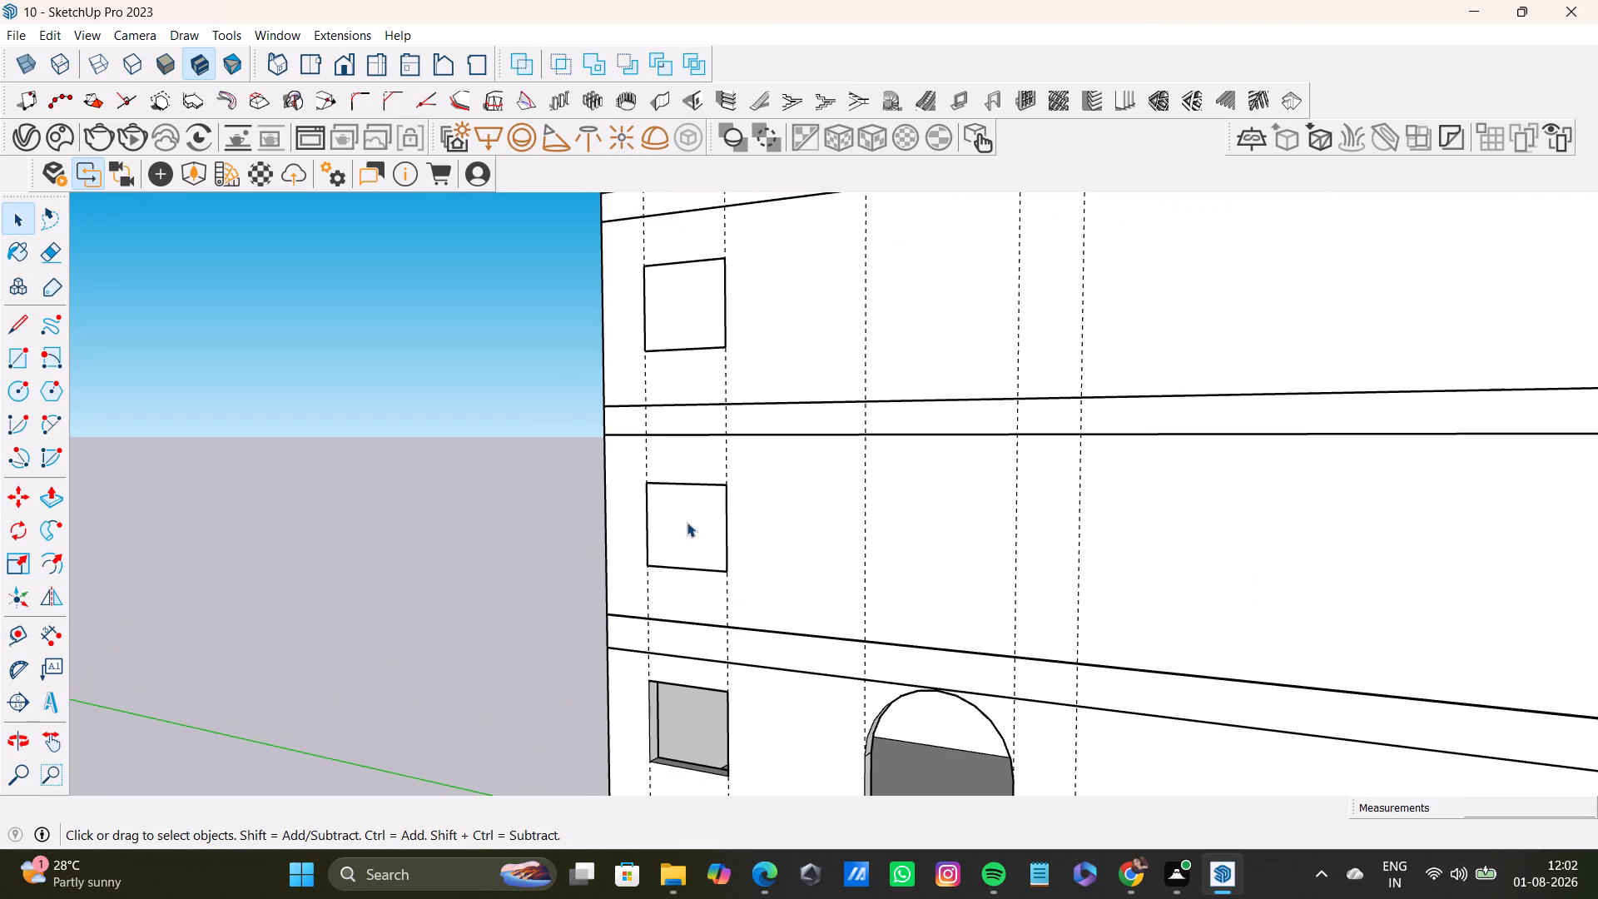
triple_click(687, 522)
double_click(691, 521)
middle_click_drag(737, 581, 849, 558)
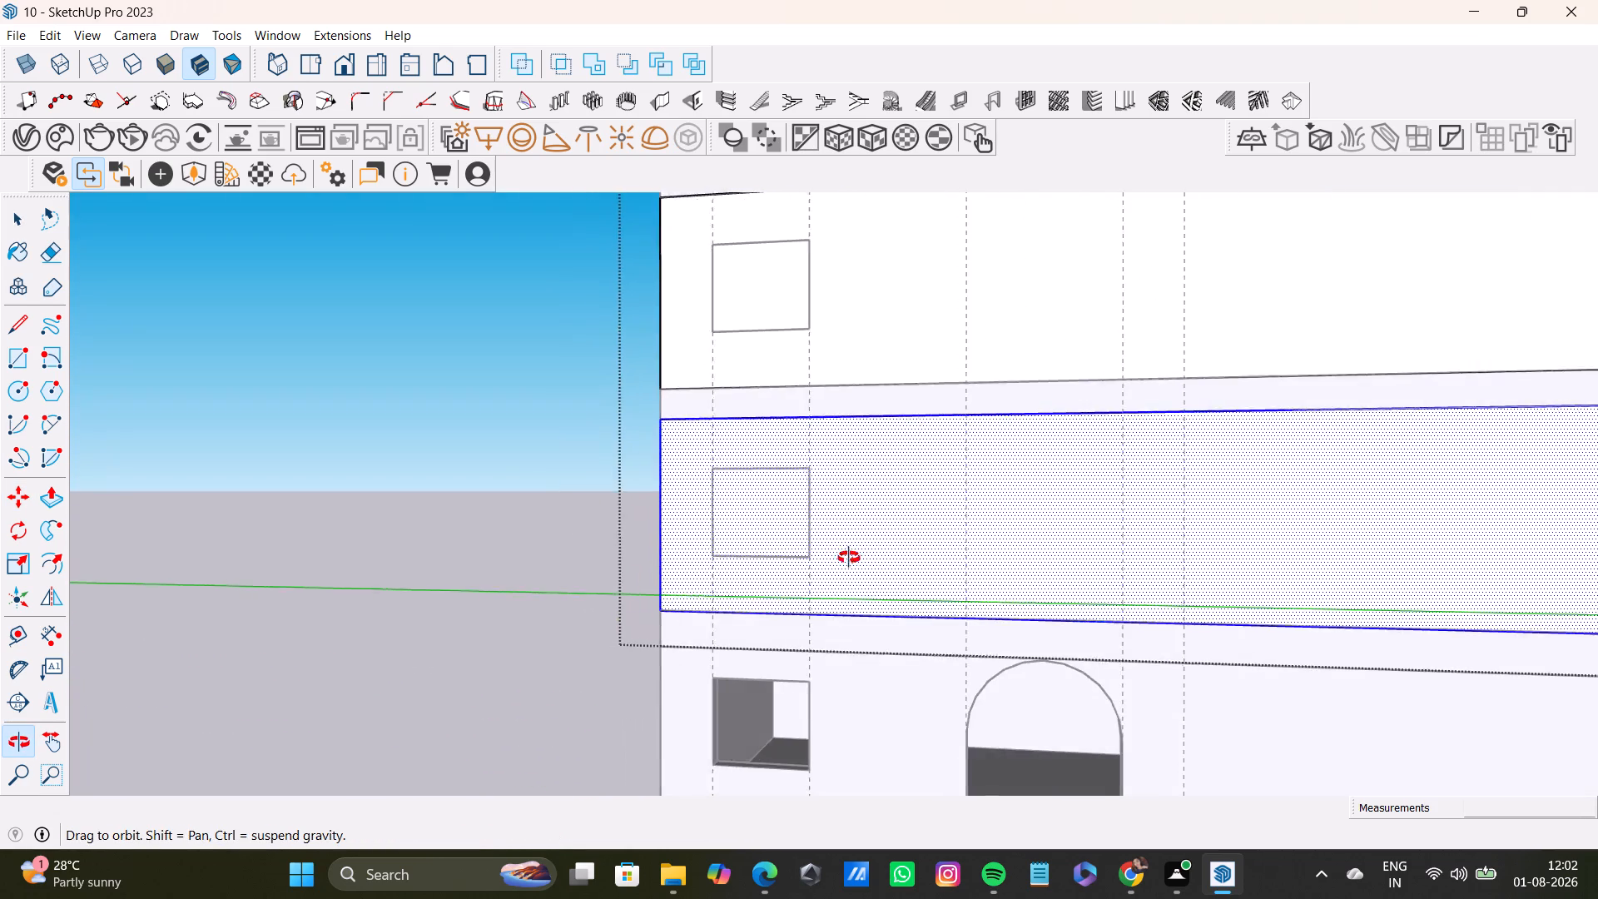
middle_click_drag(849, 558, 880, 603)
left_click(19, 362)
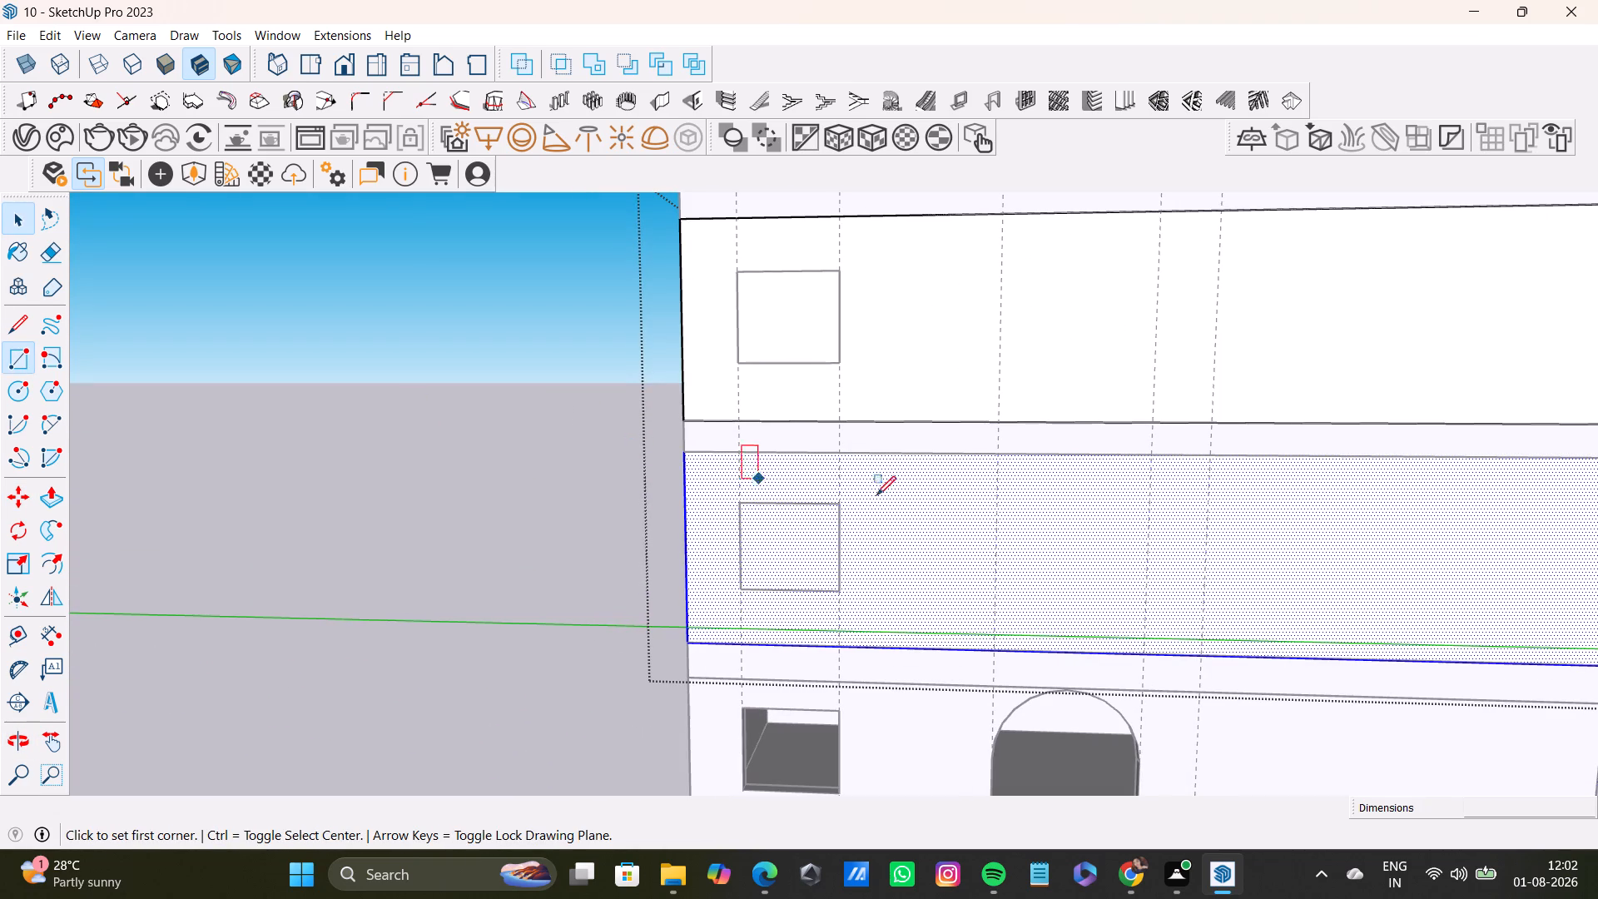
left_click(743, 503)
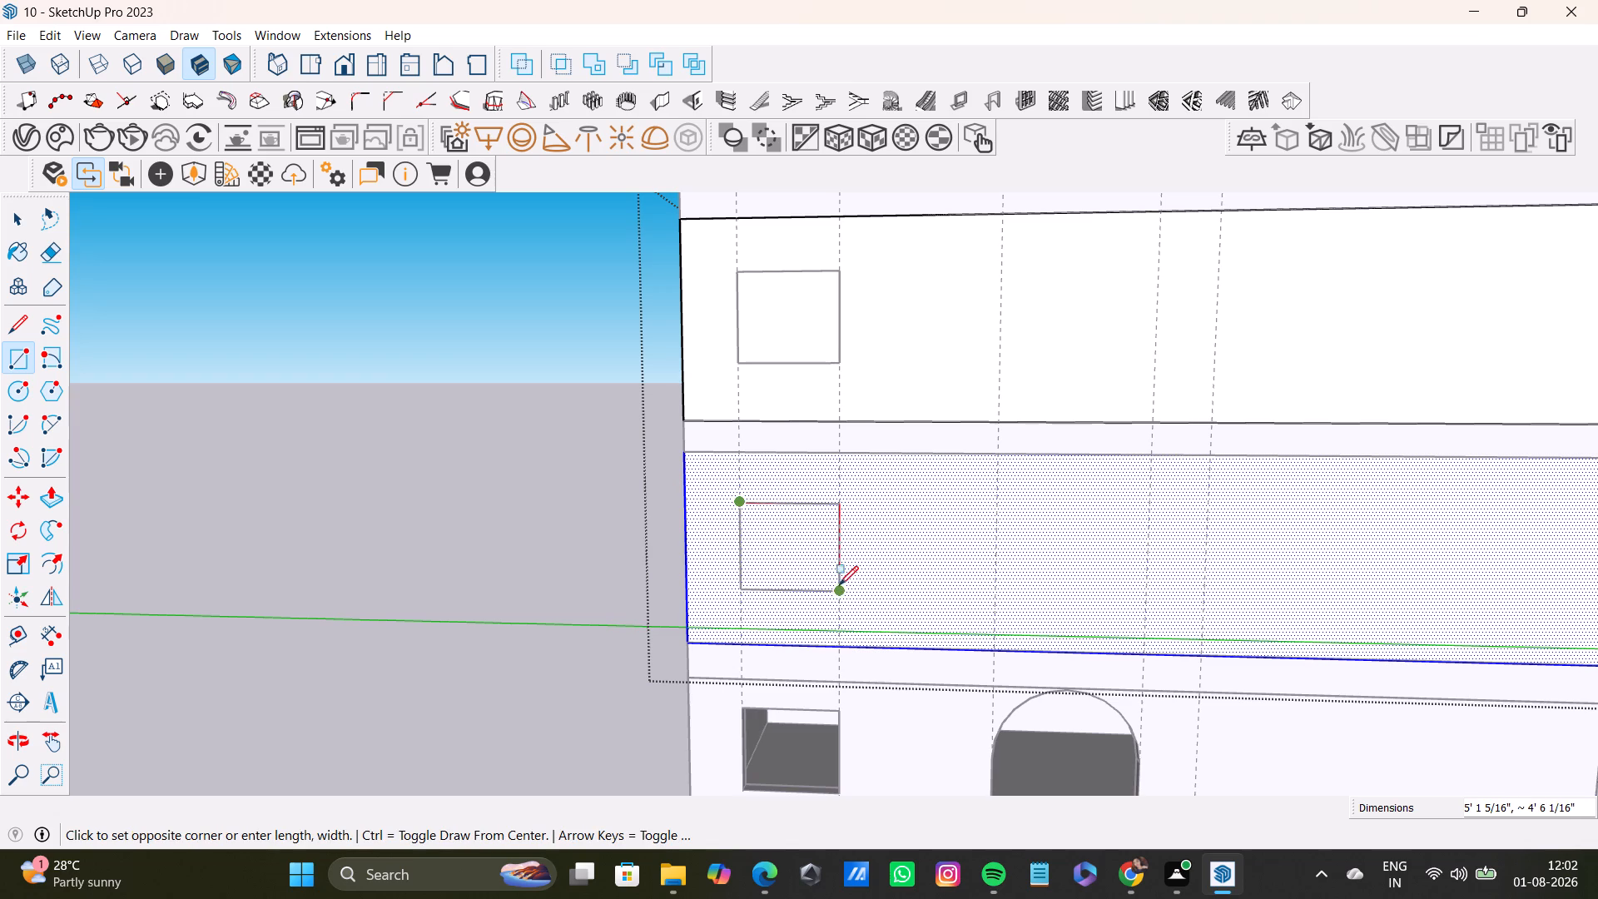
left_click(841, 589)
key("space")
middle_click_drag(873, 564, 704, 518)
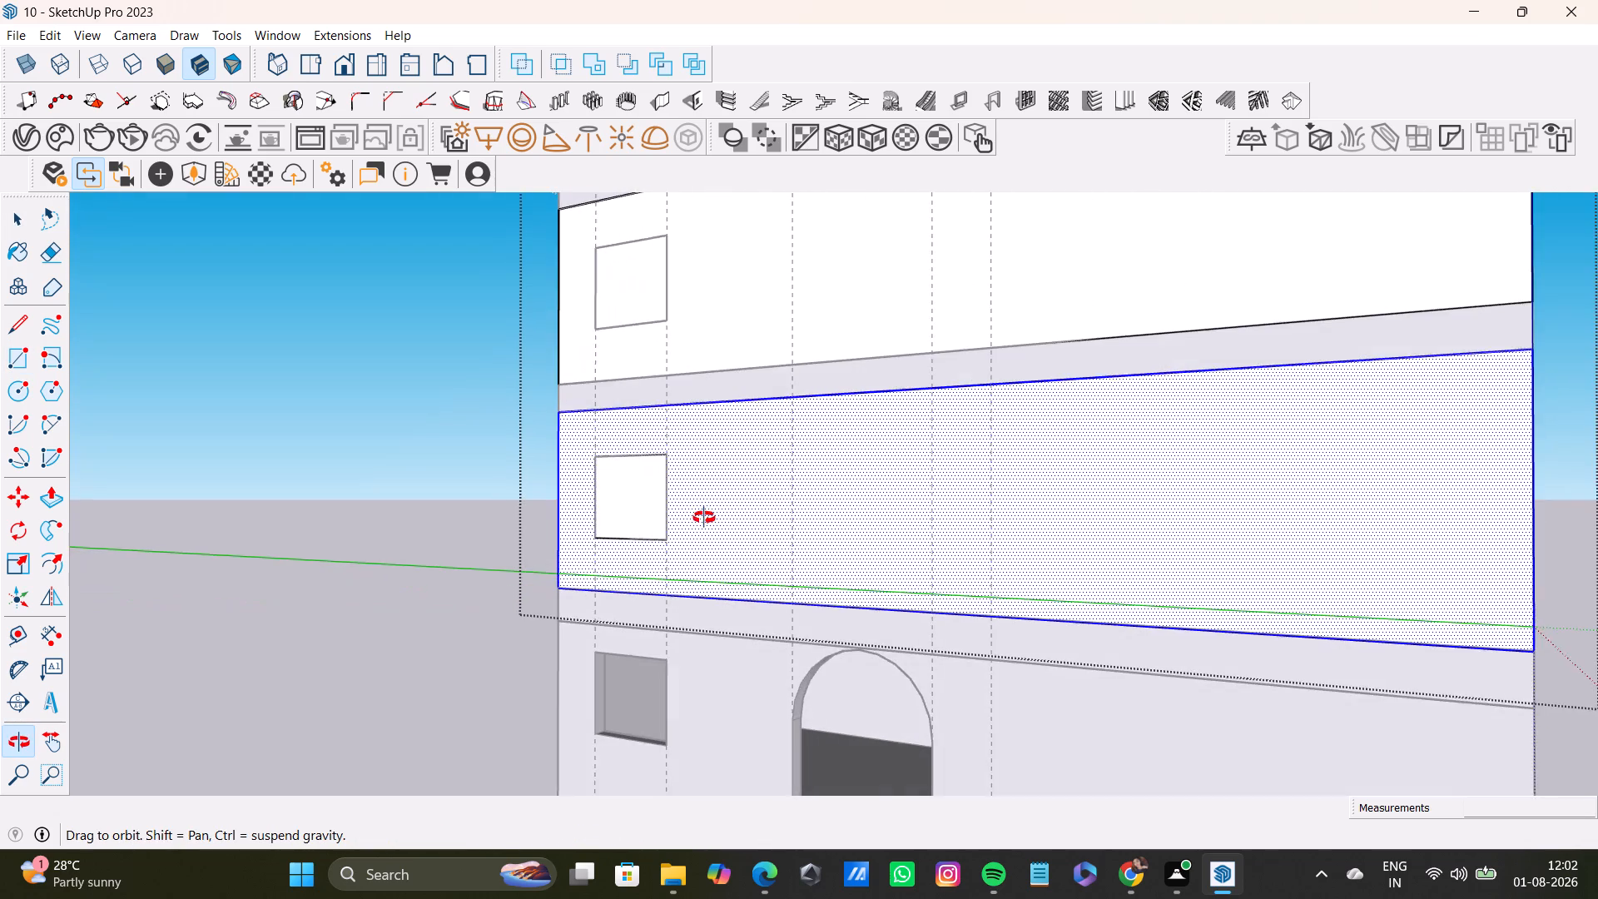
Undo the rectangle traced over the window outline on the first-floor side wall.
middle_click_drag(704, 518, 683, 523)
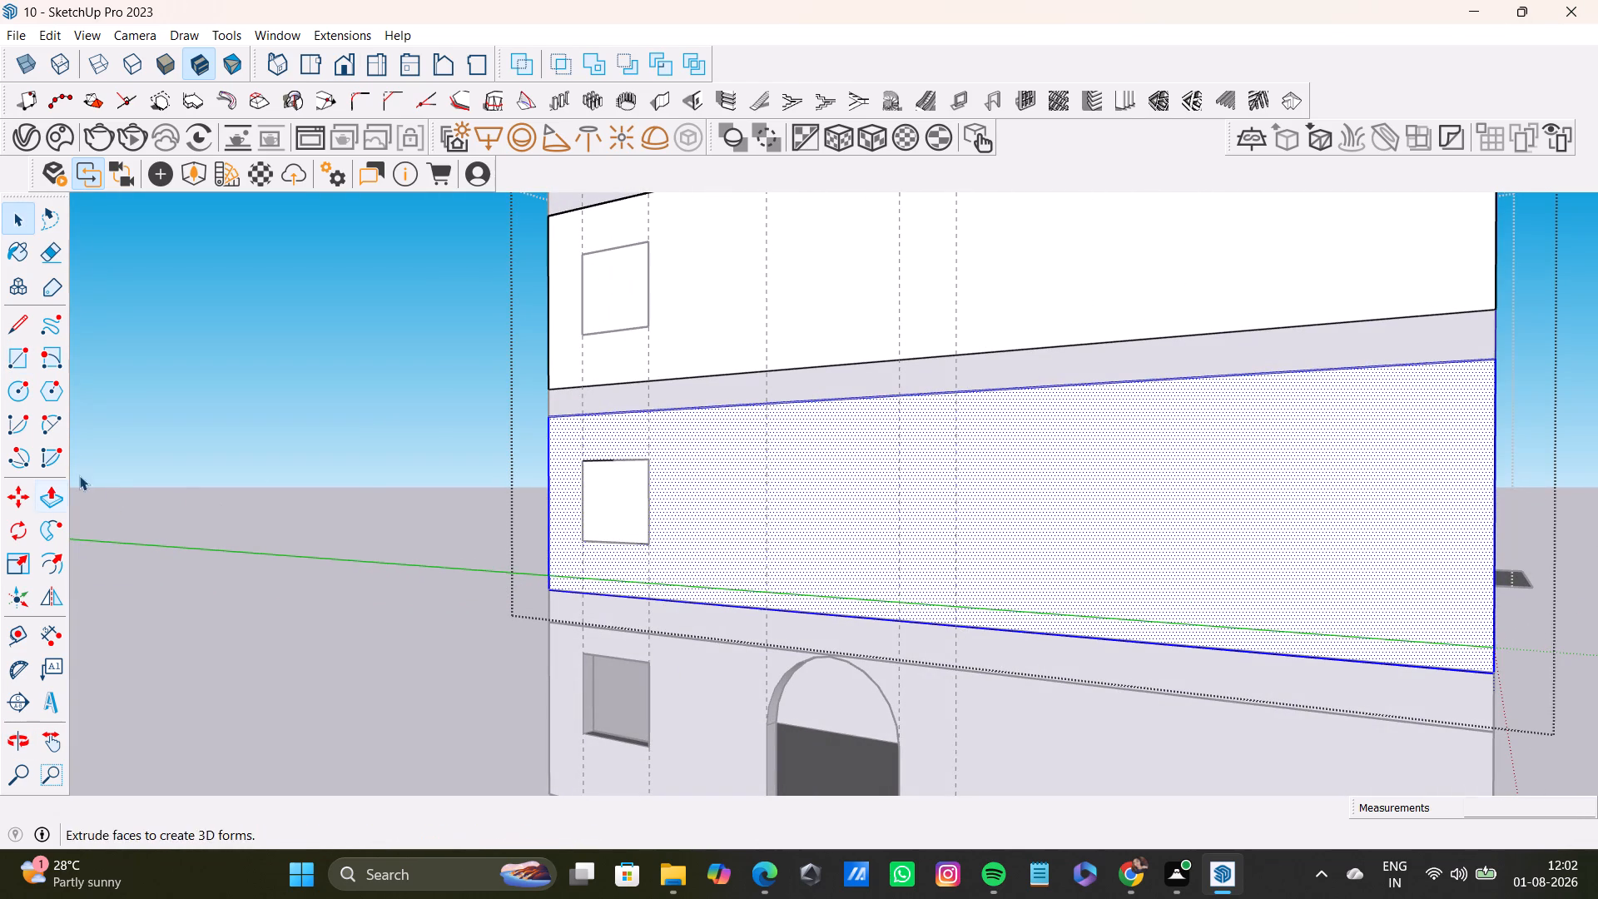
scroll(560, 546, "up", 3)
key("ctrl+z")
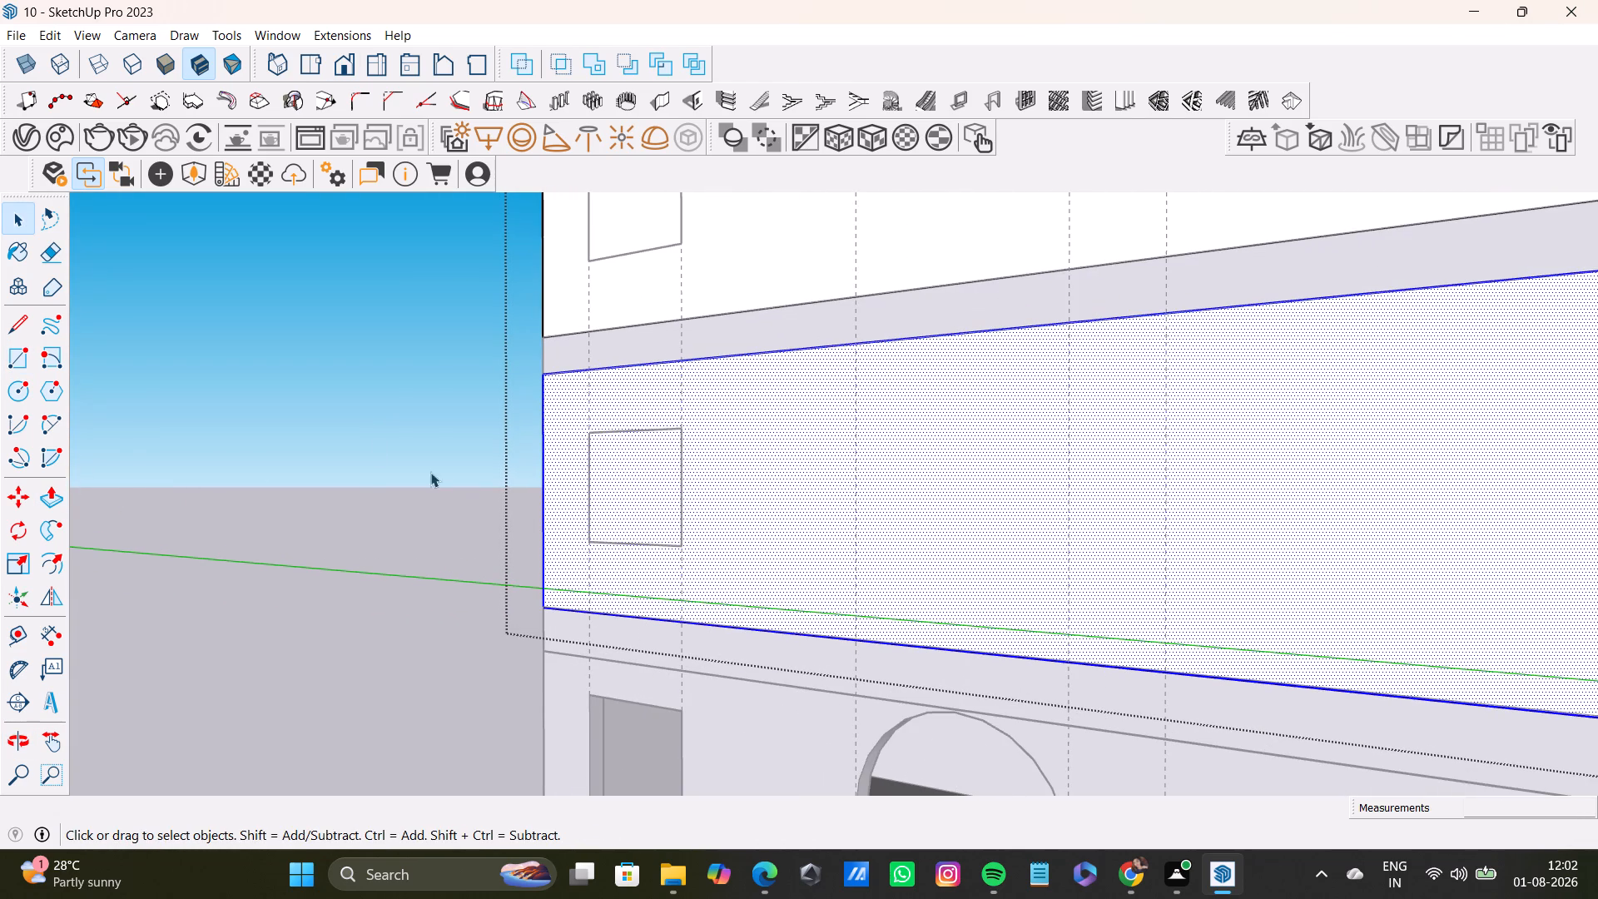
Draw a vertical line about 4' 6" long down the copied first-floor window outline's left edge, and close the group.
left_click_drag(22, 319, 40, 319)
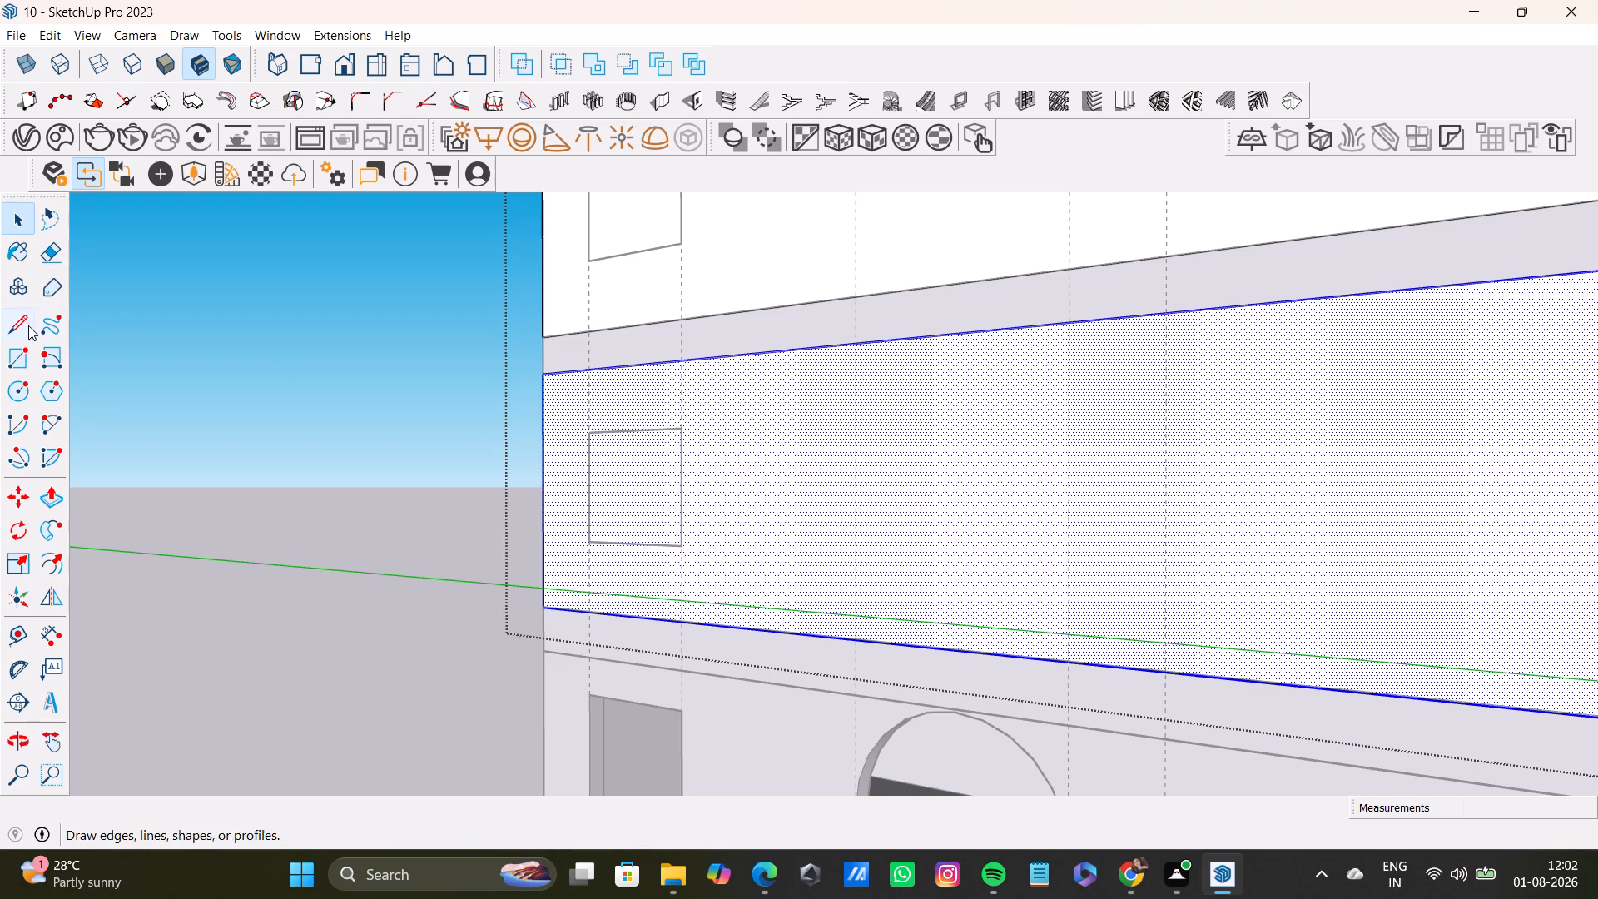
left_click(13, 324)
left_click(584, 434)
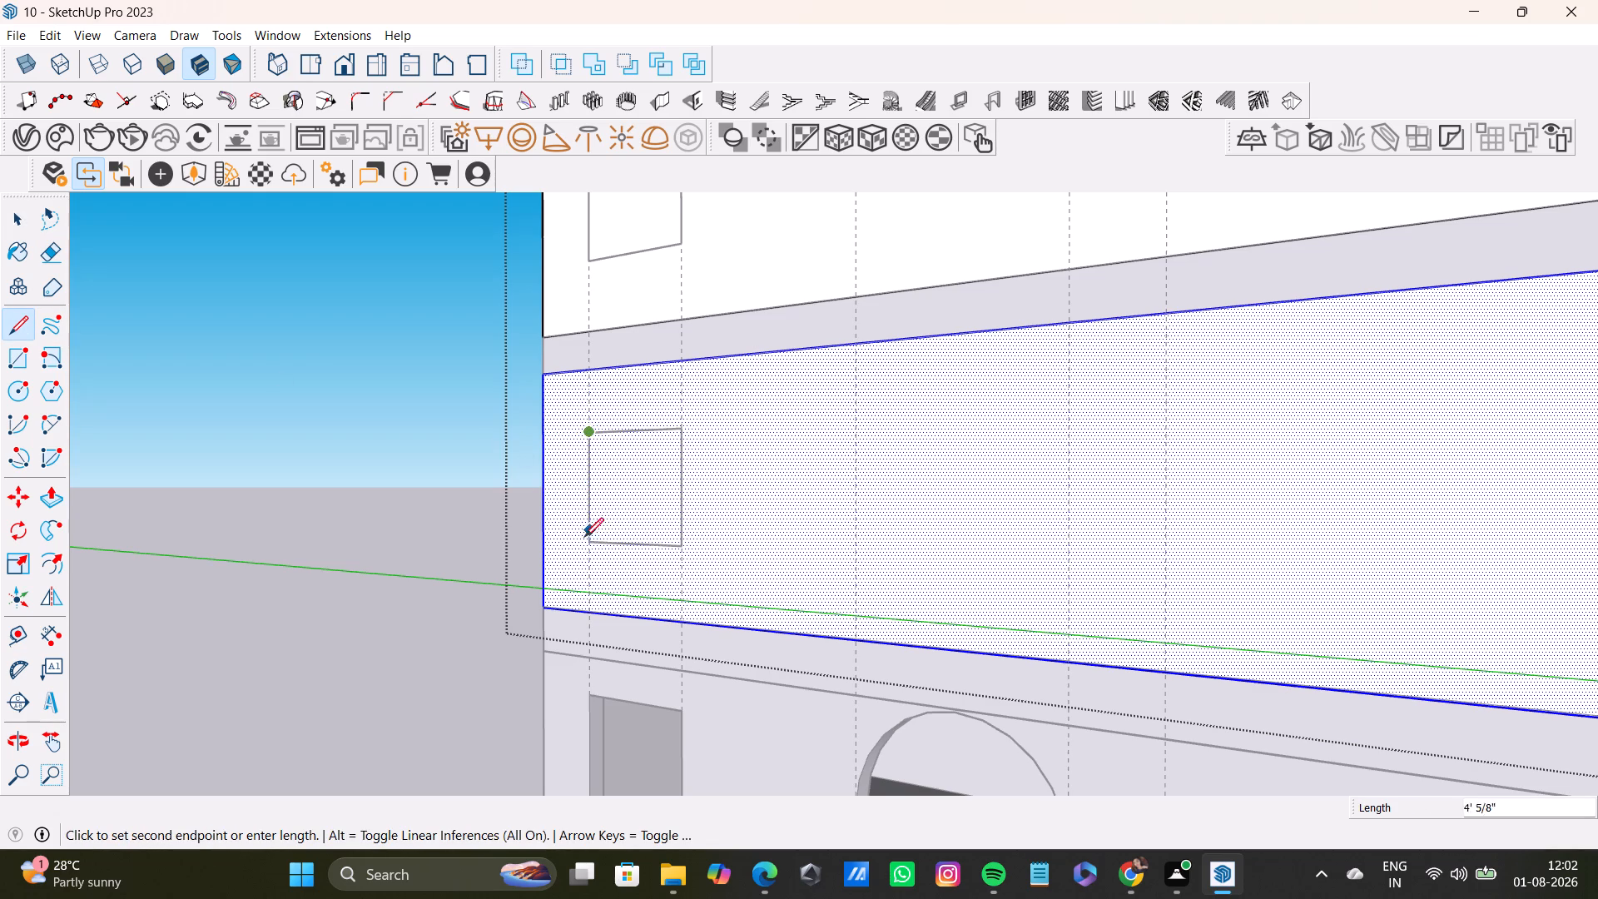
left_click(591, 543)
key("space")
left_click(405, 480)
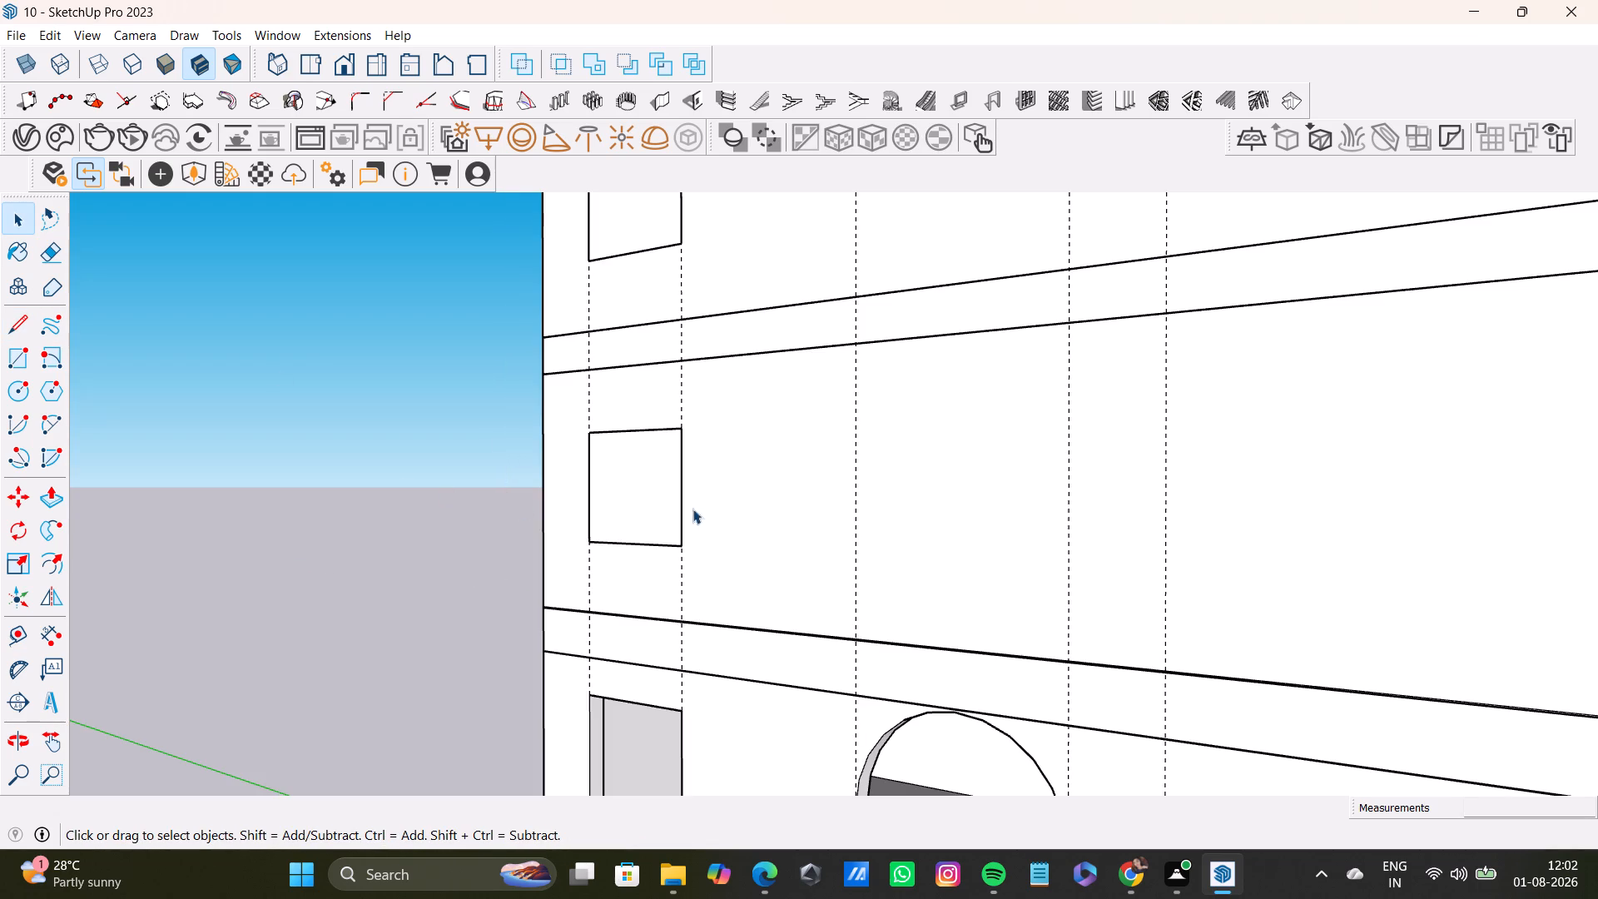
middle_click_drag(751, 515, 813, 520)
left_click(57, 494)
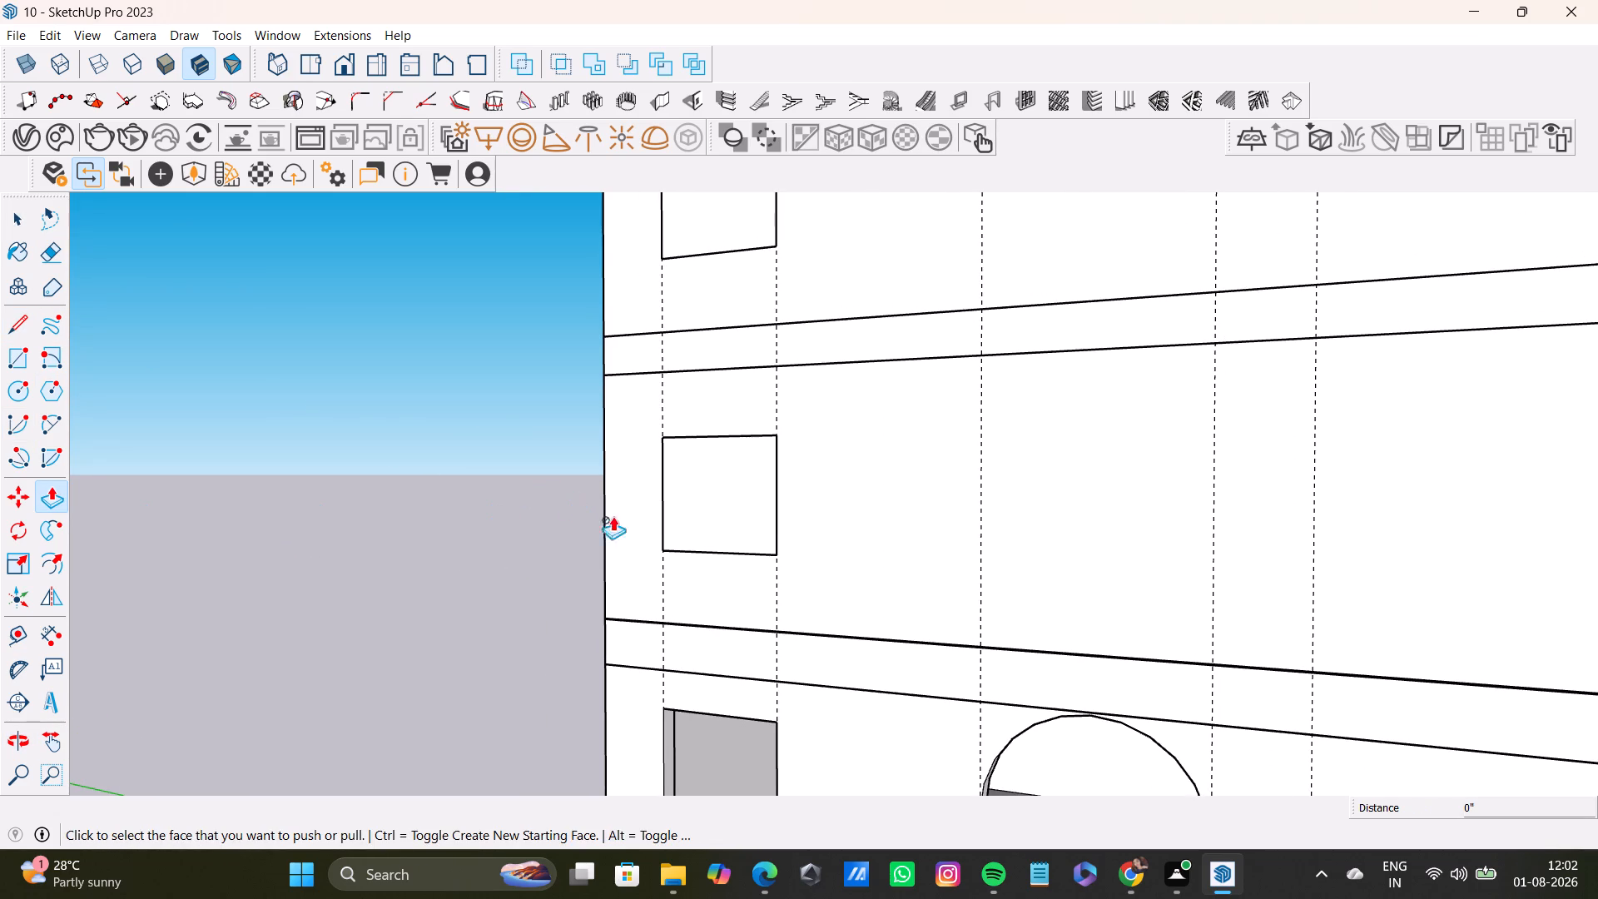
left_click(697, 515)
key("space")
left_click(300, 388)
Reopen the first-floor group and trace the window outline's left edge again with a line about 4' 6" long.
scroll(314, 414, "down", 8)
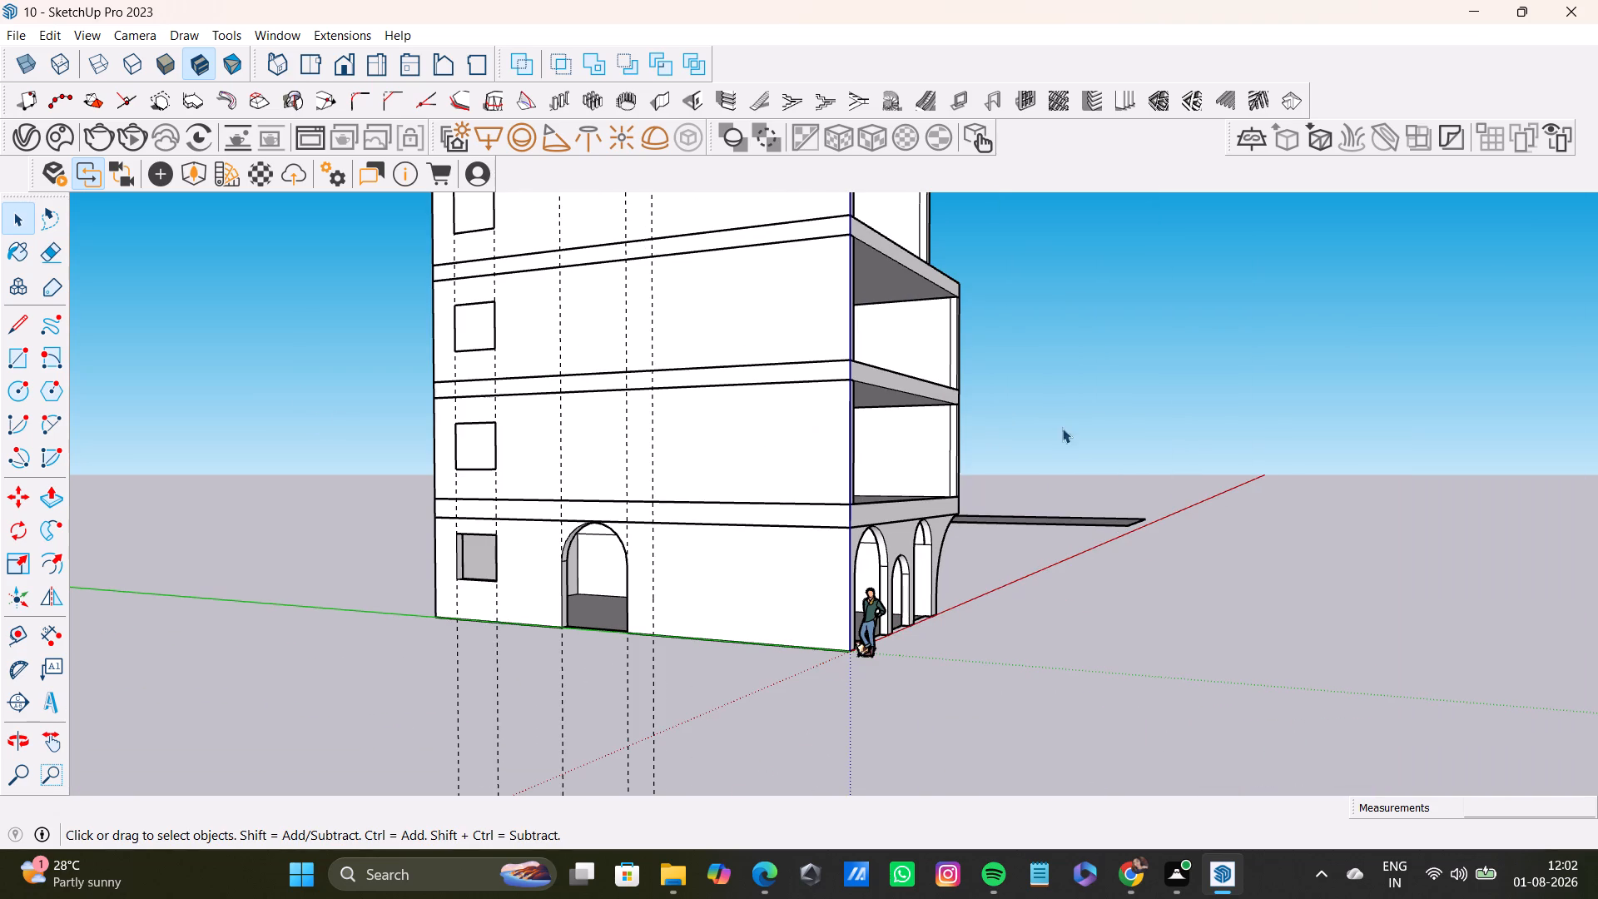
key("space")
left_click(1112, 421)
triple_click(827, 473)
triple_click(827, 473)
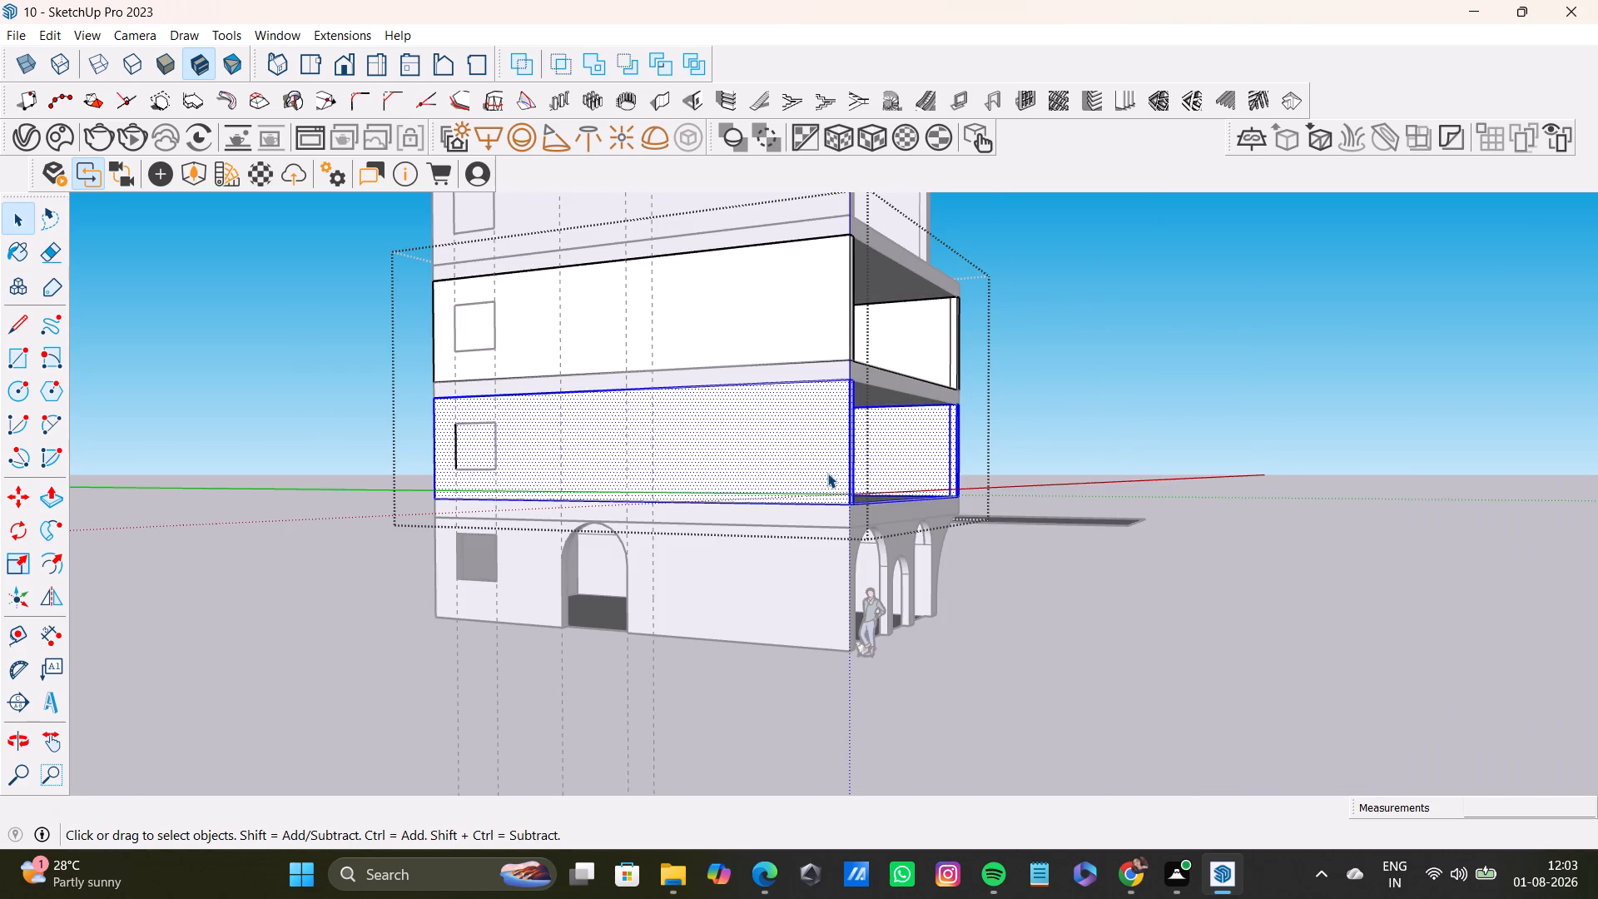
middle_click_drag(677, 447, 418, 532)
scroll(575, 441, "up", 3)
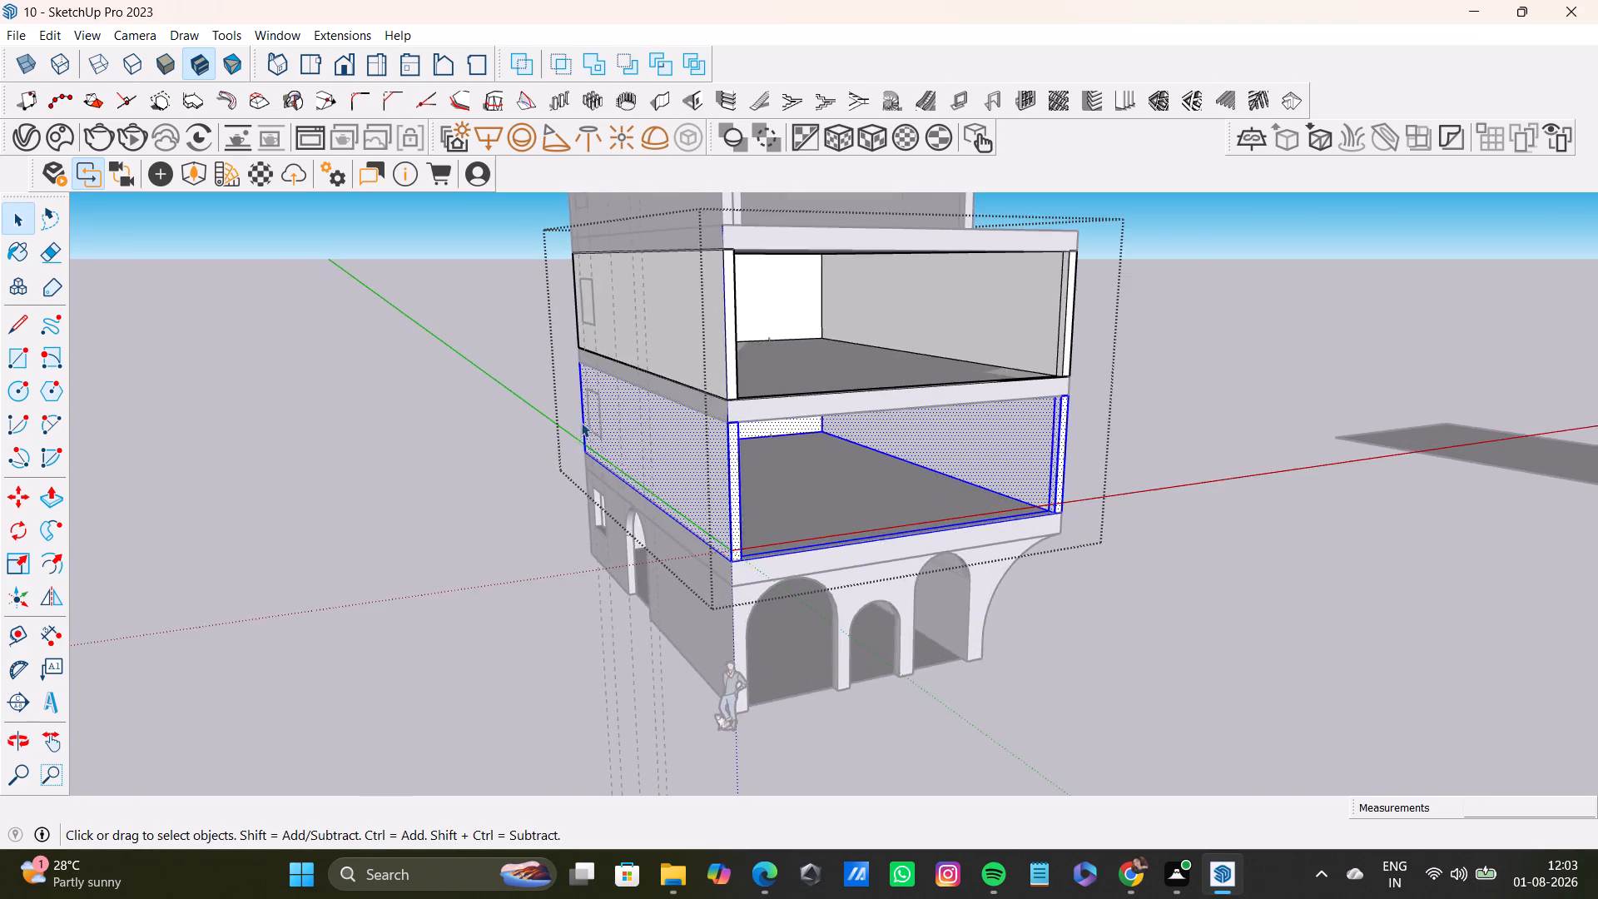
scroll(581, 422, "up", 7)
middle_click_drag(593, 416, 803, 424)
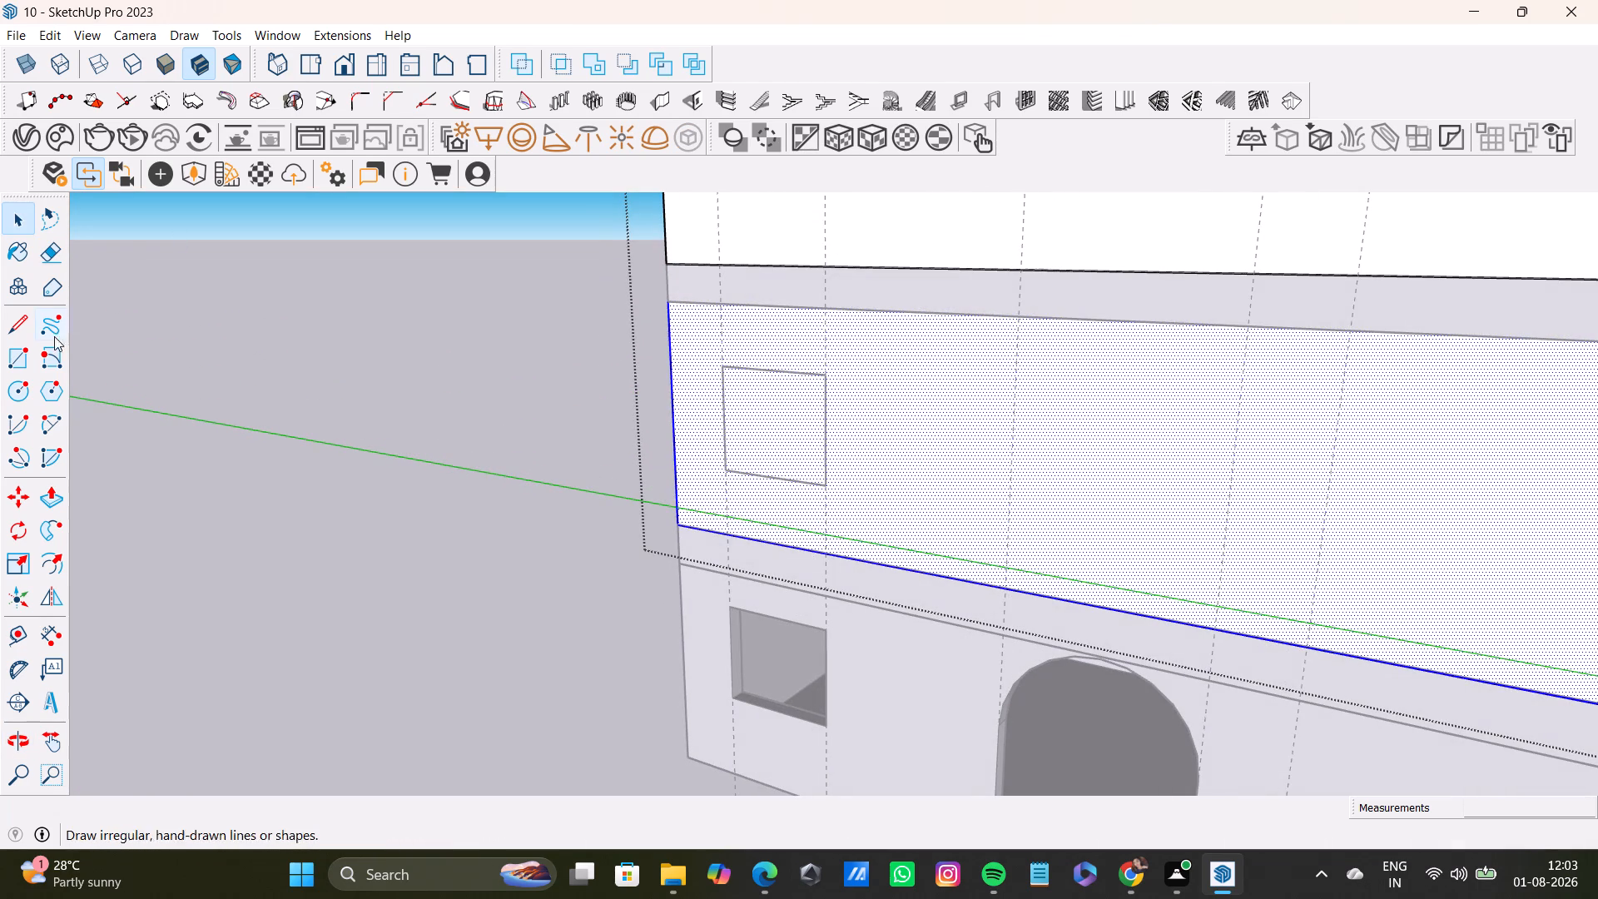
left_click(27, 328)
left_click(719, 368)
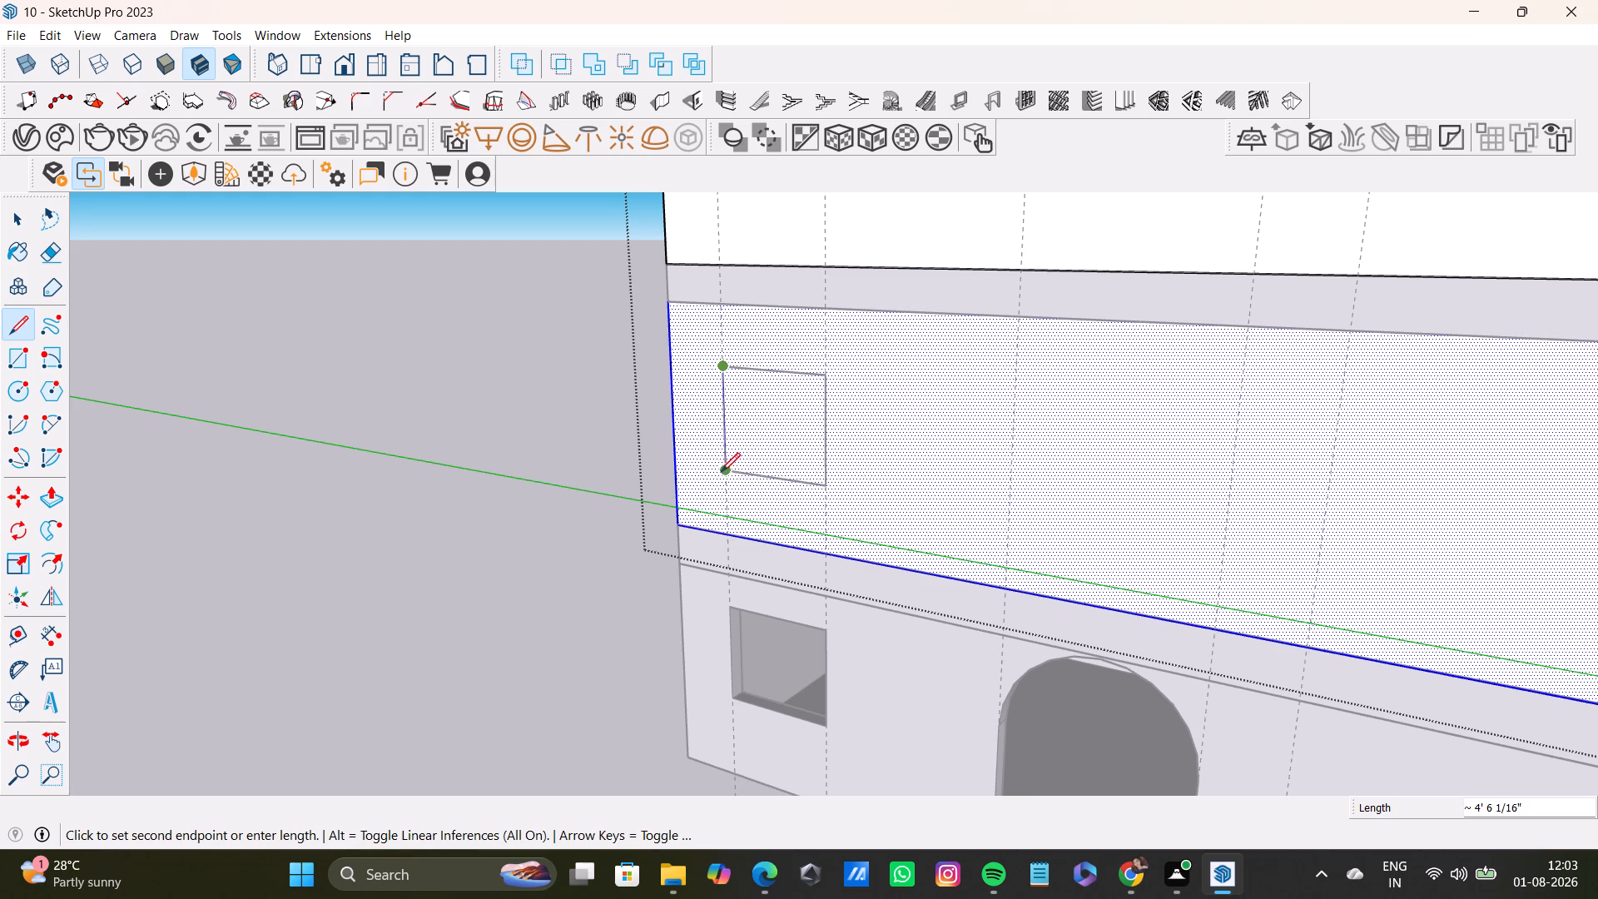
left_click_drag(722, 474, 742, 474)
key("space")
scroll(732, 441, "down", 14)
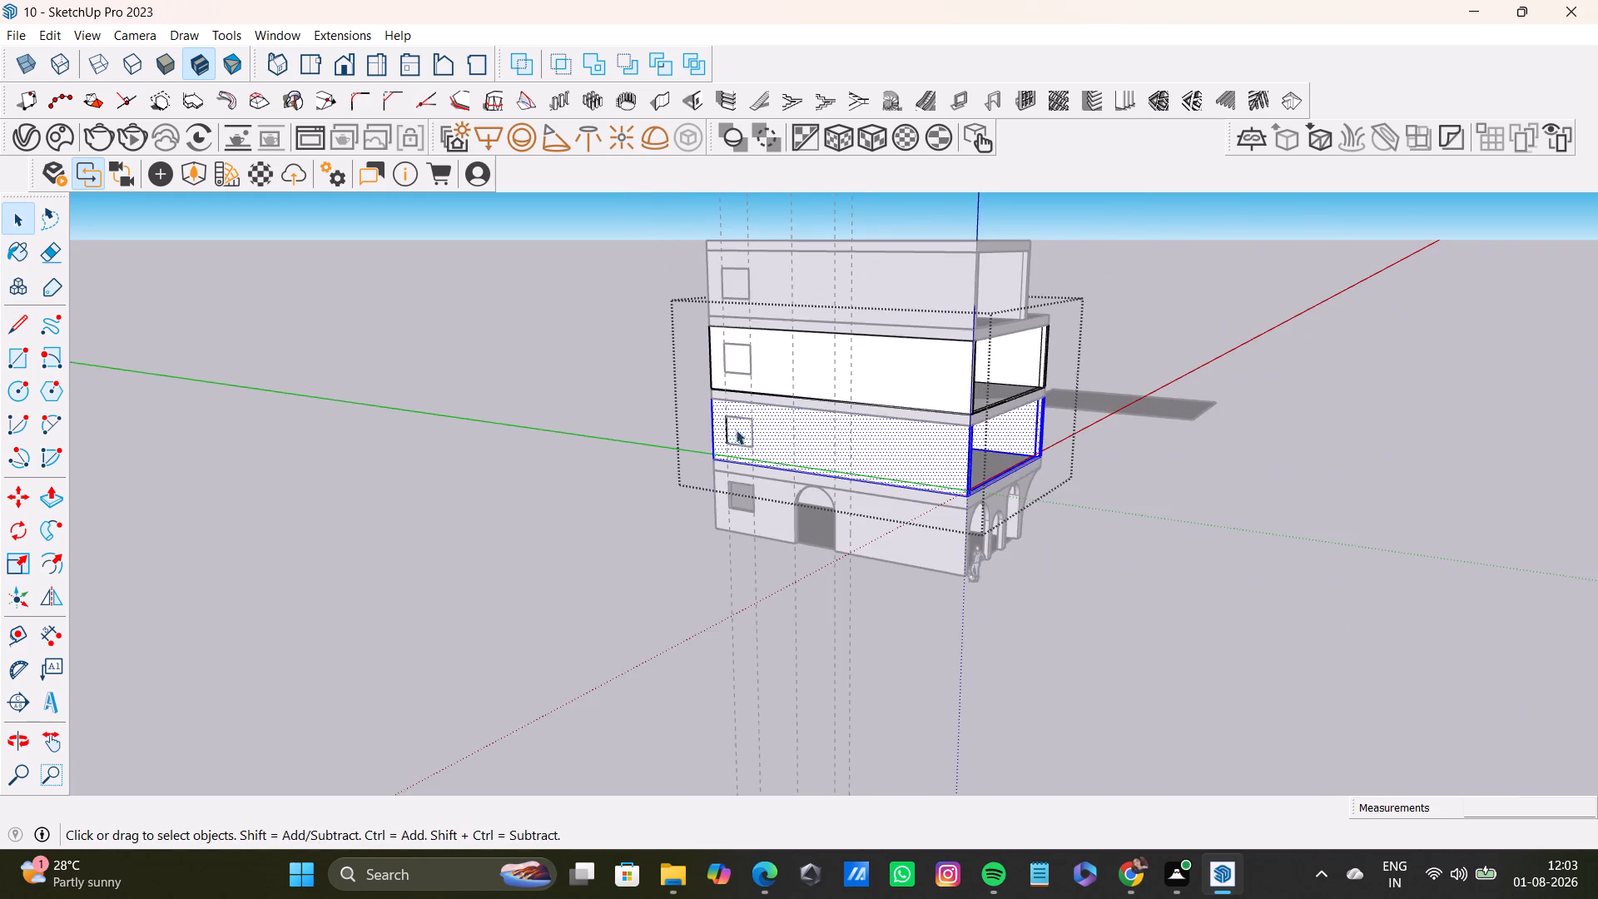
Examine the window outlines on the side wall from several angles, and close the first-floor group.
middle_click_drag(759, 427, 883, 276)
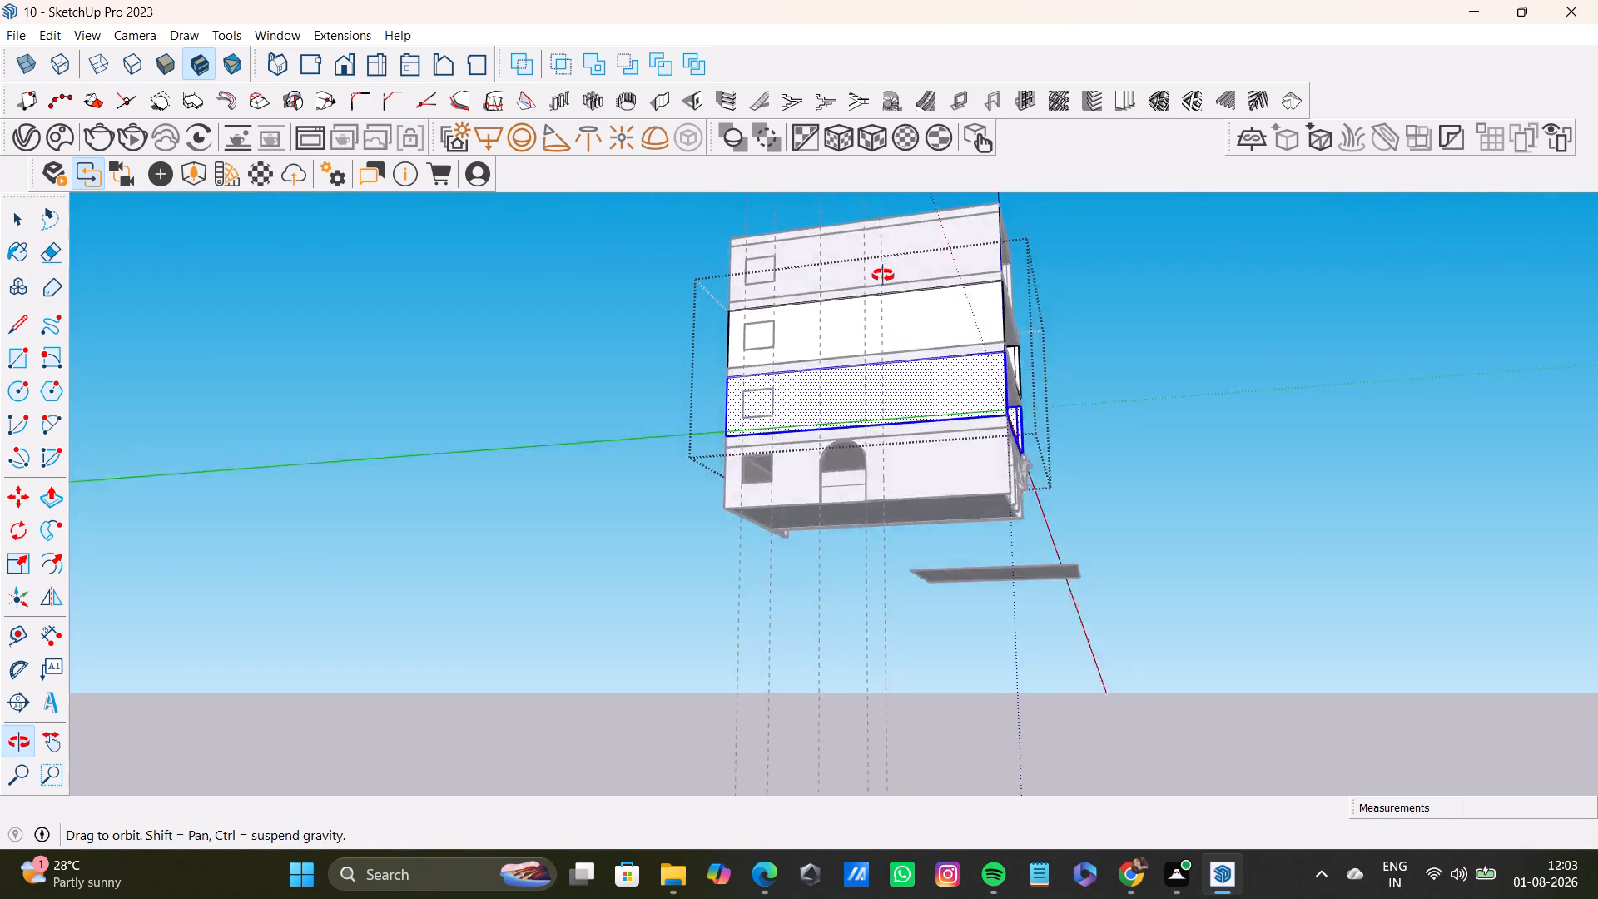
middle_click_drag(883, 276, 928, 425)
scroll(774, 483, "up", 2)
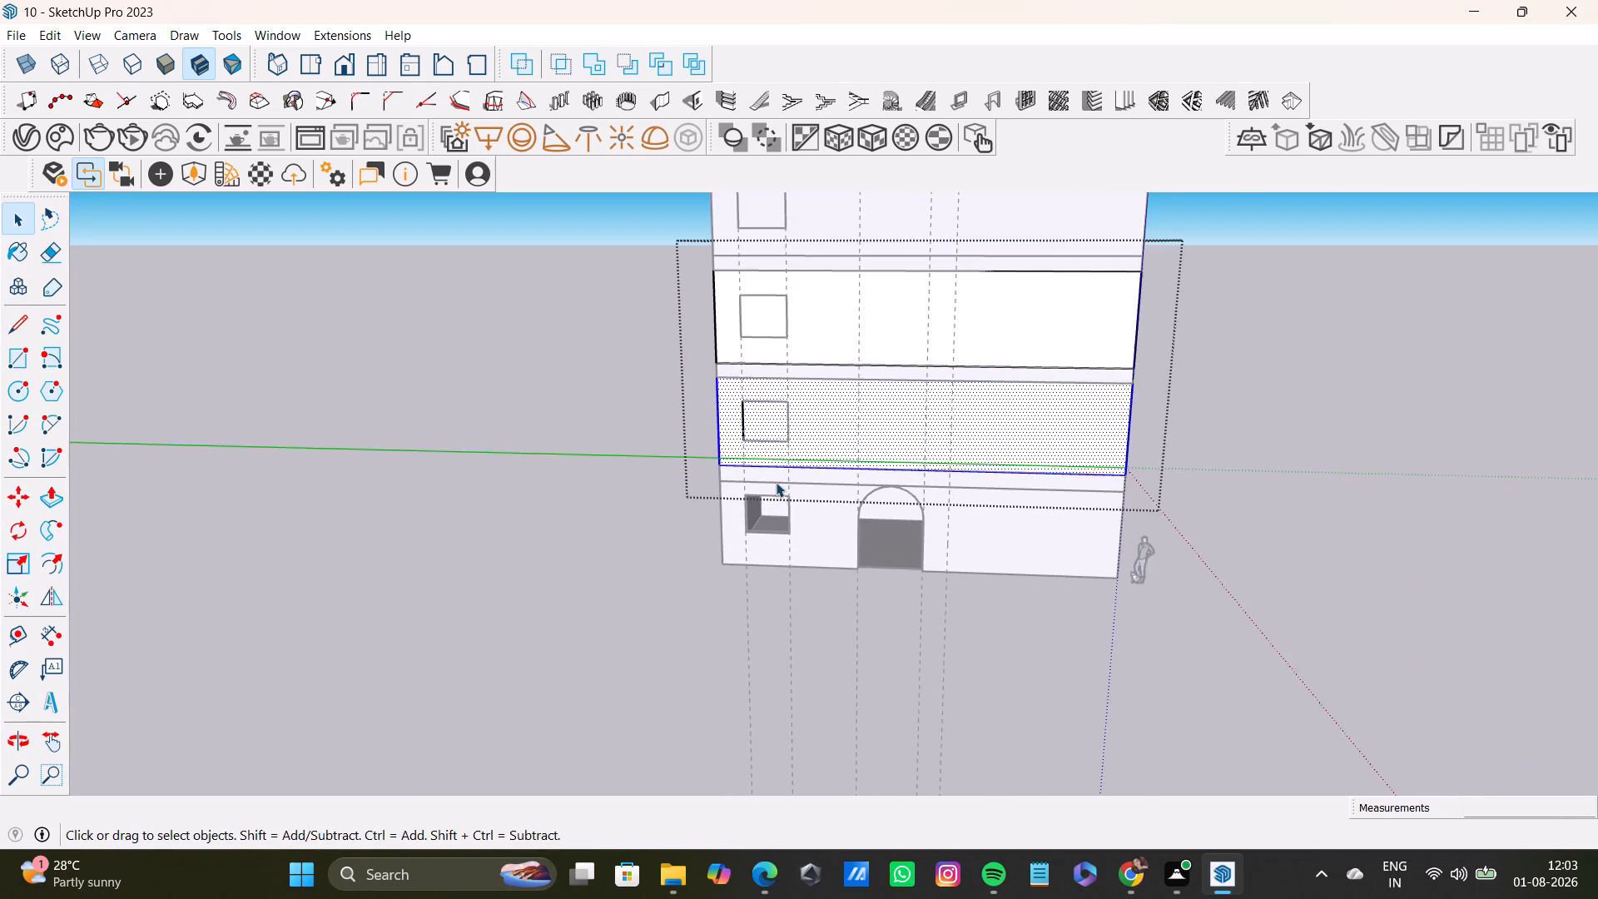
scroll(776, 482, "up", 6)
scroll(830, 464, "down", 7)
middle_click_drag(870, 437, 791, 400)
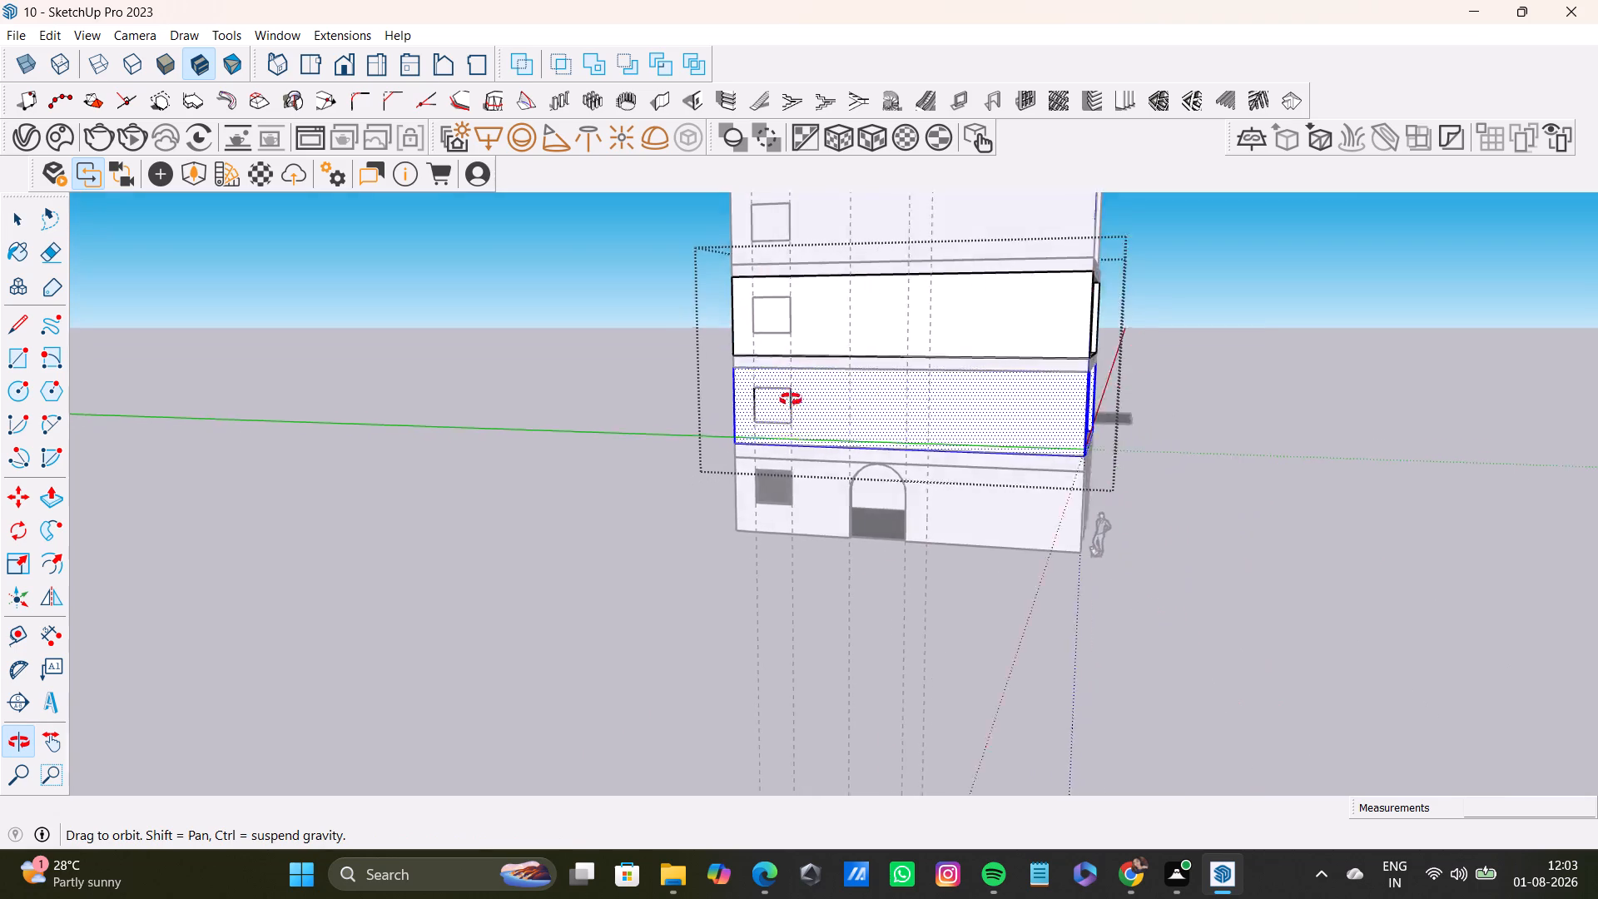
middle_click_drag(791, 400, 722, 403)
scroll(841, 400, "up", 4)
middle_click_drag(778, 400, 876, 325)
key("space")
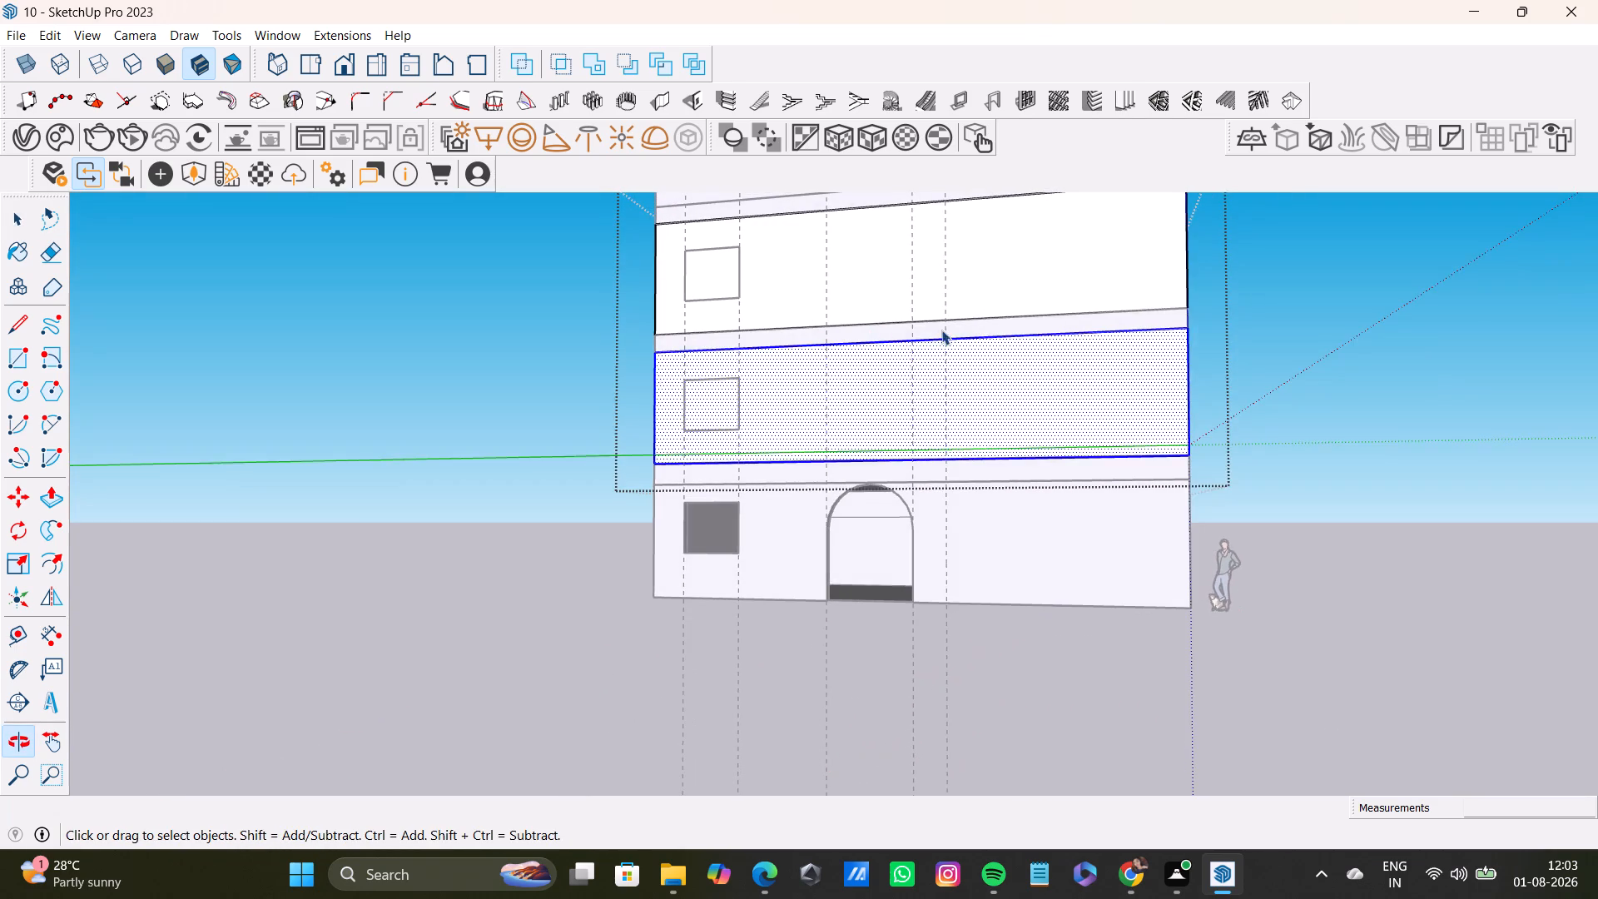
left_click(1377, 335)
Reopen the first-floor group and select its side-wall face.
scroll(650, 445, "up", 7)
middle_click_drag(785, 464, 711, 499)
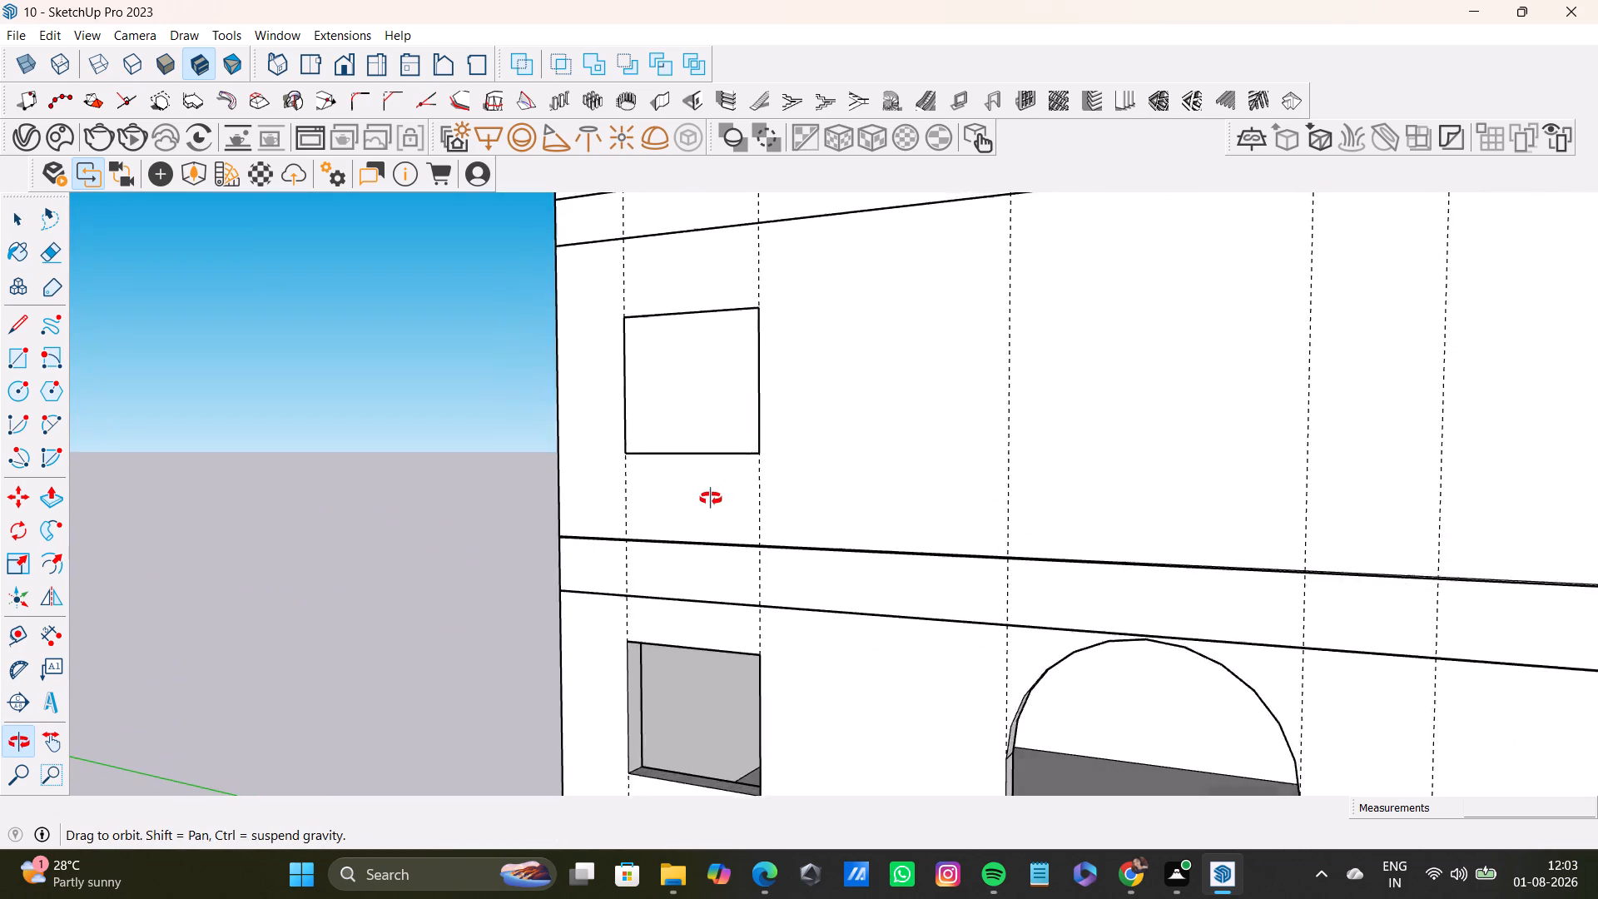
middle_click_drag(711, 499, 712, 516)
scroll(718, 432, "up", 2)
left_click(695, 402)
triple_click(695, 402)
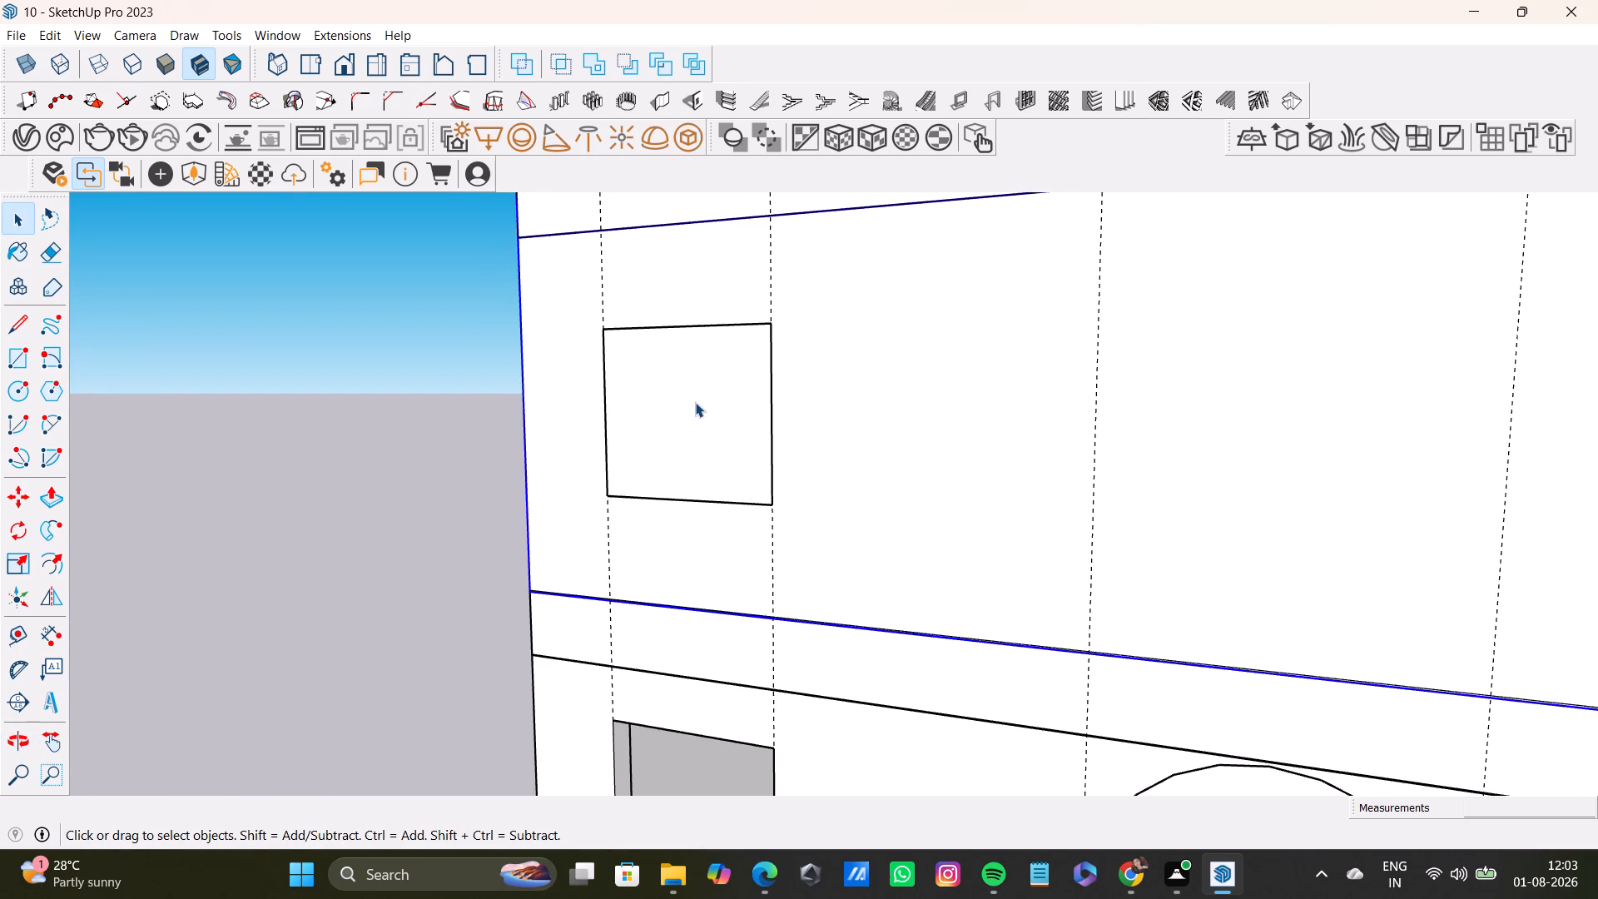
left_click(695, 402)
triple_click(695, 402)
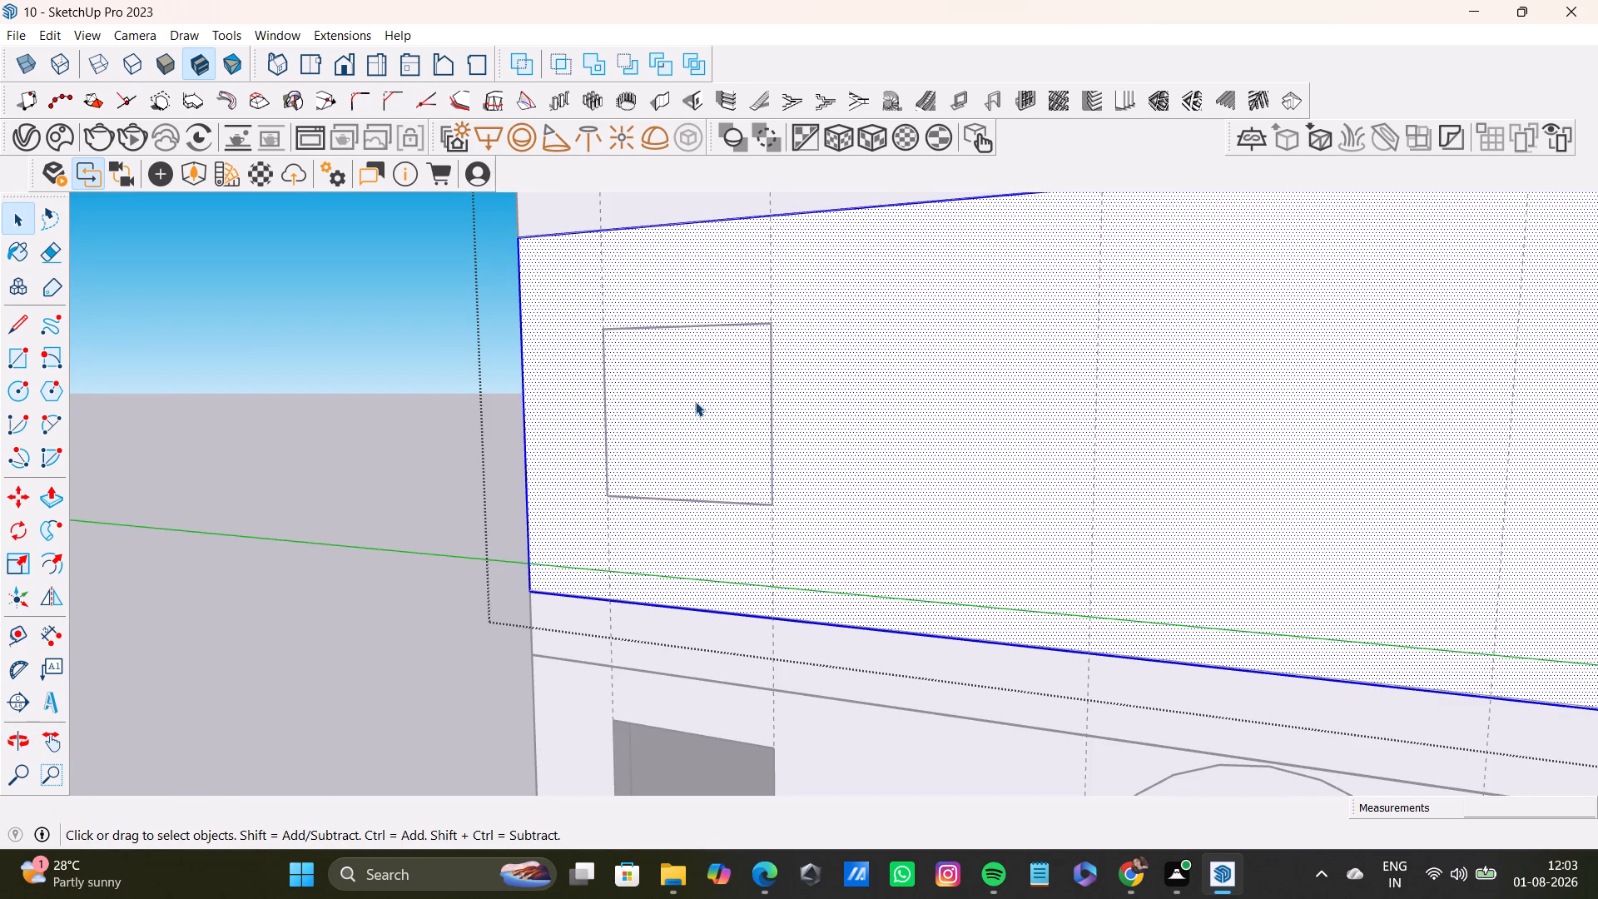
scroll(720, 430, "down", 14)
middle_click_drag(966, 478, 817, 523)
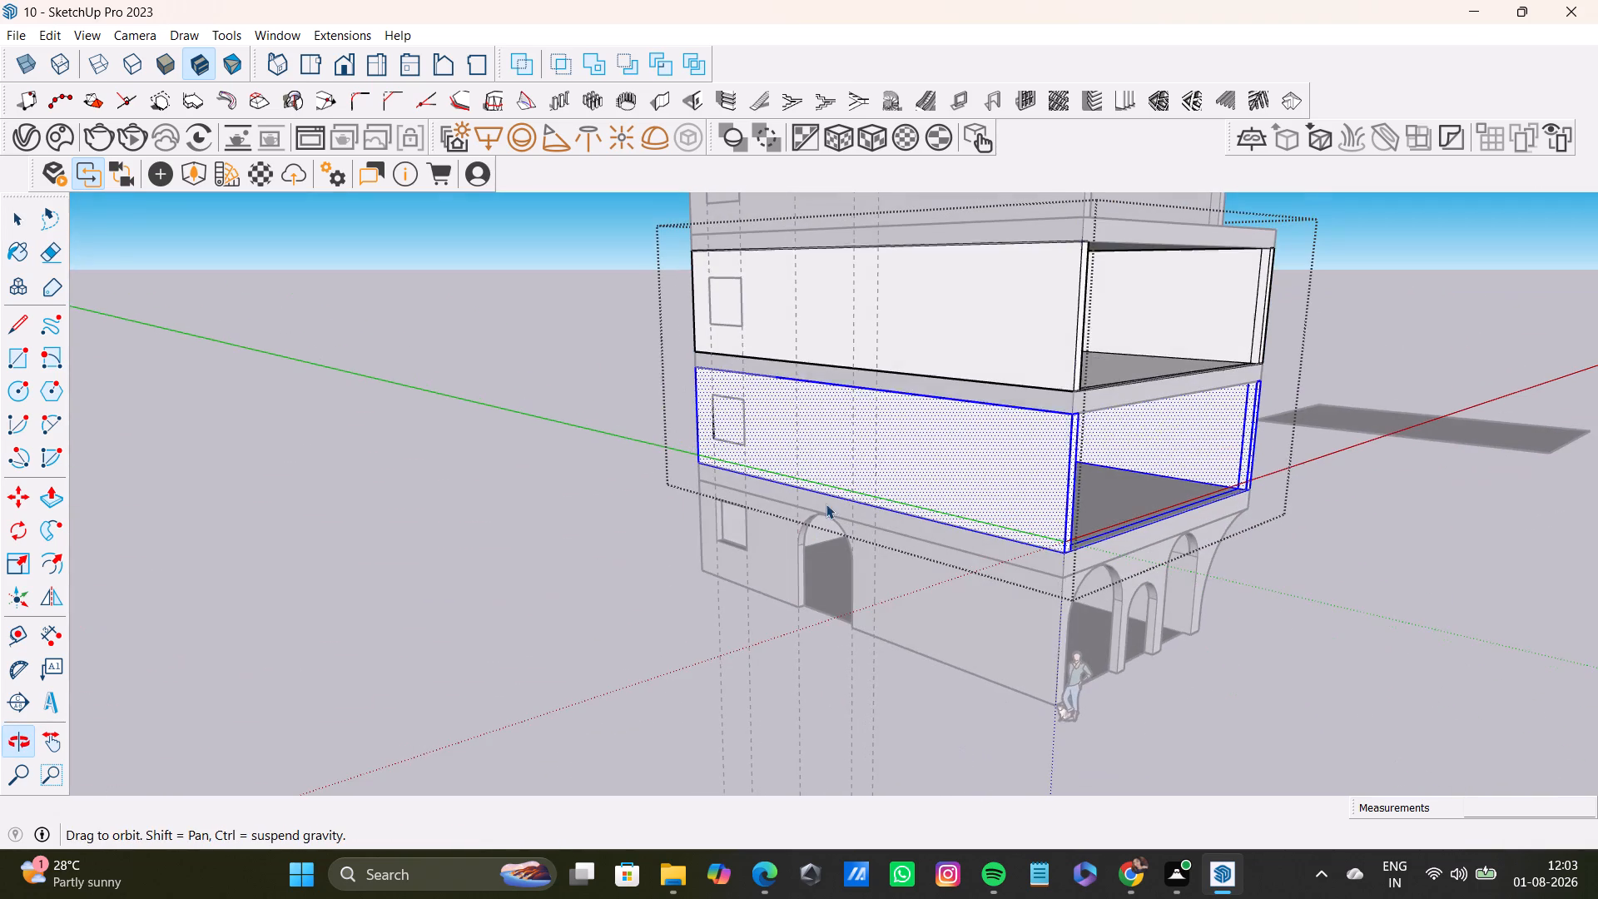
left_click(950, 418)
Trace the top, right and bottom edges of the first-floor window outline with lines, making a face about 5' 1" by 4' 6".
scroll(648, 428, "up", 10)
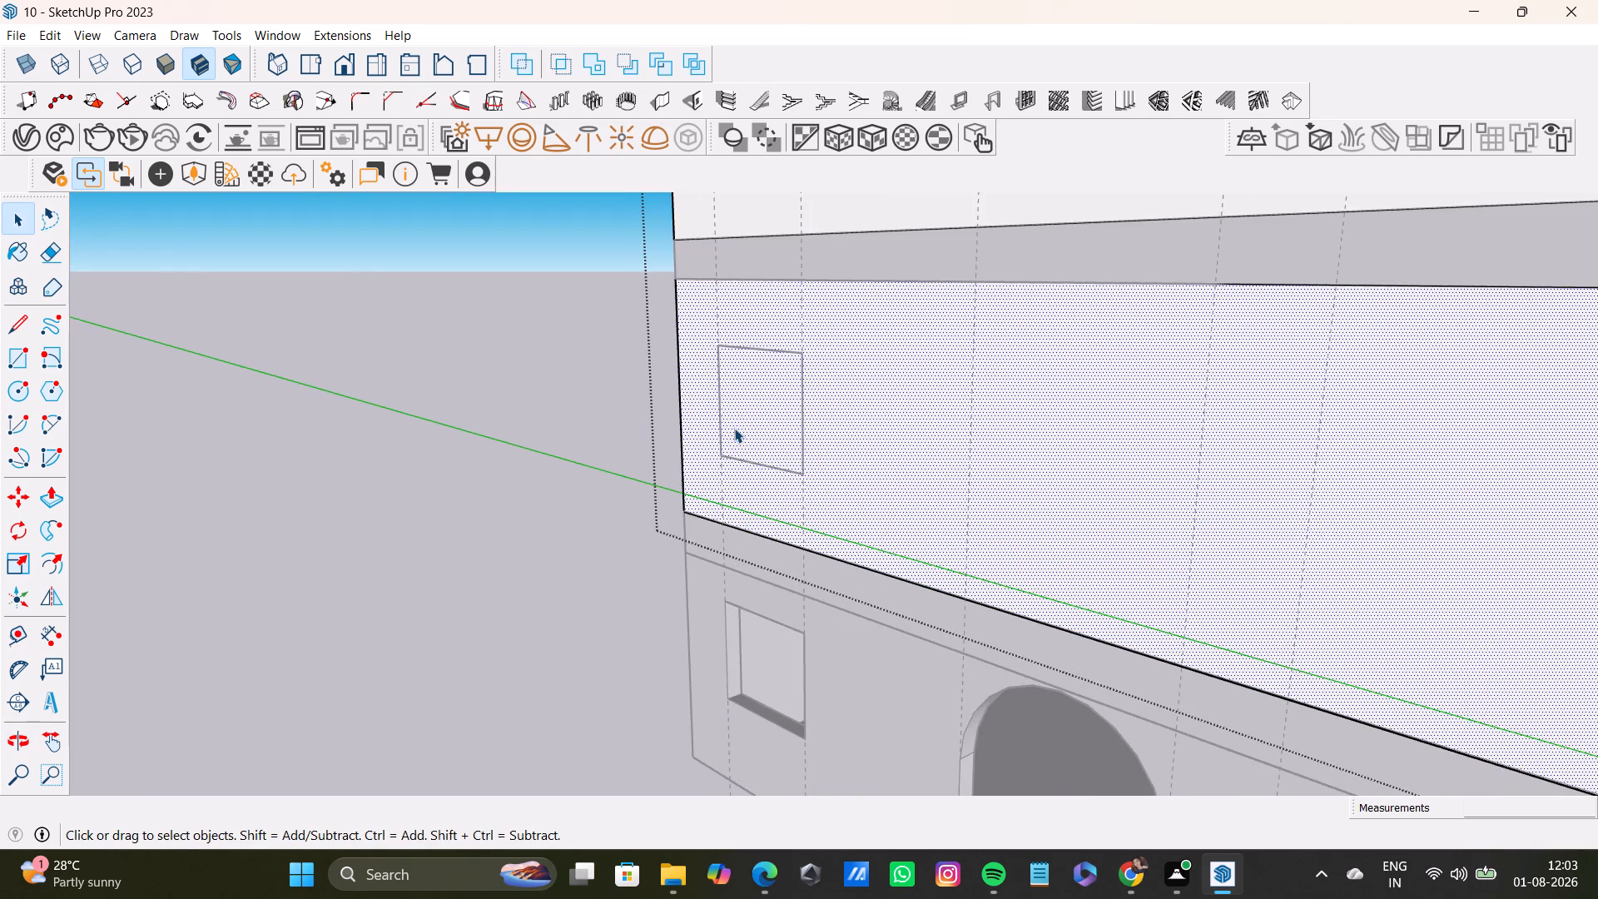
middle_click_drag(740, 427, 816, 445)
left_click_drag(19, 321, 38, 320)
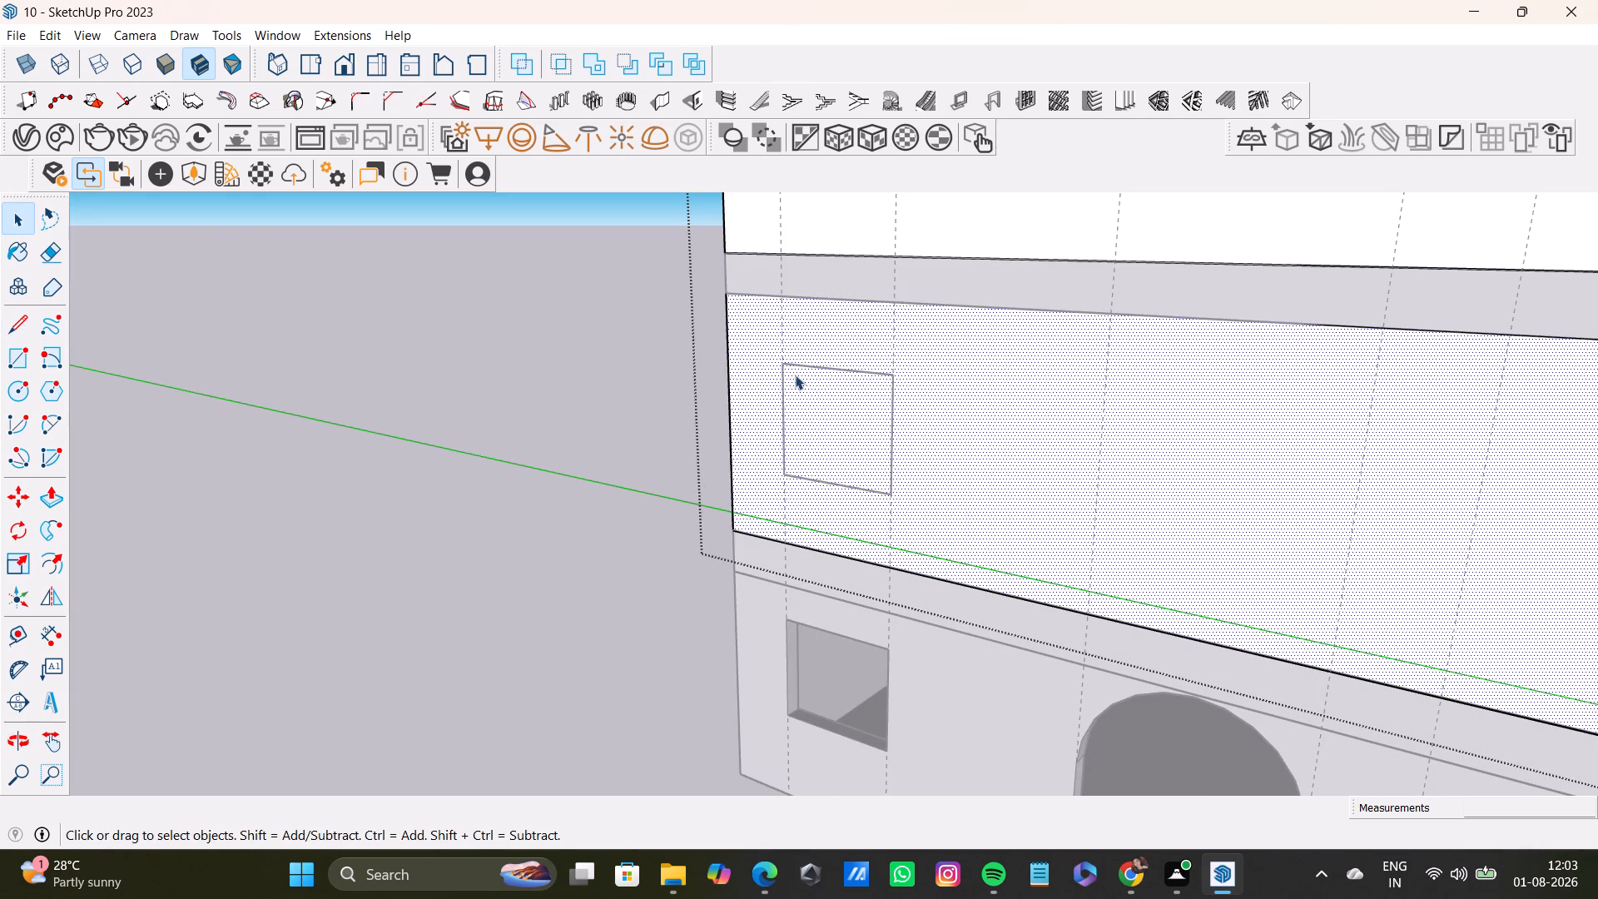
left_click_drag(20, 328, 29, 328)
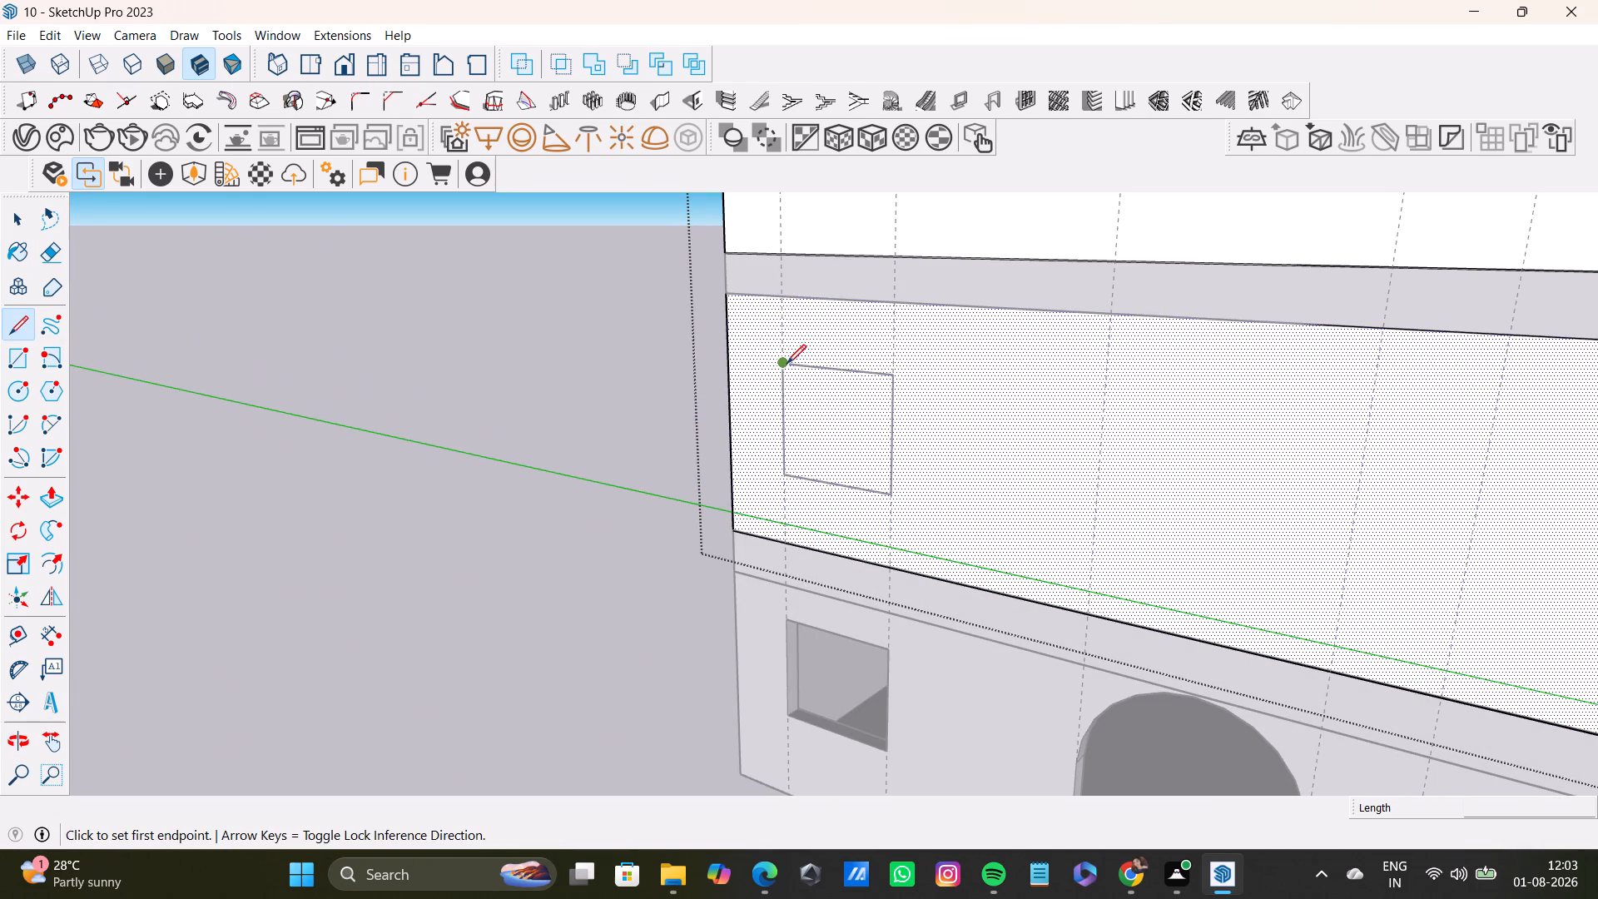
left_click_drag(783, 364, 801, 365)
left_click(891, 380)
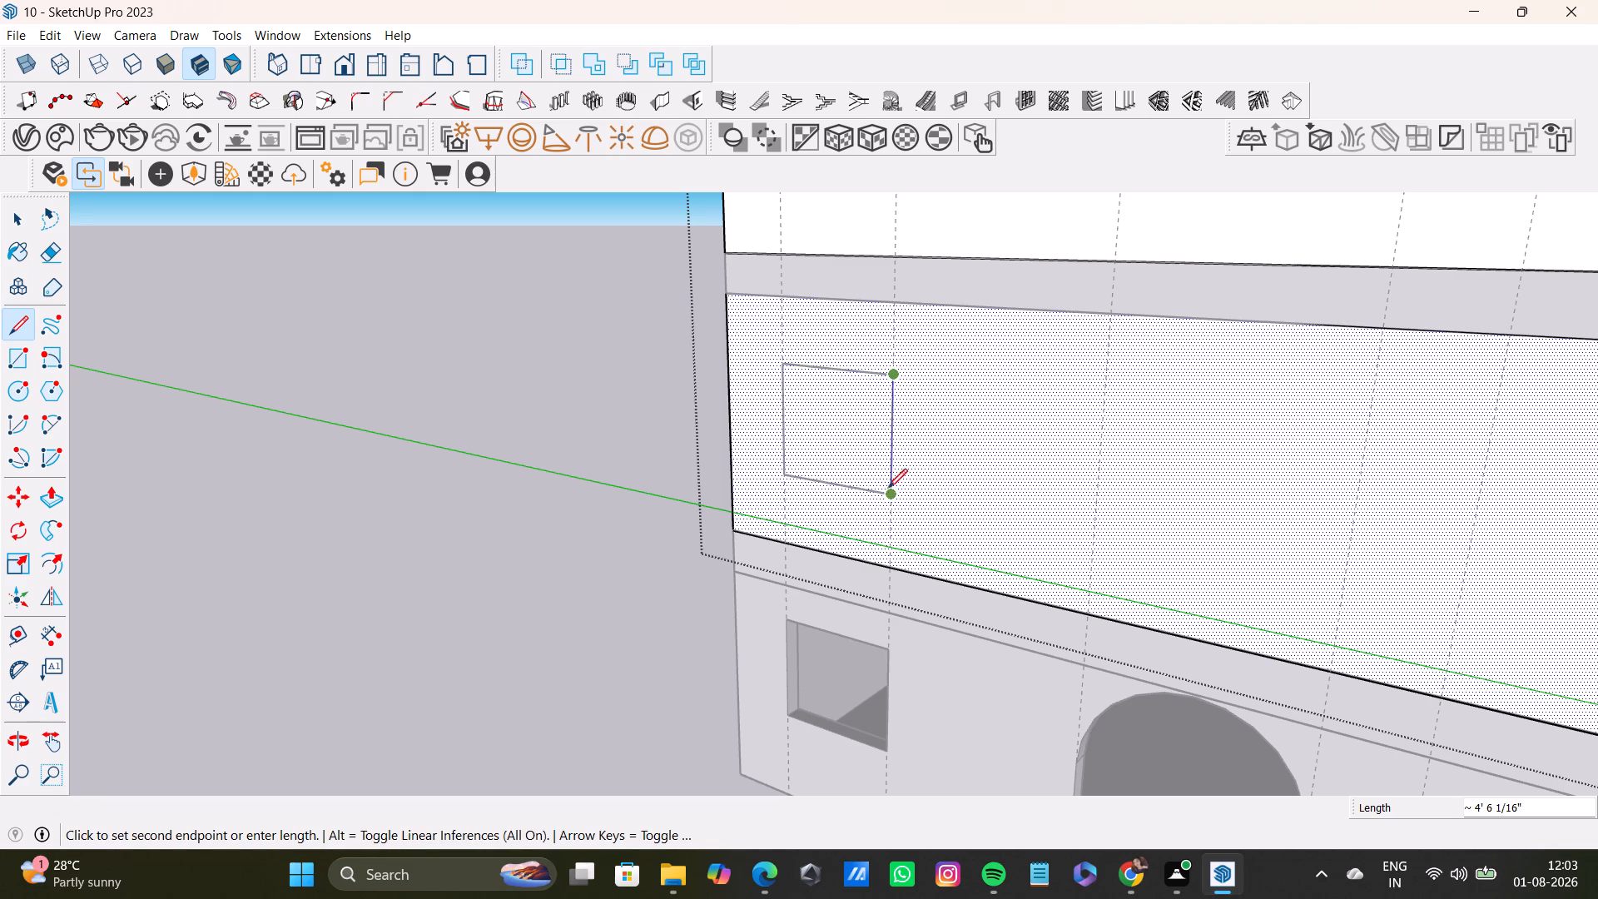
left_click(886, 495)
left_click(787, 474)
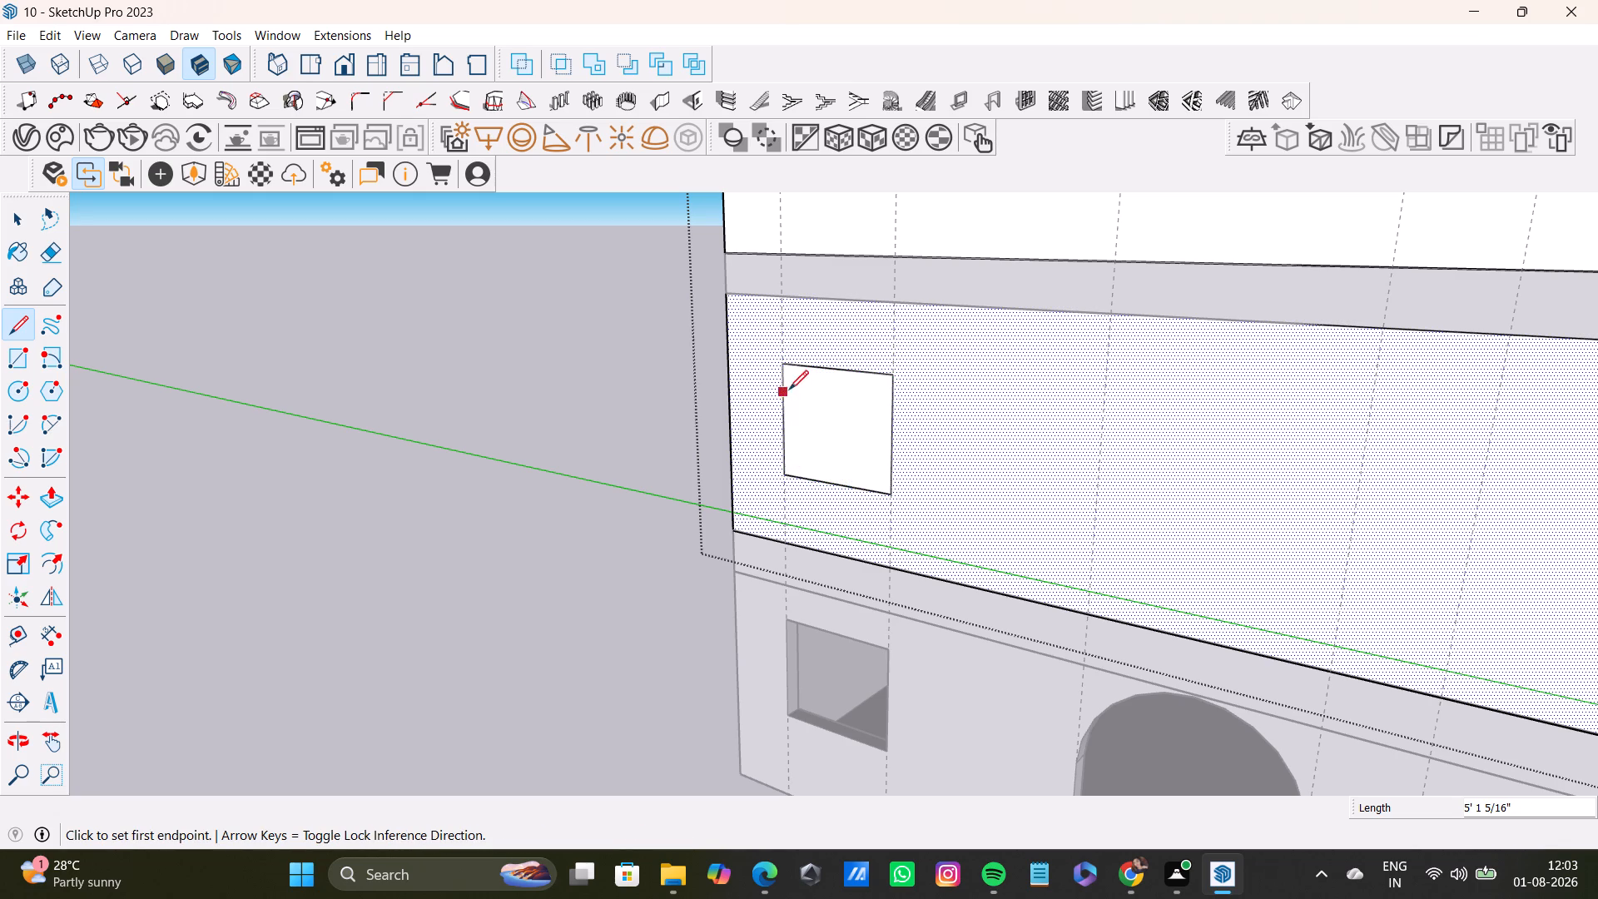
left_click(783, 361)
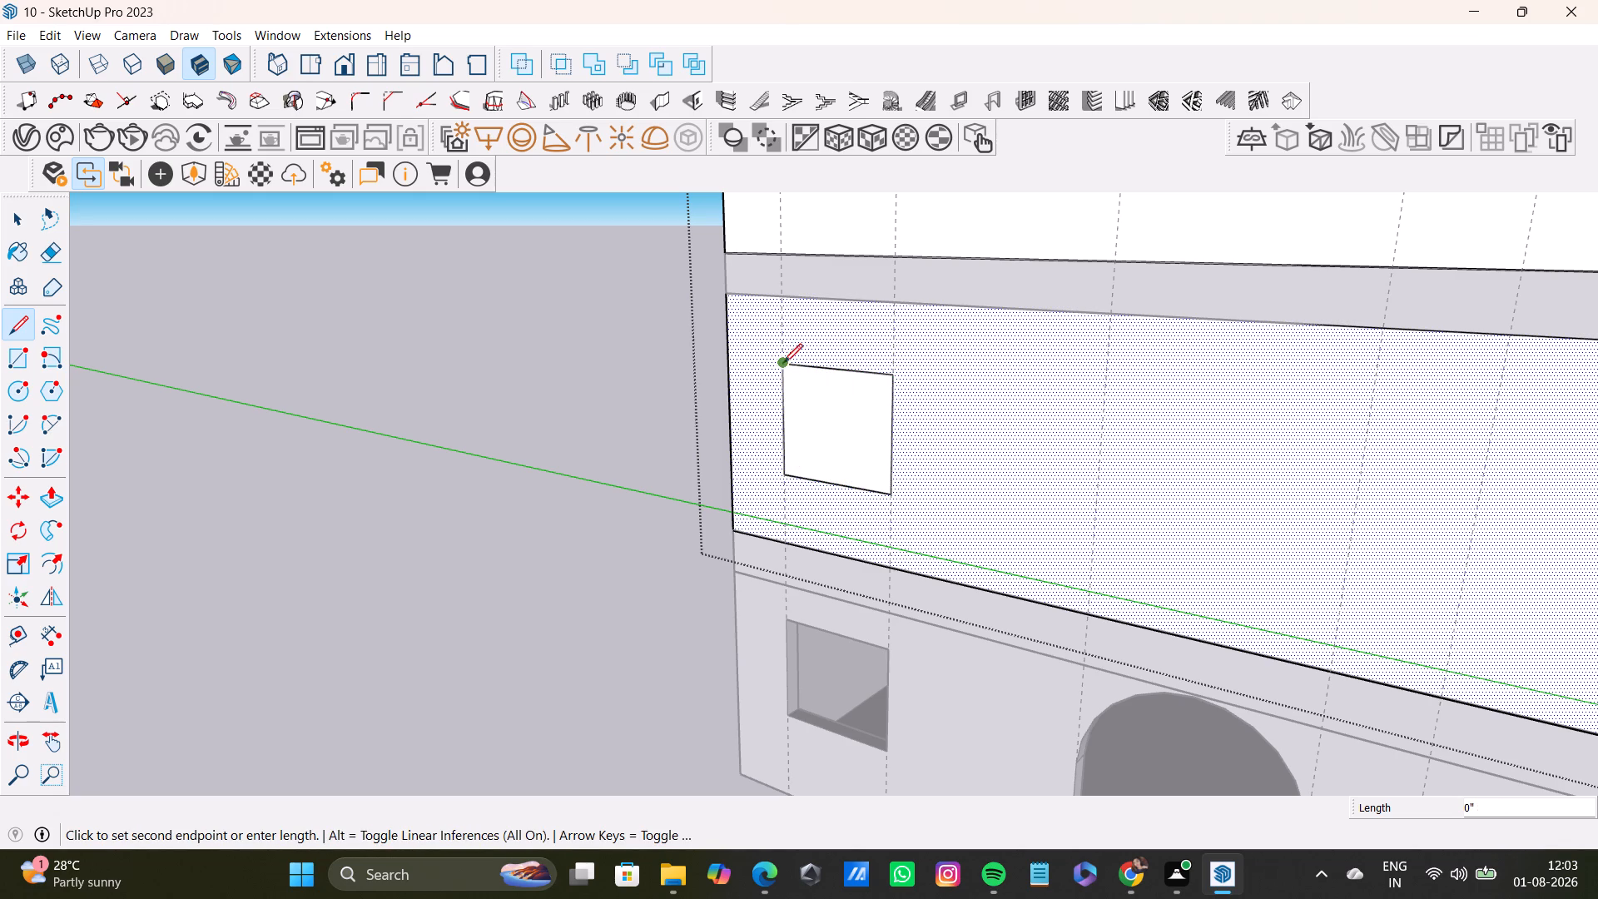
left_click(789, 365)
key("space")
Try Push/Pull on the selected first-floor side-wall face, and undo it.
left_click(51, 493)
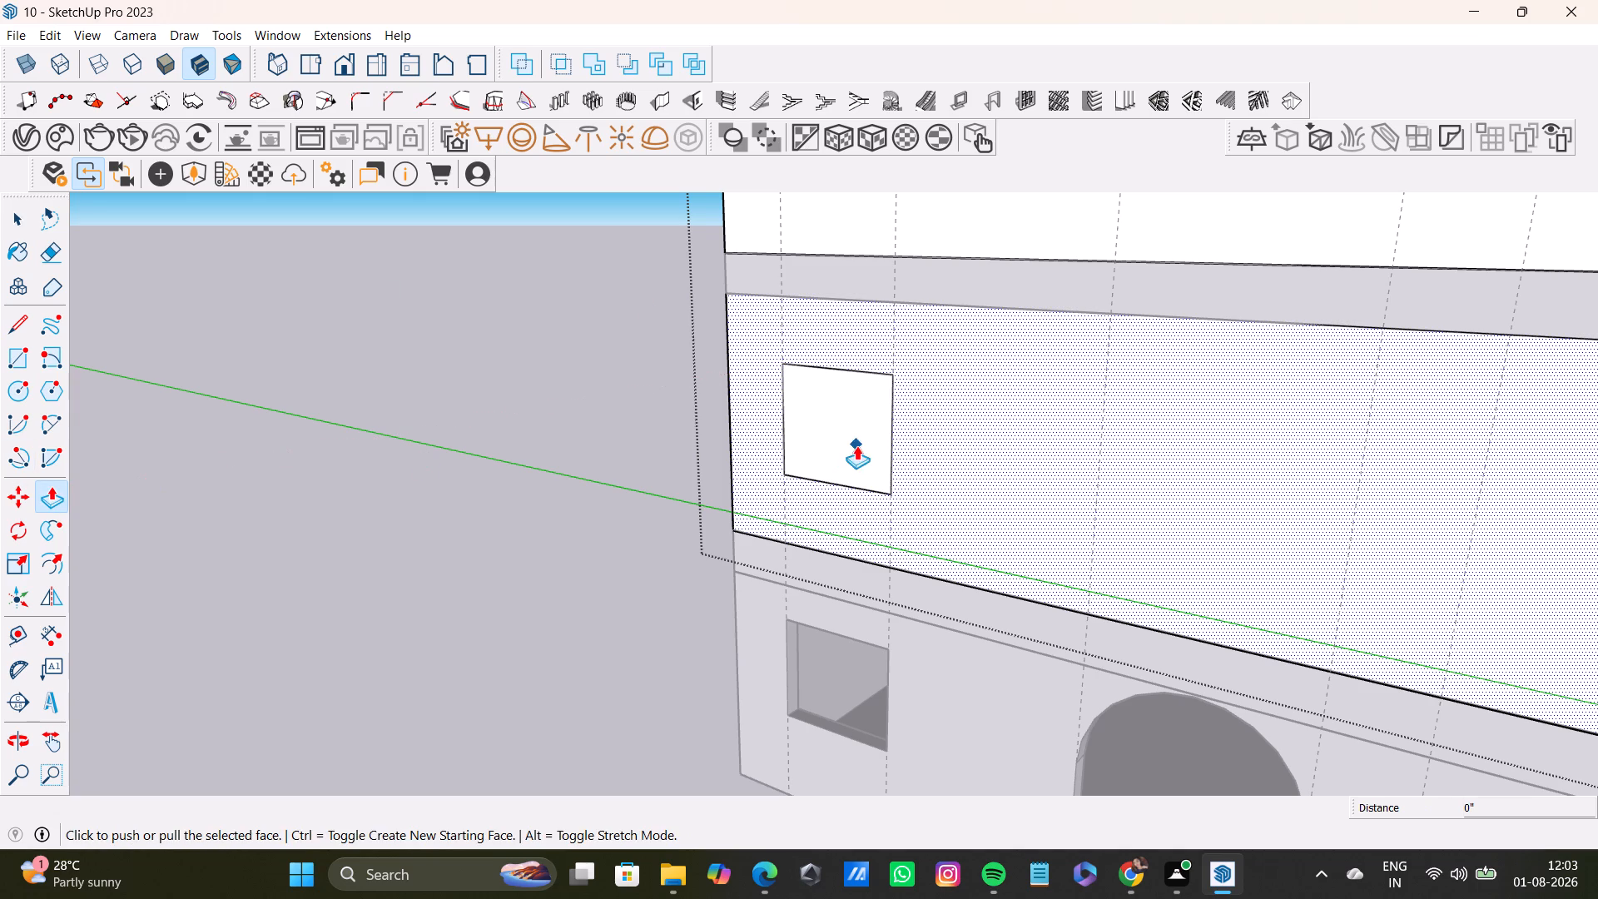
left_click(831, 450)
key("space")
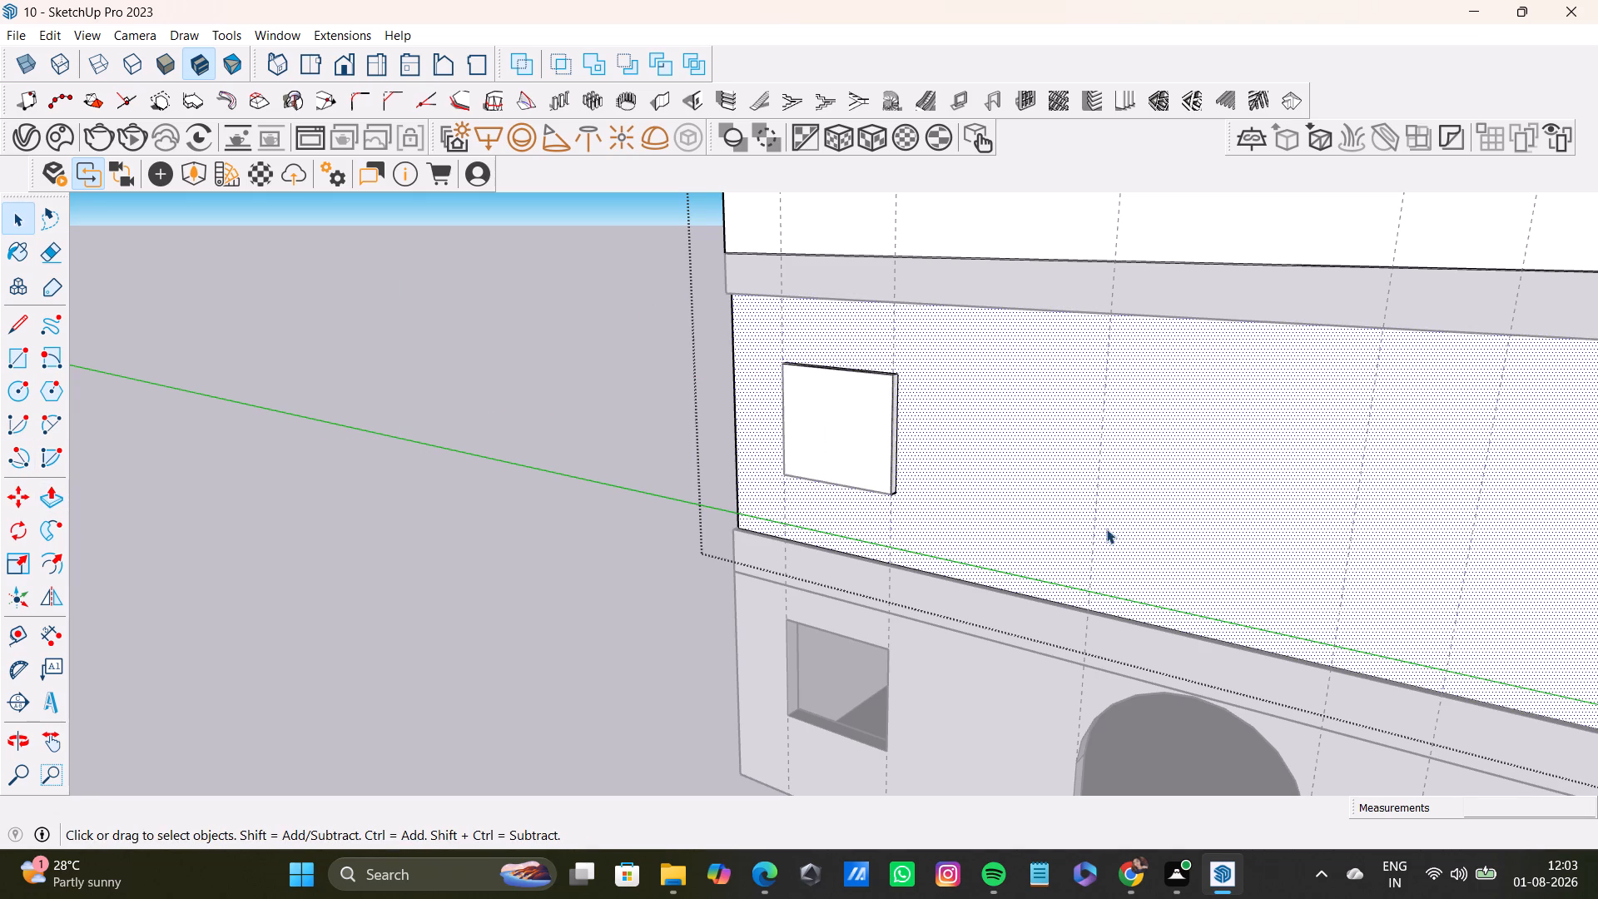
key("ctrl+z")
Push the traced first-floor window face about 2' 10" into the side wall, and push/pull it again by about 1' 3".
left_click(811, 447)
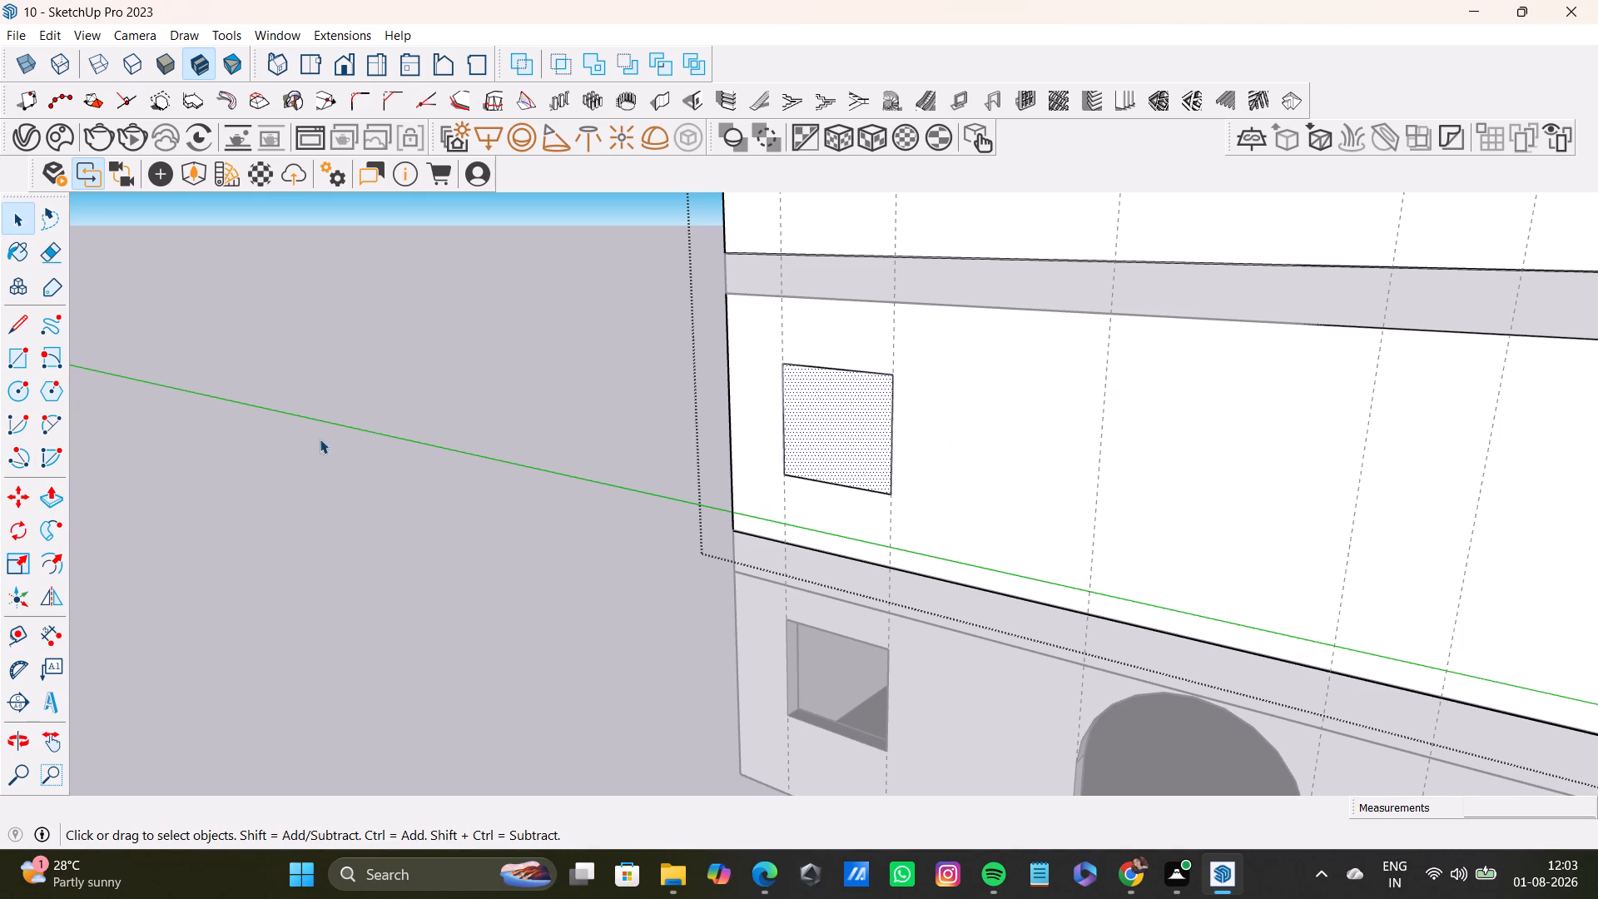
key("p")
left_click(867, 424)
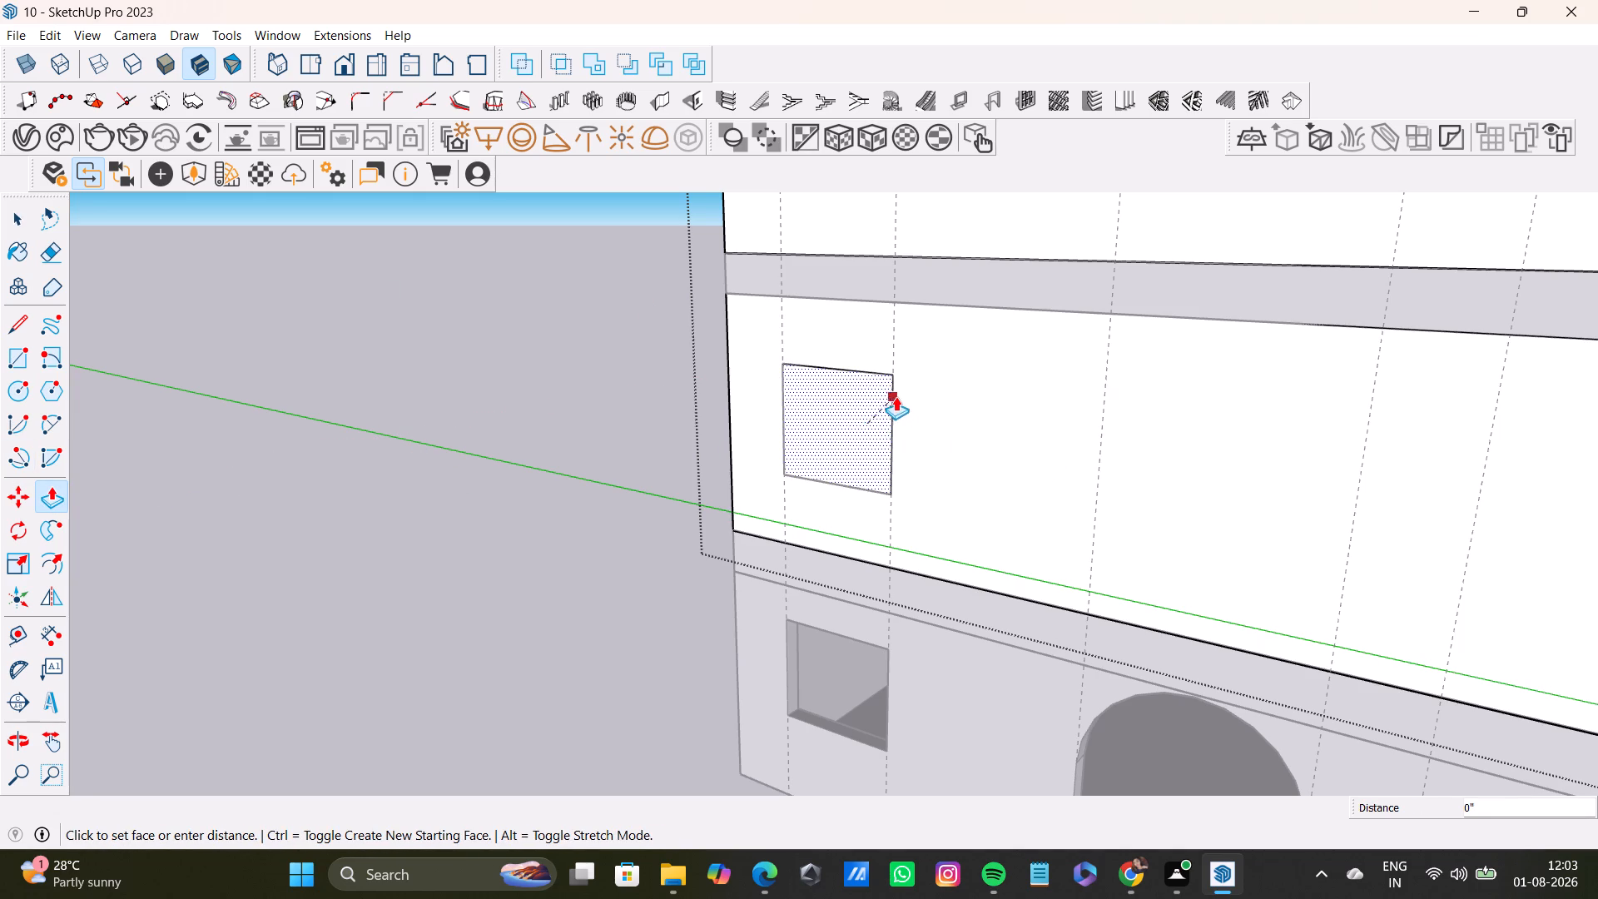
left_click(901, 389)
middle_click_drag(1089, 477, 921, 440)
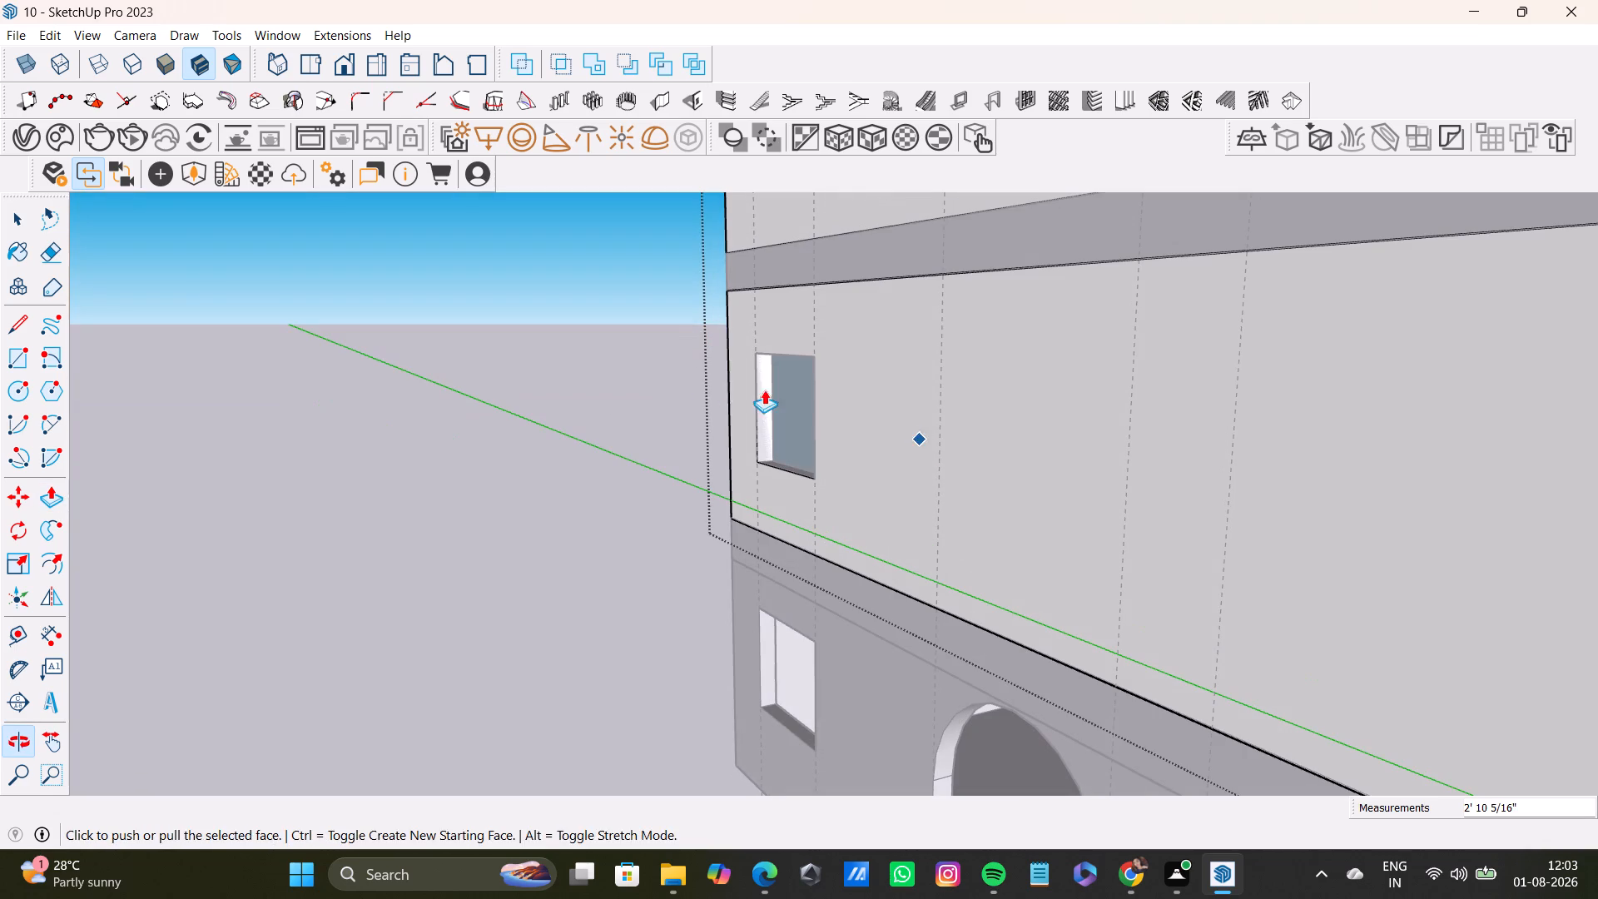
left_click_drag(780, 385, 806, 380)
middle_click_drag(941, 398, 793, 417)
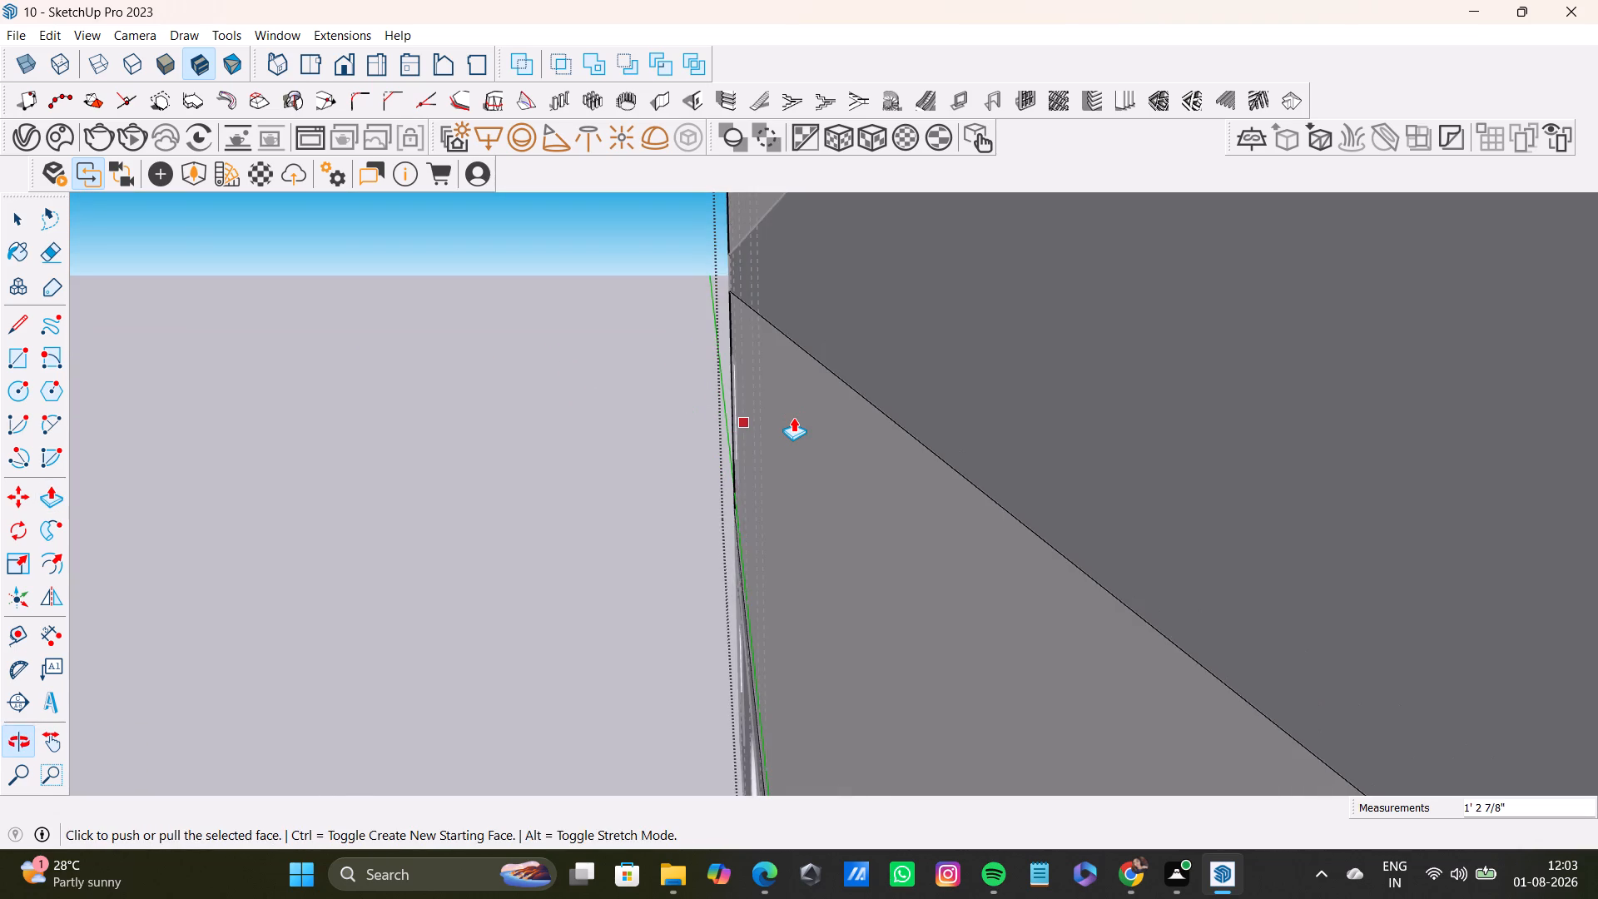
scroll(793, 417, "down", 13)
middle_click_drag(826, 482, 940, 459)
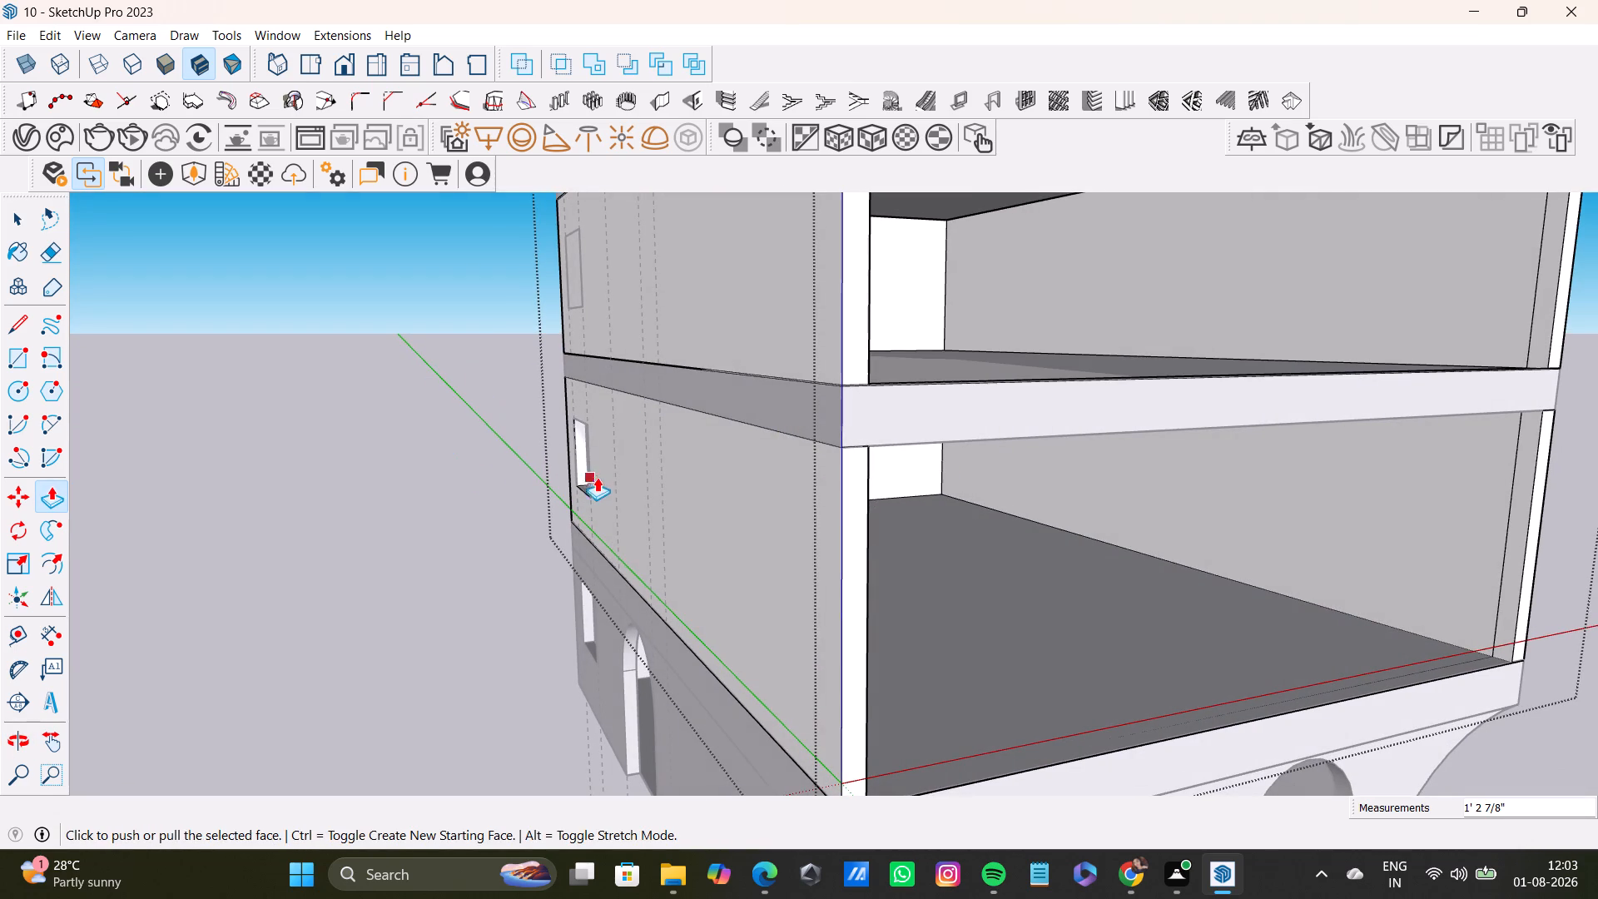
middle_click_drag(675, 504, 926, 479)
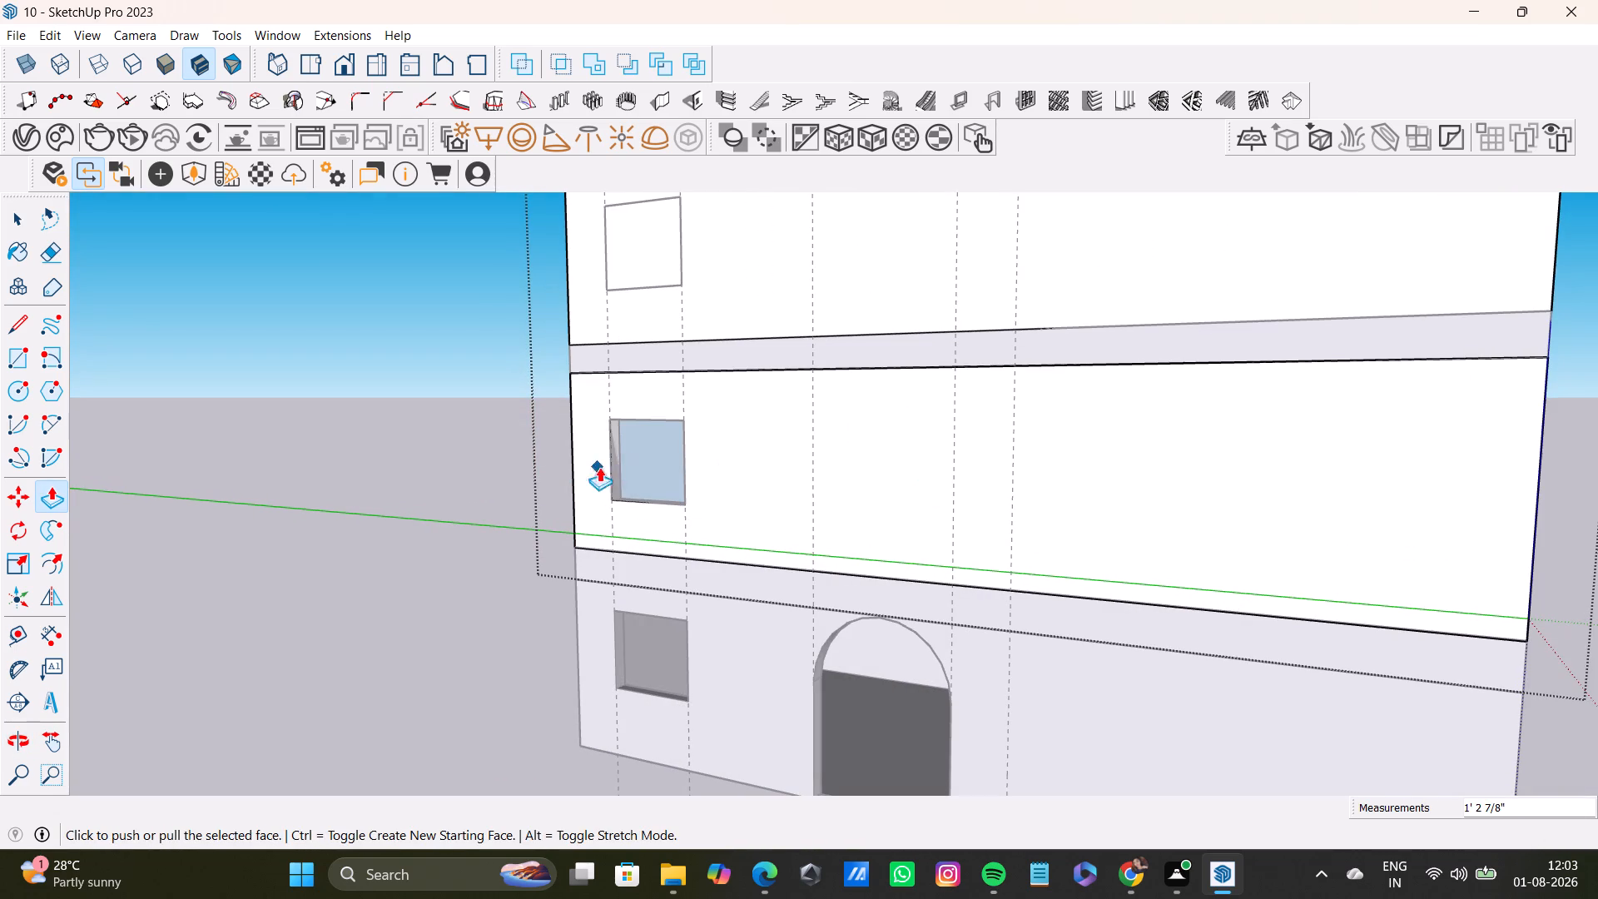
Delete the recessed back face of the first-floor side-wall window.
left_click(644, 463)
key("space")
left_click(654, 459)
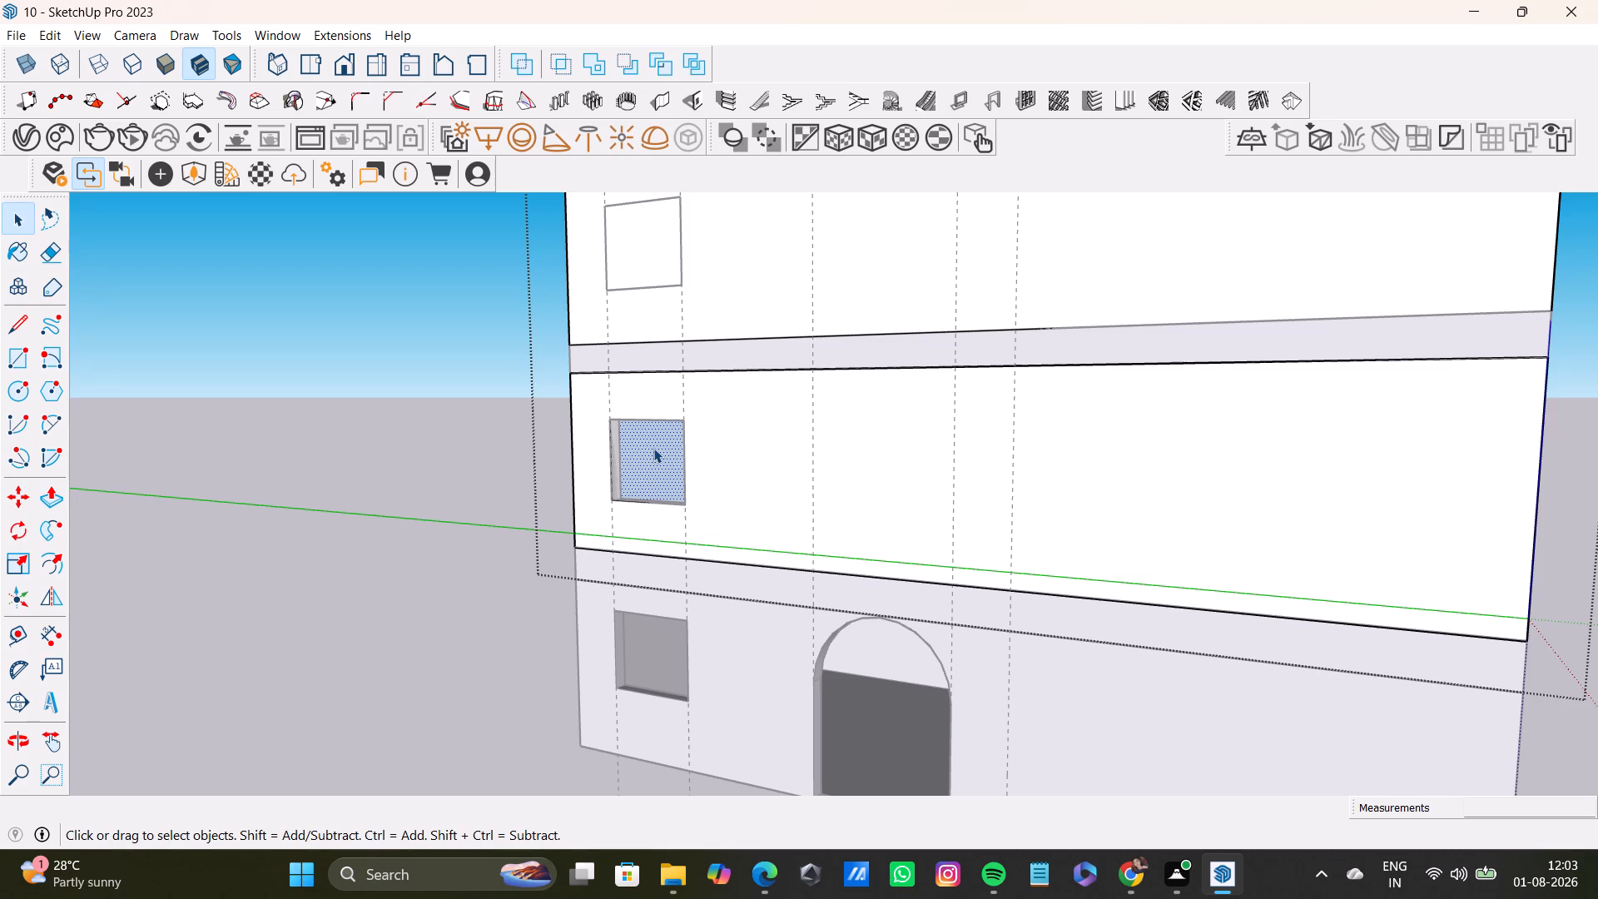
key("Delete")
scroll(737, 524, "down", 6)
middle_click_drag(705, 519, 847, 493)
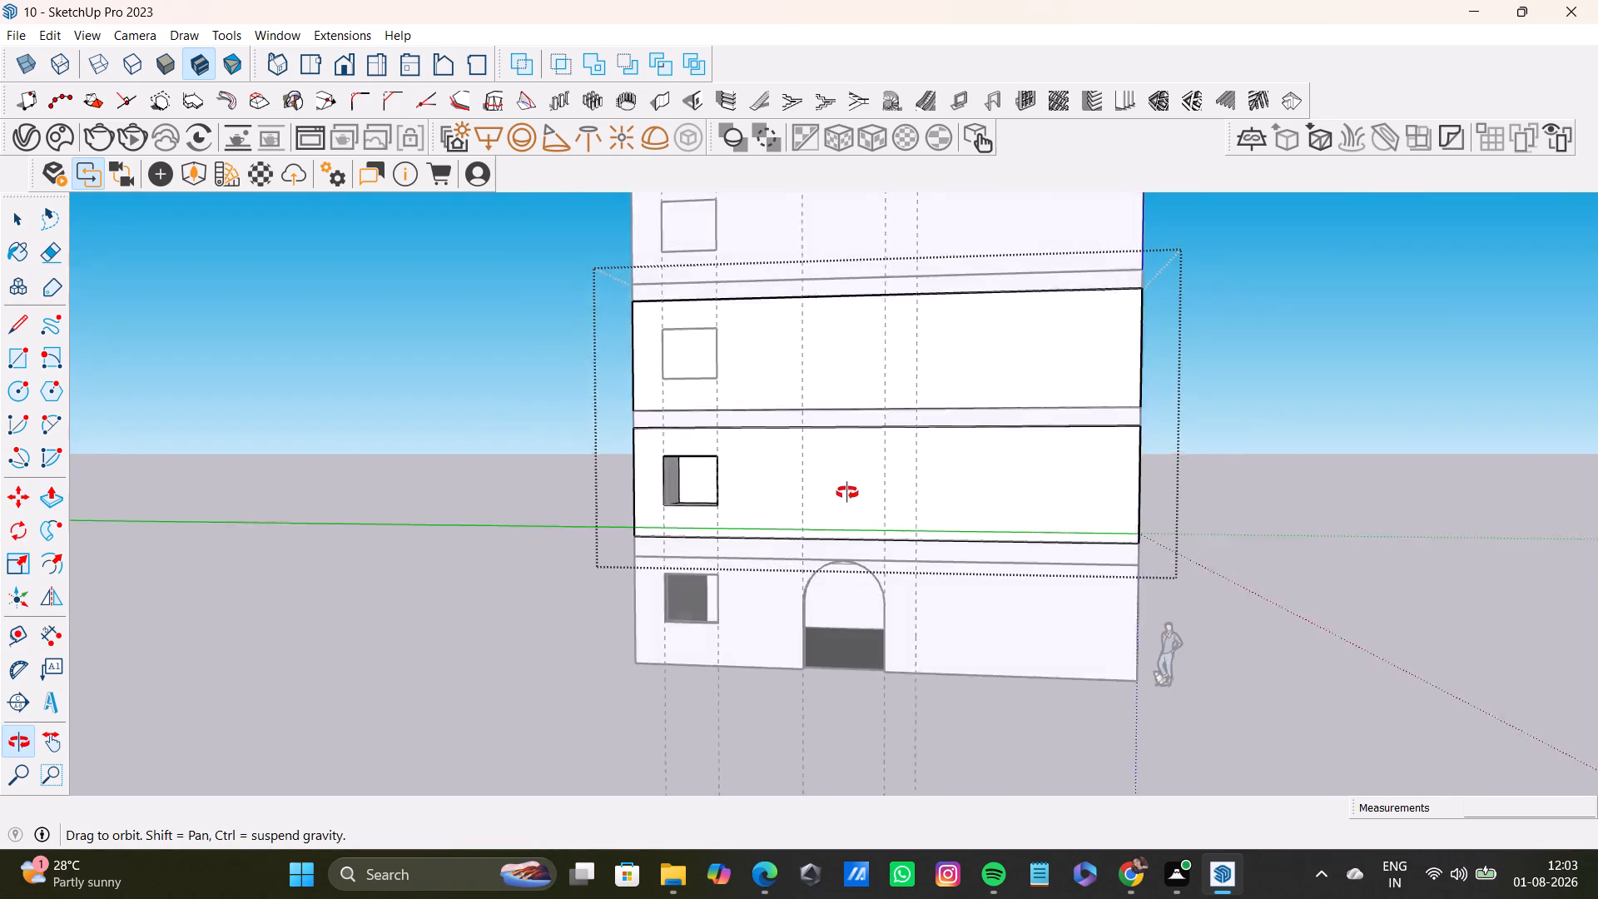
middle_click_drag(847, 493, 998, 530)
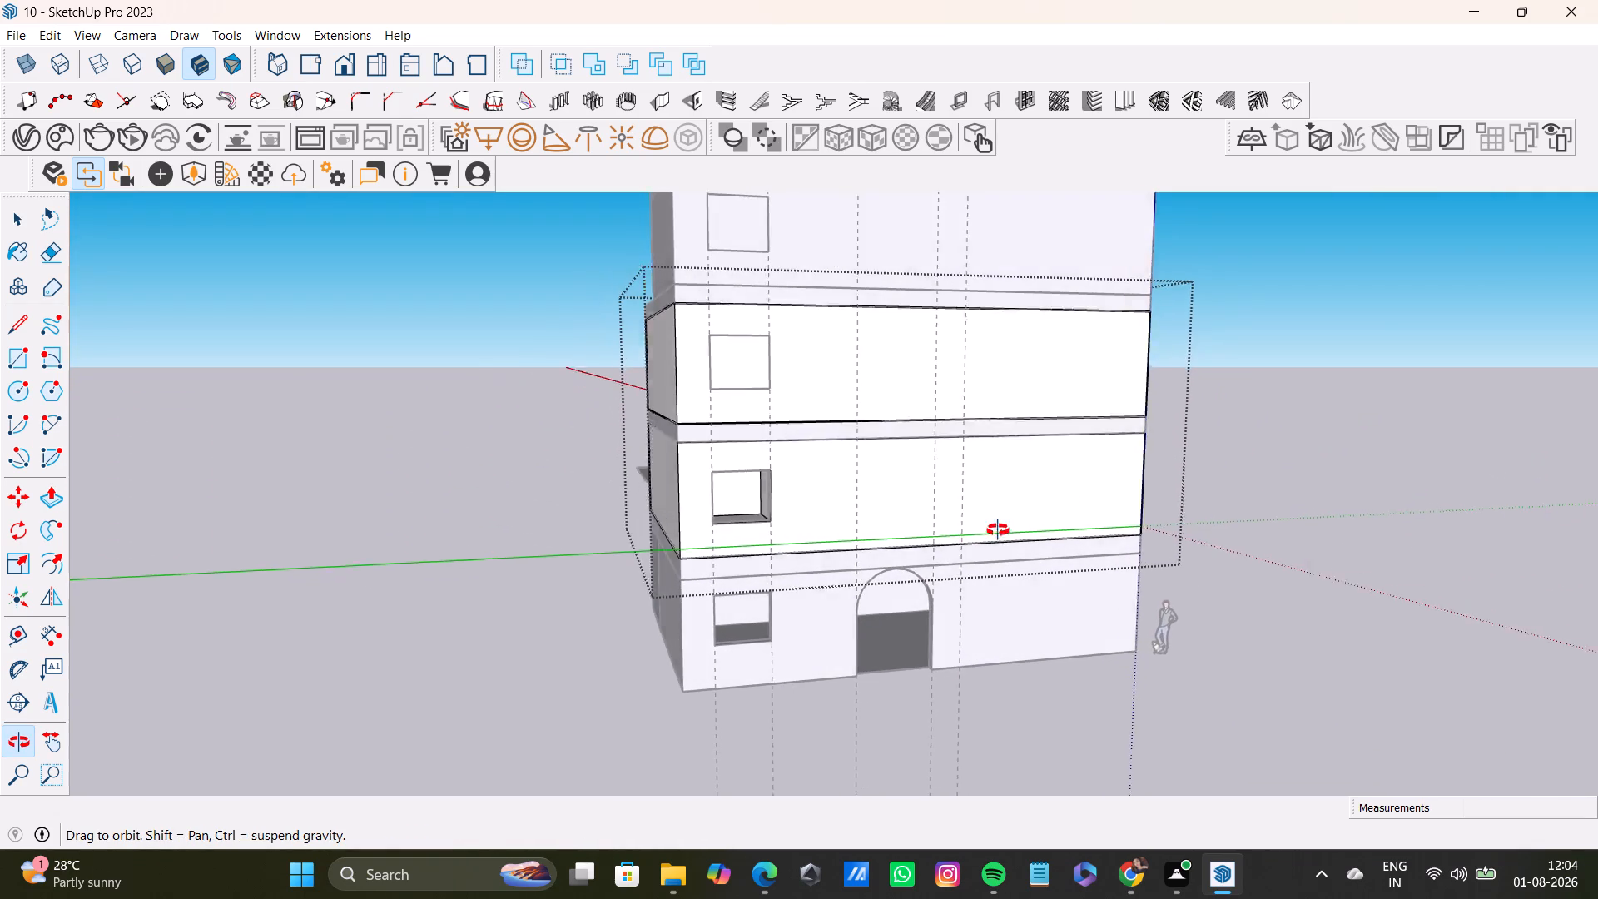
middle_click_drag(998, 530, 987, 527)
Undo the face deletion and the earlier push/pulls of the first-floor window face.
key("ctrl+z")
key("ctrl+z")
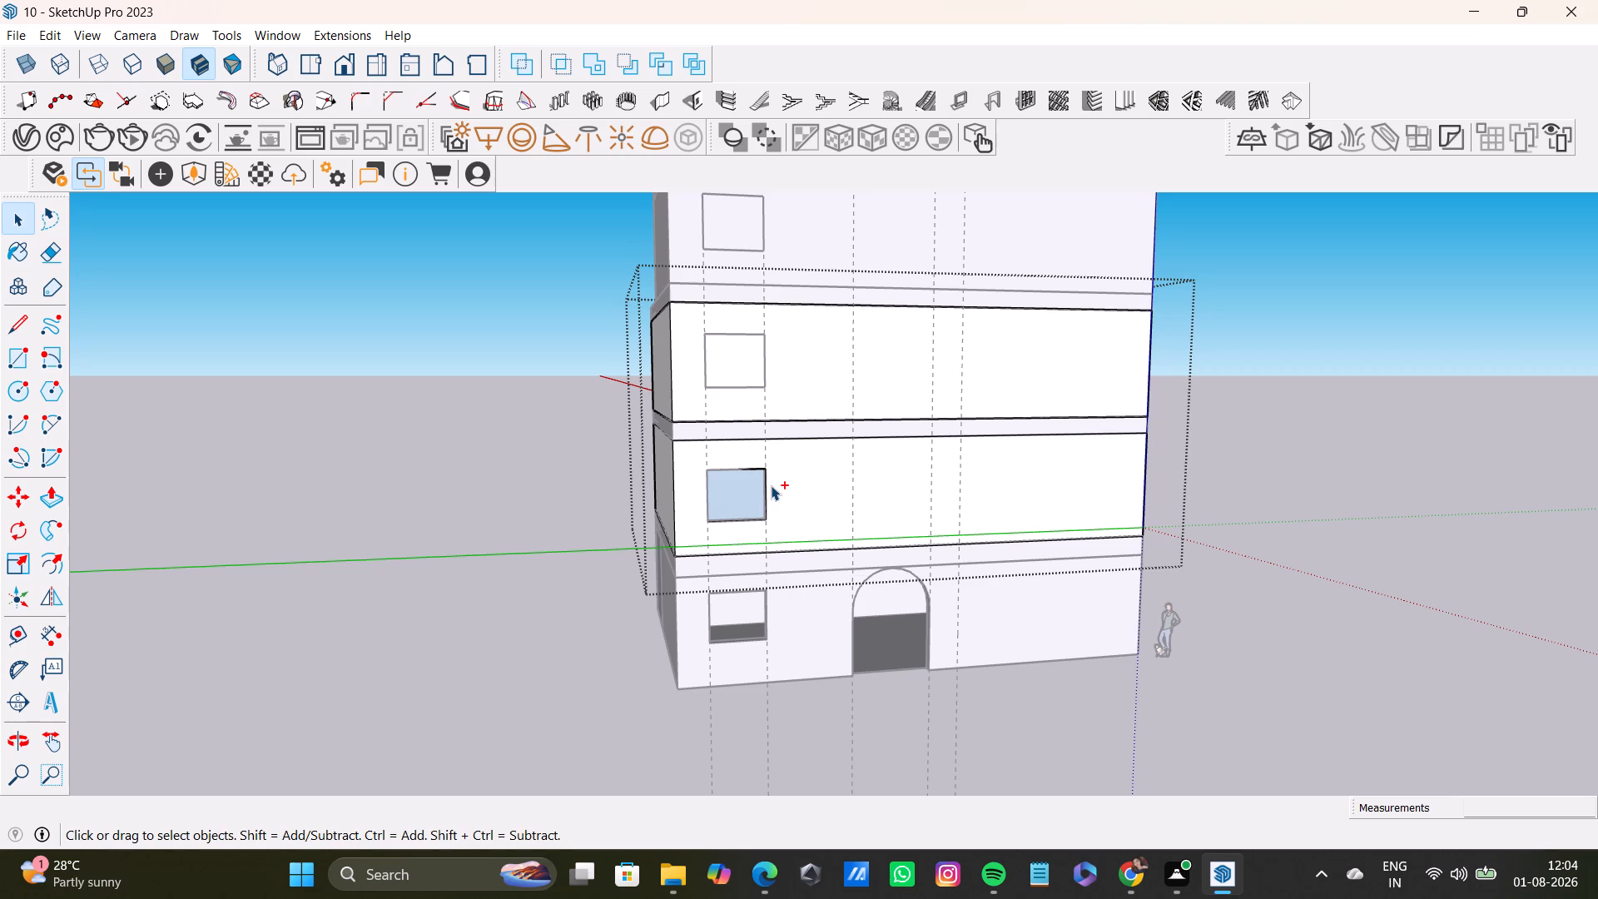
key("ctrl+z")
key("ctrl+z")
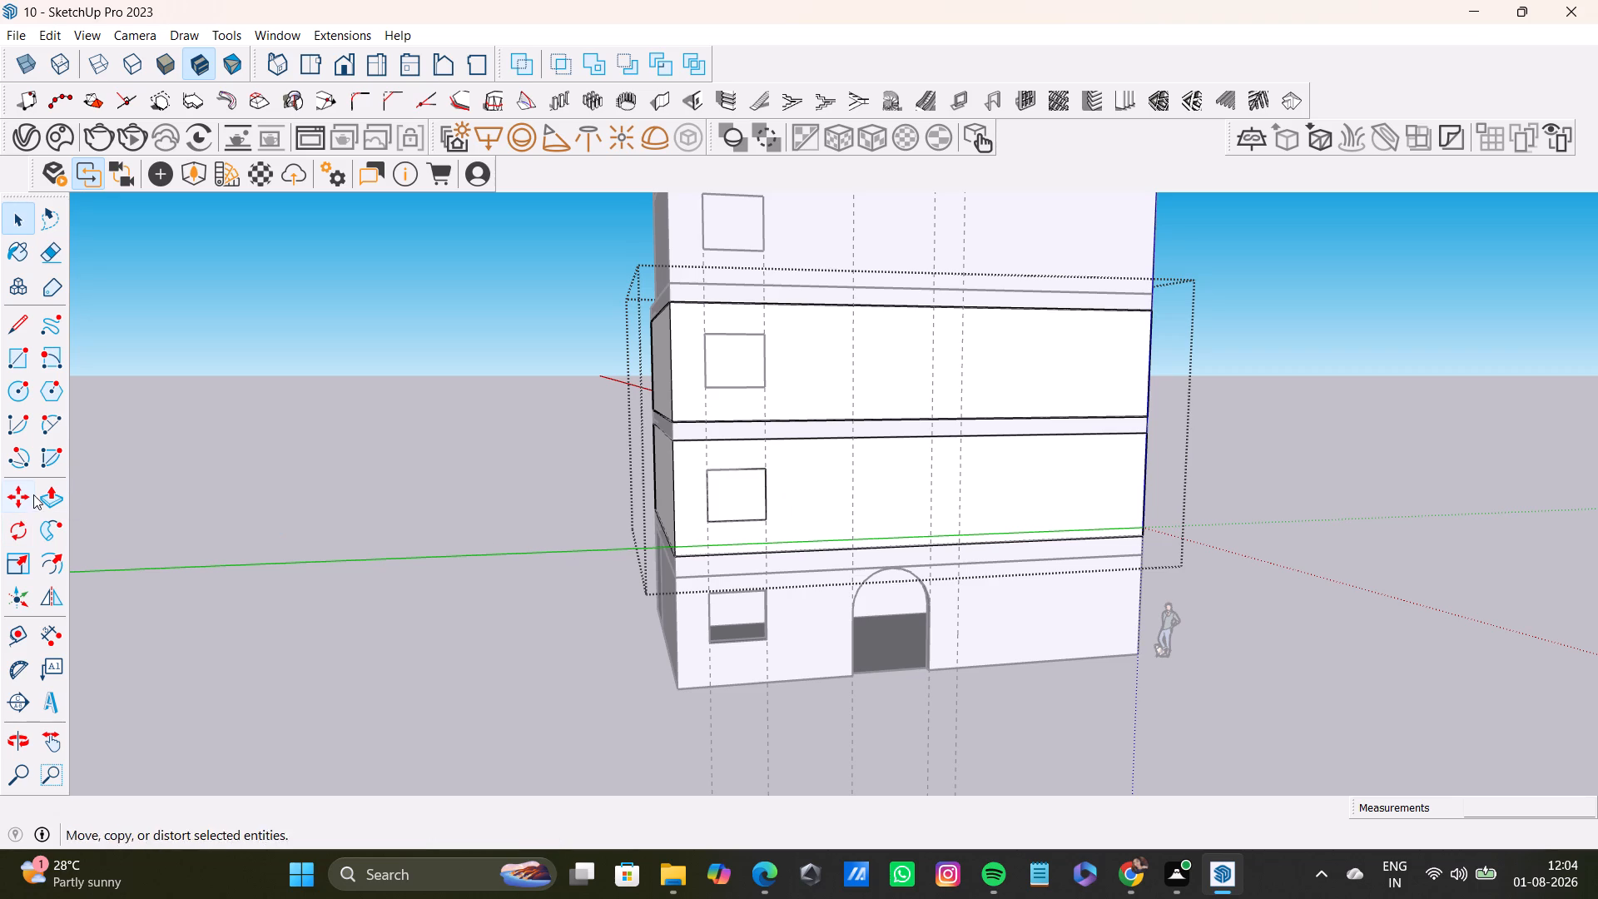
Push the traced first-floor window face through to the side wall's inner face, about 9", cutting the opening.
left_click(44, 499)
left_click(735, 484)
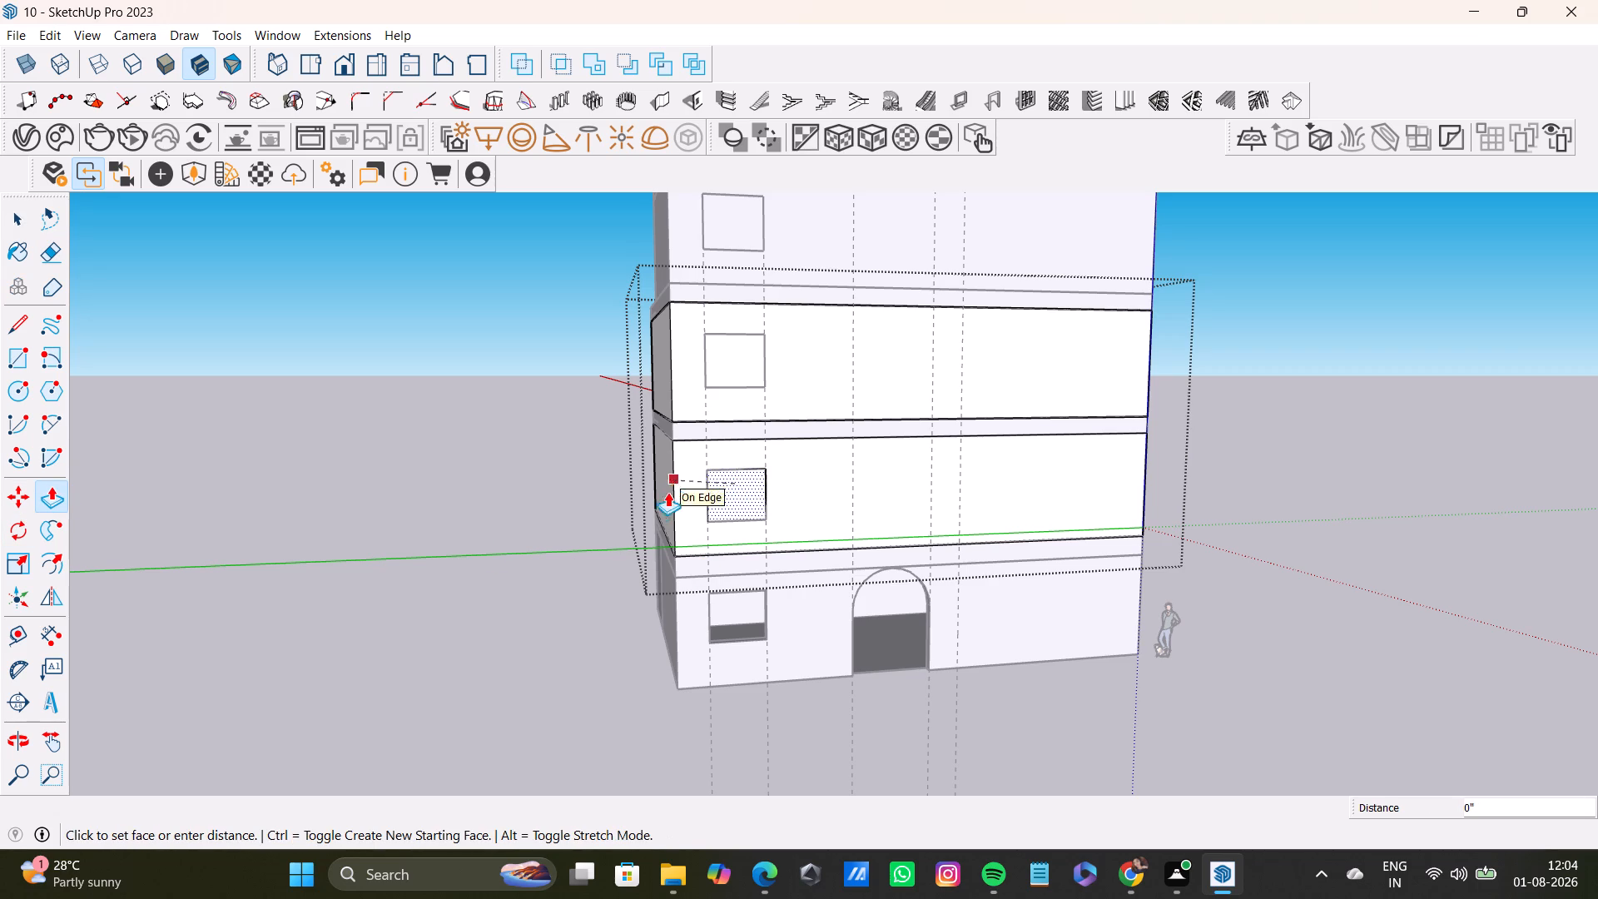
middle_click_drag(664, 499, 1005, 536)
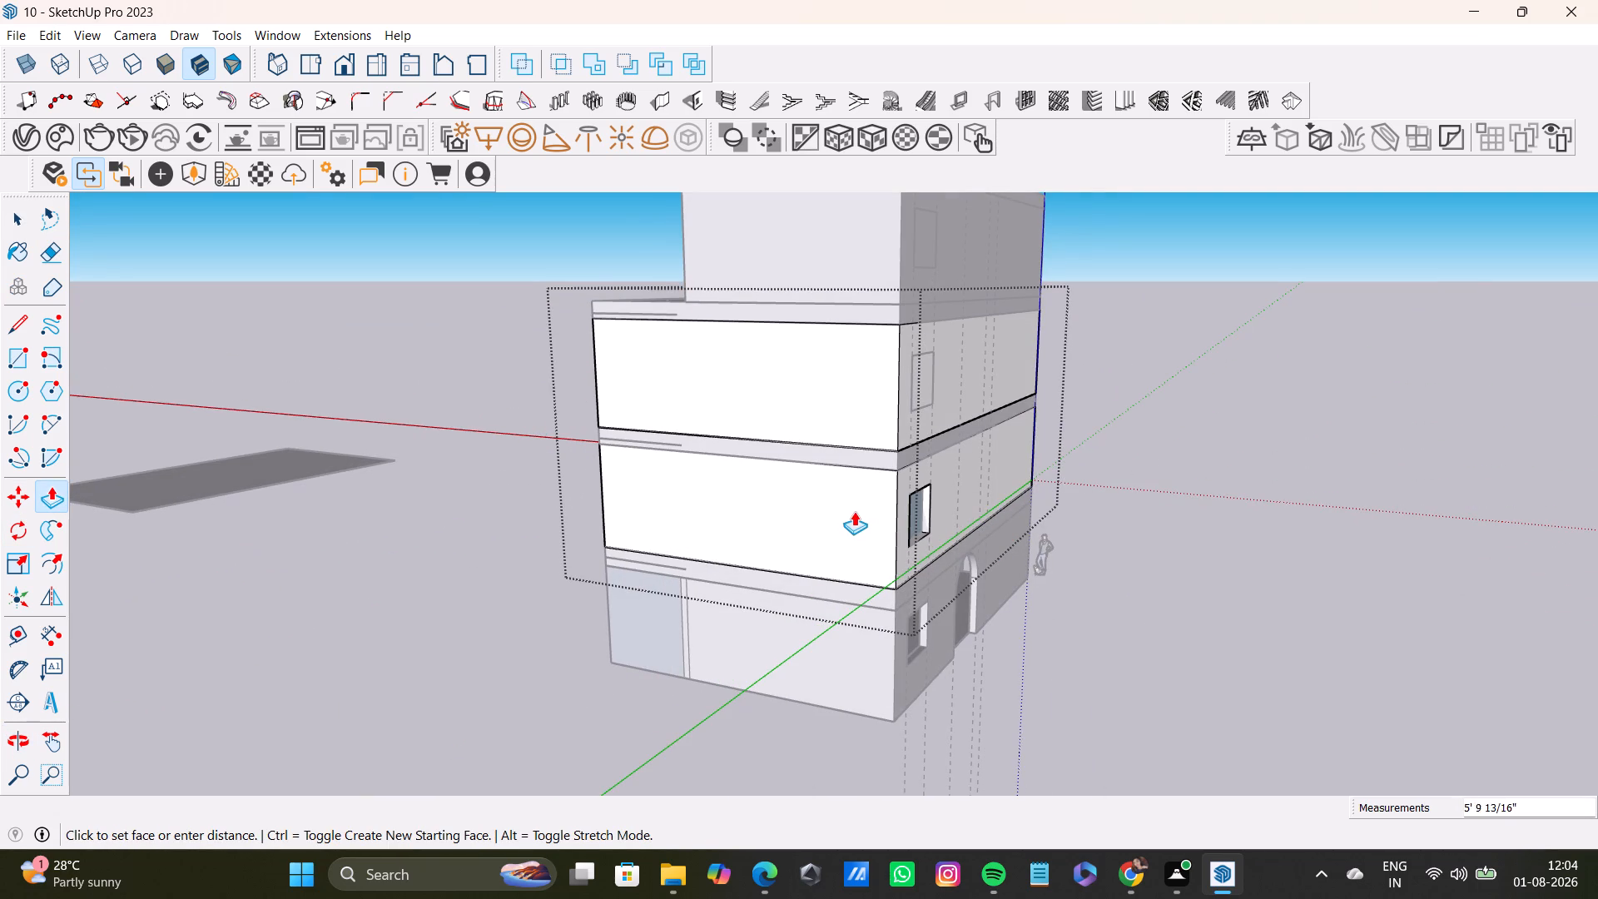
middle_click_drag(990, 520, 0, 417)
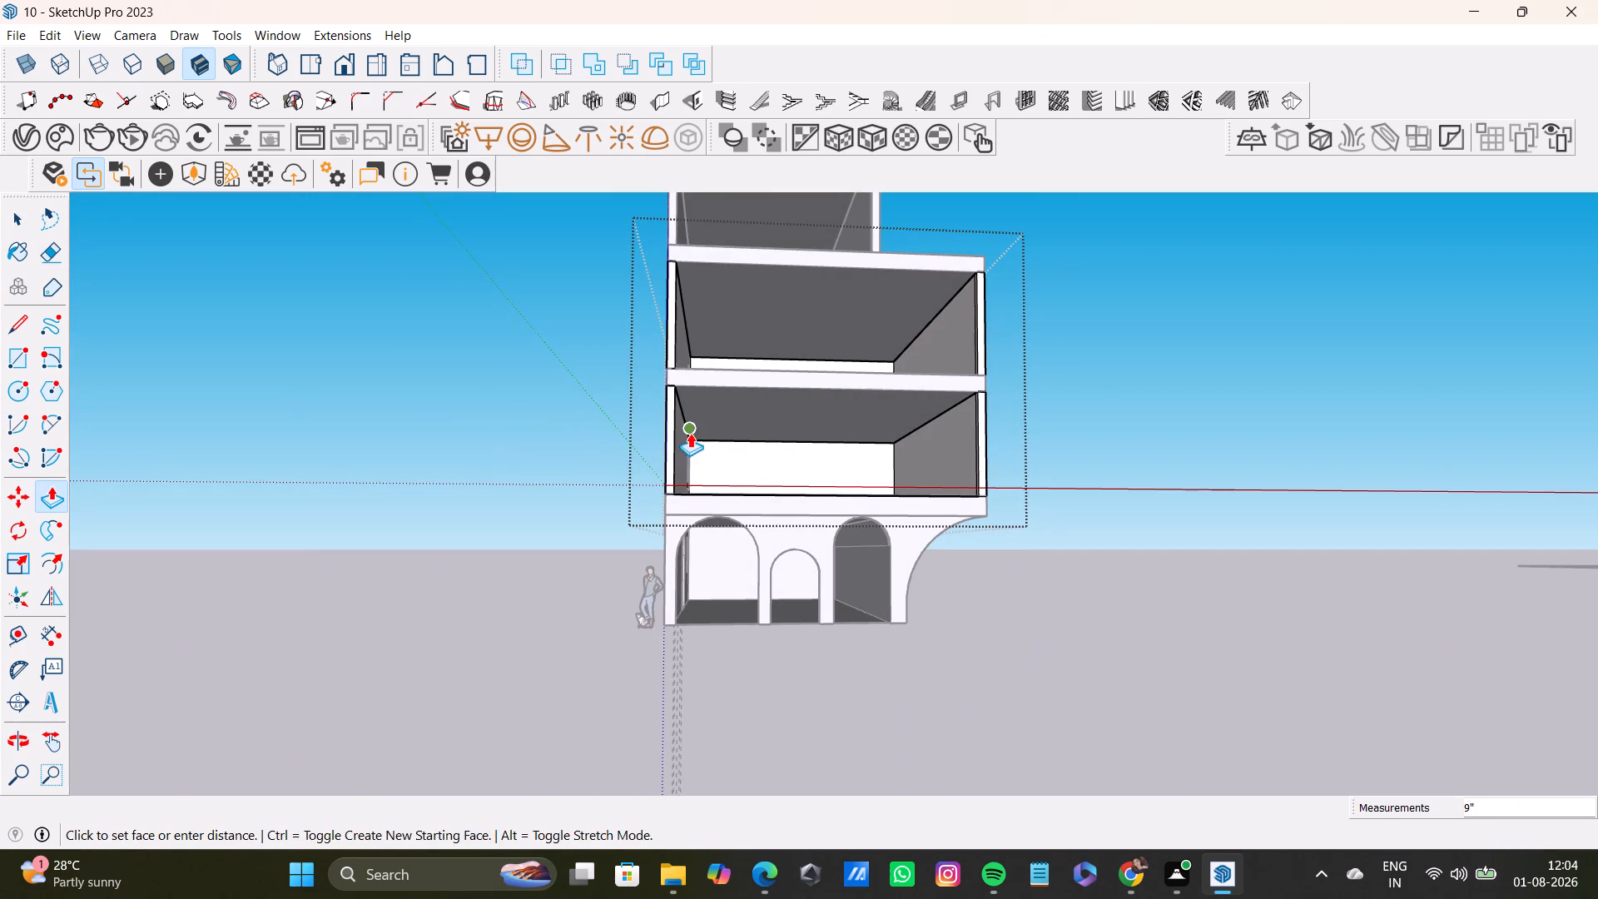
left_click(672, 451)
middle_click_drag(709, 505, 745, 505)
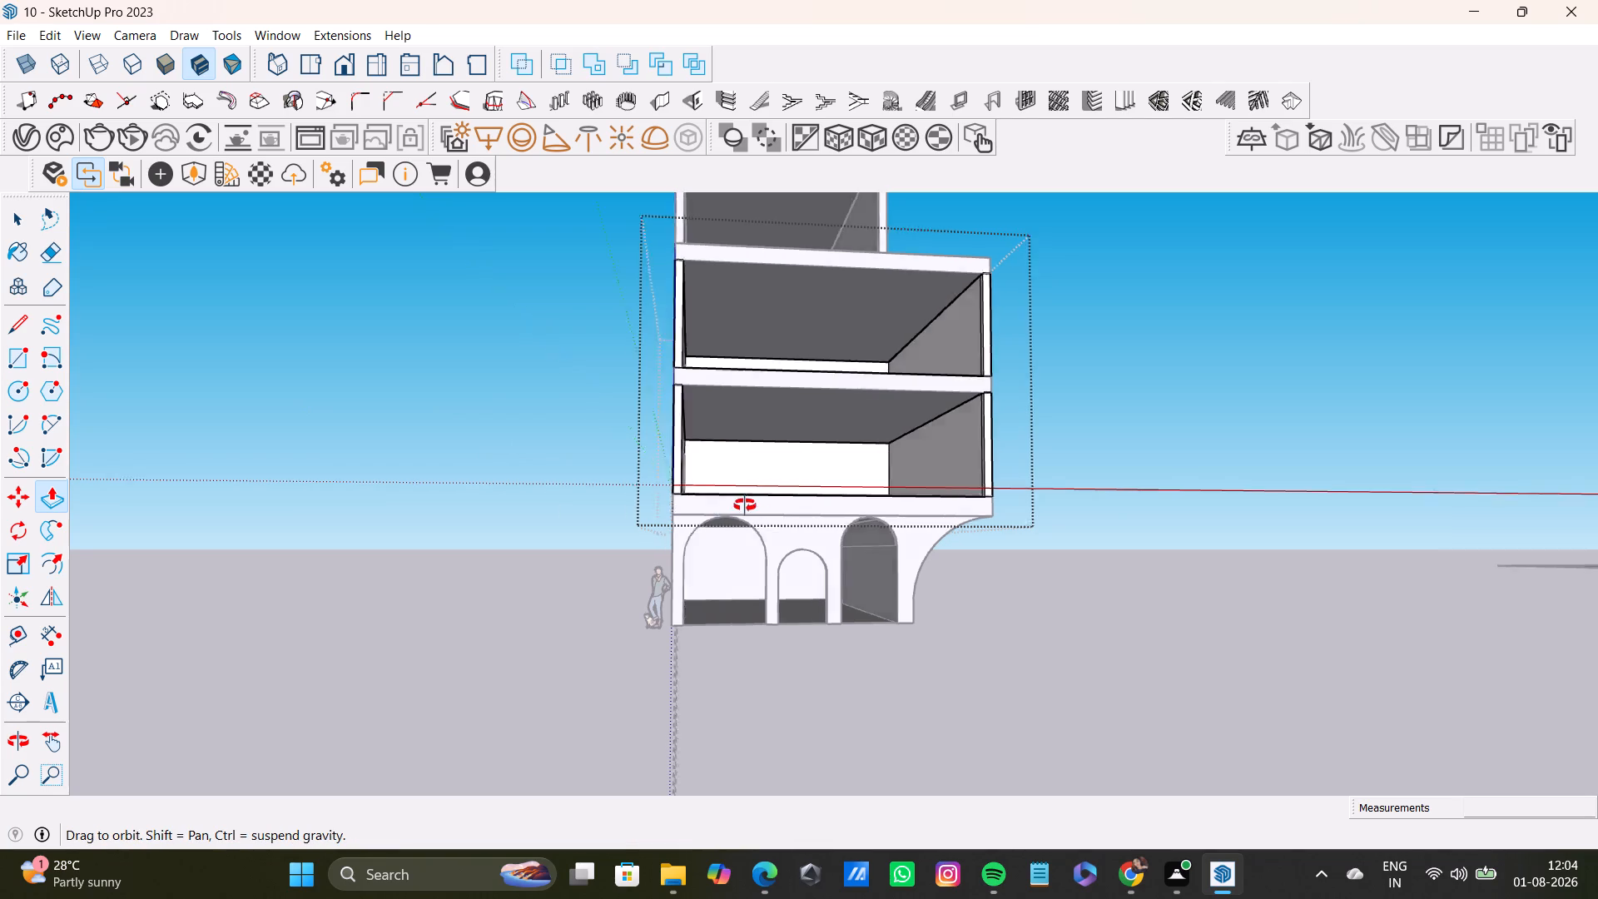
middle_click_drag(745, 505, 1297, 584)
key("space")
scroll(833, 416, "up", 2)
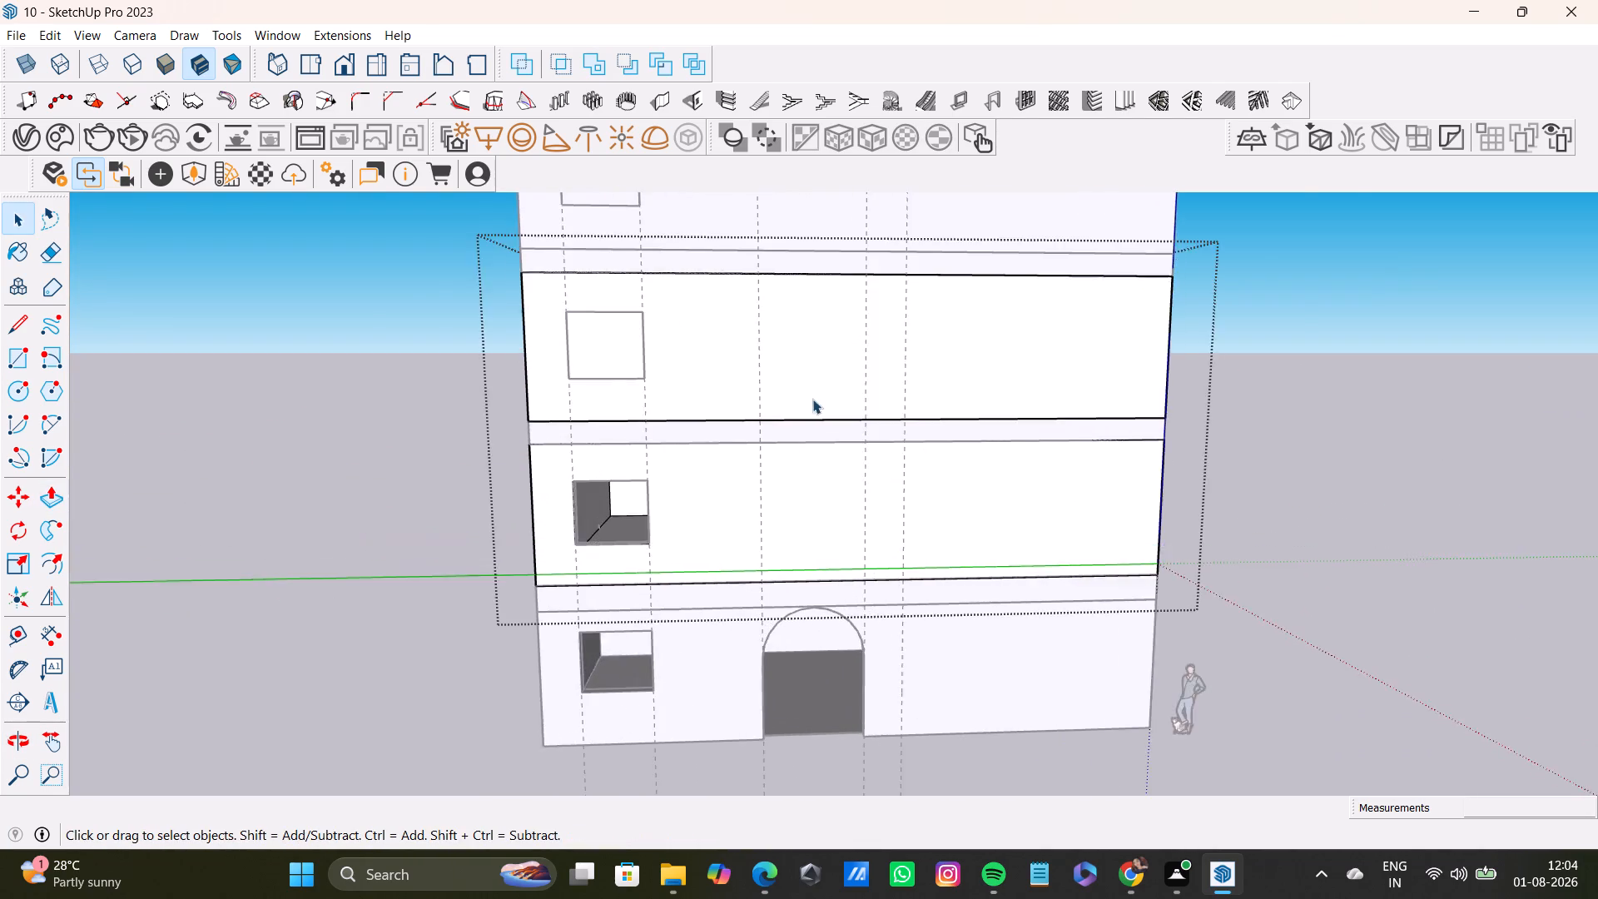
Close and reopen the group containing the first- and second-floor walls, and select the second-floor side-wall face.
scroll(812, 399, "up", 4)
left_click(1345, 380)
left_click(579, 357)
double_click(563, 351)
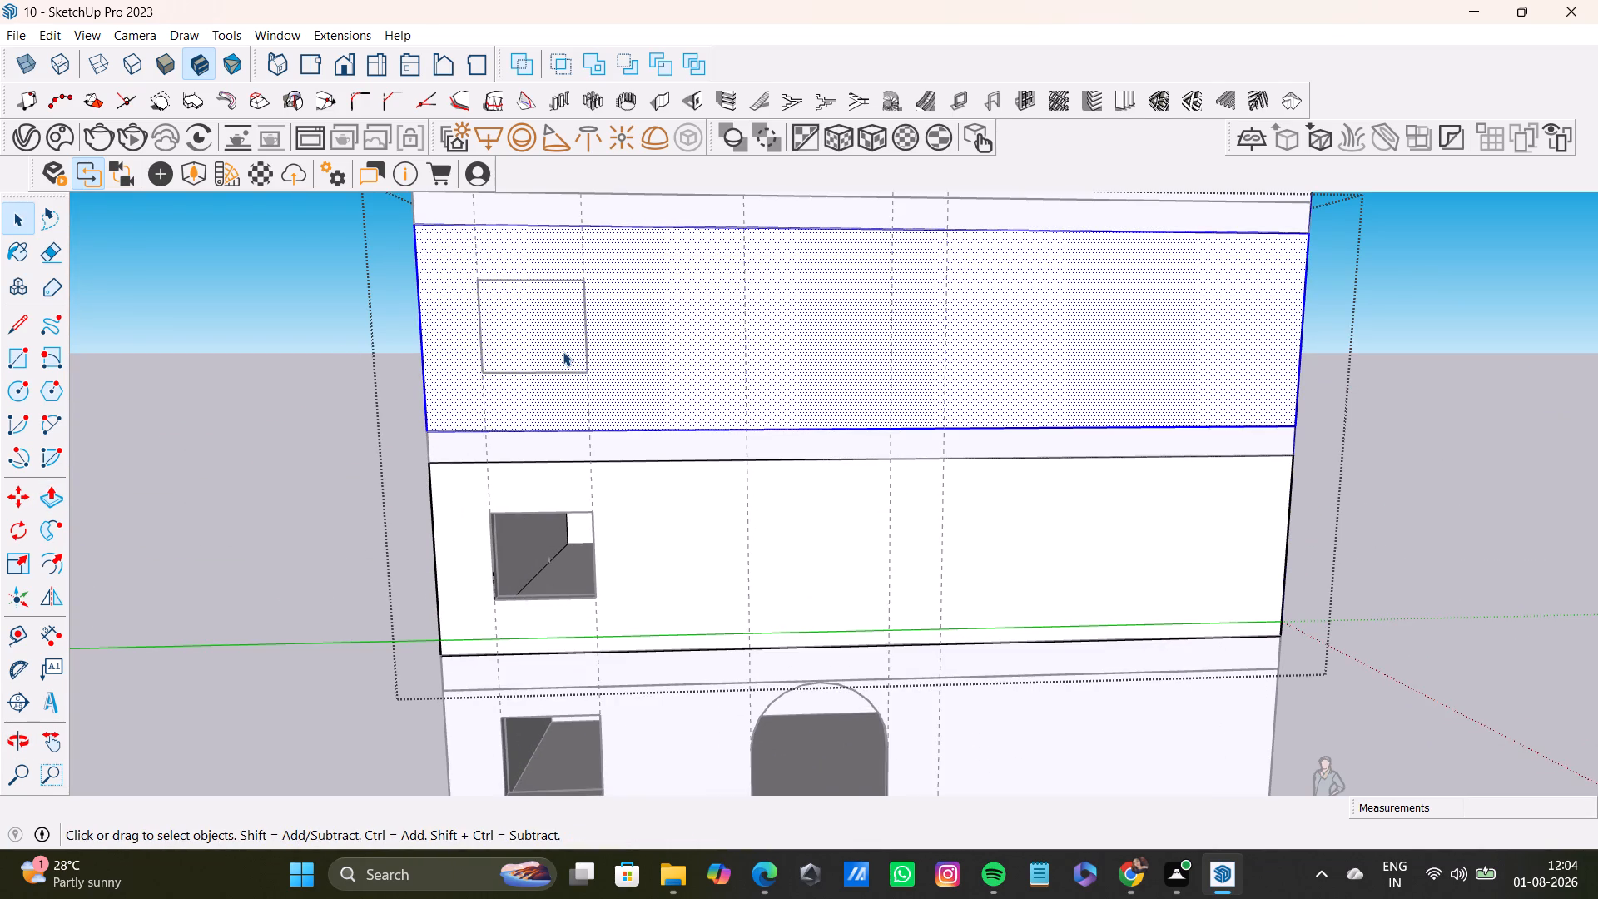
double_click(537, 341)
double_click(533, 335)
double_click(515, 311)
left_click(1425, 386)
key("space")
middle_click_drag(1417, 395, 1359, 363)
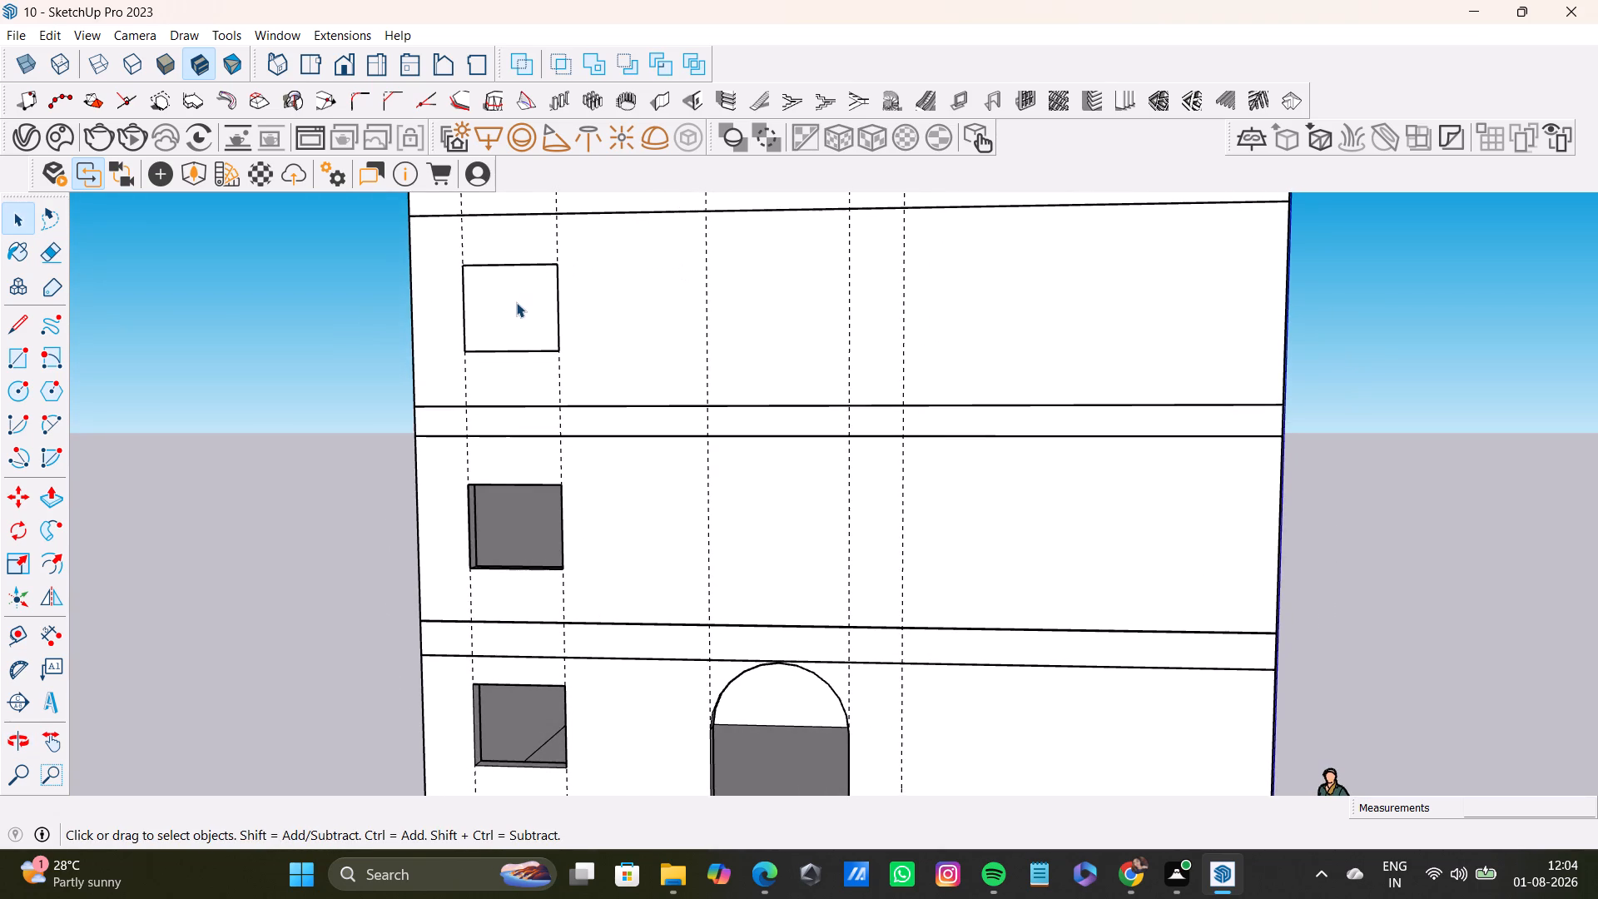
left_click(516, 302)
left_click(516, 302)
double_click(1028, 281)
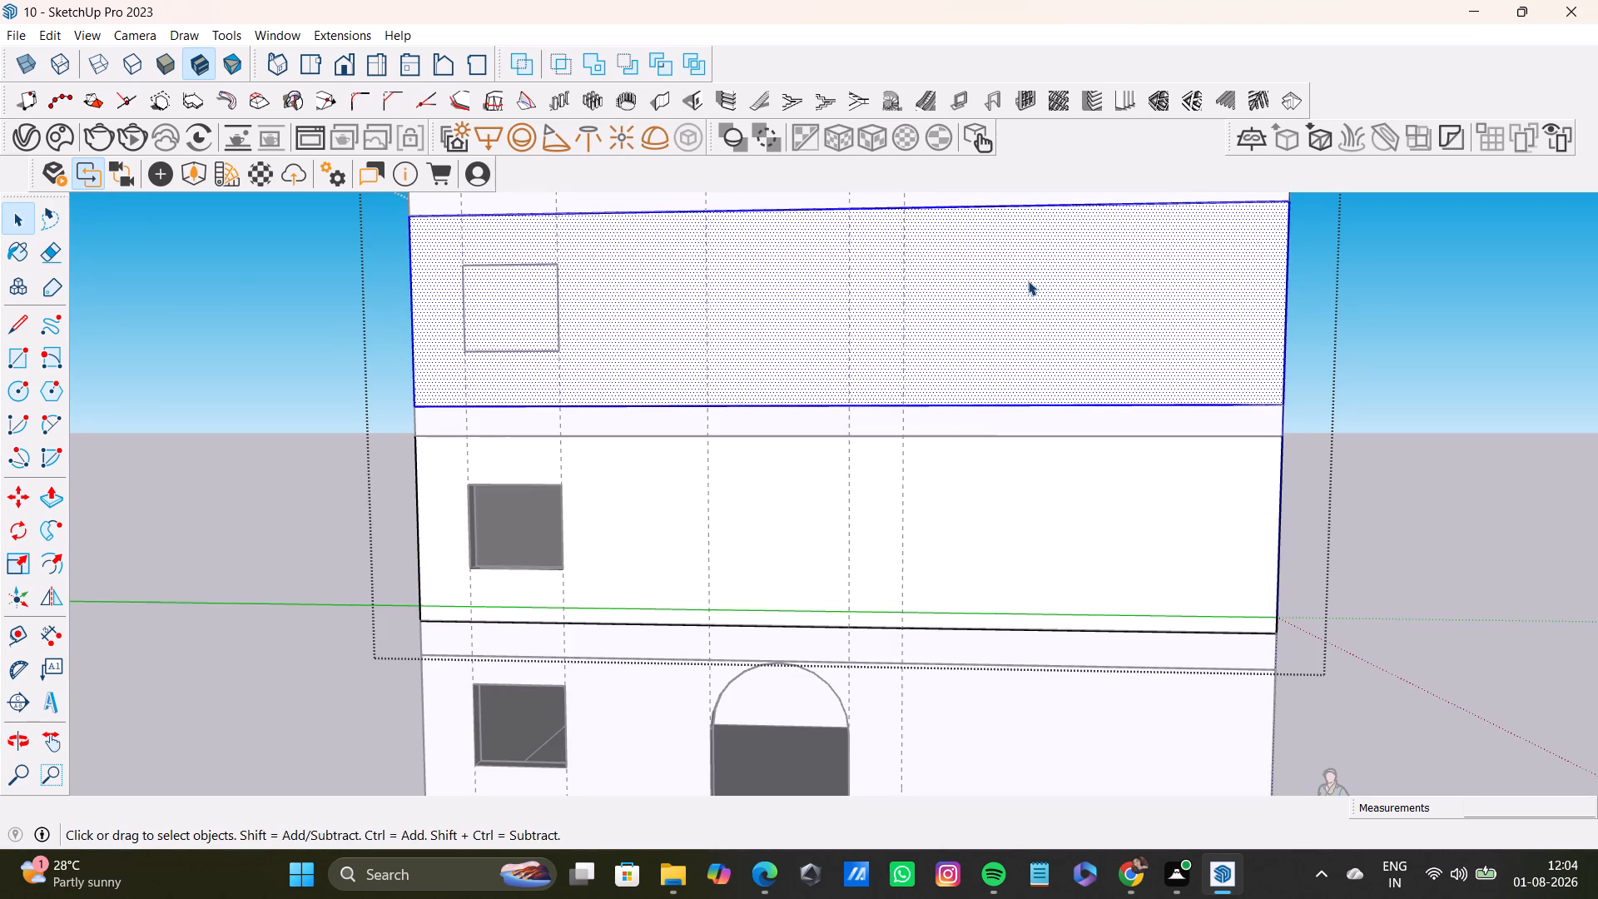
double_click(1033, 283)
double_click(1029, 284)
middle_click_drag(1313, 381, 1029, 471)
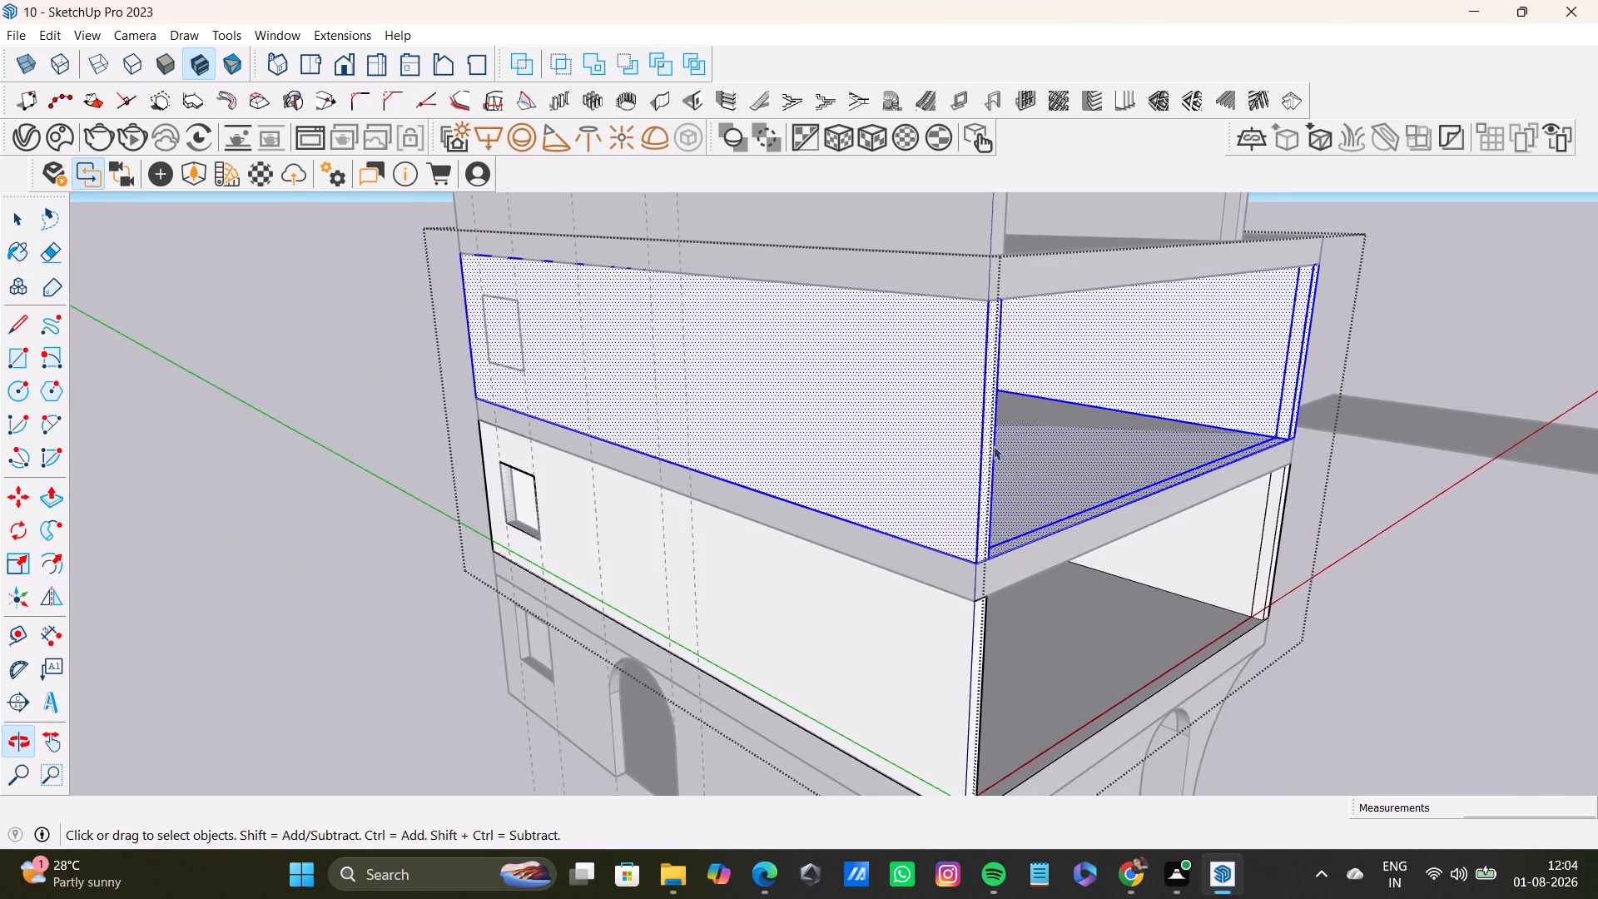
double_click(947, 421)
left_click(945, 420)
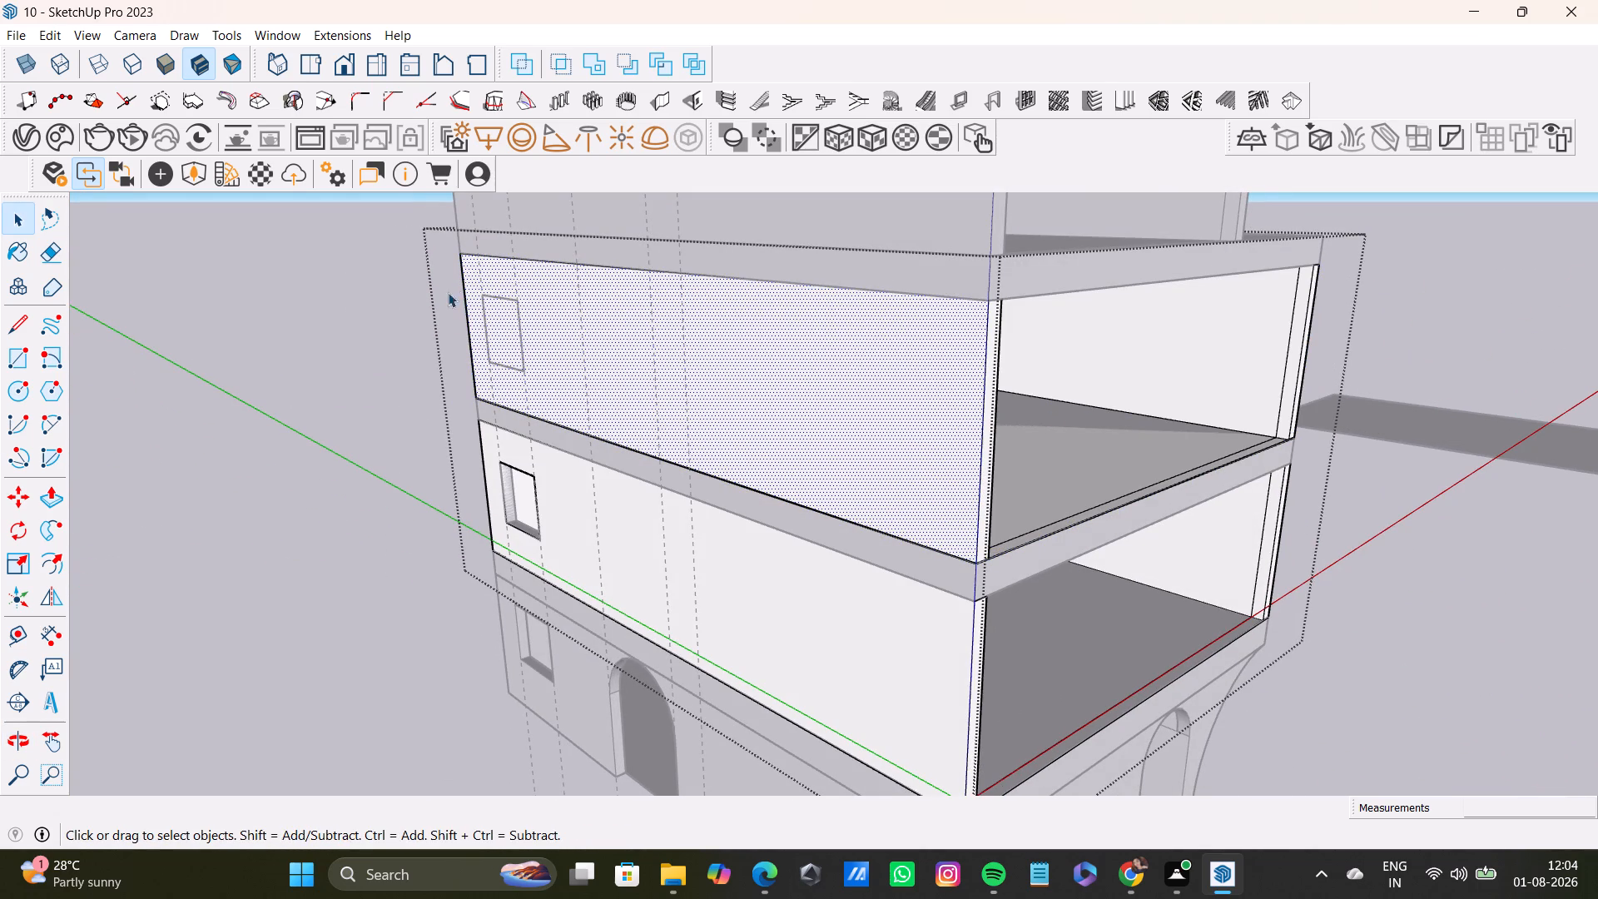
Trace all four edges of the second-floor window outline with lines, making a face about 5' 1" wide.
middle_click_drag(706, 380, 763, 324)
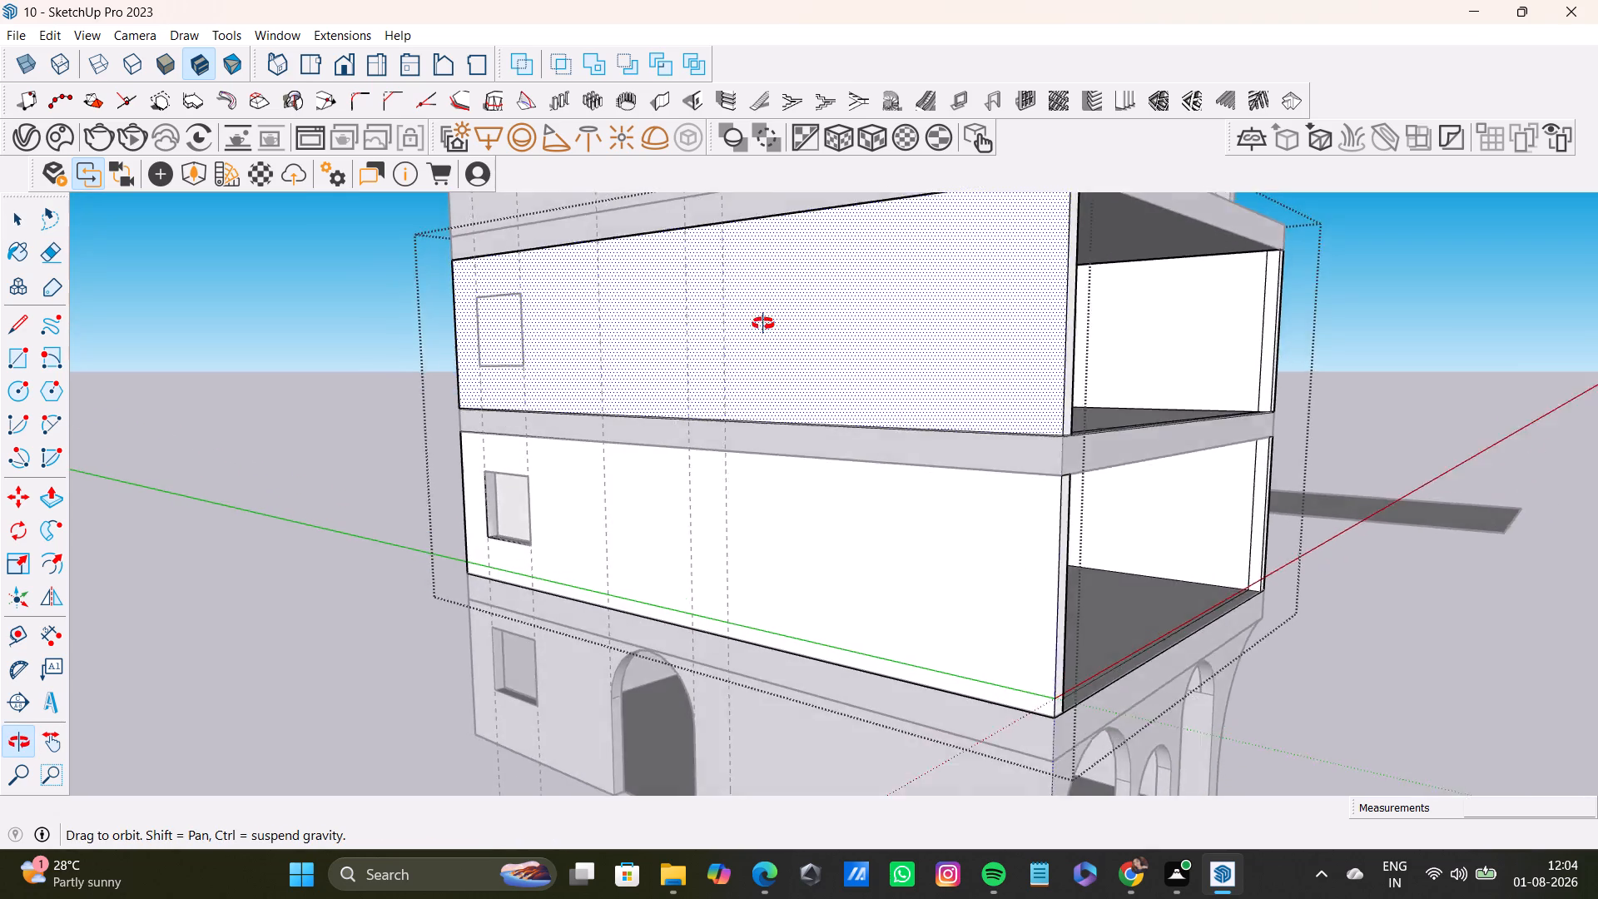
middle_click_drag(763, 324, 837, 337)
left_click(17, 314)
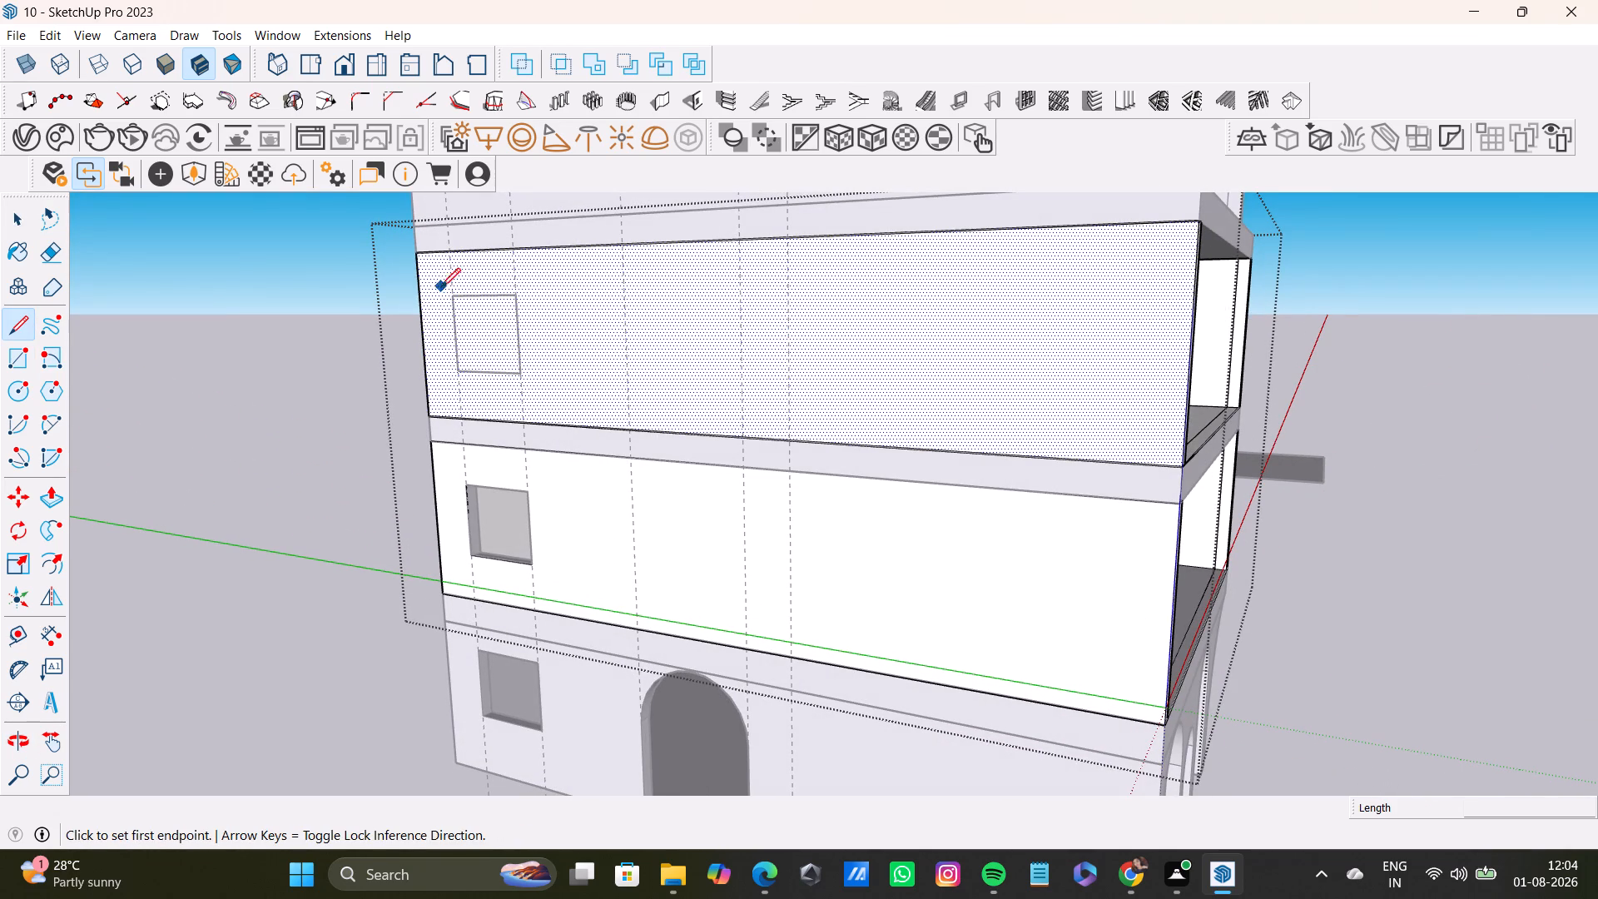
left_click(449, 297)
left_click(460, 366)
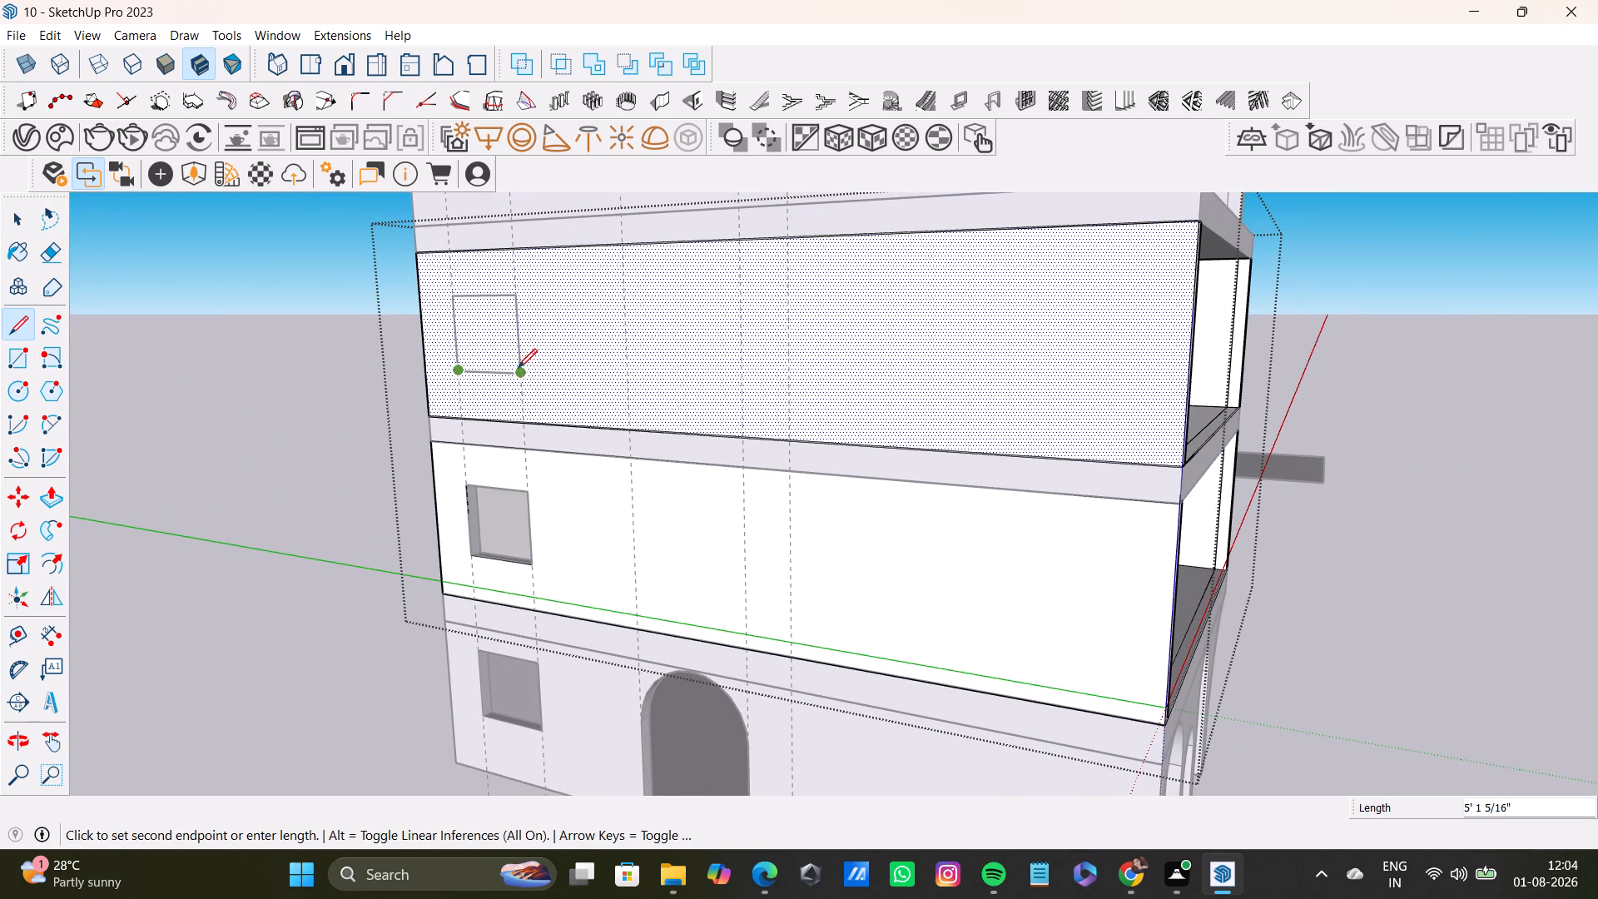
left_click(523, 370)
left_click(517, 300)
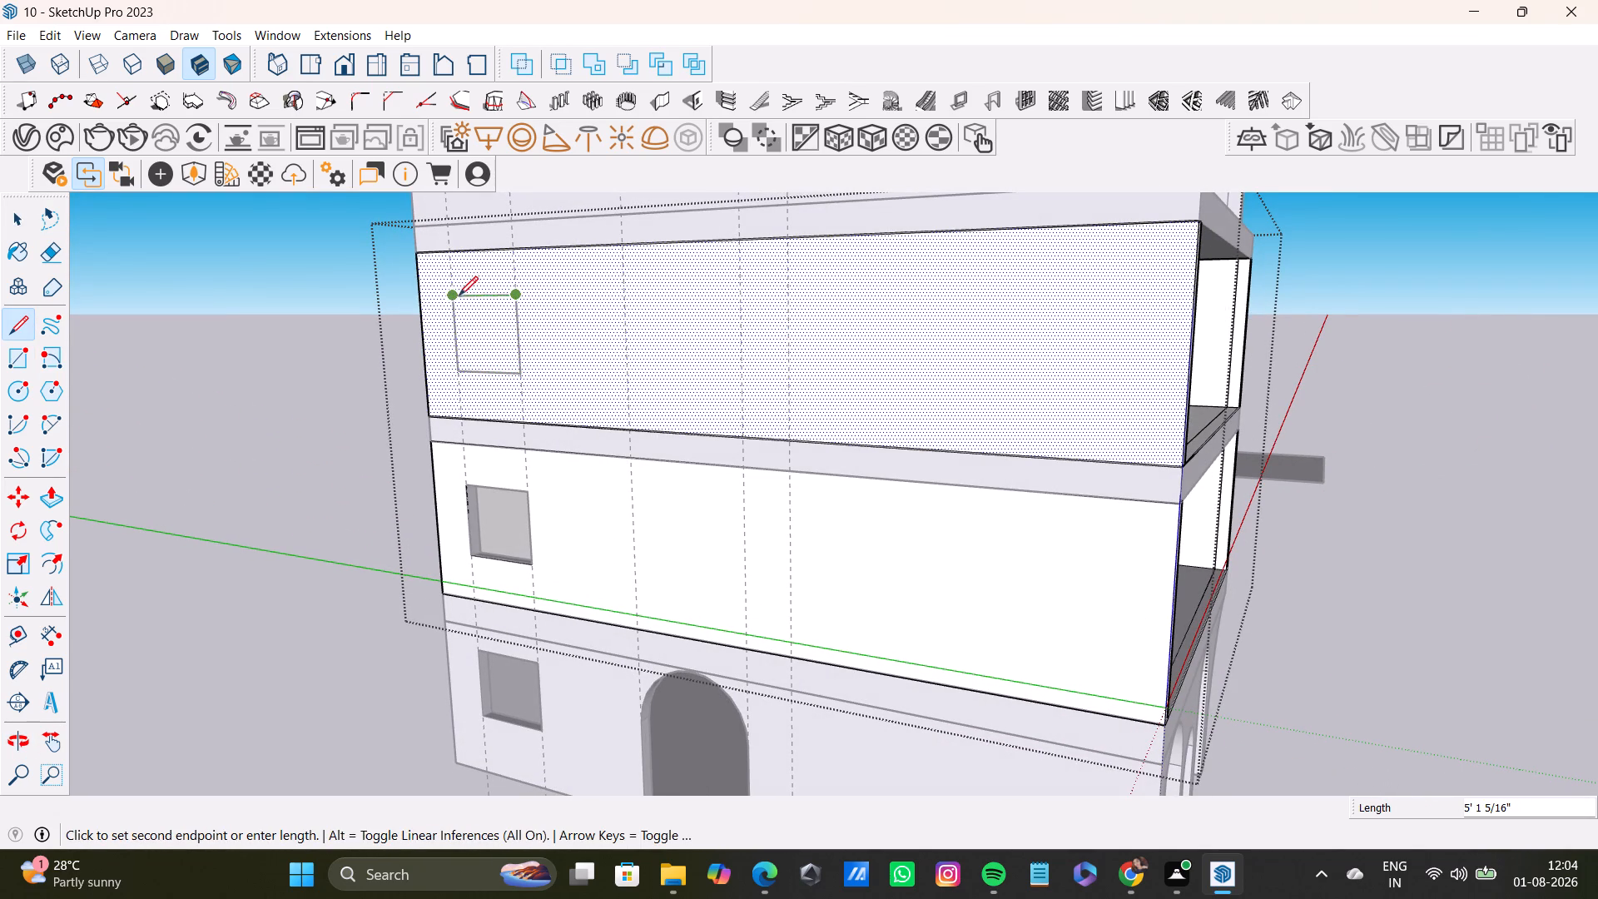
left_click(458, 297)
key("space")
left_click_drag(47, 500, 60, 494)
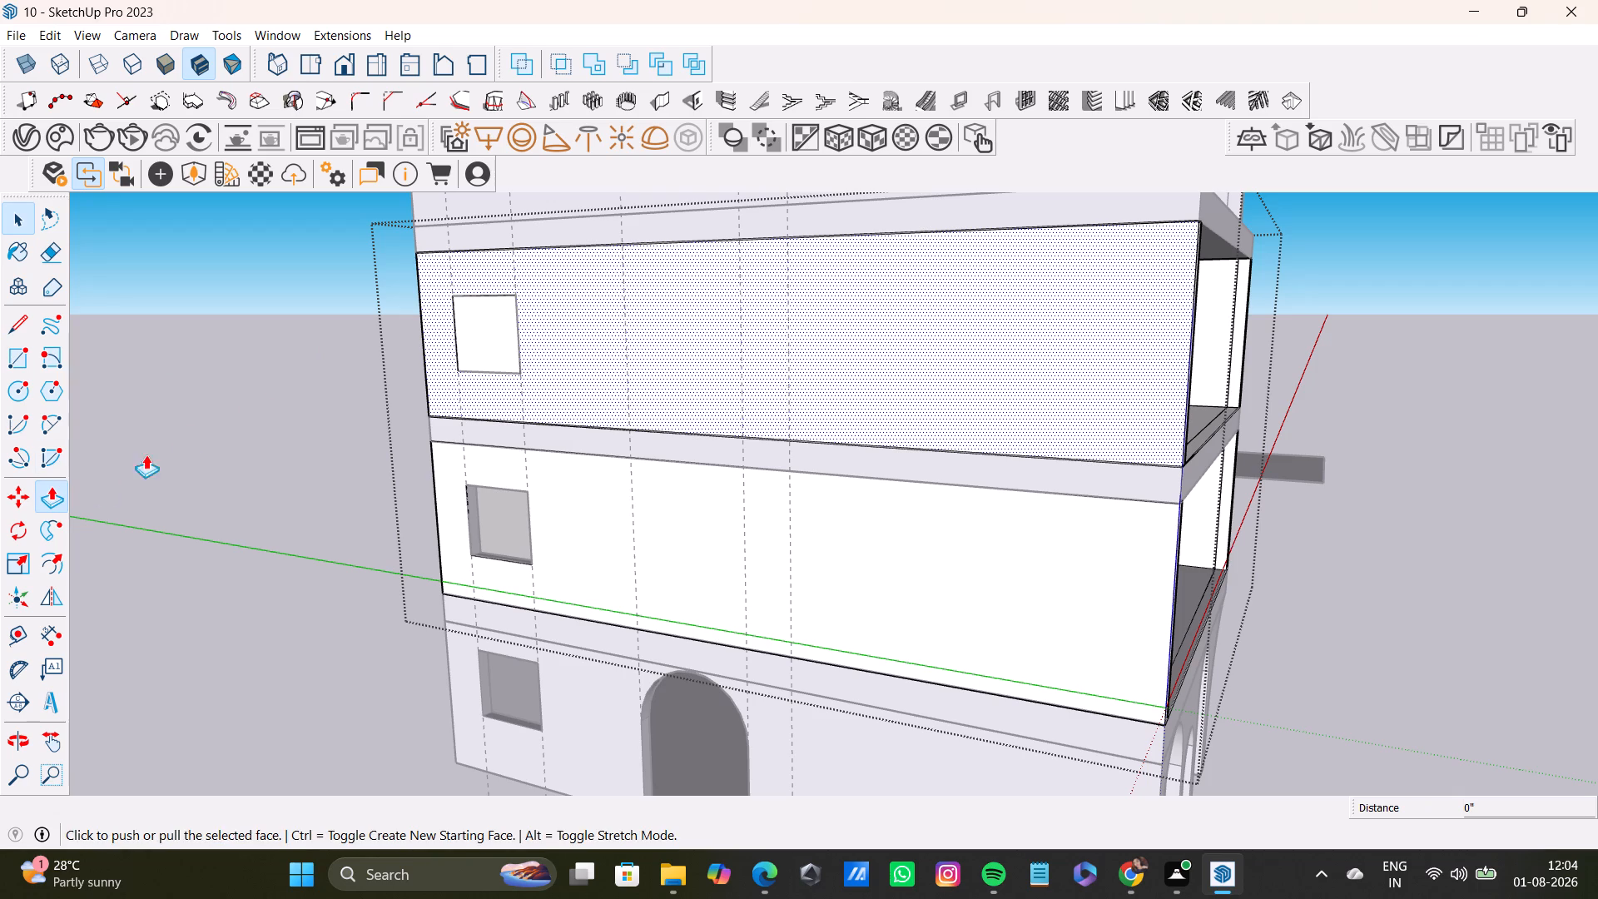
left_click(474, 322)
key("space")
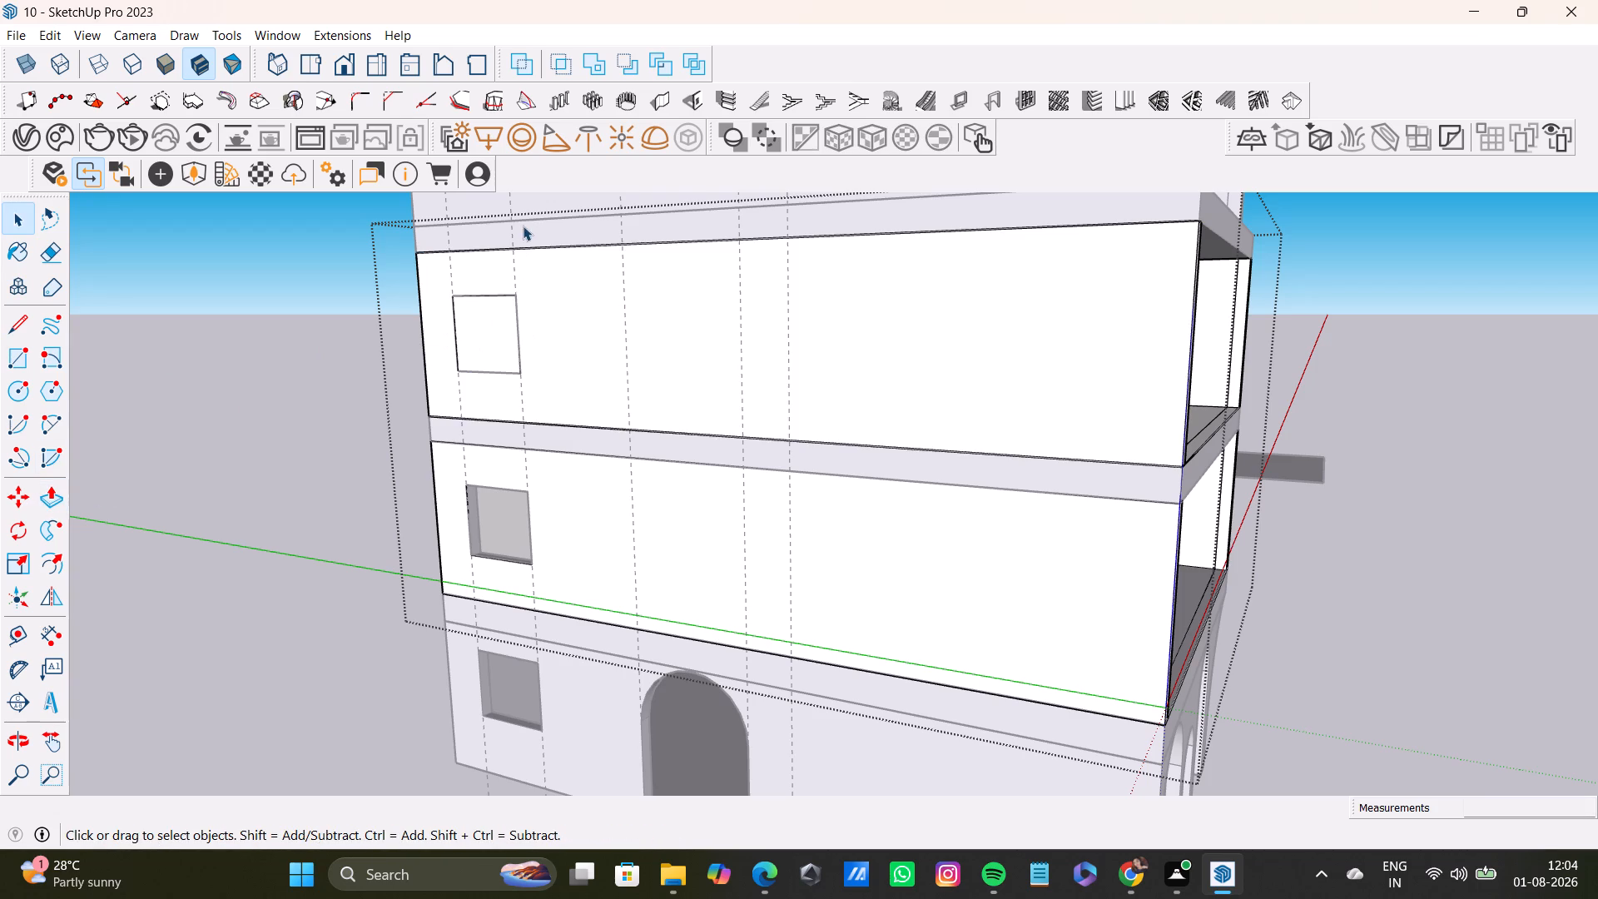
Push the traced second-floor window face through to the side wall's inner face, cutting the opening.
scroll(546, 360, "down", 2)
scroll(539, 359, "up", 5)
middle_click_drag(509, 363, 379, 358)
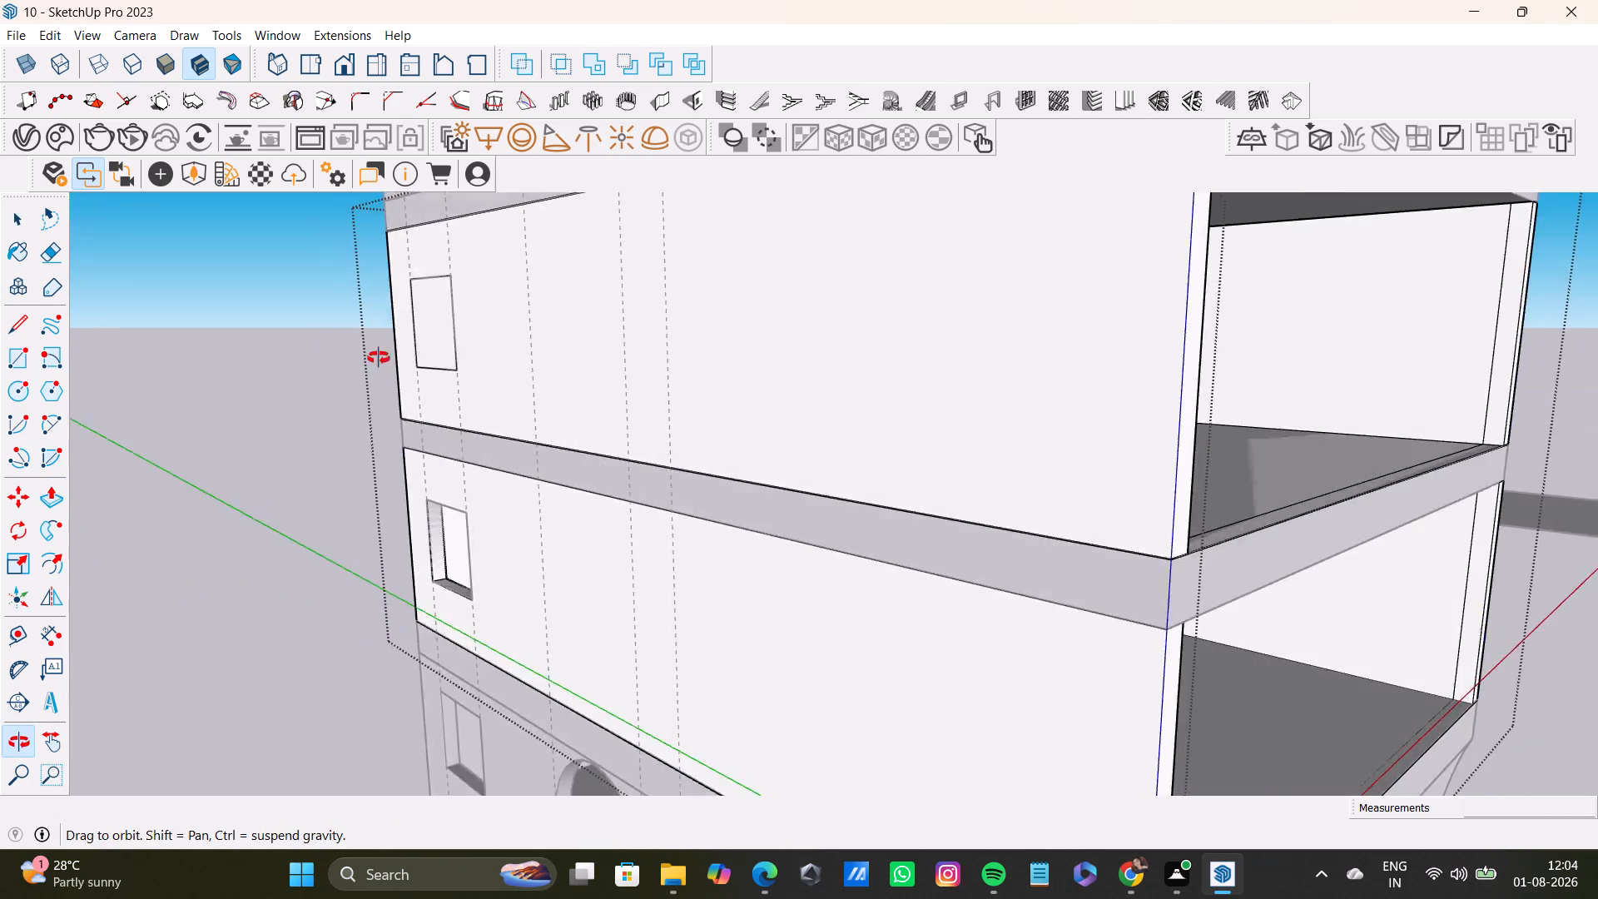
middle_click_drag(379, 358, 295, 388)
left_click(54, 503)
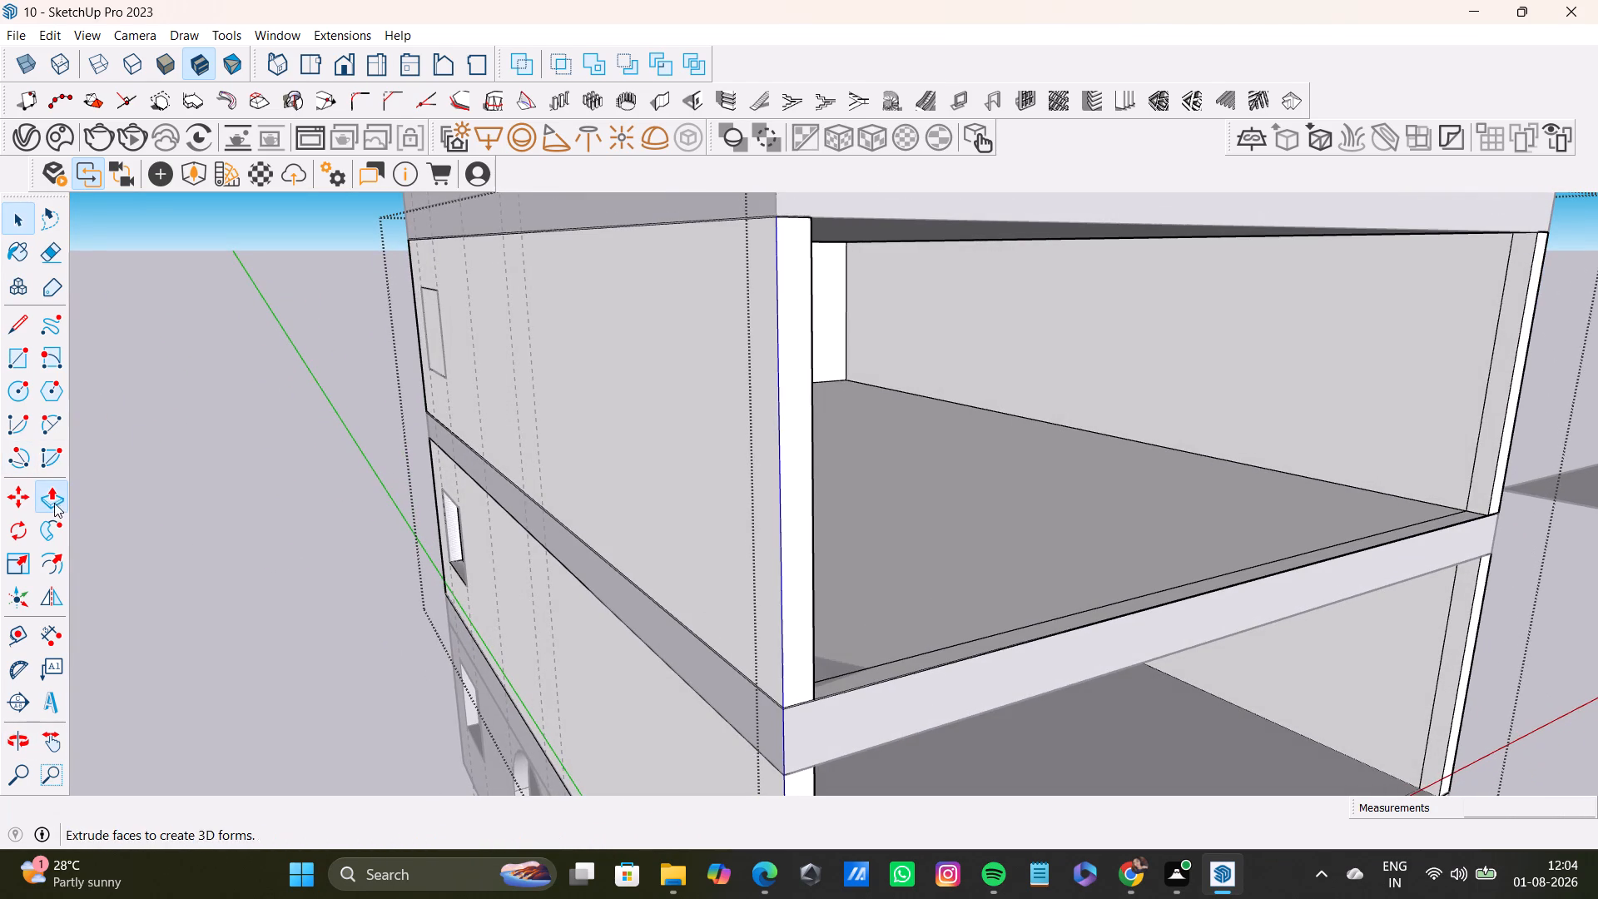
left_click(432, 336)
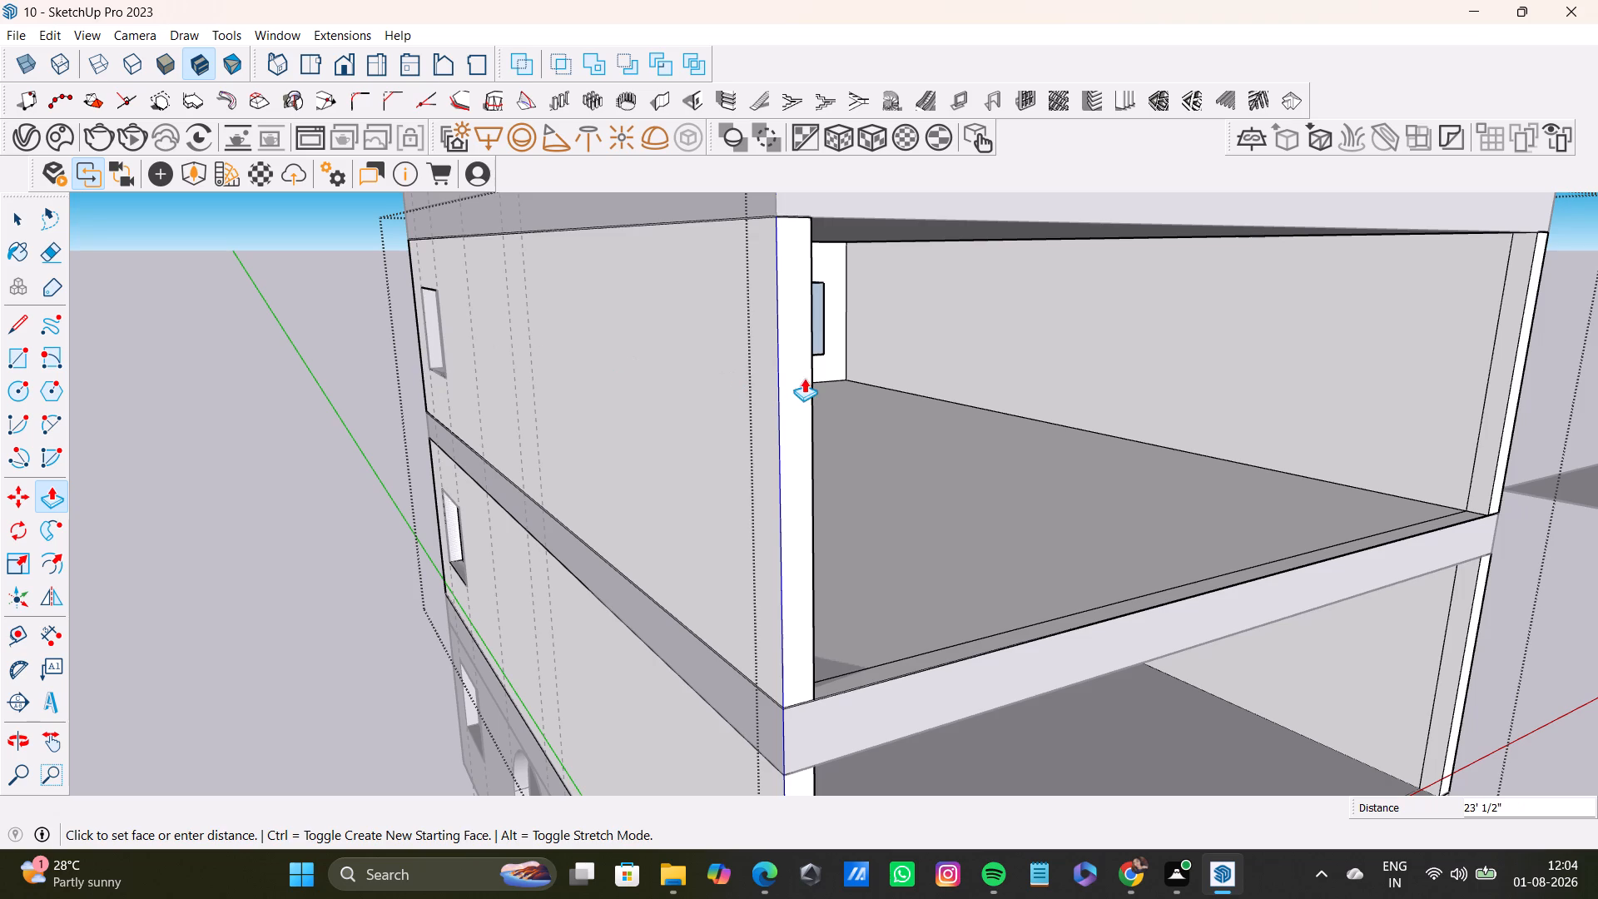
left_click(817, 375)
key("space")
scroll(556, 438, "down", 9)
middle_click_drag(556, 437, 859, 324)
key("space")
scroll(666, 469, "down", 7)
key("space")
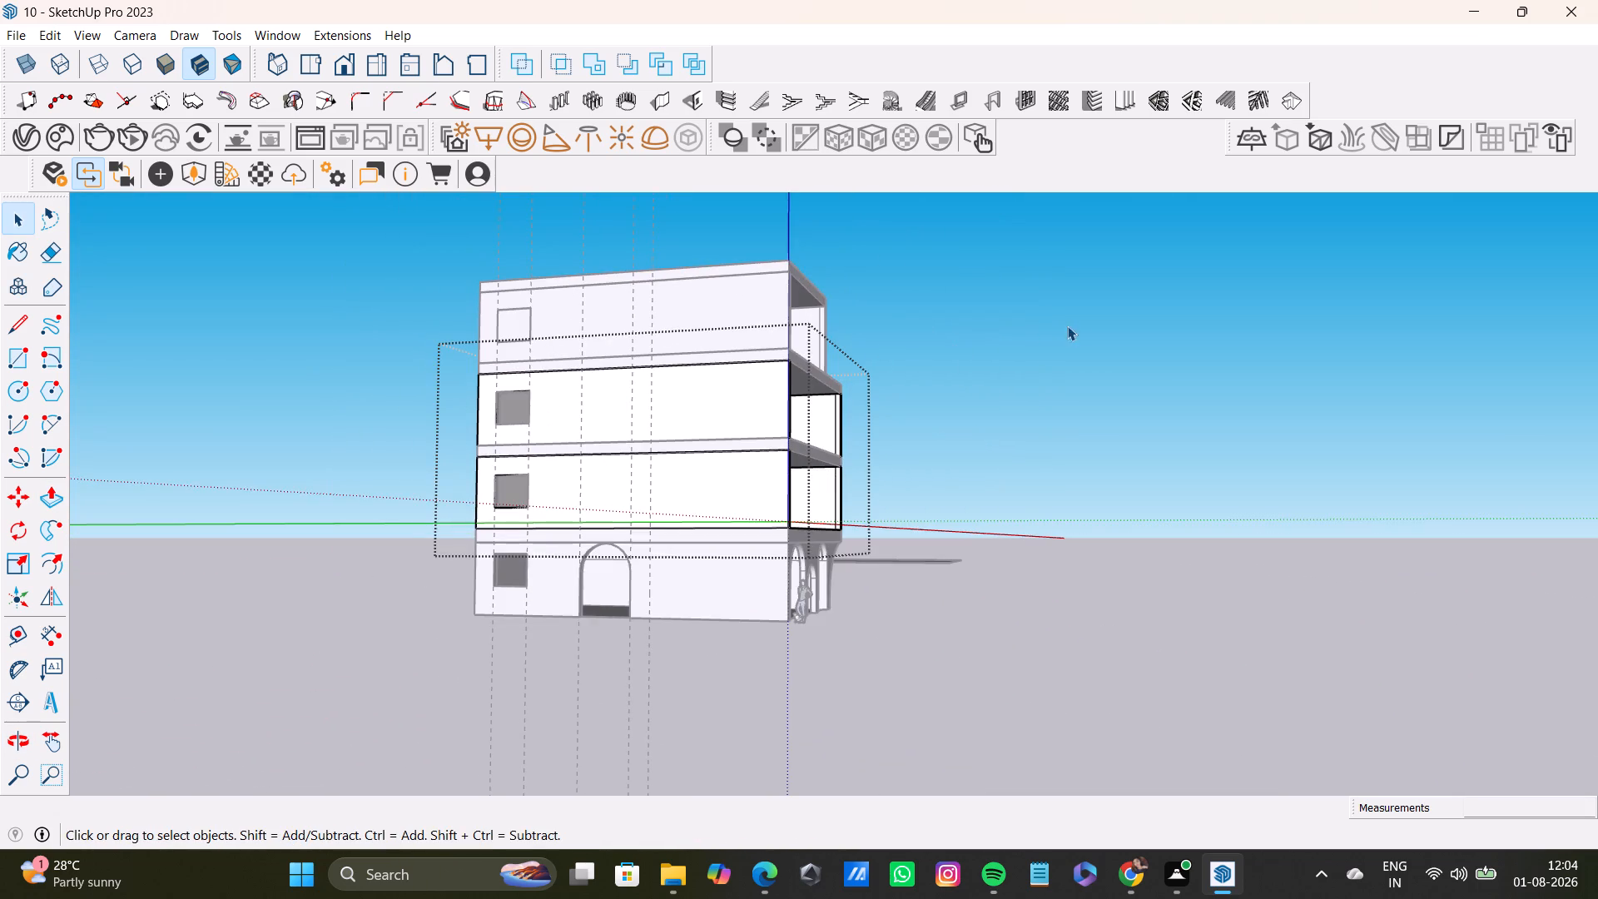
Close the lower-floor group, open the third-floor group and select its side-wall face.
left_click(1075, 325)
scroll(621, 365, "up", 3)
middle_click_drag(591, 360, 573, 485)
scroll(478, 285, "up", 7)
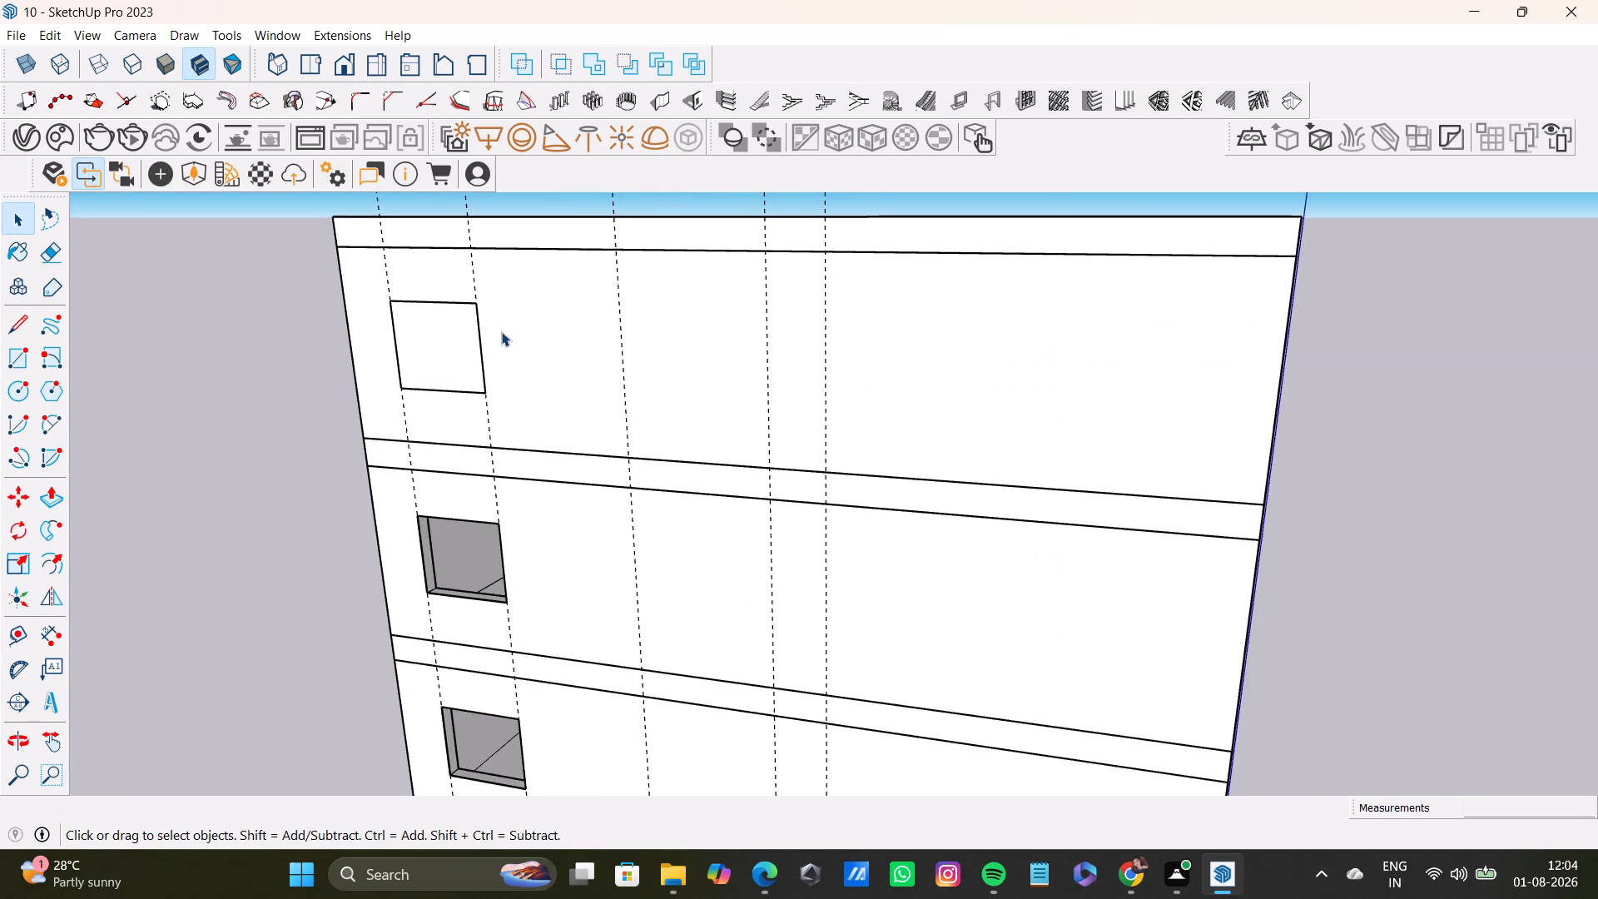
left_click(454, 316)
triple_click(1057, 313)
double_click(1057, 313)
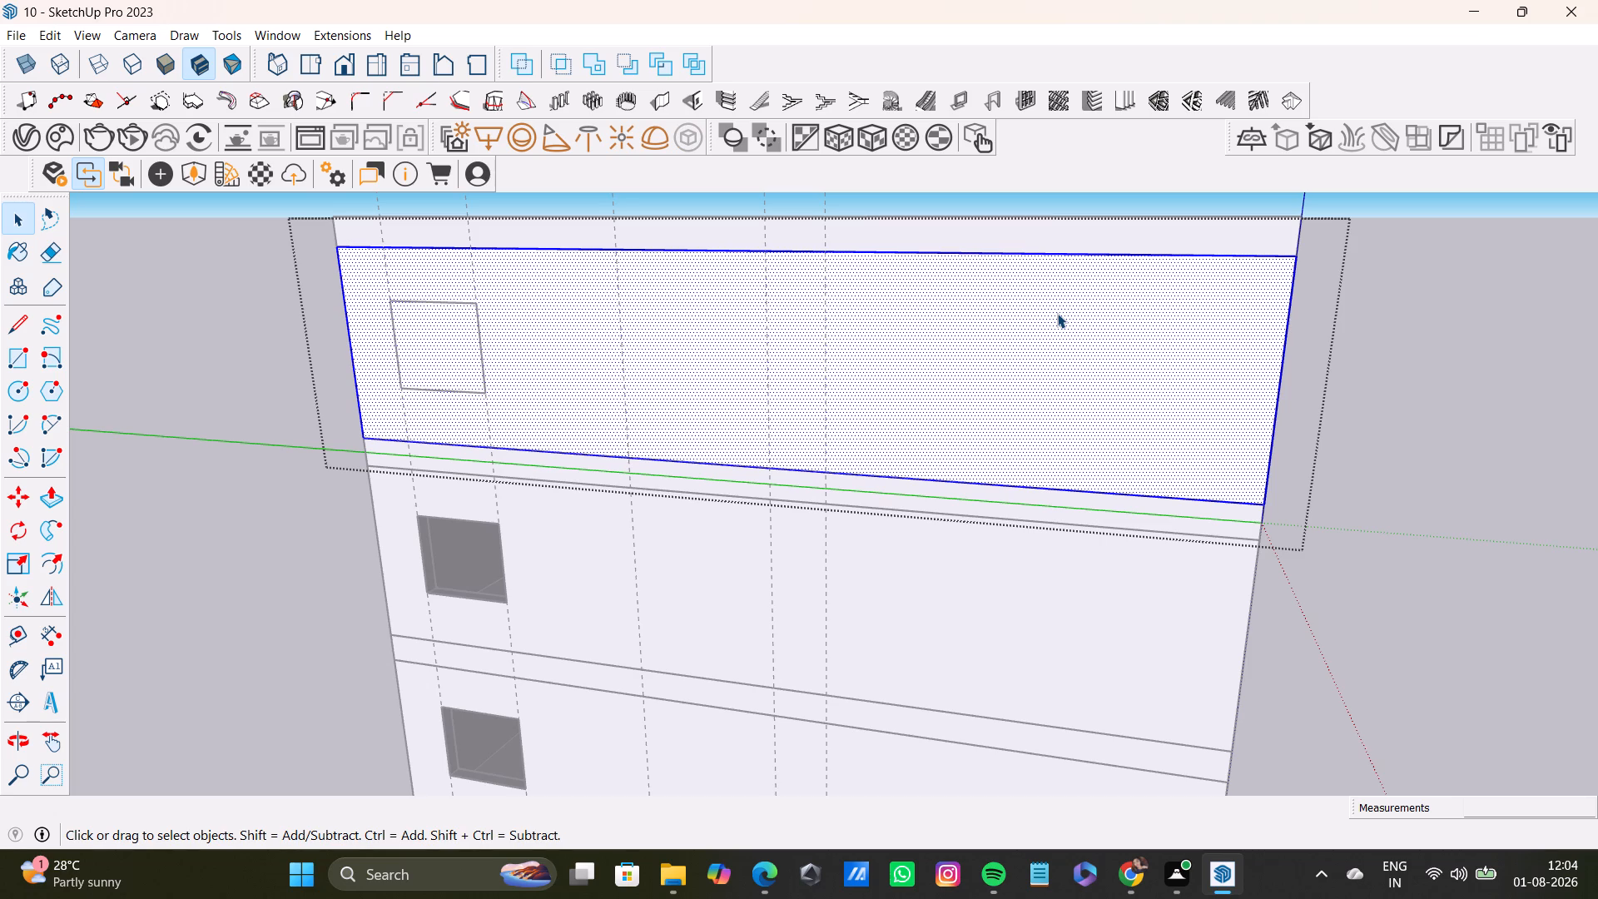
left_click(821, 310)
Trace all four edges of the third-floor window outline with lines, making a face about 5' 1" wide.
middle_click_drag(1419, 397, 1183, 411)
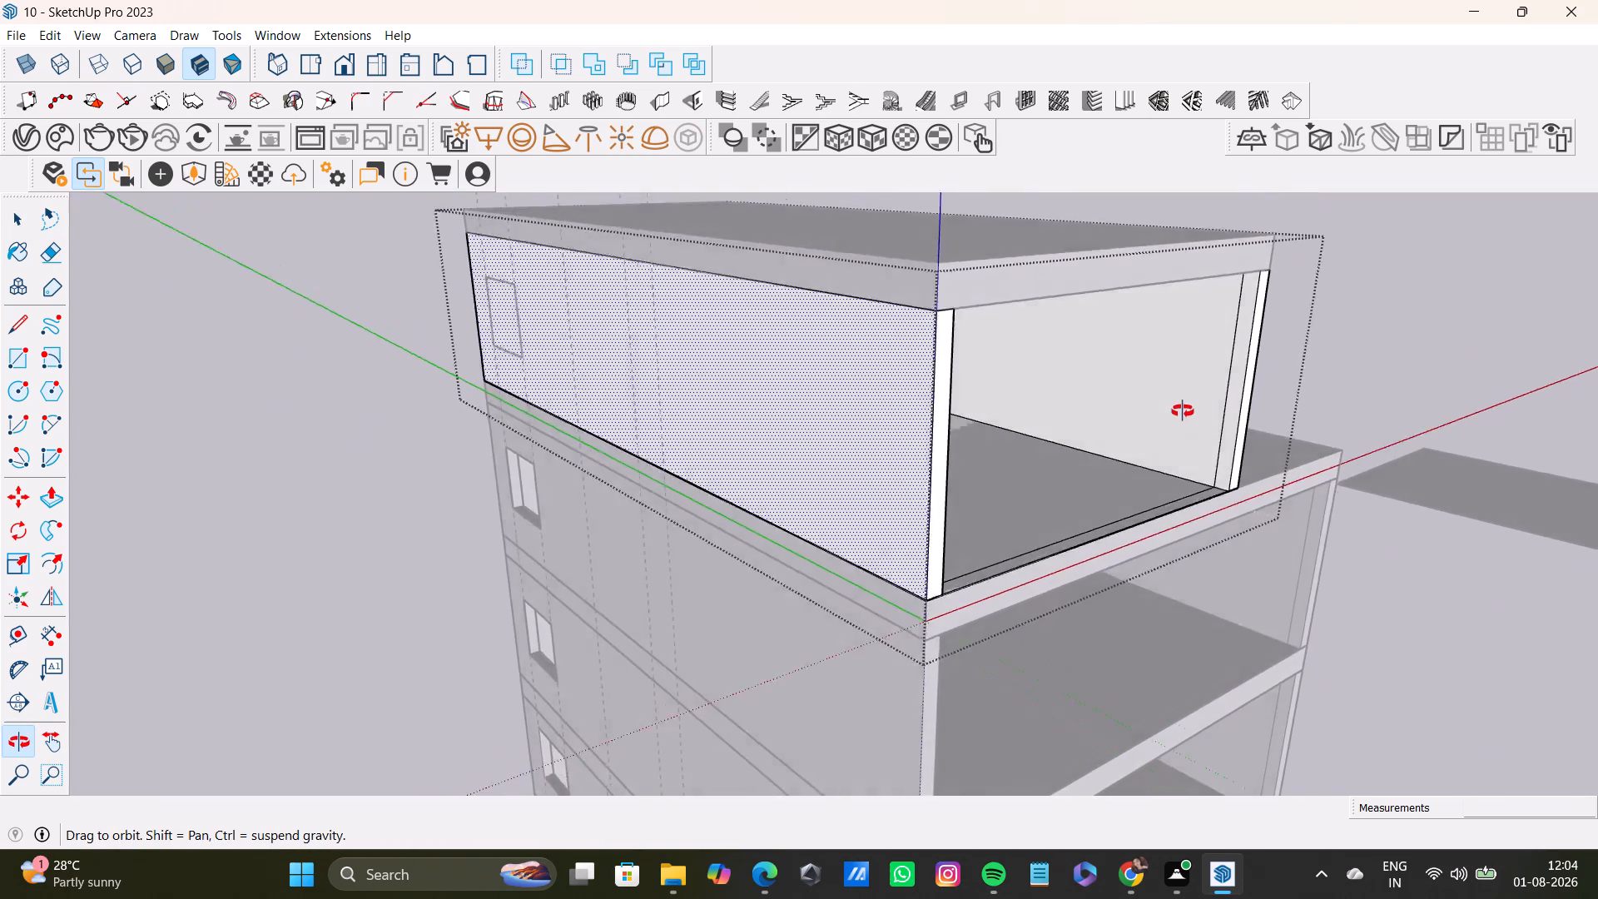
middle_click_drag(1183, 411, 1342, 376)
left_click(19, 329)
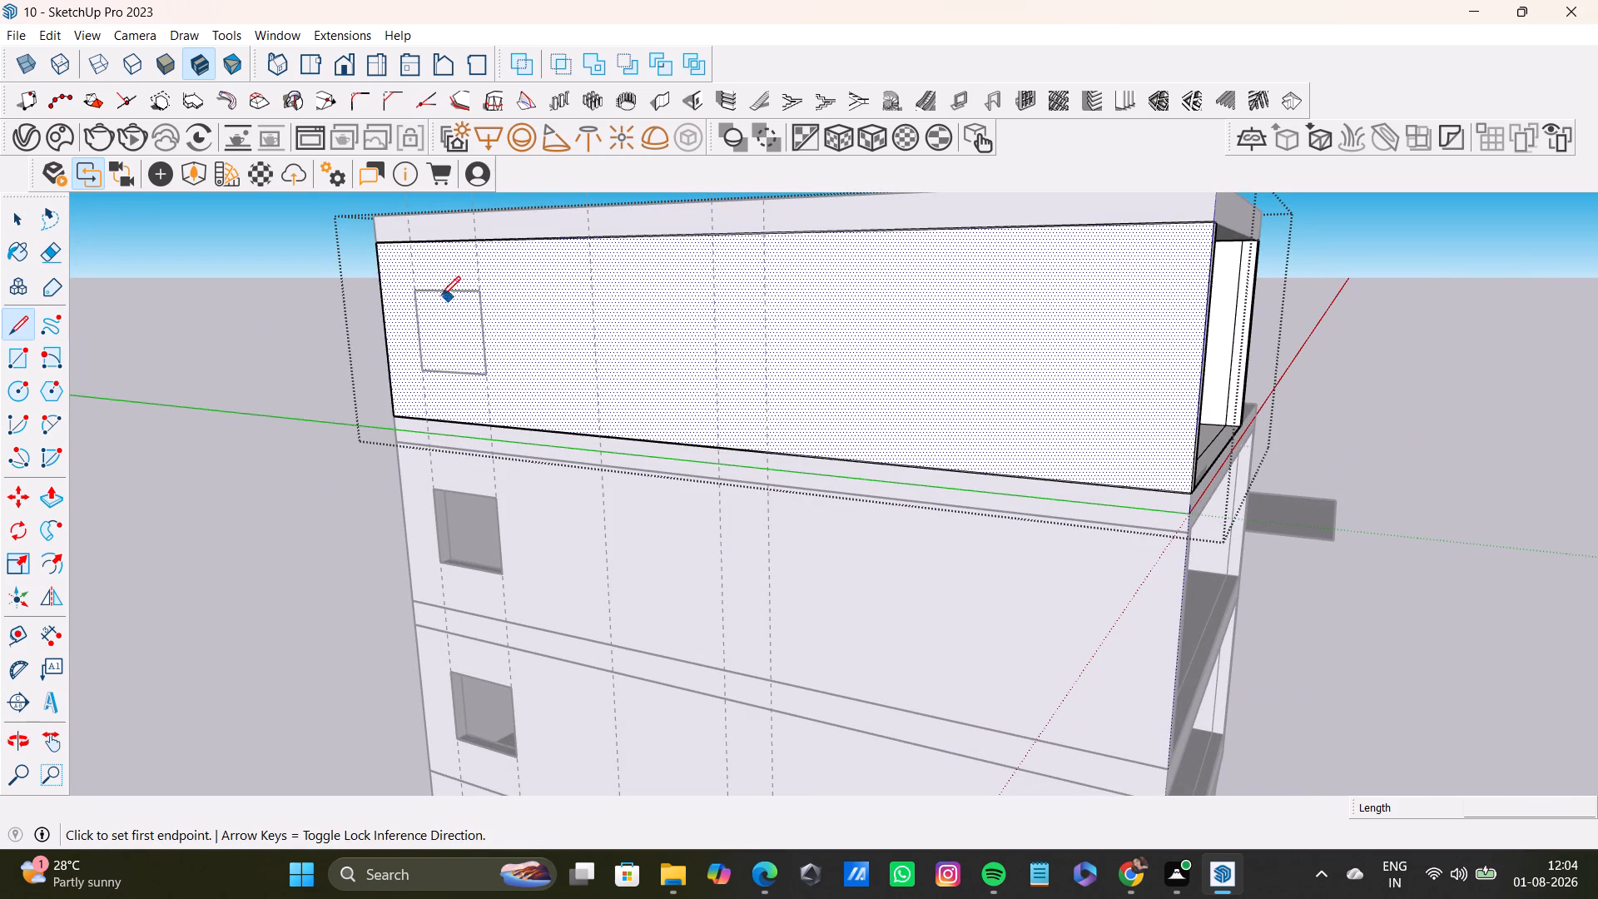
left_click(414, 292)
left_click(423, 365)
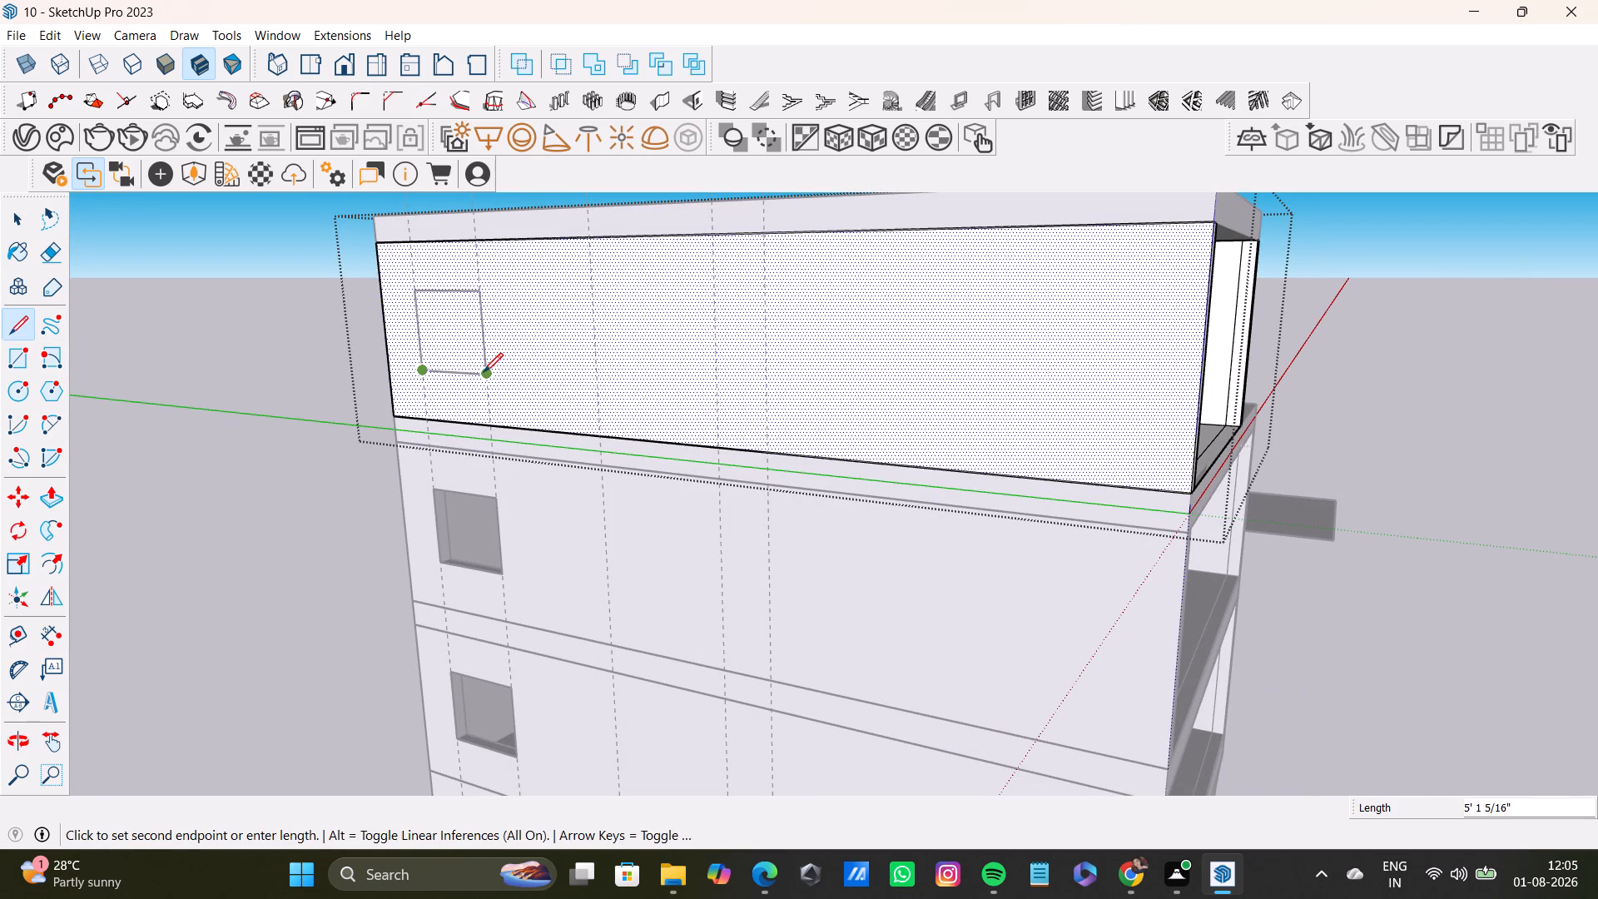
left_click(484, 372)
left_click(477, 295)
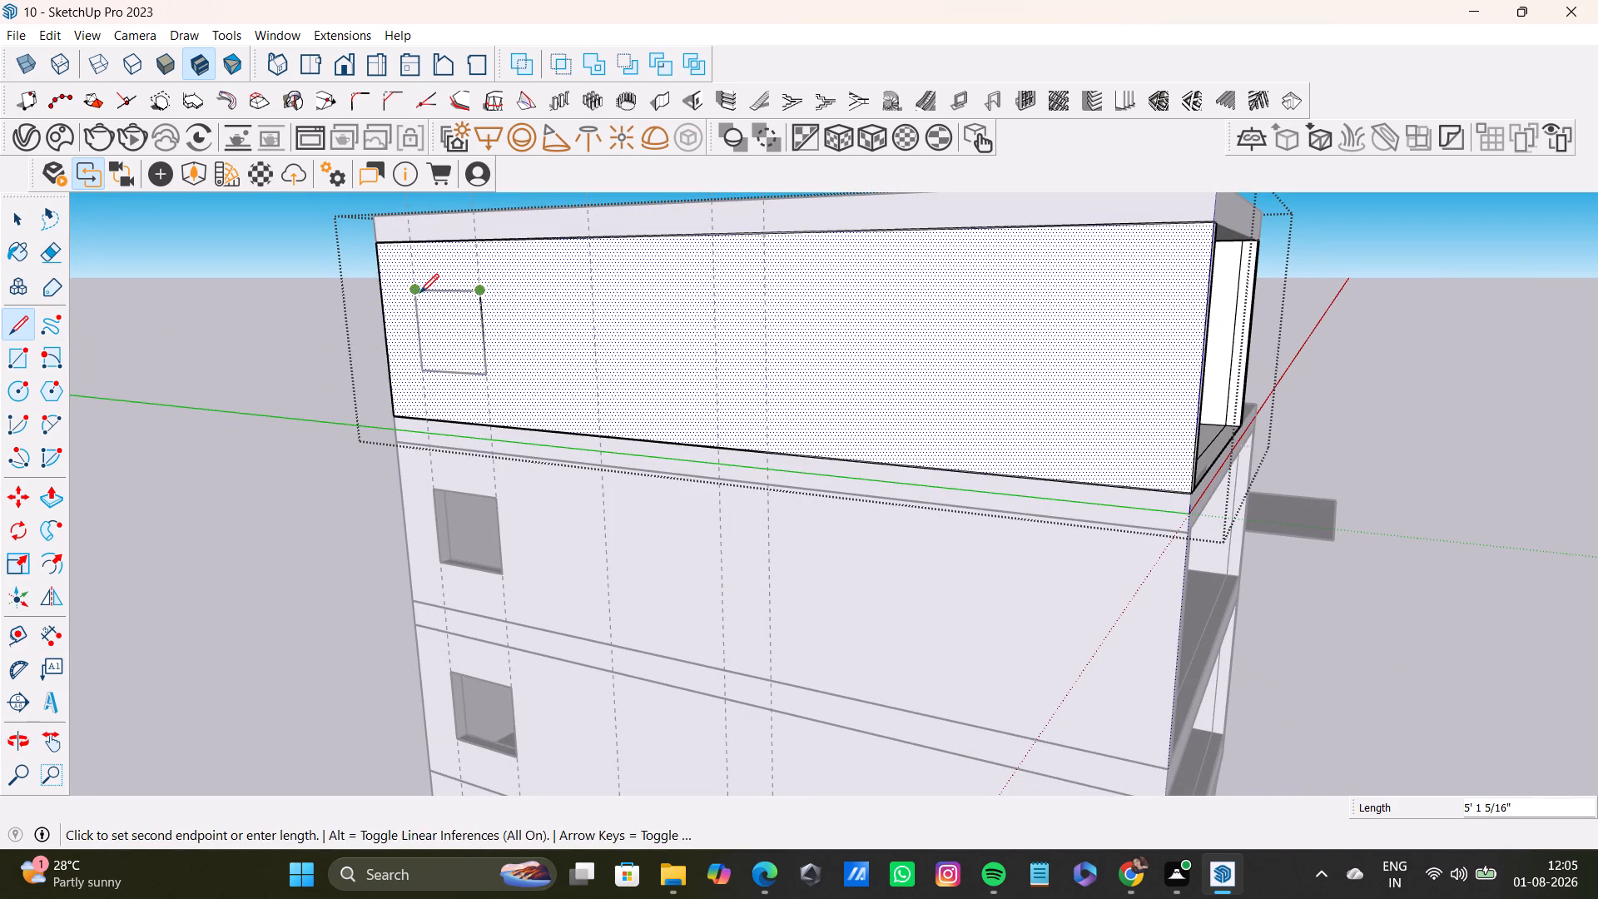
left_click(419, 293)
key("space")
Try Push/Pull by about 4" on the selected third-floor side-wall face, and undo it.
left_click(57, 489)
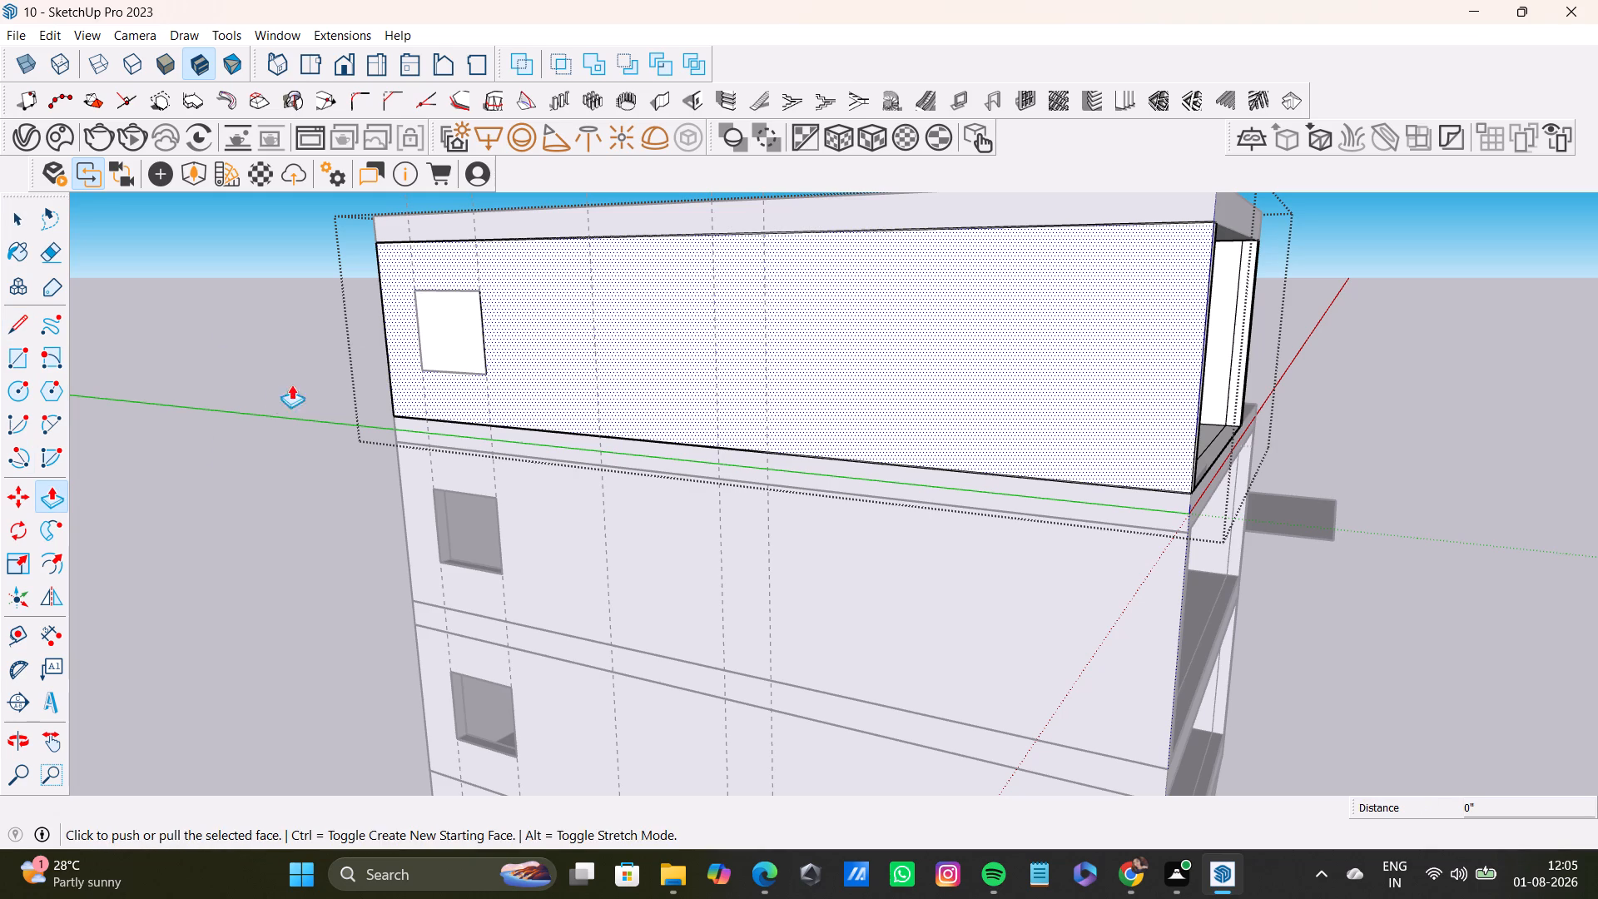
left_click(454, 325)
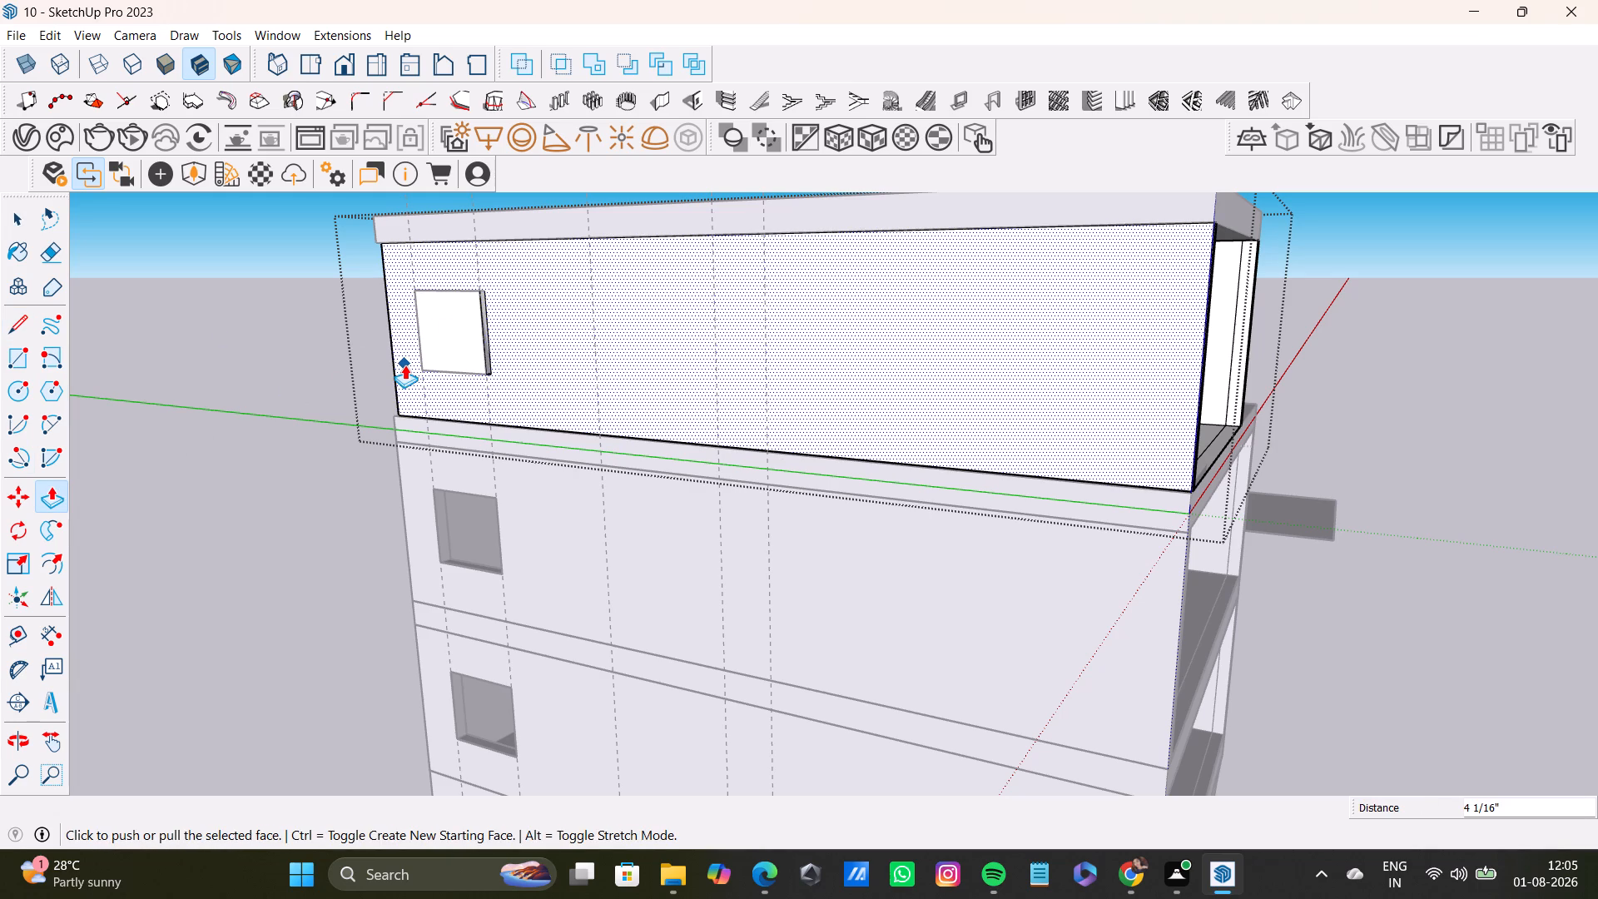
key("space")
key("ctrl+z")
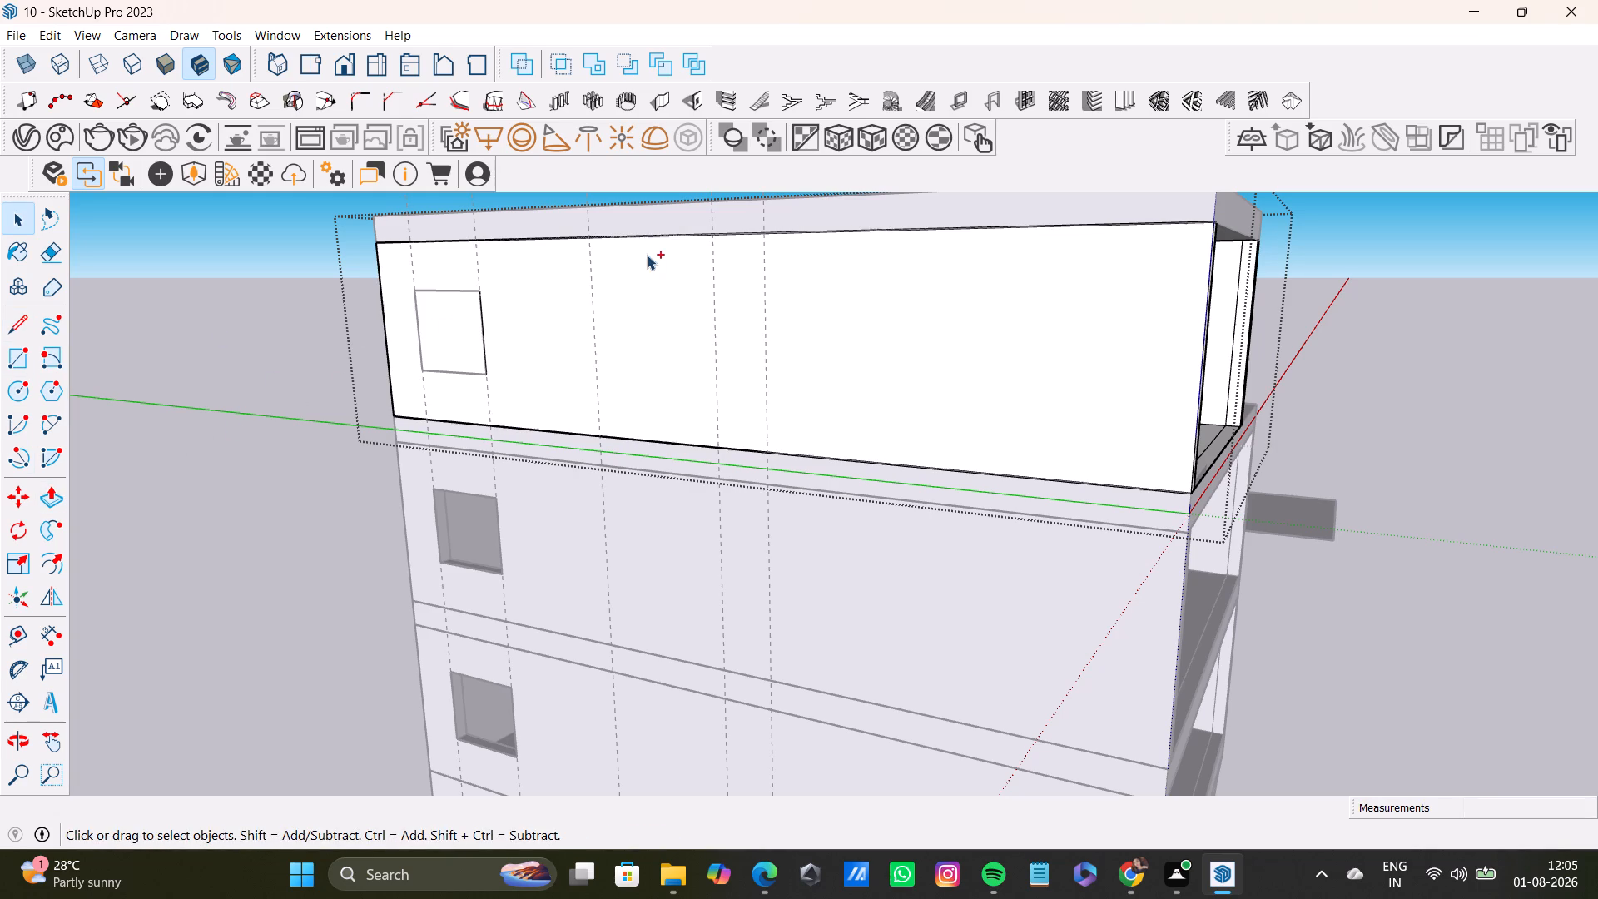
Push the traced third-floor window face about 9" through to the wall's inner face, cutting the opening, and close the group.
left_click(44, 499)
left_click(437, 335)
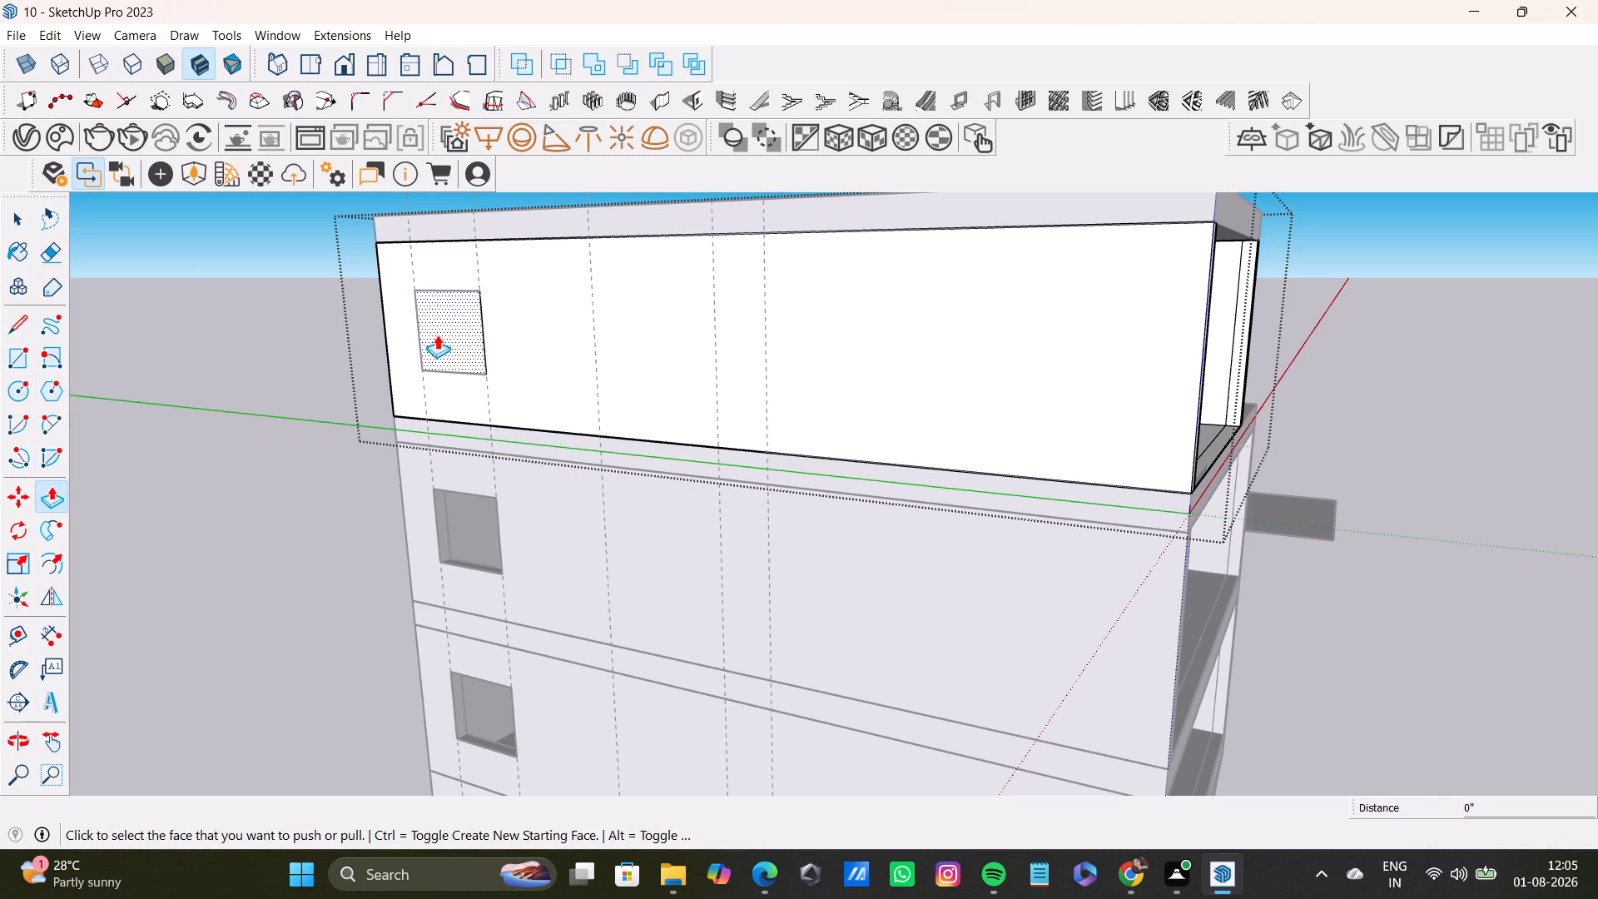
middle_click_drag(1262, 373, 1074, 423)
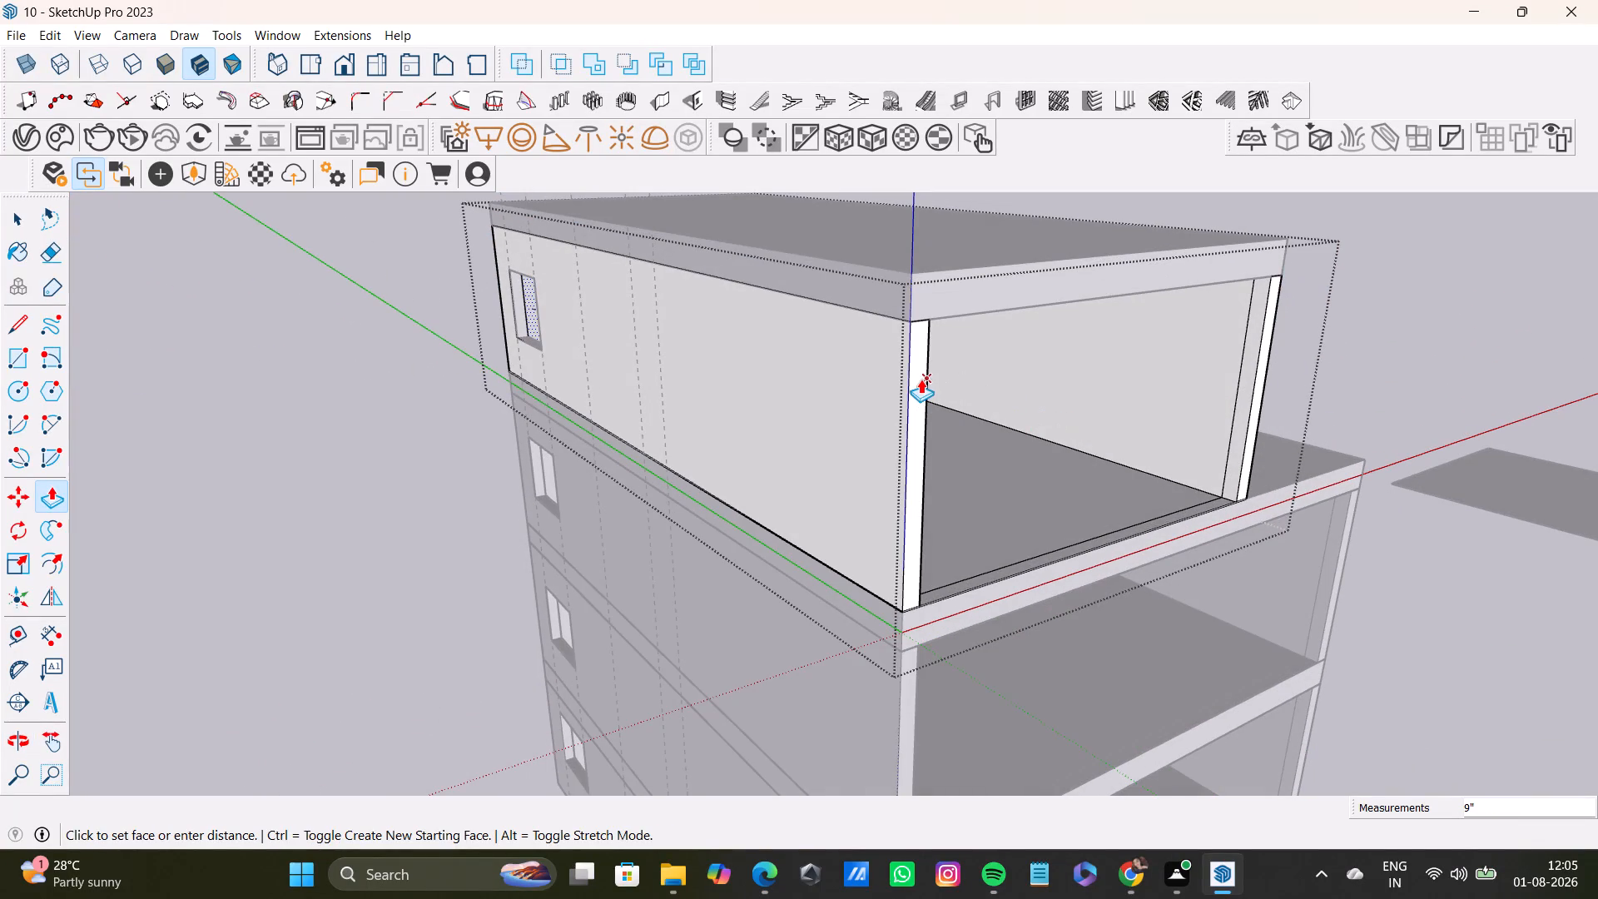
left_click(921, 379)
key("space")
scroll(570, 459, "down", 8)
key("space")
left_click(1076, 392)
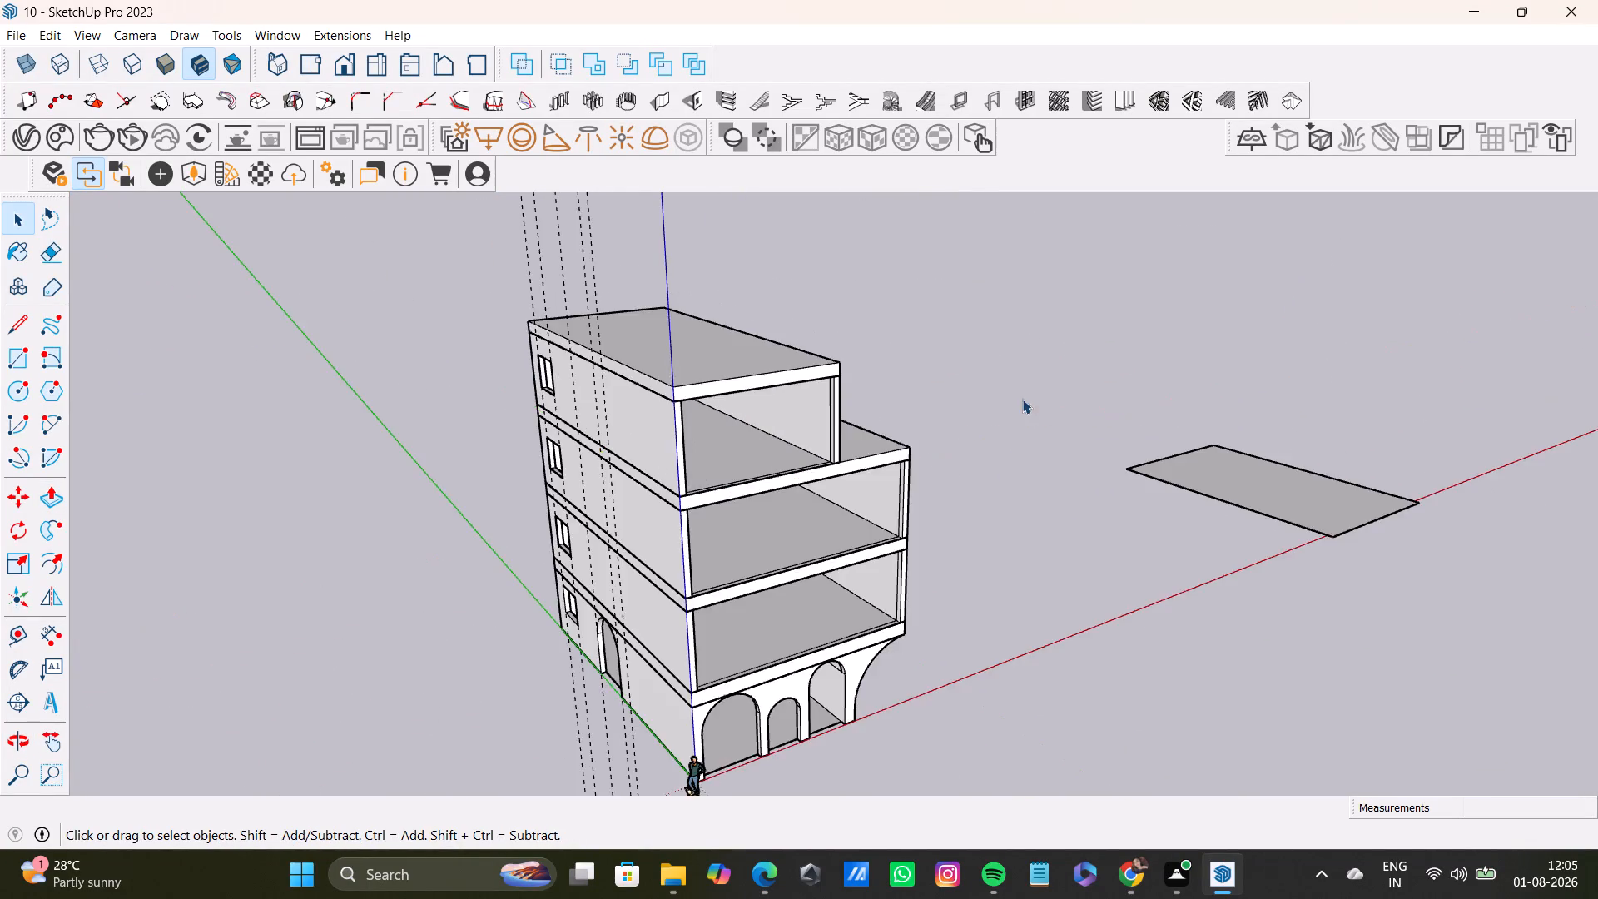
Examine the upper-floor interiors and the building's rear for stray line fragments, tracing which group they belong to.
scroll(1005, 410, "down", 3)
middle_click_drag(970, 440, 1101, 357)
left_click(1099, 359)
key("space")
middle_click_drag(1079, 412, 845, 417)
scroll(816, 441, "up", 5)
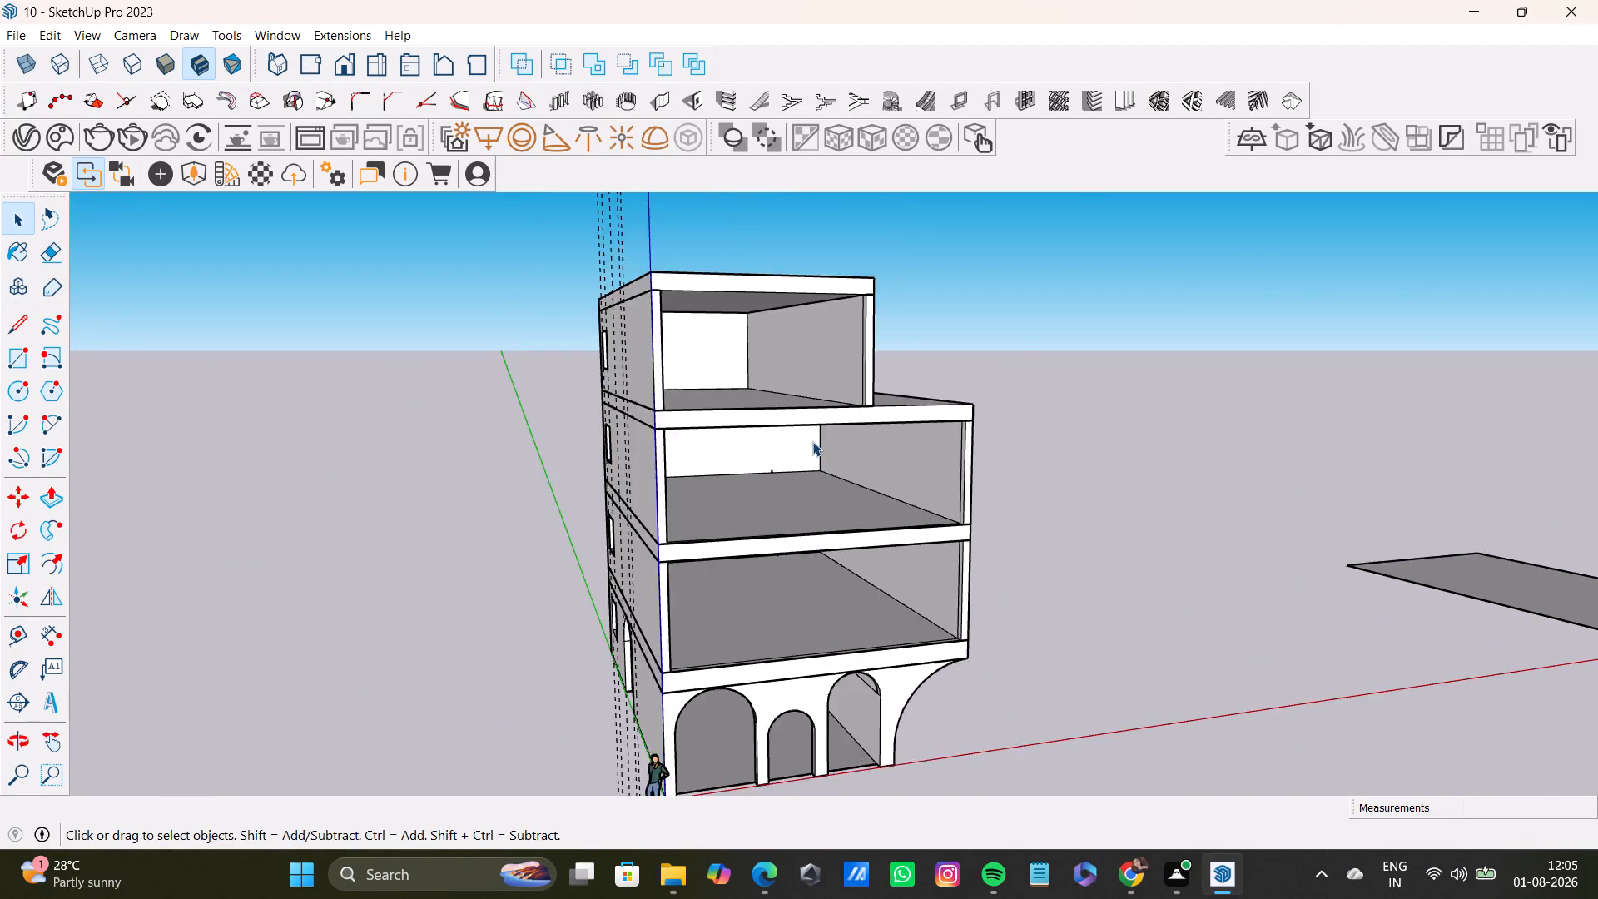
scroll(812, 441, "up", 1)
middle_click_drag(812, 441, 773, 391)
scroll(794, 479, "up", 16)
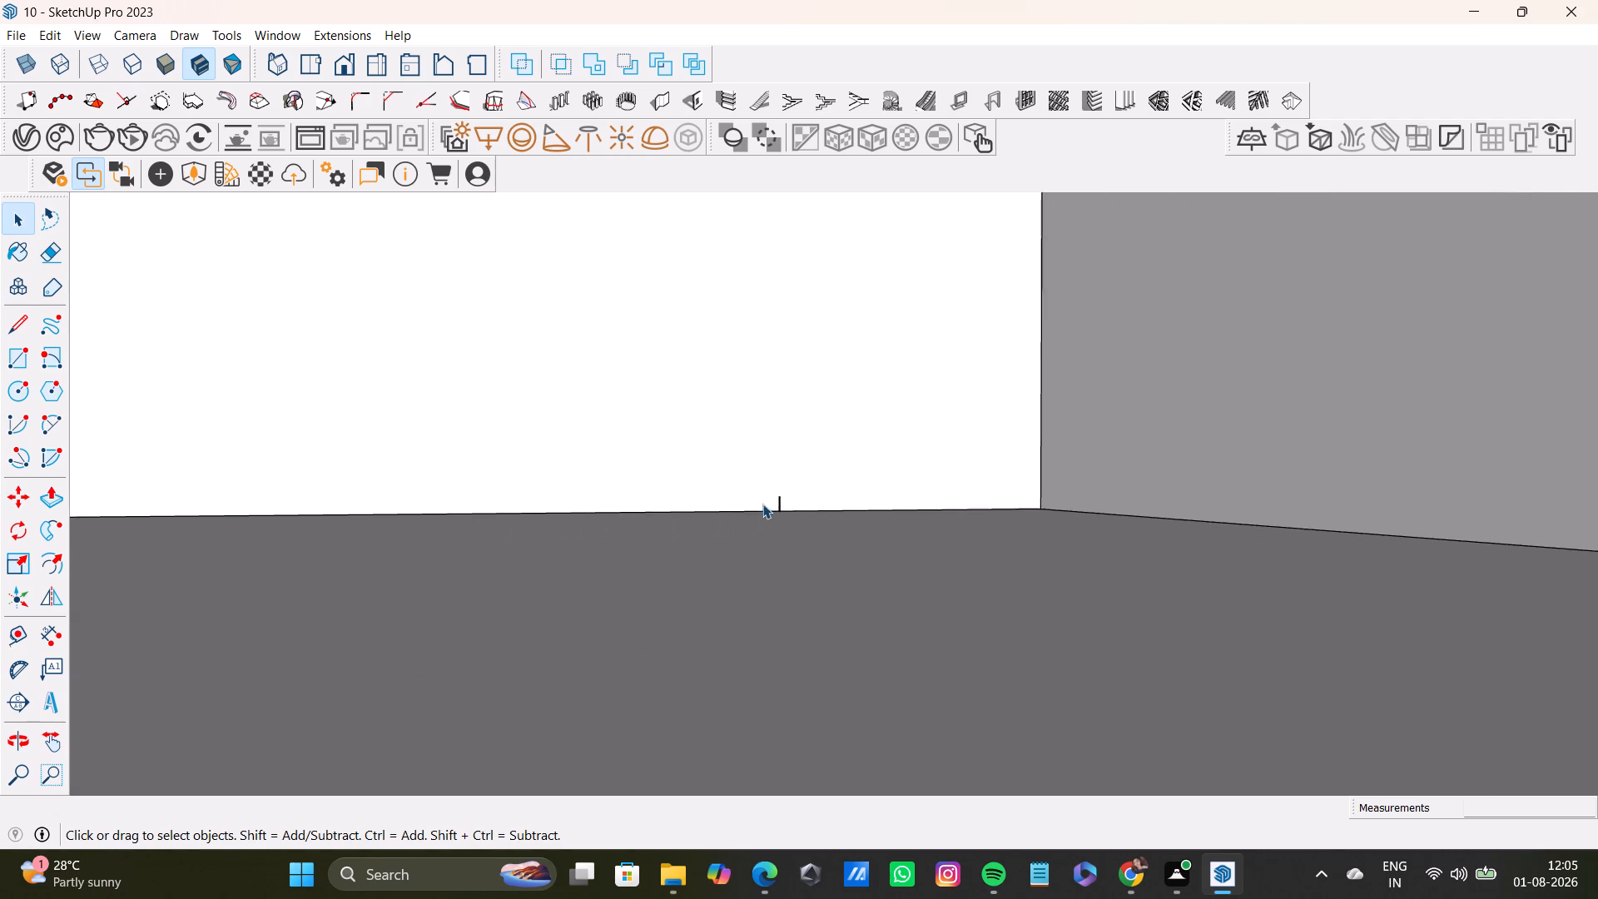
scroll(762, 504, "up", 2)
left_click(786, 505)
triple_click(786, 507)
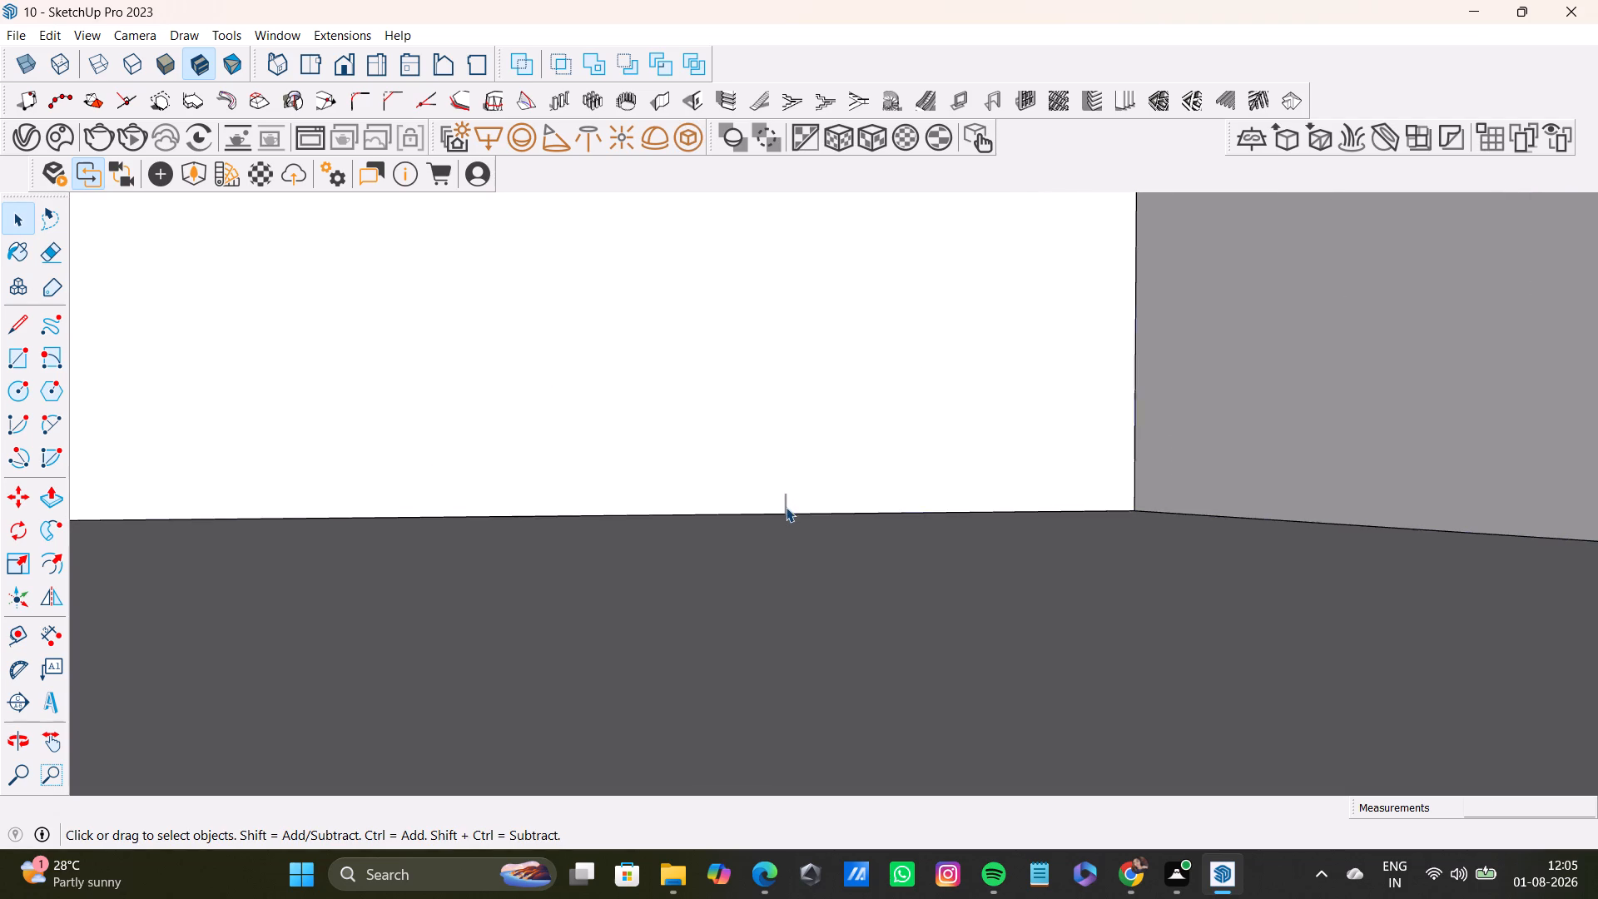
double_click(785, 508)
scroll(782, 507, "down", 8)
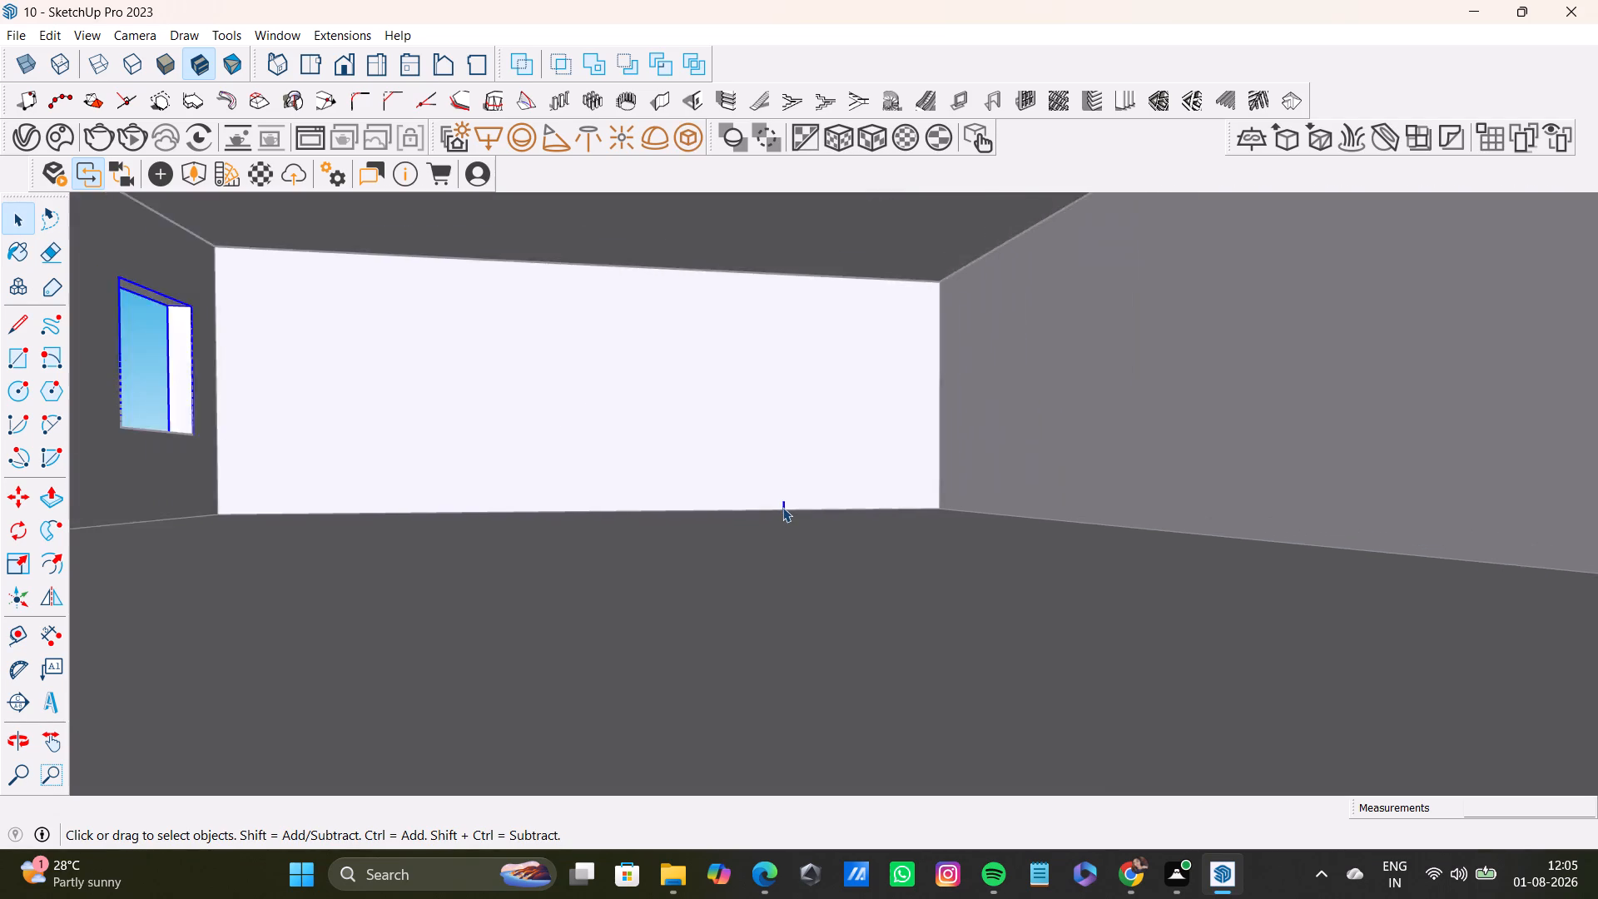
scroll(782, 507, "down", 12)
middle_click_drag(811, 519, 697, 385)
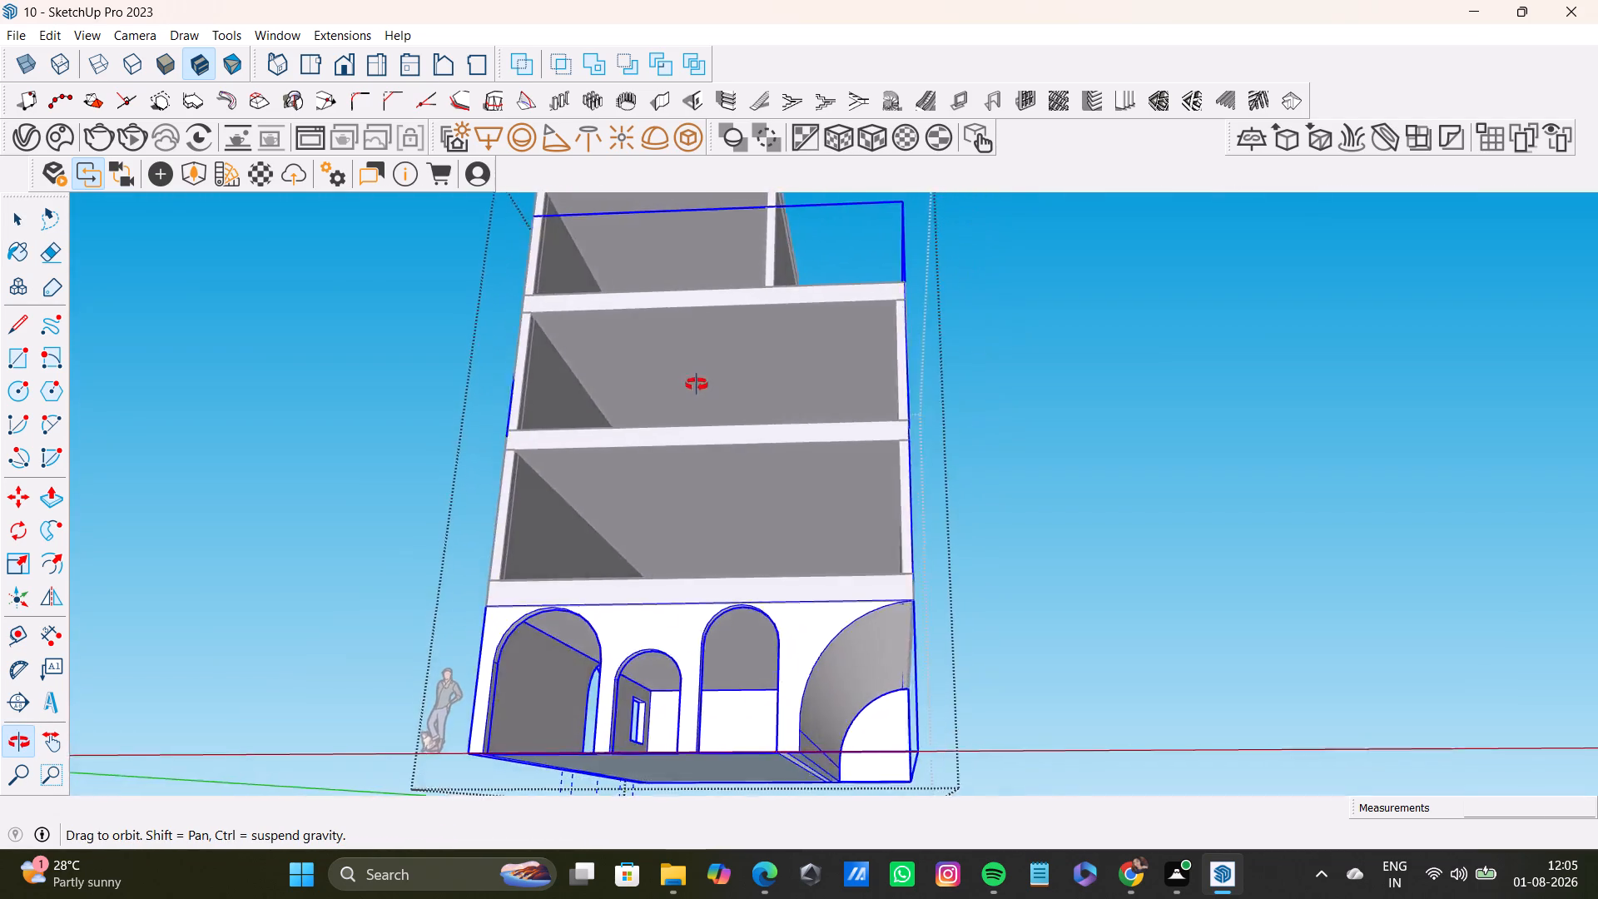
middle_click_drag(697, 385, 786, 558)
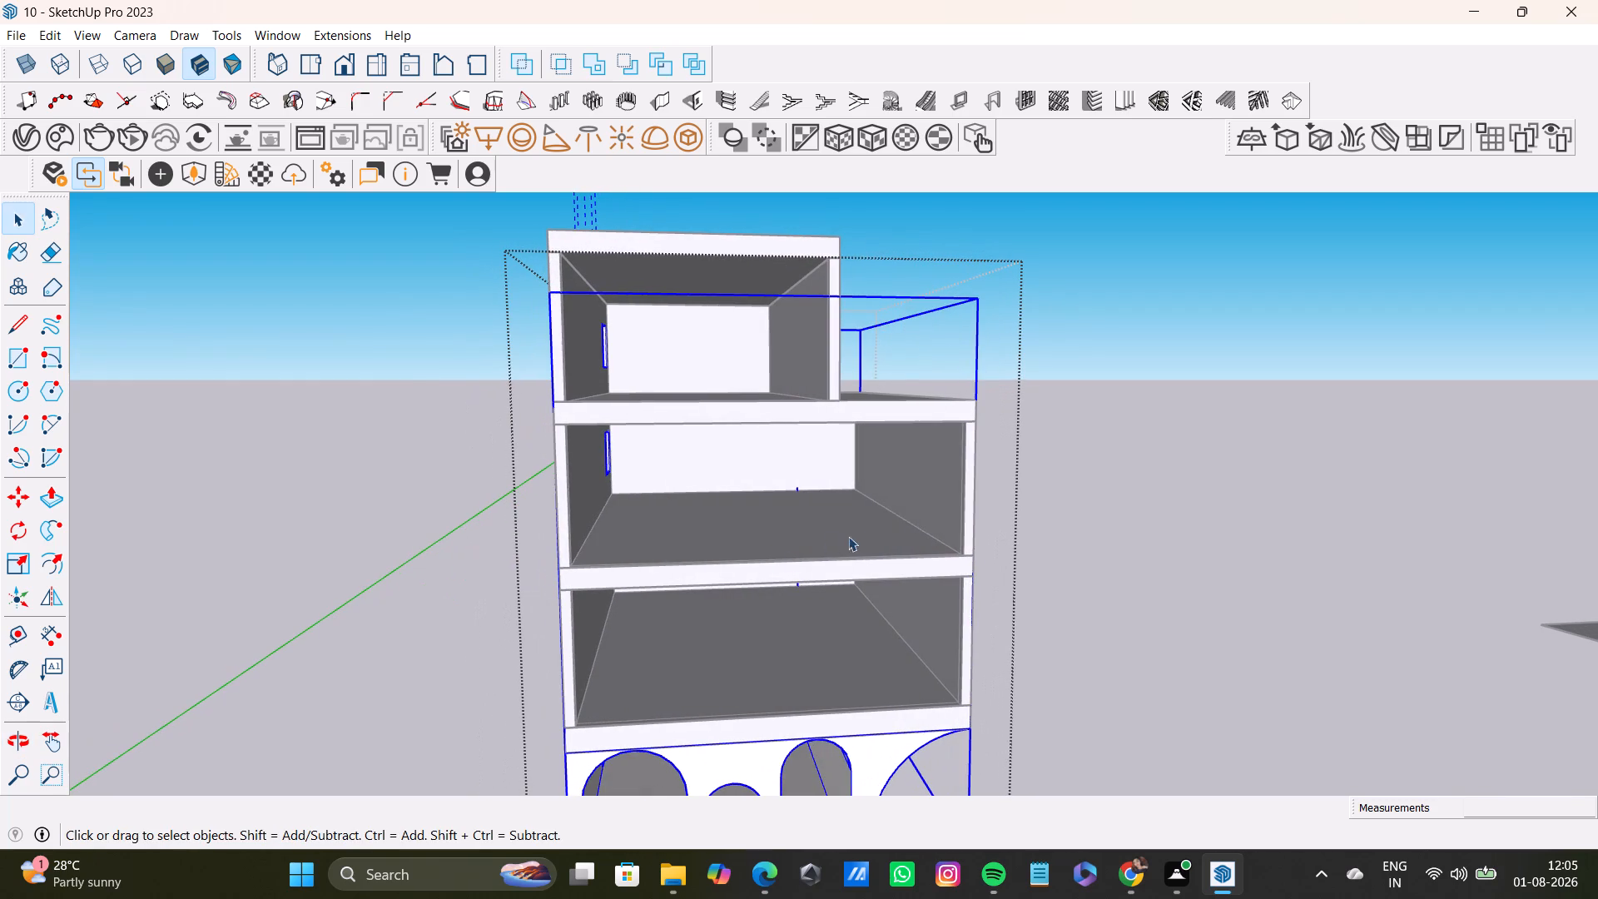
middle_click_drag(956, 490, 810, 357)
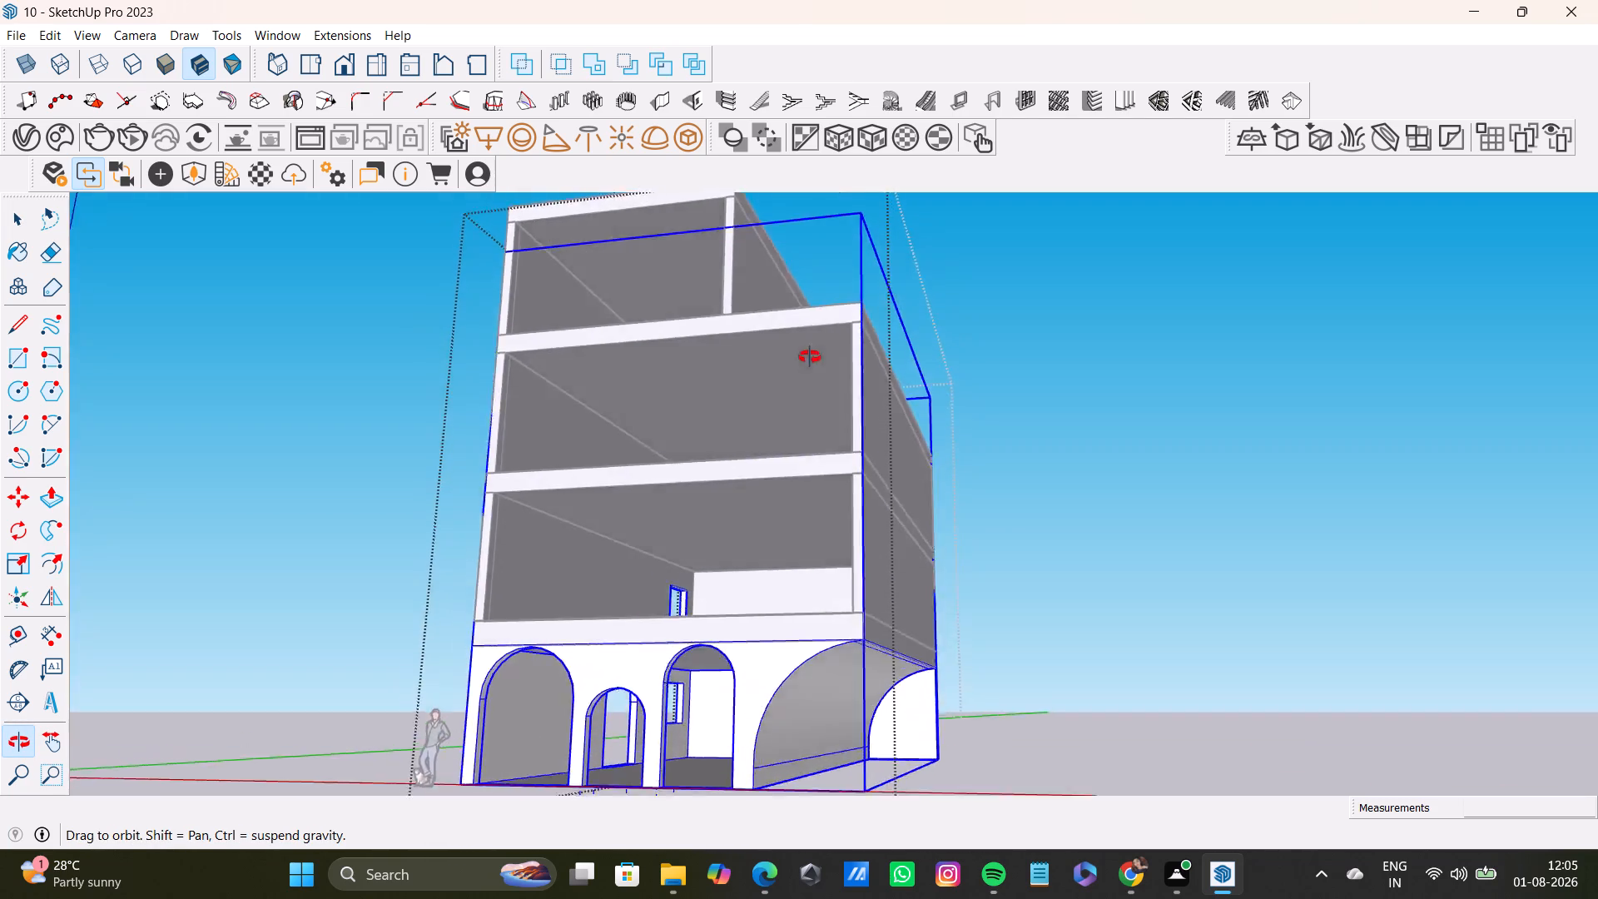
middle_click_drag(810, 357, 451, 348)
middle_click_drag(1332, 484, 843, 565)
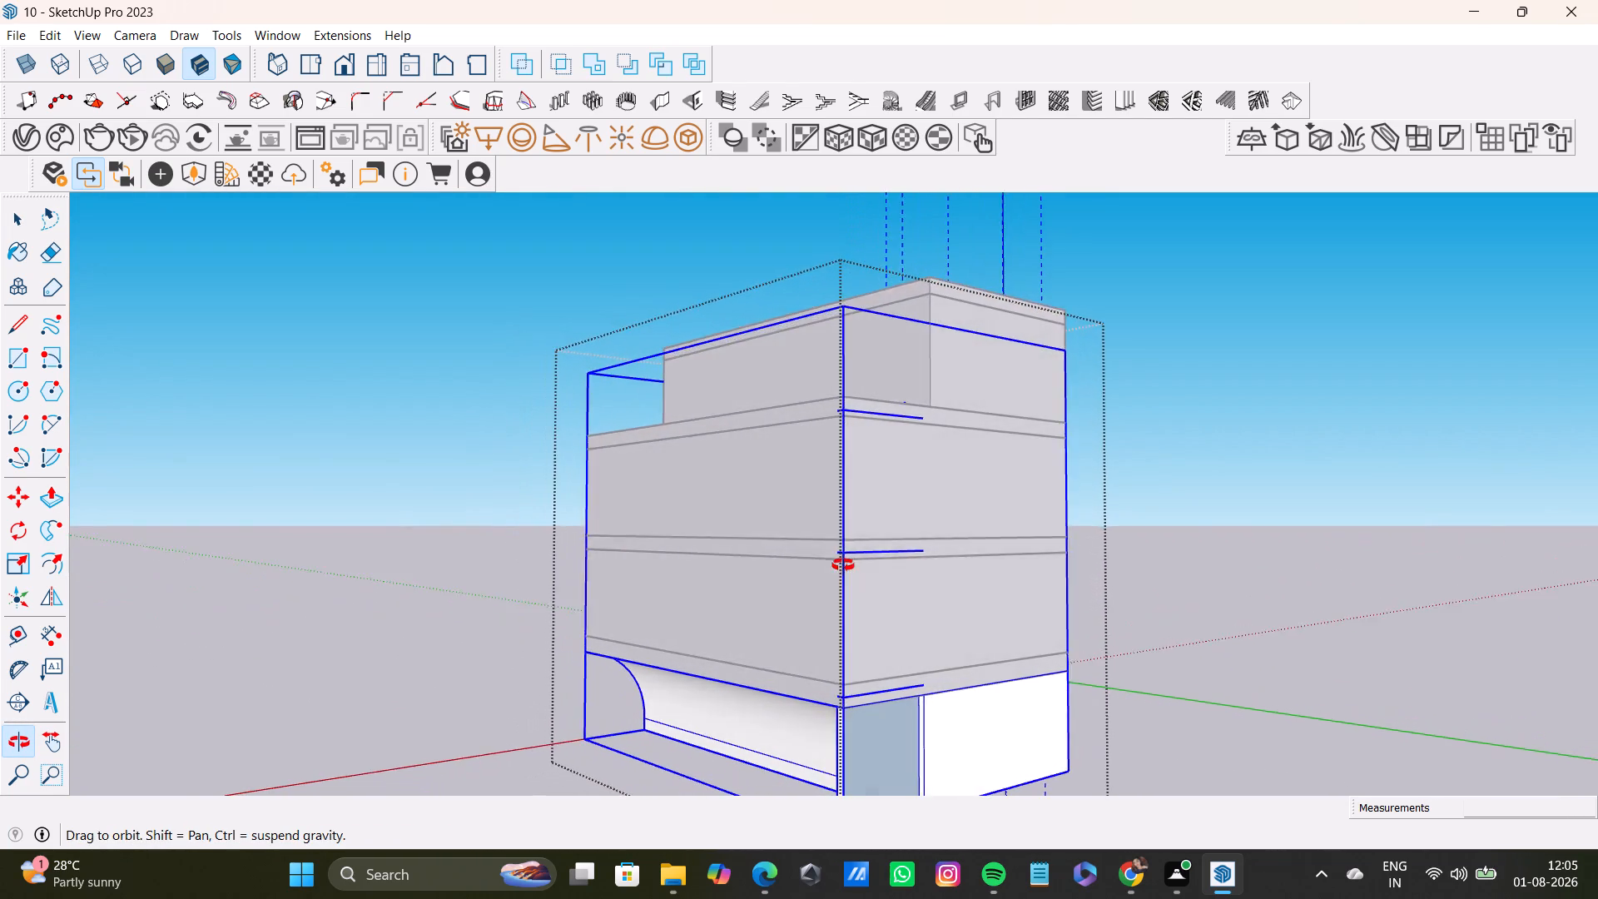
middle_click_drag(843, 565, 809, 560)
key("space")
left_click(1371, 443)
Open the ground-floor group and delete the stray line and its end pieces at the slab between the second and third floors.
scroll(872, 440, "up", 3)
left_click(836, 394)
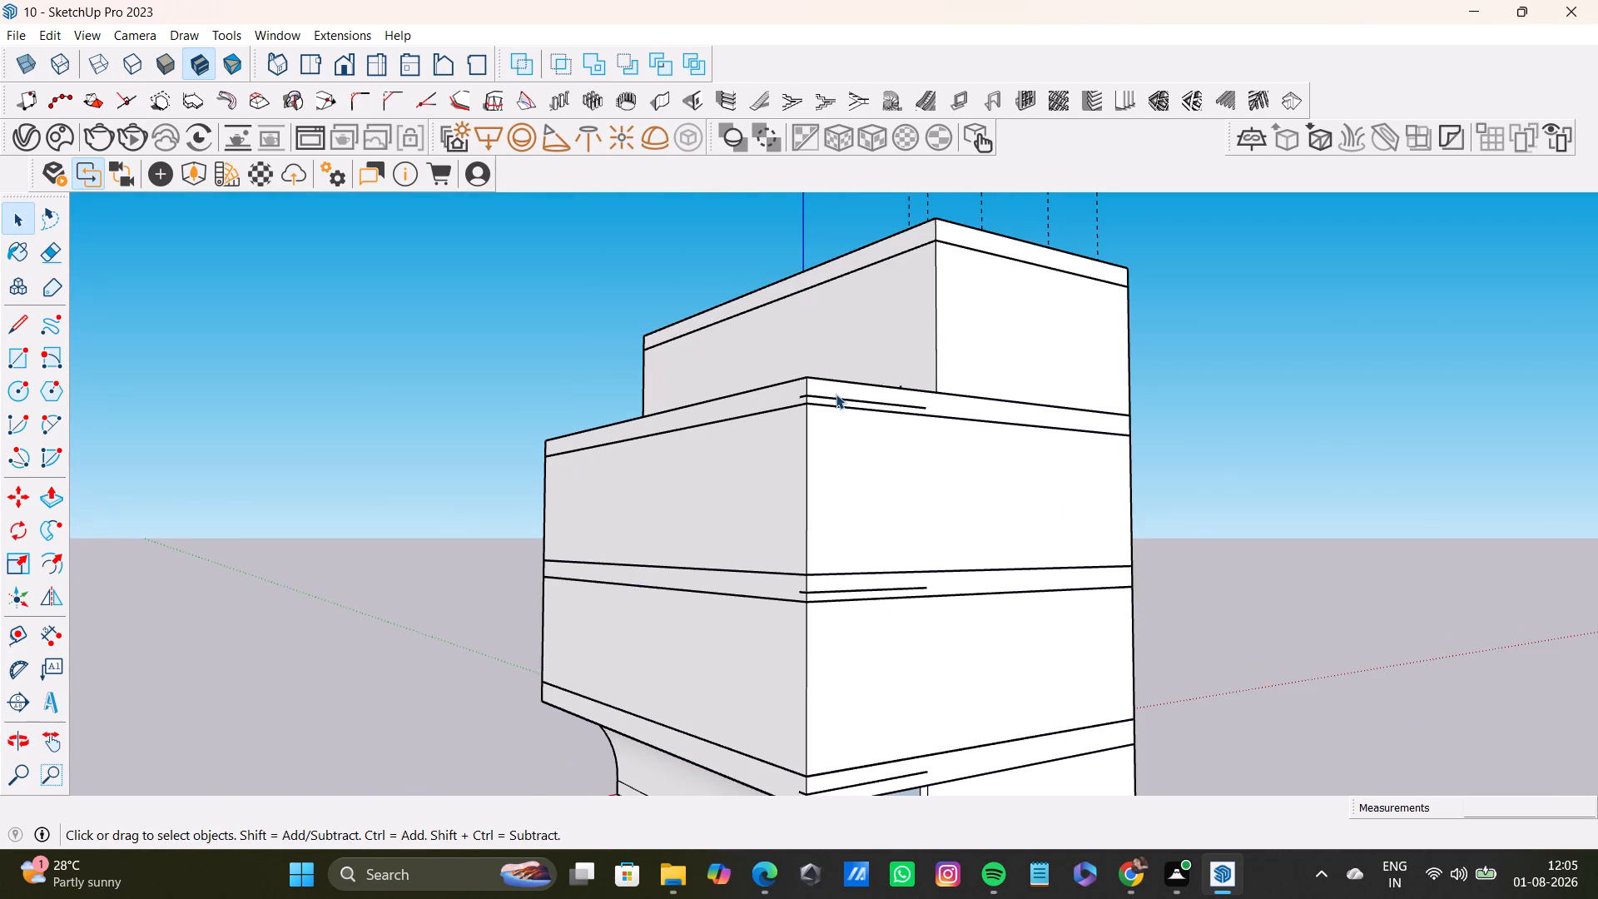
triple_click(840, 403)
triple_click(836, 399)
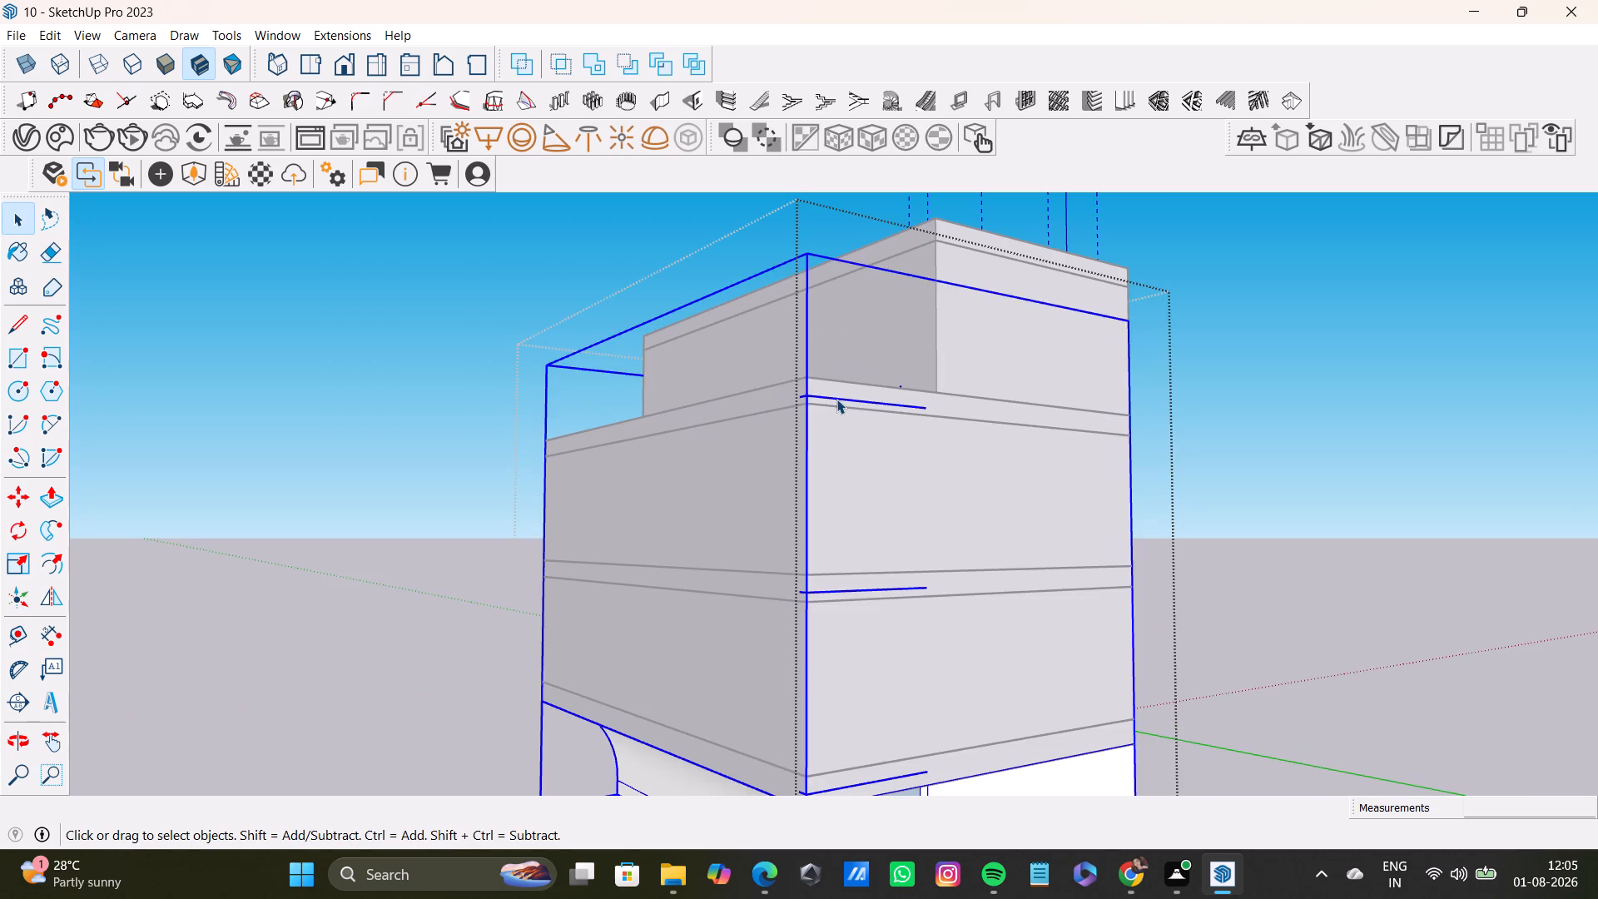
left_click(836, 399)
left_click(836, 399)
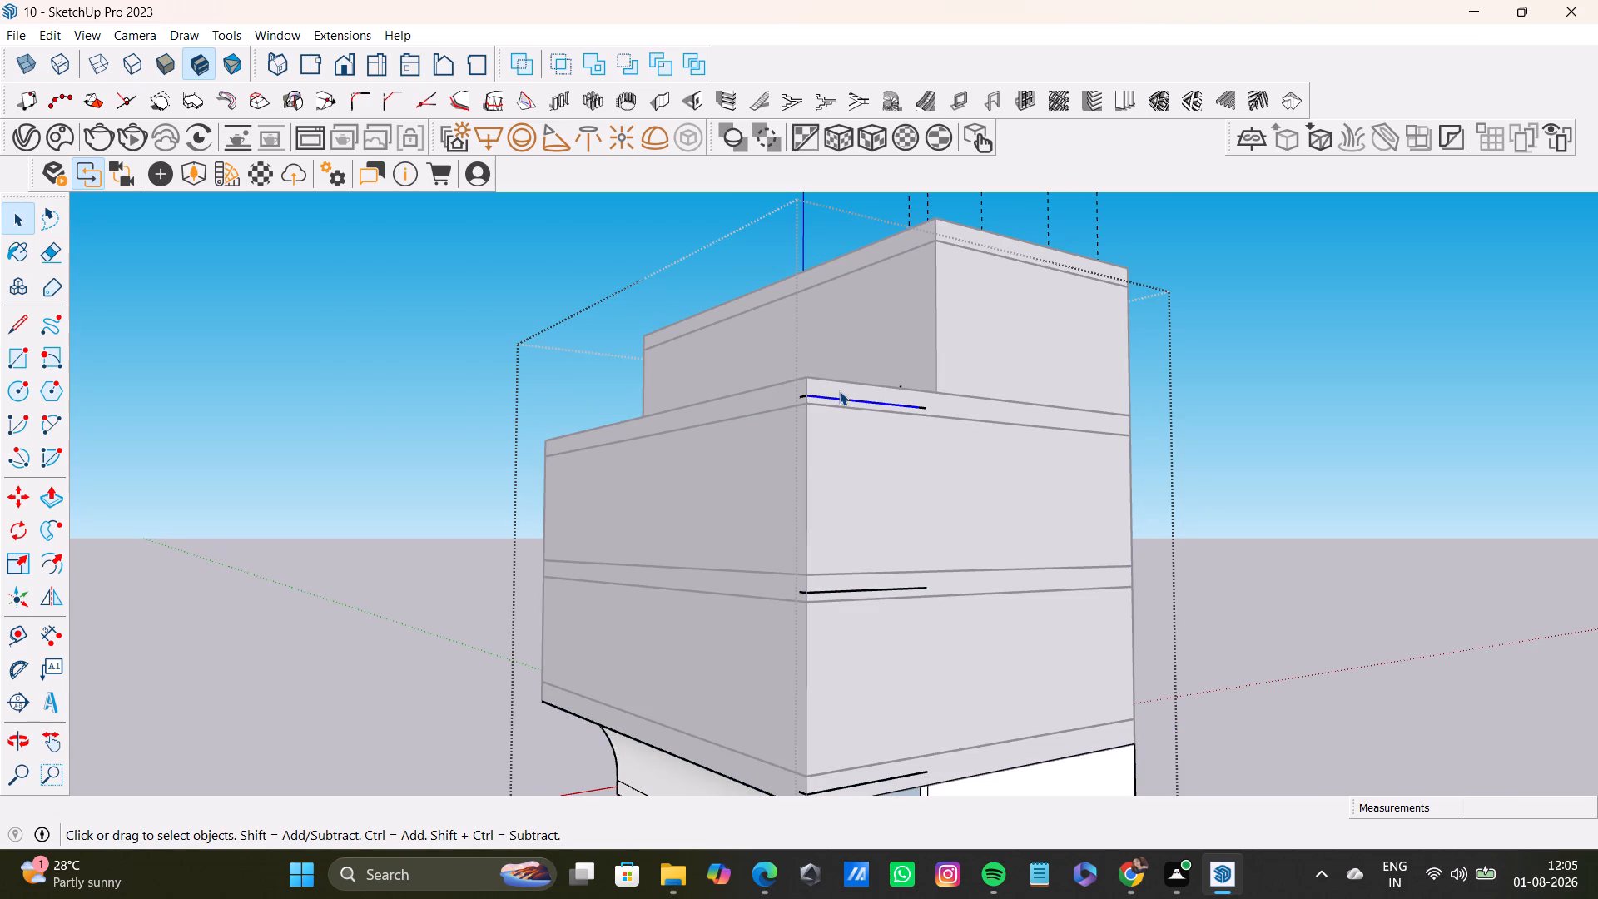
key("Delete")
left_click(920, 408)
key("Delete")
left_click(801, 396)
key("Delete")
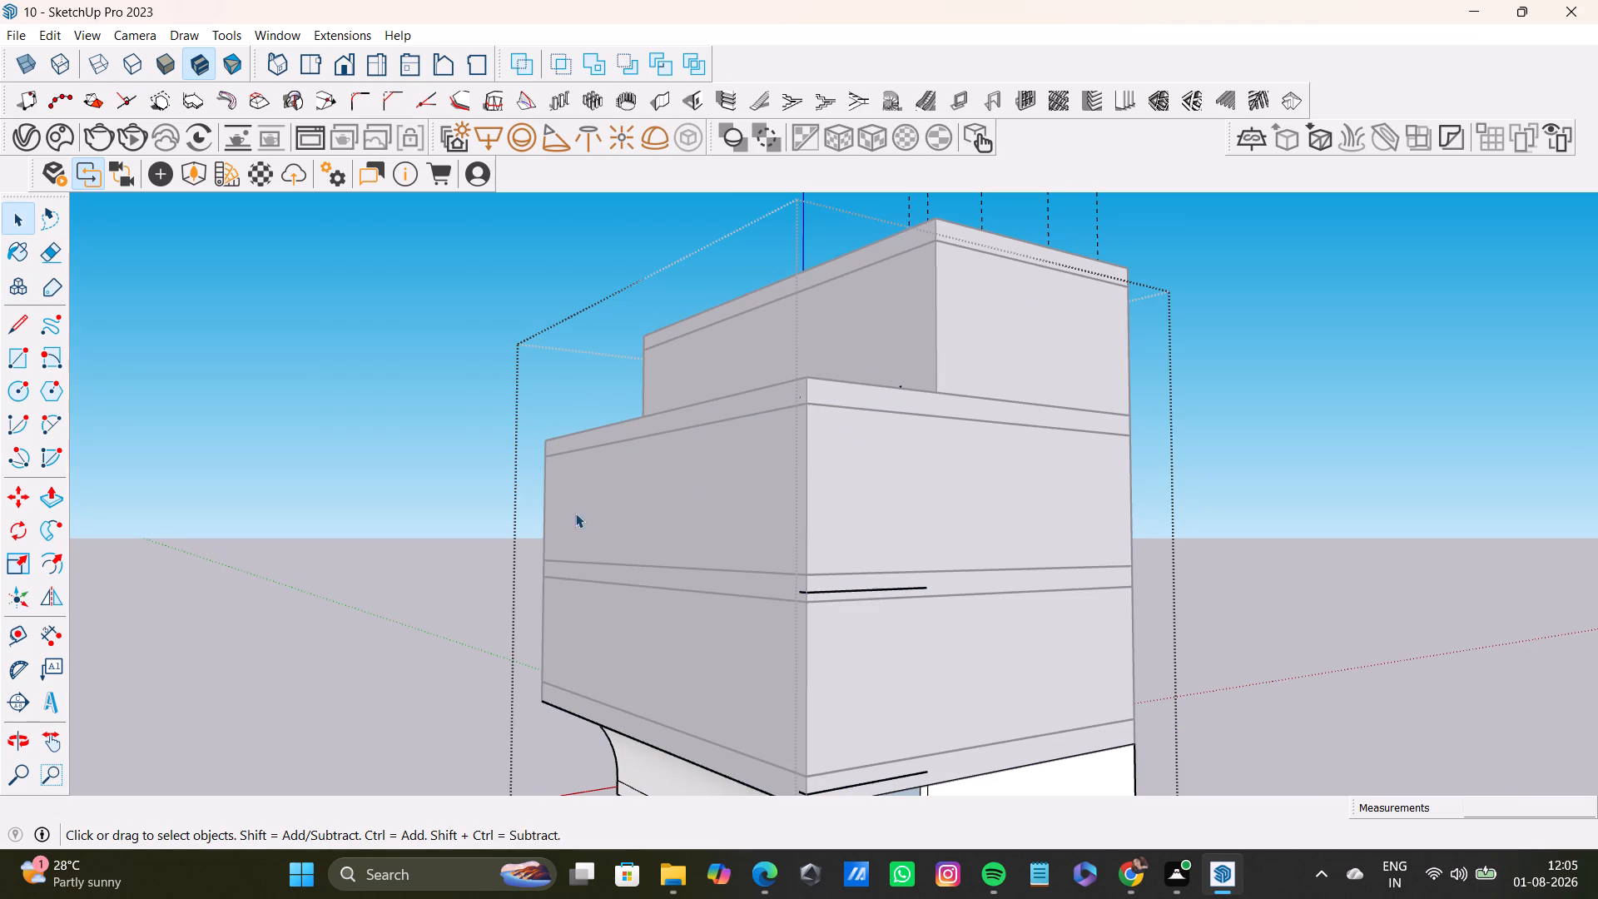
Delete the stray line and its two end pieces along the slab between the first and second floors at the rear corner.
middle_click_drag(575, 513, 1591, 541)
middle_click_drag(1285, 562, 481, 527)
middle_click_drag(1278, 554, 1102, 569)
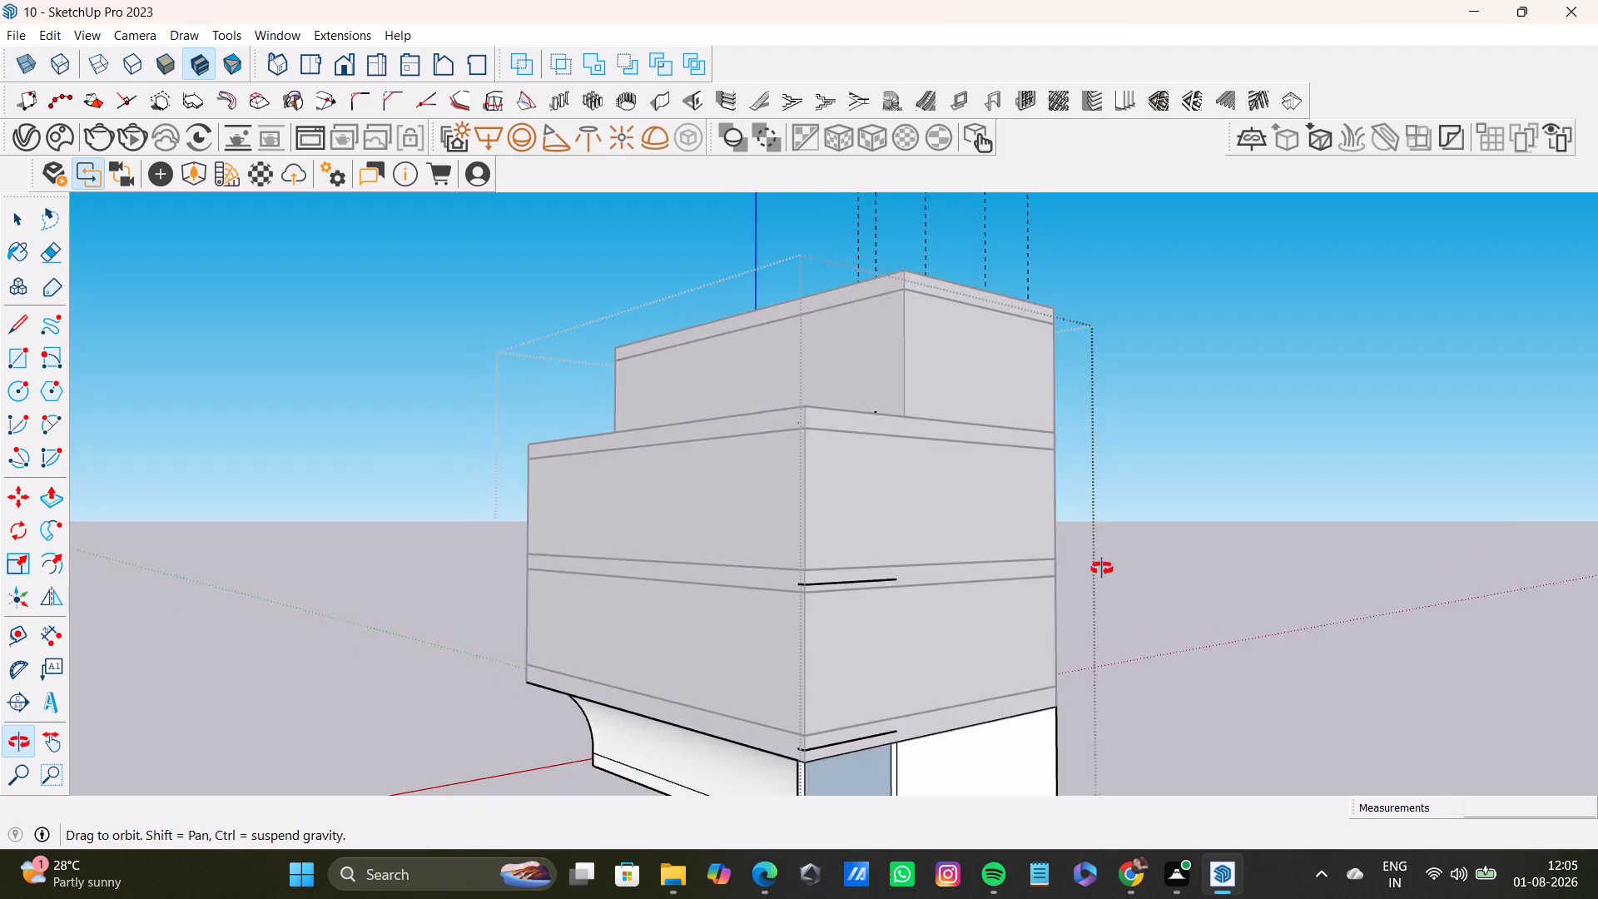
middle_click_drag(1102, 569, 1070, 570)
middle_click_drag(1039, 574, 1045, 425, "shift")
left_click(810, 405)
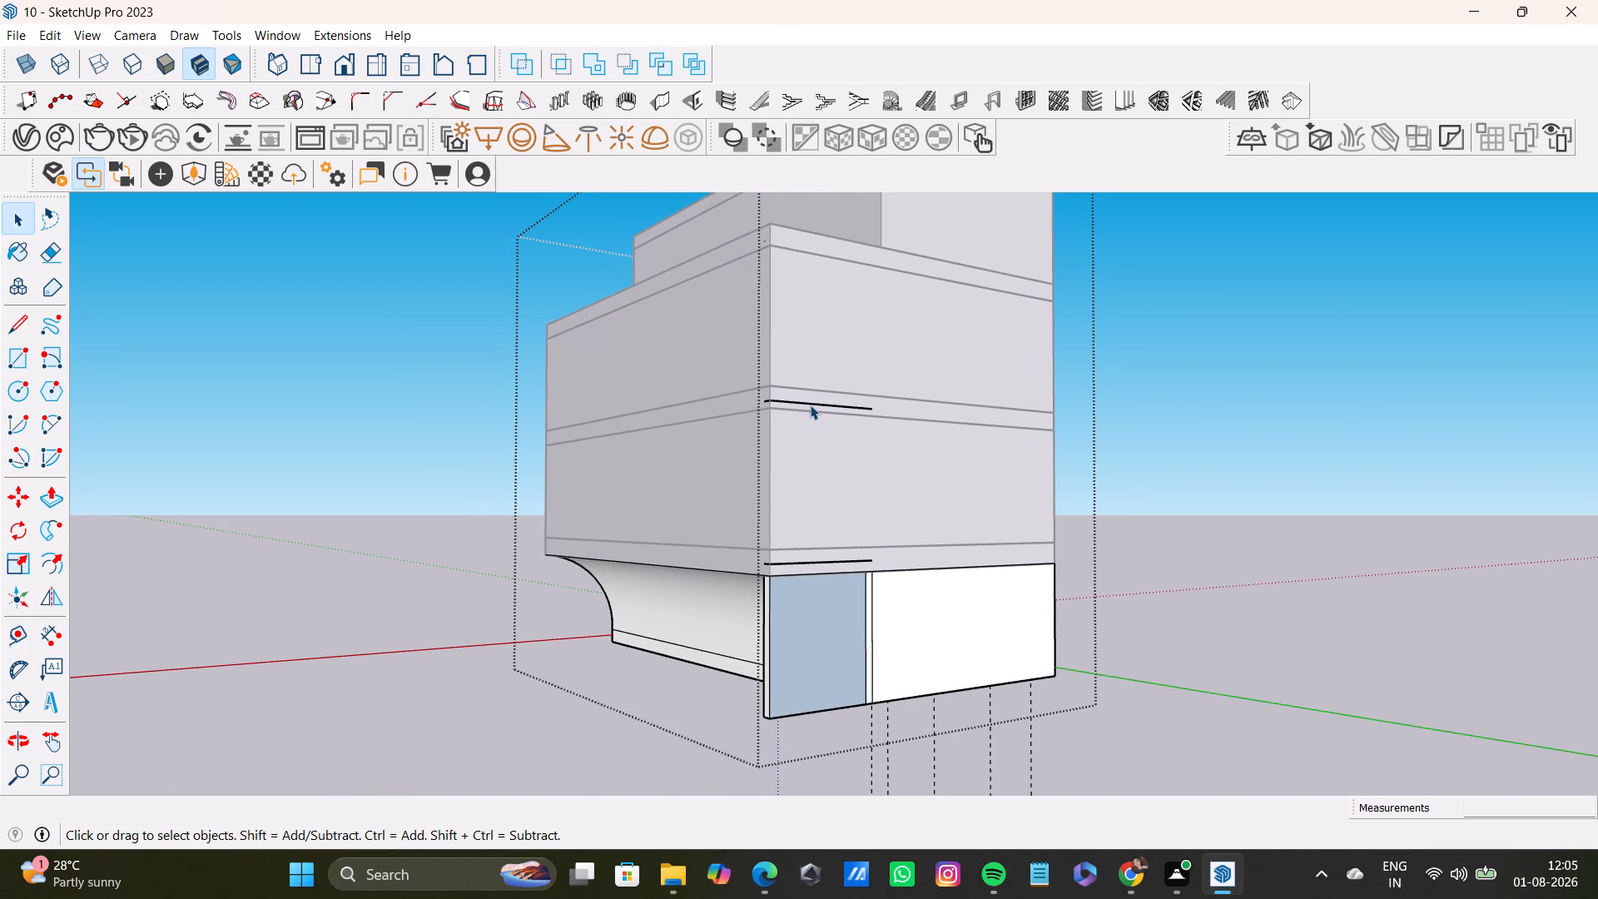
key("Delete")
scroll(824, 405, "up", 7)
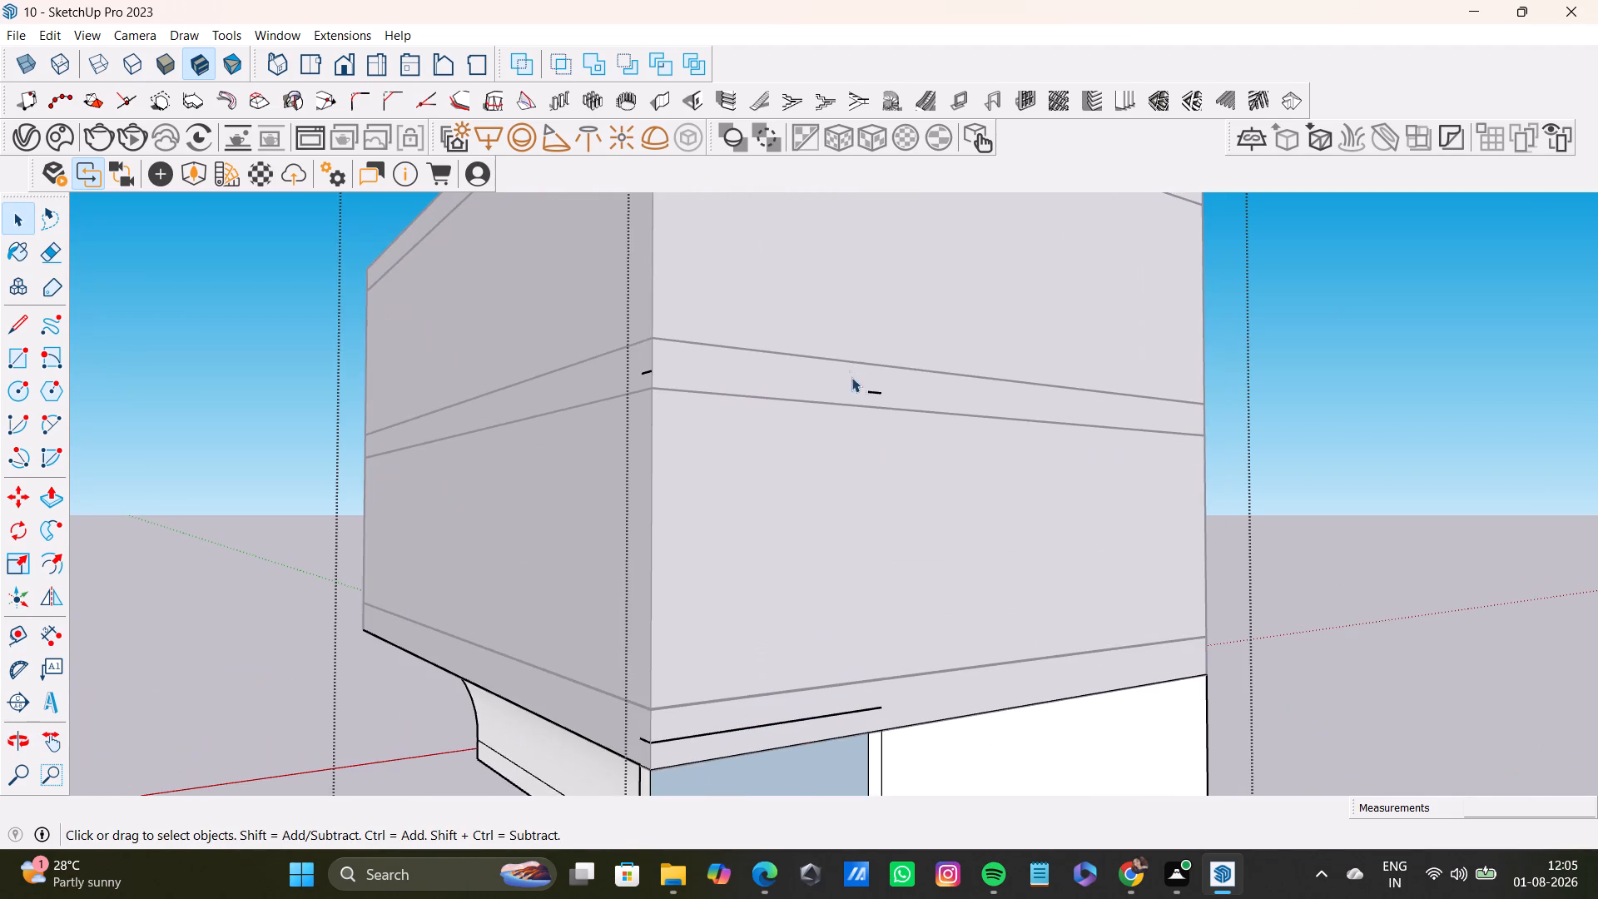
left_click_drag(831, 369, 937, 439)
key("Delete")
left_click_drag(621, 374, 727, 406)
left_click_drag(584, 341, 717, 424)
key("Delete")
scroll(638, 365, "up", 5)
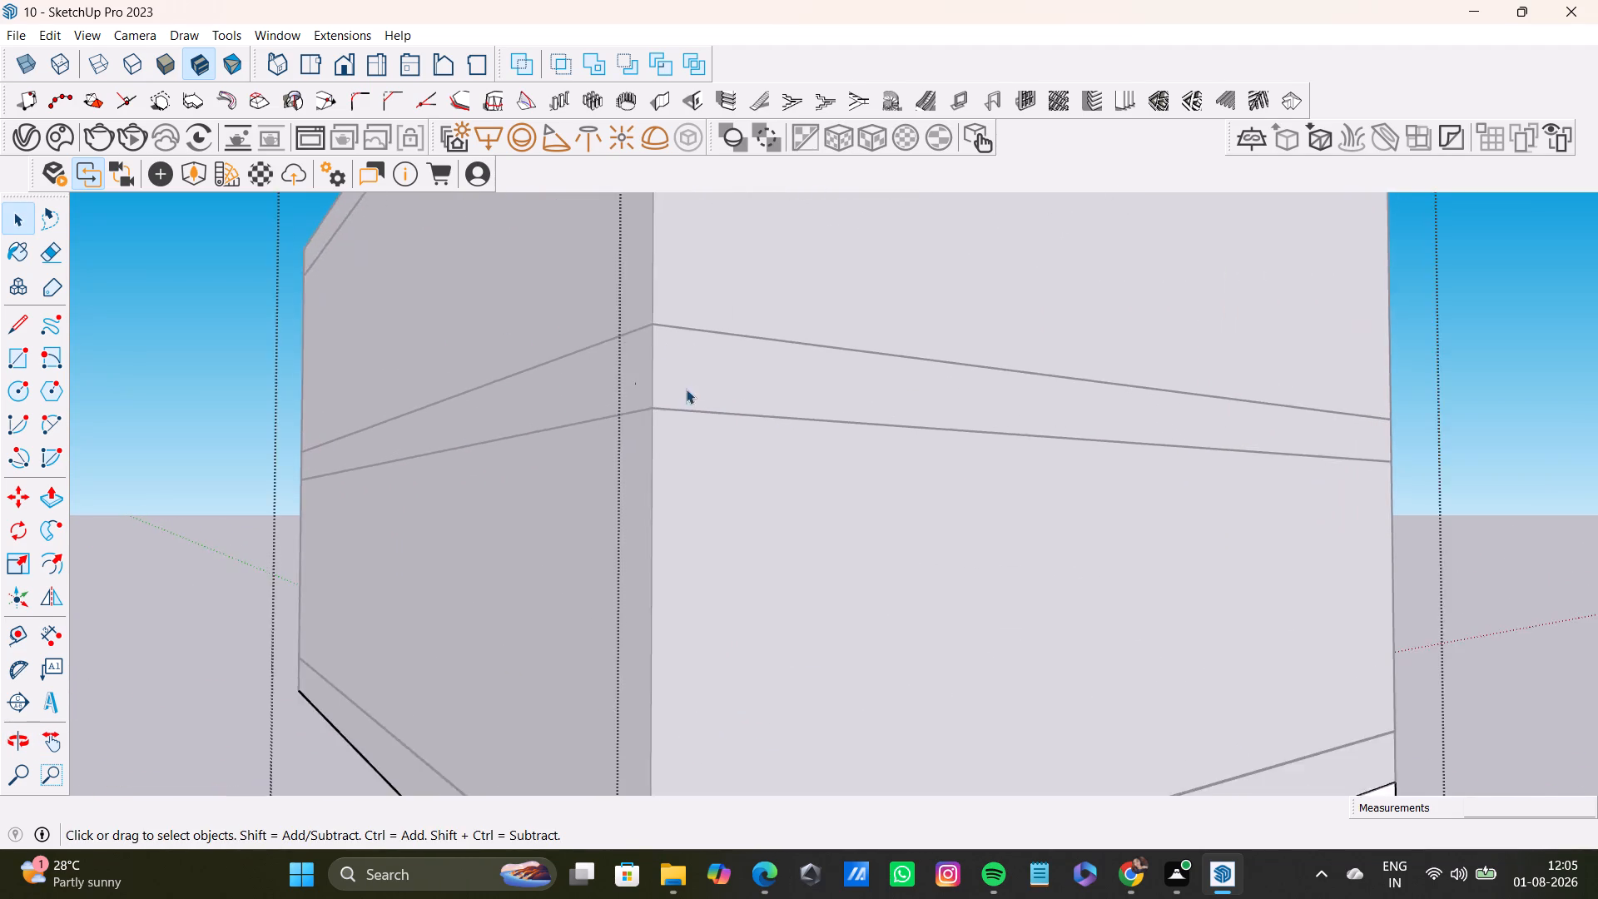
scroll(686, 389, "up", 20)
scroll(686, 389, "up", 1)
left_click_drag(545, 380, 717, 505)
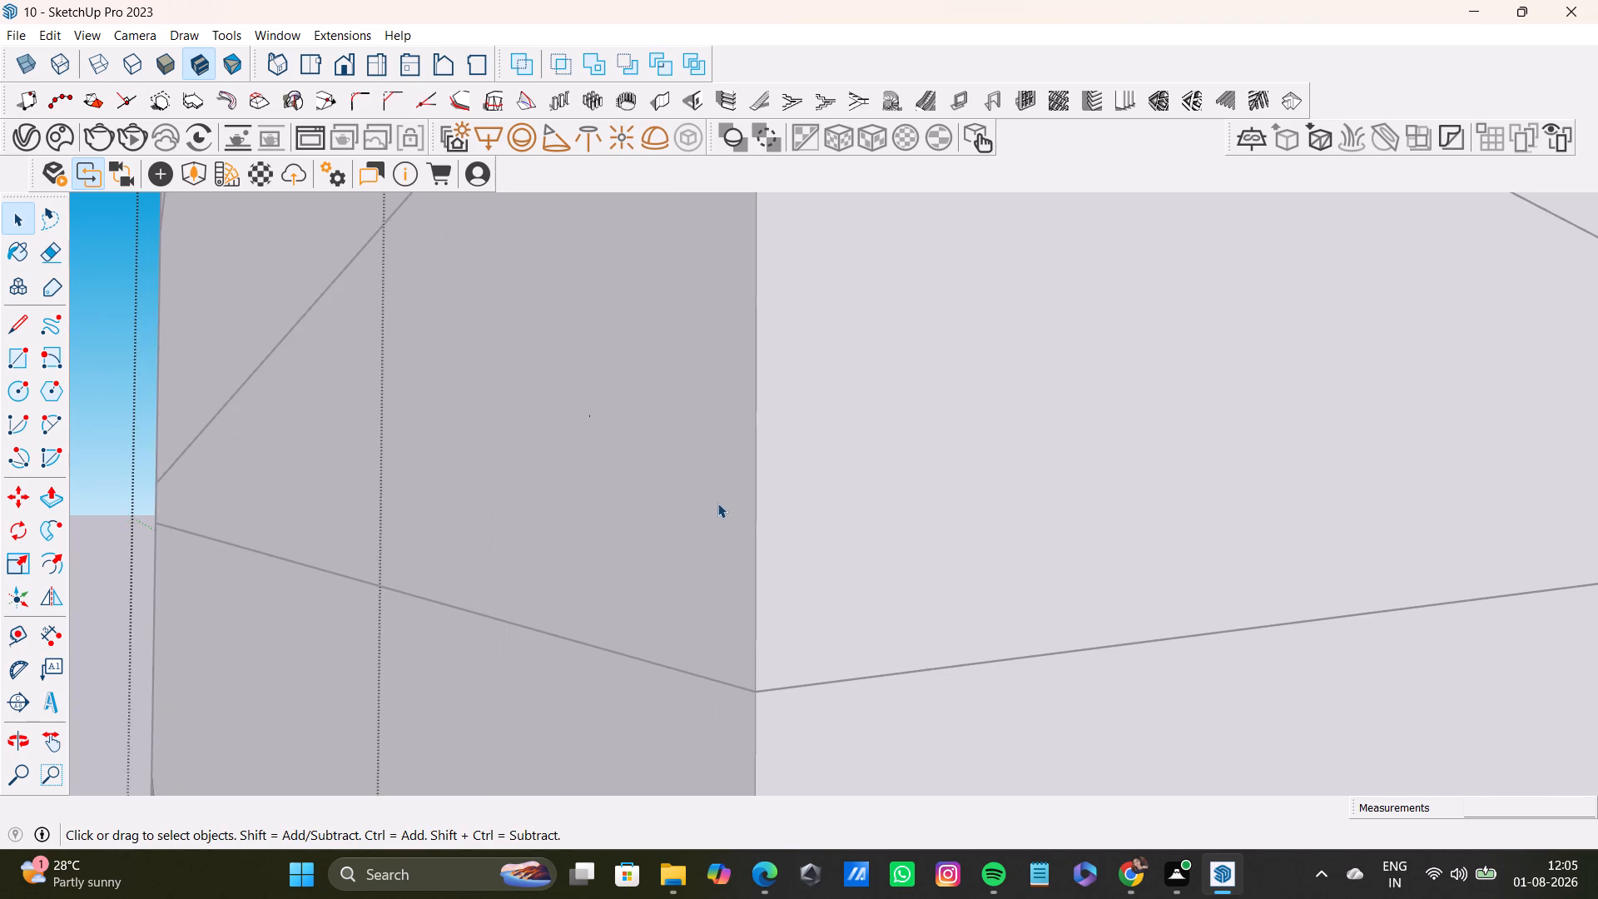
left_click(584, 415)
Delete the long stray line and its far end piece along the slab above the ground-floor rear opening.
scroll(652, 398, "down", 20)
scroll(652, 398, "down", 1)
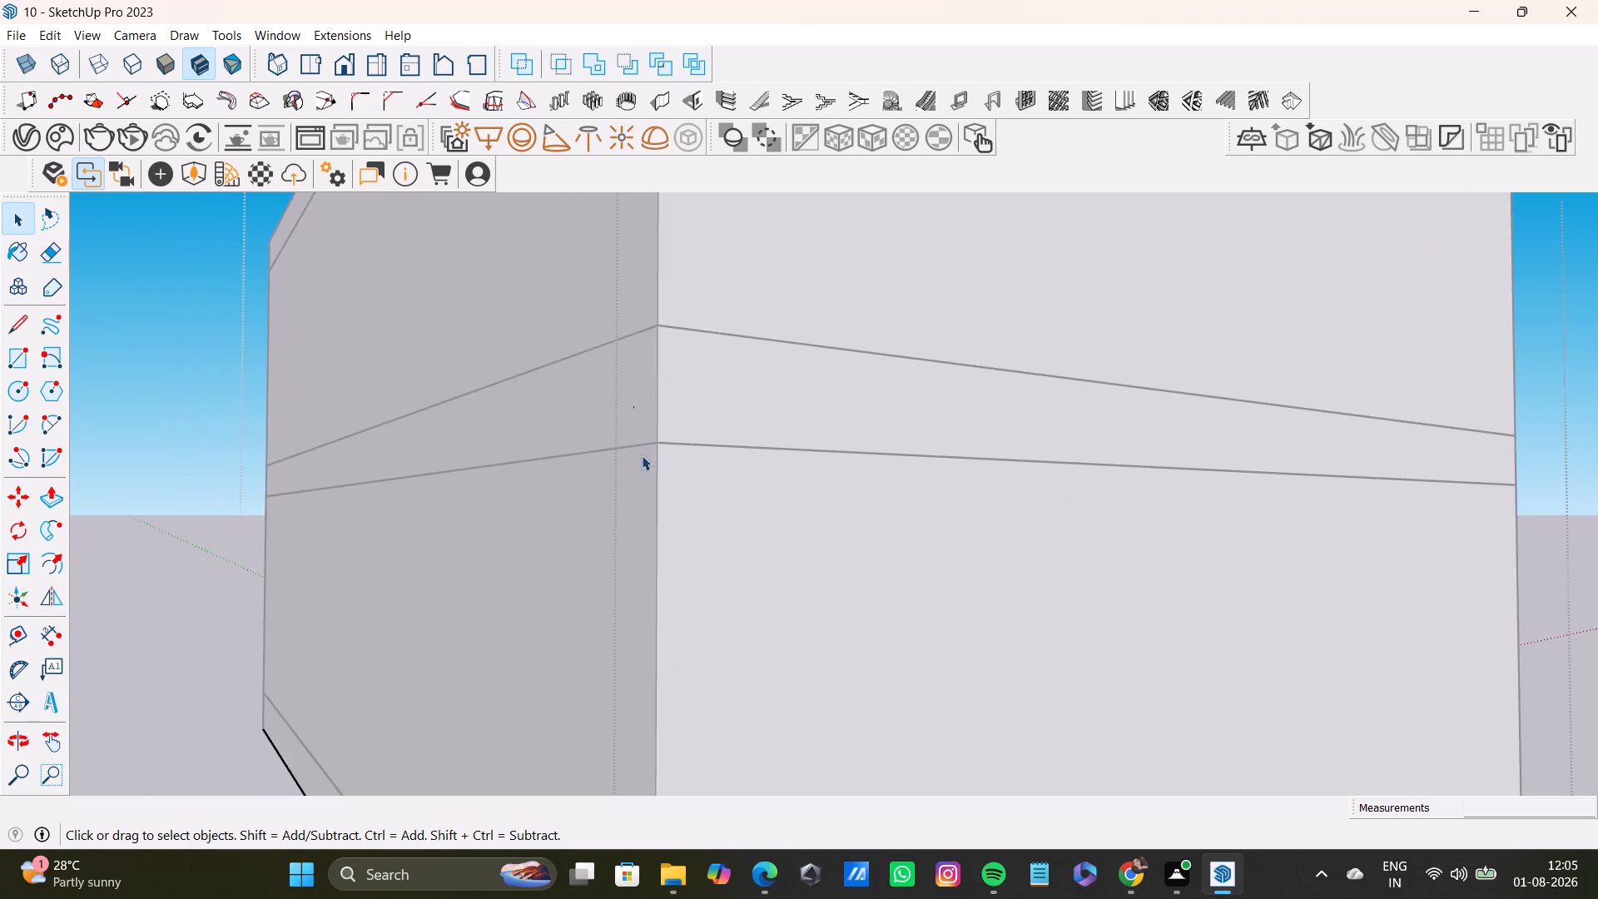
scroll(642, 455, "down", 17)
scroll(813, 543, "up", 1)
middle_click_drag(813, 543, 800, 401)
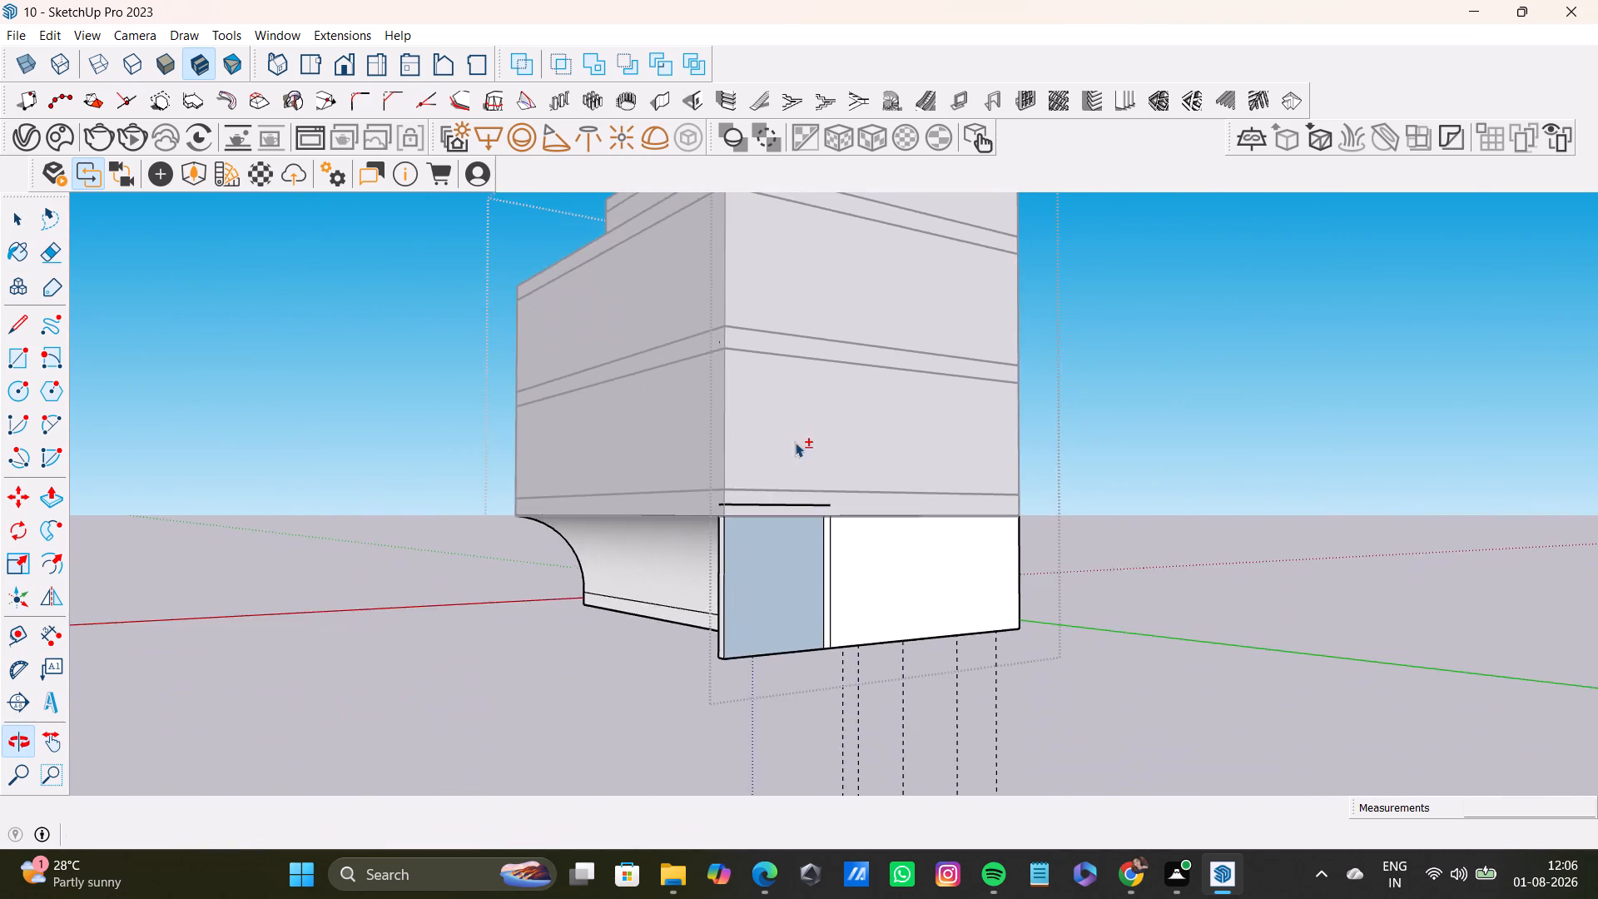
scroll(747, 489, "up", 11)
scroll(841, 535, "down", 8)
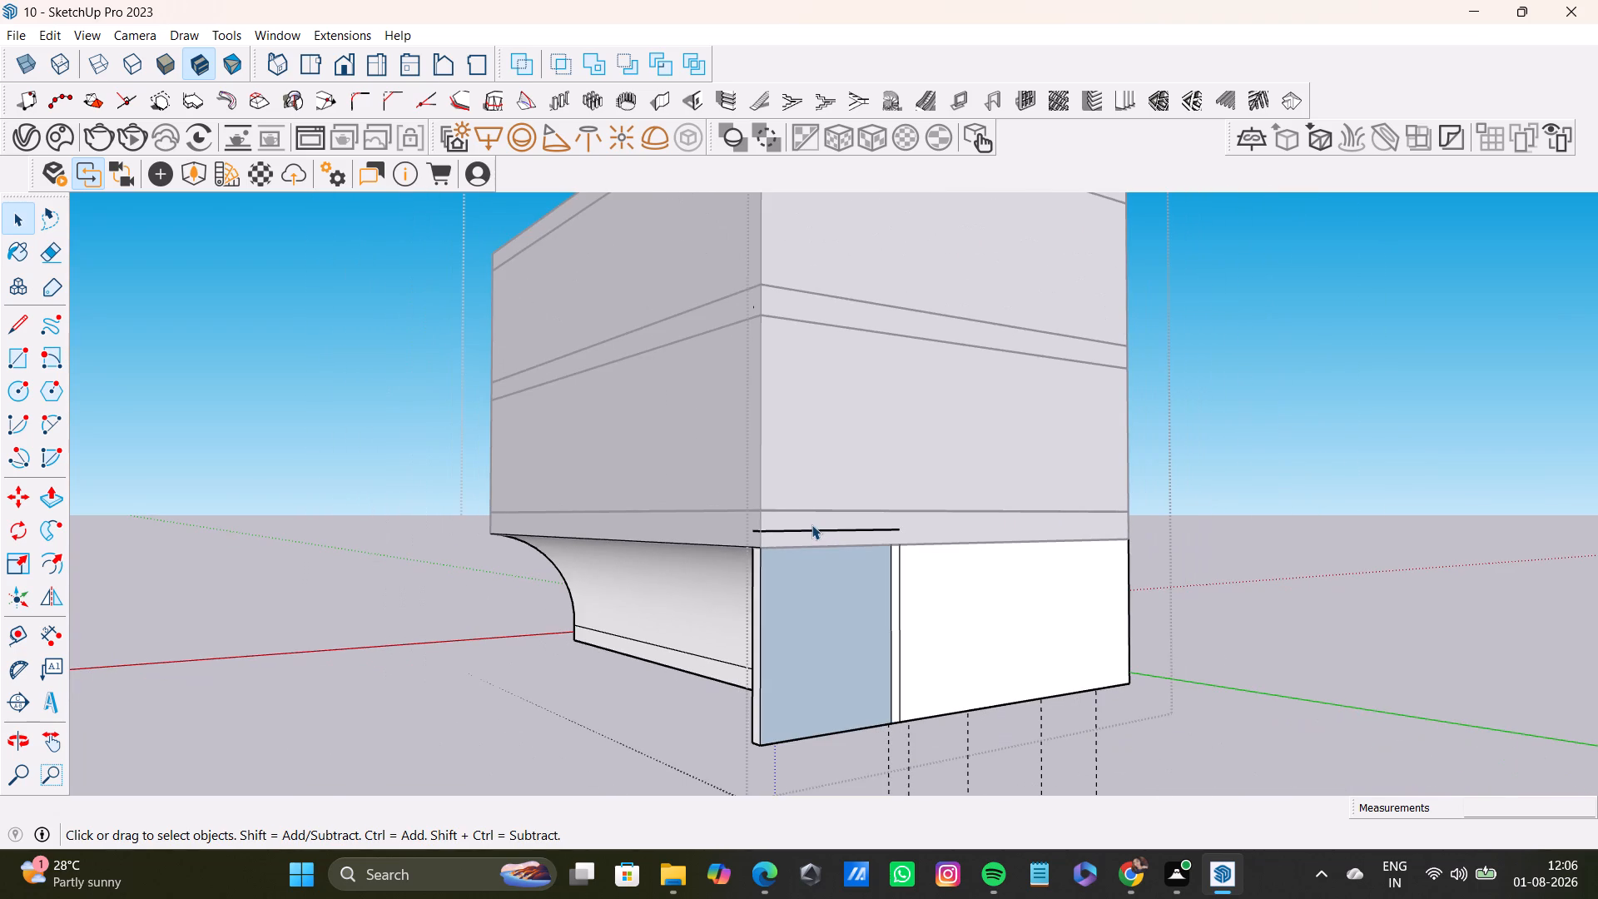
left_click(815, 528)
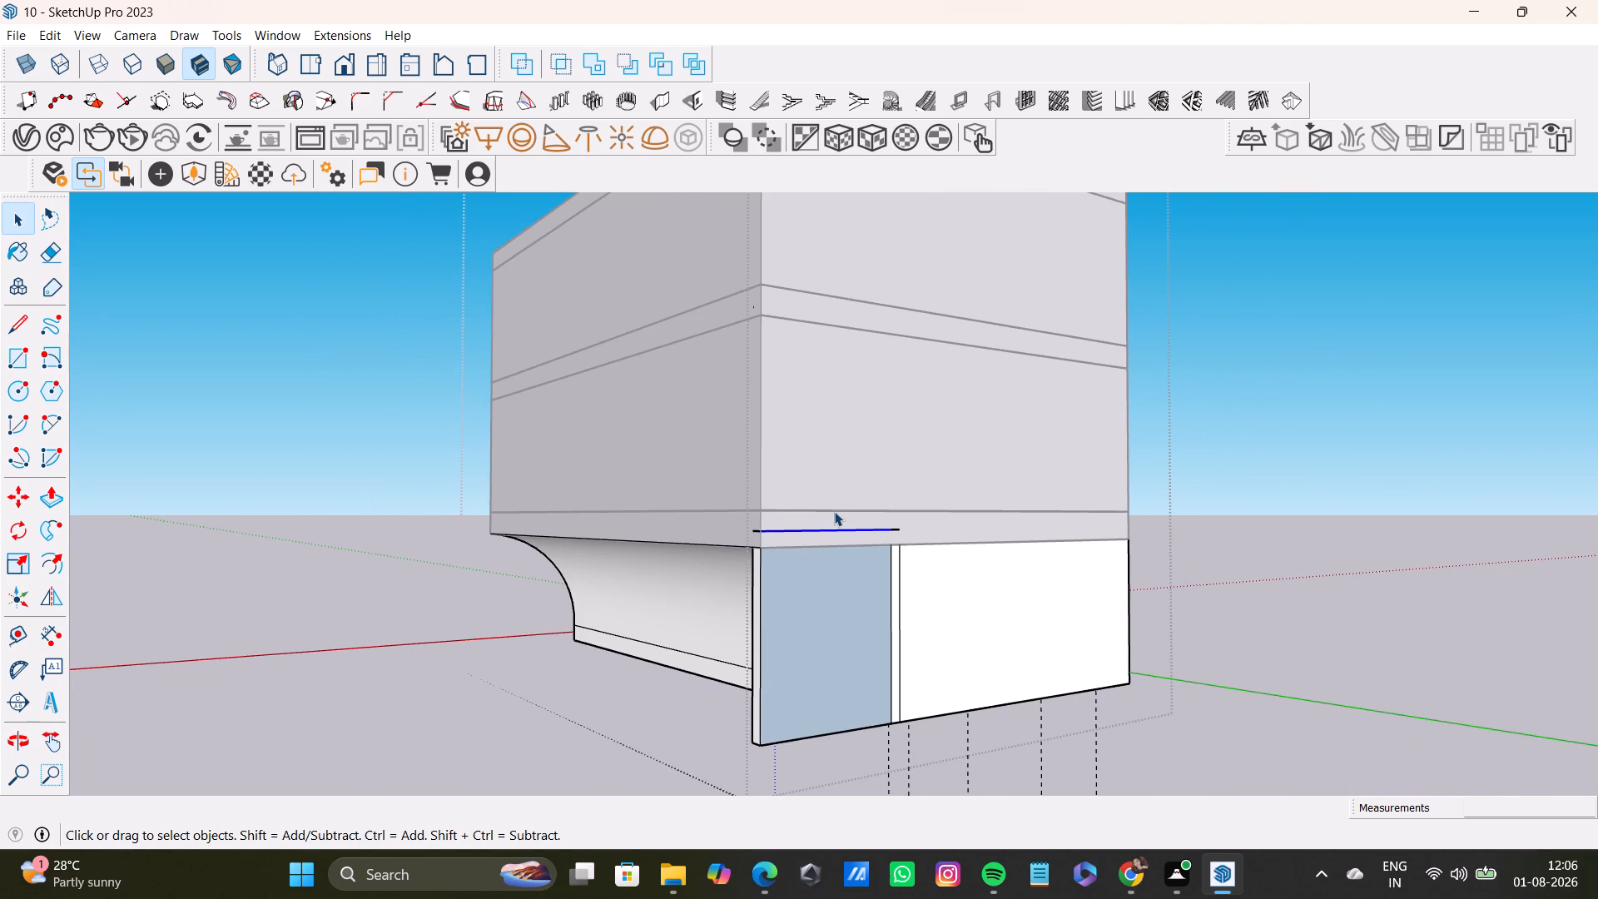
key("Delete")
left_click_drag(853, 514, 940, 561)
key("Delete")
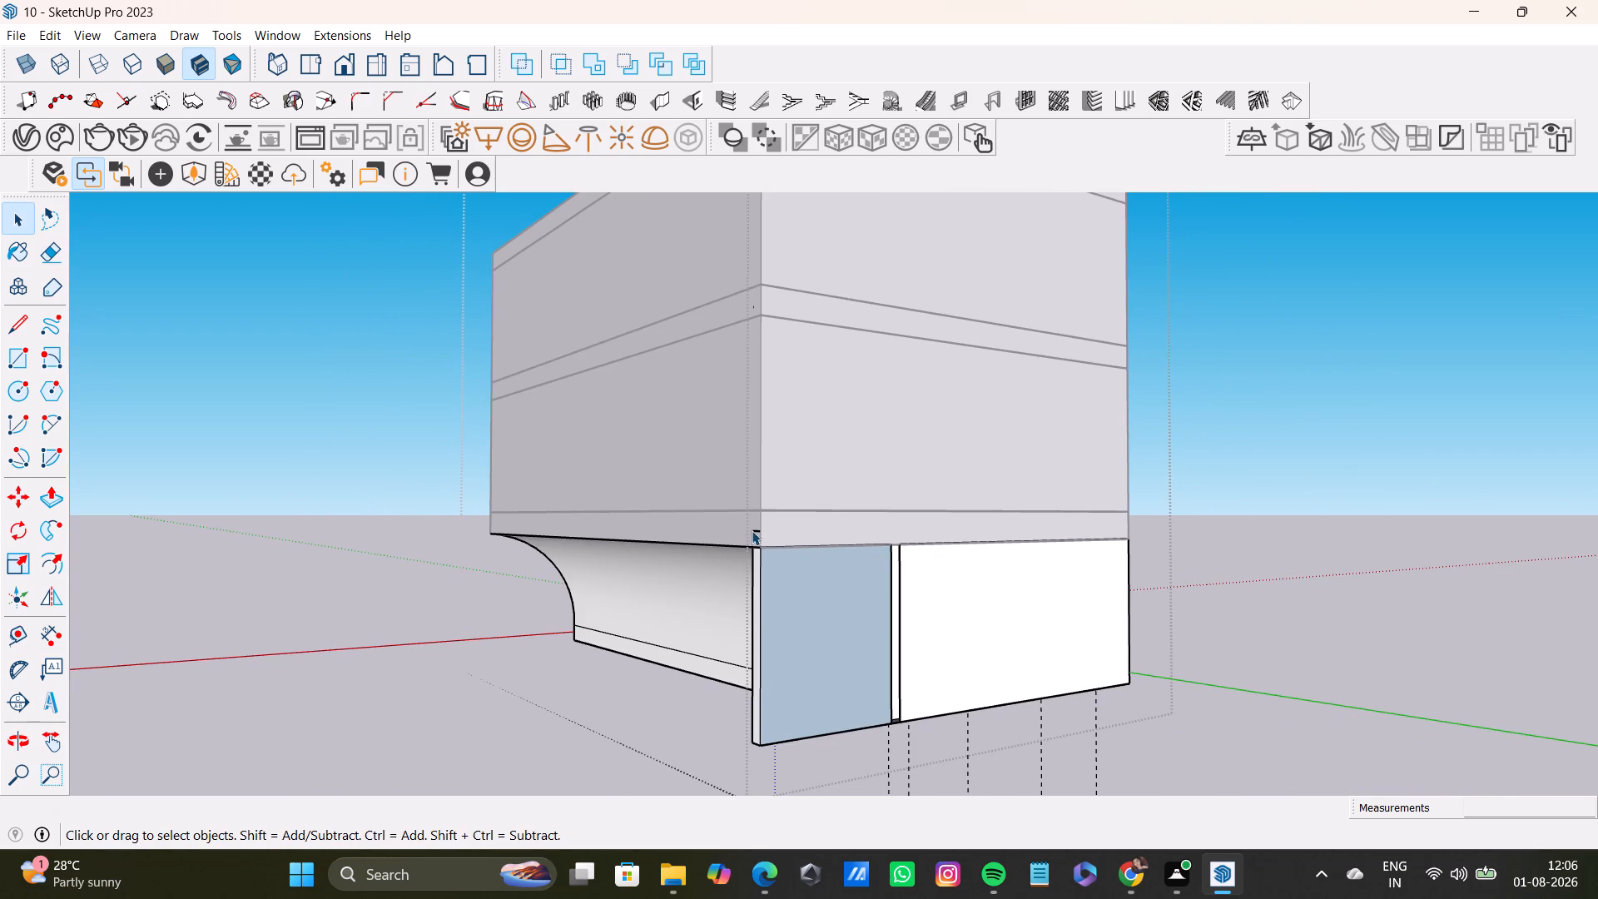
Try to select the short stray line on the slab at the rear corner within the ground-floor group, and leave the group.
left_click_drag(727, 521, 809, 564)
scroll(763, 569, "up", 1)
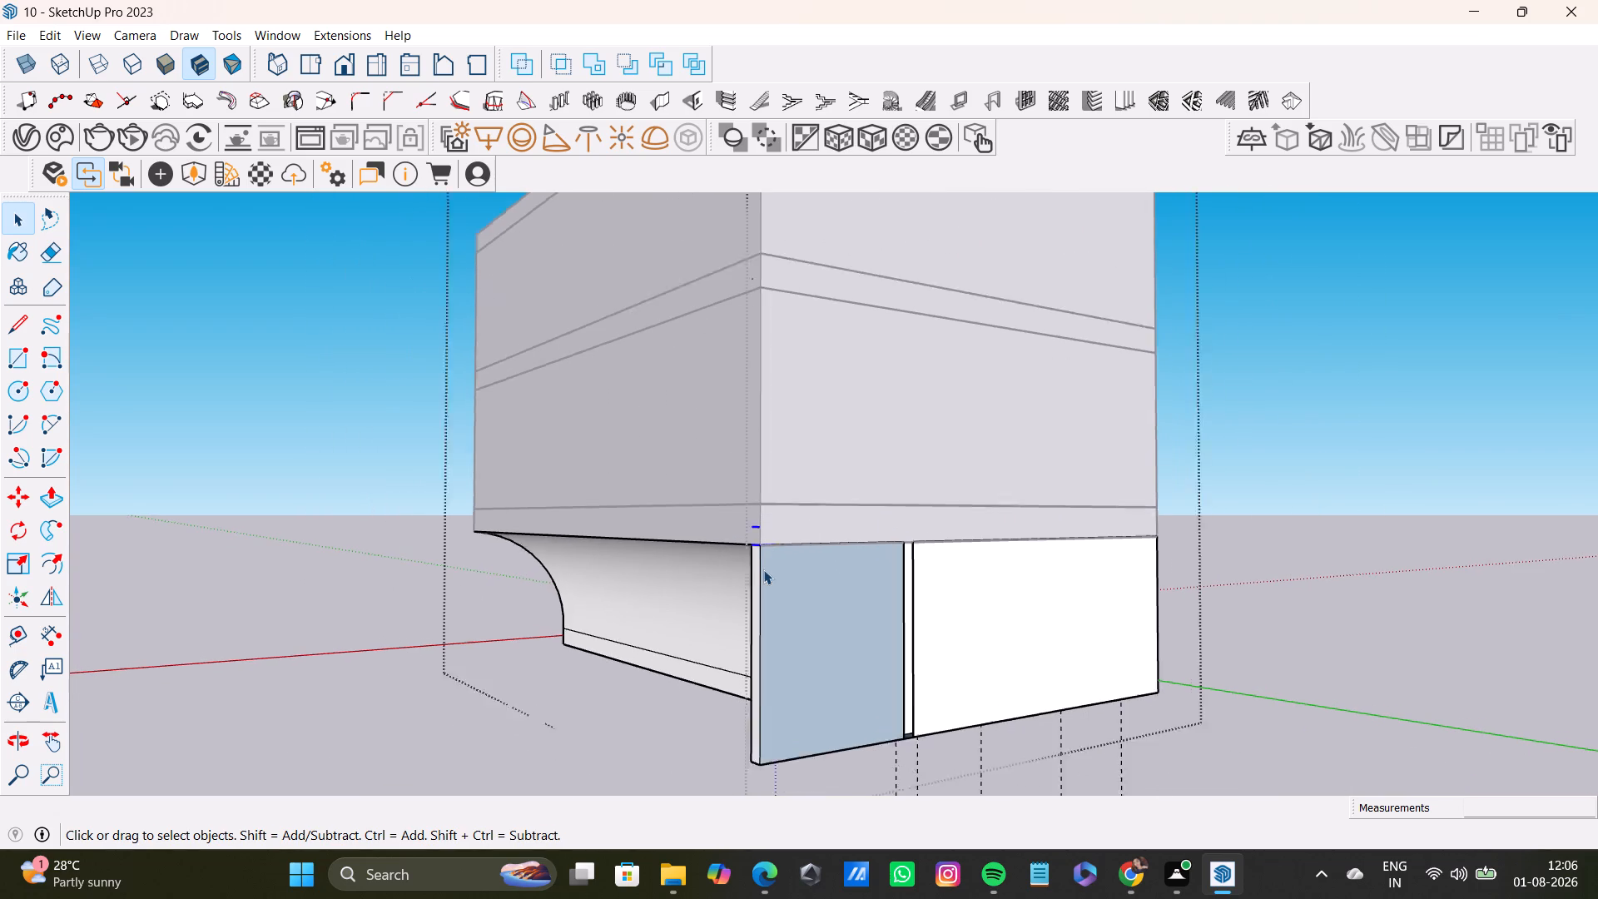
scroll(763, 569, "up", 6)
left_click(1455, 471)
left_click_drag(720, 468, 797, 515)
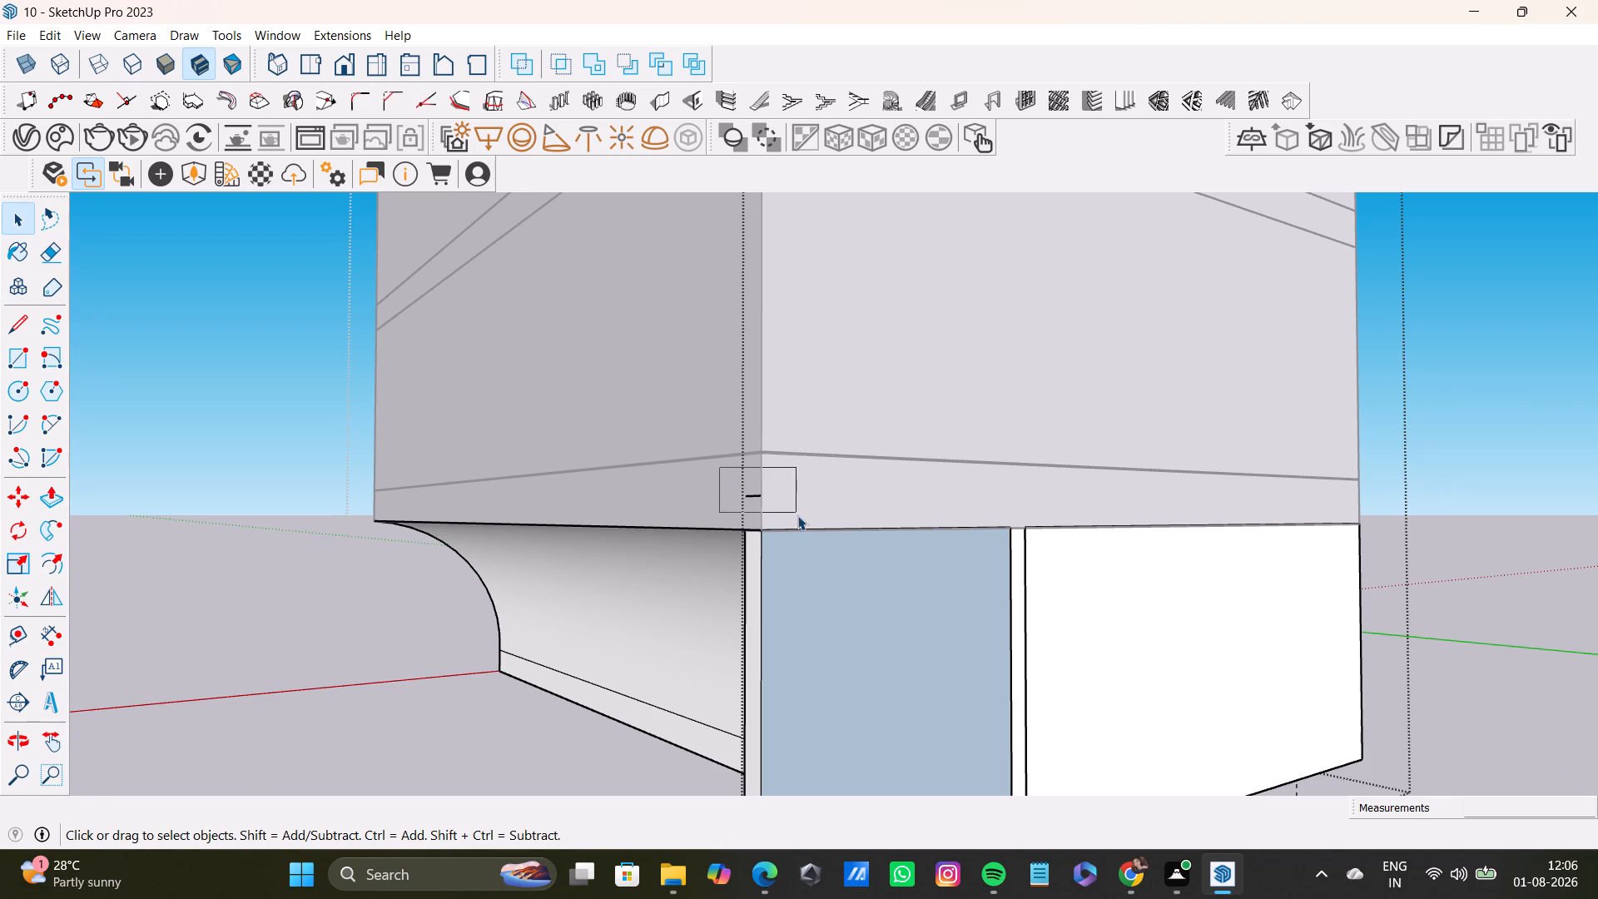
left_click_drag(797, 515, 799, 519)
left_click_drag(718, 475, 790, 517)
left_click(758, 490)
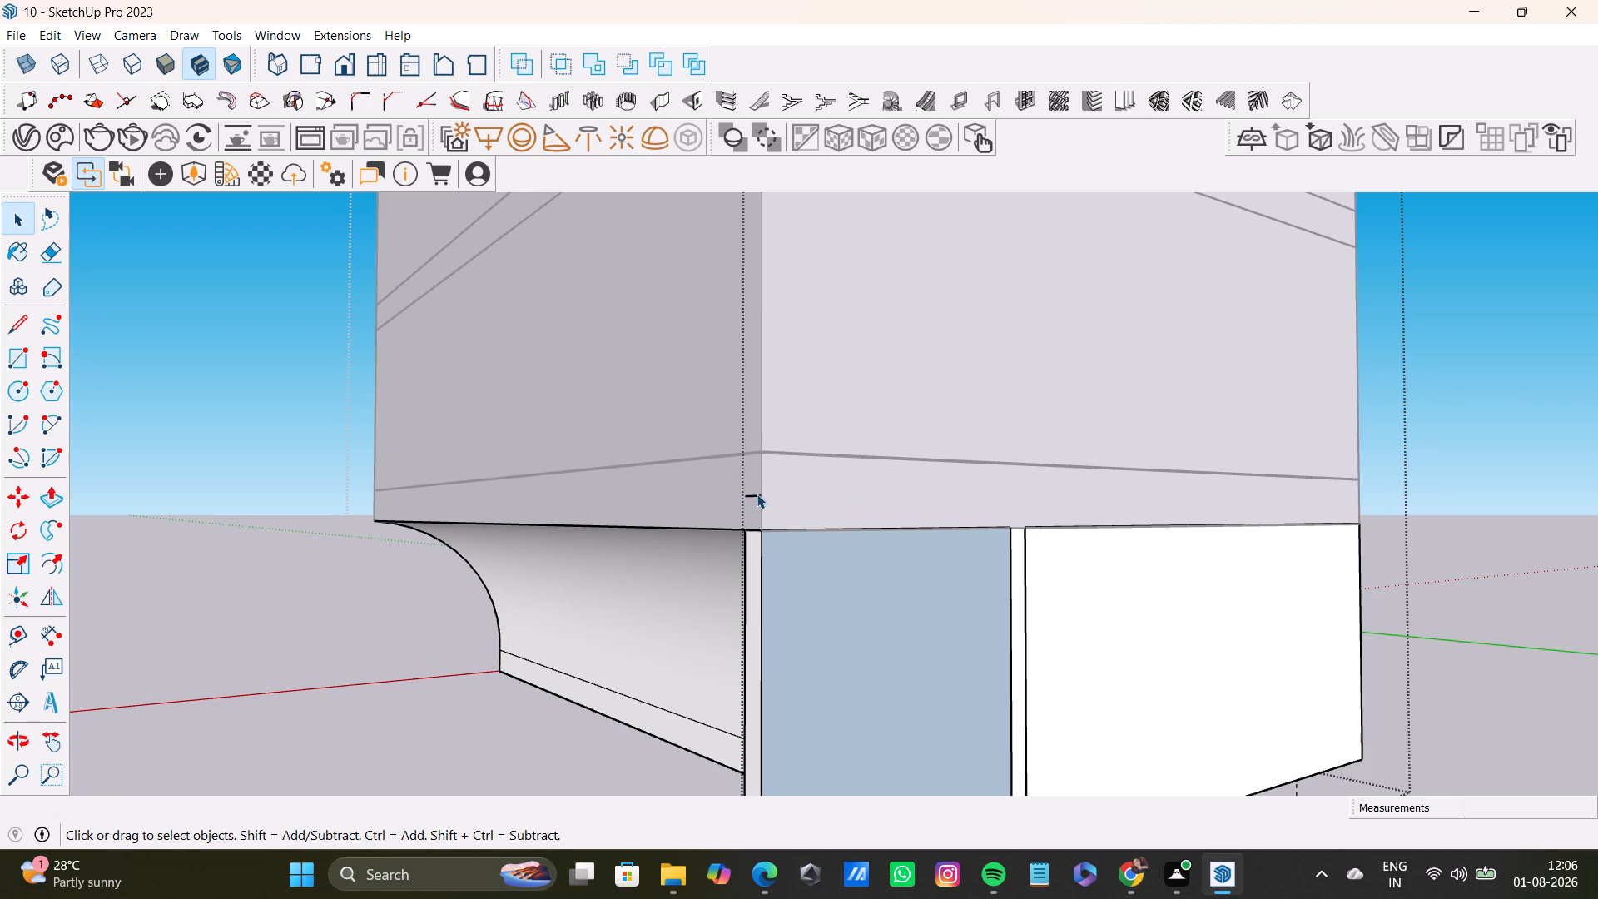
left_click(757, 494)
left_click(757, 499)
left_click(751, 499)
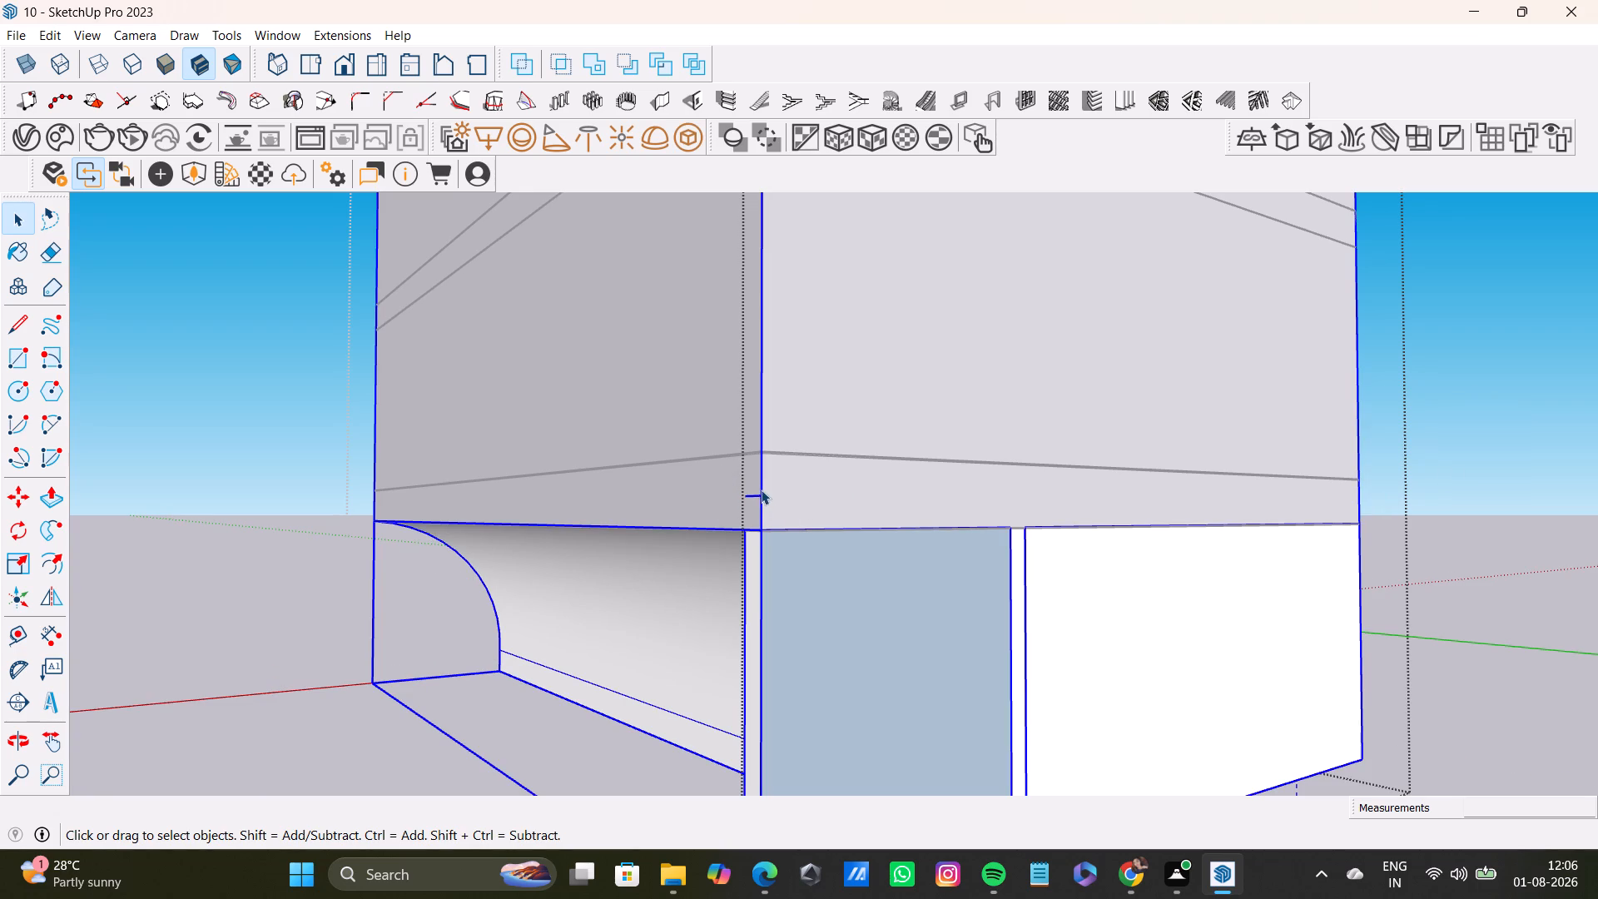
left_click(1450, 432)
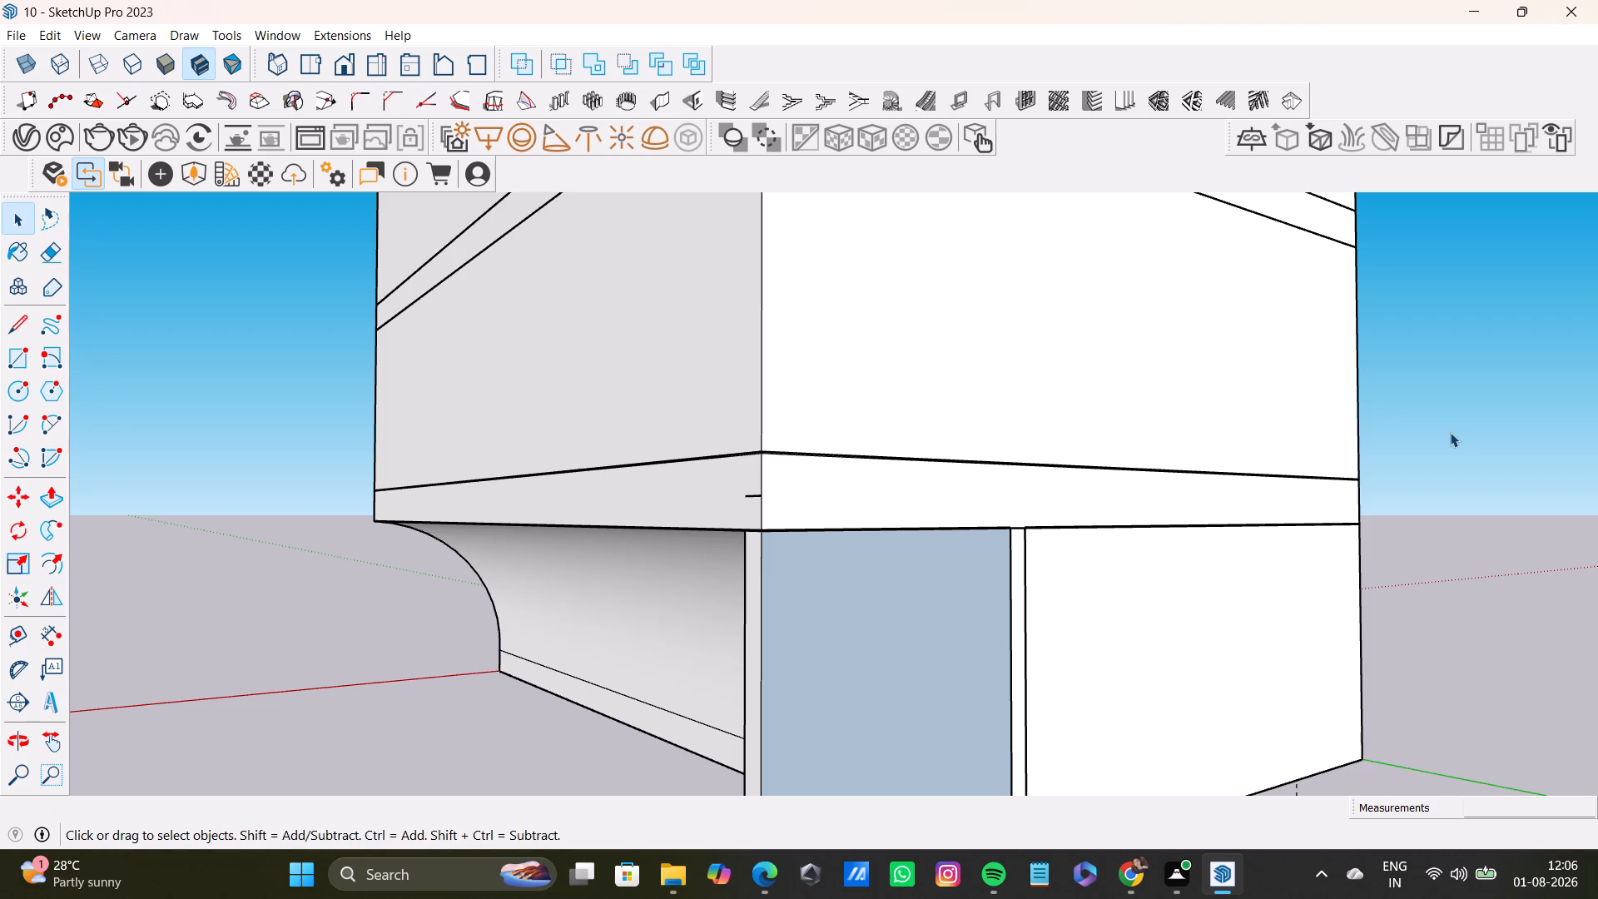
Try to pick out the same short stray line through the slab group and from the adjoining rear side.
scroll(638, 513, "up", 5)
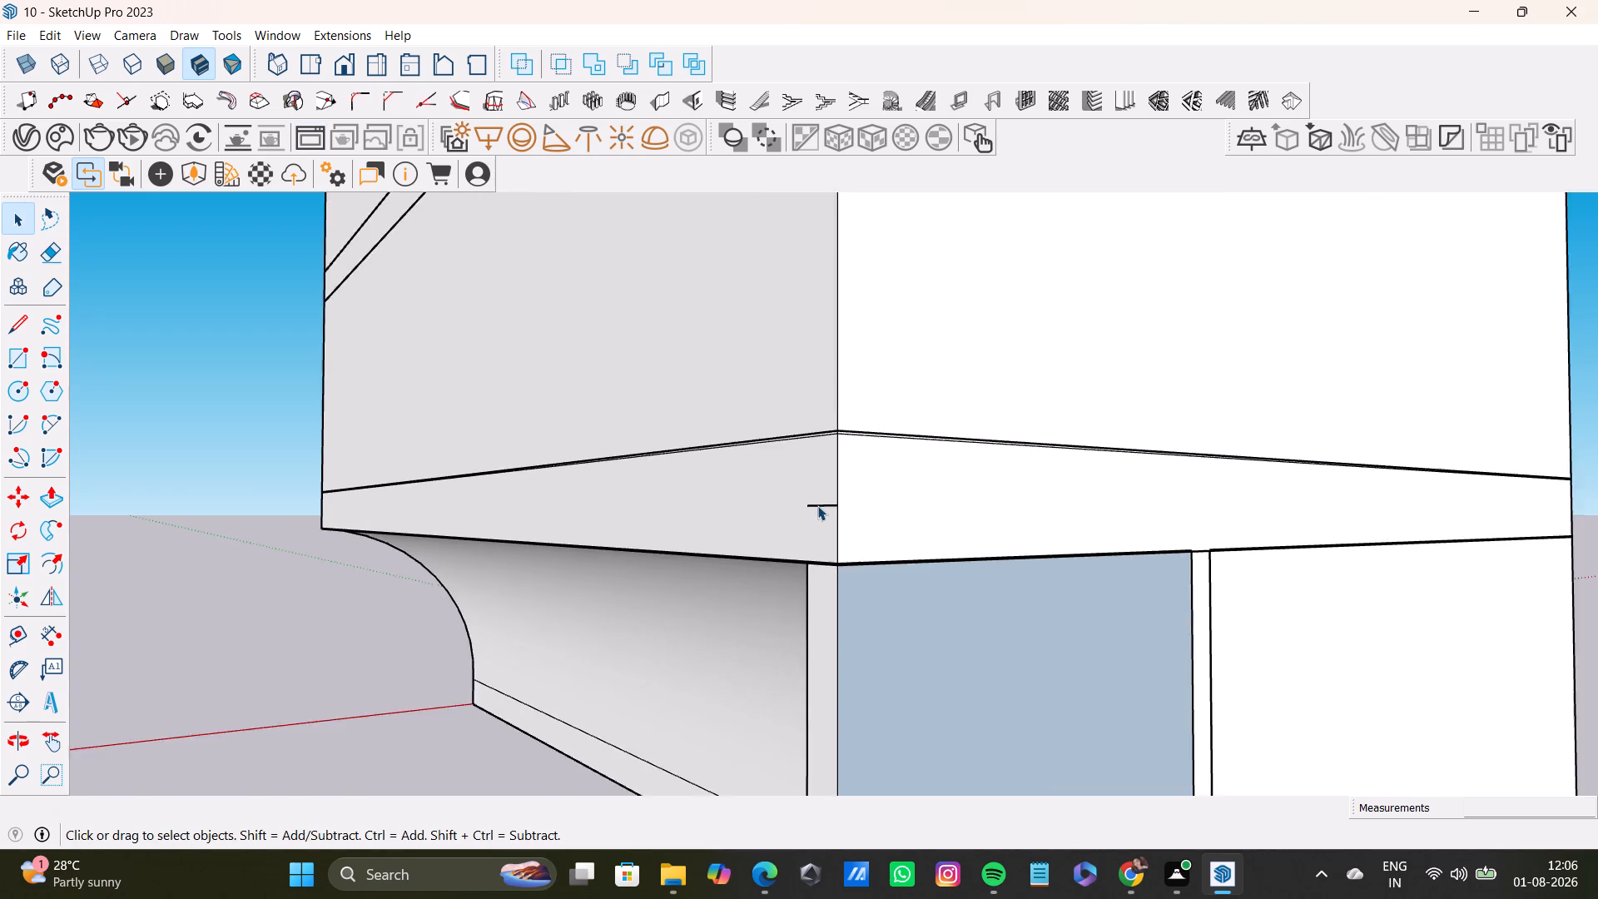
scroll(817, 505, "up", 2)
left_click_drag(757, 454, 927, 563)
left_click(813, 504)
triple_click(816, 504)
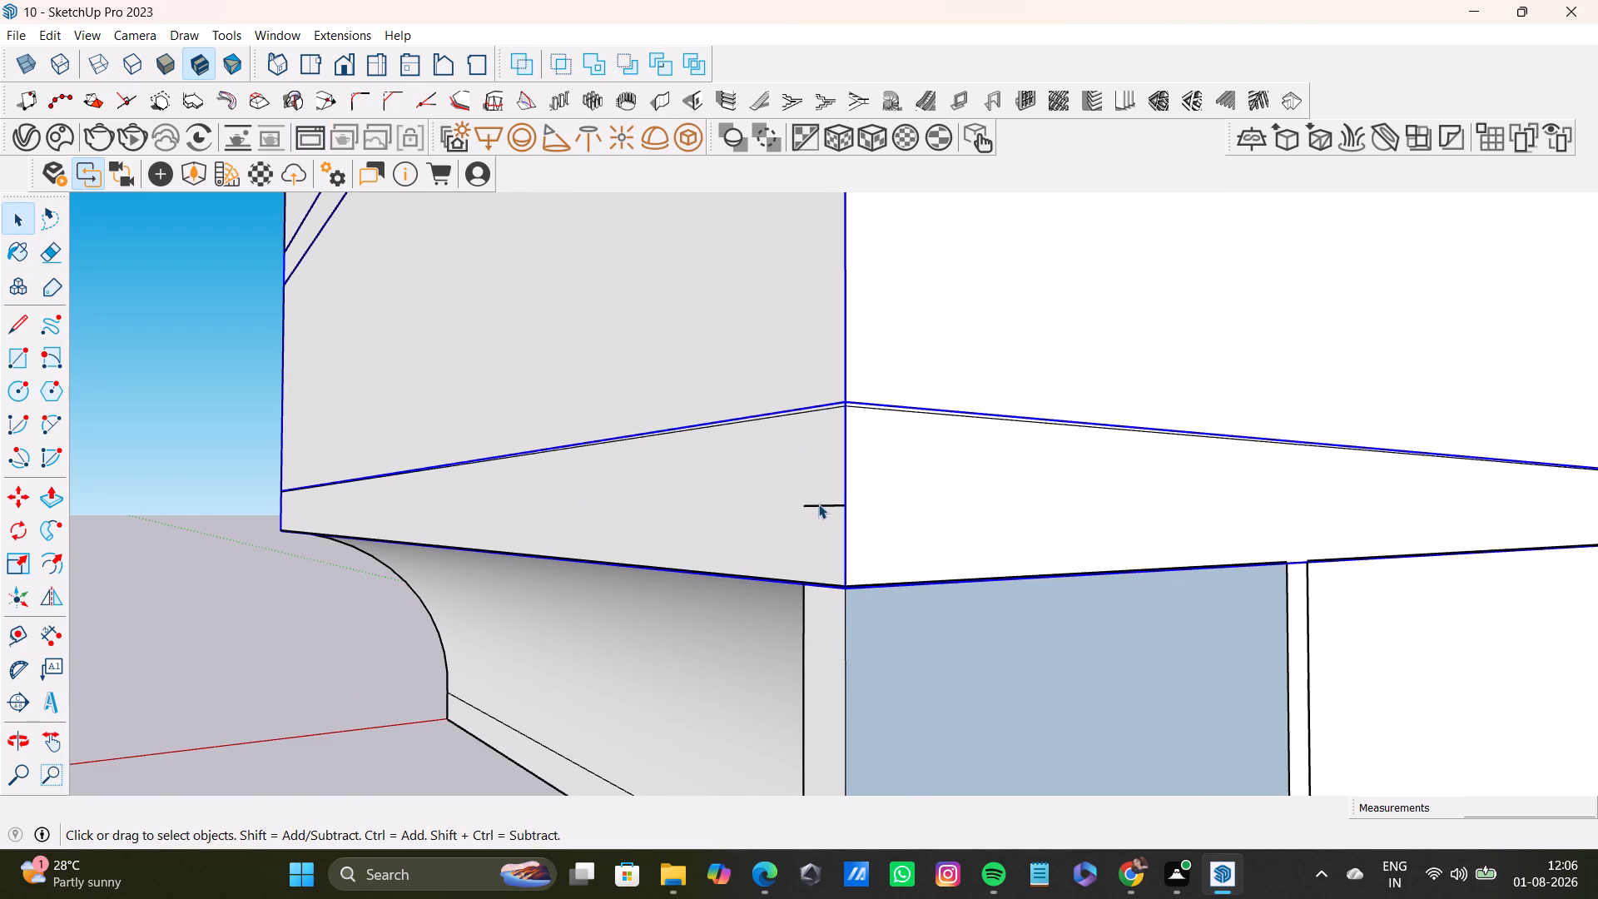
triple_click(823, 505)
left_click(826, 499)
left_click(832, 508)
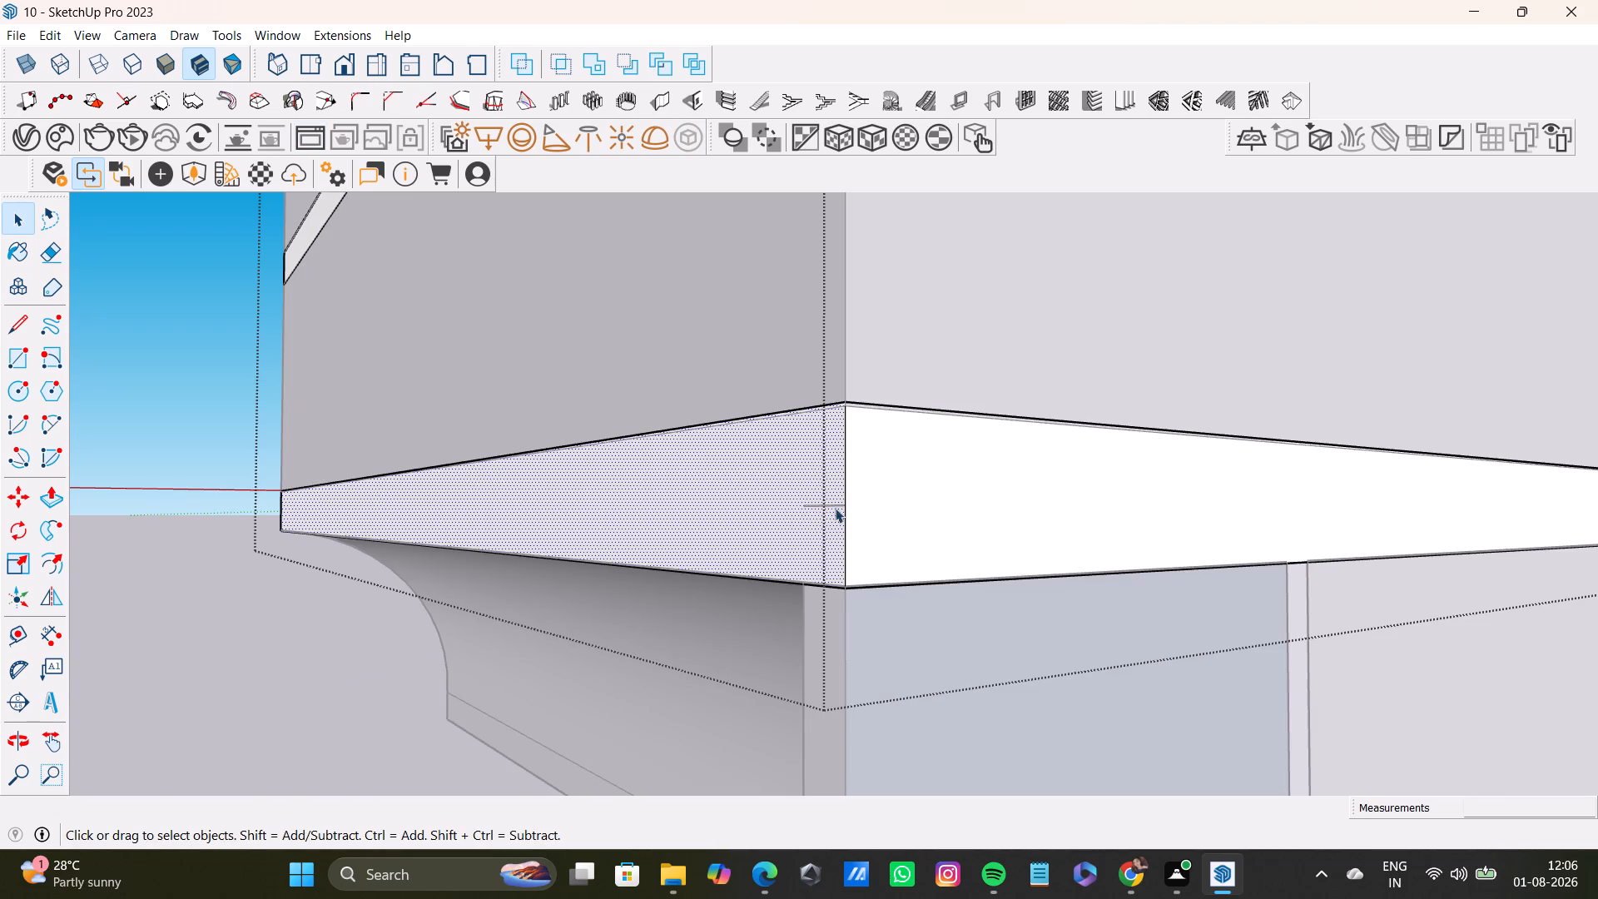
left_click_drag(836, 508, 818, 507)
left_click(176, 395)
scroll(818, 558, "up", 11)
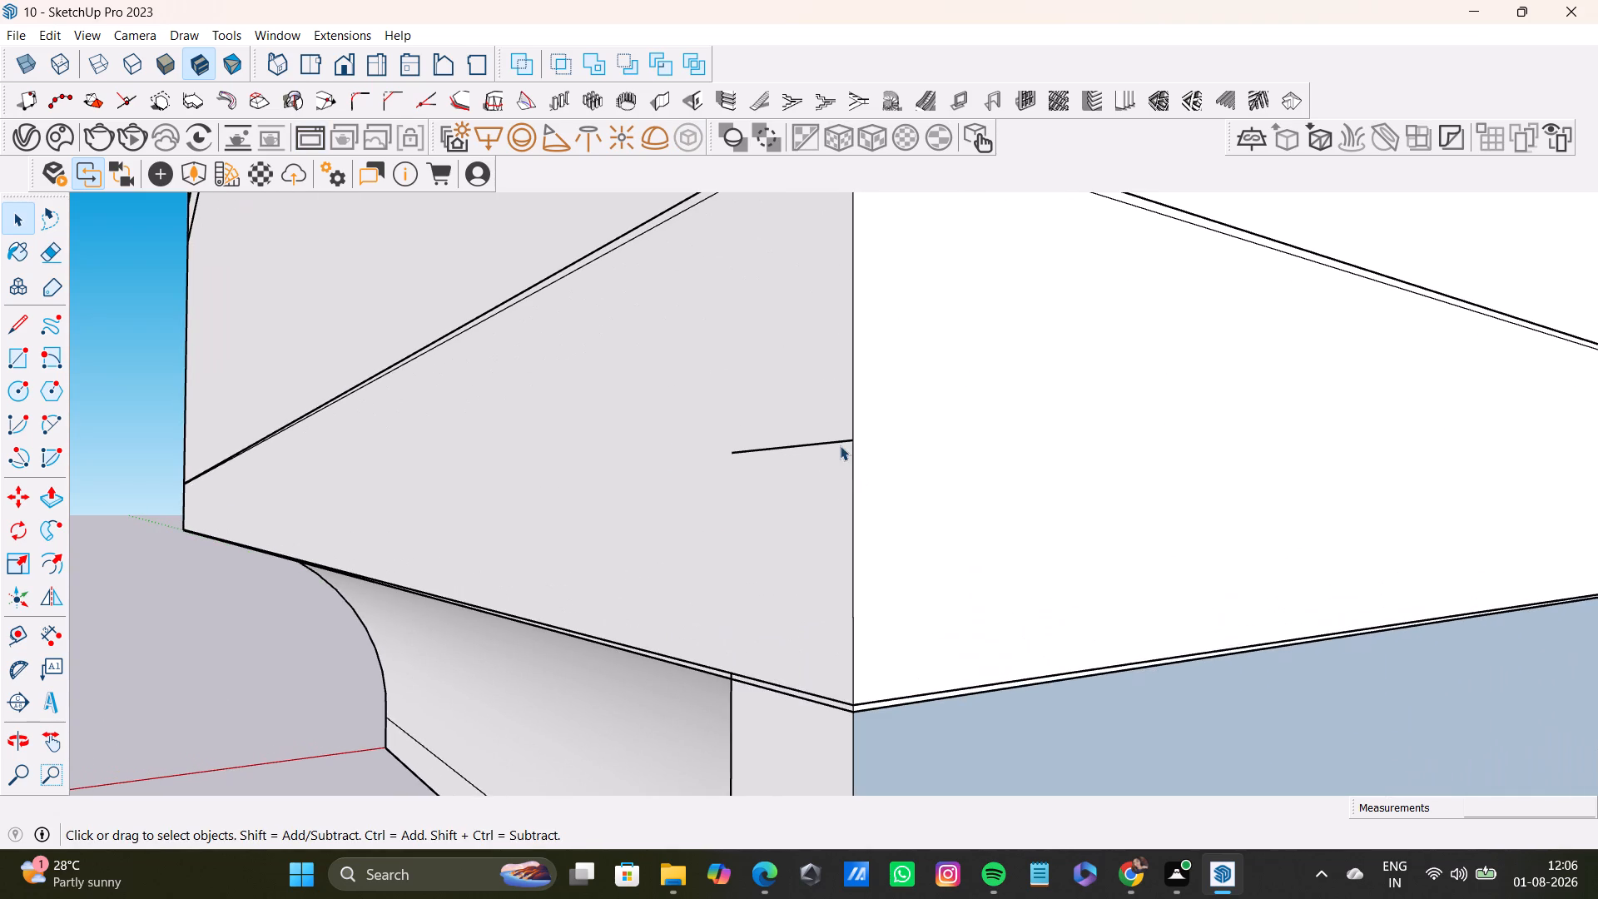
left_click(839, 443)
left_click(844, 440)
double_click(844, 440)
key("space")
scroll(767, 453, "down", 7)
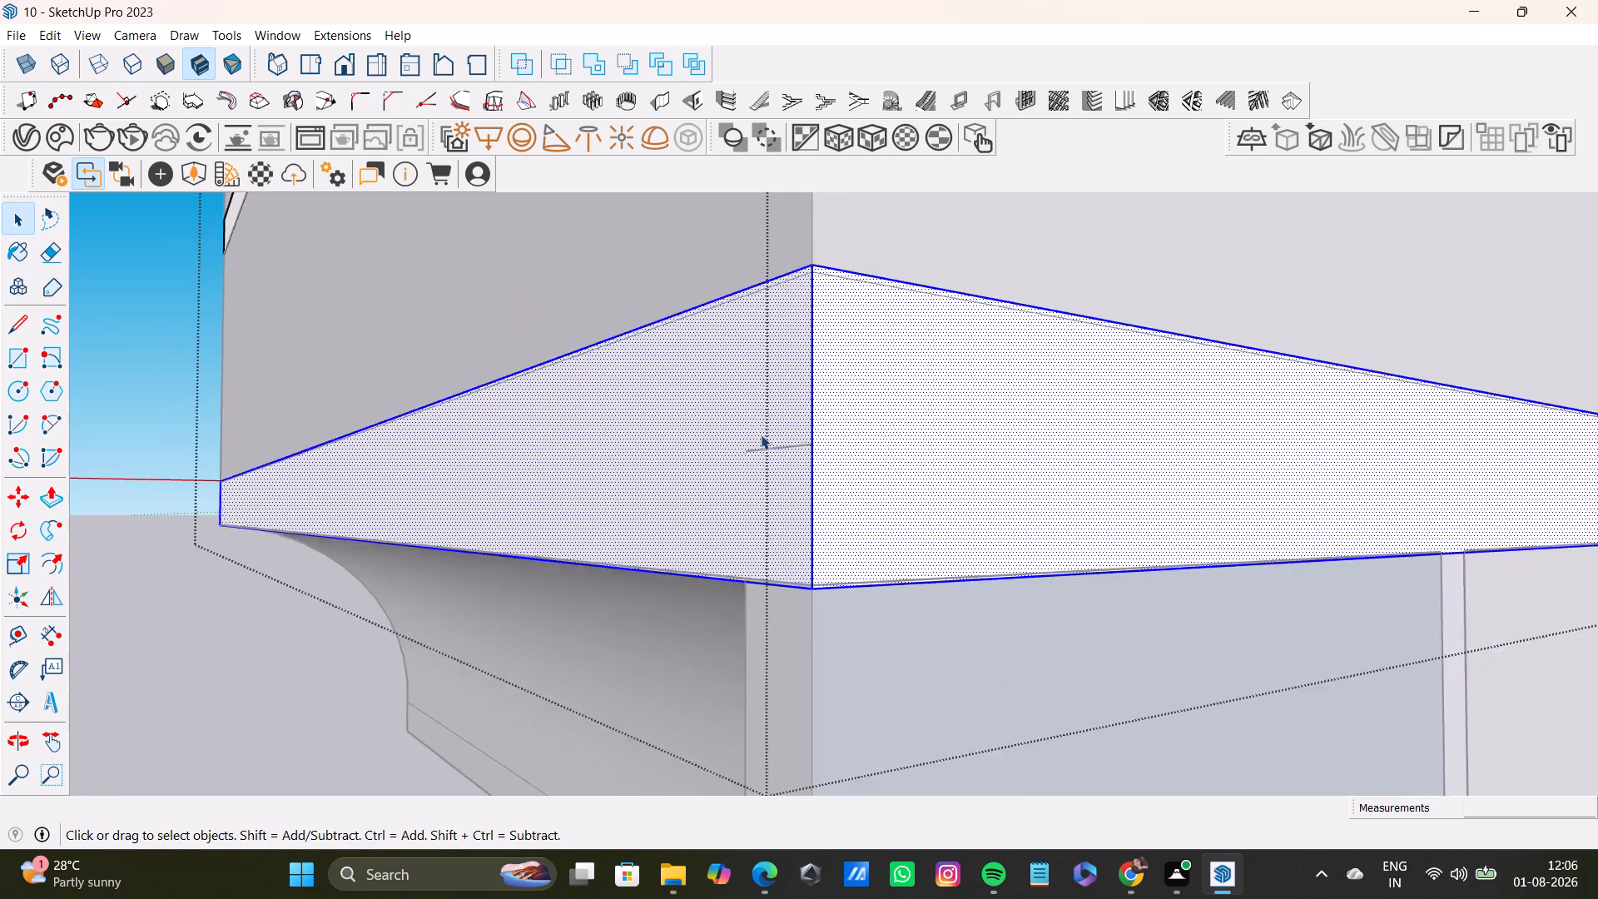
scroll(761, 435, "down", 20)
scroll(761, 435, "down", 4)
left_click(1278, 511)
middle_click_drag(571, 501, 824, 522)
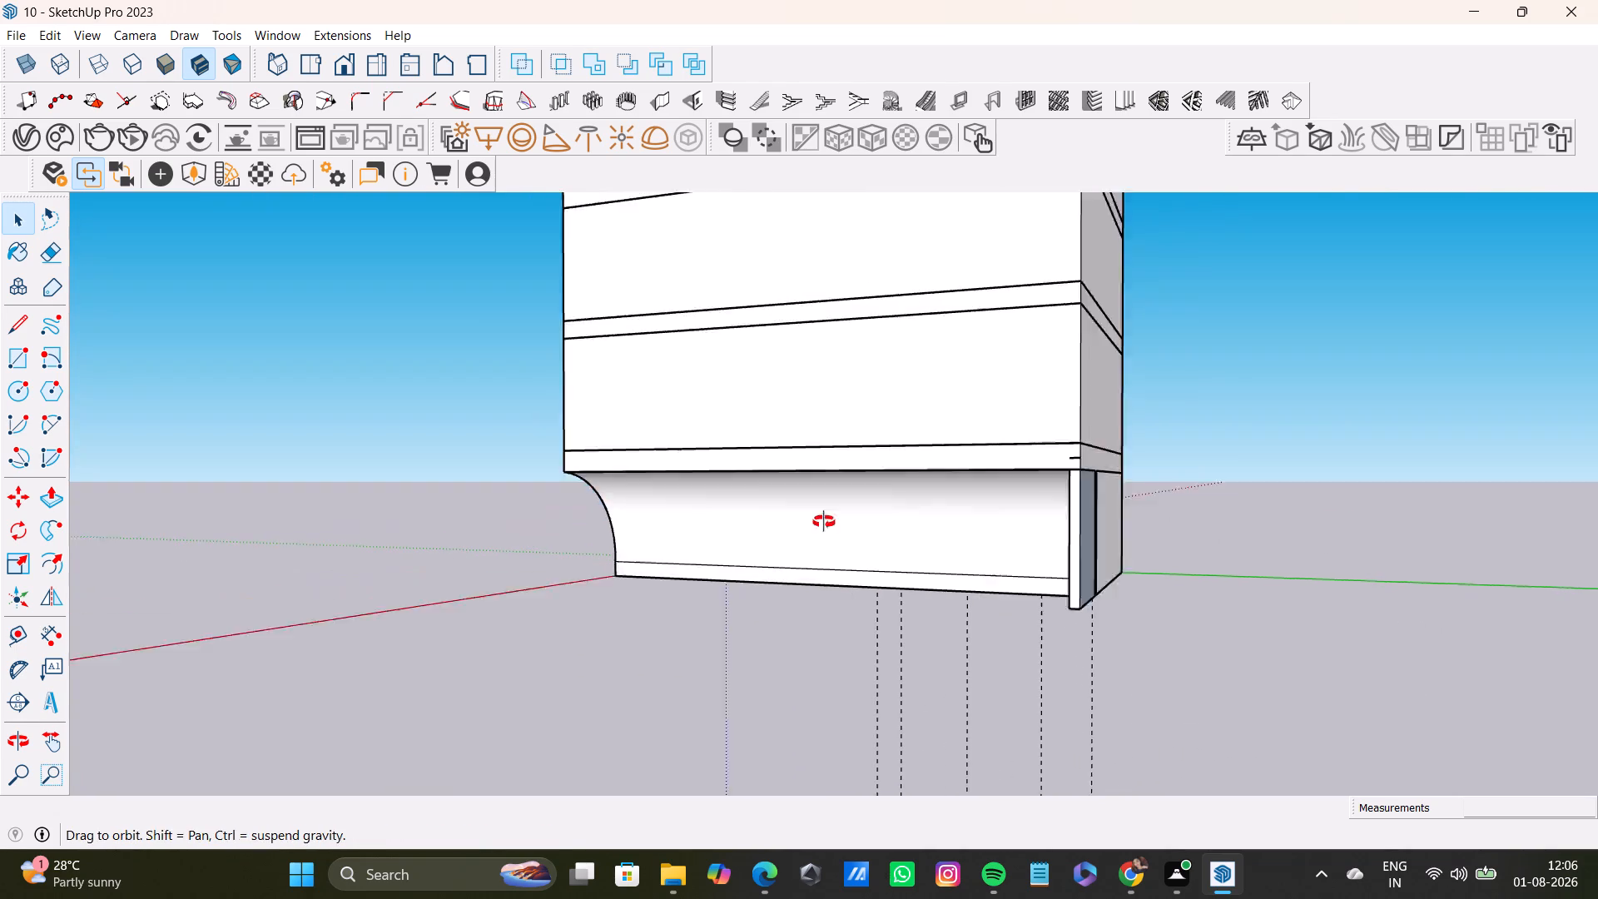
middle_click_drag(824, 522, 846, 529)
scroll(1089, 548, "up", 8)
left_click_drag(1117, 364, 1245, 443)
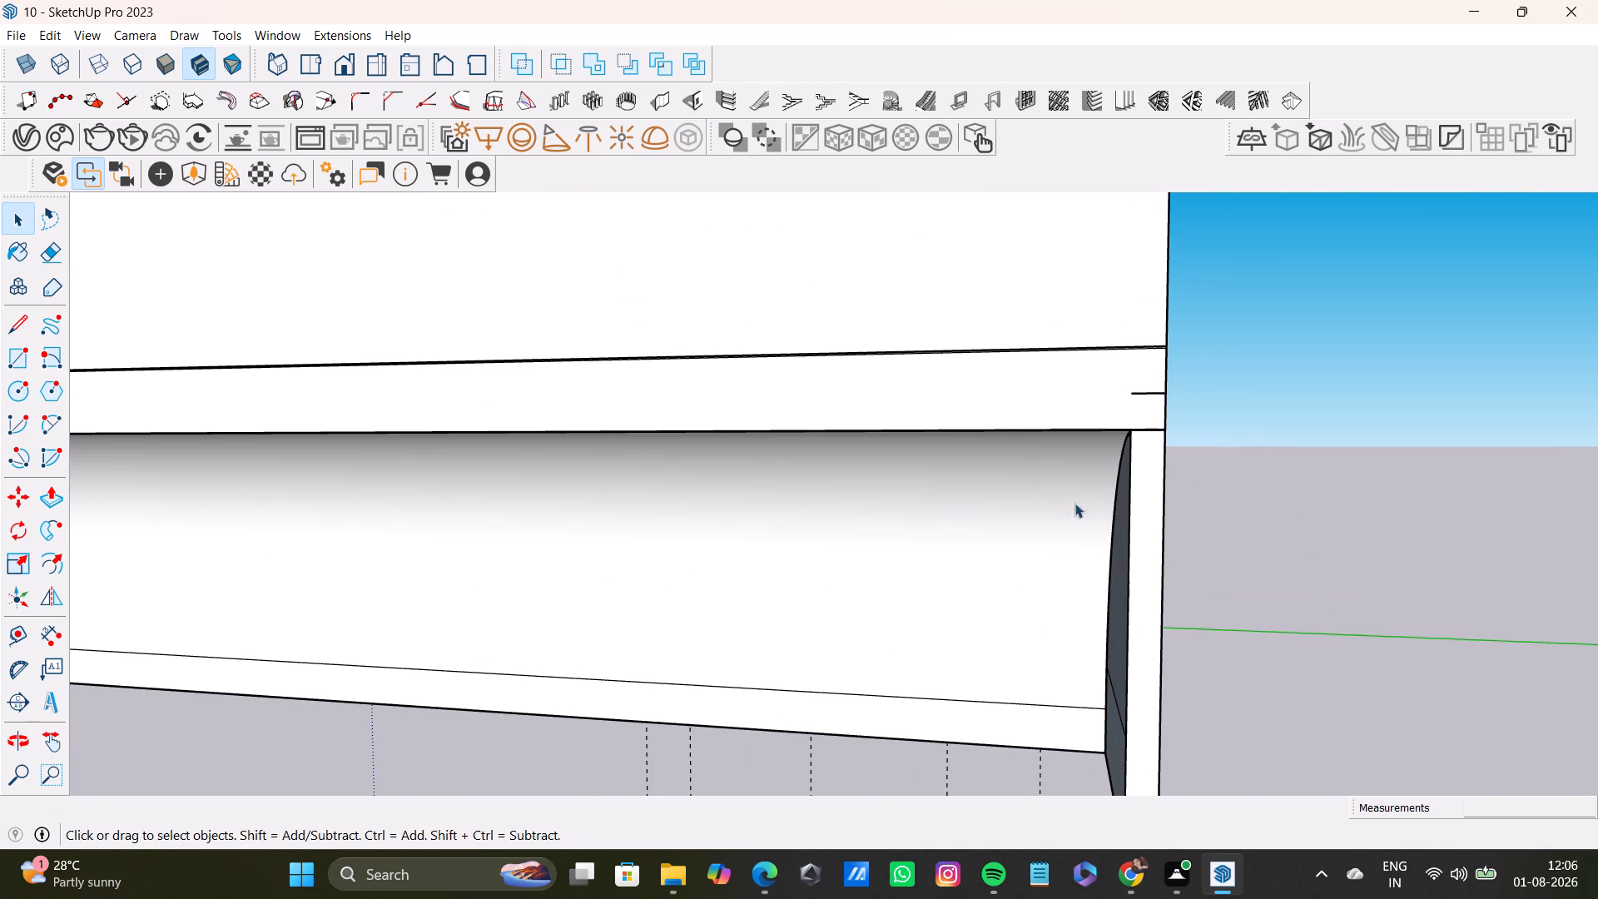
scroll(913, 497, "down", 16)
Delete all the guides running down the windowed side wall.
middle_click_drag(737, 498, 1449, 594)
scroll(751, 498, "up", 1)
middle_click_drag(999, 531, 911, 422)
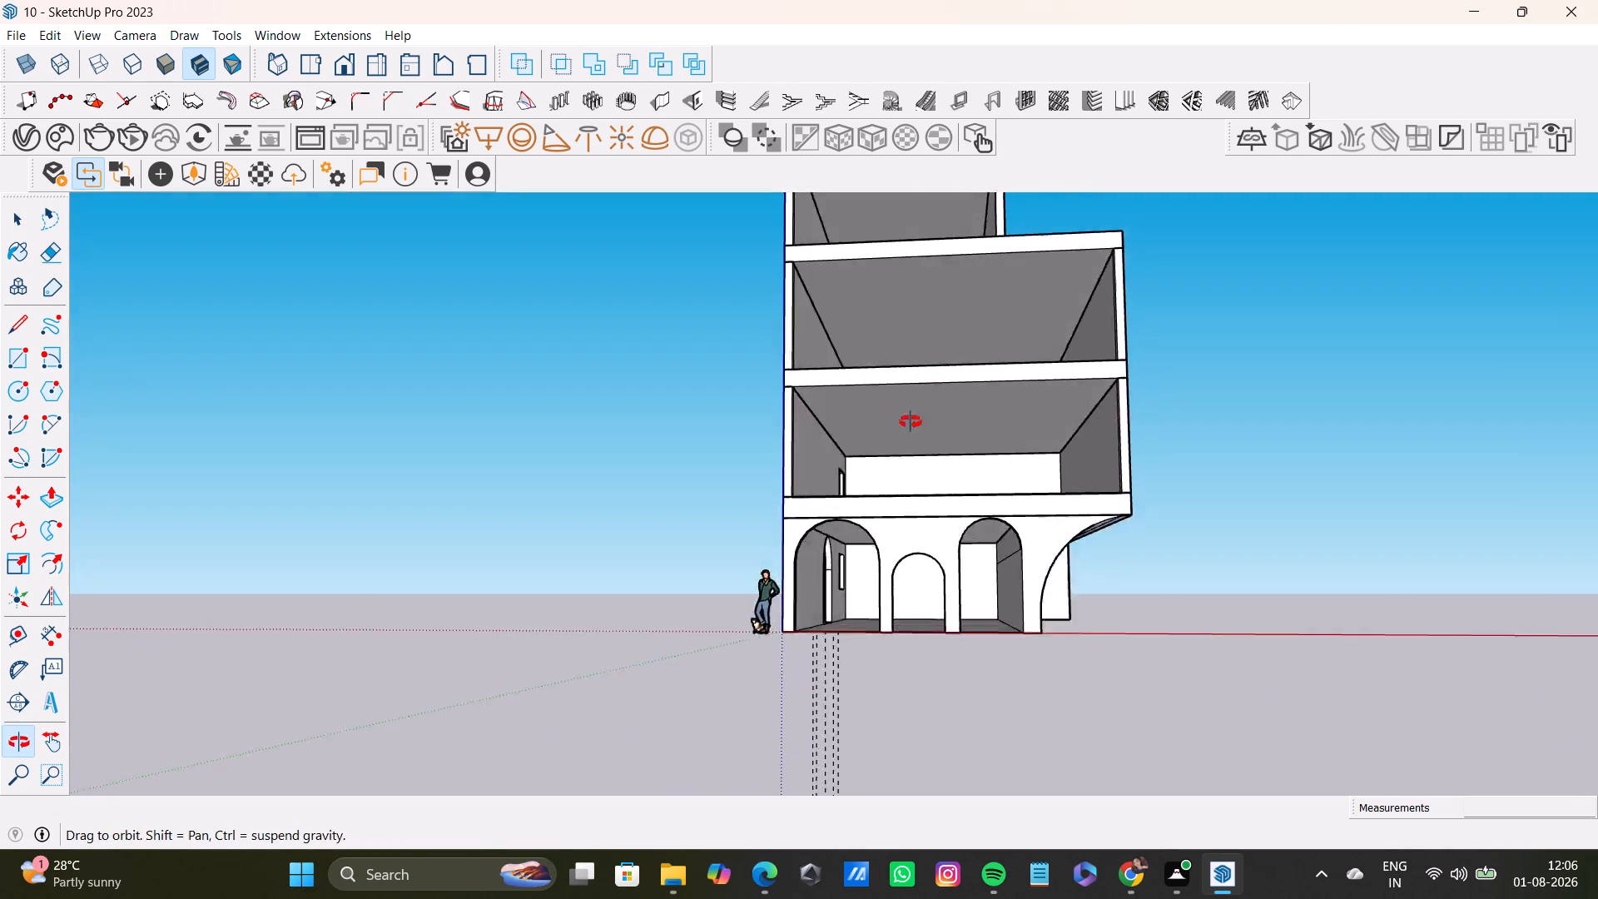
middle_click_drag(911, 422, 926, 523)
scroll(902, 472, "down", 5)
middle_click_drag(903, 470, 1223, 452)
scroll(775, 449, "up", 6)
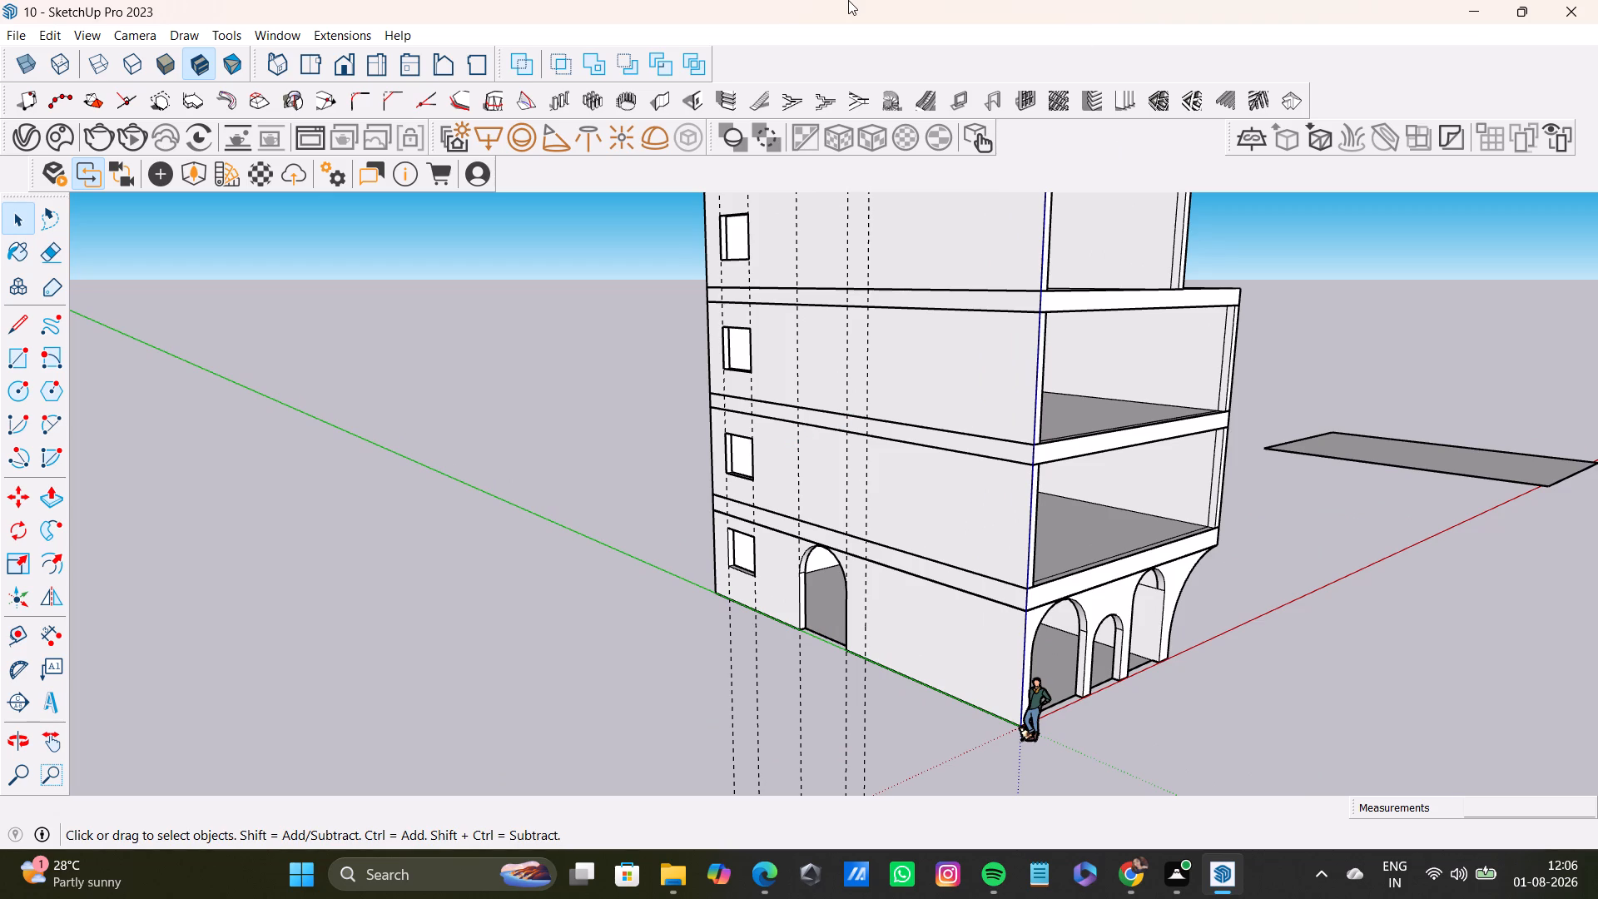
middle_click_drag(945, 224, 942, 279, "shift")
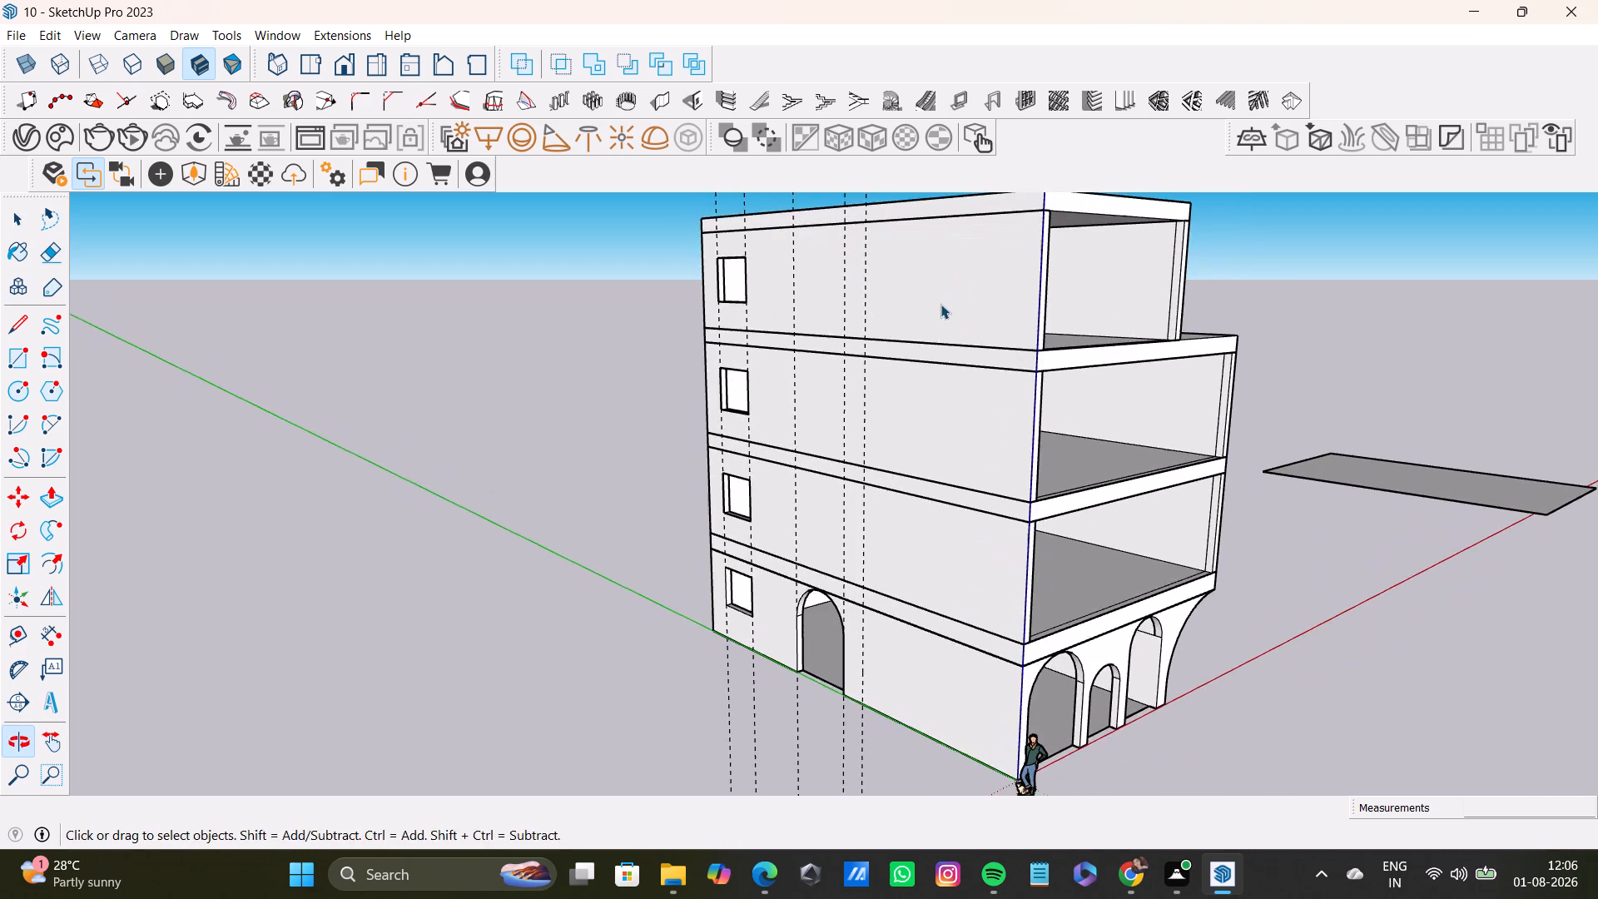
middle_click_drag(948, 358, 1112, 286)
left_click(42, 30)
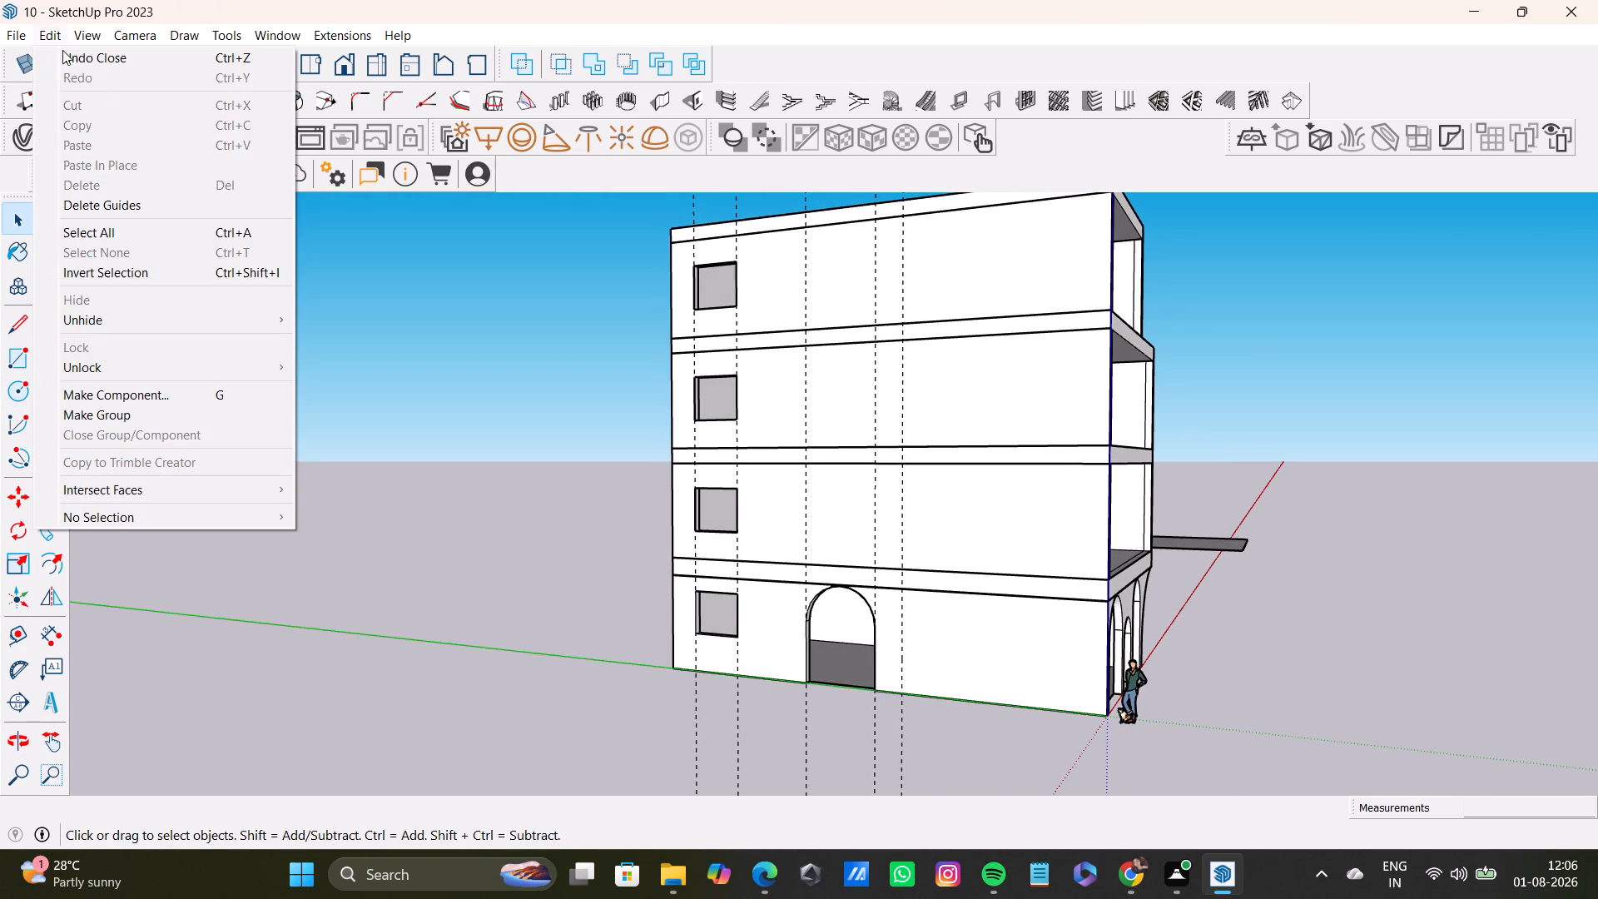
left_click(127, 200)
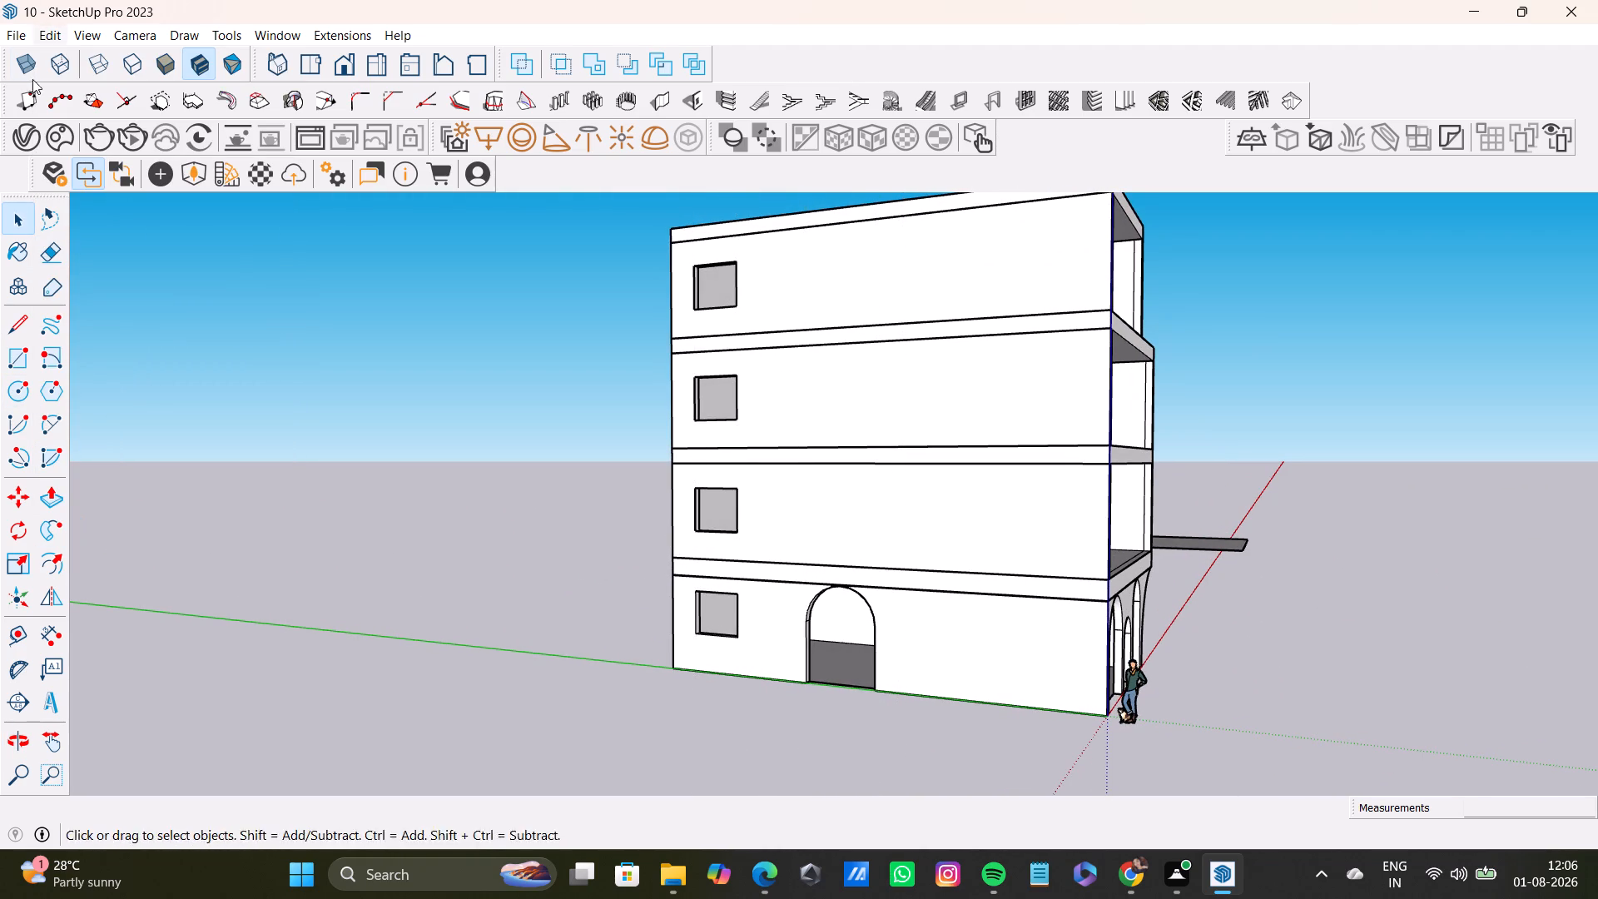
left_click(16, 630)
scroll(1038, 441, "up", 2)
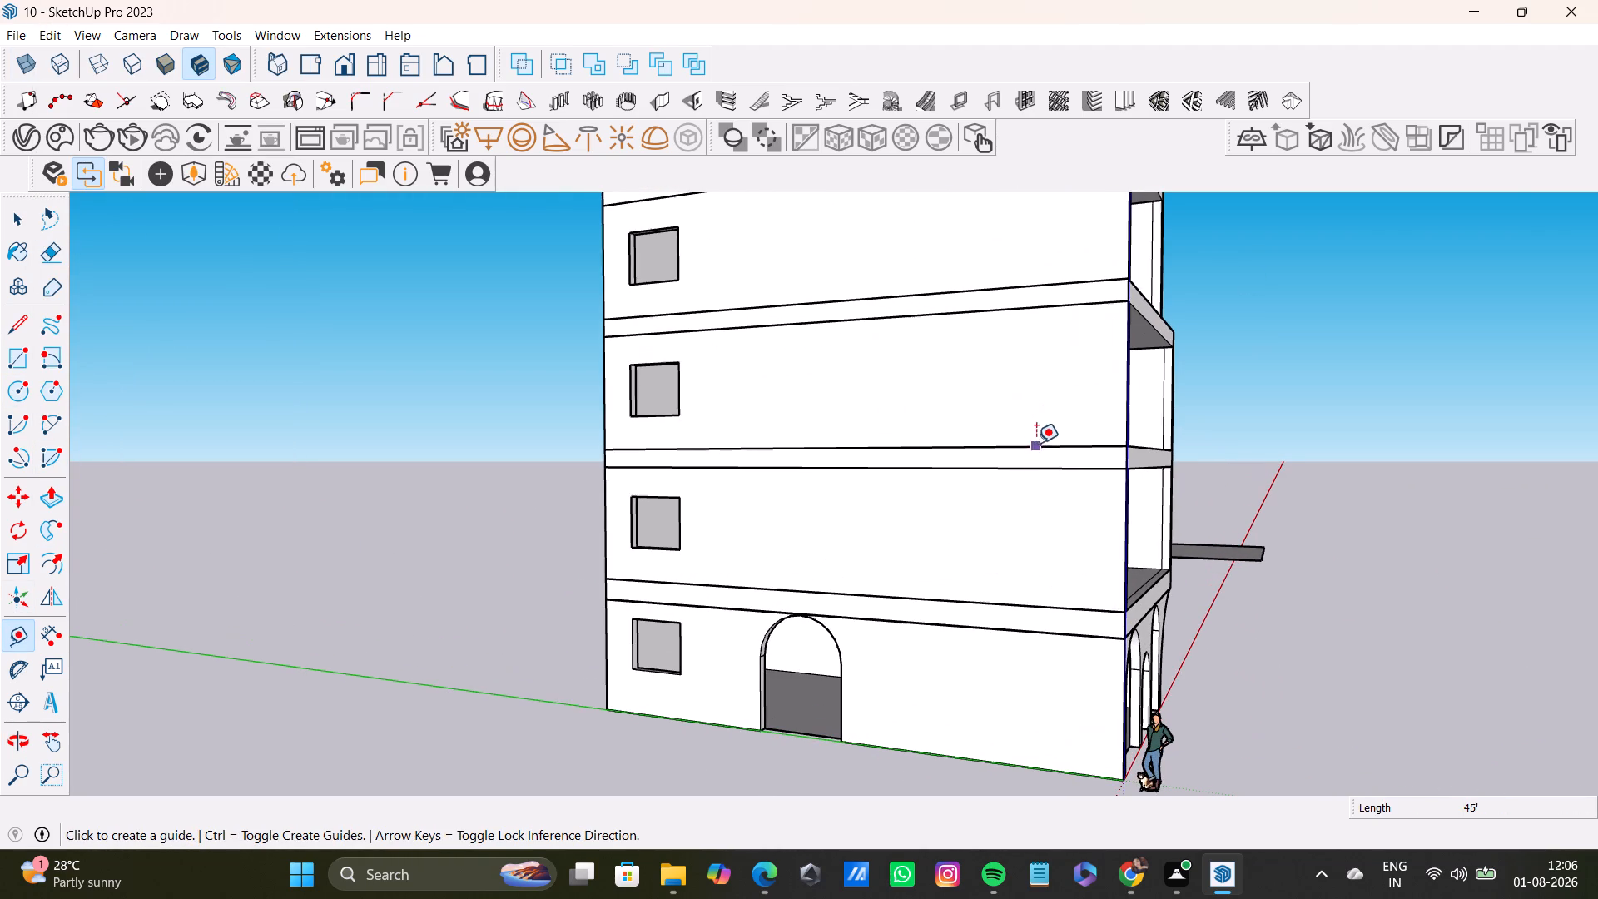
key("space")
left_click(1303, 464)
Open the upper-floor wall group and place a vertical guide about 3' 4" from the front corner on the first-floor side wall.
middle_click_drag(1226, 534, 1223, 515)
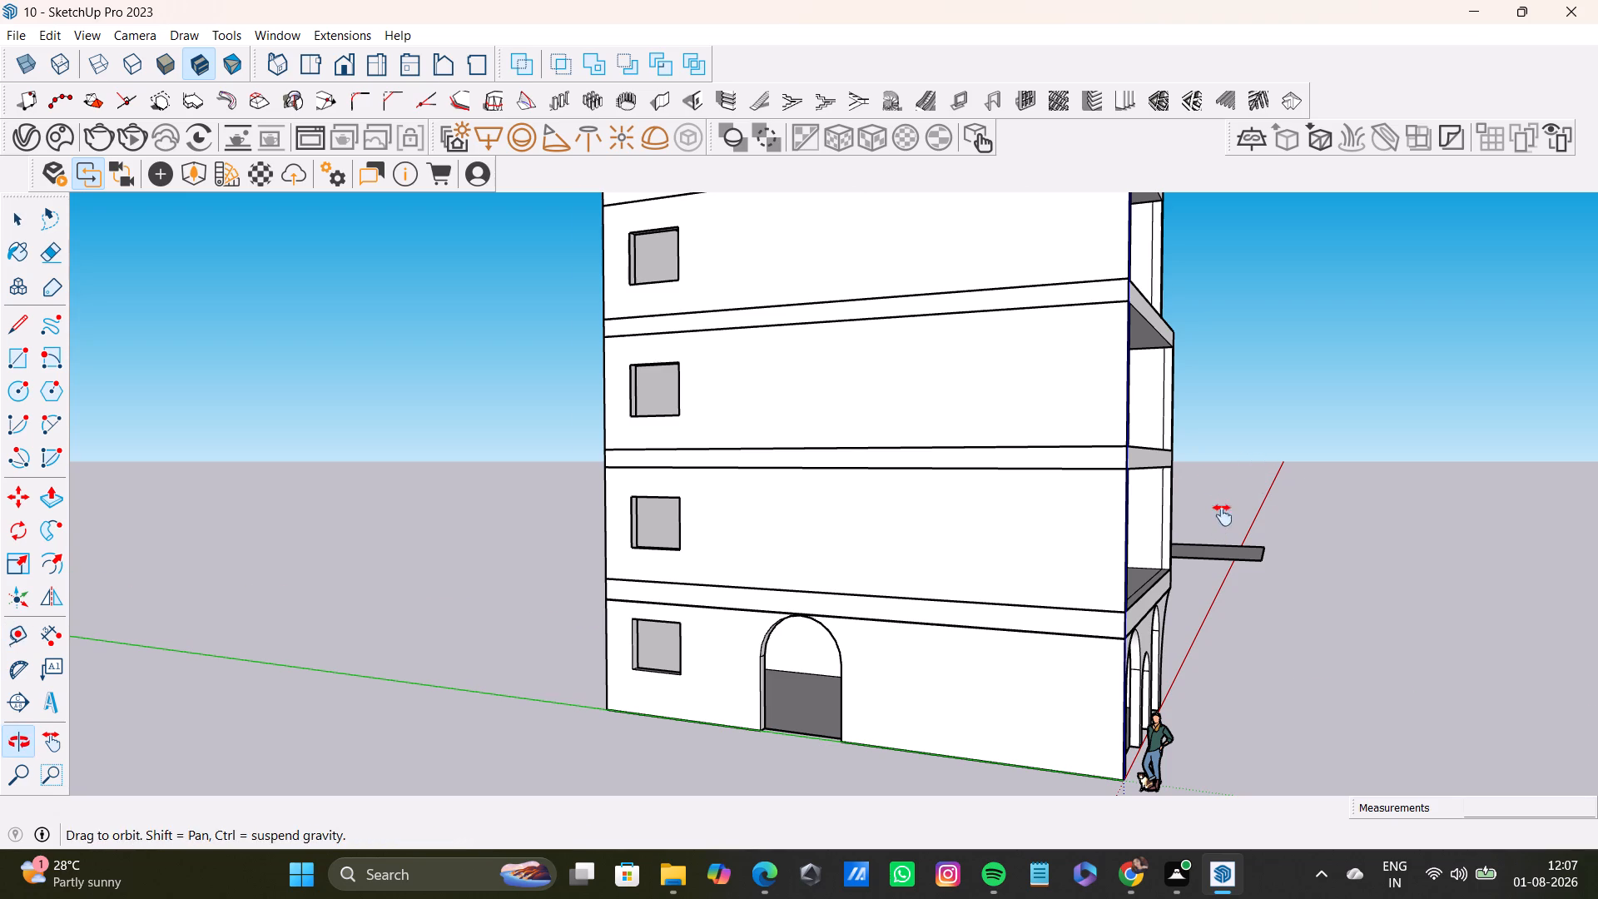
middle_click_drag(1223, 515, 1176, 385)
middle_click_drag(974, 310, 994, 340)
middle_click_drag(994, 255, 1005, 464, "shift")
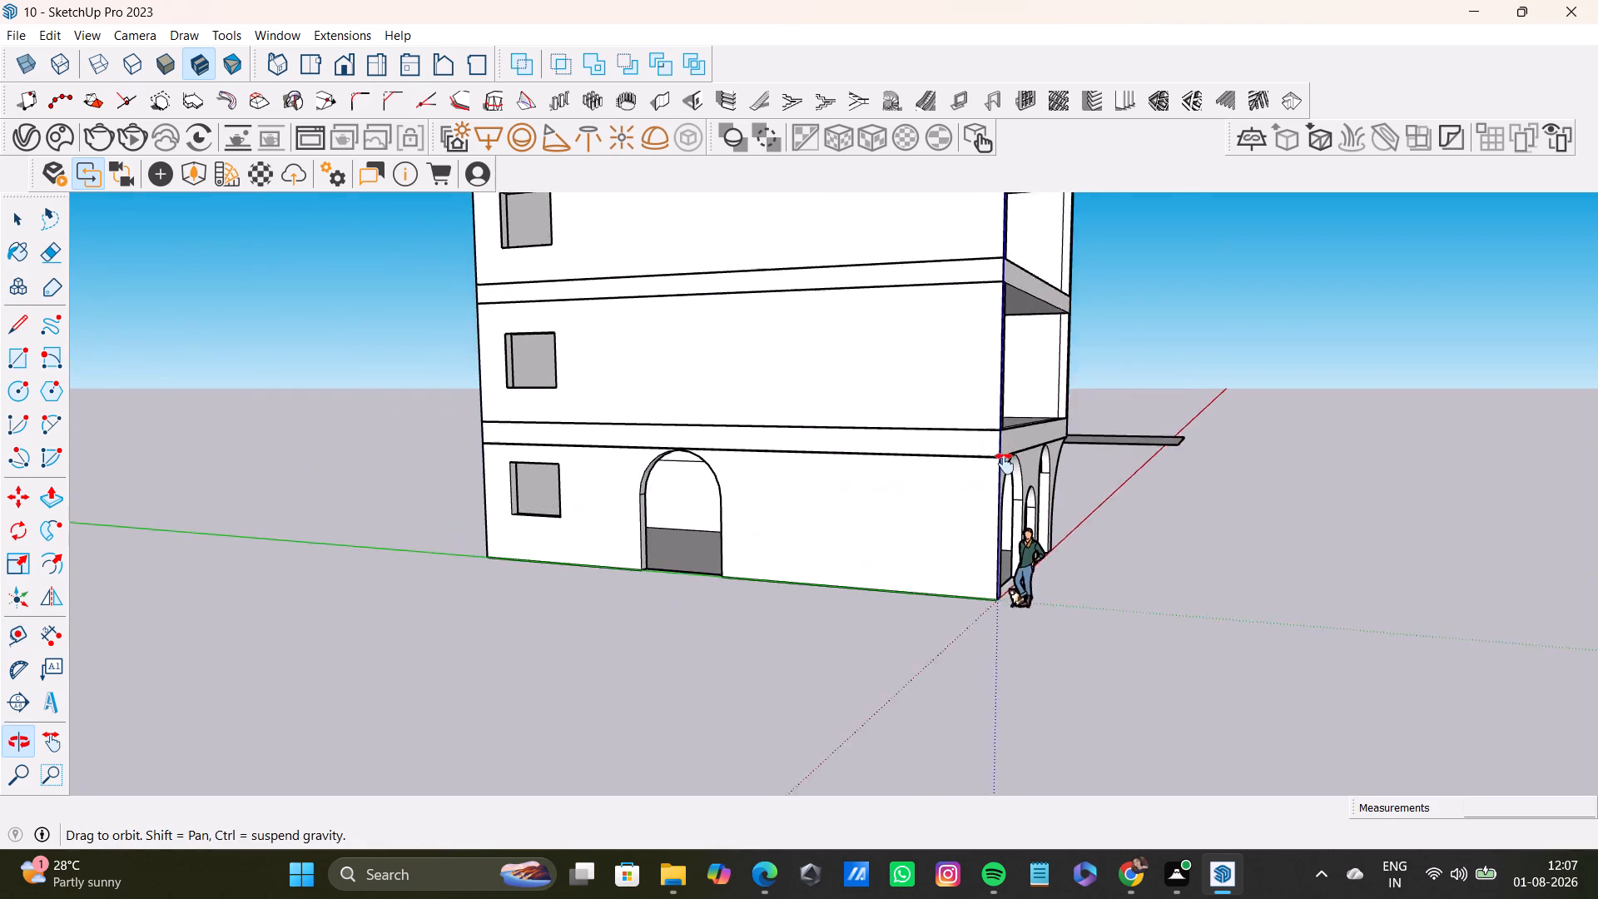
middle_click_drag(1005, 464, 1007, 523, "shift")
scroll(983, 462, "up", 2)
triple_click(980, 417)
left_click(983, 415)
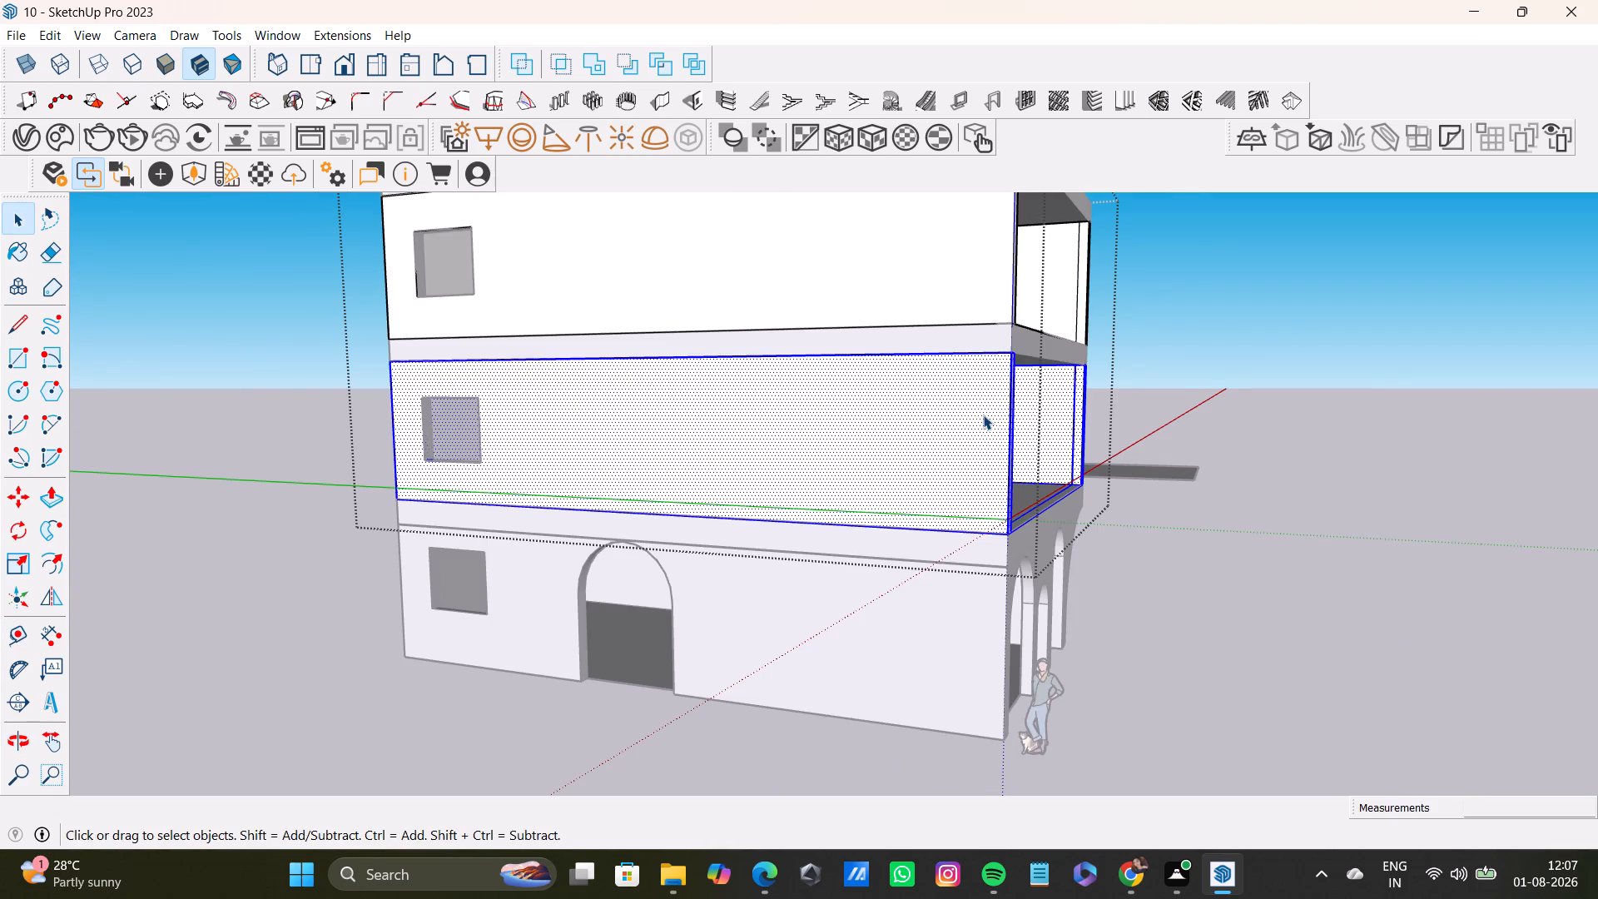
left_click(983, 415)
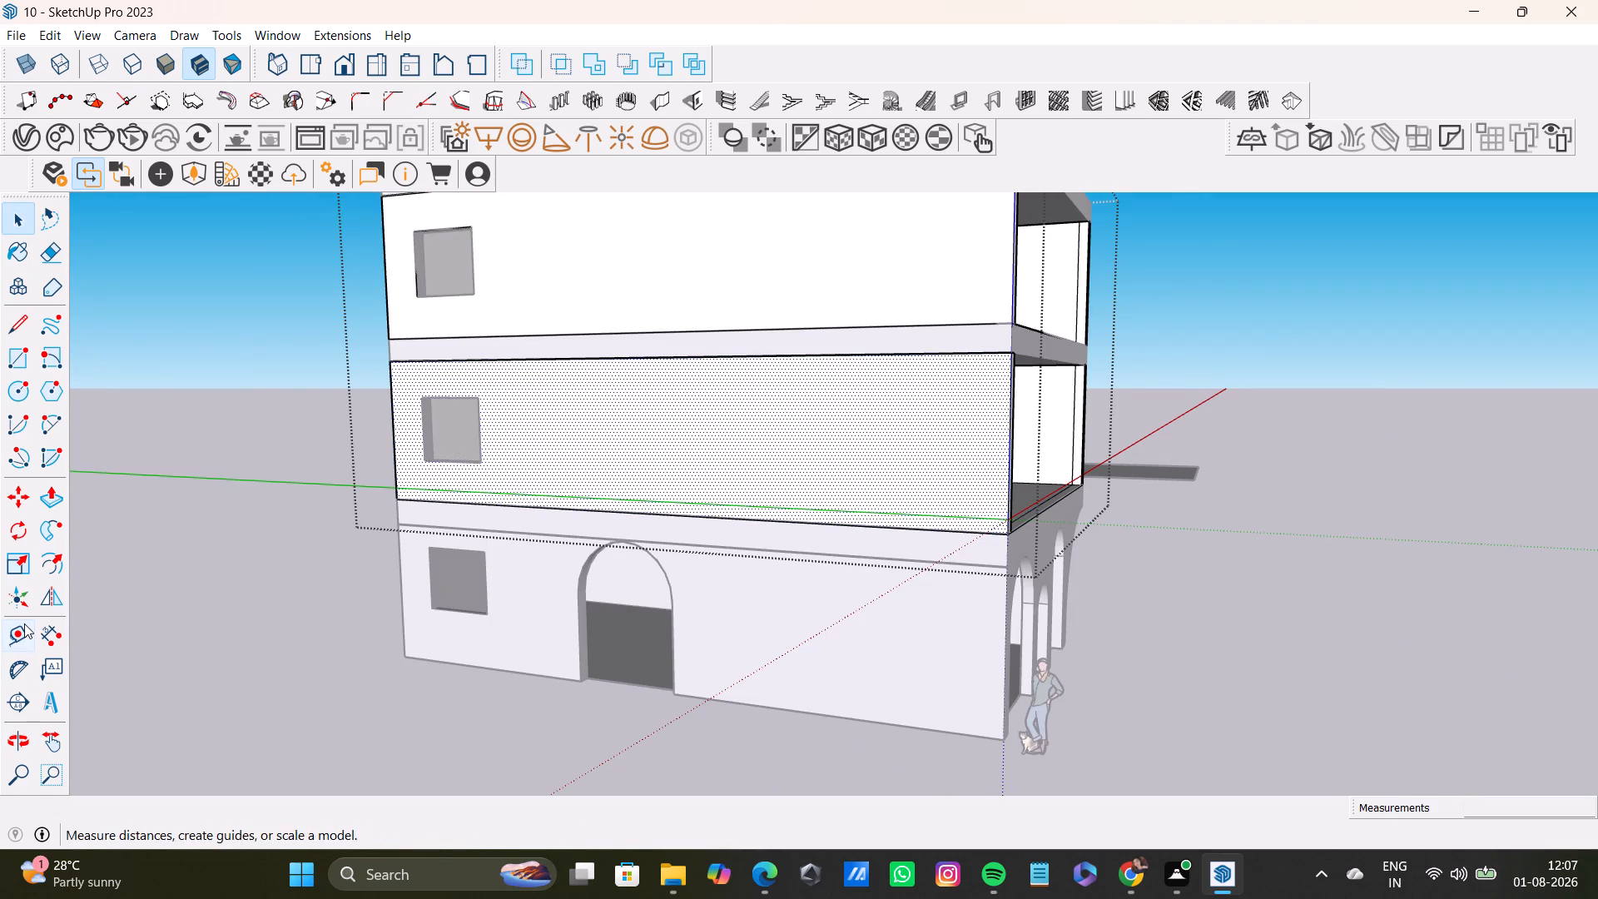
left_click(24, 623)
left_click(1010, 445)
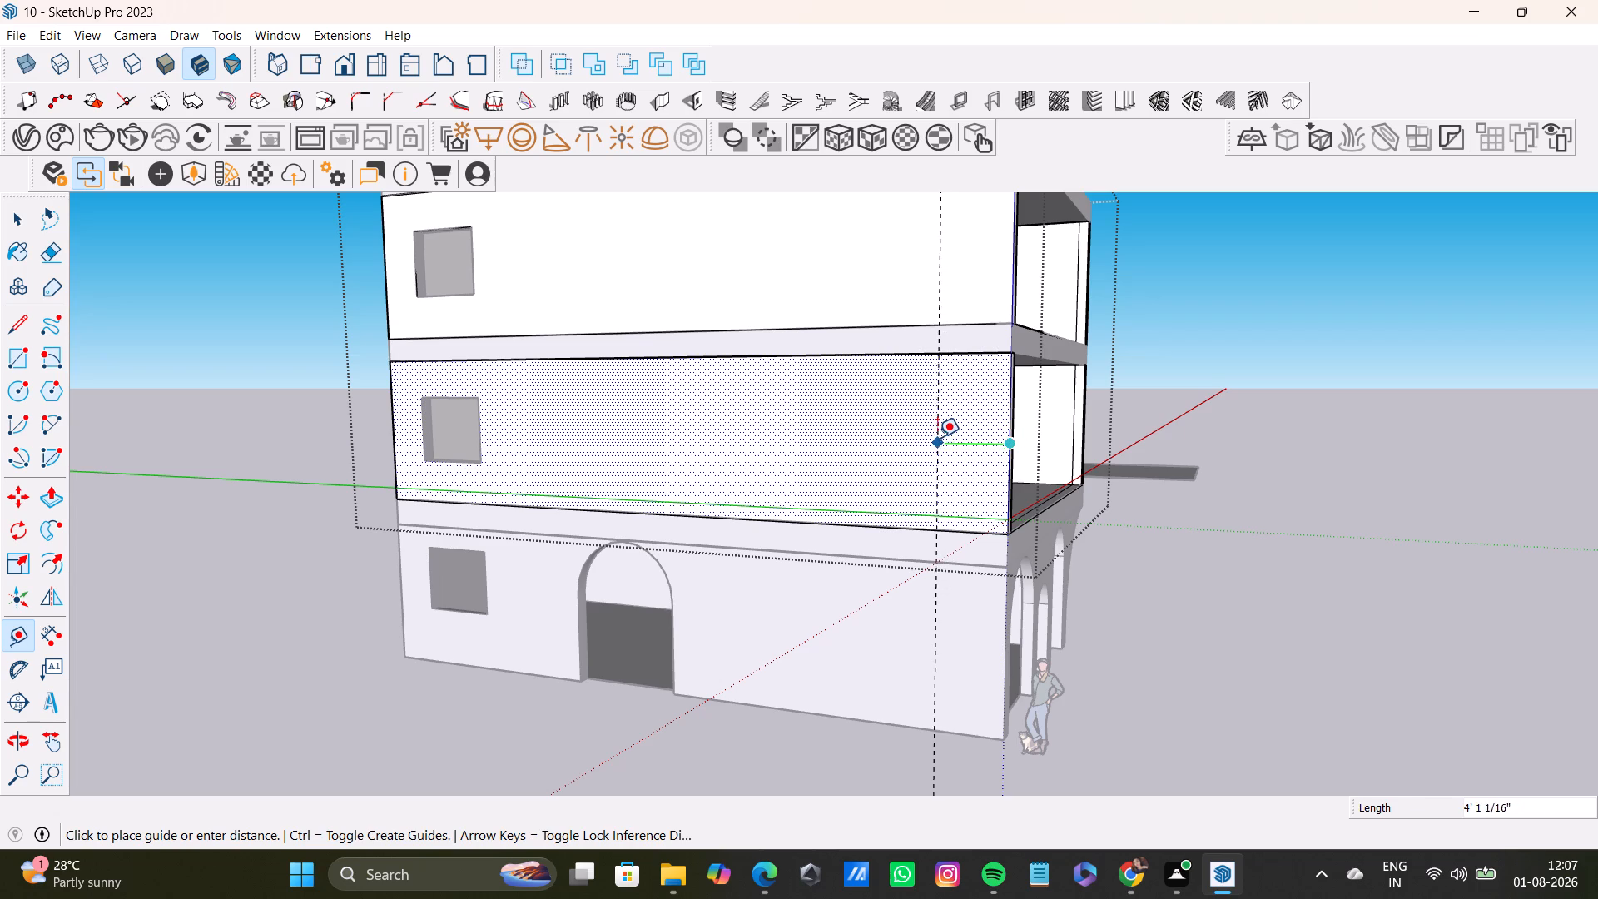
middle_click_drag(935, 440, 997, 439)
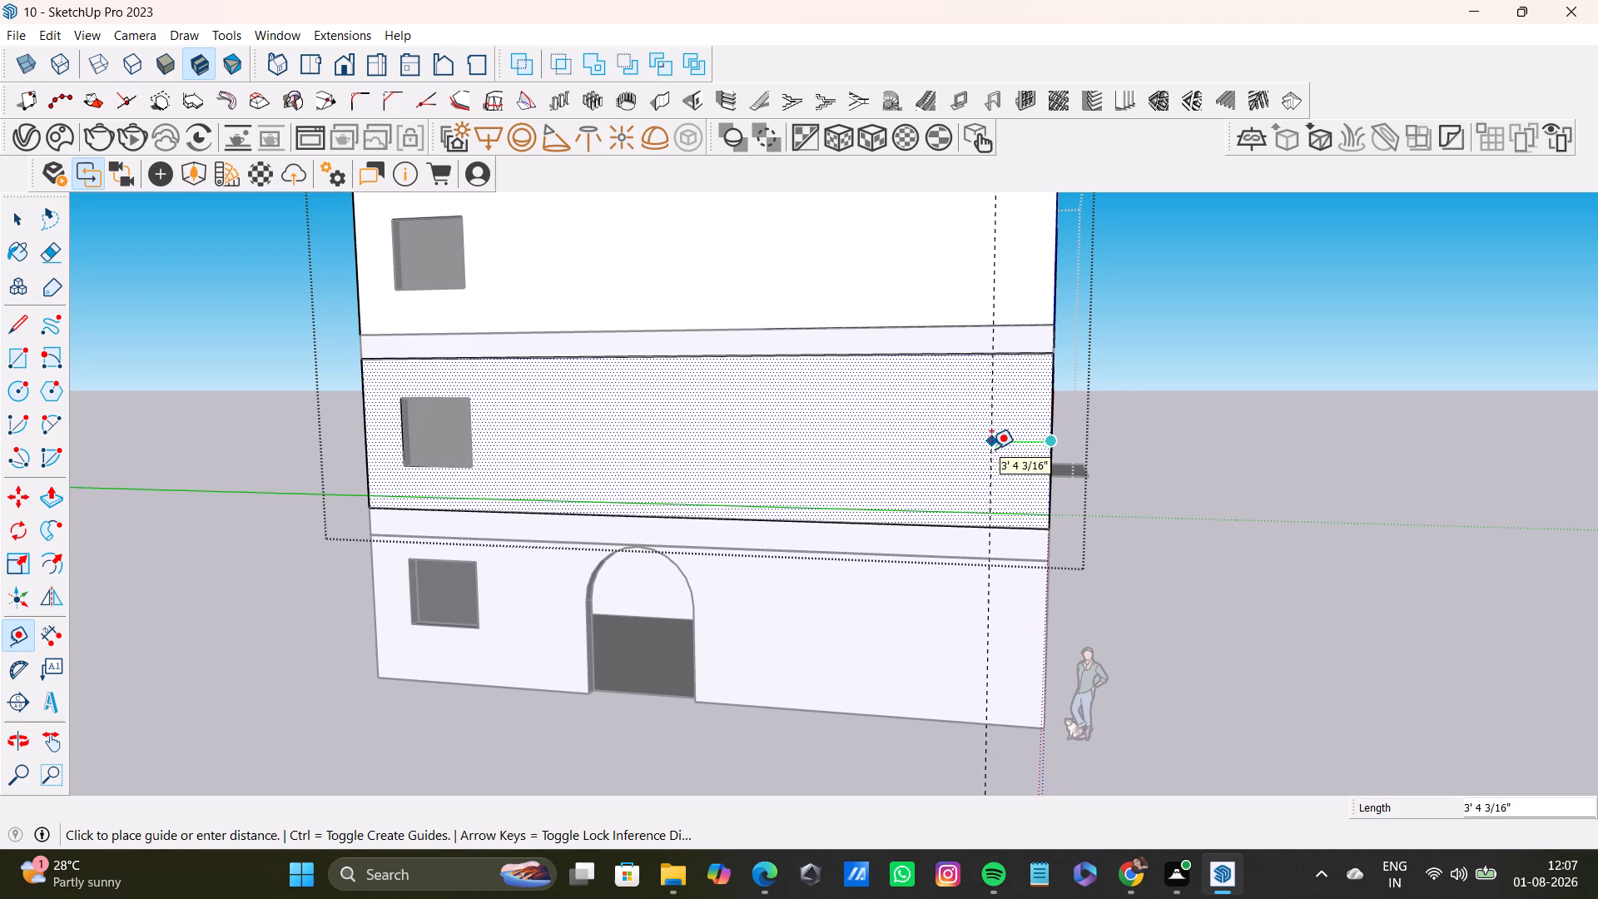
left_click(991, 449)
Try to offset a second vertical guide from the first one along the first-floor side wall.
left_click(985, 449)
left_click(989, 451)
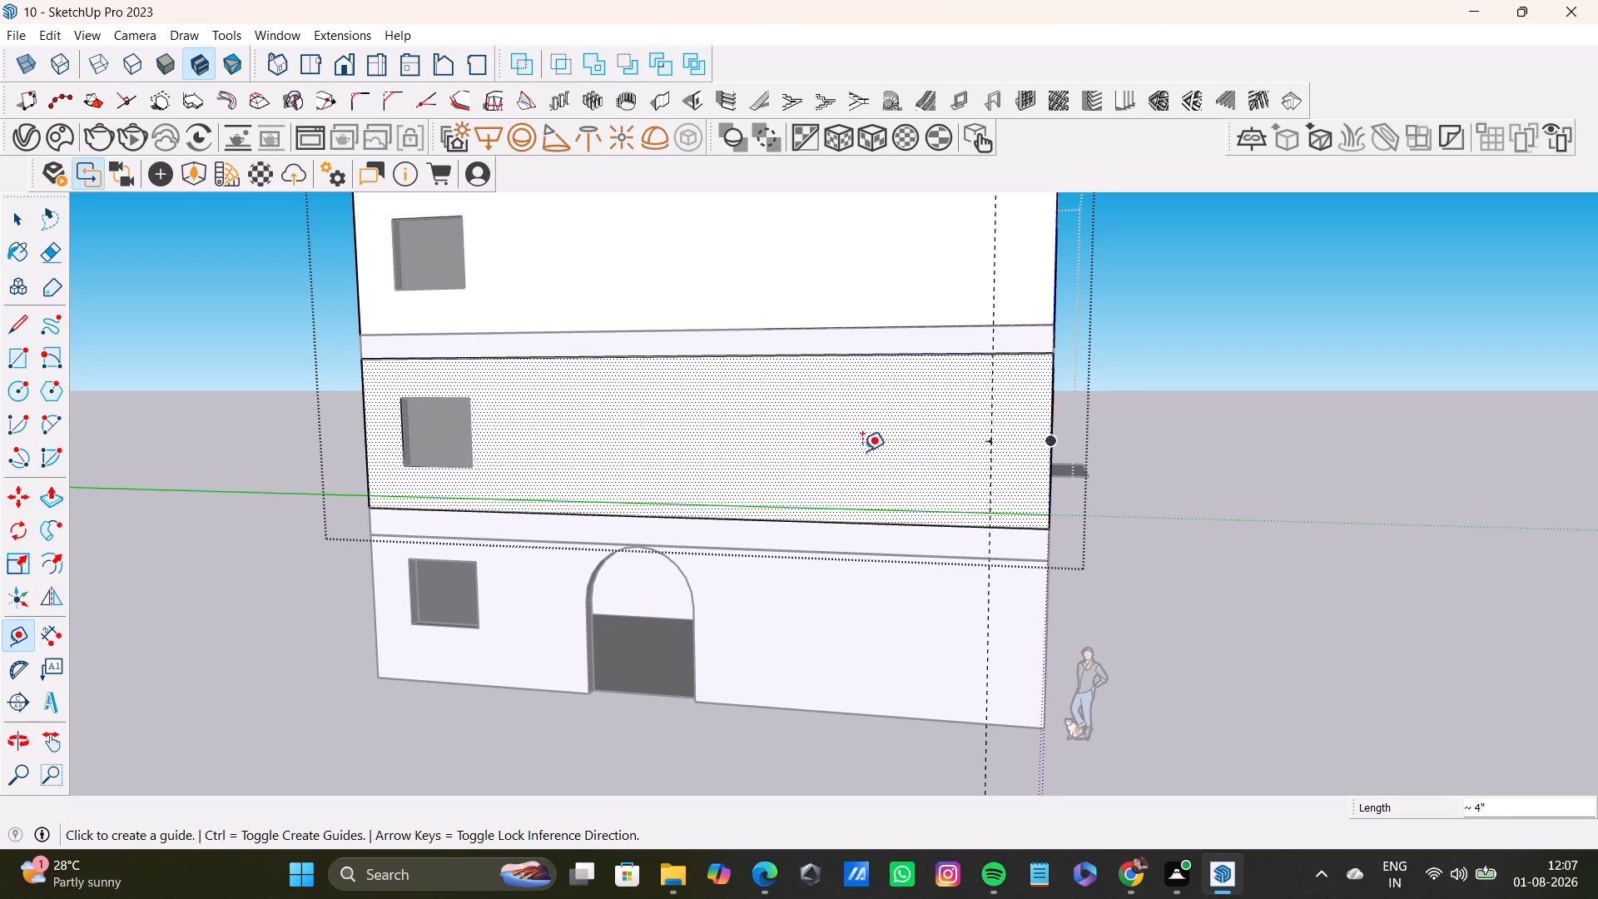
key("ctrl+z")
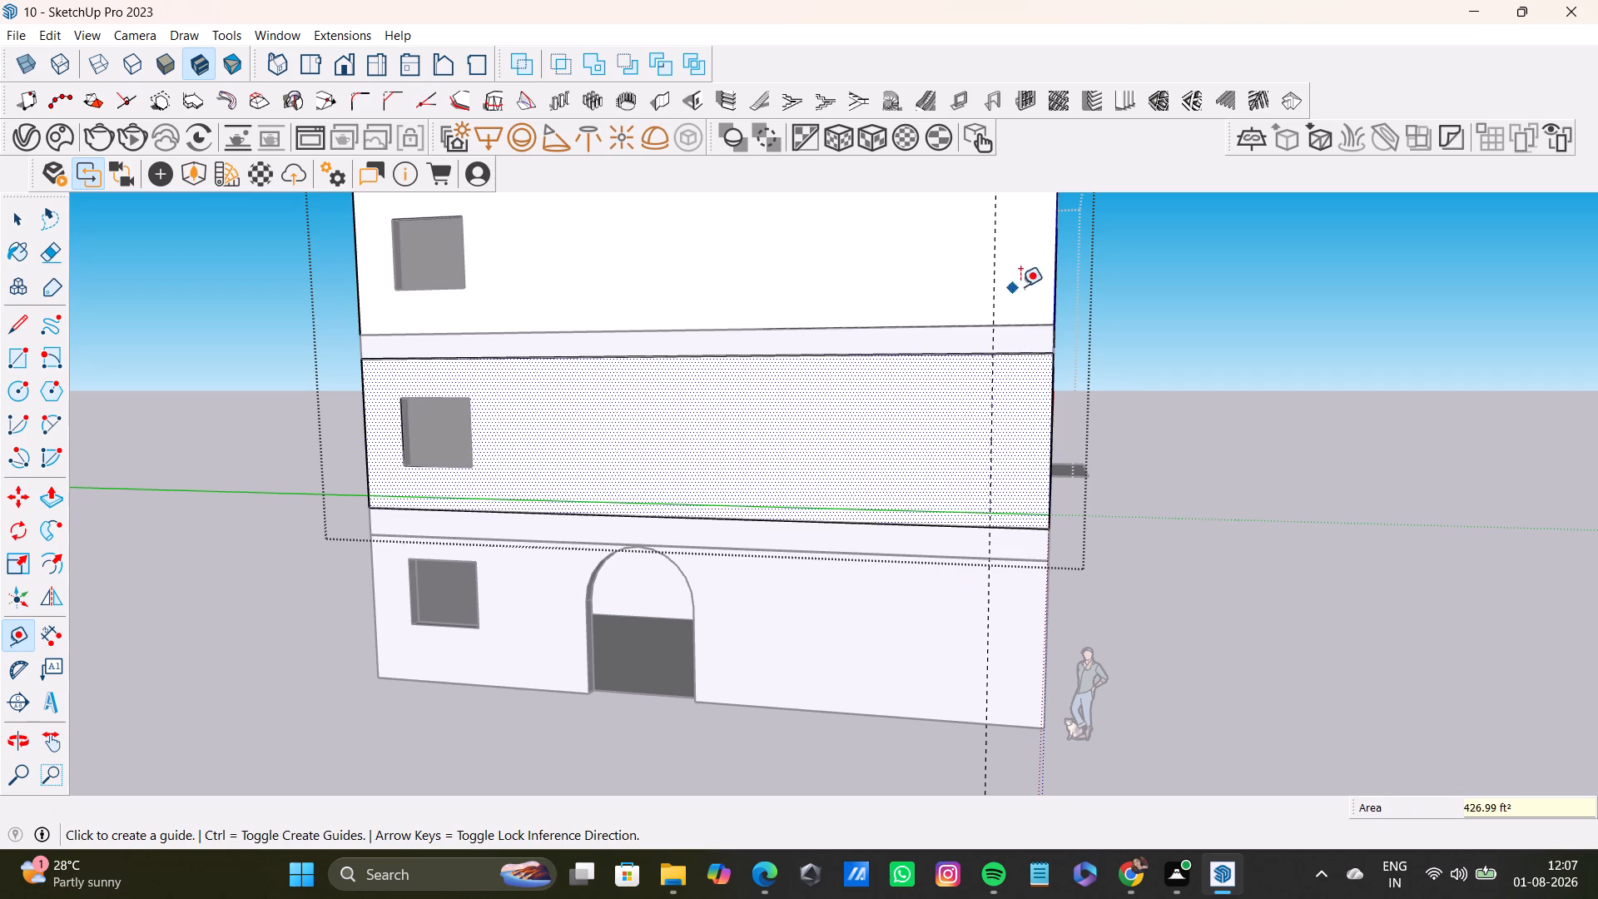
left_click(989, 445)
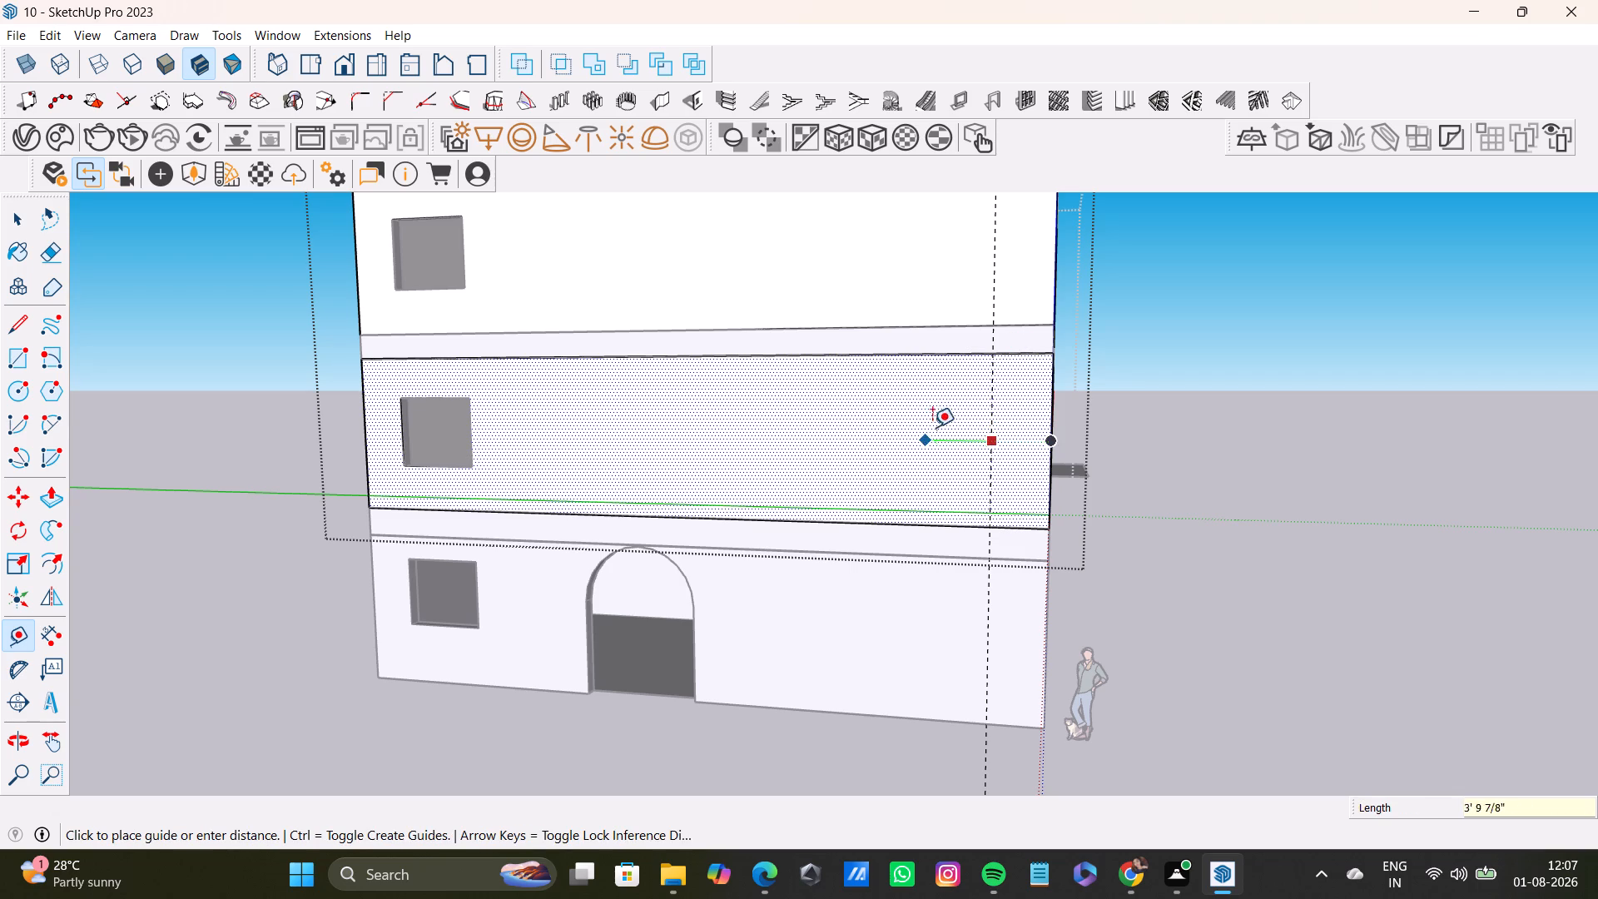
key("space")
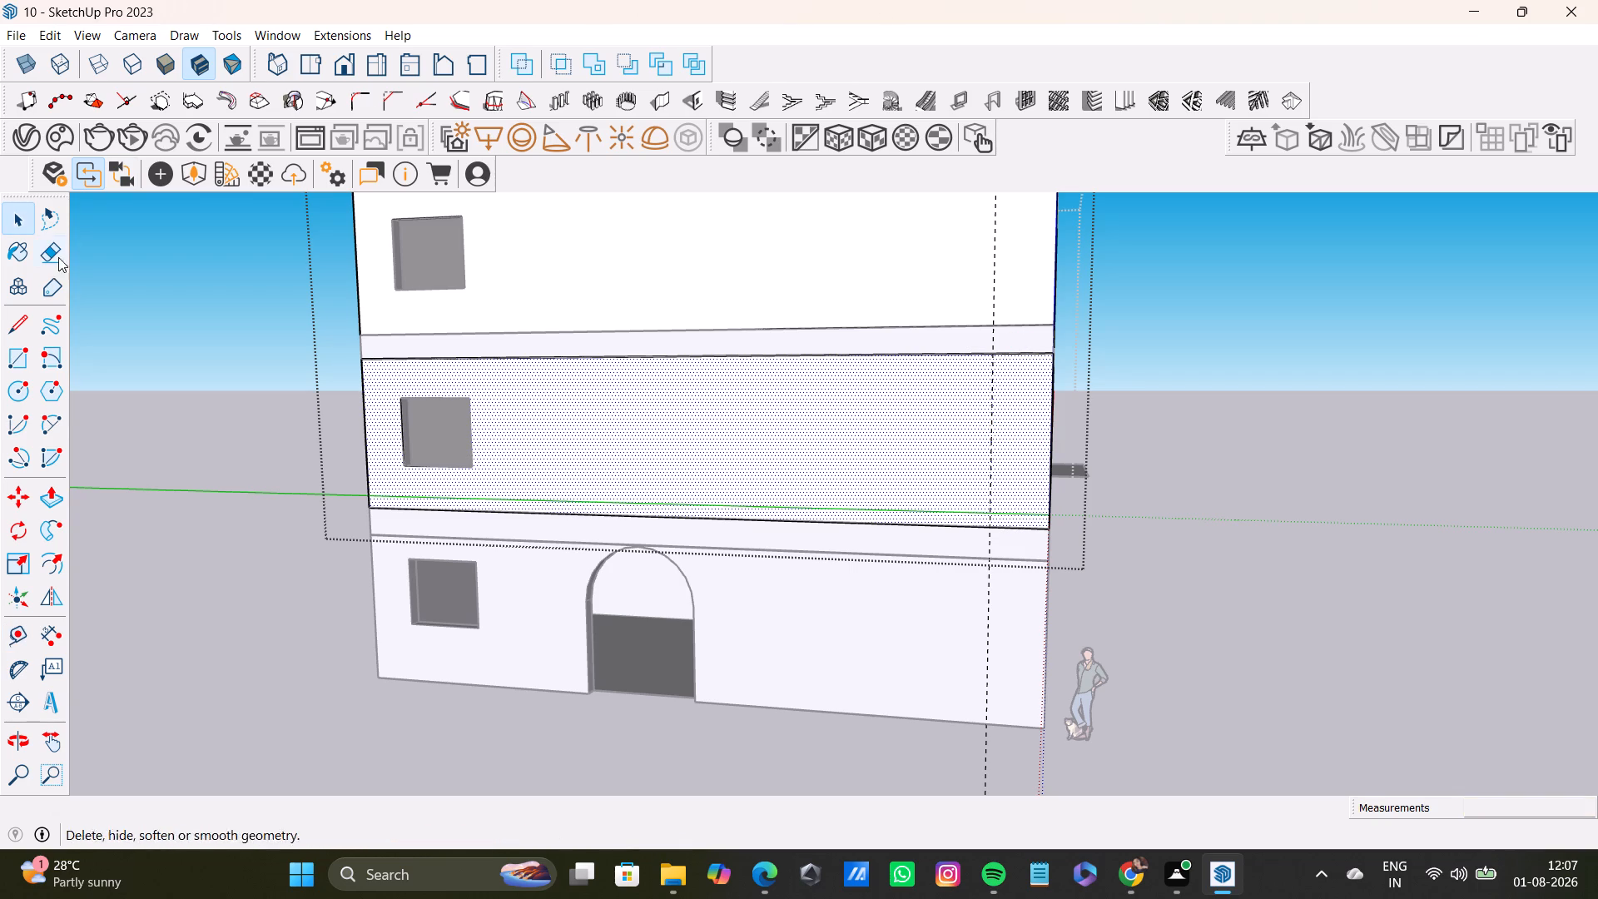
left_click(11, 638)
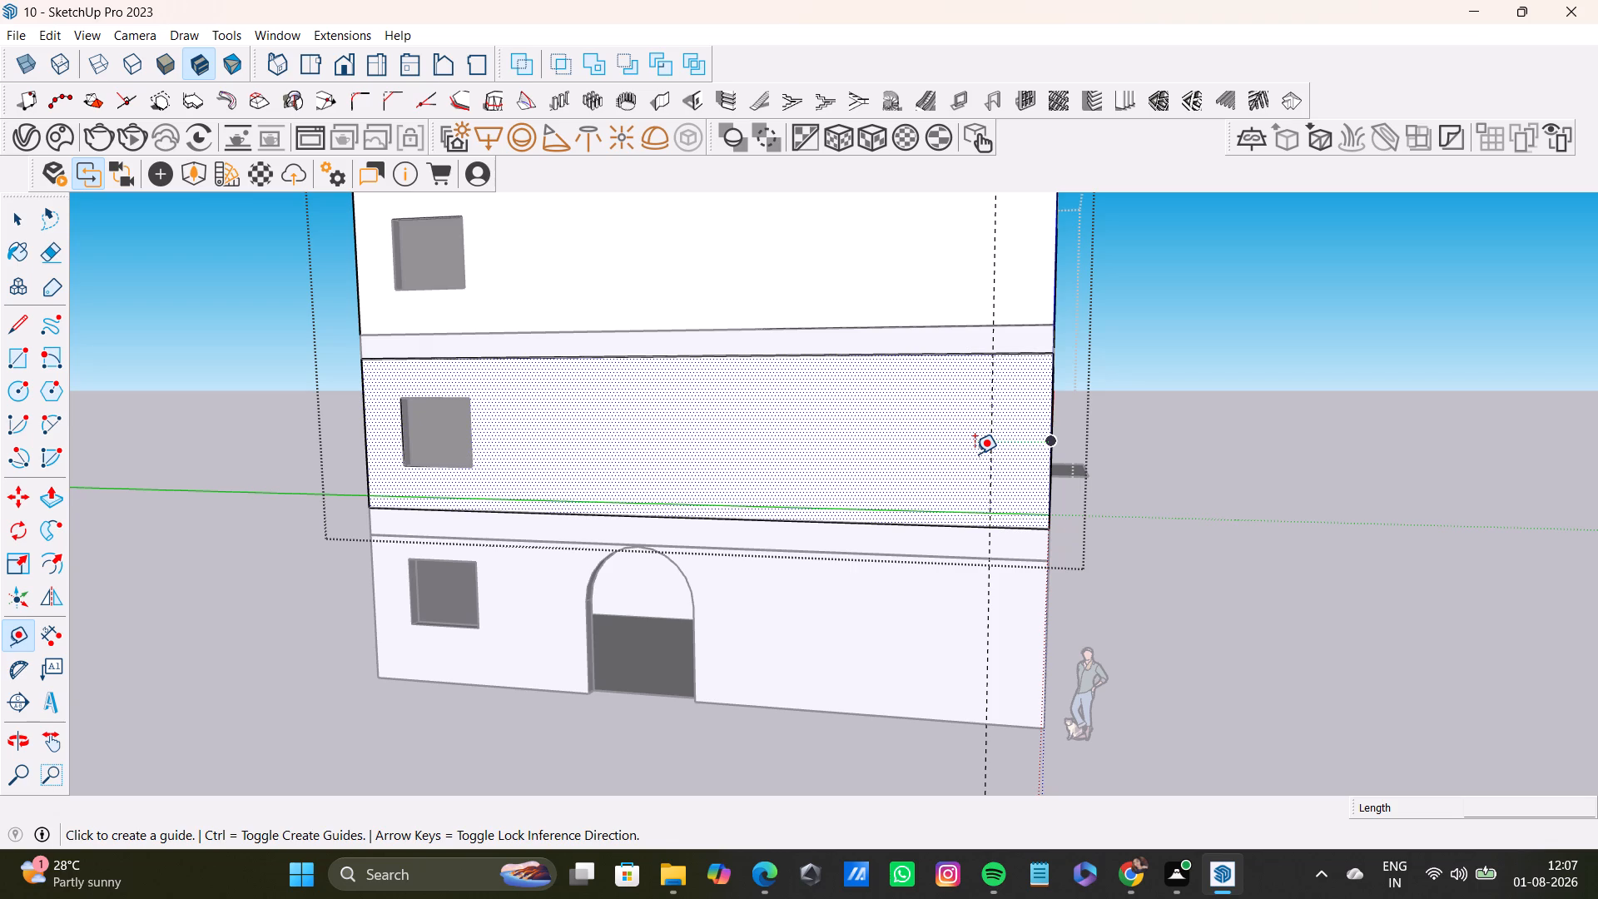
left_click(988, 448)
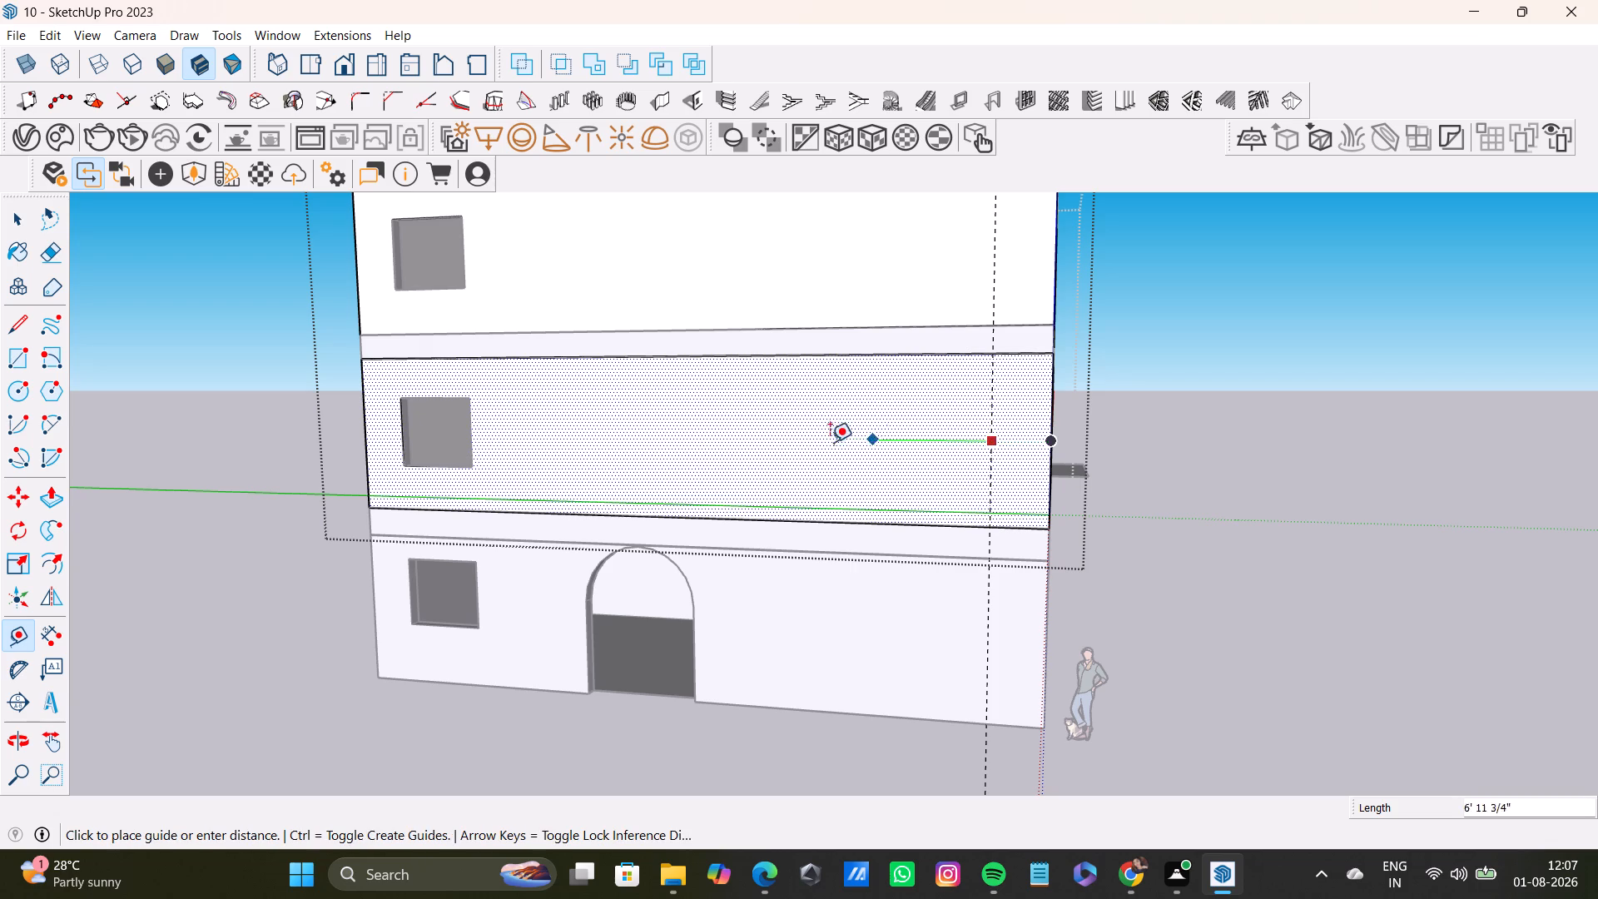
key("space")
Close the wall group and examine the front corner, open rooms and side wall around the guide.
middle_click_drag(1030, 459, 918, 550)
left_click(1217, 489)
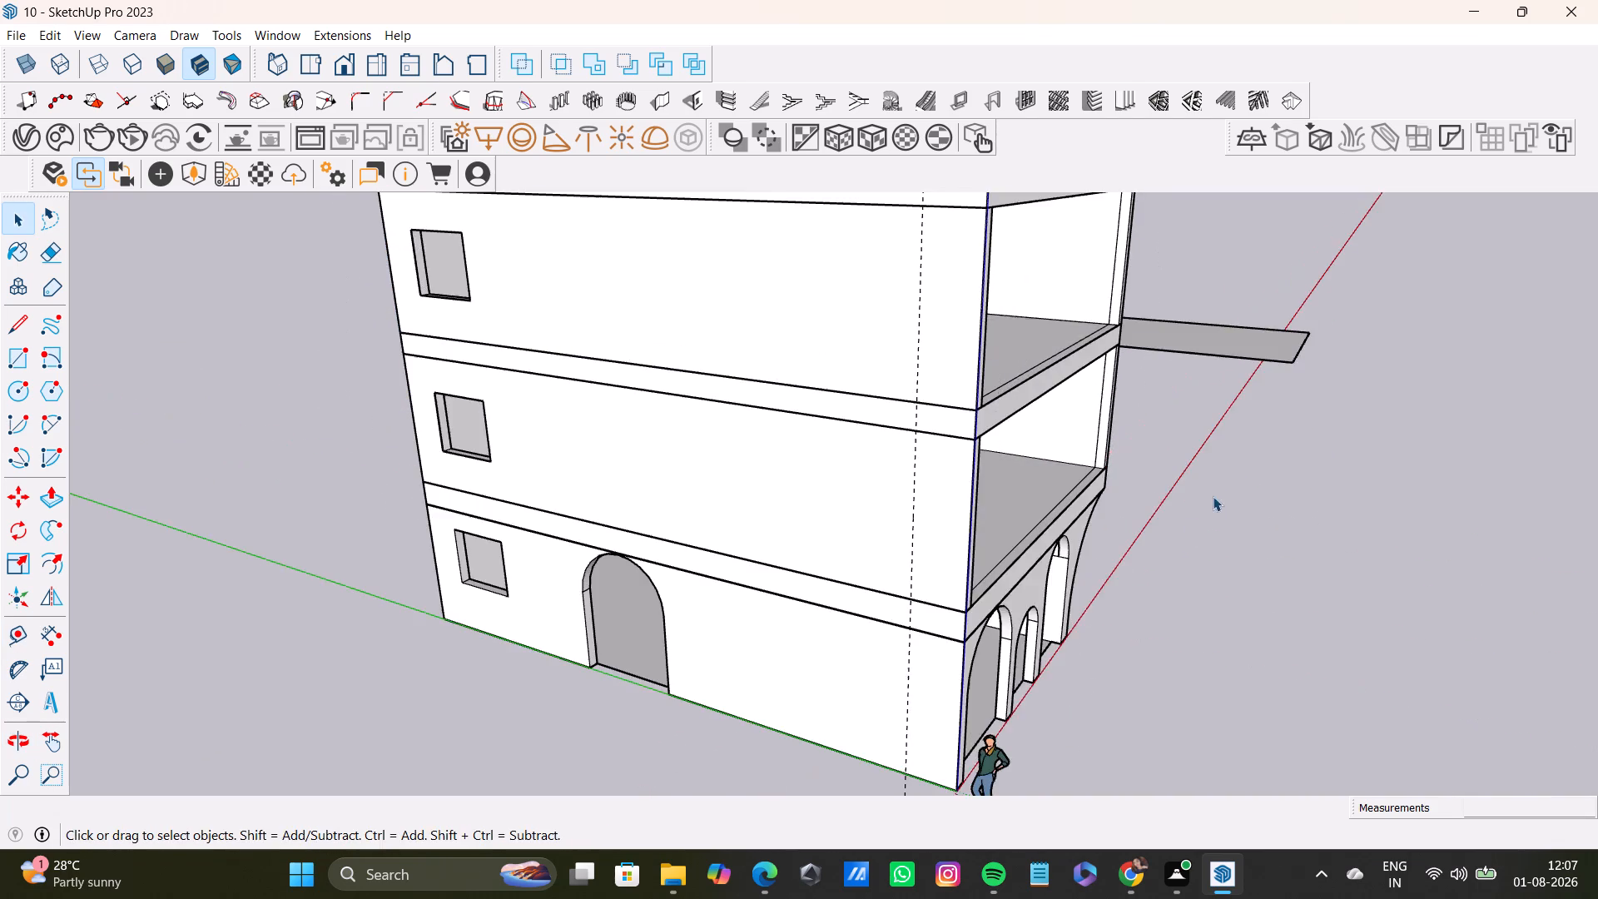
middle_click_drag(1045, 592, 730, 519)
scroll(677, 474, "up", 9)
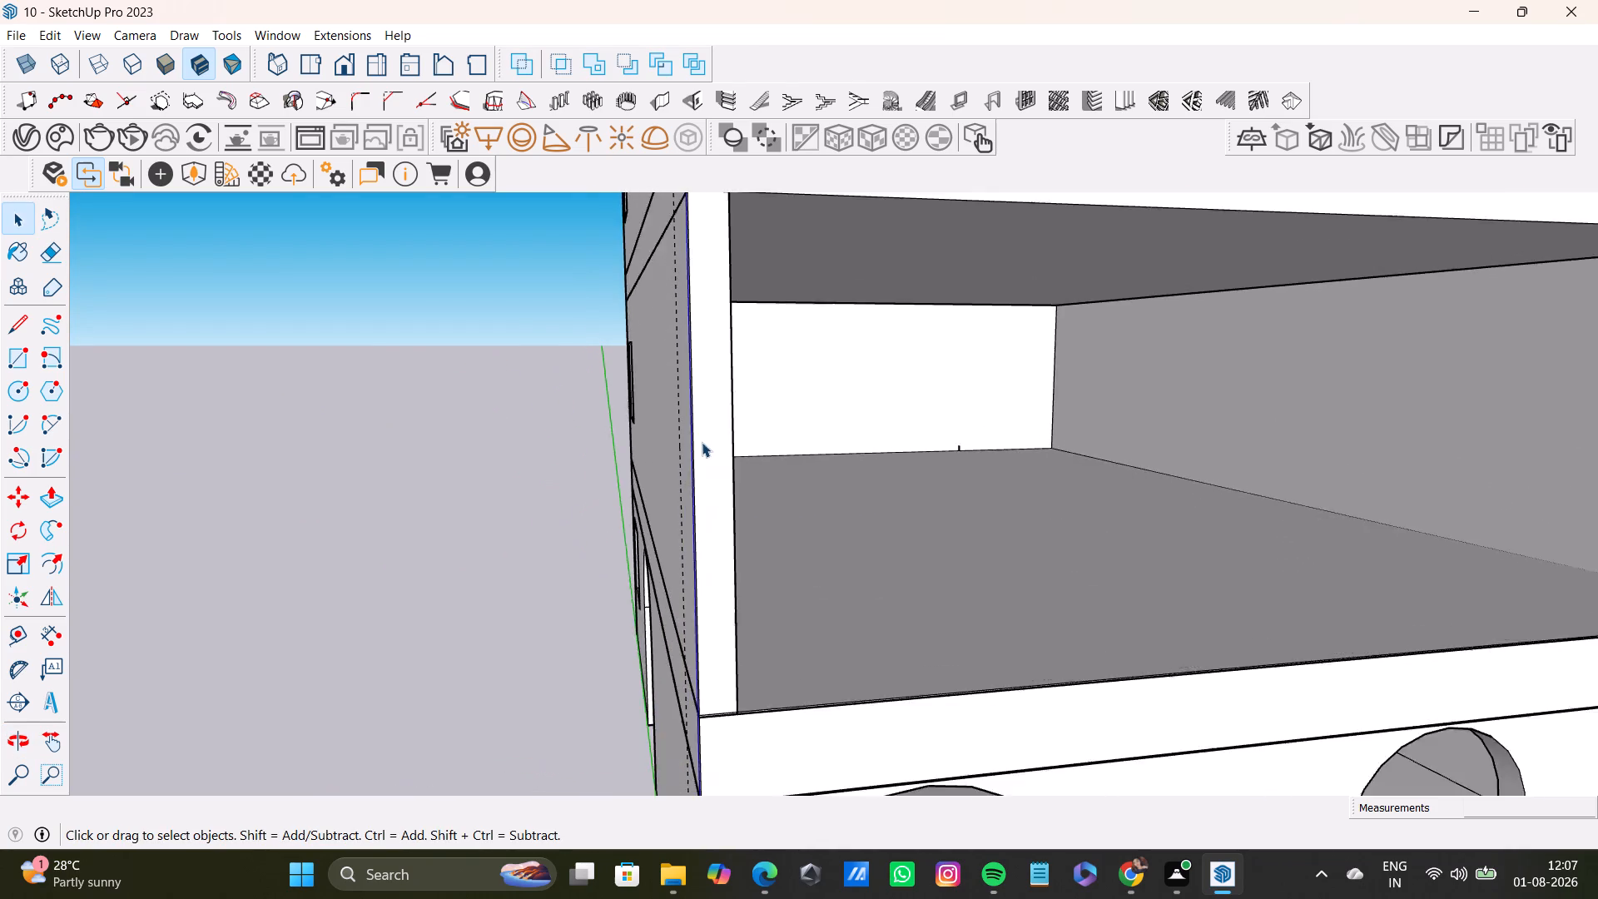
scroll(702, 442, "up", 5)
middle_click_drag(681, 491, 886, 479)
scroll(616, 477, "down", 11)
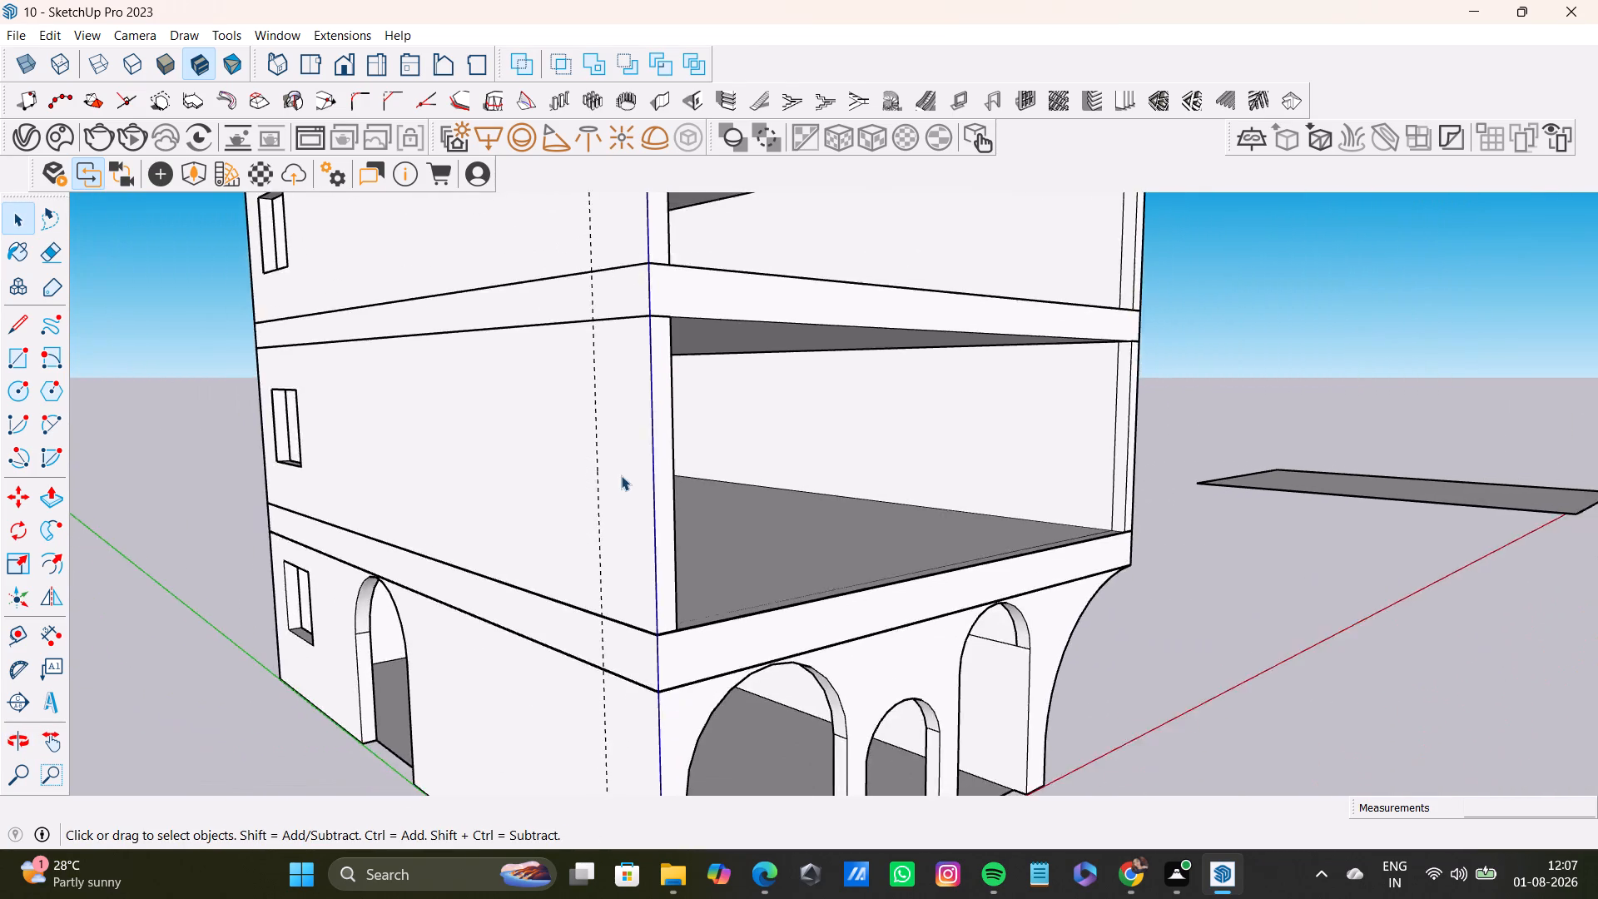
scroll(621, 475, "down", 8)
middle_click_drag(637, 565, 790, 502)
middle_click_drag(791, 502, 940, 553)
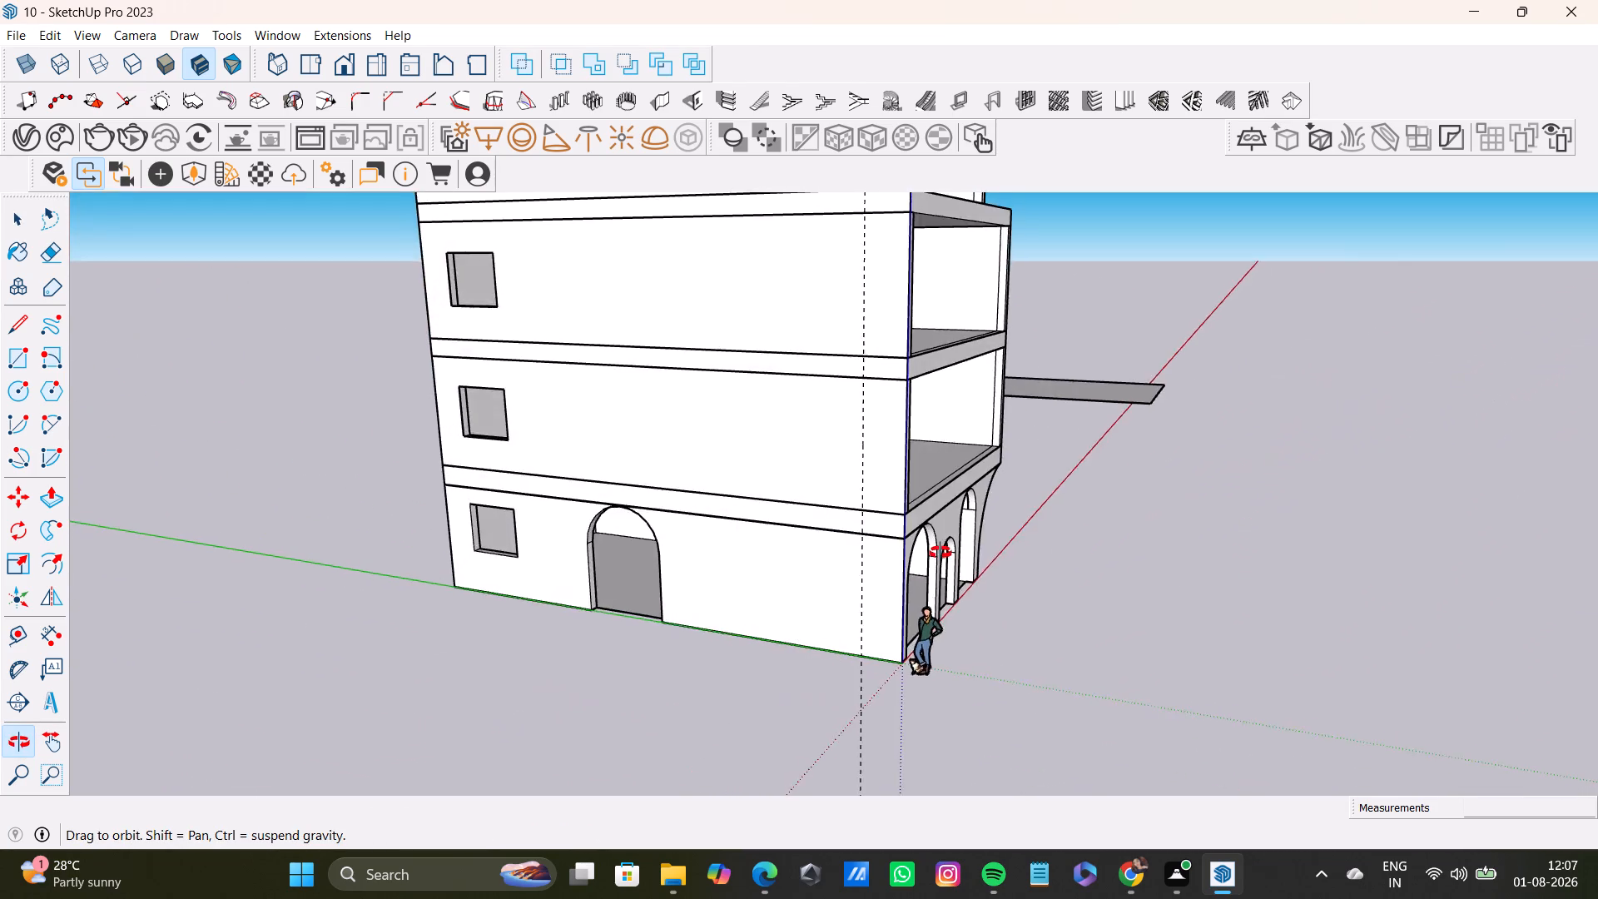
middle_click_drag(940, 553, 965, 521)
scroll(901, 416, "up", 7)
middle_click_drag(896, 424, 931, 425)
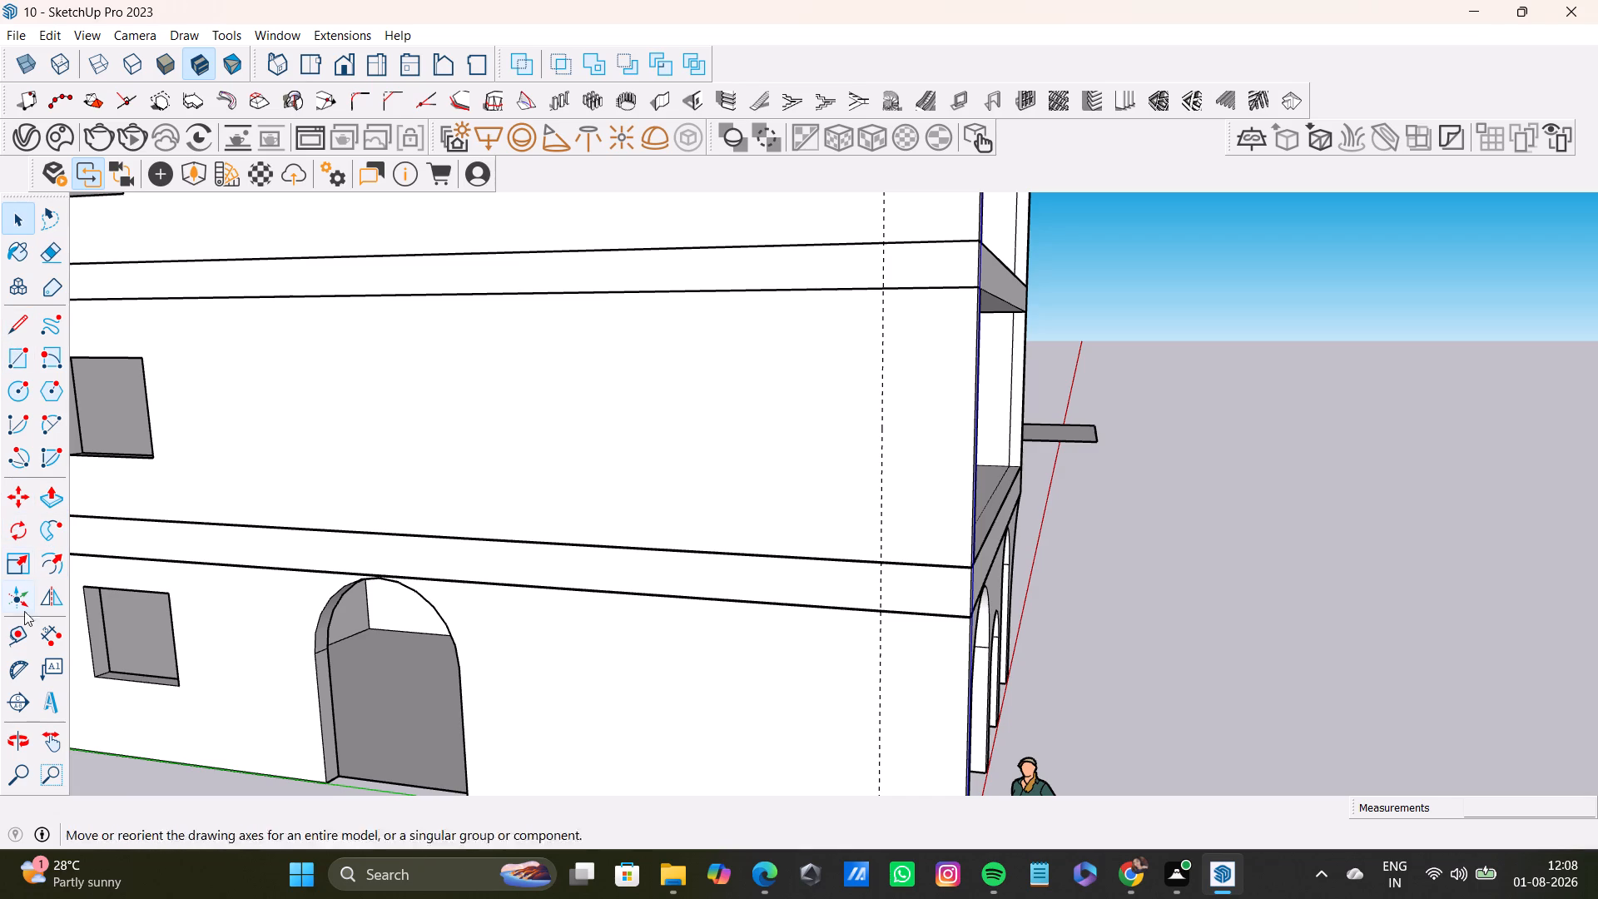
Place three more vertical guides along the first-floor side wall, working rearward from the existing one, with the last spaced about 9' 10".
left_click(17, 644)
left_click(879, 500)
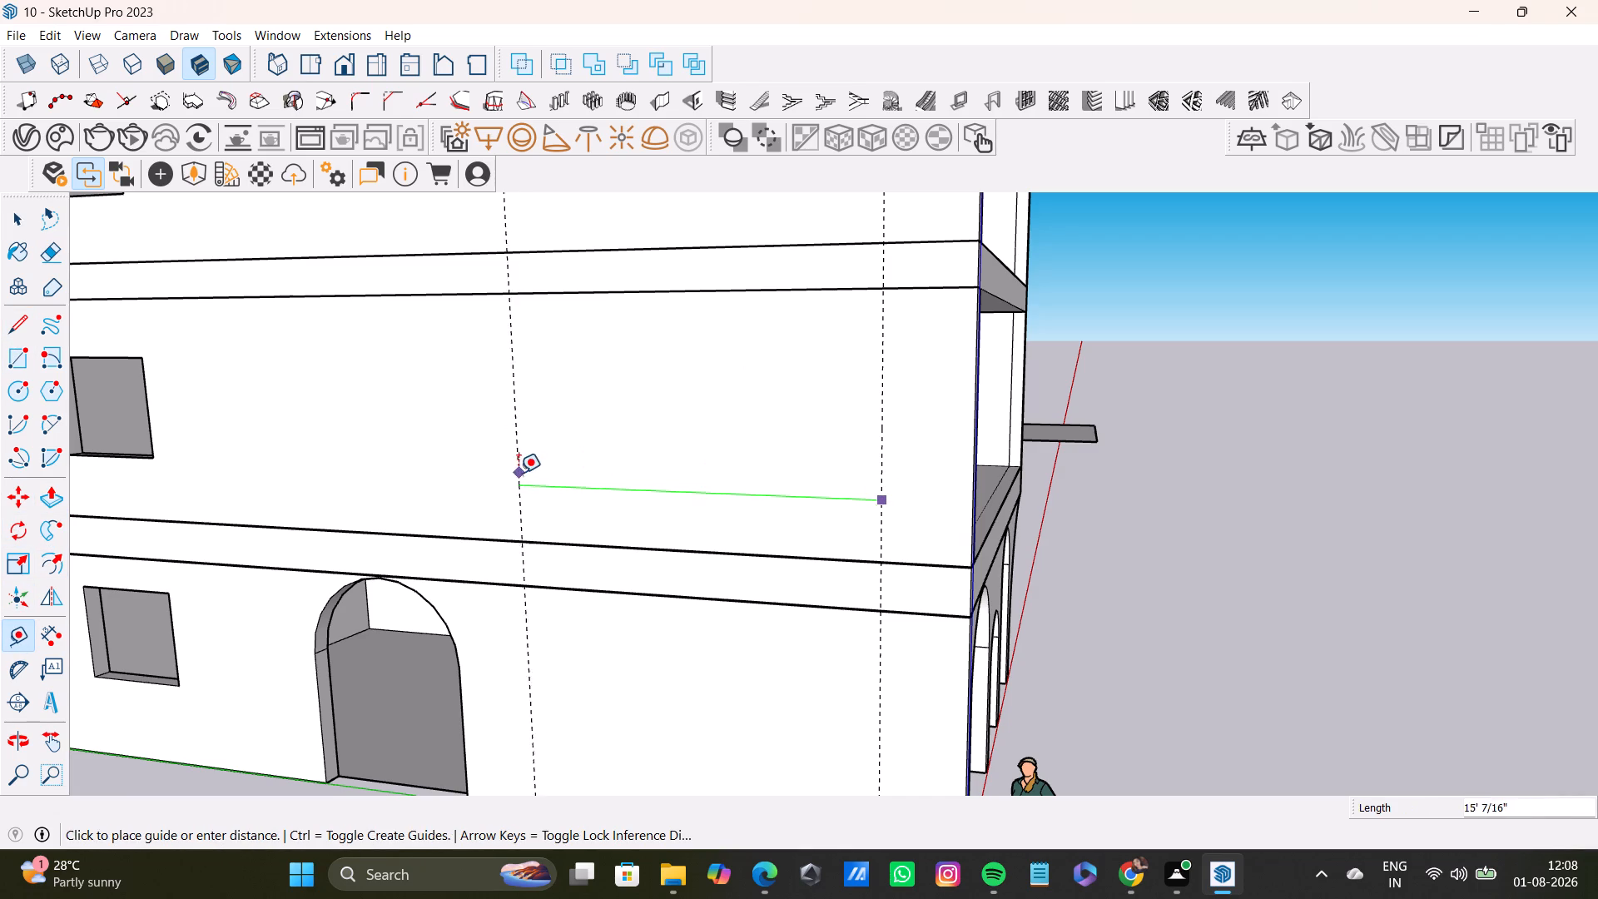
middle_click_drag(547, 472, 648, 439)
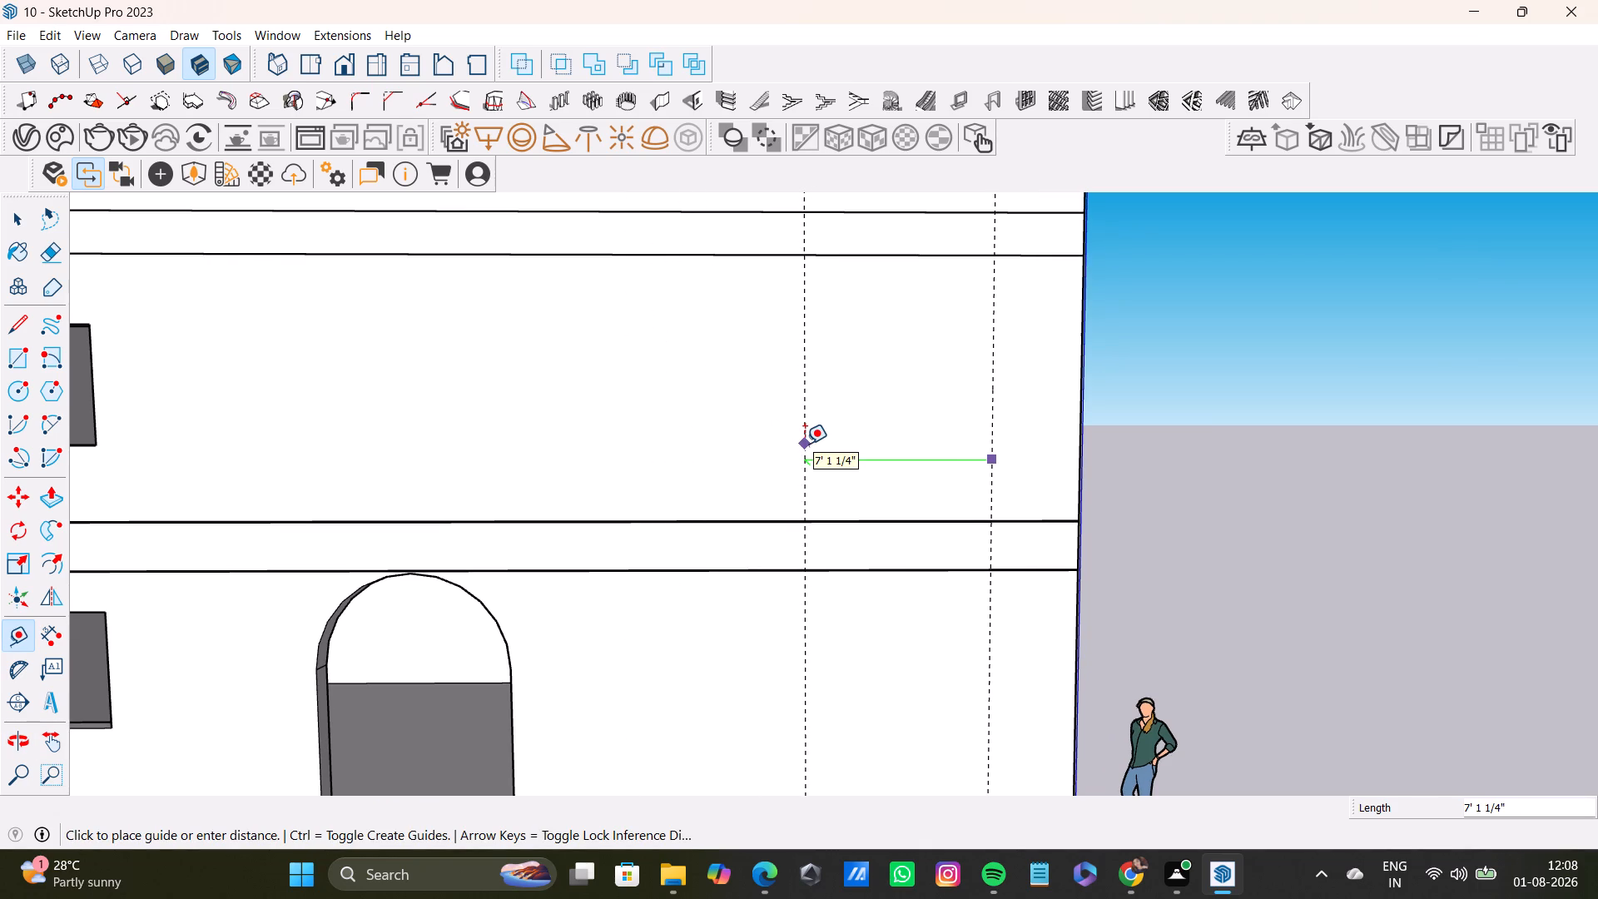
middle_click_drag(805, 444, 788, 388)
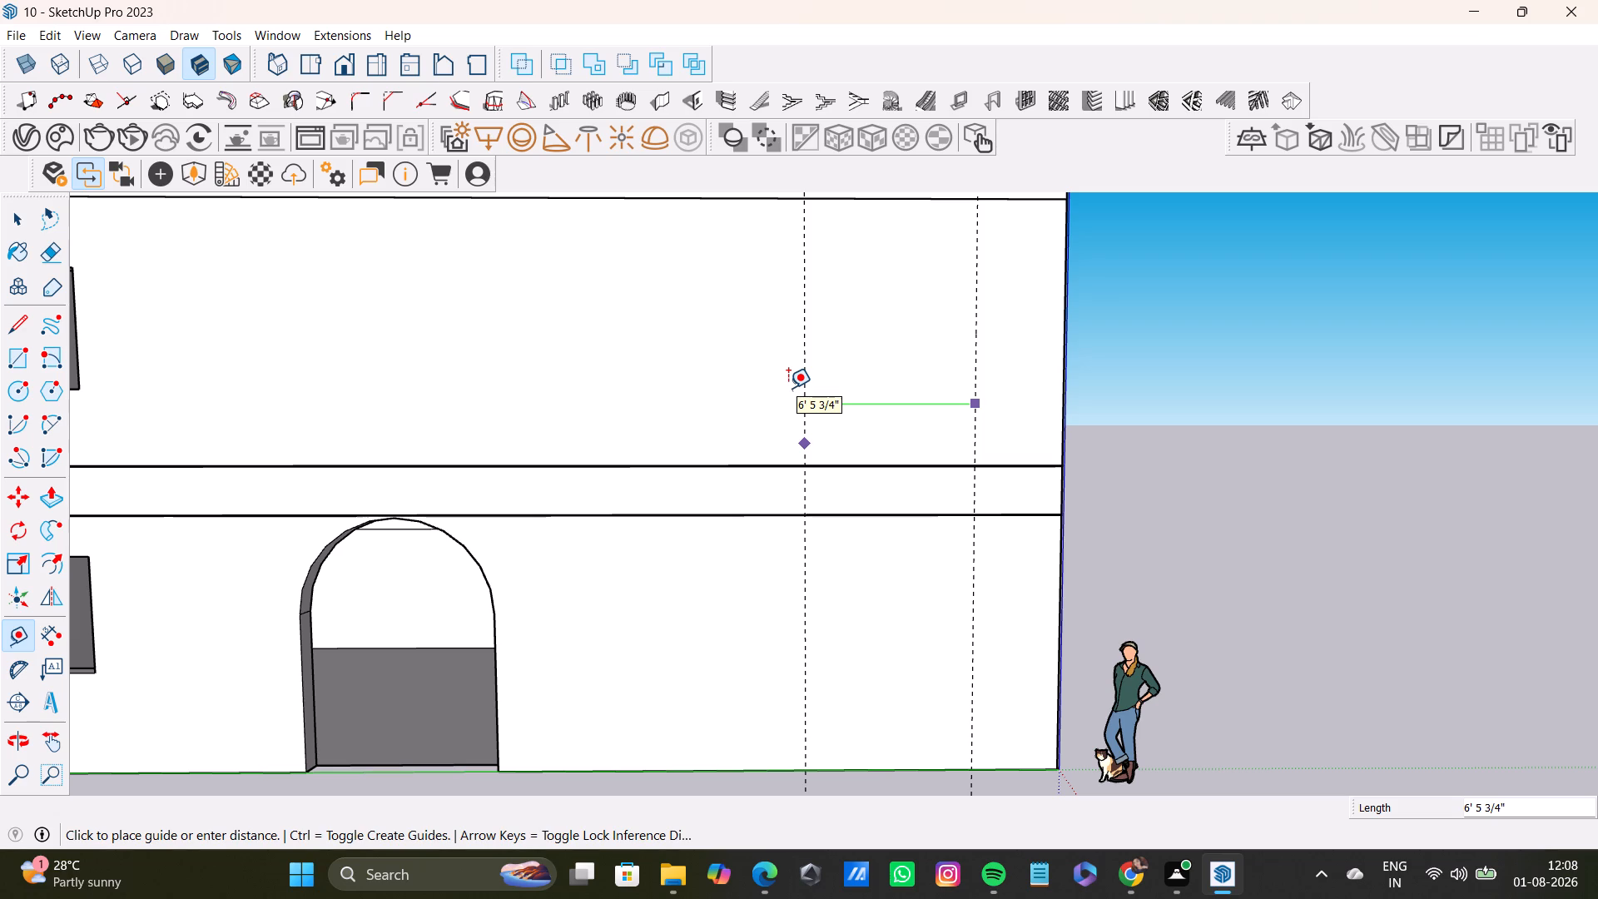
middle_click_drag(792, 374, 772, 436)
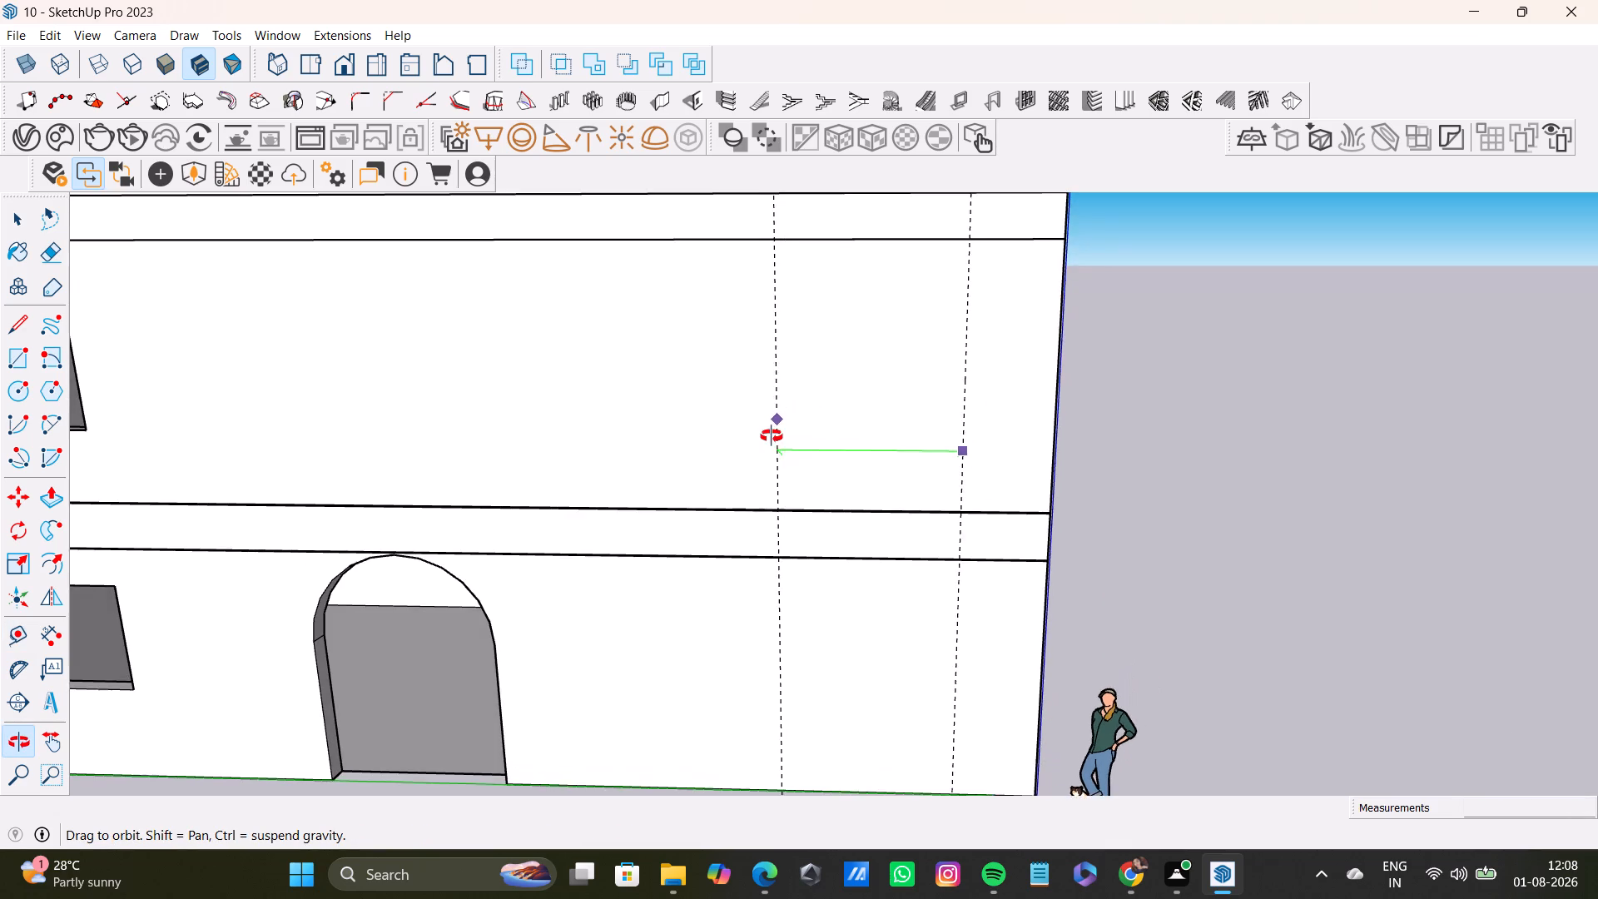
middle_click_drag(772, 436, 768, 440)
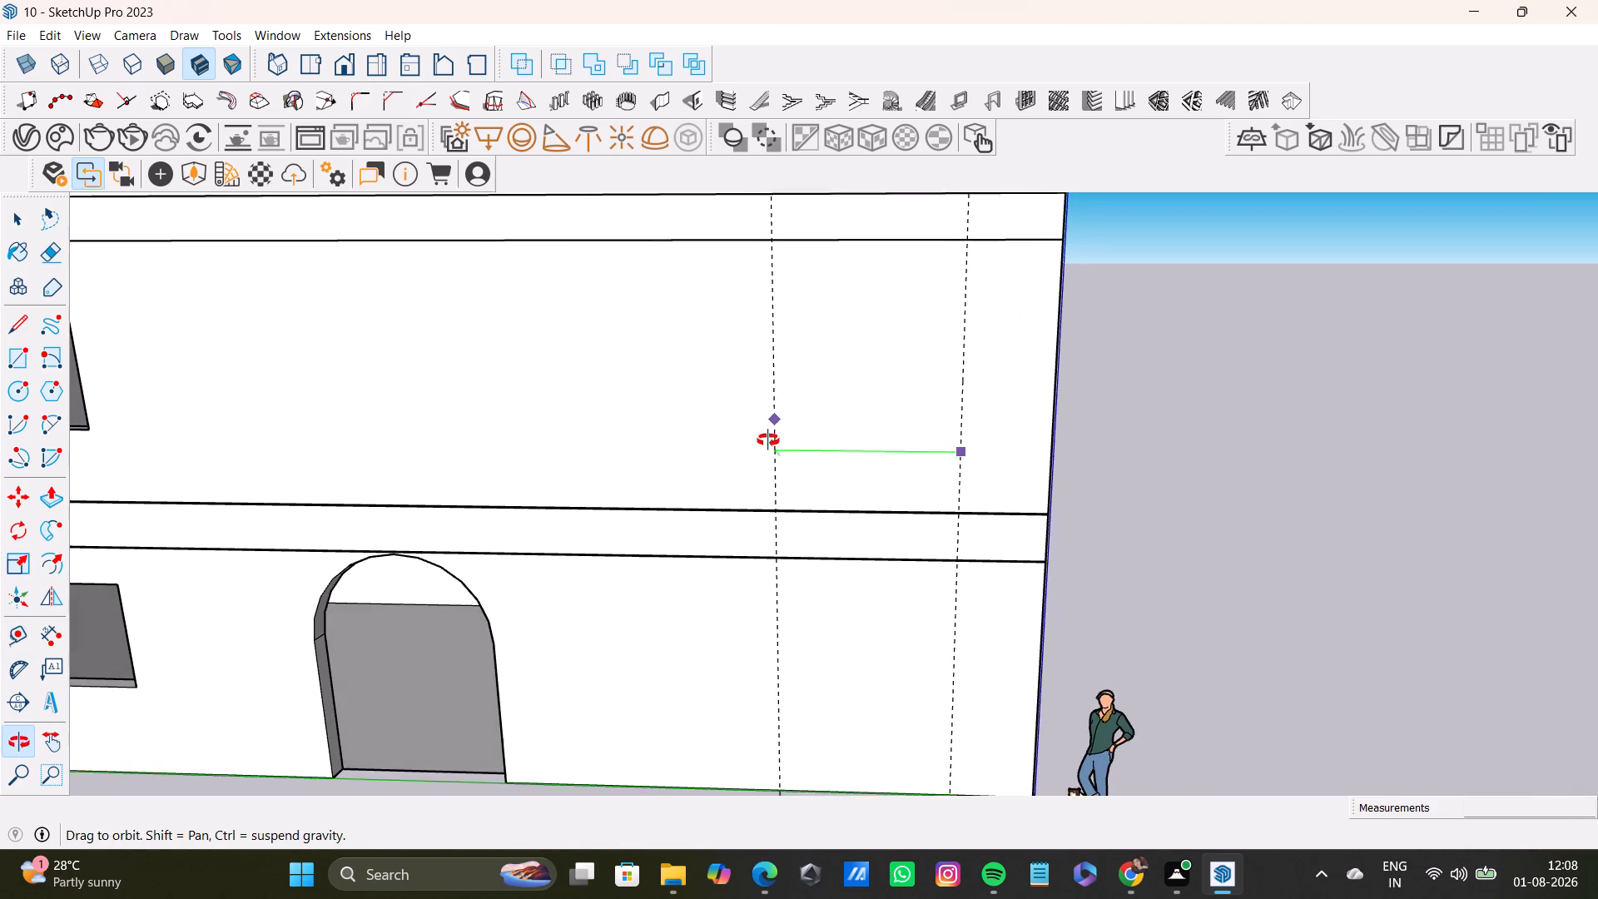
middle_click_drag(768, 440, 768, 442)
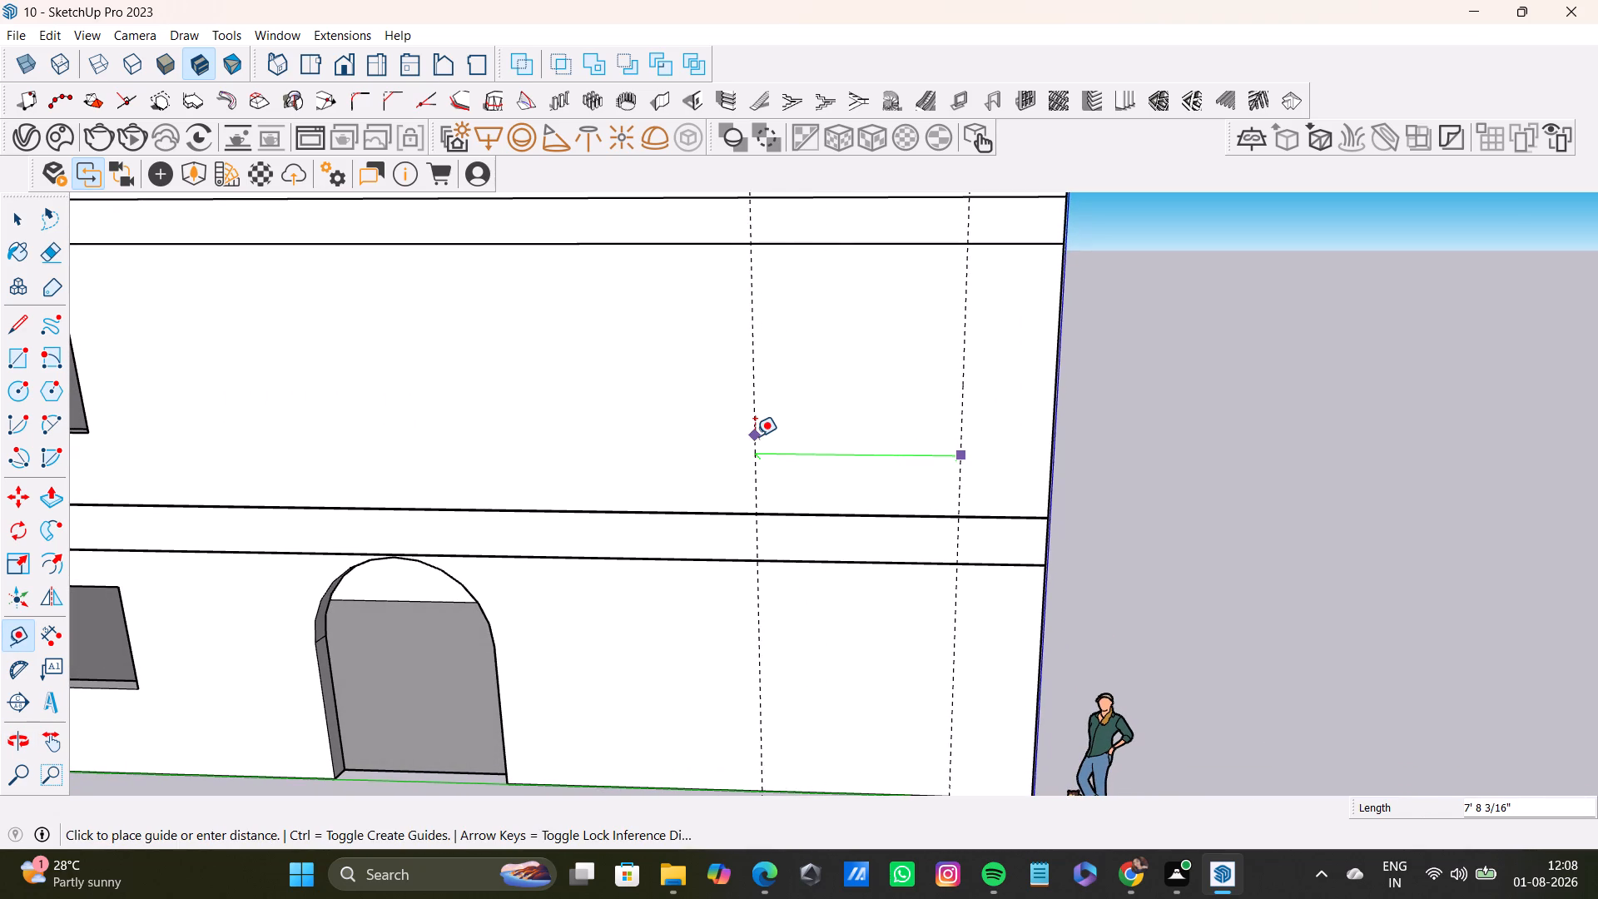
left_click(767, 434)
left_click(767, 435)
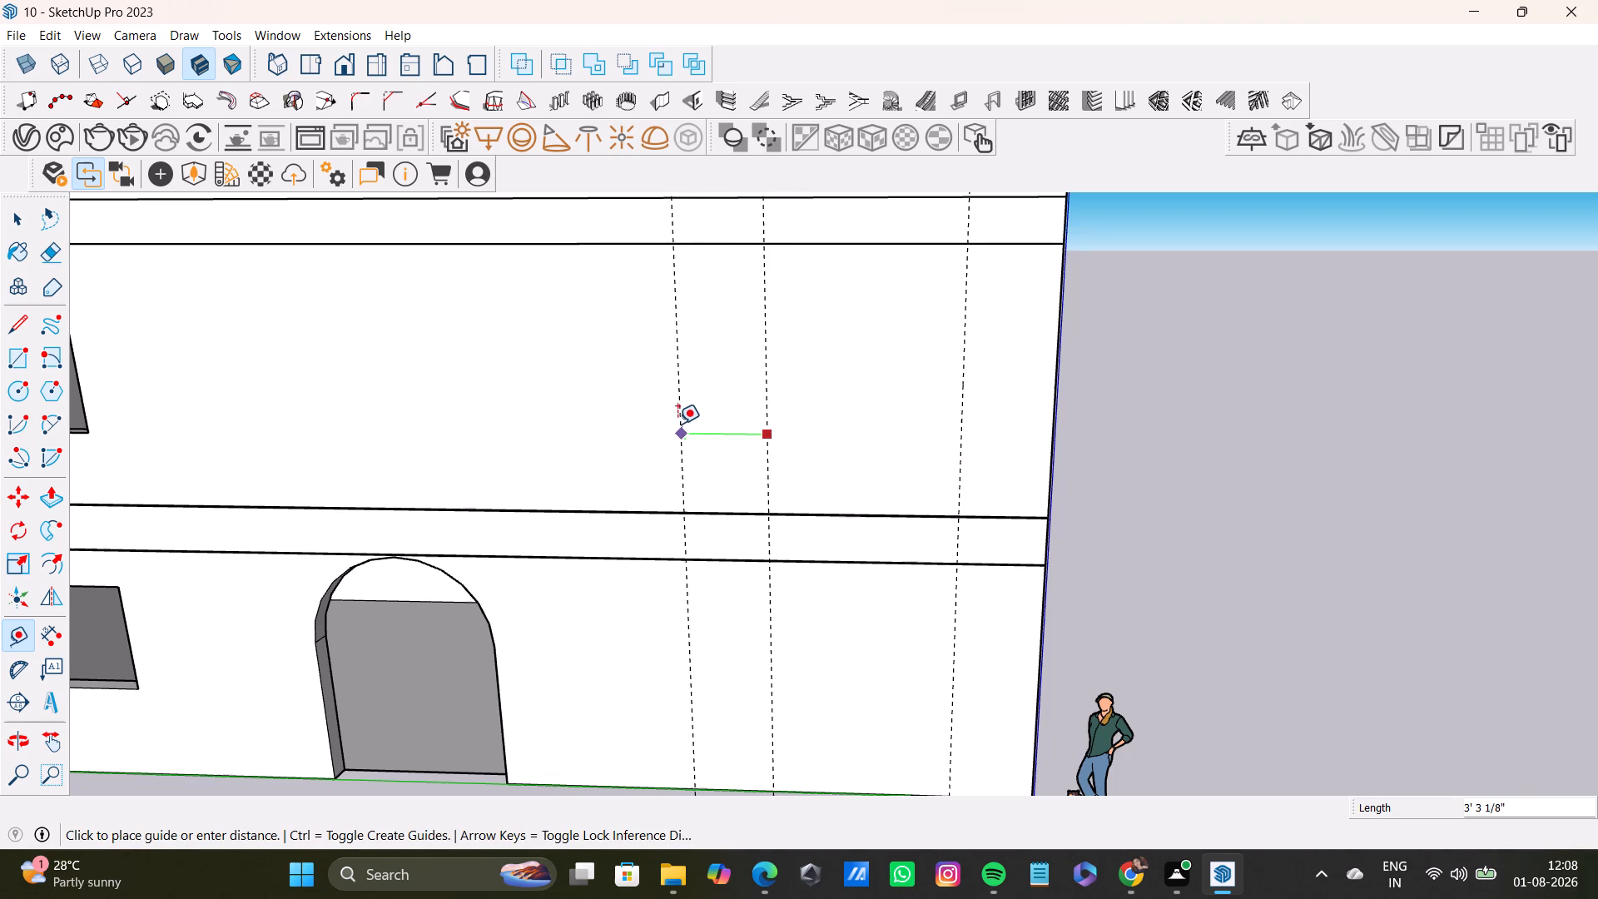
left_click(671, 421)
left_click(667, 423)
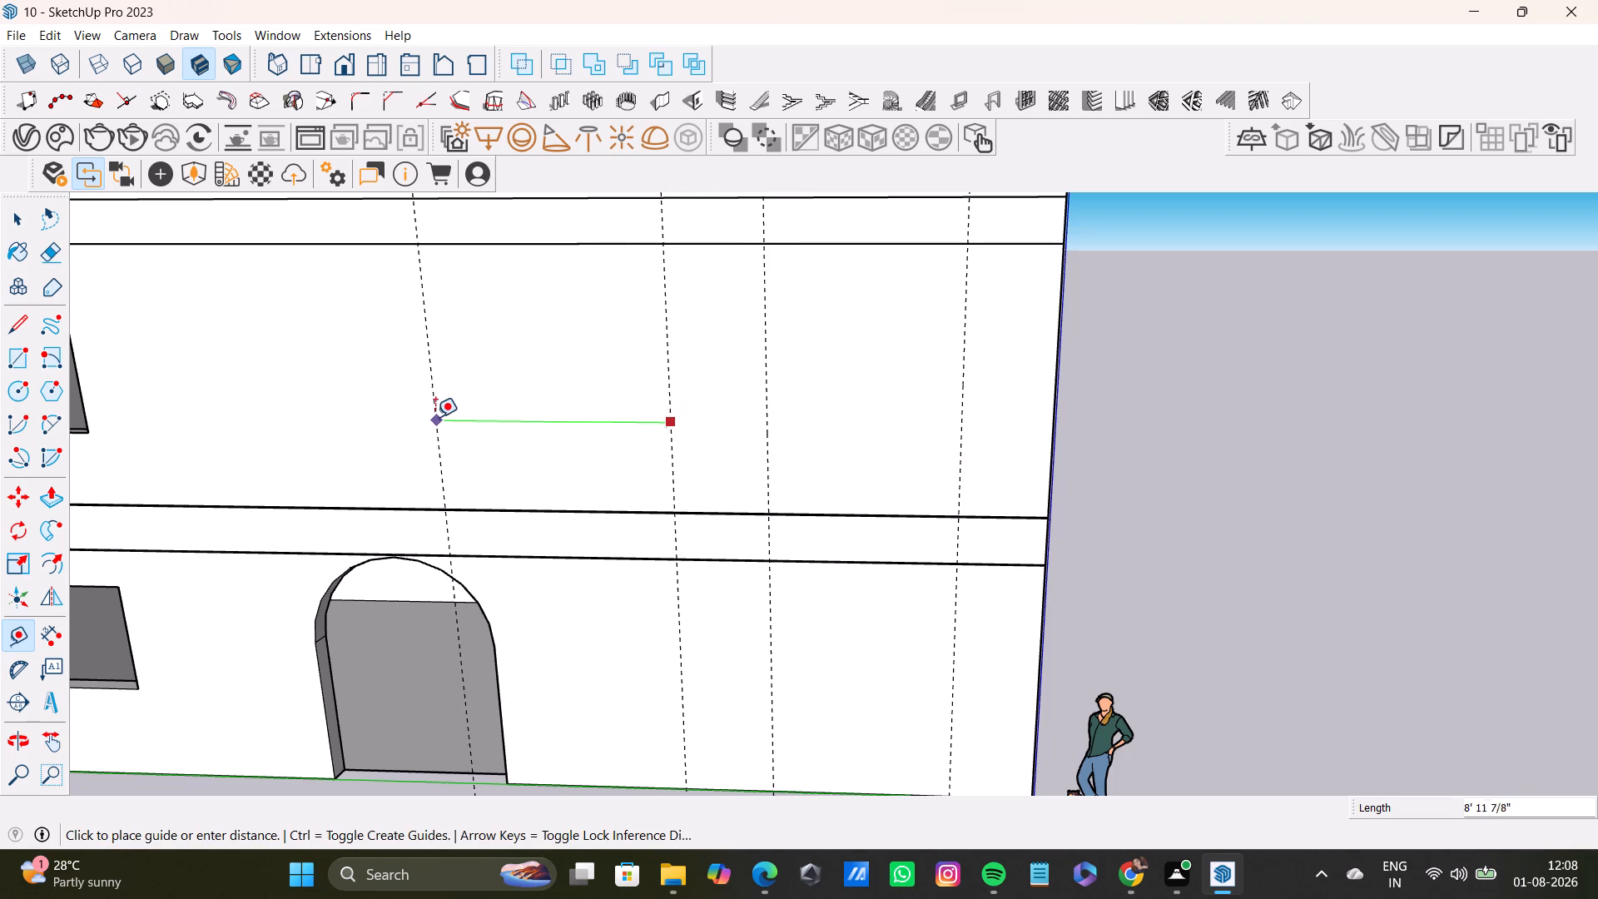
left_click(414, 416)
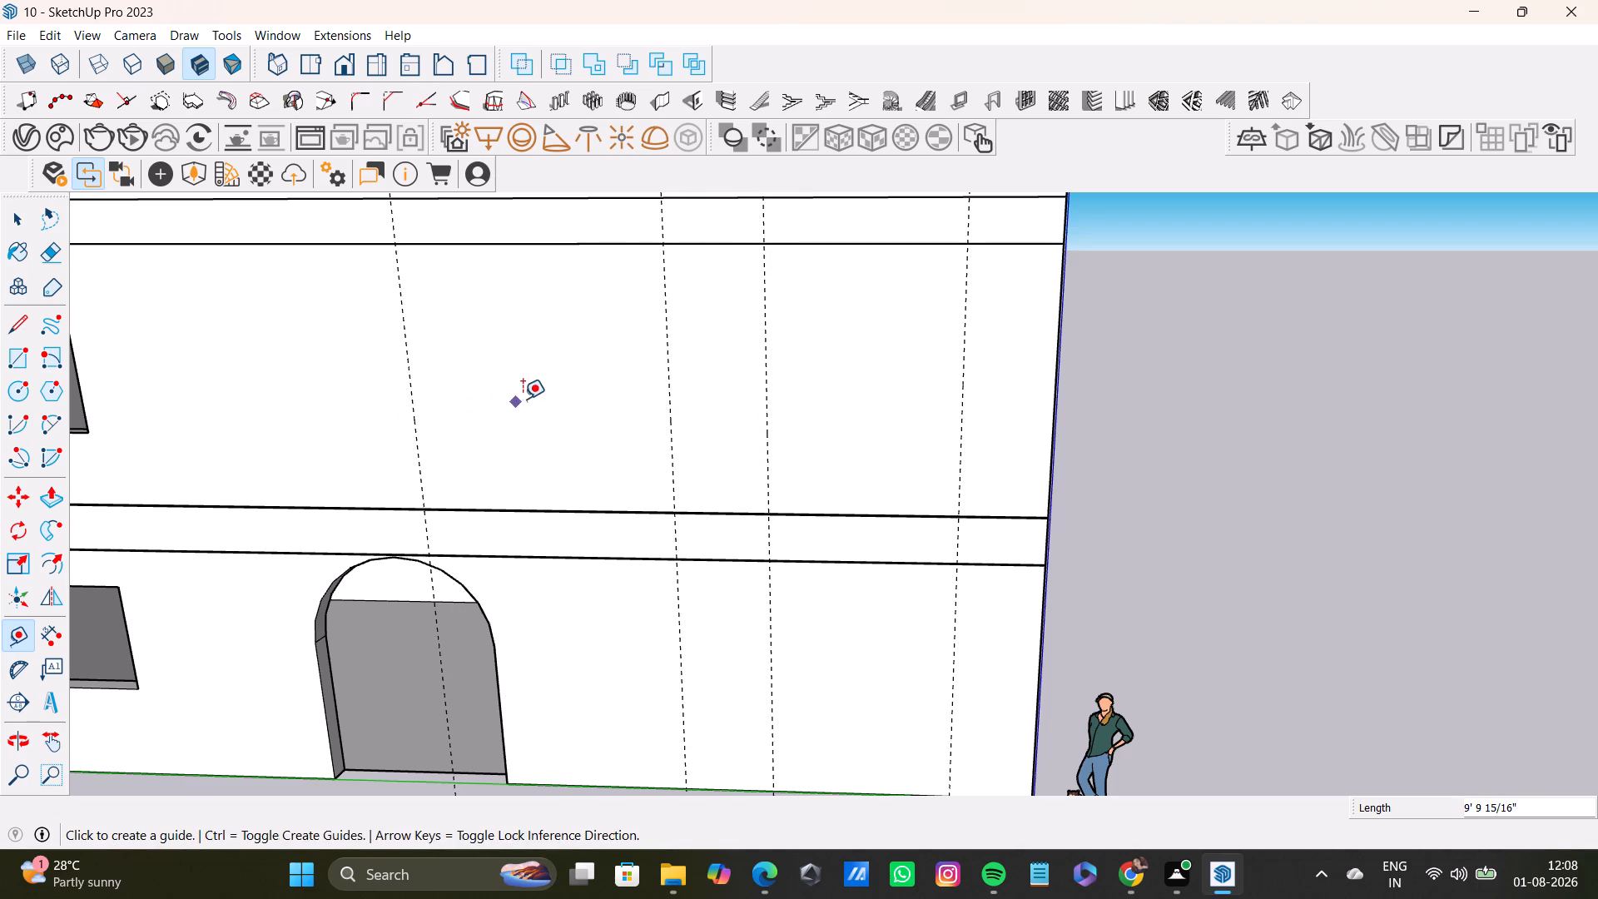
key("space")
Examine the spacing of the vertical guides against the side wall's windows and arch, and check the first-floor wall inside its group.
middle_click_drag(789, 452, 755, 460)
scroll(755, 434, "down", 4)
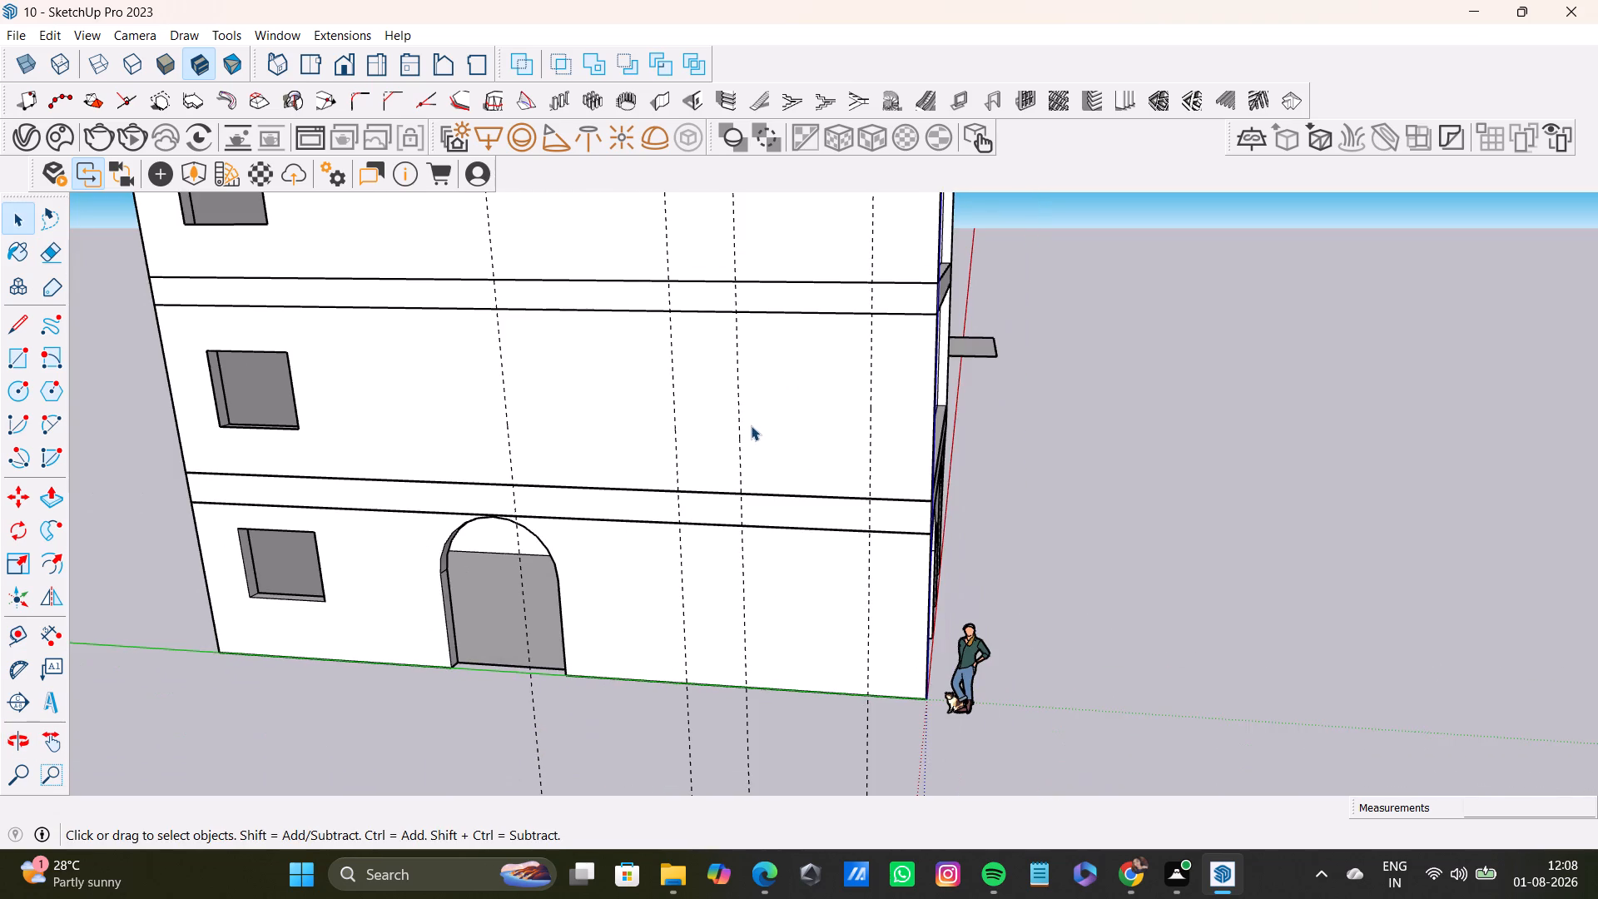
scroll(751, 425, "down", 6)
middle_click_drag(751, 425, 758, 405)
key("space")
key("space")
key("space")
key("space")
key("space")
key("space")
key("space")
key("space")
key("space")
key("space")
key("space")
key("space")
key("space")
key("space")
middle_click_drag(772, 395, 776, 386)
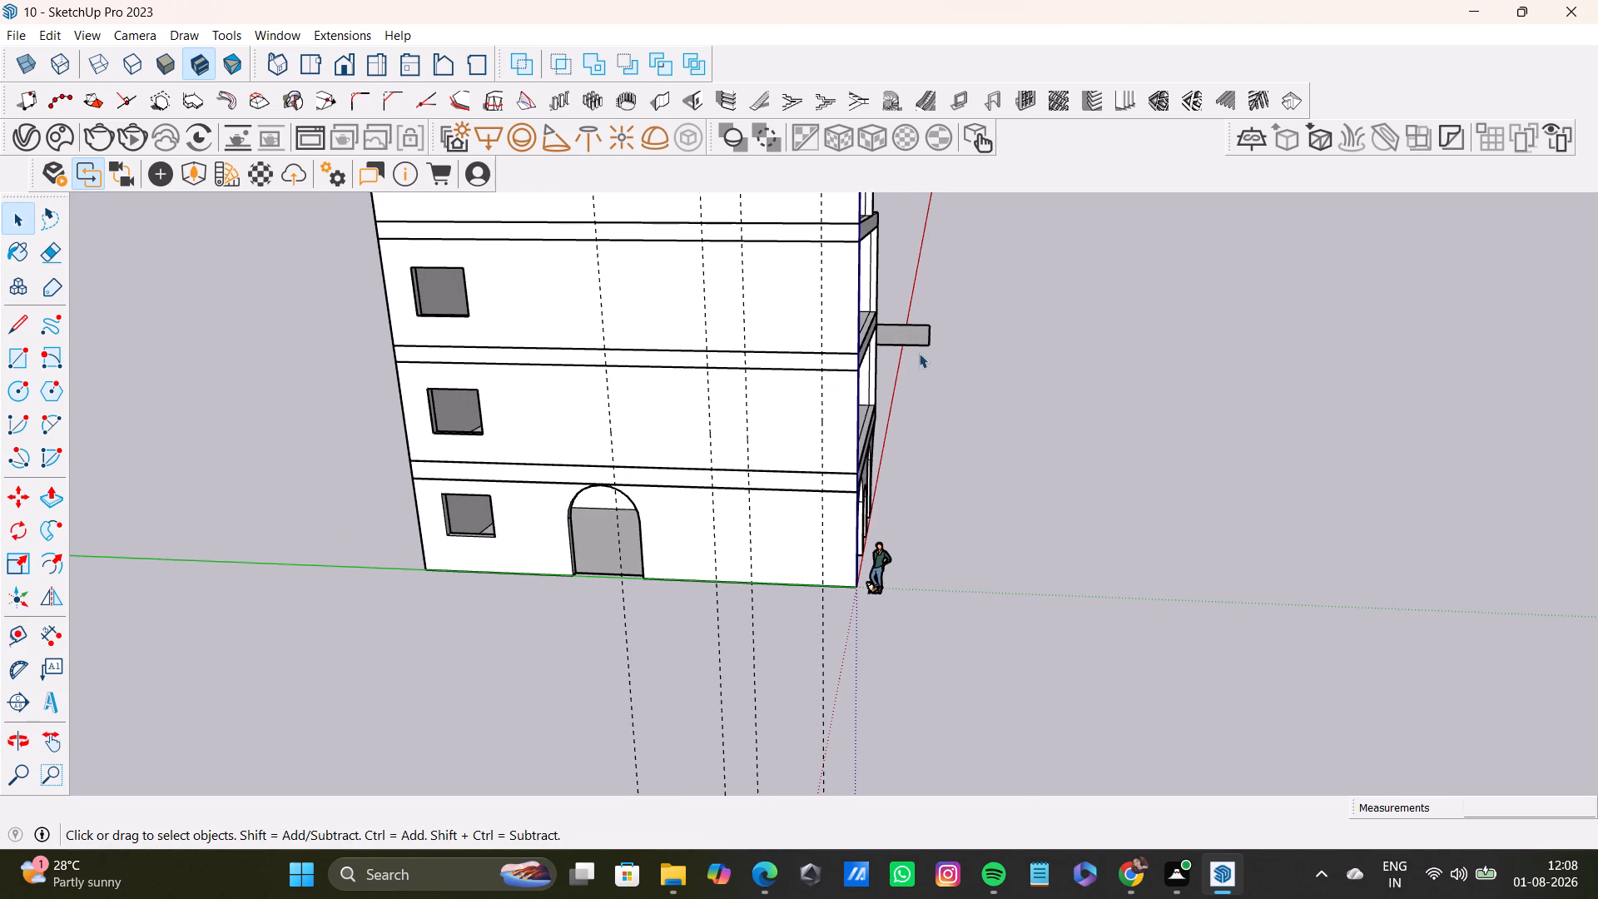
double_click(835, 413)
double_click(836, 406)
middle_click_drag(955, 436, 954, 313)
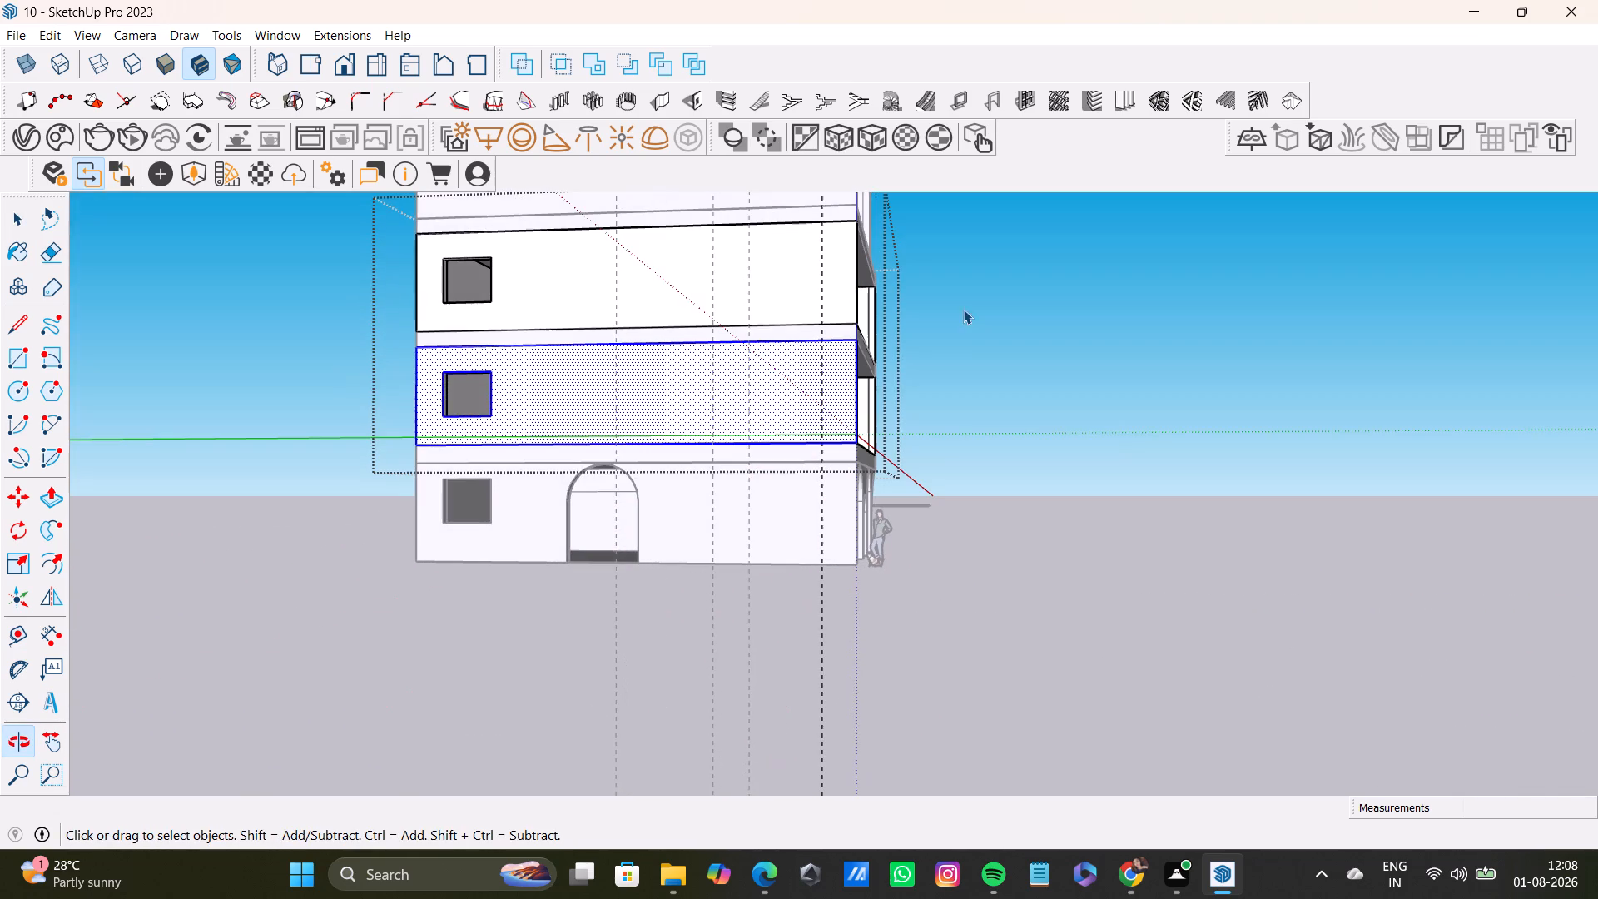
scroll(767, 411, "up", 5, "shift")
middle_click_drag(772, 413, 892, 407)
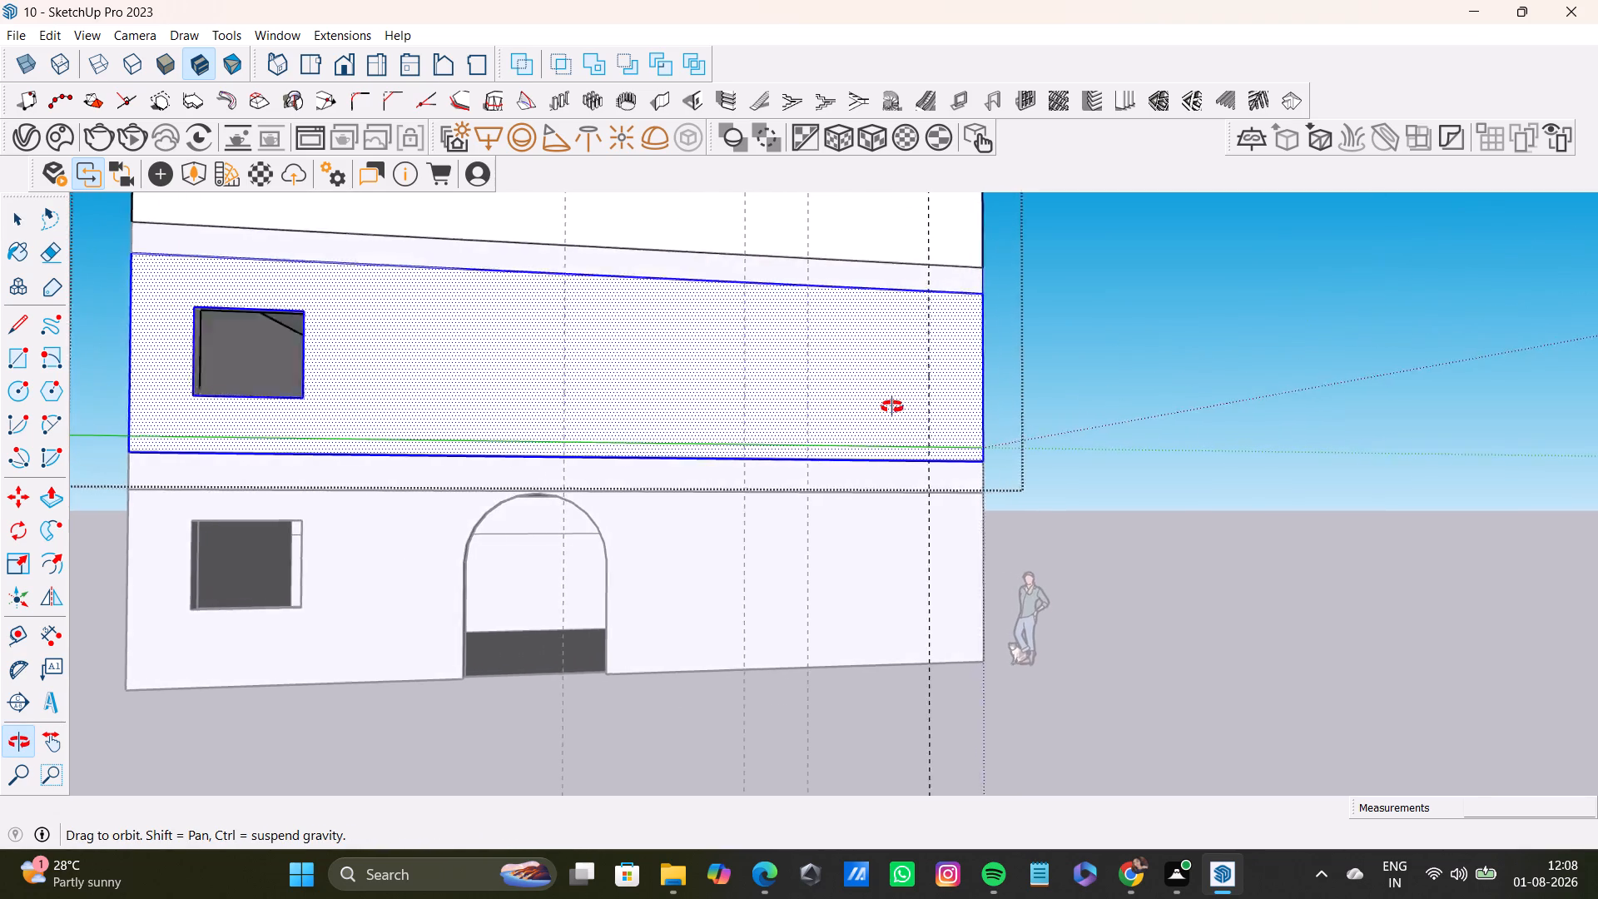
middle_click_drag(892, 407, 699, 445)
left_click(1104, 444)
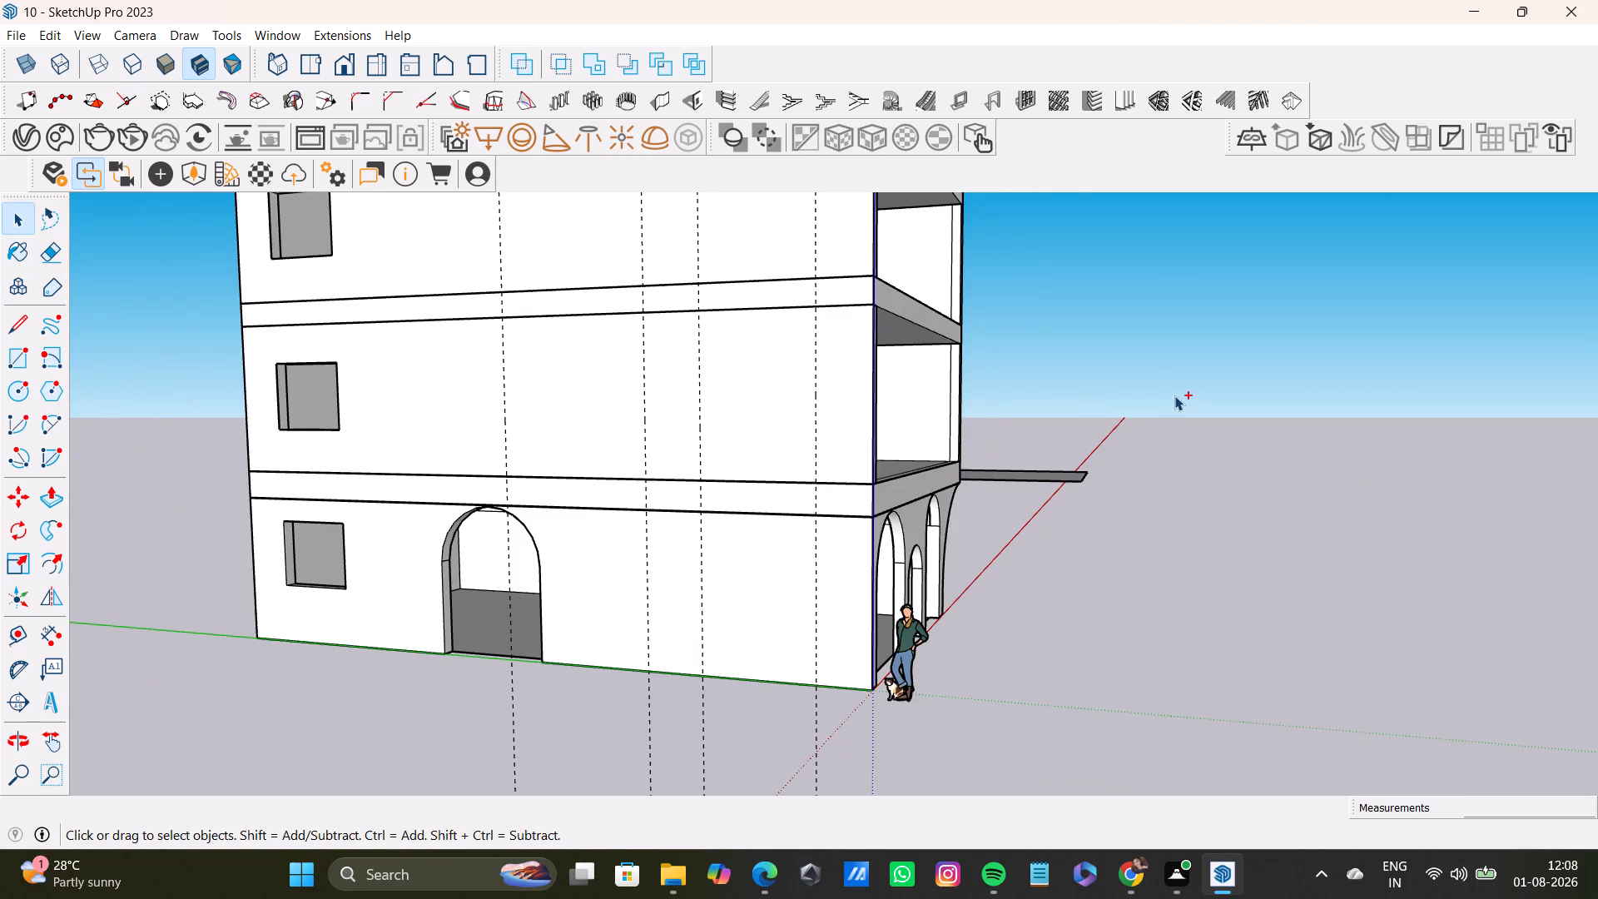
Undo all the vertical guides on the first-floor side wall, including the one nearest the front corner.
key("ctrl+z")
key("ctrl+z")
key("ctrl+z")
key("ctrl+z")
key("ctrl+z")
key("ctrl+z")
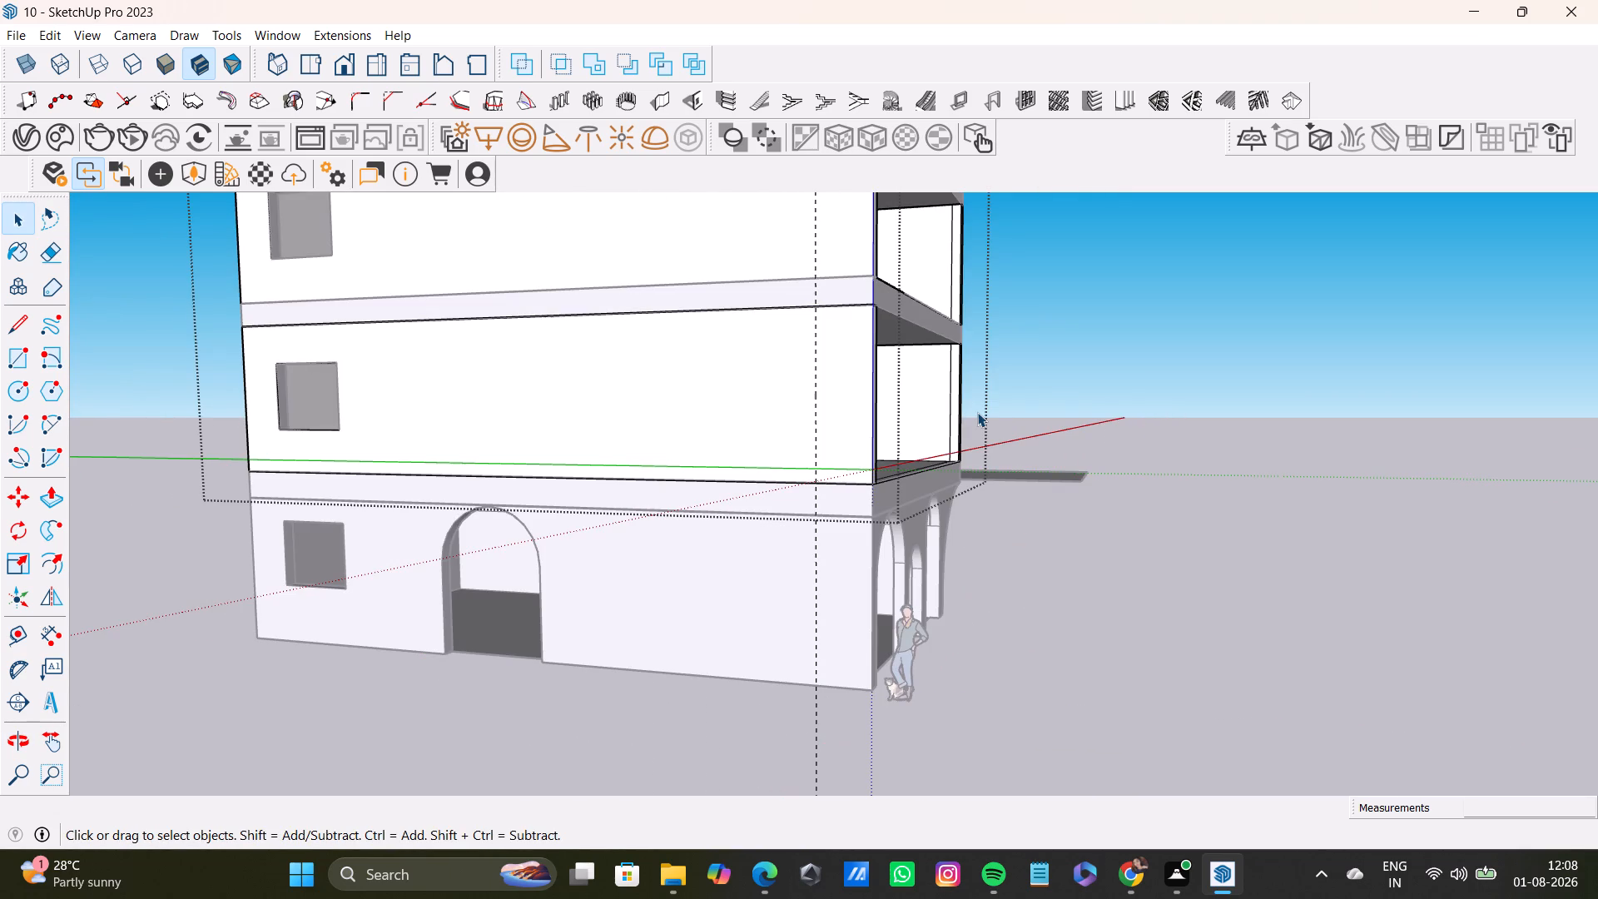
key("ctrl+z")
Open the upper-floor wall group and select the first-floor side wall face.
left_click(1390, 465)
triple_click(821, 385)
middle_click_drag(831, 406, 938, 484)
left_click(902, 488)
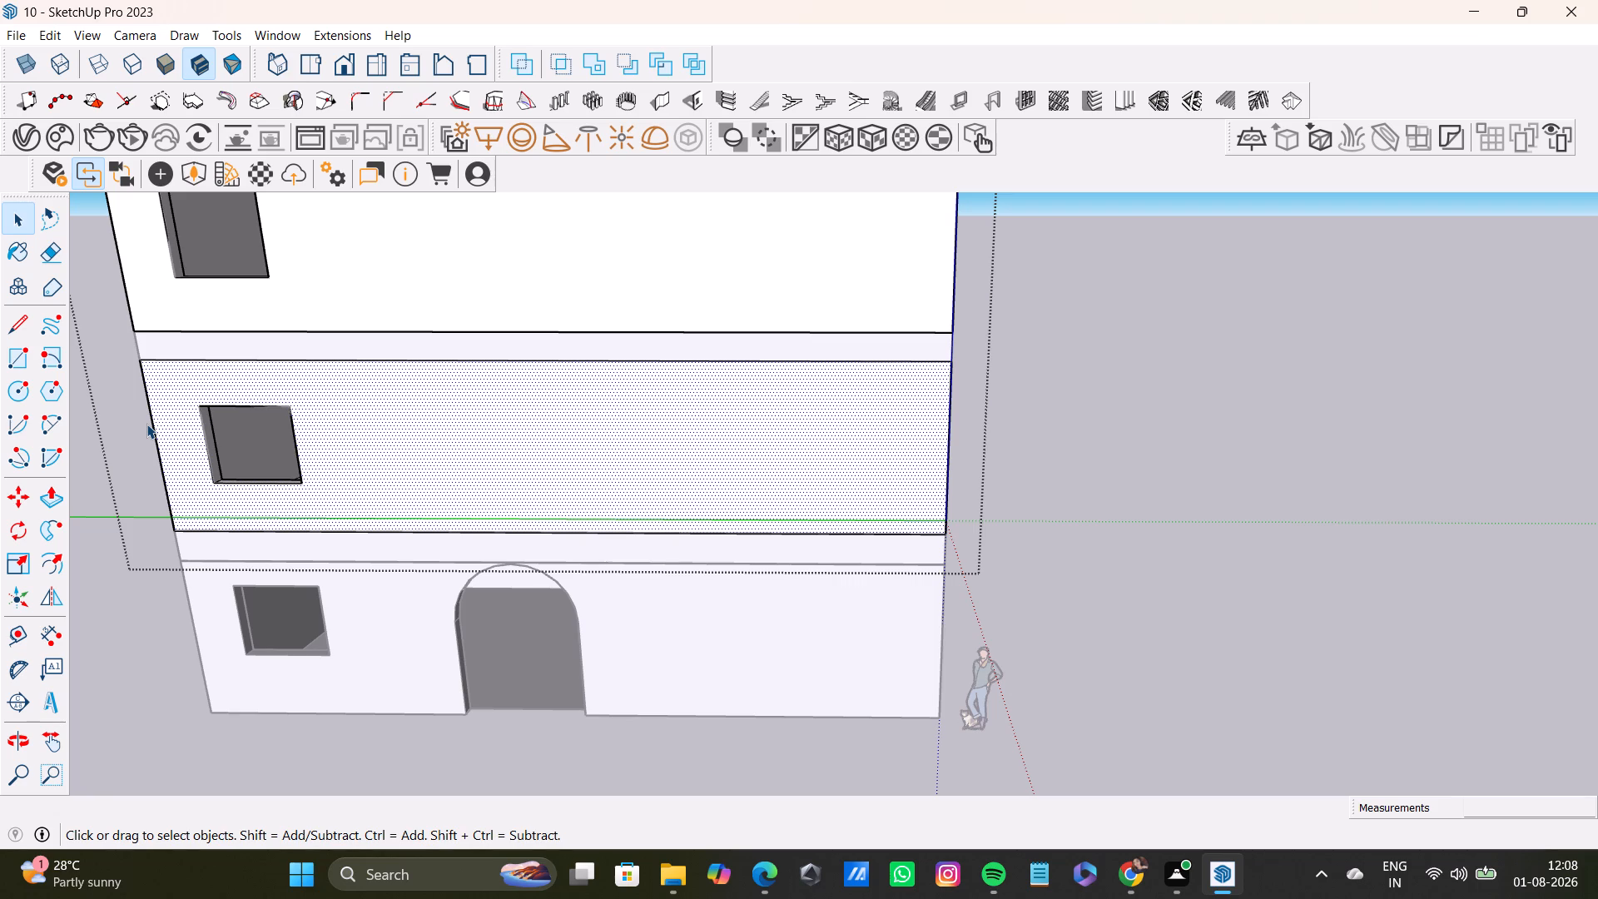
middle_click_drag(867, 467, 790, 374)
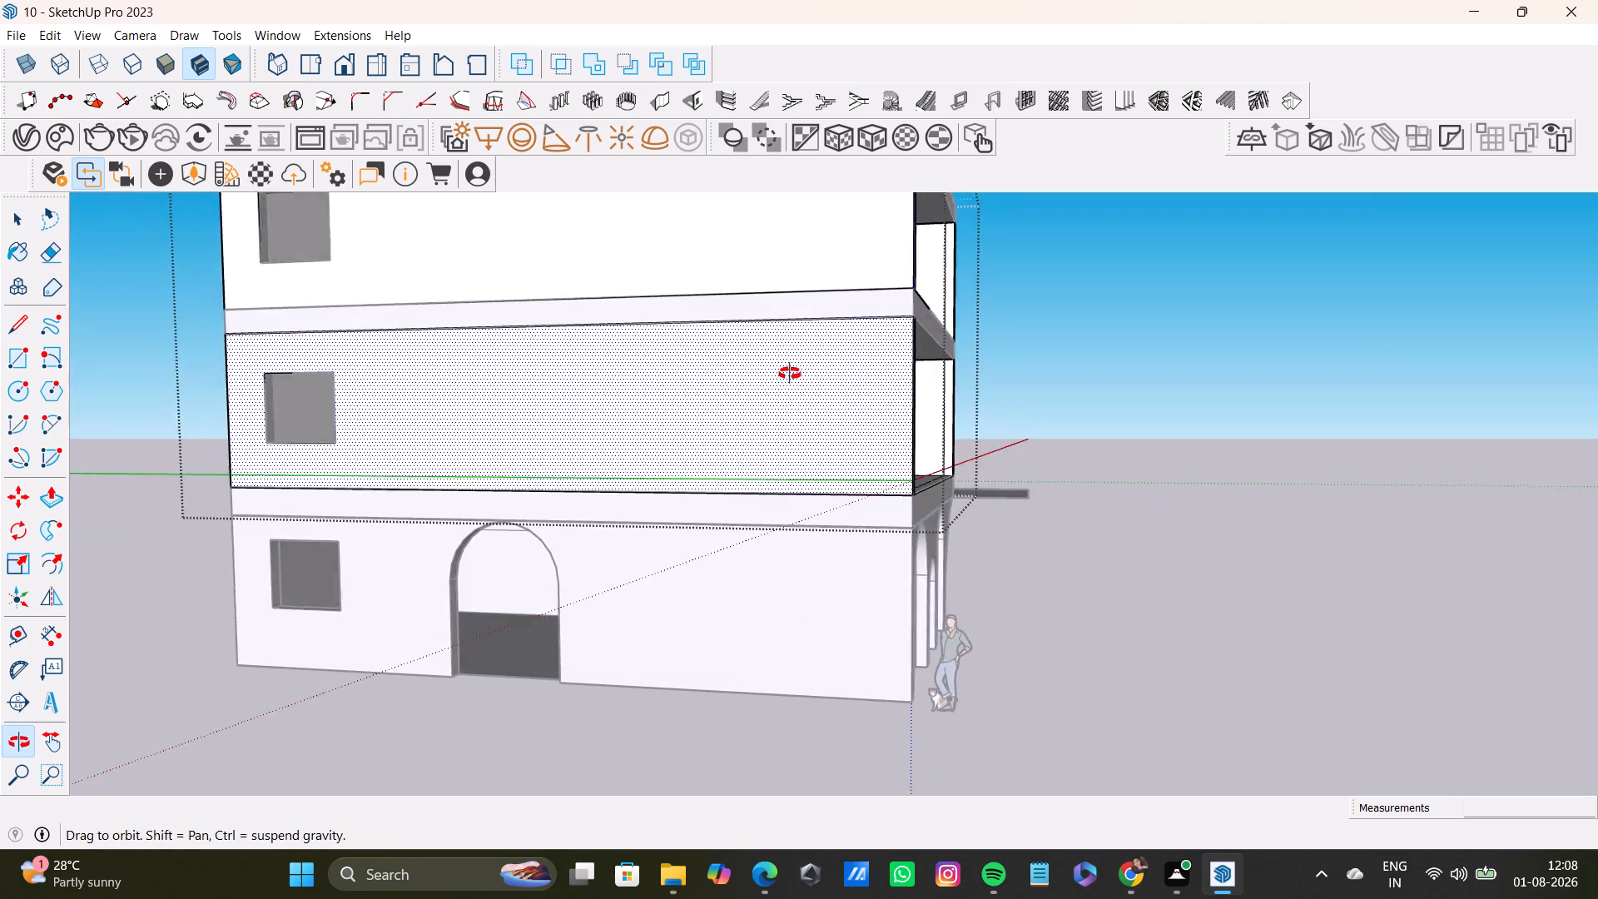
middle_click_drag(790, 374, 747, 390)
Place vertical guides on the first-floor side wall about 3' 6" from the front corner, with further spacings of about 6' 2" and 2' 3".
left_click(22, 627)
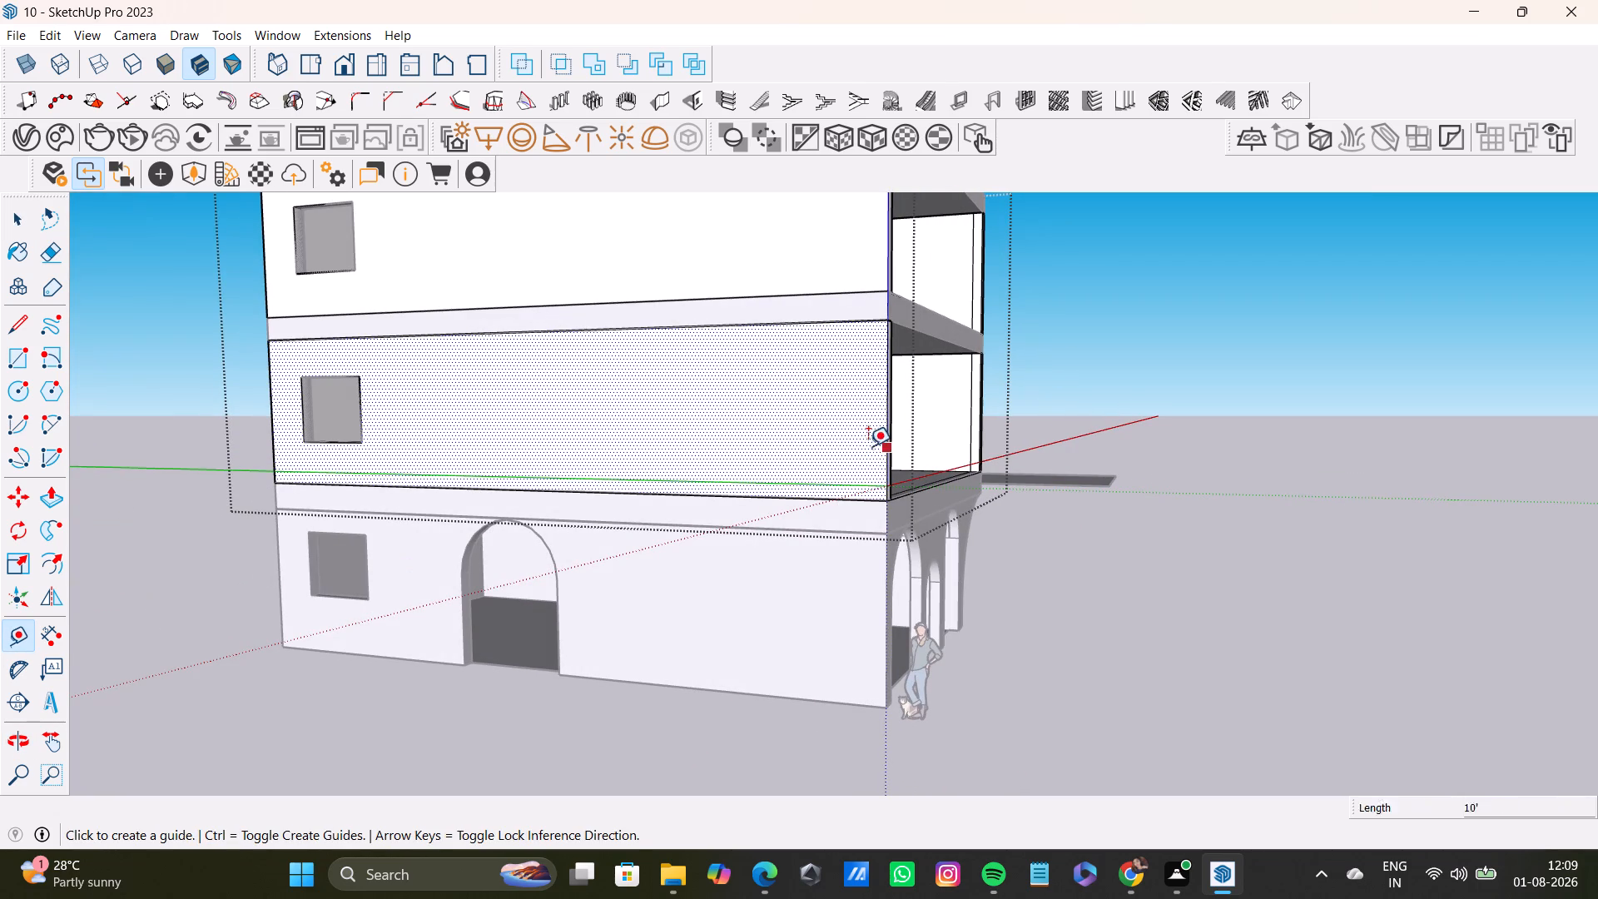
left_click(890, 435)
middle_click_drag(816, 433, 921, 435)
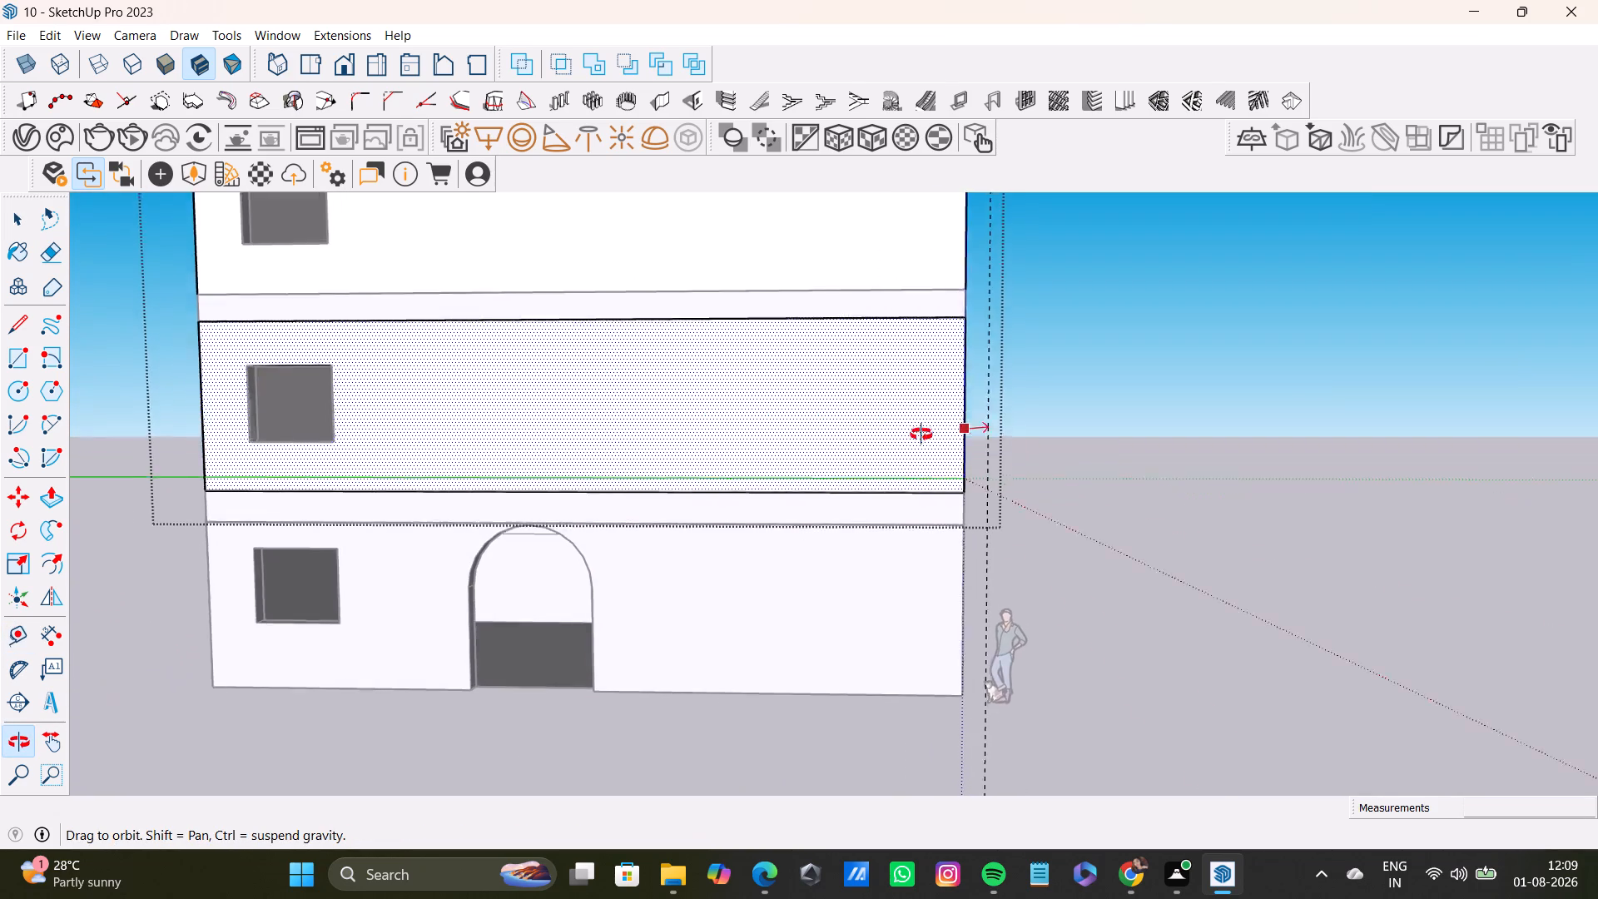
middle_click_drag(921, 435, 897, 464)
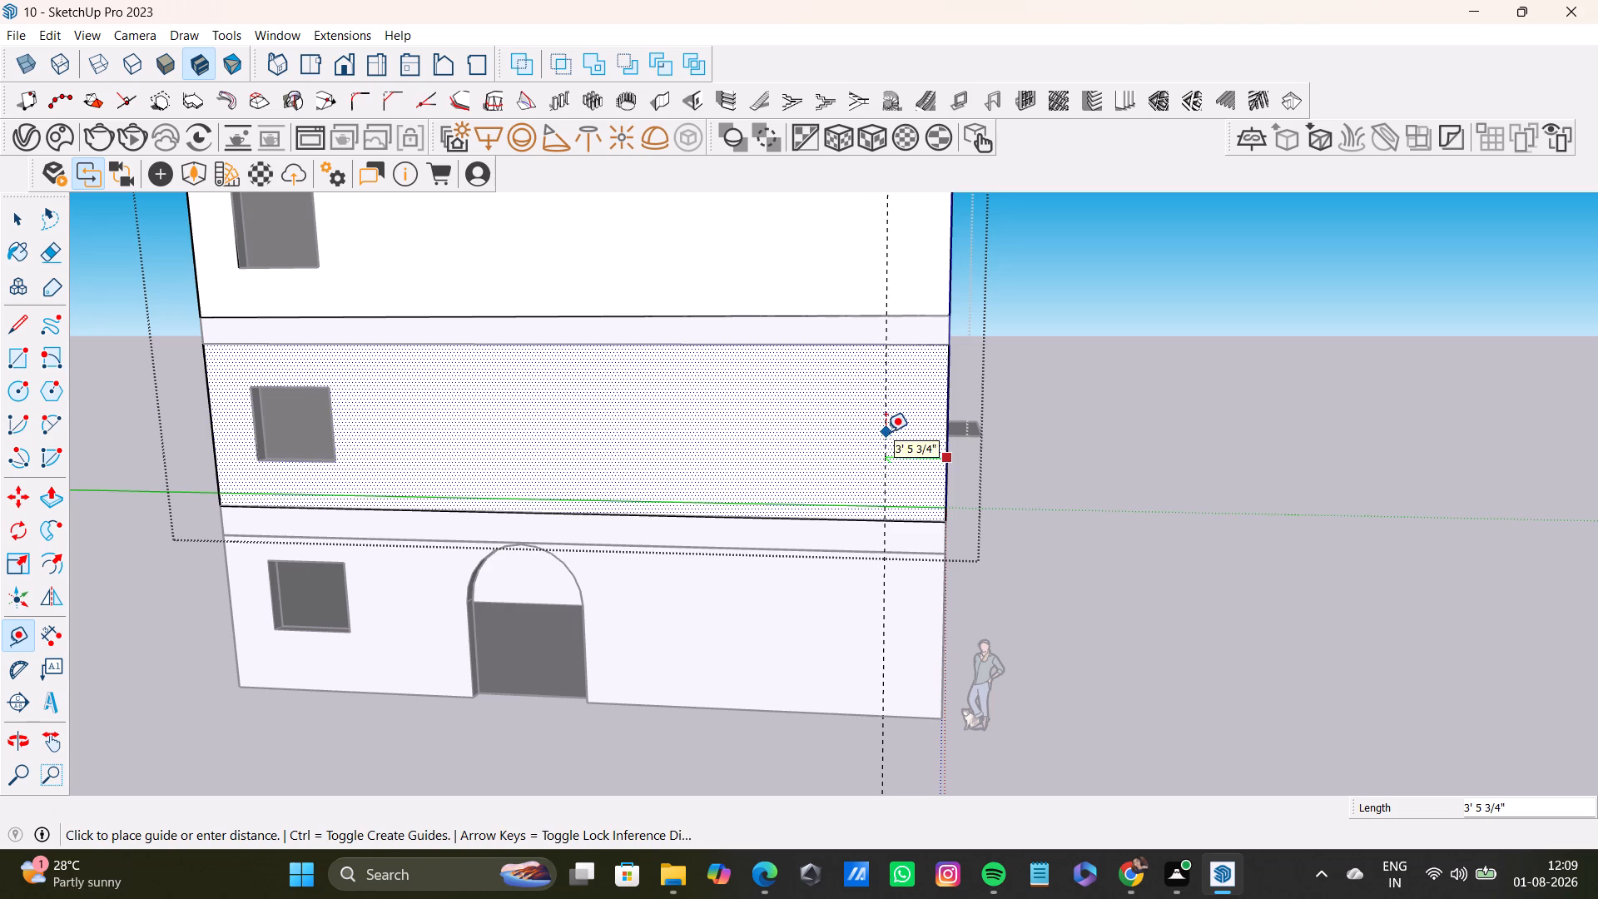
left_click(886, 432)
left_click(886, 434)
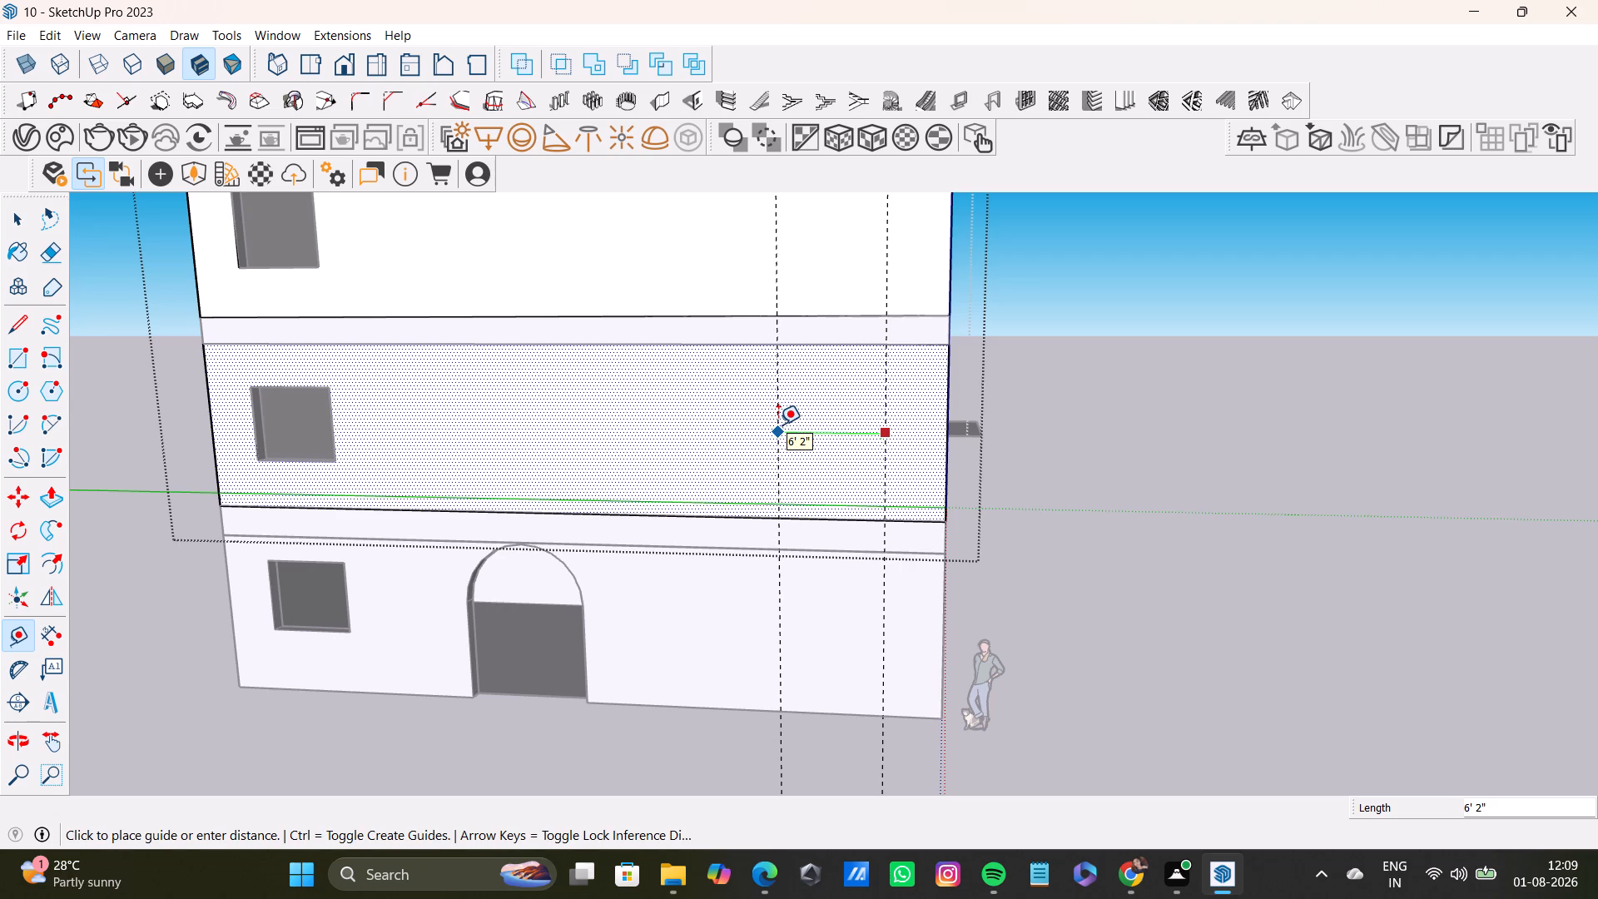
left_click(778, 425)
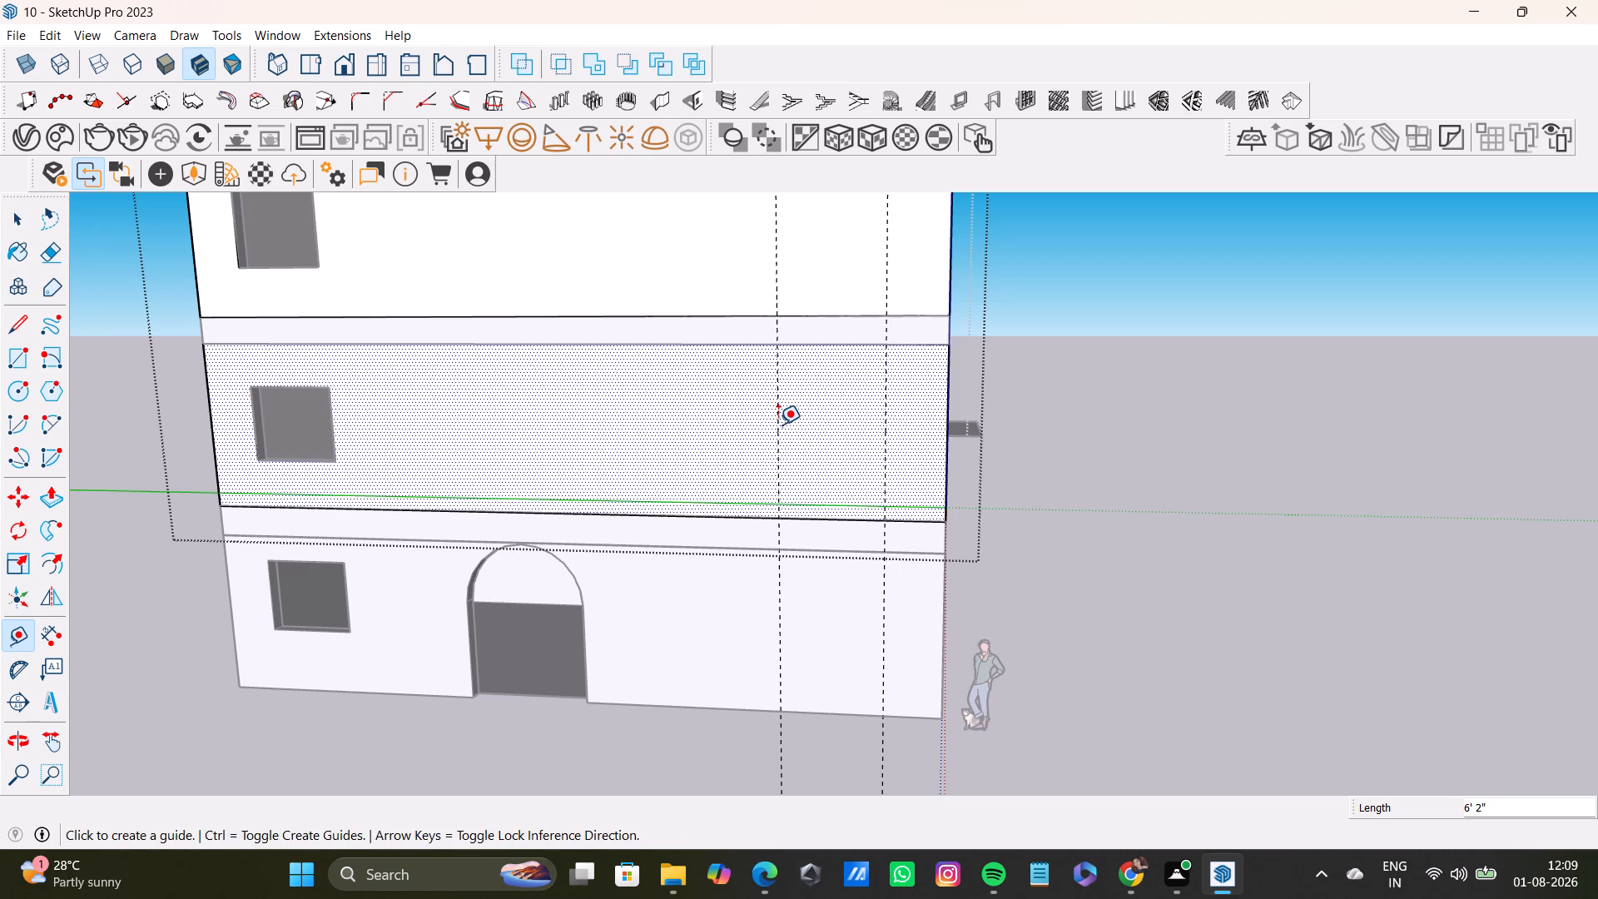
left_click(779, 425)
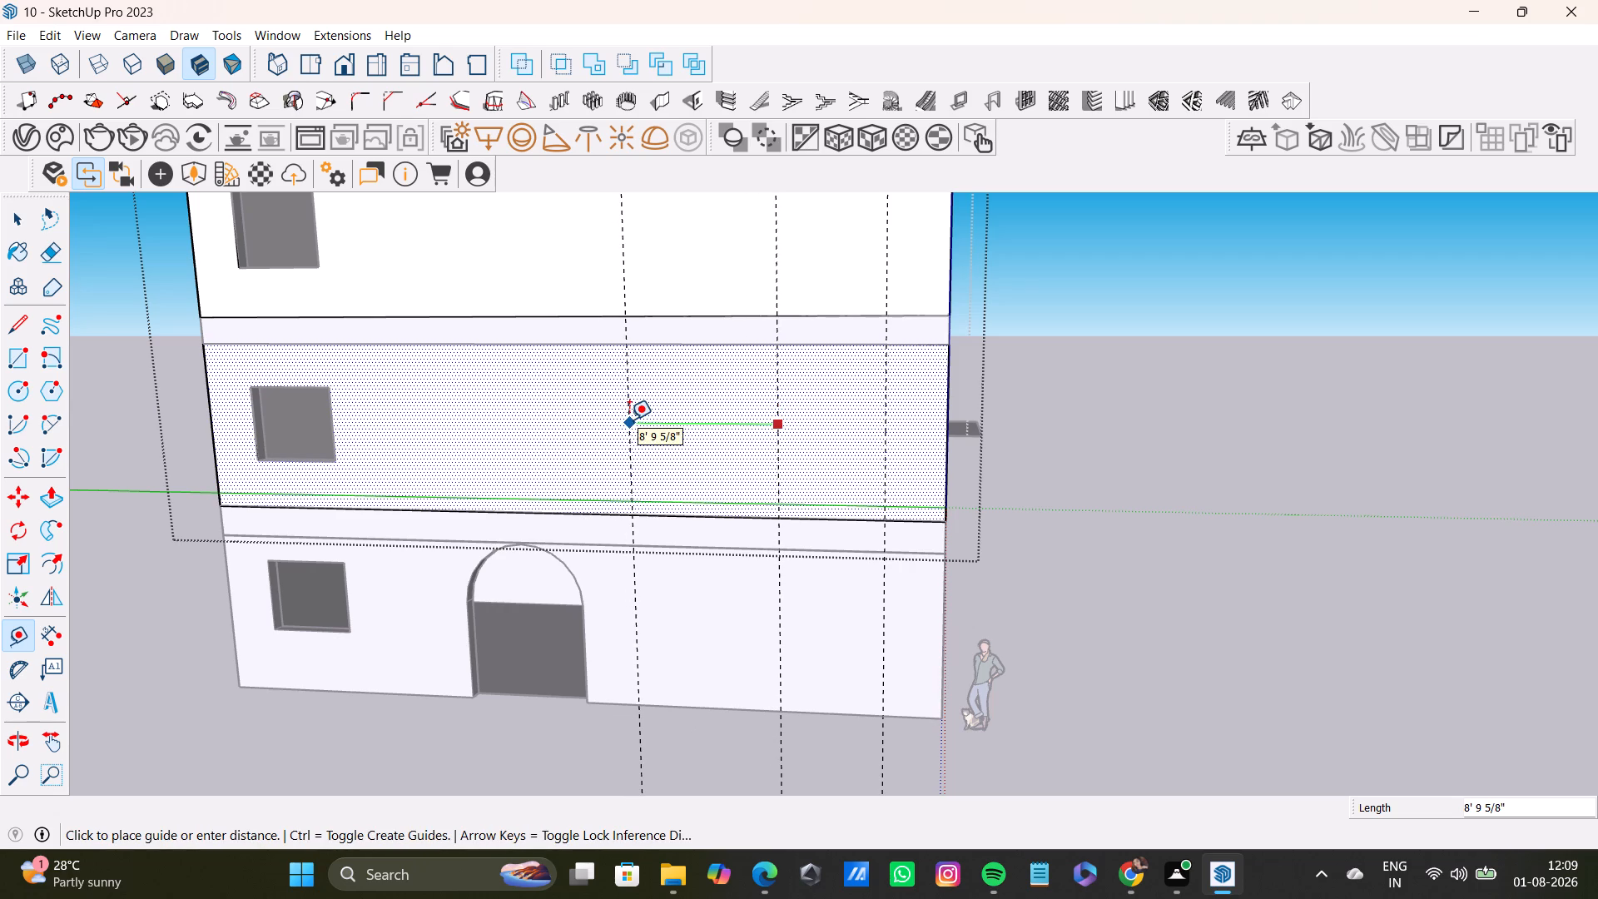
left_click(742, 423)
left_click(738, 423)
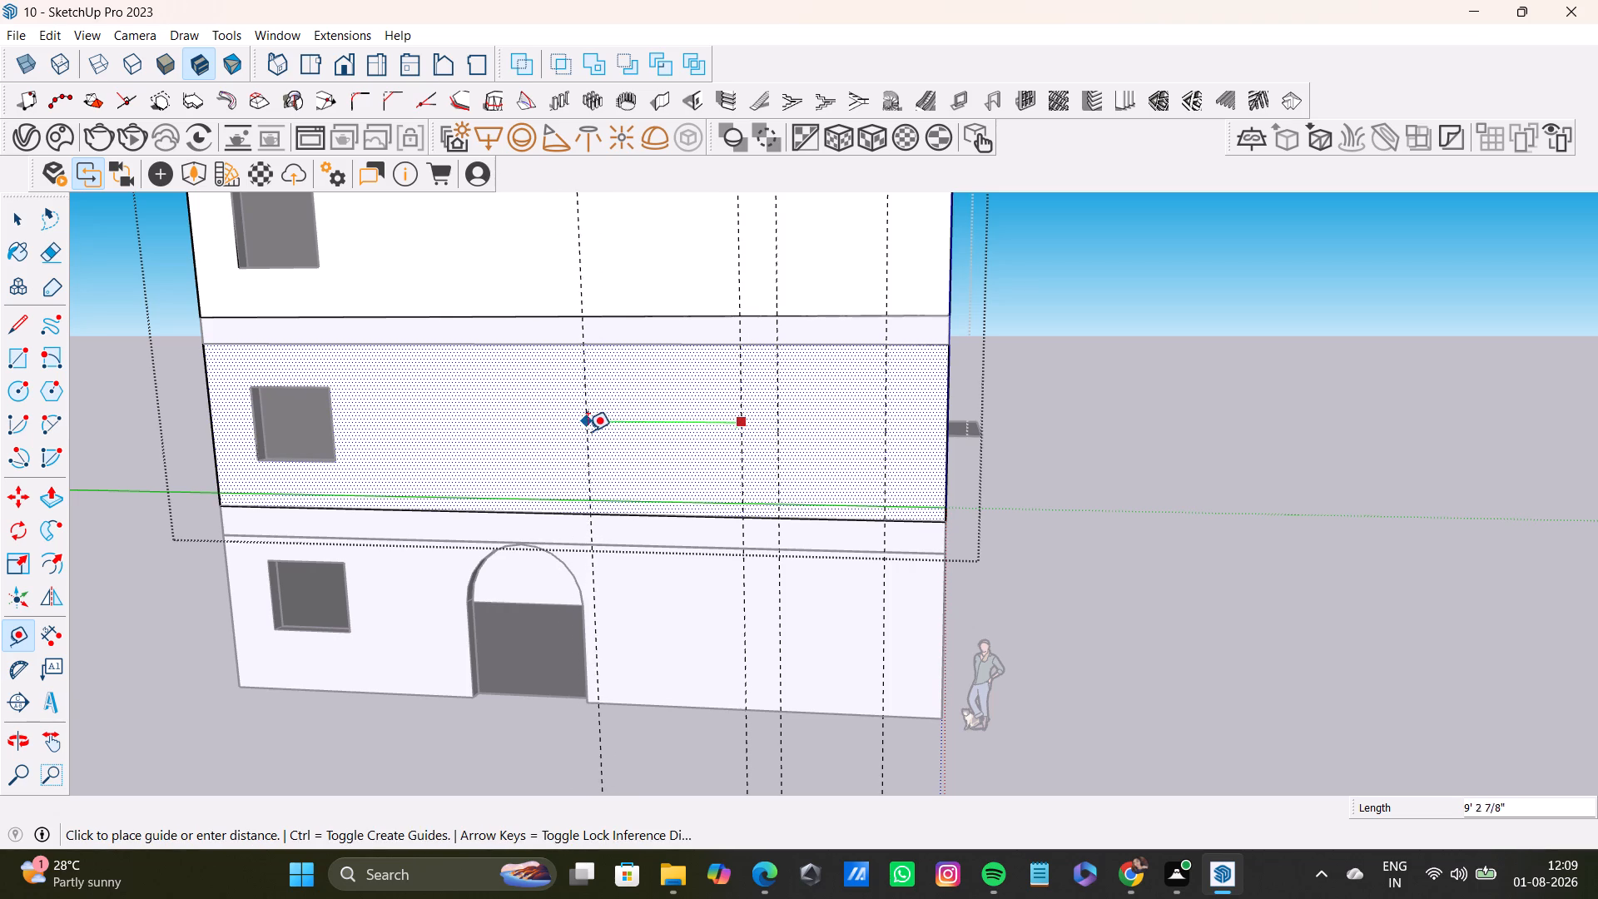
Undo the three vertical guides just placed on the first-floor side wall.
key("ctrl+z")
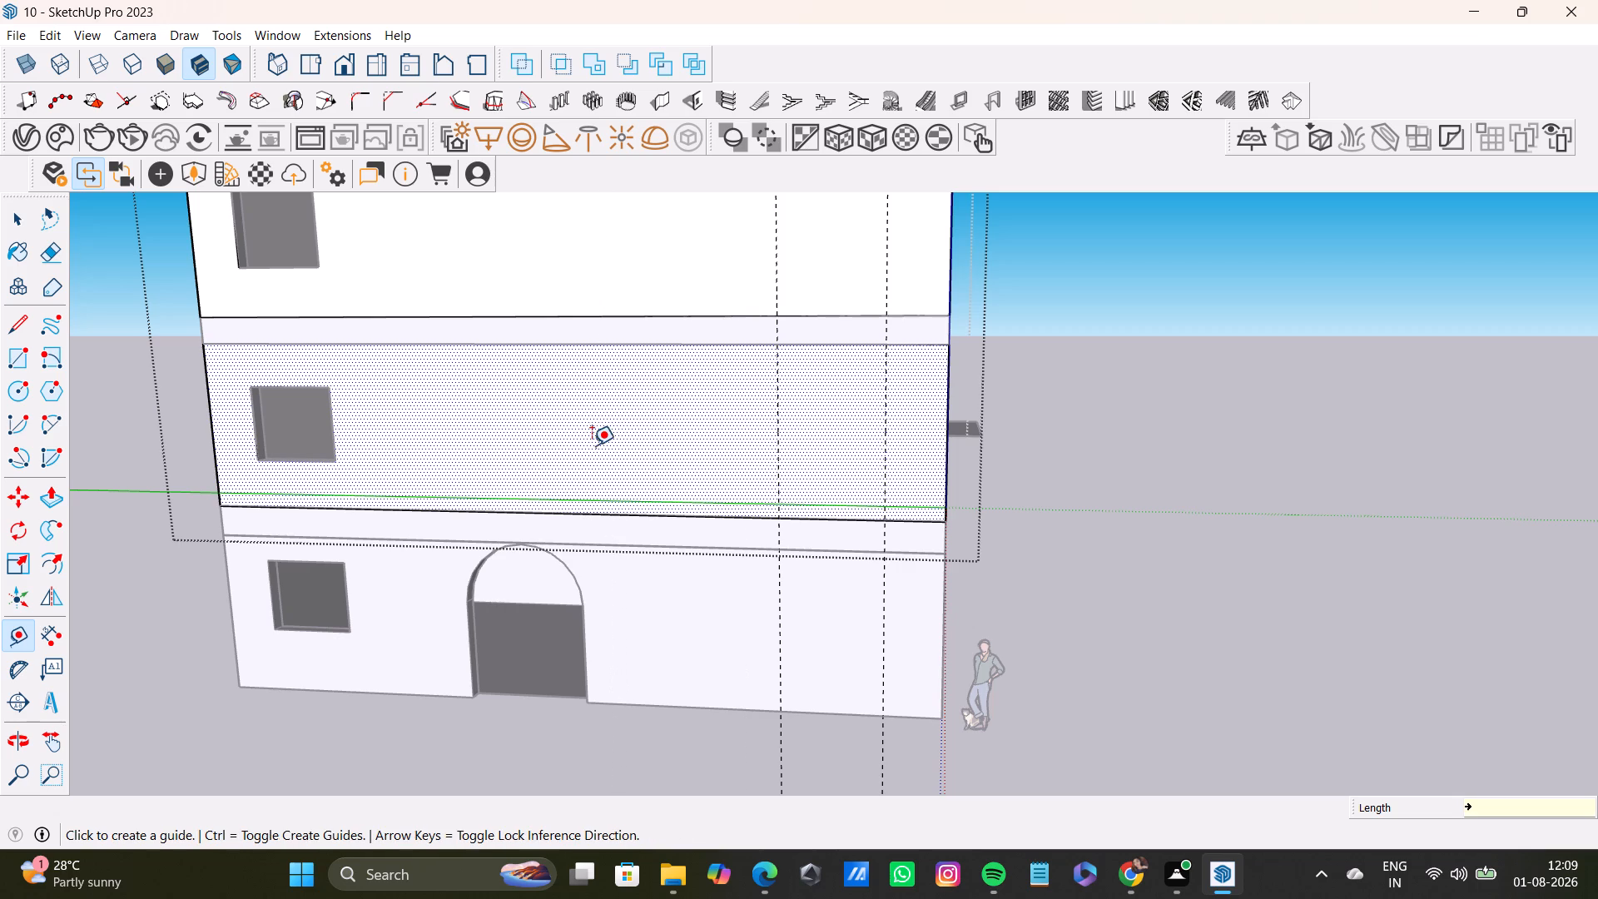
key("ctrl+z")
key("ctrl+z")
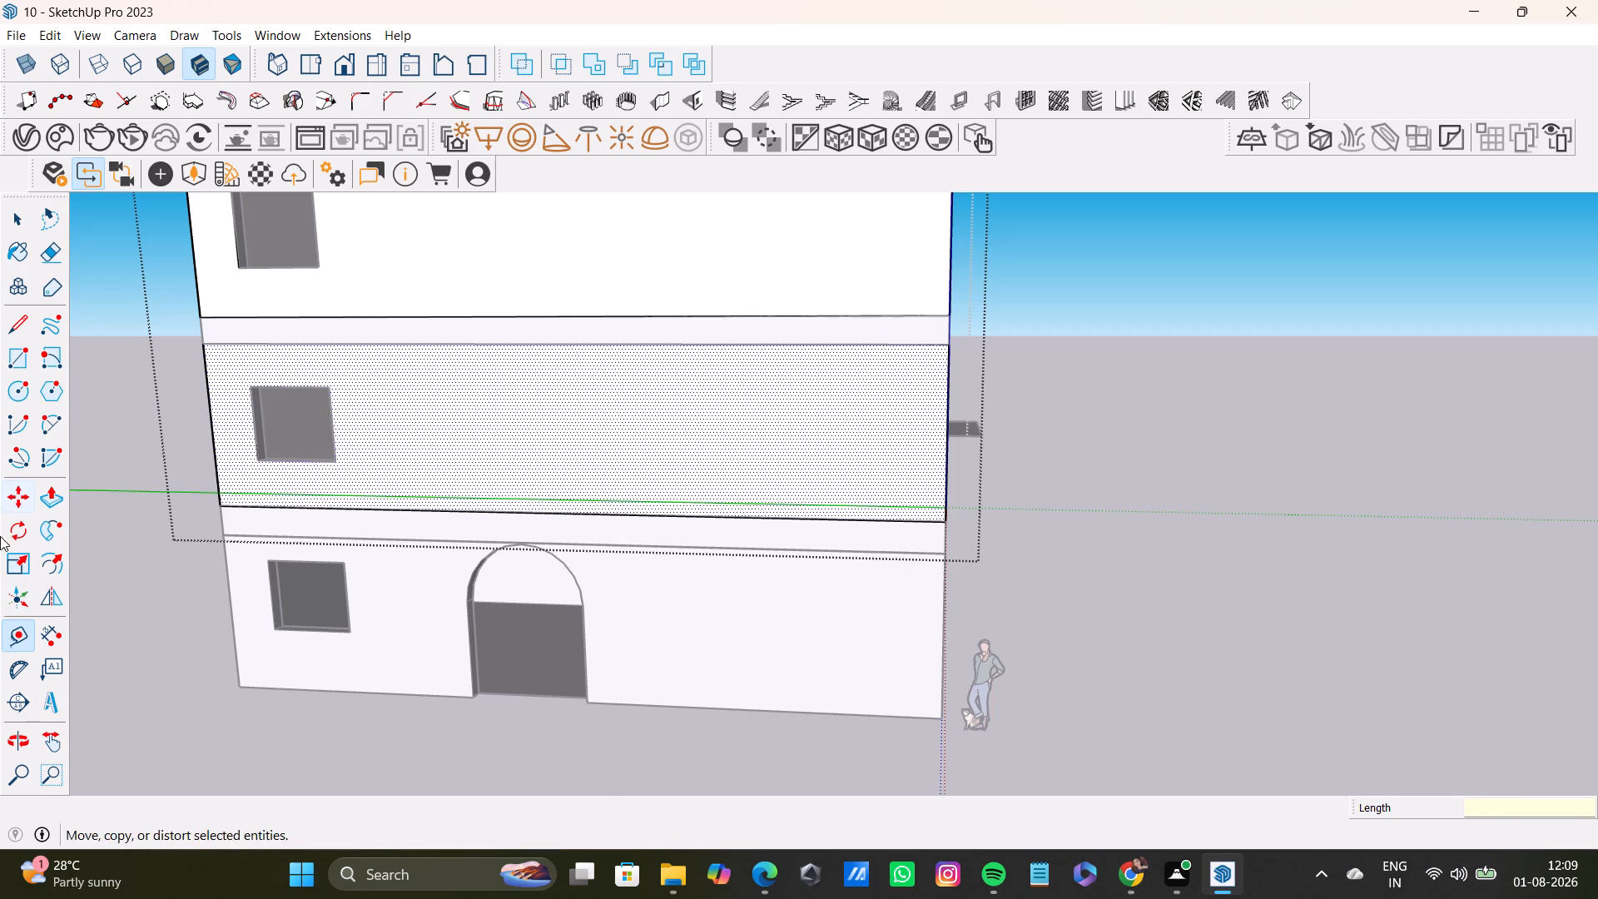
Place four vertical guides on the first-floor side wall, about 1' 10" from the front corner, with successive spacings of about 6' 5", 1' 8" and 8' 7".
left_click(945, 431)
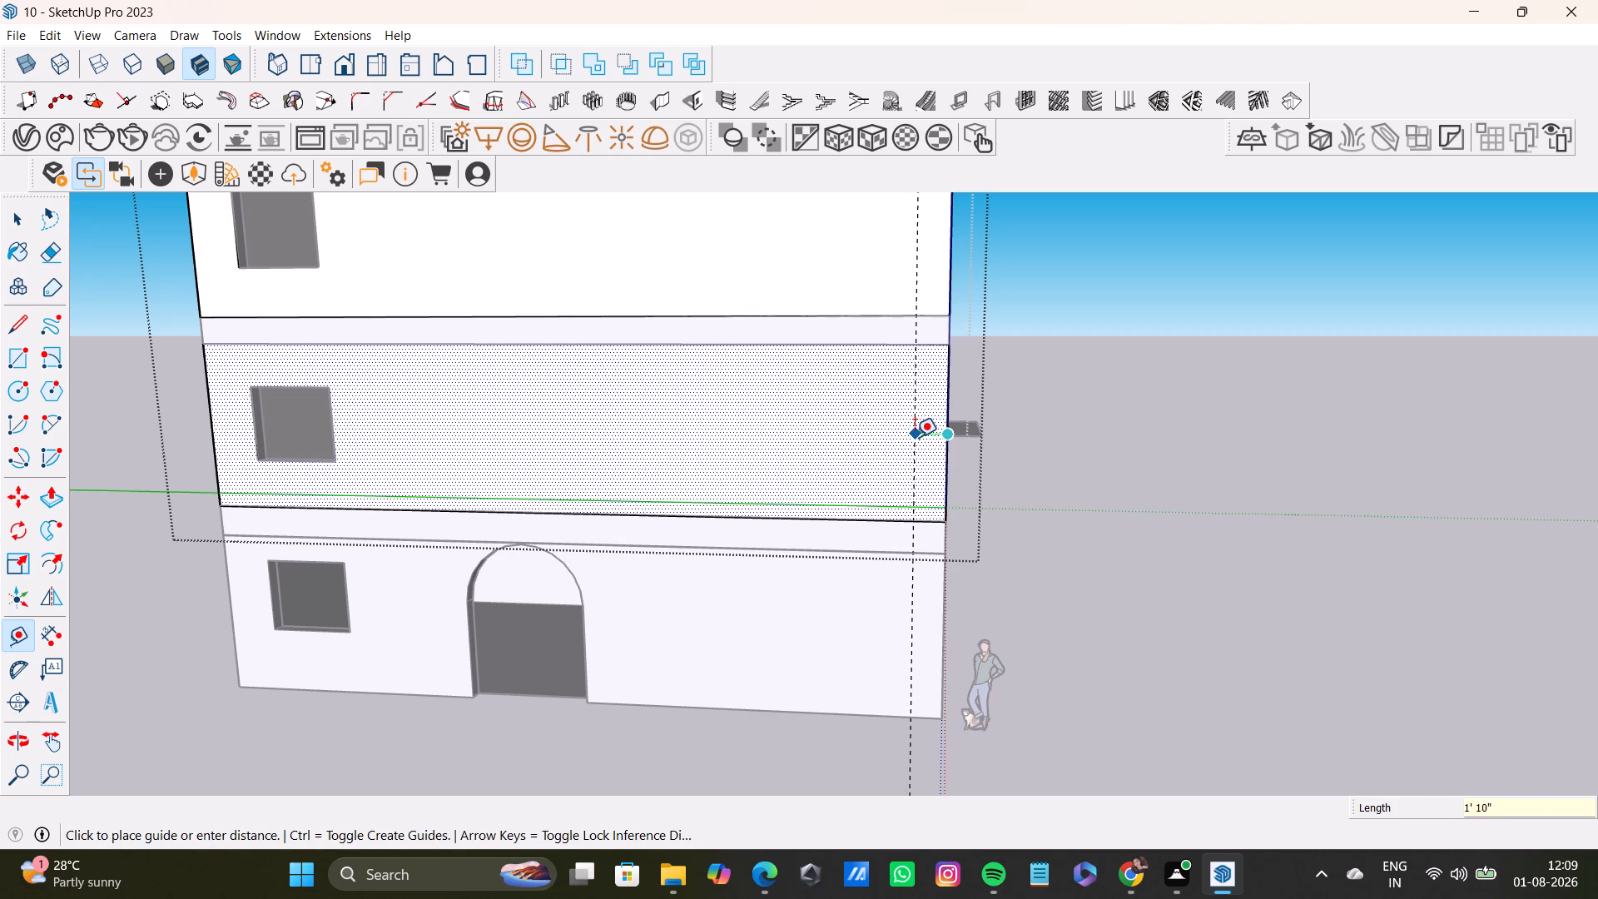
left_click(915, 436)
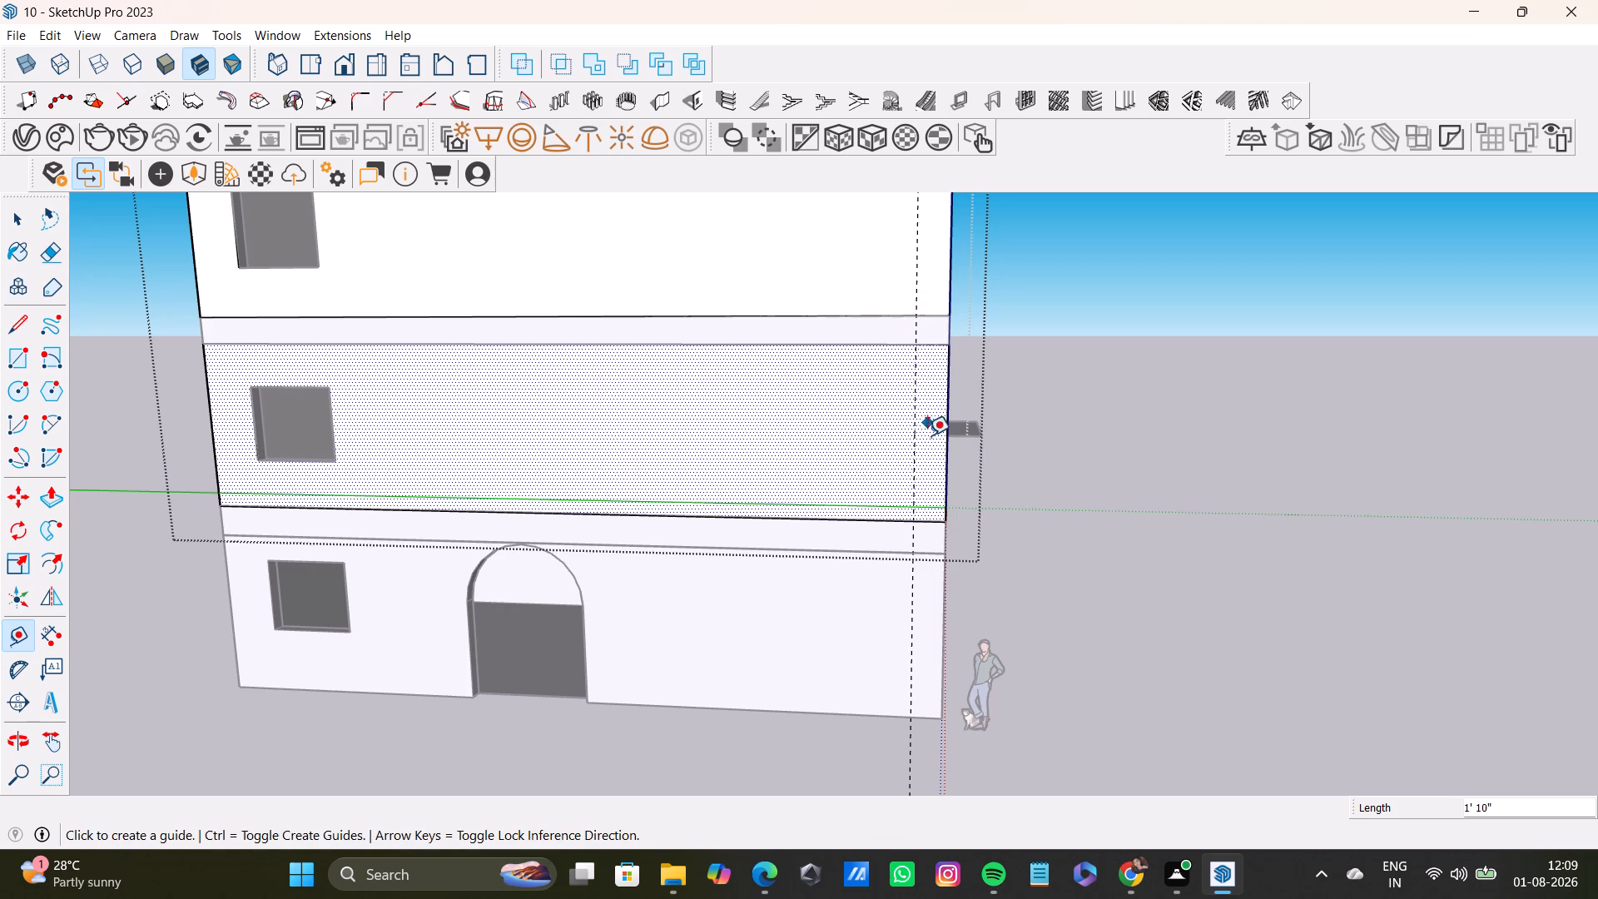
left_click(919, 430)
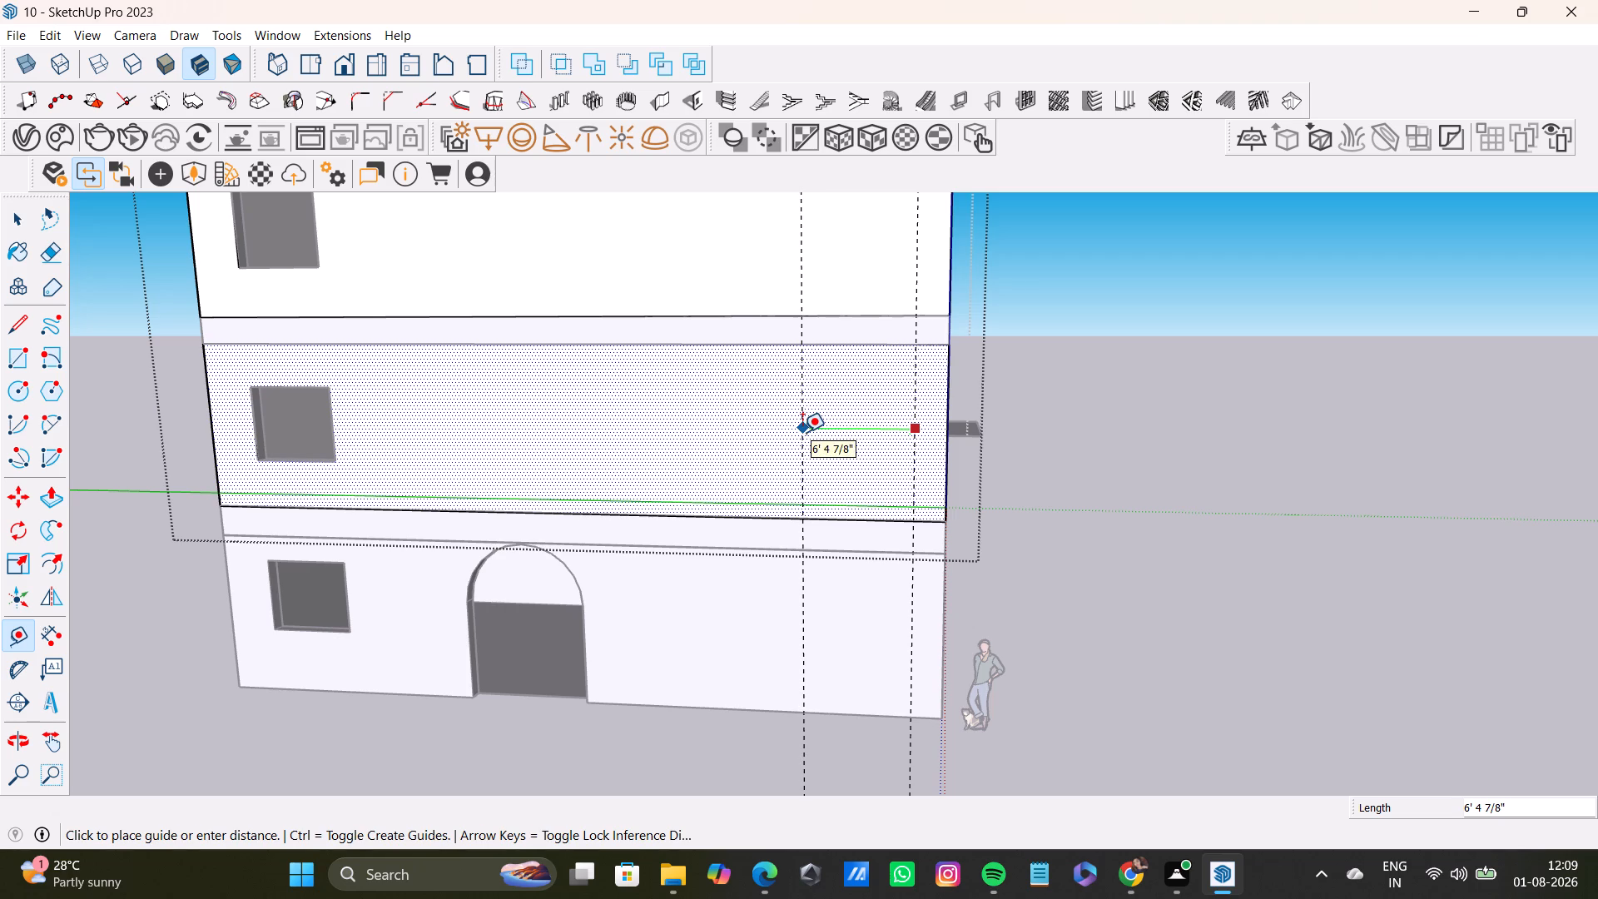
left_click(802, 432)
left_click(799, 433)
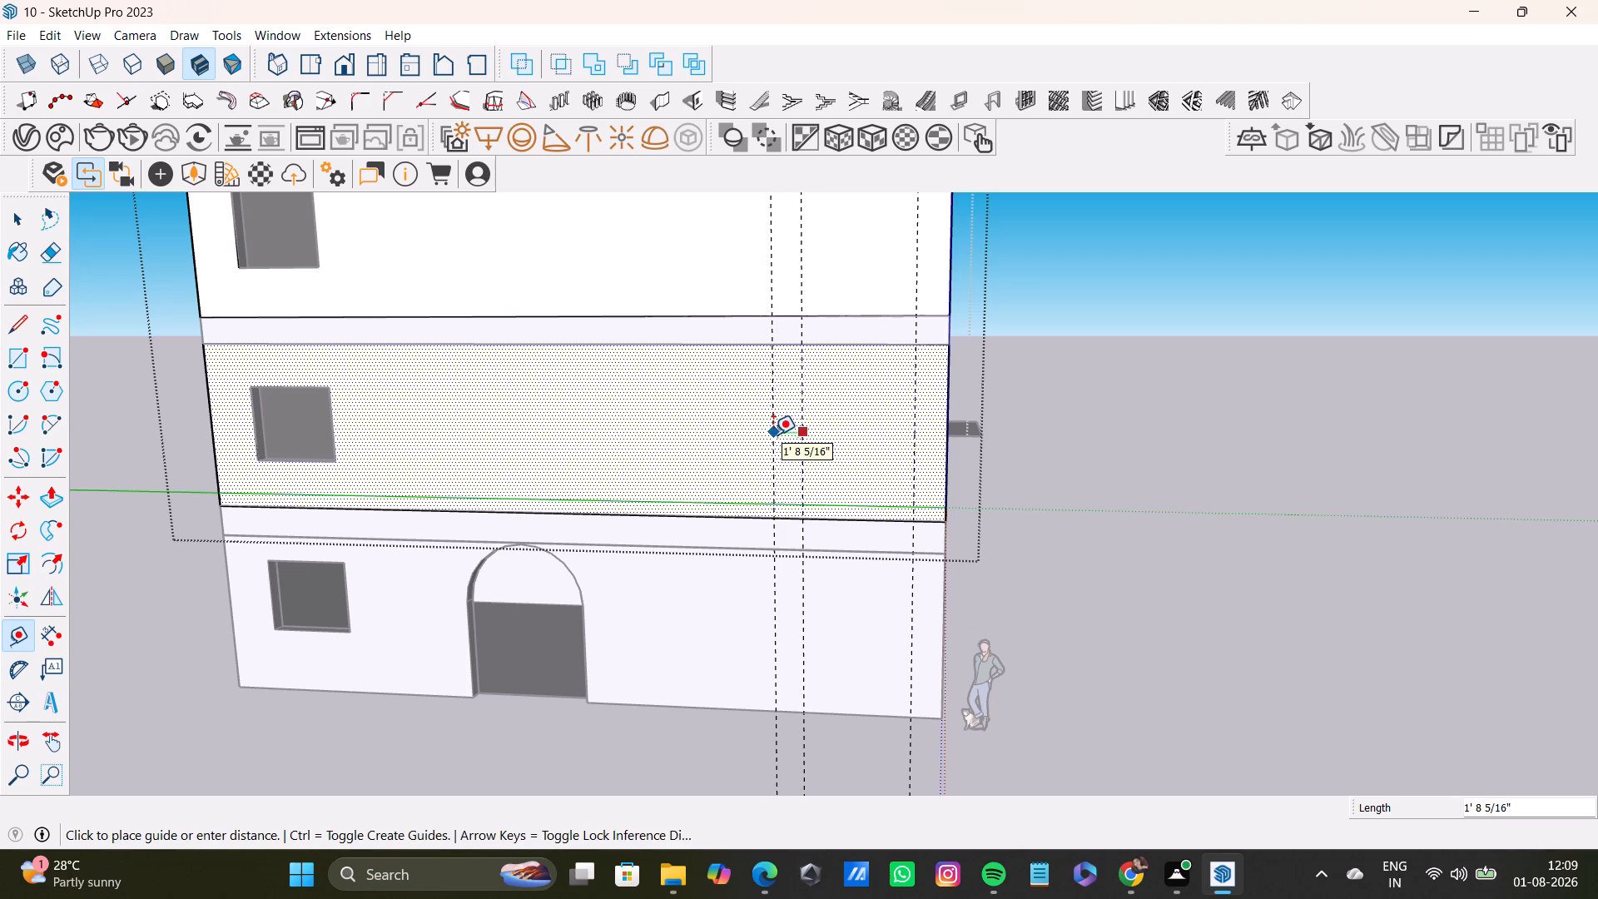
left_click(773, 435)
left_click(773, 435)
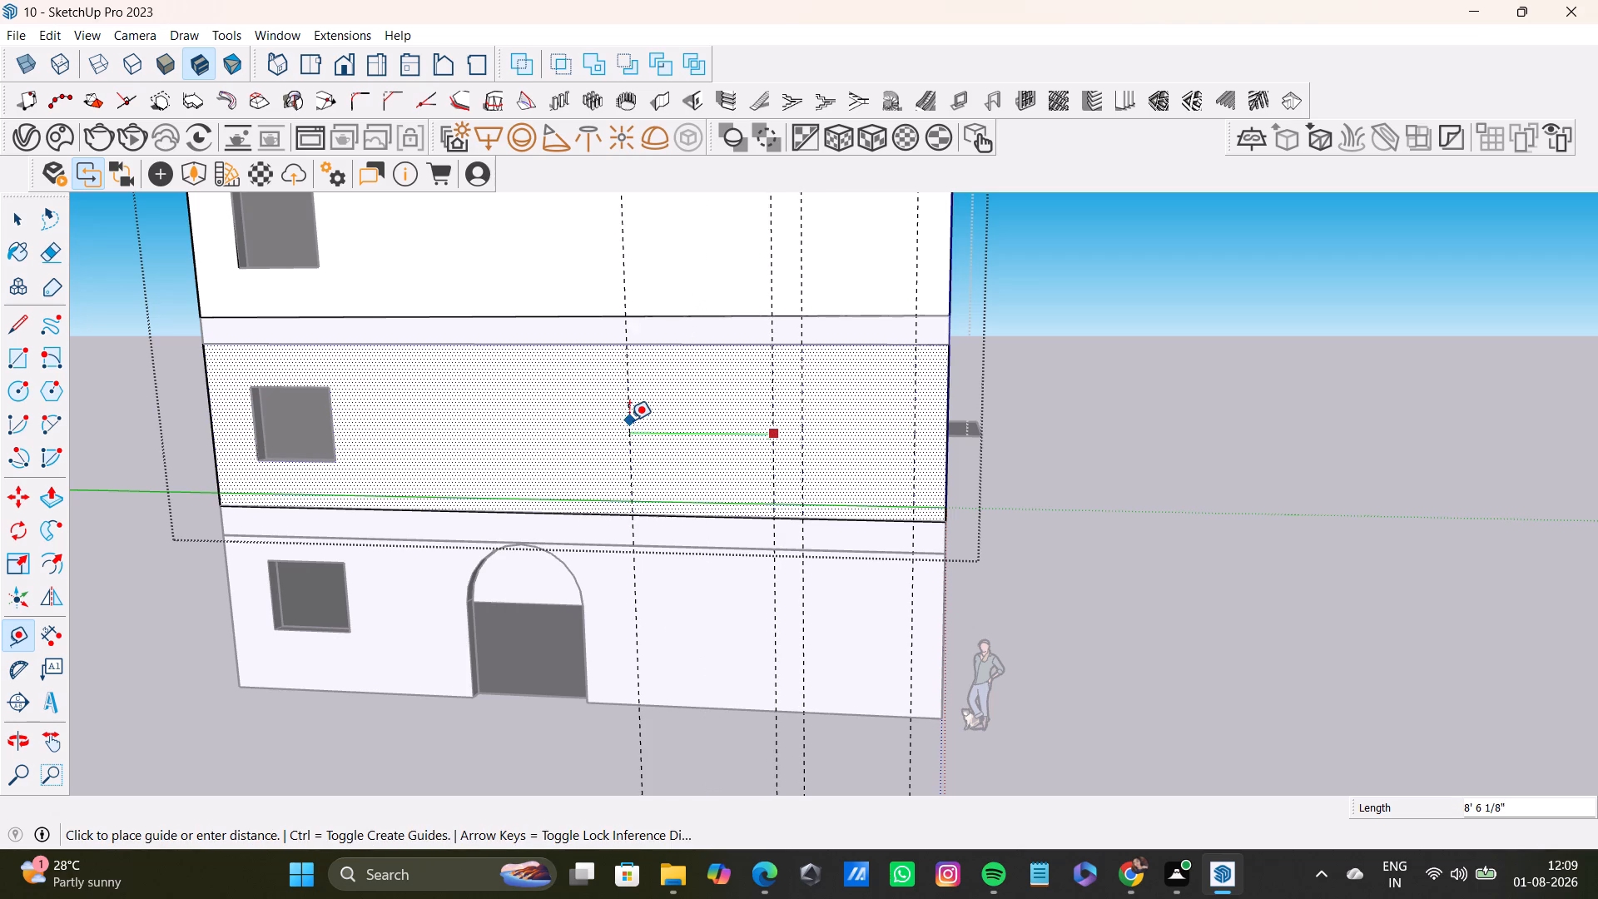
left_click(628, 420)
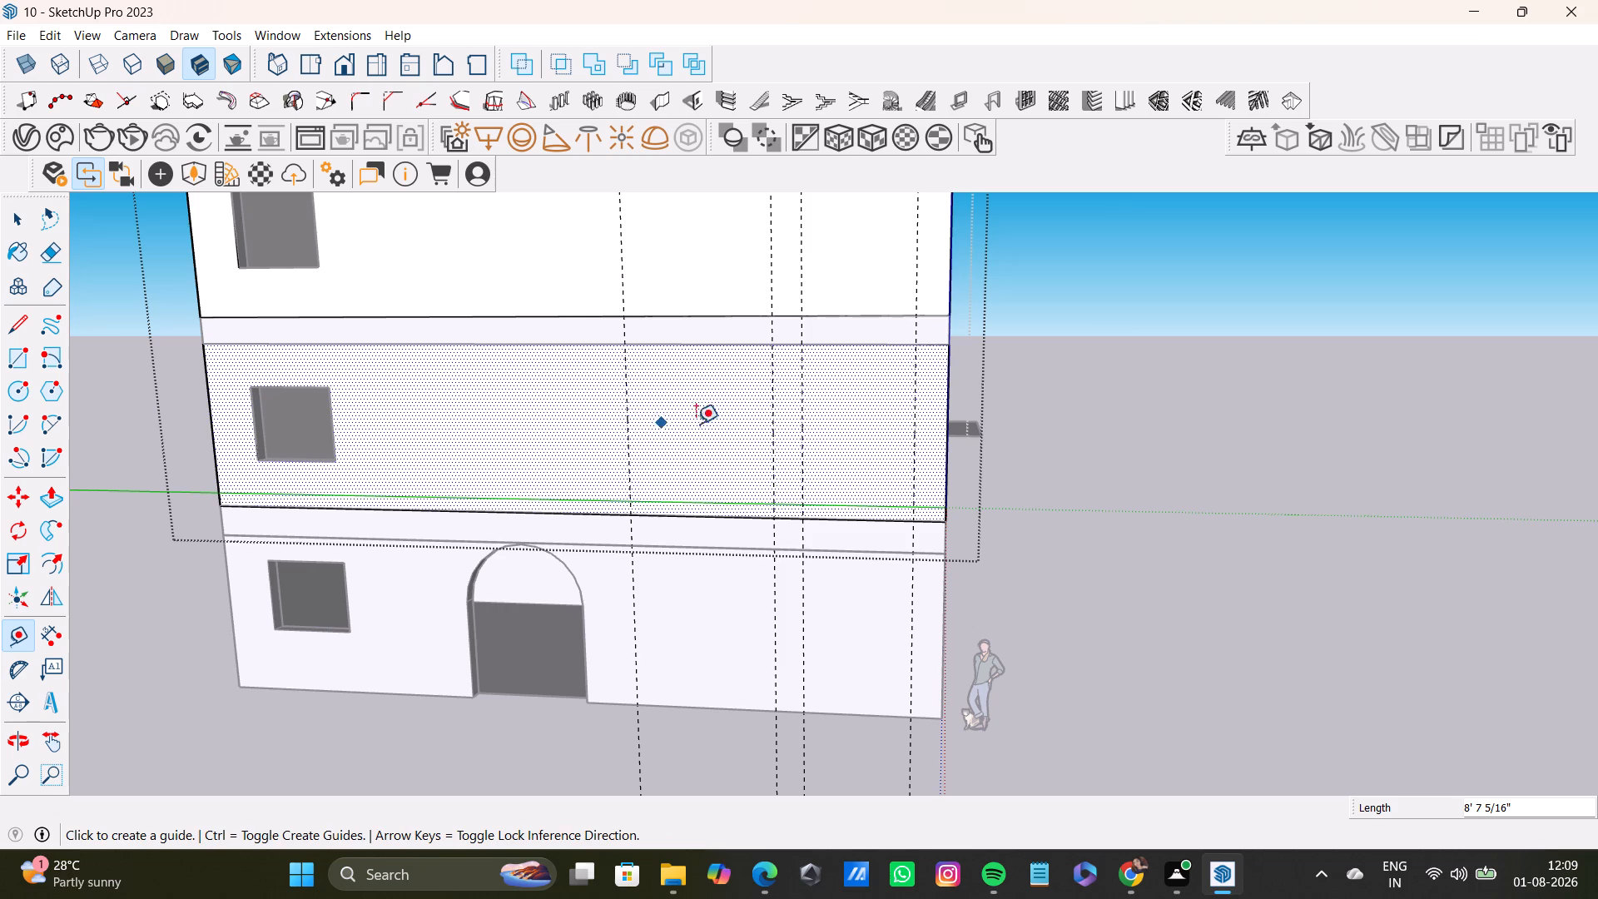
key("space")
middle_click_drag(1059, 475, 902, 392)
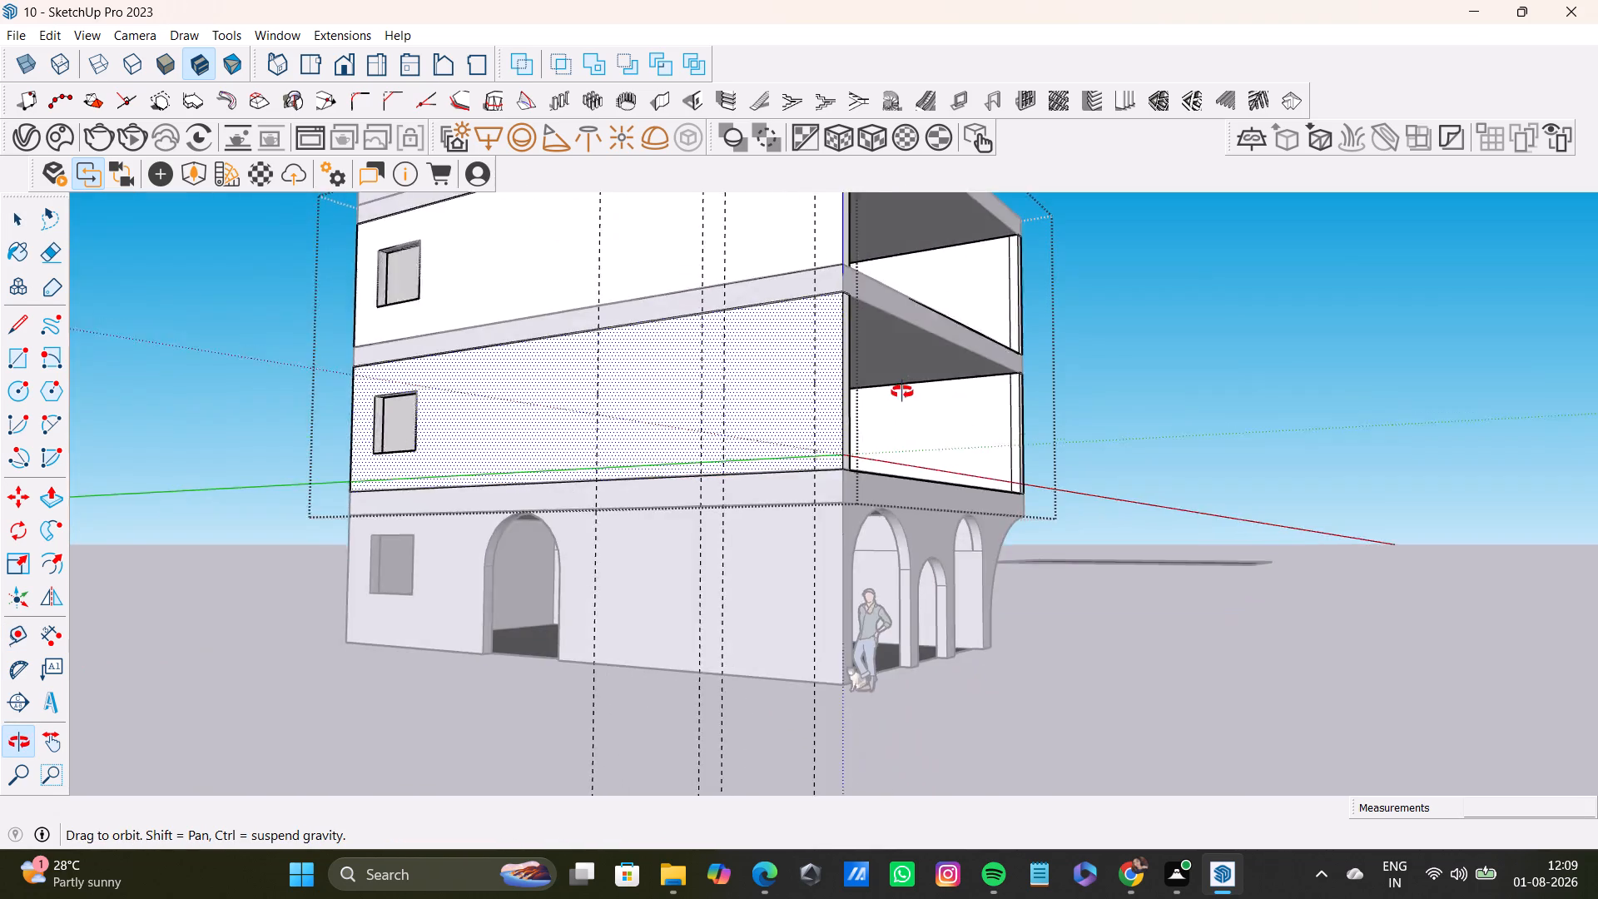
Draw a vertical line about 6' 1" down from the first-floor side wall's top edge, along the guide nearest the front corner.
middle_click_drag(902, 392, 1104, 453)
left_click(27, 315)
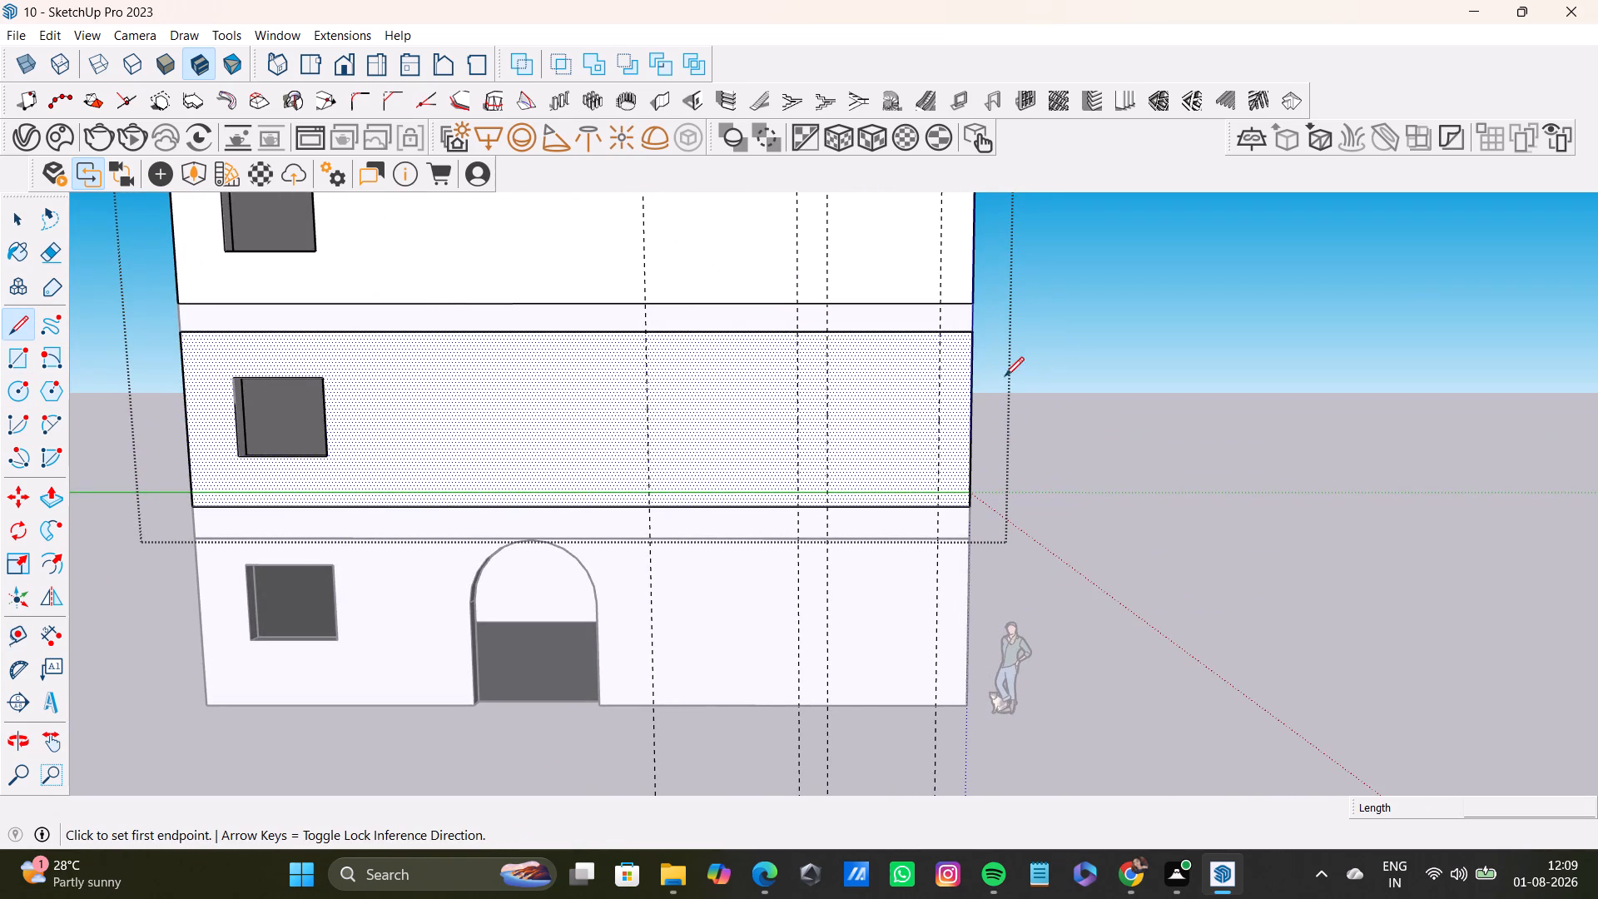
left_click(943, 330)
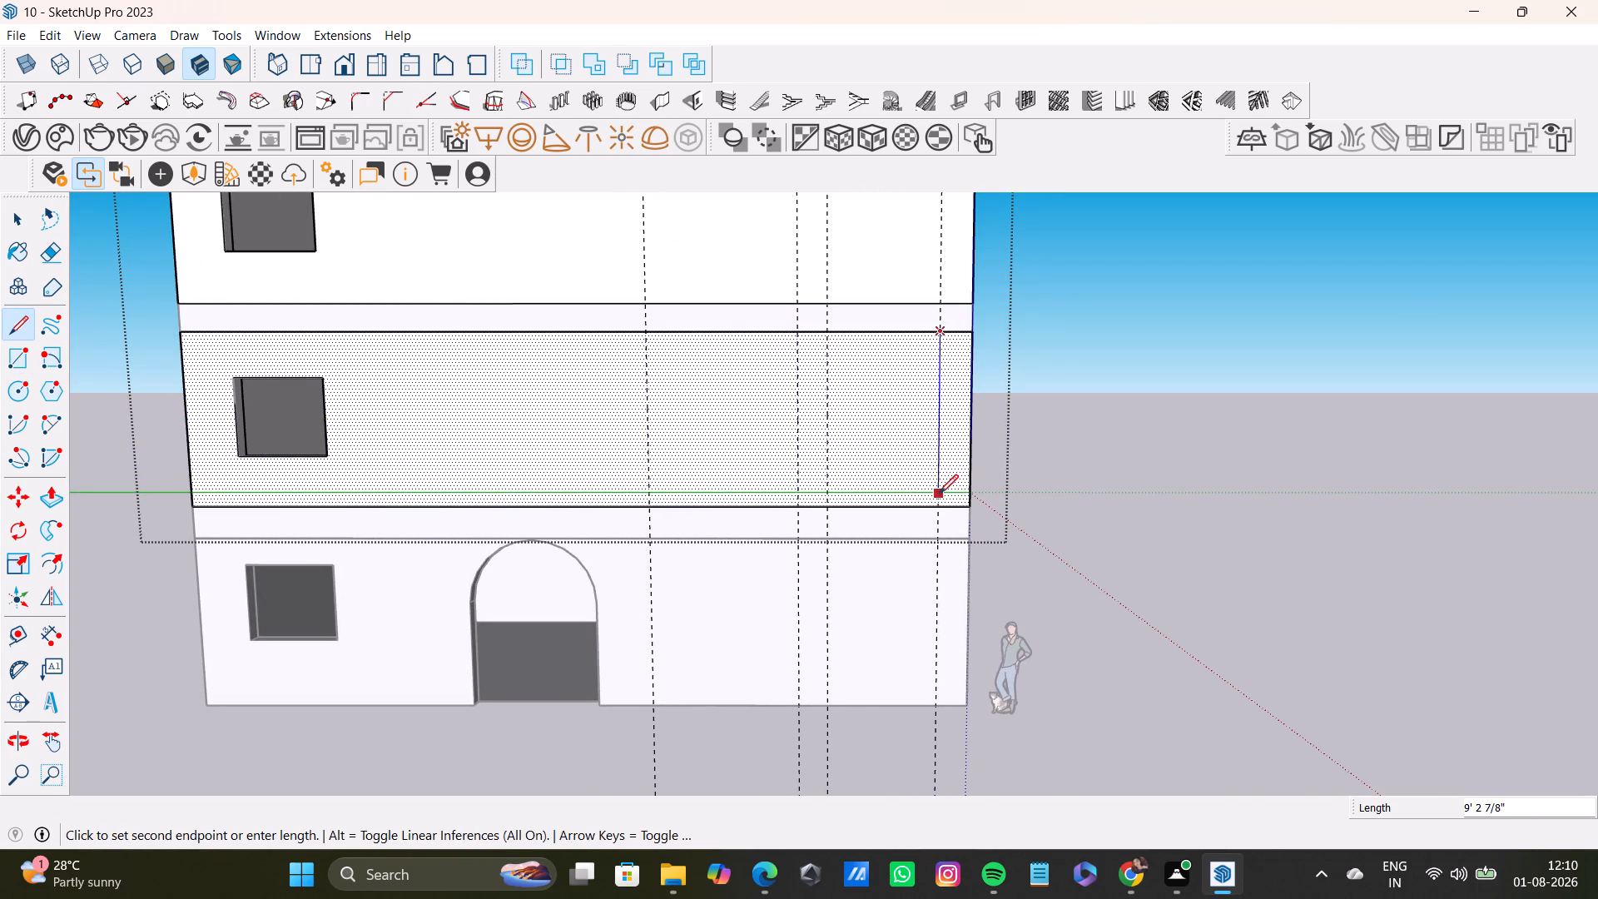
left_click(937, 440)
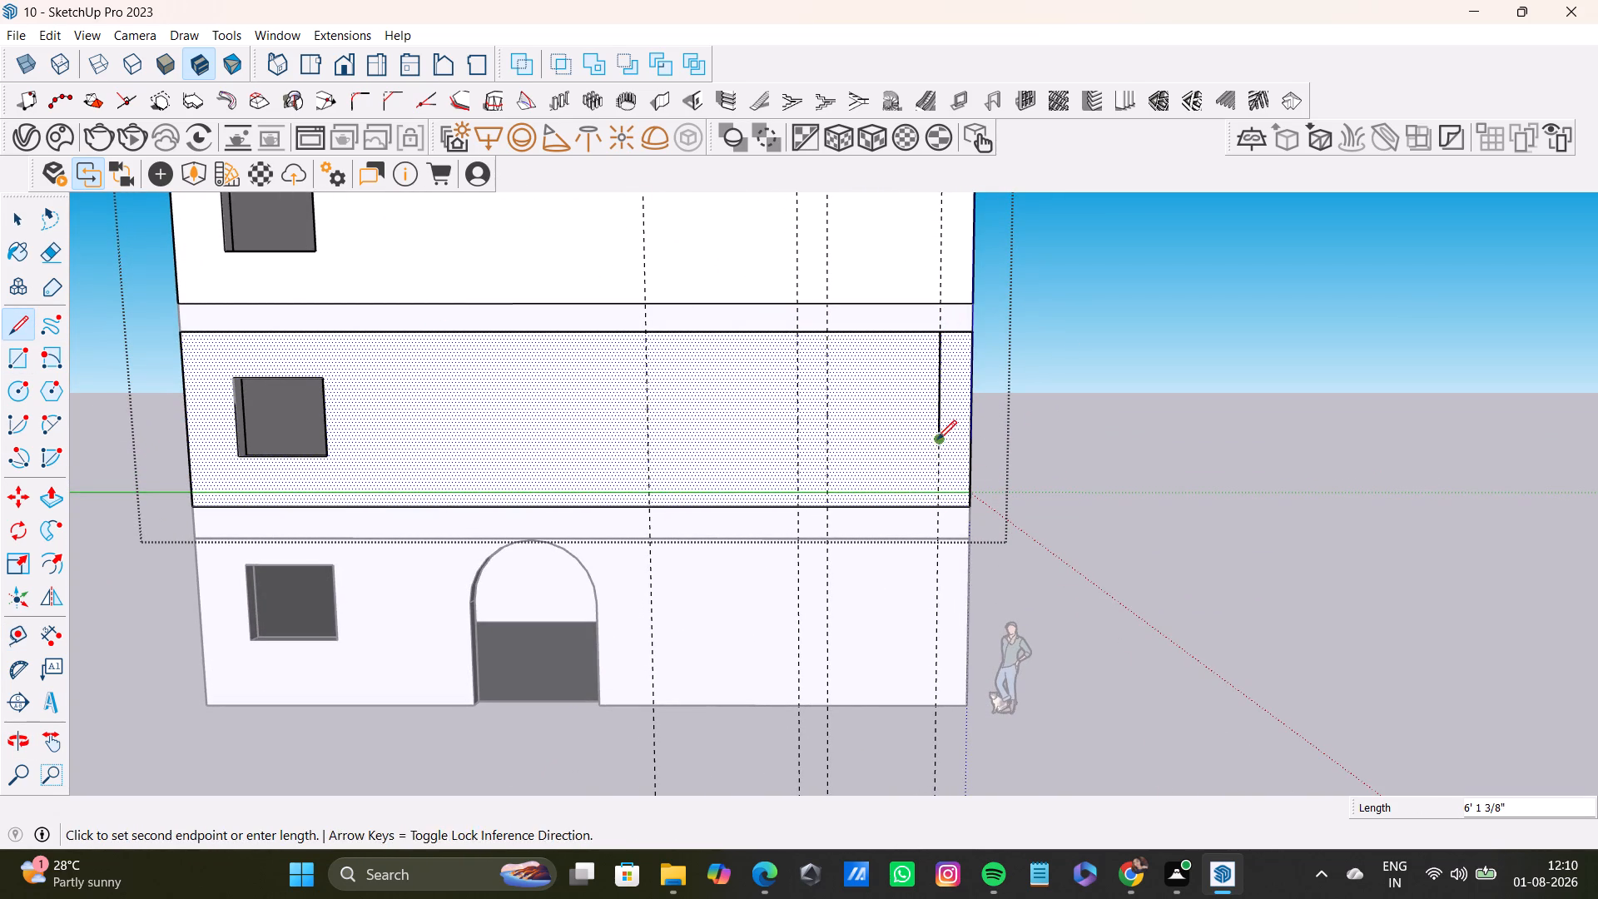
key("space")
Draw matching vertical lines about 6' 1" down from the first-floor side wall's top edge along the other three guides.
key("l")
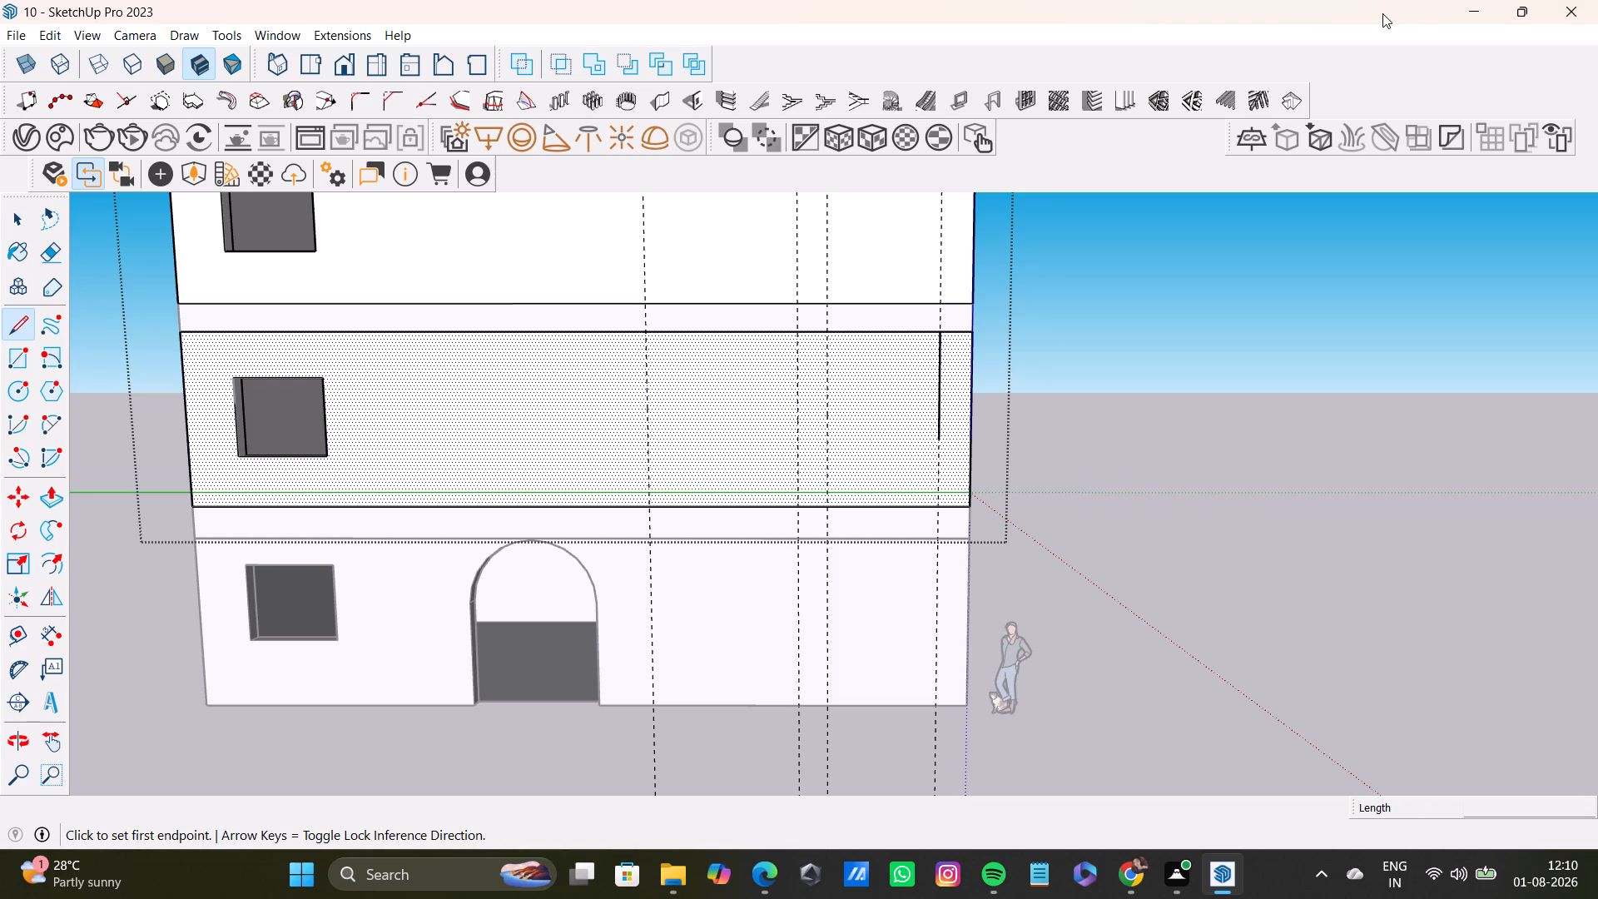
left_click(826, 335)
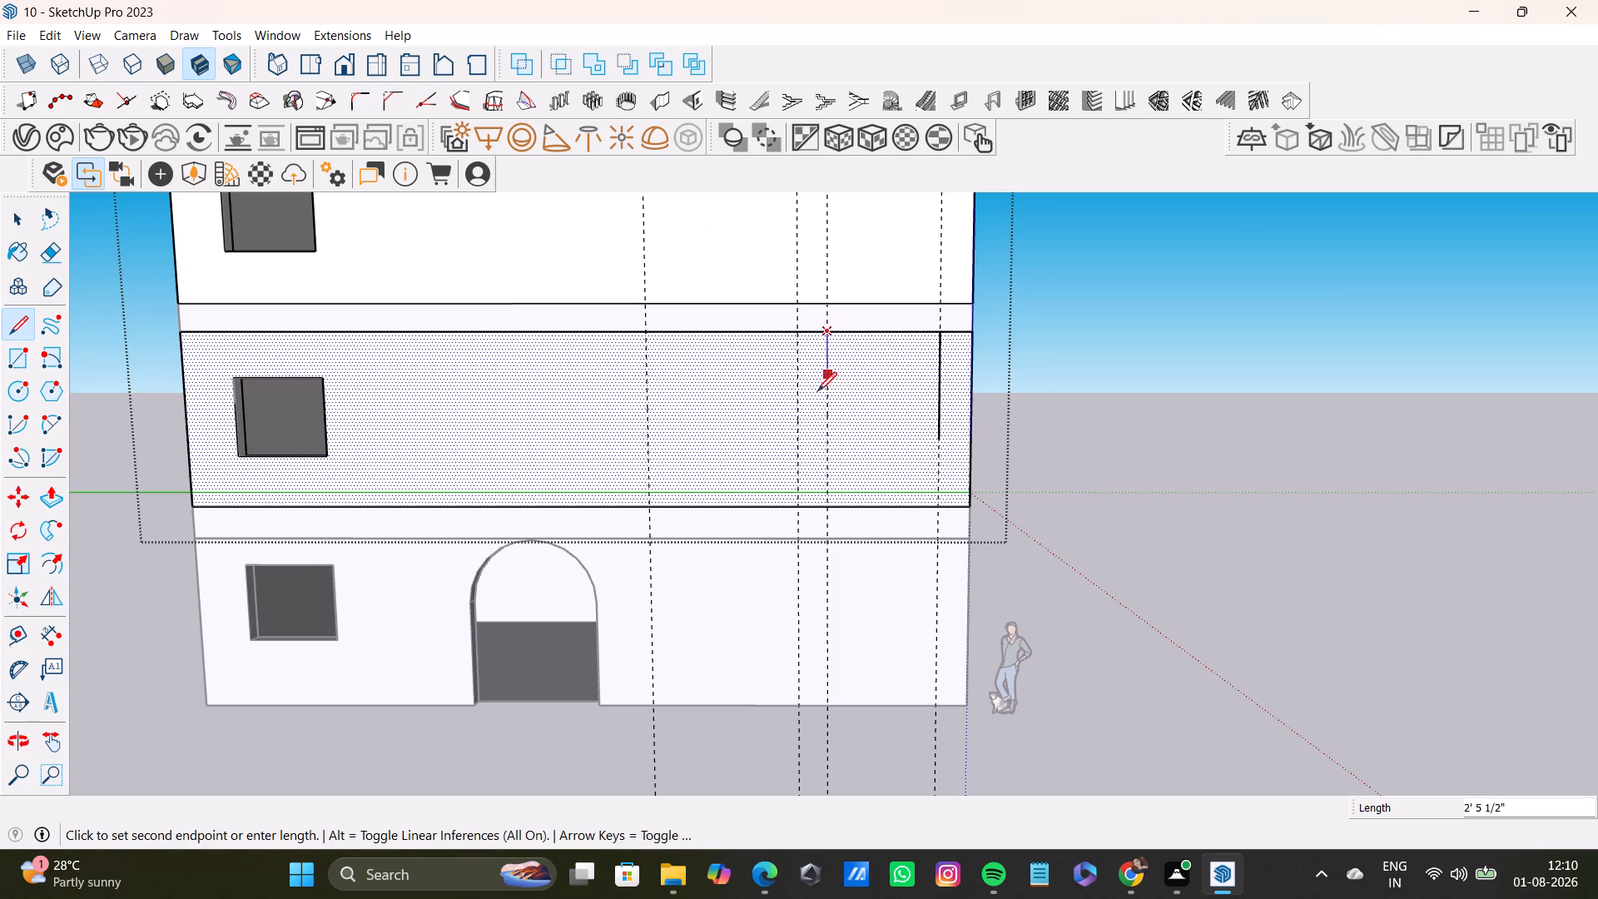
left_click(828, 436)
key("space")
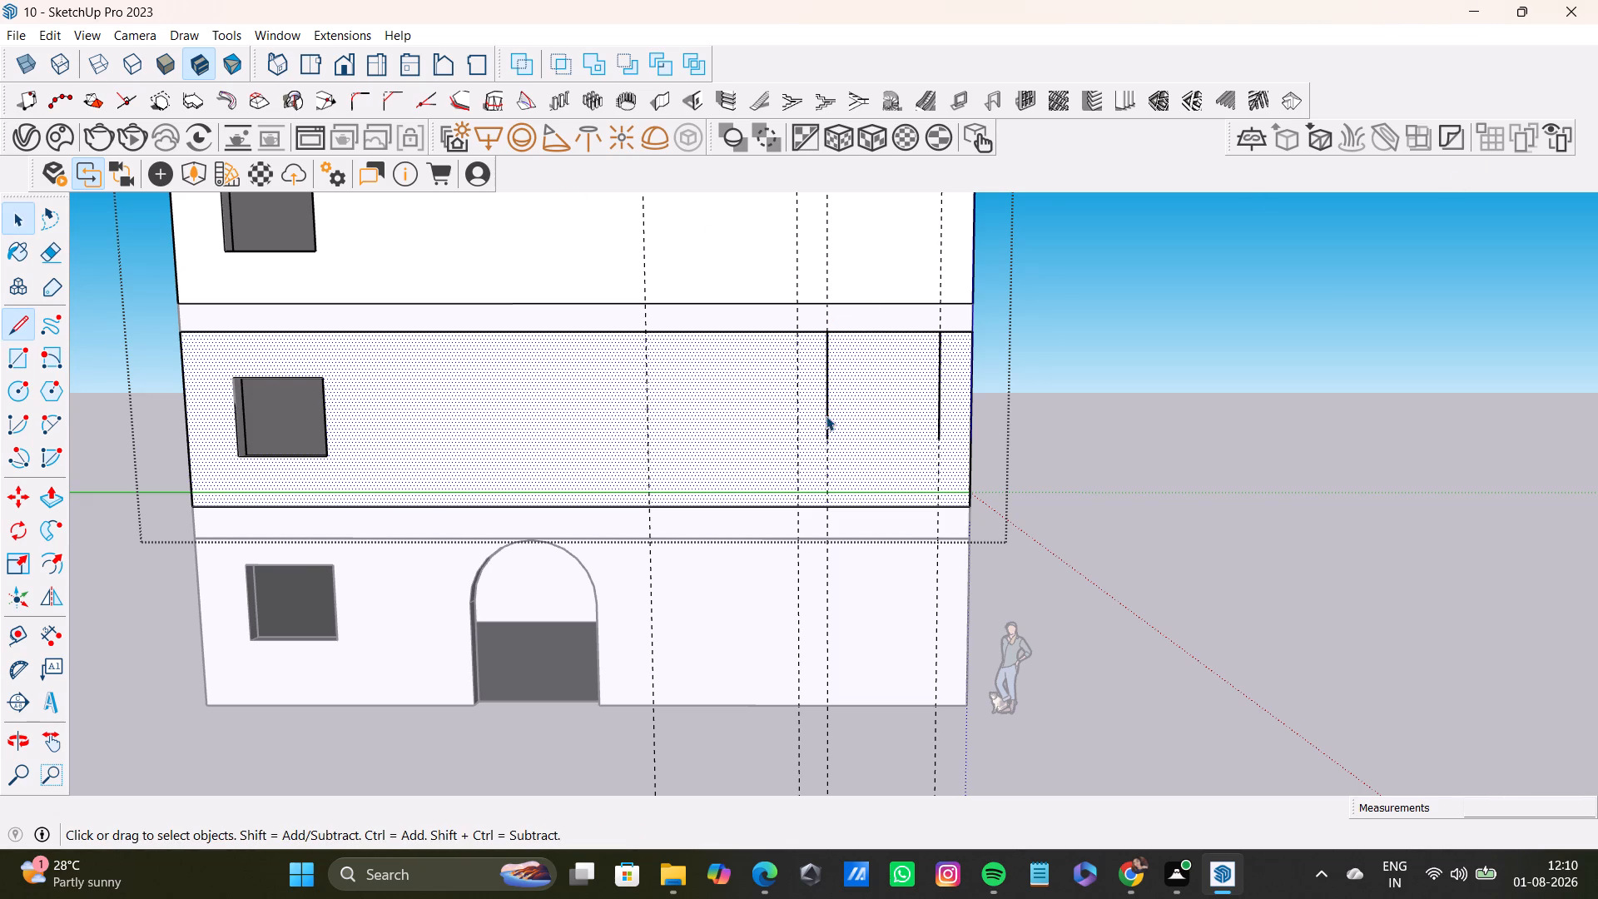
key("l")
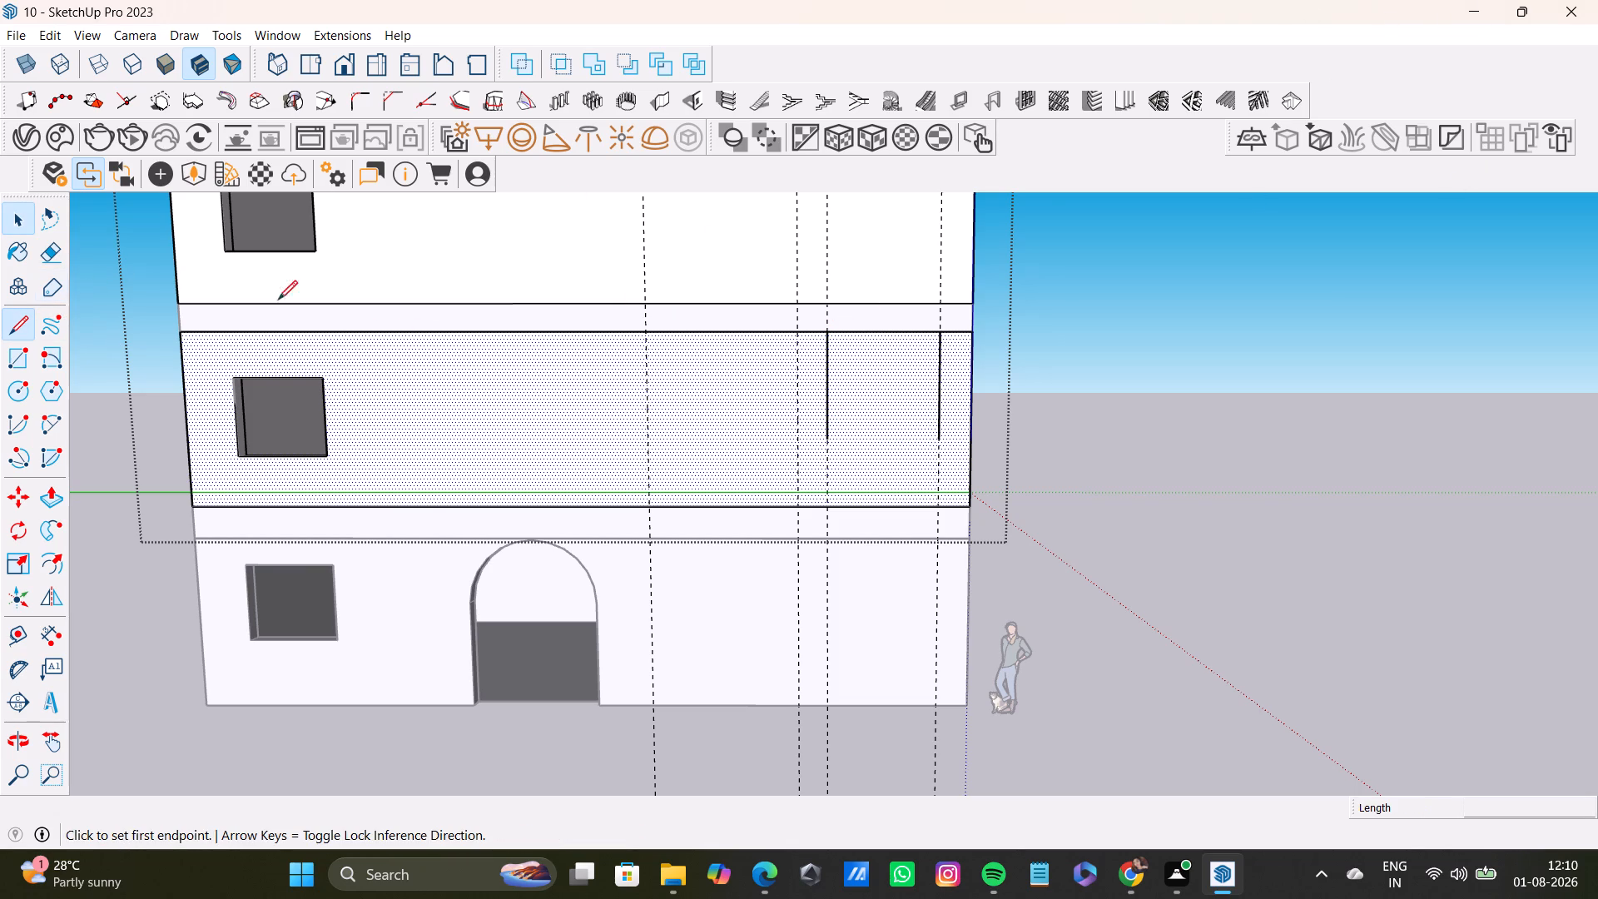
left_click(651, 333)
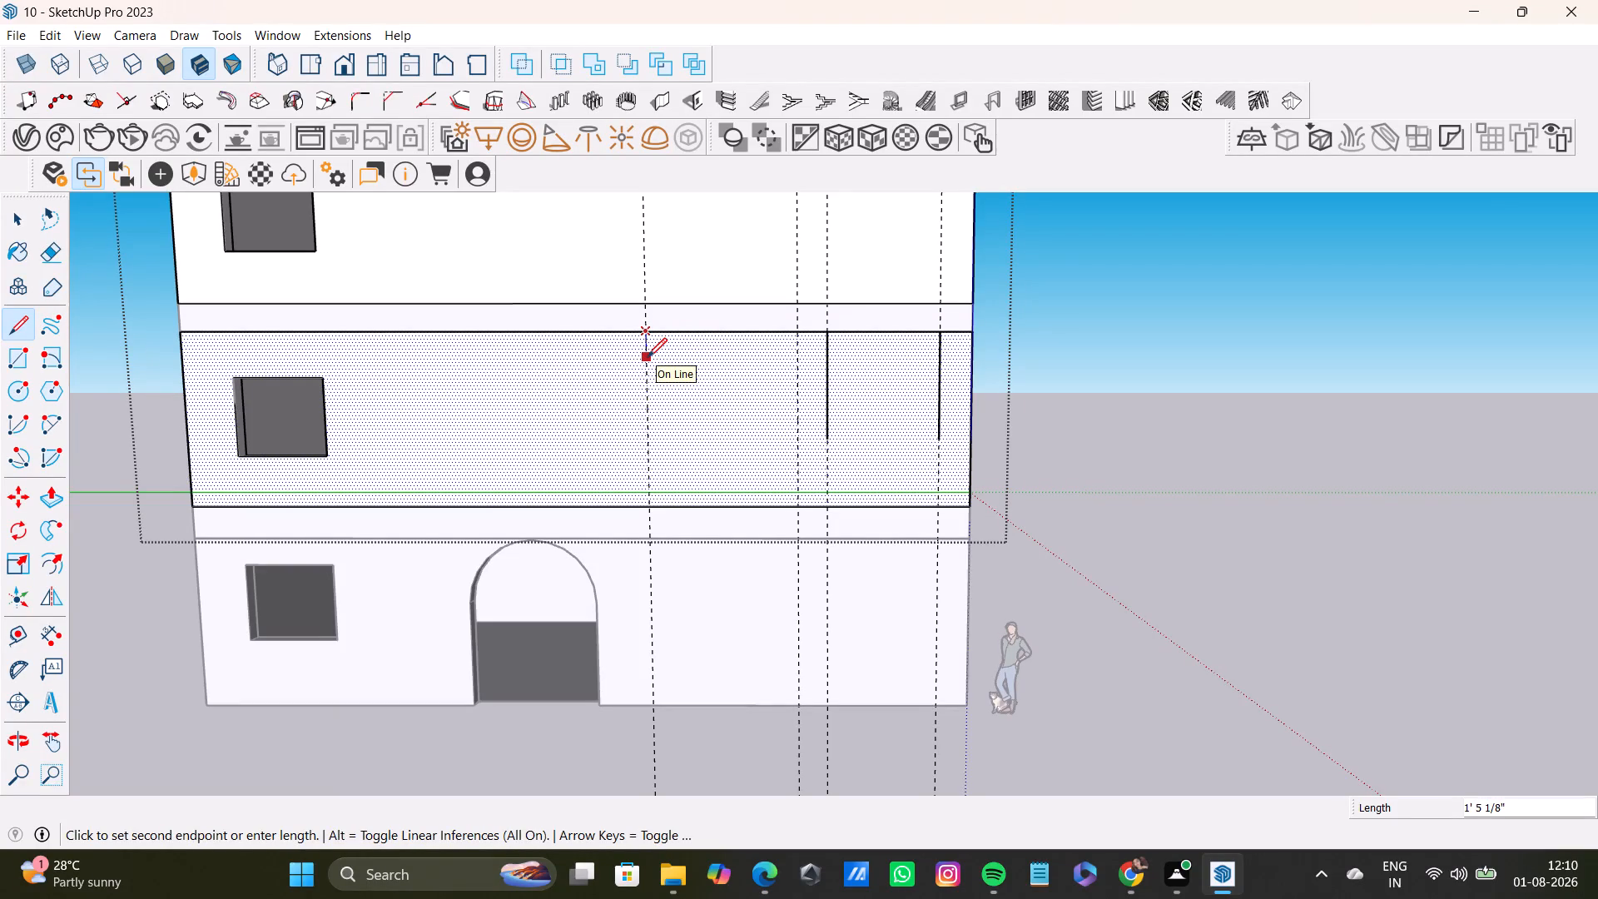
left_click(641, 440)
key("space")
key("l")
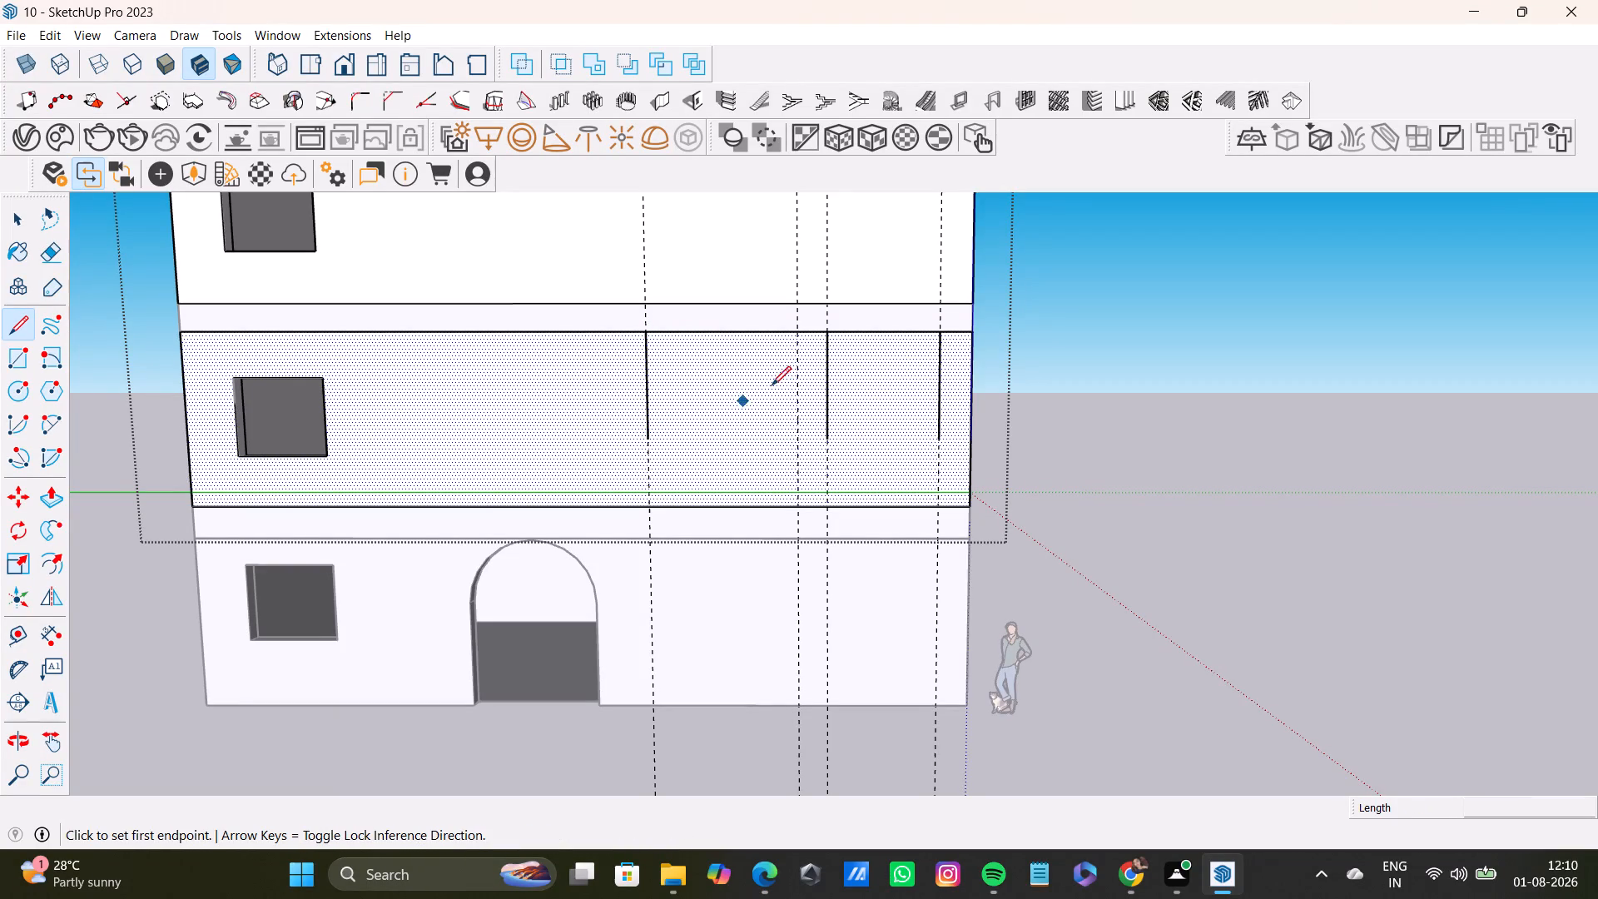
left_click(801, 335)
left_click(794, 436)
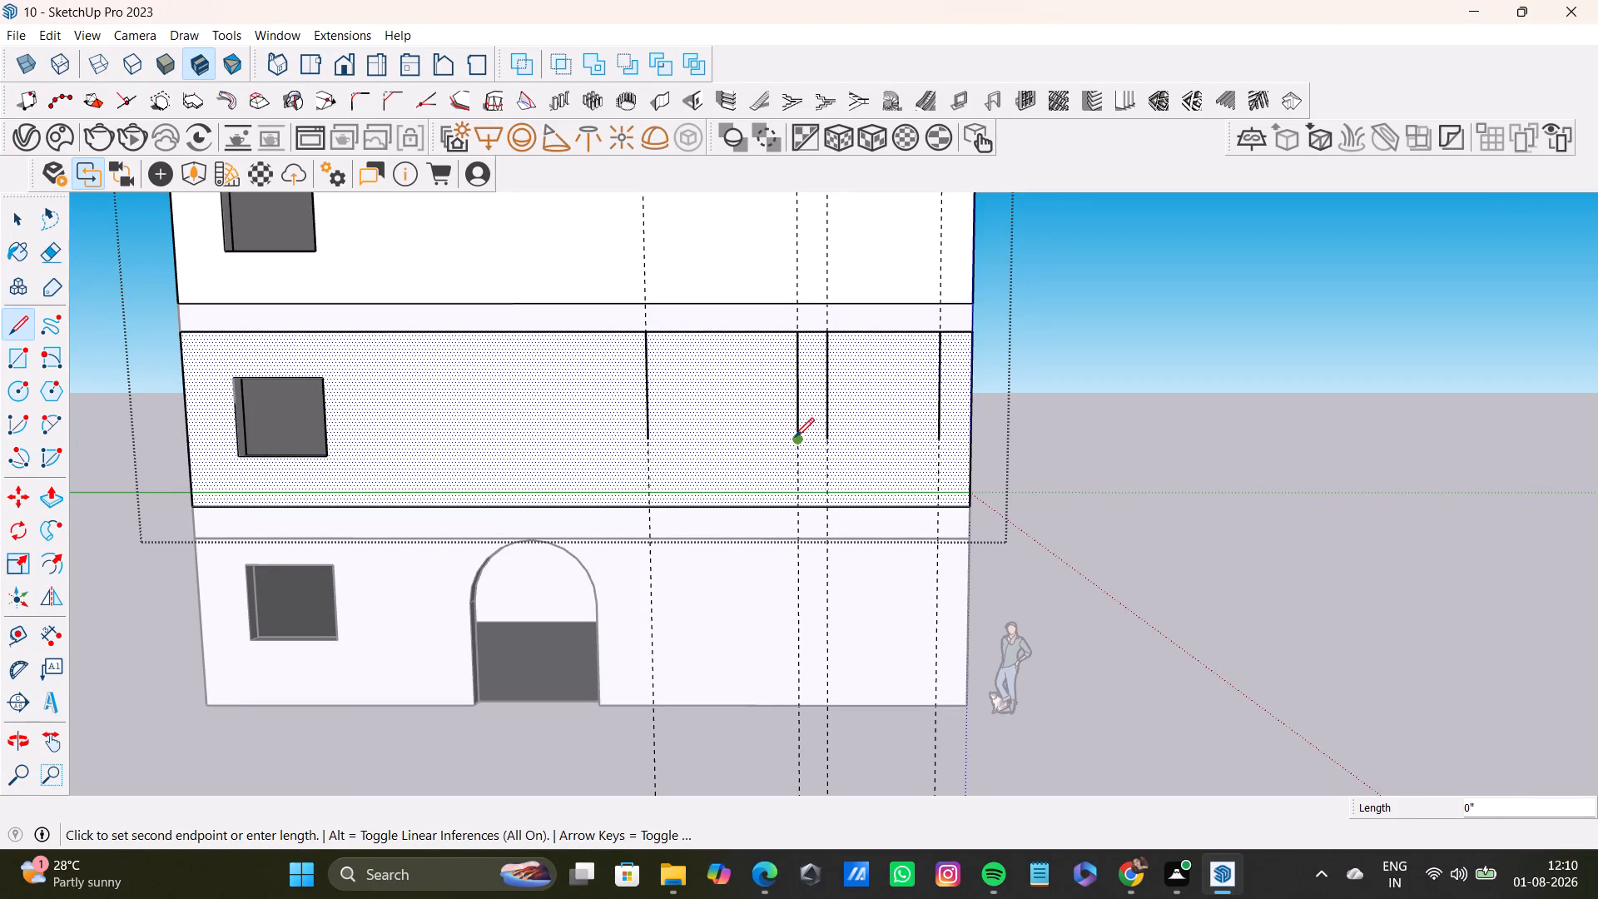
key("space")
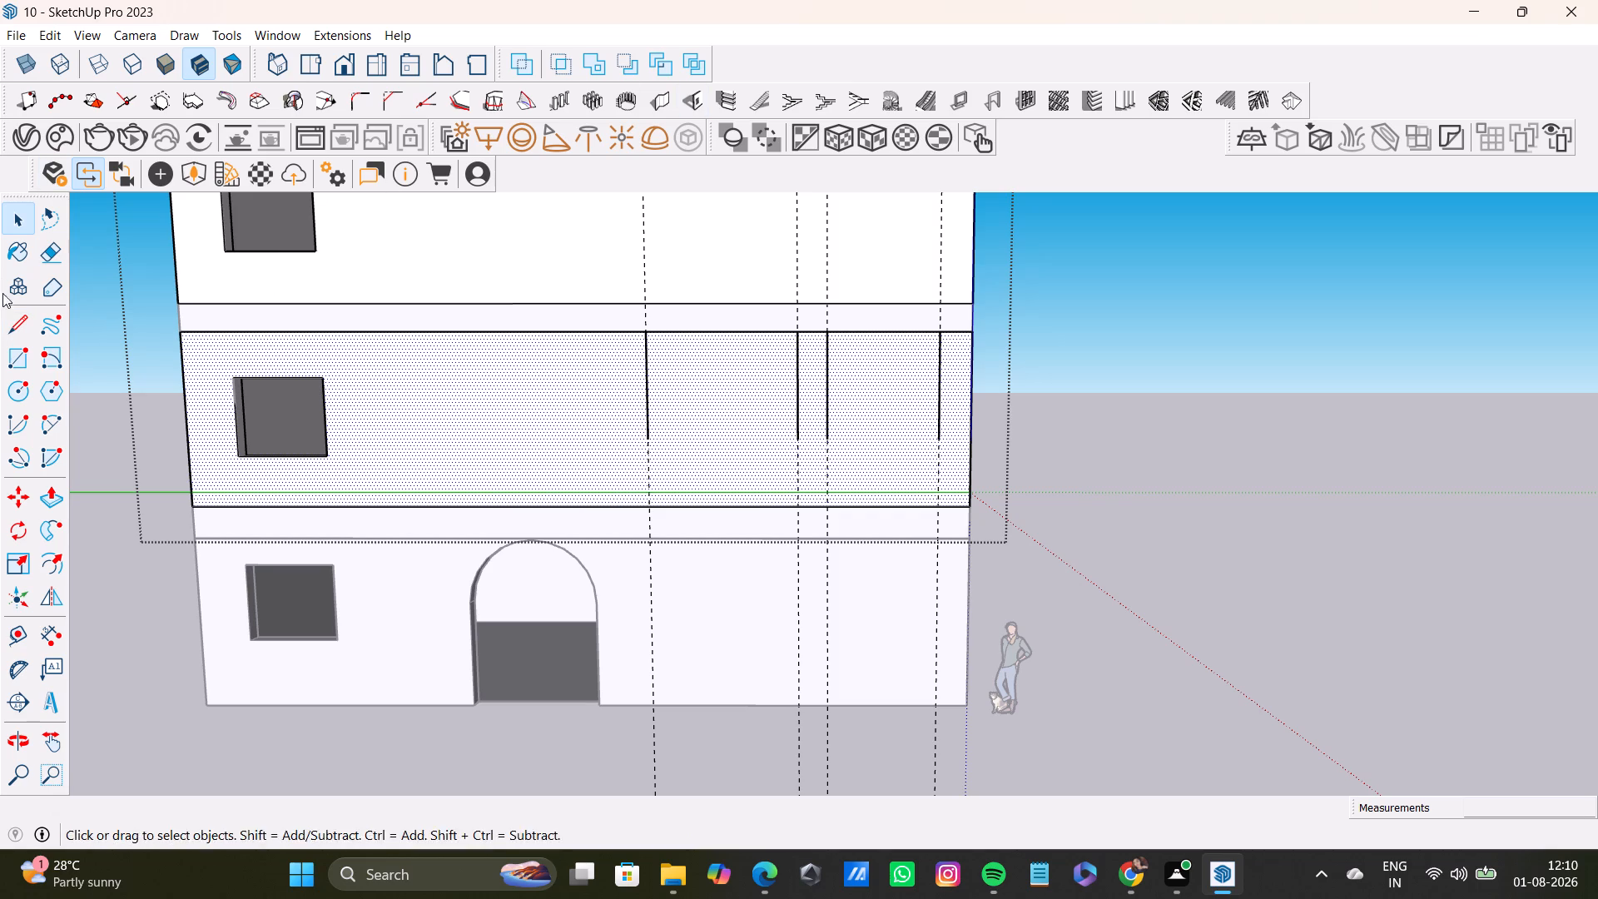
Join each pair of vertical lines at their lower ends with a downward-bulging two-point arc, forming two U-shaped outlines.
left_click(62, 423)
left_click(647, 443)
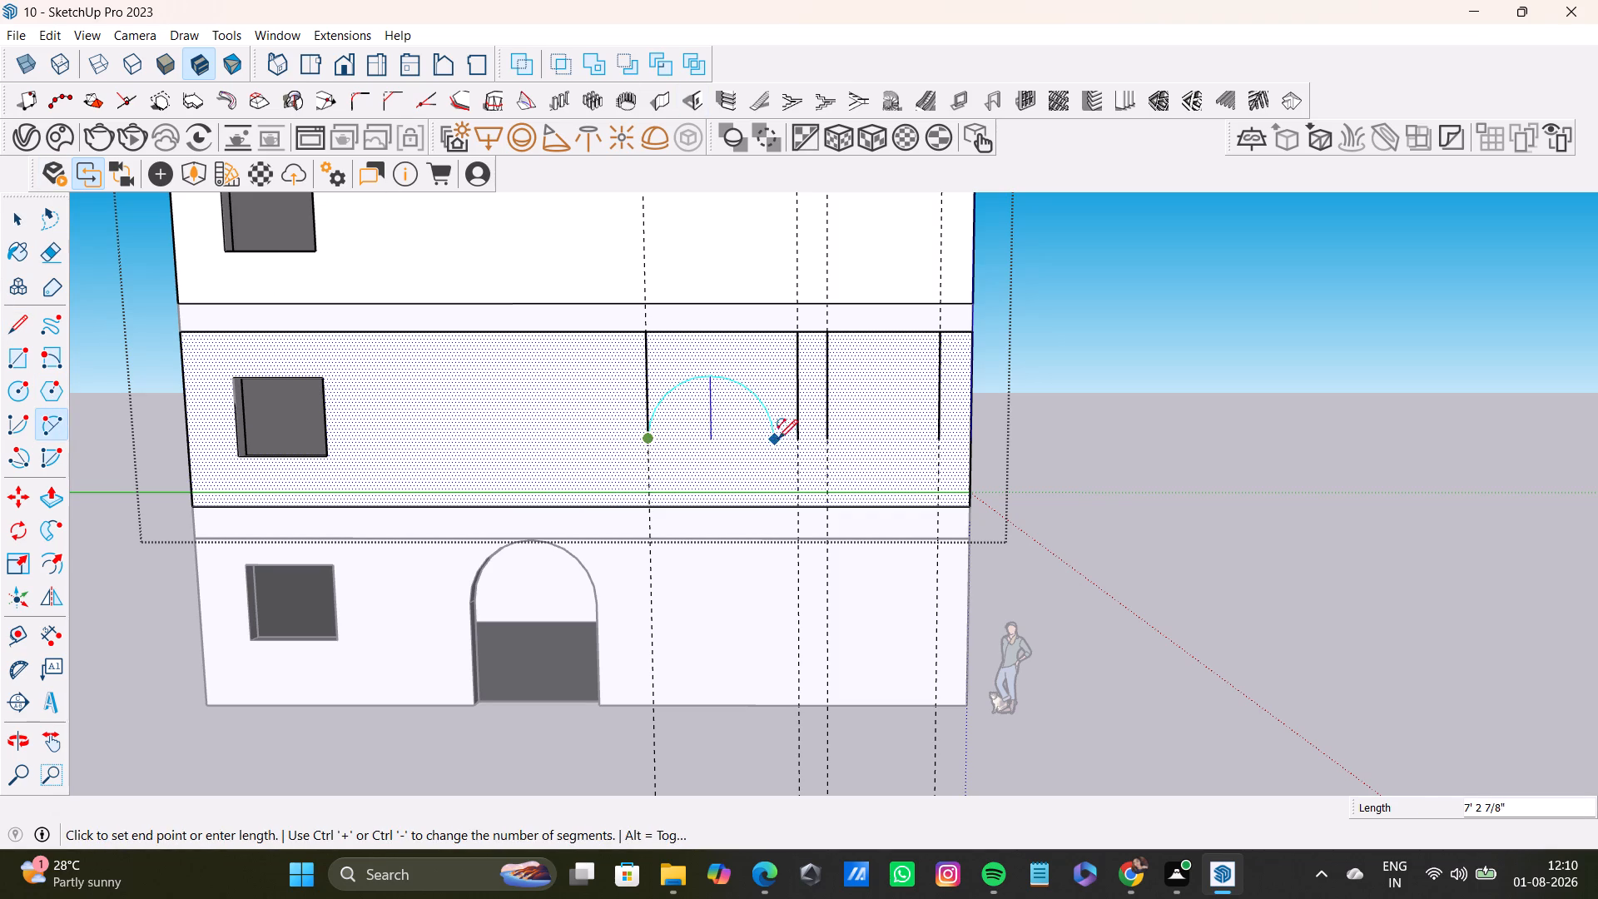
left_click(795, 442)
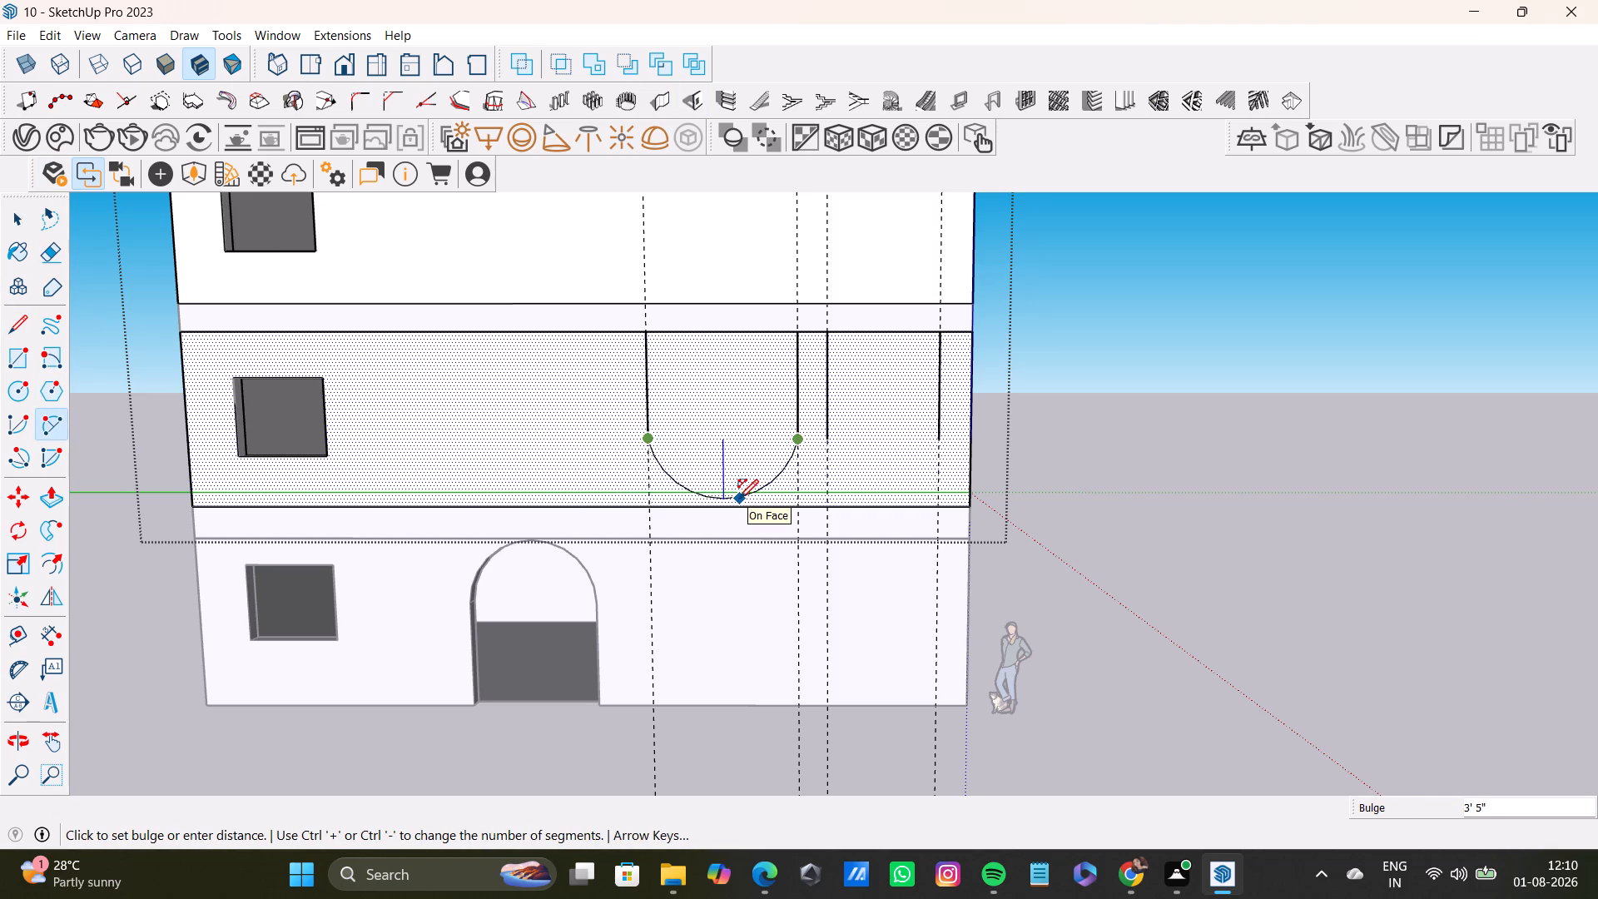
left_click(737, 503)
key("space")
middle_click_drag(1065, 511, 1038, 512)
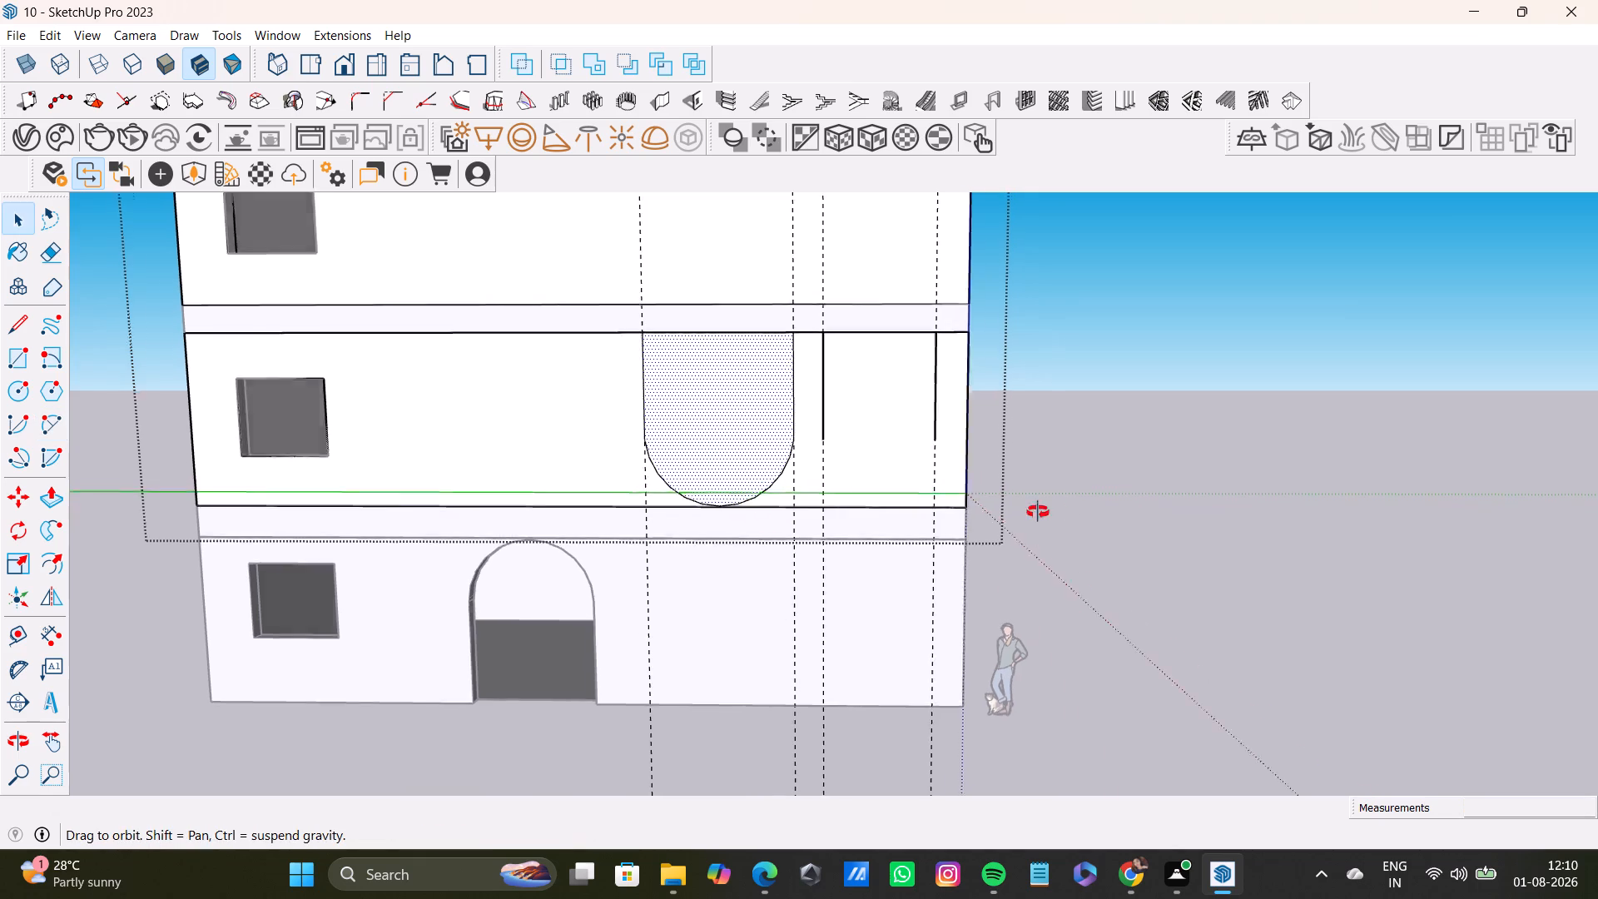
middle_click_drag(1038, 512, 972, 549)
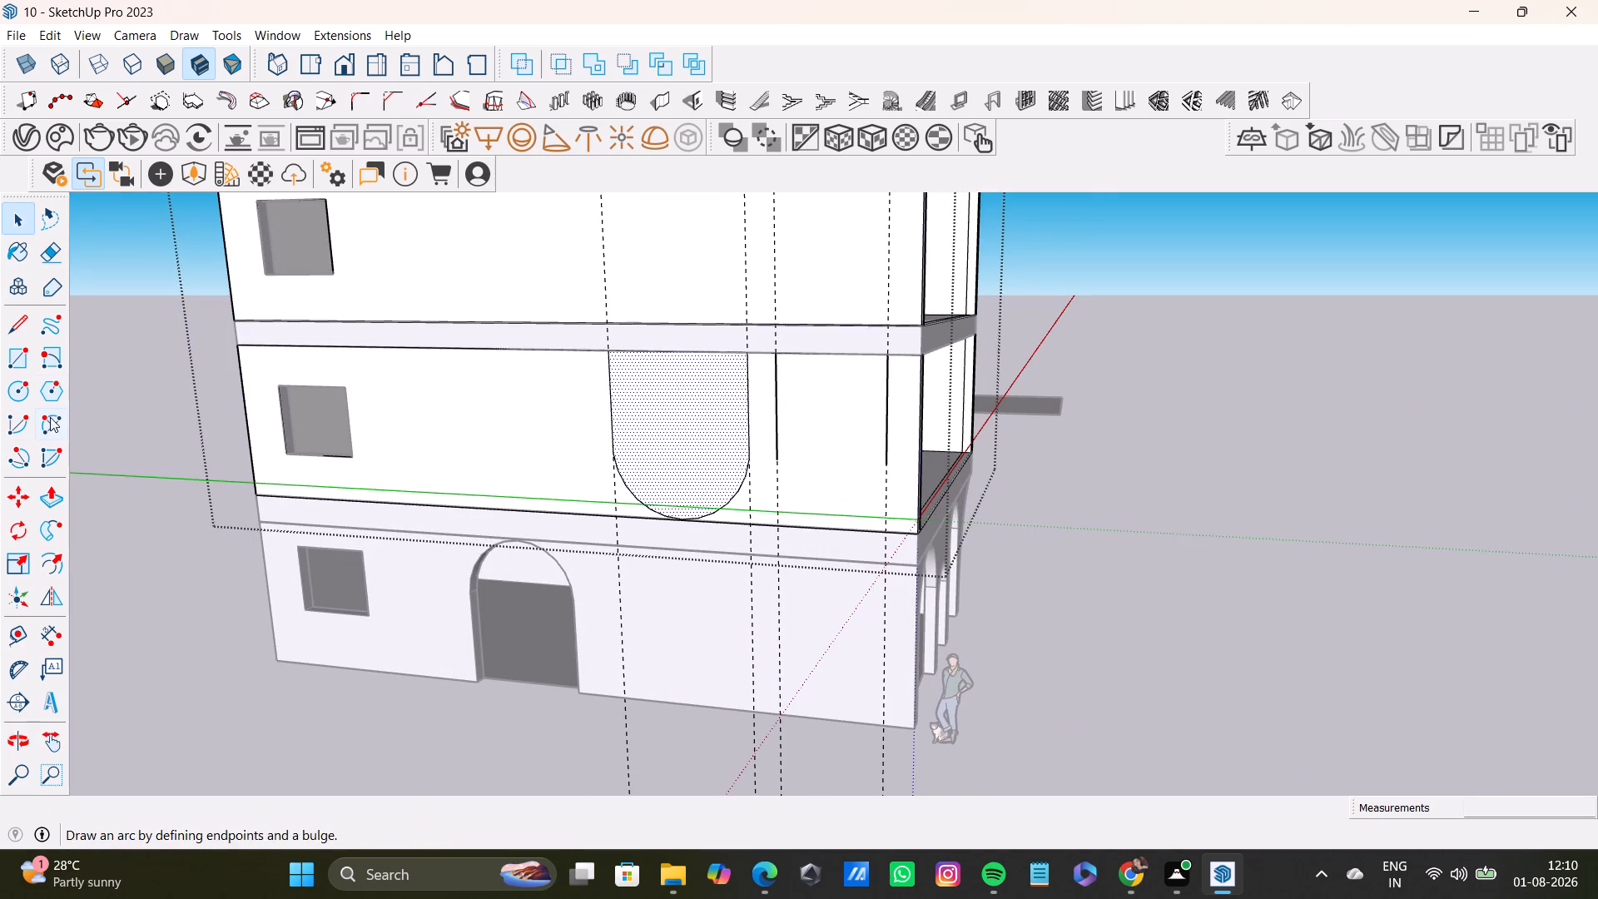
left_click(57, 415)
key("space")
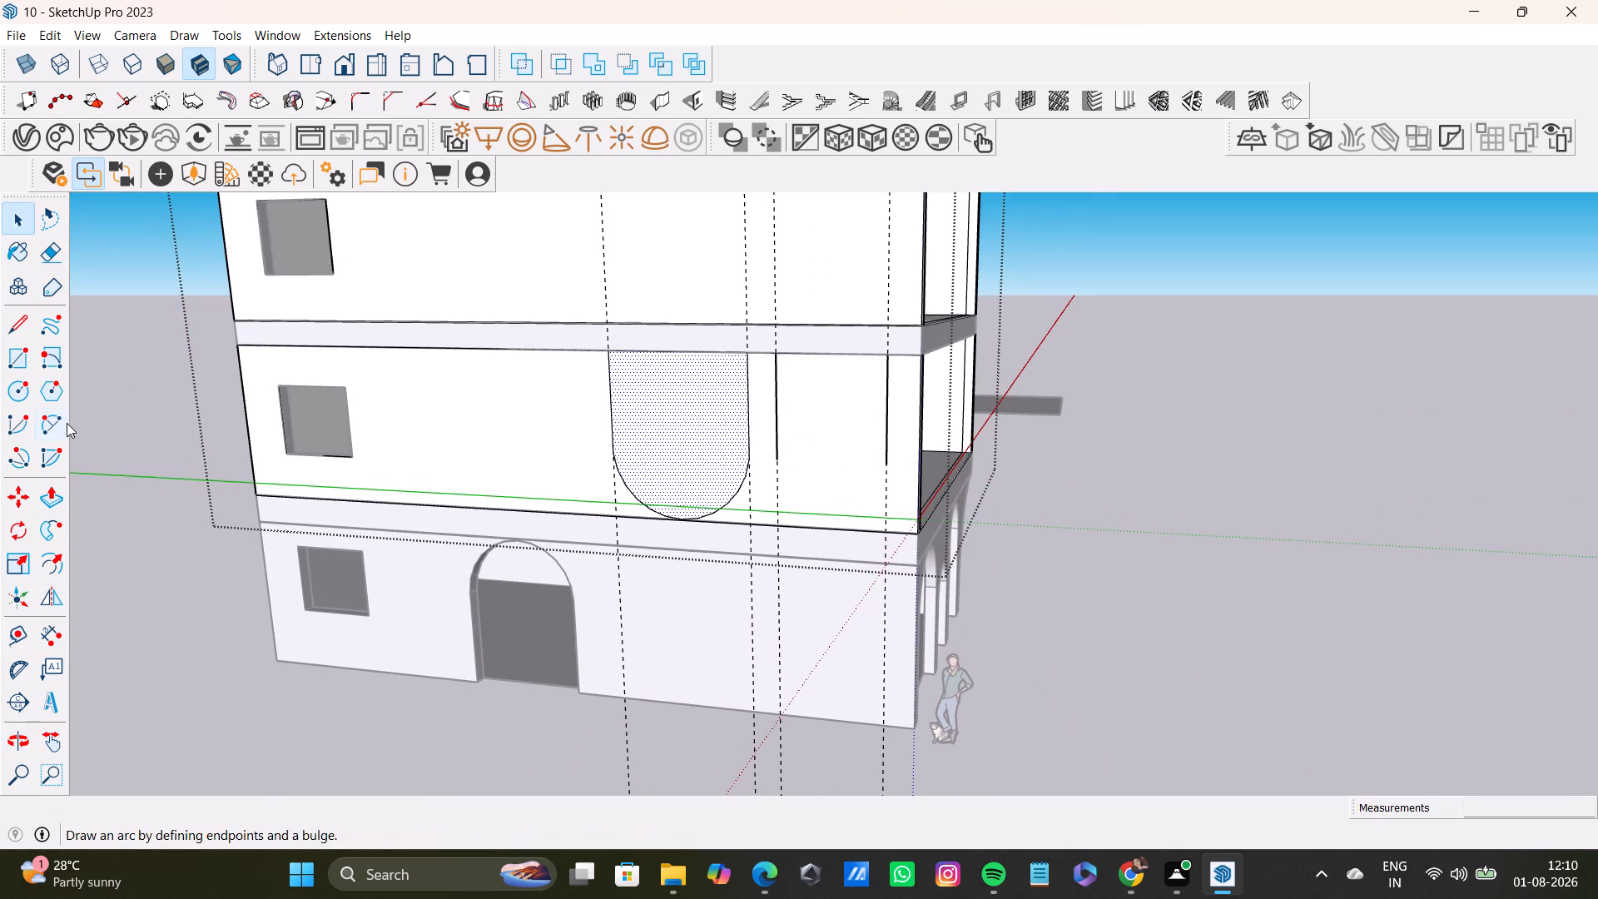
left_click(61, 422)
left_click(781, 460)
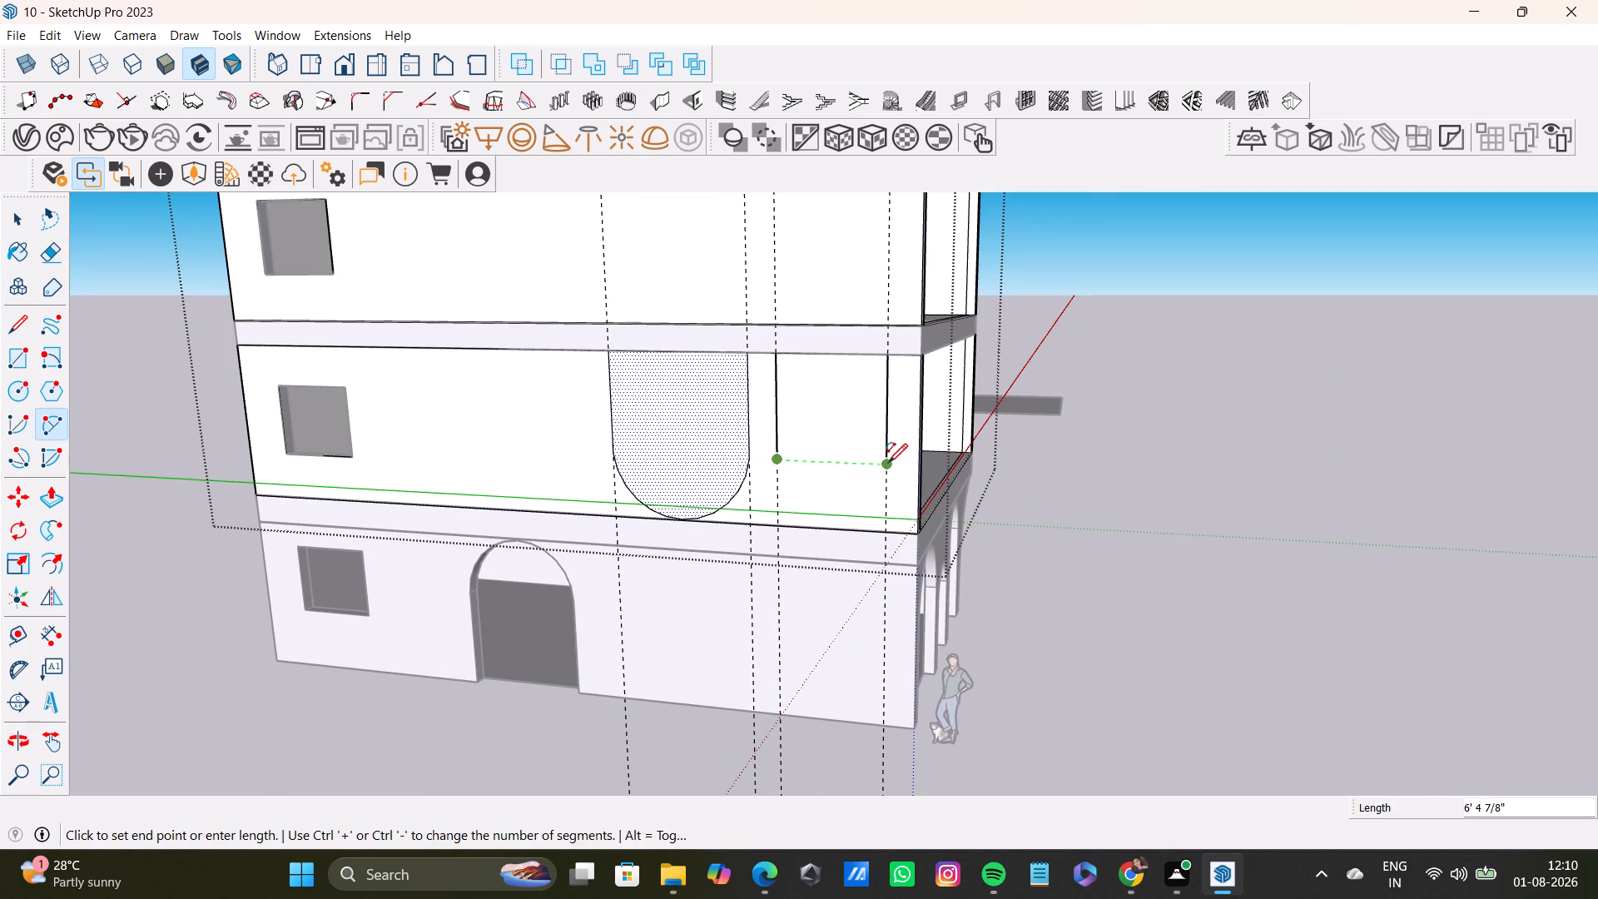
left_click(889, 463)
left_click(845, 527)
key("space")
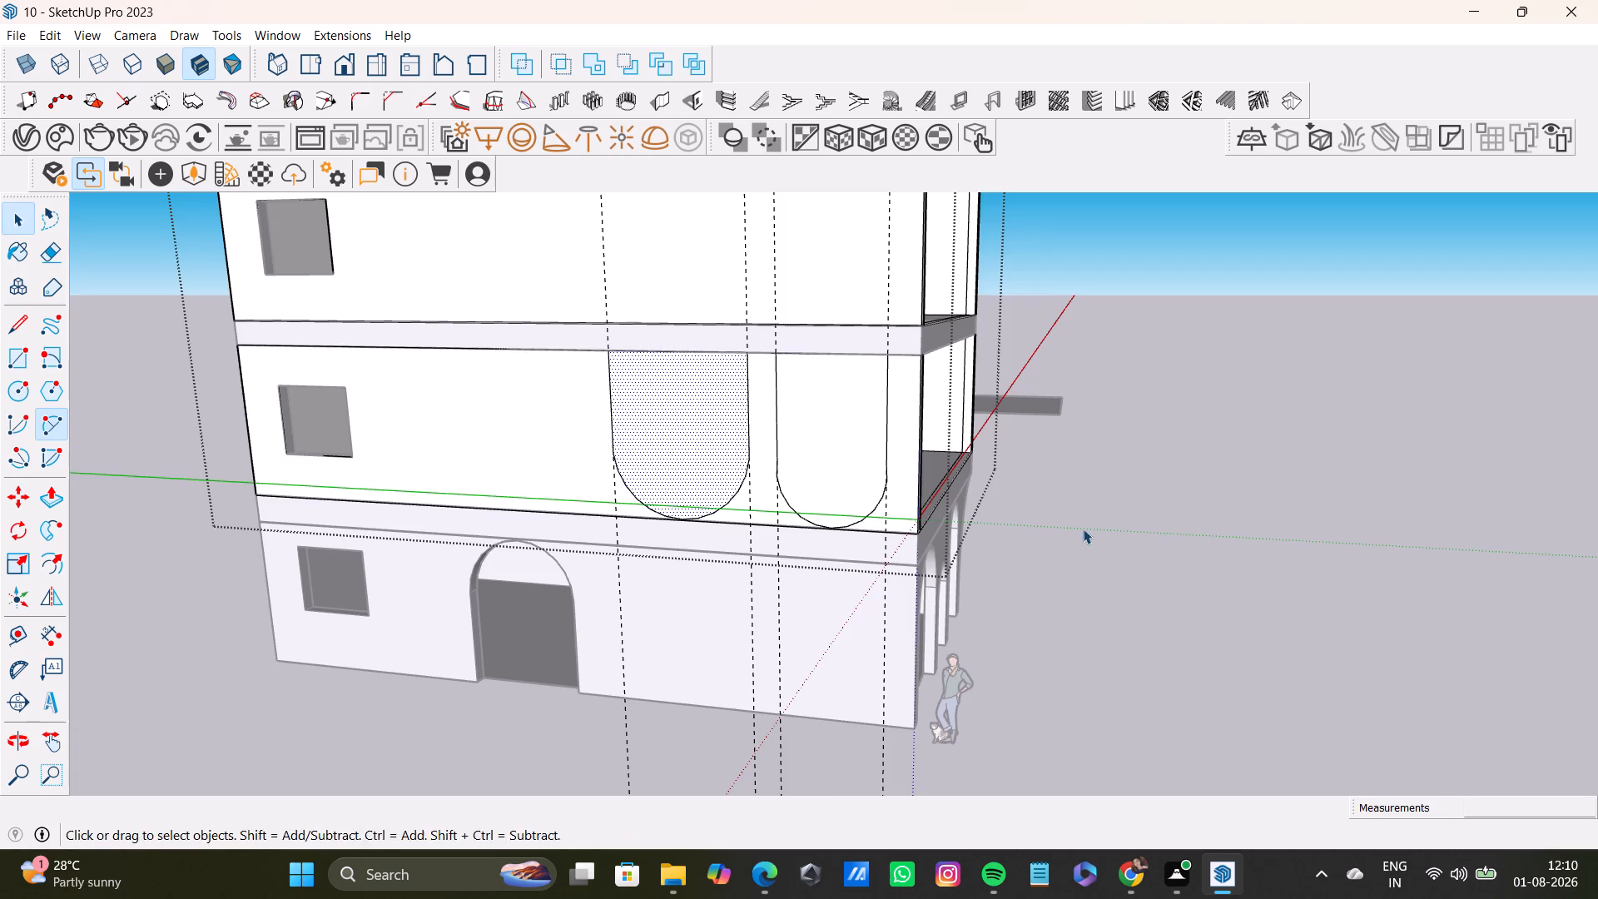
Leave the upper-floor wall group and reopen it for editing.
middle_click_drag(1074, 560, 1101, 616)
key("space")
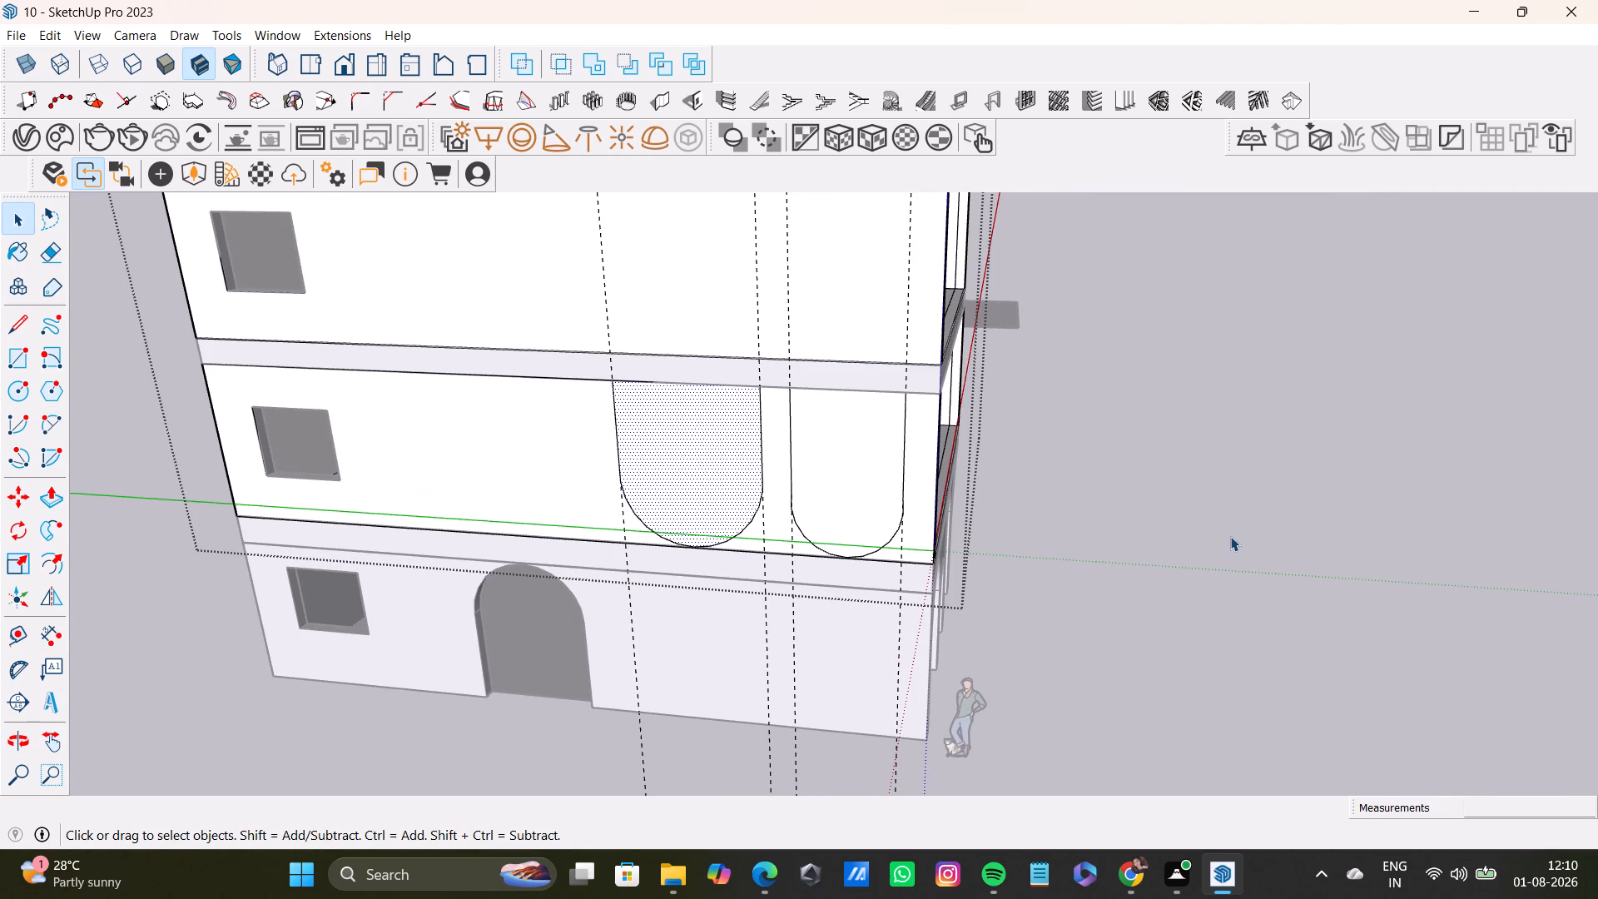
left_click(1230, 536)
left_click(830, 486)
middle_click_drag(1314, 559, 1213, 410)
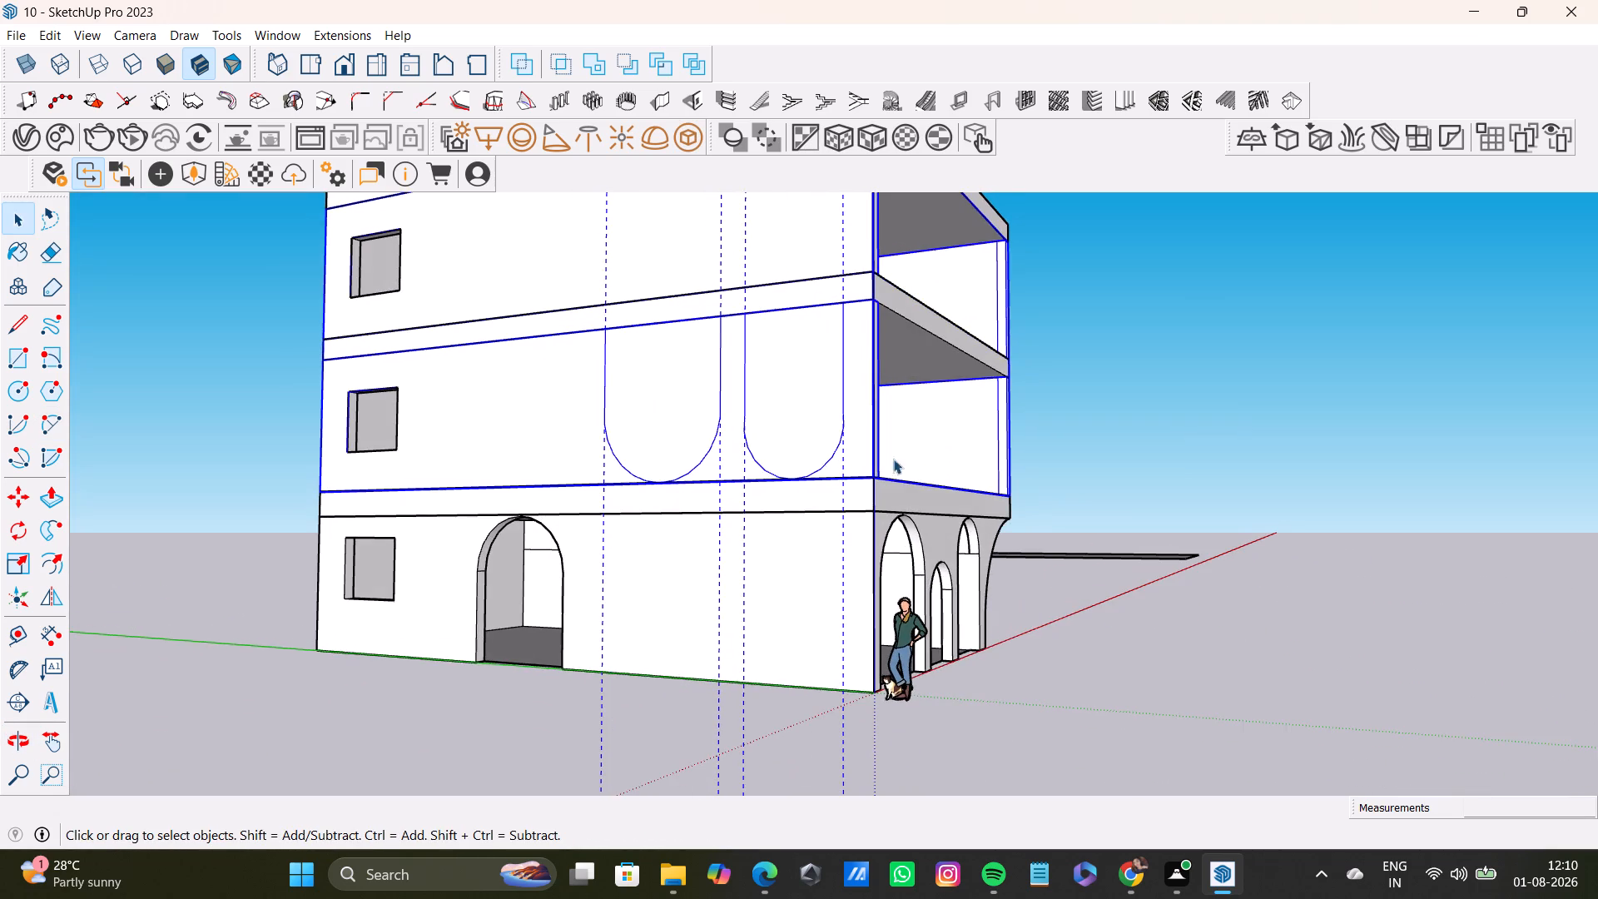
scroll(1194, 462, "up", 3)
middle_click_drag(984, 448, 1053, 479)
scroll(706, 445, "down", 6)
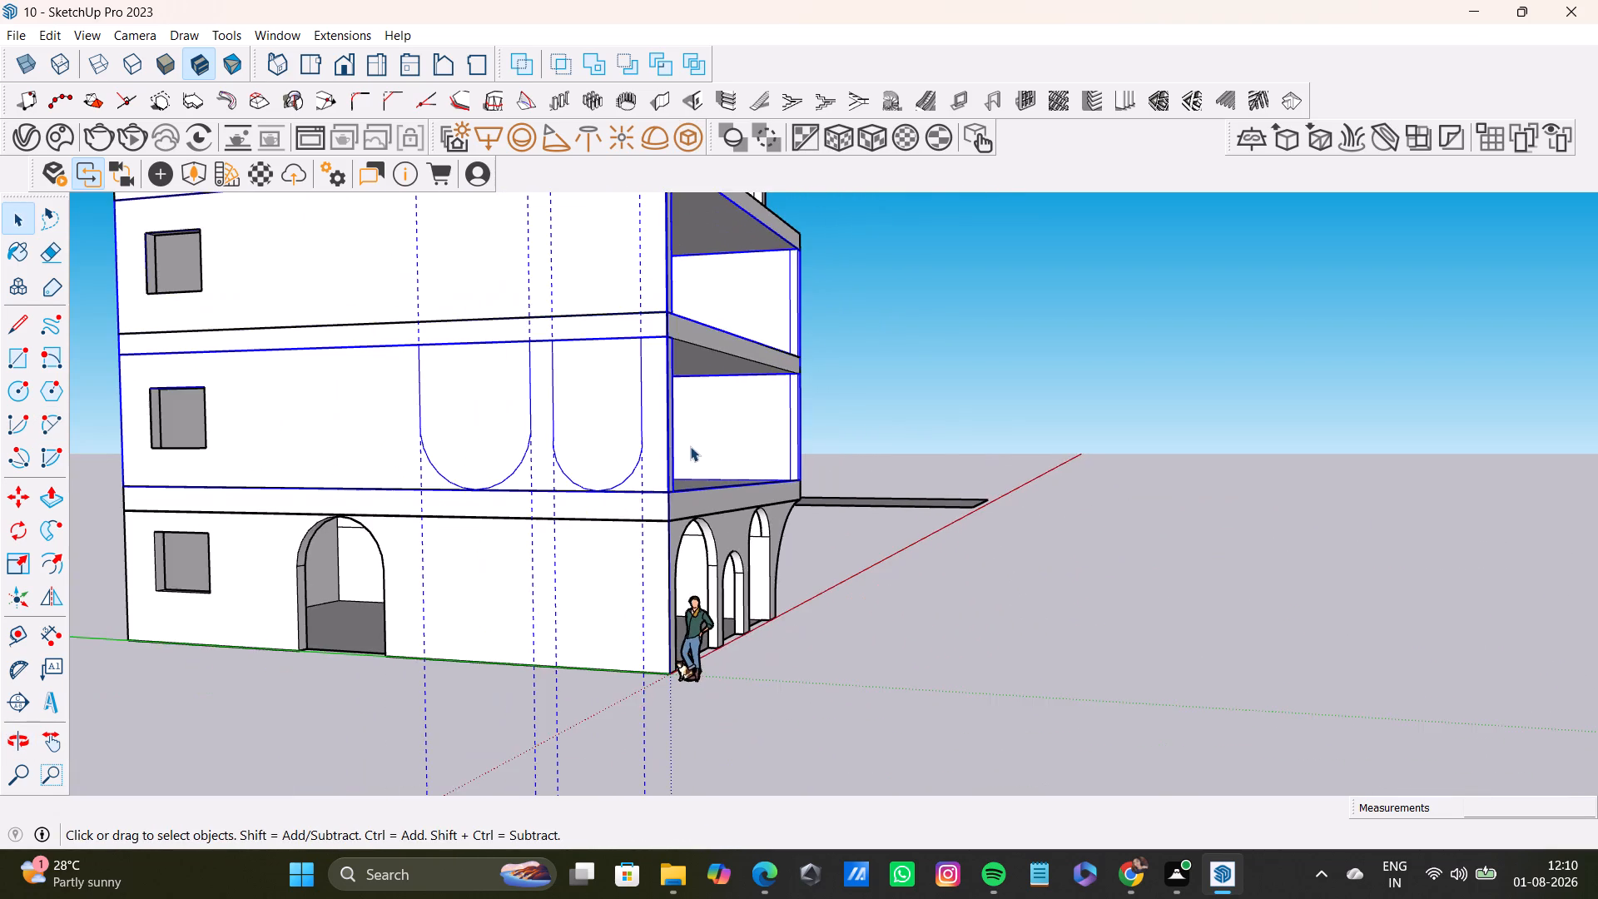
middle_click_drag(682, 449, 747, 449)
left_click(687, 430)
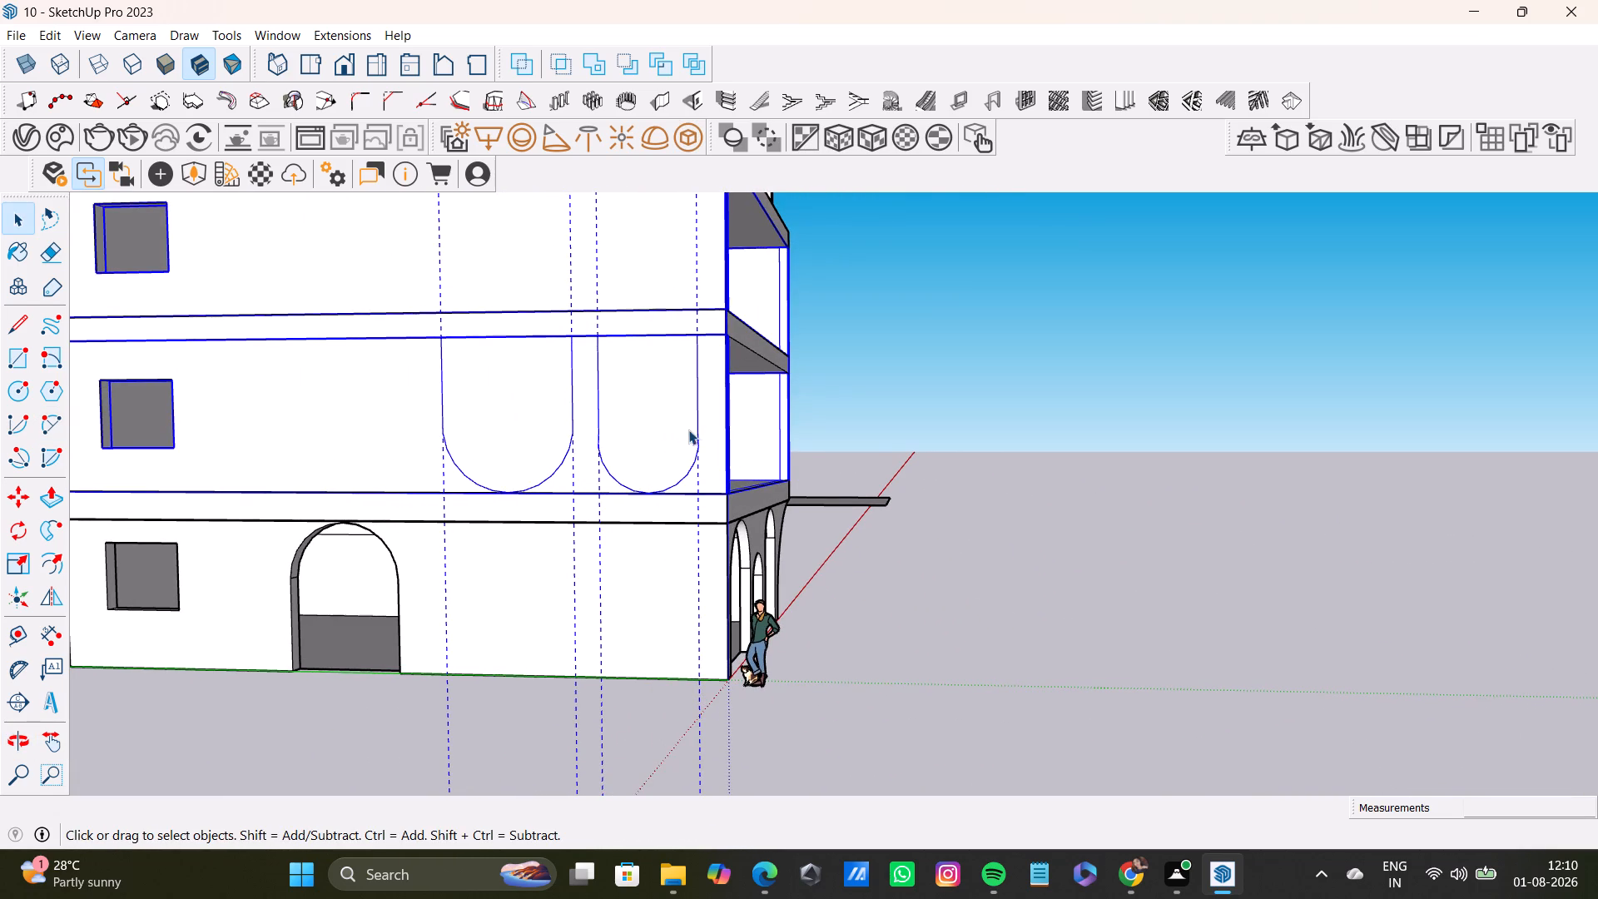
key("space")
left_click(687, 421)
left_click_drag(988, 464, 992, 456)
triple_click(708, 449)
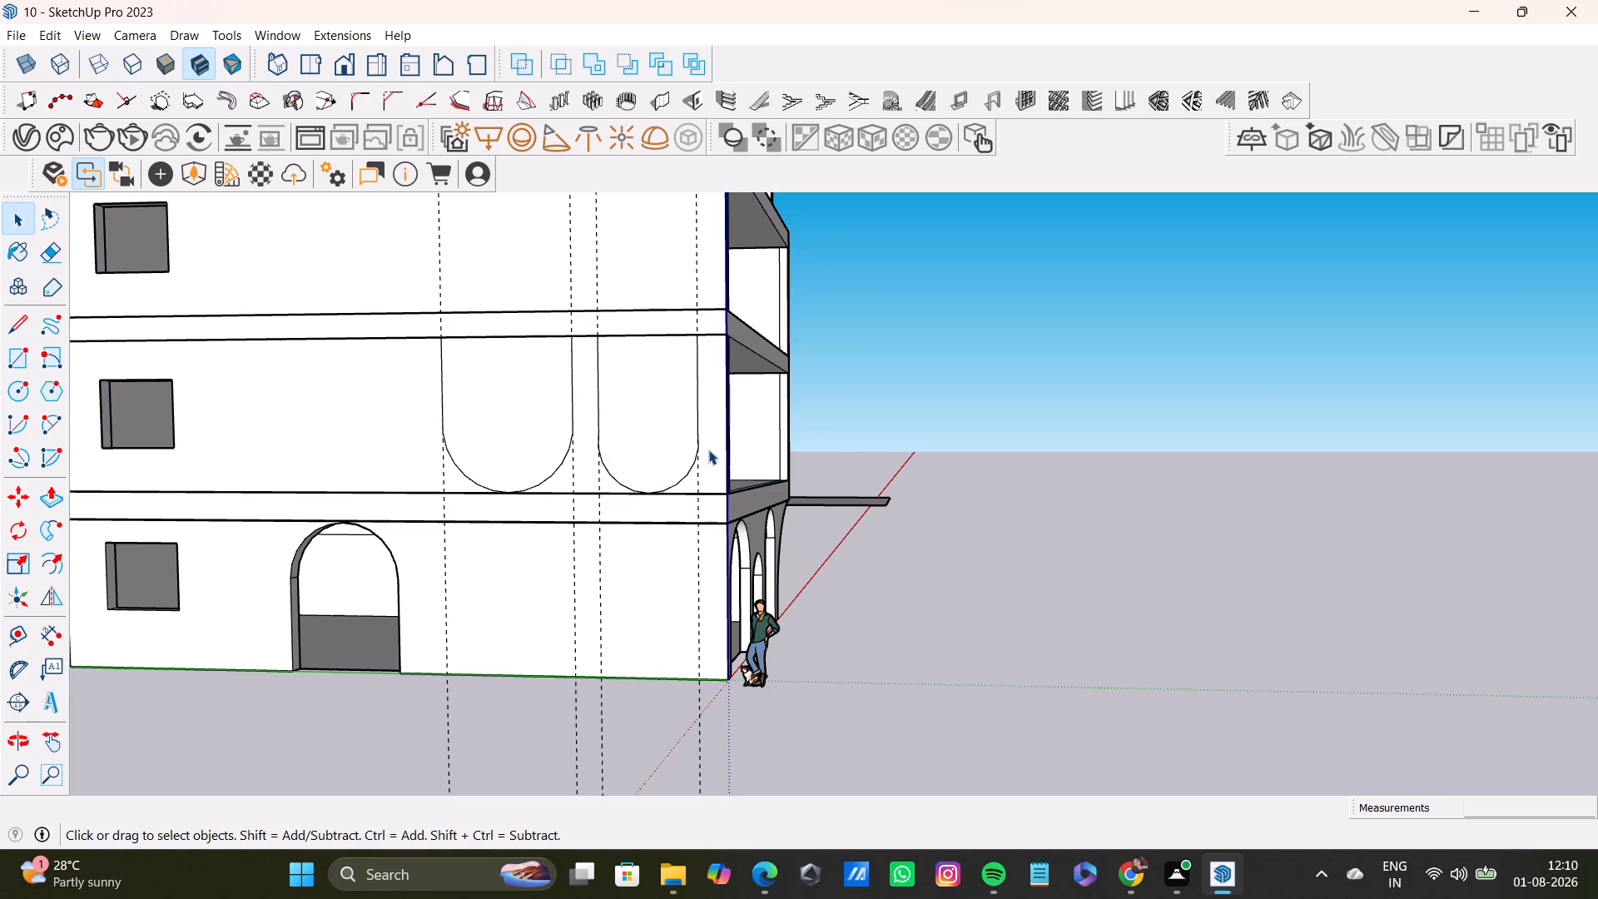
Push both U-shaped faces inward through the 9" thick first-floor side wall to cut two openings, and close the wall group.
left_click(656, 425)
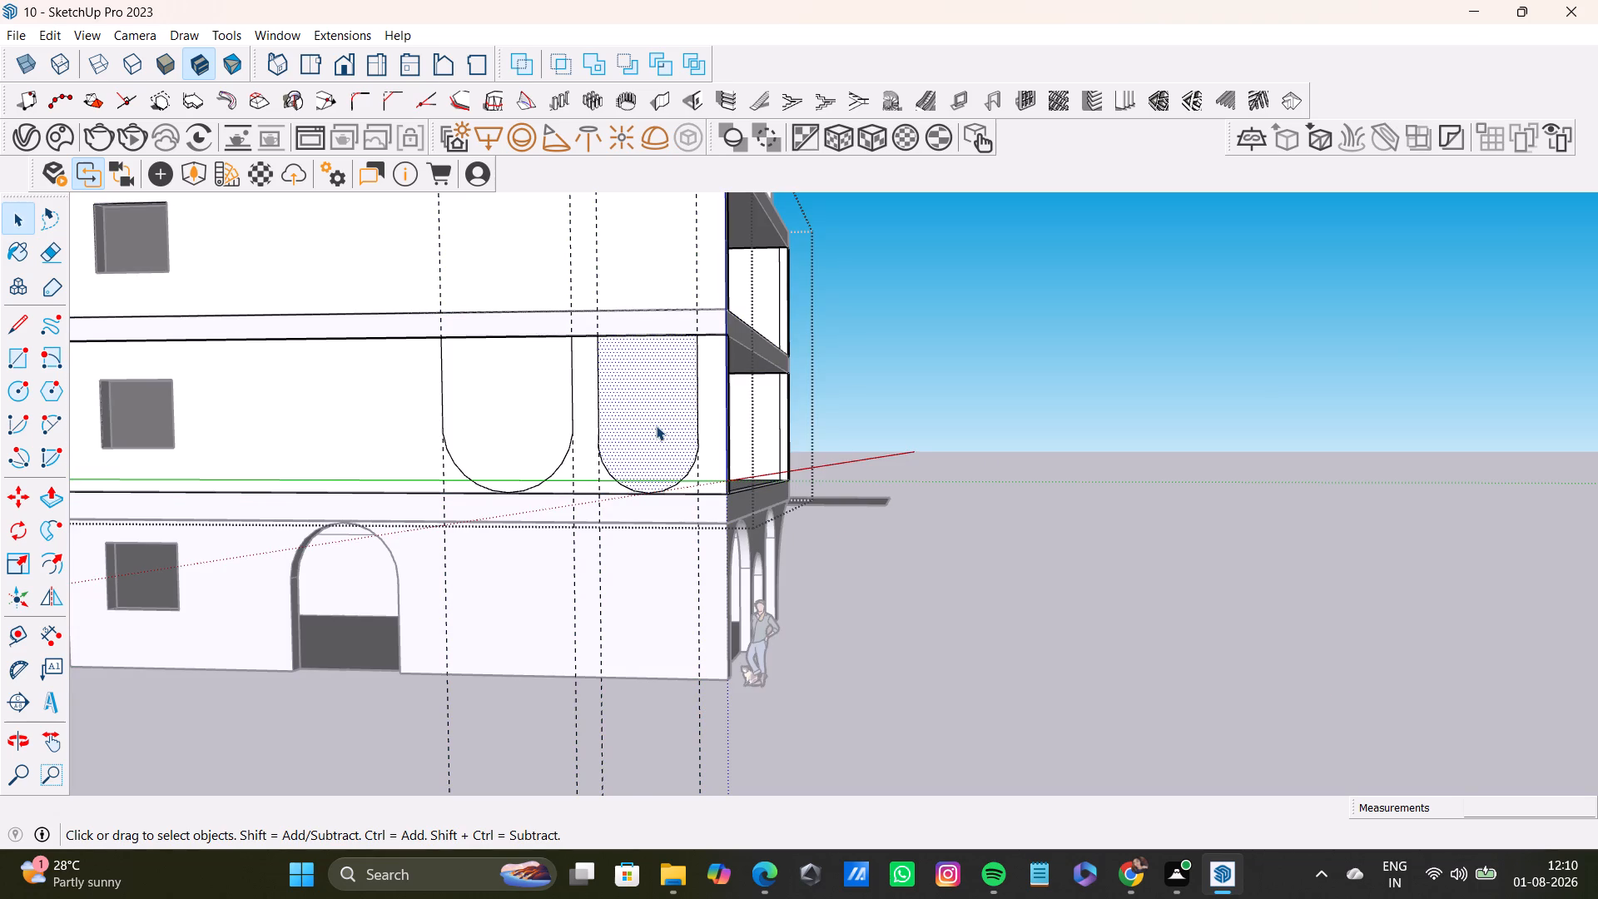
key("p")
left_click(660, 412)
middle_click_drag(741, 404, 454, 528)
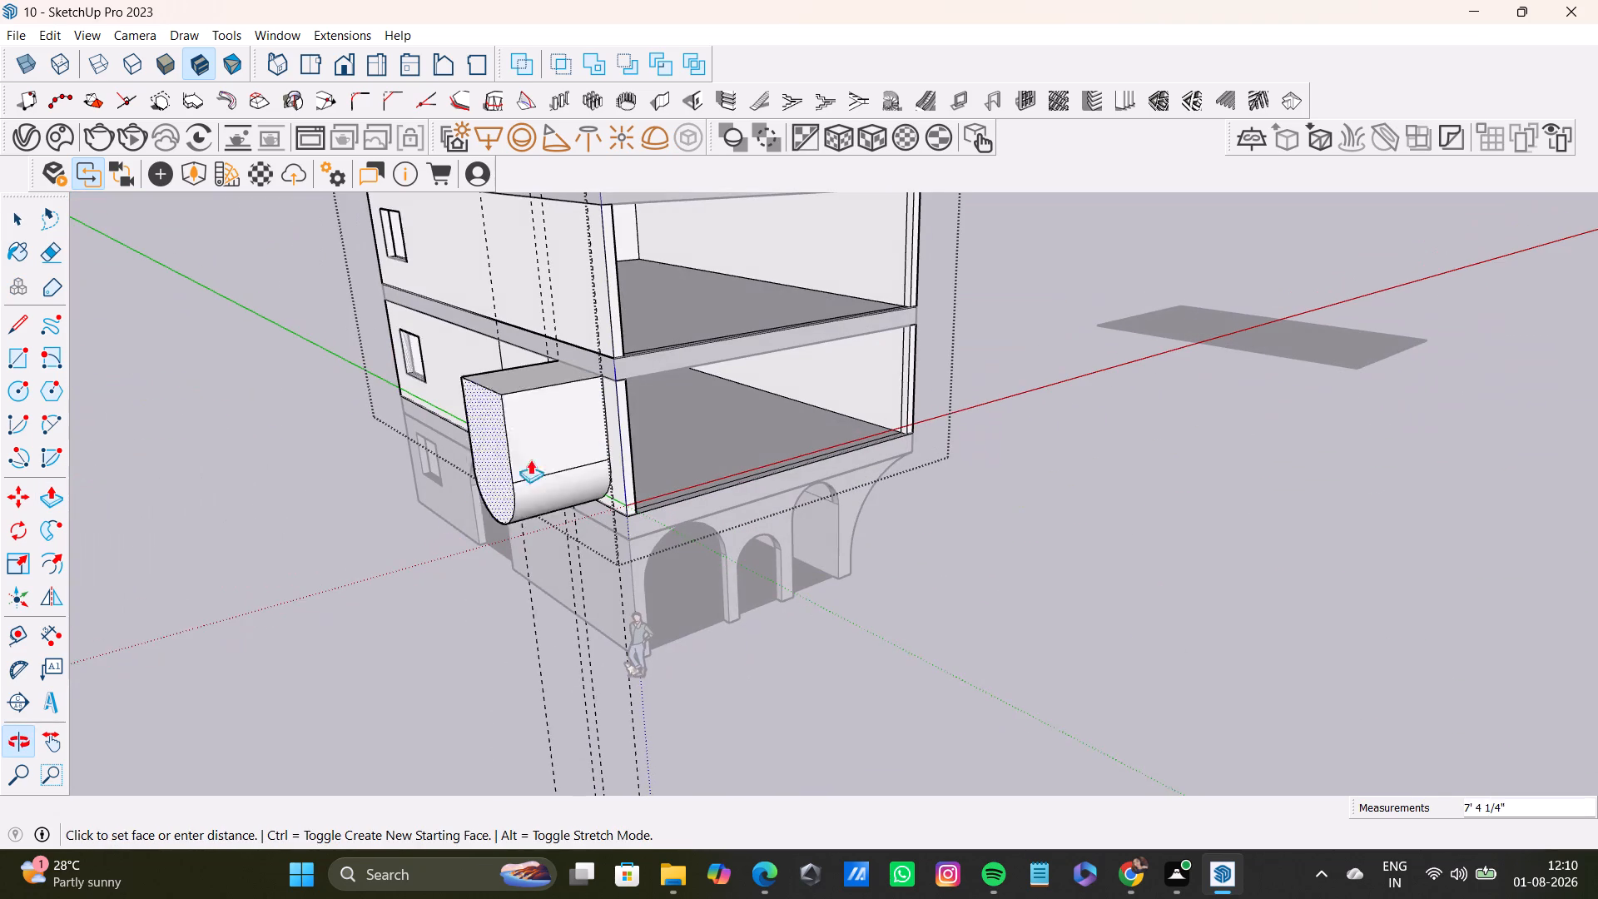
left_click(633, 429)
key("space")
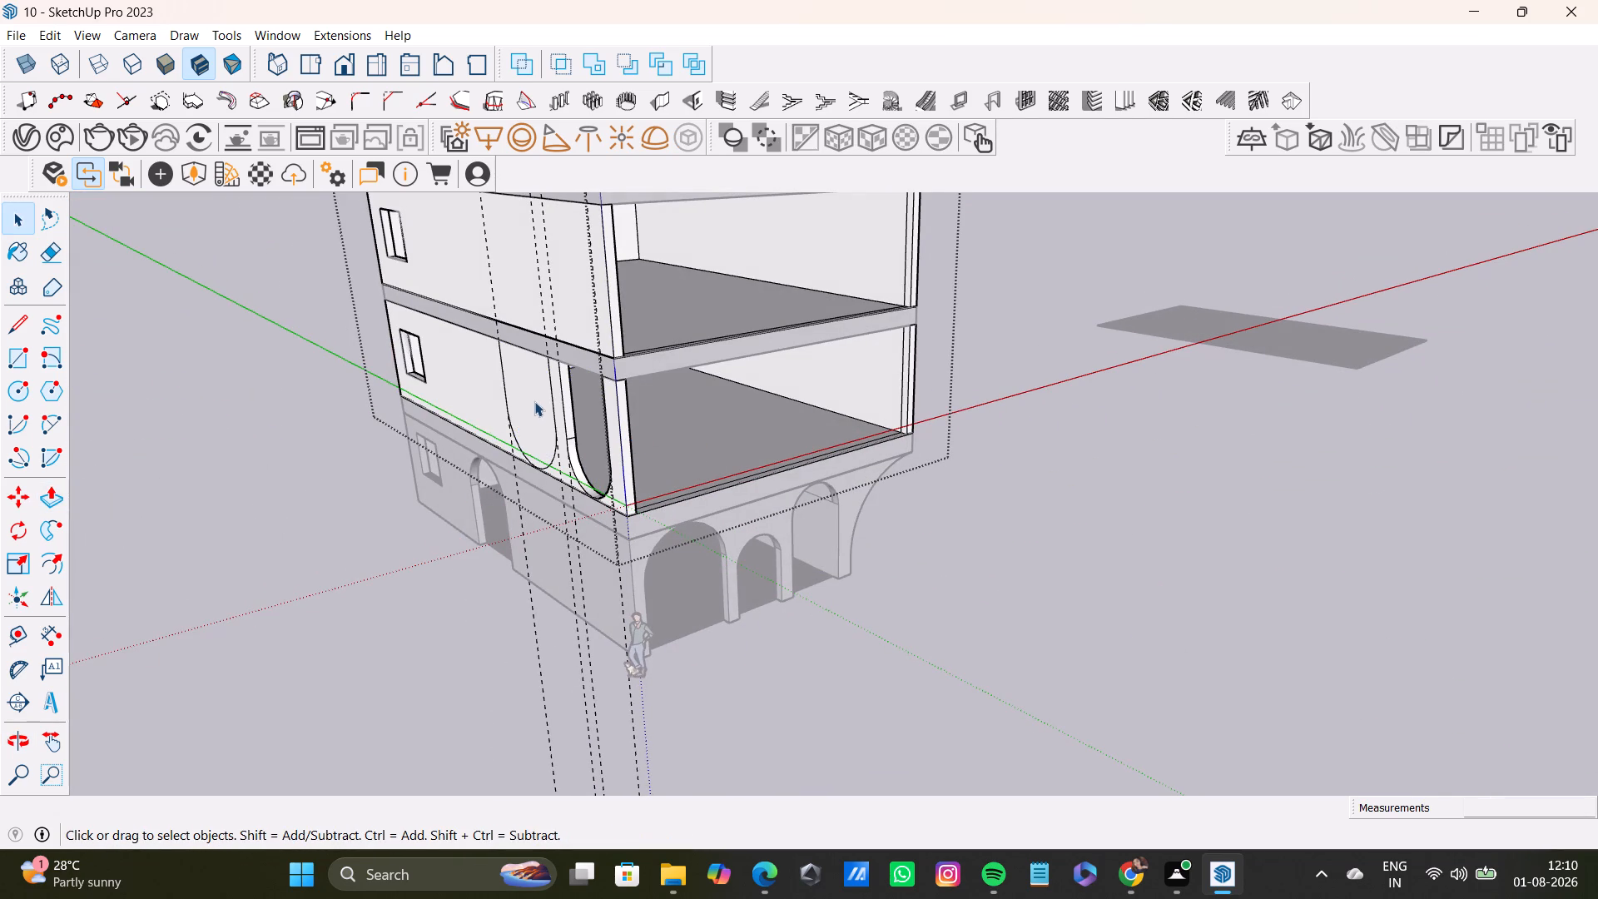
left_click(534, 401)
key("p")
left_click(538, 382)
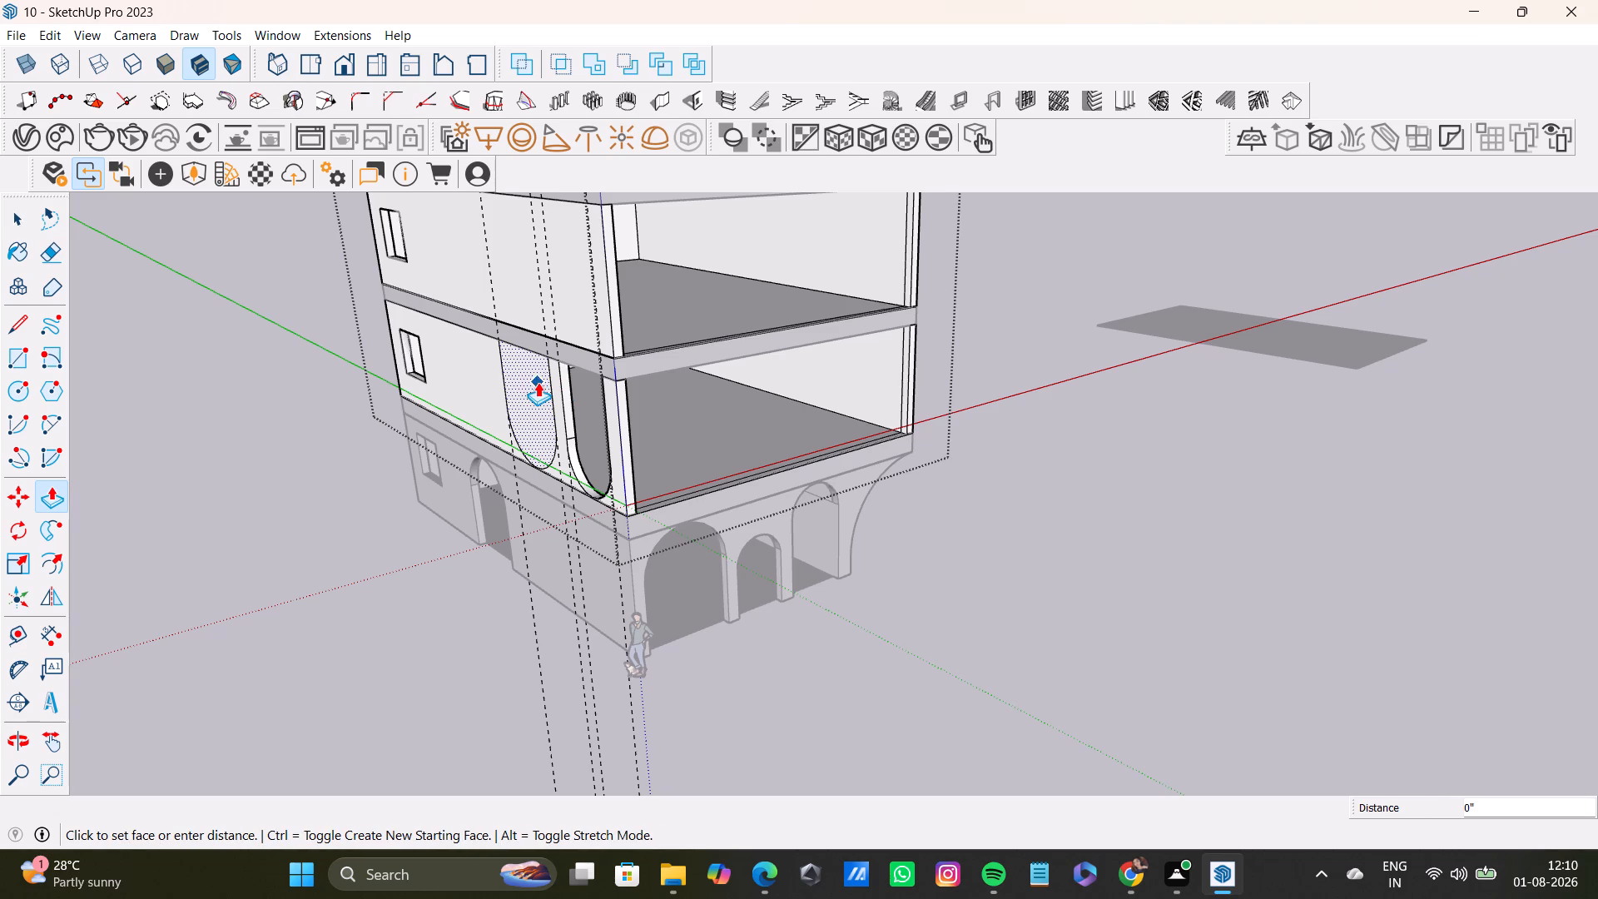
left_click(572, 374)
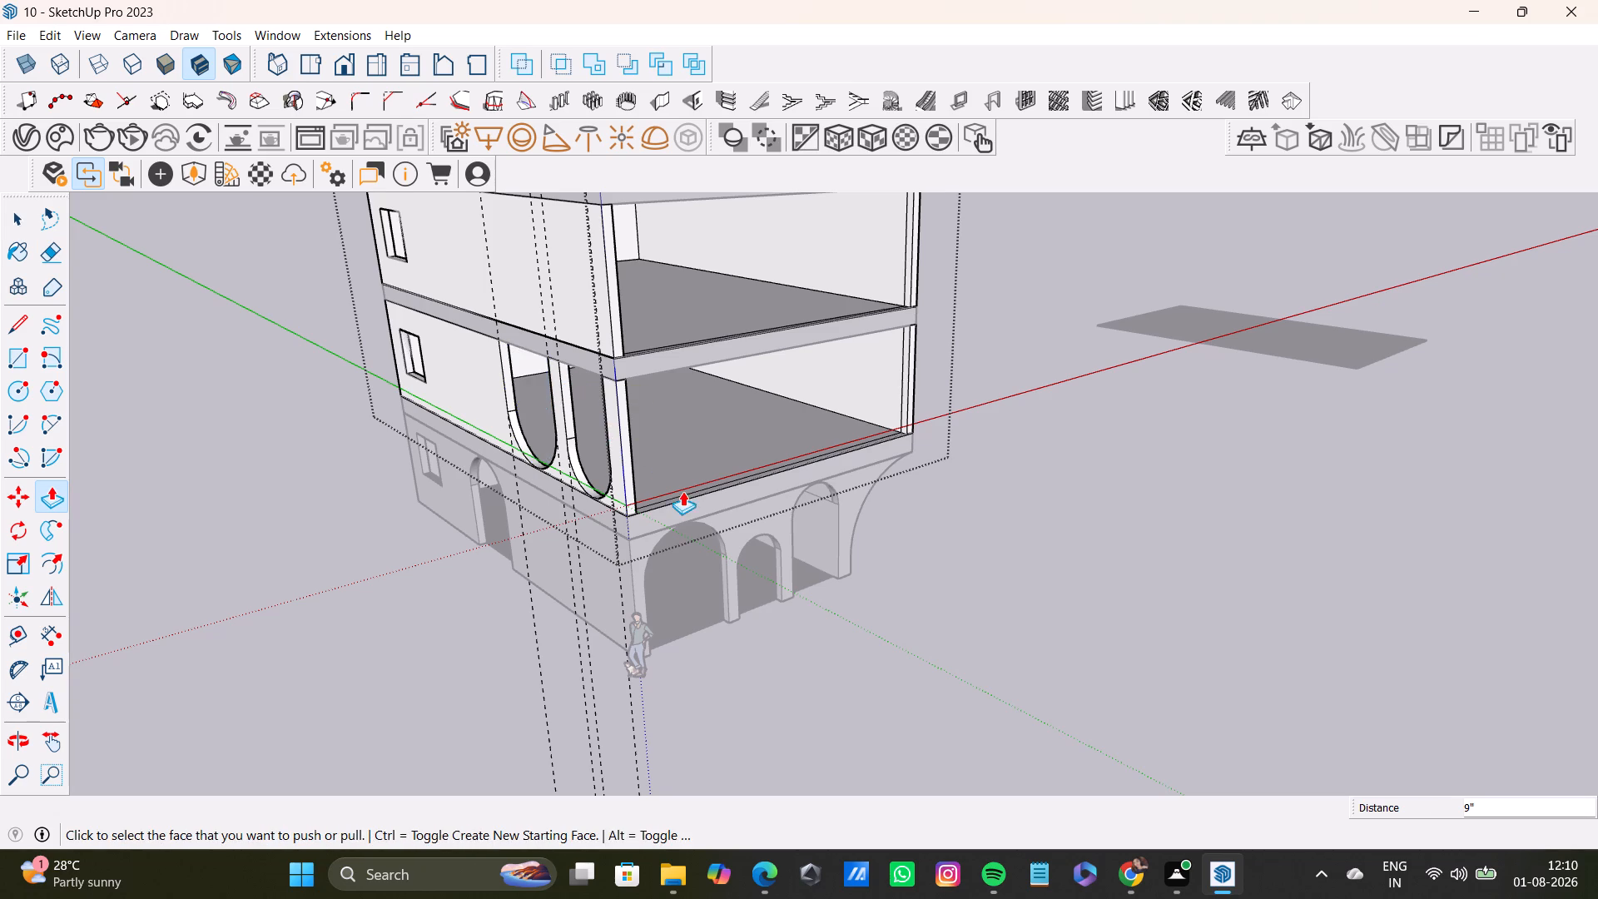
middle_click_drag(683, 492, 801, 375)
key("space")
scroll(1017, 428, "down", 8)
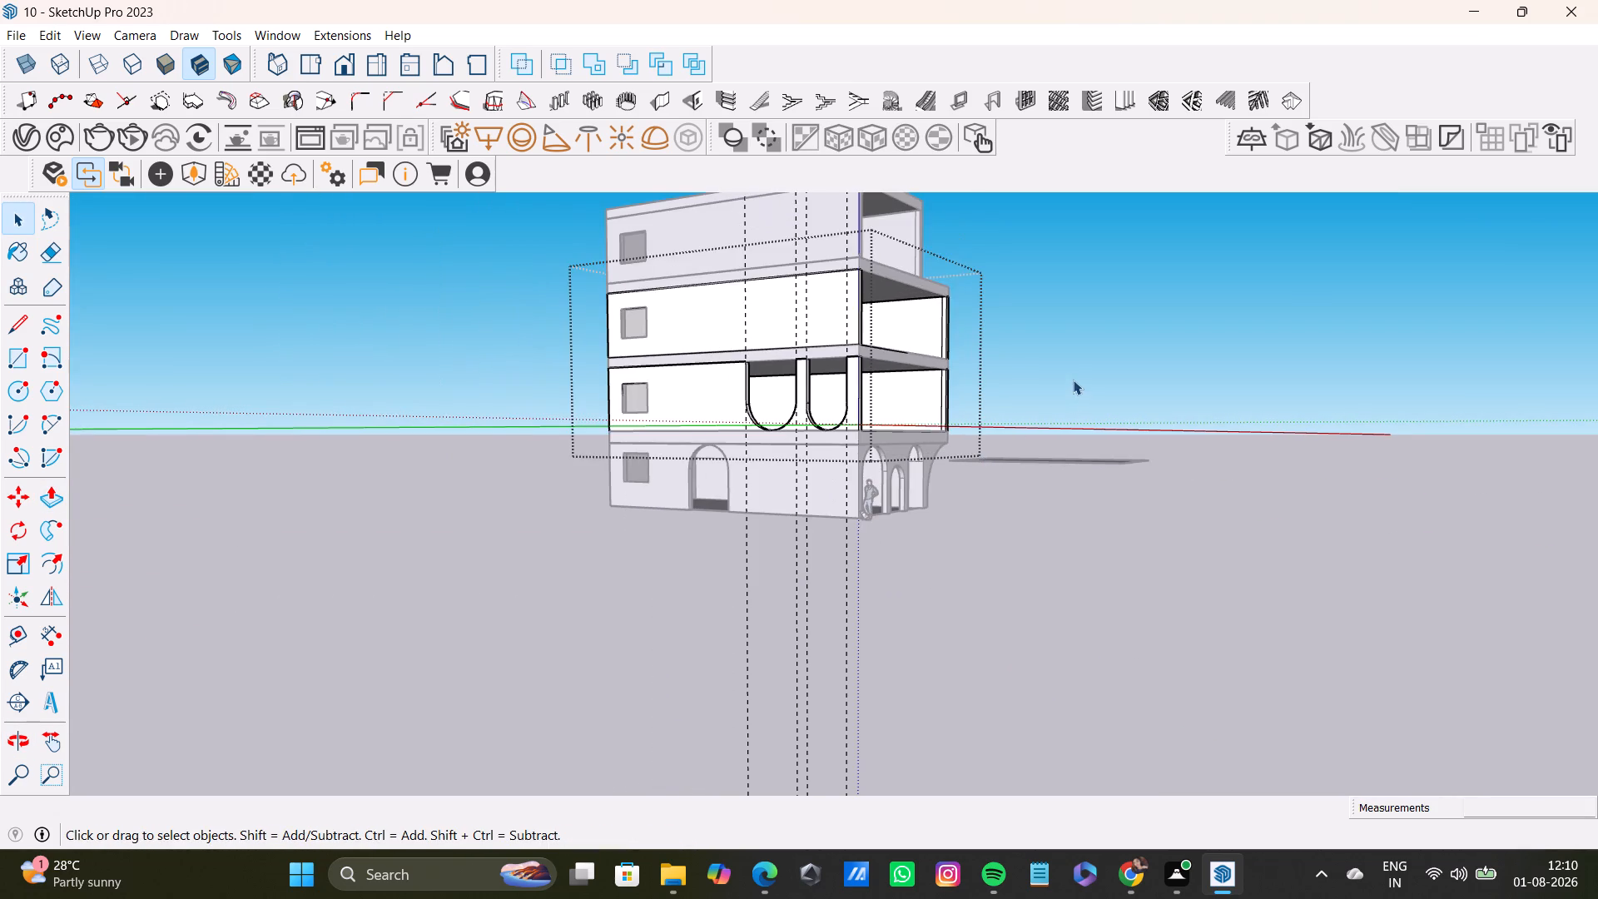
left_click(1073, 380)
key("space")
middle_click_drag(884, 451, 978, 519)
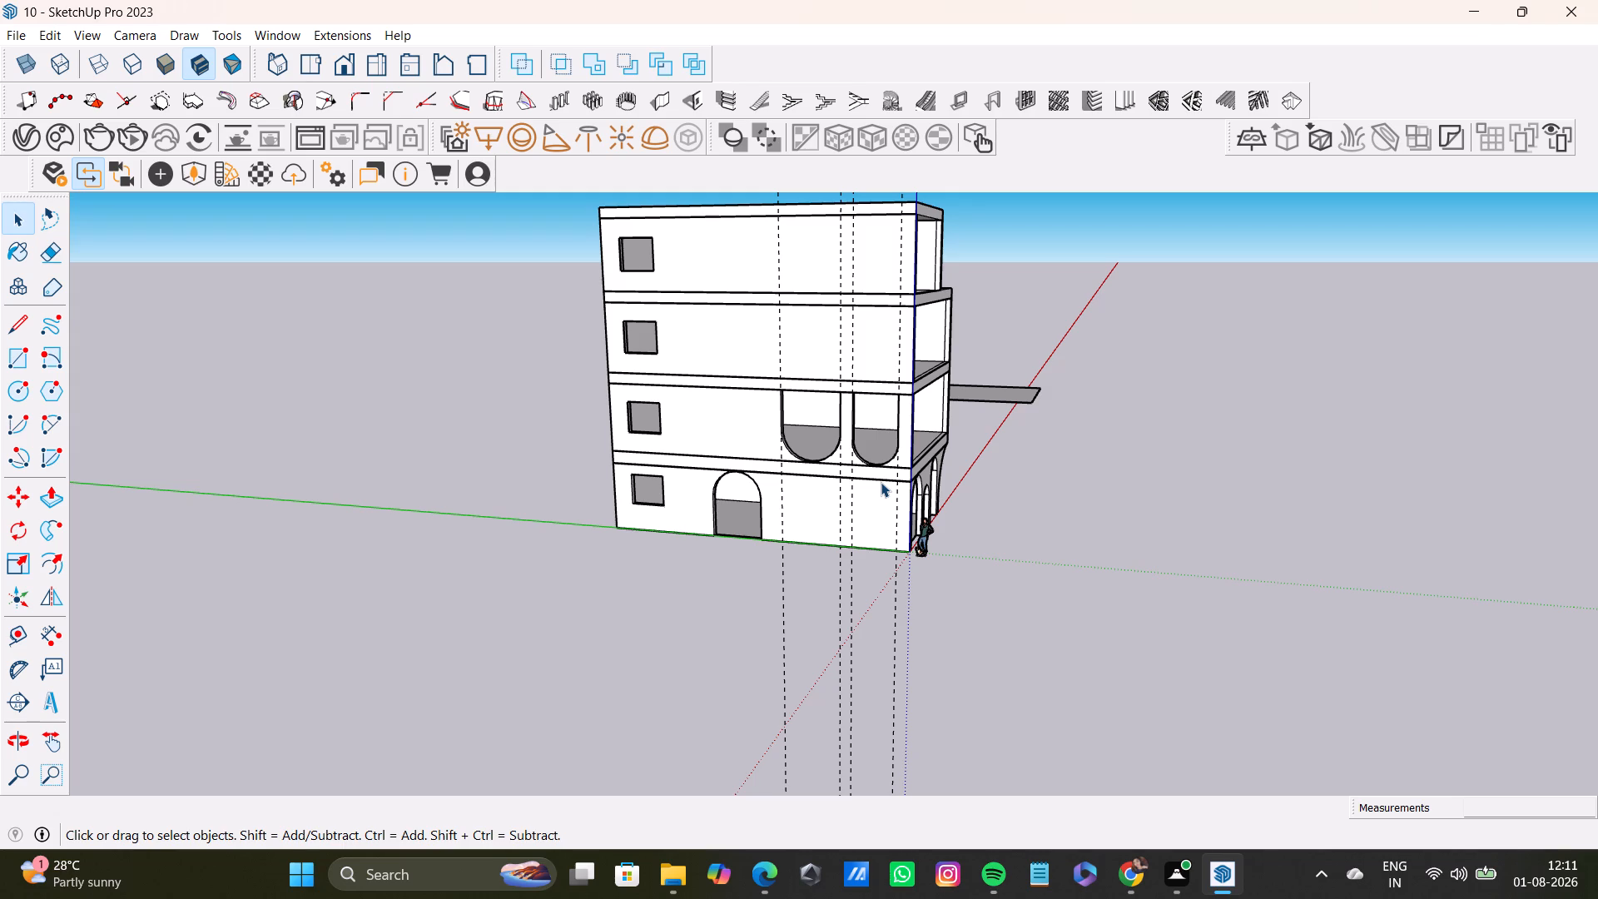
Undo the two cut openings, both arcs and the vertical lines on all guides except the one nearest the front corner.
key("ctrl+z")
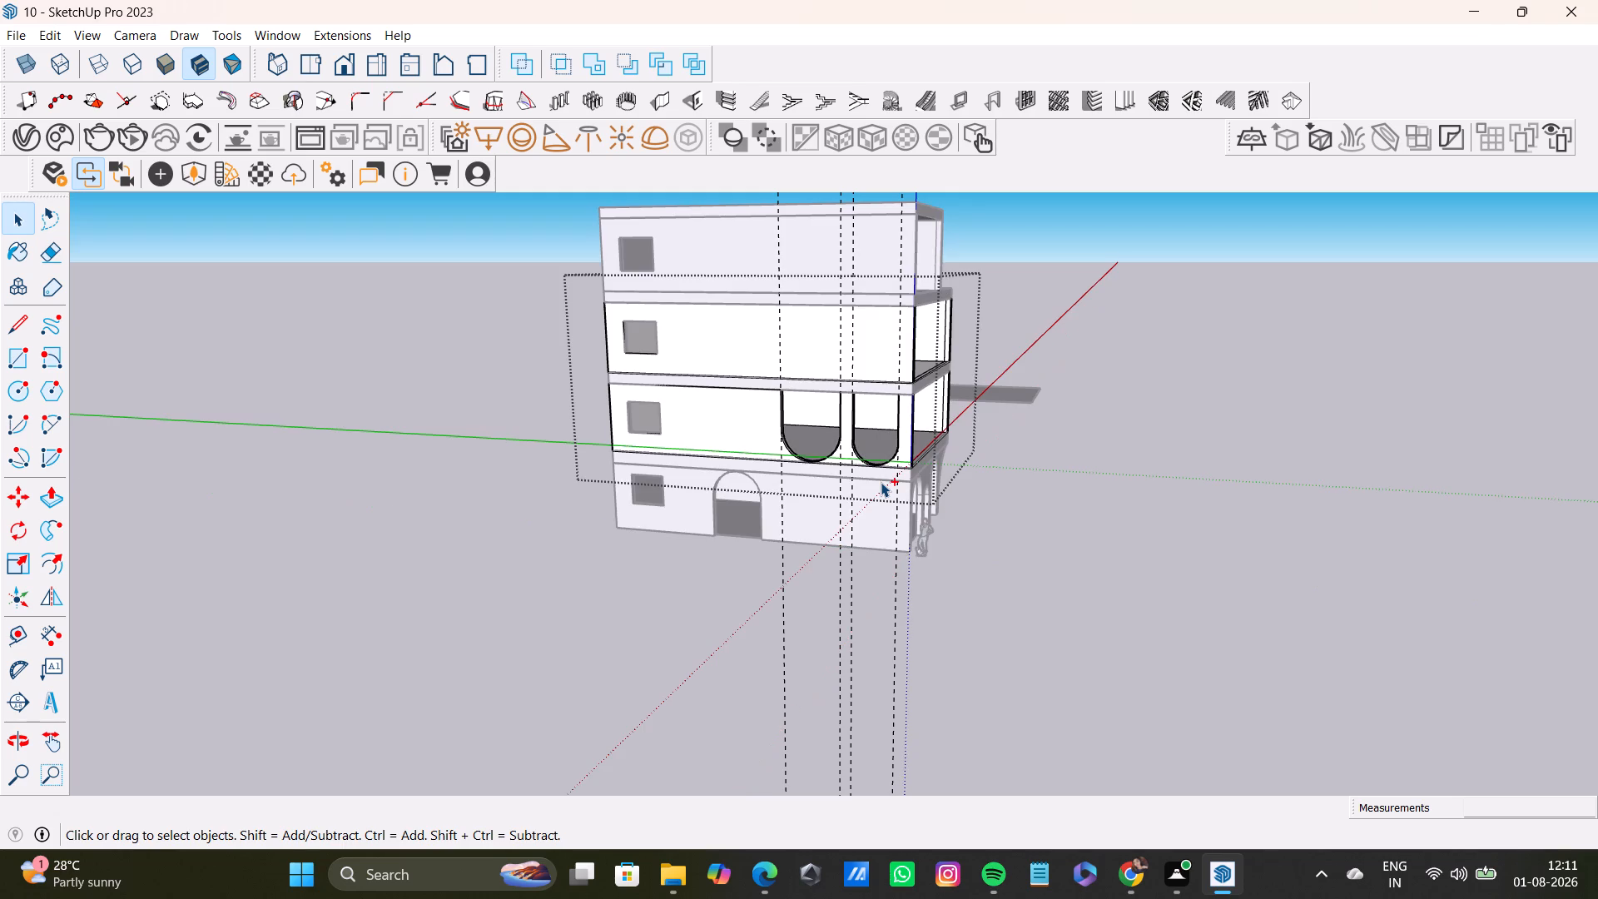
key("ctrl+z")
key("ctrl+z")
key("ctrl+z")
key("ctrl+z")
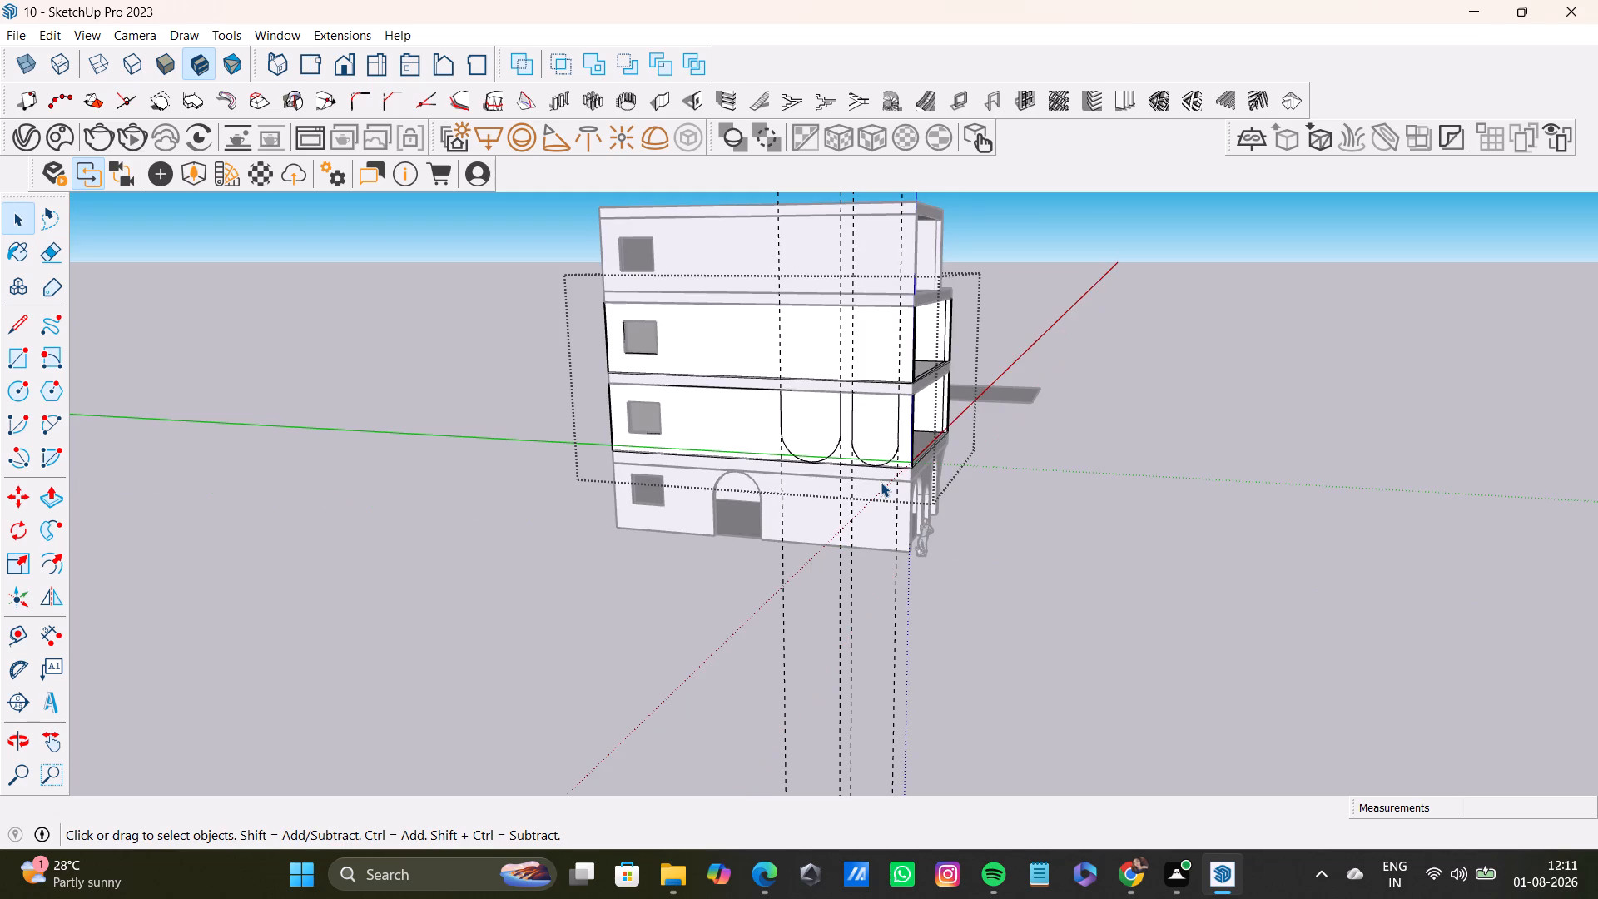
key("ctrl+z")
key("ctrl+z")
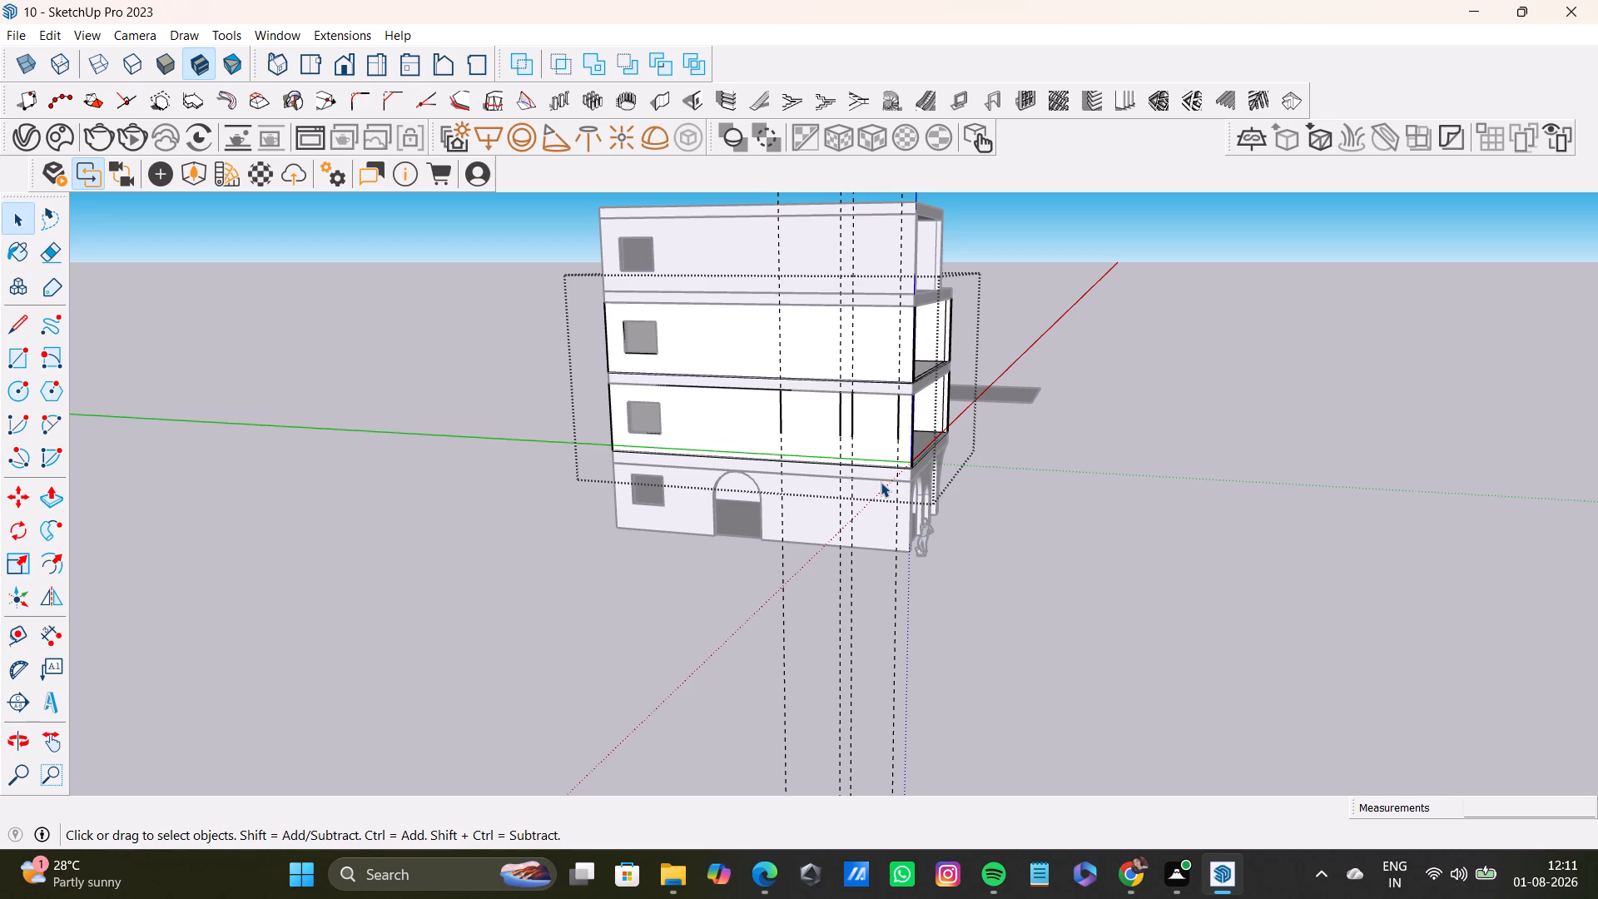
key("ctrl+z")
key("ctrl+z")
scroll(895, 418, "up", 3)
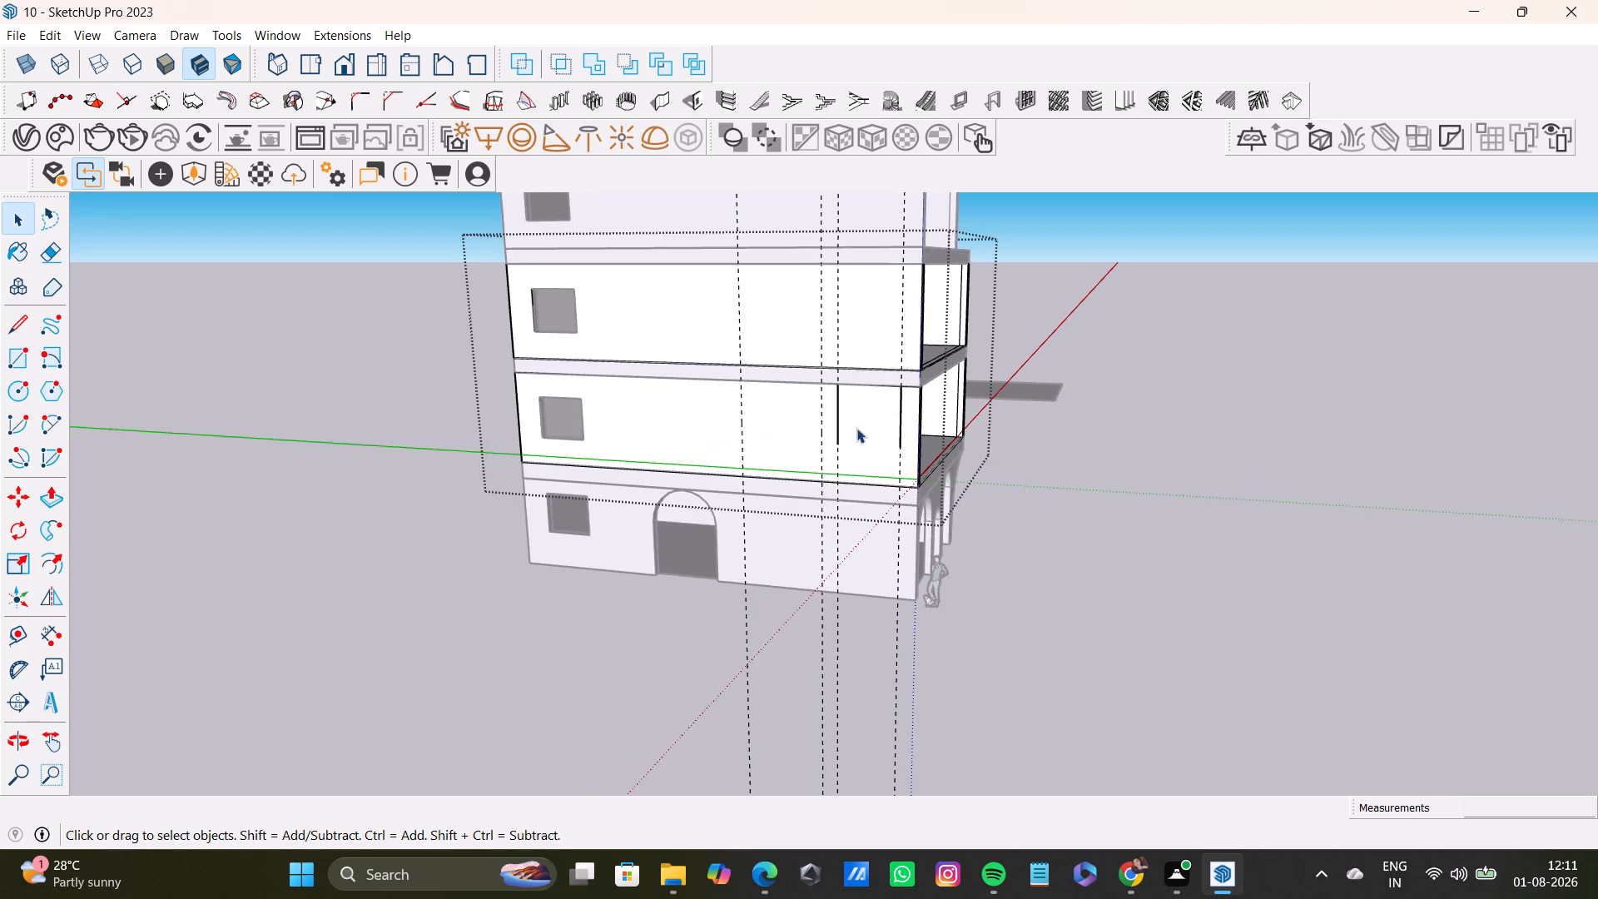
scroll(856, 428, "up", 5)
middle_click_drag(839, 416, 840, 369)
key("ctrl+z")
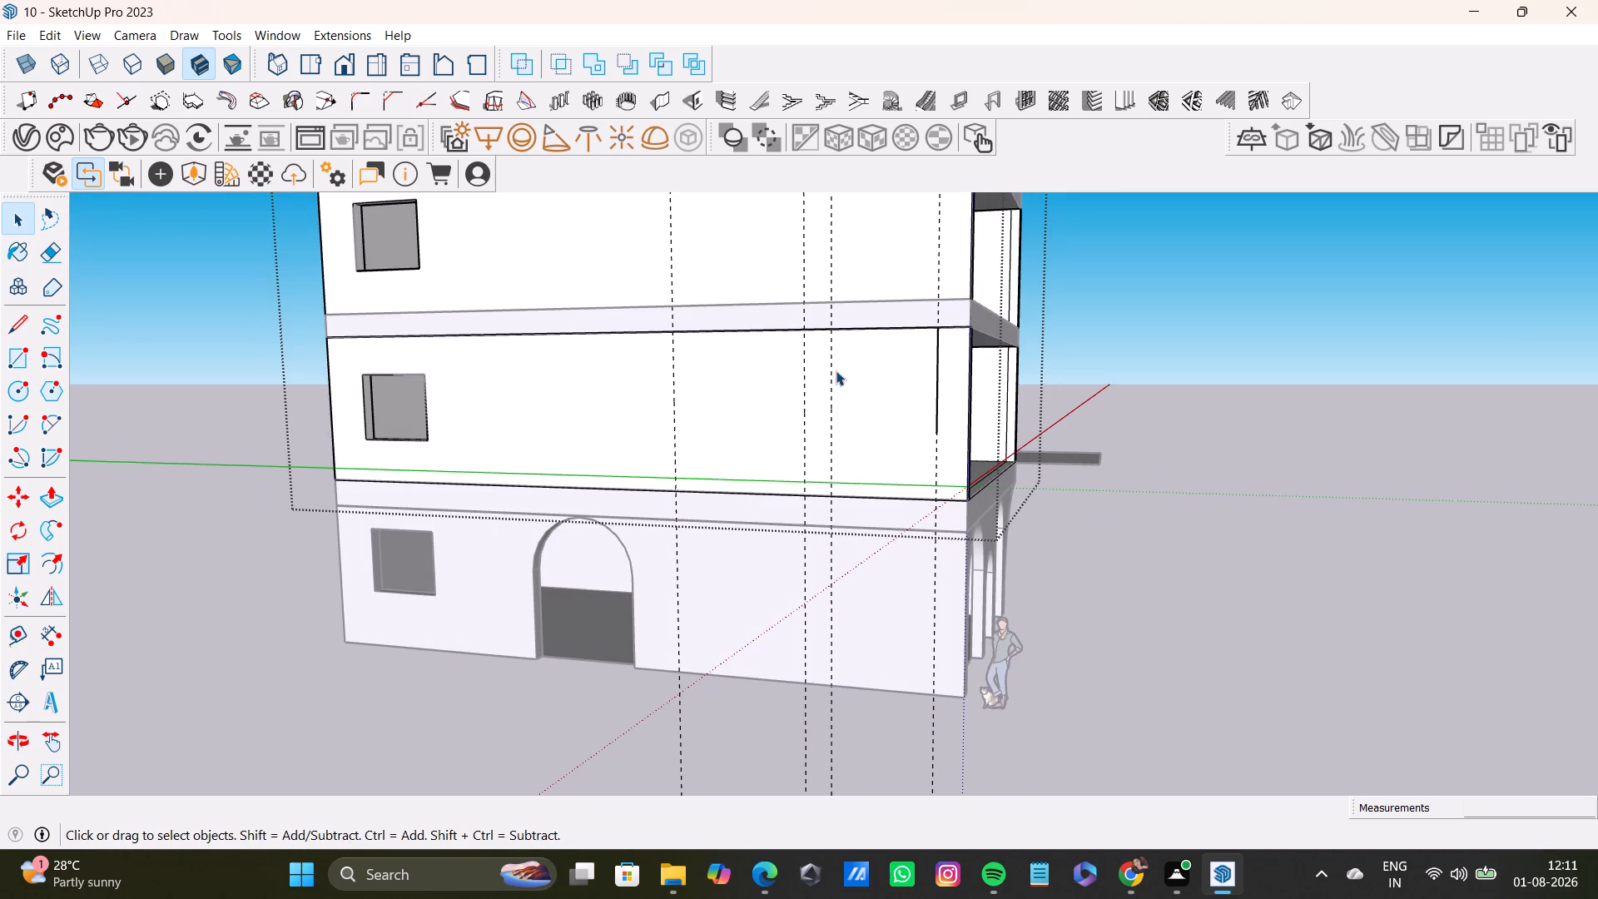
Undo the remaining vertical line on the guide nearest the front corner.
key("ctrl+z")
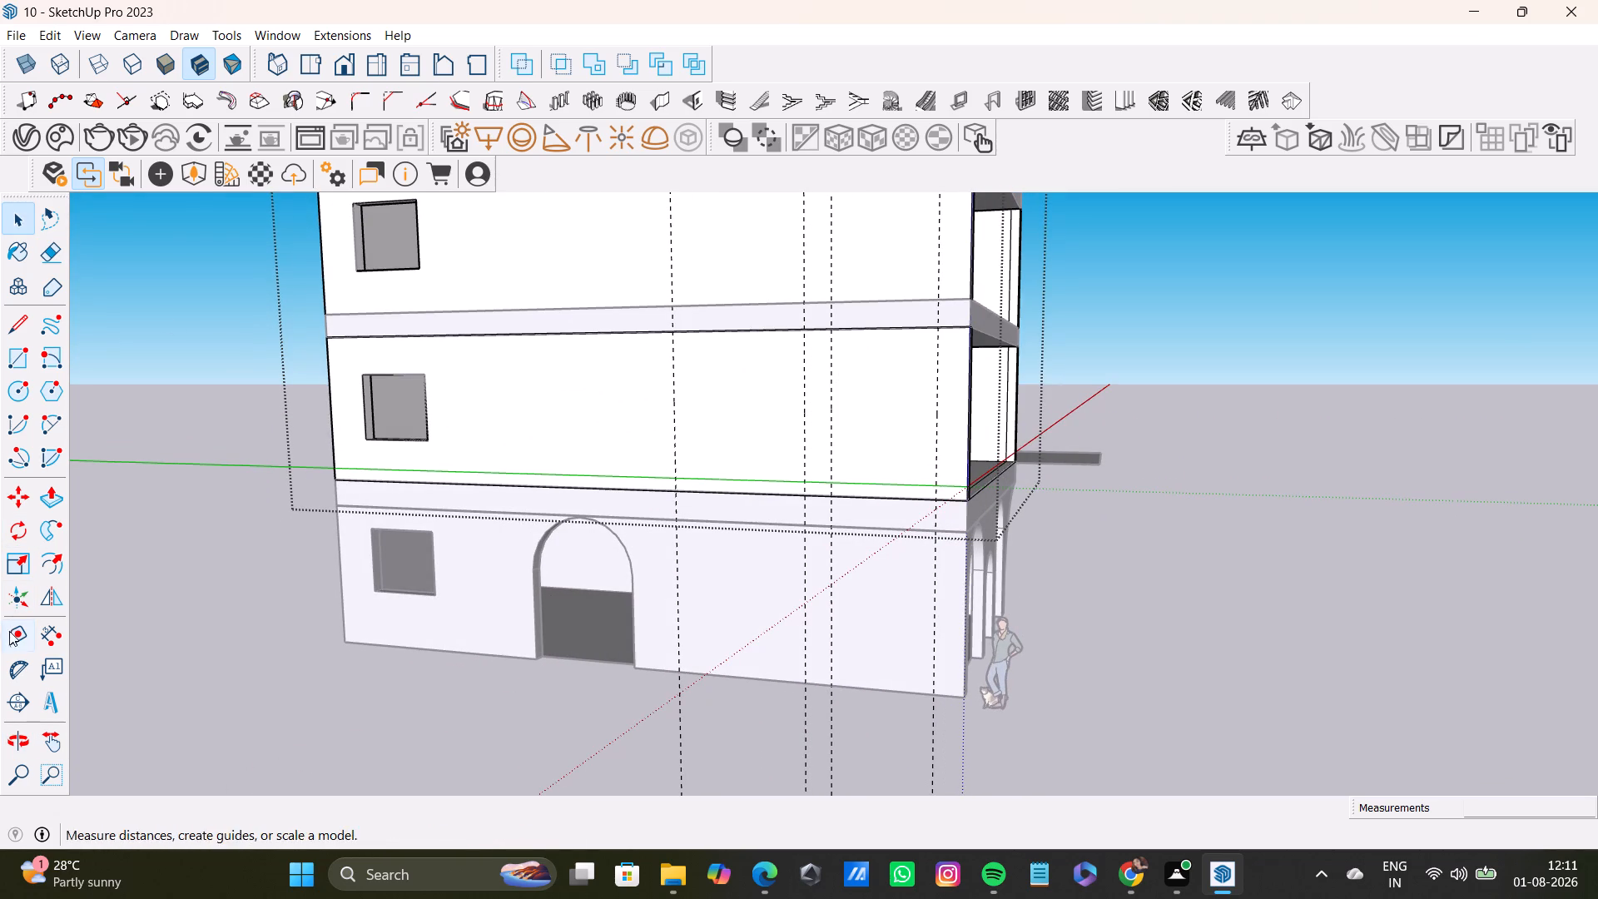
Place a horizontal guide about 9 5/8" below the top edge of the first-floor side wall.
left_click_drag(11, 633, 37, 624)
left_click_drag(15, 638, 27, 633)
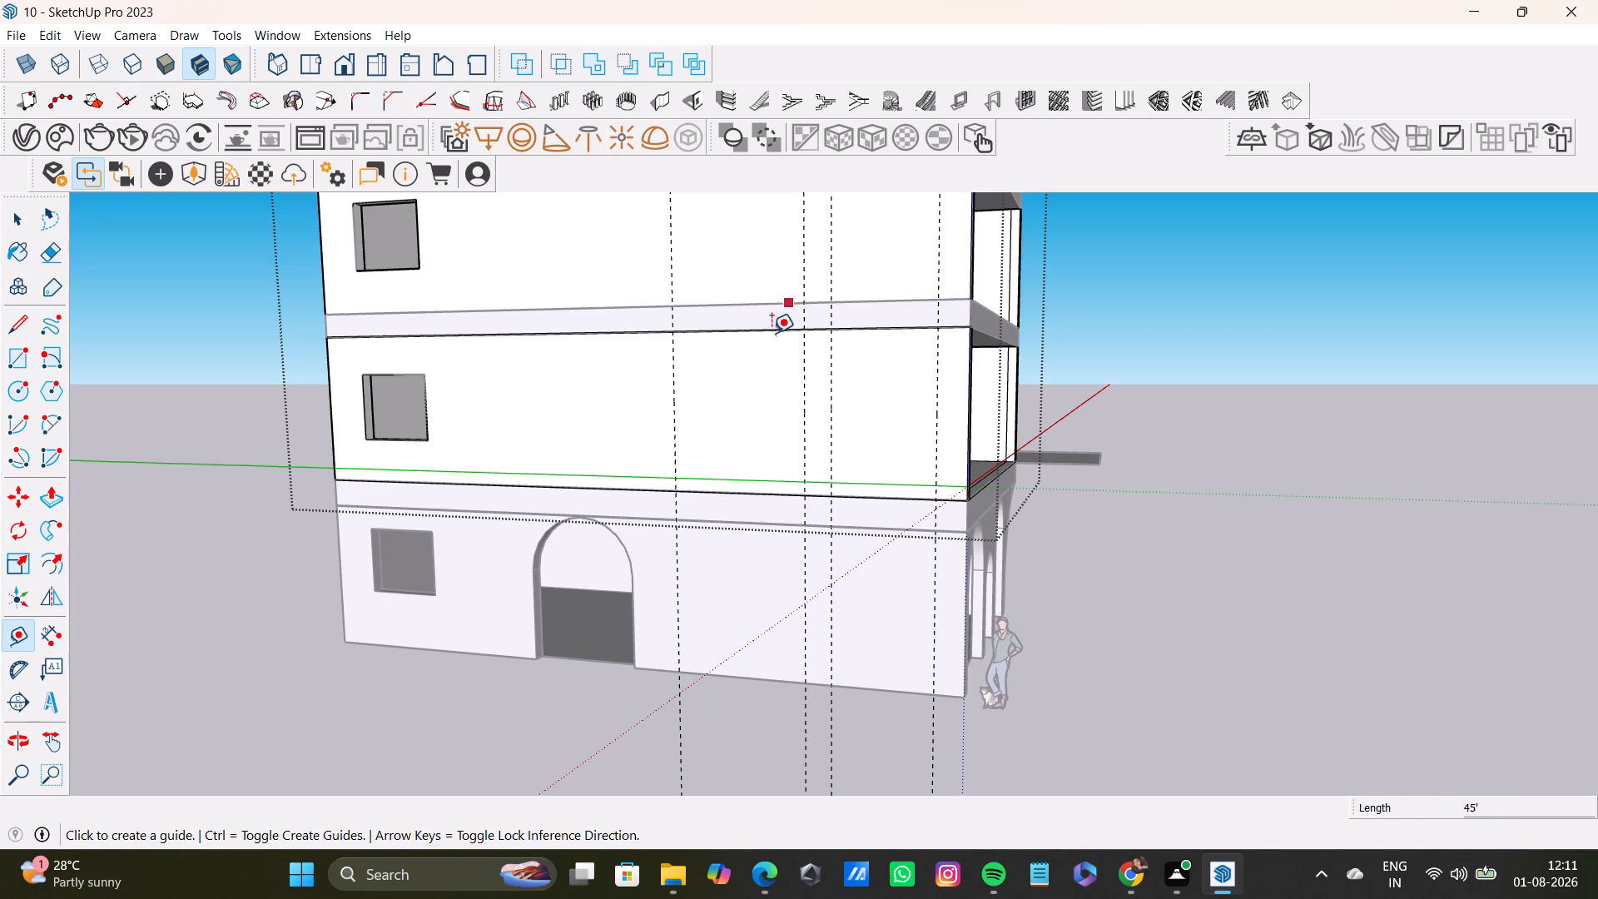
left_click(752, 327)
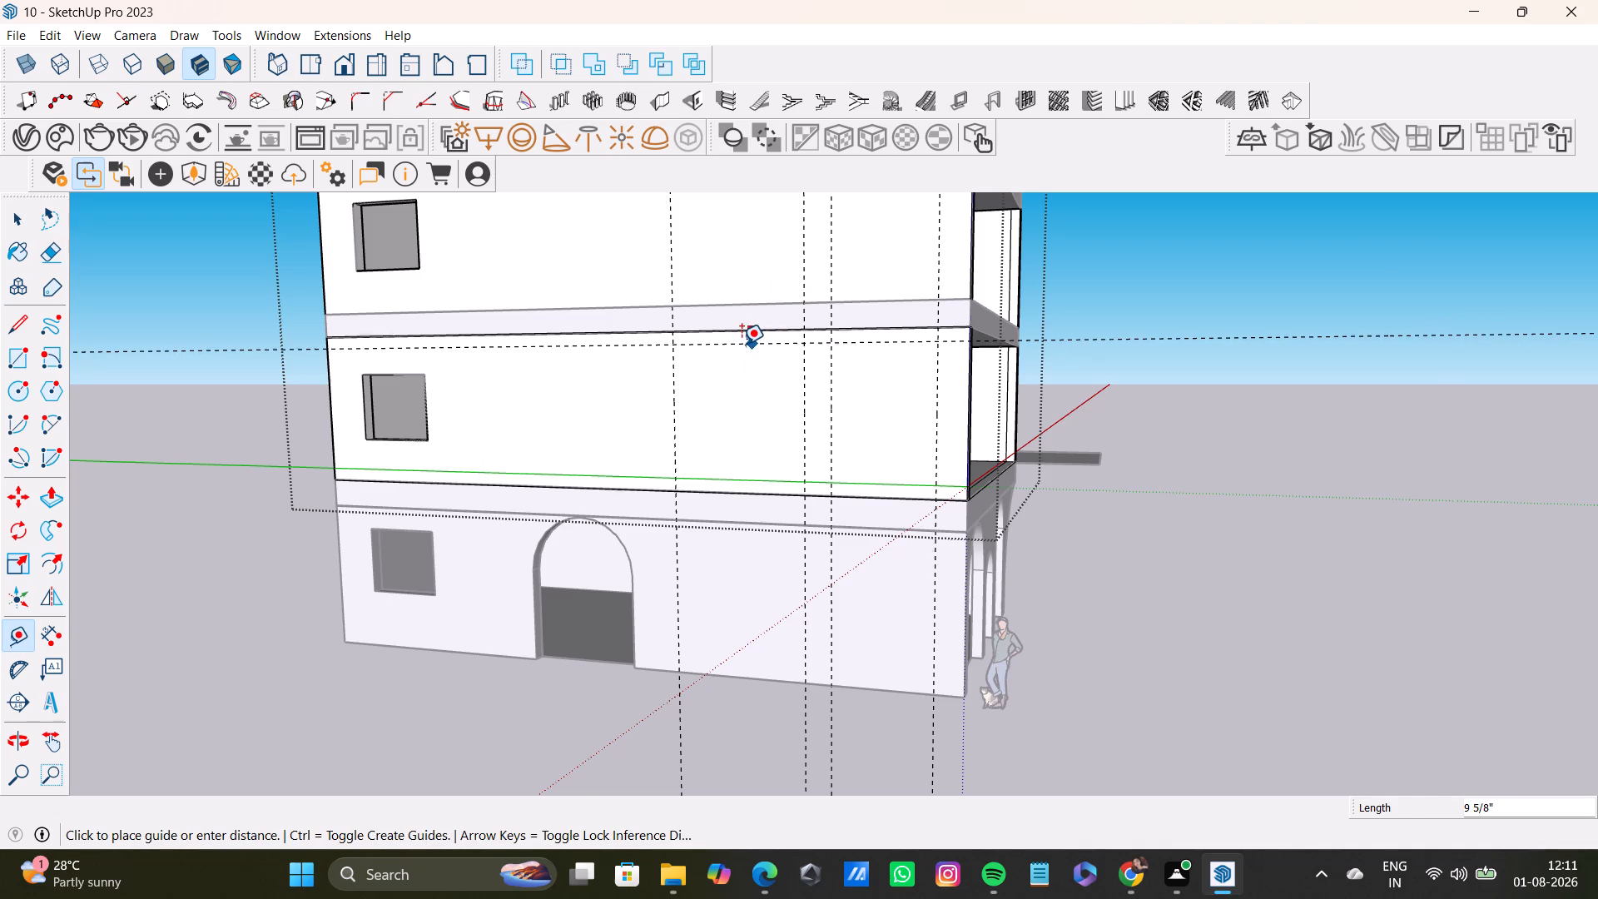
left_click(742, 344)
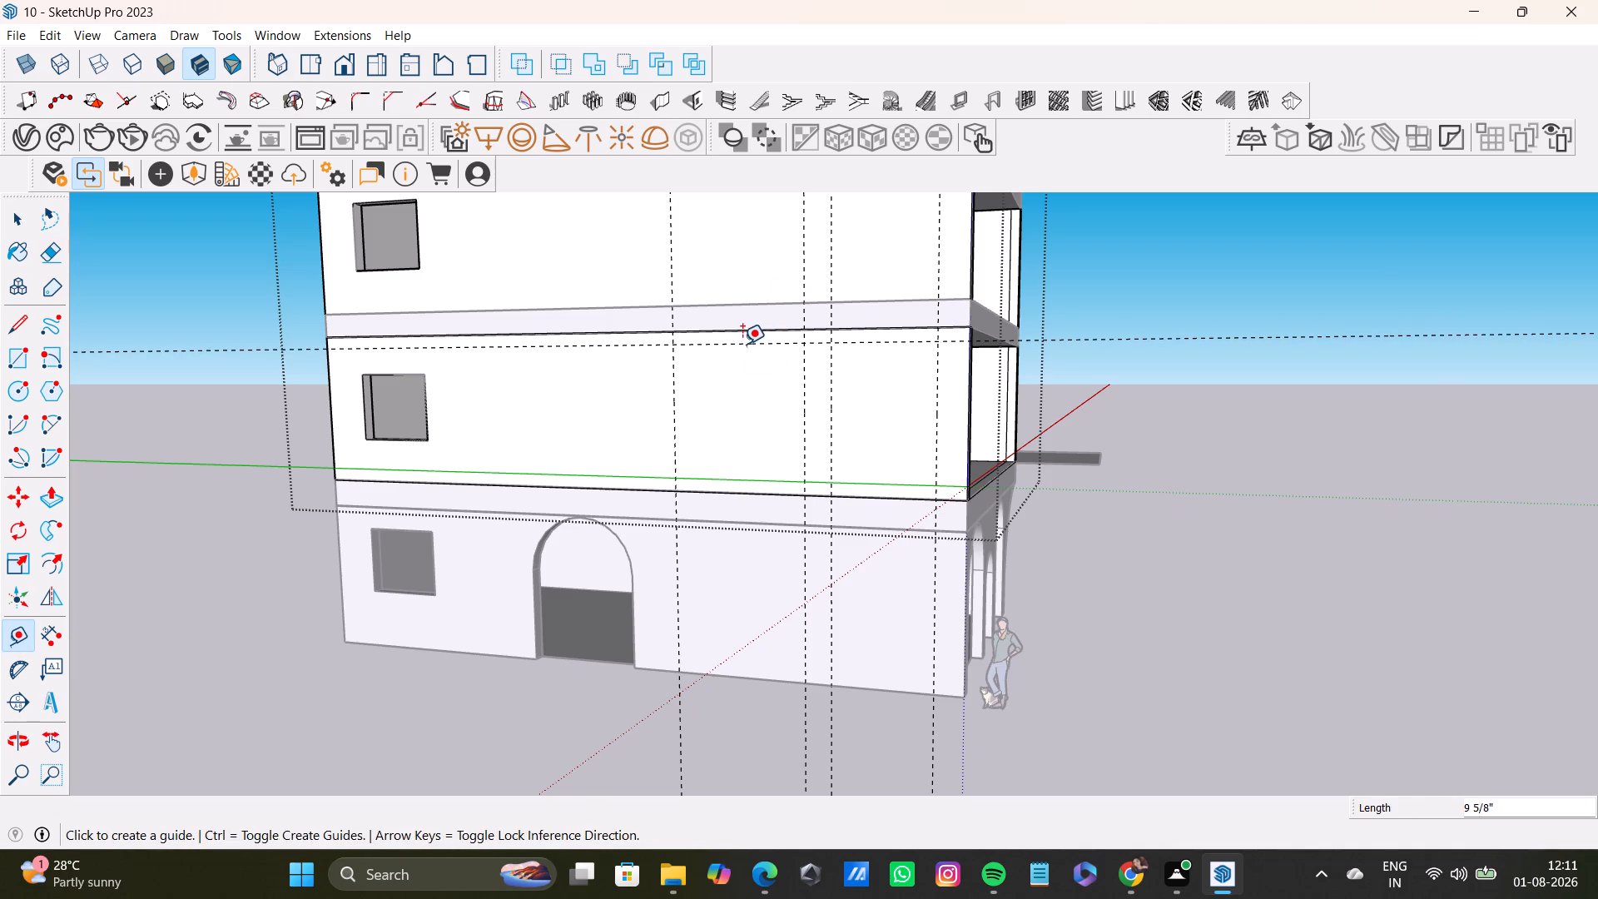
key("space")
Draw the wider opening's top line between the two guides farther from the front corner, with vertical sides about 6' 9/16" down both guides.
middle_click_drag(822, 443, 923, 434)
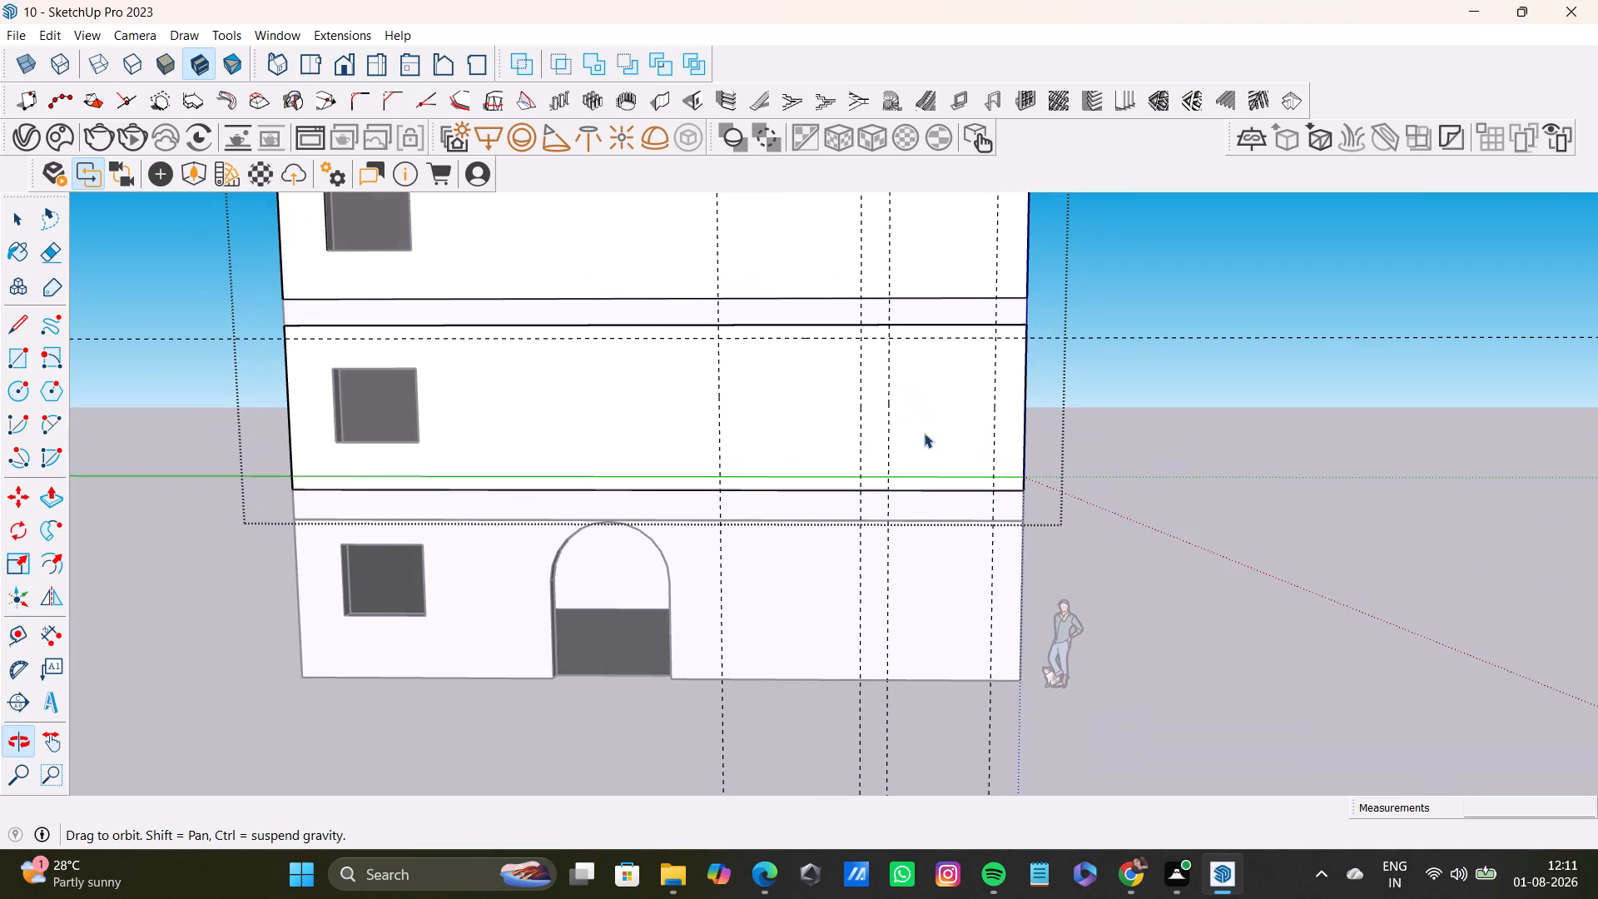
left_click_drag(15, 322, 27, 321)
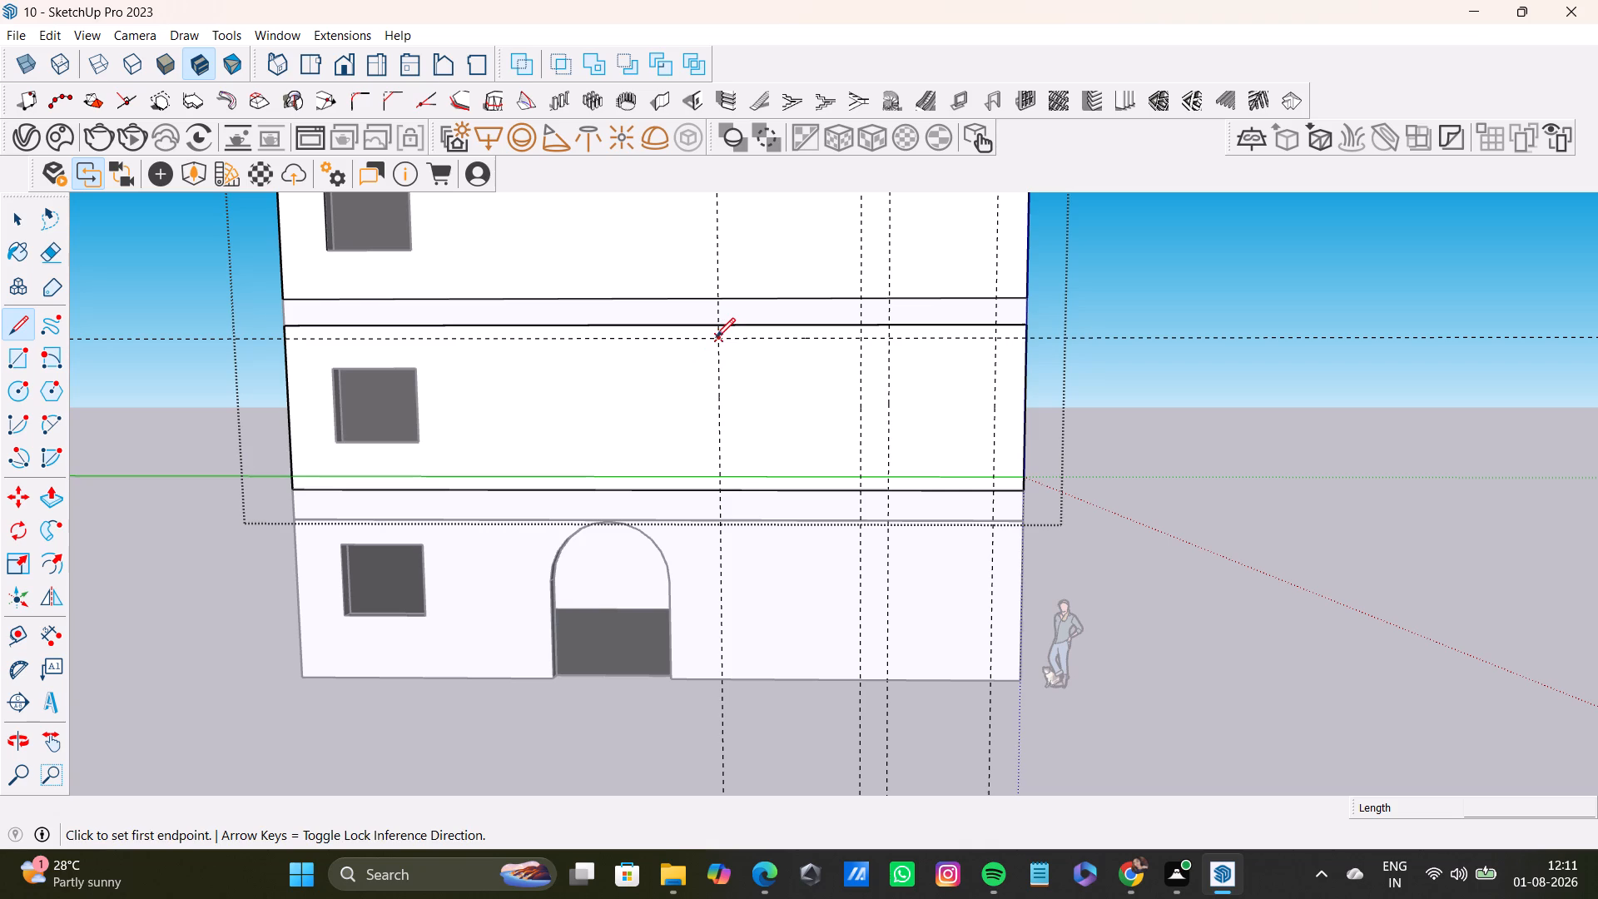
left_click(716, 337)
left_click(860, 337)
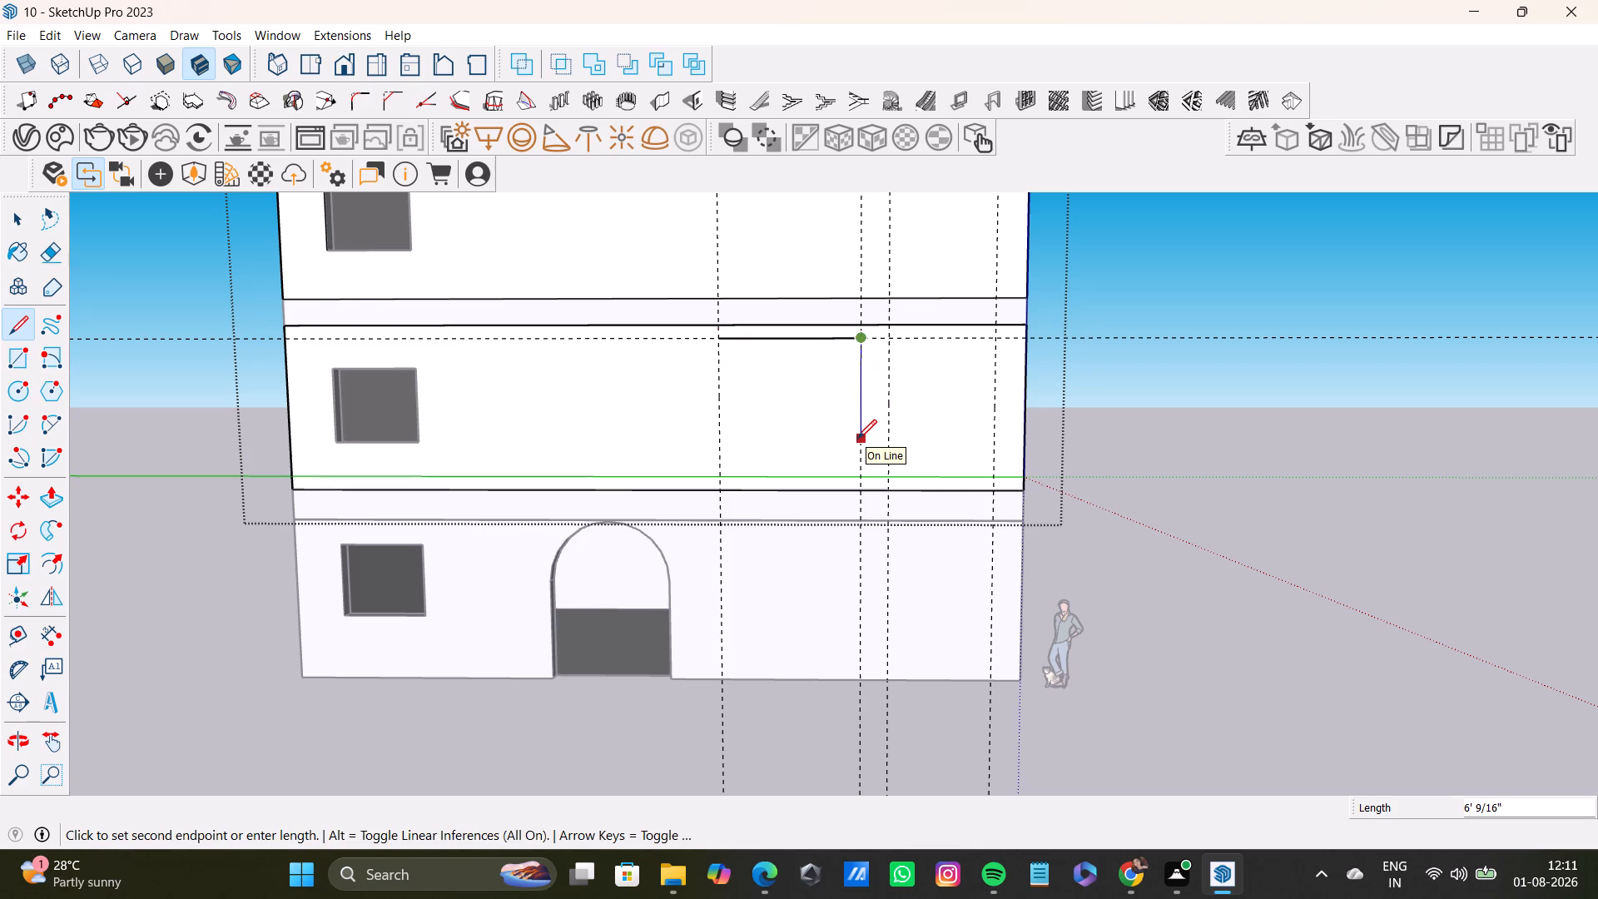
left_click(857, 439)
key("space")
left_click_drag(7, 324, 17, 325)
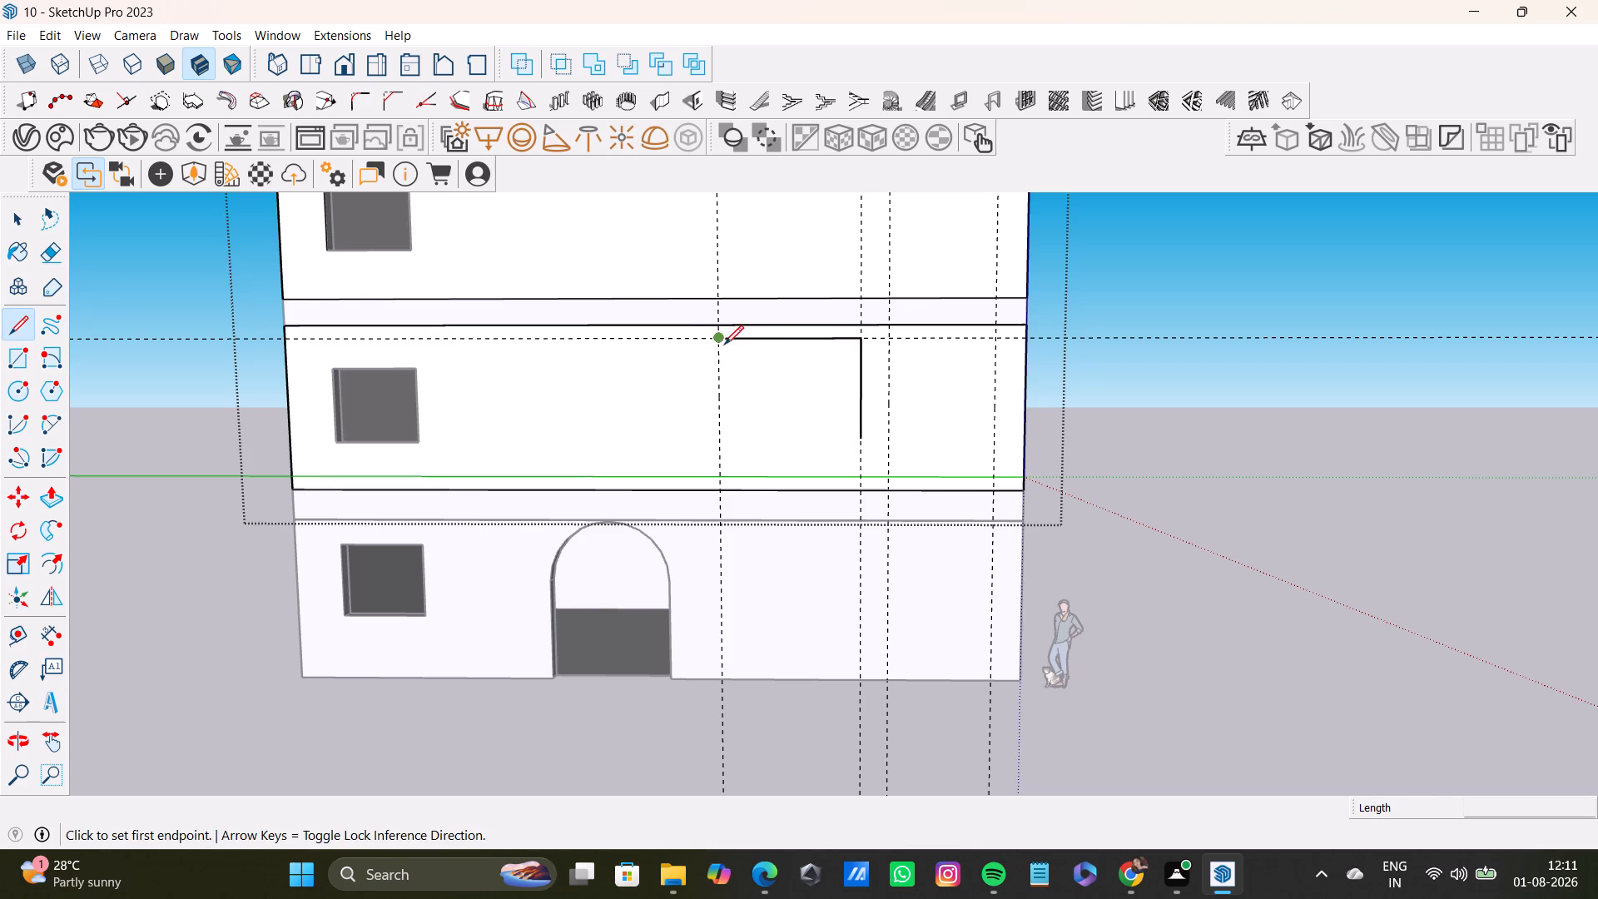
left_click(718, 340)
left_click(711, 445)
key("space")
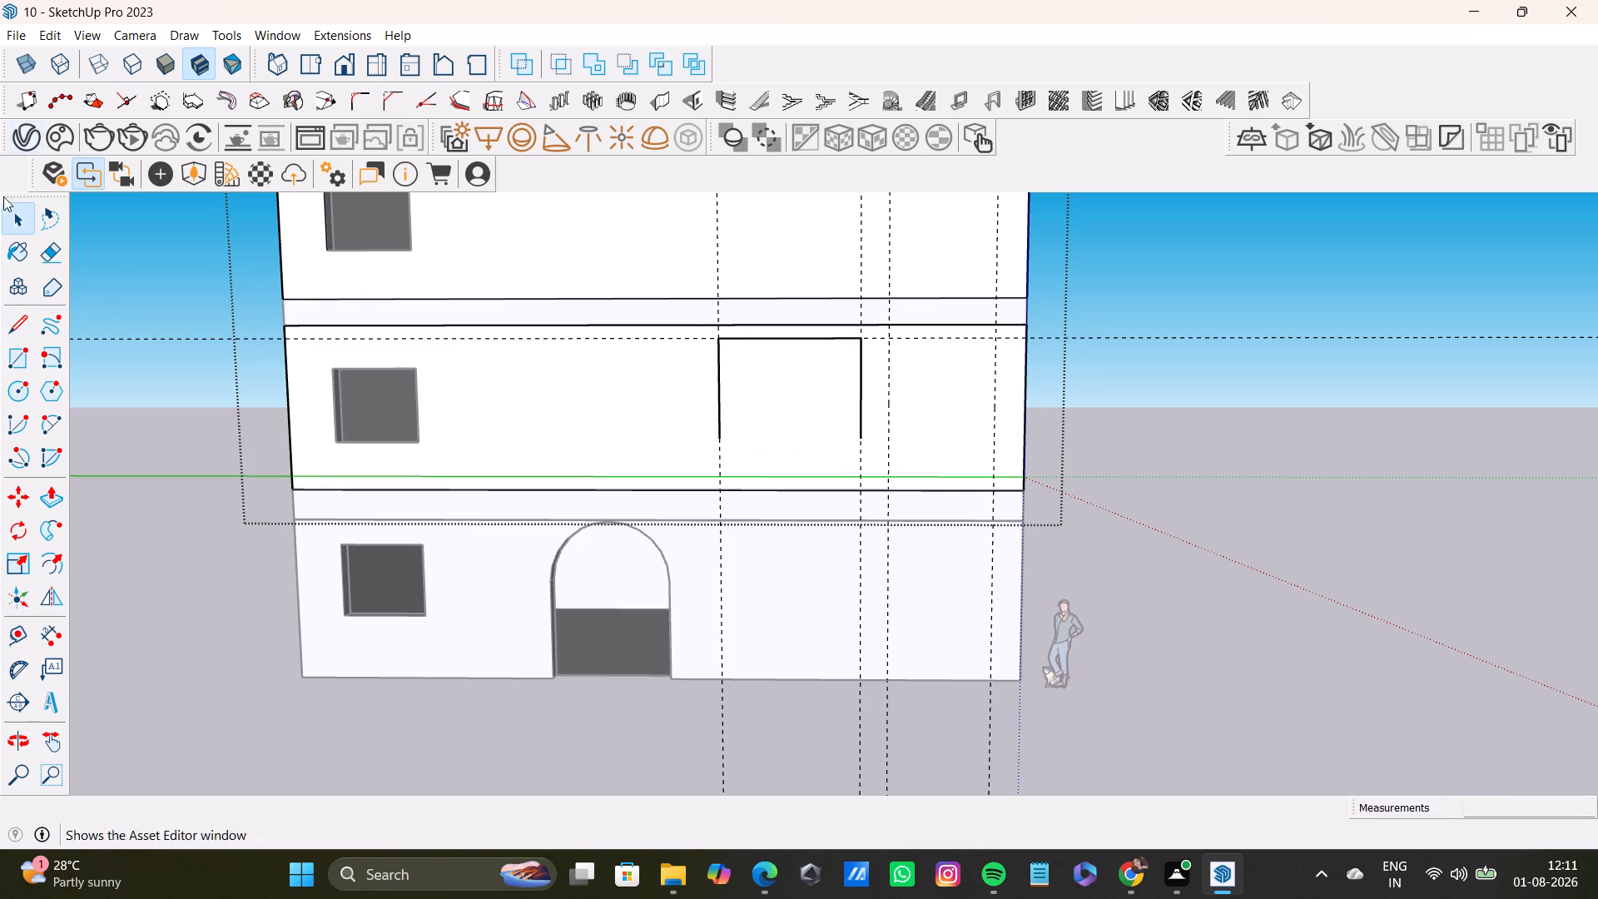
Draw the narrower opening's top line between the two guides nearest the front corner, with vertical sides about 6' 9/16" down both guides.
left_click_drag(20, 331, 32, 330)
left_click(888, 340)
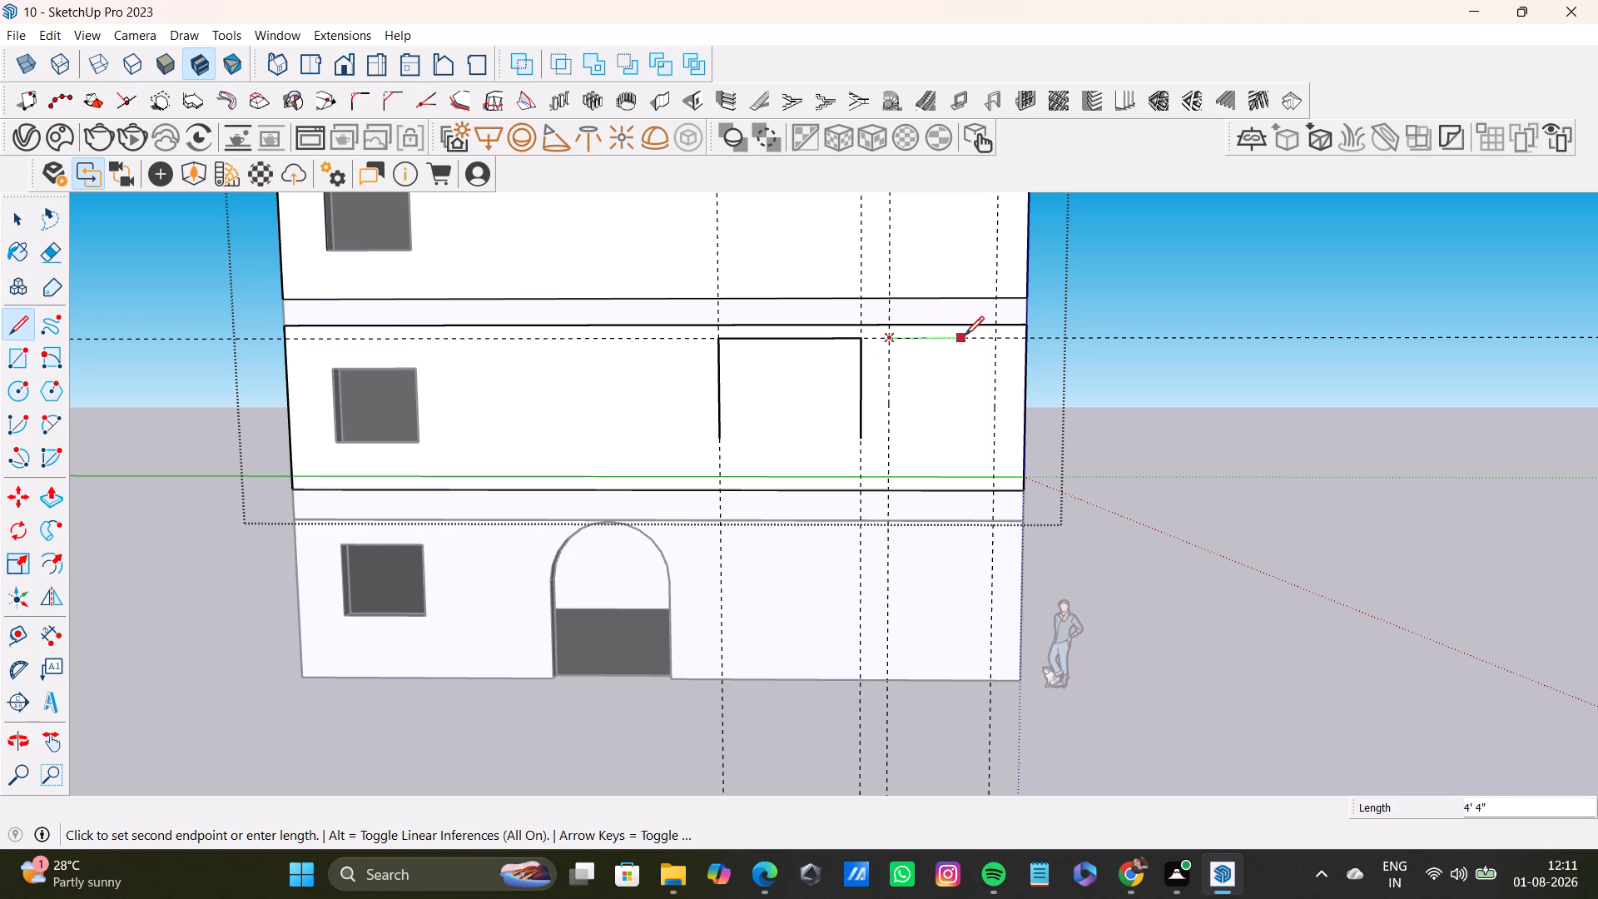
left_click(1000, 335)
left_click(993, 431)
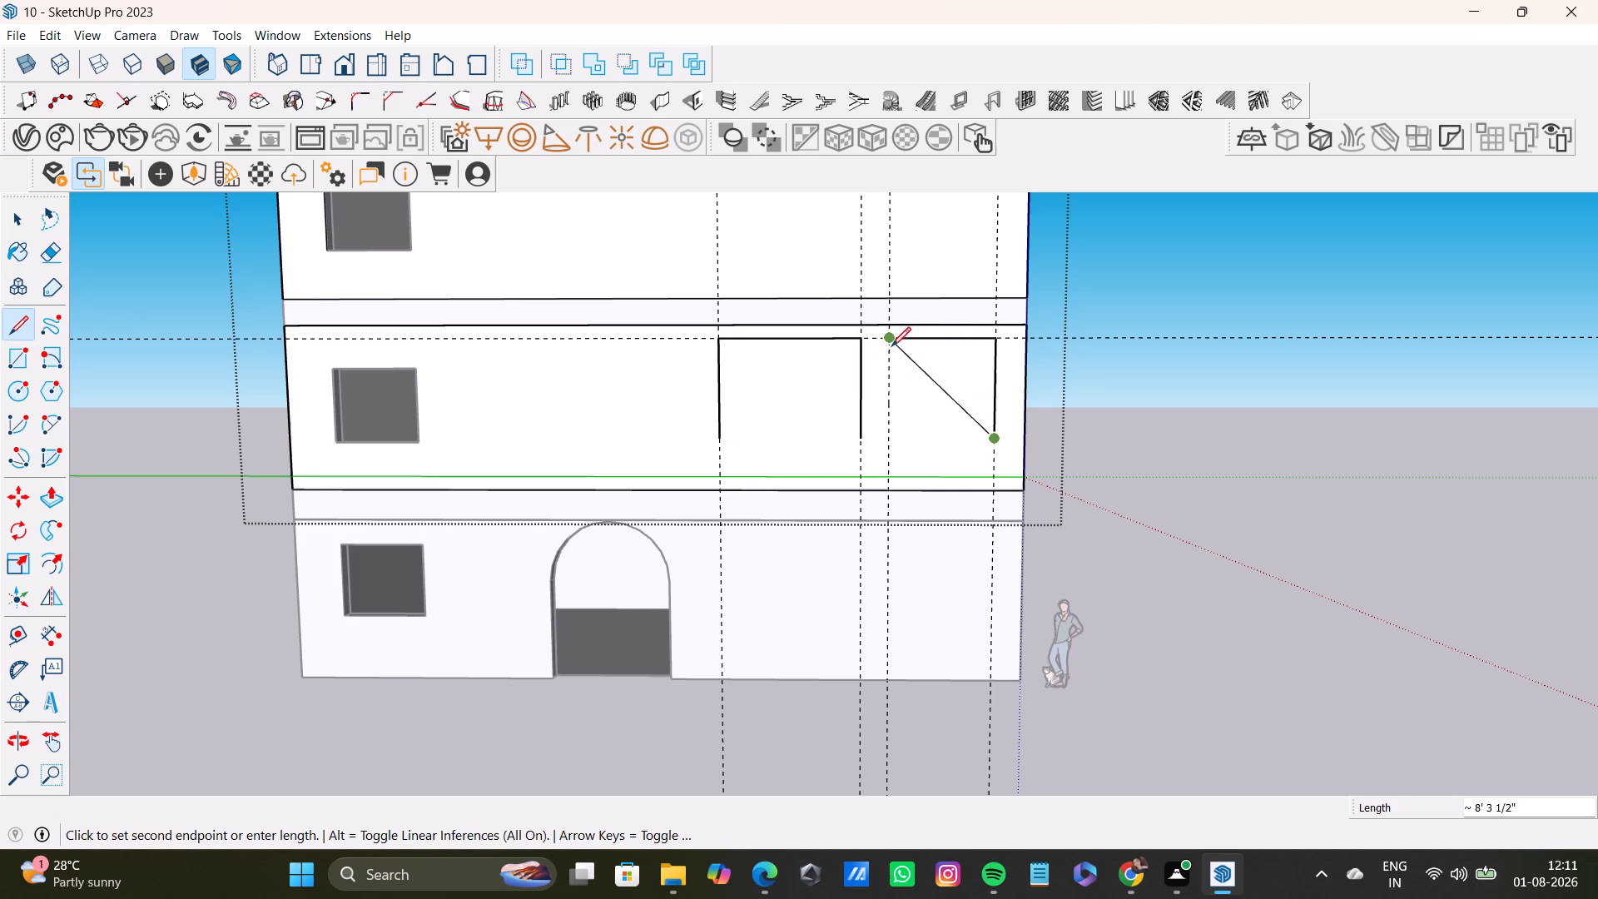
key("space")
left_click(15, 324)
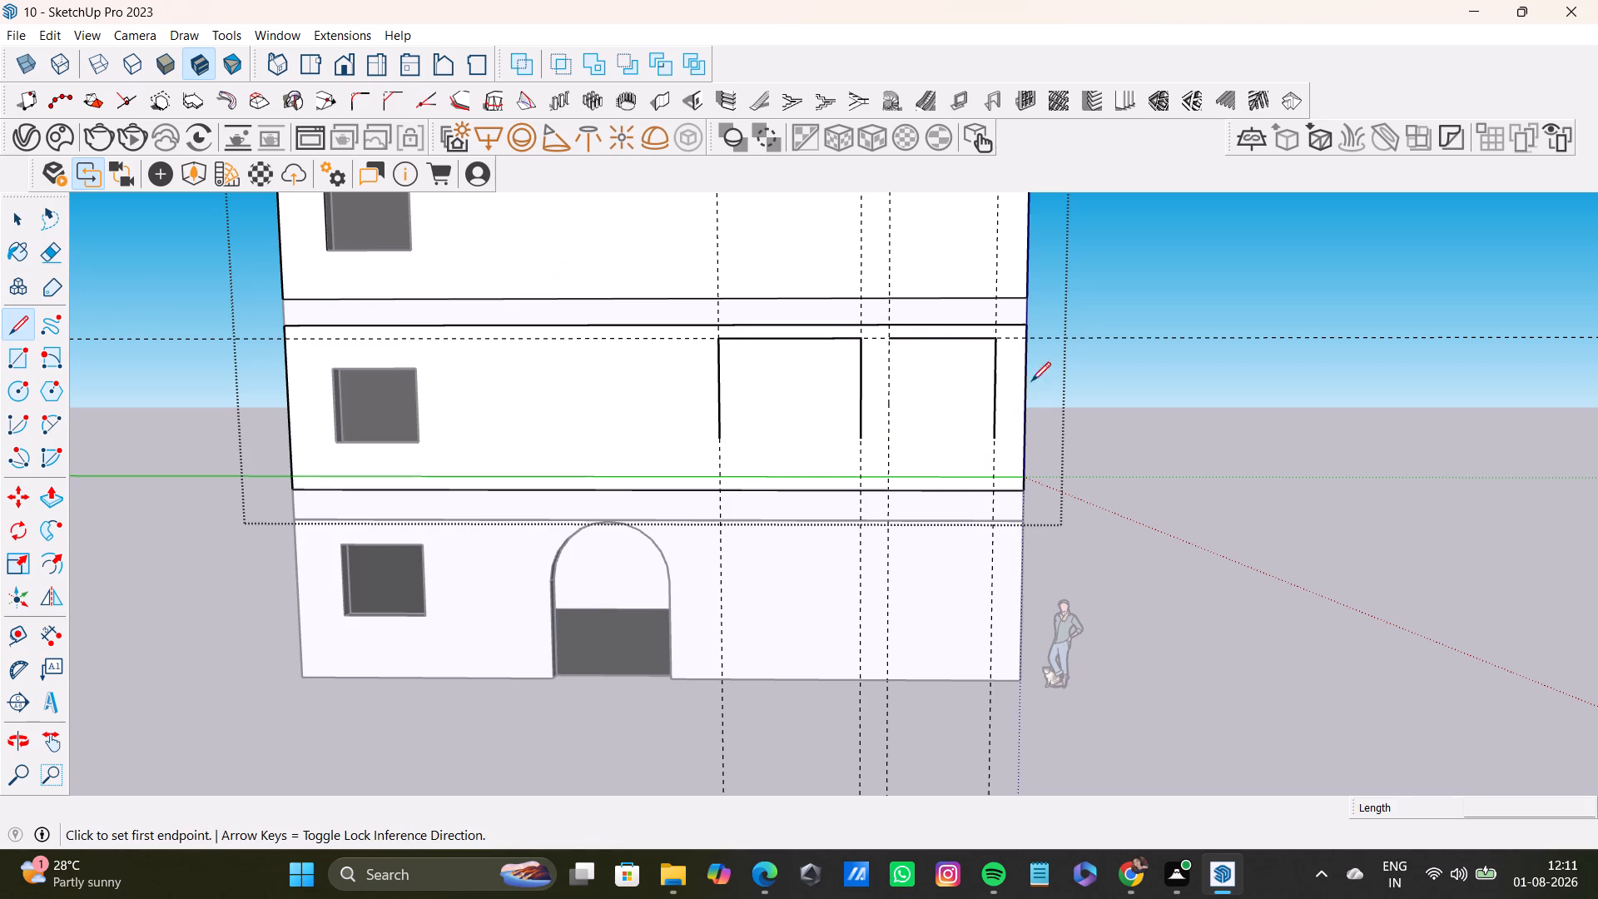
left_click(887, 332)
left_click(886, 437)
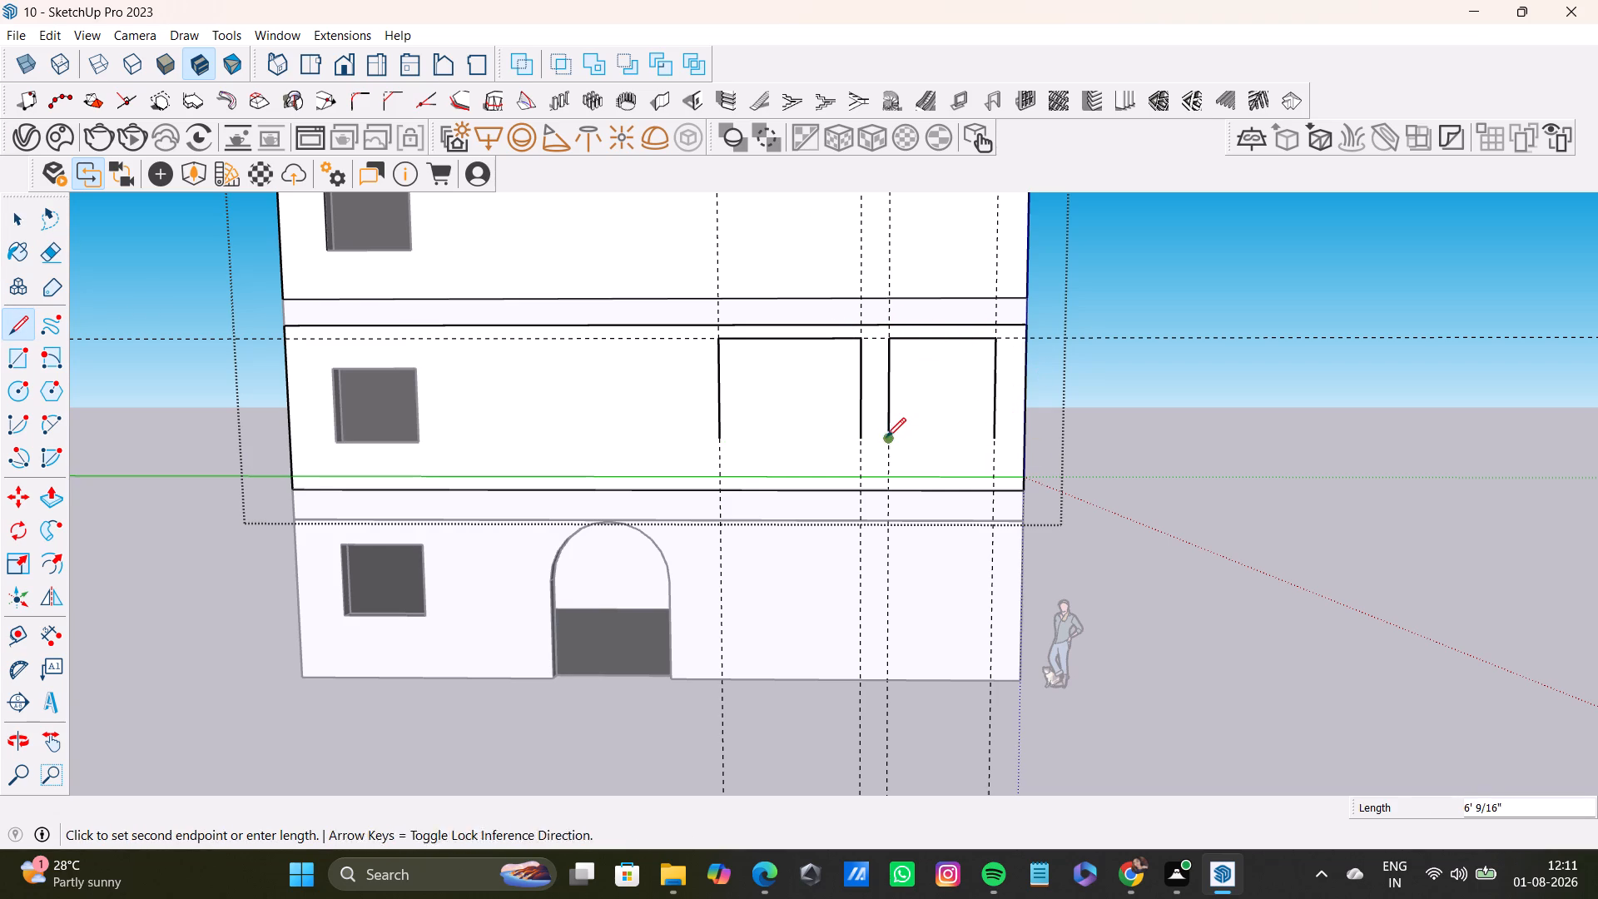
key("space")
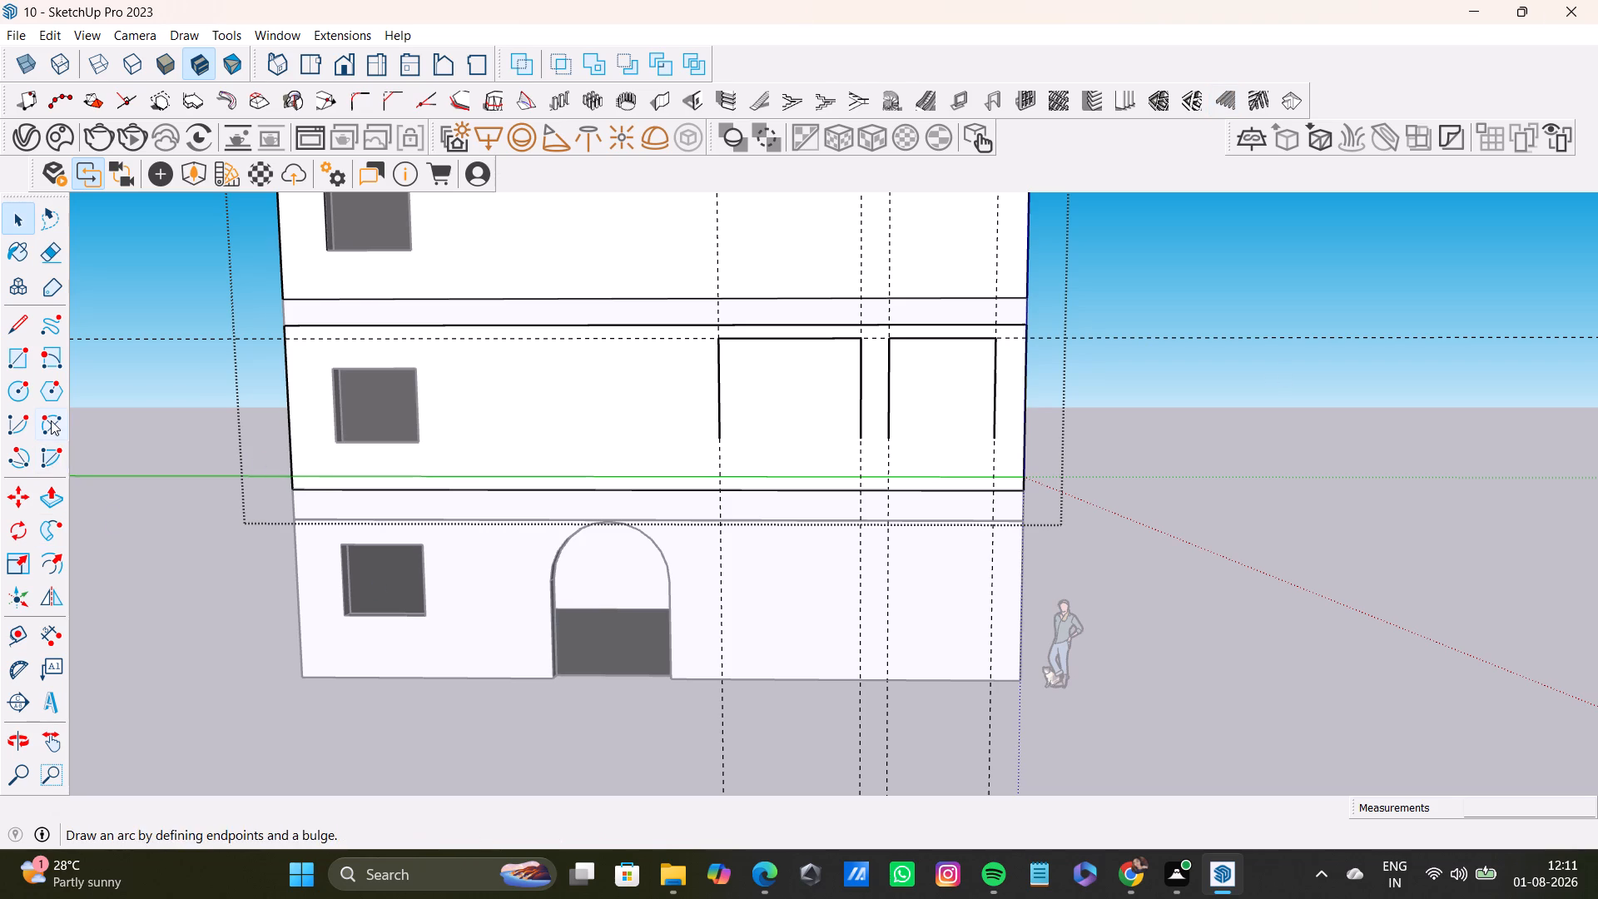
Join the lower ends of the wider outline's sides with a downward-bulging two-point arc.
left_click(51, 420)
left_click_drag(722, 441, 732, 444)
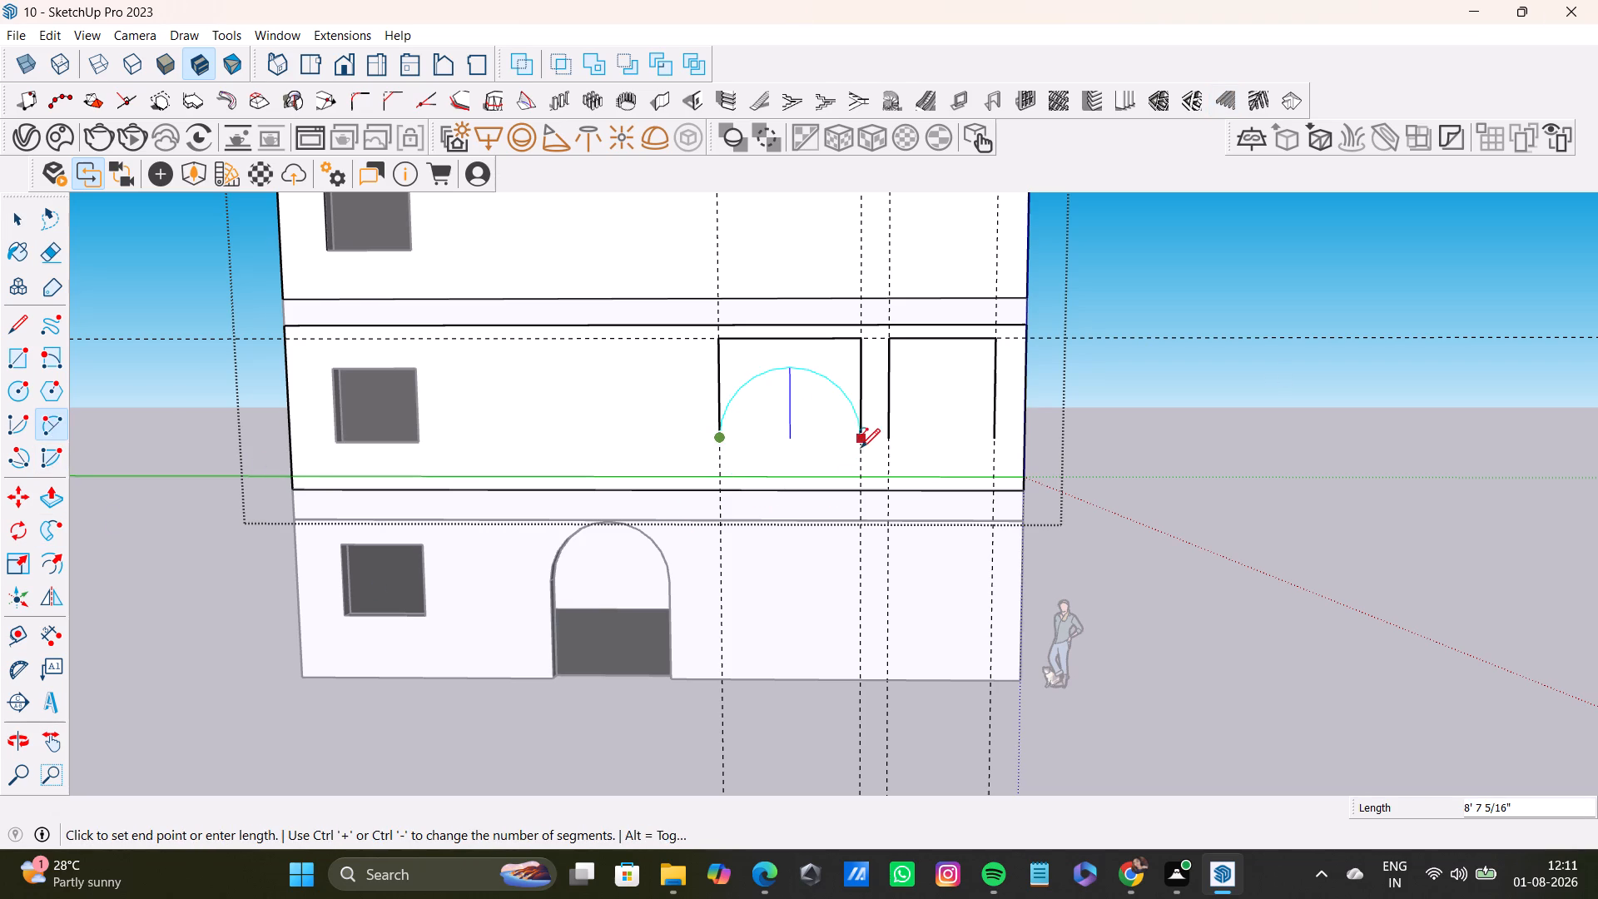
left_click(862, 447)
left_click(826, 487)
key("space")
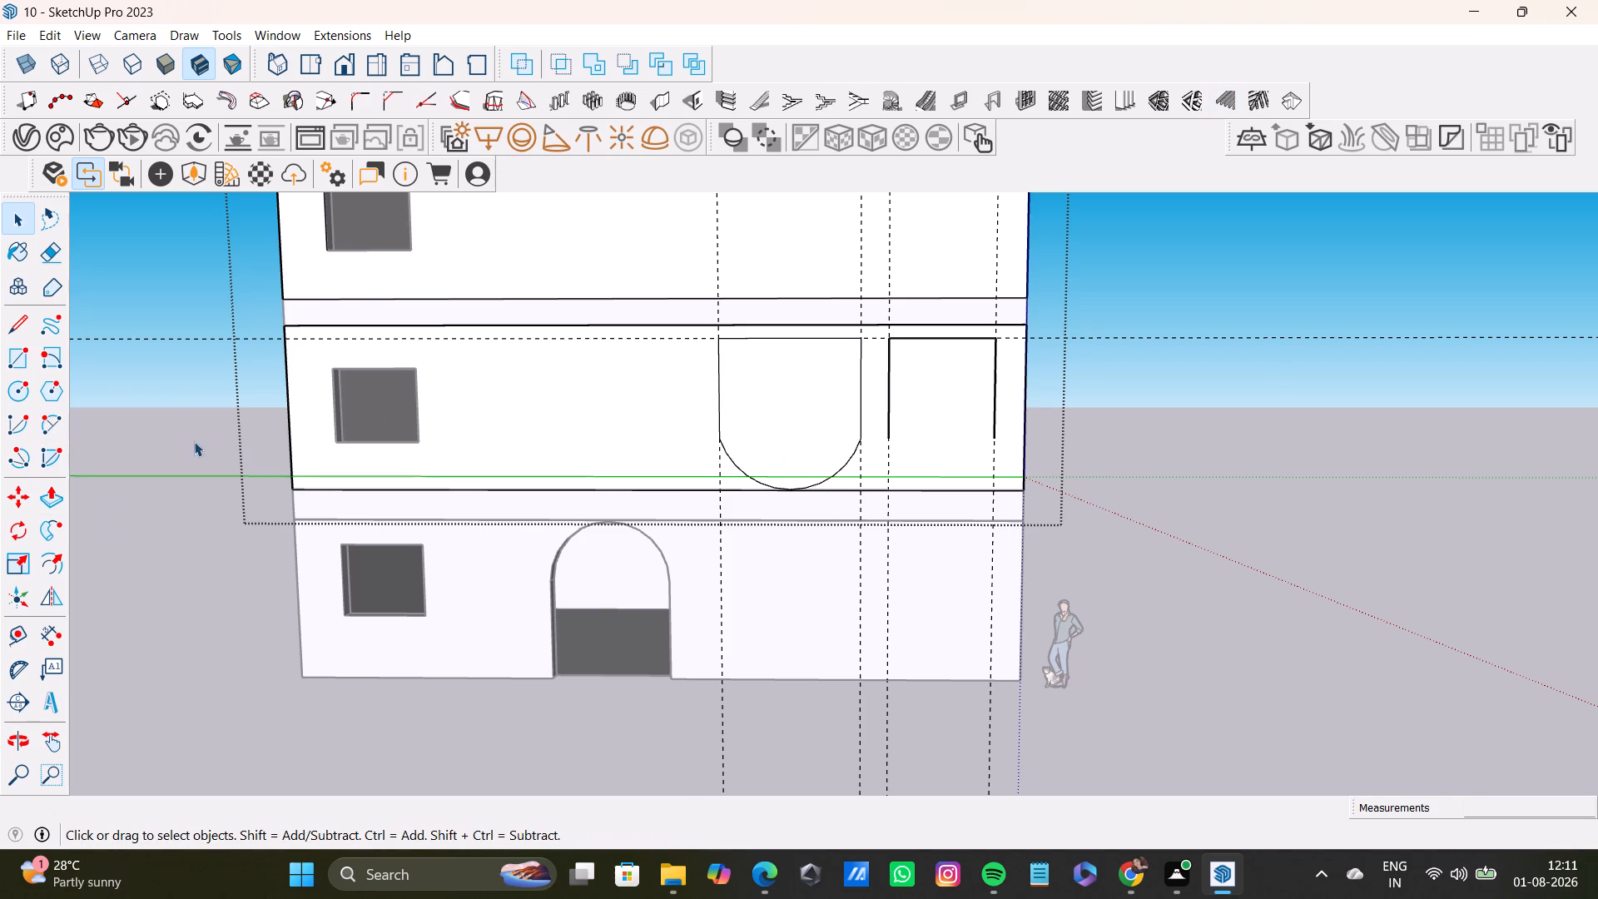
Join the lower ends of the narrower outline's sides with a downward half-circle arc, bulging about 3' 2 7/16".
left_click_drag(49, 425, 82, 421)
left_click(47, 424)
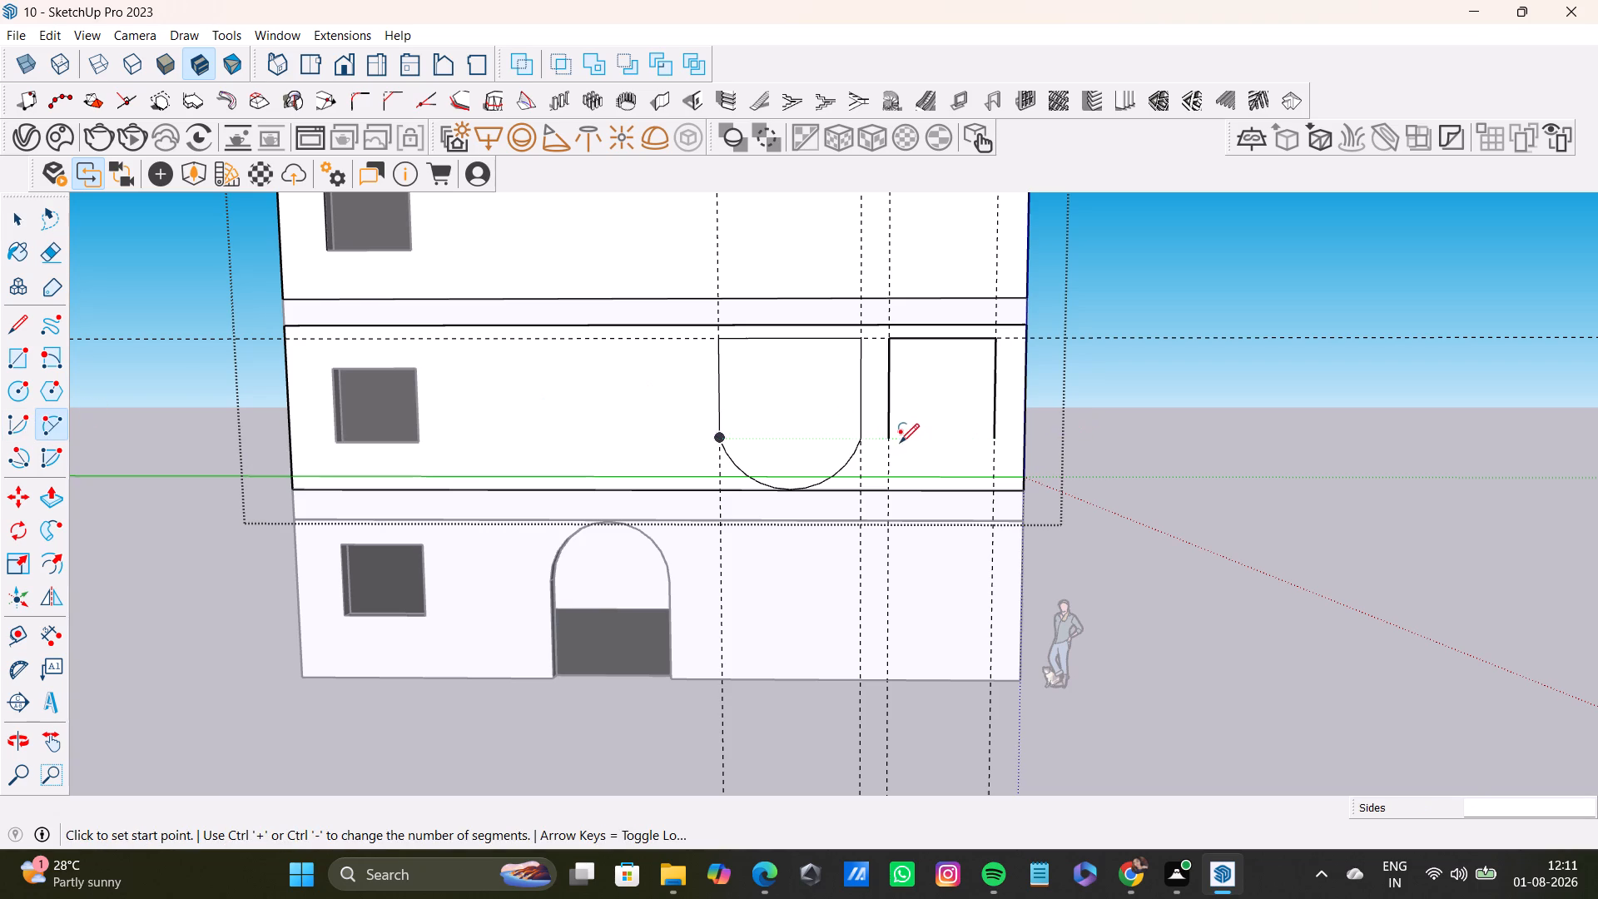
left_click(886, 445)
left_click(994, 440)
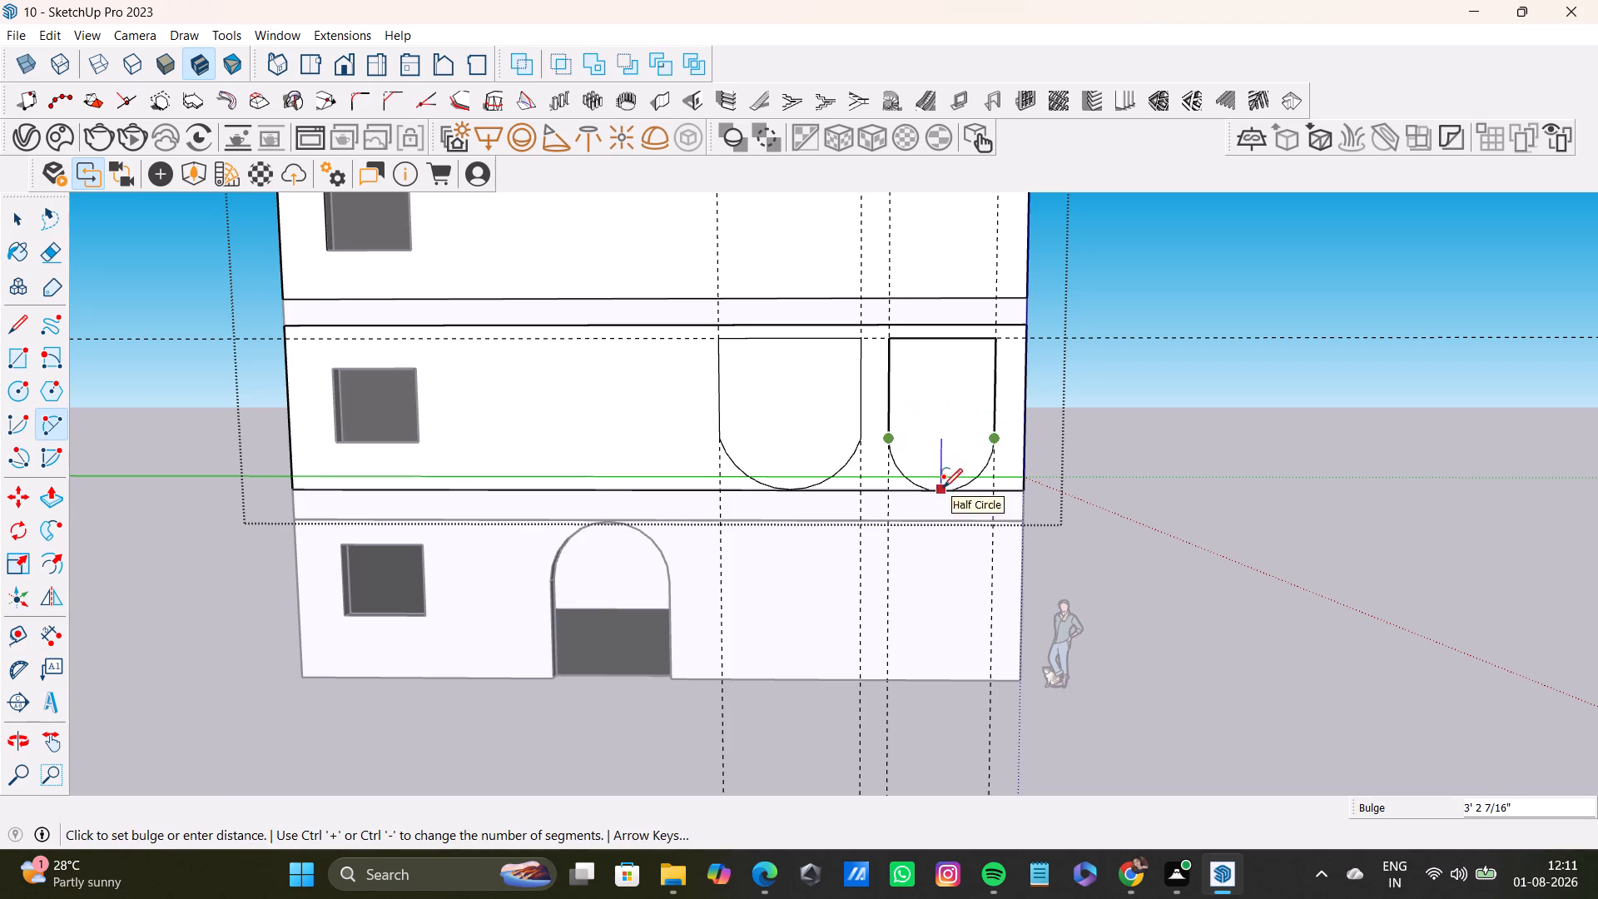
left_click(943, 488)
key("space")
Delete the wider outline's arc and redraw it as a downward-bulging two-point arc reaching the wall's bottom edge.
middle_click_drag(1124, 509, 1005, 539)
left_click(781, 480)
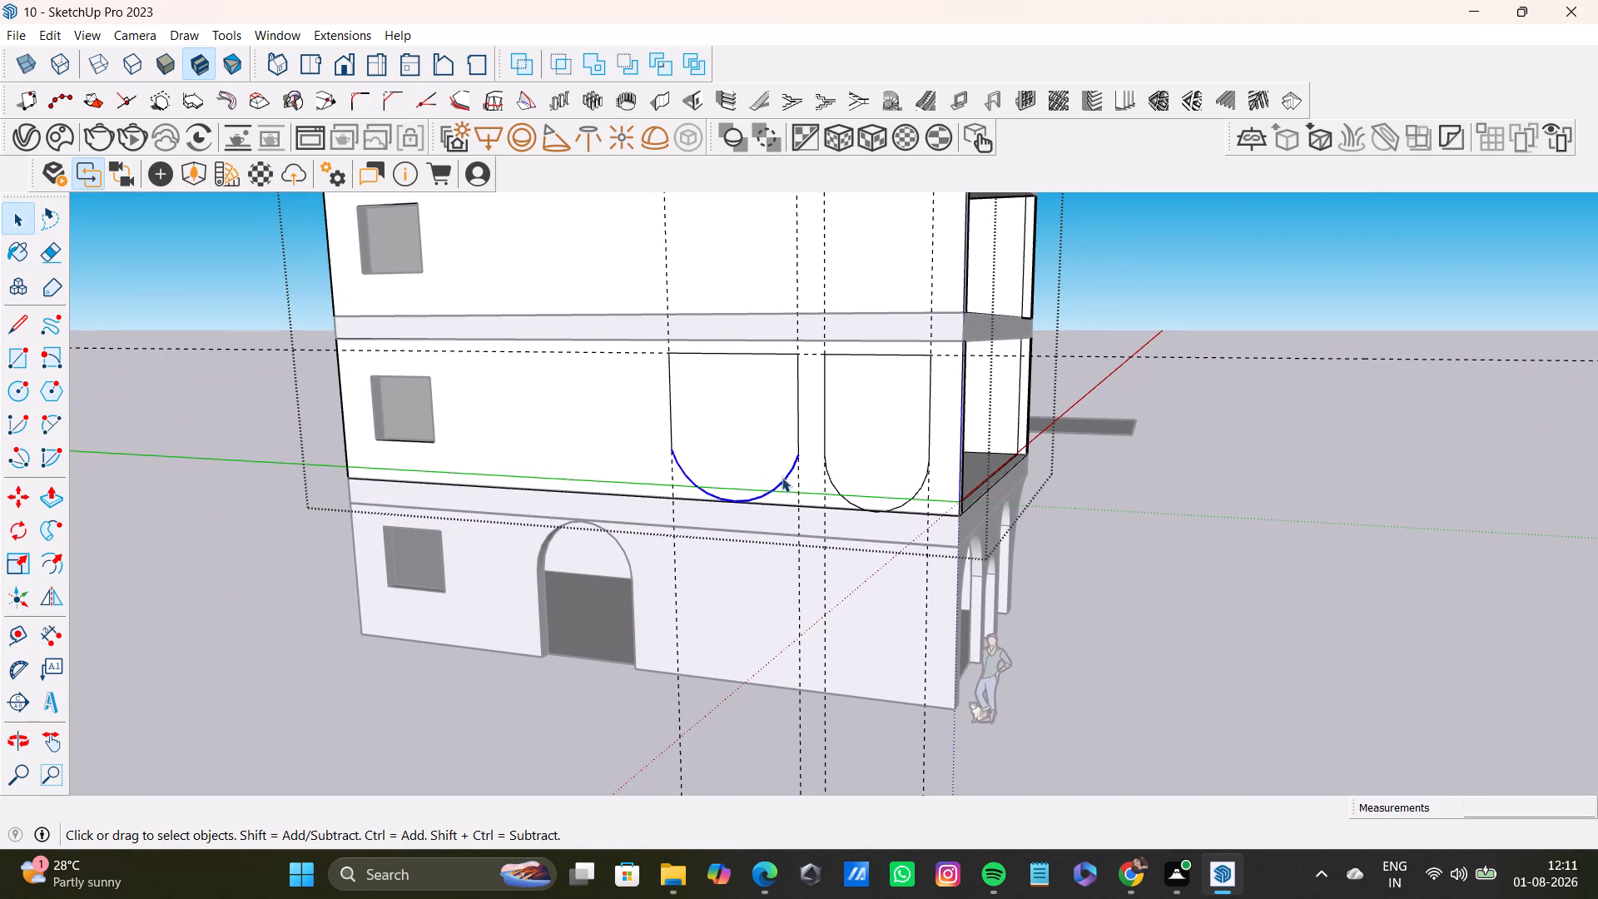
key("Delete")
left_click(48, 424)
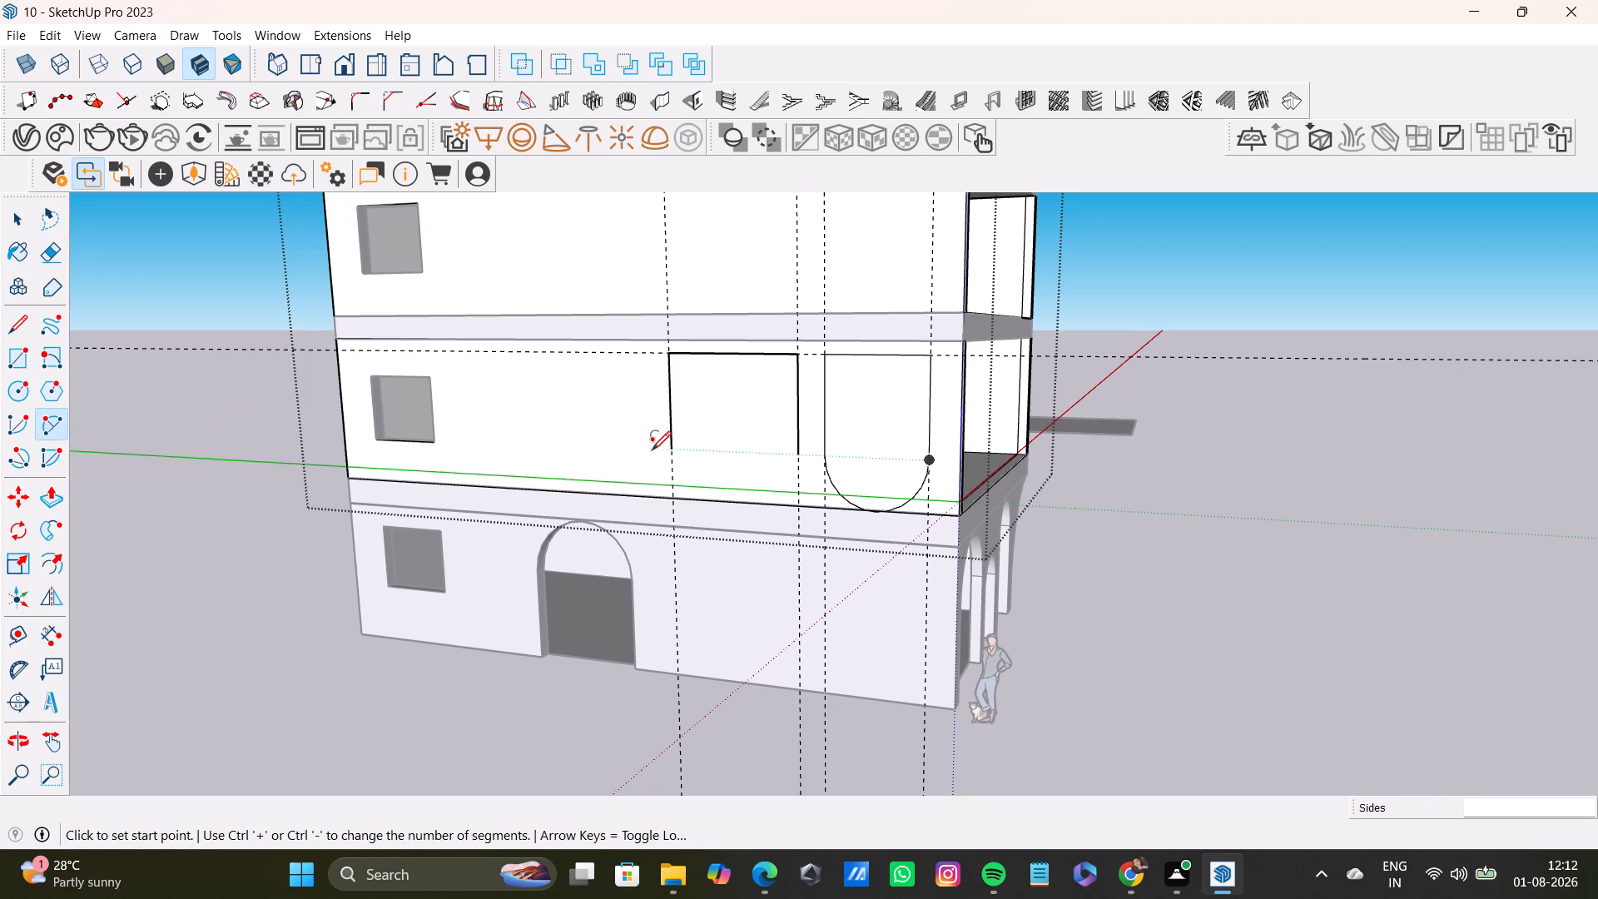
left_click(672, 453)
left_click(799, 454)
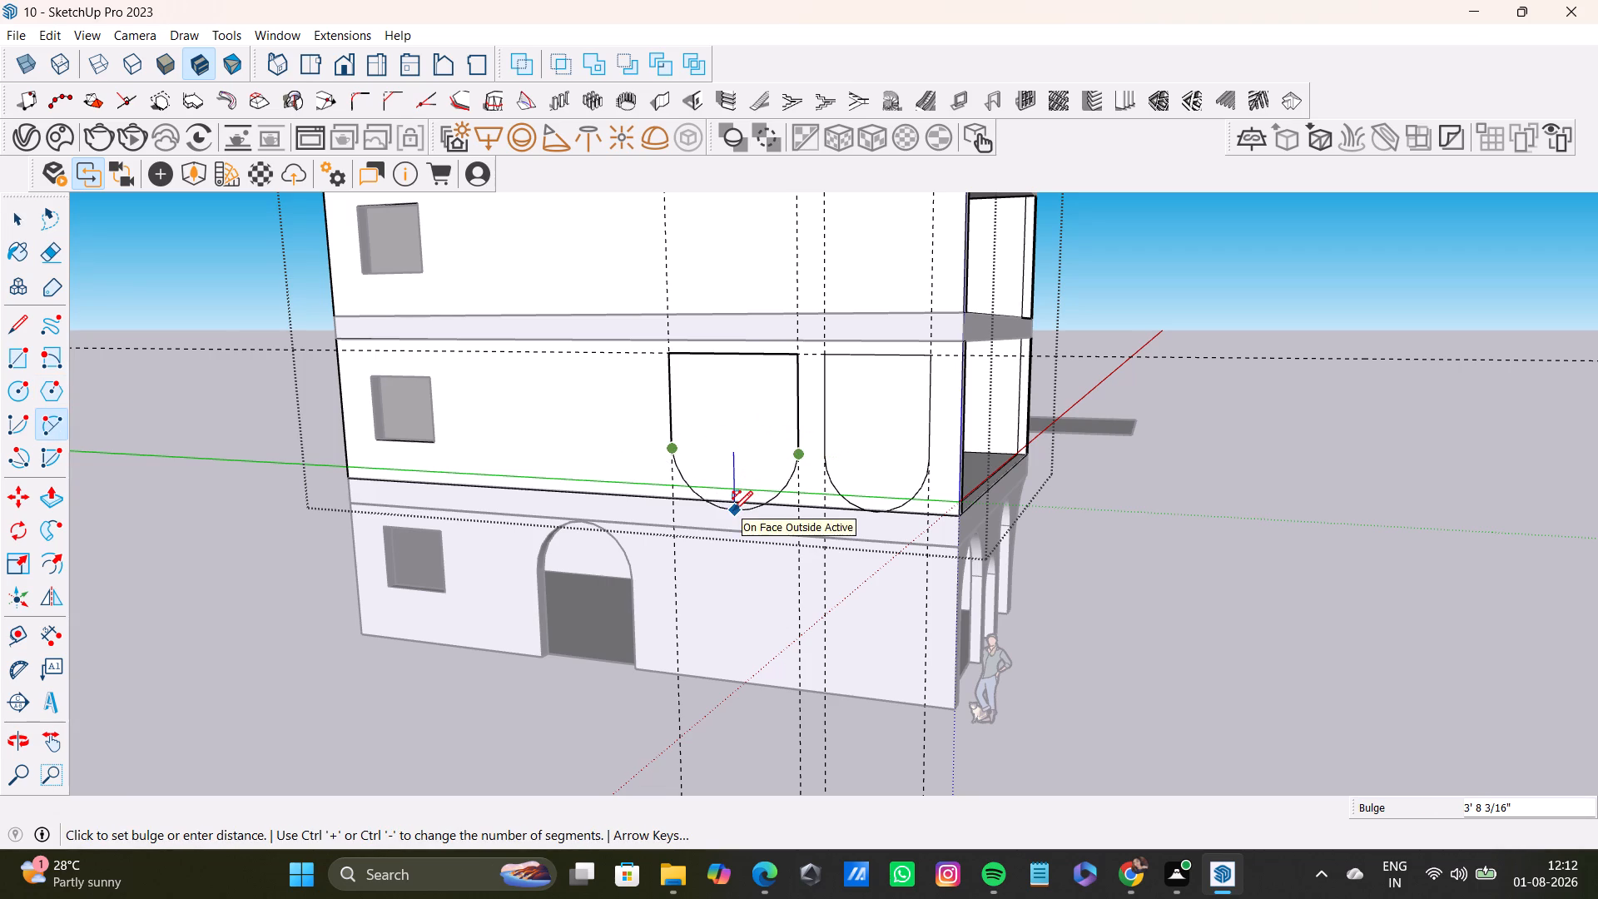
left_click(734, 507)
key("space")
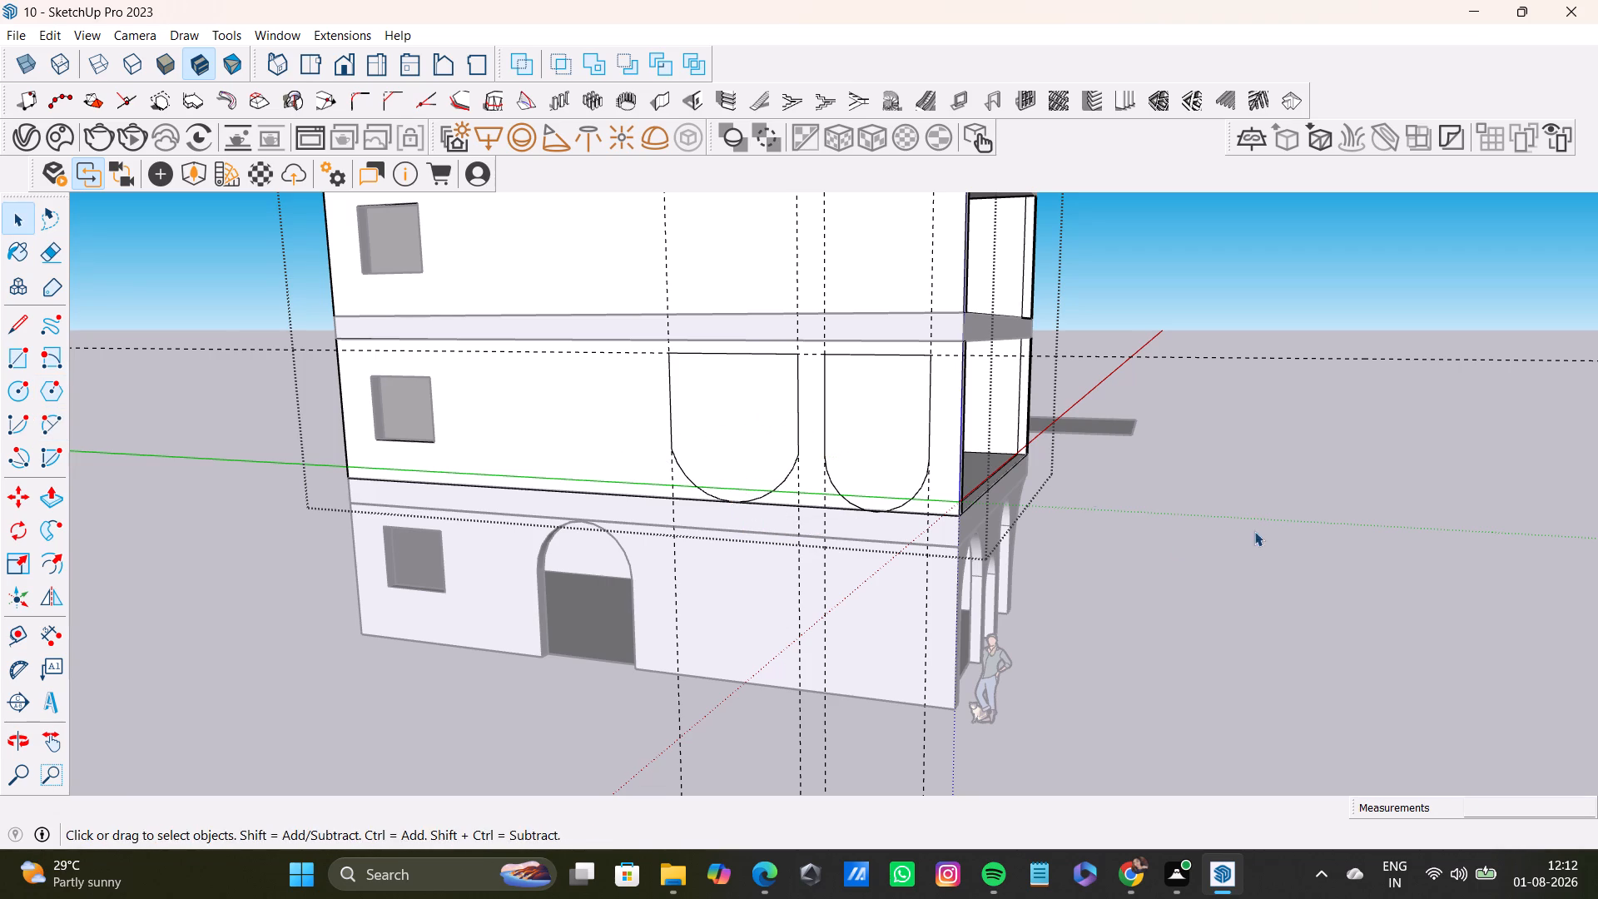
Push the narrower U-shaped face nearest the front corner inward through the wall to cut the opening.
middle_click_drag(1254, 531, 1038, 574)
key("space")
left_click(725, 449)
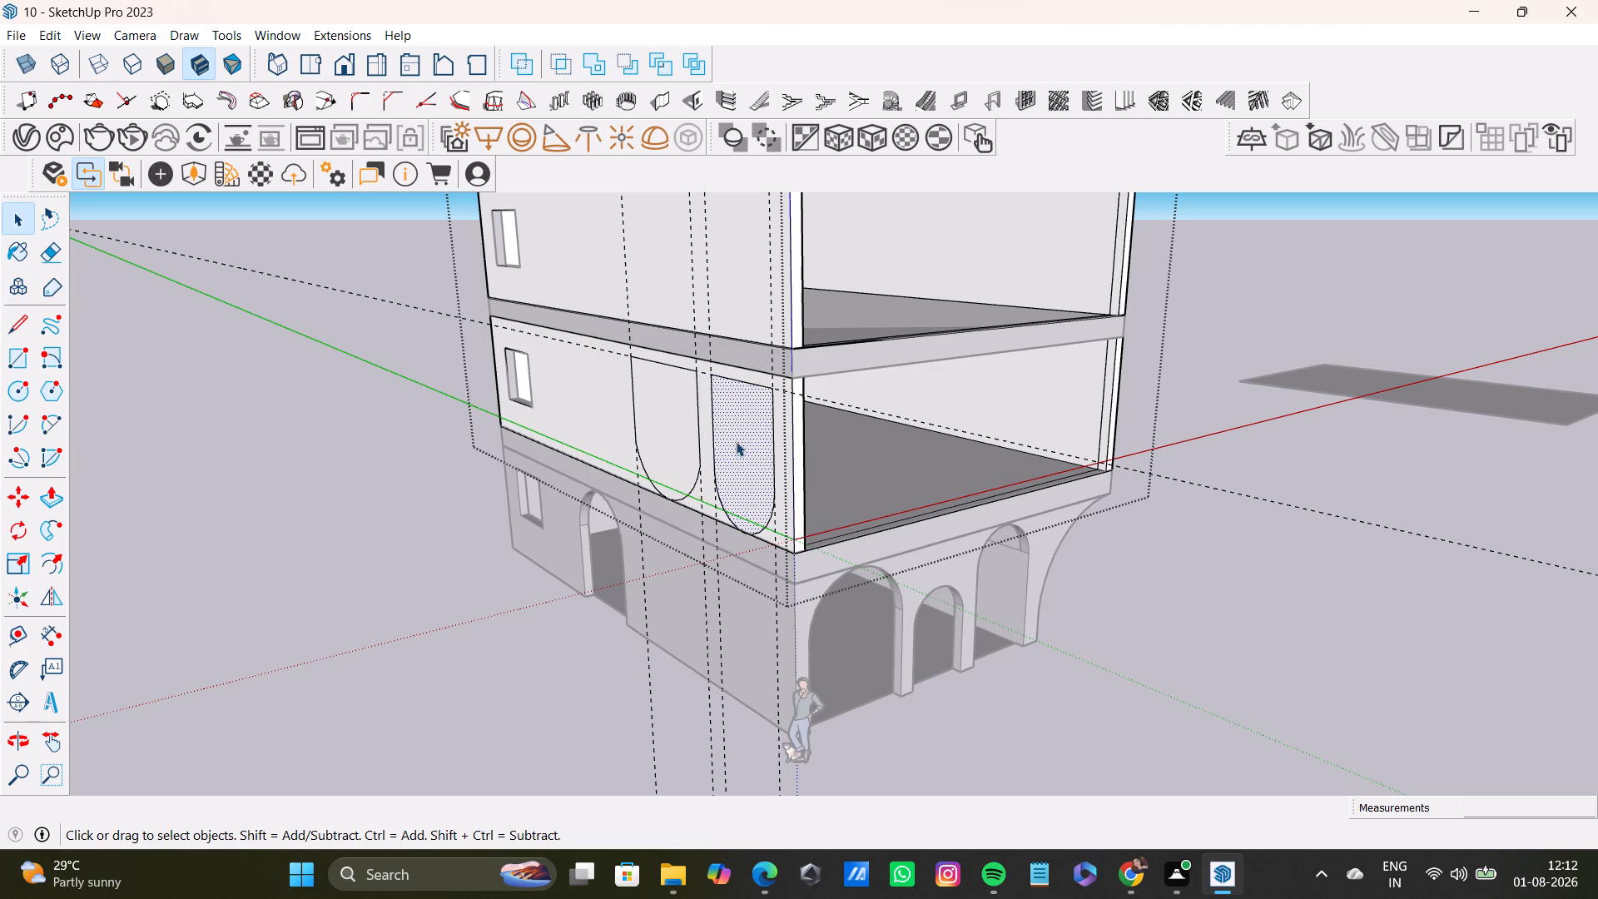
key("p")
left_click(757, 439)
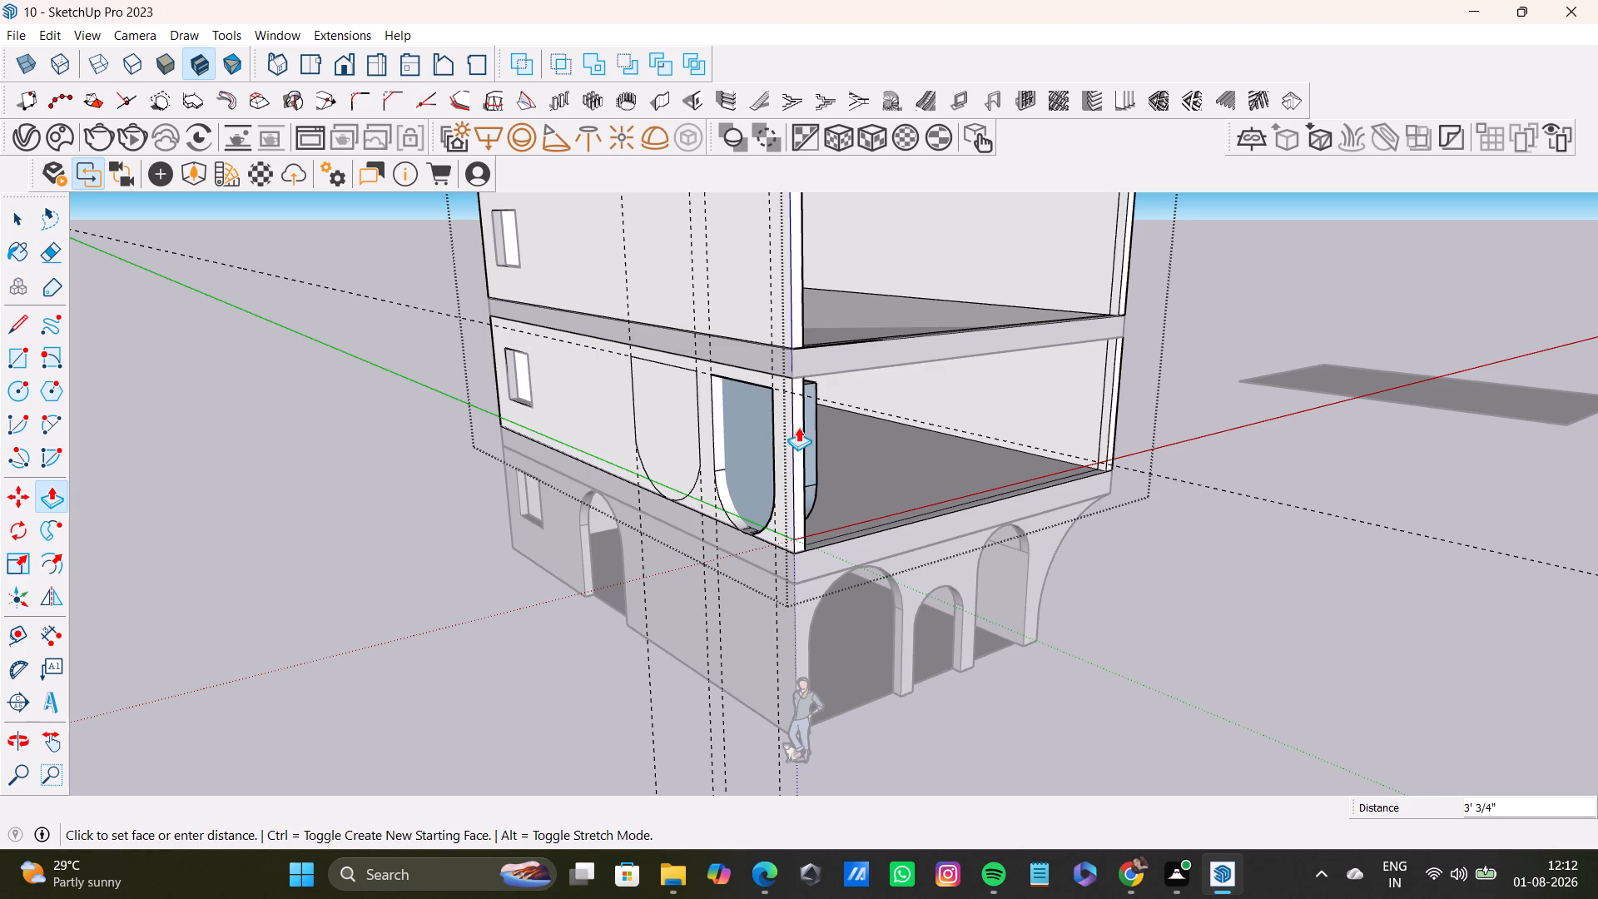
left_click(801, 477)
Push the wider U-shaped face inward to the wall's inner side.
left_click(658, 402)
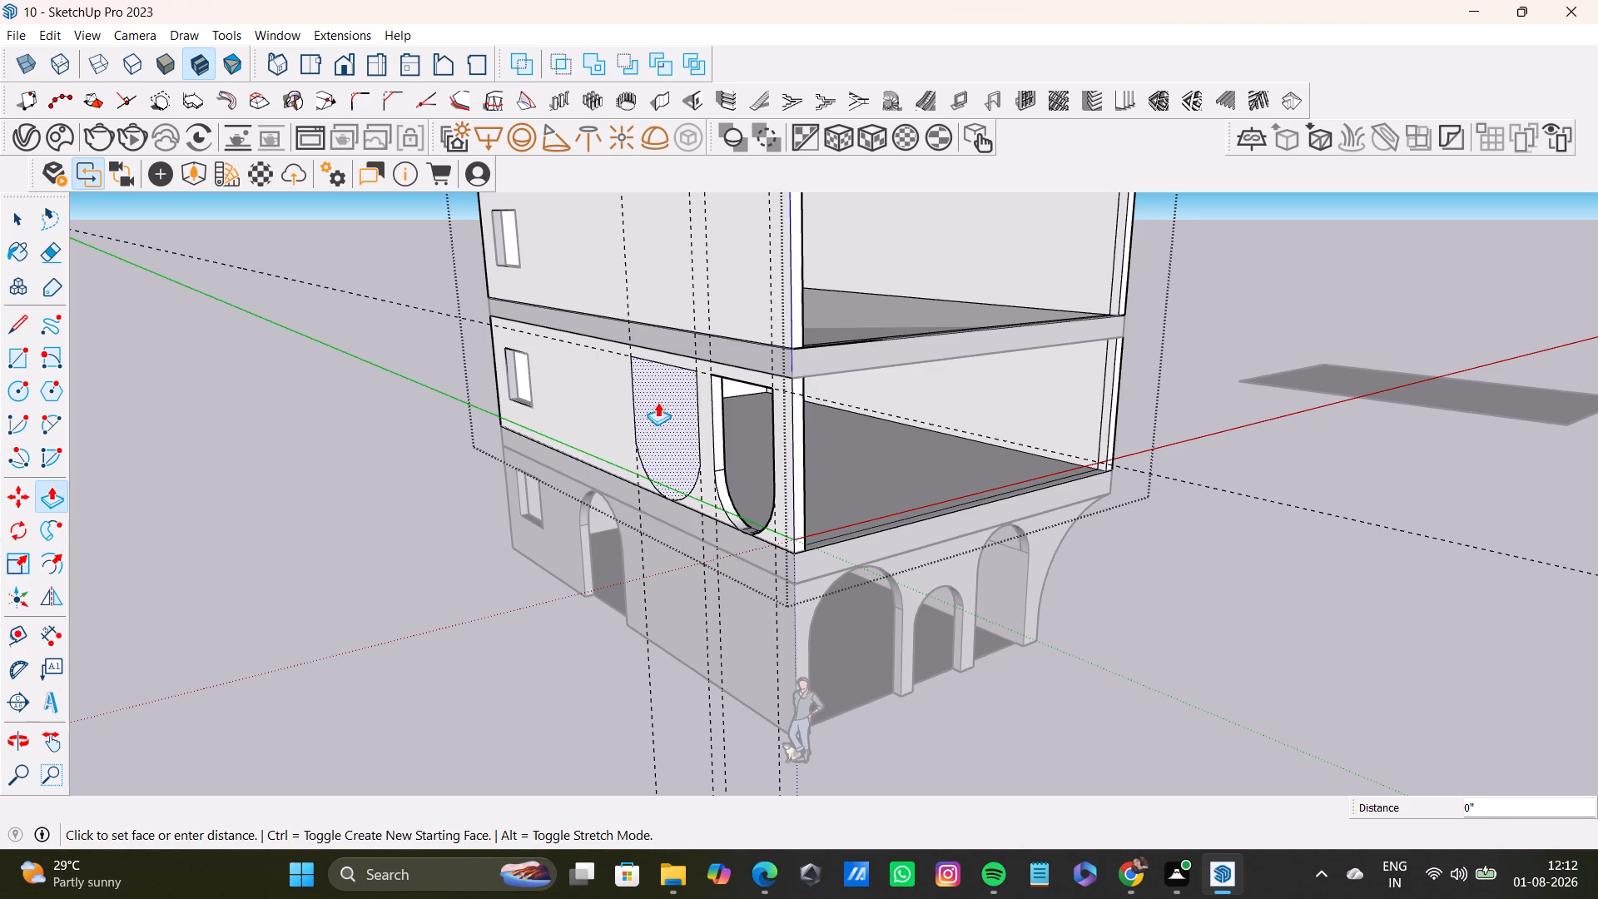
left_click(721, 405)
left_click(648, 422)
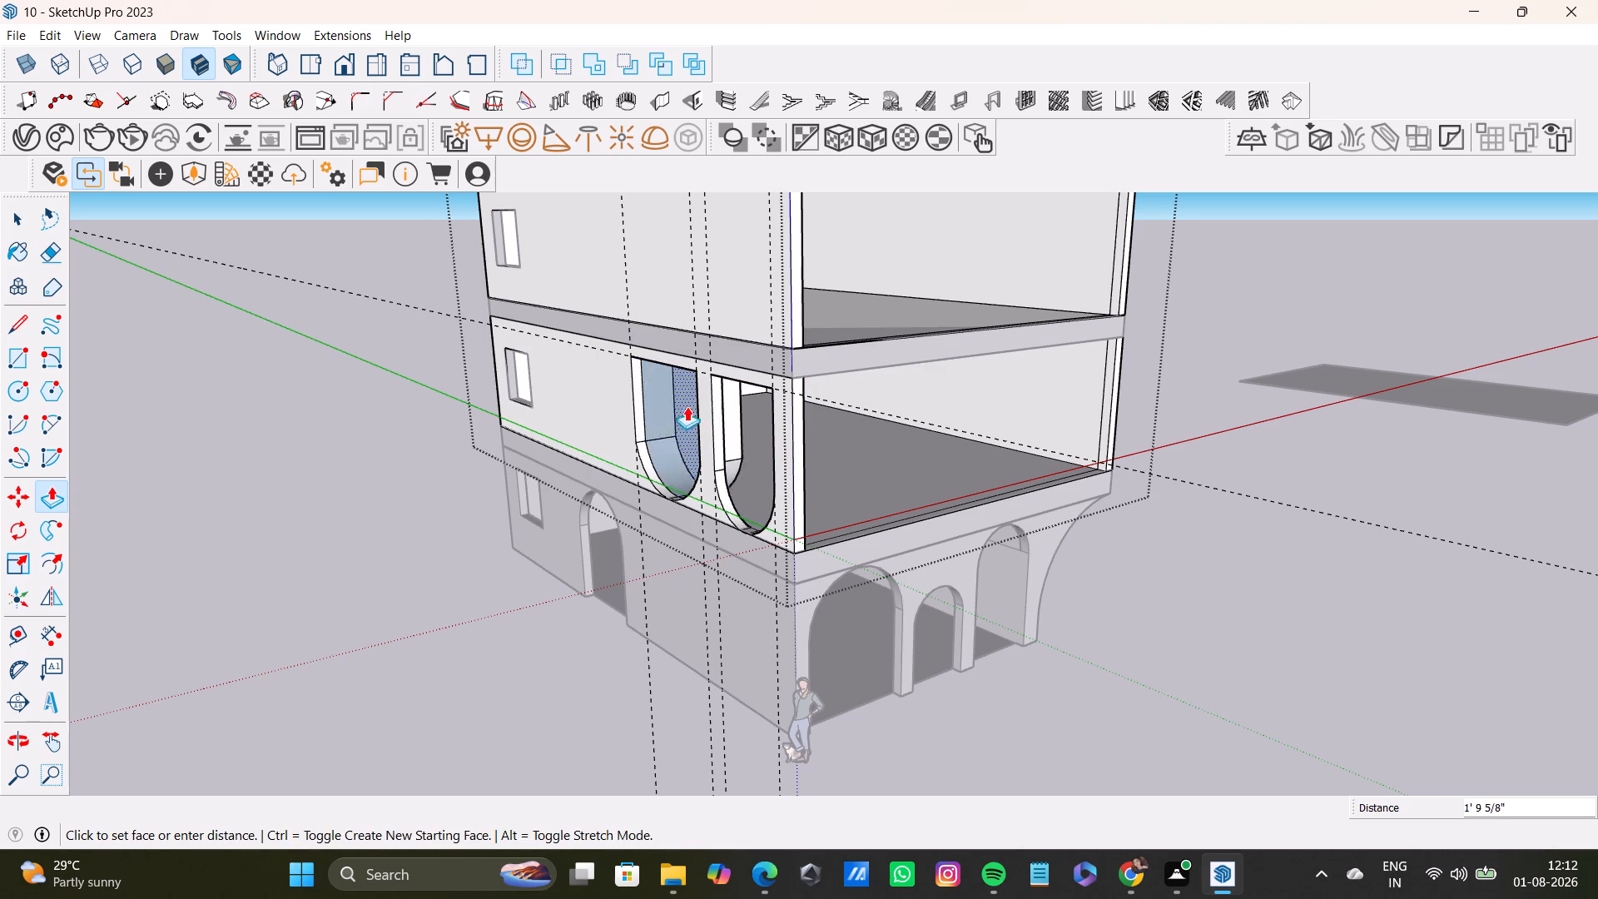
left_click(722, 402)
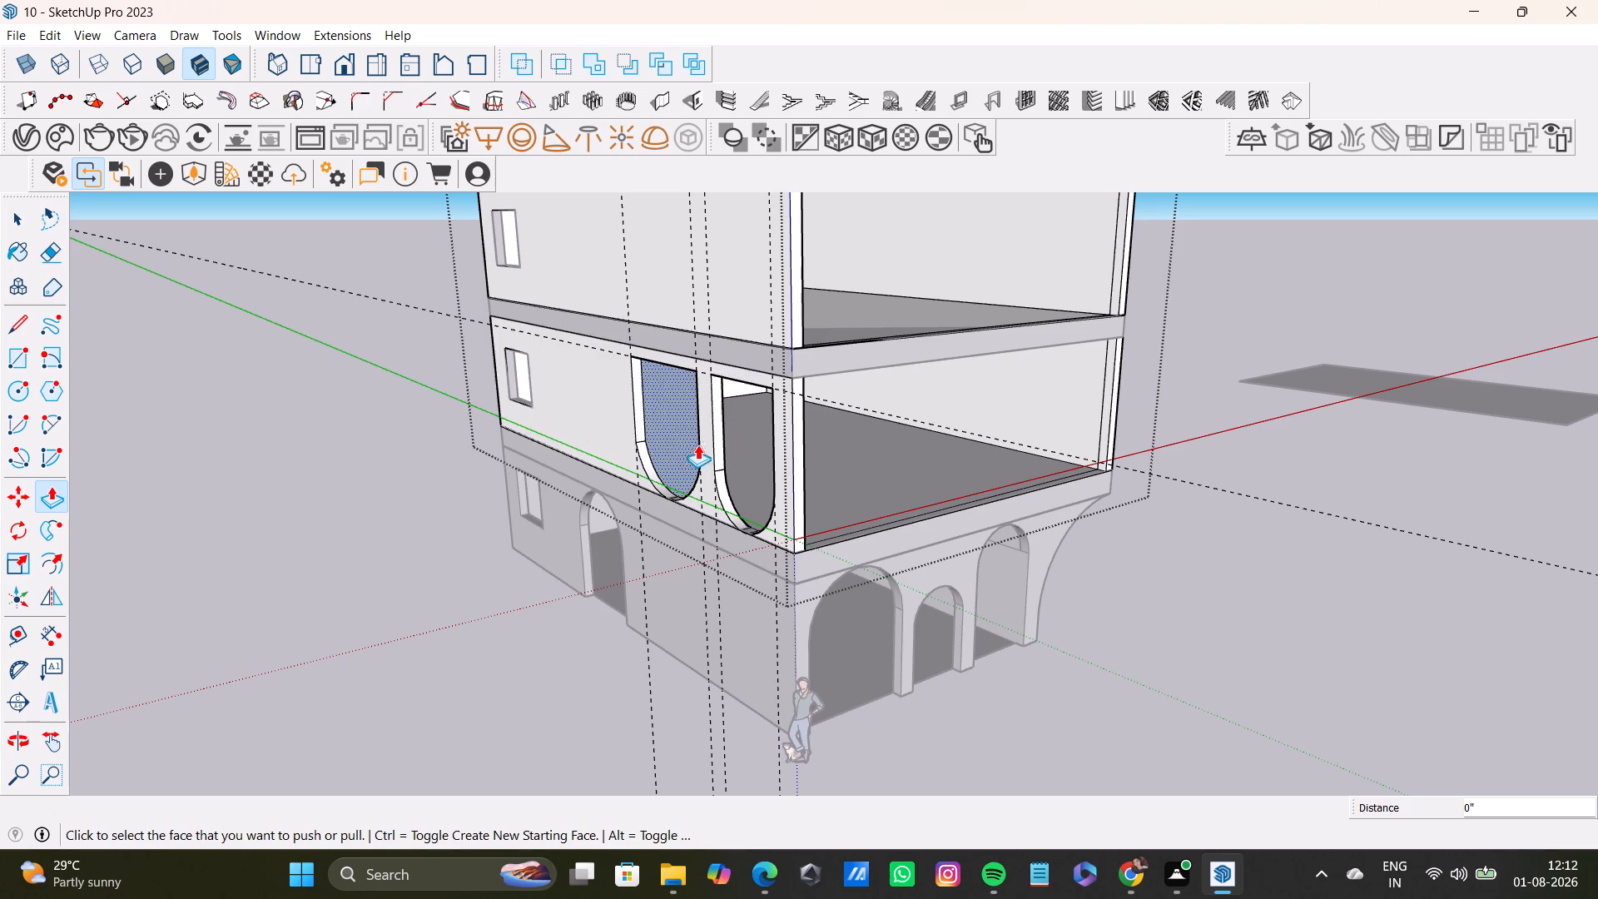
left_click(680, 435)
left_click(723, 406)
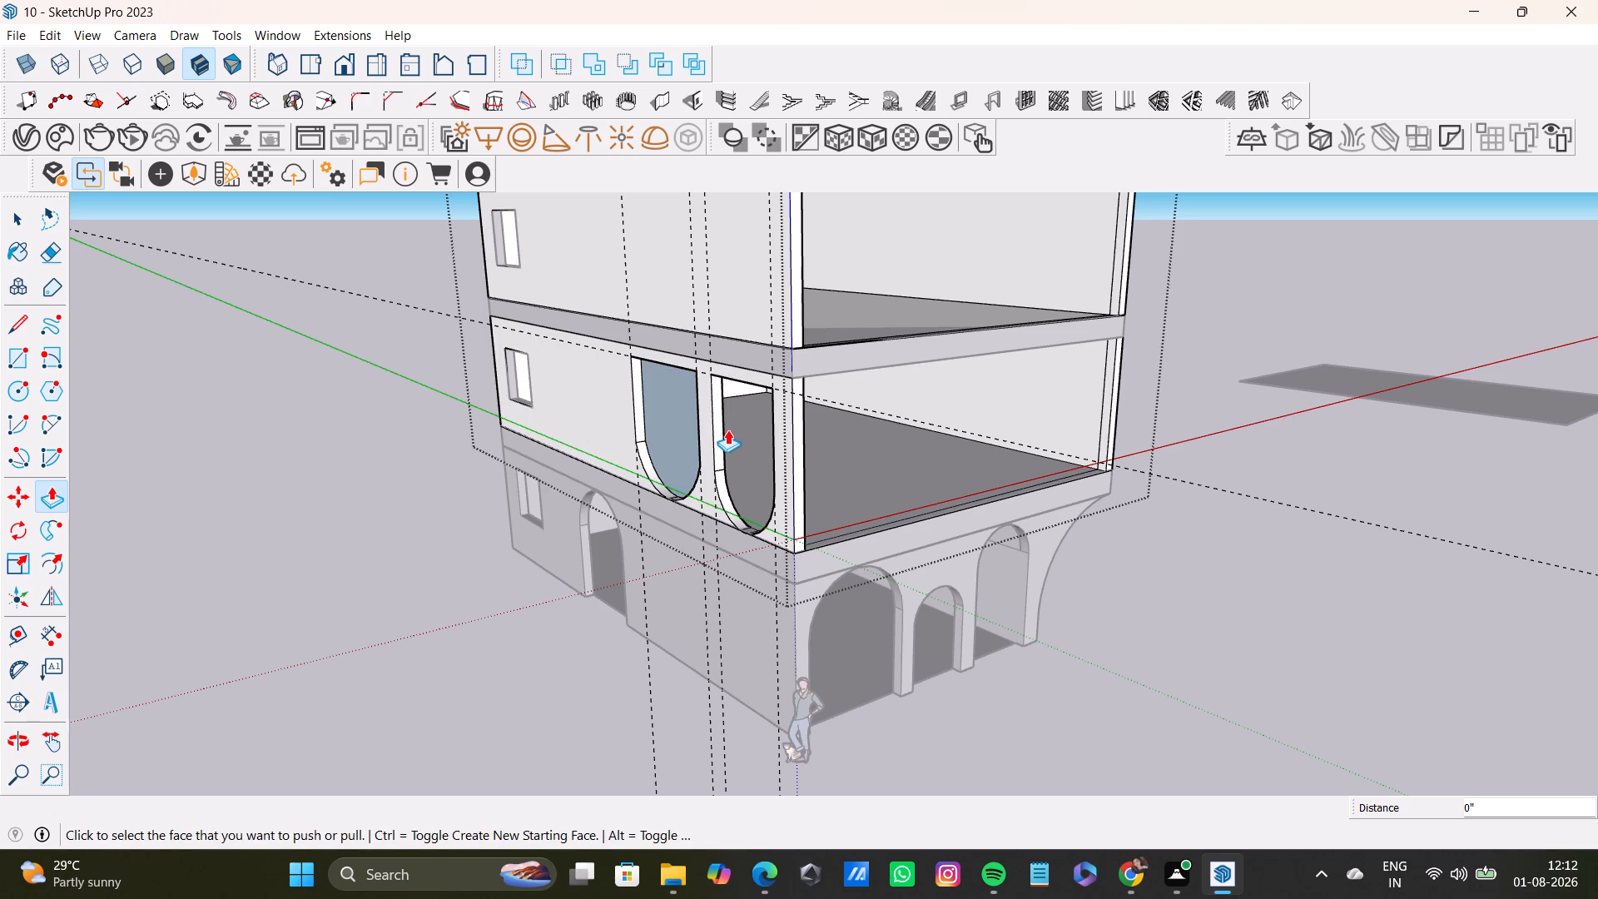
scroll(696, 451, "up", 5)
left_click(665, 413)
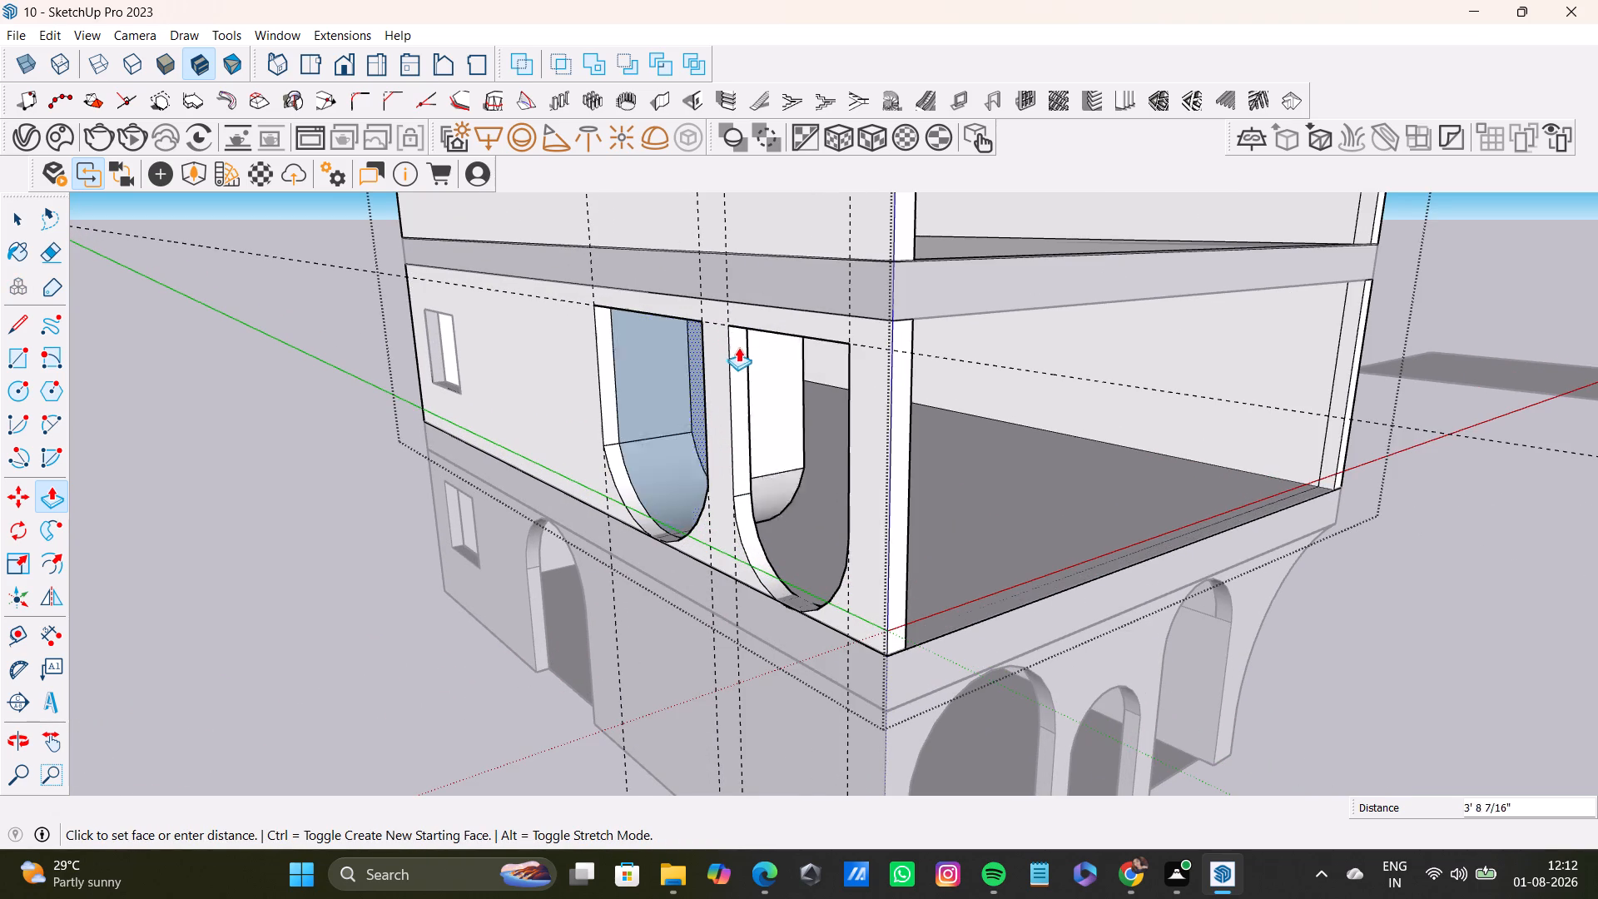
left_click(745, 353)
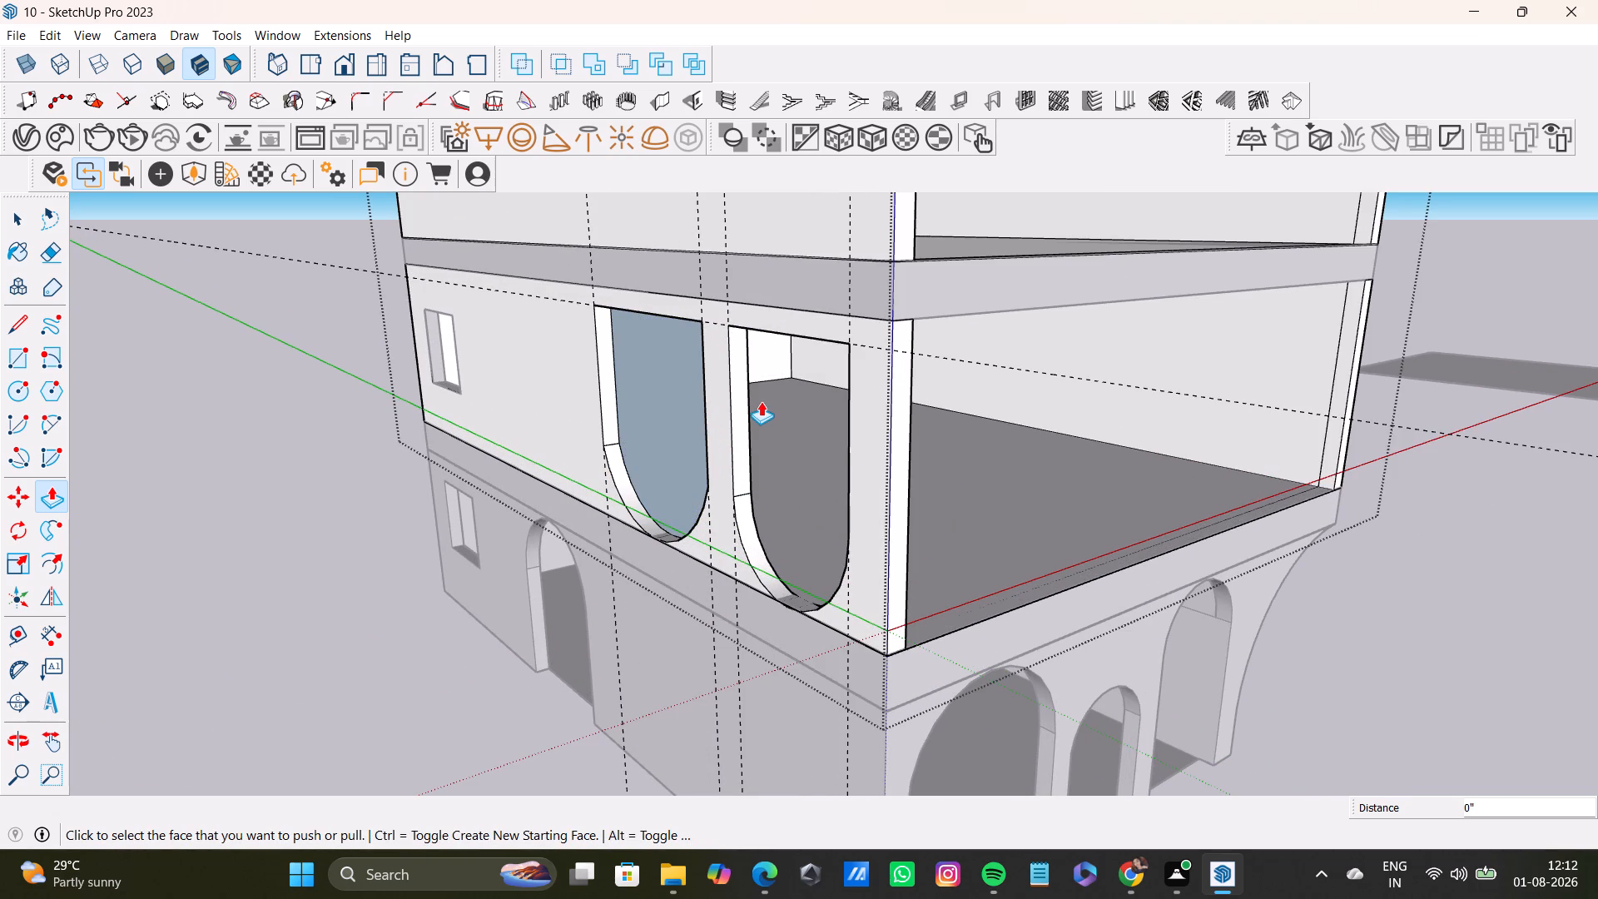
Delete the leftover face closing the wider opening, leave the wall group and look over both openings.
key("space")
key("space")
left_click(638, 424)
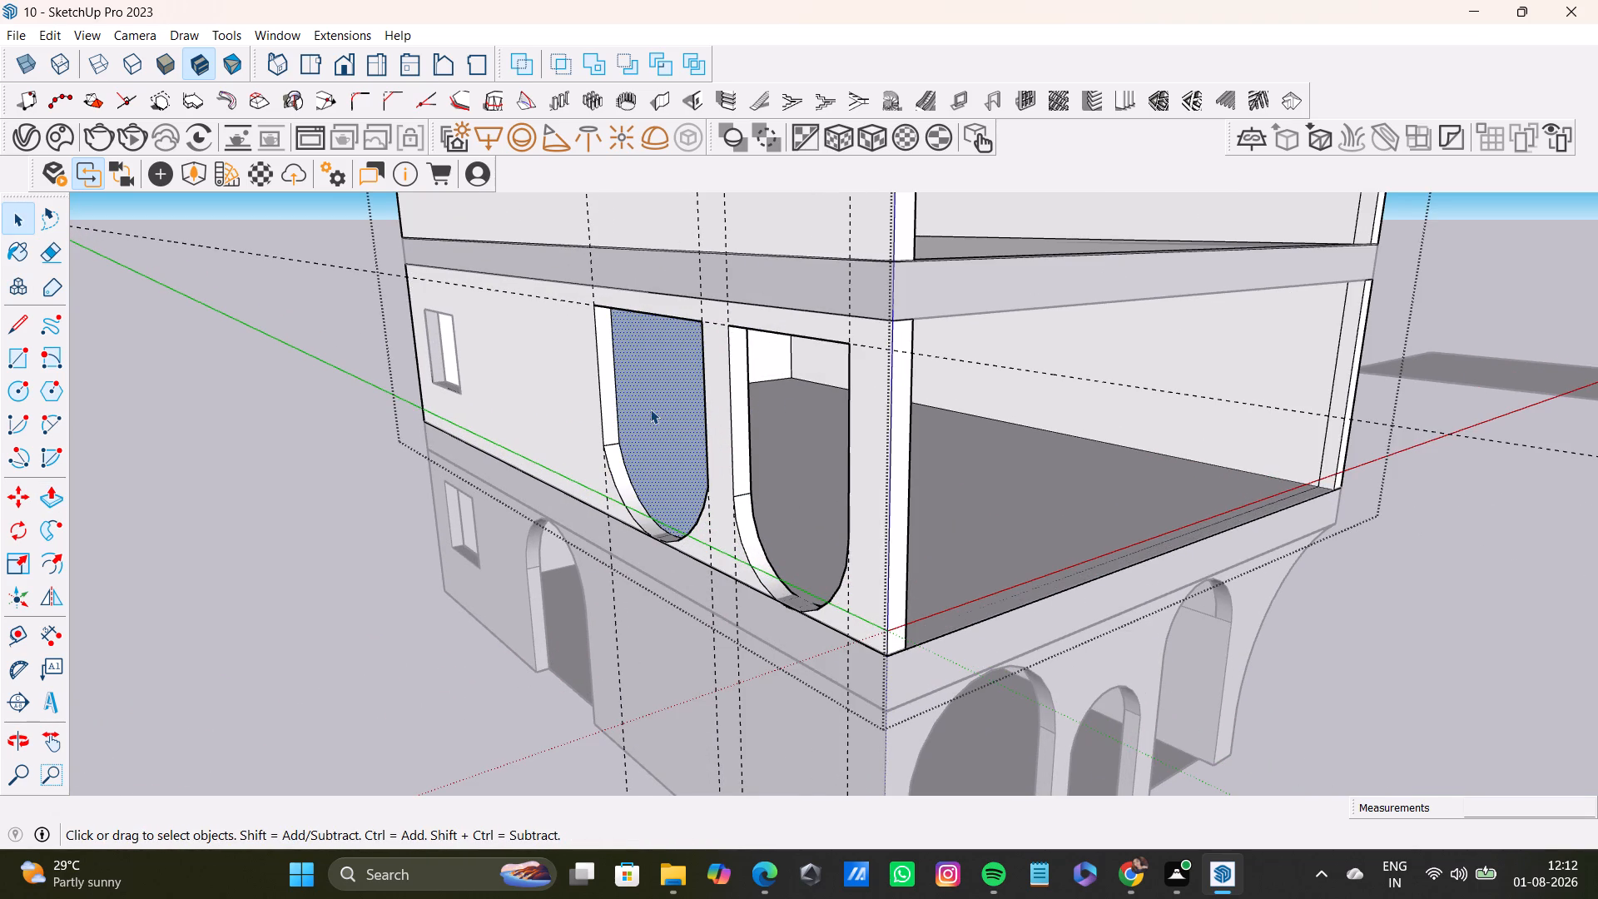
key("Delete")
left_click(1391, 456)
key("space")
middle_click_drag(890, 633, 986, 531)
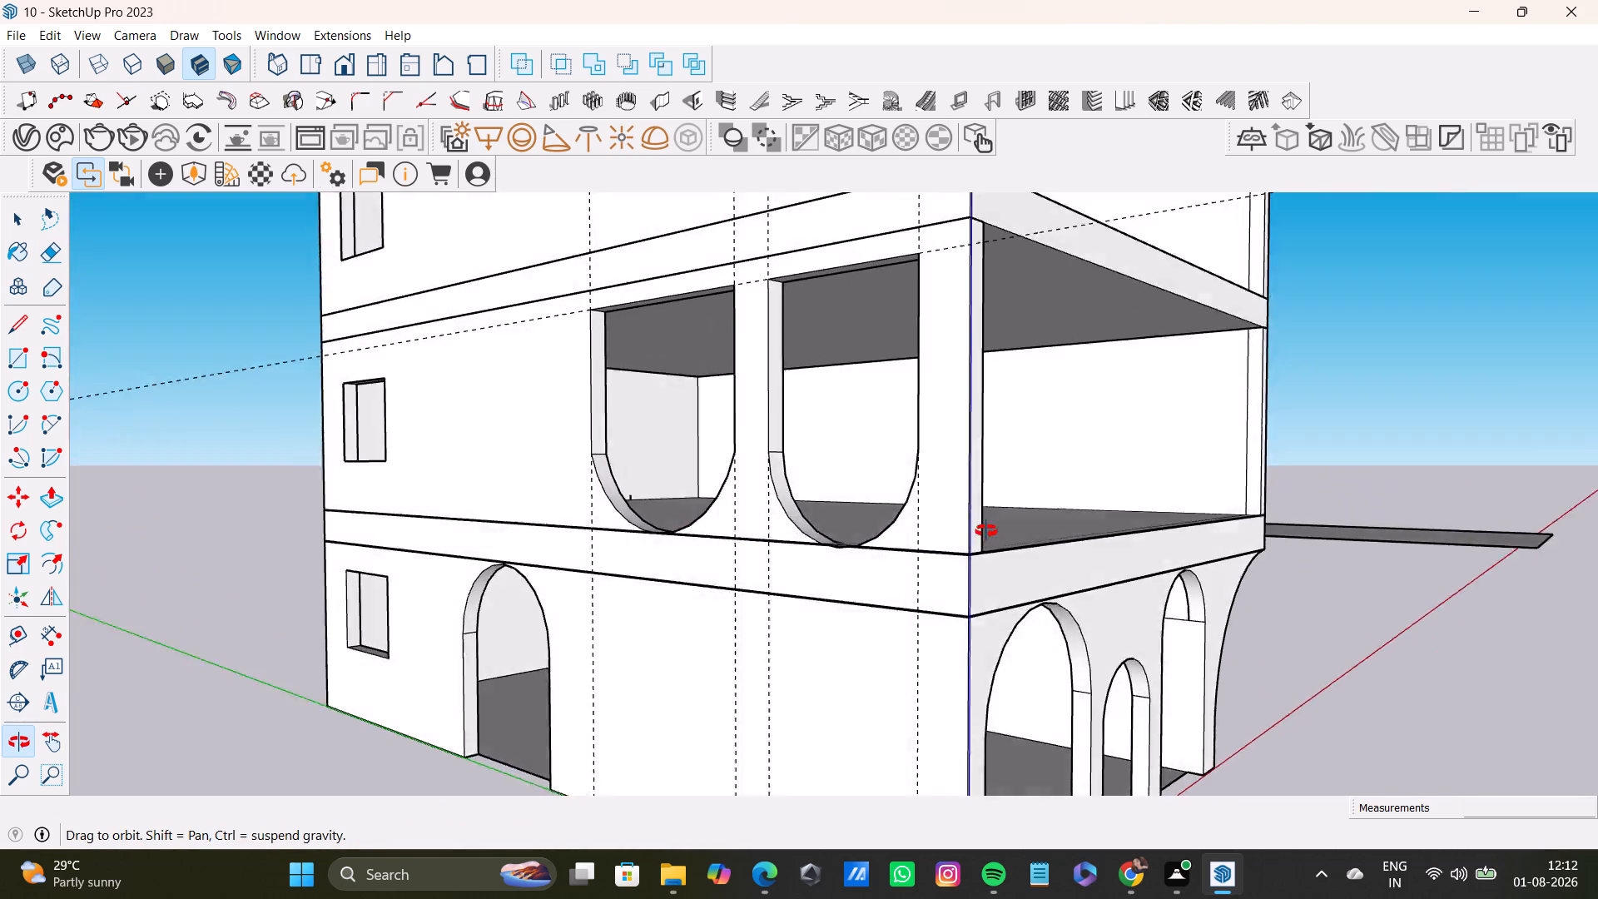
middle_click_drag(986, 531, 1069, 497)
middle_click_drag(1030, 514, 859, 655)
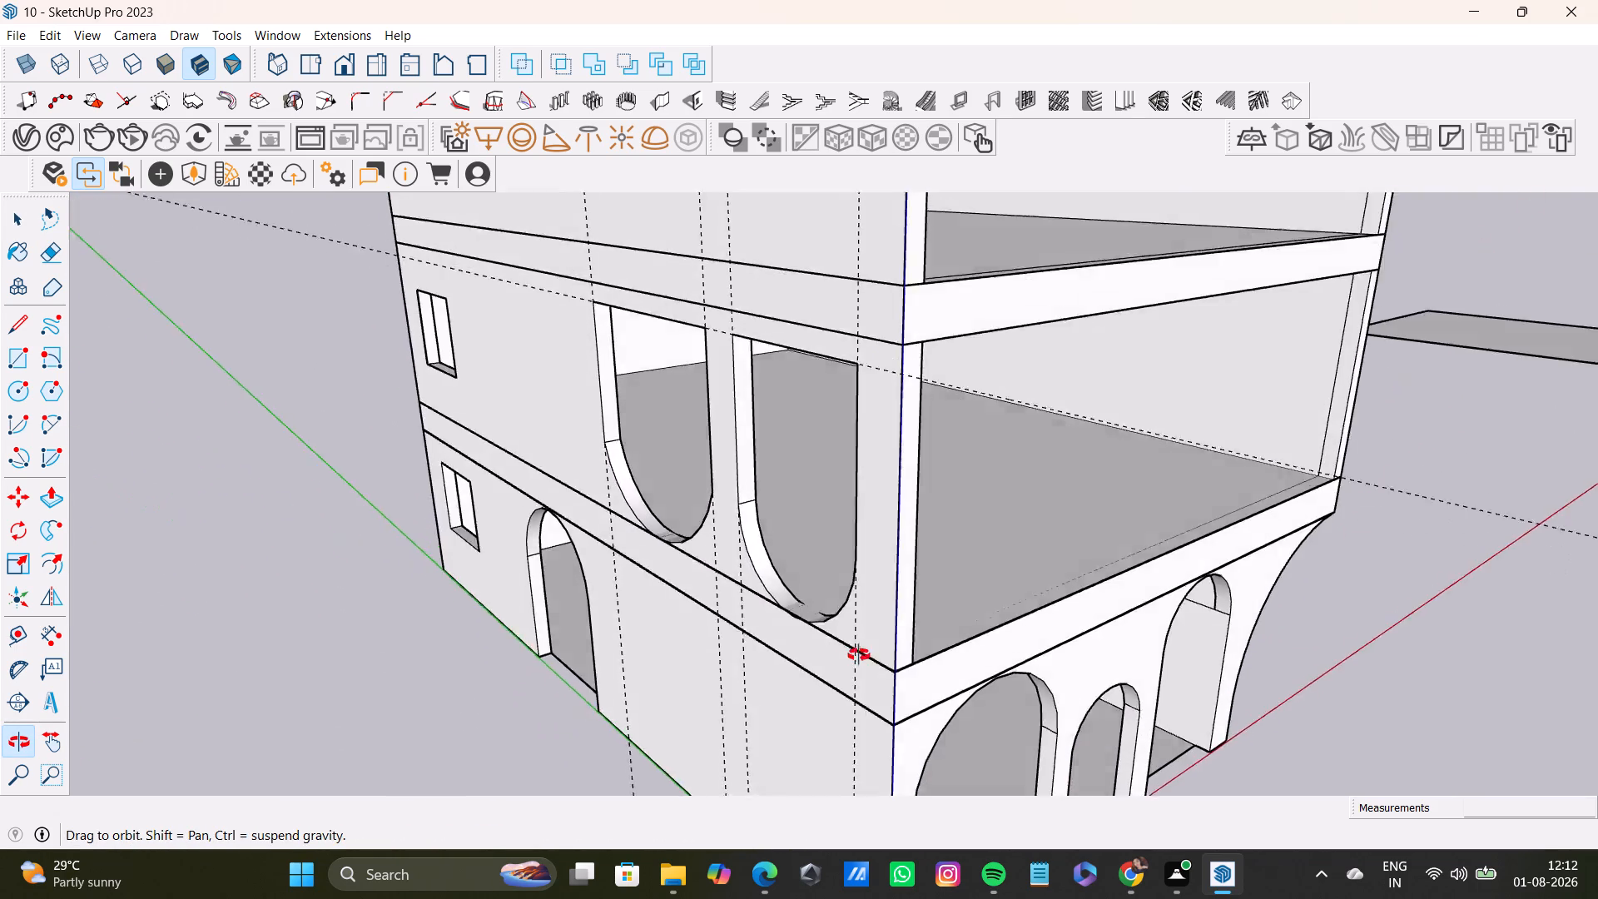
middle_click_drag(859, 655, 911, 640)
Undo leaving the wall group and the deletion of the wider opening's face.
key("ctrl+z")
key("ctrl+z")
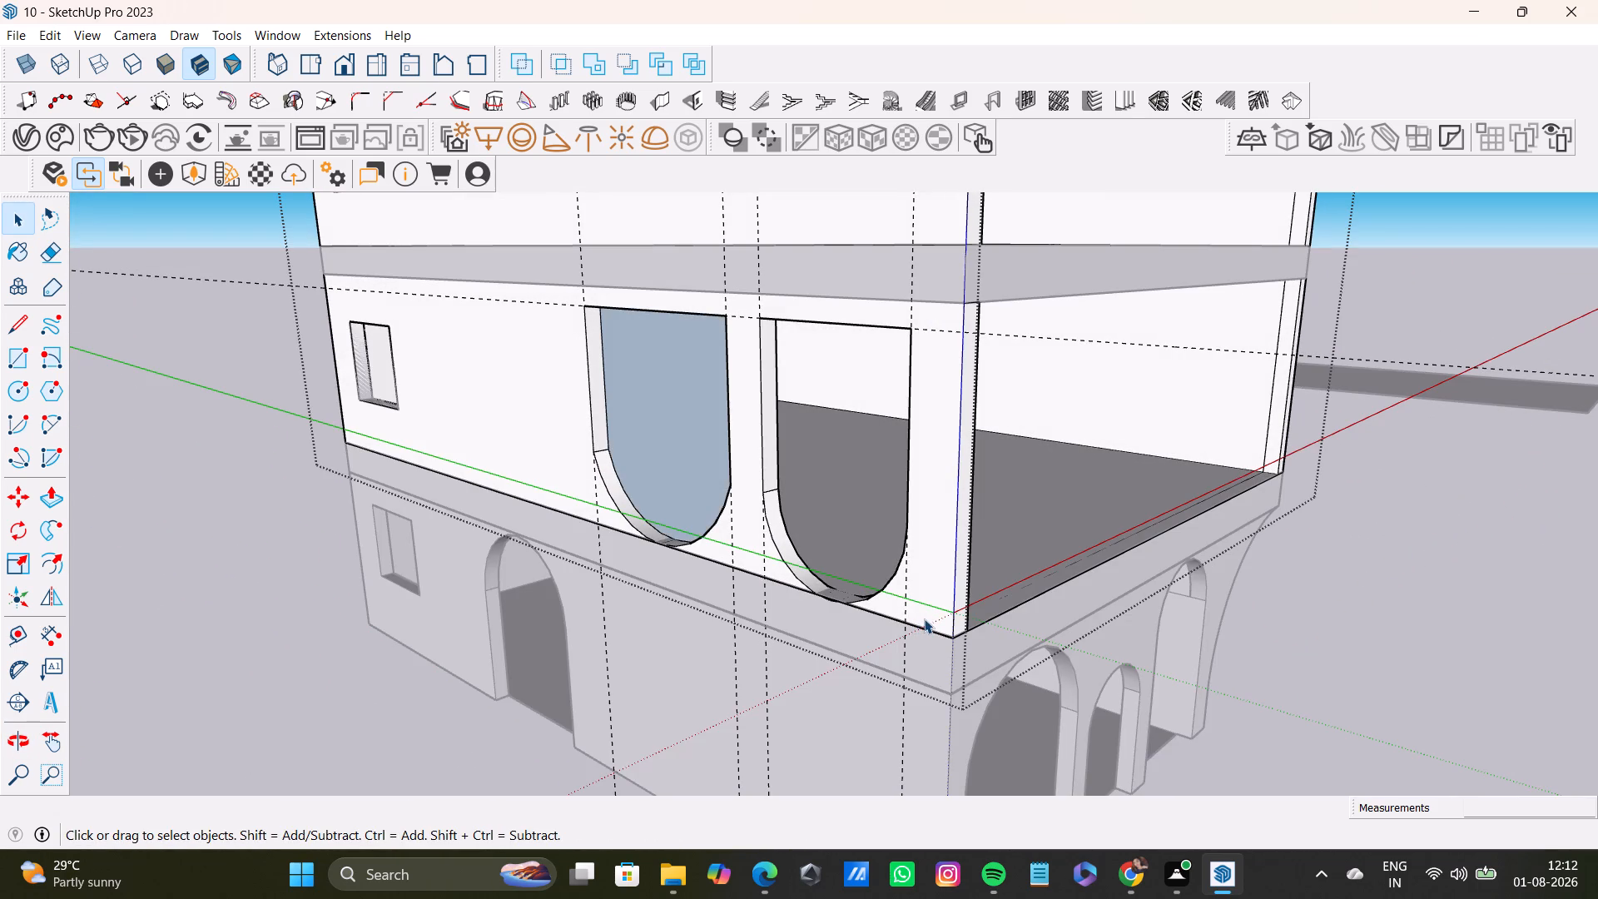
Undo both inward pushes on the side wall and the arc of the U-shaped outline nearest the front corner.
key("ctrl+z")
key("ctrl+z")
key("ctrl+z")
key("ctrl+z")
key("ctrl+z")
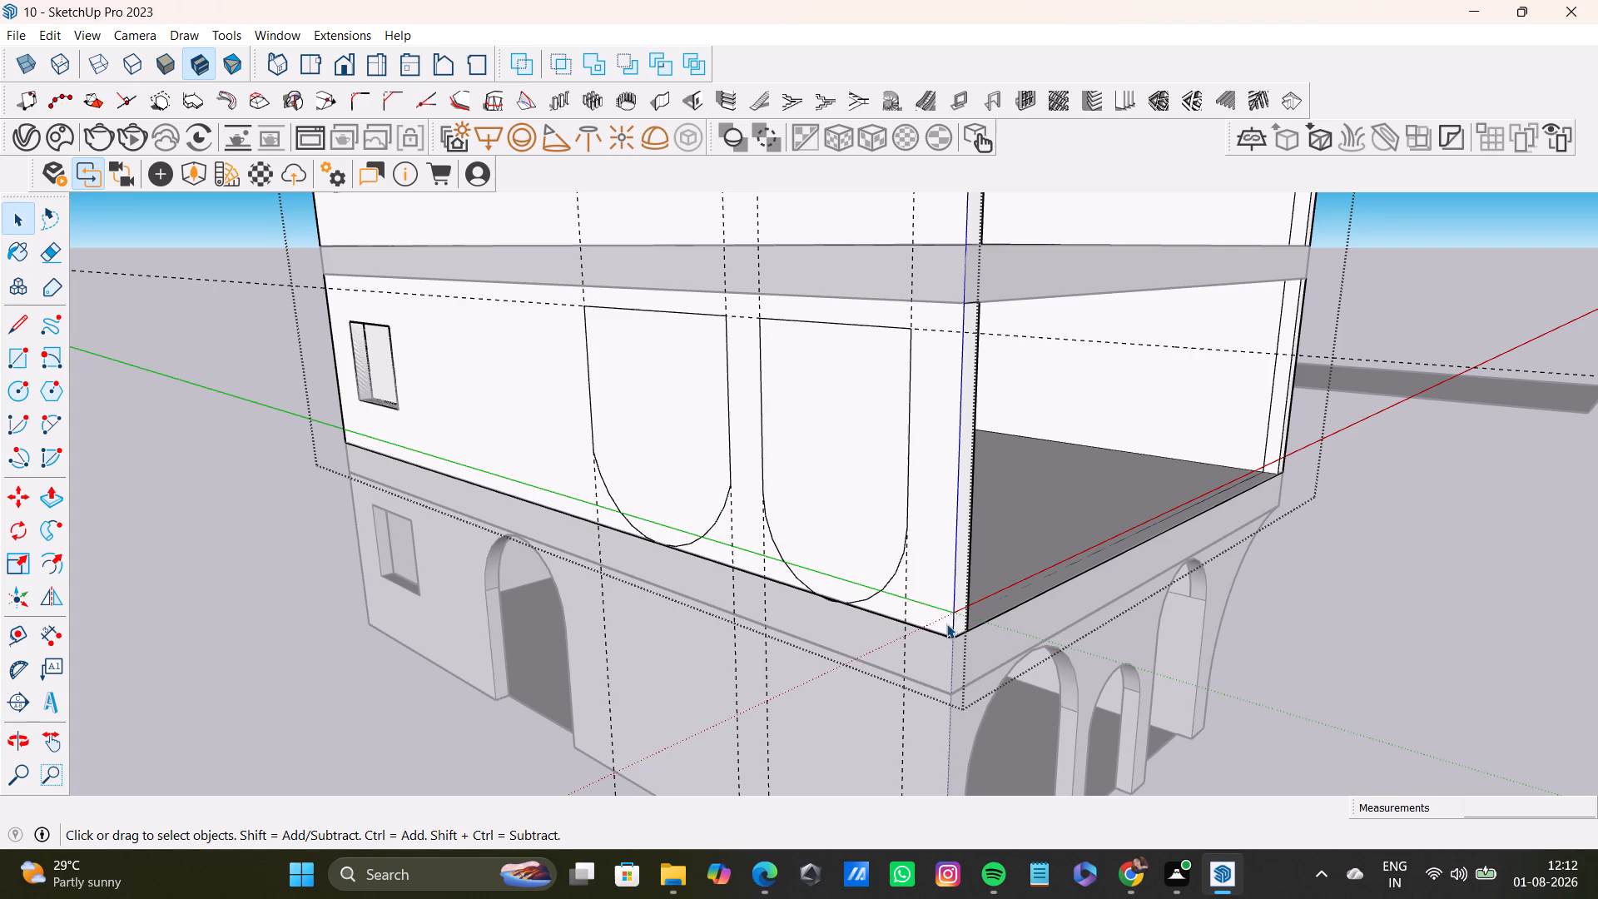
key("ctrl+z")
key("ctrl+z")
key("ctrl+z")
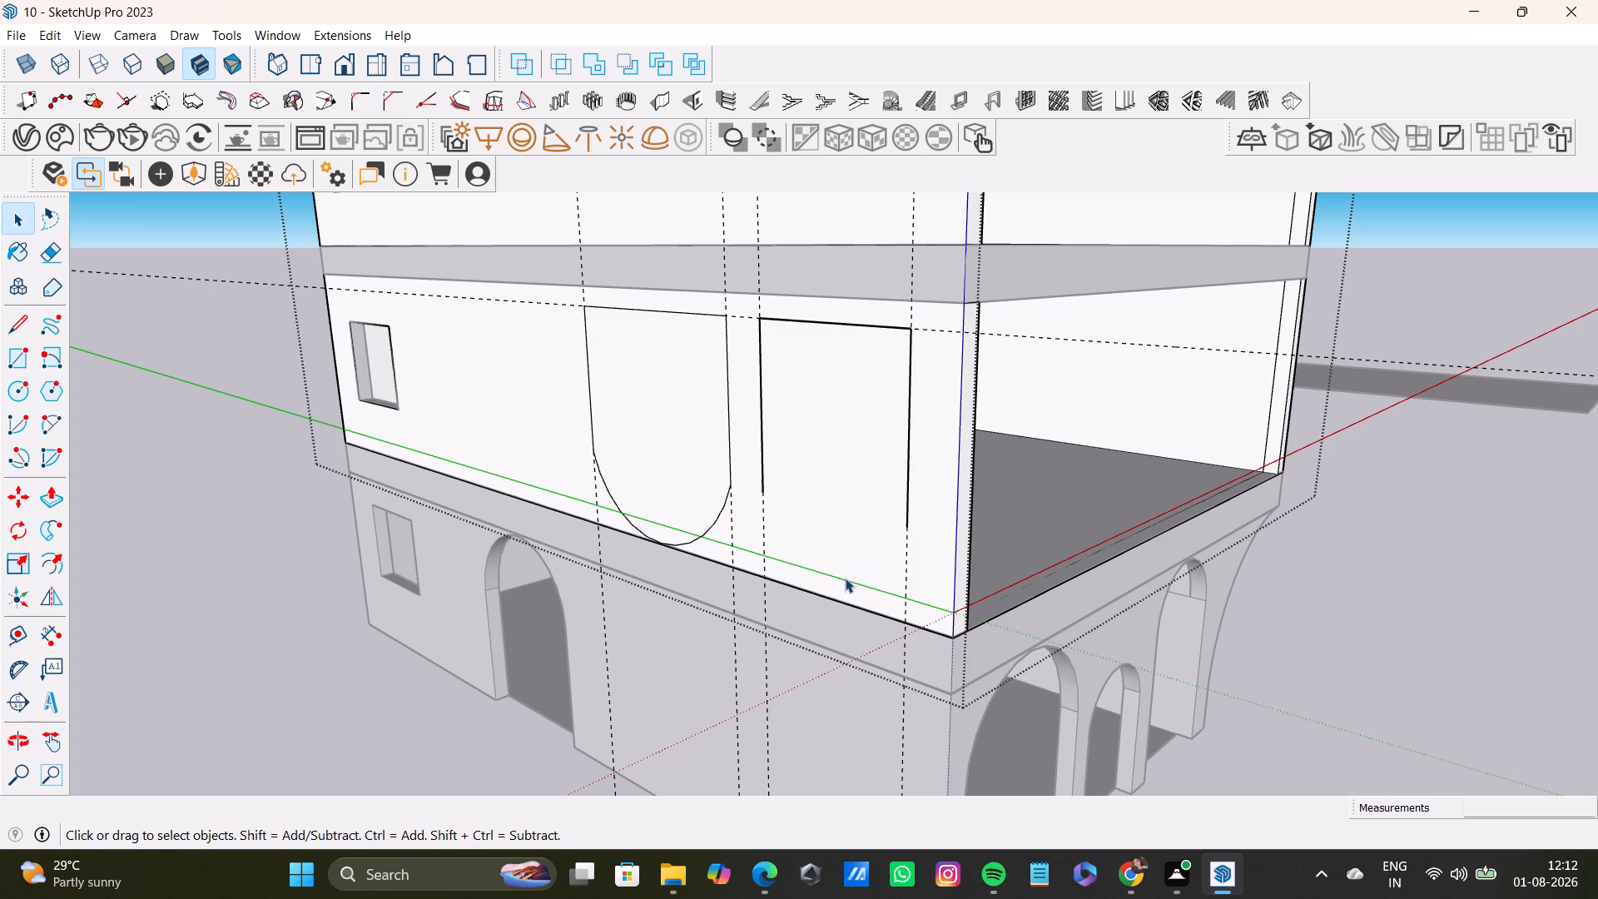
Delete the curved bottom of the remaining U-shaped outline, the one farther from the front corner.
middle_click_drag(815, 623, 1039, 569)
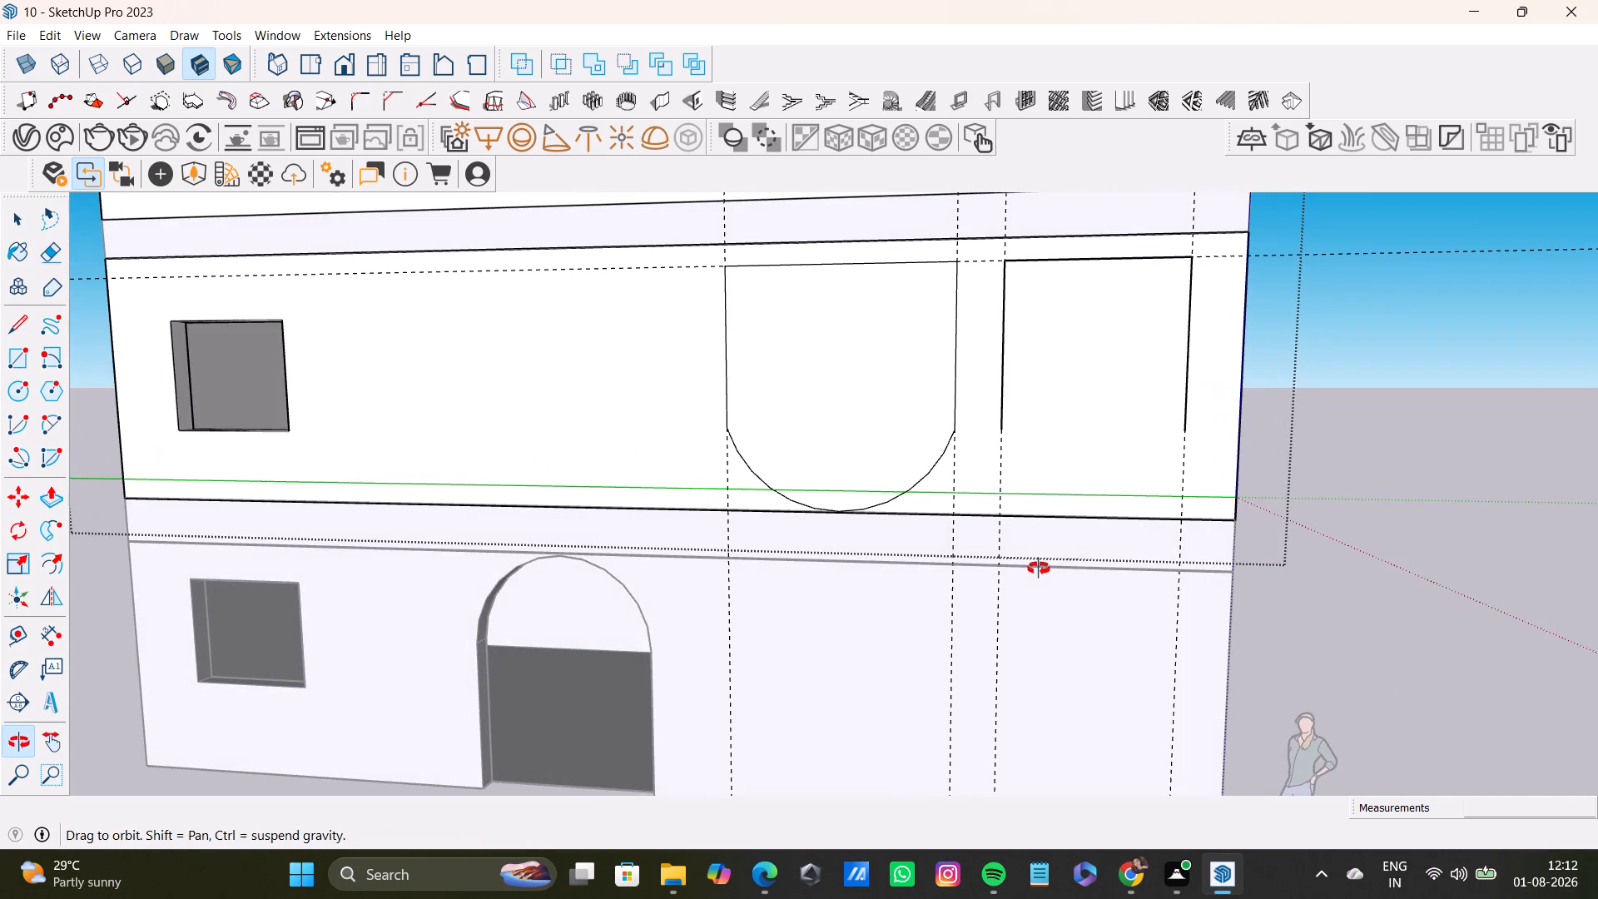
middle_click_drag(1039, 569, 975, 599)
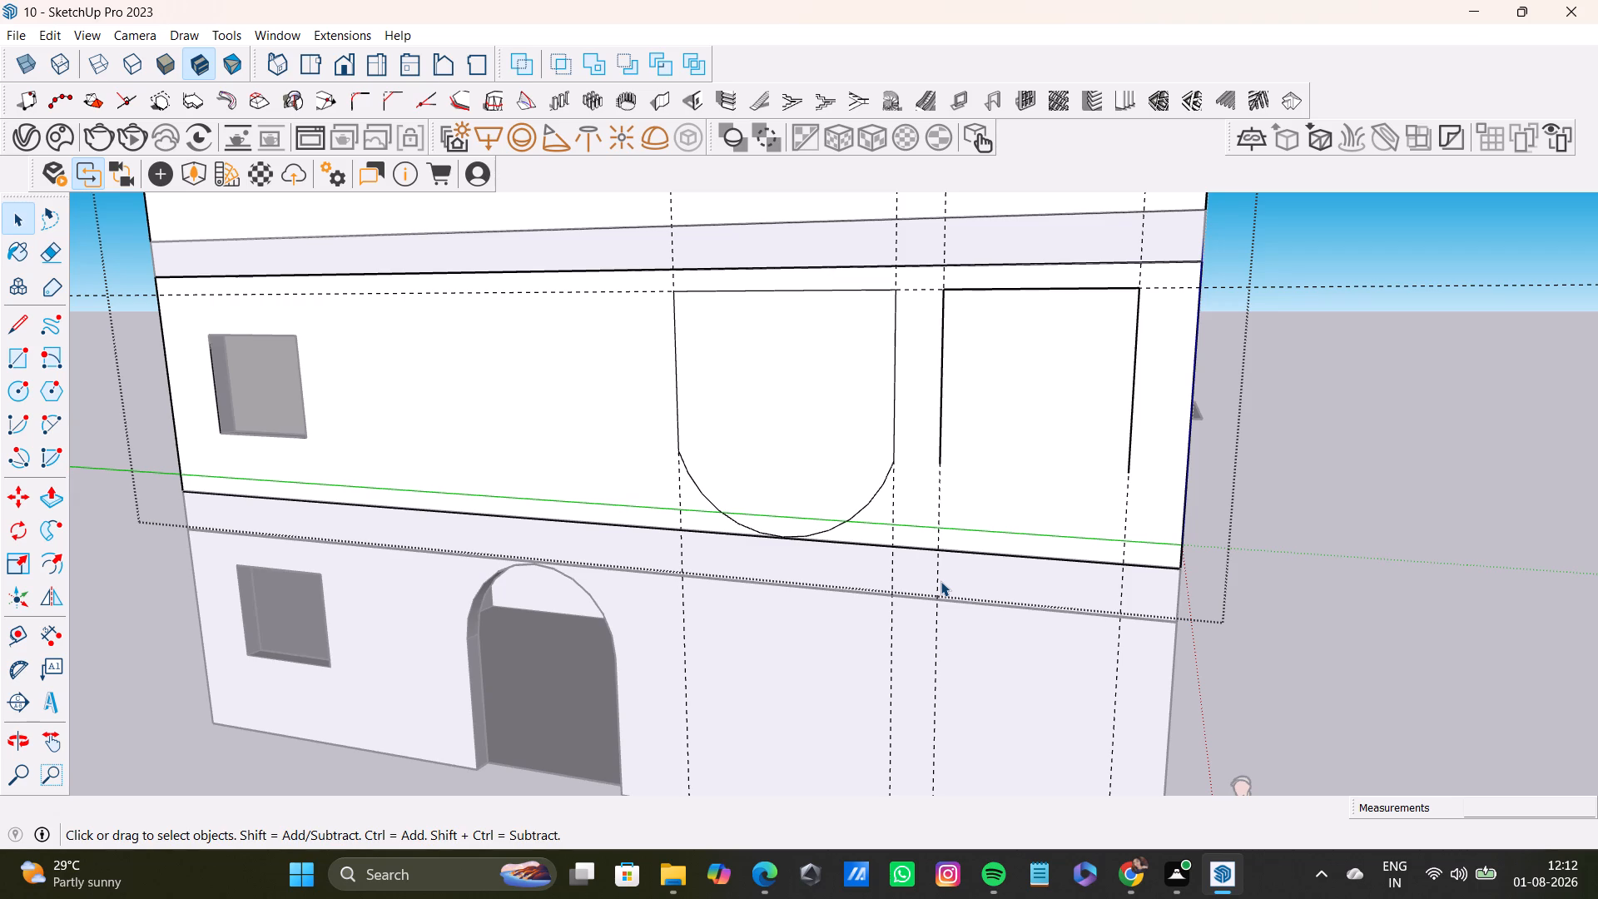
scroll(742, 507, "up", 3)
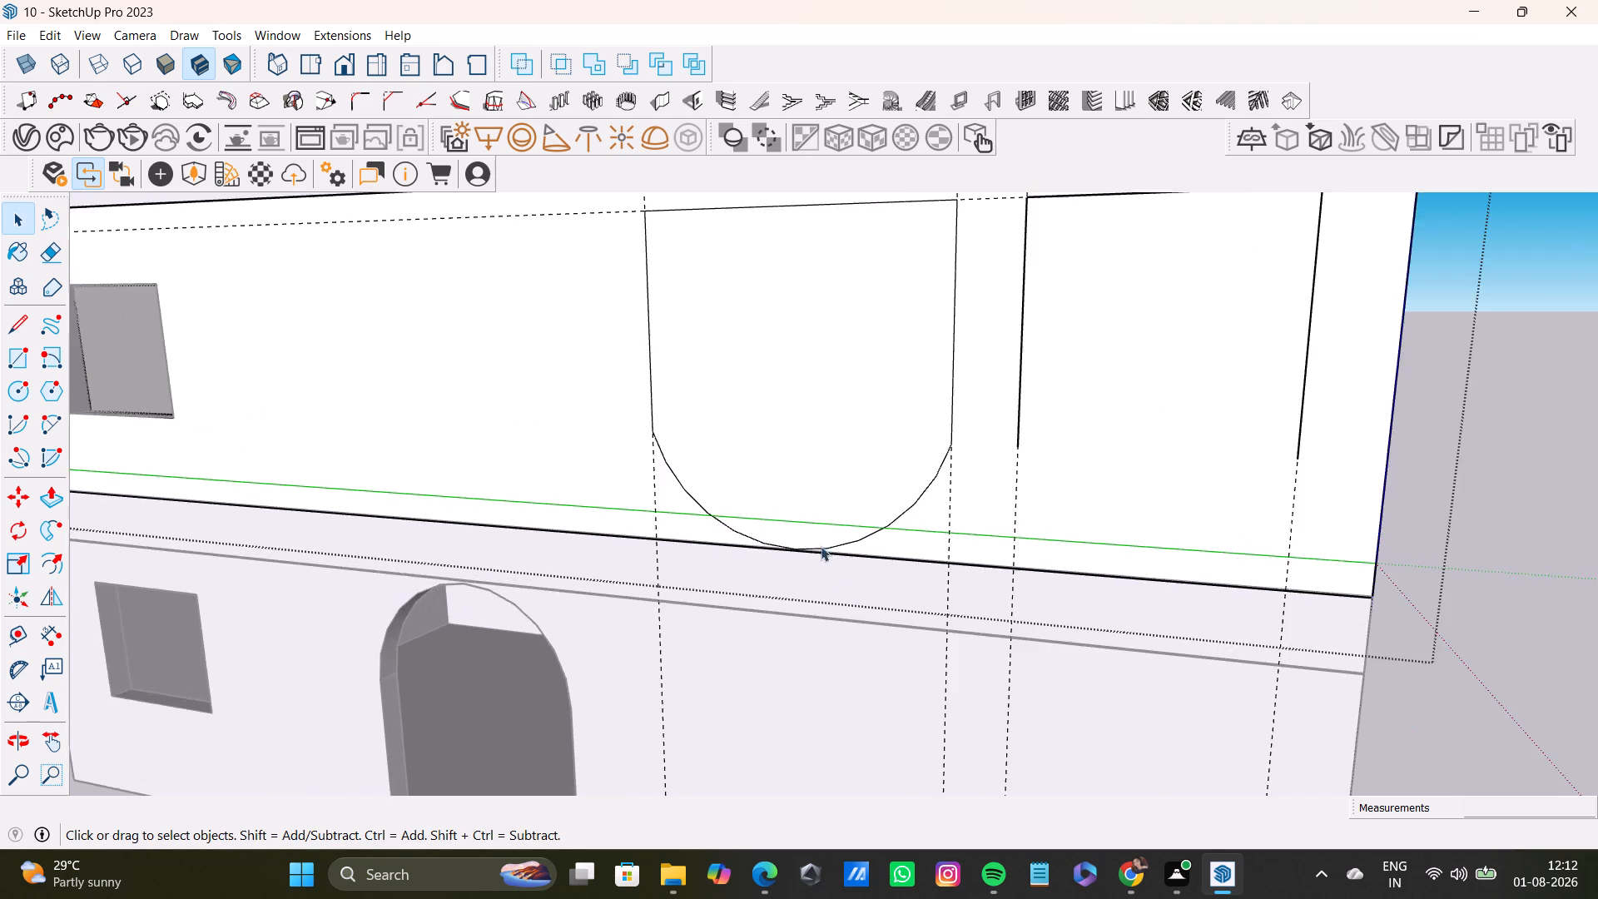
scroll(821, 546, "up", 6)
middle_click_drag(817, 533, 877, 569)
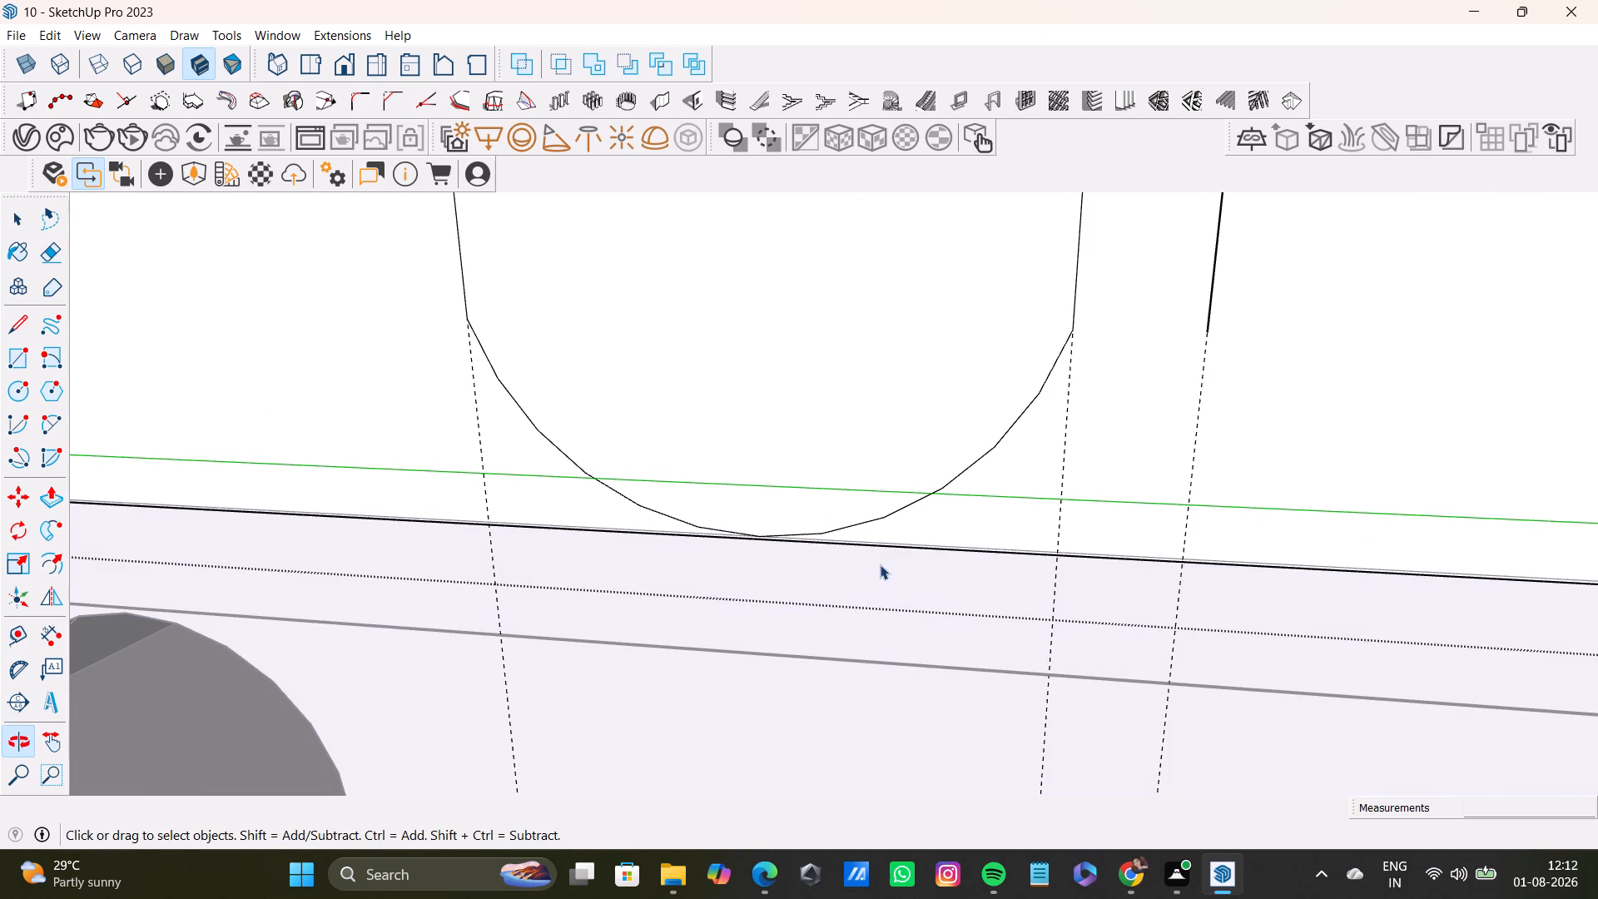
left_click(901, 509)
key("Delete")
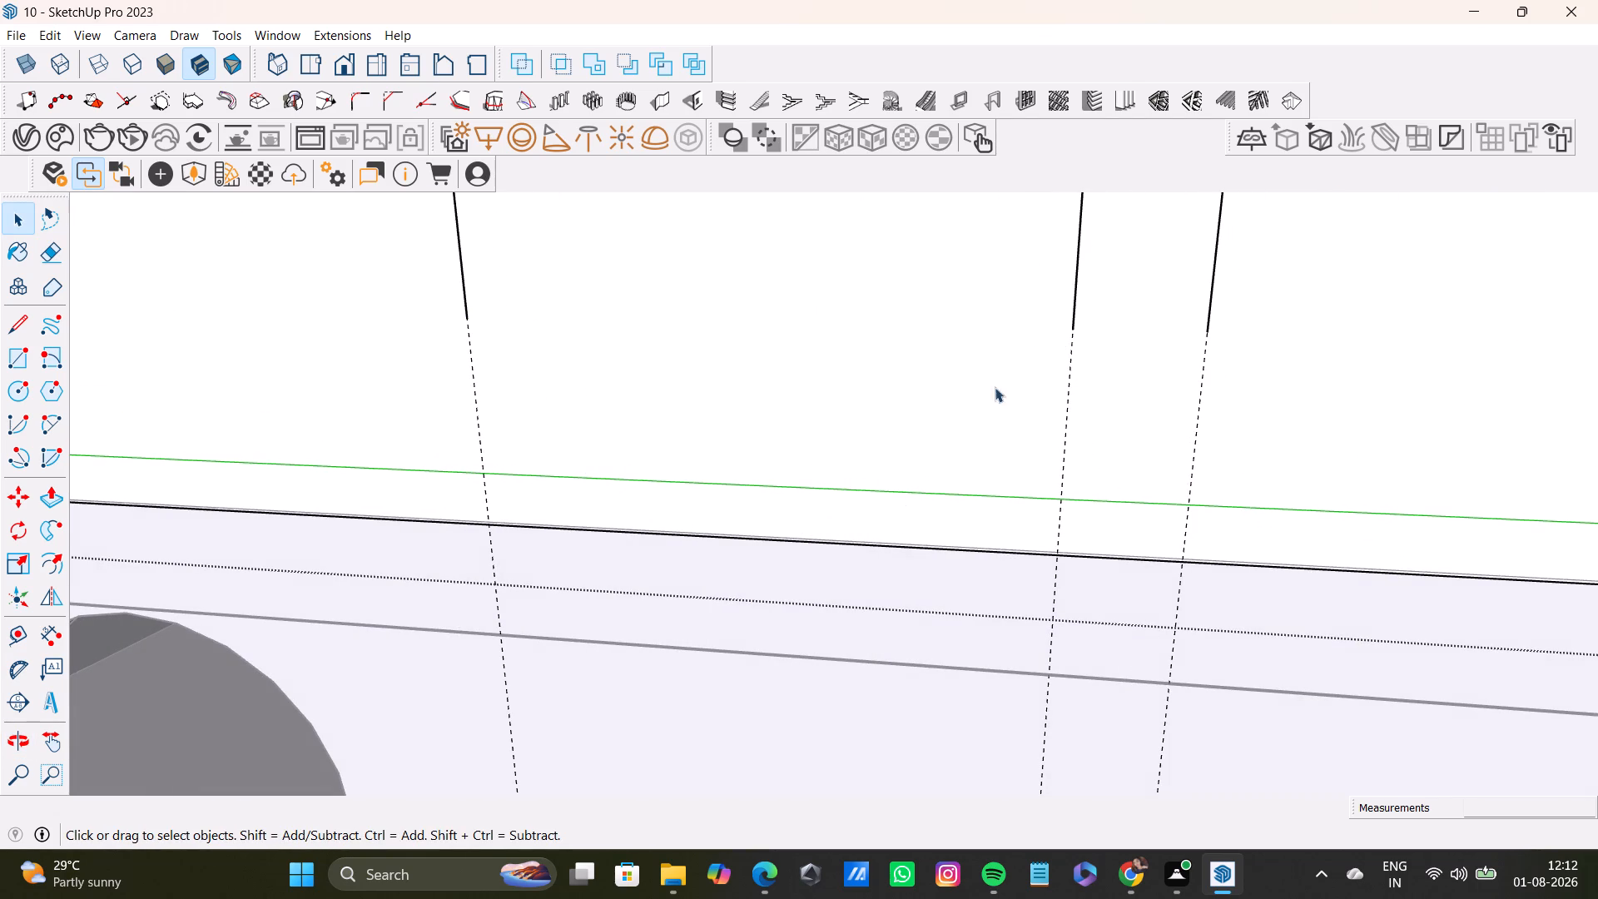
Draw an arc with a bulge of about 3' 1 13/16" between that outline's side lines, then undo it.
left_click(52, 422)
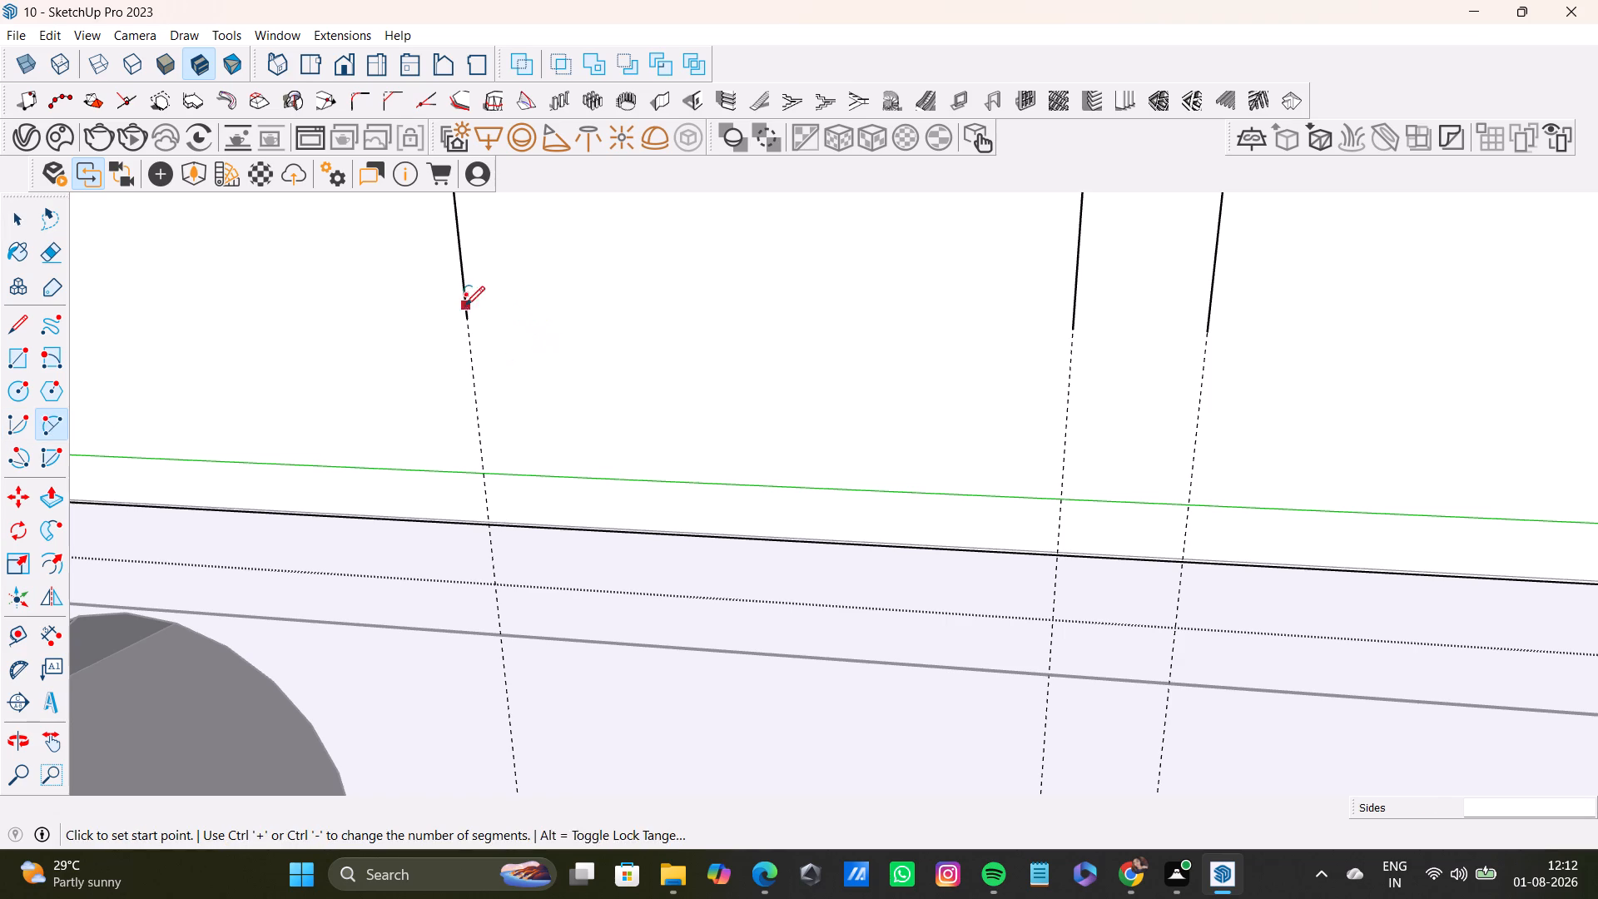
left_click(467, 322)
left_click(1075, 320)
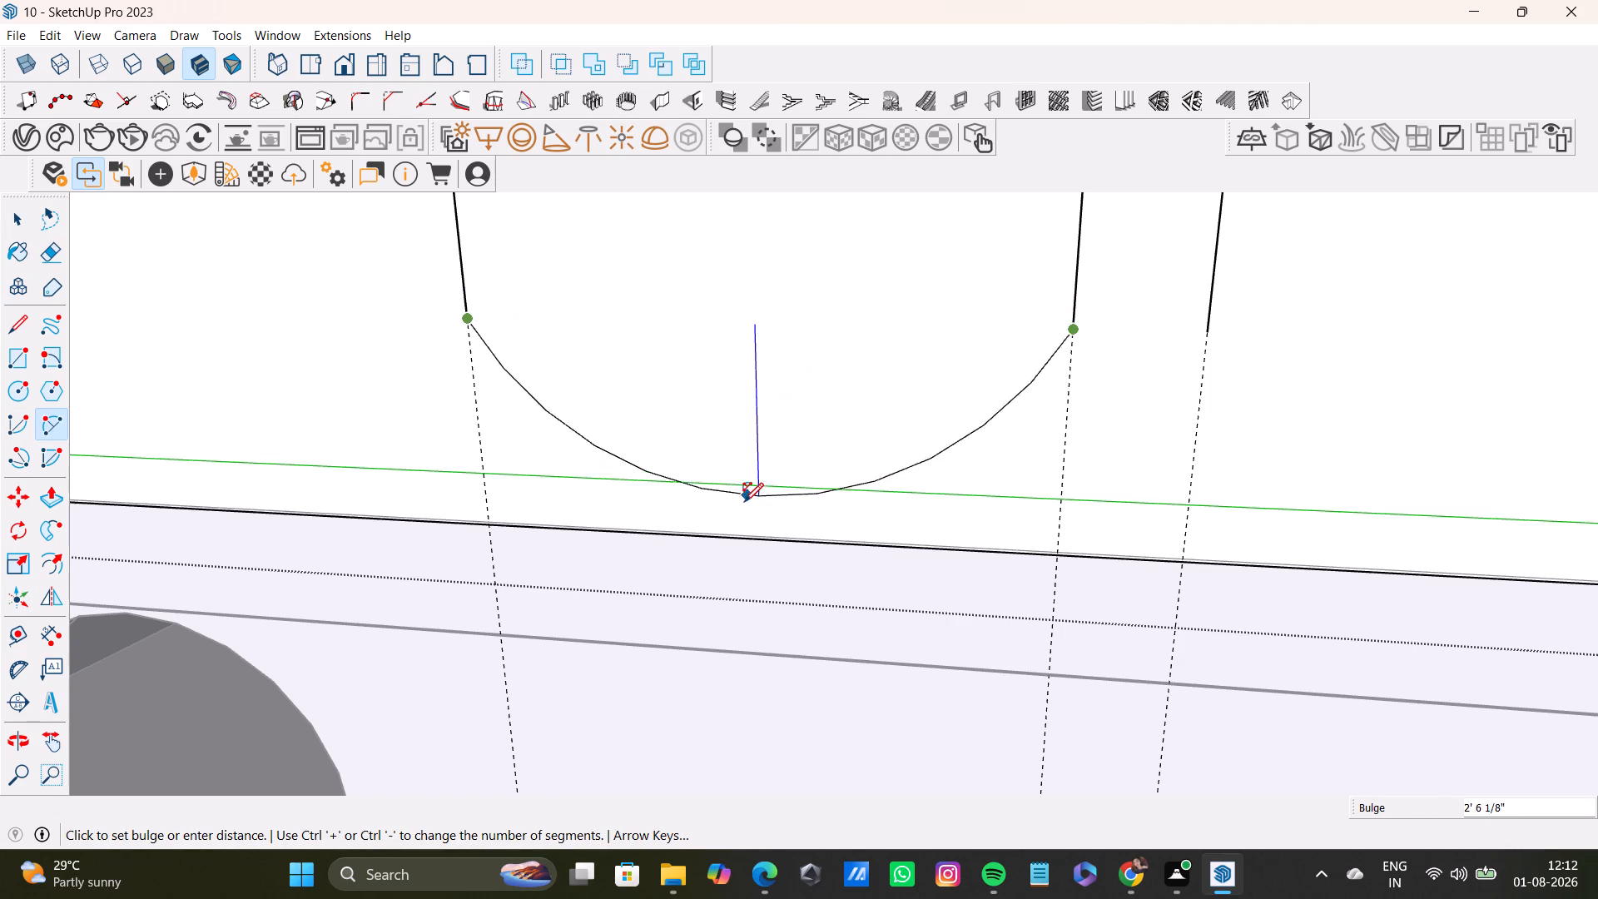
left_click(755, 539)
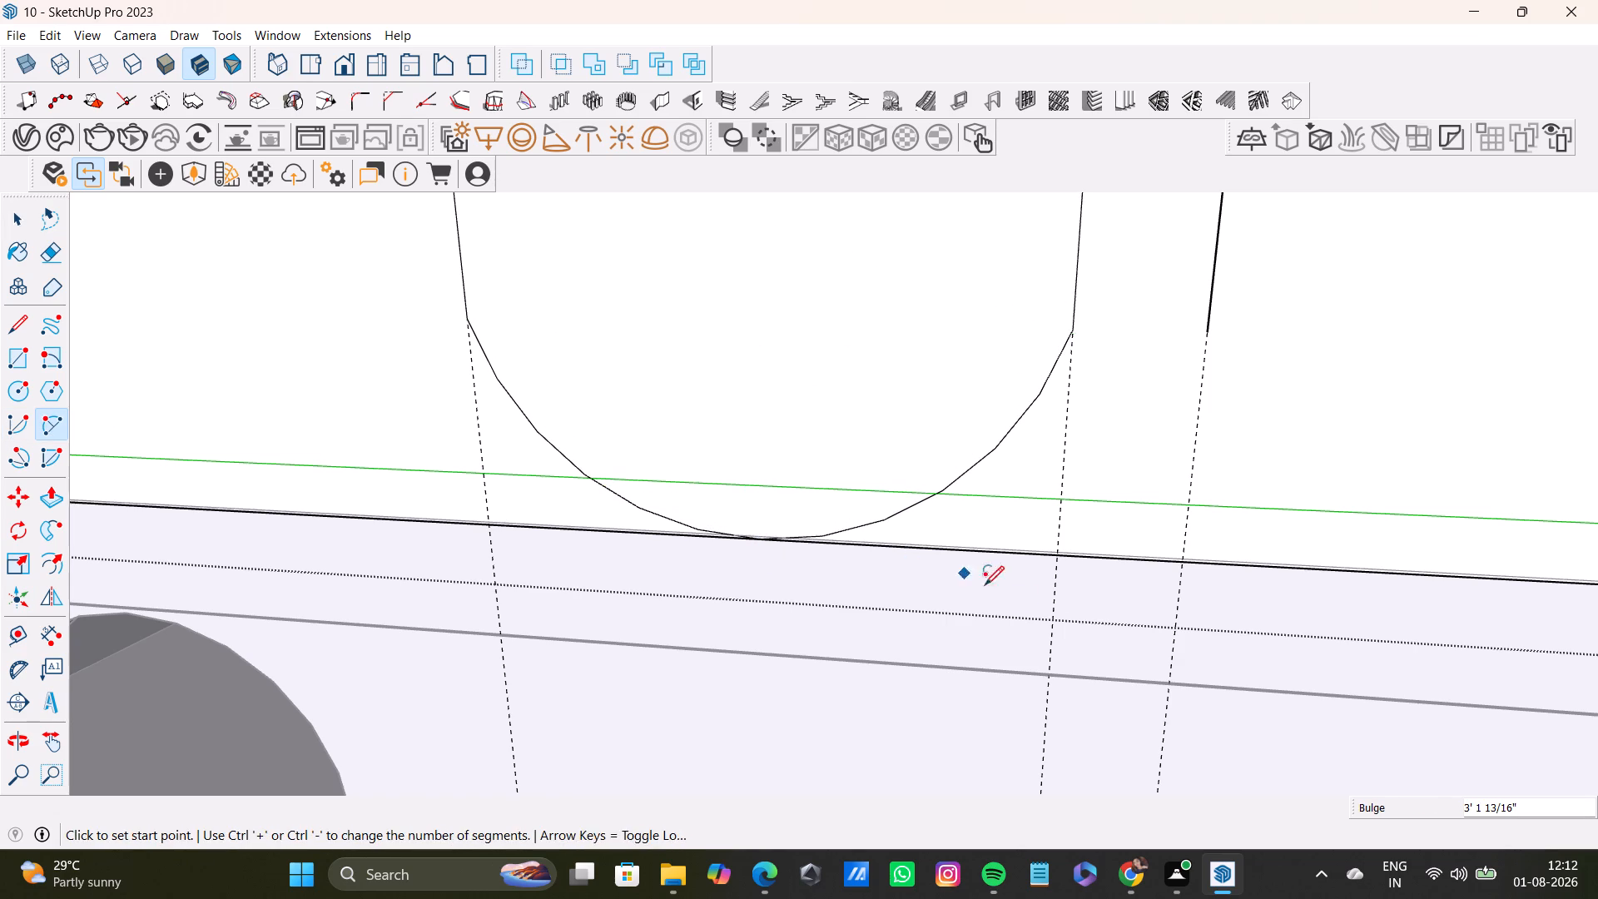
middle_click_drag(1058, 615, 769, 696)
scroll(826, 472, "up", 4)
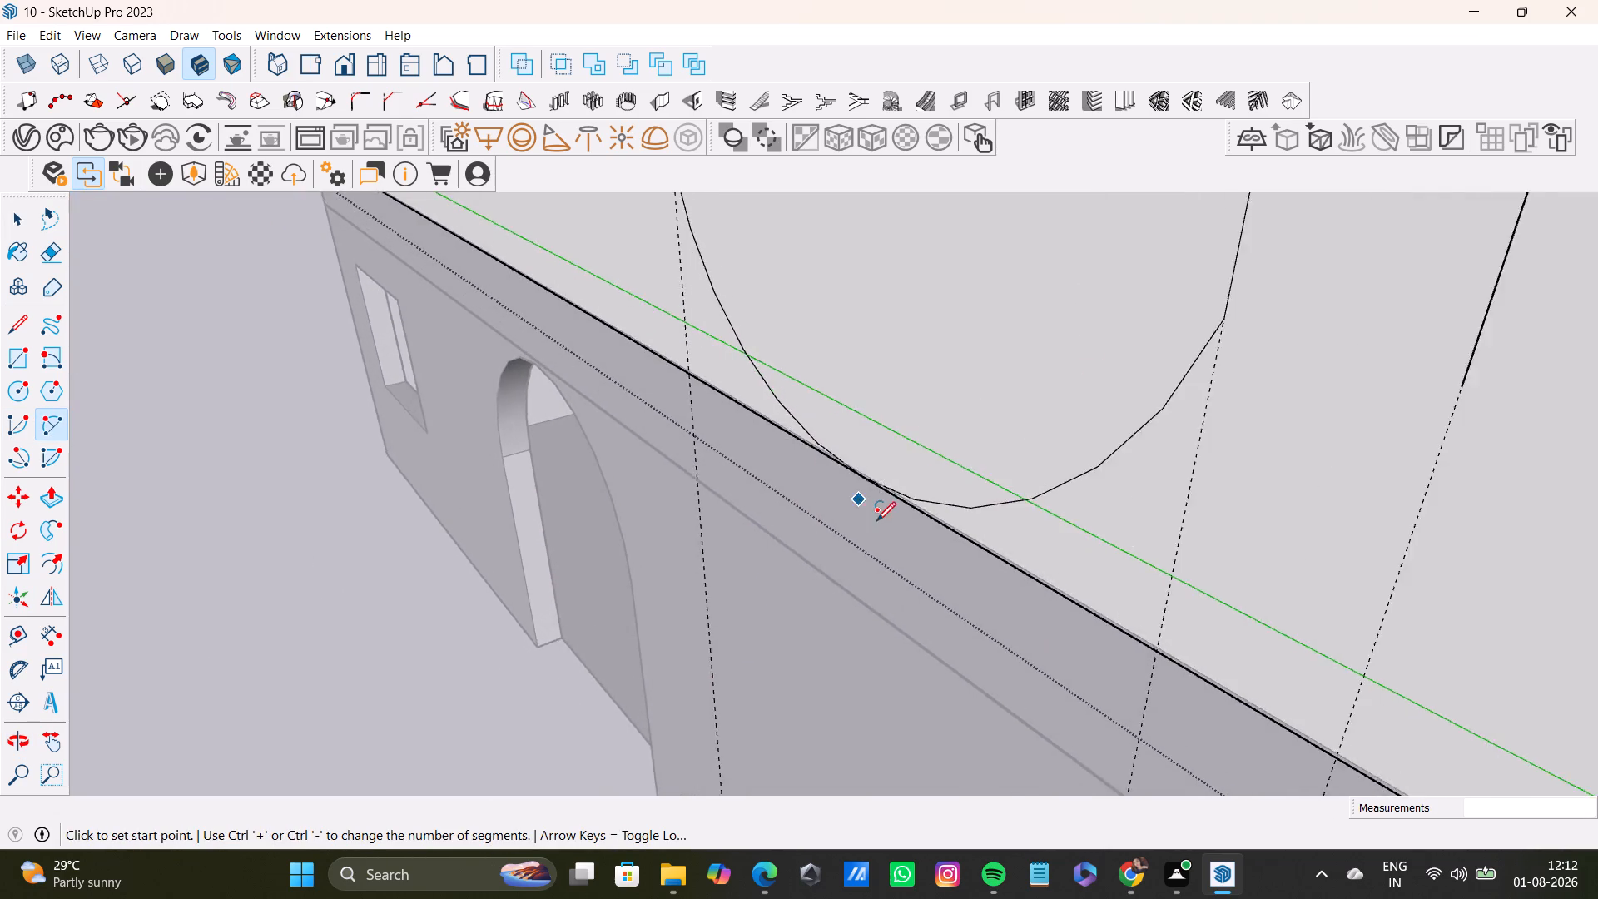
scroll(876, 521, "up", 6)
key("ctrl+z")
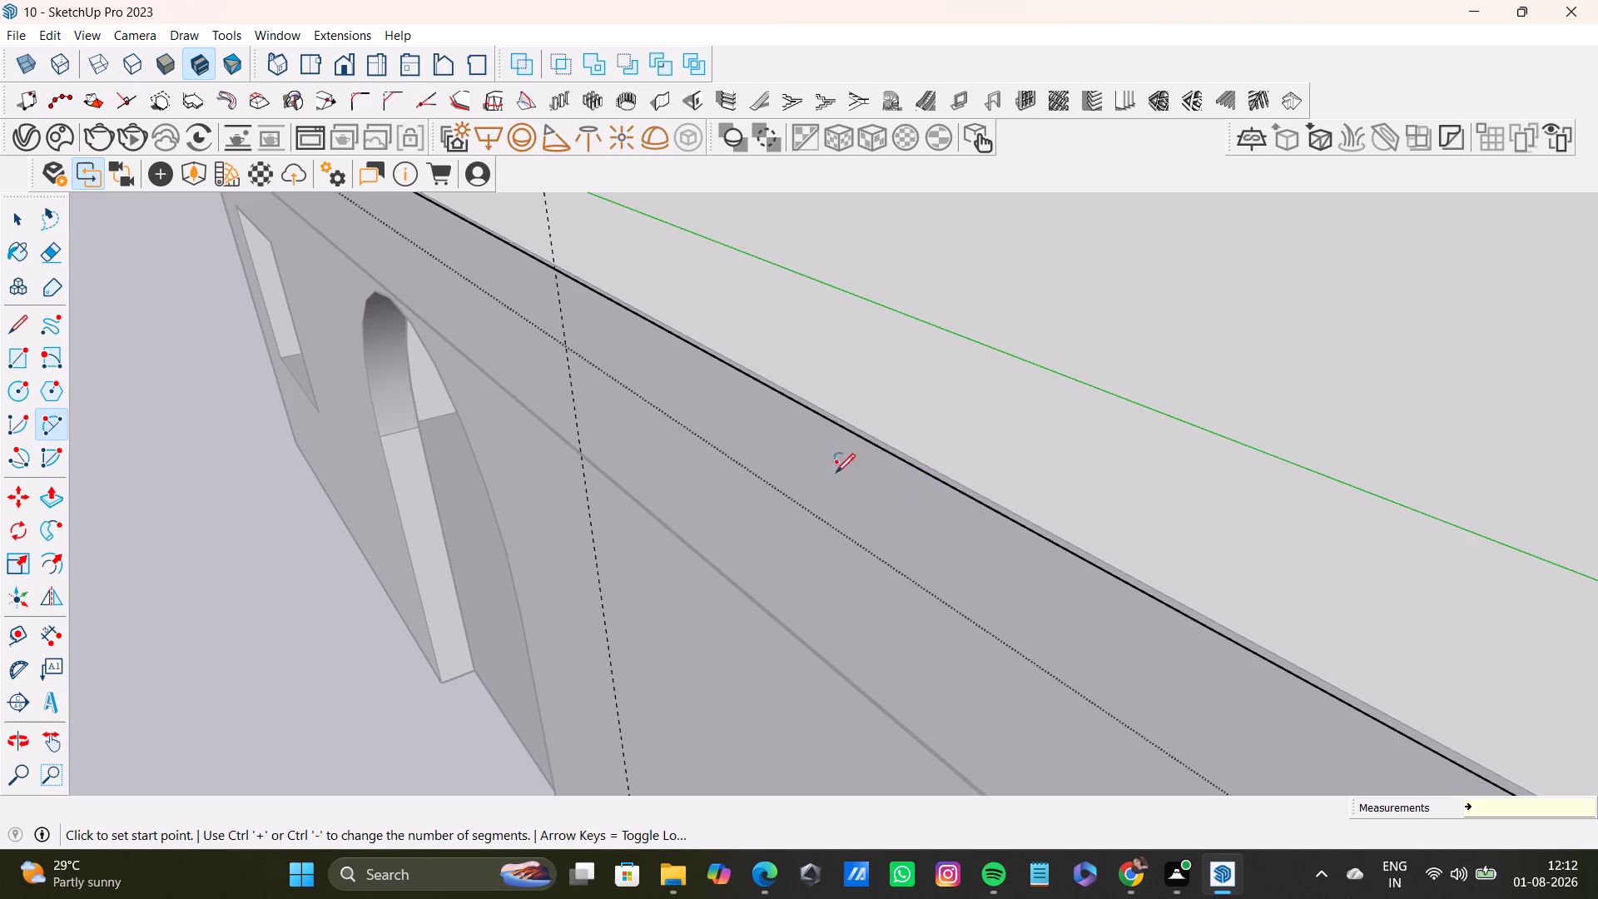
Draw a 2 Point Arc between that outline's side lines, bulging 3' 1 13/16" down to the wall's bottom edge.
scroll(806, 469, "down", 13)
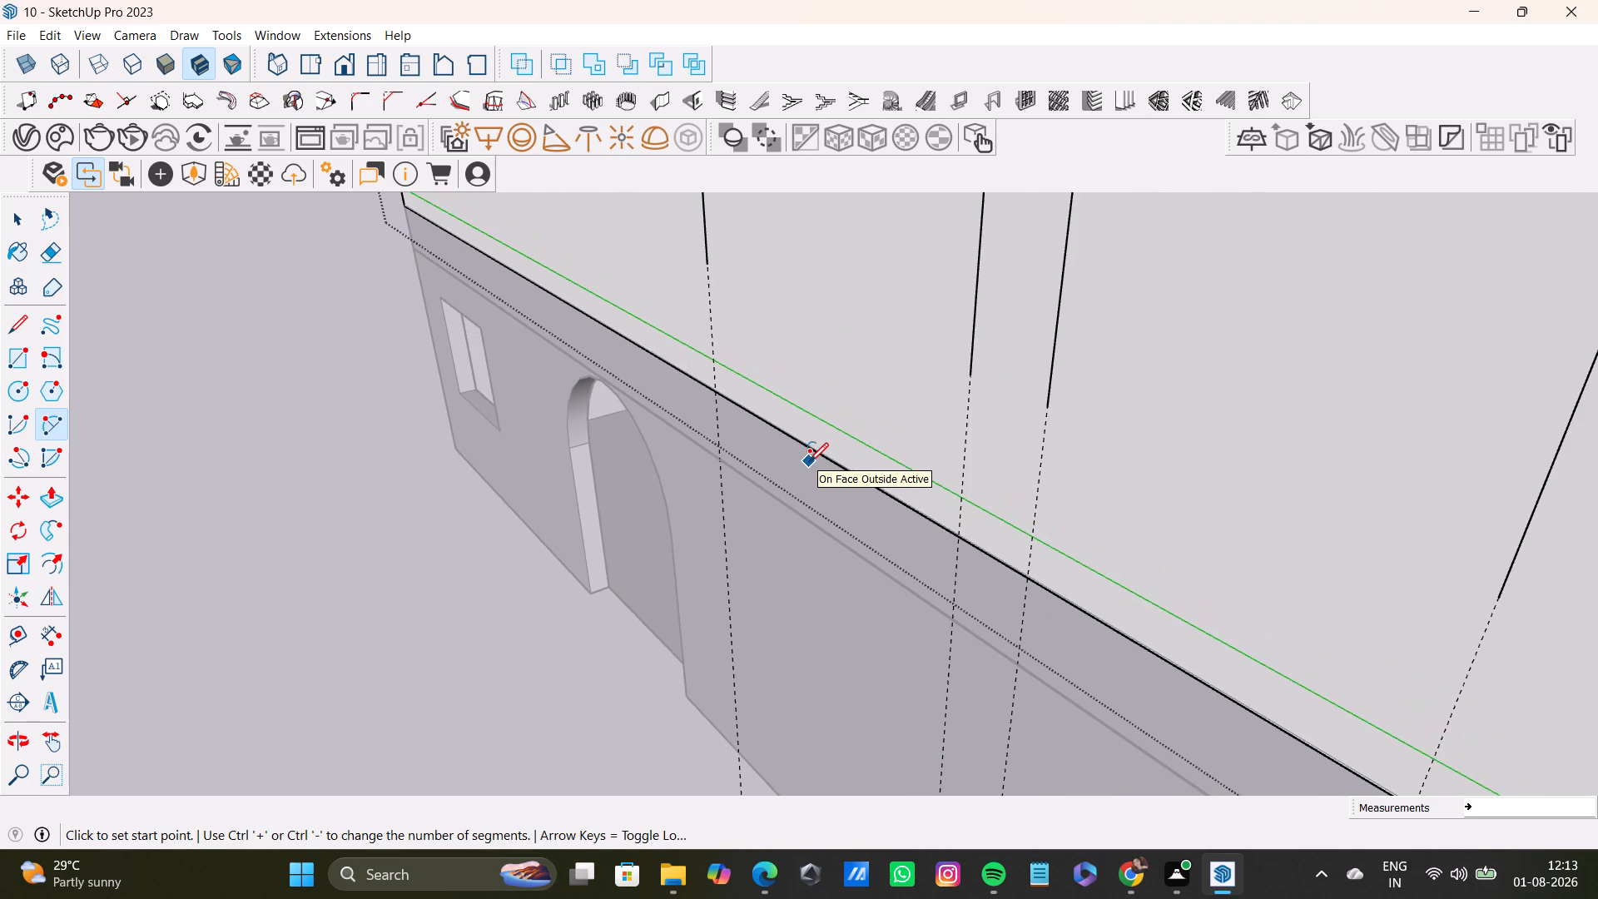
left_click_drag(53, 420, 62, 420)
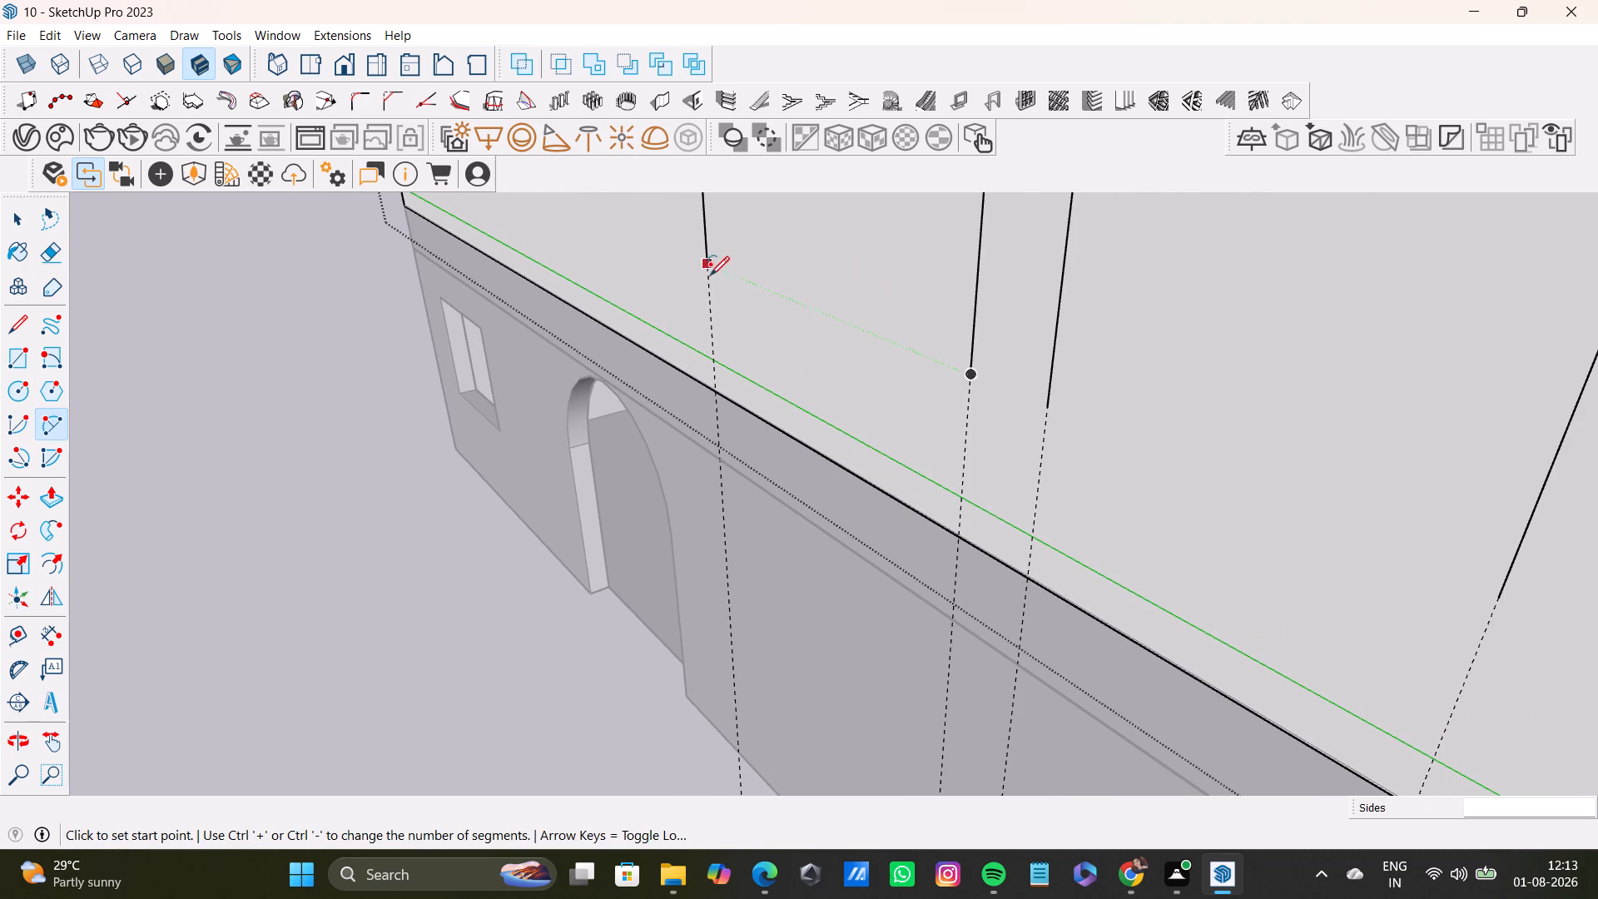
left_click(706, 261)
left_click(970, 371)
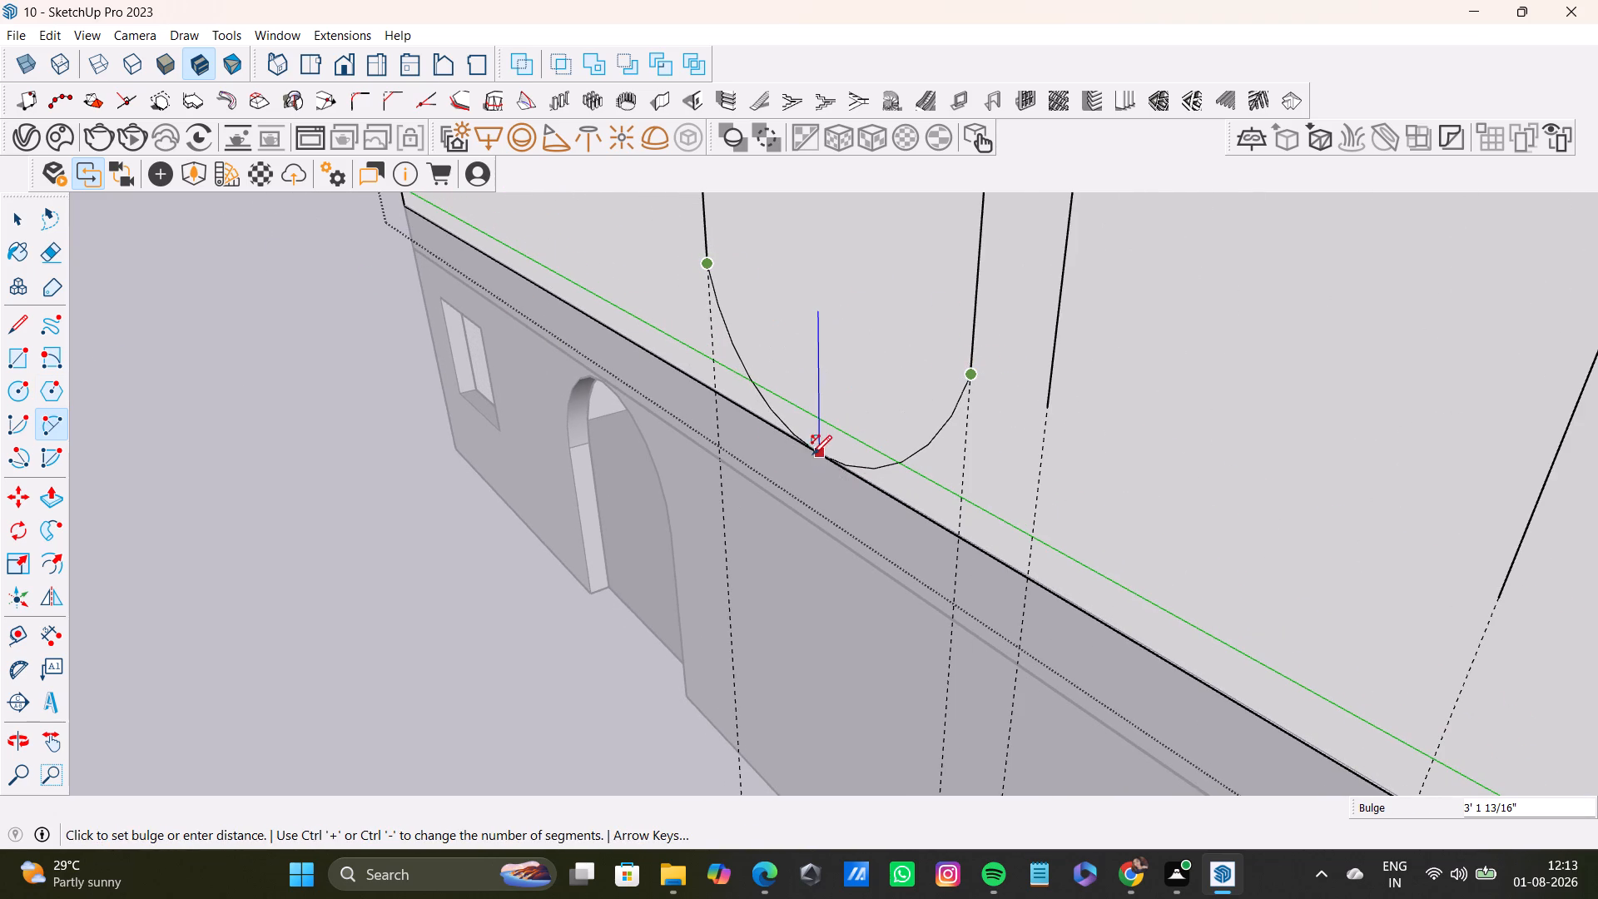
left_click(814, 454)
key("space")
Draw a matching arc, bulging 3' 1 13/16" downward, between the side lines of the outline nearest the front corner.
middle_click_drag(983, 521, 1097, 462)
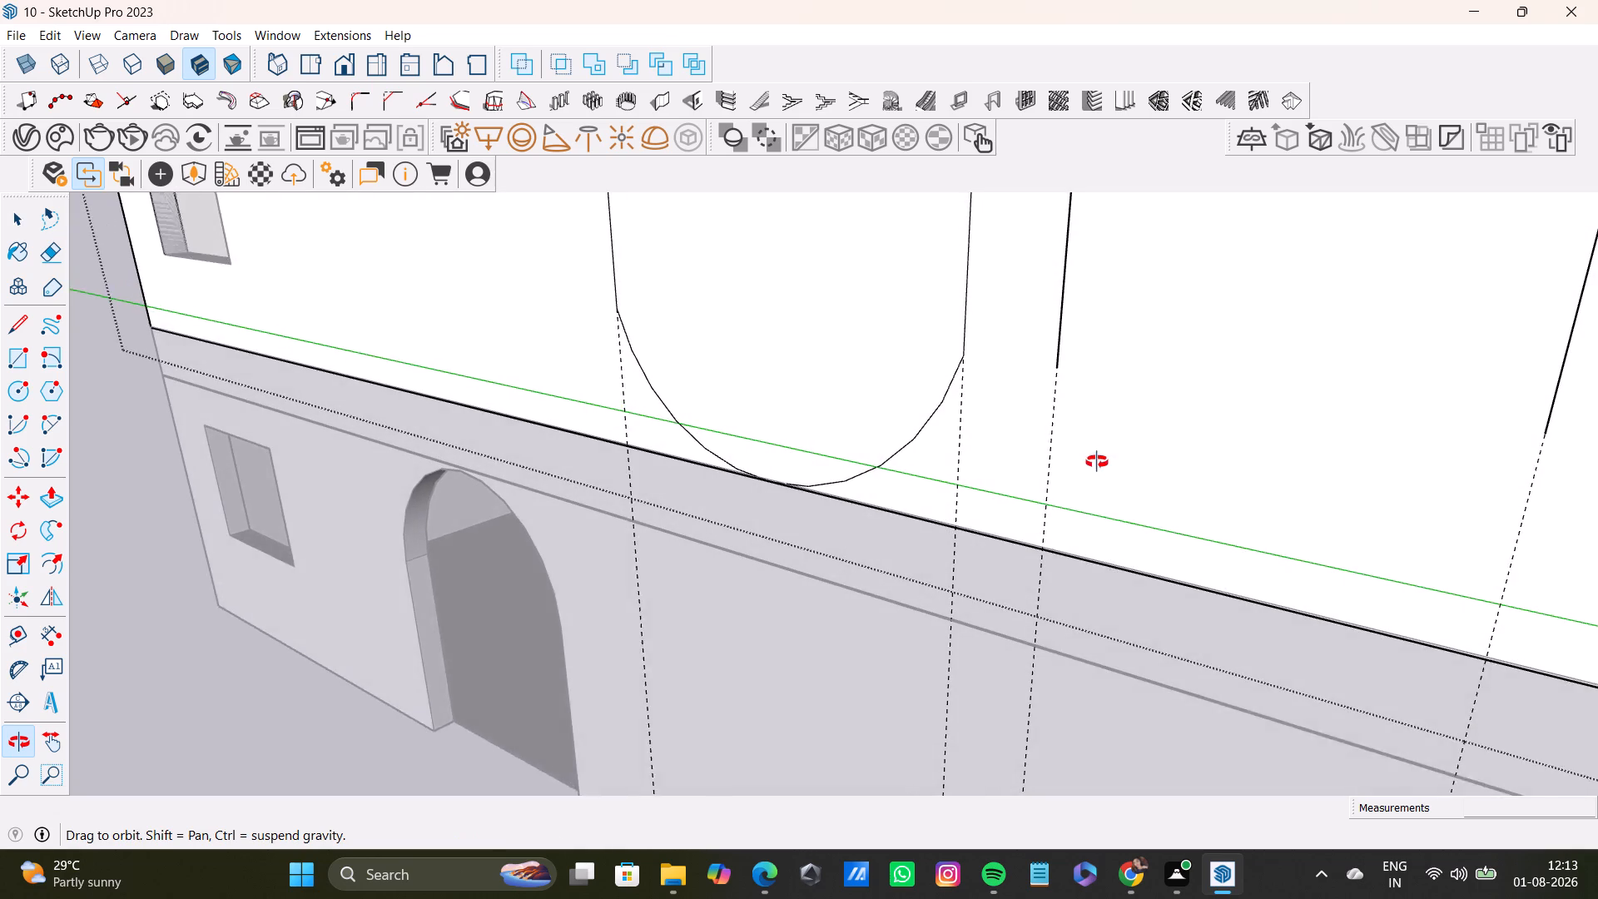
middle_click_drag(1097, 462, 1110, 455)
middle_click_drag(1134, 426, 906, 448, "shift")
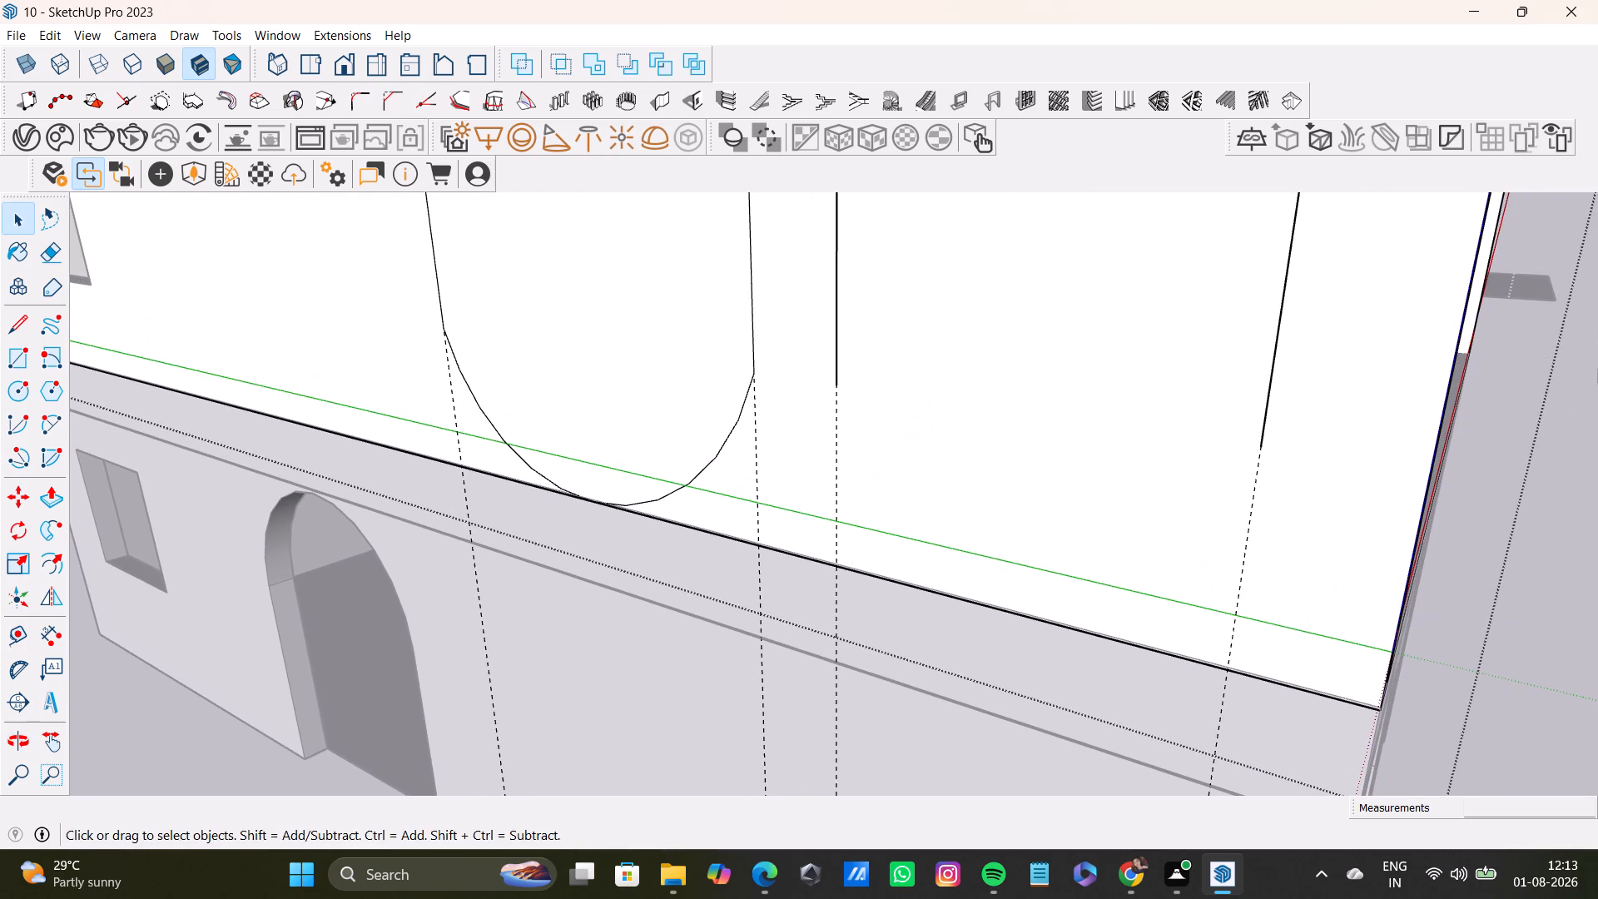
middle_click_drag(1087, 644, 1168, 599)
left_click_drag(48, 425, 59, 422)
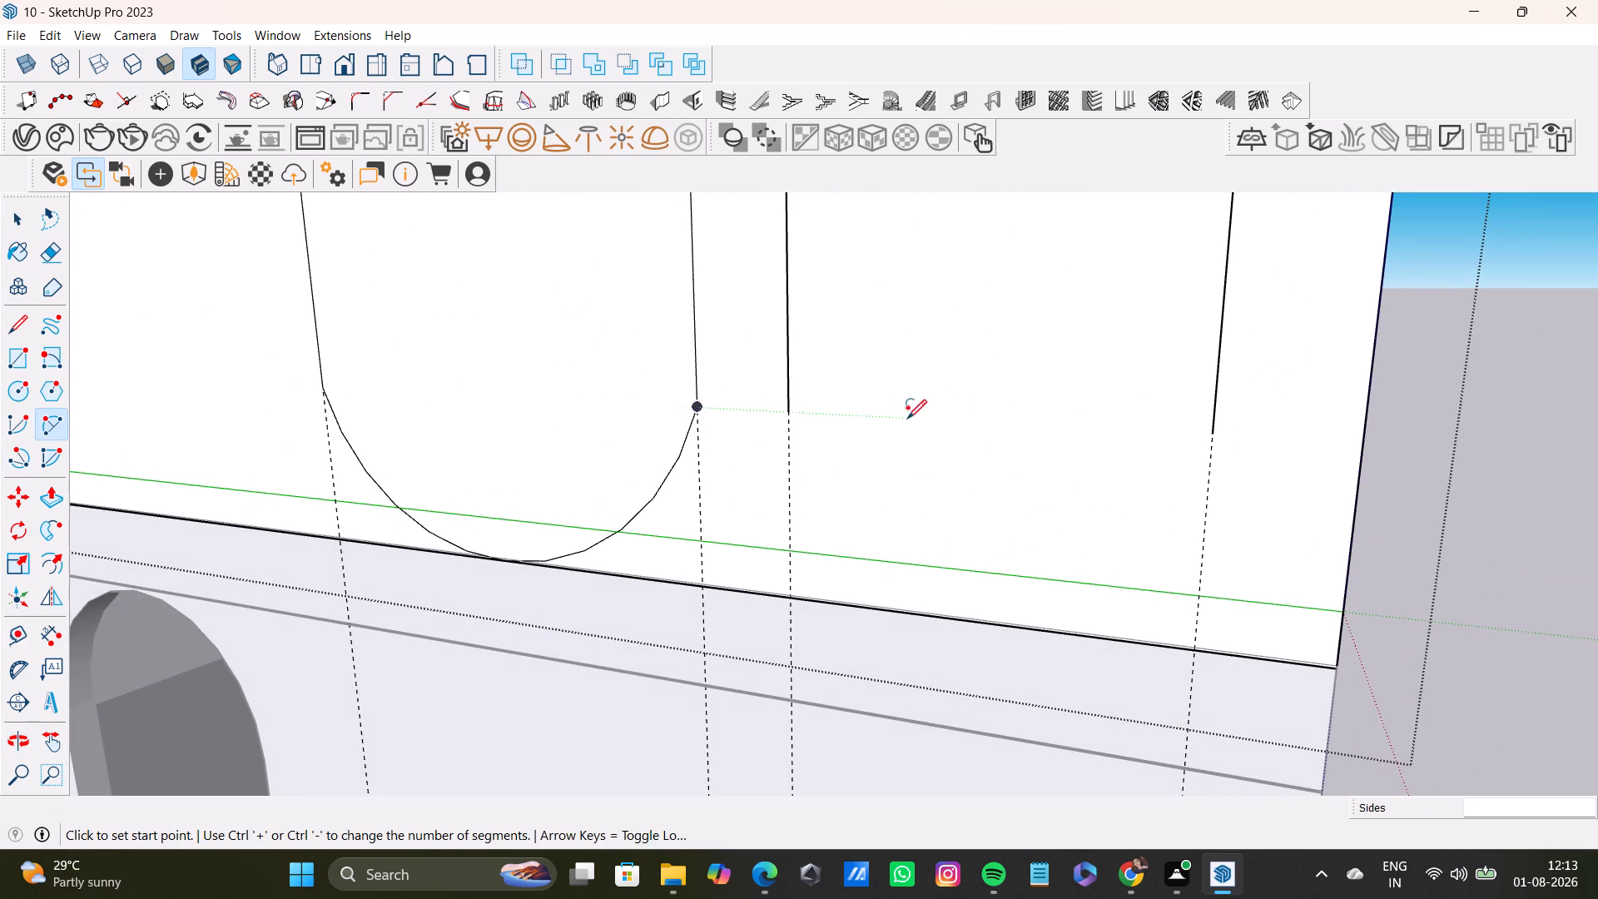
left_click_drag(789, 412, 806, 412)
left_click(1213, 430)
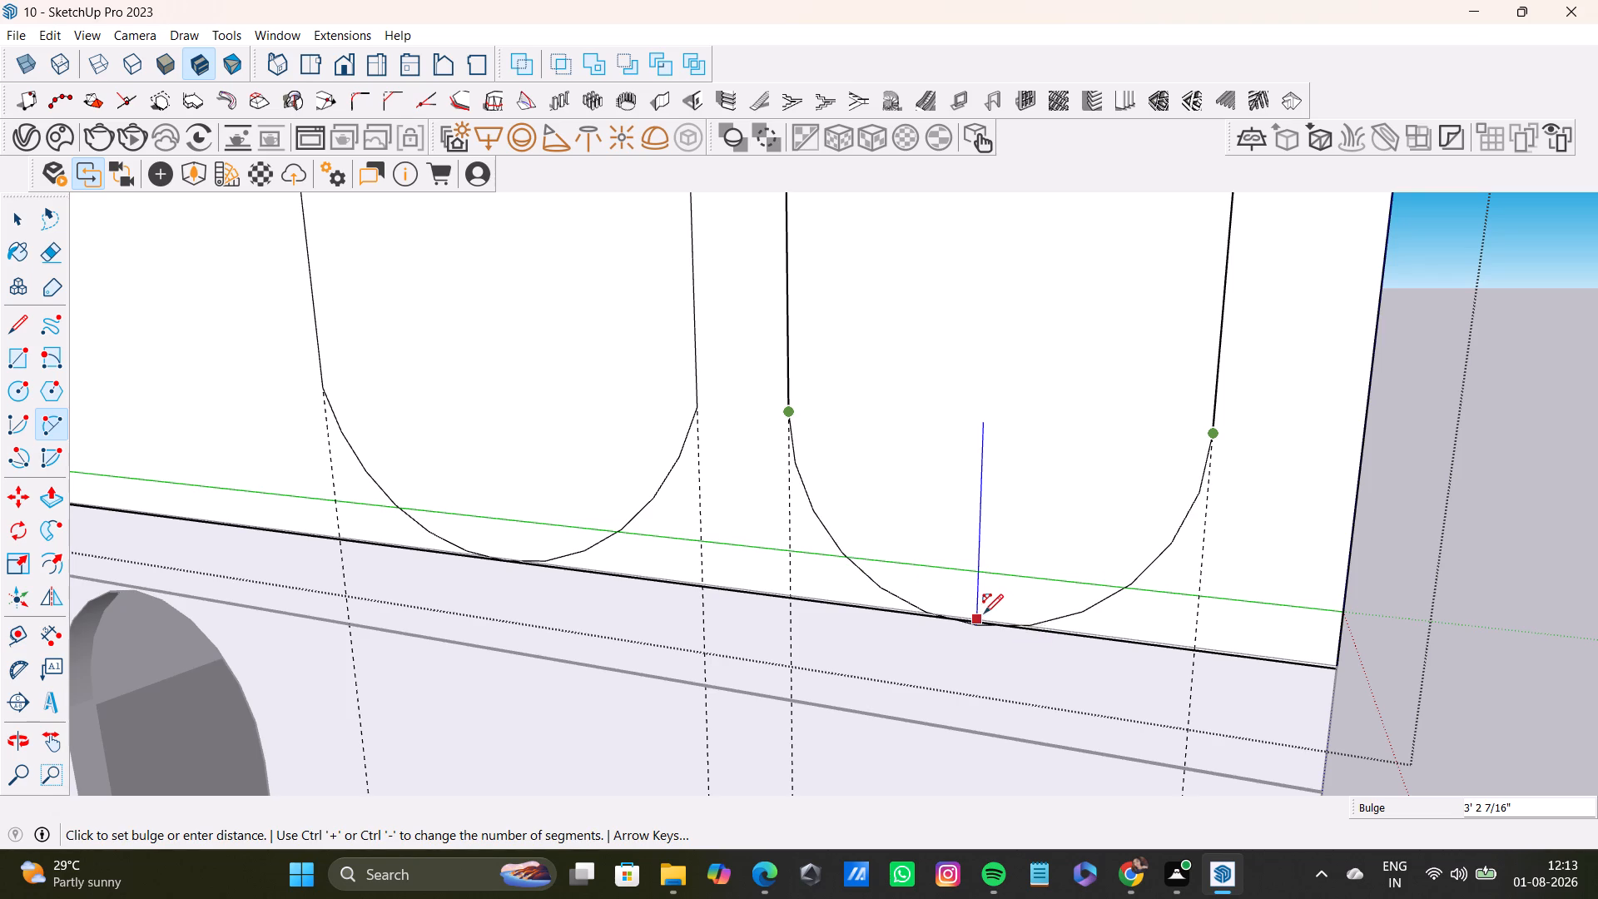
scroll(1020, 640, "up", 9)
middle_click_drag(999, 602, 997, 602)
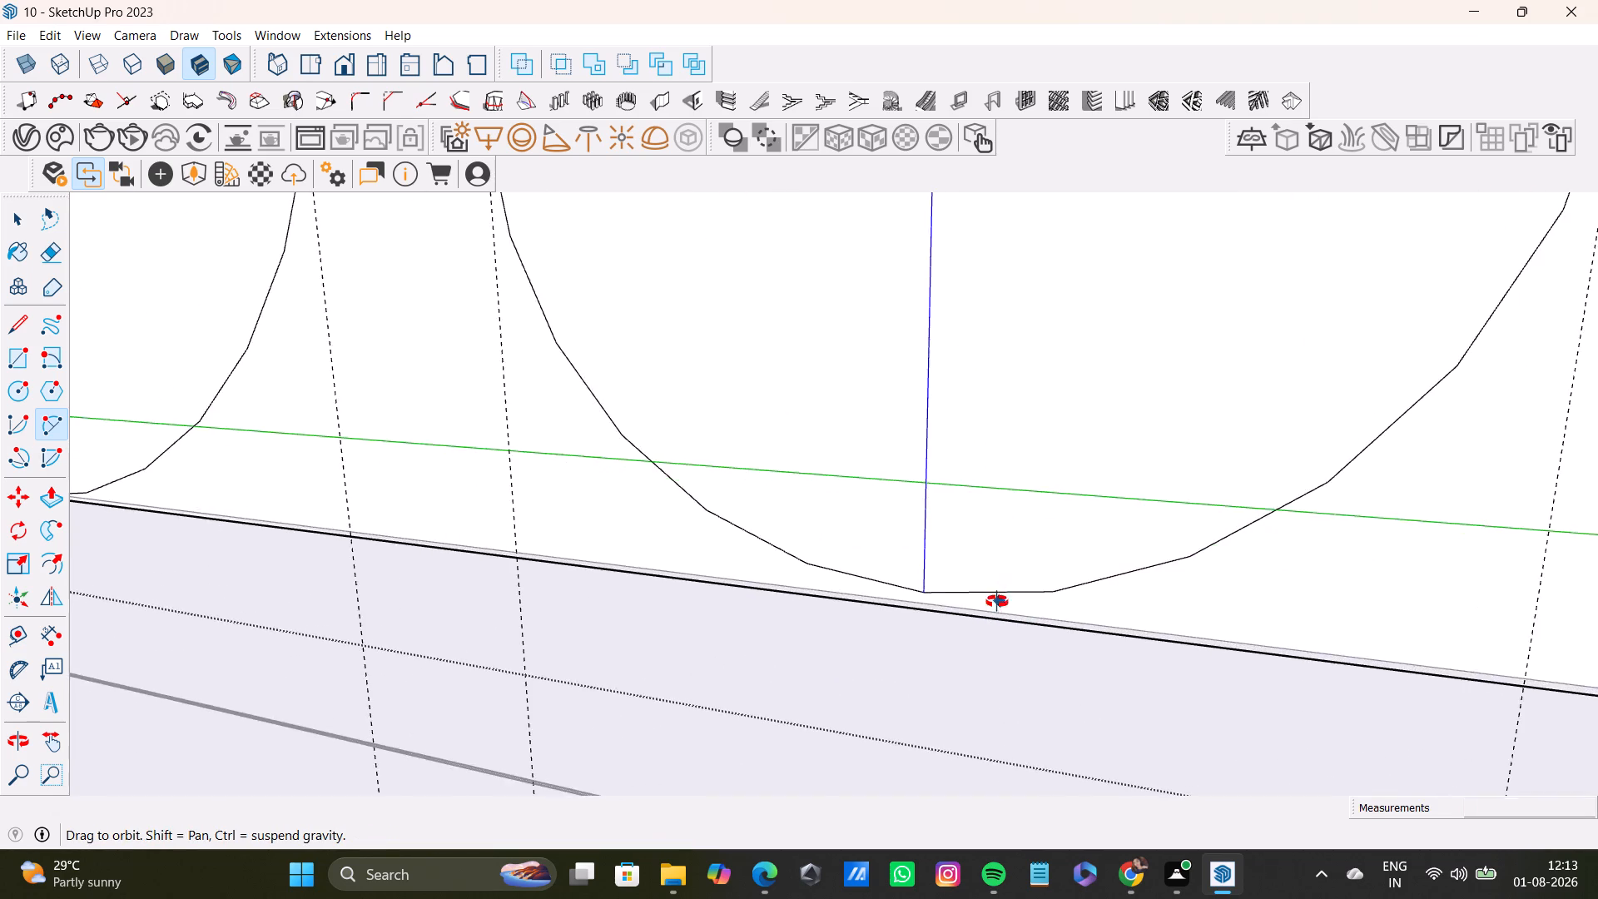
middle_click_drag(997, 602, 904, 663)
left_click(924, 609)
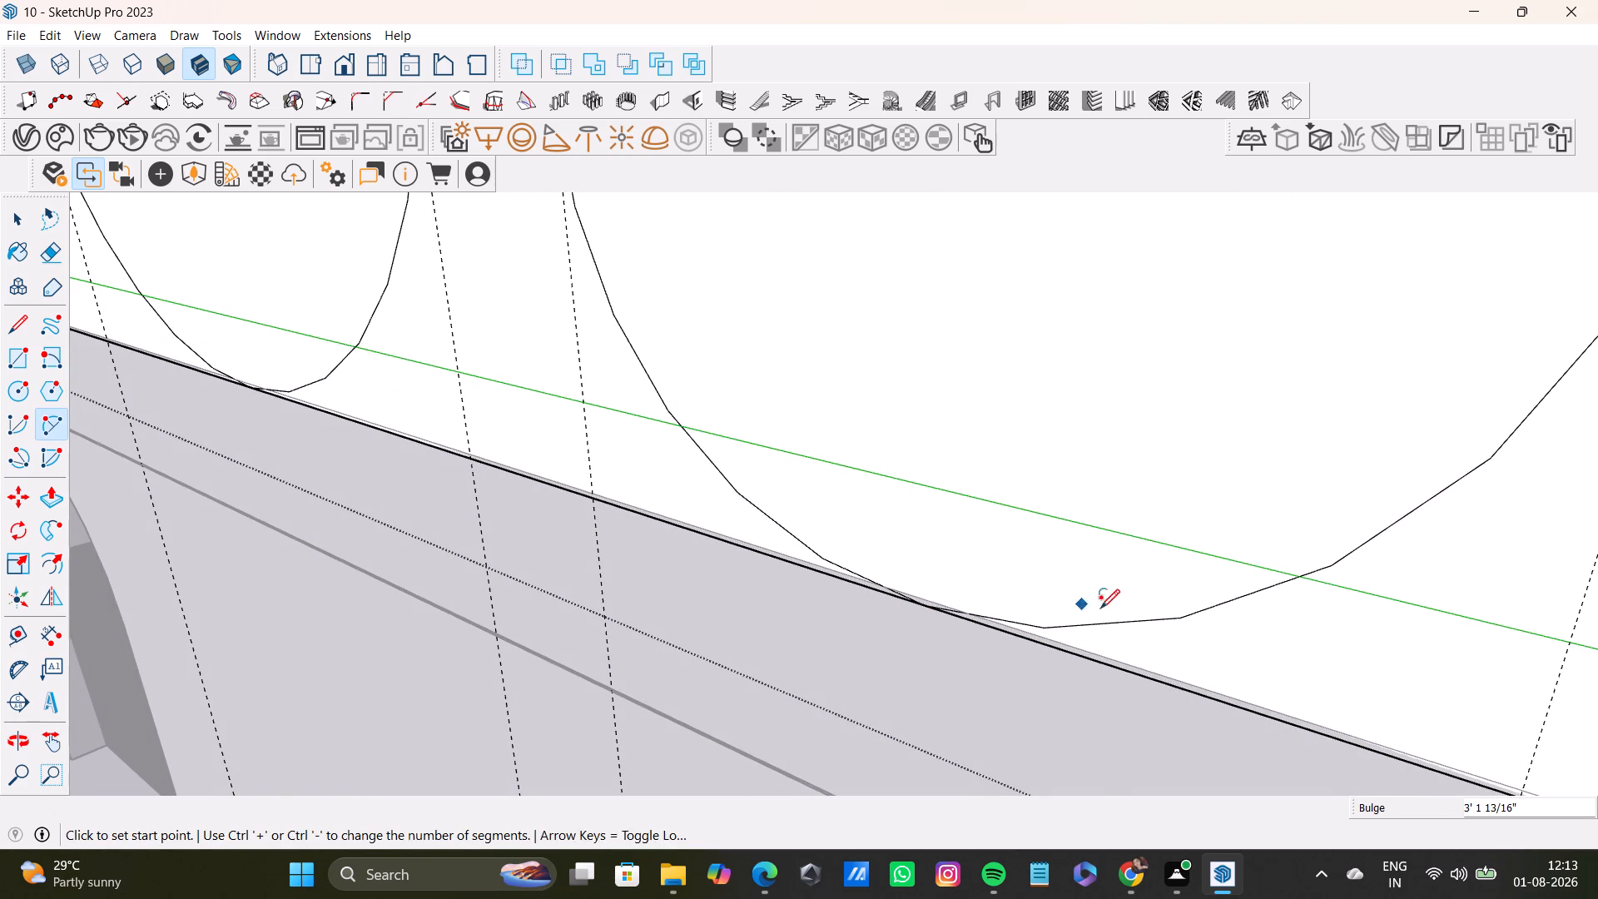
scroll(946, 613, "down", 18)
key("space")
left_click(1346, 540)
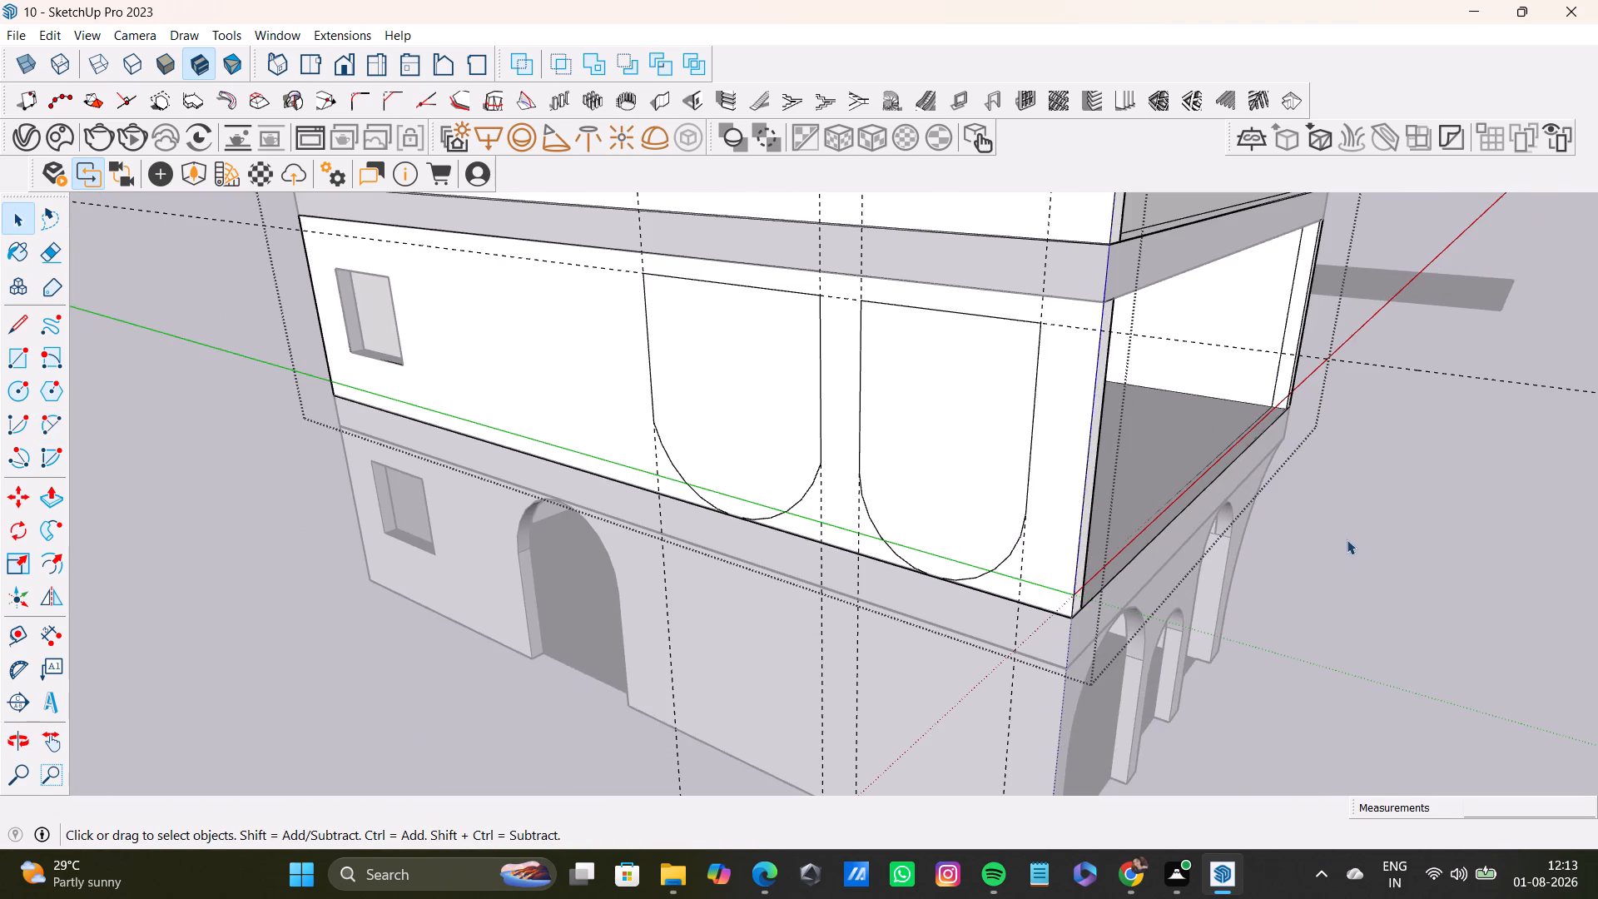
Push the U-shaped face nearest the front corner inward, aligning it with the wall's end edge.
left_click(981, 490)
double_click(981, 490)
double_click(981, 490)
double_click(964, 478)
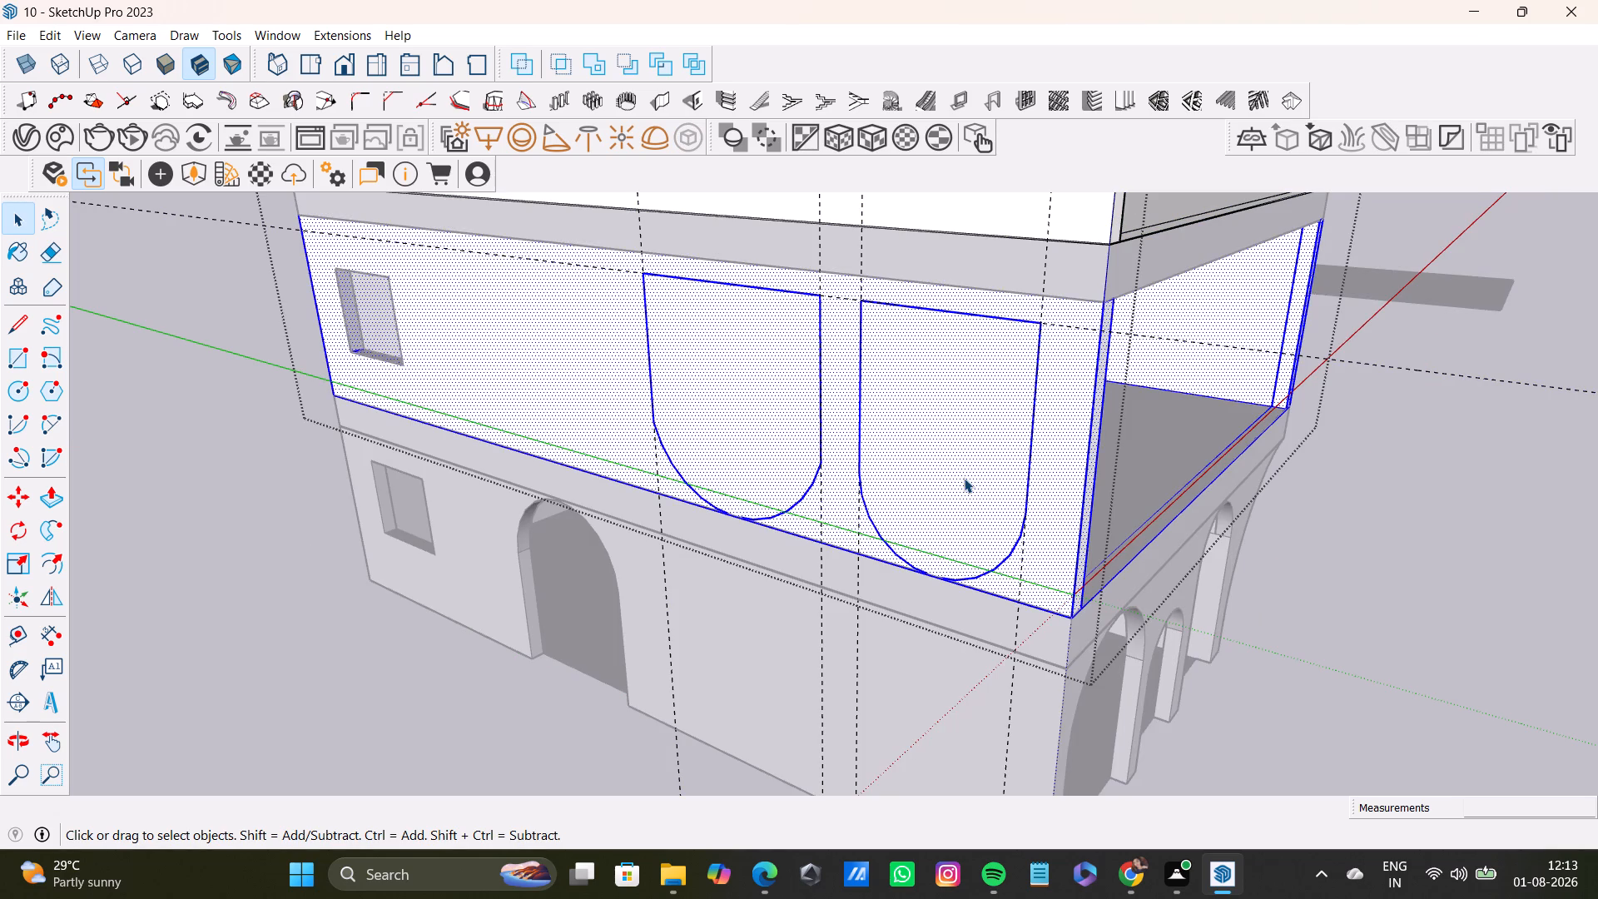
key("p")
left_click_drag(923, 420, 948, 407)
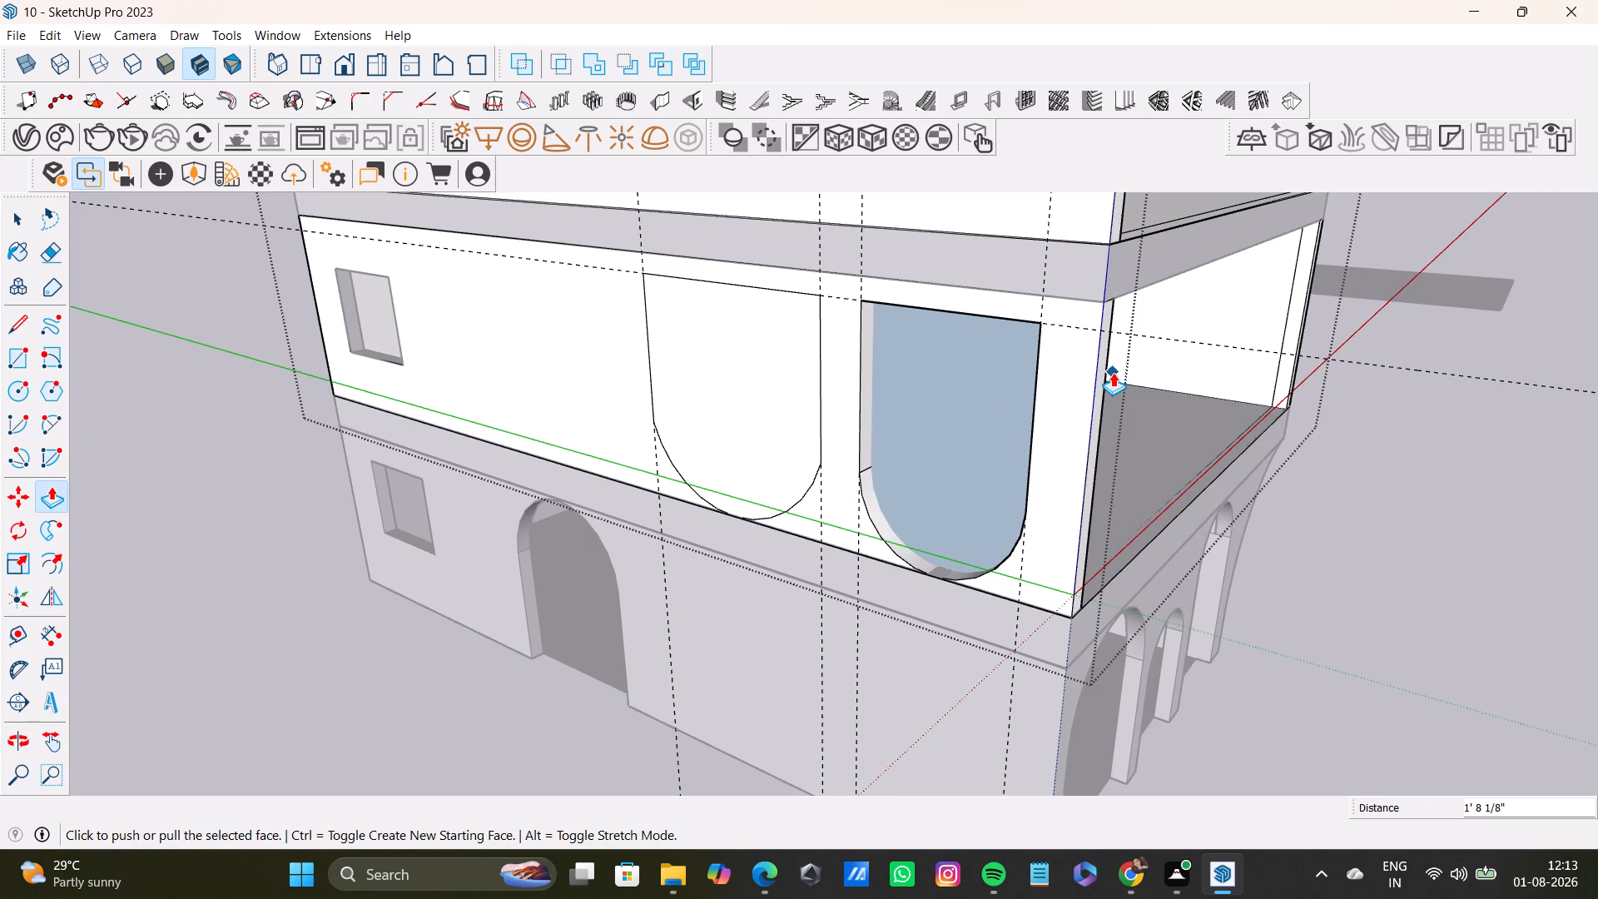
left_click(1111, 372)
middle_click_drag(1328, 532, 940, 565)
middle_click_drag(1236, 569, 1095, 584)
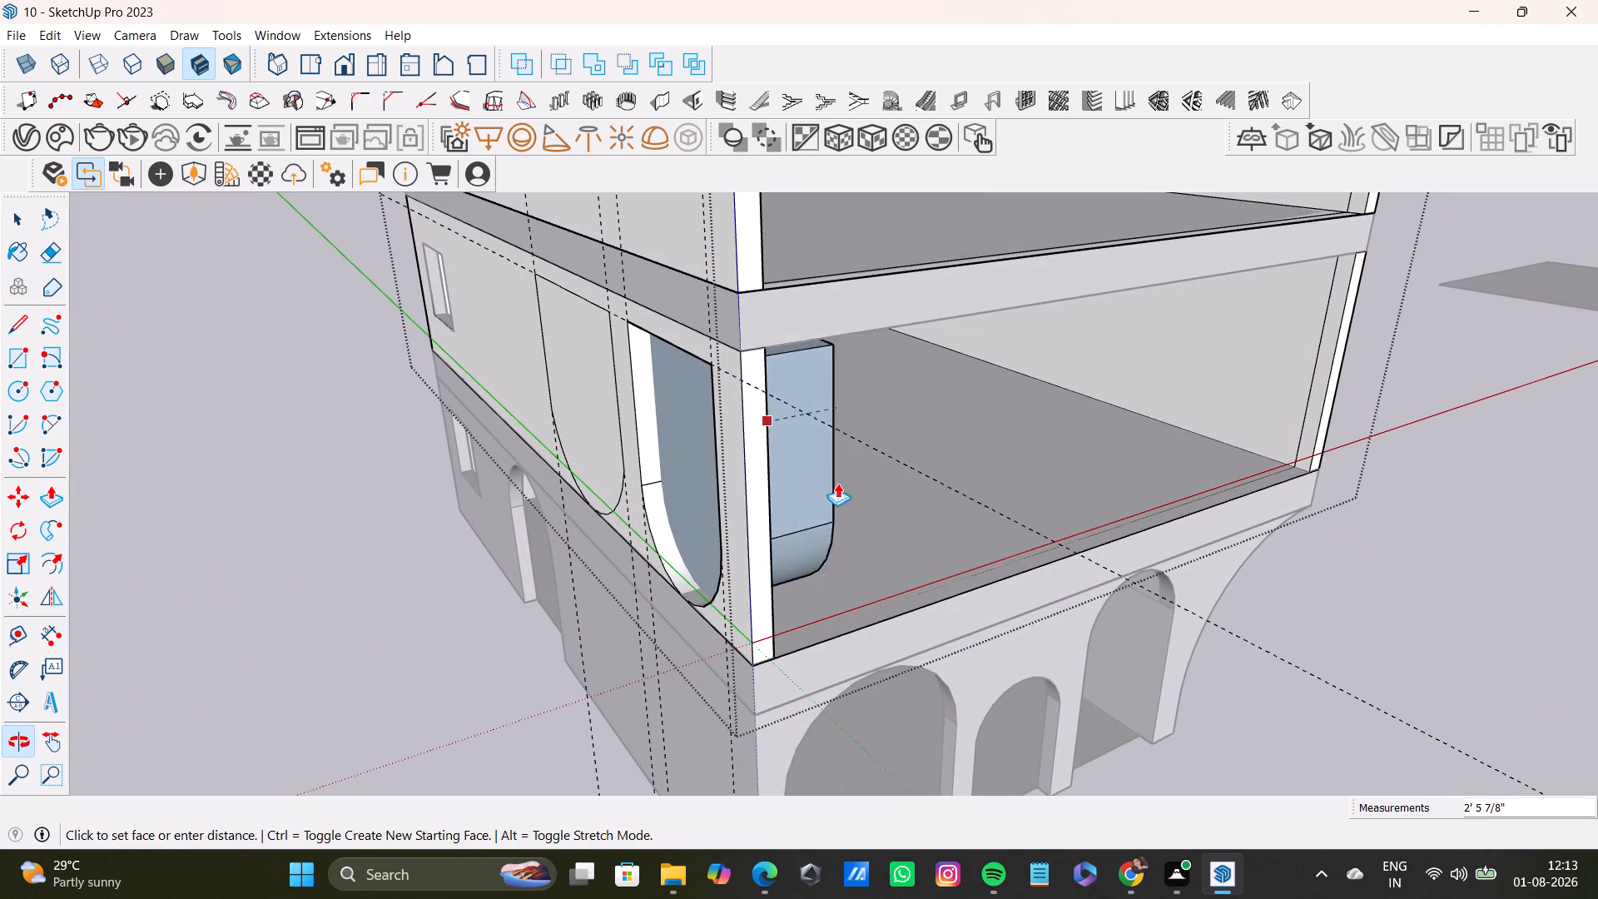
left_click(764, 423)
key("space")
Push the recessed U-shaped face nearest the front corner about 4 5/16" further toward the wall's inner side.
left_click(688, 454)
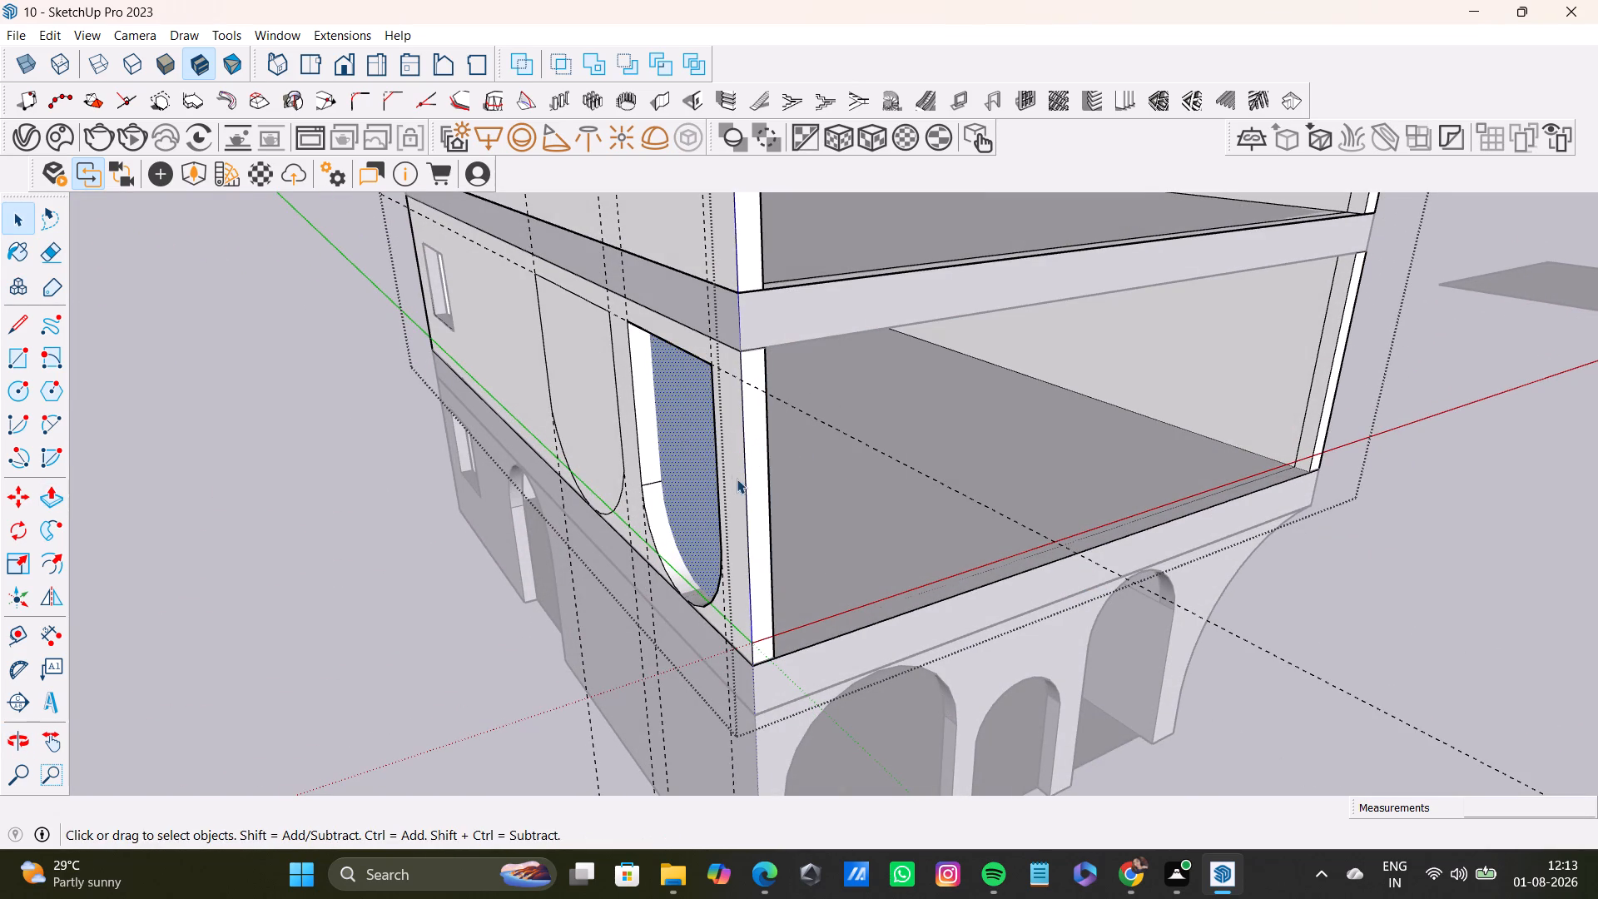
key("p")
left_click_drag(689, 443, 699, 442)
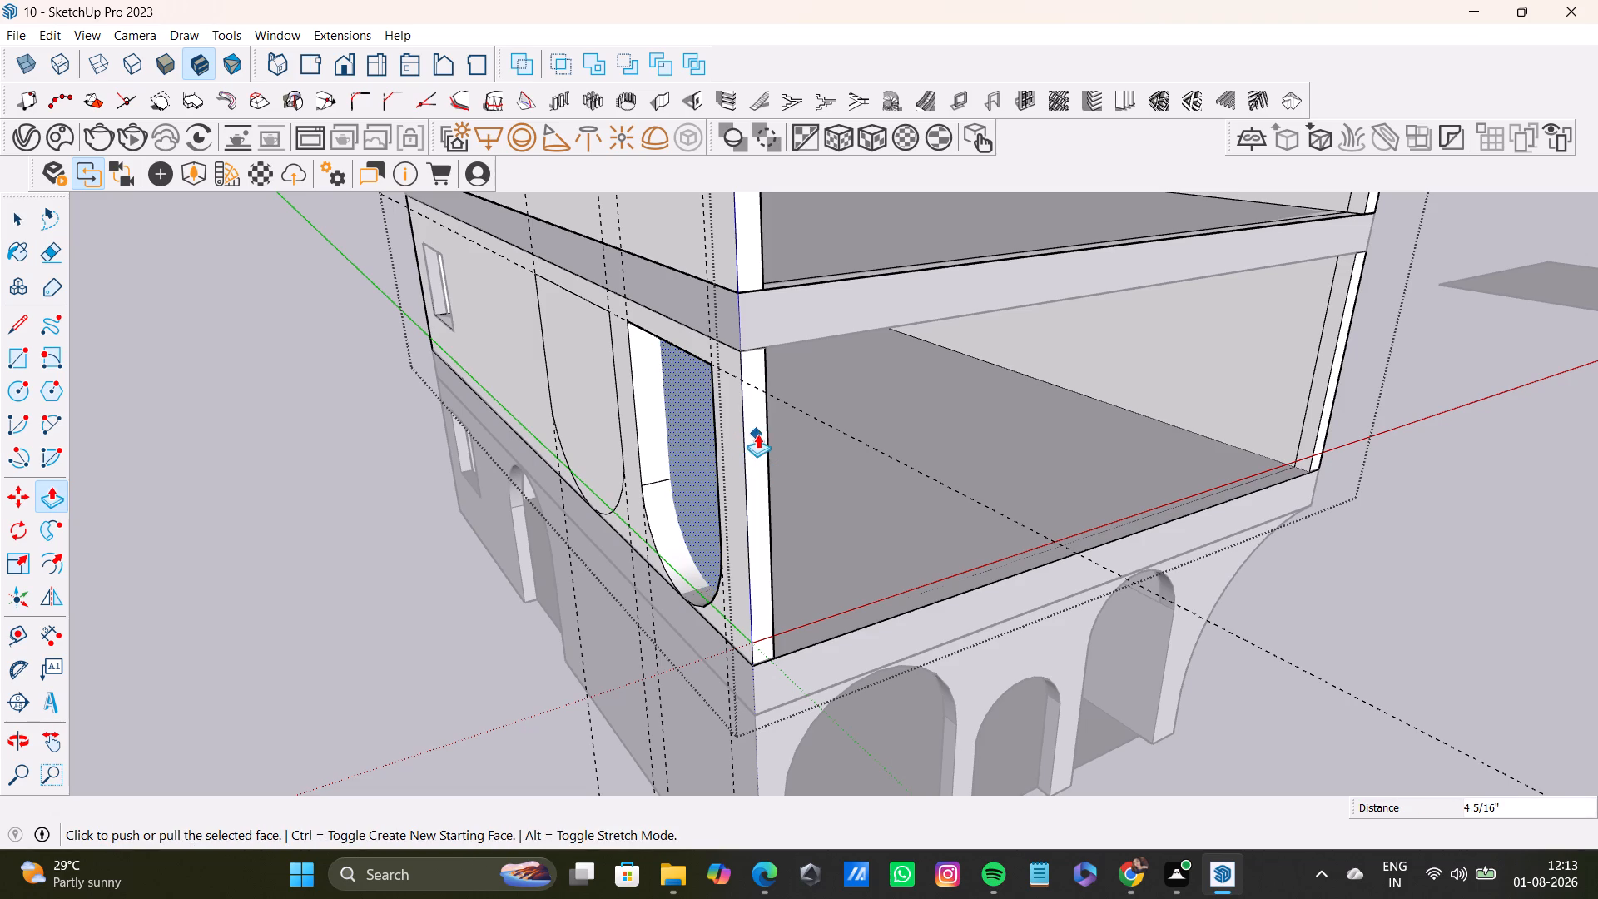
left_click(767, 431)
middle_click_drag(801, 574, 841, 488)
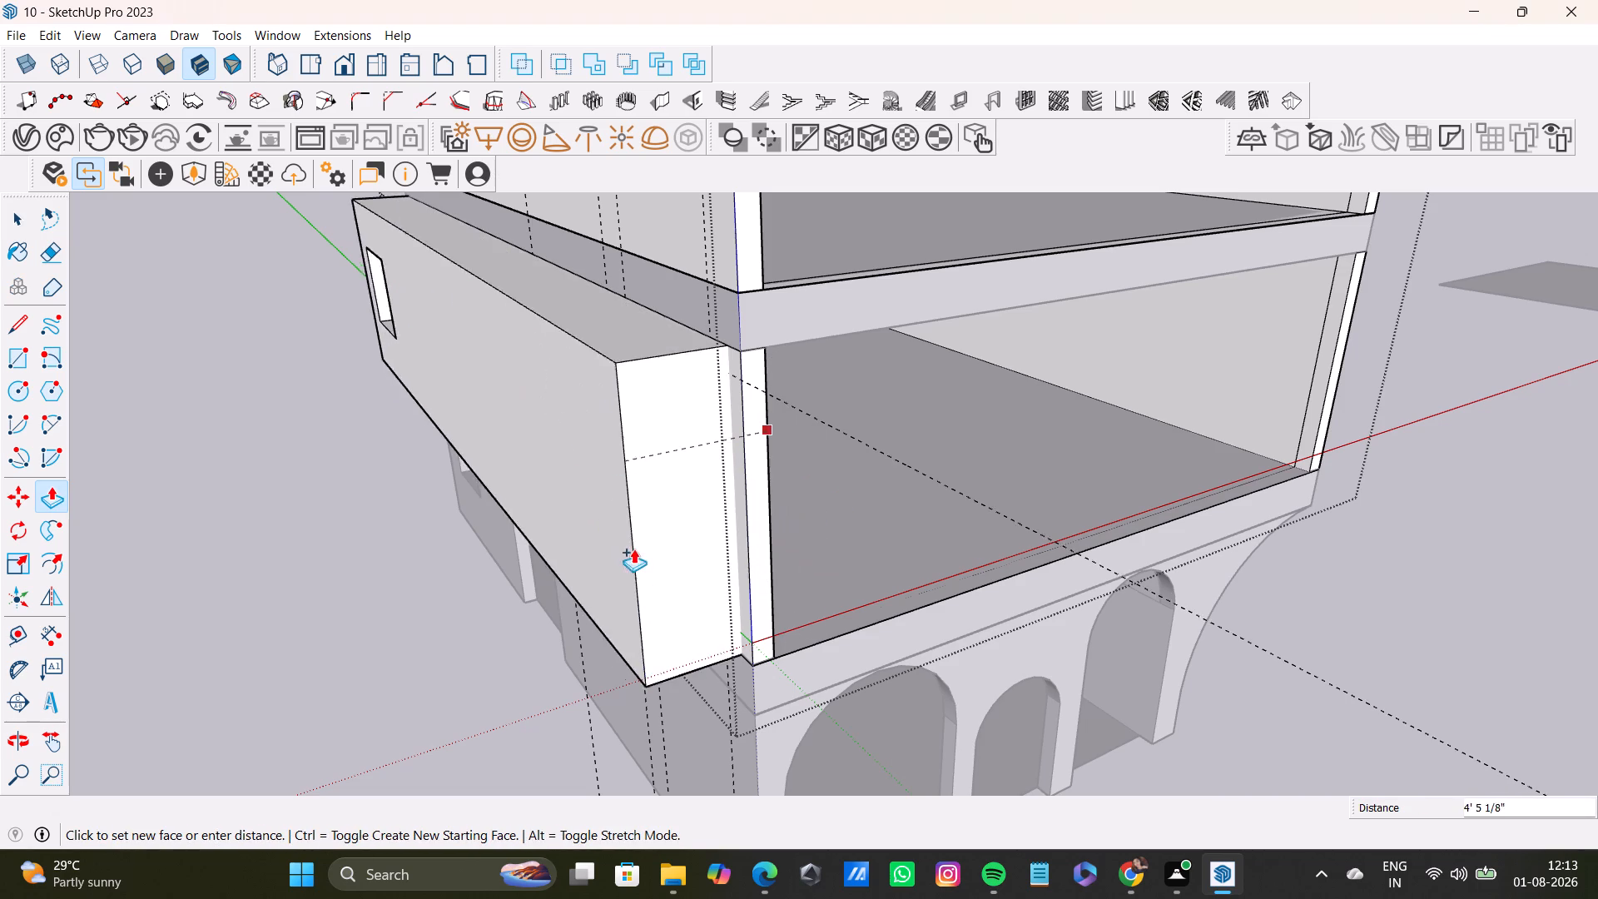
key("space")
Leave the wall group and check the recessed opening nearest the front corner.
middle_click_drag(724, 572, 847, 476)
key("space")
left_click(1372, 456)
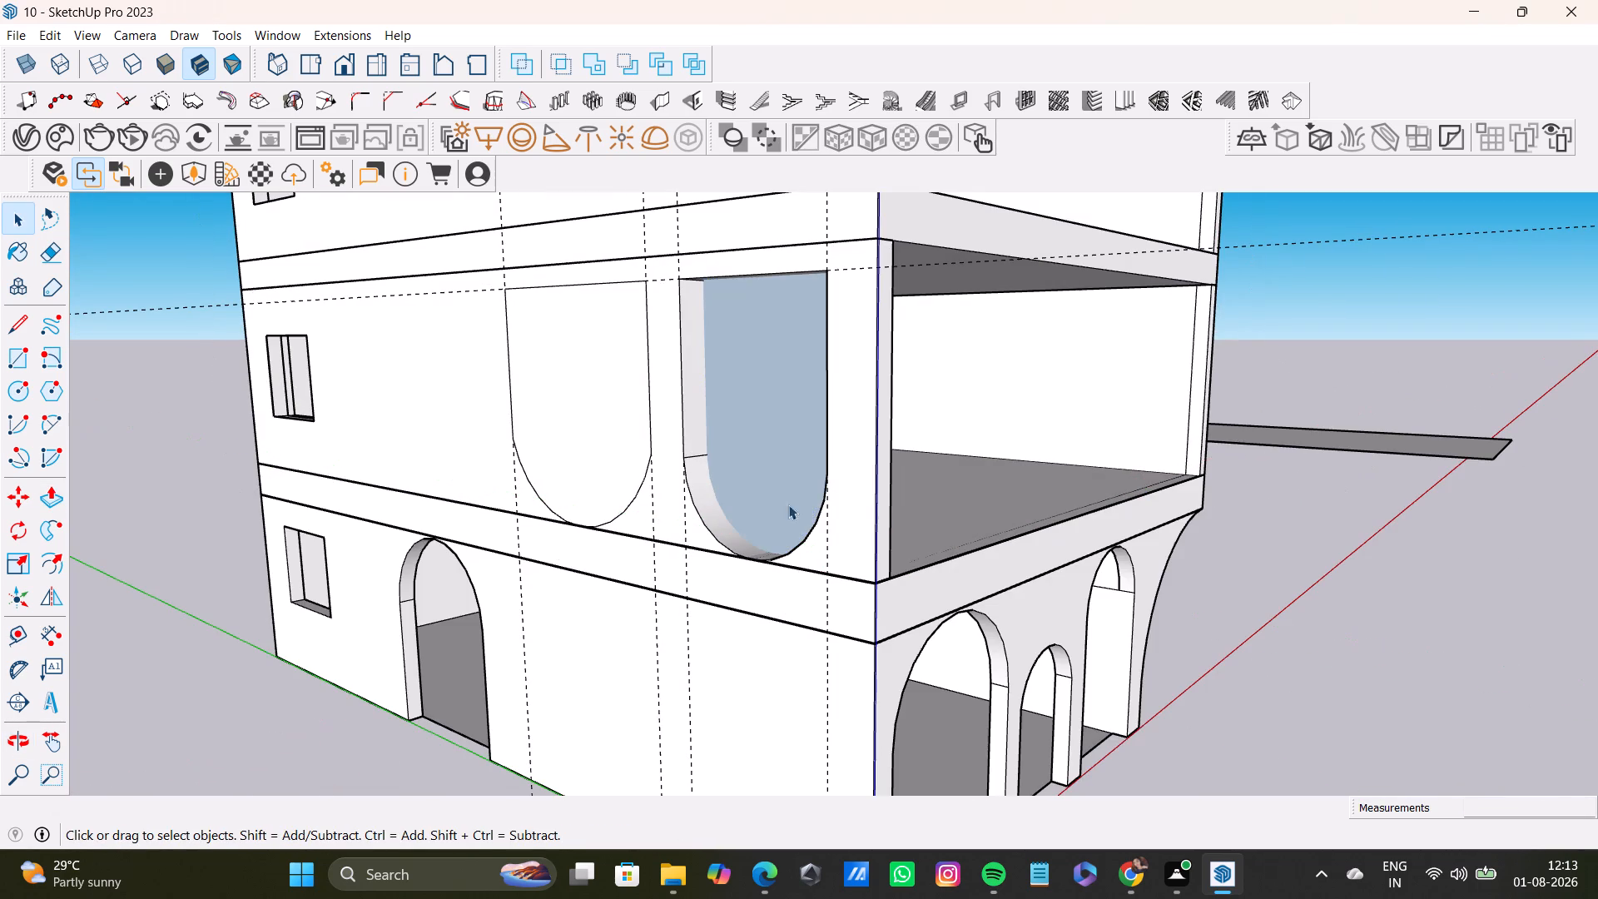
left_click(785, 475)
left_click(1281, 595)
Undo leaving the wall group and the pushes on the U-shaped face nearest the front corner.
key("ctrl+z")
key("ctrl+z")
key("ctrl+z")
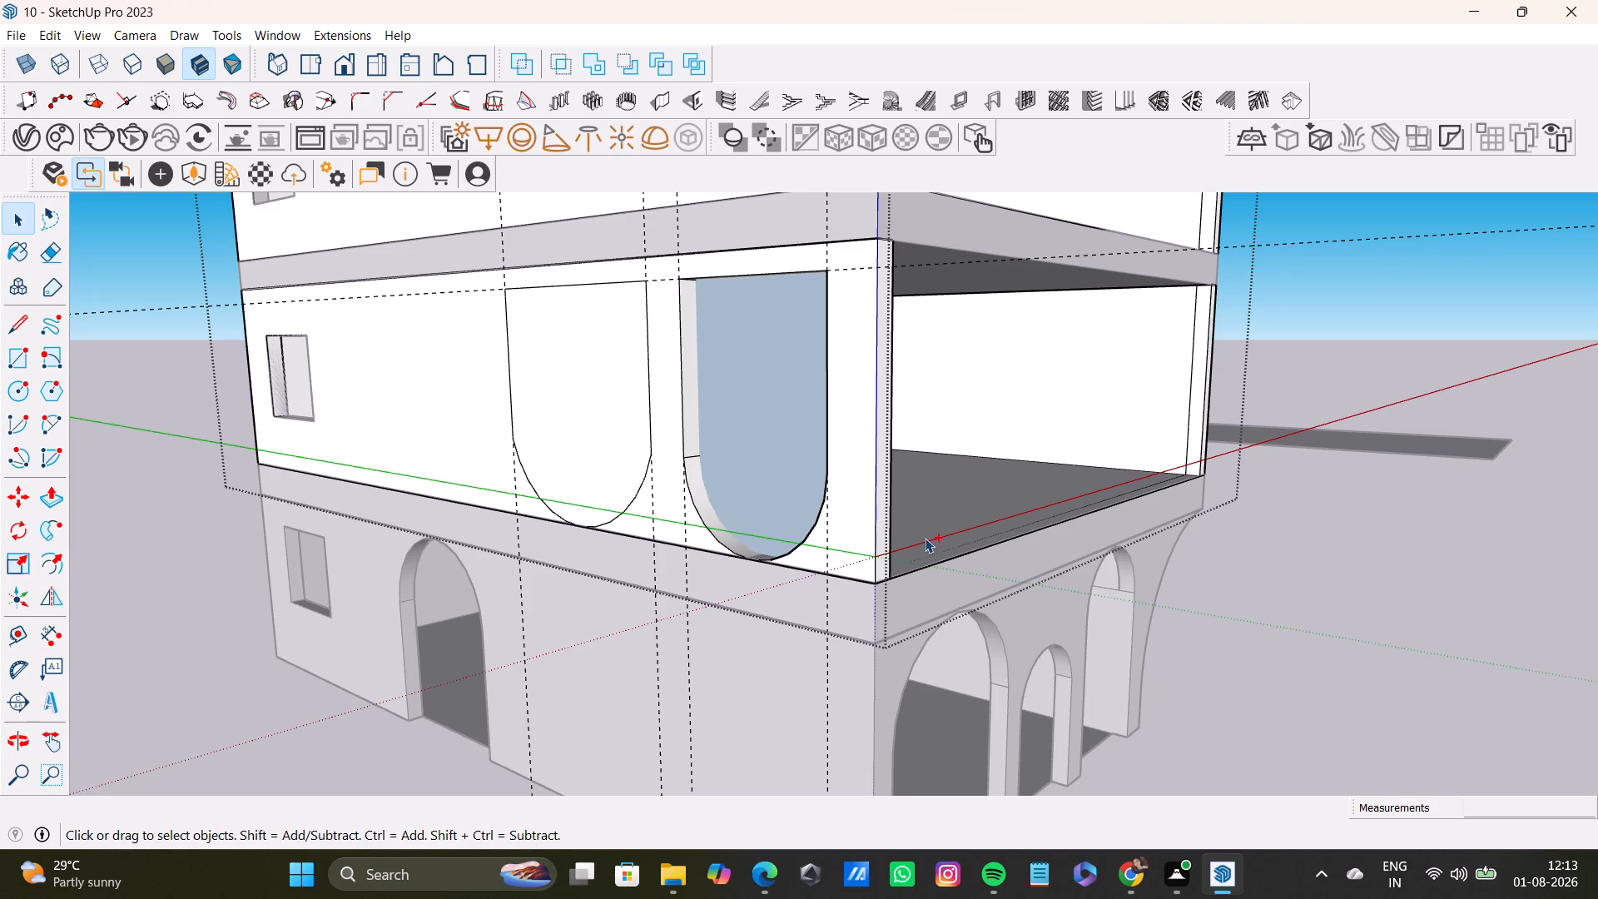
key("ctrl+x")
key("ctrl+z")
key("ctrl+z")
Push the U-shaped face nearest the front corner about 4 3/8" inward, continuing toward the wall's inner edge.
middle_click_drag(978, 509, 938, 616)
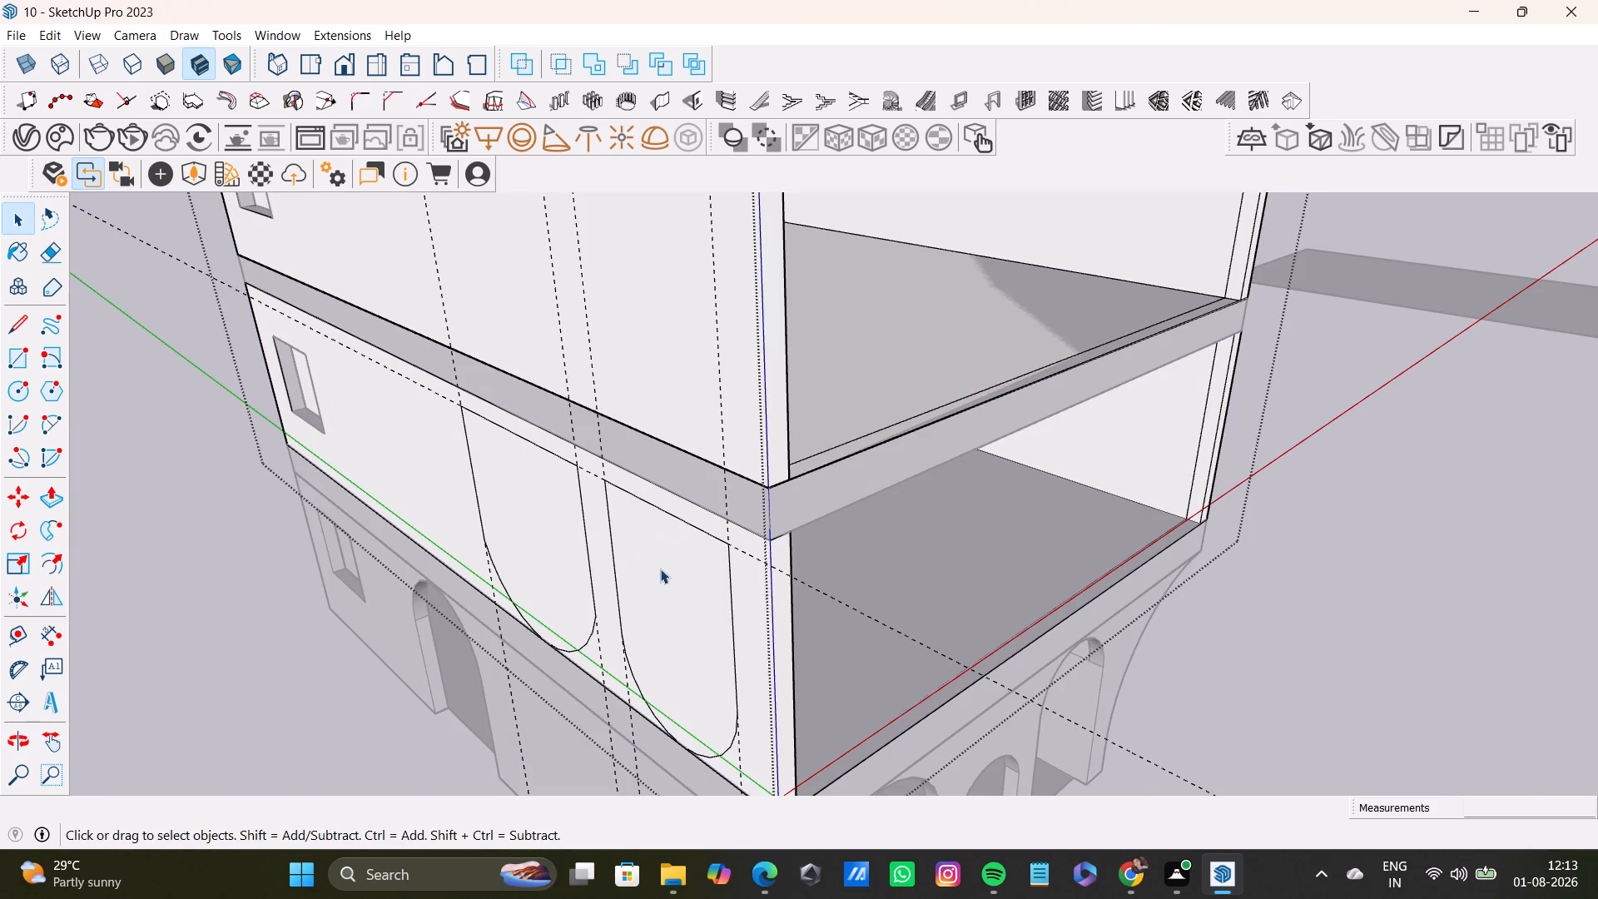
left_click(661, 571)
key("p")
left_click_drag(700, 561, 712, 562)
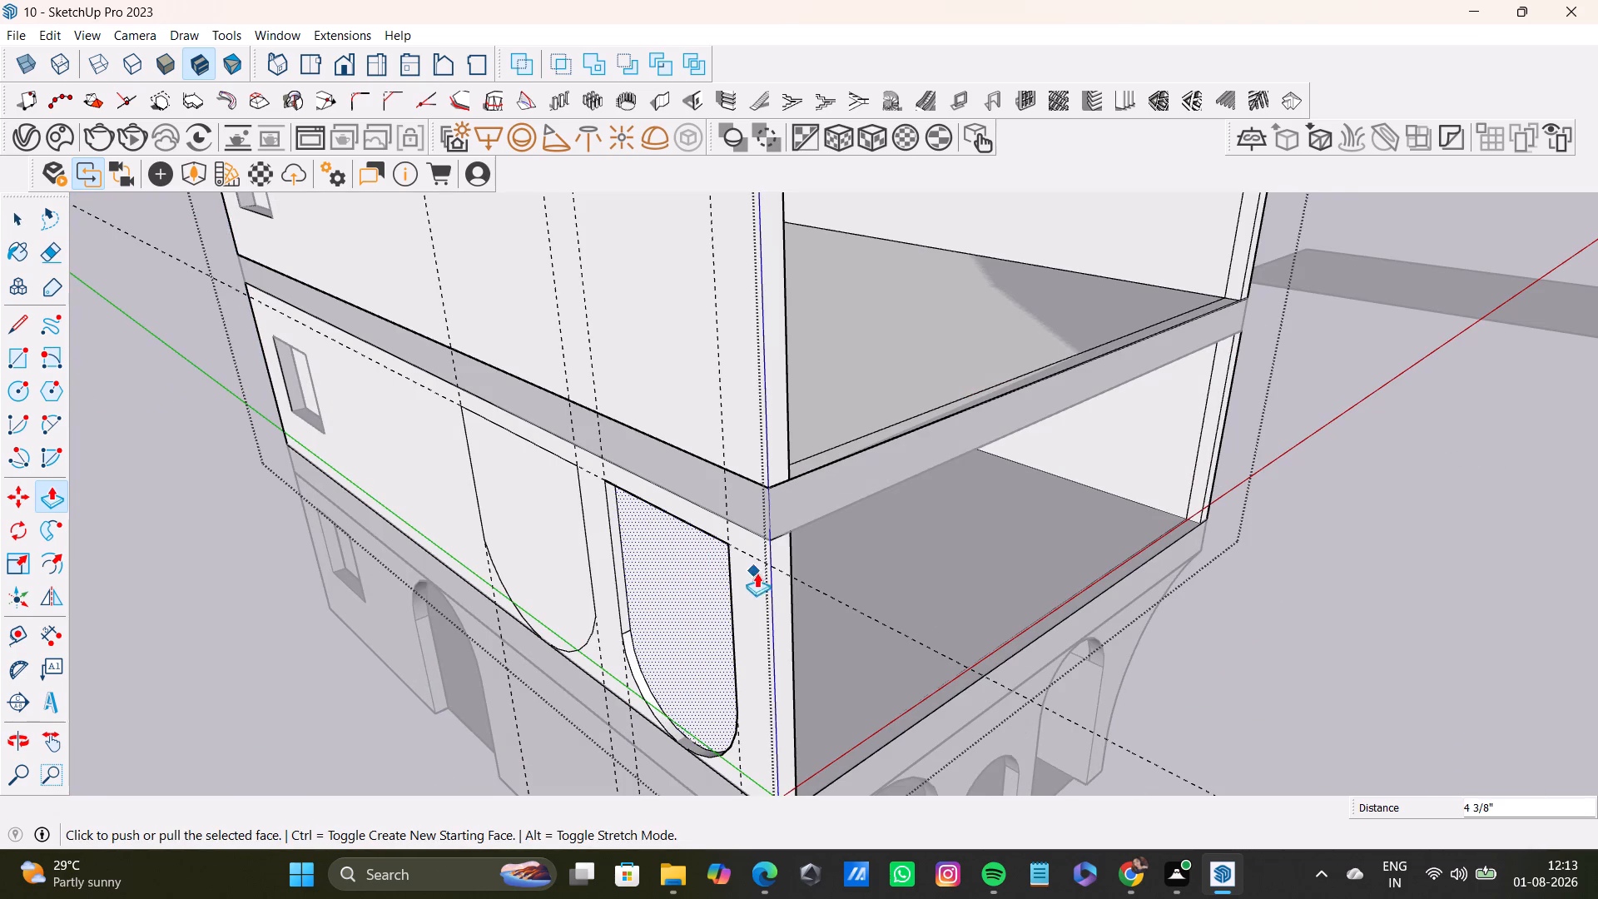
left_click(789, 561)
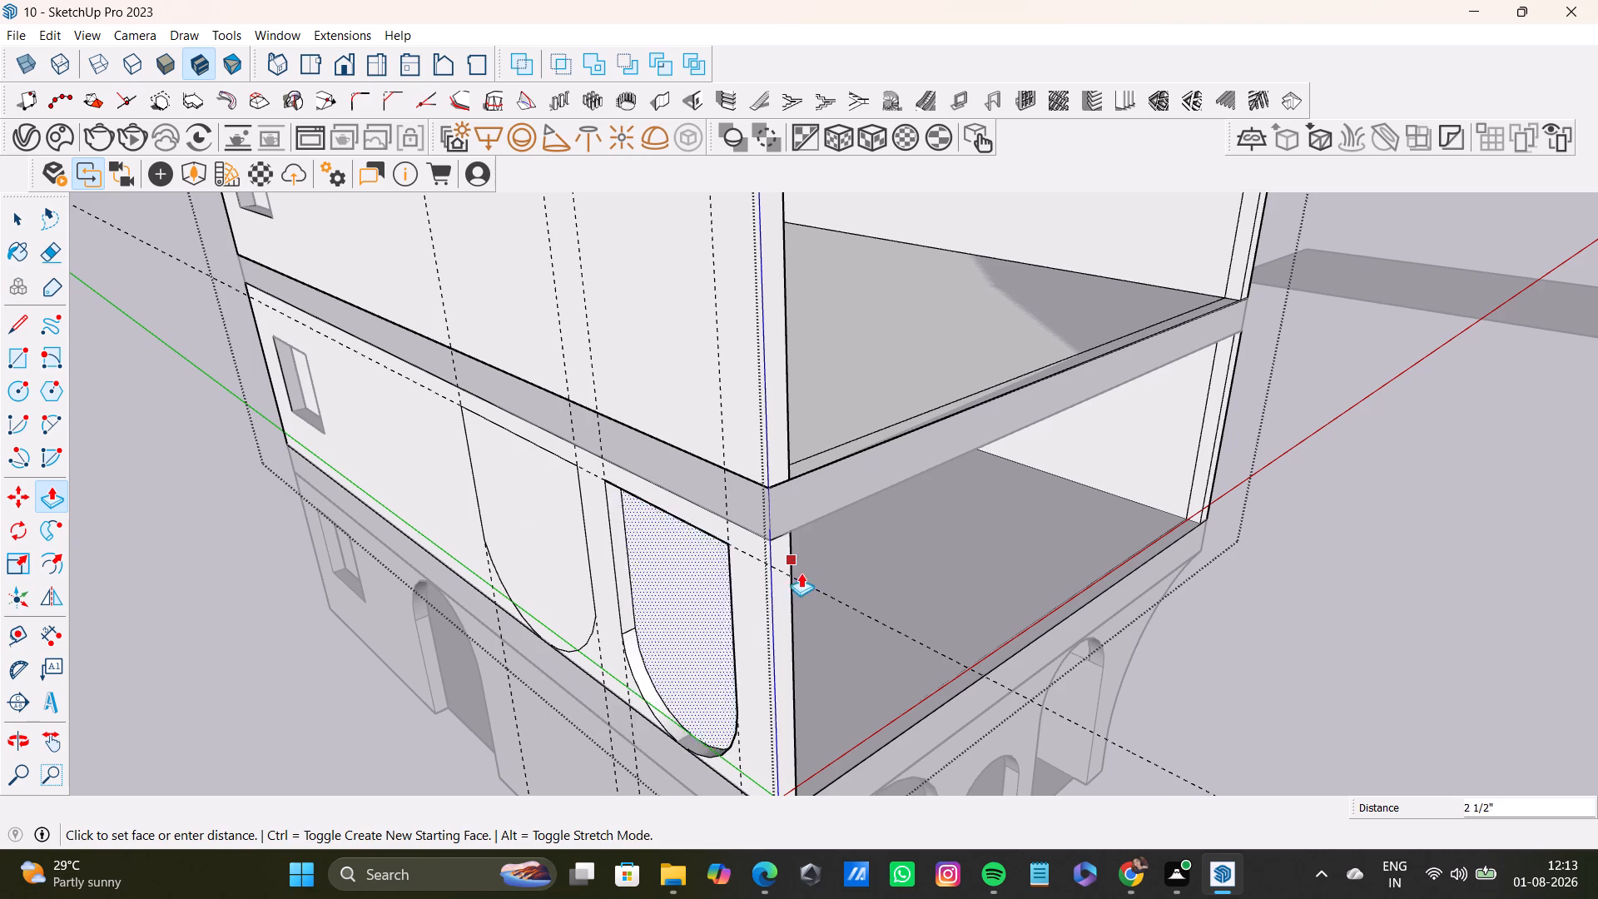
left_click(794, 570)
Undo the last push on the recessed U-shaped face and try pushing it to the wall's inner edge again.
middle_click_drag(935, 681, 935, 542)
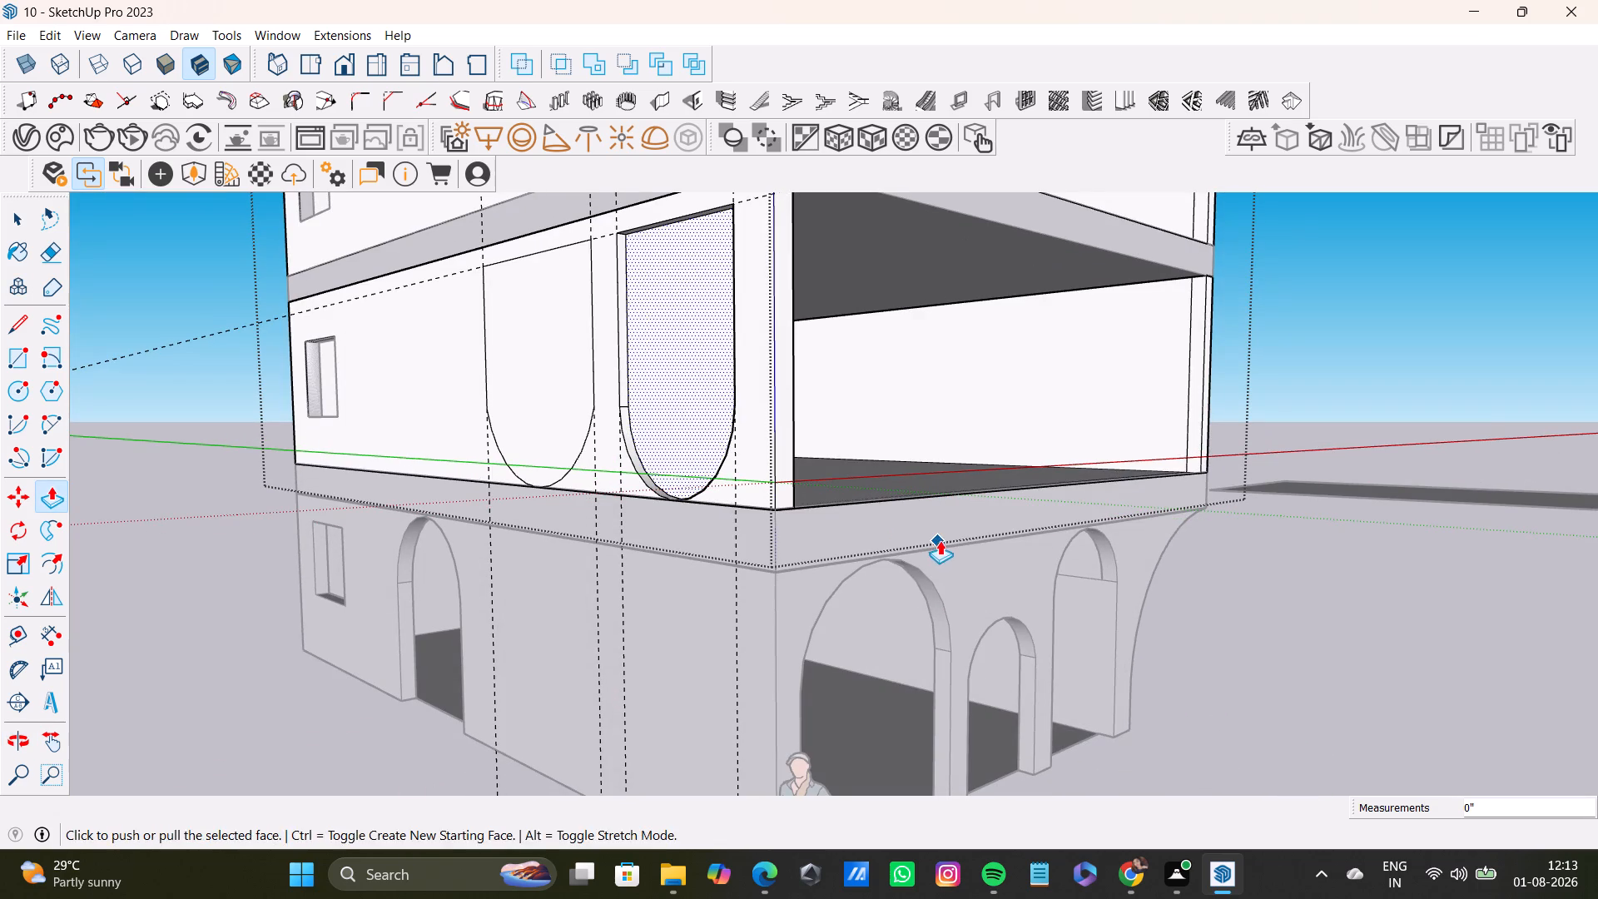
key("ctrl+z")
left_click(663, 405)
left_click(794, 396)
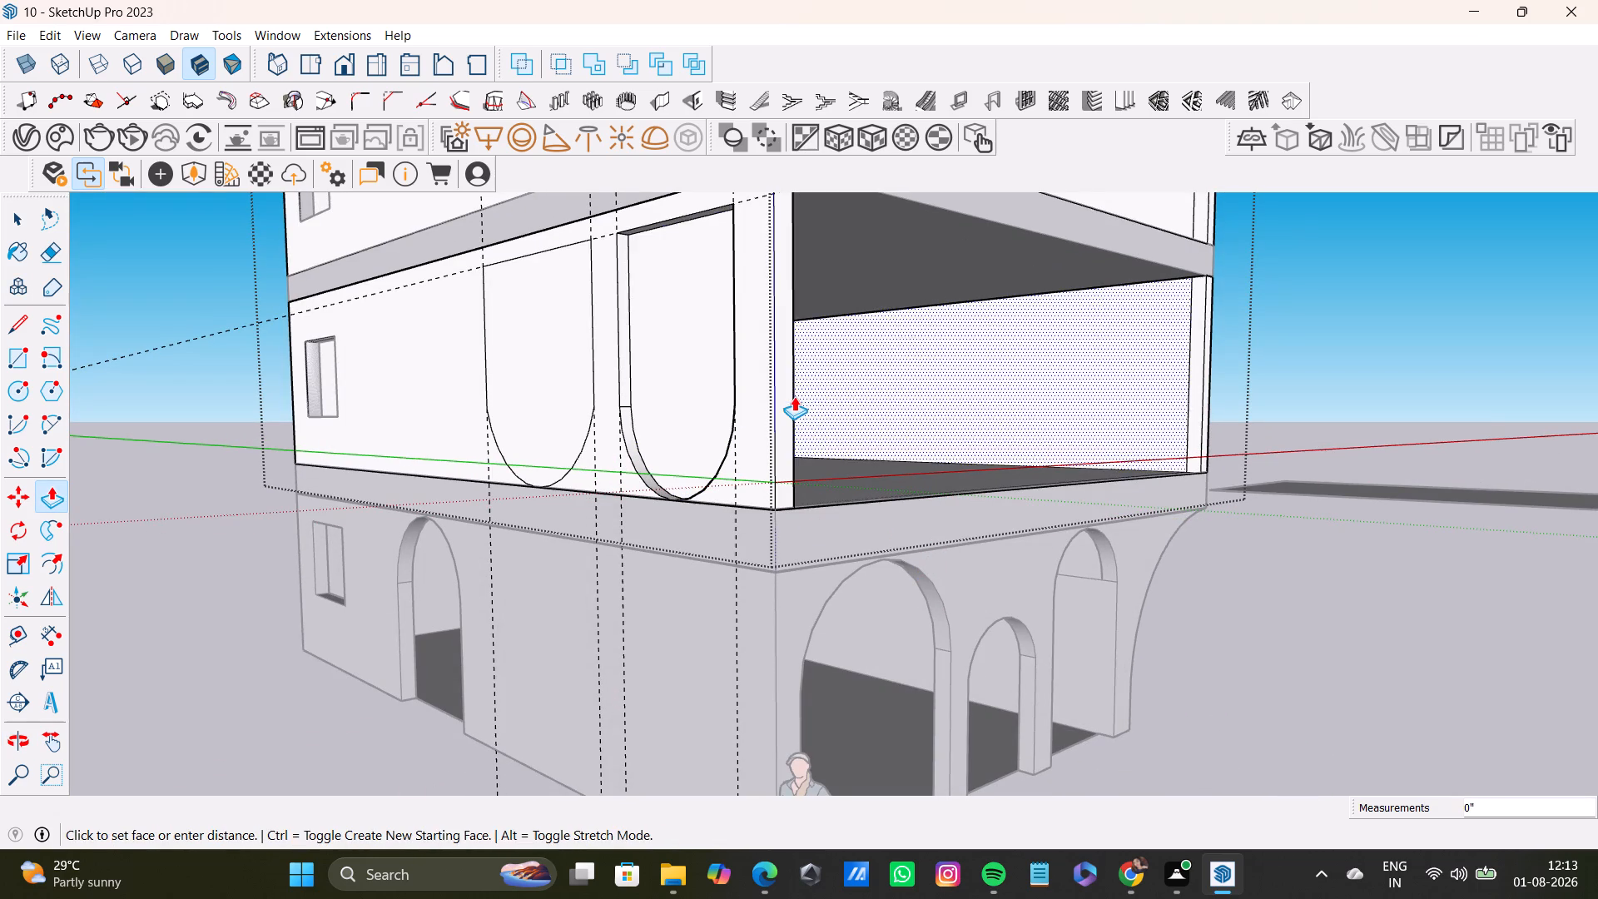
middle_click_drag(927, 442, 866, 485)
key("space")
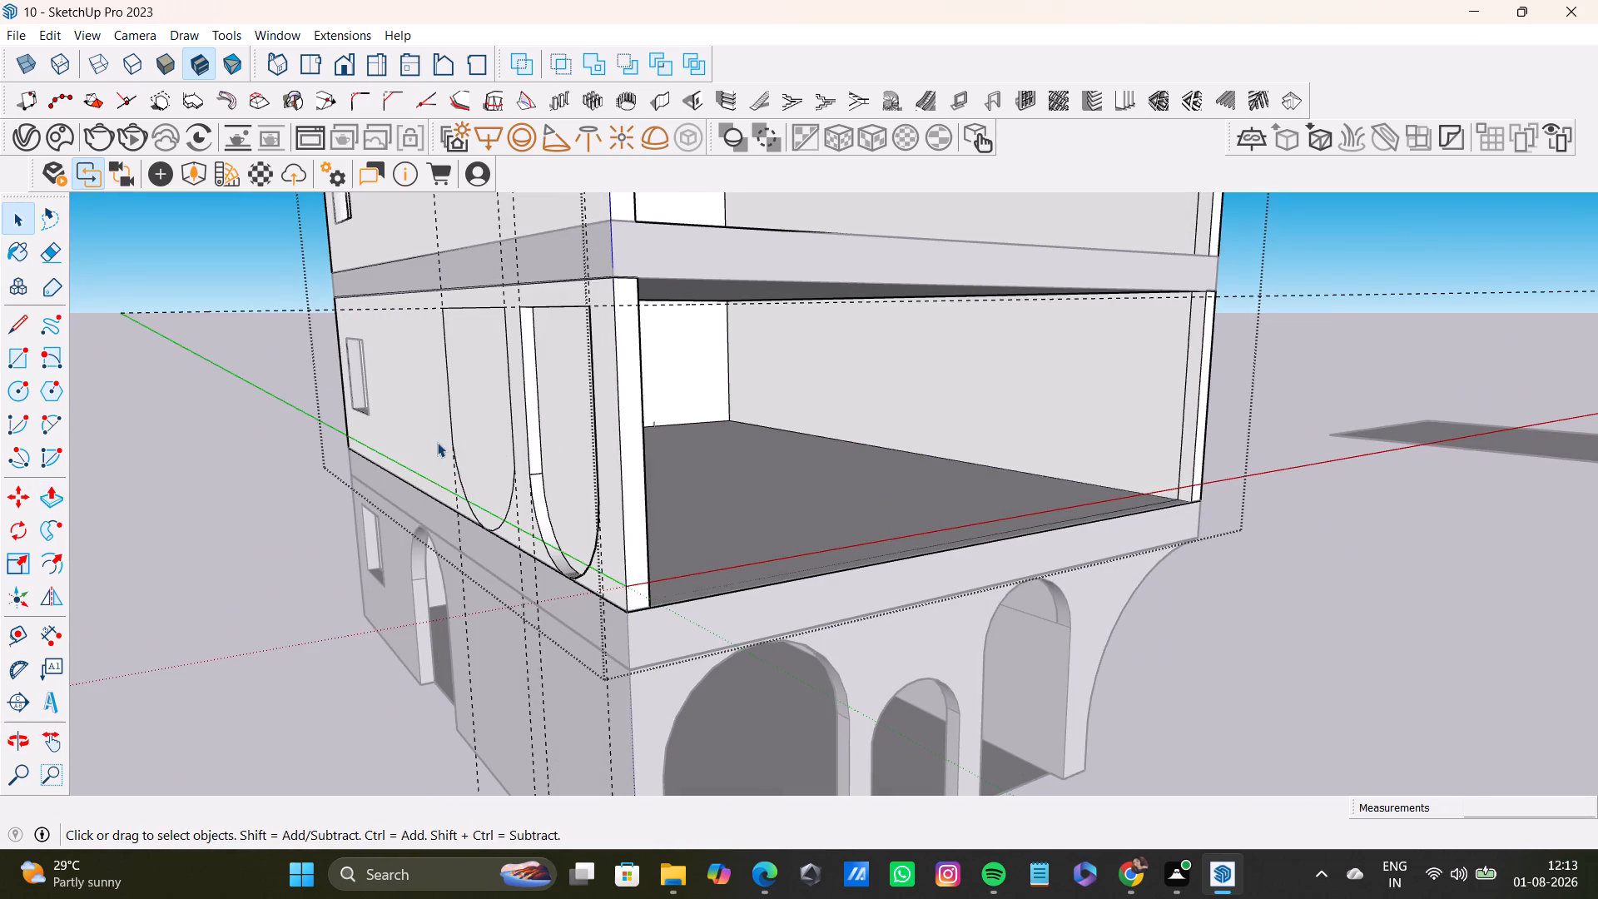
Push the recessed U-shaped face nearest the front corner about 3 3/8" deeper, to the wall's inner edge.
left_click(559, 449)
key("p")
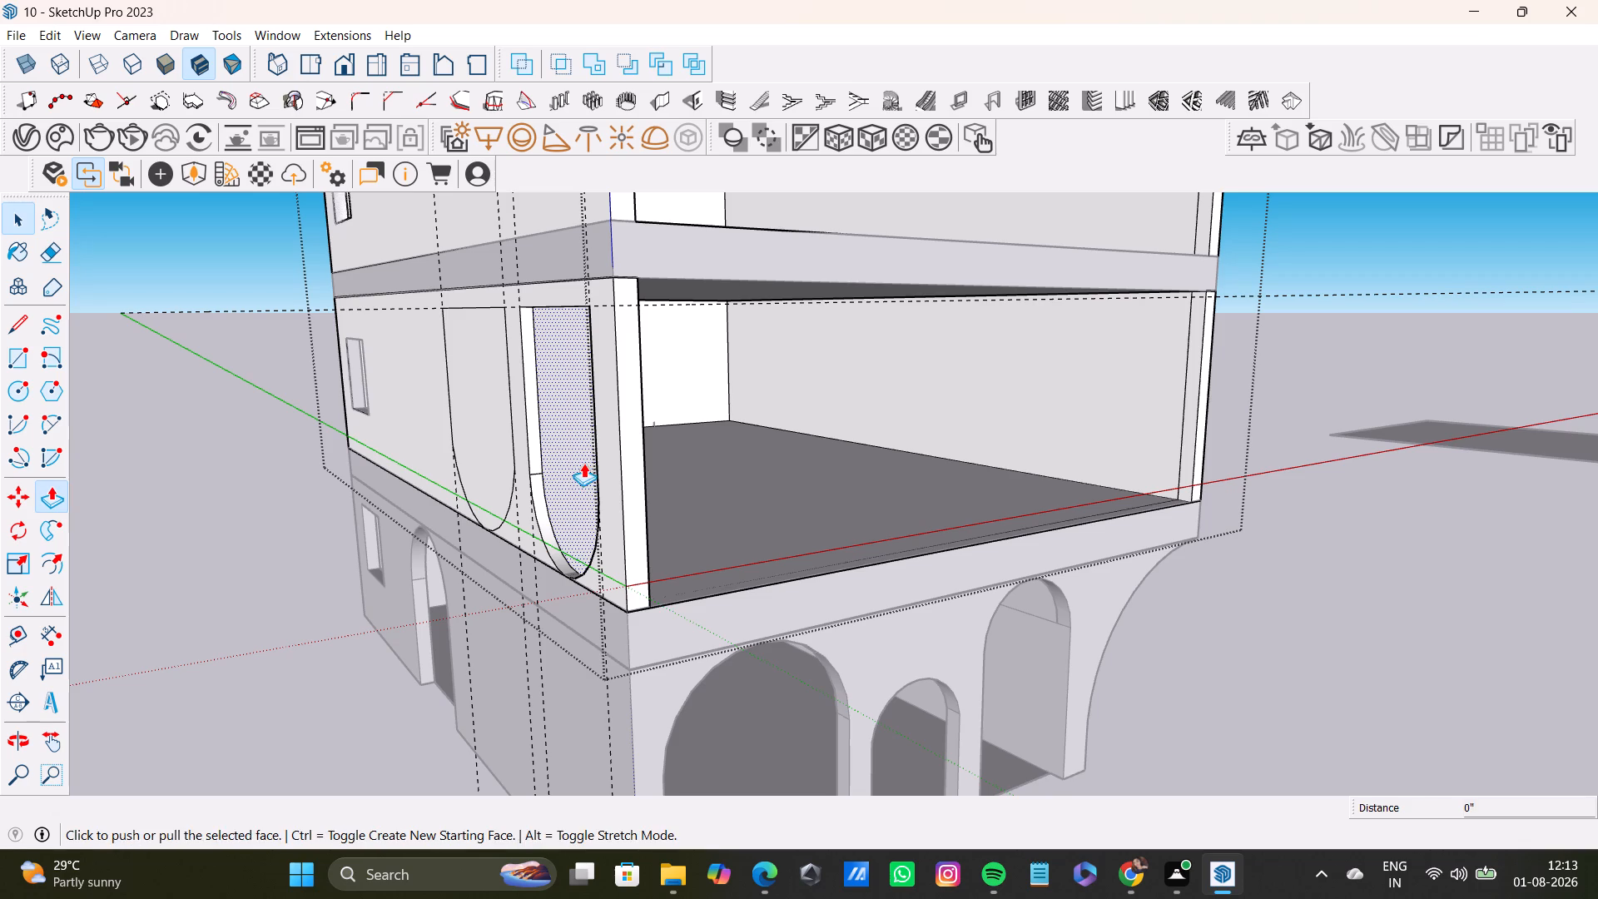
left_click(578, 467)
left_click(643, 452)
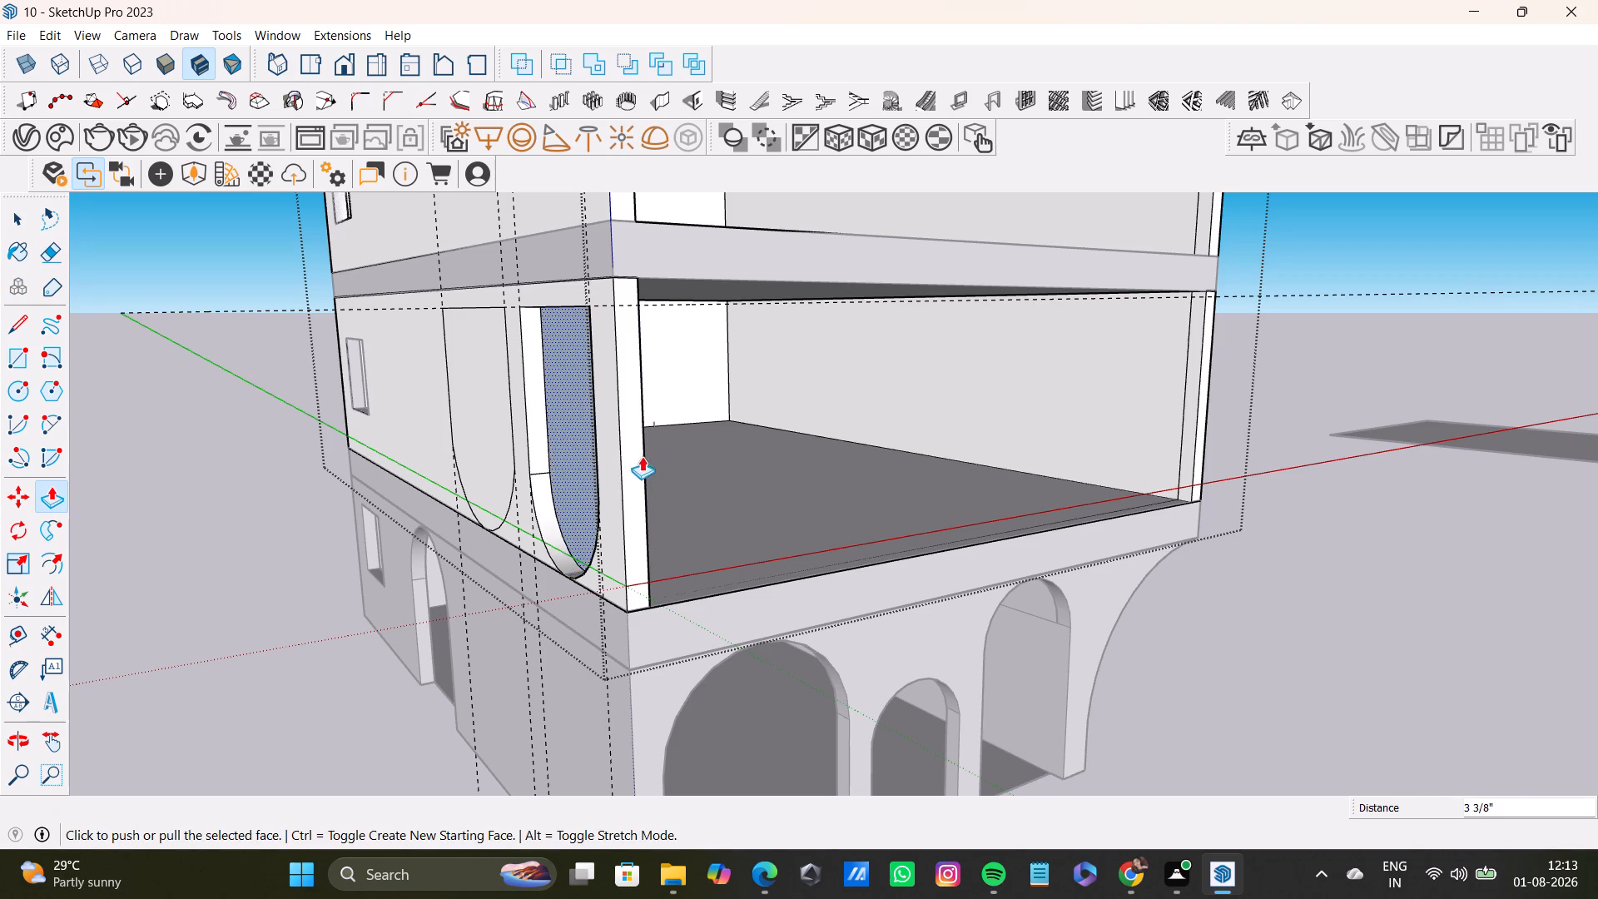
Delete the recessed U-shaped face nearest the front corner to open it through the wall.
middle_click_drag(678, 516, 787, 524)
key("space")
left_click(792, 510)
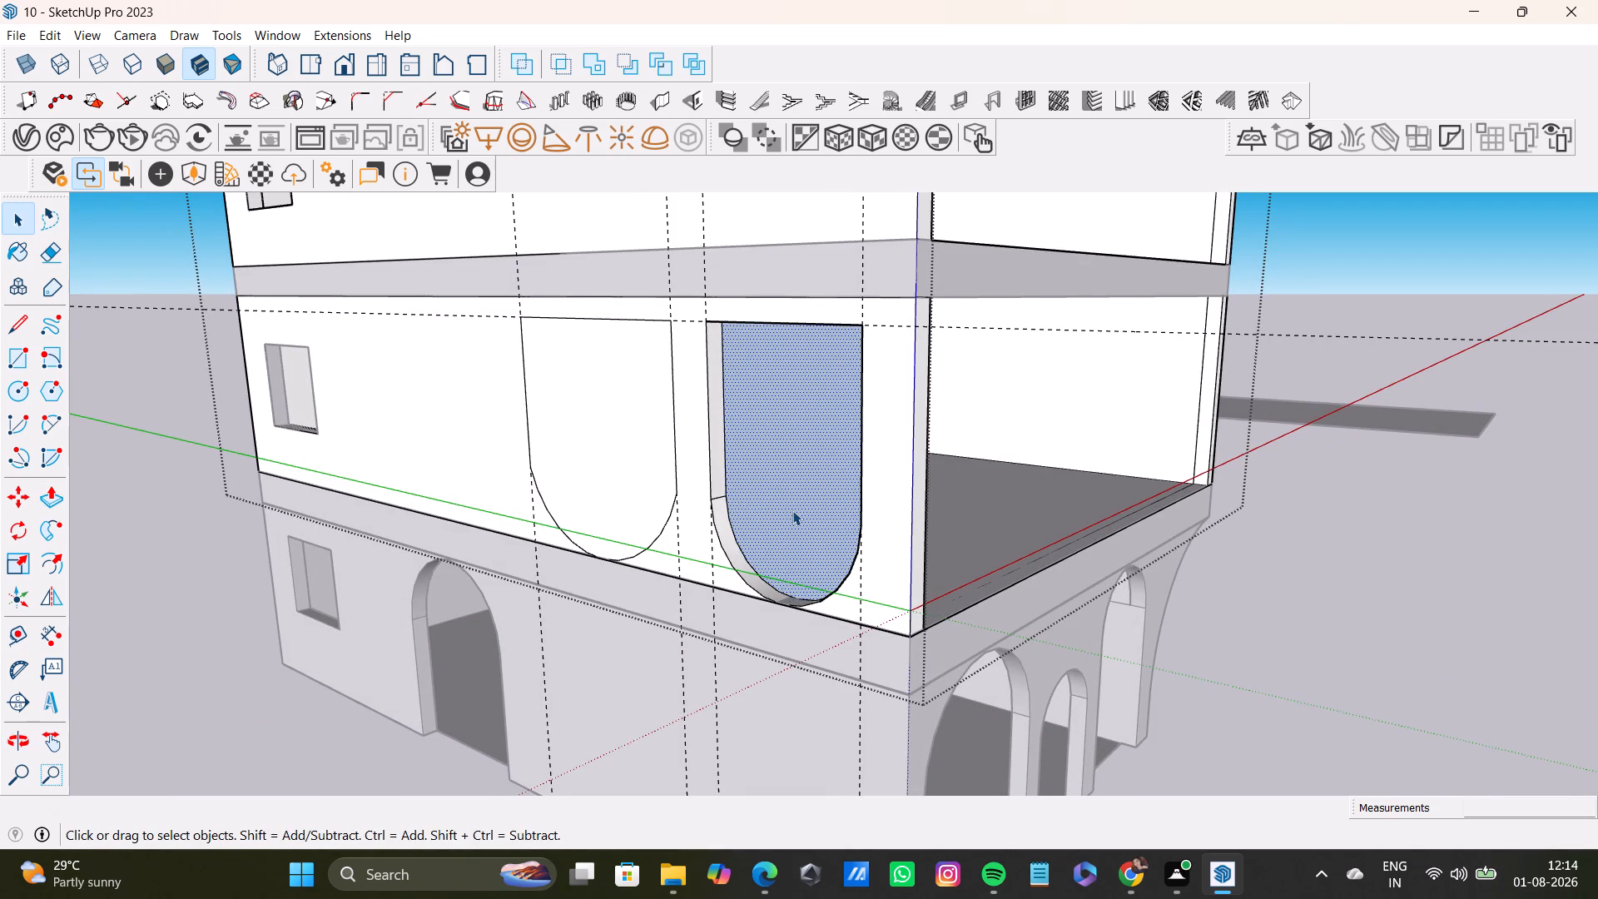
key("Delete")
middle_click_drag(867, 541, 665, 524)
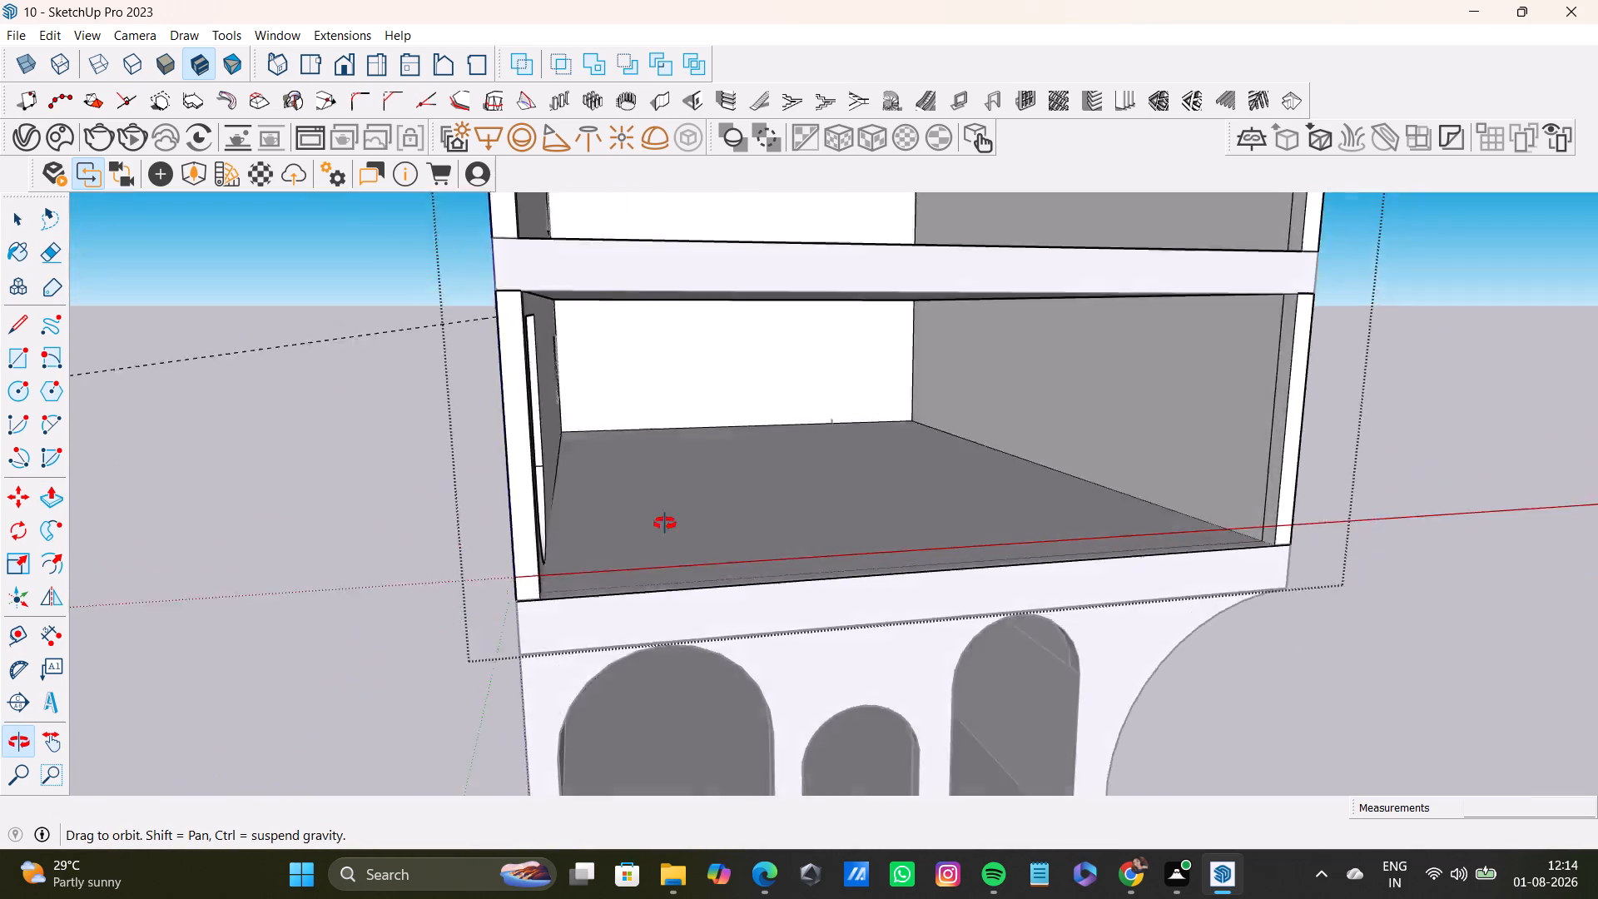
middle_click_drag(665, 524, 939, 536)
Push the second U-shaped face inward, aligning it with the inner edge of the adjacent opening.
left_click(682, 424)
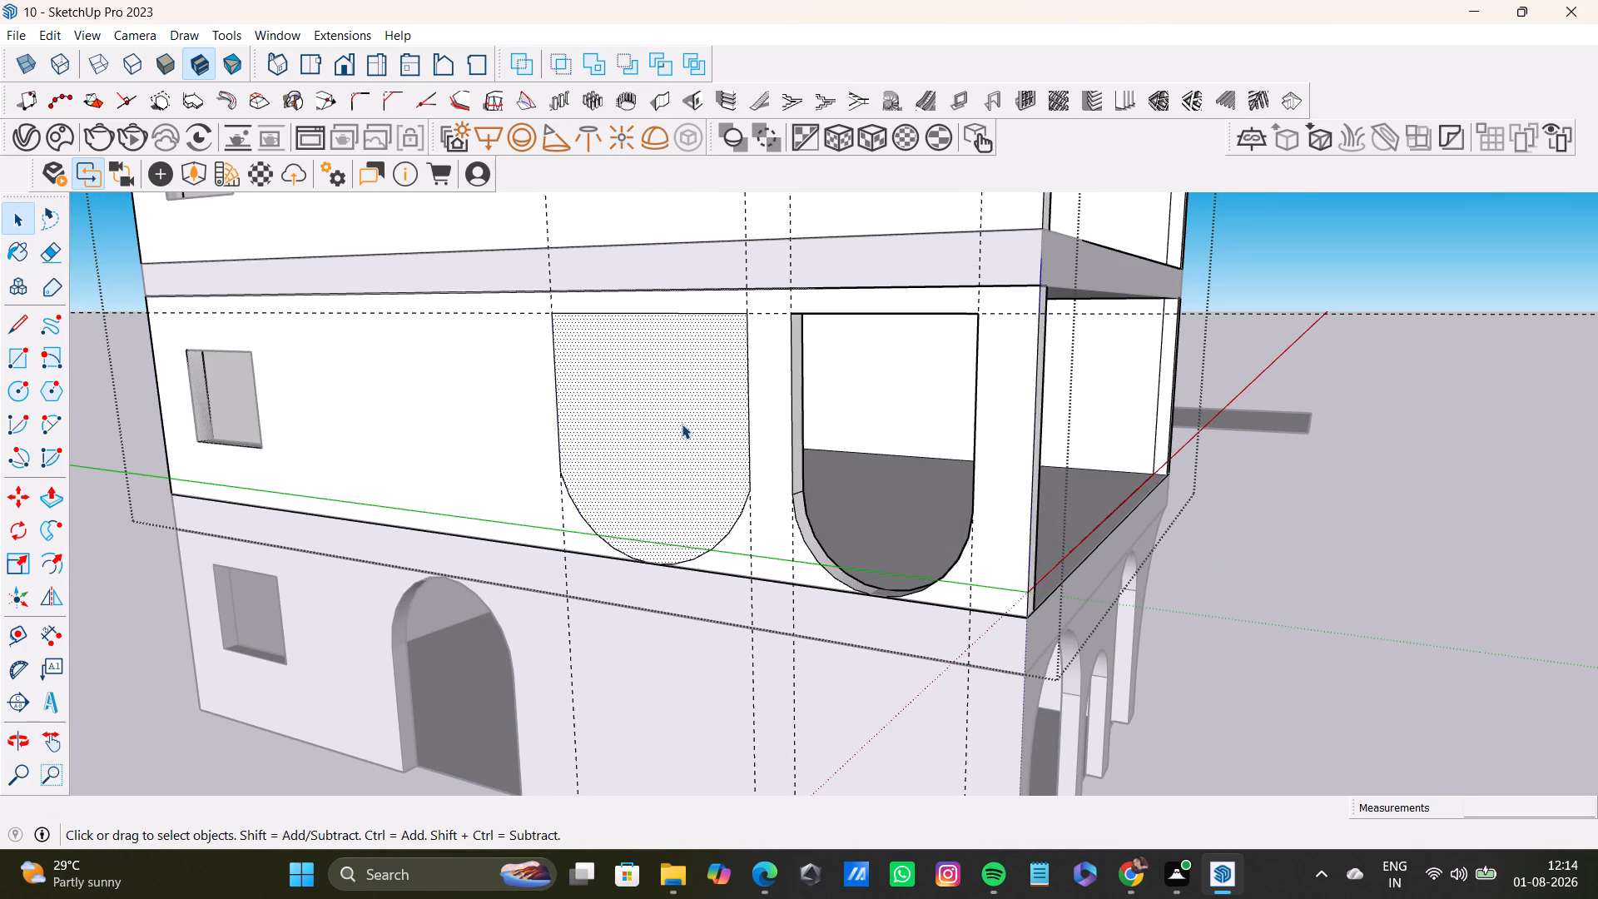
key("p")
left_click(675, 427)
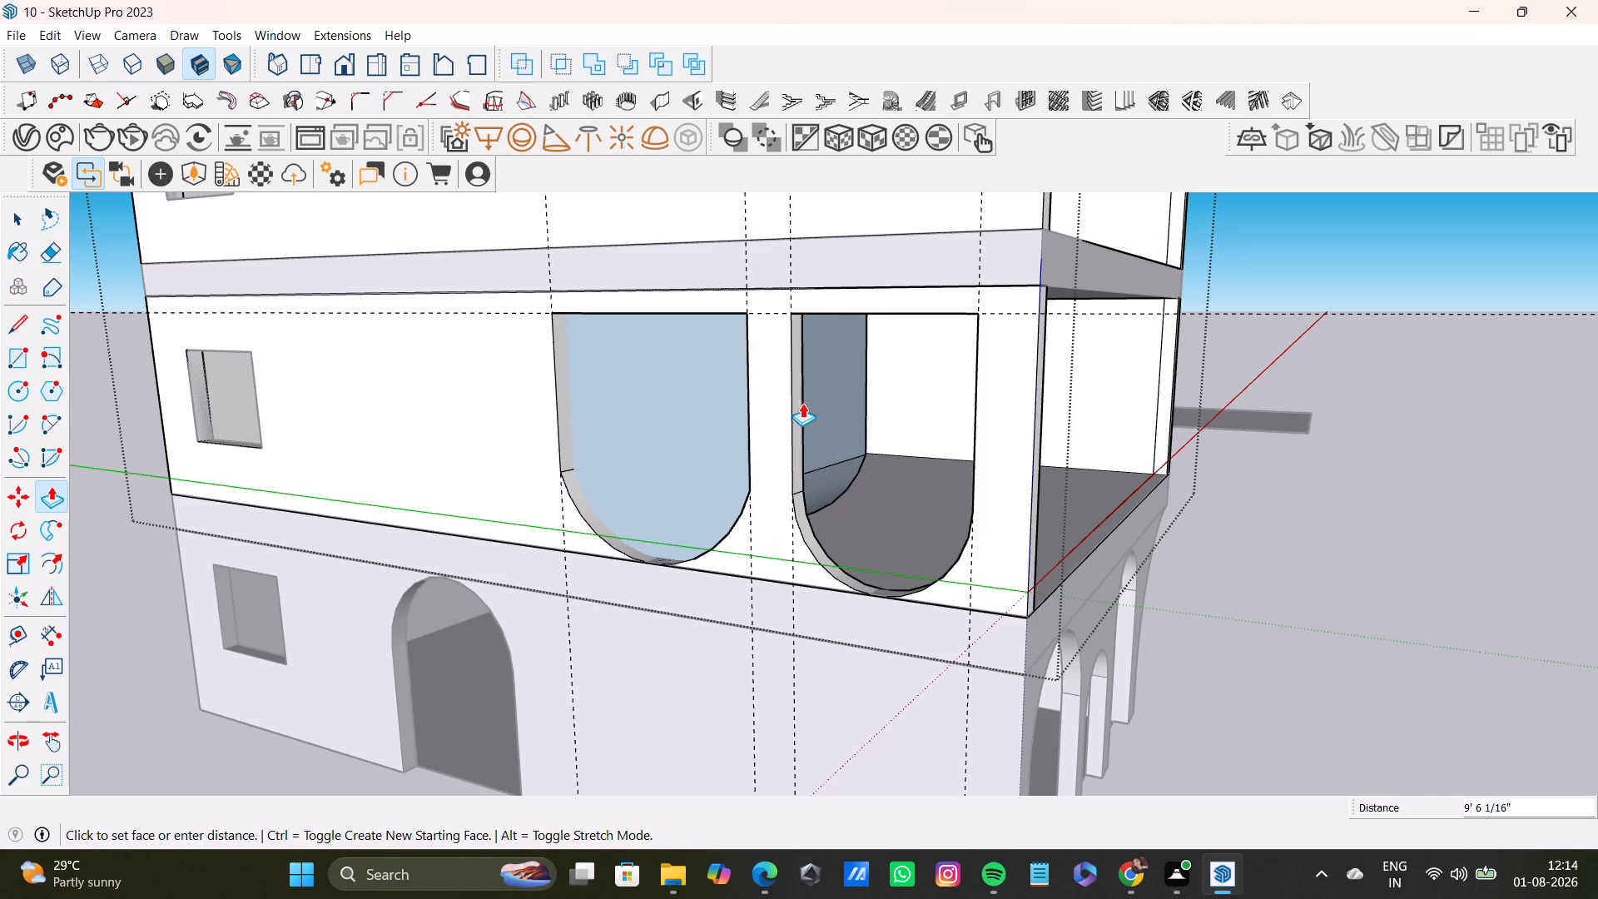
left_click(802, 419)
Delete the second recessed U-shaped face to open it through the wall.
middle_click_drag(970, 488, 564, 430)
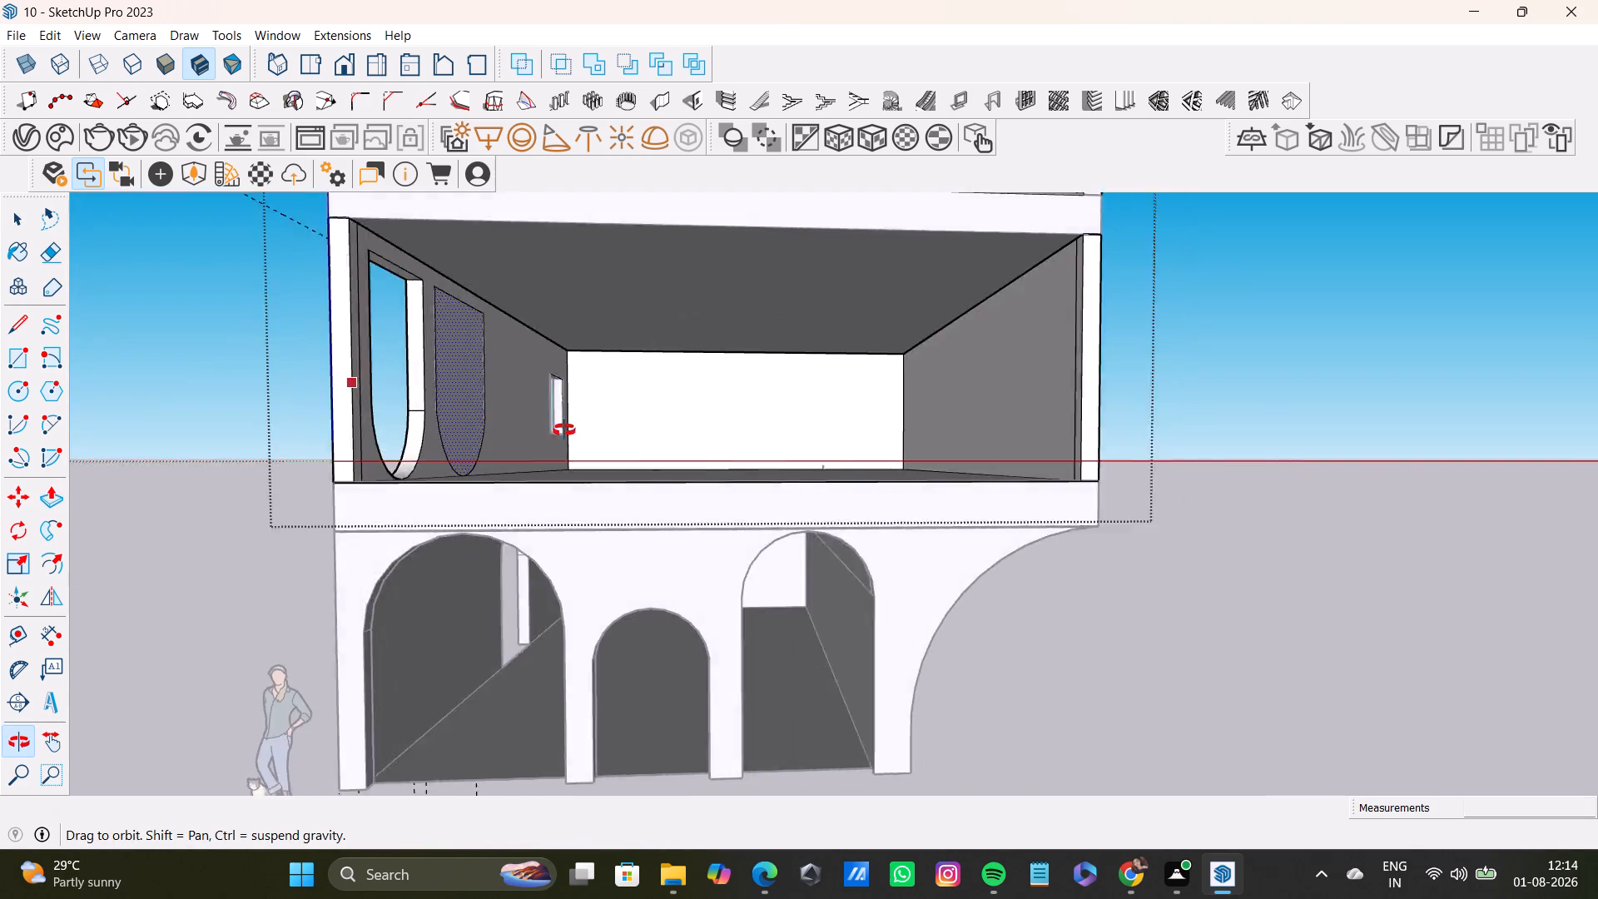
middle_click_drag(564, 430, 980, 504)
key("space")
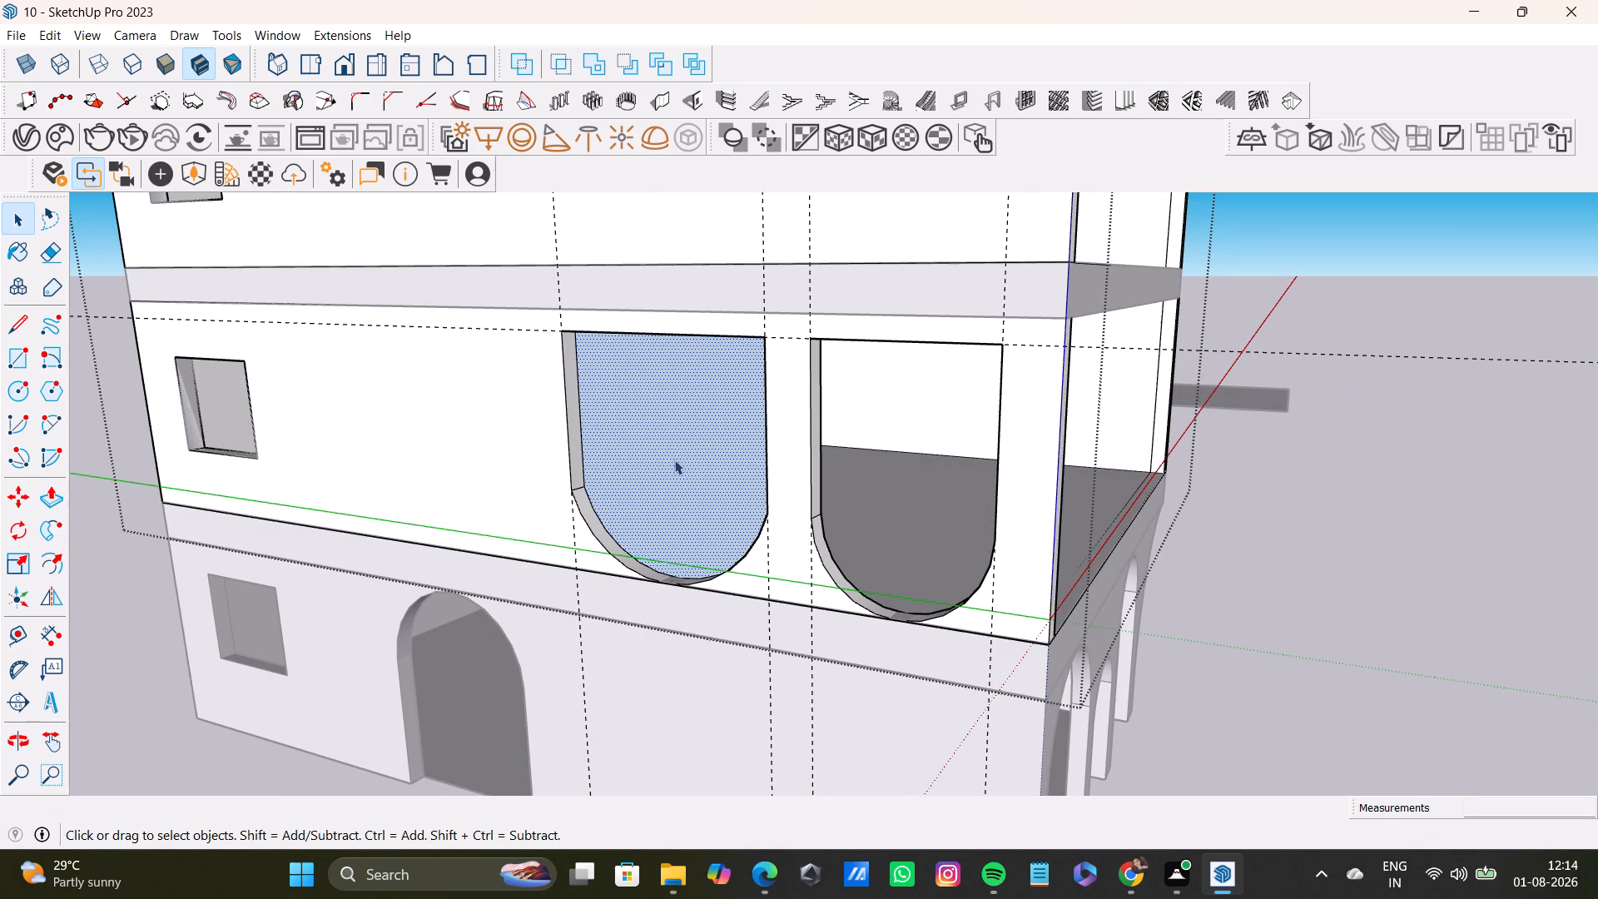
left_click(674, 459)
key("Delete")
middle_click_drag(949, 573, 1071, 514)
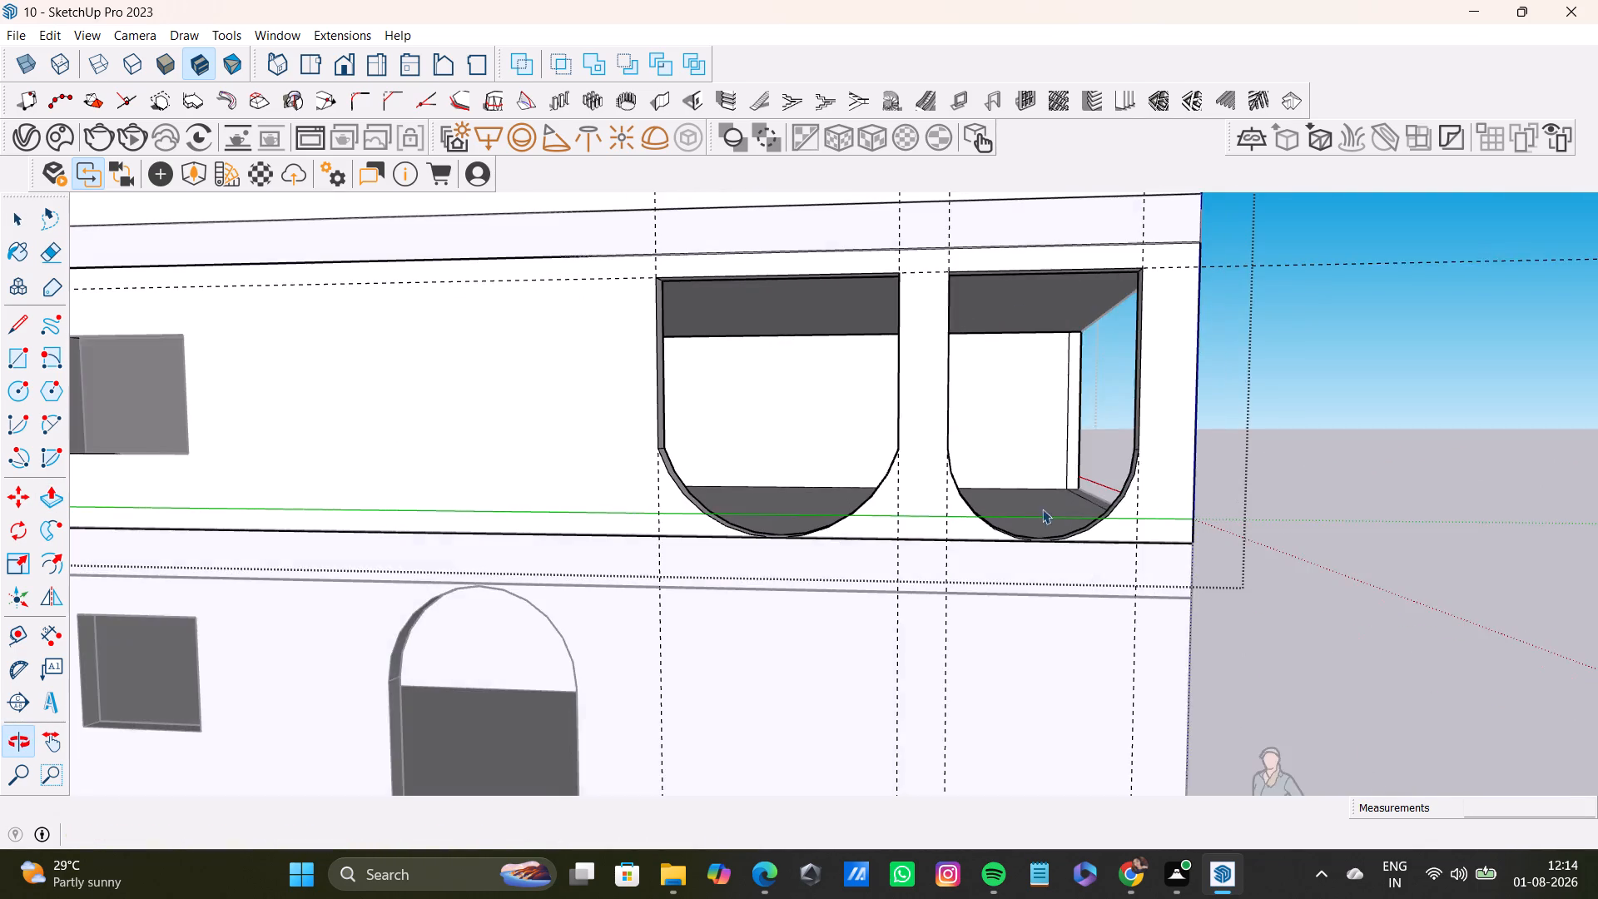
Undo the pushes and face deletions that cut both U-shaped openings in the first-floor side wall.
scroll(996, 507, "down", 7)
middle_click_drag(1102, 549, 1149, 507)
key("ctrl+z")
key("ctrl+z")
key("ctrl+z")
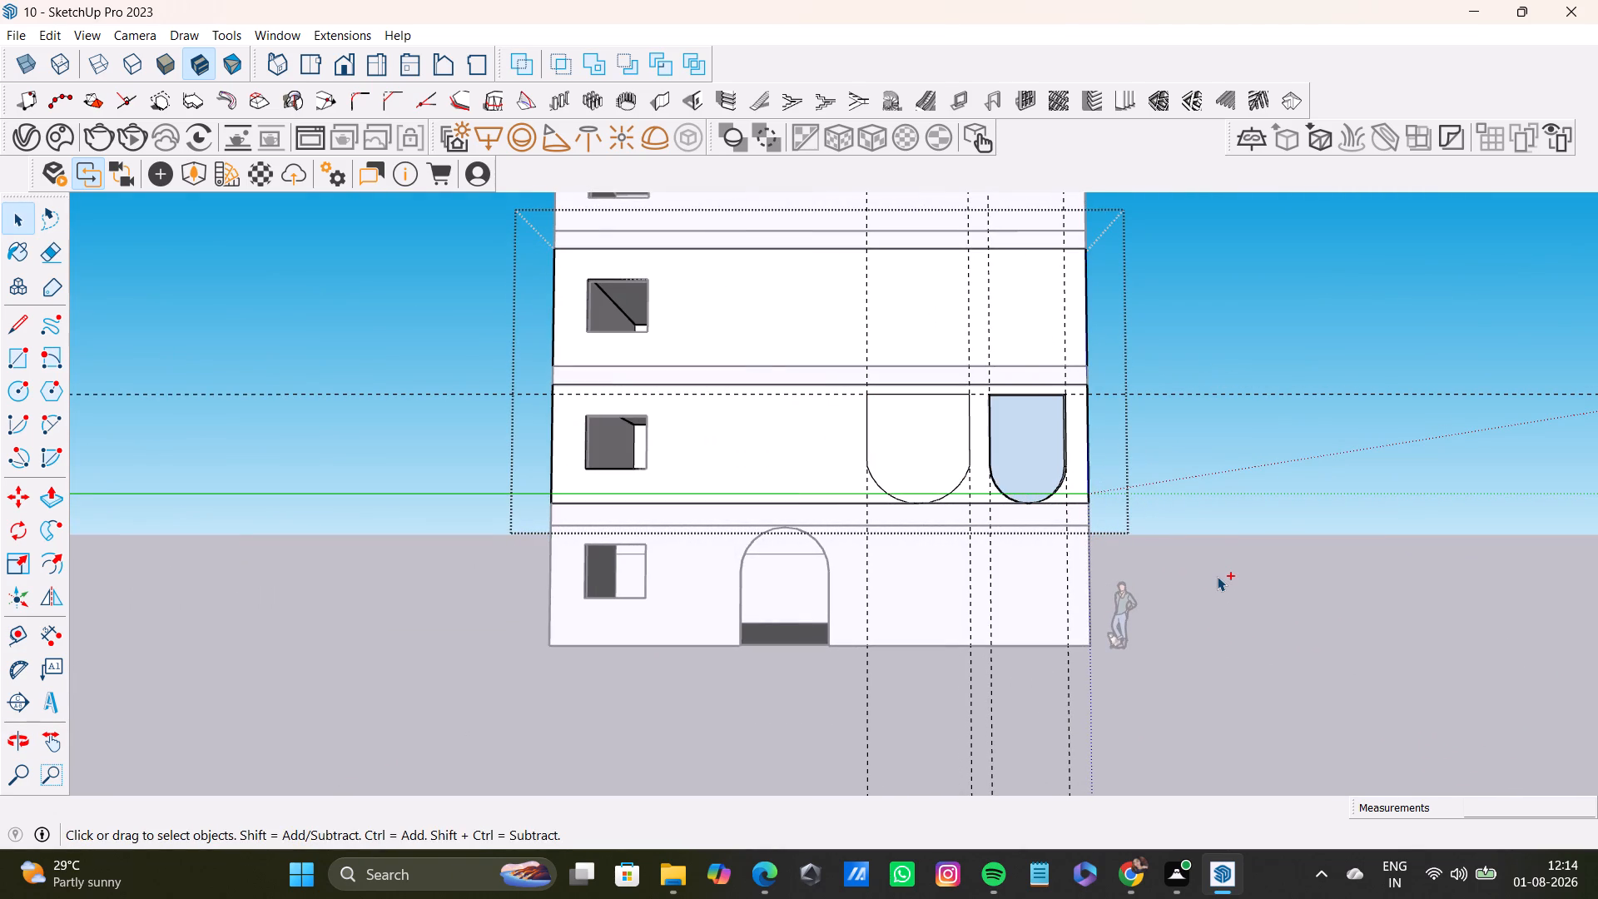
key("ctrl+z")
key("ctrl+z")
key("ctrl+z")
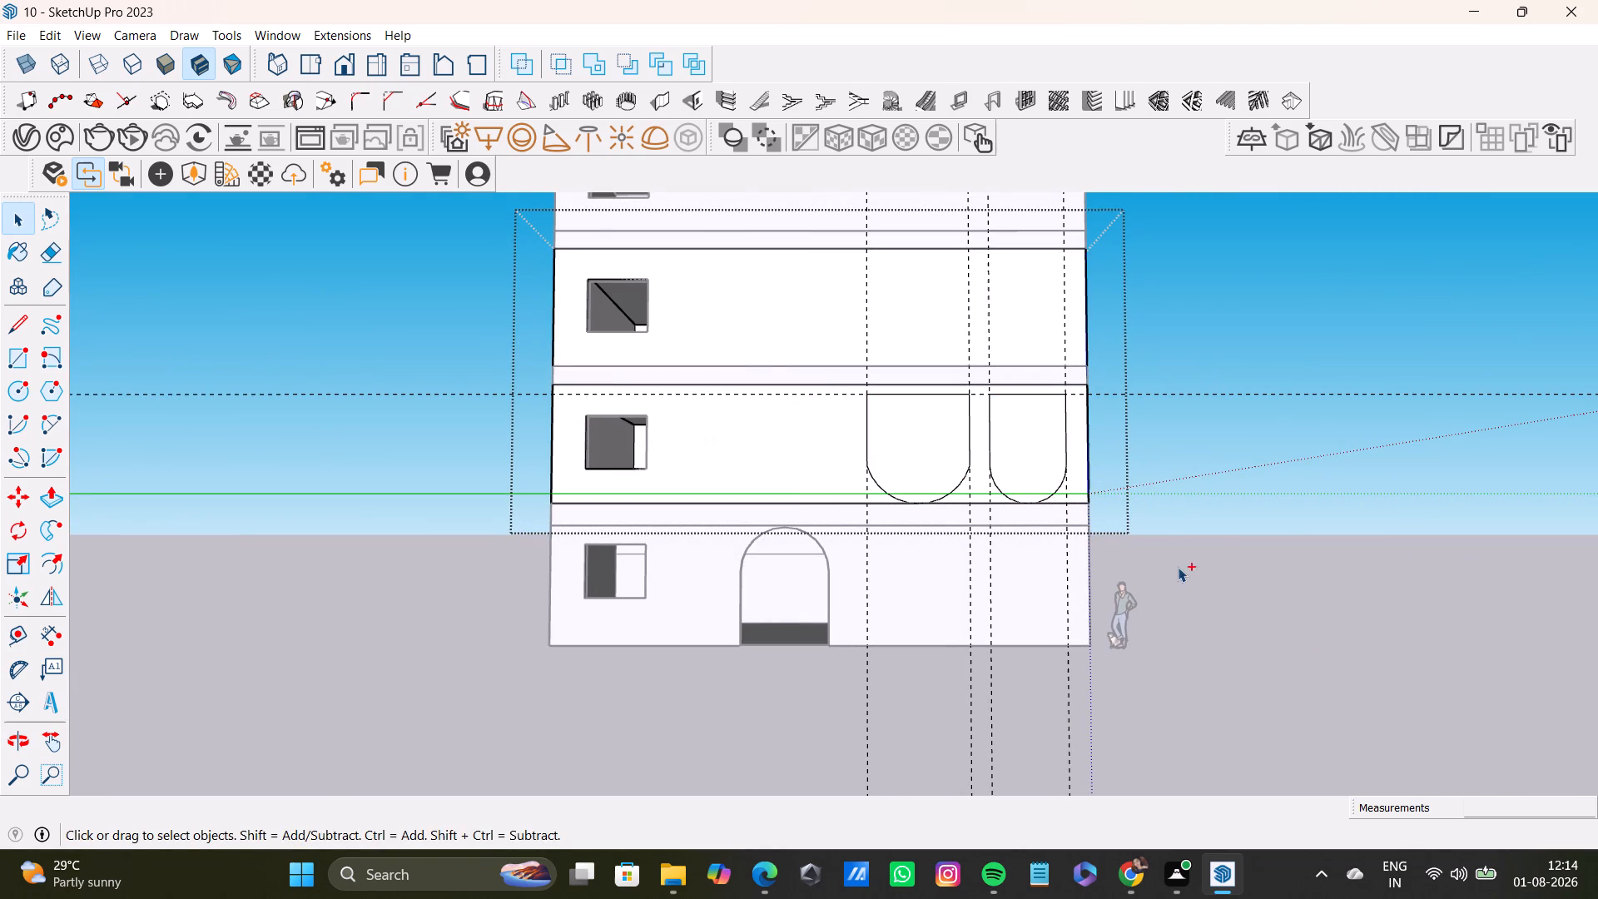
Undo the drawing of both U-shaped outlines, back to a plain first-floor side wall with its guides.
key("ctrl+z")
key("ctrl+z")
key("ctrl+z")
key("ctrl+z")
key("ctrl+z")
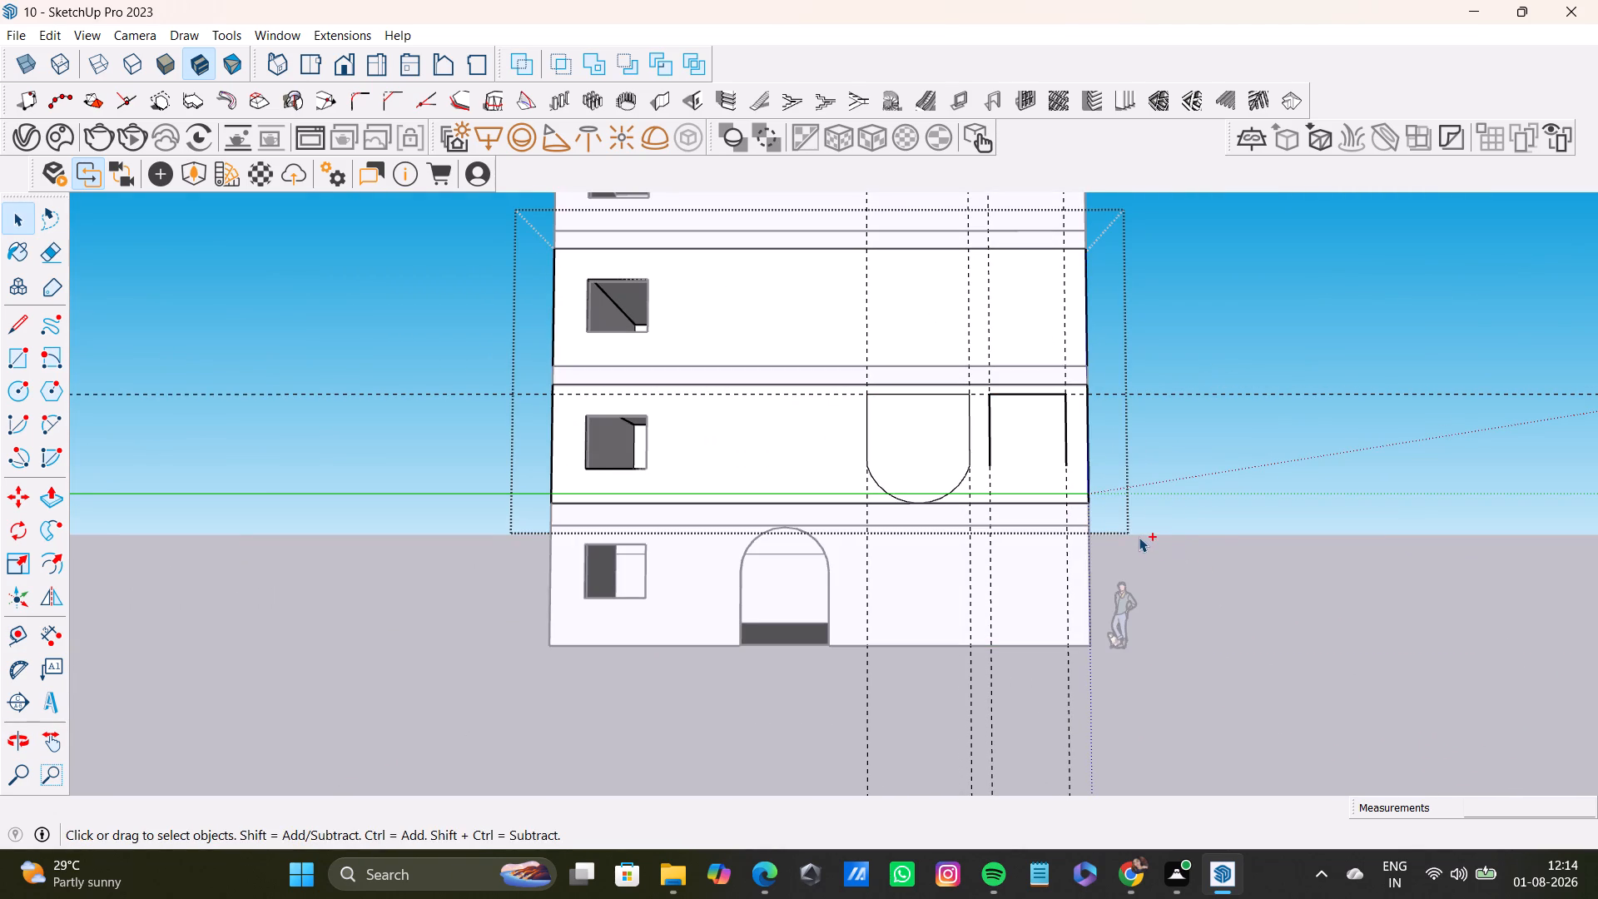
key("ctrl+z")
key("ctrl+z")
key("ctrl+z")
key("ctrl+z")
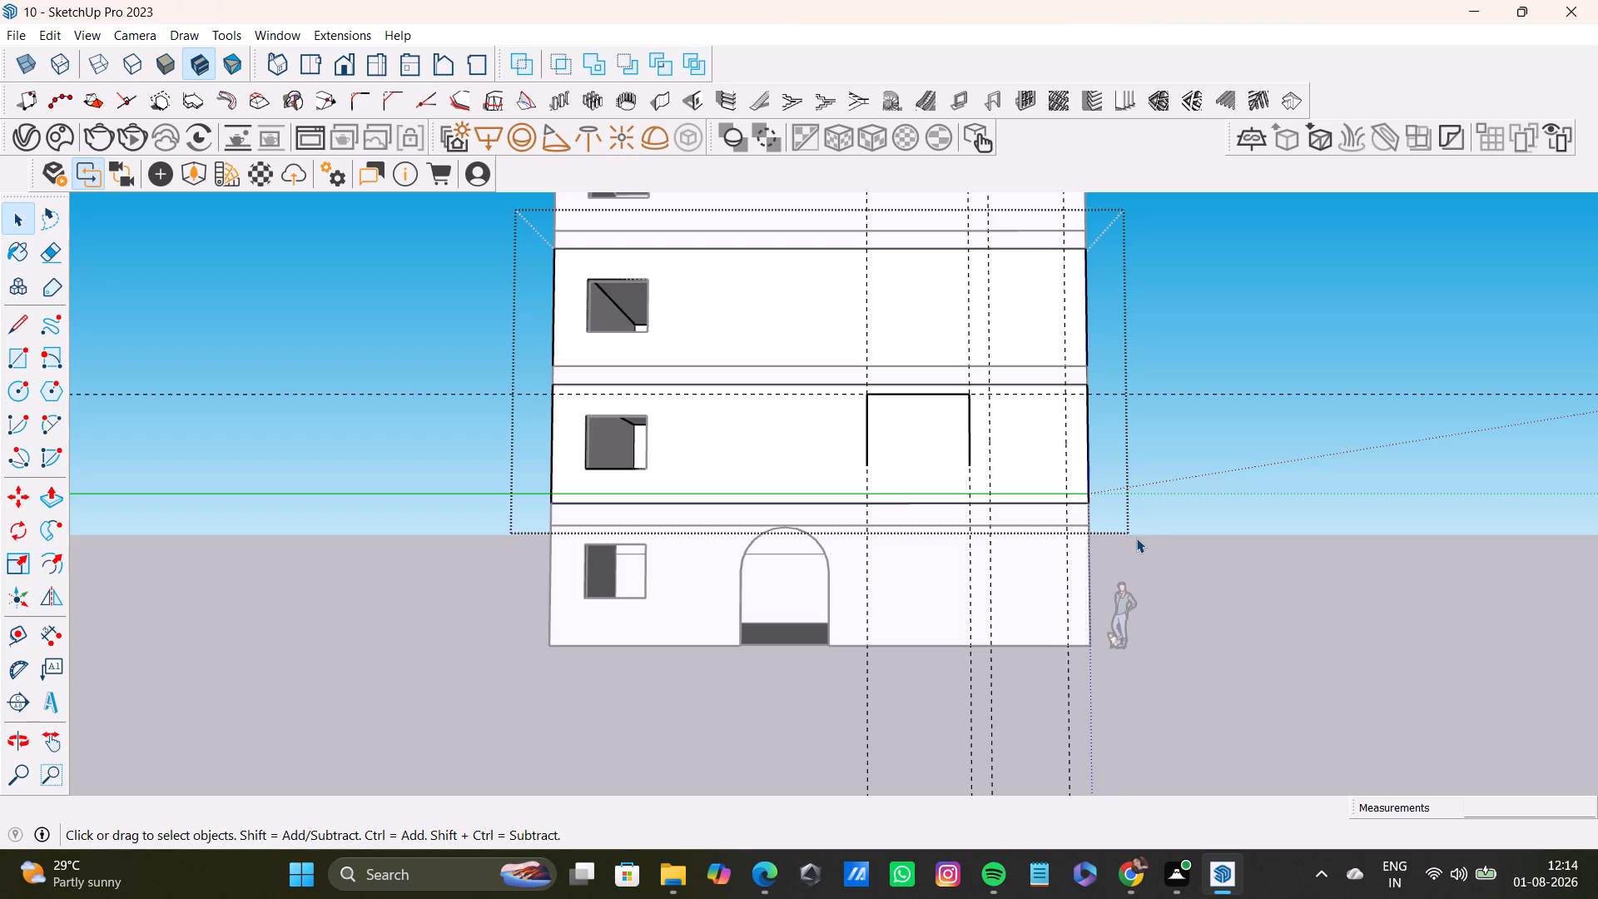
key("ctrl+z")
key("ctrl+z")
key("ctrl+z")
Delete all construction guides from the model.
middle_click_drag(1284, 574, 1206, 681)
scroll(882, 541, "up", 6)
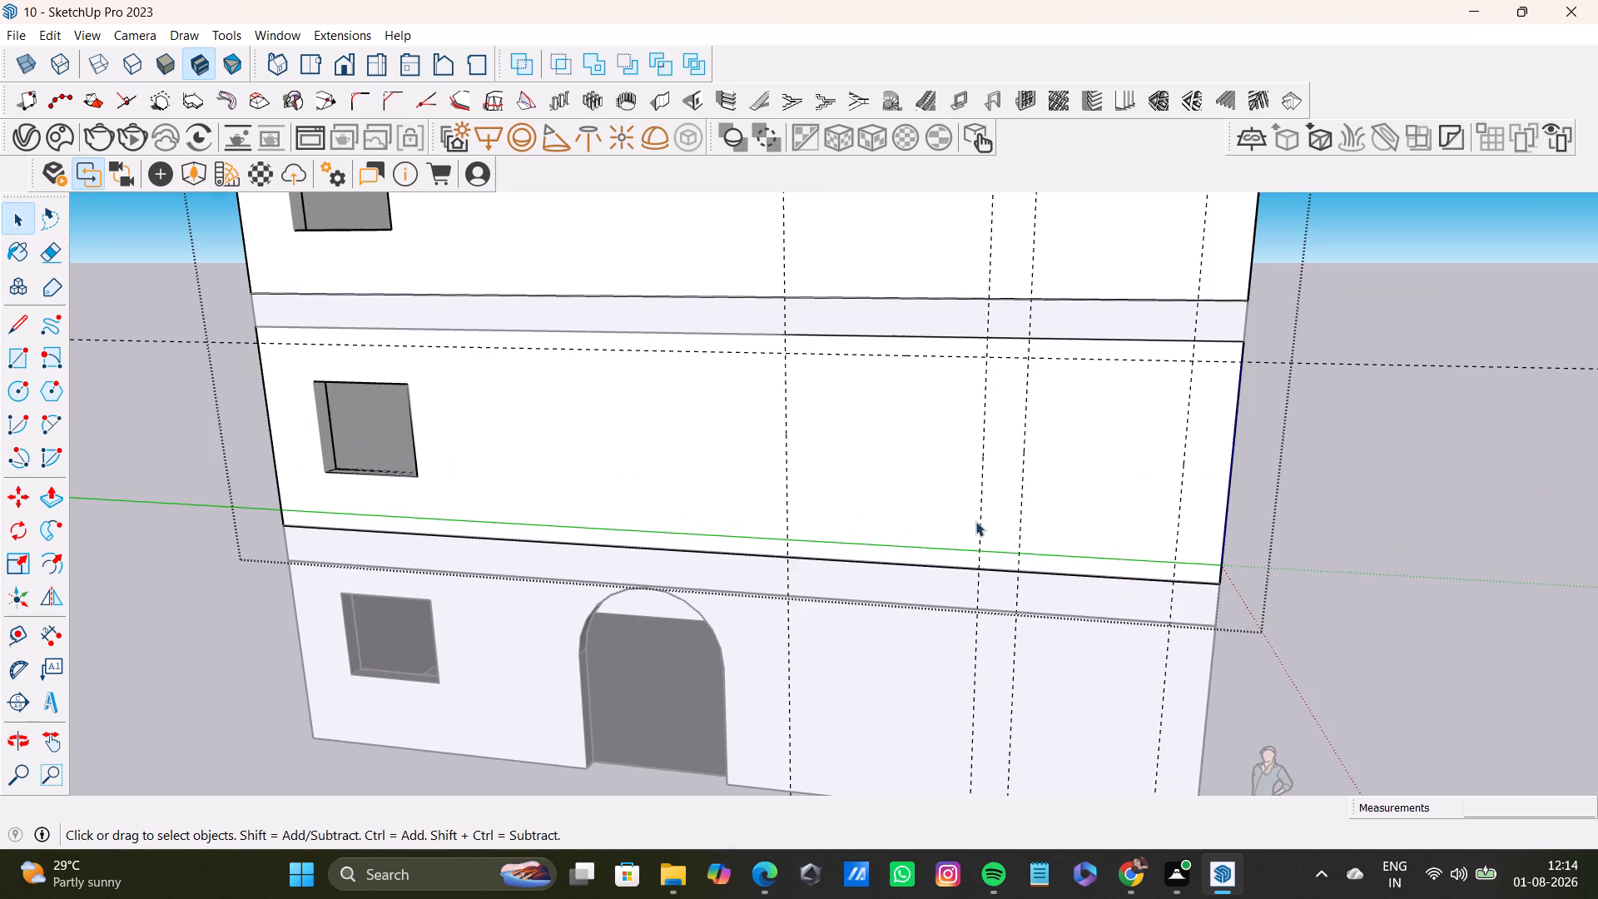
middle_click_drag(980, 520, 1079, 521)
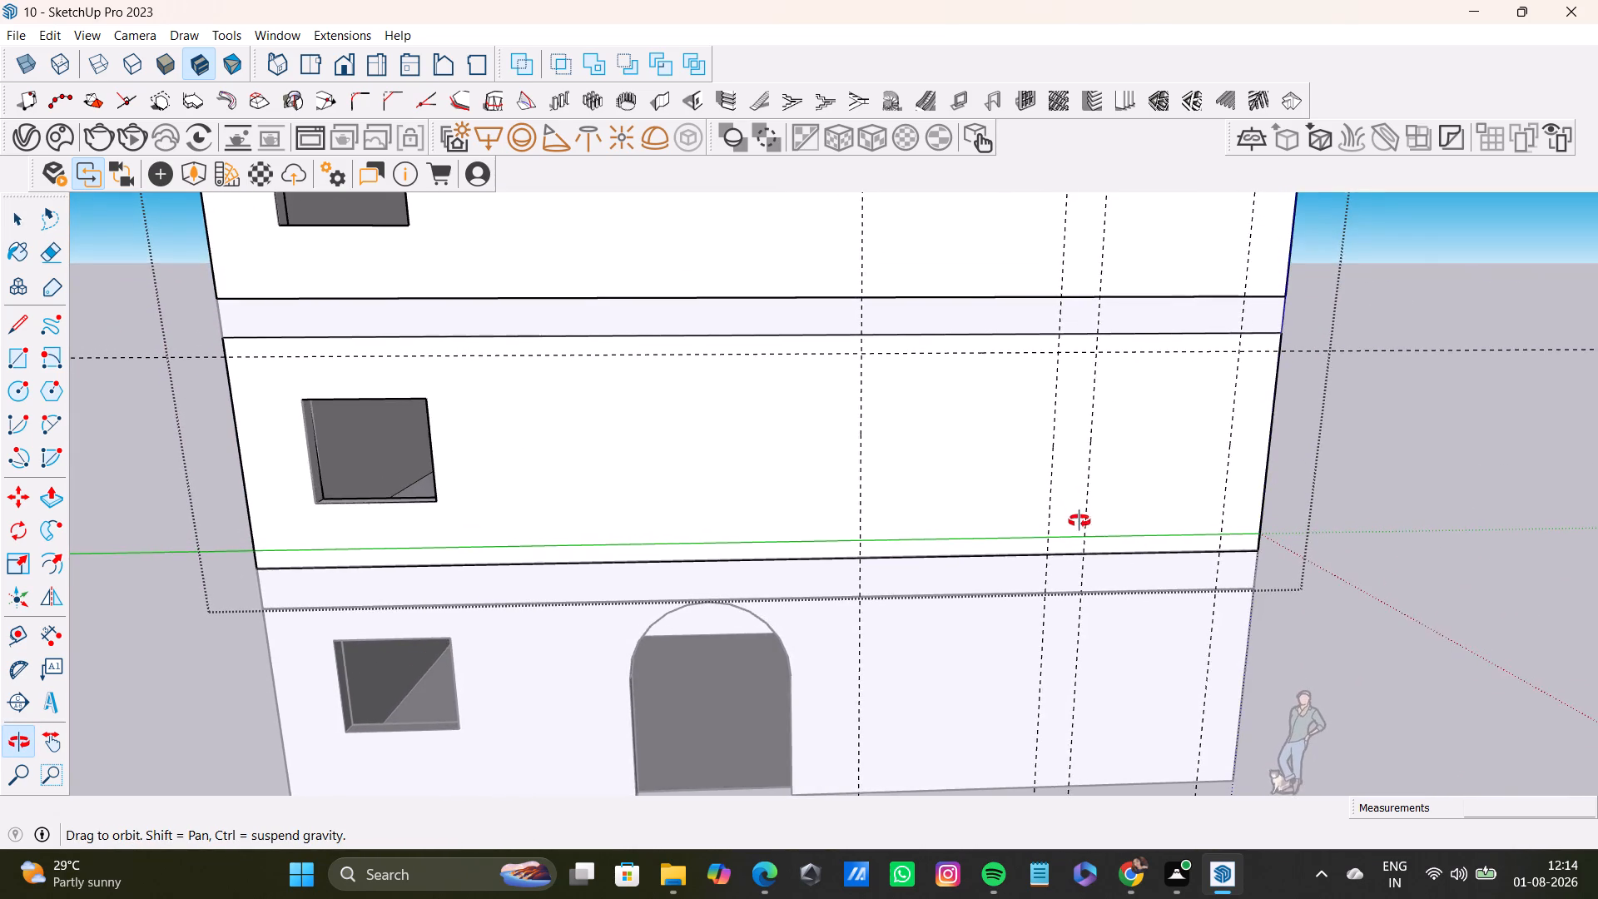
middle_click_drag(1079, 521, 955, 509)
left_click(43, 37)
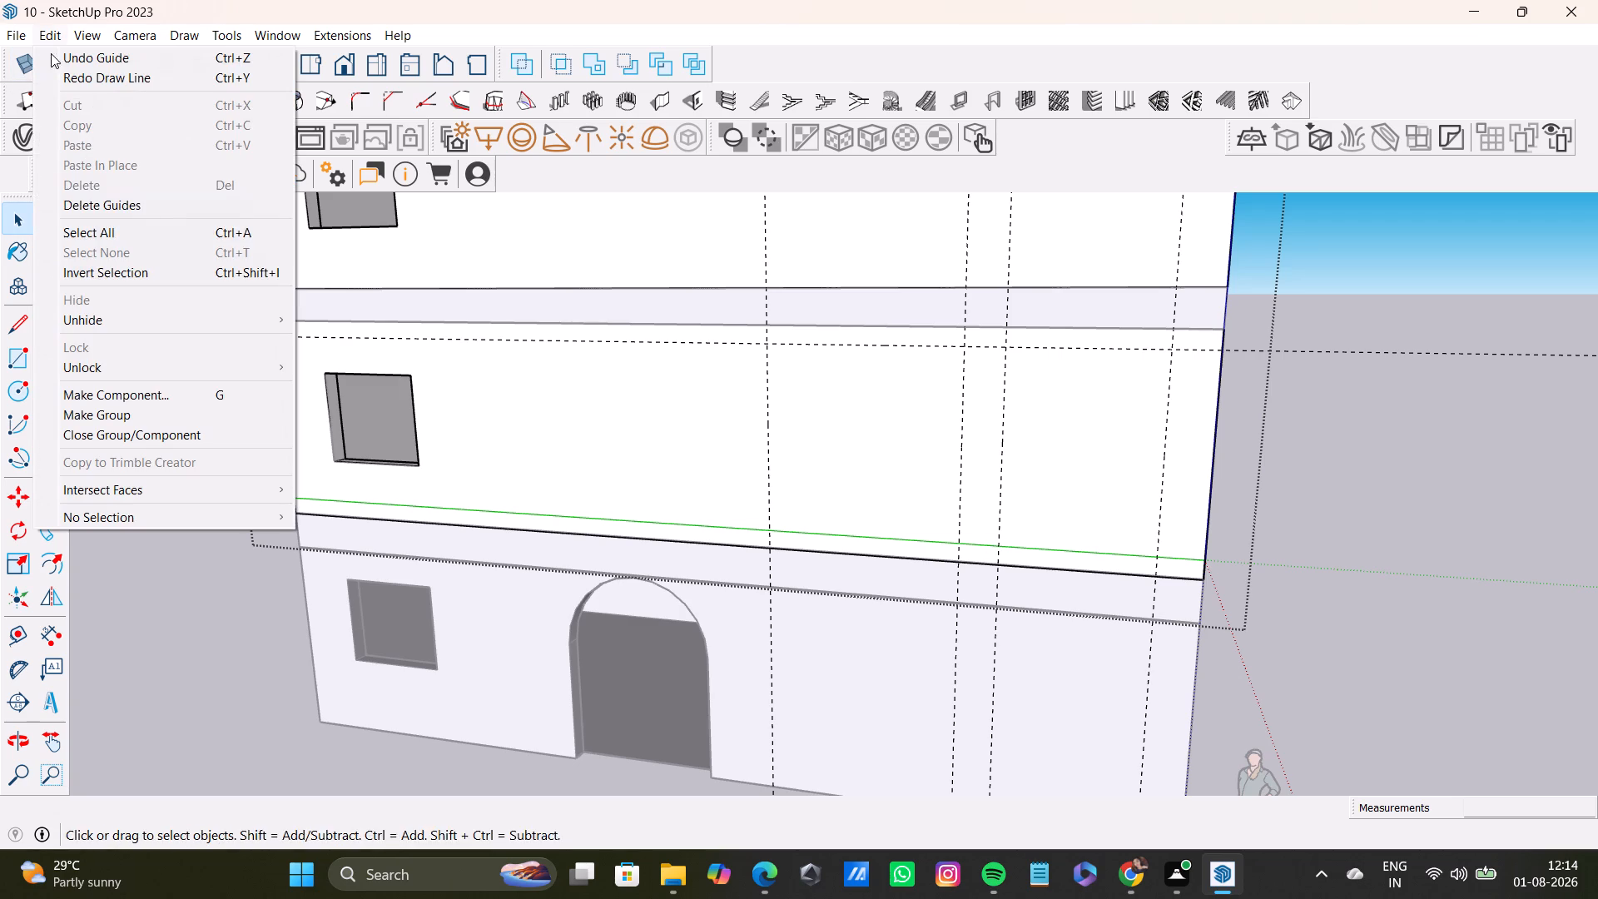
left_click(146, 209)
Place a vertical guide on the first-floor side wall about 2' 8" in from the front corner edge.
scroll(708, 419, "down", 3)
middle_click_drag(731, 408, 834, 320)
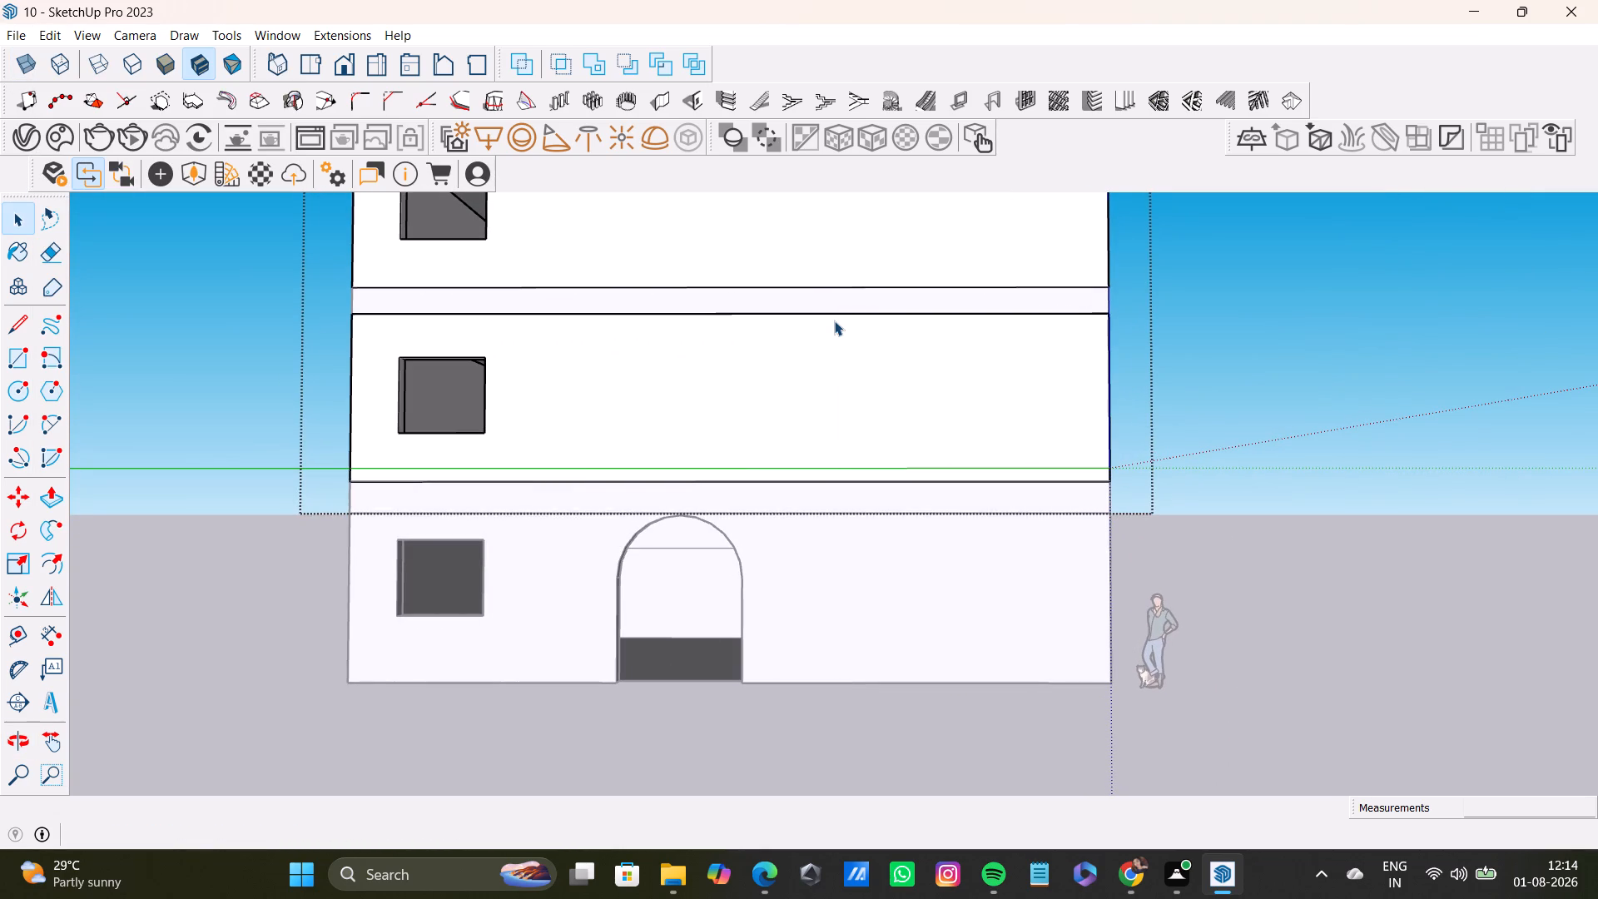
middle_click_drag(821, 301, 819, 300, "shift")
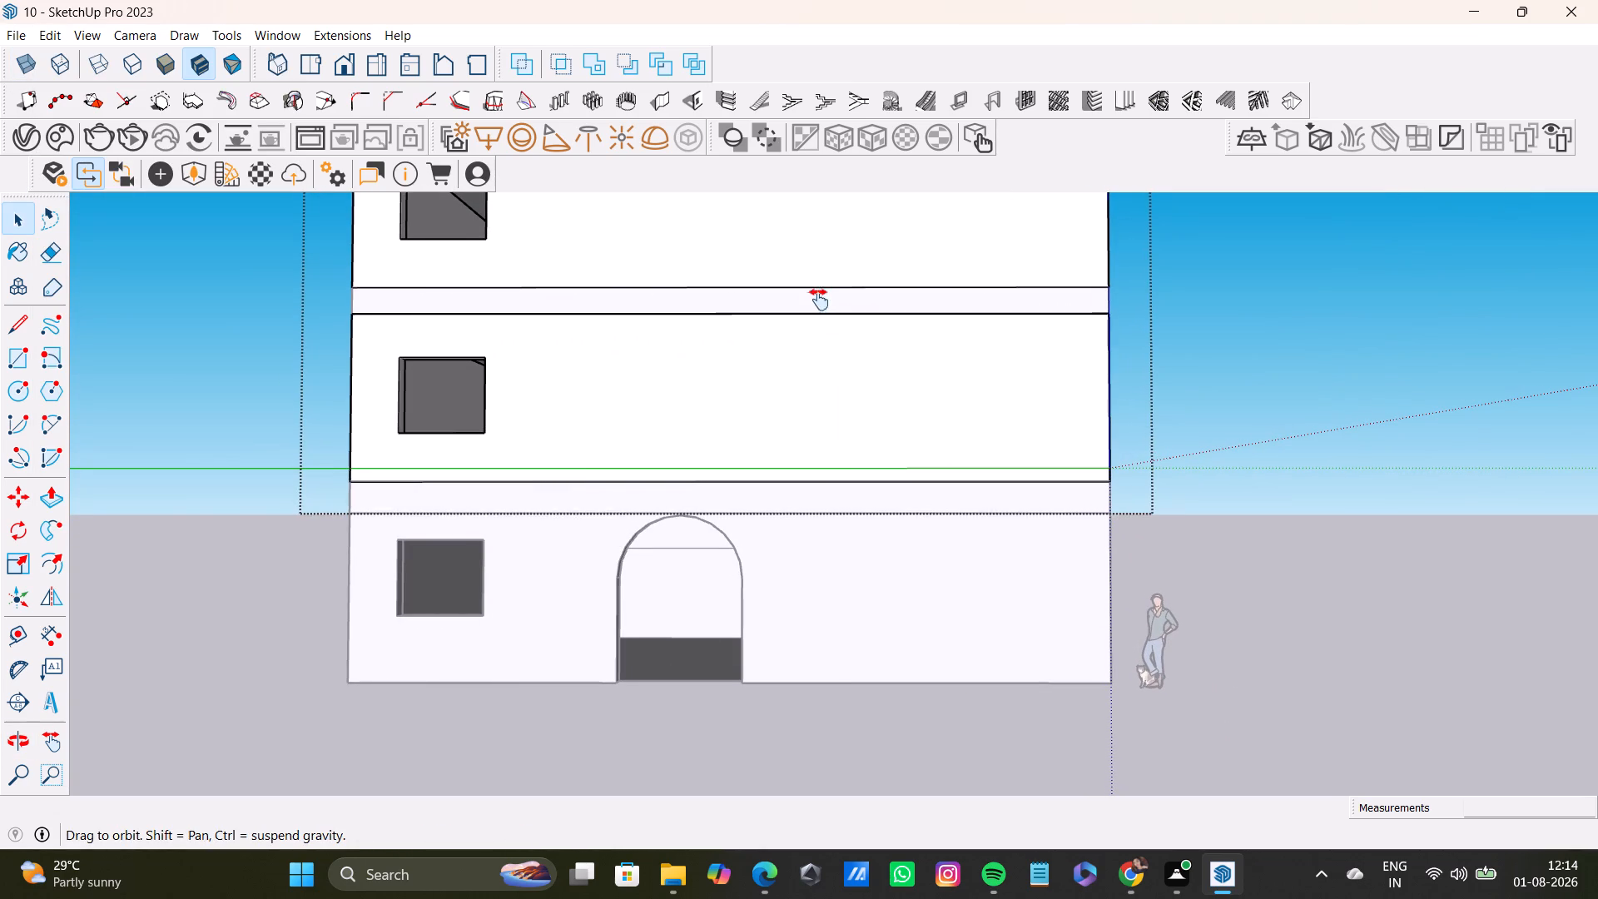
middle_click_drag(819, 300, 702, 300, "shift")
middle_click_drag(685, 340, 715, 360, "shift")
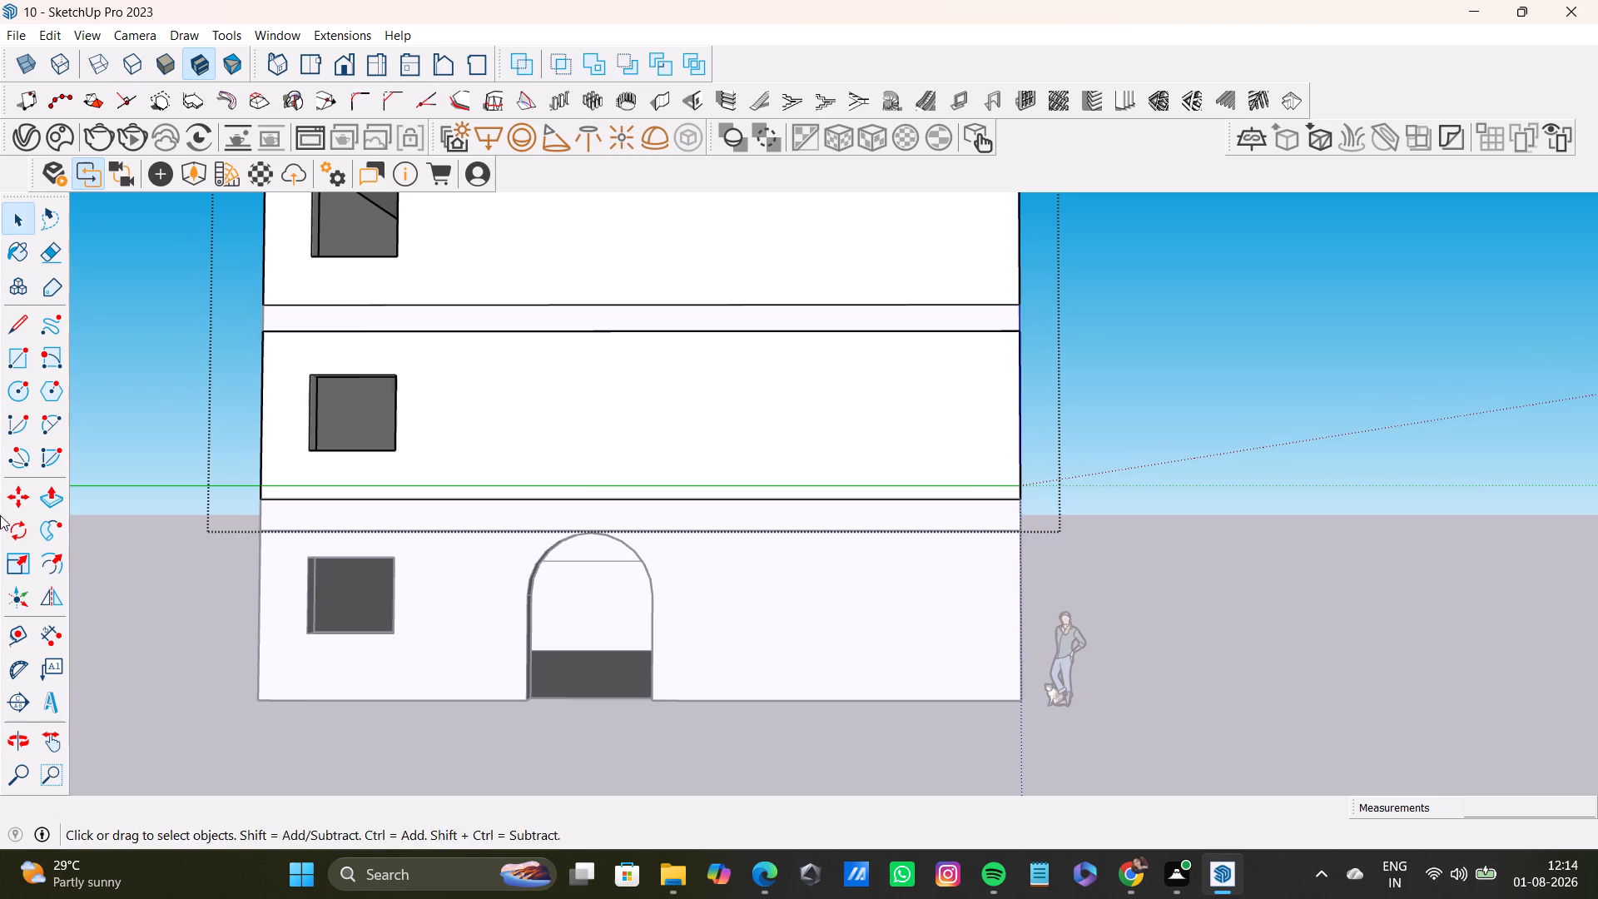
left_click(23, 637)
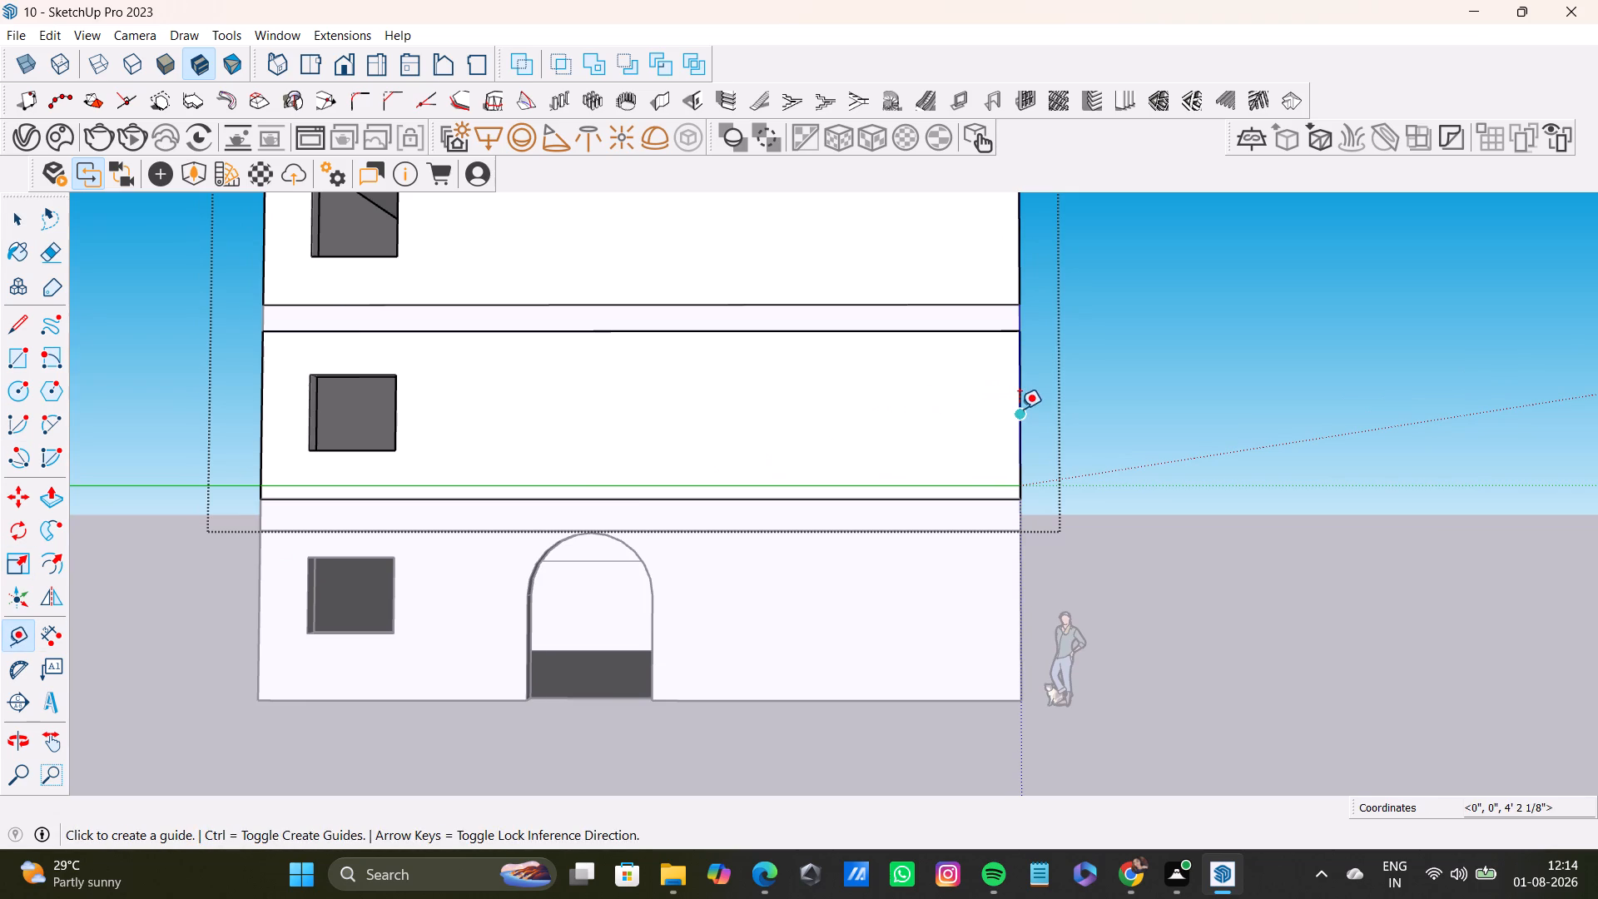
left_click(1020, 409)
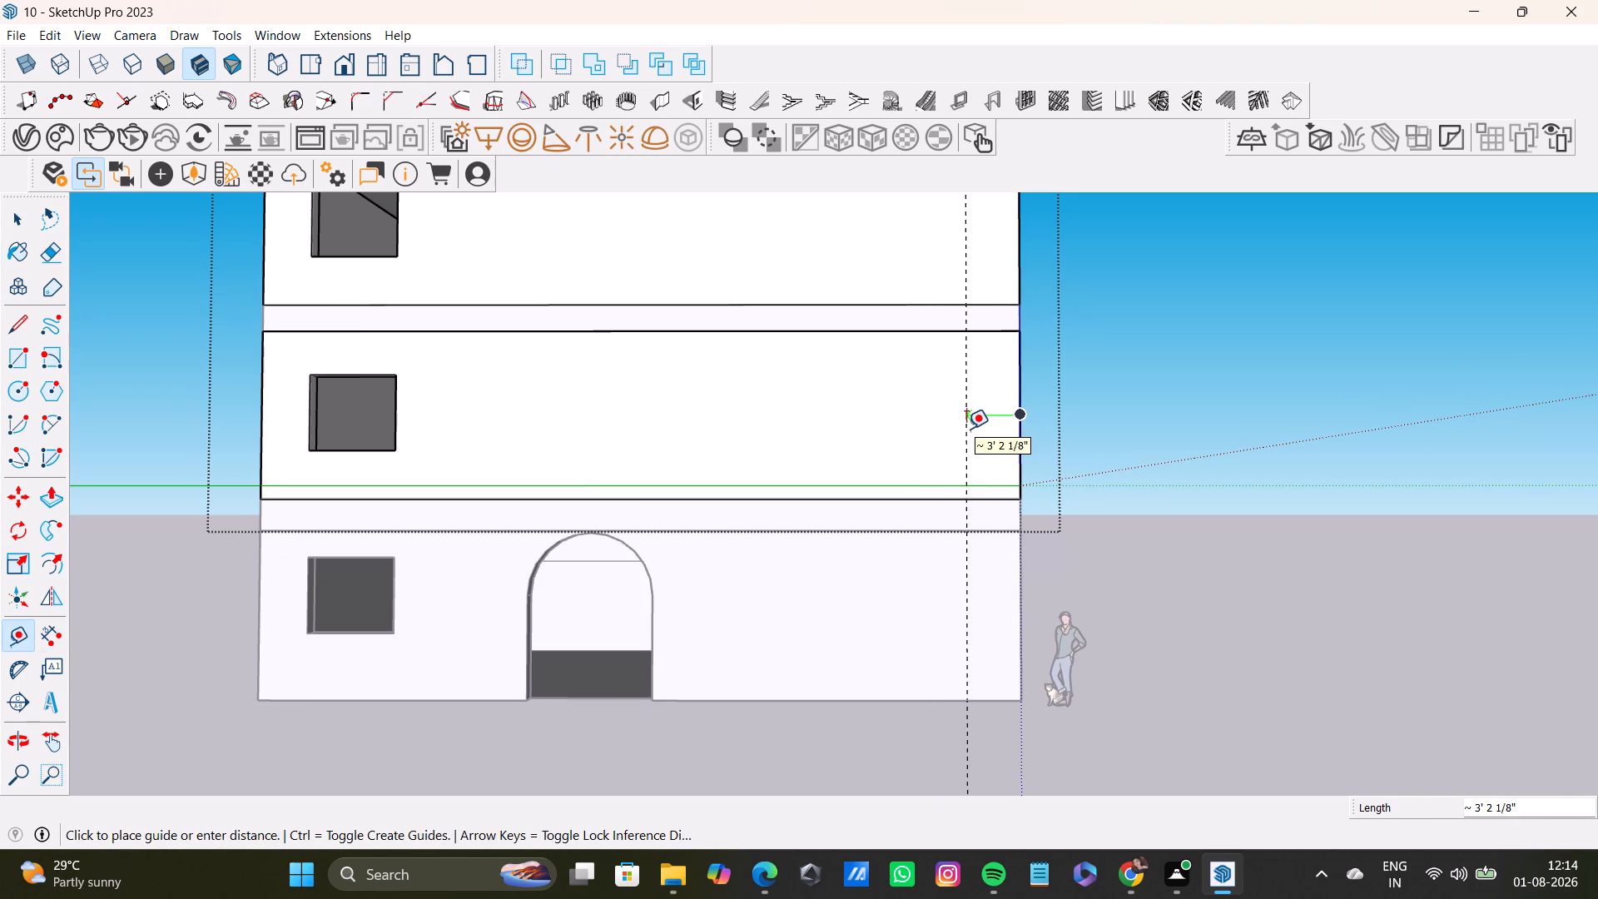
left_click(975, 429)
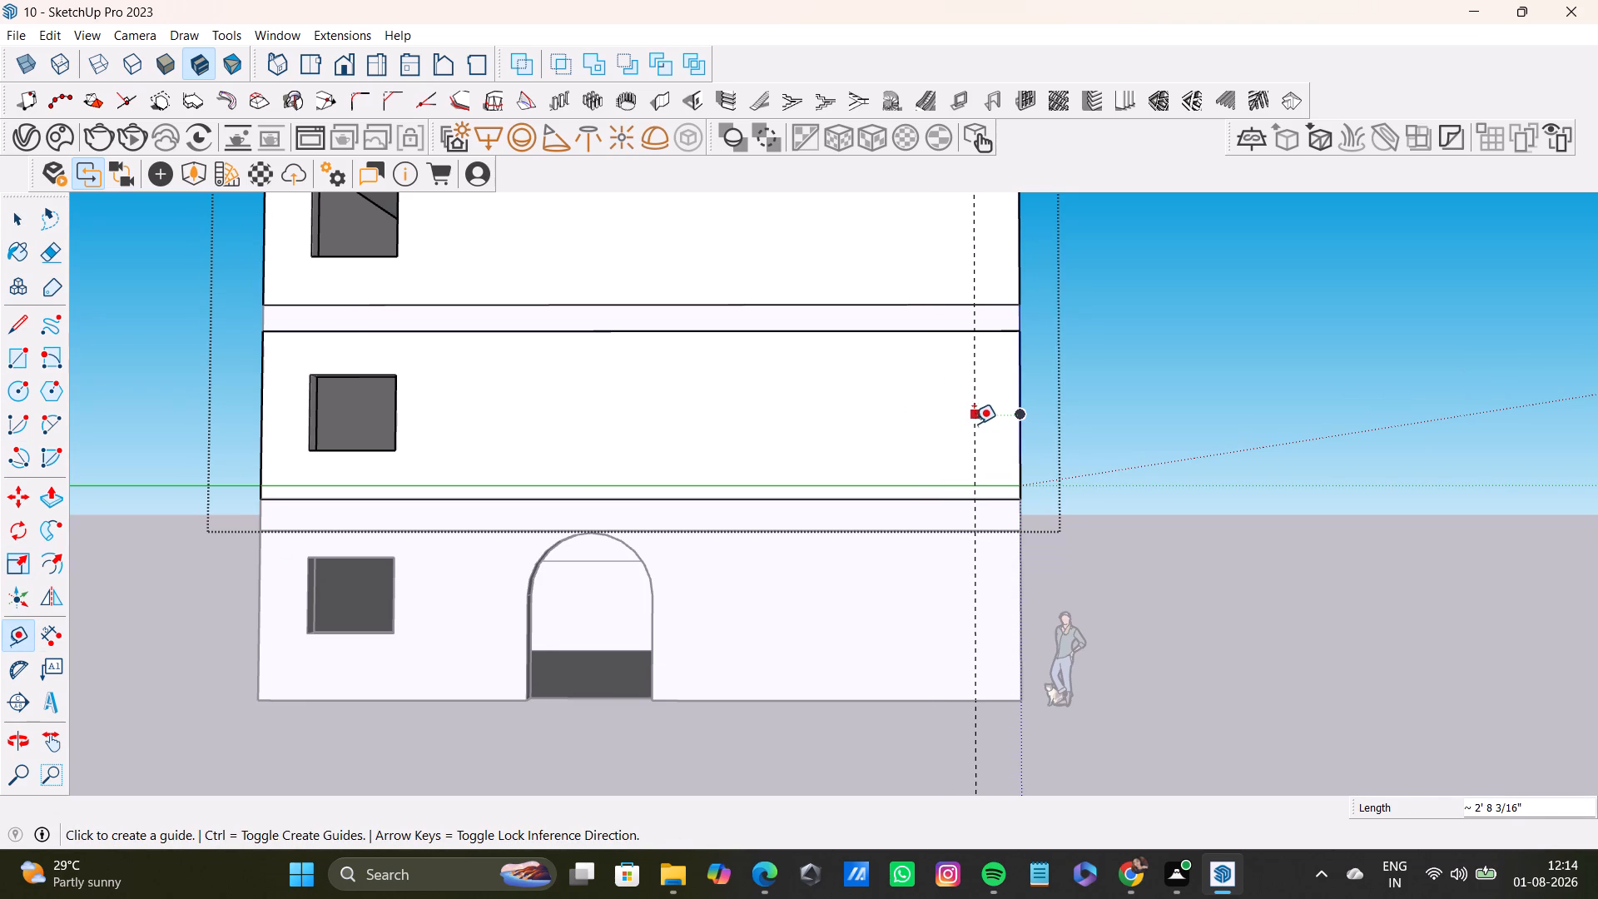
left_click(969, 420)
key("space")
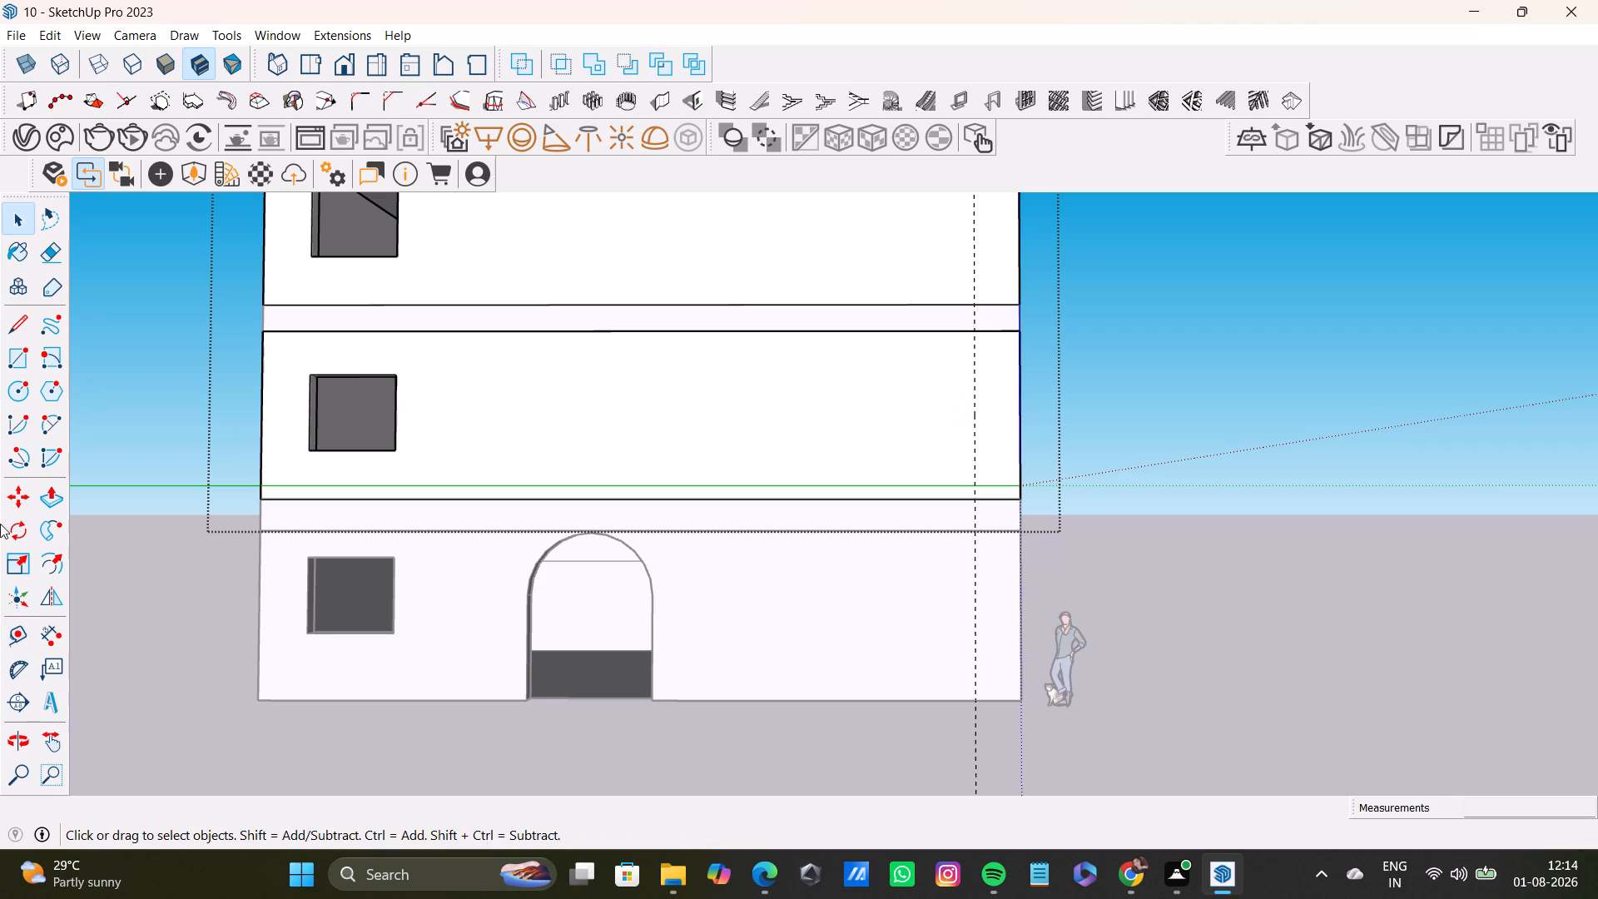
Add two more vertical guides along the first-floor side wall, spaced about 6' 4 3/8" and a further 3' 3 1/8" inward.
left_click(18, 641)
left_click(975, 373)
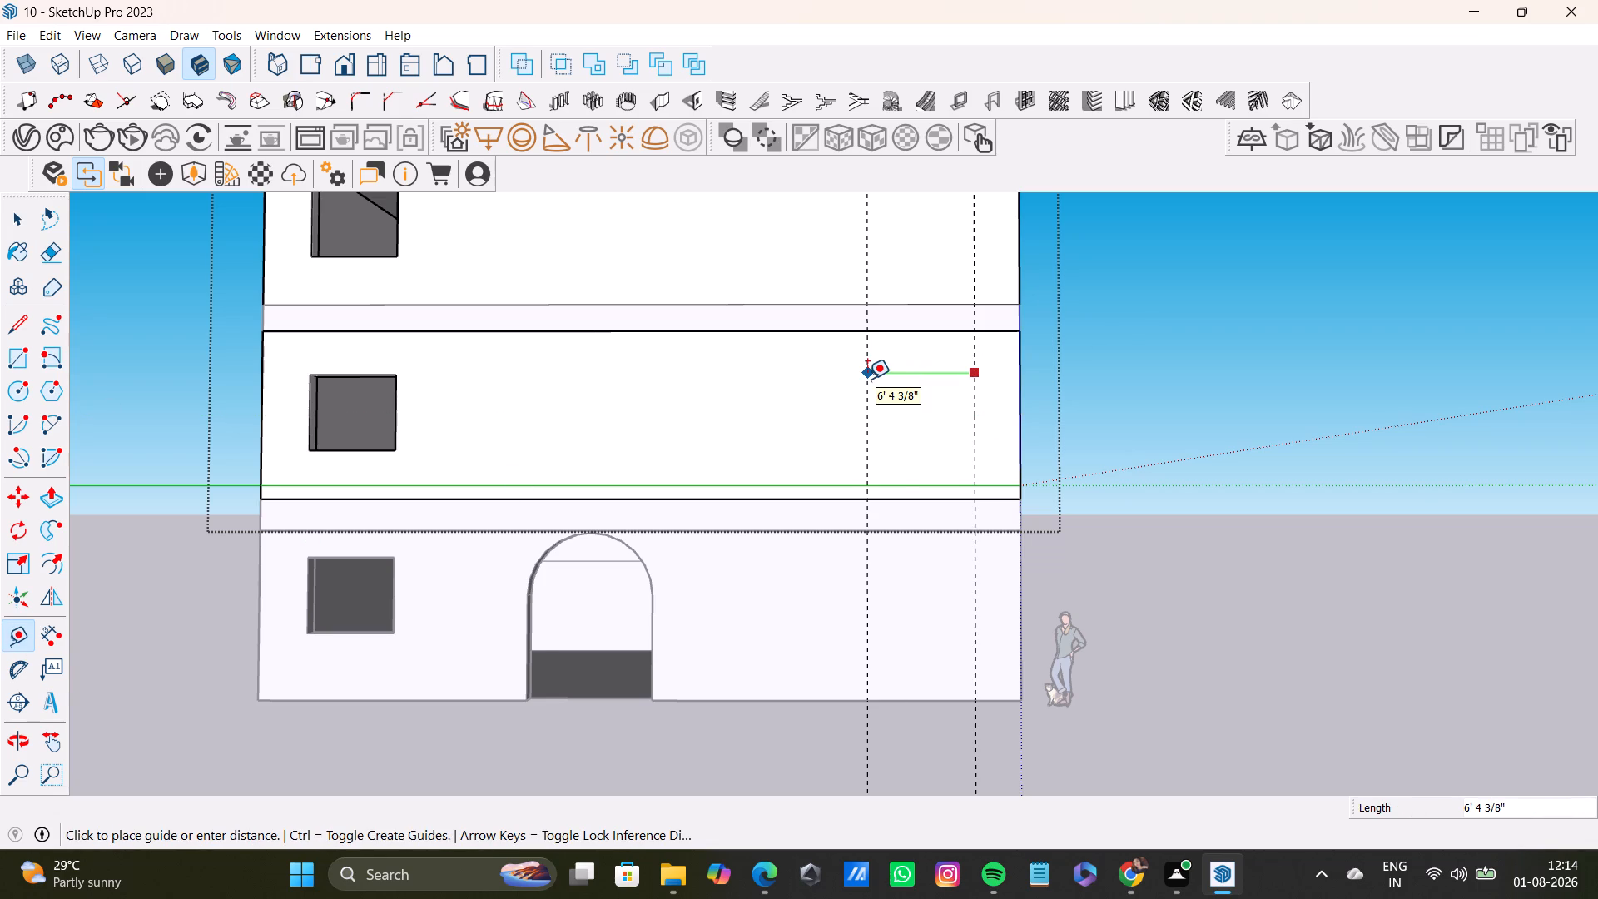
left_click(867, 379)
left_click_drag(866, 375, 859, 375)
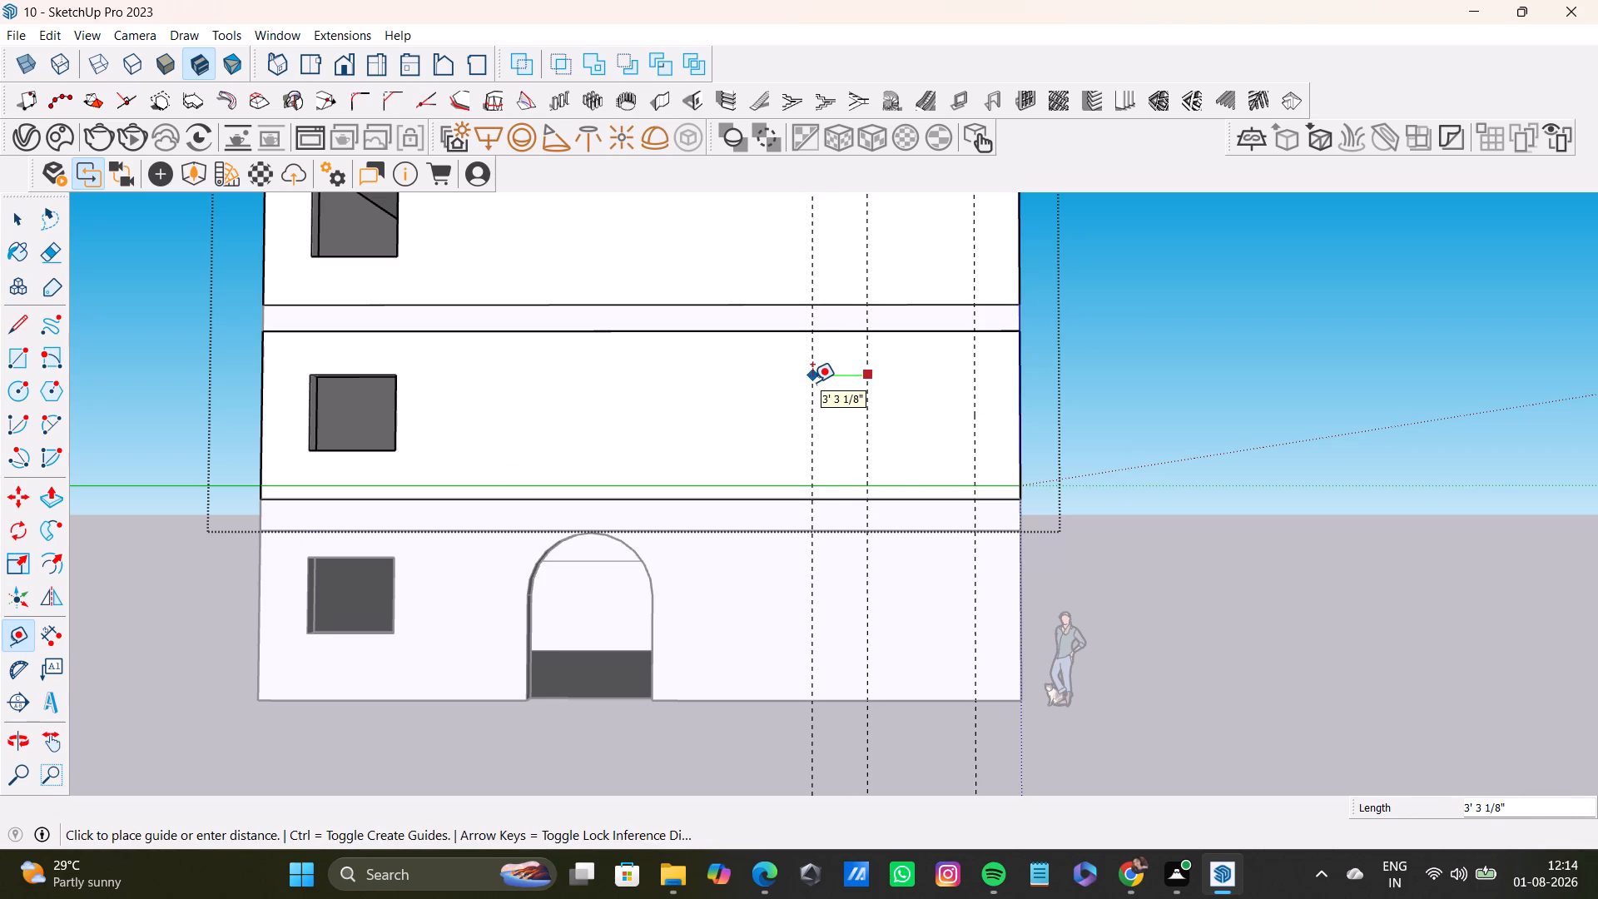
left_click(812, 382)
left_click(808, 382)
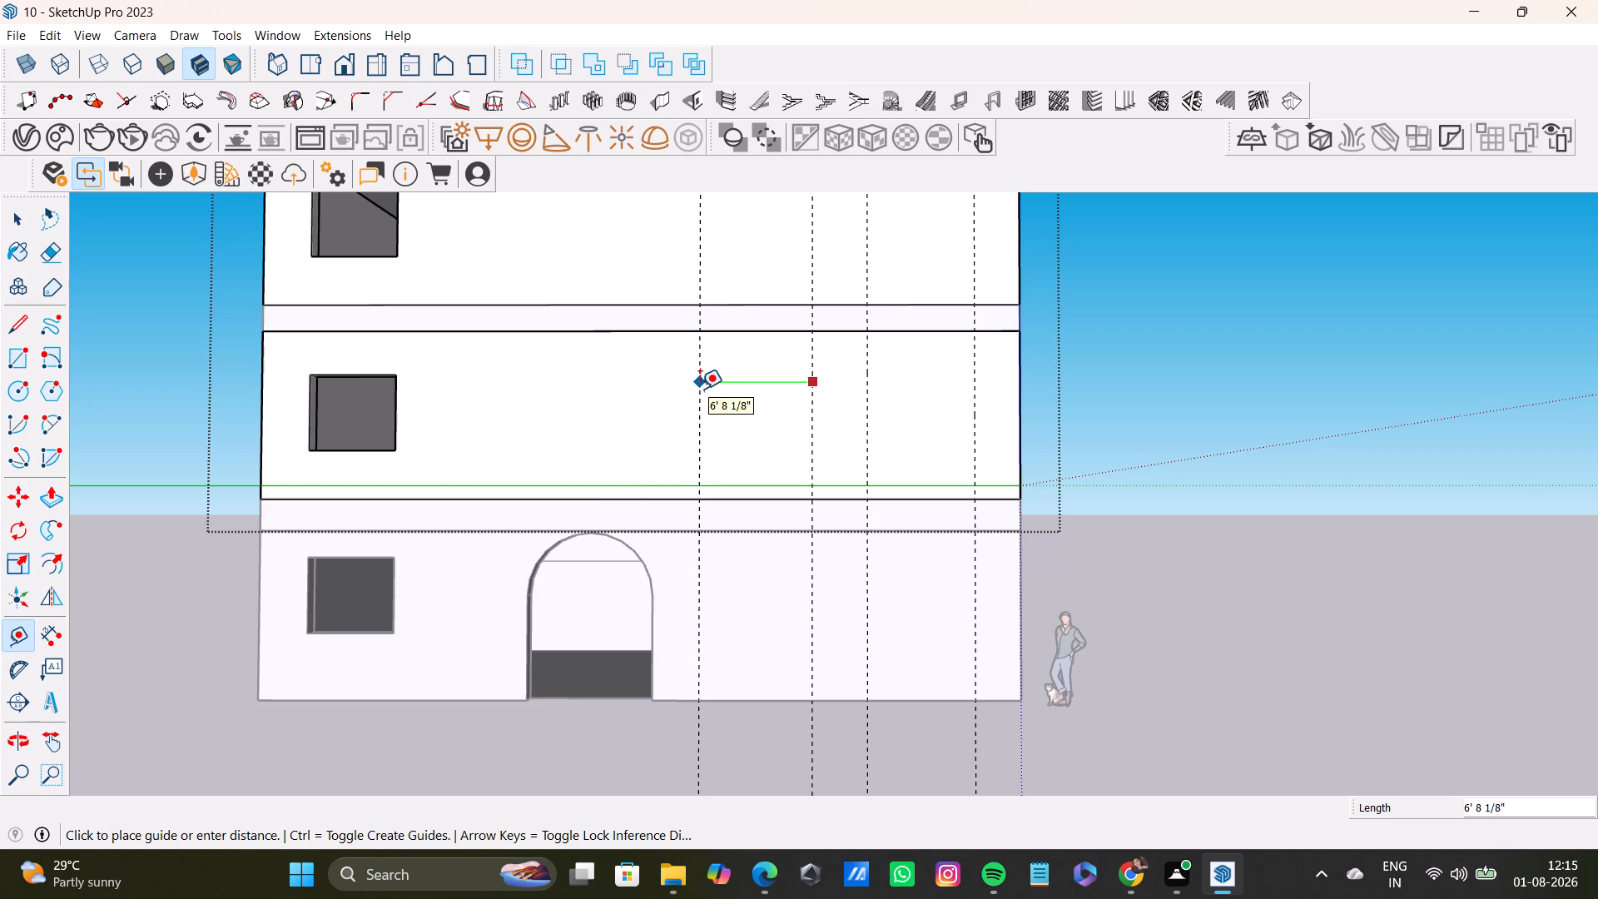
key("space")
Measure the spacing between the two vertical guides nearest the front corner.
left_click(48, 632)
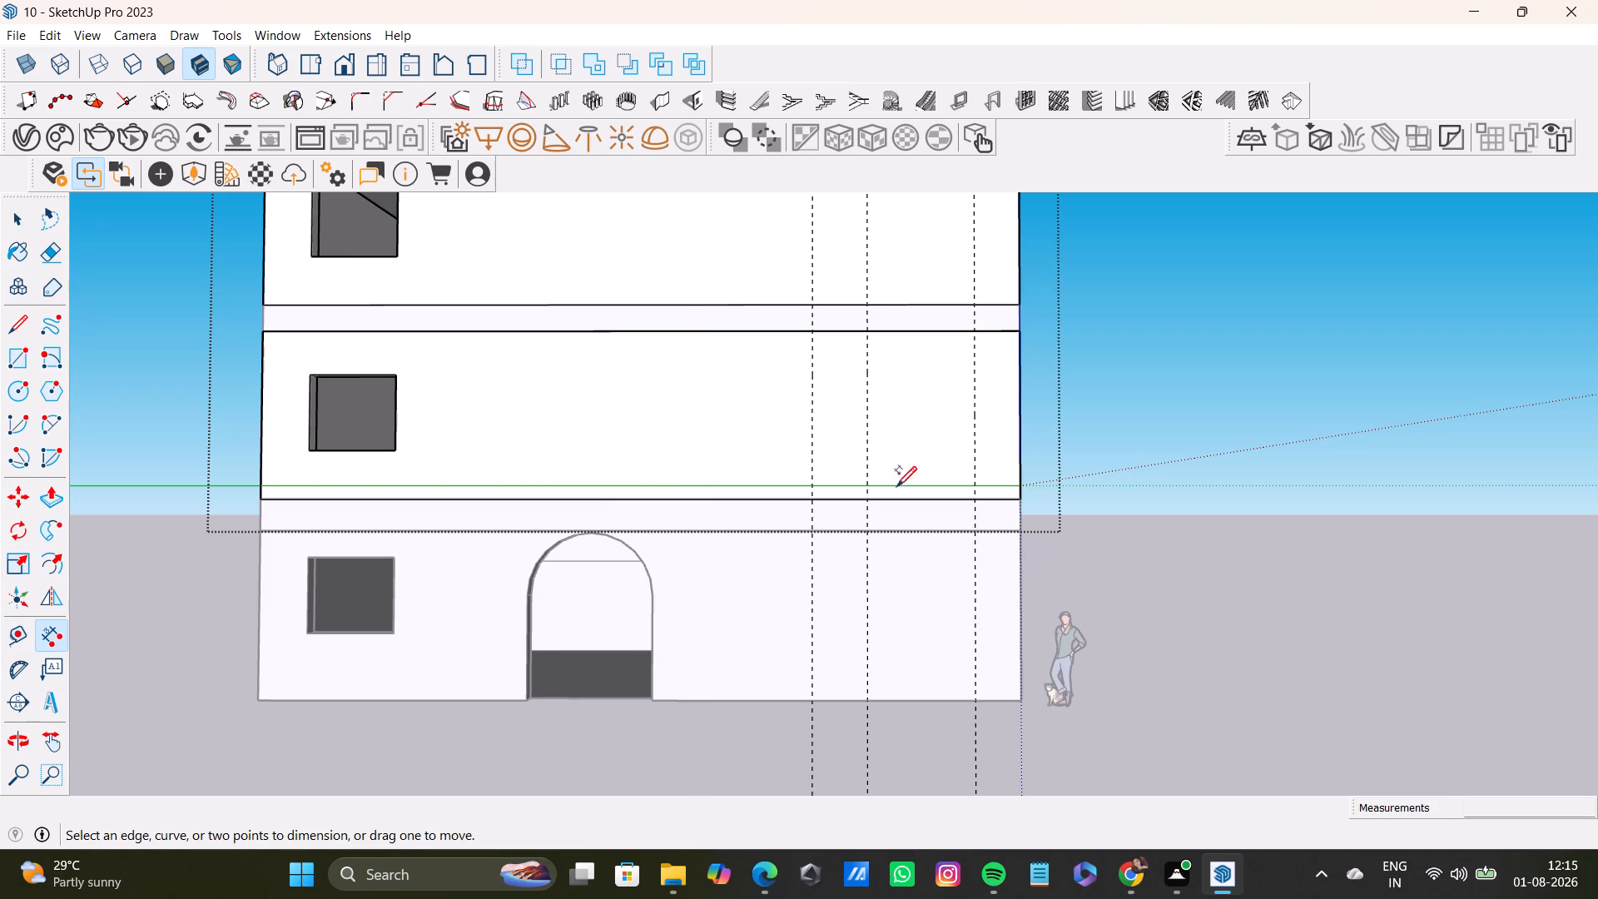
left_click(864, 452)
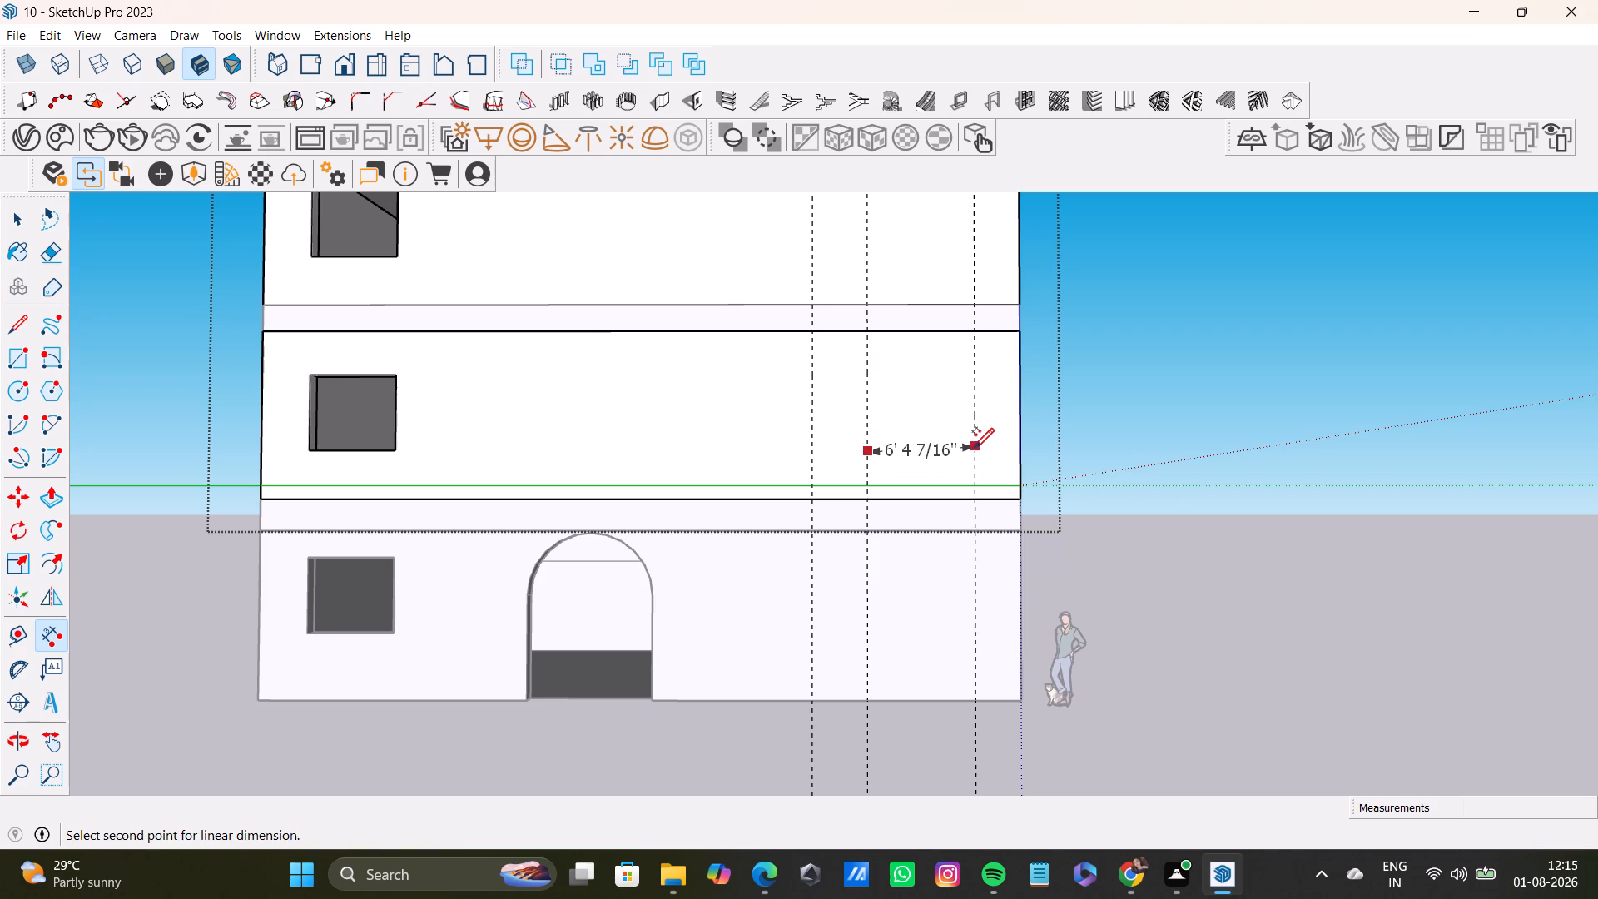
key("space")
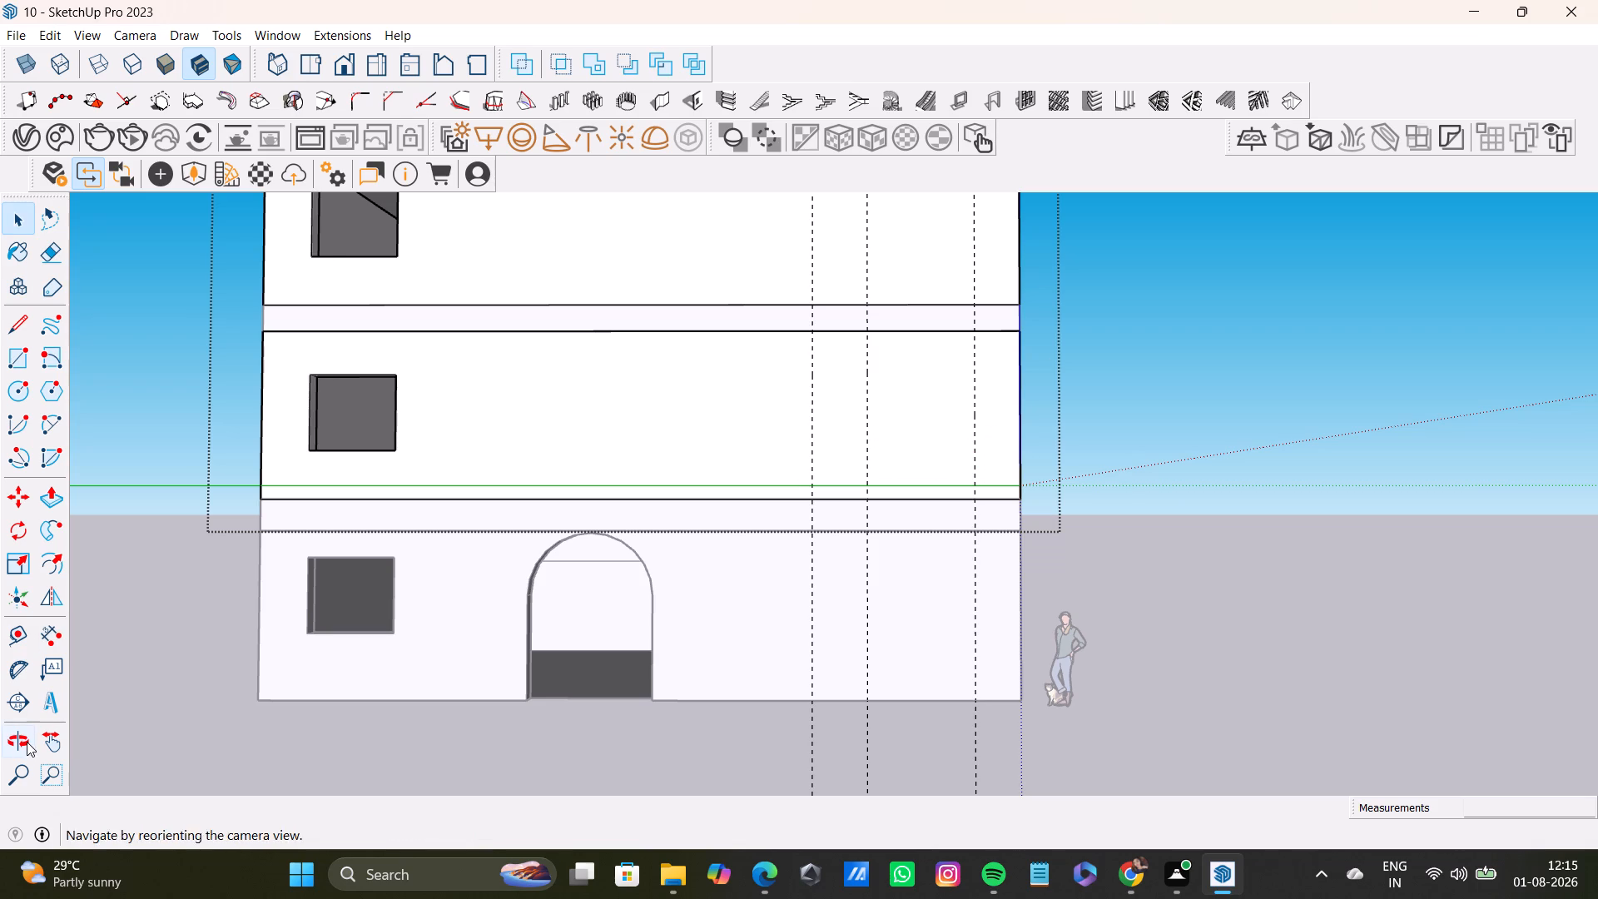
Add a fourth vertical guide about 6' 8" further inward, plus a horizontal guide just below the first-floor wall's top edge.
left_click(24, 646)
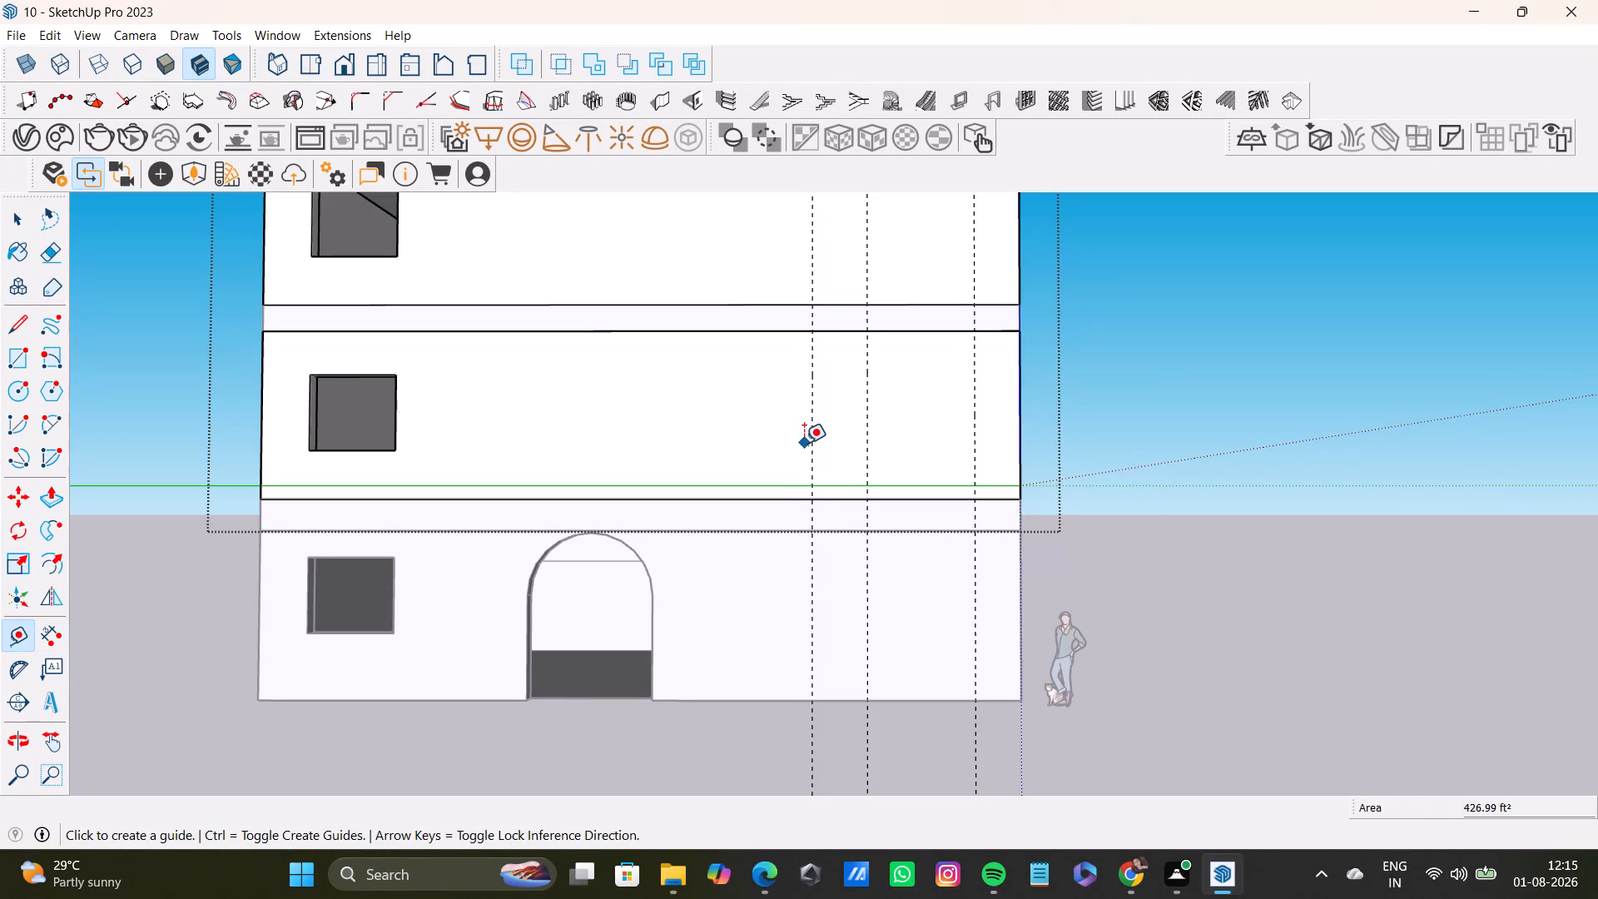
left_click(811, 442)
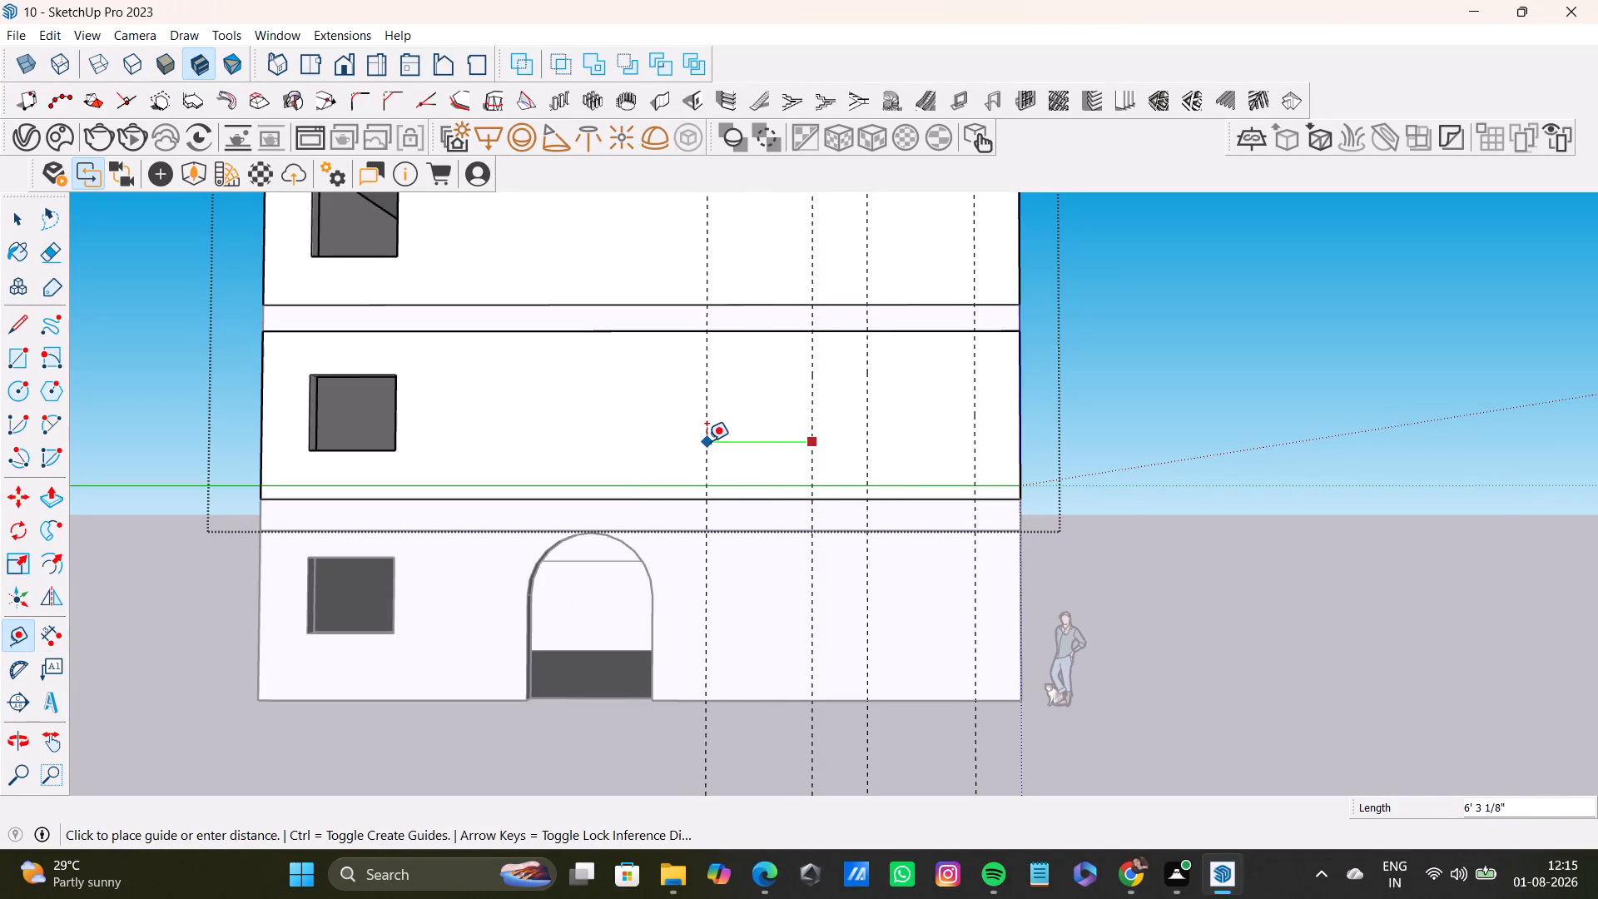
left_click(700, 439)
key("space")
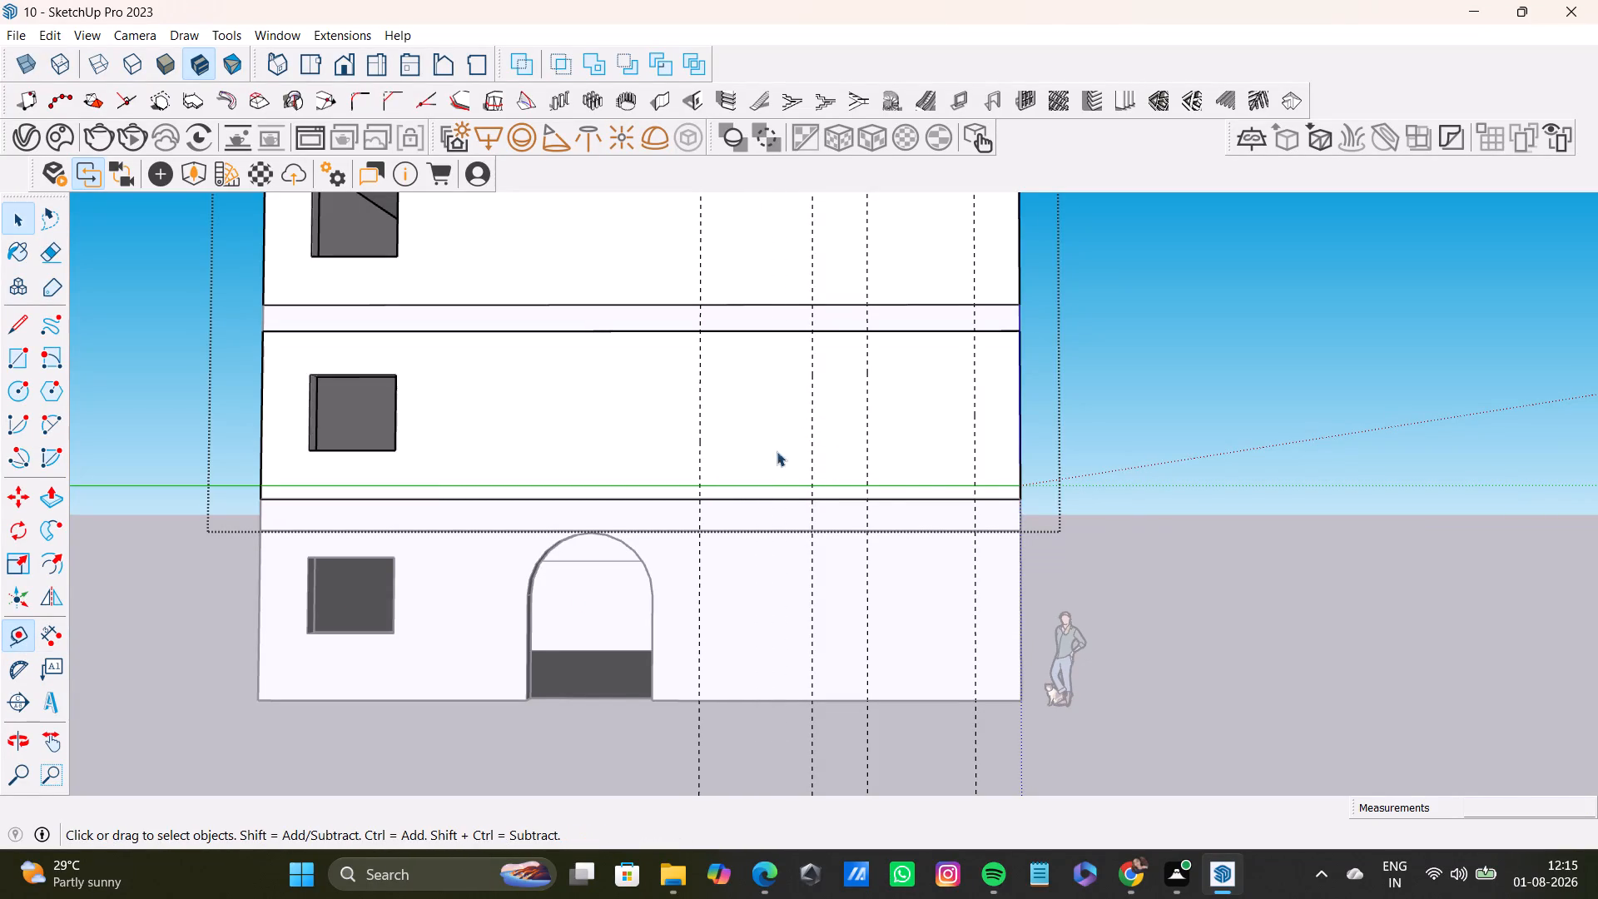
left_click(27, 640)
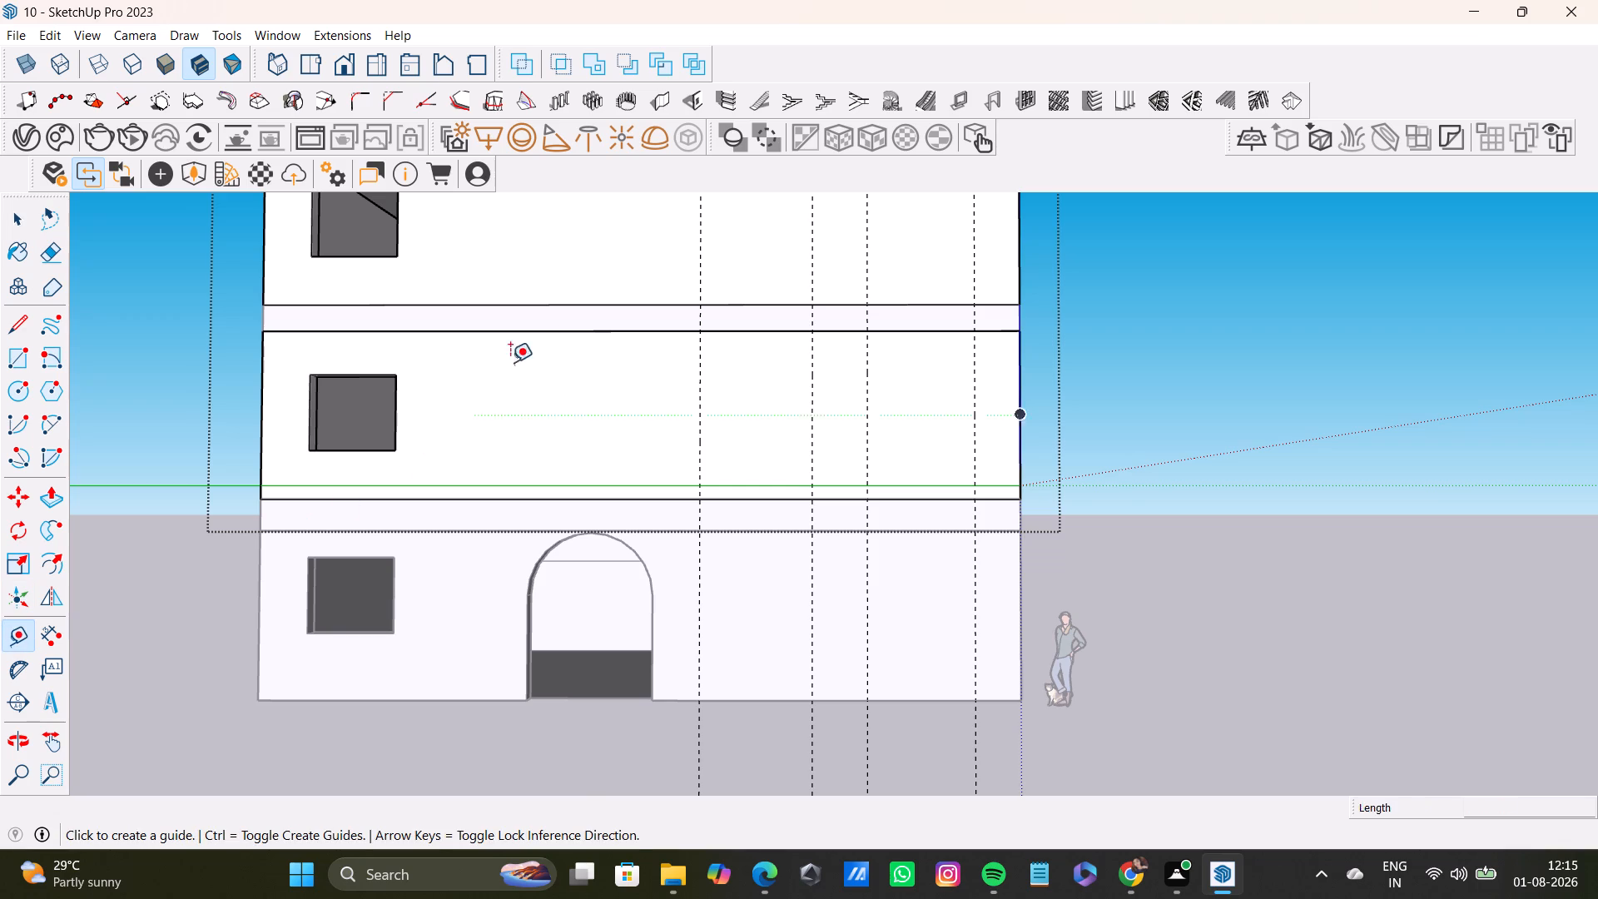
left_click(754, 329)
left_click(749, 350)
key("space")
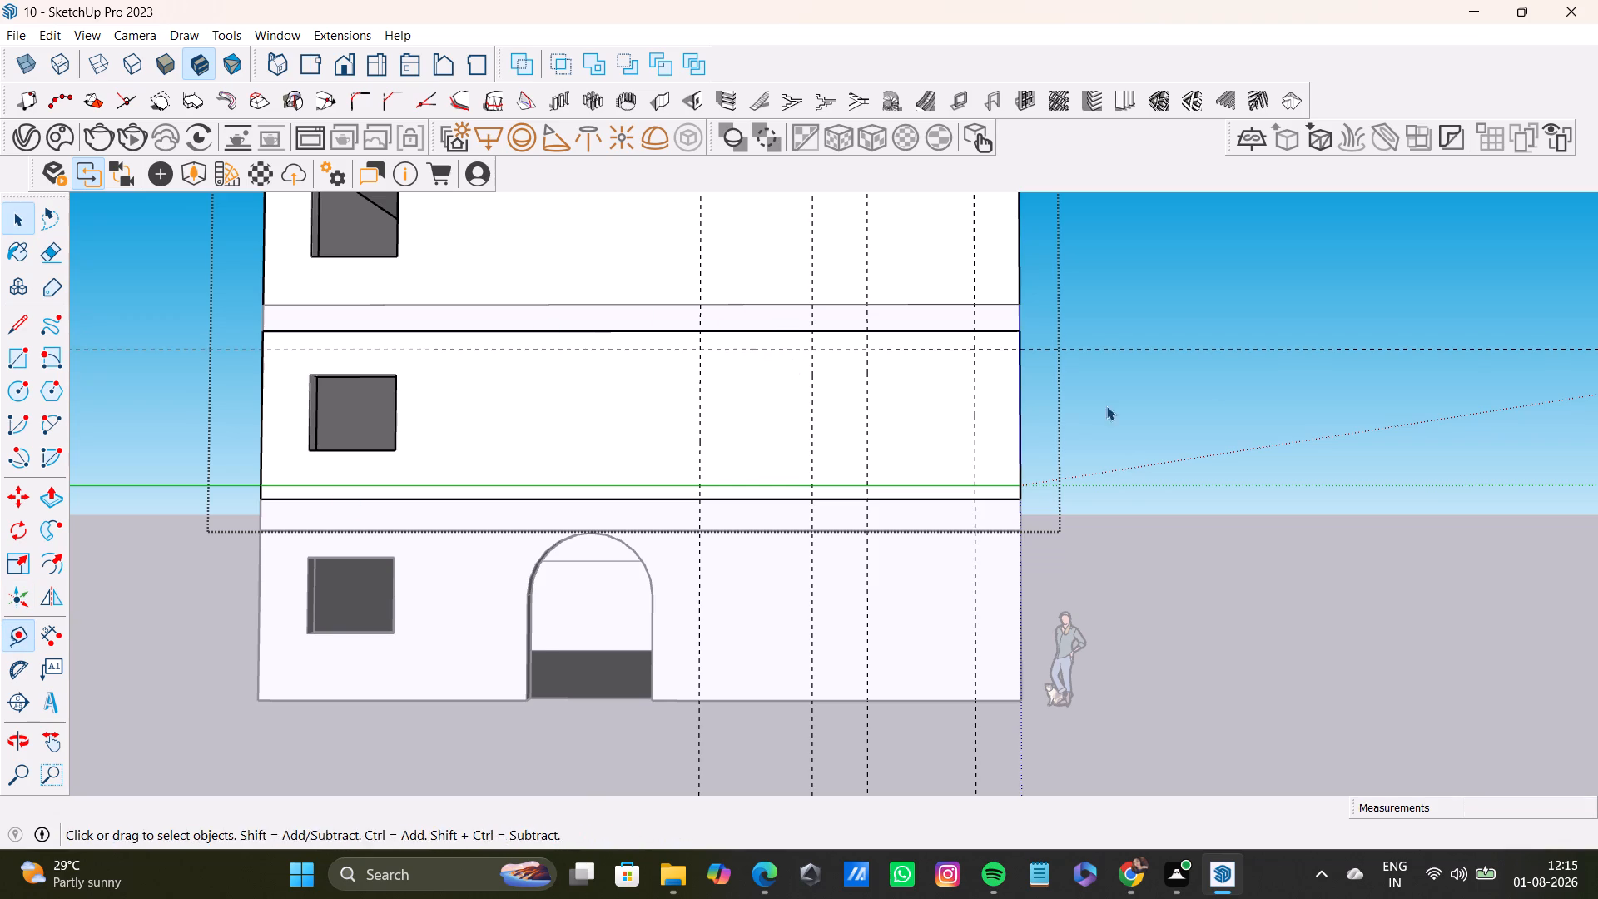
Draw an open-bottomed rectangular outline between the third and fourth guides from the corner, with sides about 4' 10" long.
left_click(23, 325)
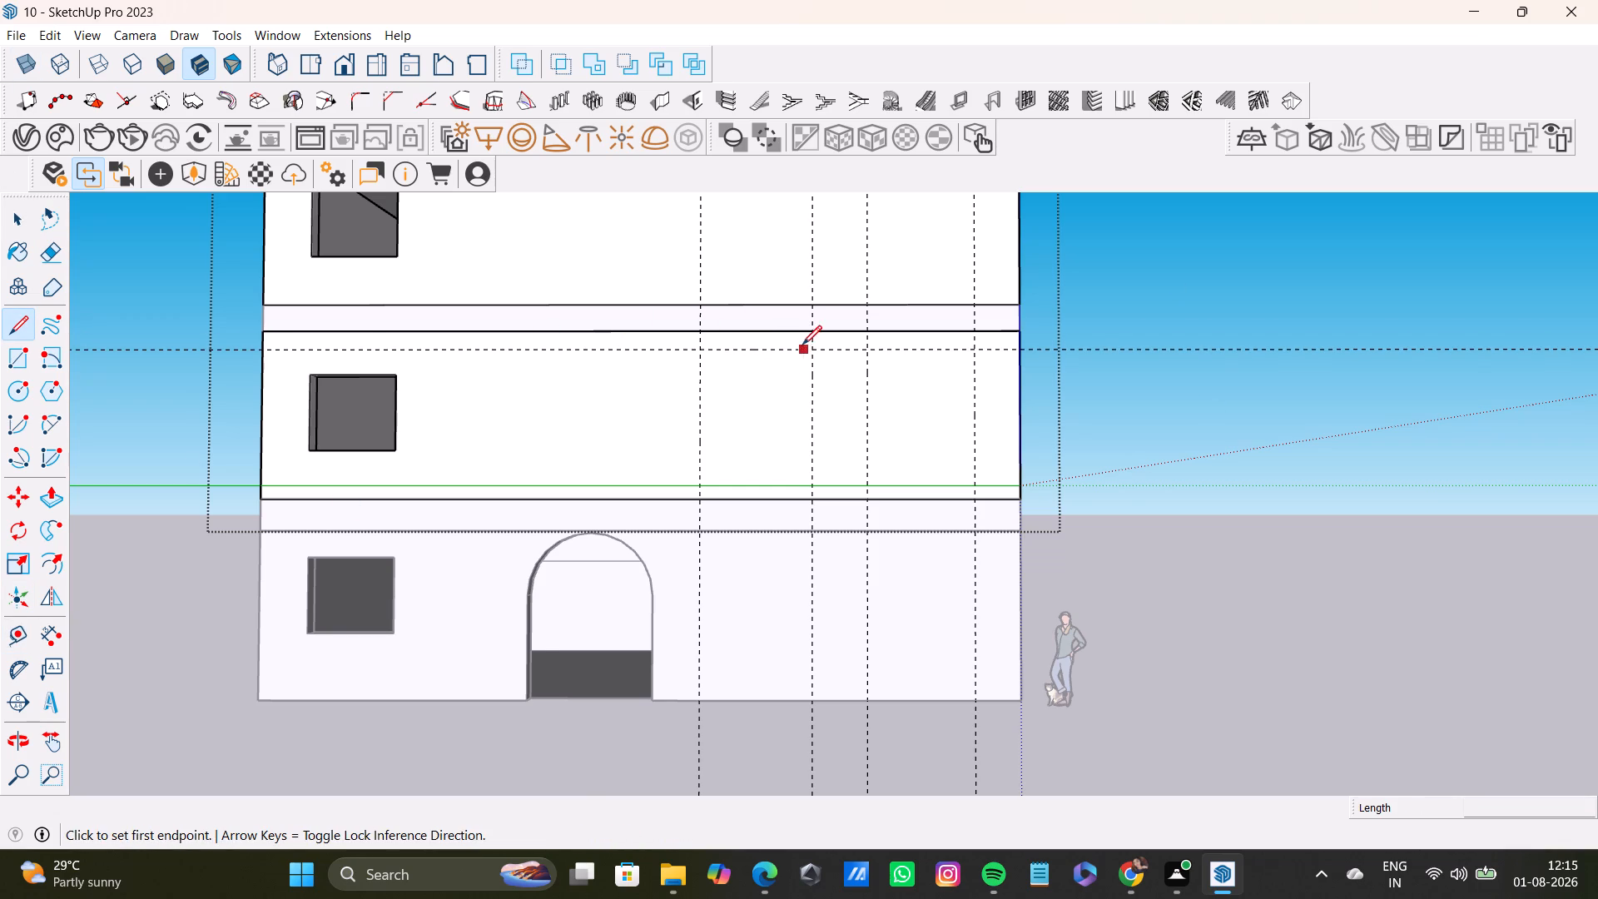
left_click(812, 345)
left_click(701, 348)
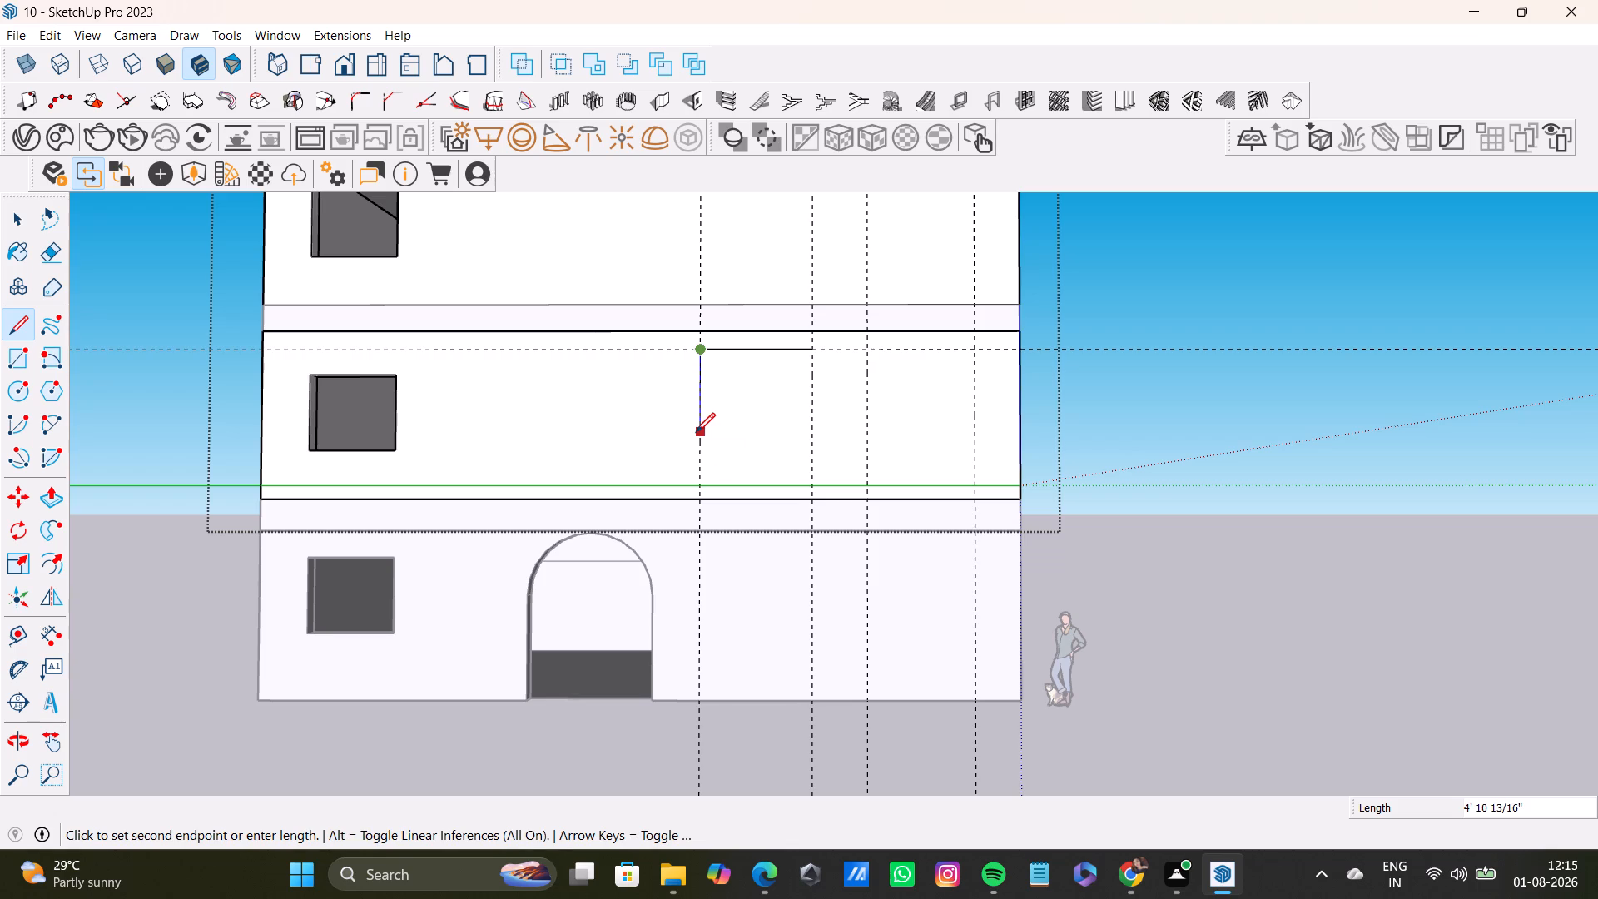
left_click(696, 432)
key("space")
left_click_drag(21, 327, 41, 325)
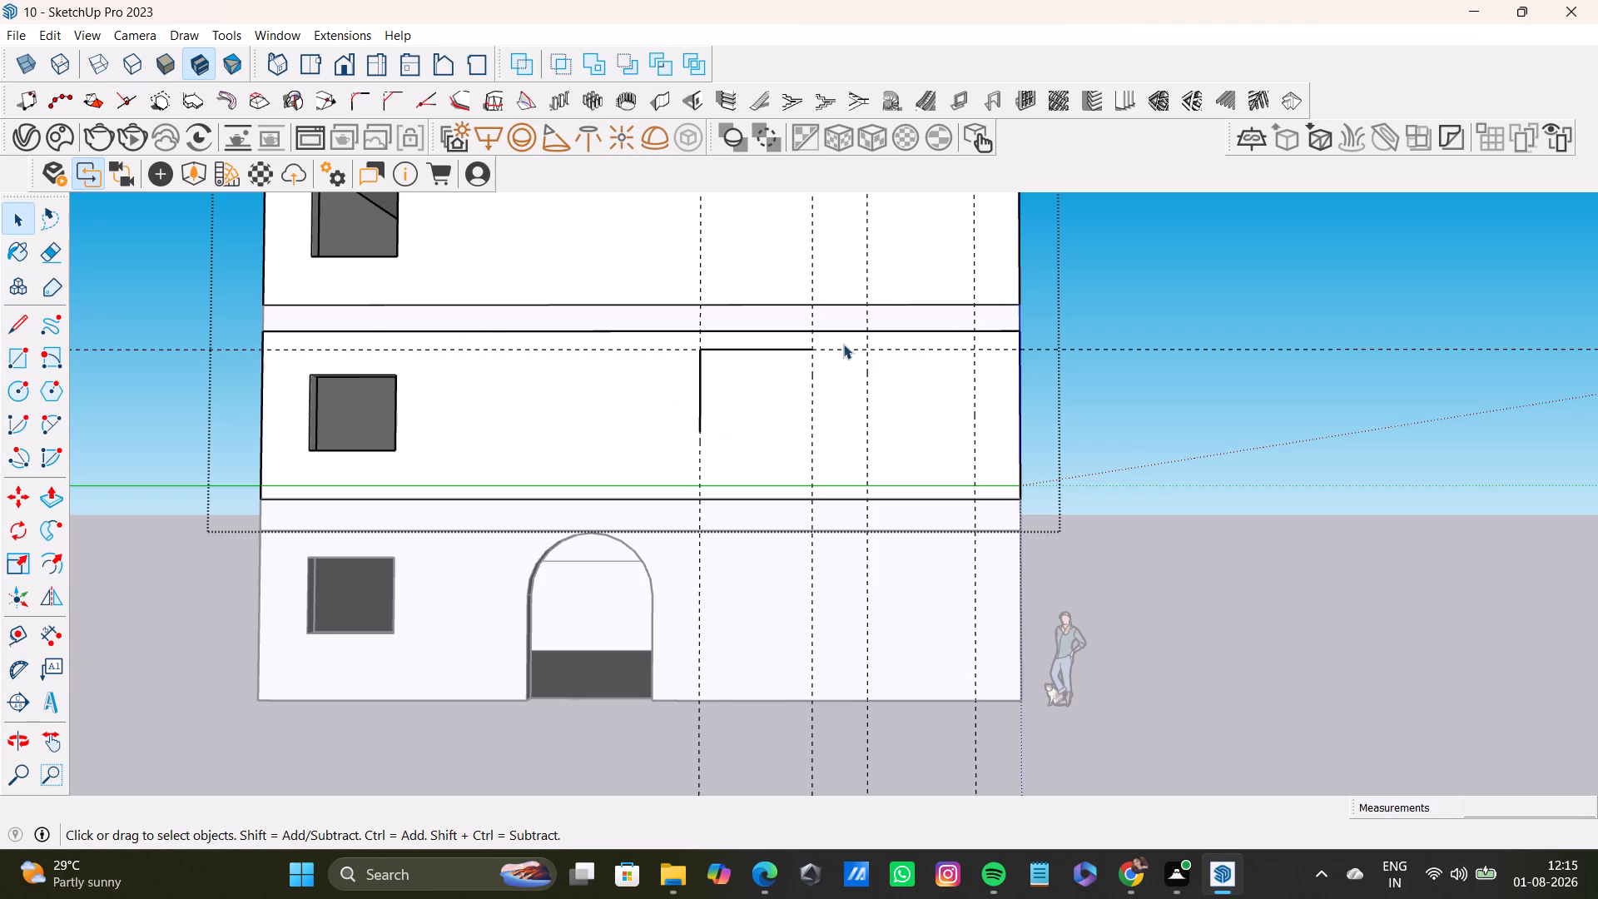
scroll(836, 308, "up", 6)
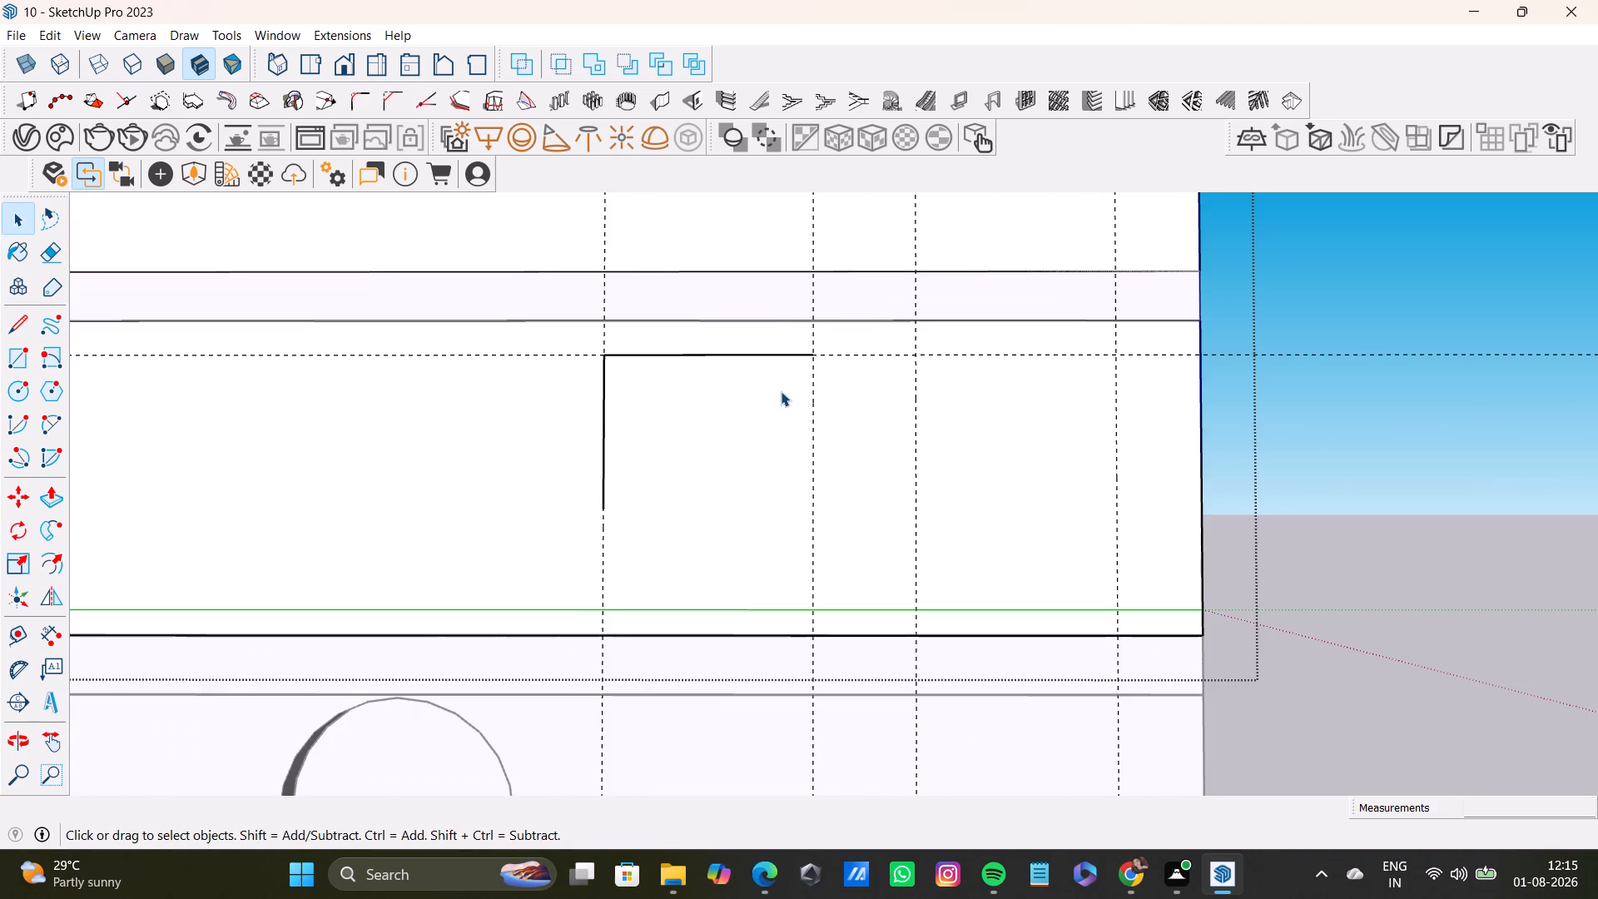
key("l")
left_click(817, 349)
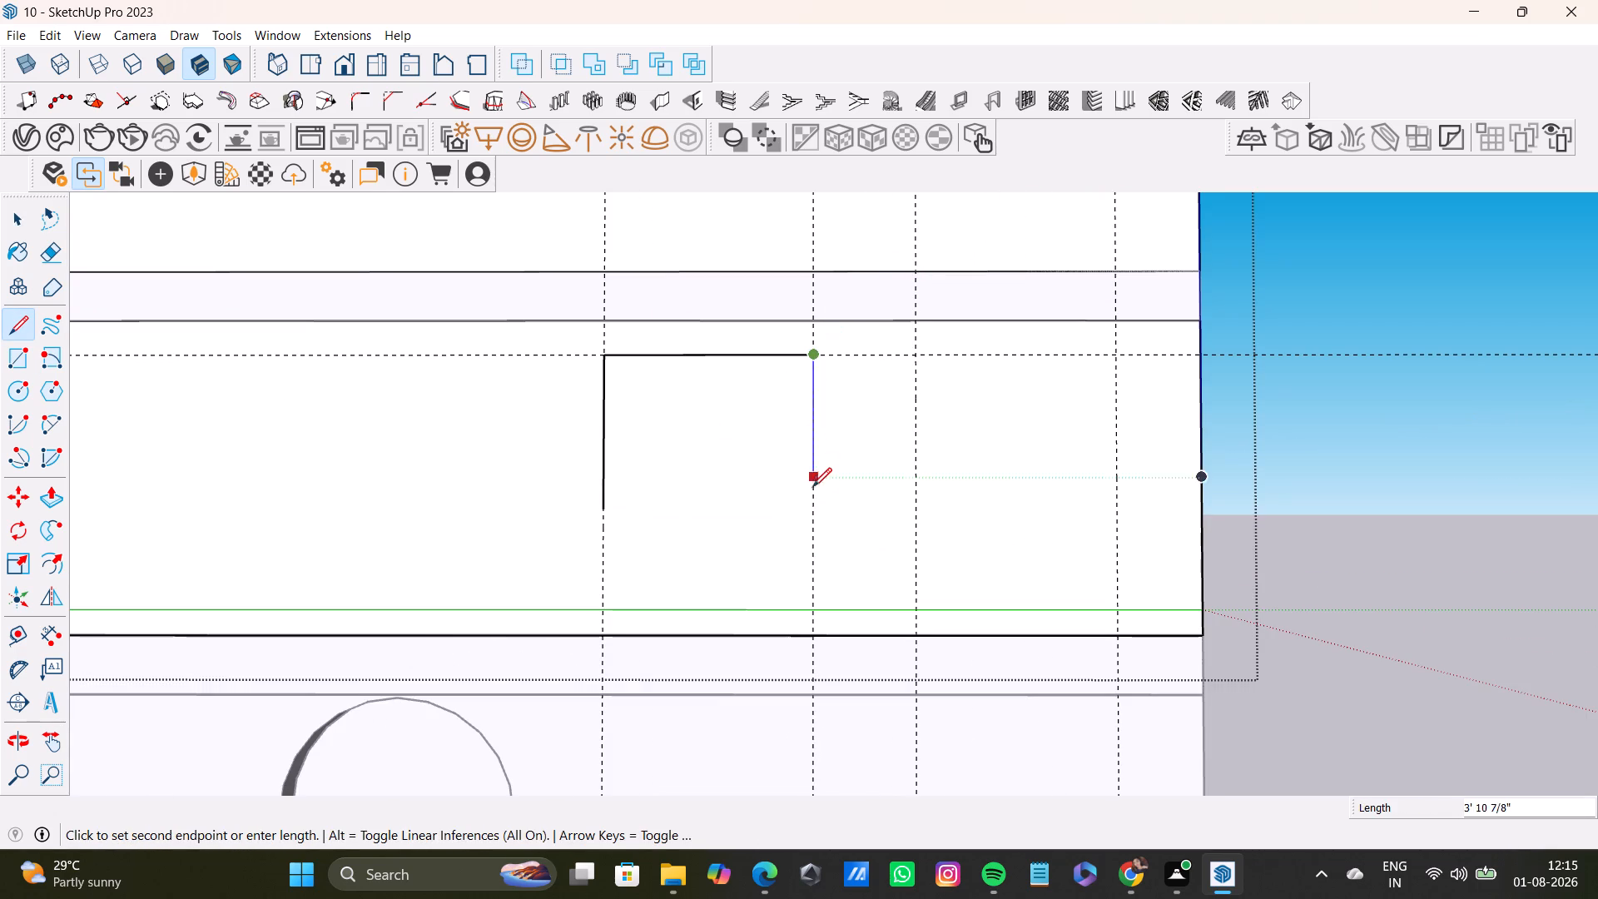
left_click(811, 509)
key("space")
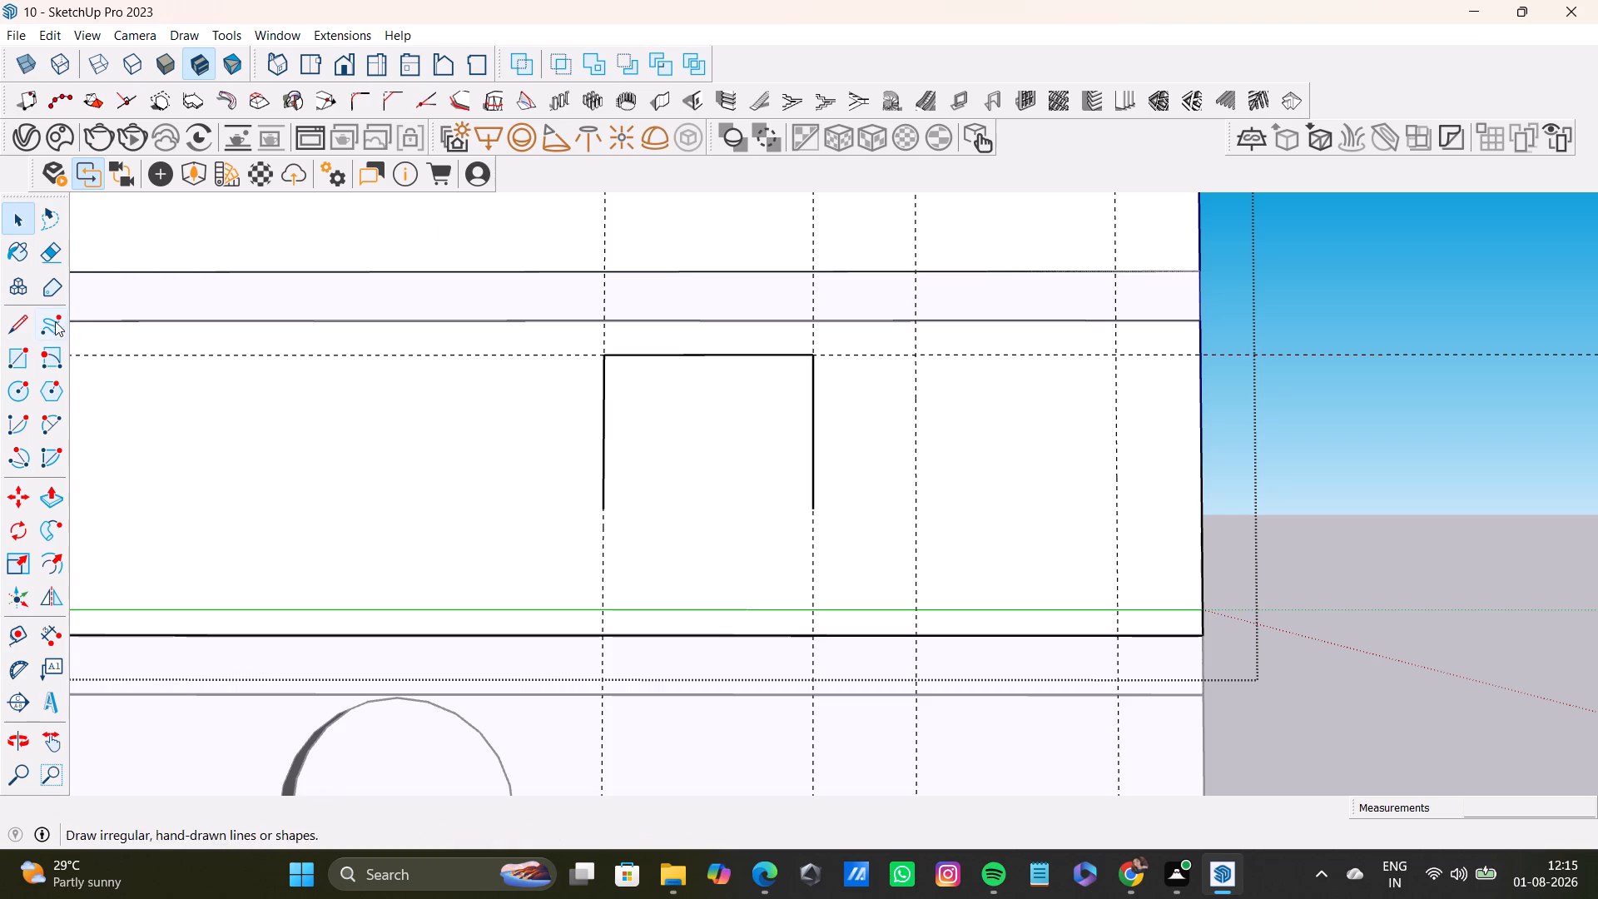
Draw a second open-bottomed outline between the two guides nearest the front corner, its sides ending level with the first outline's.
left_click(12, 325)
left_click(918, 355)
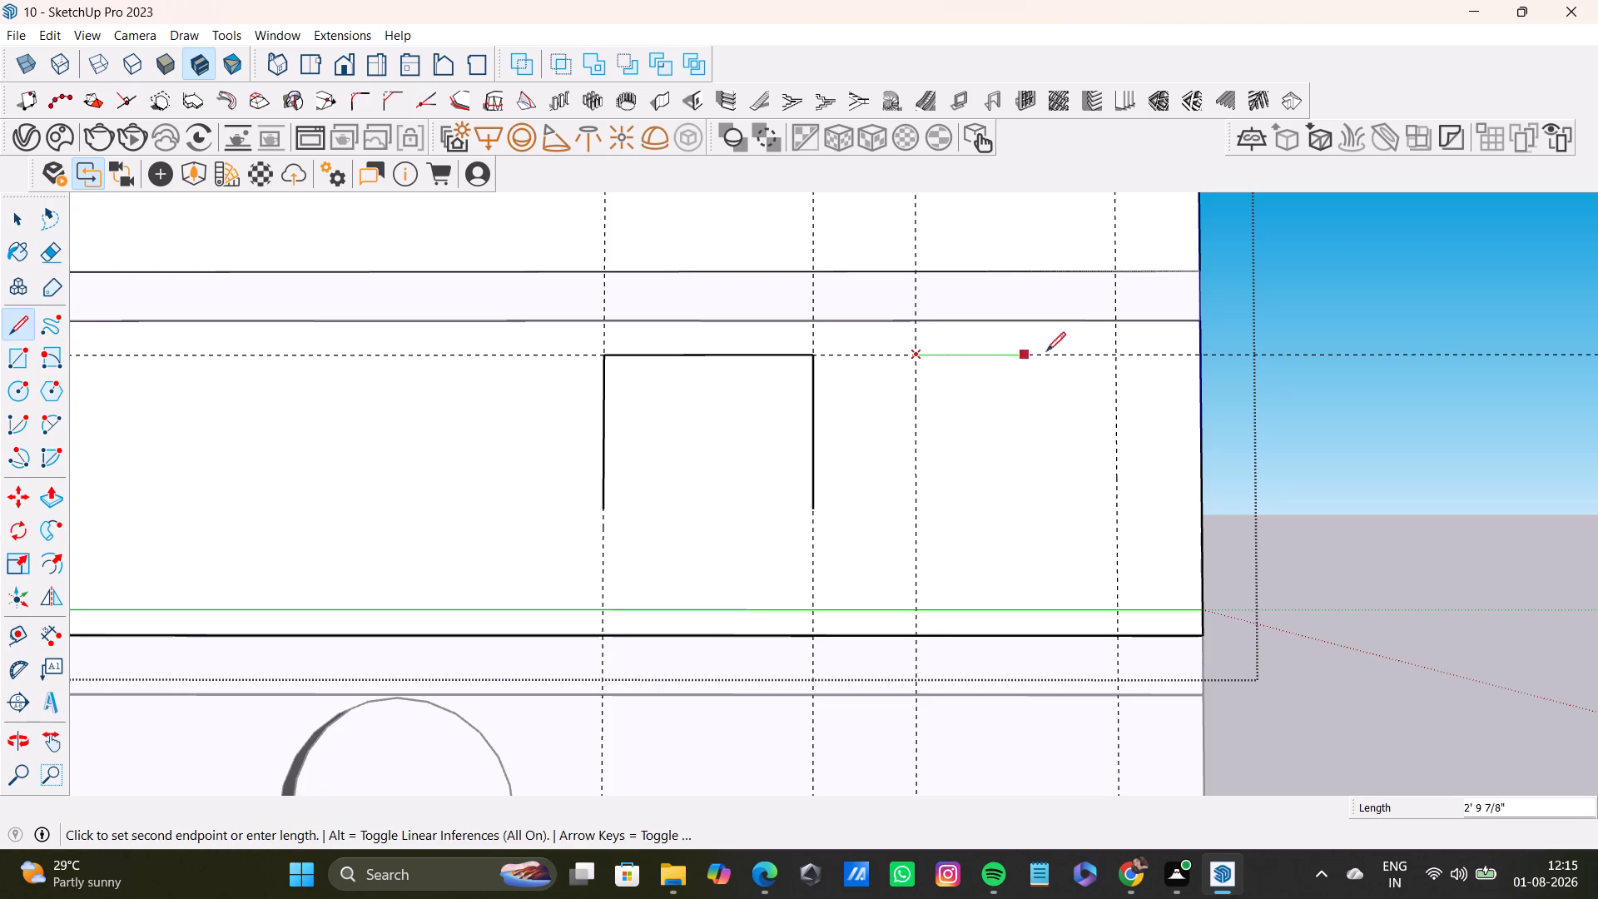
left_click(1116, 352)
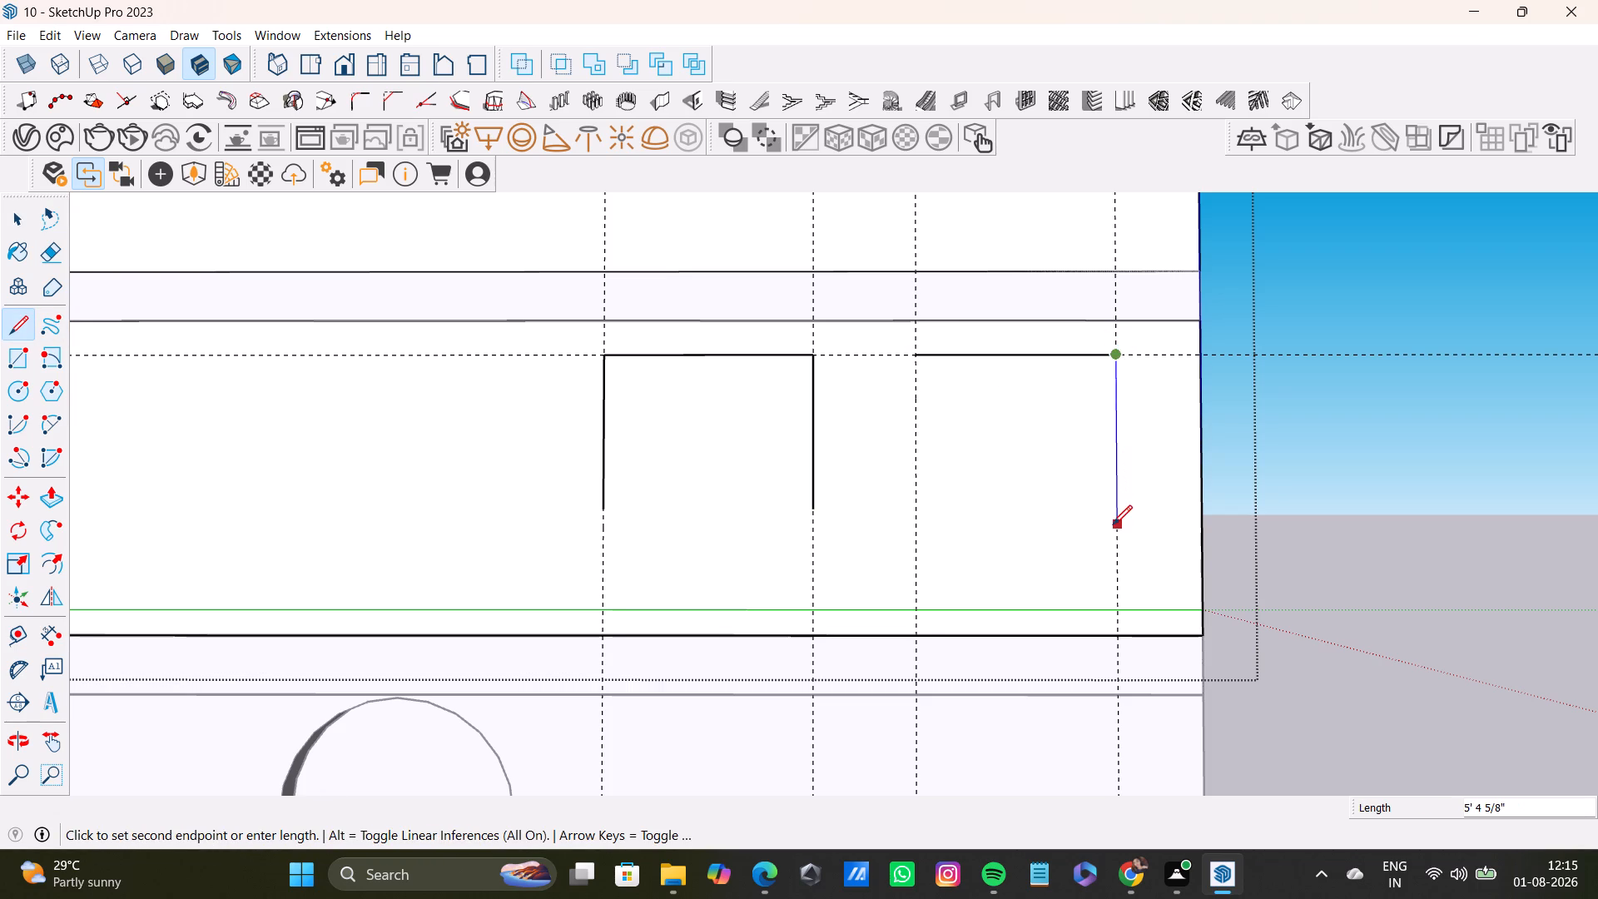
left_click(1115, 508)
key("space")
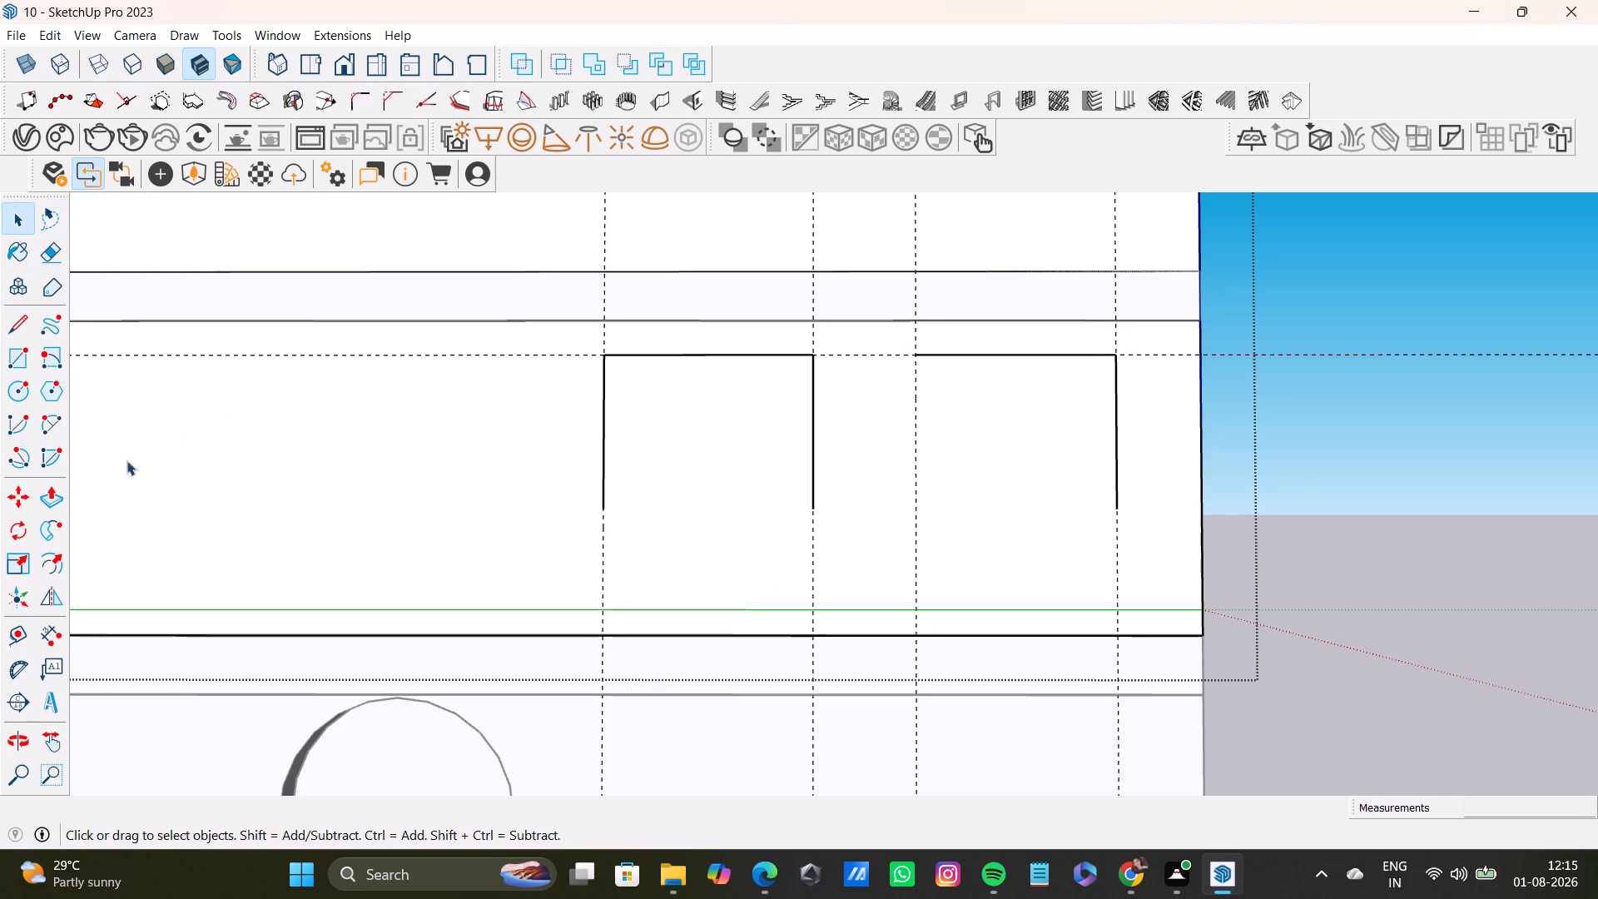
left_click(27, 334)
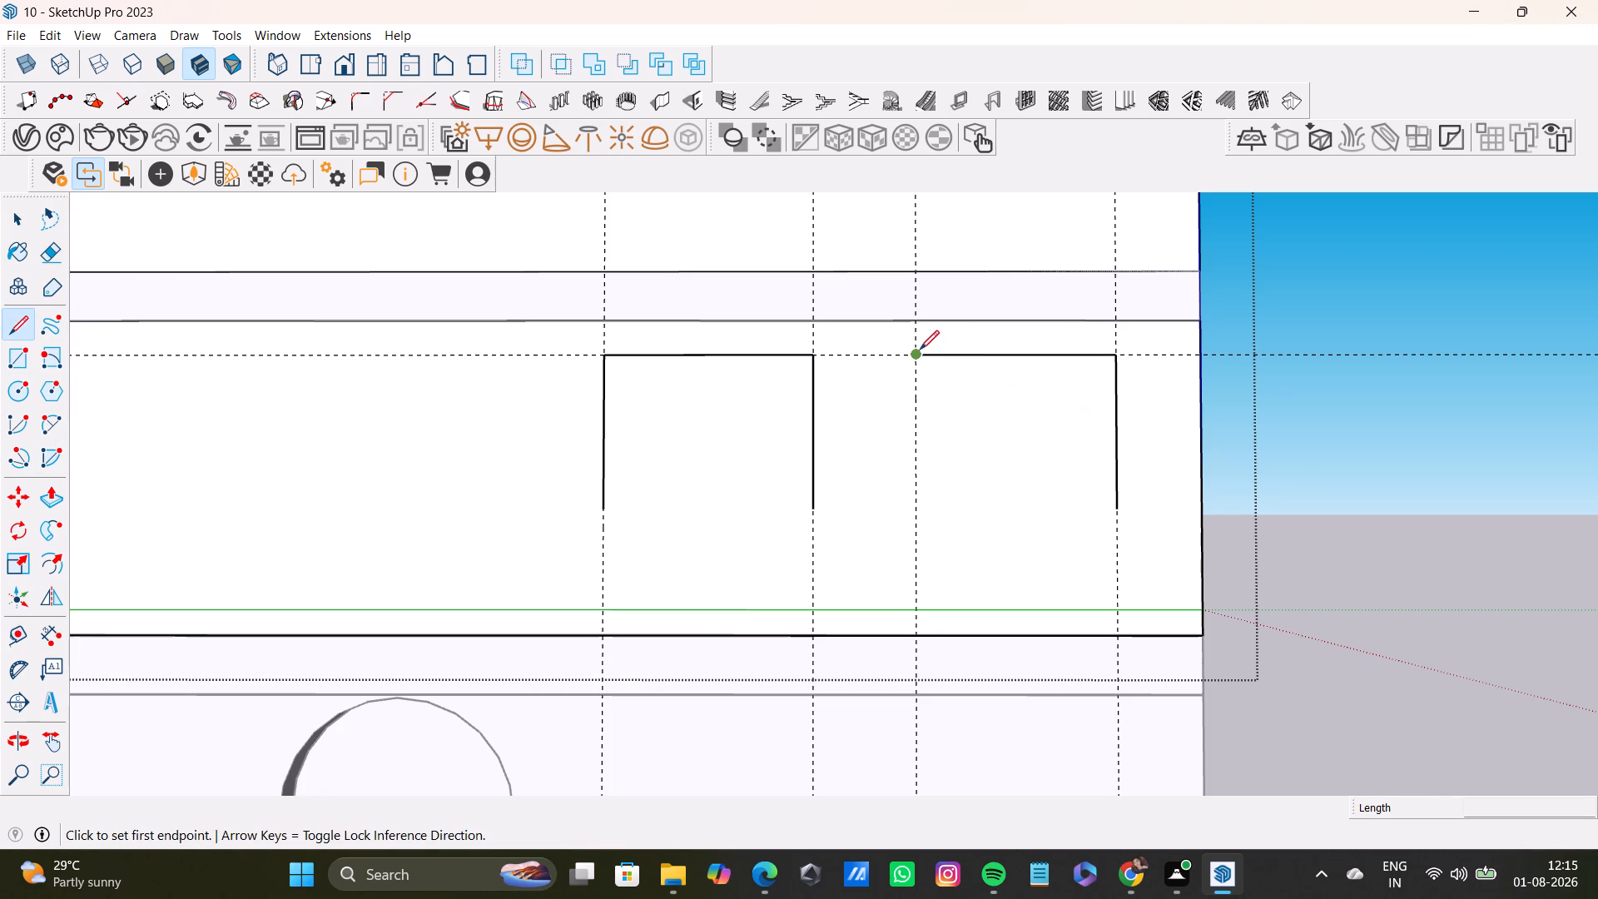
left_click(920, 350)
left_click(916, 510)
key("space")
Close the inner outline with a downward arc bulging about 3' 11 1/2" to the wall's bottom edge.
scroll(1088, 505, "down", 2)
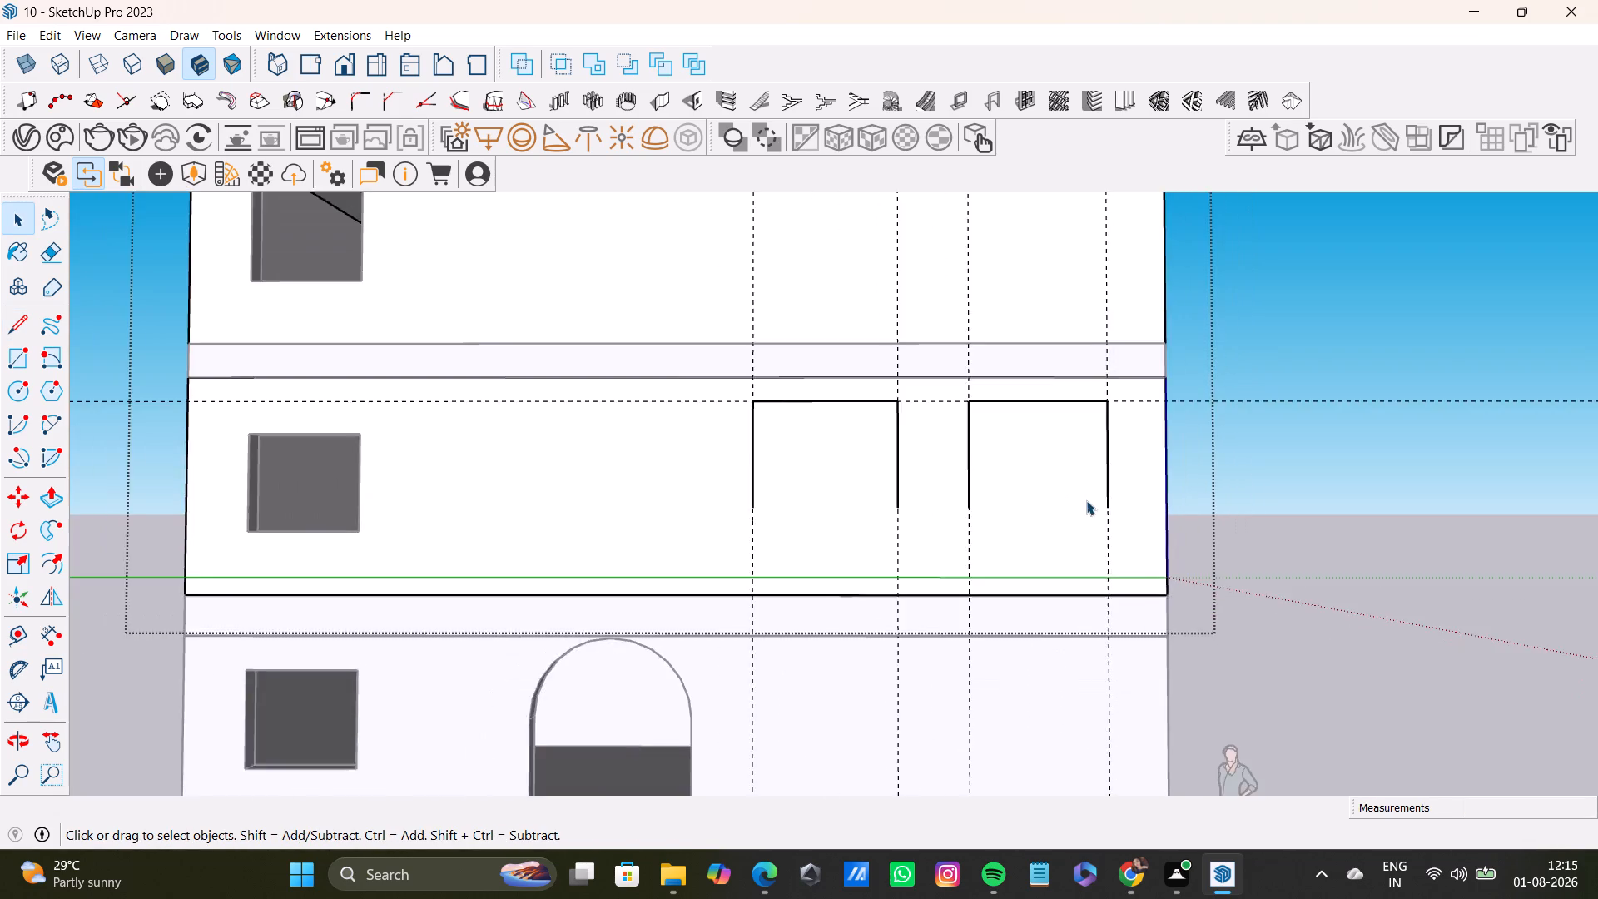
scroll(1086, 500, "down", 4)
middle_click_drag(1068, 503, 983, 489)
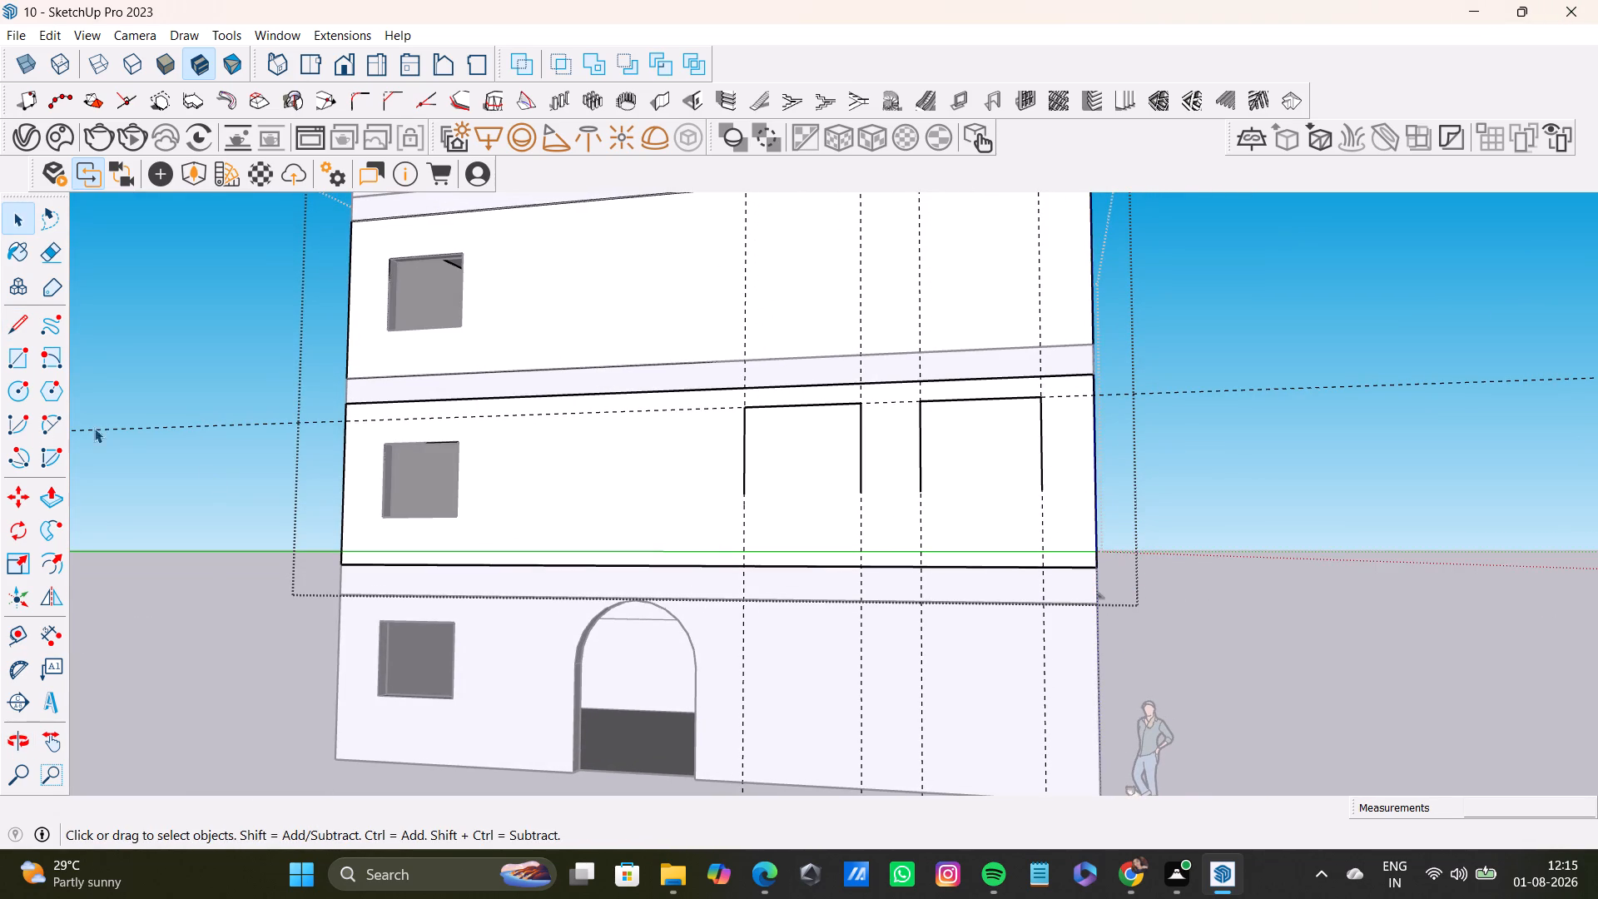
left_click(45, 426)
left_click(742, 499)
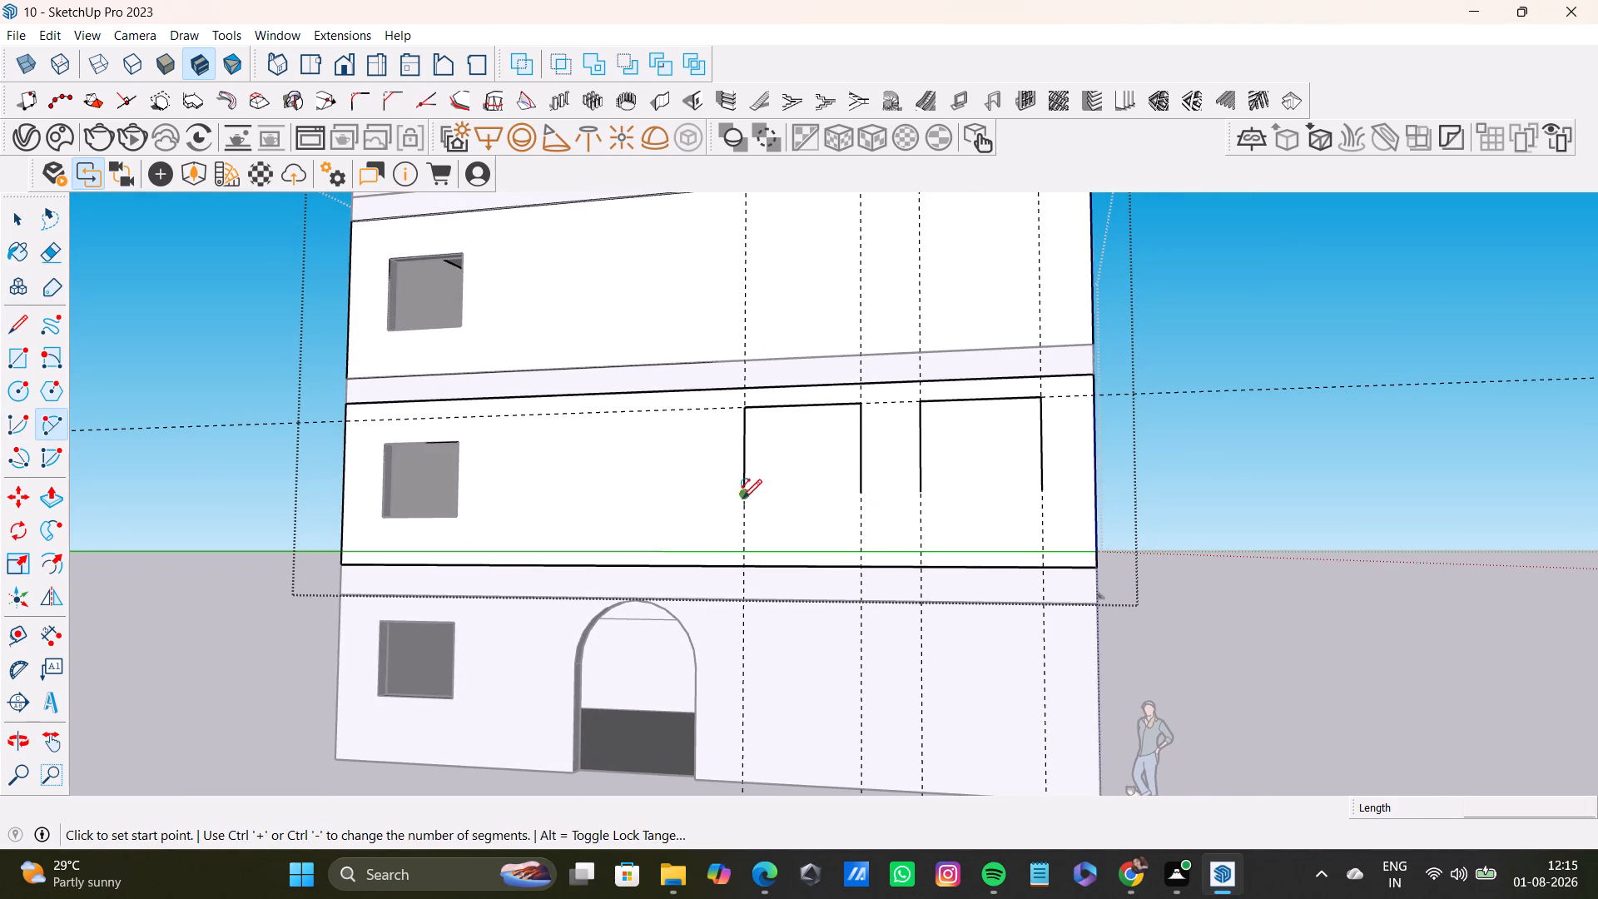
left_click(859, 497)
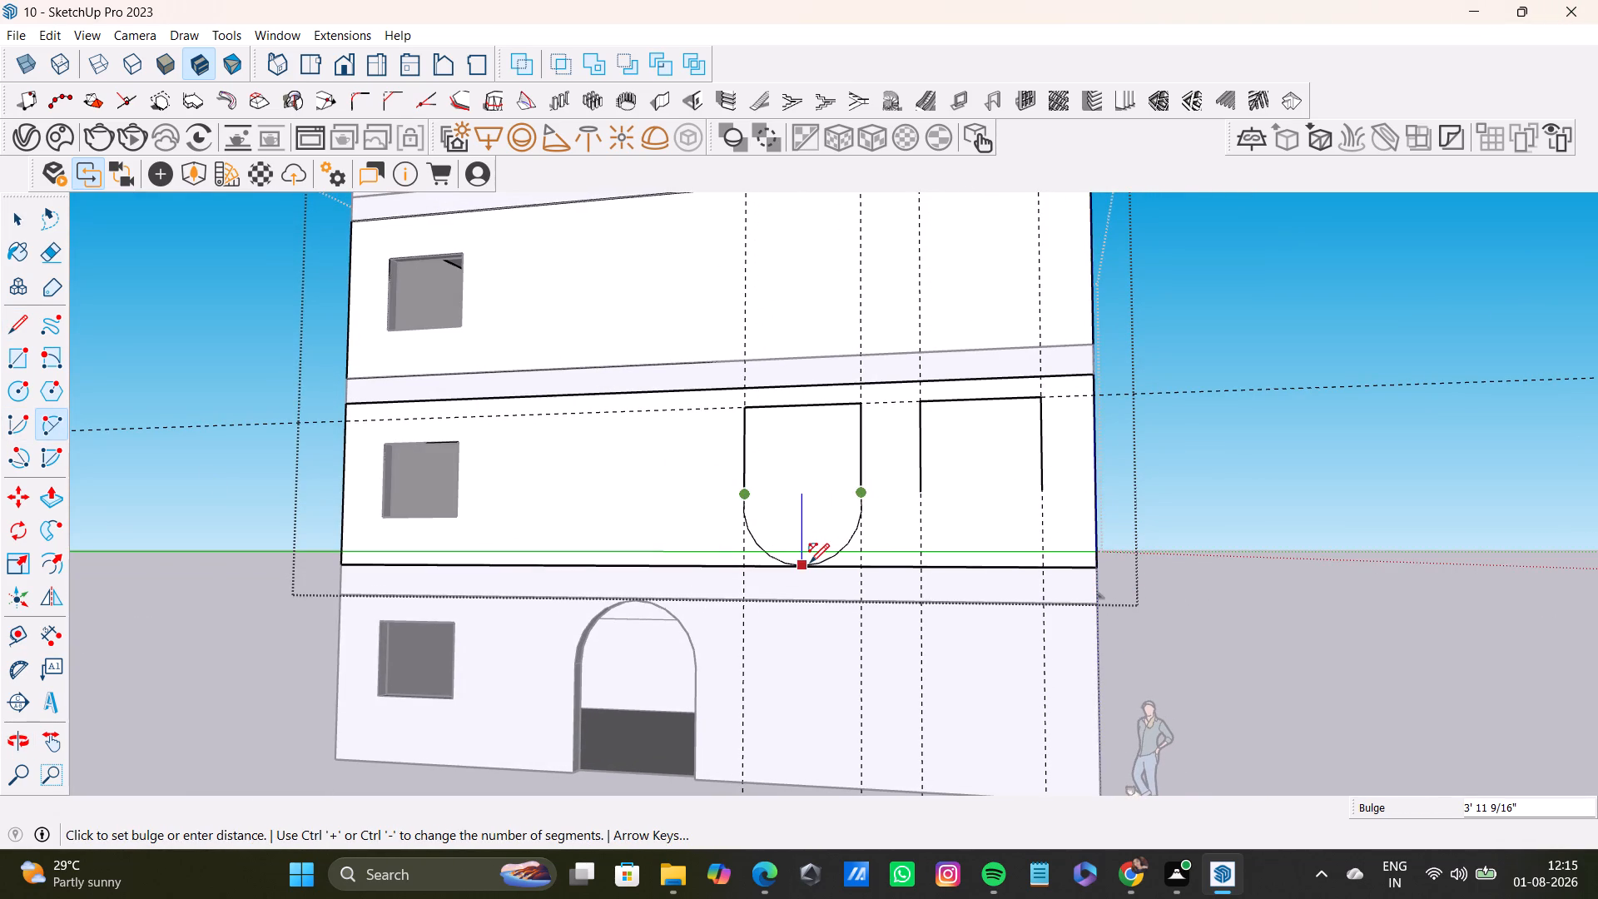
left_click(810, 563)
key("space")
Close the outline nearest the front corner with a downward arc bulging about 4' to the wall's bottom edge.
middle_click_drag(1061, 573, 1040, 596)
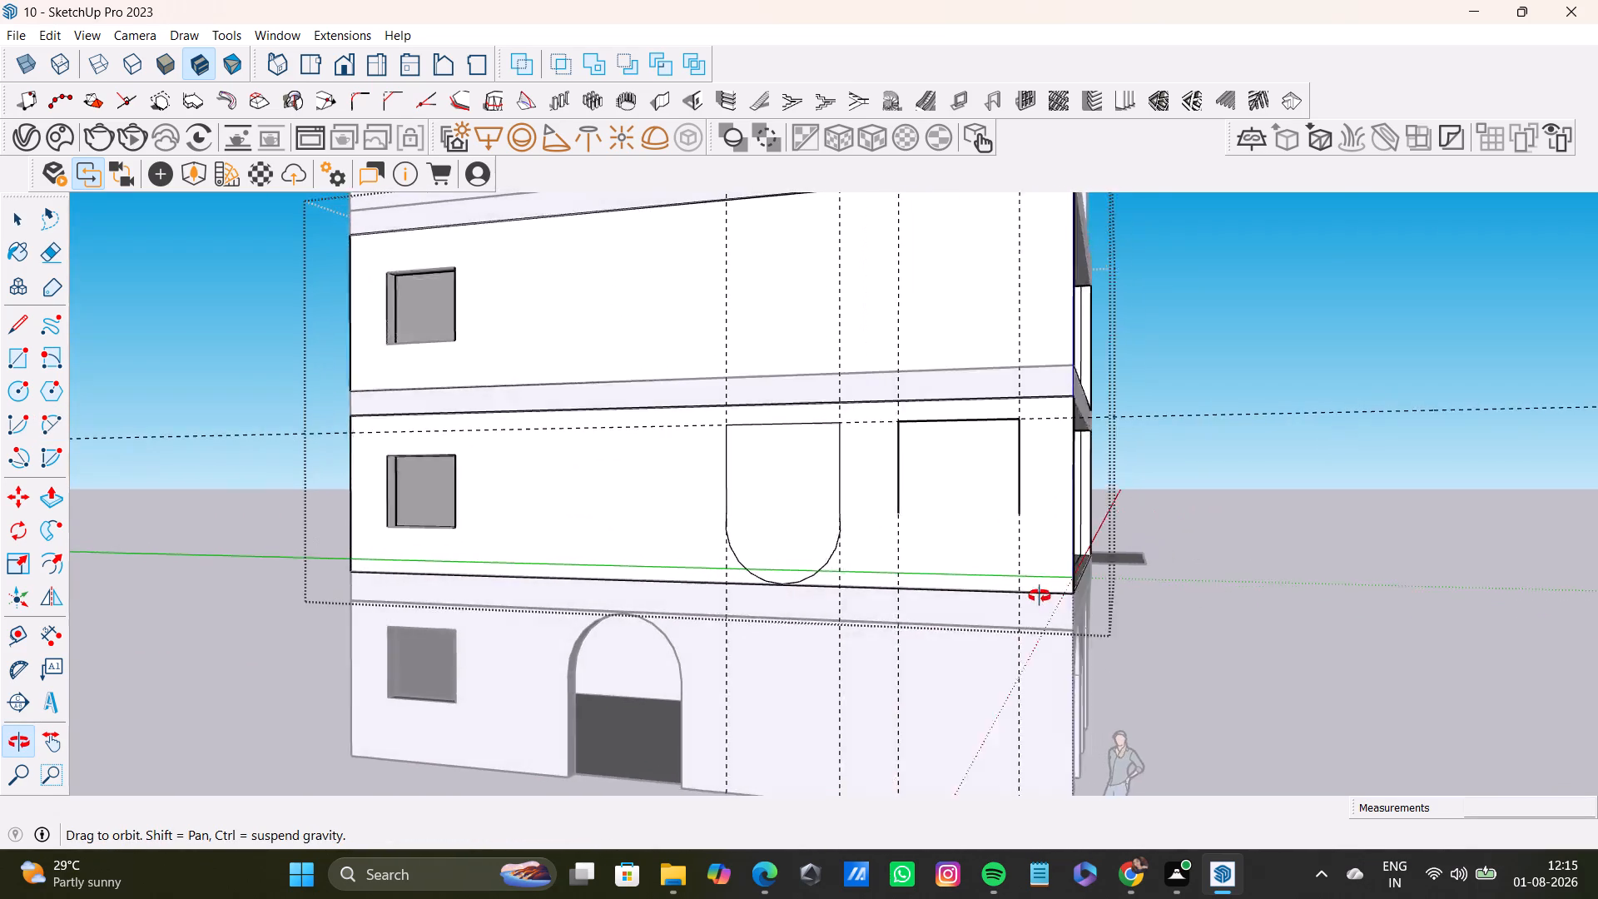
middle_click_drag(1040, 596, 1055, 610)
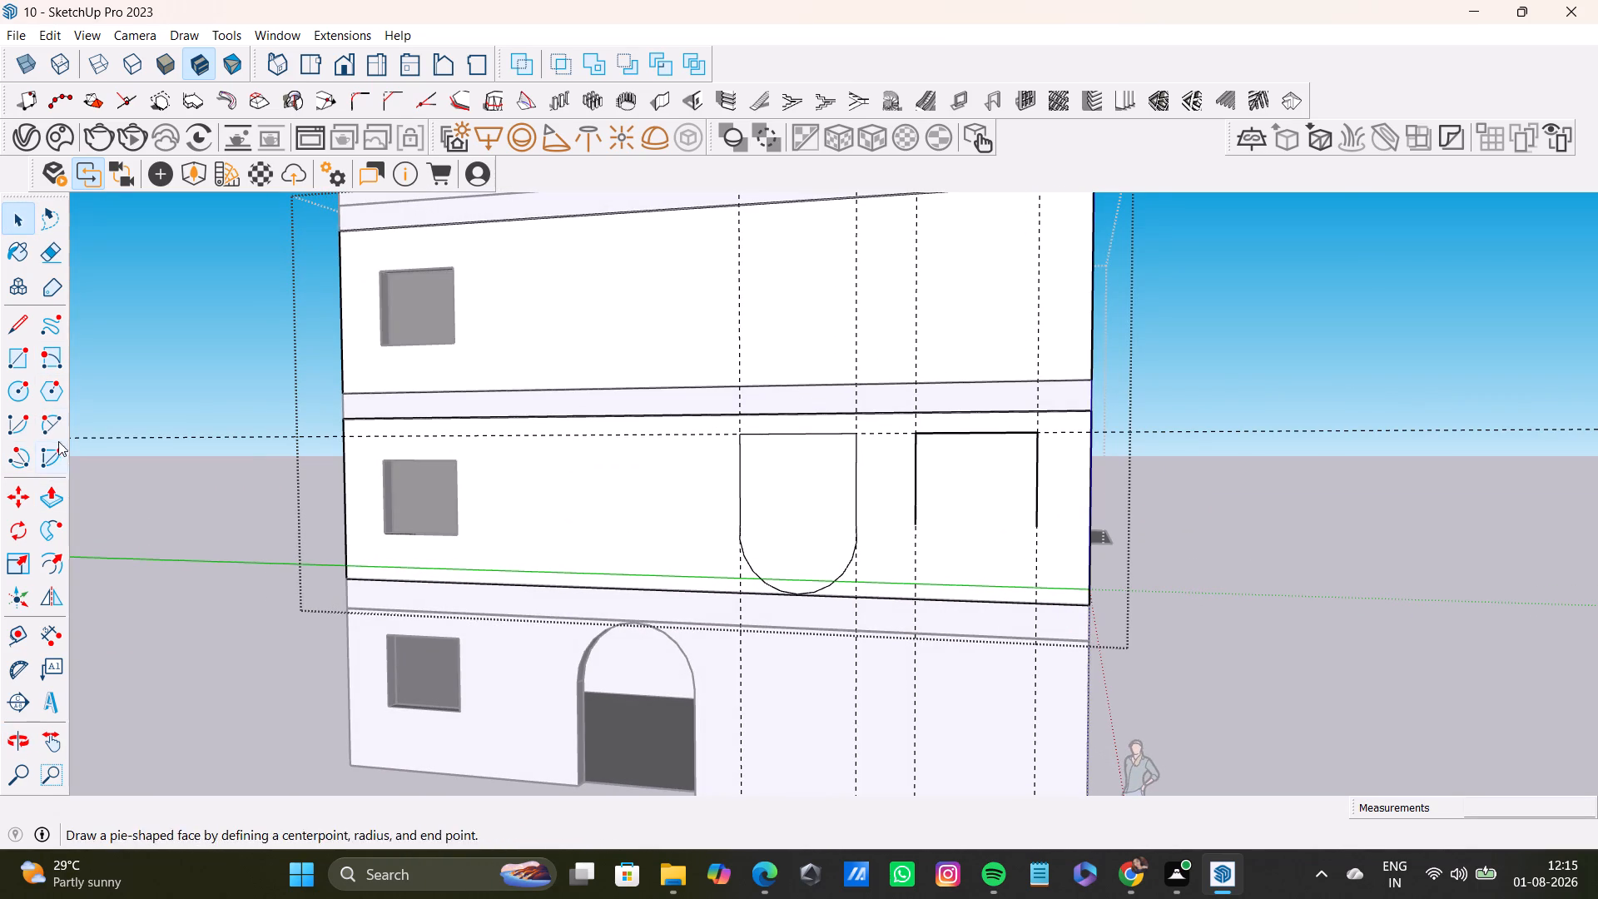
left_click(53, 418)
left_click(917, 528)
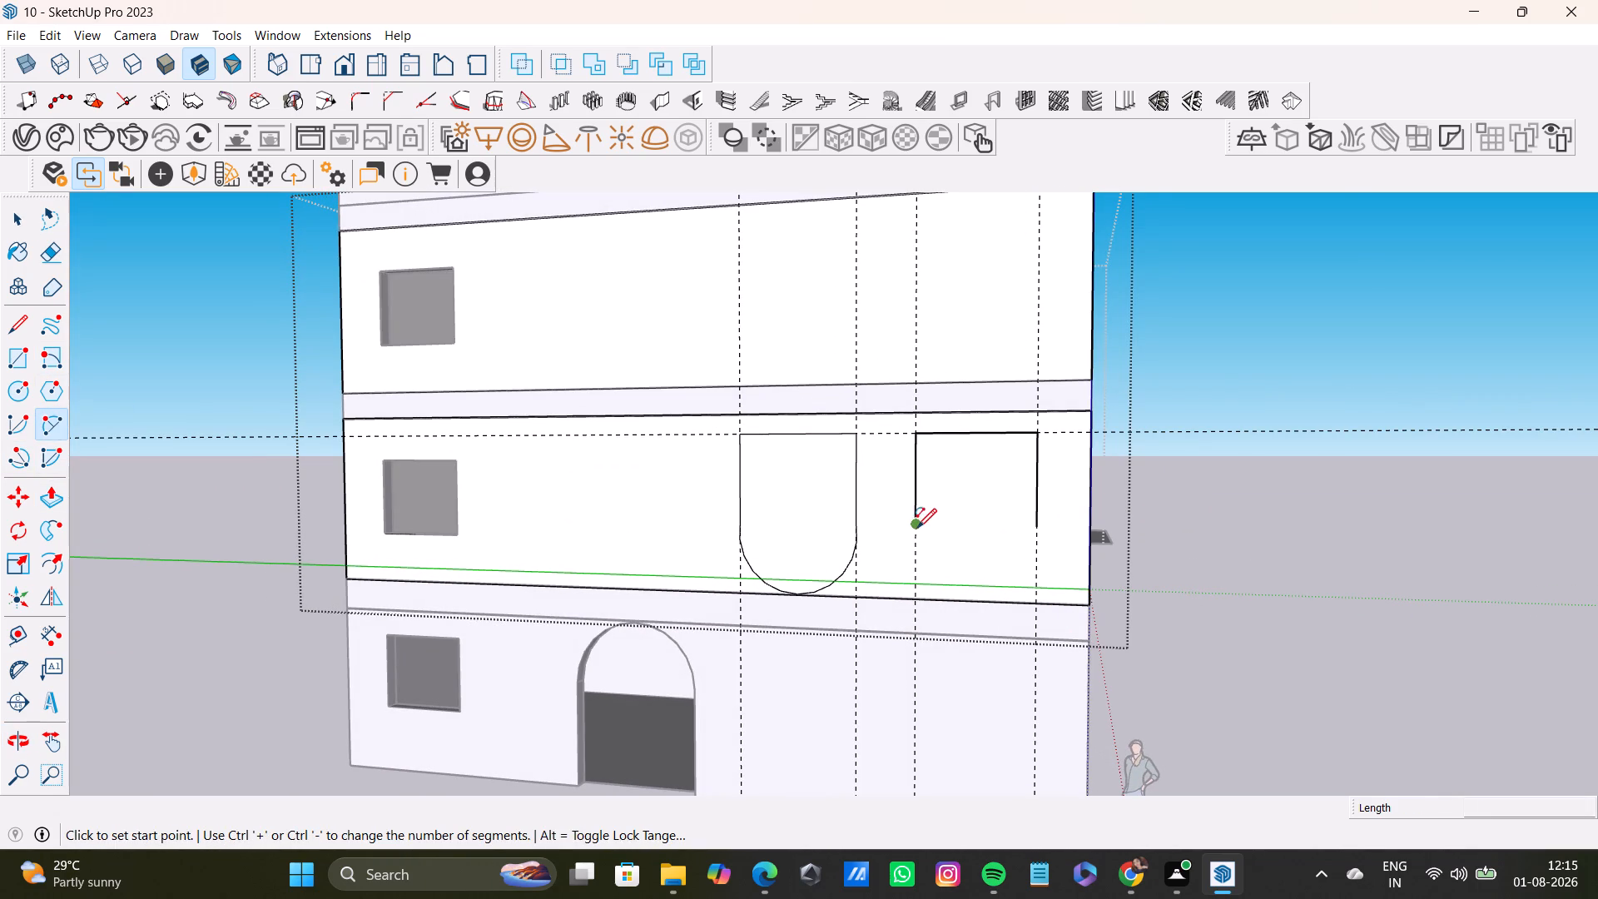
left_click(1037, 529)
left_click(983, 603)
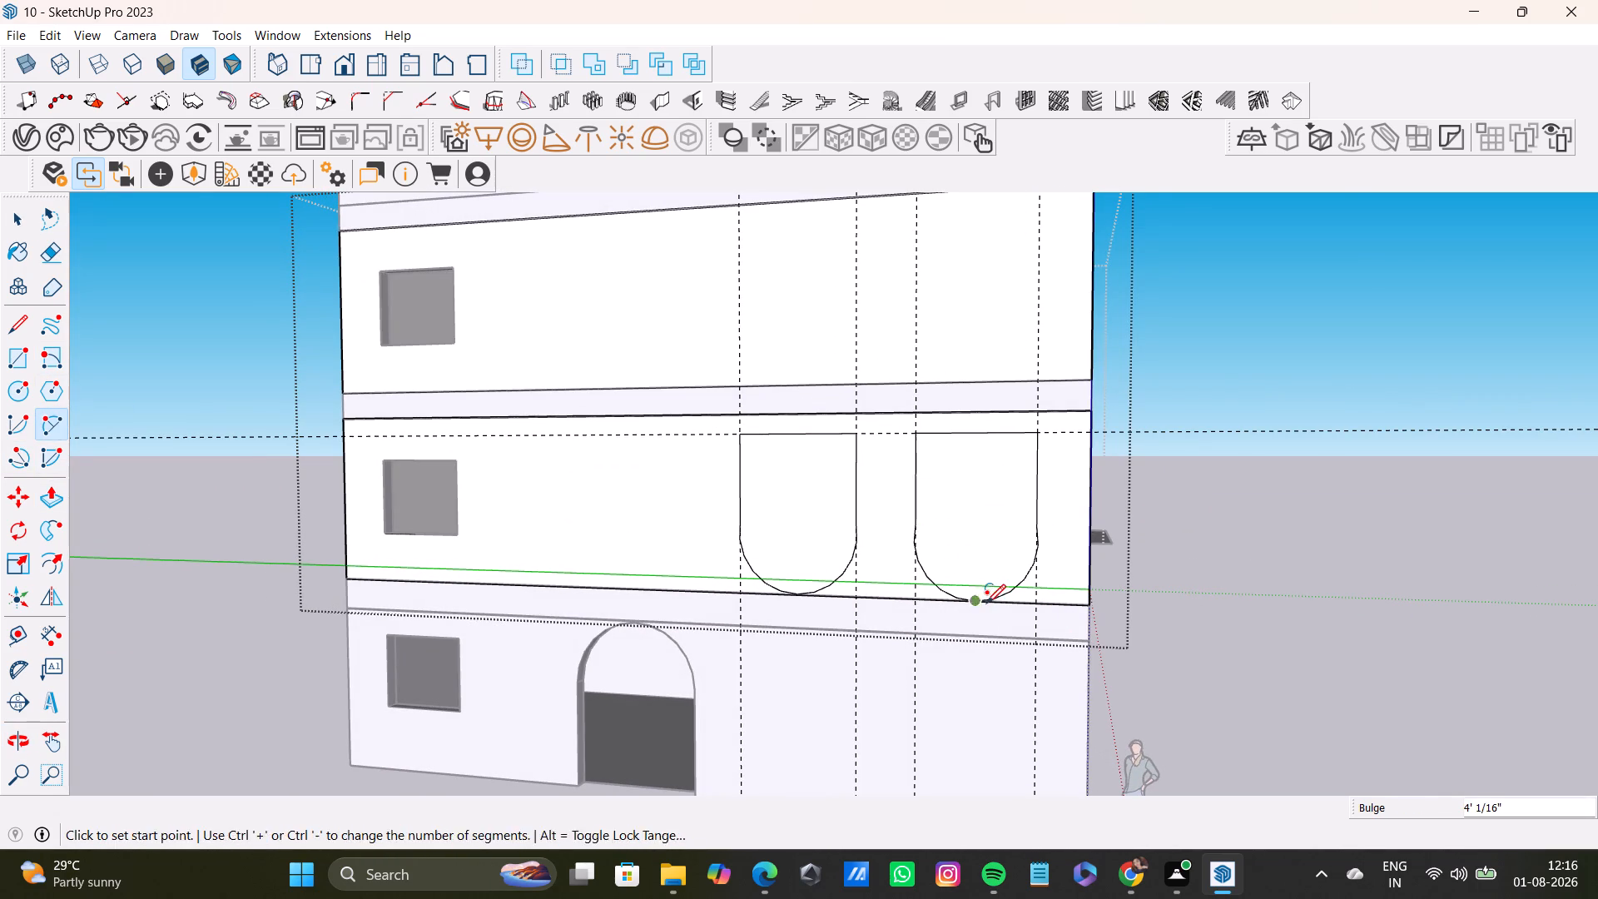
key("space")
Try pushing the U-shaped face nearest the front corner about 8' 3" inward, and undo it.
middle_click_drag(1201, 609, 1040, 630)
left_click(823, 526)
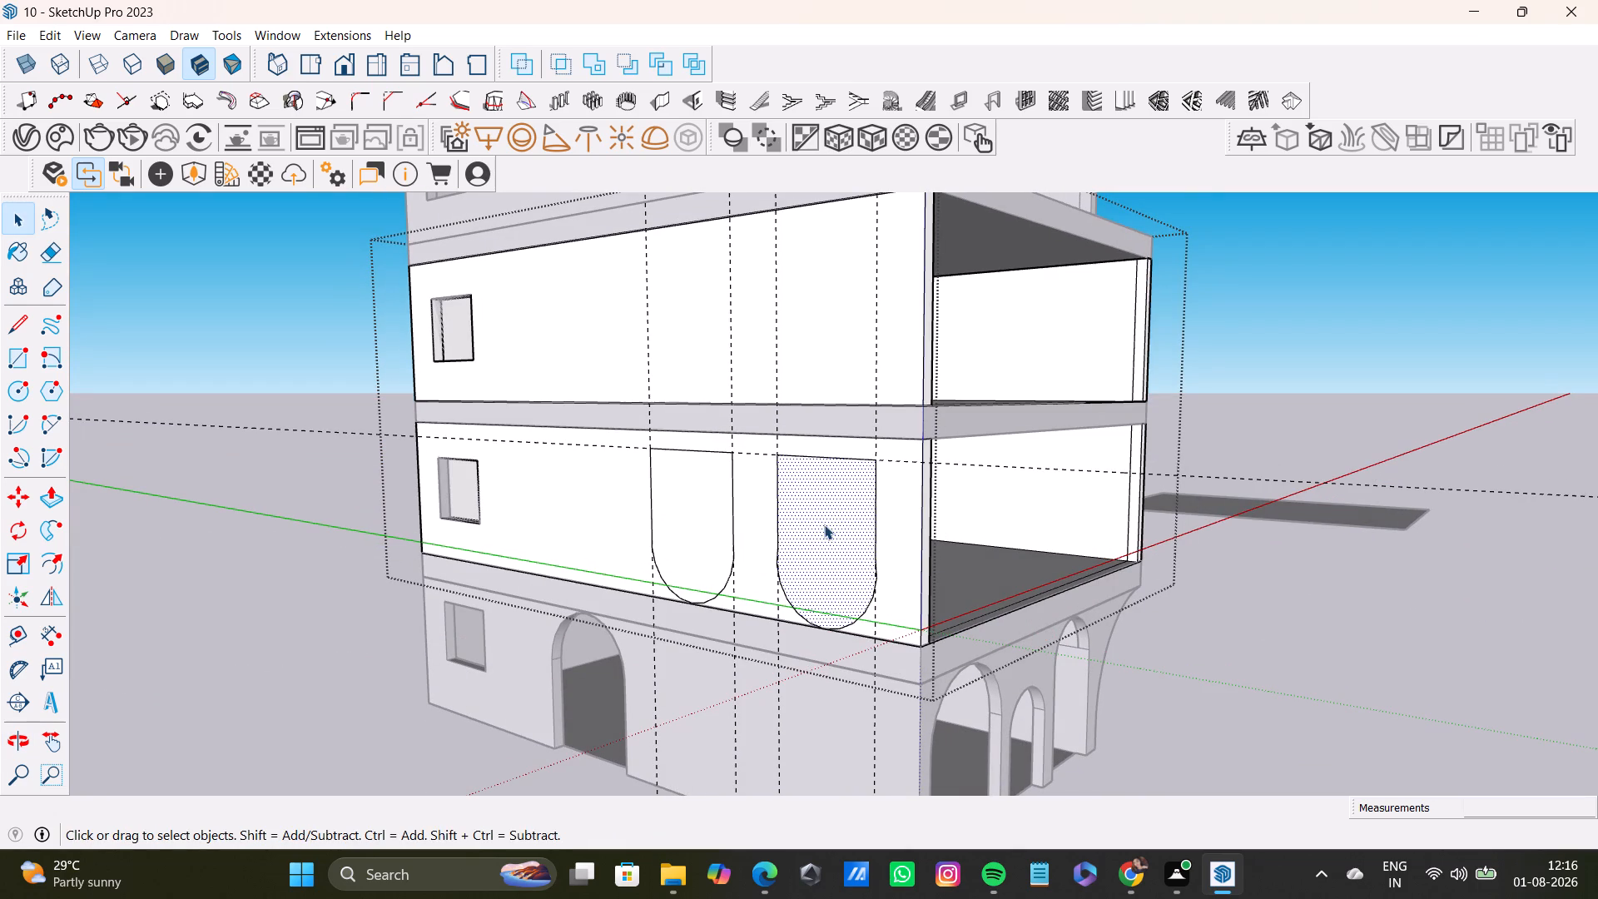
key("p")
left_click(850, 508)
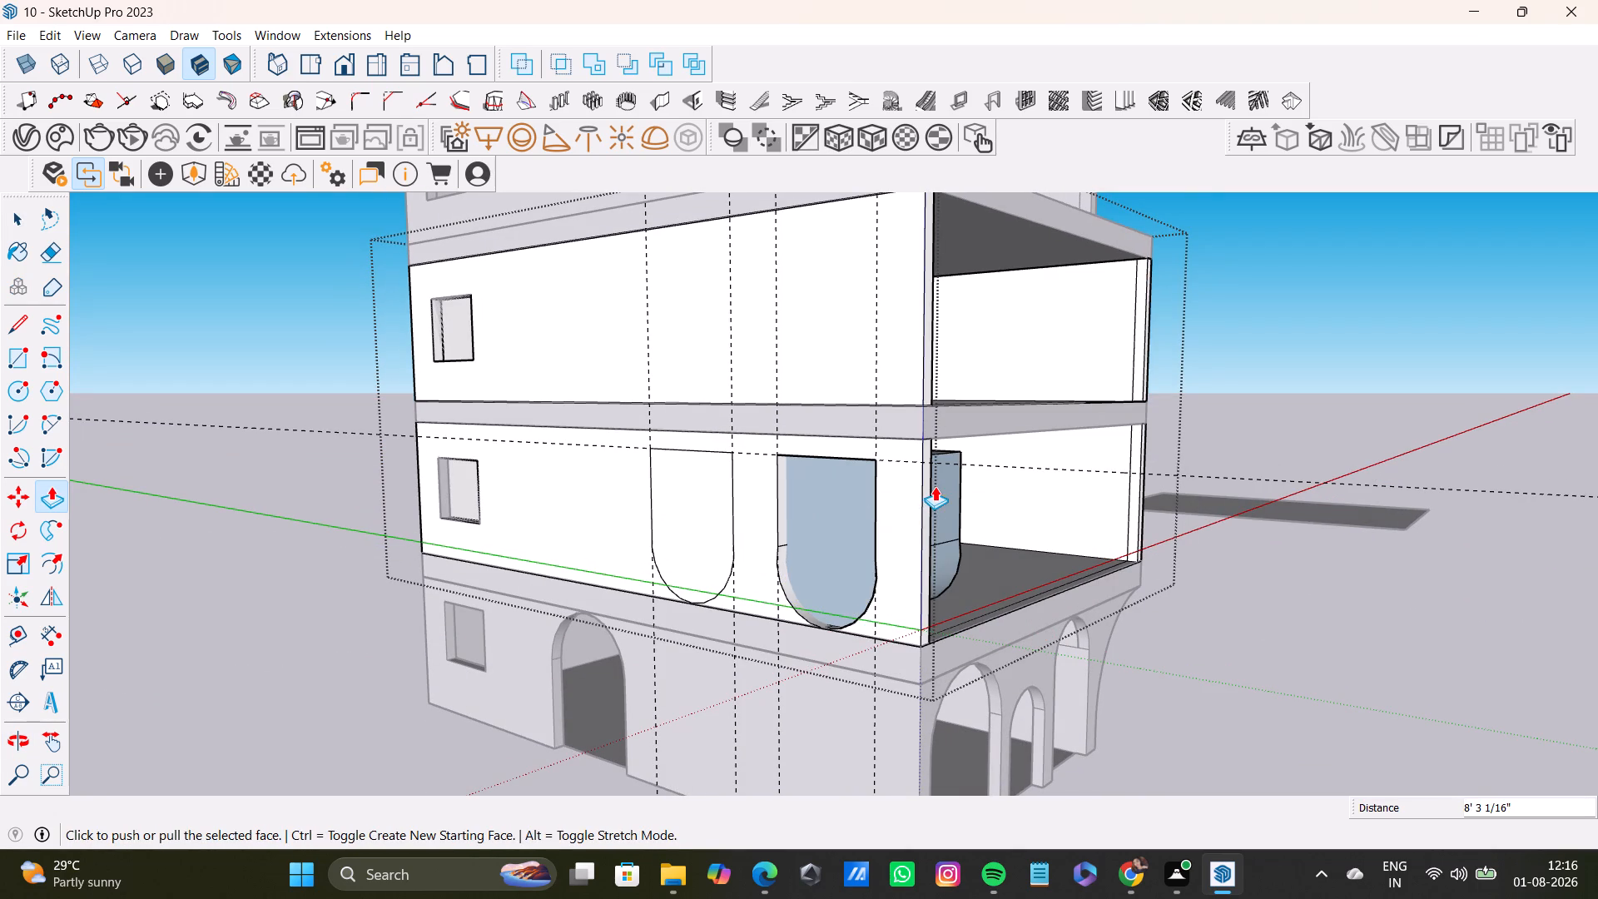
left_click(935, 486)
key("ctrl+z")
Push the U-shaped face nearest the front corner 9" into the wall and the inner one to match its depth.
left_click(835, 503)
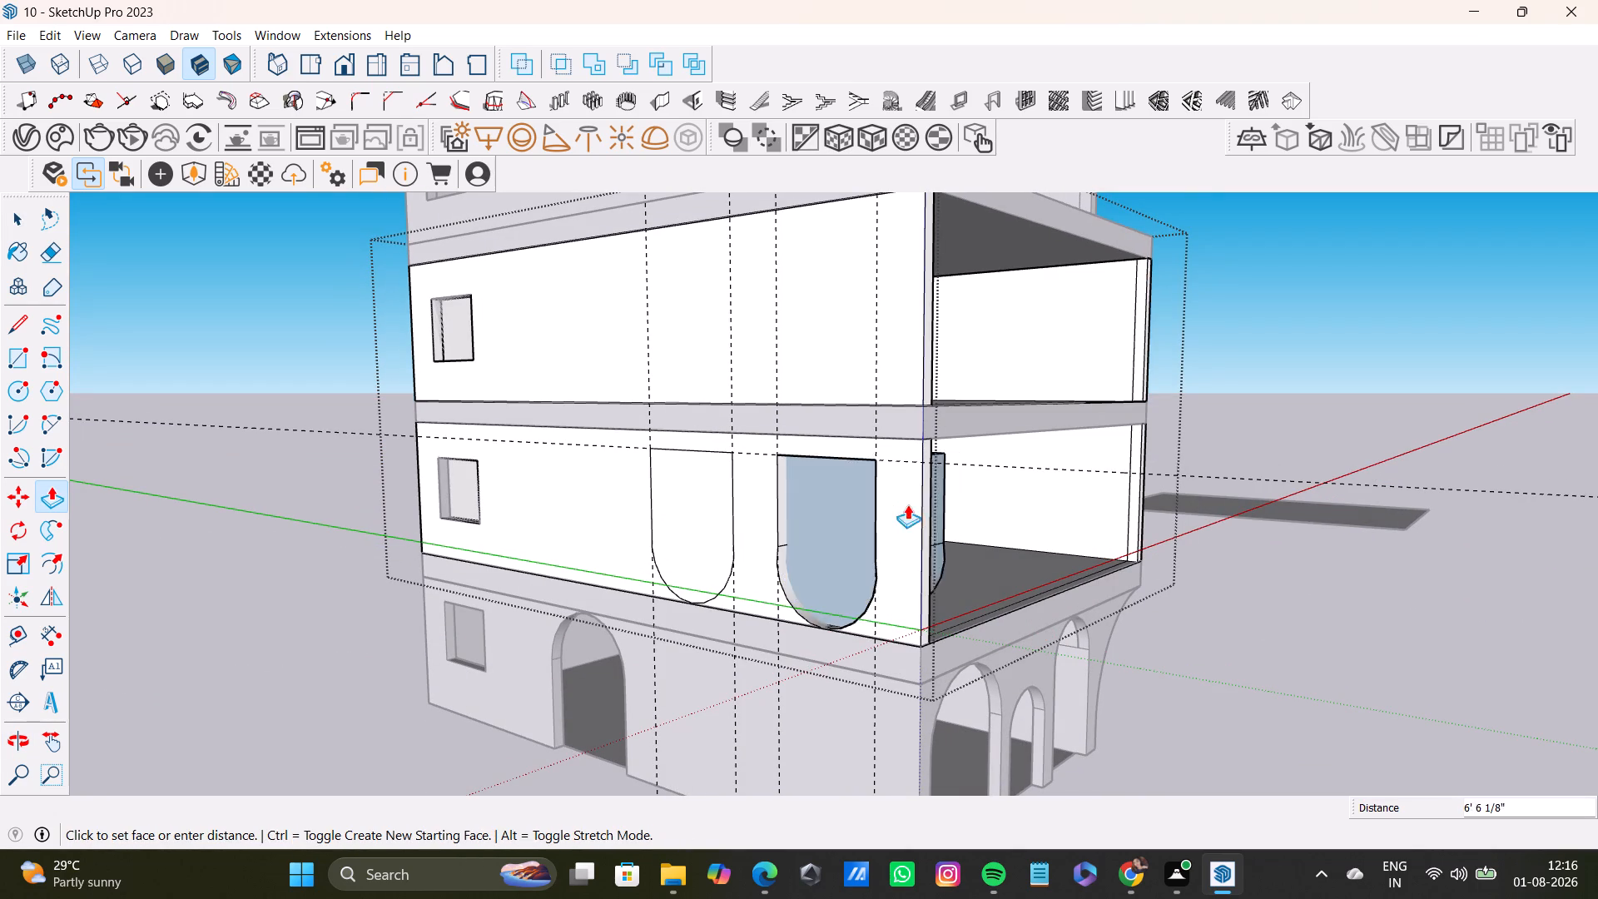
left_click(934, 509)
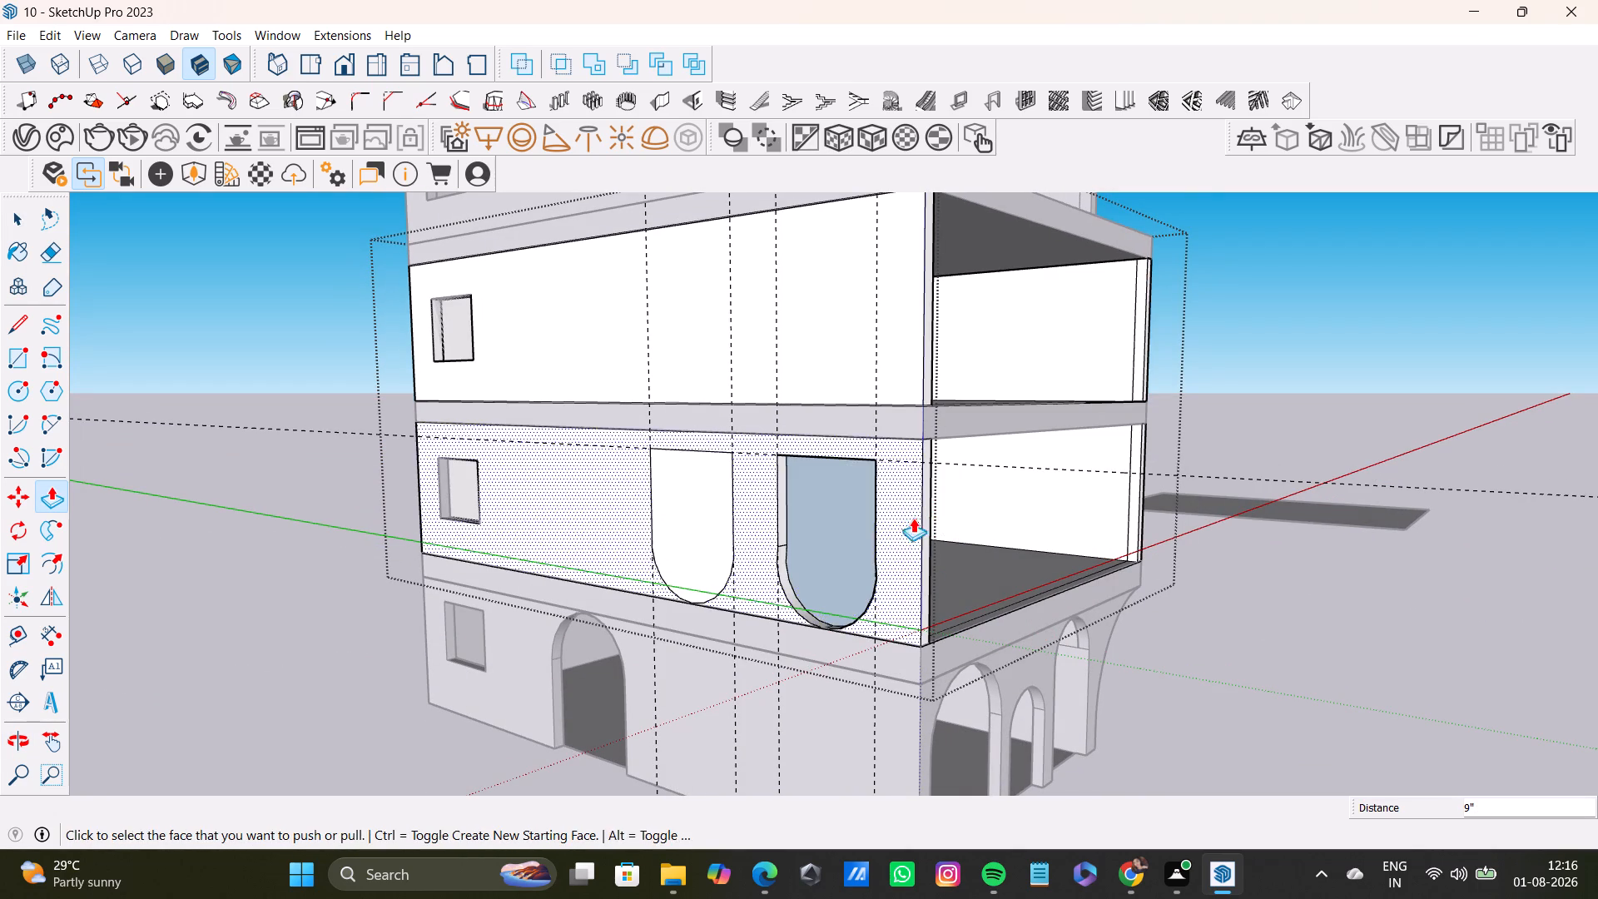
middle_click_drag(1049, 566, 917, 574)
left_click(588, 518)
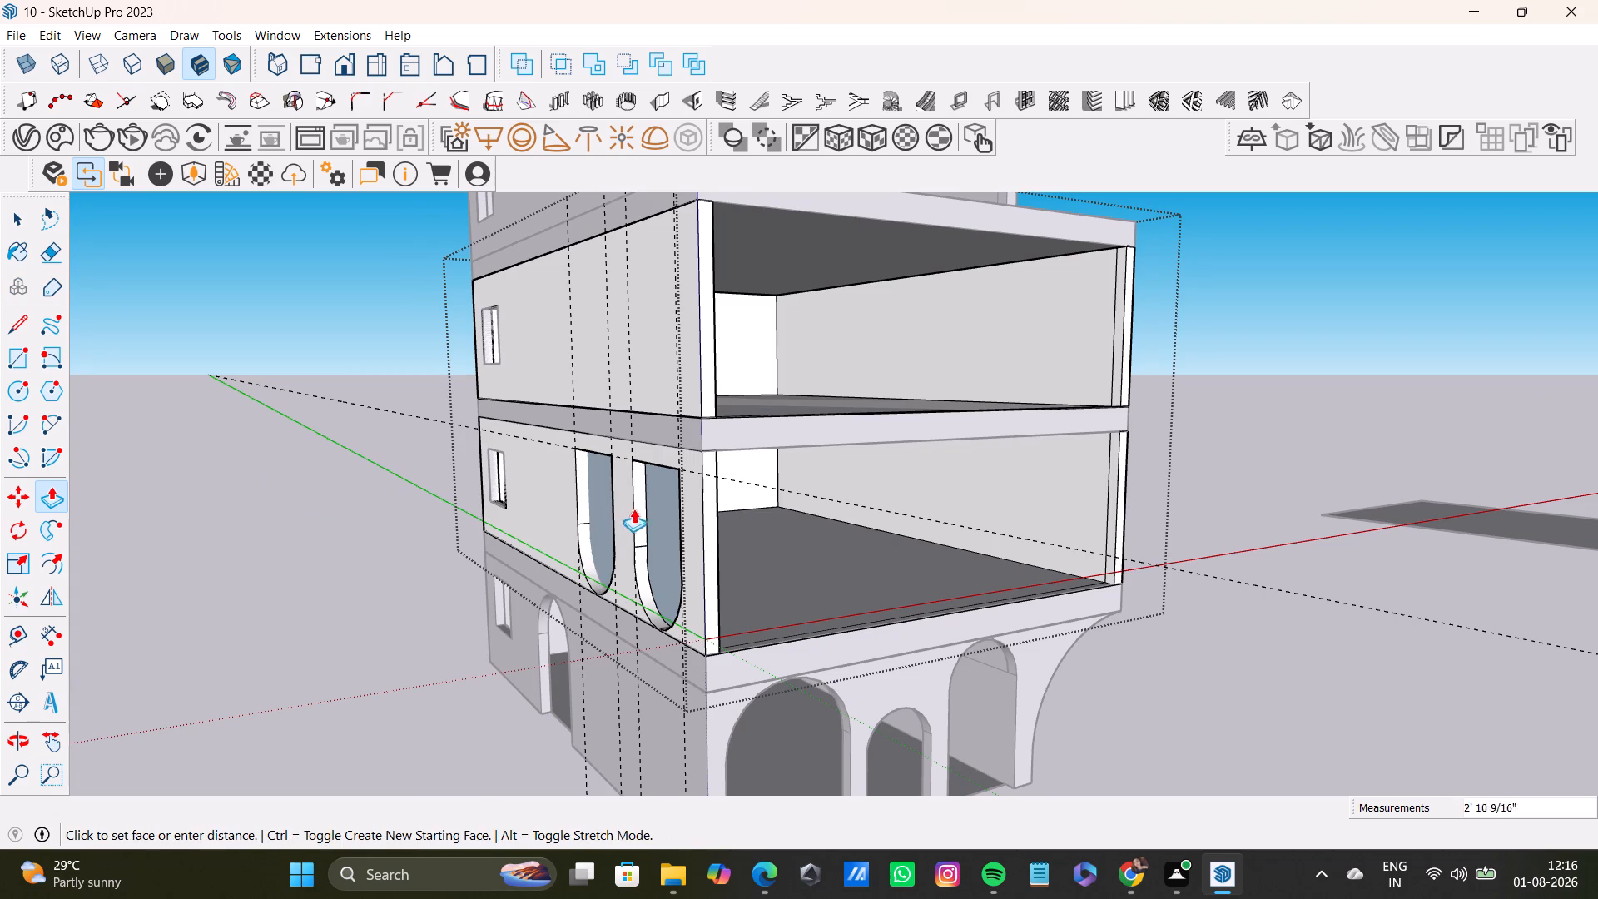
left_click(649, 508)
key("space")
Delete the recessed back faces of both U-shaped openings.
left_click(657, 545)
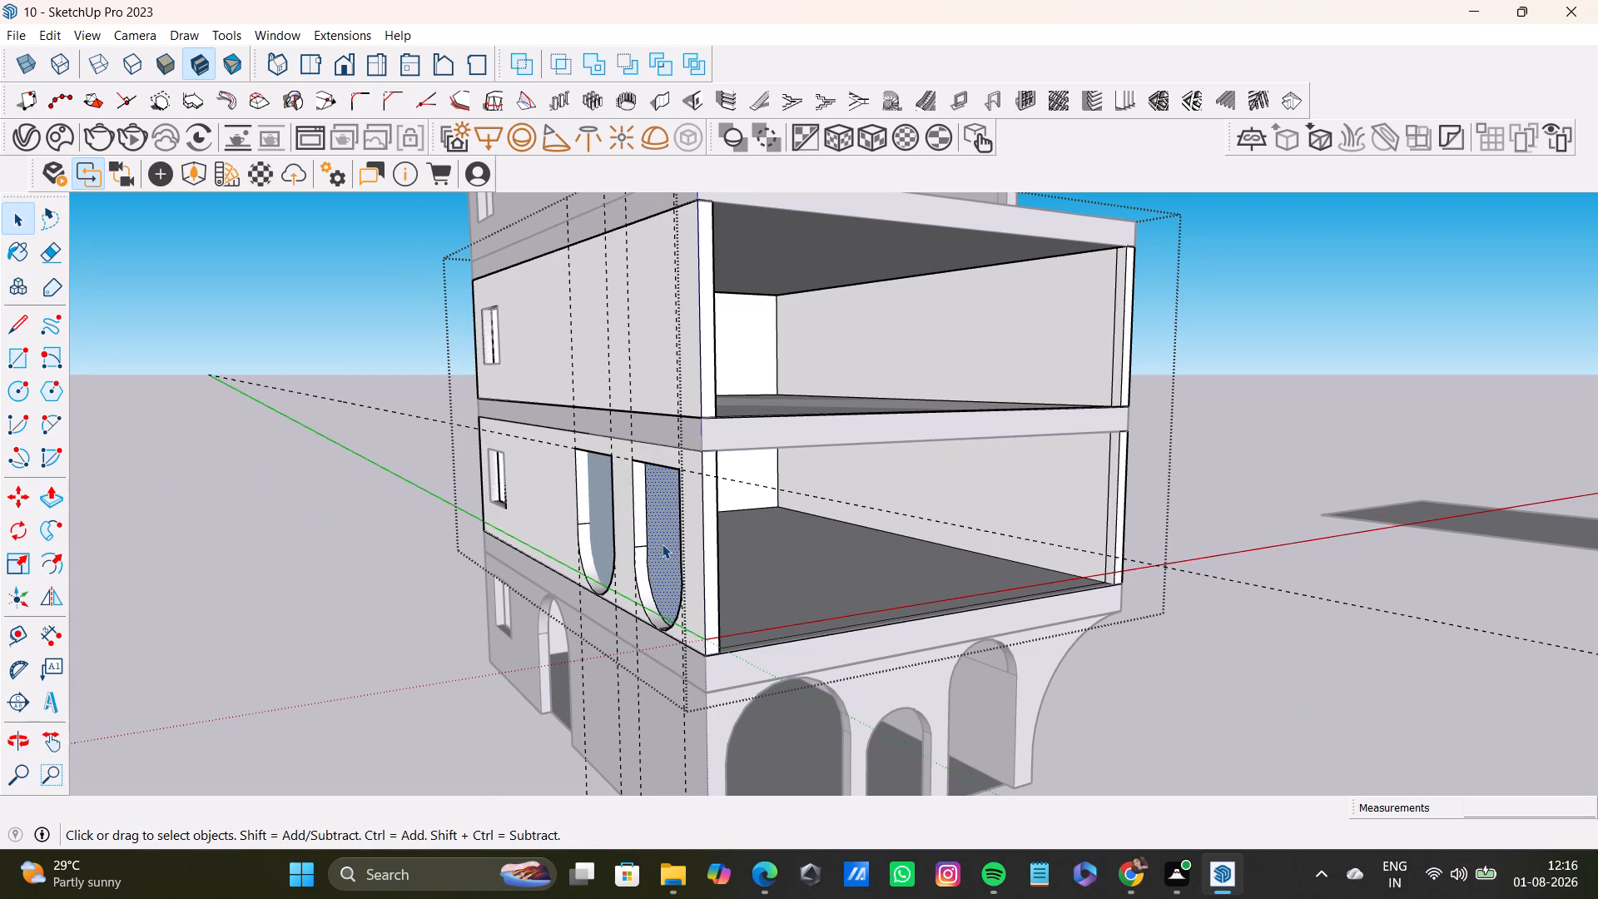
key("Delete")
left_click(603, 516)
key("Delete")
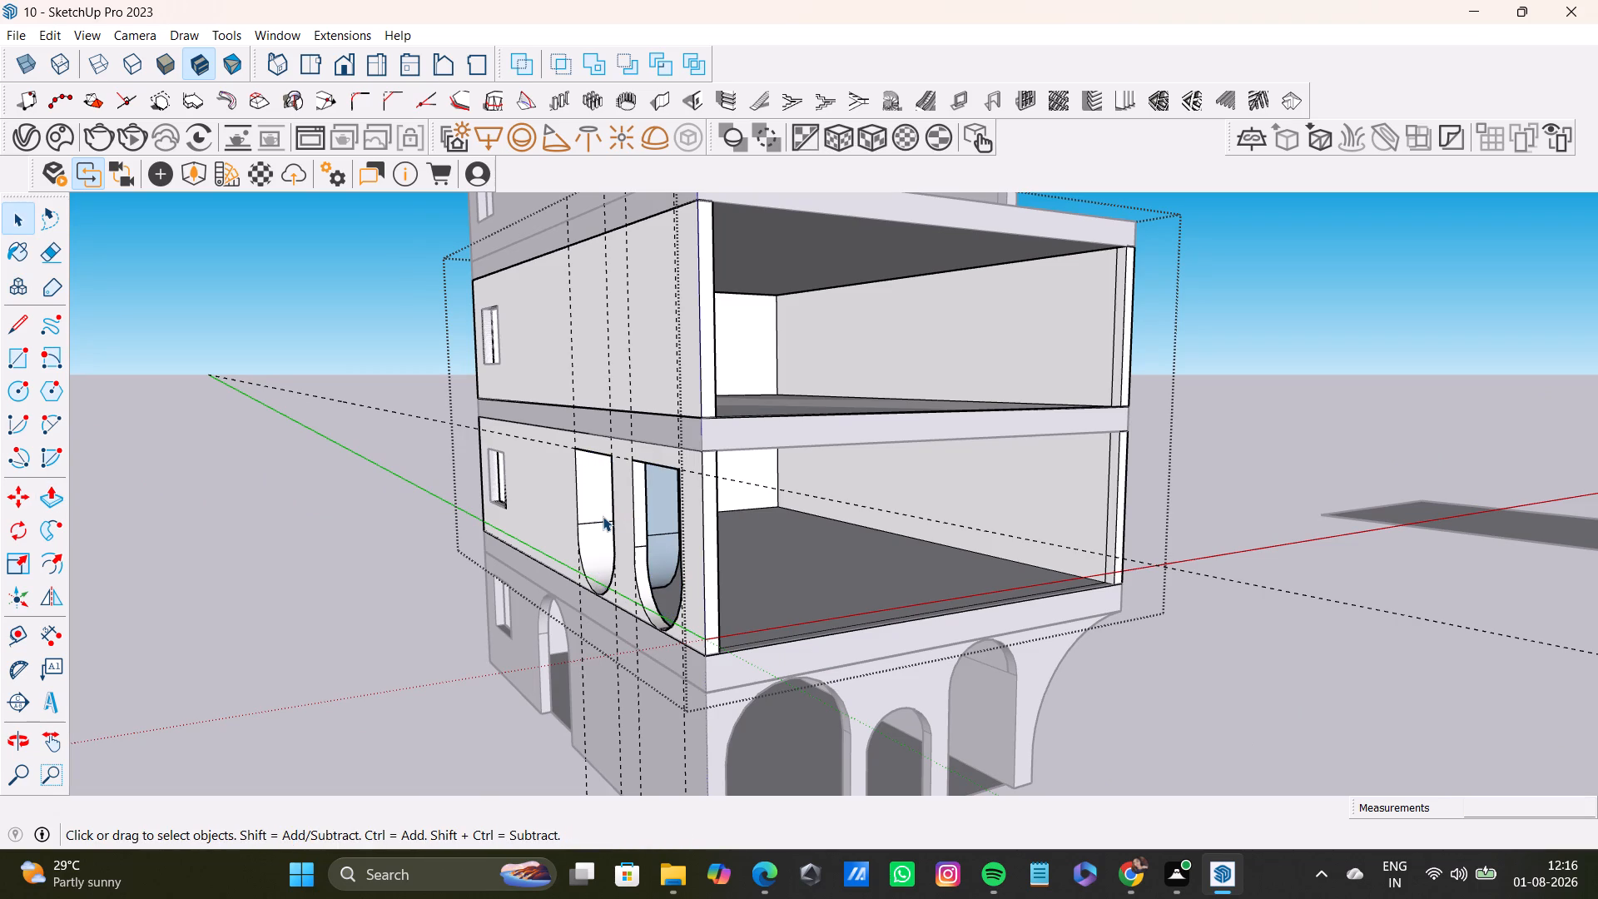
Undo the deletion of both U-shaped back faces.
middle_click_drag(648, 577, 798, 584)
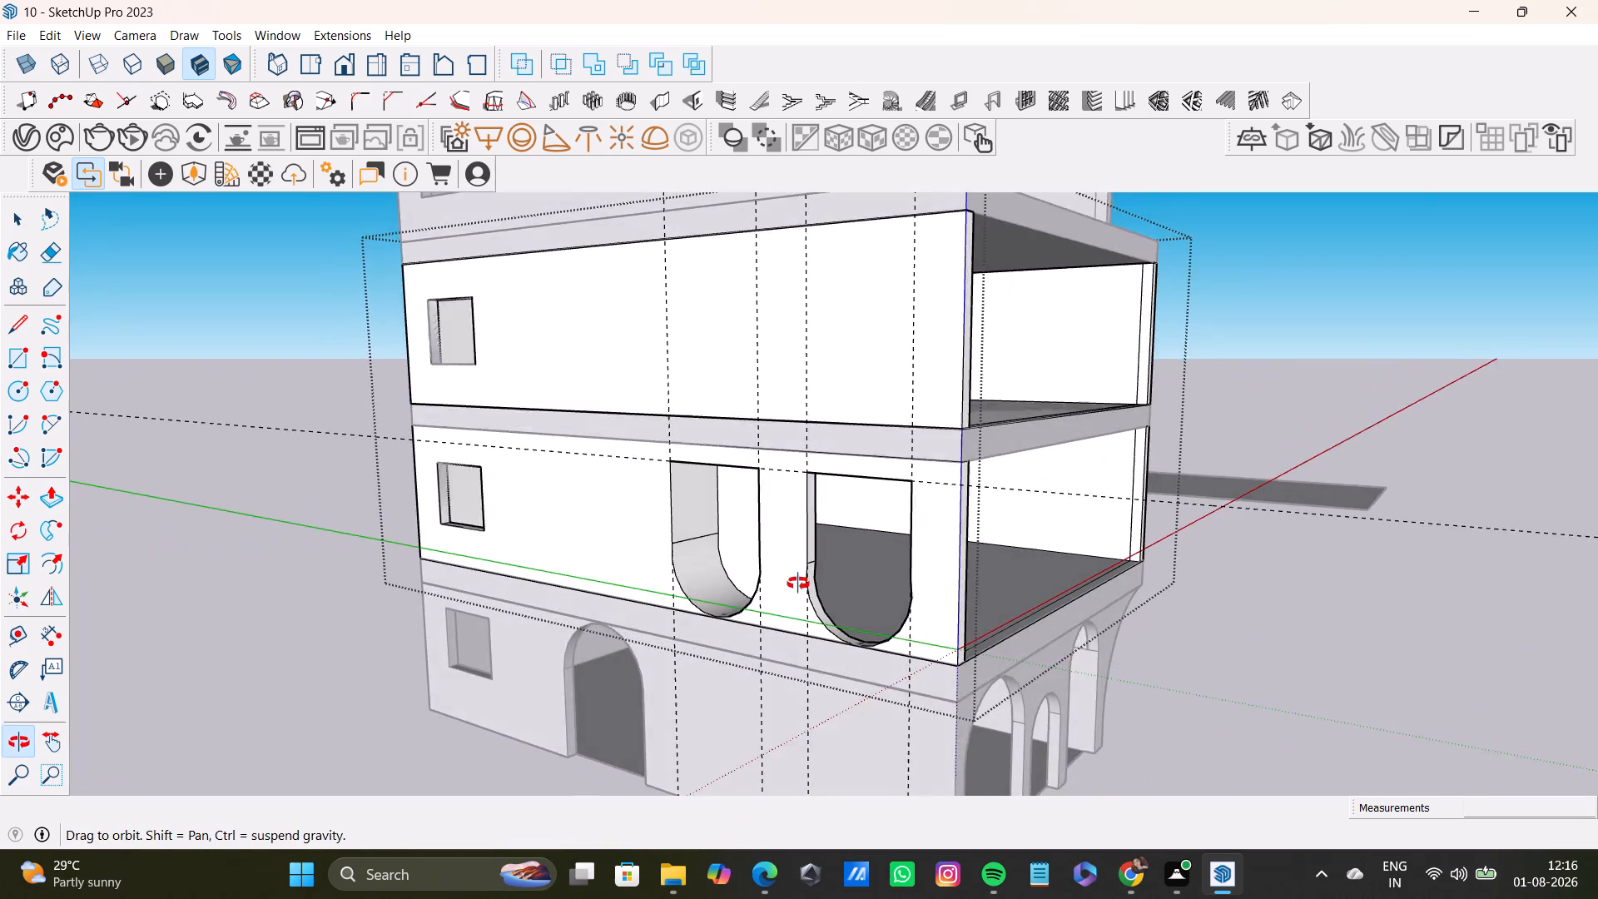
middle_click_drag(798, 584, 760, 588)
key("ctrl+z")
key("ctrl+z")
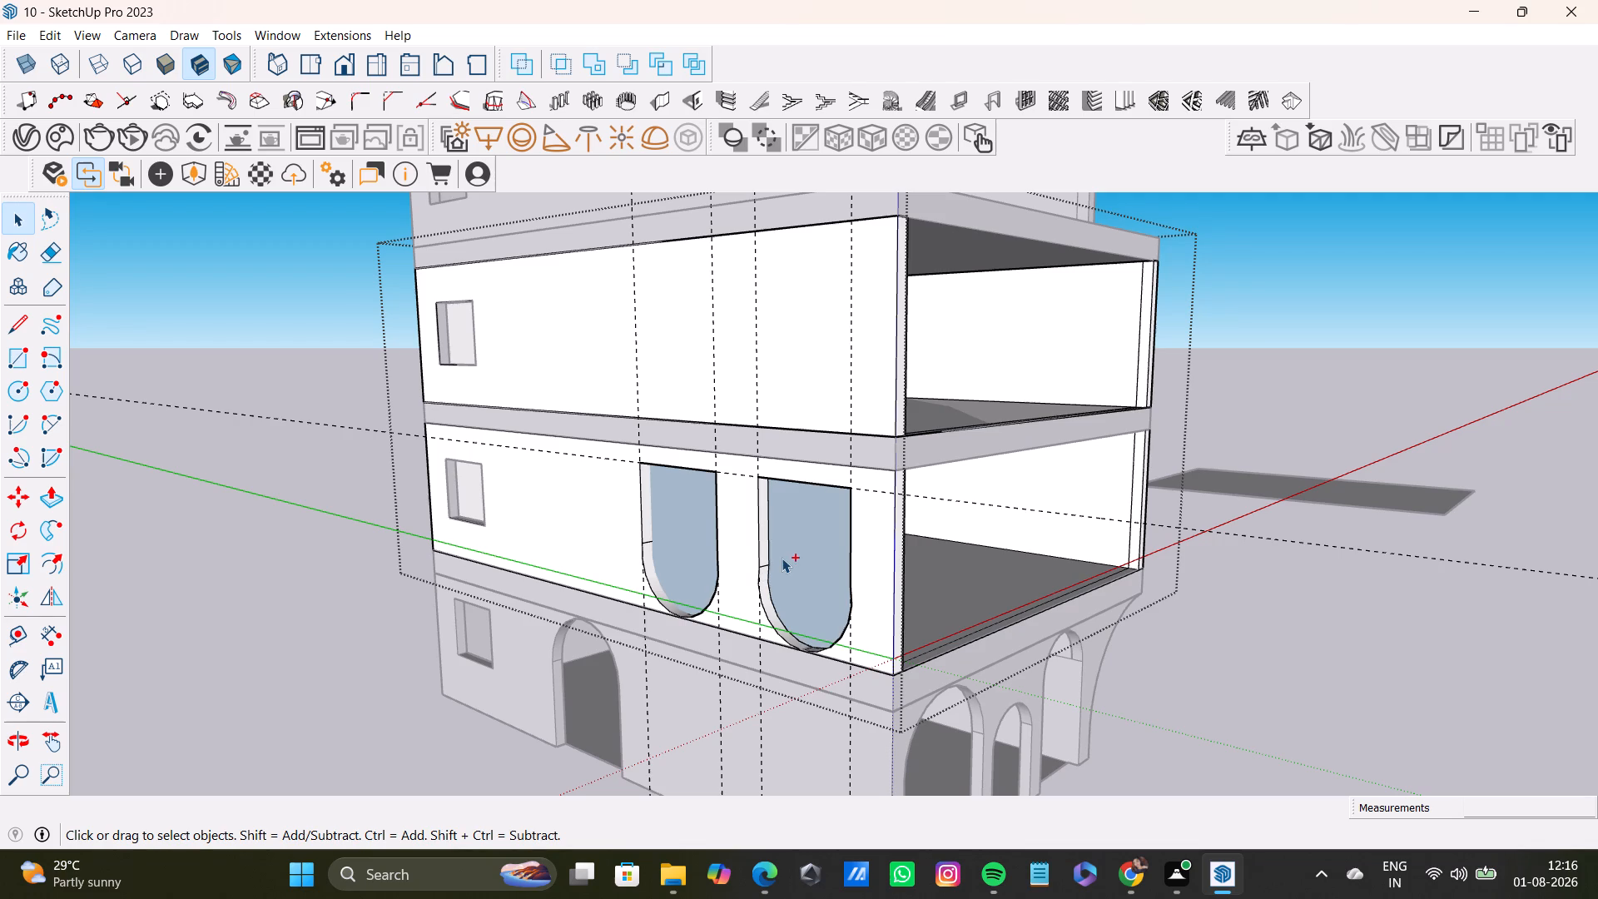
Redo the last back-face deletion, then undo it together with the recess of the inner U-shaped face.
key("ctrl+y")
left_click(696, 529)
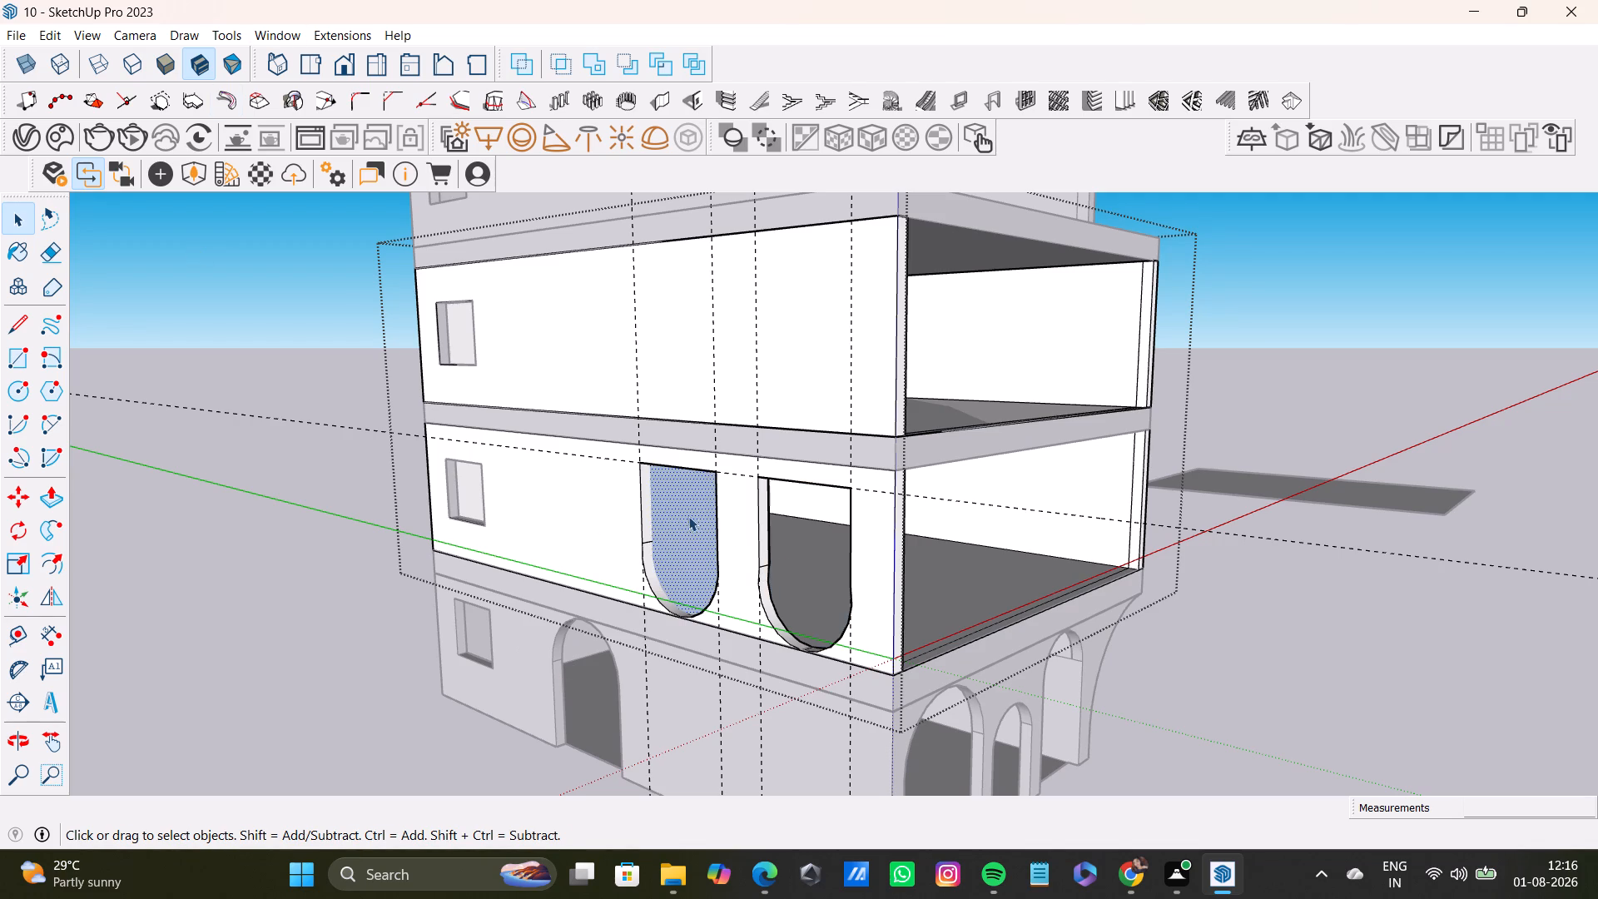
key("ctrl+z")
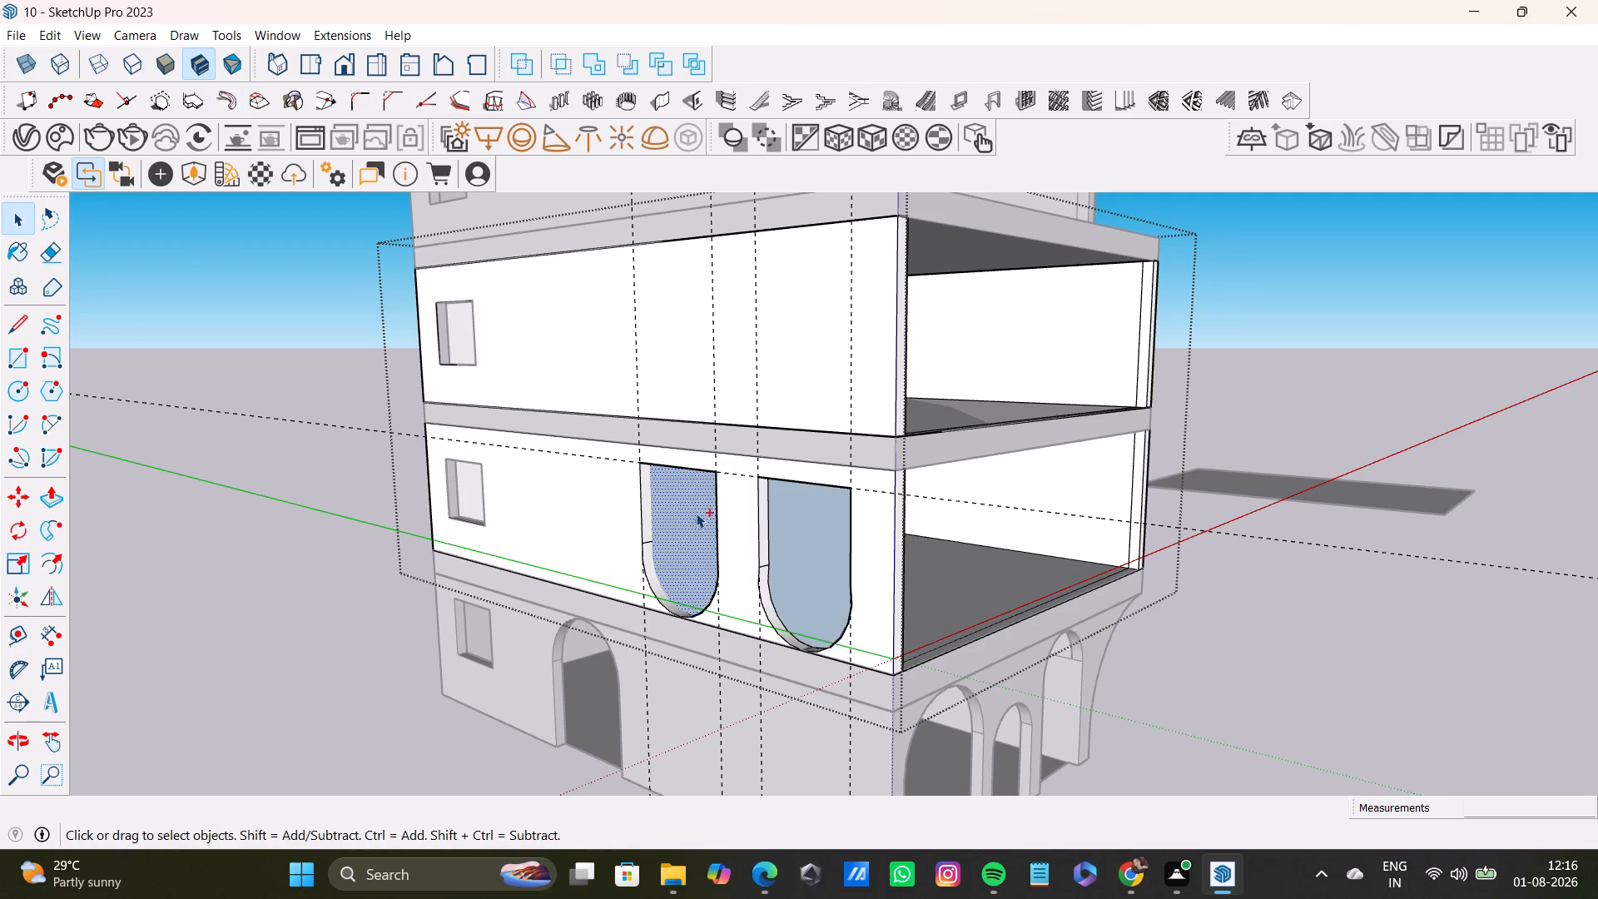
key("ctrl+z")
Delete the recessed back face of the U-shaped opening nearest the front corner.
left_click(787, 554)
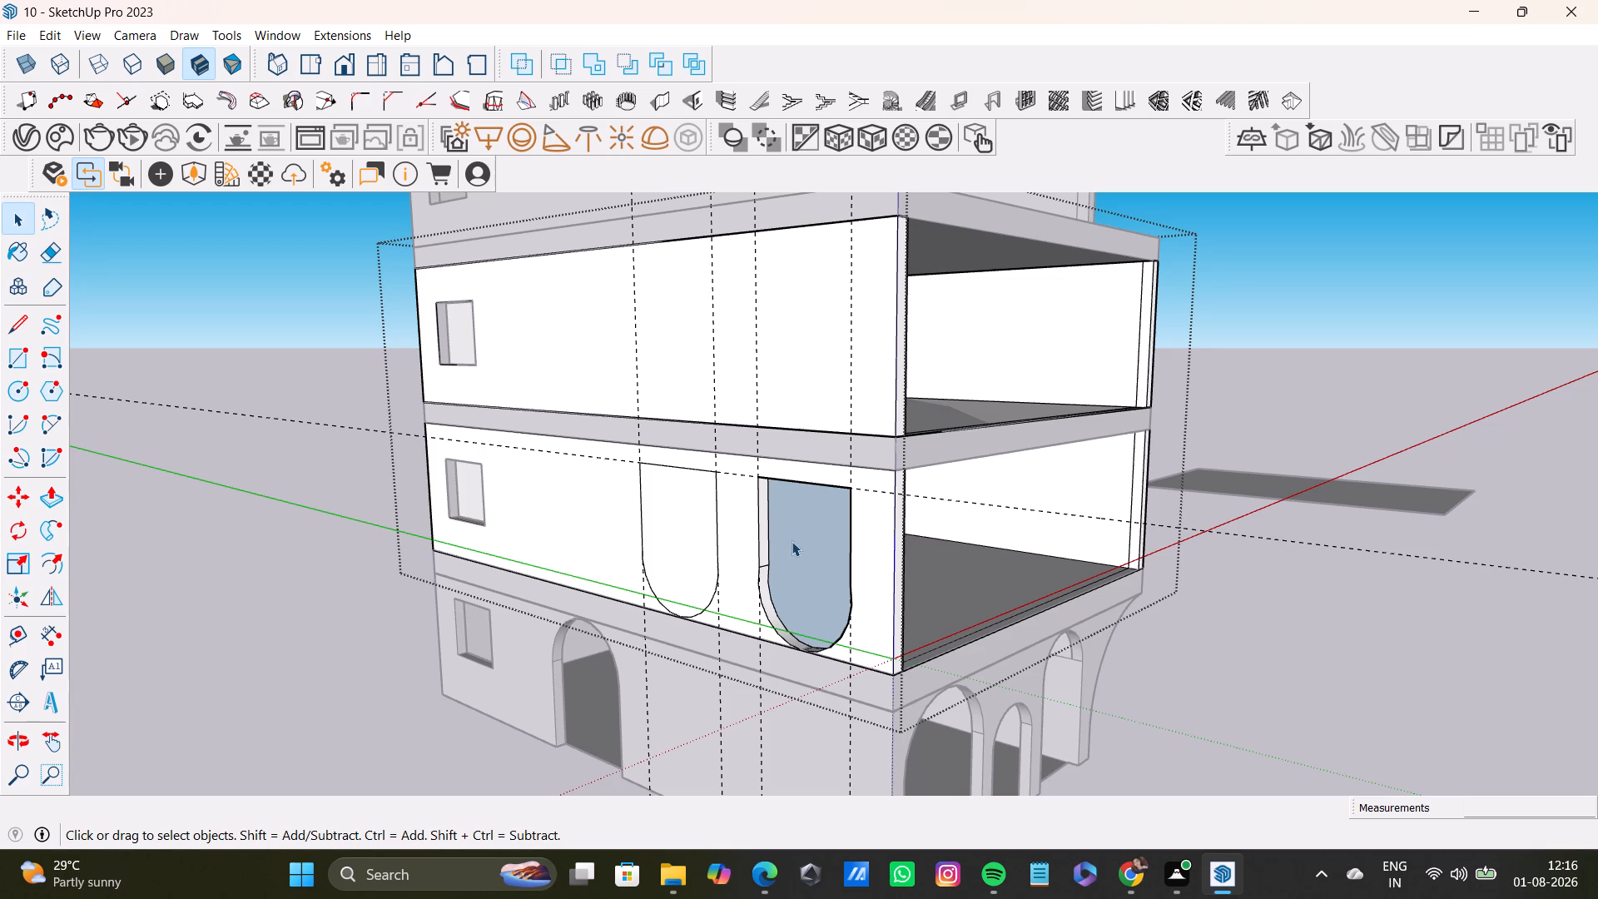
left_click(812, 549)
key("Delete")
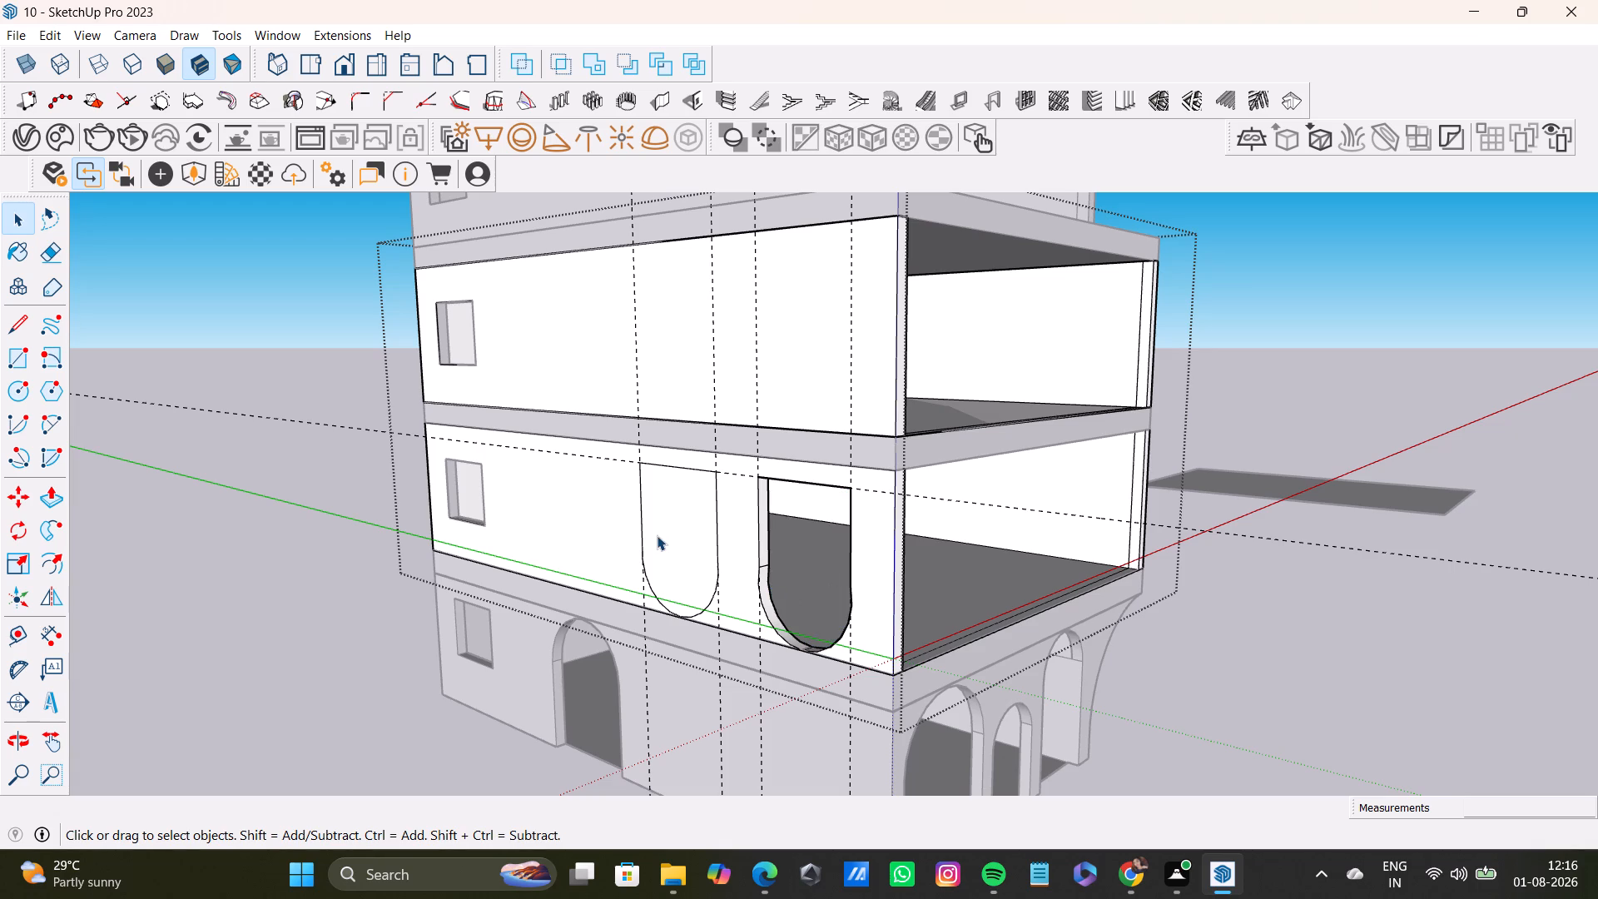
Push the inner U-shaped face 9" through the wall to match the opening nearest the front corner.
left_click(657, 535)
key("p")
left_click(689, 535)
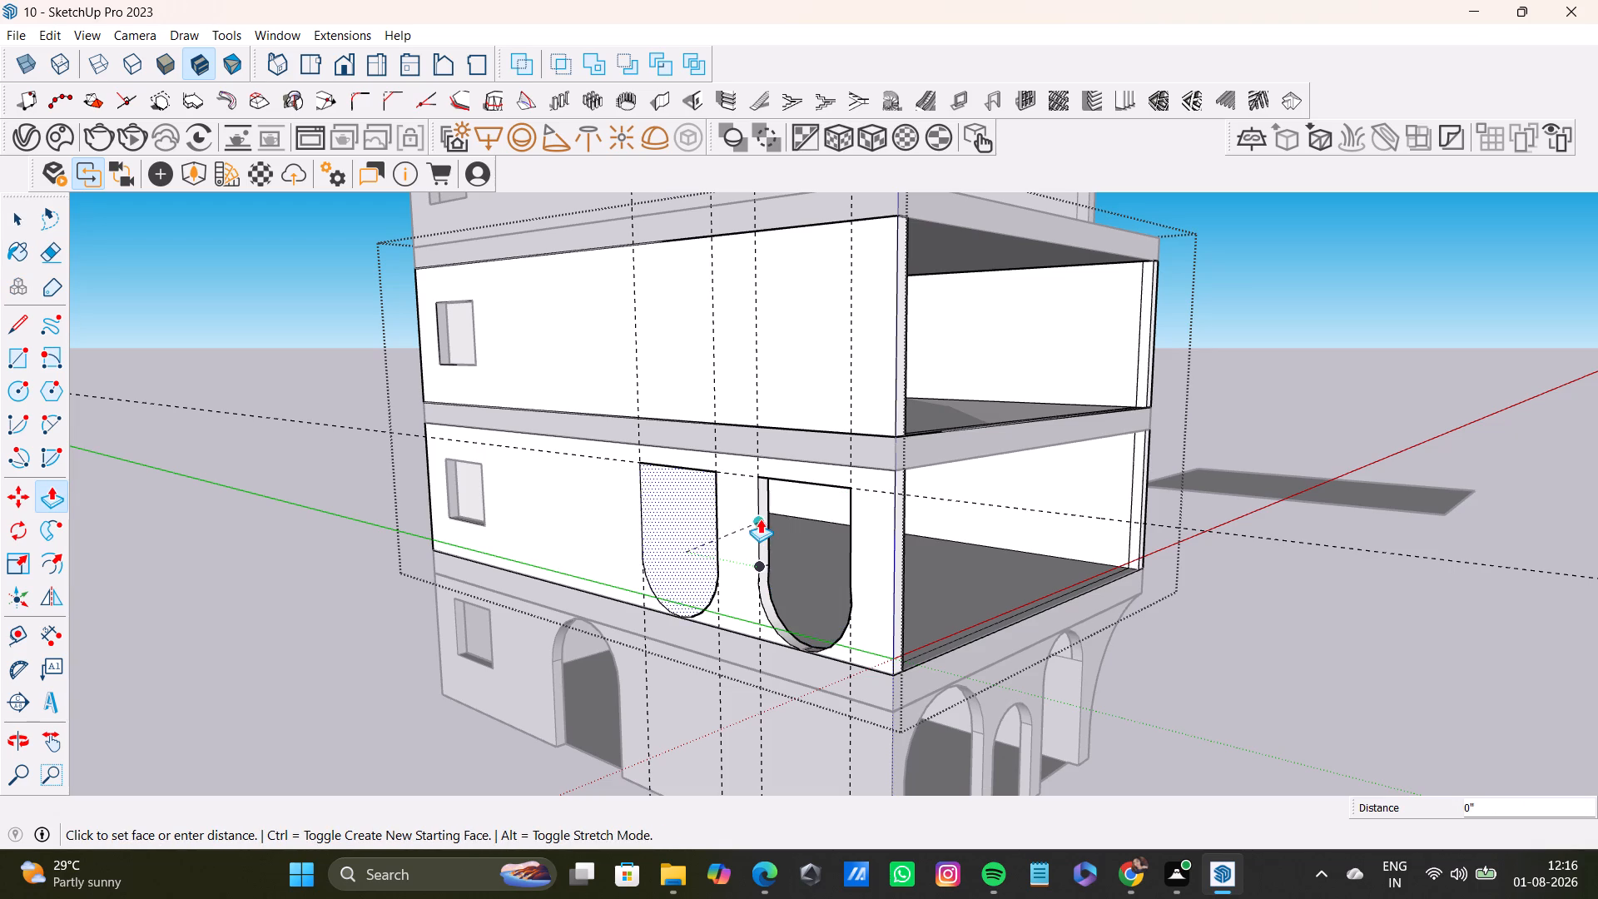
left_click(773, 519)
Undo the inner opening's push, the back-face deletion and the corner opening's recess, back to flat outlines.
middle_click_drag(864, 568, 572, 529)
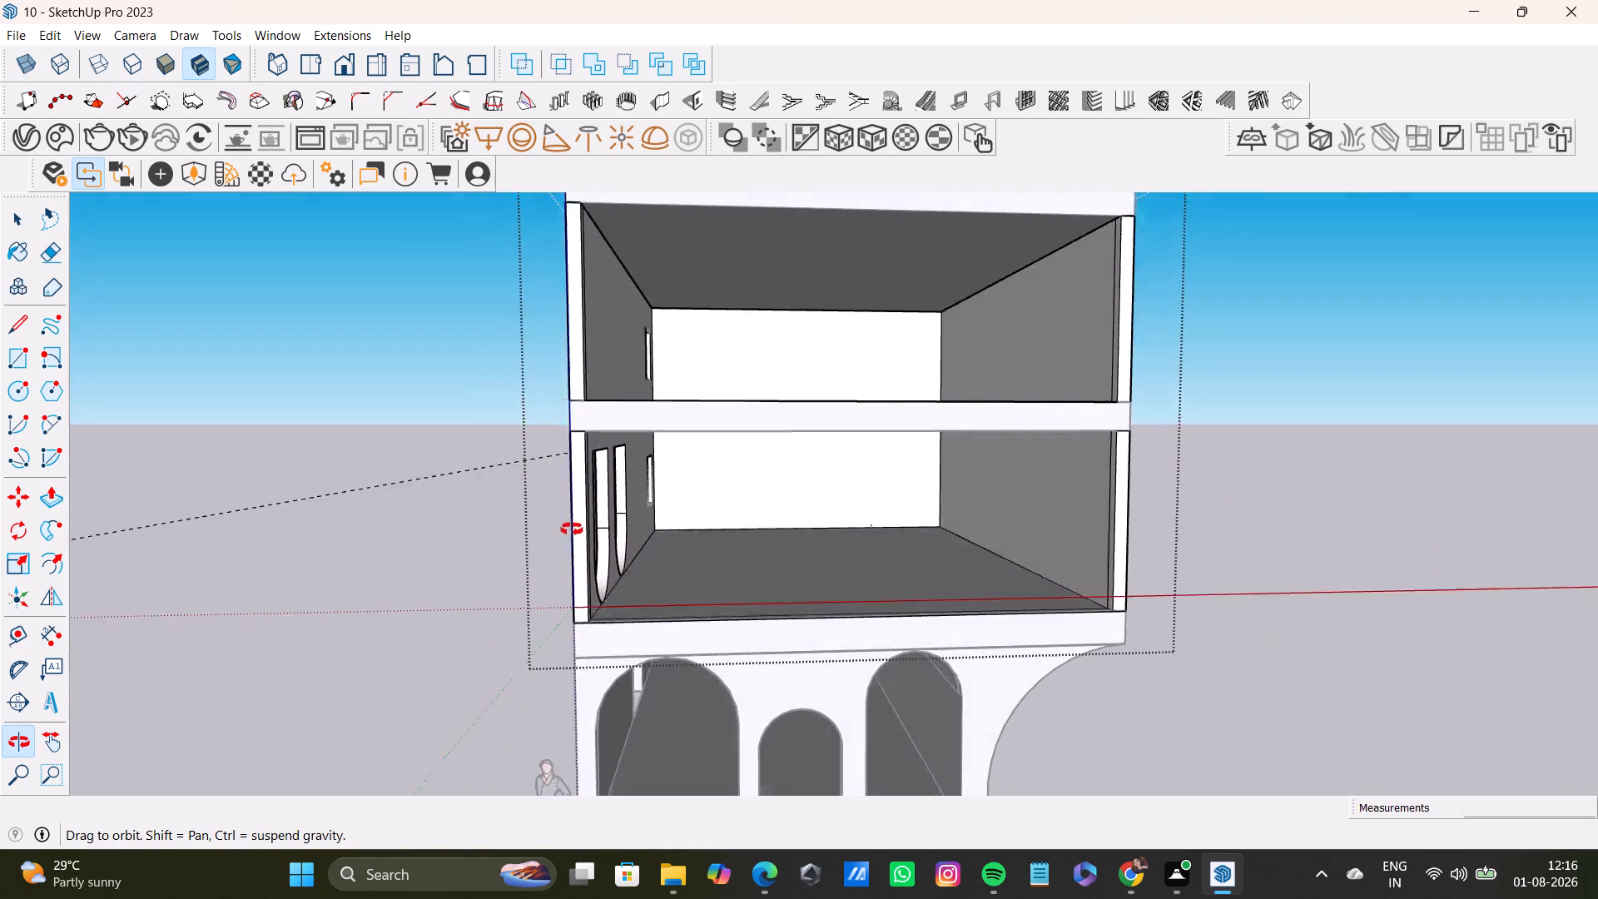
middle_click_drag(572, 529, 1074, 532)
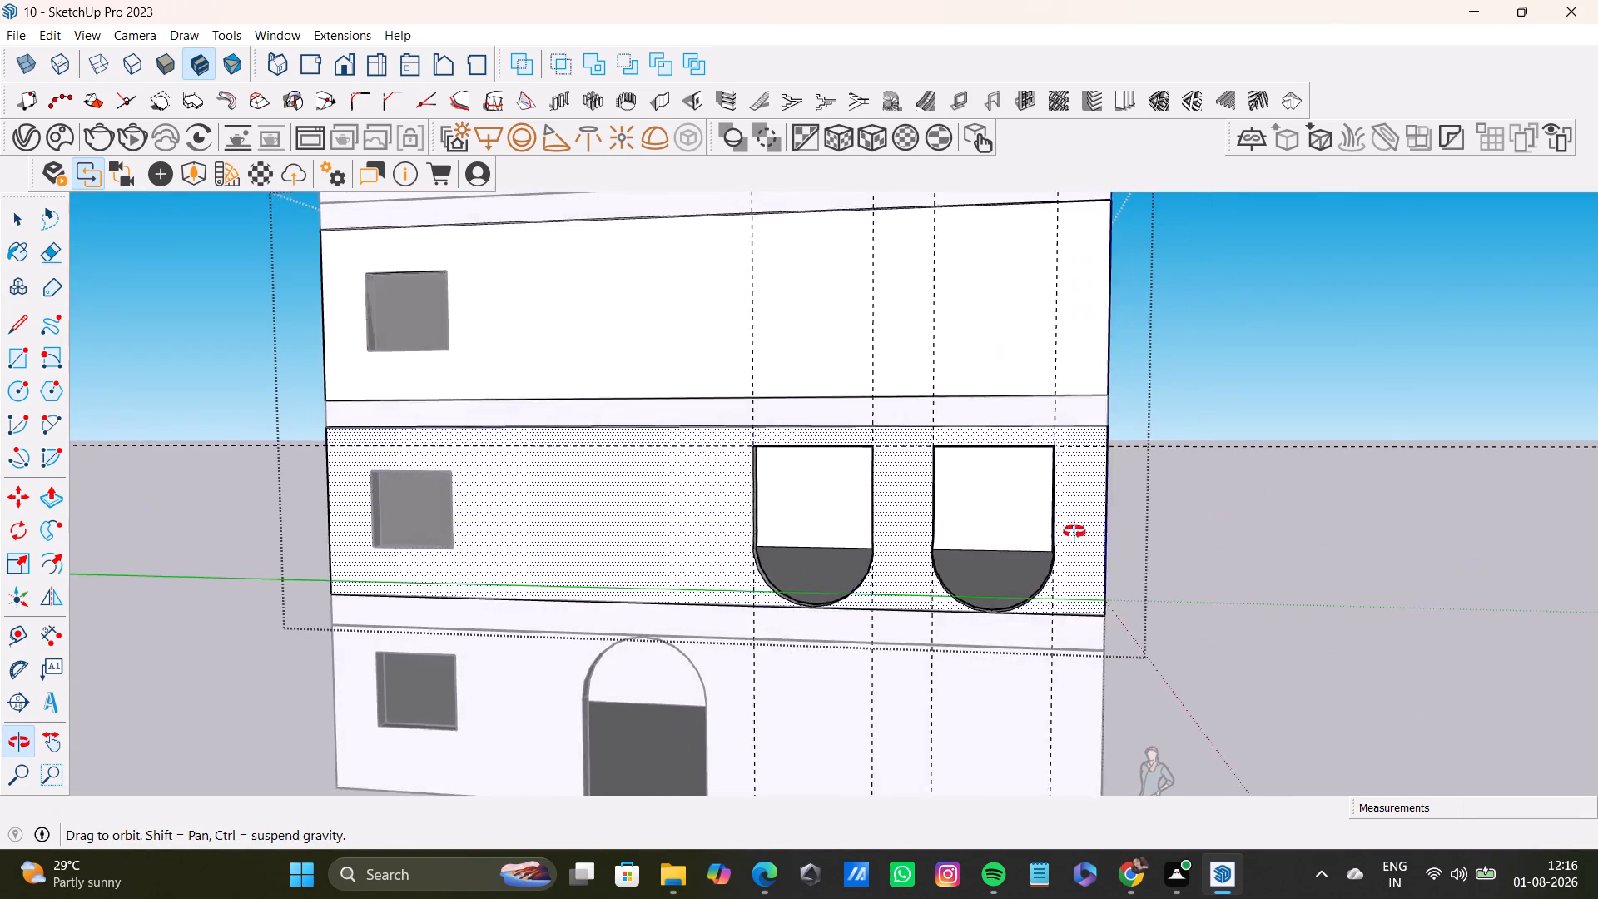
middle_click_drag(1074, 532, 1085, 540)
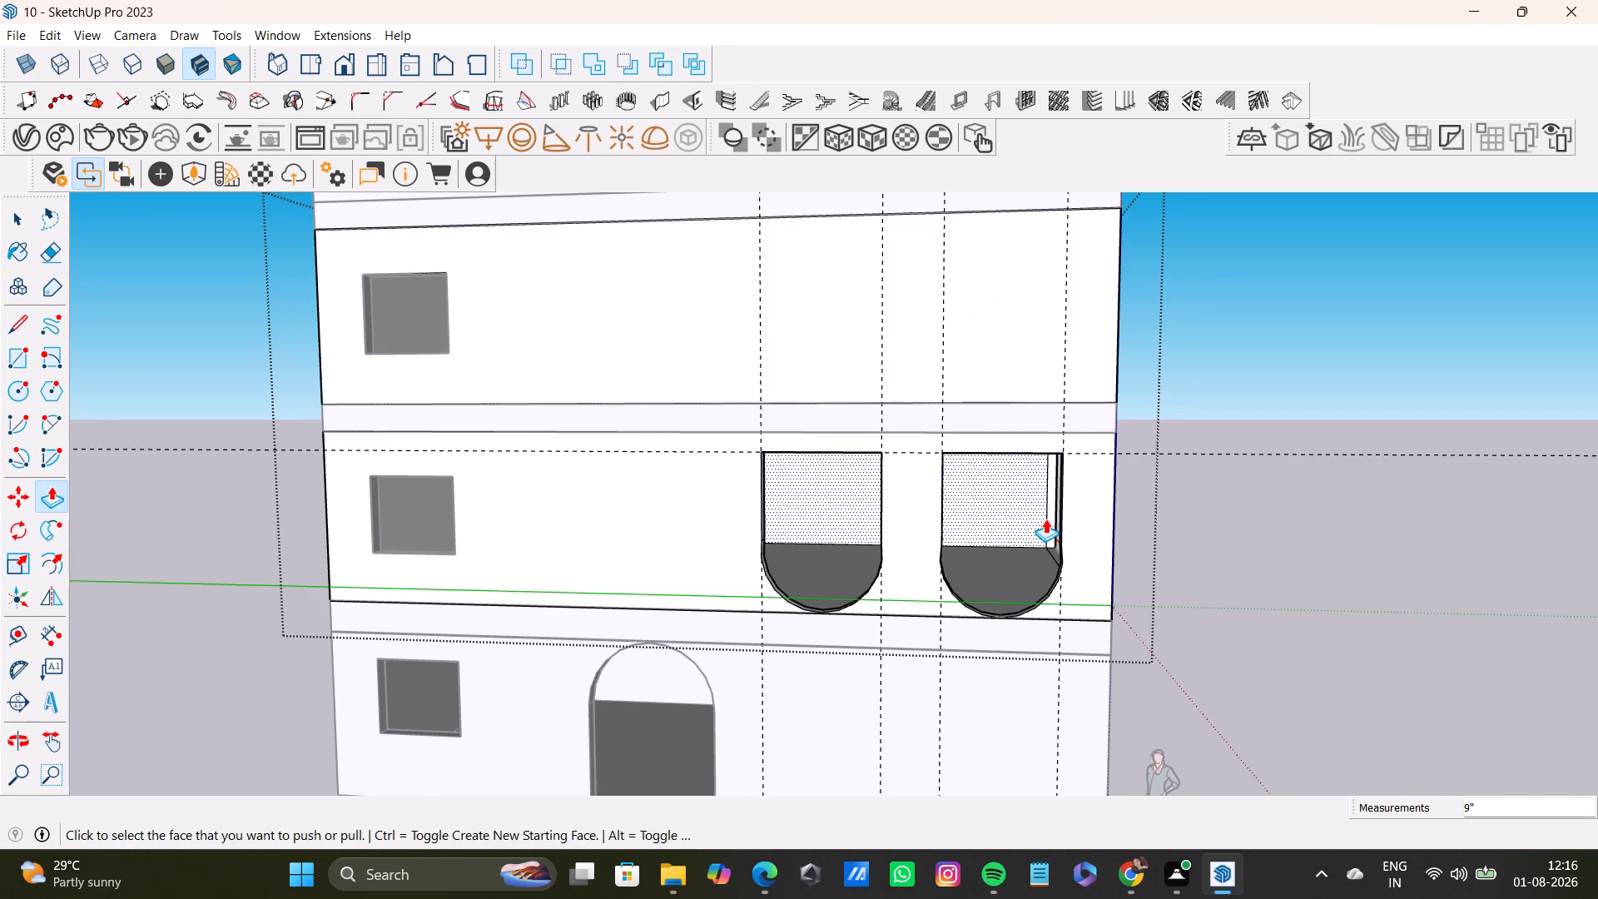
middle_click_drag(1149, 584, 883, 616)
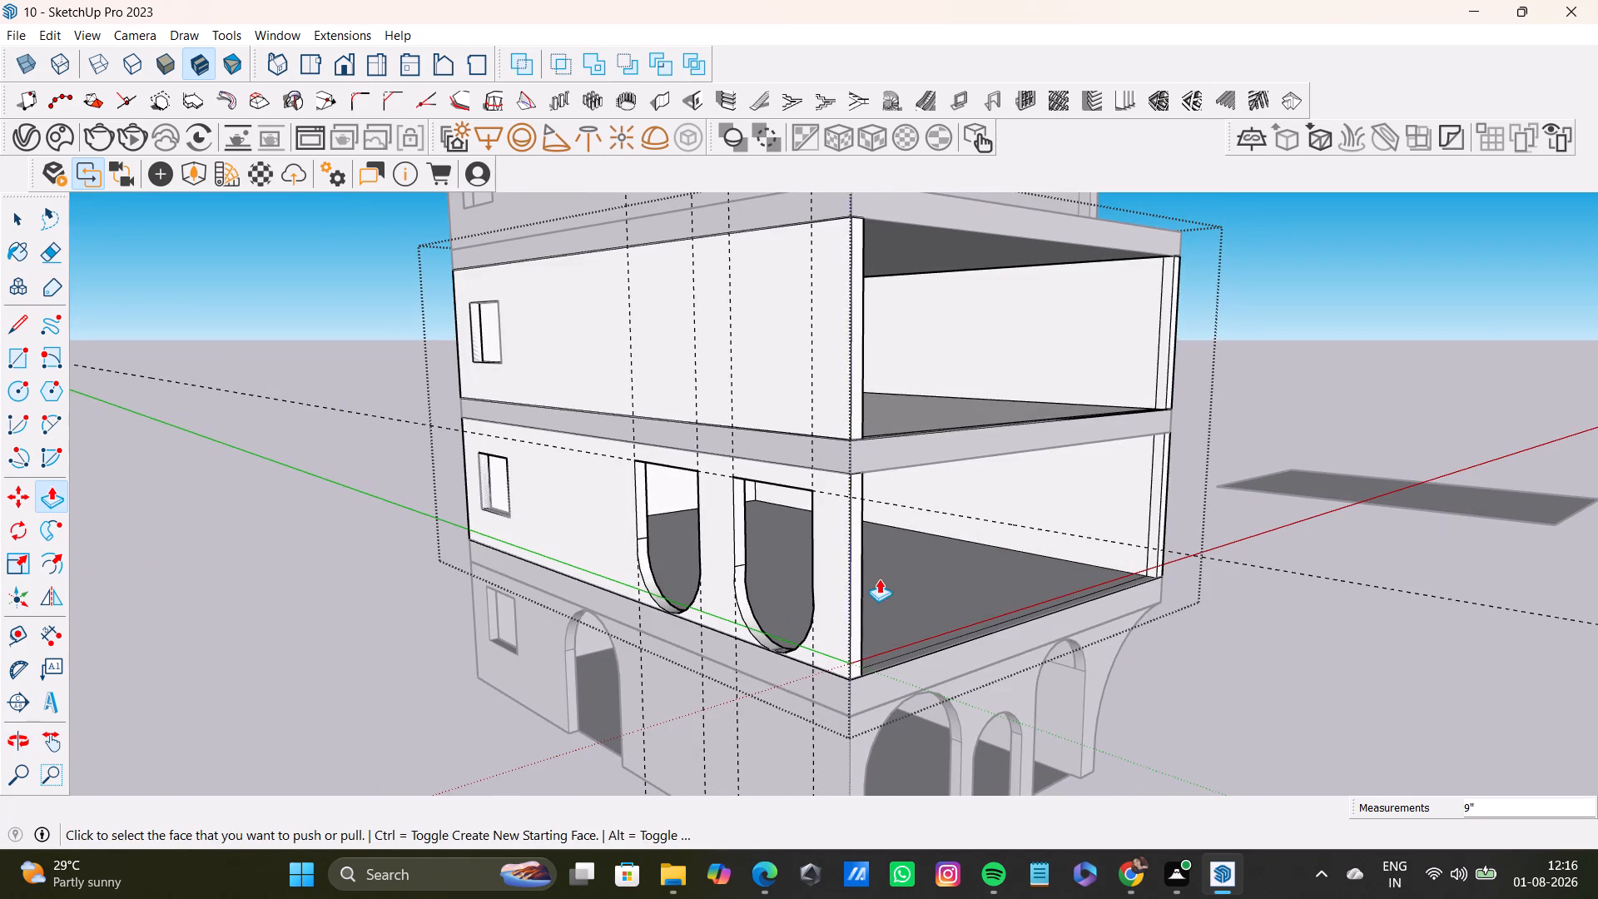
key("ctrl+z")
key("ctrl+z")
key("ctrl+z")
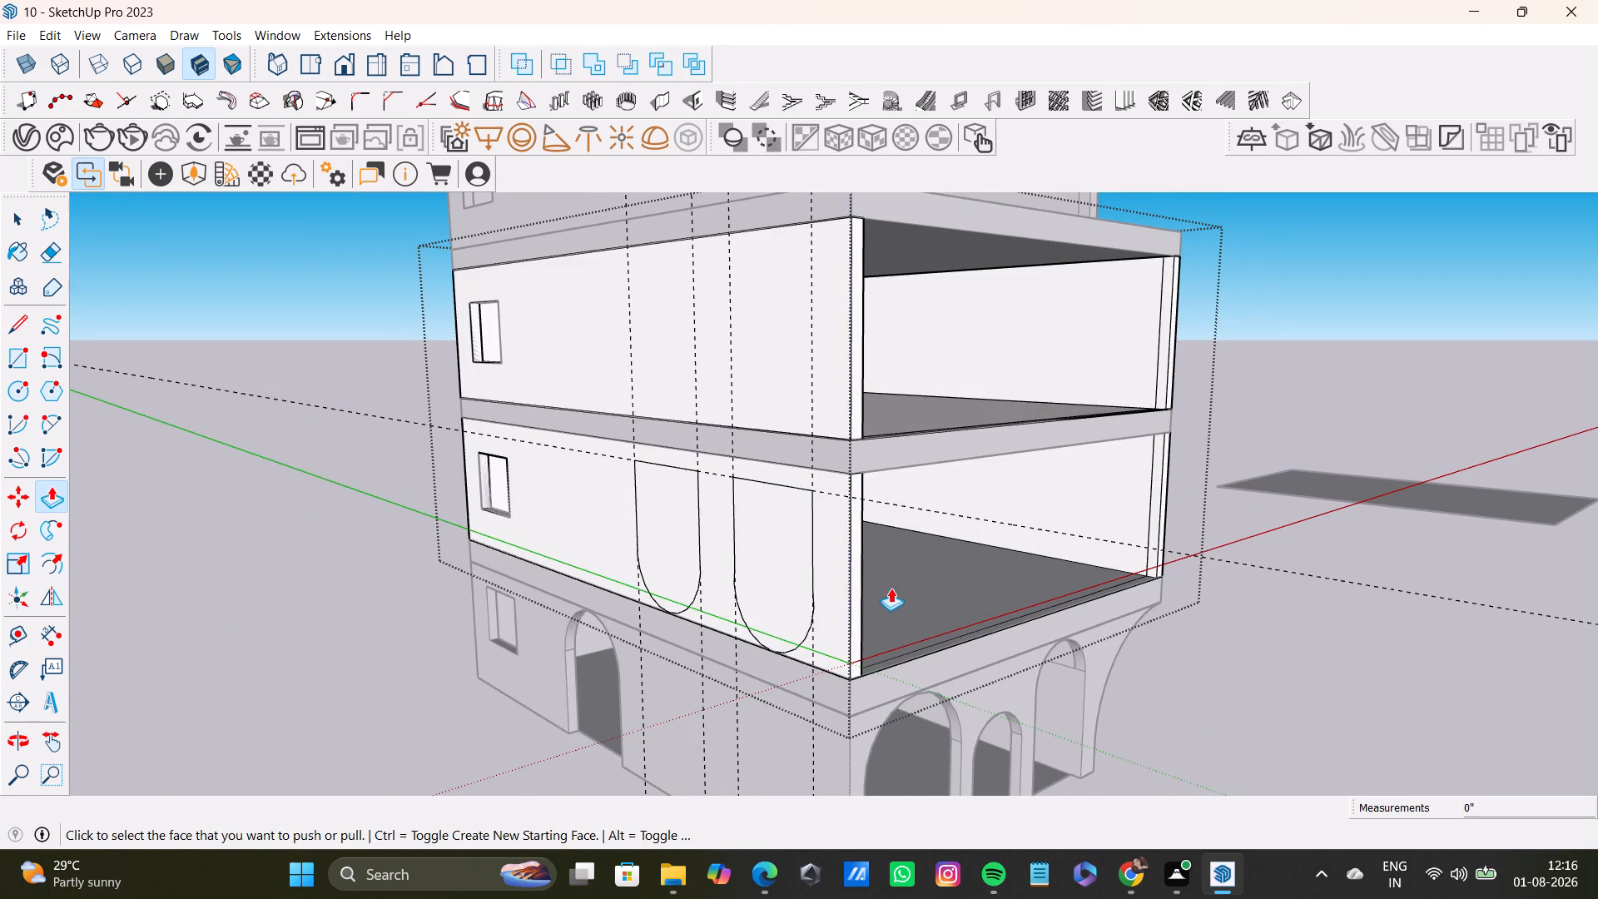
Delete the curved bottoms of both U-shaped outlines on the first-floor side wall, keeping their straight edges.
middle_click_drag(886, 605, 1059, 552)
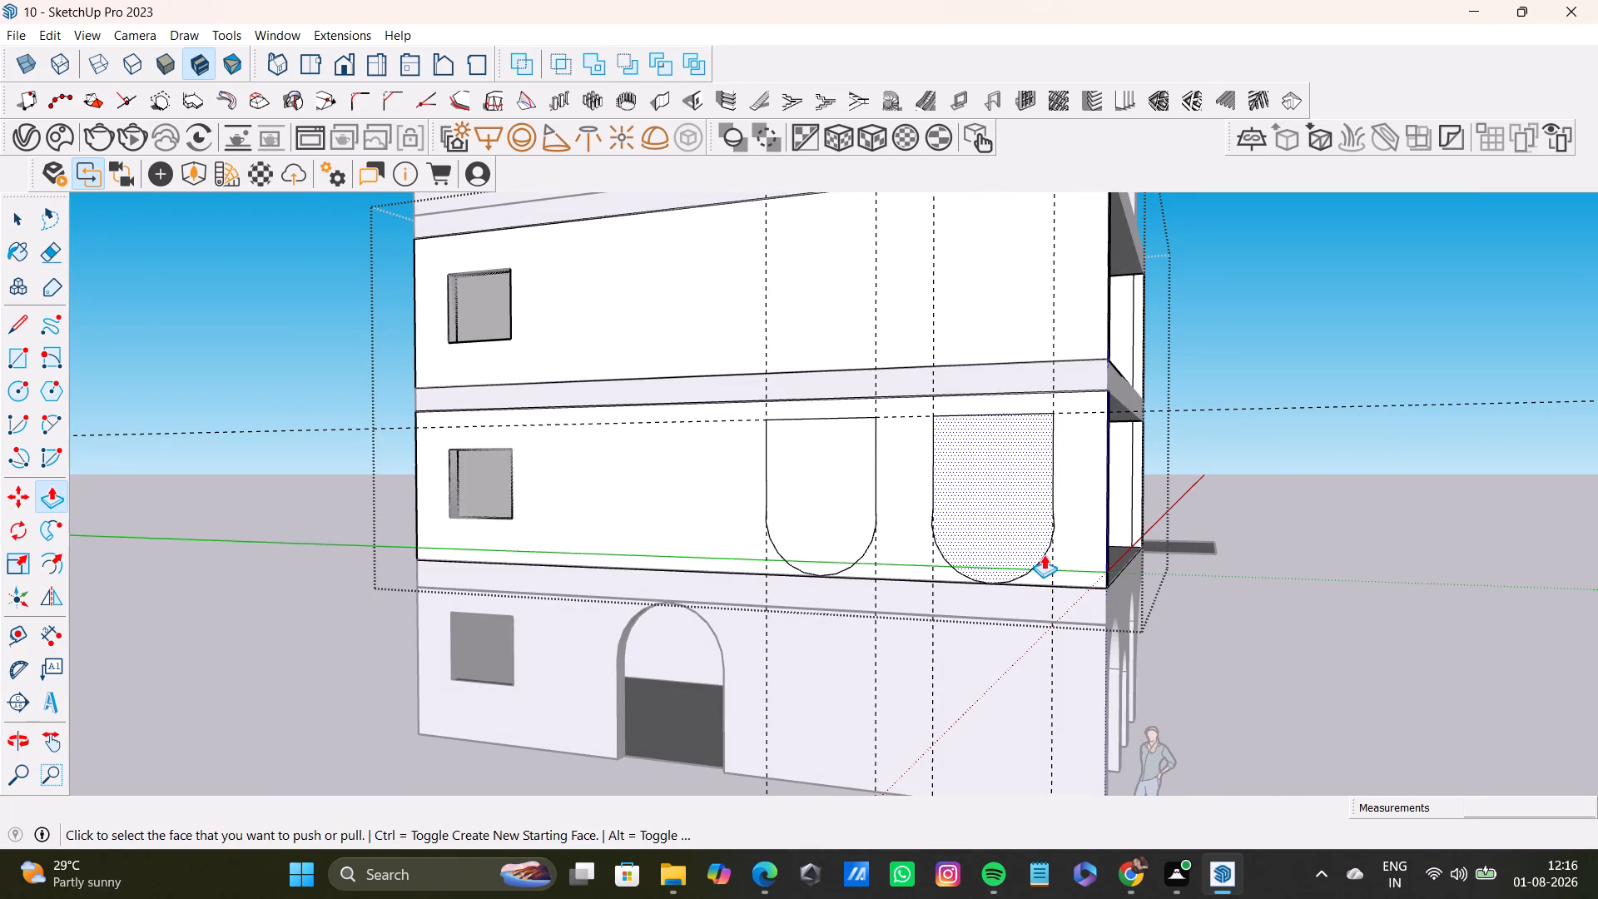
left_click(1238, 564)
key("space")
left_click(1036, 564)
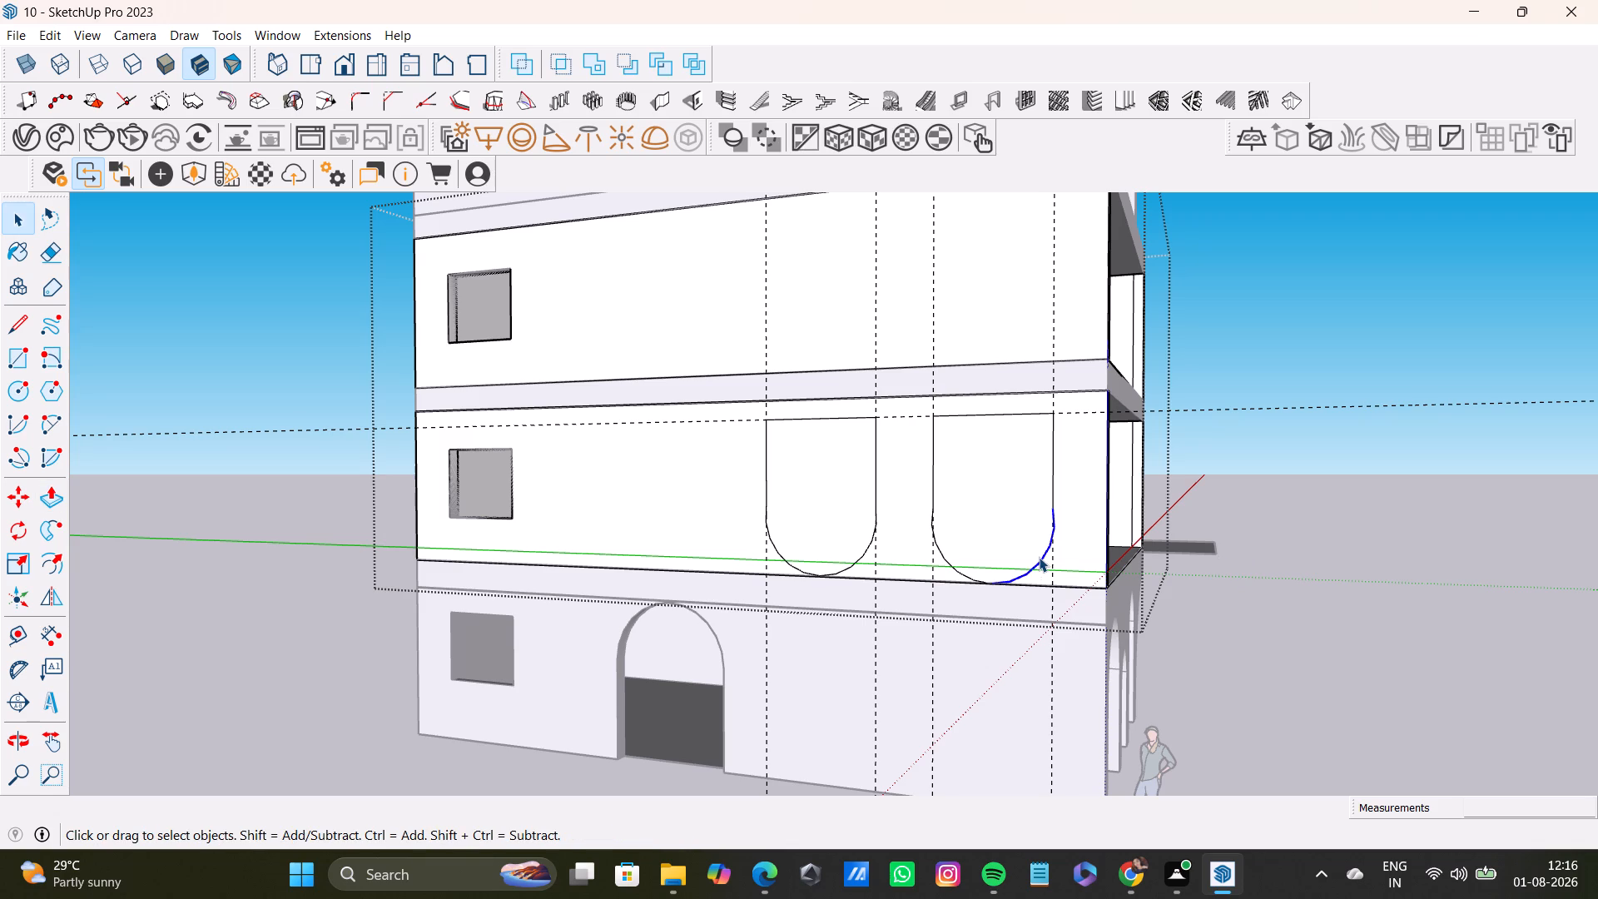
key("Delete")
left_click(948, 559)
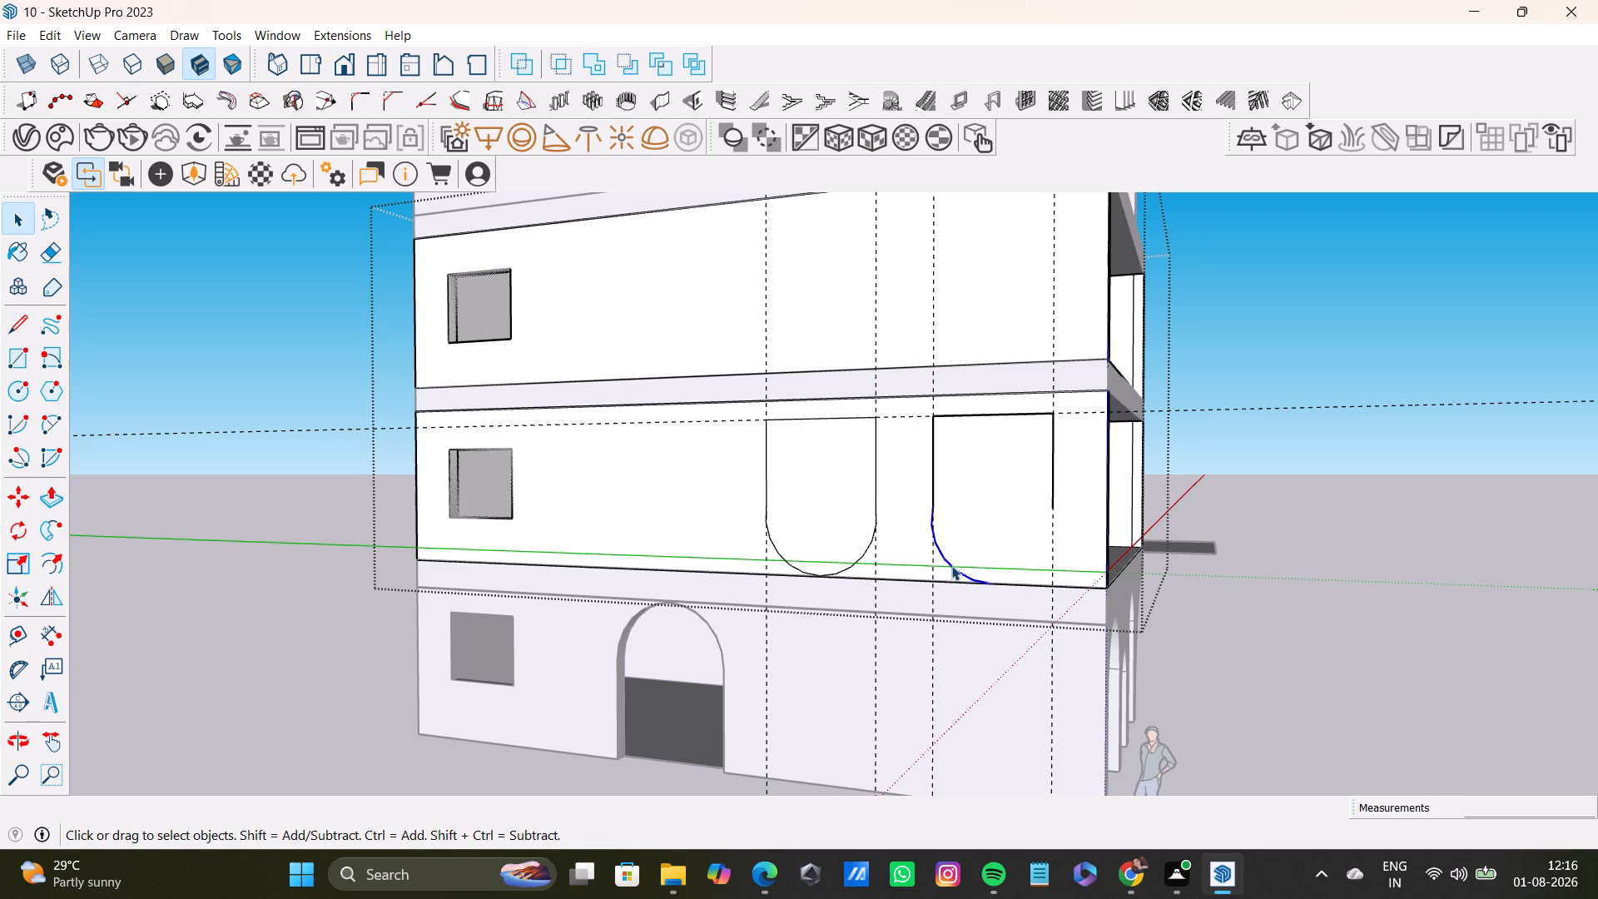
key("Delete")
middle_click_drag(1070, 561, 1124, 591)
scroll(945, 549, "up", 2)
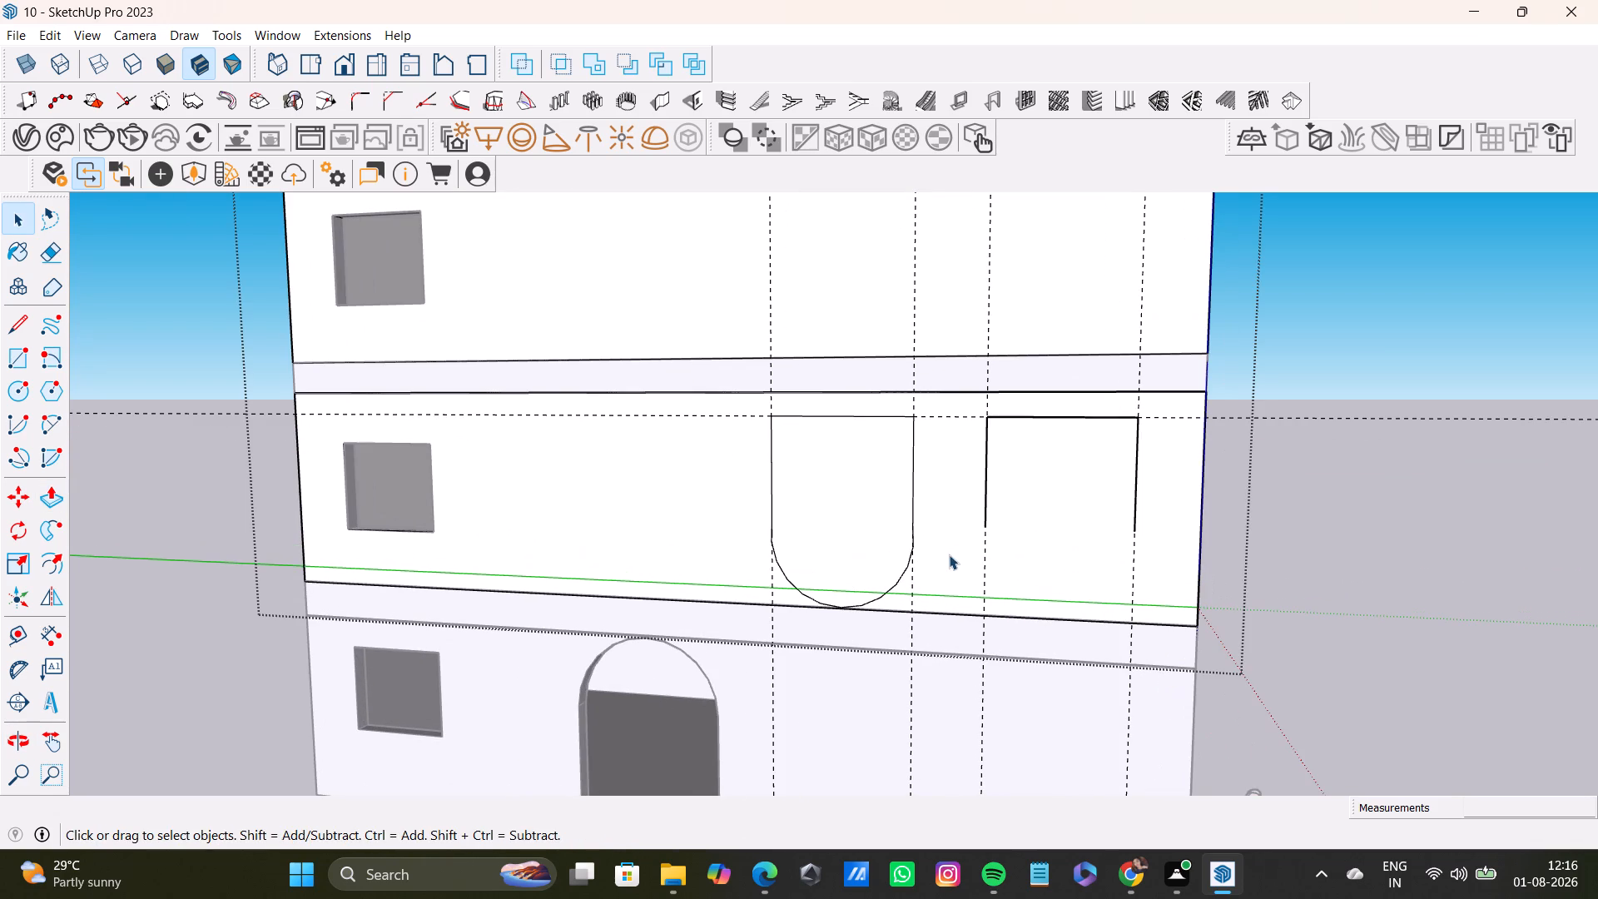
left_click(792, 585)
key("Delete")
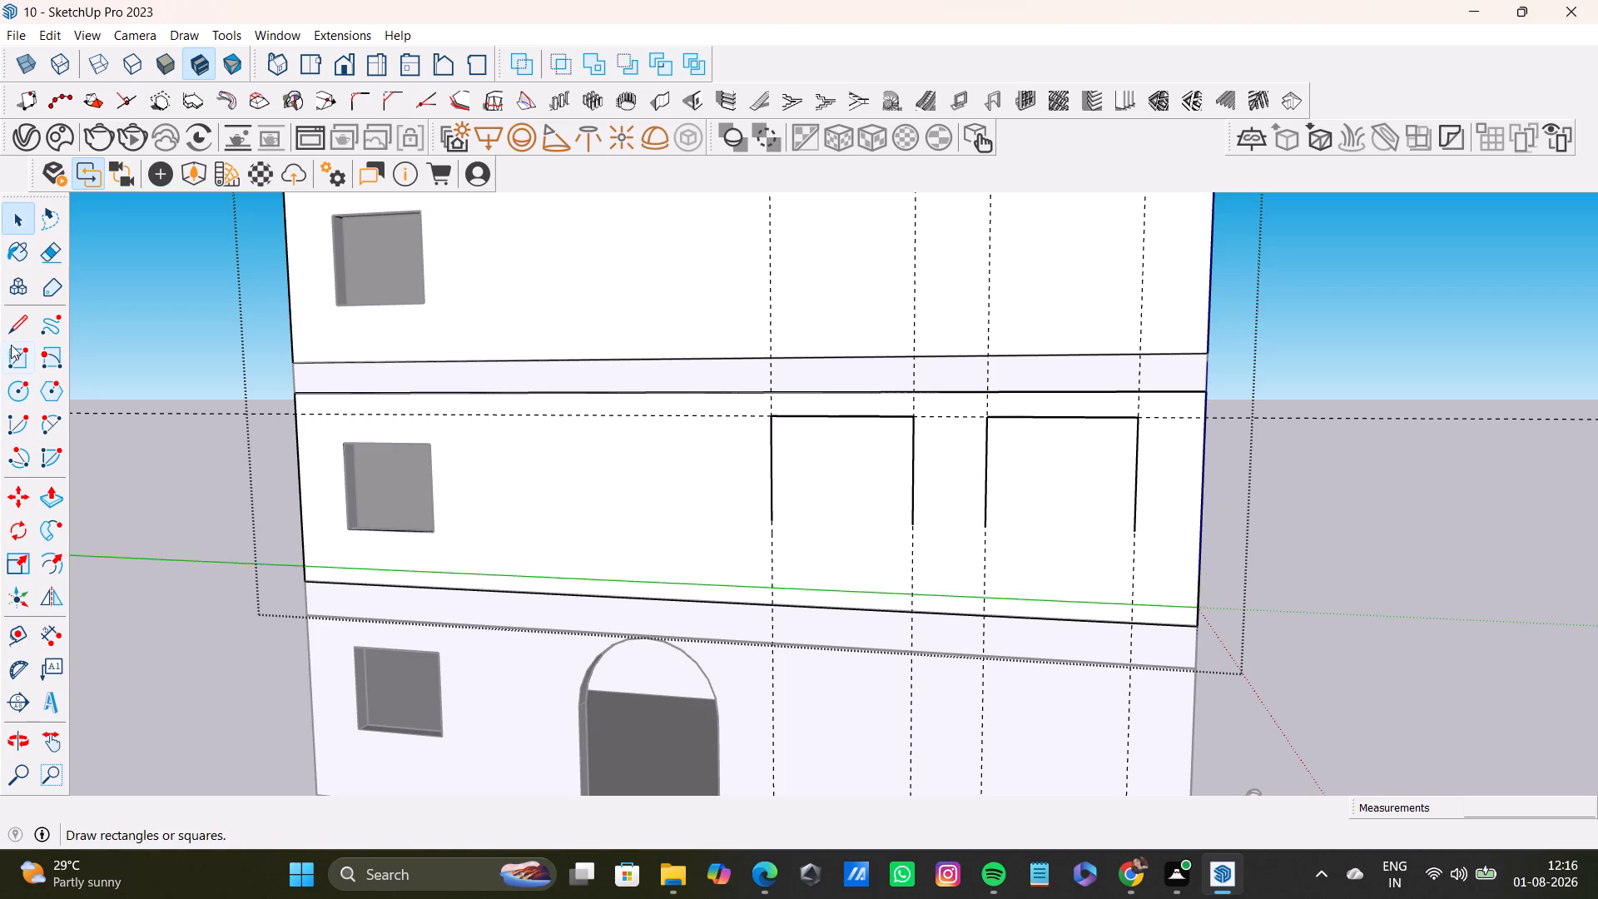
Extend both vertical sides of the inner outline downward along the guides by about 1' 1" with the Line tool.
left_click(14, 324)
left_click(769, 519)
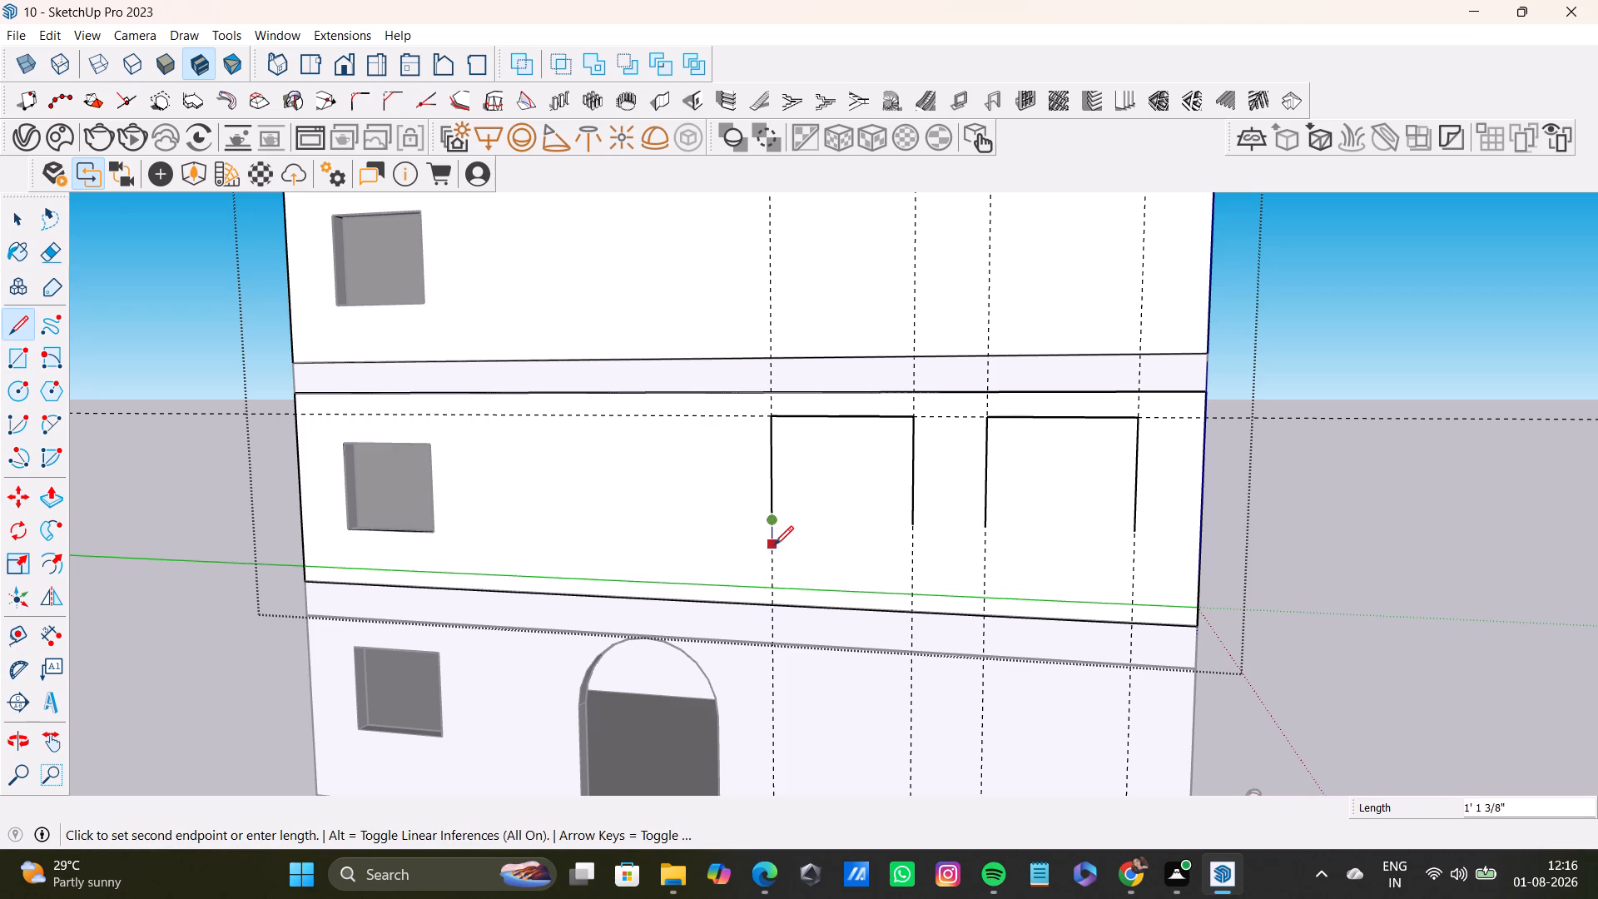
left_click(774, 545)
key("space")
left_click(12, 330)
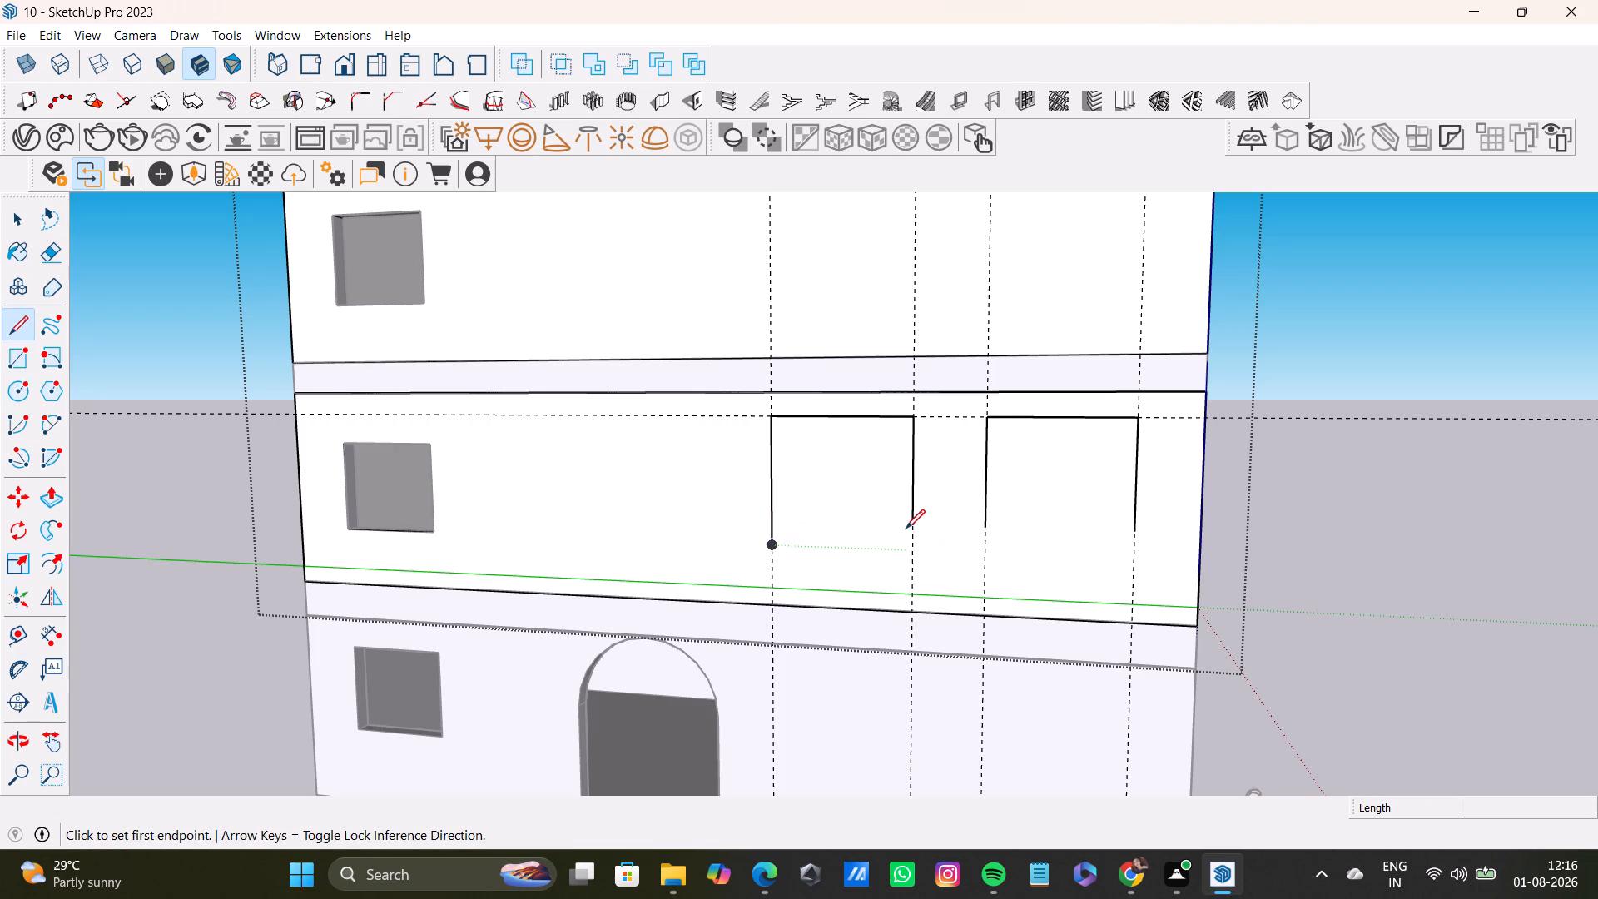
left_click(911, 525)
left_click(912, 560)
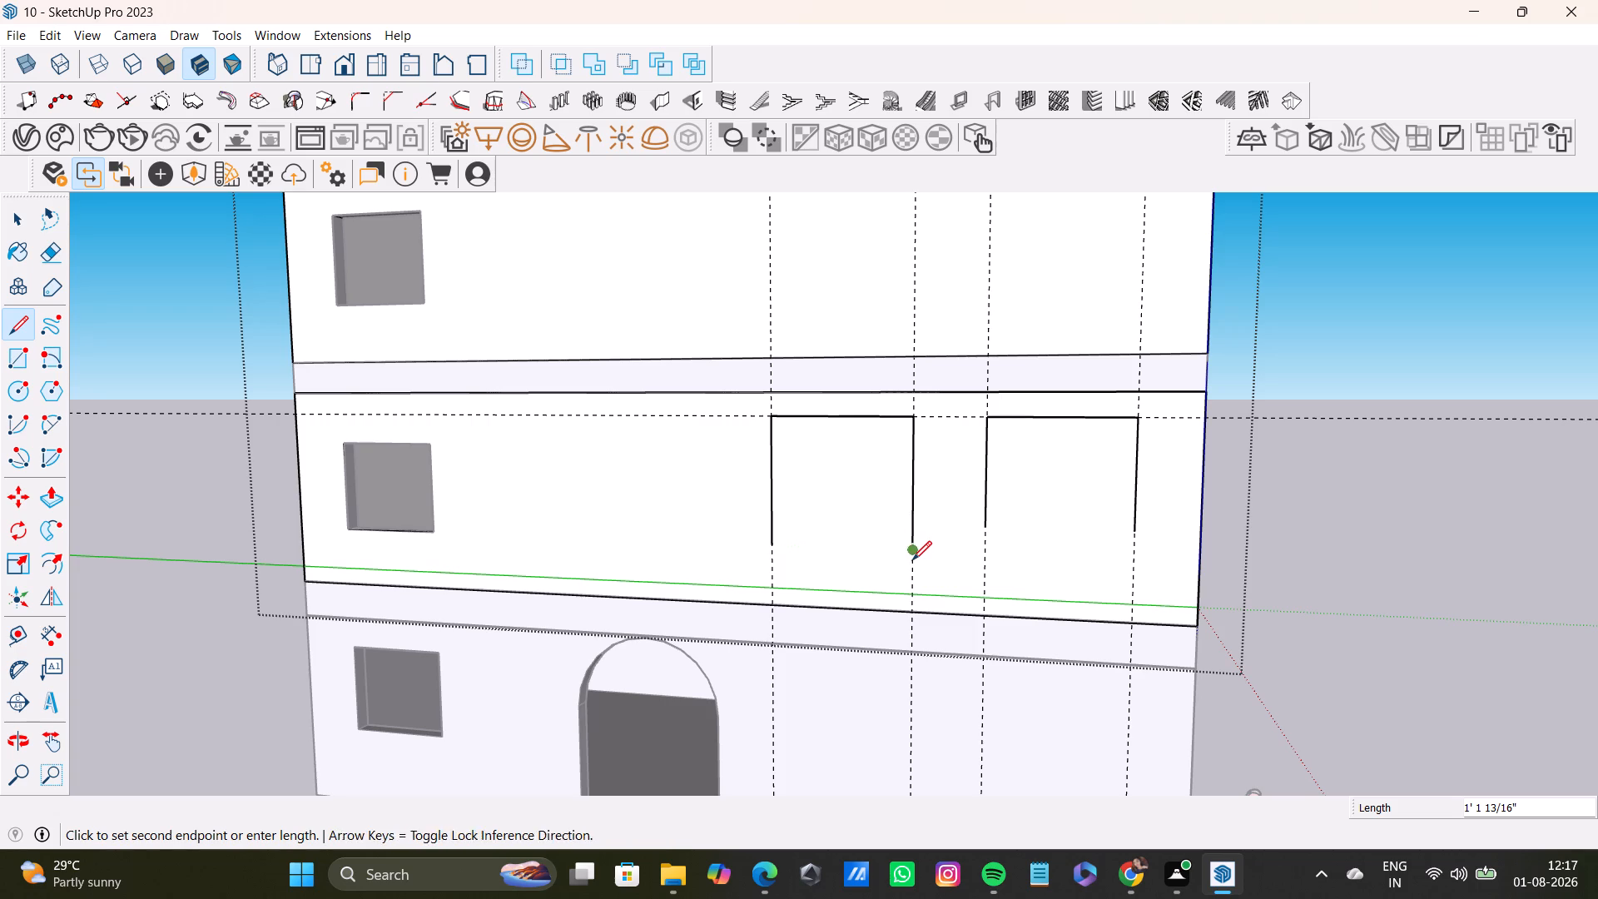
key("space")
Extend both vertical sides of the outline nearest the front corner downward along the guides to match the inner outline.
left_click_drag(12, 321, 33, 321)
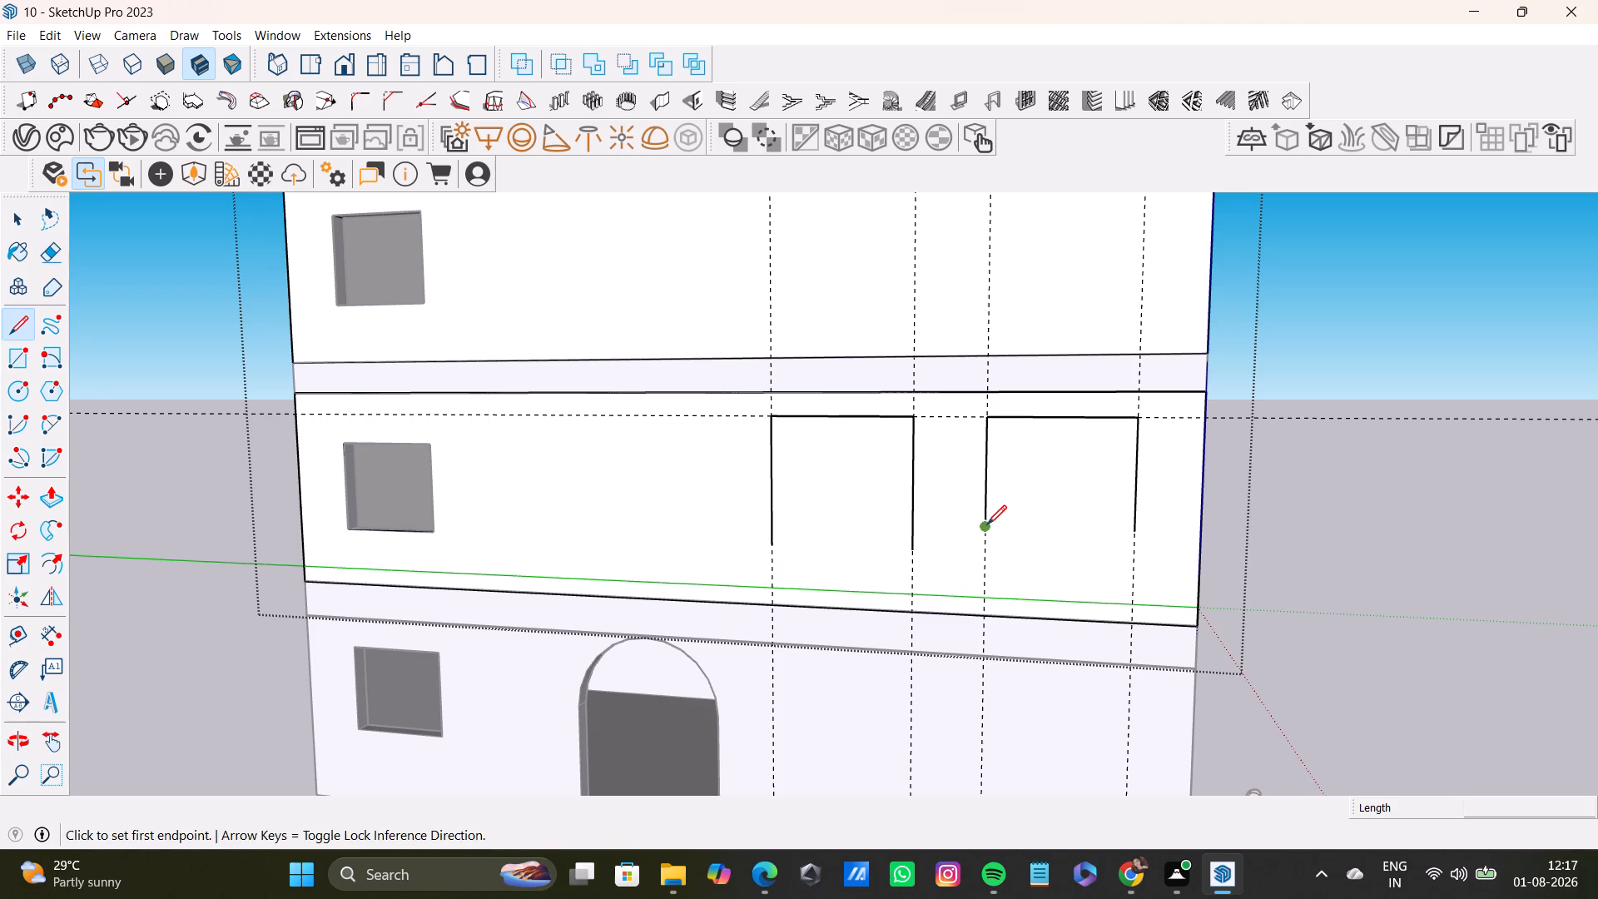
left_click(987, 524)
left_click(987, 552)
key("space")
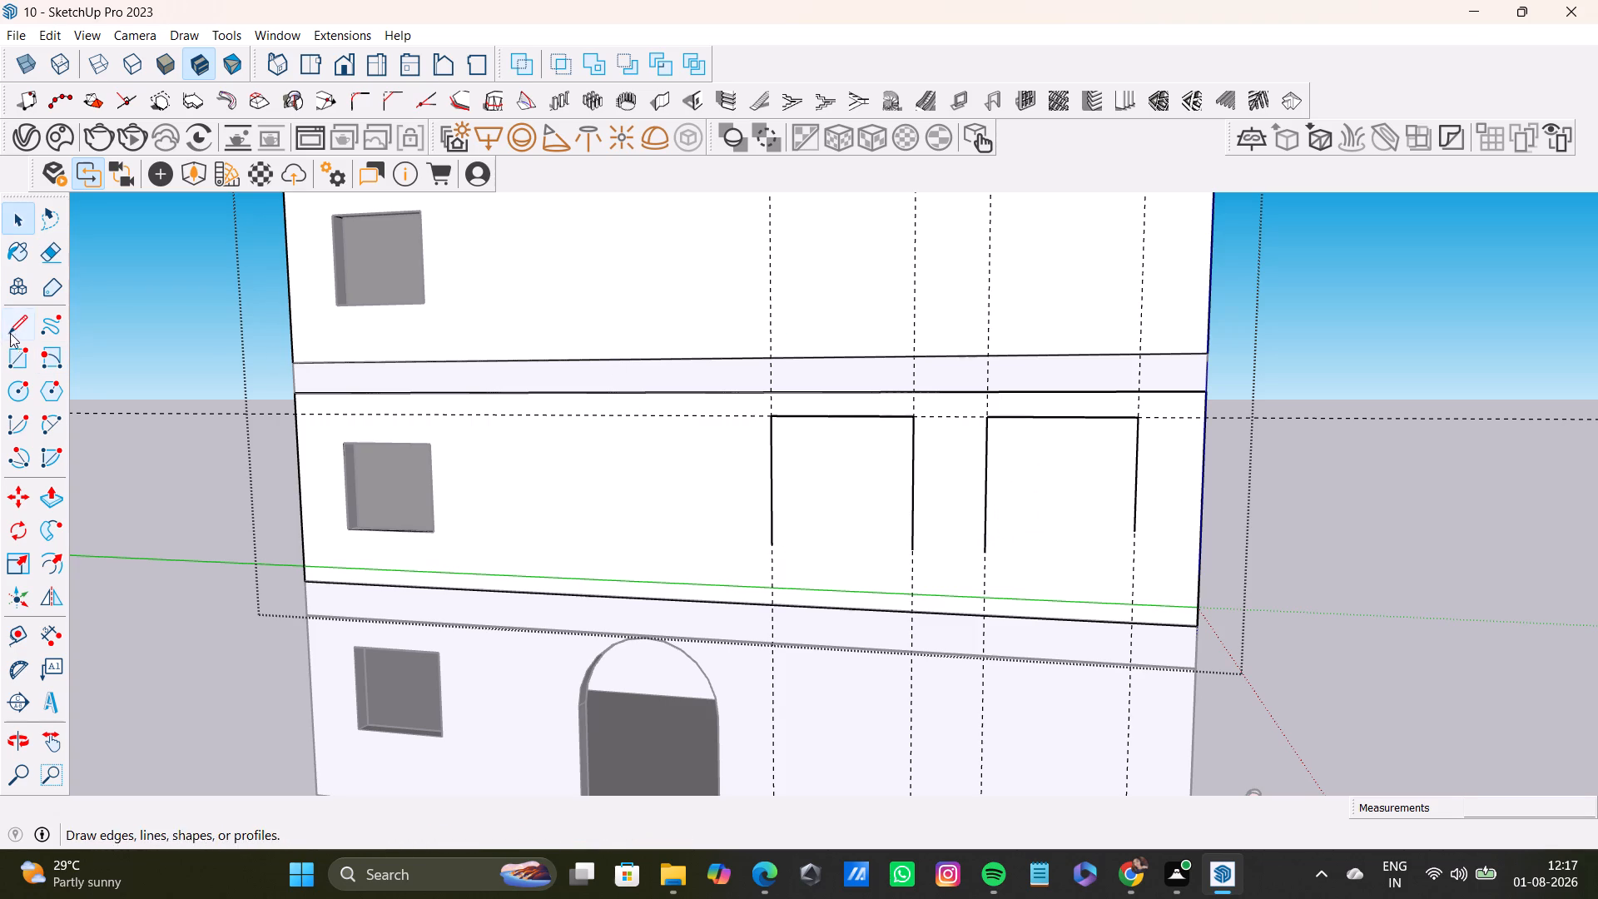
left_click_drag(17, 330, 39, 330)
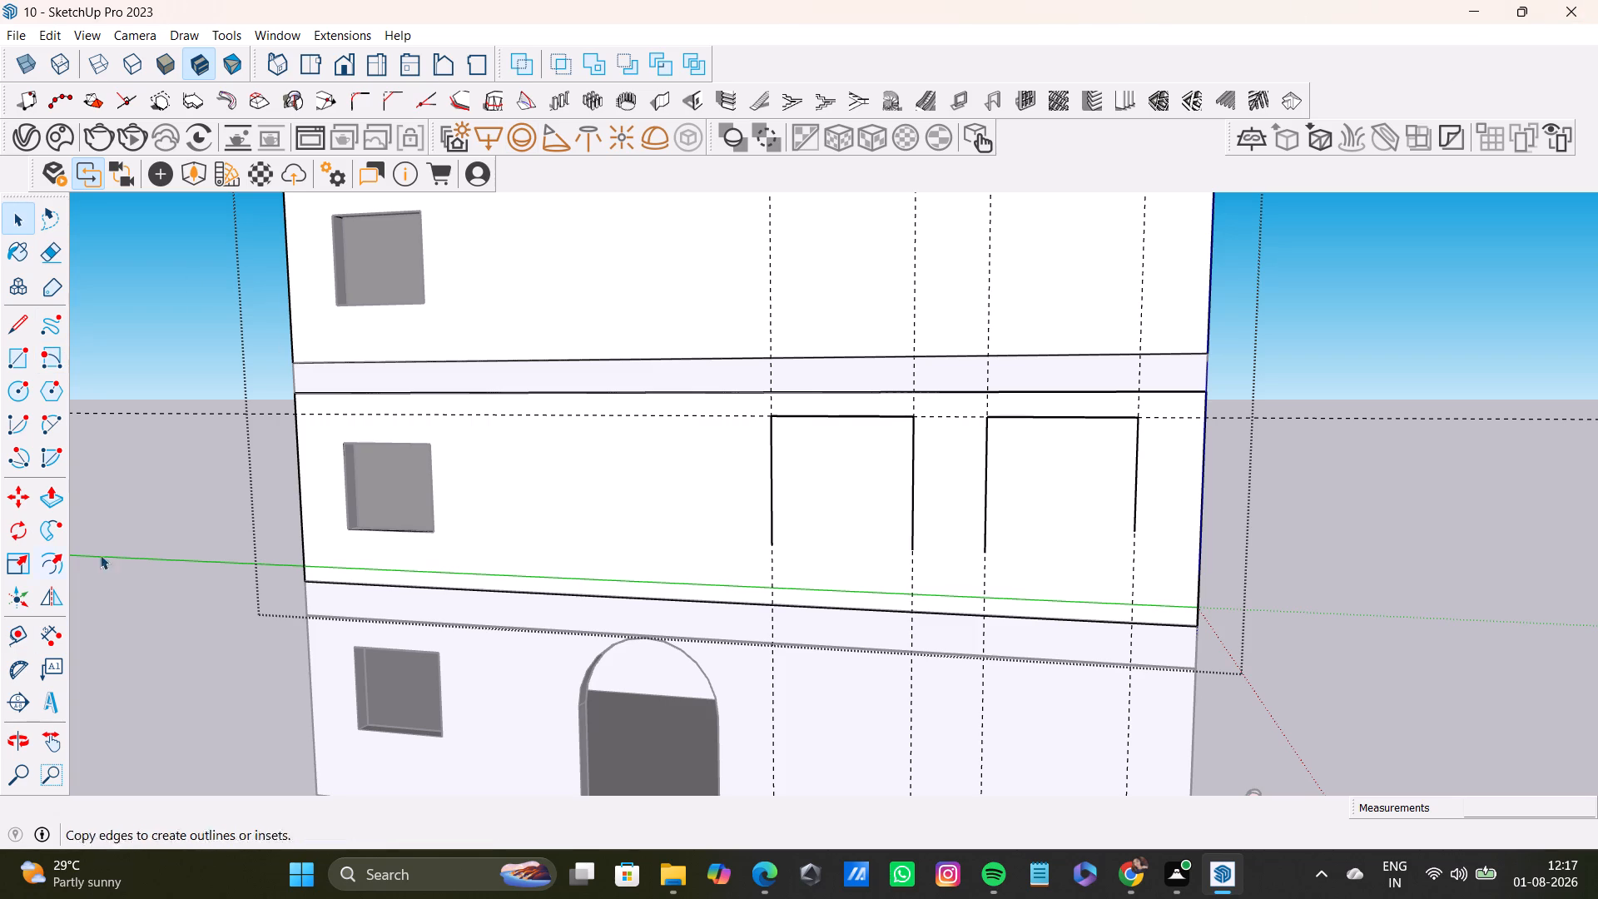
left_click(21, 328)
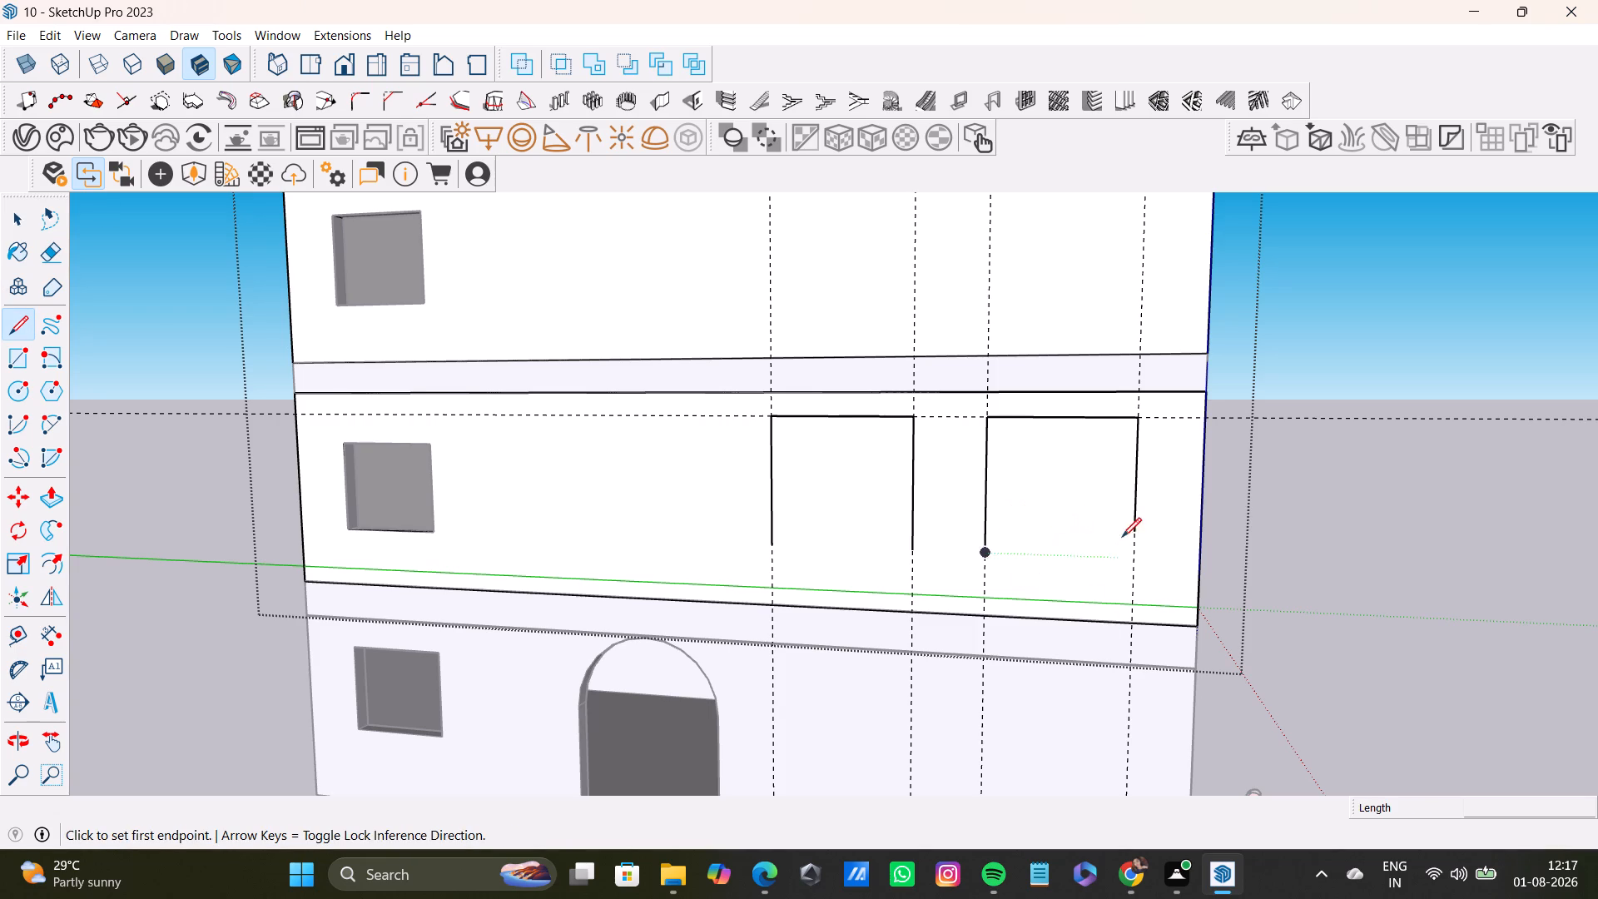
left_click(1137, 532)
left_click(1135, 559)
key("space")
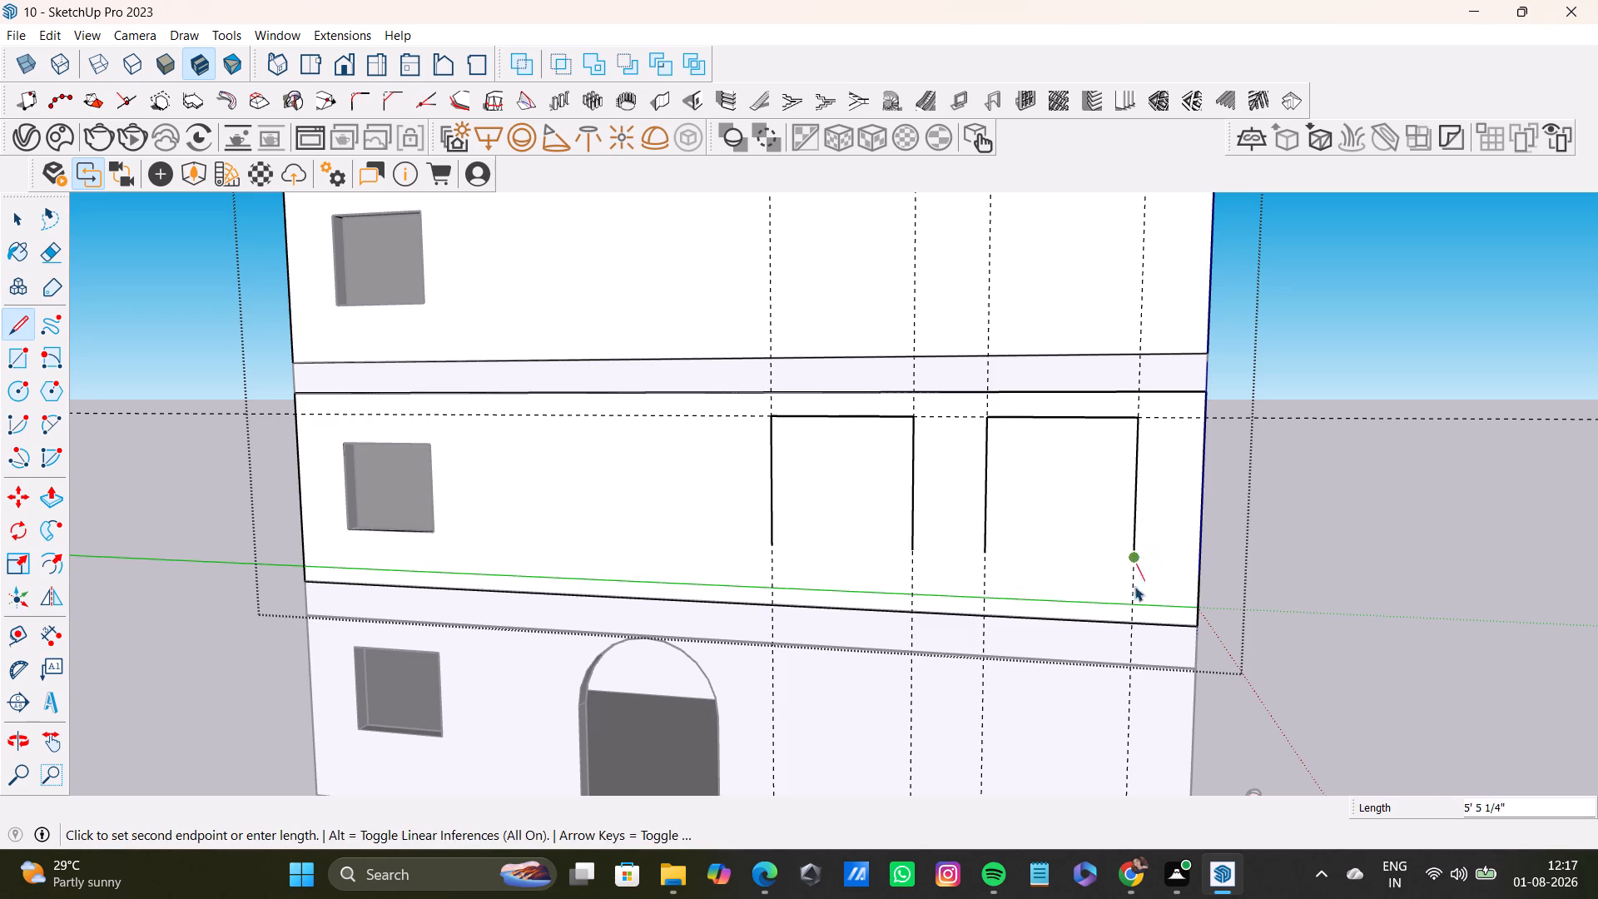
Draw a downward-bulging two-point arc about 6' 8" wide between the lower ends of the inner outline's sides.
left_click(52, 429)
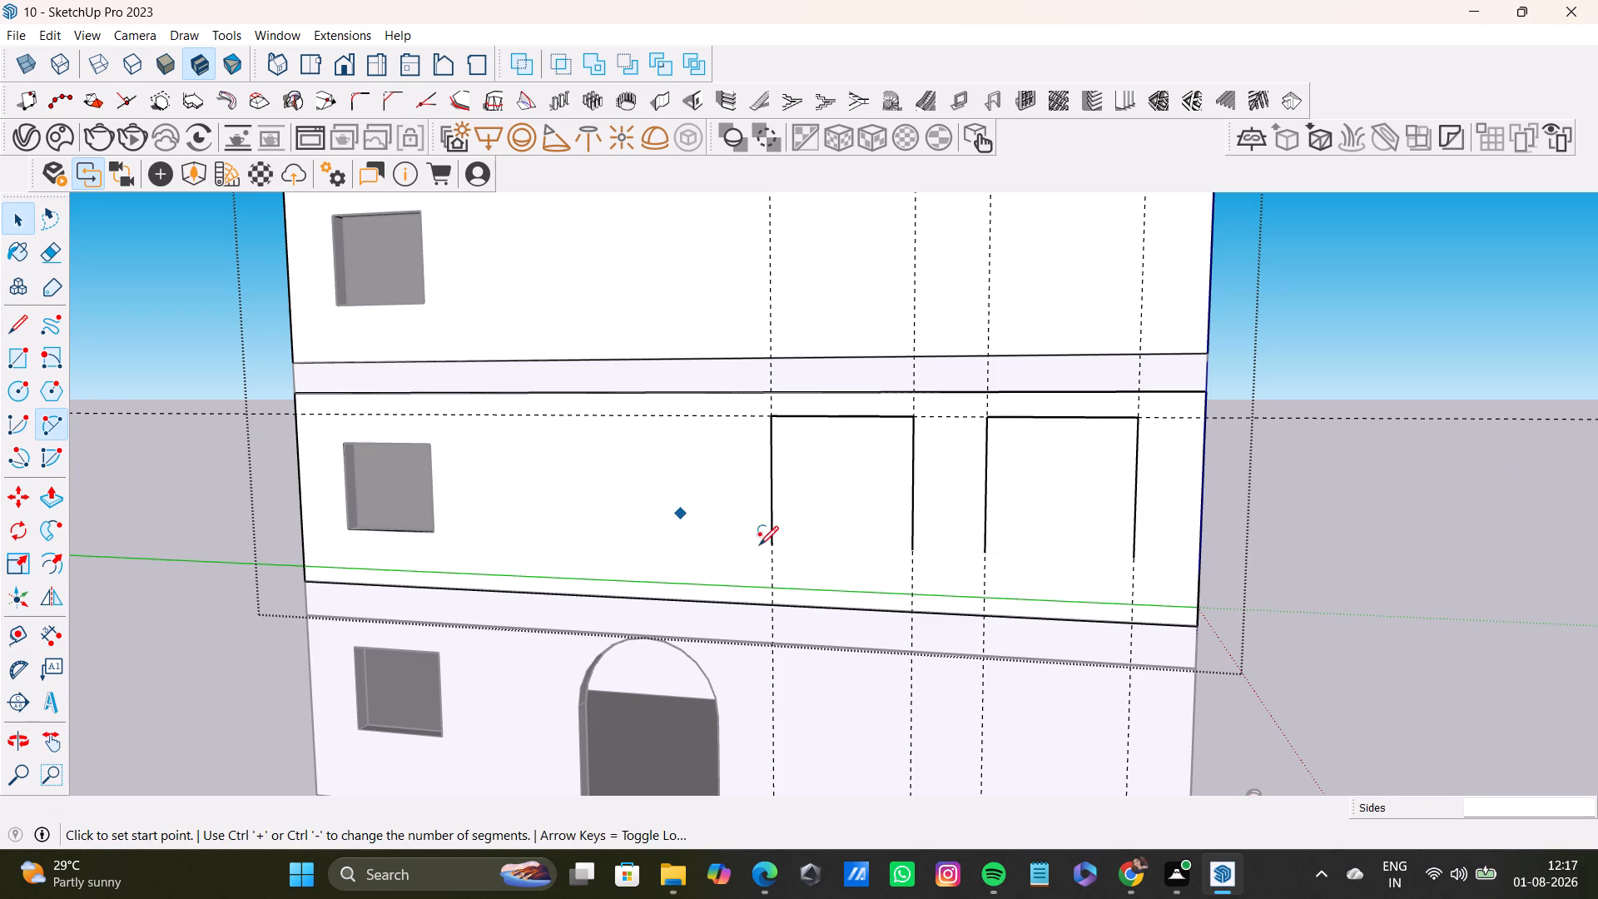
left_click(772, 549)
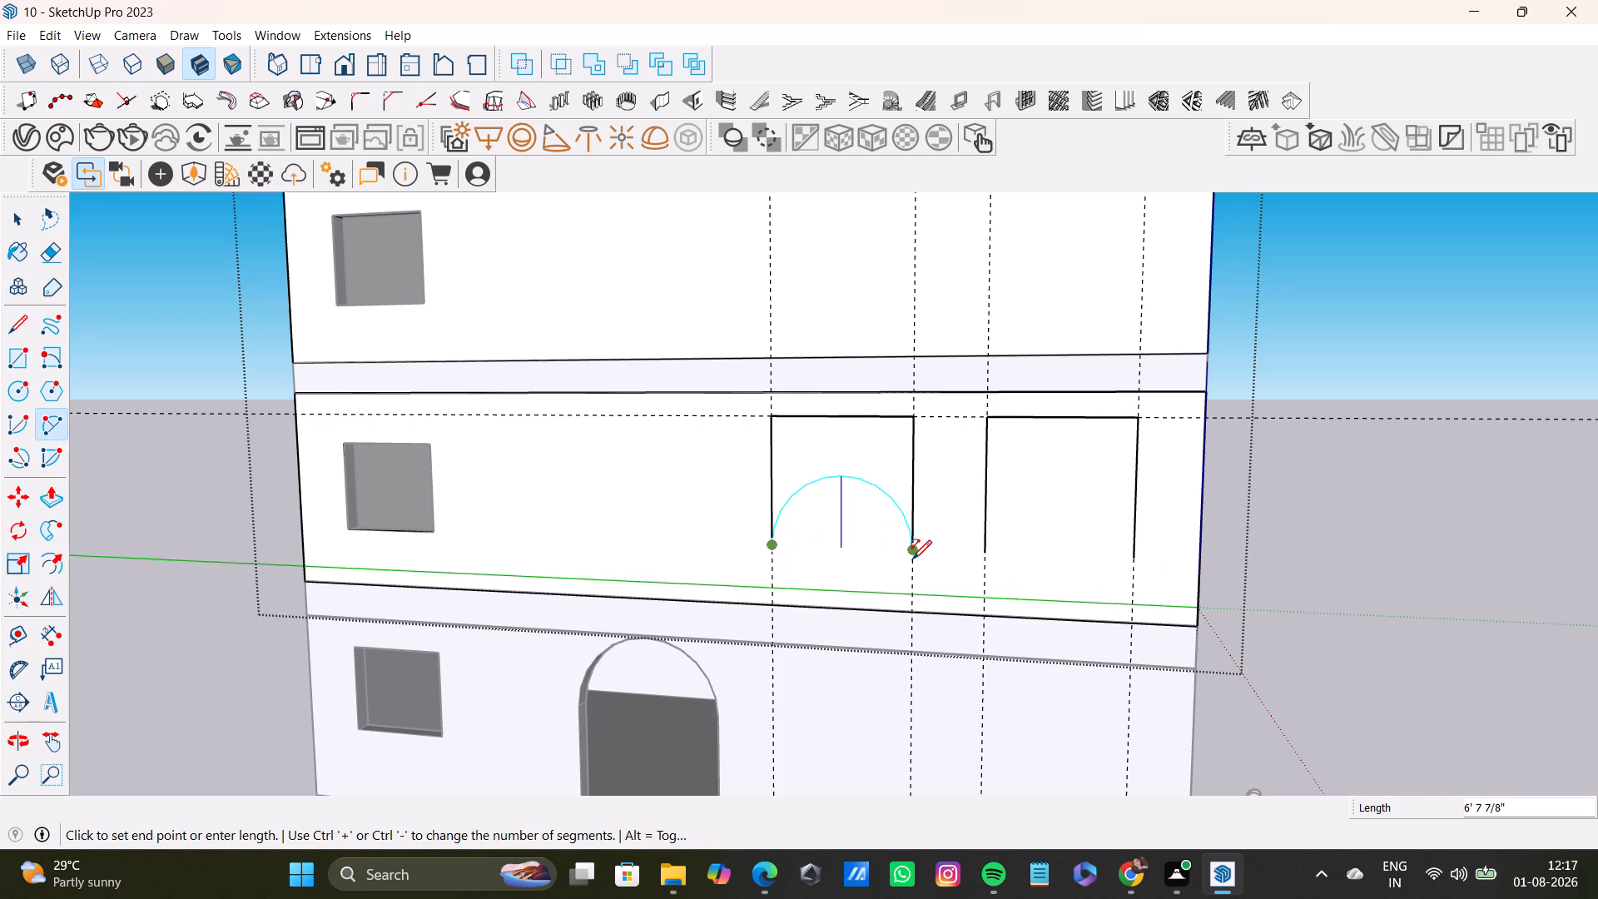
left_click(913, 556)
left_click(854, 613)
key("space")
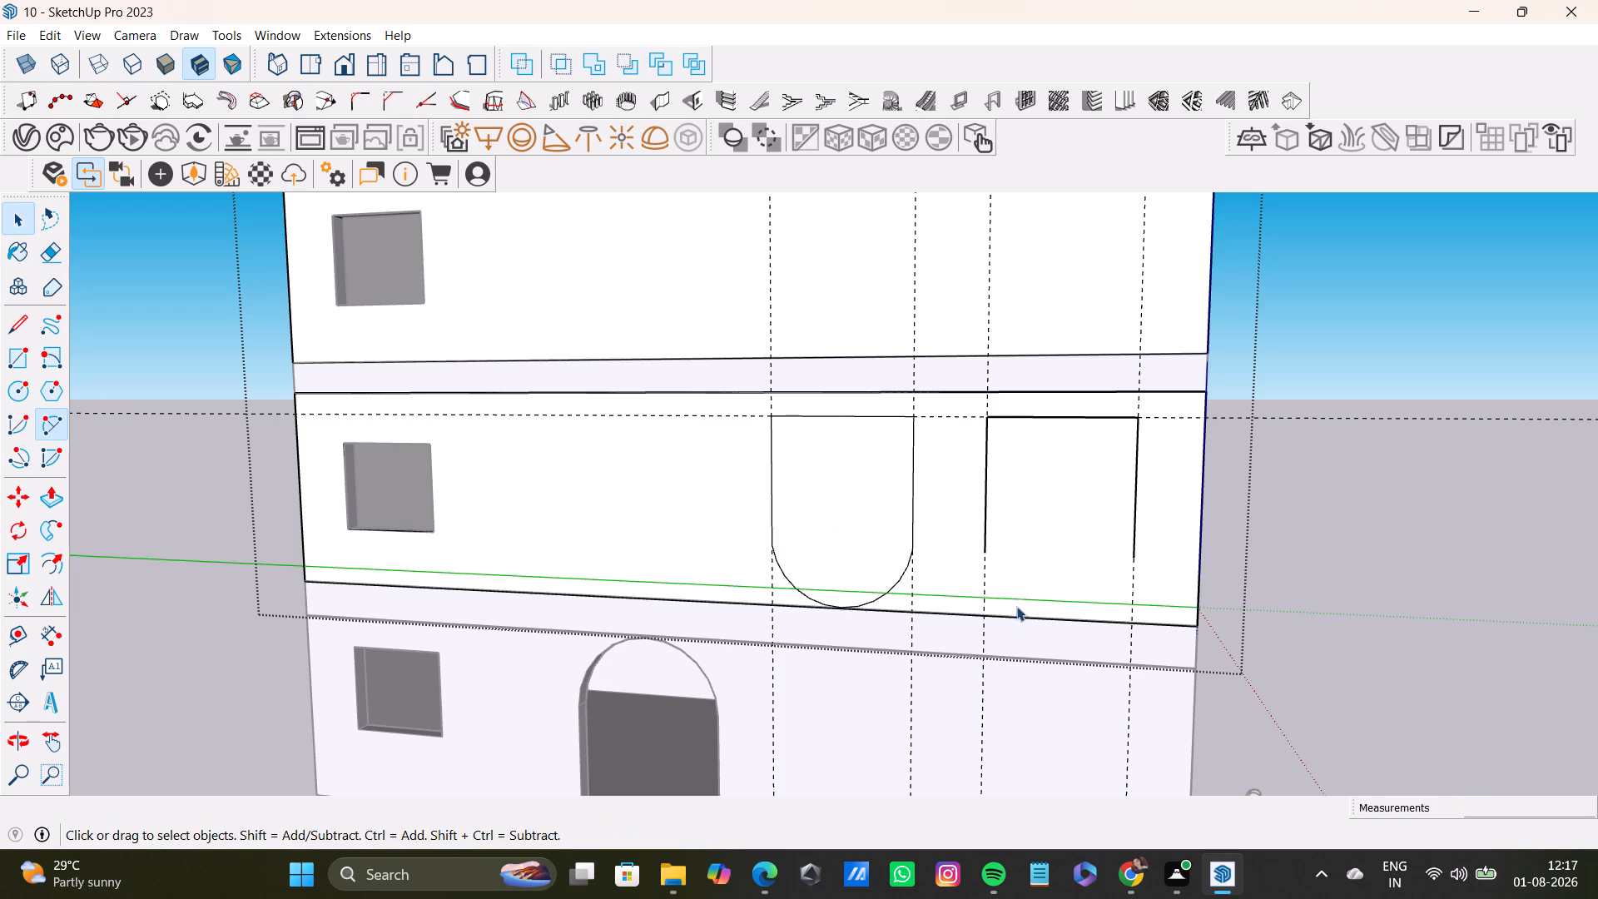
Draw a downward-bulging two-point arc about 6' 4" wide to close the bottom of the outline nearest the front corner.
middle_click_drag(1251, 623, 892, 574)
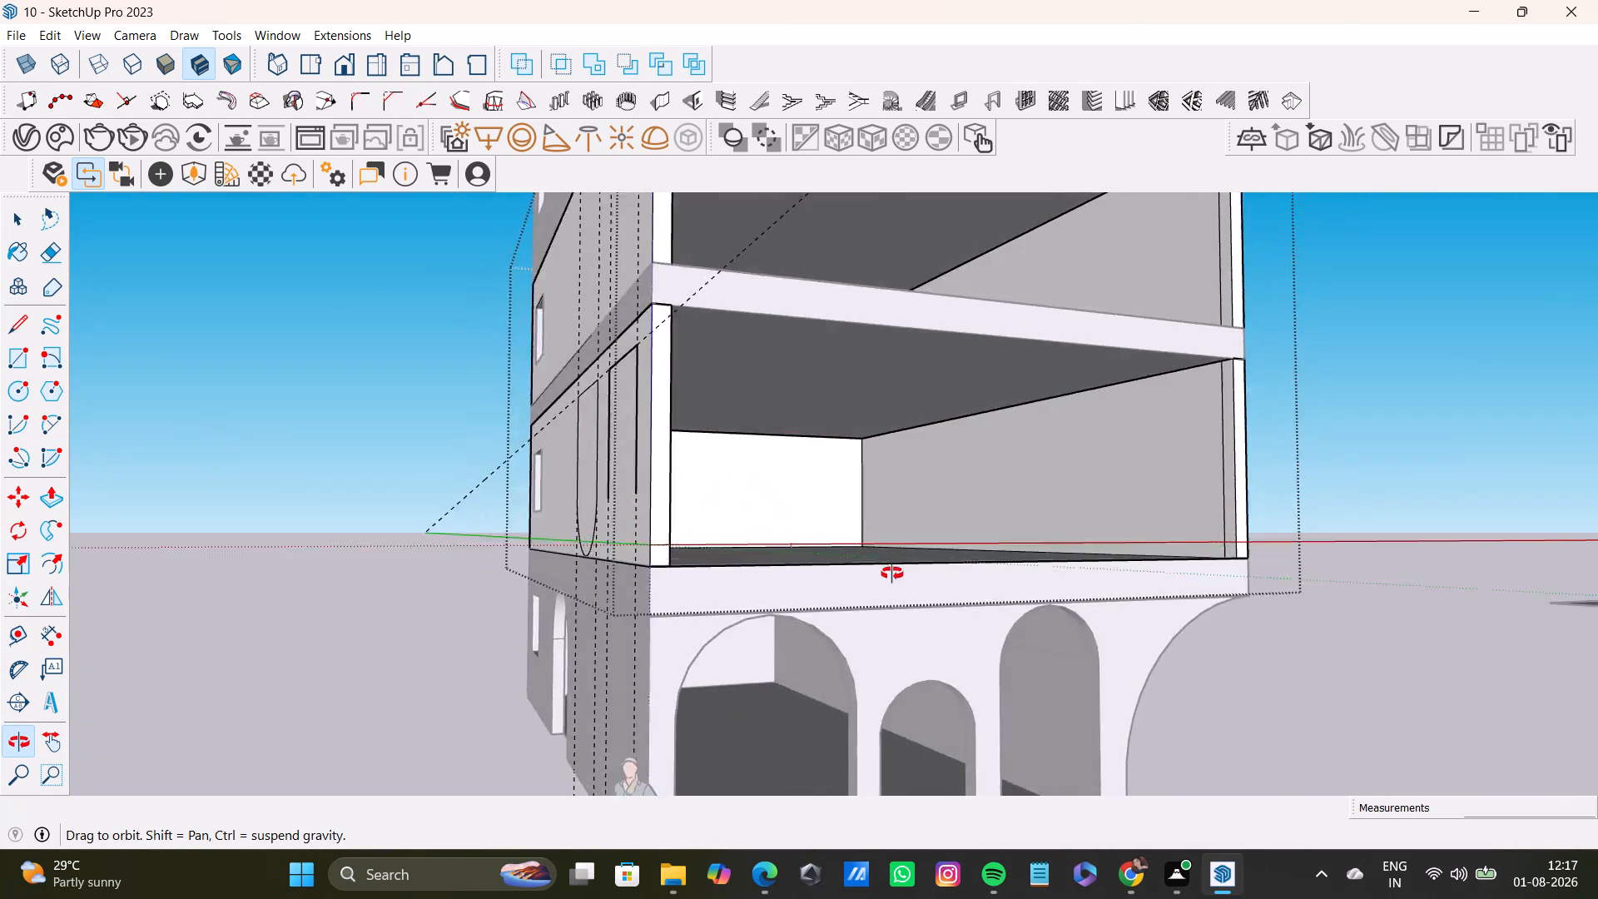
middle_click_drag(892, 574, 959, 606)
scroll(586, 563, "up", 5)
middle_click_drag(716, 545, 619, 540)
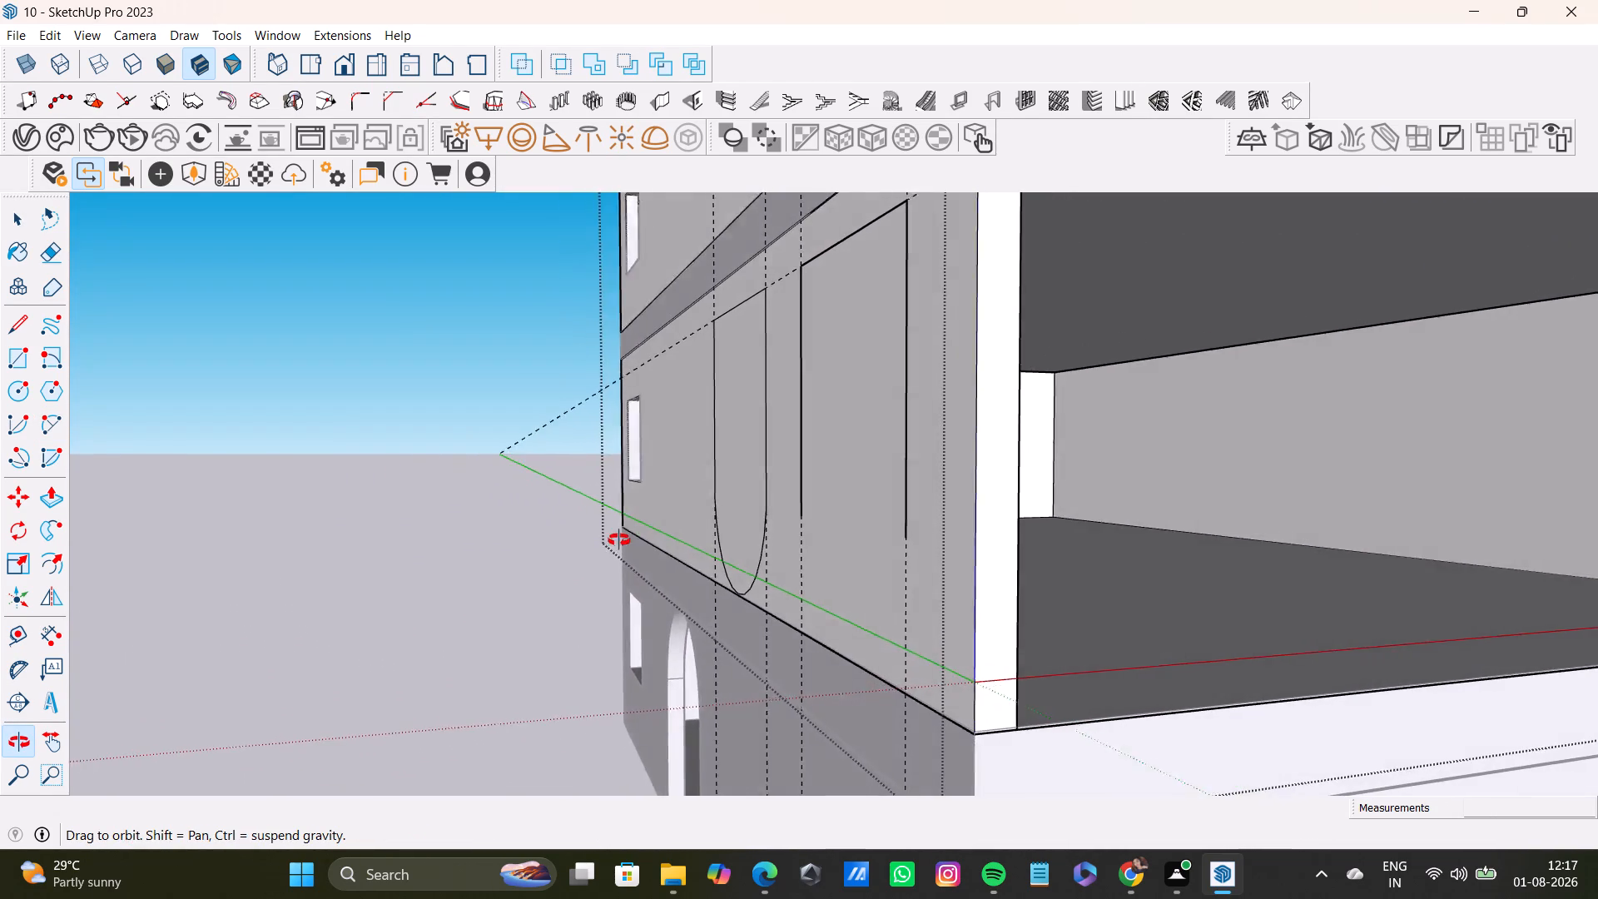
middle_click_drag(619, 540, 885, 534)
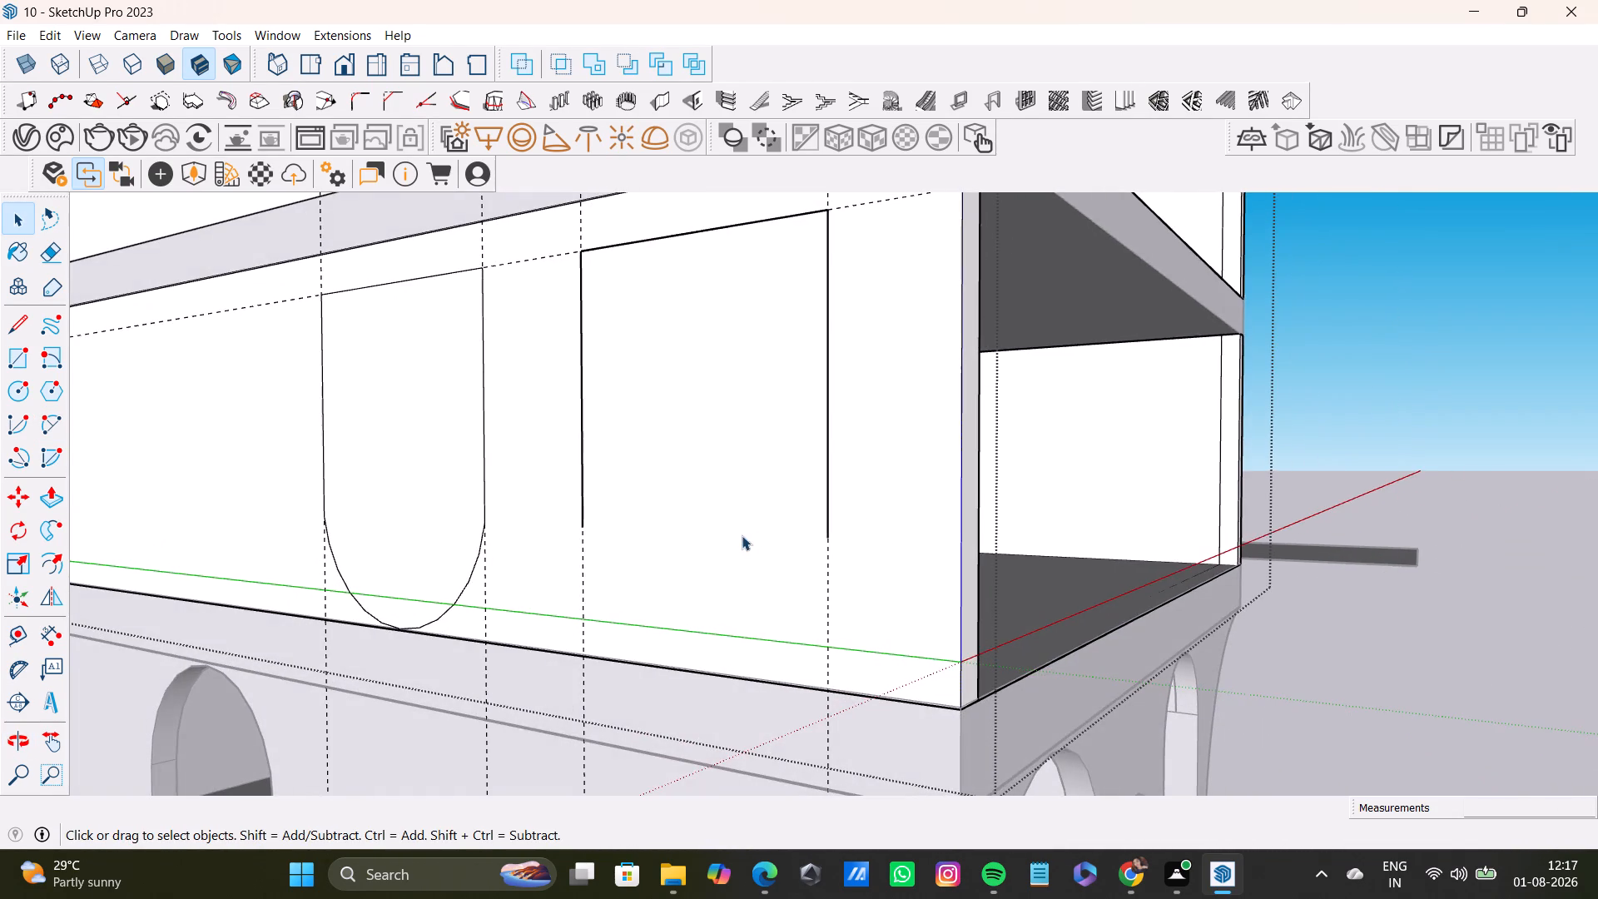
scroll(742, 535, "down", 7)
middle_click_drag(752, 529, 806, 555)
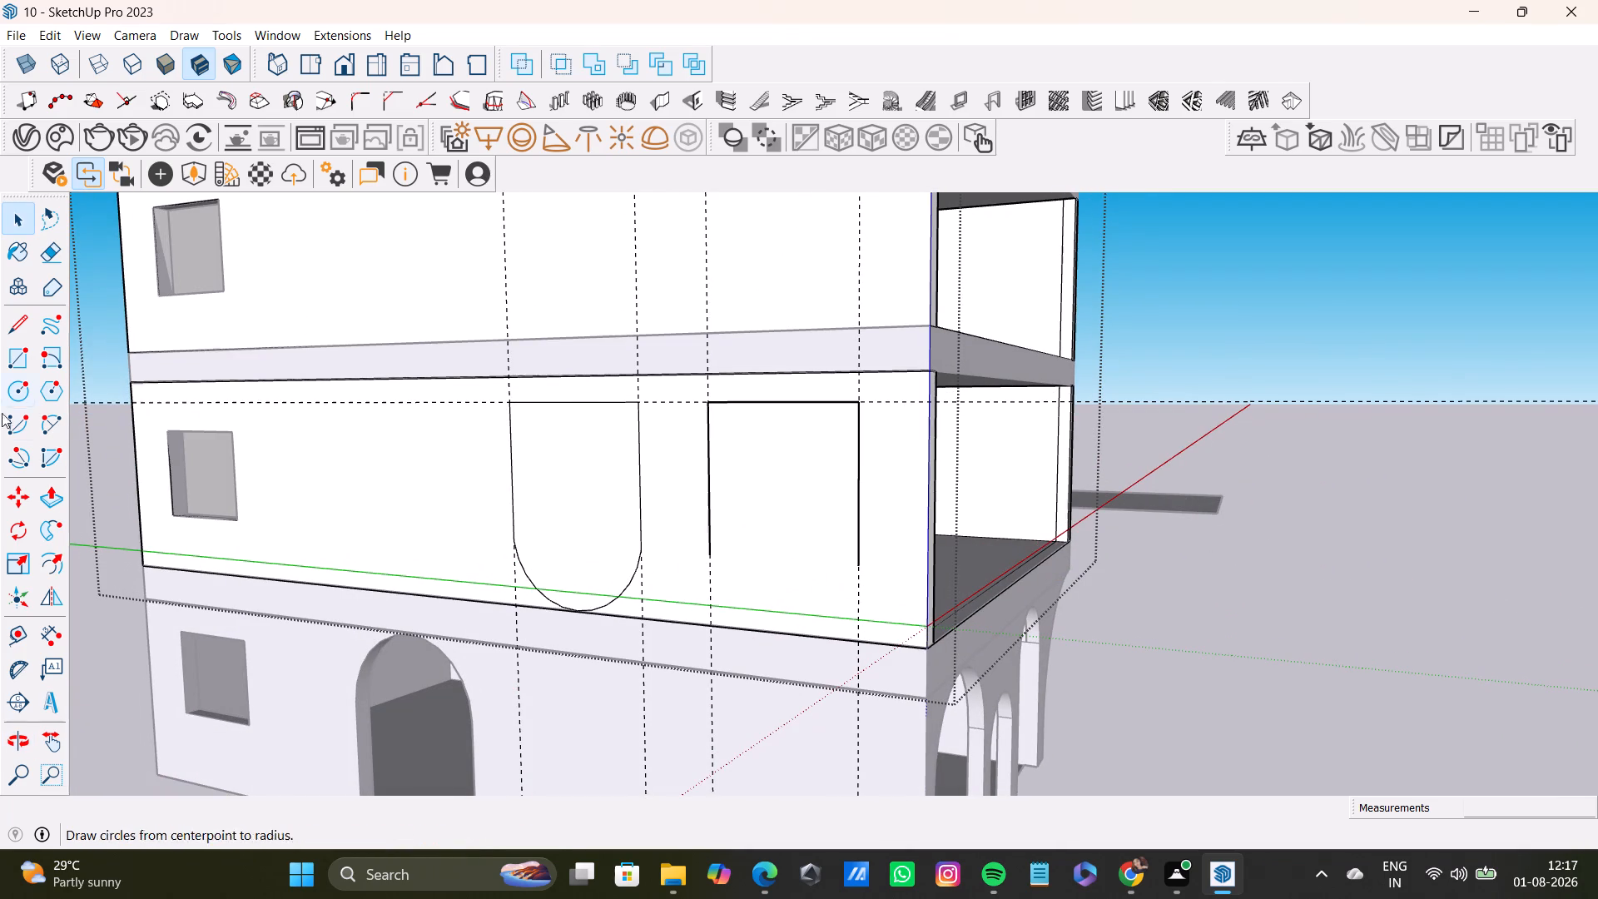
left_click(49, 424)
left_click(710, 561)
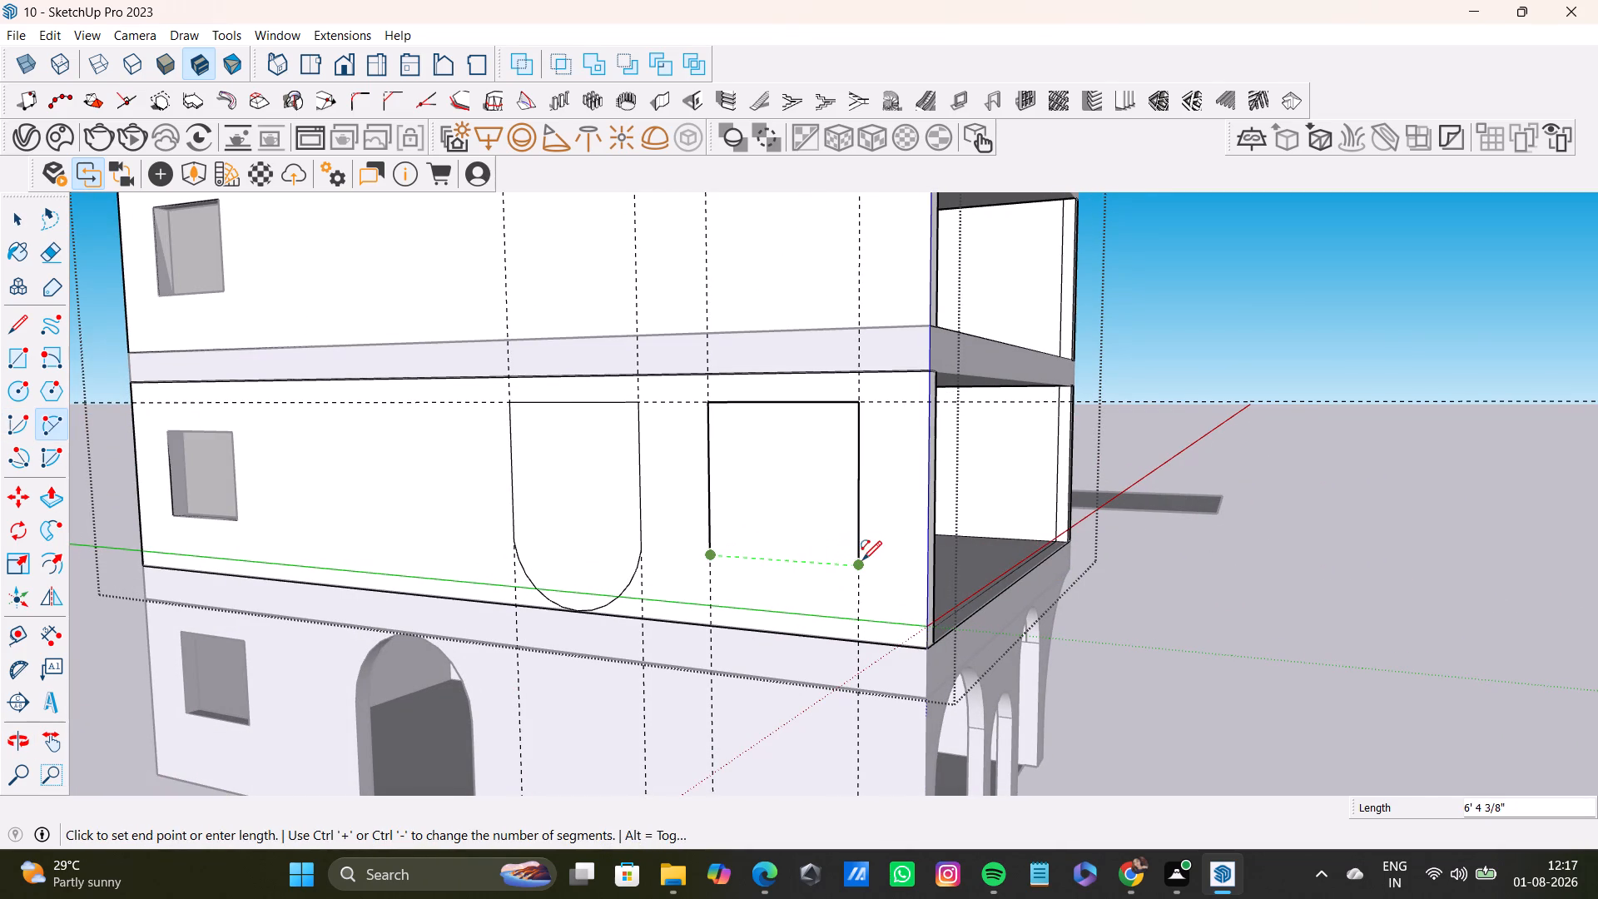
left_click(862, 560)
left_click(797, 638)
key("space")
Push the U-shaped face nearest the front corner through the first-floor side wall to cut the opening.
middle_click_drag(1114, 620, 1004, 587)
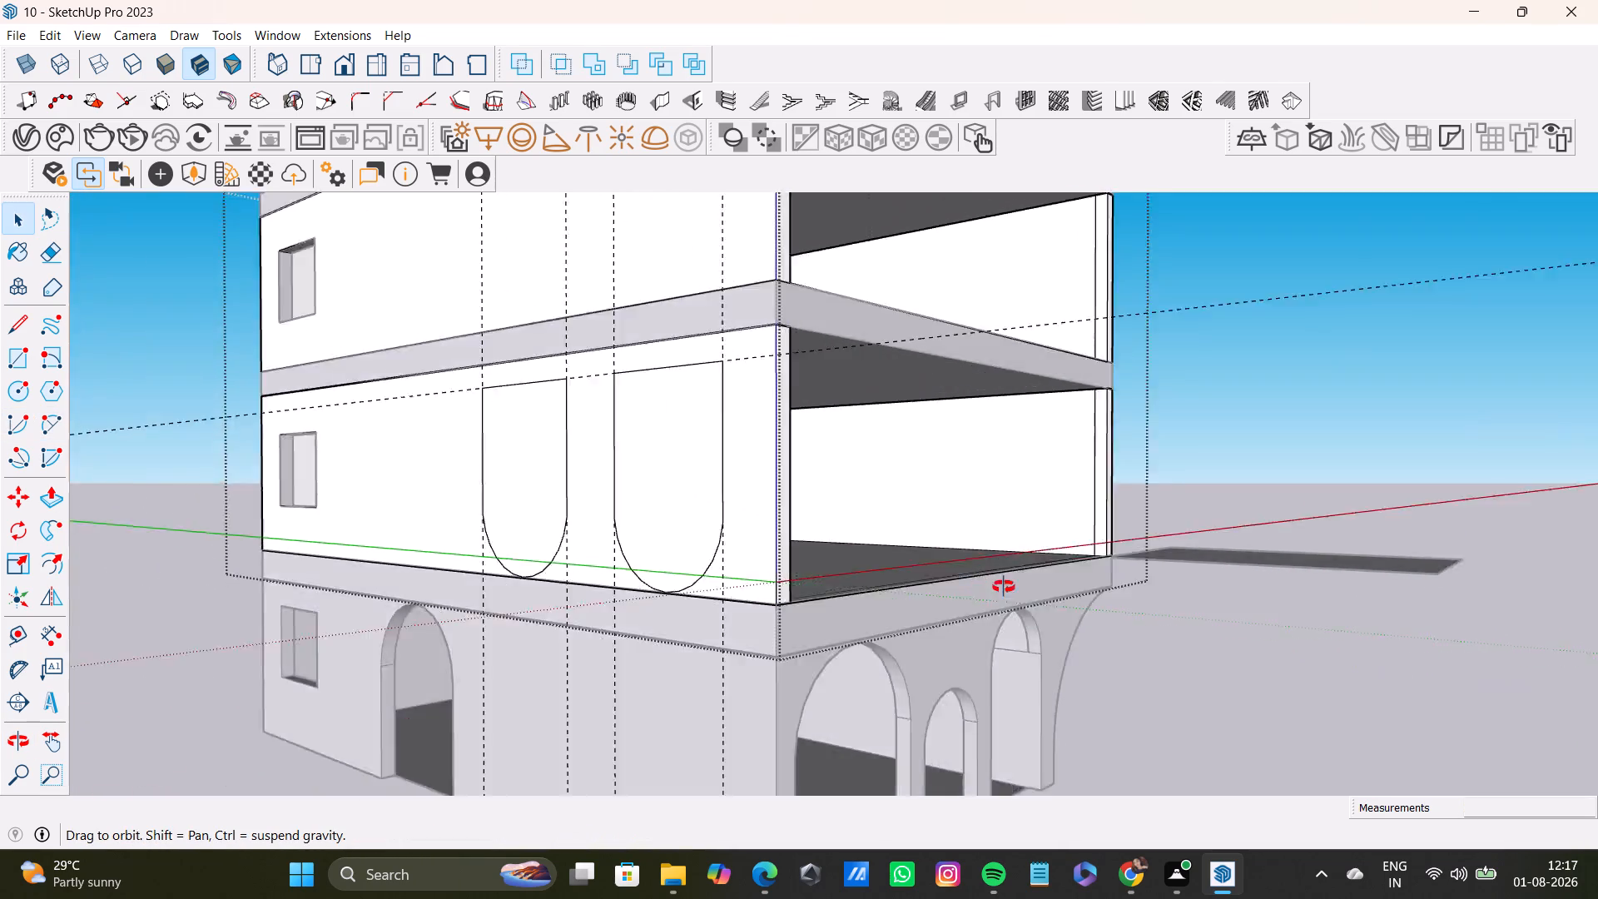
middle_click_drag(1004, 587, 1022, 633)
key("space")
left_click(1432, 466)
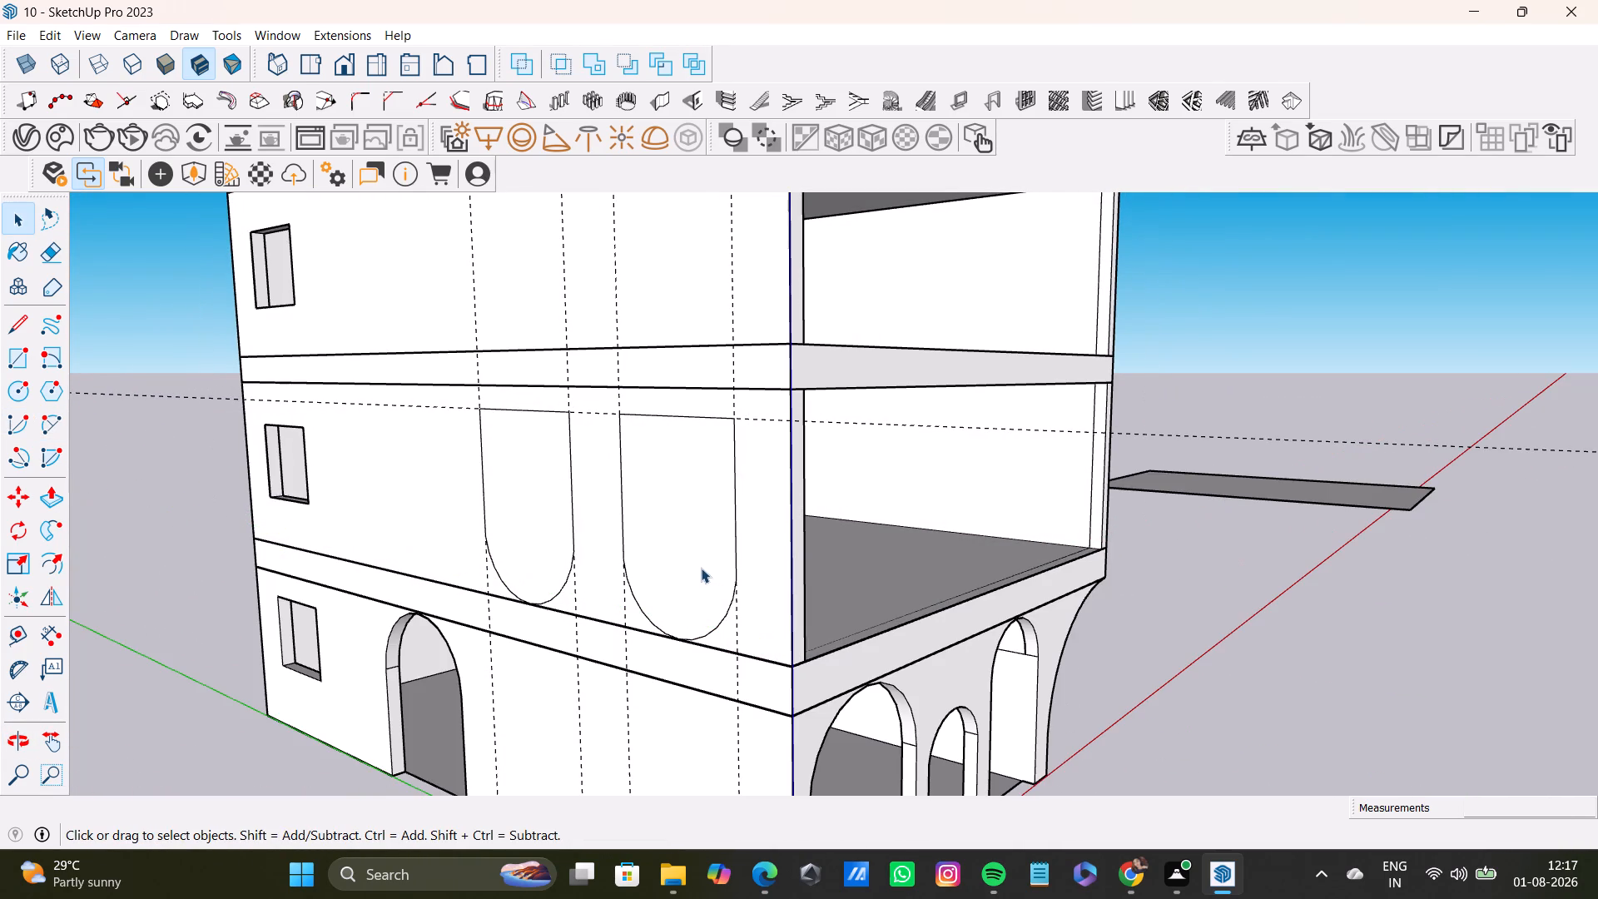
left_click(698, 568)
triple_click(697, 568)
left_click(699, 566)
double_click(663, 539)
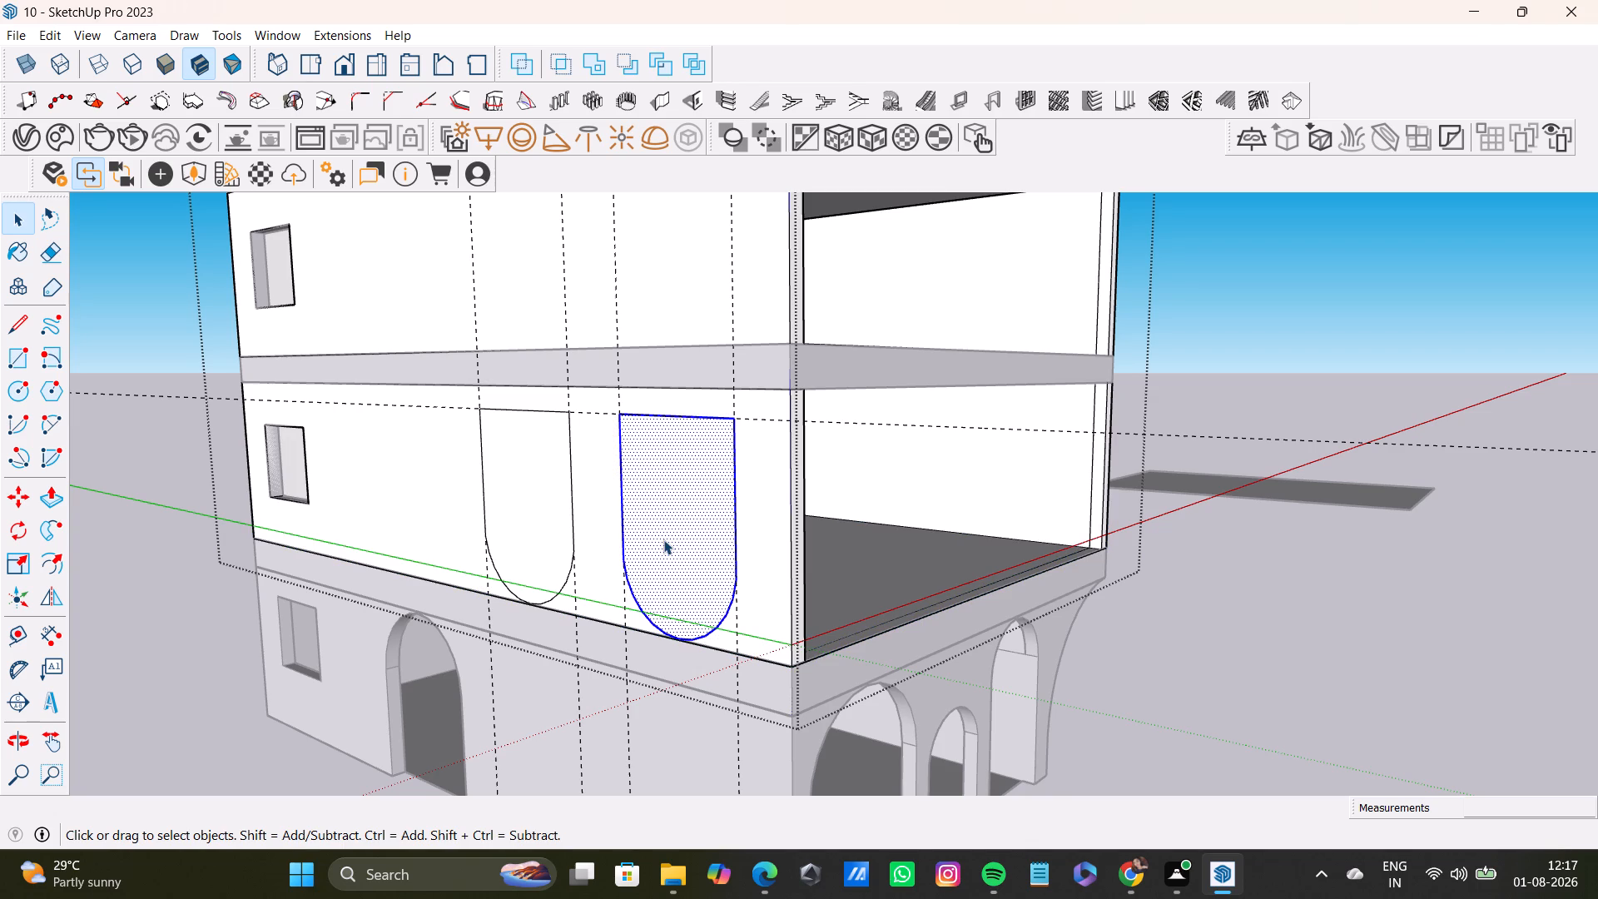
key("p")
left_click(666, 538)
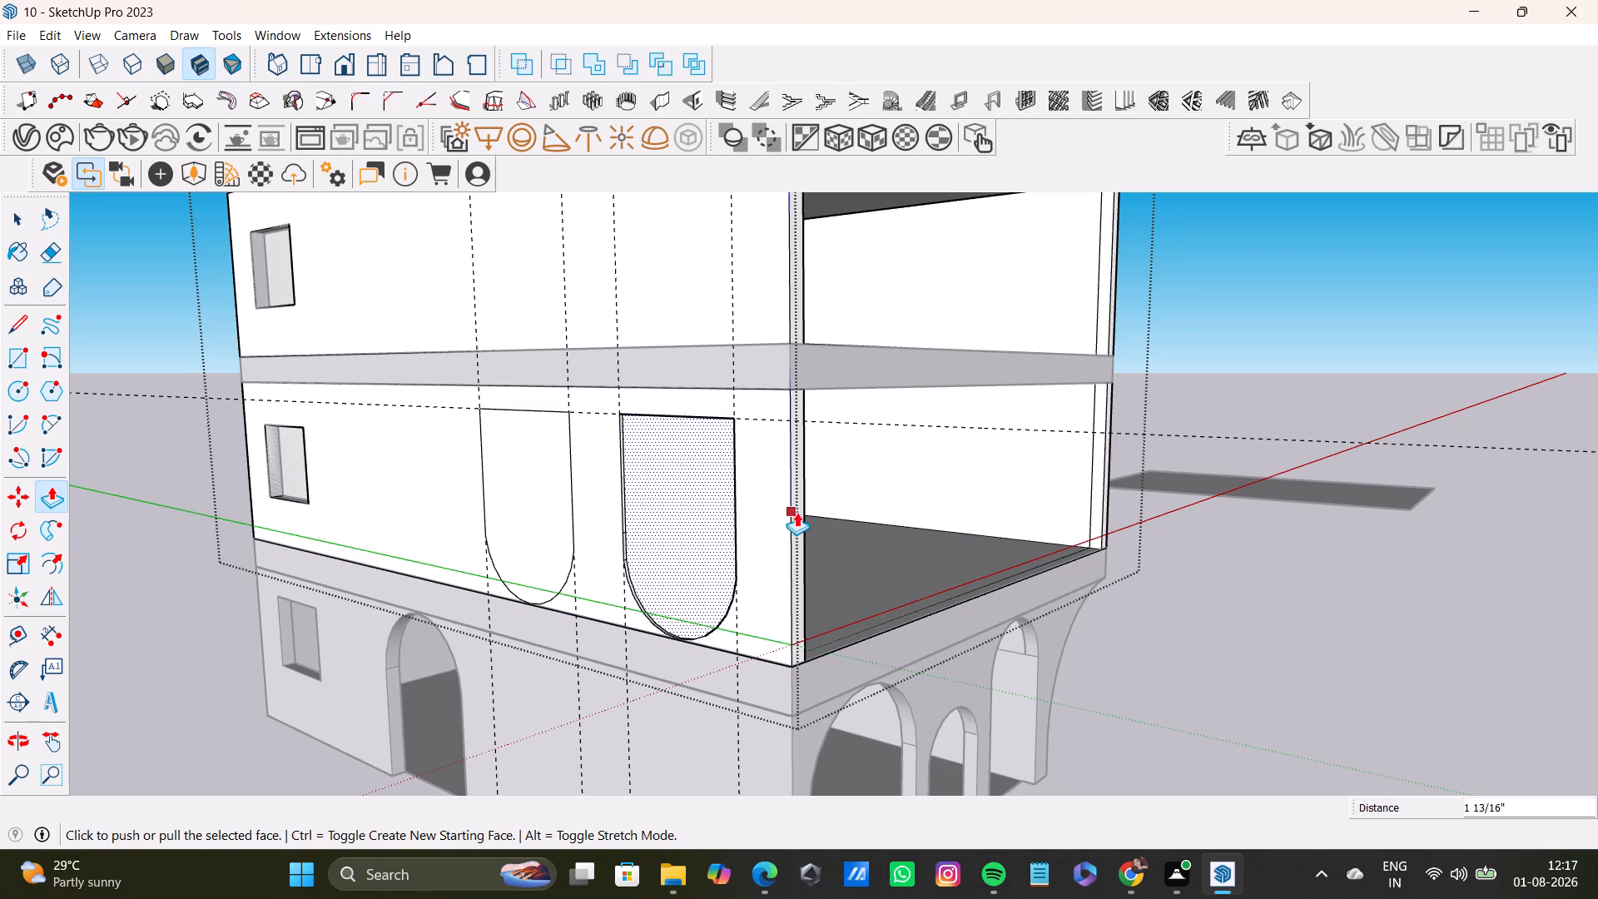
left_click(802, 502)
middle_click_drag(831, 516, 740, 527)
left_click(568, 477)
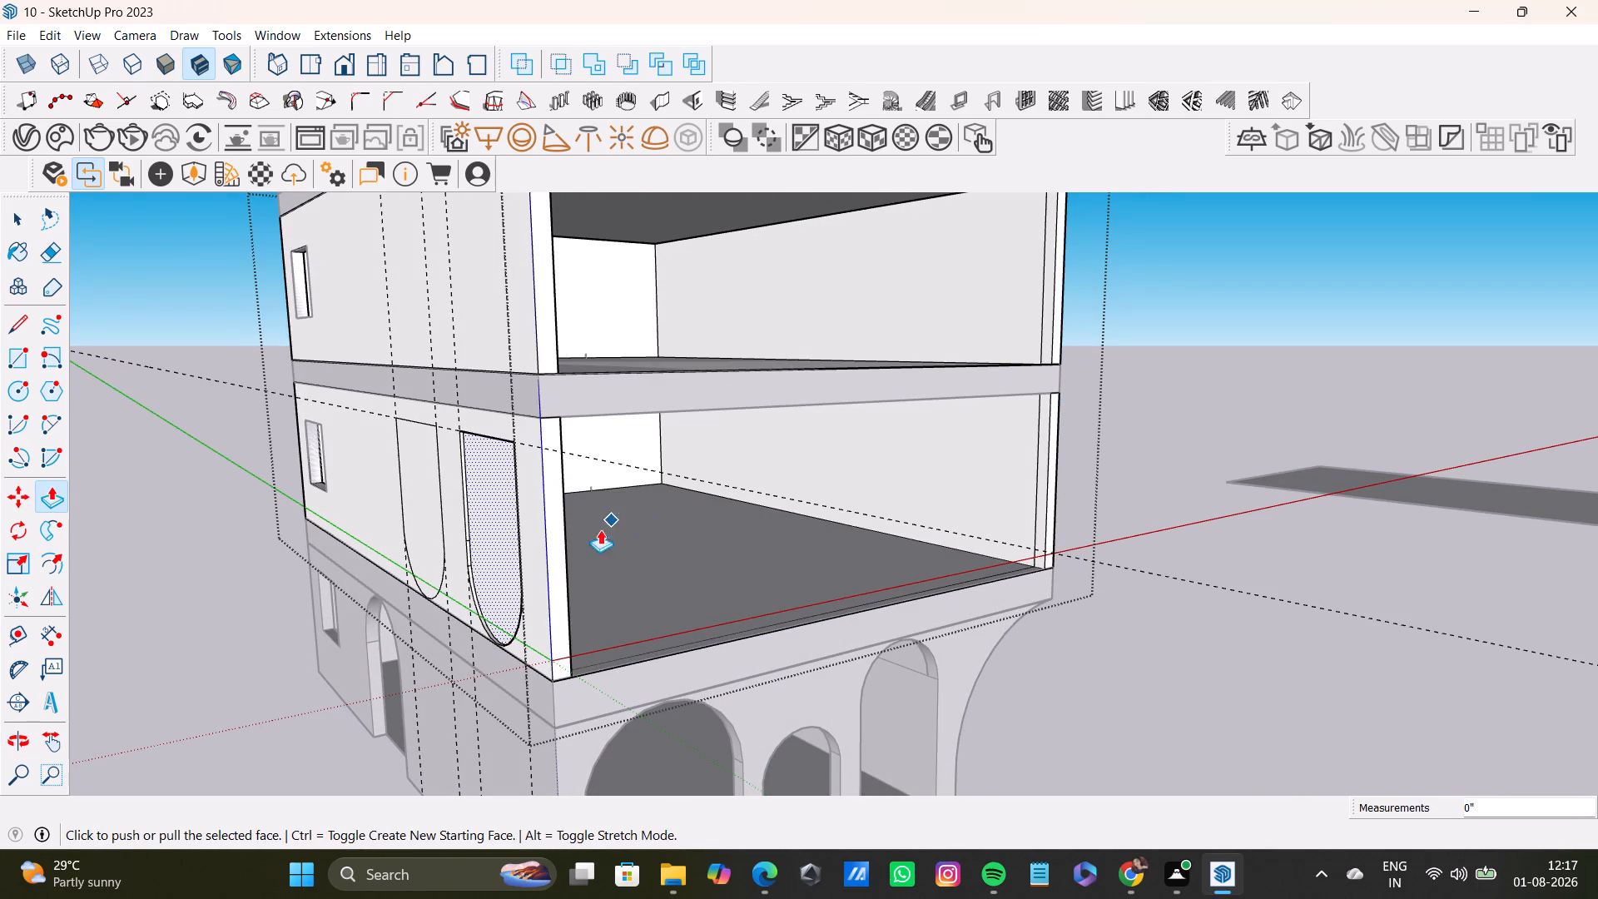
left_click(479, 551)
key("space")
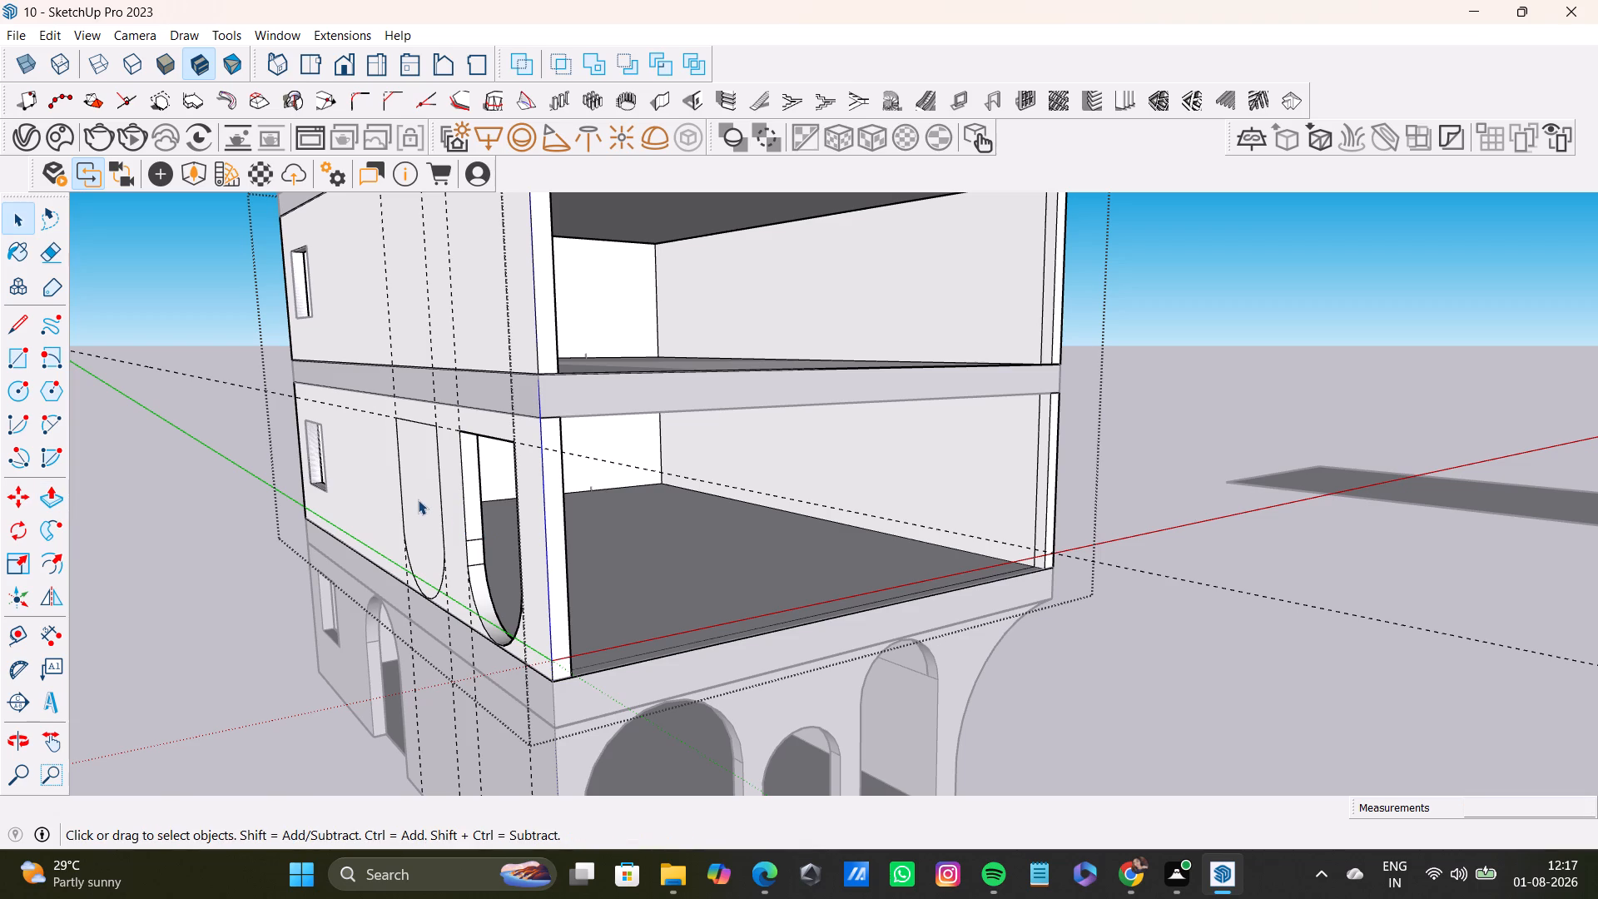
Push the inner U-shaped face 9" through the first-floor side wall and leave the wall group.
left_click(418, 499)
key("p")
left_click(417, 497)
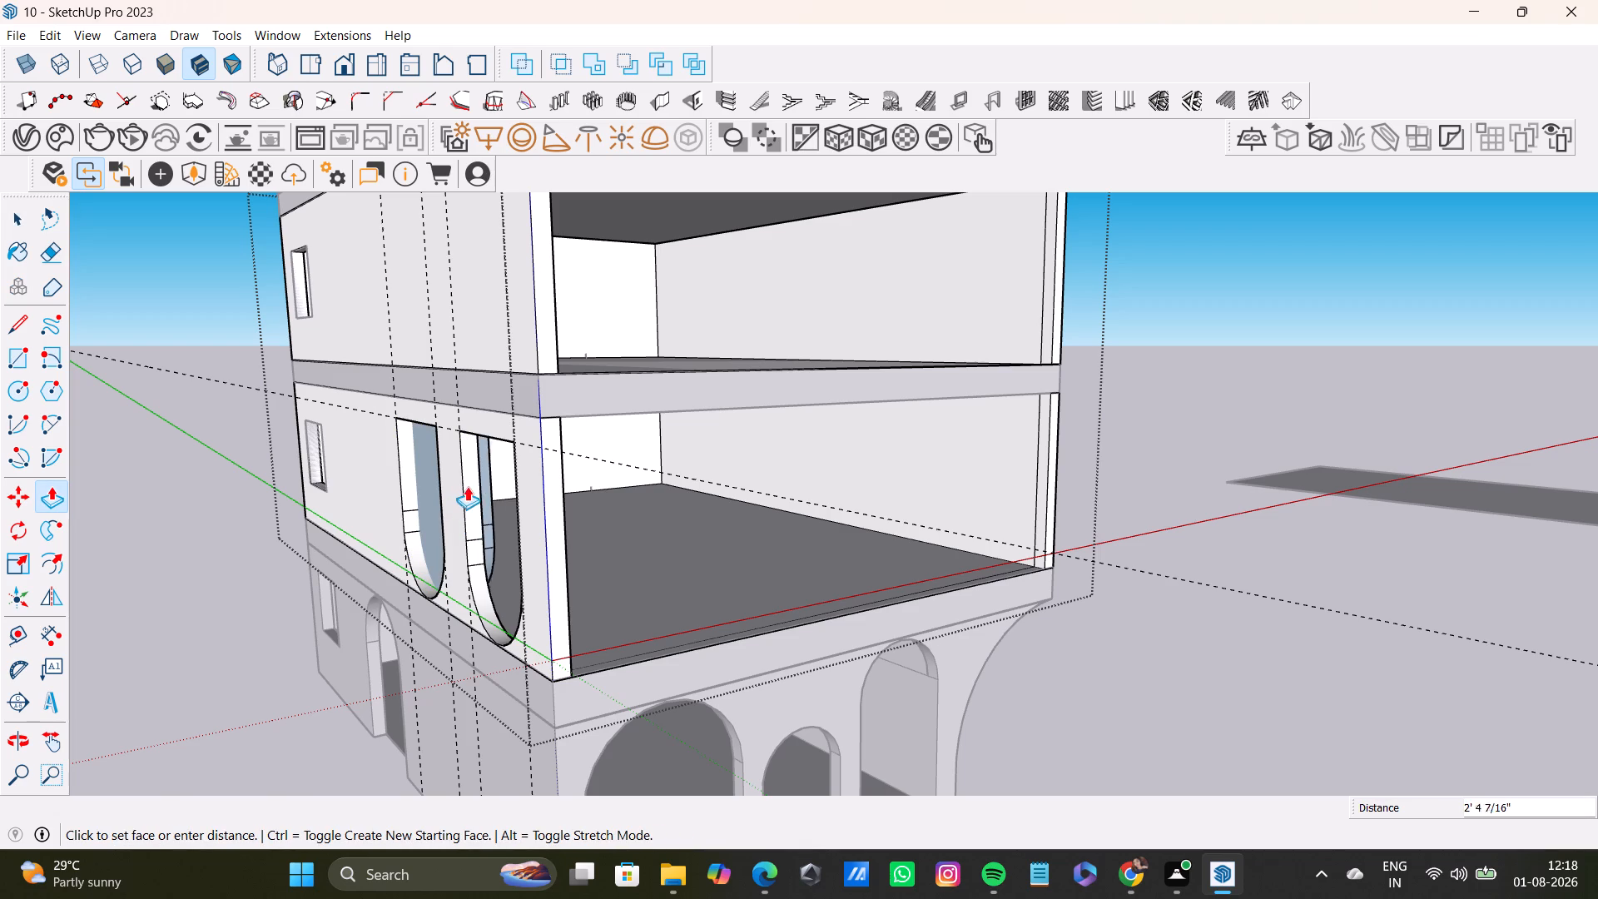
scroll(474, 501, "up", 9)
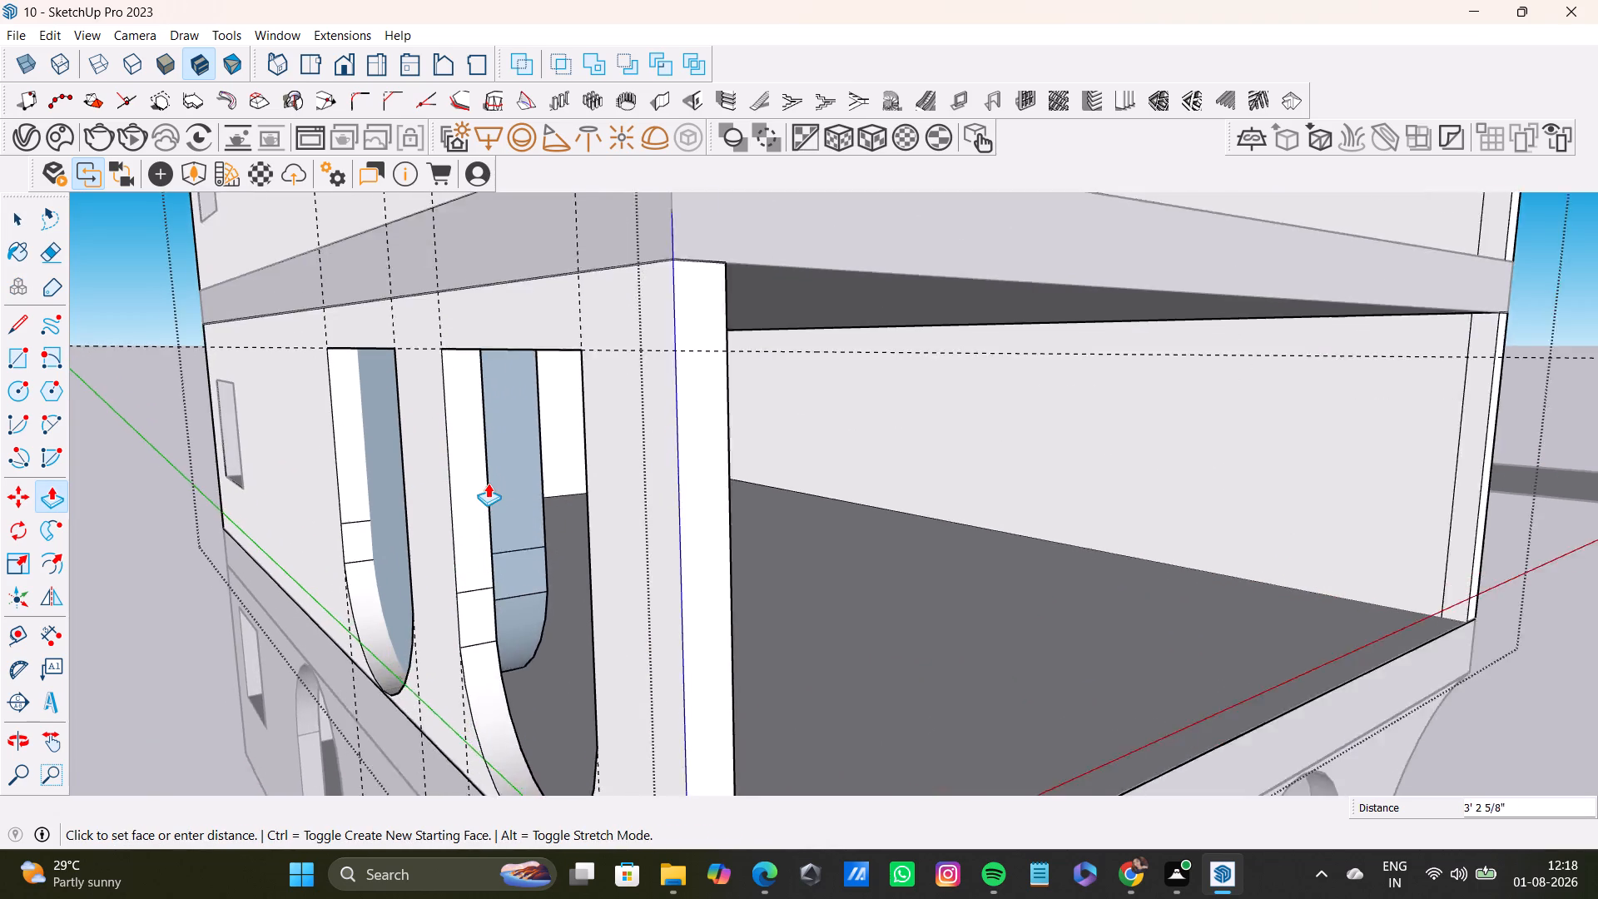
scroll(488, 483, "up", 2)
left_click(491, 476)
scroll(547, 601, "down", 3)
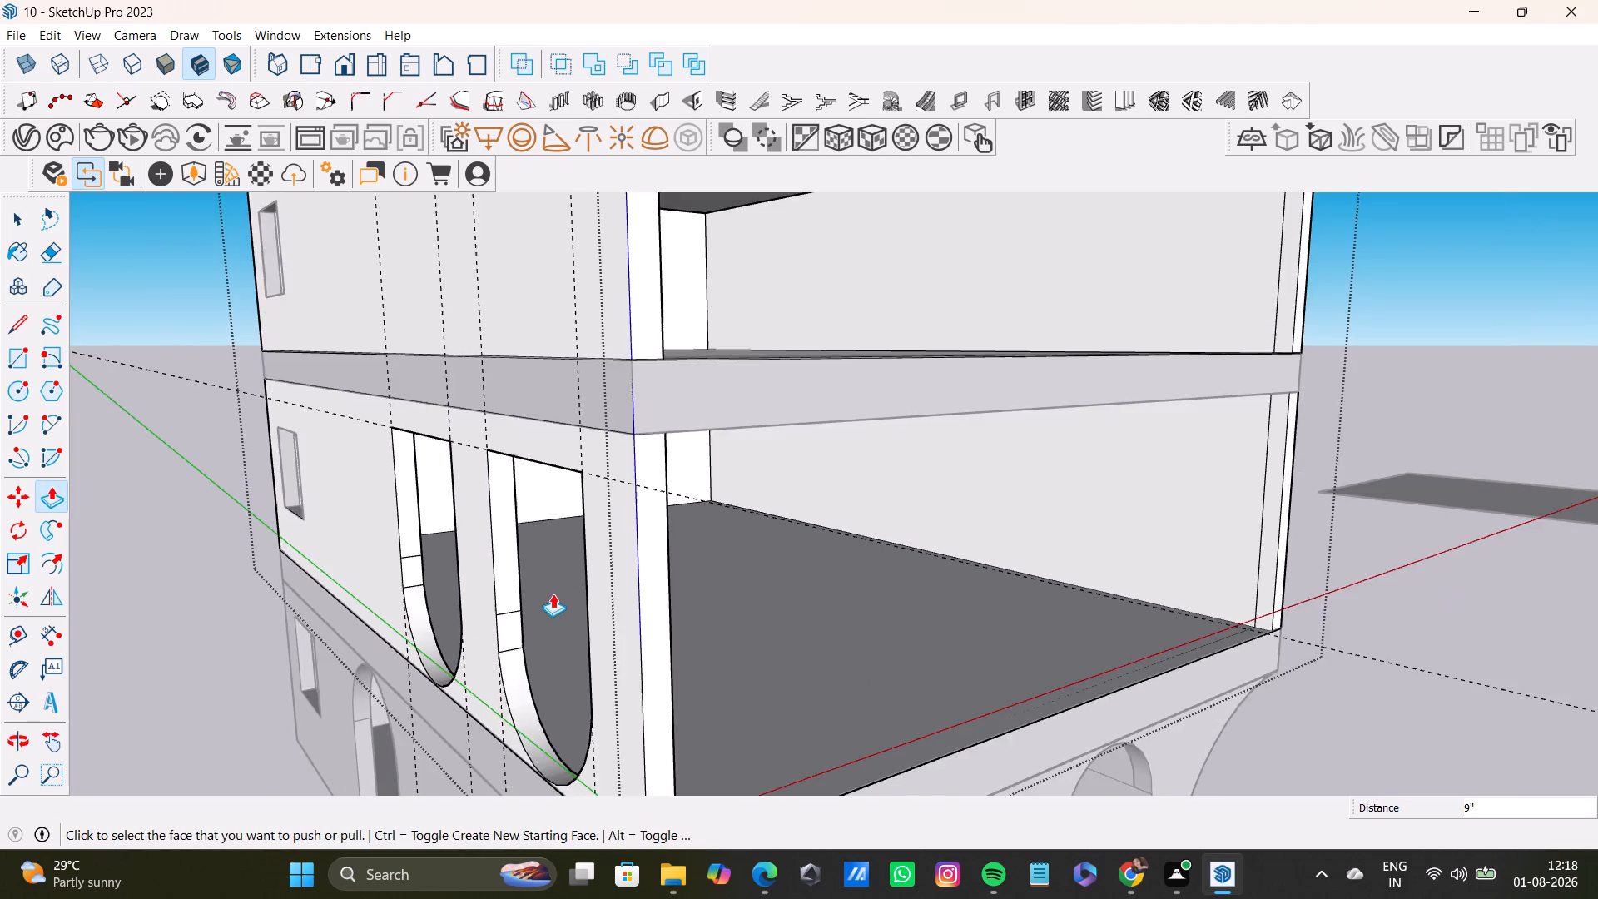
scroll(553, 594, "down", 9)
key("space")
left_click(1101, 556)
Examine the two U-shaped openings and the whole building from several sides.
middle_click_drag(641, 701, 932, 513)
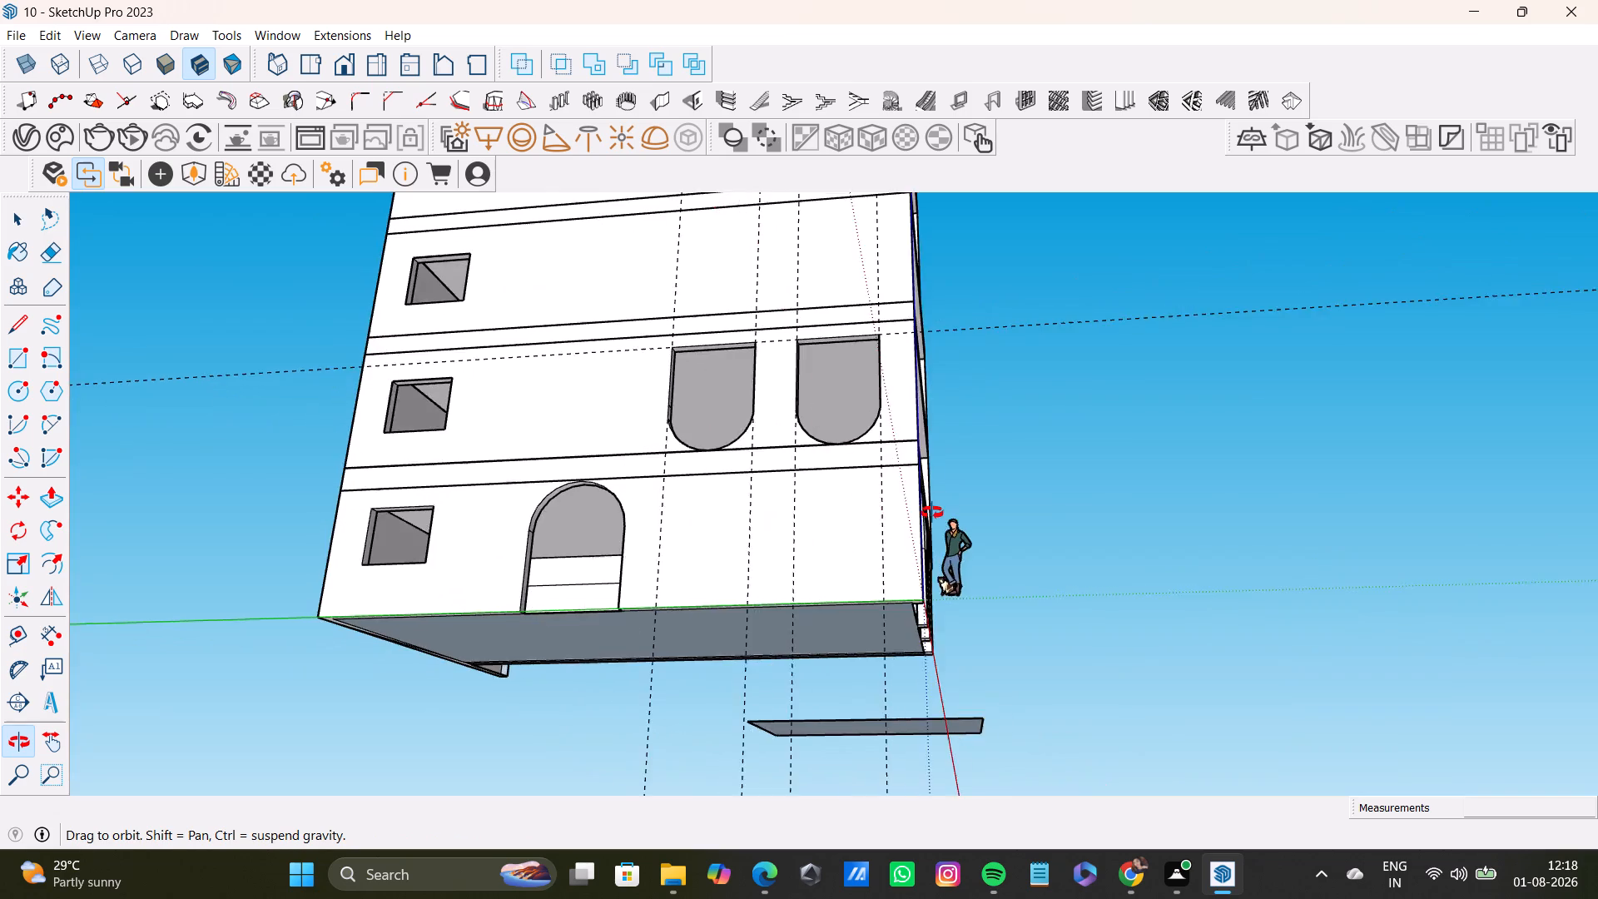
middle_click_drag(932, 513, 290, 624)
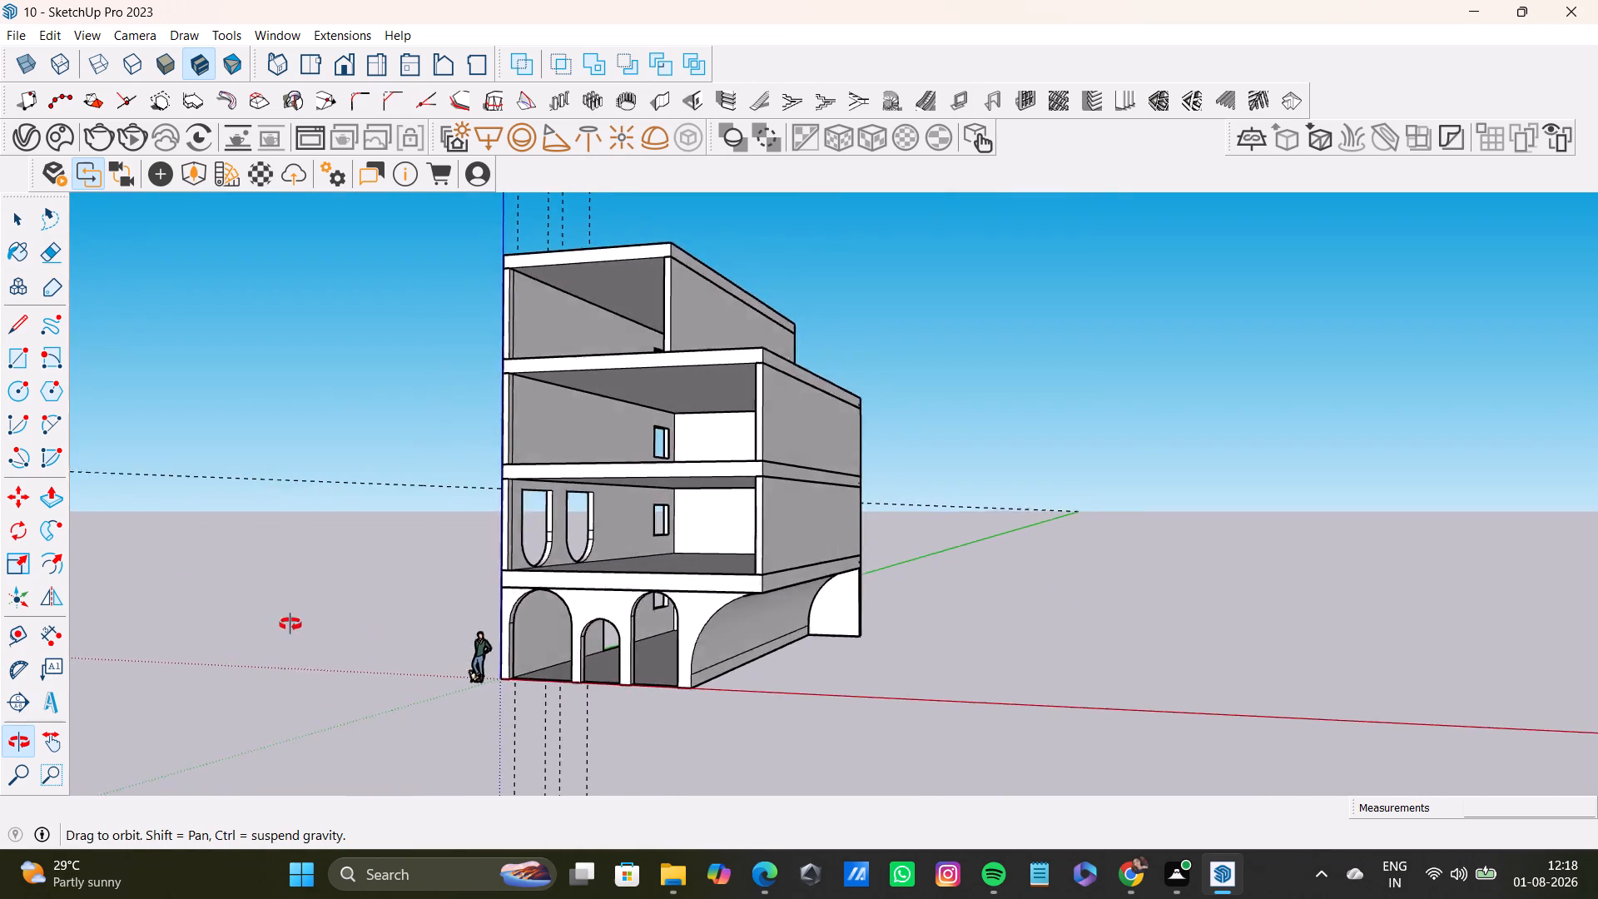
middle_click_drag(290, 624, 732, 608)
scroll(671, 592, "down", 8)
middle_click_drag(654, 579, 764, 566)
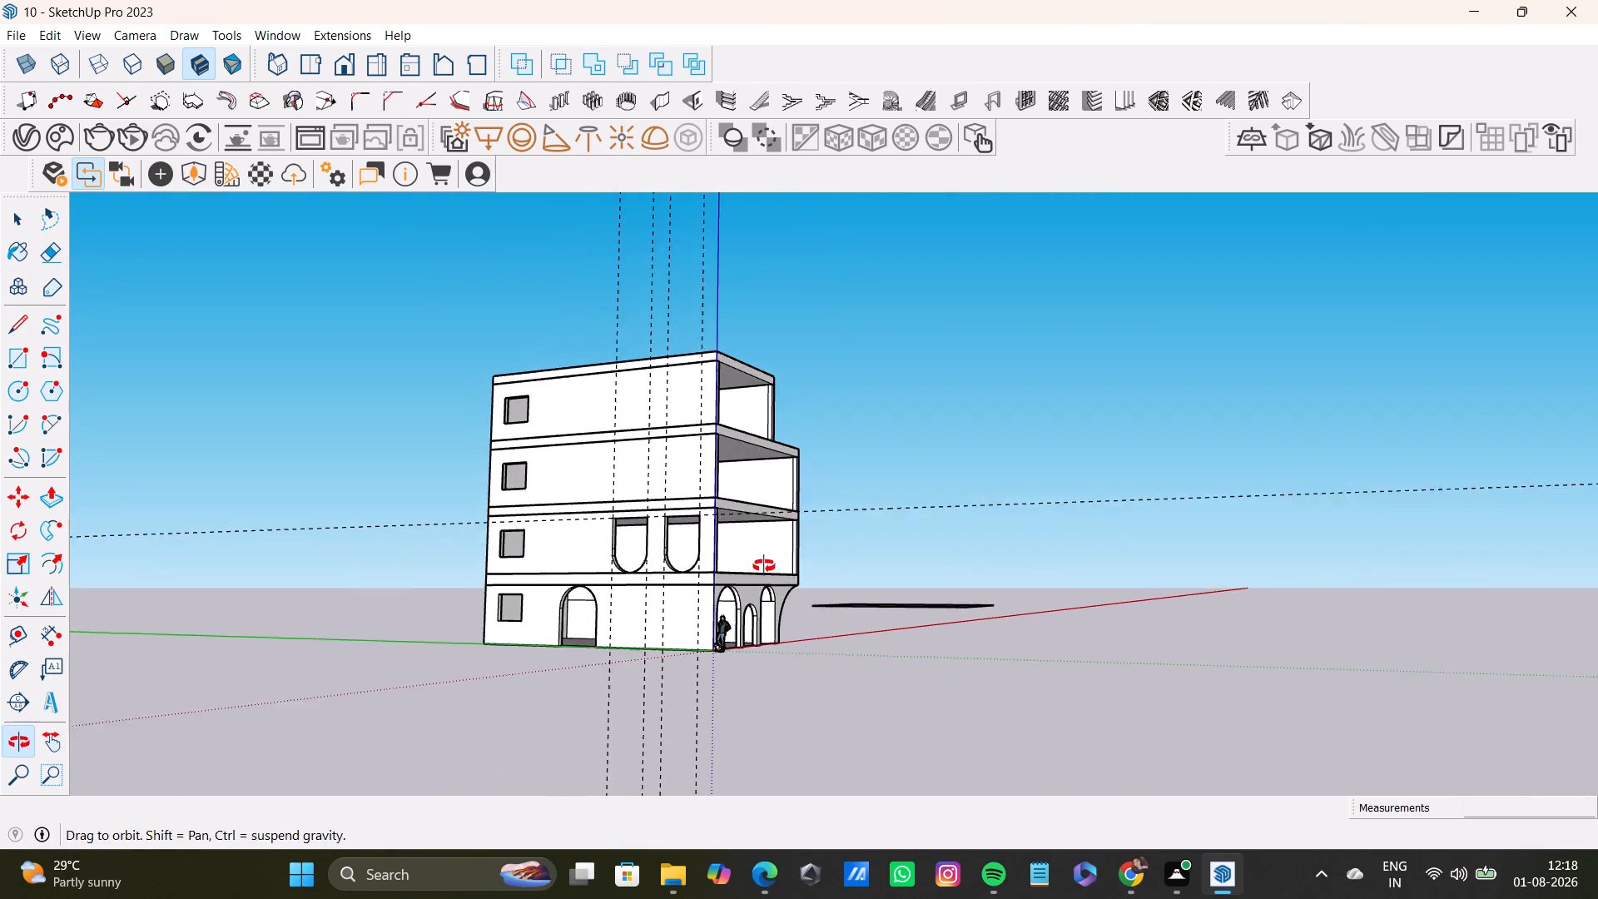
middle_click_drag(764, 566, 777, 567)
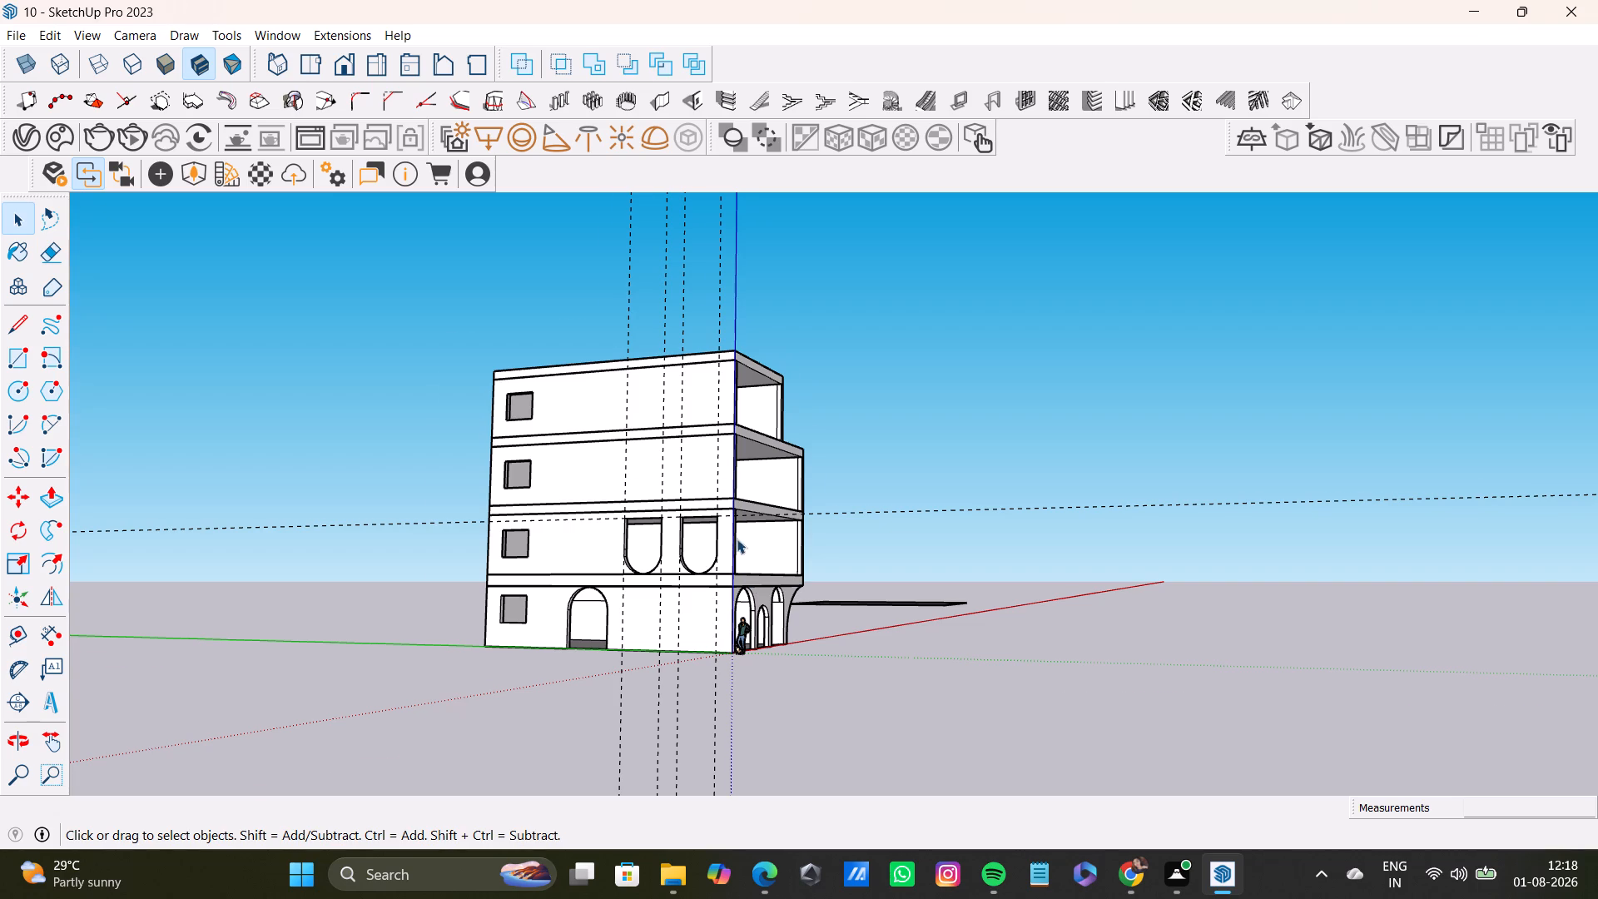
scroll(737, 533, "up", 7)
middle_click_drag(691, 500, 793, 551, "shift")
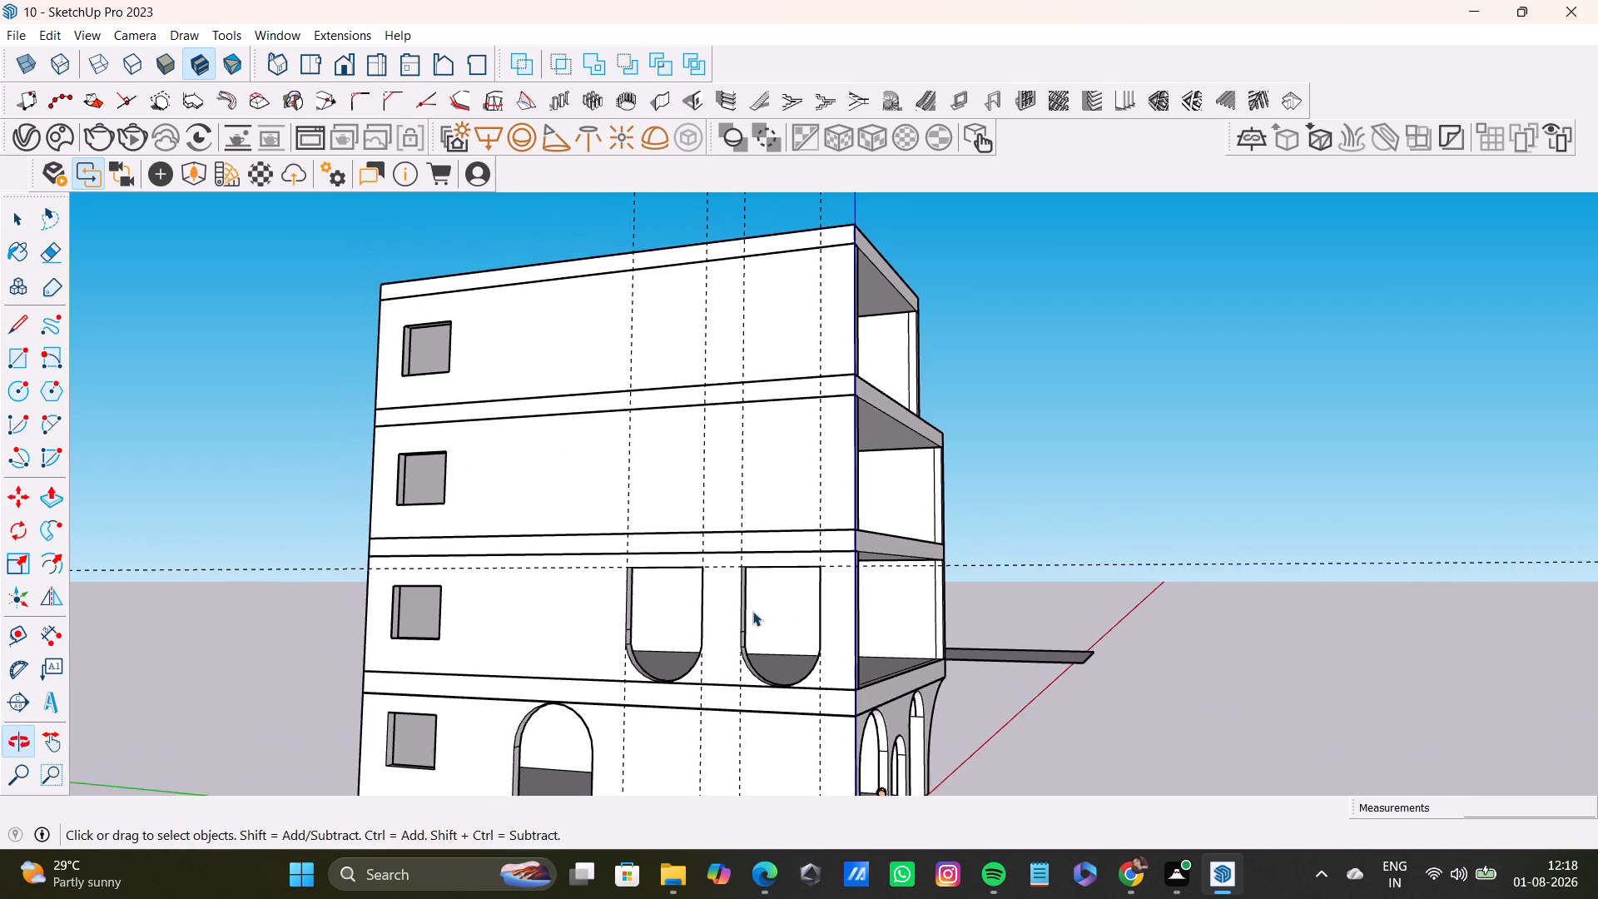
middle_click_drag(752, 615, 849, 655)
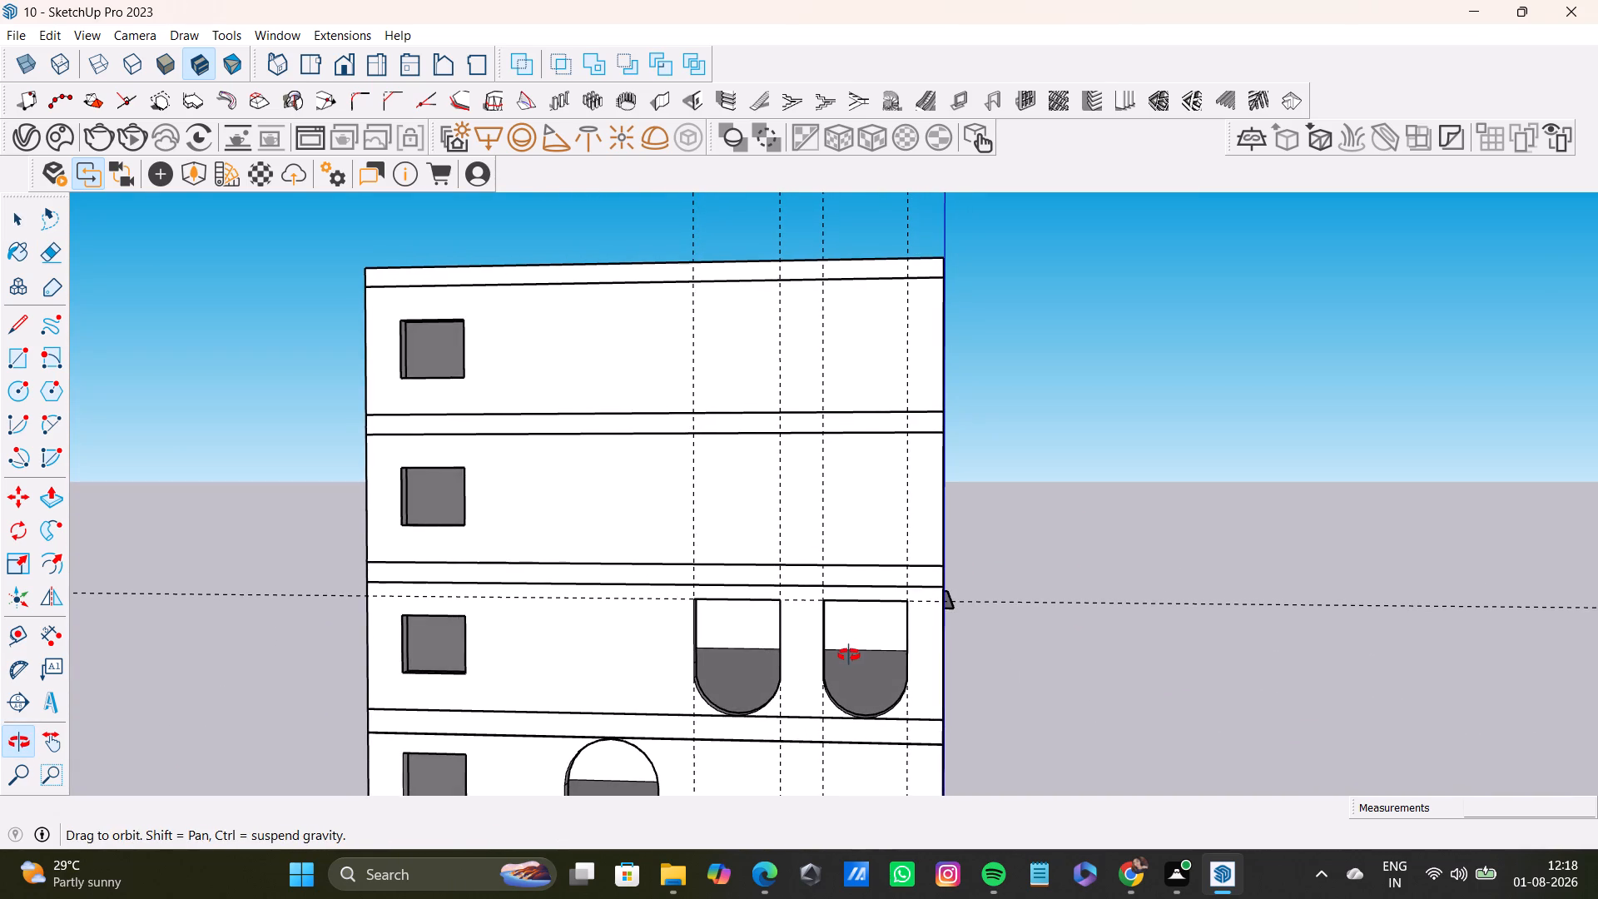
middle_click_drag(849, 655, 849, 656)
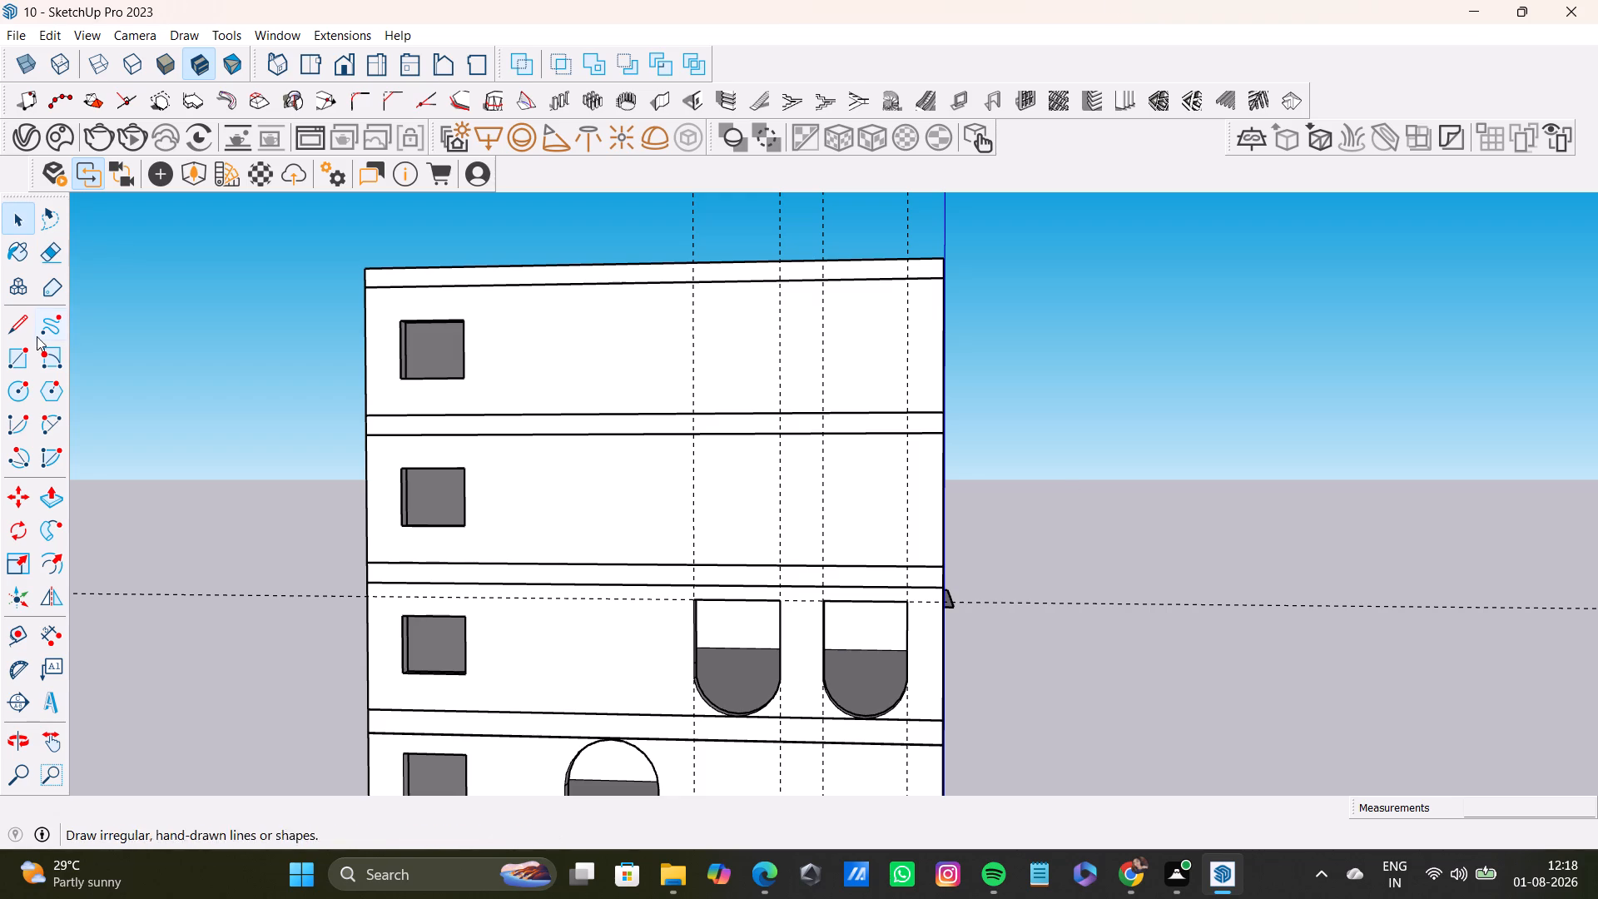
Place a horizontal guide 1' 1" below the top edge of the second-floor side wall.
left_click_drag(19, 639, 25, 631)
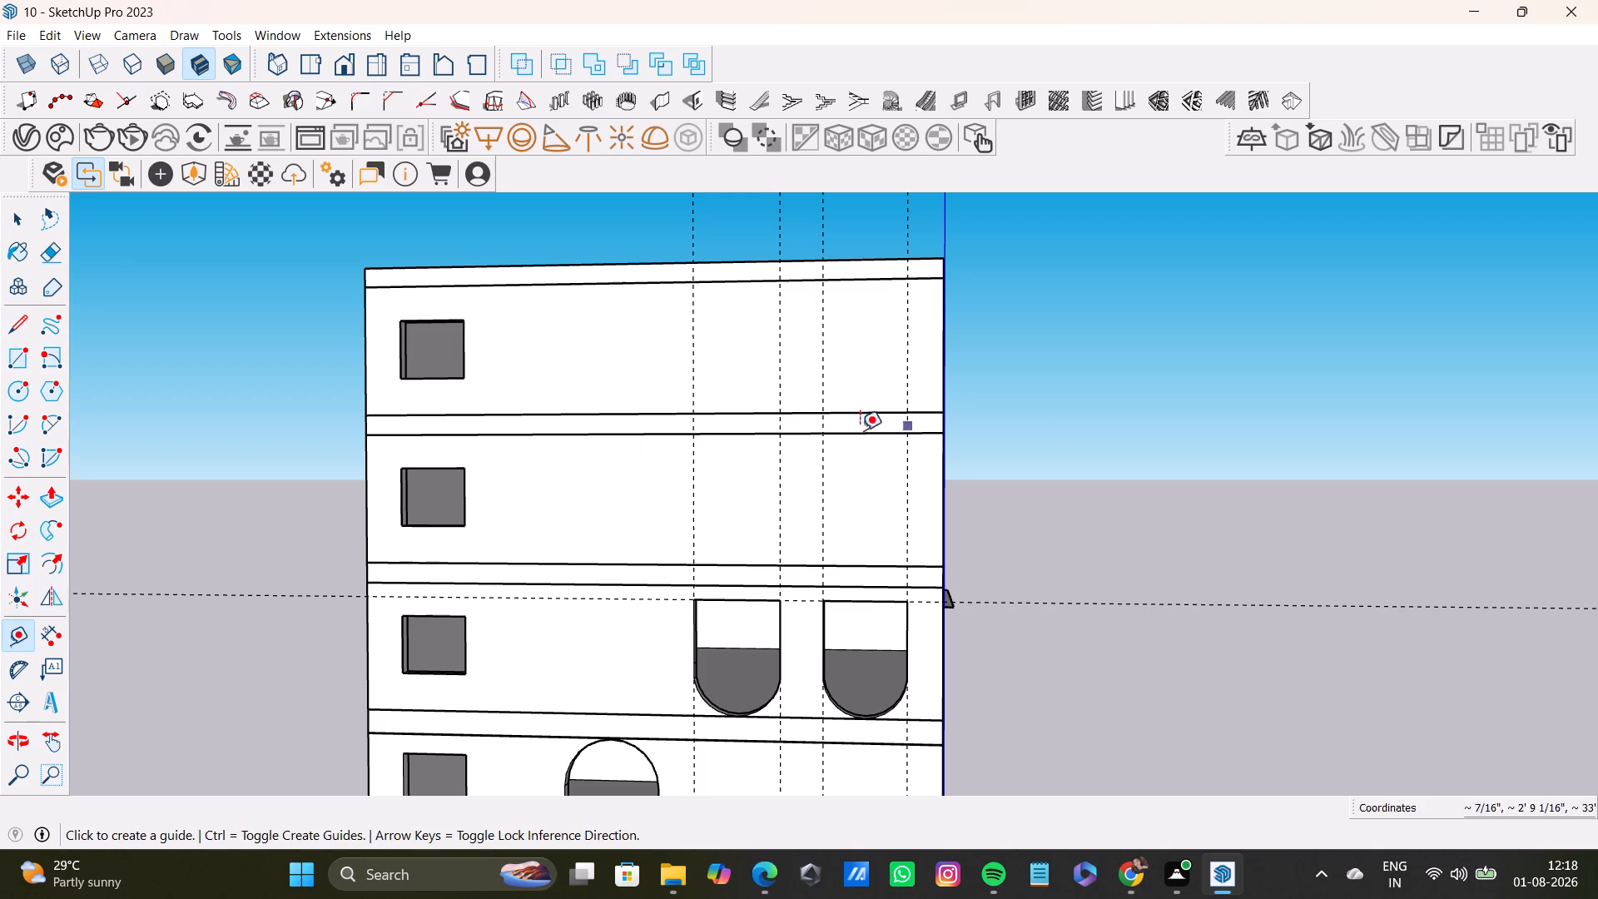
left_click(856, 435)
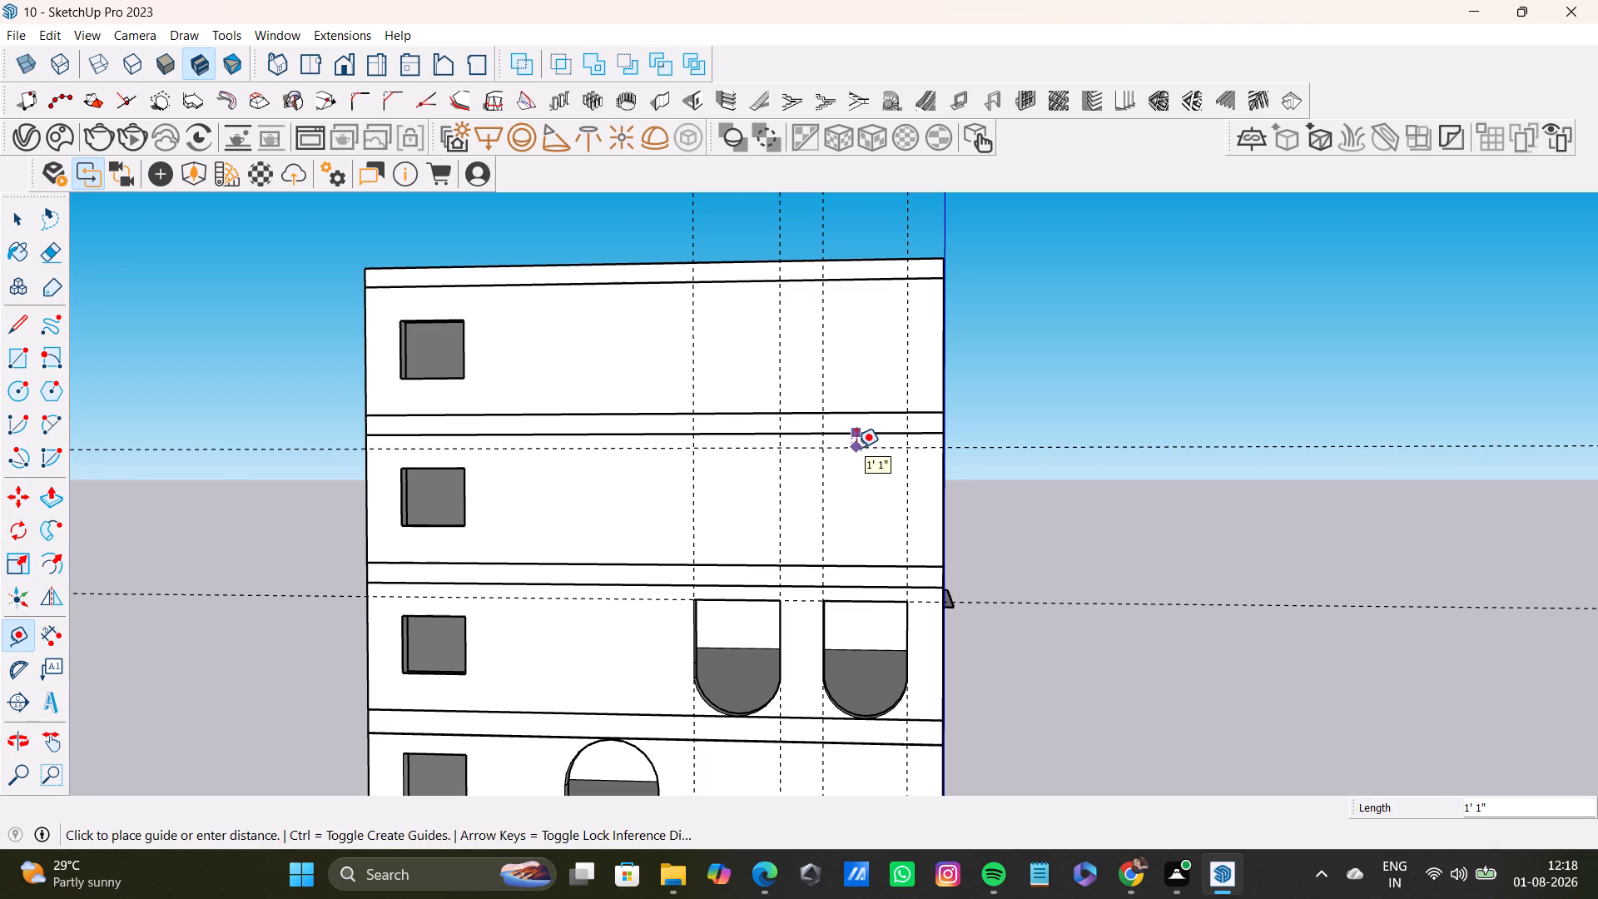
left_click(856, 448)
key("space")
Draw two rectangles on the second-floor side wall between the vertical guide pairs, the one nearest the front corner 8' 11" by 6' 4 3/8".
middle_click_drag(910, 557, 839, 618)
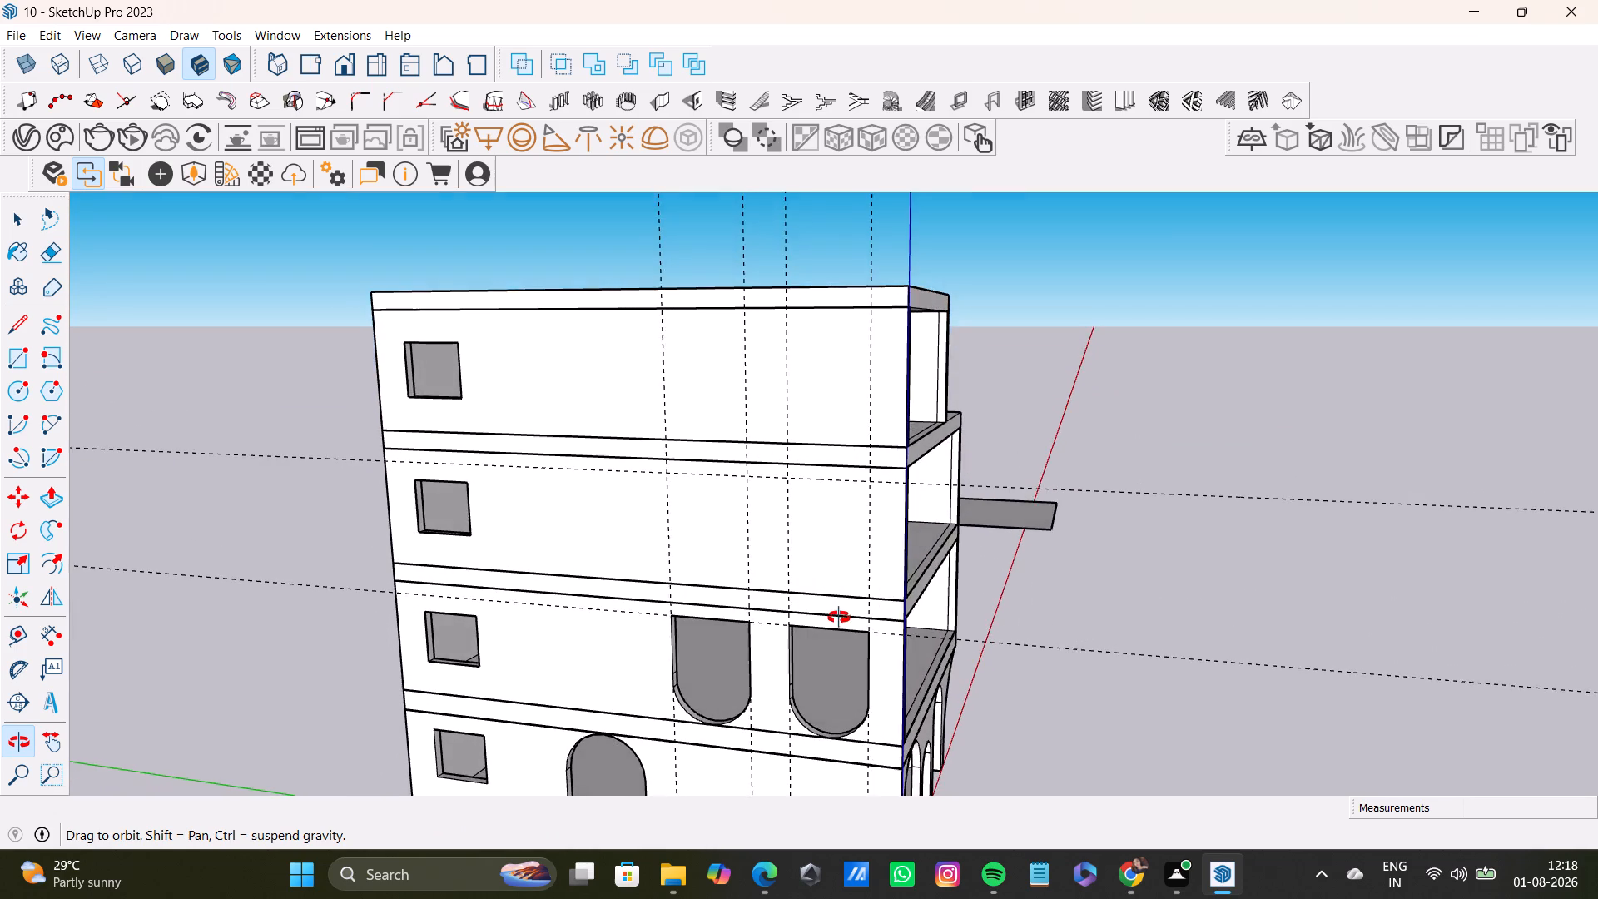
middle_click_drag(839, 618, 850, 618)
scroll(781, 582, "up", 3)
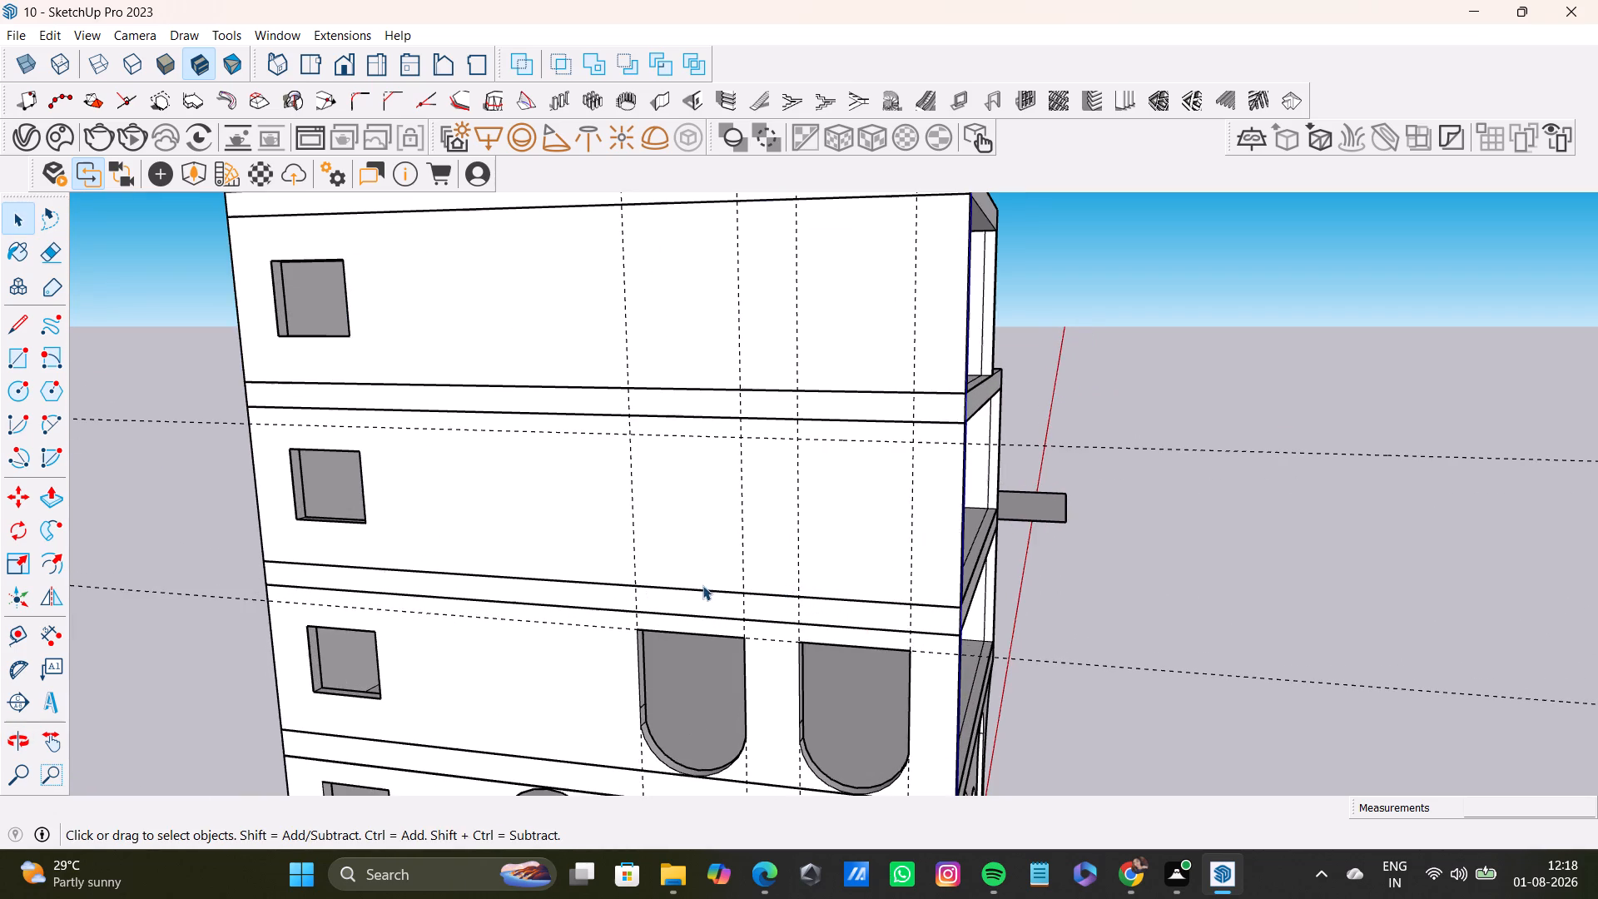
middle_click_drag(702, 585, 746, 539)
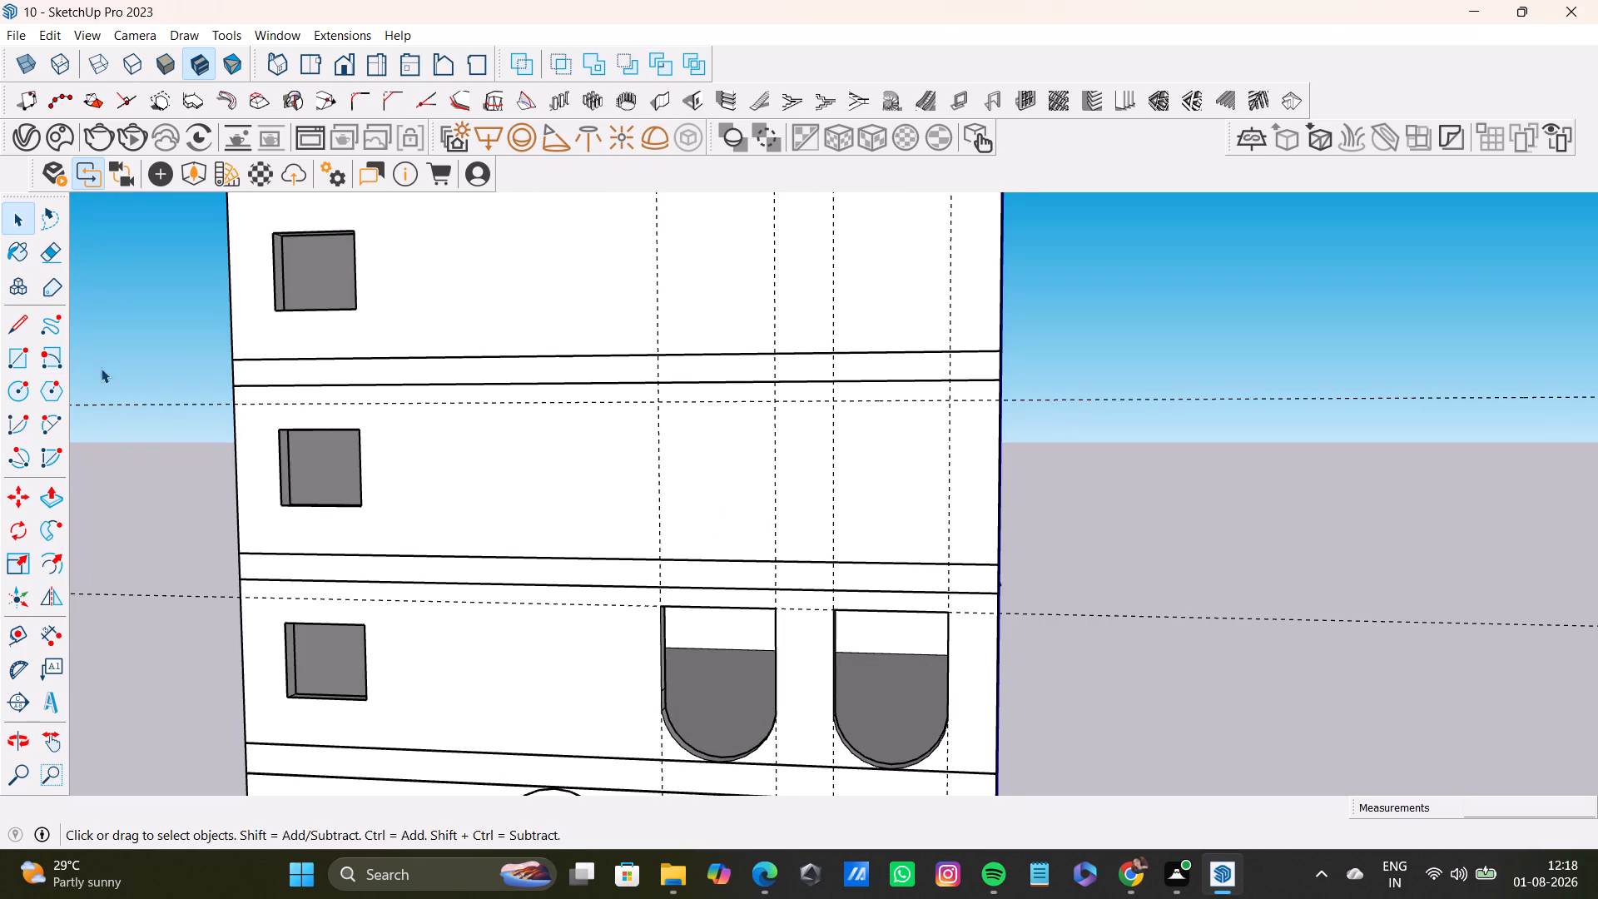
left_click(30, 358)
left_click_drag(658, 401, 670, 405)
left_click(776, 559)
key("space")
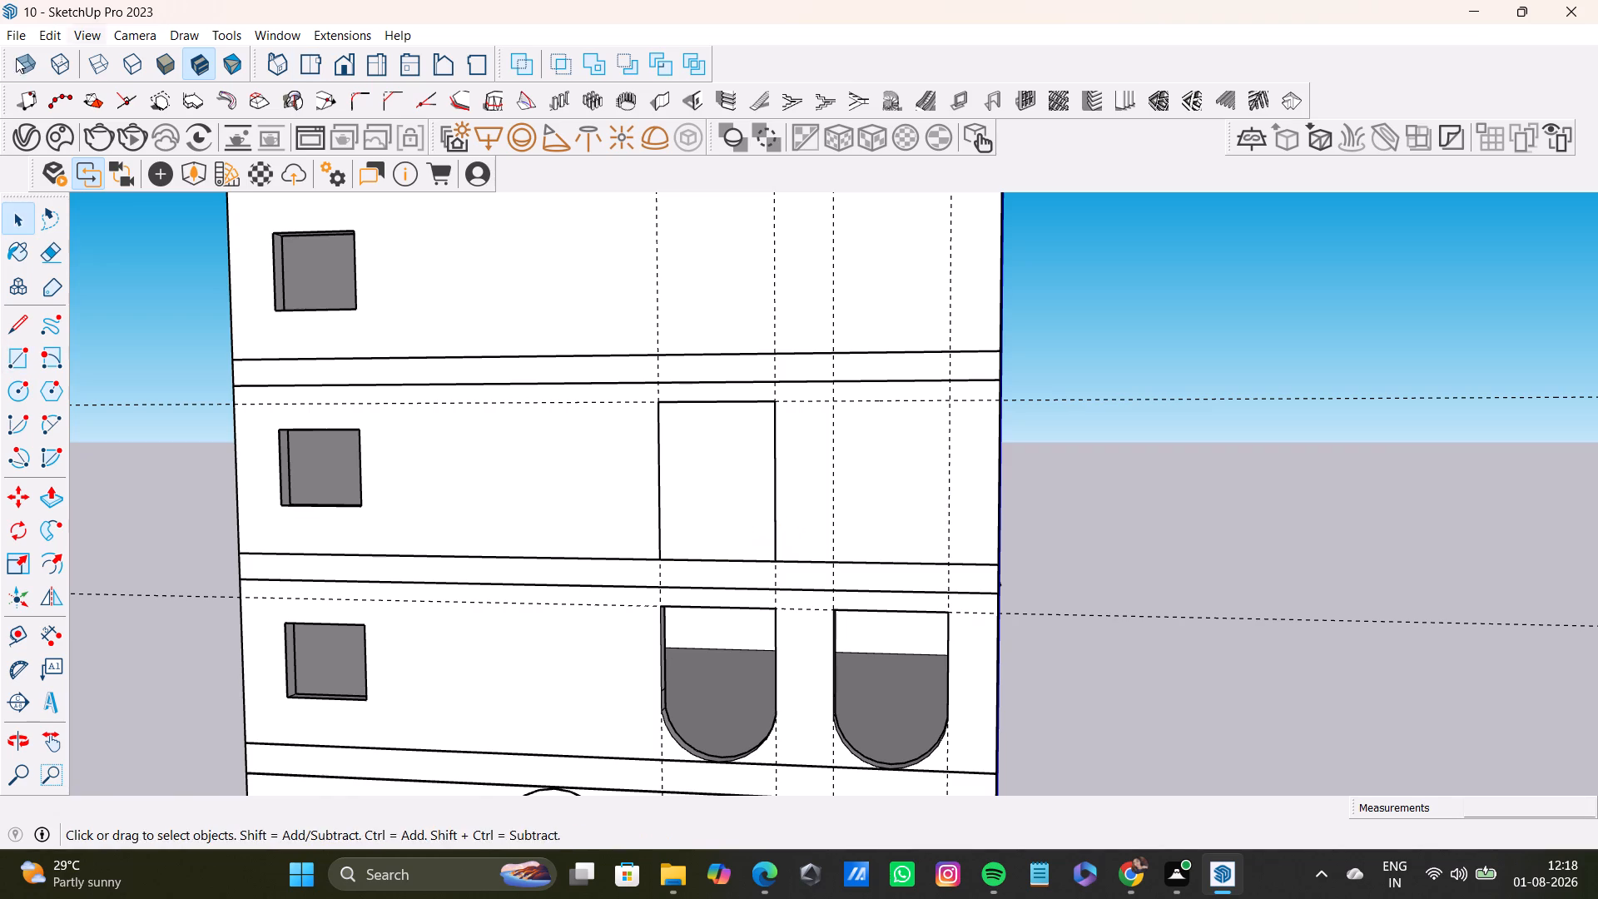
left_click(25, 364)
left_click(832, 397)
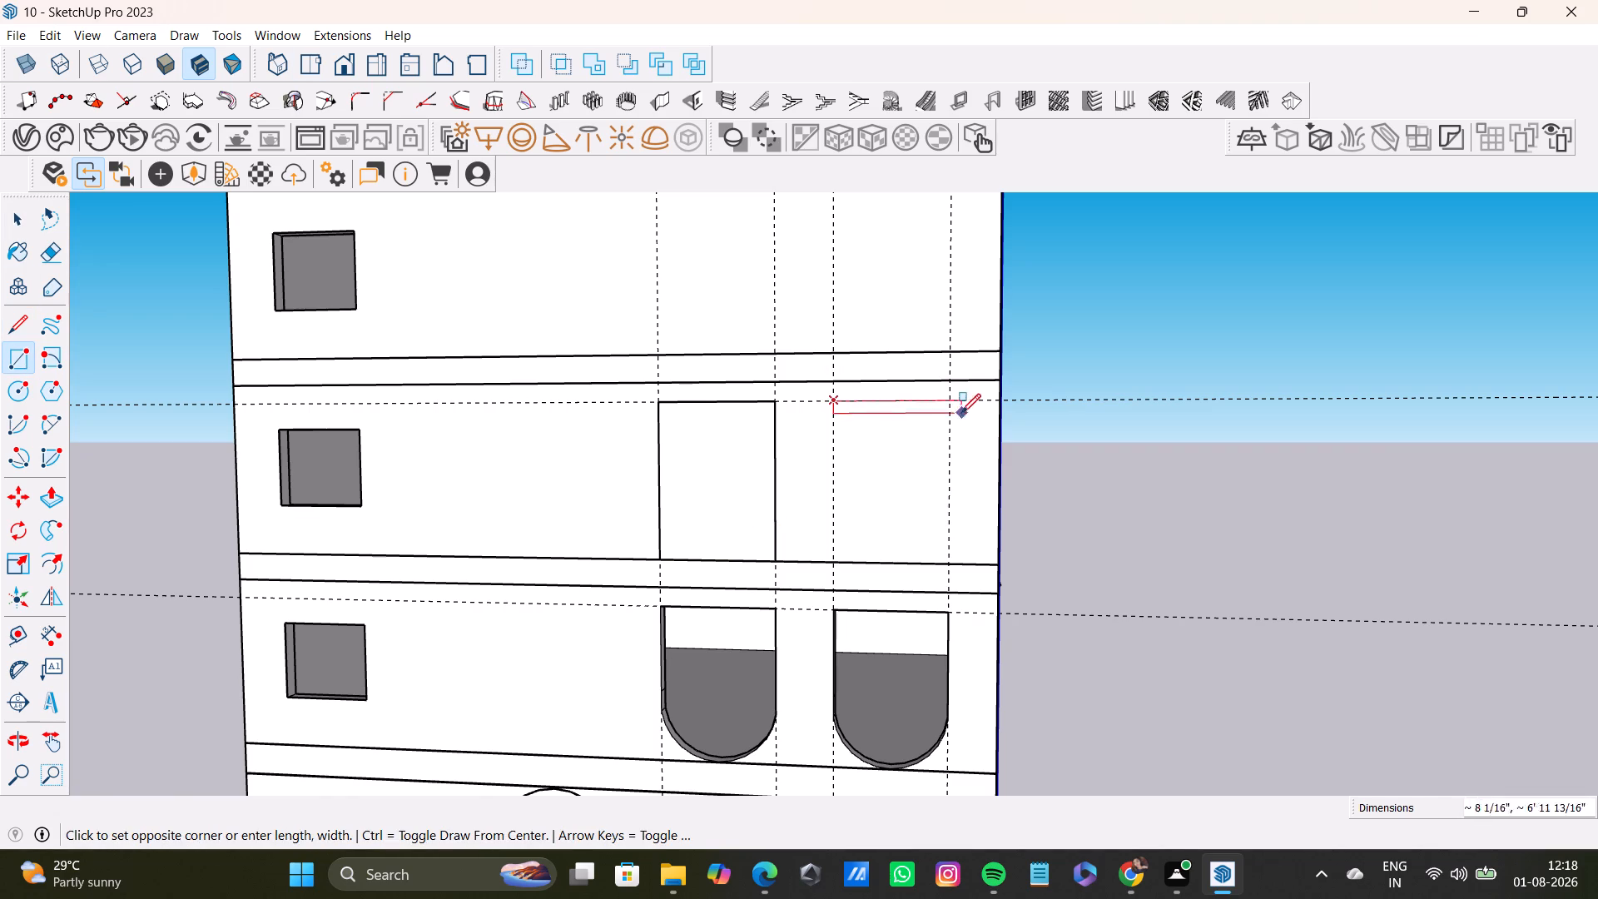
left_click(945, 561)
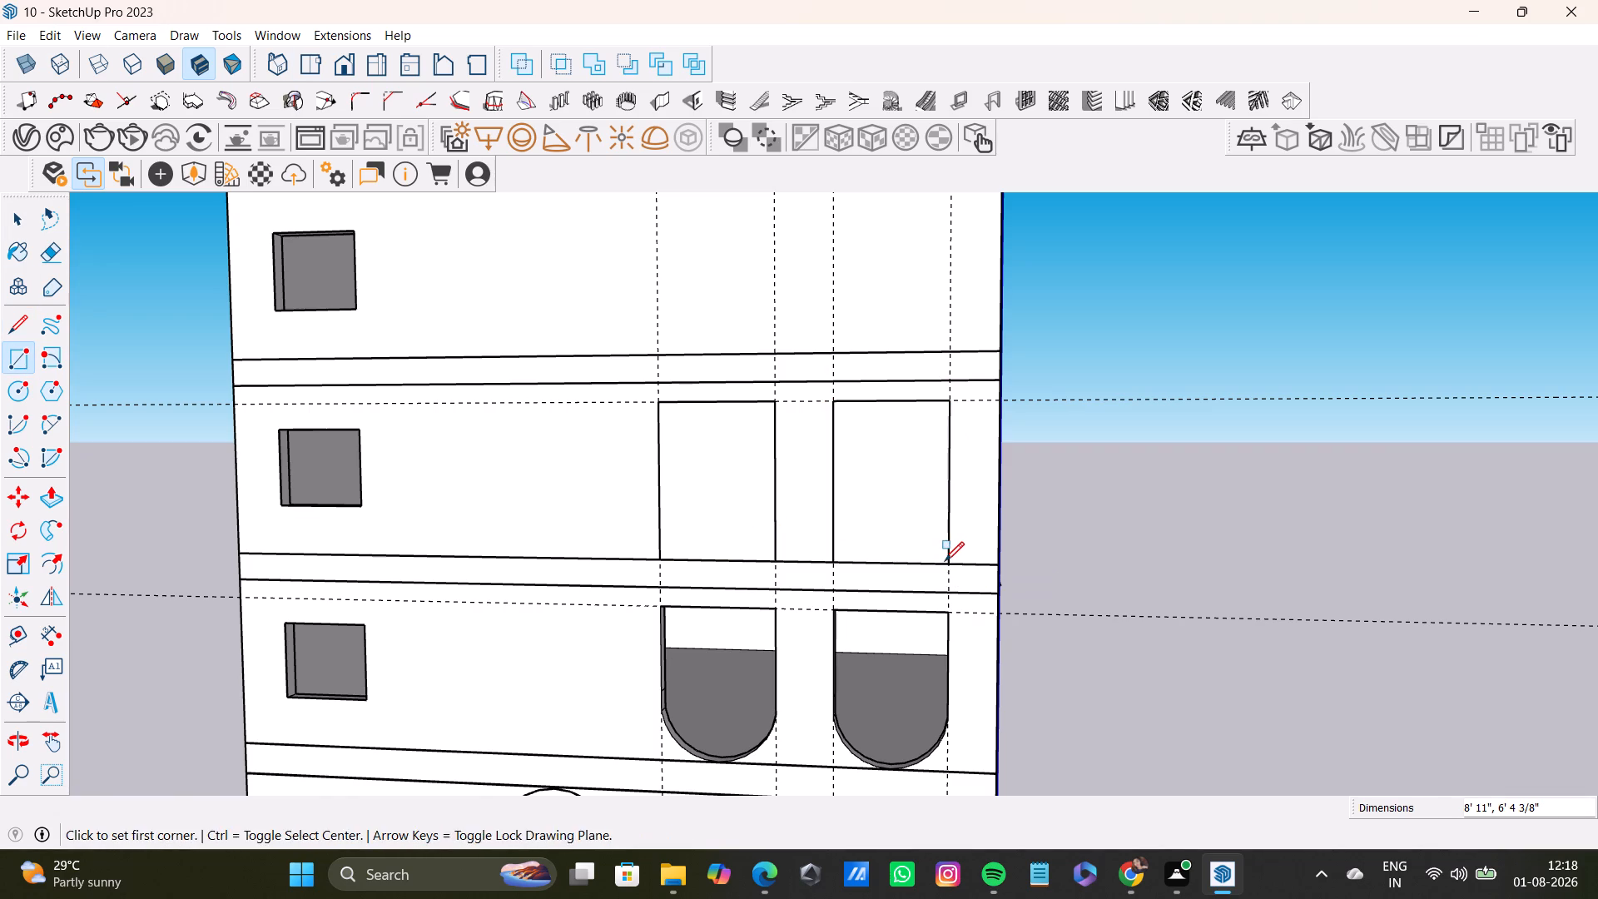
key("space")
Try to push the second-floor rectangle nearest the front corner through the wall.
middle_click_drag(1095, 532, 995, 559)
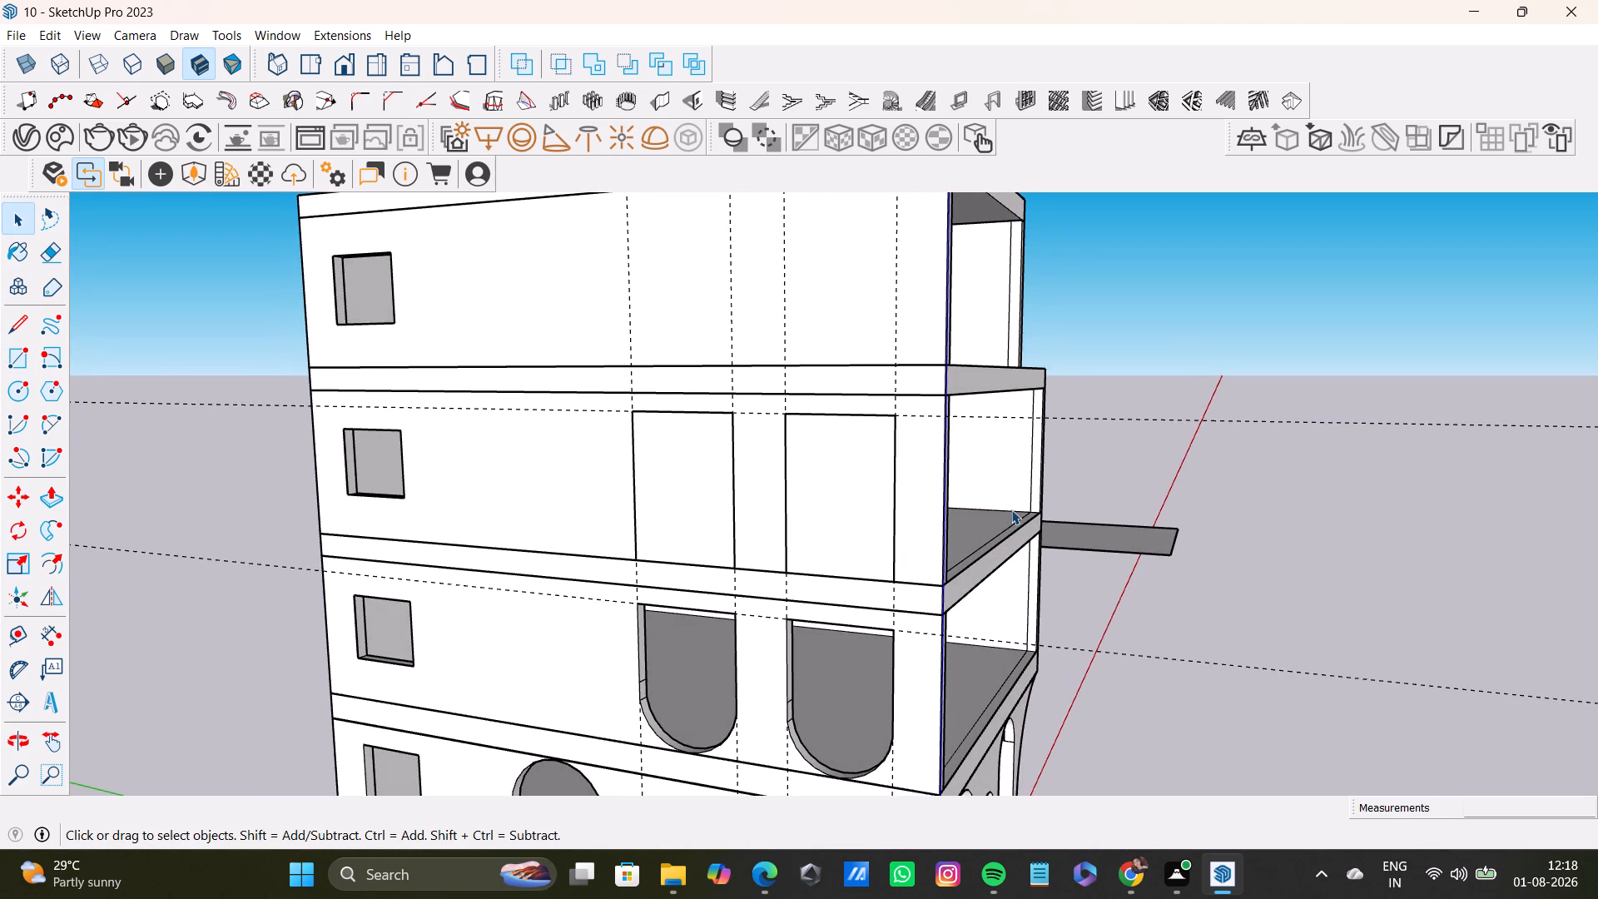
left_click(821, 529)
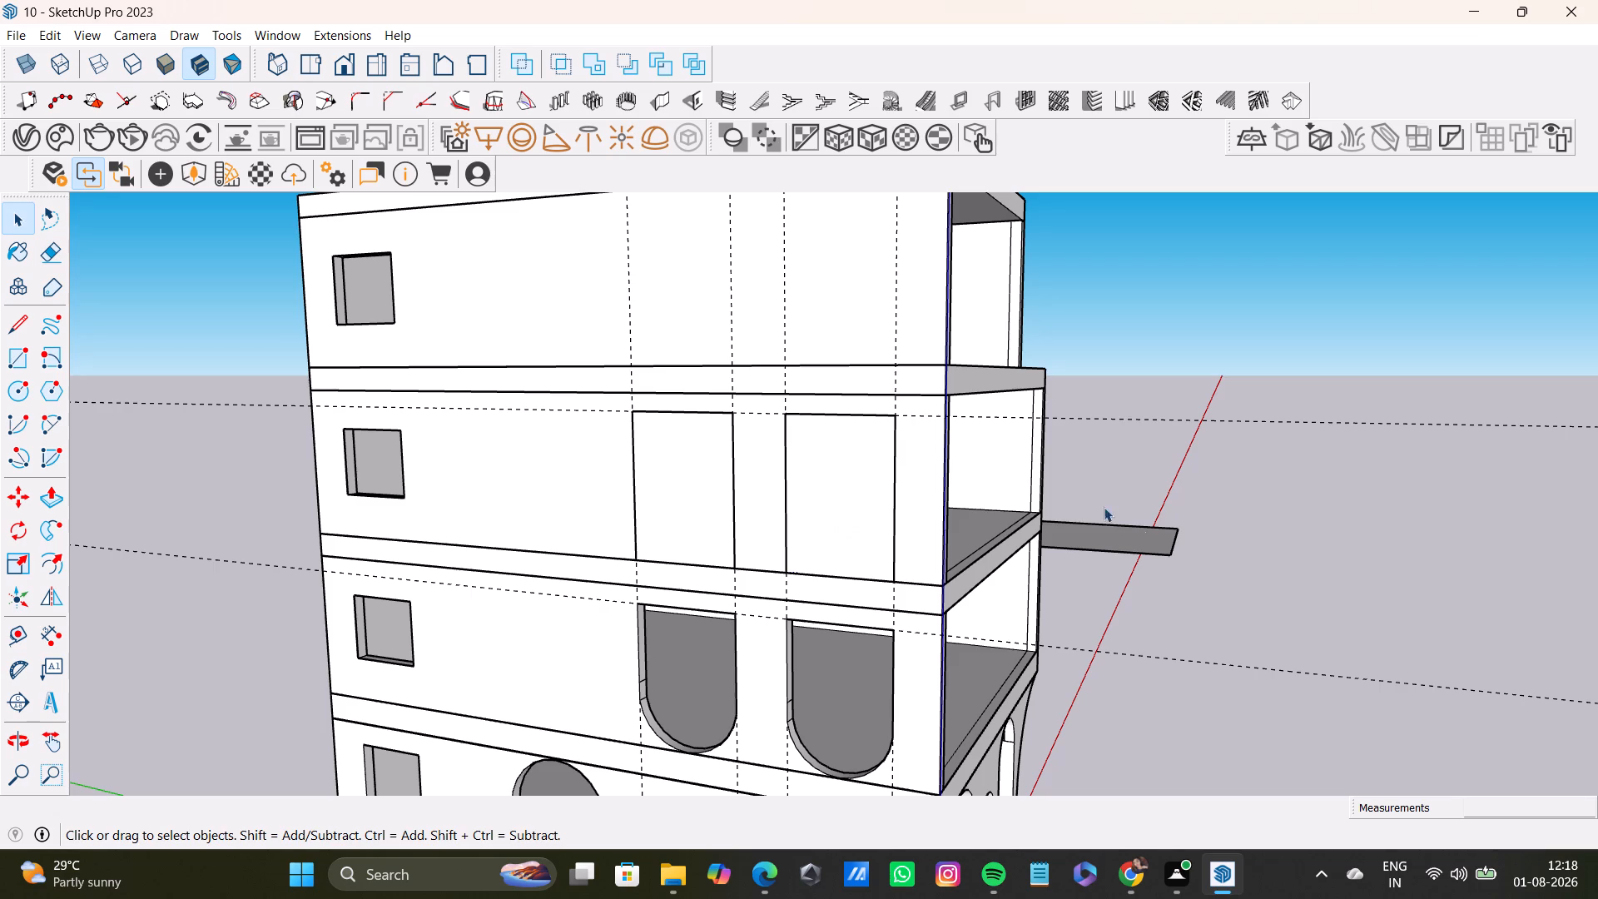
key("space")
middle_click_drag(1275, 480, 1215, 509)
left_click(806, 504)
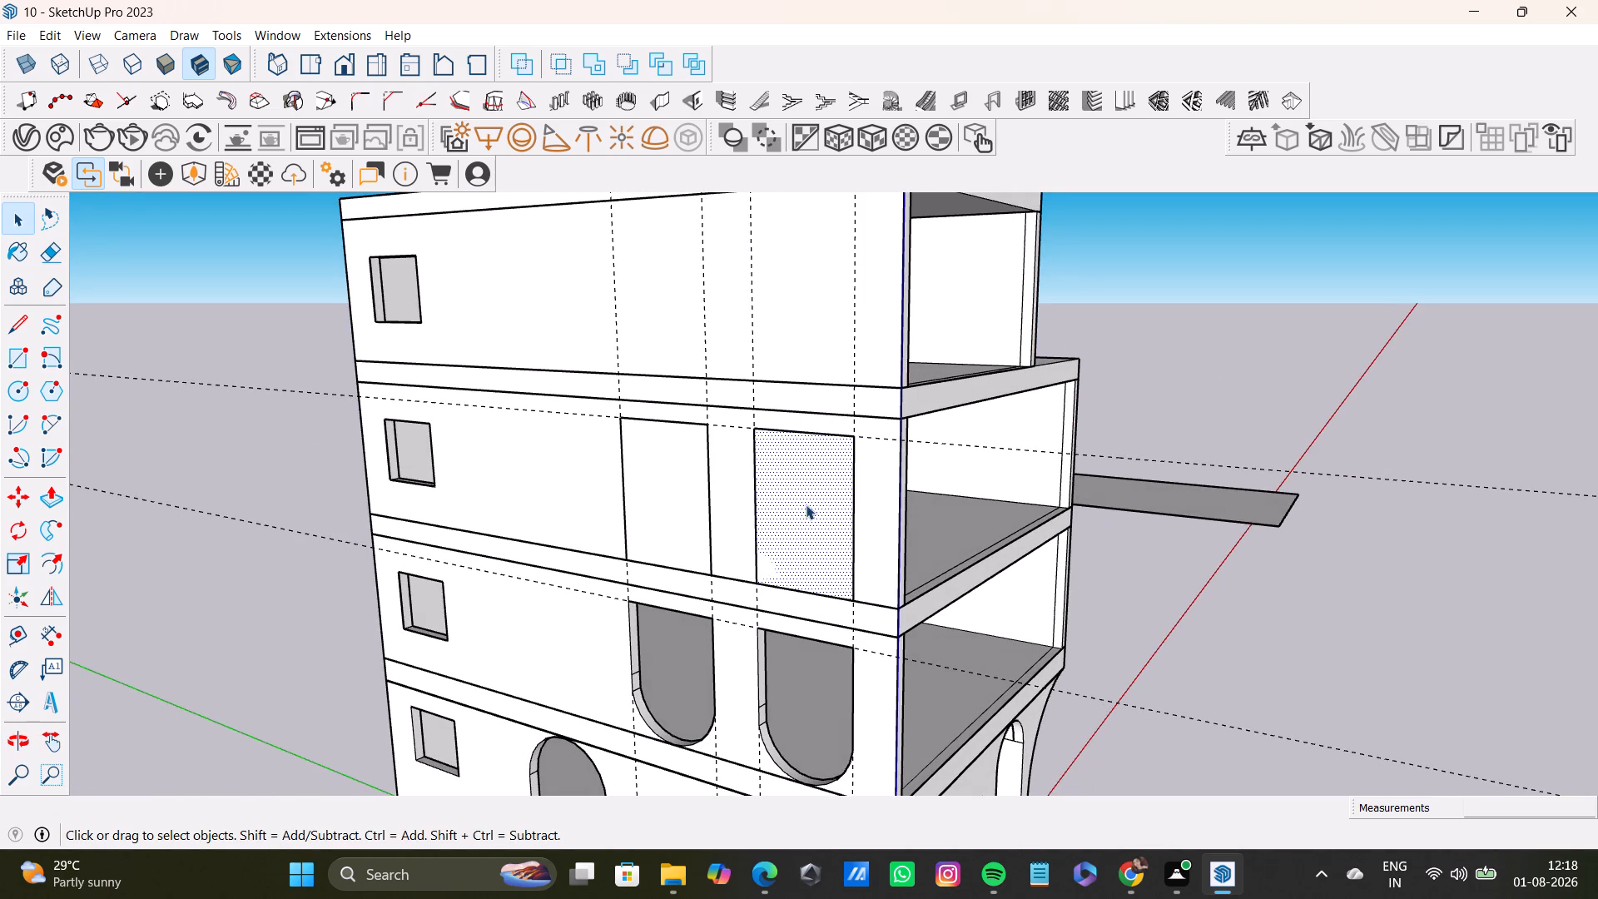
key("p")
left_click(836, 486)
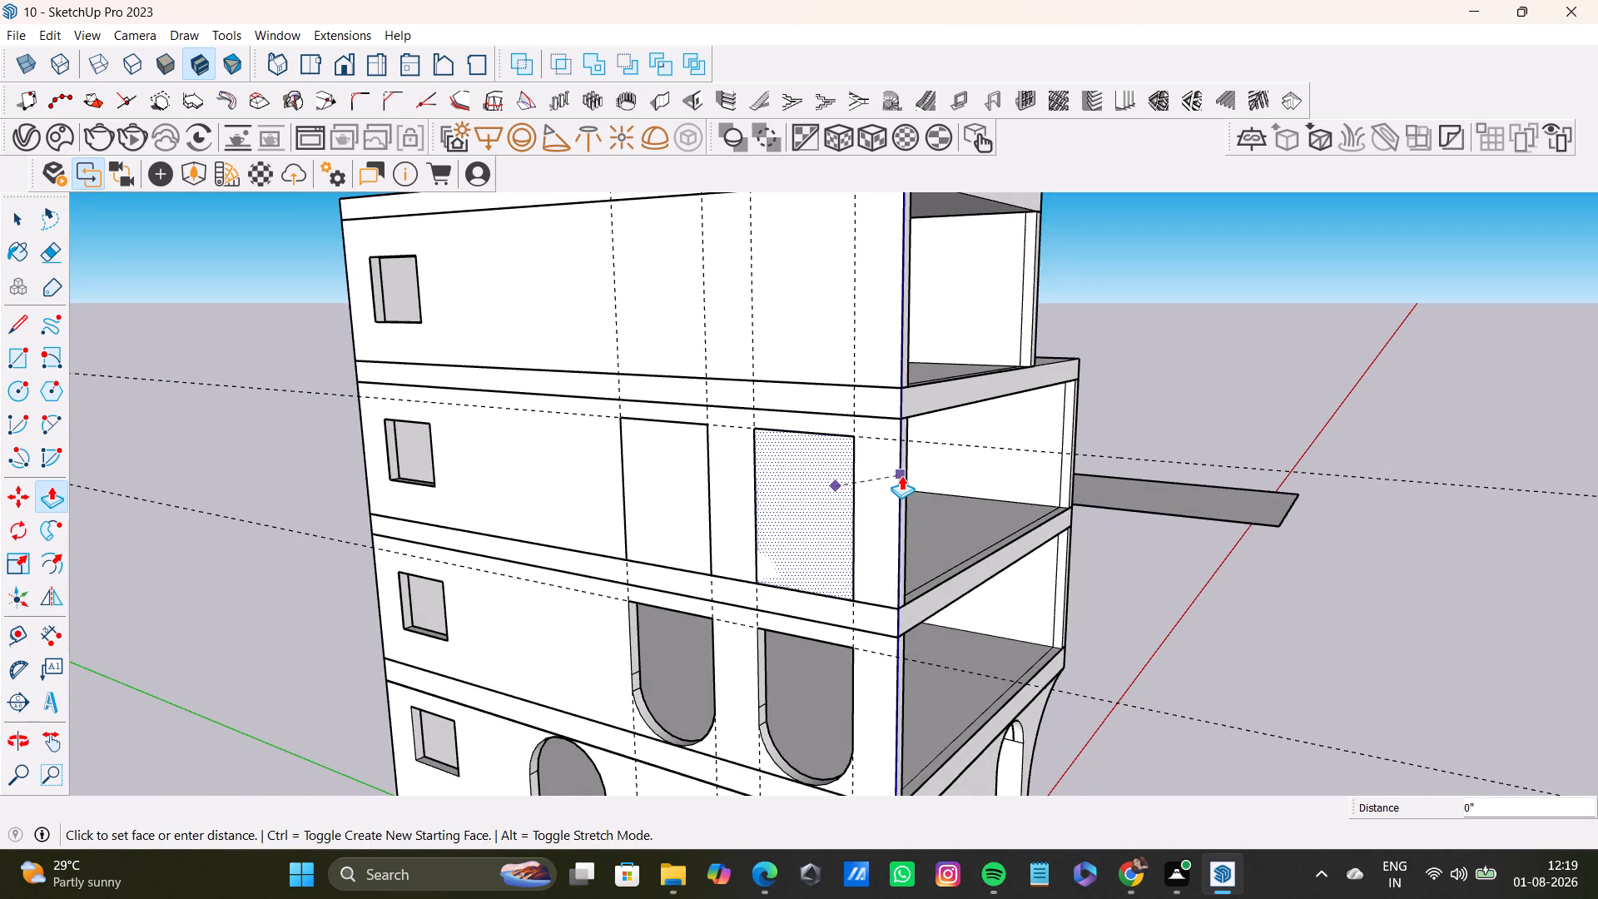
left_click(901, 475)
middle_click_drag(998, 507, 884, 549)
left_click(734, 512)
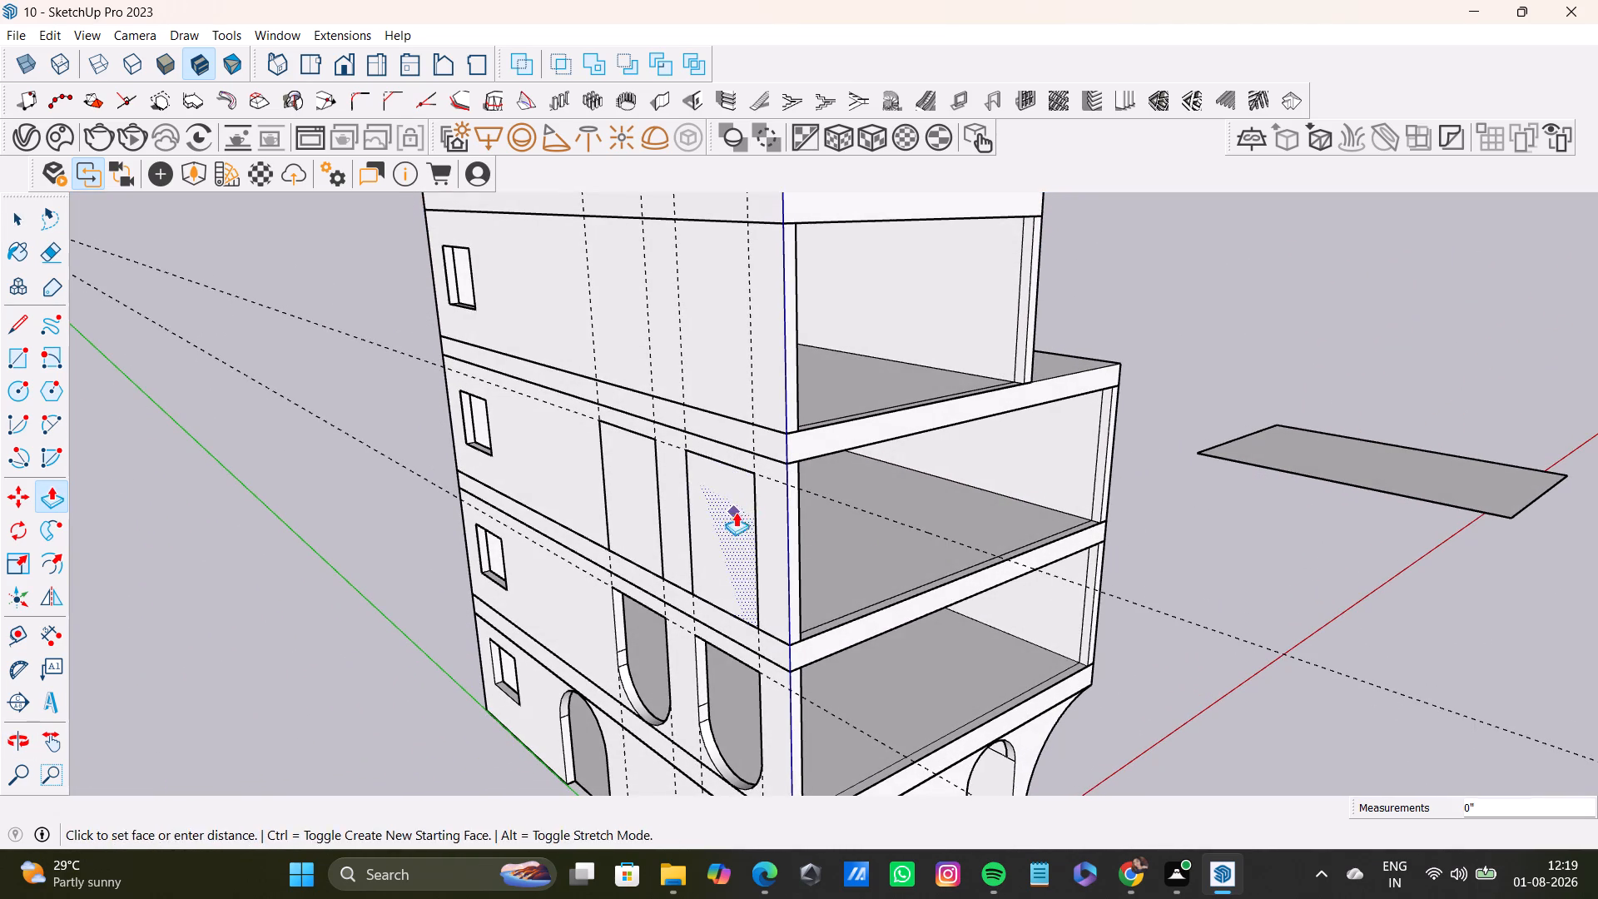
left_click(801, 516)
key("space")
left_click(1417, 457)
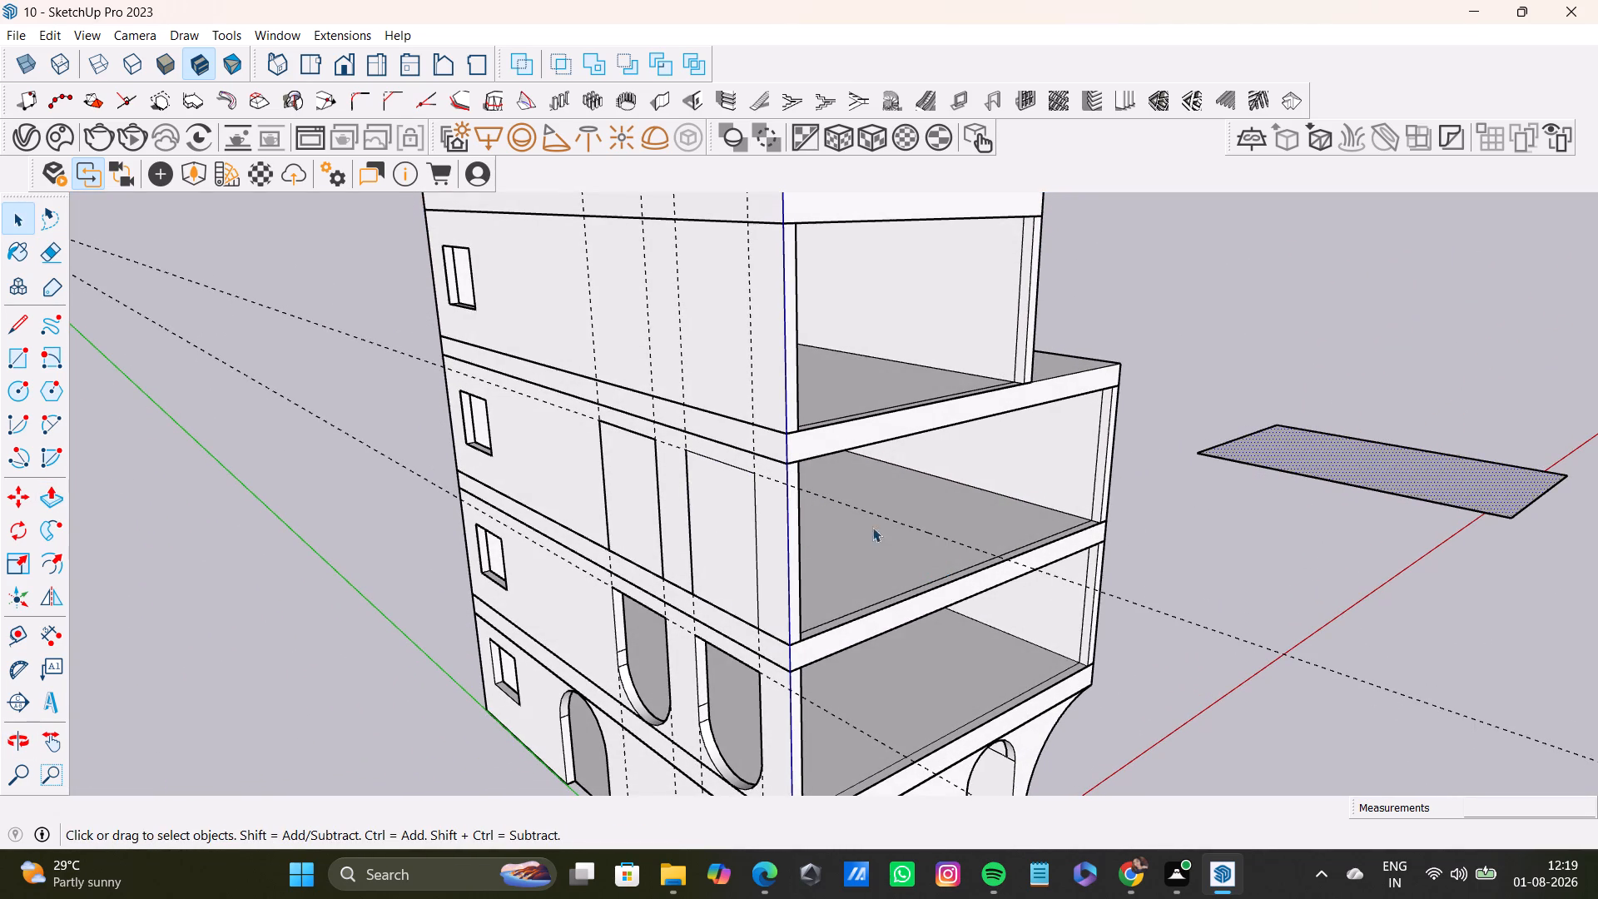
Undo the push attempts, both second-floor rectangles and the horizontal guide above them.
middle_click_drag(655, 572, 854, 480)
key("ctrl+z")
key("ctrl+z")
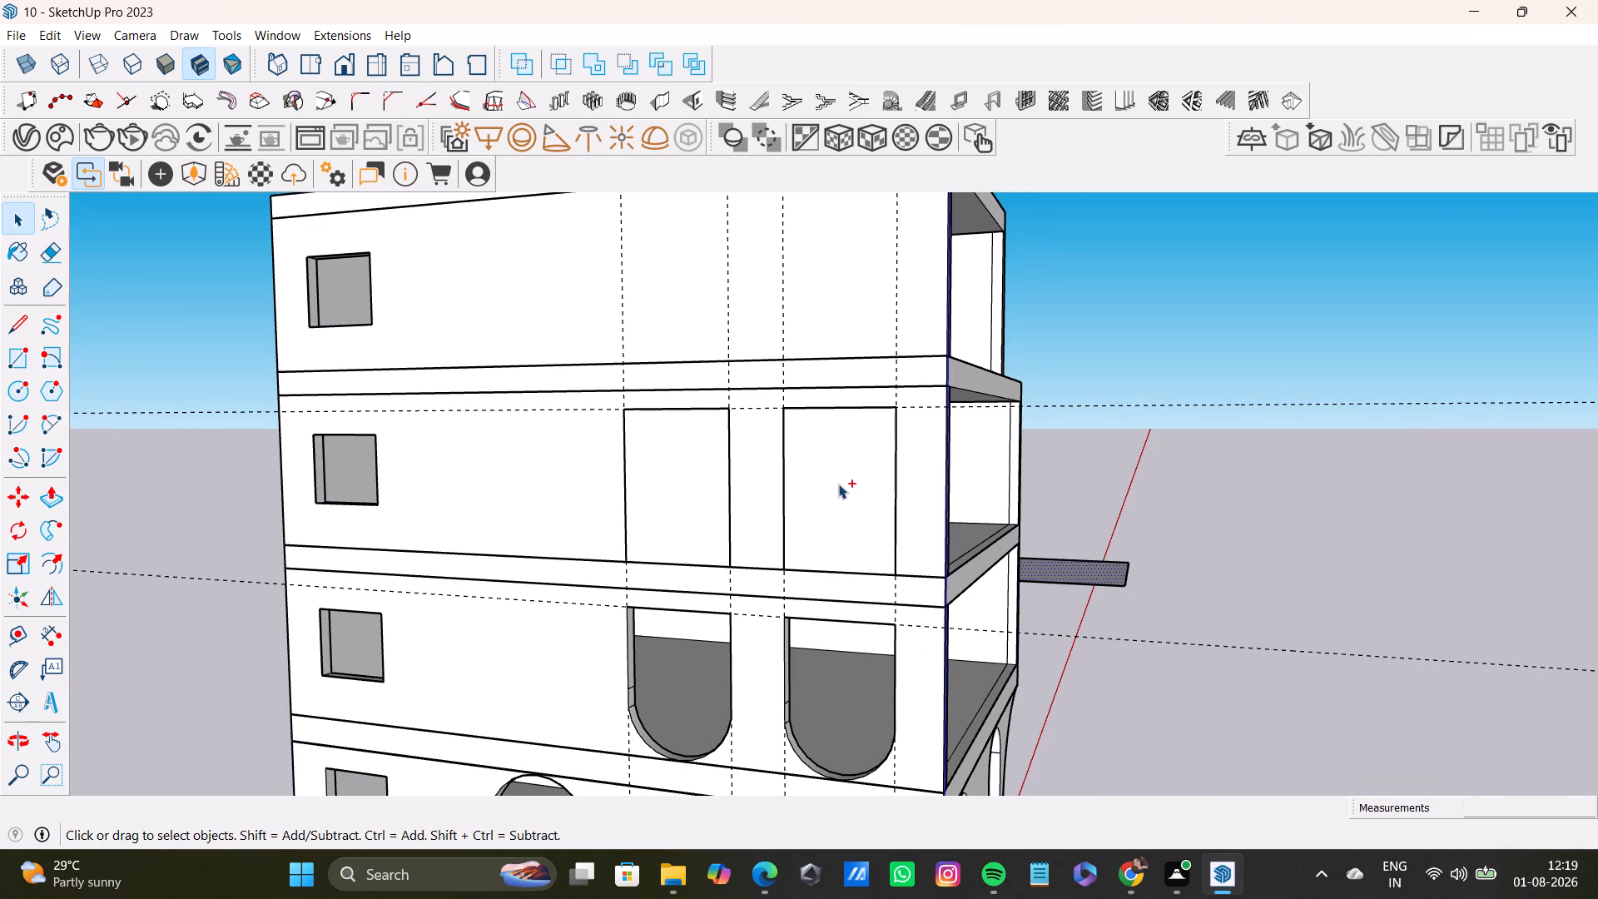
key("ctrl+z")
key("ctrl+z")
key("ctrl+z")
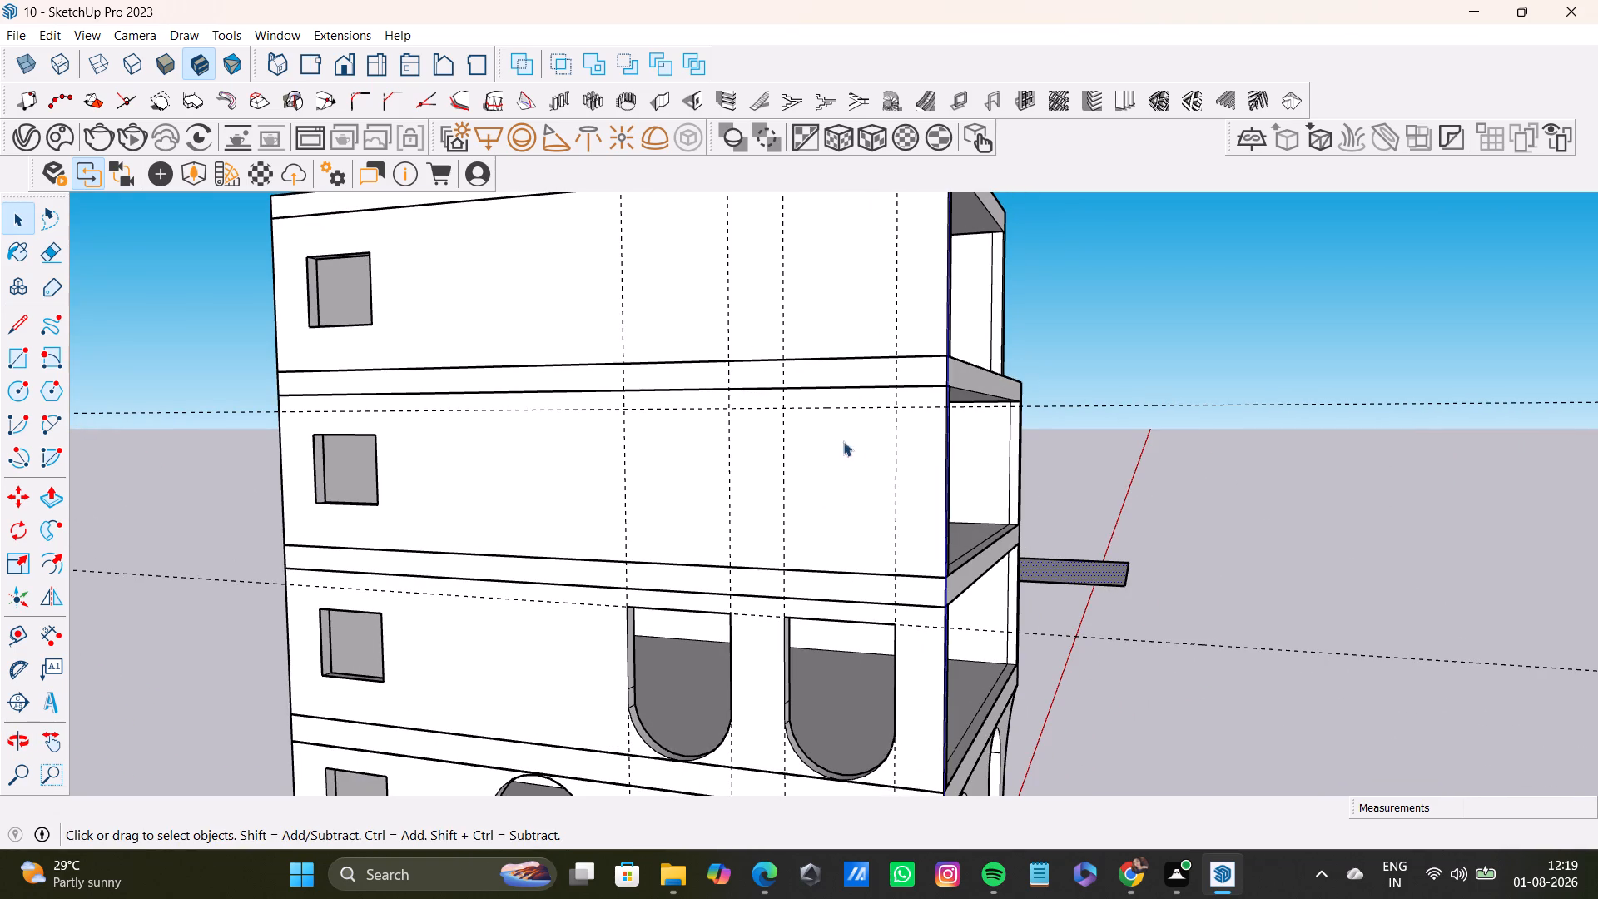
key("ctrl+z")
Inside the wall group, place a horizontal guide about 1' 2" below the top edge of the second-floor side wall.
key("space")
left_click(1210, 415)
triple_click(836, 463)
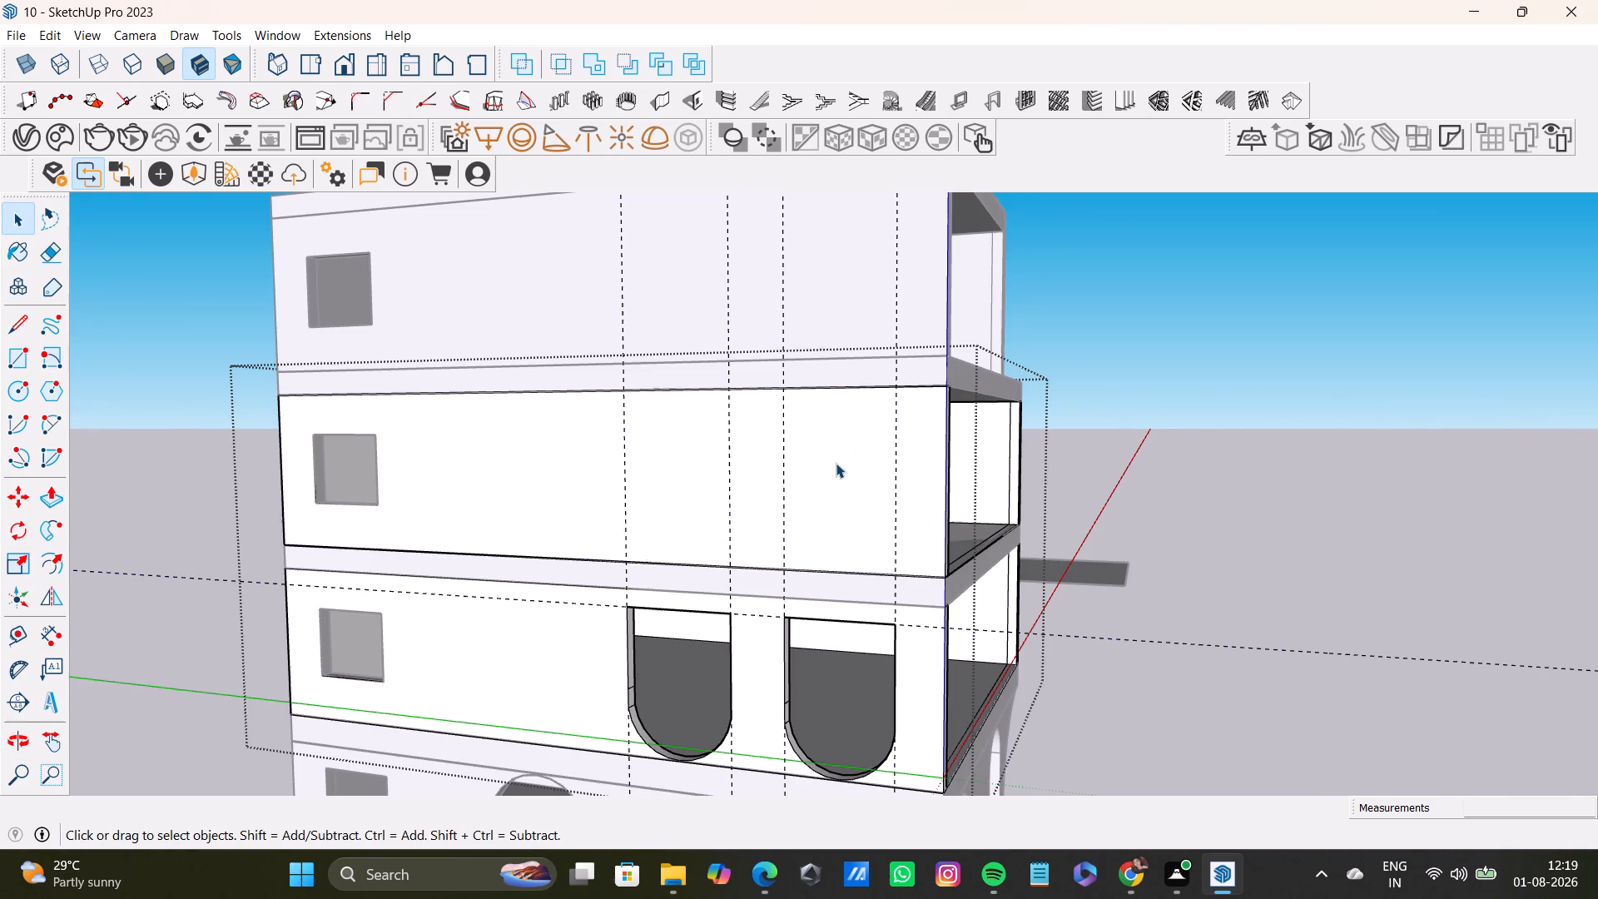
left_click(834, 464)
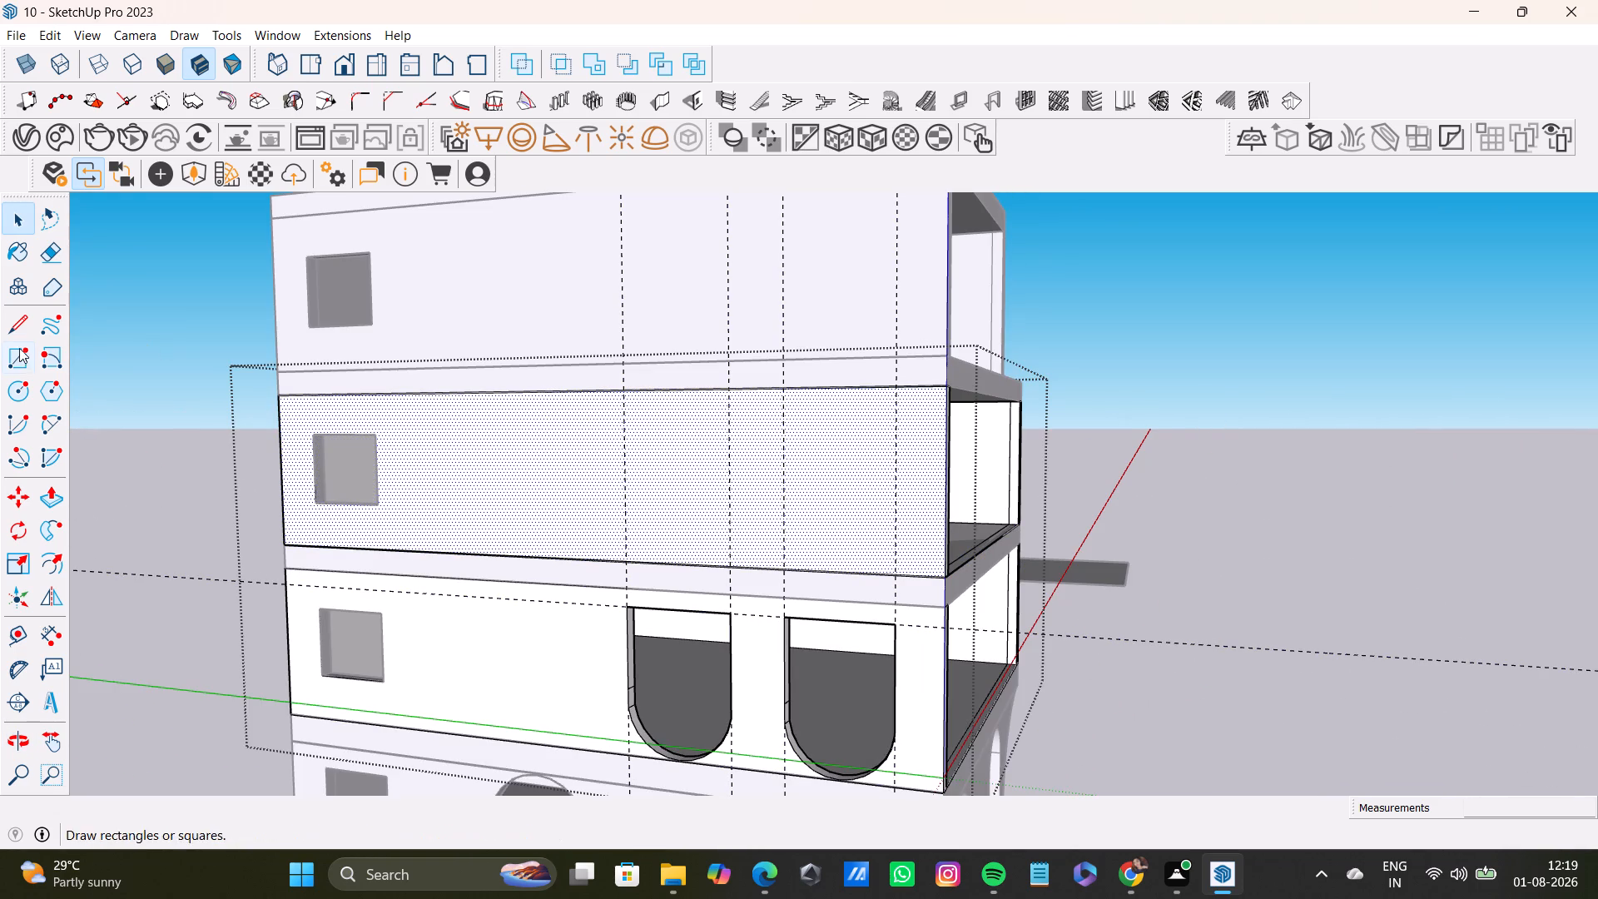
left_click(17, 628)
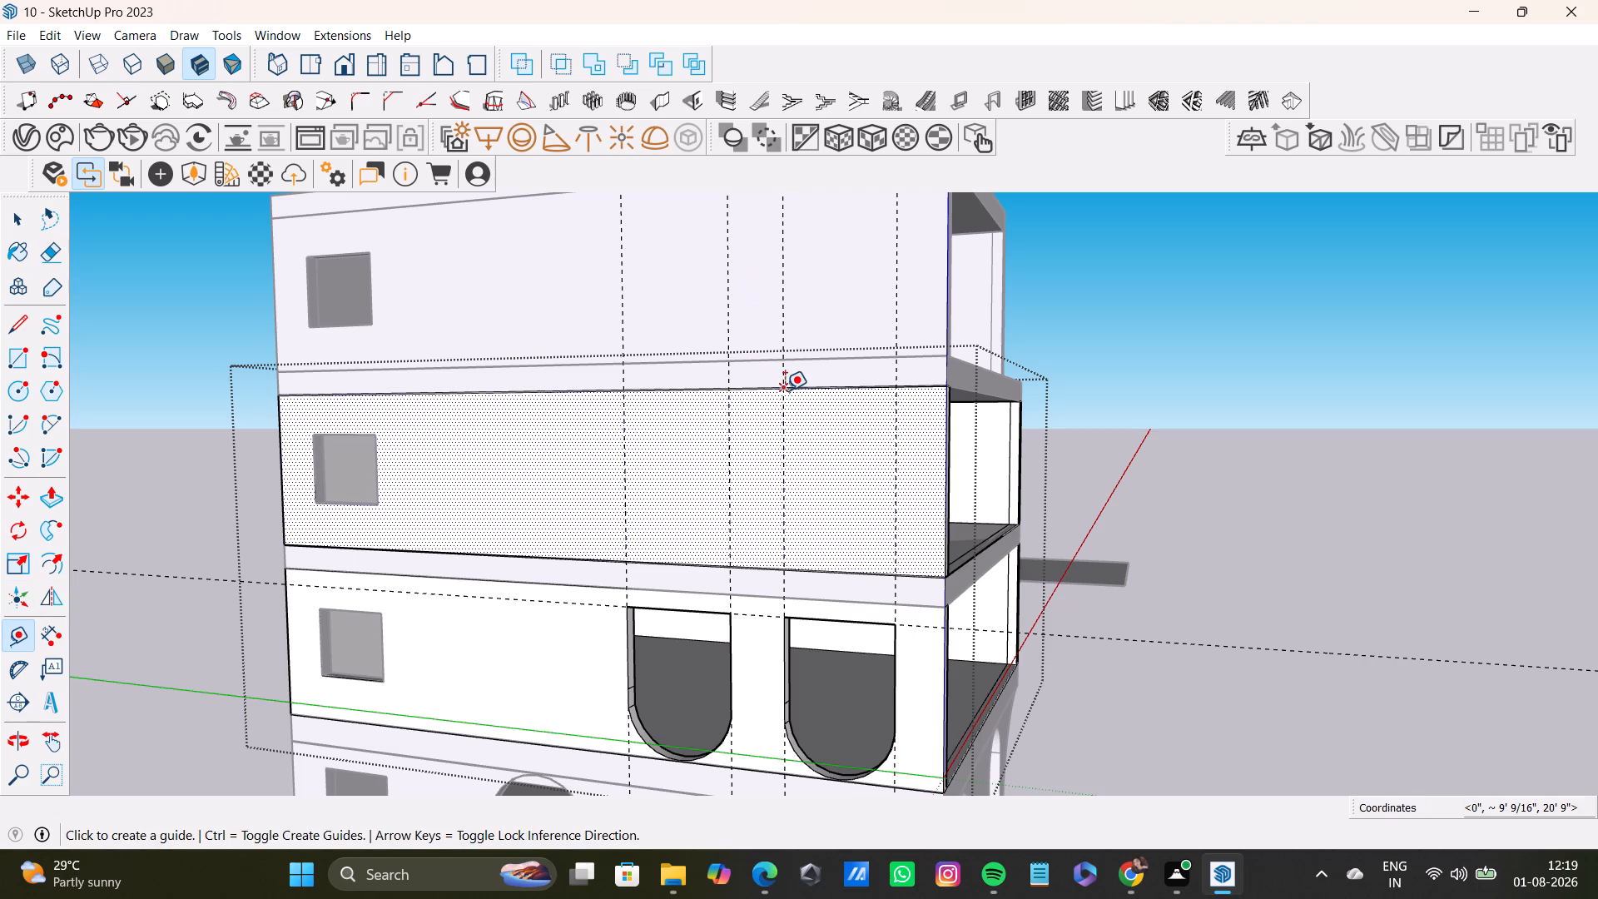
left_click(792, 390)
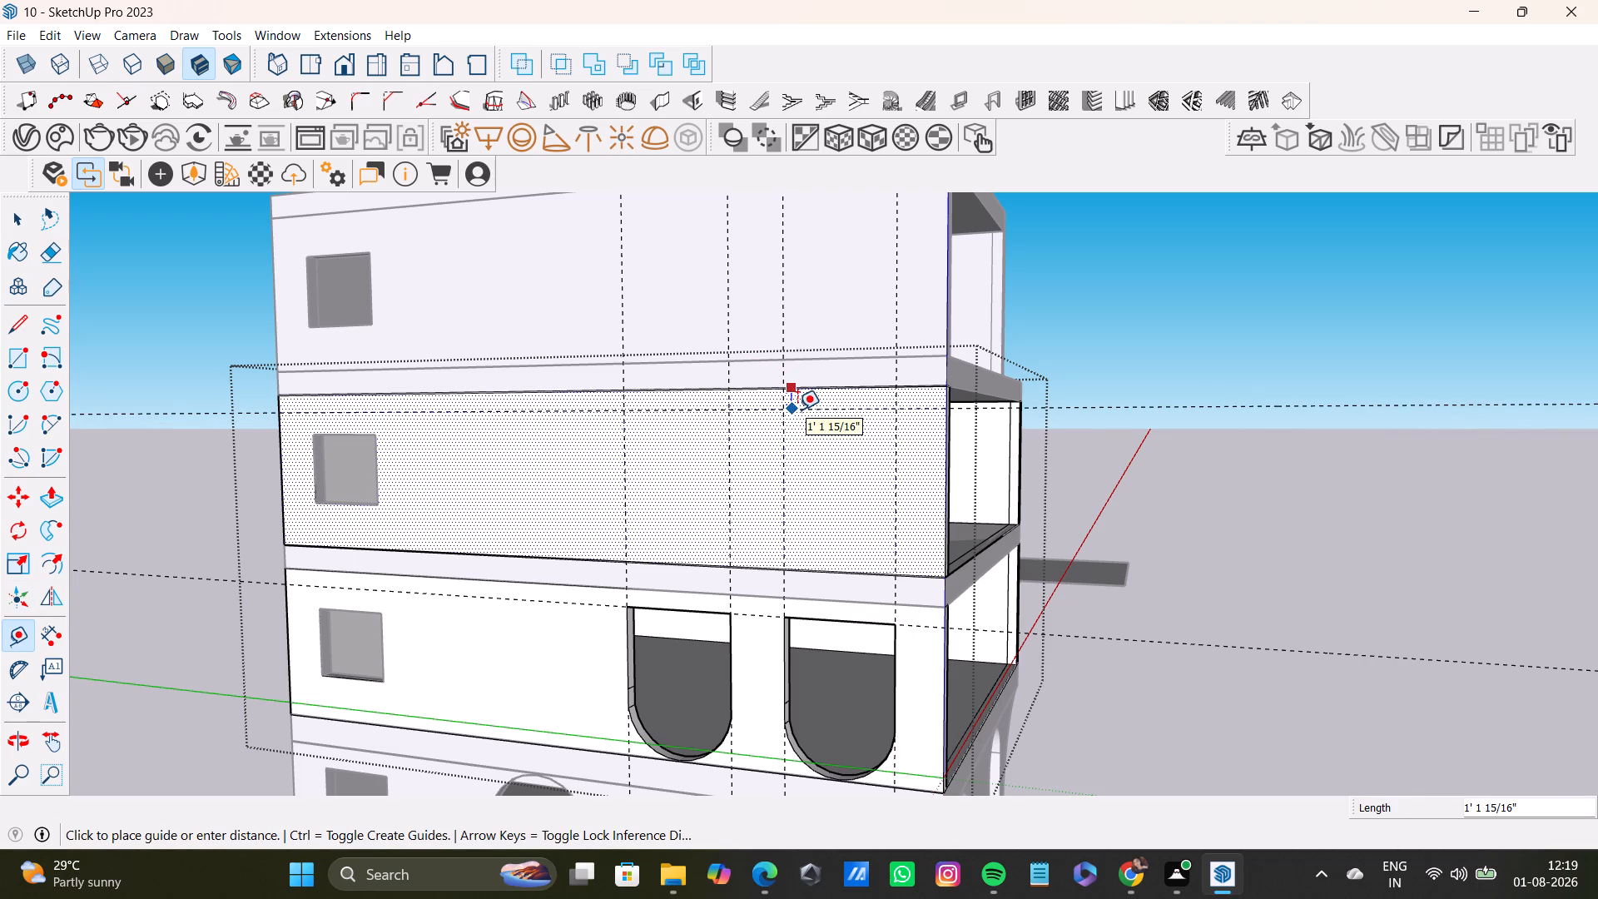
left_click(797, 410)
key("space")
Draw two rectangles on the second-floor side wall between the vertical guide pairs, from the horizontal guide to the wall's bottom edge, one about 8' 10" by 6' 7".
middle_click_drag(848, 479, 907, 469)
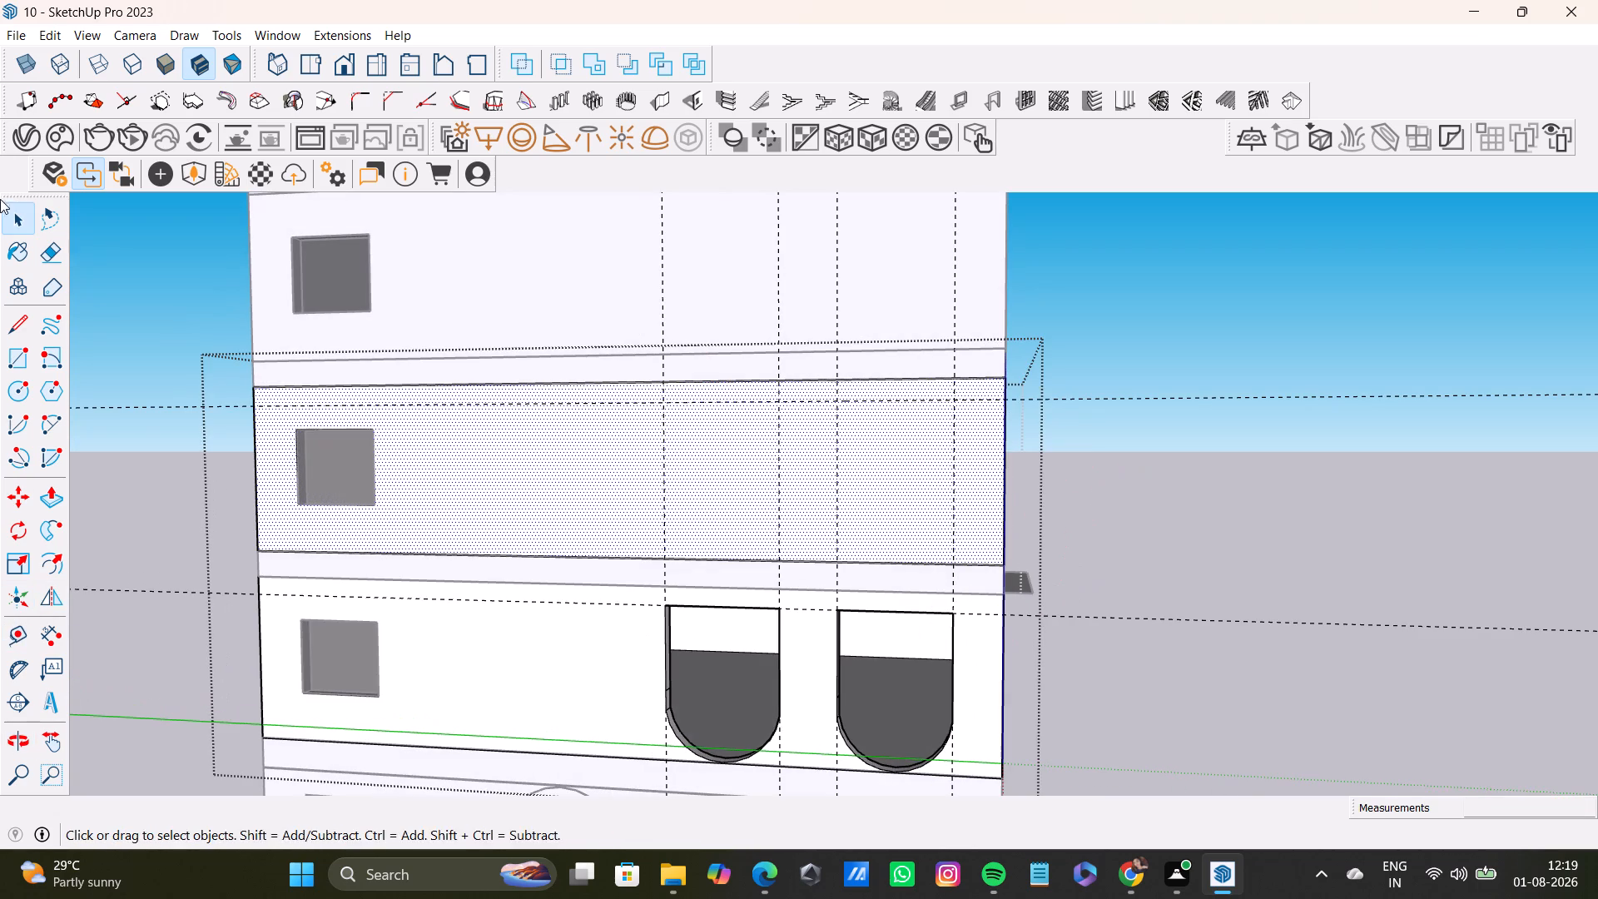
left_click(13, 361)
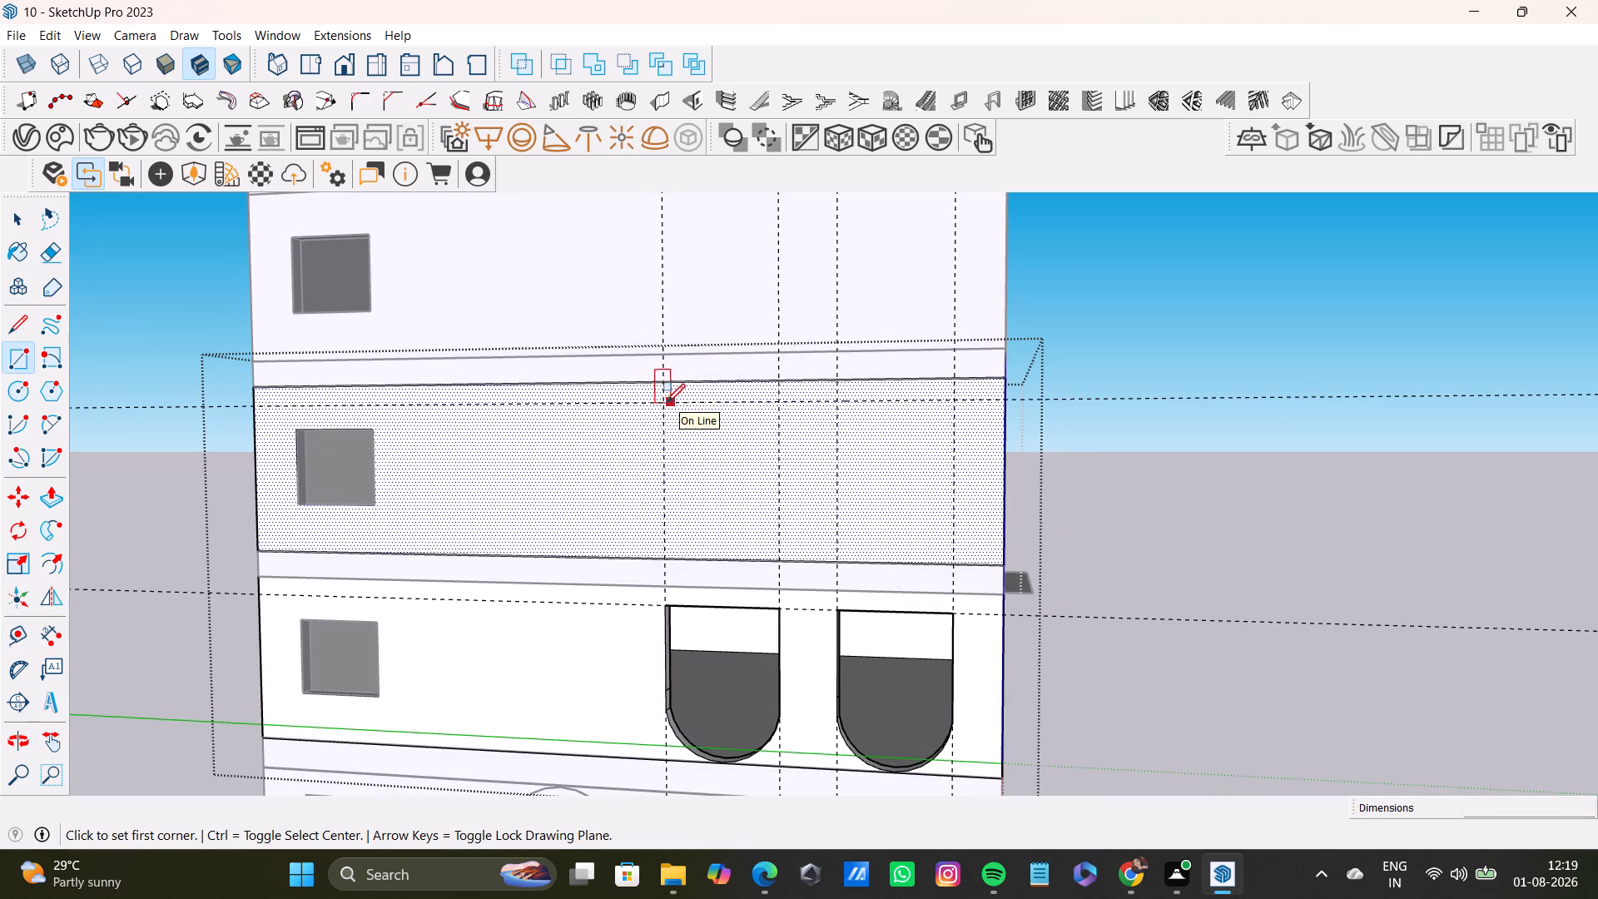
left_click(664, 403)
left_click(778, 564)
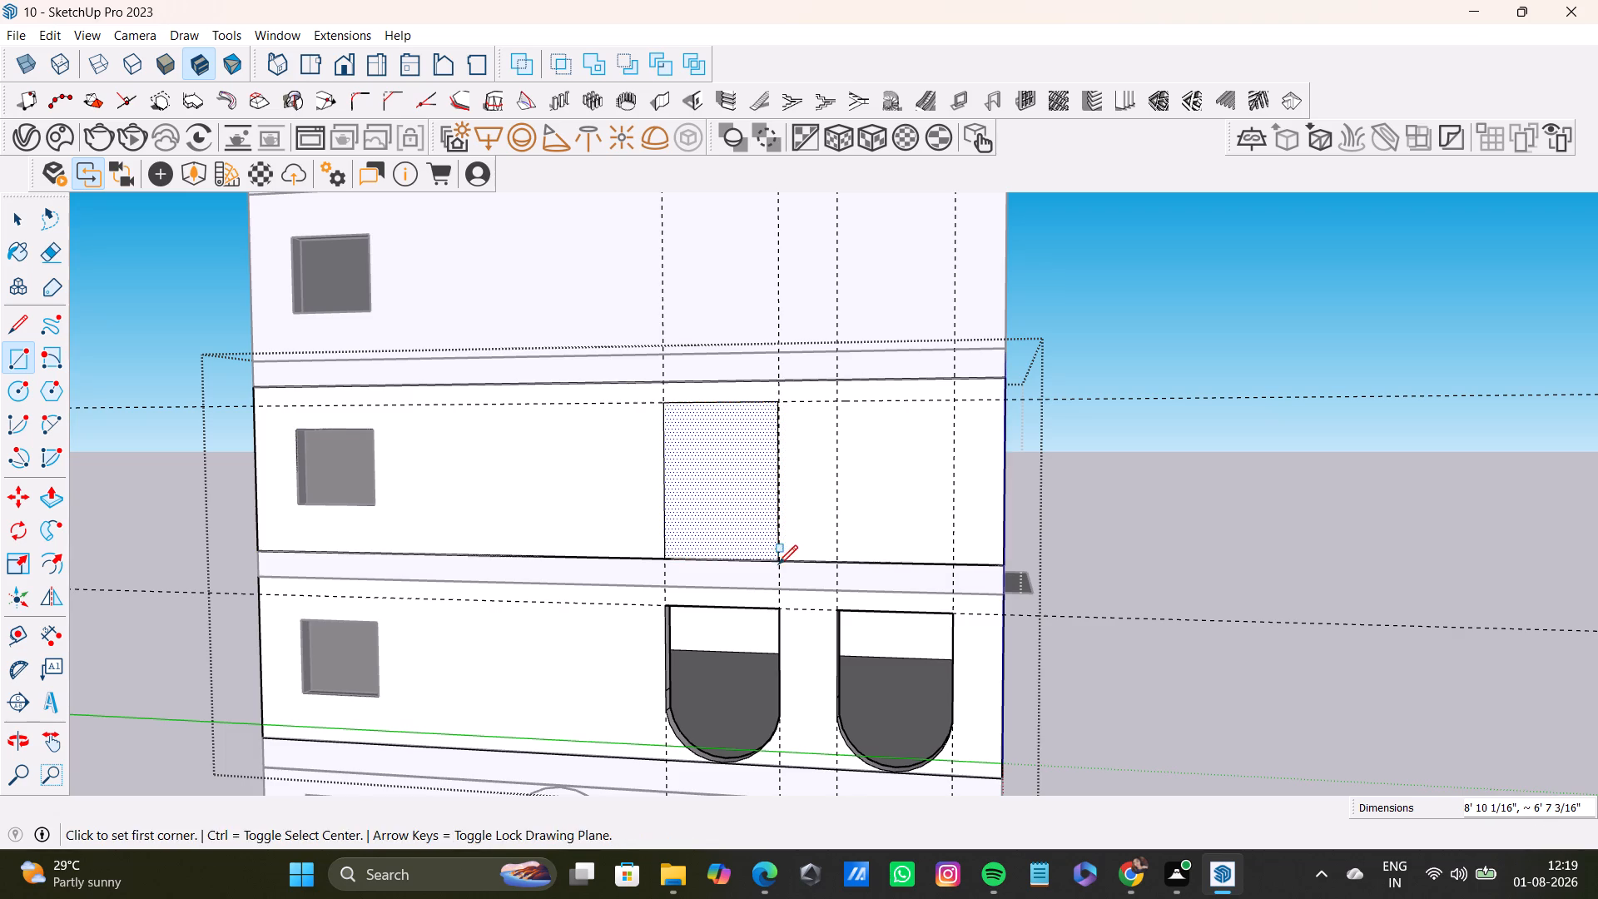
key("space")
left_click(15, 360)
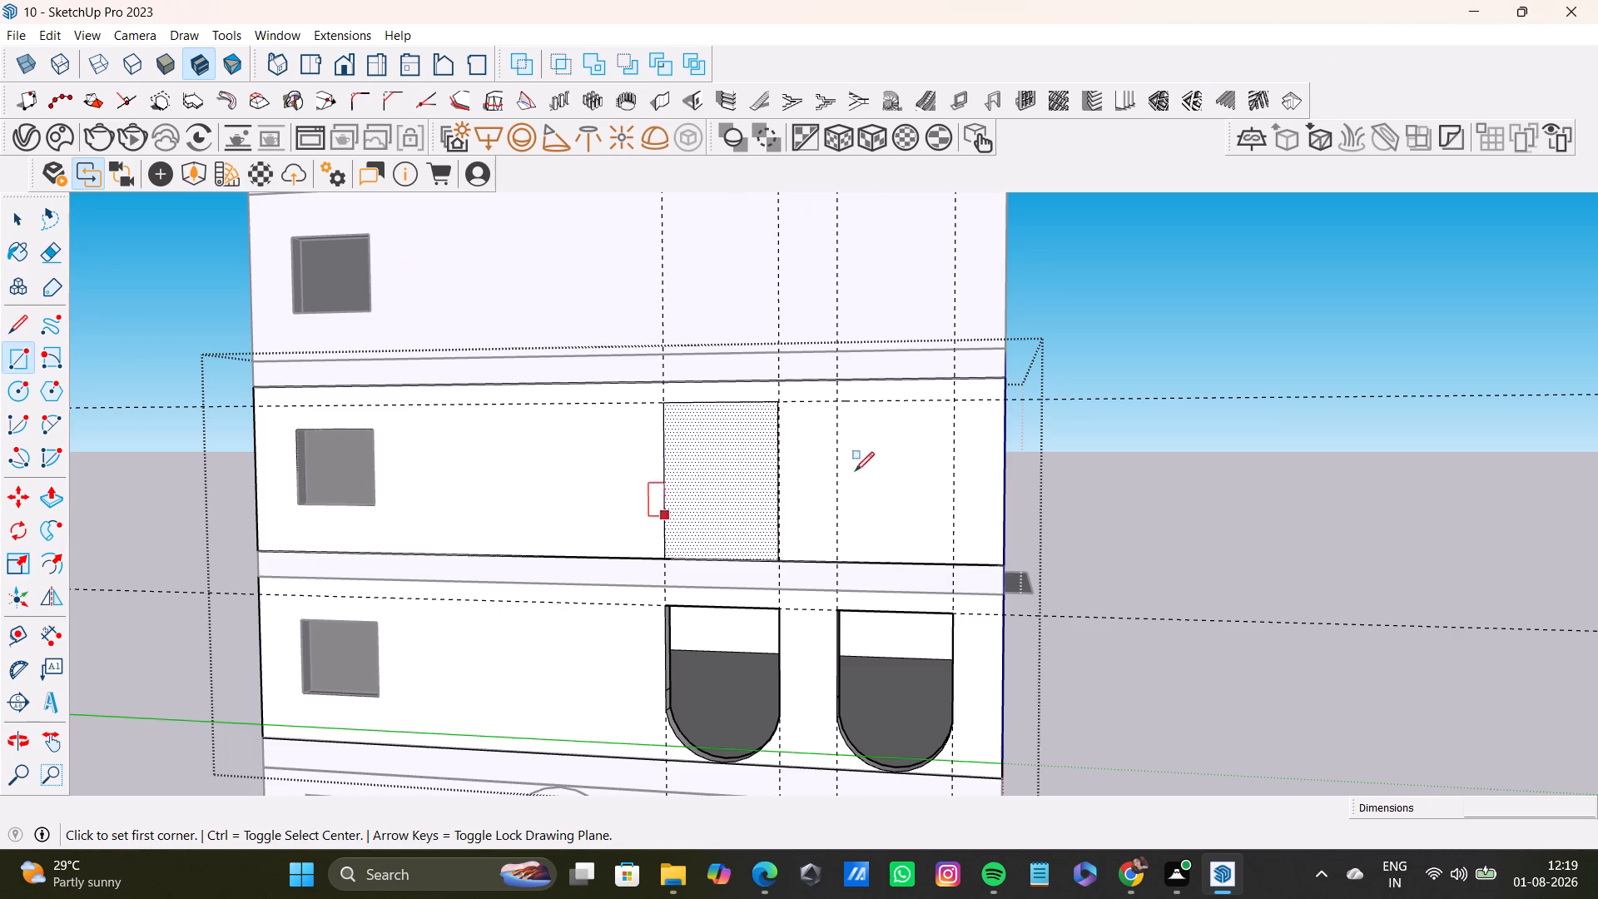
left_click(836, 399)
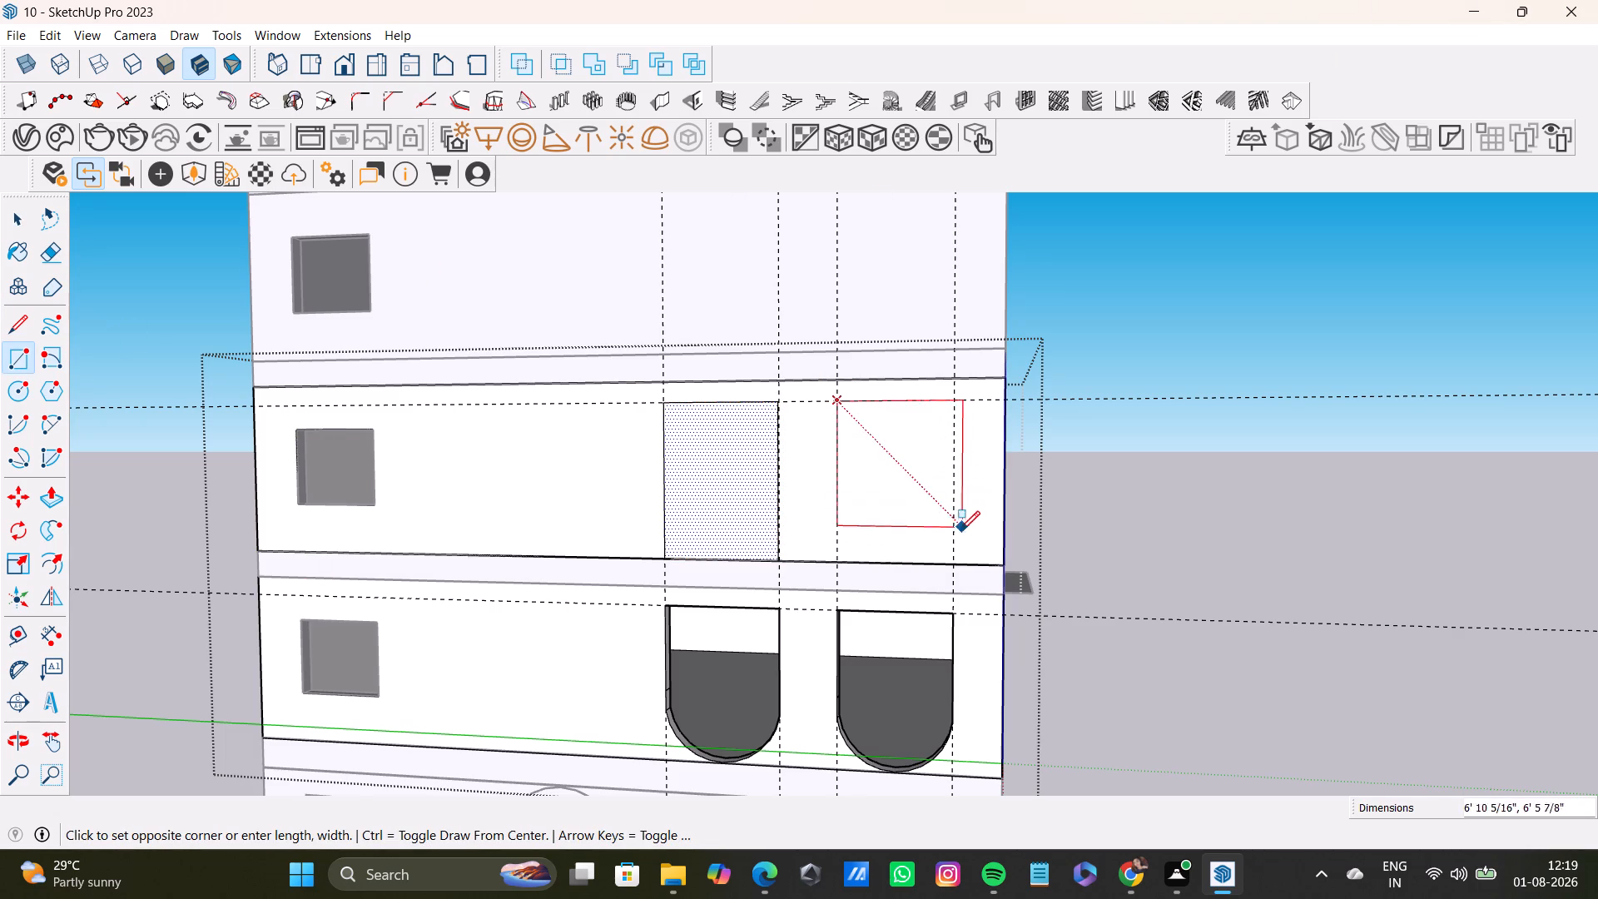
left_click(955, 564)
key("space")
Push both second-floor rectangles 9" through the side wall to cut two openings.
middle_click_drag(1184, 627, 941, 687)
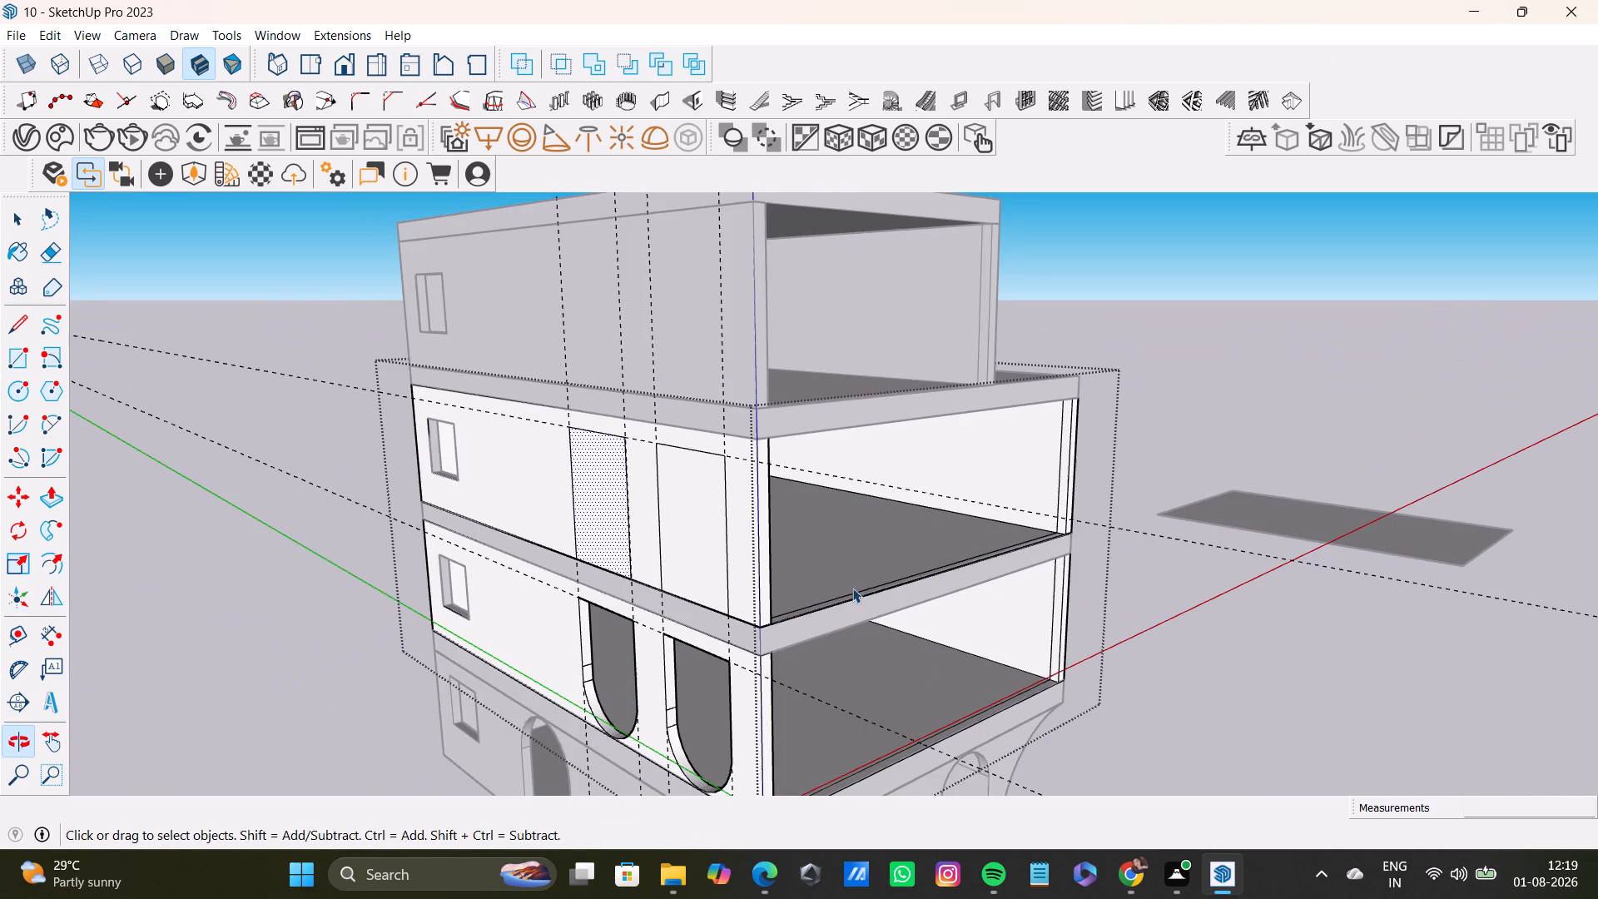
left_click(593, 471)
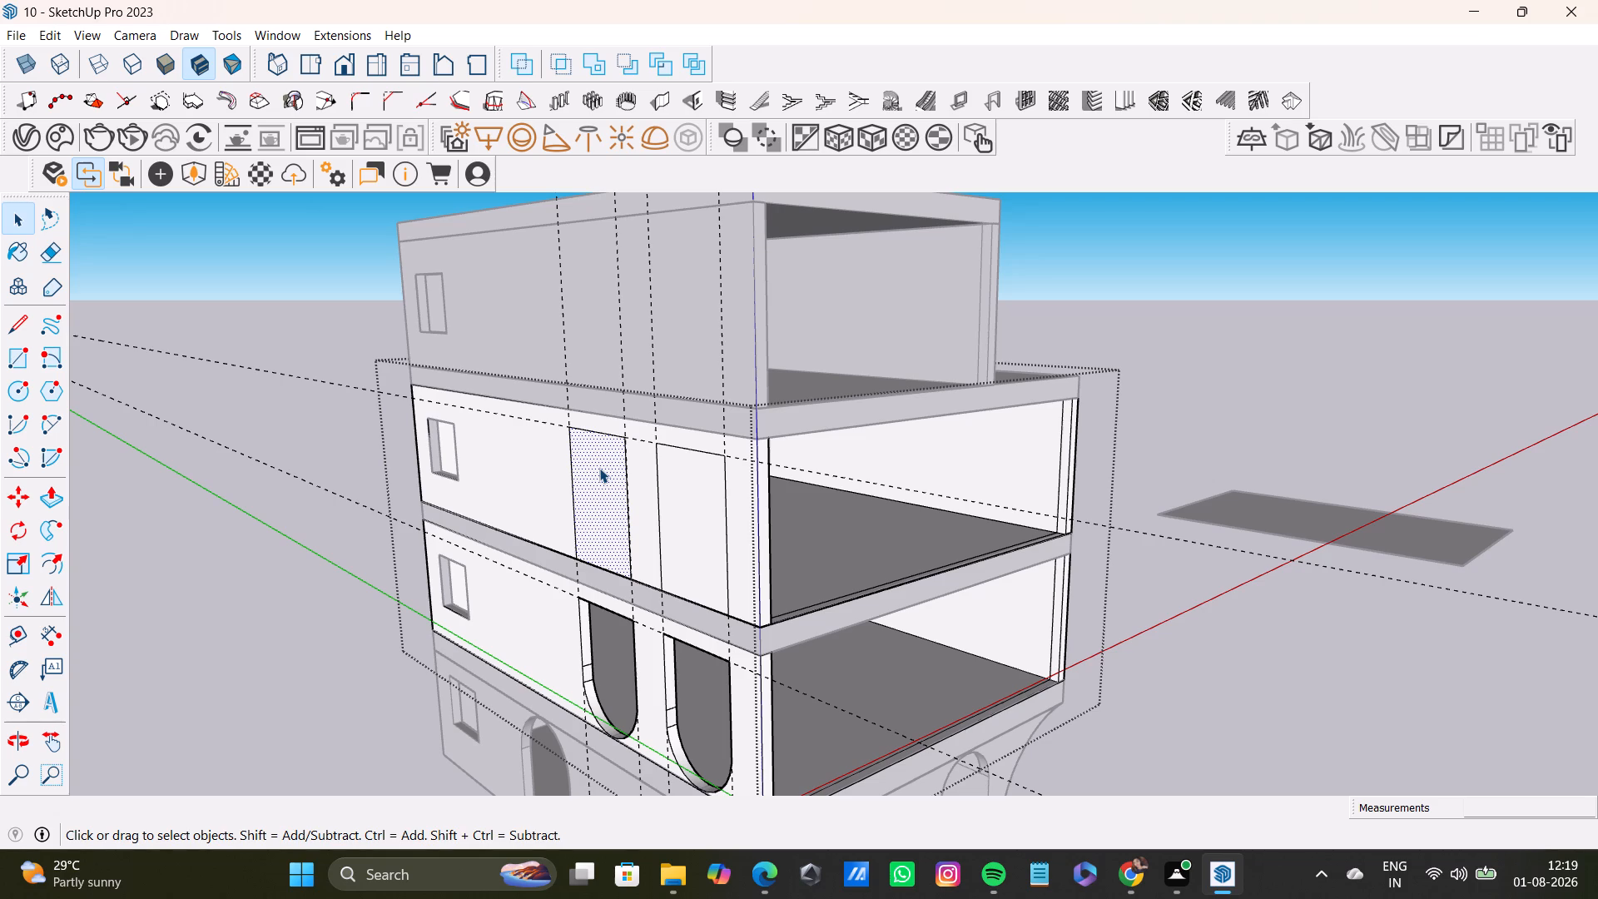
key("p")
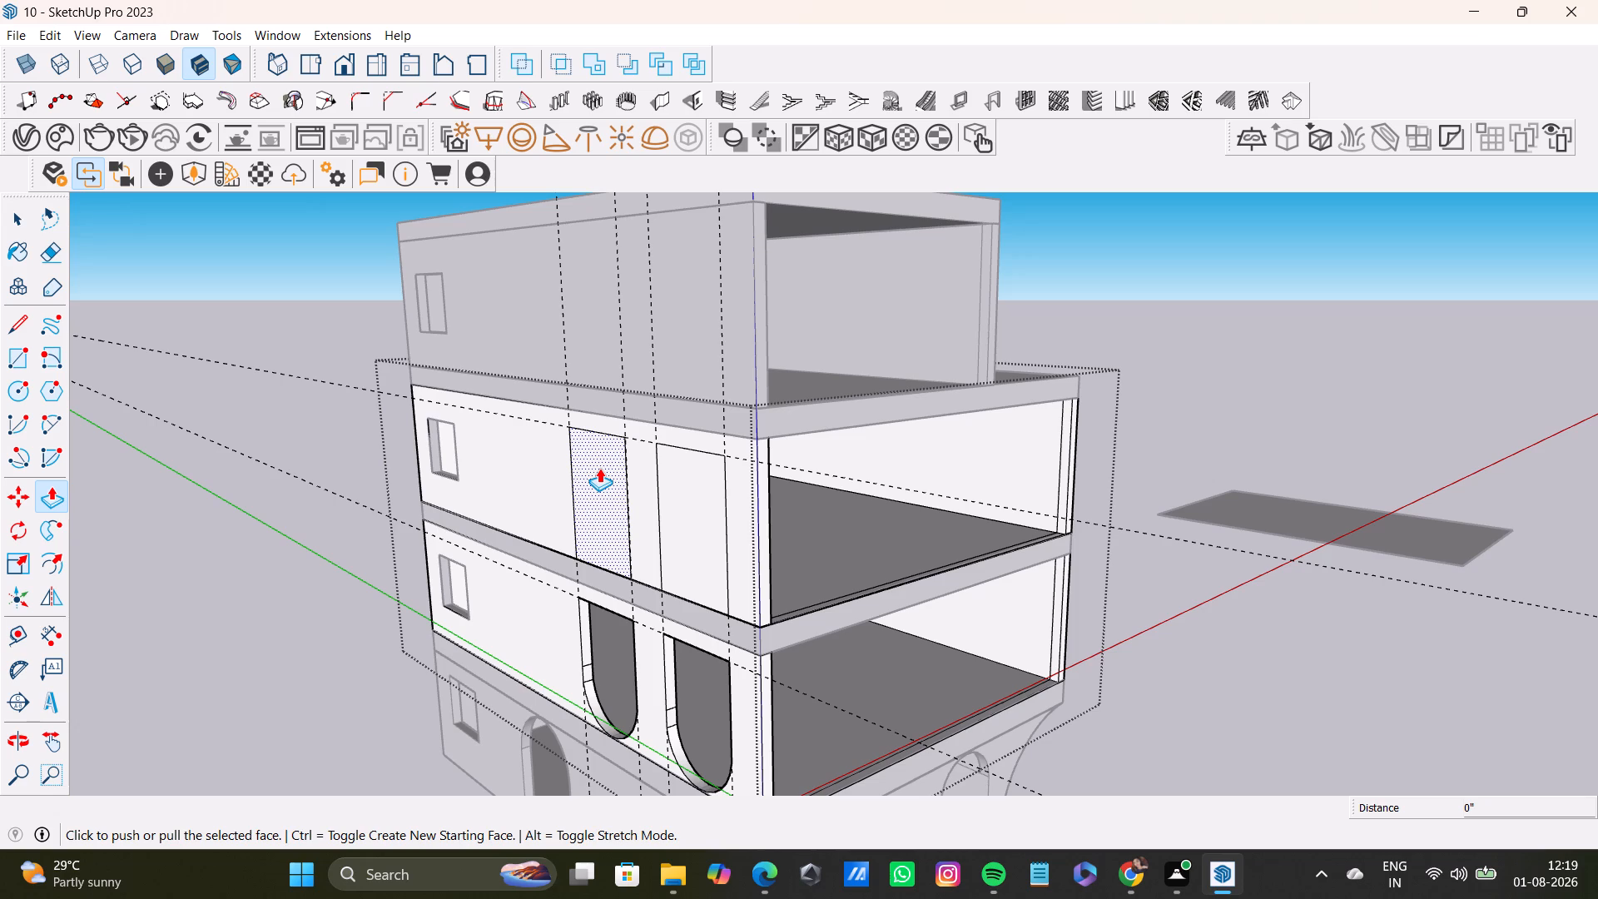
left_click(608, 461)
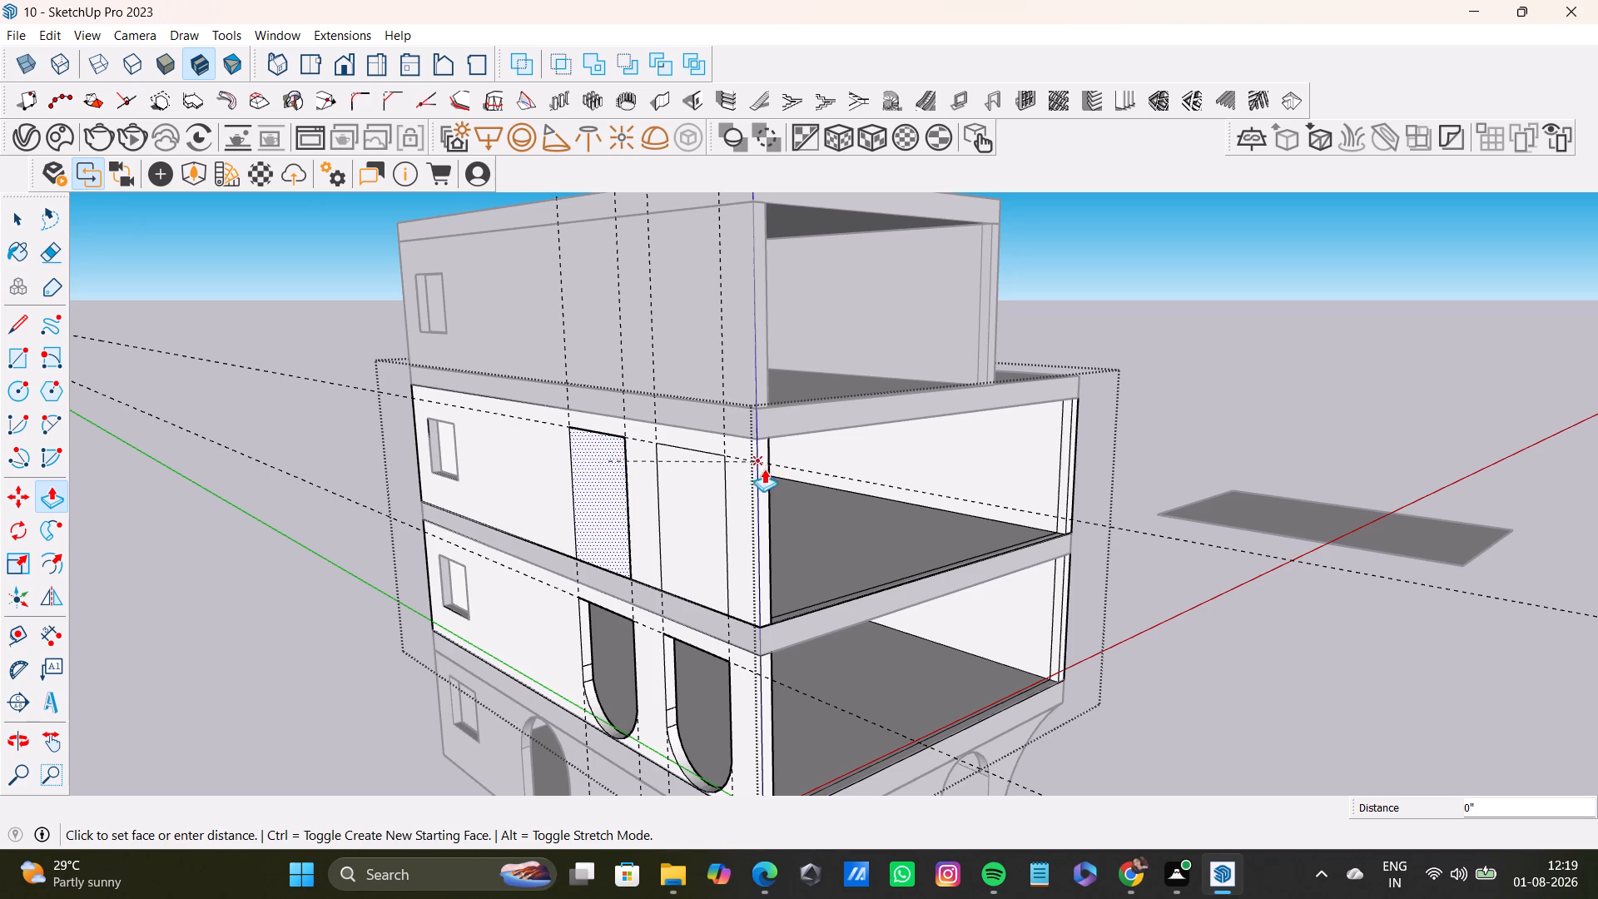
middle_click_drag(787, 524, 626, 557)
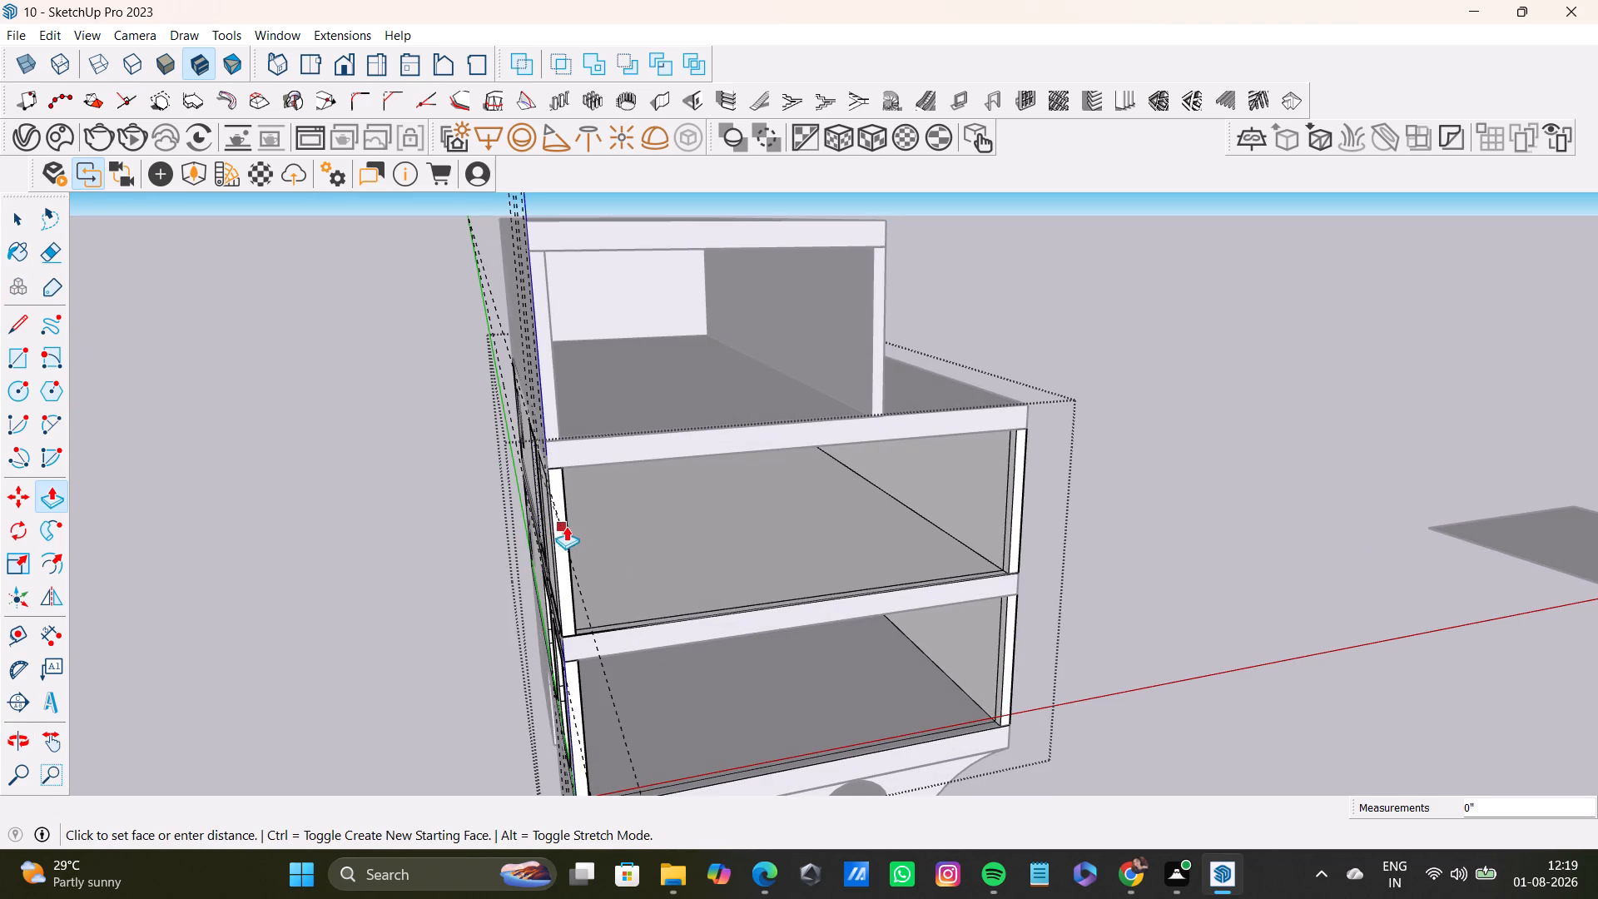
left_click(568, 524)
middle_click_drag(588, 577, 762, 499)
left_click(710, 490)
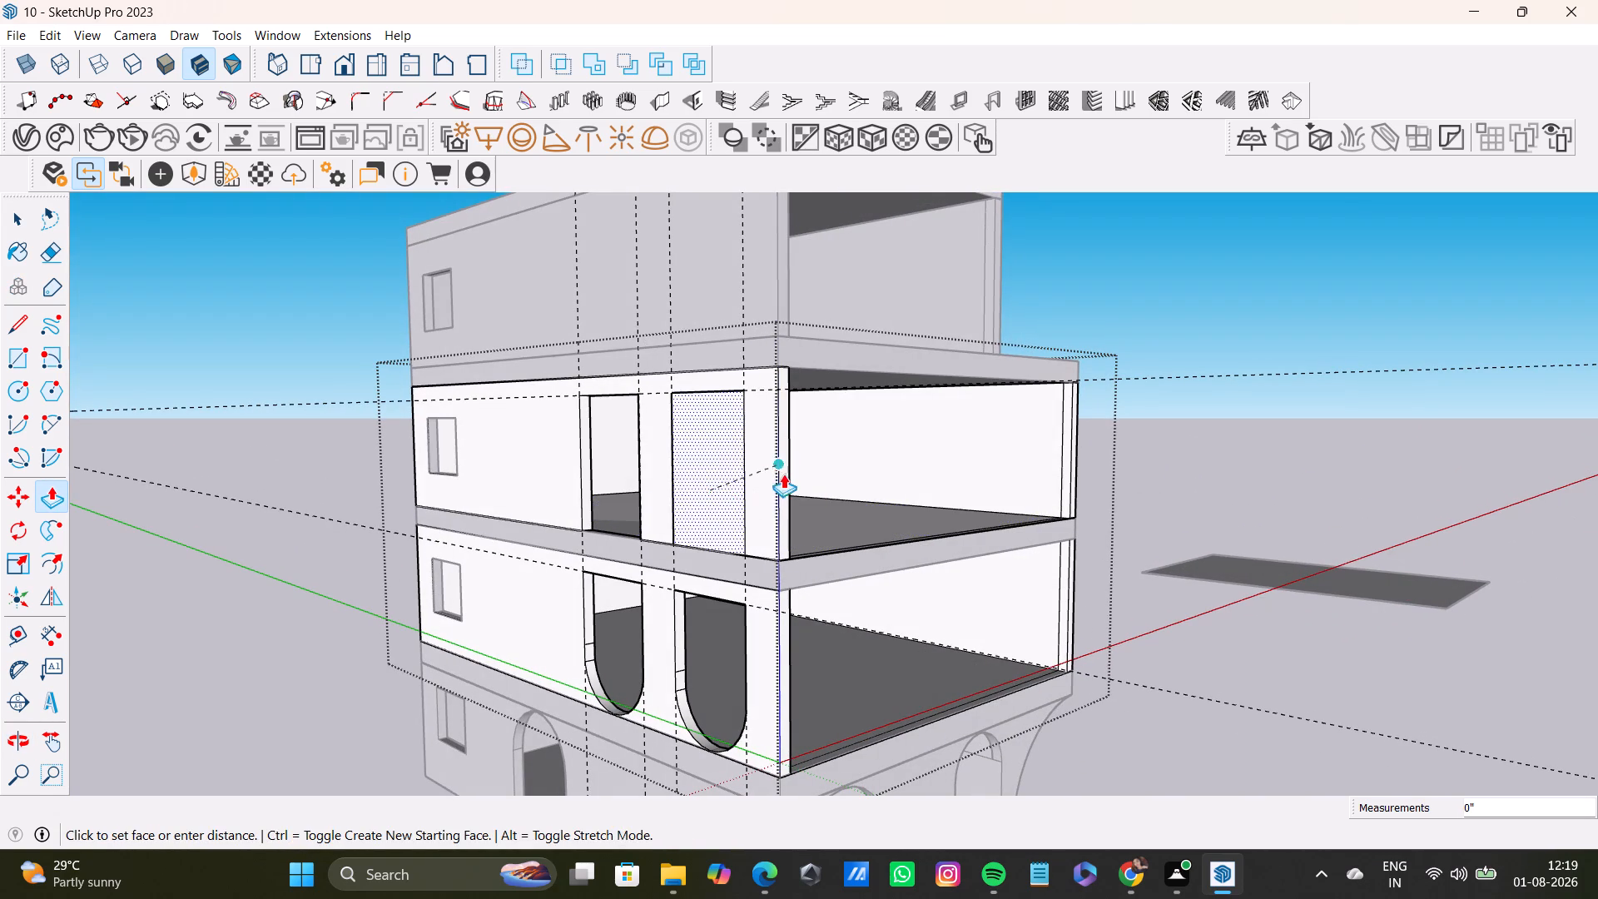
left_click(788, 476)
middle_click_drag(907, 539, 968, 553)
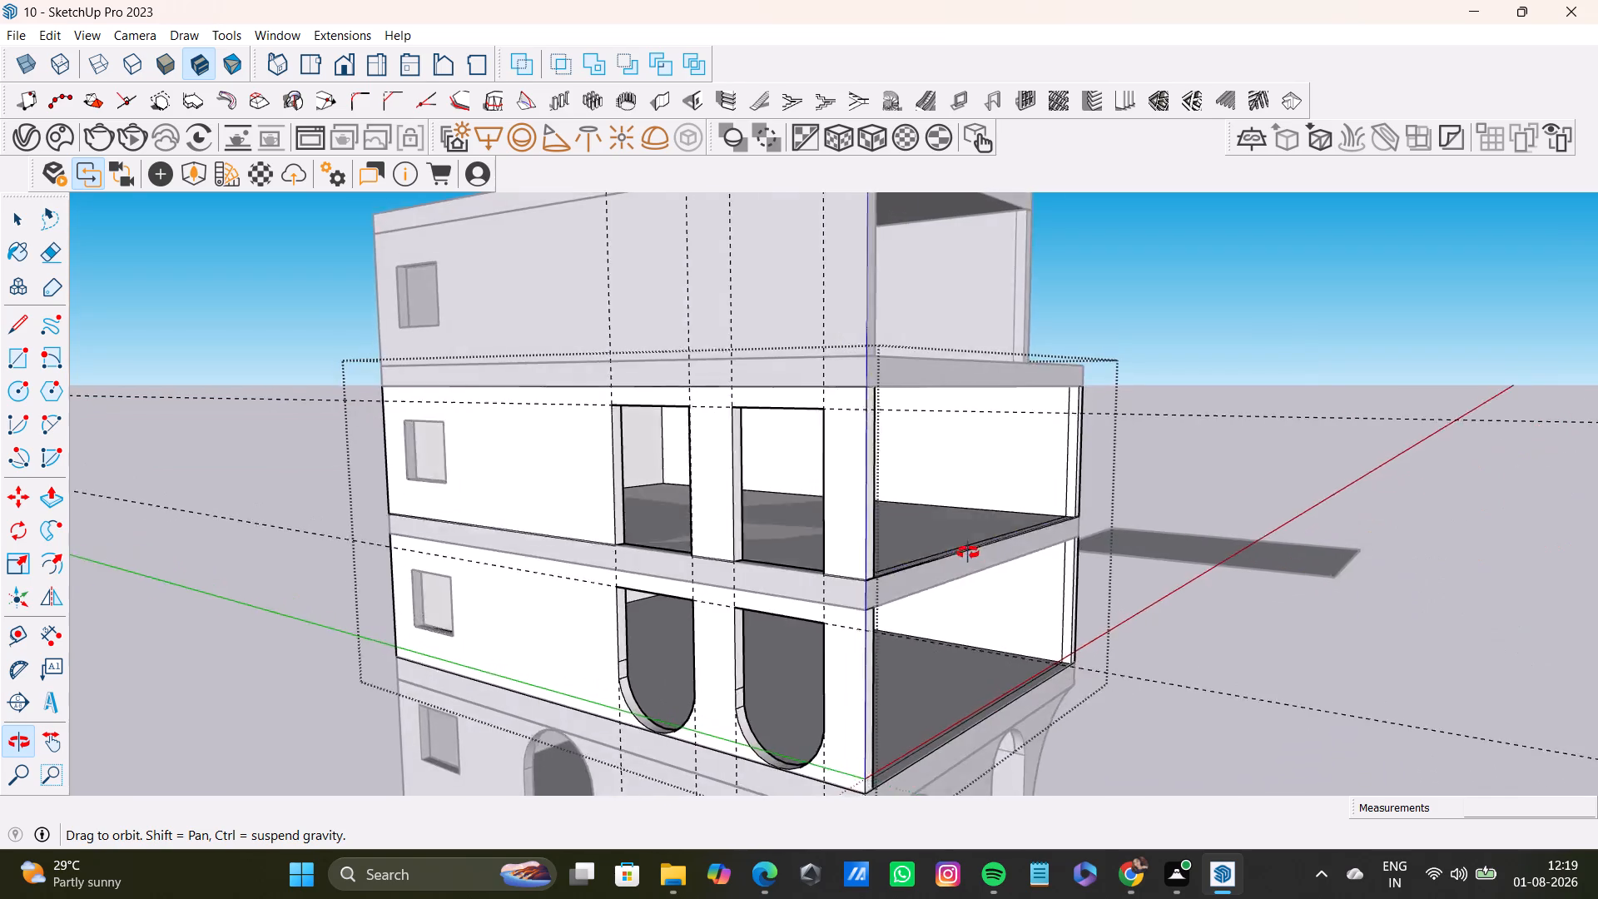
middle_click_drag(968, 553, 1057, 488)
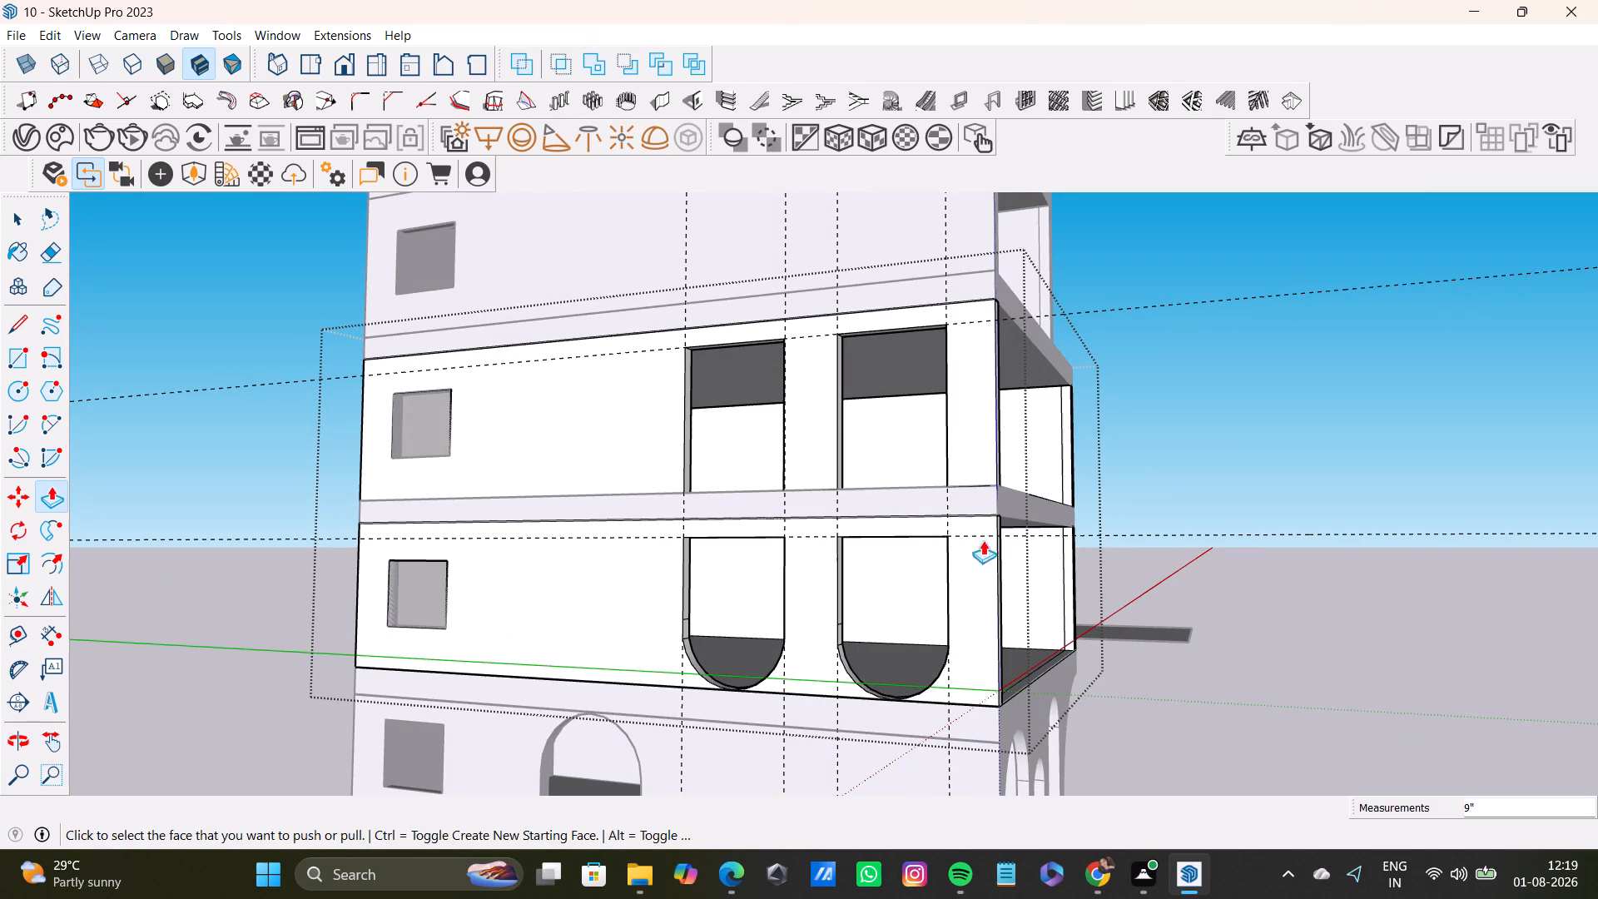
middle_click_drag(987, 529, 896, 647)
key("space")
left_click_drag(1286, 400, 1293, 394)
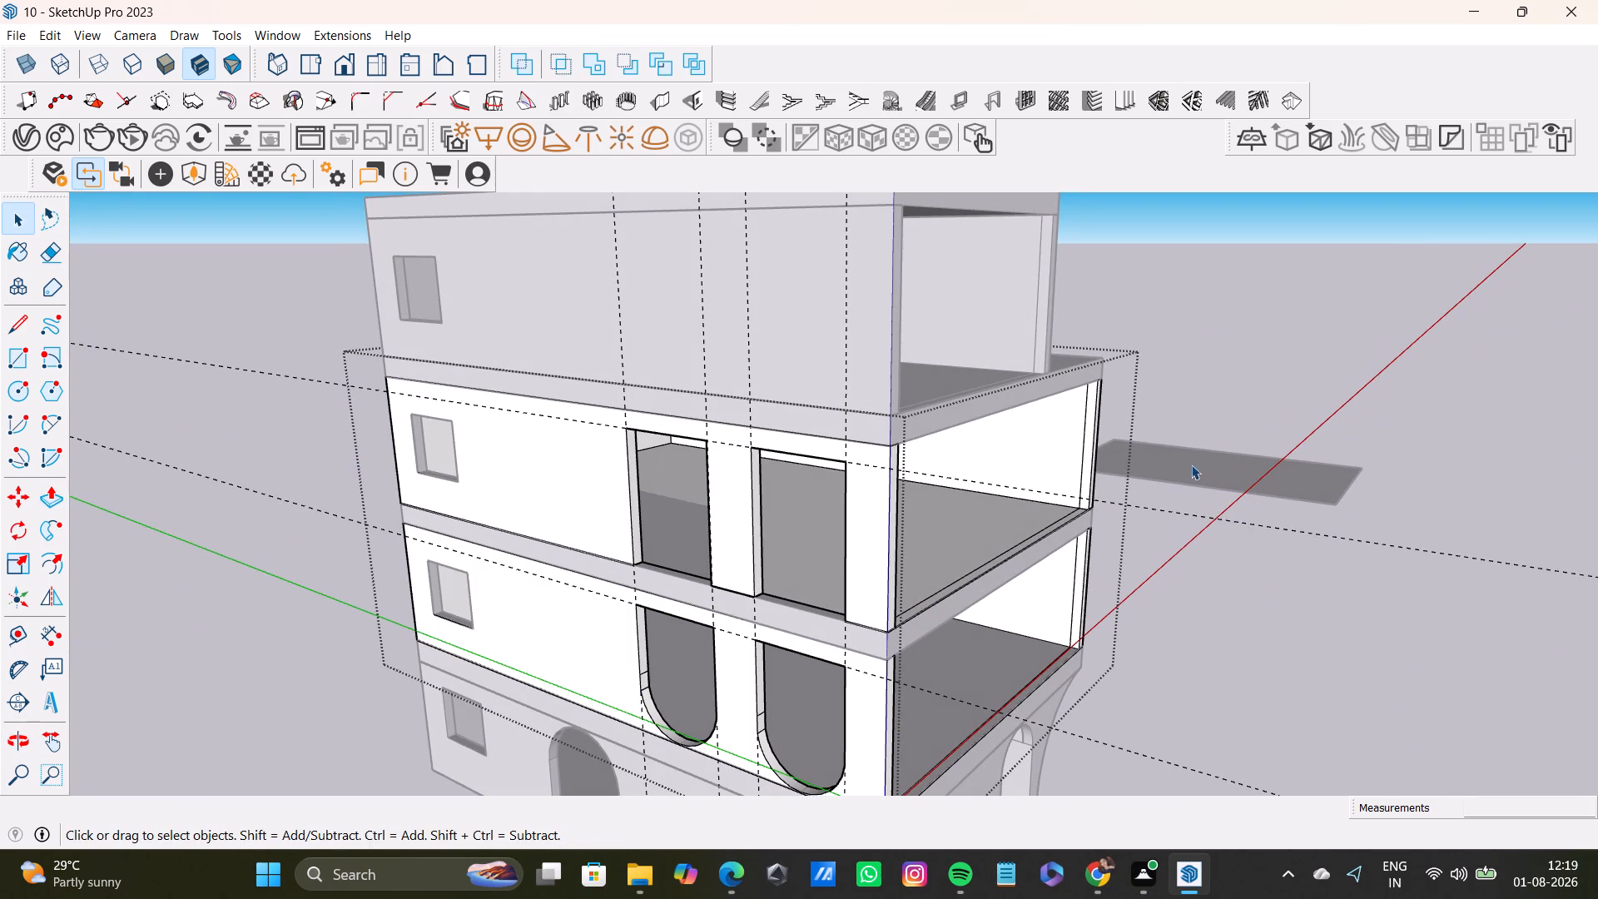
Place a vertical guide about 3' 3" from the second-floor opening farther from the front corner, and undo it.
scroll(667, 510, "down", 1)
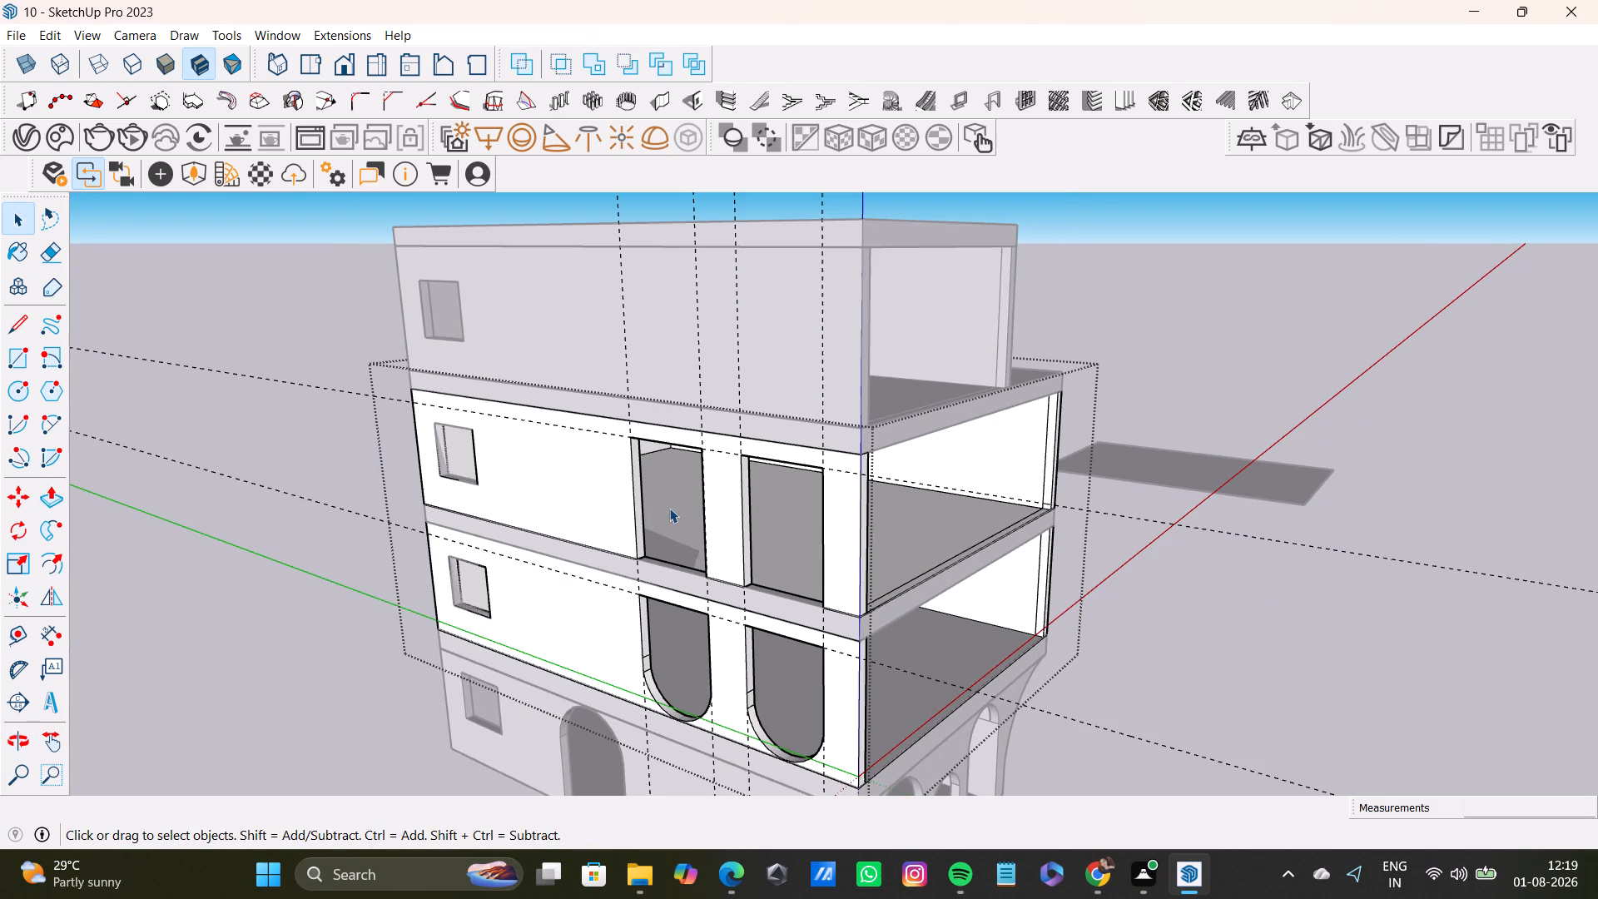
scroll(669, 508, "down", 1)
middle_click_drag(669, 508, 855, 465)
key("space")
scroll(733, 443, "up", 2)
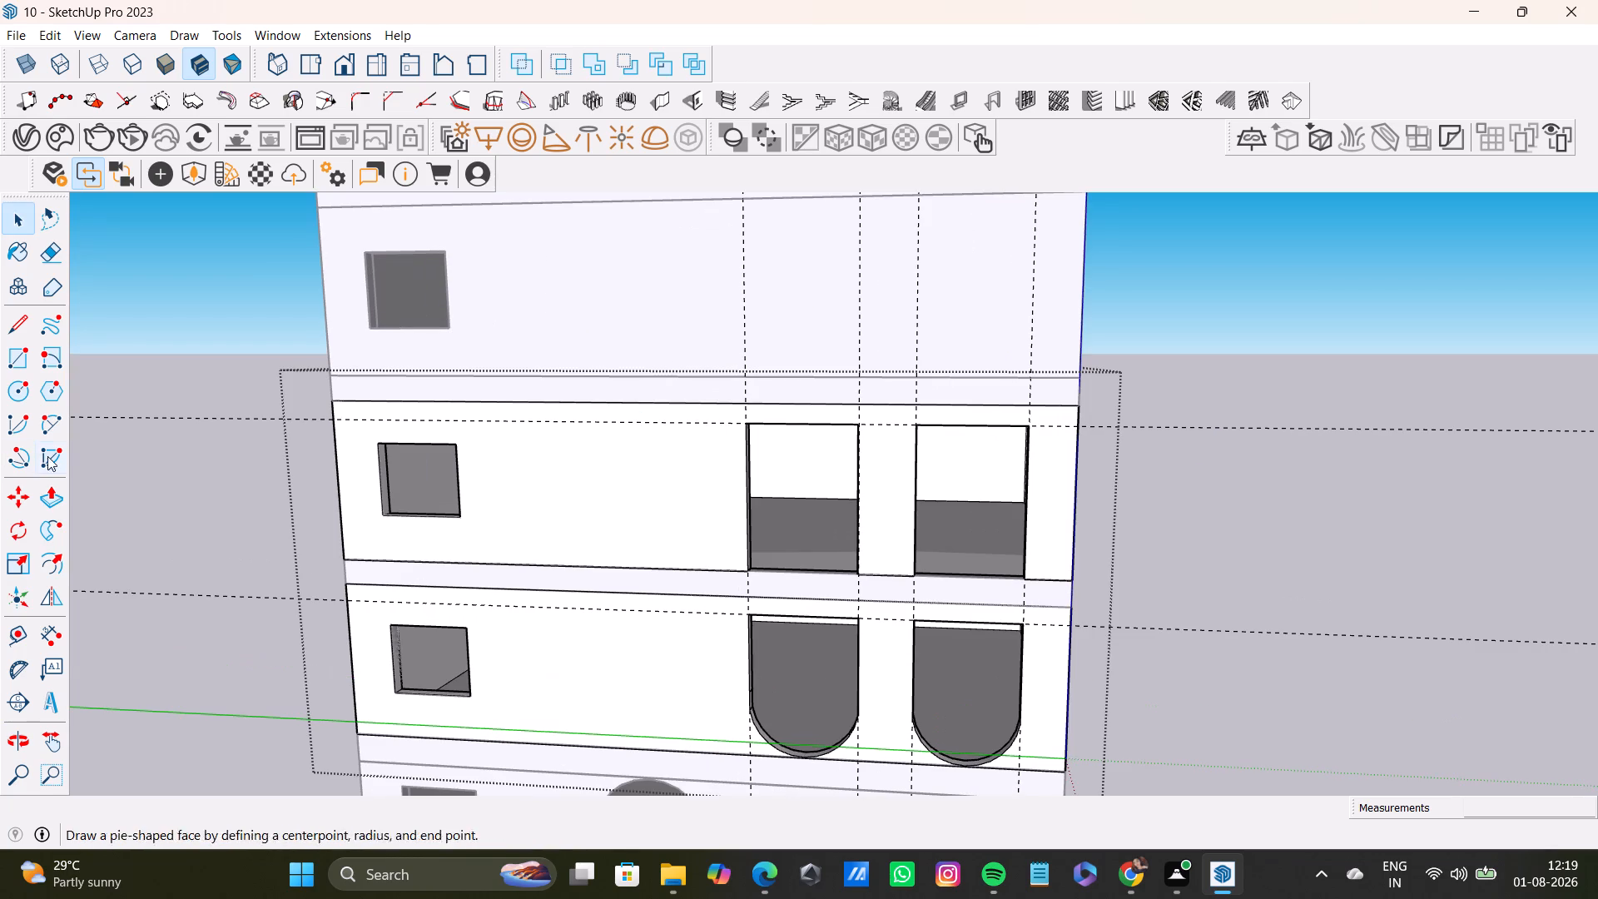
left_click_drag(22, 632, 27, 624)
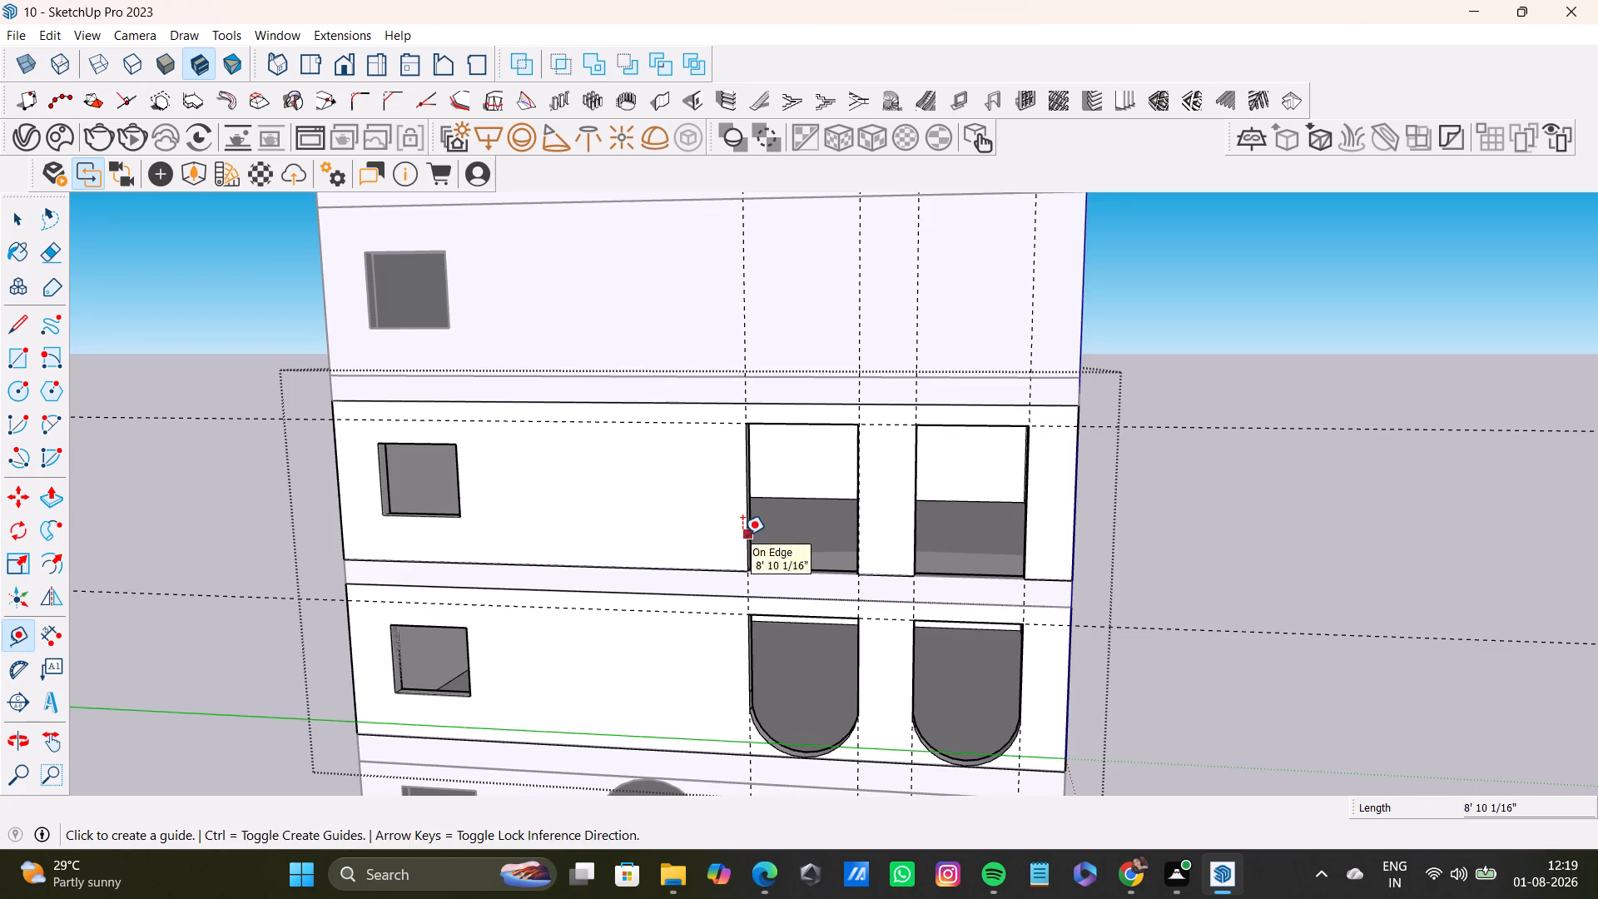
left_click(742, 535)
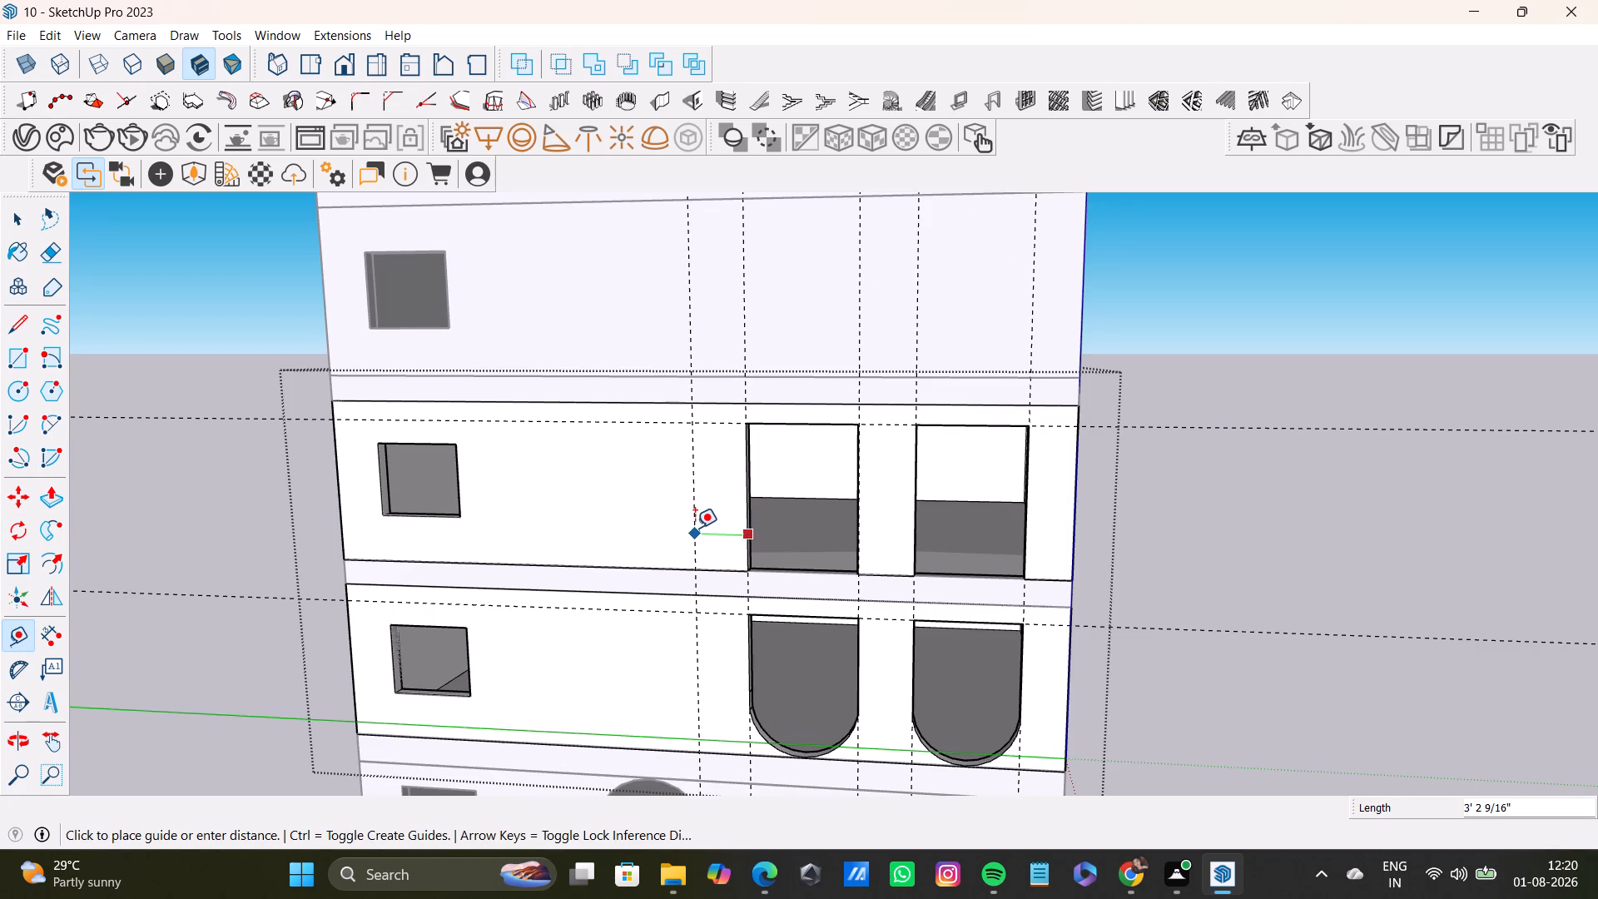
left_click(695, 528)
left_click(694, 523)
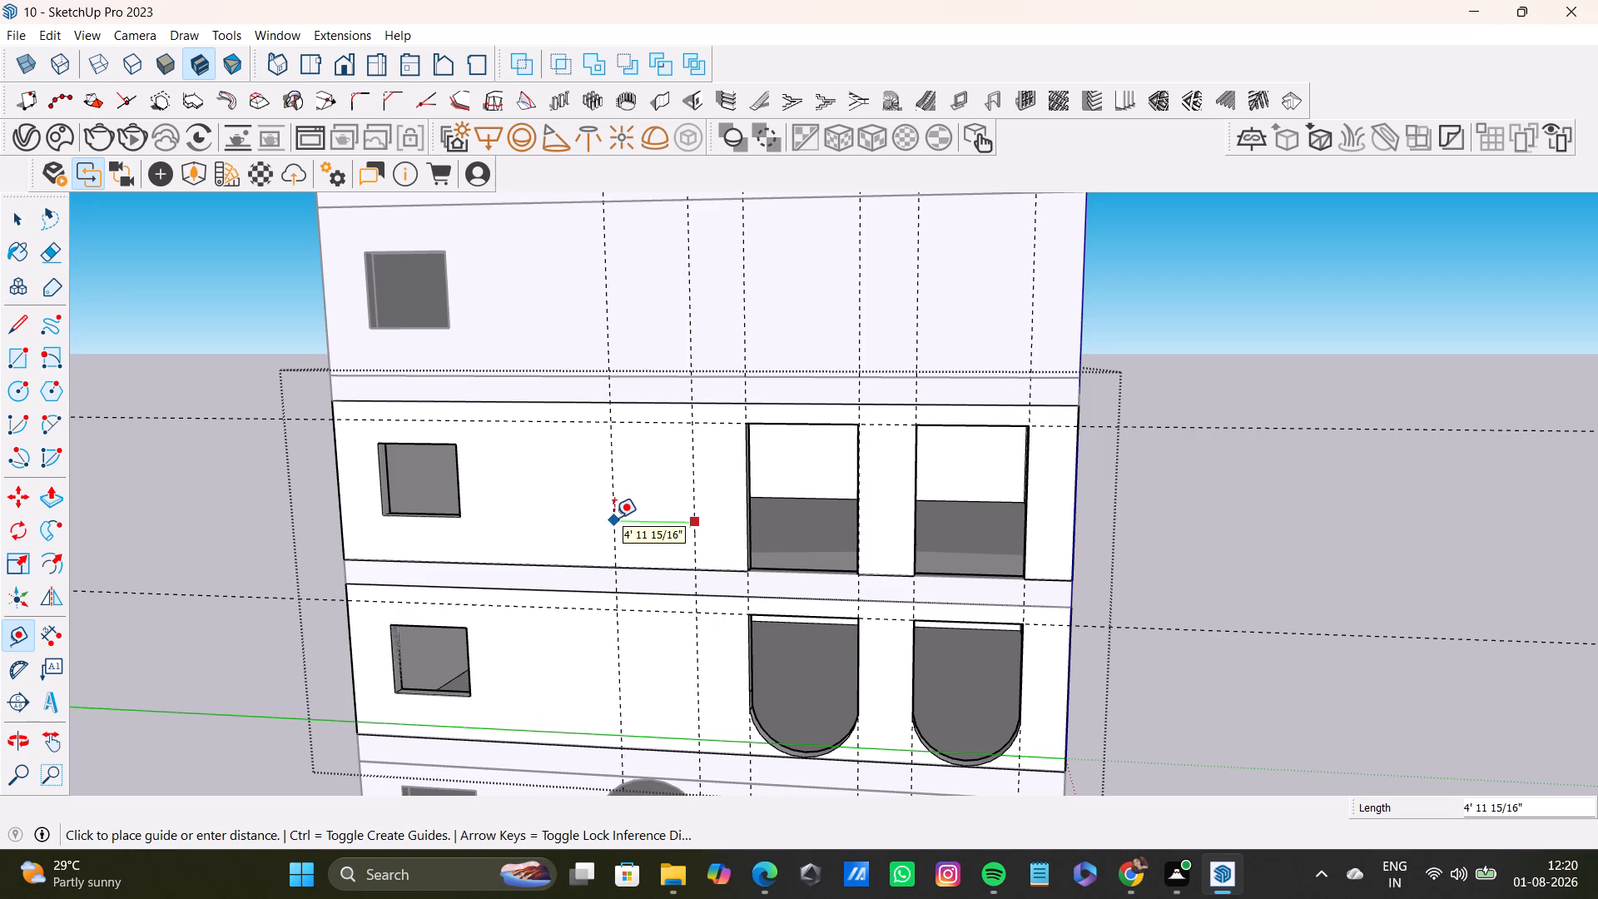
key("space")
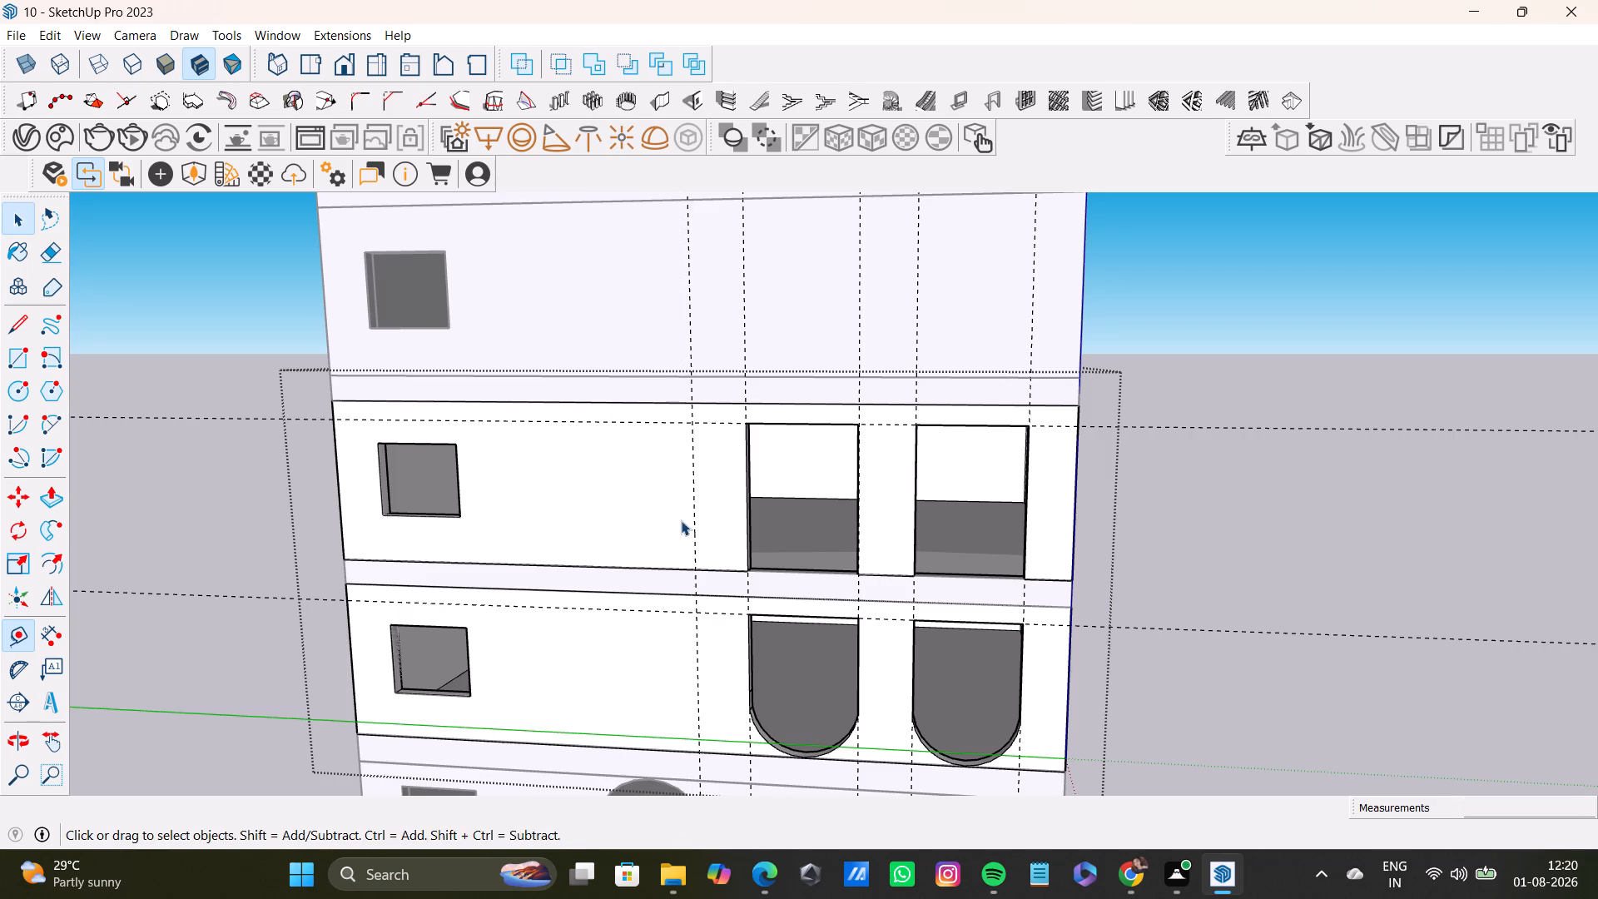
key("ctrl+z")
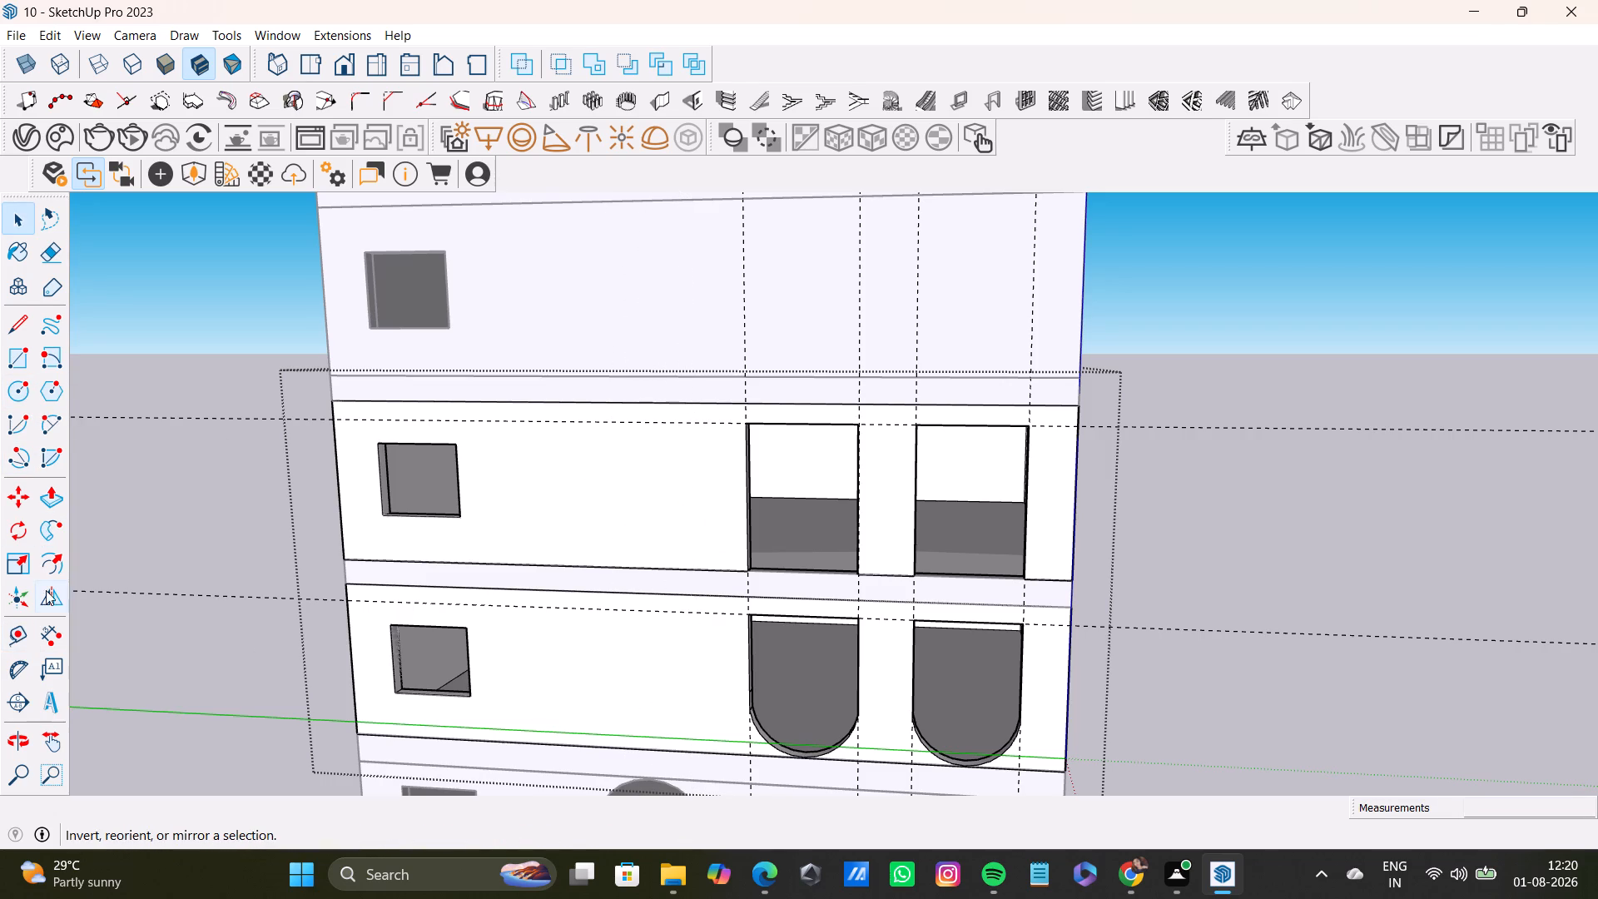
Place a vertical guide about 6' 2 1/2" from the second-floor opening toward the window, and another about 4' 5 1/2" beyond it.
left_click(25, 625)
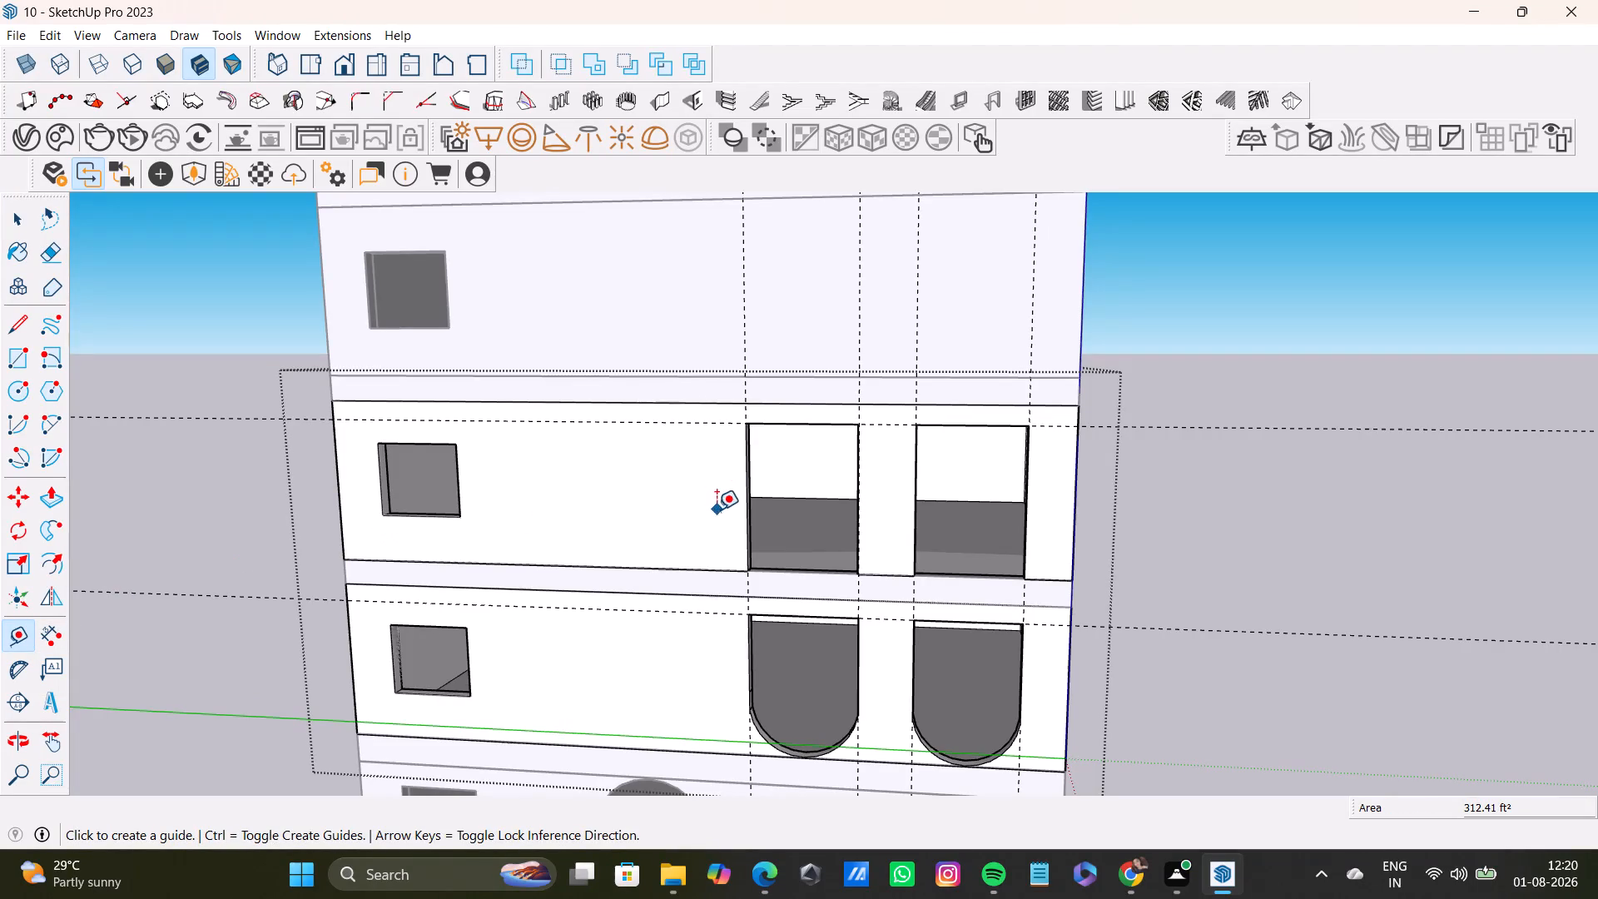
left_click(743, 518)
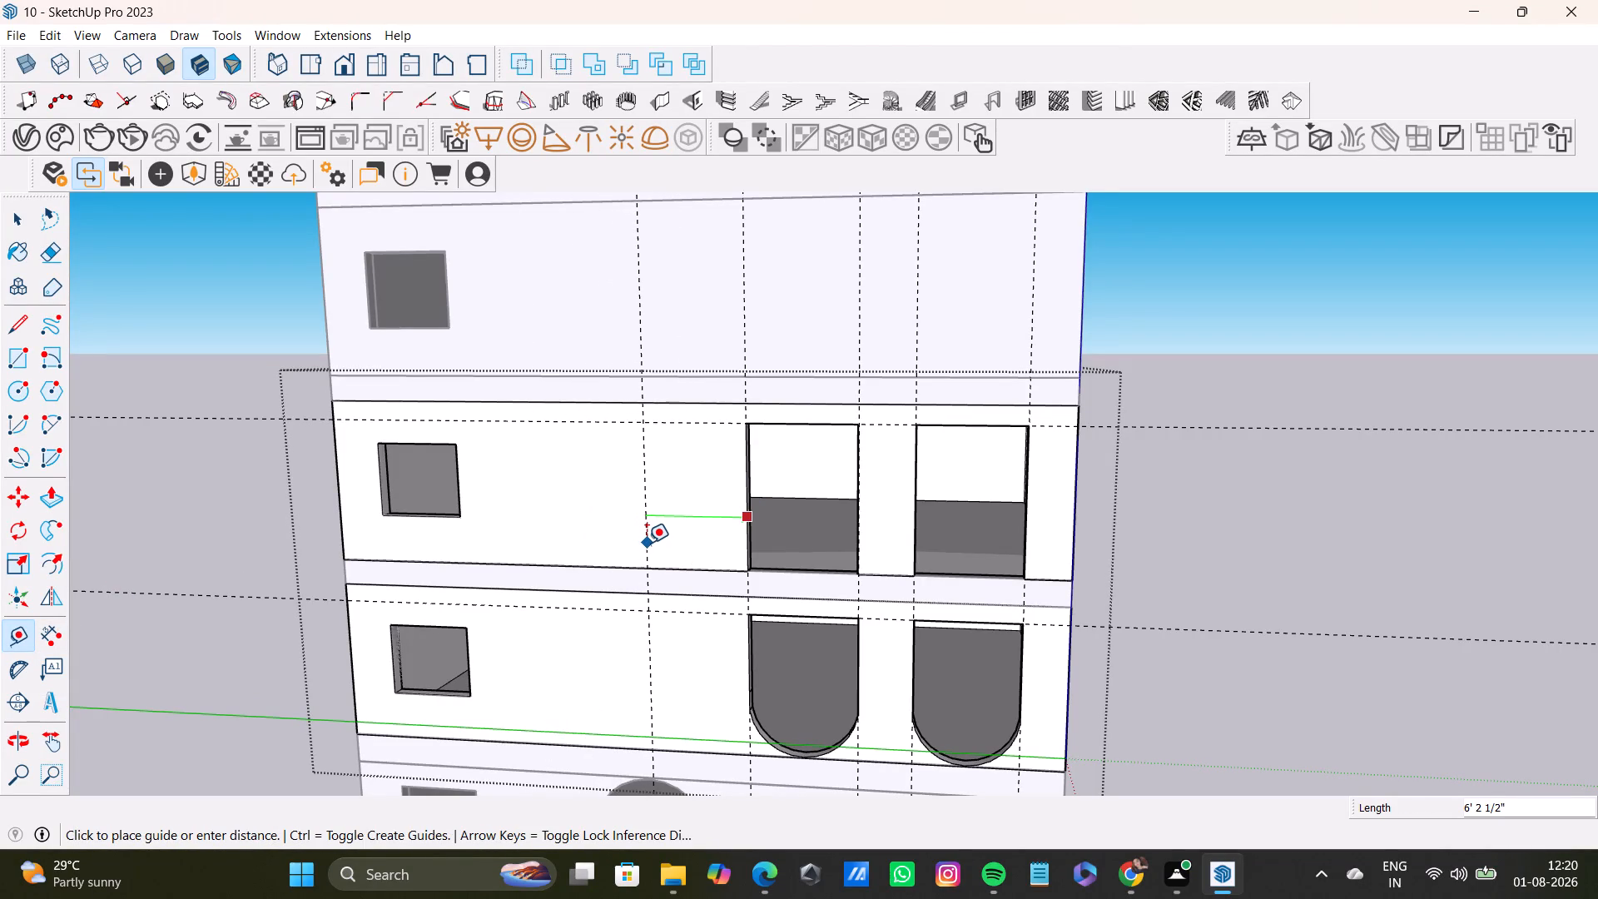
left_click(649, 545)
left_click(645, 546)
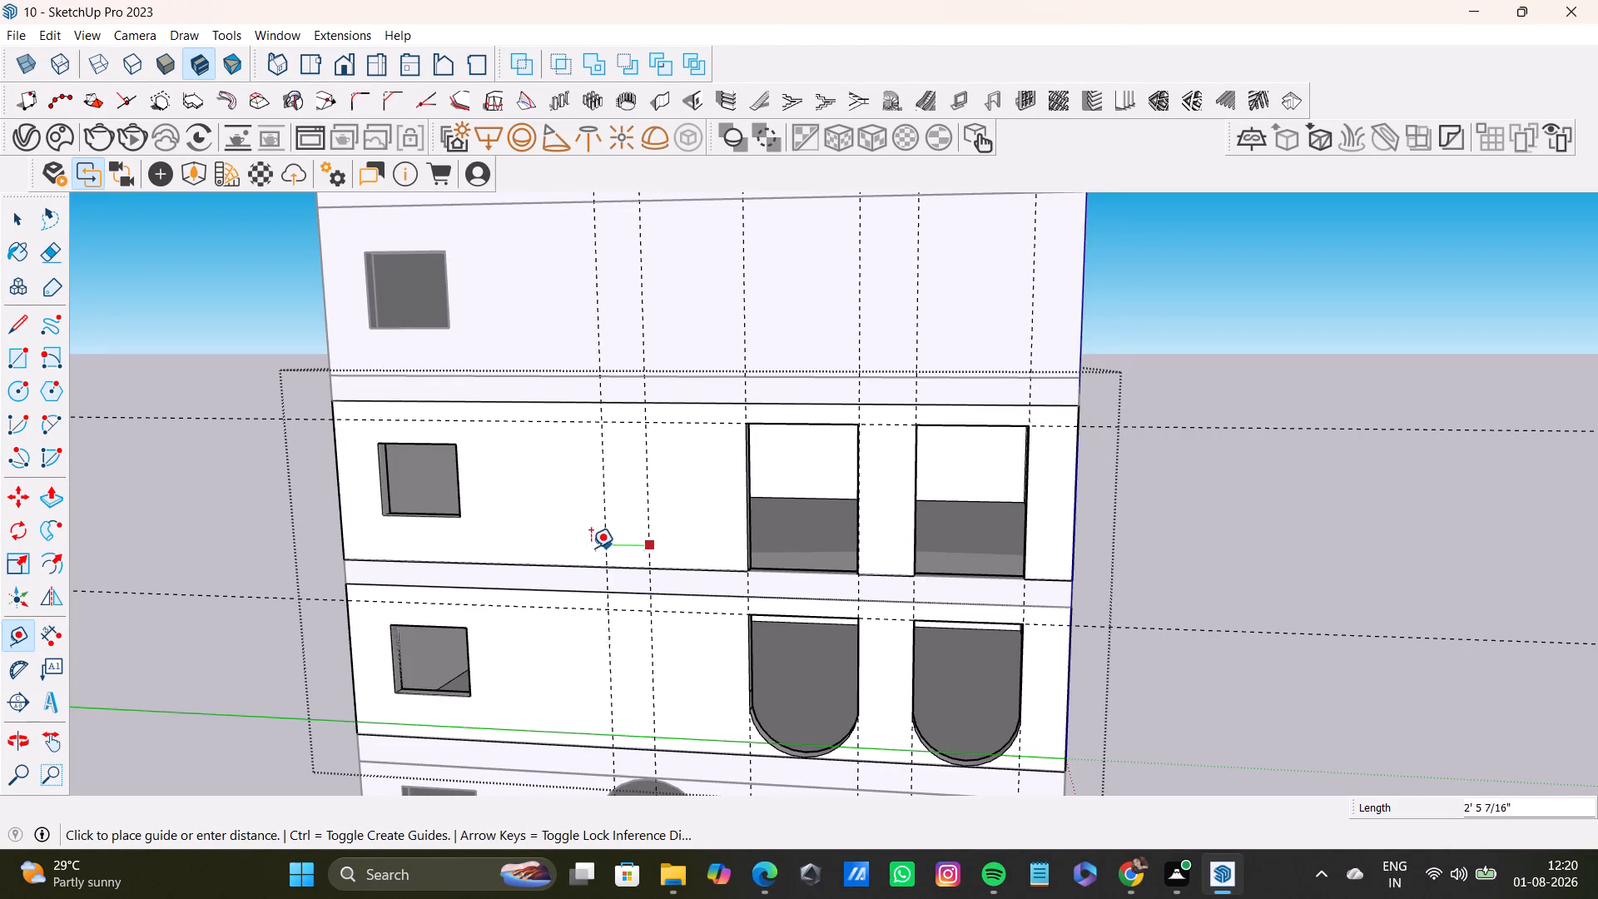
left_click(578, 546)
key("space")
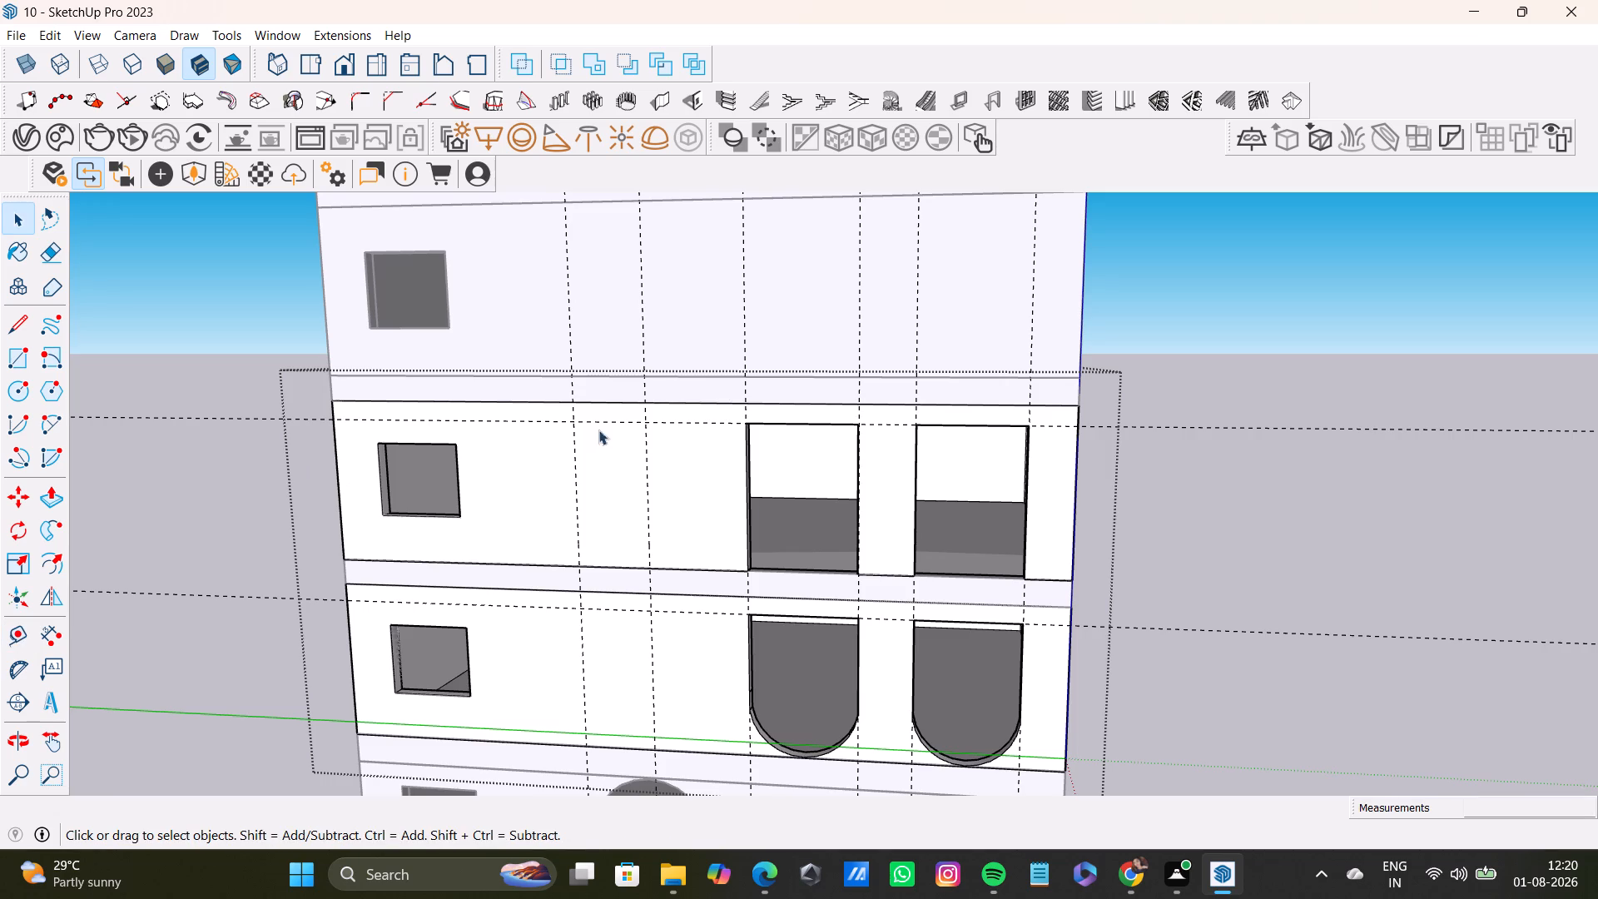
Draw a rectangle about 8' 5 3/8" by 4' 5 1/2" between the new vertical guides, from the horizontal guide to the second-floor wall's bottom edge.
left_click(14, 365)
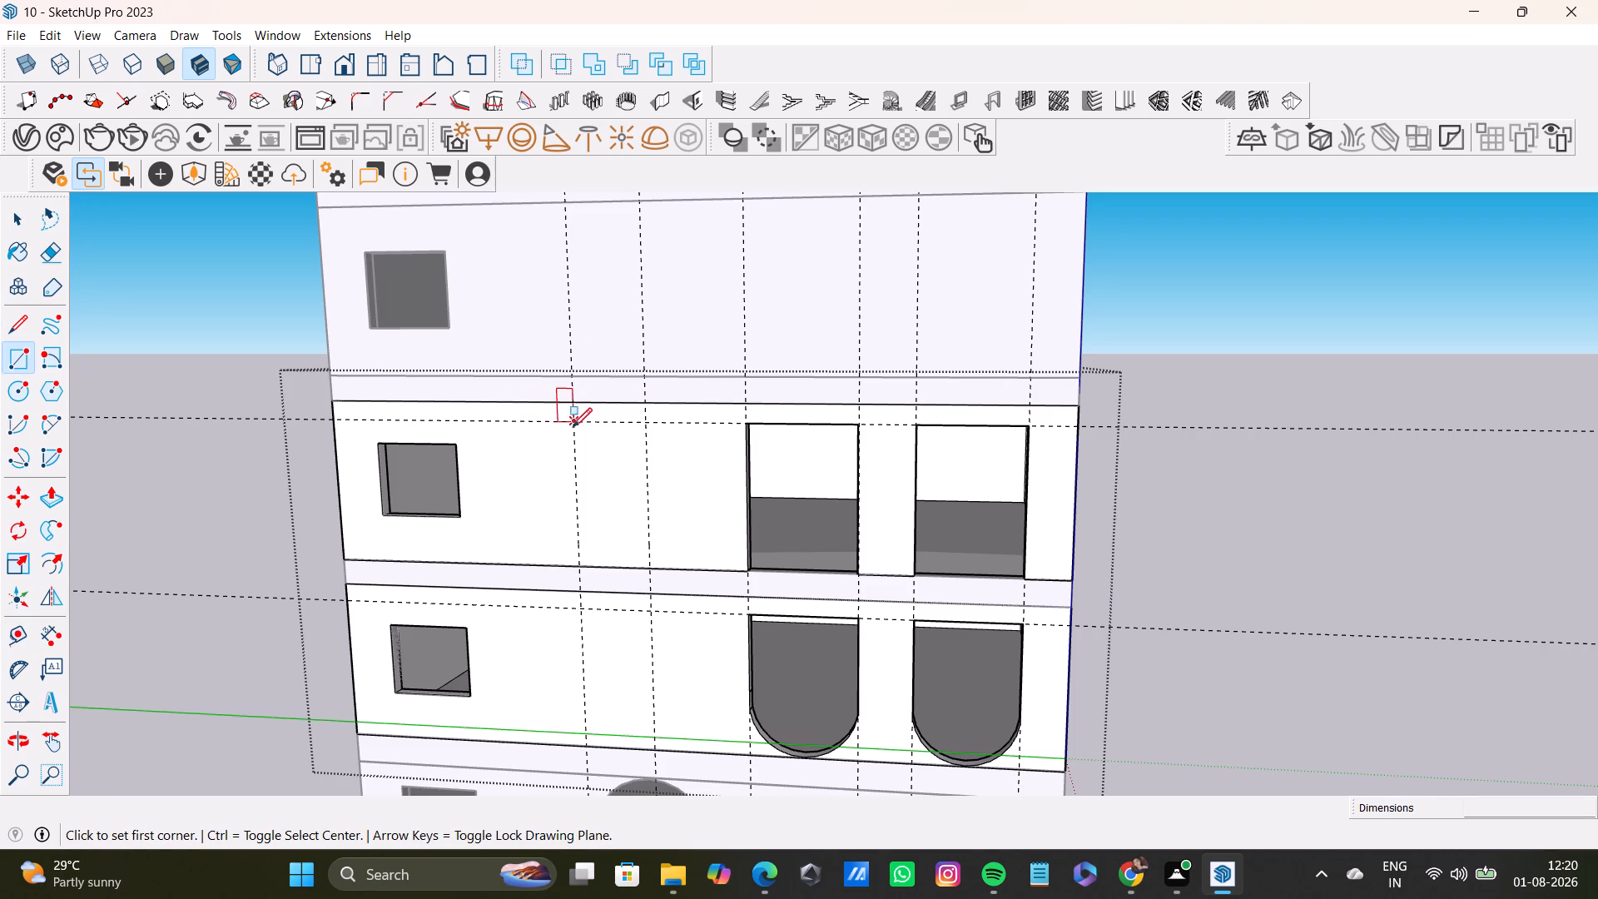
left_click(573, 425)
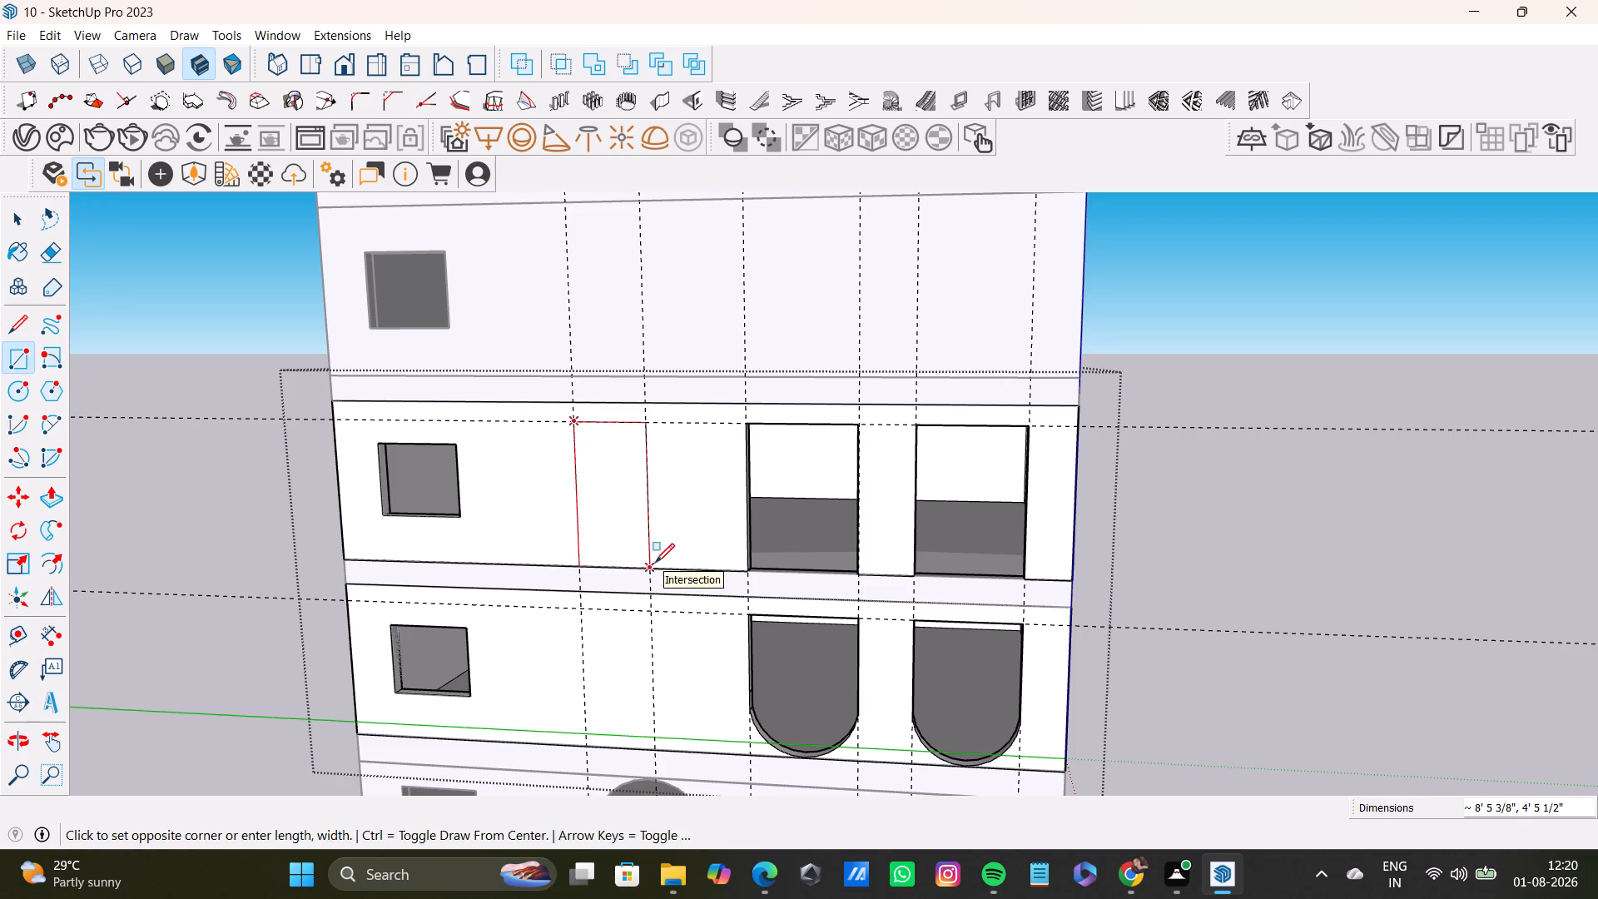
left_click(655, 563)
key("space")
Push the narrow rectangle beside the window through the second-floor side wall to cut a third opening.
left_click(49, 509)
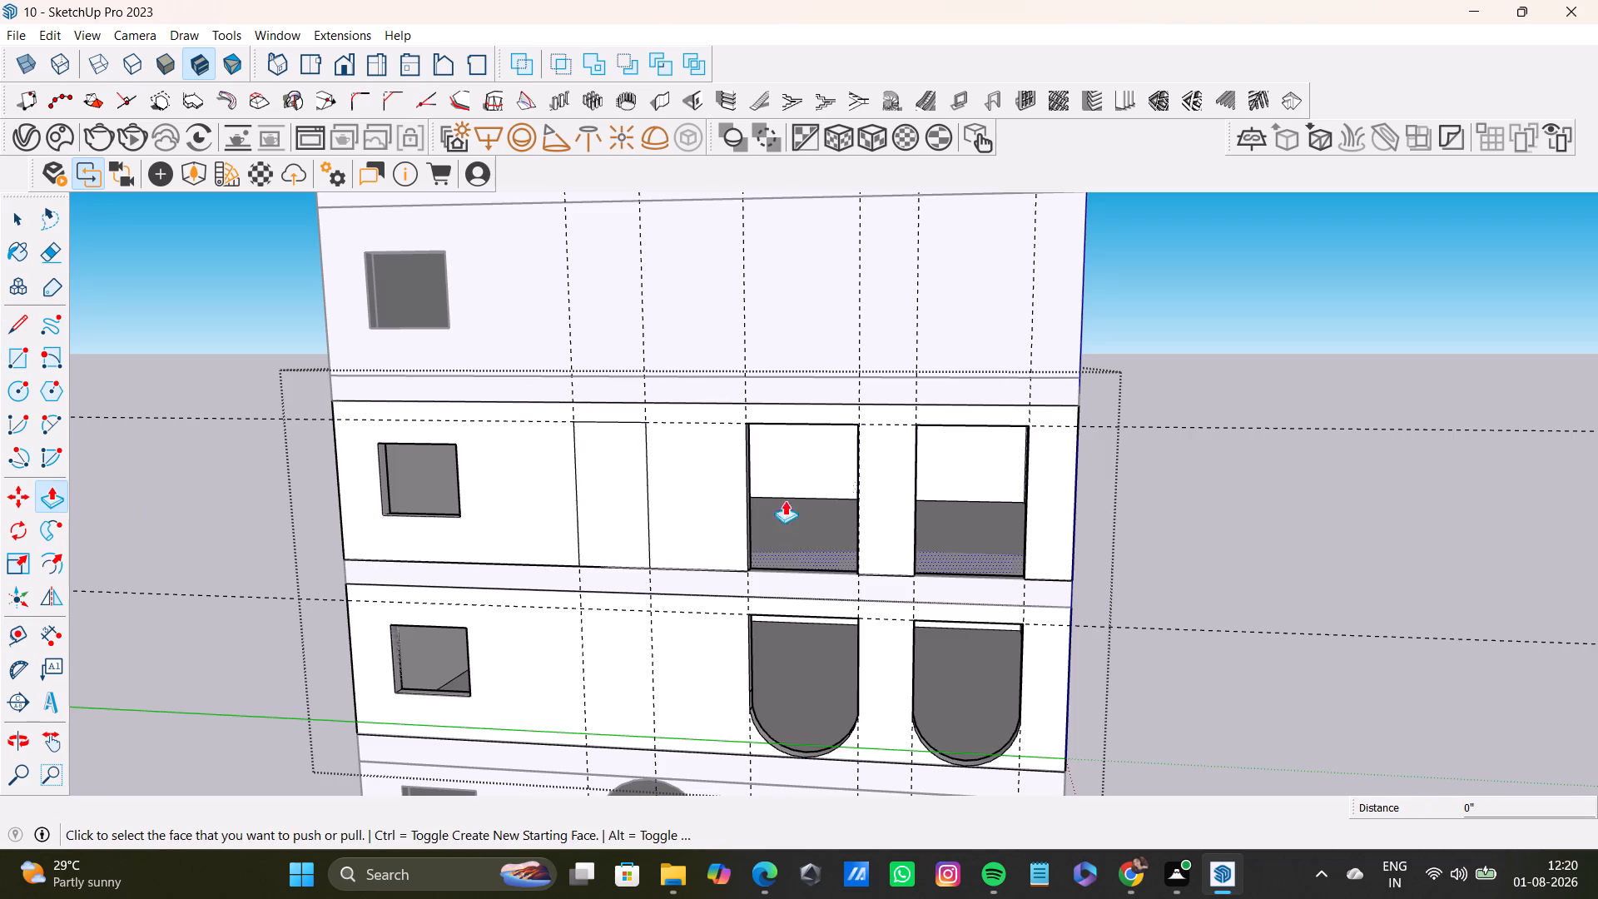
left_click(630, 484)
middle_click(635, 444)
middle_click_drag(690, 455, 310, 466)
middle_click_drag(823, 584, 546, 555)
middle_click_drag(1161, 538, 1025, 549)
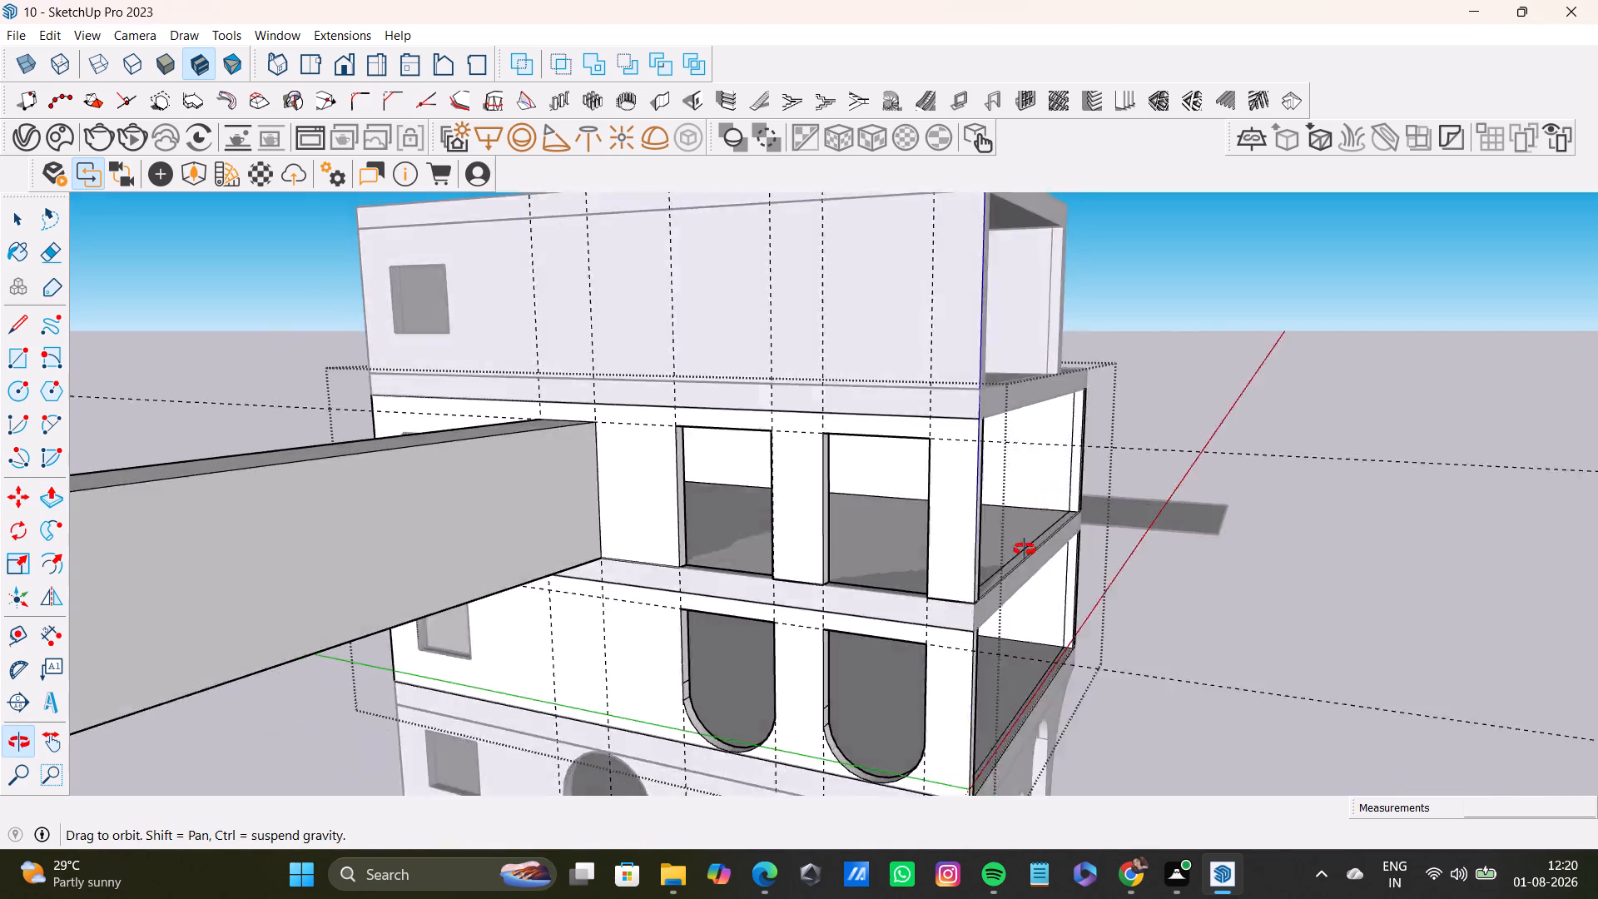
middle_click_drag(1025, 549, 908, 572)
left_click(637, 469)
middle_click_drag(637, 515, 747, 440)
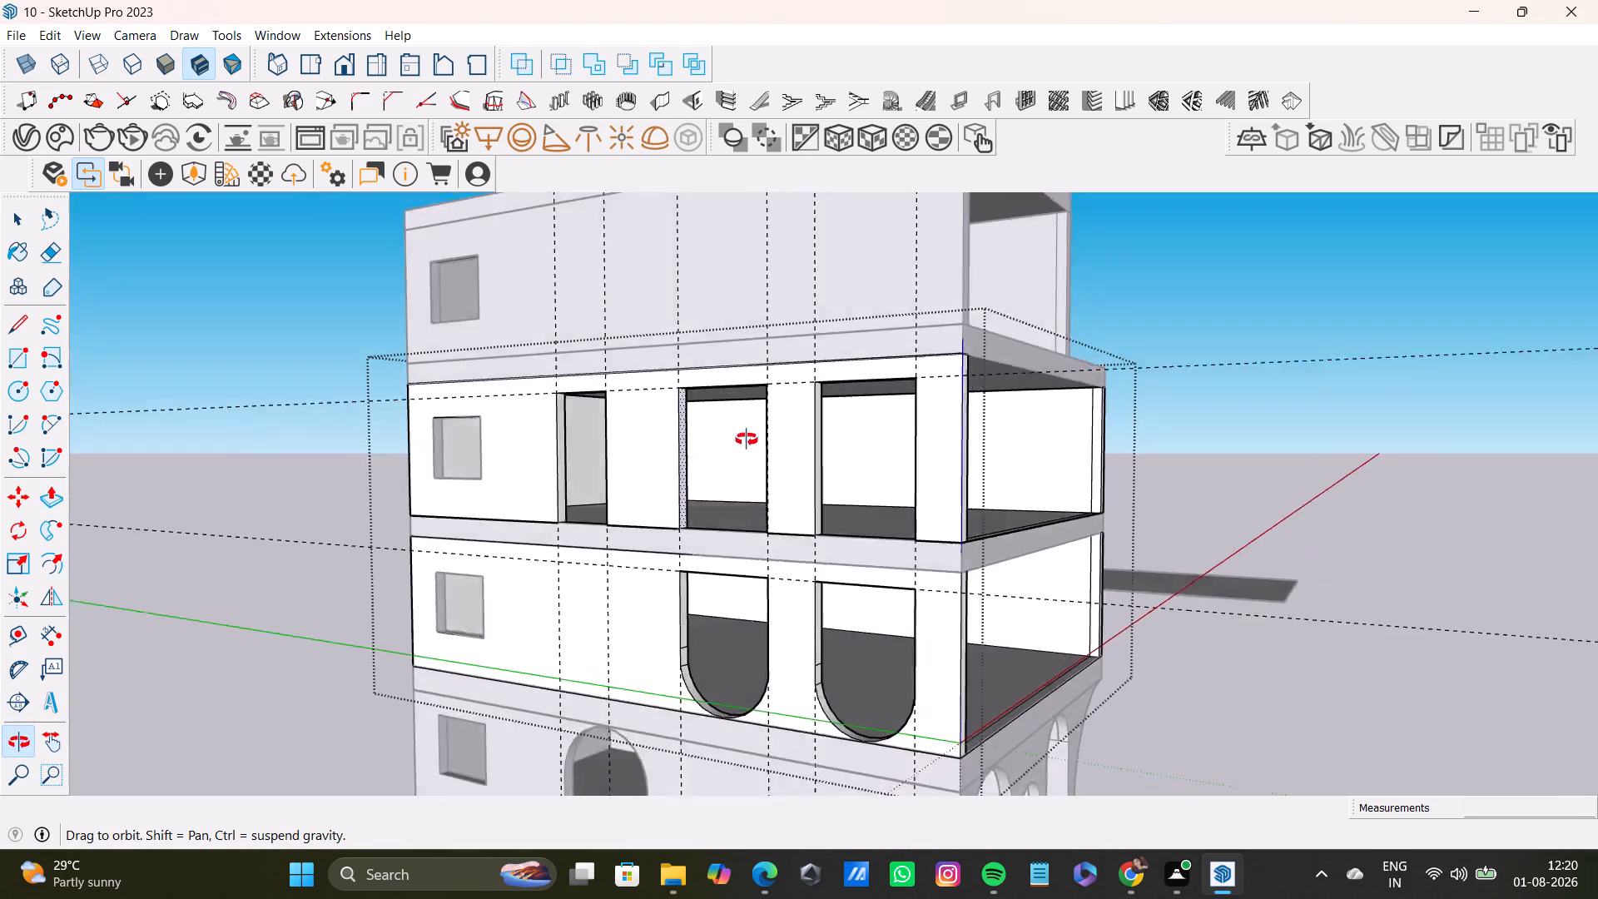
middle_click_drag(747, 440, 916, 463)
key("space")
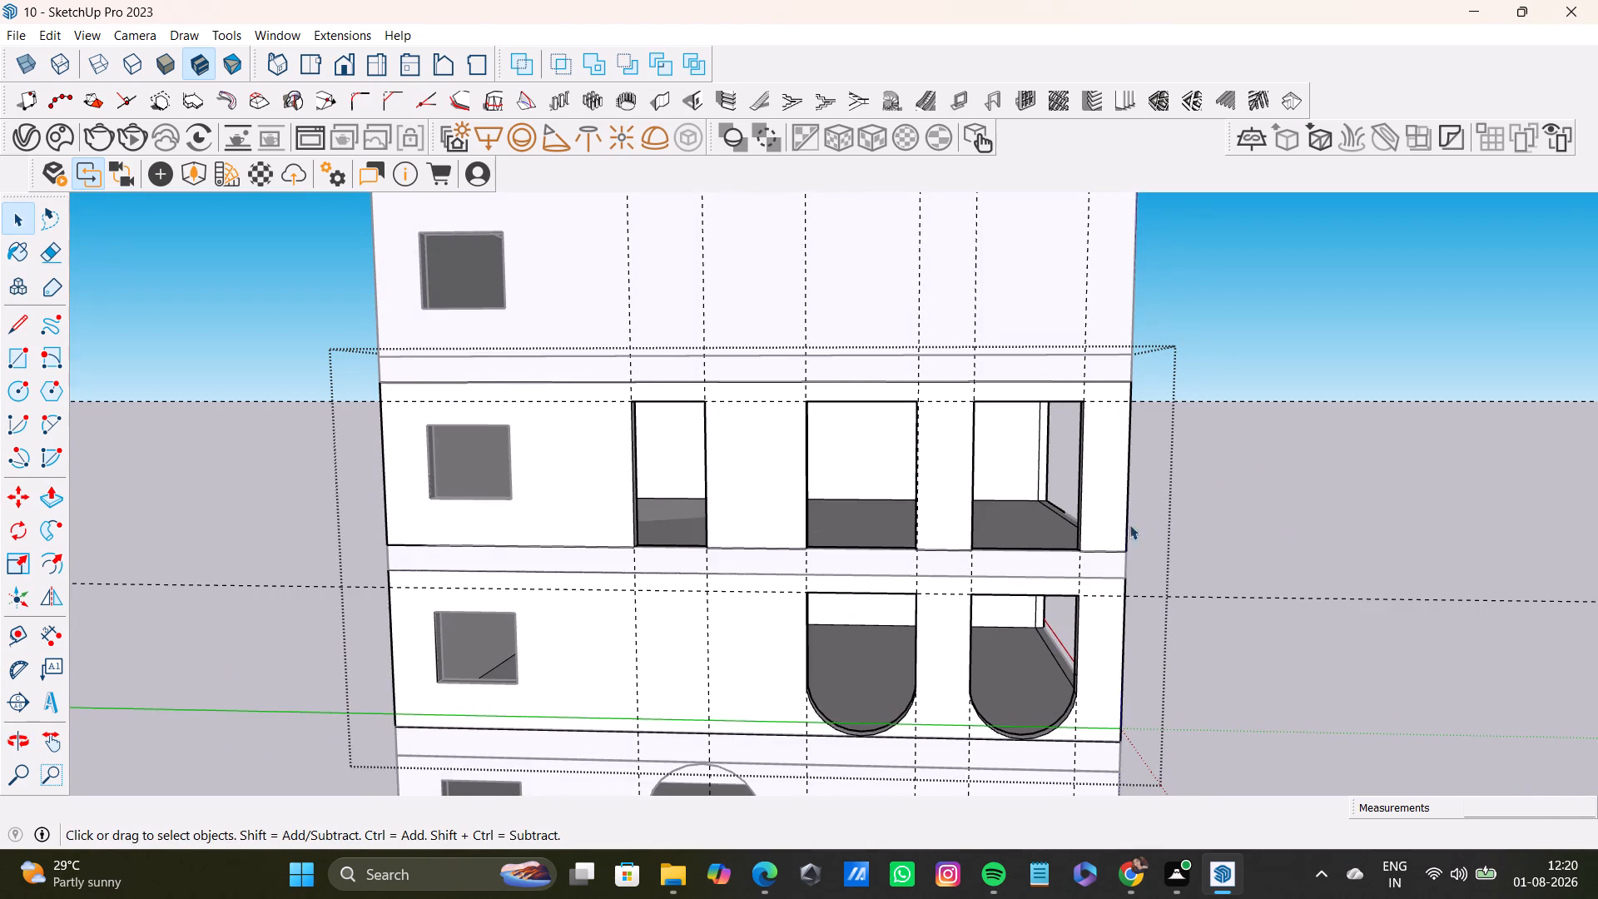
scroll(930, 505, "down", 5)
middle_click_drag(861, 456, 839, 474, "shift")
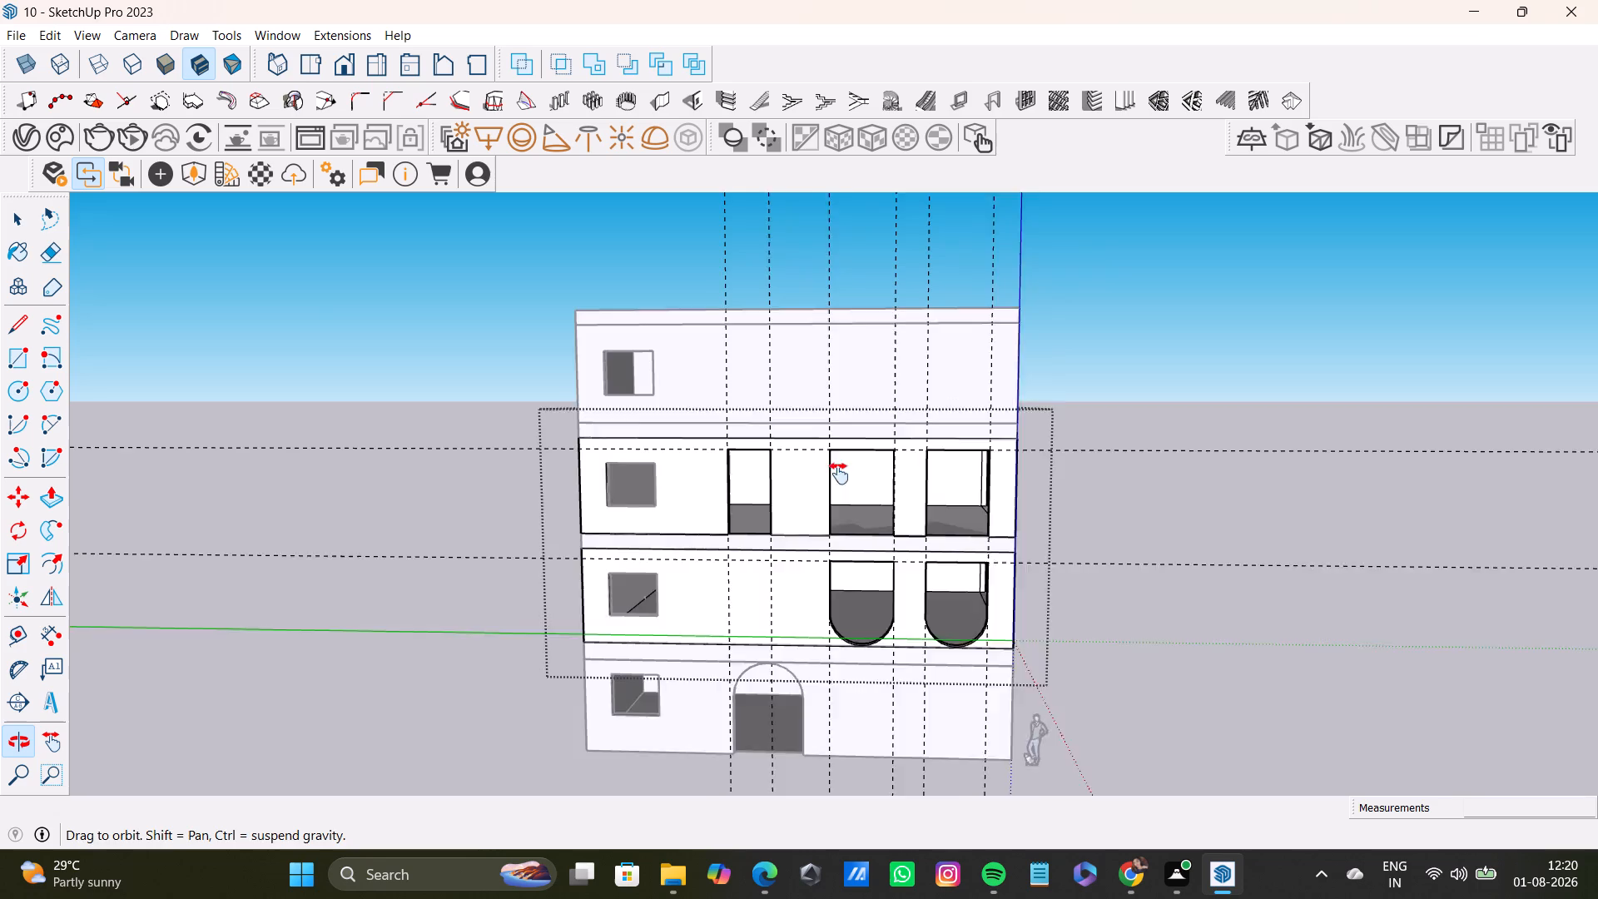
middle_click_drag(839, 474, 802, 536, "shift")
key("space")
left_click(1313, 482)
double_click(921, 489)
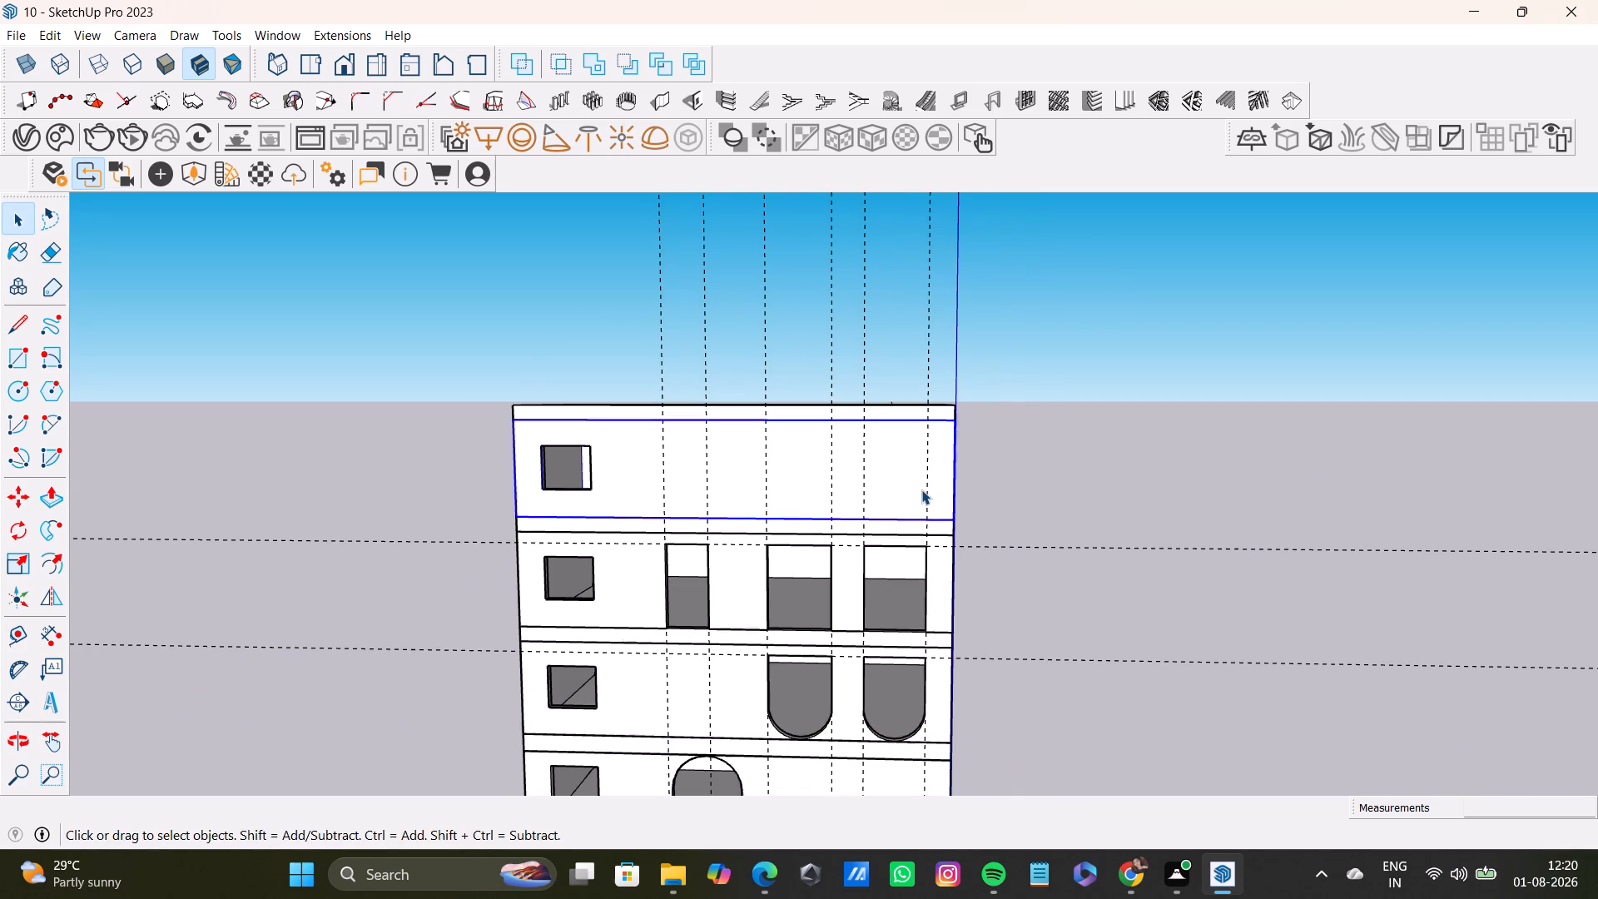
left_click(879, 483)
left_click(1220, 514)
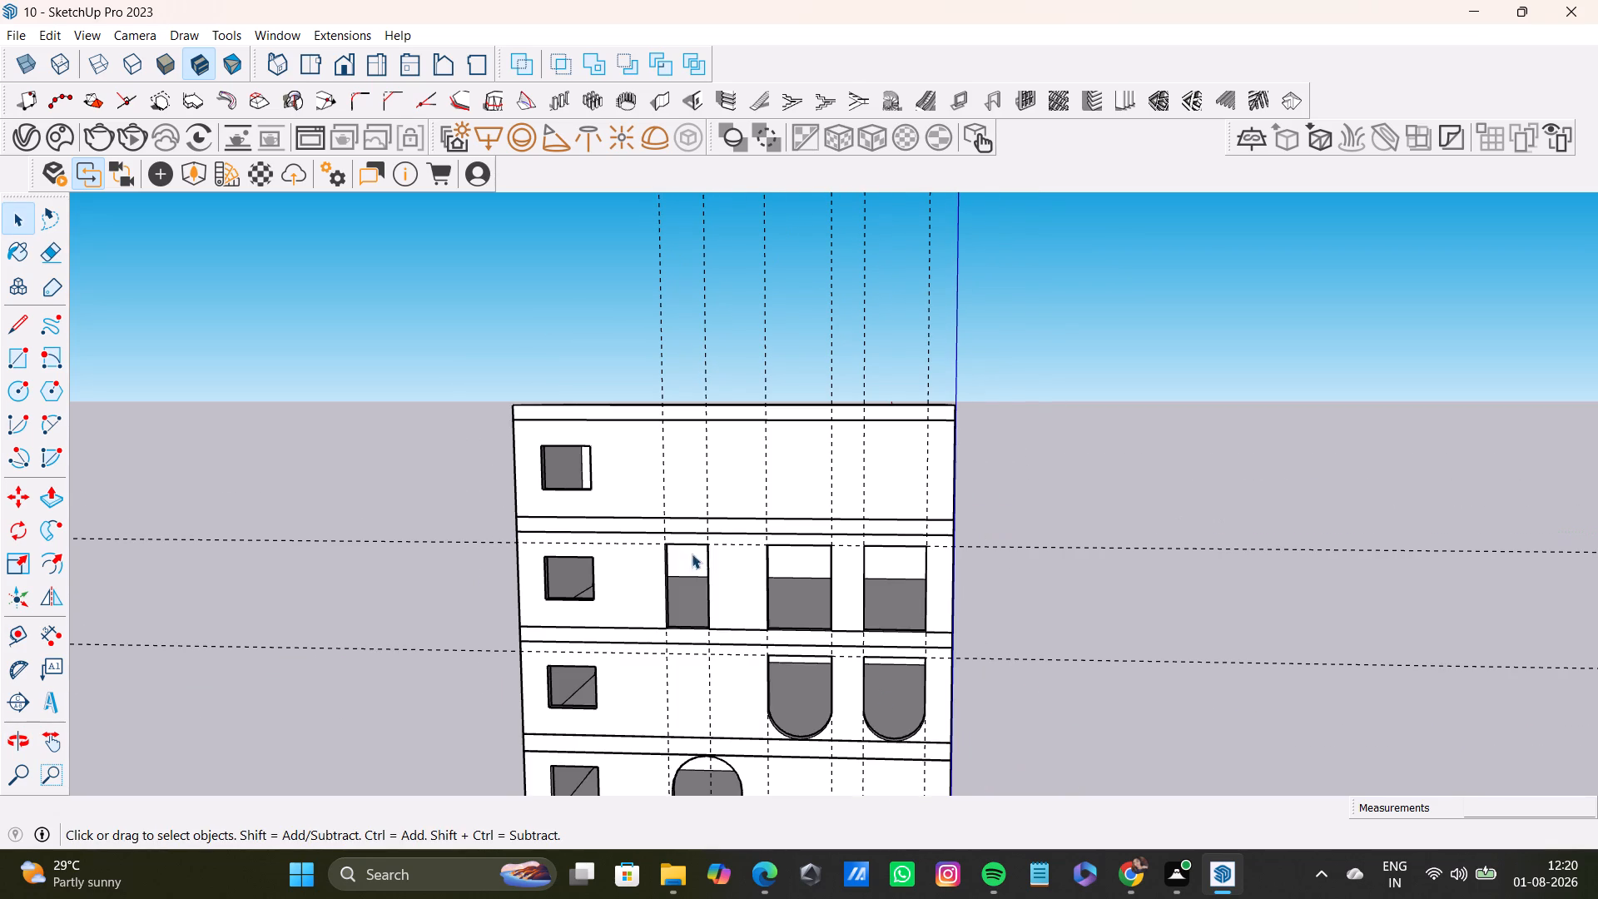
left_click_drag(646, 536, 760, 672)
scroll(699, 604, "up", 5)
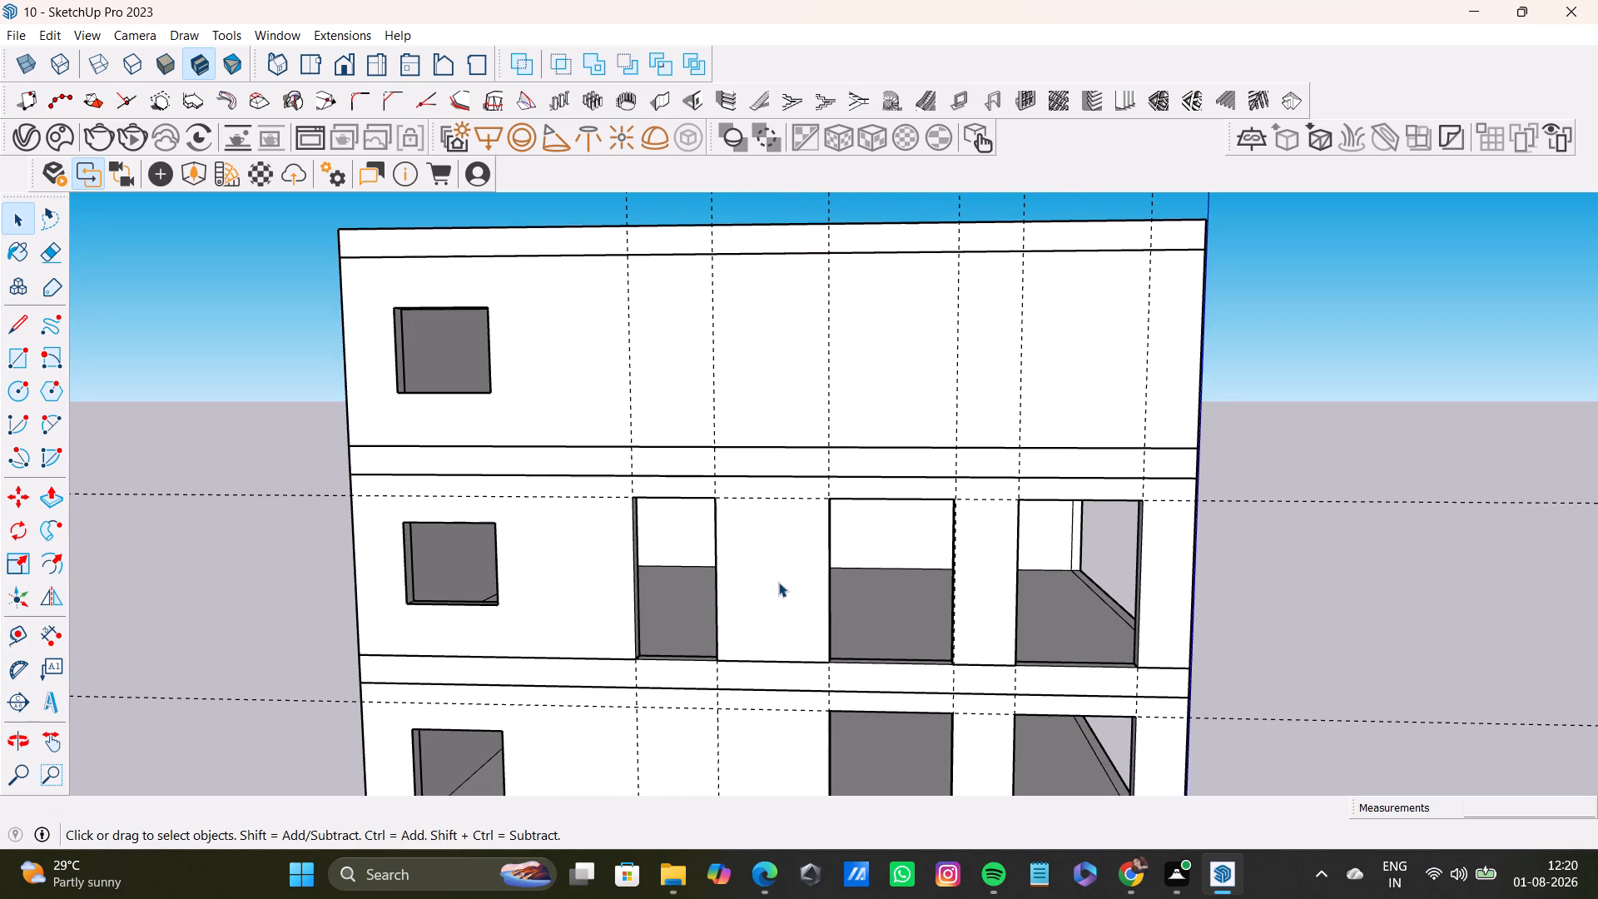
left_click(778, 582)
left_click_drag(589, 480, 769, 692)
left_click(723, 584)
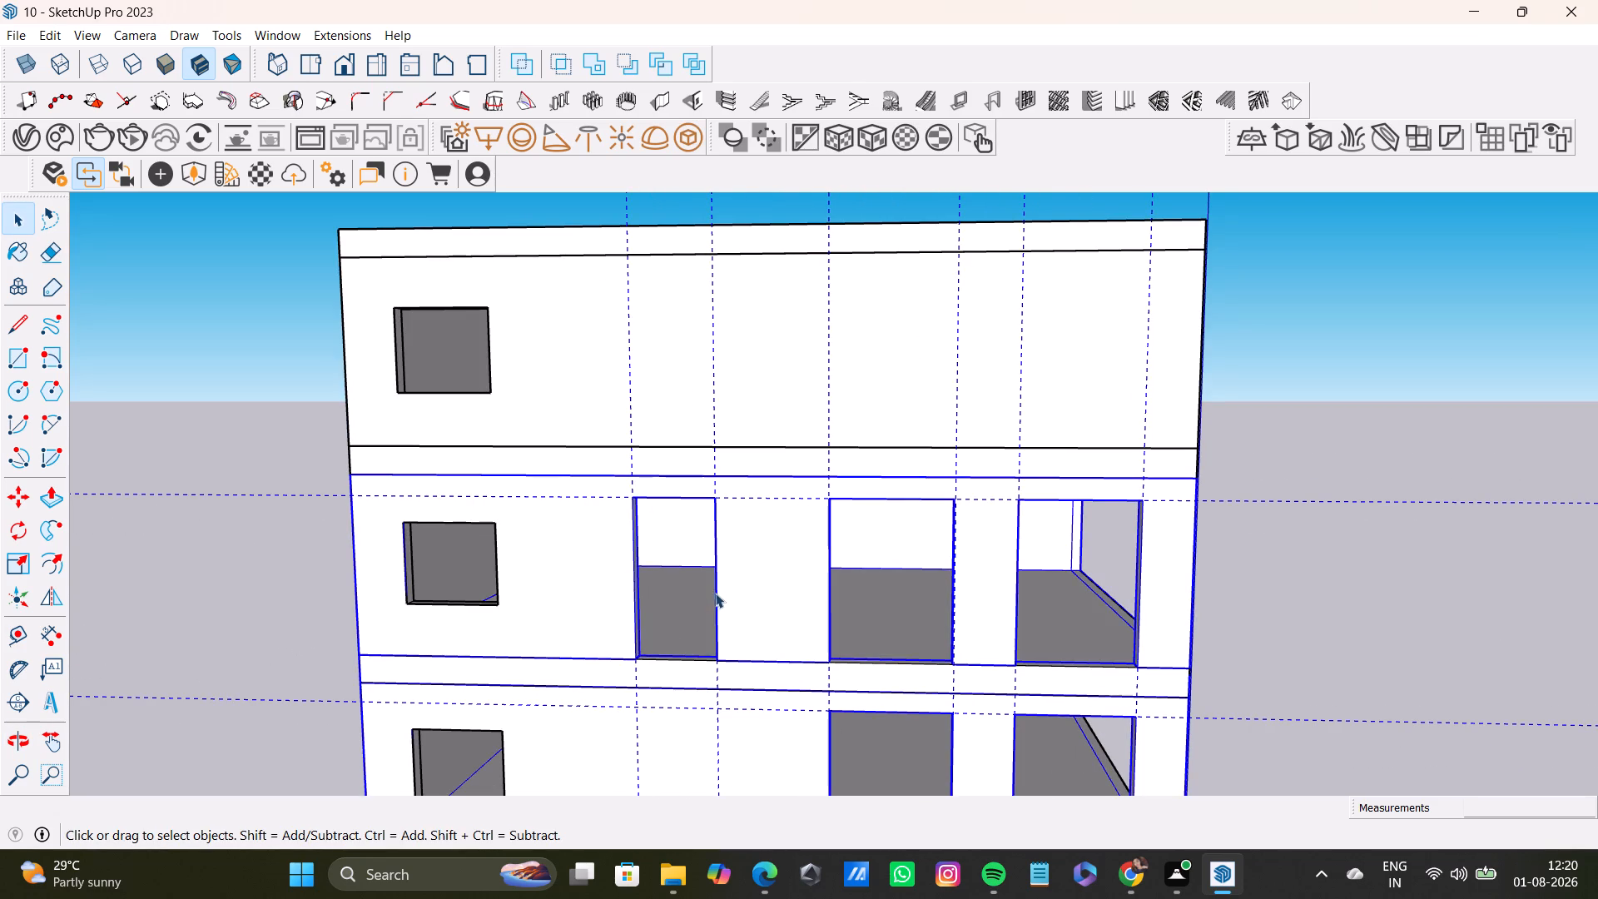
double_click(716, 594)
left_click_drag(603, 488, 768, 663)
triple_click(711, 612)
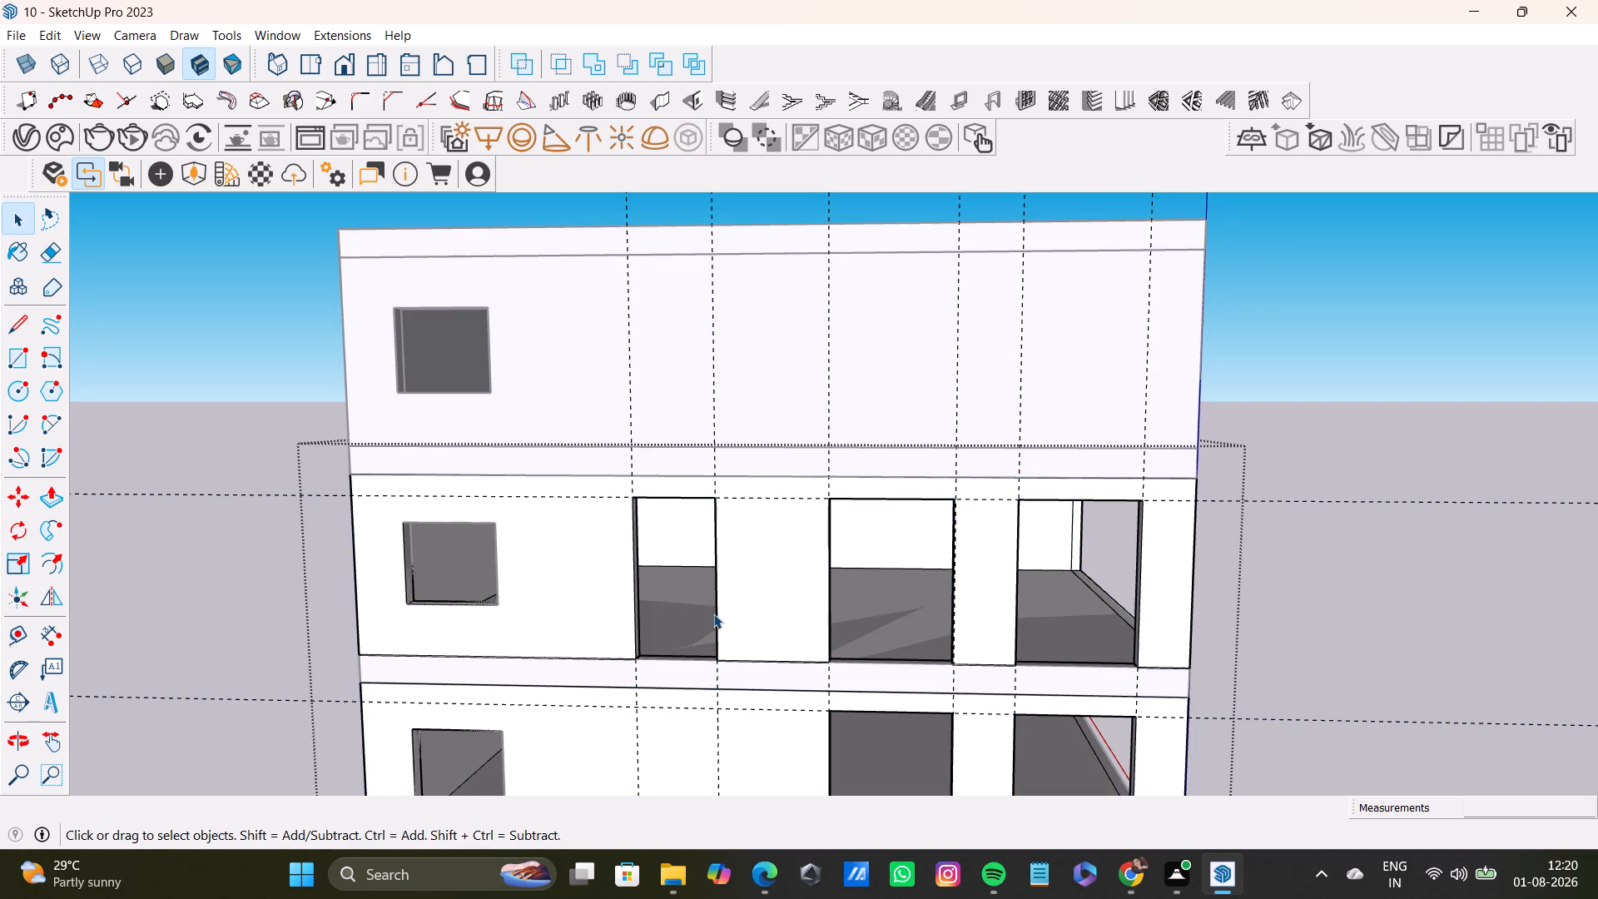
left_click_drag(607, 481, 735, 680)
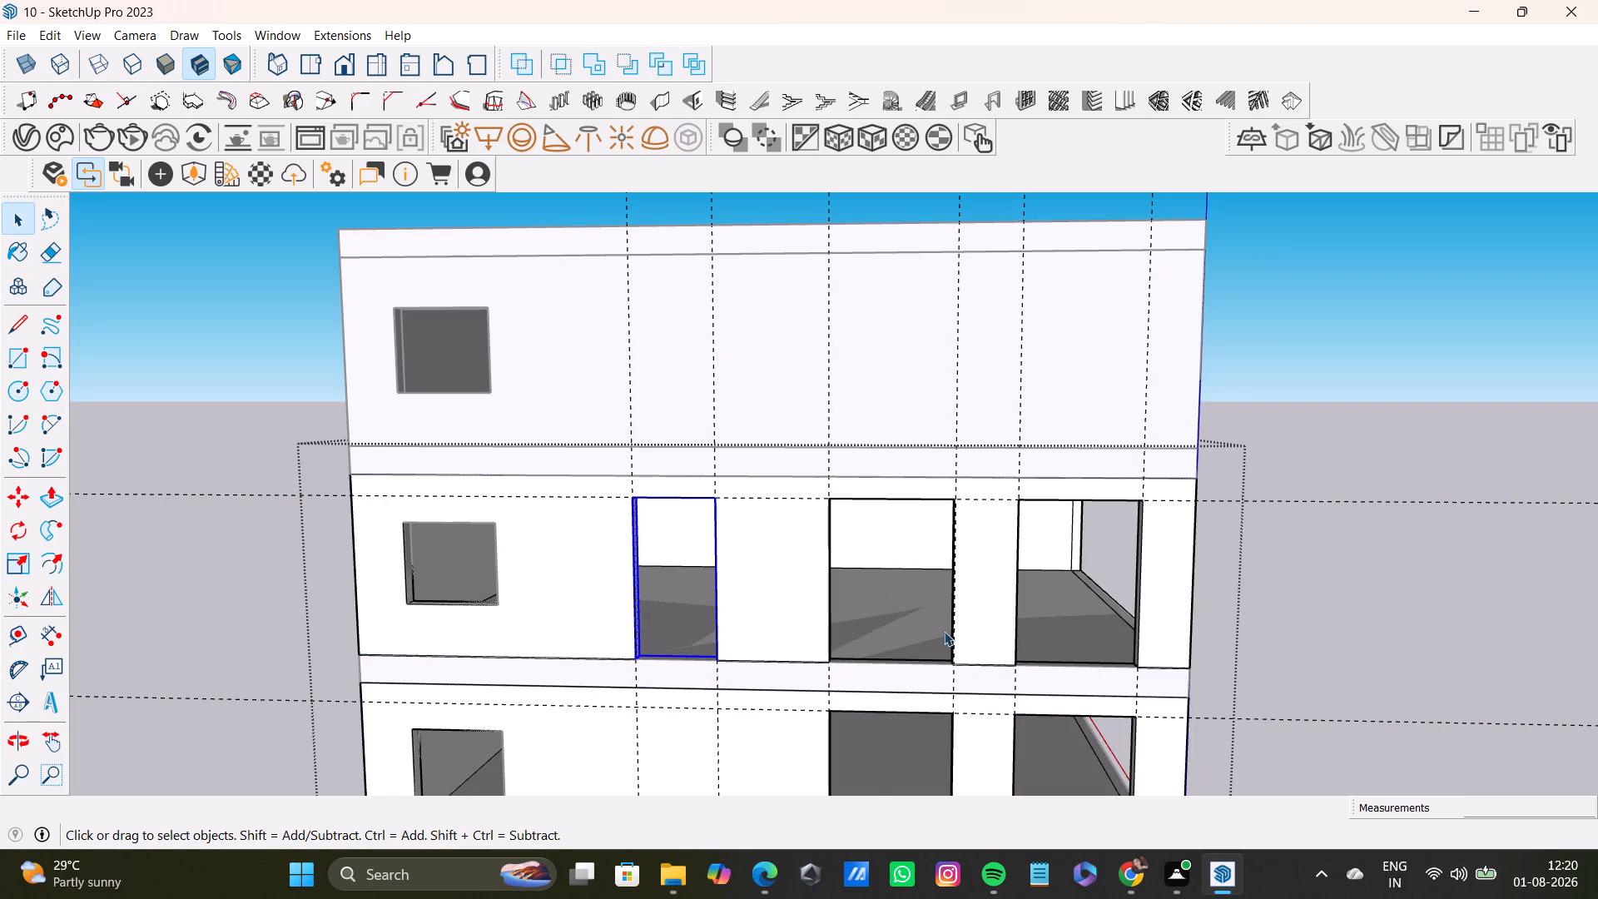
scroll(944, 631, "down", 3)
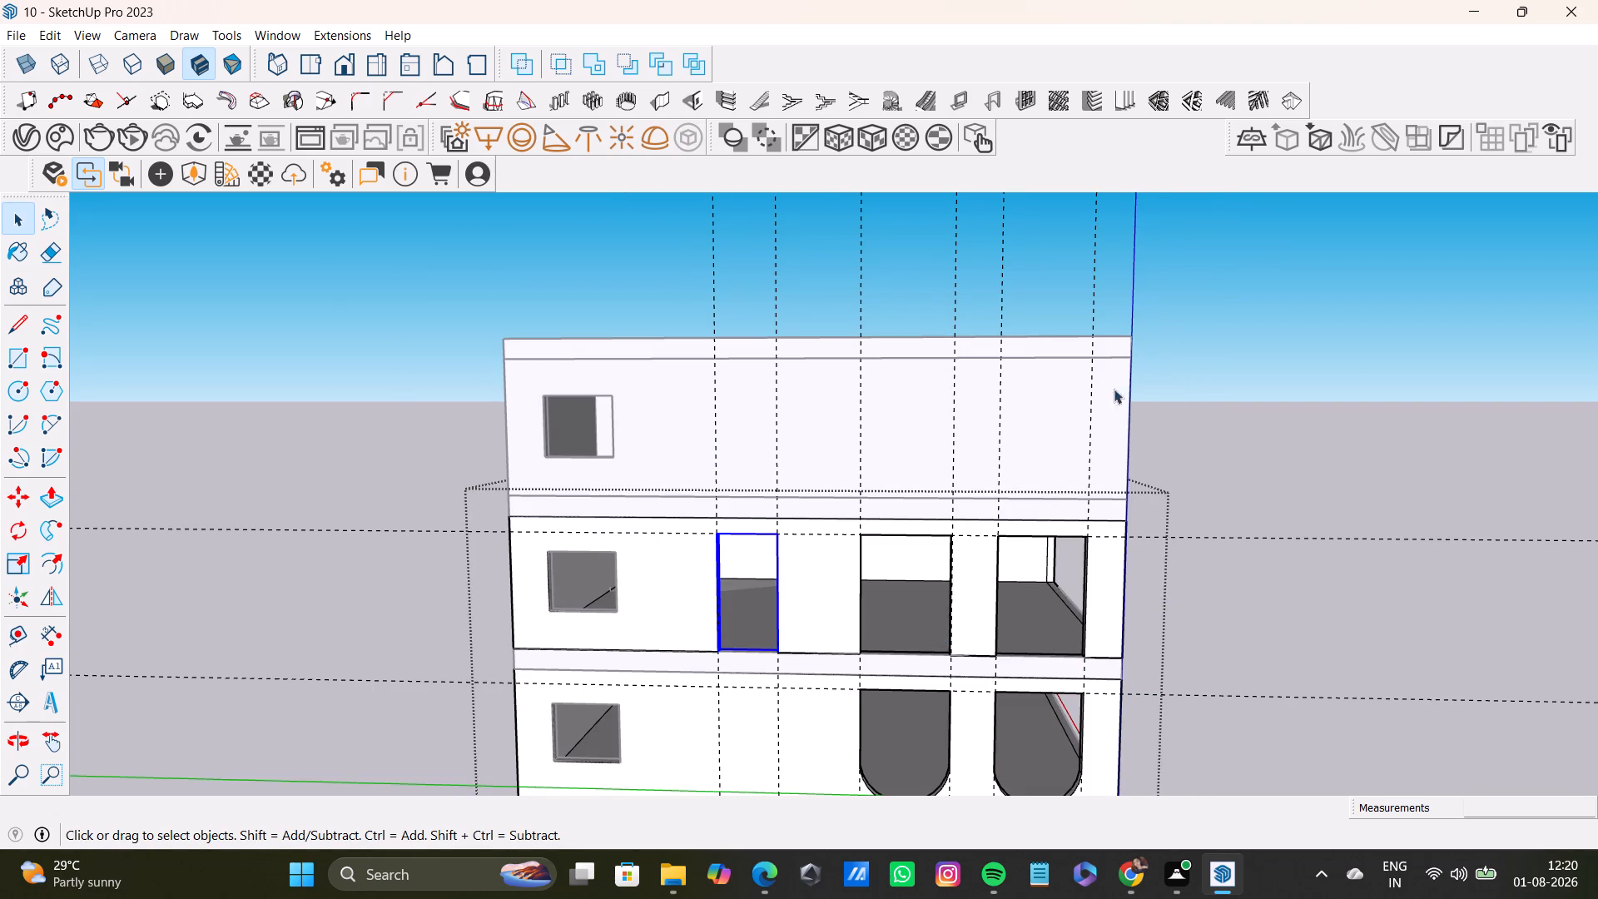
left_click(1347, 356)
Place a horizontal guide about 1' 4 3/4" below the top edge of the third-floor side wall.
key("space")
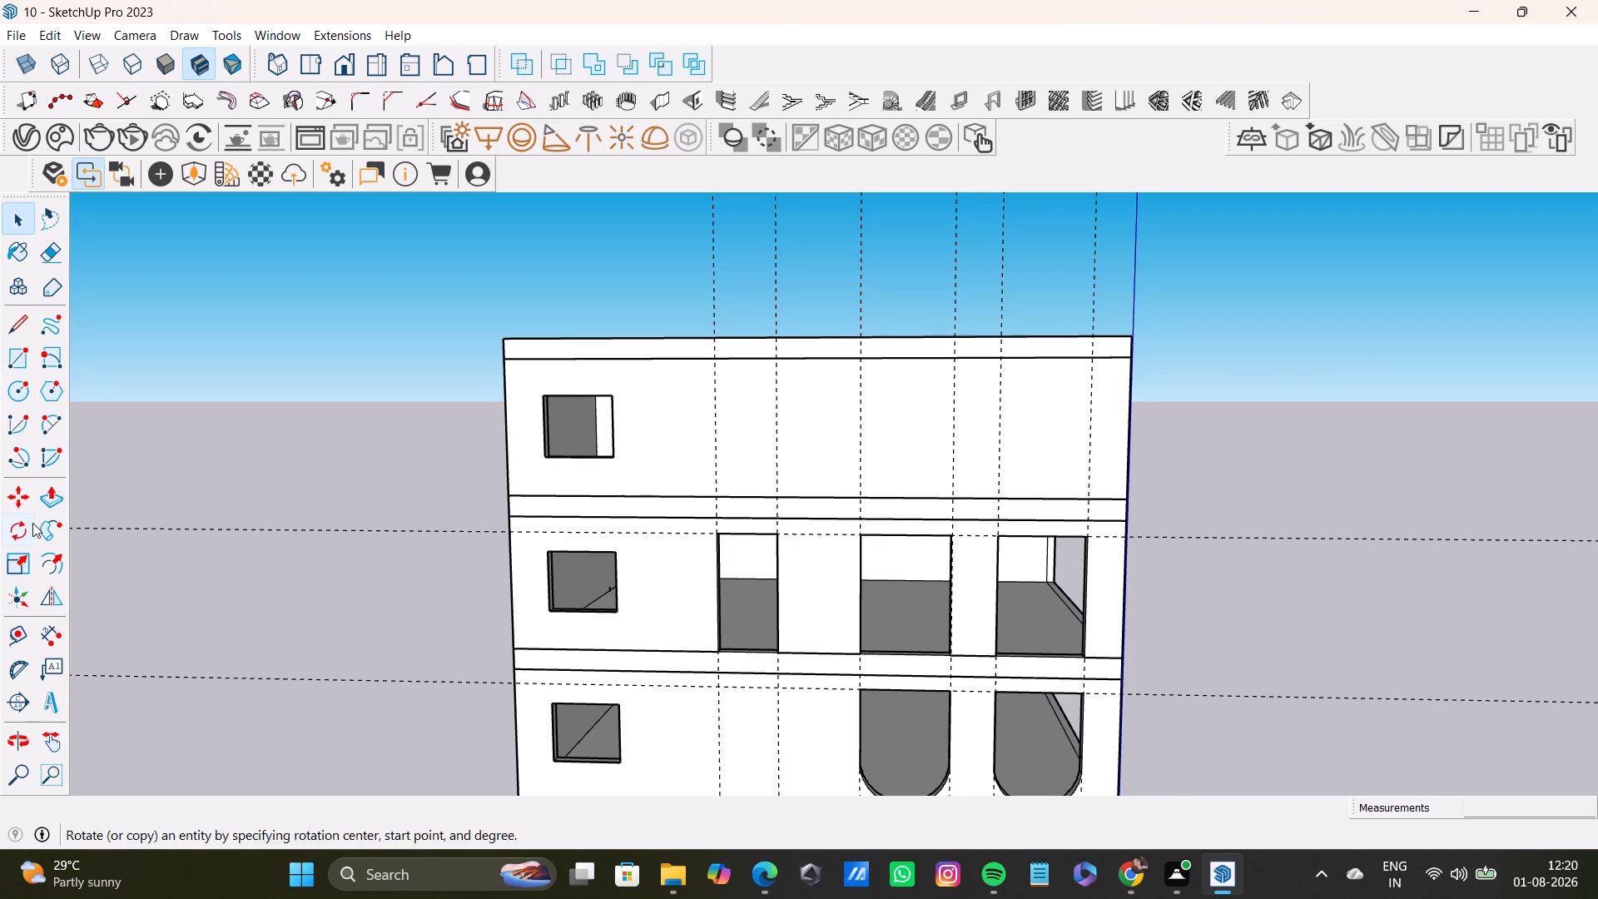
left_click(19, 631)
left_click(811, 360)
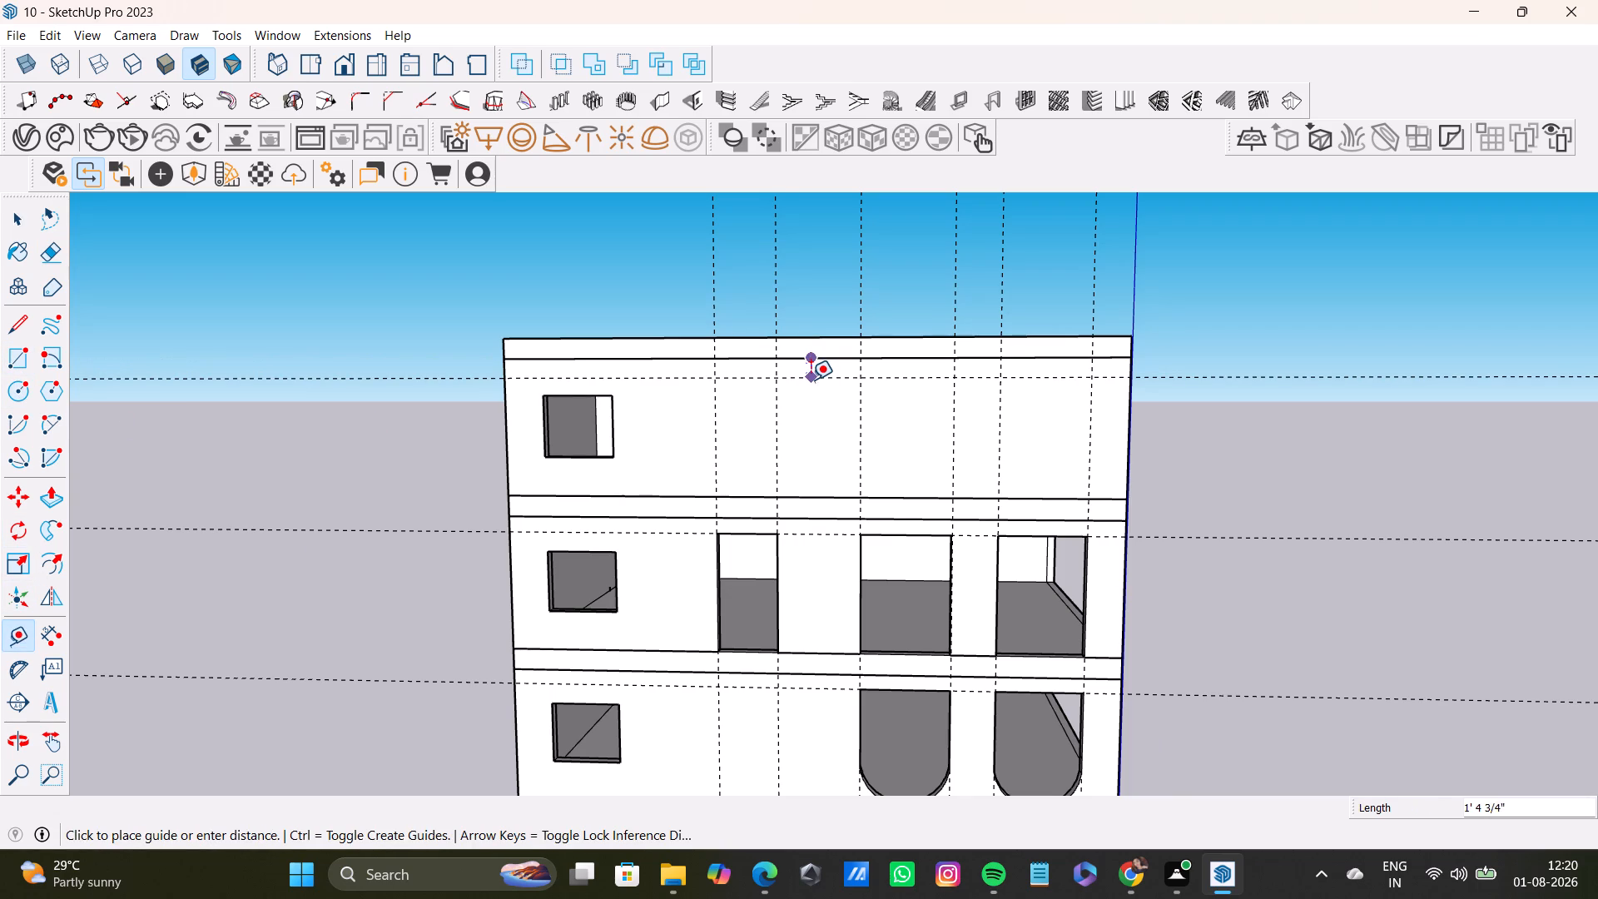
left_click(810, 377)
key("space")
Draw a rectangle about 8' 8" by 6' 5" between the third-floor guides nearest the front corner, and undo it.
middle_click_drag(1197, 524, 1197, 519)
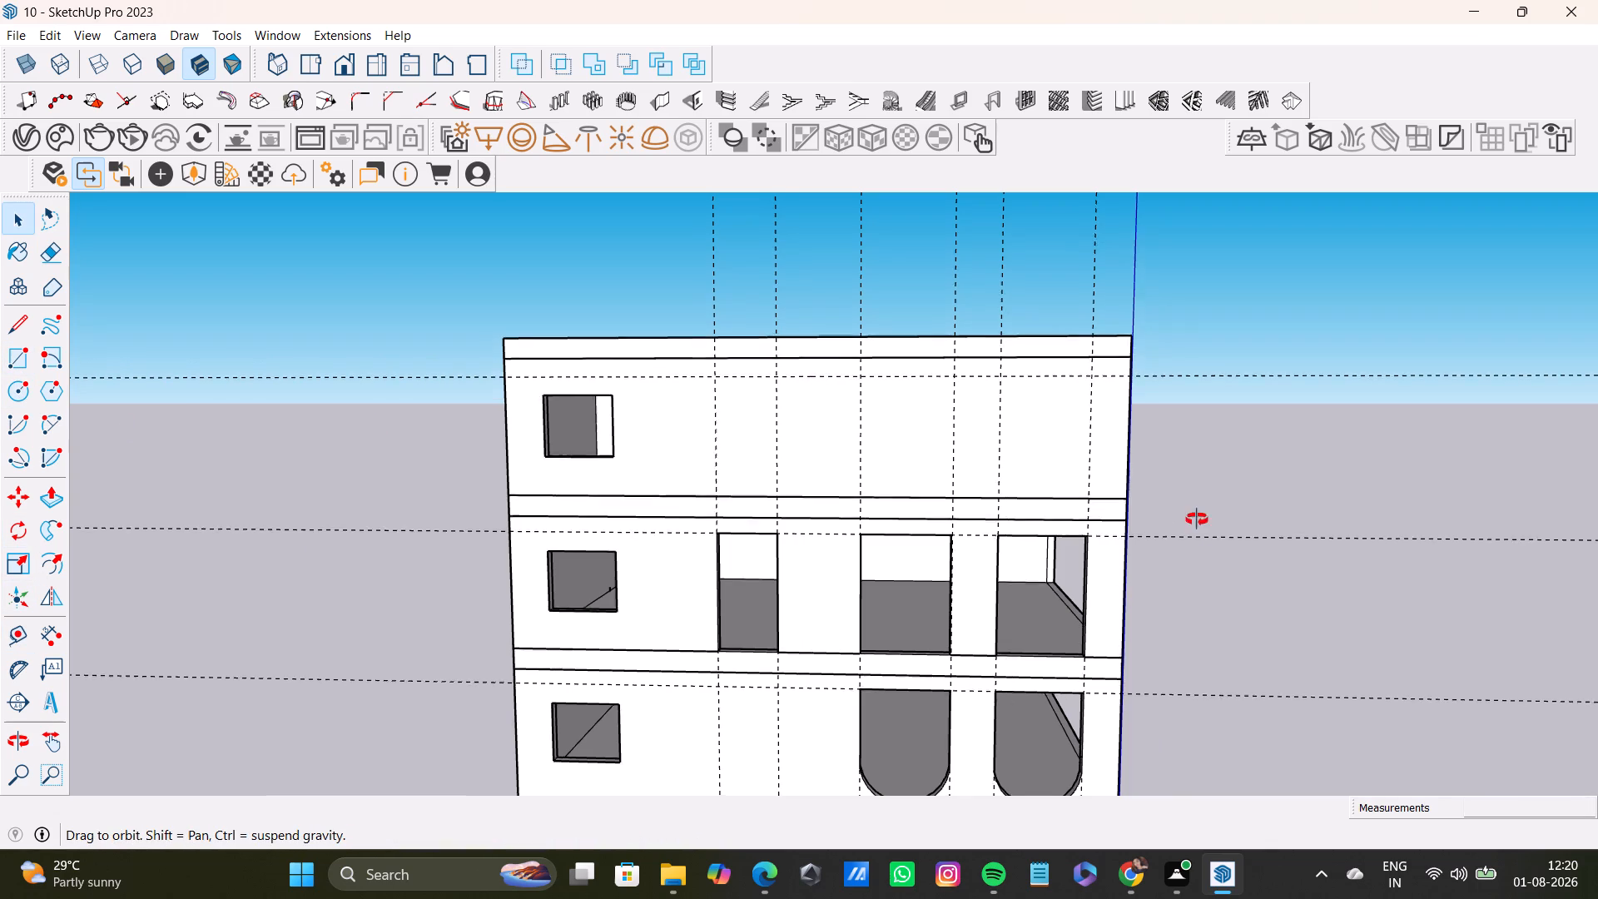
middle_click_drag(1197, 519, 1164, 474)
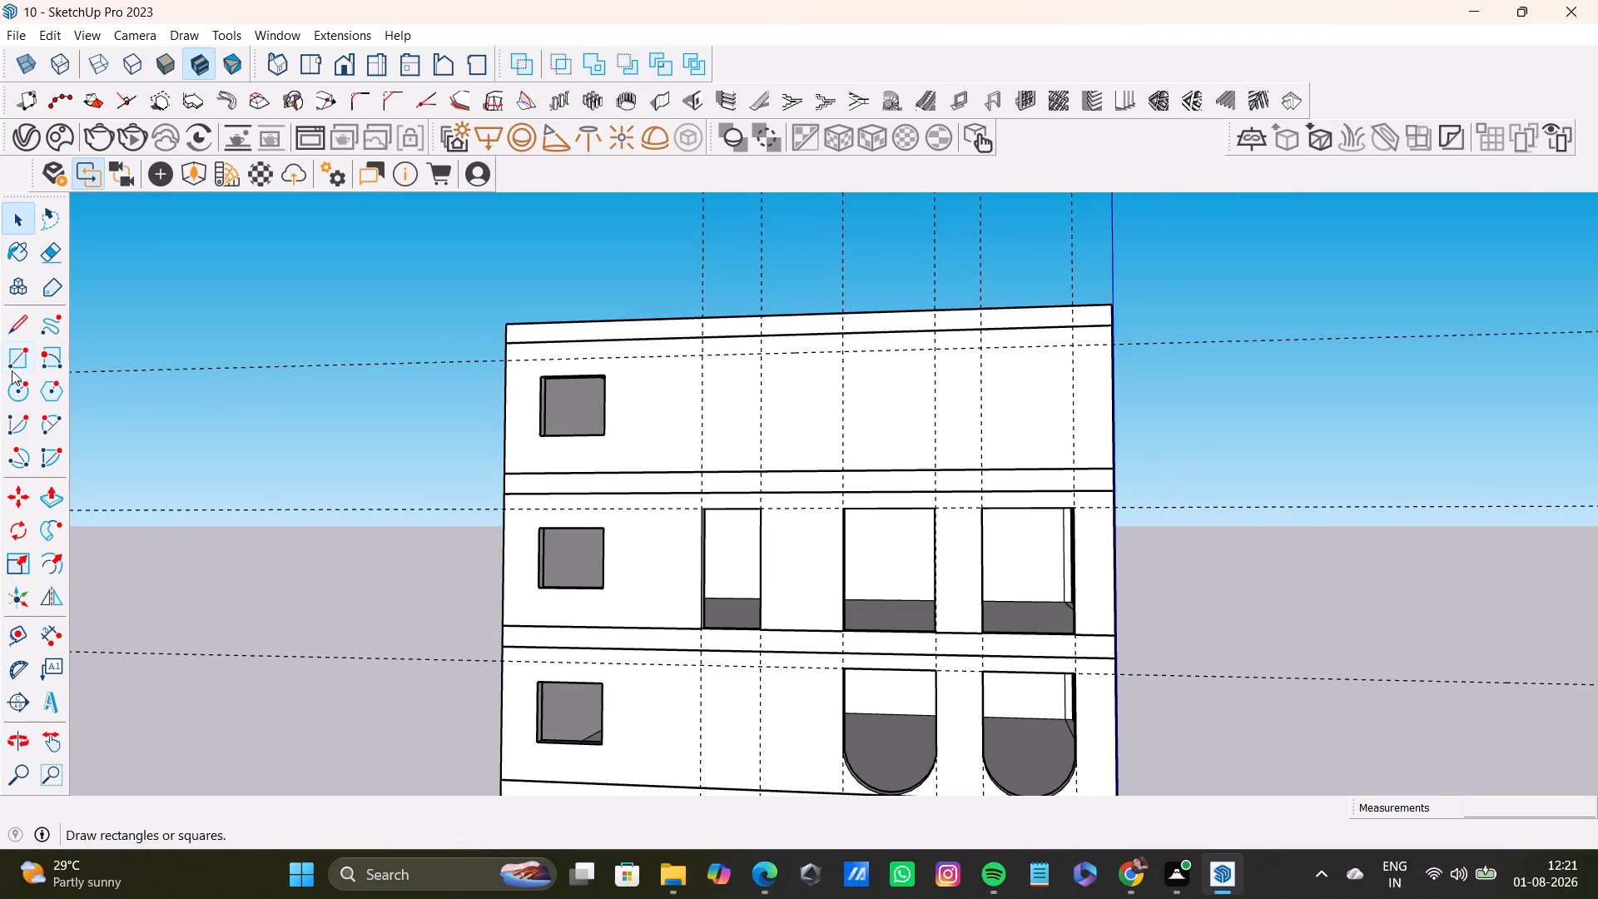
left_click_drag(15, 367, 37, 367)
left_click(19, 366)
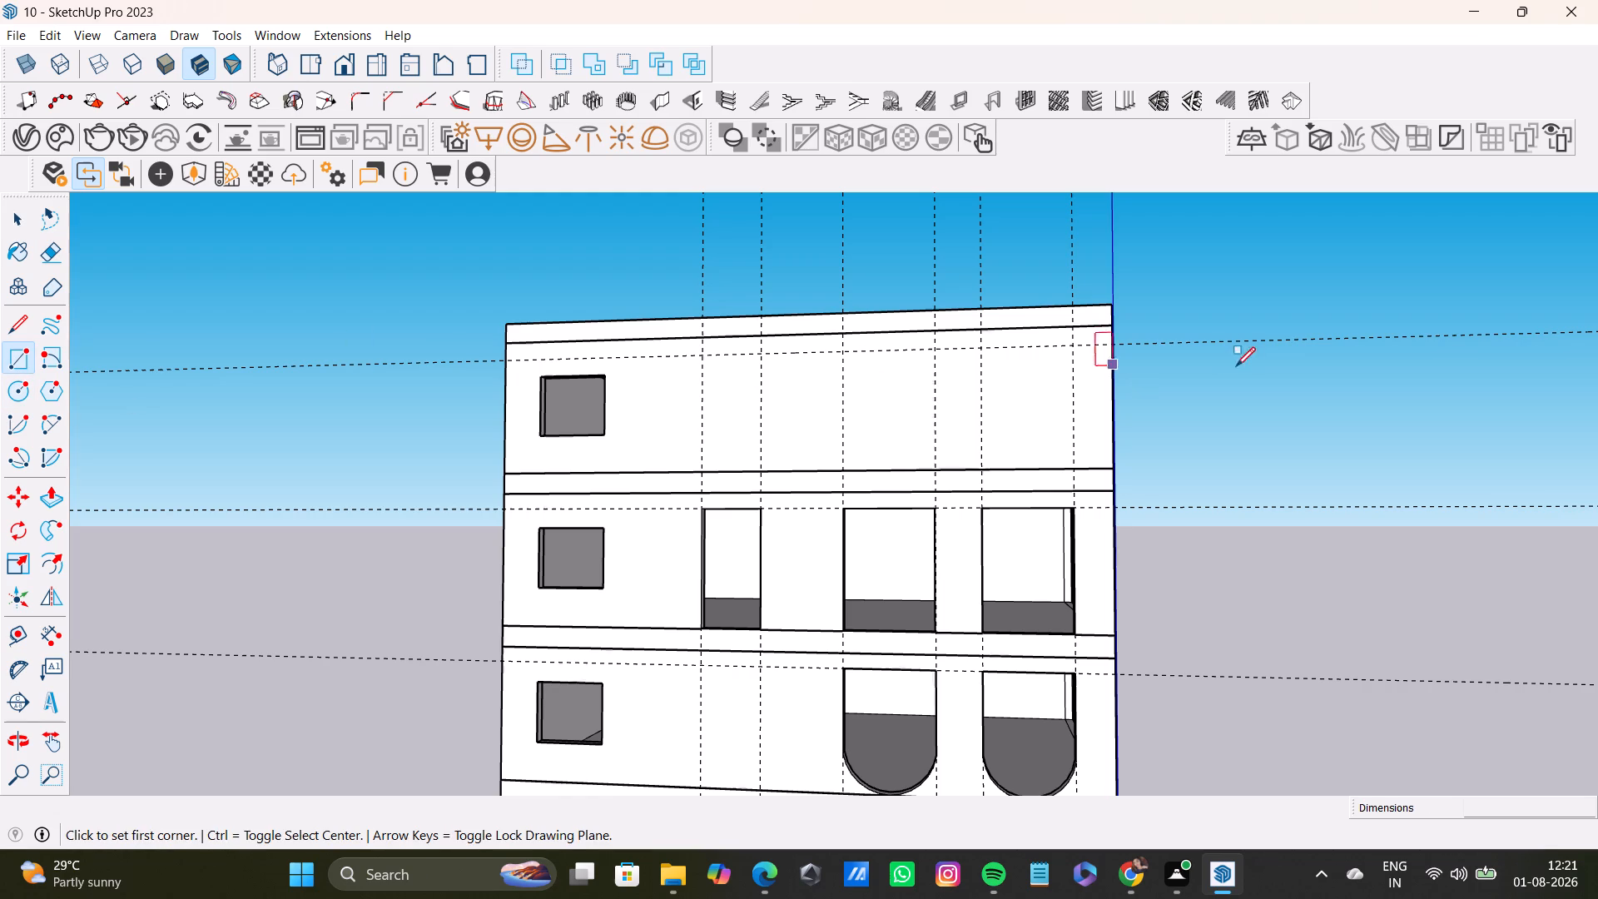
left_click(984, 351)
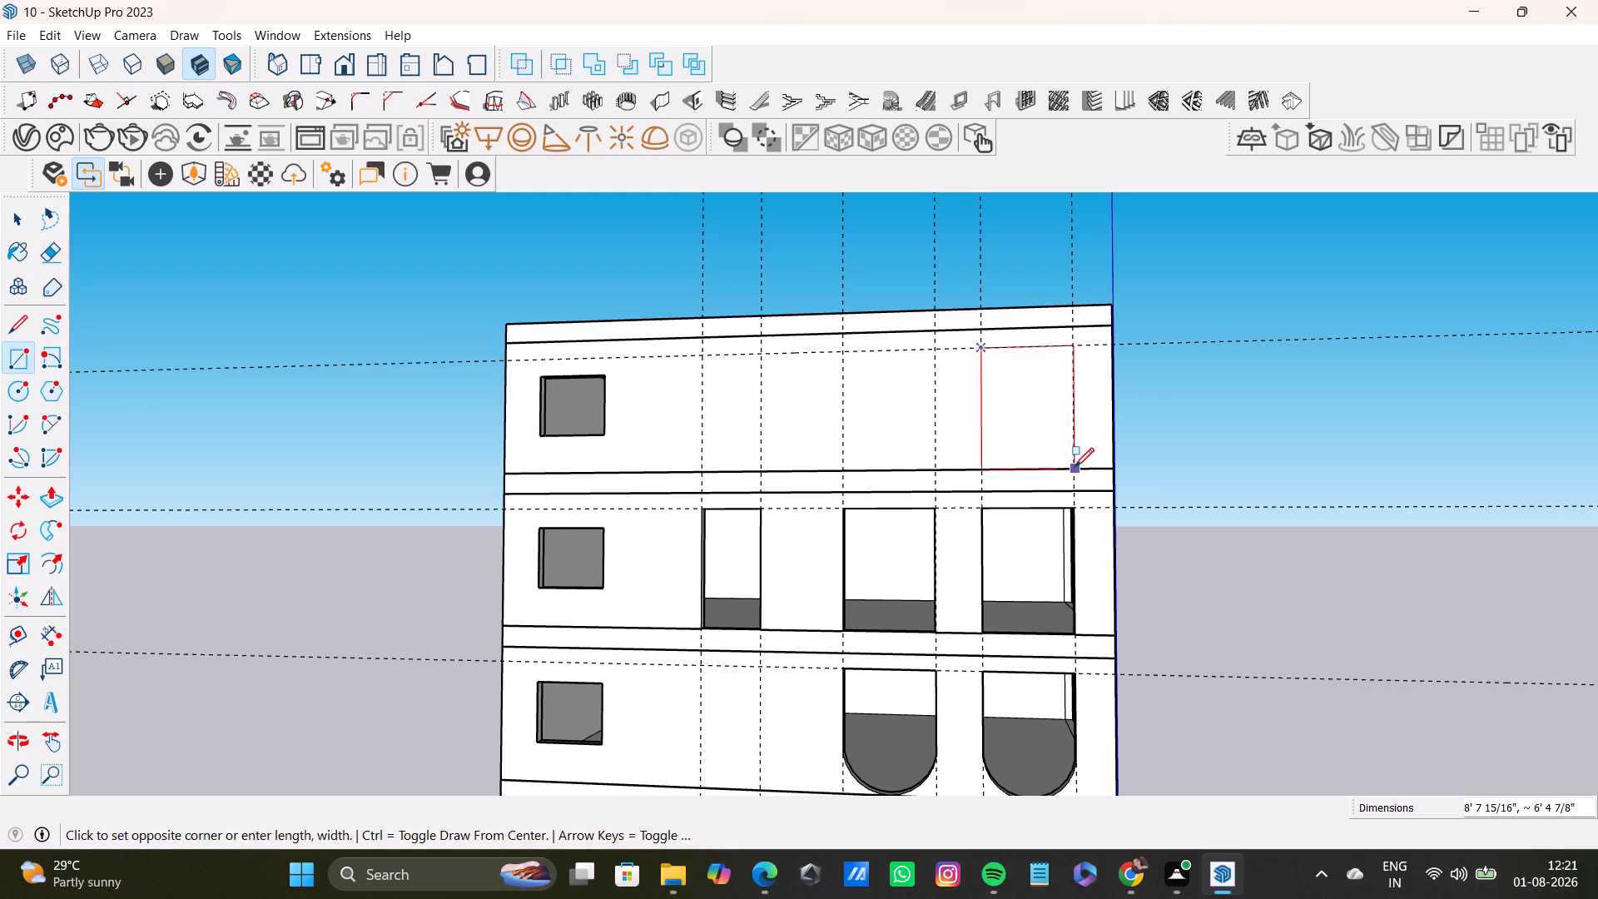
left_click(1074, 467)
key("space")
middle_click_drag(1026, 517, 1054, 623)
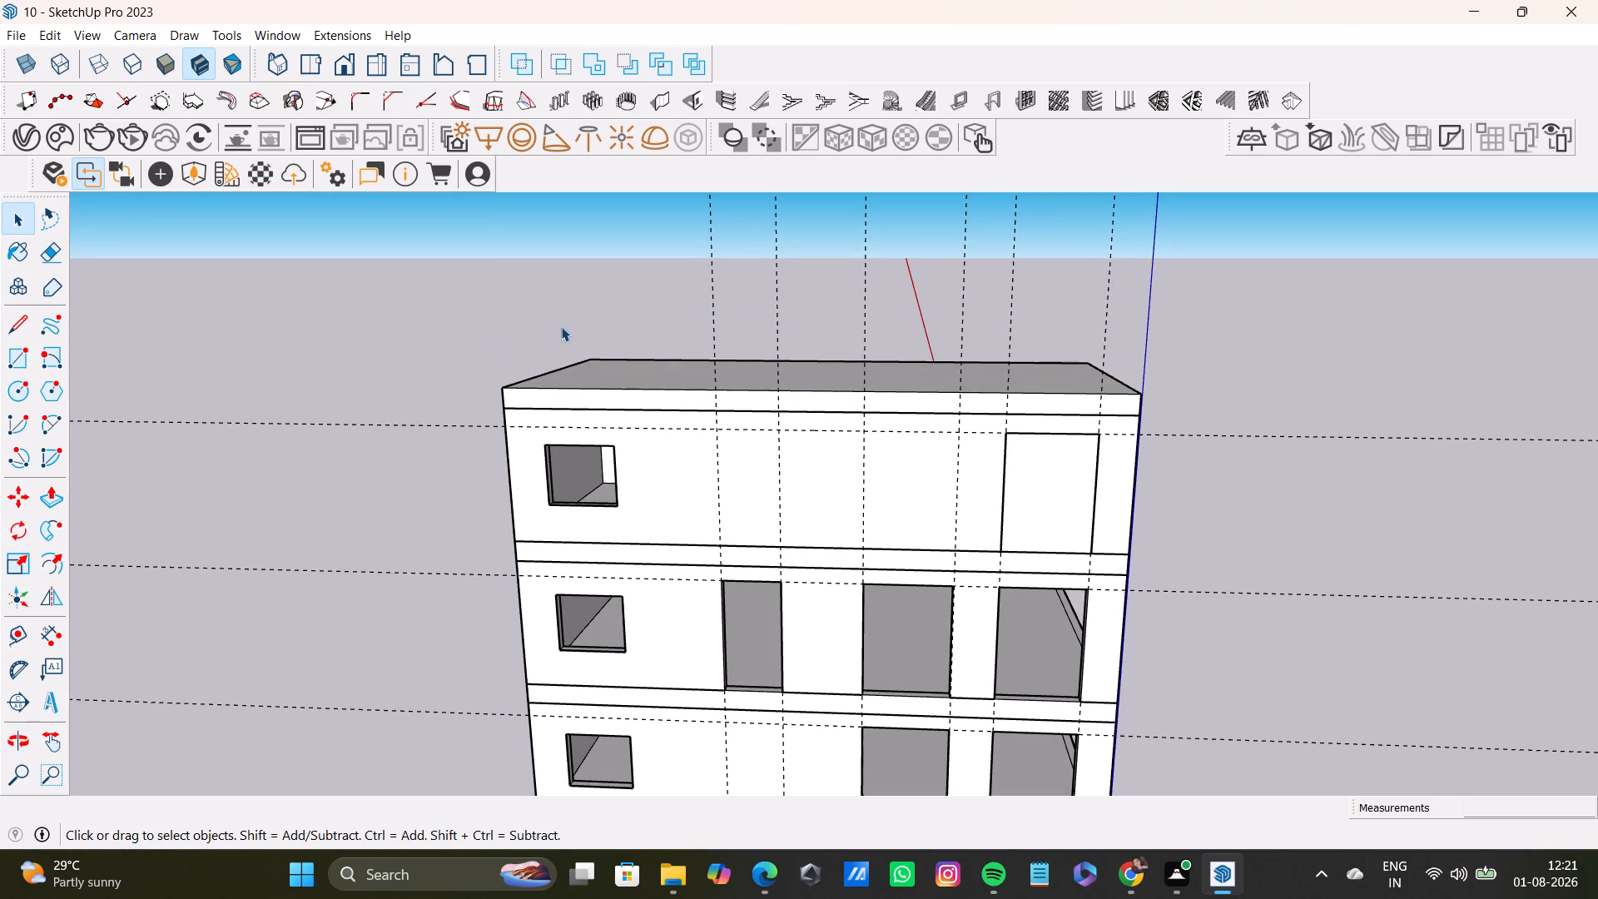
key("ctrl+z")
Measure the spacing between the two vertical guides nearest the window on the third-floor side wall.
middle_click_drag(1148, 604, 1100, 557)
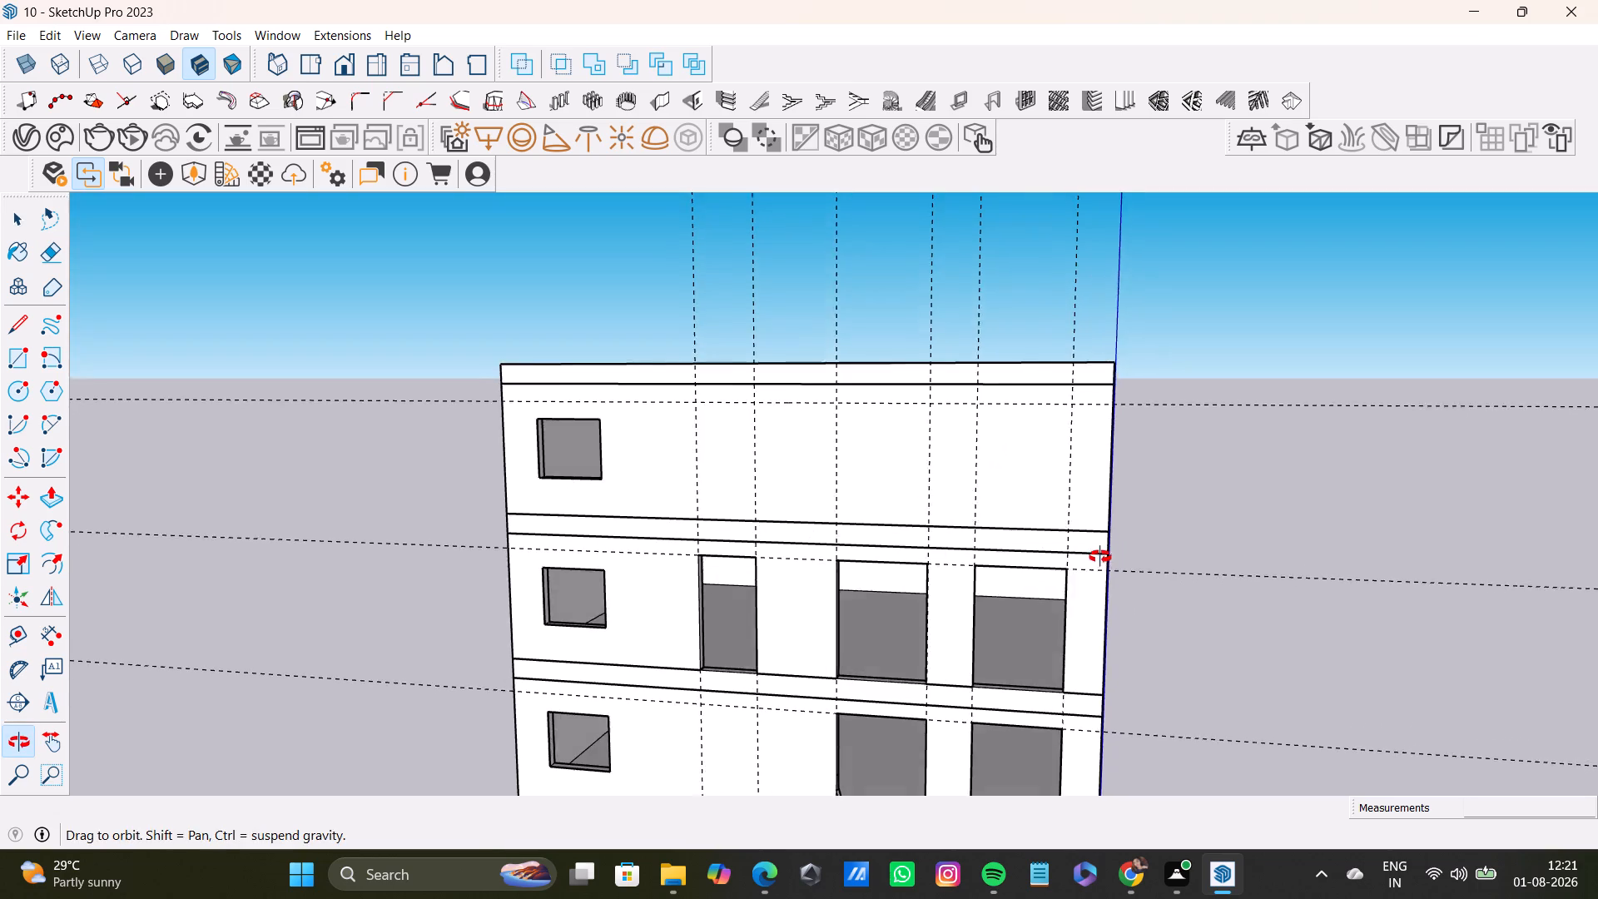
middle_click_drag(1100, 557, 1108, 540)
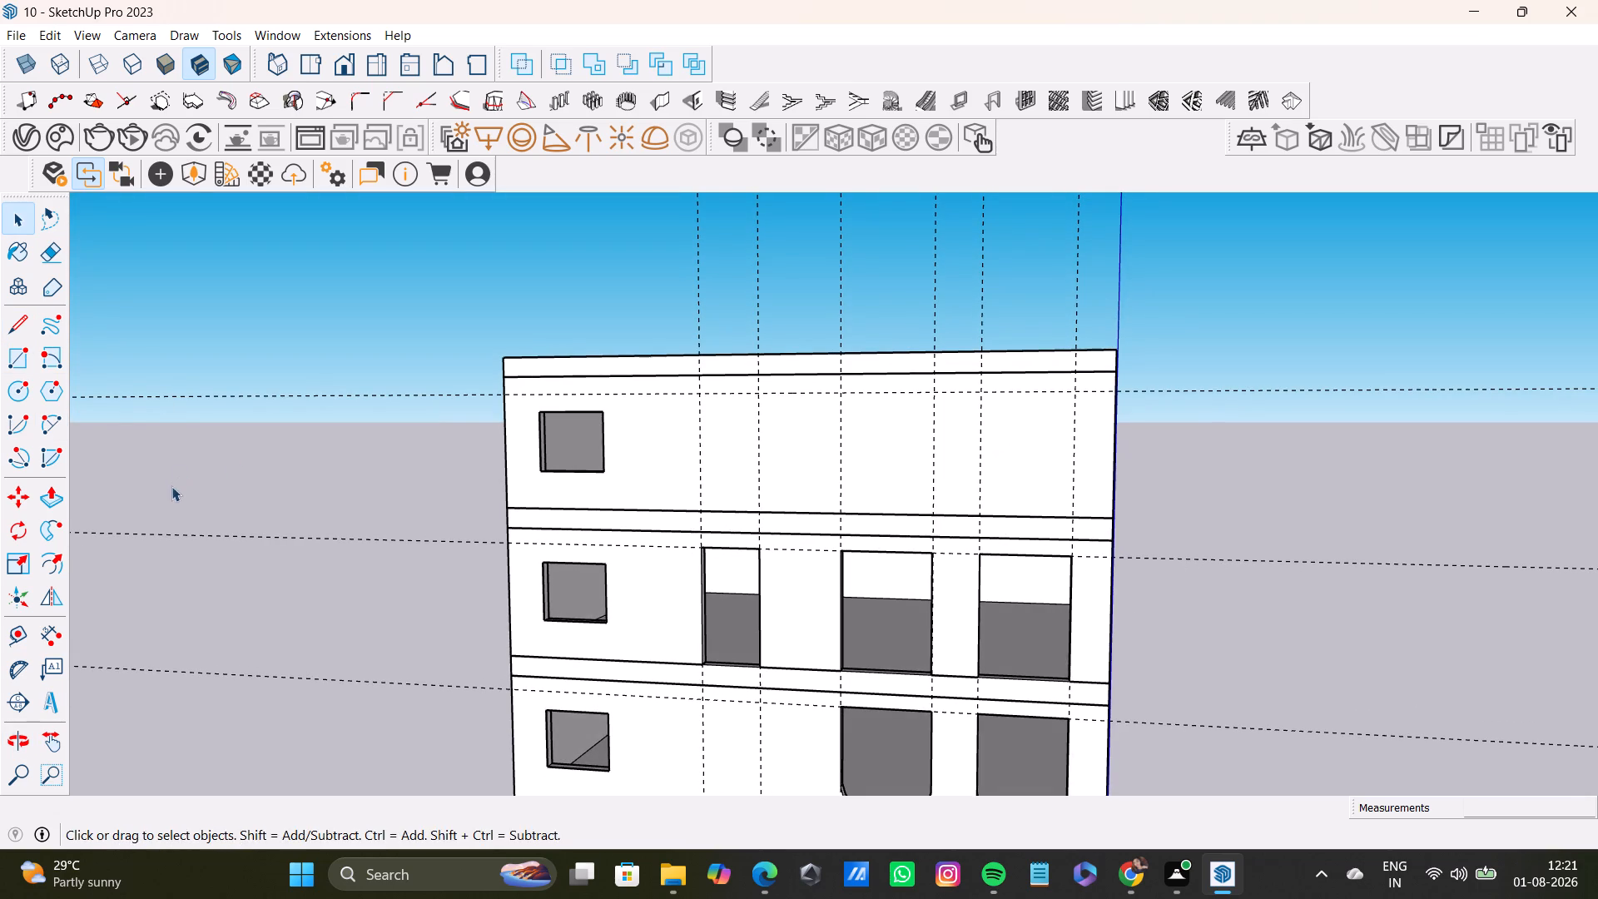
left_click(50, 626)
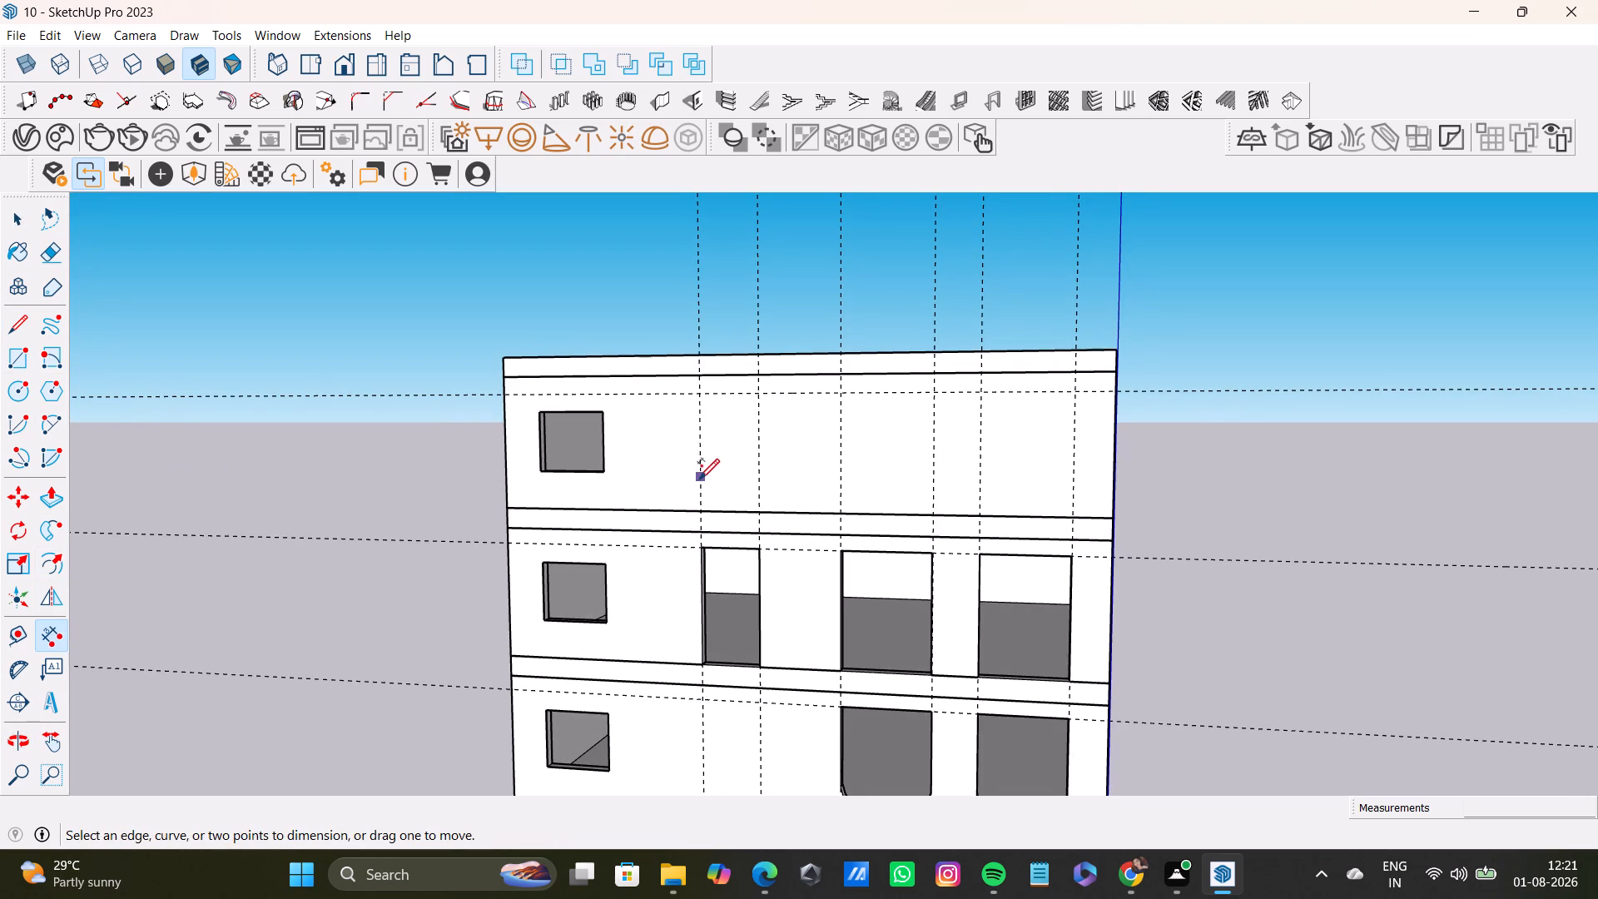
left_click(699, 478)
scroll(763, 485, "up", 2)
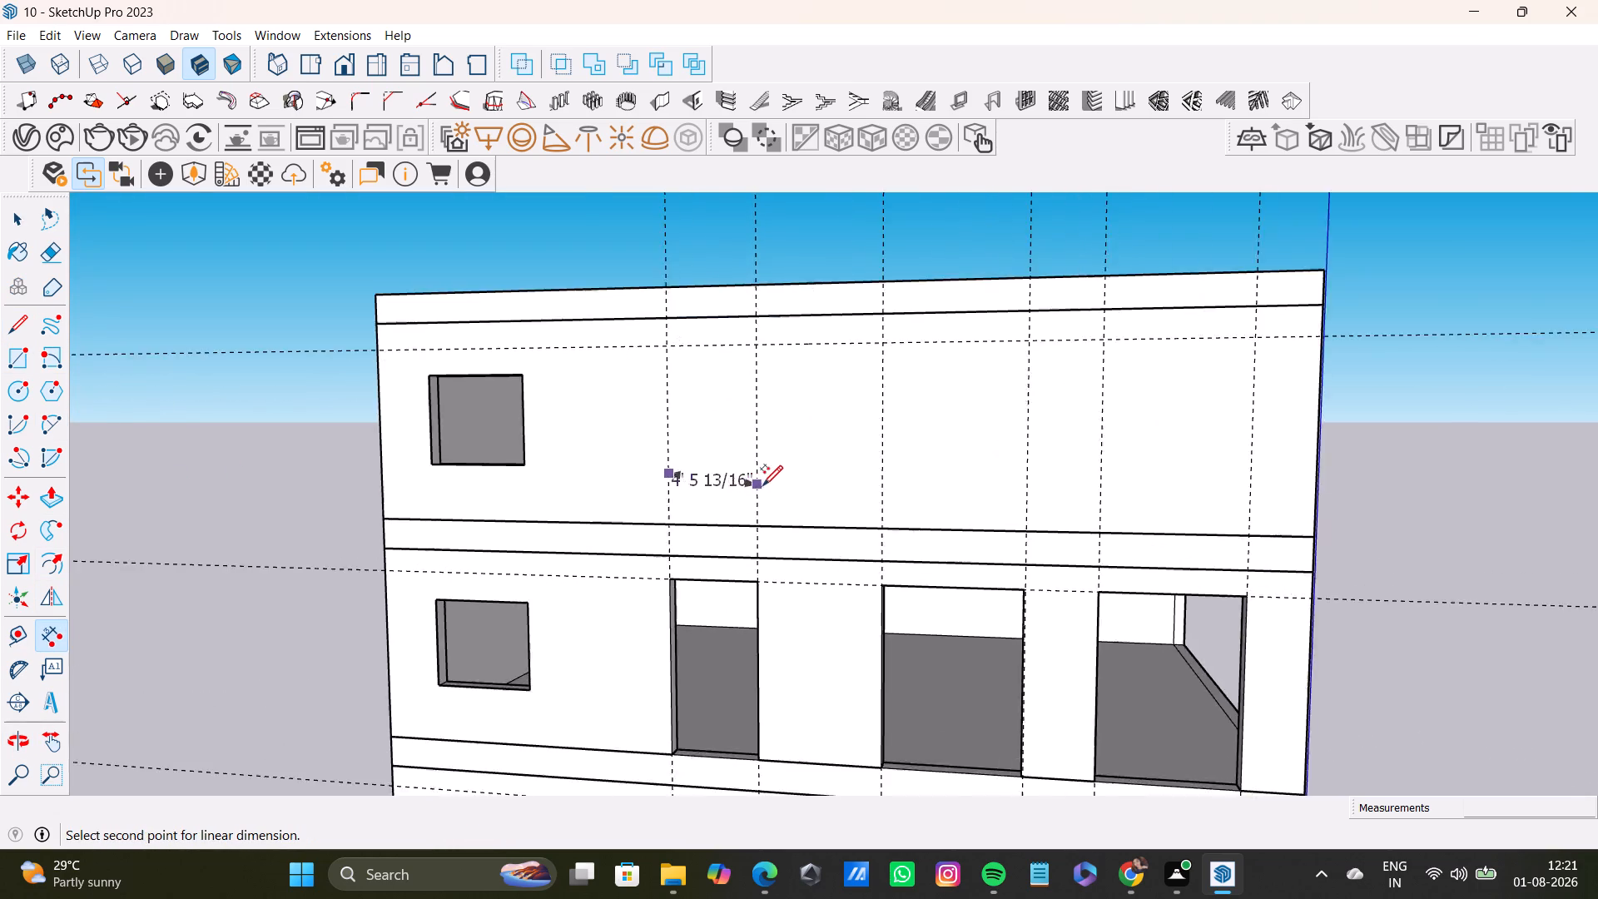
scroll(762, 484, "up", 11)
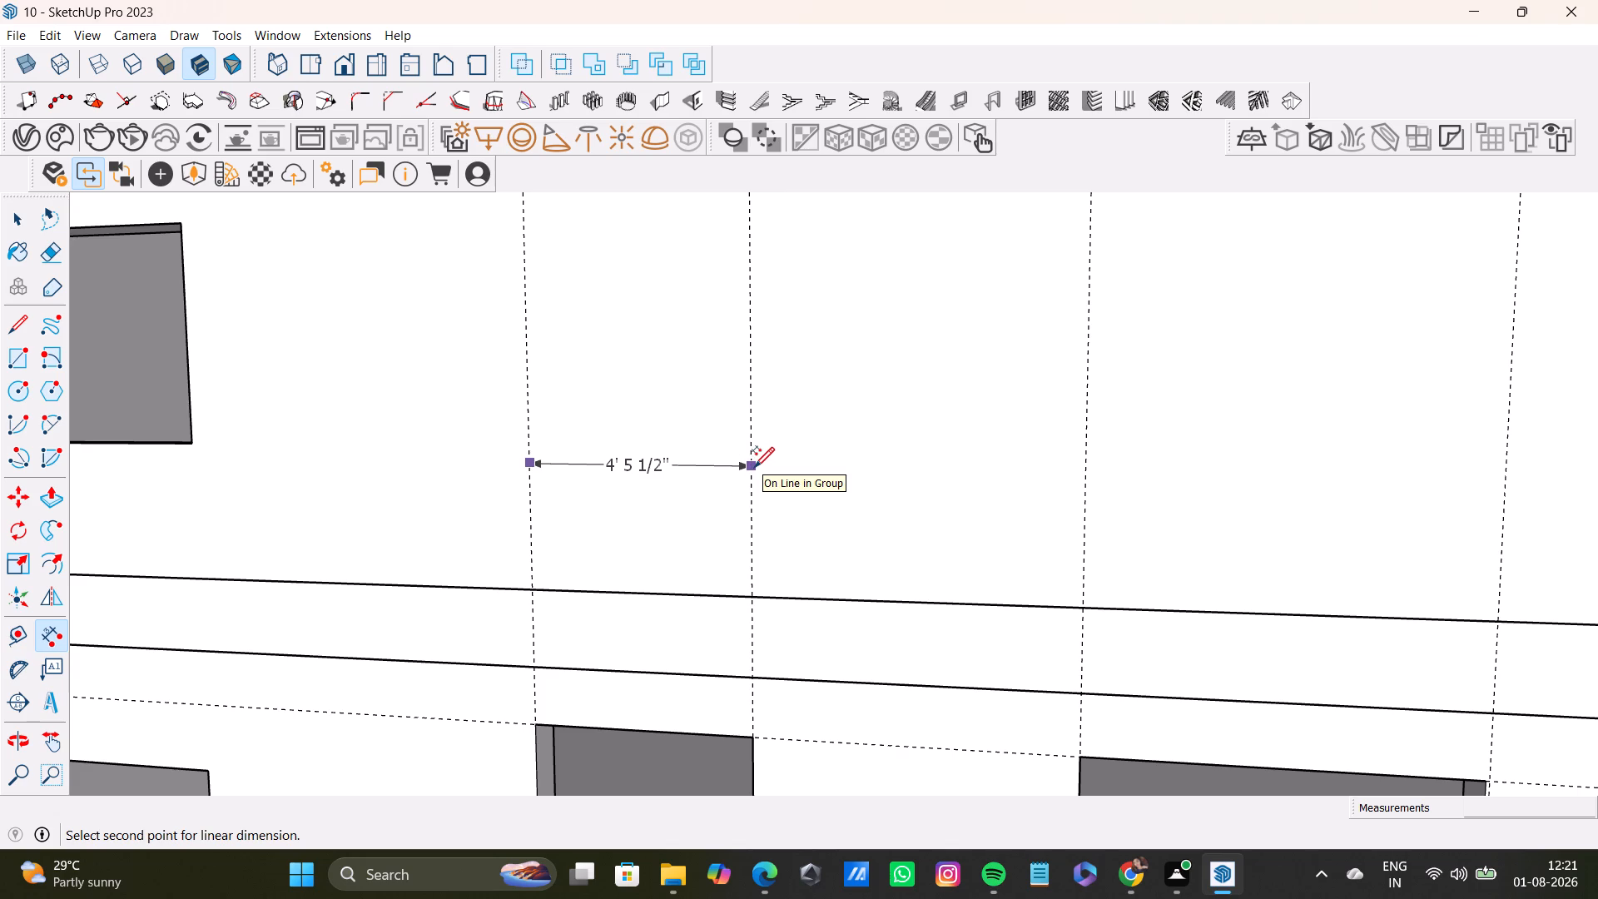
key("space")
scroll(754, 466, "down", 8)
middle_click_drag(1010, 445, 697, 469, "shift")
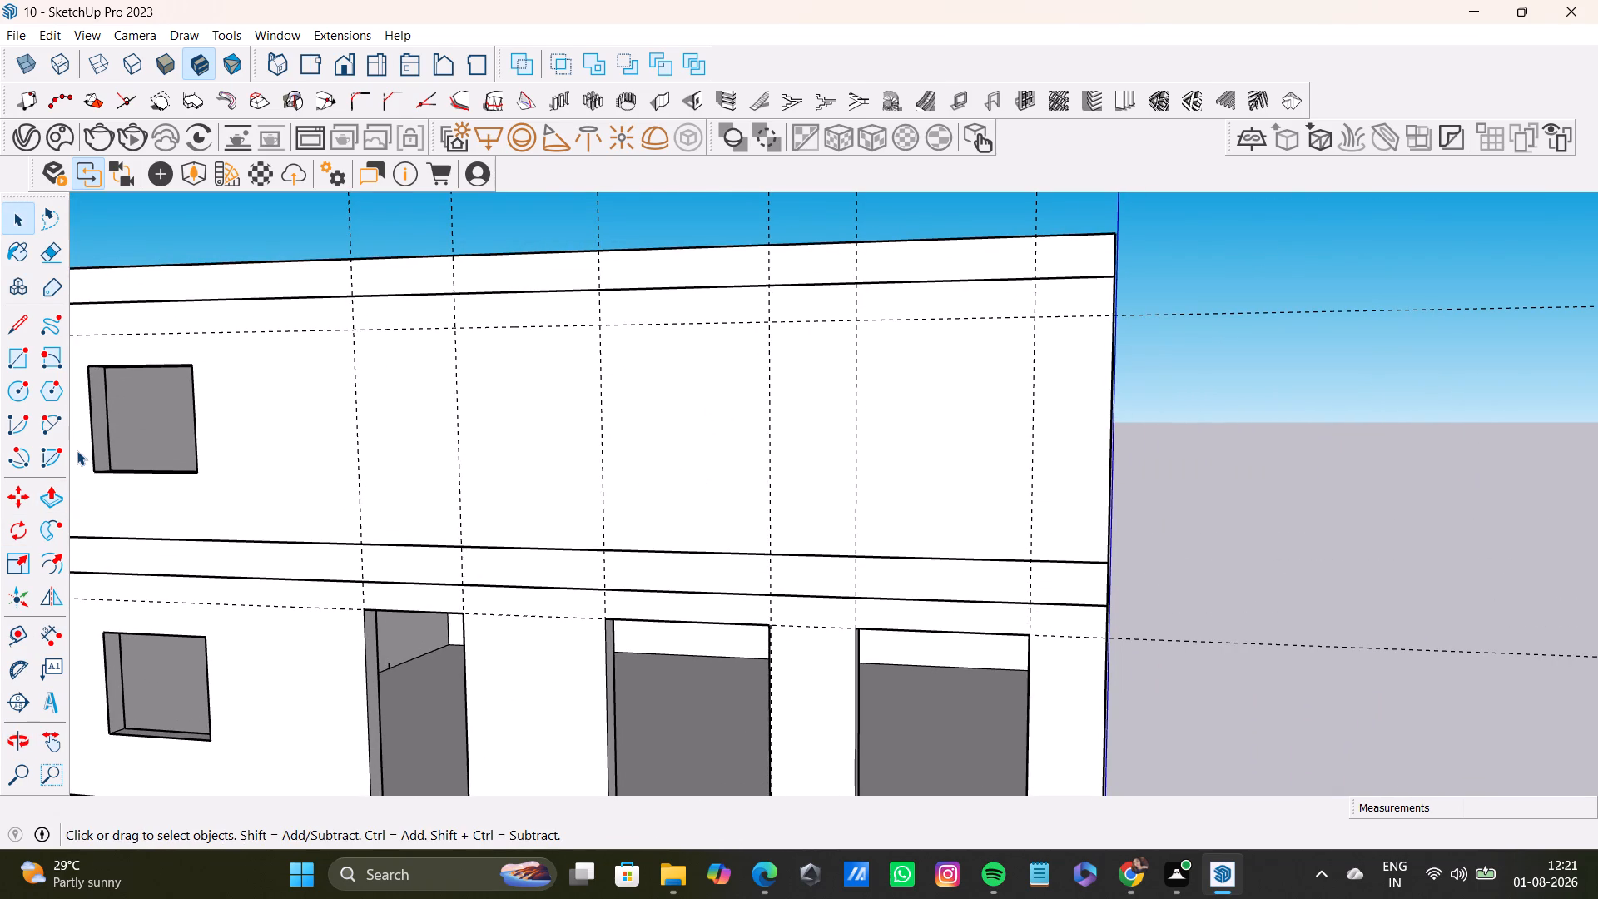
Measure the spacing between the two vertical guides nearest the front corner on the third-floor side wall.
left_click(22, 635)
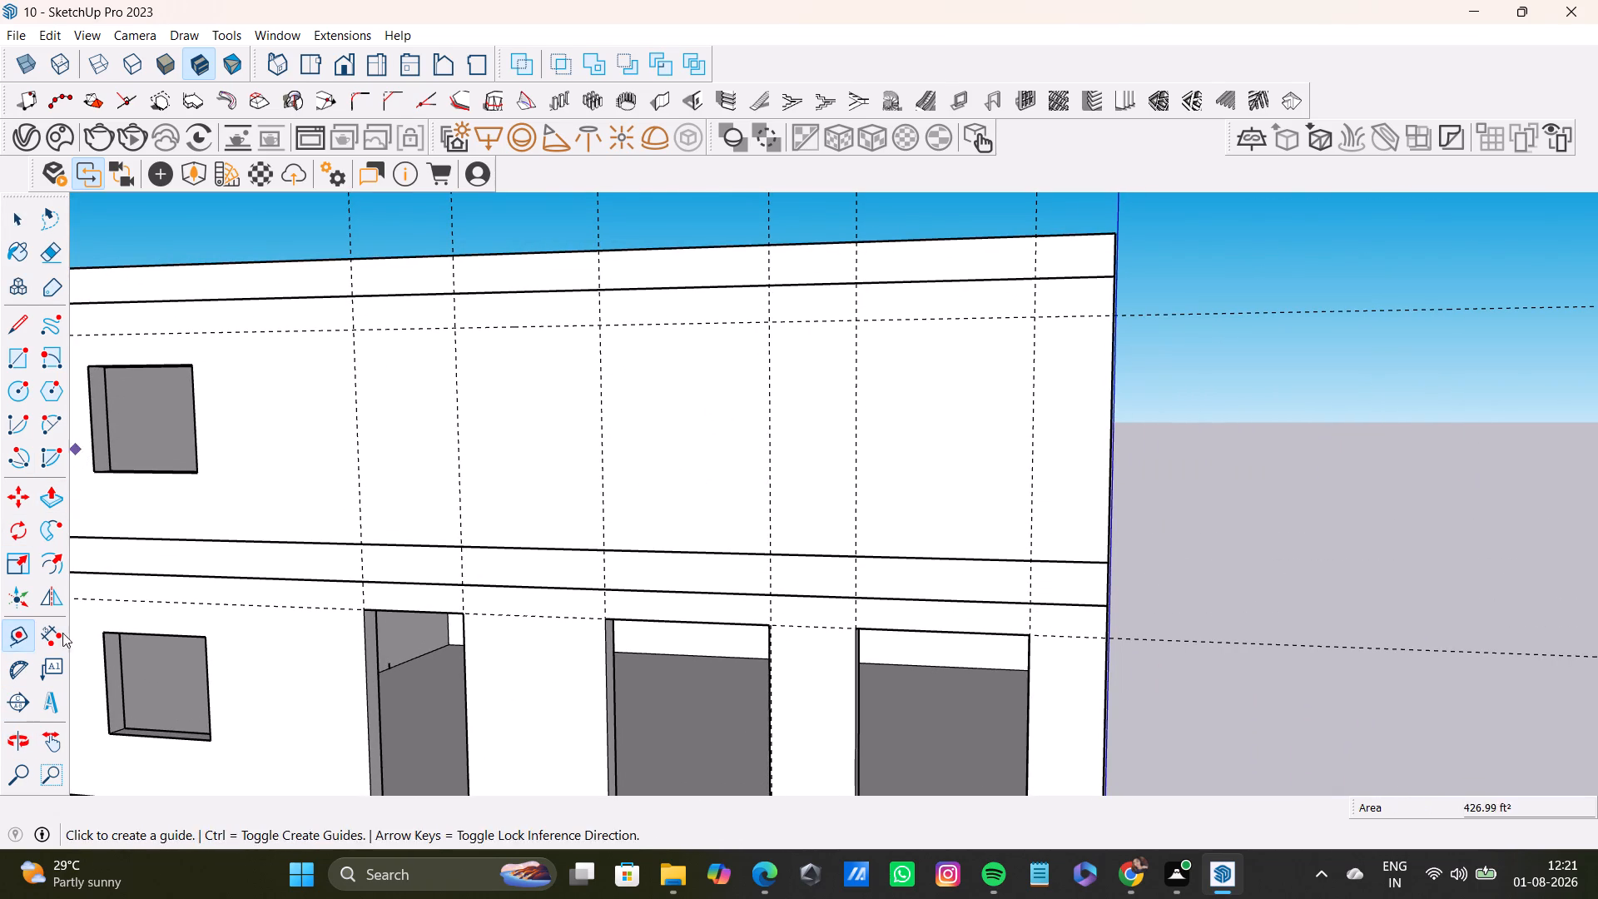
left_click(49, 636)
left_click(854, 483)
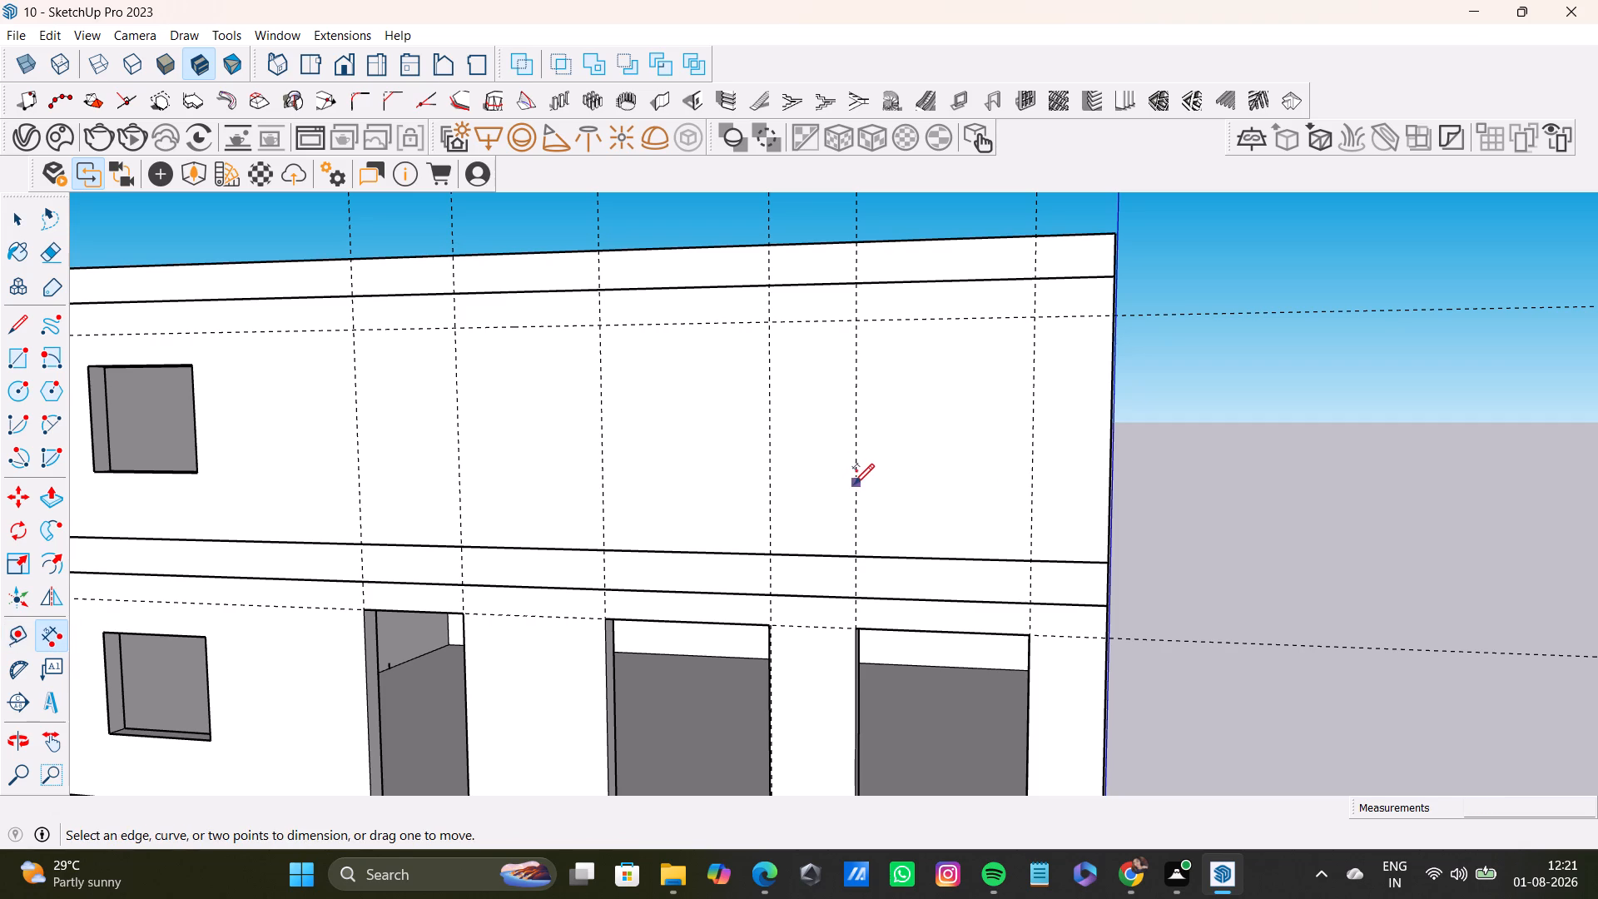
left_click(1034, 485)
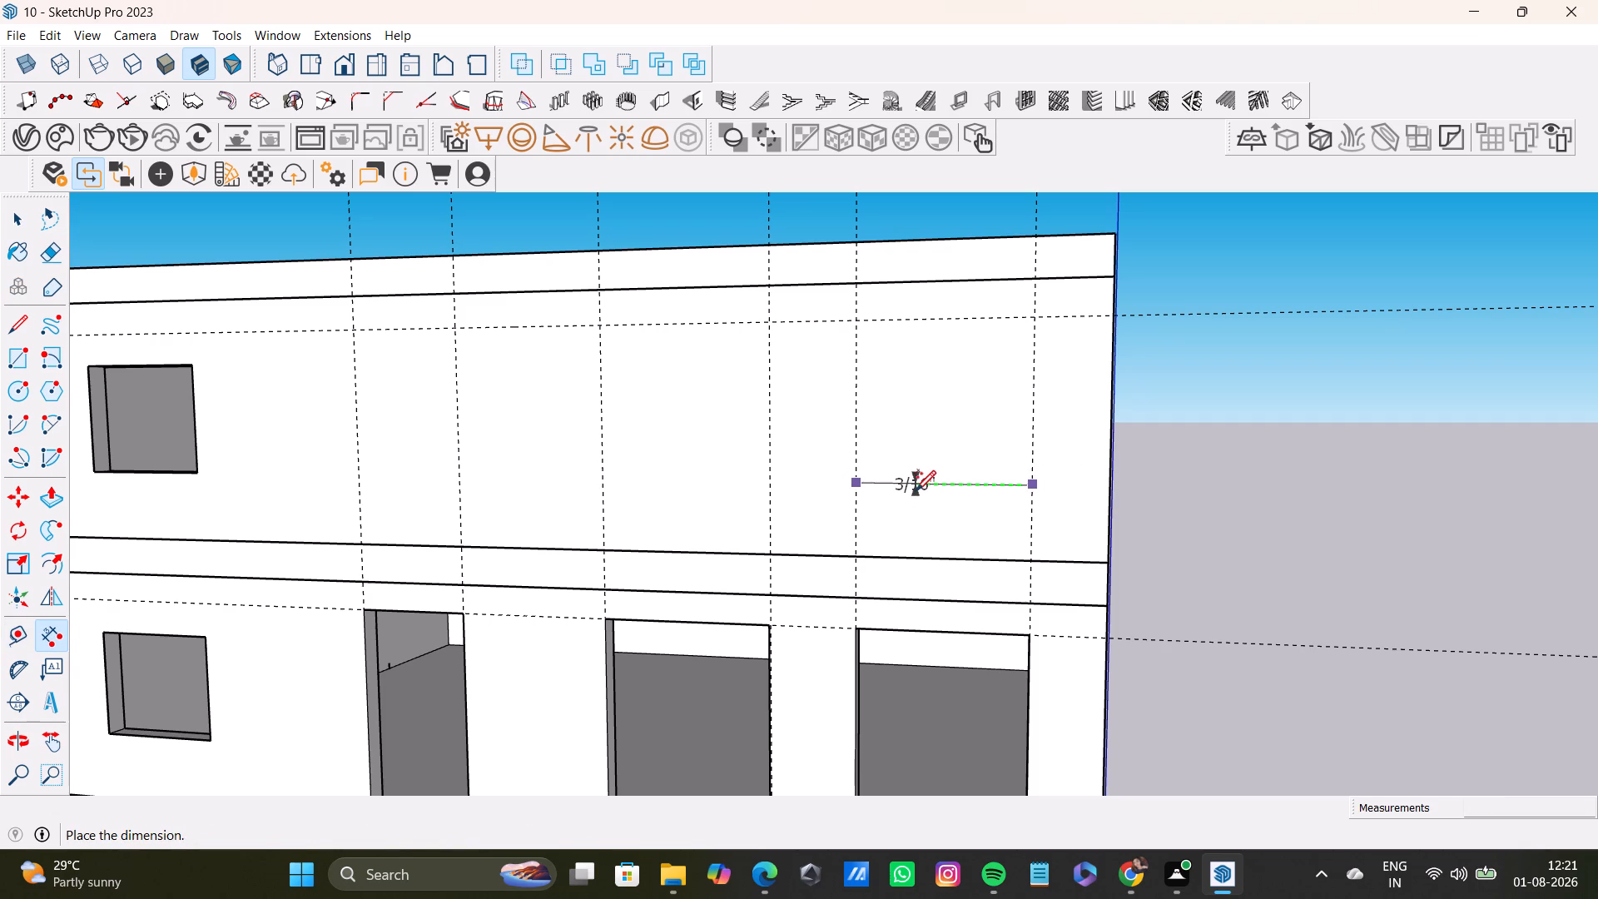
key("space")
Recheck the spacing between the two vertical guides nearest the window on the third-floor side wall.
left_click(47, 629)
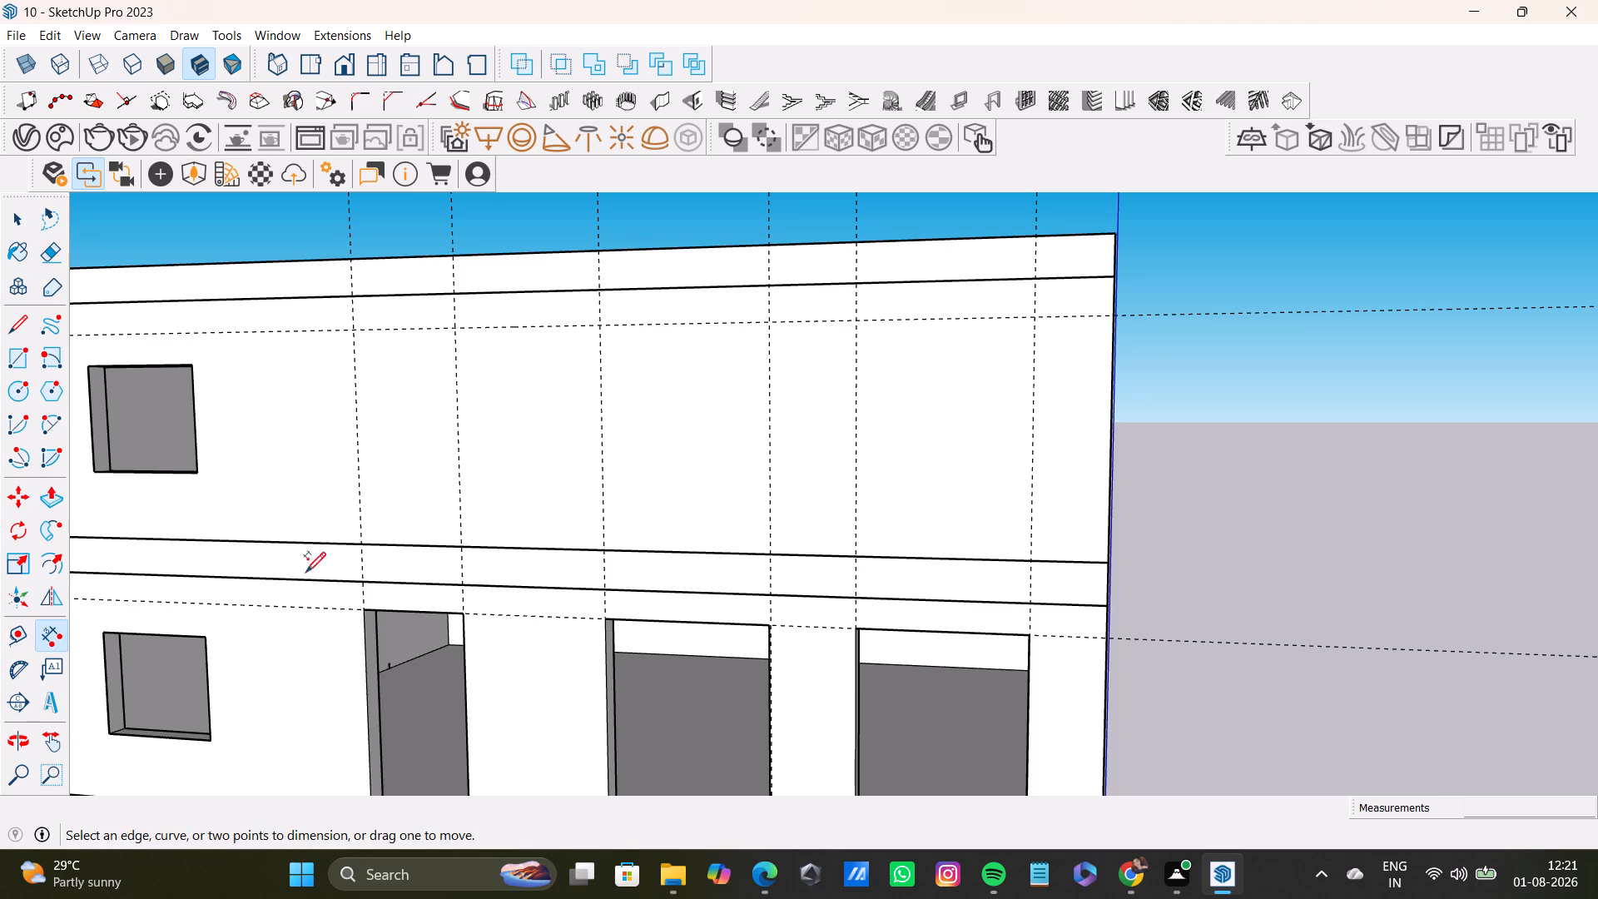
left_click(360, 481)
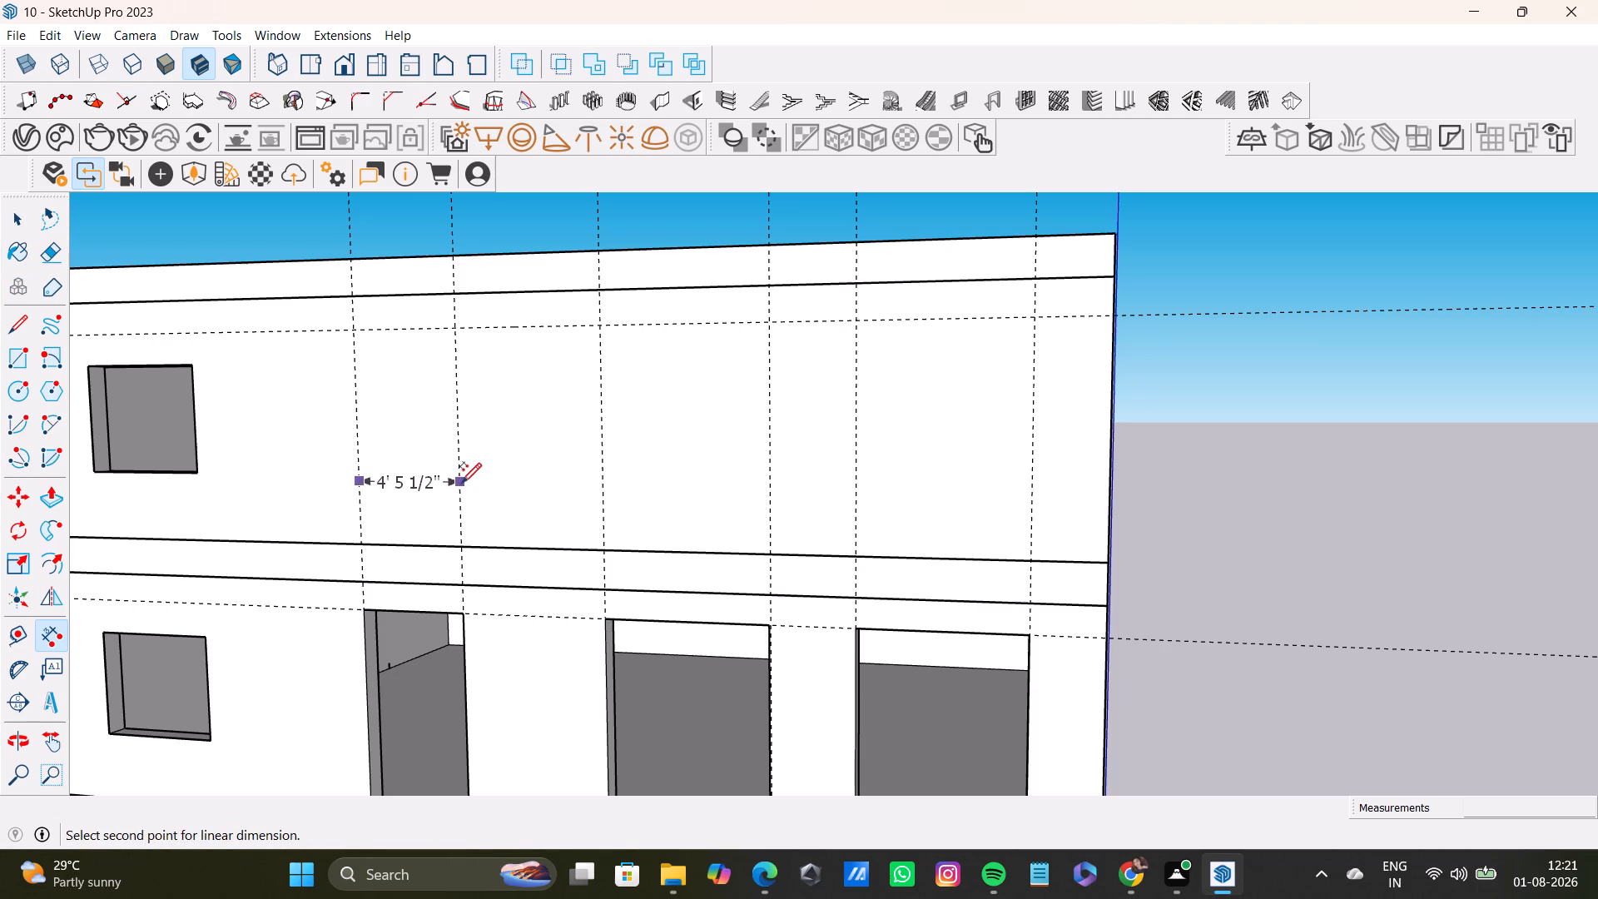
left_click(461, 482)
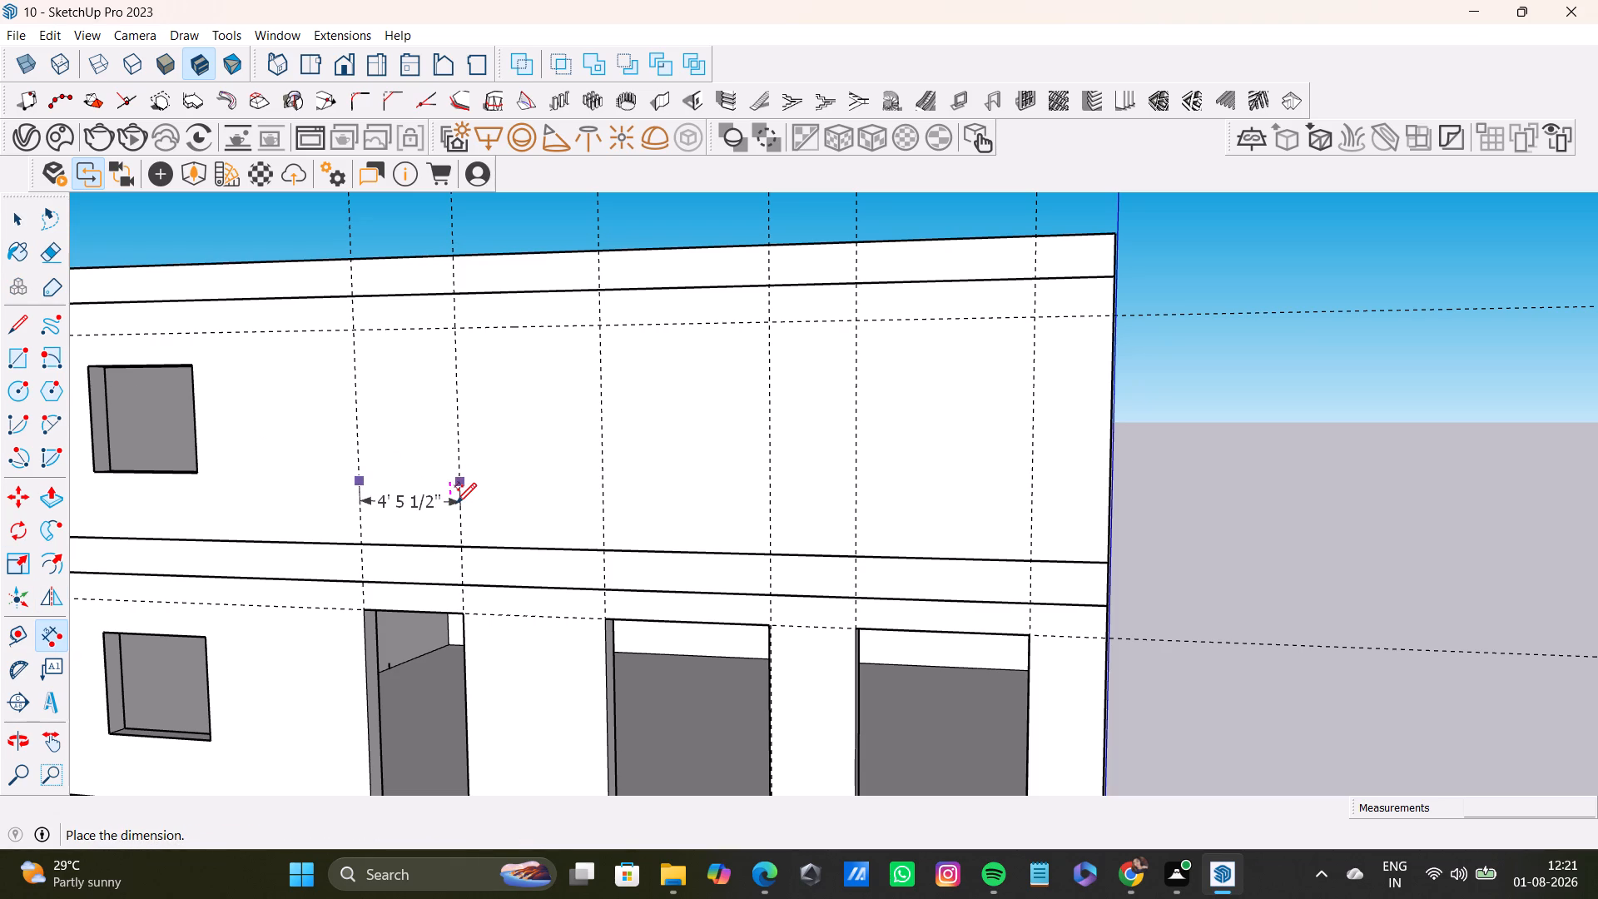
key("space")
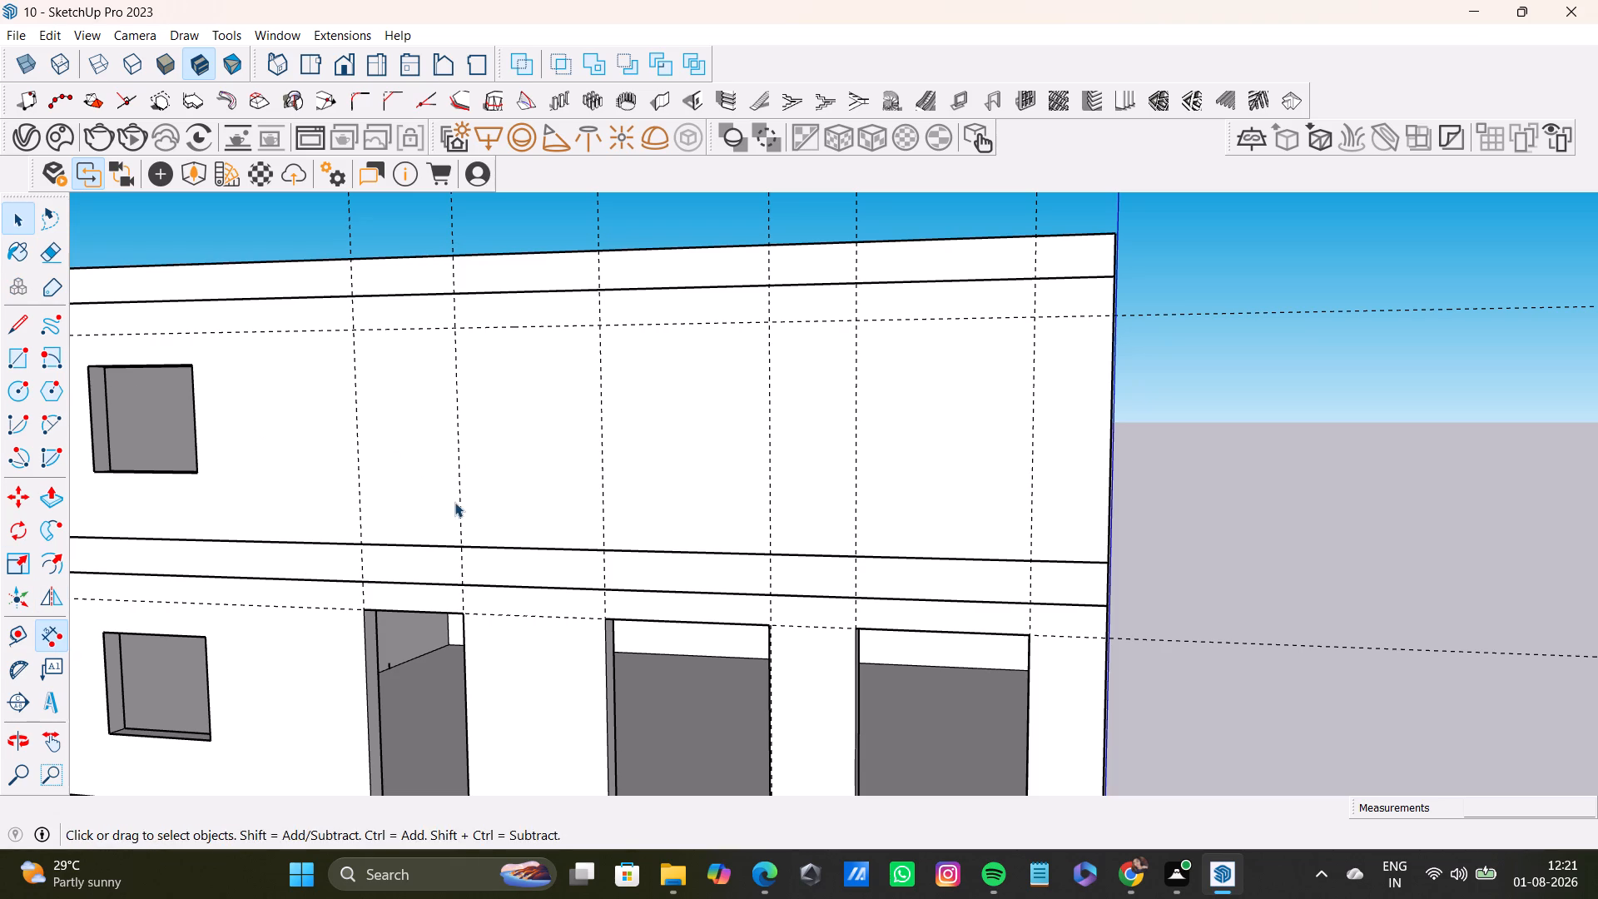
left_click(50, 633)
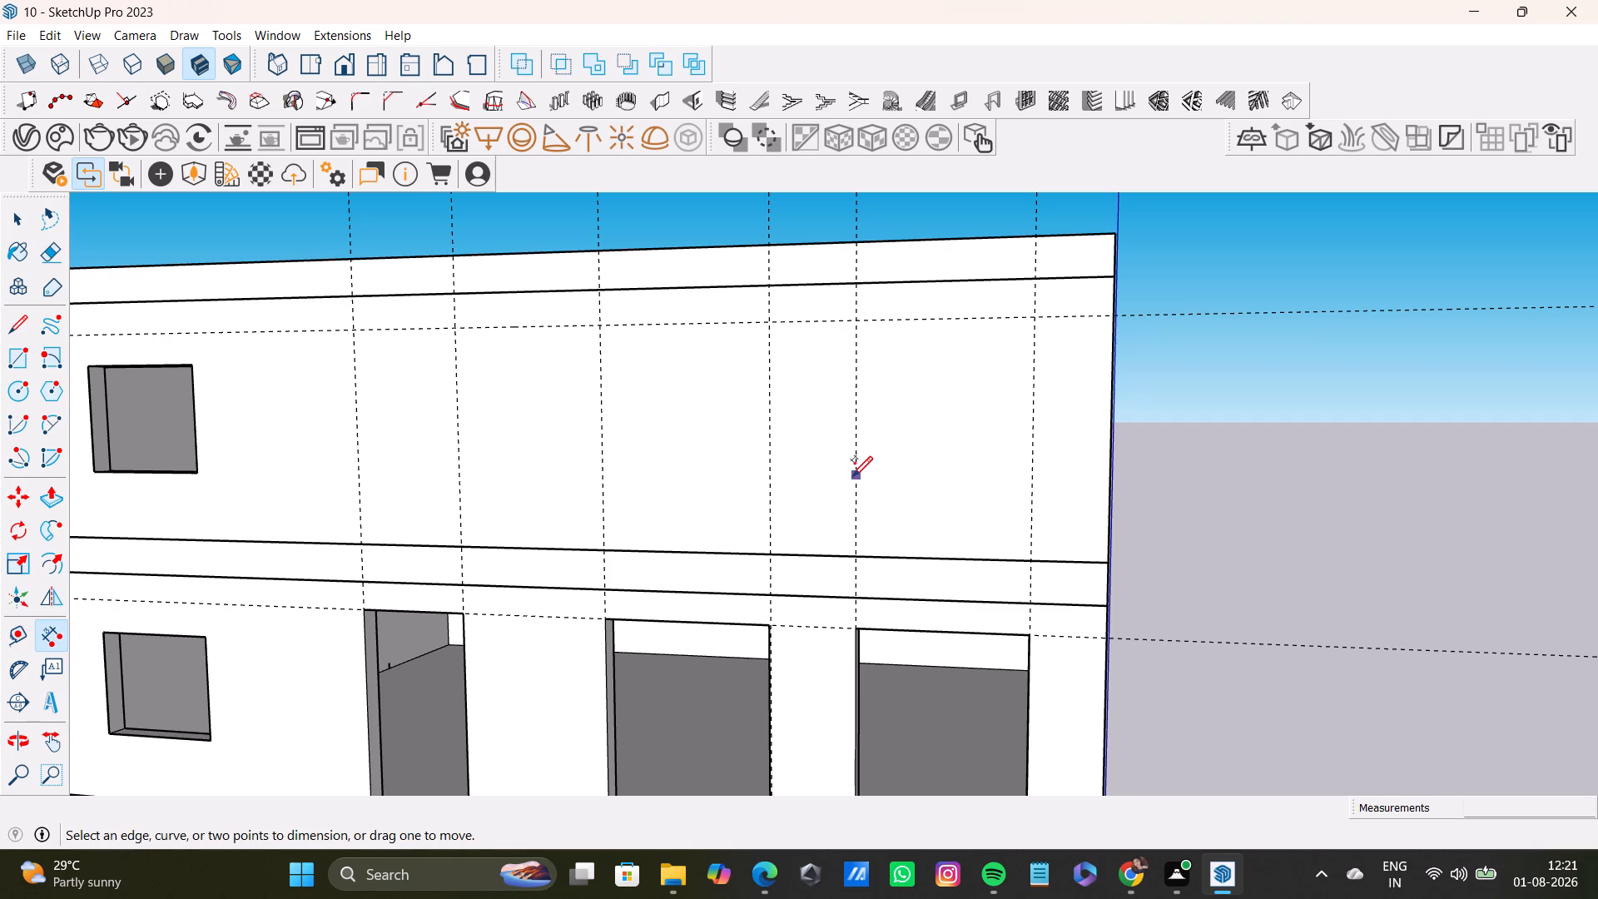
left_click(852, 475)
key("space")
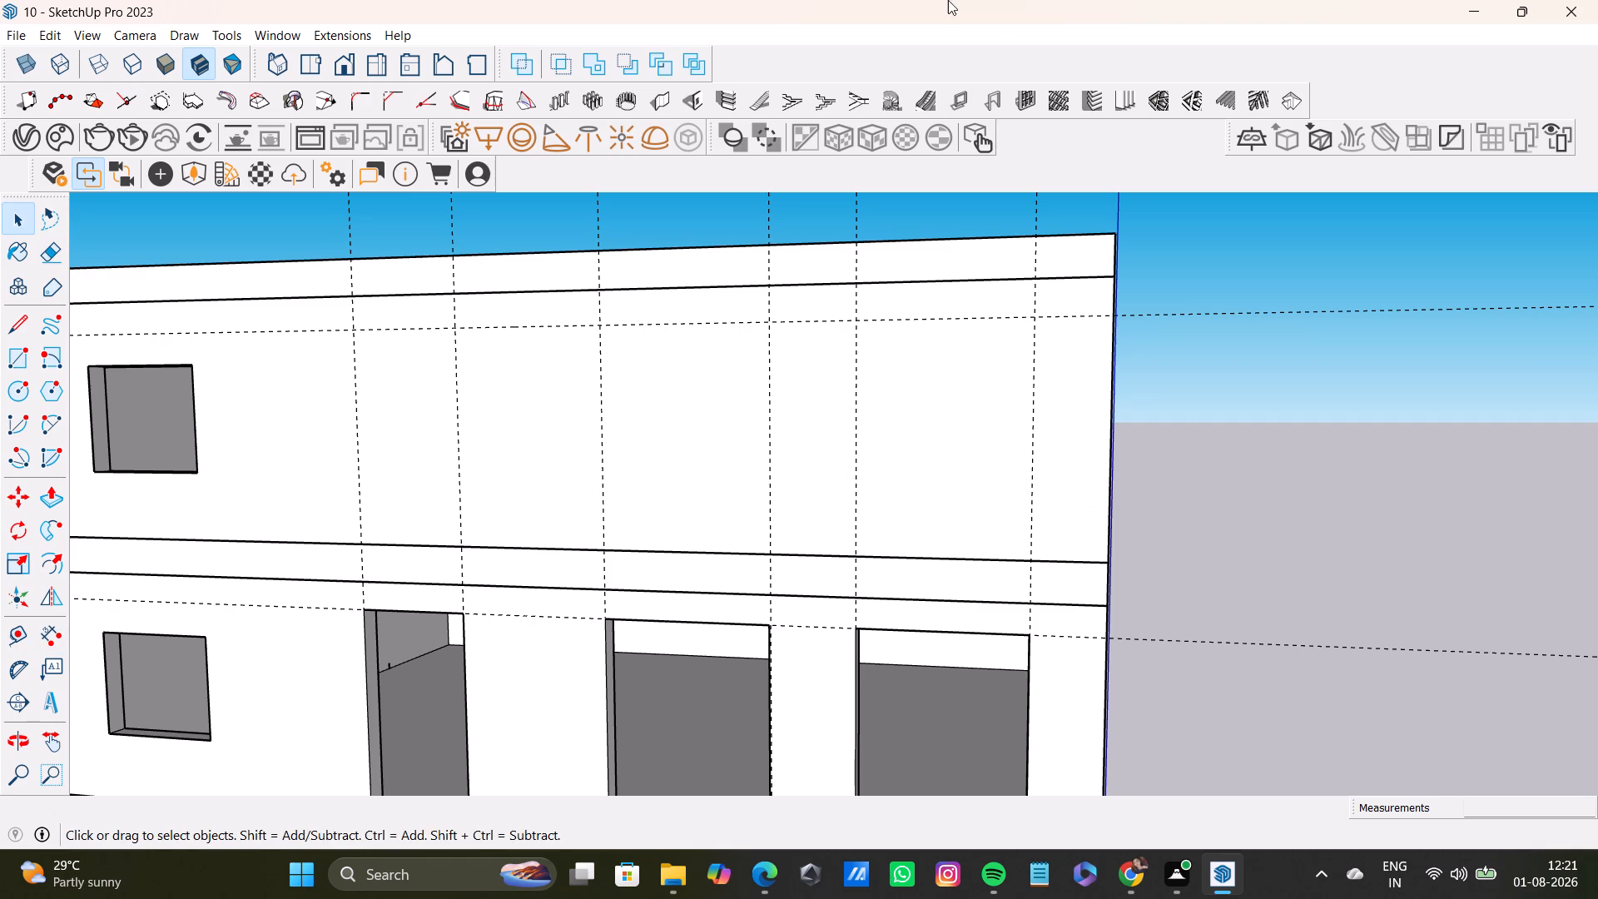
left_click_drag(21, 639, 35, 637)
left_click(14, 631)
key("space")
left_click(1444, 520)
Open the third-floor wall group for editing and select its side wall face.
middle_click_drag(1437, 521, 1374, 589)
left_click(1238, 517)
key("space")
double_click(992, 451)
double_click(990, 447)
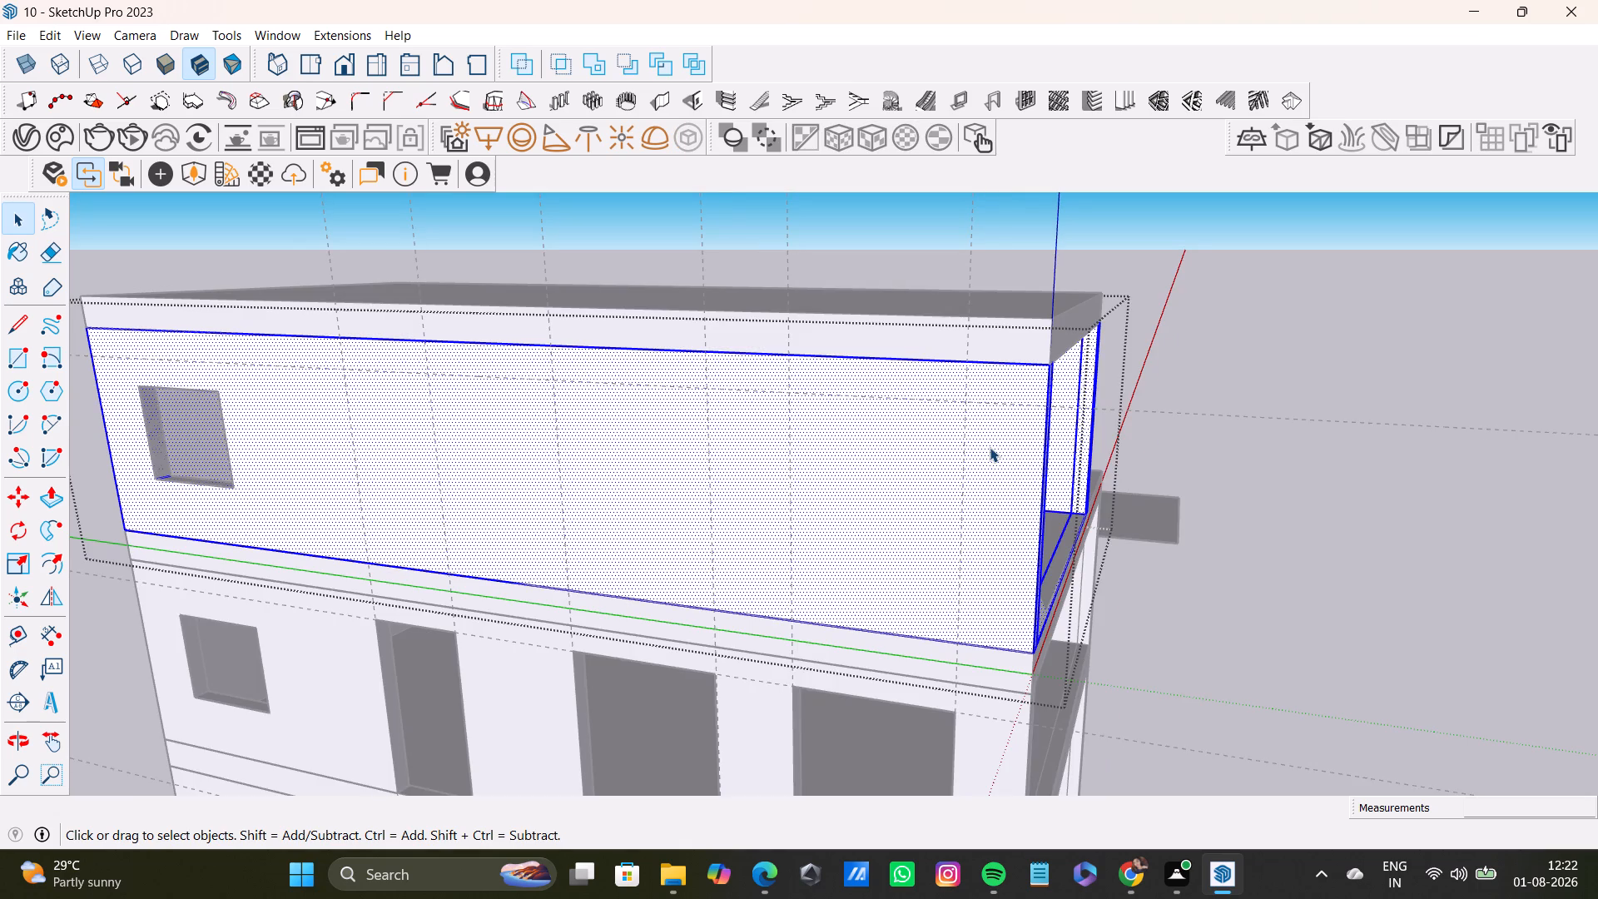
left_click(987, 479)
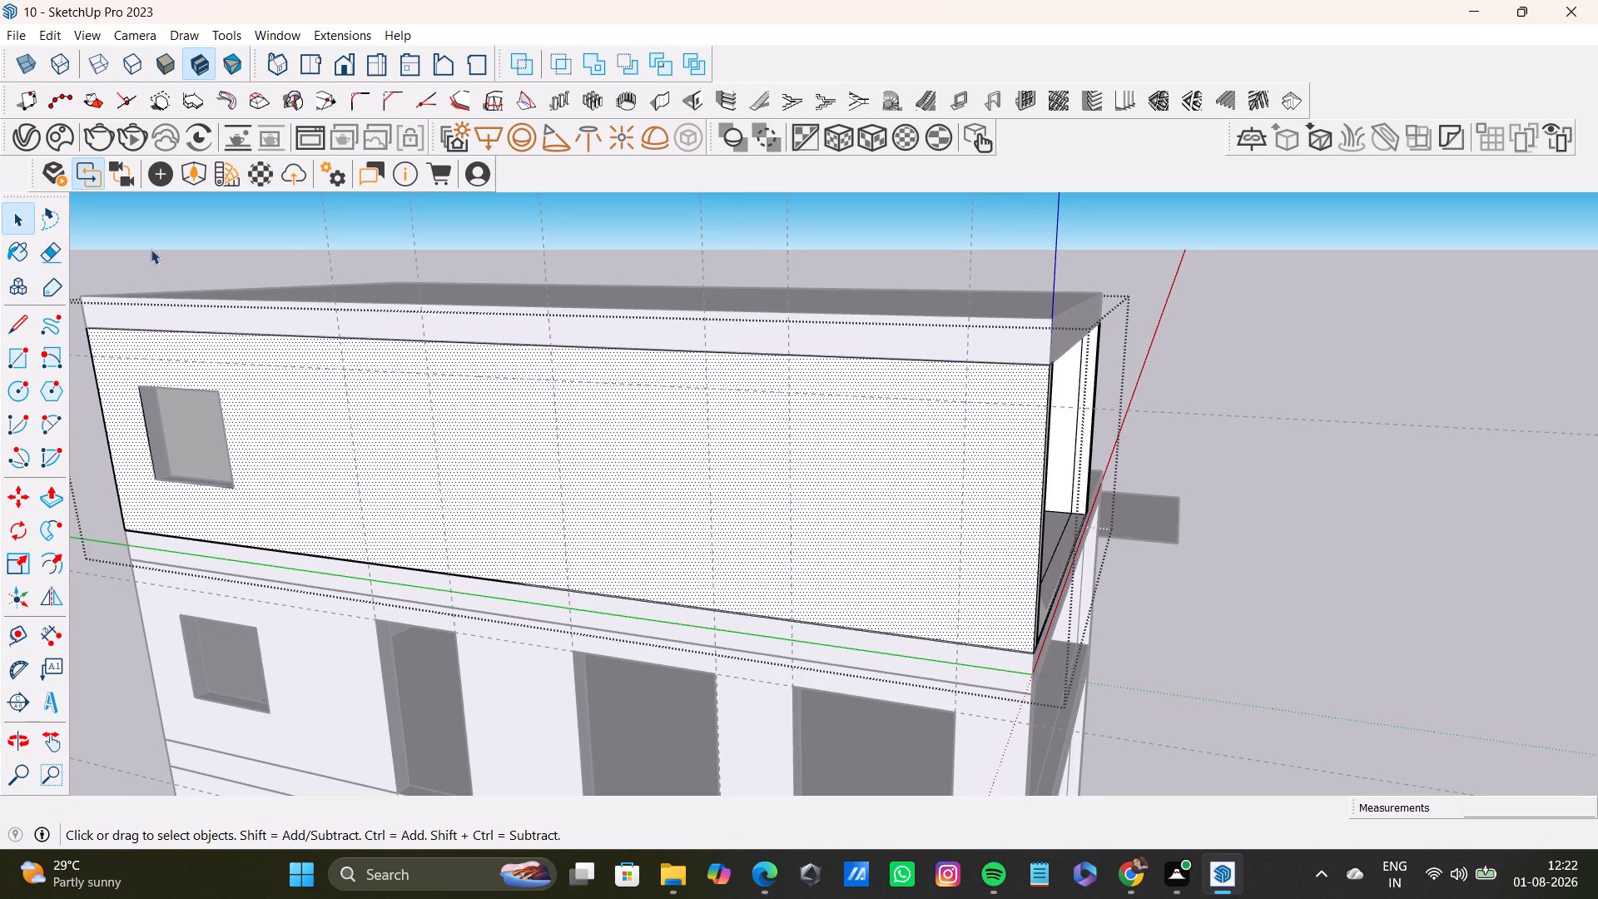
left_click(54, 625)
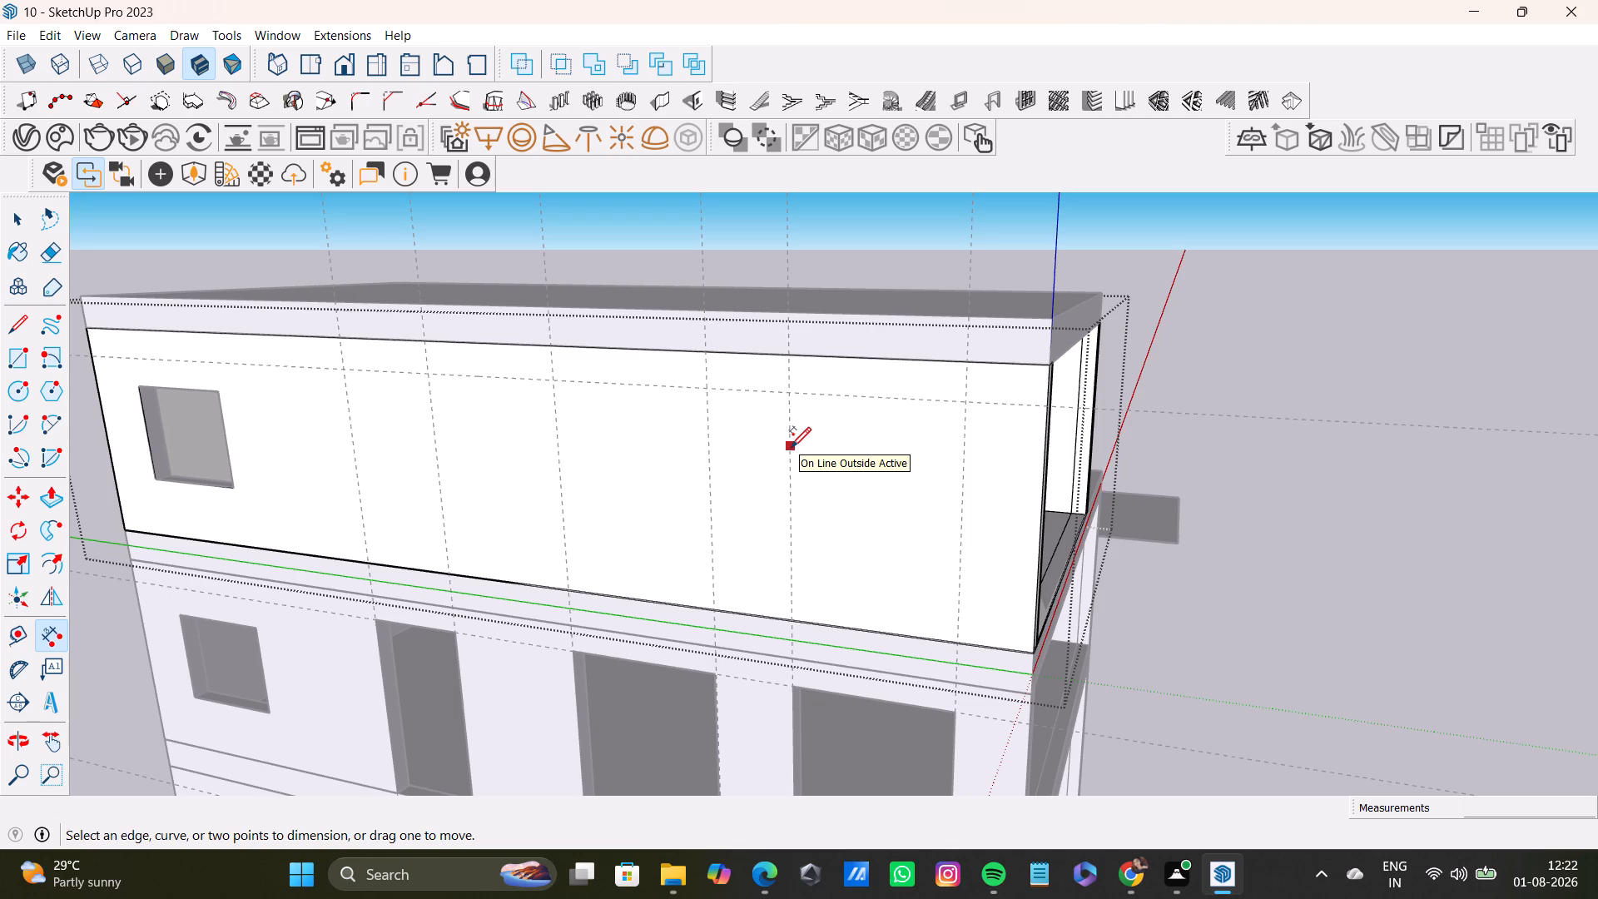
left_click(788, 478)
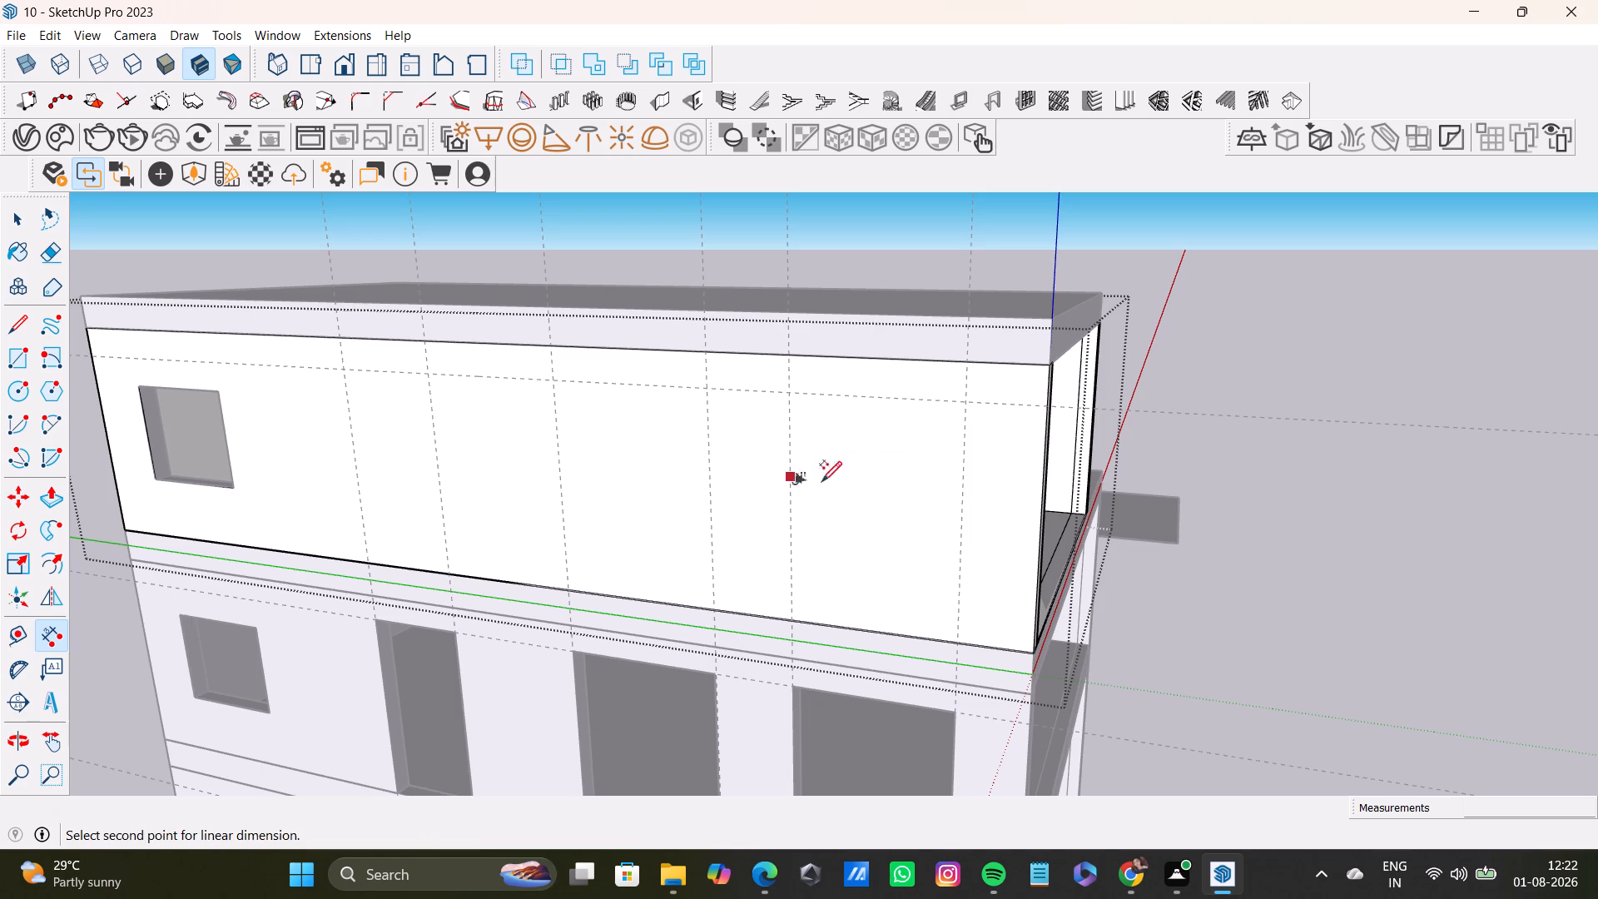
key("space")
Place a vertical guide on the third-floor side wall, about 1' 11" from the second guide from the front corner, towards that corner.
left_click(12, 632)
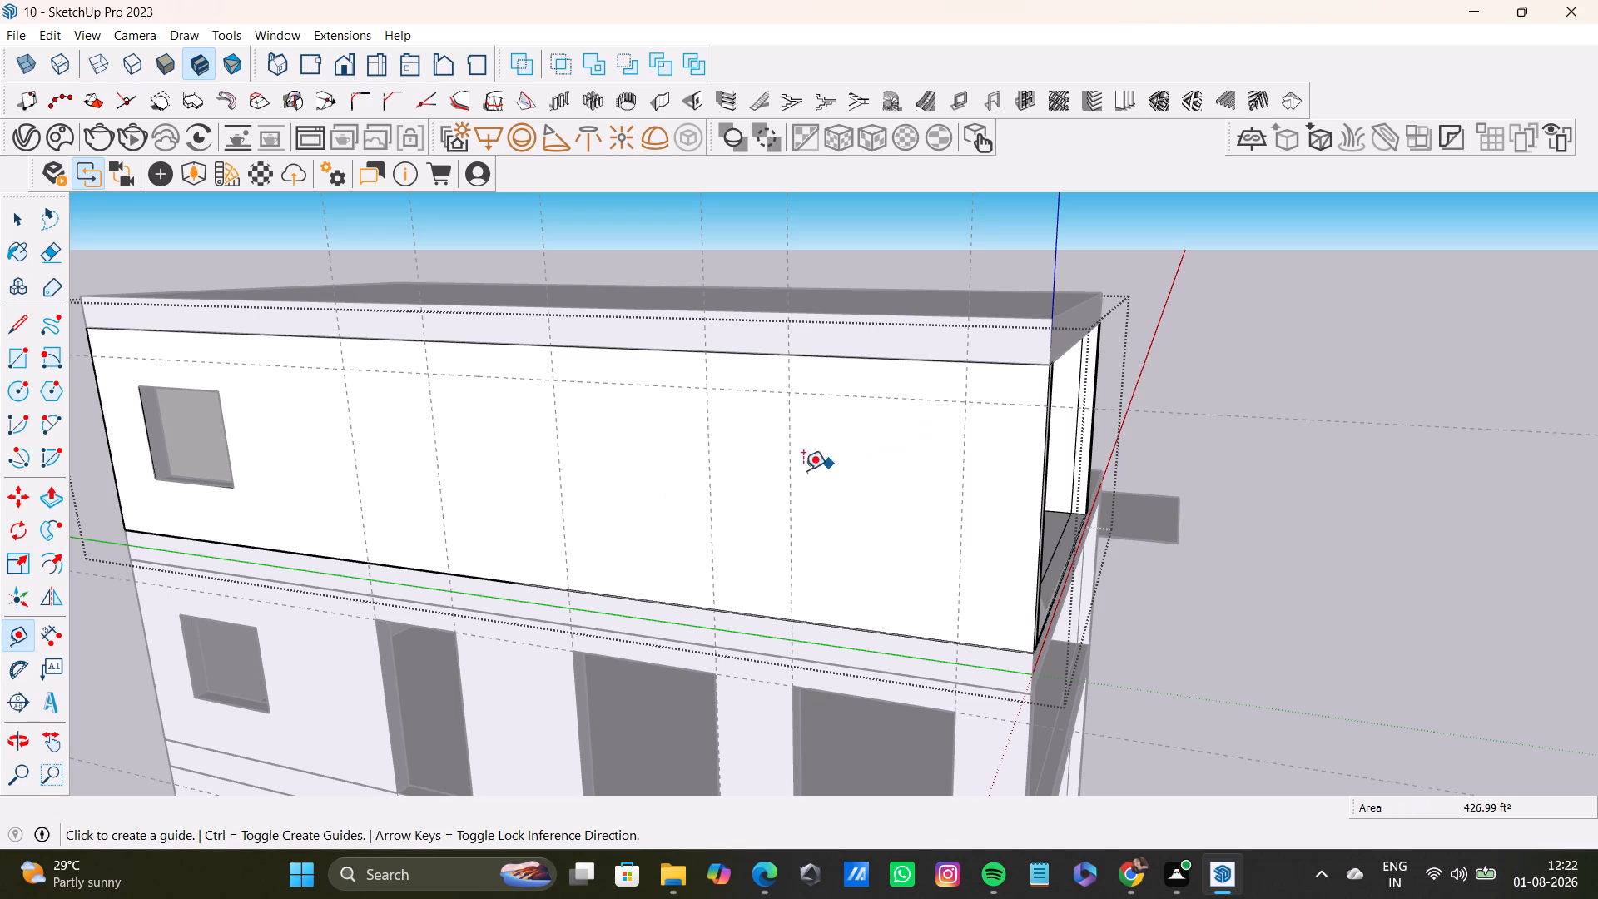
left_click(790, 494)
left_click(839, 503)
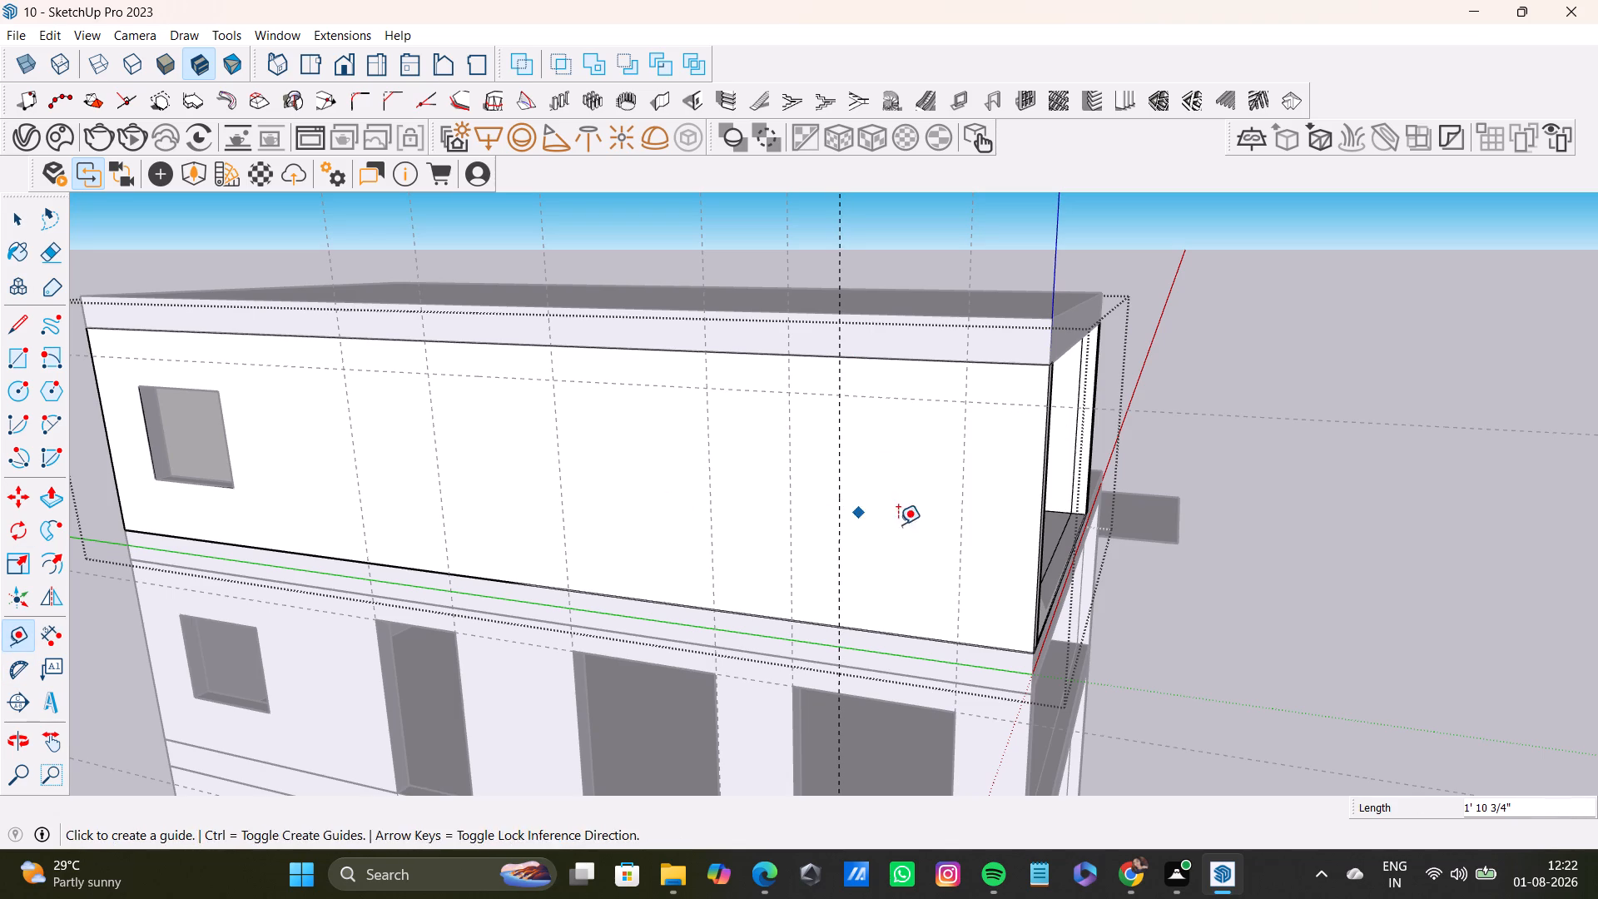
middle_click_drag(926, 529, 1025, 436)
key("space")
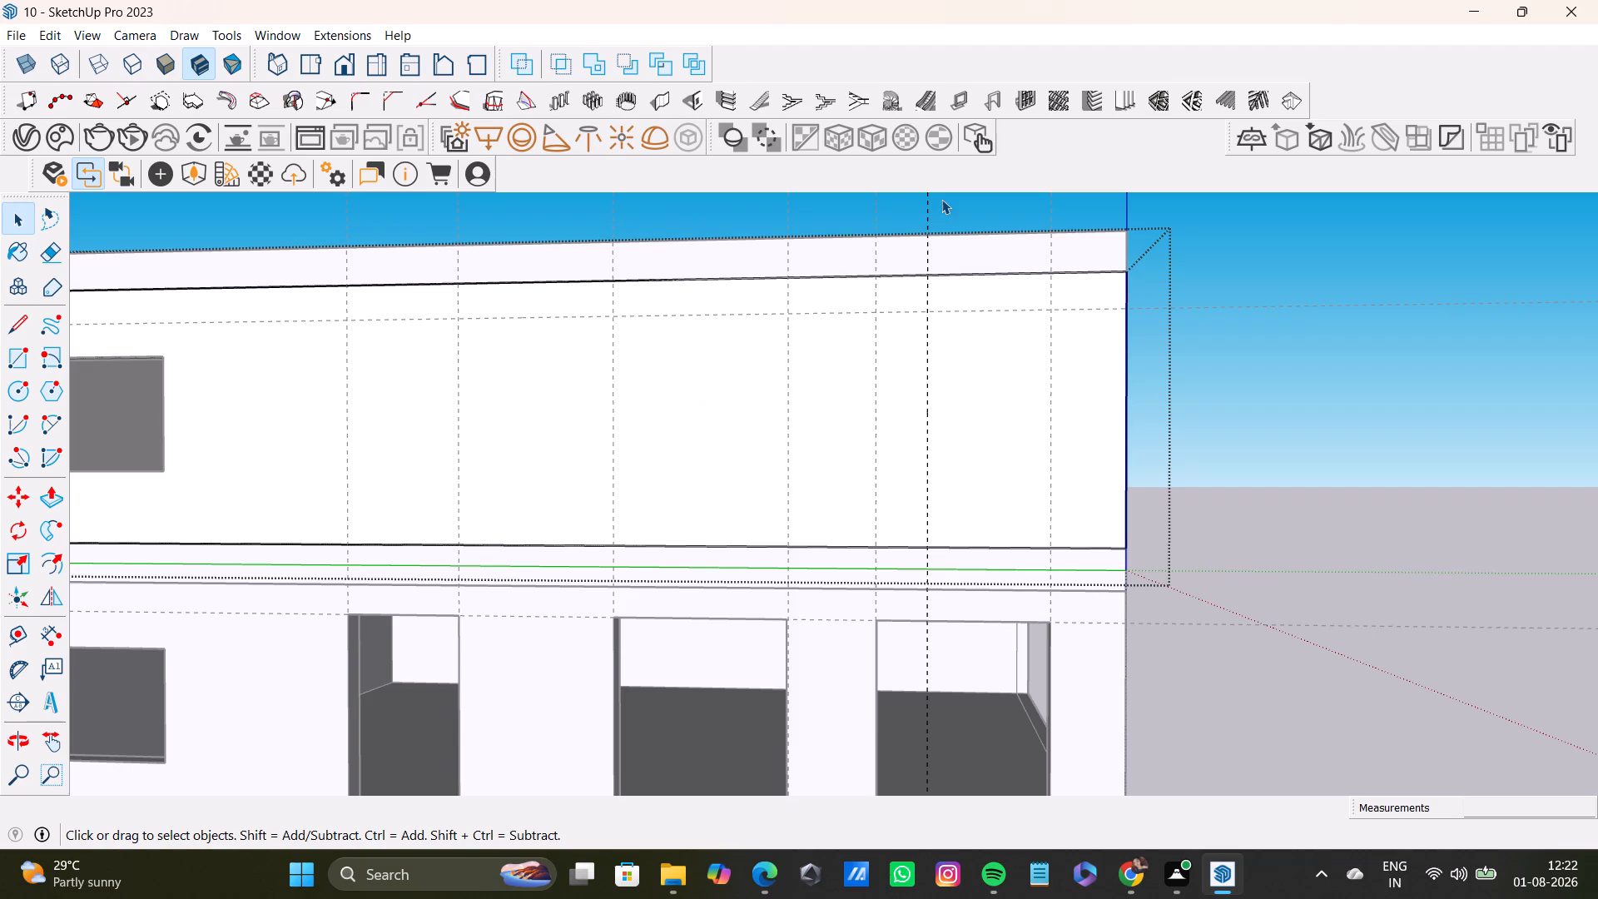
Draw a rectangle about 8' 8" by 4' 6" between the new guide and the corner guide, from the horizontal guide to the wall base.
left_click(29, 361)
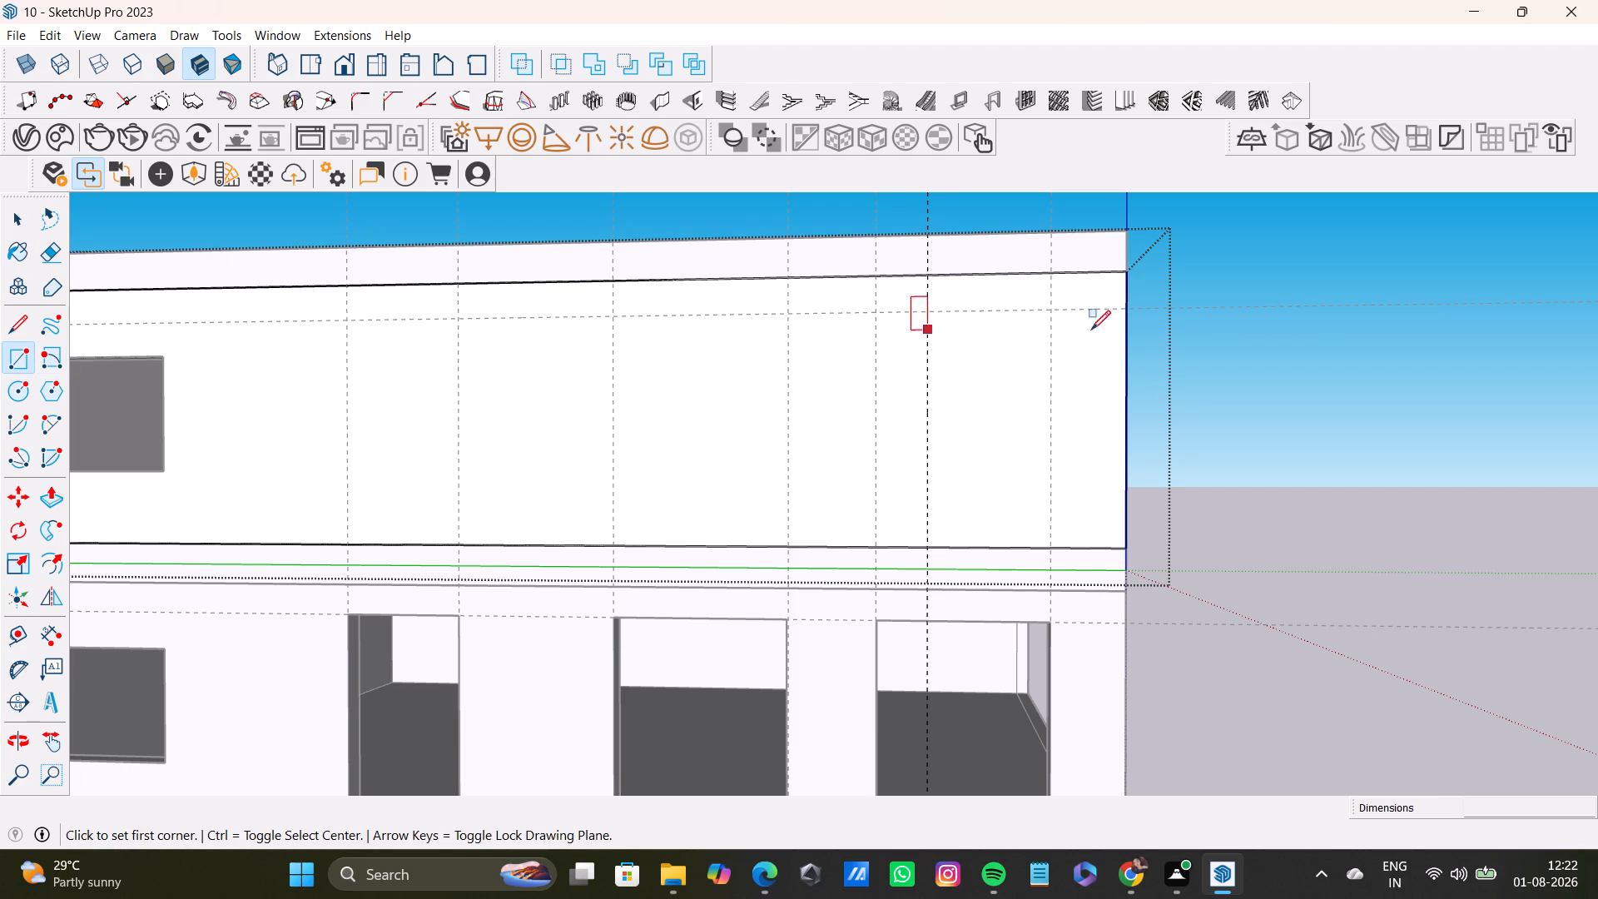
left_click(931, 312)
left_click(1050, 548)
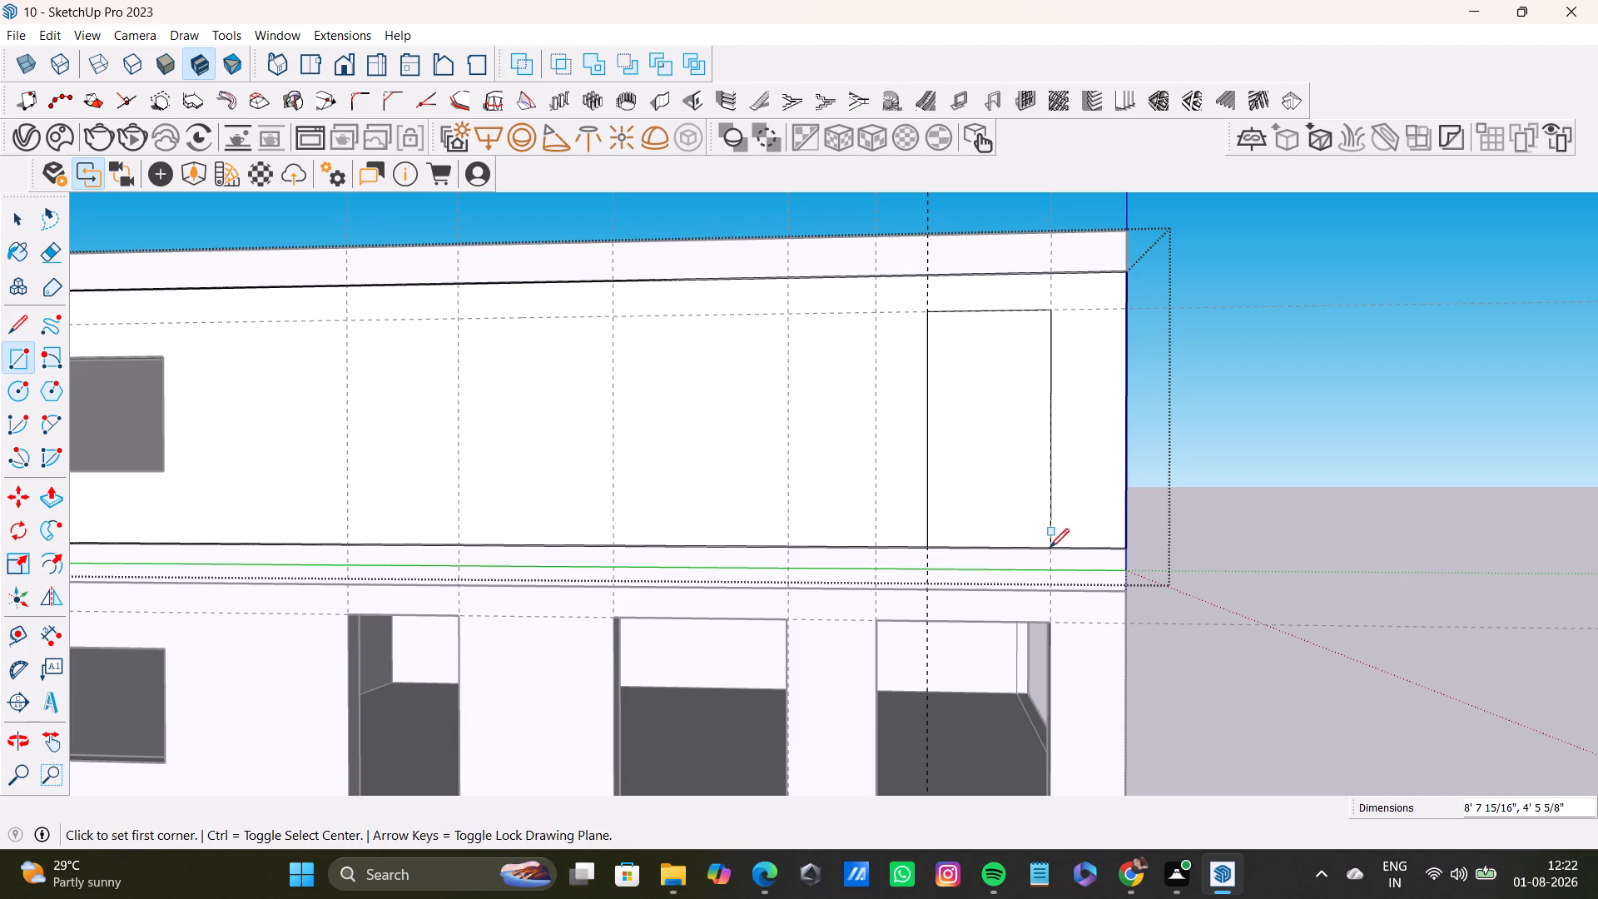
key("space")
Draw a rectangle between the two vertical guides nearest the window, from the horizontal guide to the wall base, and close the wall group.
left_click(16, 364)
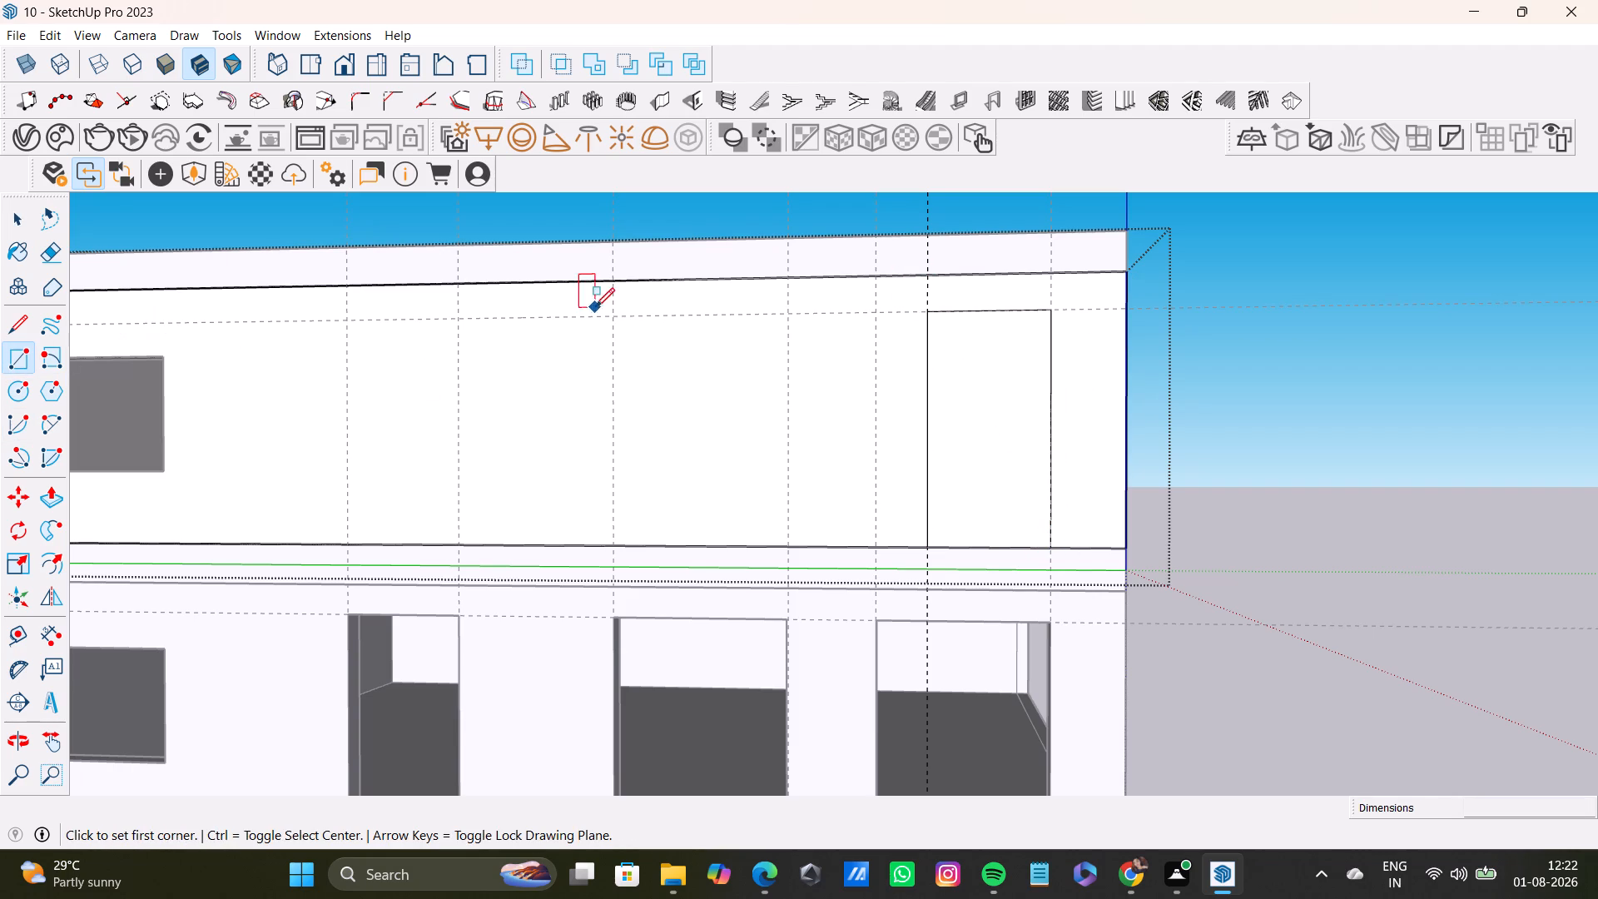
left_click_drag(346, 323, 378, 324)
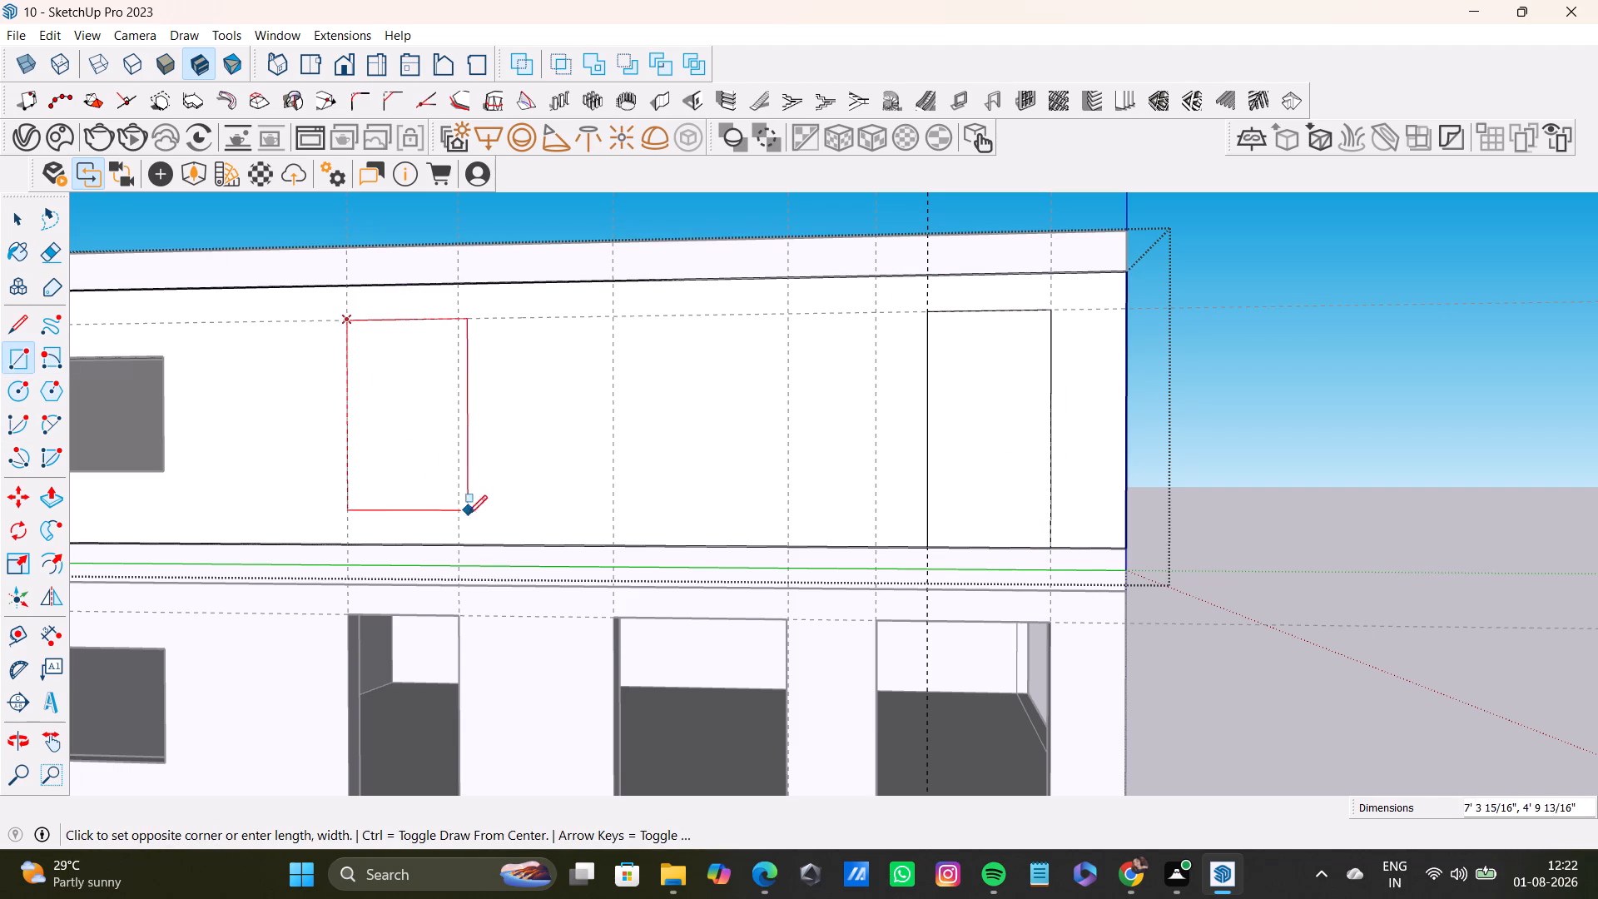
left_click(458, 544)
key("space")
left_click(1597, 484)
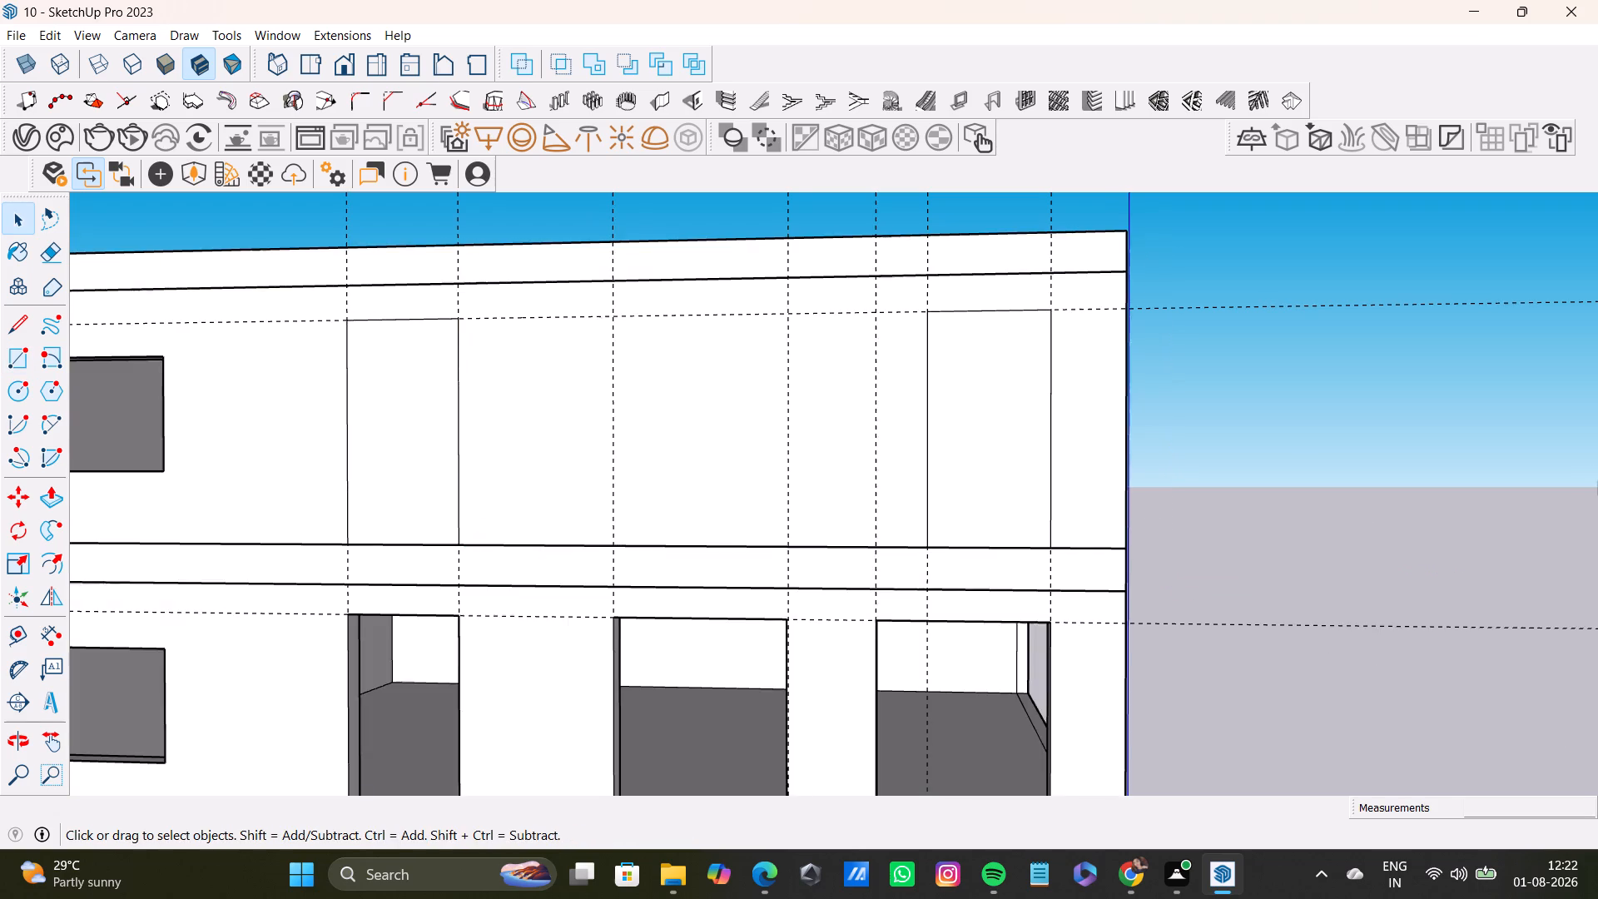
Reopen the third-floor wall group and push the rectangle near the front corner 9" through the wall to cut an opening.
middle_click_drag(1597, 480, 1406, 583)
left_click(763, 568)
triple_click(766, 556)
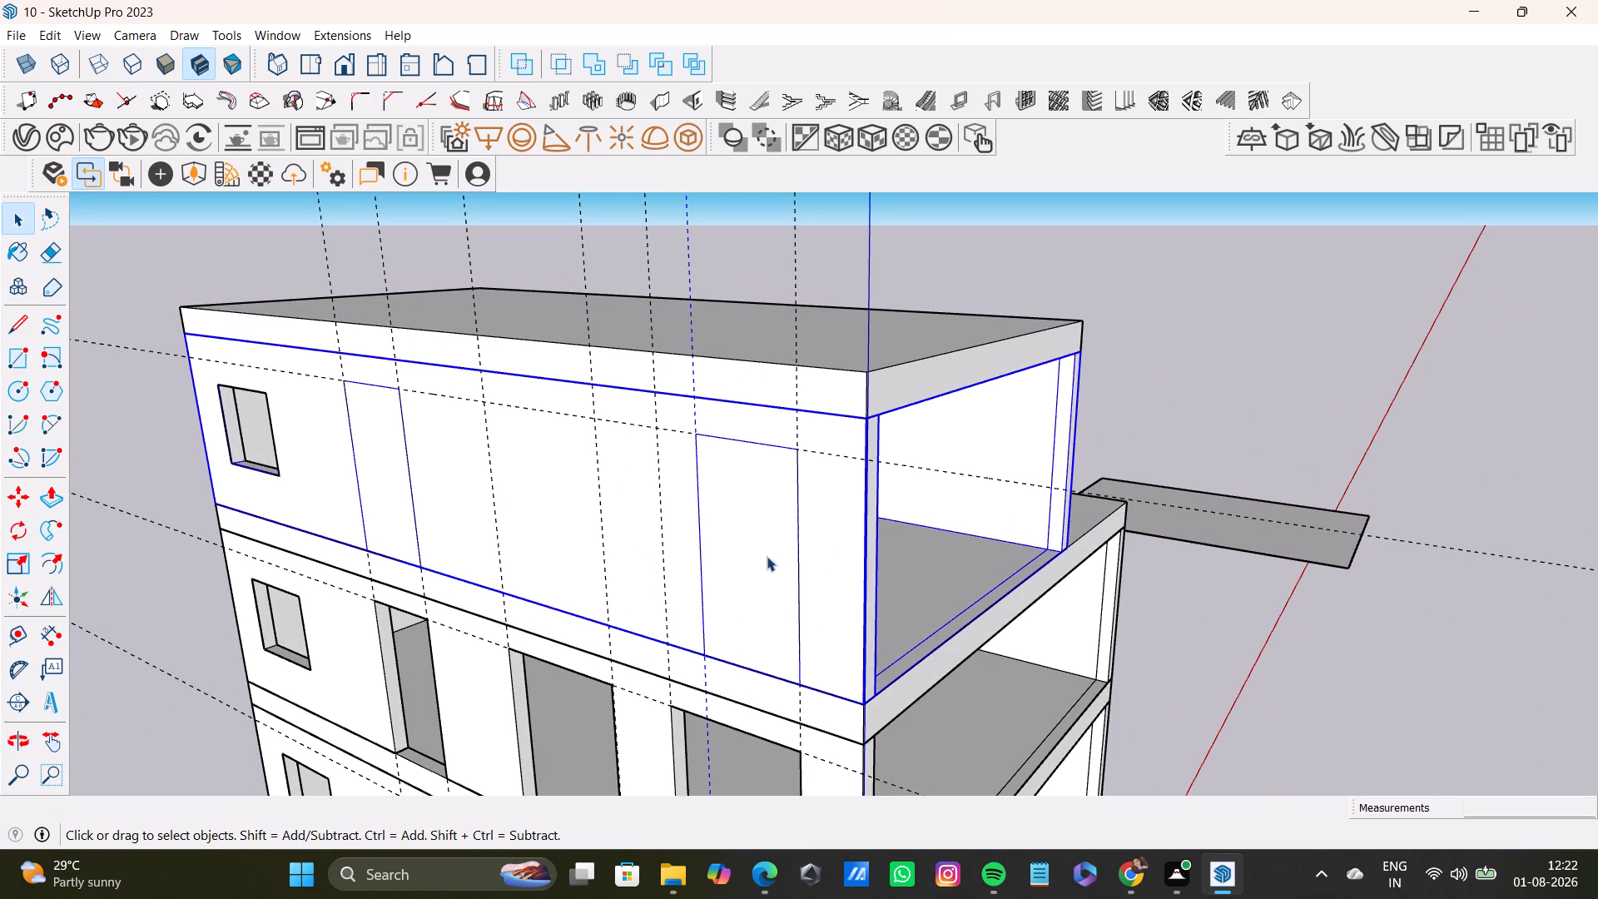
left_click(766, 554)
left_click(766, 554)
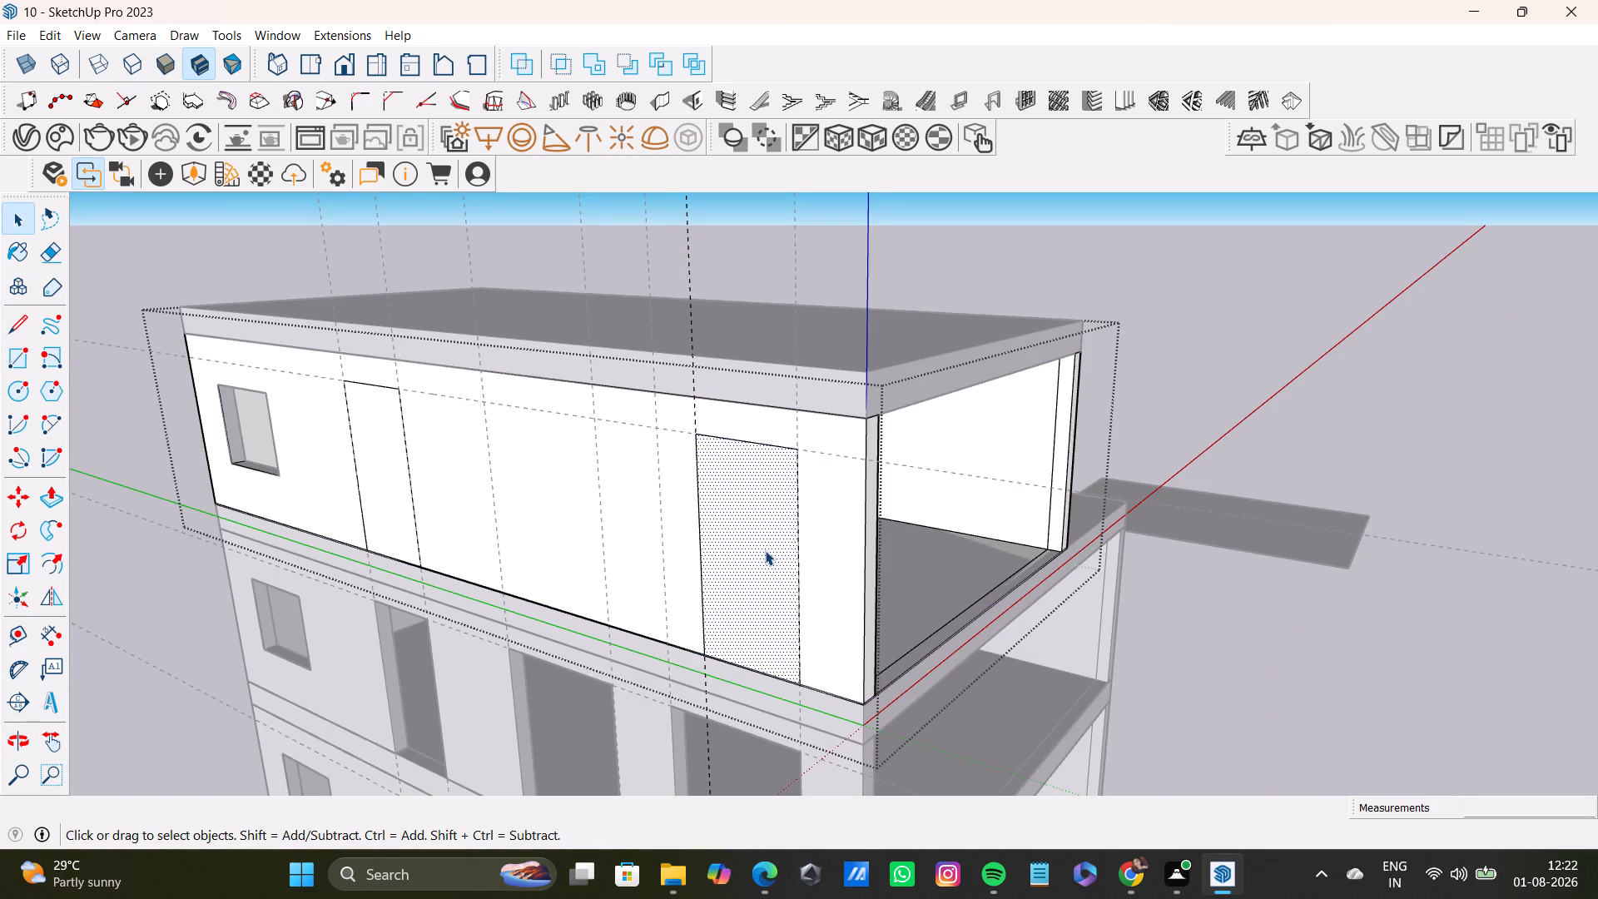
key("p")
left_click(742, 539)
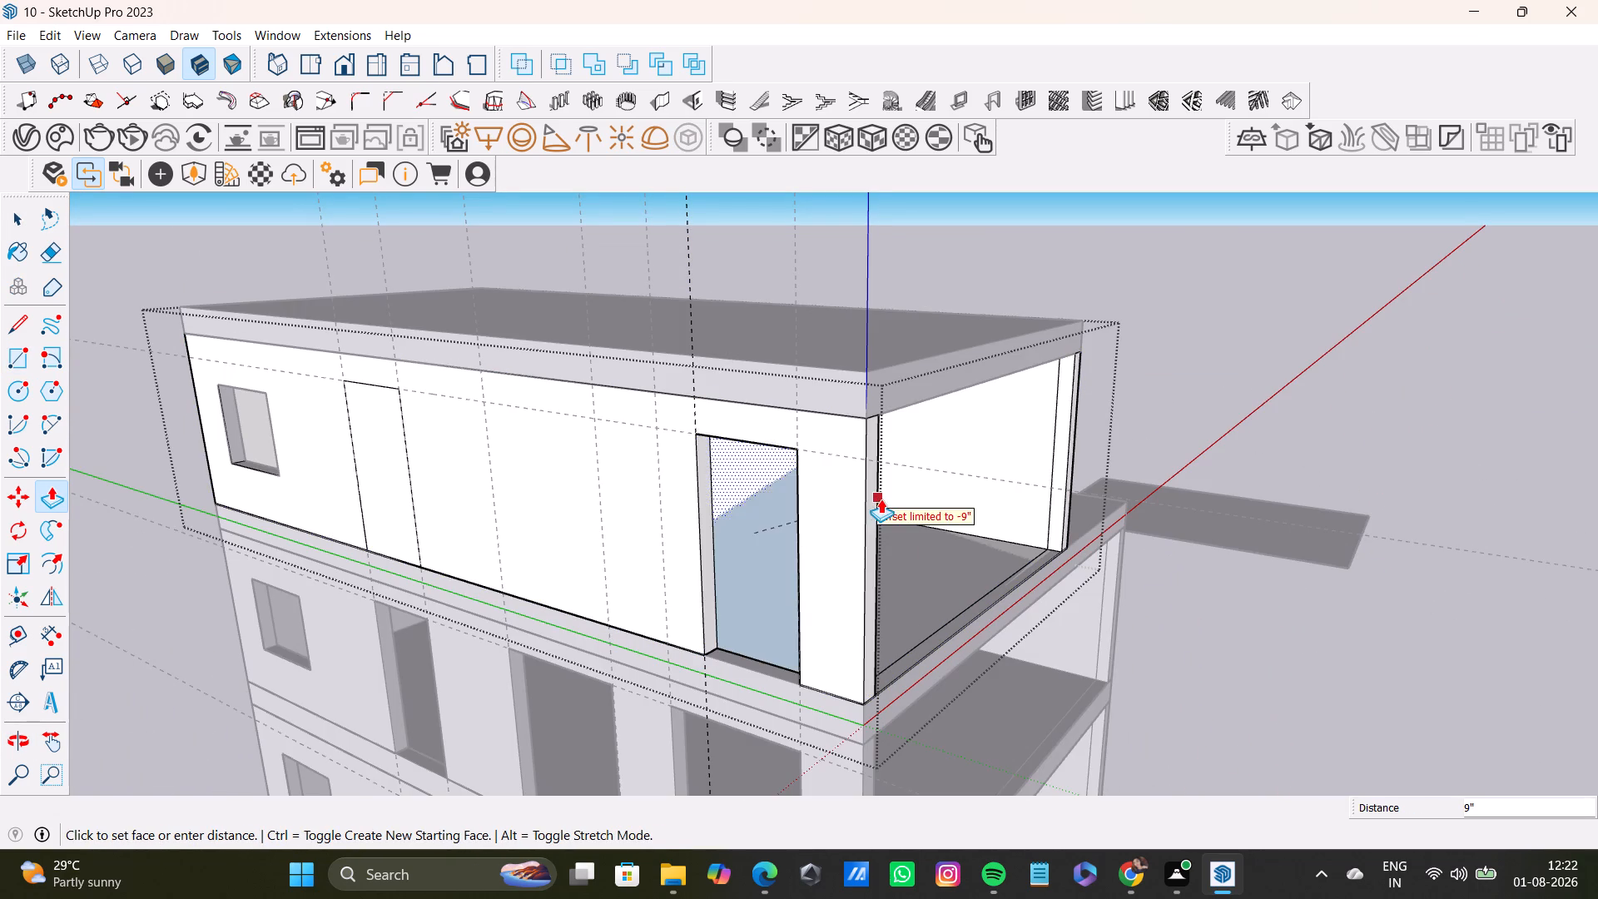
left_click(881, 499)
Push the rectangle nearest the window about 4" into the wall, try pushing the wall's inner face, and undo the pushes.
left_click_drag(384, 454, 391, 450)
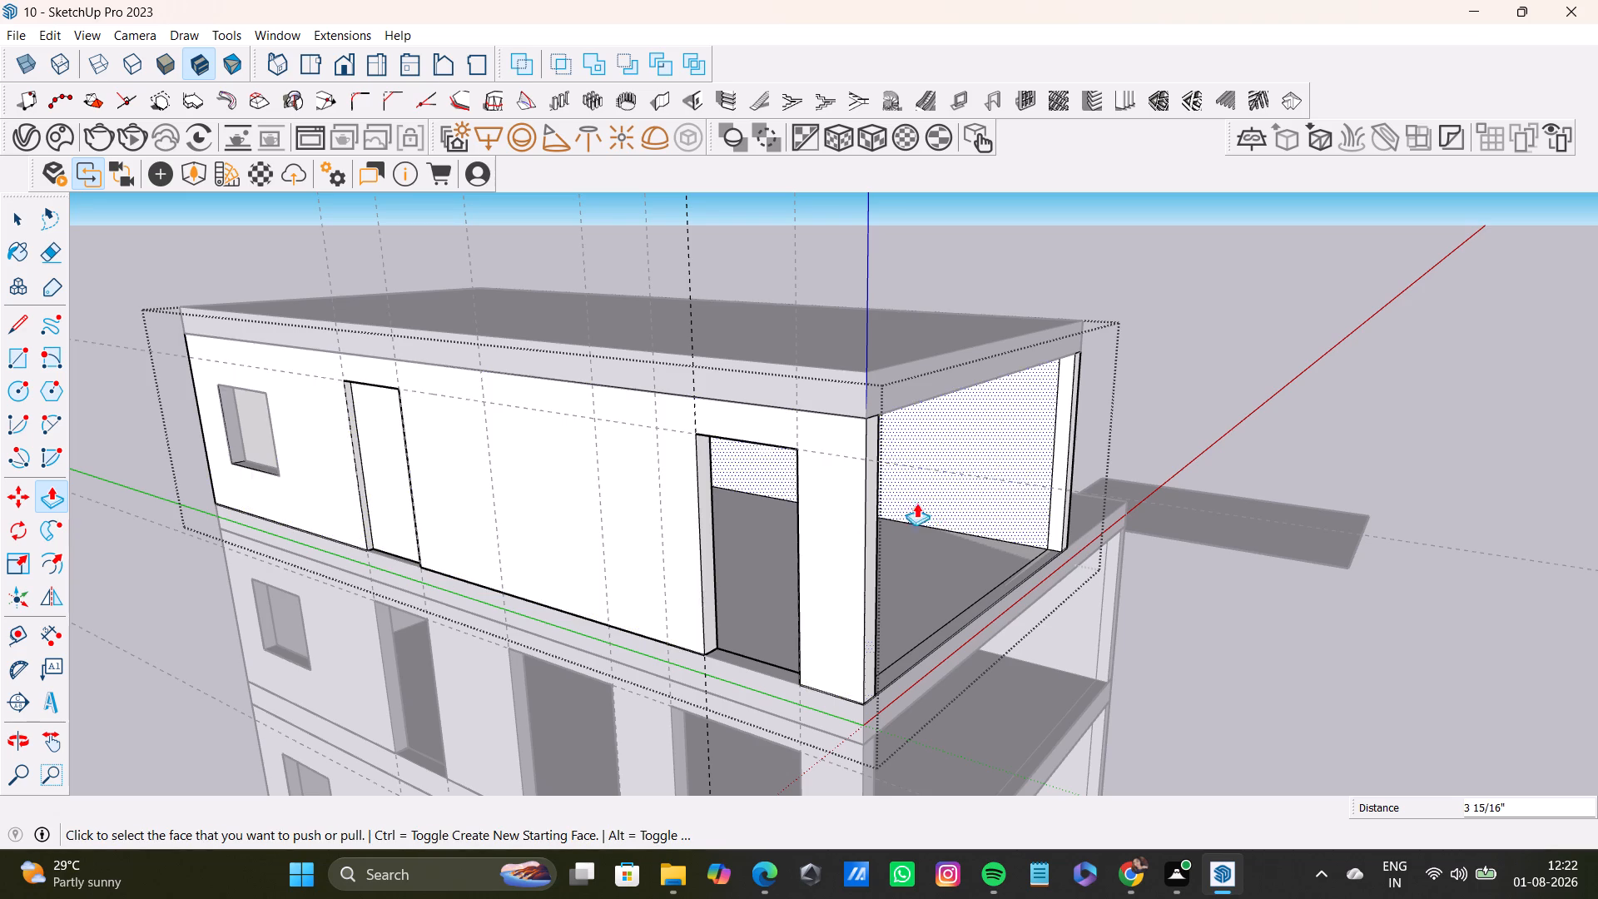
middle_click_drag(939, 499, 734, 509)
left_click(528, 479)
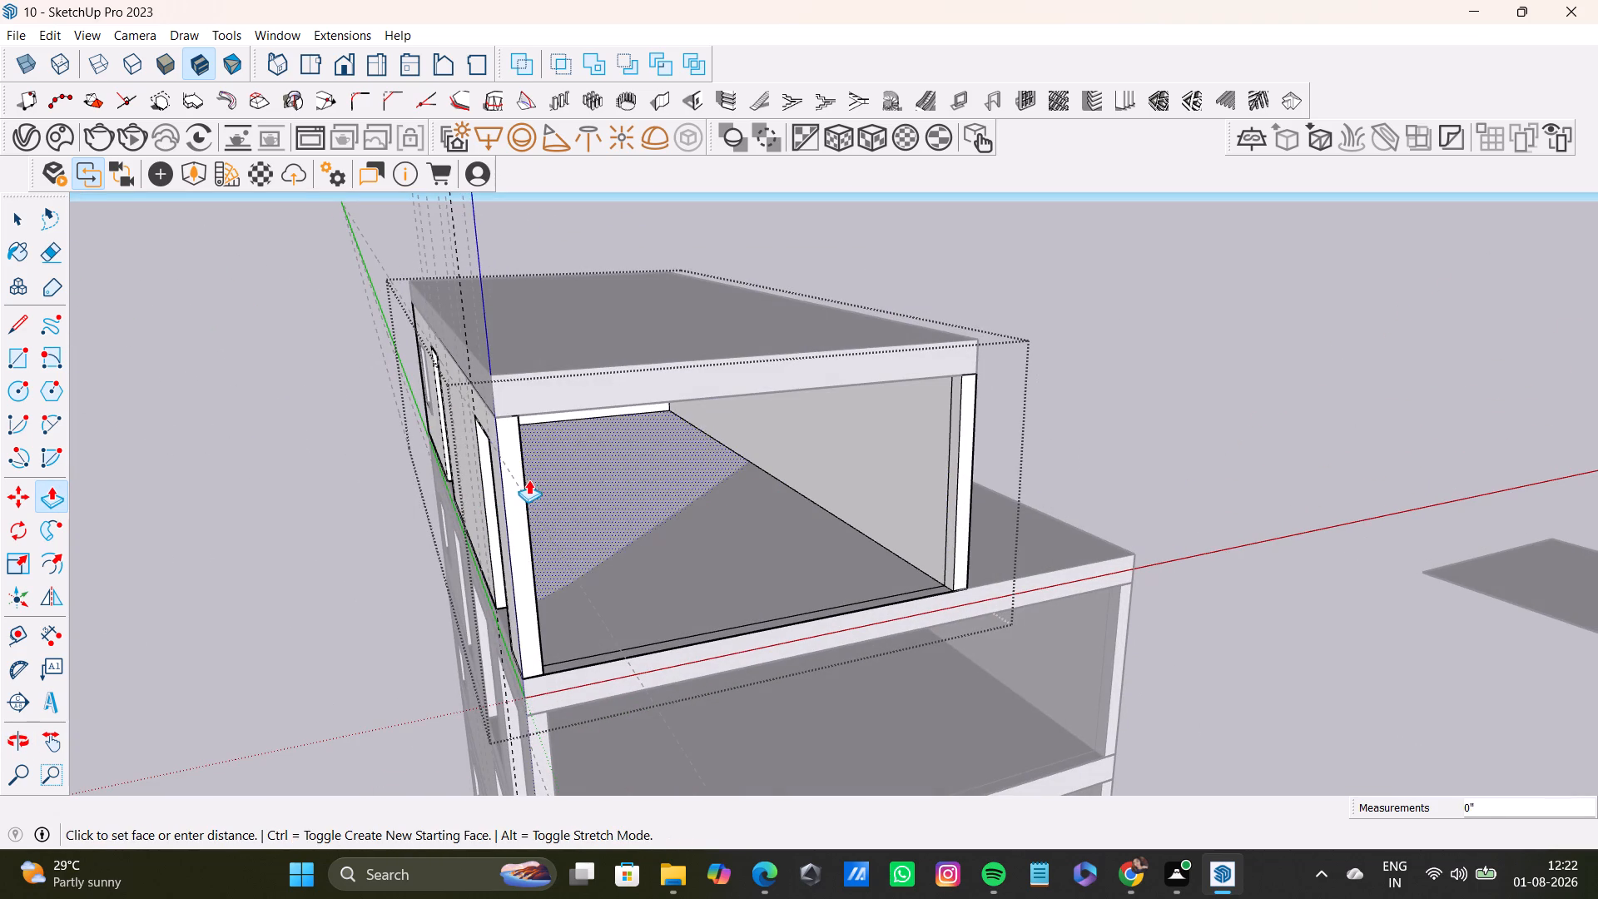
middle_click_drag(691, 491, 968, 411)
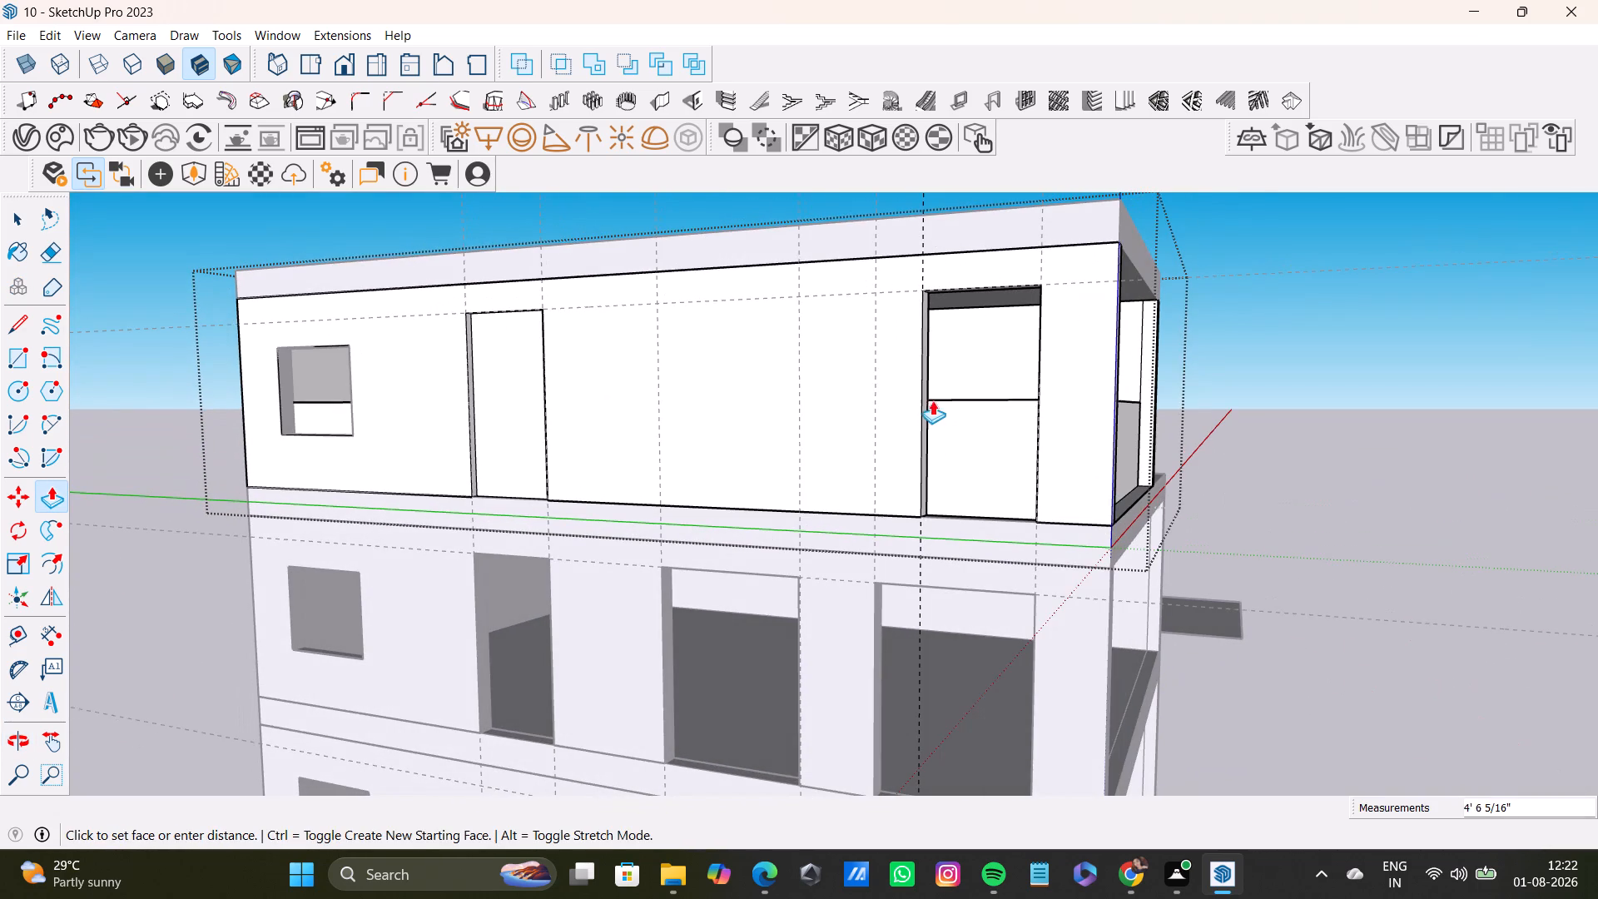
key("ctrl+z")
Push the rectangle nearest the window 9" through the third-floor side wall to cut an opening, and close the wall group.
left_click(522, 411)
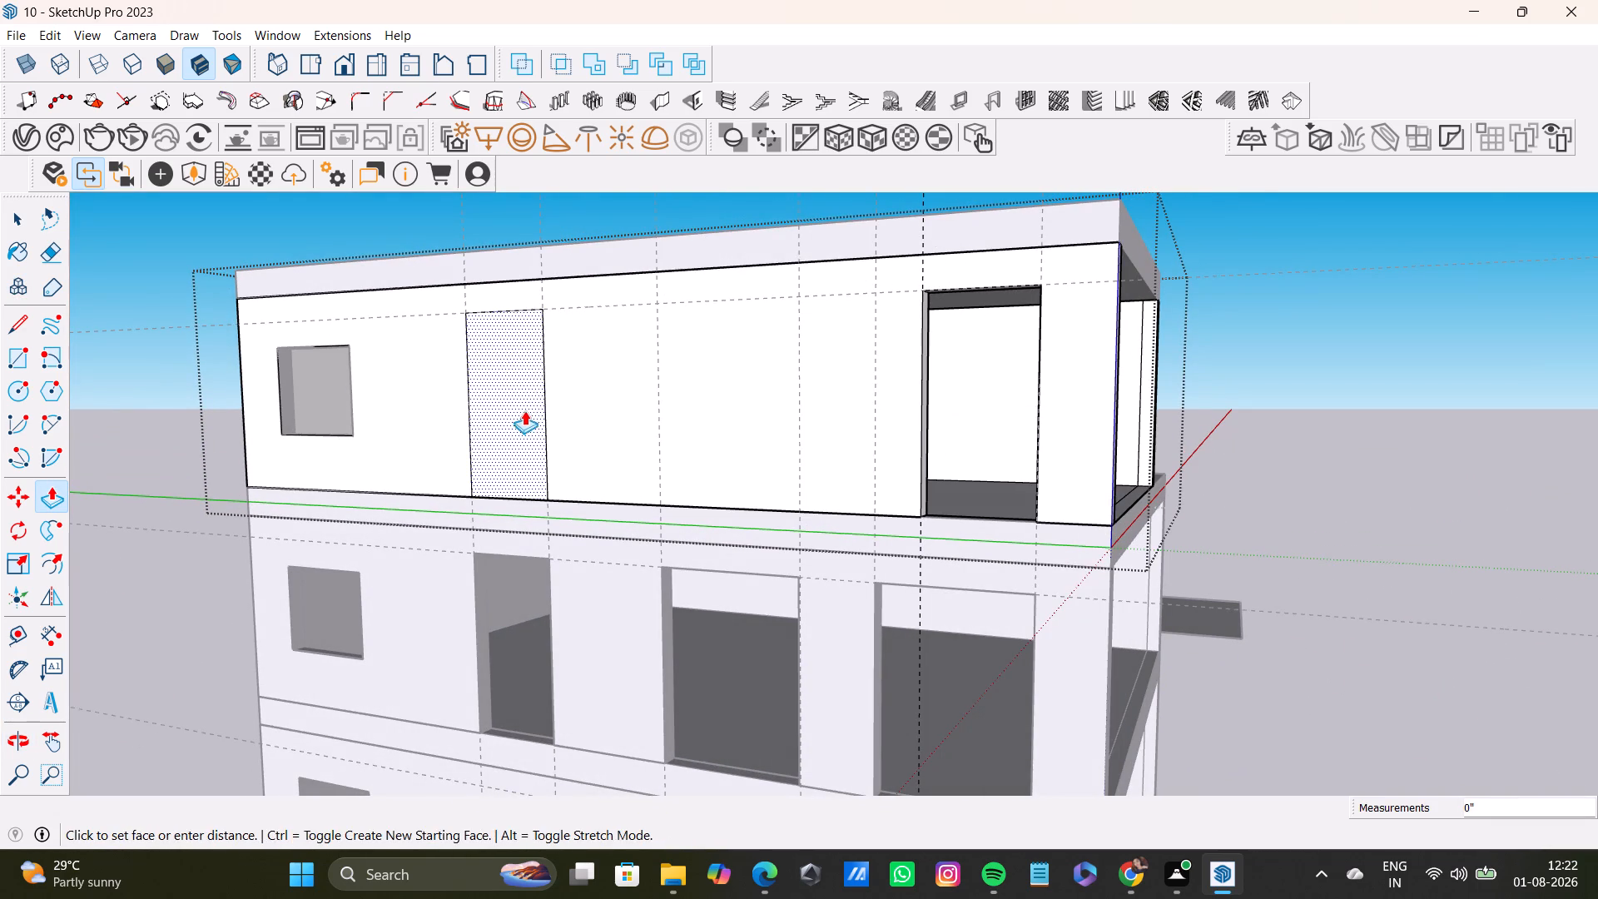
middle_click_drag(1158, 418, 872, 493)
left_click(645, 454)
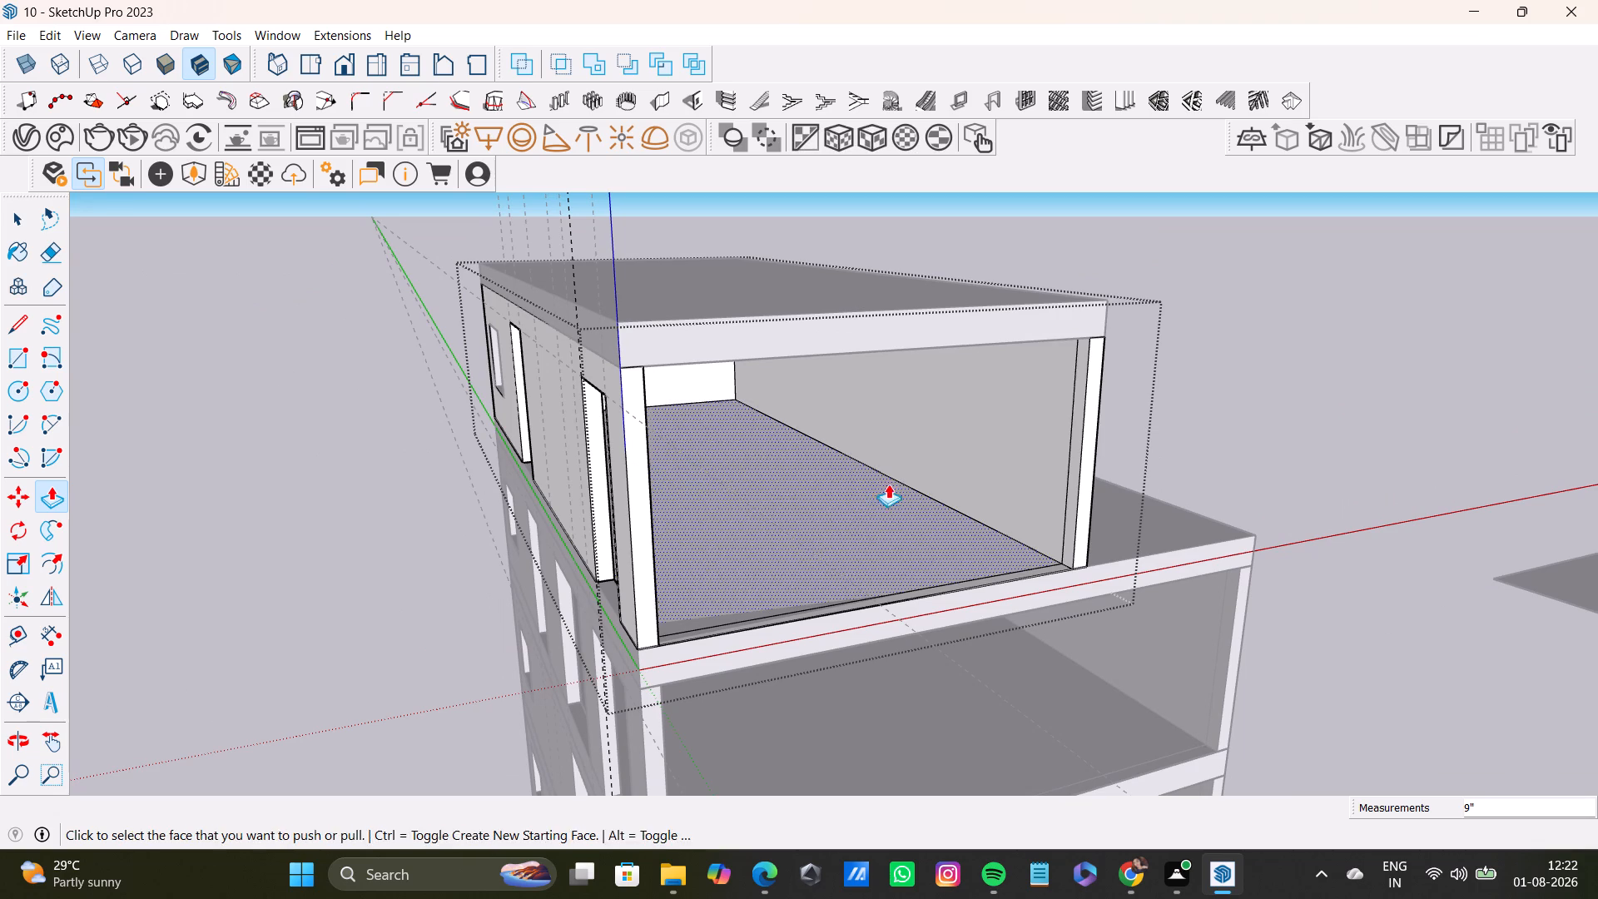
key("space")
left_click(1389, 406)
Examine the side wall openings and the open front of the whole building from several angles.
middle_click_drag(1277, 583, 1436, 472)
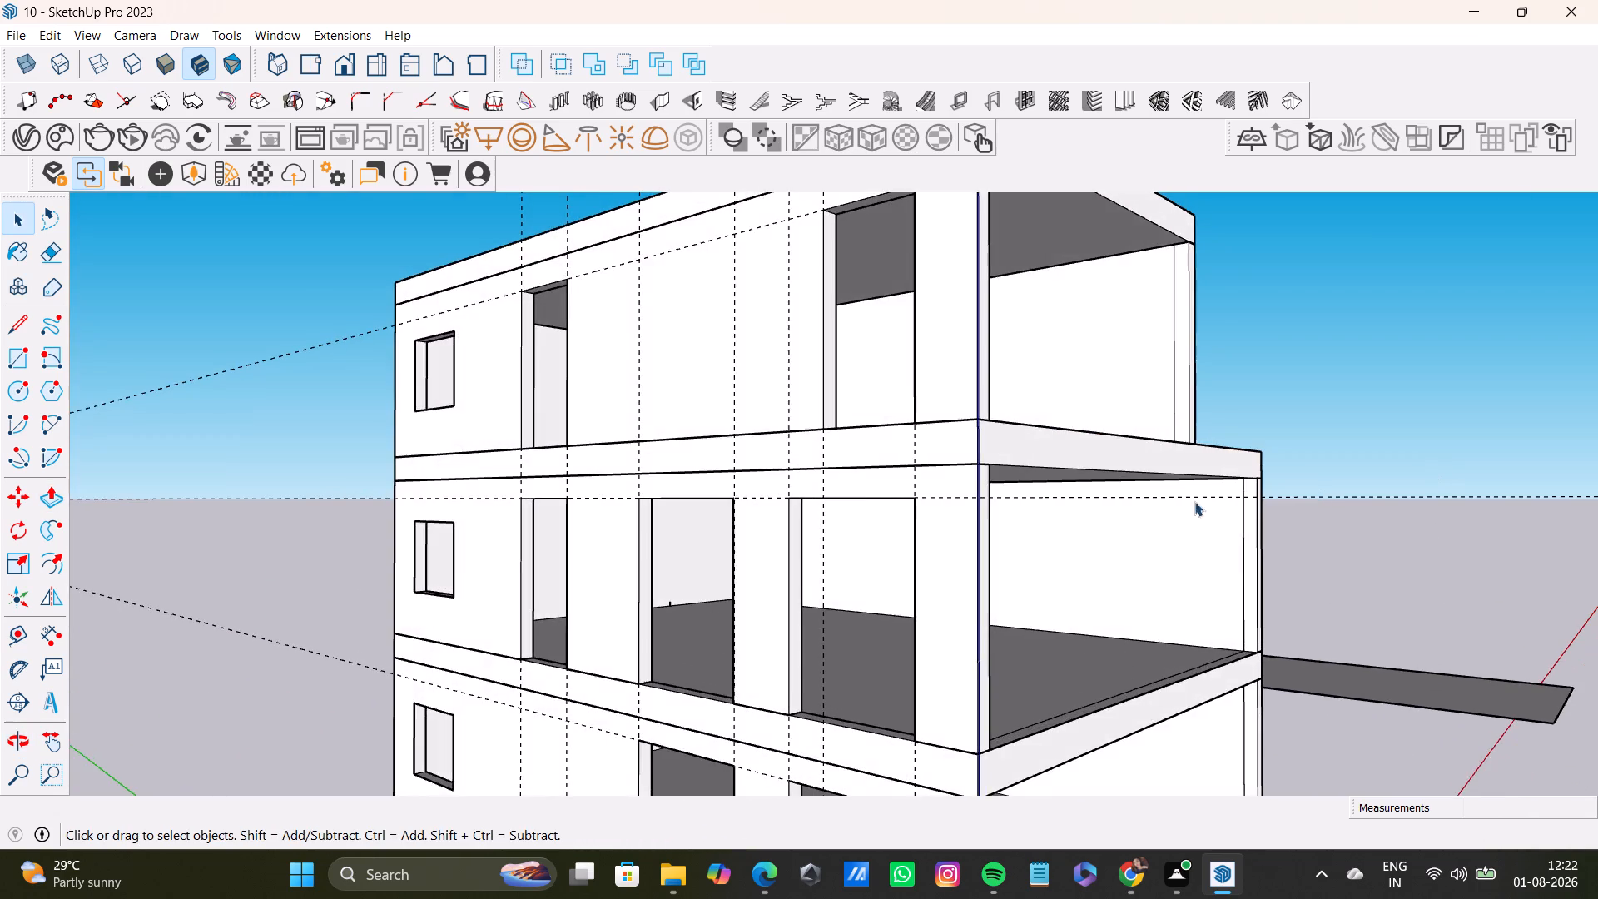
scroll(1099, 504, "down", 8)
middle_click_drag(1258, 587, 1158, 550)
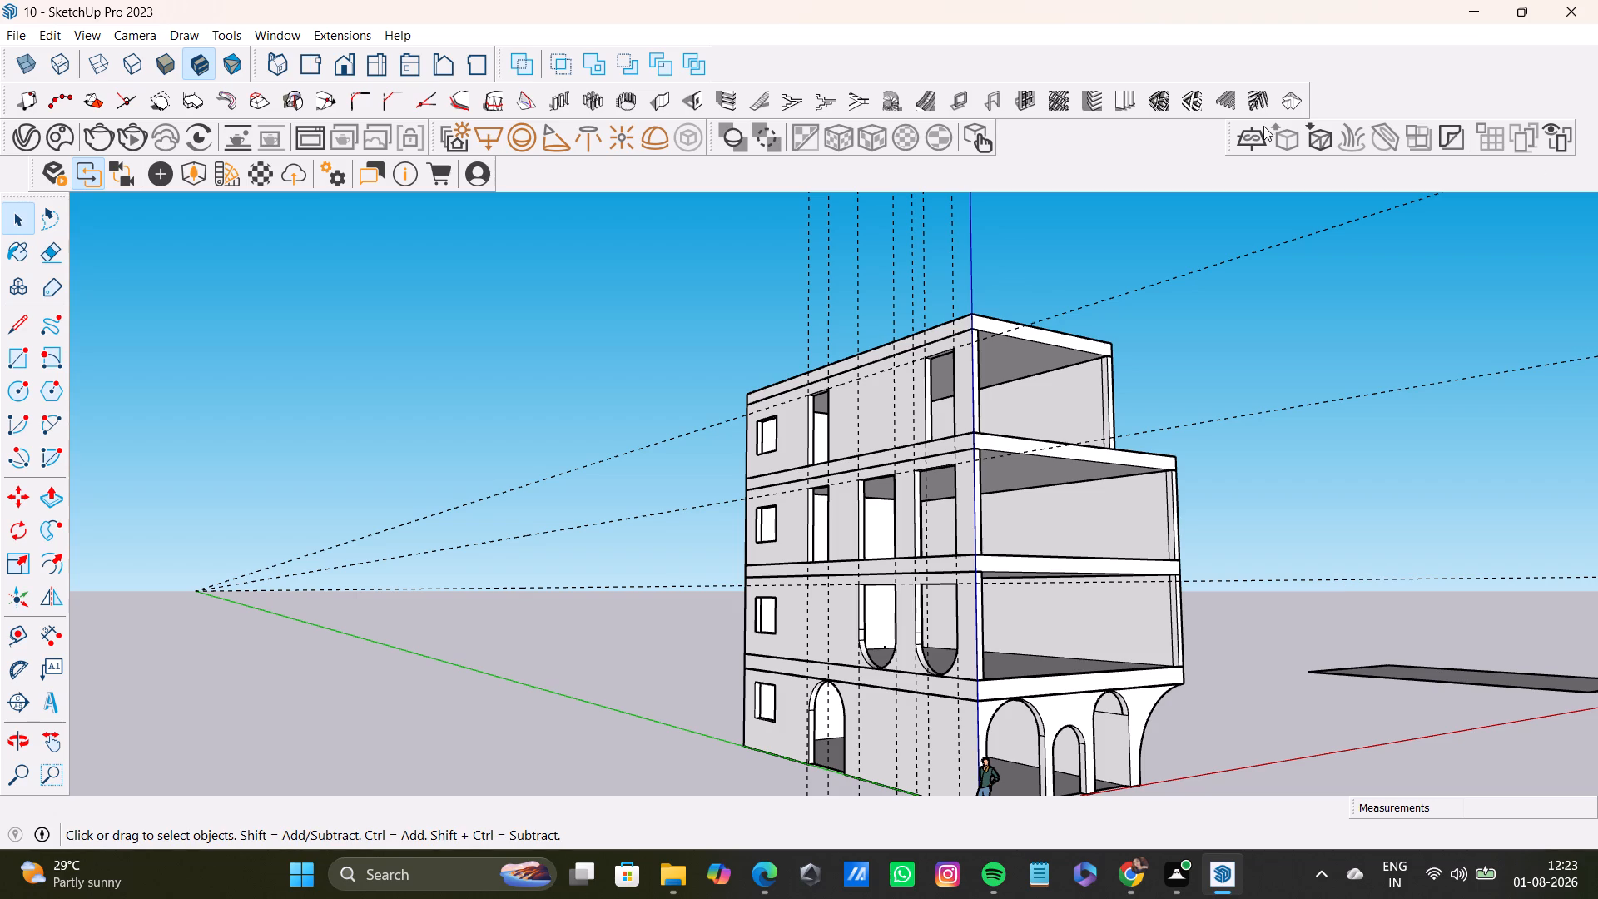
middle_click_drag(1425, 469, 1306, 438)
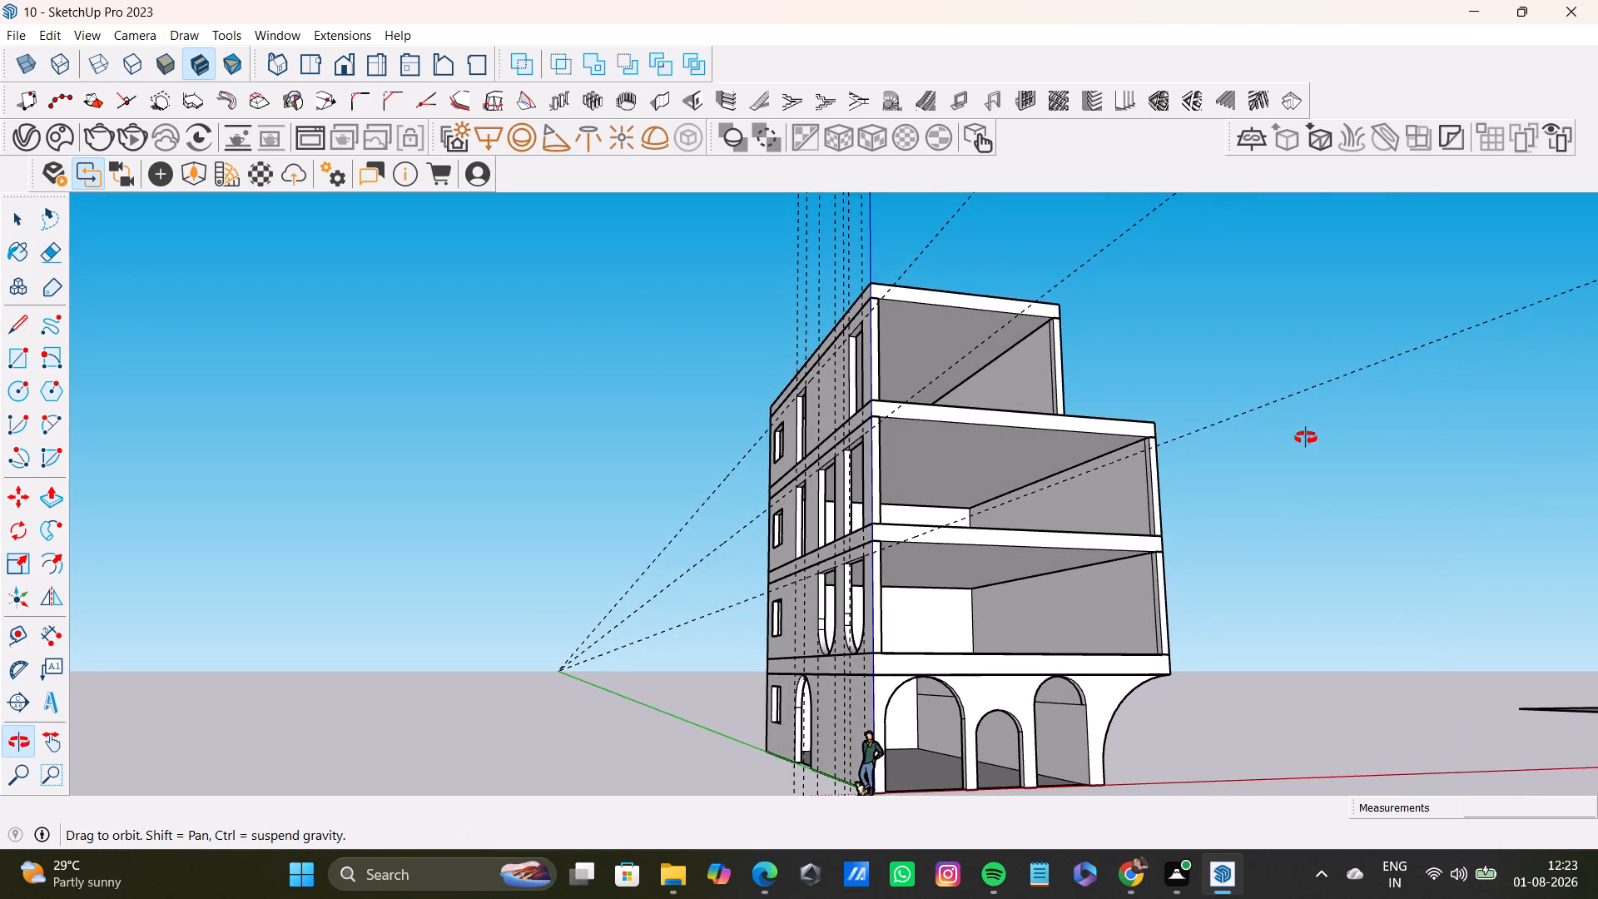
middle_click_drag(1306, 438, 1276, 317)
middle_click_drag(1268, 358, 1356, 527)
scroll(1291, 533, "up", 2)
middle_click_drag(1295, 528, 1332, 458, "shift")
scroll(1306, 464, "down", 2)
middle_click_drag(1306, 464, 1217, 466)
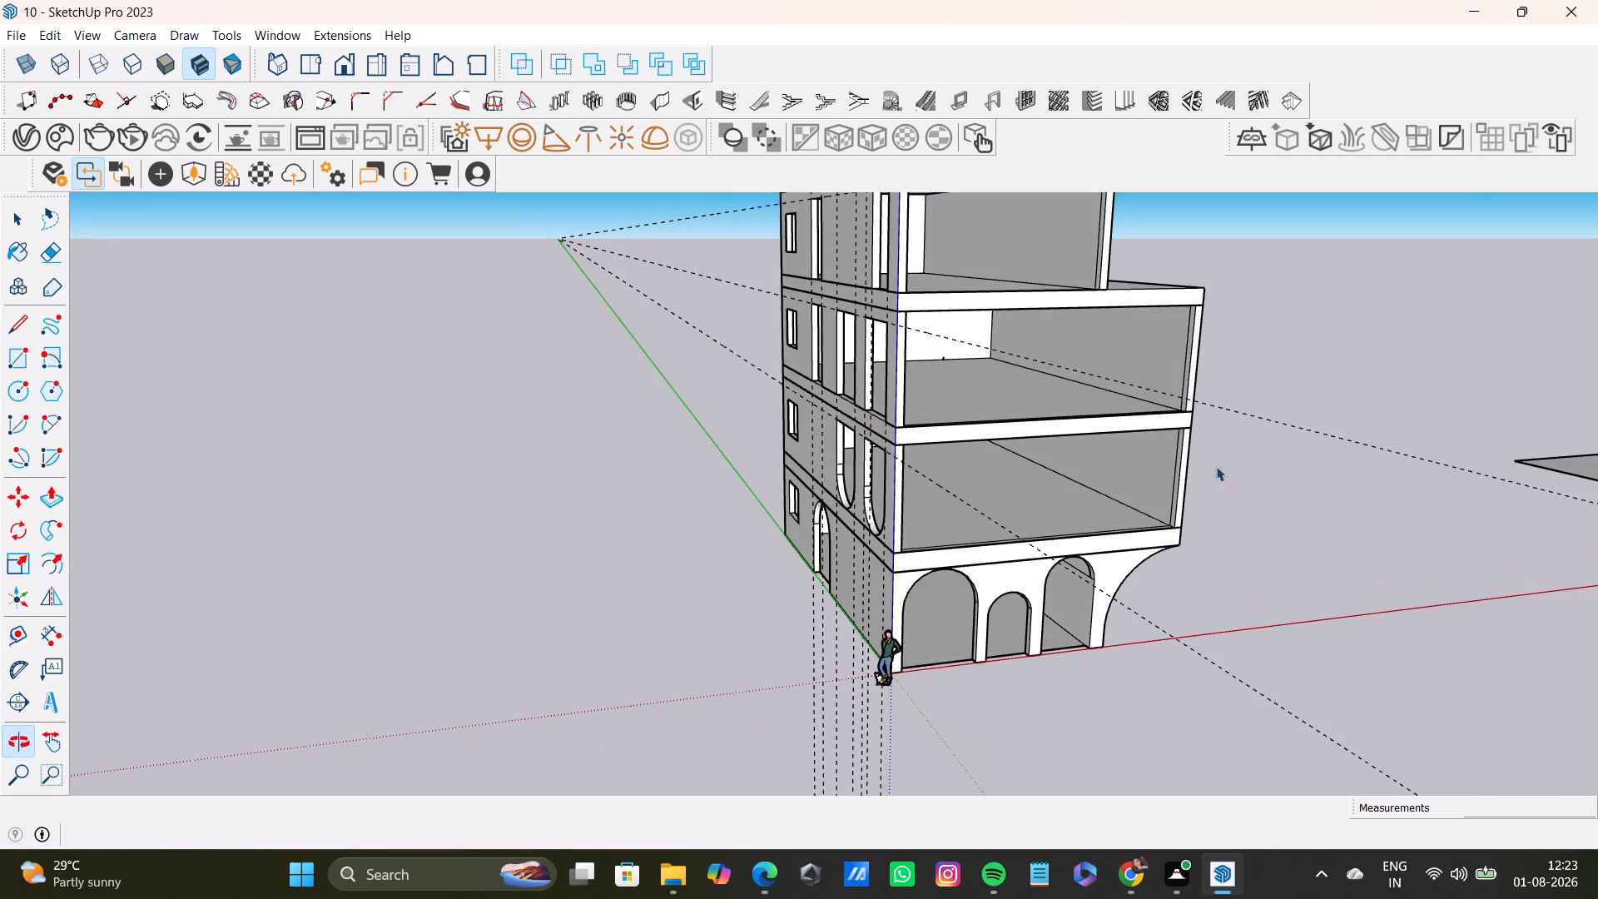
scroll(1198, 459, "down", 3)
middle_click_drag(1199, 457, 1019, 400)
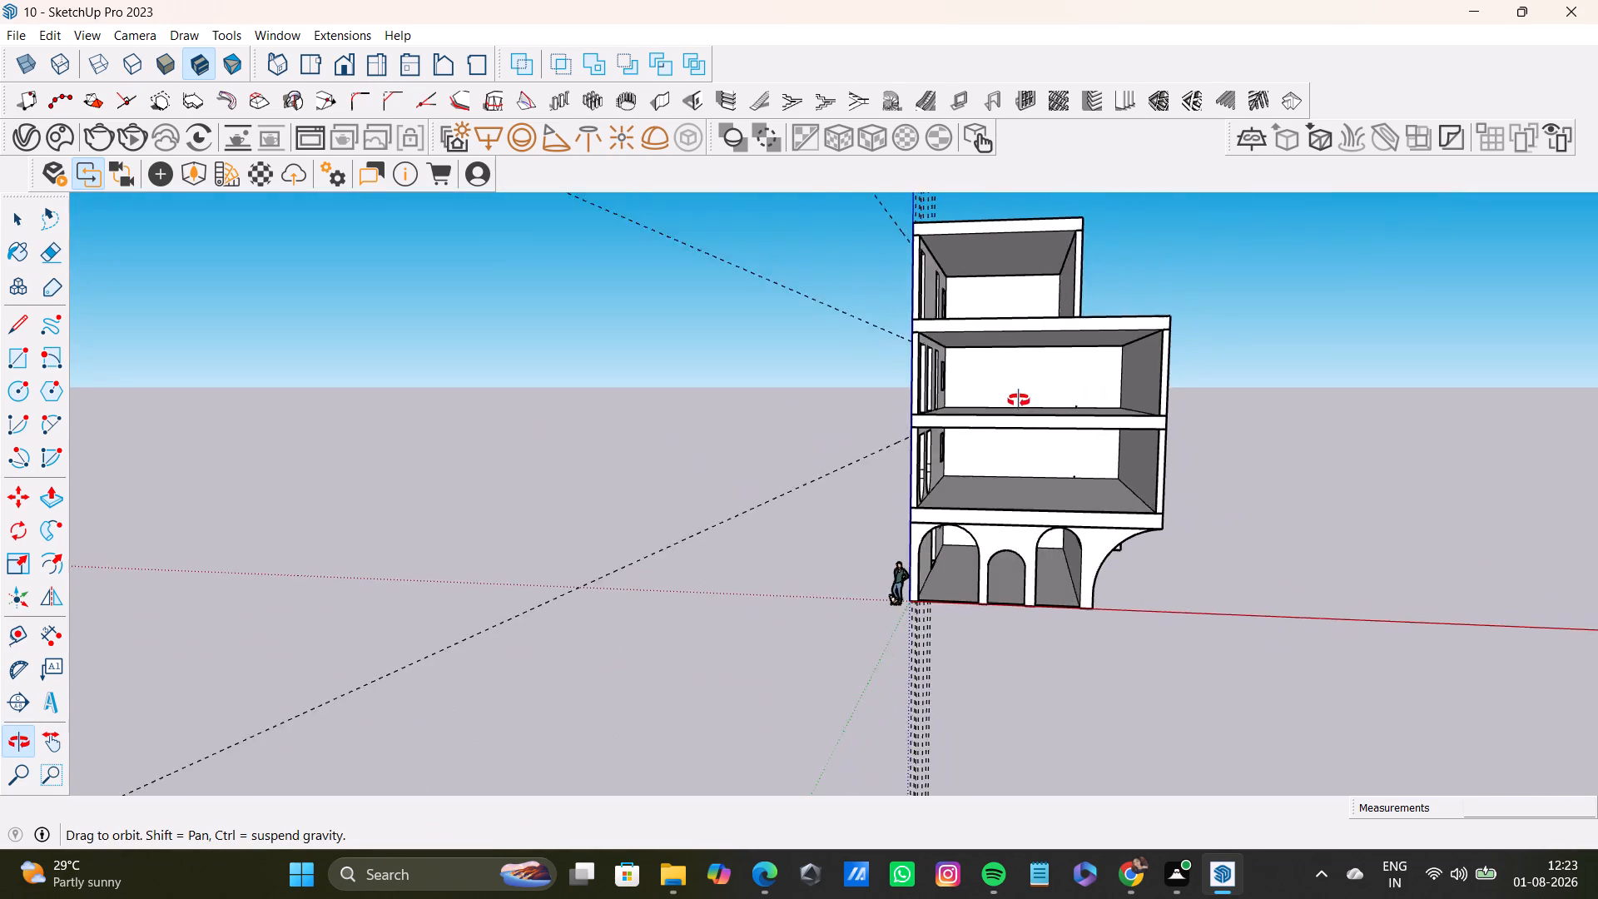
middle_click_drag(1019, 400, 1099, 426)
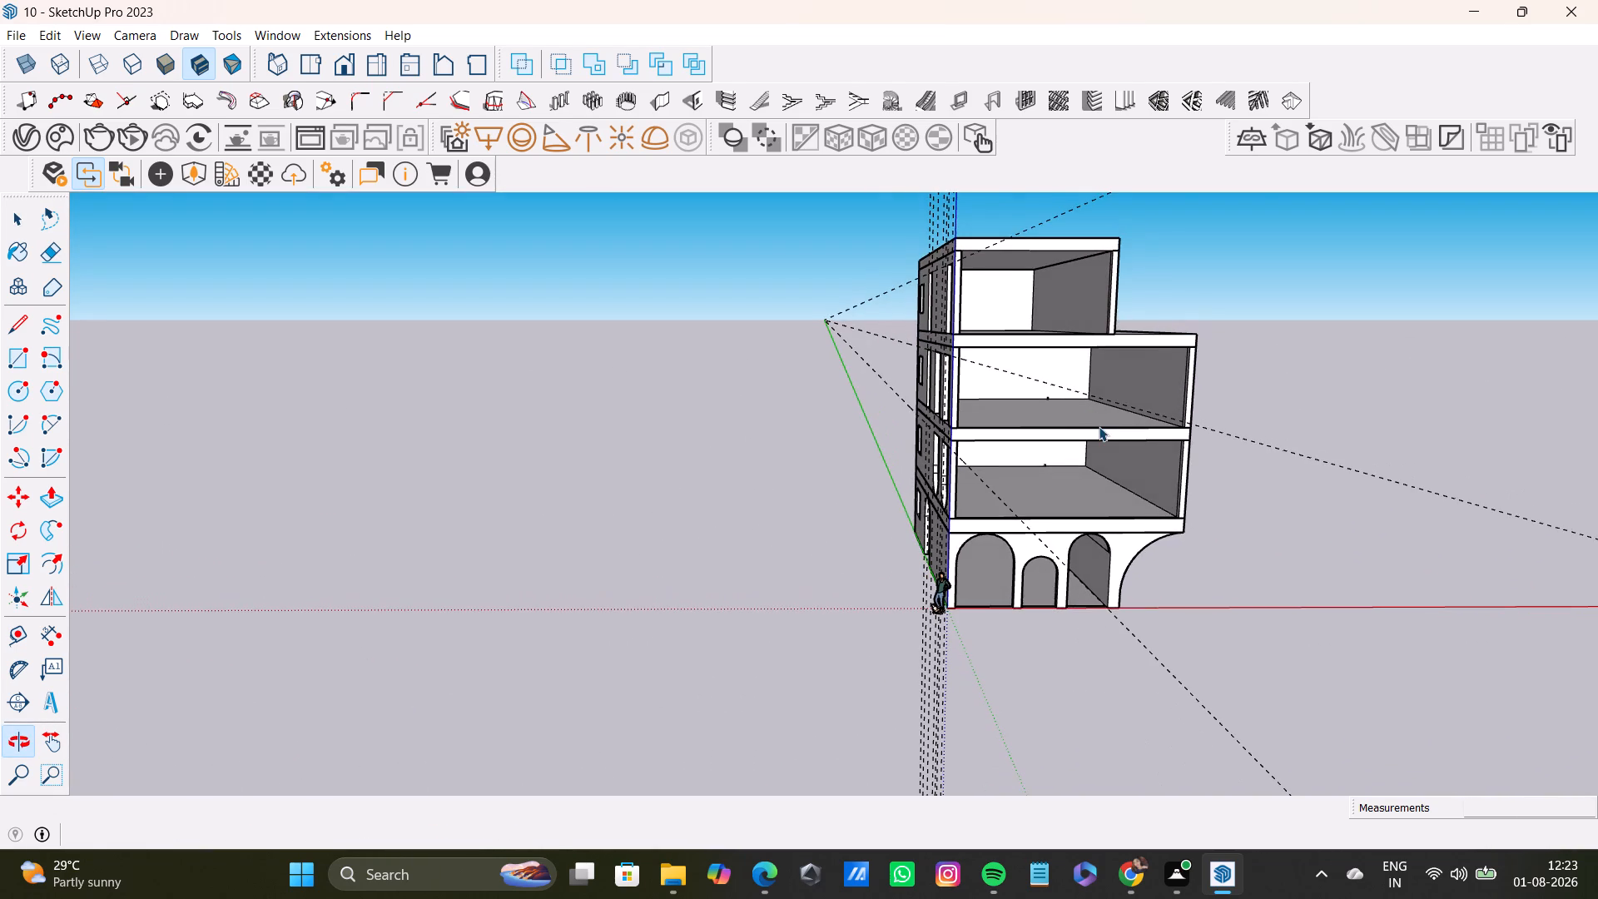
scroll(1020, 514, "up", 2)
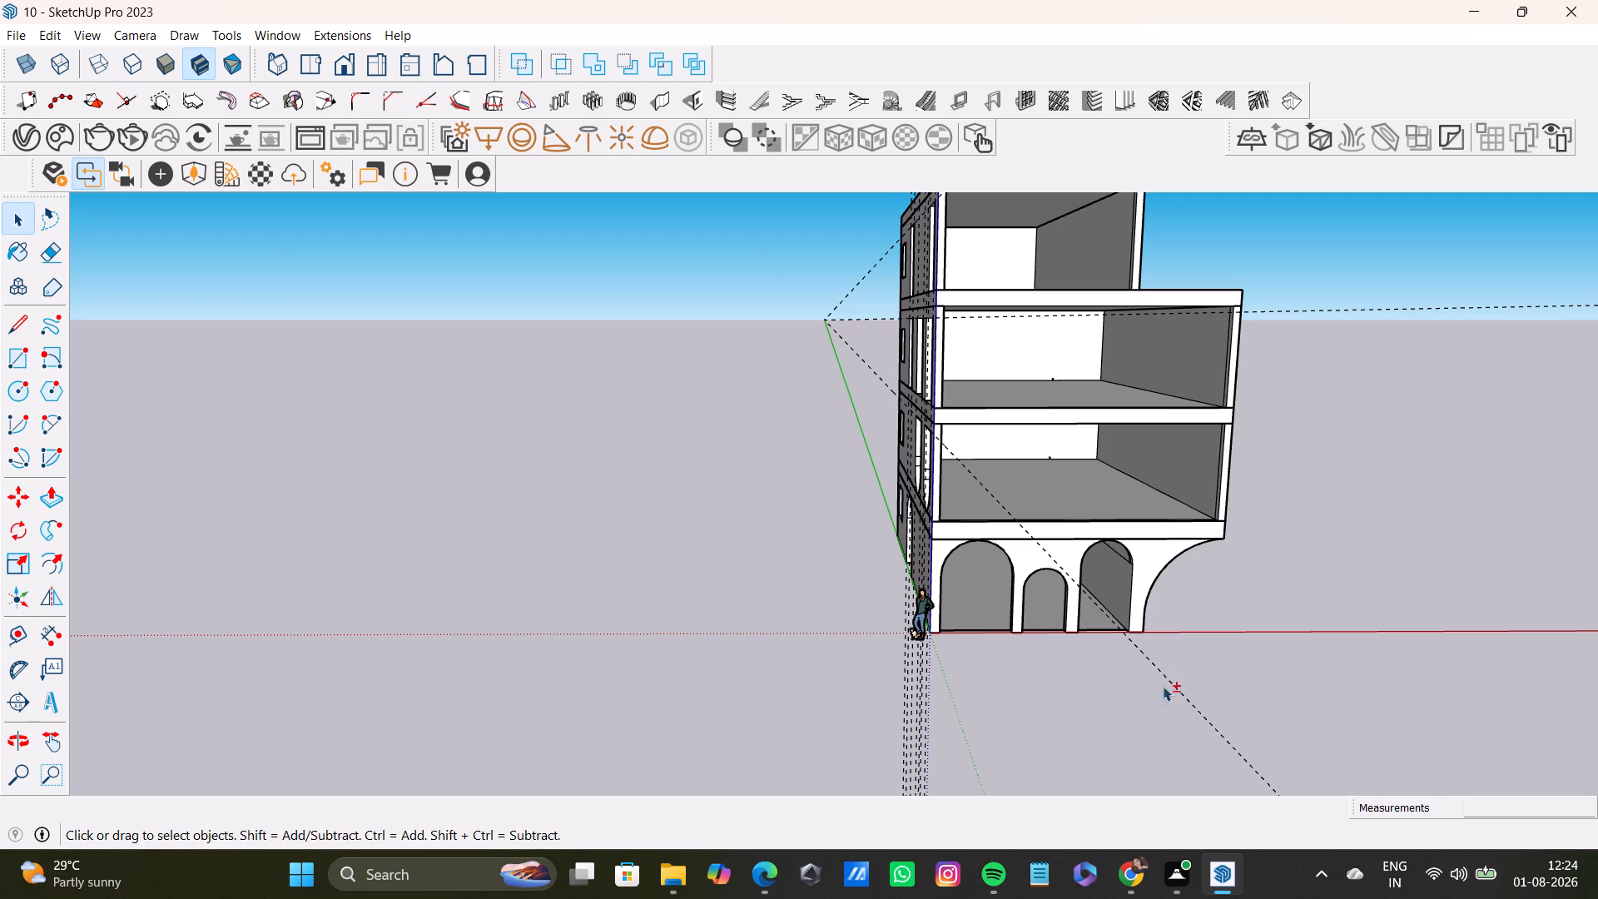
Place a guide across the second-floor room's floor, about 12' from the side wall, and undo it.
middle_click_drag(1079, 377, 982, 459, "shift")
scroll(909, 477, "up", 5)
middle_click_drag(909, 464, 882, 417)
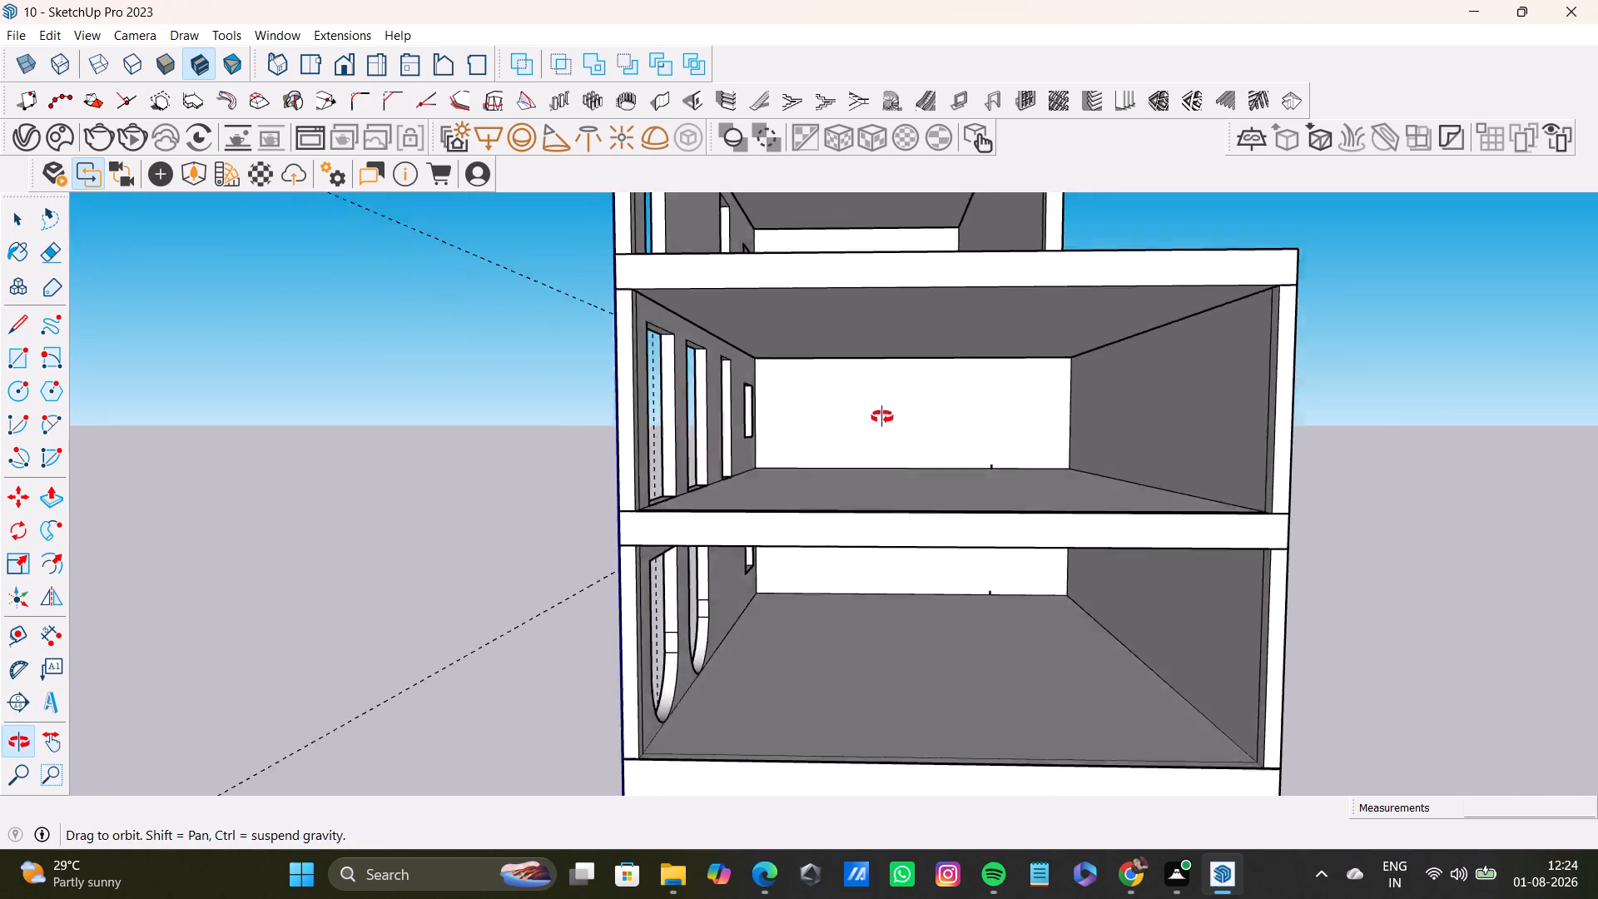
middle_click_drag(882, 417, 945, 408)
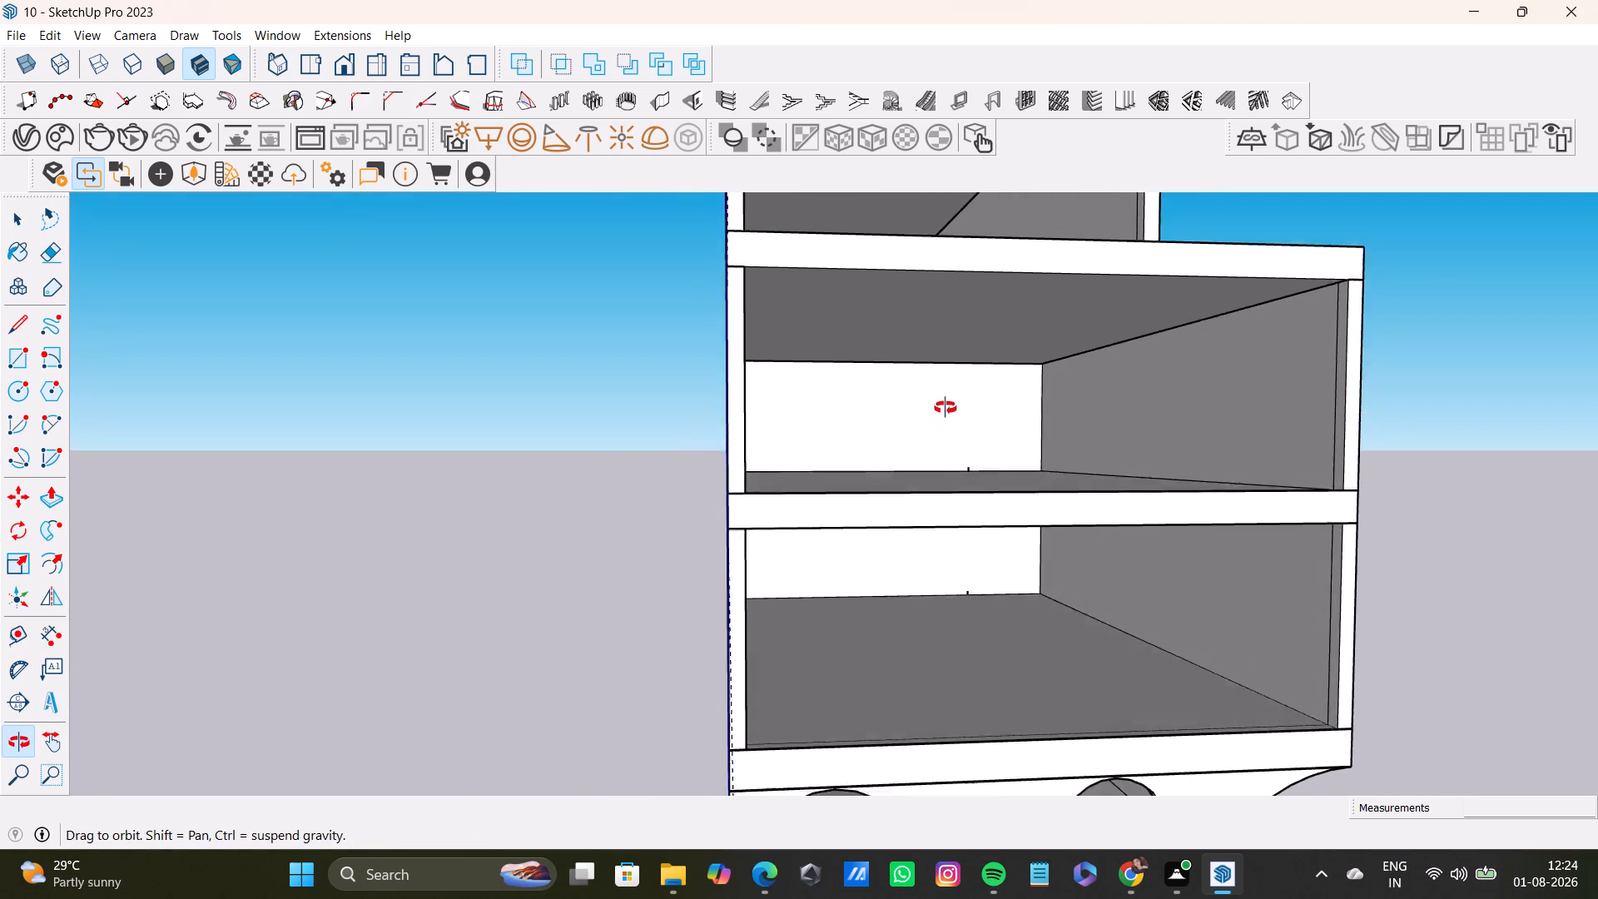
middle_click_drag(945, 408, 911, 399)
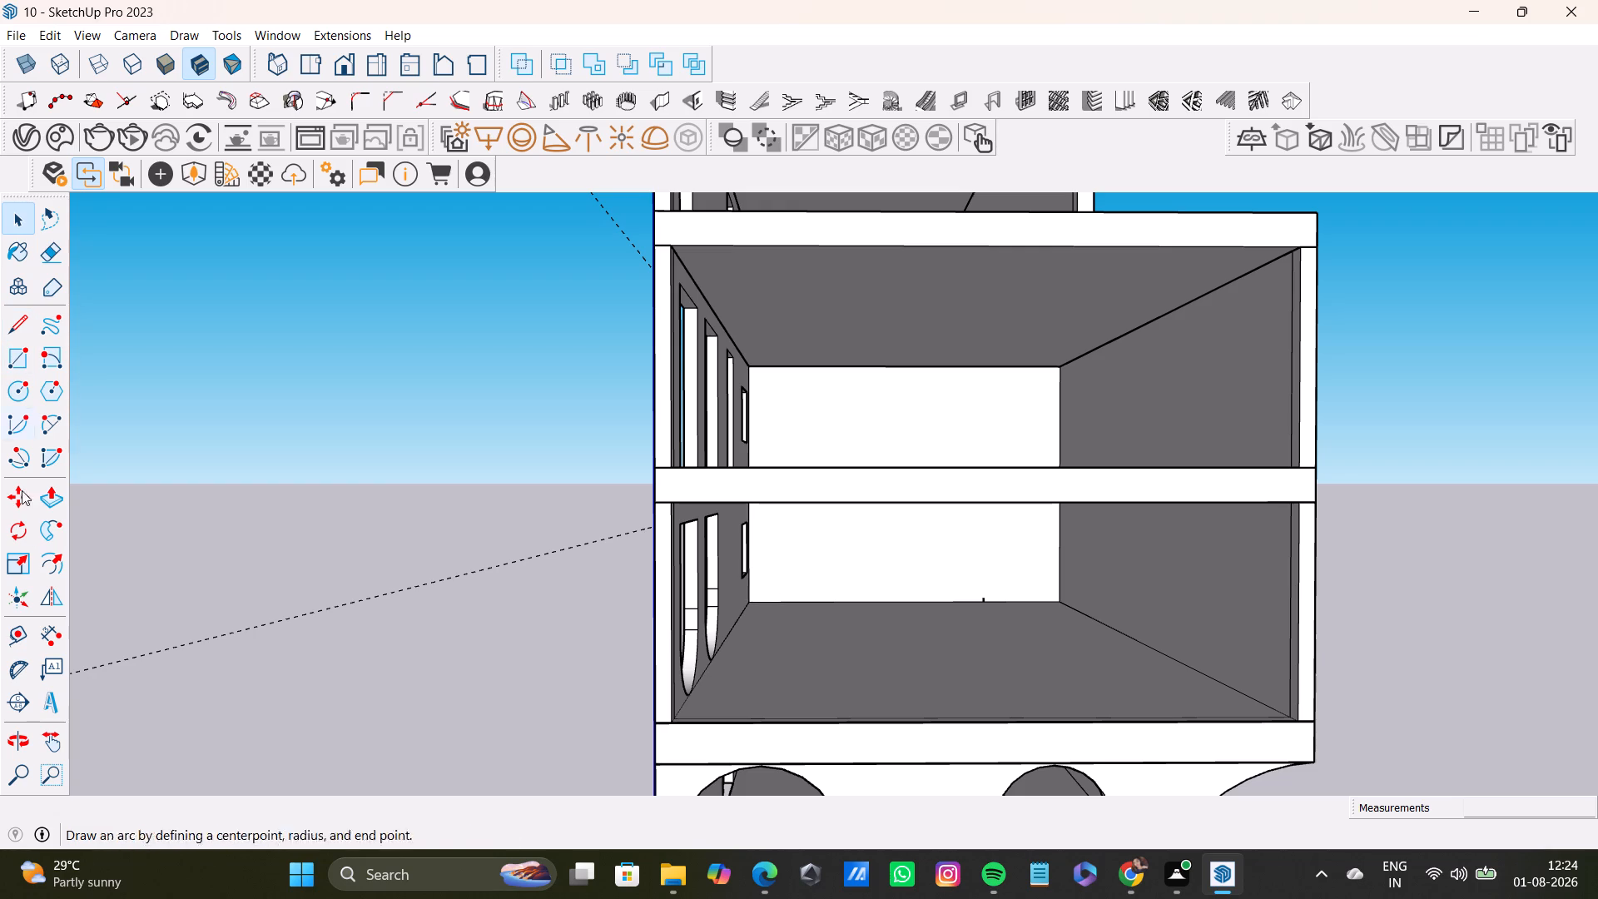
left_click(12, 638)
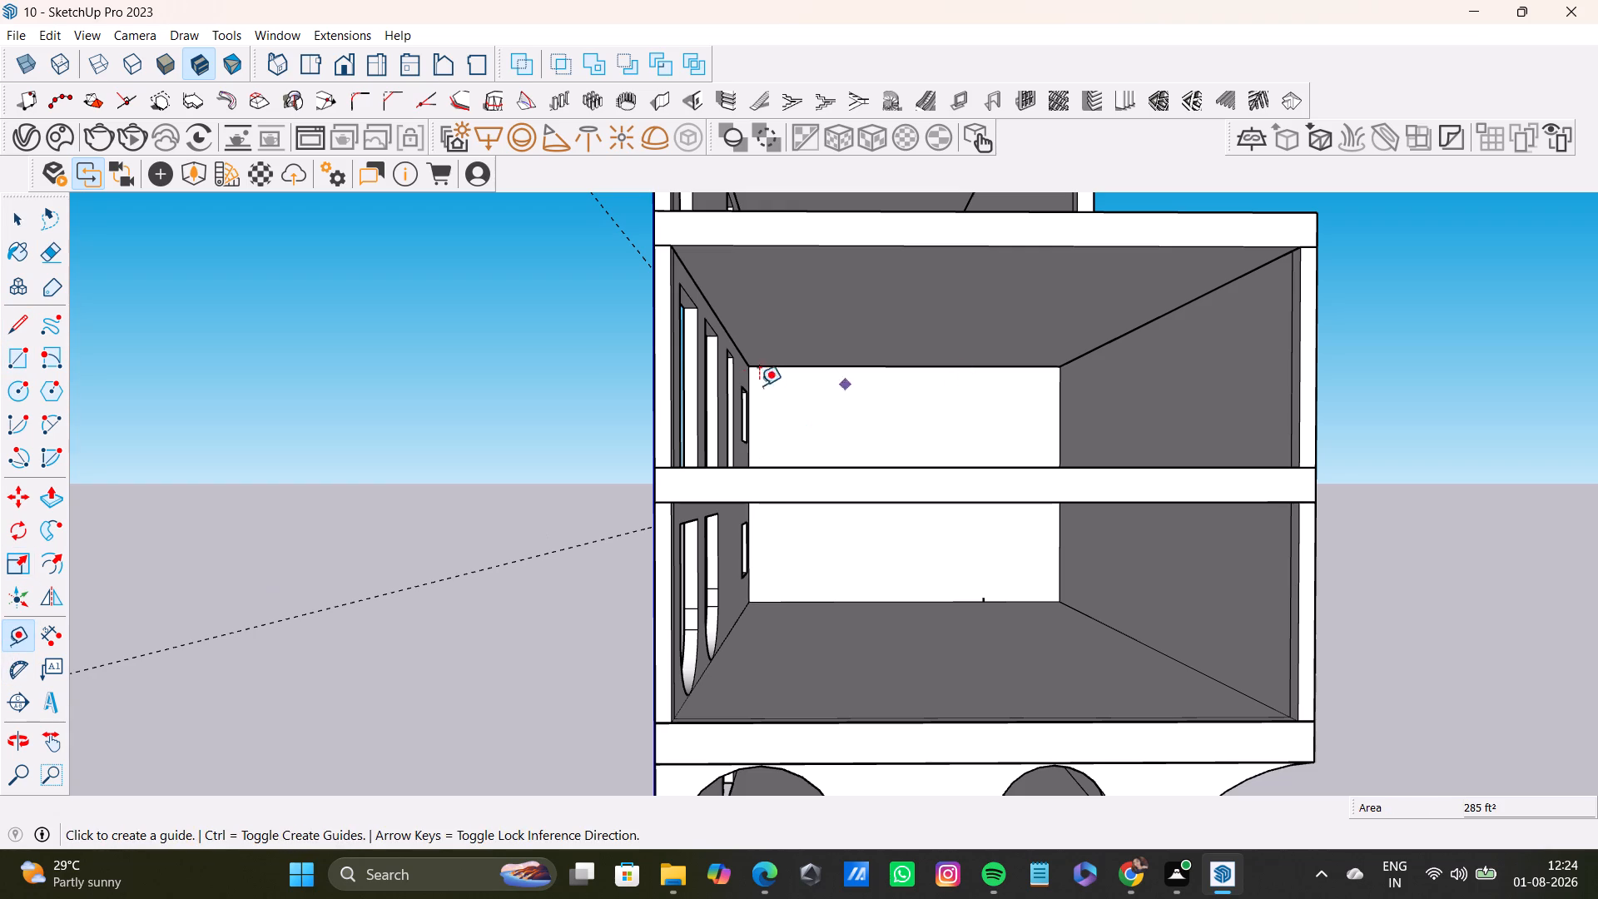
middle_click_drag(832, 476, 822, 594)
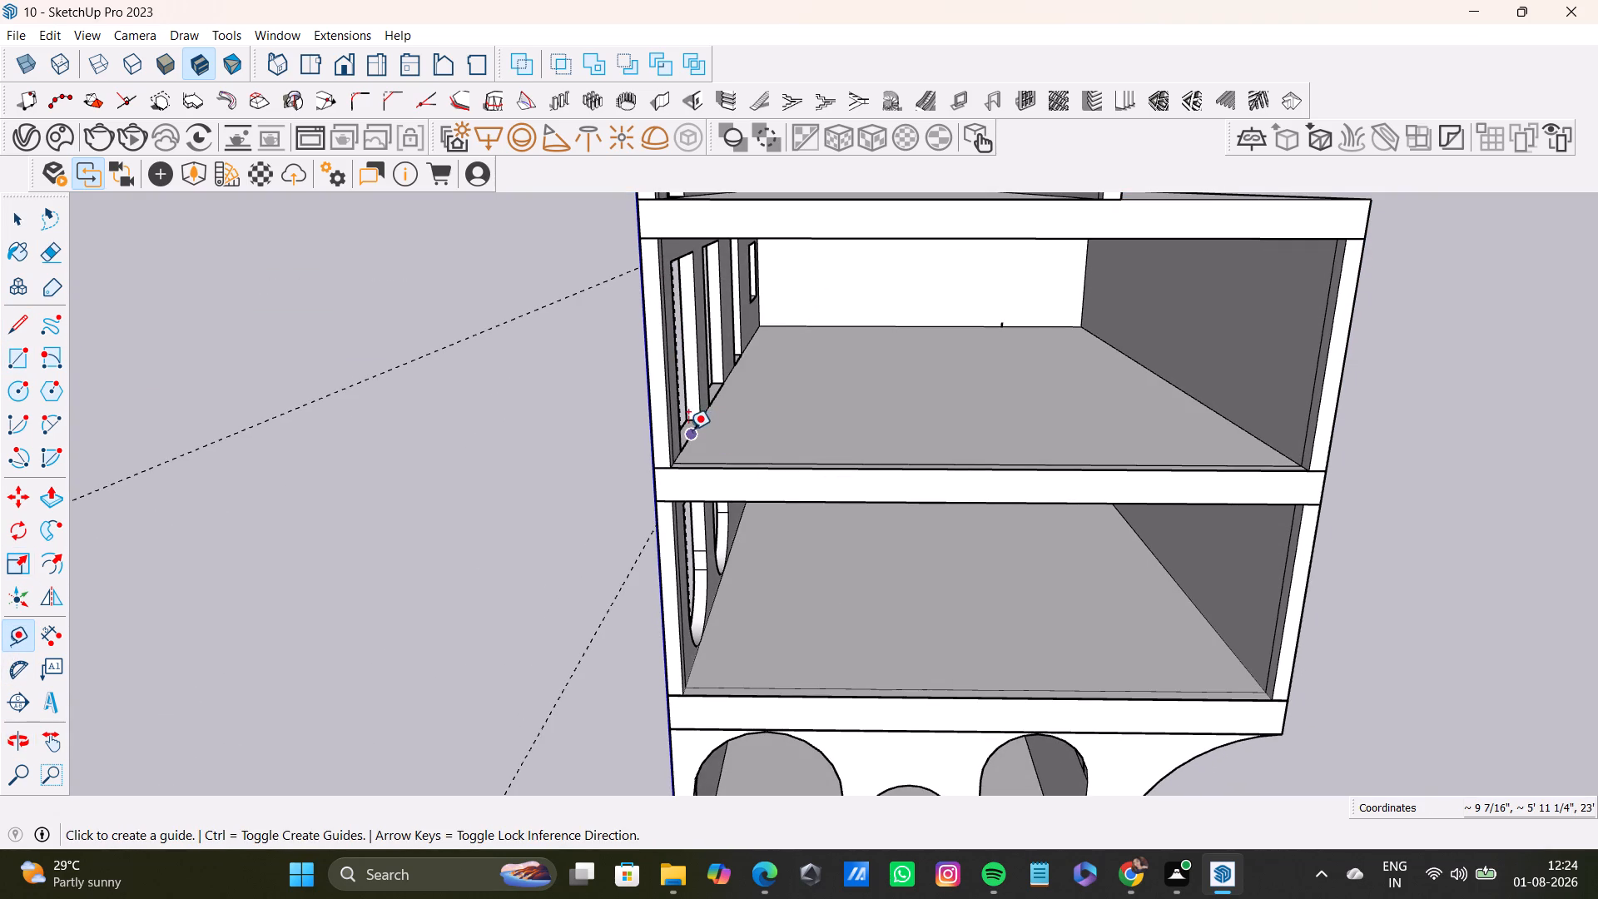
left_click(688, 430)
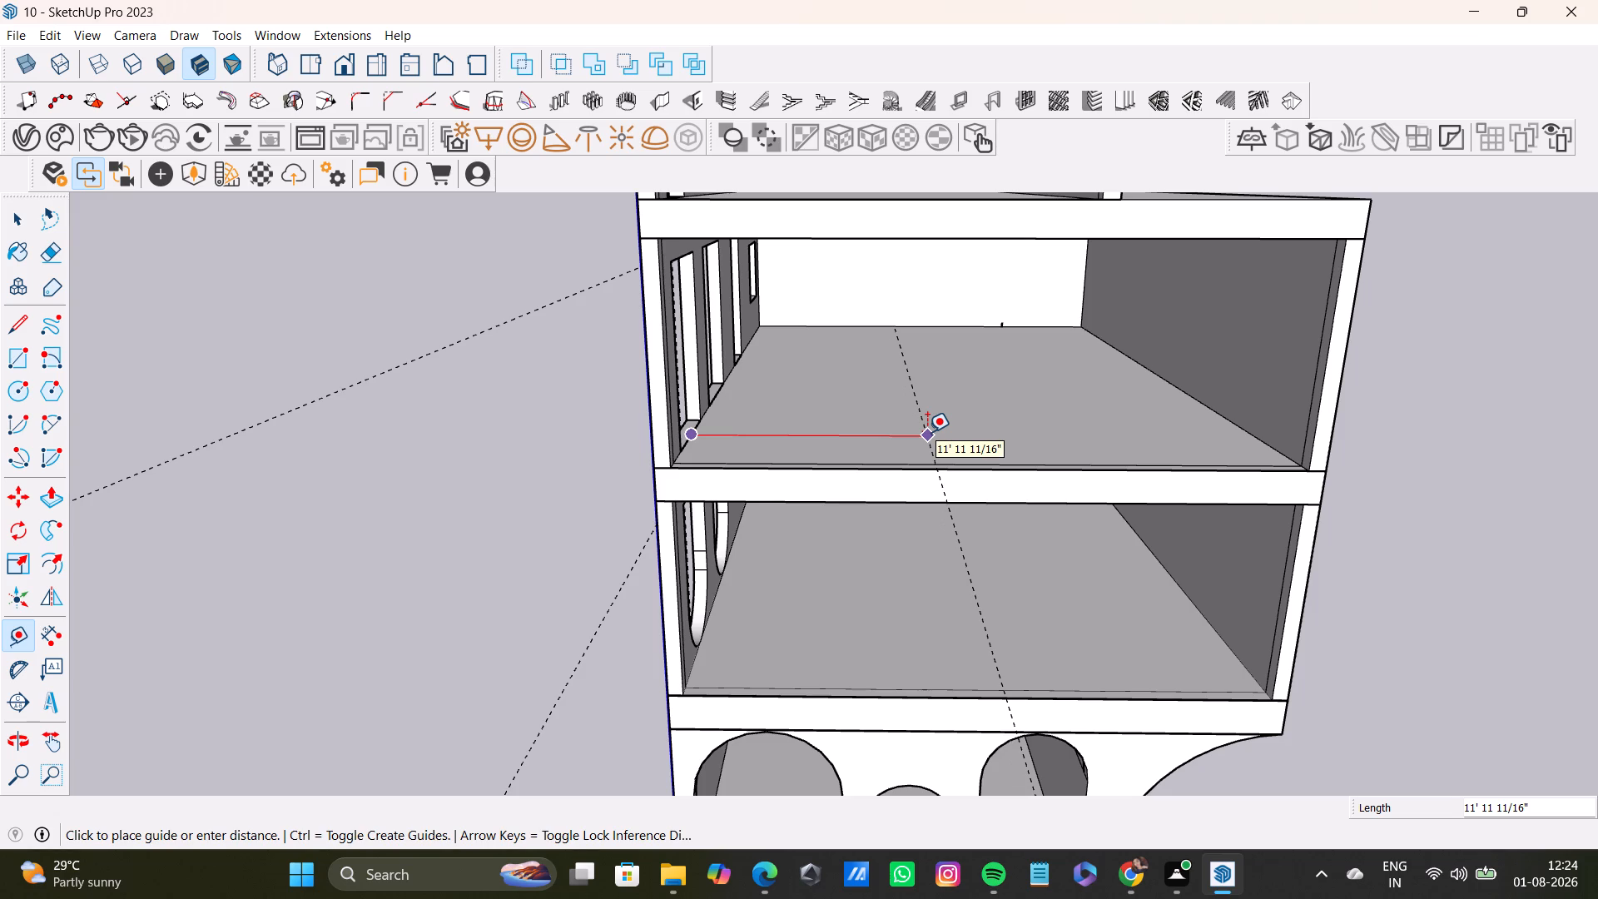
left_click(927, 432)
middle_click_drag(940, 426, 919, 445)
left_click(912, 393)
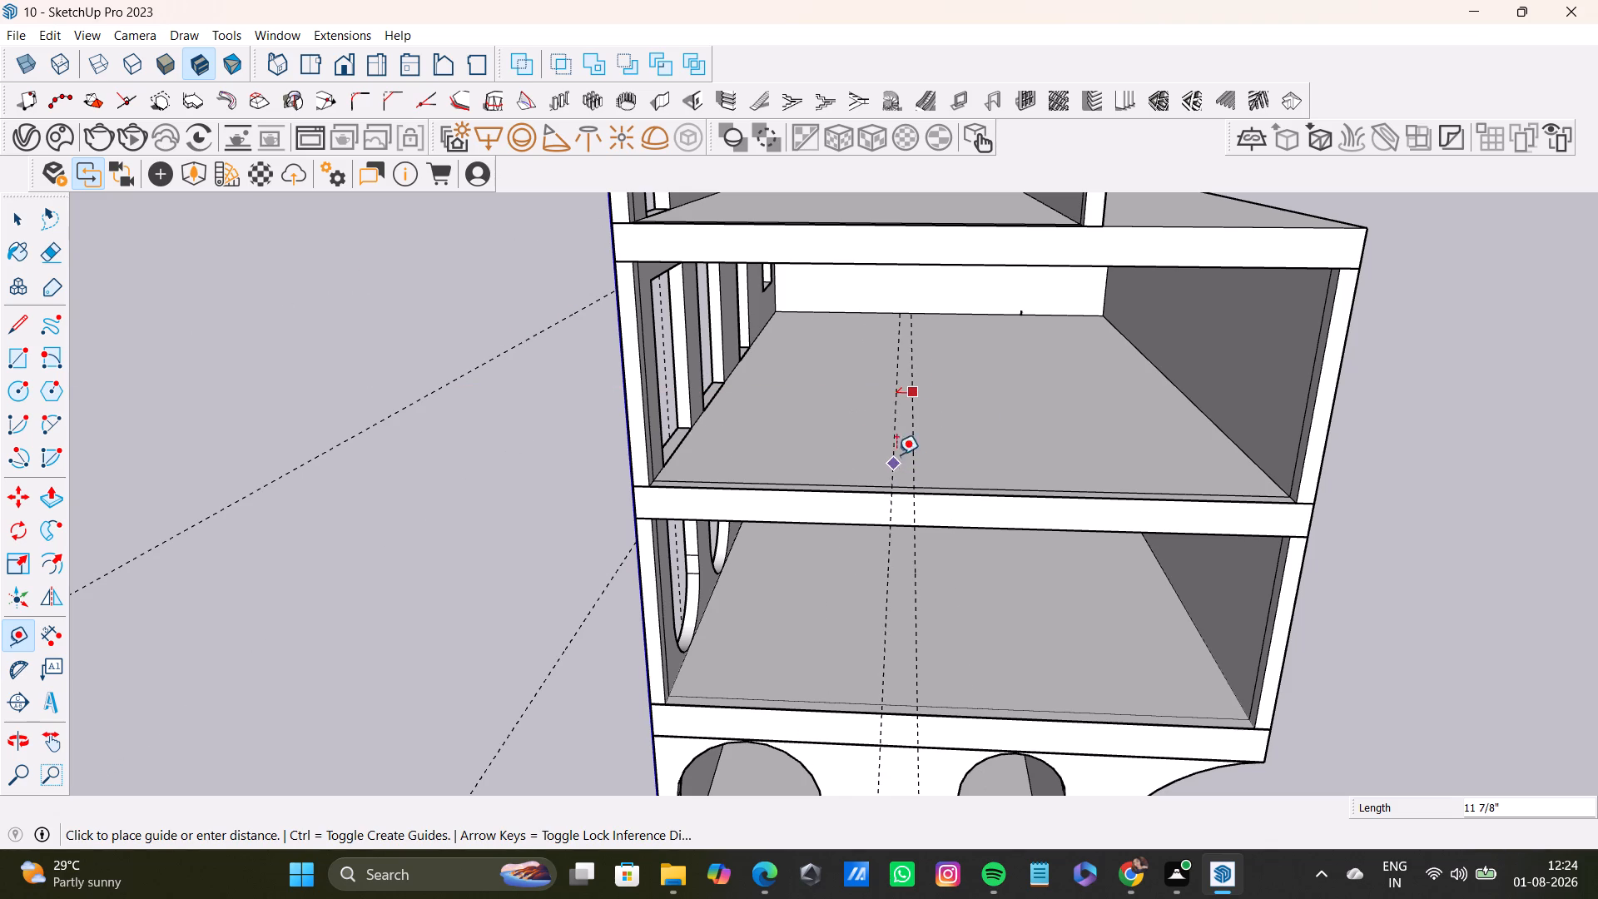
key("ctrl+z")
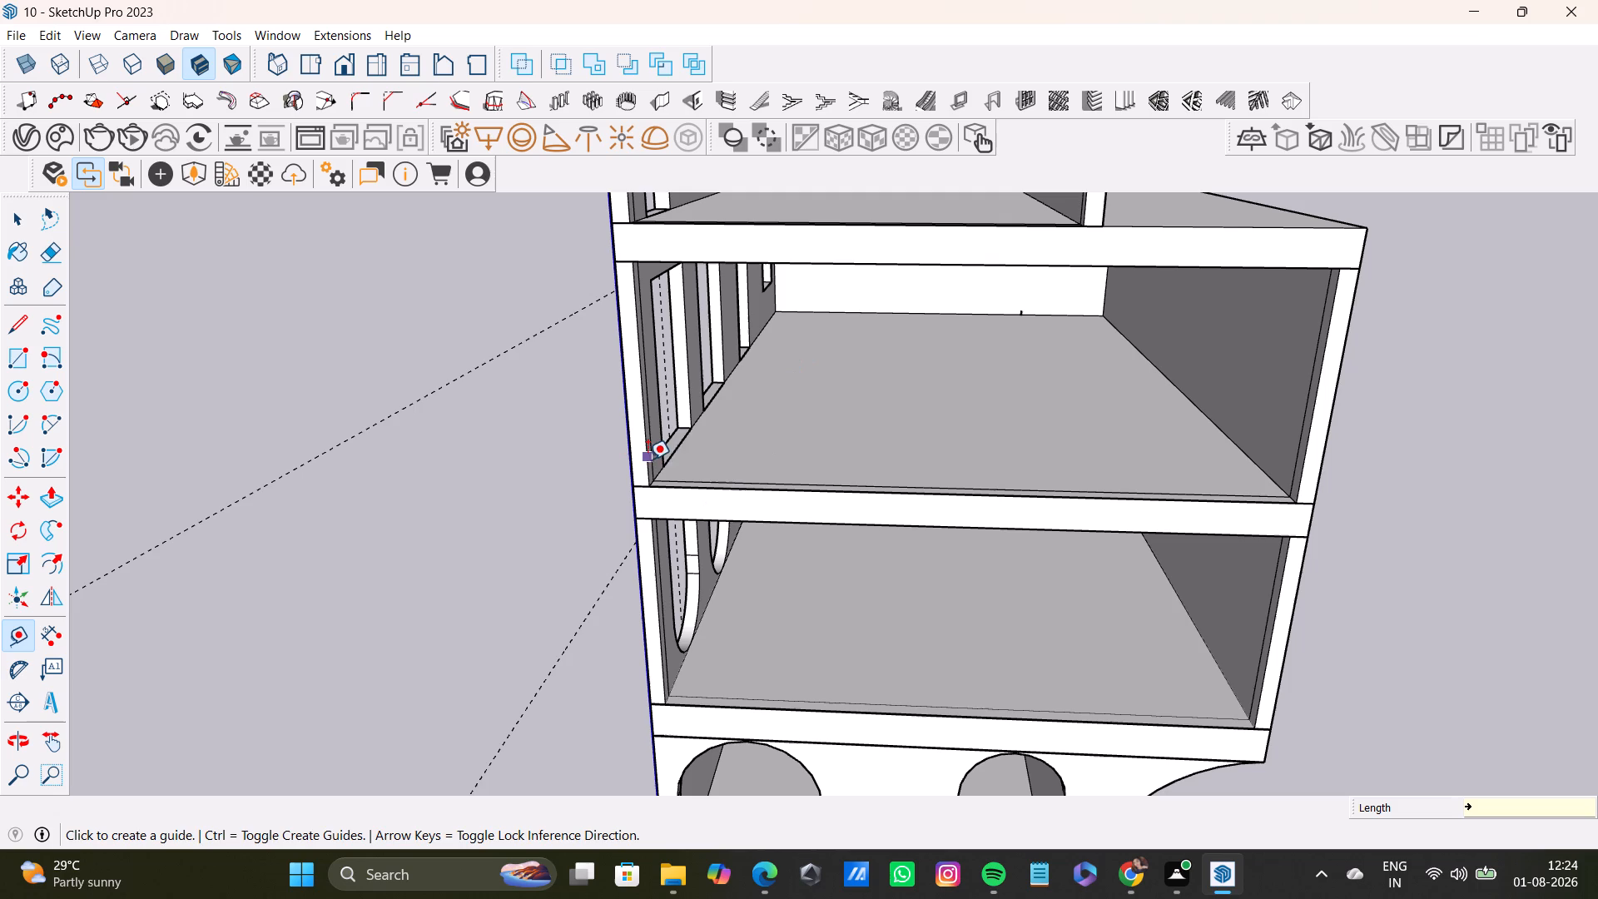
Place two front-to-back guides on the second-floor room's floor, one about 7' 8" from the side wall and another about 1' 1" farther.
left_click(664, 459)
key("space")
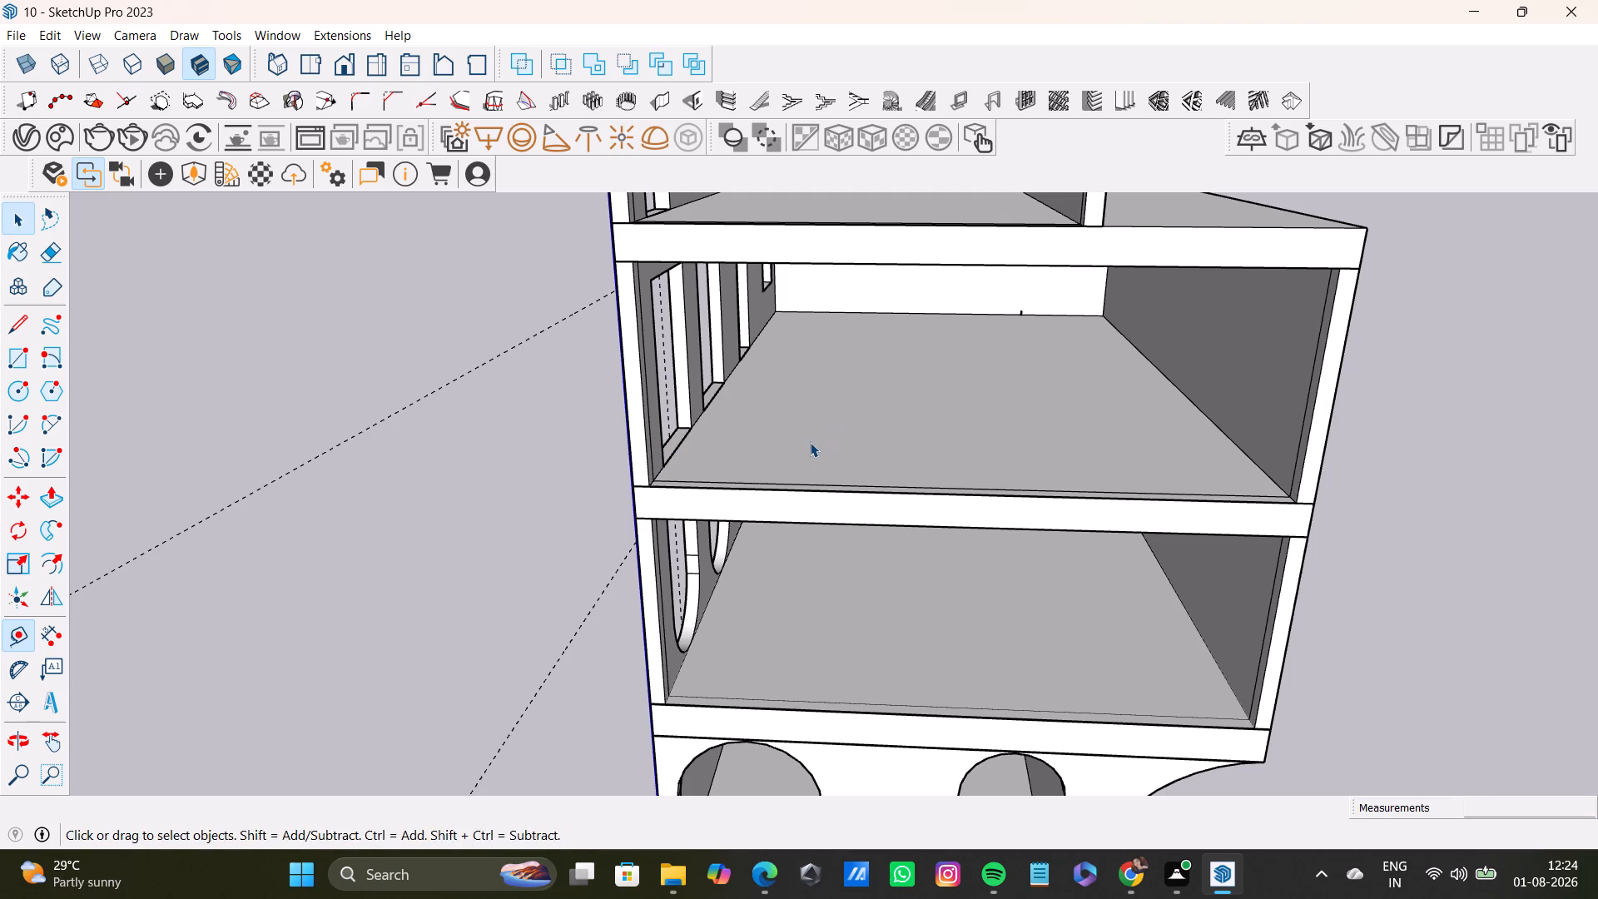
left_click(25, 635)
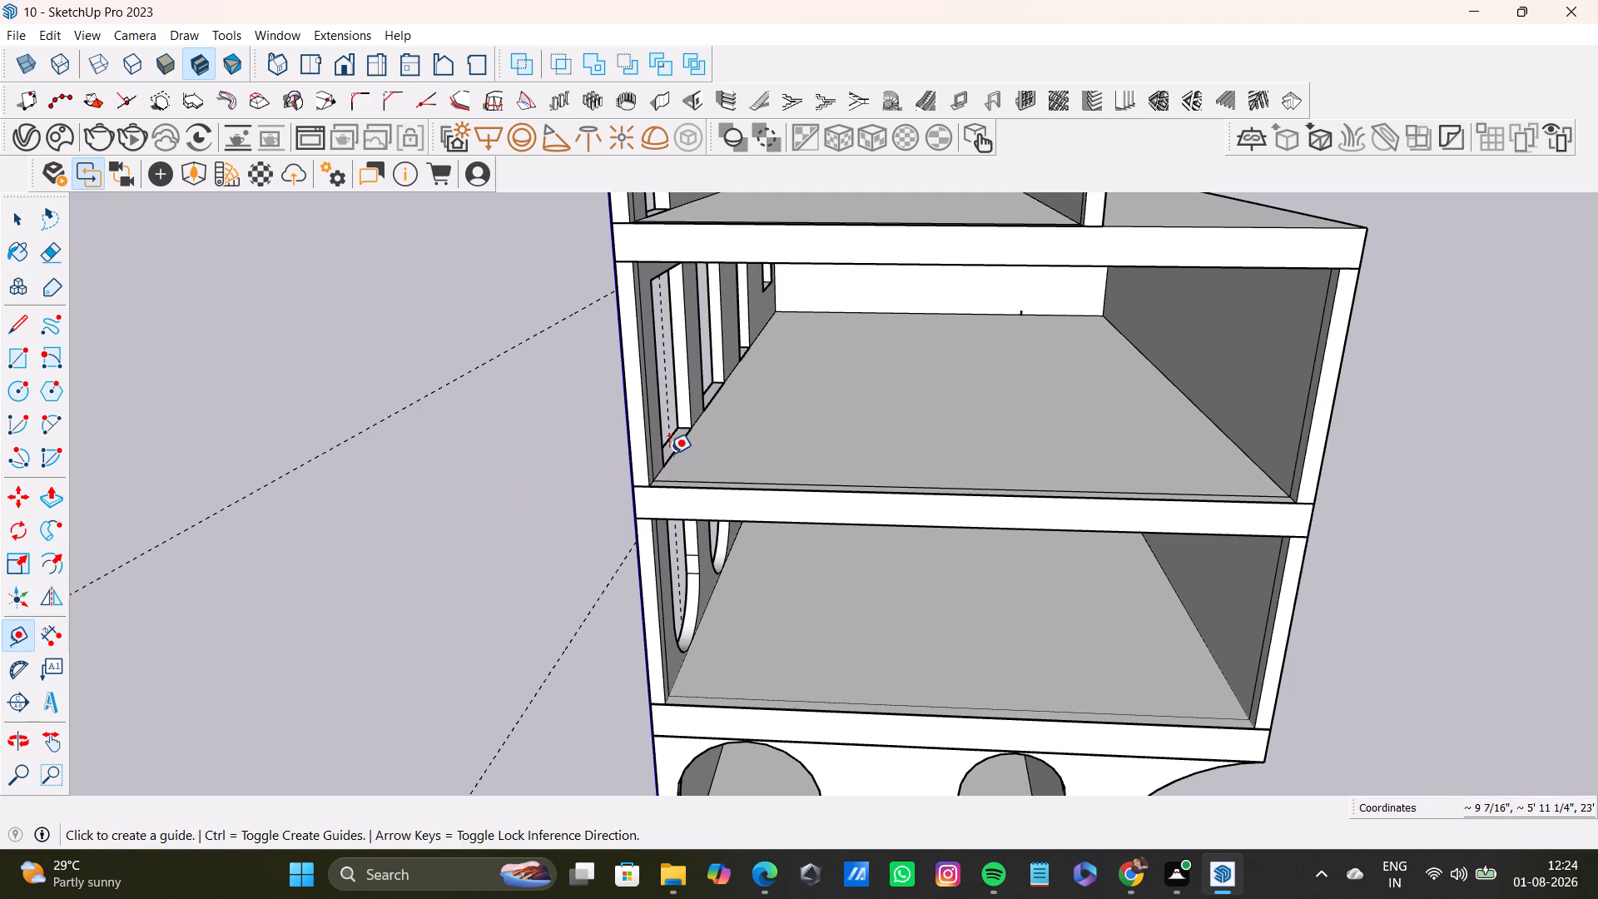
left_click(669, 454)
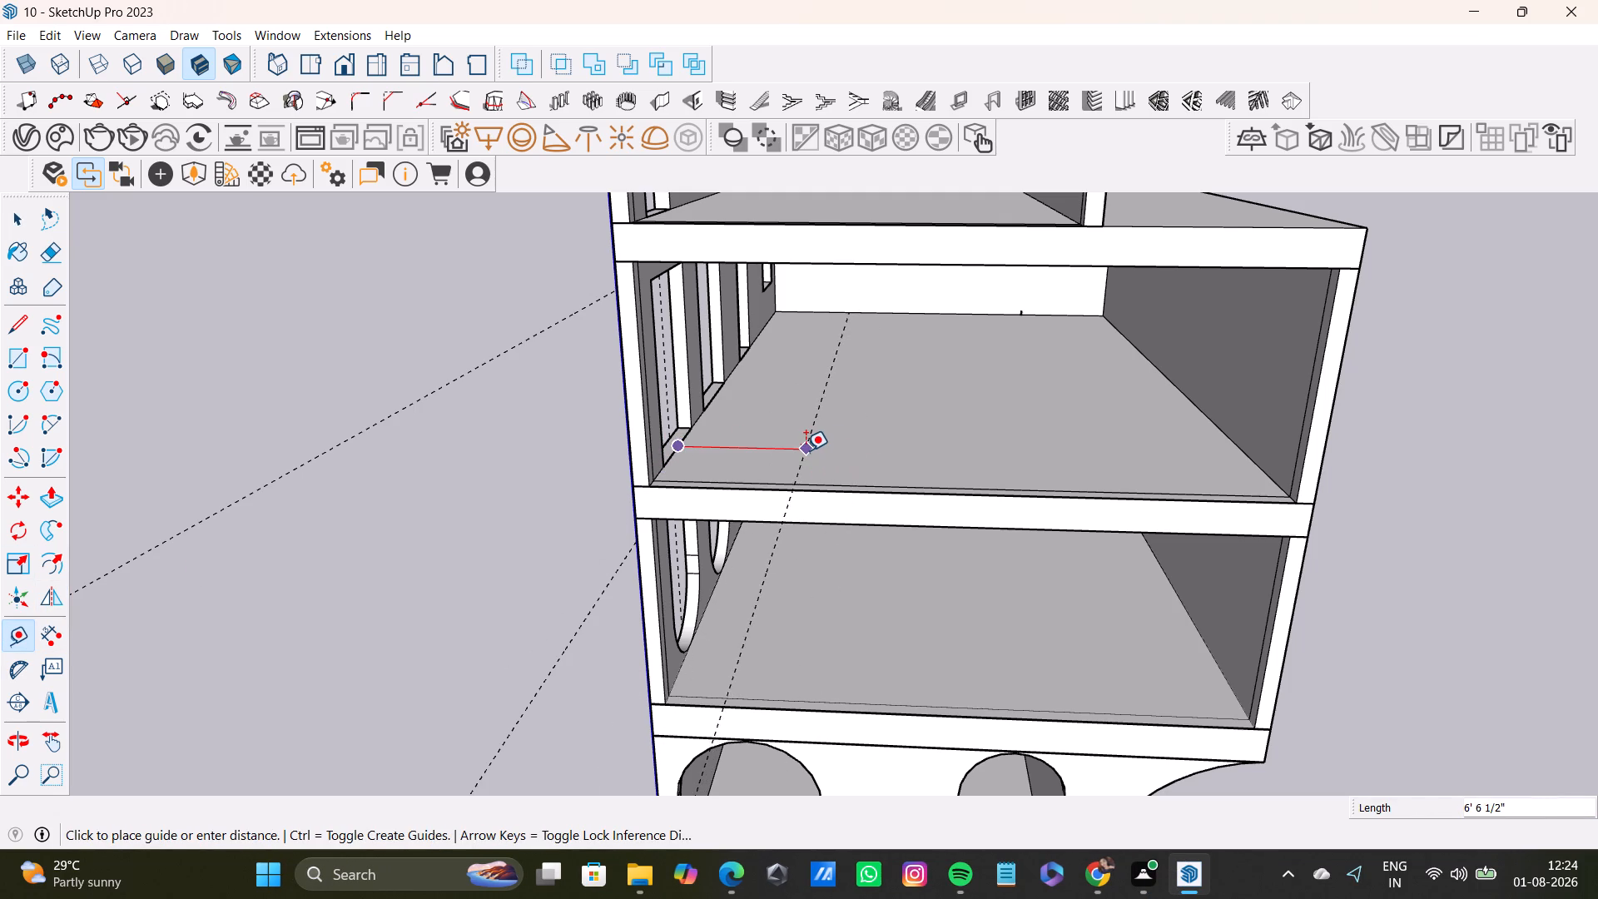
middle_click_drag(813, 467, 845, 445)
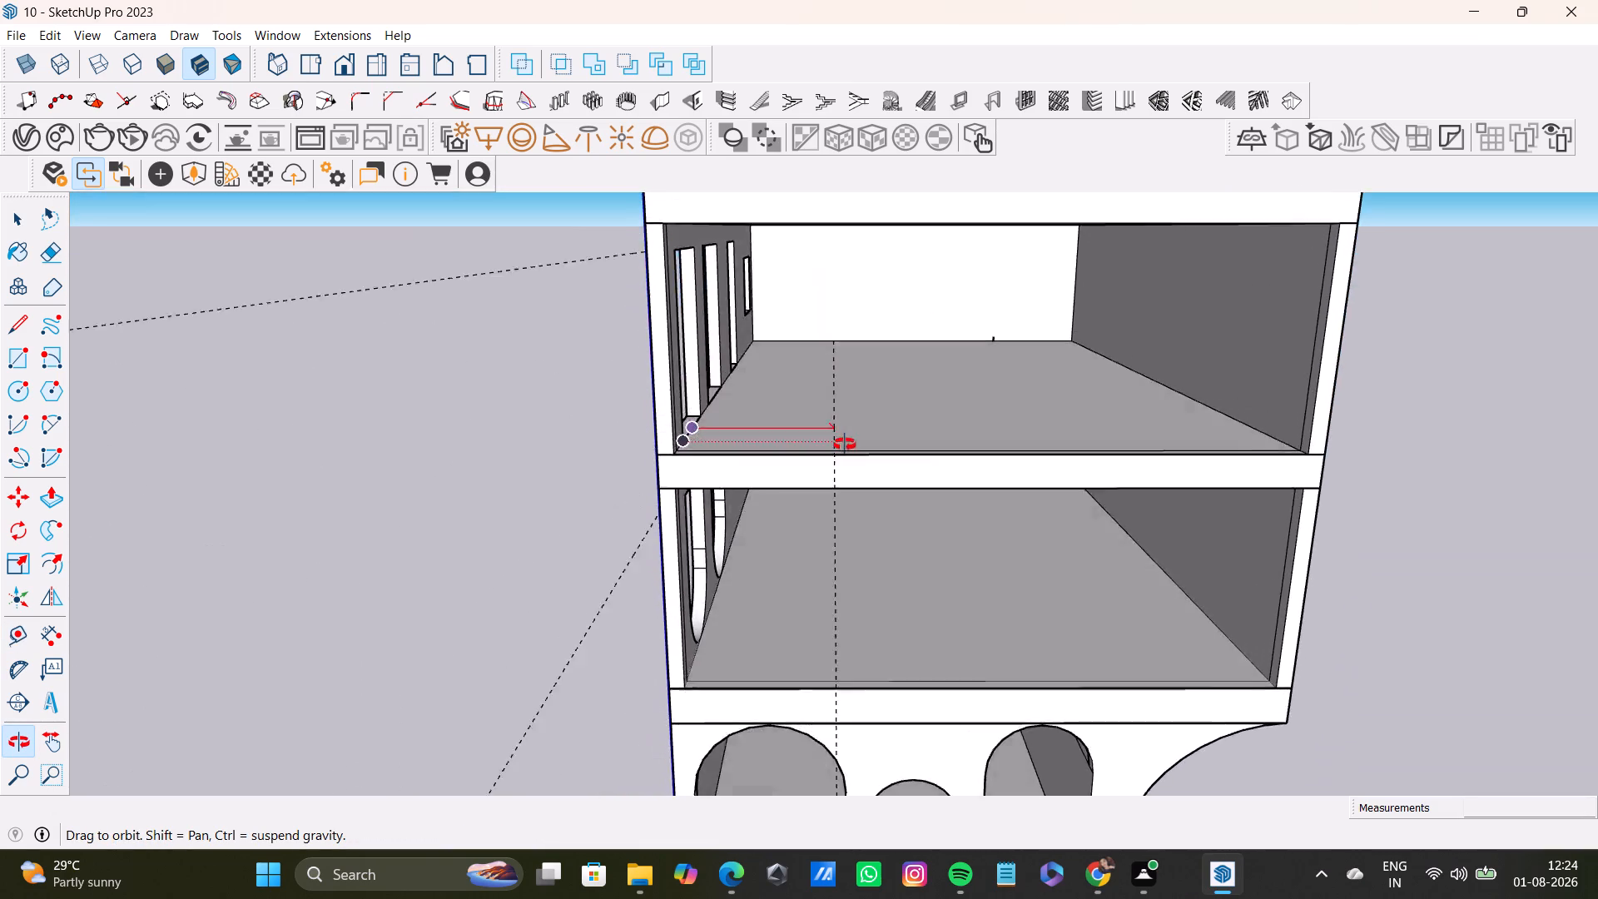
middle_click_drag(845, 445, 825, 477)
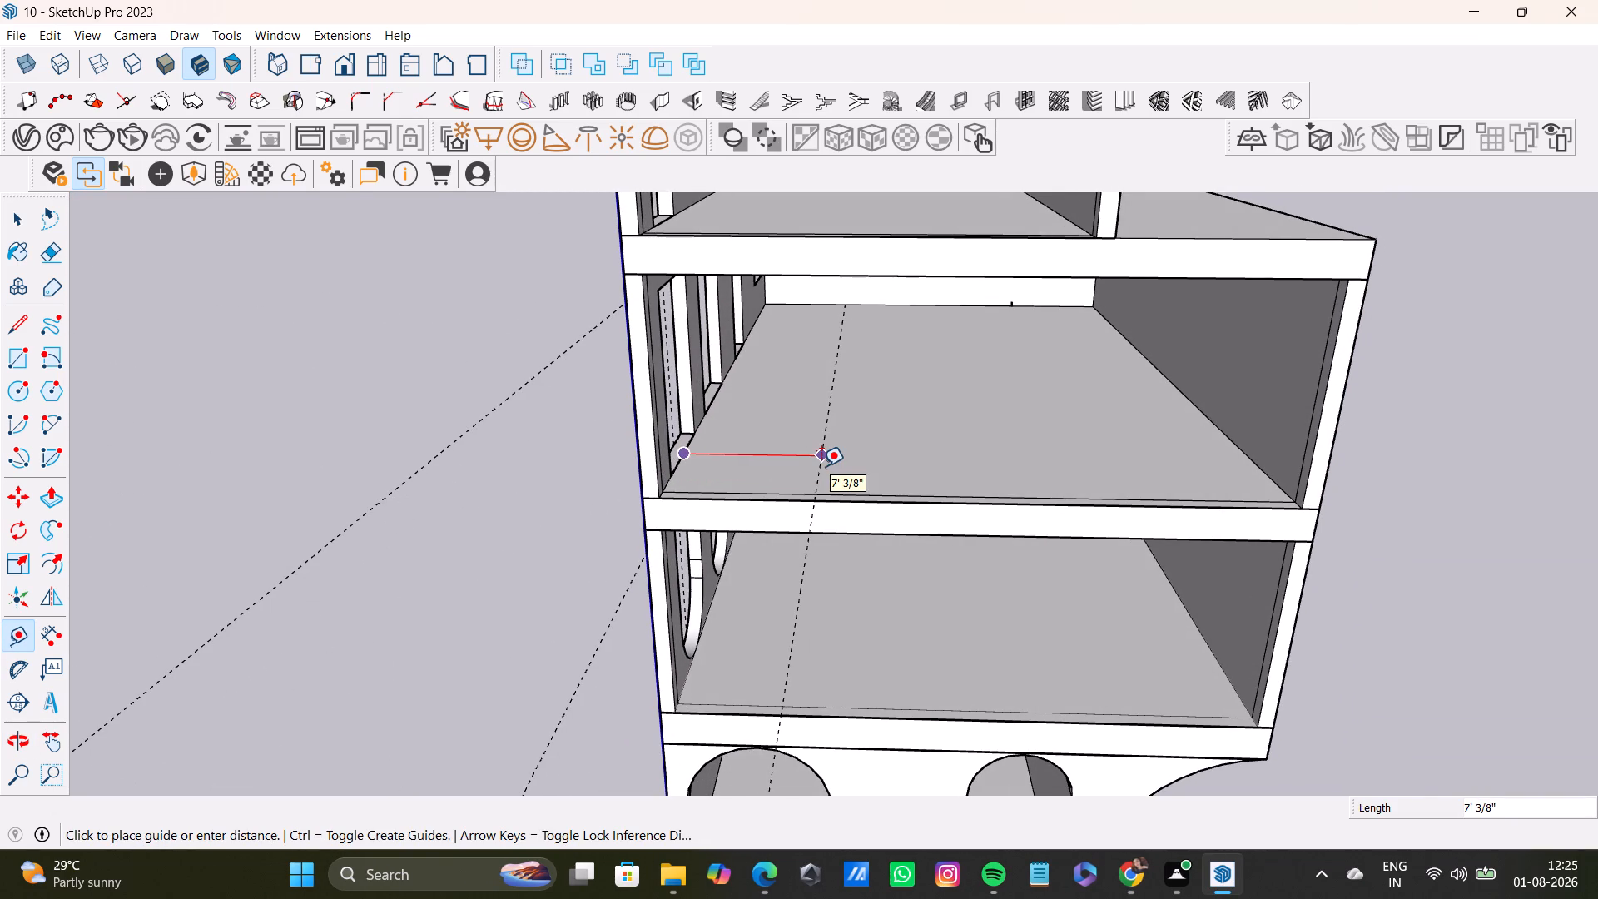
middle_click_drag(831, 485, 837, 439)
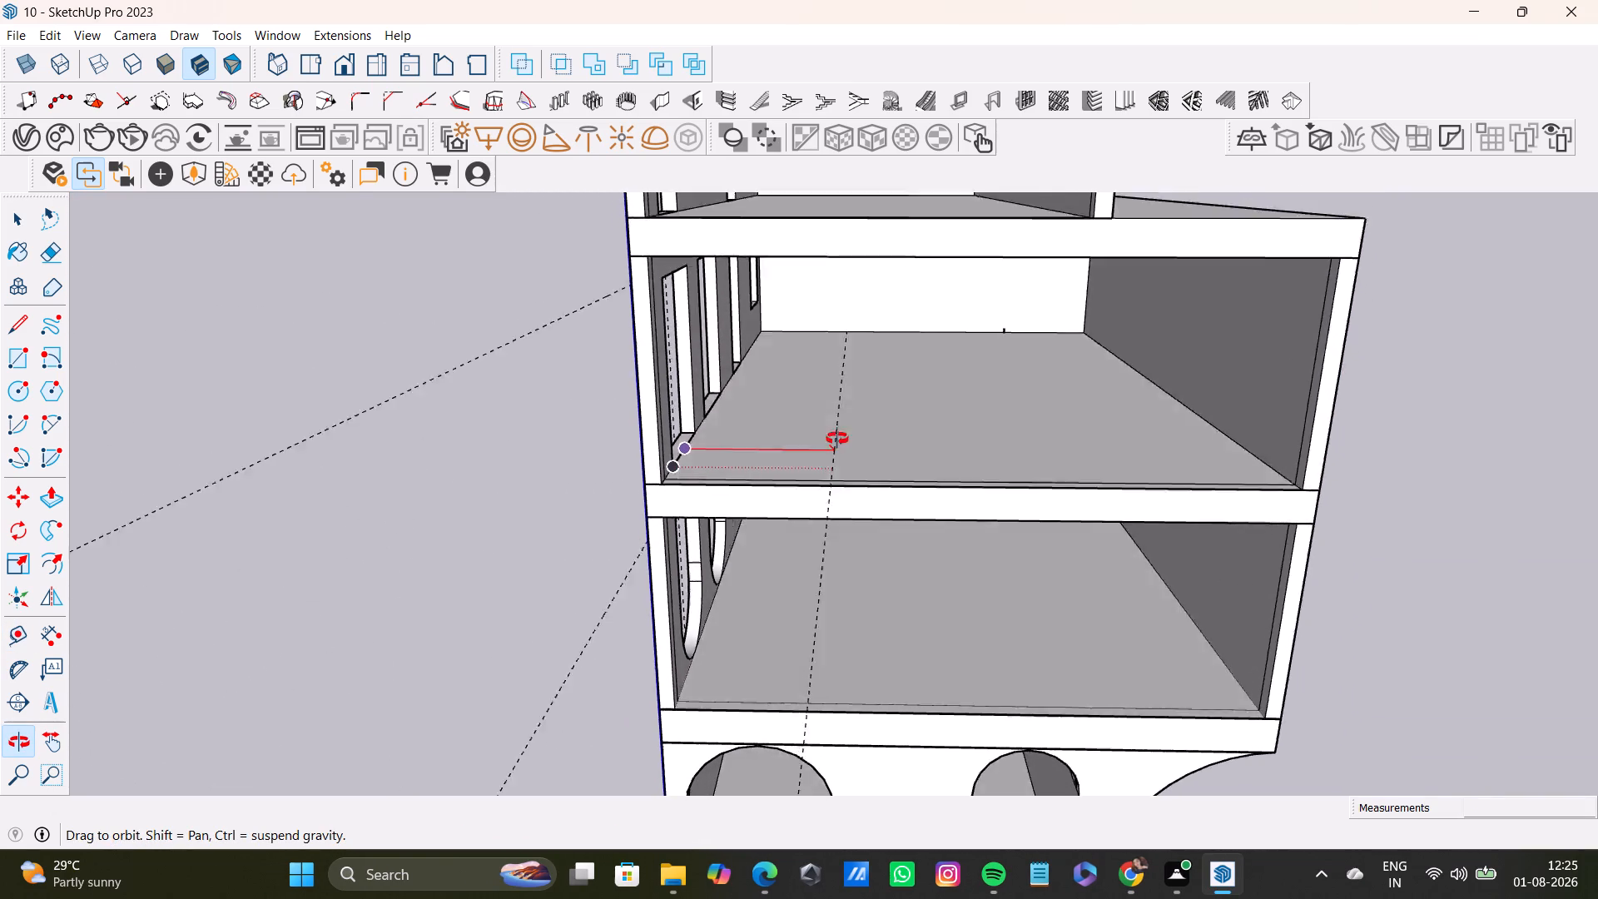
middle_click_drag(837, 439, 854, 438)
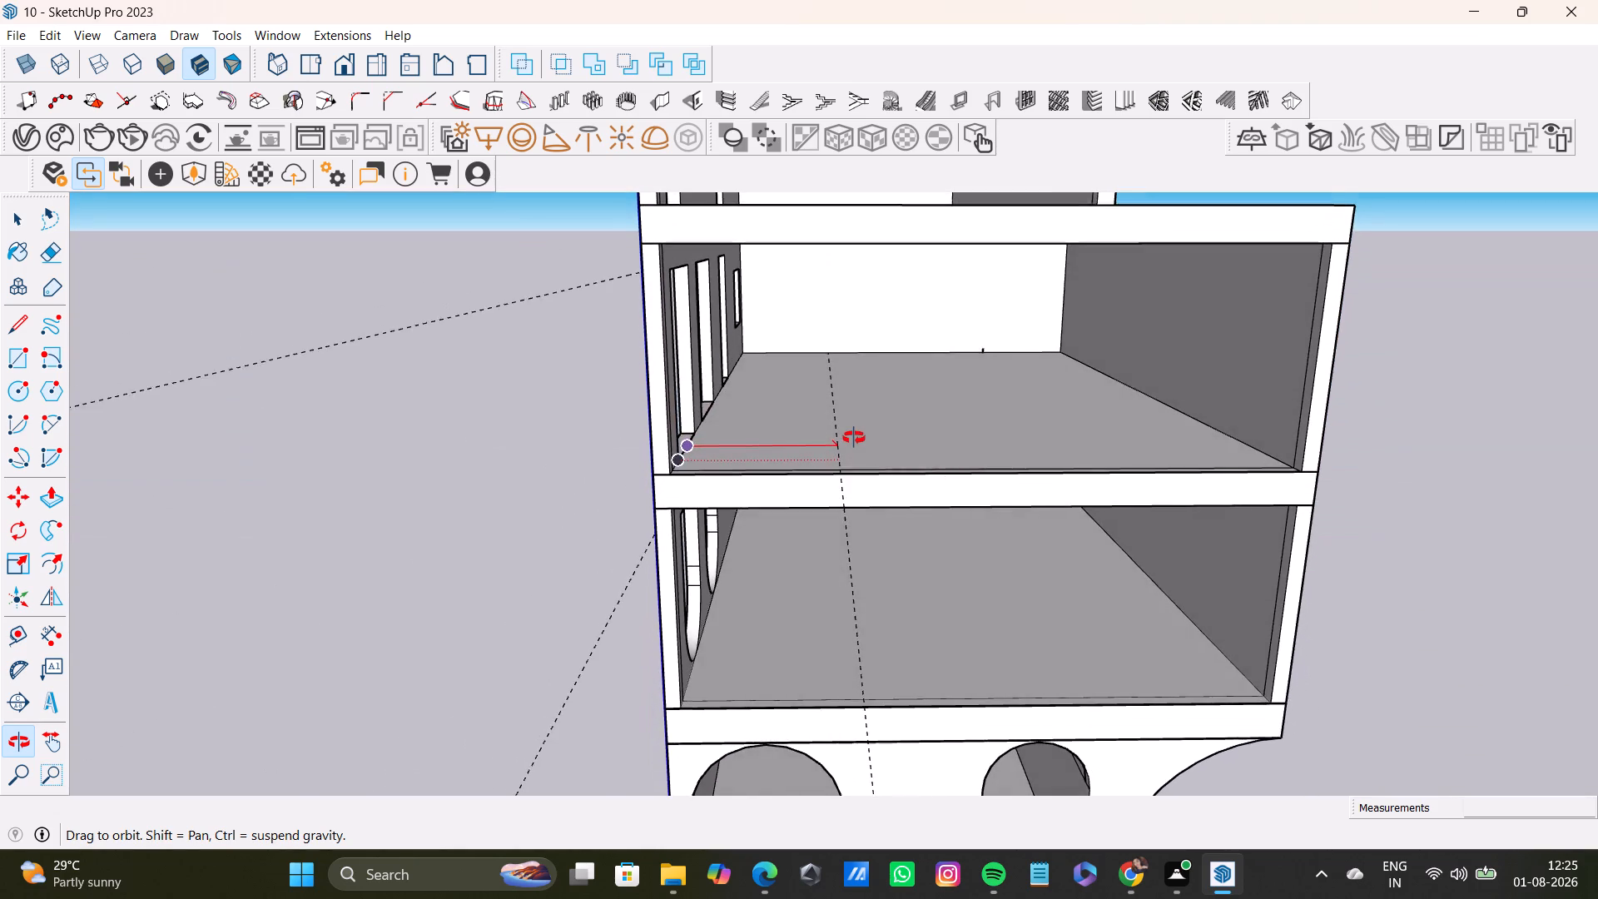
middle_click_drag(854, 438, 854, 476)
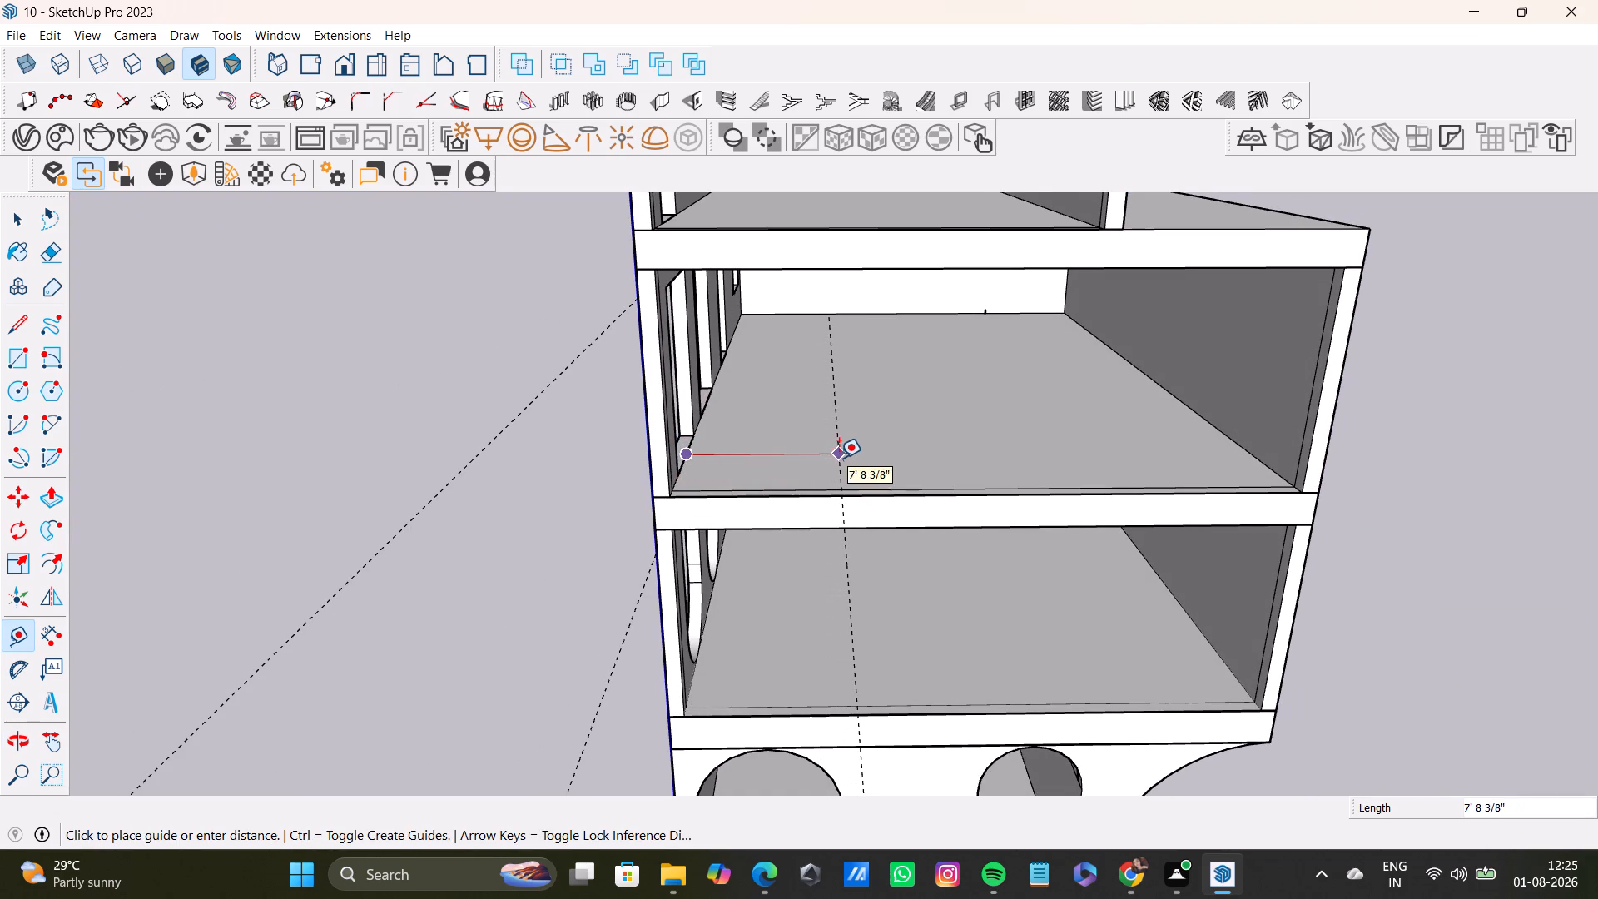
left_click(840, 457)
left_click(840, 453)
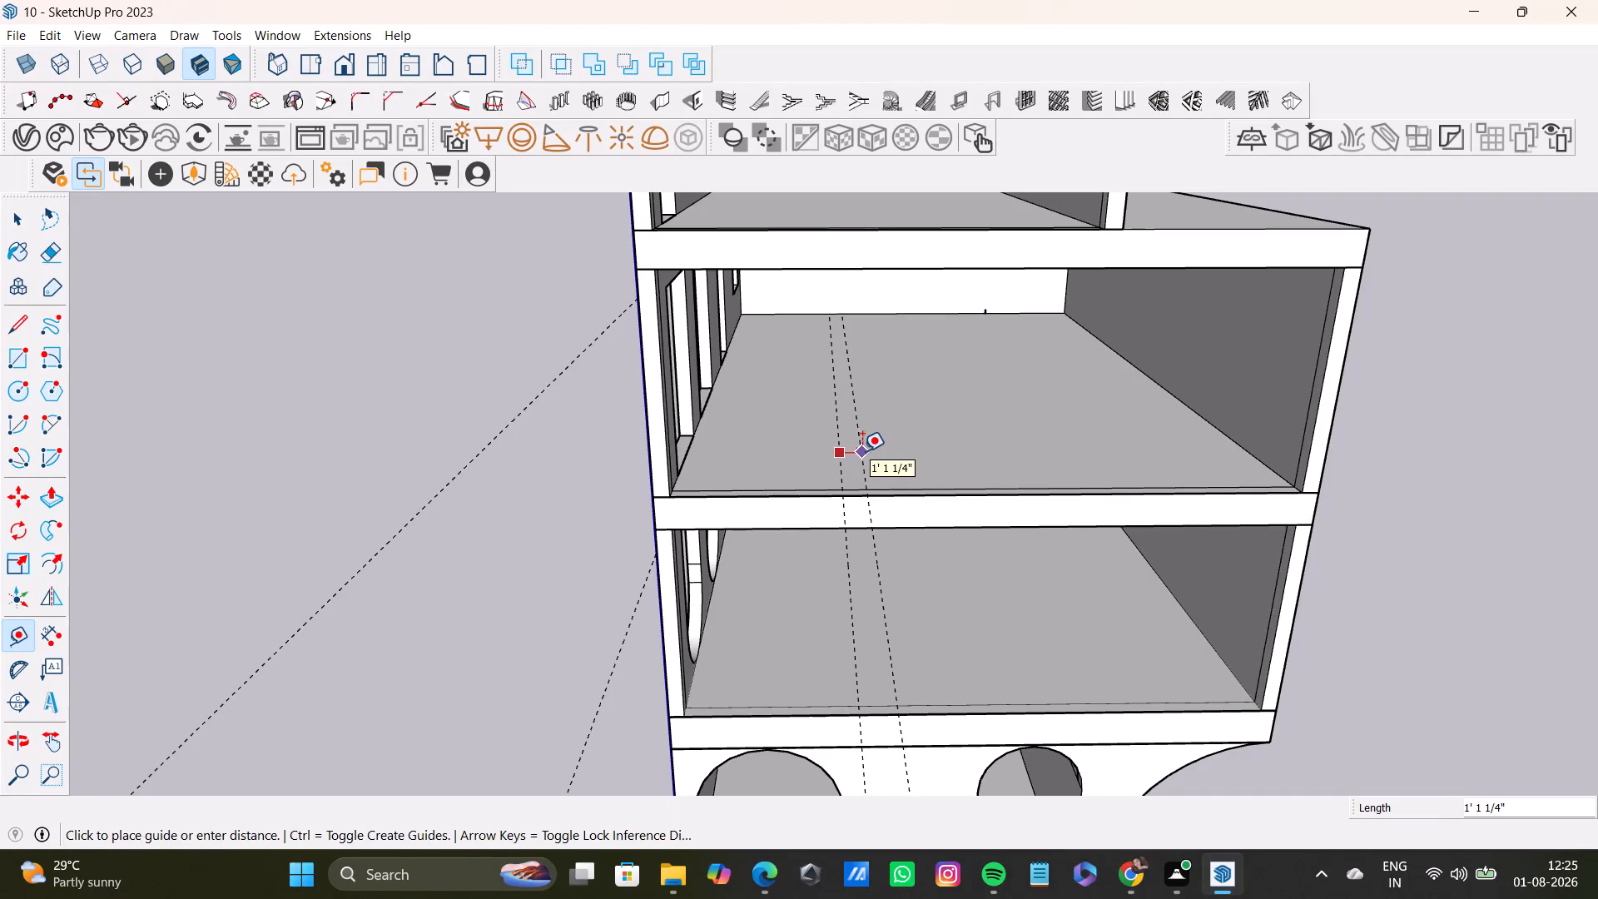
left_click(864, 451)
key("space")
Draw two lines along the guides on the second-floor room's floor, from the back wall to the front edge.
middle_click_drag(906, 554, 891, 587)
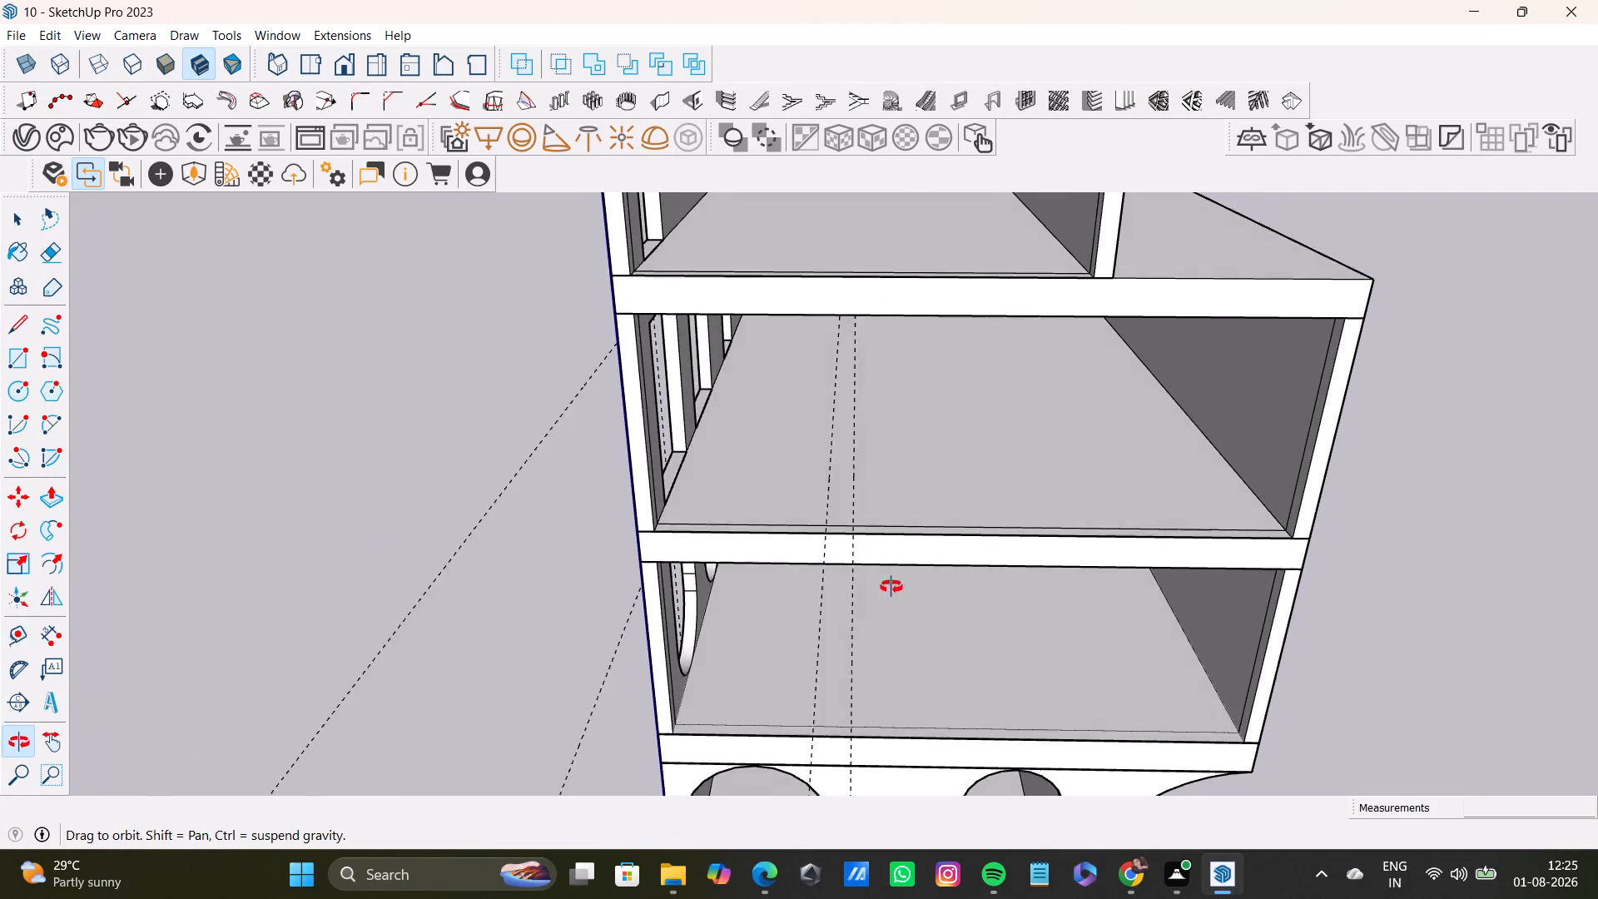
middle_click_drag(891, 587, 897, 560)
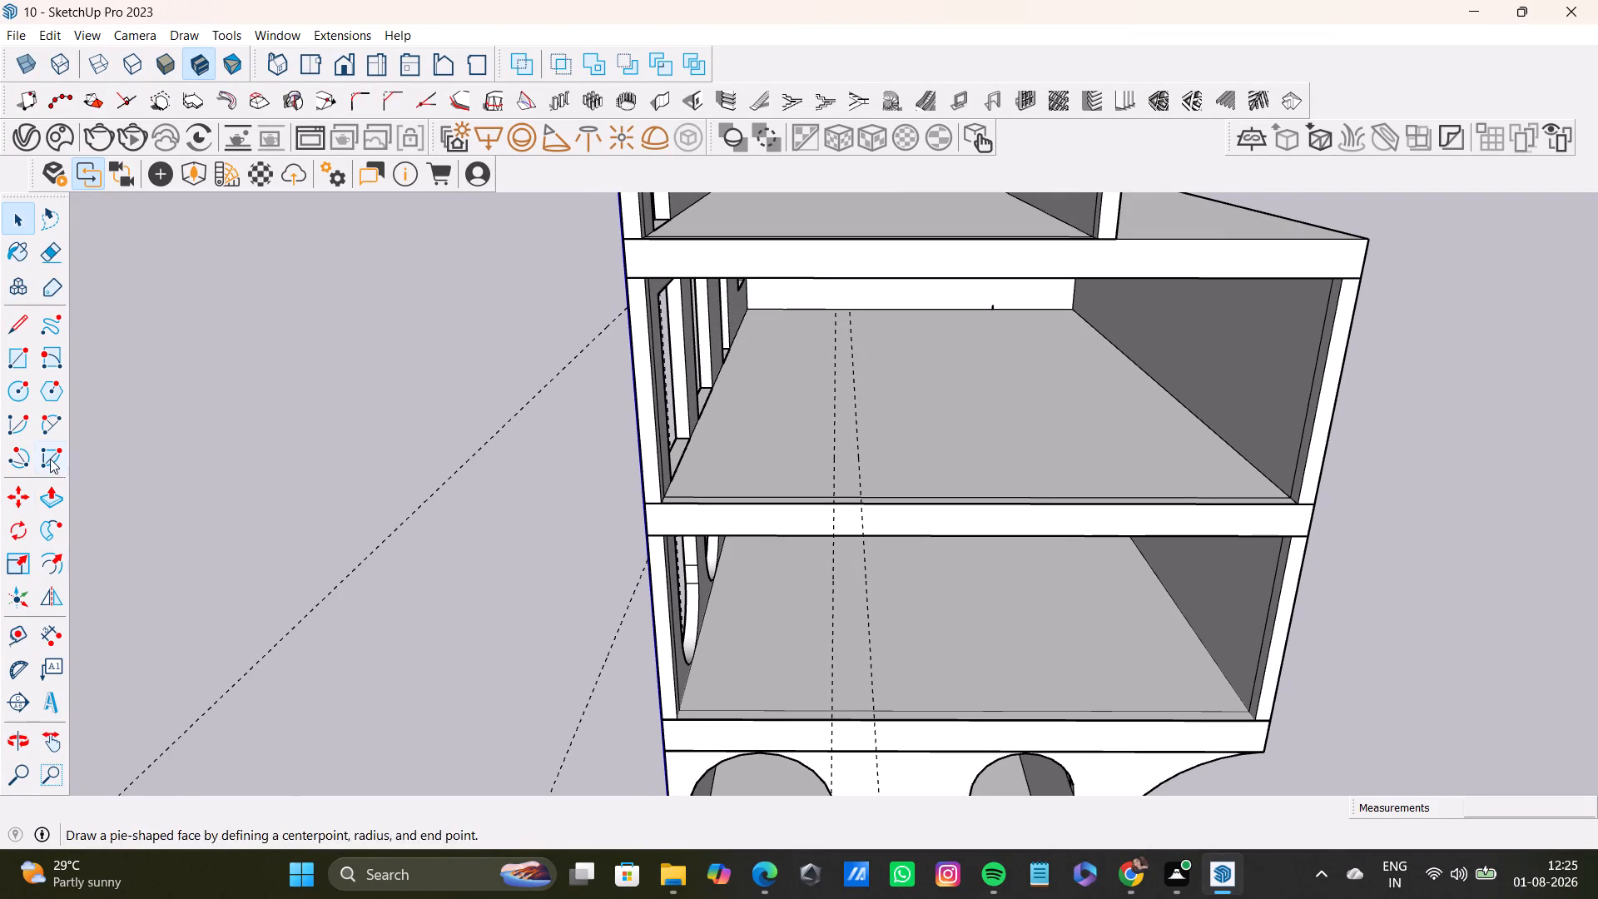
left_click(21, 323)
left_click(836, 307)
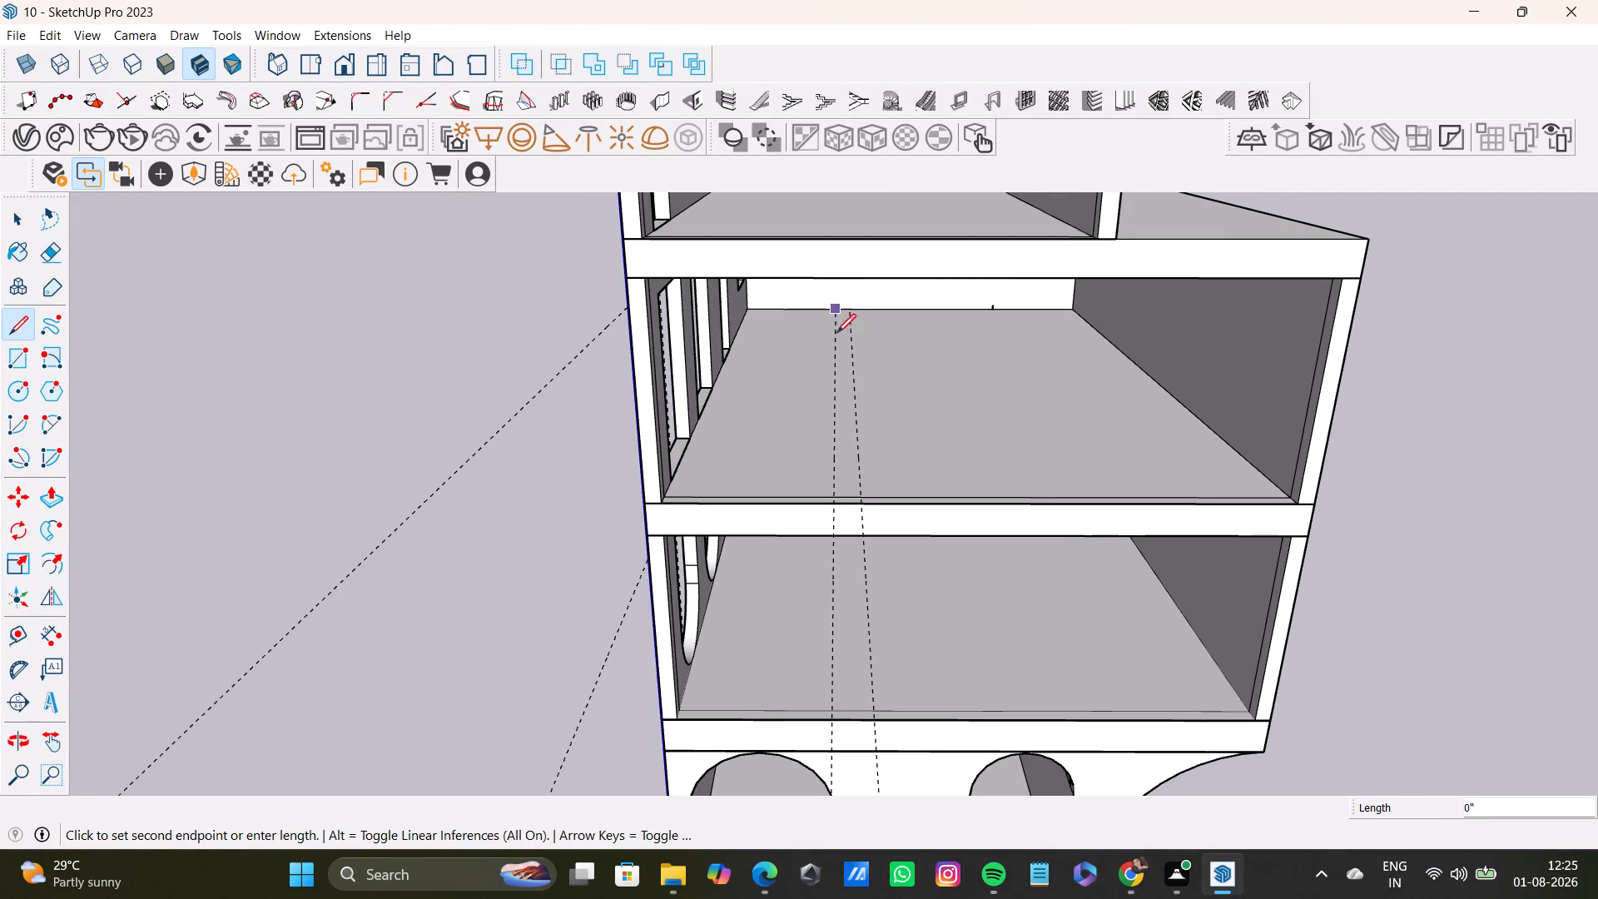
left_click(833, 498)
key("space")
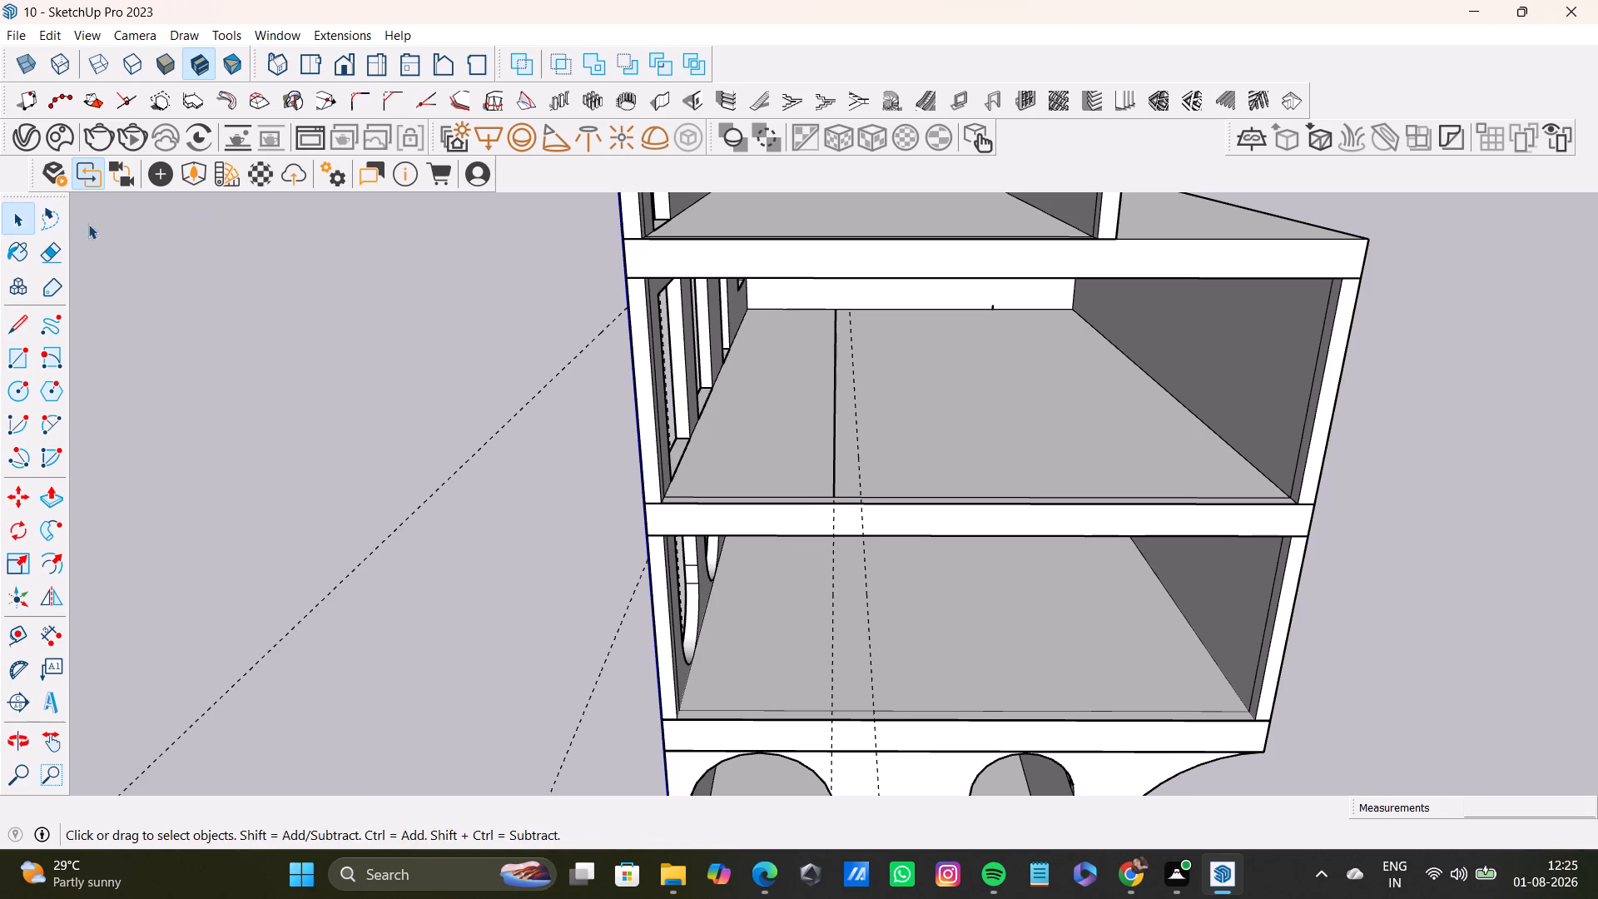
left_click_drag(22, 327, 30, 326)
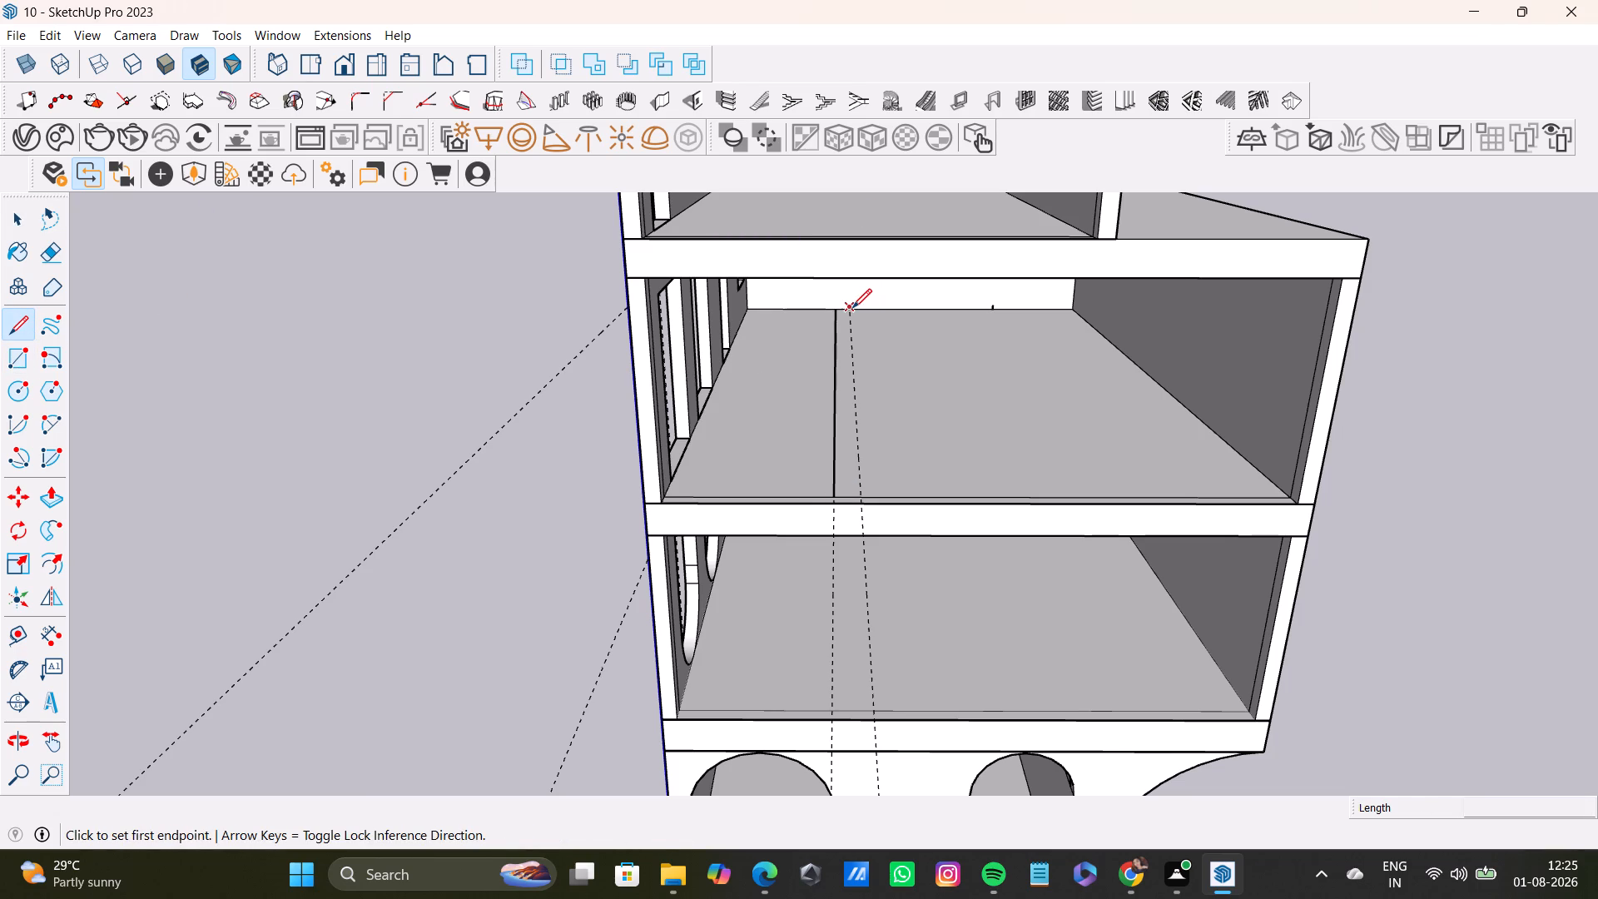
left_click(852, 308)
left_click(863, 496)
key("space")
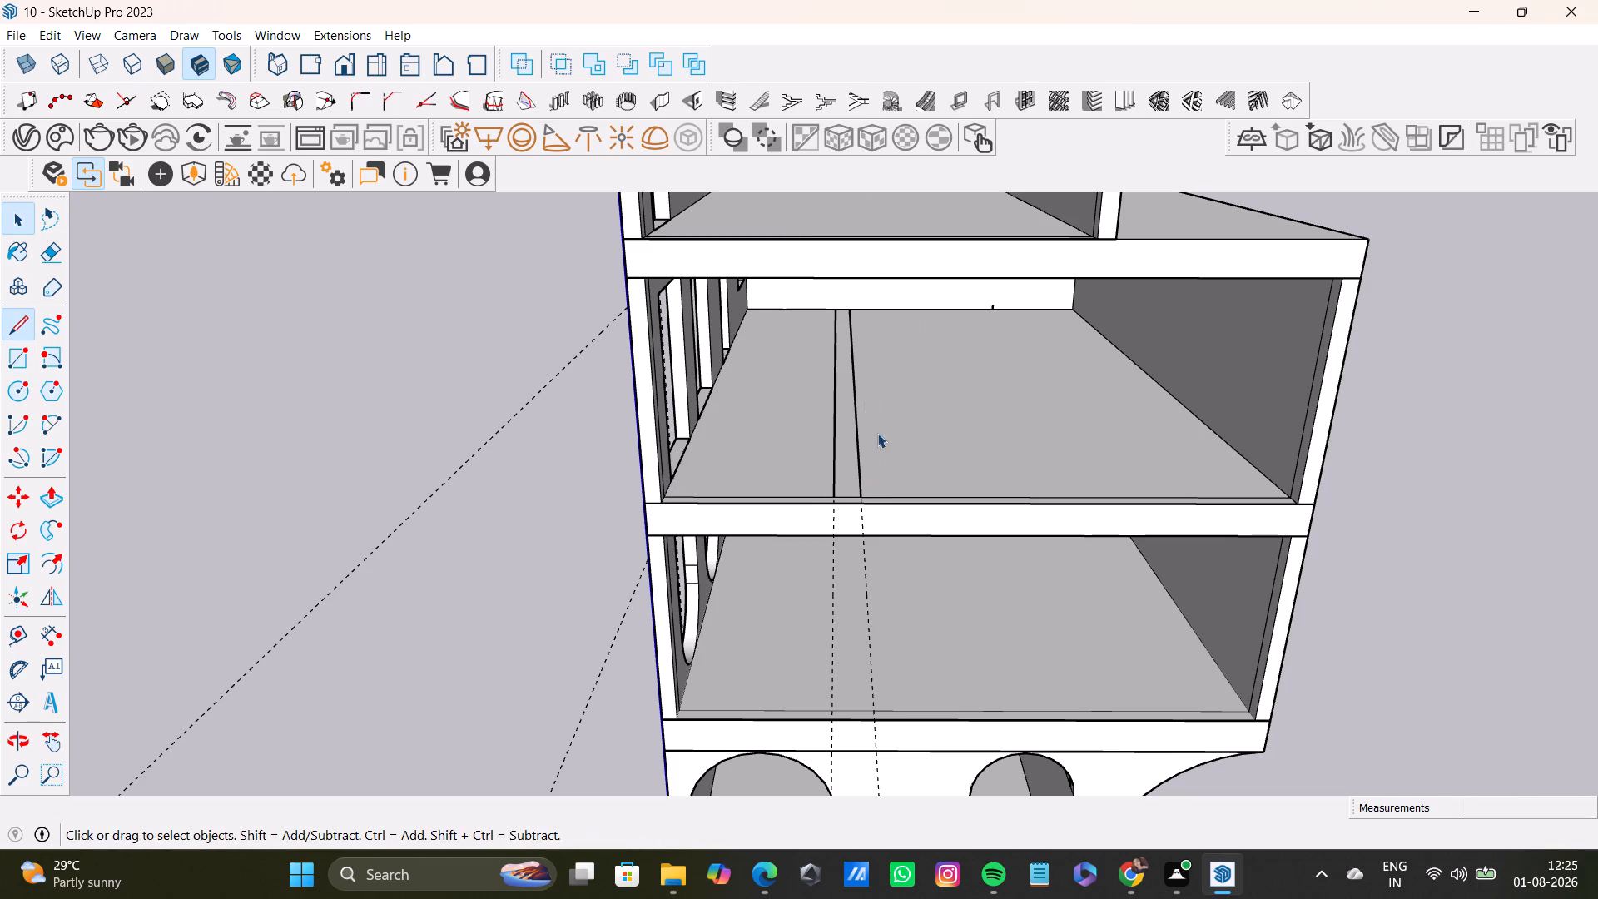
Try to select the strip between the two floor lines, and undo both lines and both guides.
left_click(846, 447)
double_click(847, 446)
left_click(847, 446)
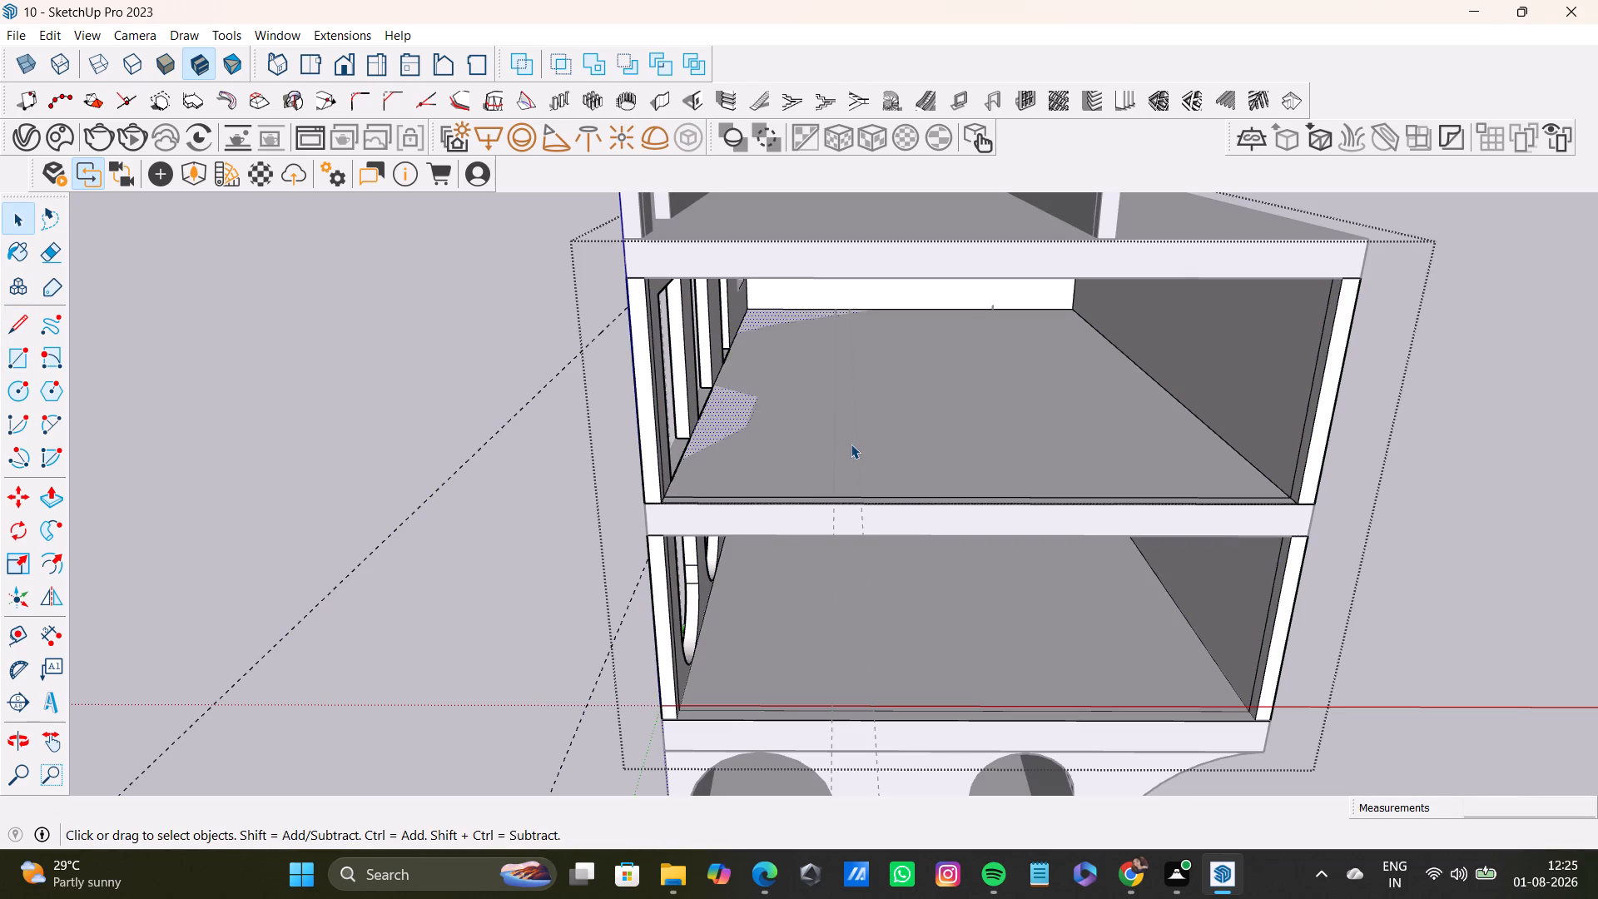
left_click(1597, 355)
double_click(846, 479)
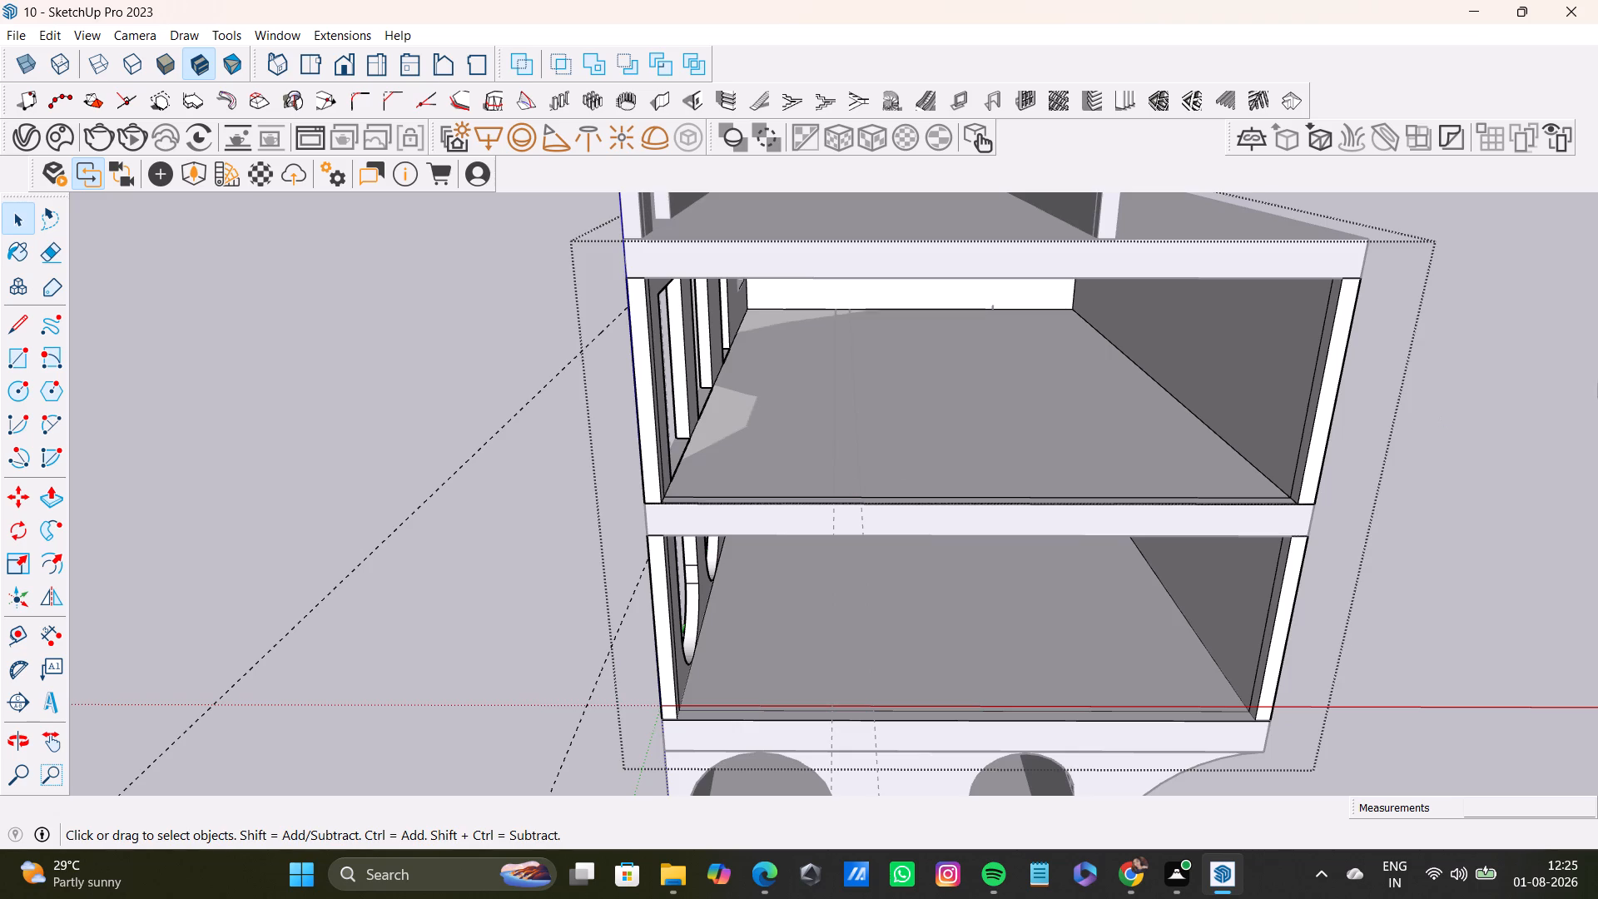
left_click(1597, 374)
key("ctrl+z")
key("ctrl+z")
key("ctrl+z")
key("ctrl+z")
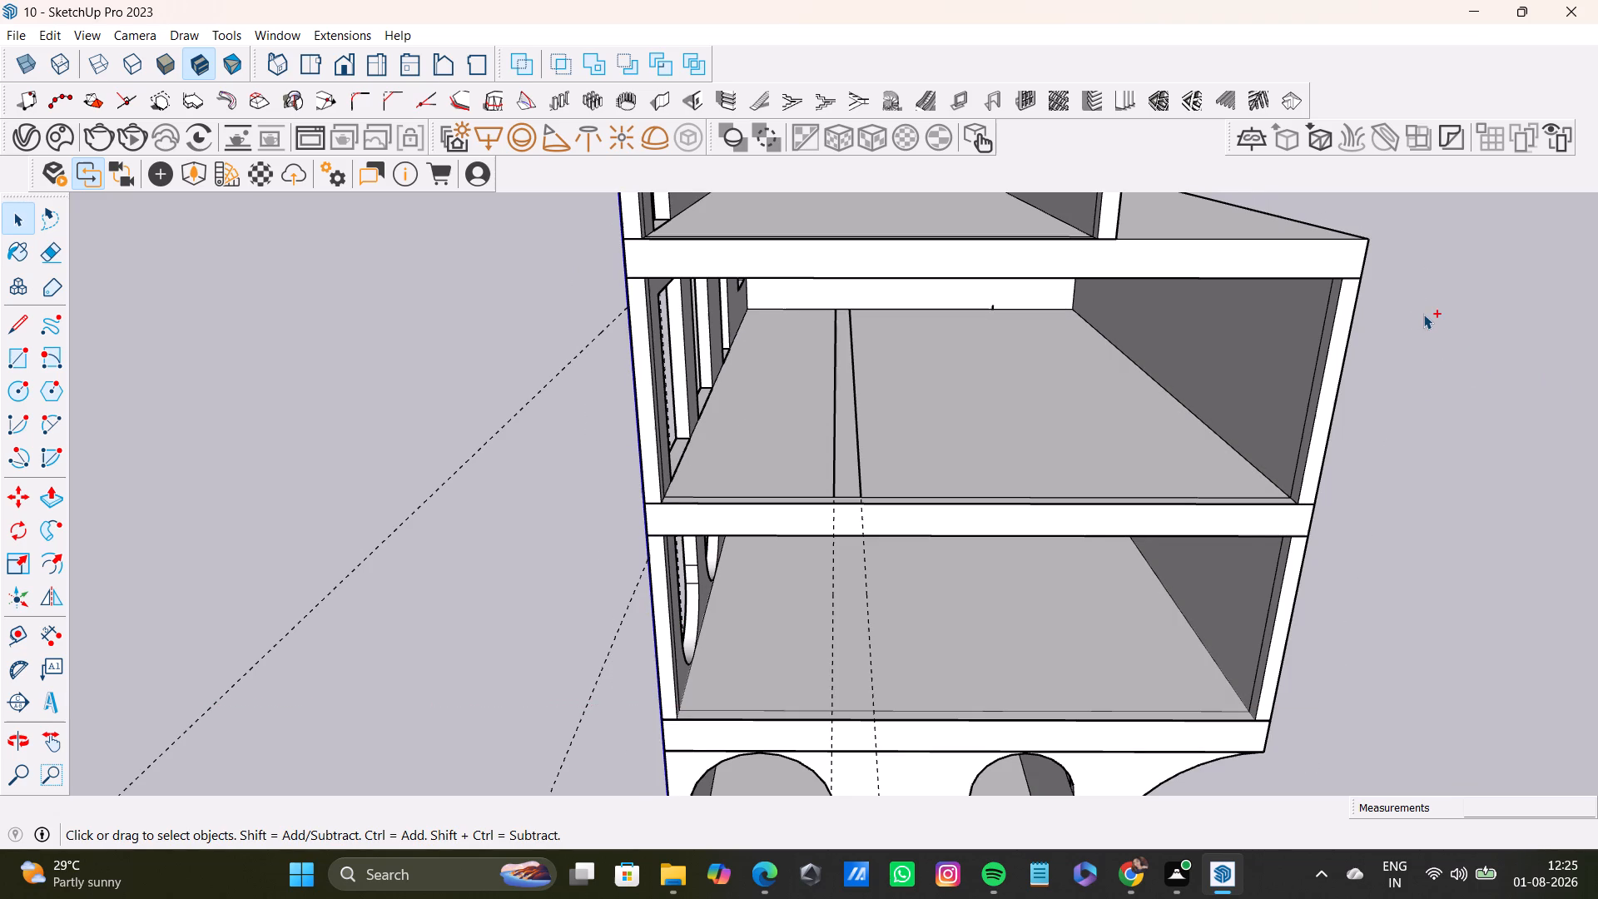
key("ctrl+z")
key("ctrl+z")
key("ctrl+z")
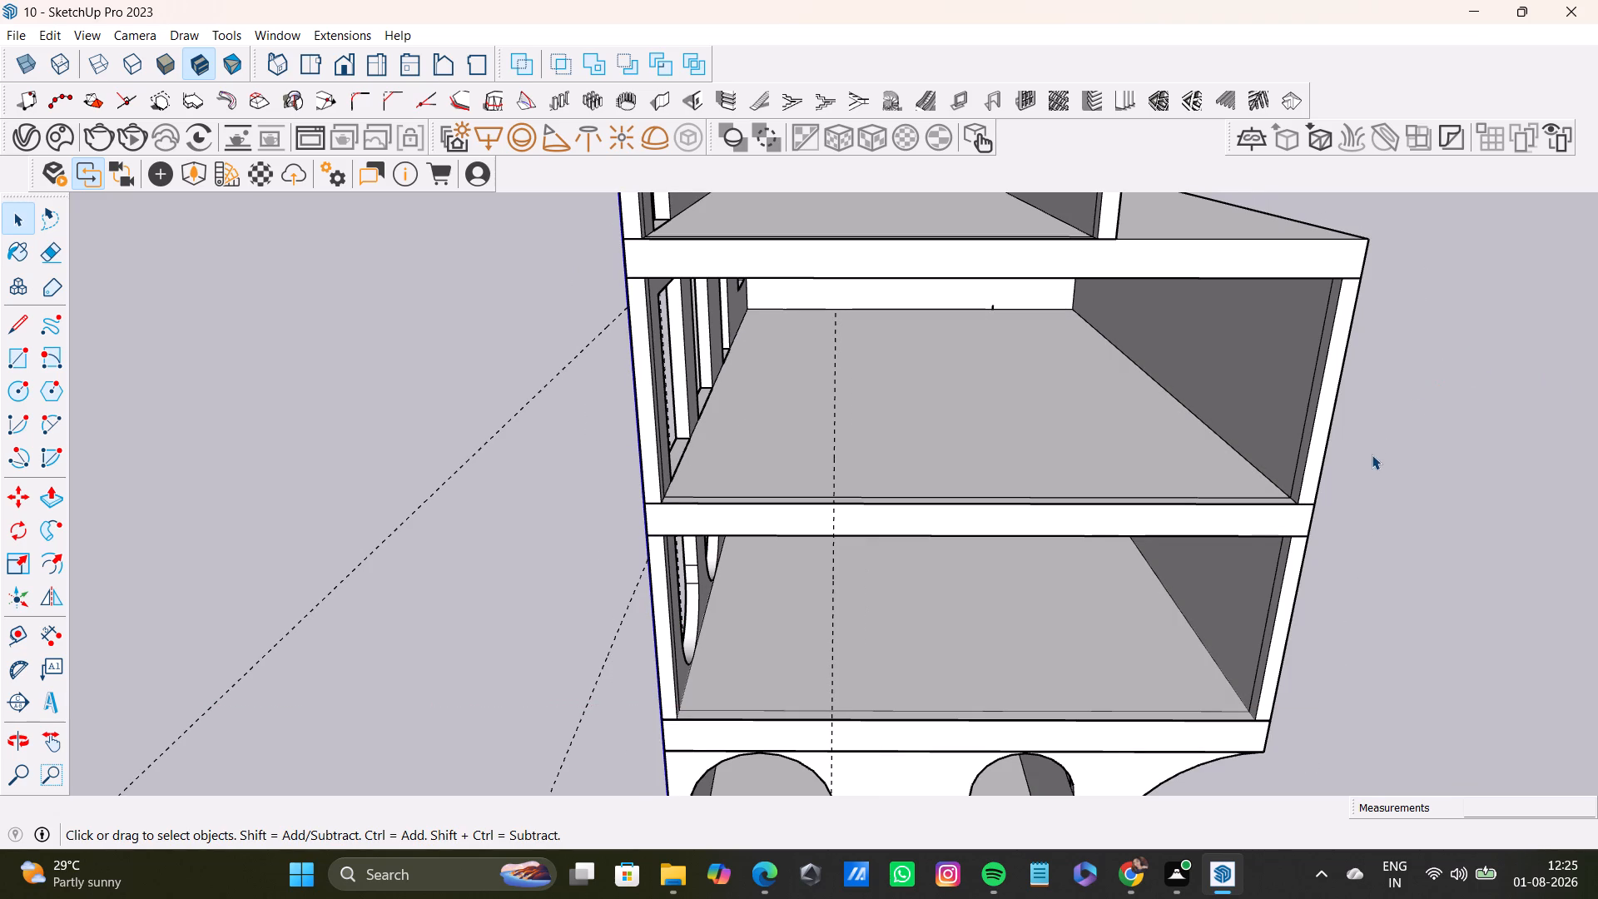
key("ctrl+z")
Open the floor slabs group for editing and select the whole second-floor slab.
triple_click(1178, 459)
left_click(1178, 459)
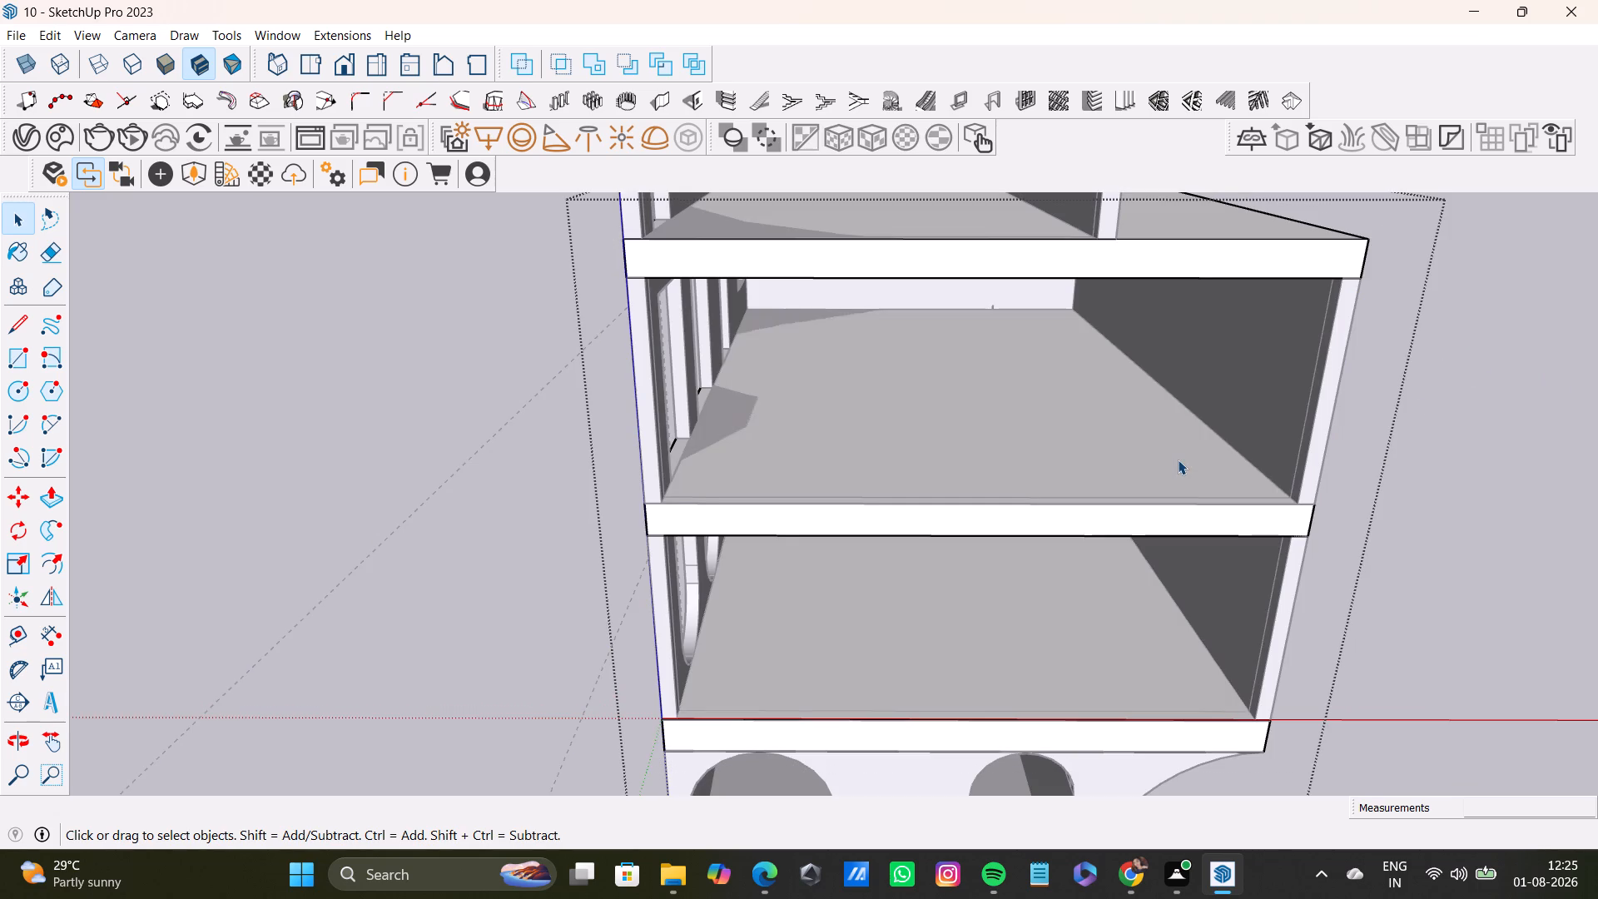
left_click(1178, 459)
left_click(1178, 459)
left_click(1178, 459)
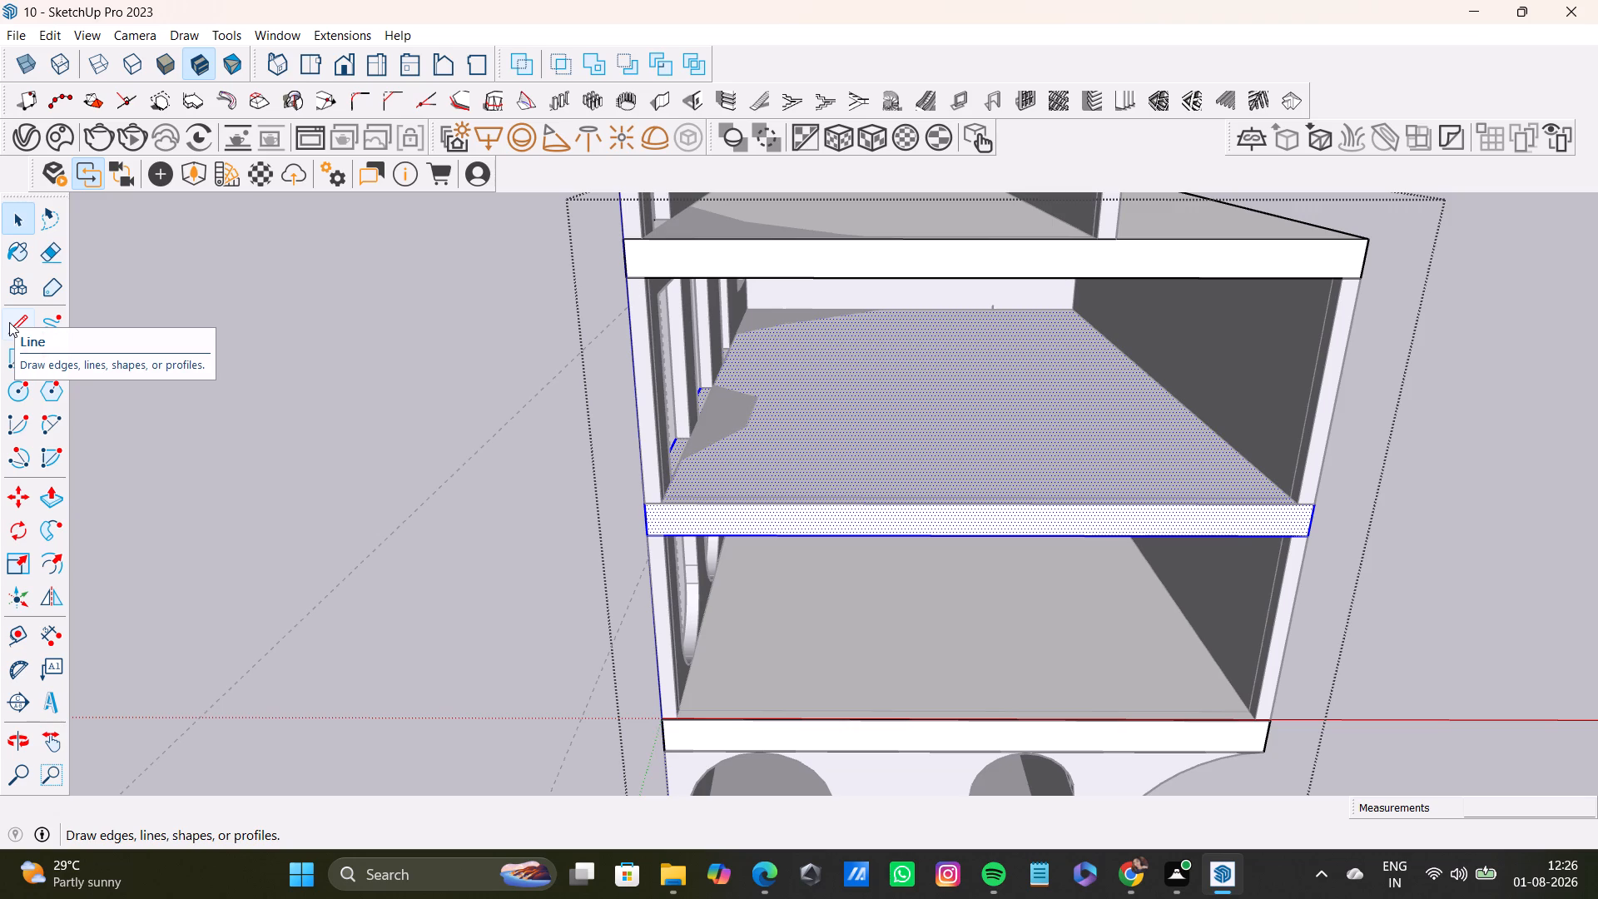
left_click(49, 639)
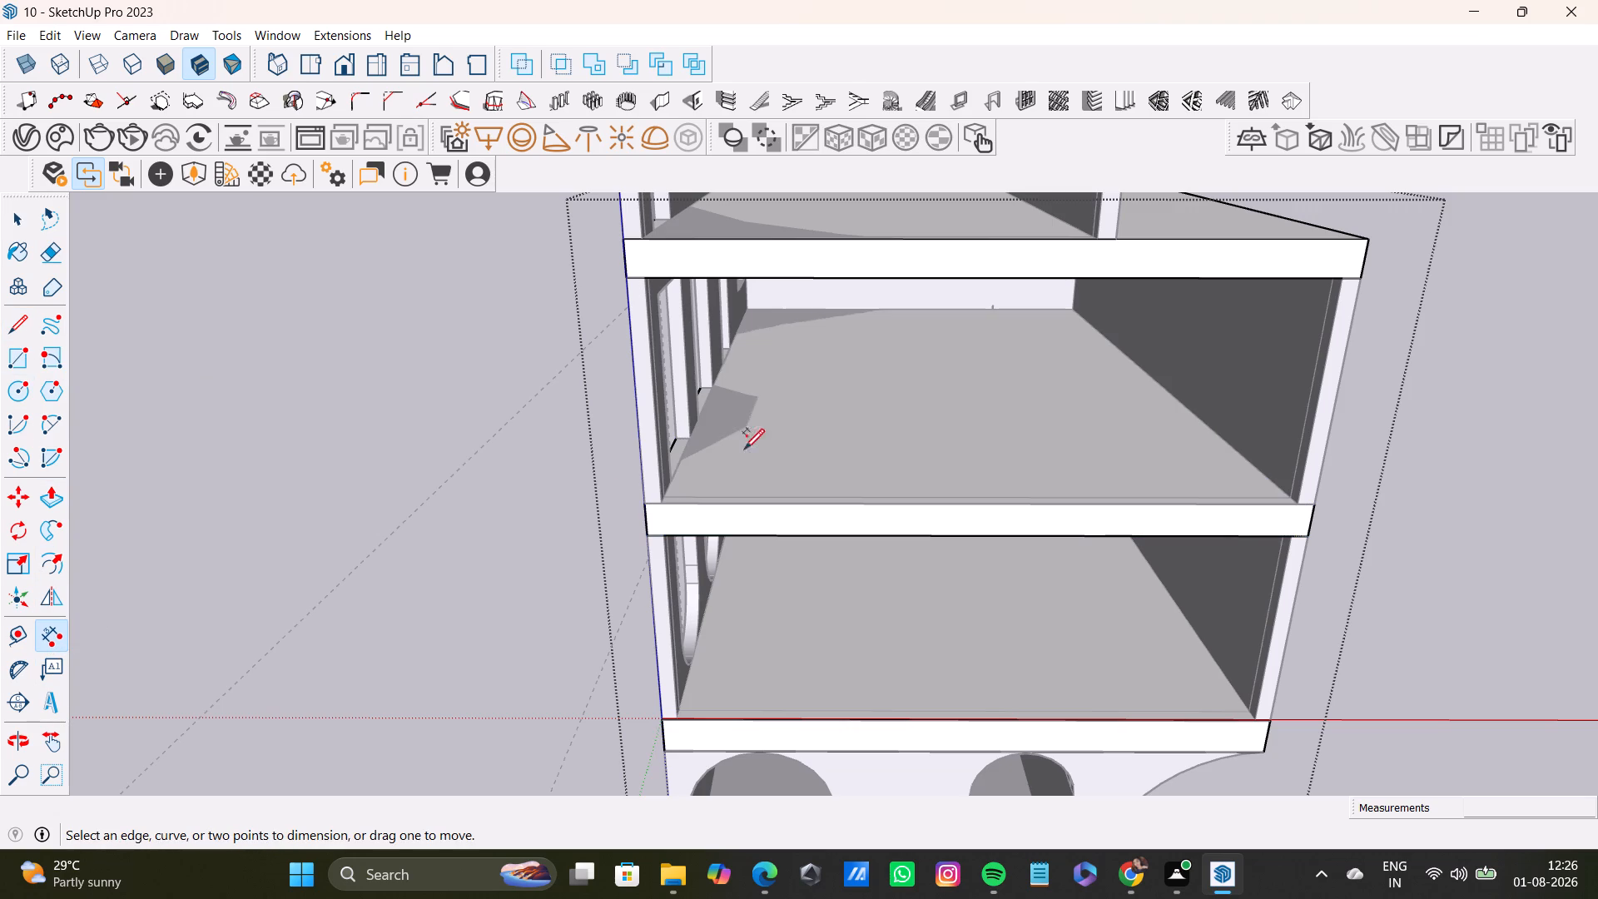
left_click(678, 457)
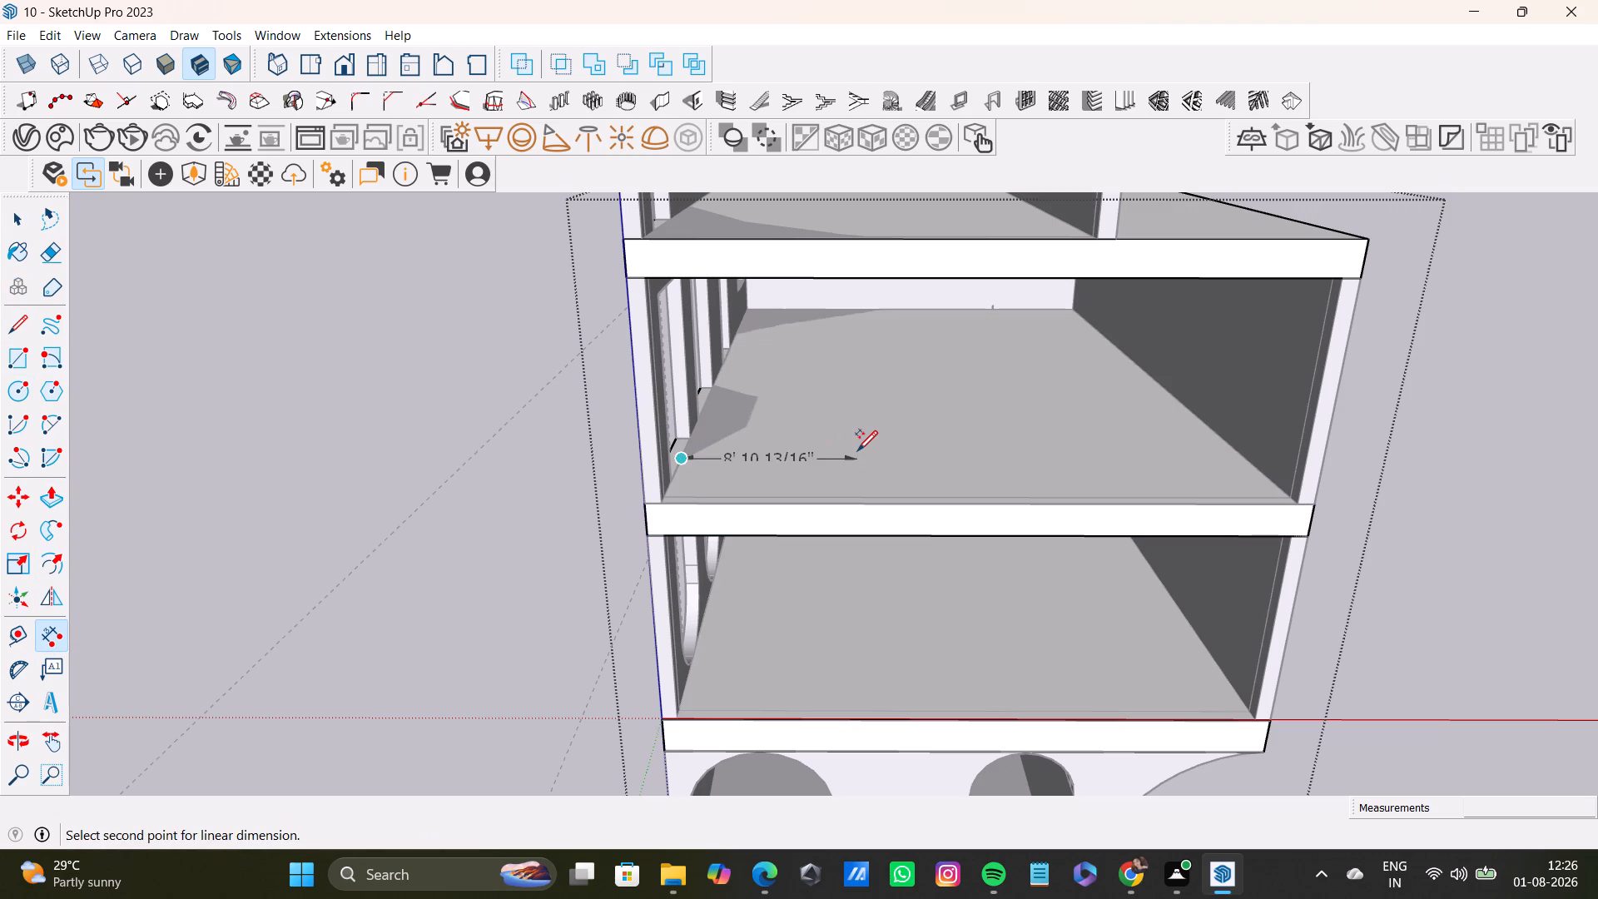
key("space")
Inside the slab group, place front-to-back guides on the second-floor slab about 8' from the side wall and about 1' 3" beyond that.
left_click(23, 618)
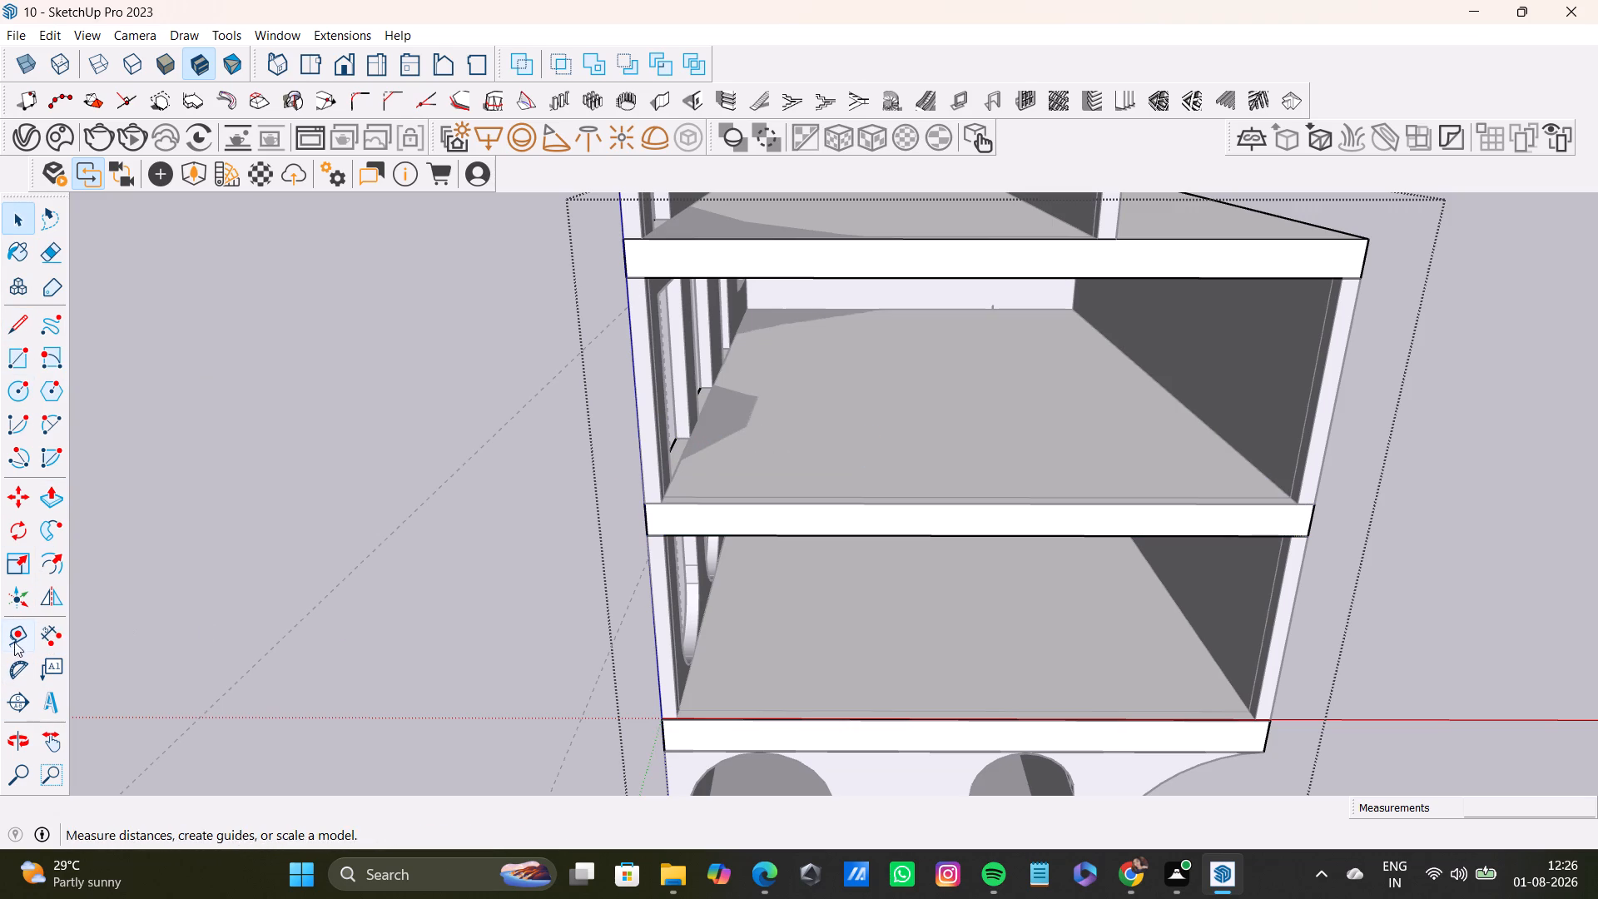
left_click(14, 637)
left_click(675, 469)
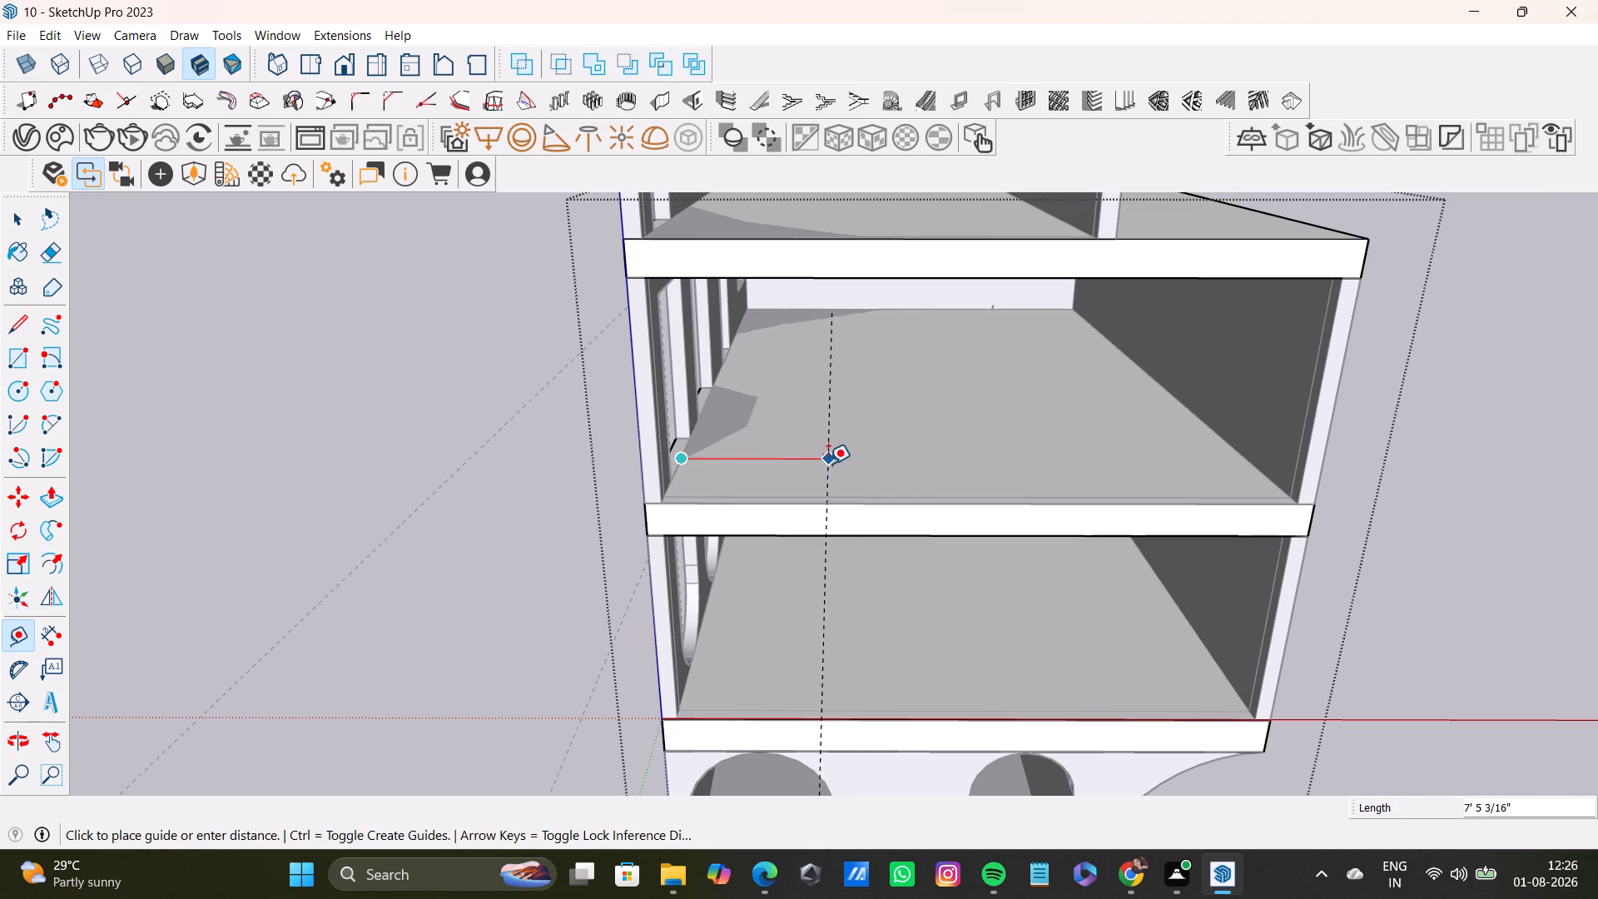
left_click(840, 459)
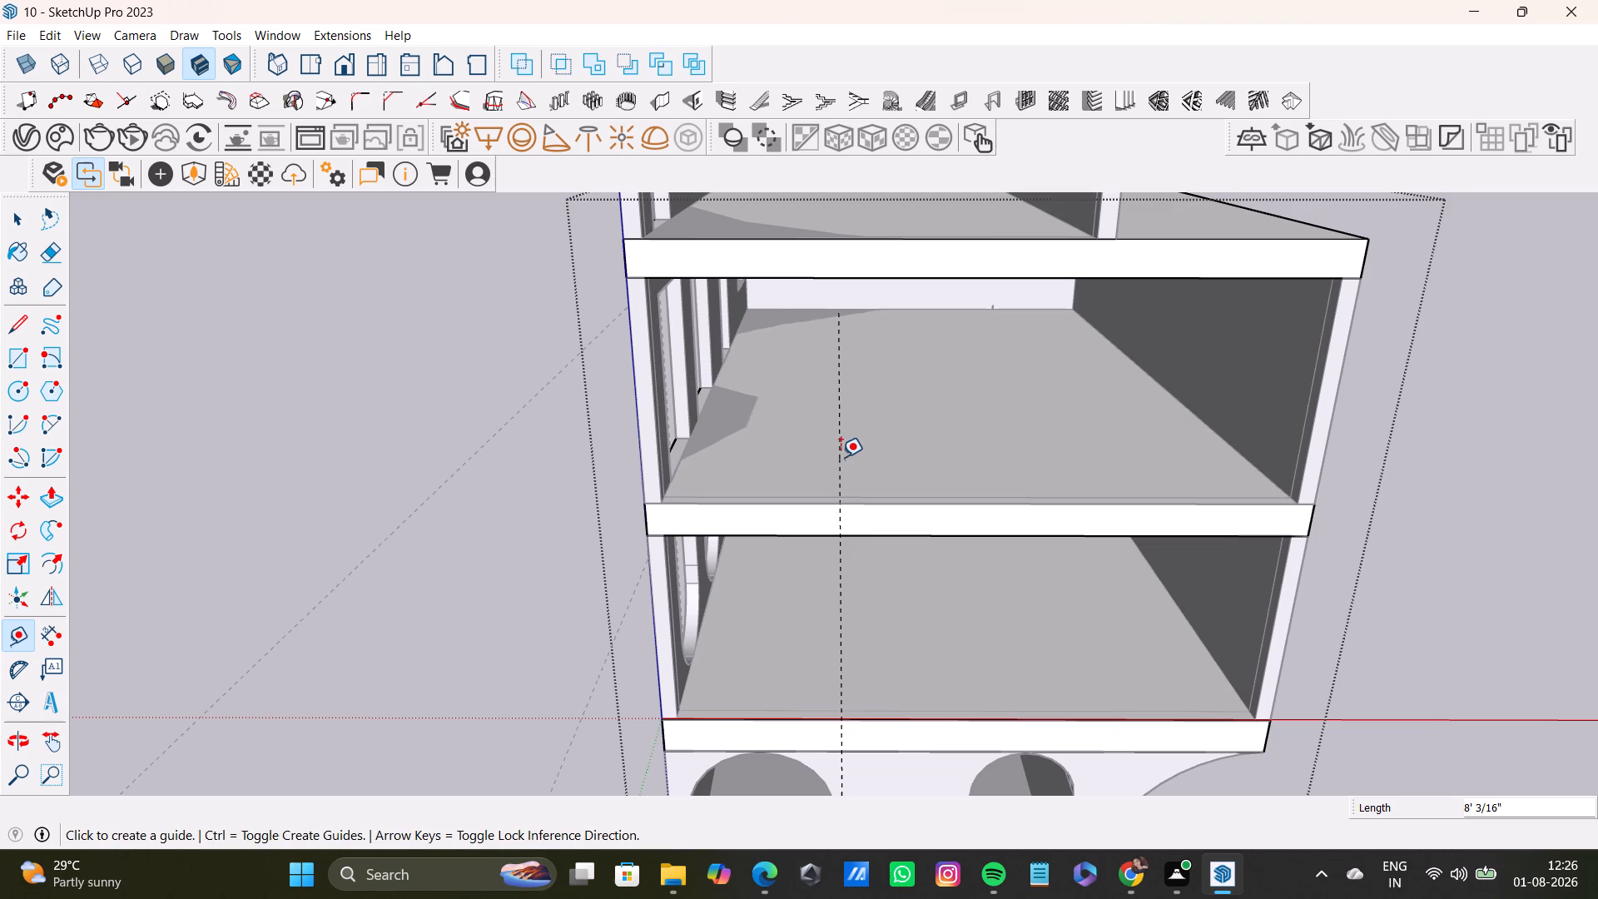
left_click(836, 468)
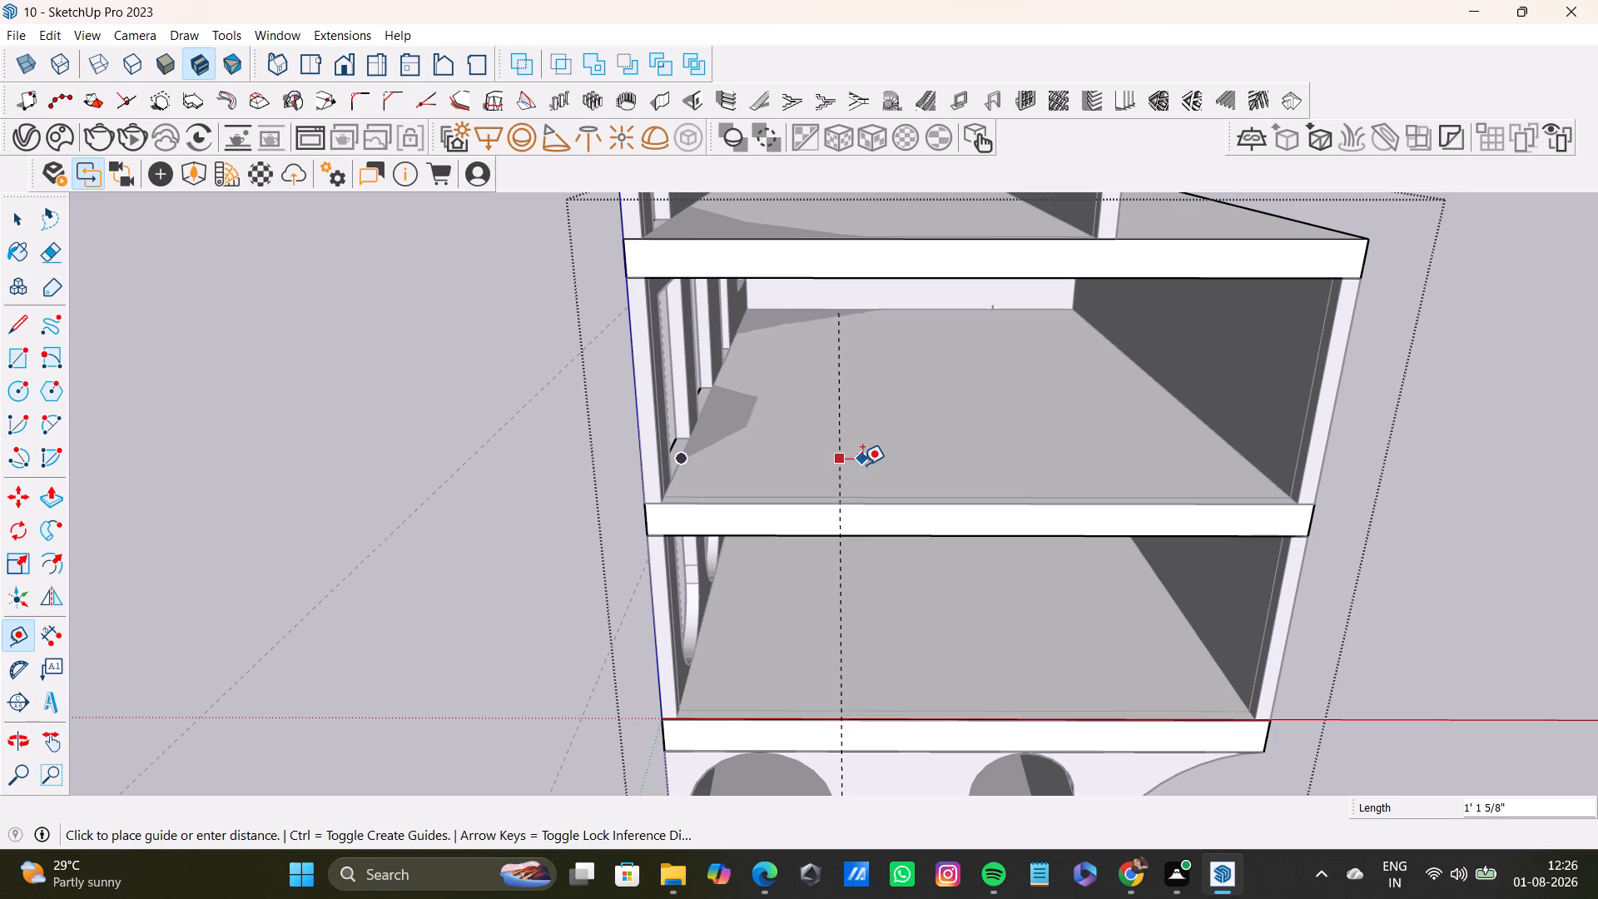
key("space")
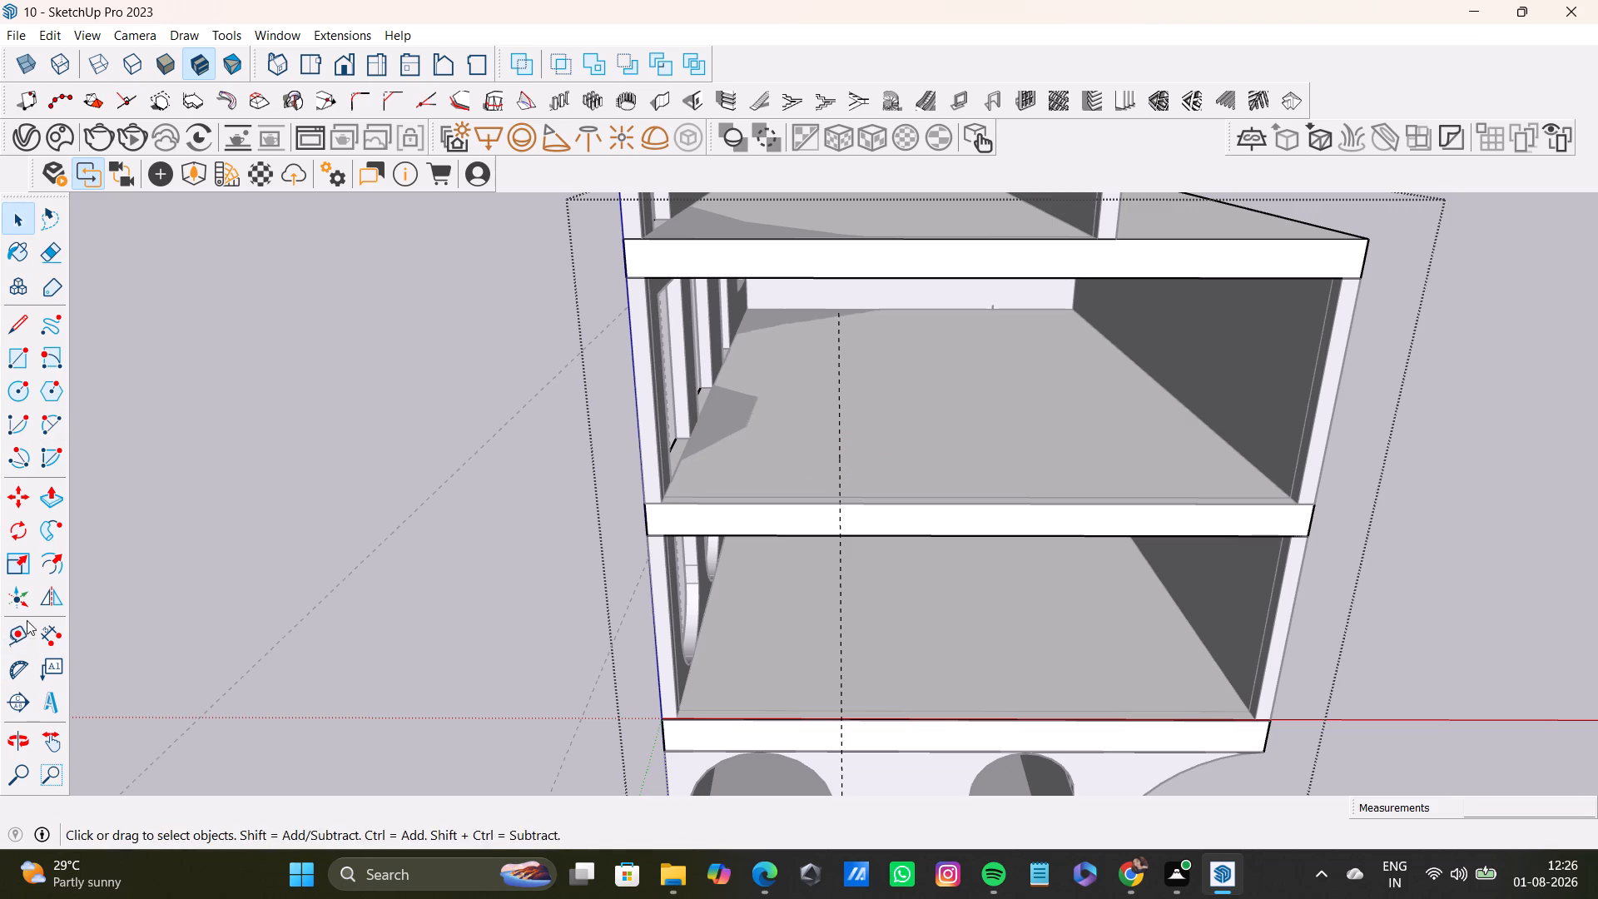
left_click(21, 625)
left_click(840, 474)
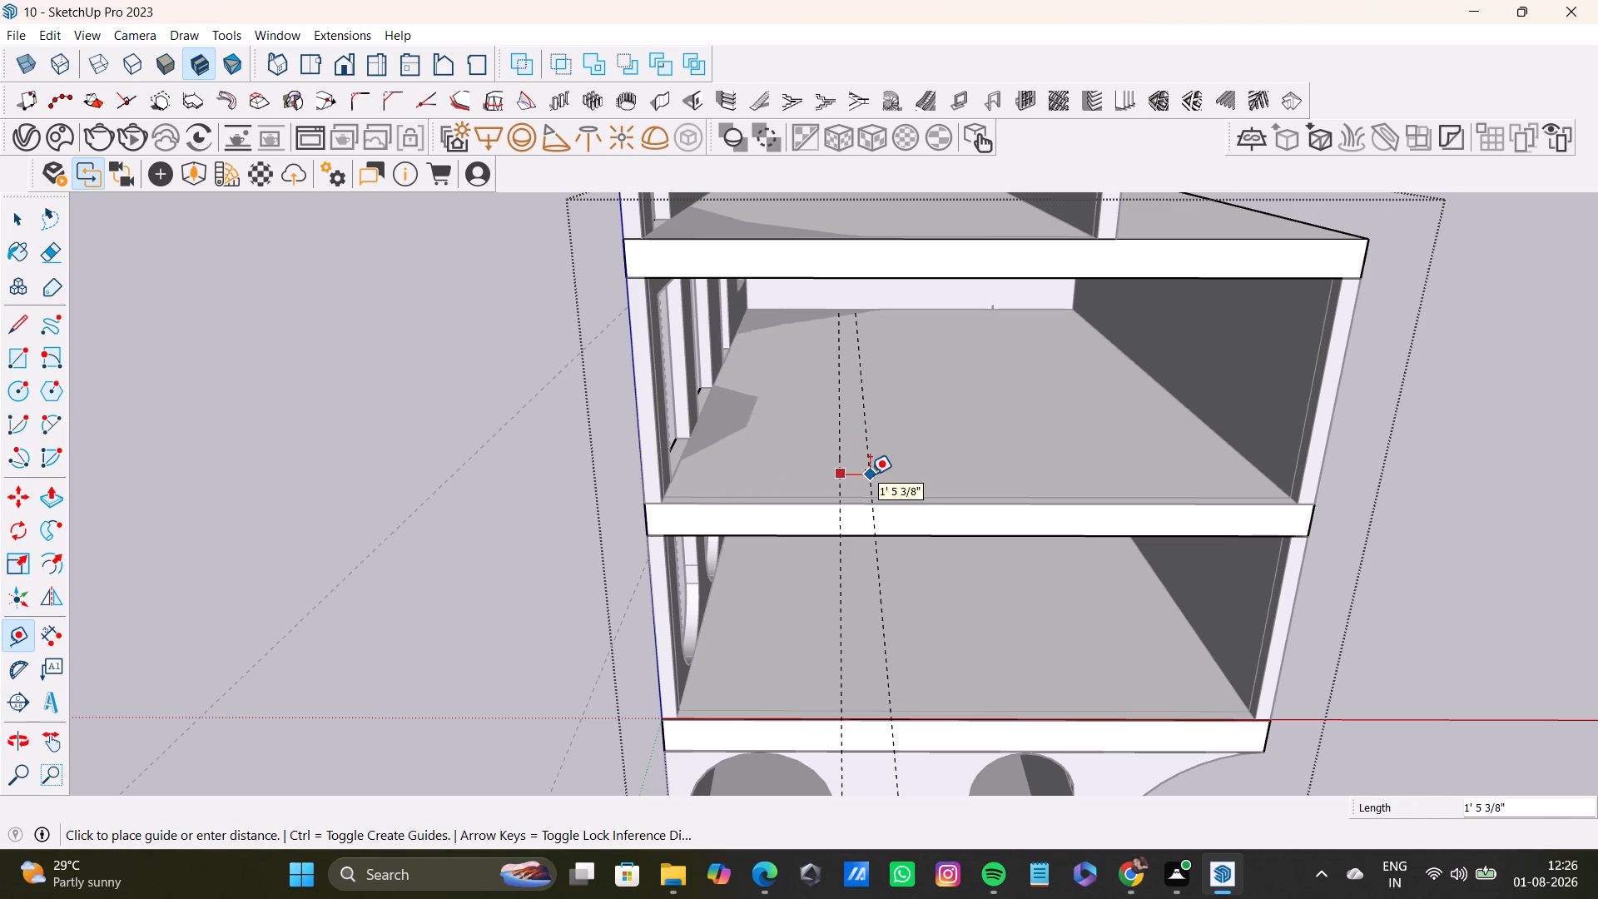
left_click(866, 474)
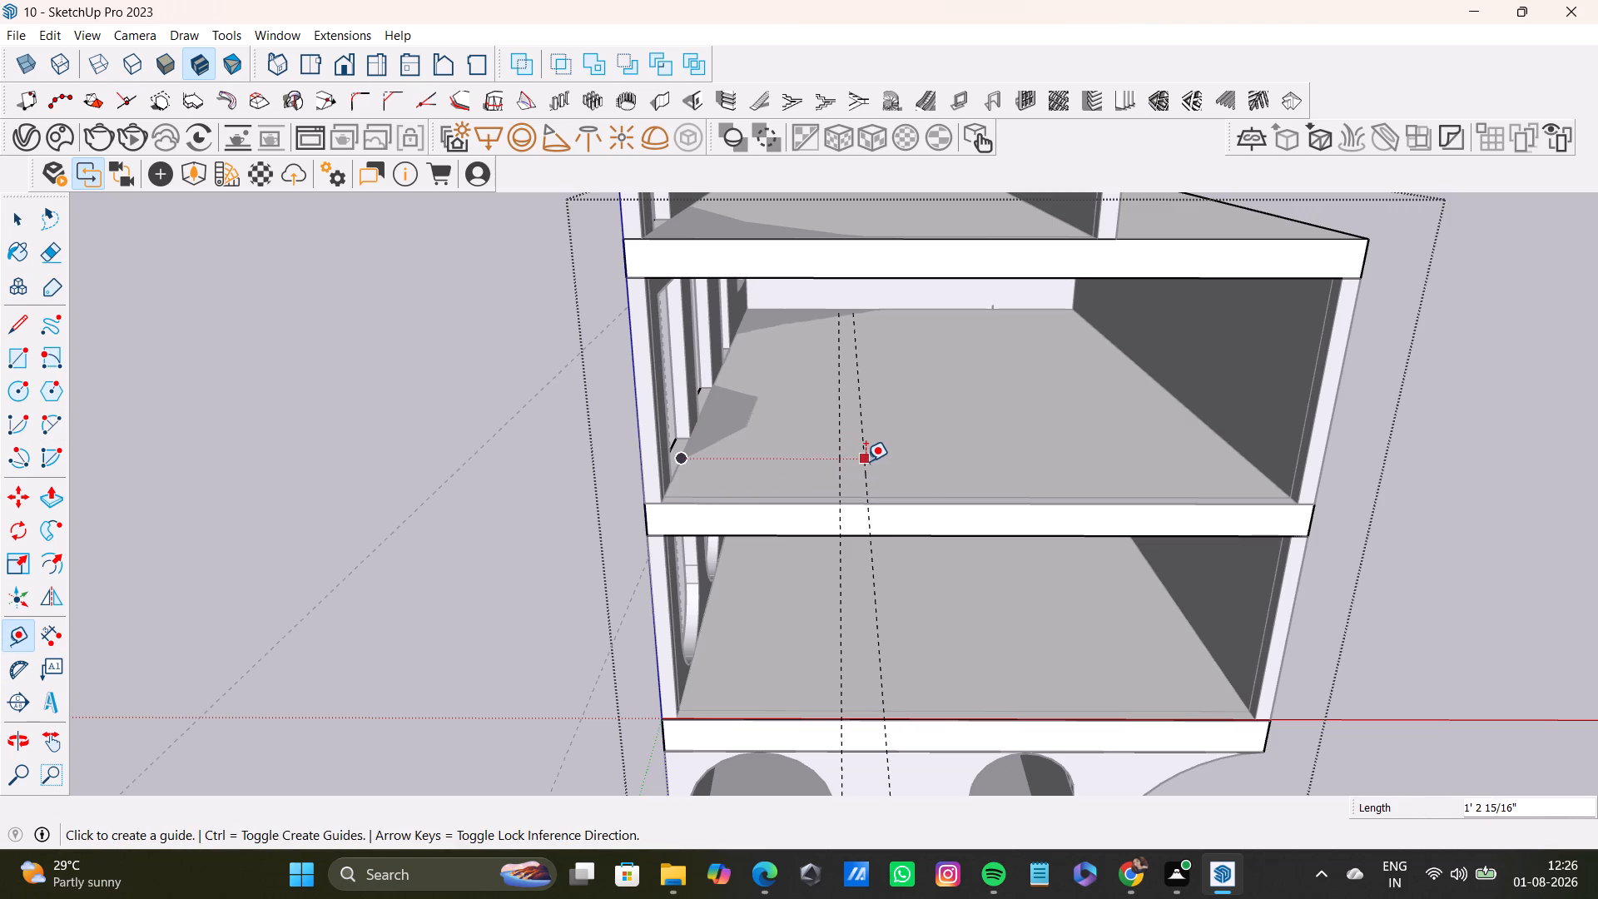
key("space")
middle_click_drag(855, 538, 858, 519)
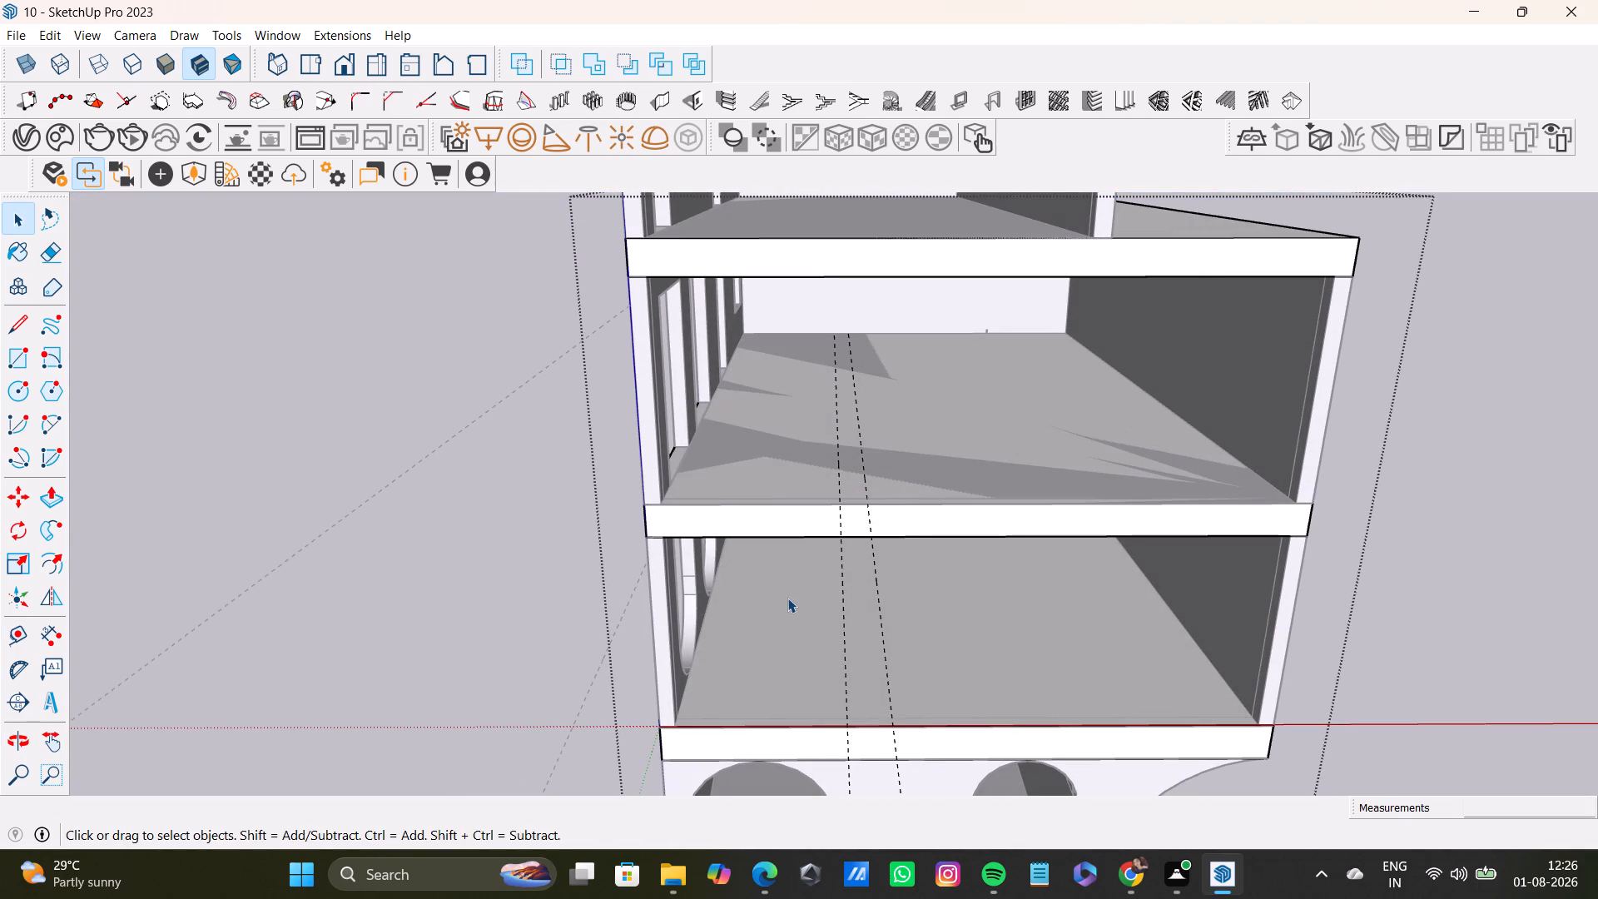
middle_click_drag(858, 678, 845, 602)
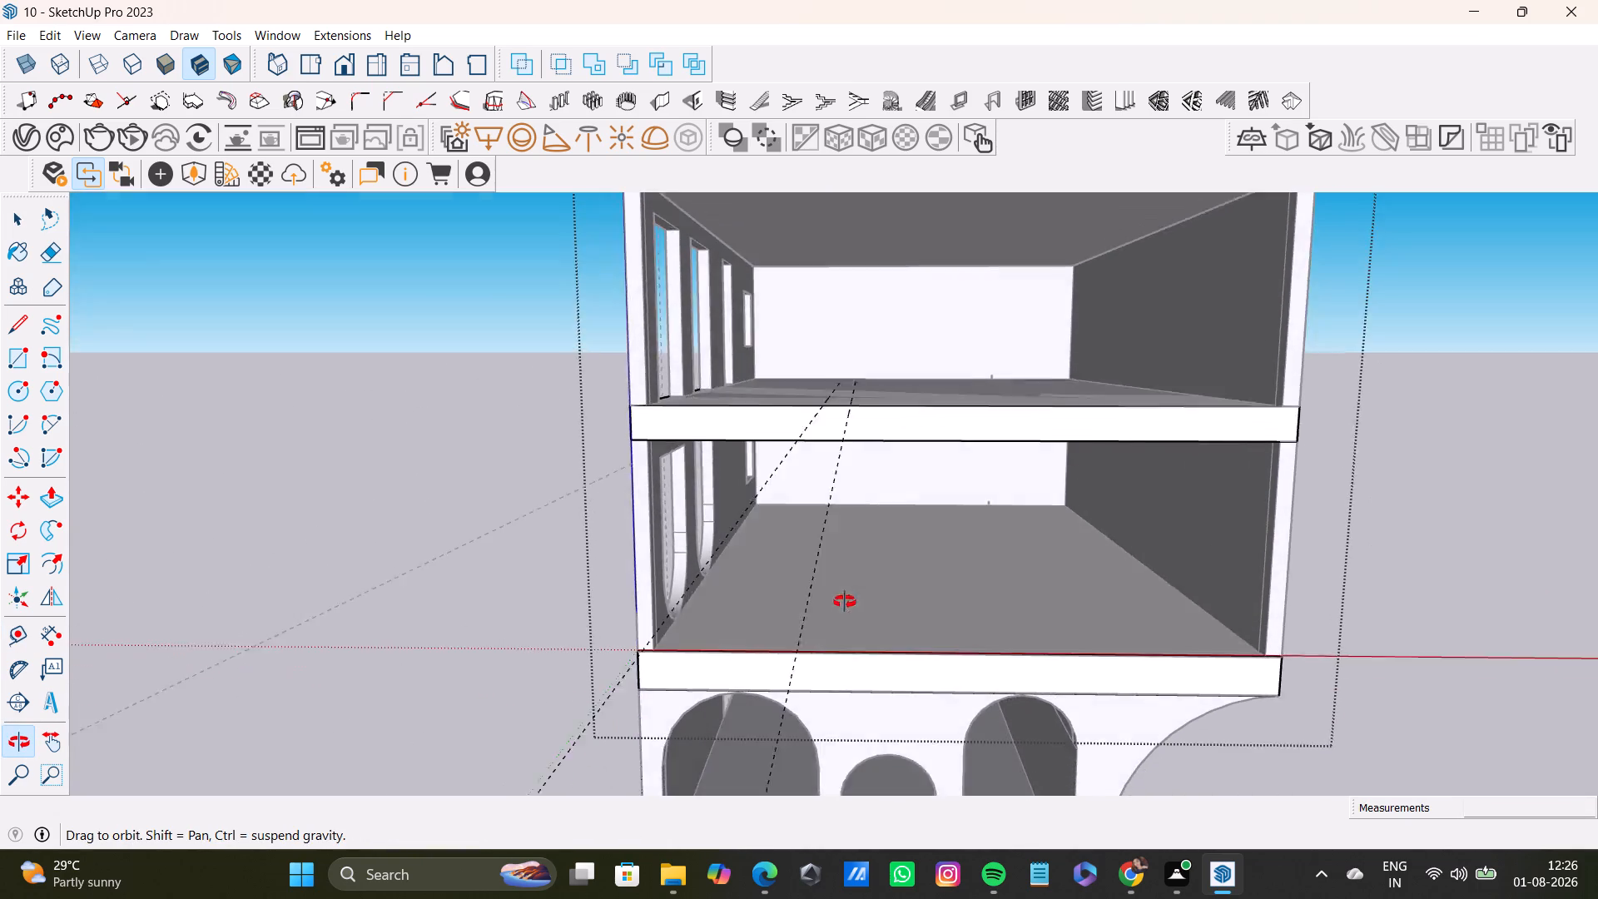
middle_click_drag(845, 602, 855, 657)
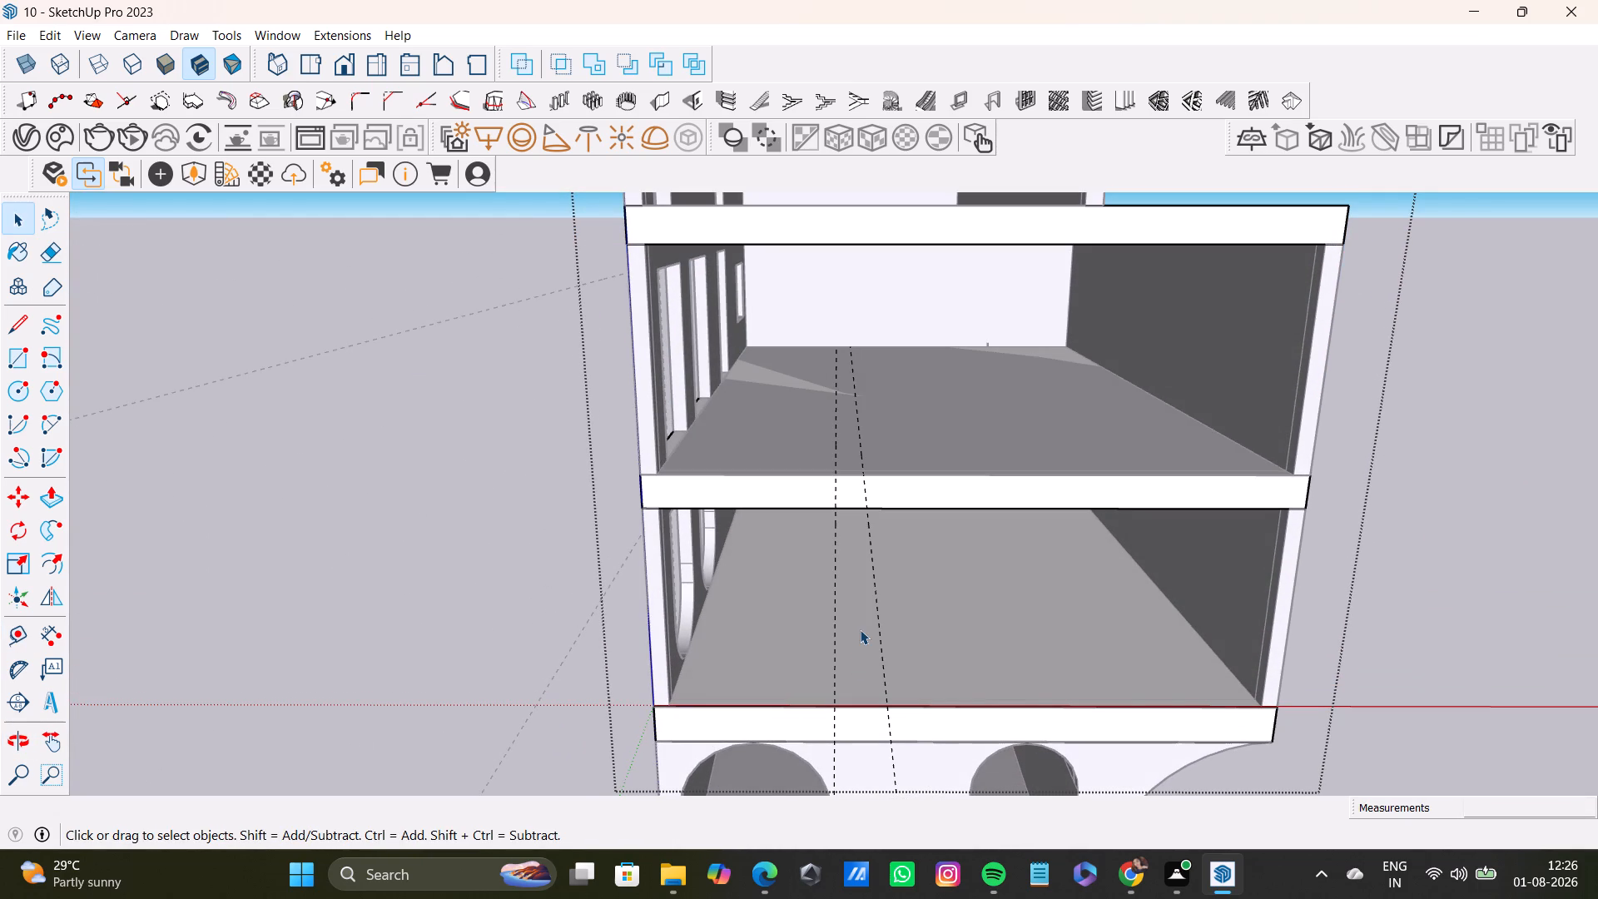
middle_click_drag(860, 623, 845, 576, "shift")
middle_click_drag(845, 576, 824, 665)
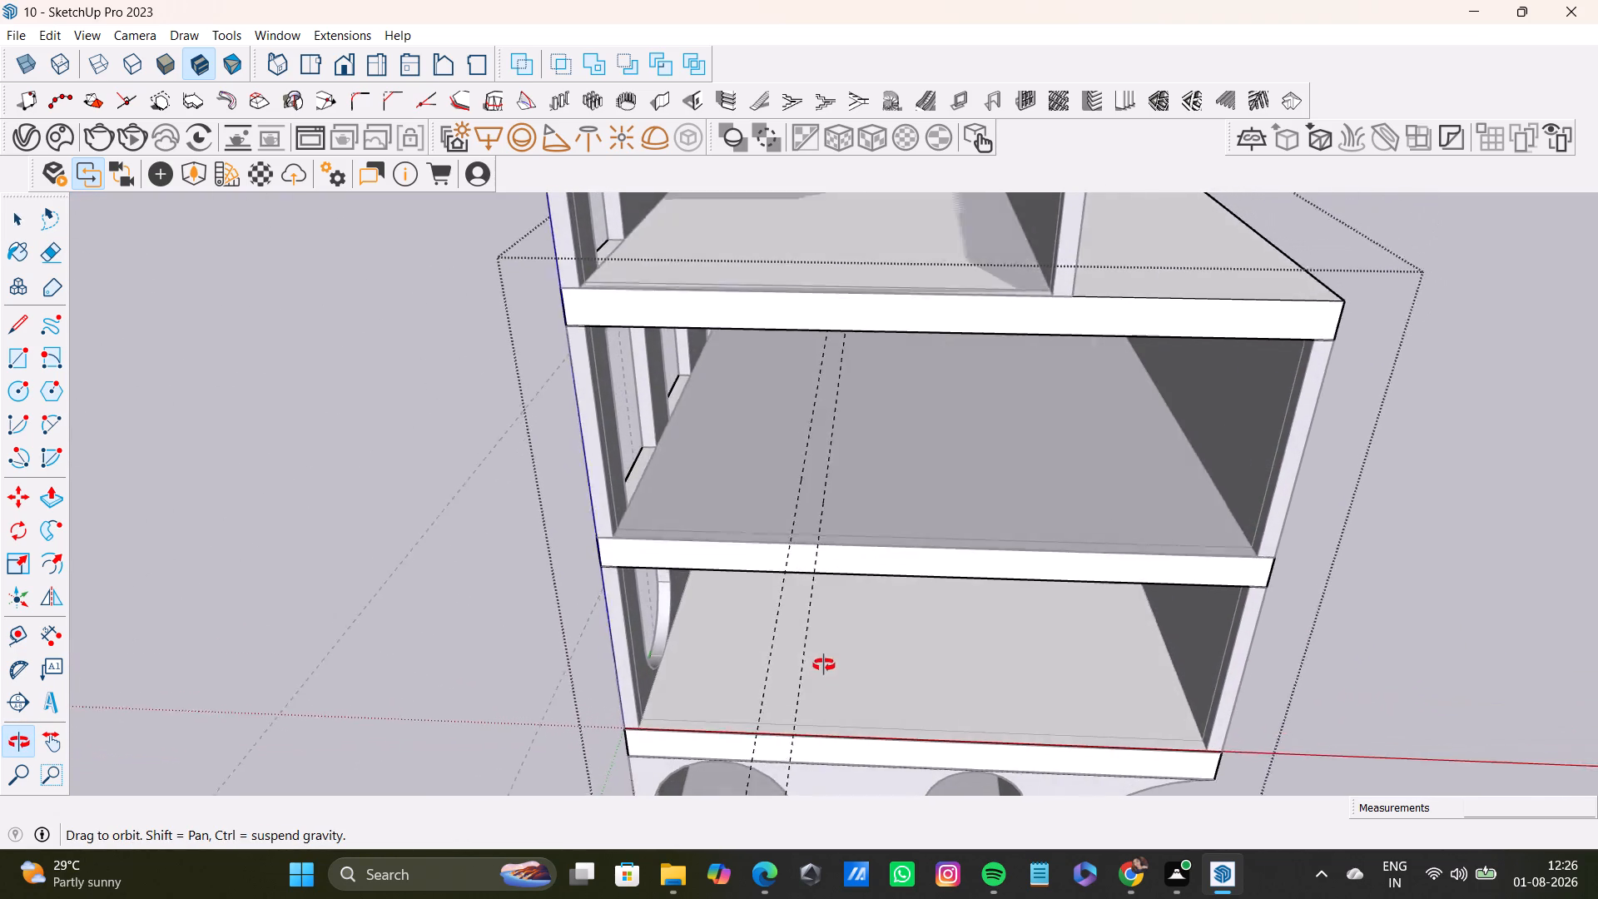
Examine the two guides on the second-floor slab and the surrounding floors from several angles.
middle_click_drag(824, 665, 842, 670)
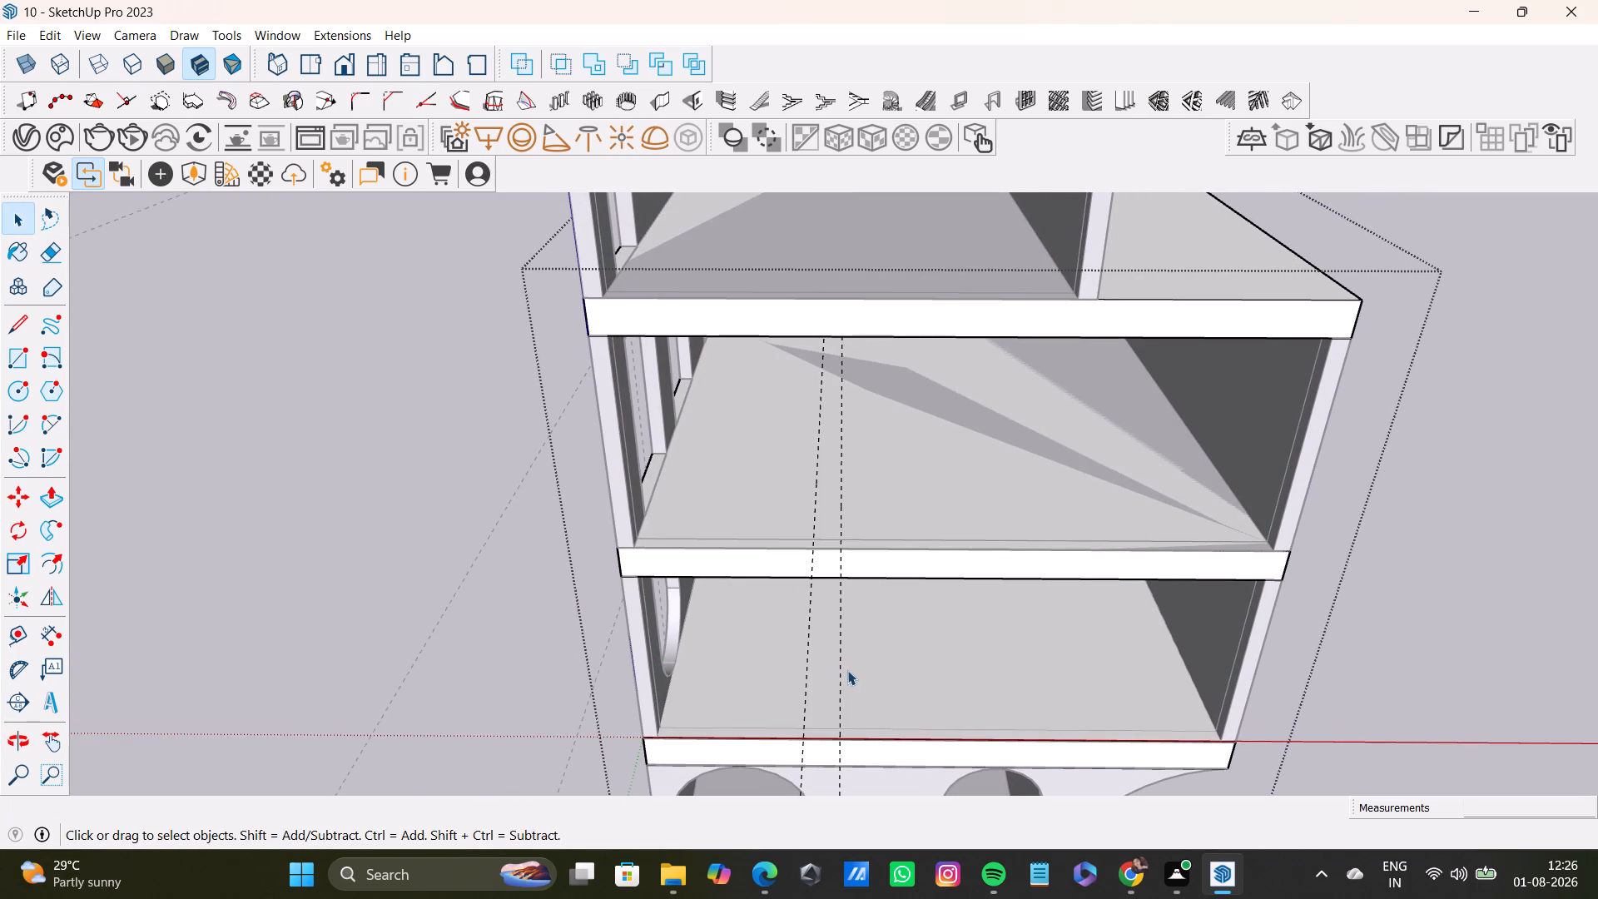
scroll(844, 640, "down", 1)
middle_click_drag(844, 639, 846, 572)
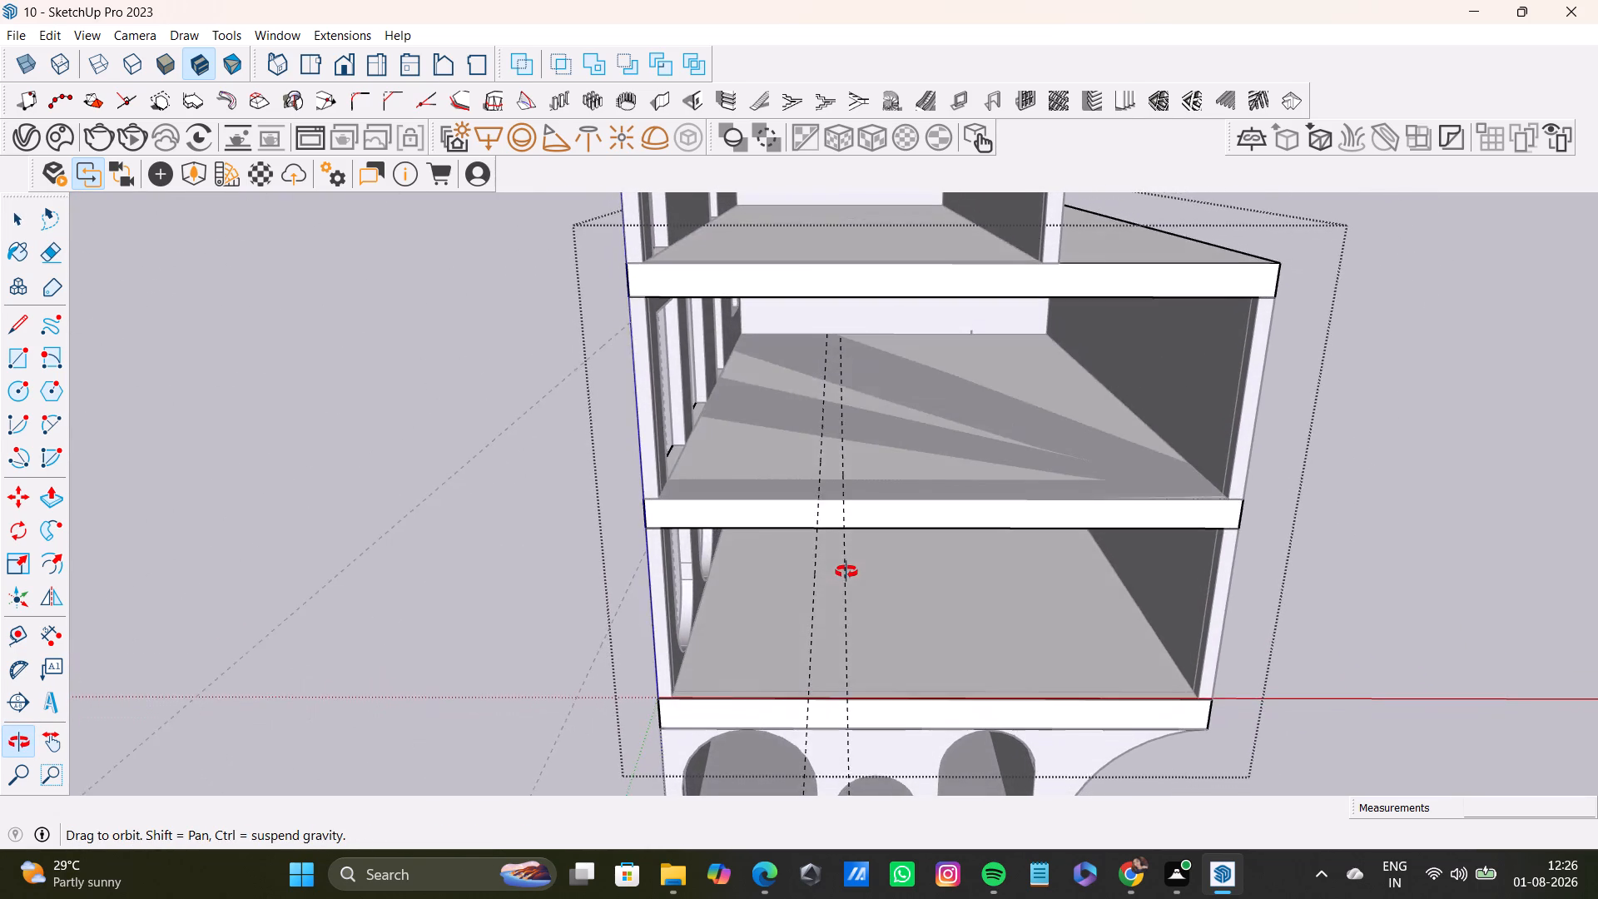
middle_click_drag(846, 572, 844, 606)
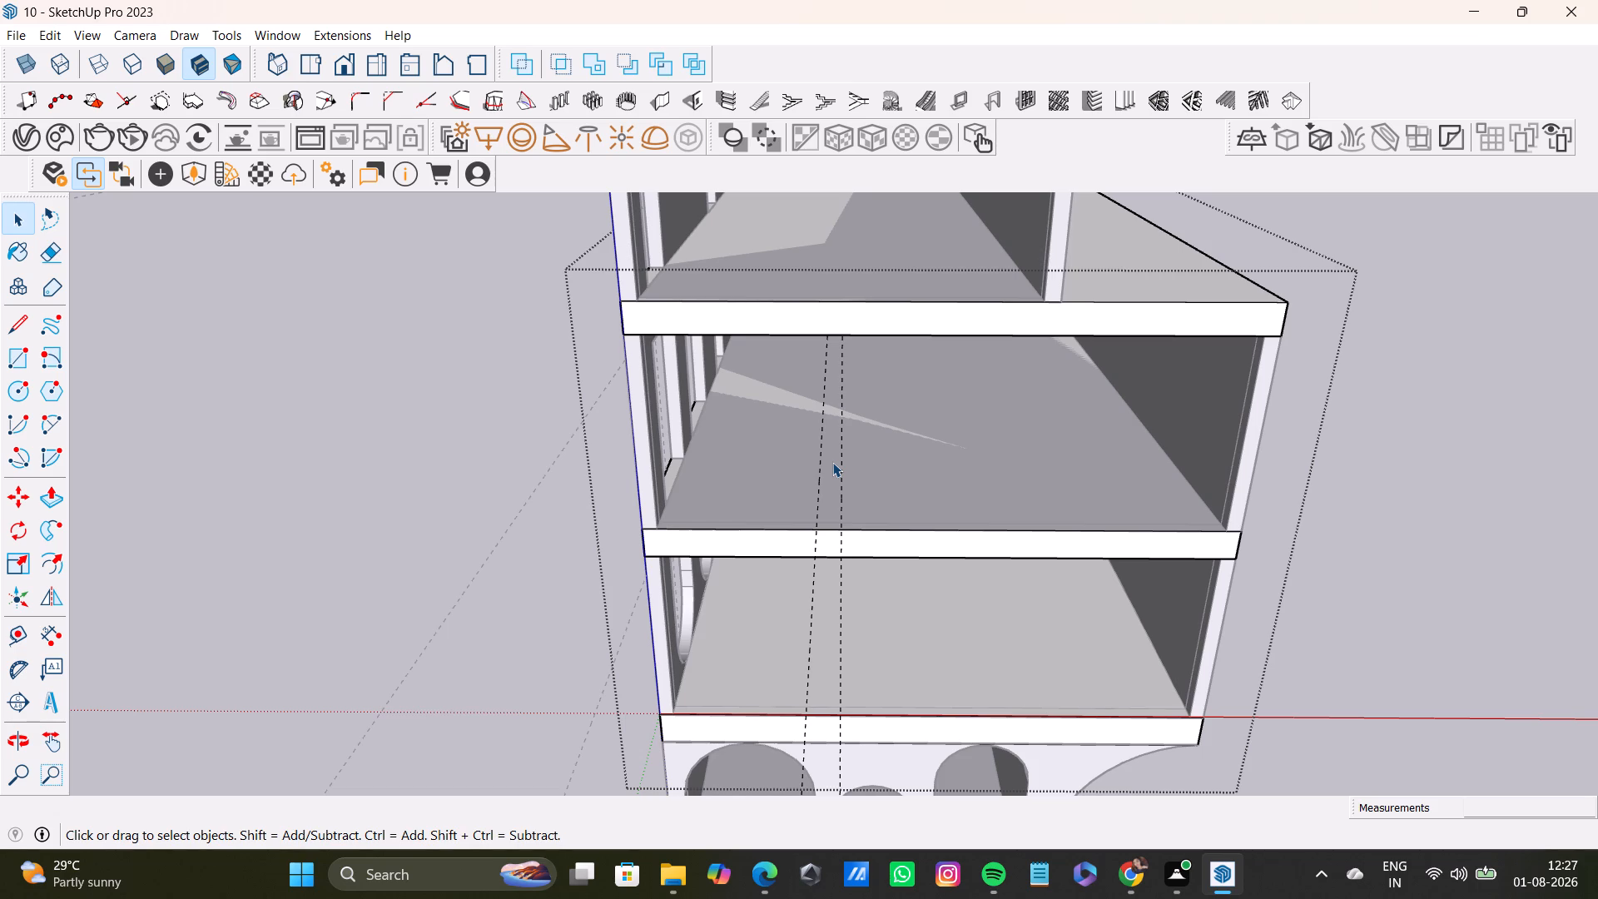
middle_click_drag(866, 539, 869, 441)
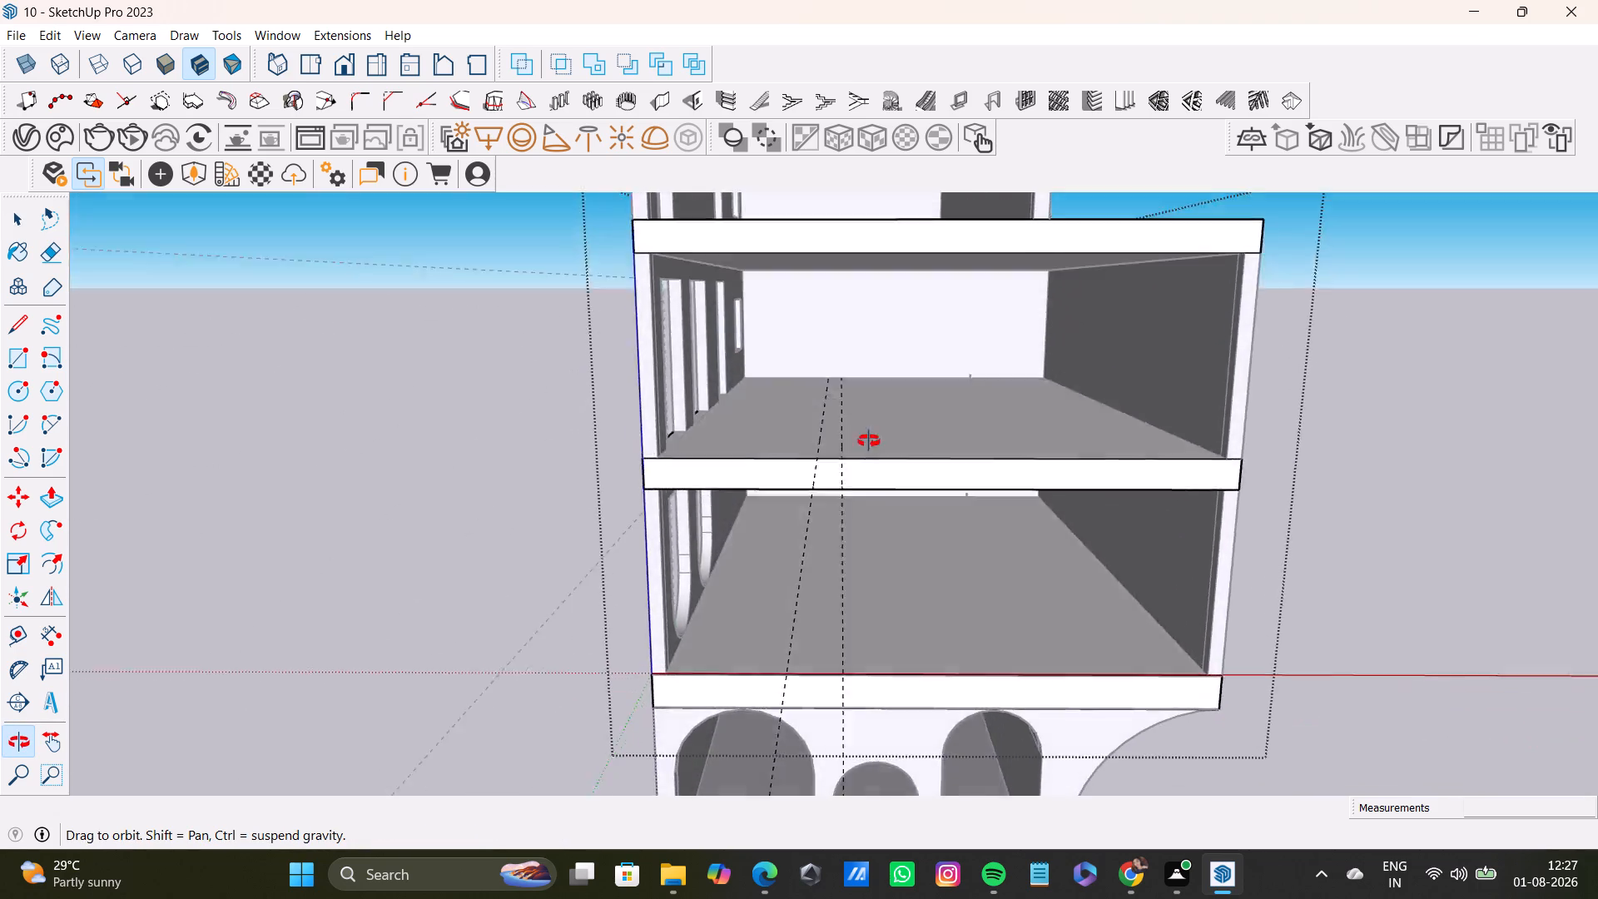
middle_click_drag(869, 441, 887, 422)
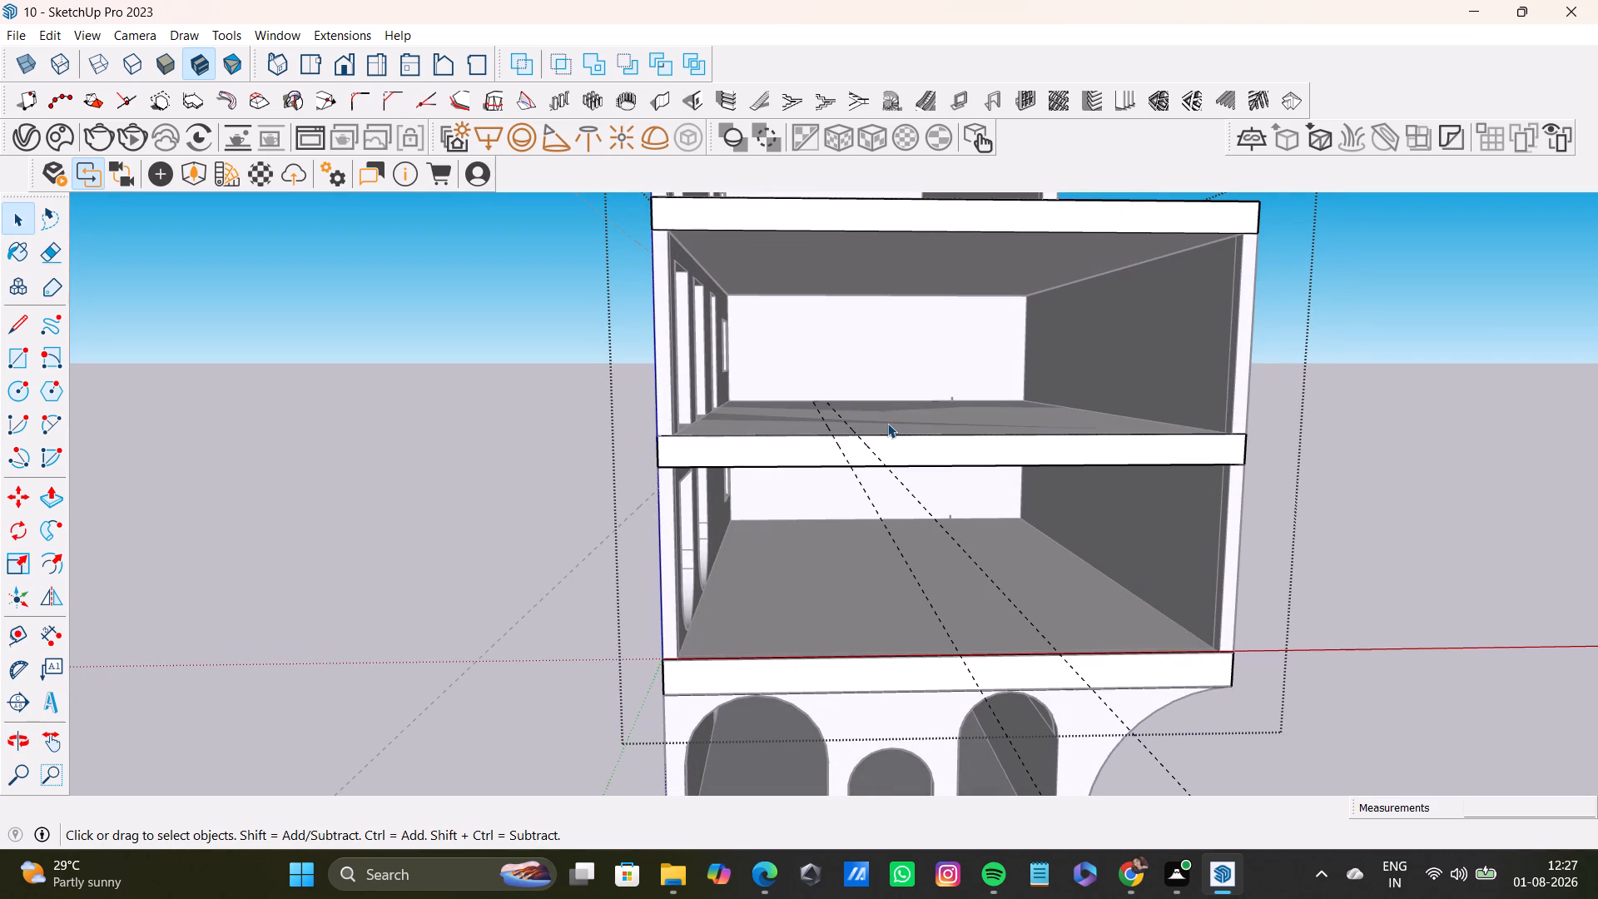
middle_click_drag(880, 440, 856, 519)
scroll(871, 519, "down", 4)
middle_click_drag(866, 519, 696, 561)
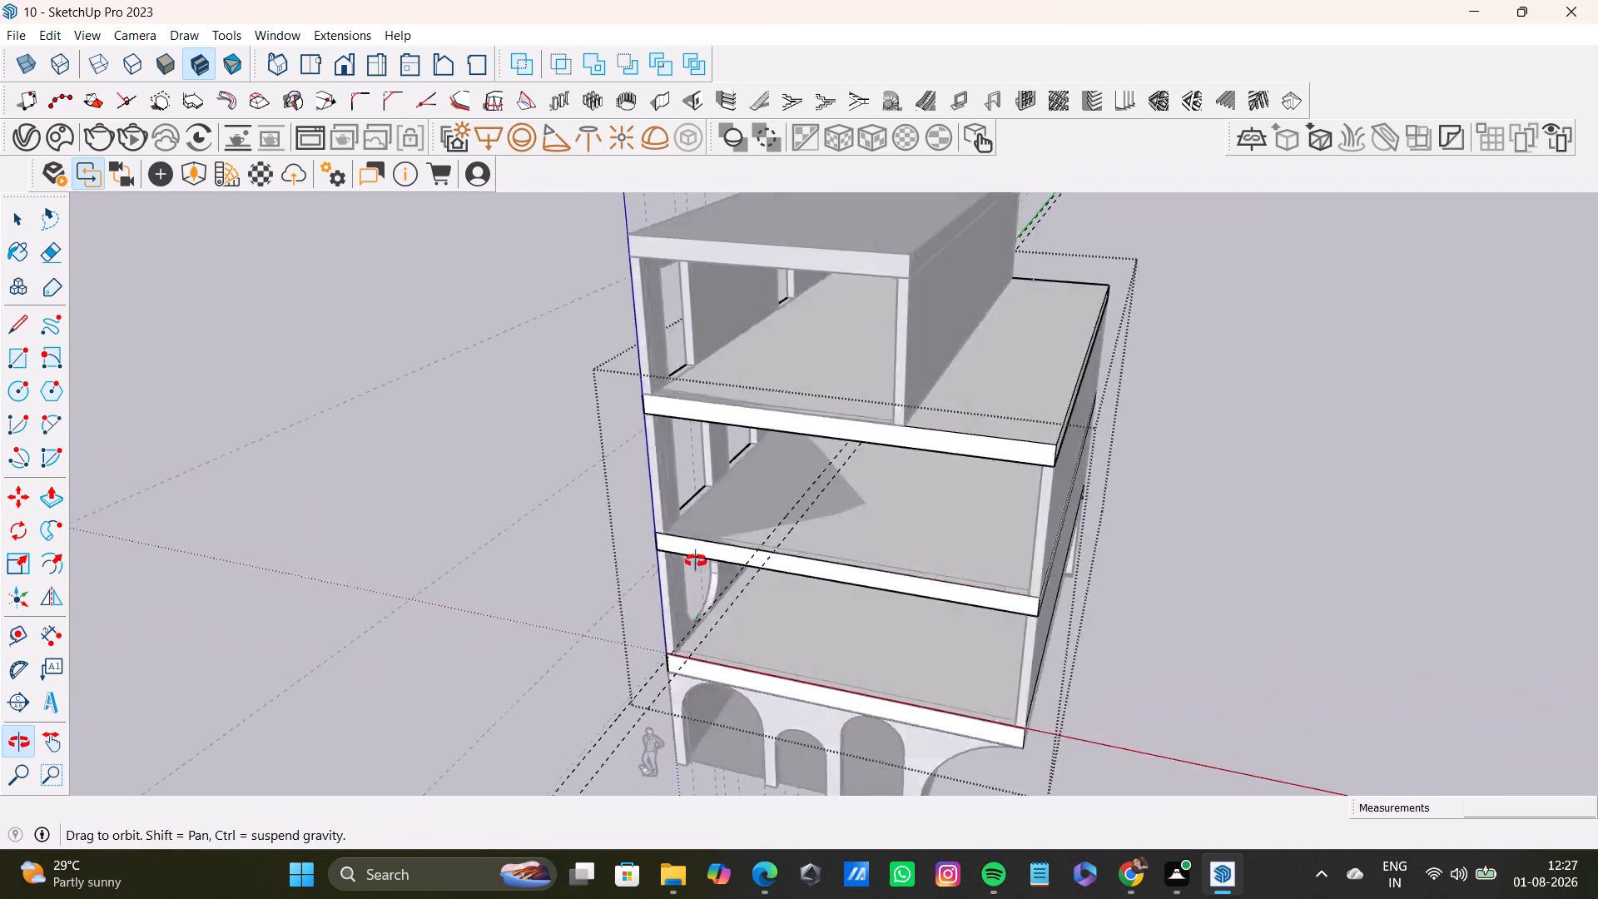
middle_click_drag(696, 561, 841, 365)
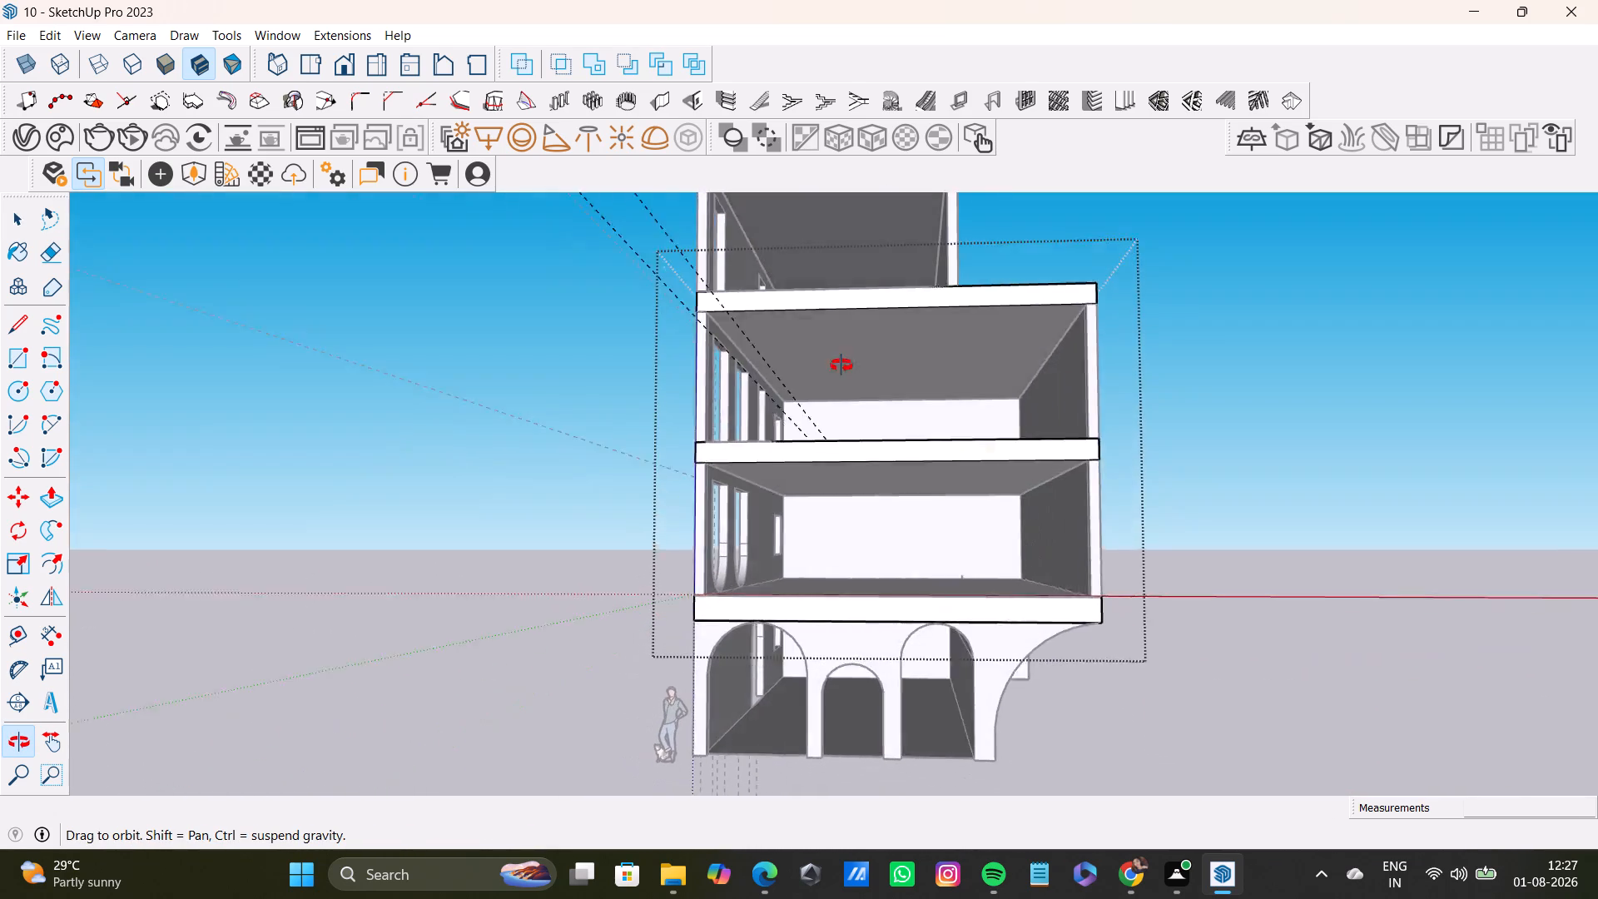
middle_click_drag(841, 365, 854, 416)
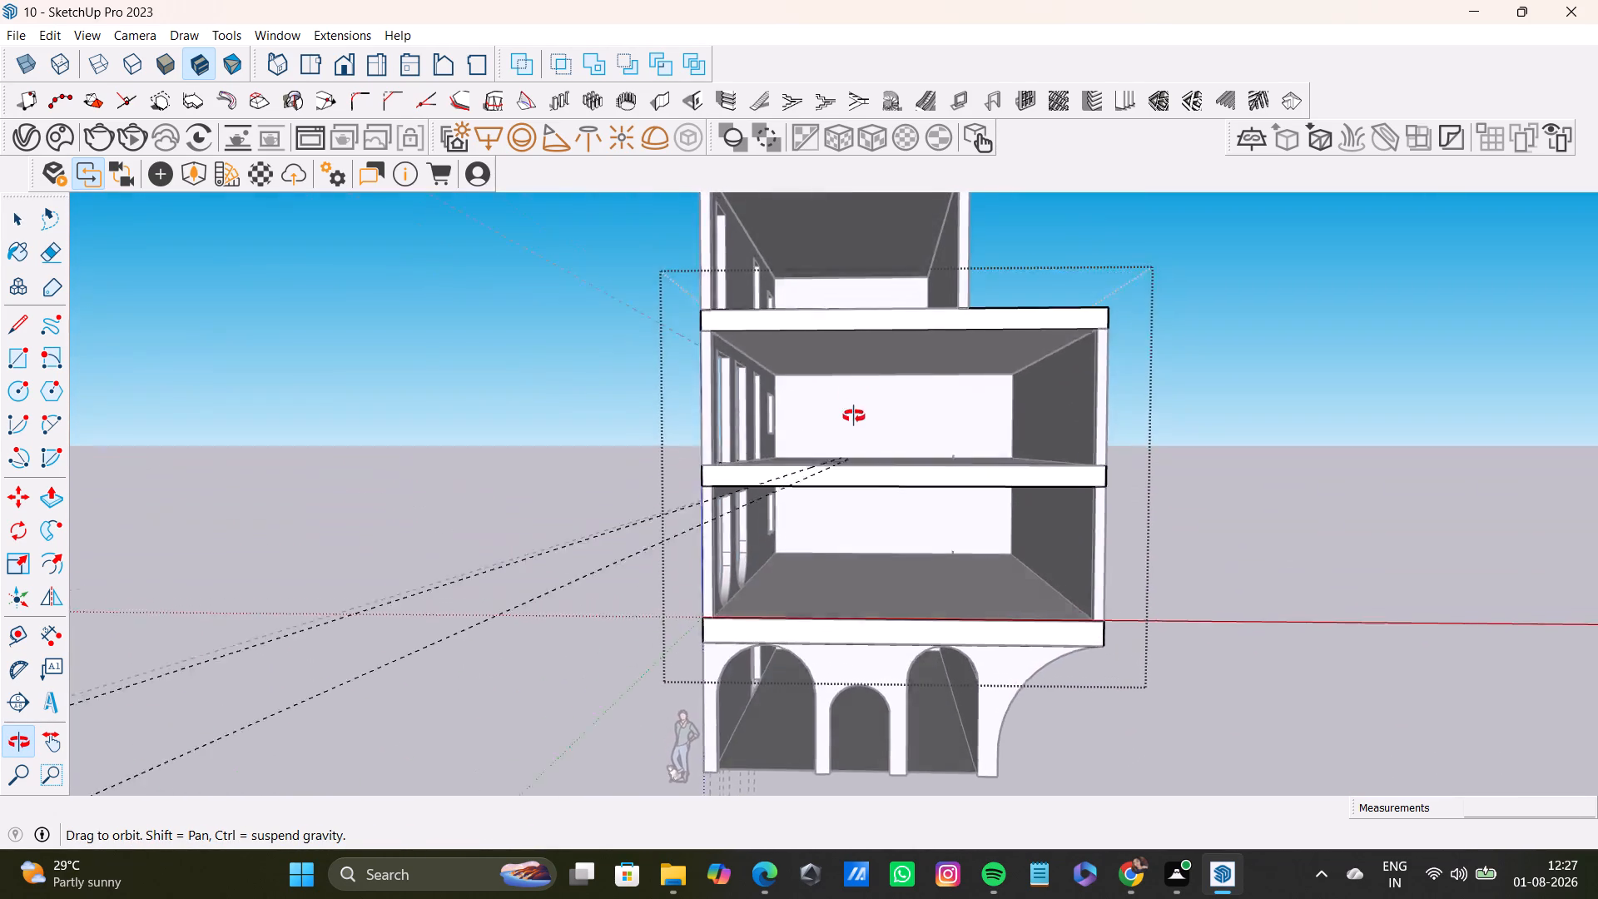
middle_click_drag(854, 416, 865, 476)
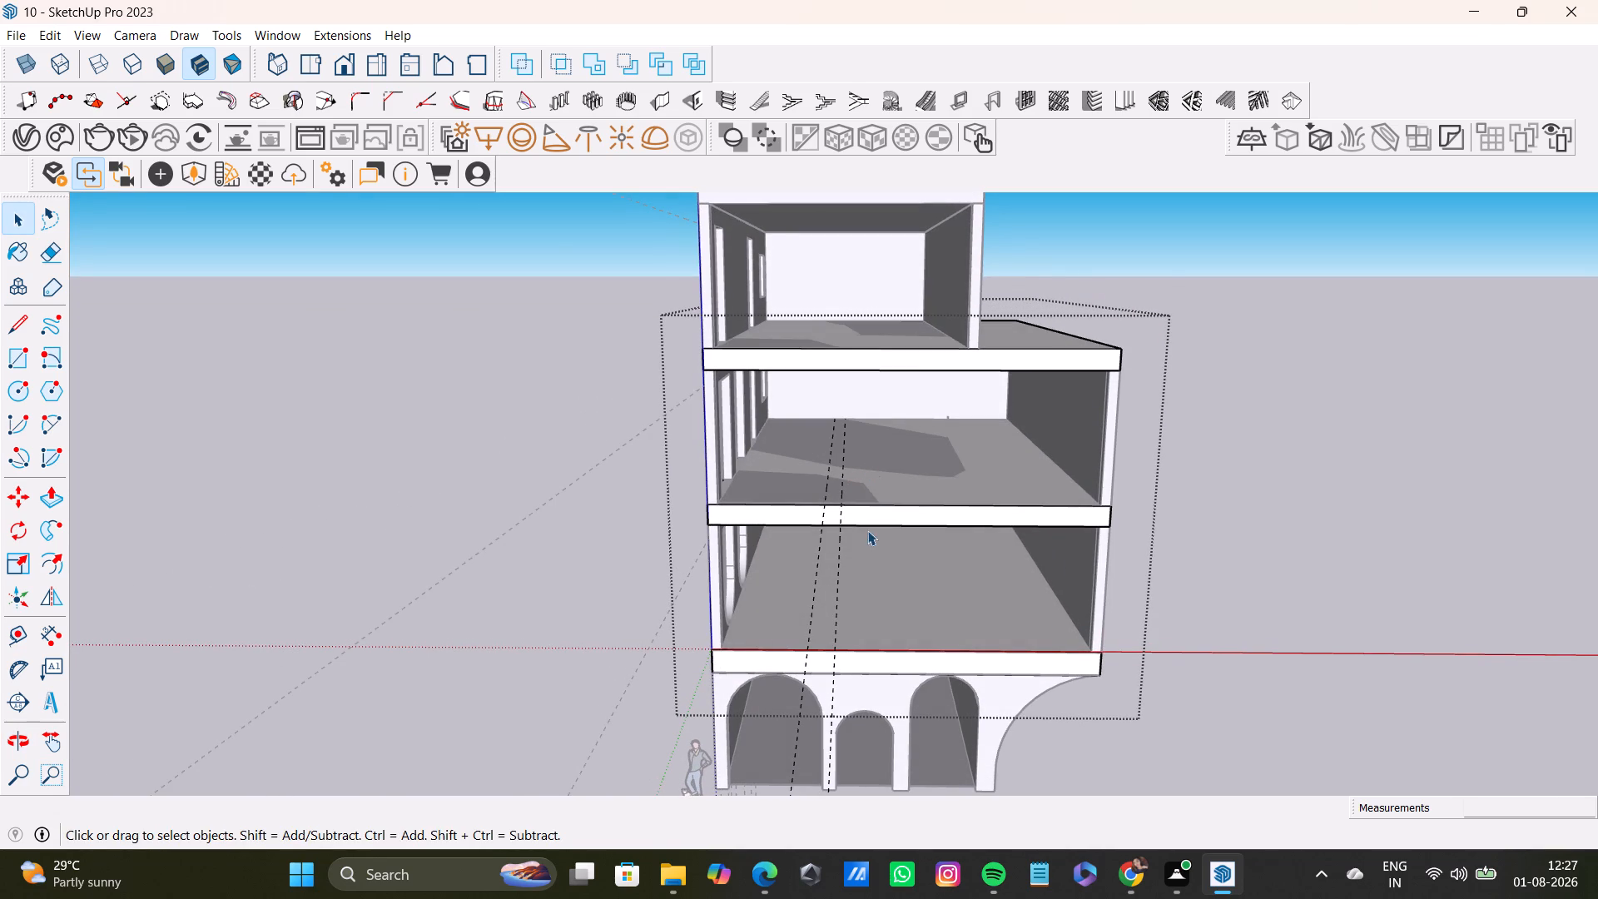
scroll(867, 530, "down", 4)
middle_click_drag(854, 529, 852, 521)
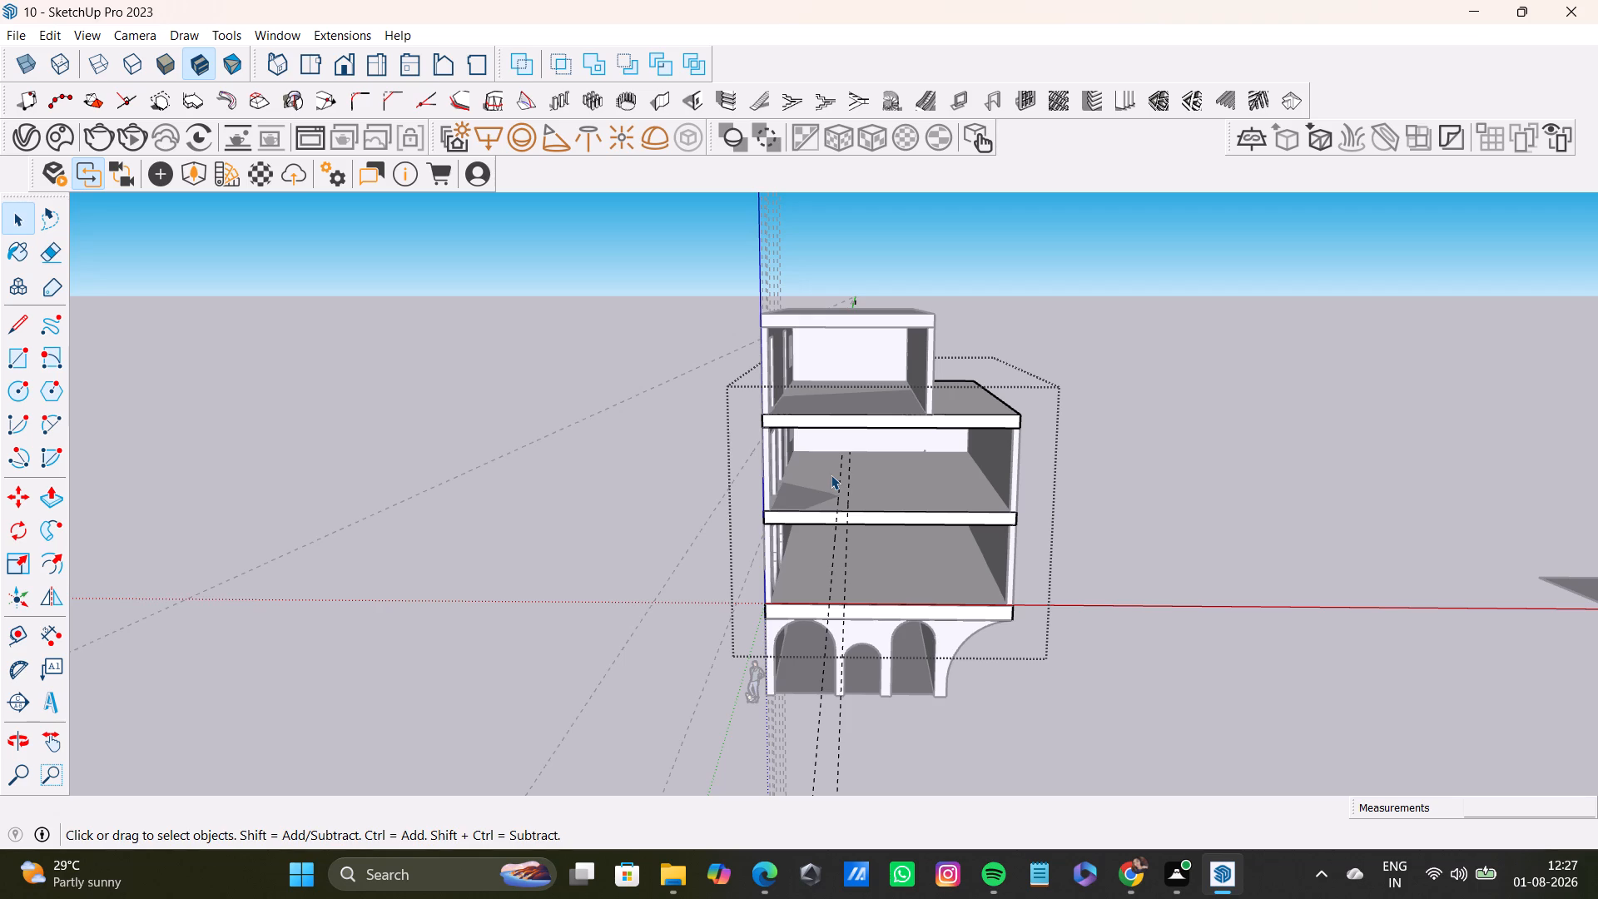
scroll(854, 489, "up", 4)
middle_click_drag(851, 494, 841, 556)
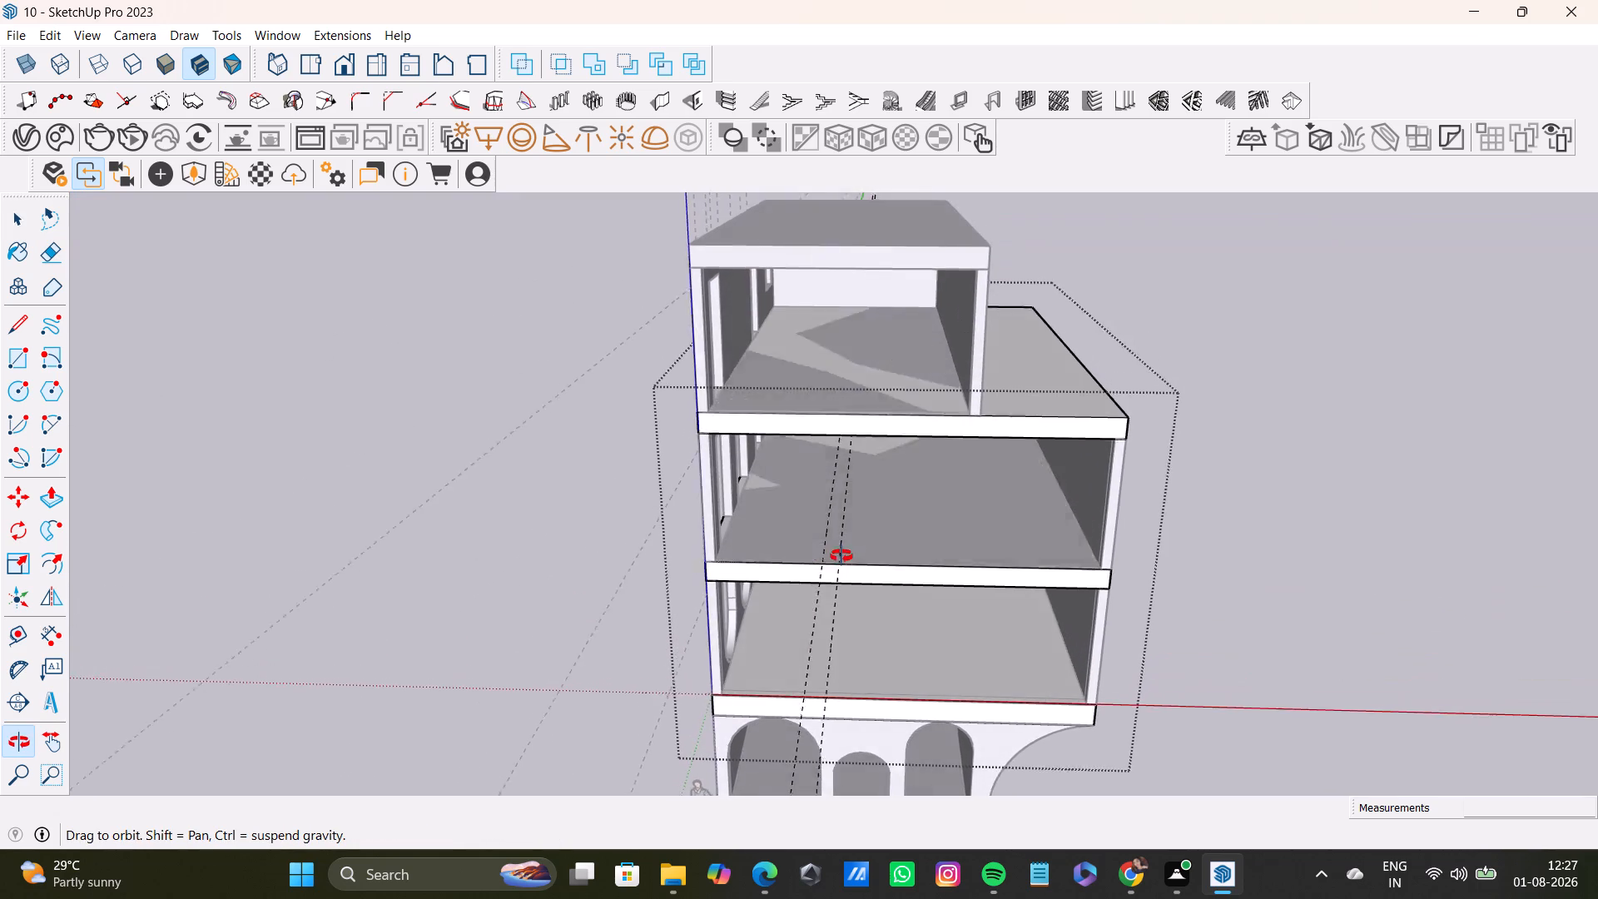
middle_click_drag(841, 556, 831, 560)
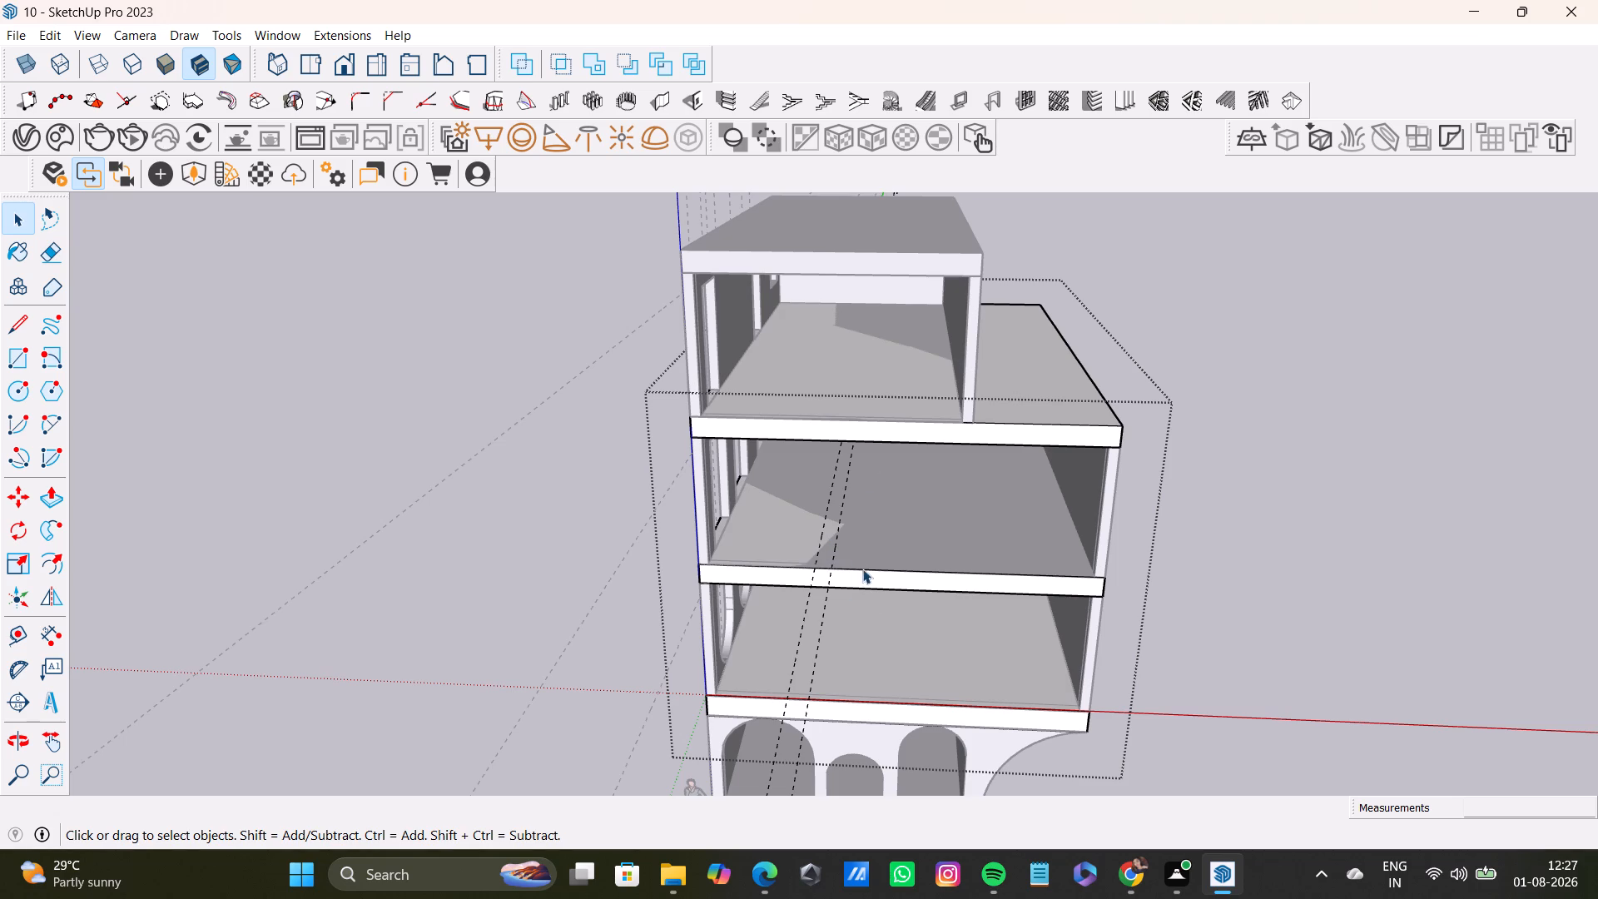
middle_click_drag(862, 569, 872, 528)
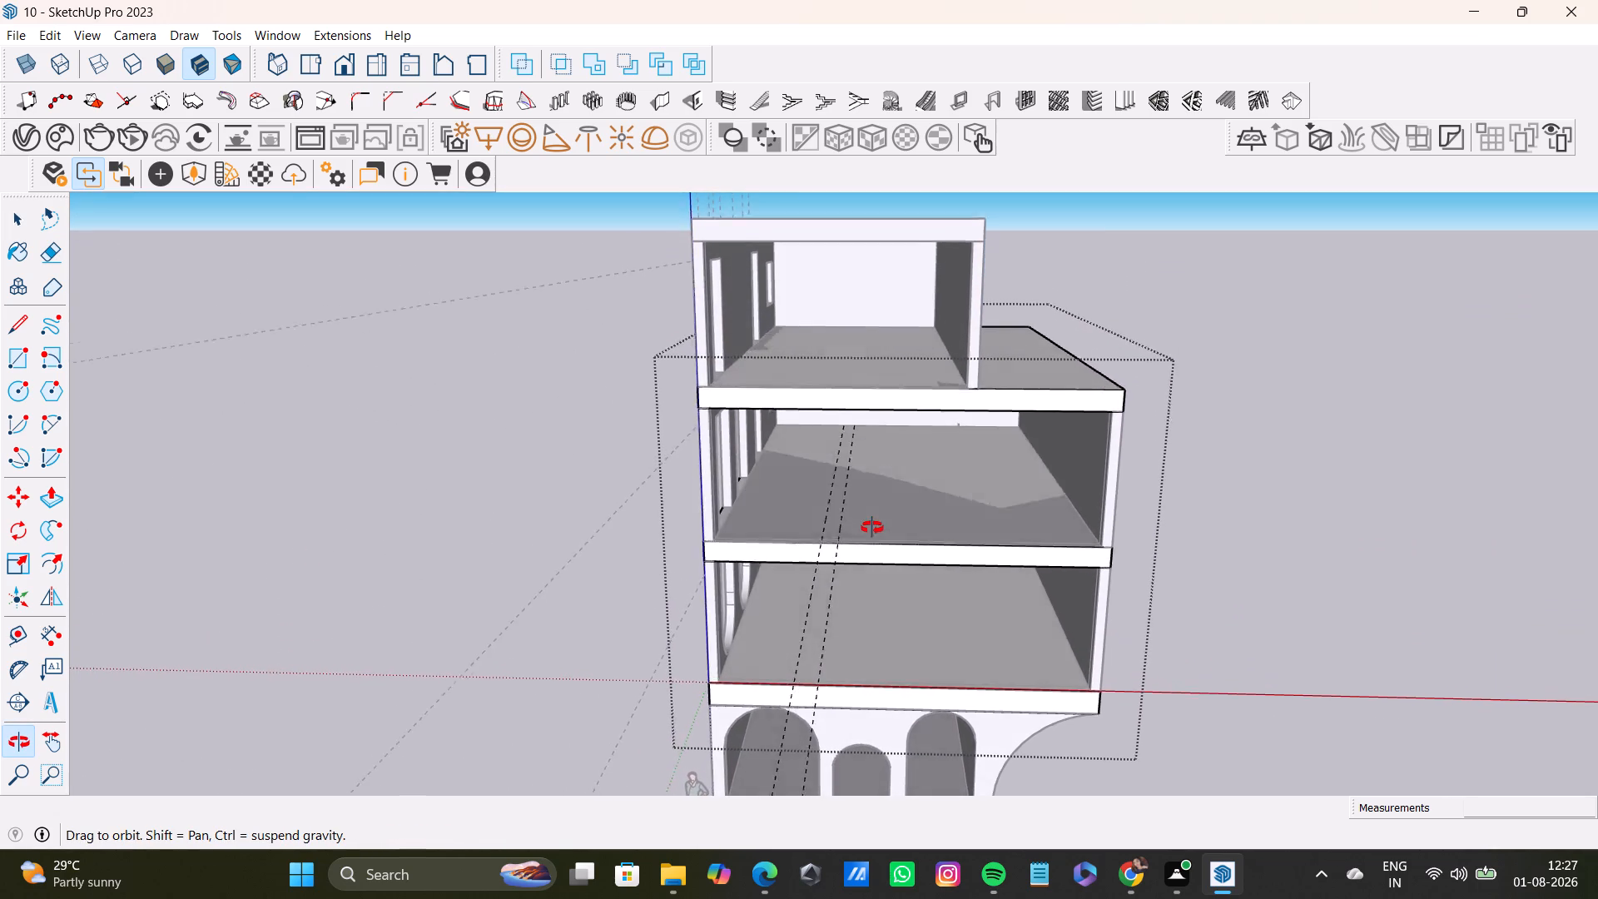
middle_click_drag(872, 528, 846, 545)
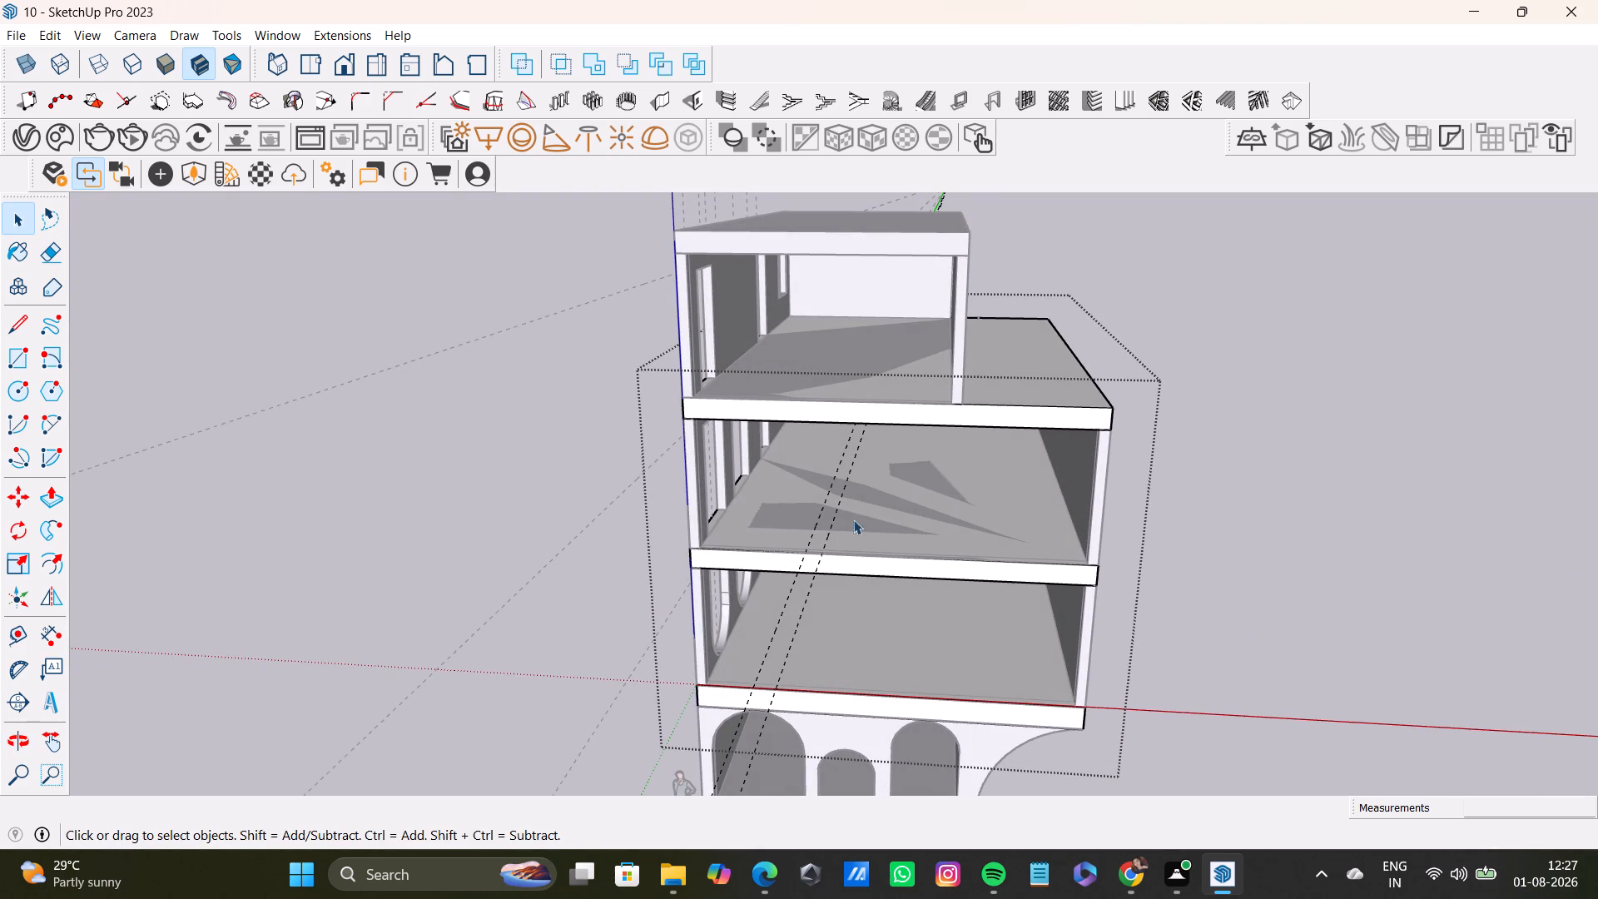
scroll(871, 513, "up", 4)
middle_click_drag(861, 532, 870, 400)
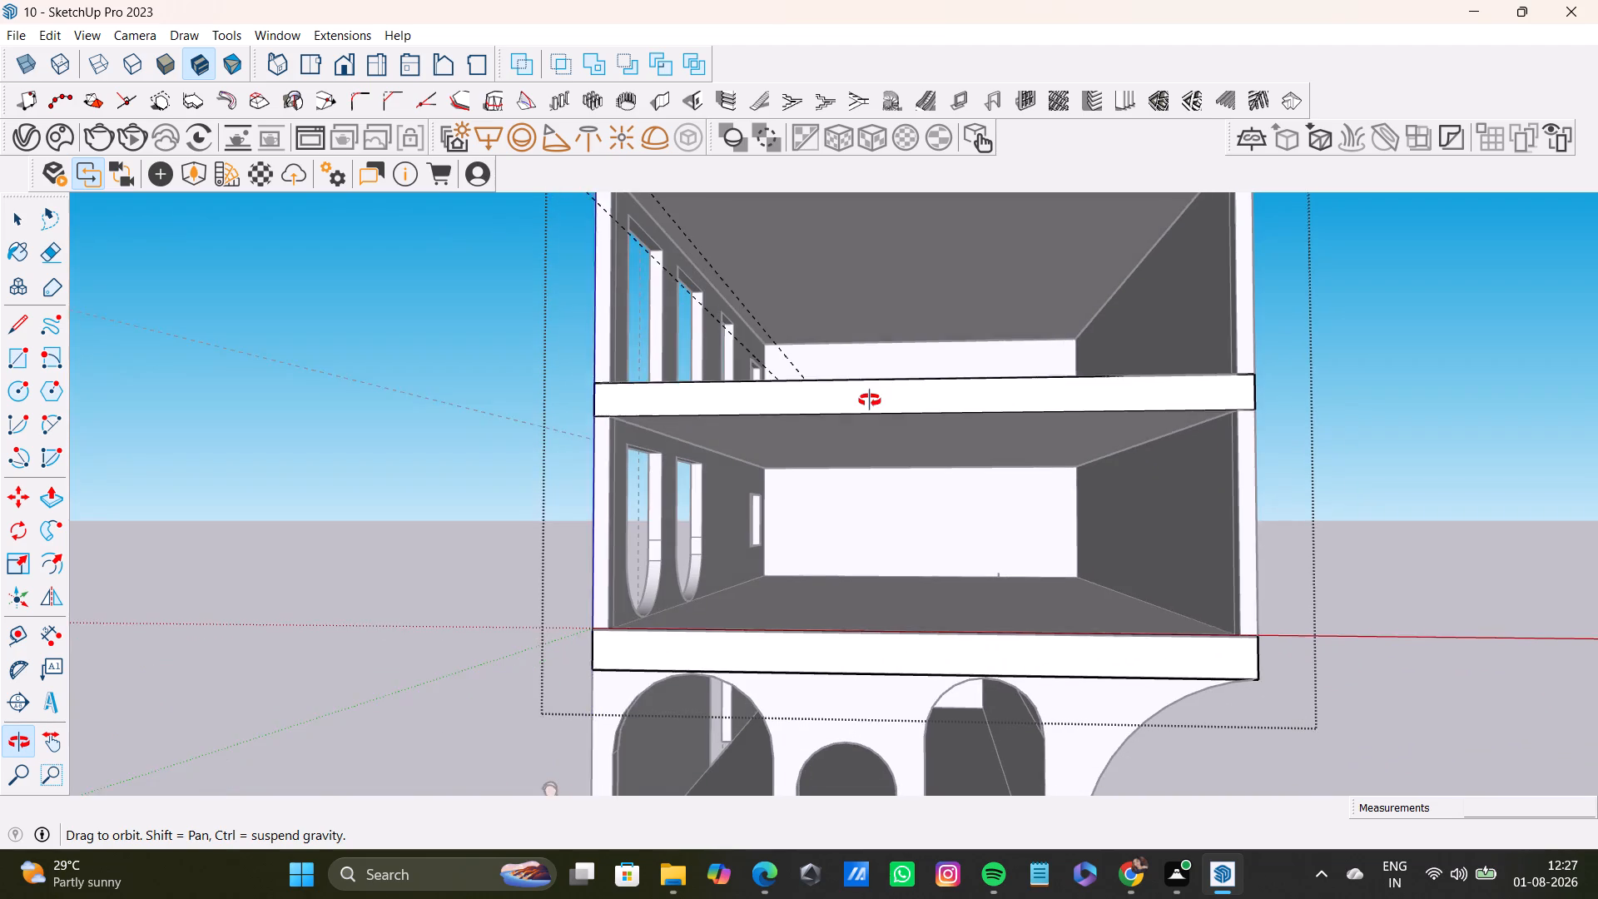
middle_click_drag(870, 400, 866, 368)
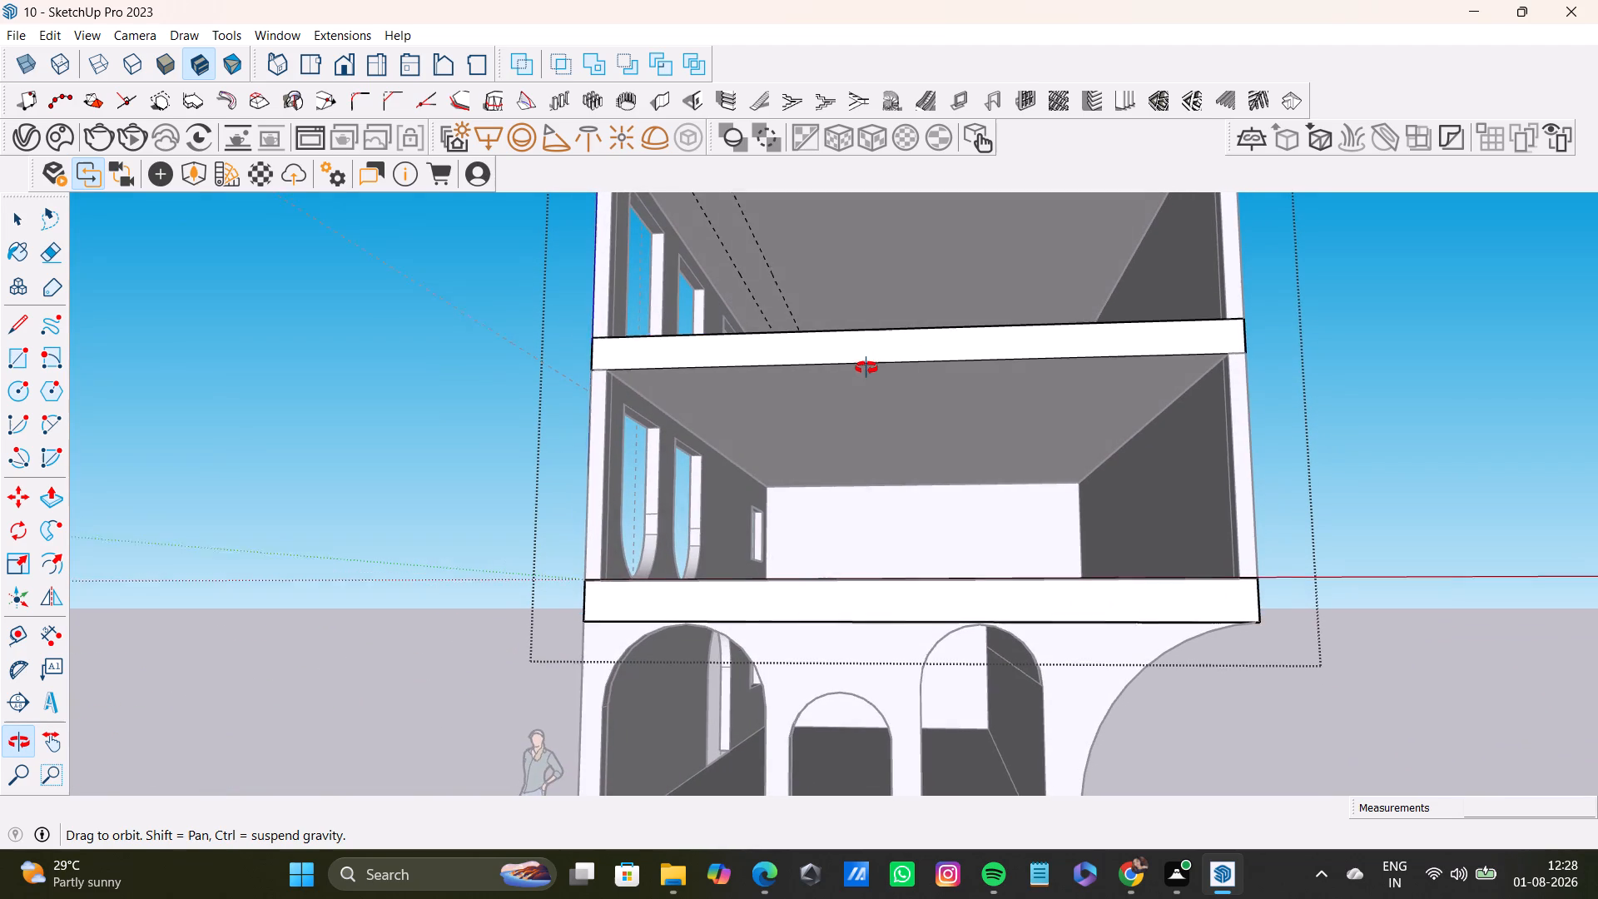
middle_click_drag(866, 368, 931, 472)
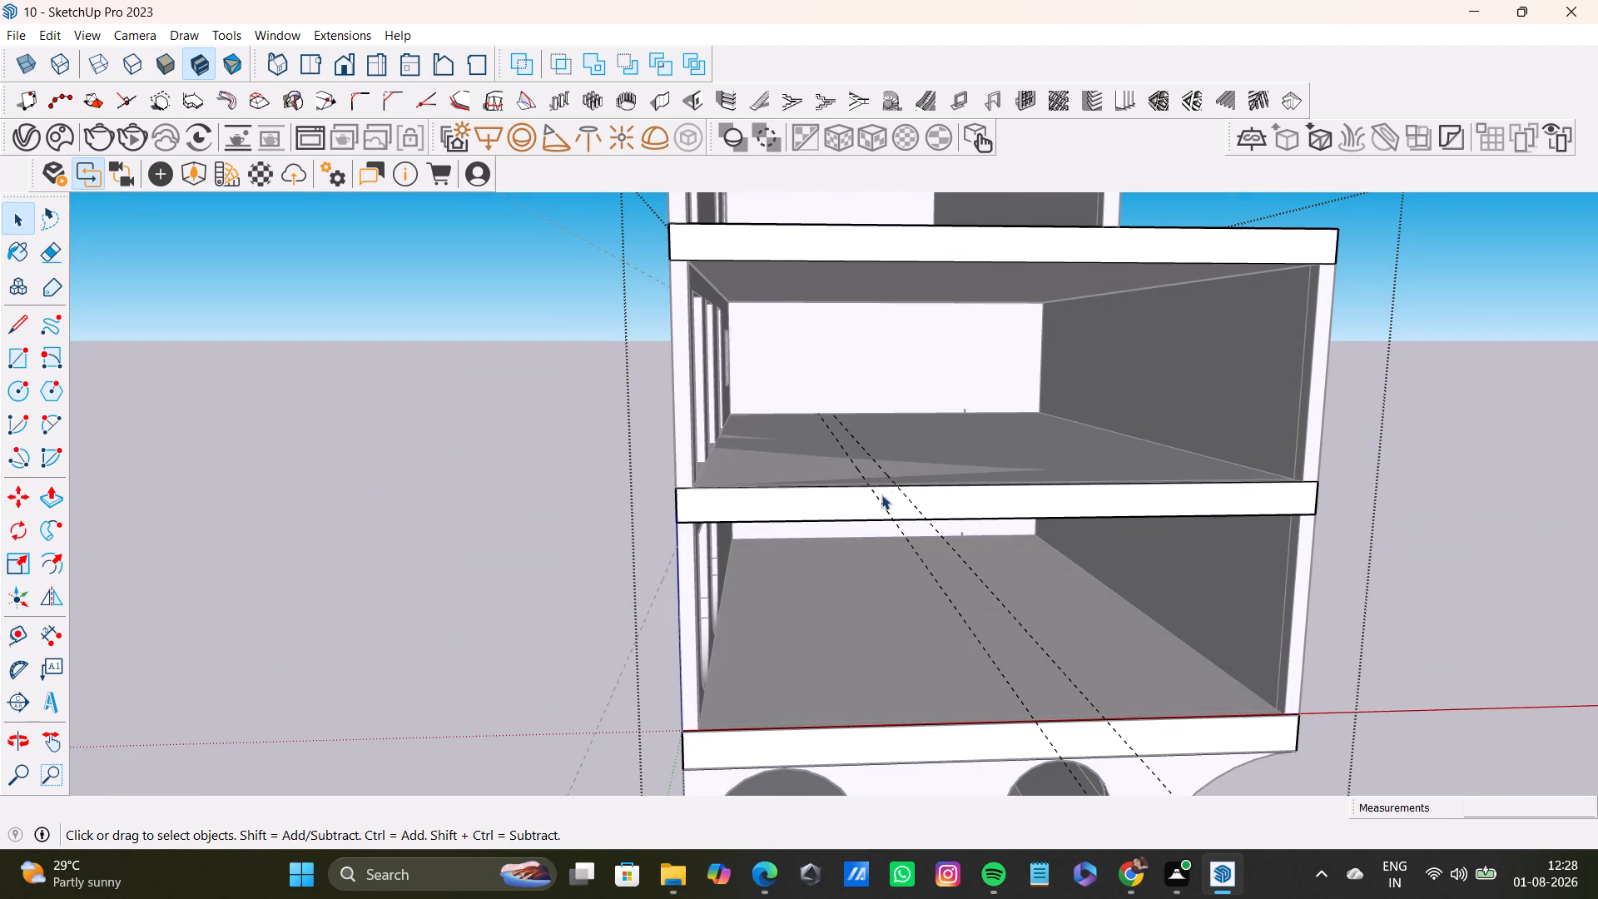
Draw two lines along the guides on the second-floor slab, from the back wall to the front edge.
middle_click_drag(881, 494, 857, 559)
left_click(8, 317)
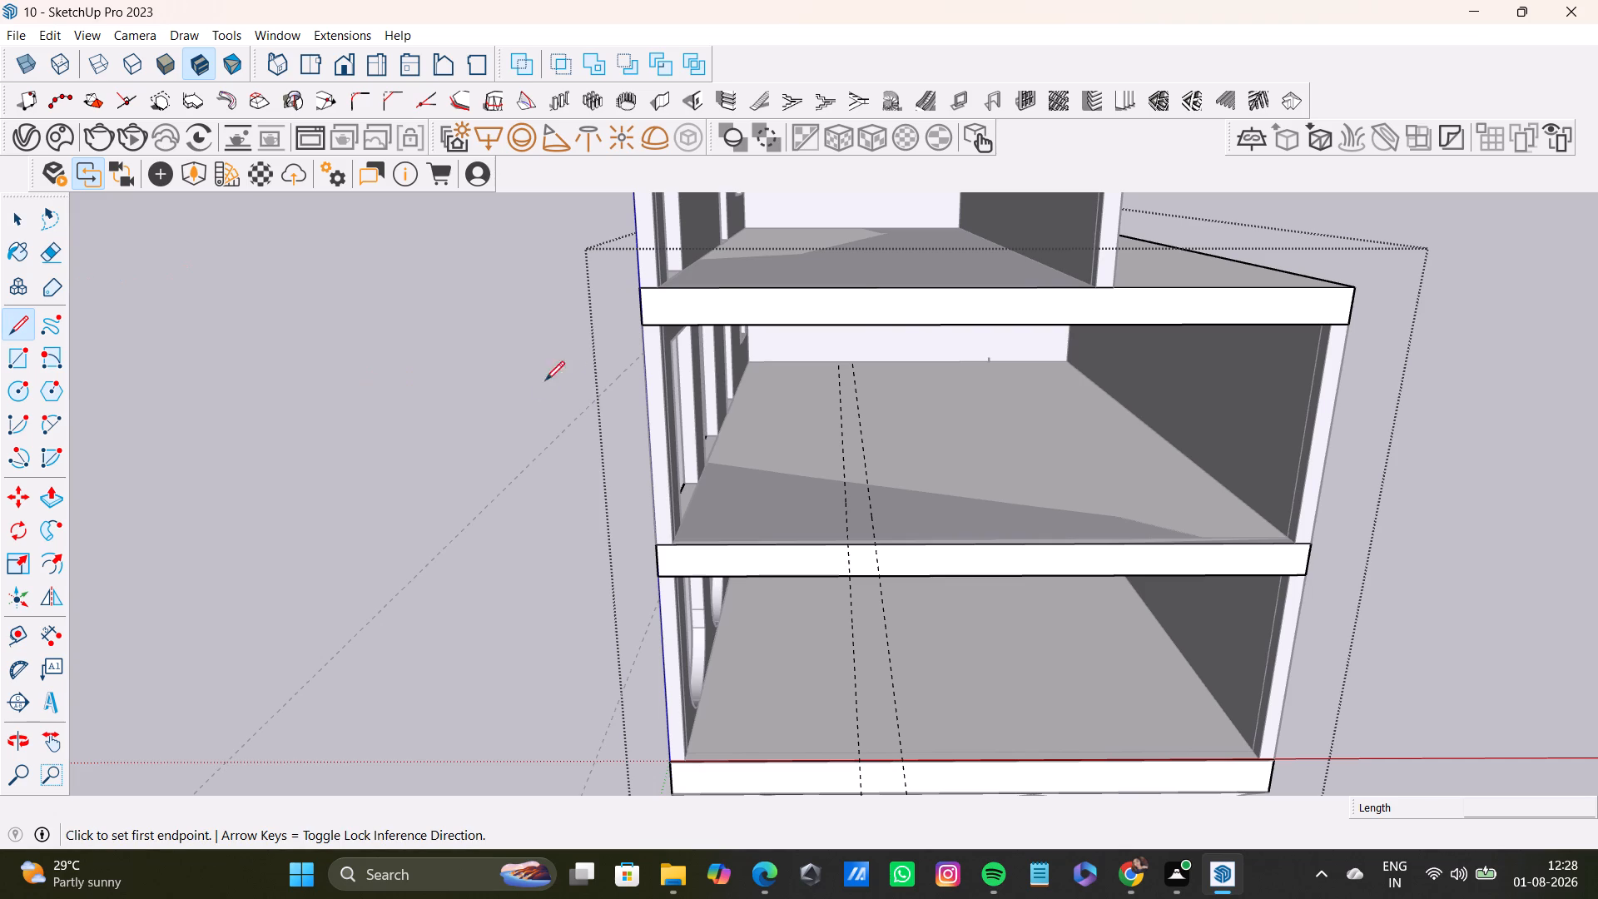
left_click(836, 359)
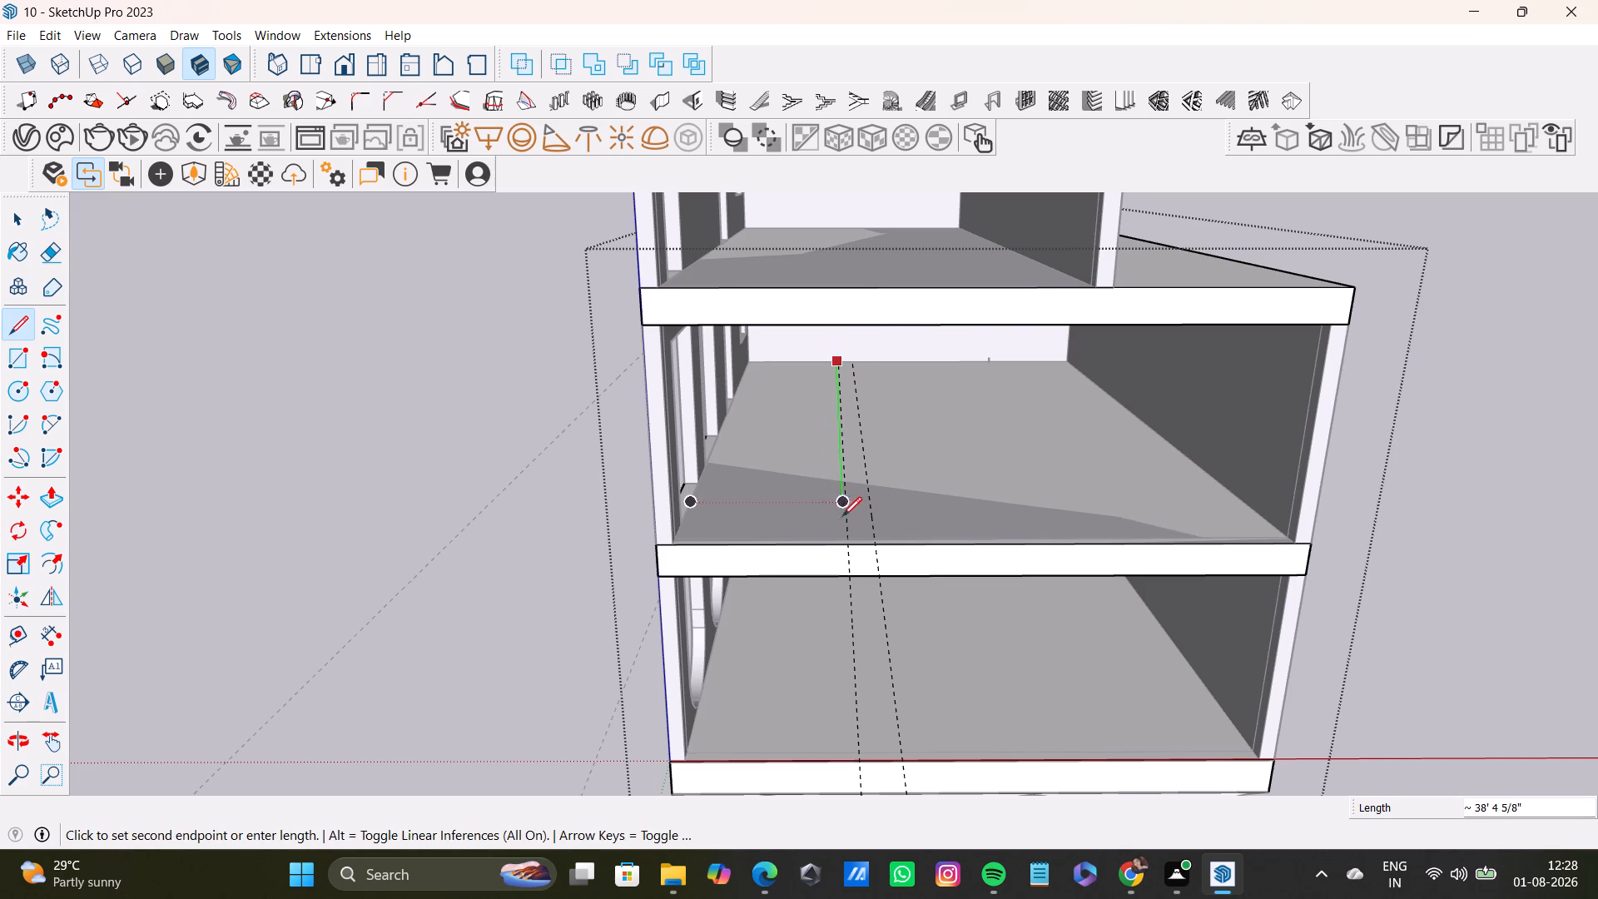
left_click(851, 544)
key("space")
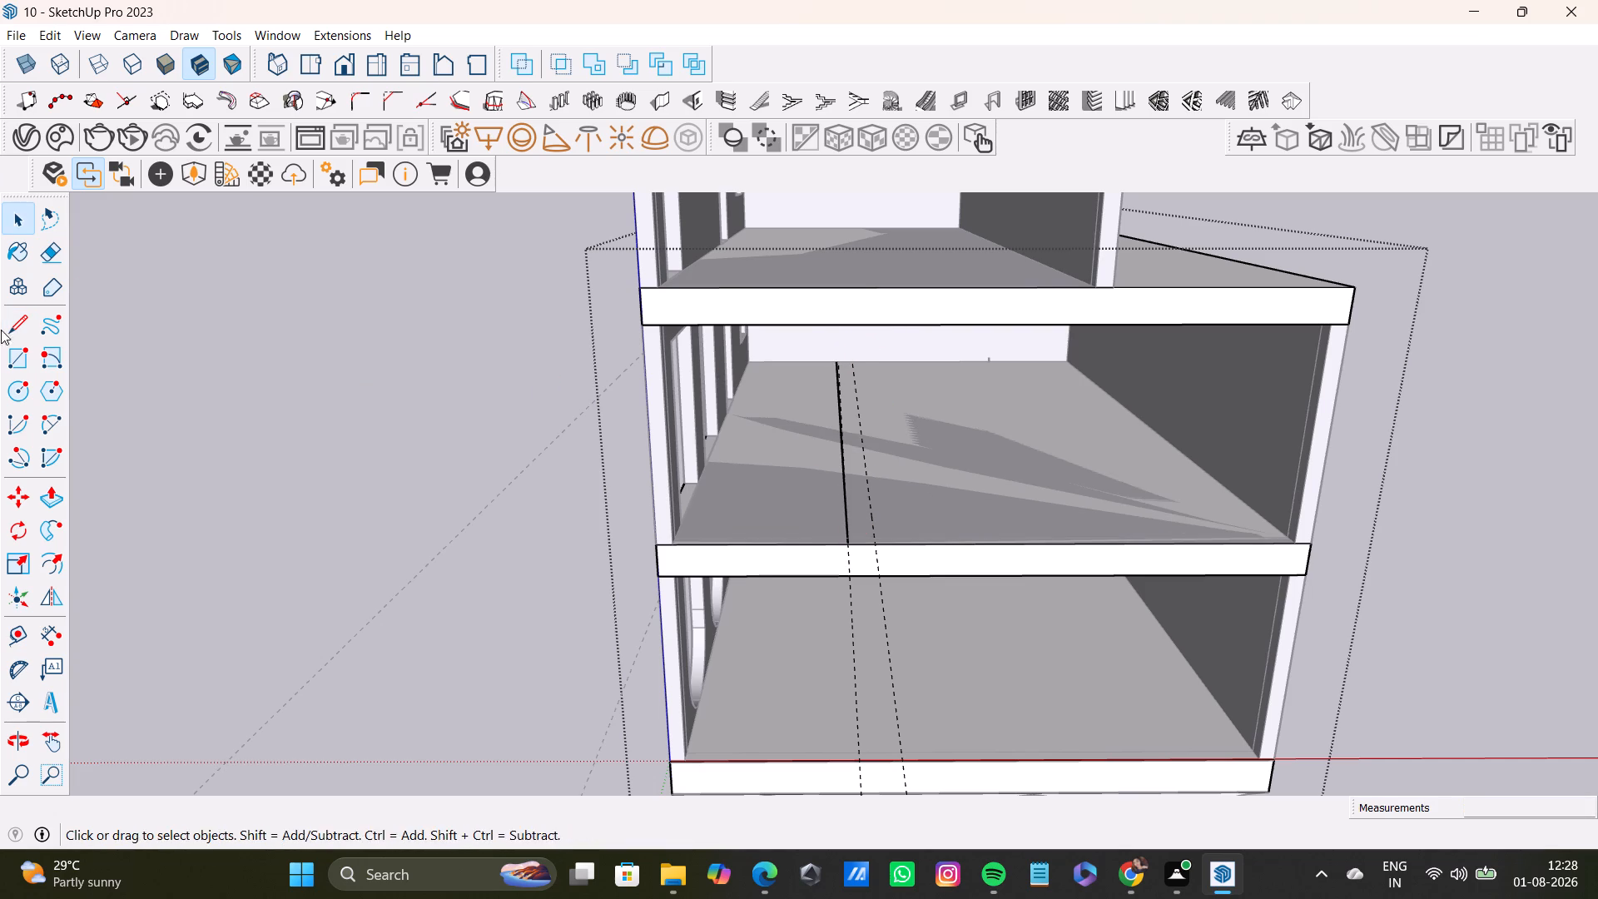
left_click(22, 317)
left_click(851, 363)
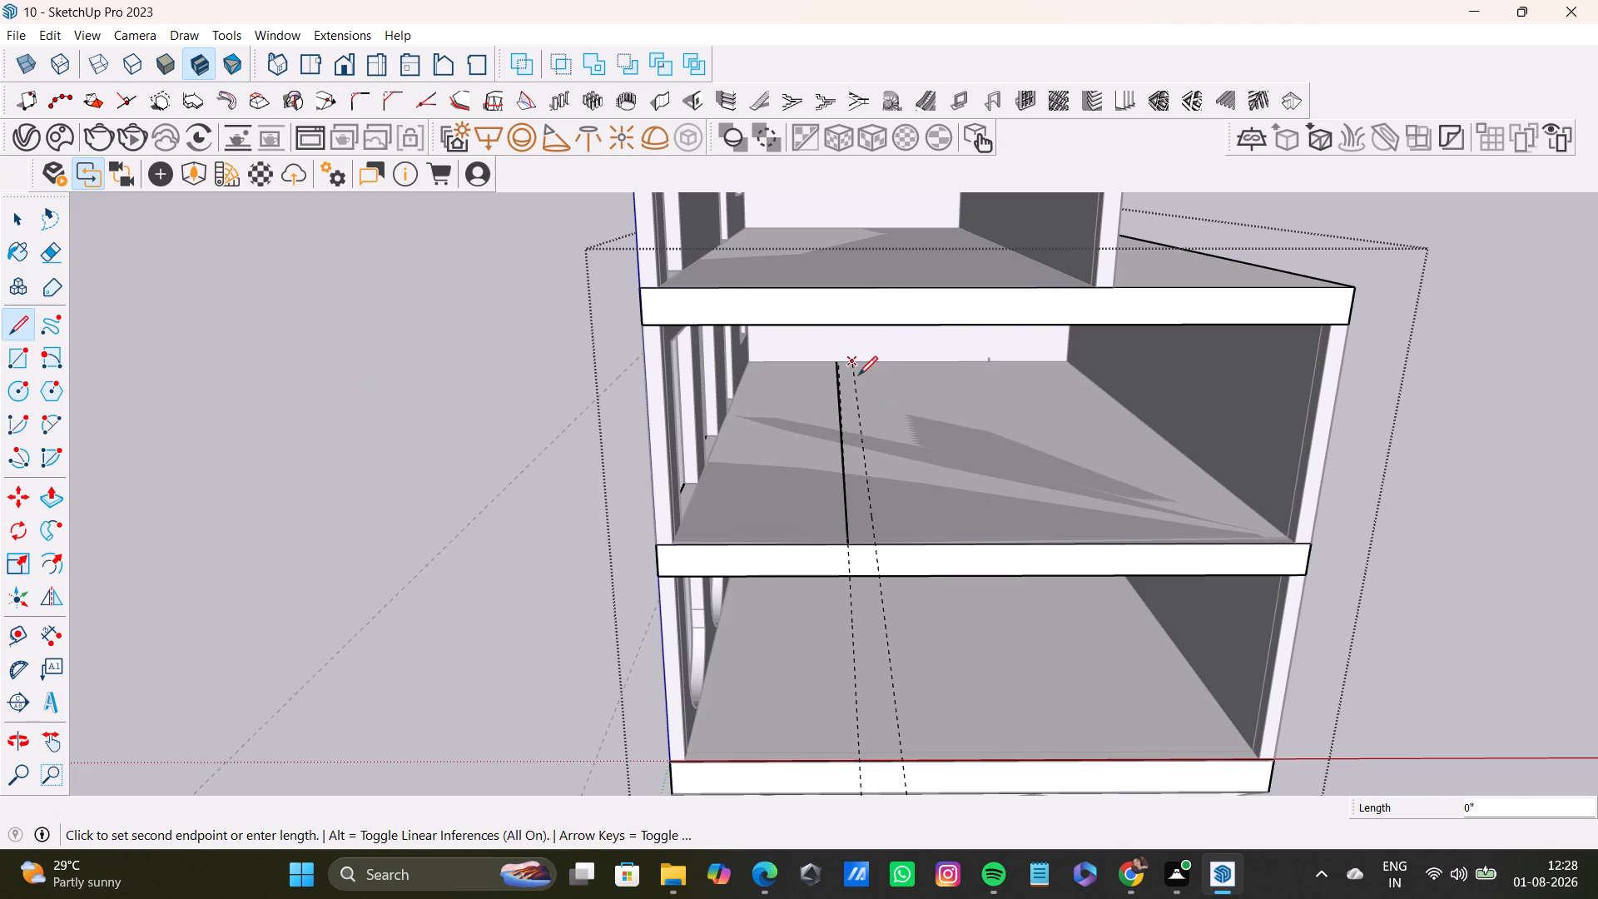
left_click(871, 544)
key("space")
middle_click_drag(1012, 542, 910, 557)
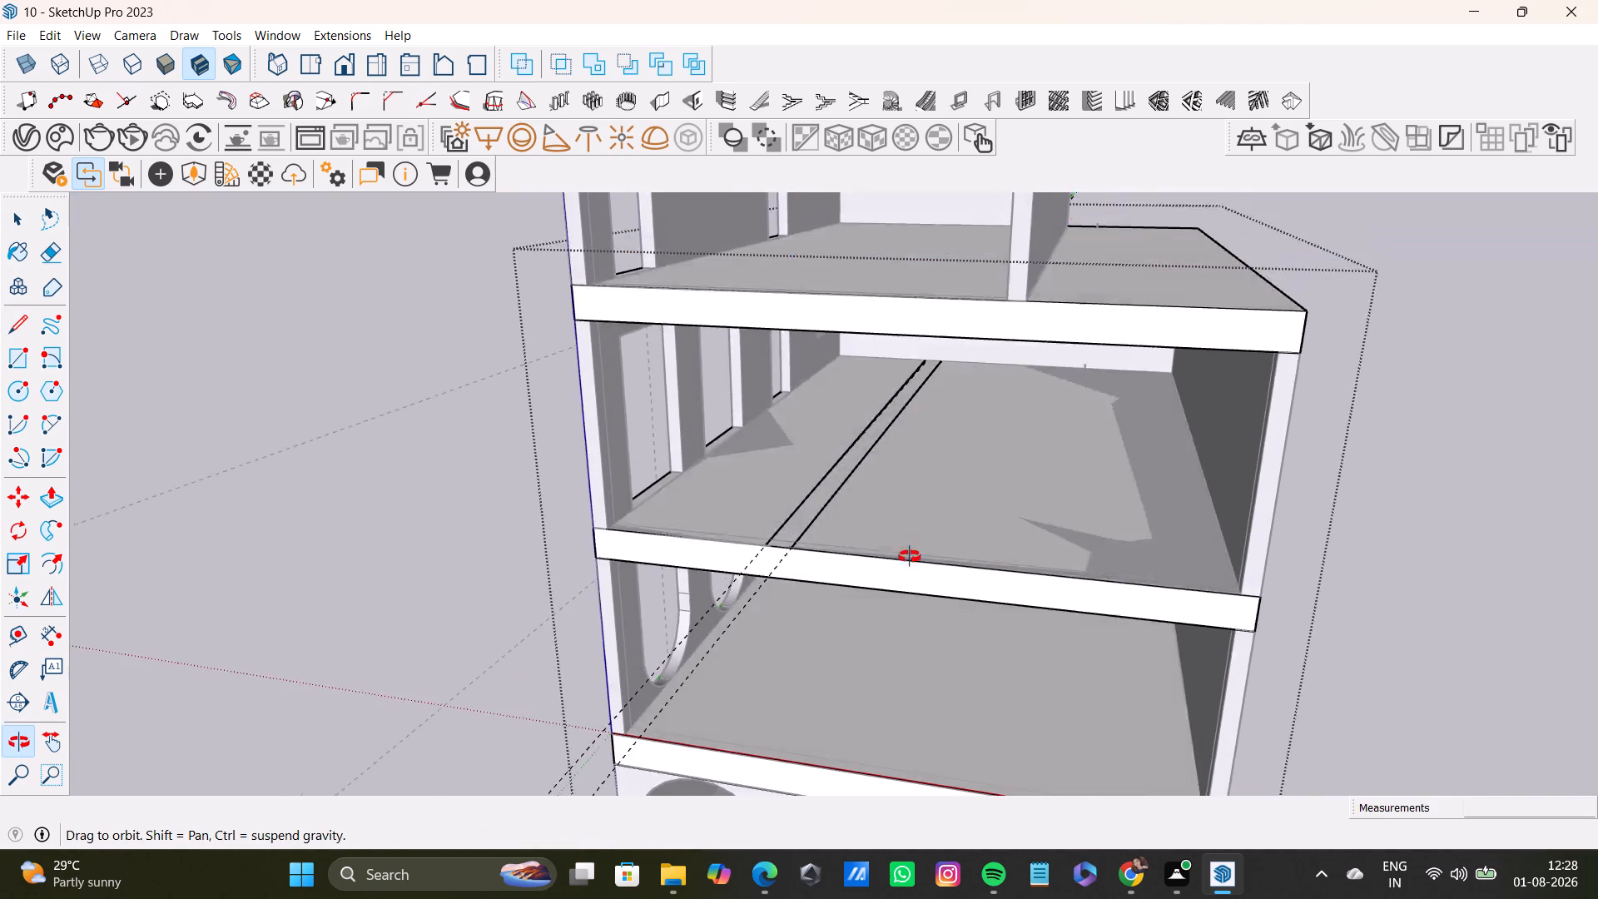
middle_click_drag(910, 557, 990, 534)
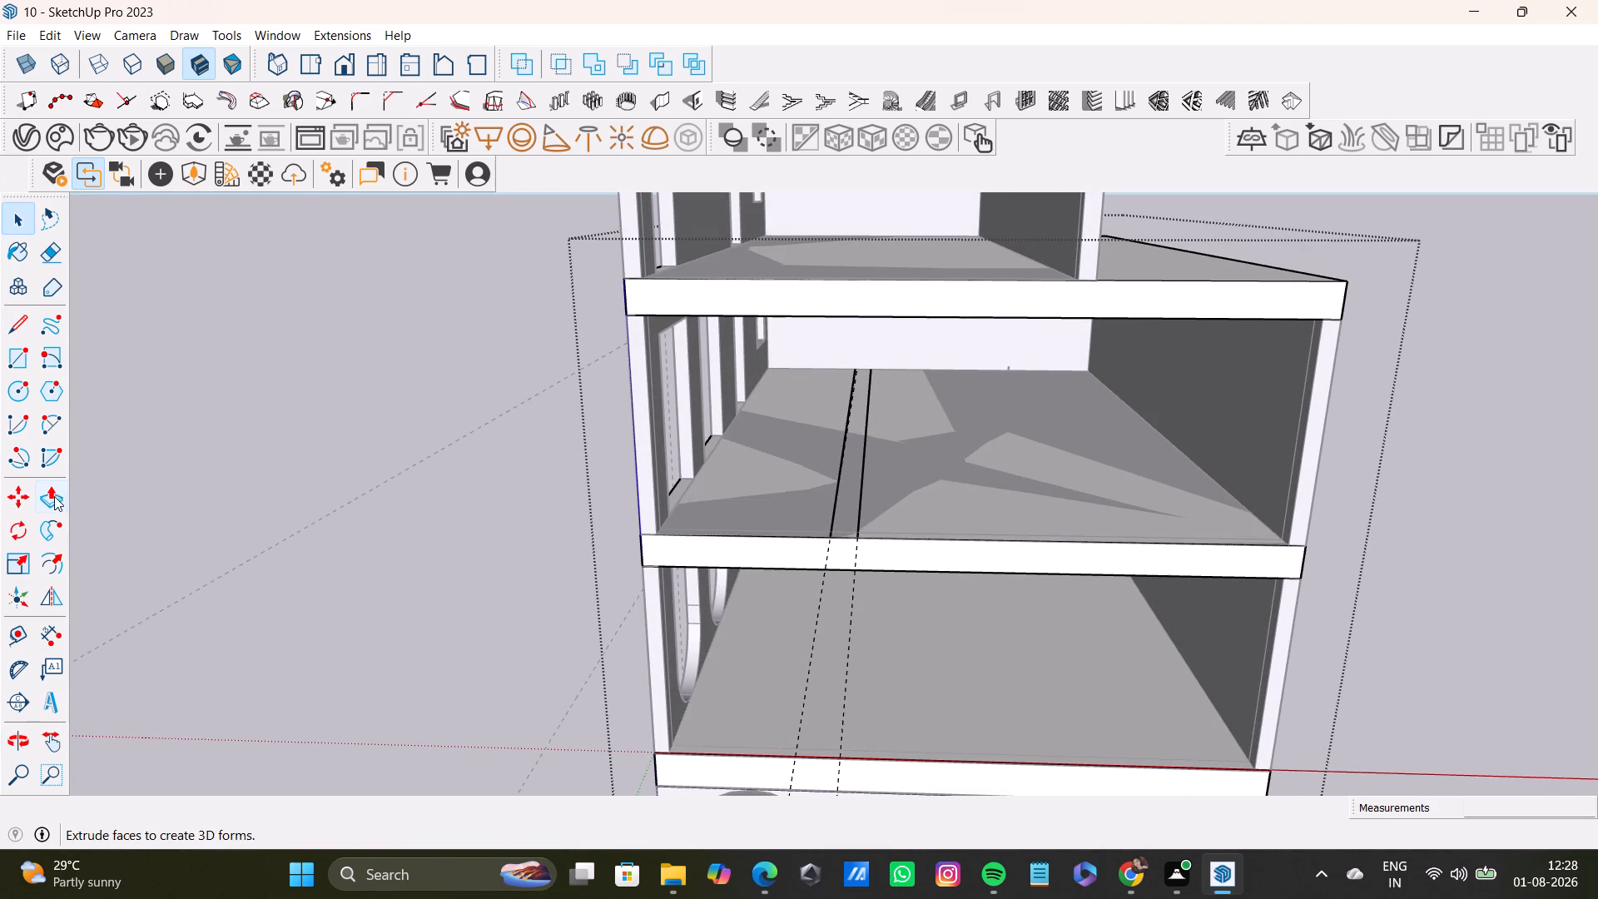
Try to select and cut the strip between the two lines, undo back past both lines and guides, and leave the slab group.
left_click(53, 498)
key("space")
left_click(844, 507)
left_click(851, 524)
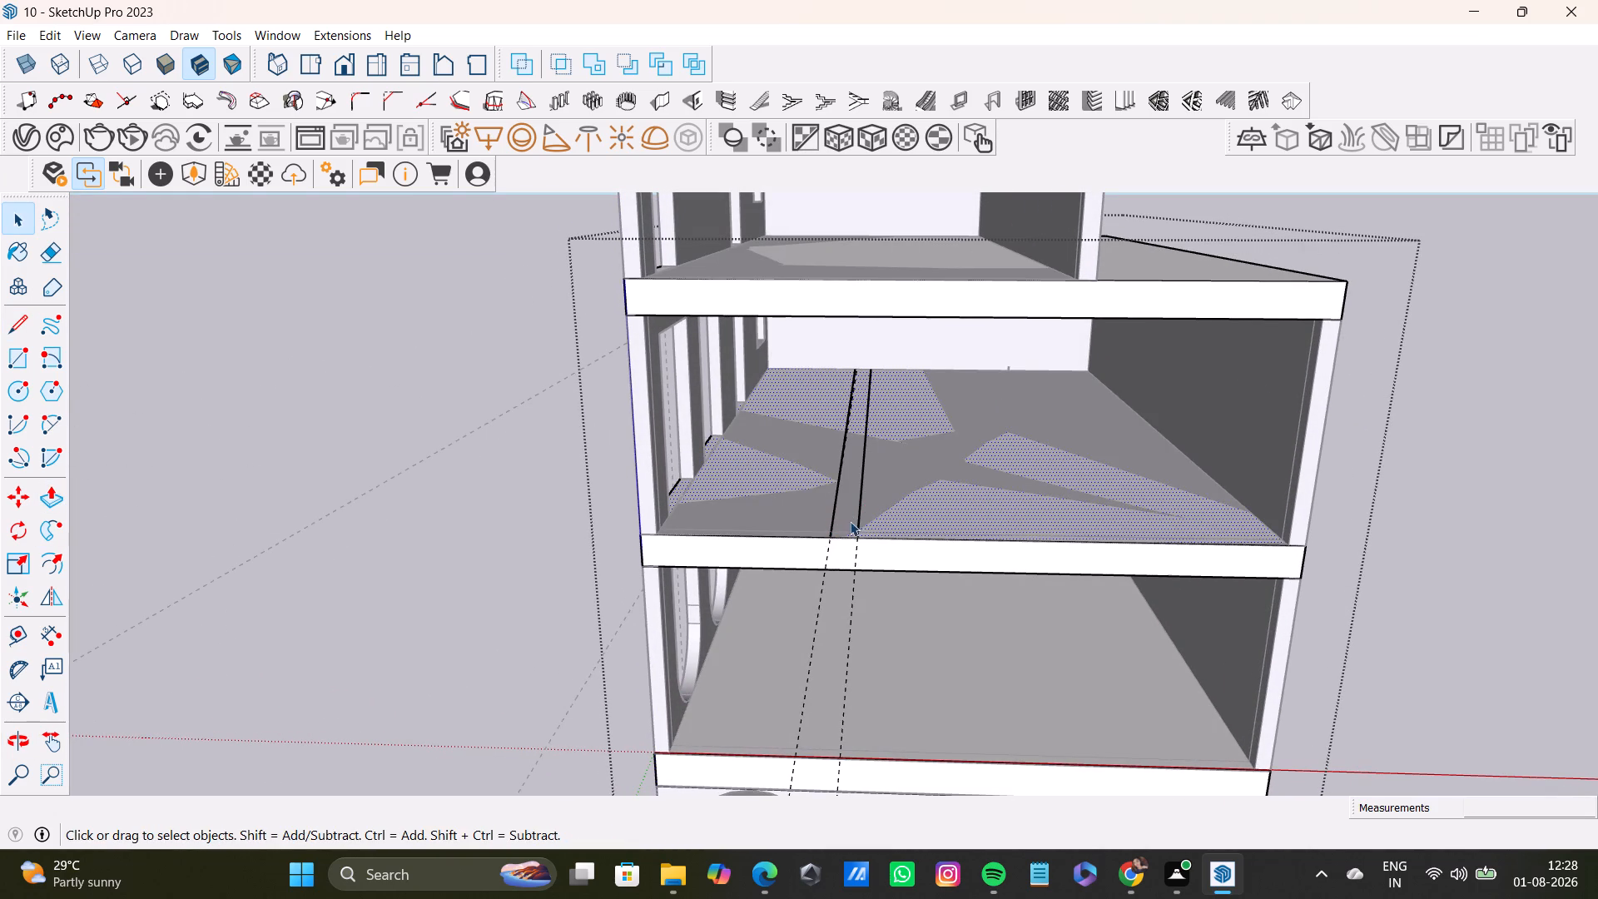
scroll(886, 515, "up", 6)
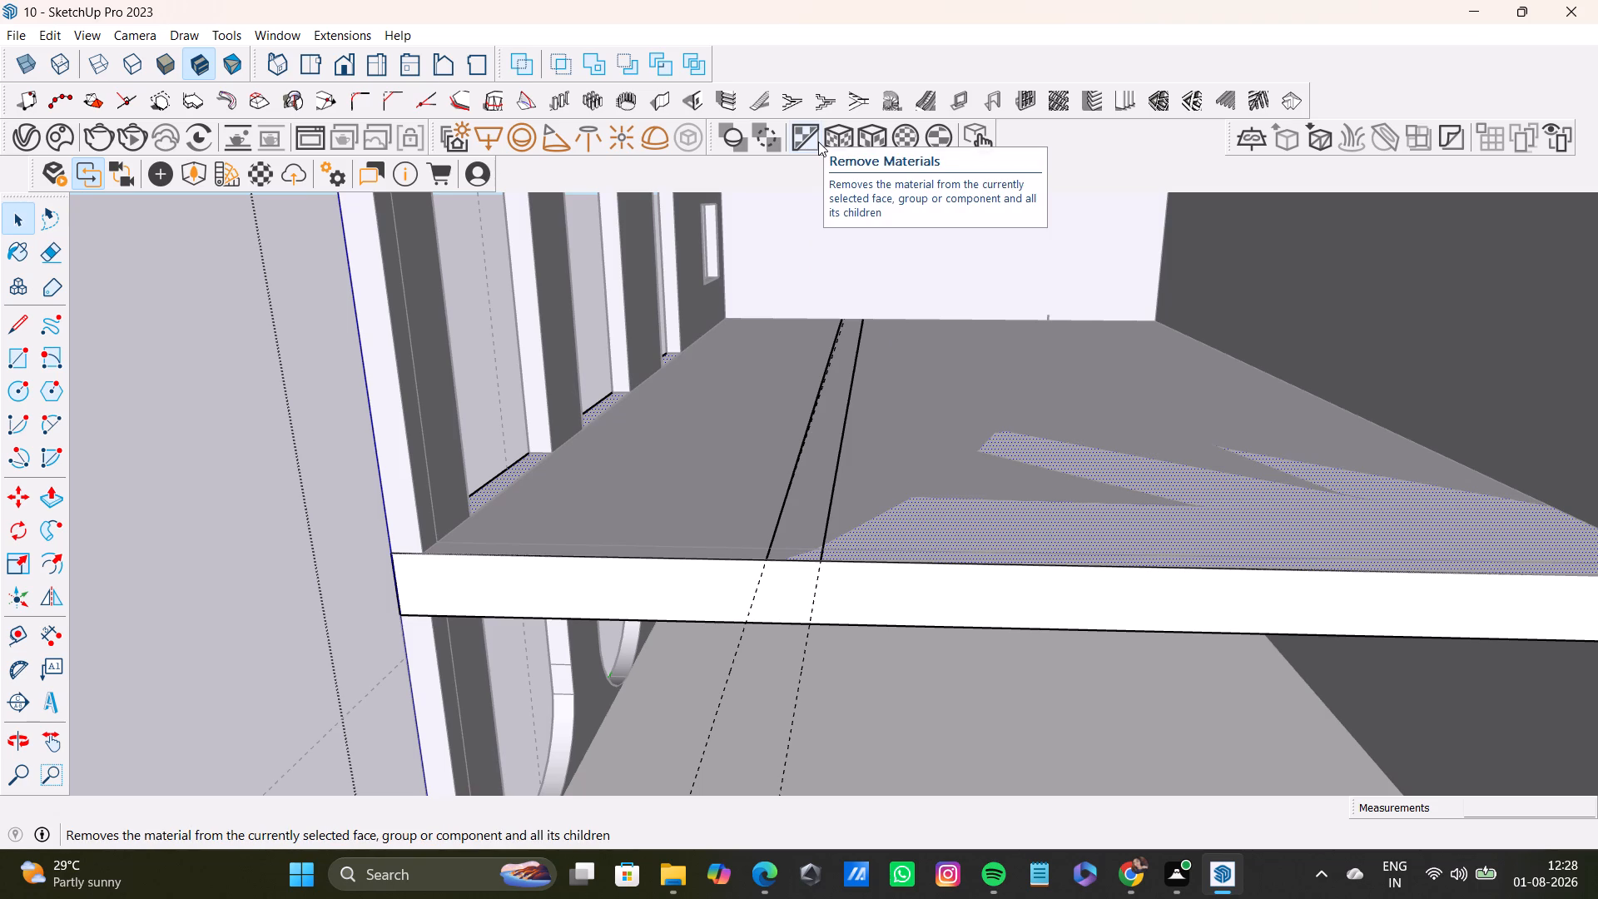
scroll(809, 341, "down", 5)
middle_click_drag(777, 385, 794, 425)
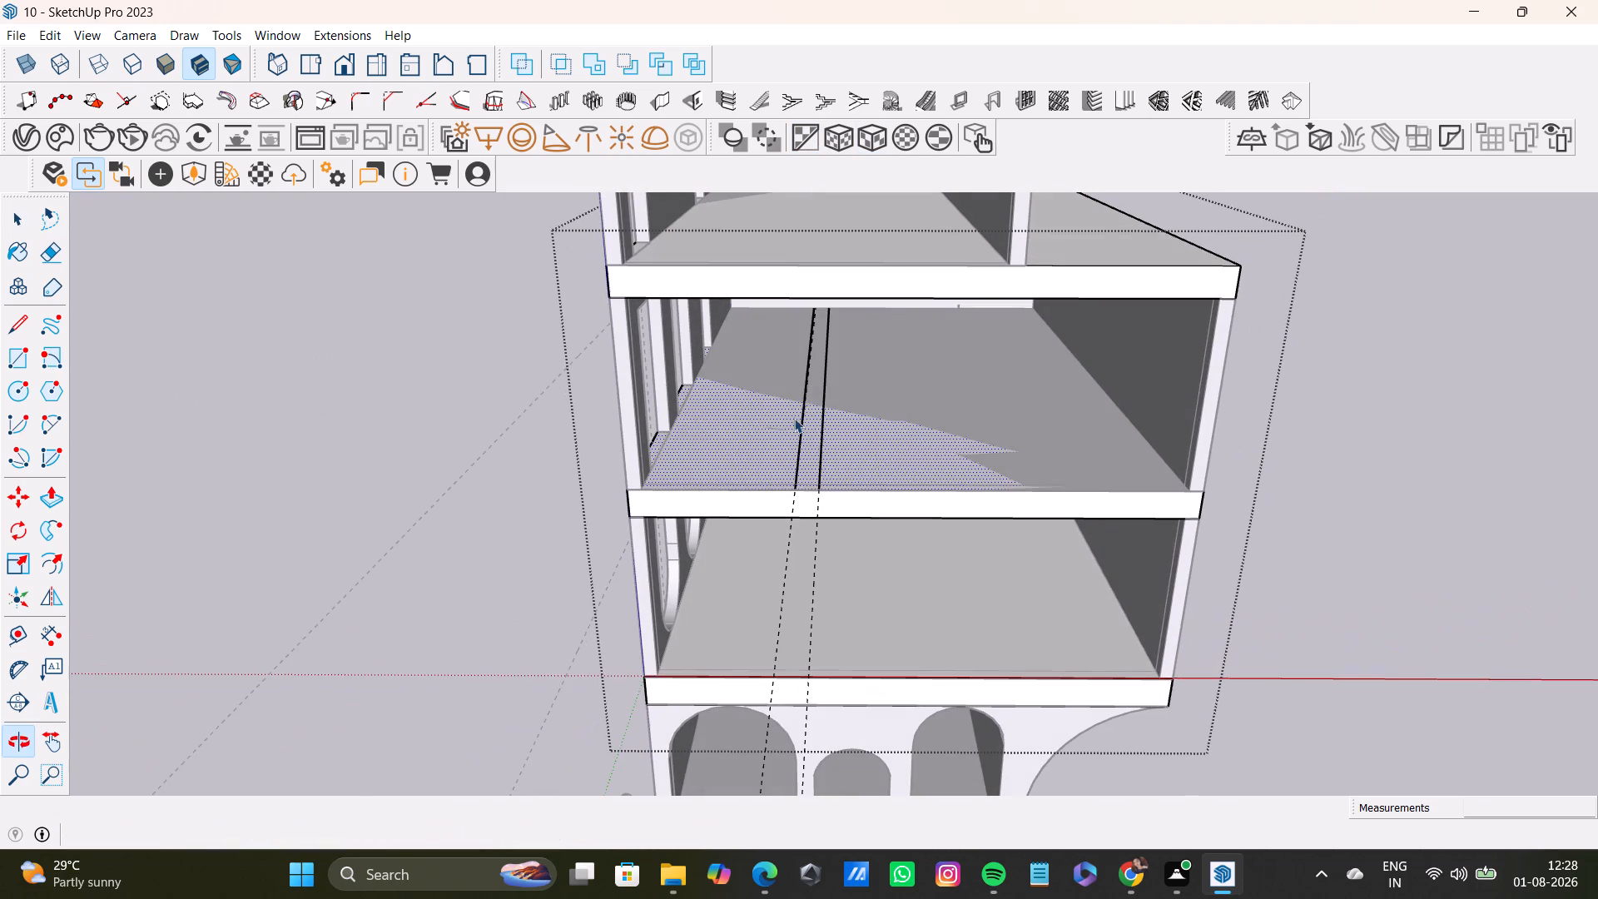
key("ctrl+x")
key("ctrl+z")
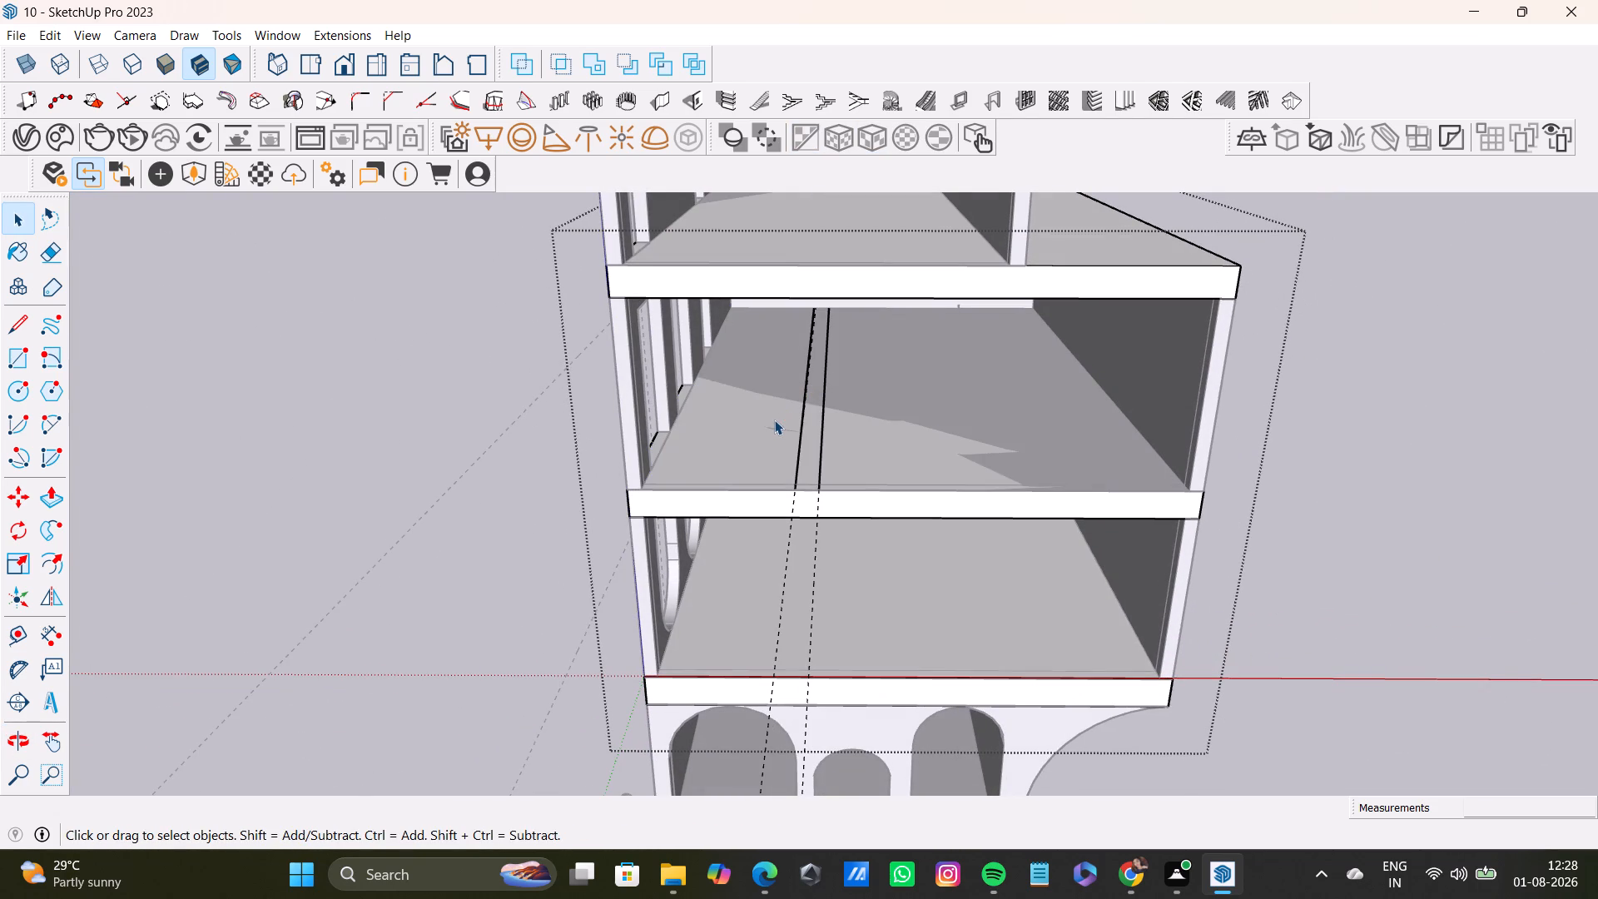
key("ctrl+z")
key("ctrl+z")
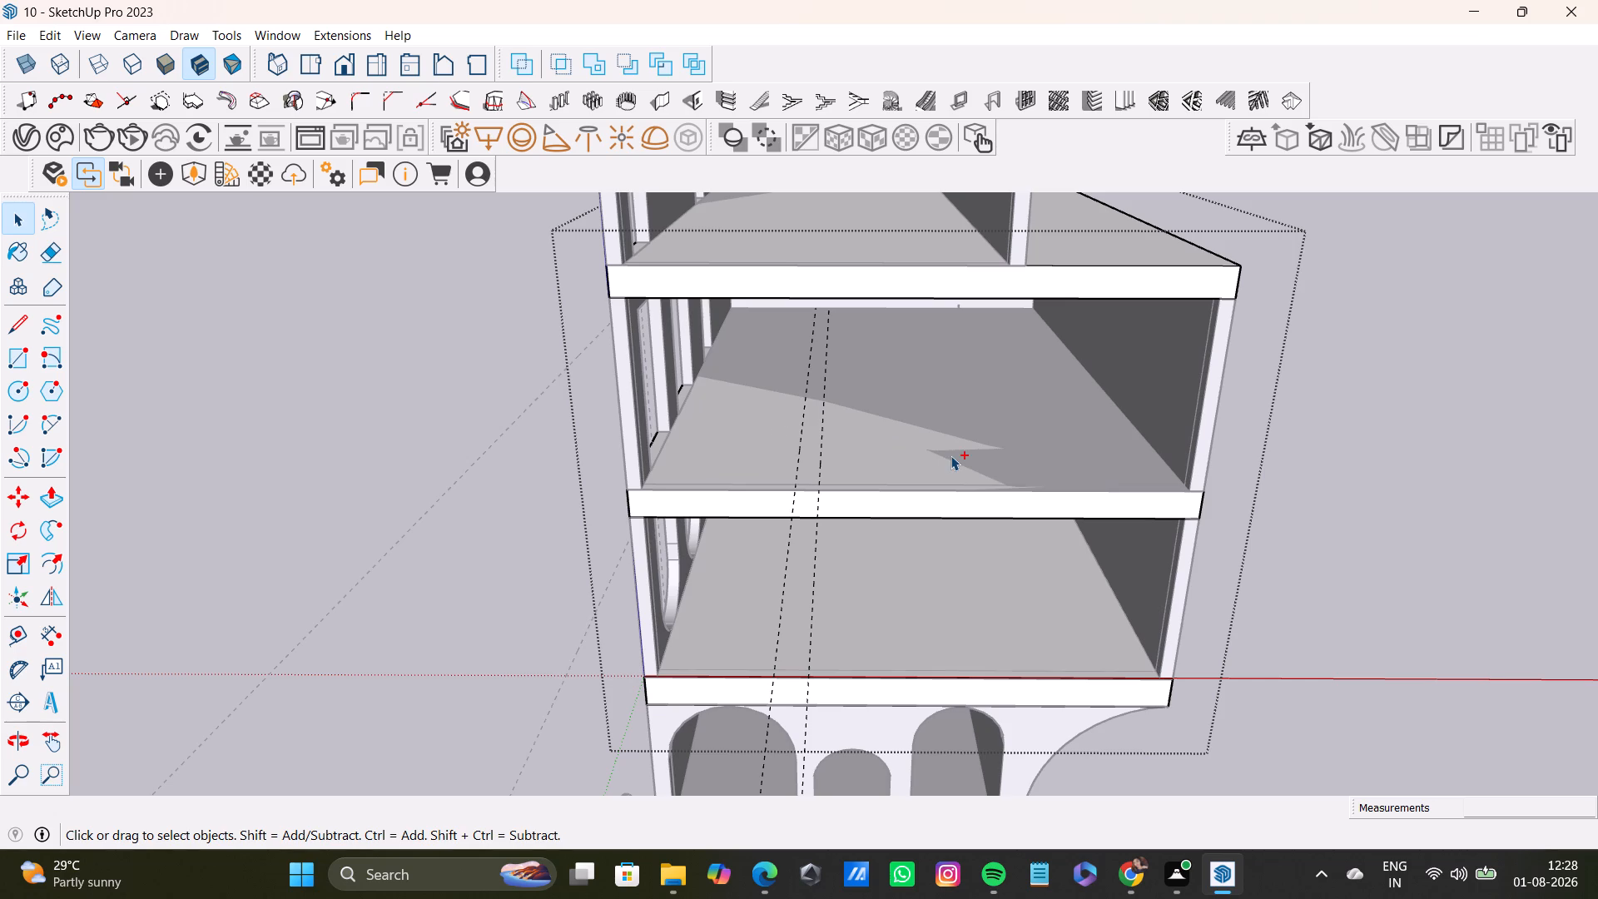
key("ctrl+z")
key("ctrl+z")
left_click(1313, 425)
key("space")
Reopen the floor slabs group for editing and select the top face of the second-floor slab.
middle_click_drag(1104, 564, 1012, 541)
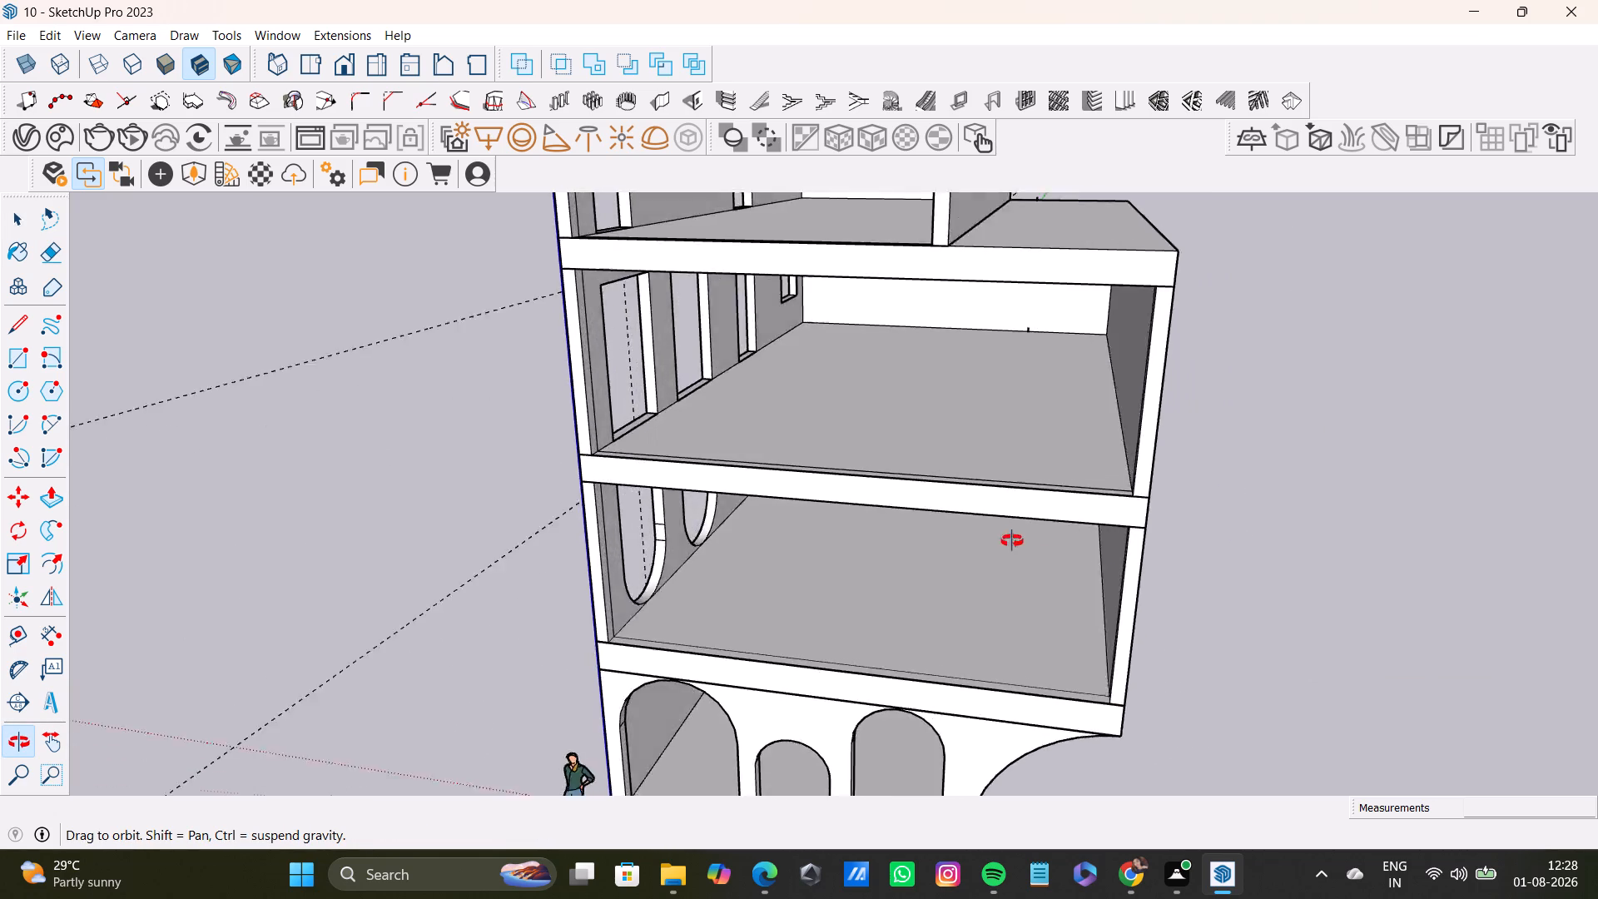
middle_click_drag(1012, 541, 981, 405)
scroll(825, 437, "up", 2)
middle_click_drag(819, 458, 937, 543)
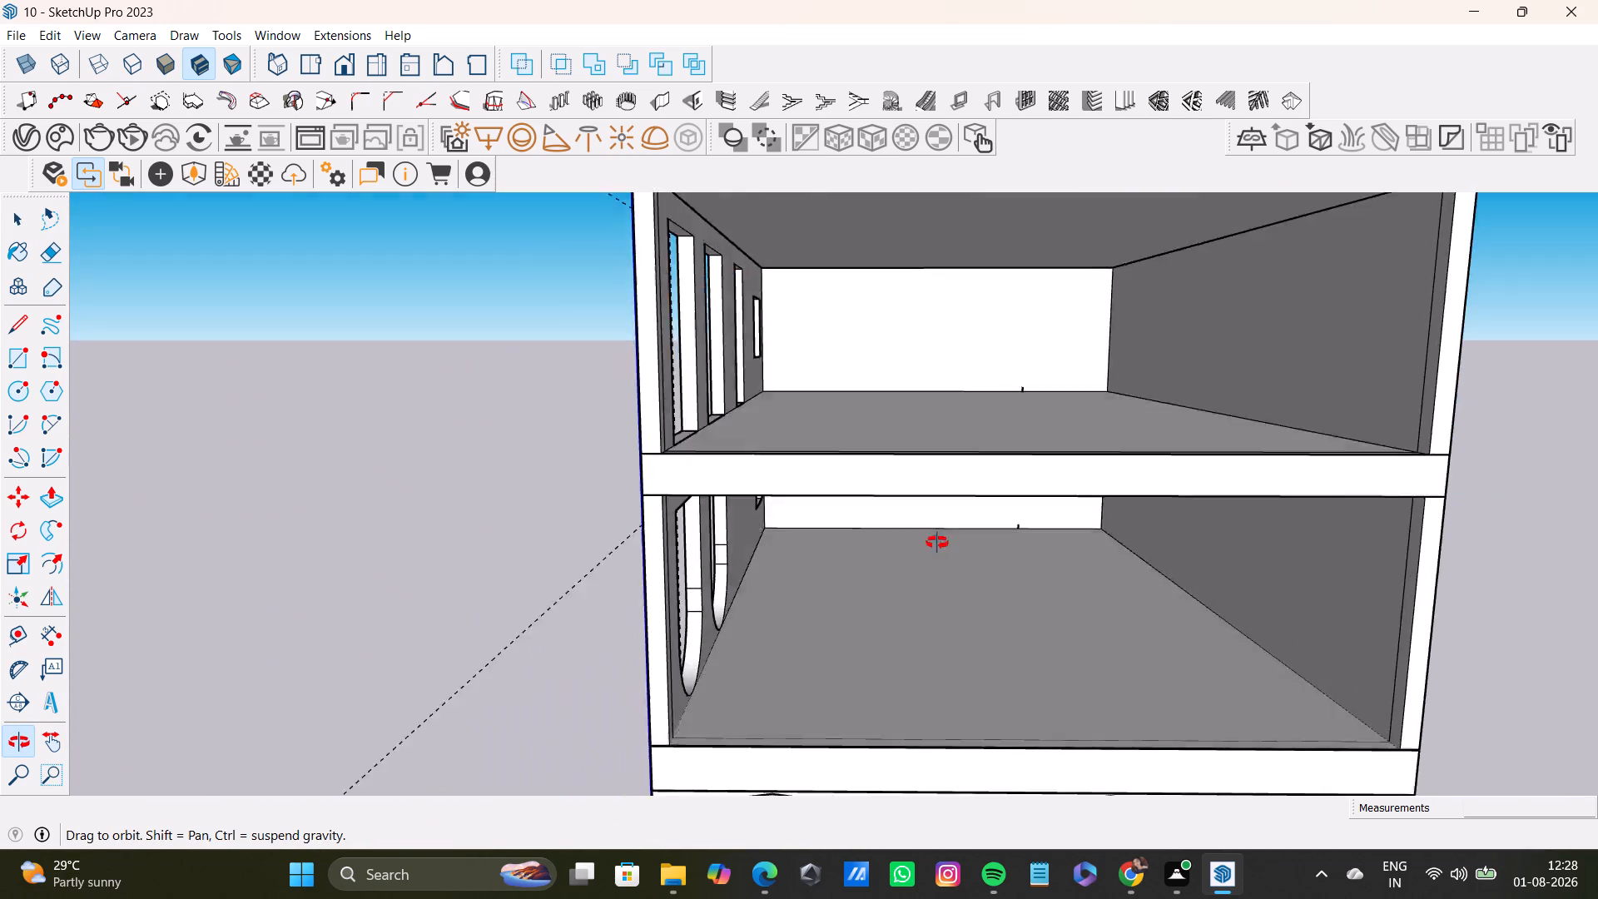
middle_click_drag(937, 543, 912, 611)
scroll(905, 579, "down", 2)
middle_click_drag(920, 541, 922, 492)
middle_click_drag(922, 491, 874, 434)
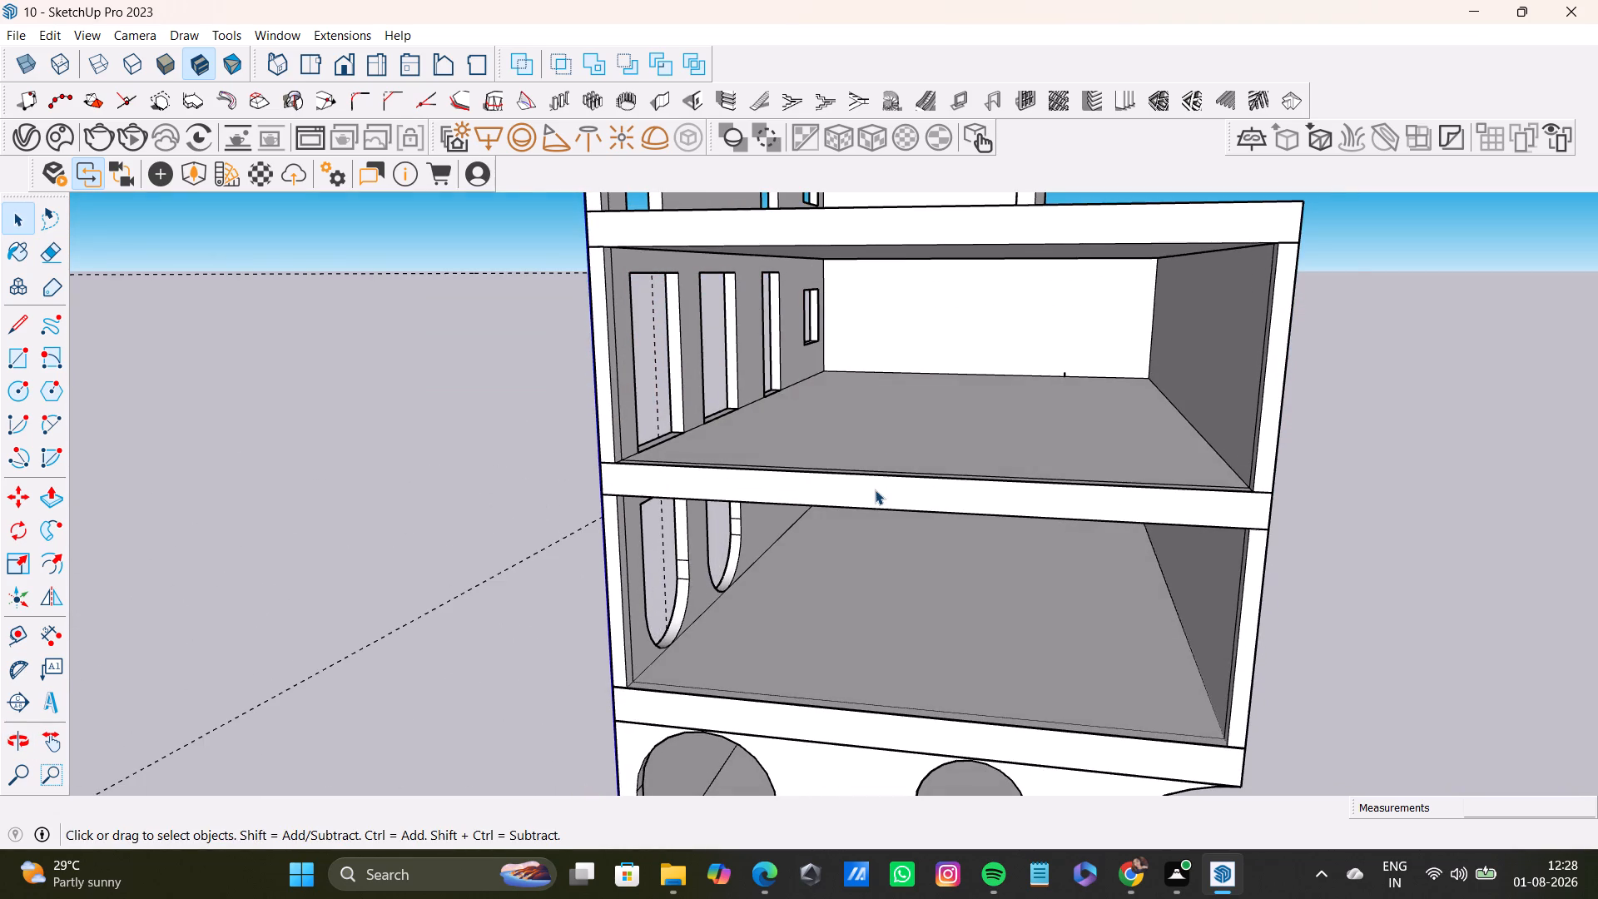
triple_click(877, 484)
double_click(877, 484)
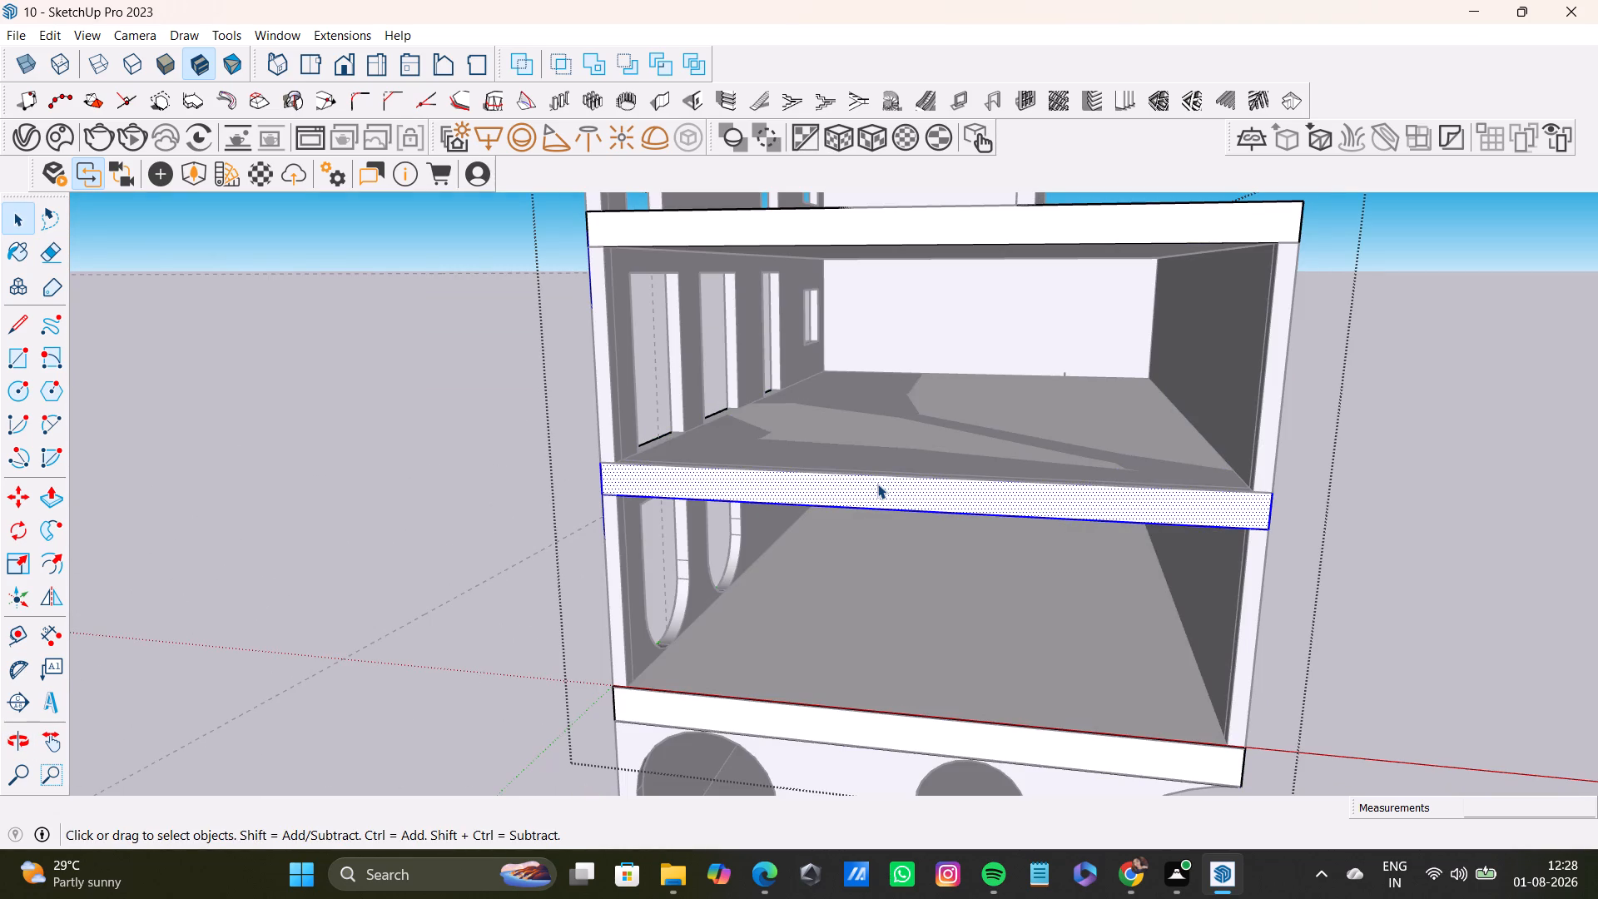
double_click(877, 484)
double_click(886, 454)
double_click(887, 454)
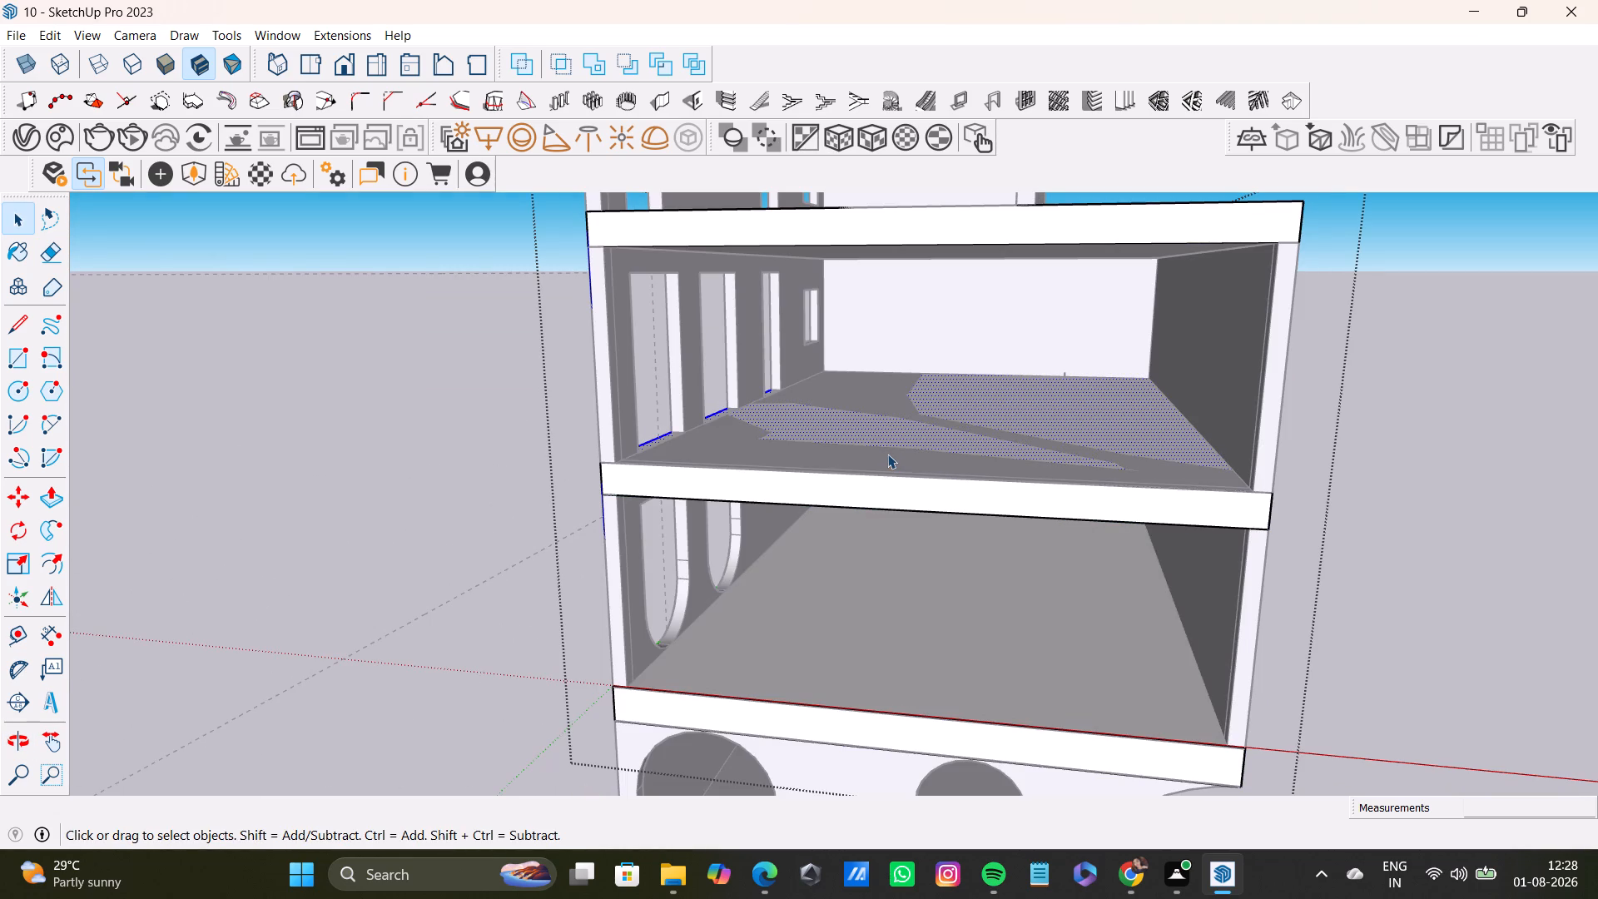
middle_click_drag(792, 485, 706, 617)
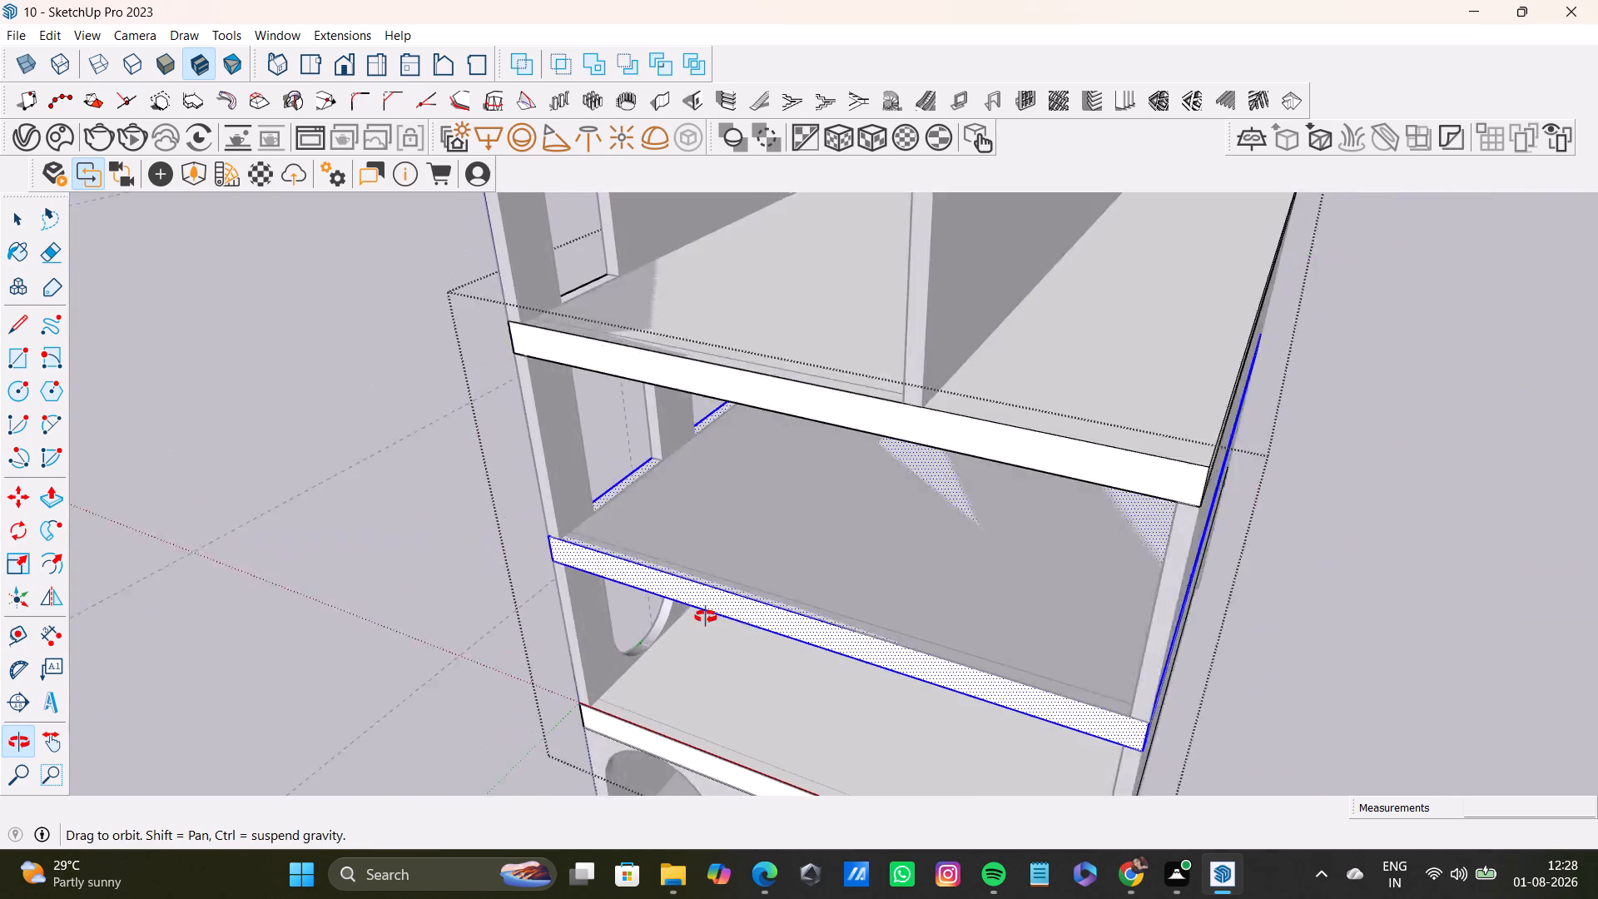
middle_click_drag(706, 617, 718, 629)
left_click(782, 572)
left_click(594, 531)
left_click(1524, 560)
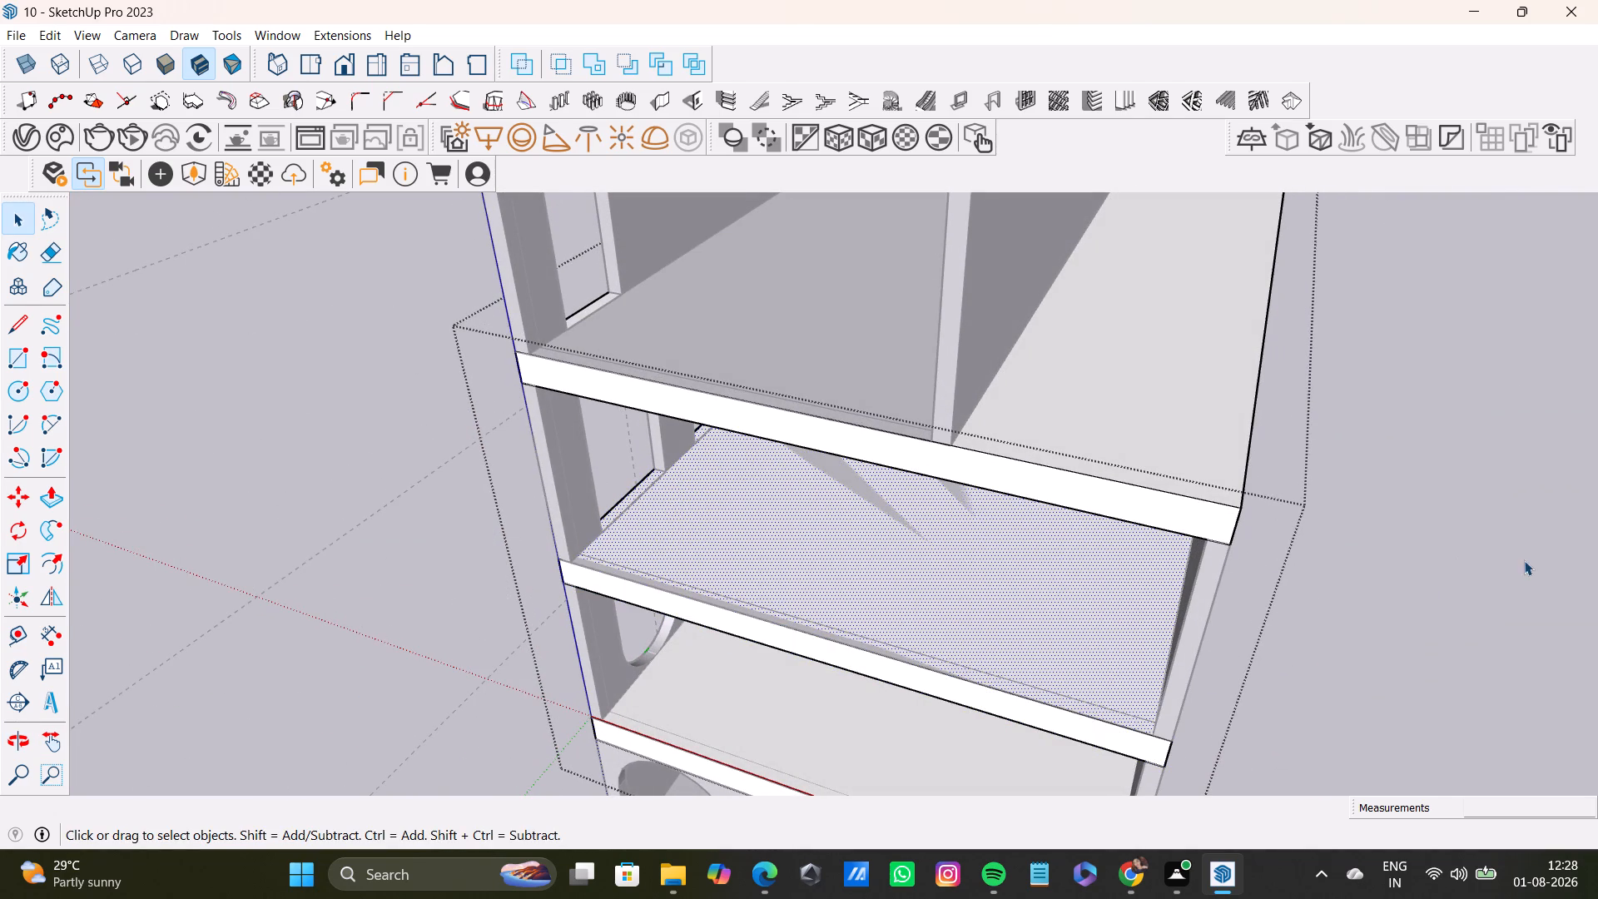
Leave the floor slabs group and open the middle storeys' wall group for editing.
key("space")
left_click(1189, 613)
double_click(1187, 618)
left_click(1104, 622)
left_click(1071, 637)
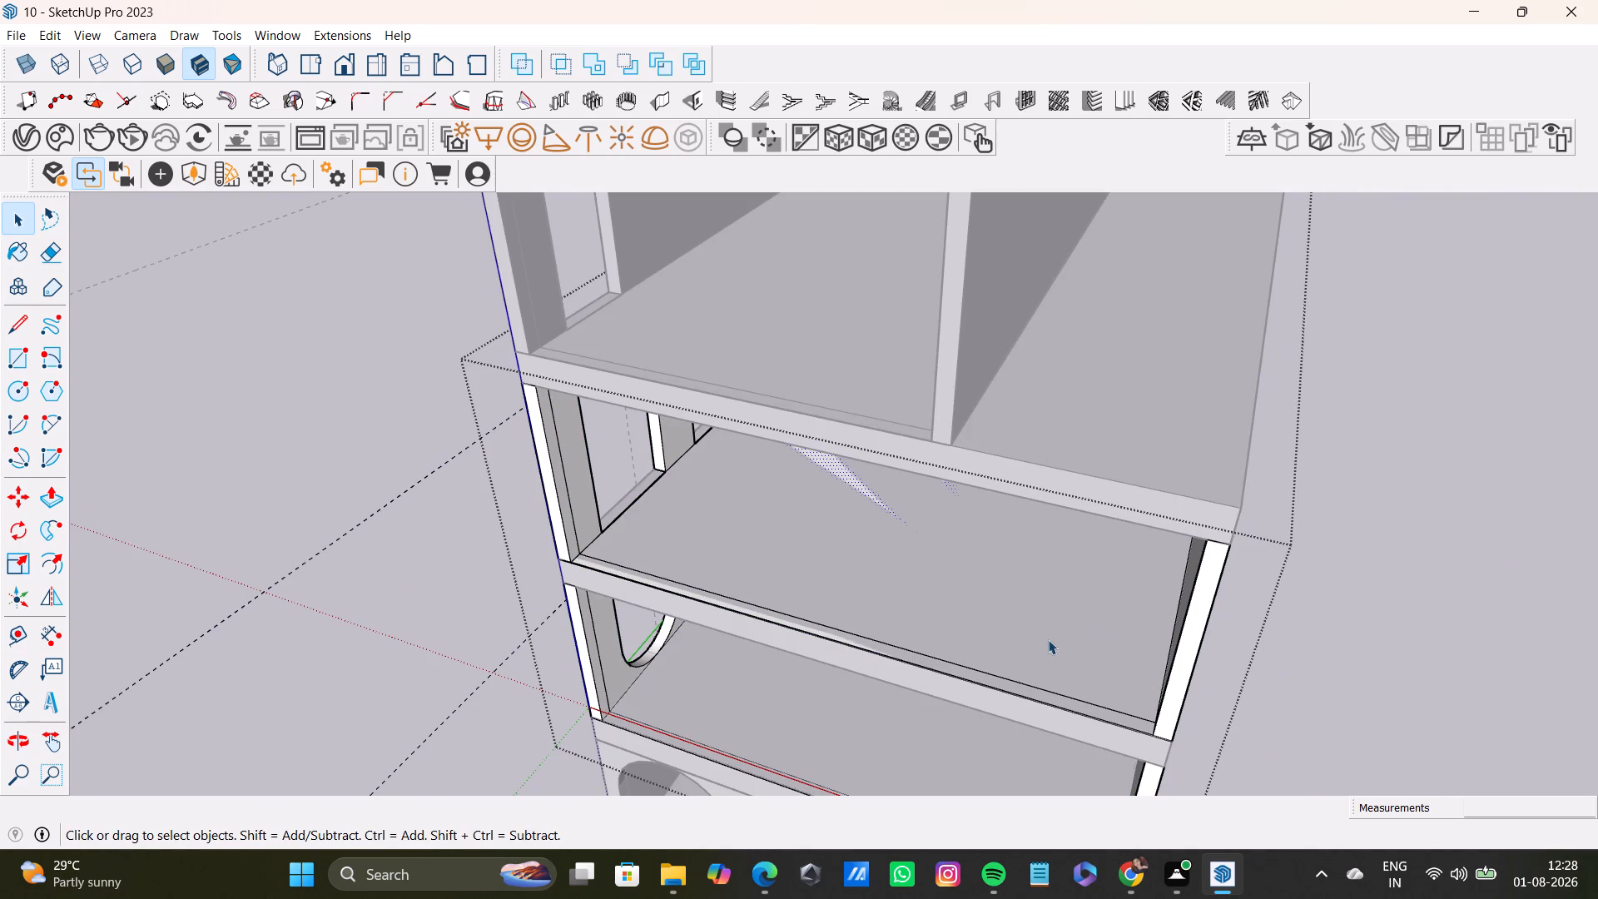
Draw a narrow rectangular strip about 44' long on the second floor, from the back wall to the front edge.
middle_click_drag(1029, 643, 1079, 532)
left_click(1056, 537)
middle_click_drag(1025, 528, 1109, 529)
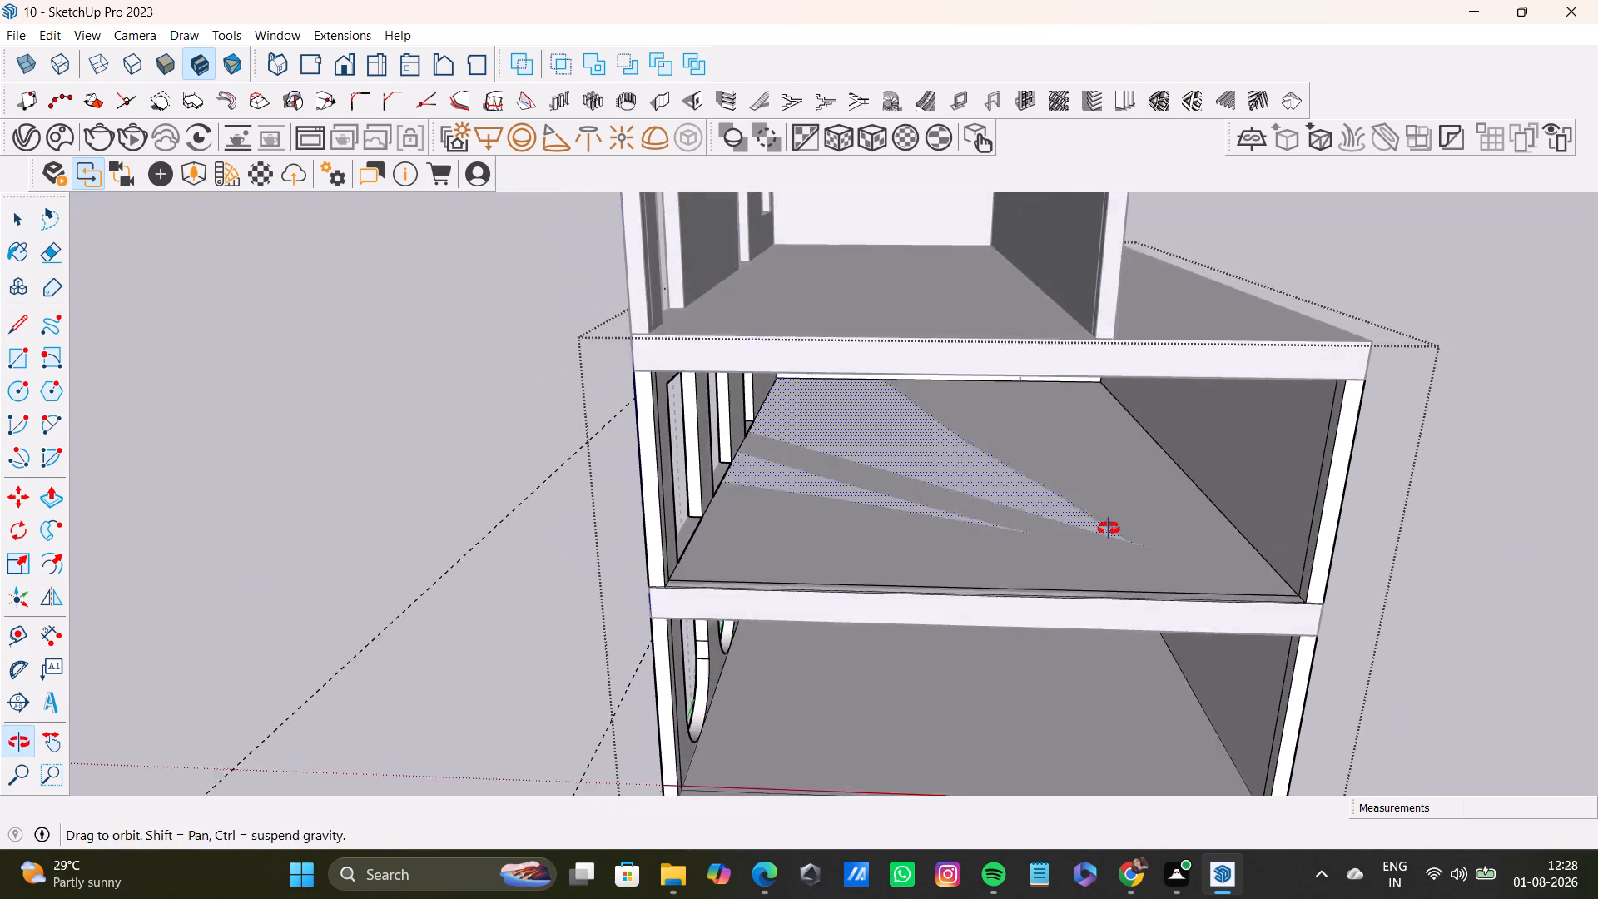
middle_click_drag(1109, 529, 1112, 517)
left_click(1097, 516)
middle_click_drag(893, 553, 876, 454)
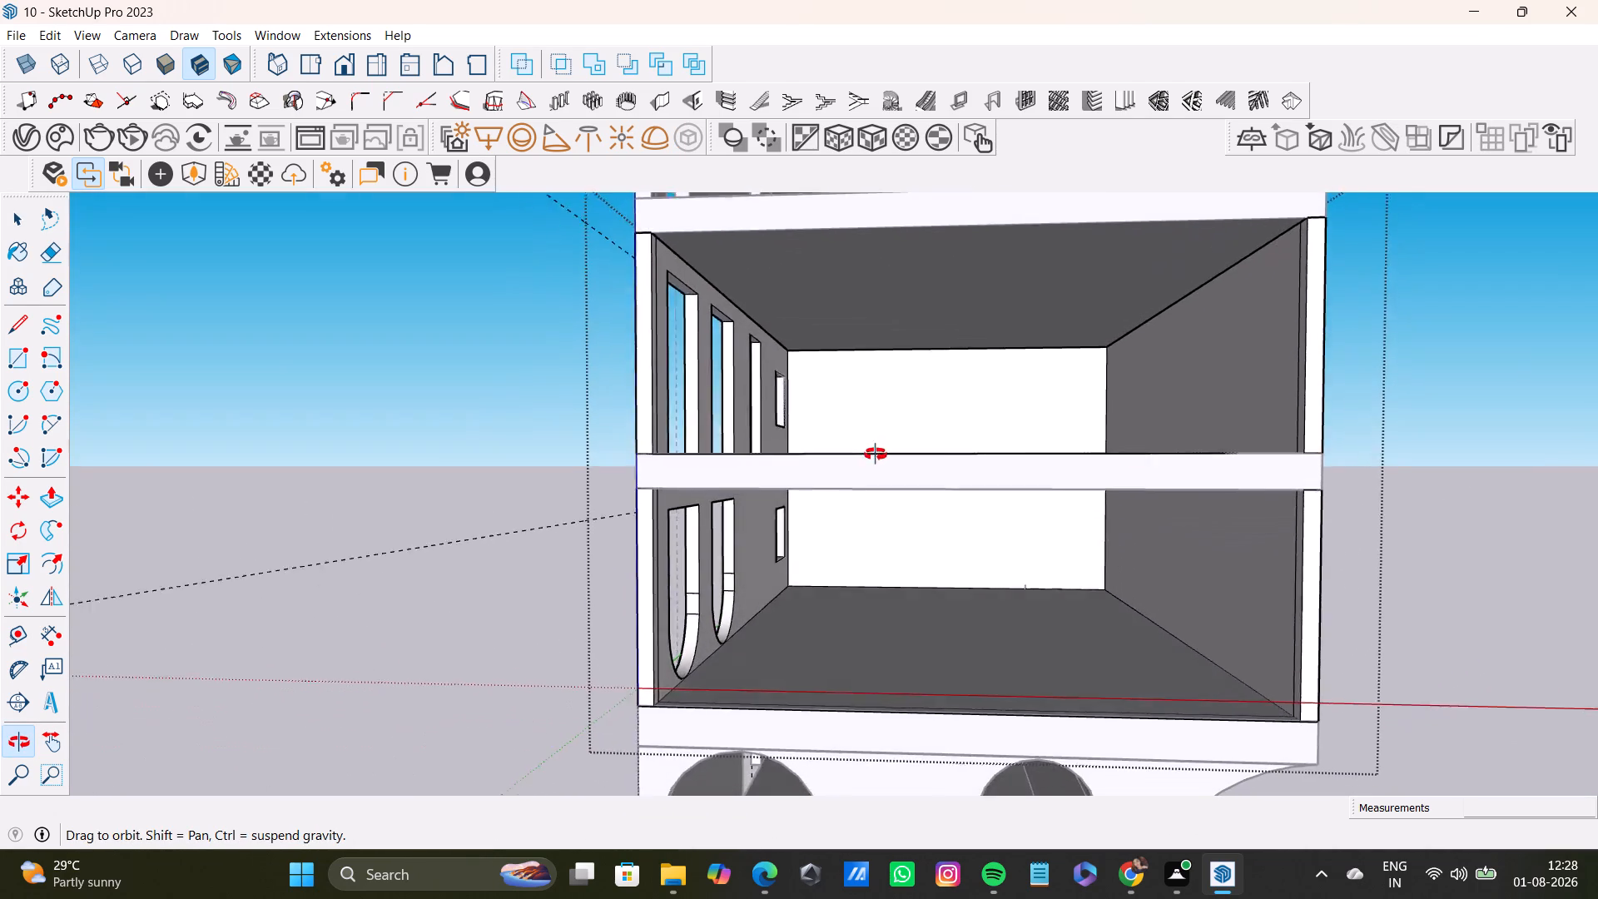
middle_click_drag(876, 454, 926, 465)
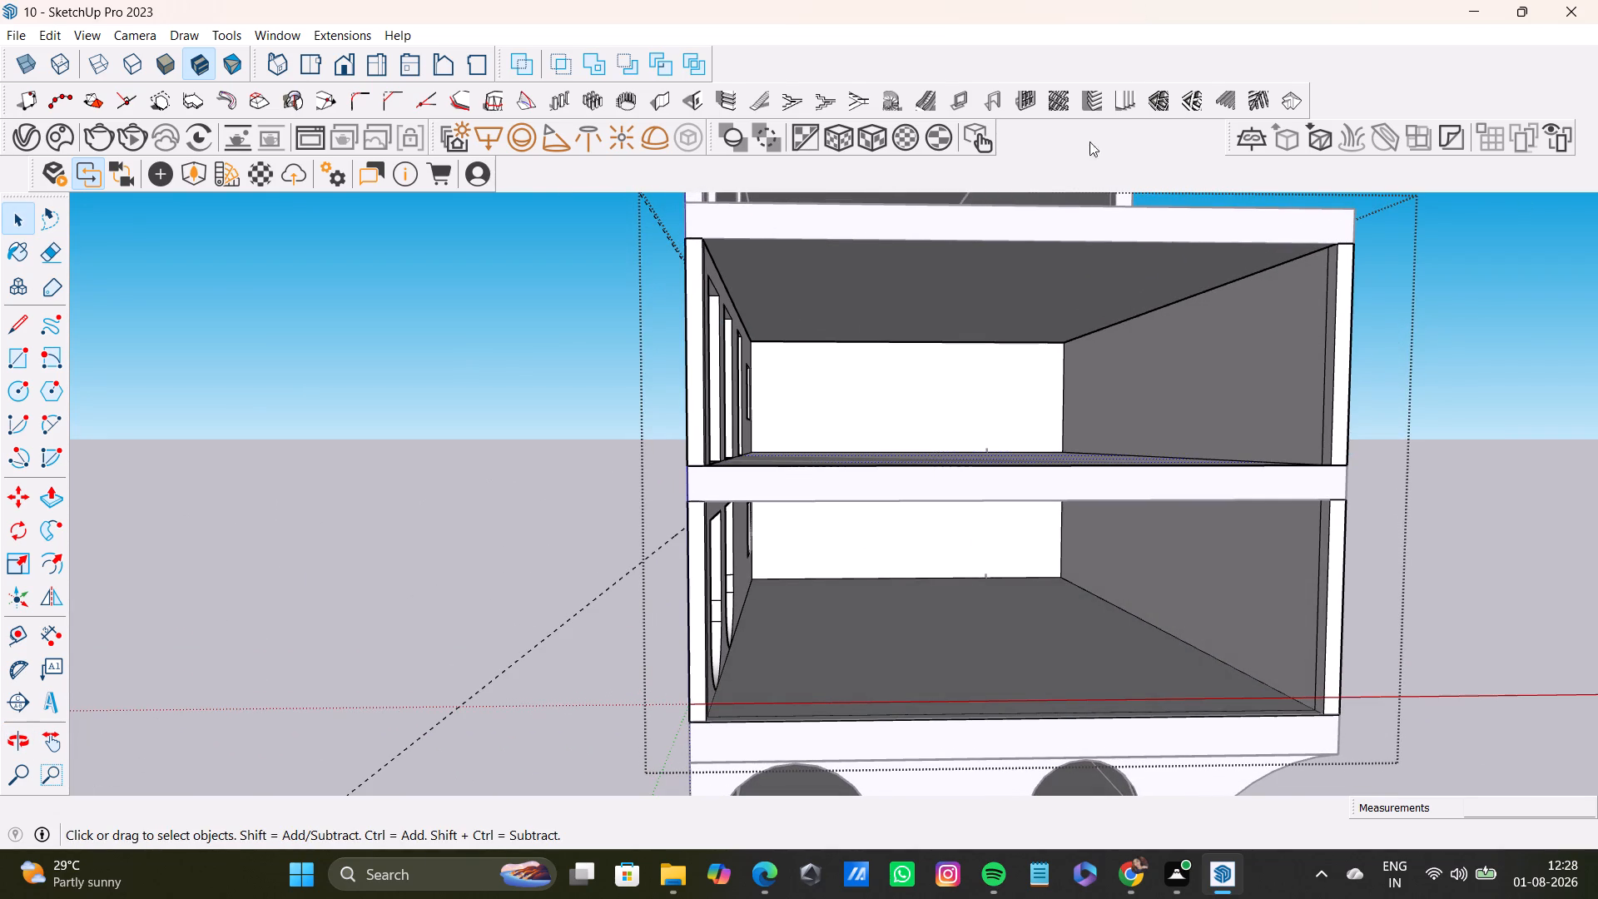
middle_click_drag(960, 559, 933, 657)
middle_click_drag(936, 637, 941, 618)
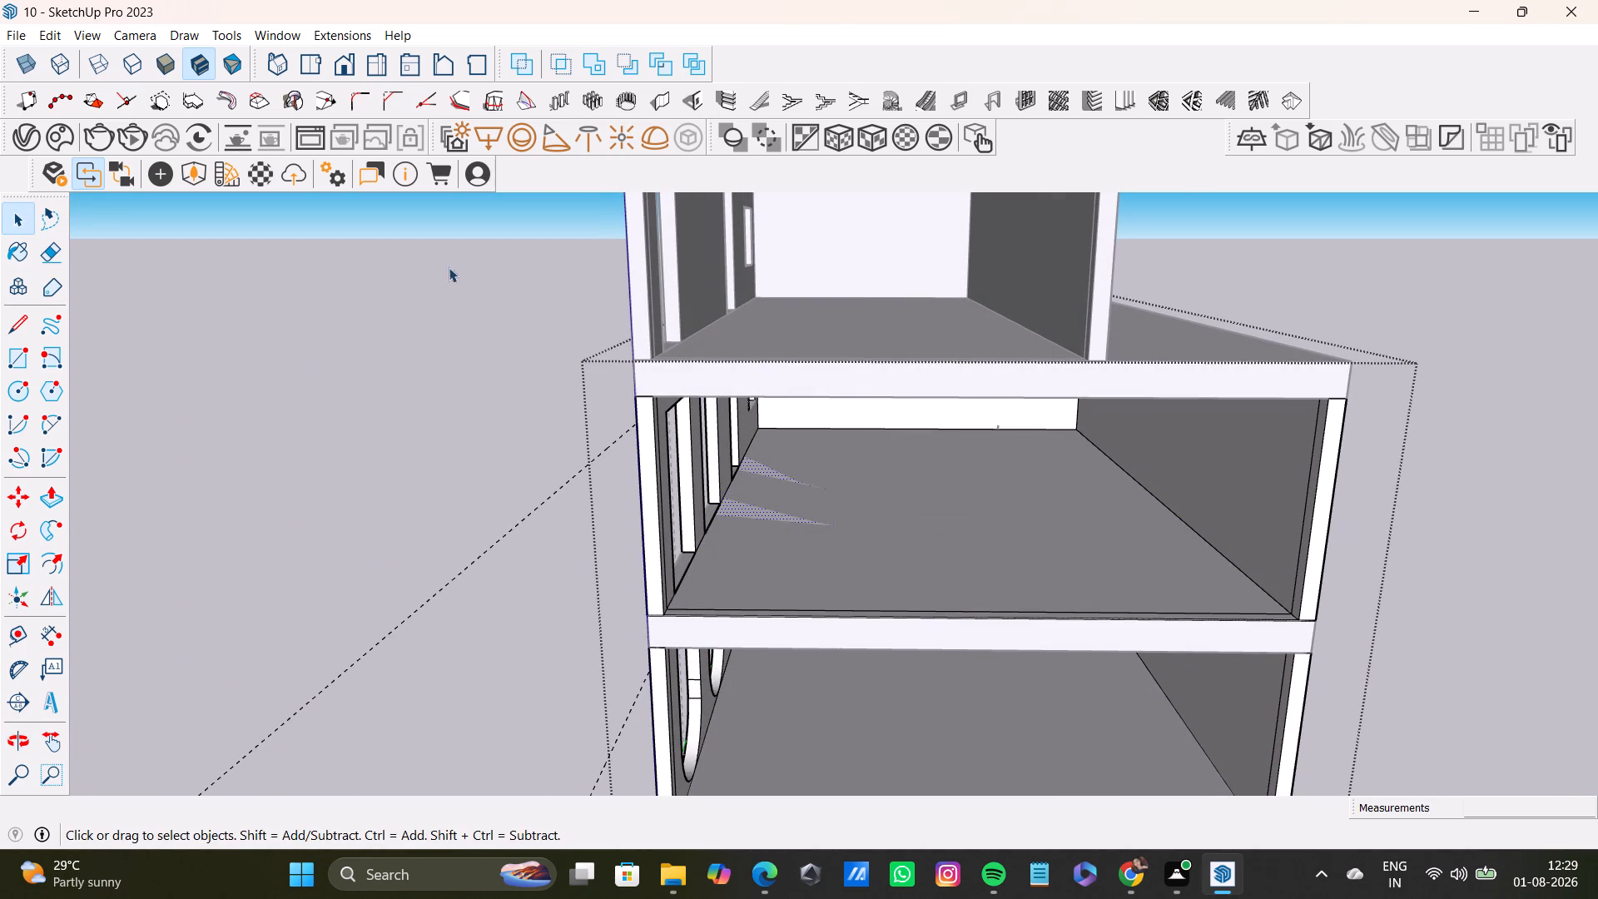
left_click(16, 356)
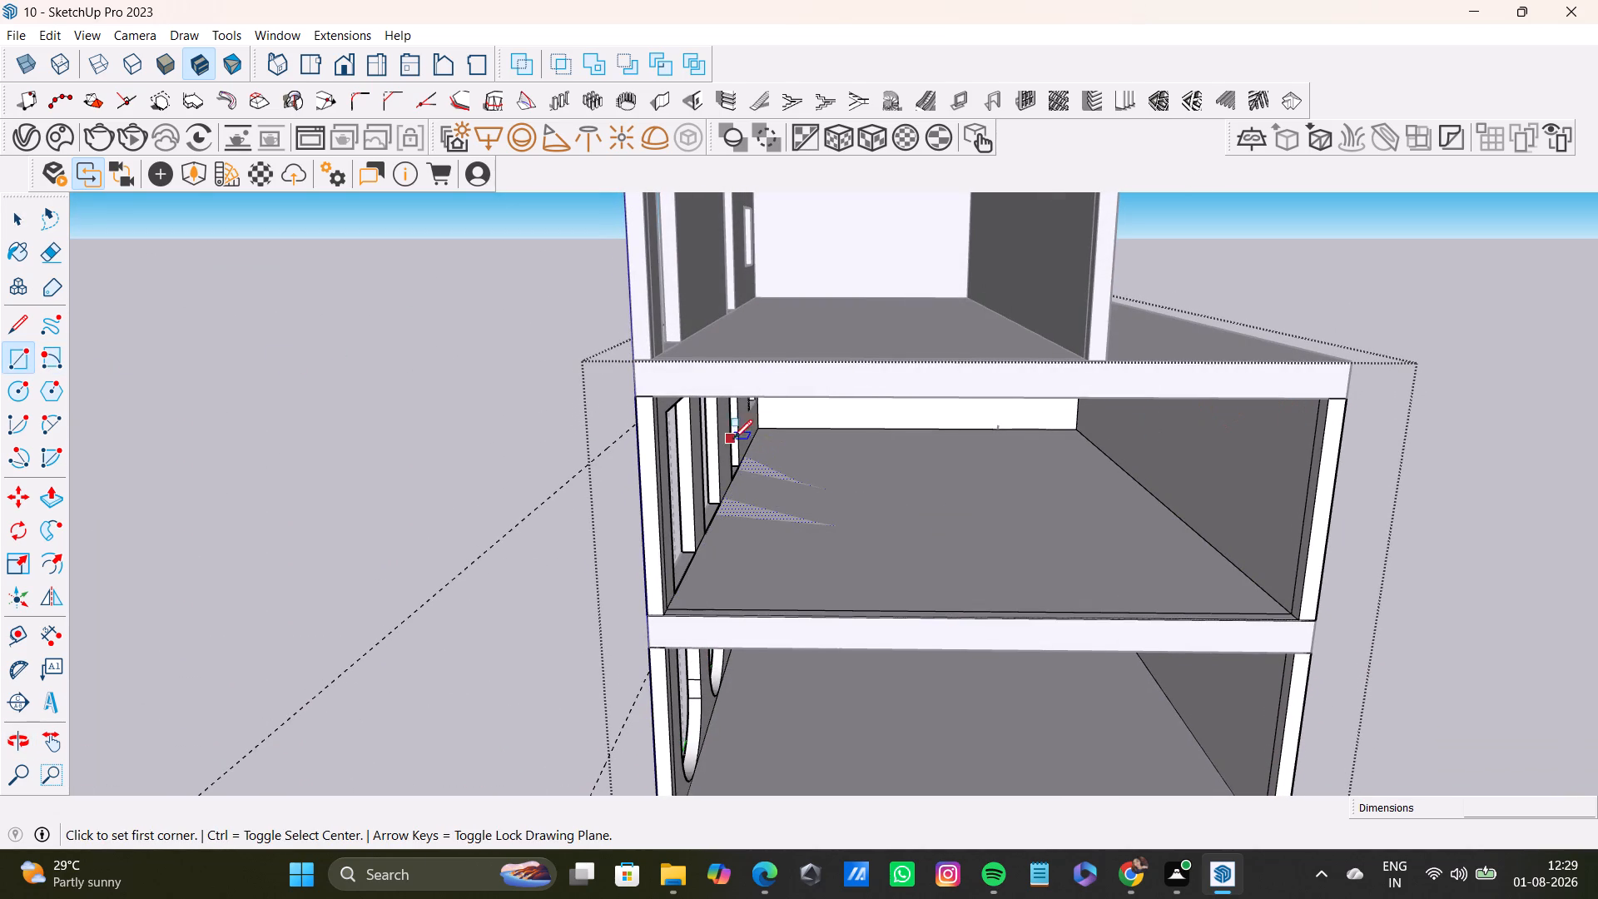
left_click(846, 428)
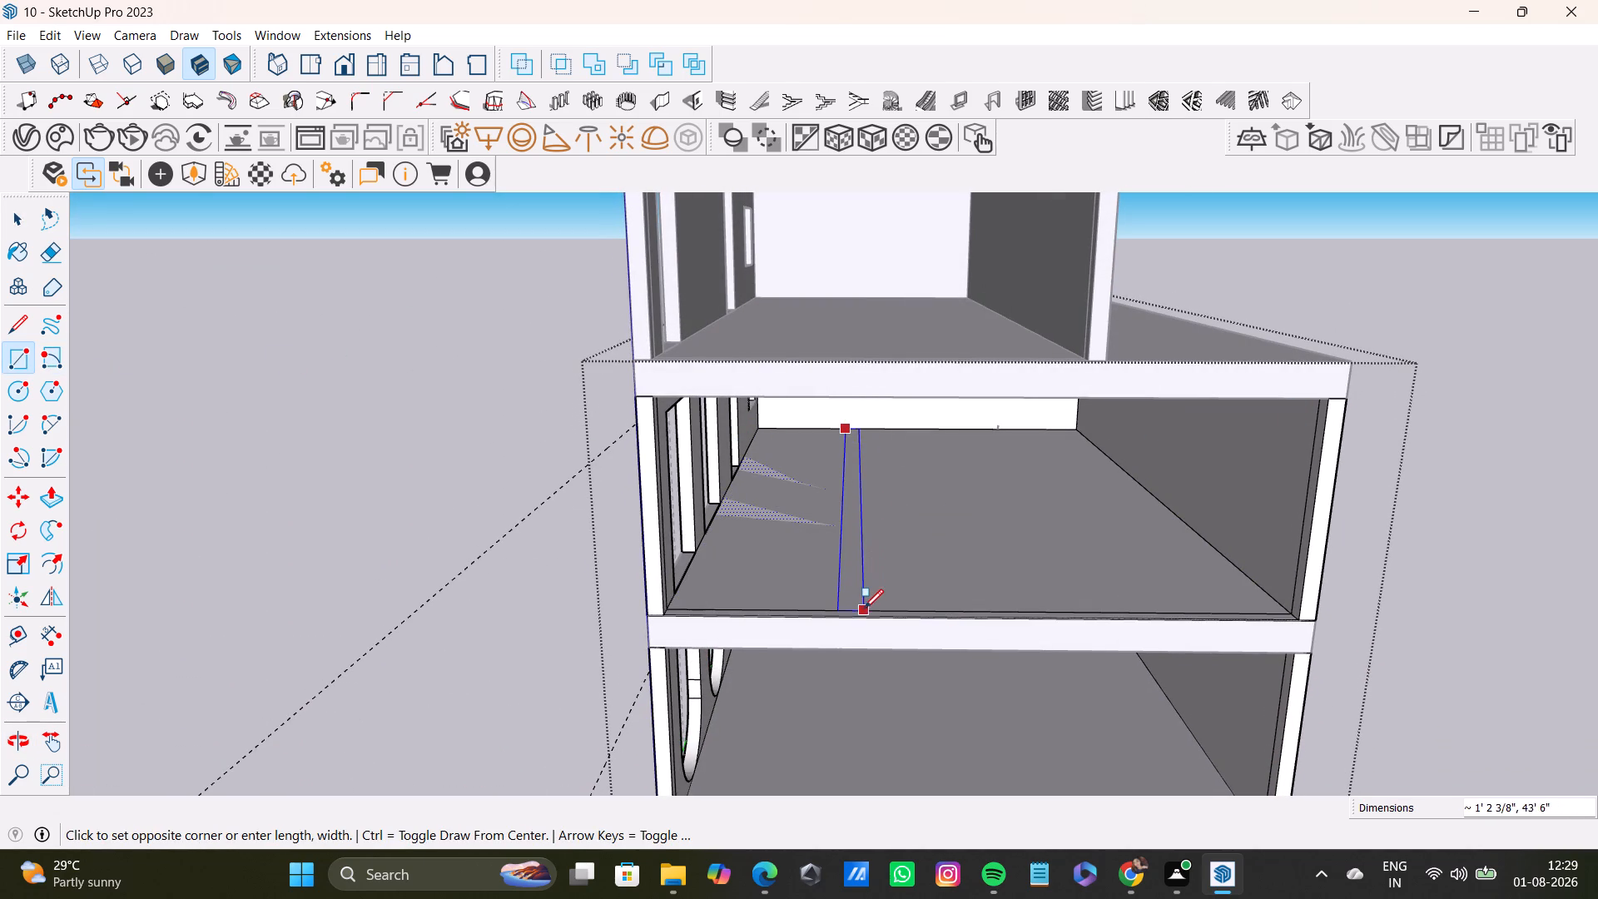
scroll(866, 612, "down", 6)
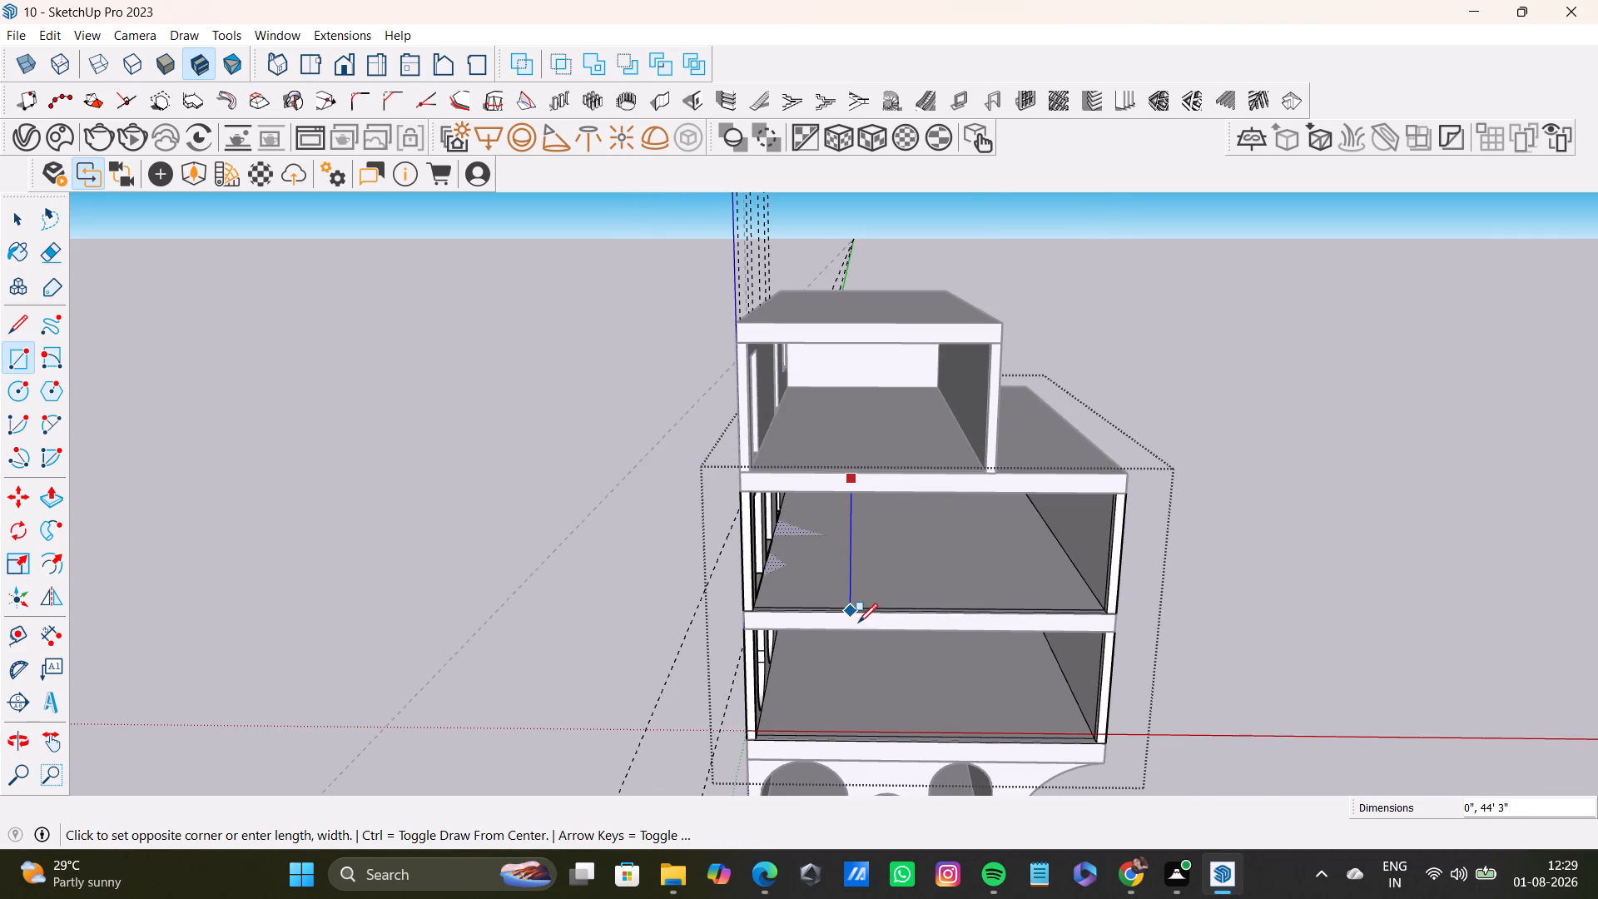
left_click(865, 606)
key("space")
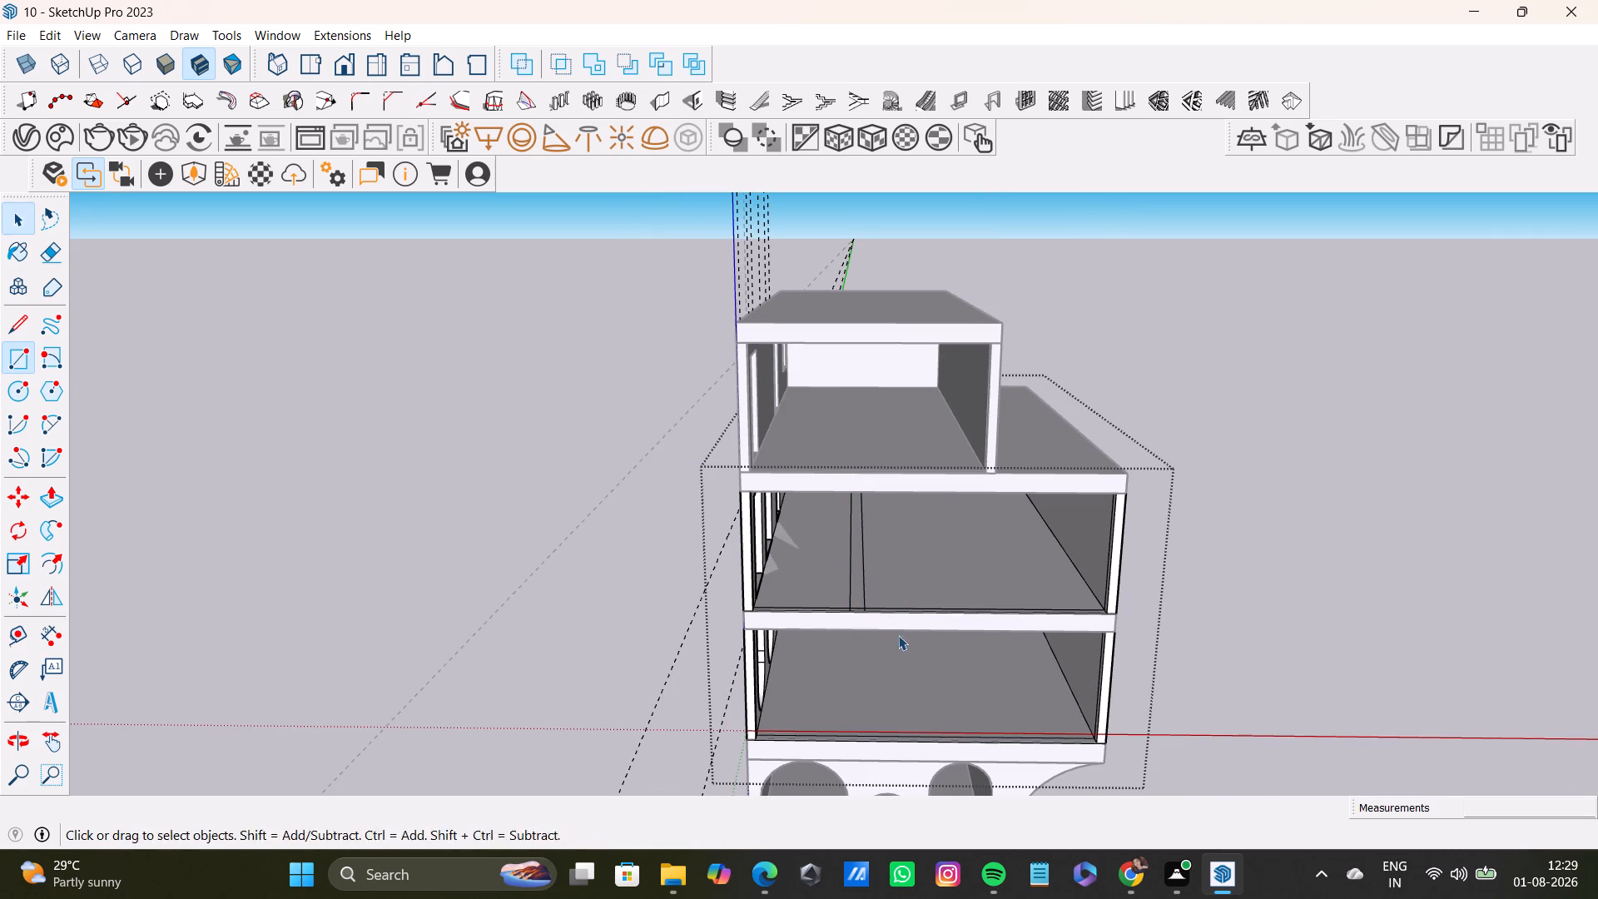
Push/Pull the strip up 10' to the underside of the slab above, forming a partition wall.
middle_click_drag(898, 635, 908, 608)
key("space")
left_click(866, 581)
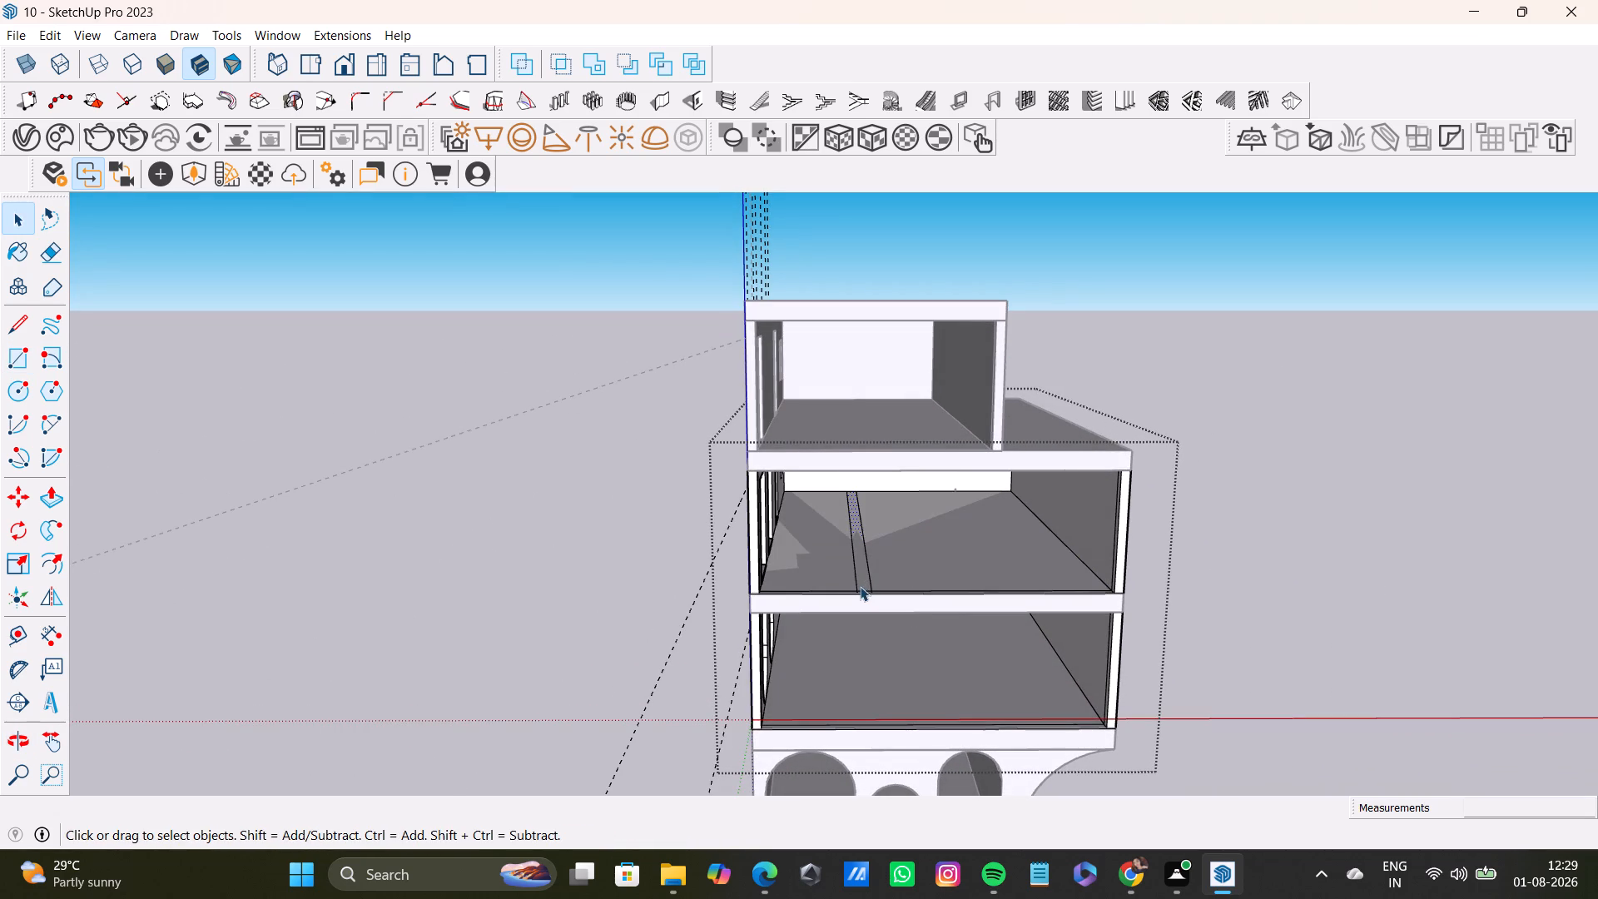
key("p")
left_click(869, 574)
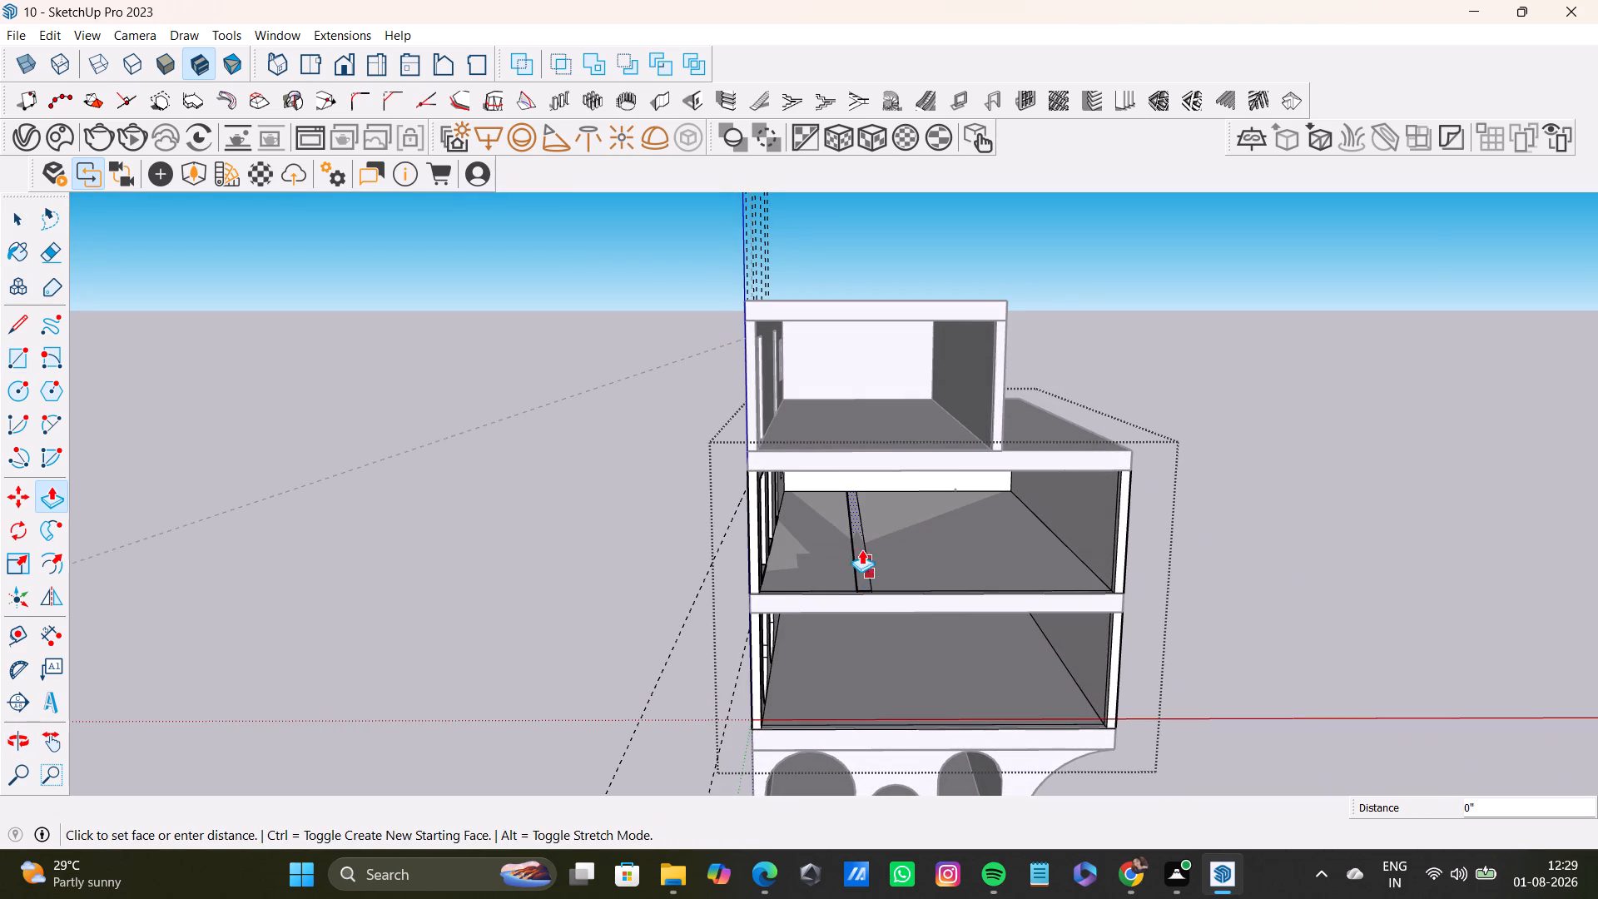
left_click(861, 545)
middle_click_drag(866, 559, 866, 457)
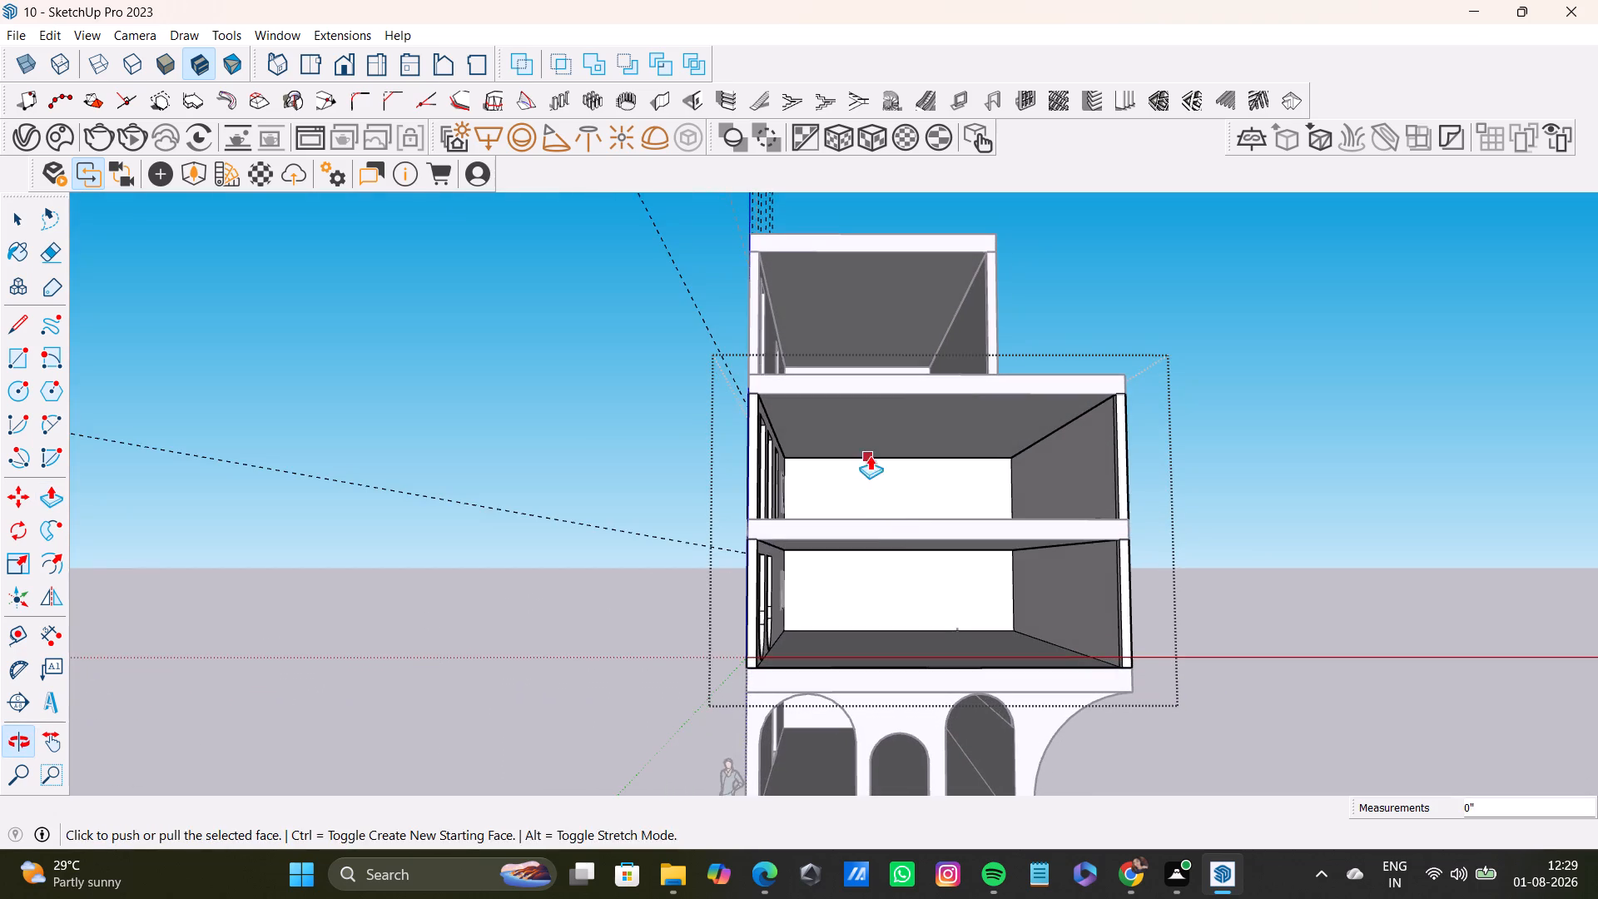
middle_click_drag(891, 528, 876, 623)
left_click(856, 563)
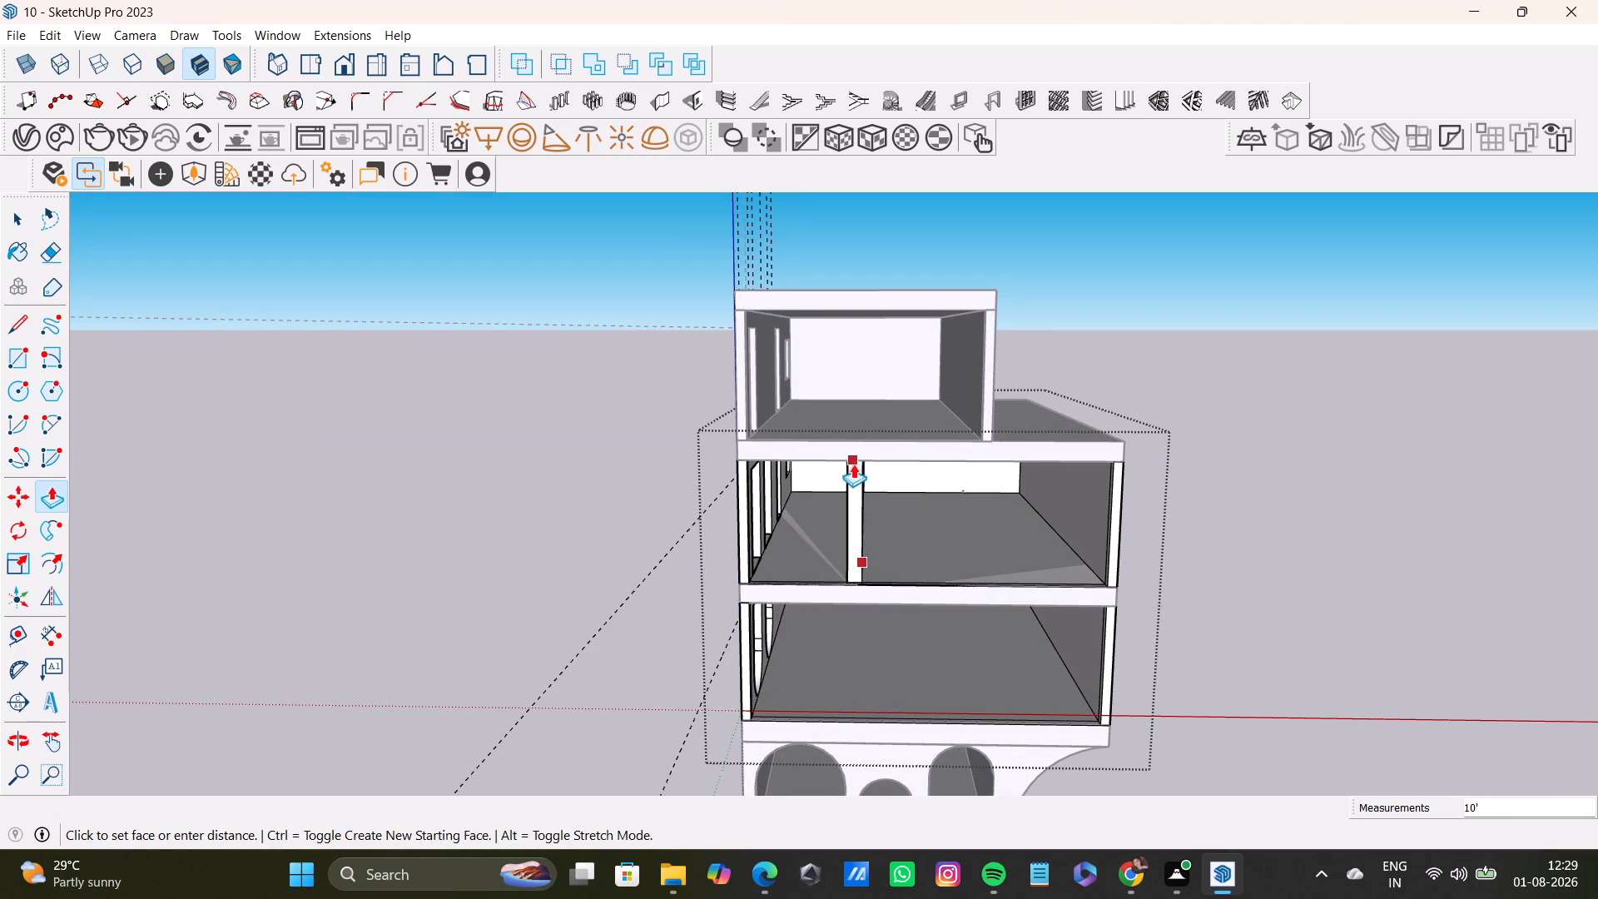
left_click(856, 455)
key("space")
Thin the partition wall by pushing its side face in about 5", then leave the wall group.
middle_click_drag(1252, 579, 1303, 534)
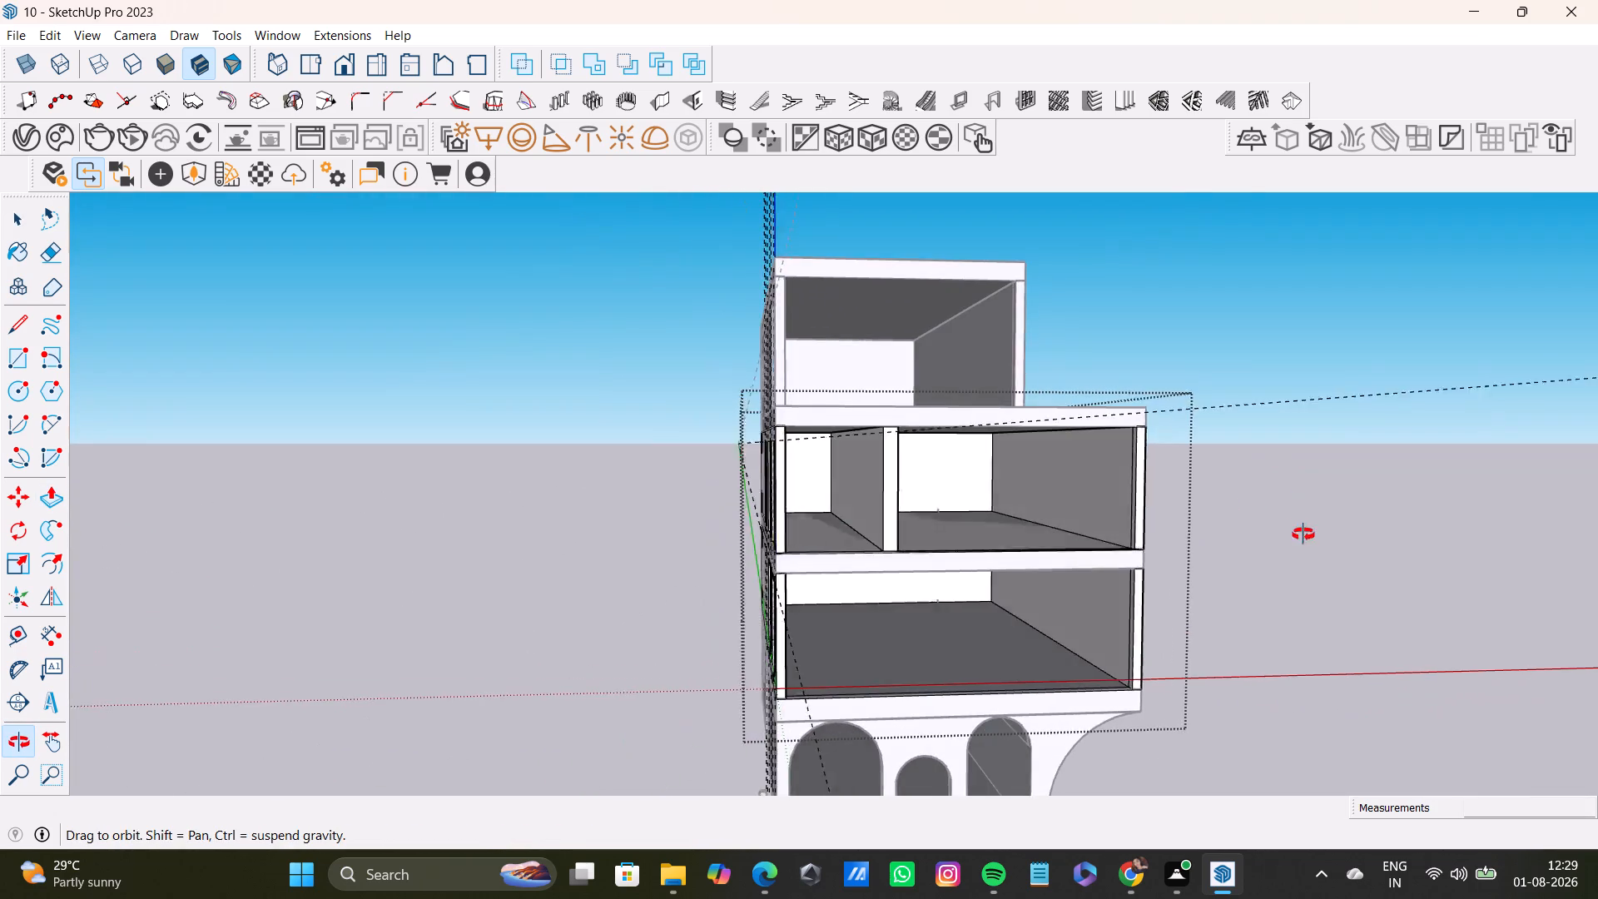
middle_click_drag(1303, 534, 1306, 534)
scroll(866, 507, "up", 5)
left_click(861, 489)
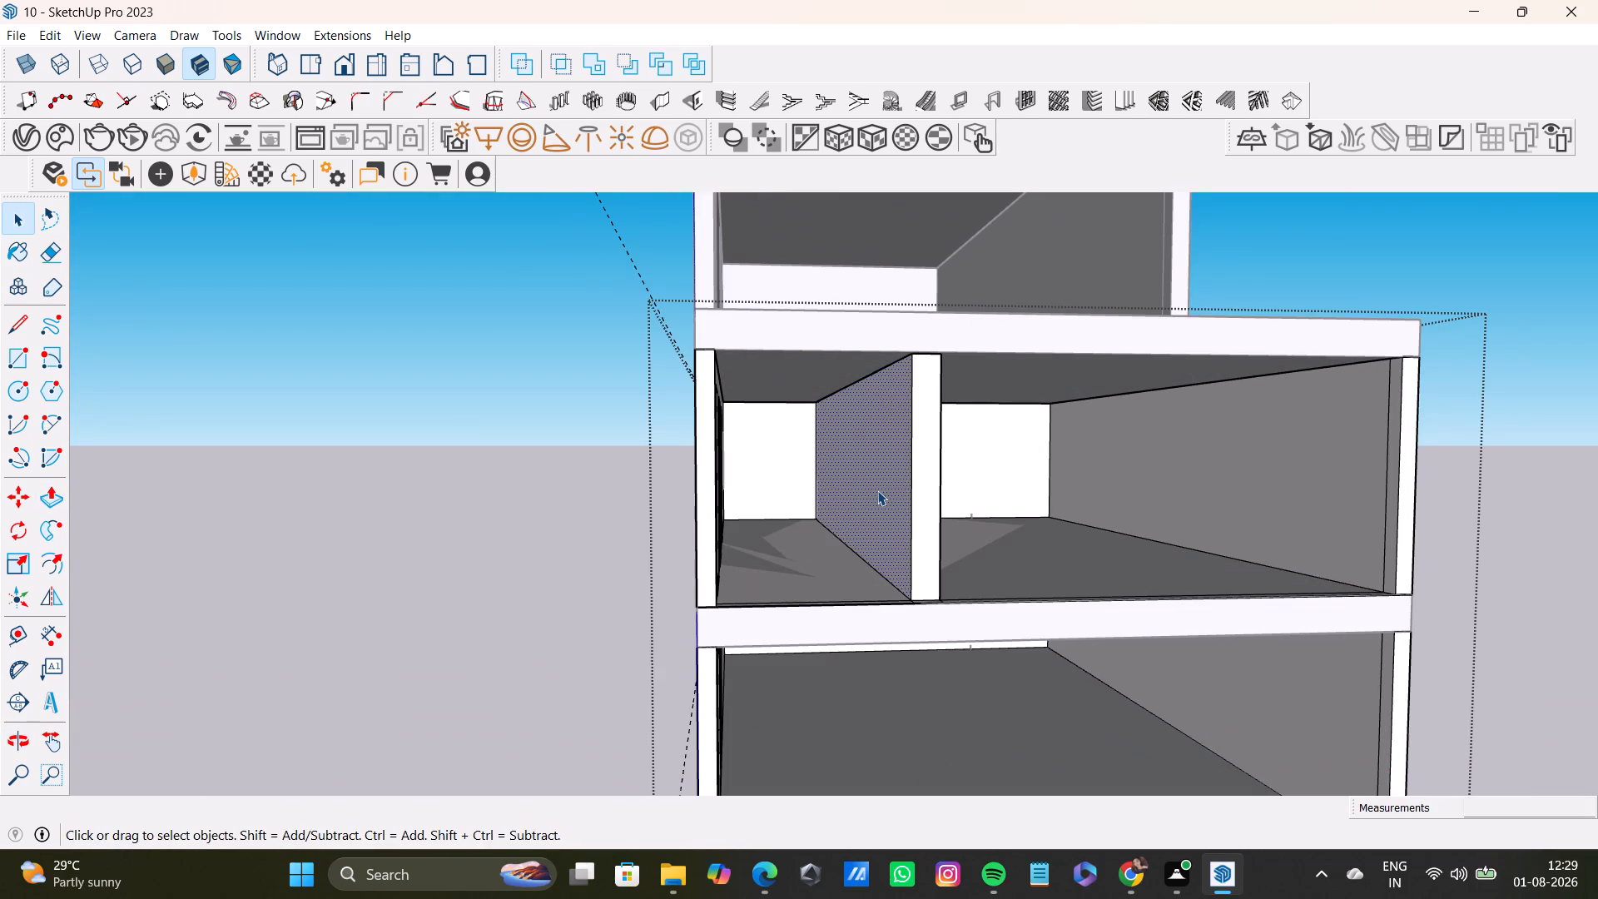
key("p")
left_click(877, 490)
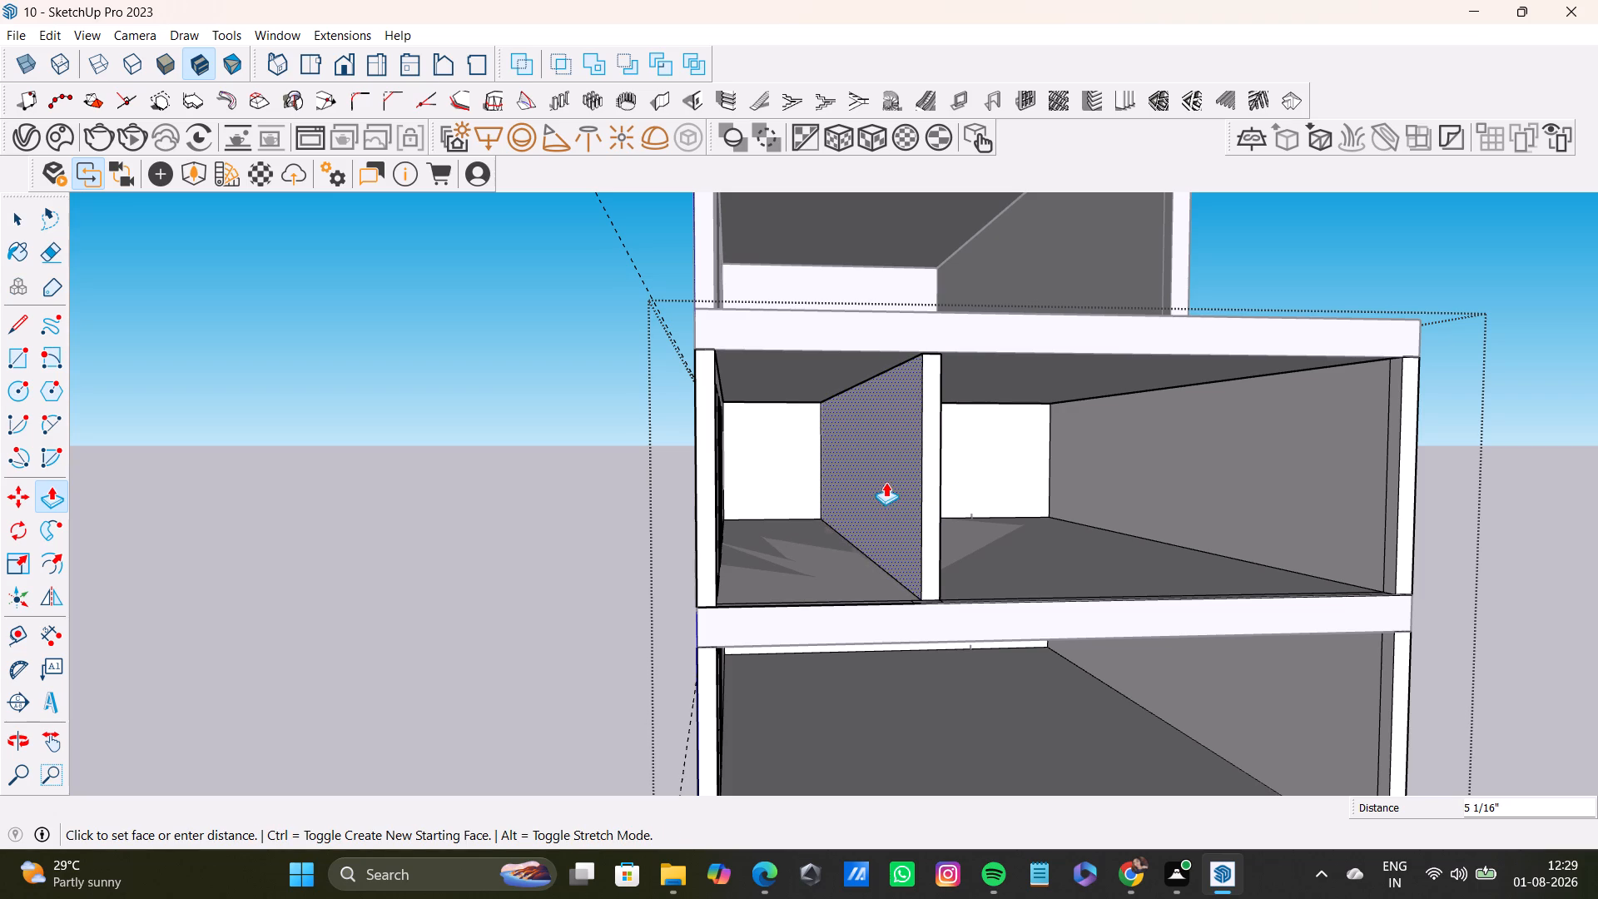
left_click(886, 482)
key("space")
left_click(1337, 219)
scroll(1178, 537, "down", 5)
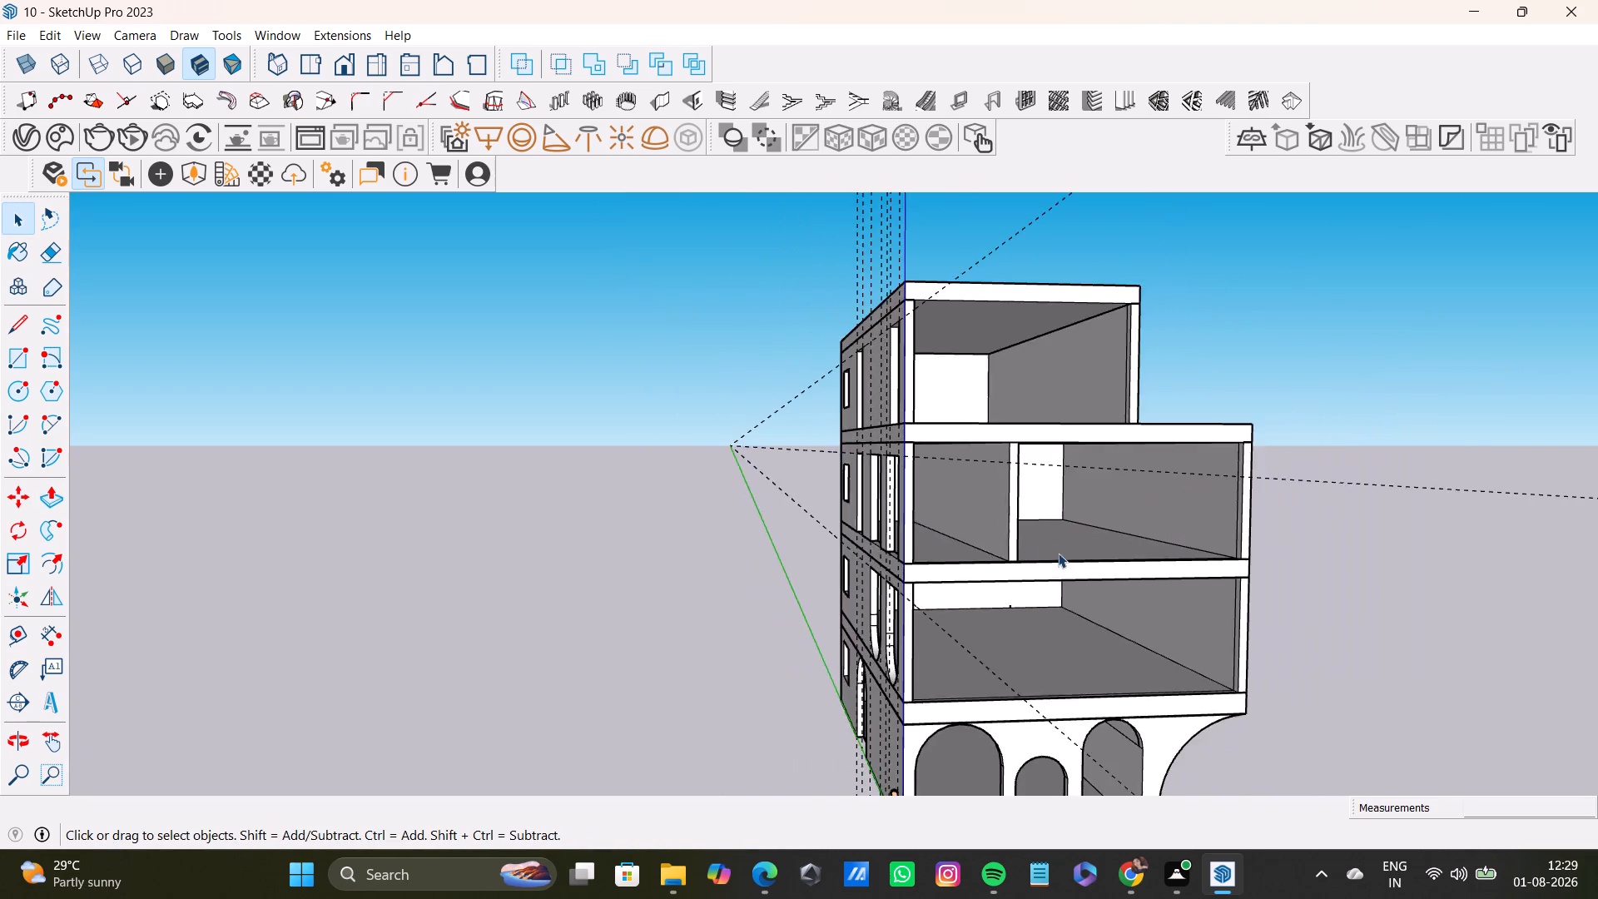
Examine the partition wall and the open storeys of the whole building from several angles and distances.
middle_click_drag(1060, 553, 938, 528)
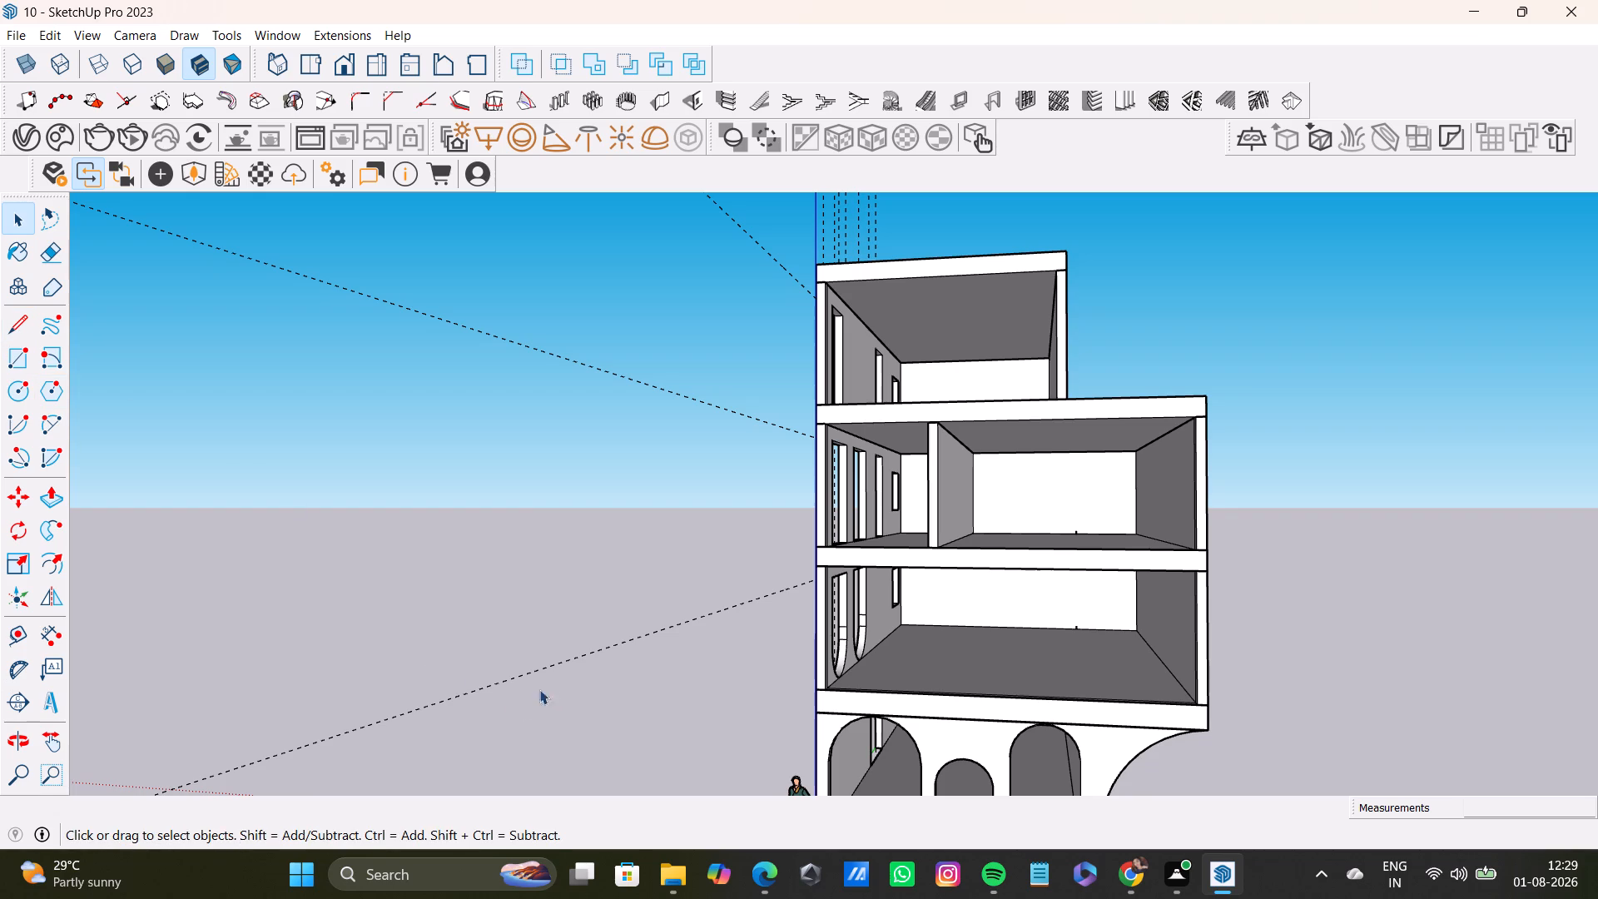
scroll(752, 532, "down", 3)
middle_click_drag(757, 530, 428, 447, "shift")
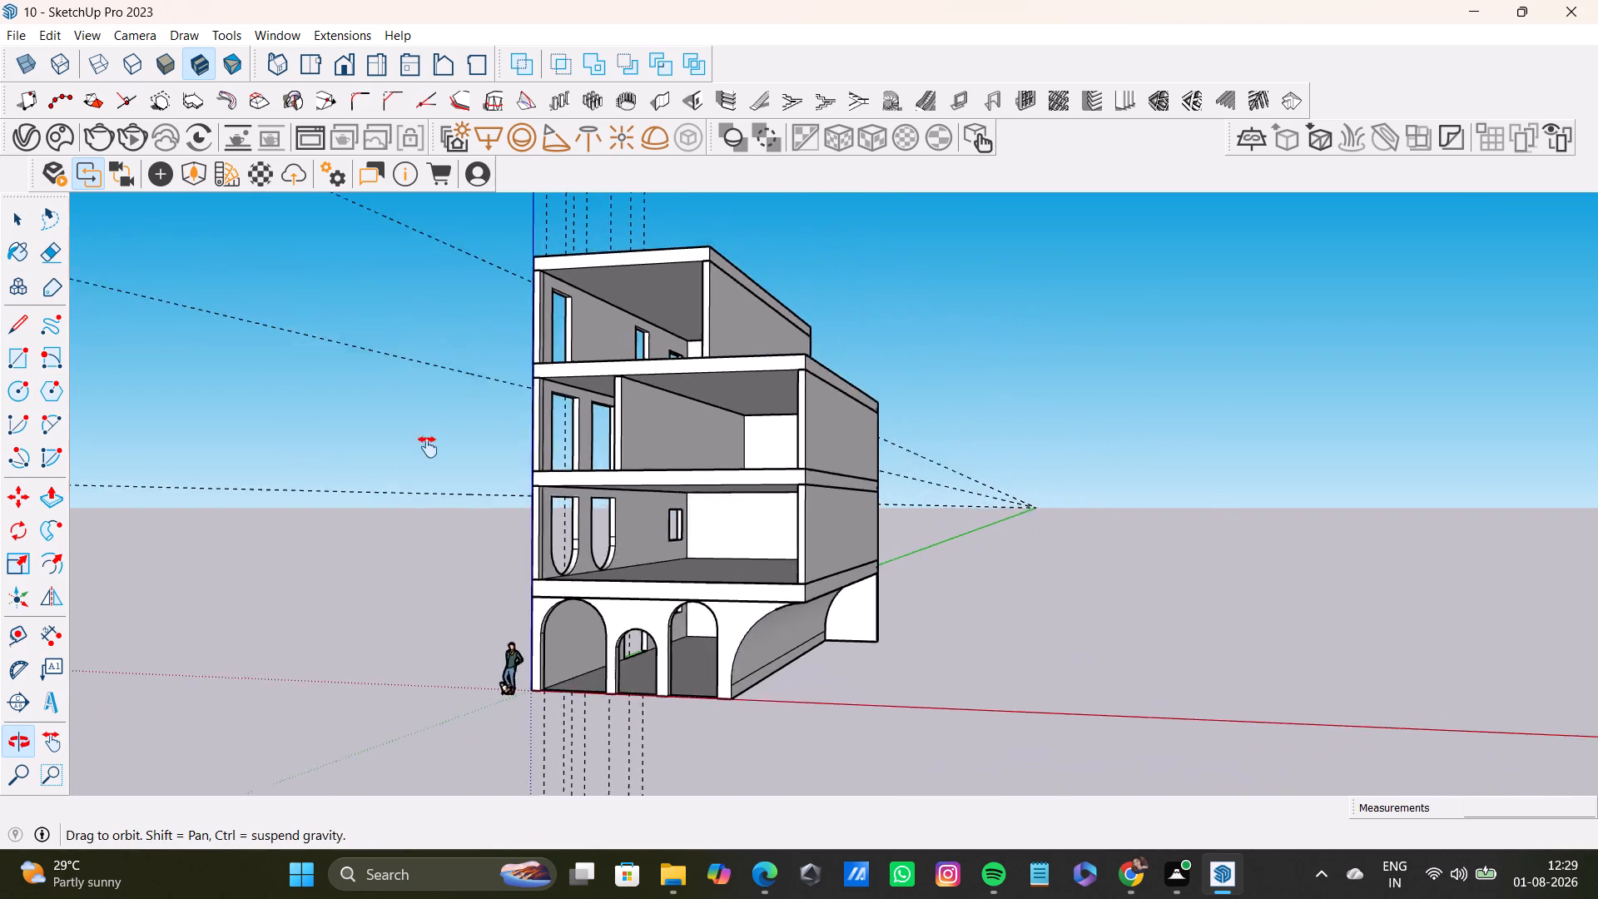
middle_click_drag(428, 447, 489, 464, "shift")
middle_click_drag(569, 485, 715, 498)
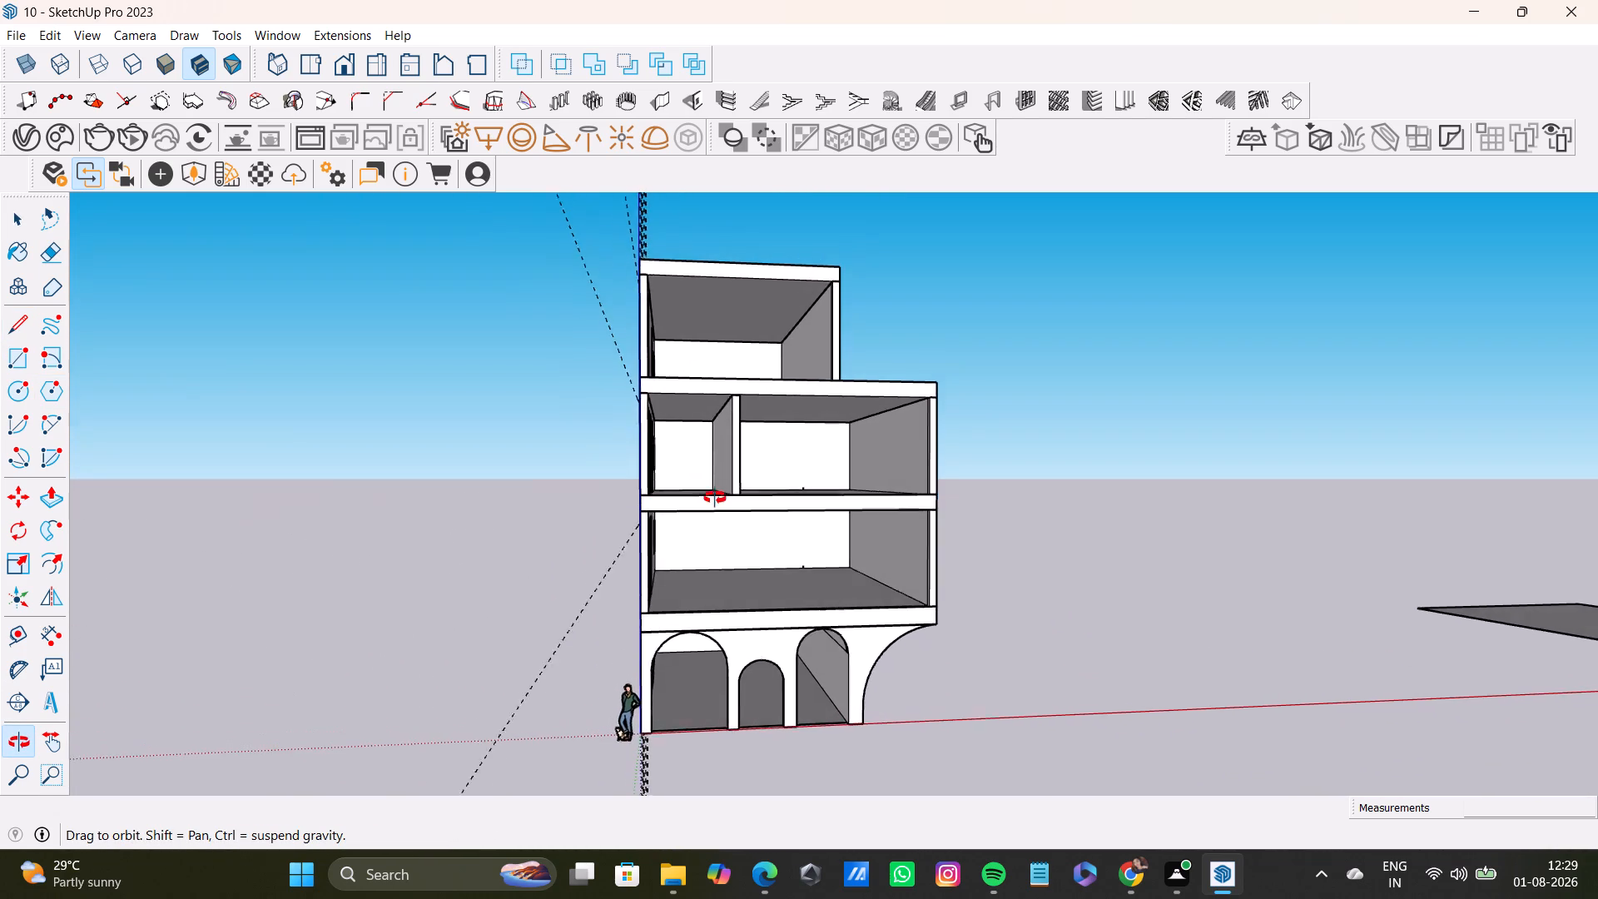
middle_click_drag(715, 498, 697, 502)
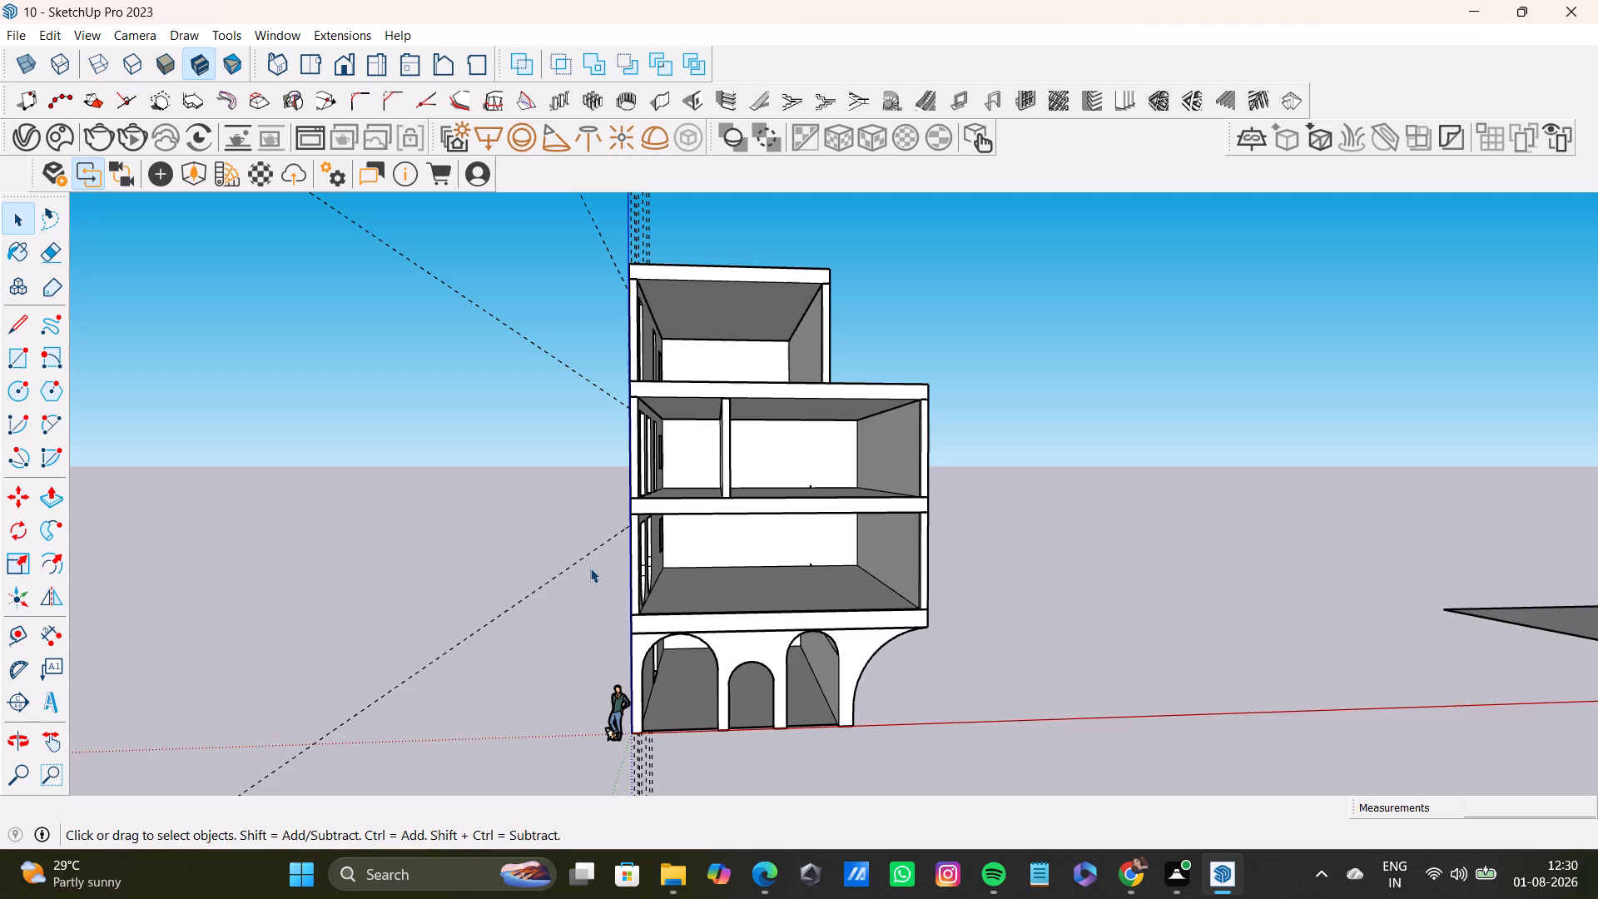
scroll(659, 415, "down", 1)
scroll(721, 479, "up", 4)
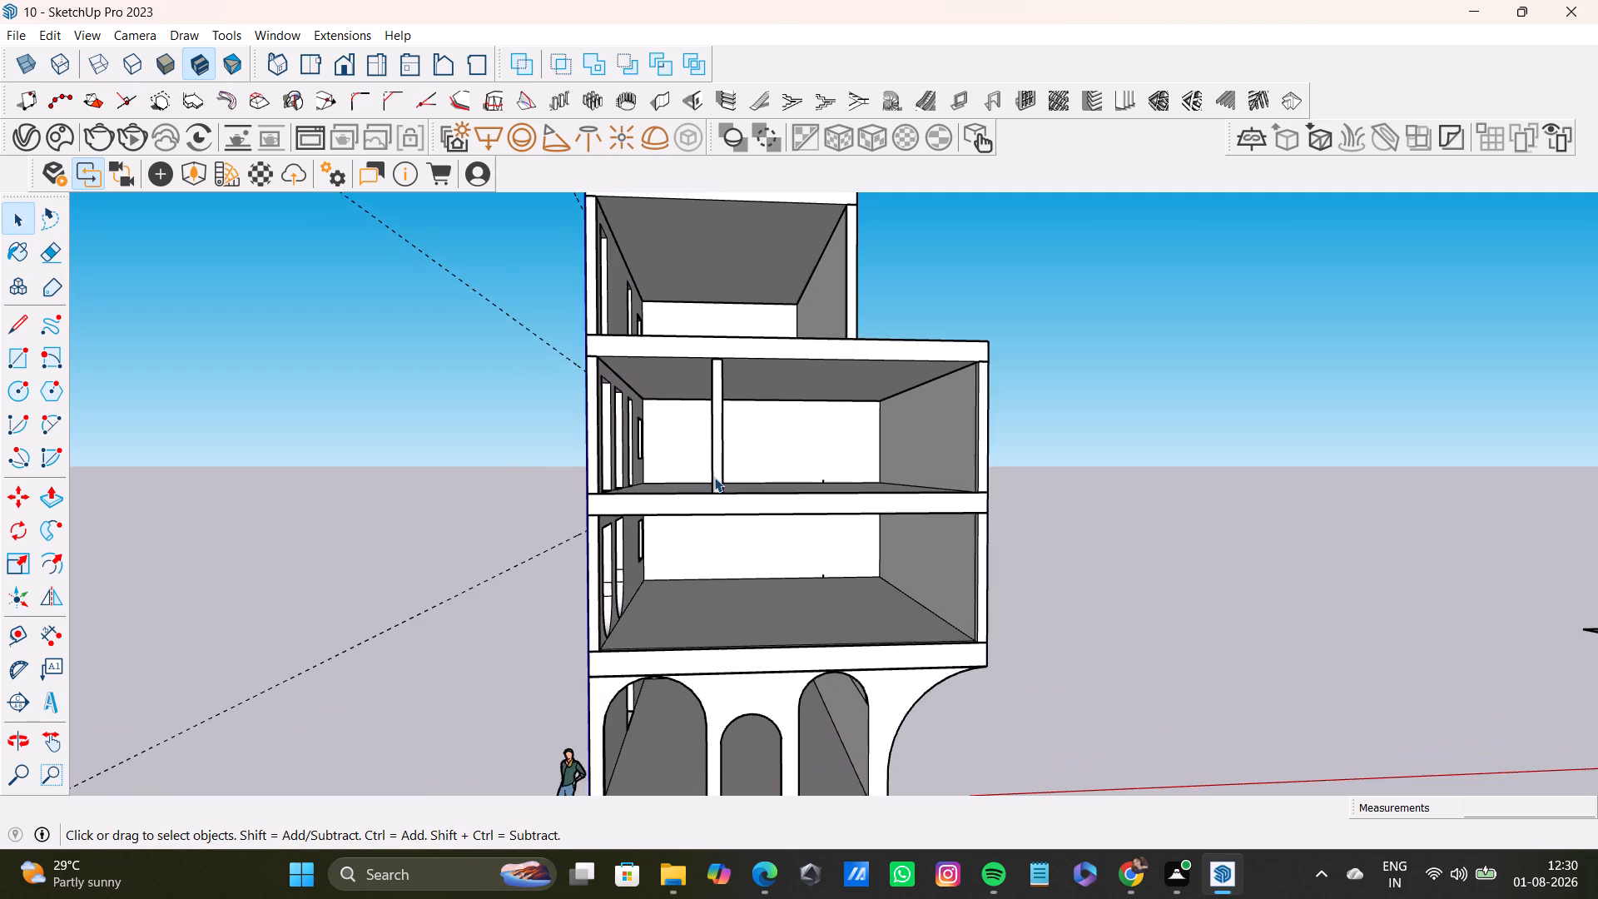
scroll(714, 477, "up", 2)
middle_click_drag(715, 484, 694, 500)
scroll(694, 500, "down", 2)
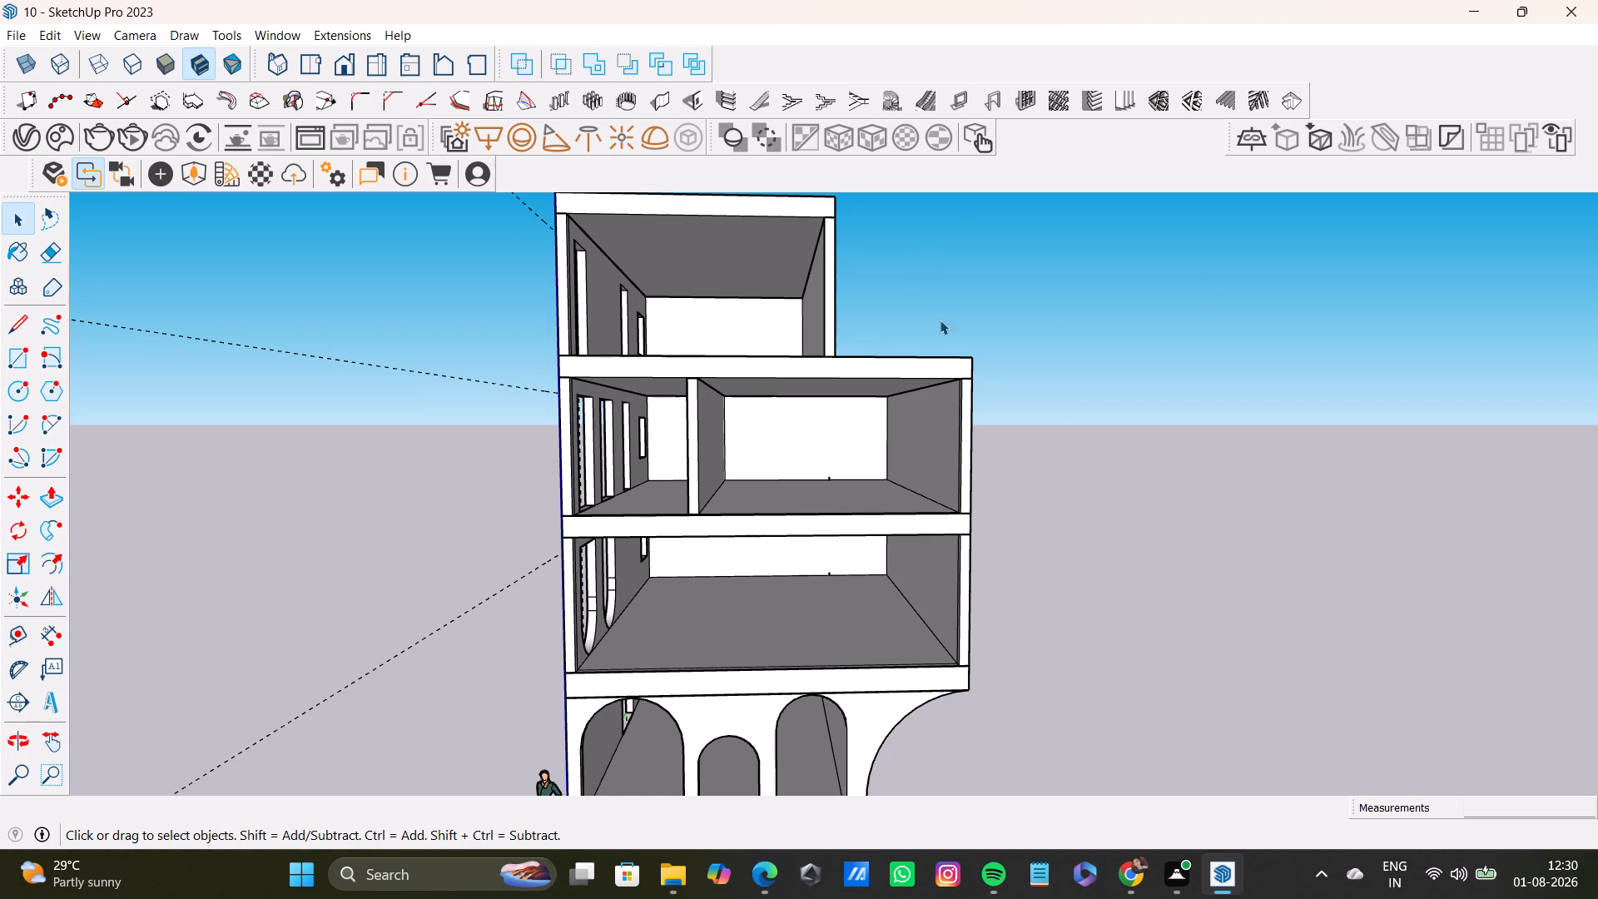
scroll(815, 449, "down", 1)
middle_click_drag(815, 457, 821, 418)
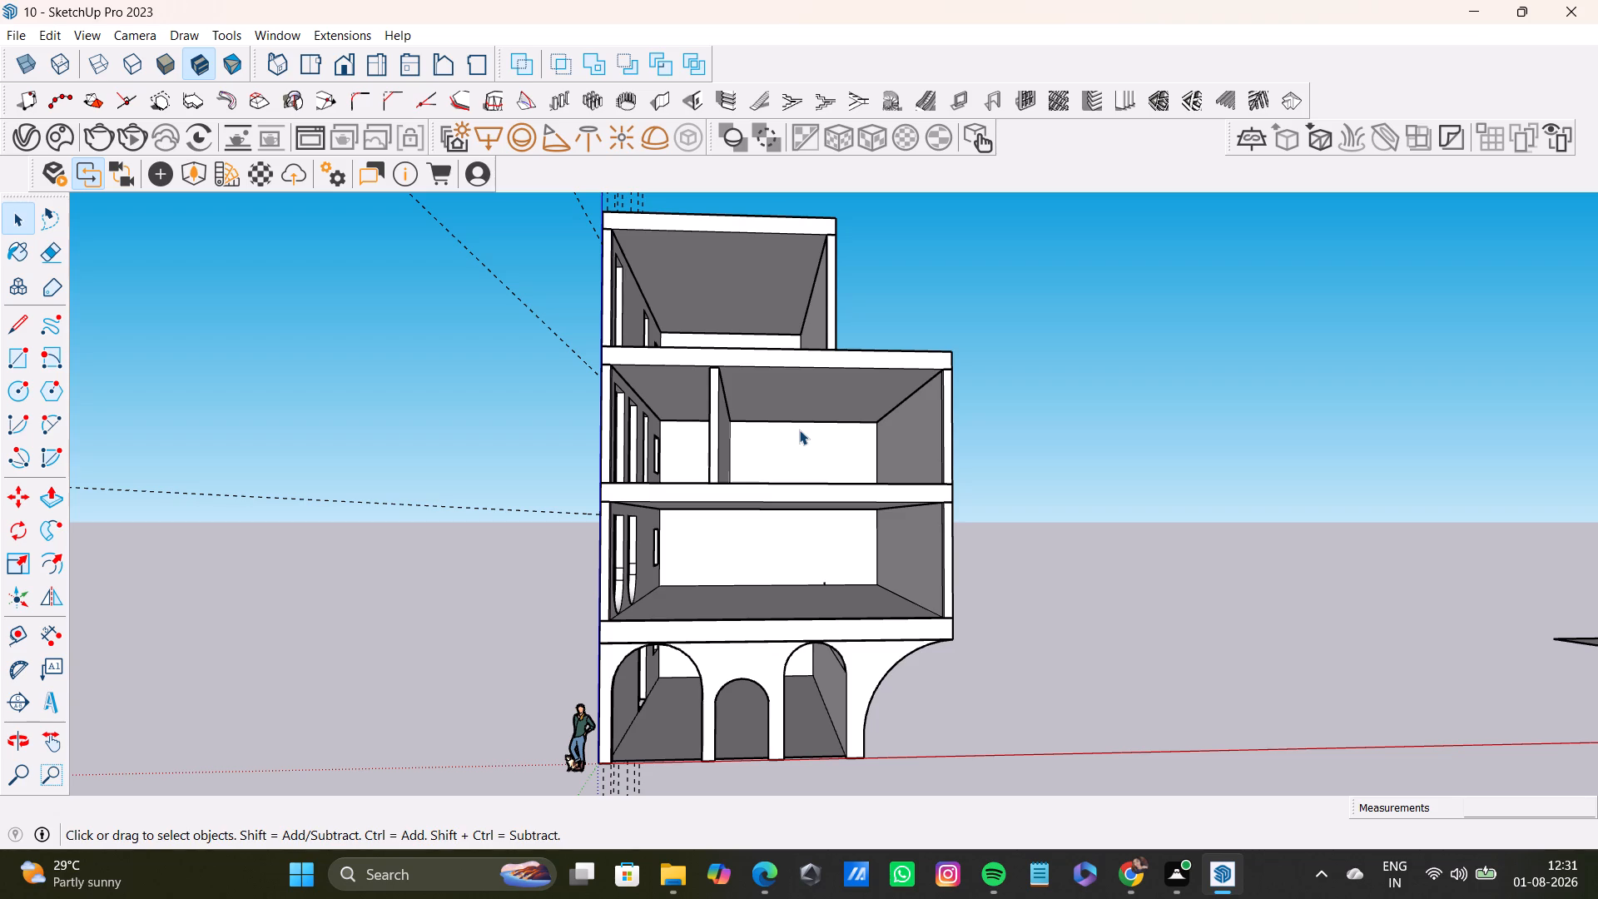
scroll(925, 451, "down", 2)
middle_click_drag(925, 449, 902, 482)
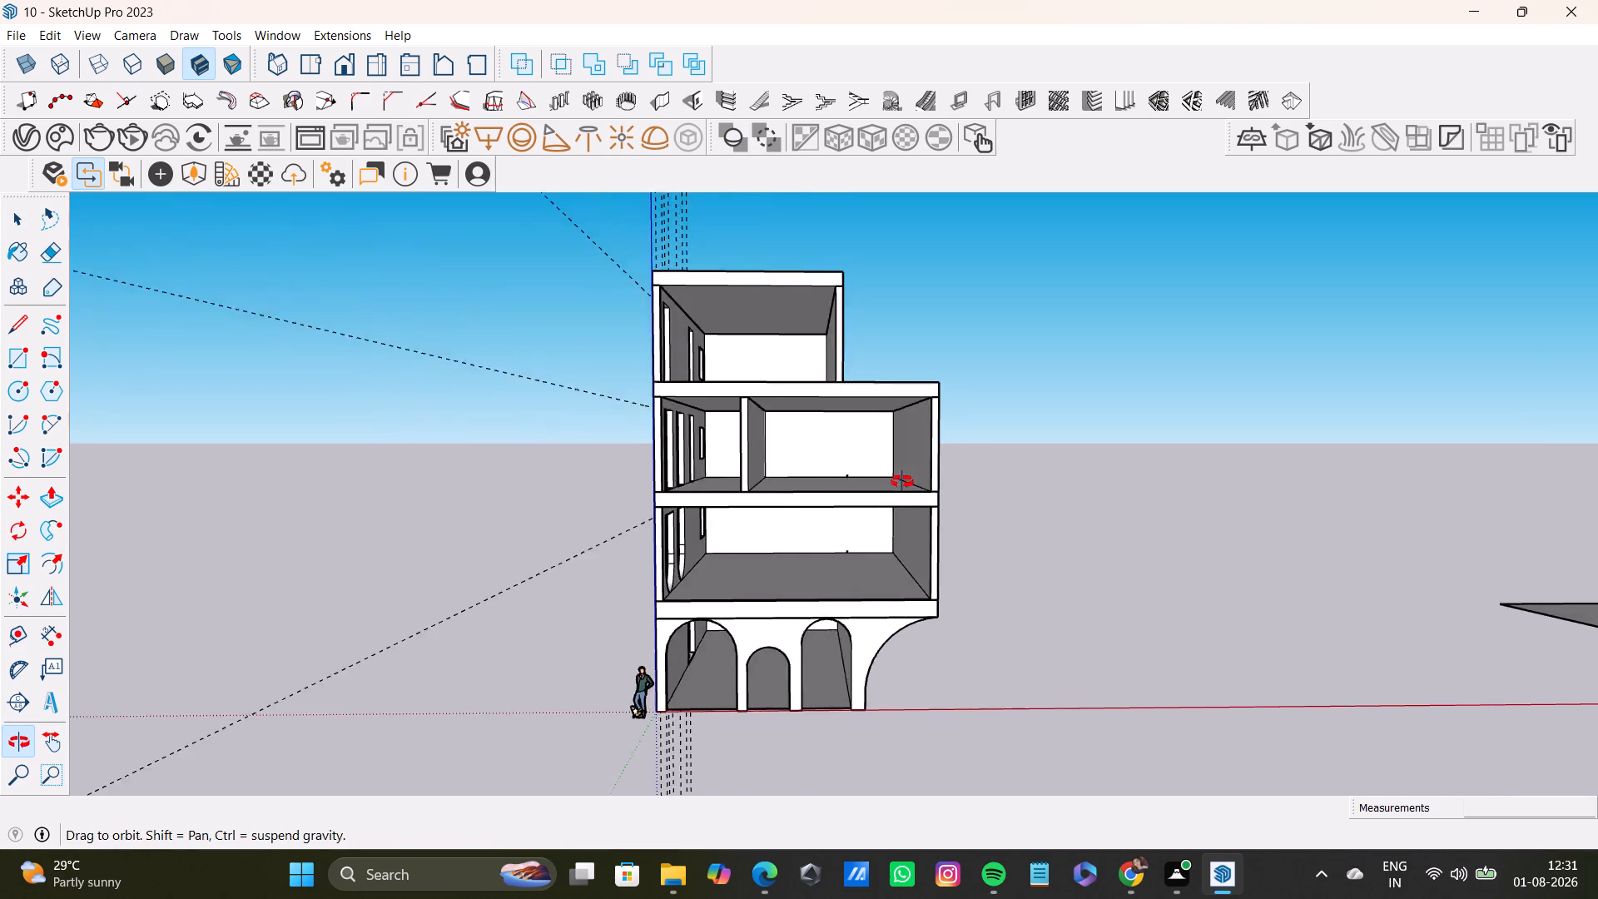
middle_click_drag(902, 482, 913, 514)
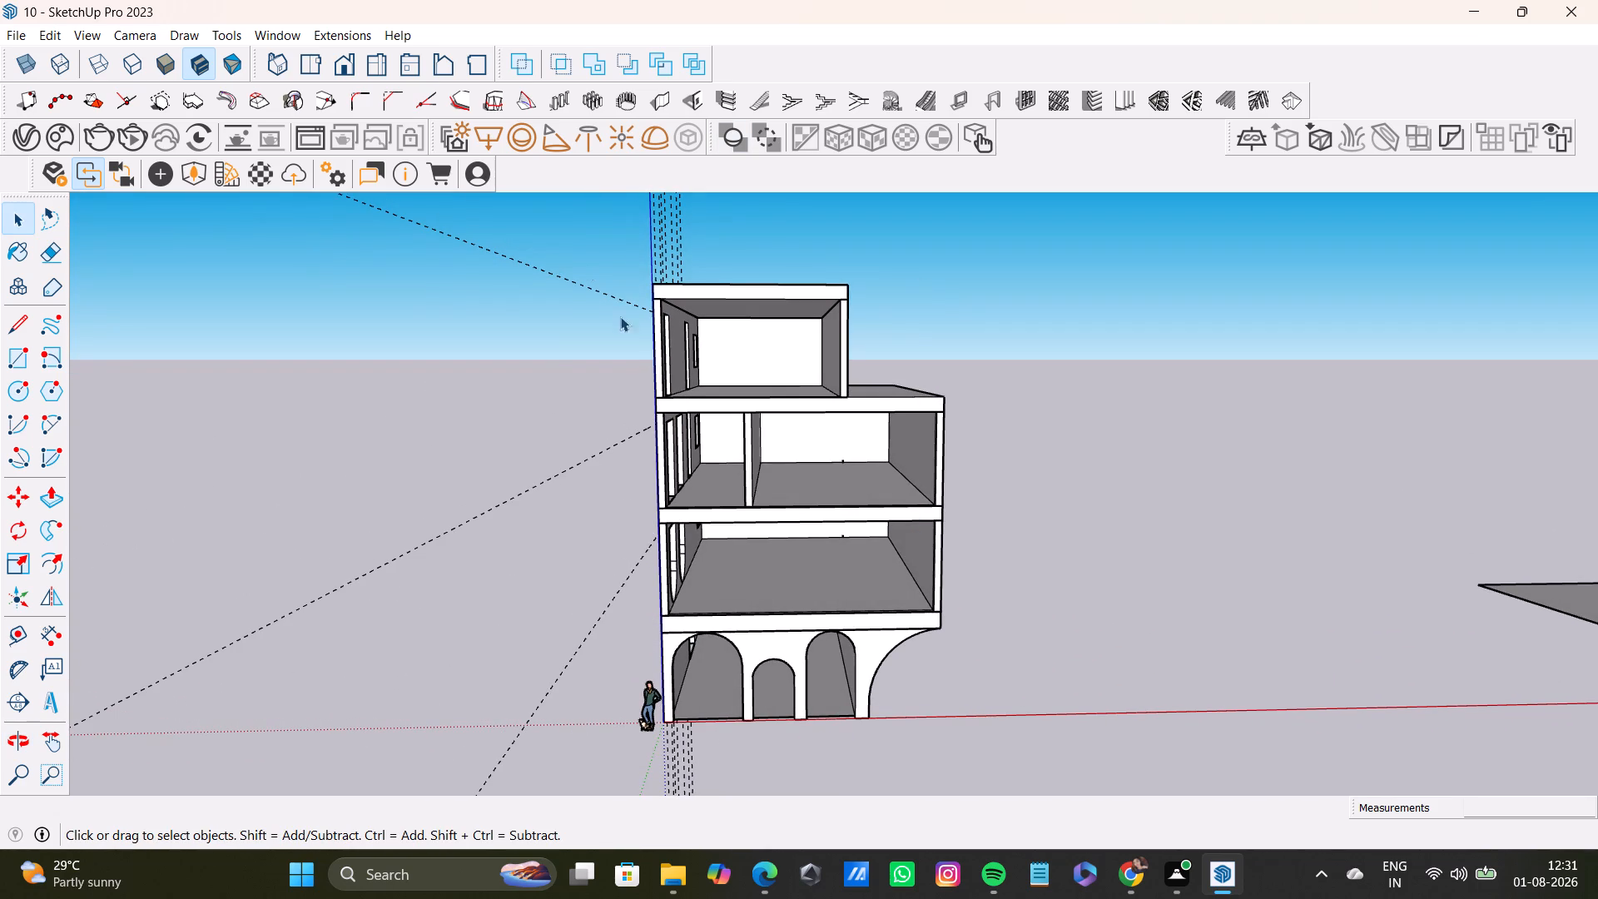
Select the building's slabs, arched base, small windows and scale figure, and copy them about 39' along the red axis.
left_click_drag(558, 212, 1006, 845)
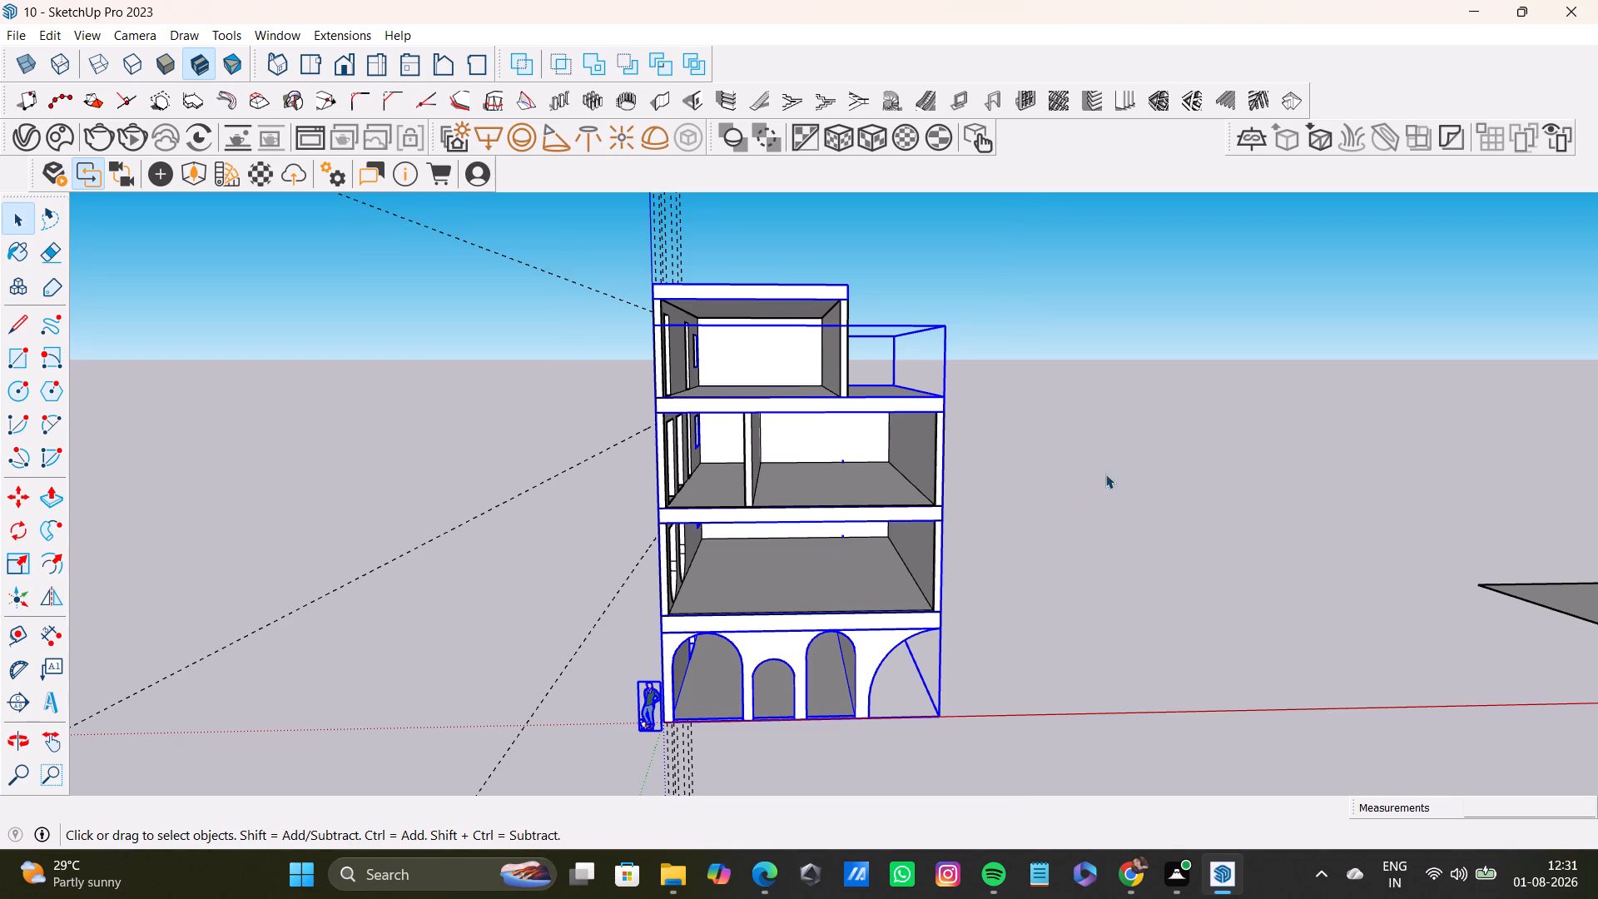
left_click(1237, 389)
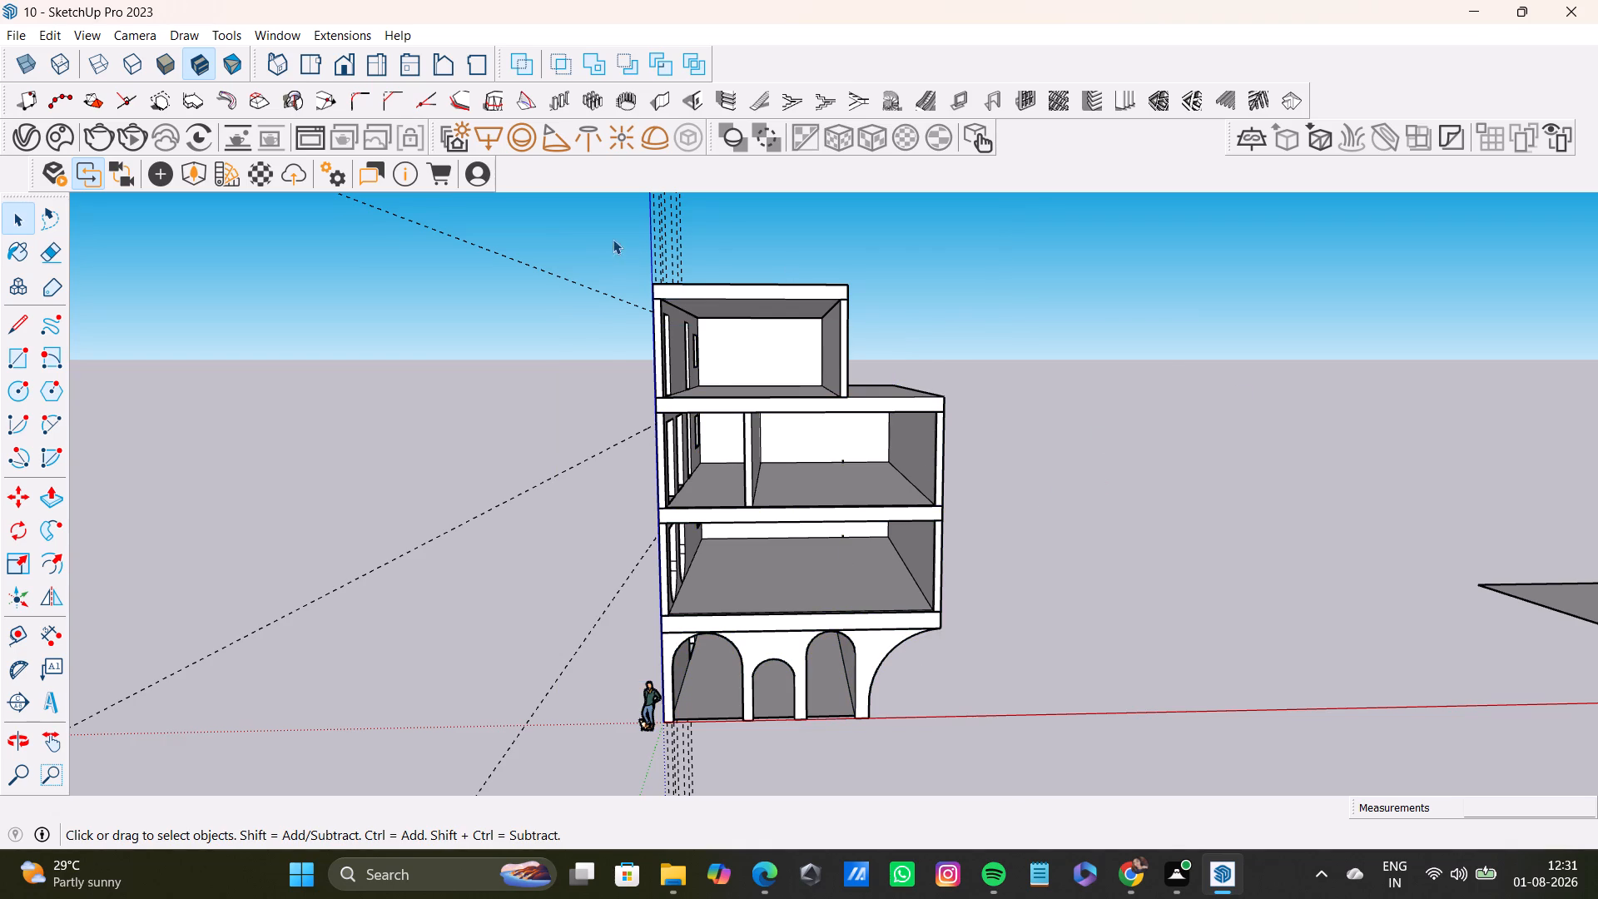
left_click_drag(613, 239, 957, 849)
middle_click_drag(1138, 624, 935, 622)
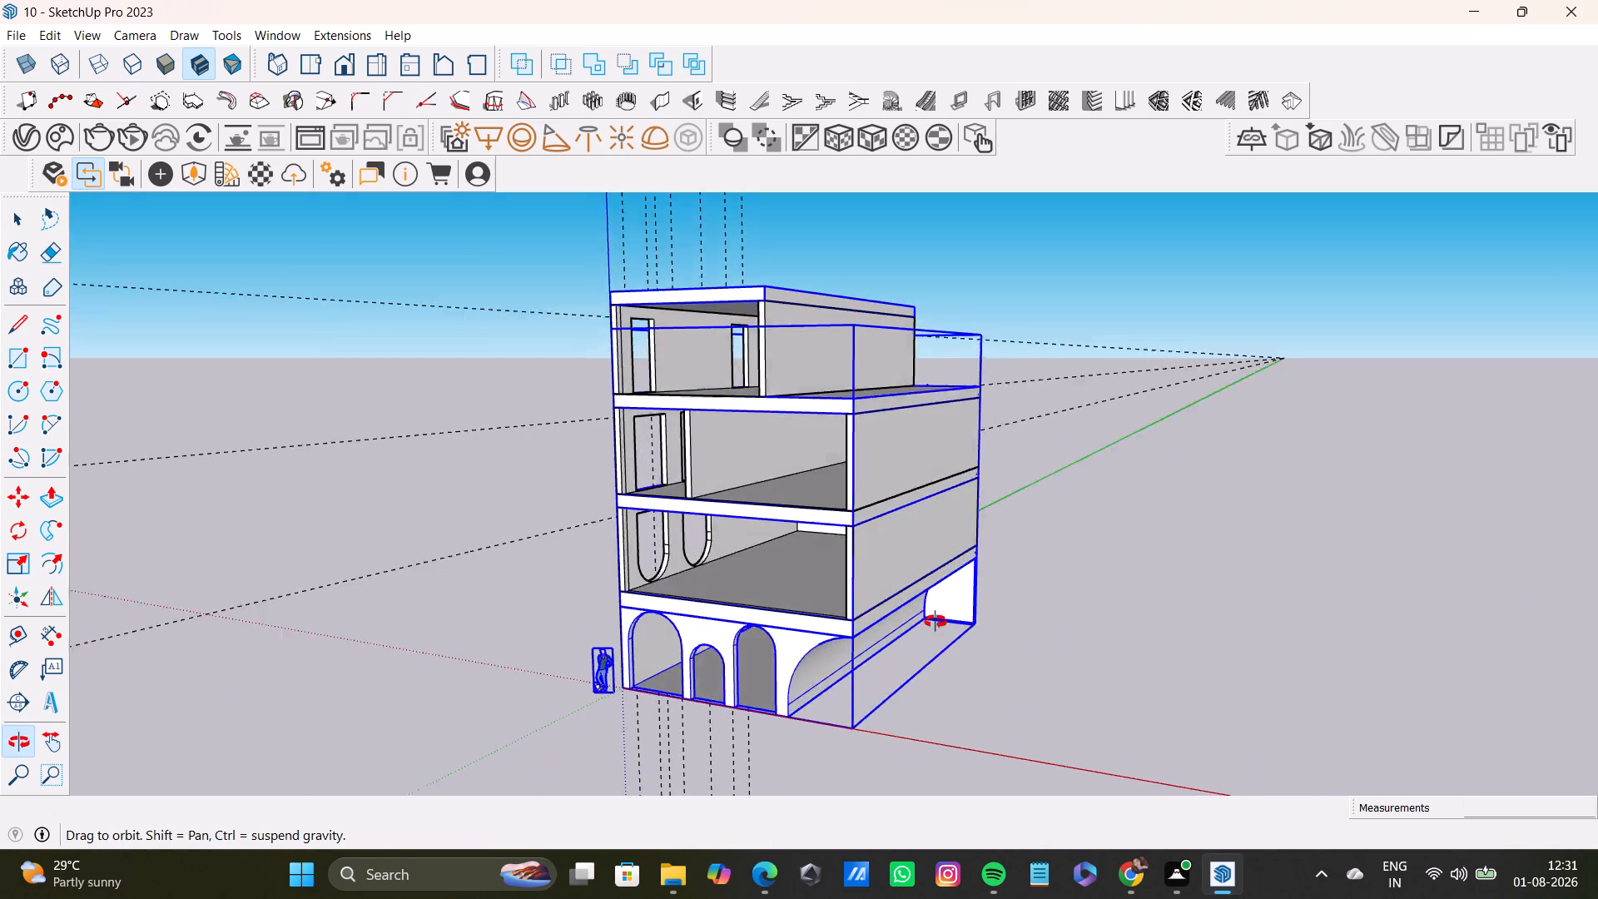
middle_click_drag(935, 622, 1138, 615)
key("m")
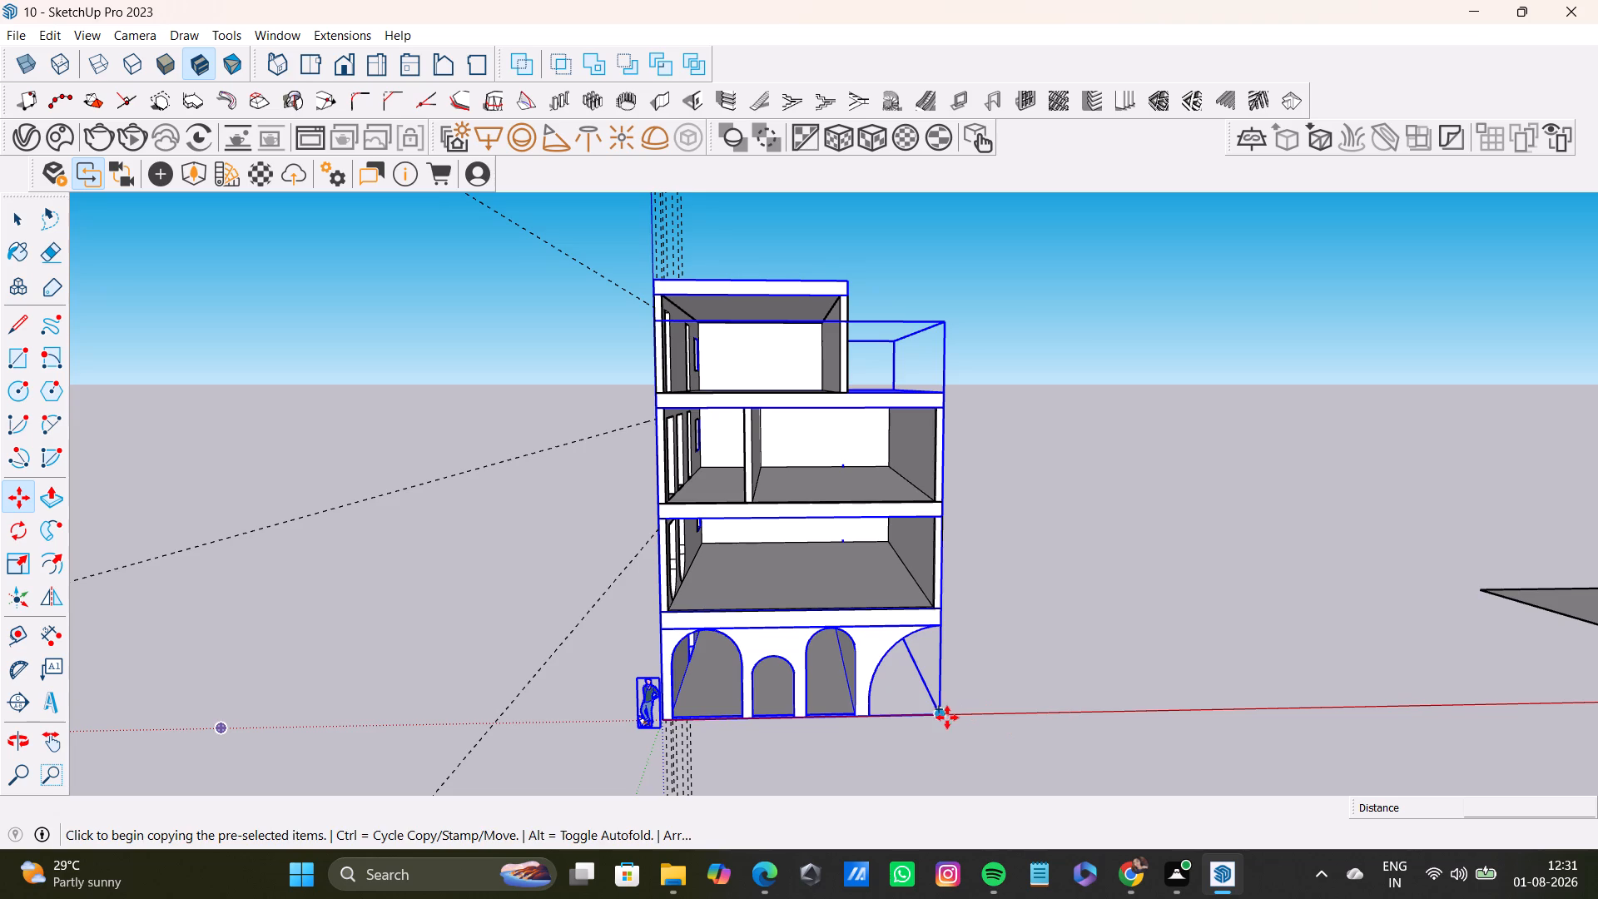
left_click(946, 718)
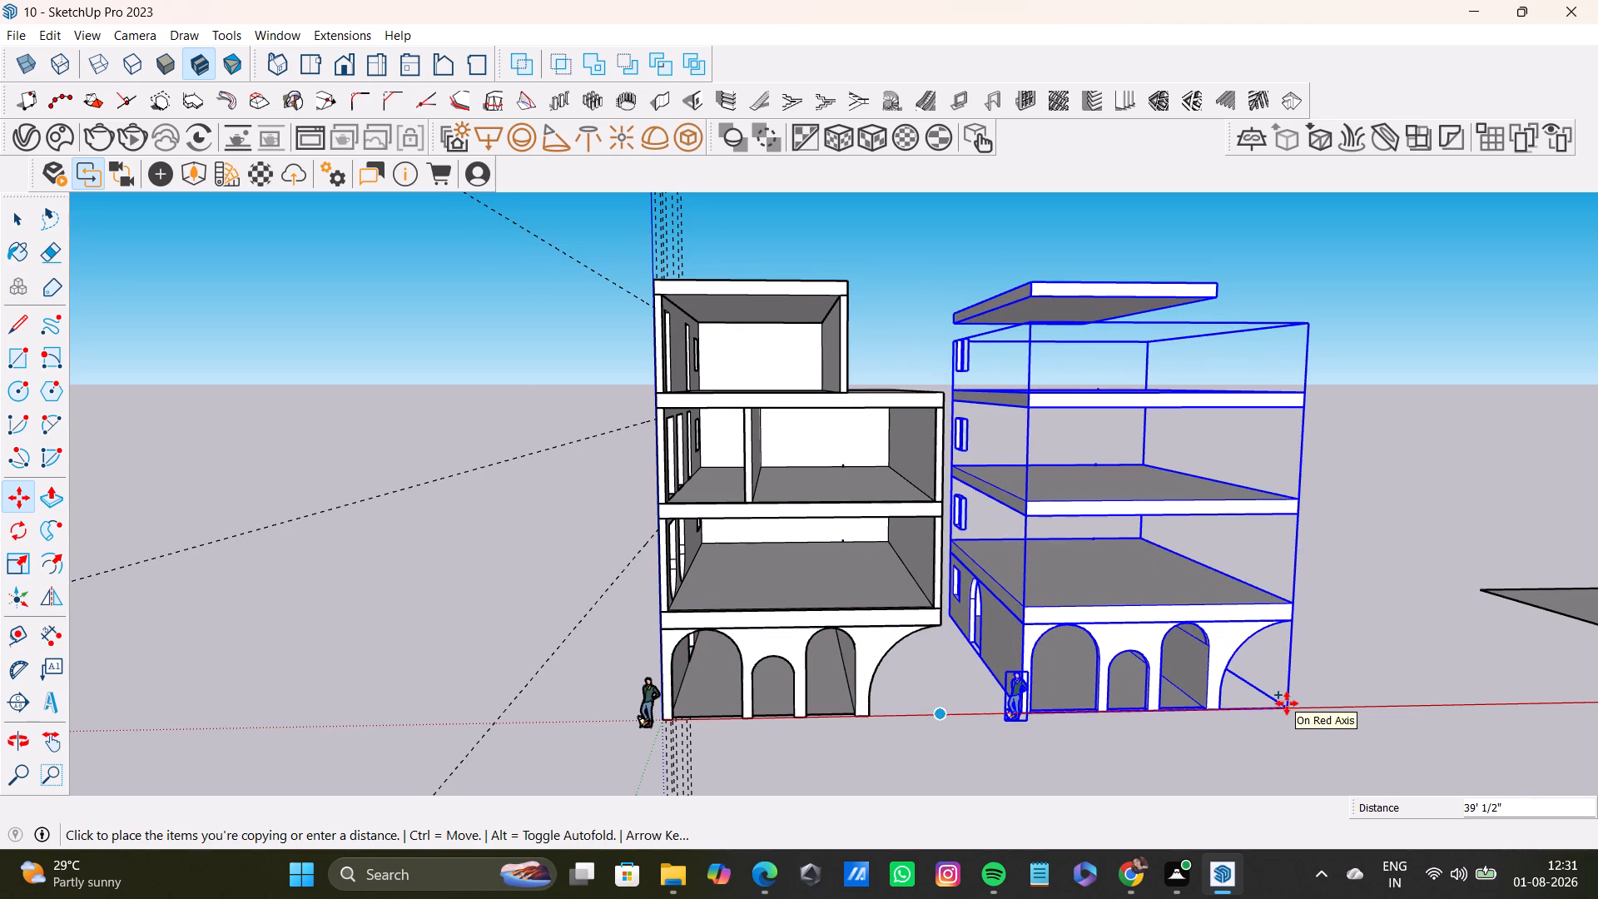
left_click(1287, 703)
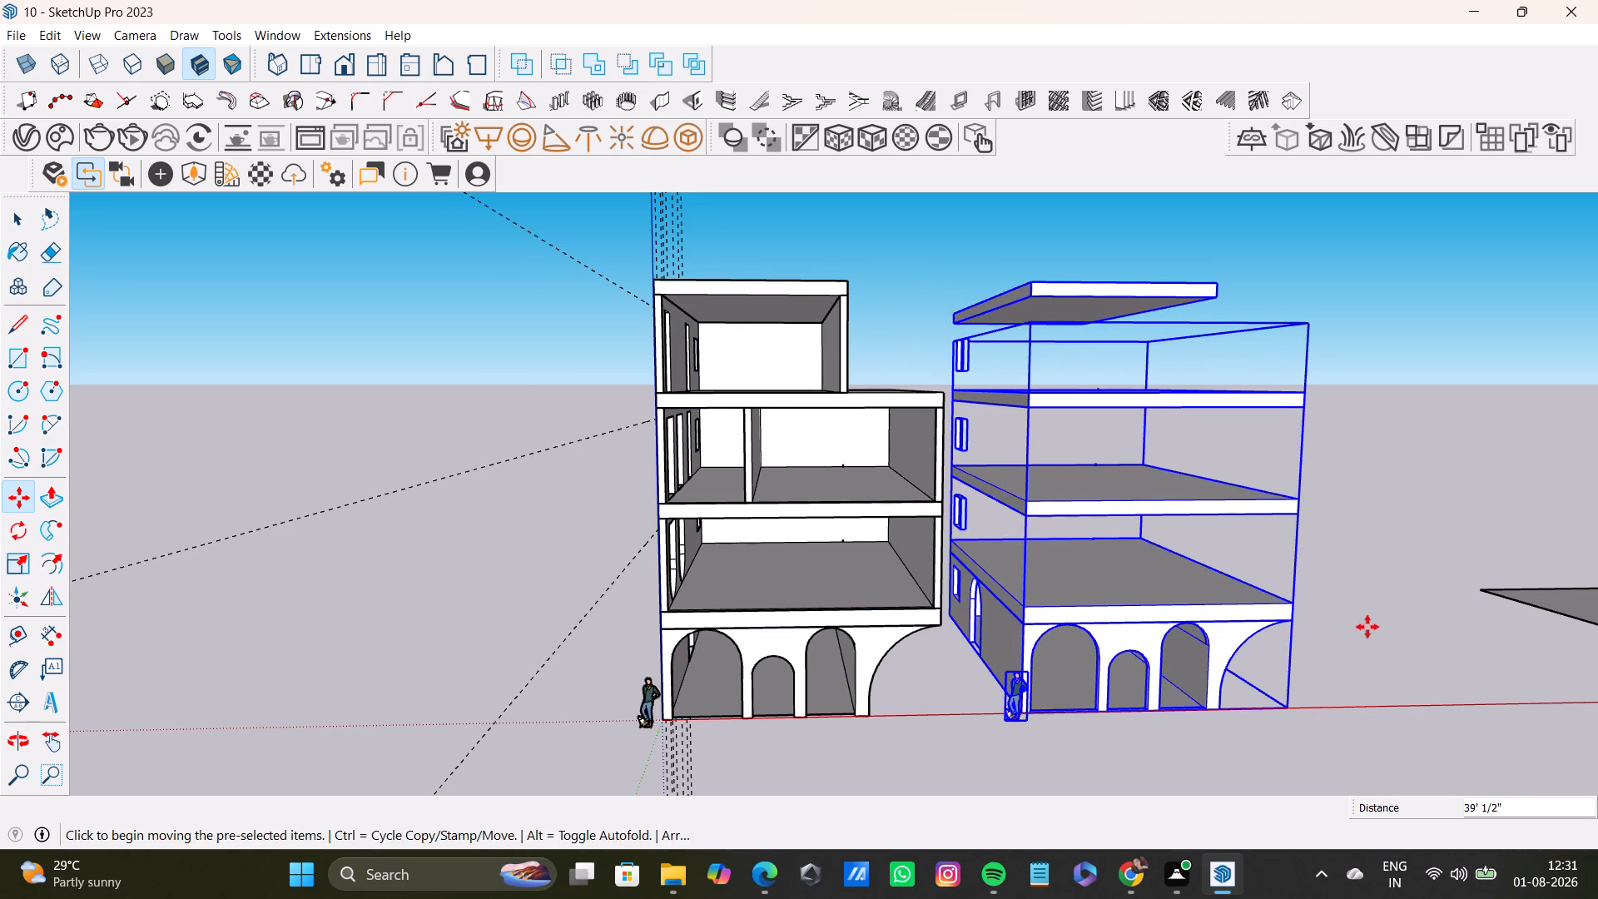
key("space")
left_click(1372, 614)
Draw a 30' by 34' 6 9/16" vertical rectangle across the copied building's front, from the roof slab corner to the lowest slab's opposite corner.
middle_click_drag(1377, 616, 1194, 579)
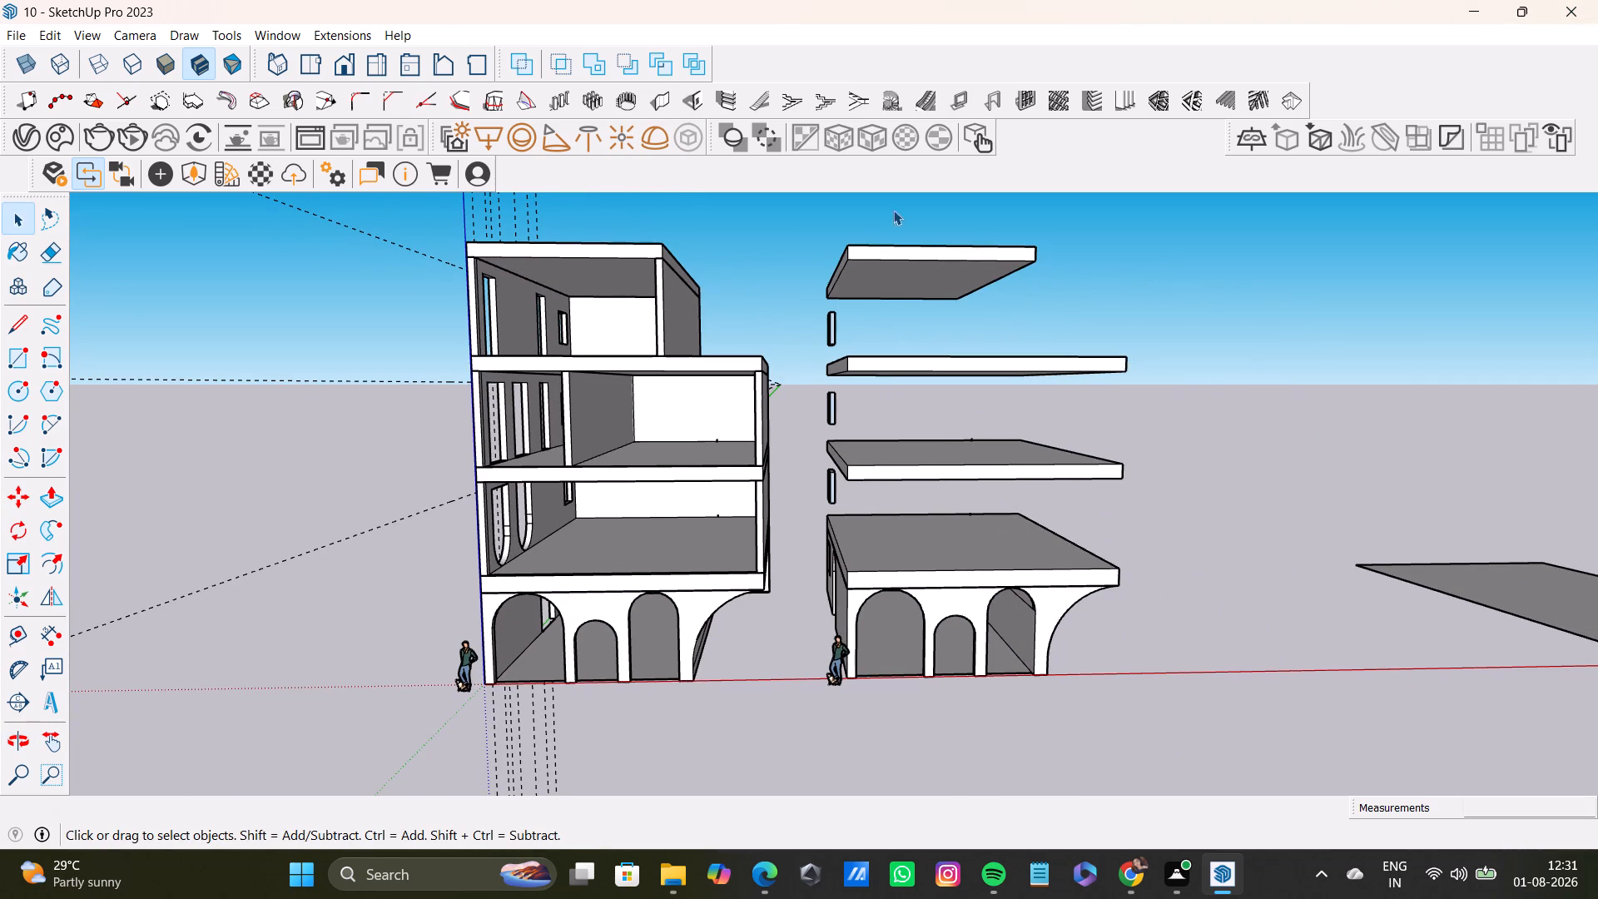
left_click(18, 361)
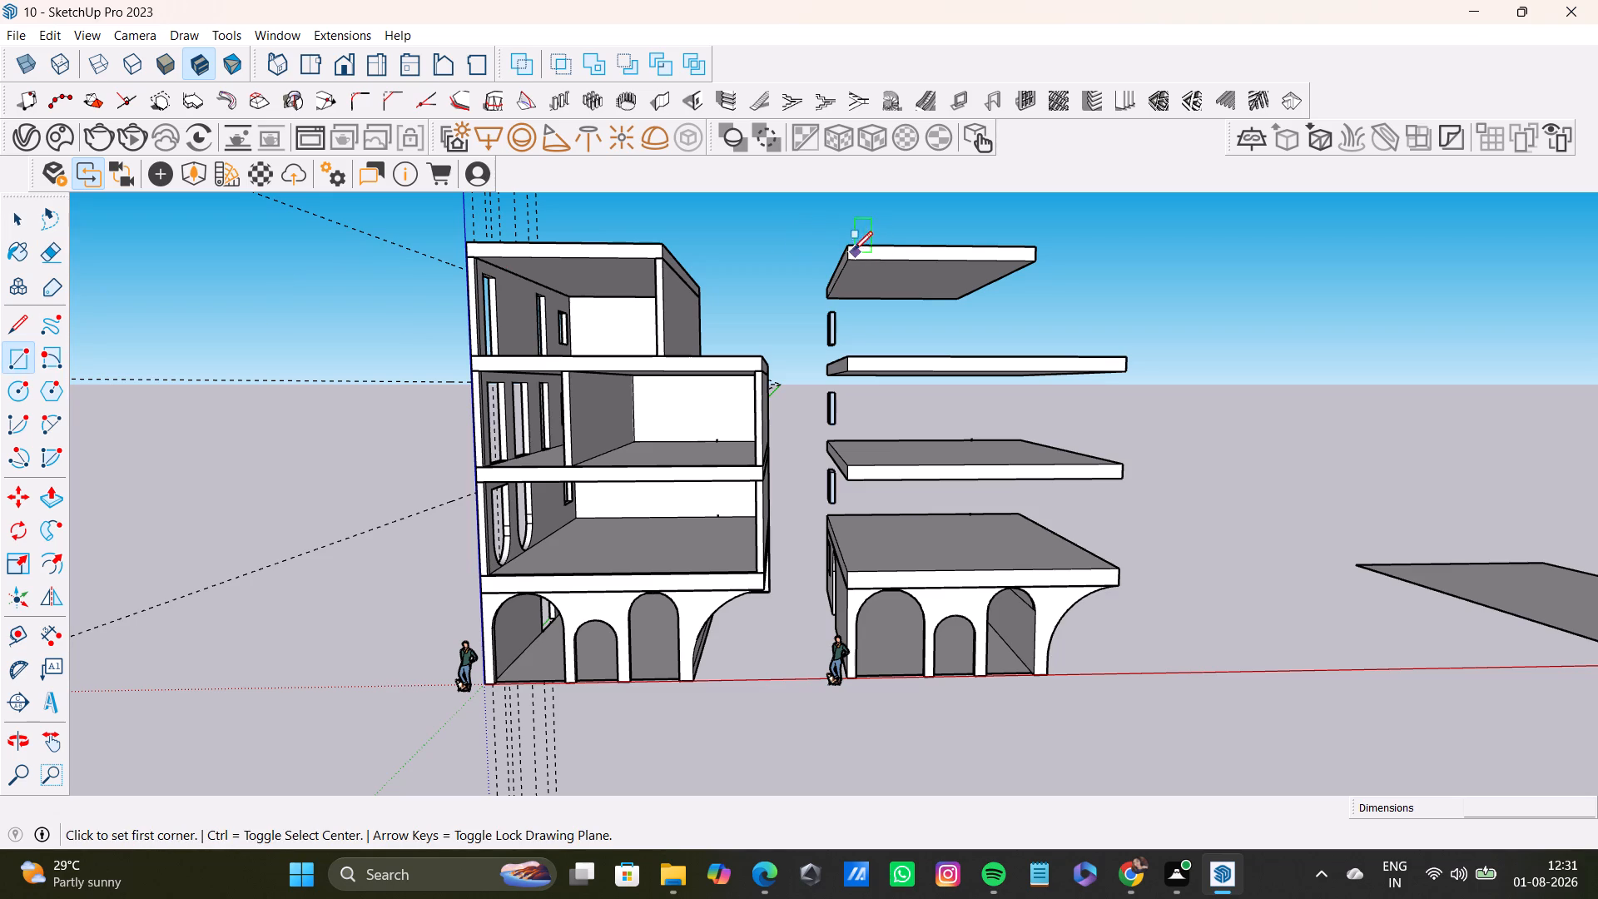
left_click(851, 248)
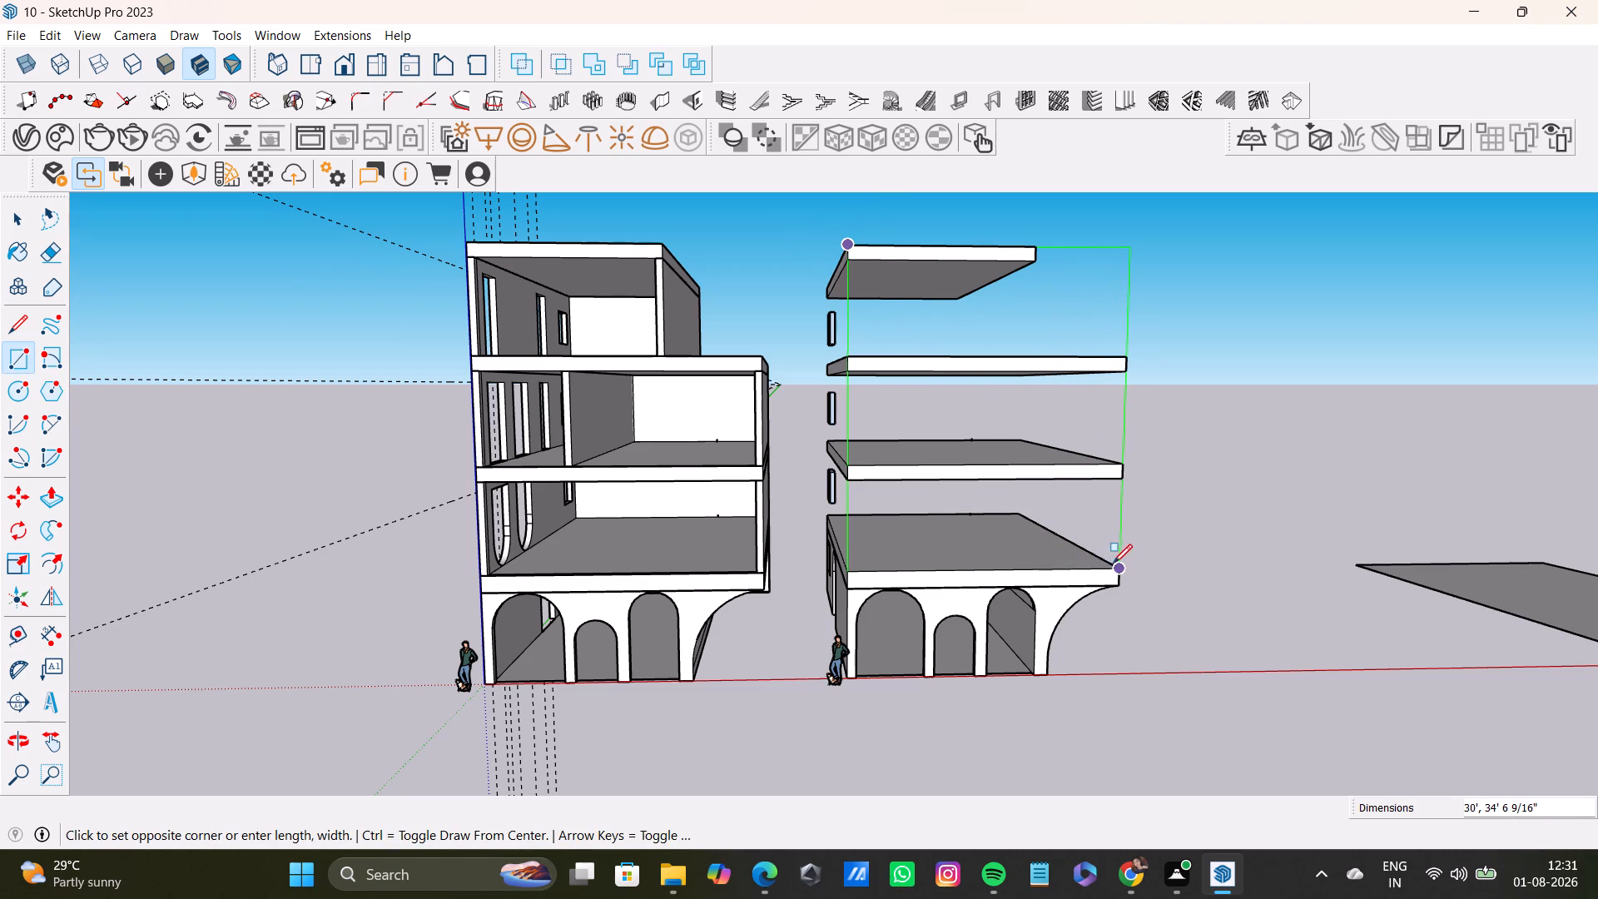
left_click(1120, 566)
key("space")
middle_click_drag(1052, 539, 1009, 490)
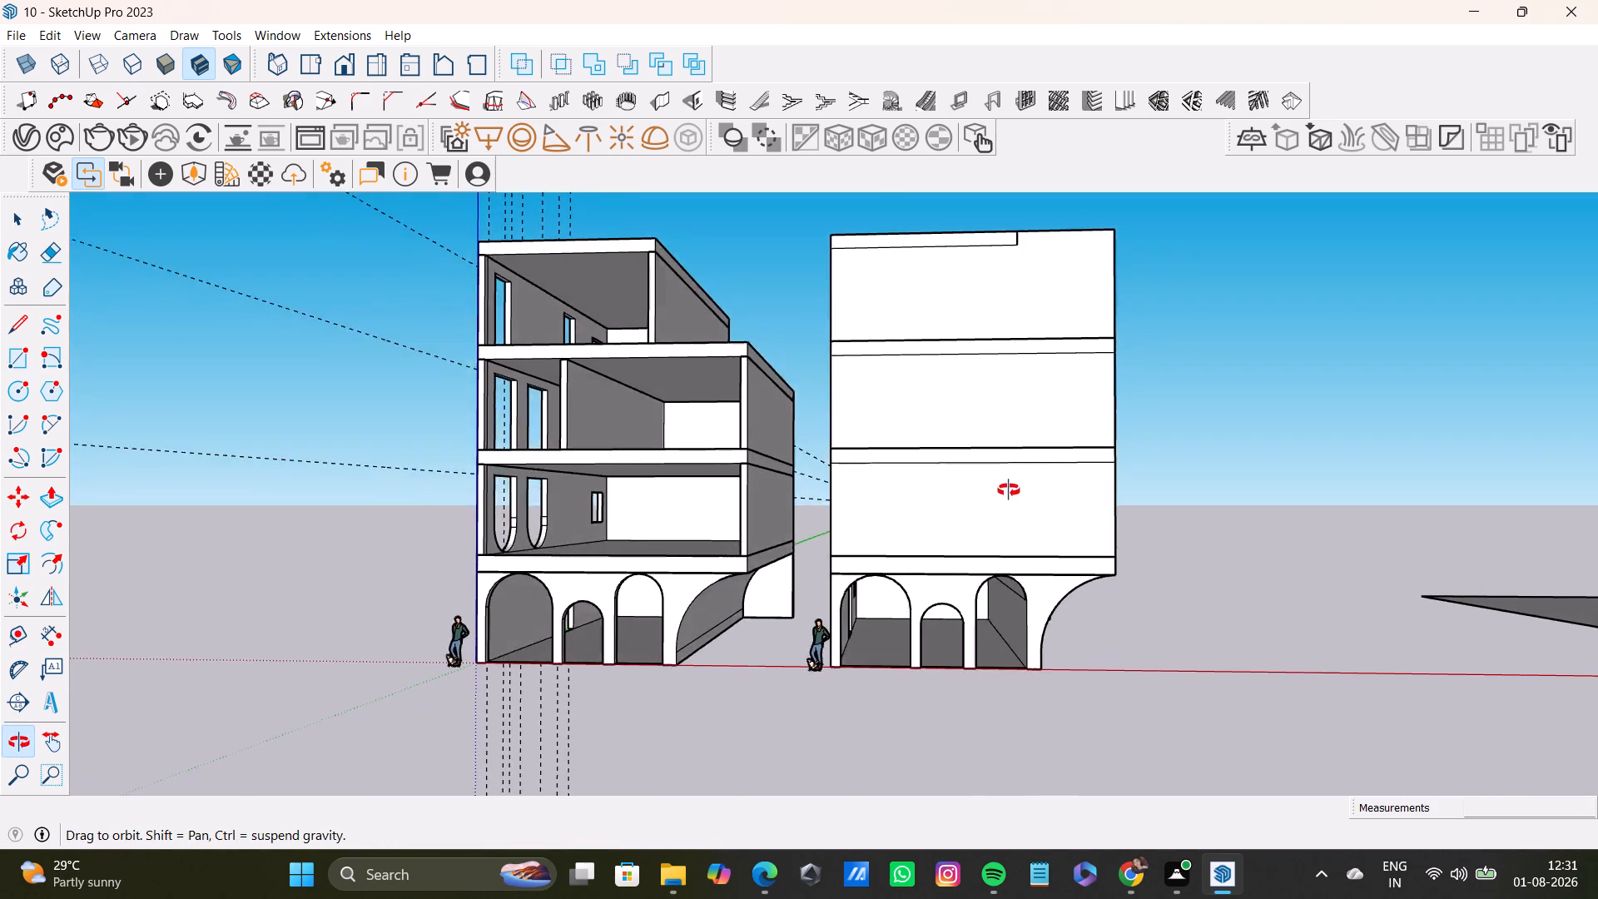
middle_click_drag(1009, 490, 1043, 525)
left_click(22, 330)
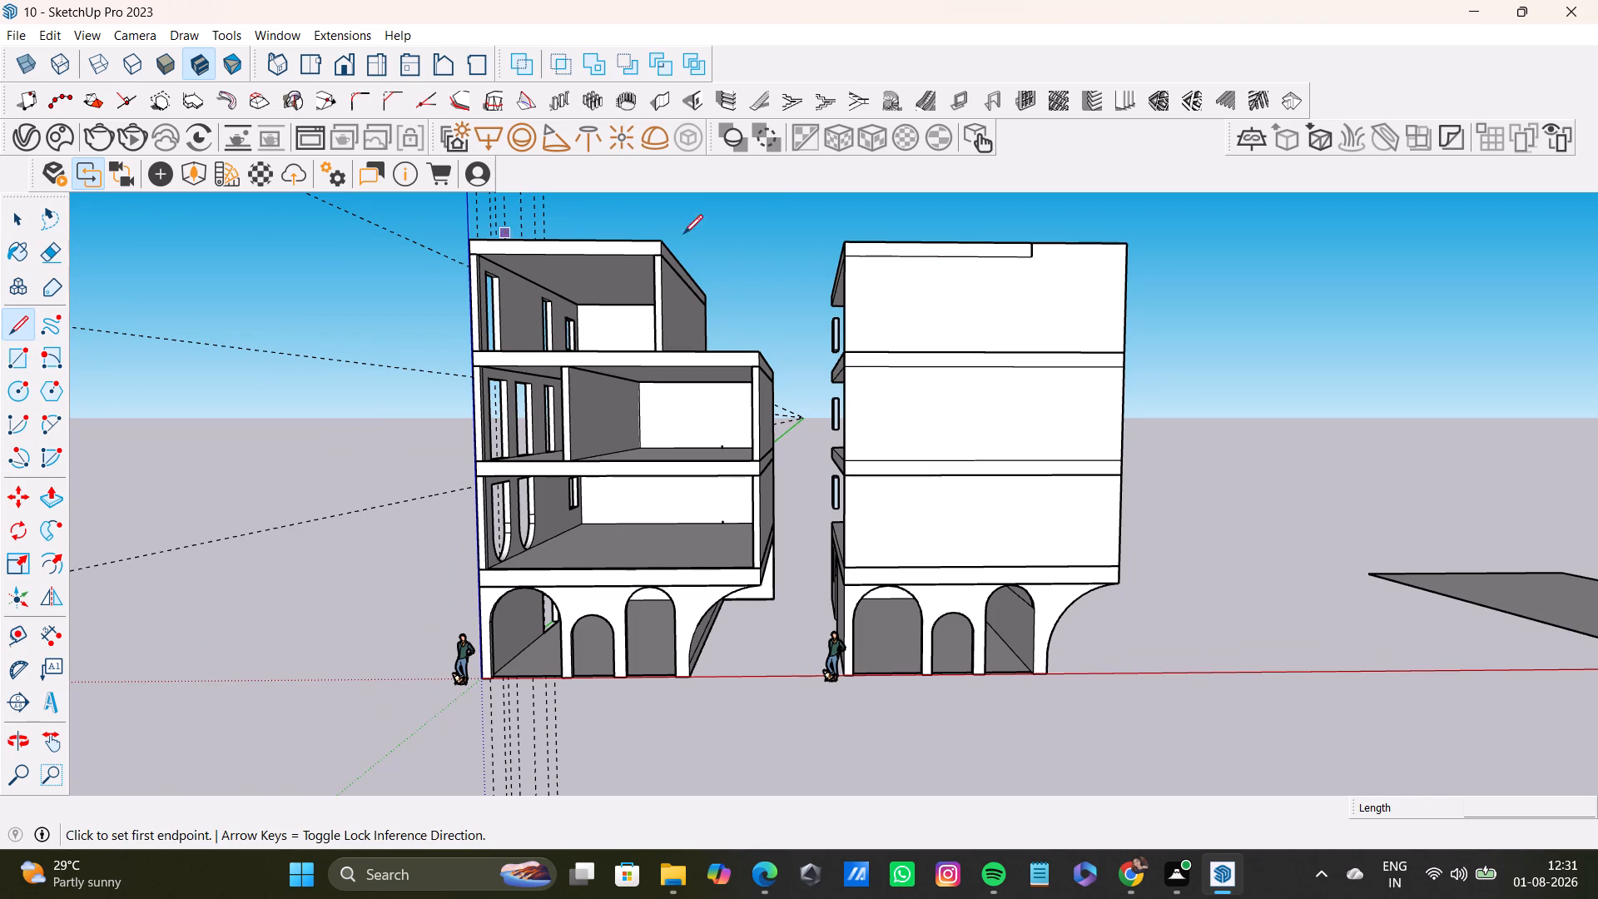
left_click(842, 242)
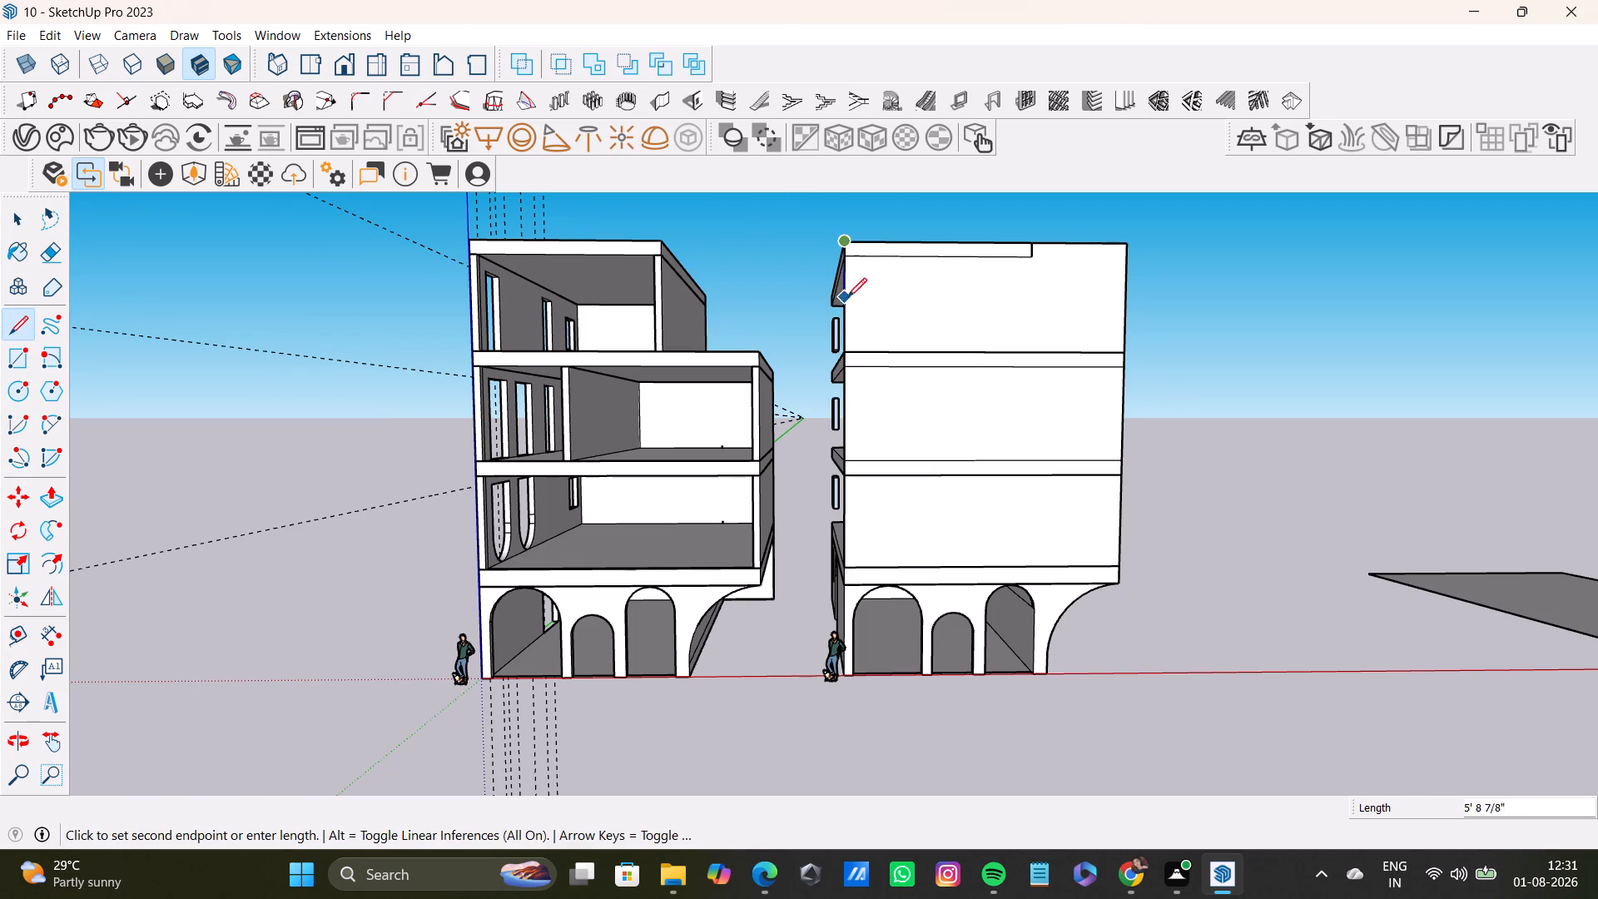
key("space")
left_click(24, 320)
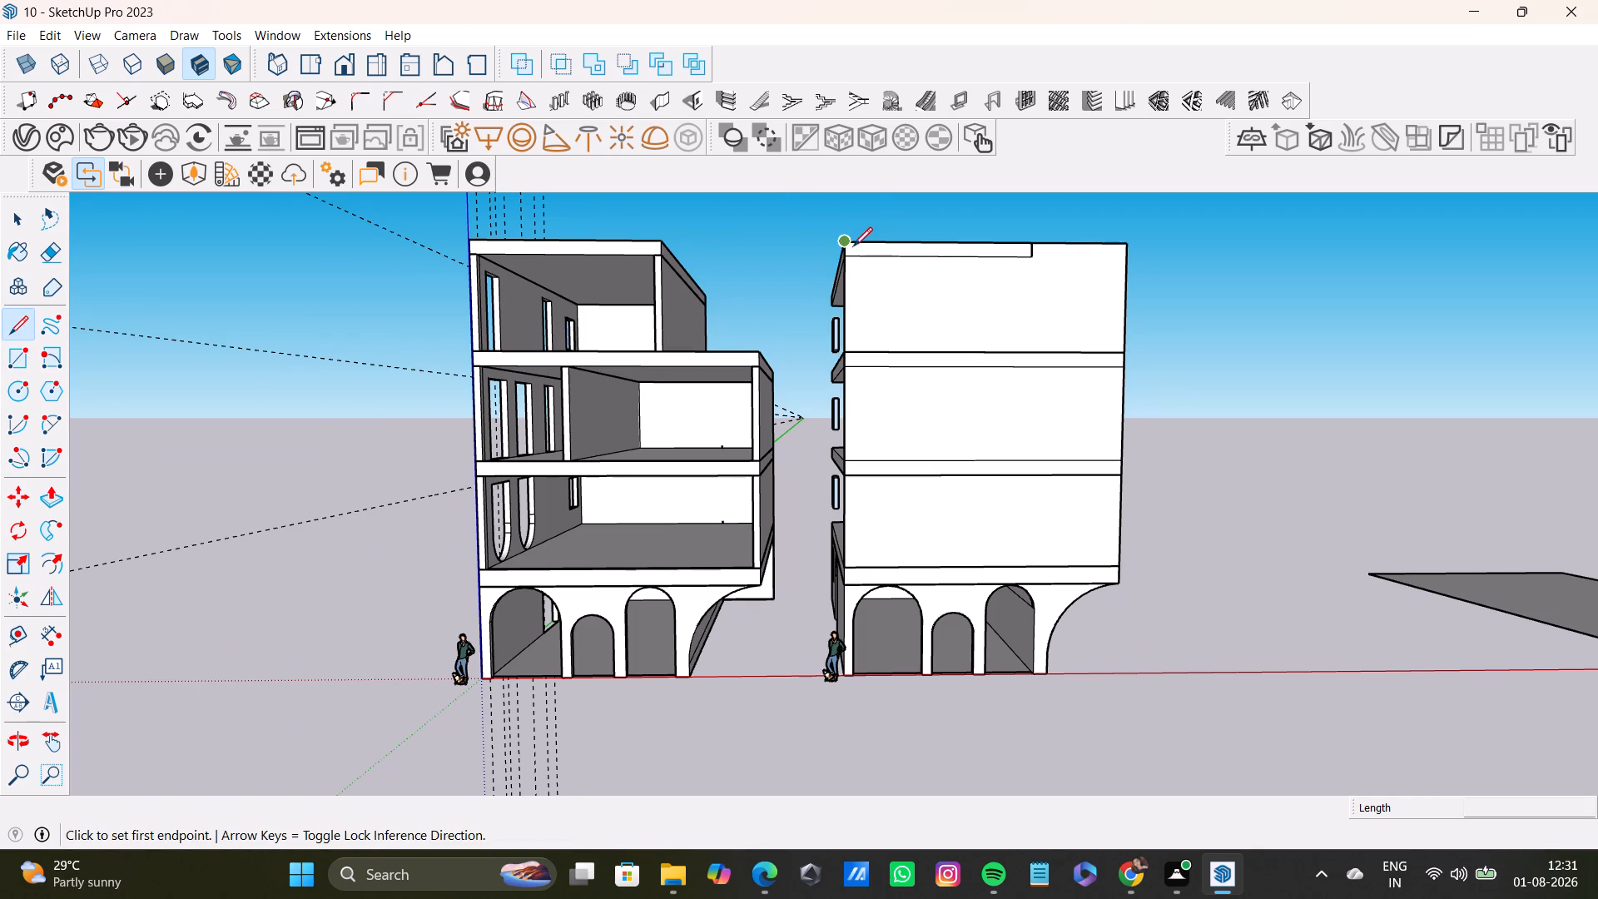
Place five vertical guides across the new front face above the arch edges, spaced about 1' 5", 6' 11", 1' 6", 4' 4" and 1' 6".
left_click(9, 633)
left_click(846, 430)
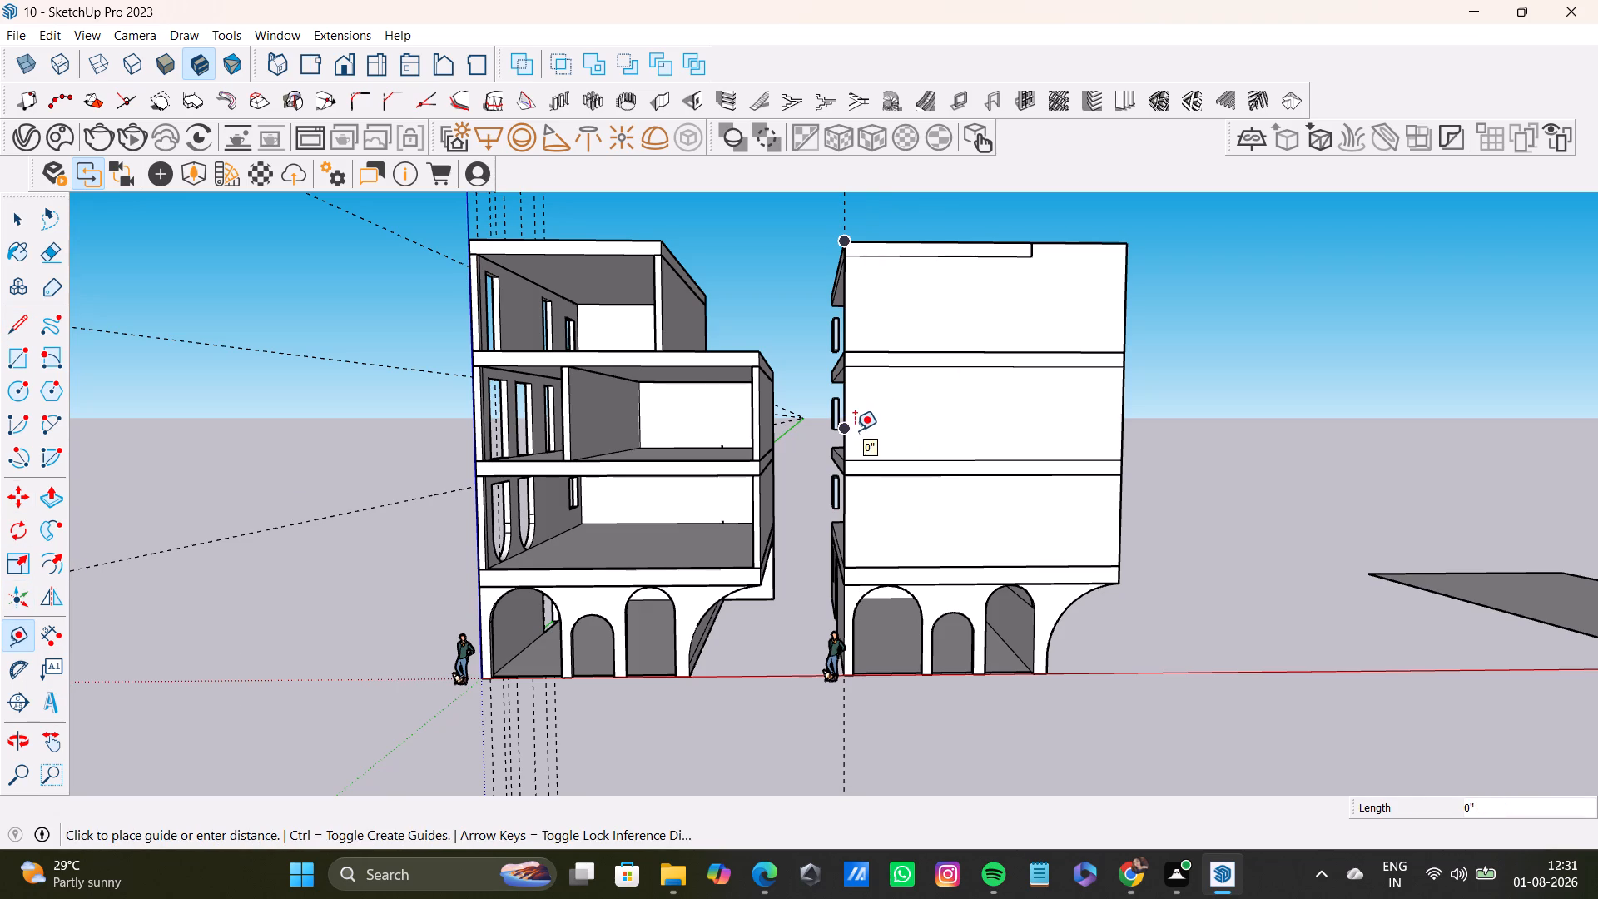
left_click(857, 430)
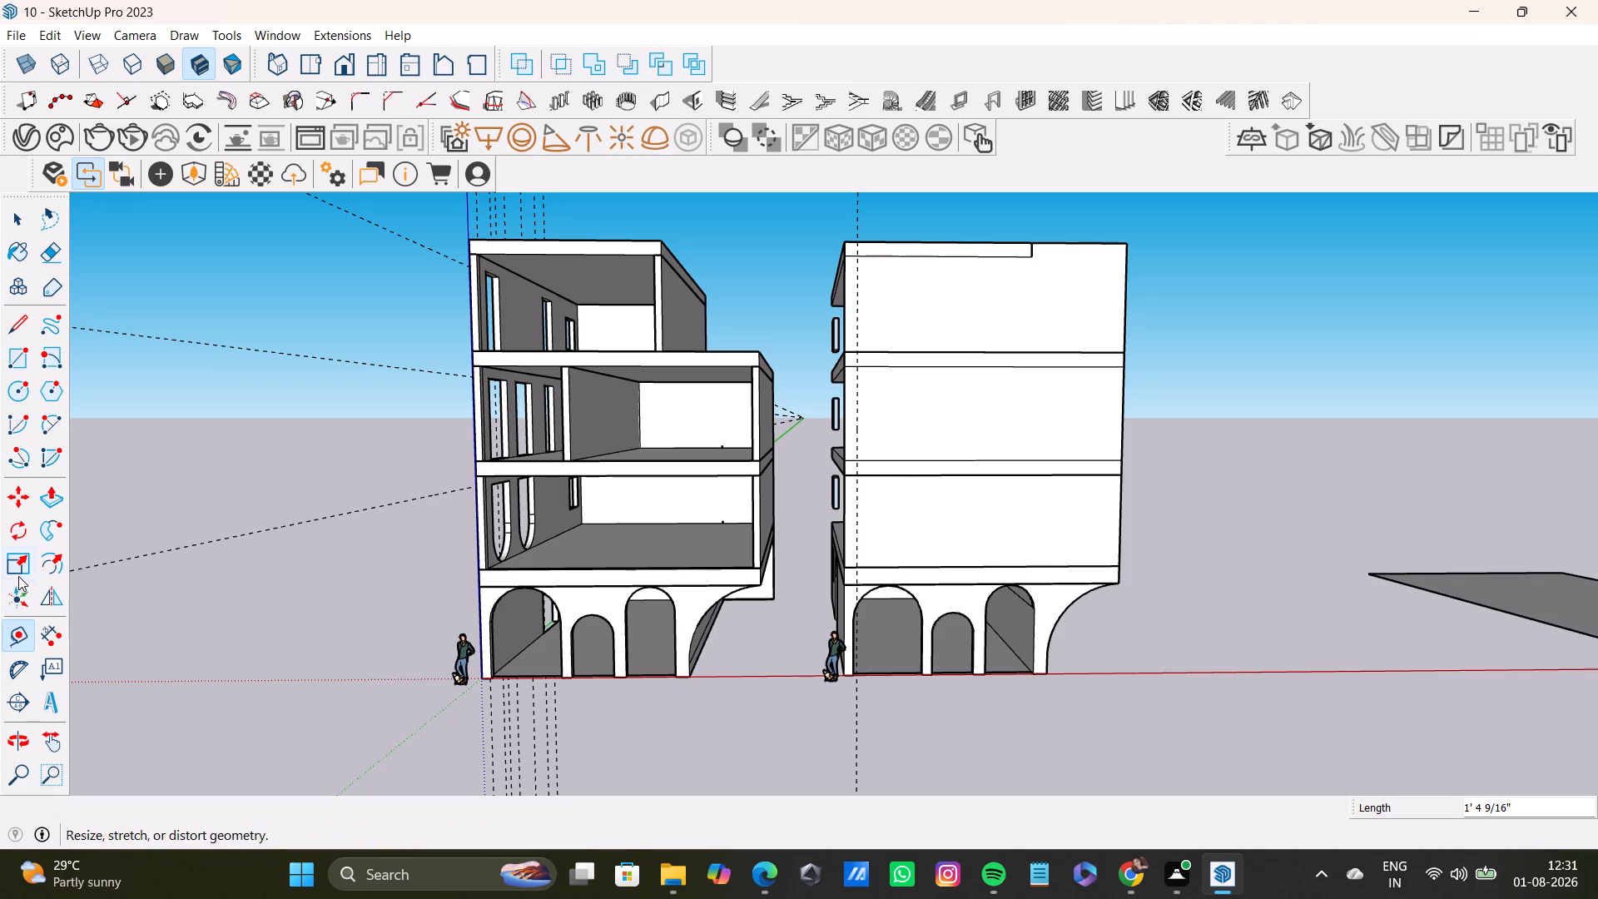
left_click(14, 631)
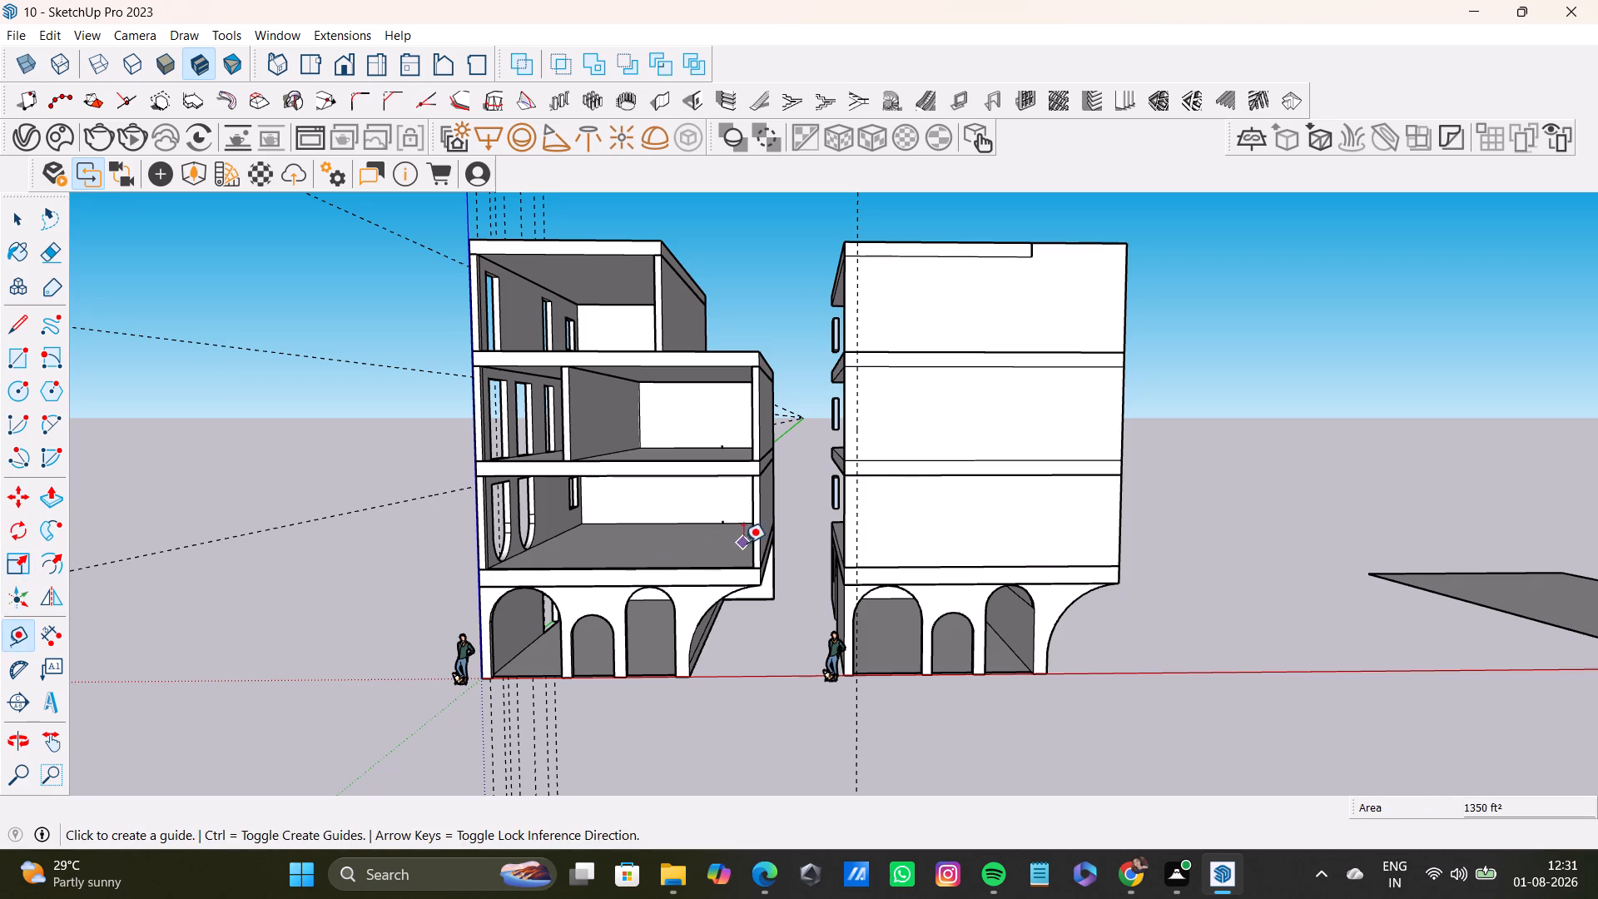
left_click(858, 520)
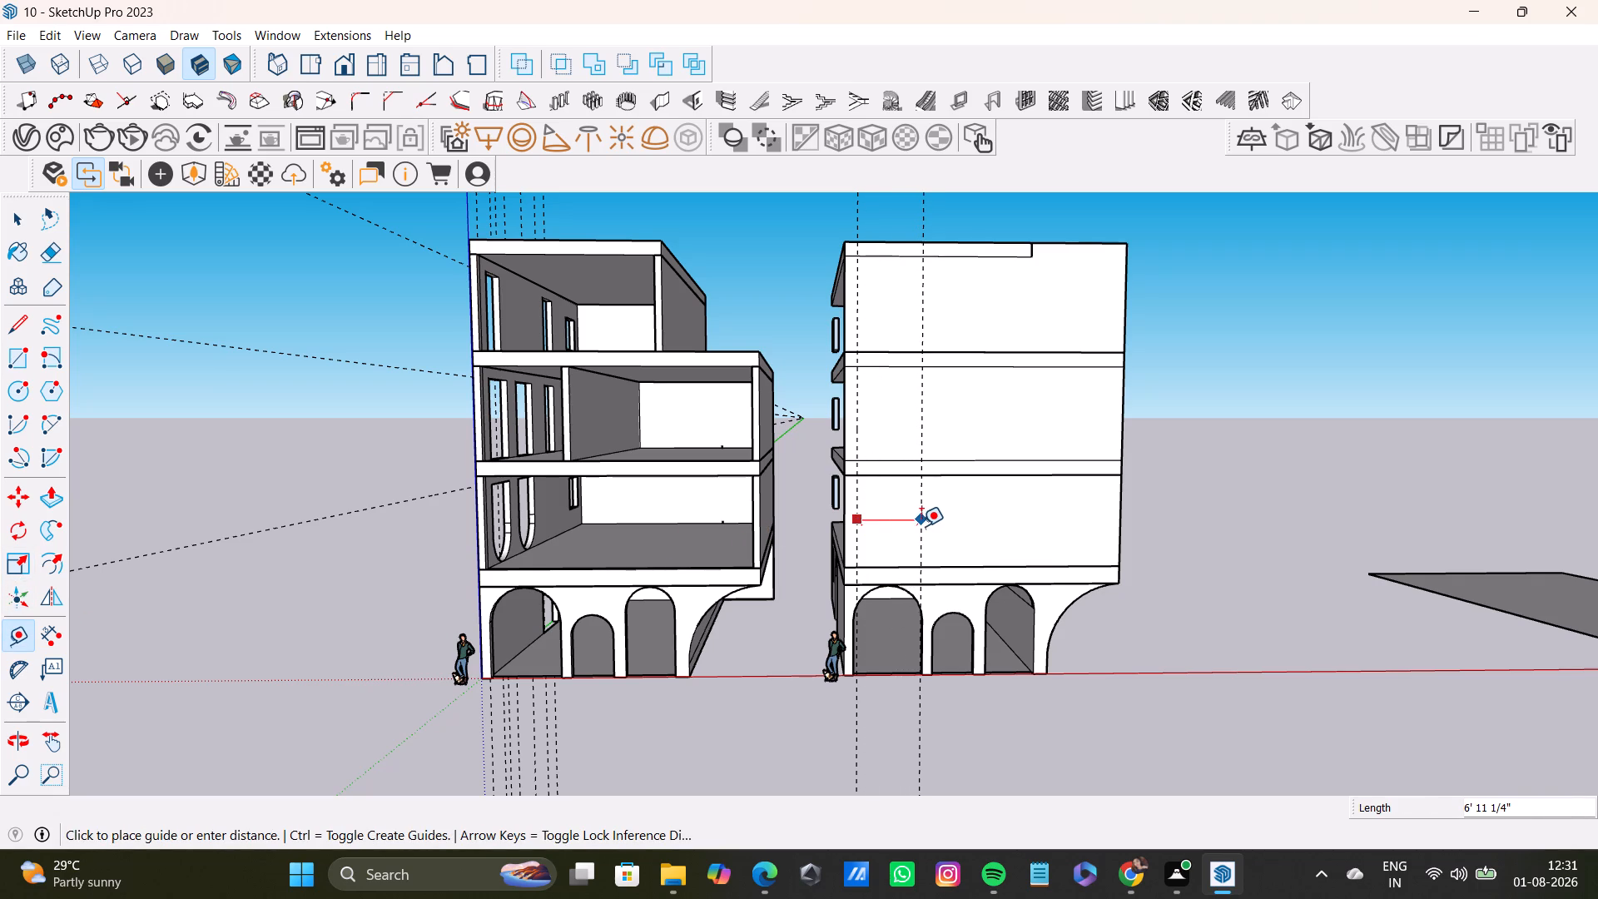
left_click(921, 526)
left_click(923, 525)
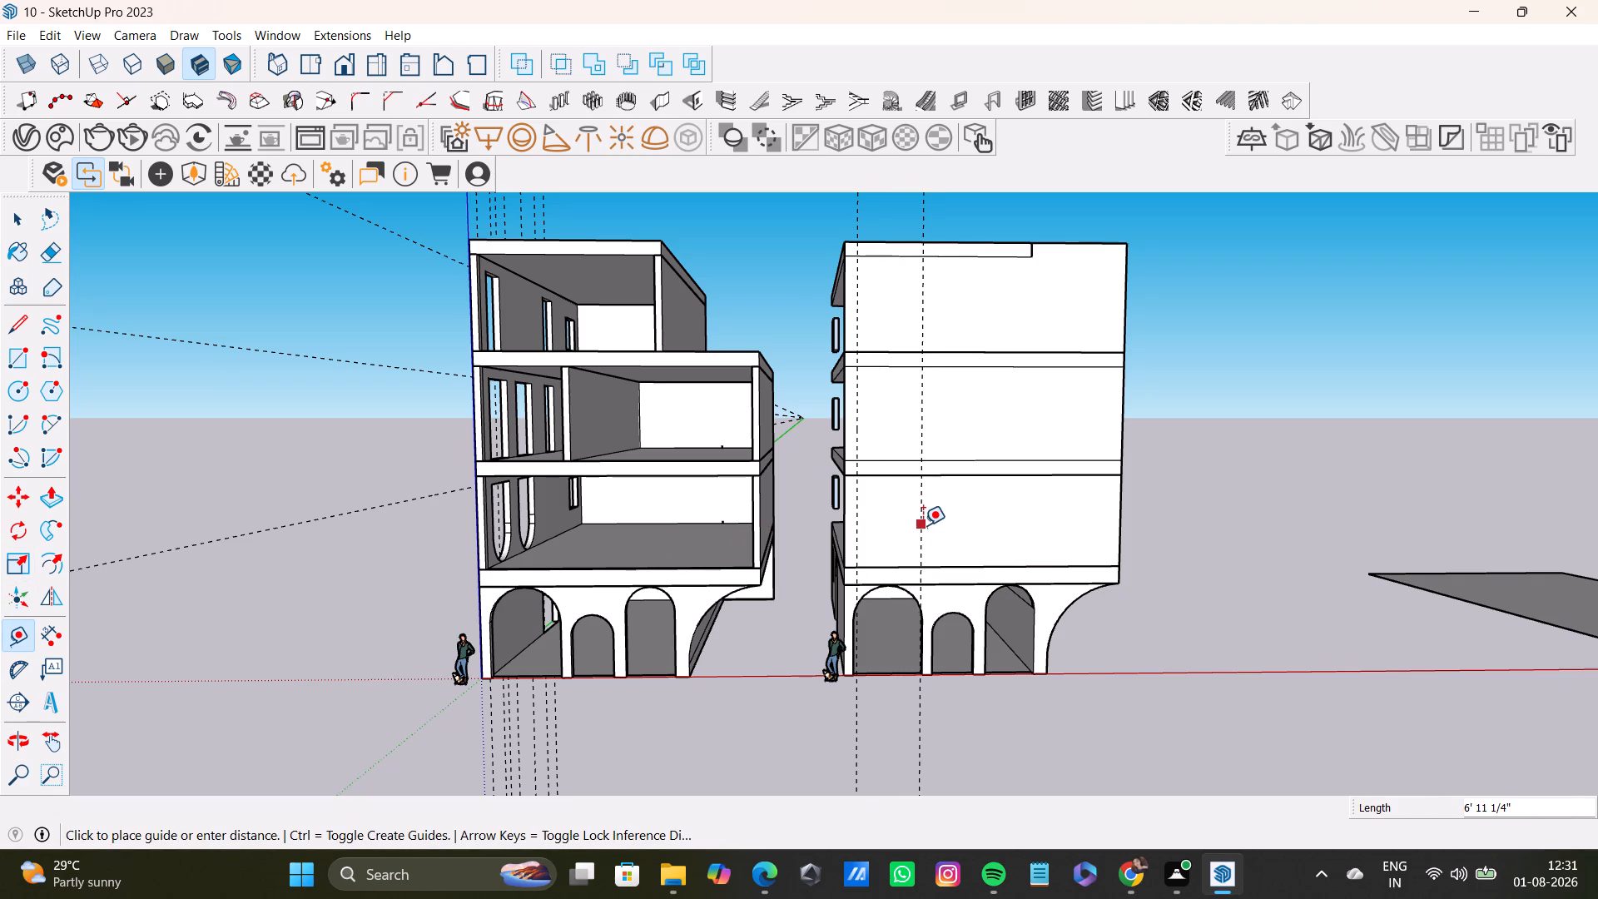
left_click(935, 525)
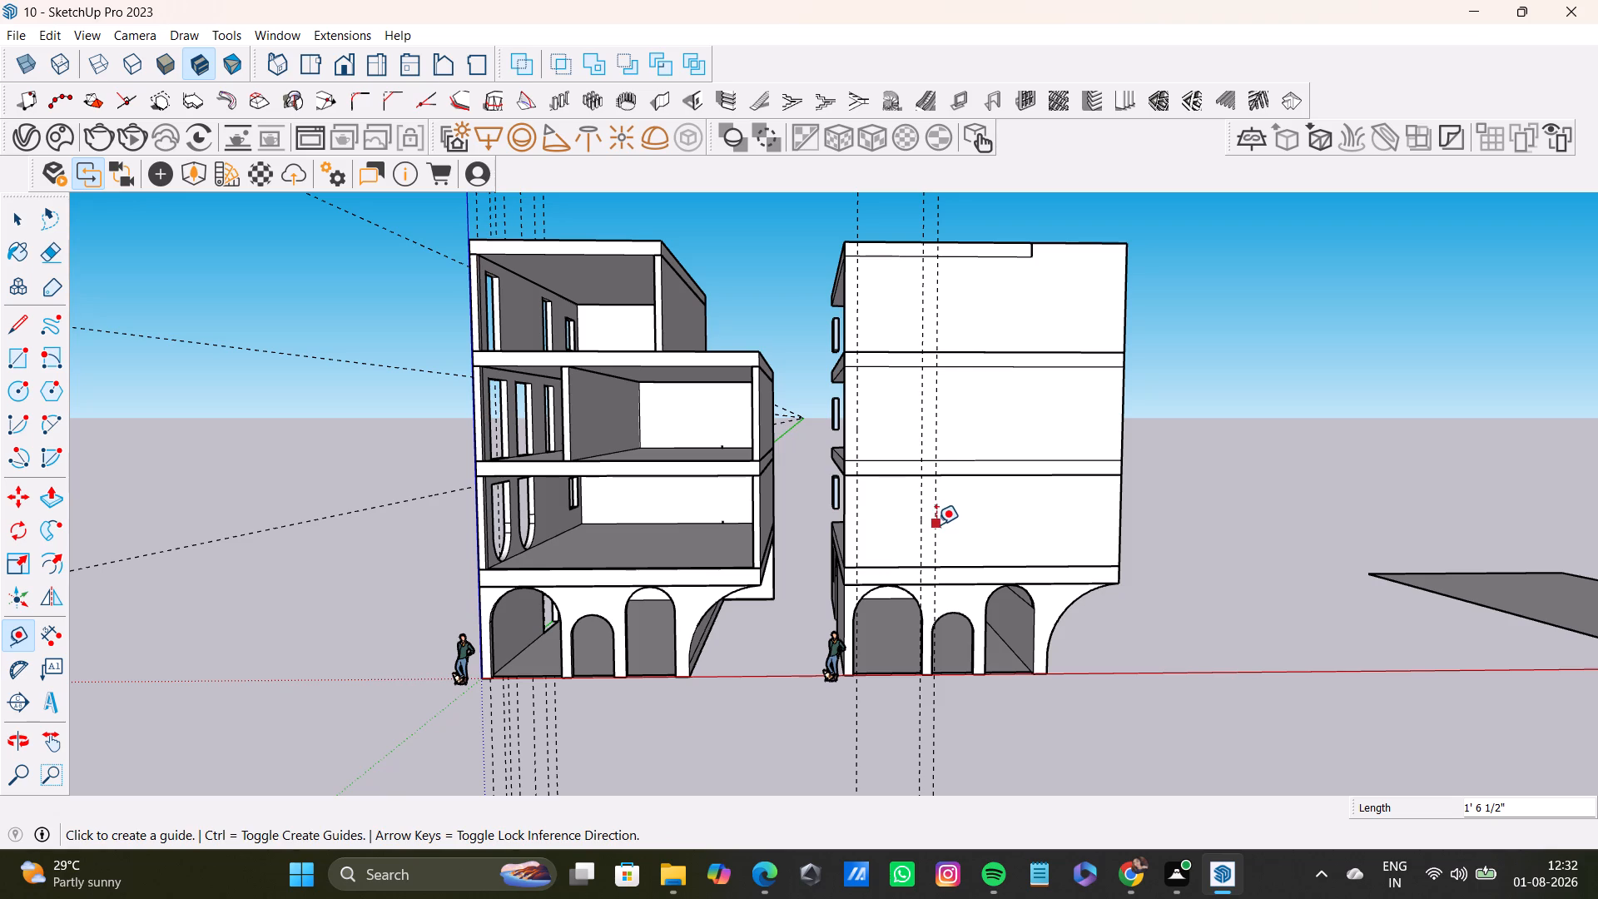
left_click(934, 524)
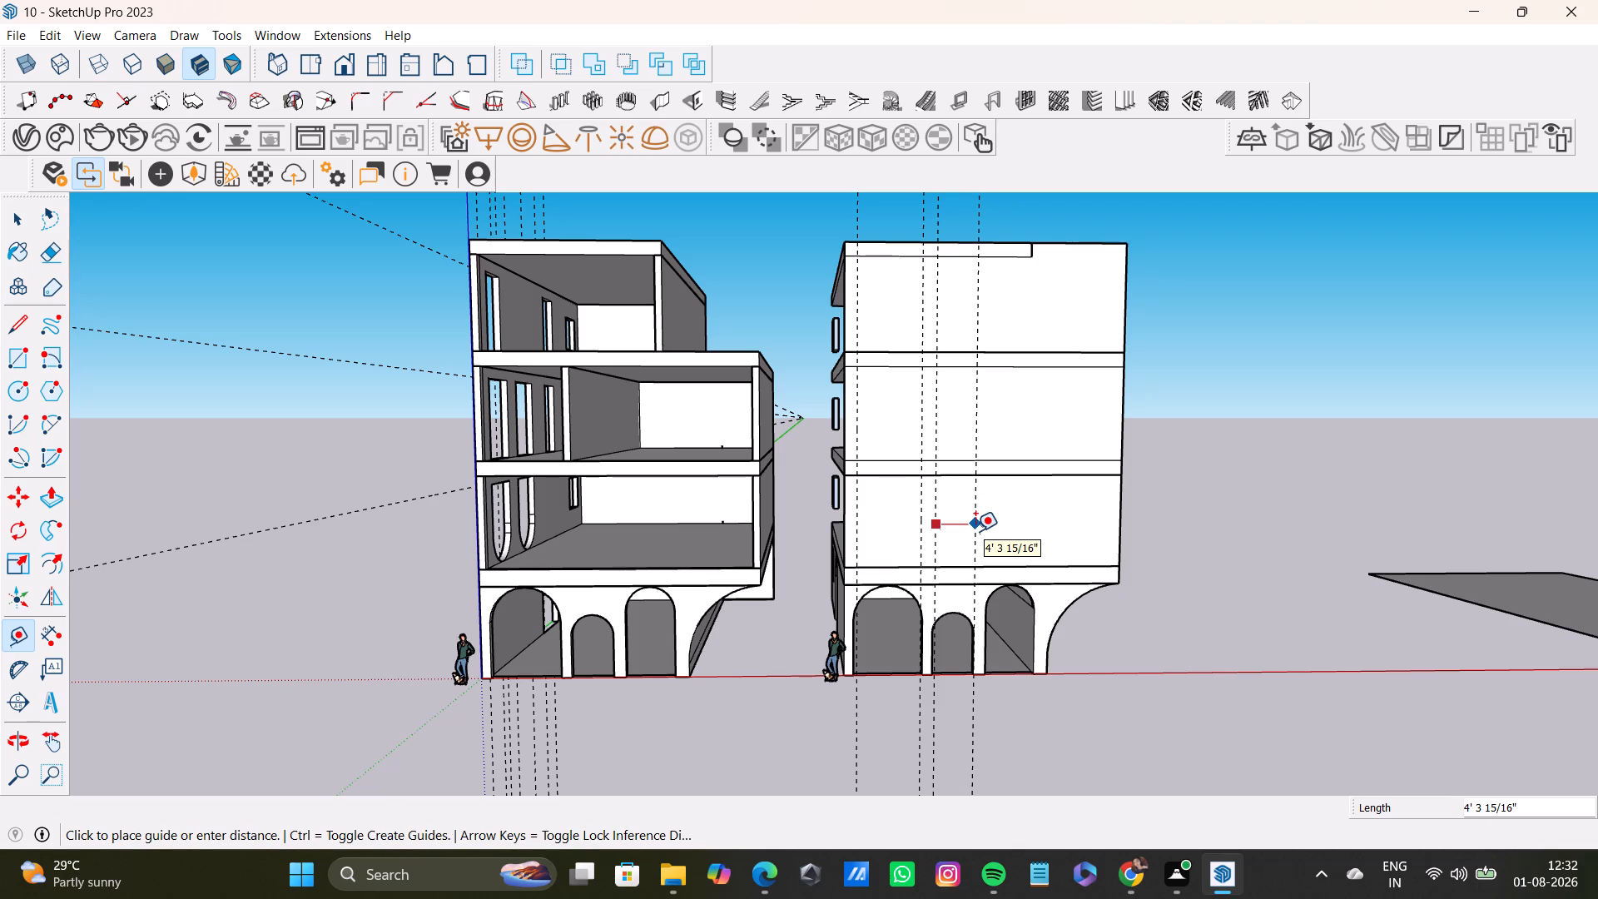
left_click(975, 531)
left_click(974, 532)
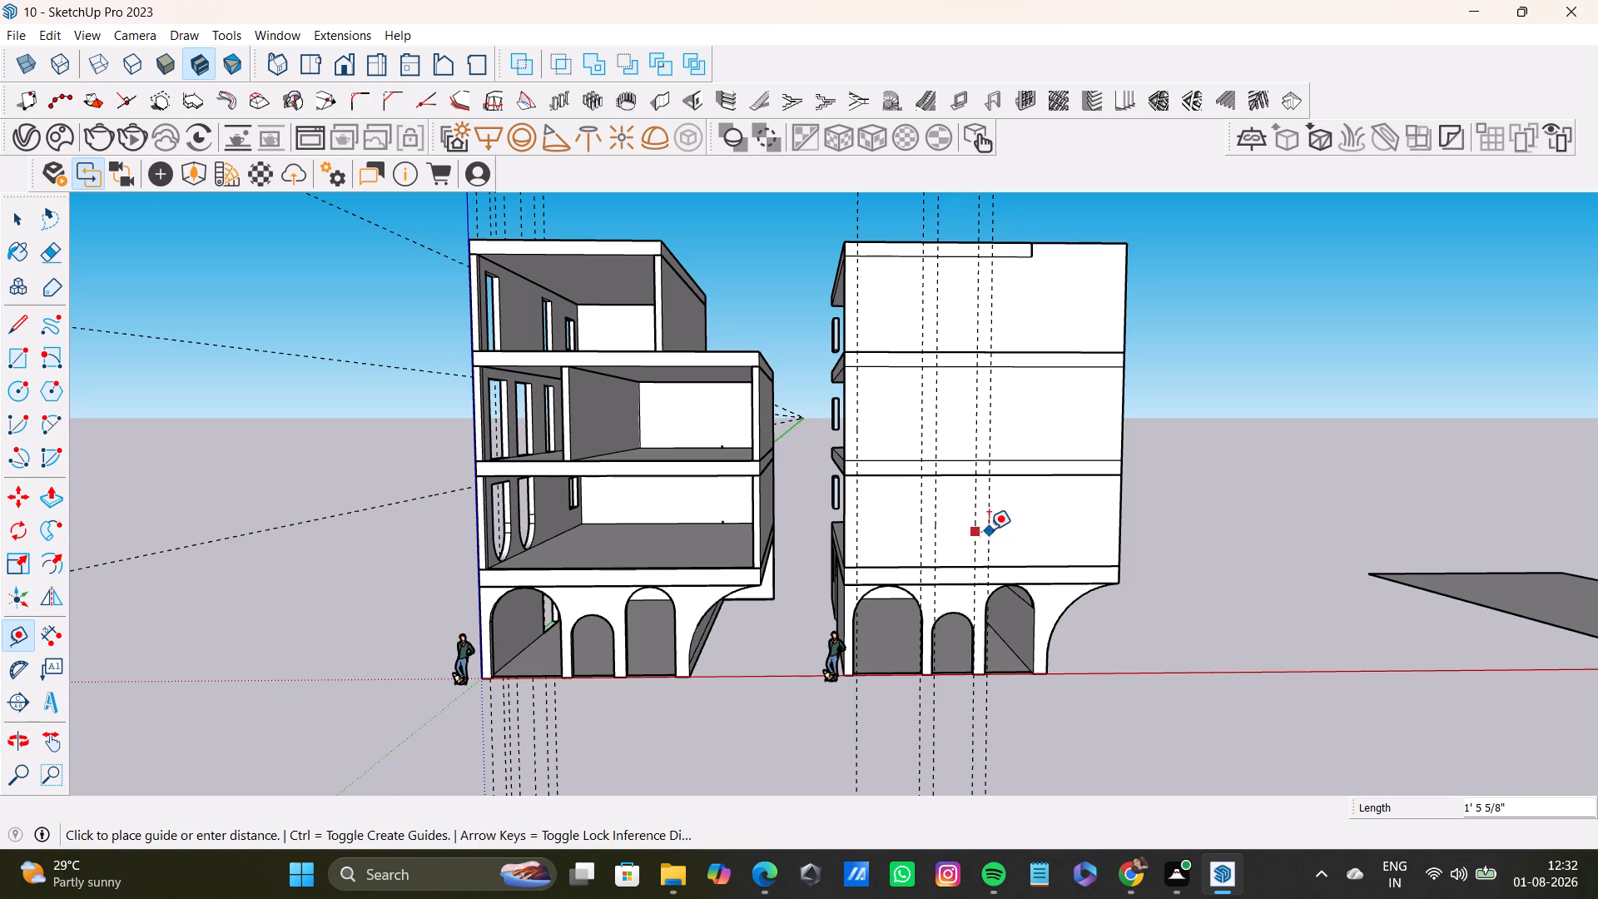
left_click(989, 529)
Add two more vertical guides, one about 5' 2" beyond the fifth guide and one near the face's far edge.
middle_click_drag(1124, 558, 987, 554)
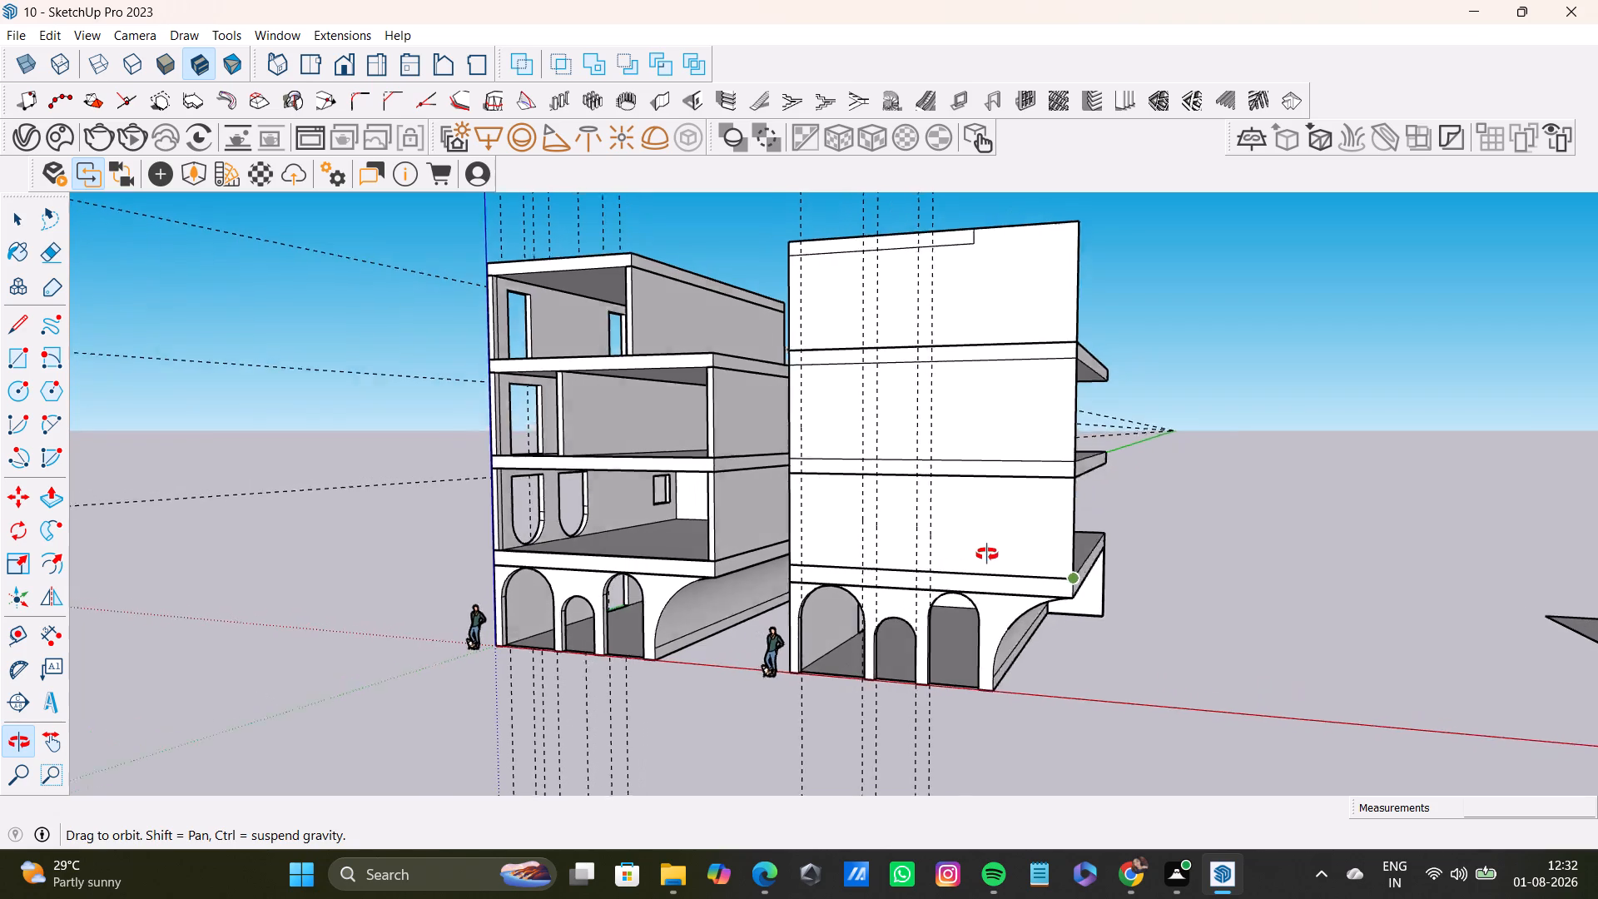
middle_click_drag(987, 554, 1003, 554)
left_click(938, 537)
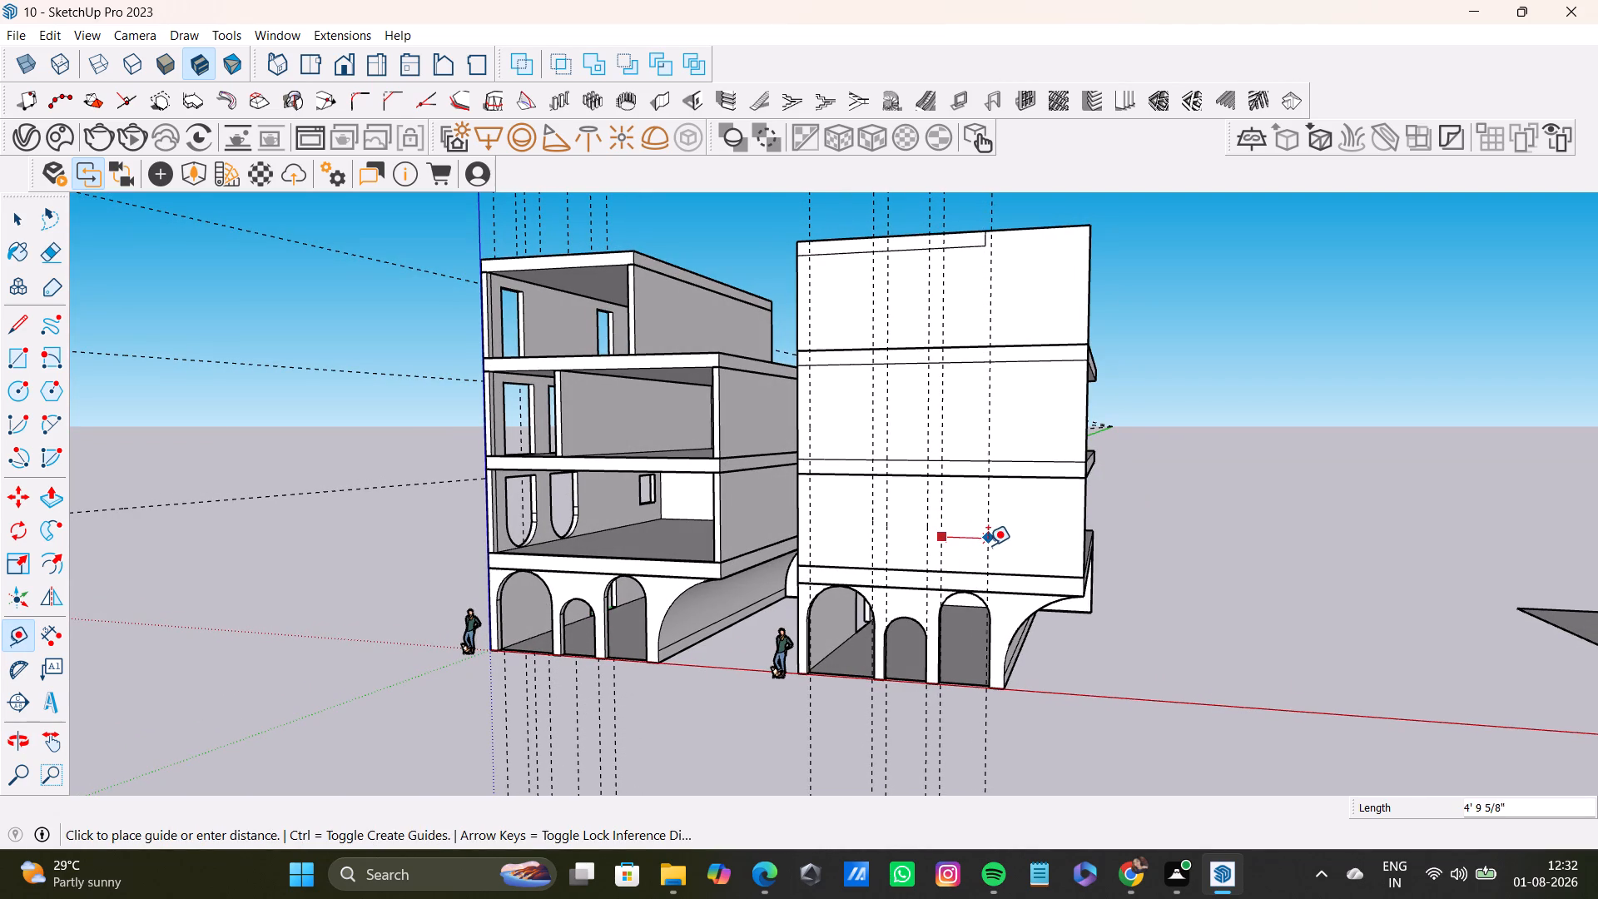
left_click(991, 546)
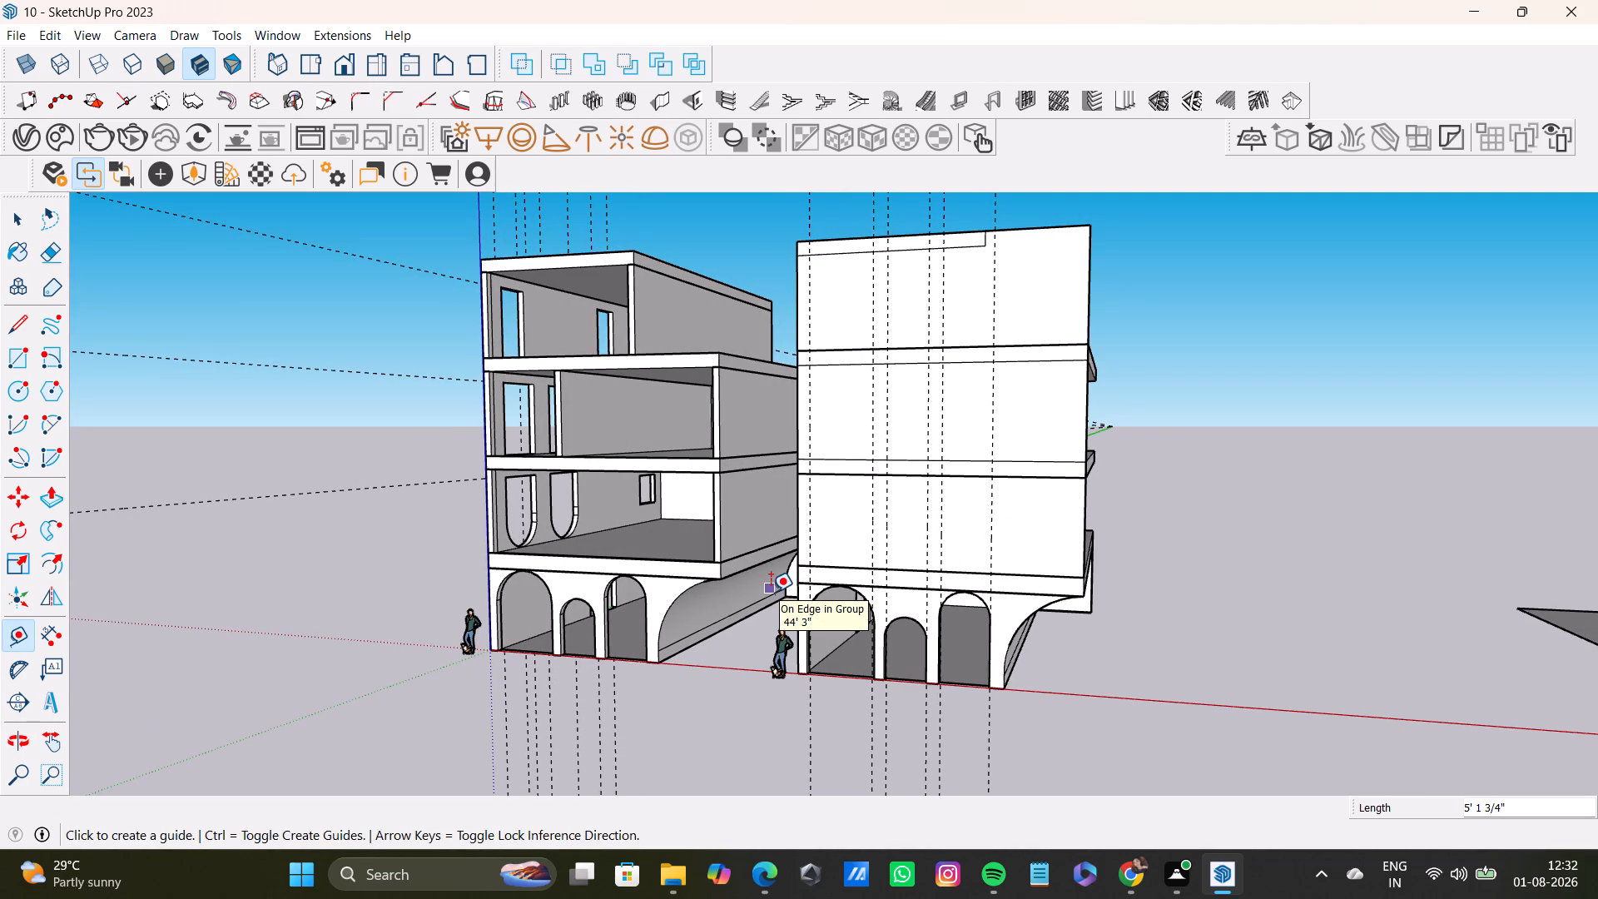
left_click(994, 539)
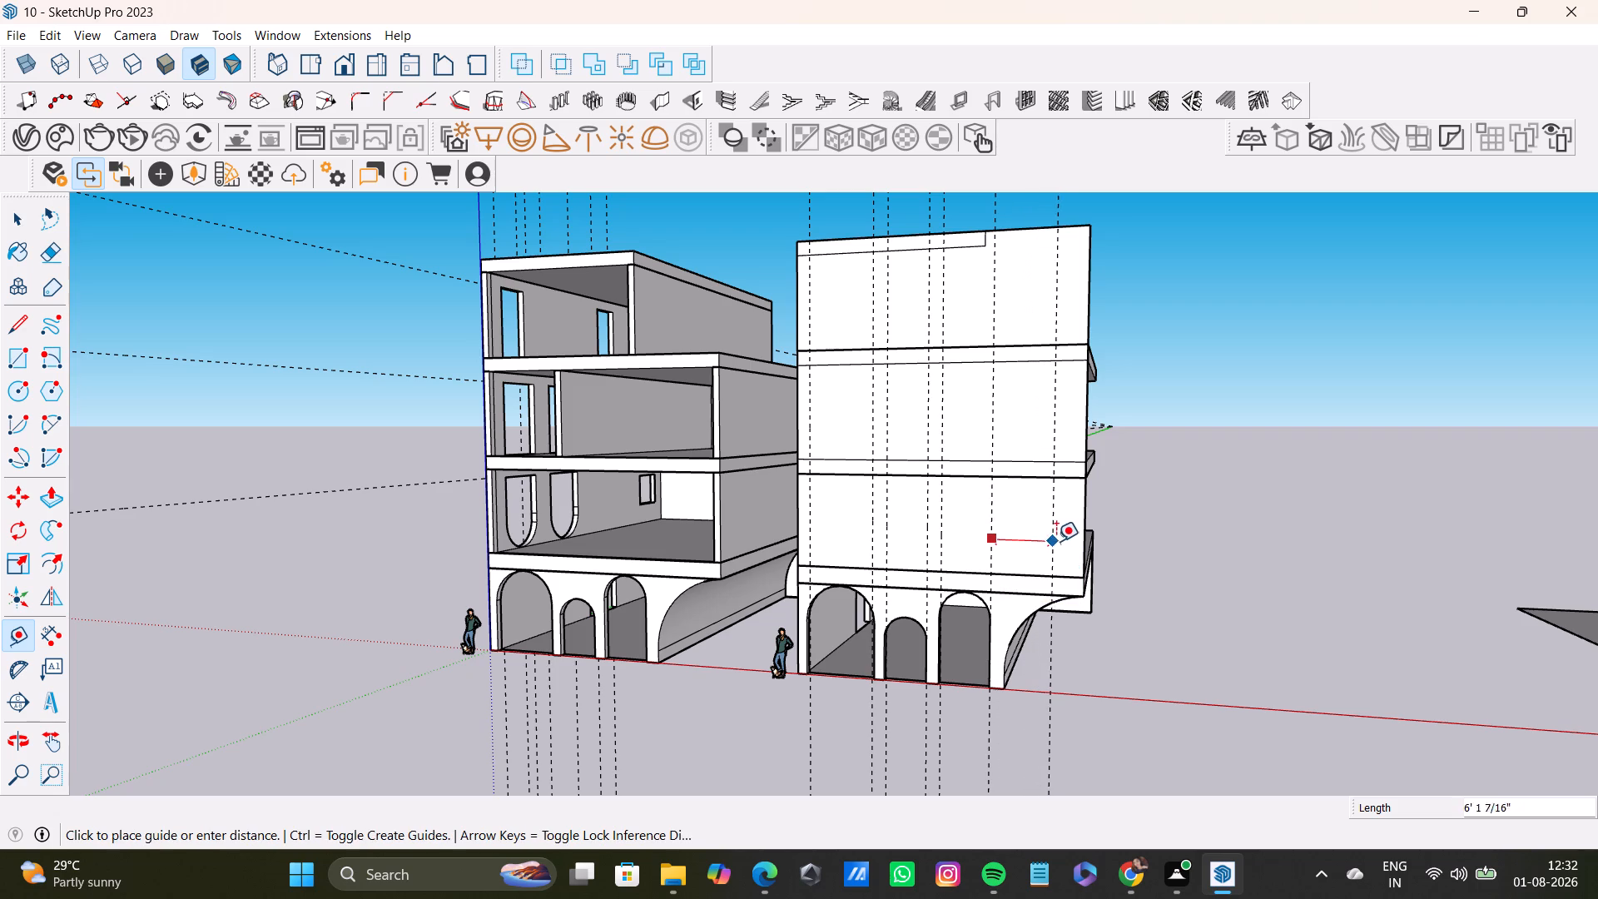
left_click(1066, 544)
key("space")
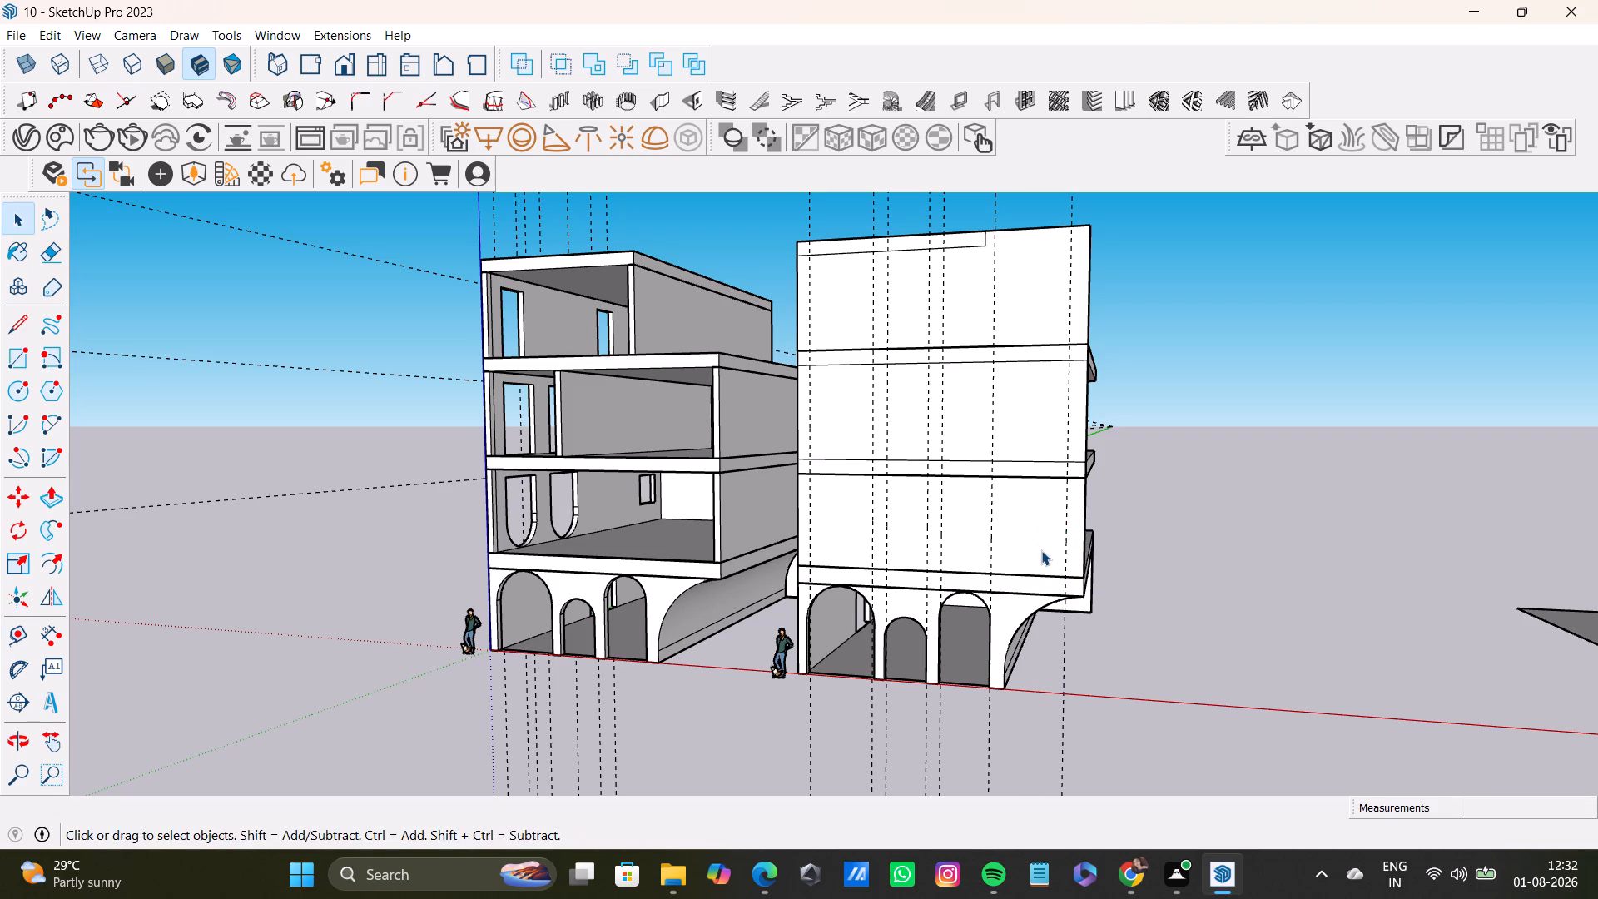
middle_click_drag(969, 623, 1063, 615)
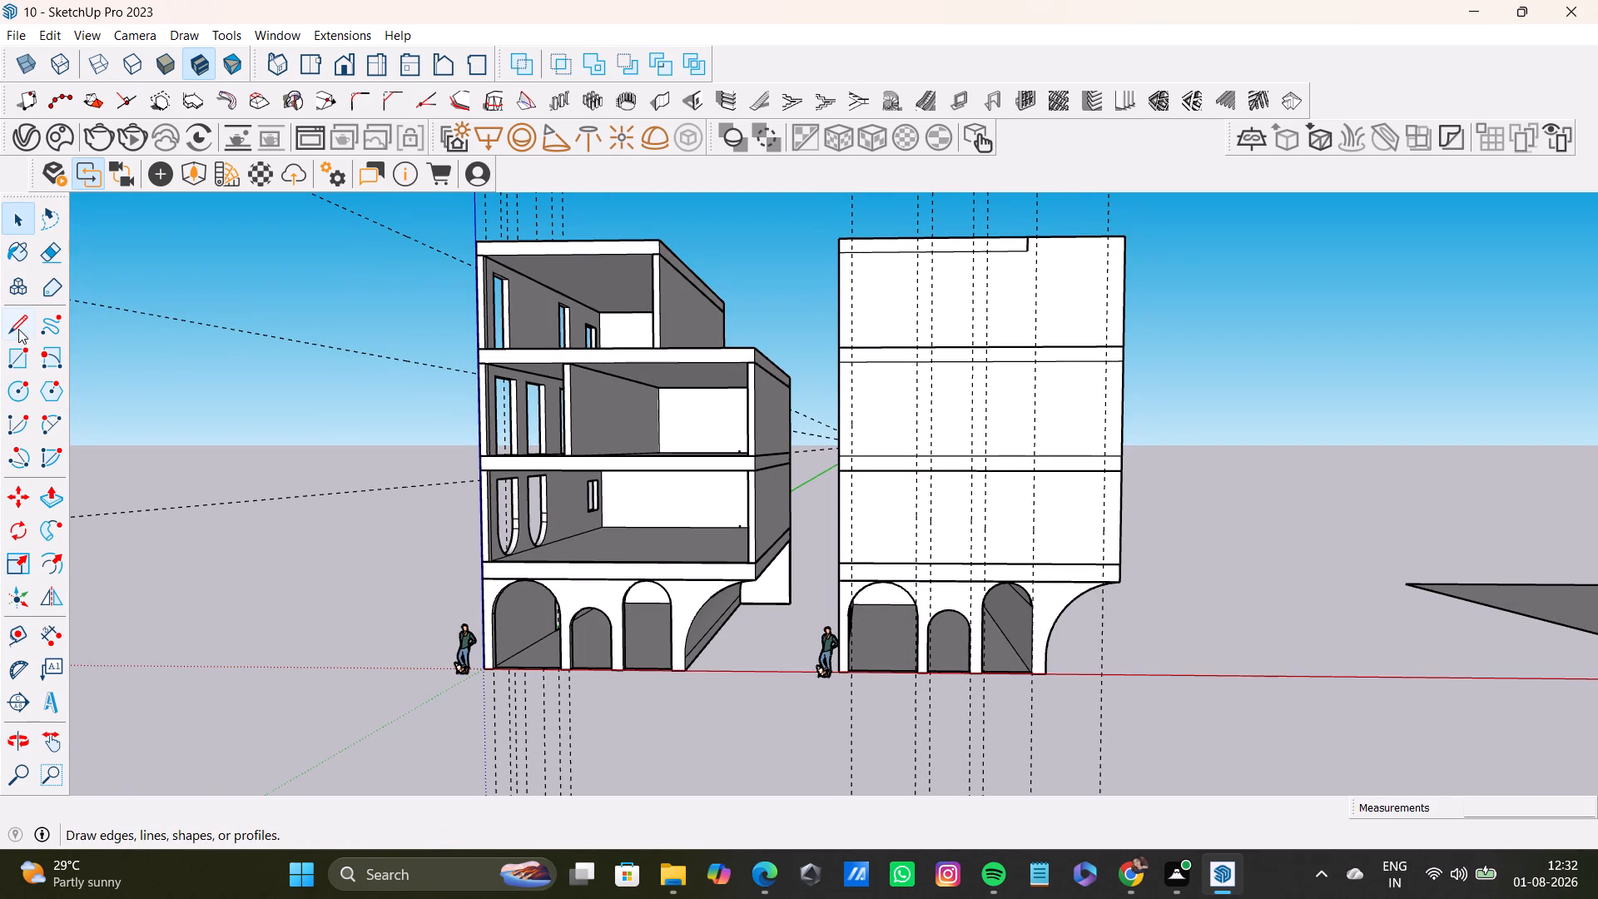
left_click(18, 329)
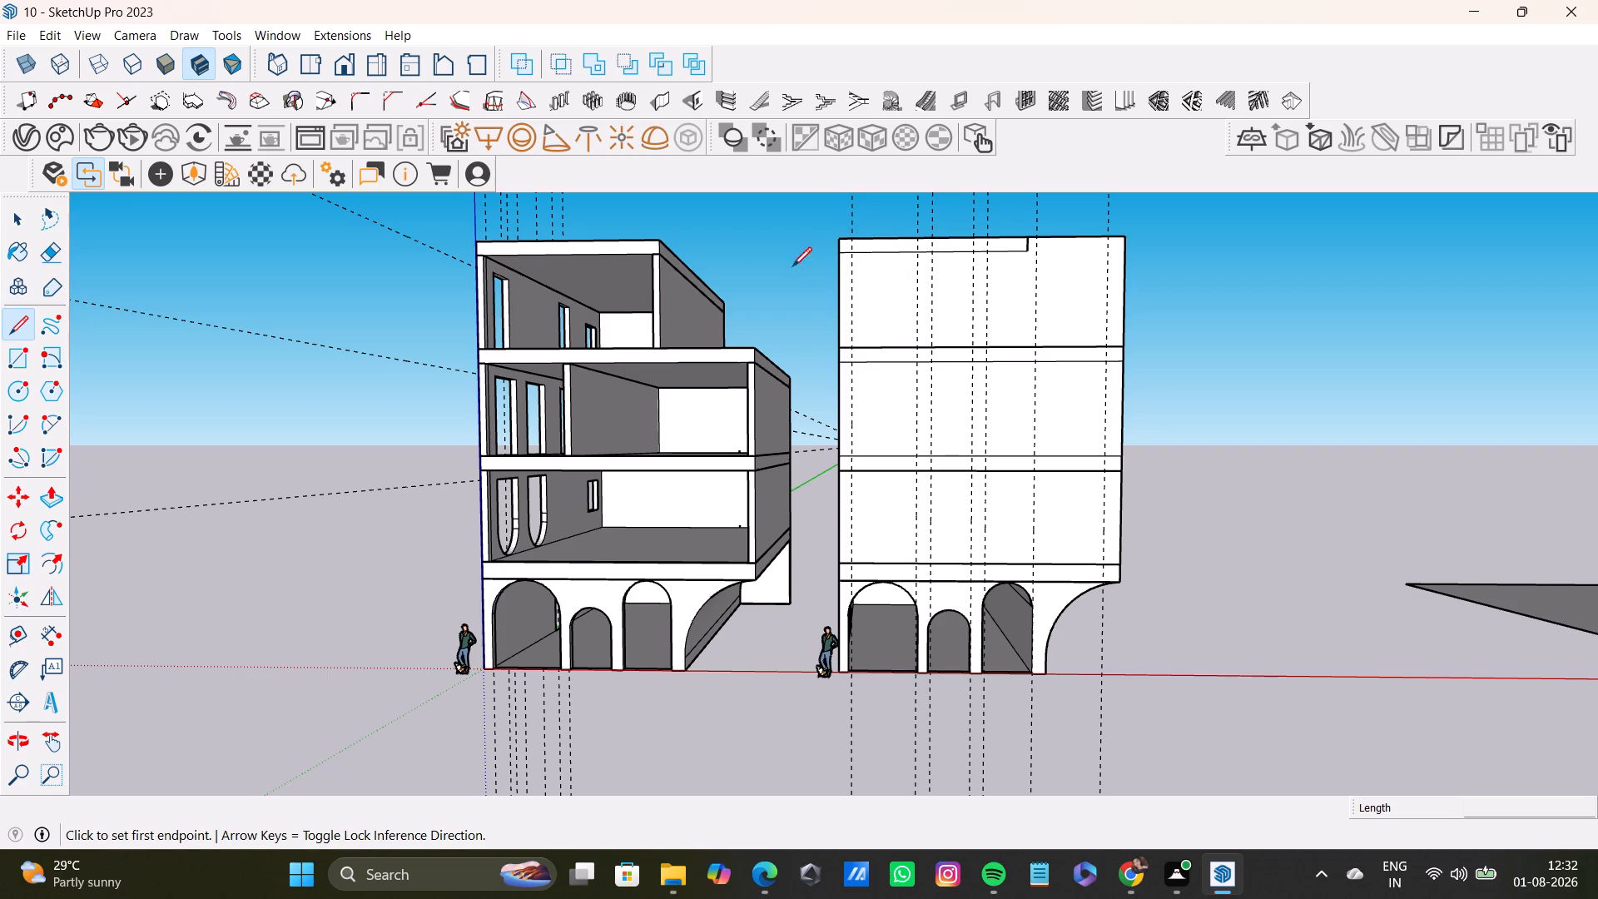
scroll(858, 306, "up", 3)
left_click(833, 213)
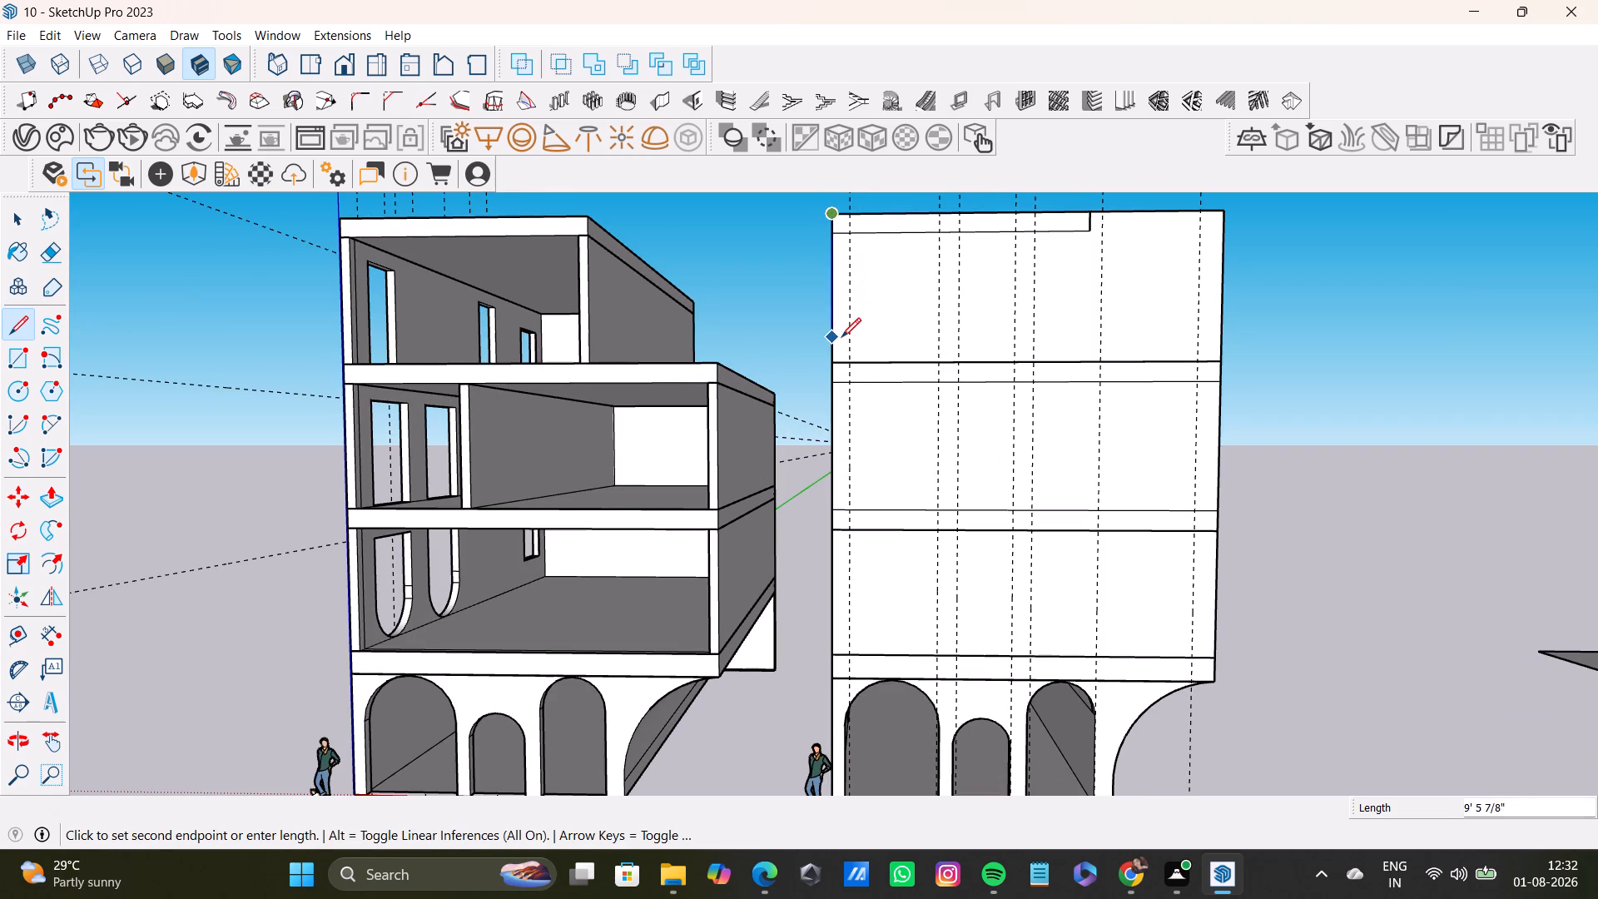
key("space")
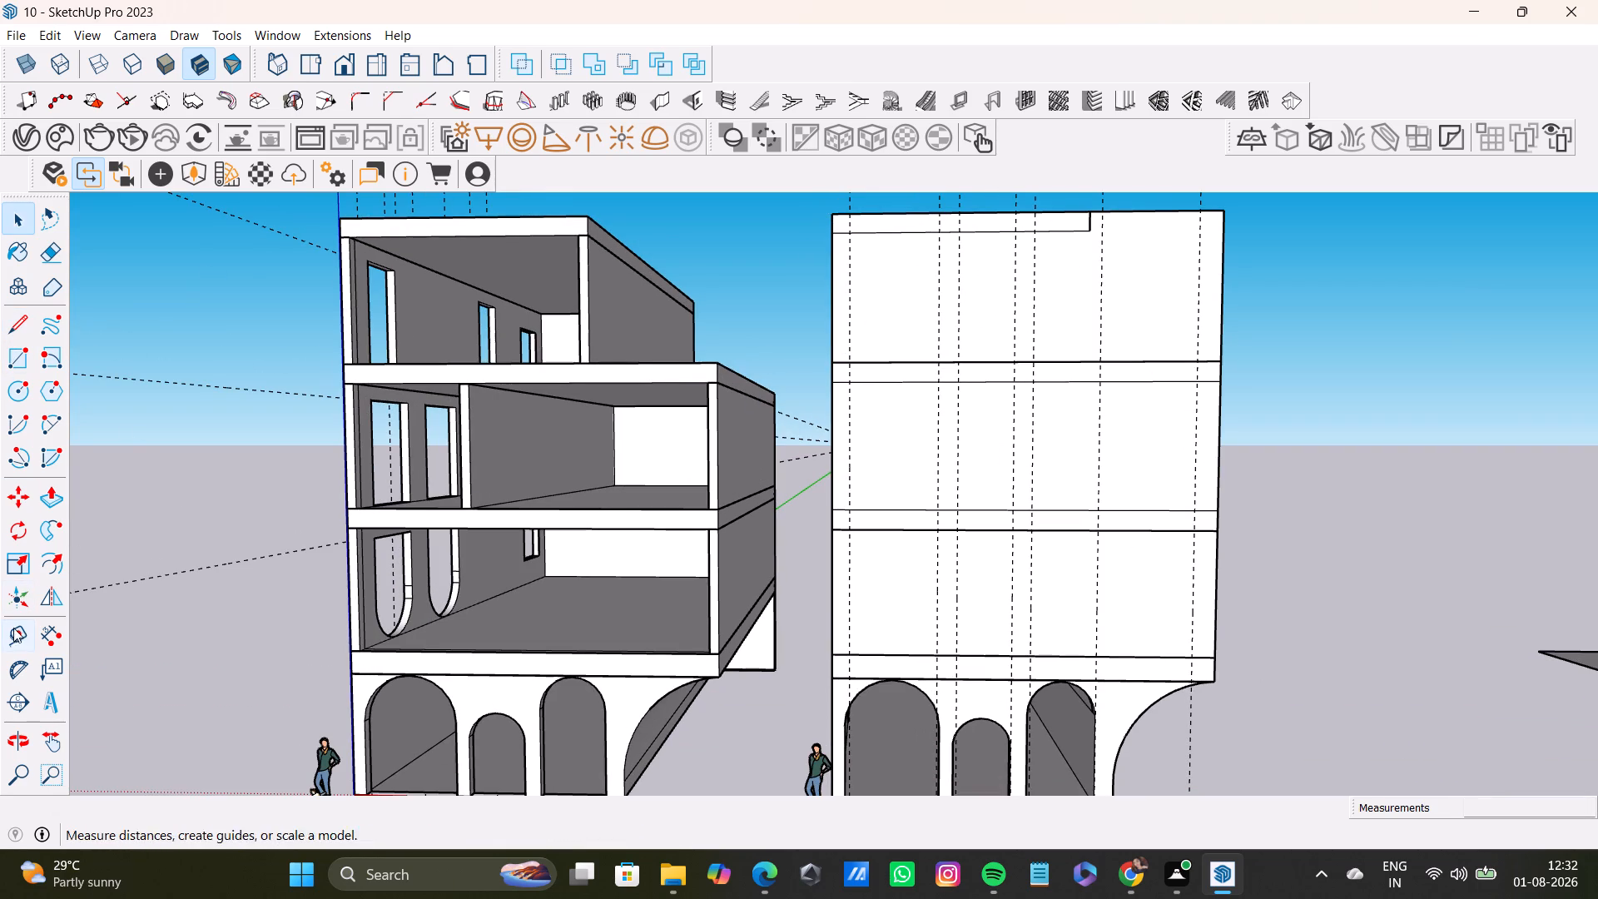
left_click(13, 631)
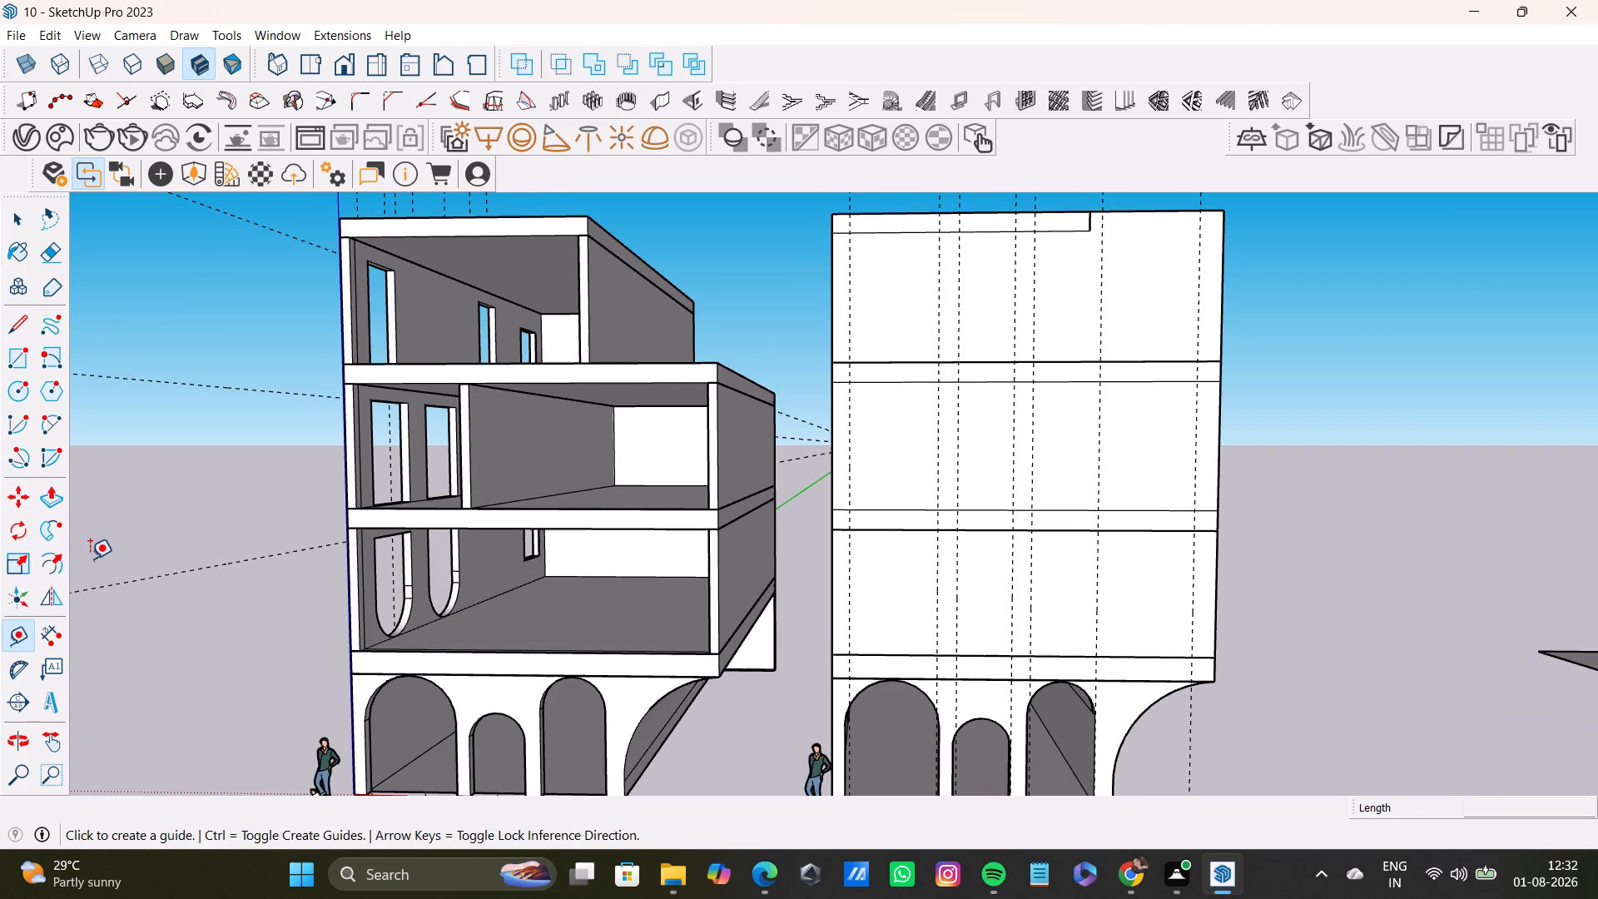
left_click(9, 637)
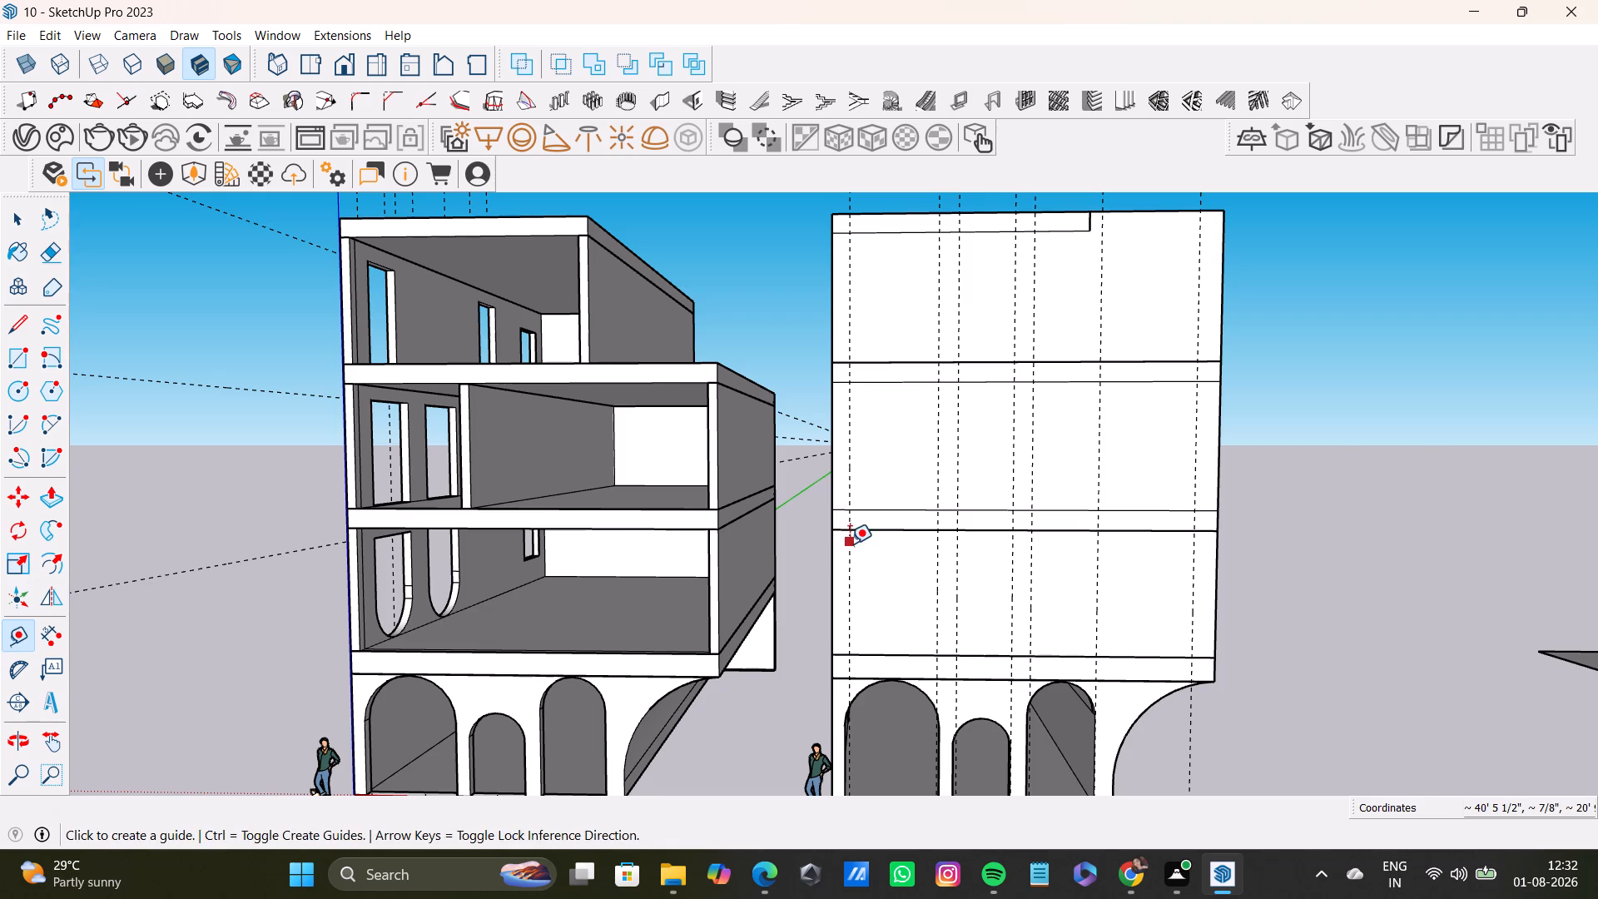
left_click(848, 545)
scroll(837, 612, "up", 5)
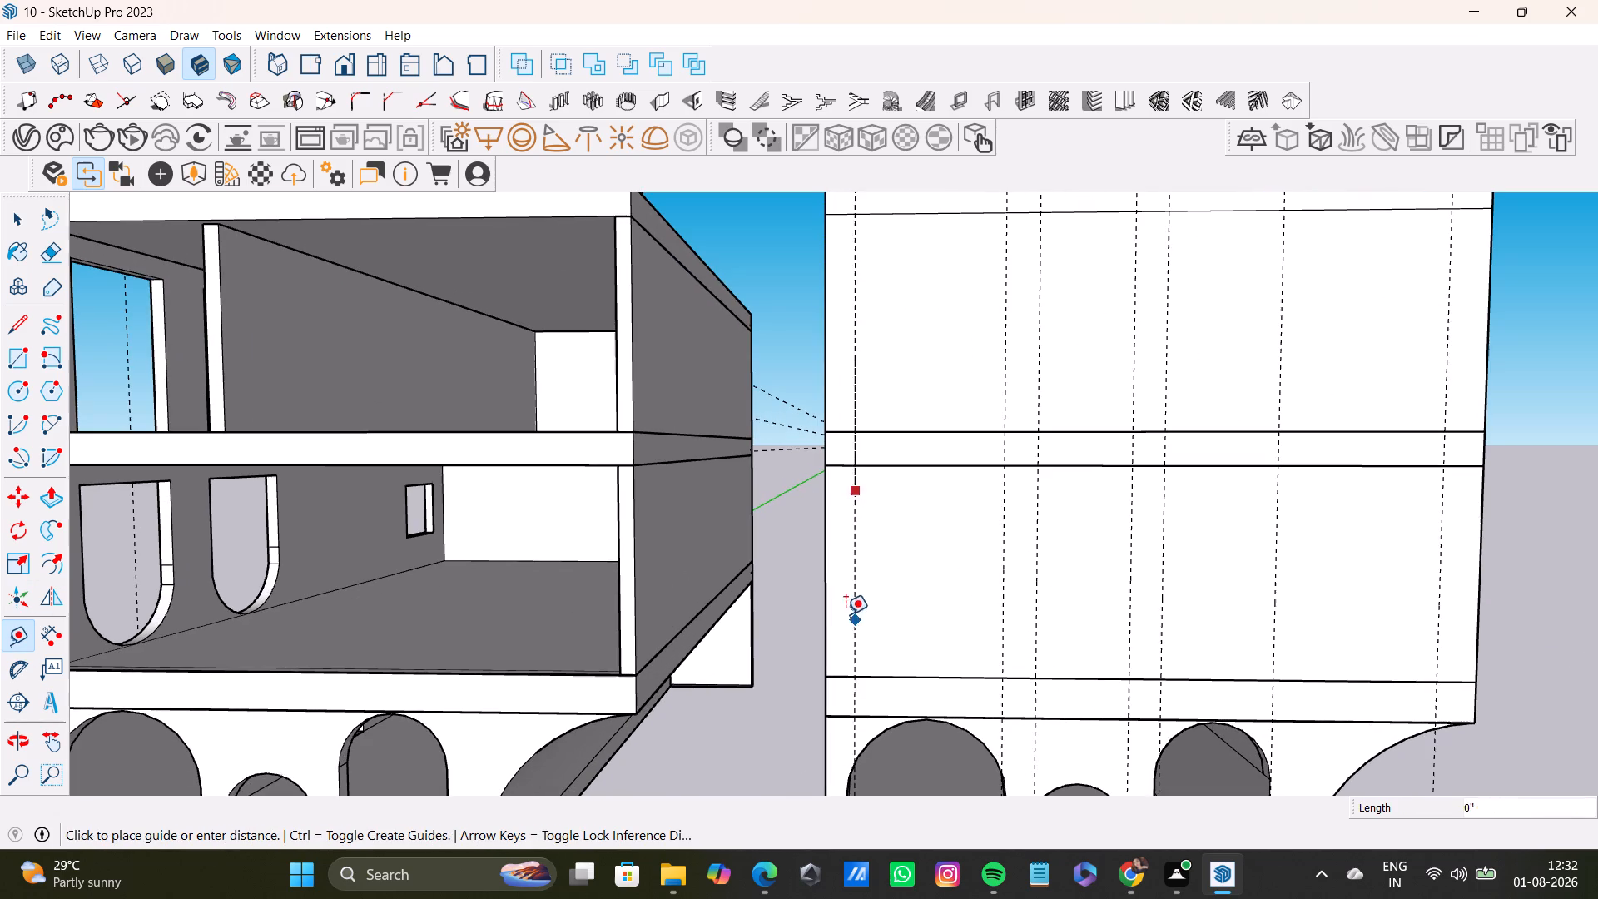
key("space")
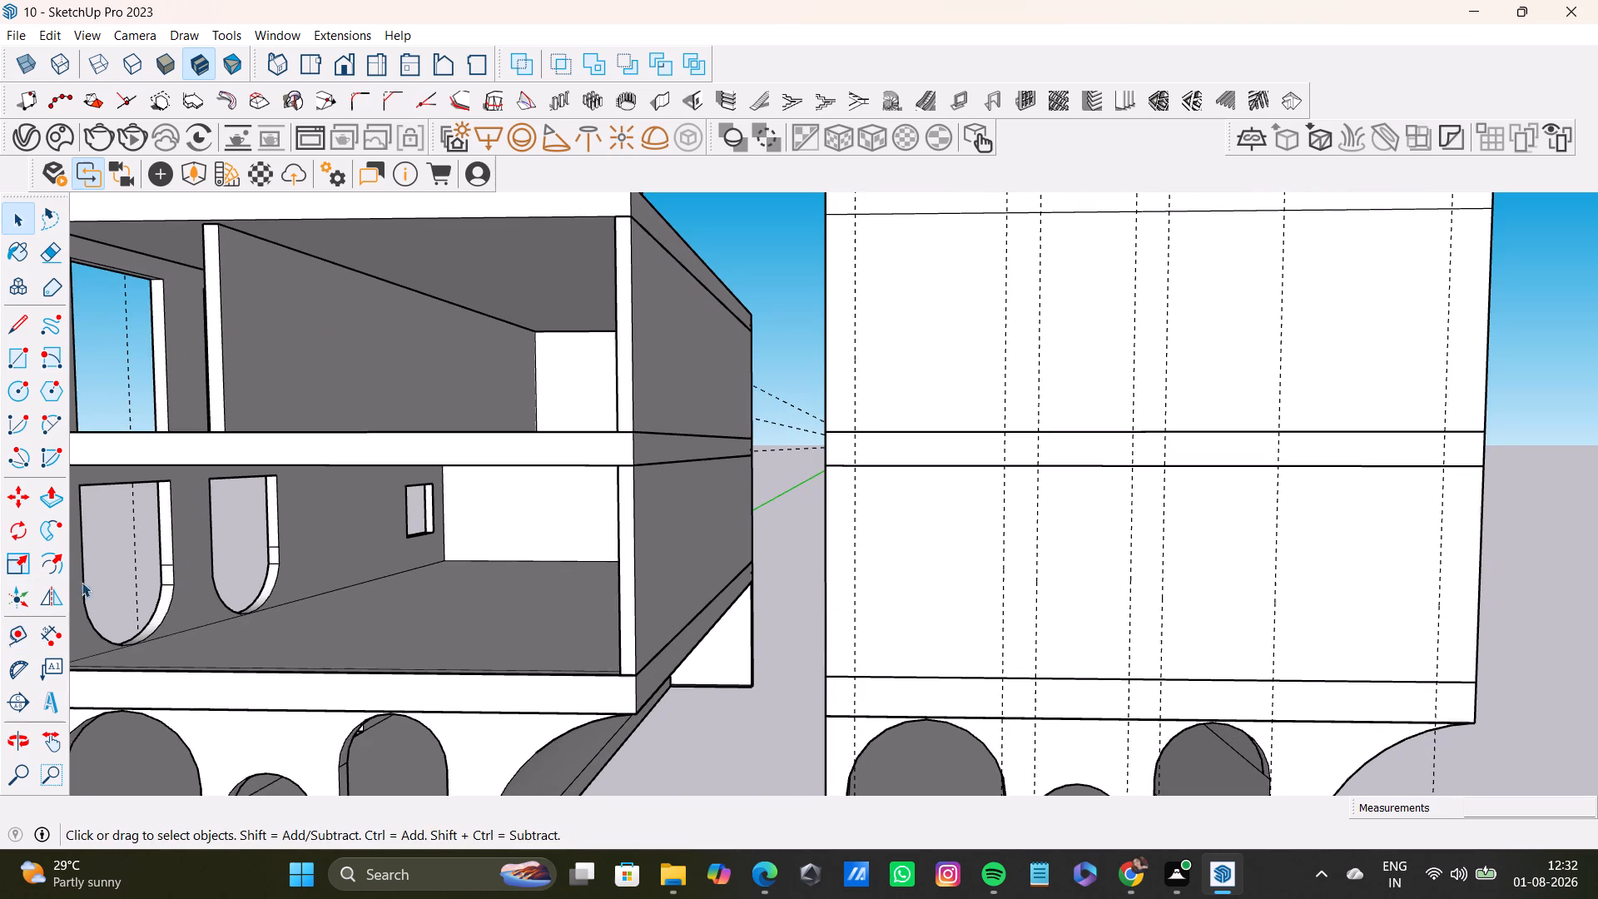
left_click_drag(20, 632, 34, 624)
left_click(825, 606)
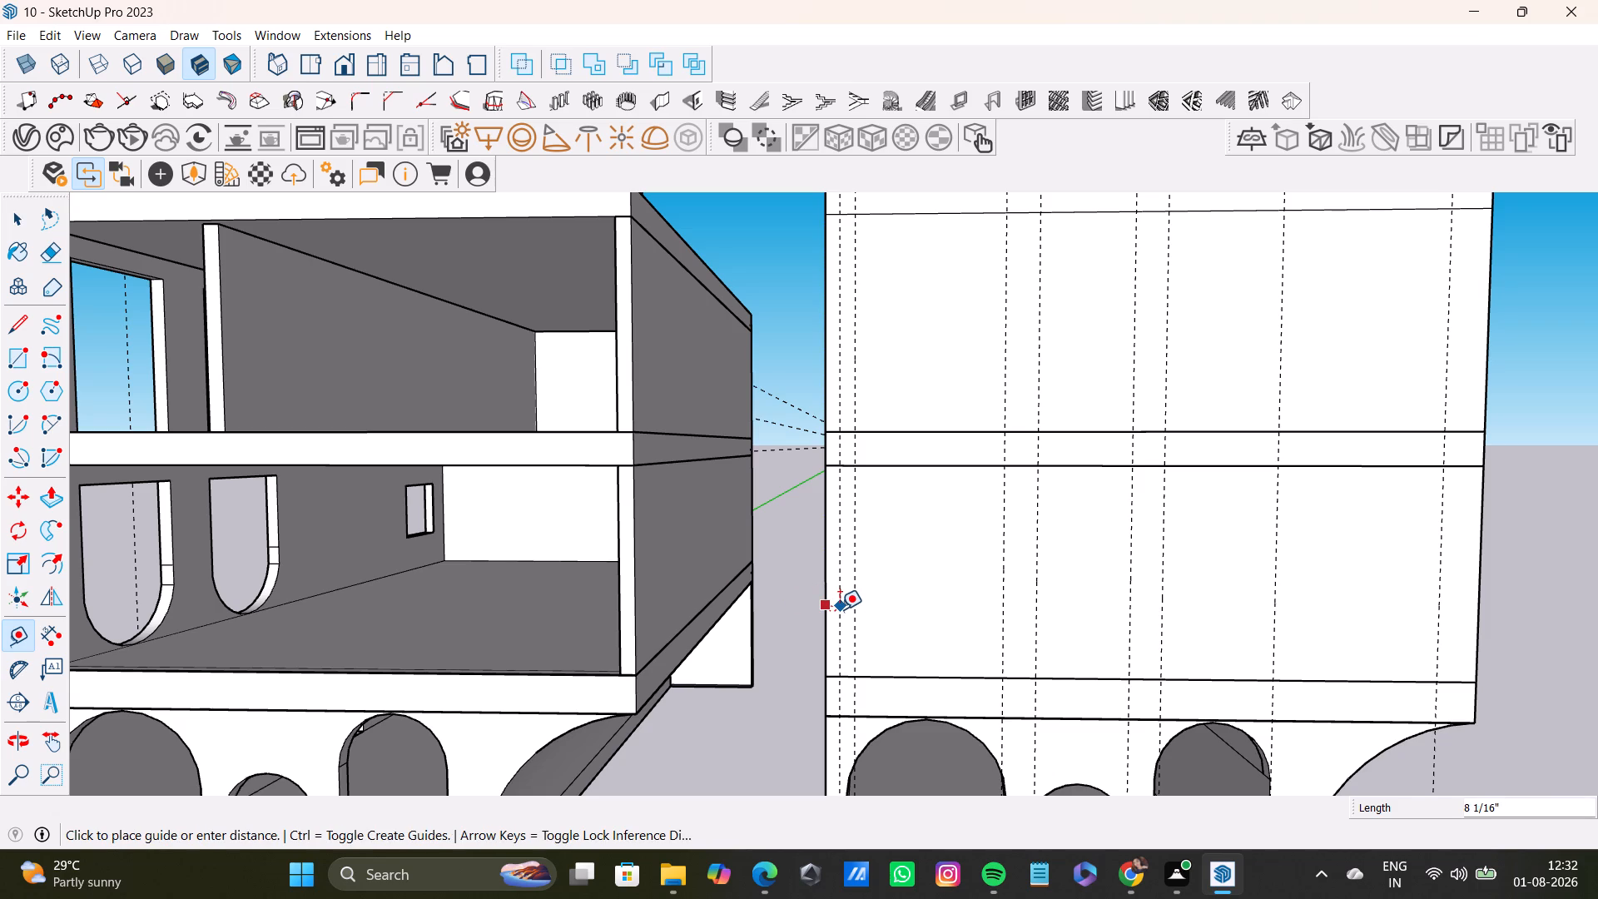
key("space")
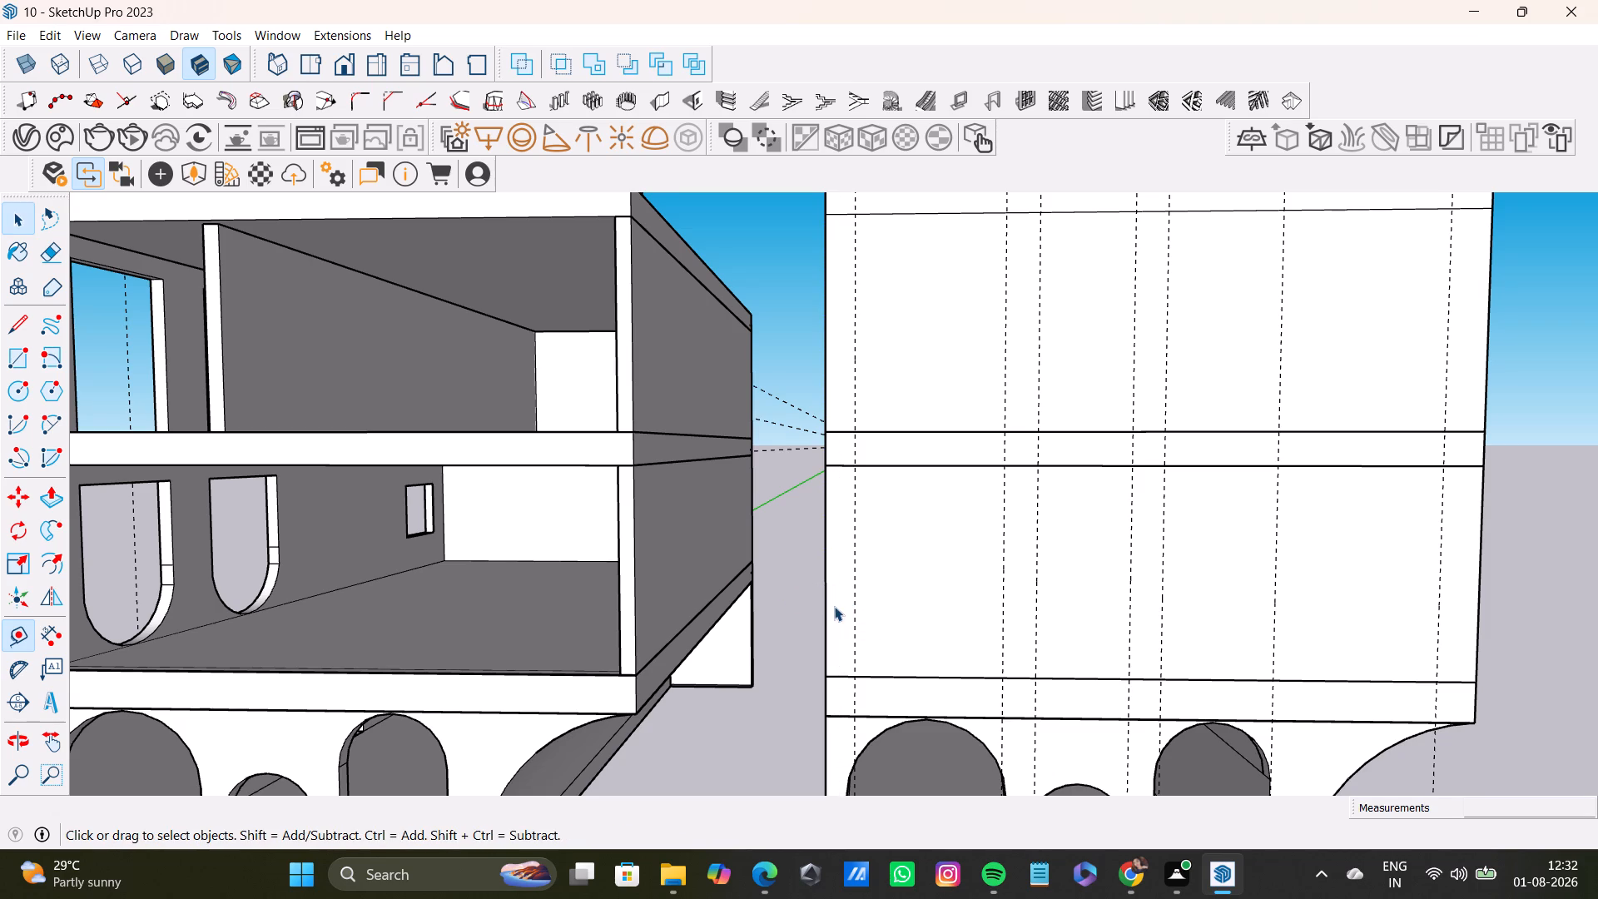
Draw a 1' 4 9/16" by 34' 6 9/16" rectangle on the front face, between its edge beside the scale figure and the first guide.
scroll(833, 609, "down", 6)
middle_click_drag(857, 618, 720, 539)
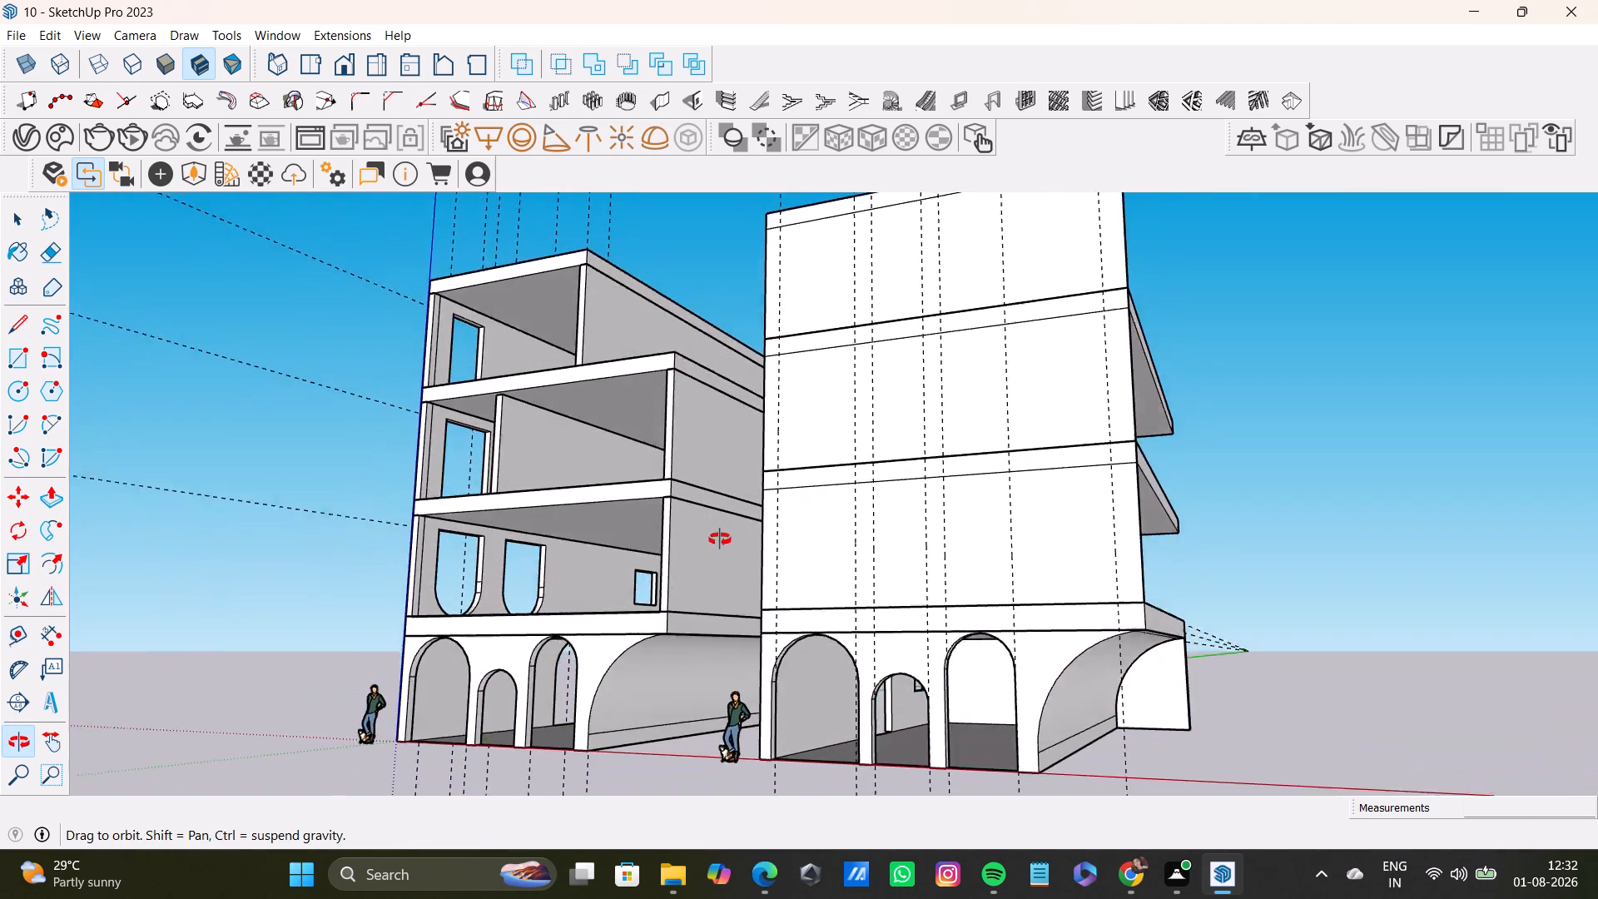
middle_click_drag(720, 539, 881, 574)
left_click_drag(8, 367, 22, 365)
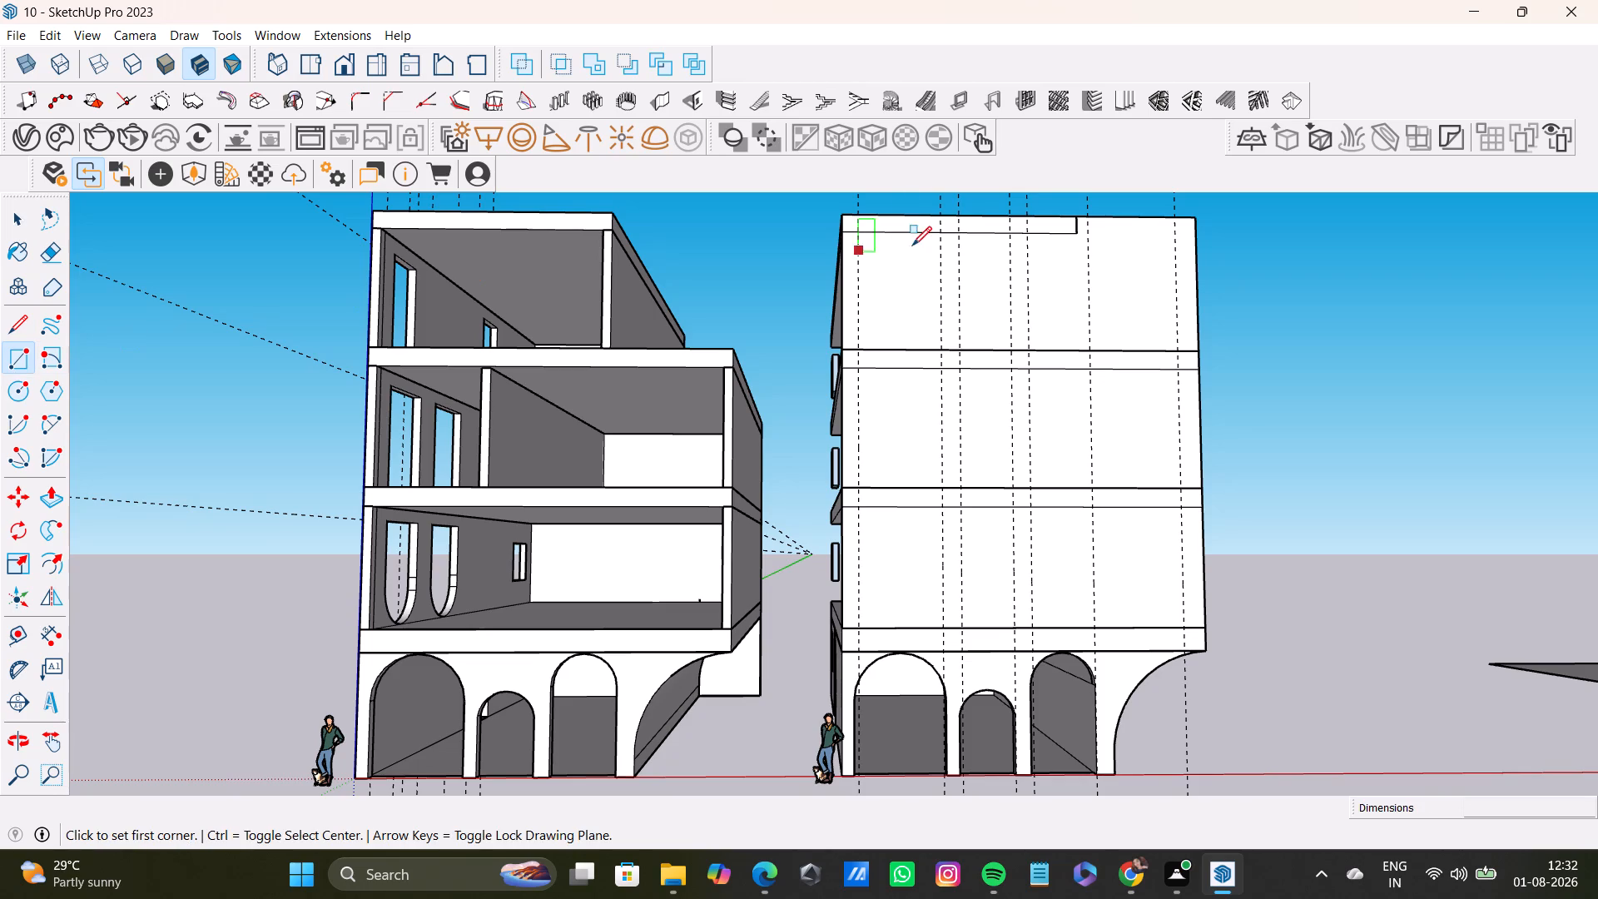
left_click_drag(843, 216, 850, 224)
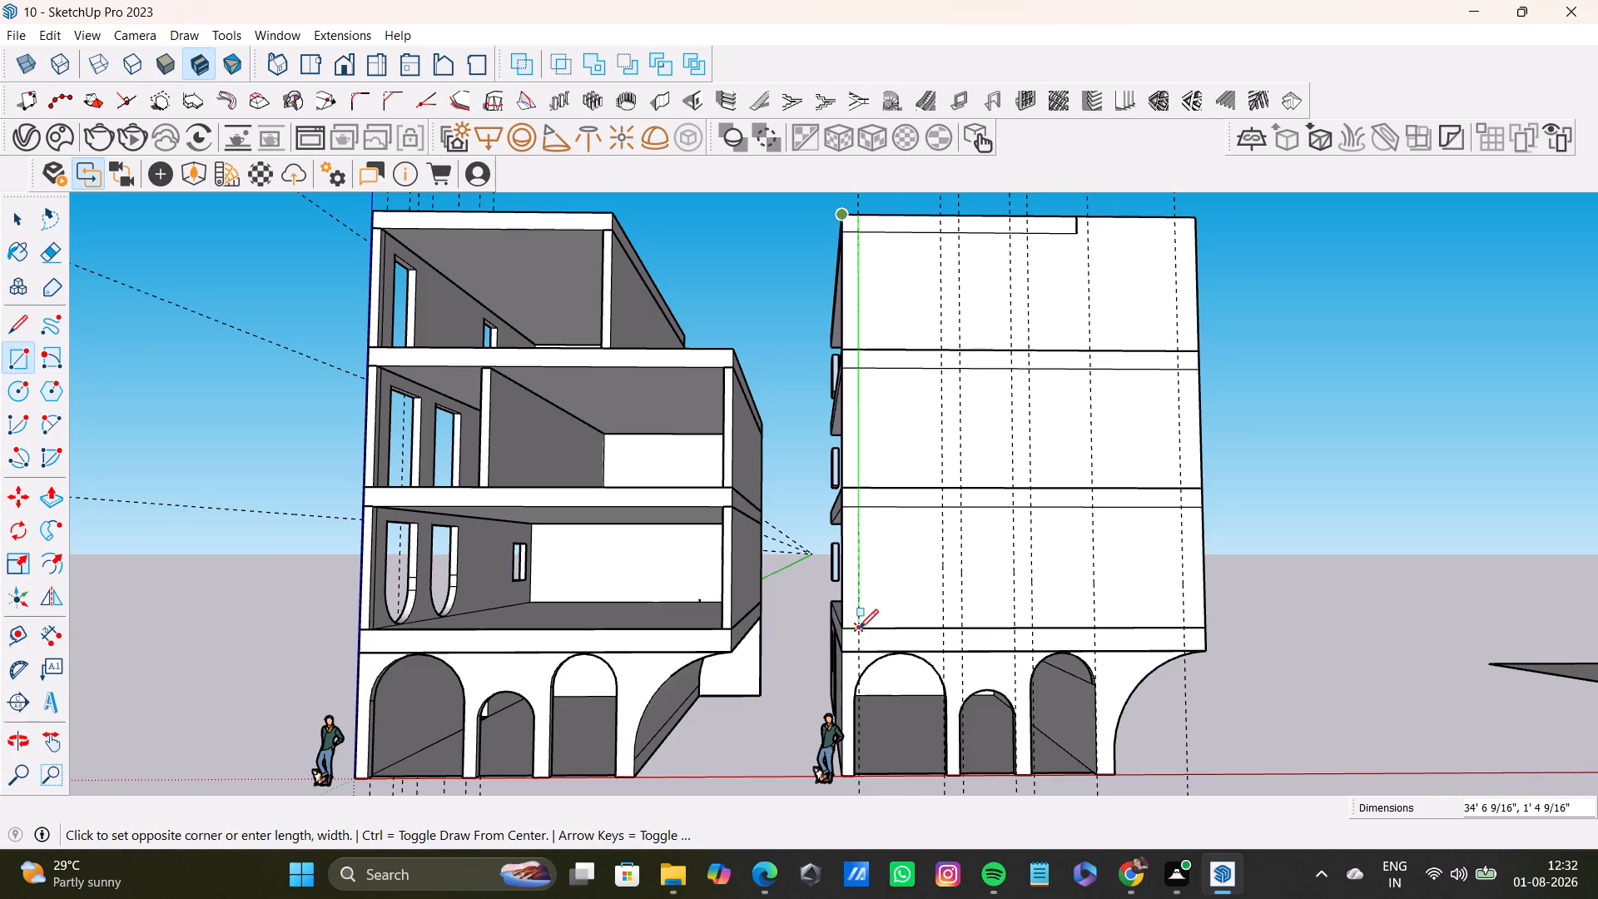
left_click(859, 628)
key("space")
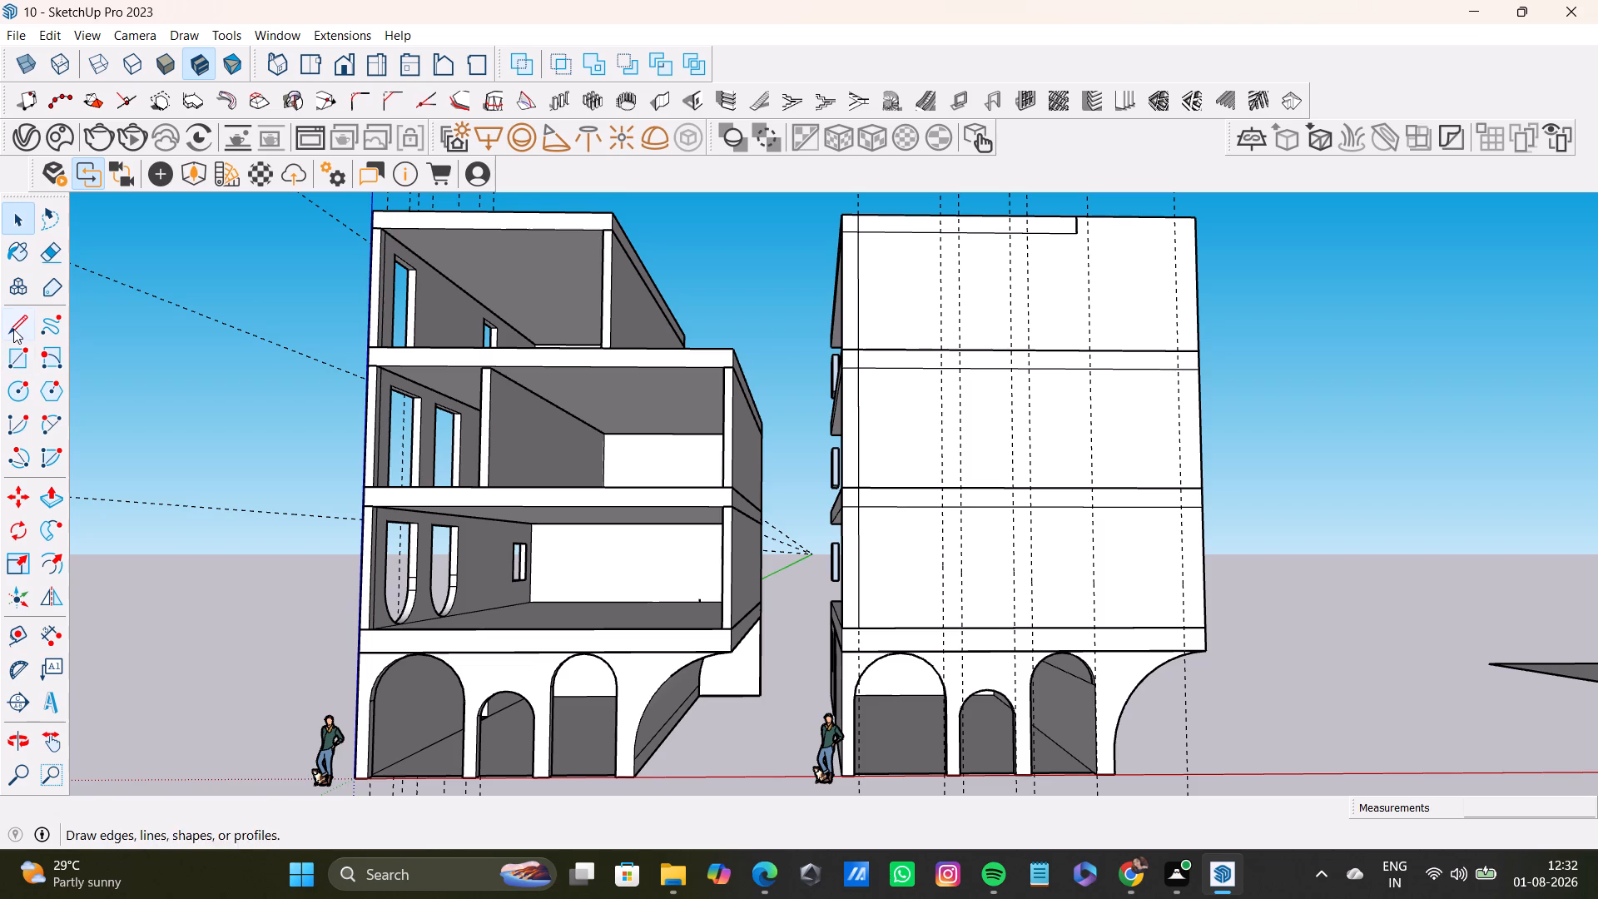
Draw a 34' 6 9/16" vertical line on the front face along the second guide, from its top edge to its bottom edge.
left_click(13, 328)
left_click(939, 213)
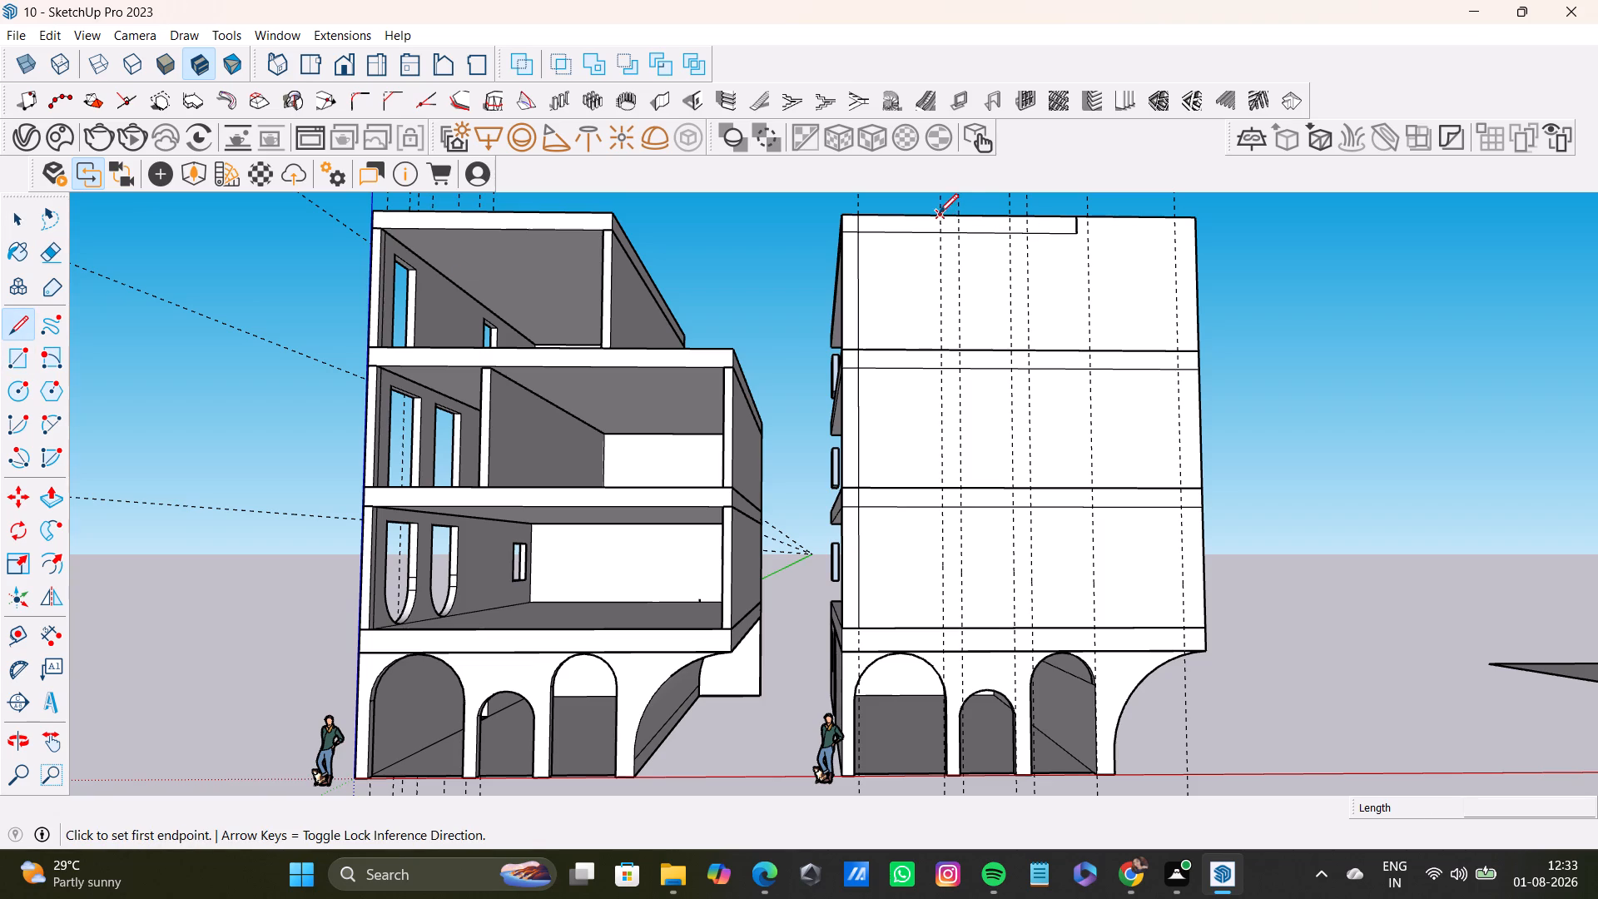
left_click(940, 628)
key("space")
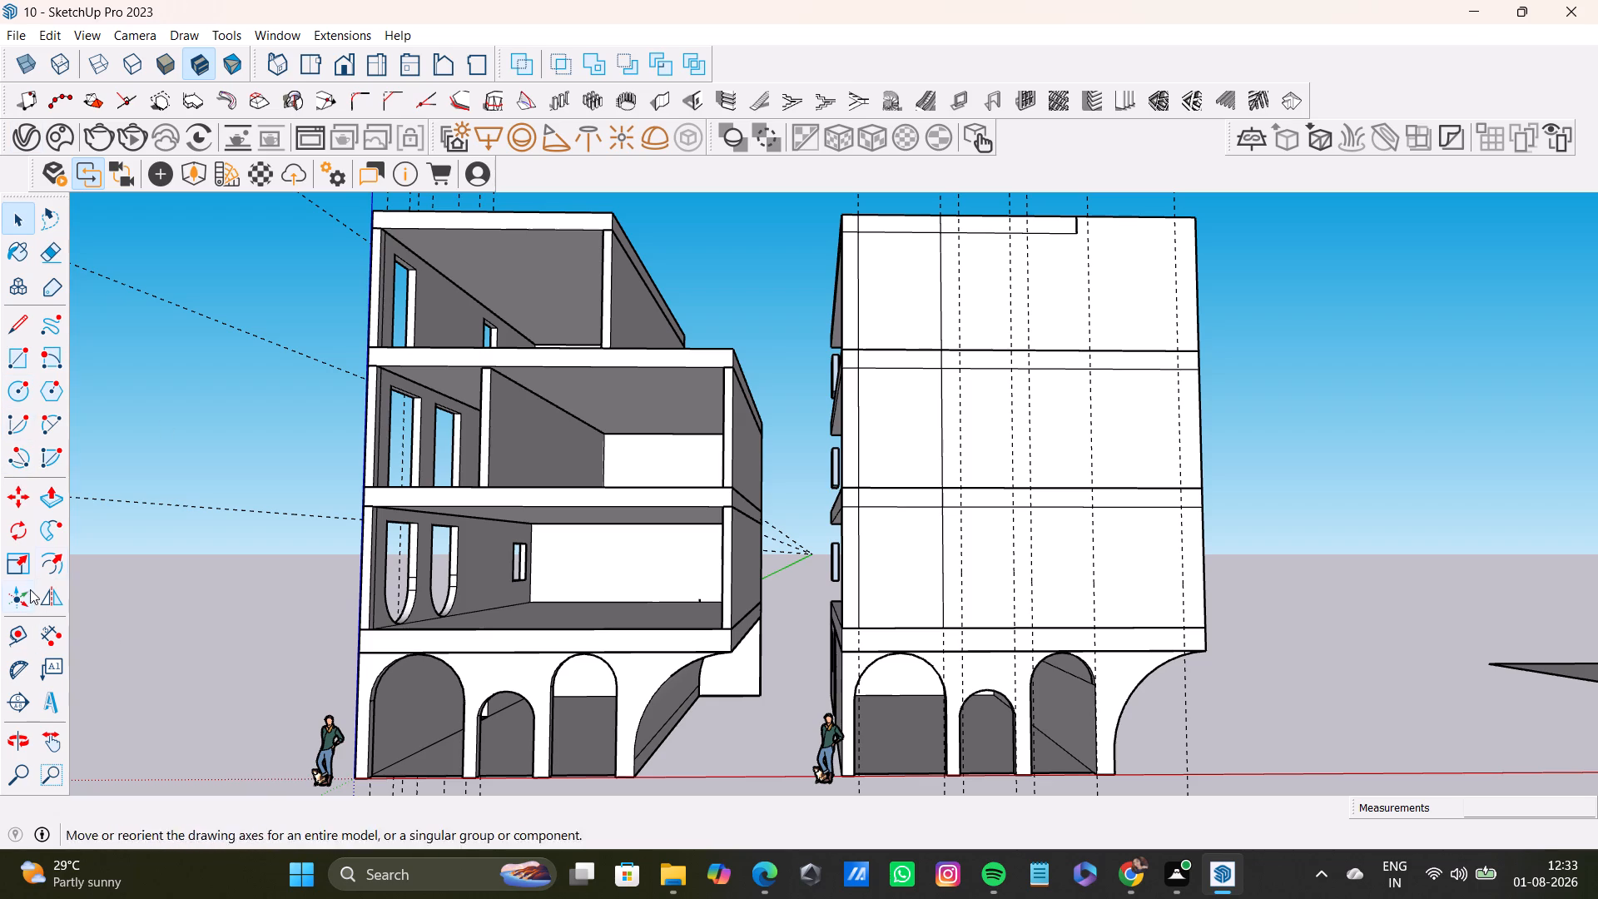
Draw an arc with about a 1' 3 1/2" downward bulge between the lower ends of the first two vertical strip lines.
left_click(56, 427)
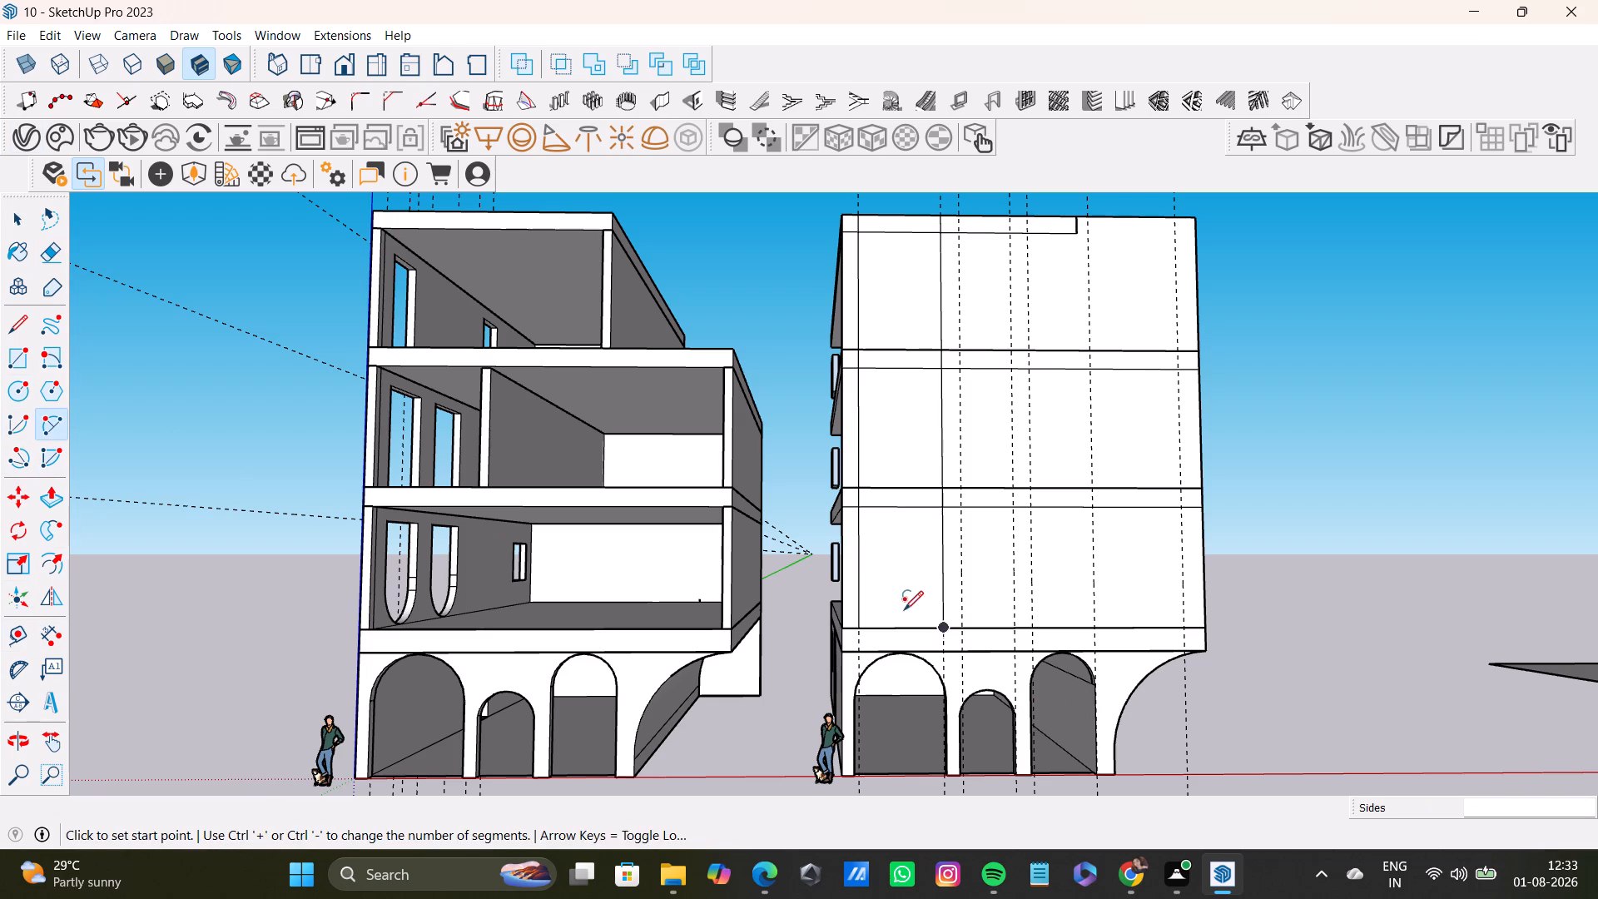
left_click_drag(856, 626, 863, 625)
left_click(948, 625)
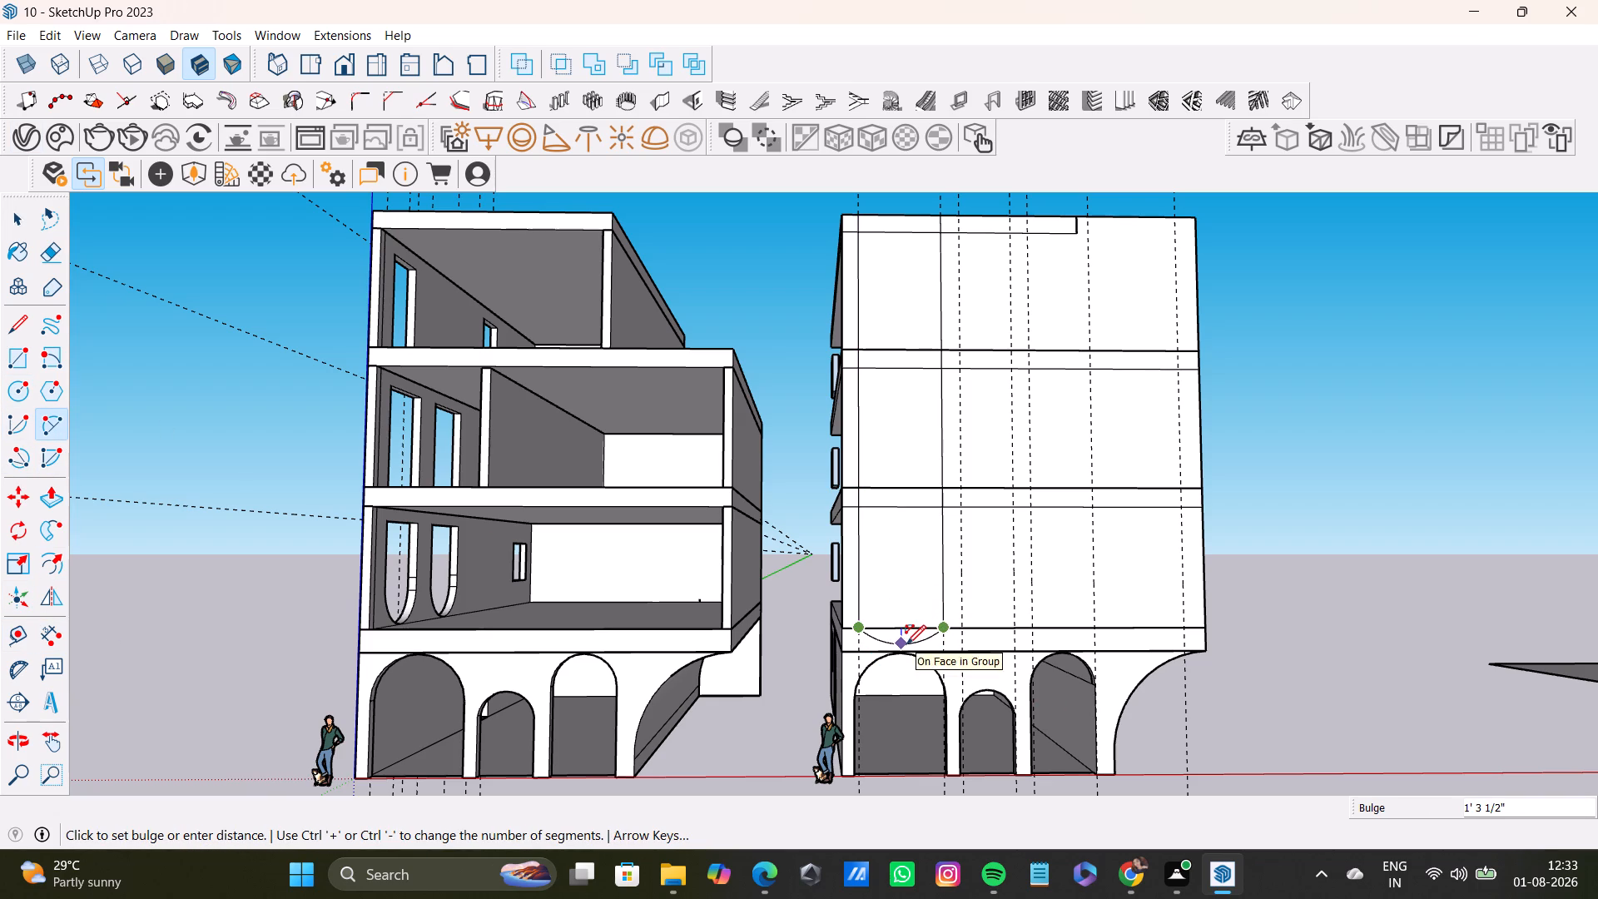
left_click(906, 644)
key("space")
Undo the shallow arc, the vertical line on the second guide and the narrow full-height rectangle.
middle_click_drag(1086, 675, 1003, 623)
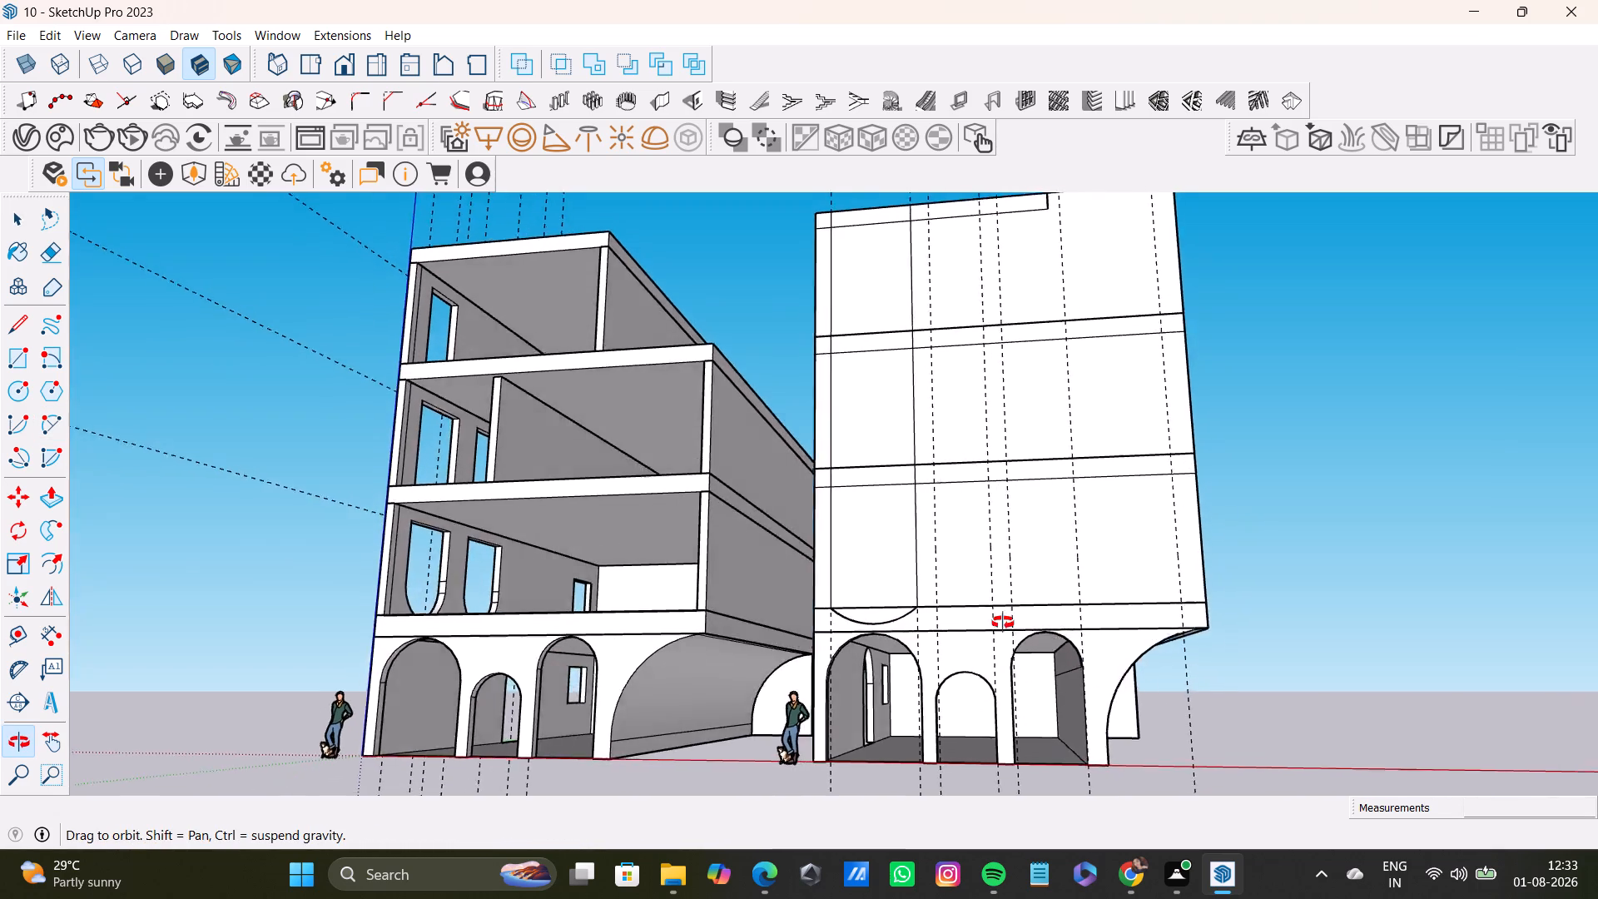
middle_click_drag(1003, 623, 1091, 696)
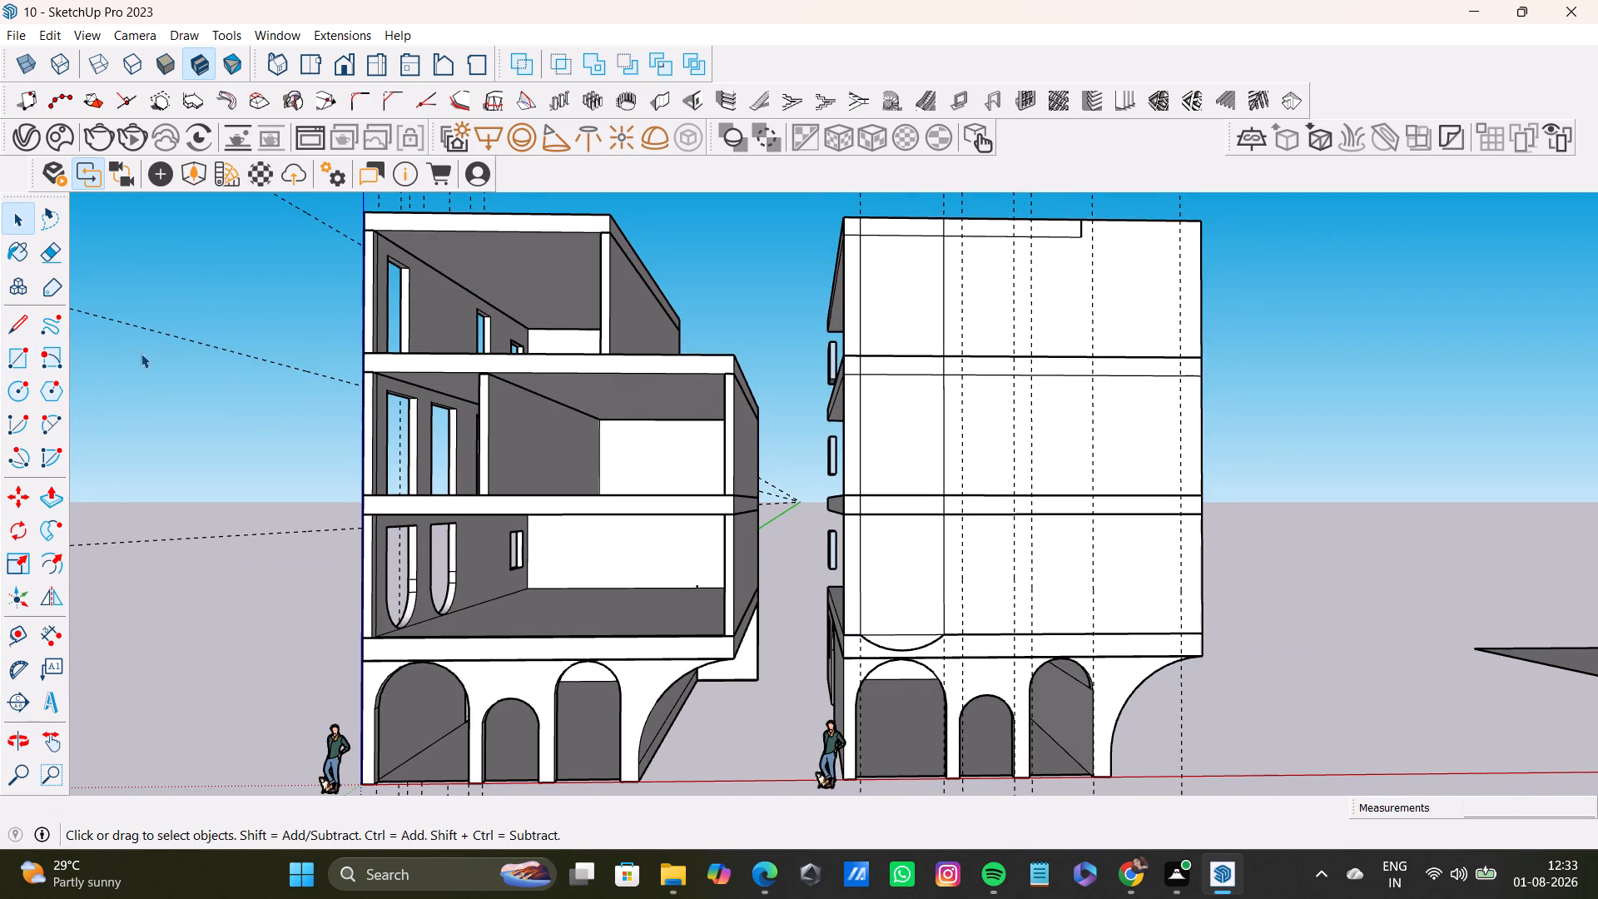
key("ctrl+z")
key("ctrl+z")
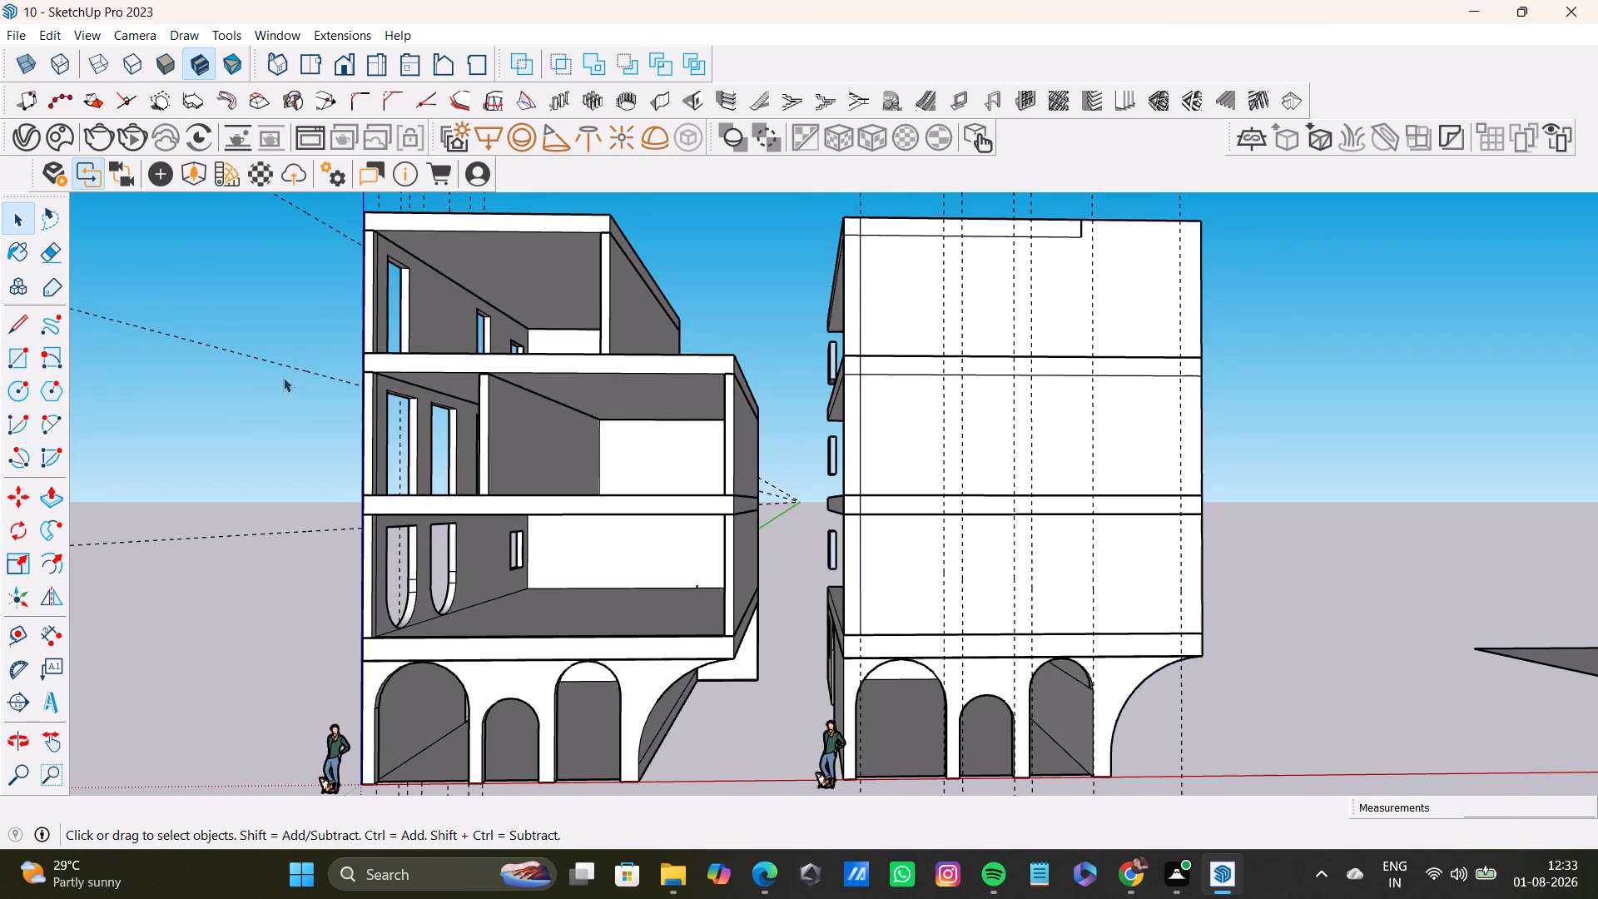
key("ctrl+z")
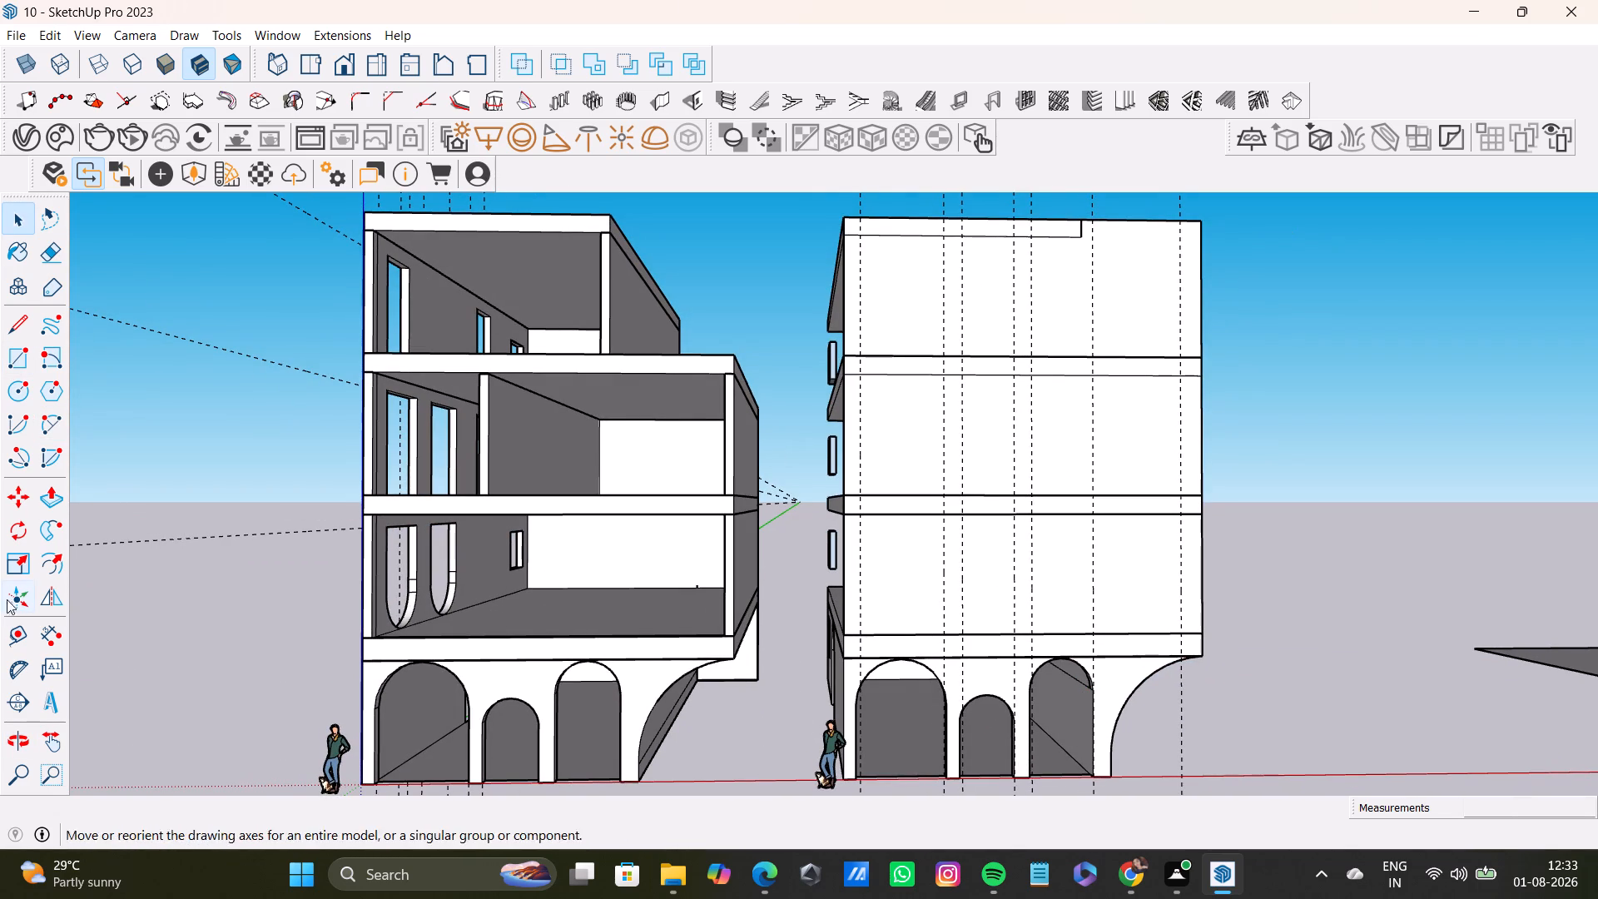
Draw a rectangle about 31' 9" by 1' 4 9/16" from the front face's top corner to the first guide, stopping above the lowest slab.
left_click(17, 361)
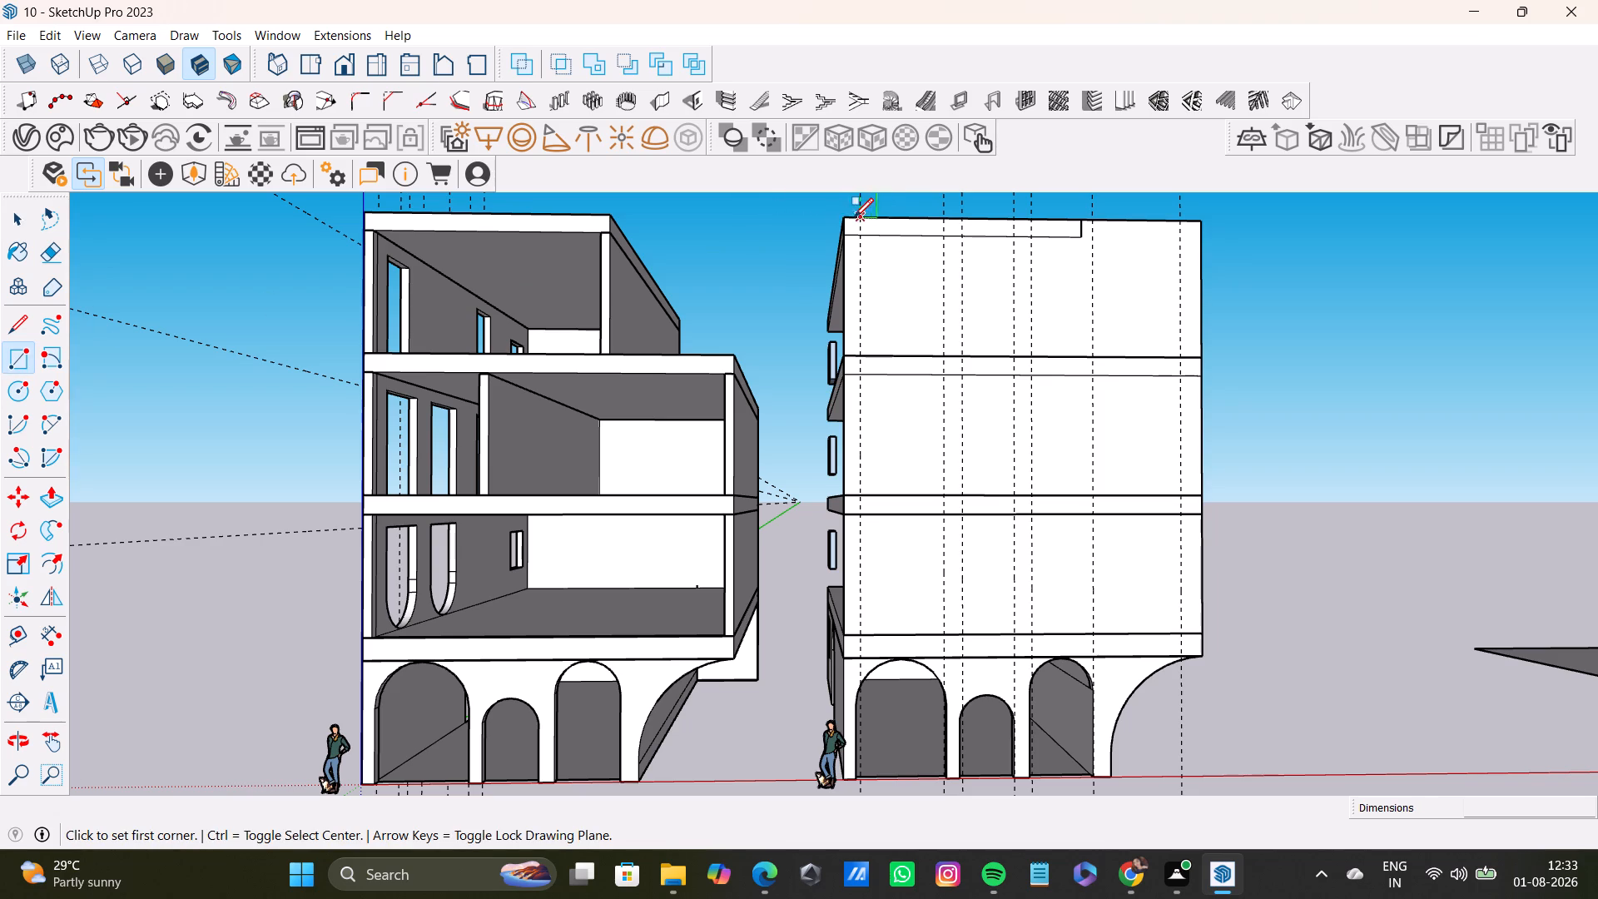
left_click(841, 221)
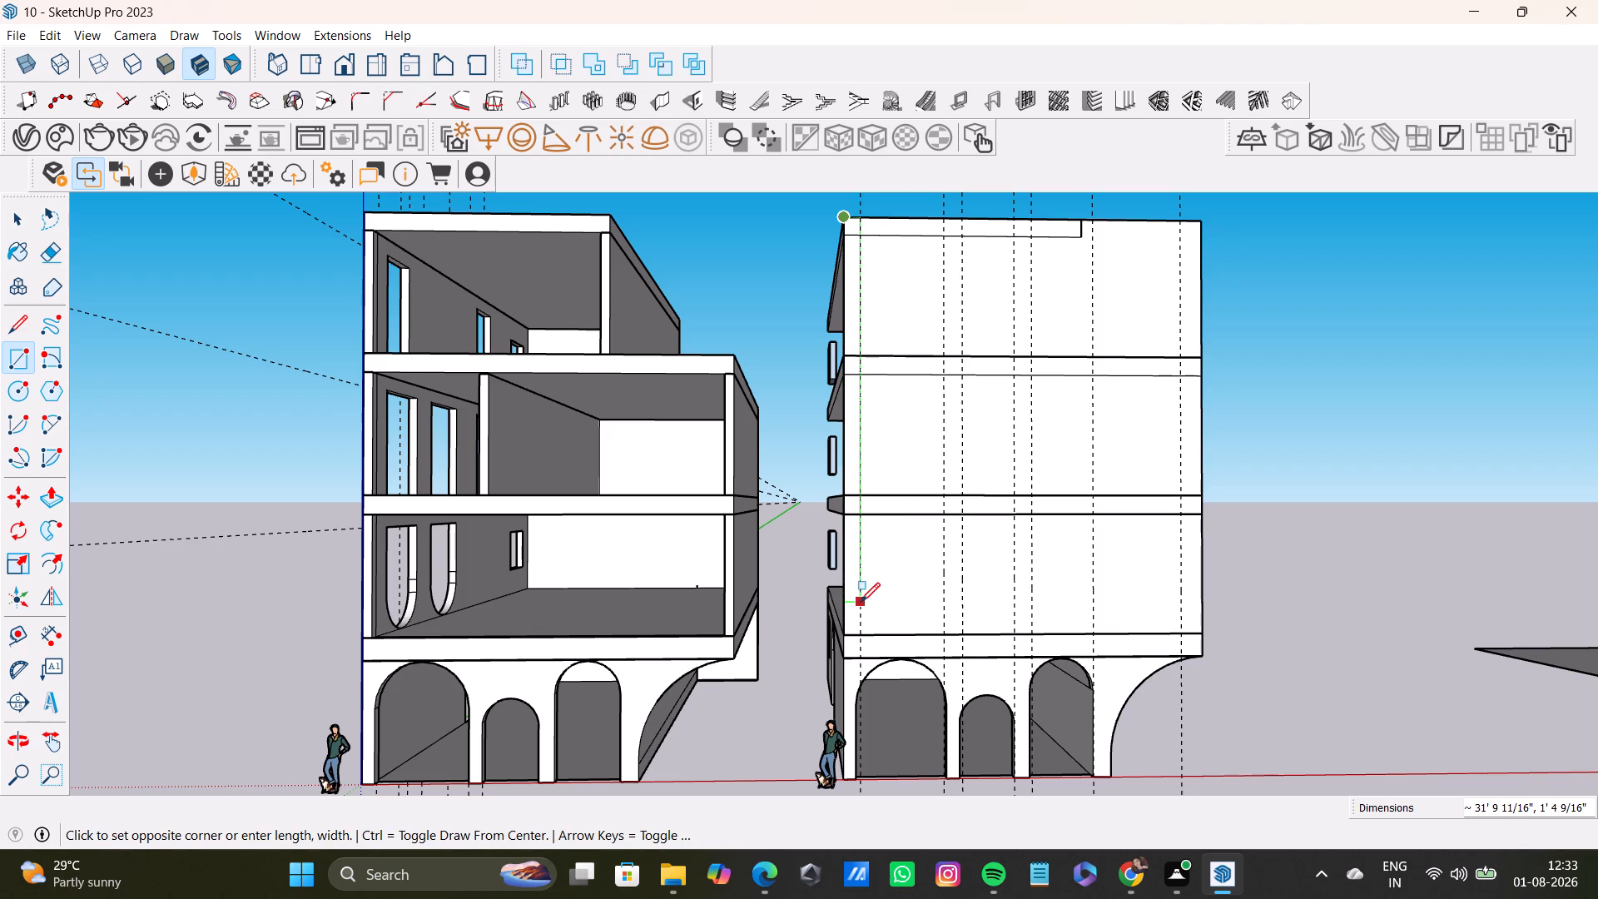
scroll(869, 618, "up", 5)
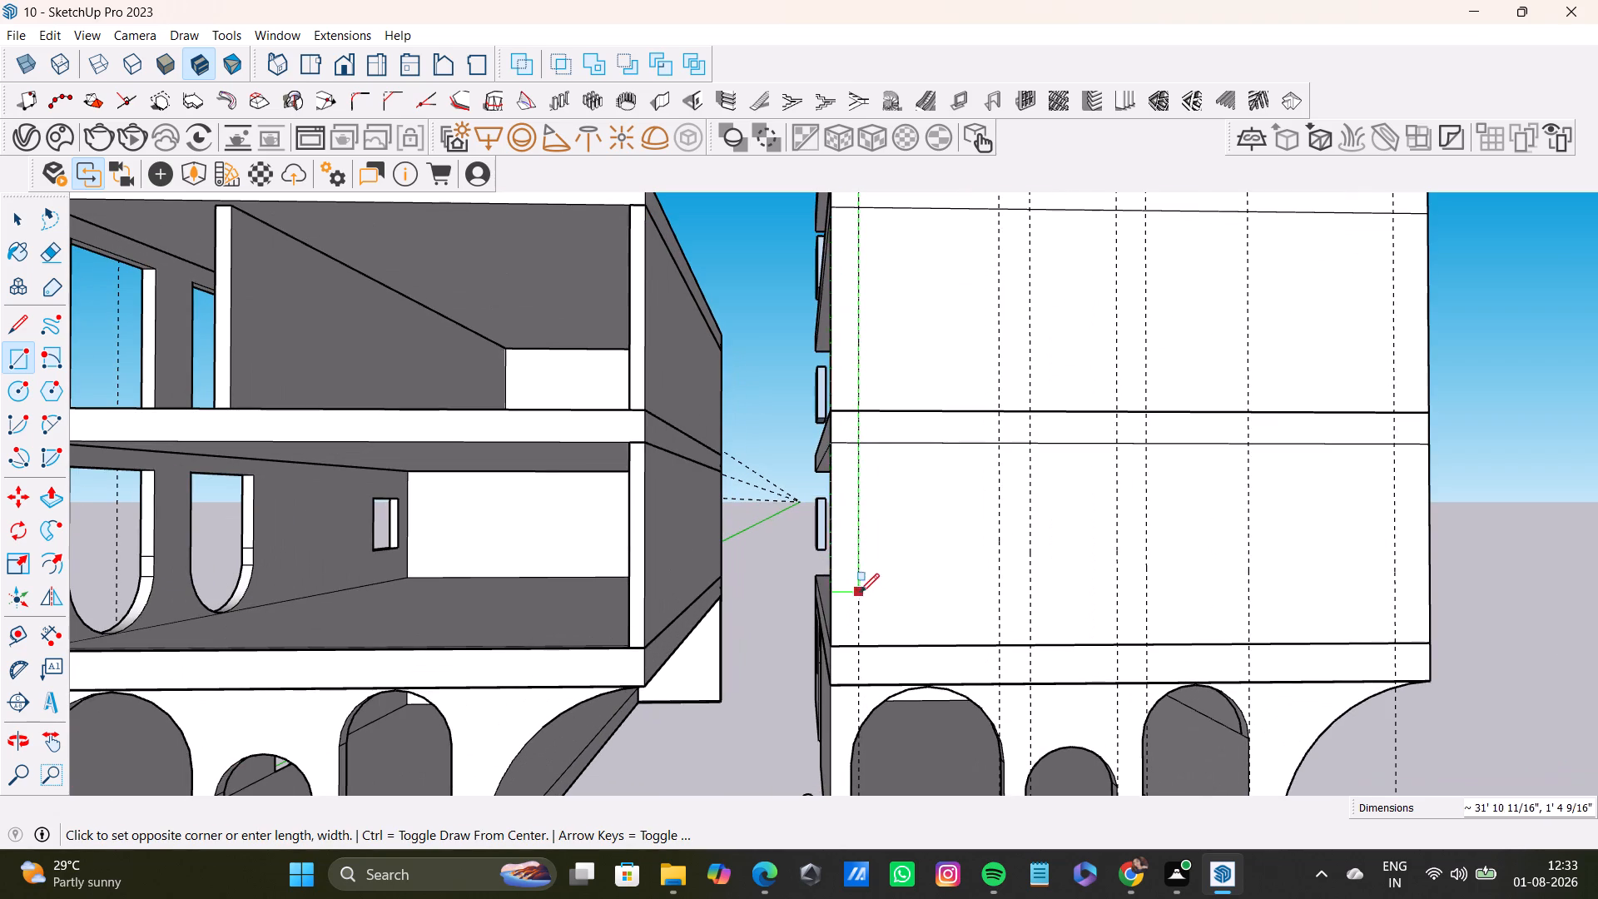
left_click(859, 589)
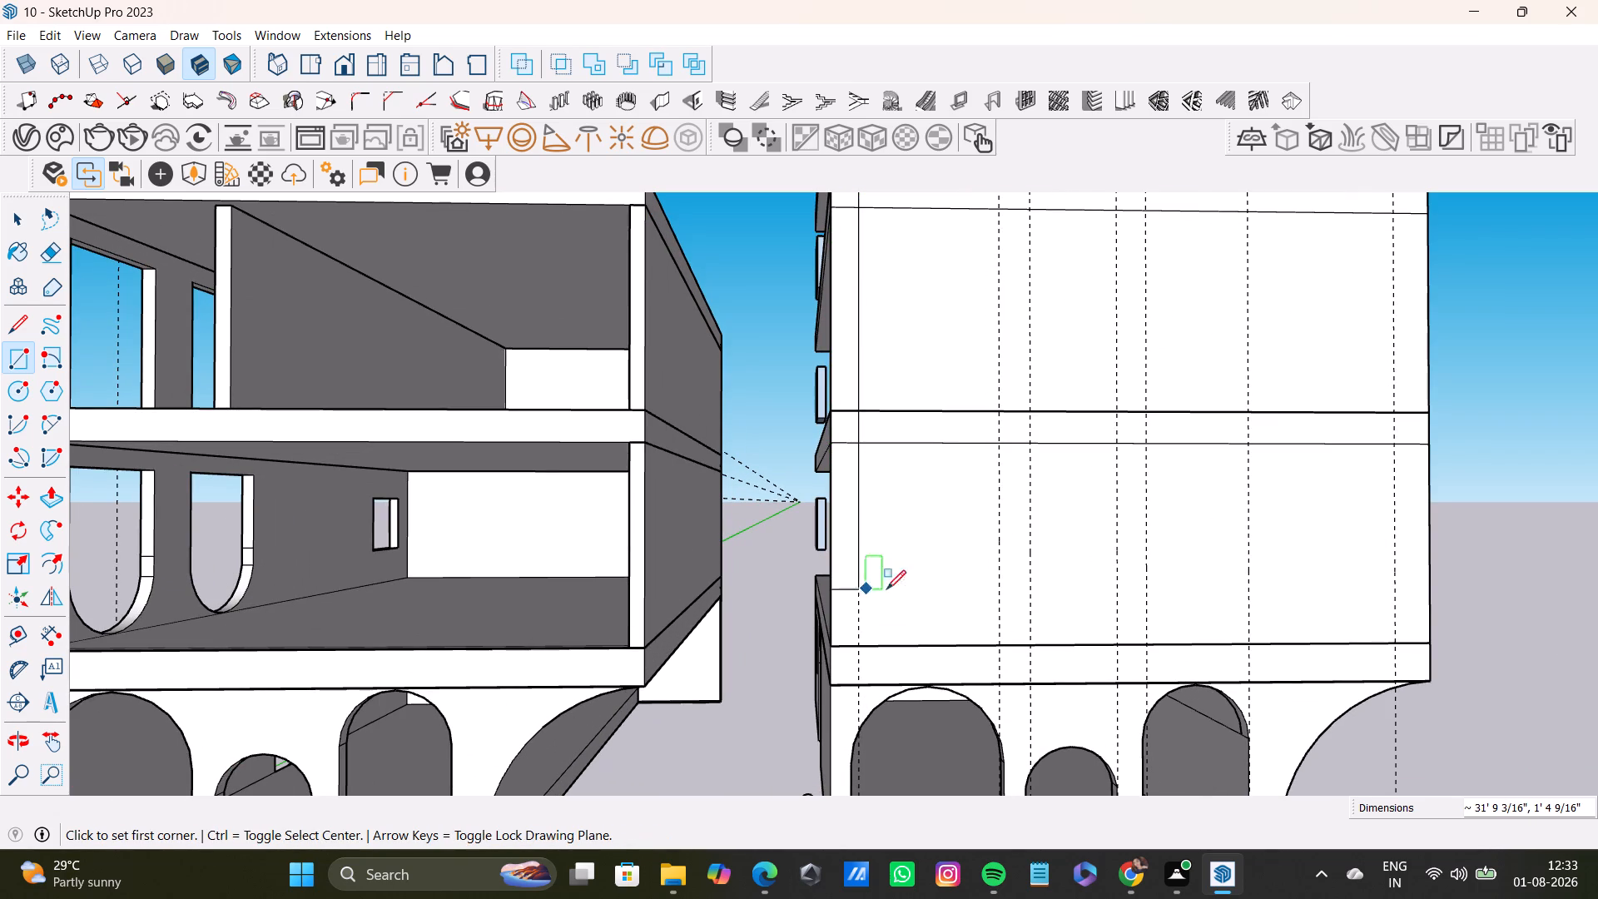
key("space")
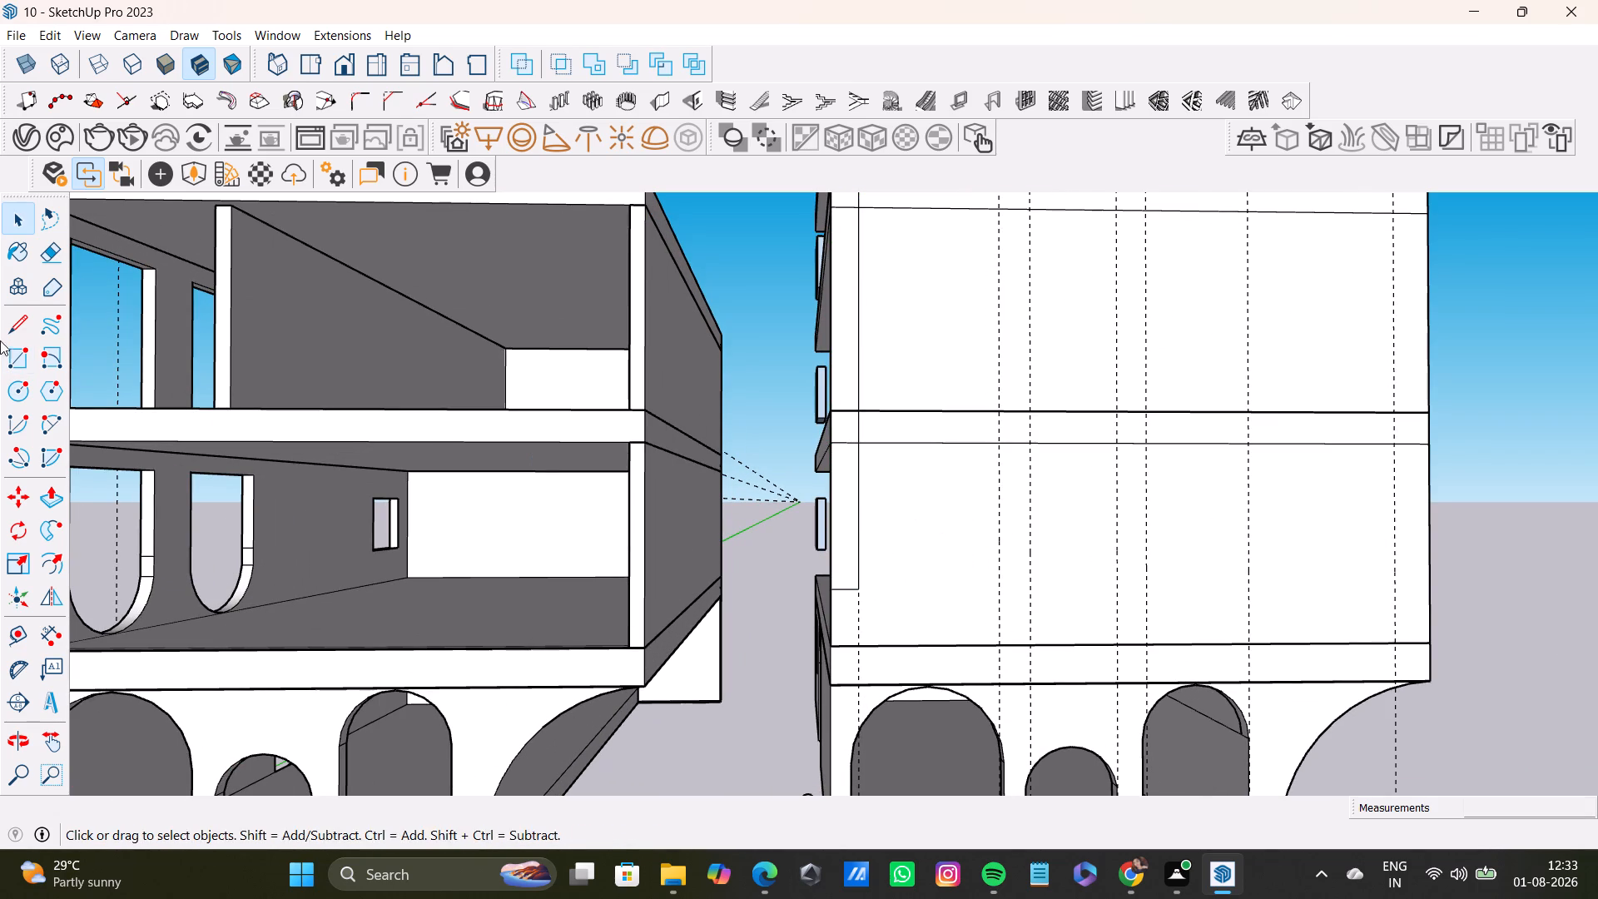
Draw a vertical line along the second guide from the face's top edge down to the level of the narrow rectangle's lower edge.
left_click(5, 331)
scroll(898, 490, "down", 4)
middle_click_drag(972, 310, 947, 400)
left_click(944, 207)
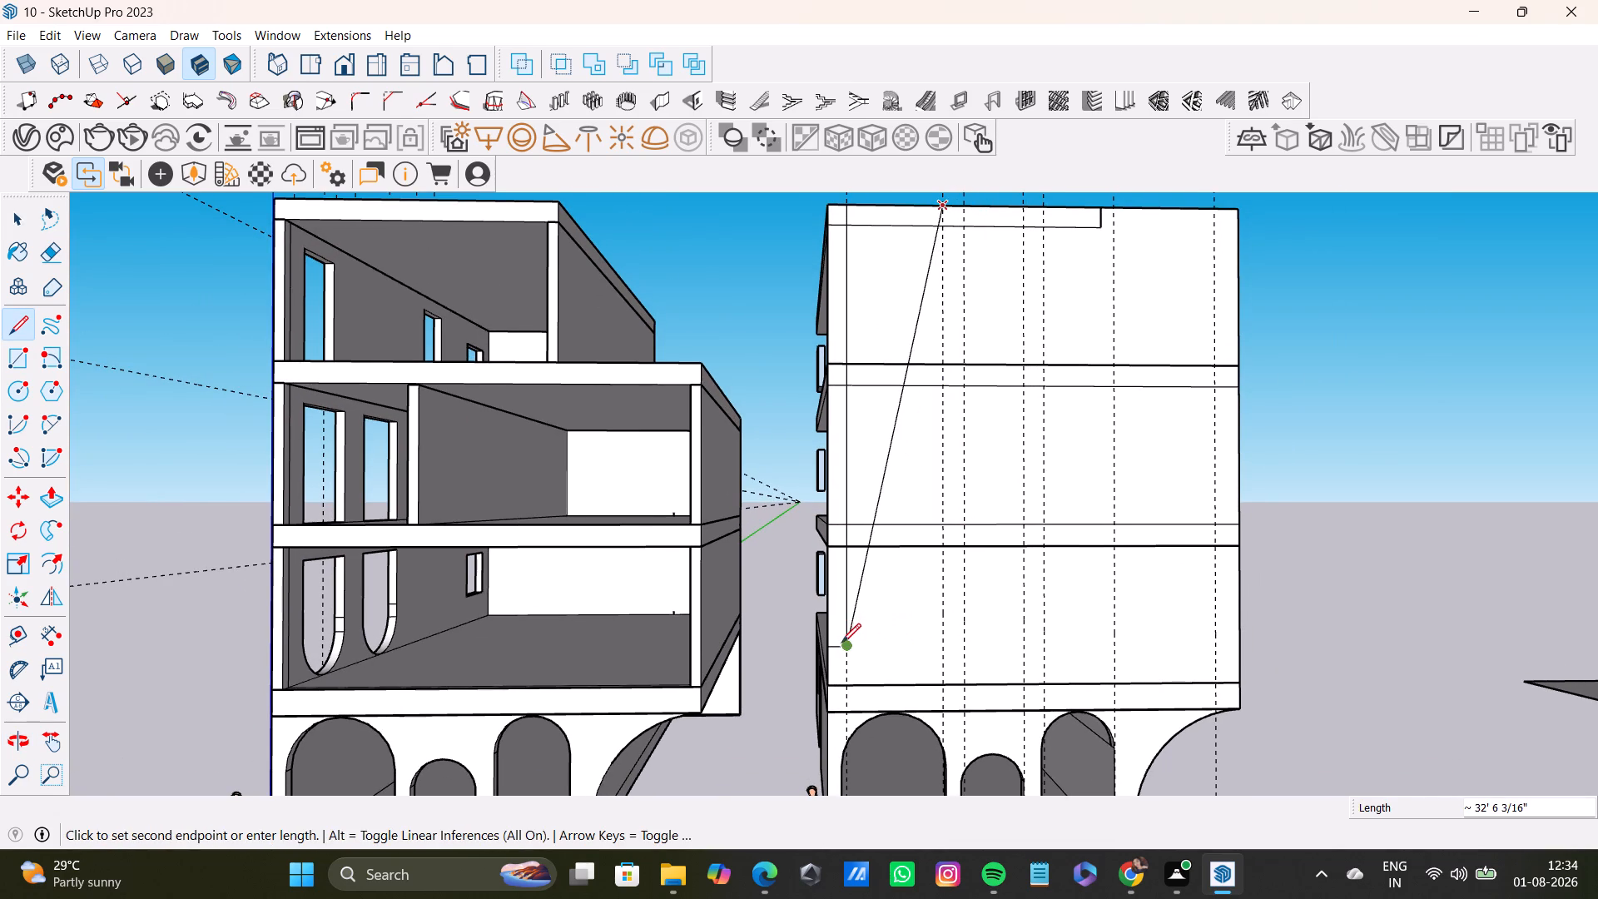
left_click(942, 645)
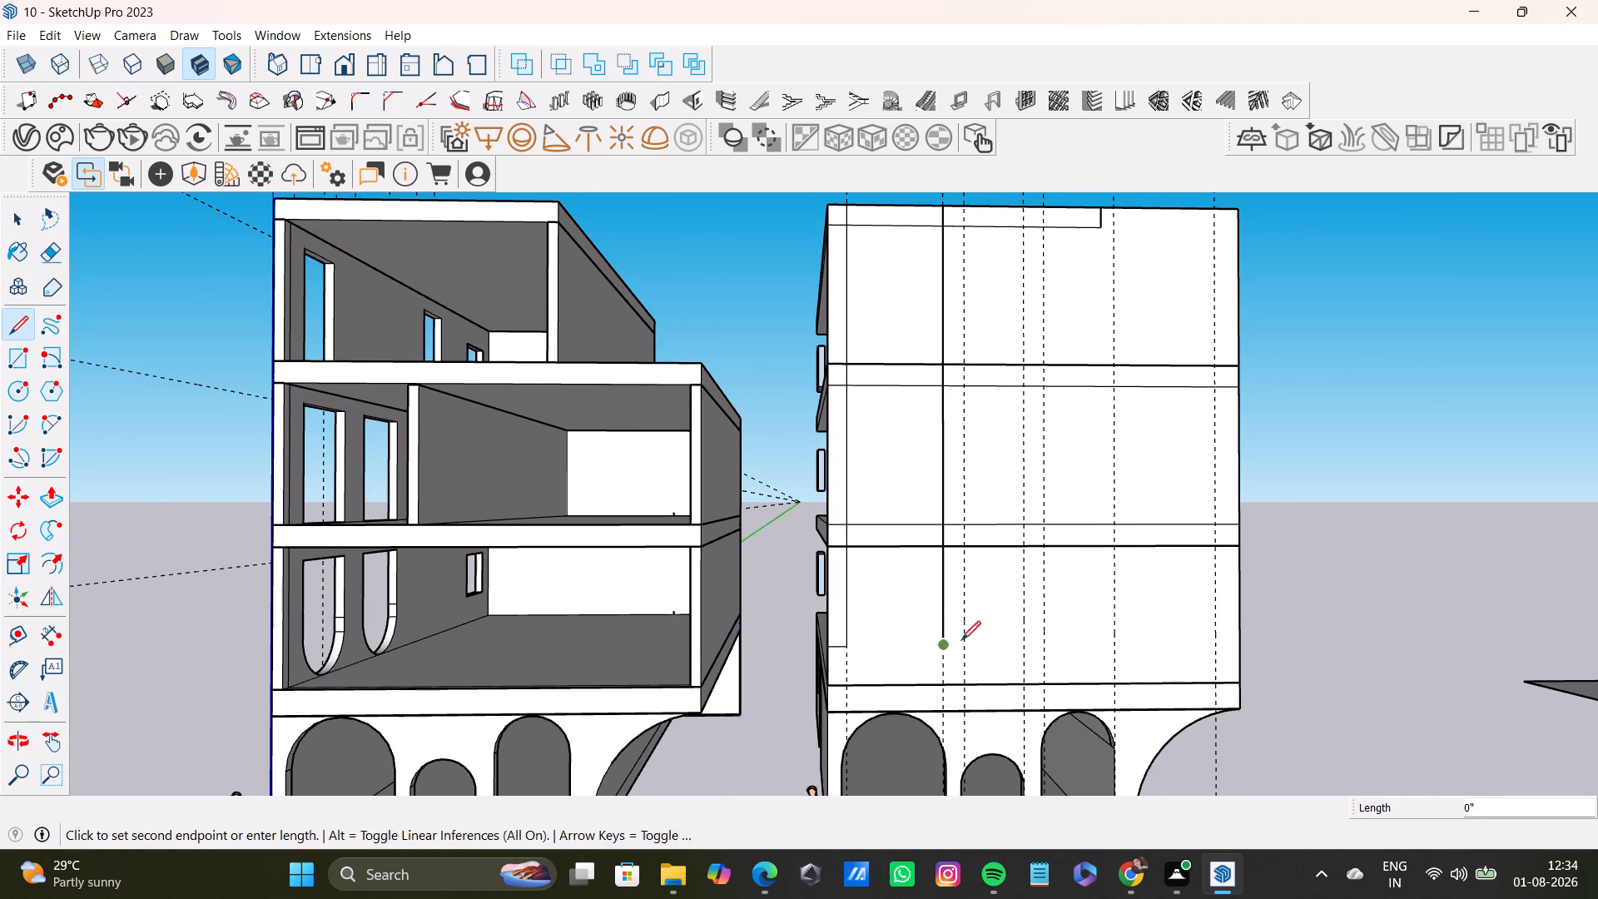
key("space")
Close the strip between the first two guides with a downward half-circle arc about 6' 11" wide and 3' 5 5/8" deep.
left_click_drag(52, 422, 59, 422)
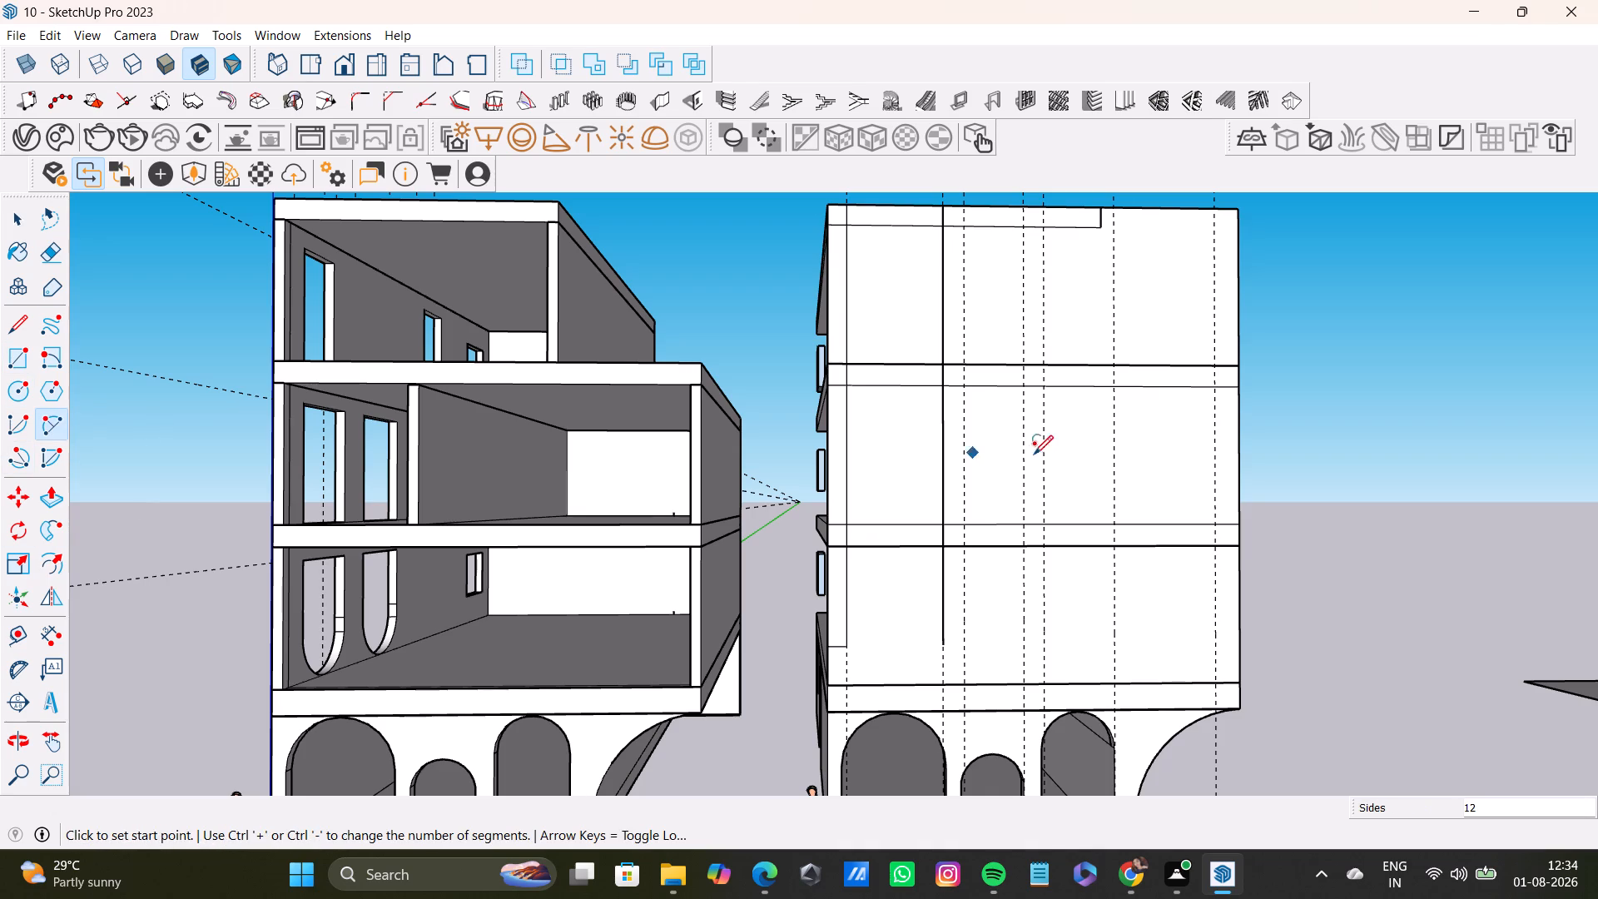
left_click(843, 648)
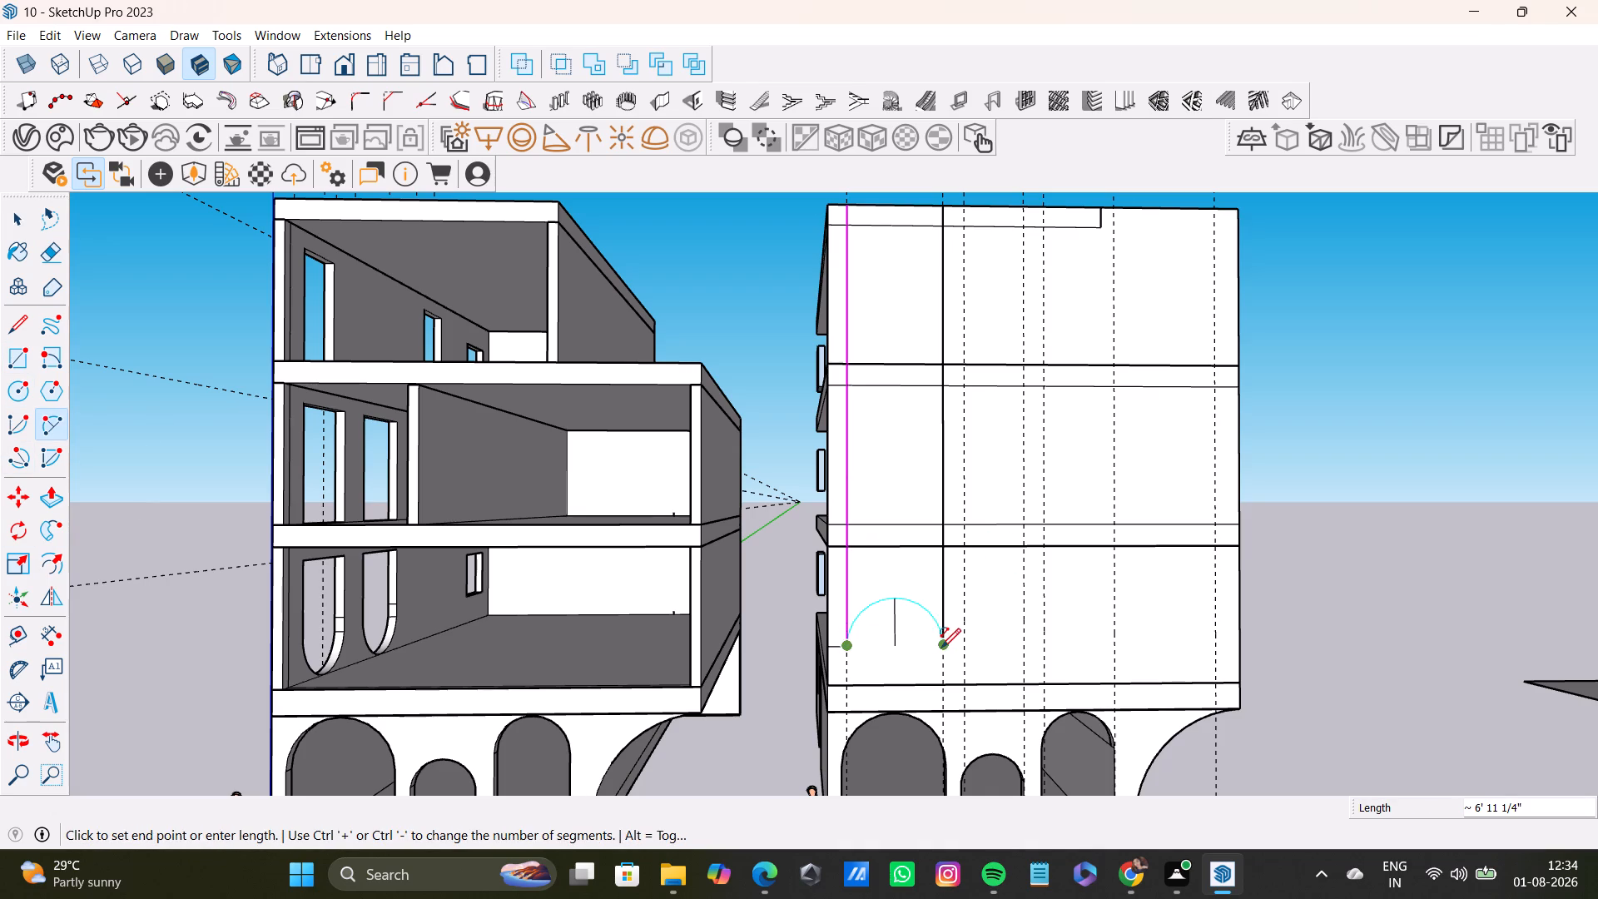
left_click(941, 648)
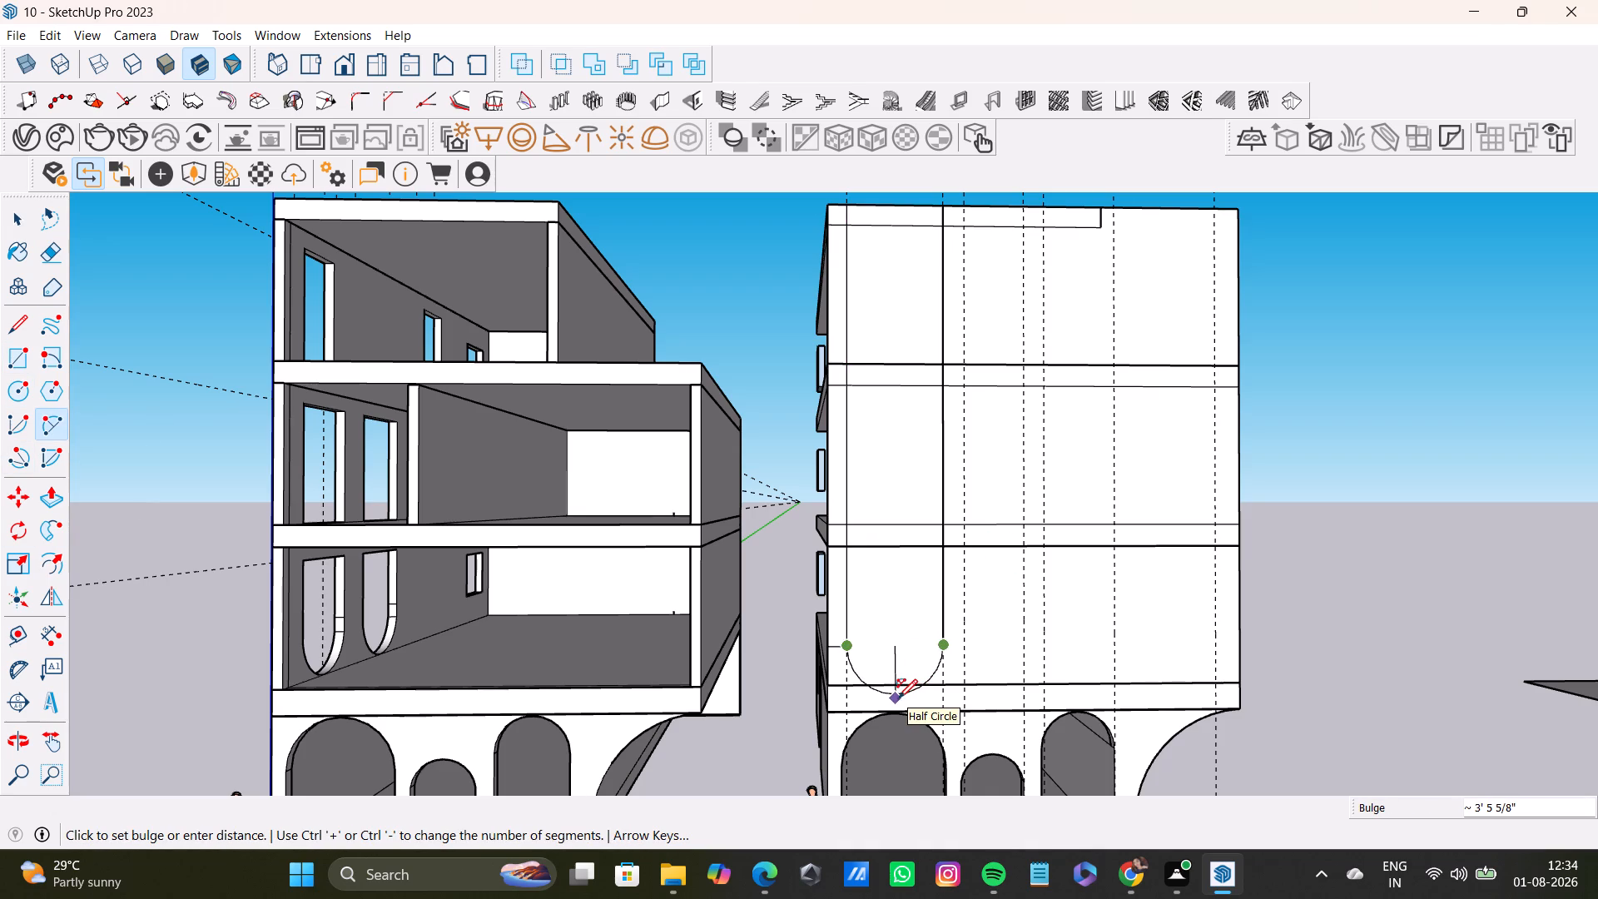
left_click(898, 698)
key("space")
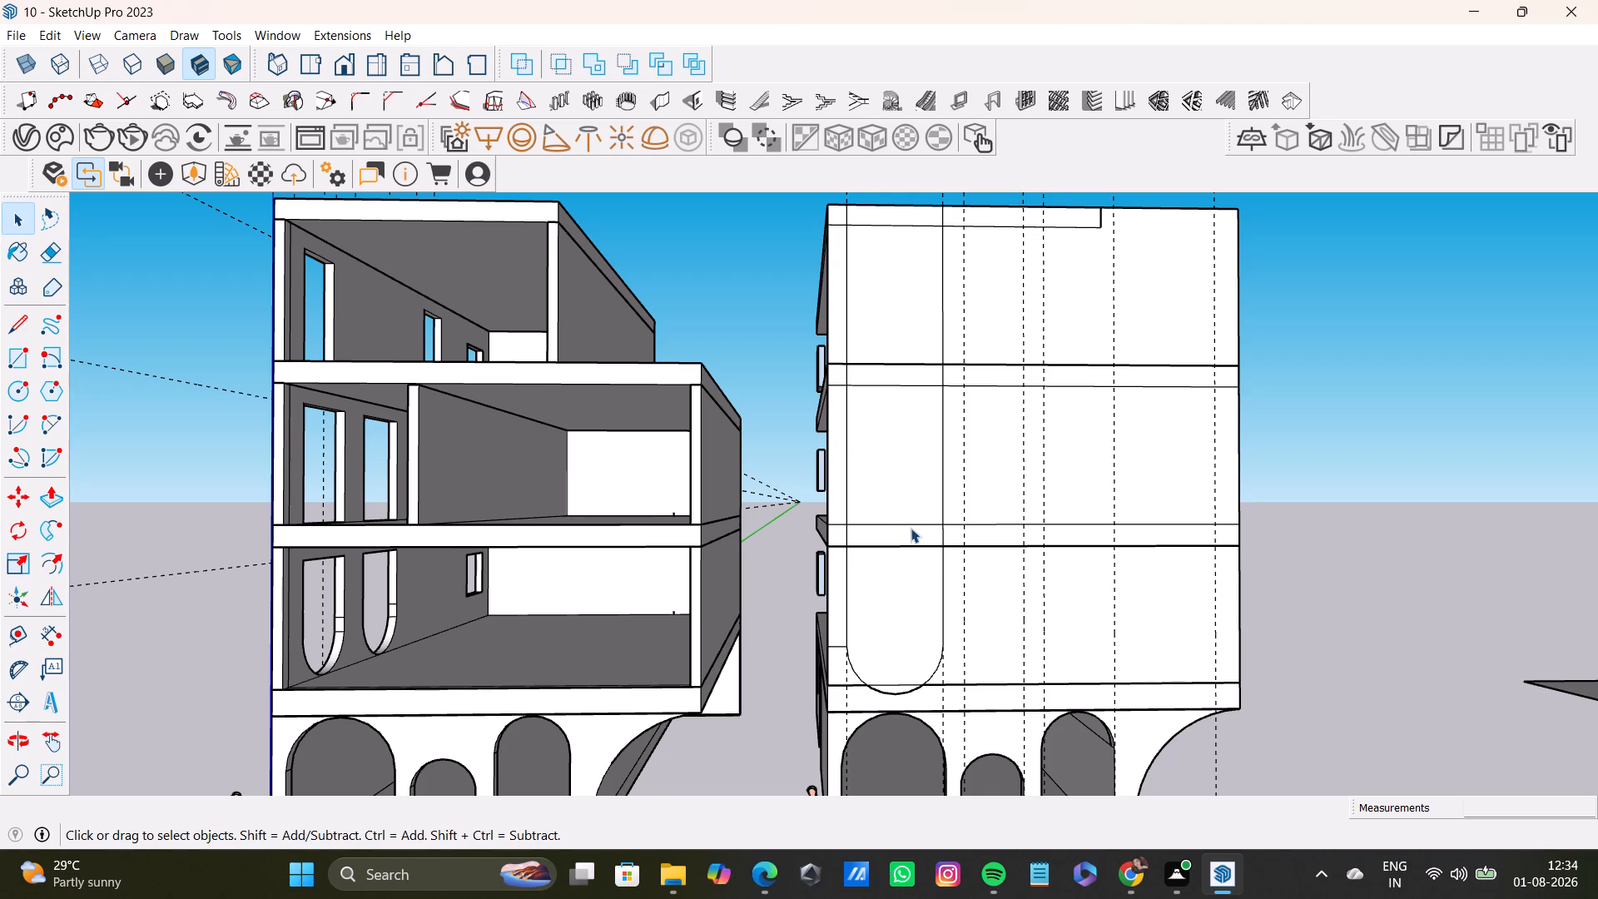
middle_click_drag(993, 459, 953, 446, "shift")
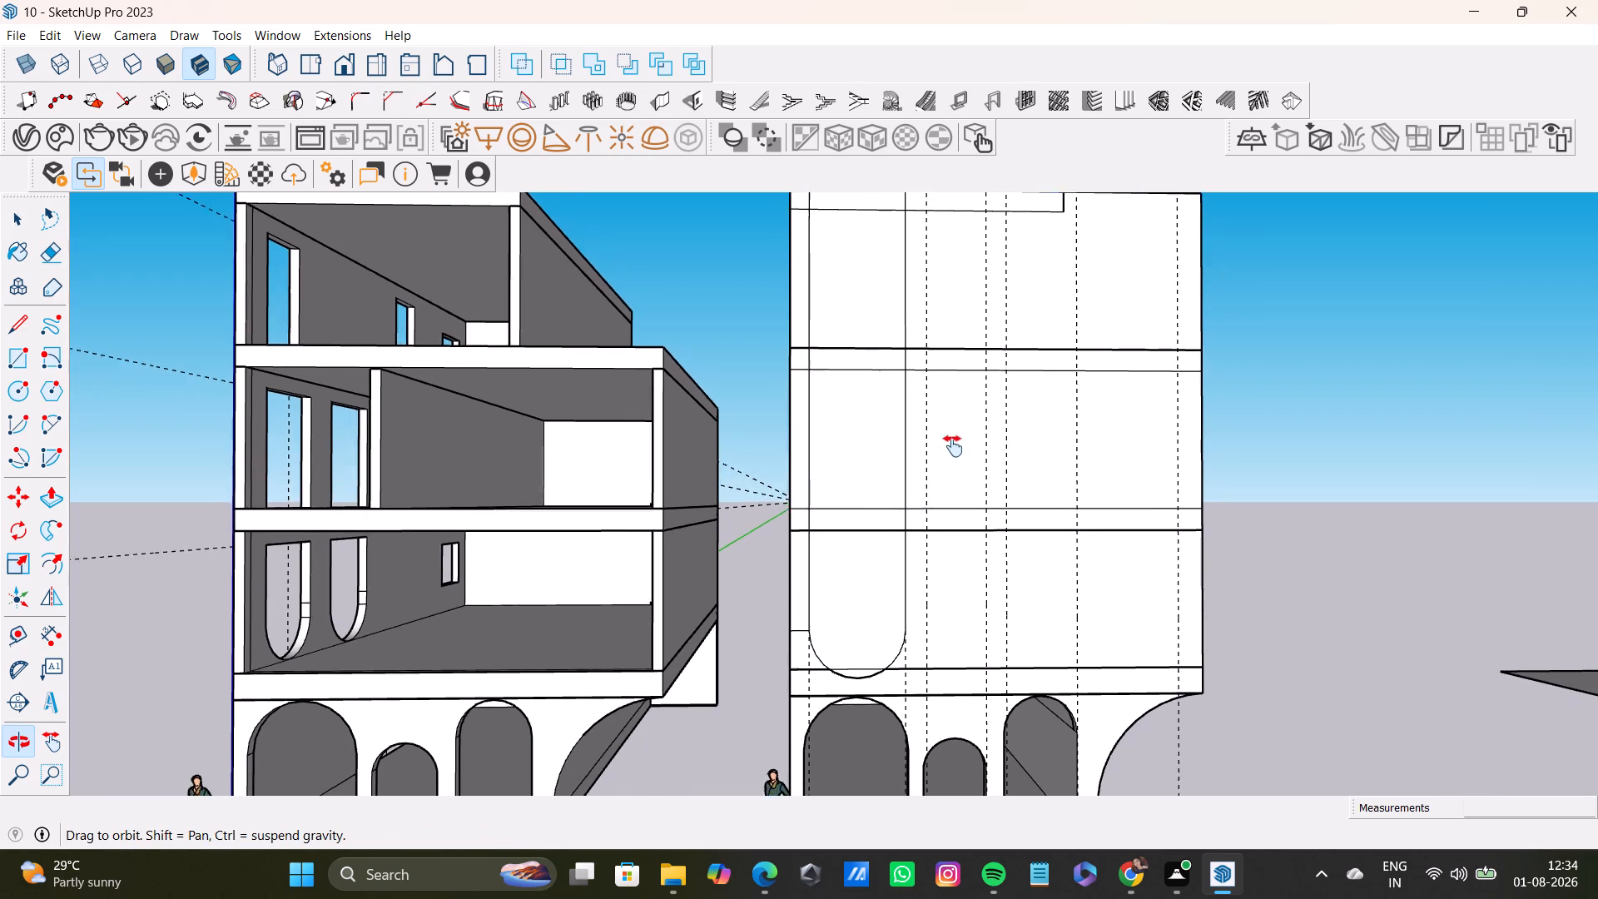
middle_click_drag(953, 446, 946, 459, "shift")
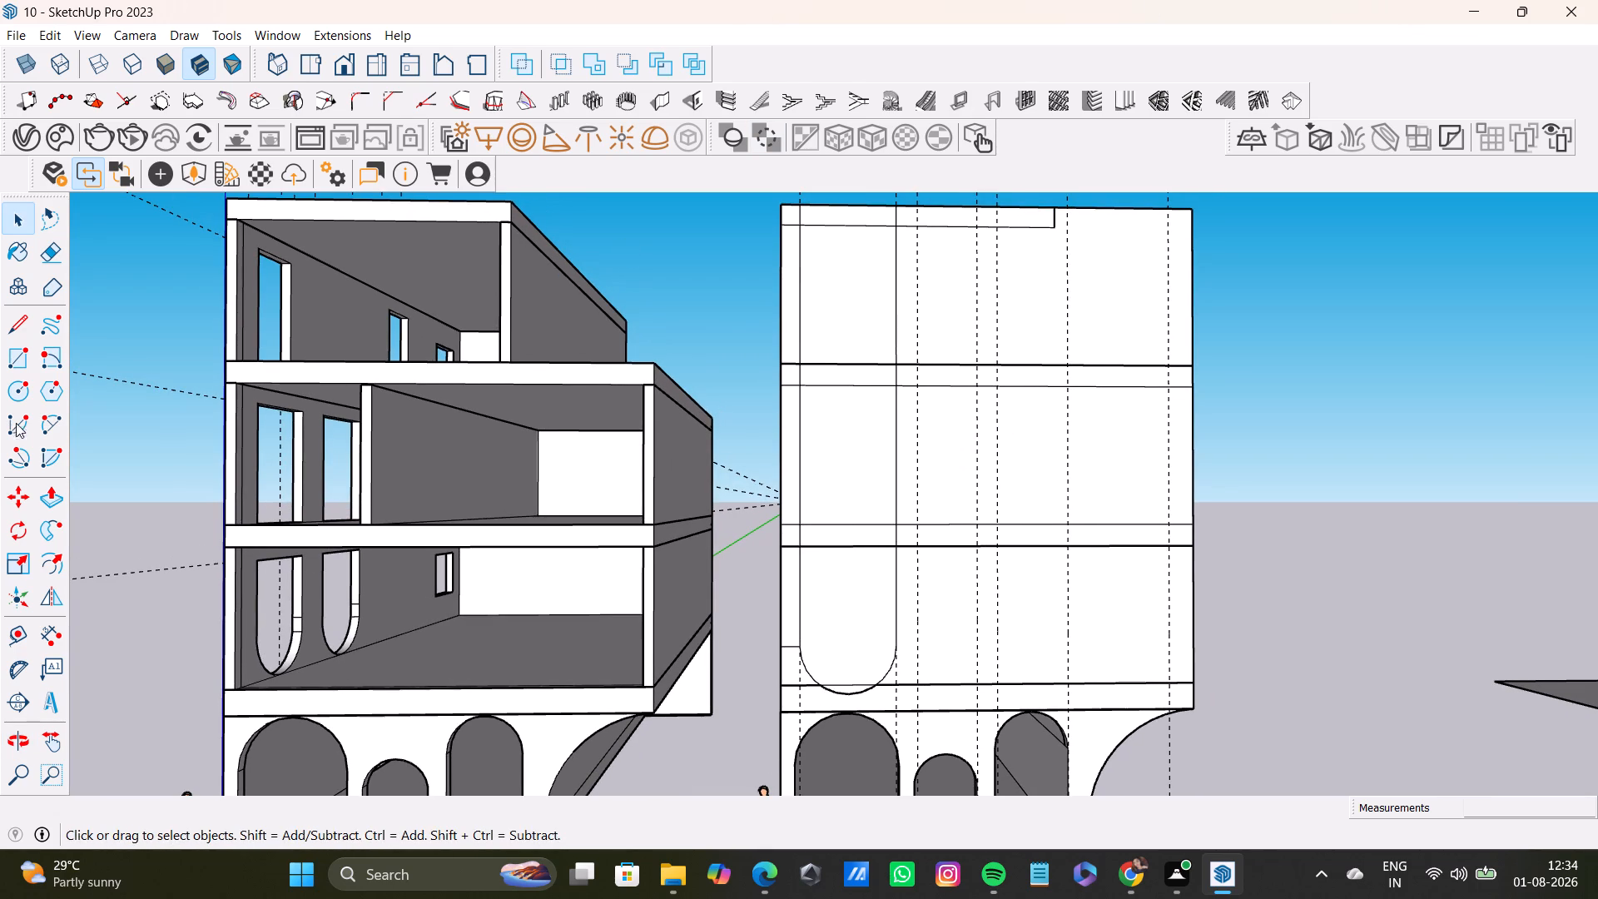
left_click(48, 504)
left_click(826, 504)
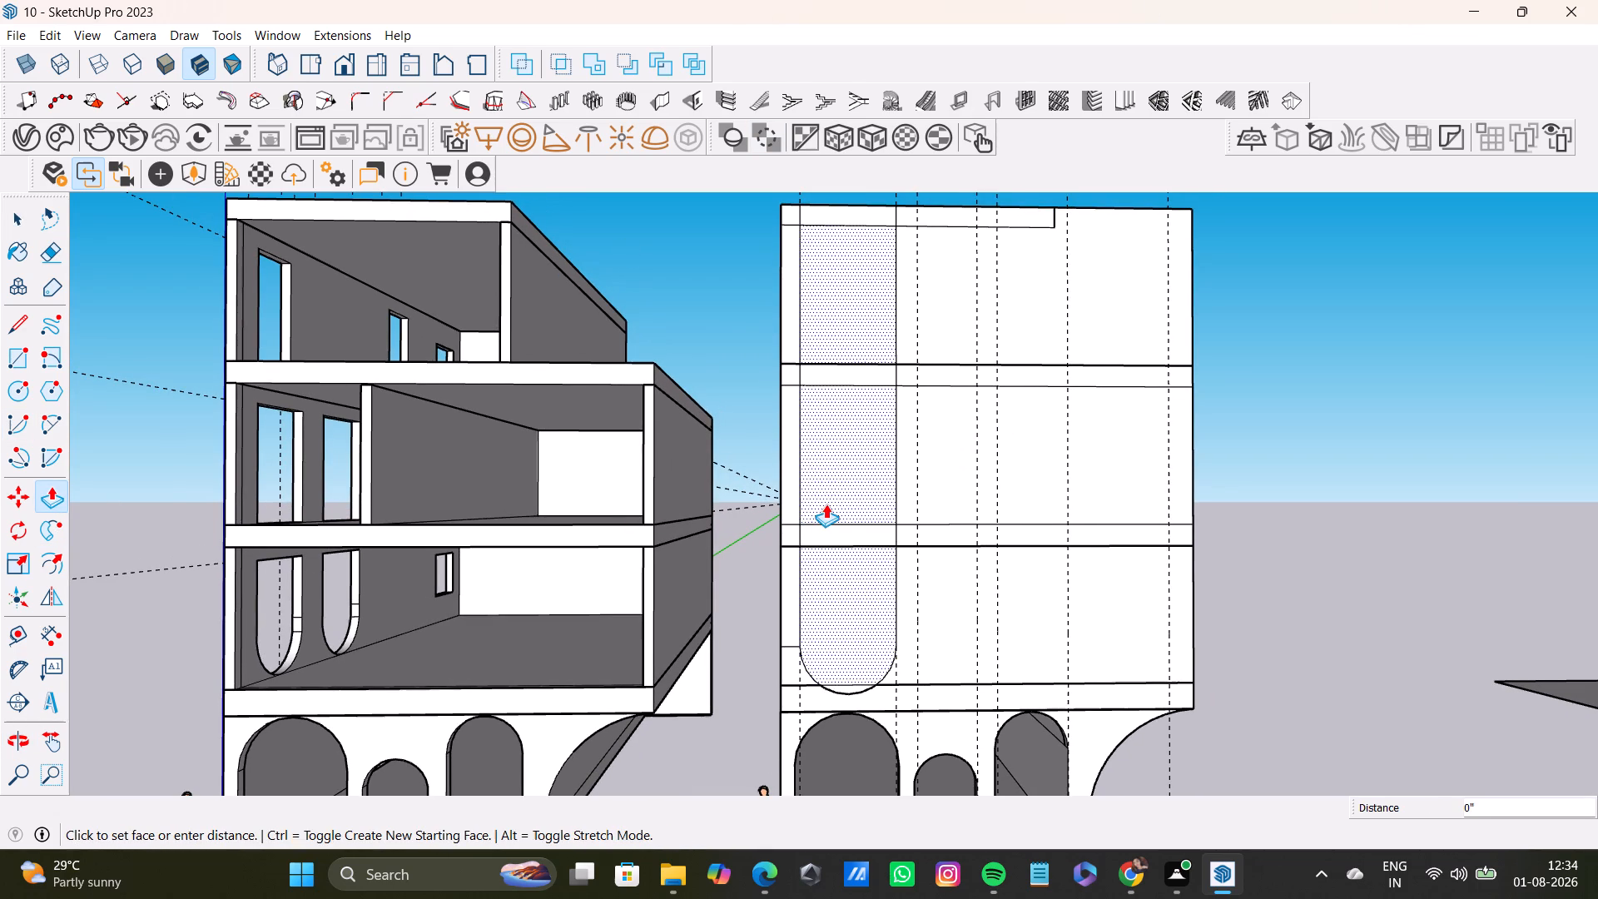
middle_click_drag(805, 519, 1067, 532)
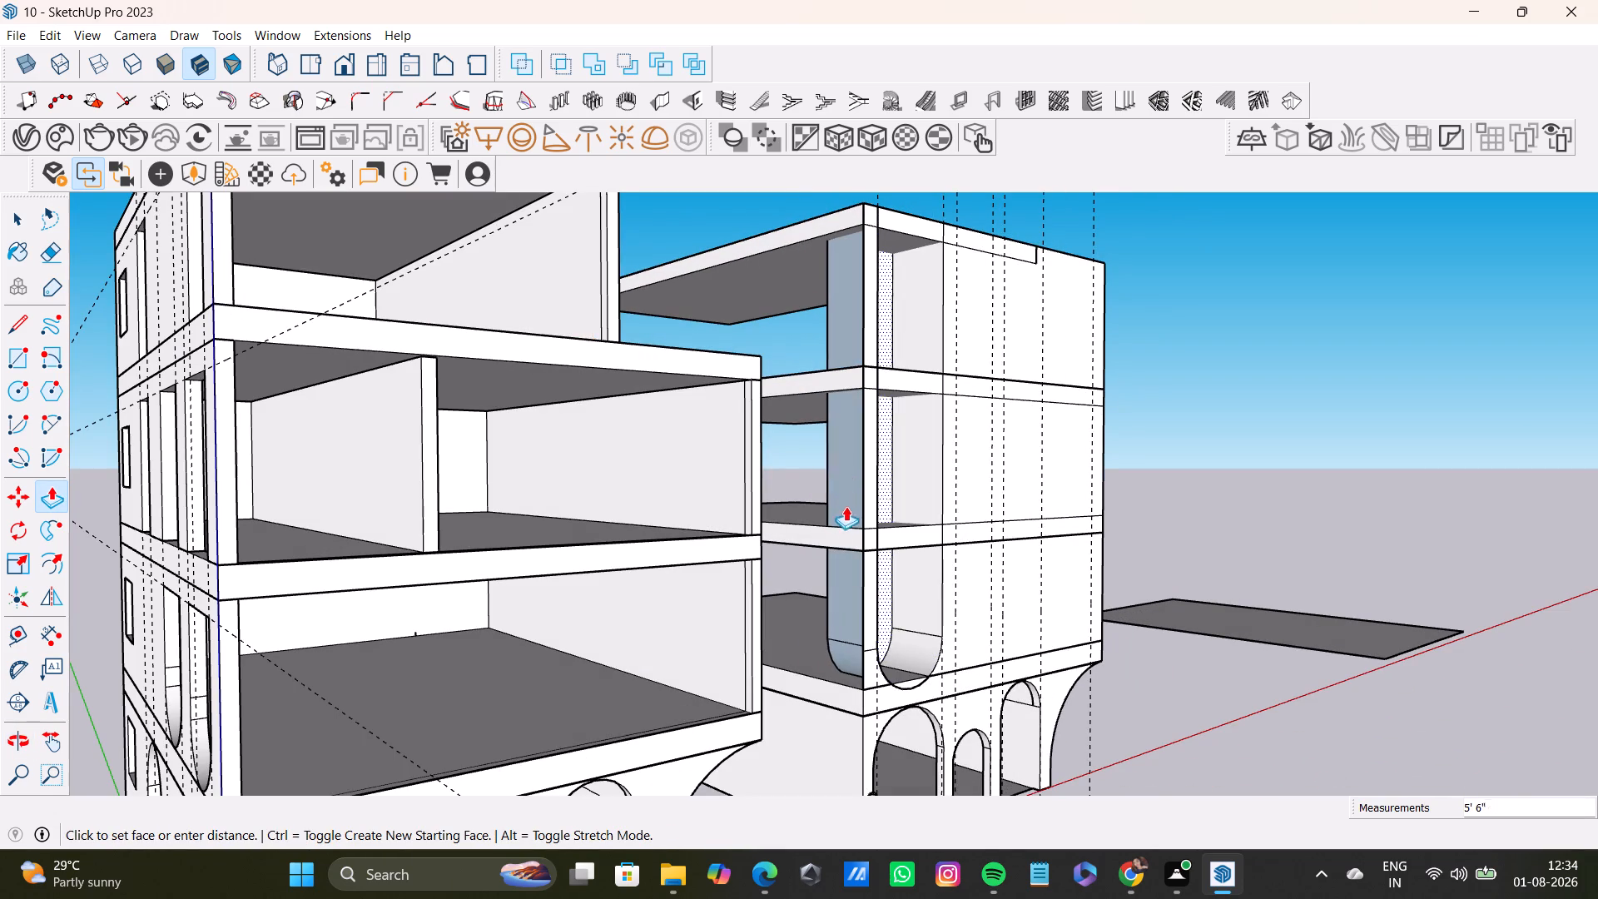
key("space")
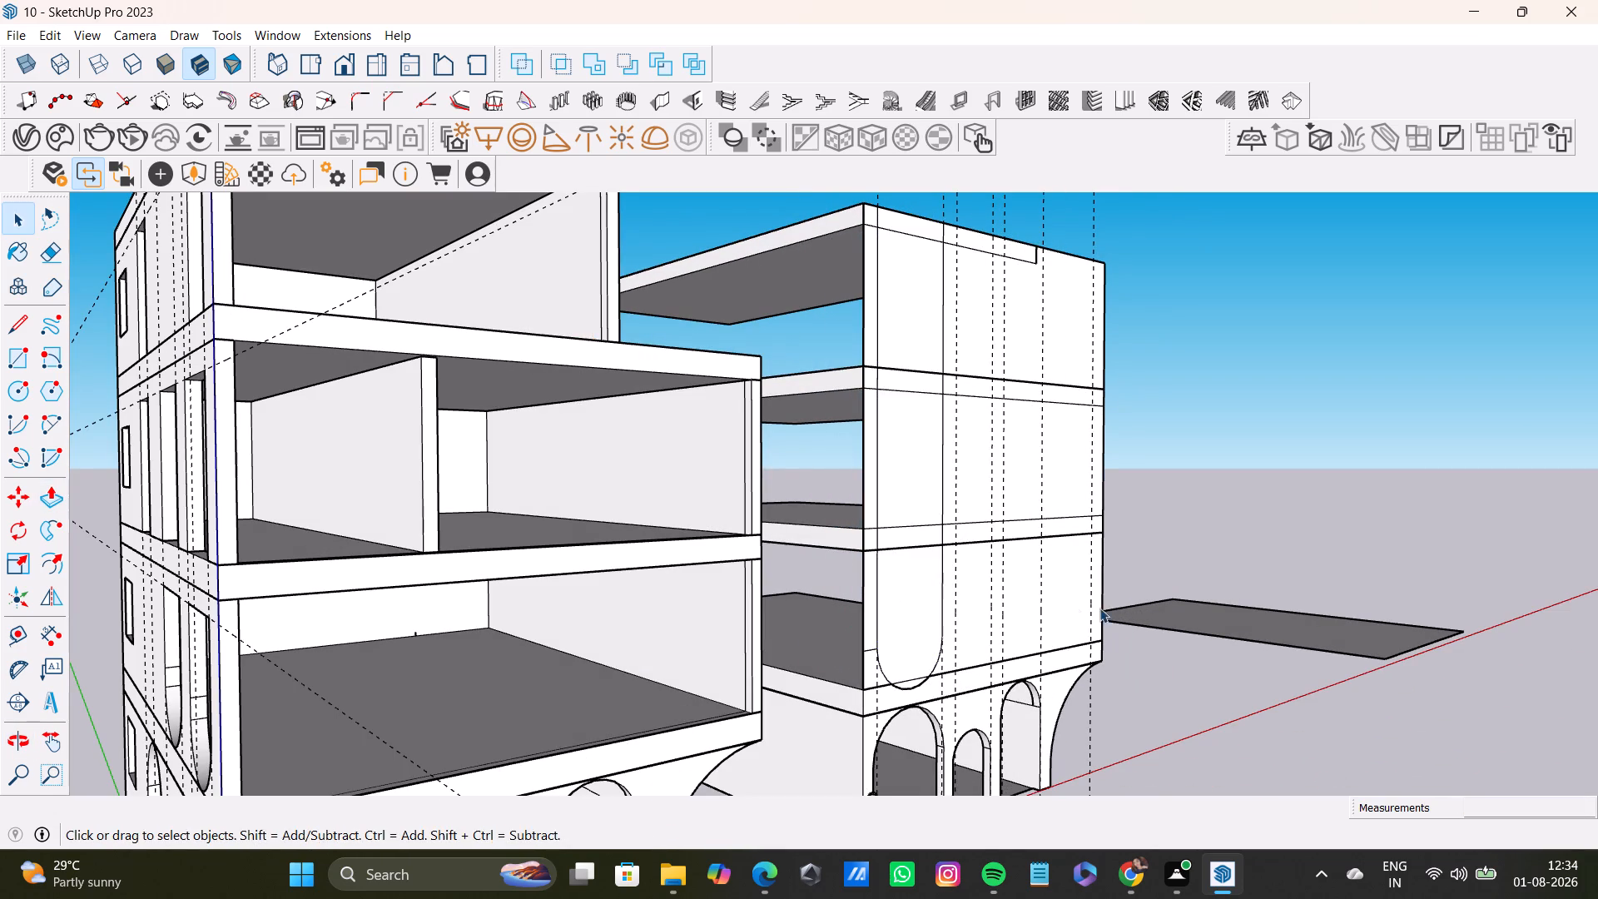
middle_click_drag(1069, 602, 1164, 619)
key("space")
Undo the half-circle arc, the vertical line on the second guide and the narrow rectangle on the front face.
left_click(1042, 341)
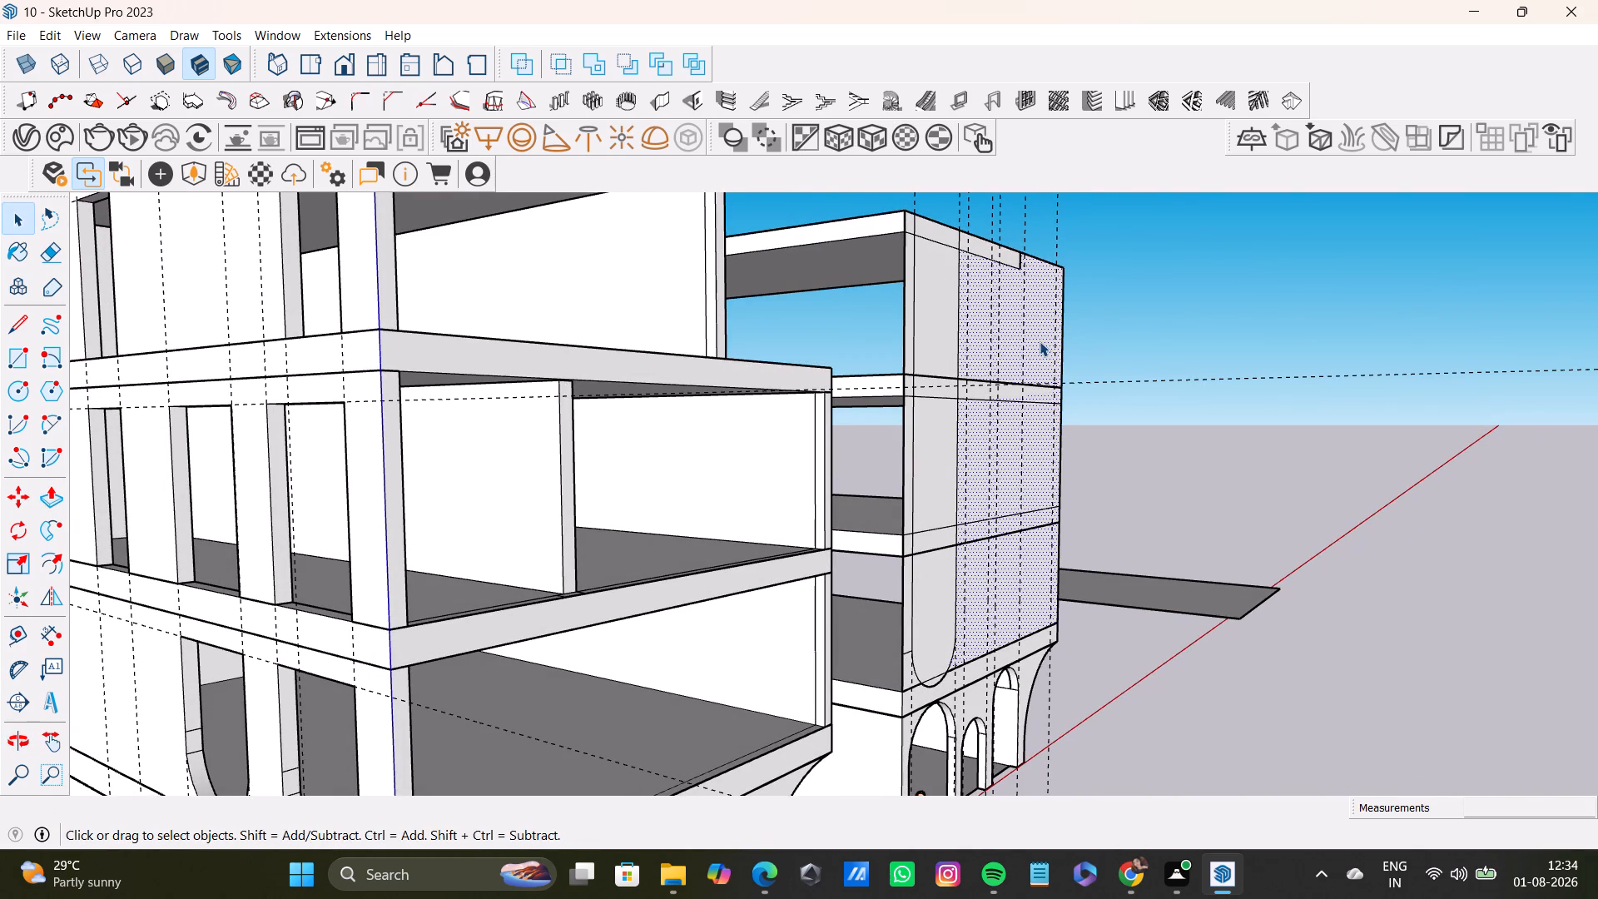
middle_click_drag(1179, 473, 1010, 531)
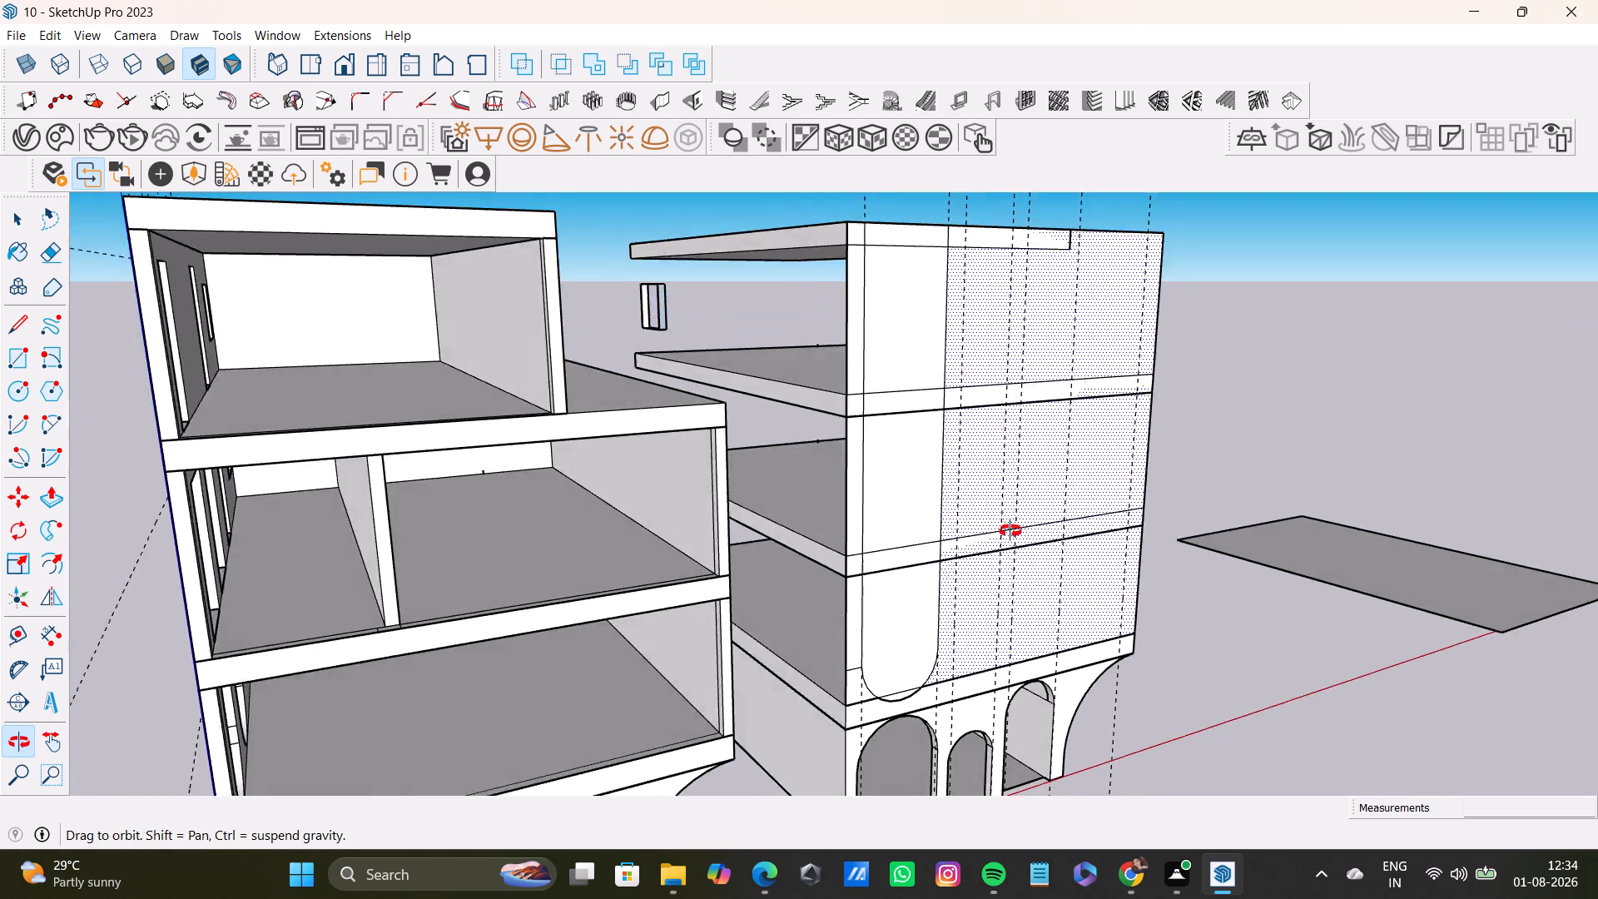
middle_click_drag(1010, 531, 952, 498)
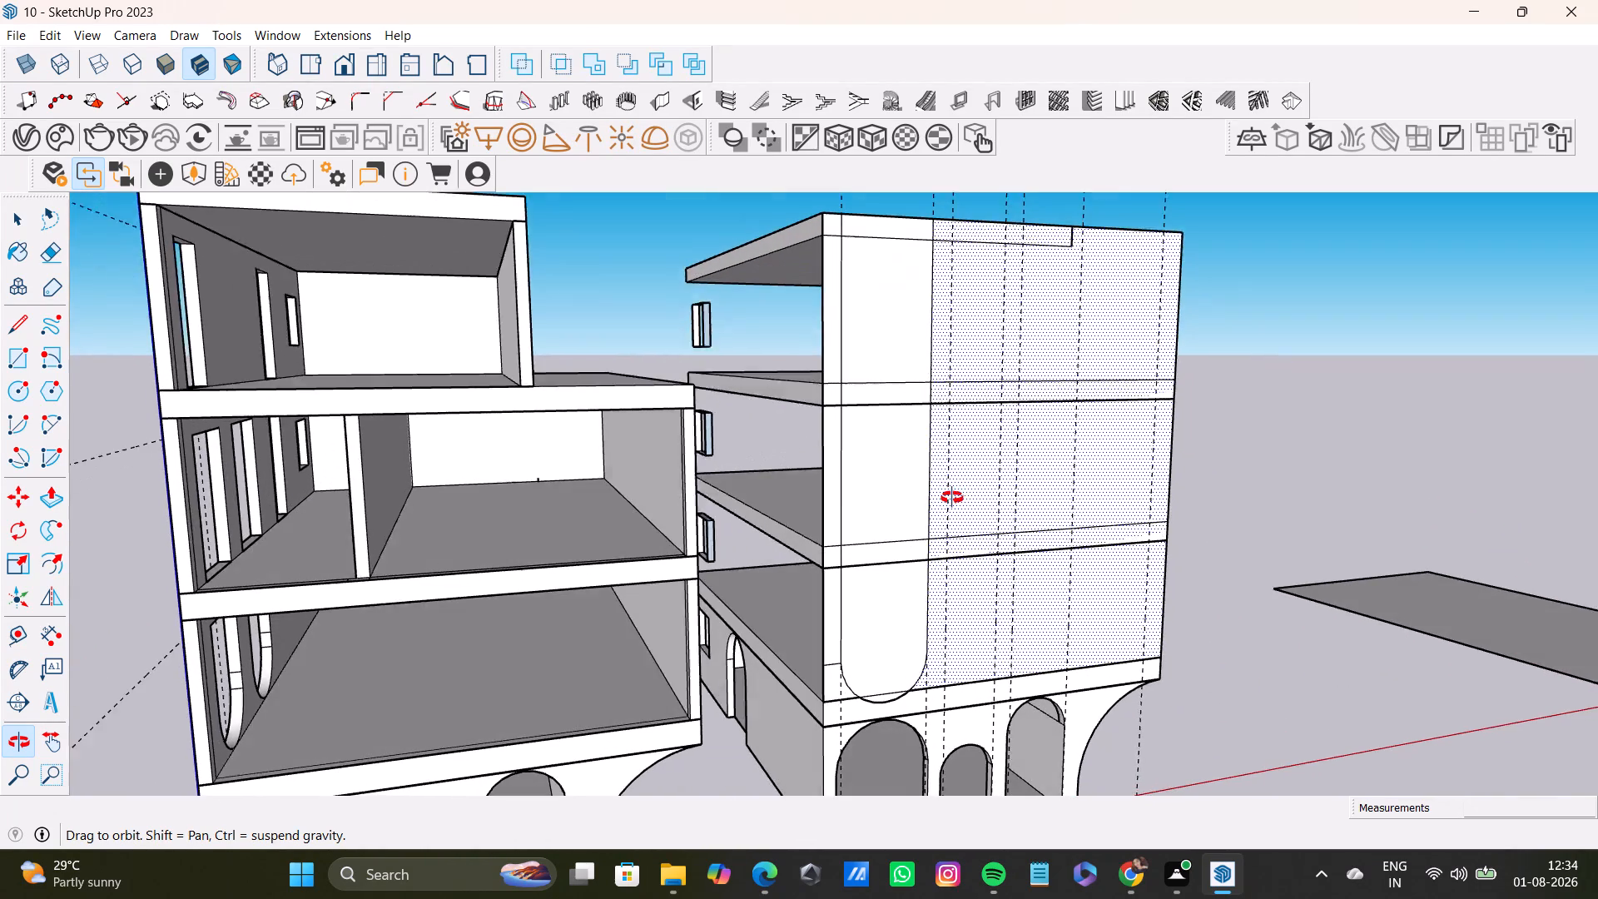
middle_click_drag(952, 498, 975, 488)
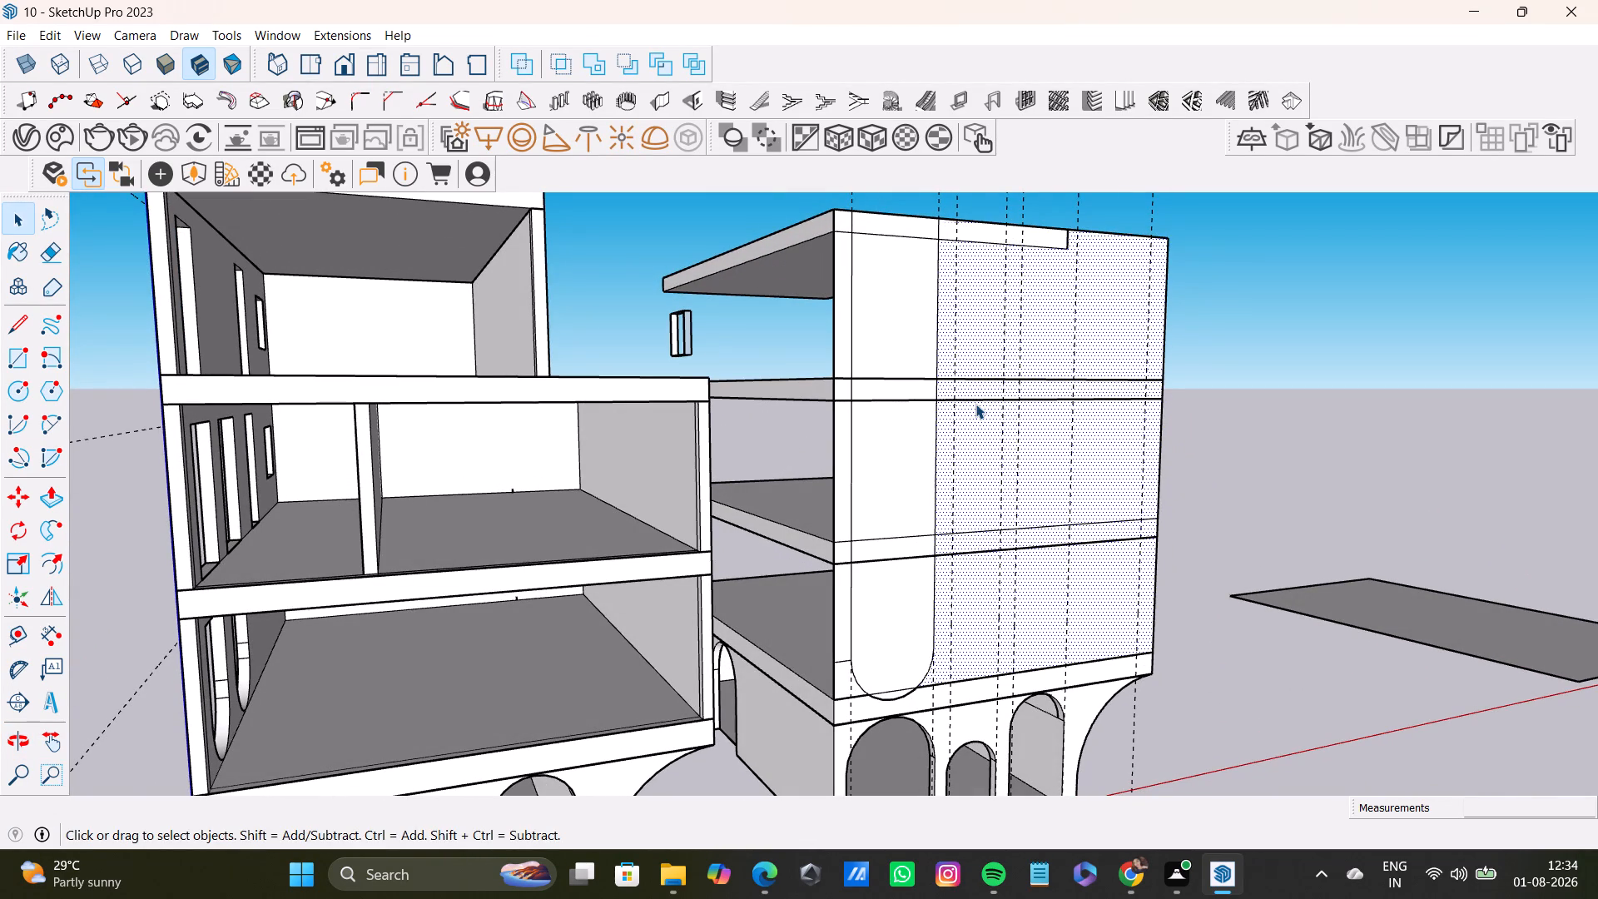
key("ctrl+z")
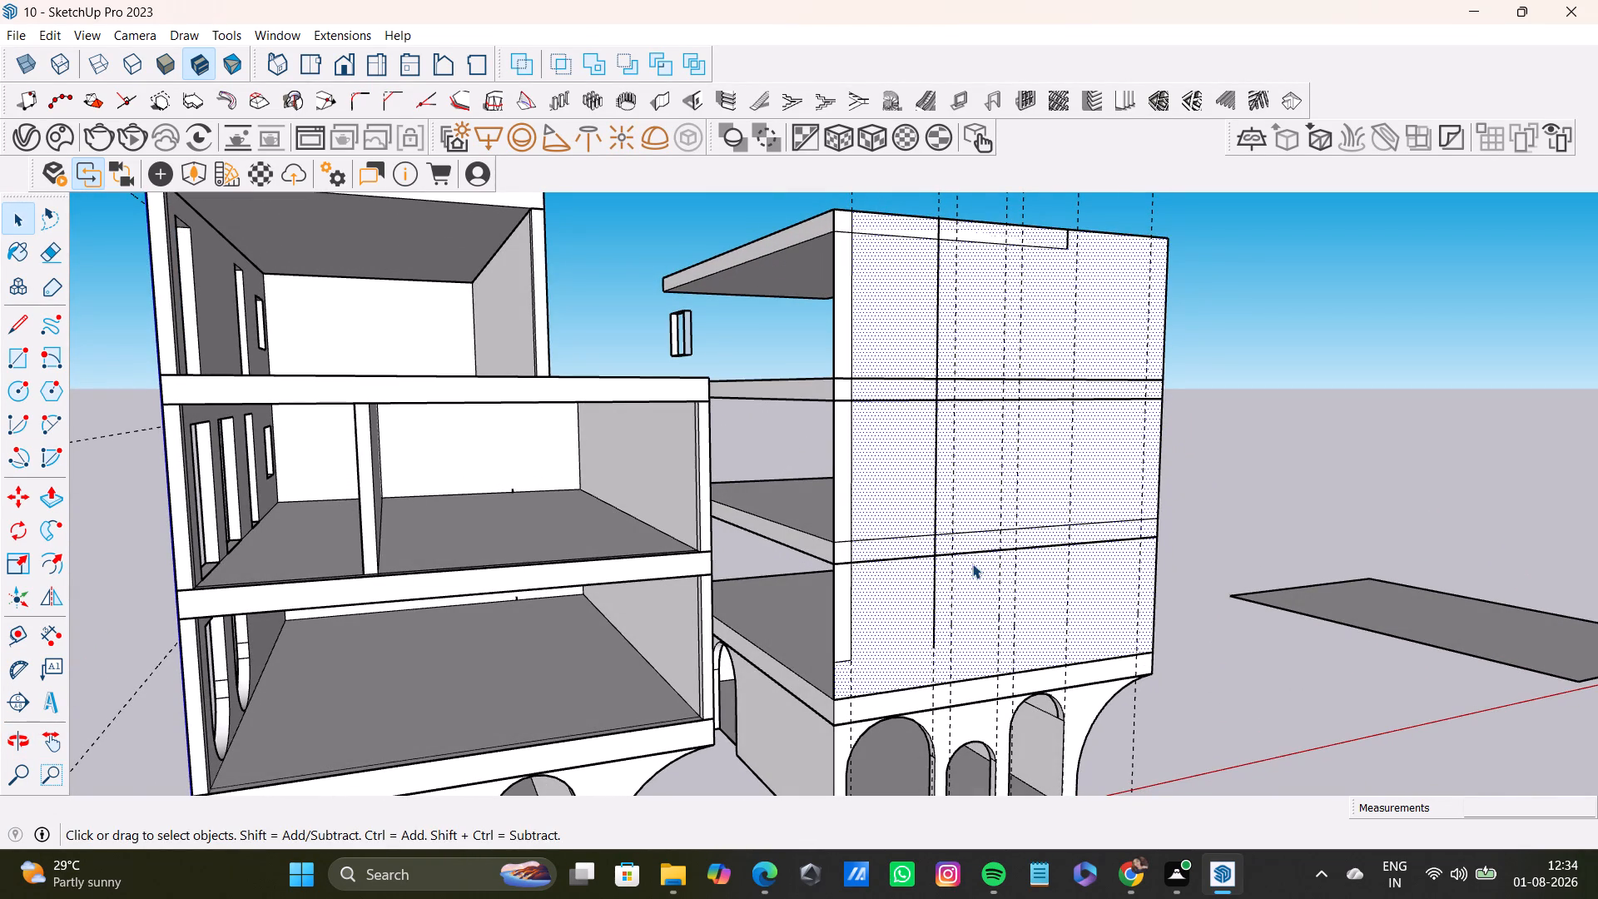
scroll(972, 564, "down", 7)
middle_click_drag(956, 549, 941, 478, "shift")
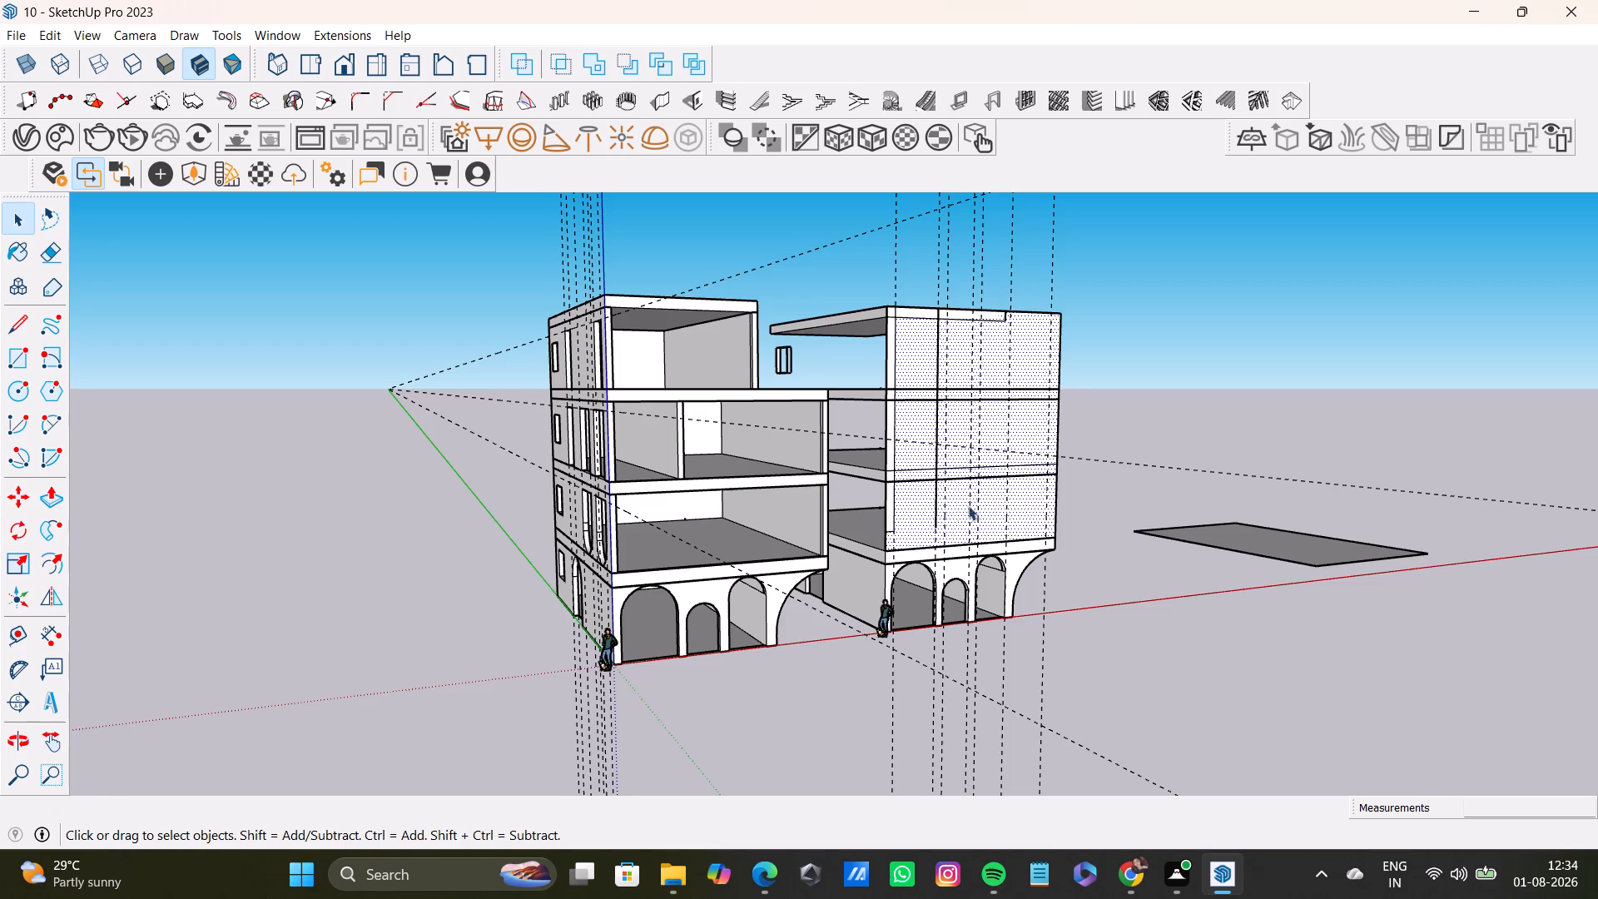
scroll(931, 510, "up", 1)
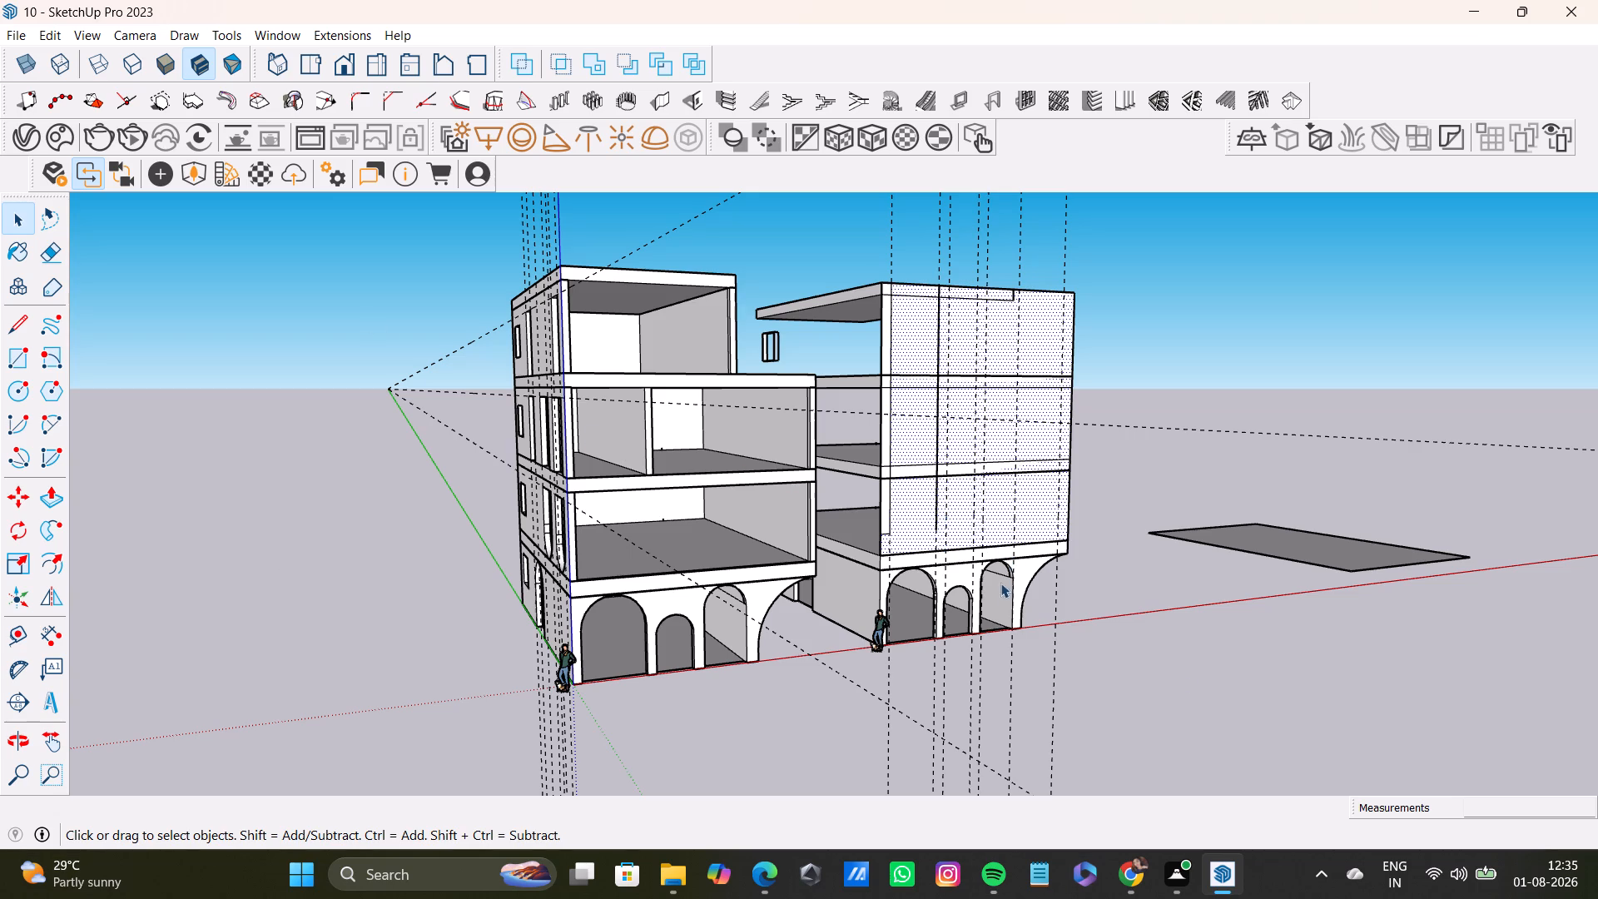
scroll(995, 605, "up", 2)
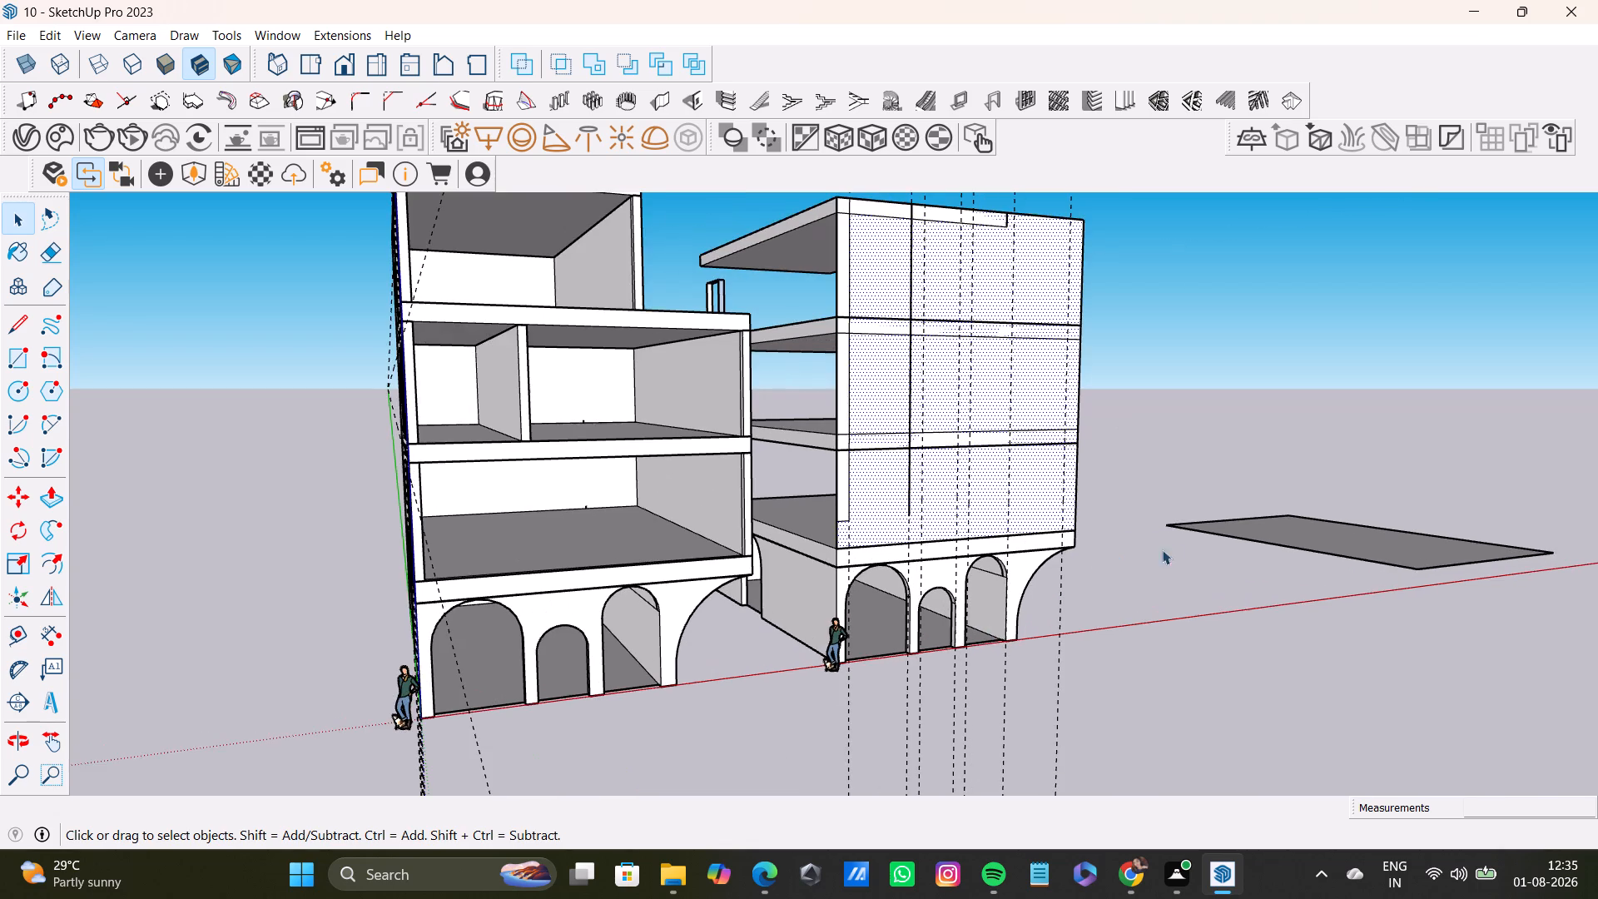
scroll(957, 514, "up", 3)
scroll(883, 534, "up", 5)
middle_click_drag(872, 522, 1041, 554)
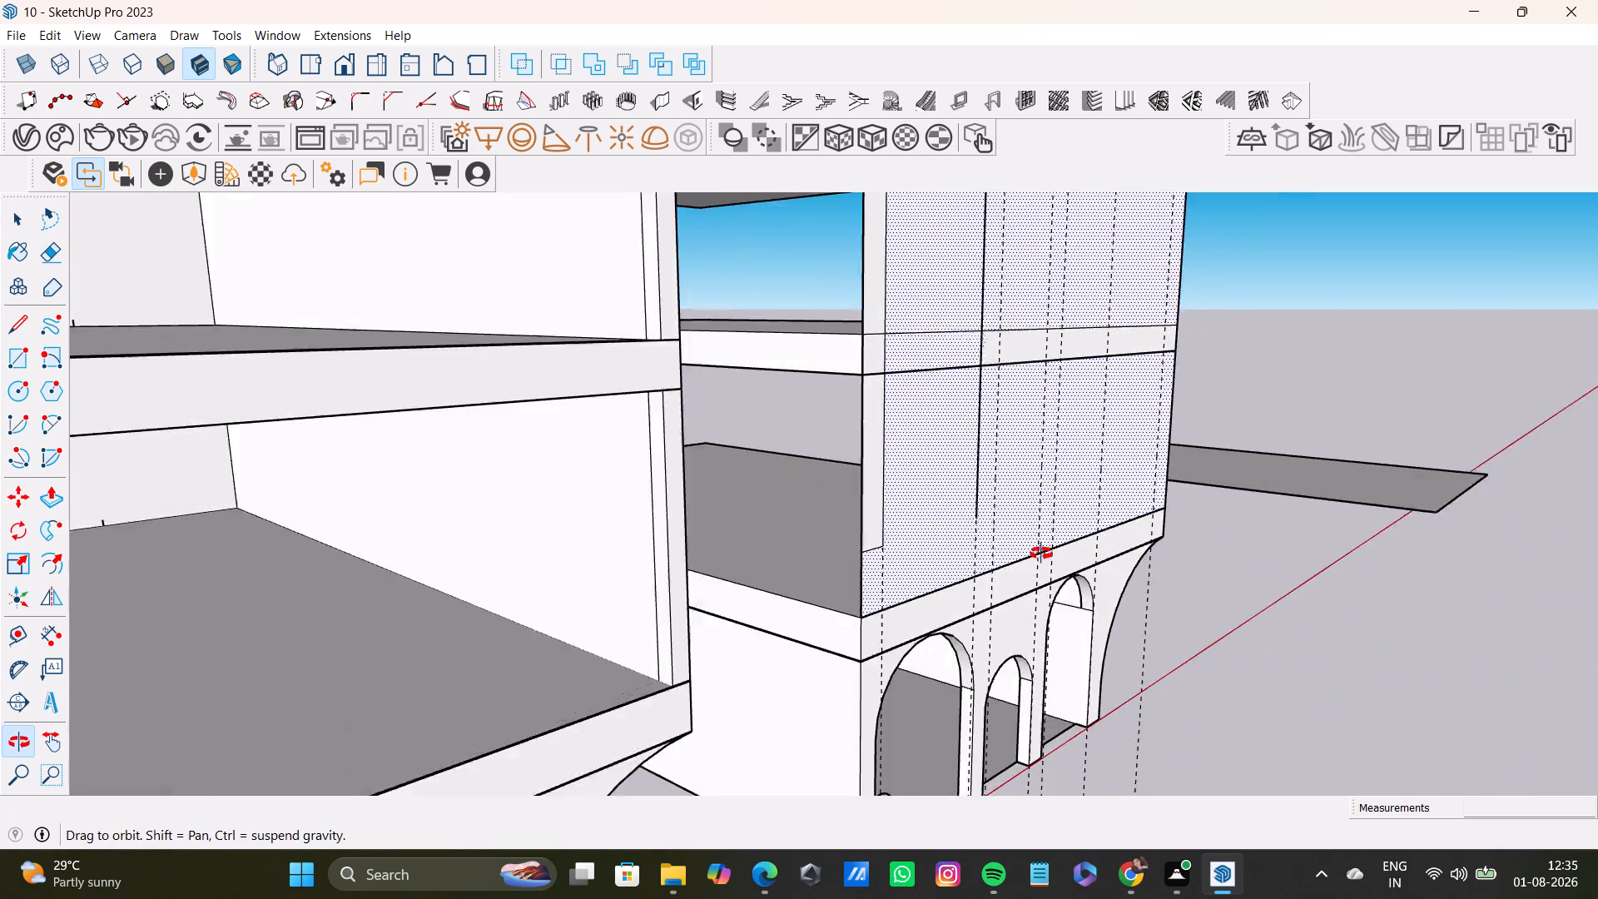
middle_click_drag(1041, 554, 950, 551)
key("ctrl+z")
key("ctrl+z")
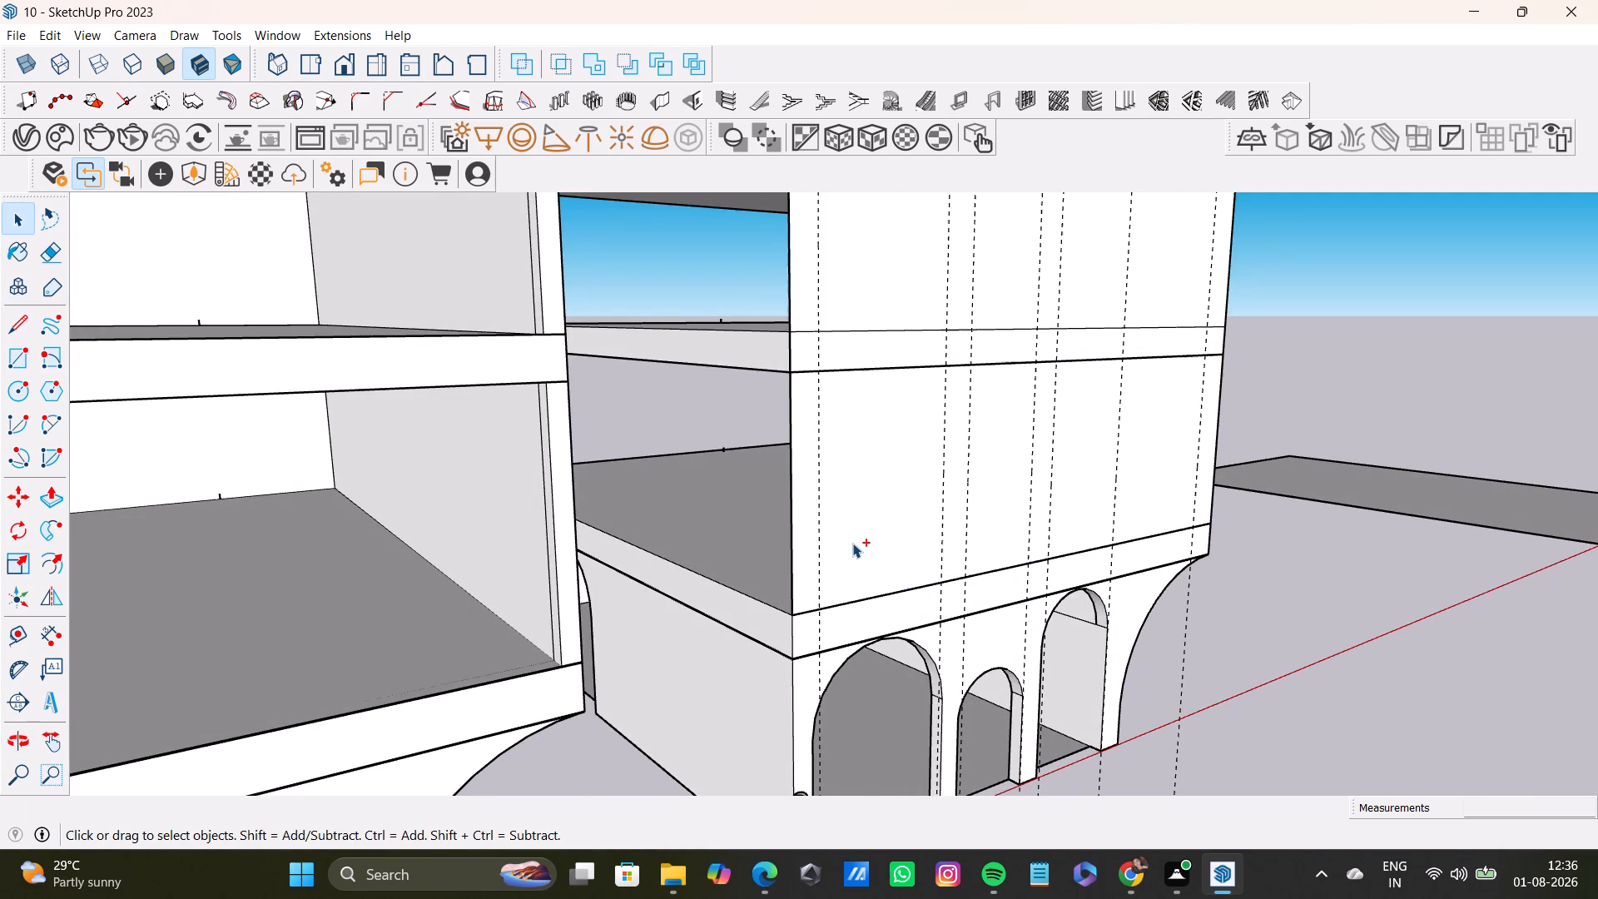
Push/Pull the copy's front face about 1' 5" towards the slabs to give the facade screen thickness.
middle_click_drag(841, 549, 924, 567)
left_click(898, 507)
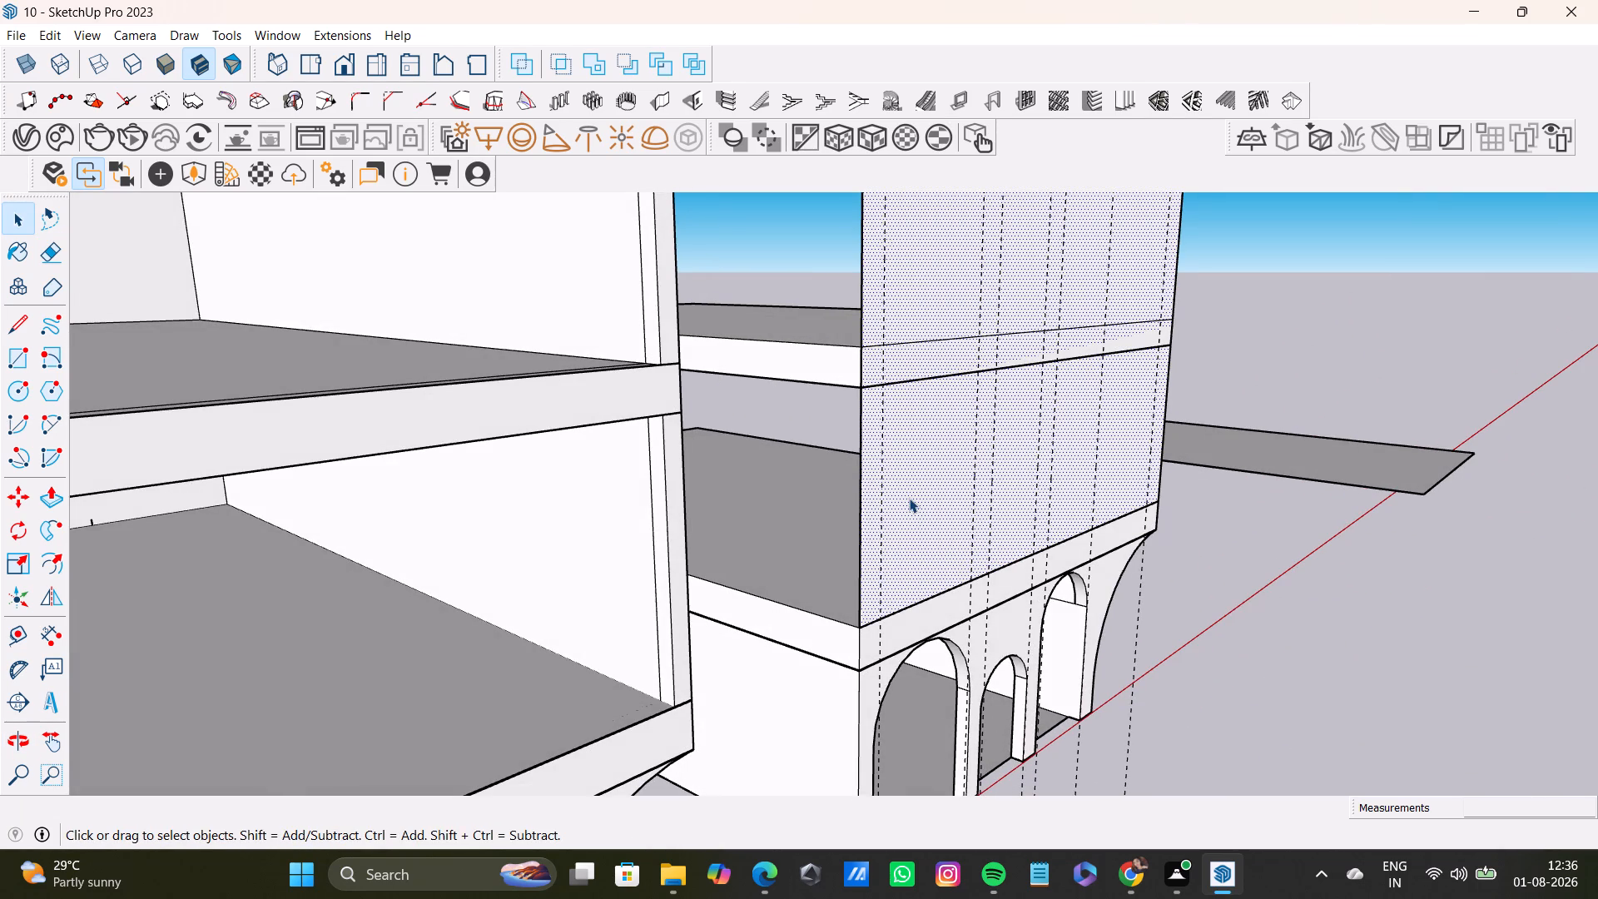
key("p")
left_click(866, 502)
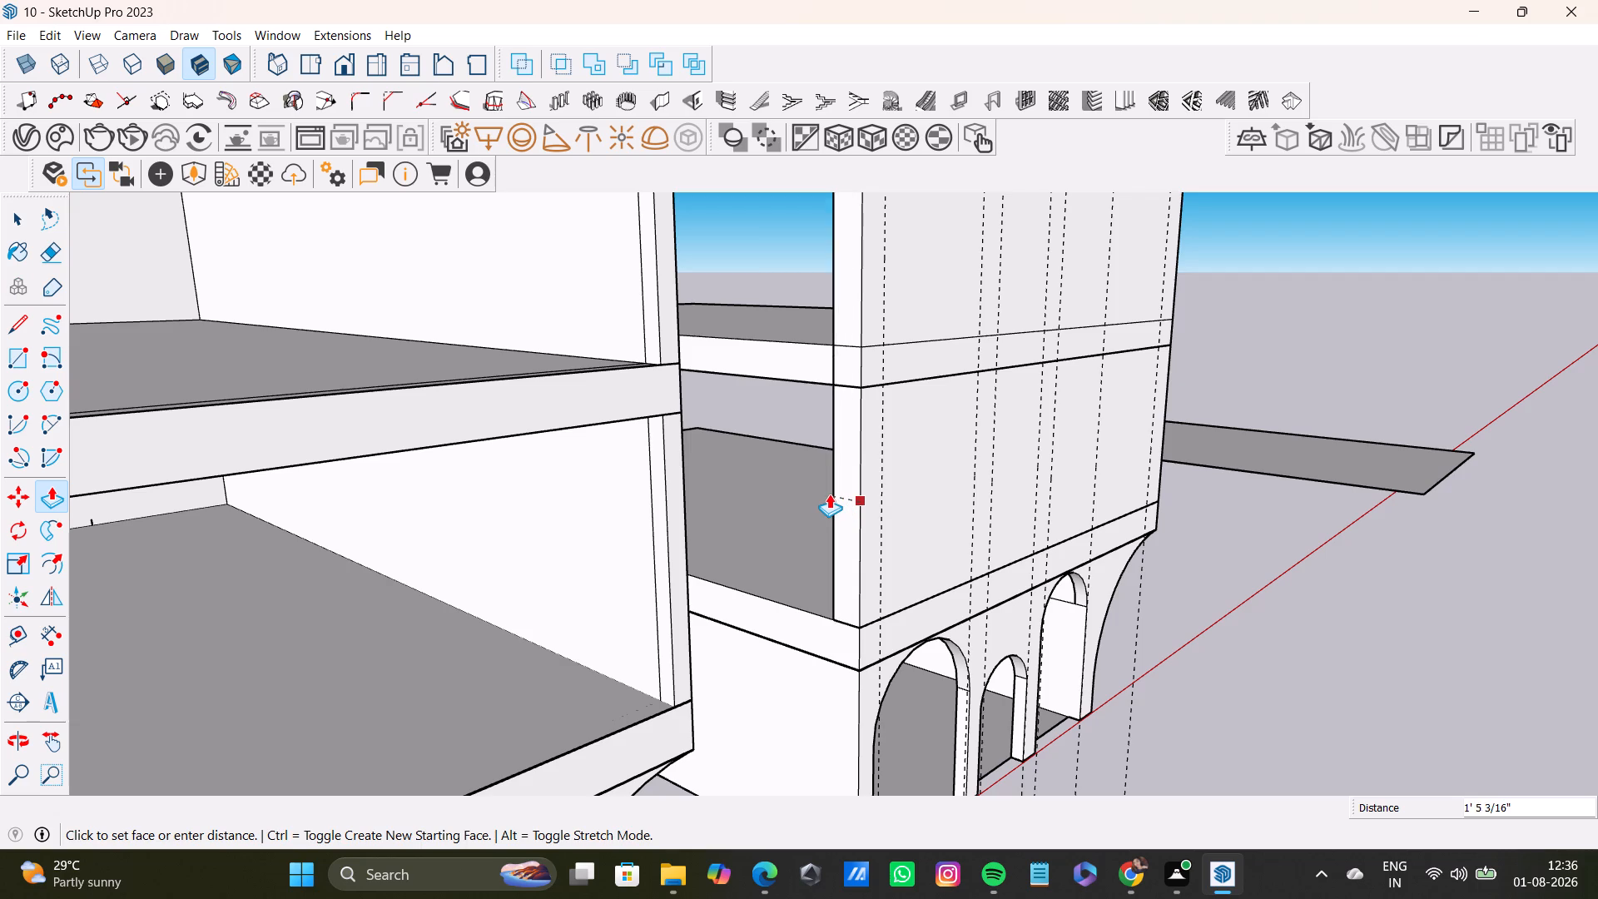
left_click(829, 494)
key("space")
left_click(1282, 483)
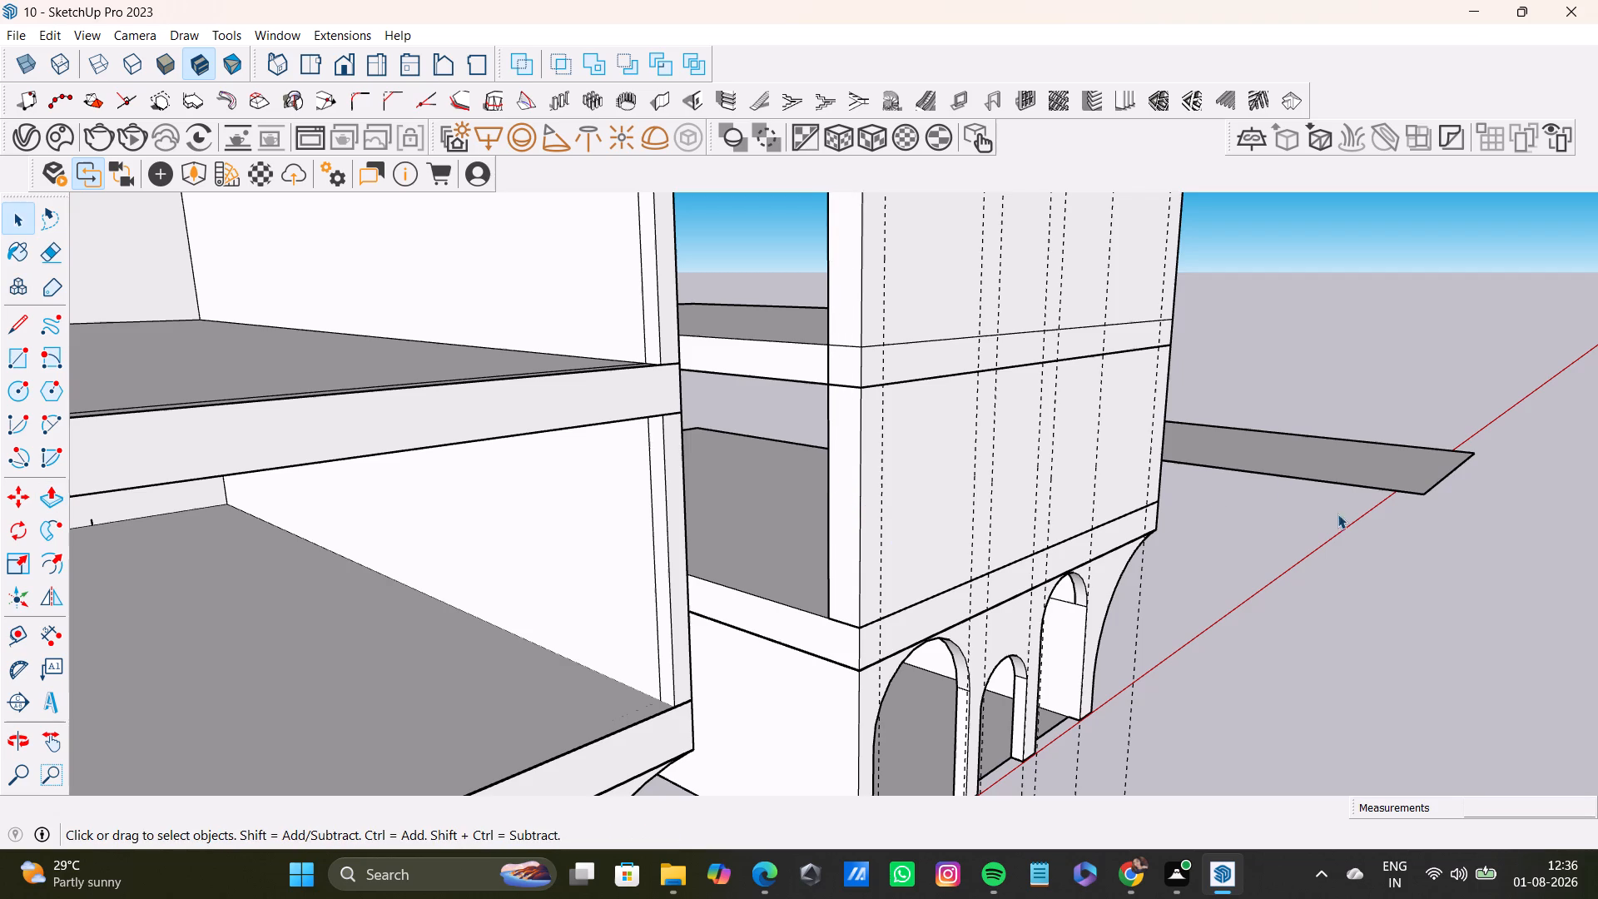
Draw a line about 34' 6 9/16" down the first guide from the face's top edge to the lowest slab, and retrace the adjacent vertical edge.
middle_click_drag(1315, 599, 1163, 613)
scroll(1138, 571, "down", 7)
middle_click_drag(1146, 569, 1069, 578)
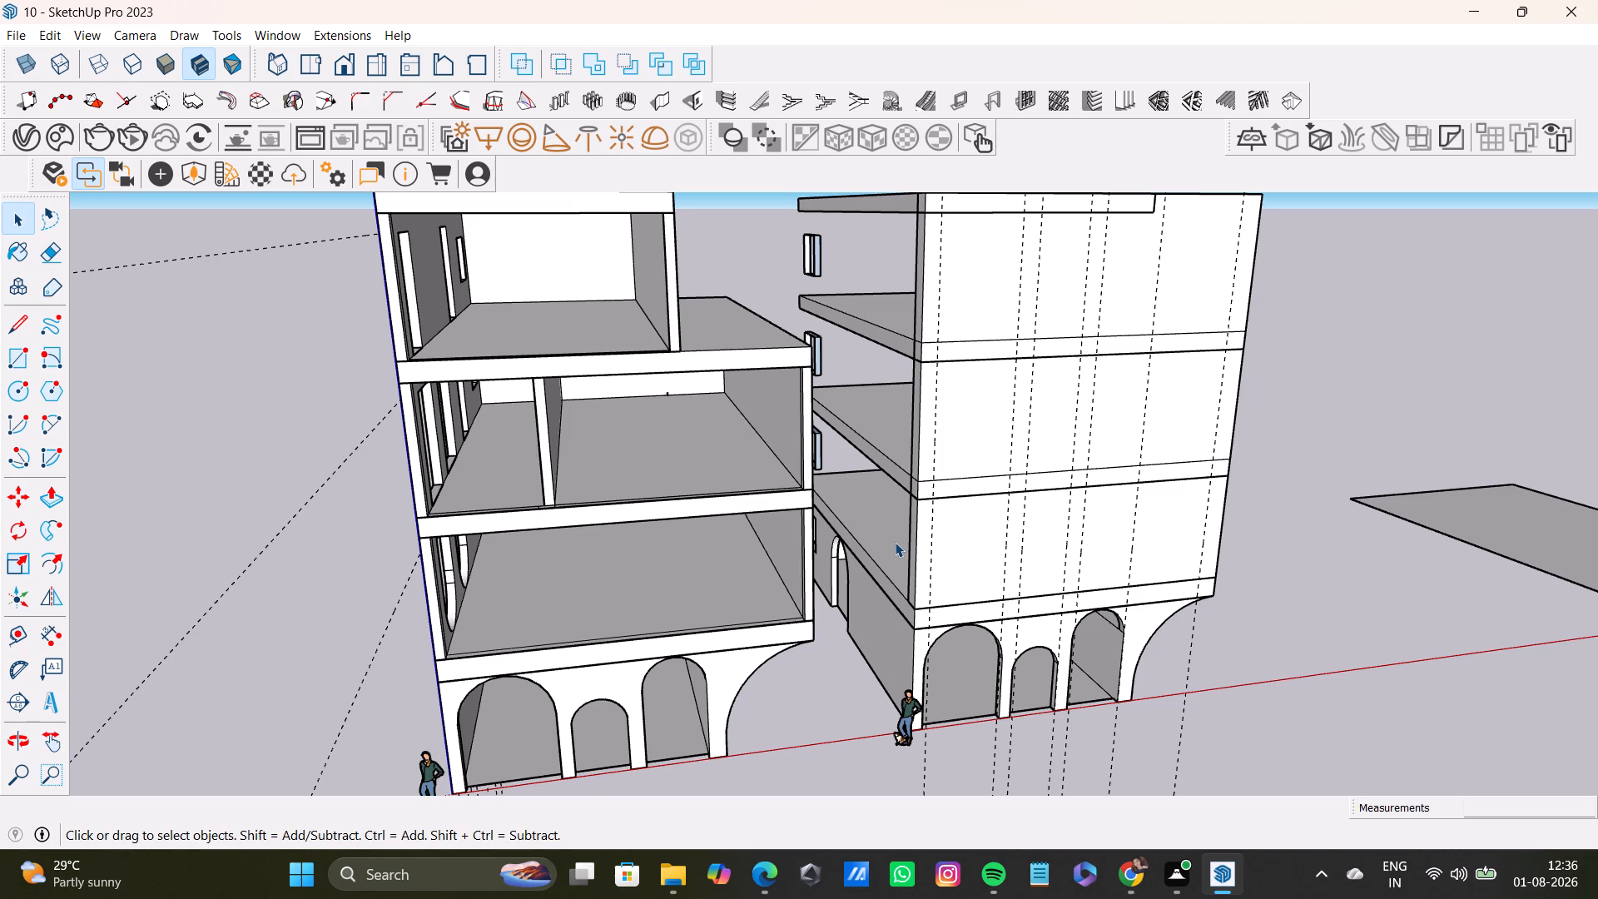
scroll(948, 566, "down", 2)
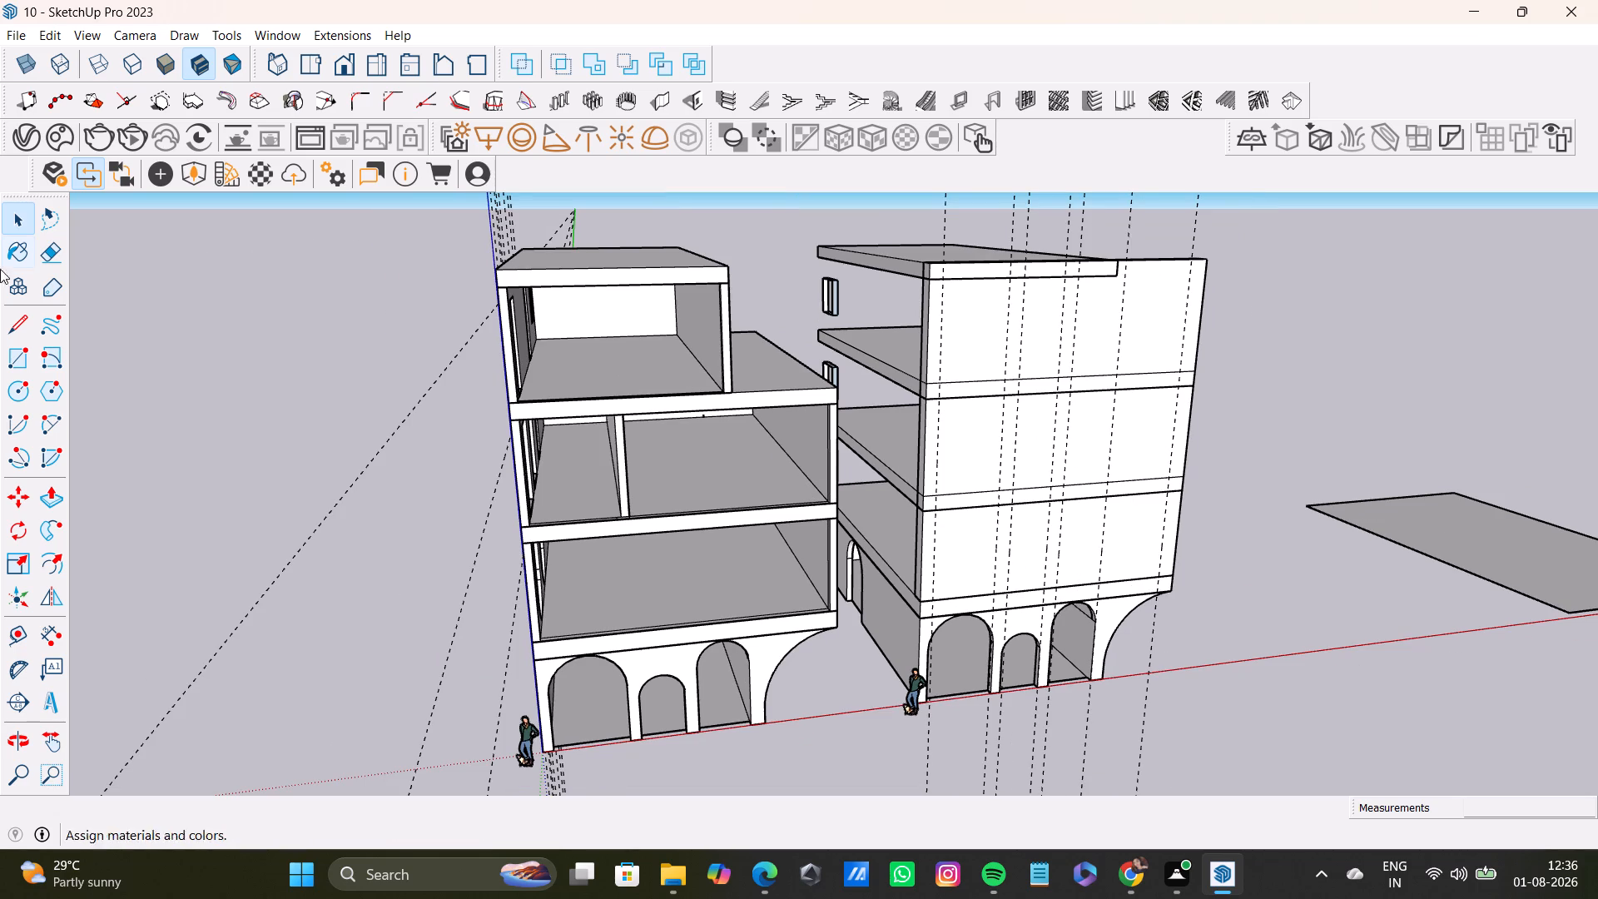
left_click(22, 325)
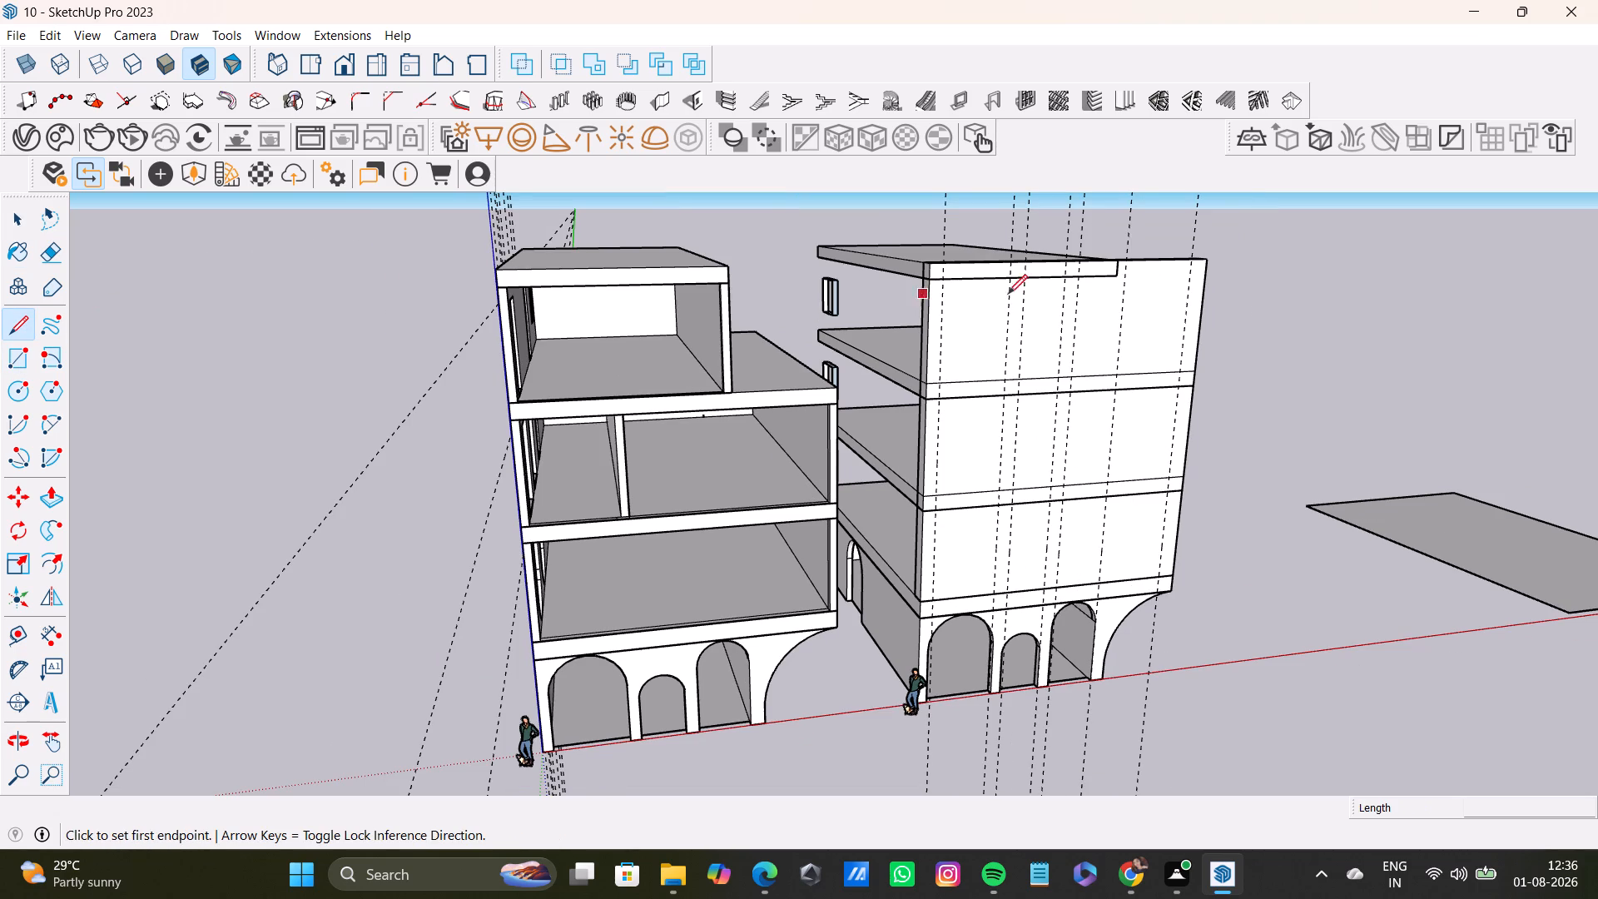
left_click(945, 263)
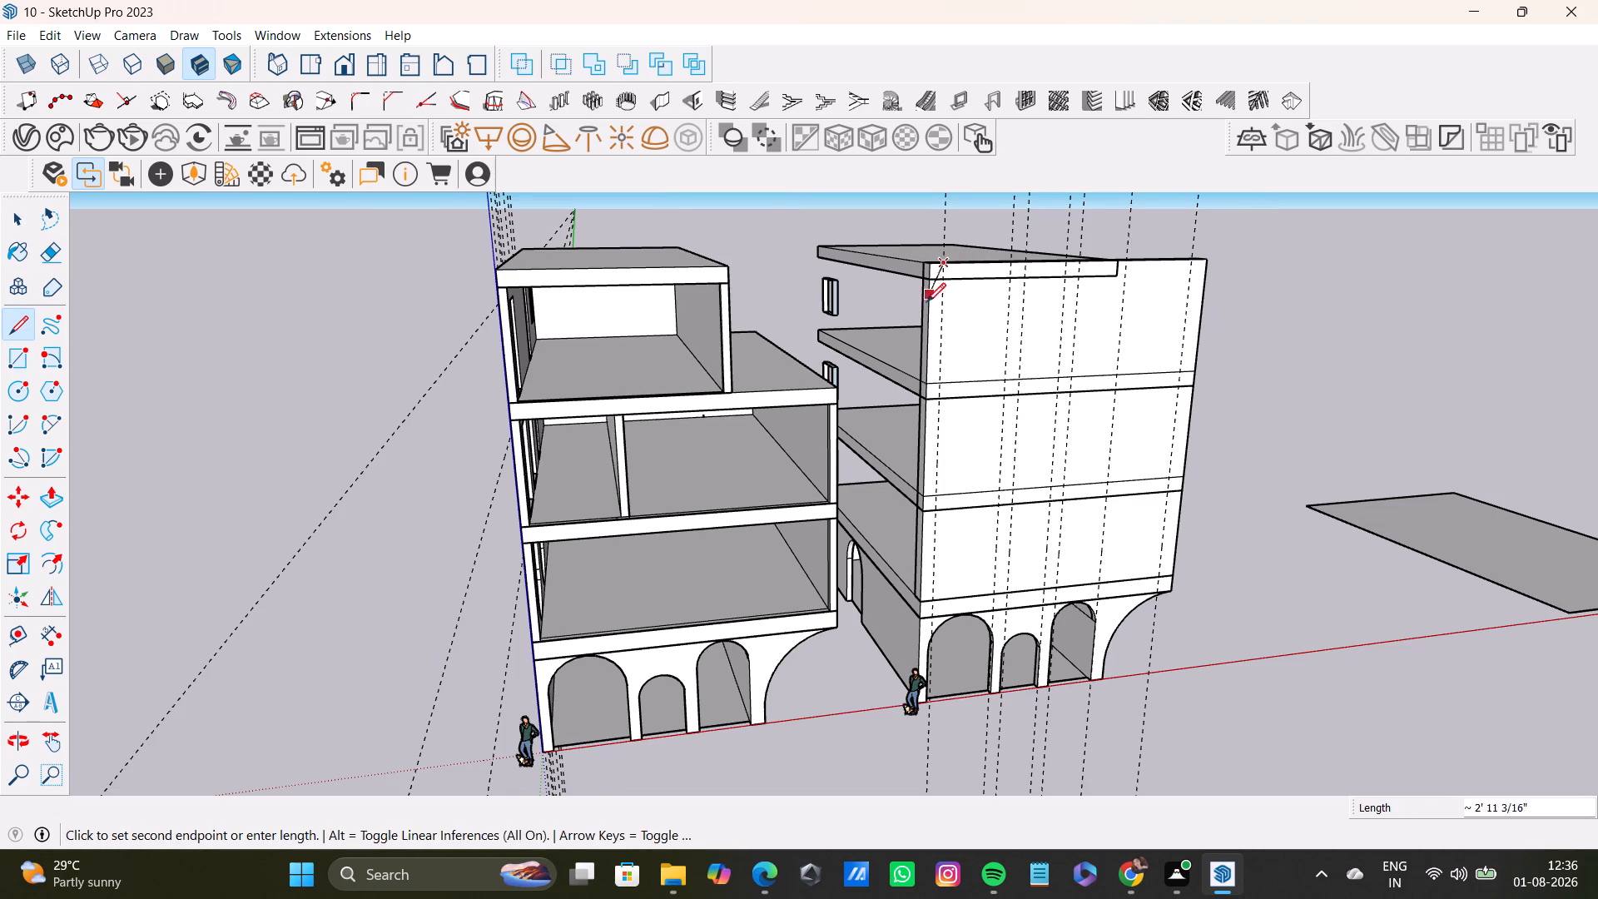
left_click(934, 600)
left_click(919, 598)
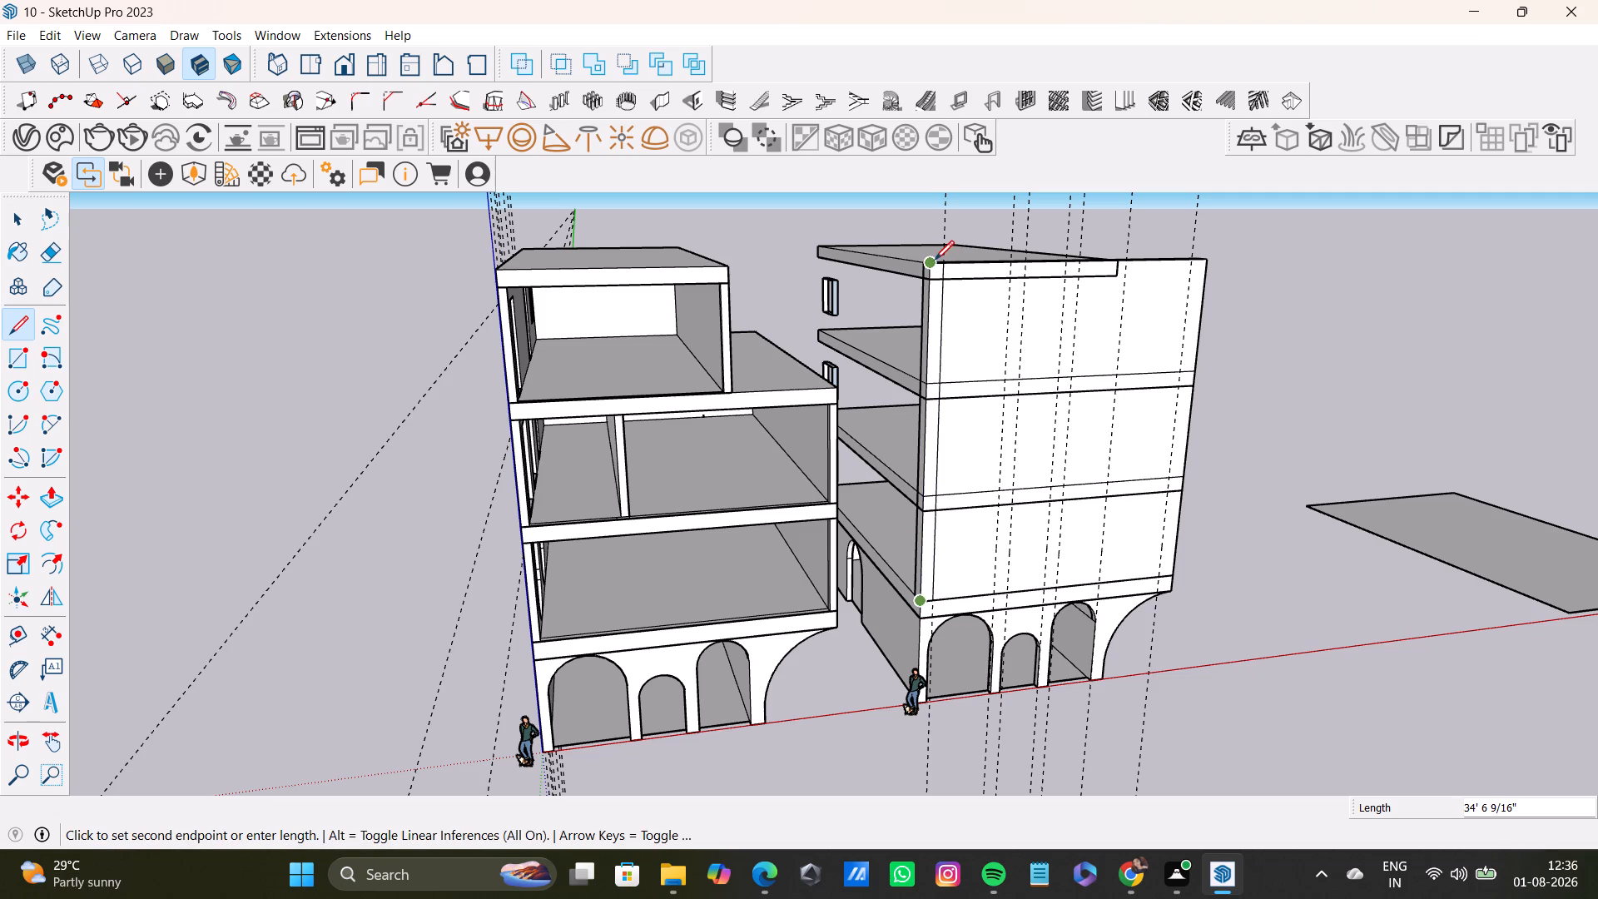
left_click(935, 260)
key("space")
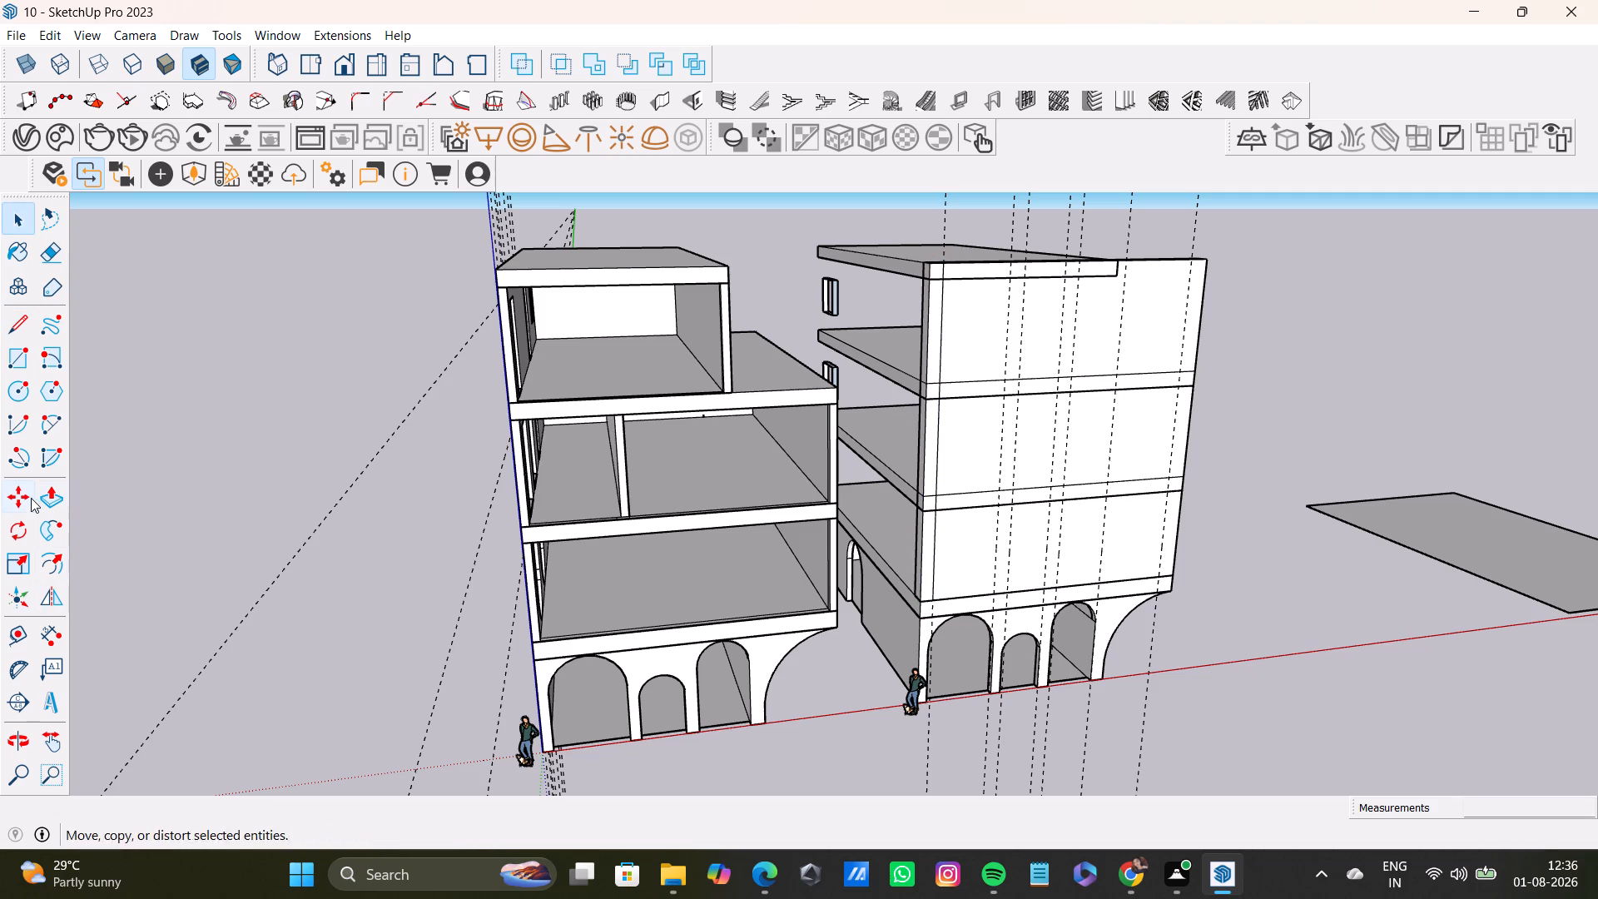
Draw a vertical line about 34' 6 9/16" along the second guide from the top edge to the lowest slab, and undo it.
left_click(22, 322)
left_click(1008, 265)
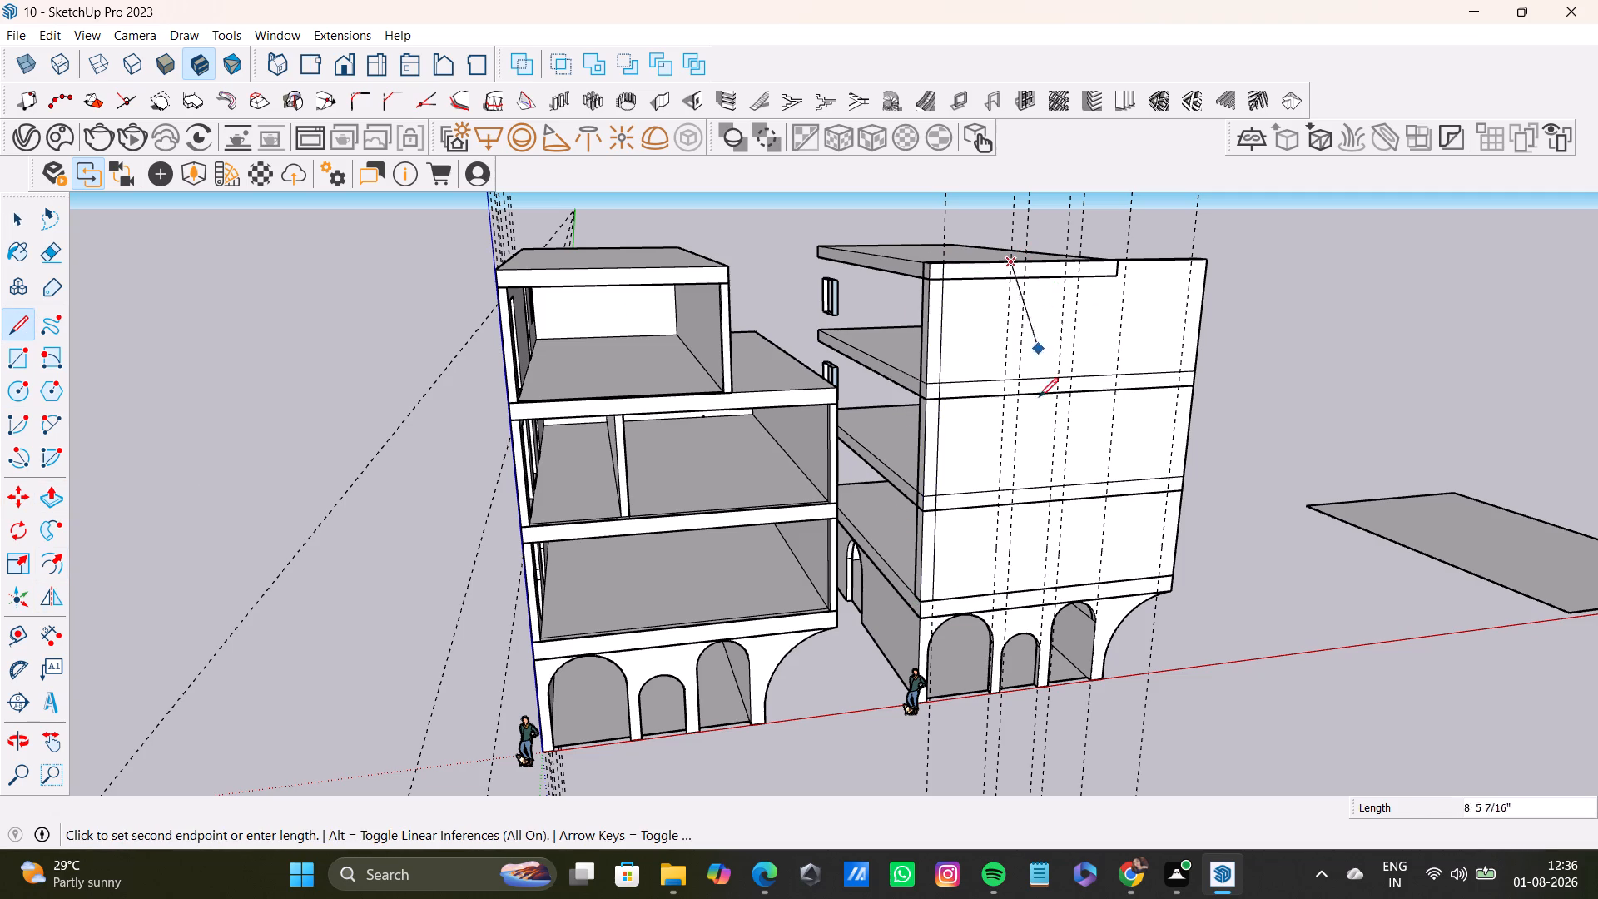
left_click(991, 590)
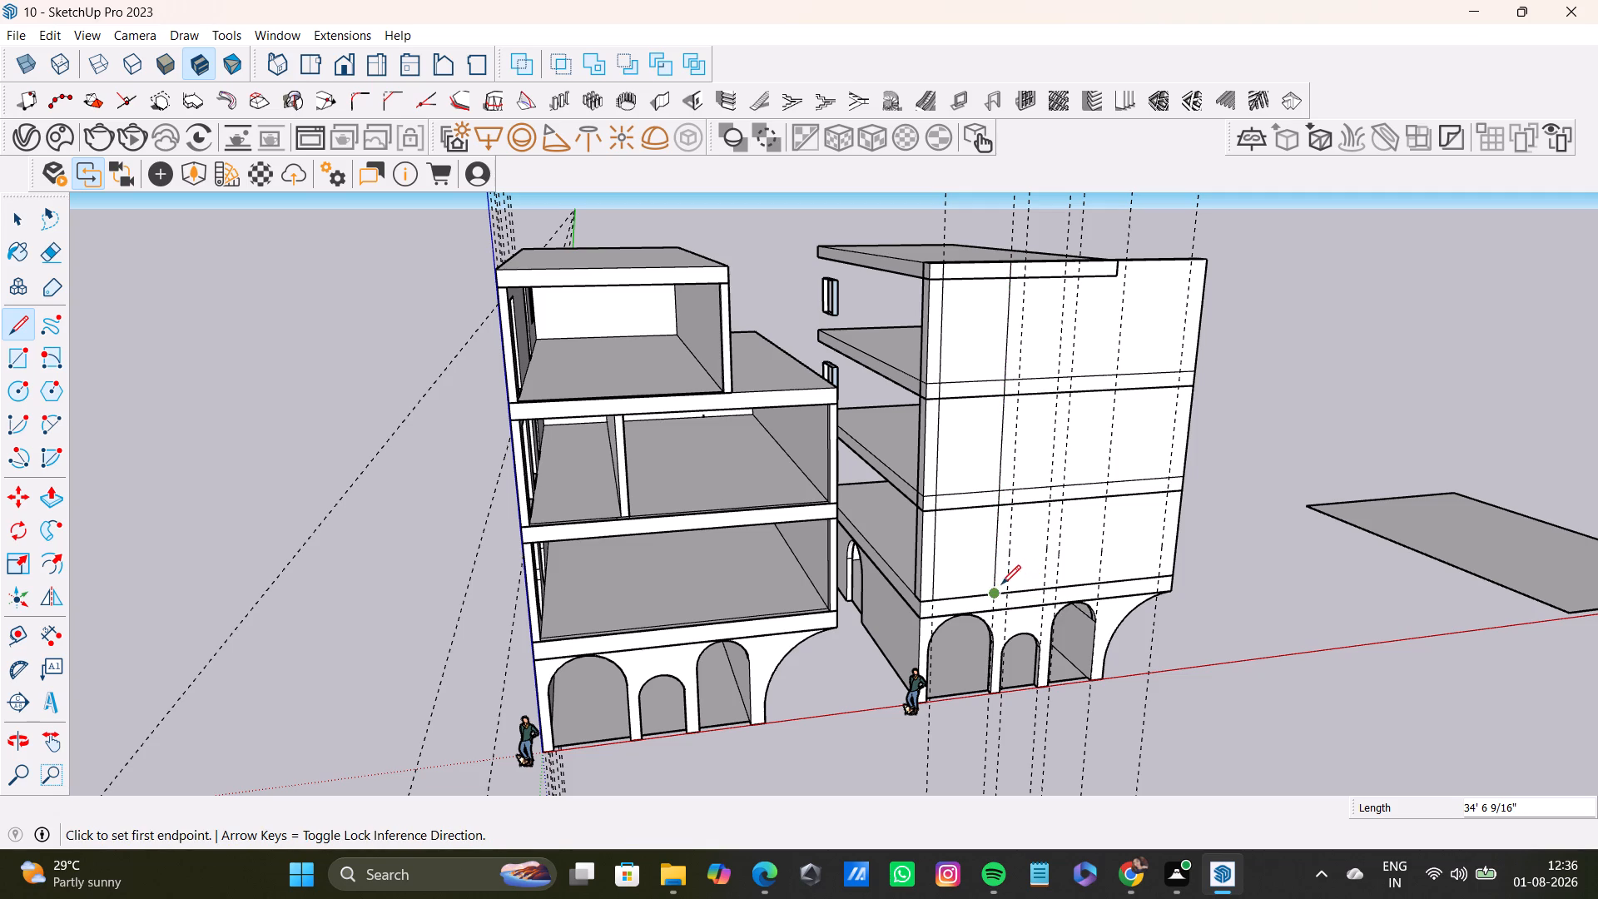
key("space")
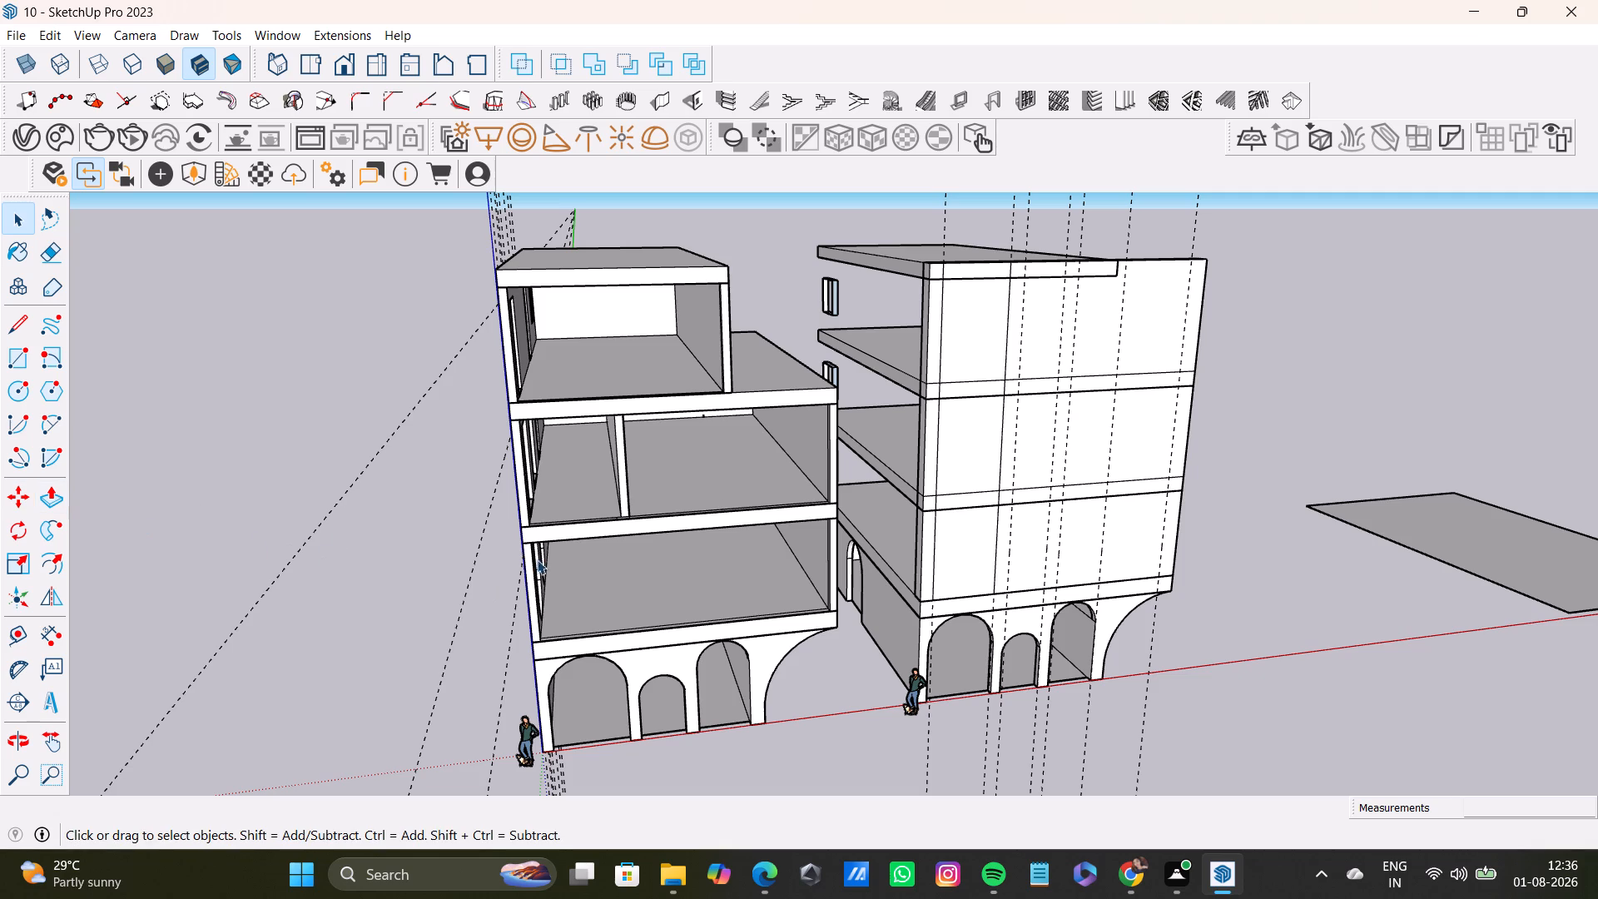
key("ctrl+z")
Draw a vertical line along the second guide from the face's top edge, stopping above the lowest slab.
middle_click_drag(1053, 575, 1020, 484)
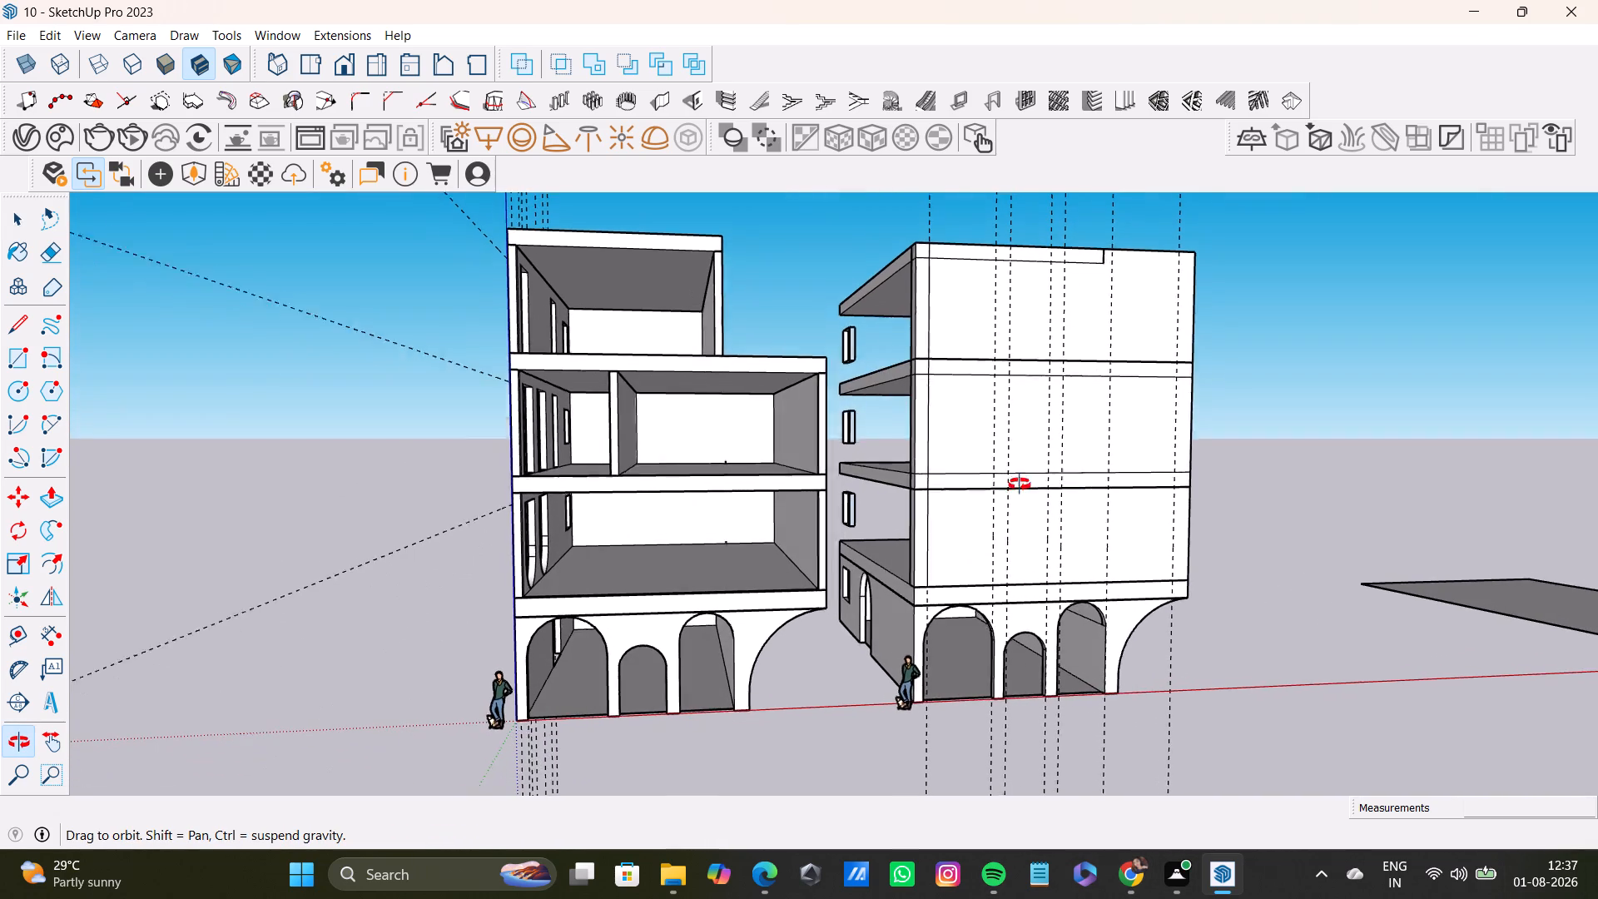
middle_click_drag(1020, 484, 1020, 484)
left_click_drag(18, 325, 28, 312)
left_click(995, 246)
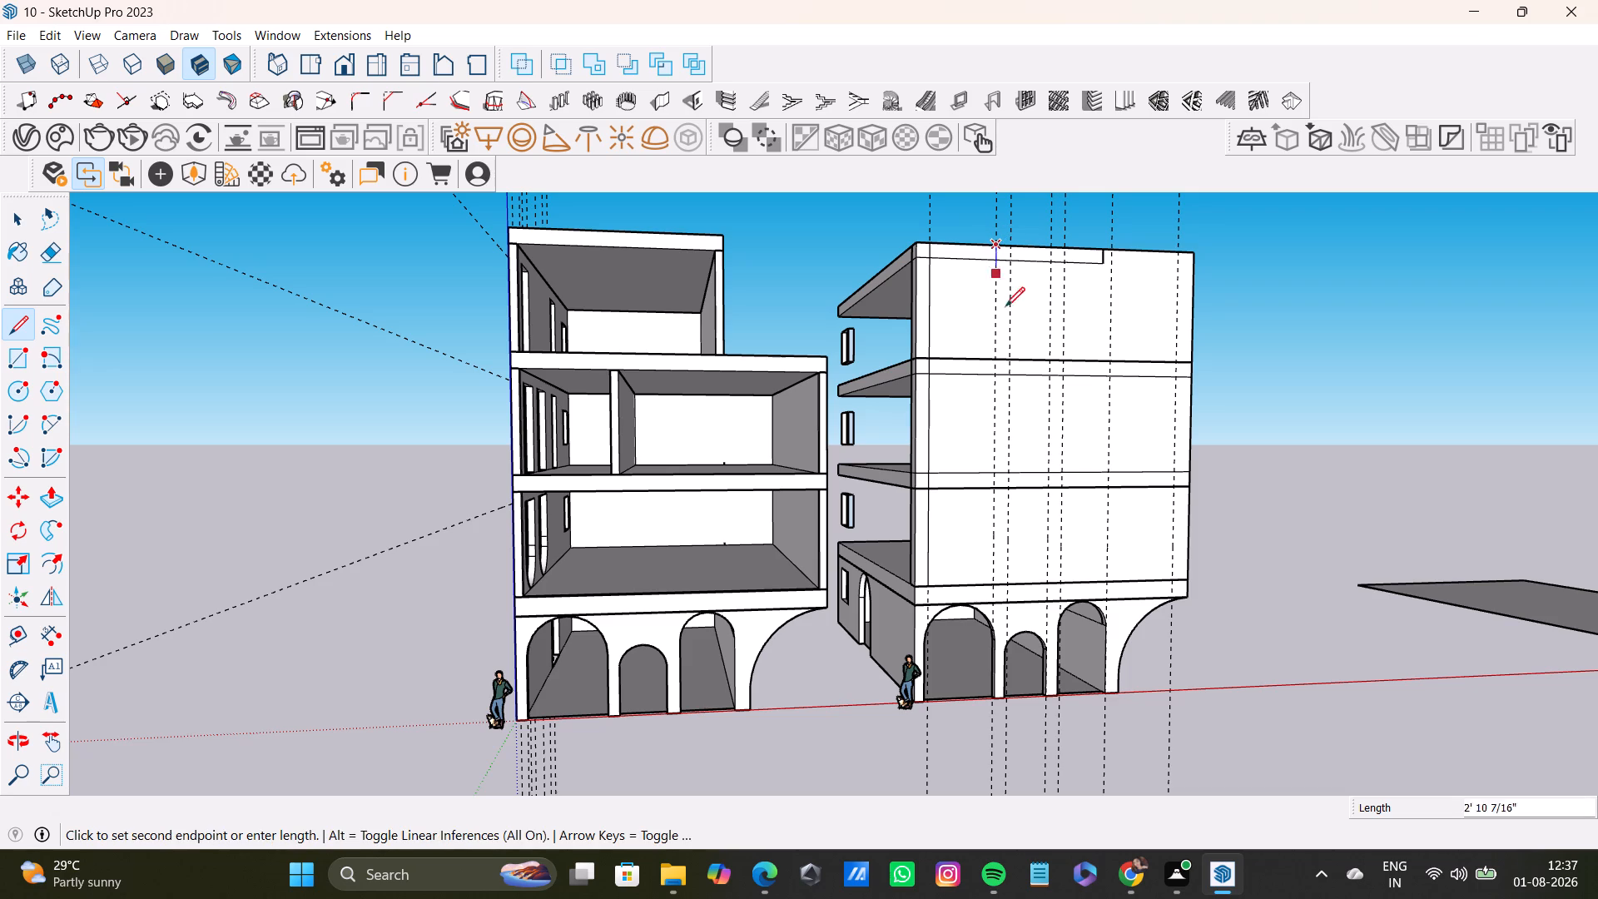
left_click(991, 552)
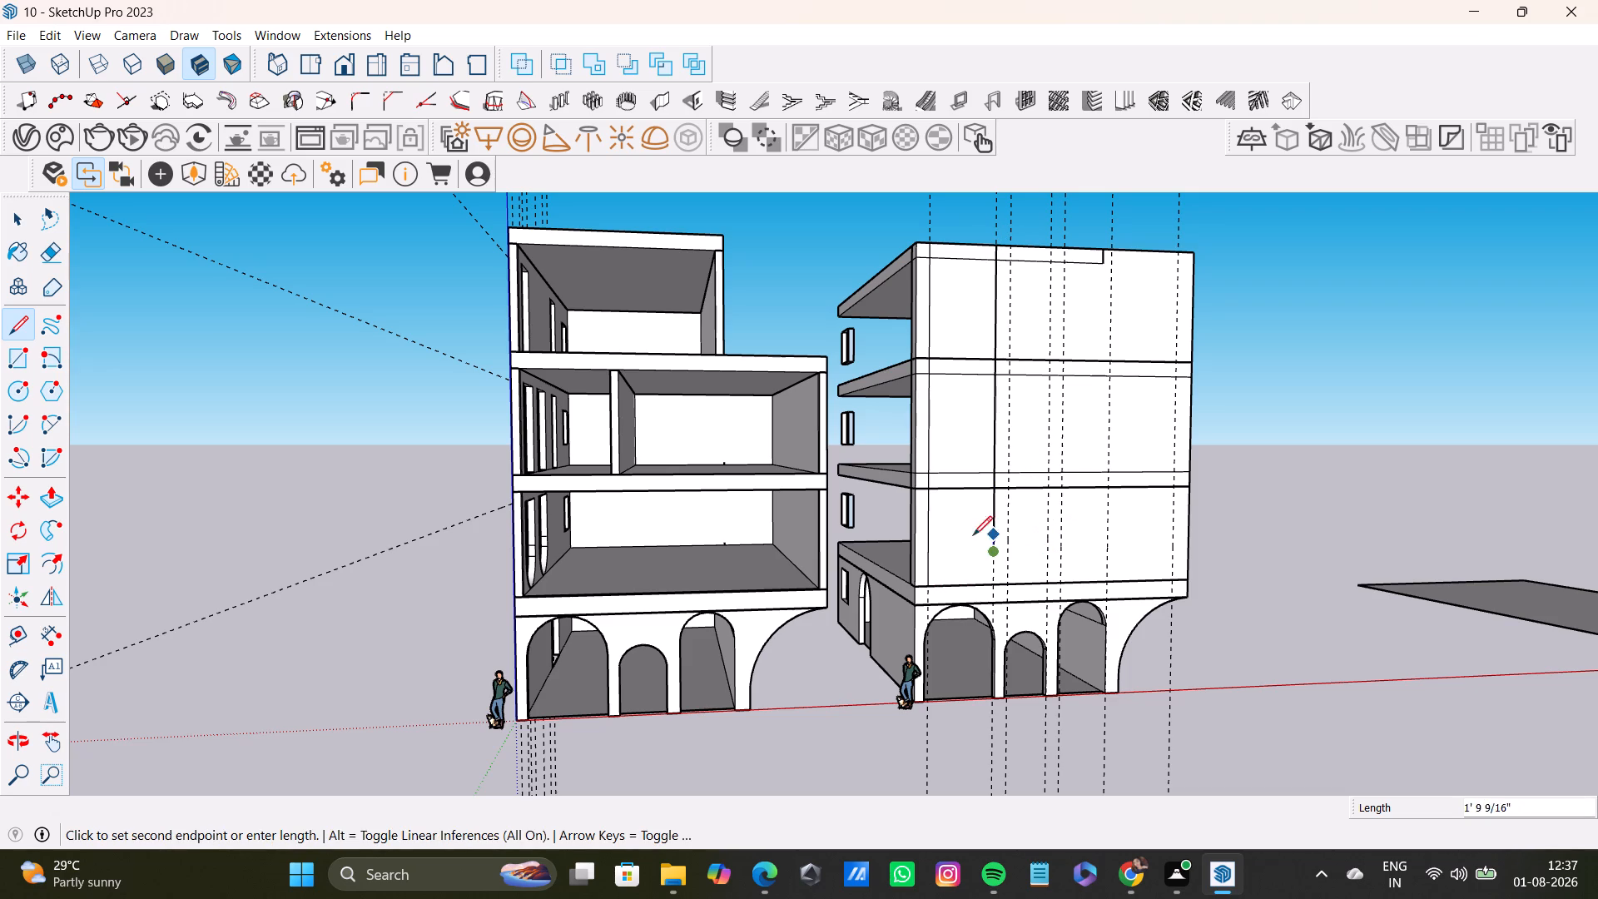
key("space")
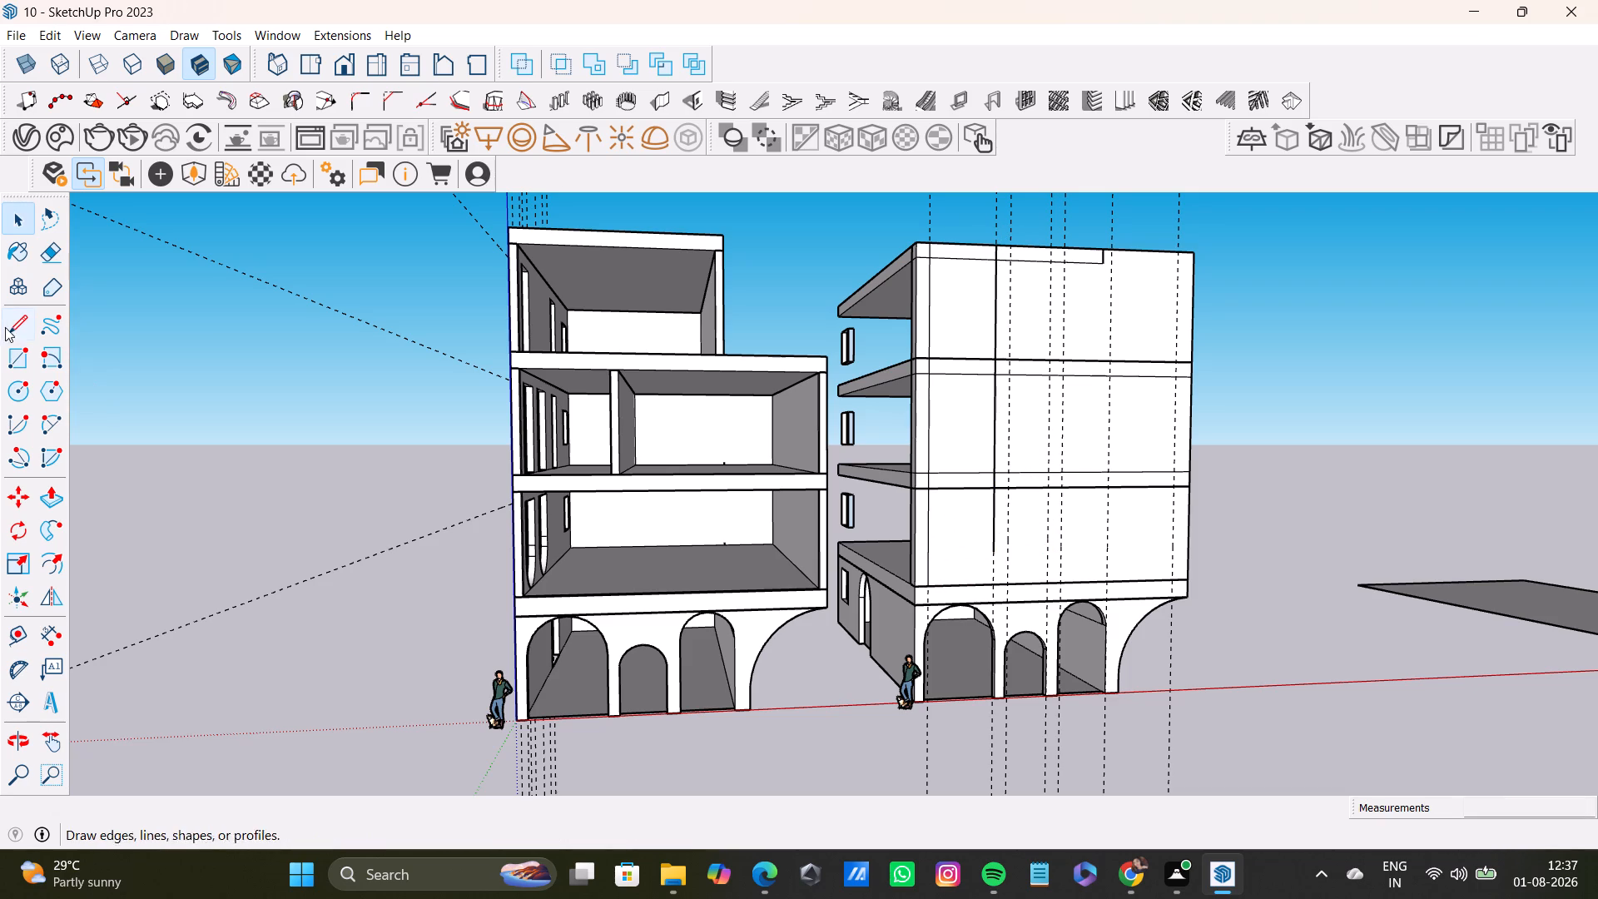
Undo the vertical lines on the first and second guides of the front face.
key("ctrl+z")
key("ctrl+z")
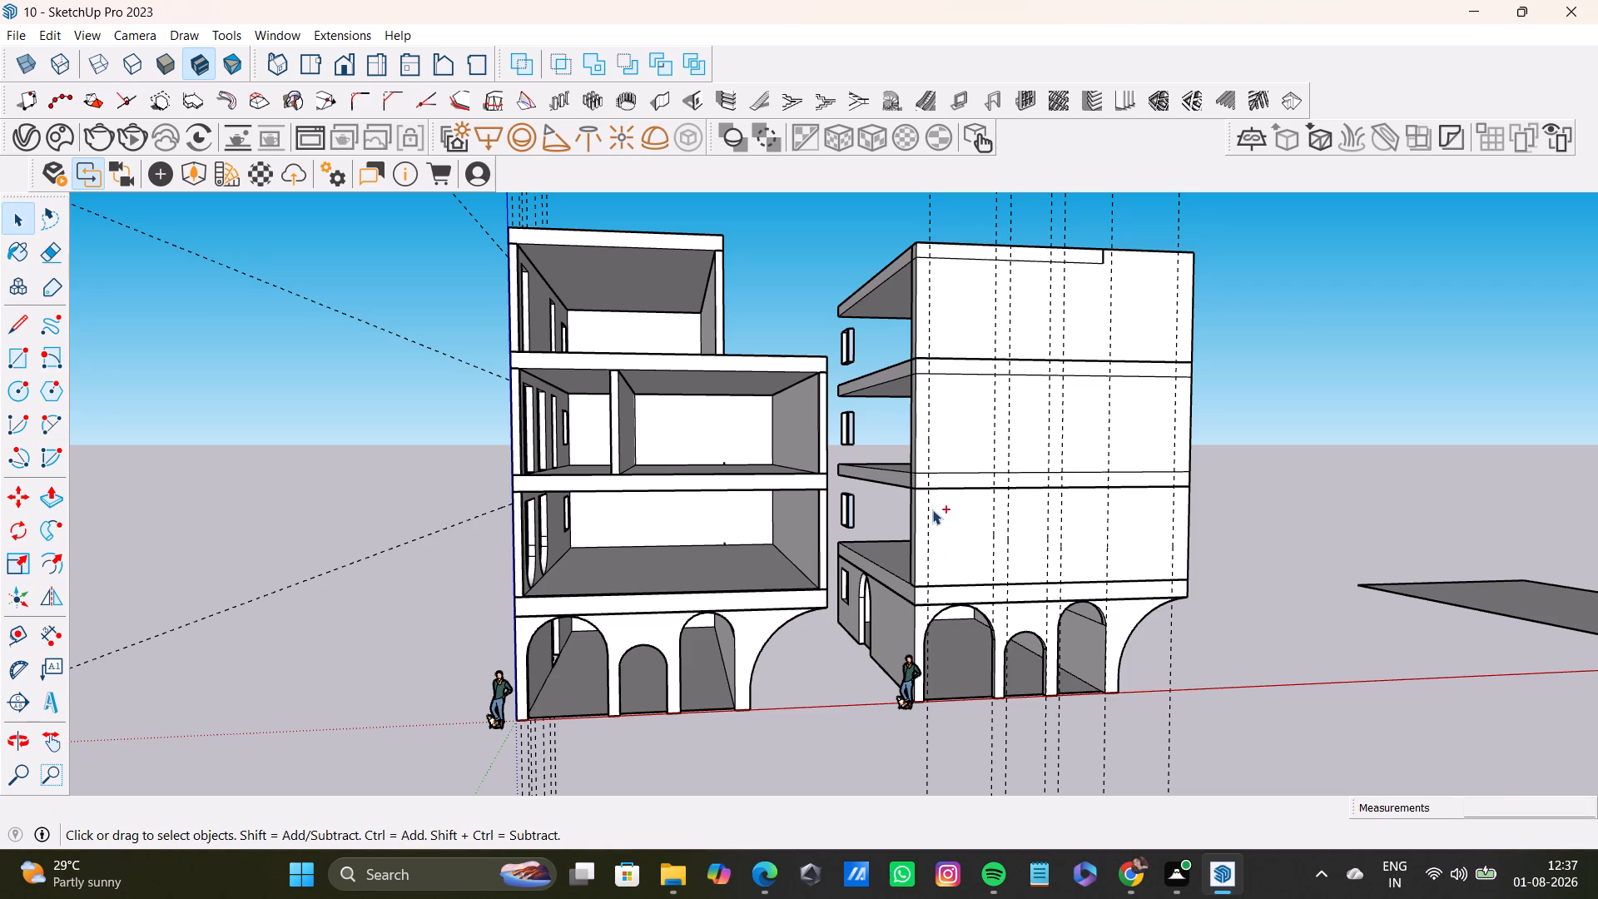
Draw vertical lines about 28' long down the first and second guides from the face's top edge, ending level with each other.
left_click(14, 330)
left_click(931, 241)
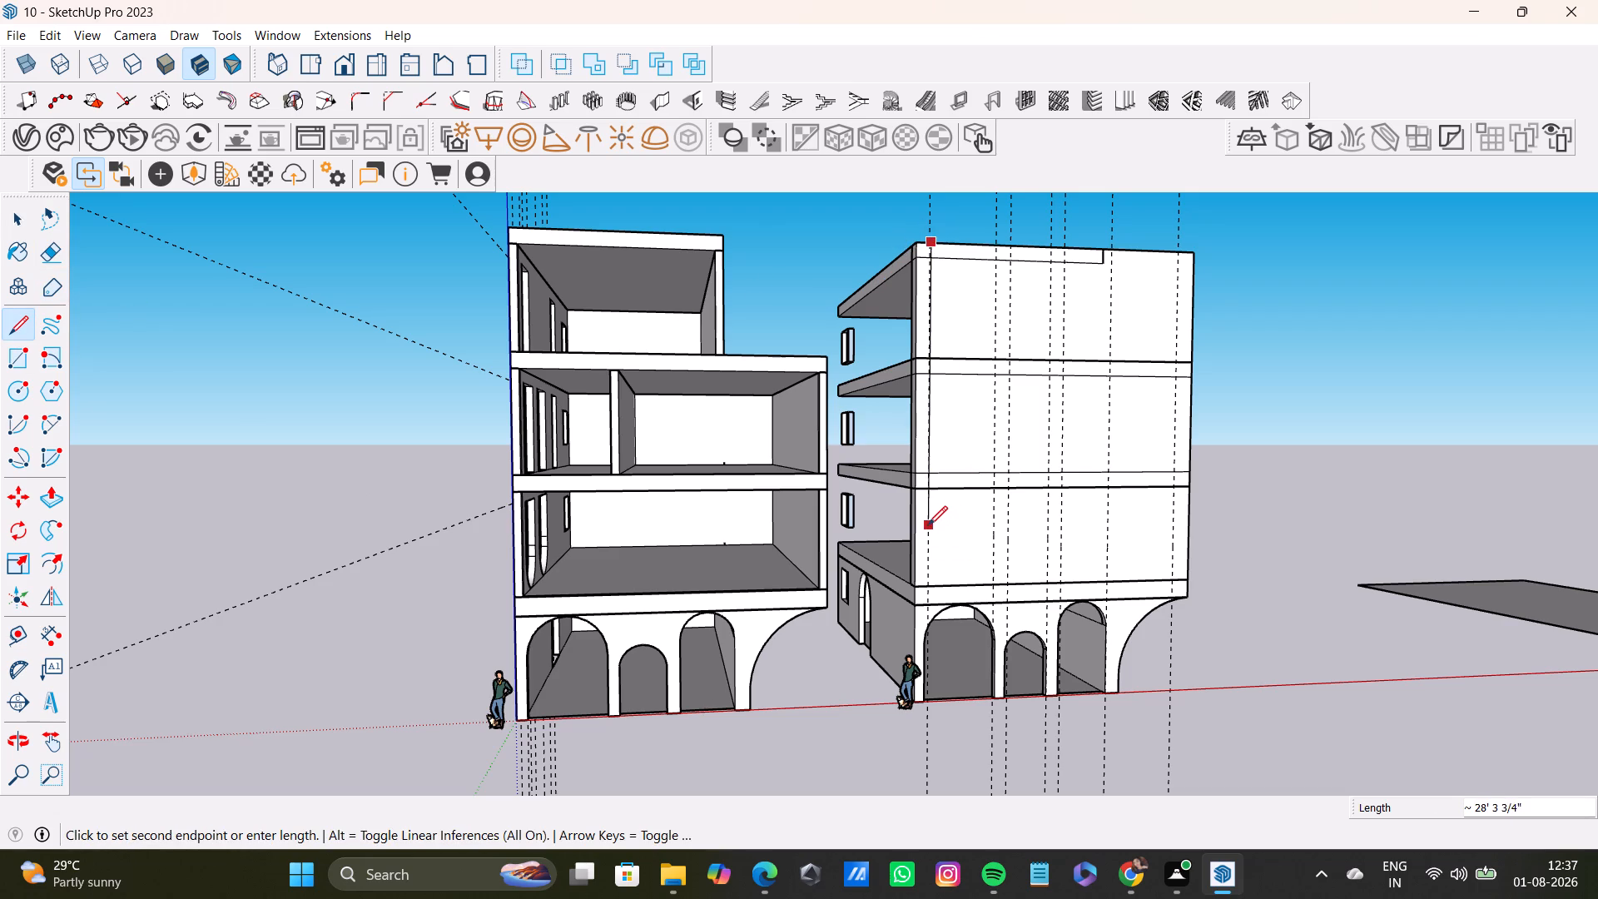
left_click(928, 523)
key("space")
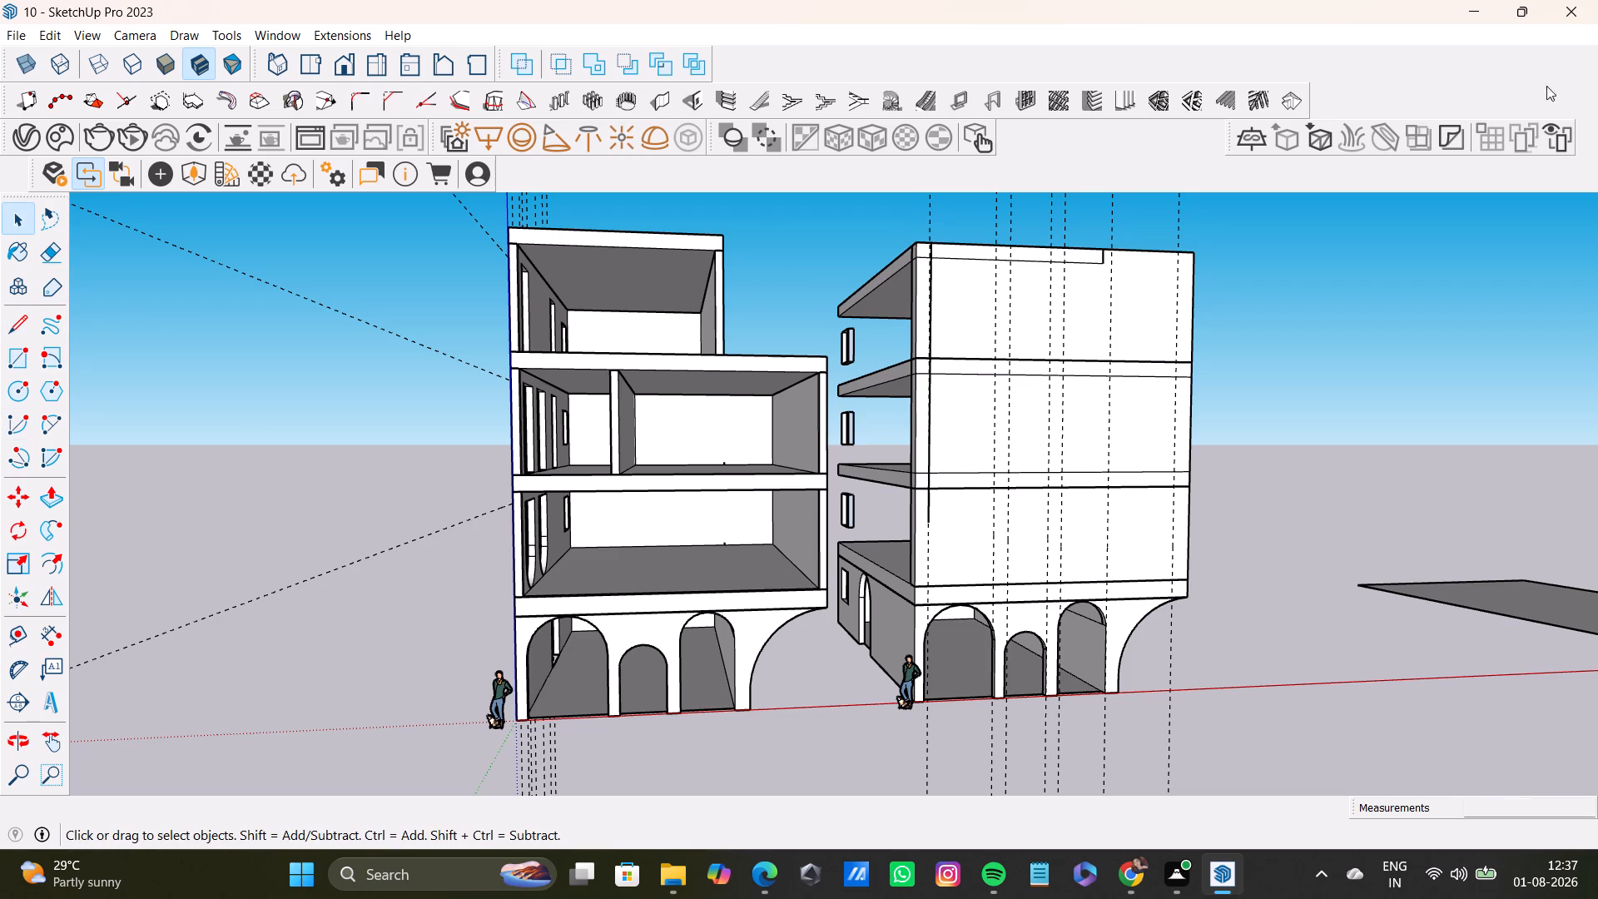
left_click(2, 319)
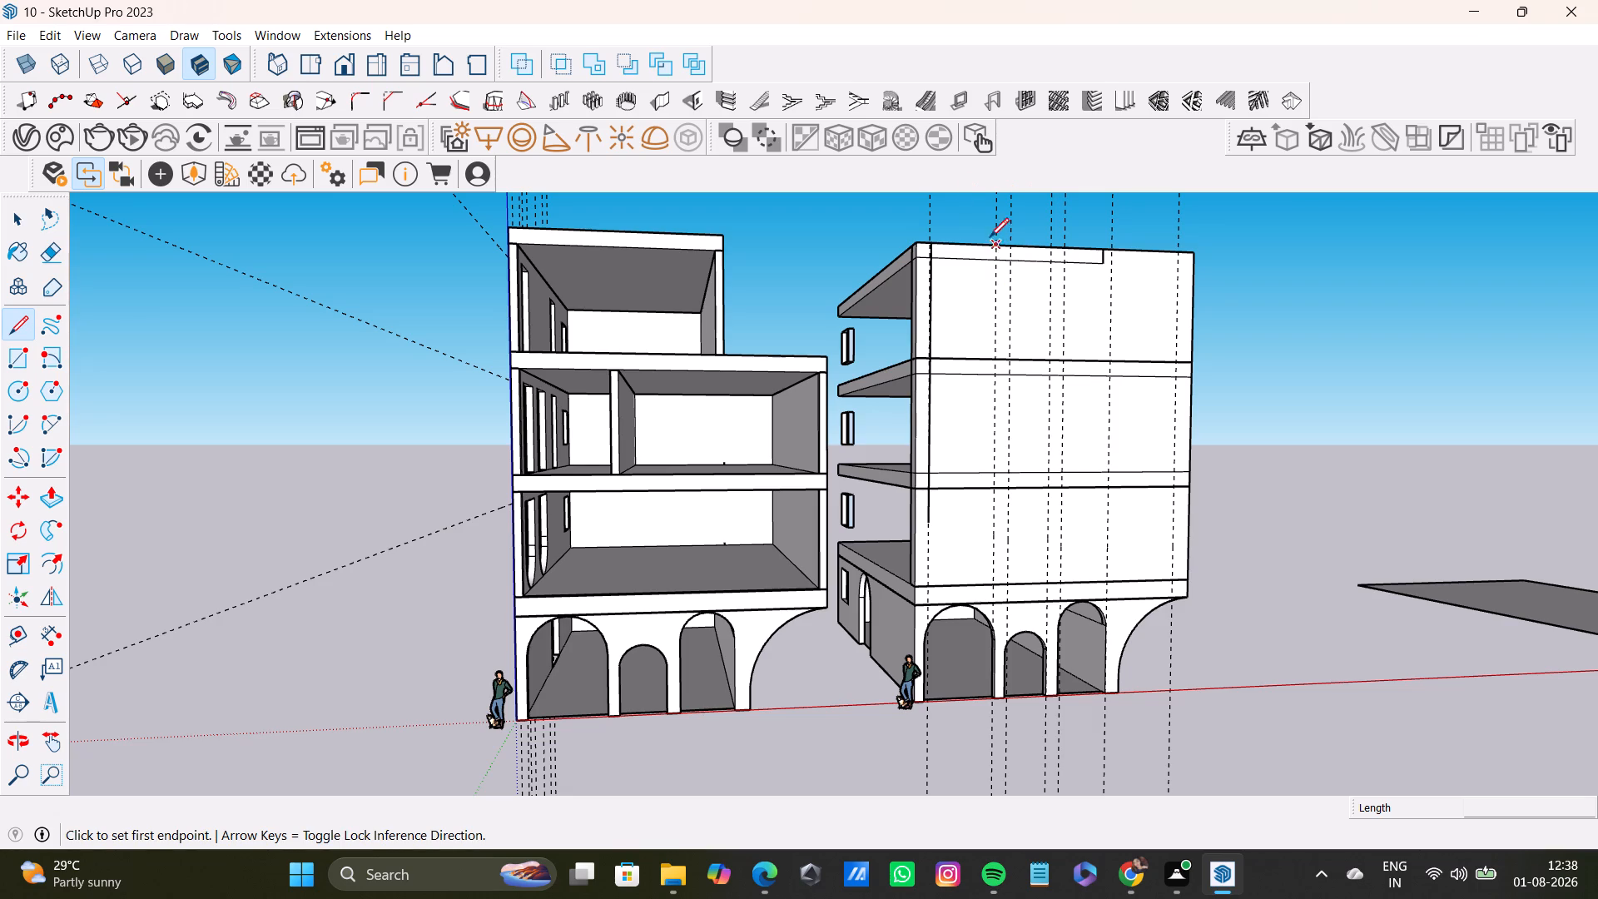
left_click(994, 245)
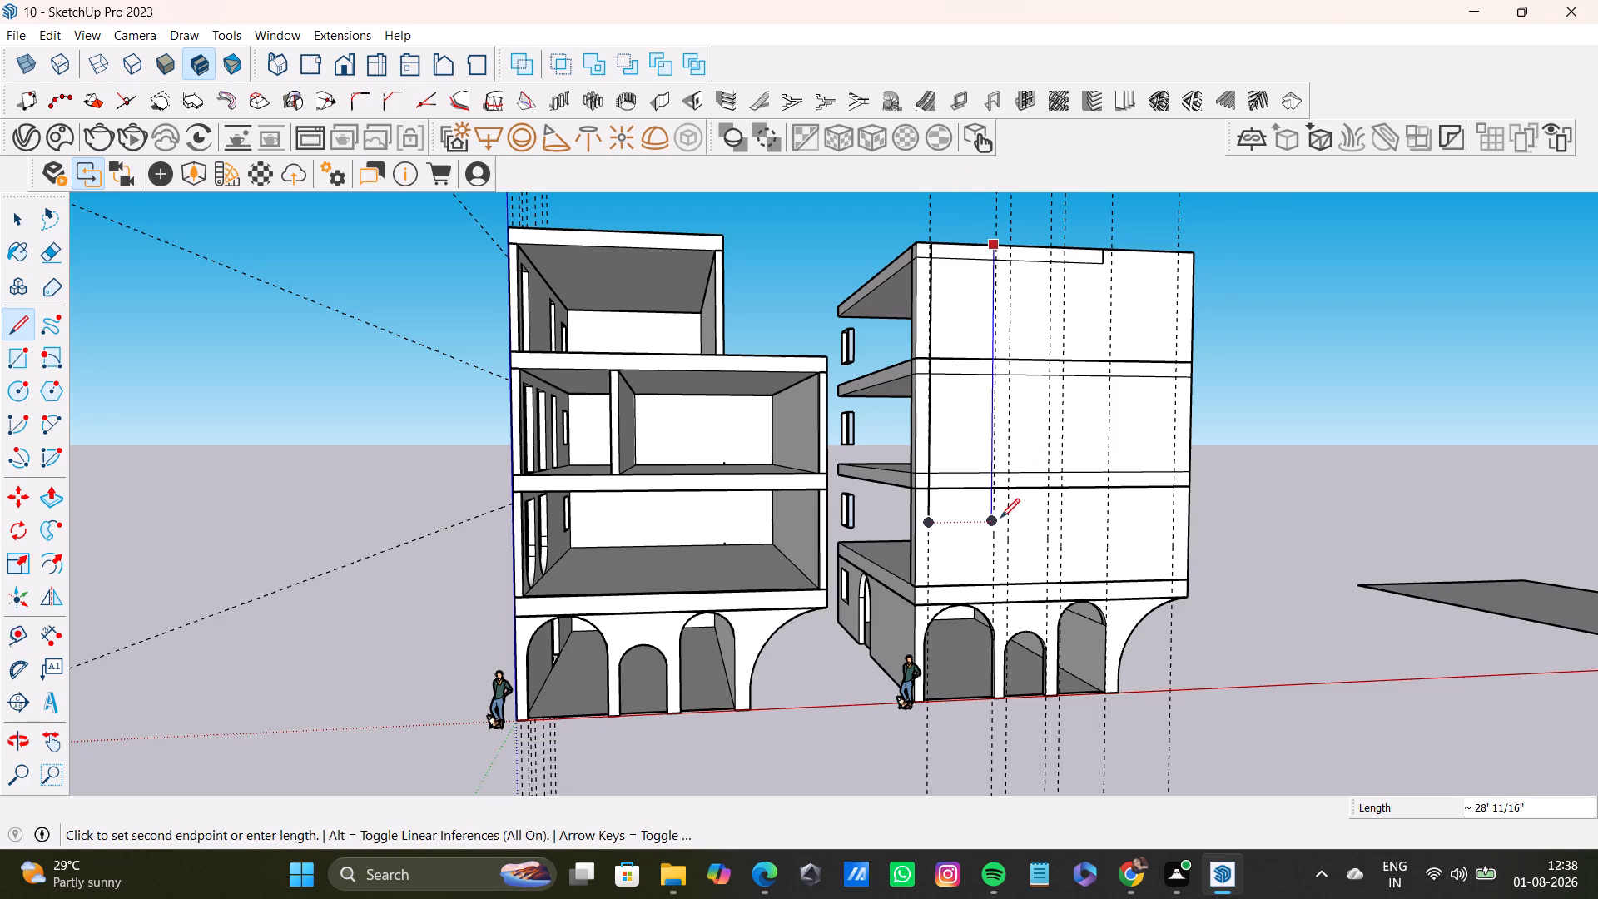
left_click(994, 529)
key("space")
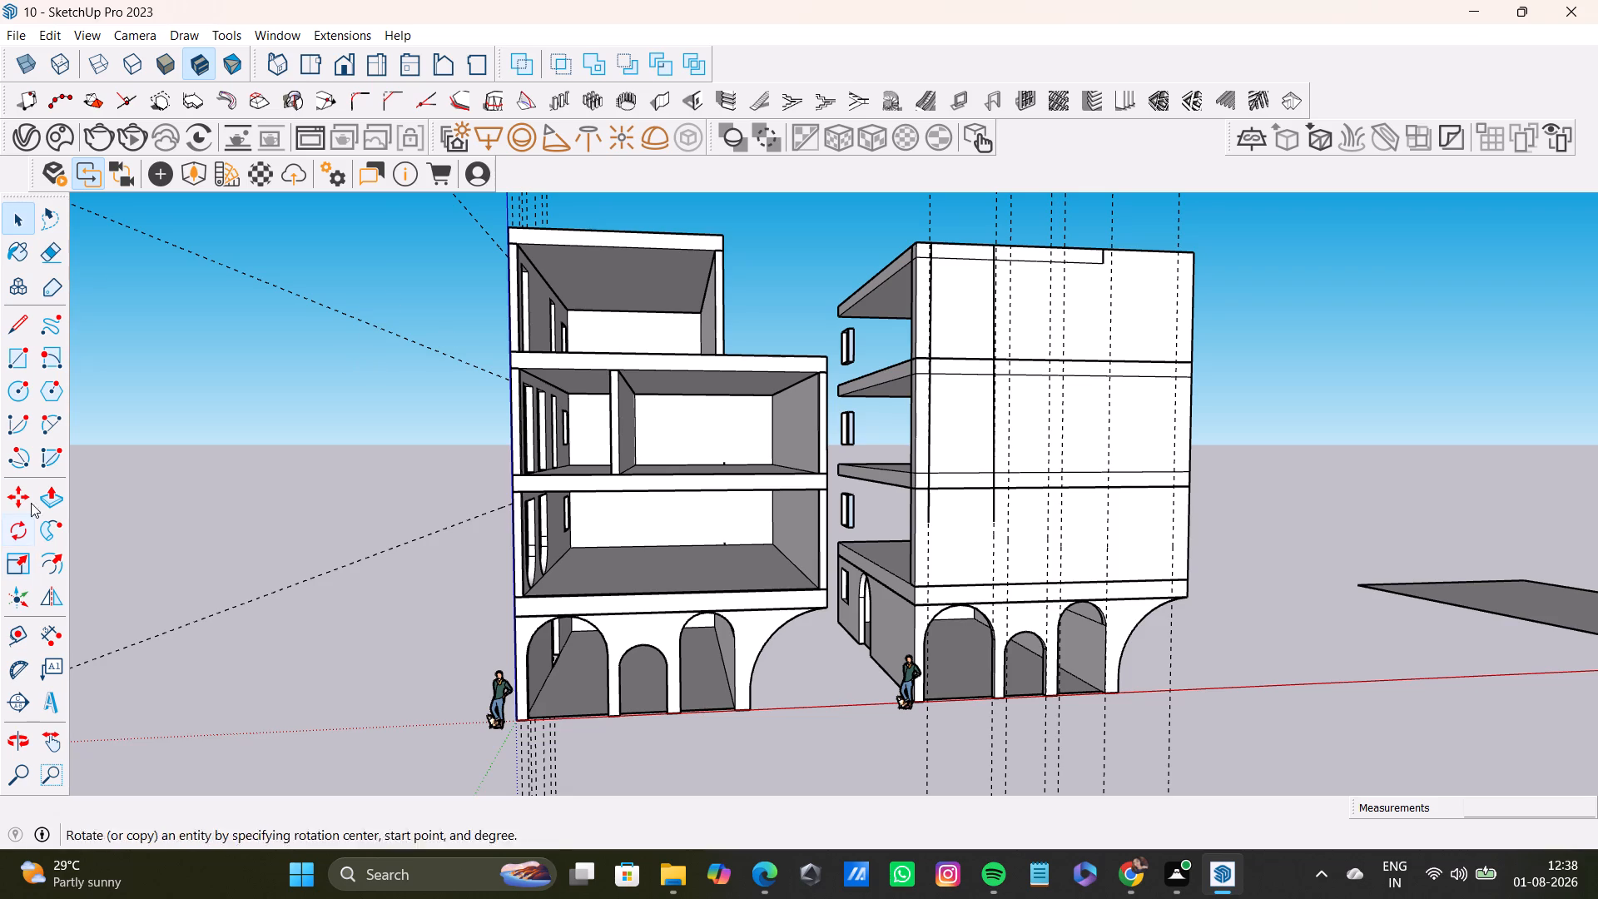
Place a horizontal guide through the lower ends of the two vertical lines with the Tape Measure.
left_click(22, 640)
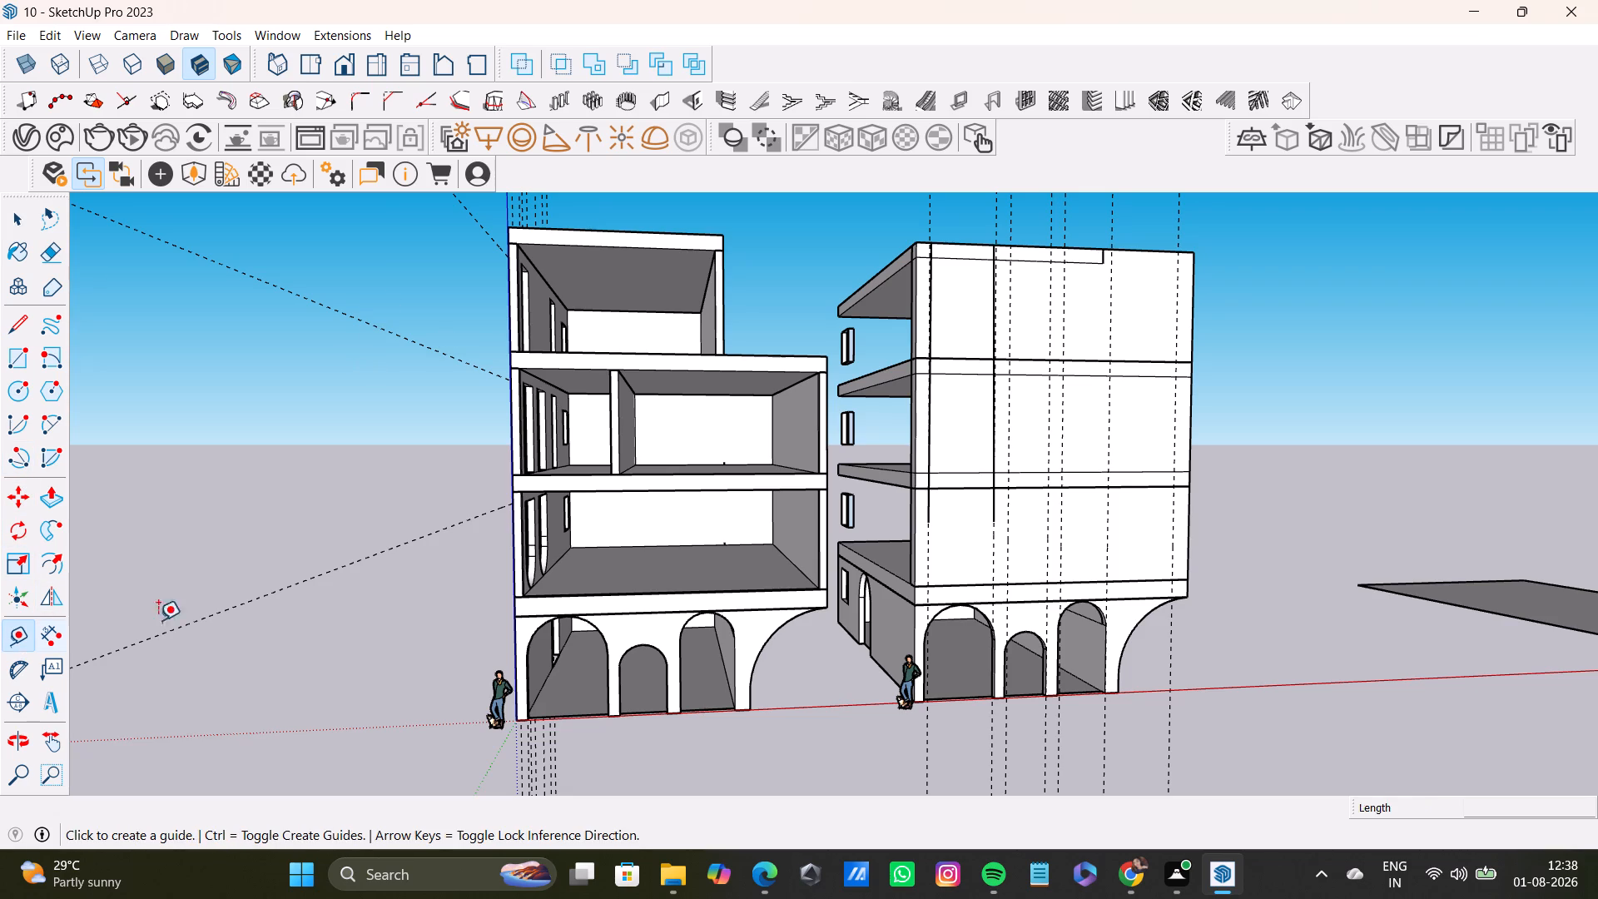
left_click(924, 524)
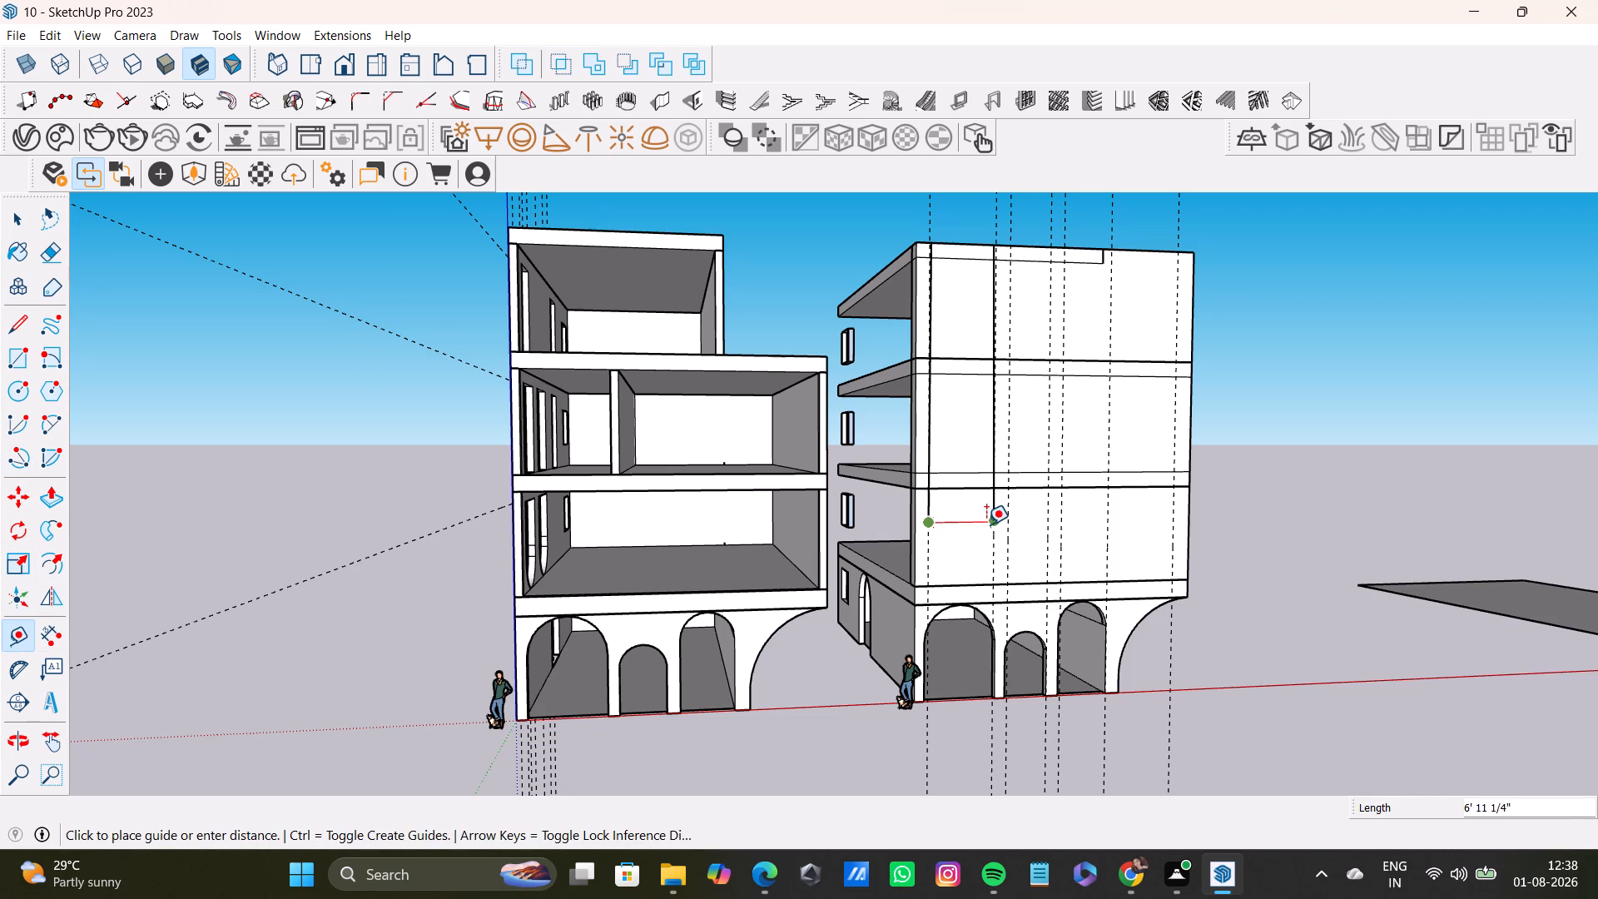
left_click(988, 524)
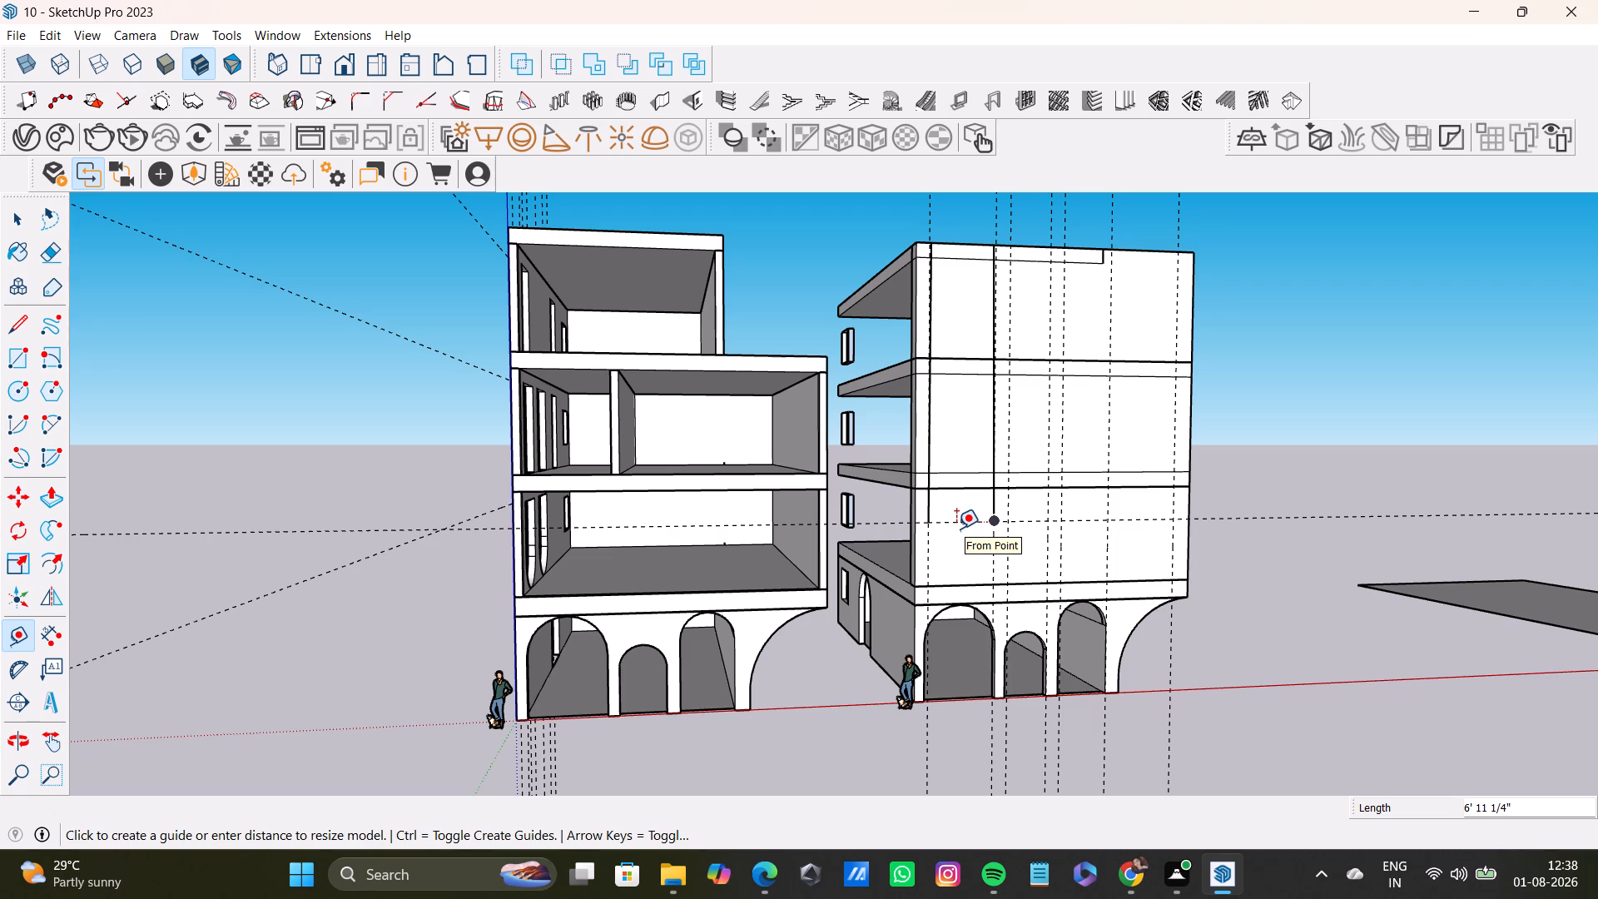
key("space")
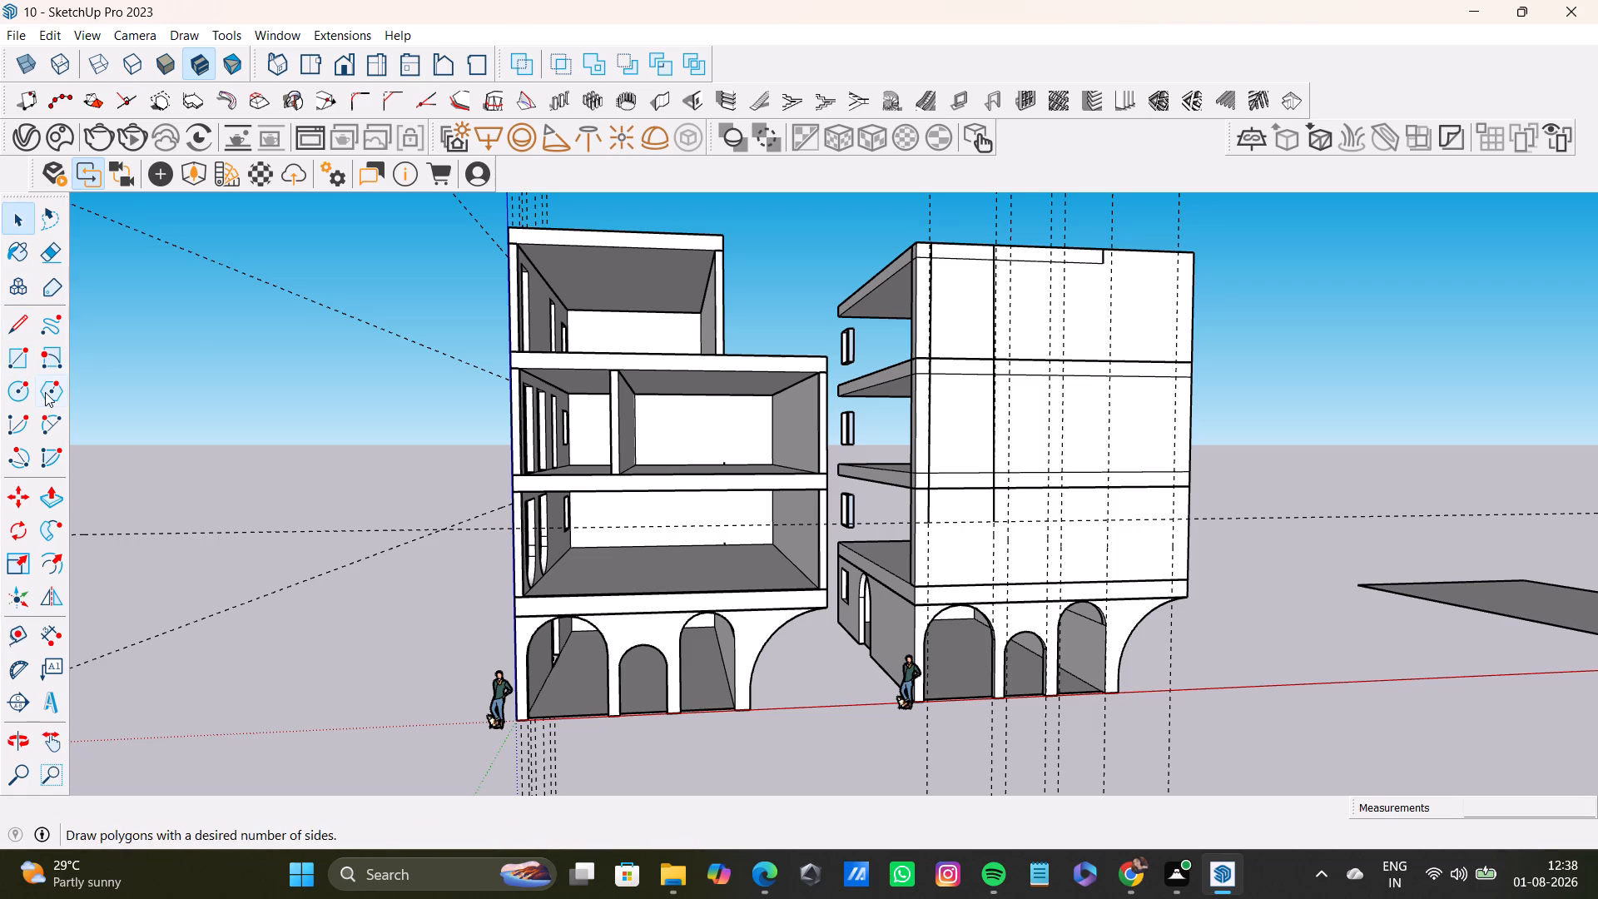
Join the lower ends of the two vertical lines with a downward half-circle arc about 6' 11 1/4" wide.
left_click(42, 416)
left_click(927, 526)
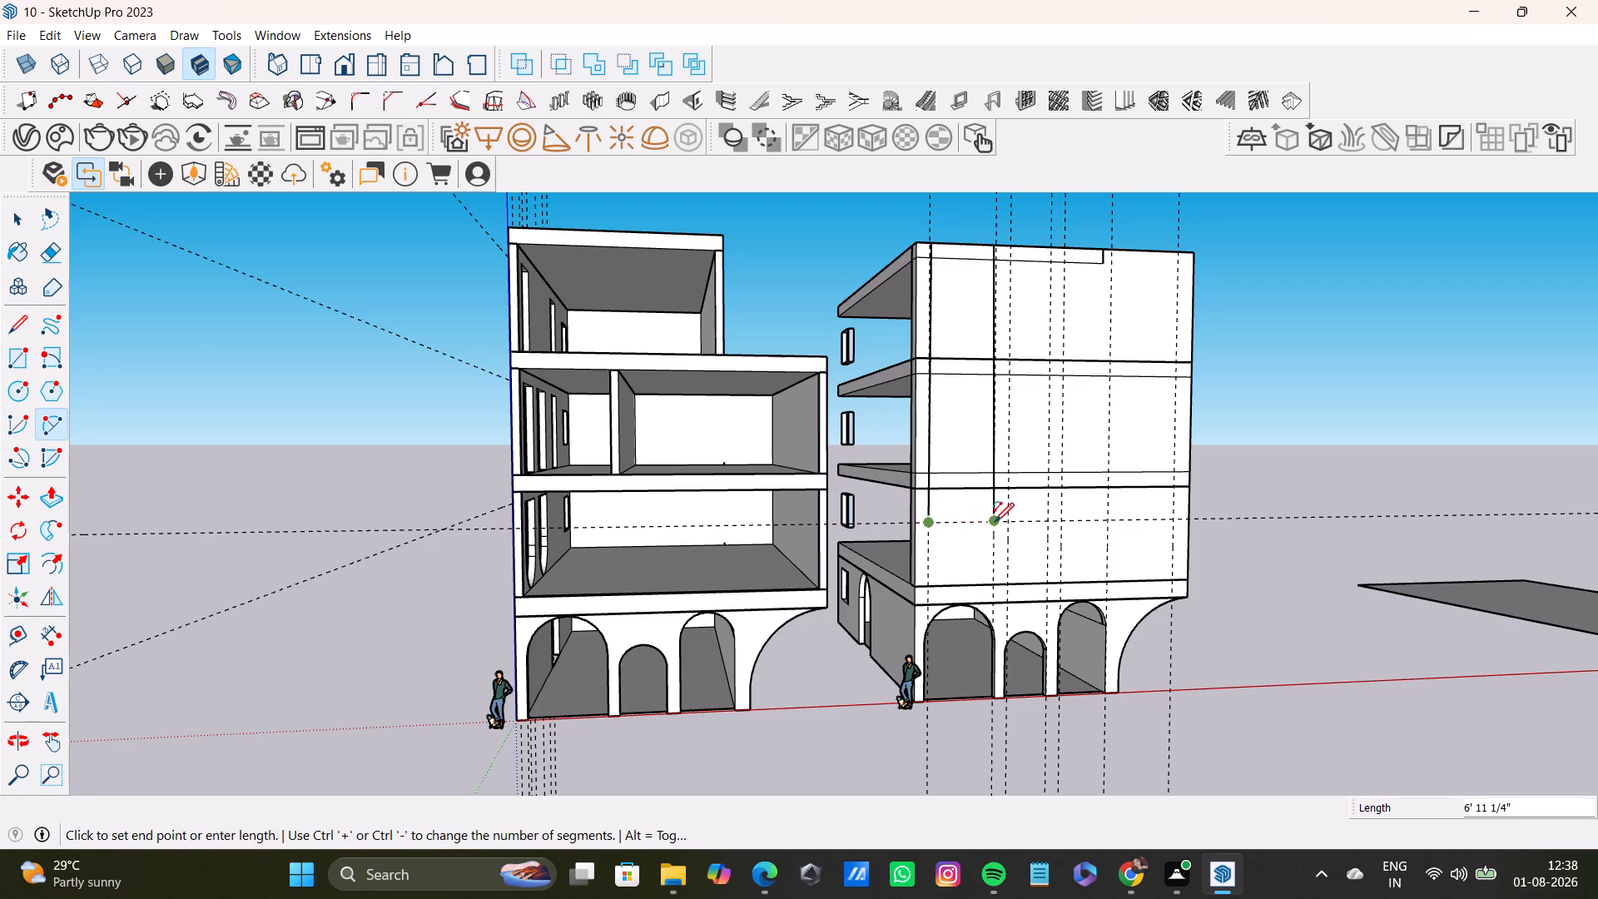
left_click(995, 522)
left_click(971, 564)
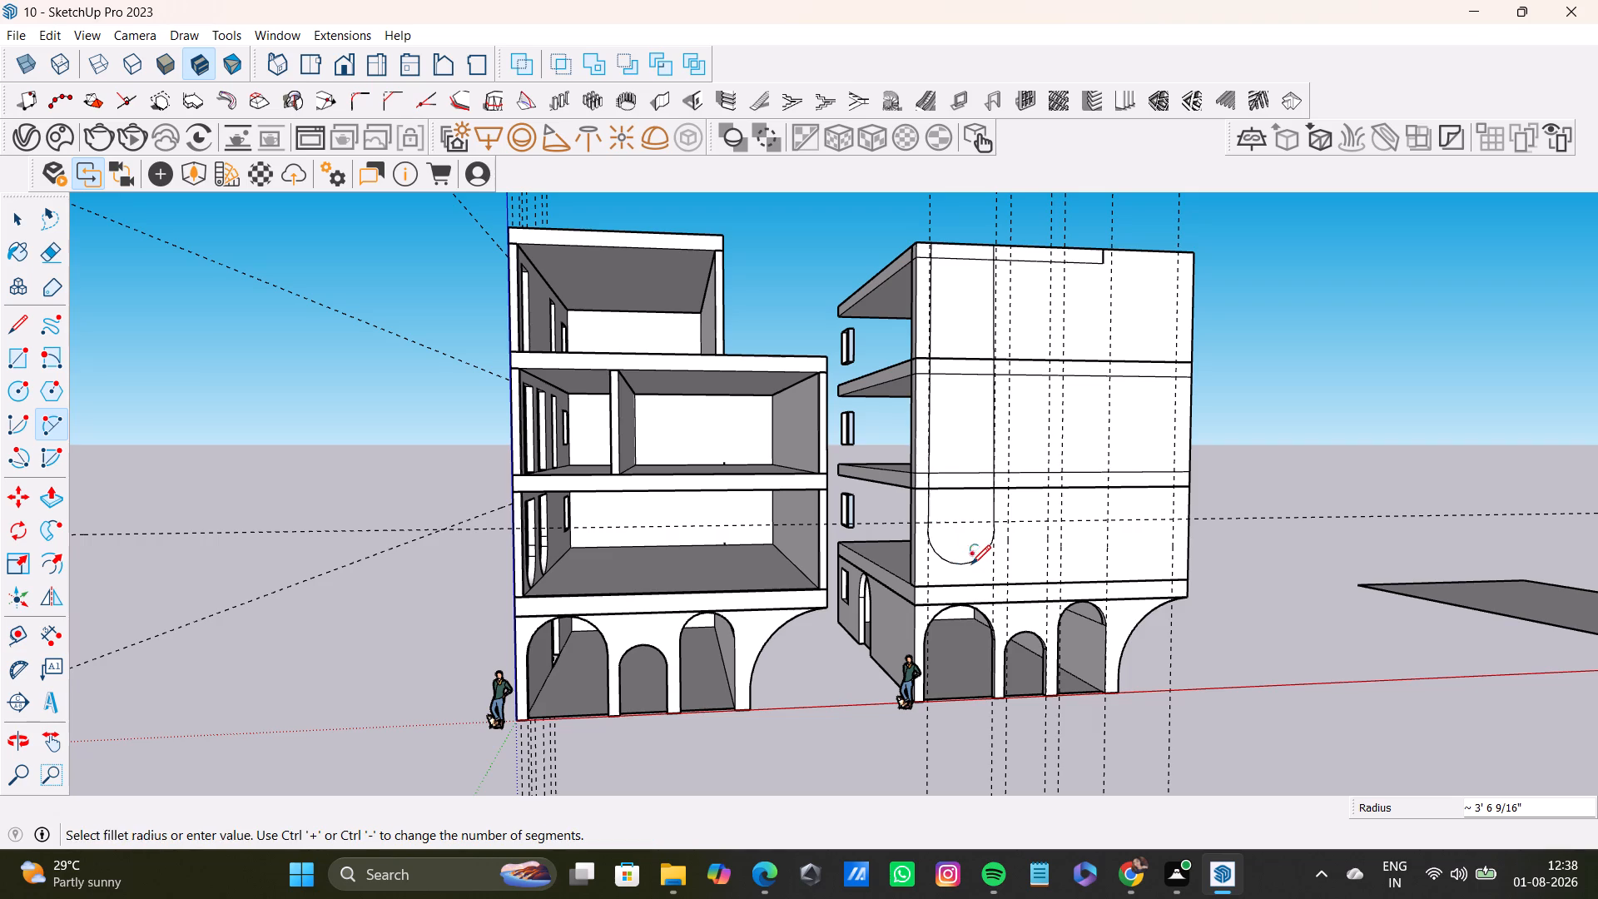
key("space")
Draw a vertical line about 32' long down the third guide from the face's top edge, stopping just above the lowest slab.
middle_click_drag(1124, 550, 1012, 537)
key("space")
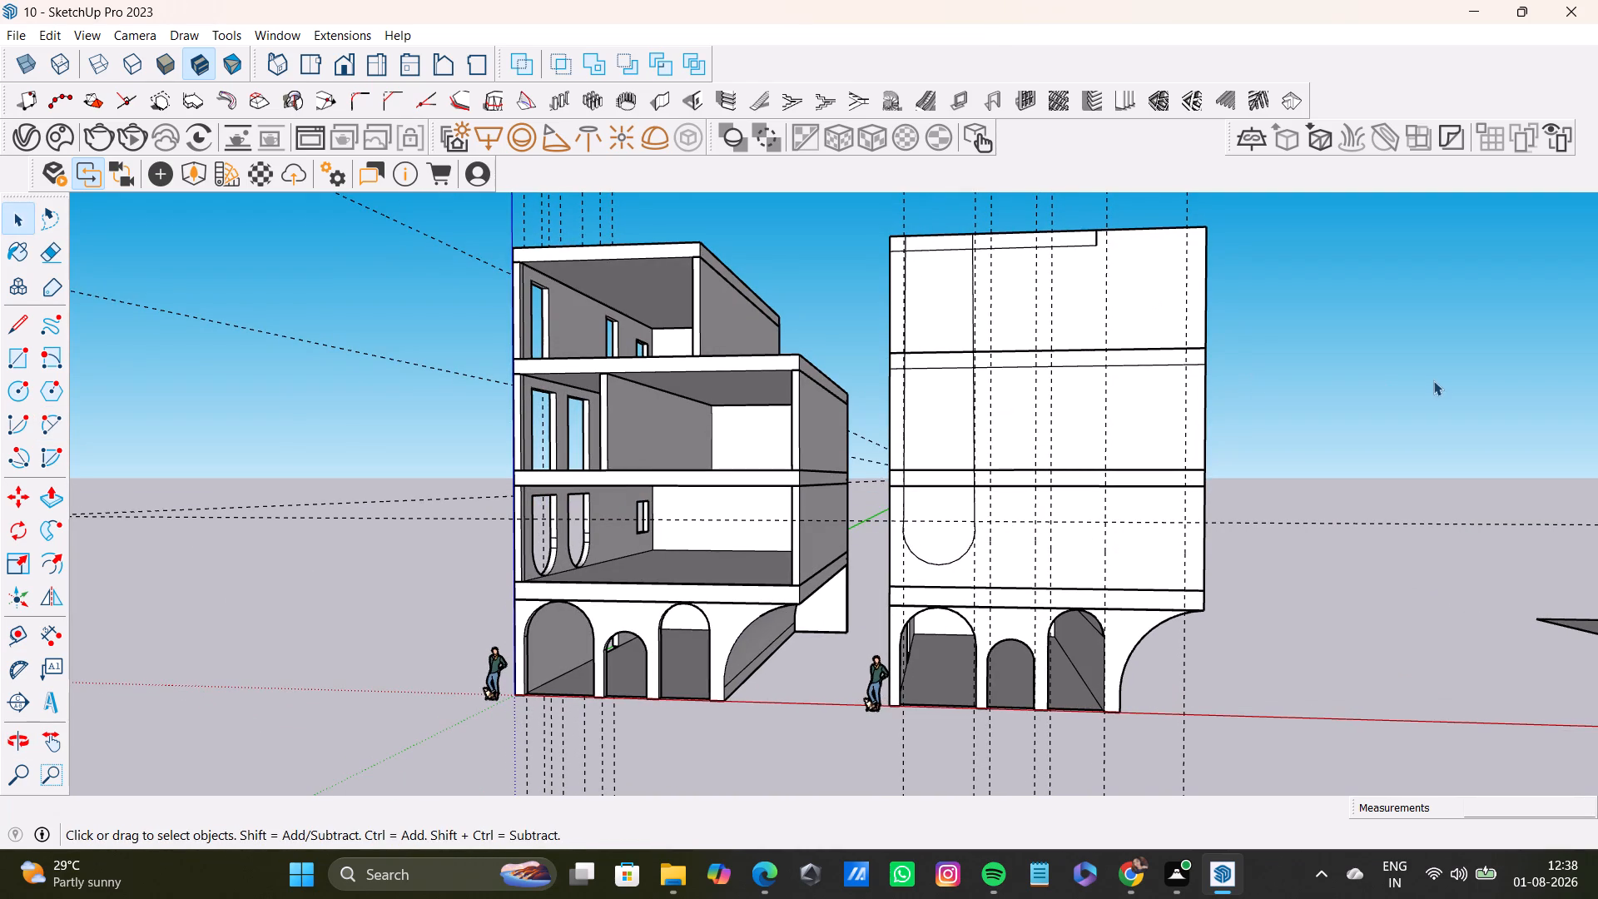
scroll(933, 390, "up", 2)
scroll(984, 403, "down", 3)
middle_click_drag(988, 458, 1041, 437)
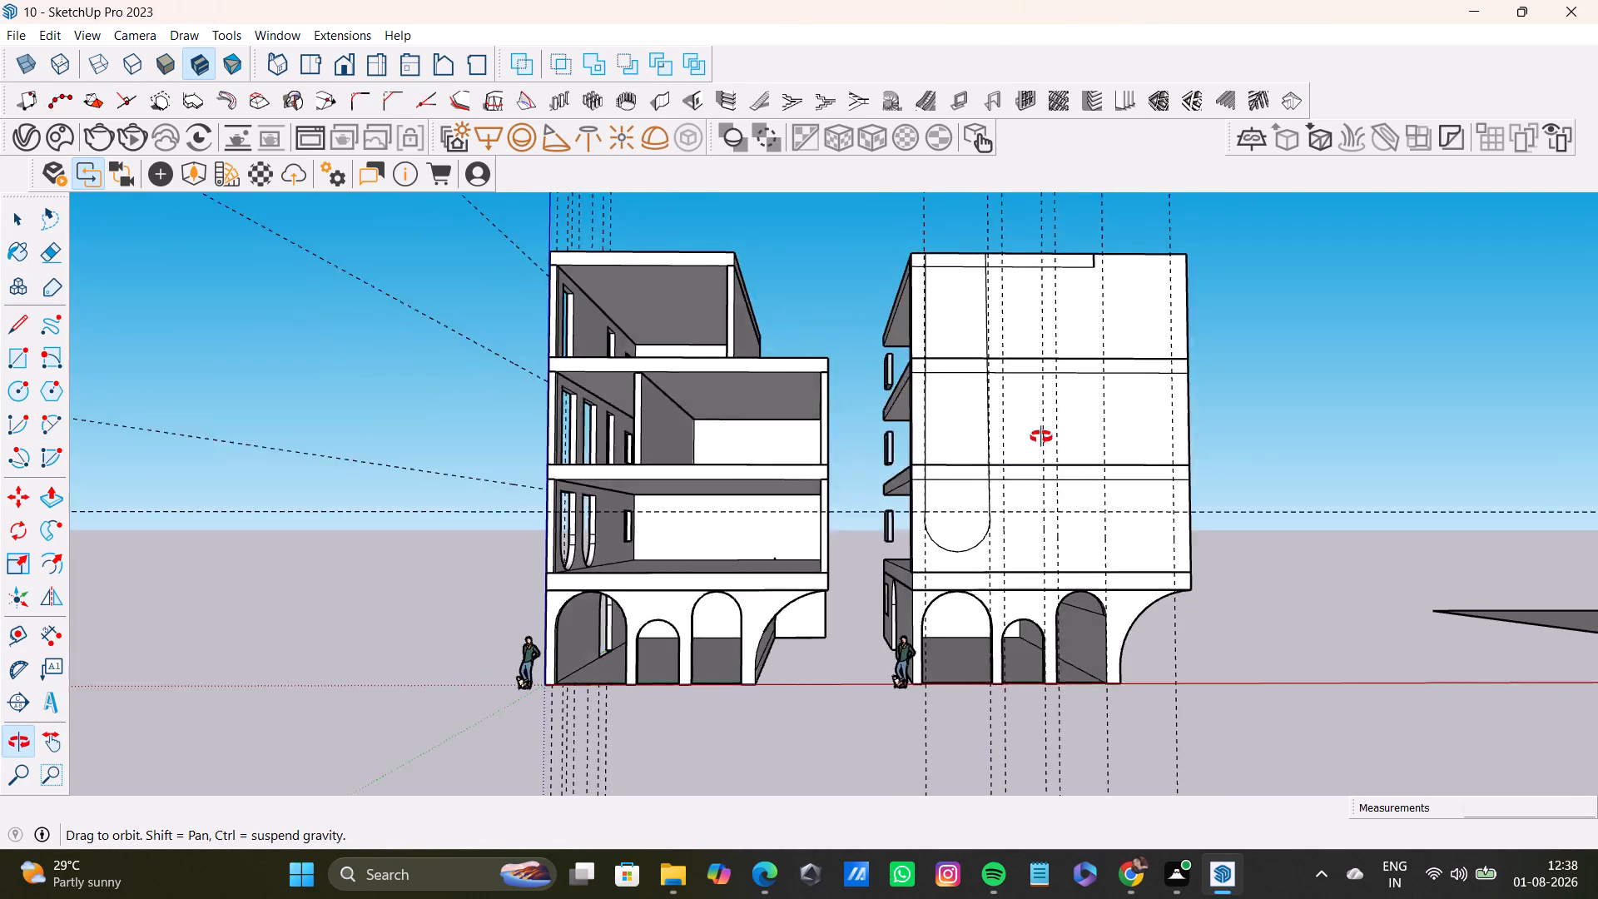
middle_click_drag(1041, 437, 1119, 482)
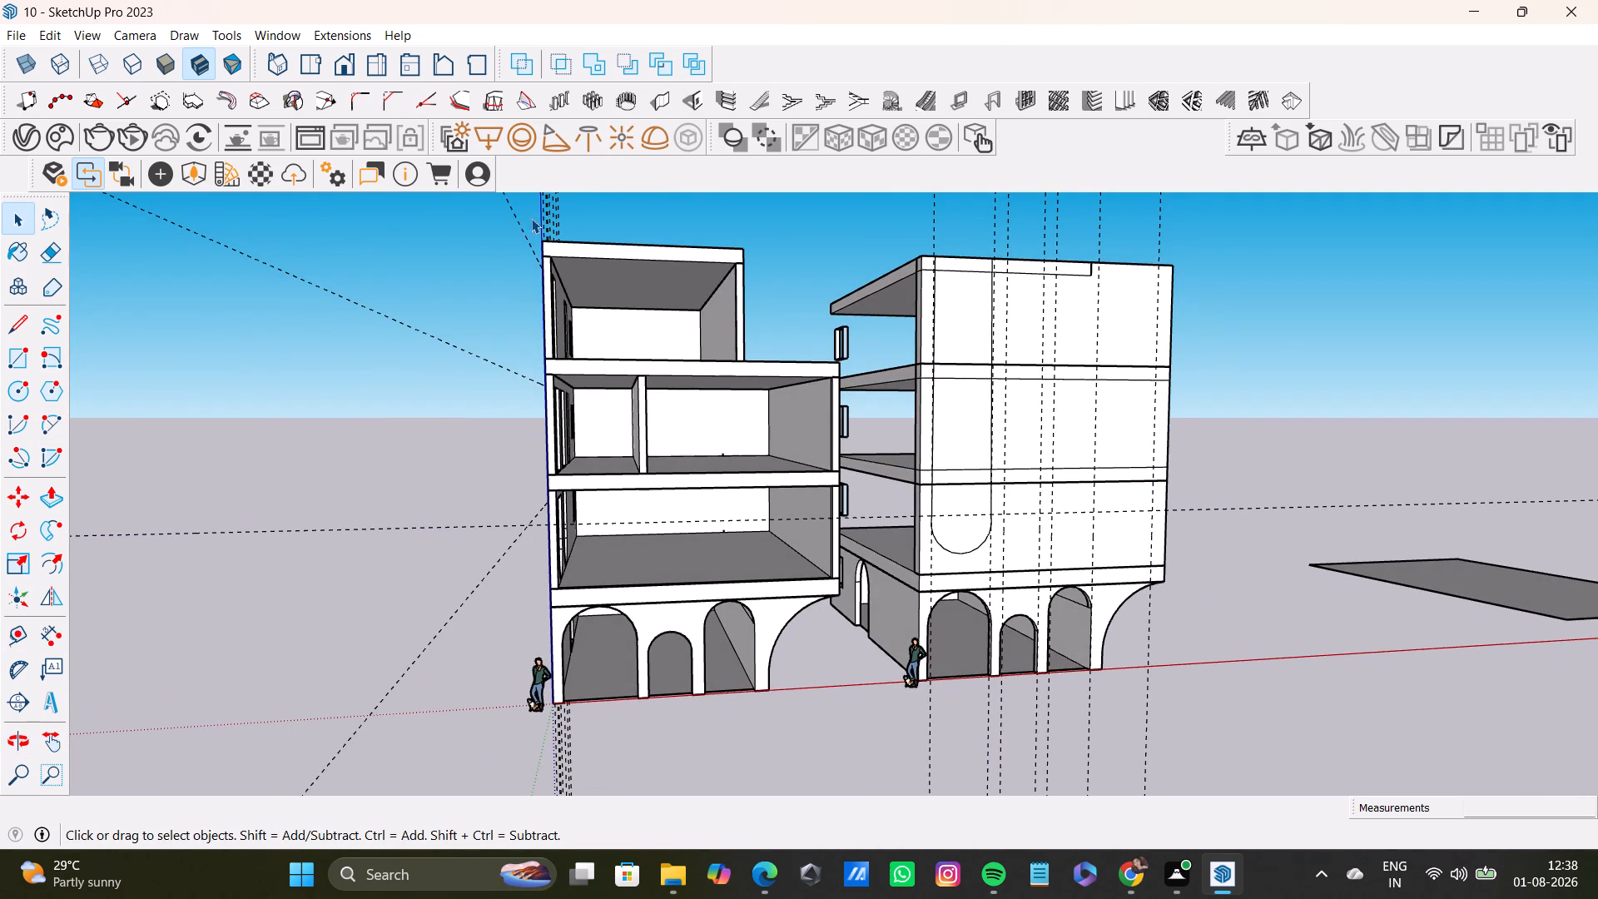
left_click(16, 327)
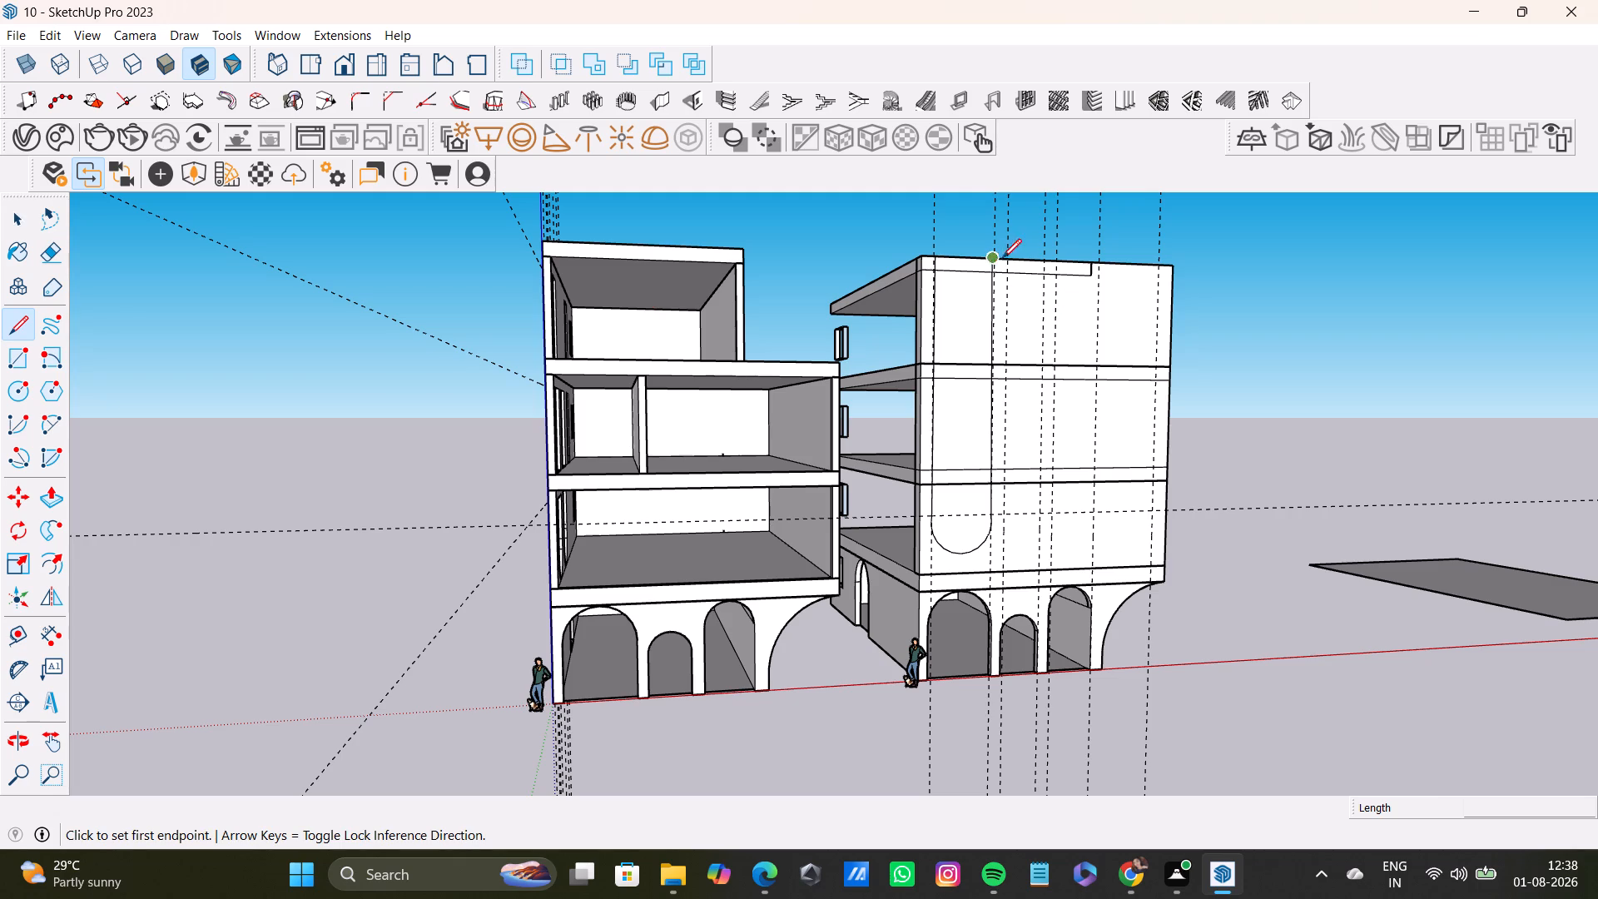
left_click(1009, 264)
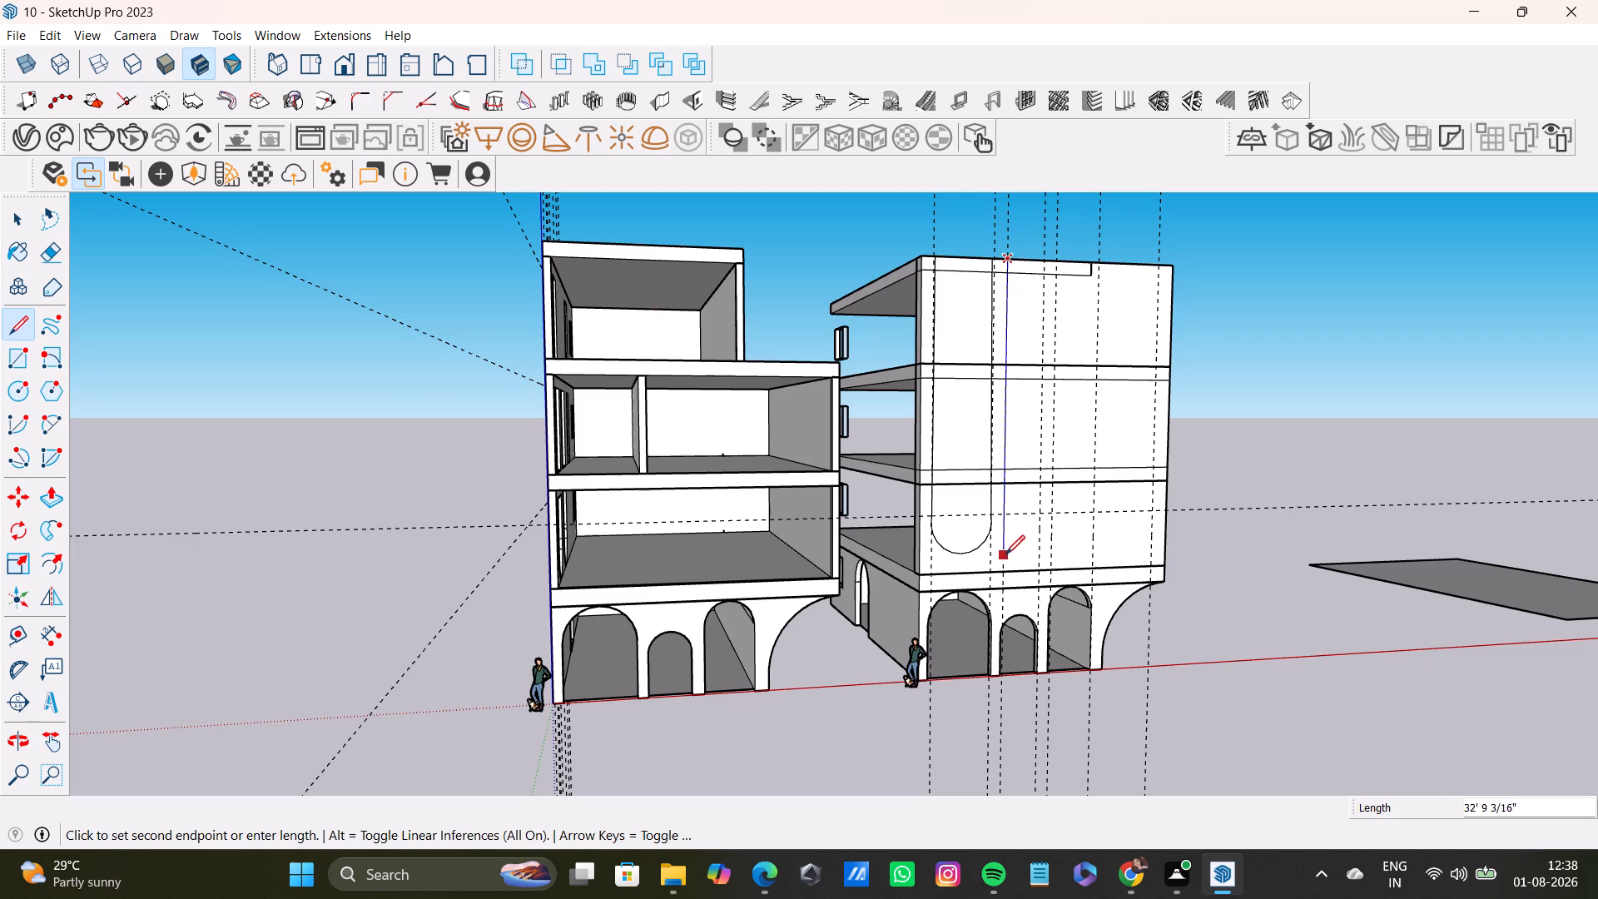
left_click(1005, 549)
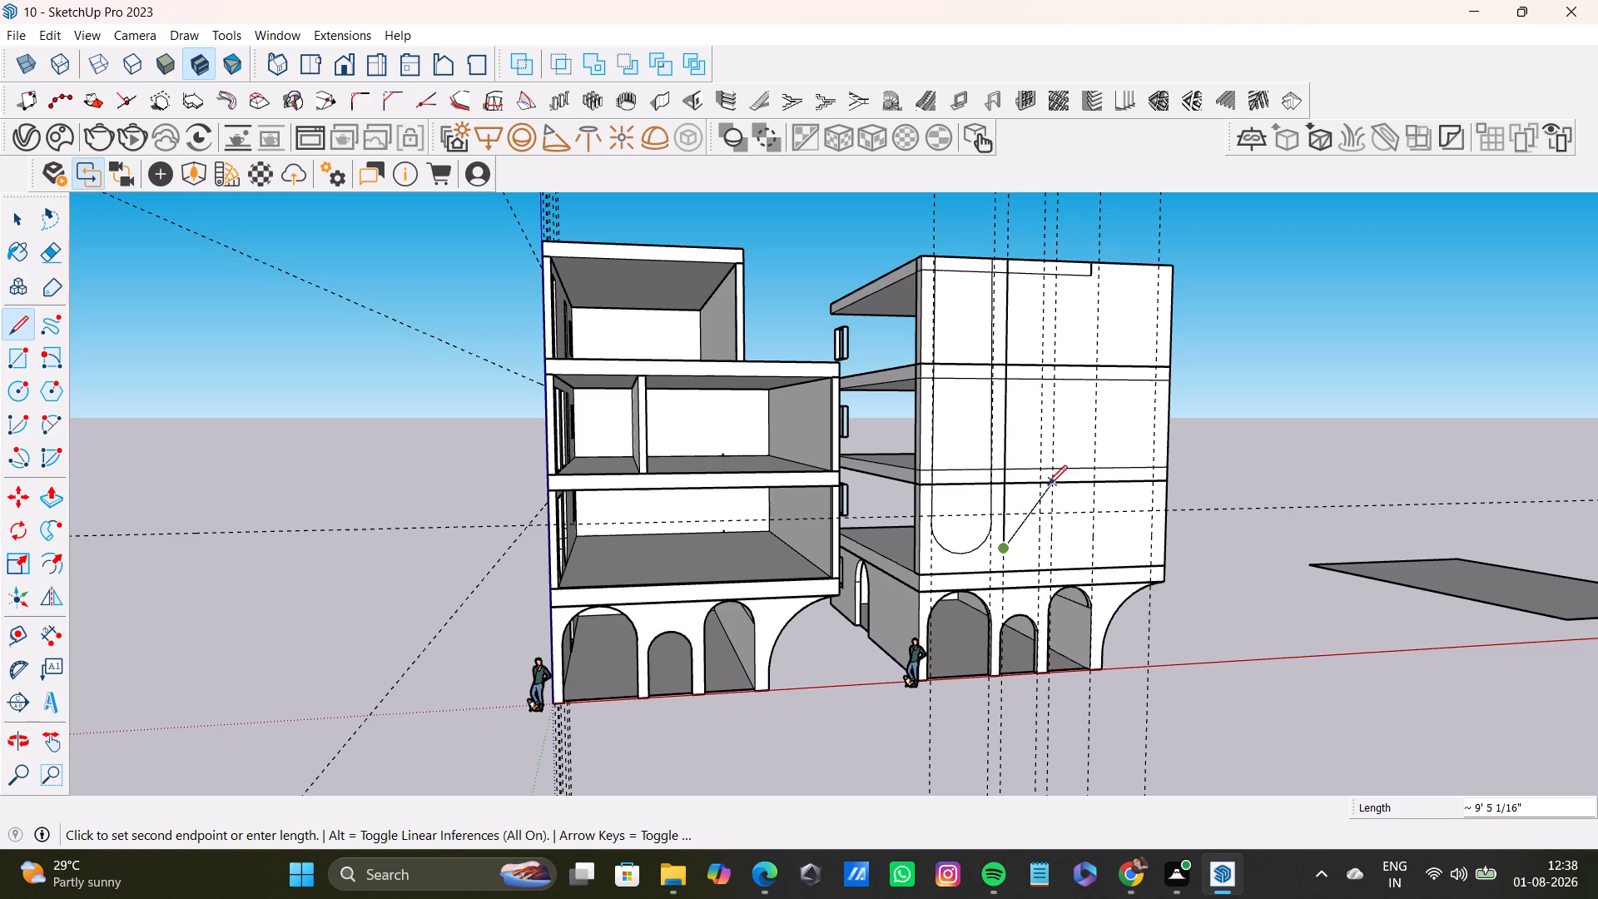
Draw a vertical line down the fourth guide from the face's top edge, ending level with the line on the third guide.
key("space")
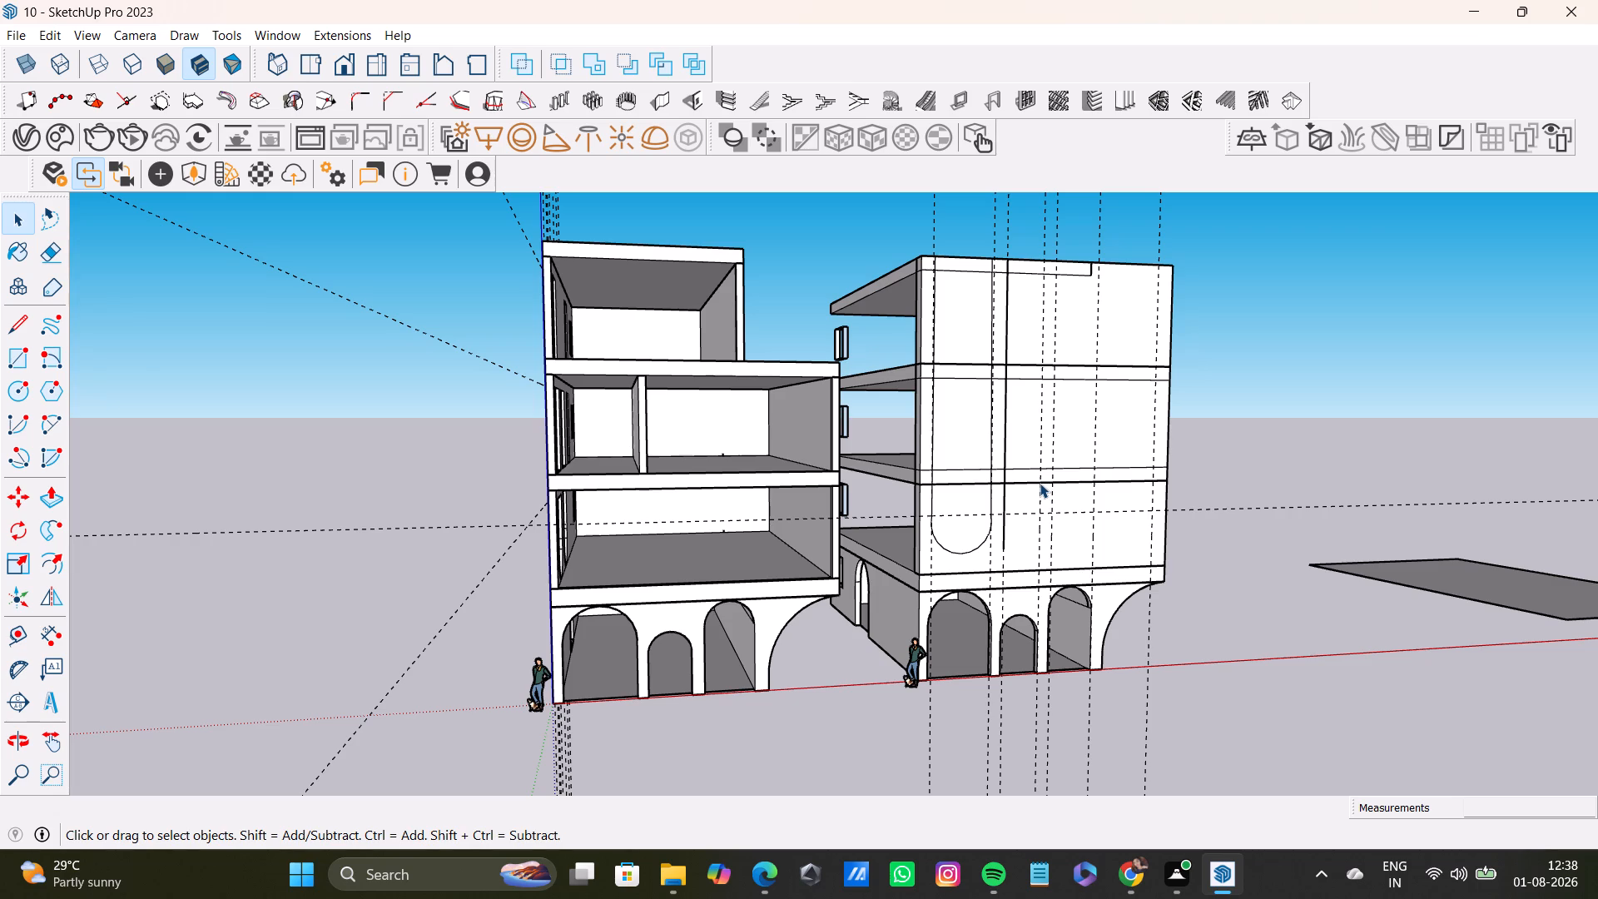
left_click(5, 330)
left_click(1044, 261)
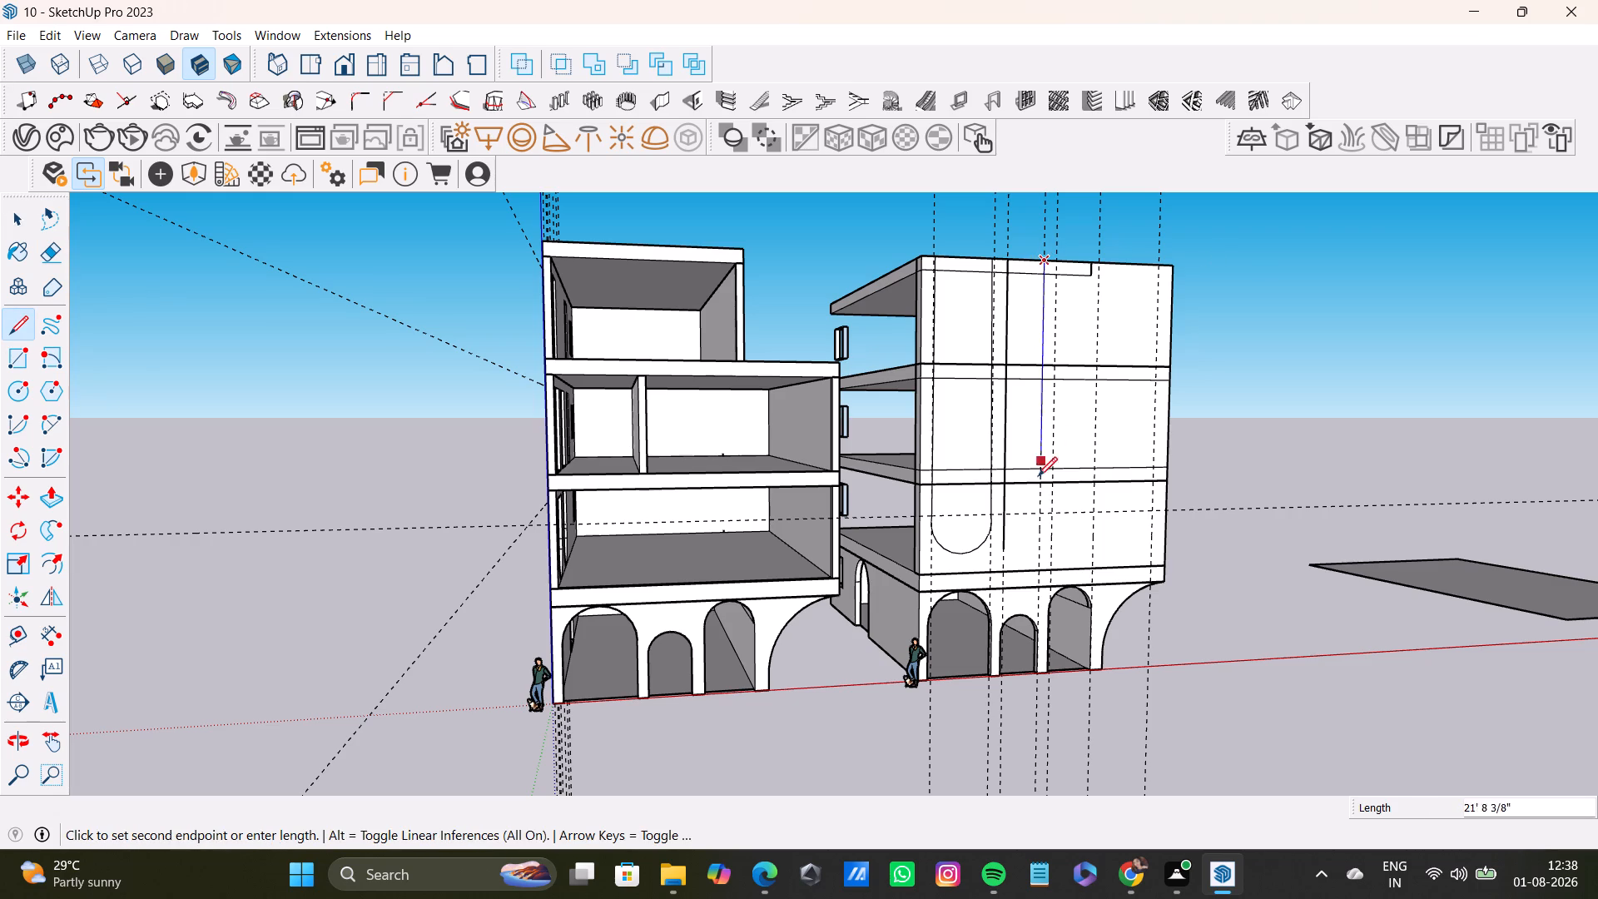
left_click(1039, 551)
key("space")
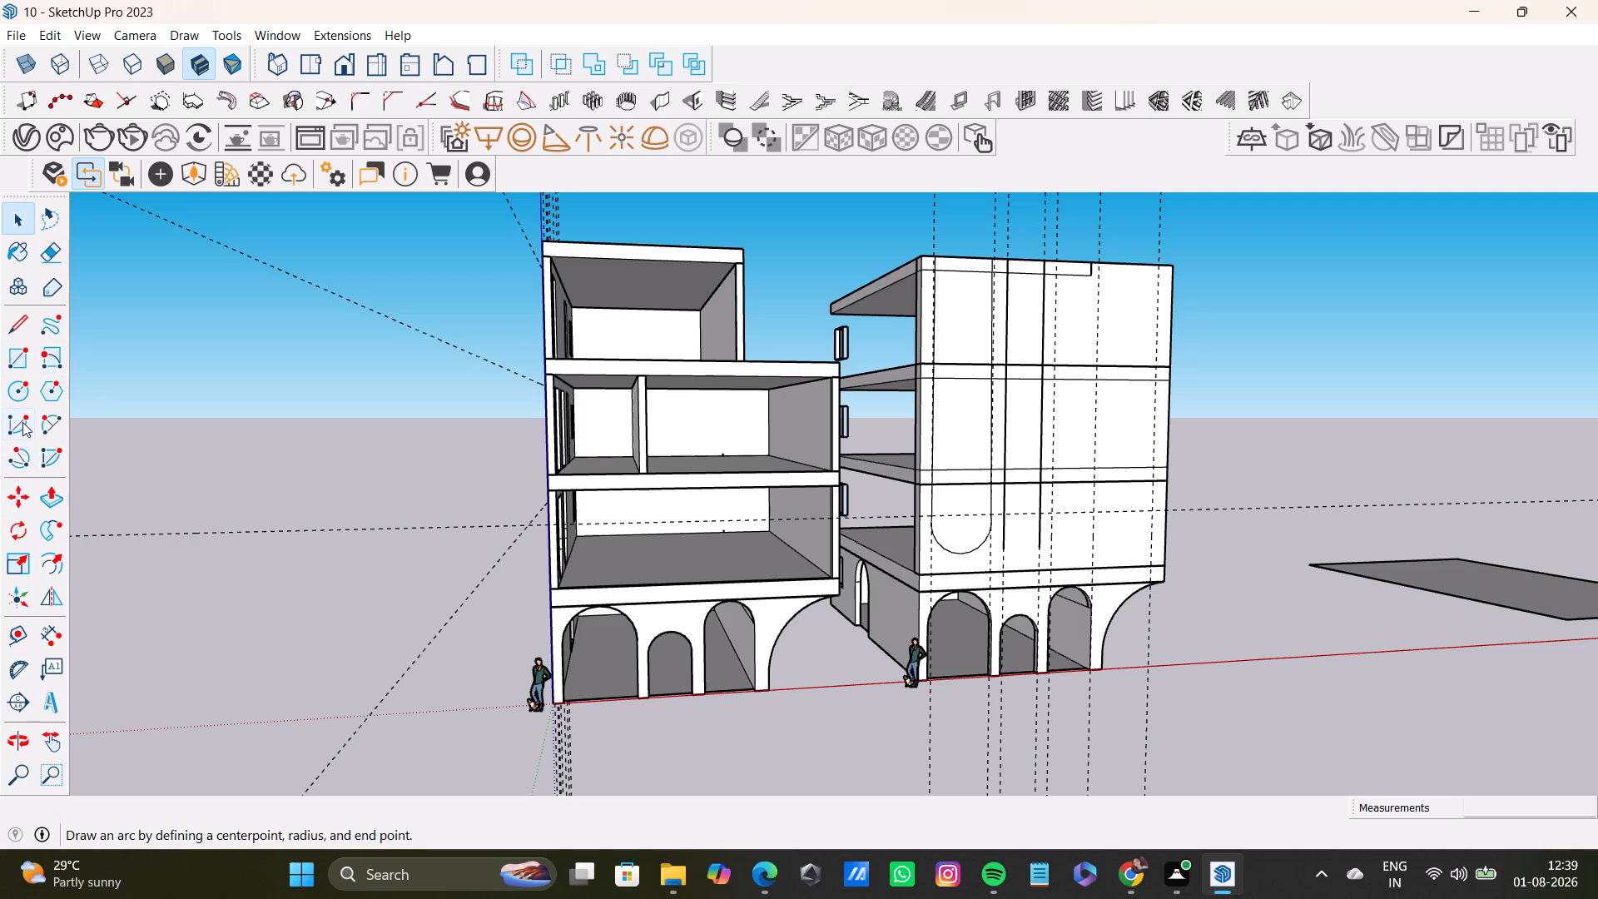
Join the lower ends of the third and fourth guides' lines with a downward half-circle arc about 4' 3 15/16" wide.
left_click(58, 423)
left_click(1005, 549)
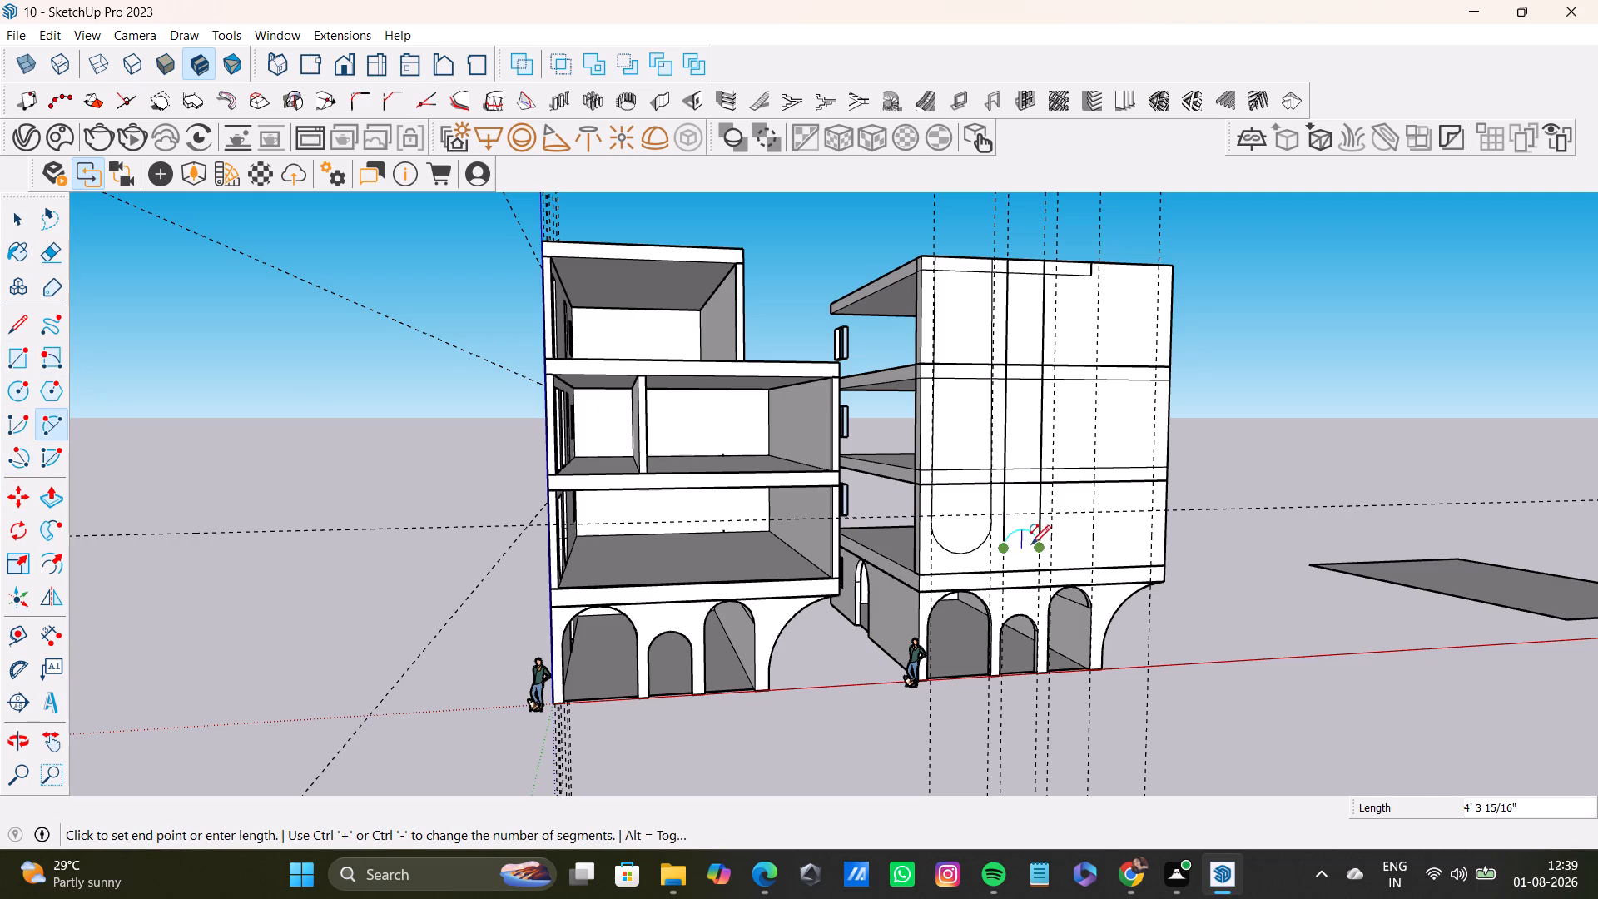
left_click(1041, 549)
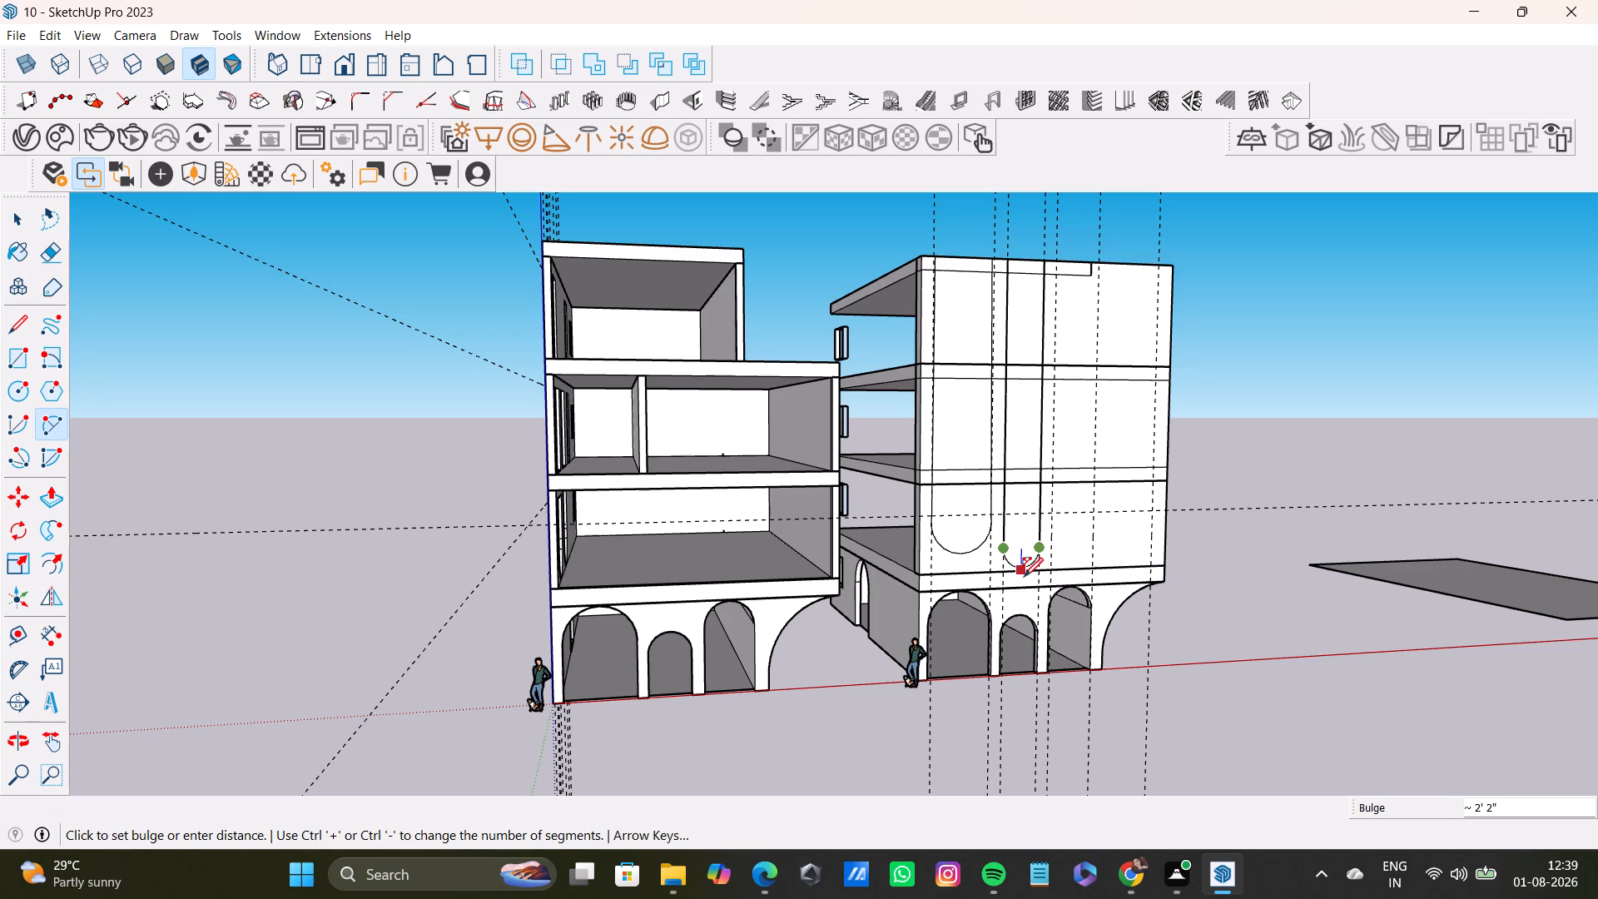
left_click(1024, 577)
key("space")
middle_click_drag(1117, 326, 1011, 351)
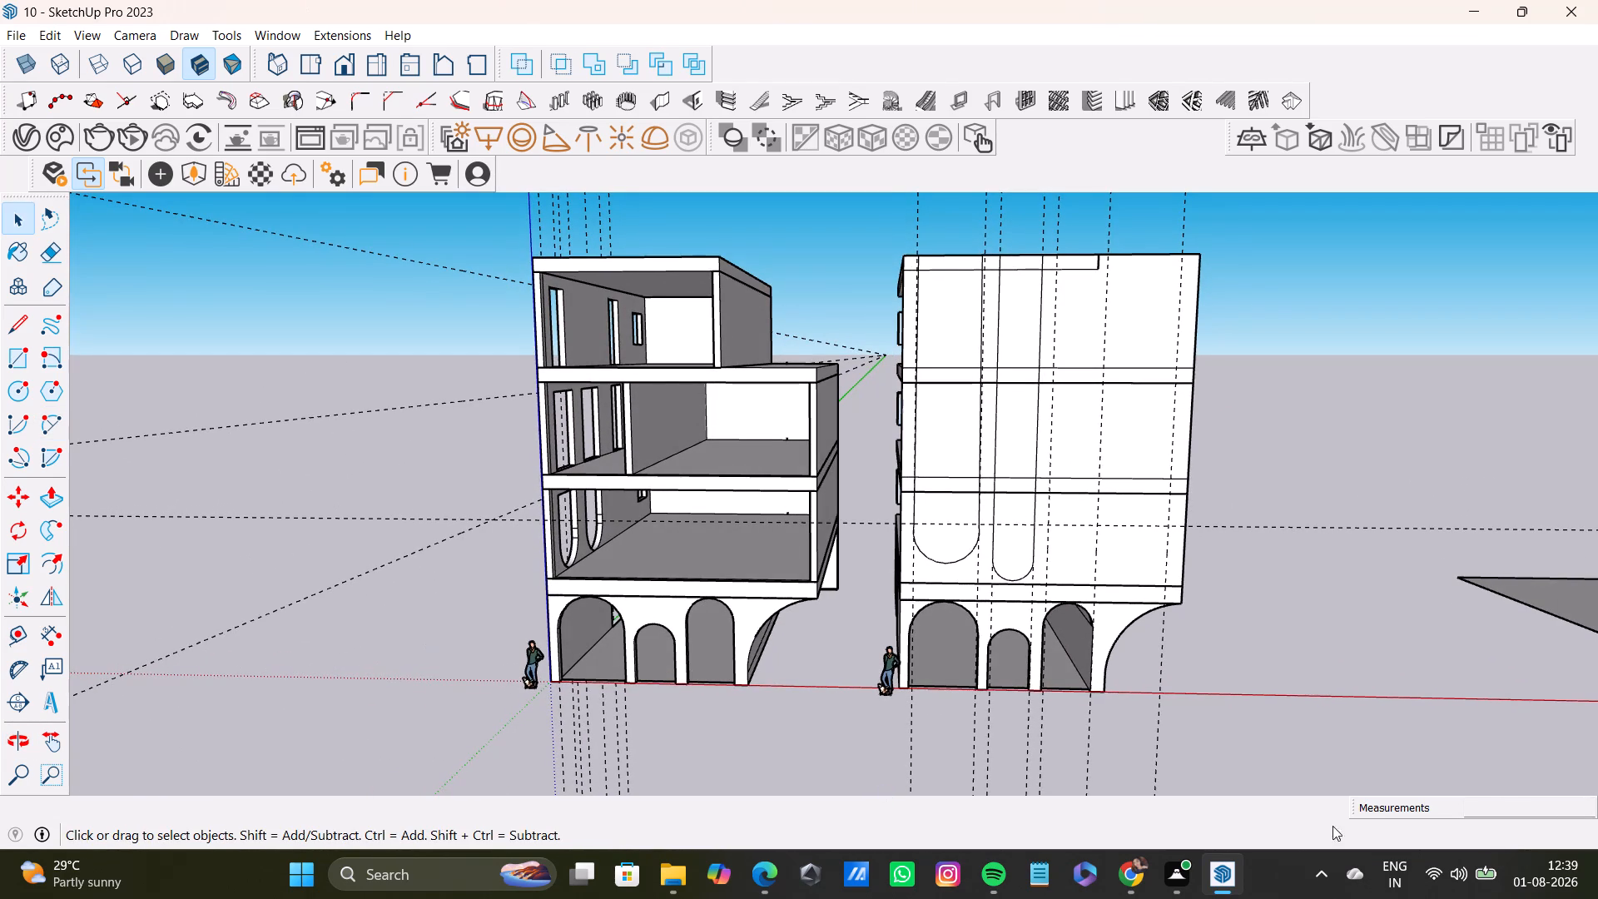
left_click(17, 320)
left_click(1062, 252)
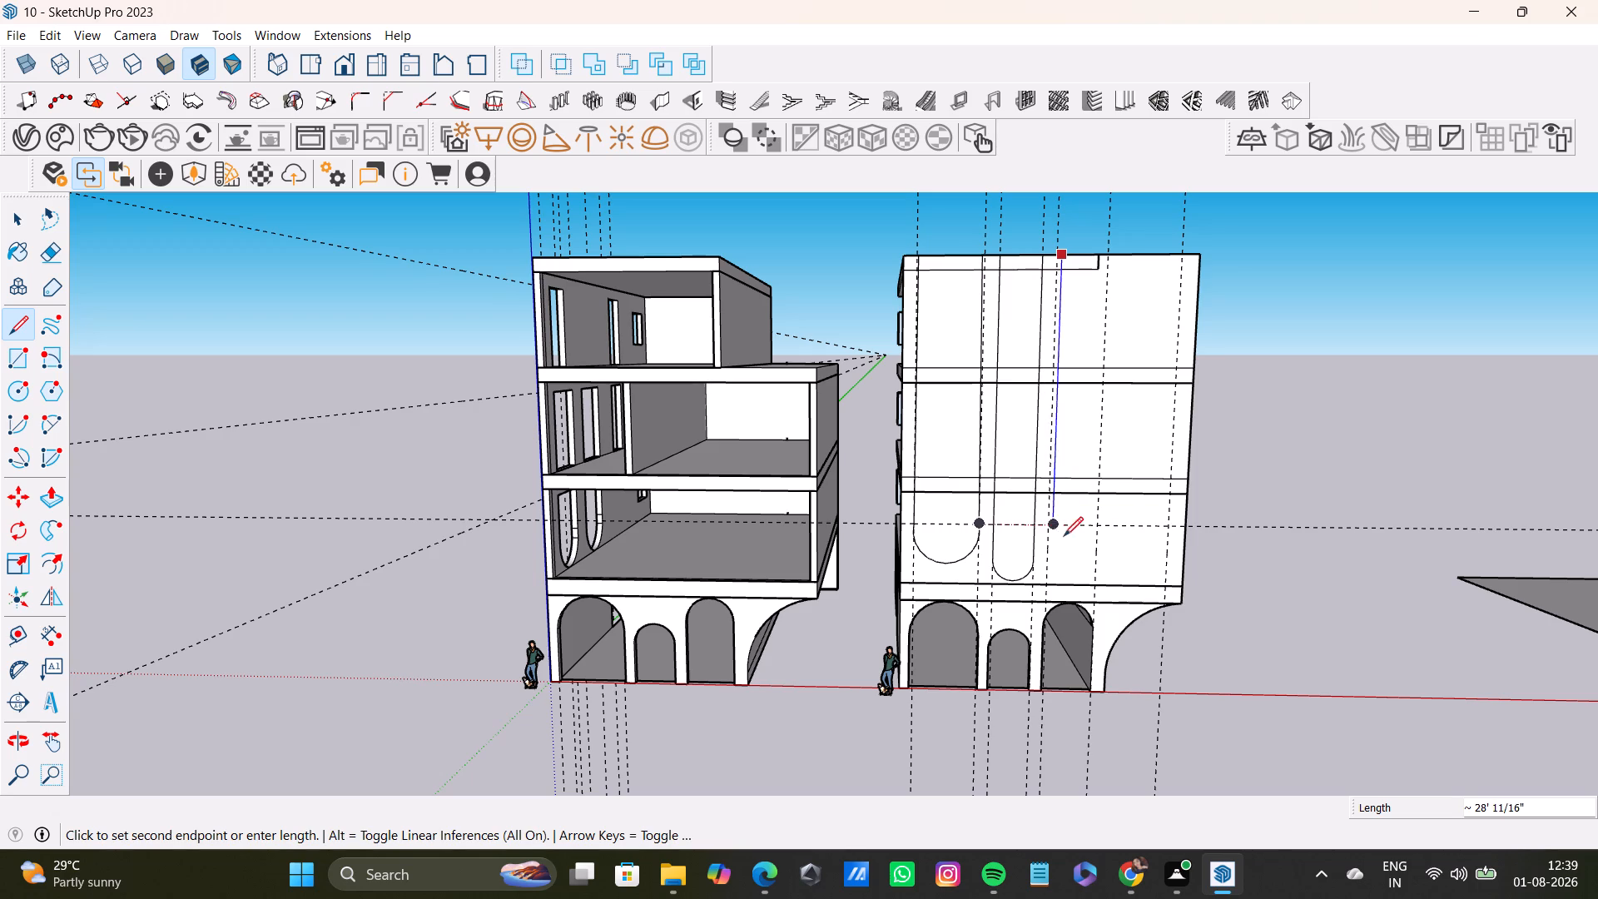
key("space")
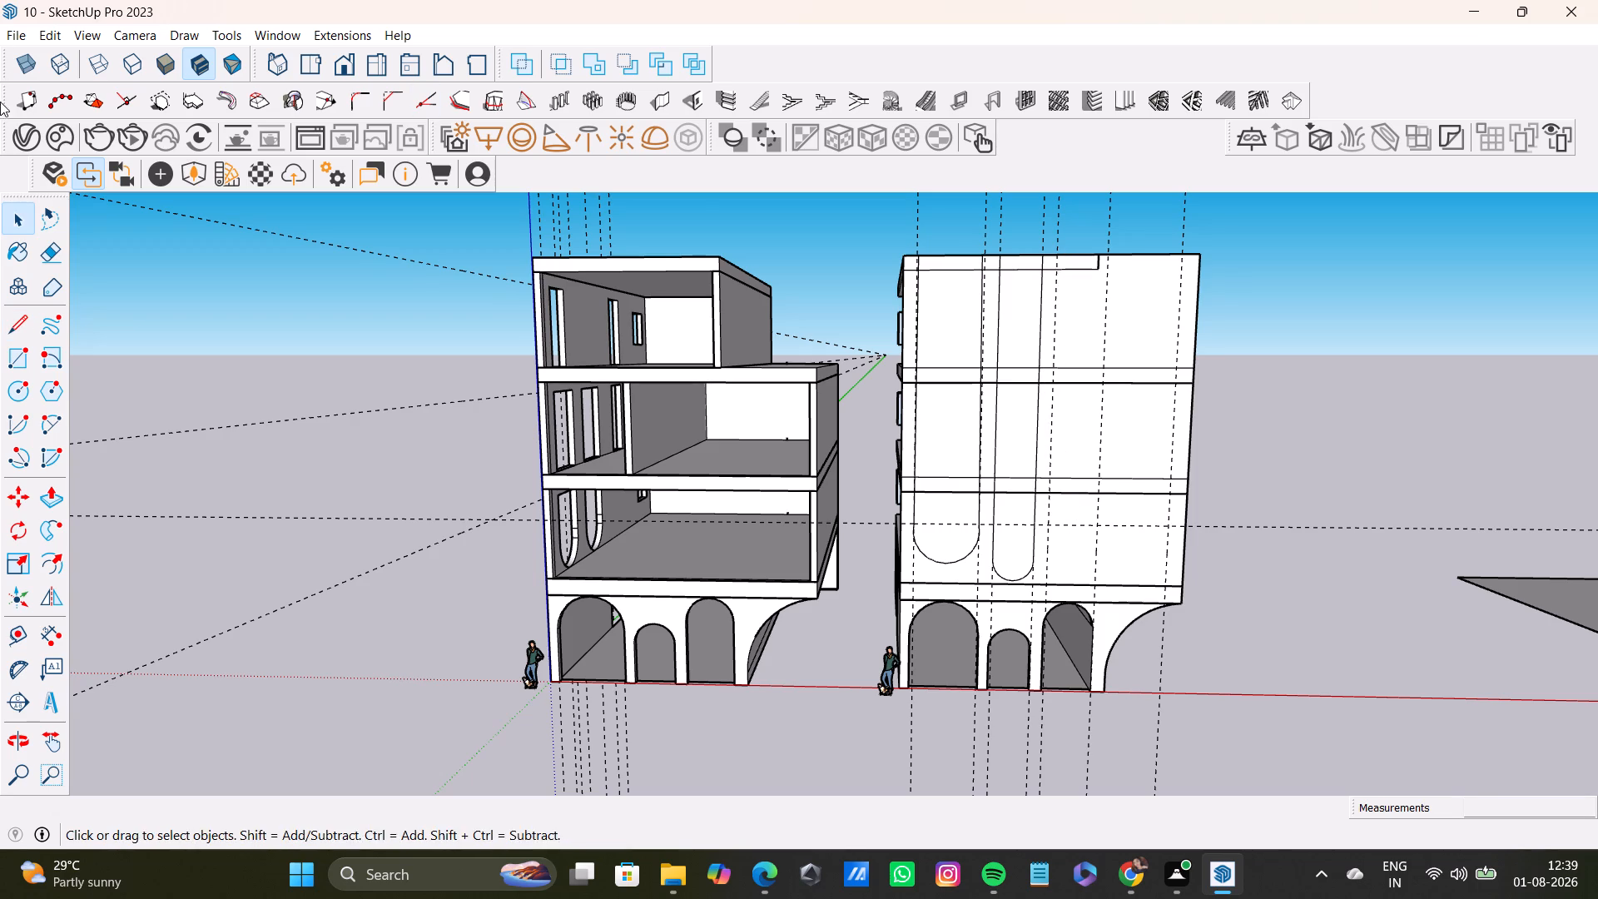
Draw a vertical line down the fifth guide, starting from the face's top edge.
left_click(19, 318)
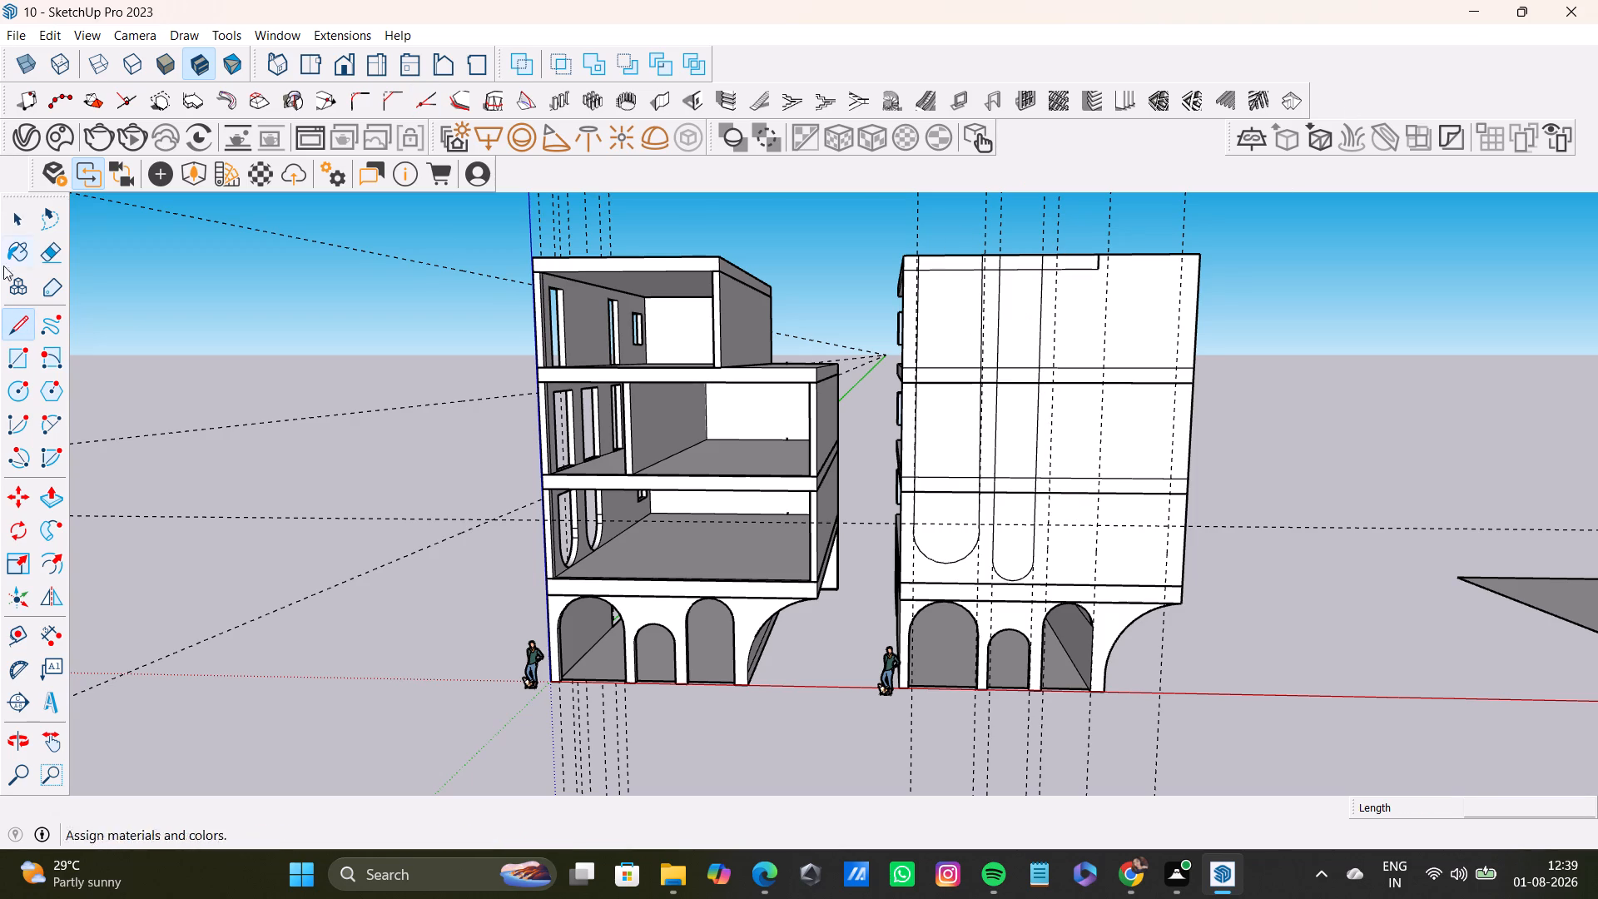
left_click(22, 319)
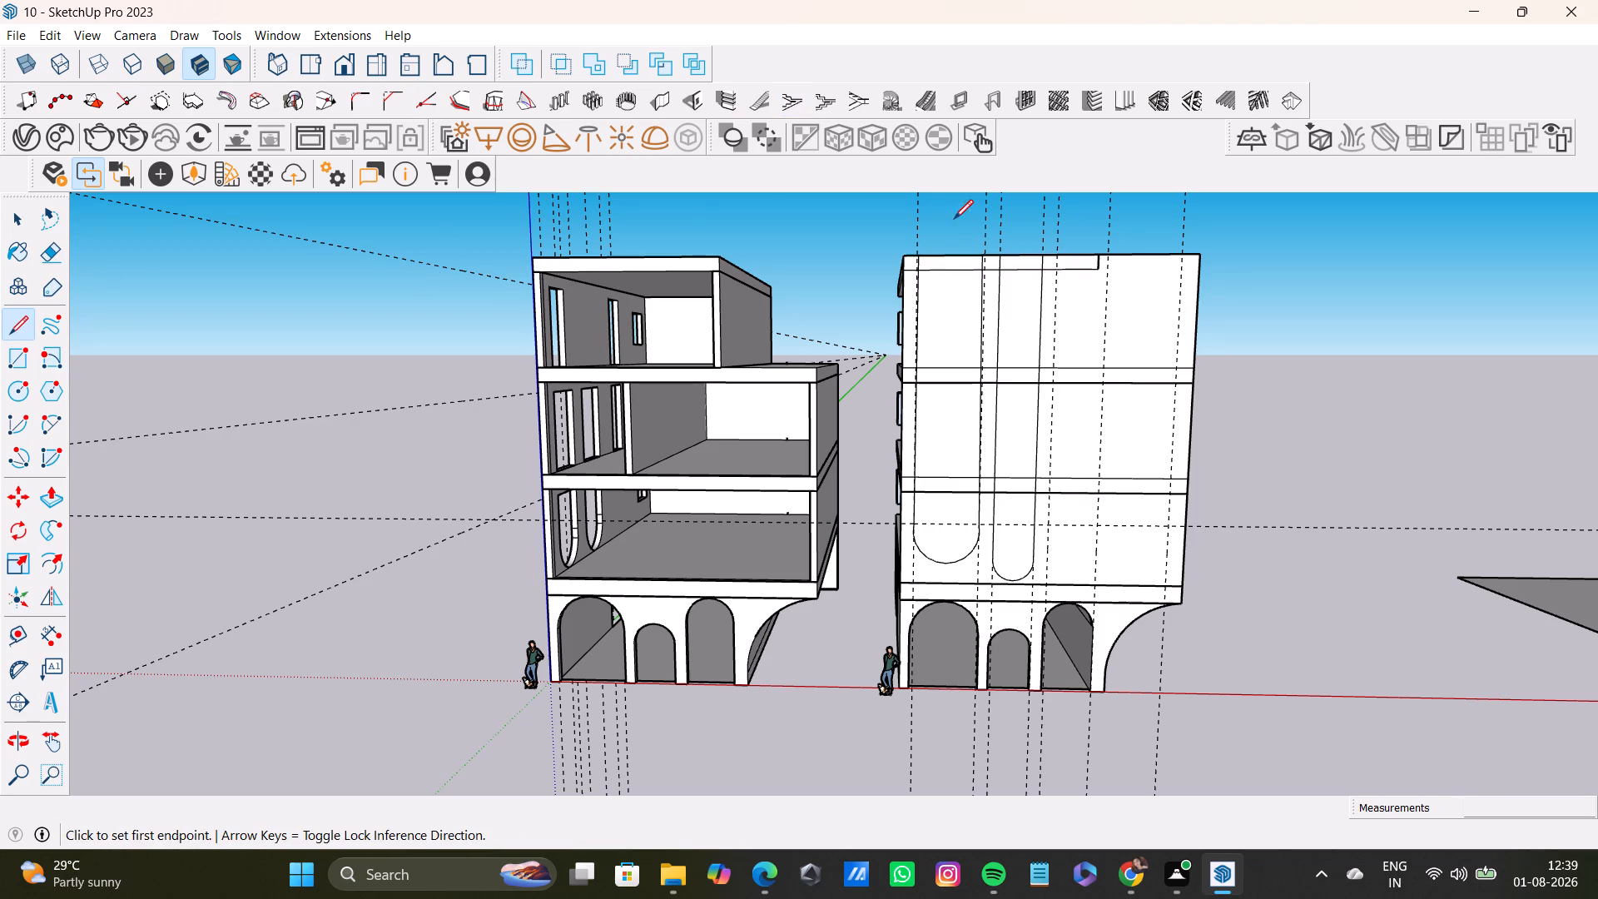
left_click(1056, 256)
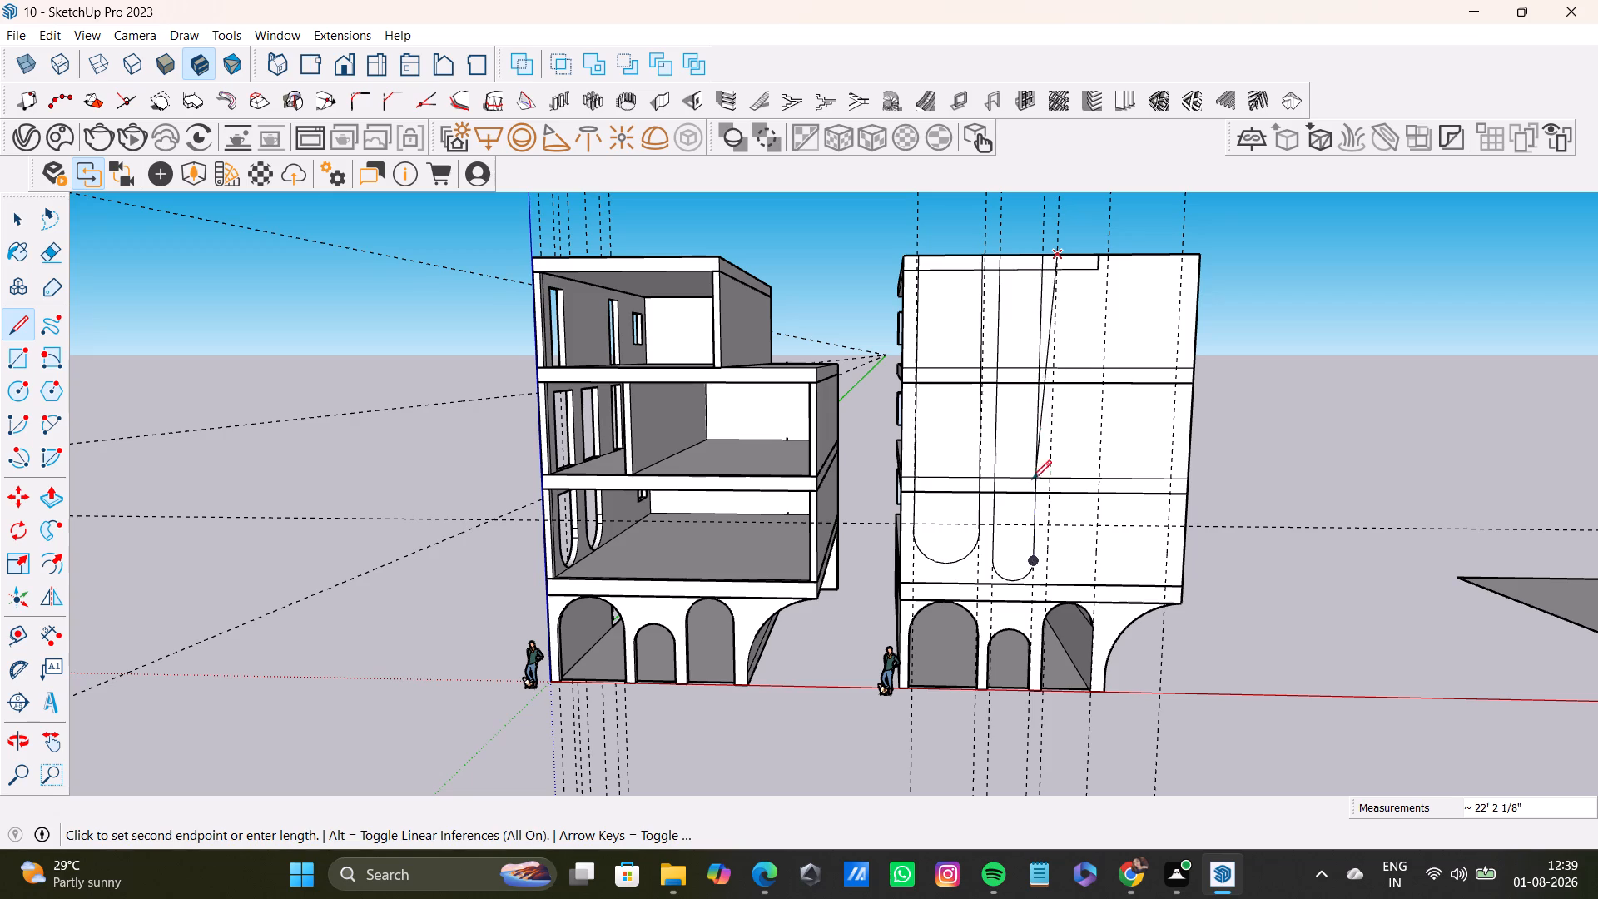
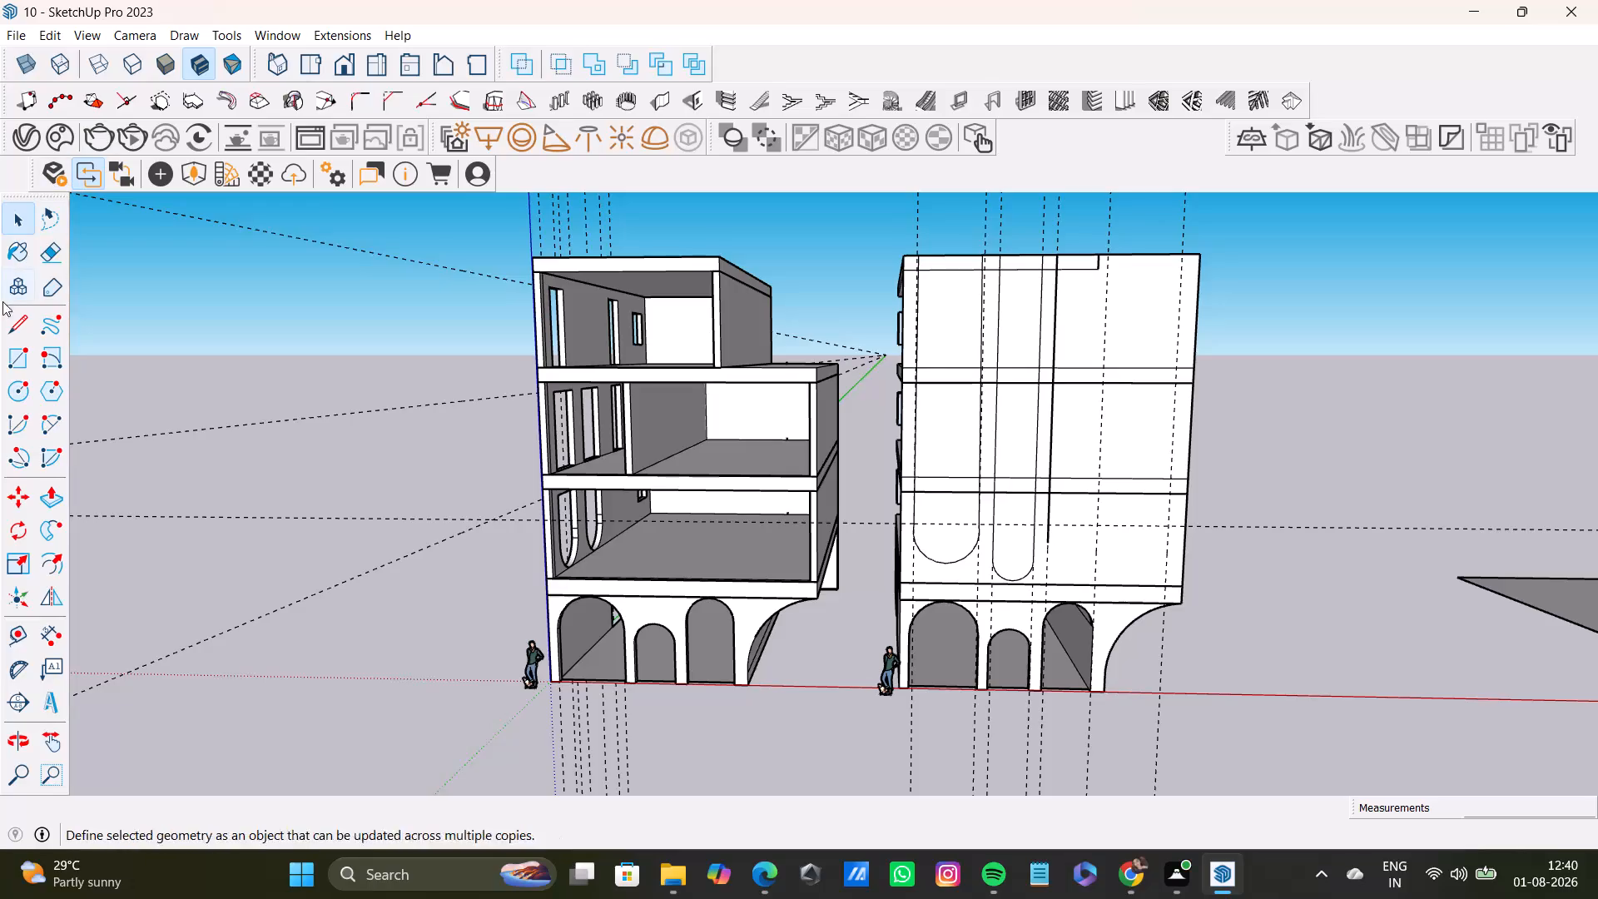
Complete the third round-bottomed opening outline on the second building's facade with its right vertical edge and a bottom arc bulging about 2' 7".
left_click(11, 330)
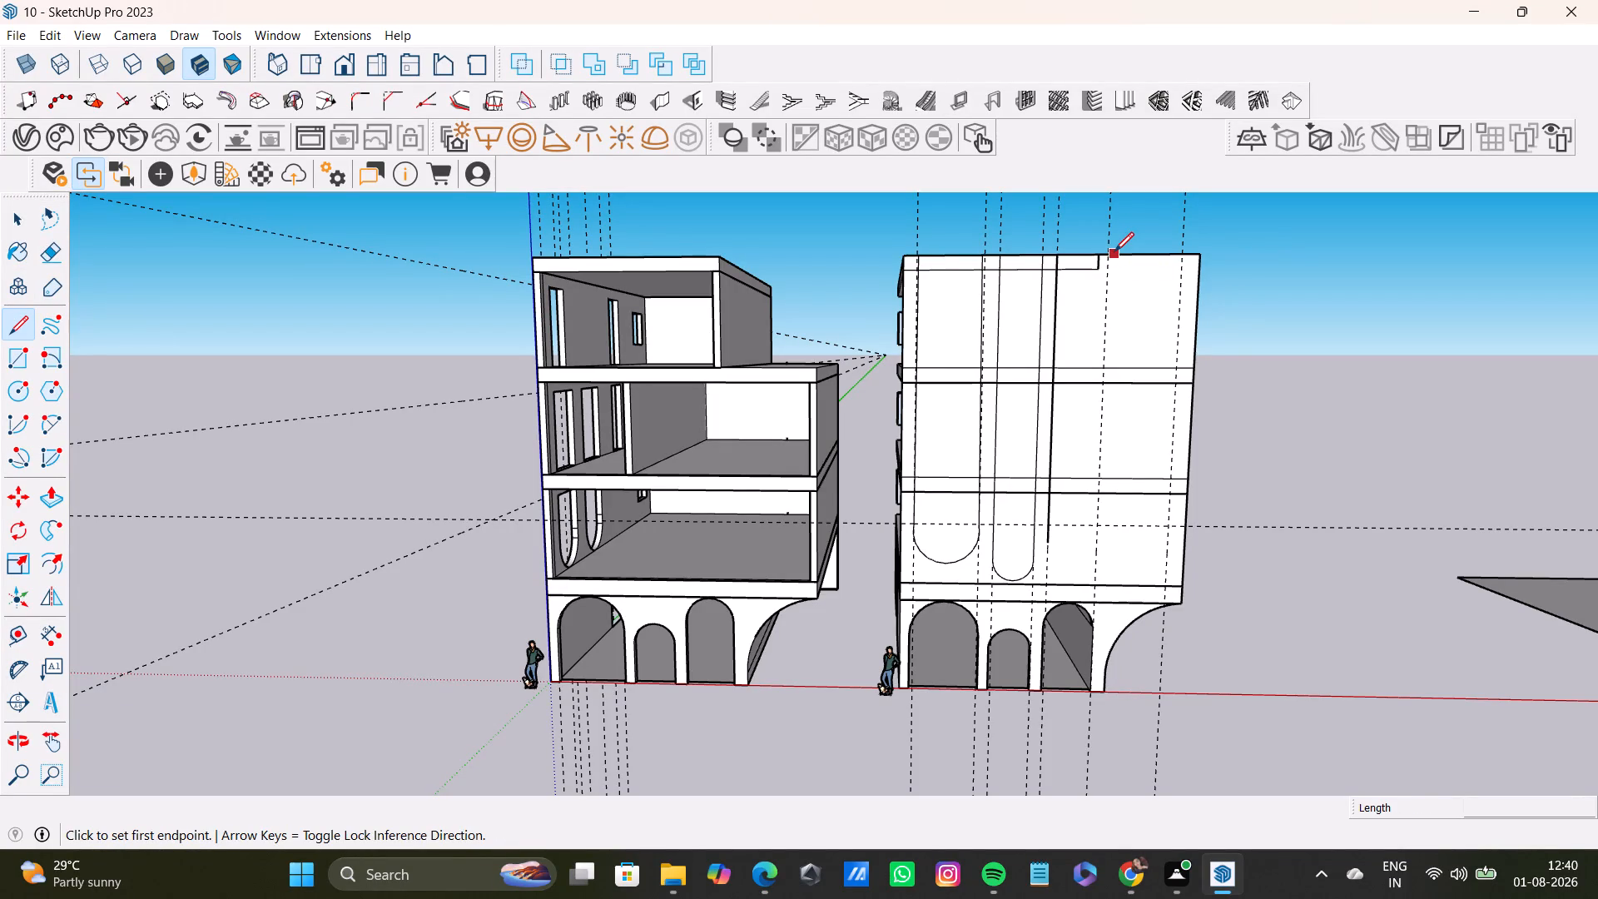
left_click(1109, 256)
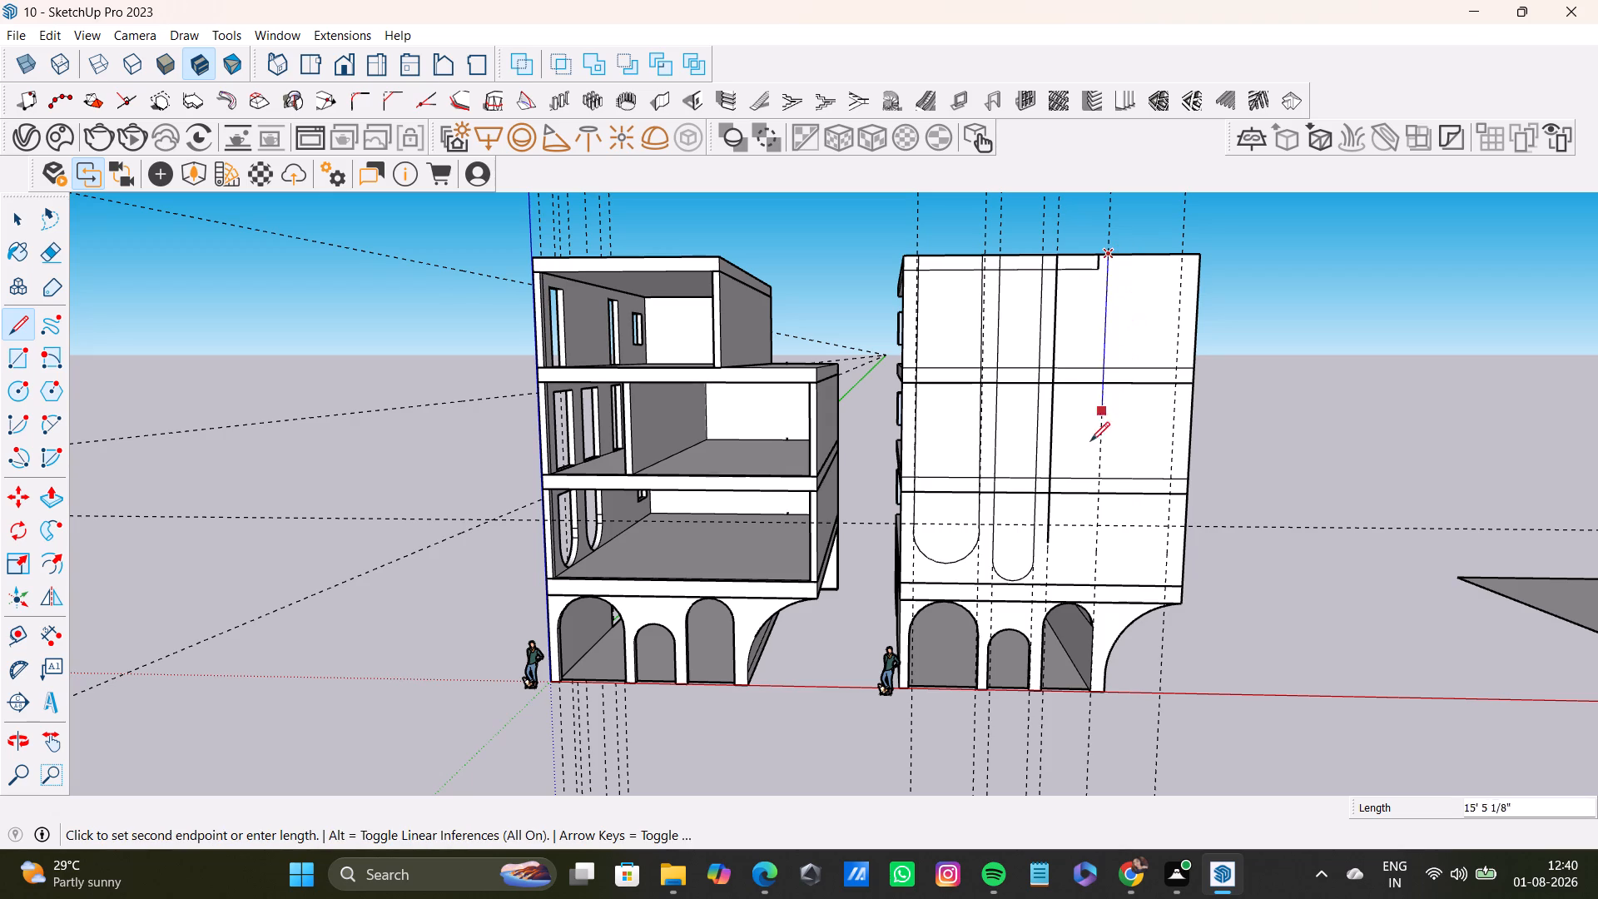
left_click(1096, 540)
key("space")
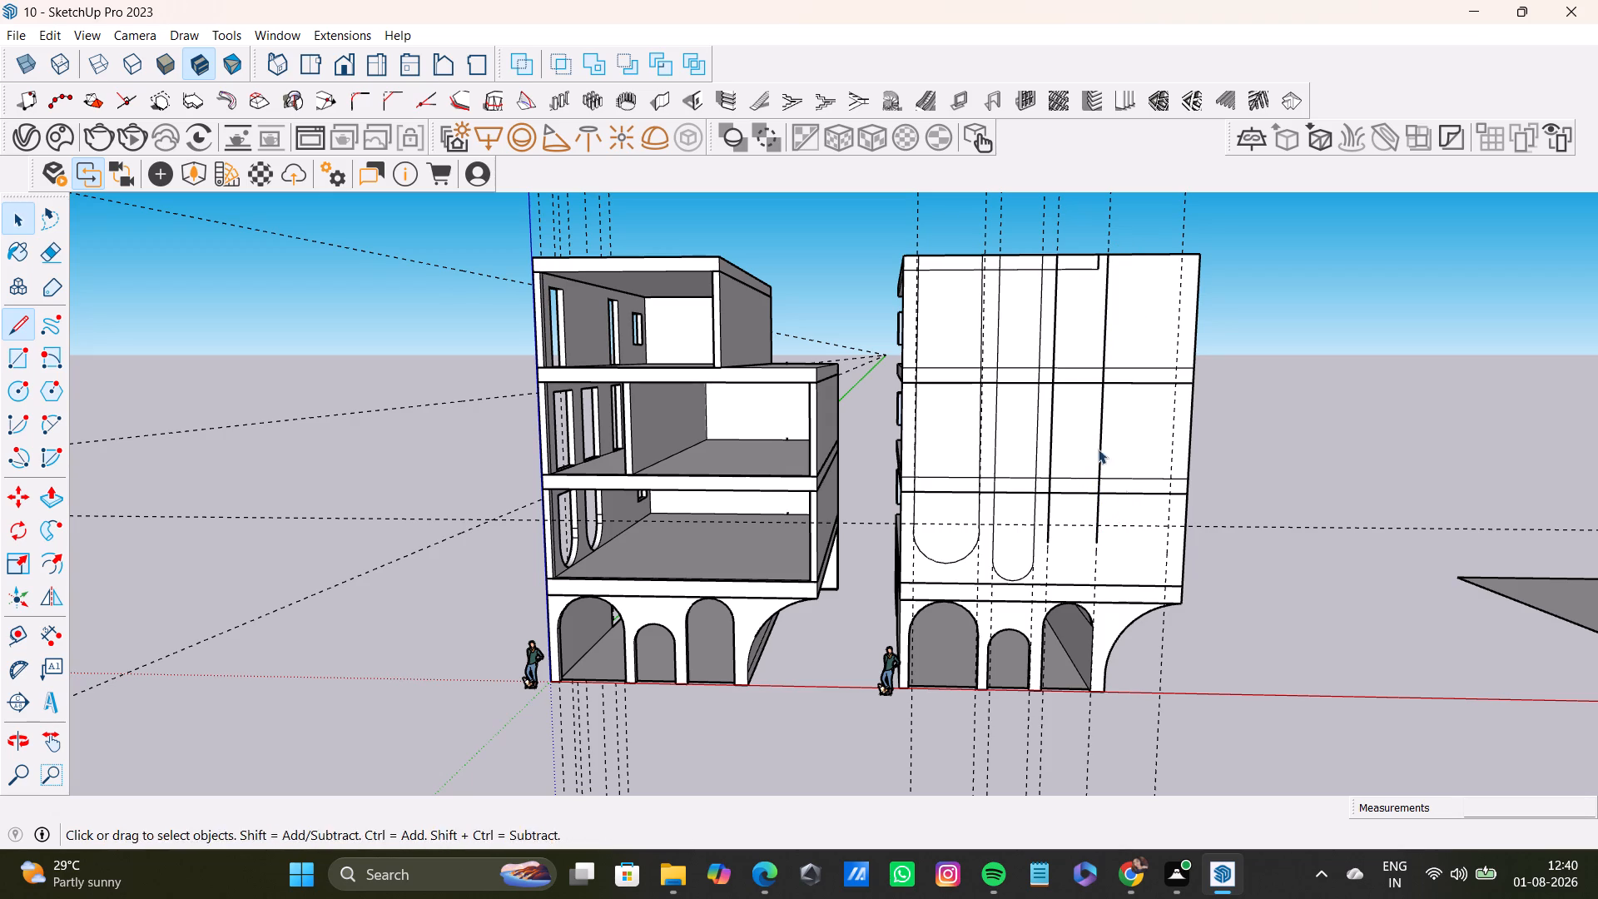
left_click(43, 425)
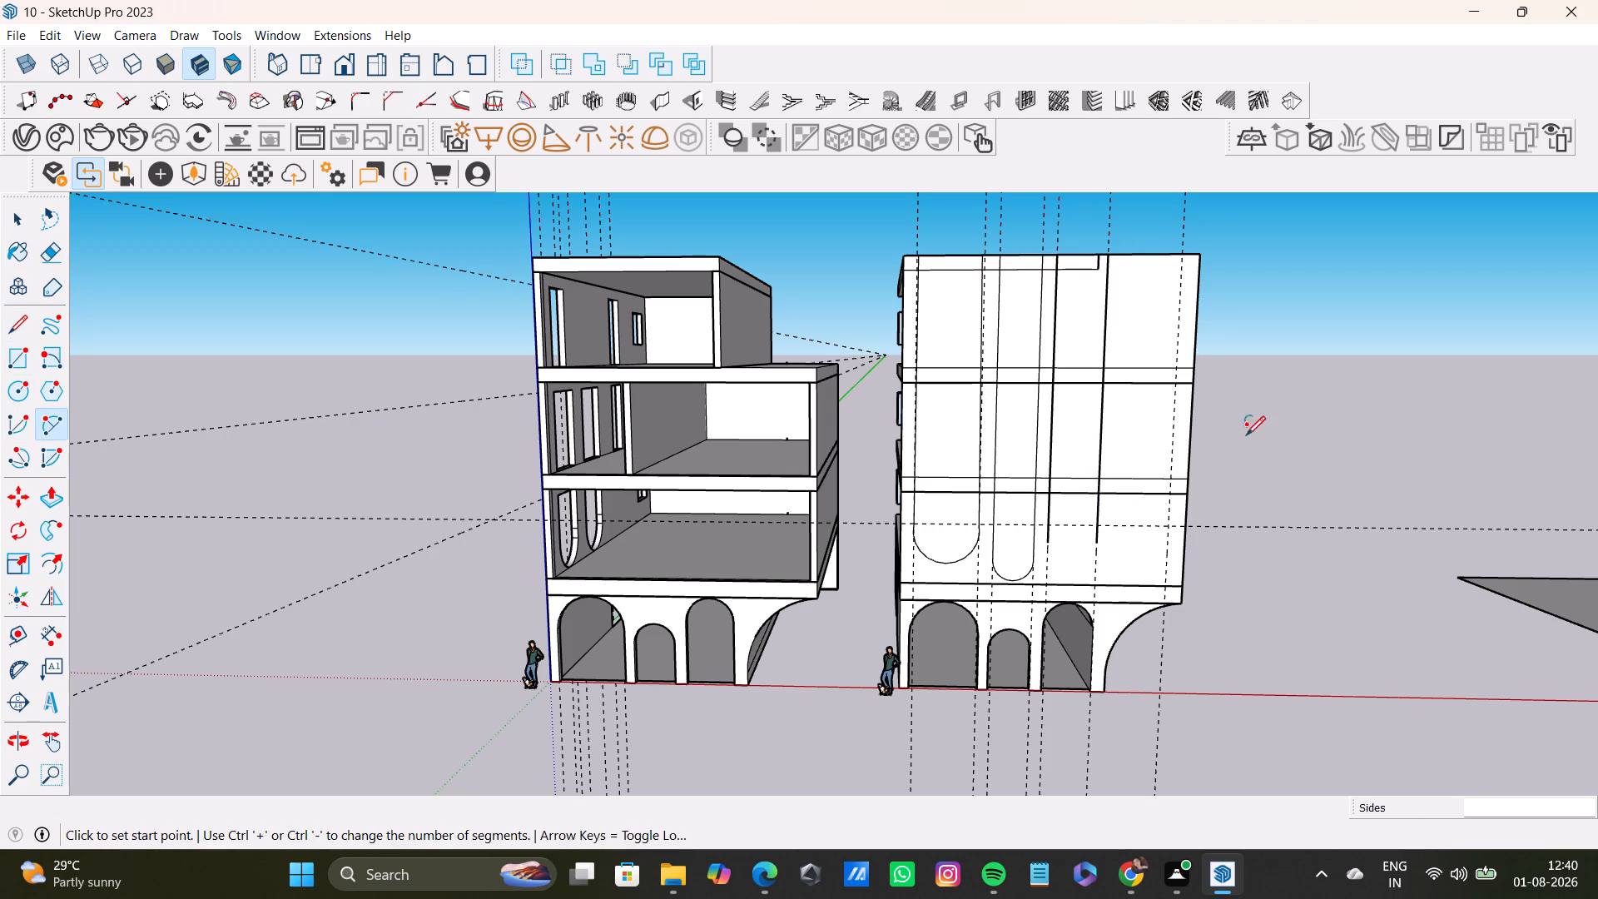
left_click(1053, 541)
left_click(1093, 541)
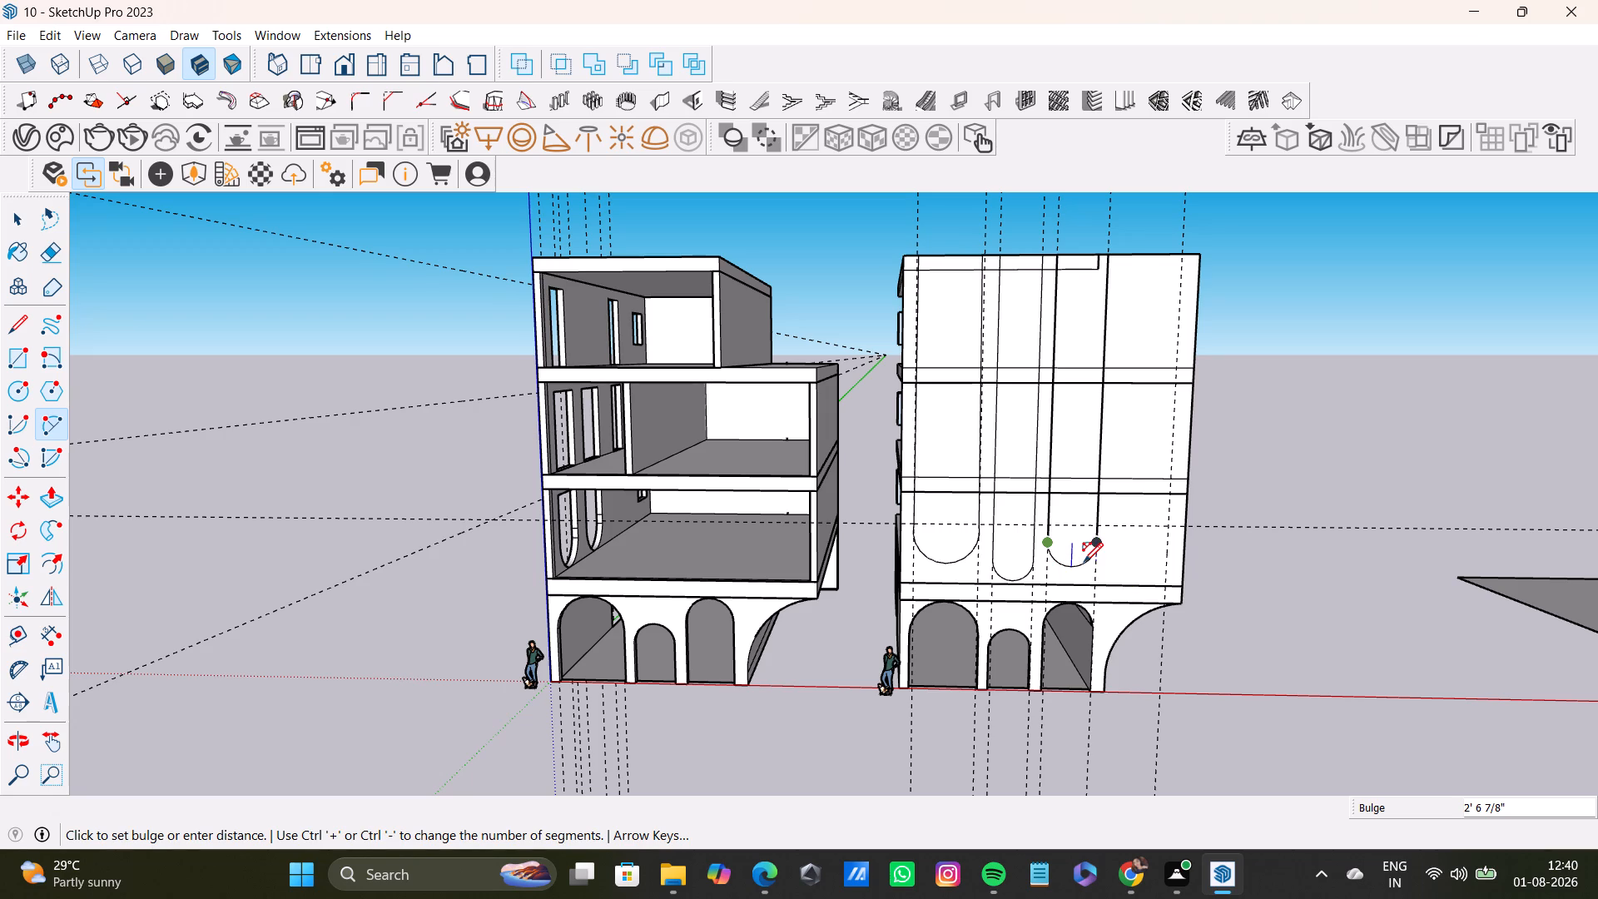
left_click(1084, 562)
key("space")
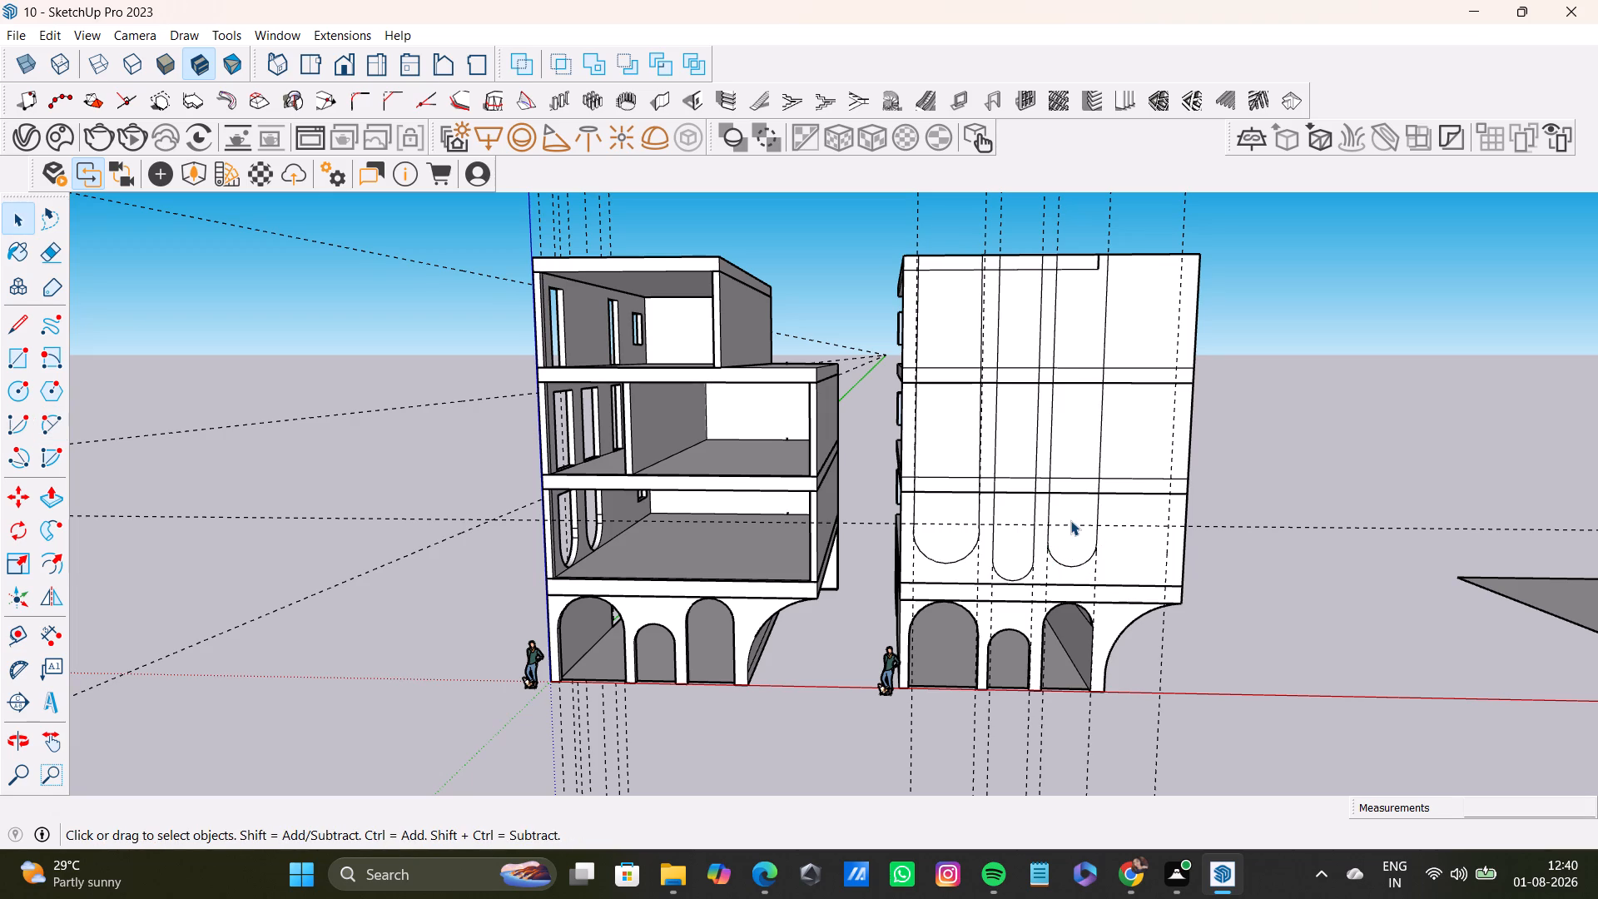
key("space")
Place a vertical guide about 1' 7" to the right of the third opening outline on the second building's facade.
left_click(19, 325)
key("space")
left_click(17, 639)
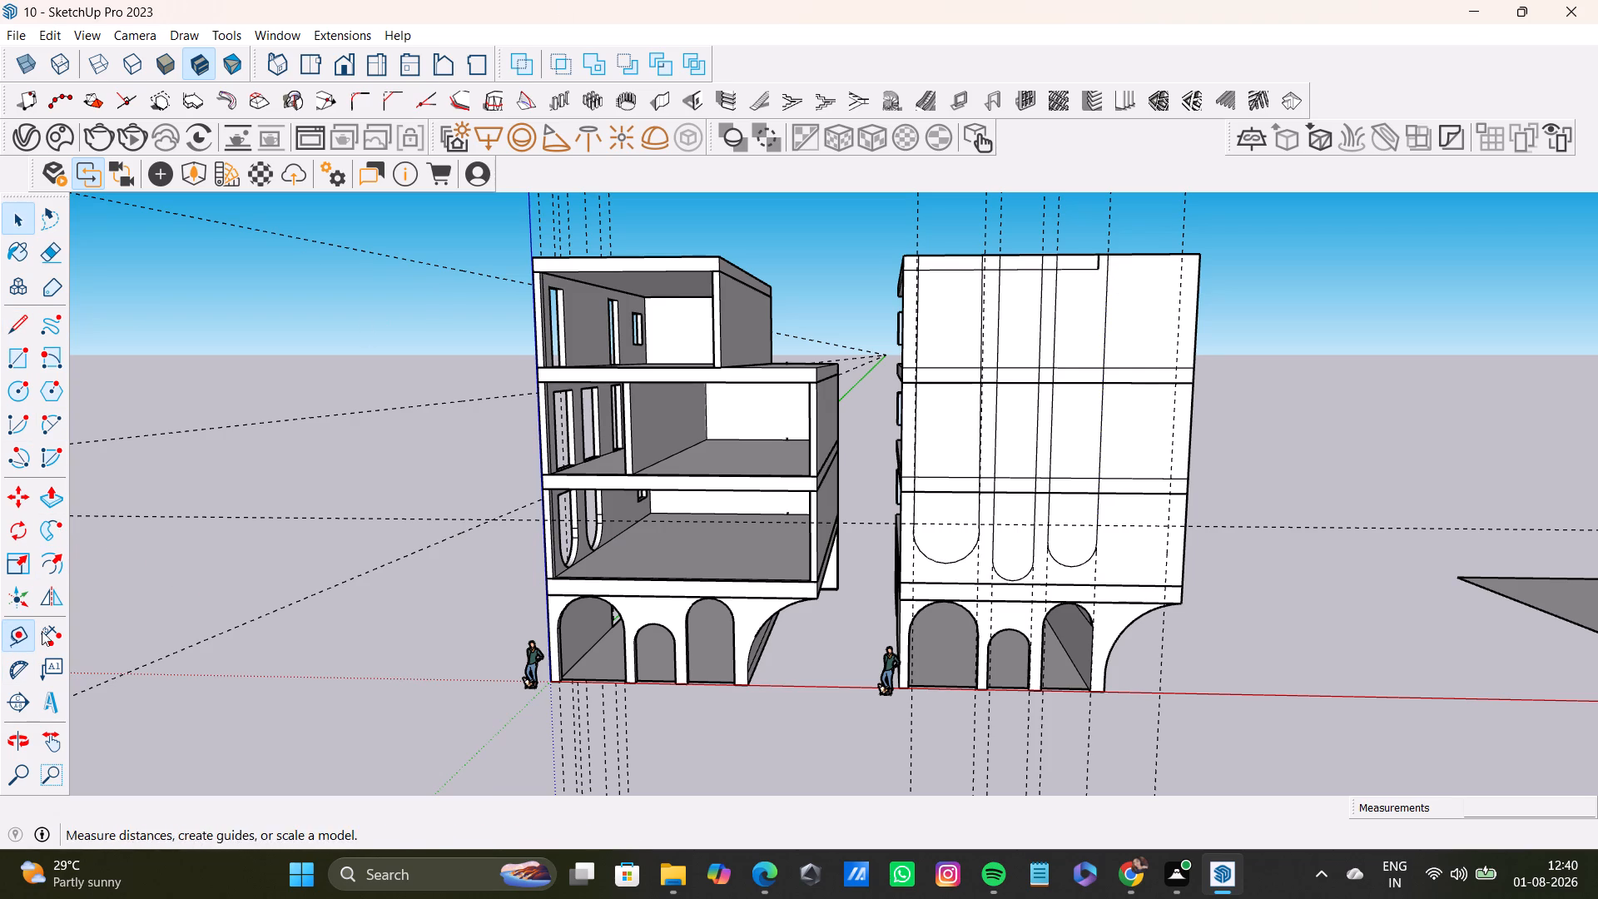
left_click(1099, 464)
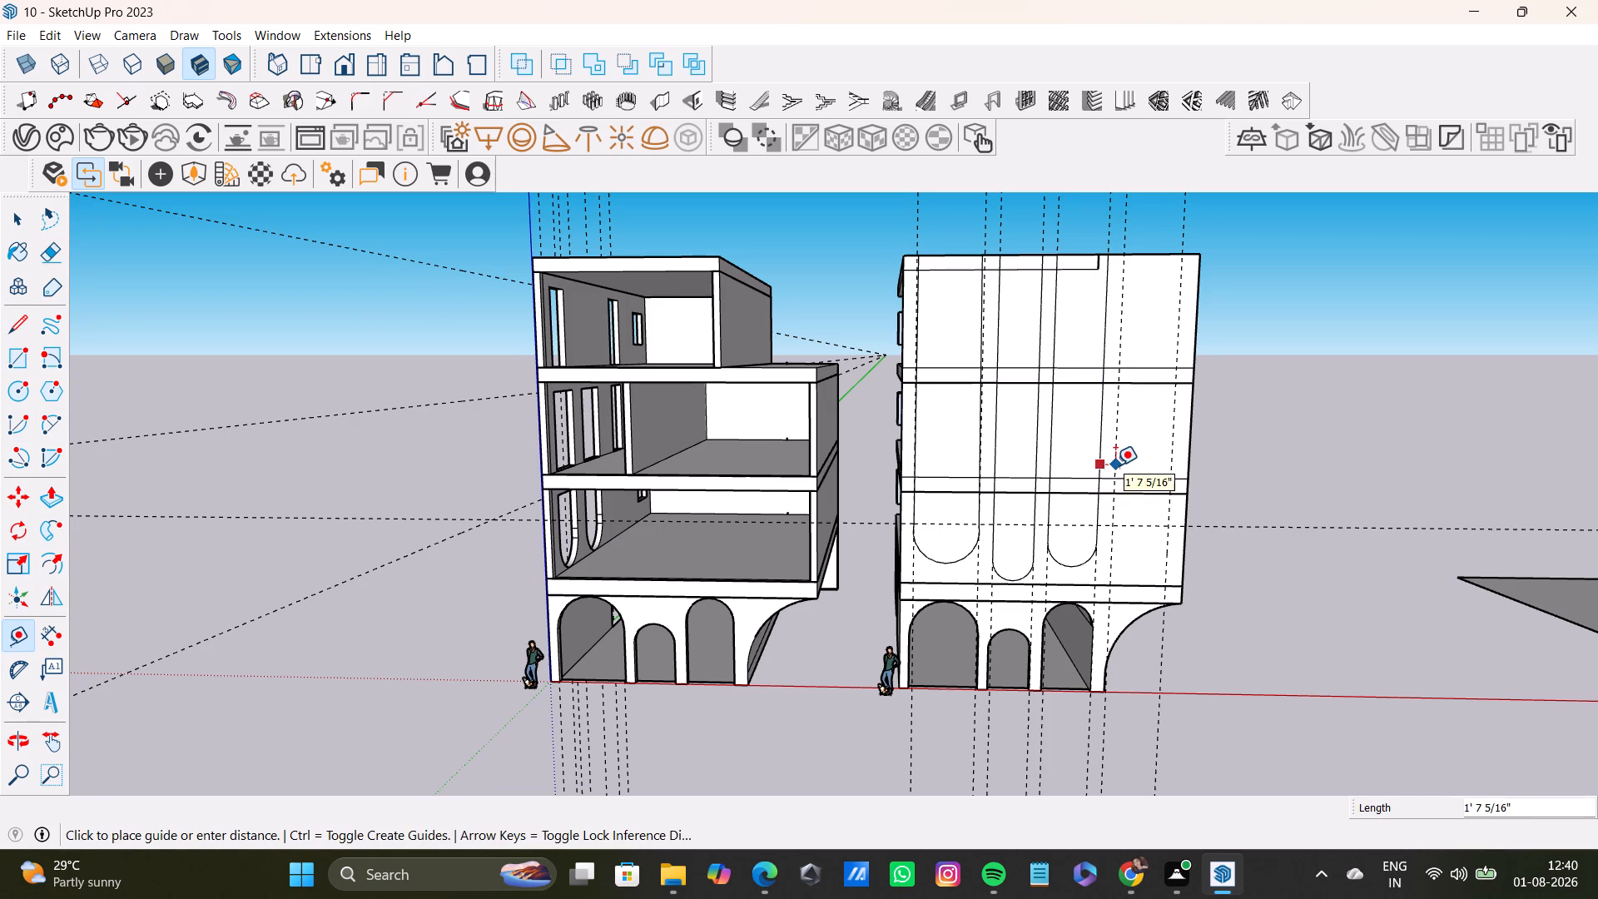
left_click(1115, 462)
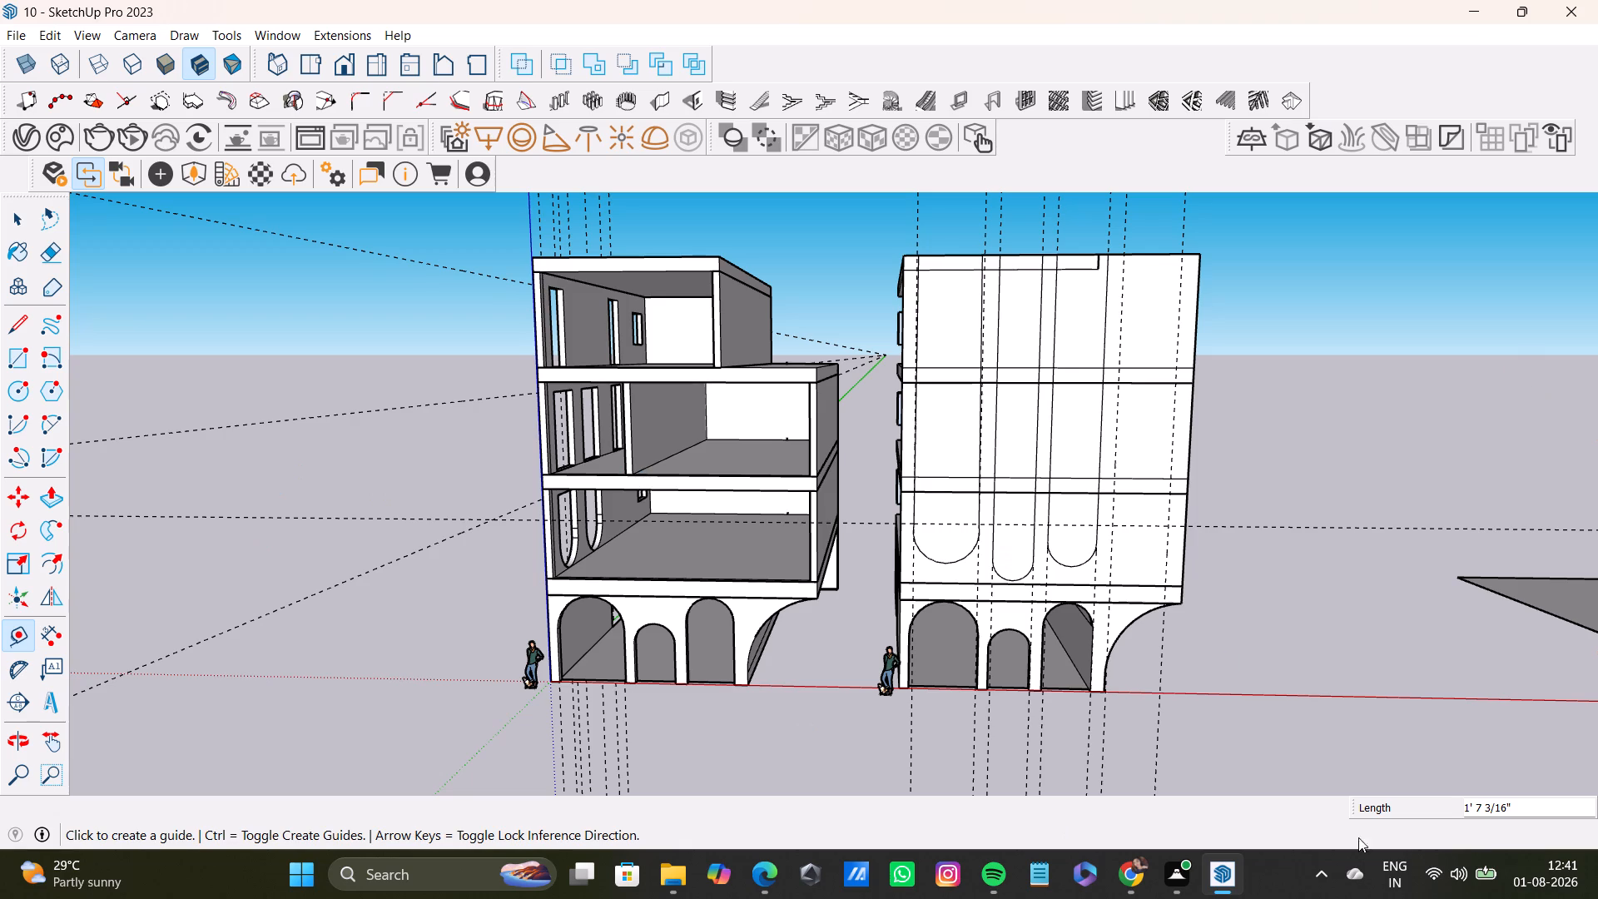
Draw the fourth opening's two vertical edges along the last two guides, each about 32' long from the facade's top edge.
left_click(24, 329)
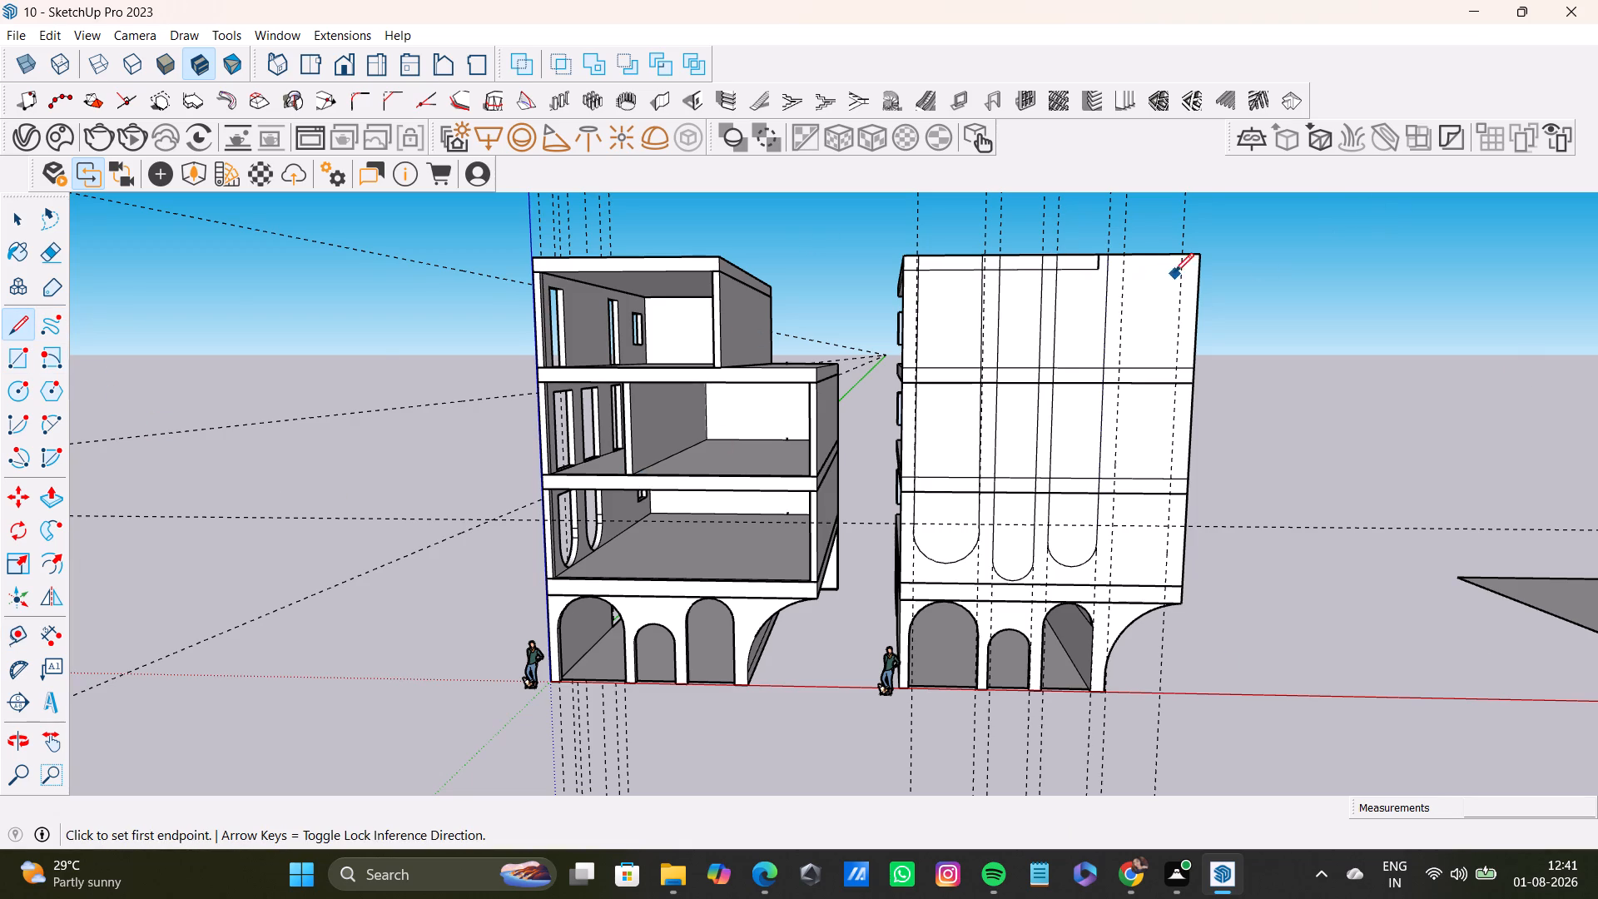
left_click(1125, 256)
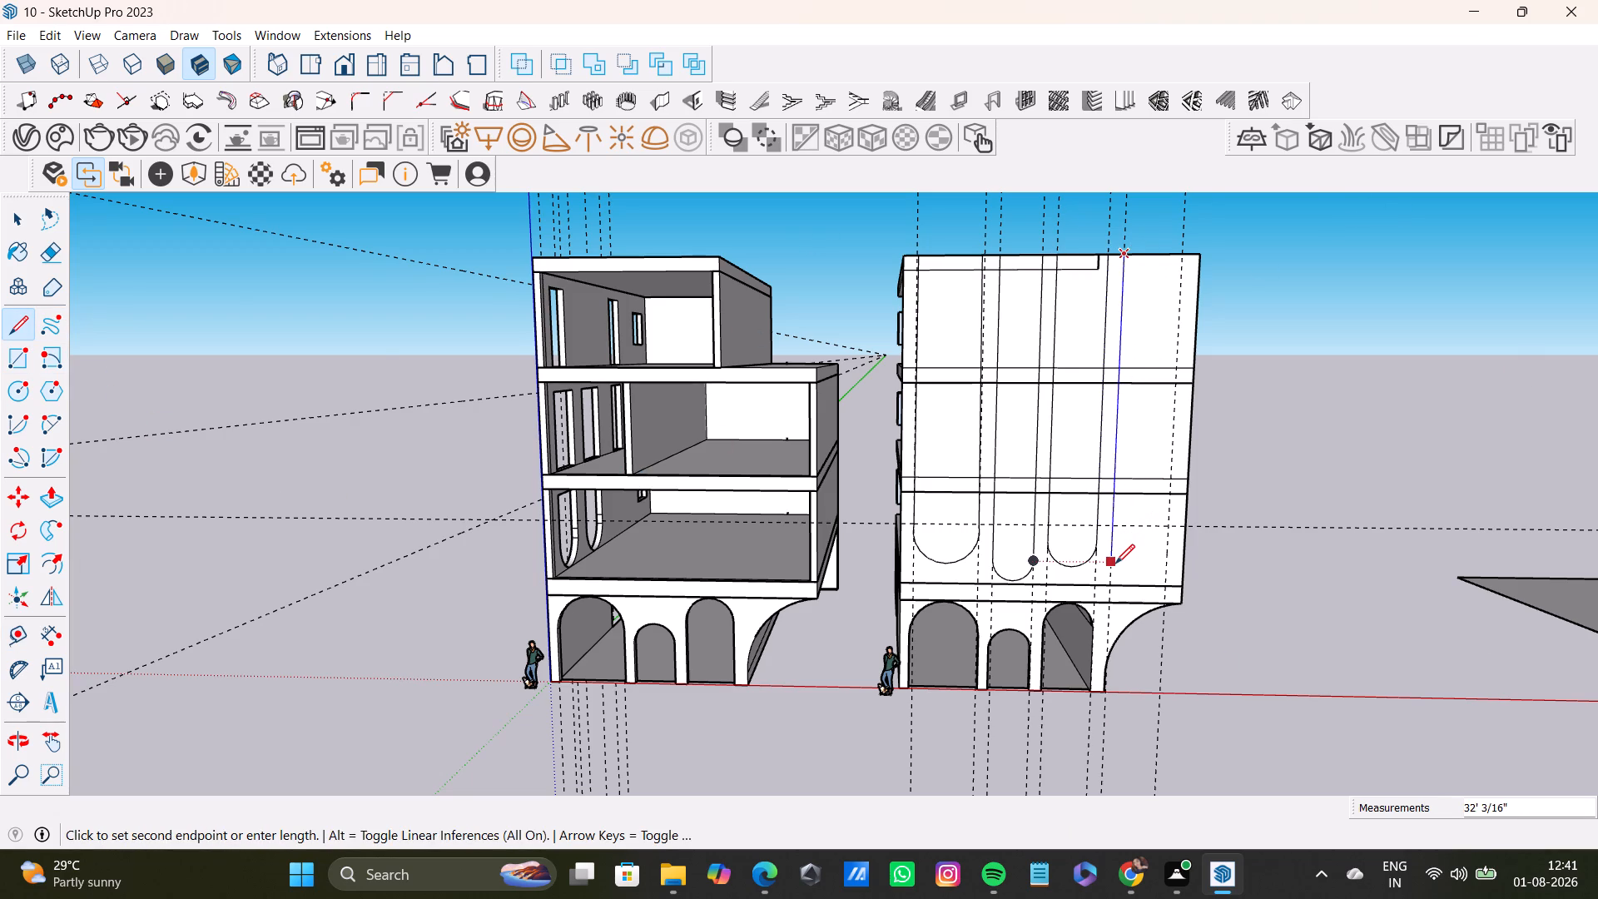
left_click(1112, 569)
key("space")
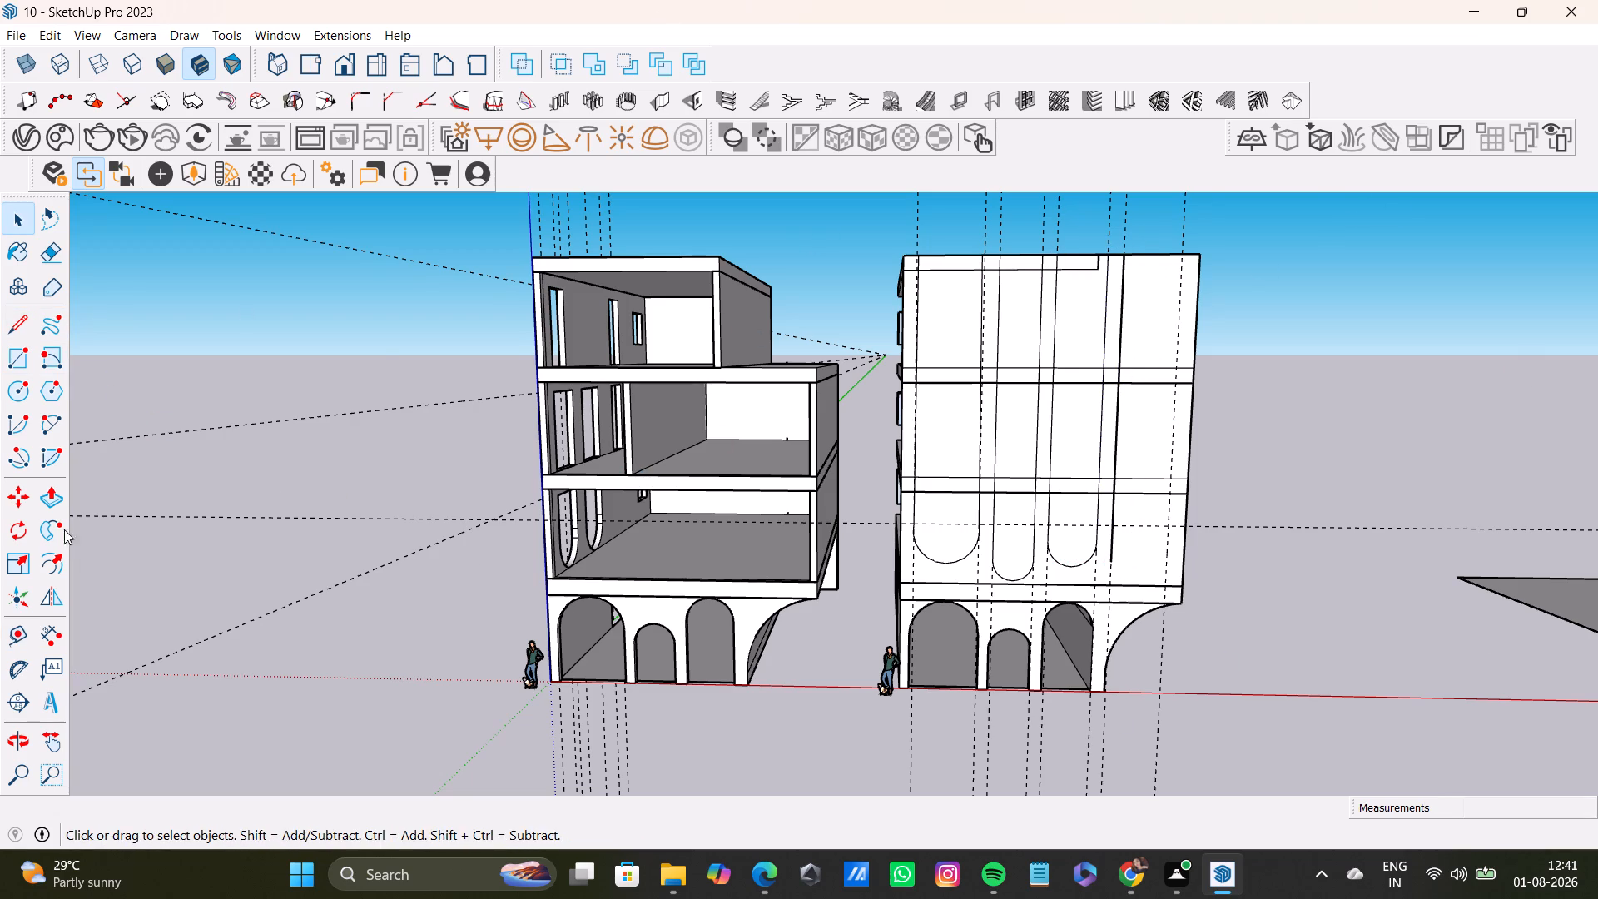
left_click(12, 333)
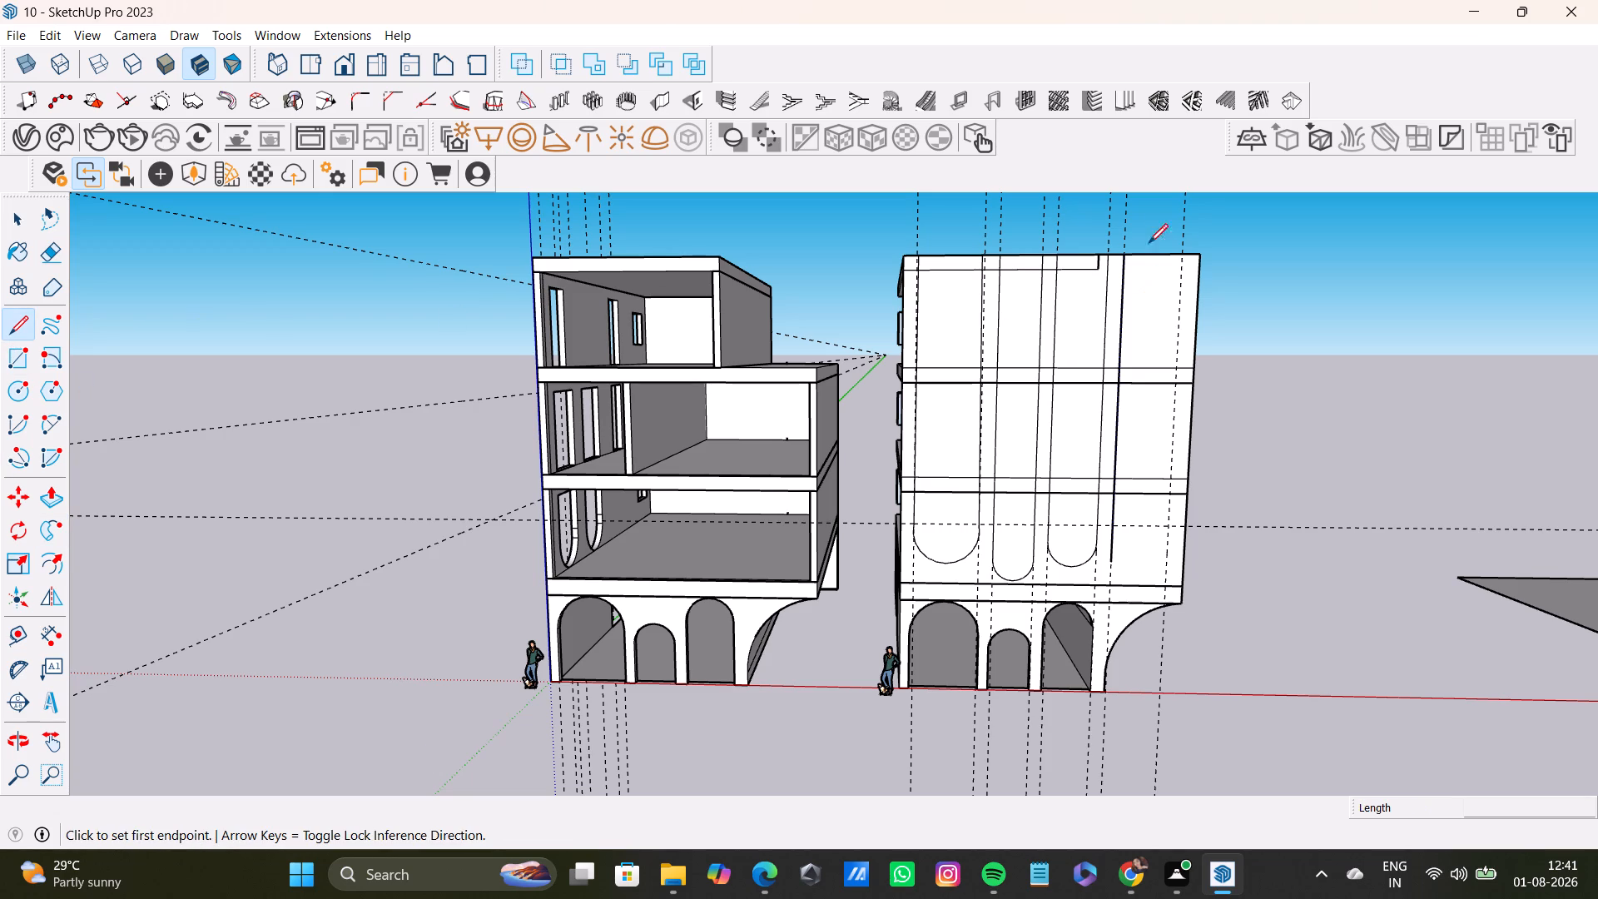
left_click(1181, 257)
left_click(1162, 571)
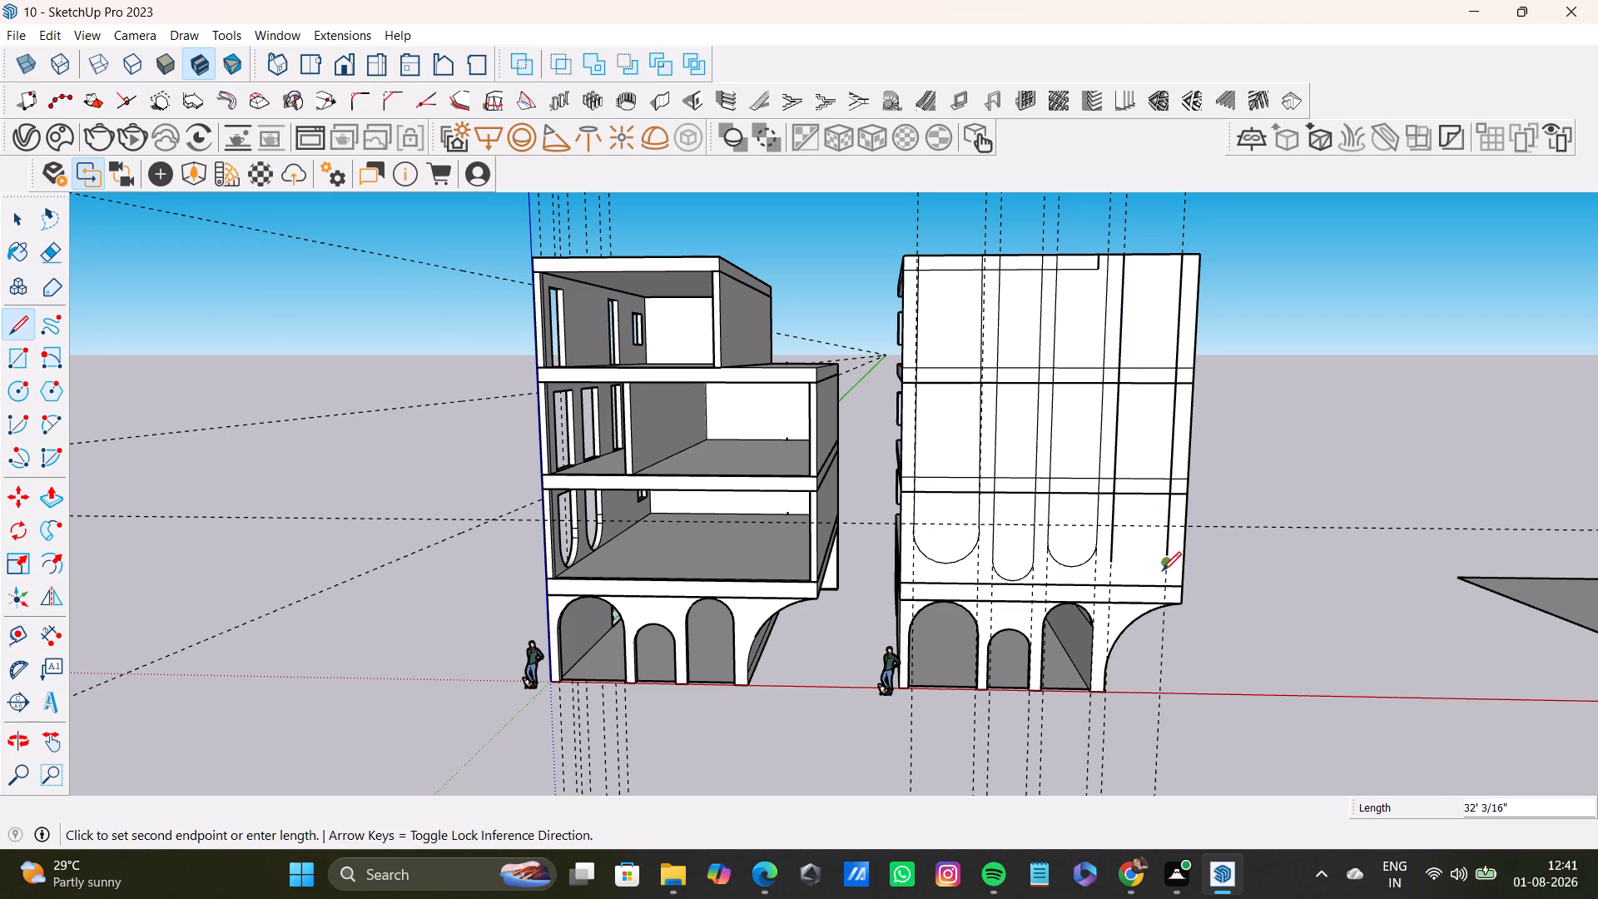
key("space")
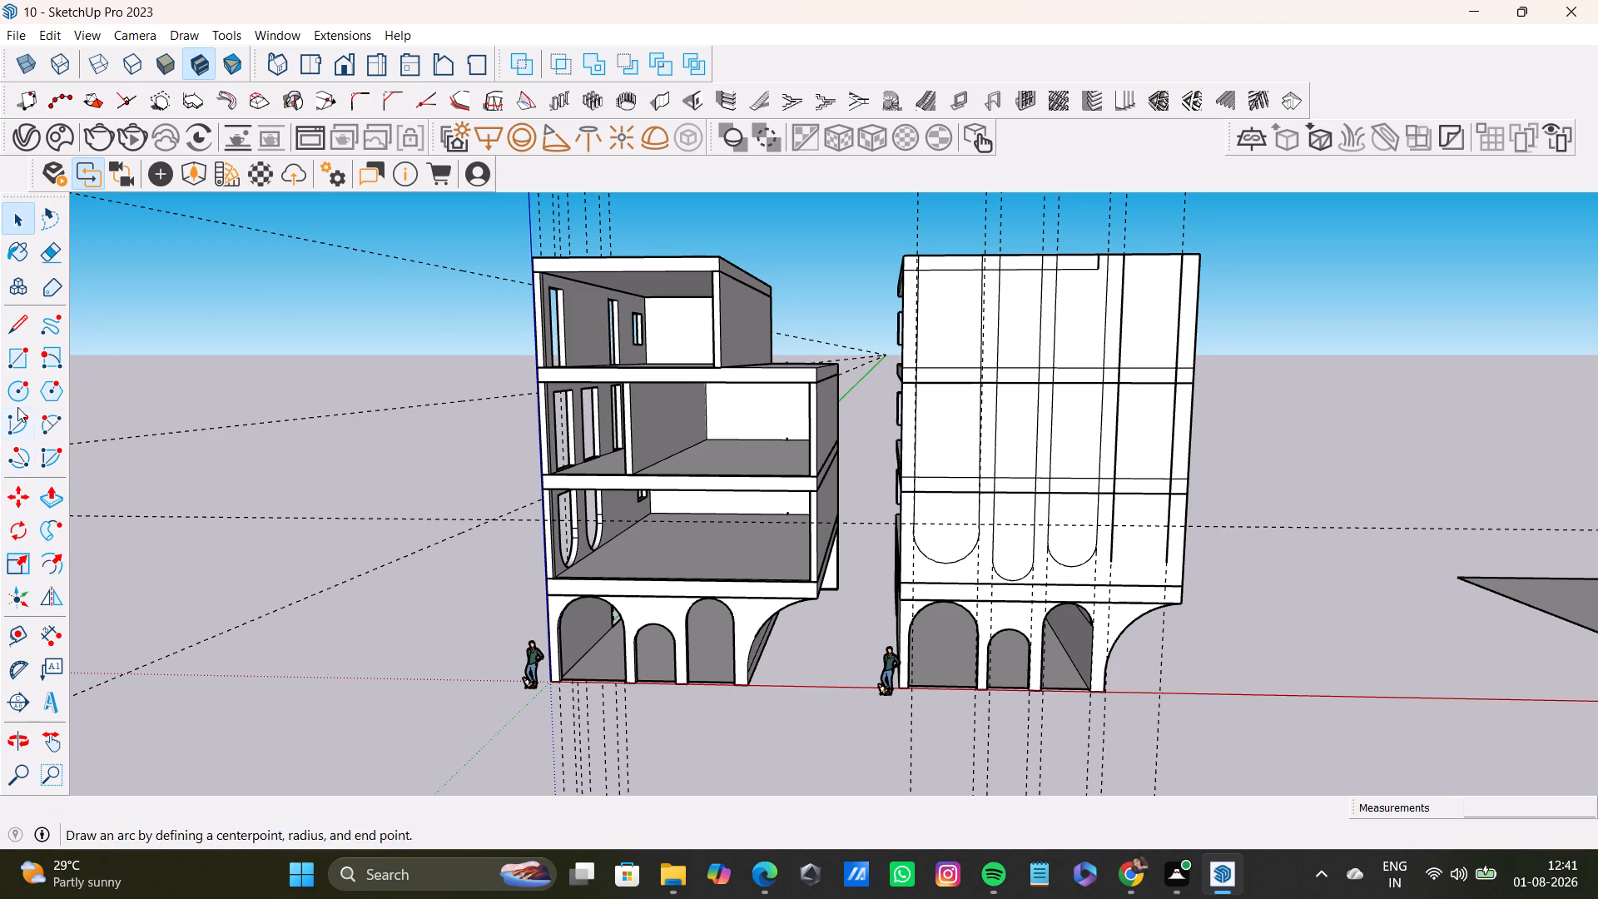
Close the bottom of the fourth opening outline with a downward two-point arc bulging about 1' 8".
left_click(43, 417)
left_click(1118, 561)
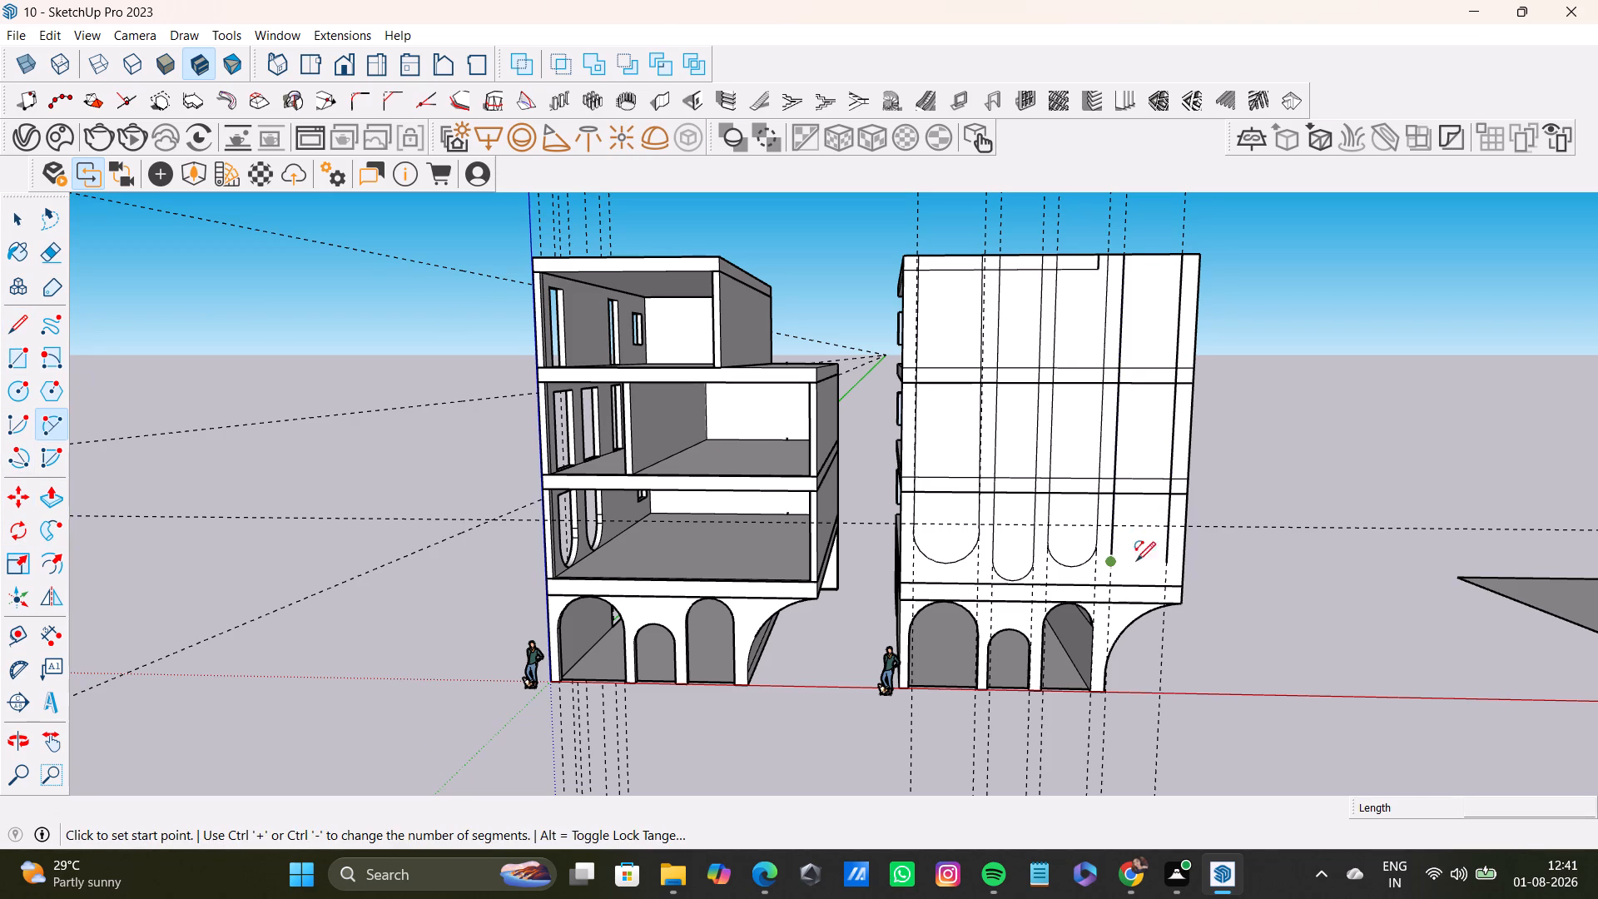
left_click(1169, 563)
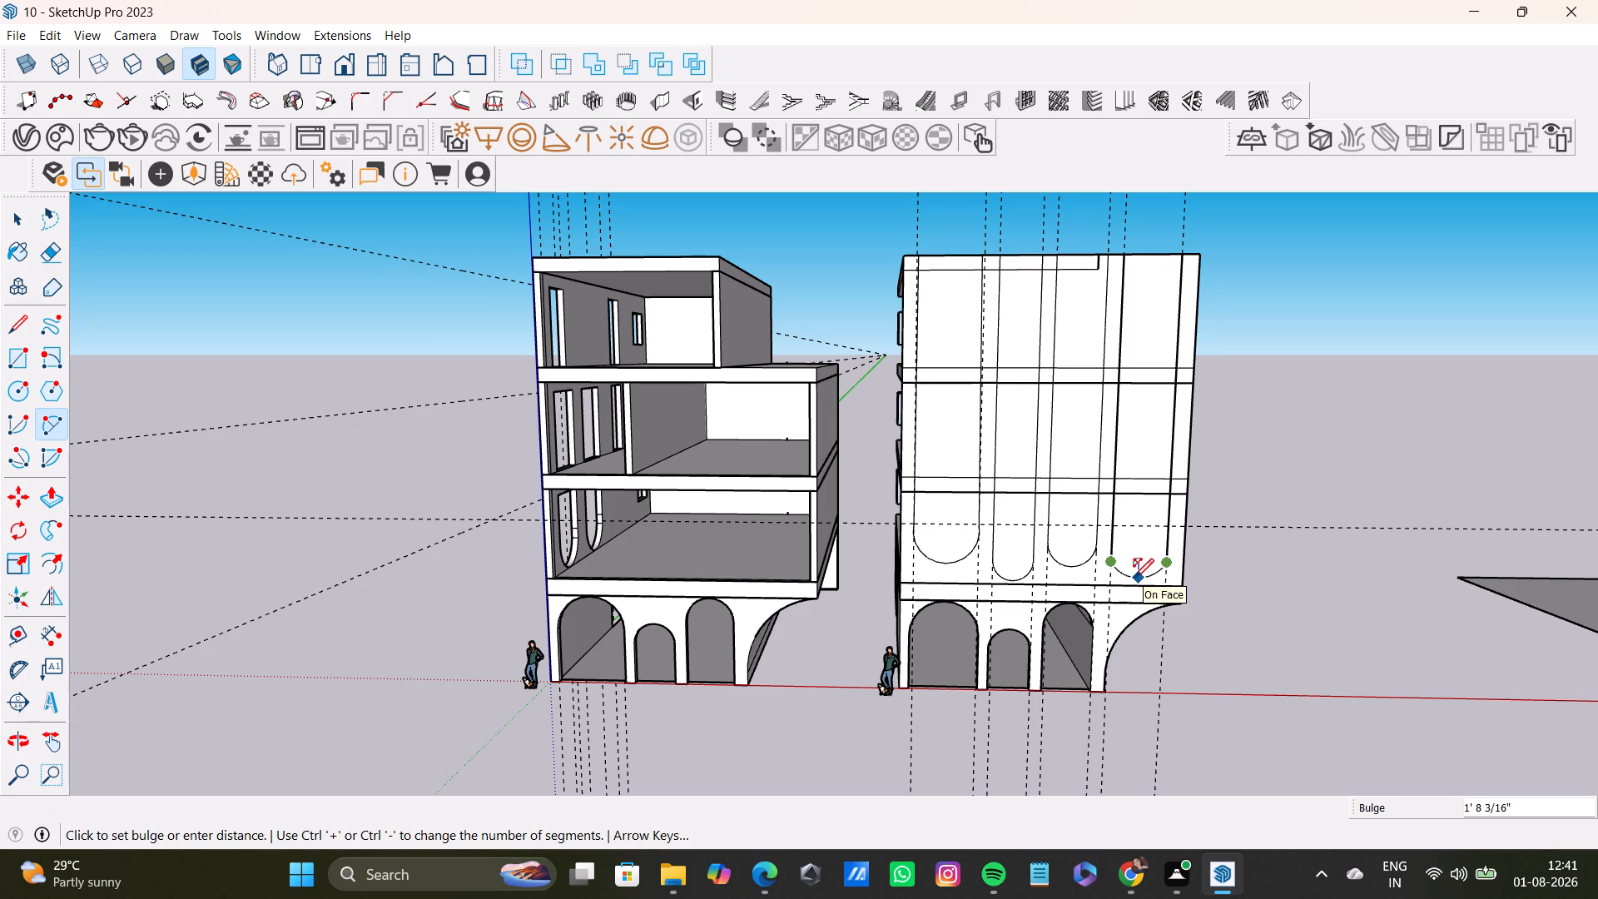
left_click(1134, 579)
key("space")
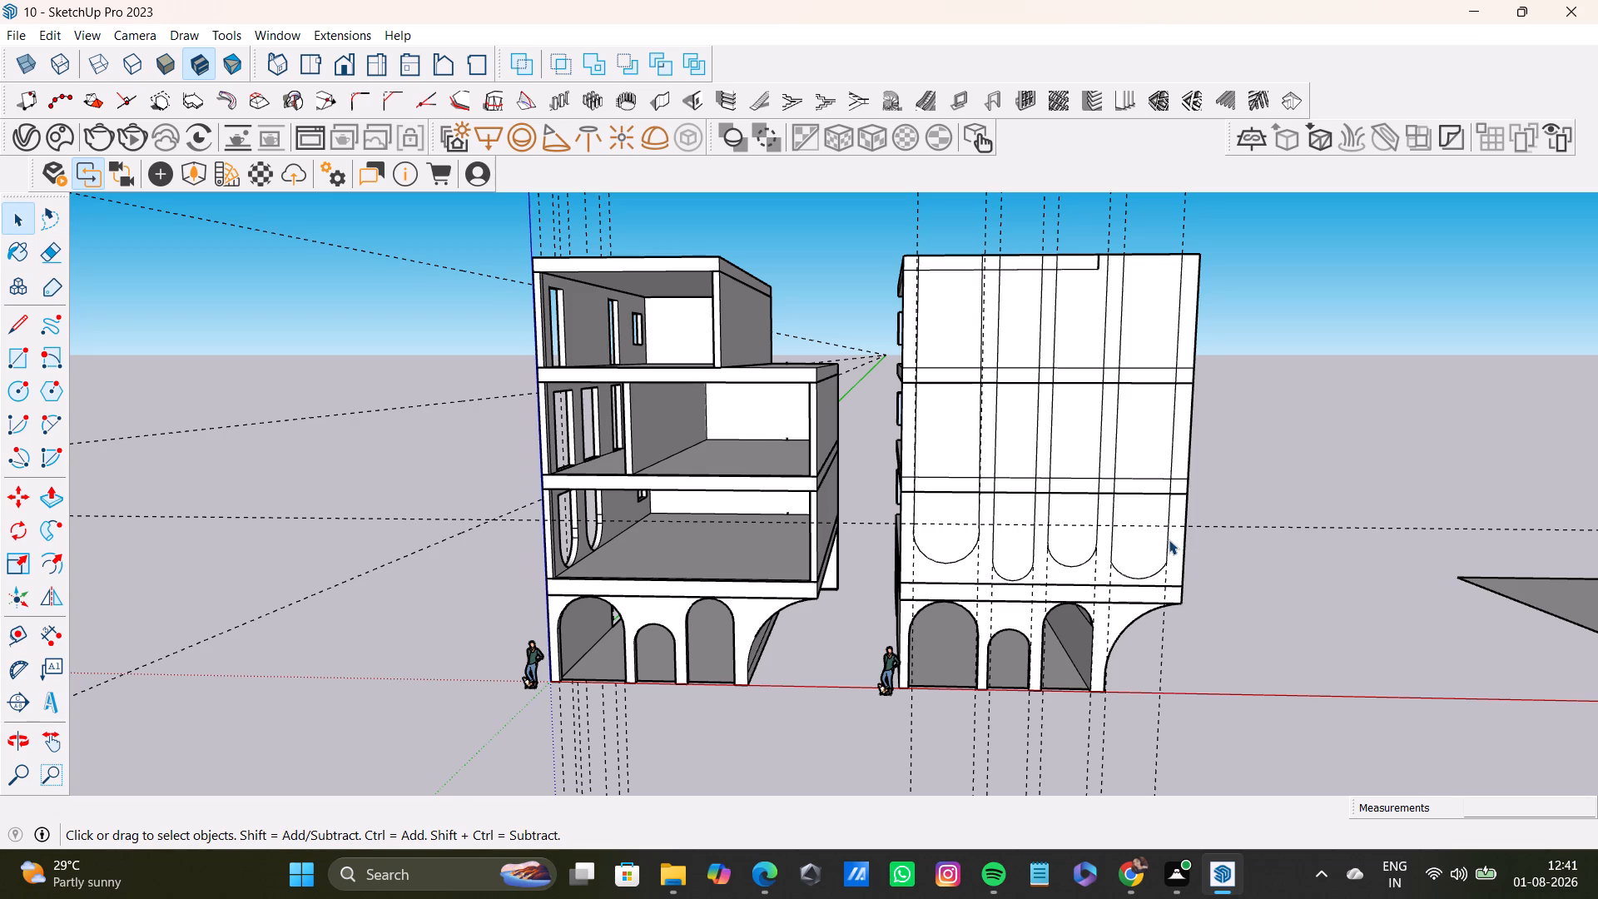
key("space")
left_click(1347, 608)
key("space")
Push the first three round-bottomed faces 1' 8 1/2" through the second building's facade wall to cut them open.
left_click(57, 499)
left_click(939, 504)
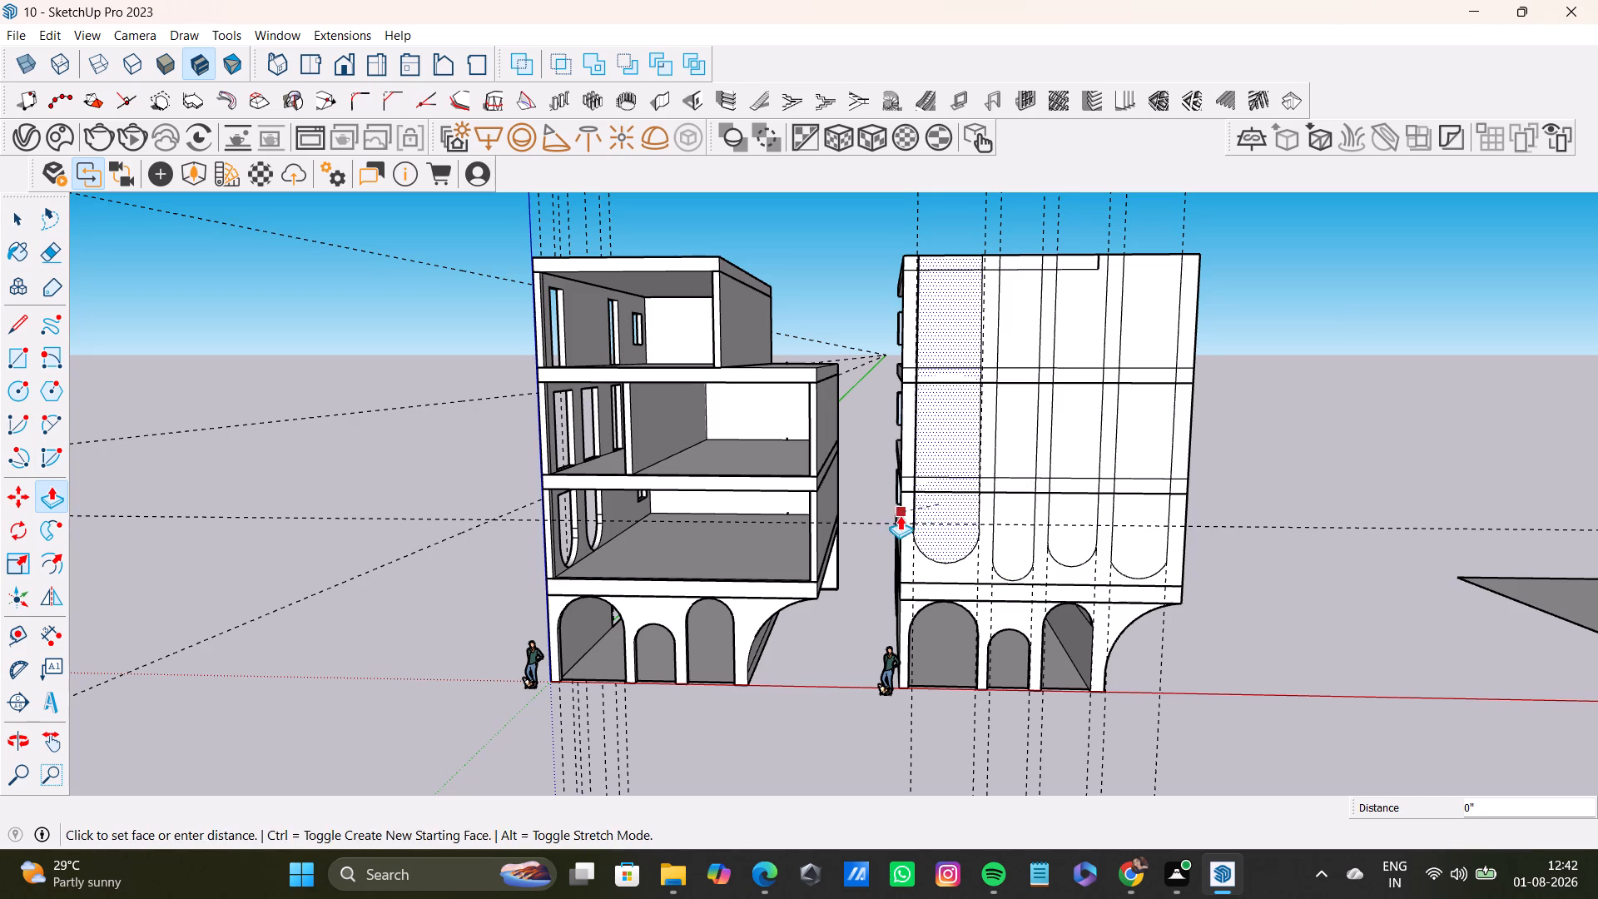
middle_click_drag(900, 515, 1090, 539)
left_click(896, 494)
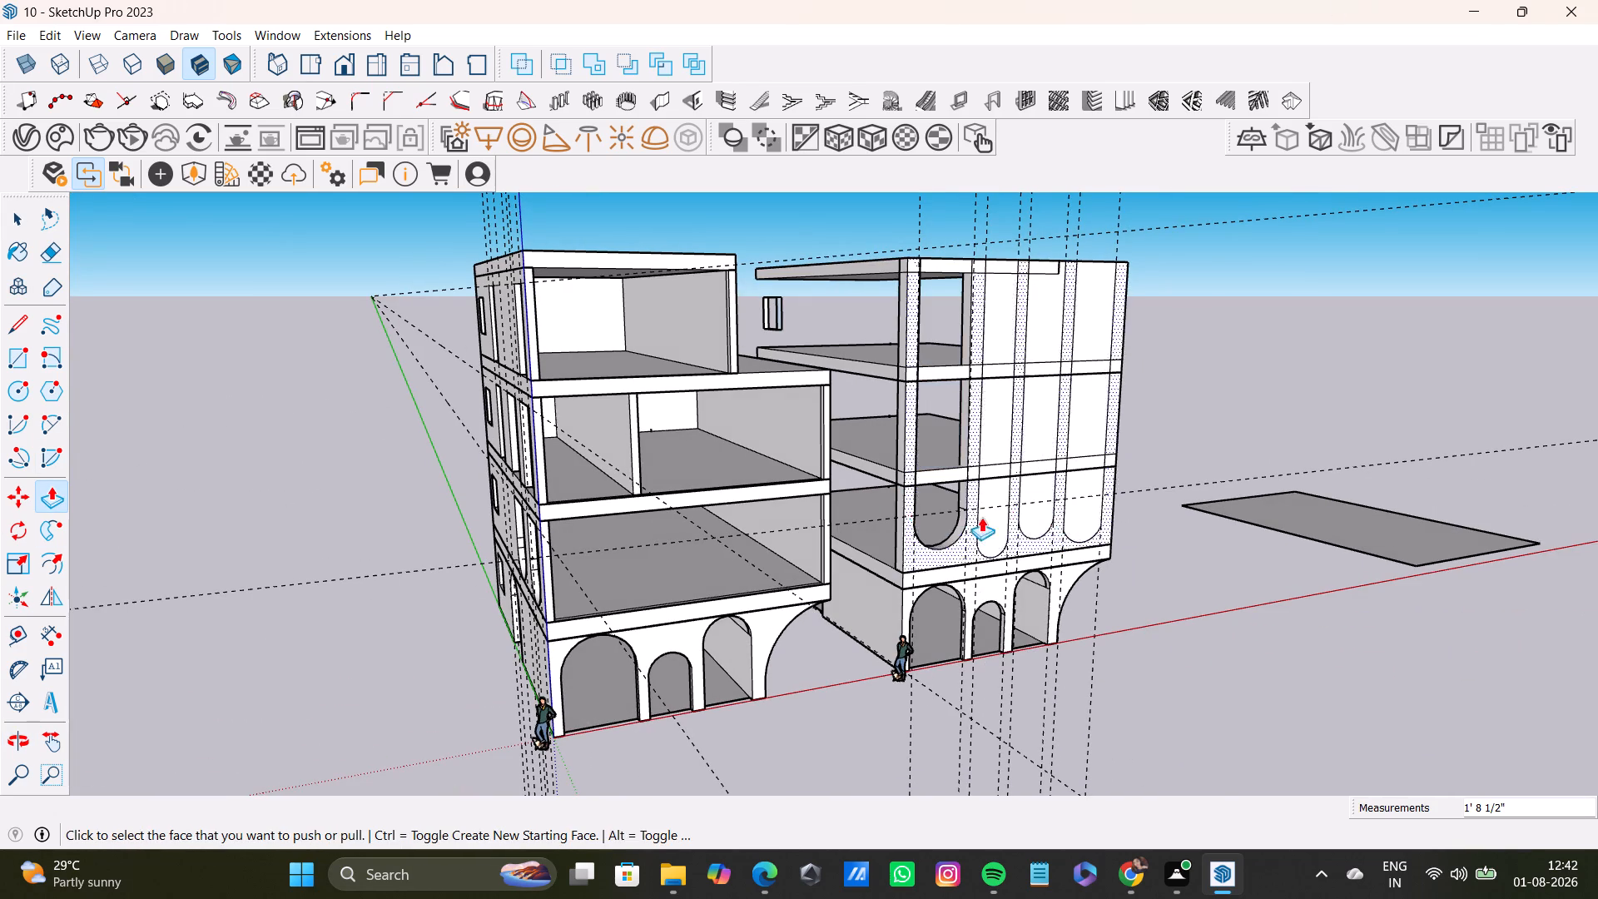
left_click(992, 510)
left_click(966, 507)
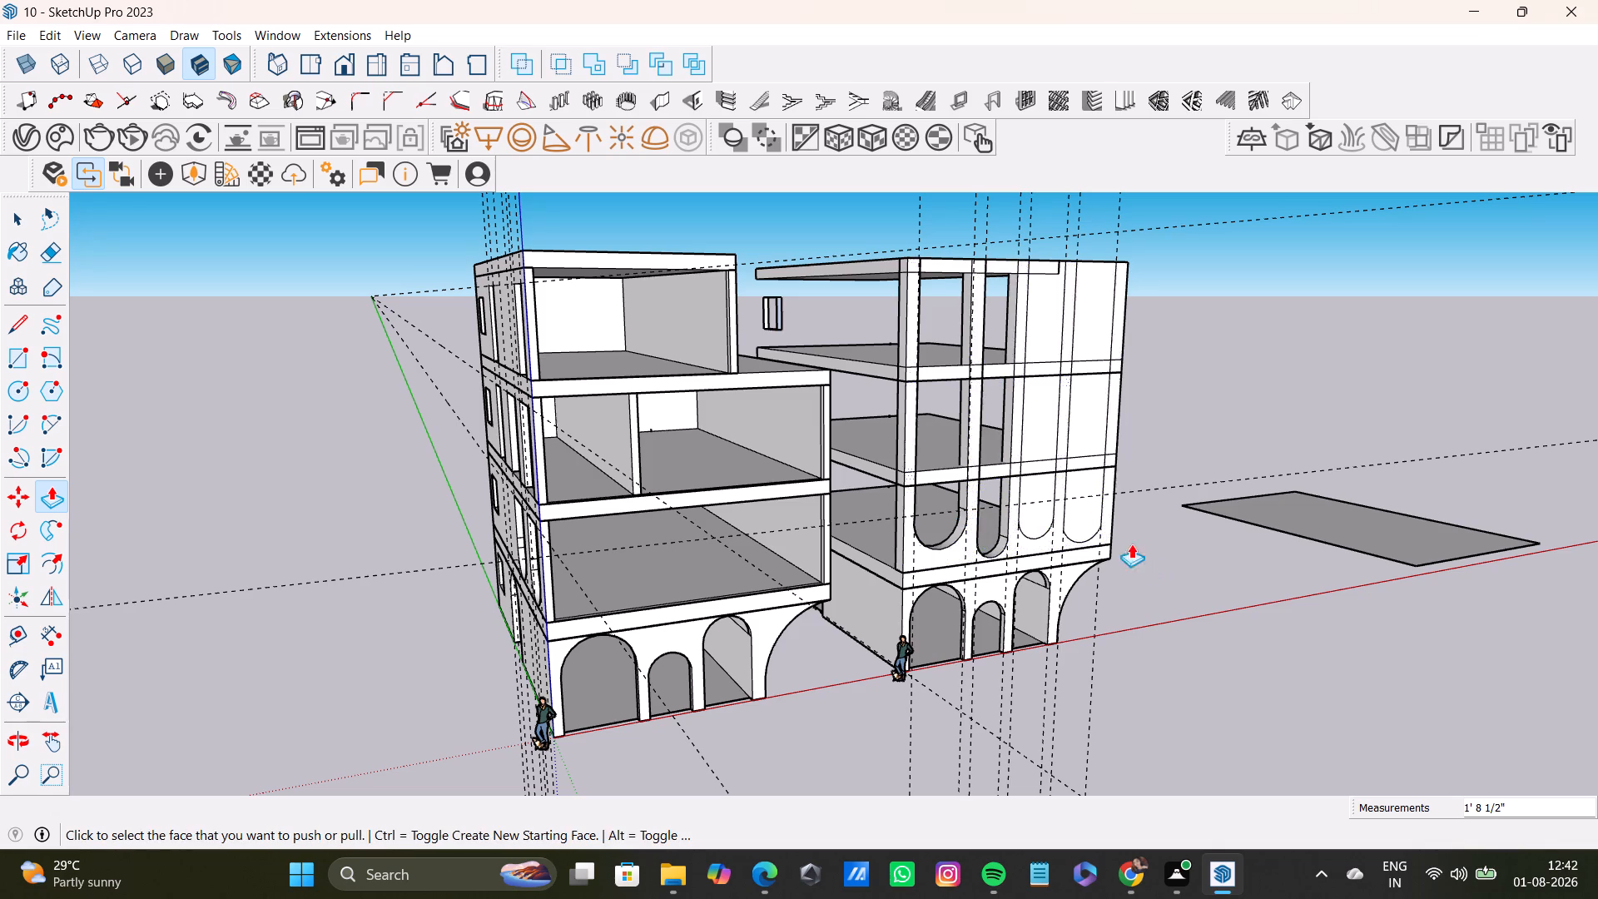
left_click(1037, 497)
left_click(1005, 487)
Push the fourth round-bottomed face 1' 8 1/2" through the facade wall to cut the last tall opening.
left_click(1087, 509)
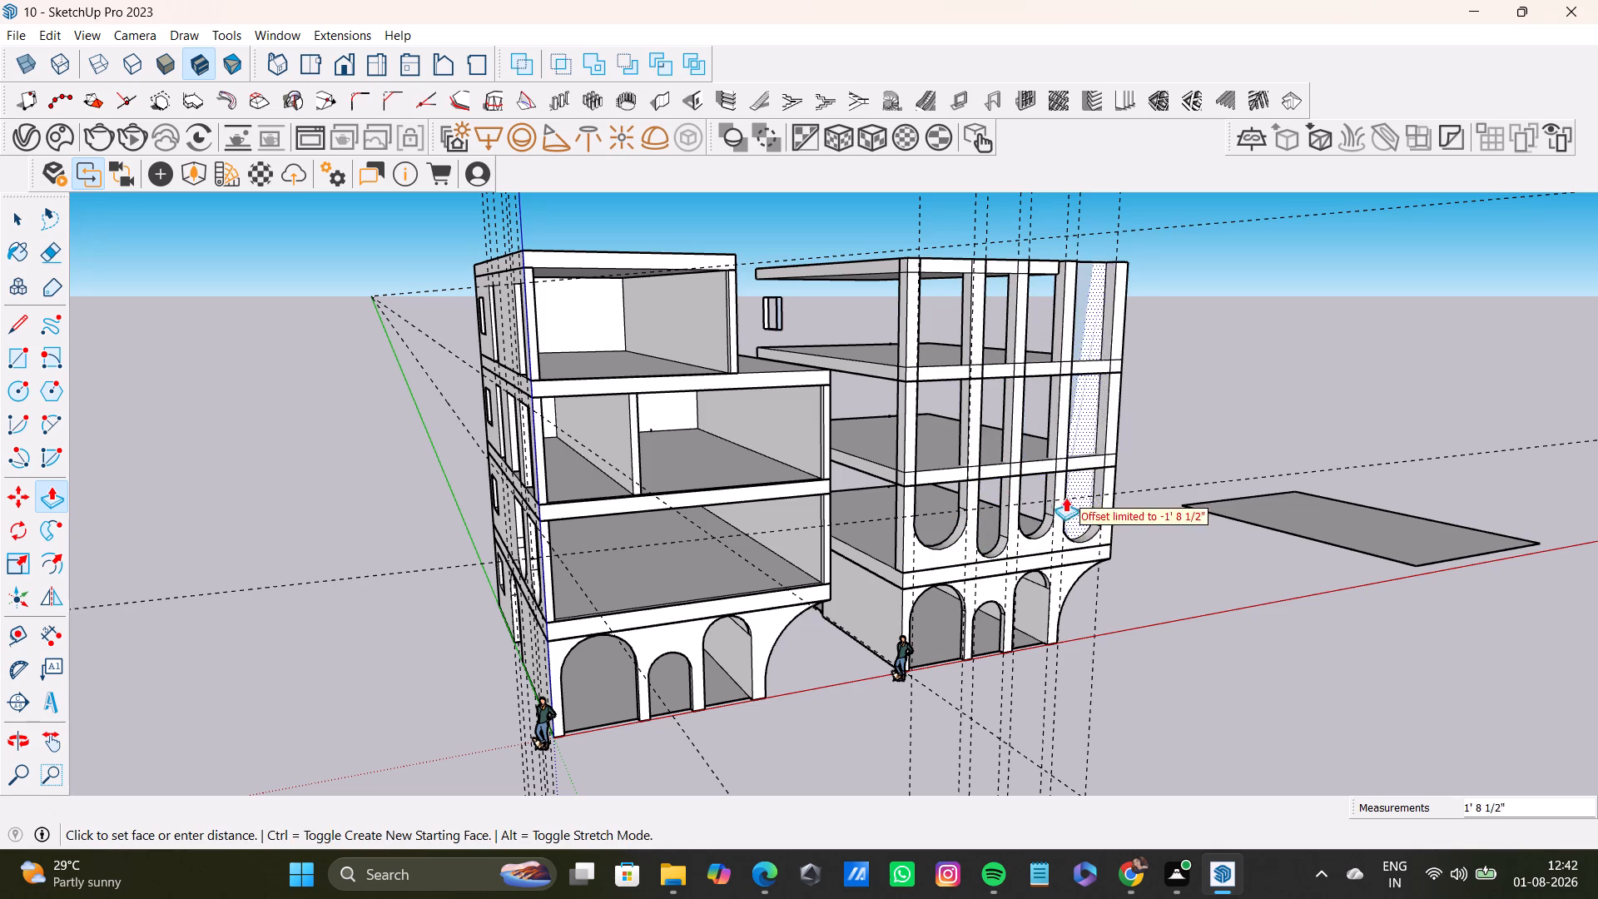
left_click(1050, 486)
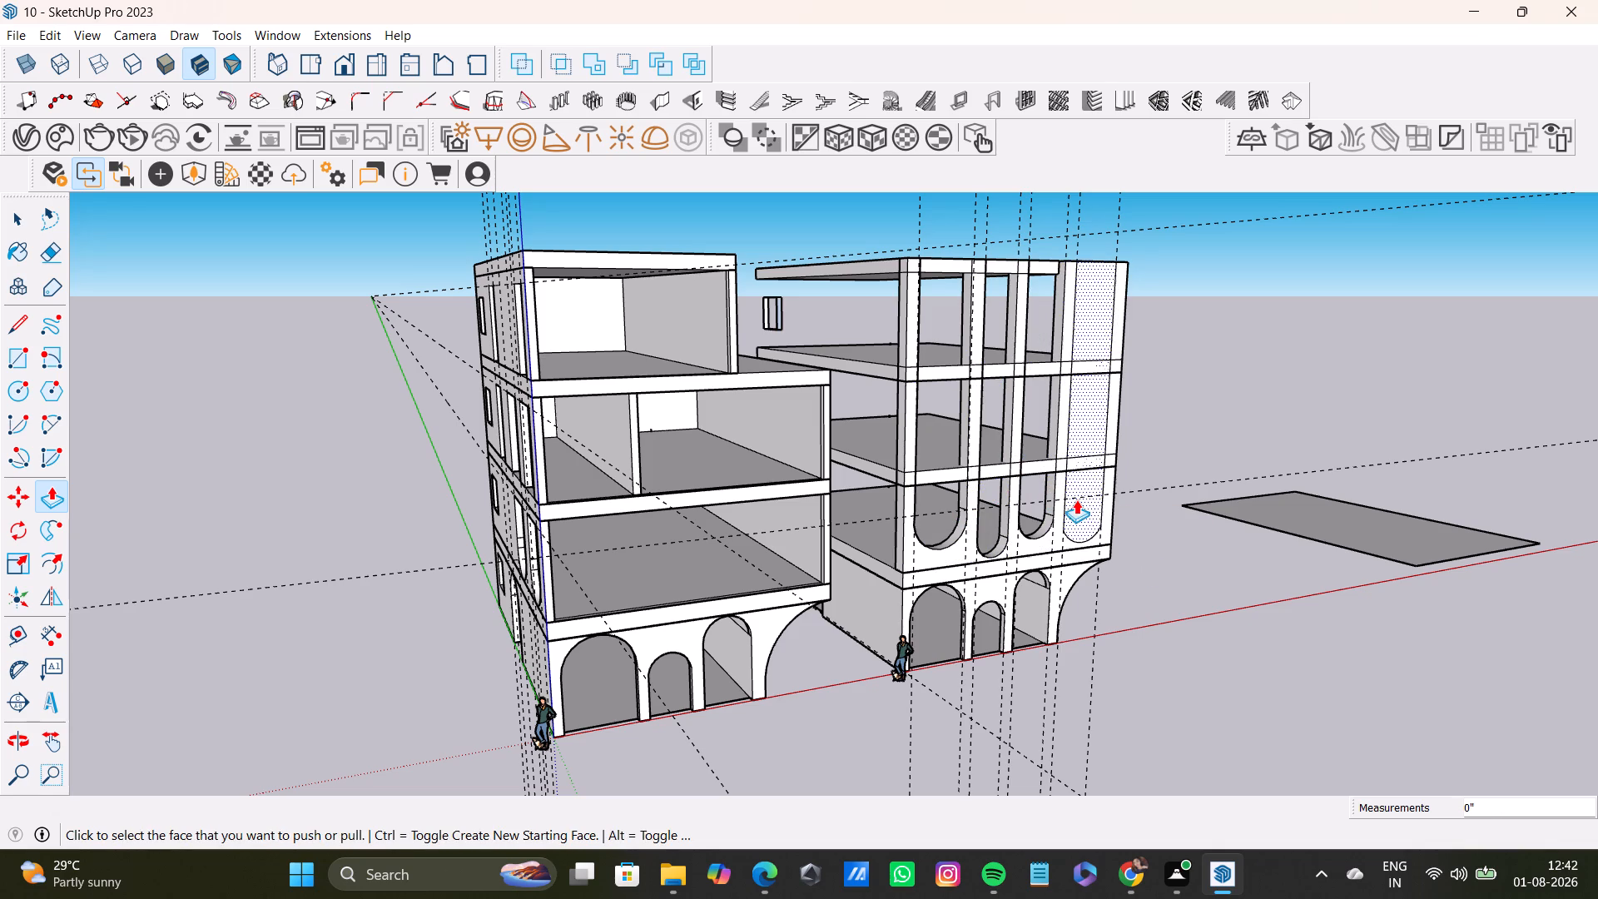
left_click(1076, 499)
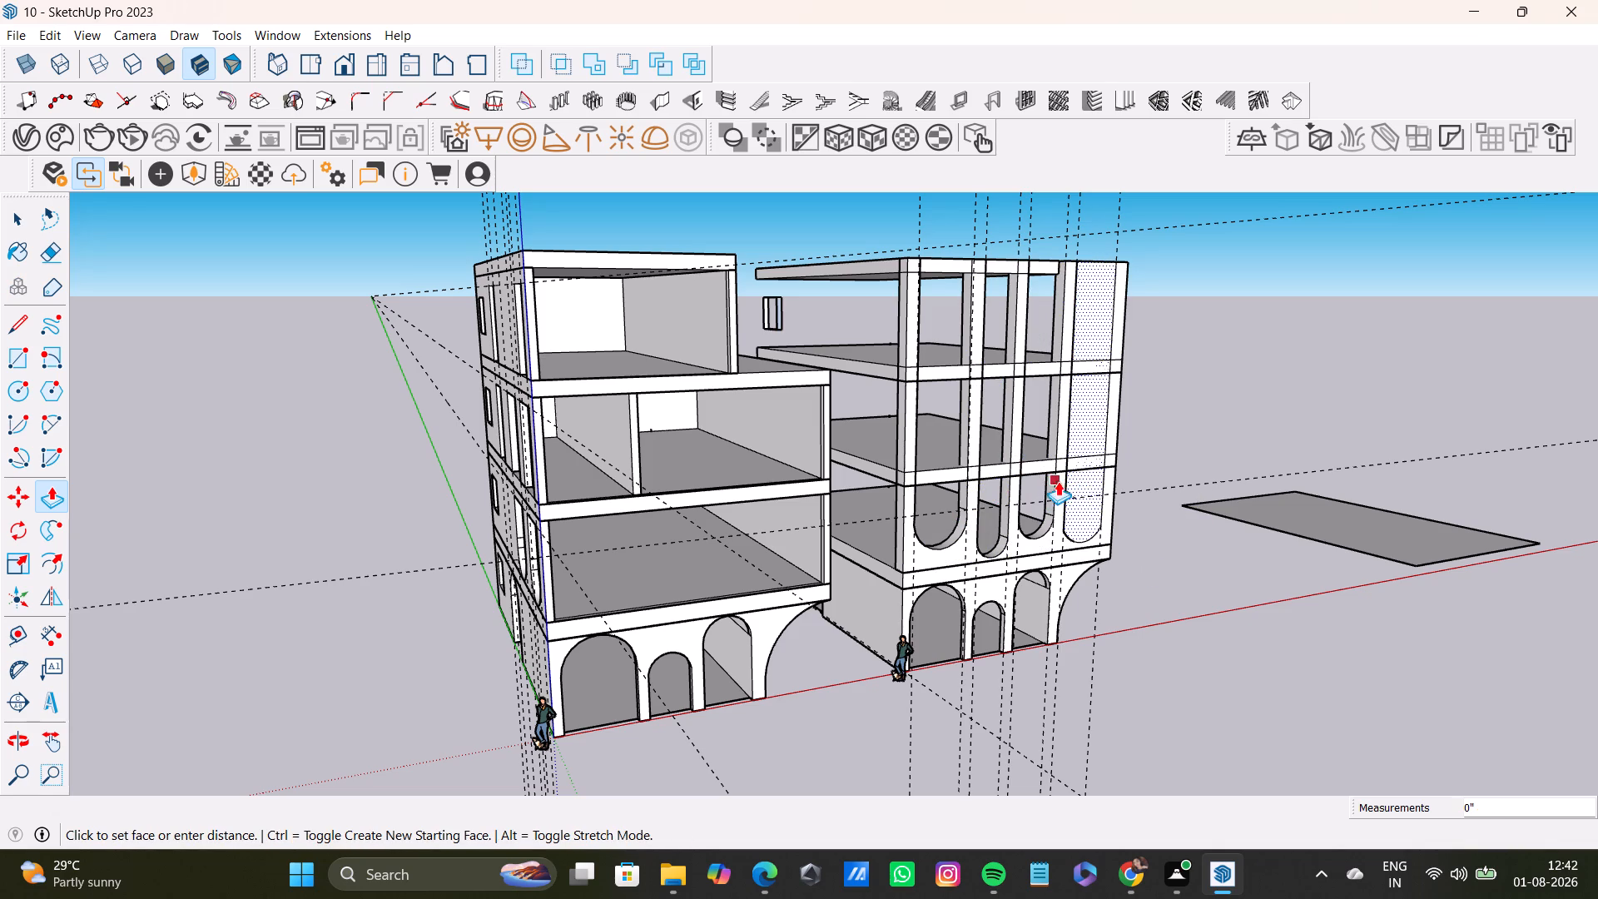
middle_click_drag(1086, 487, 882, 509)
middle_click_drag(1135, 517, 1044, 527)
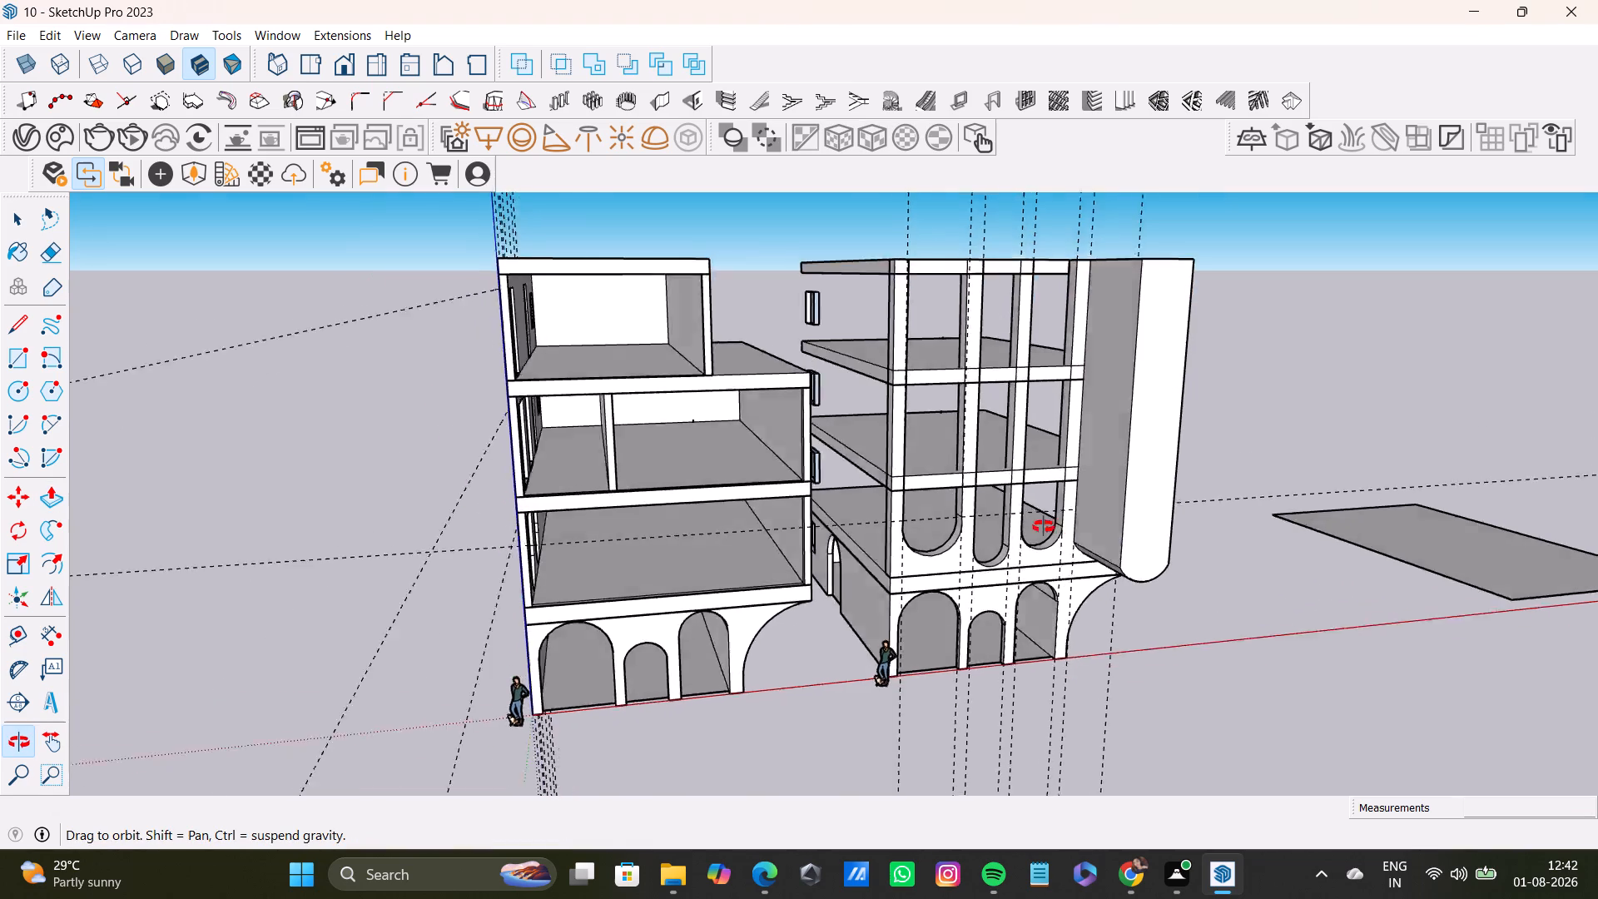
middle_click_drag(1044, 527, 717, 549)
left_click(1089, 454)
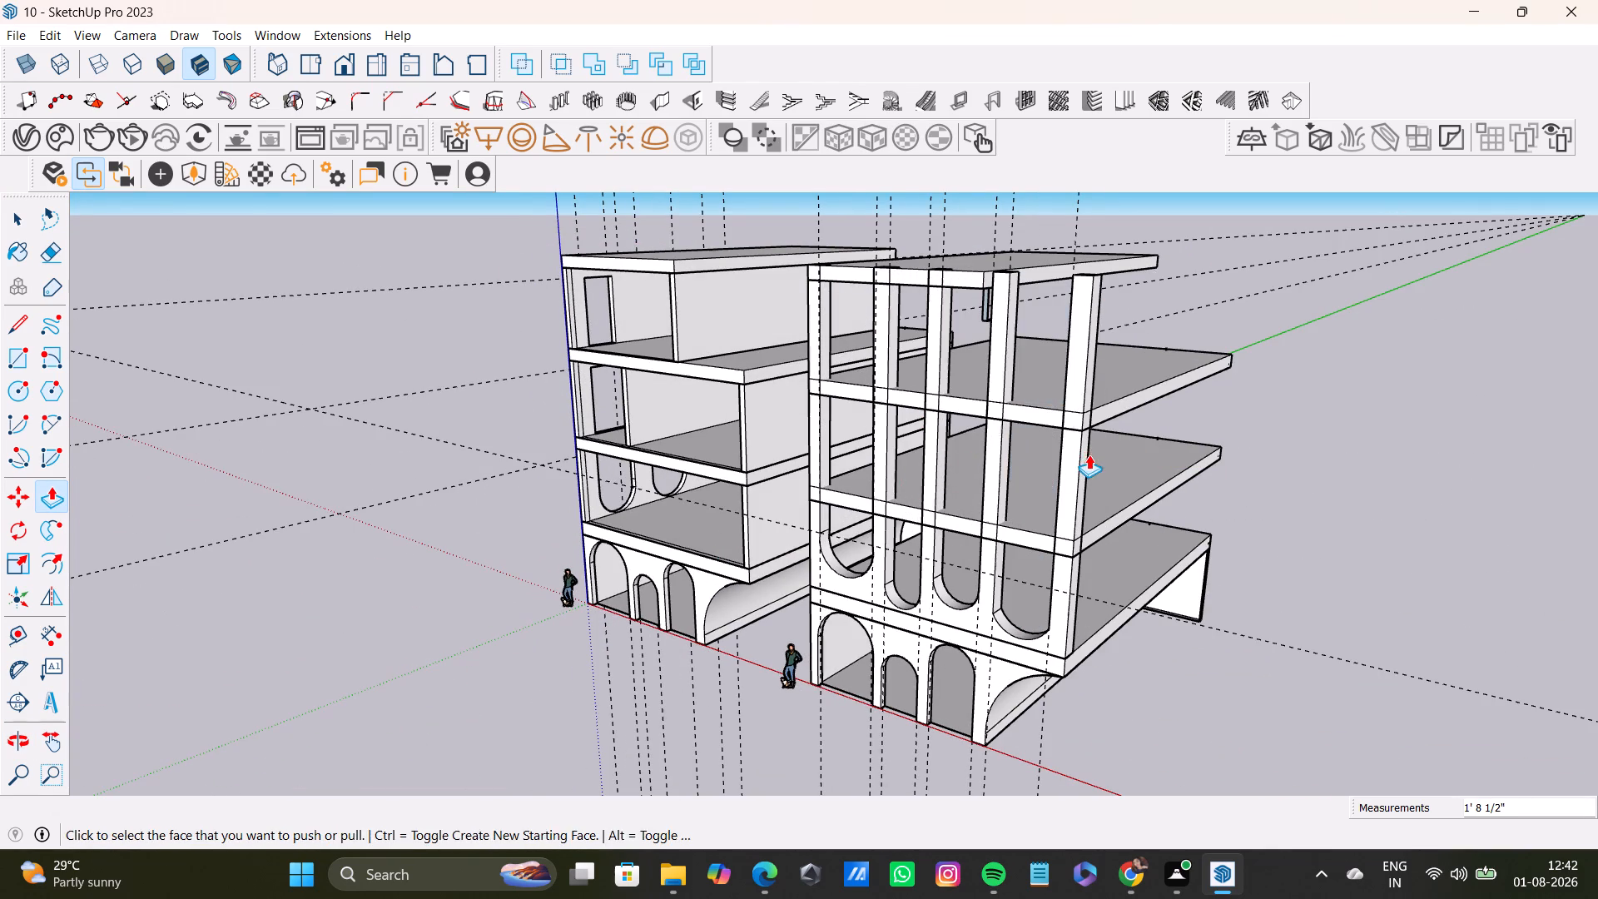
key("space")
left_click(1300, 664)
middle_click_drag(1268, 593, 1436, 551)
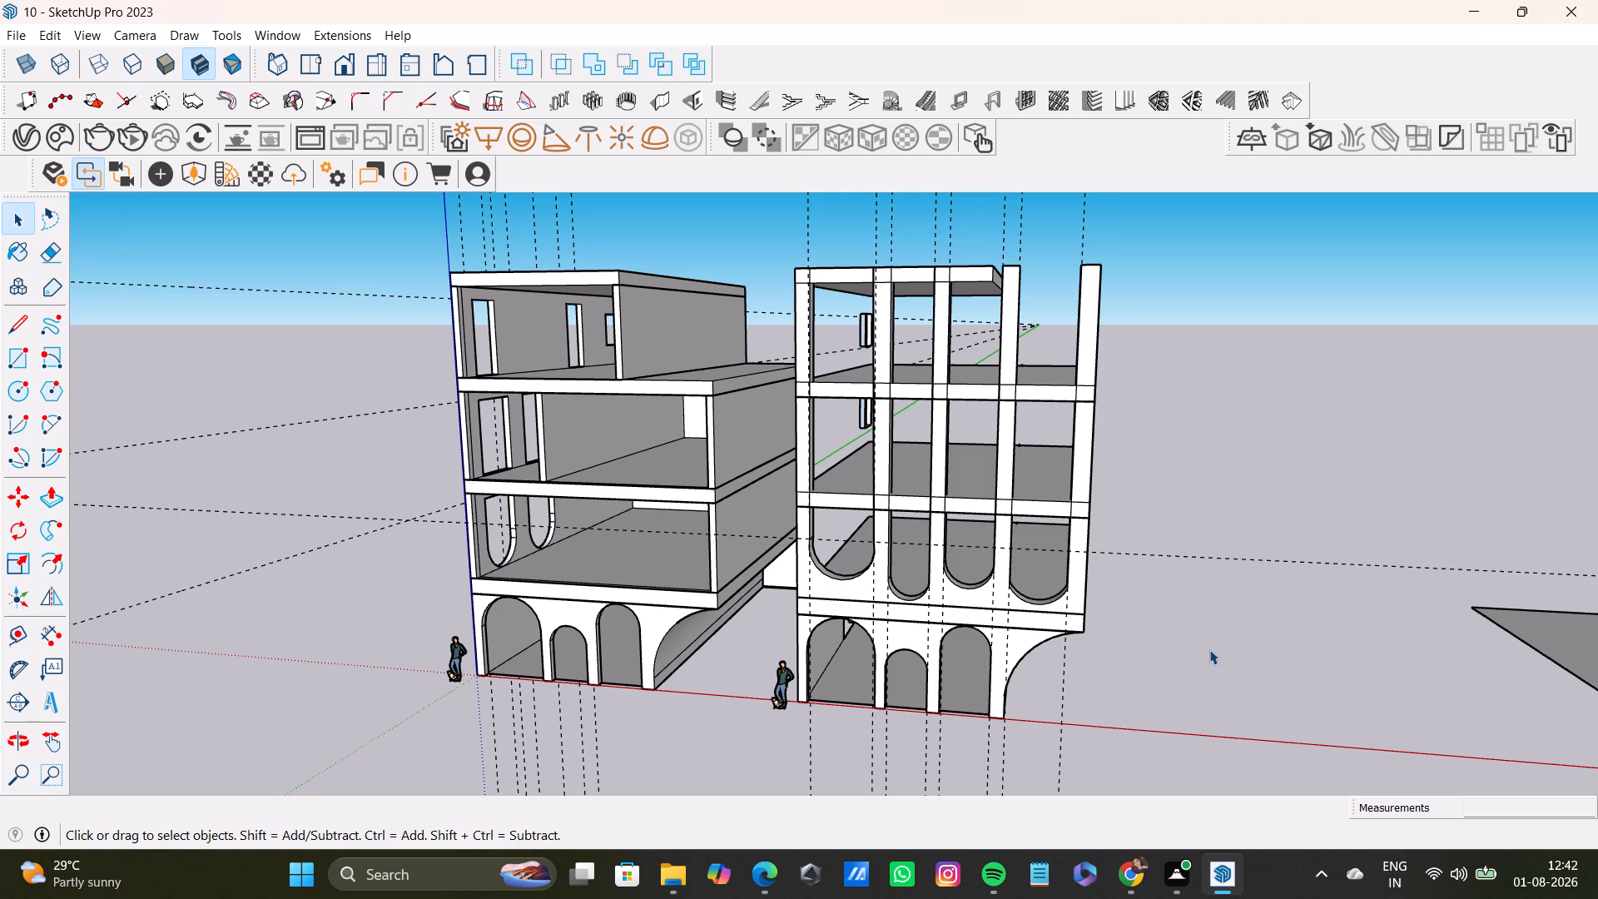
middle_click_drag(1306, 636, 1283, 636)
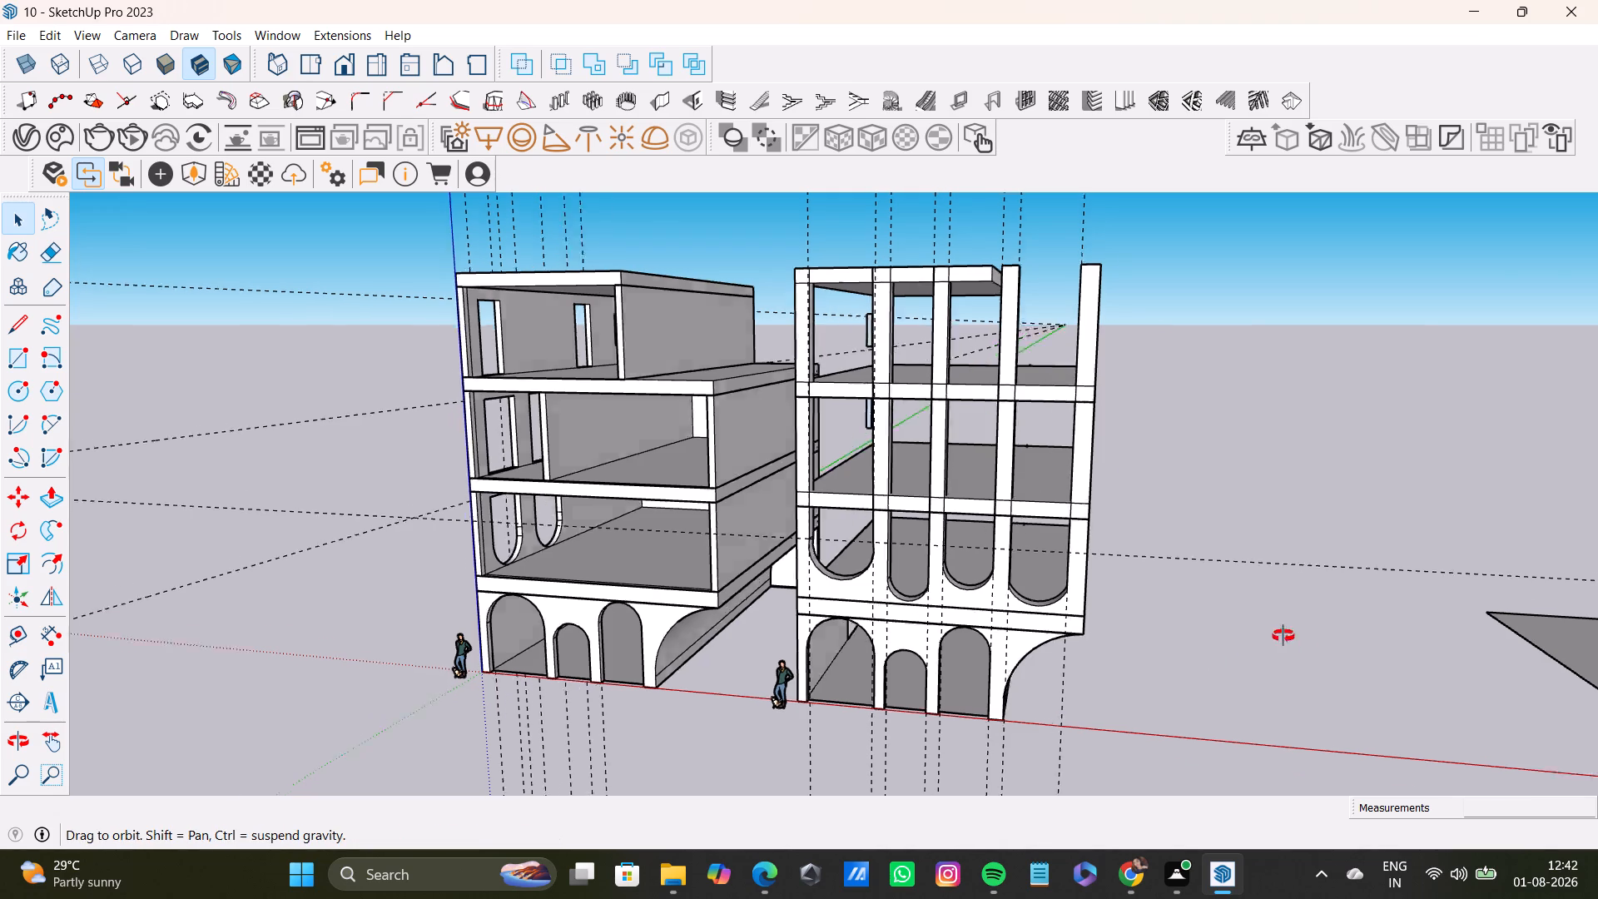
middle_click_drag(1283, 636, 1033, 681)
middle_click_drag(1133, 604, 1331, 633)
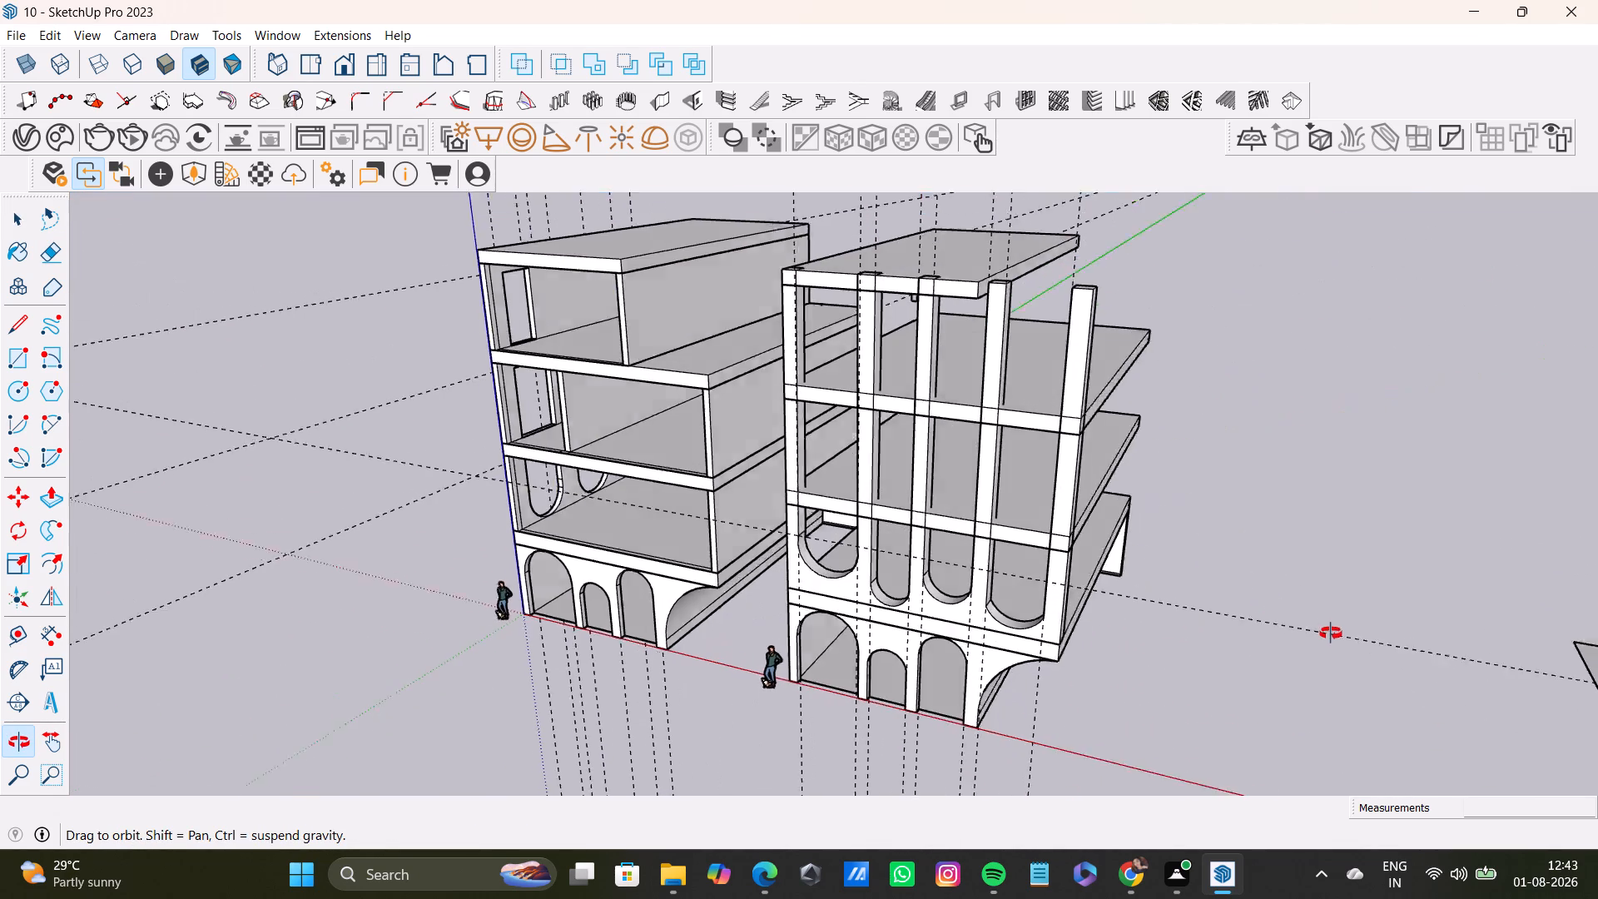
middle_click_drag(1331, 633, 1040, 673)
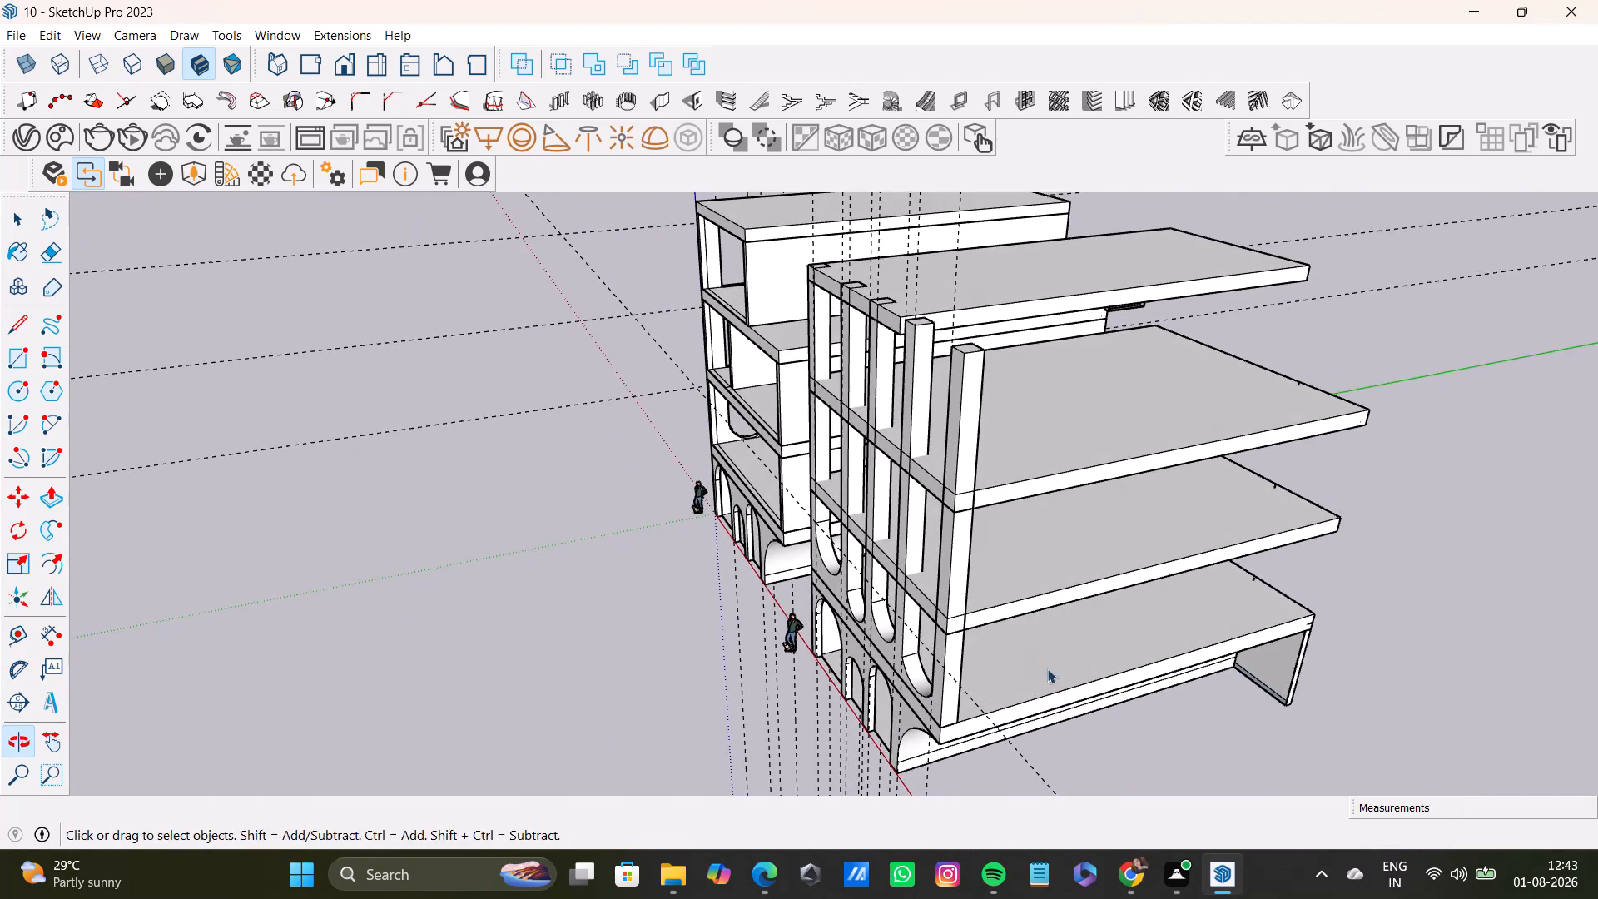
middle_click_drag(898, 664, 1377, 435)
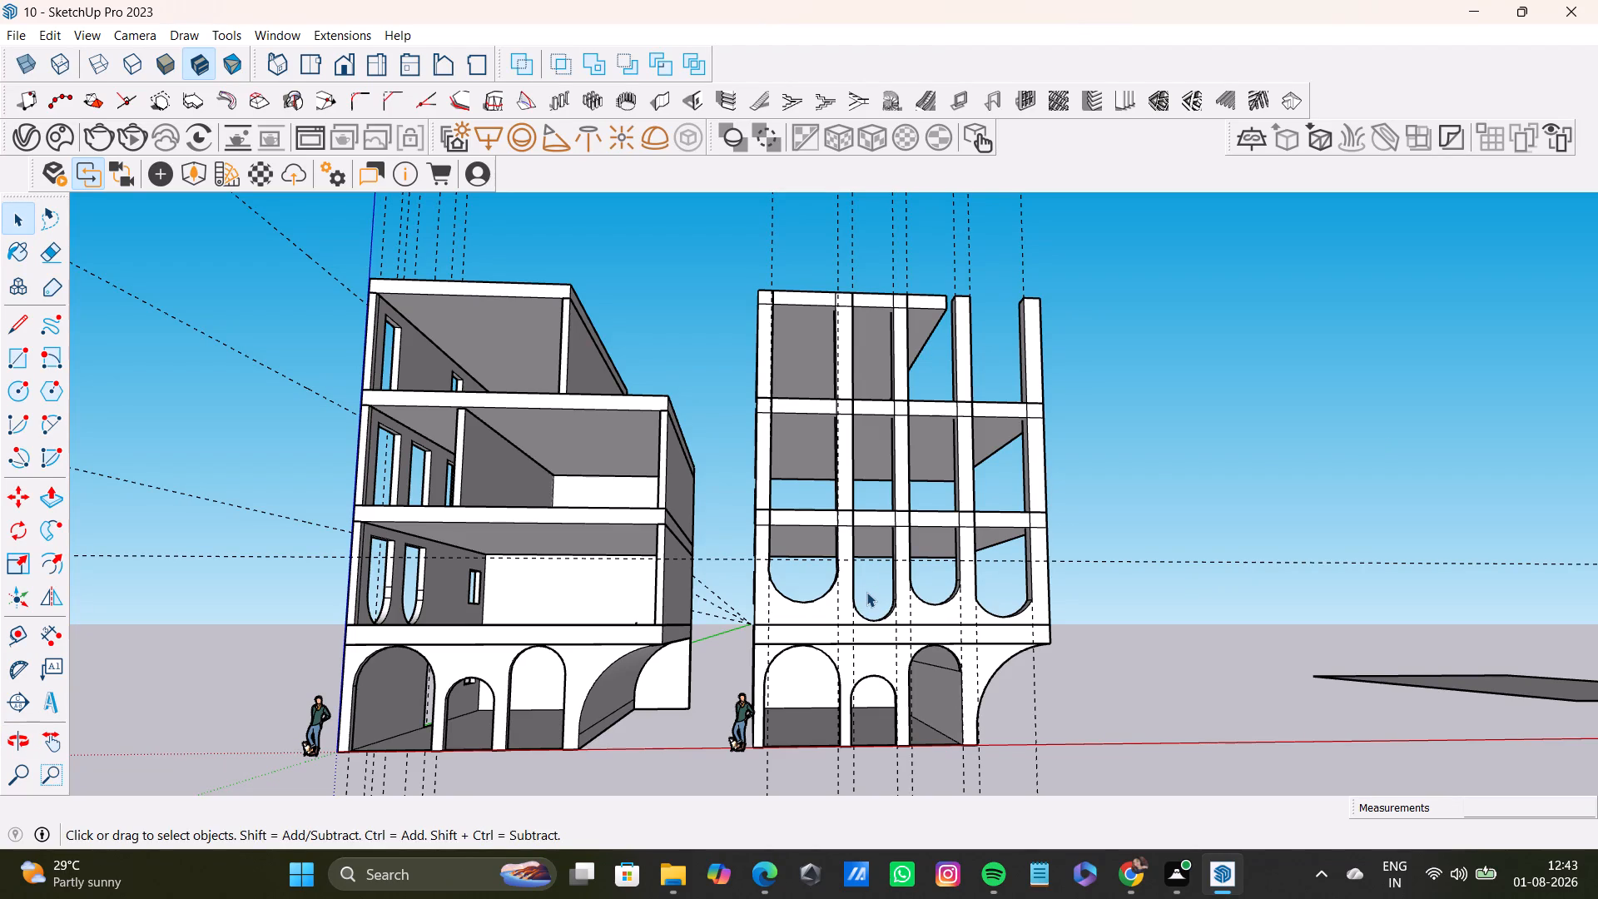
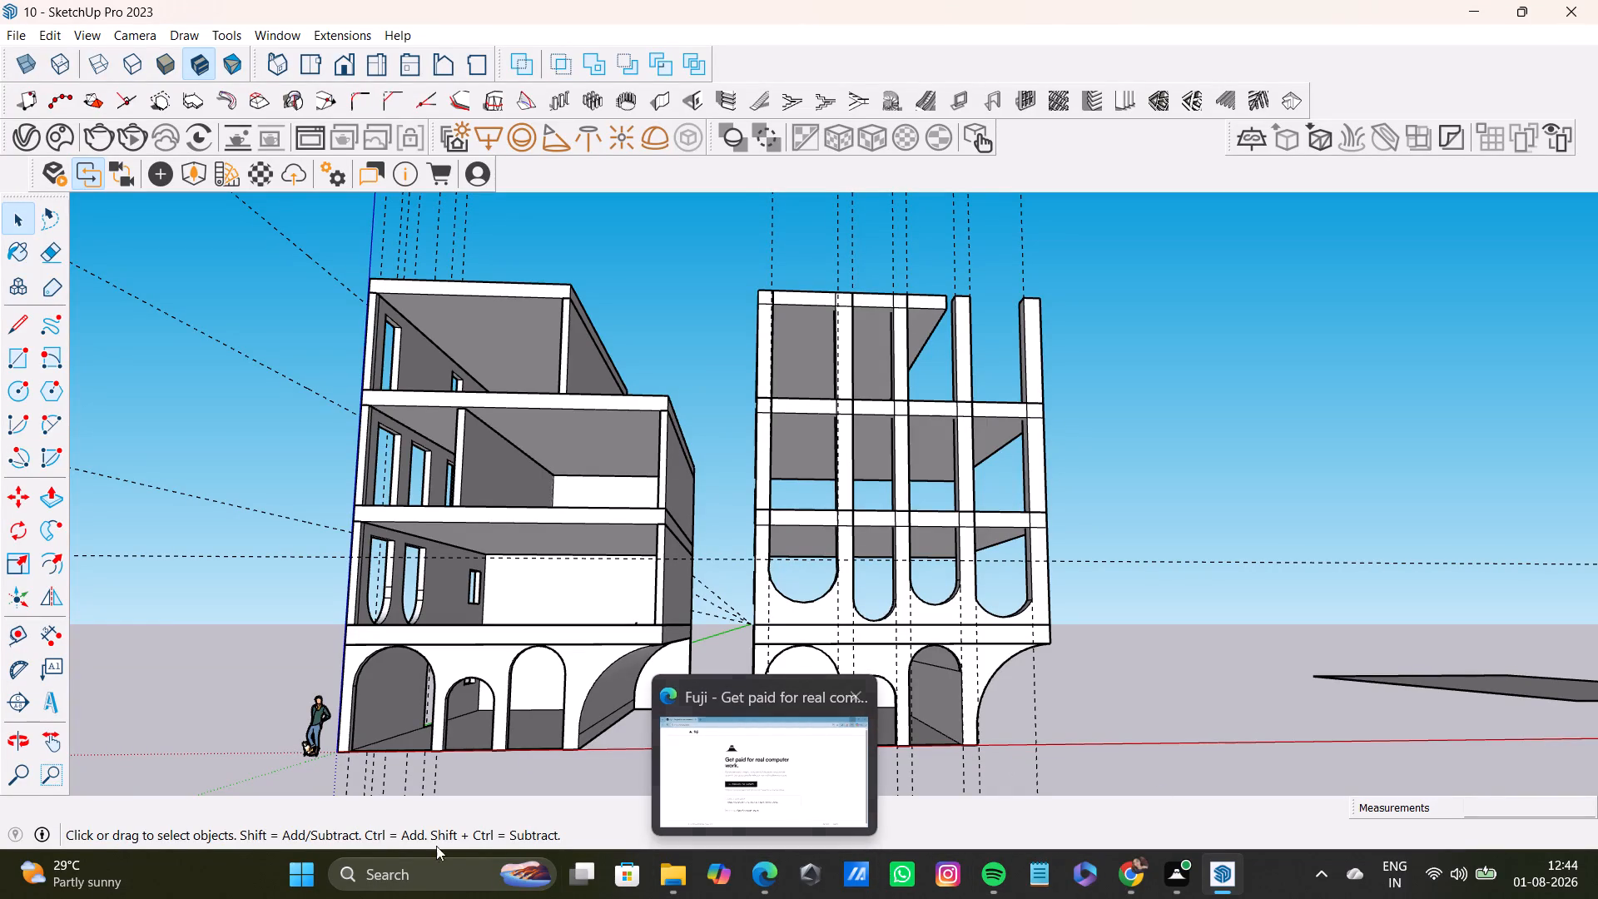
Examine the front and side facades of both buildings from several angles, comparing the first building's open front with the second's.
left_click(1268, 589)
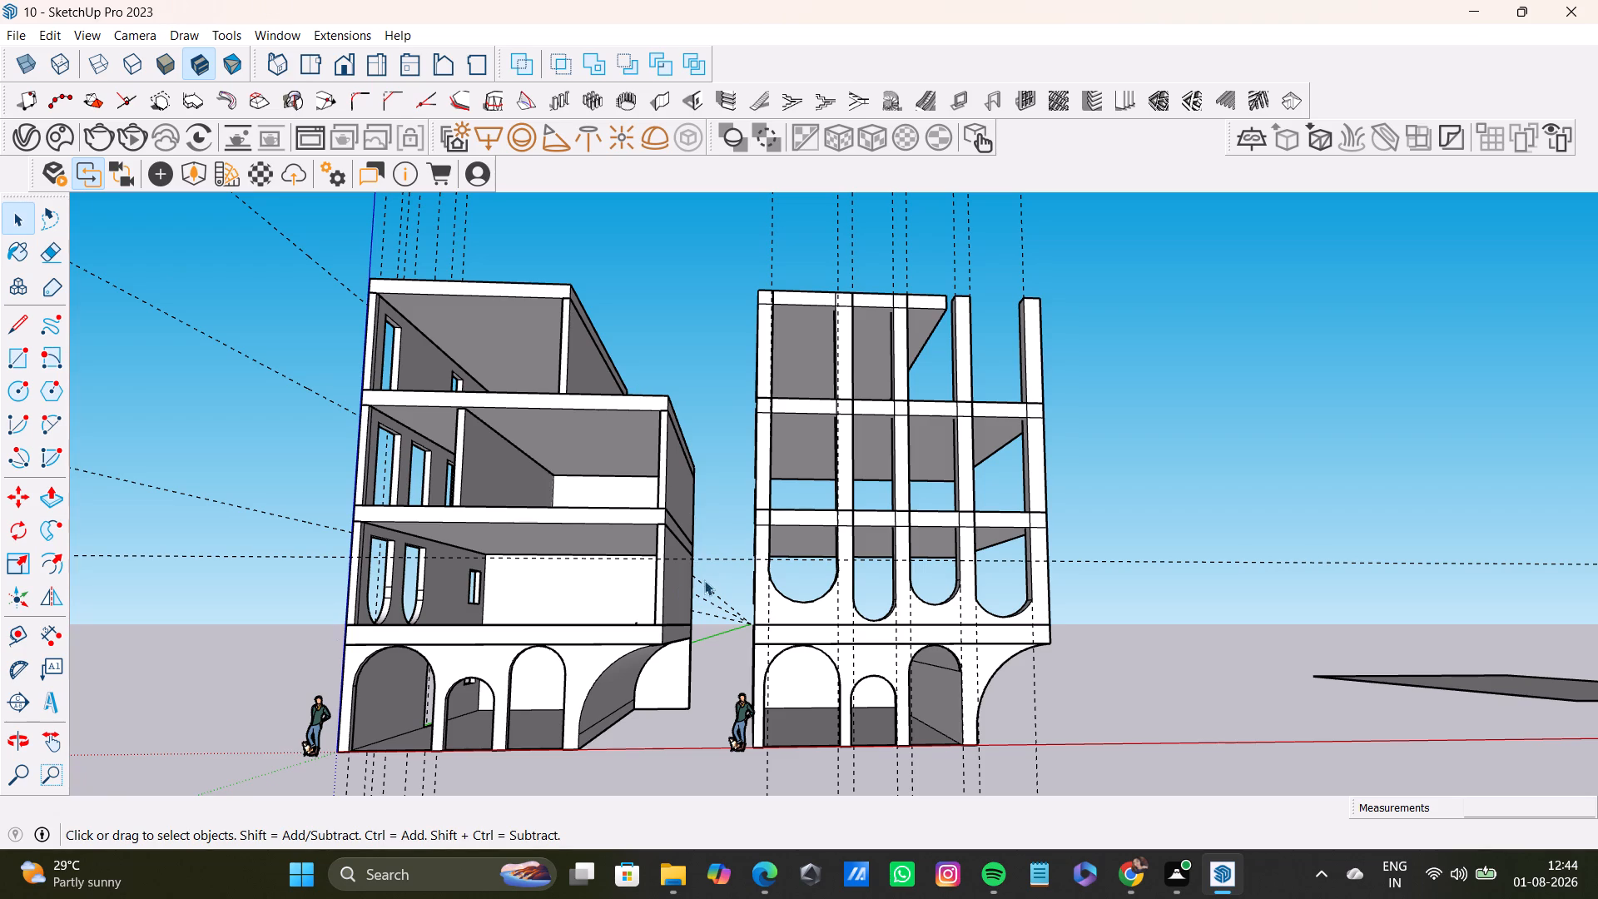
middle_click_drag(704, 580, 850, 542)
scroll(838, 532, "down", 4)
middle_click_drag(825, 541, 787, 648)
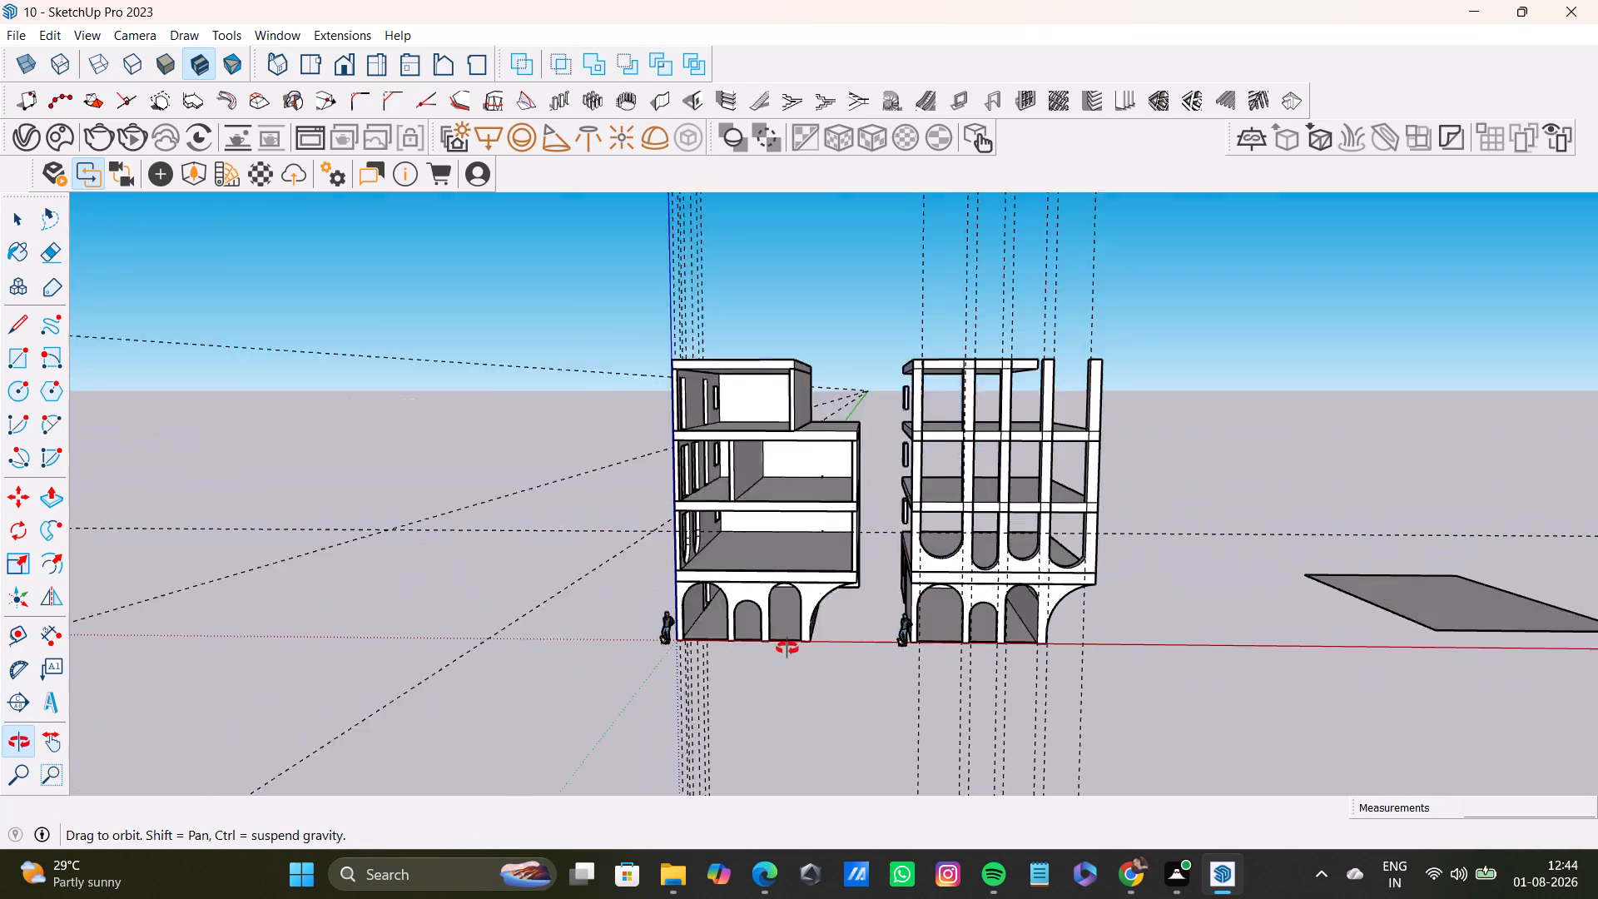
middle_click_drag(787, 648, 884, 648)
scroll(773, 538, "up", 5)
scroll(777, 541, "down", 2)
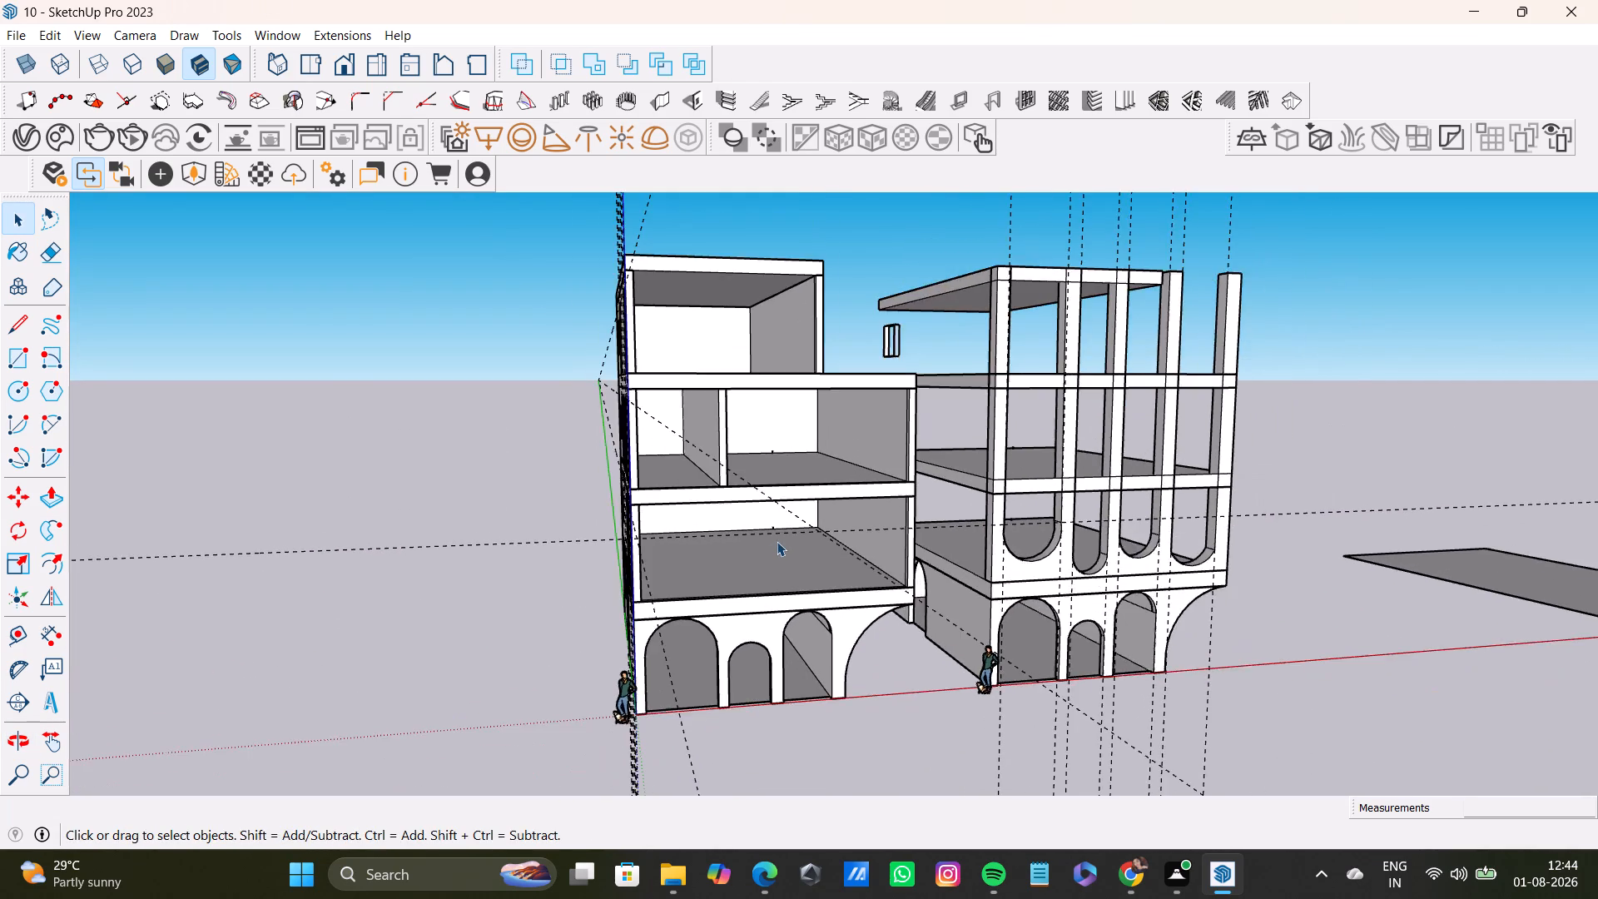
scroll(777, 541, "down", 2)
middle_click_drag(768, 539, 707, 531)
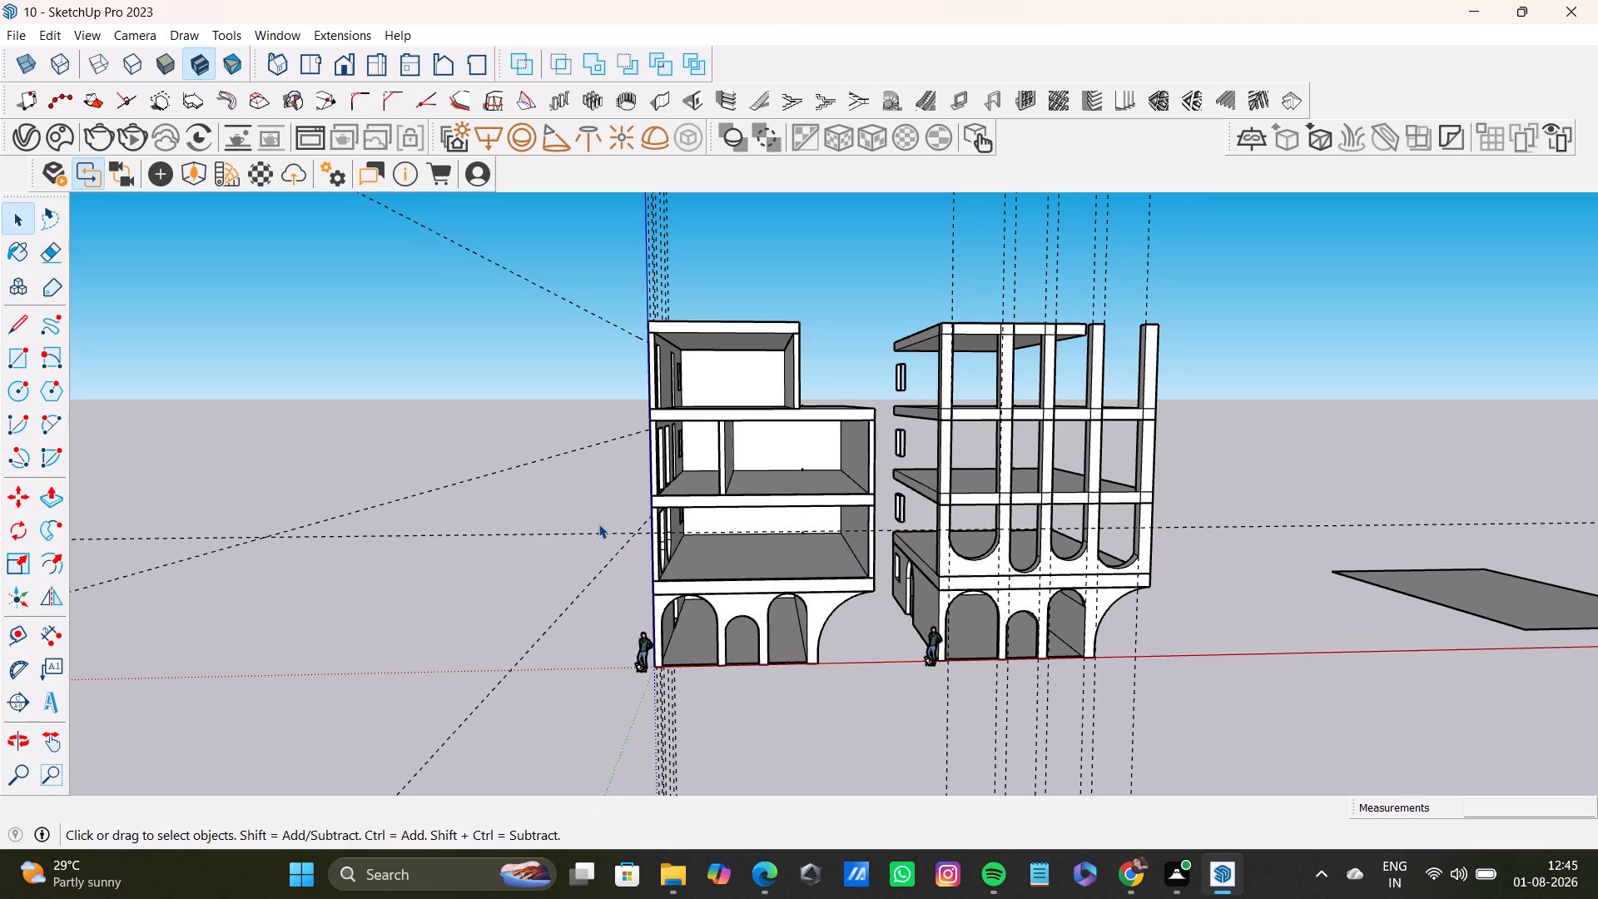
middle_click_drag(628, 521, 806, 524)
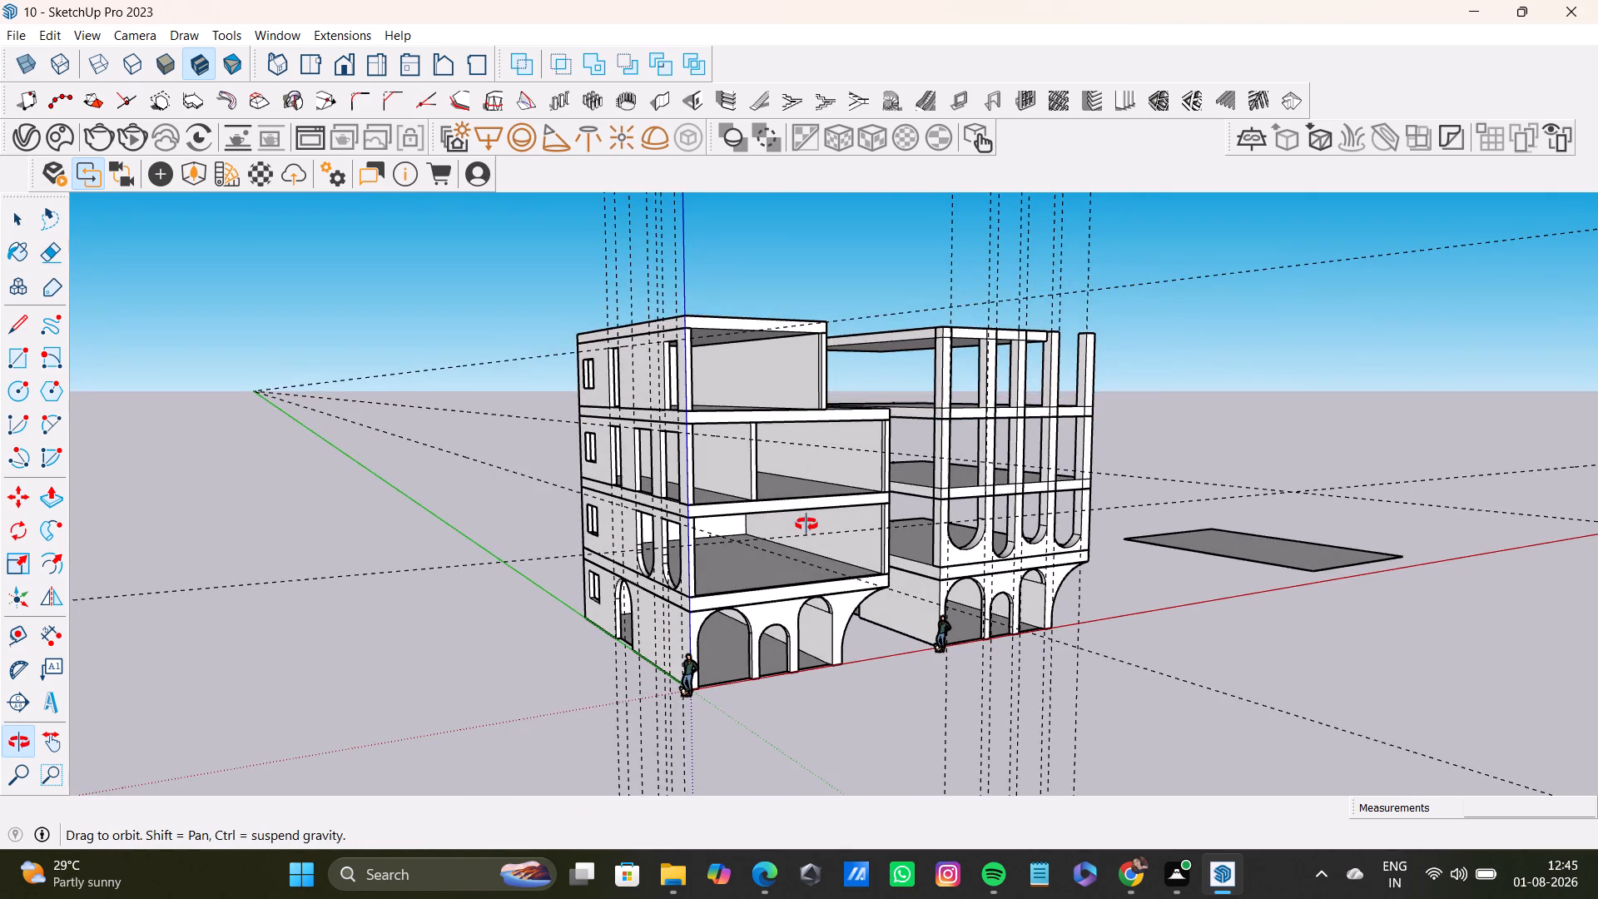
middle_click_drag(806, 524, 807, 529)
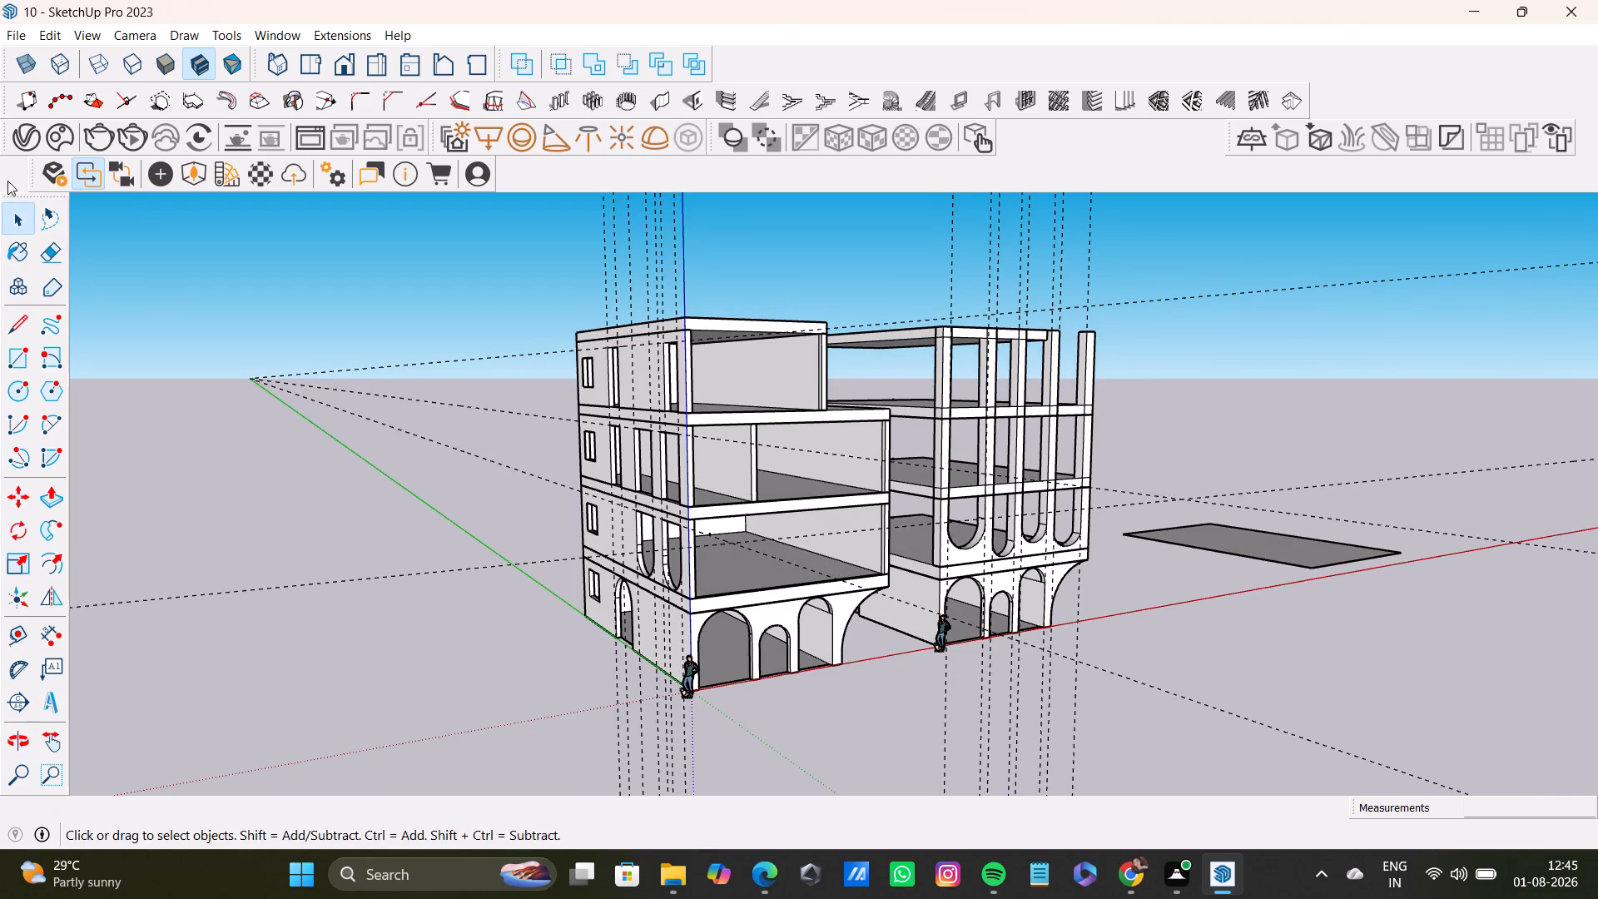
scroll(702, 505, "up", 1)
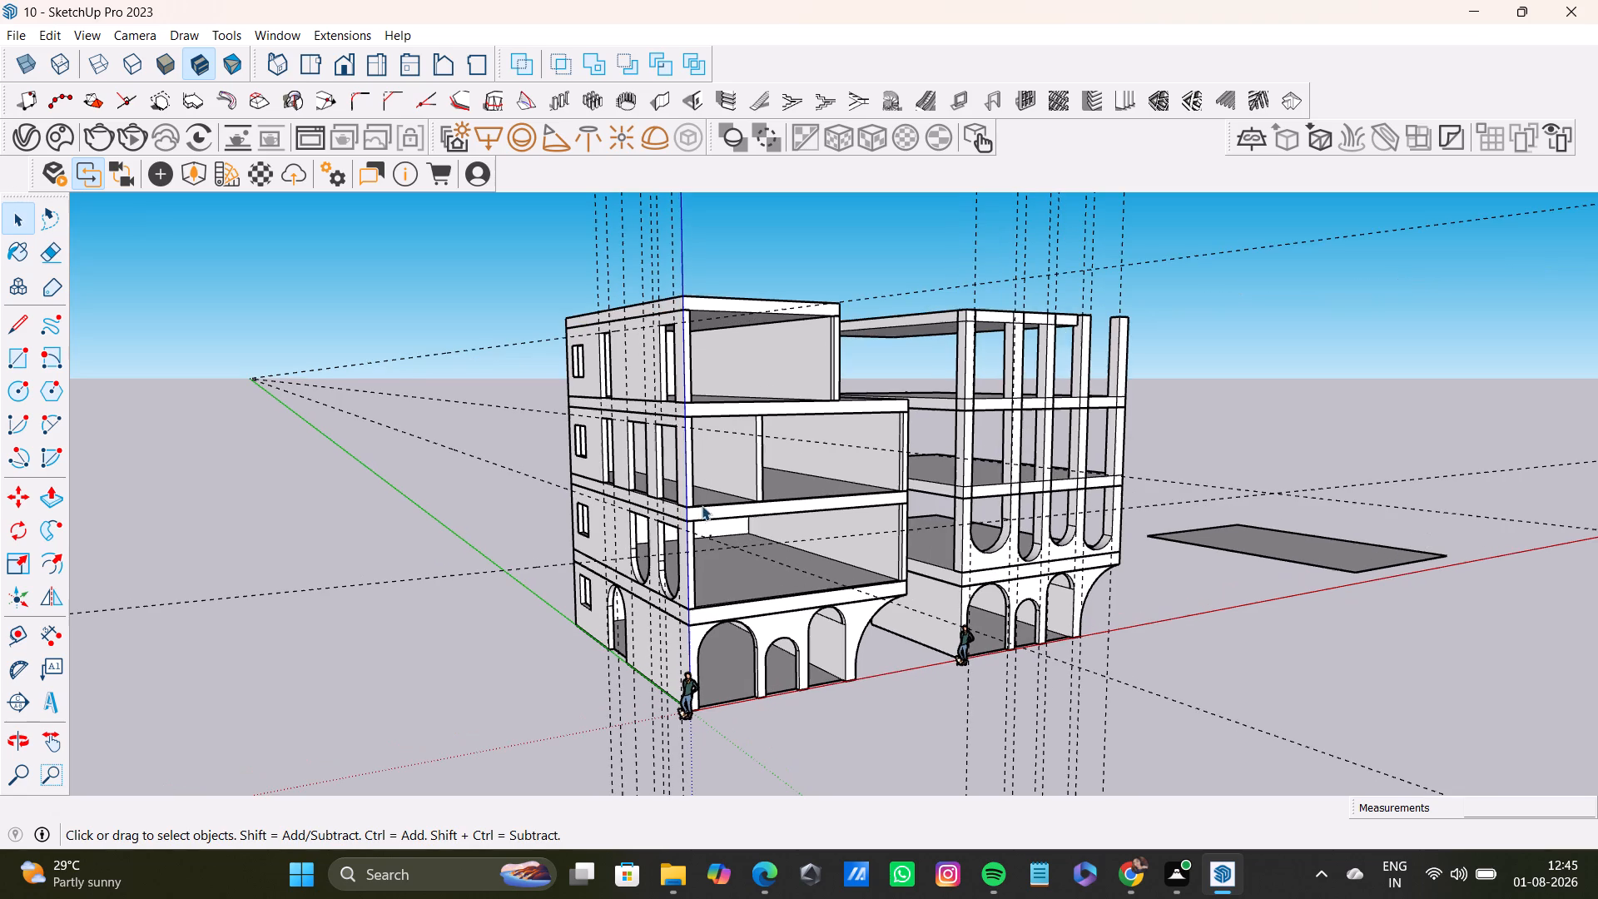
scroll(749, 546, "up", 2)
middle_click_drag(718, 572, 621, 554)
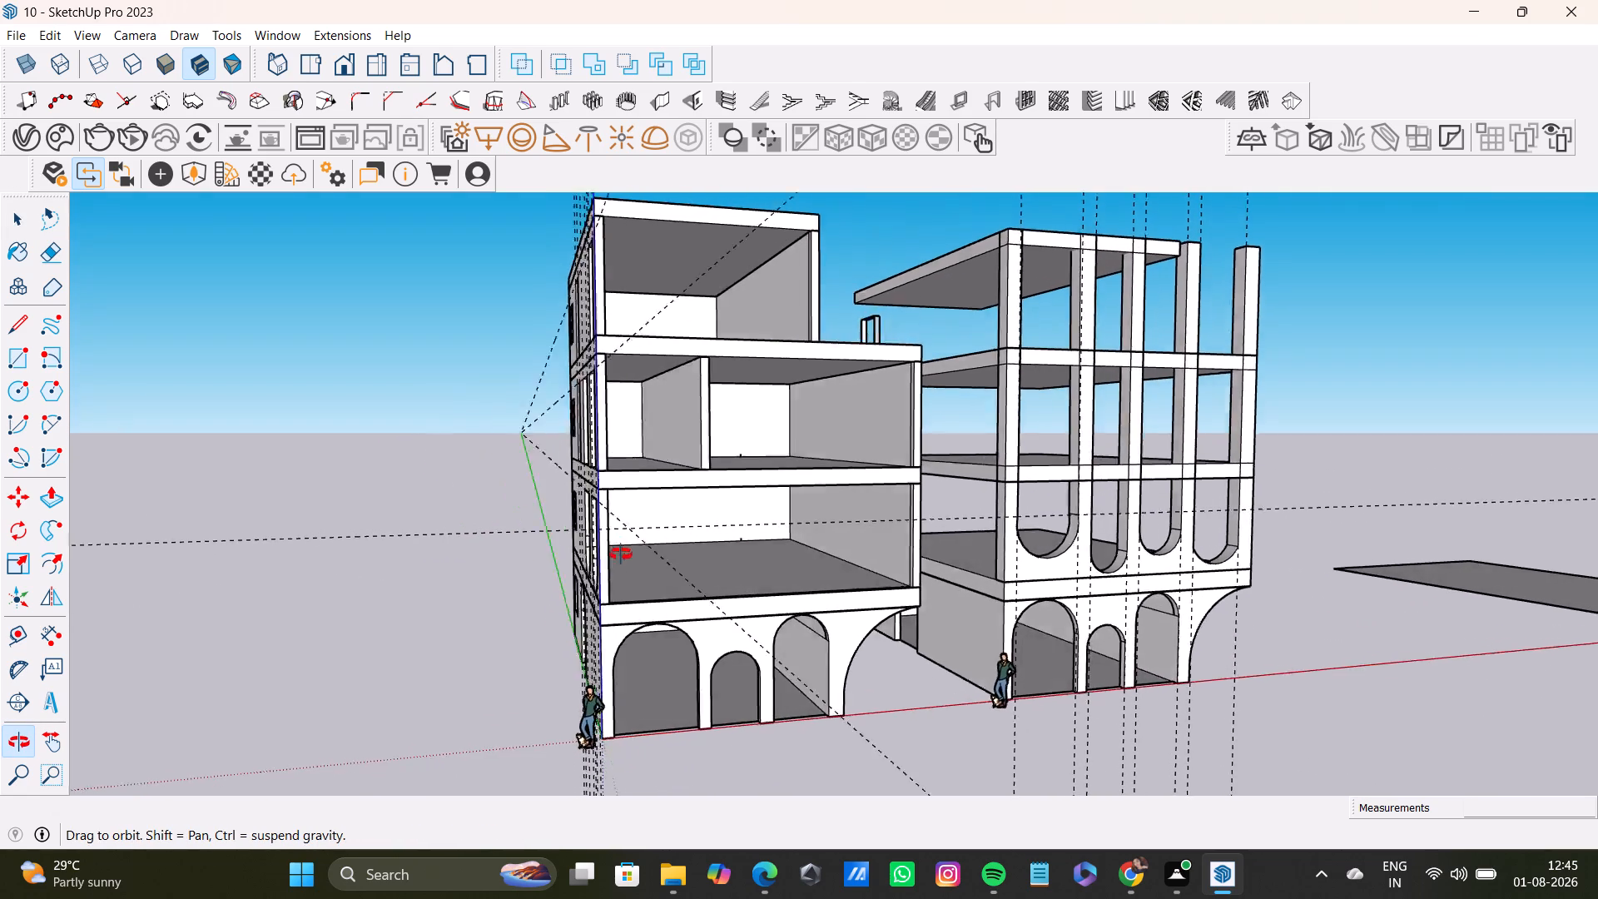
middle_click_drag(621, 554, 590, 566)
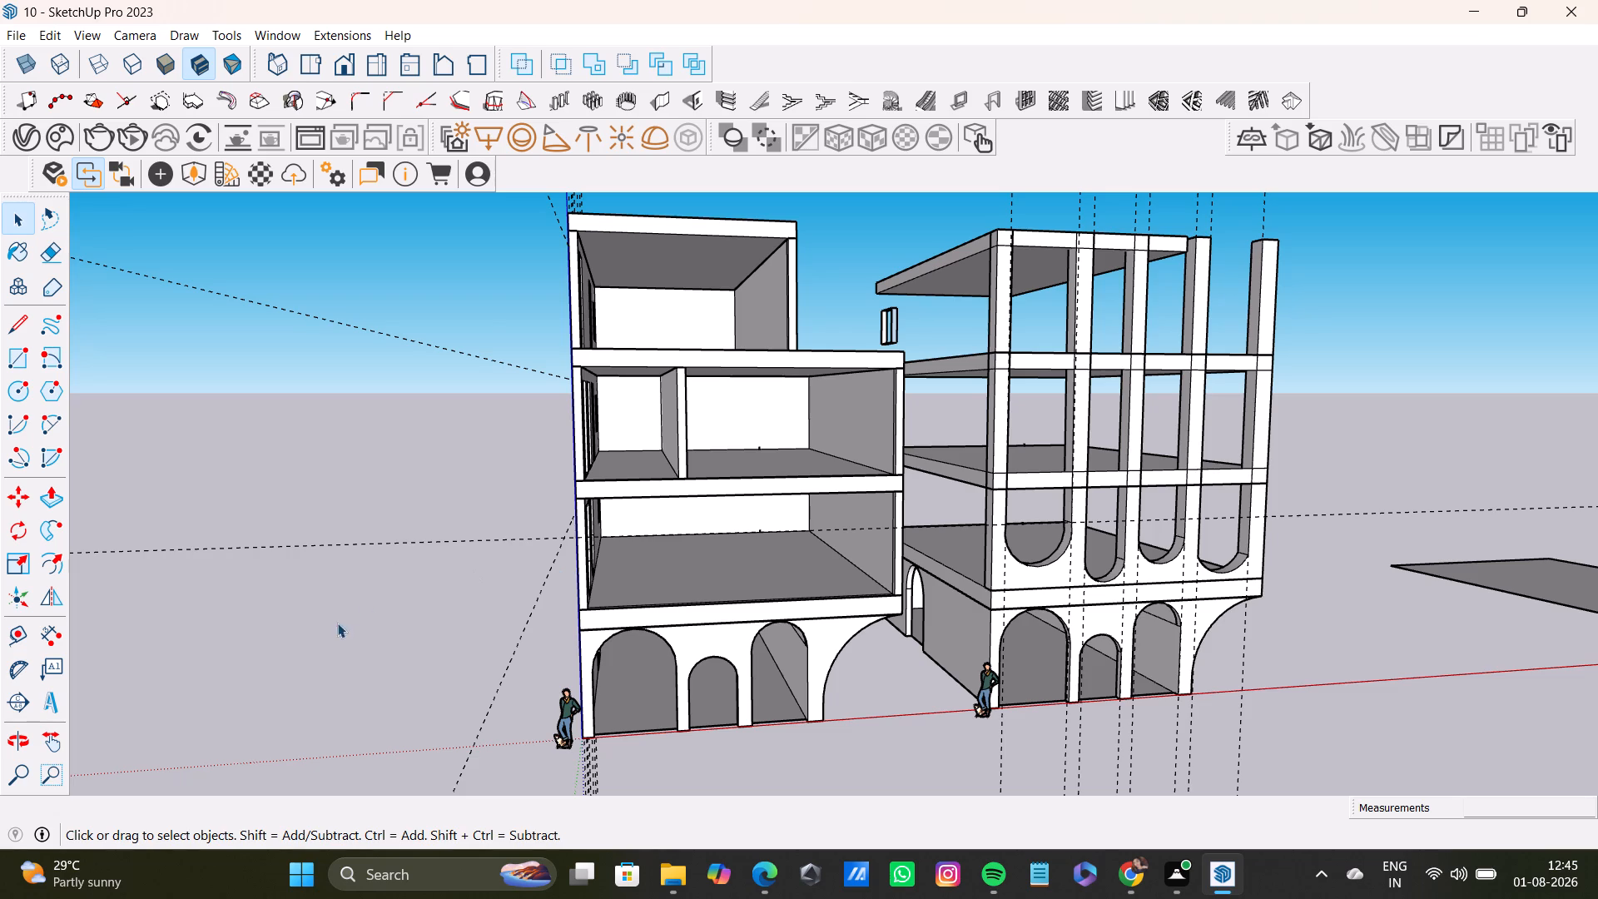
Draw a rectangle about 30' by 36' 5 1/4" across the first building's open front, from its top corner to the slab end above the arches.
left_click(17, 363)
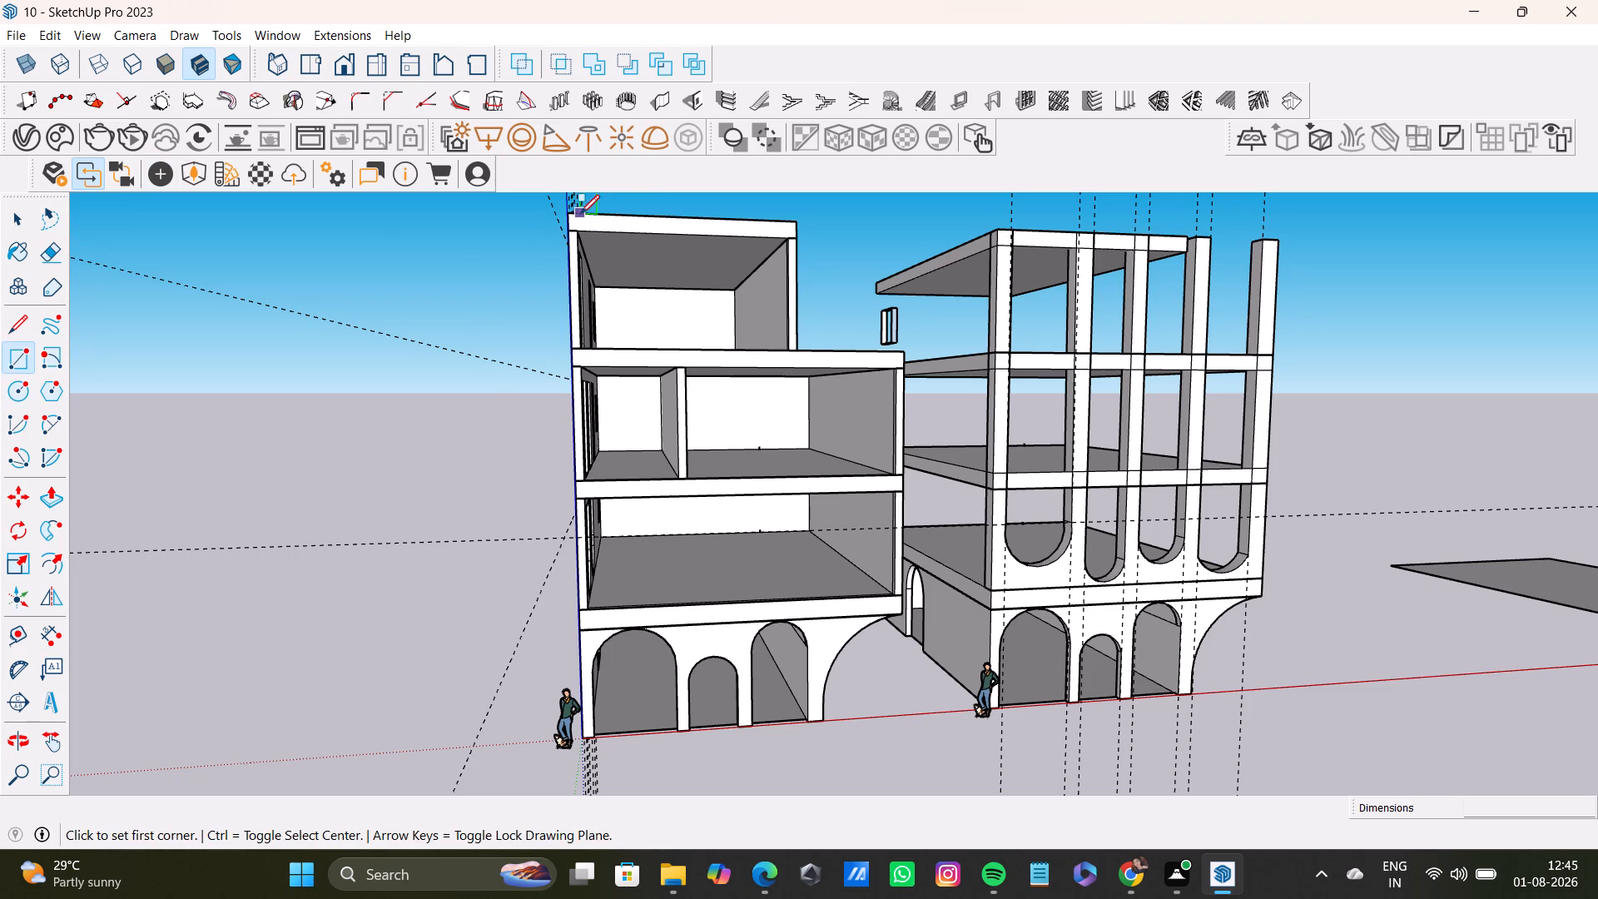
left_click(567, 213)
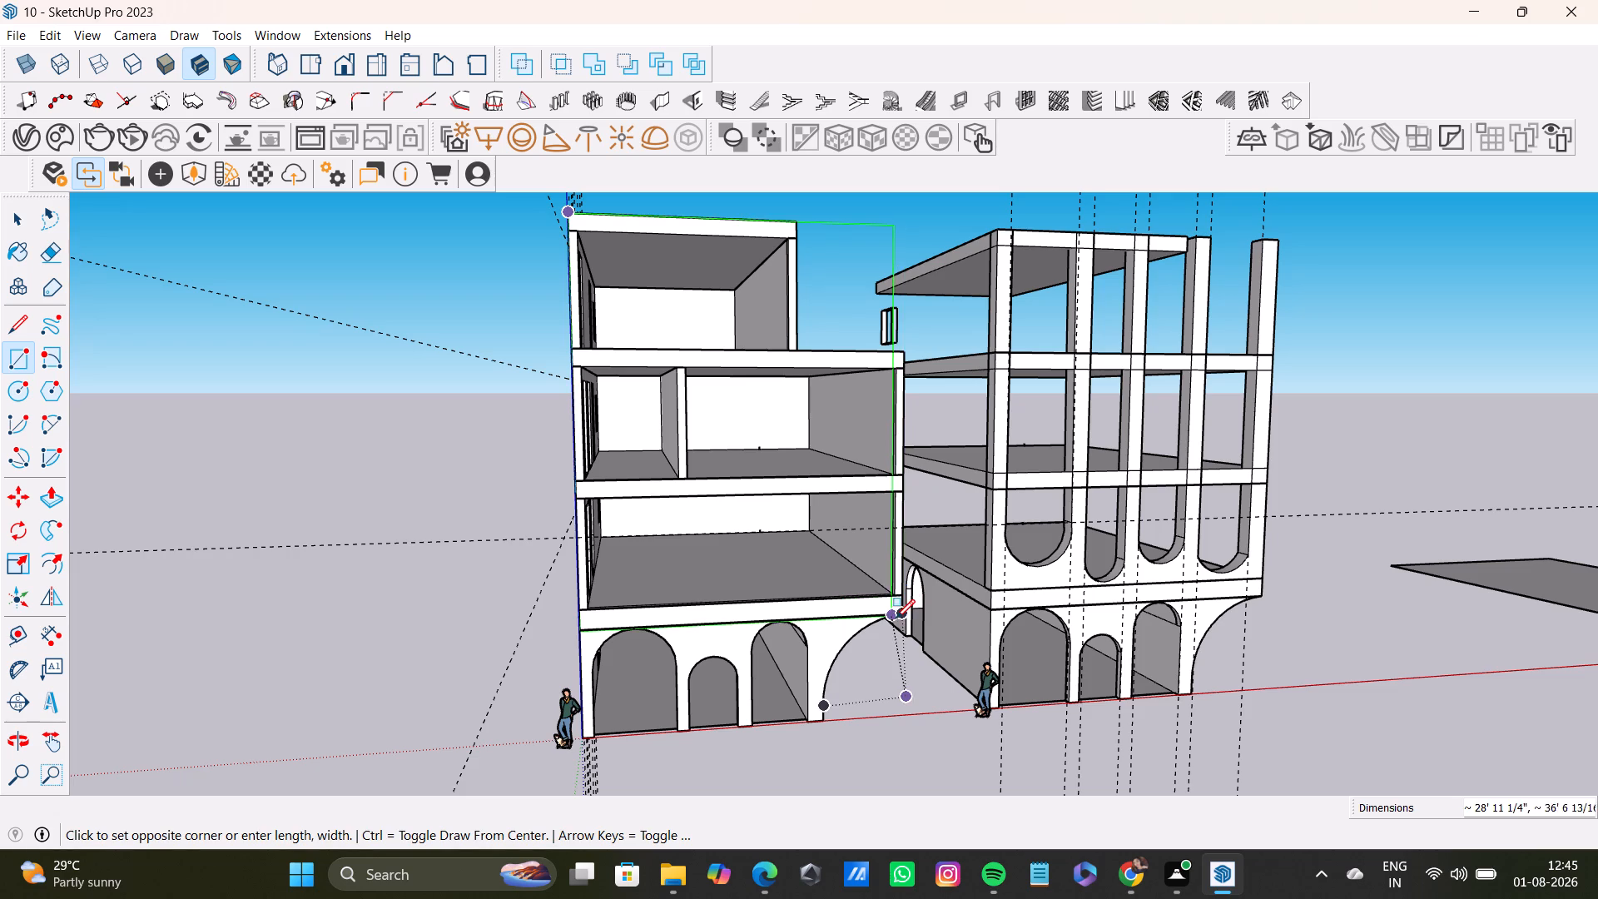
scroll(900, 618, "up", 6)
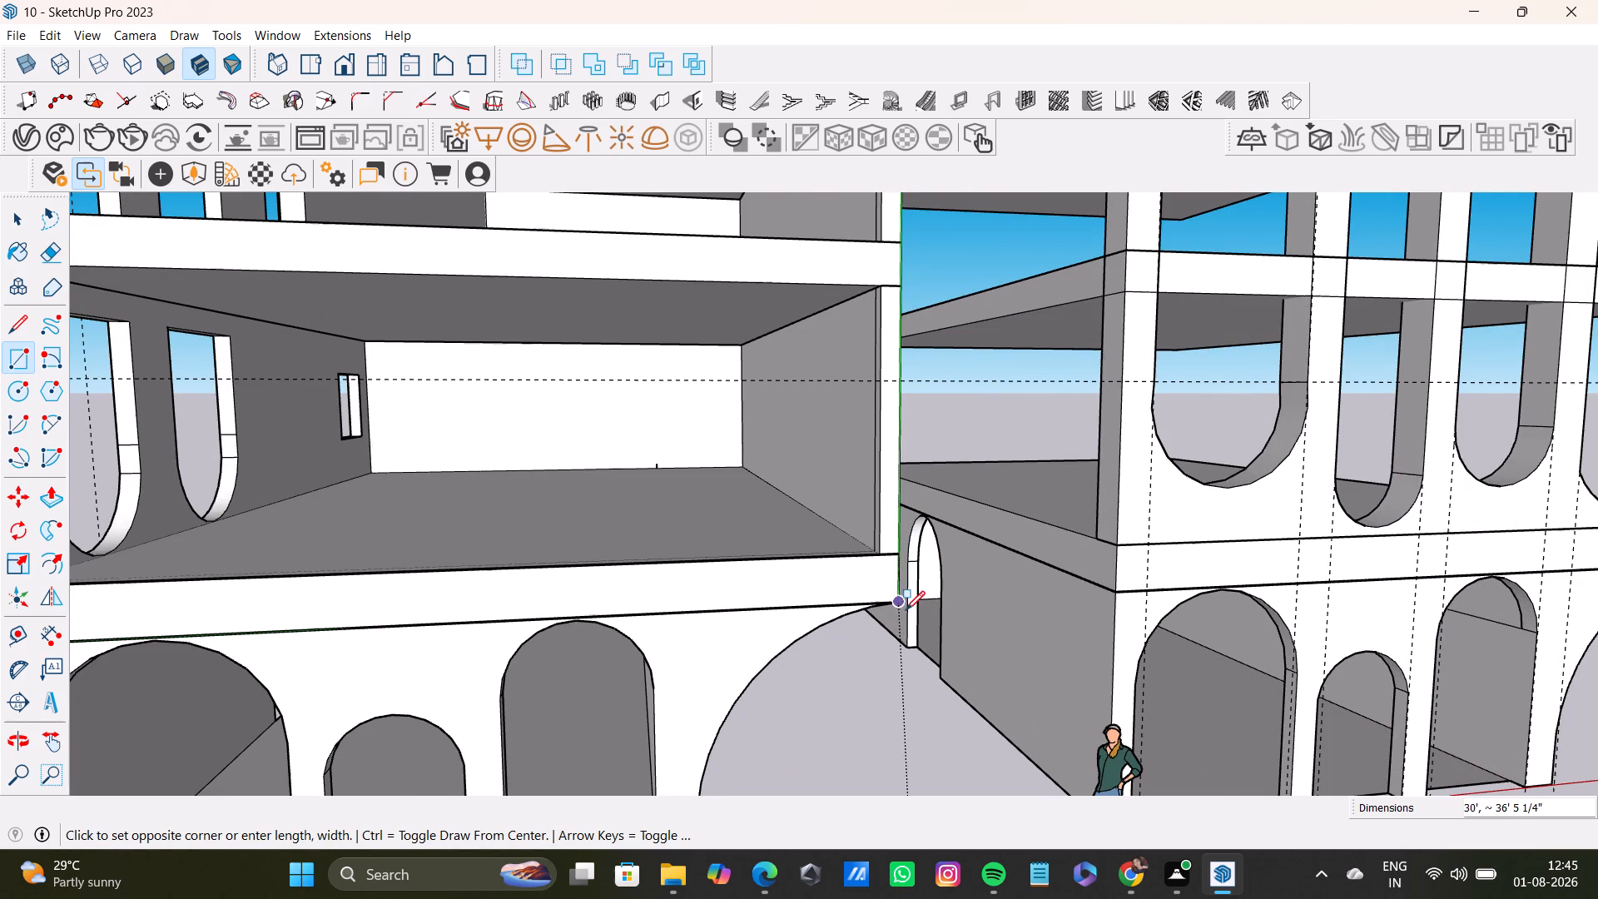
middle_click_drag(906, 610, 692, 676)
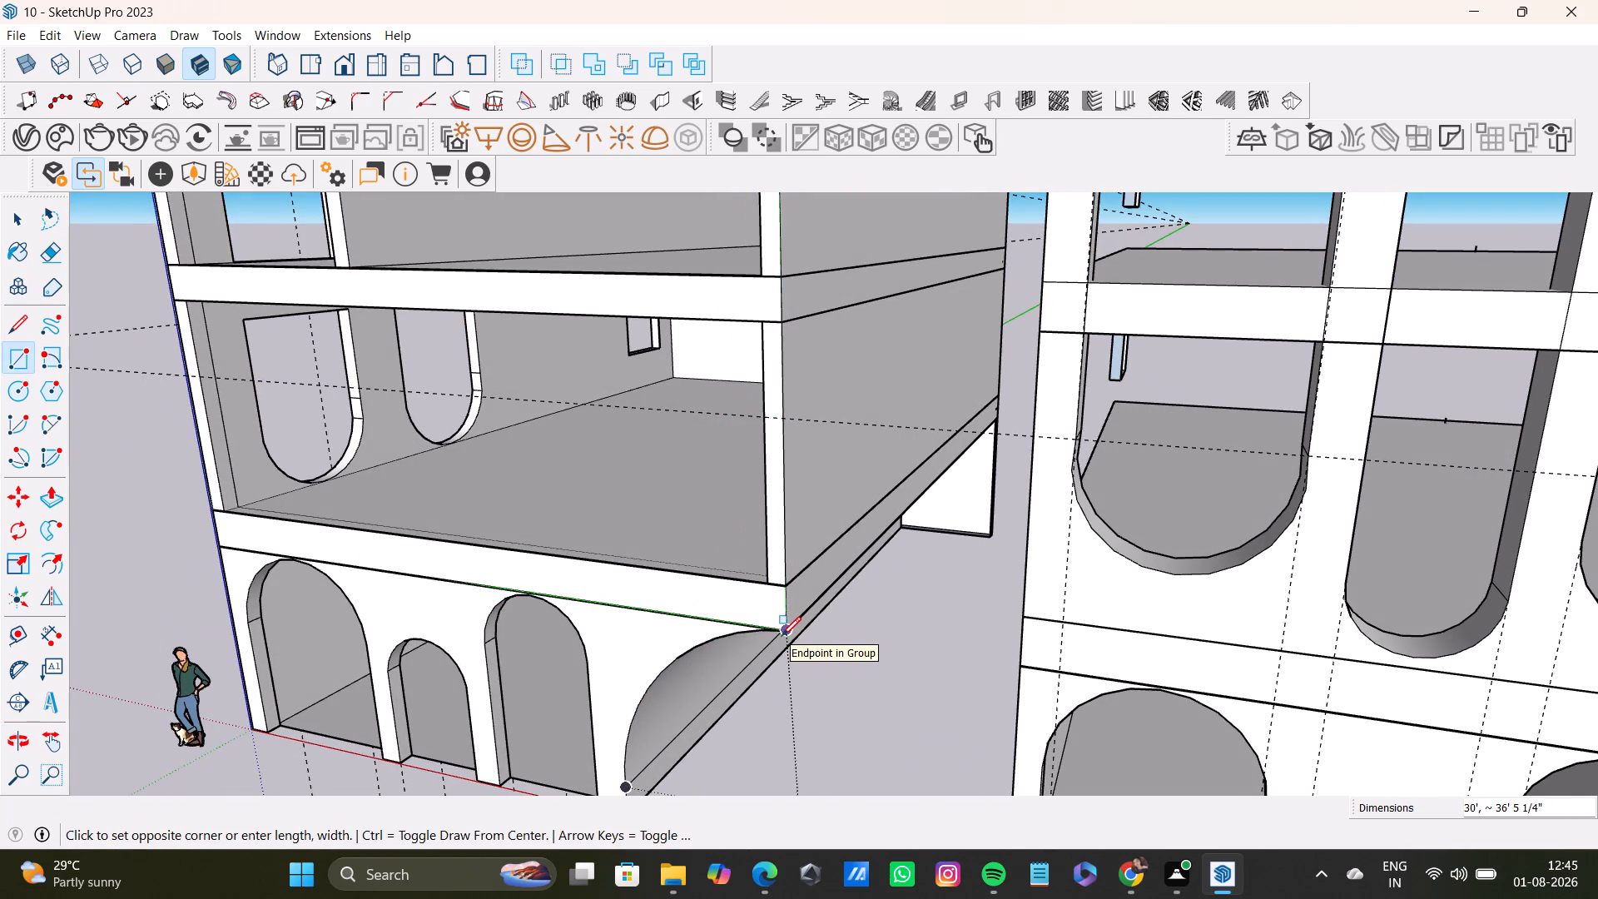
left_click(782, 636)
key("space")
scroll(492, 639, "down", 4)
middle_click_drag(496, 627, 704, 573)
key("space")
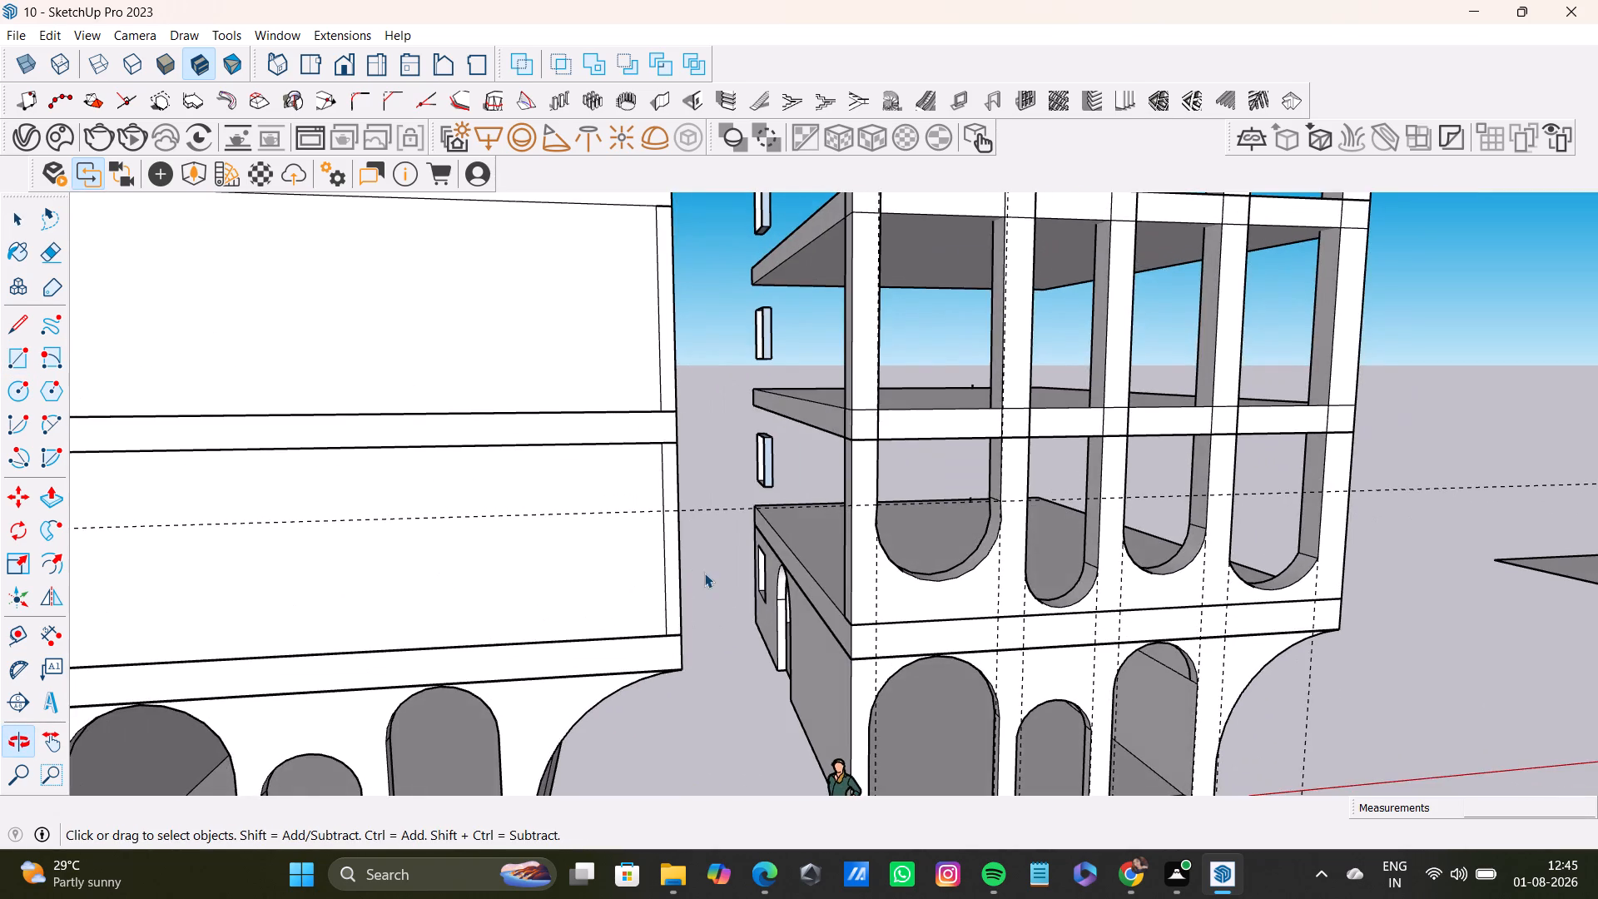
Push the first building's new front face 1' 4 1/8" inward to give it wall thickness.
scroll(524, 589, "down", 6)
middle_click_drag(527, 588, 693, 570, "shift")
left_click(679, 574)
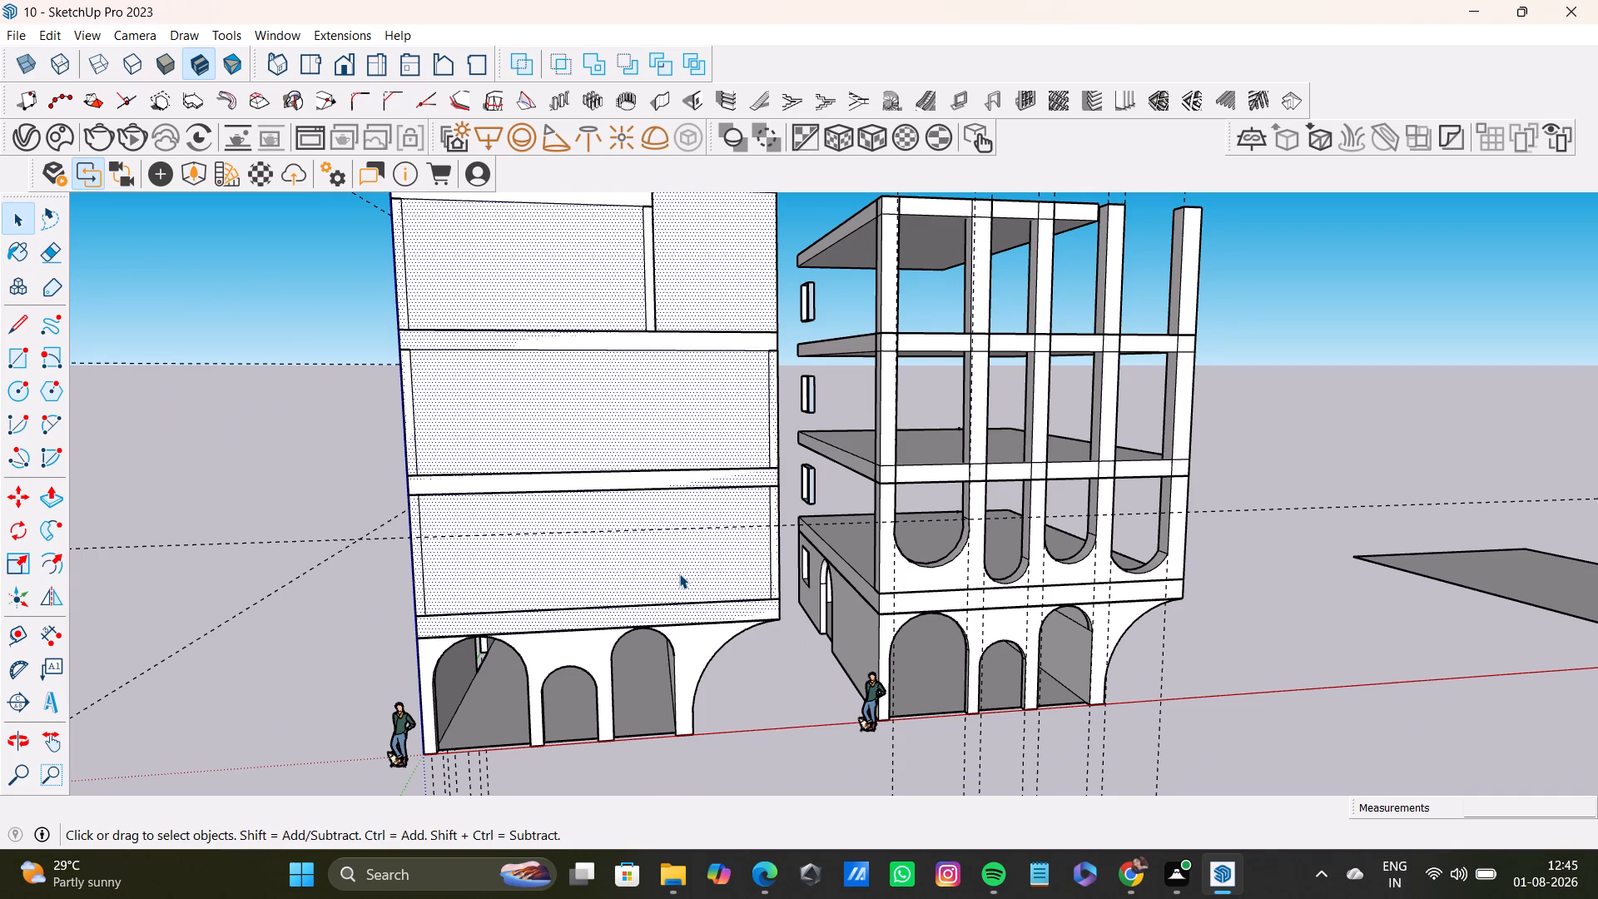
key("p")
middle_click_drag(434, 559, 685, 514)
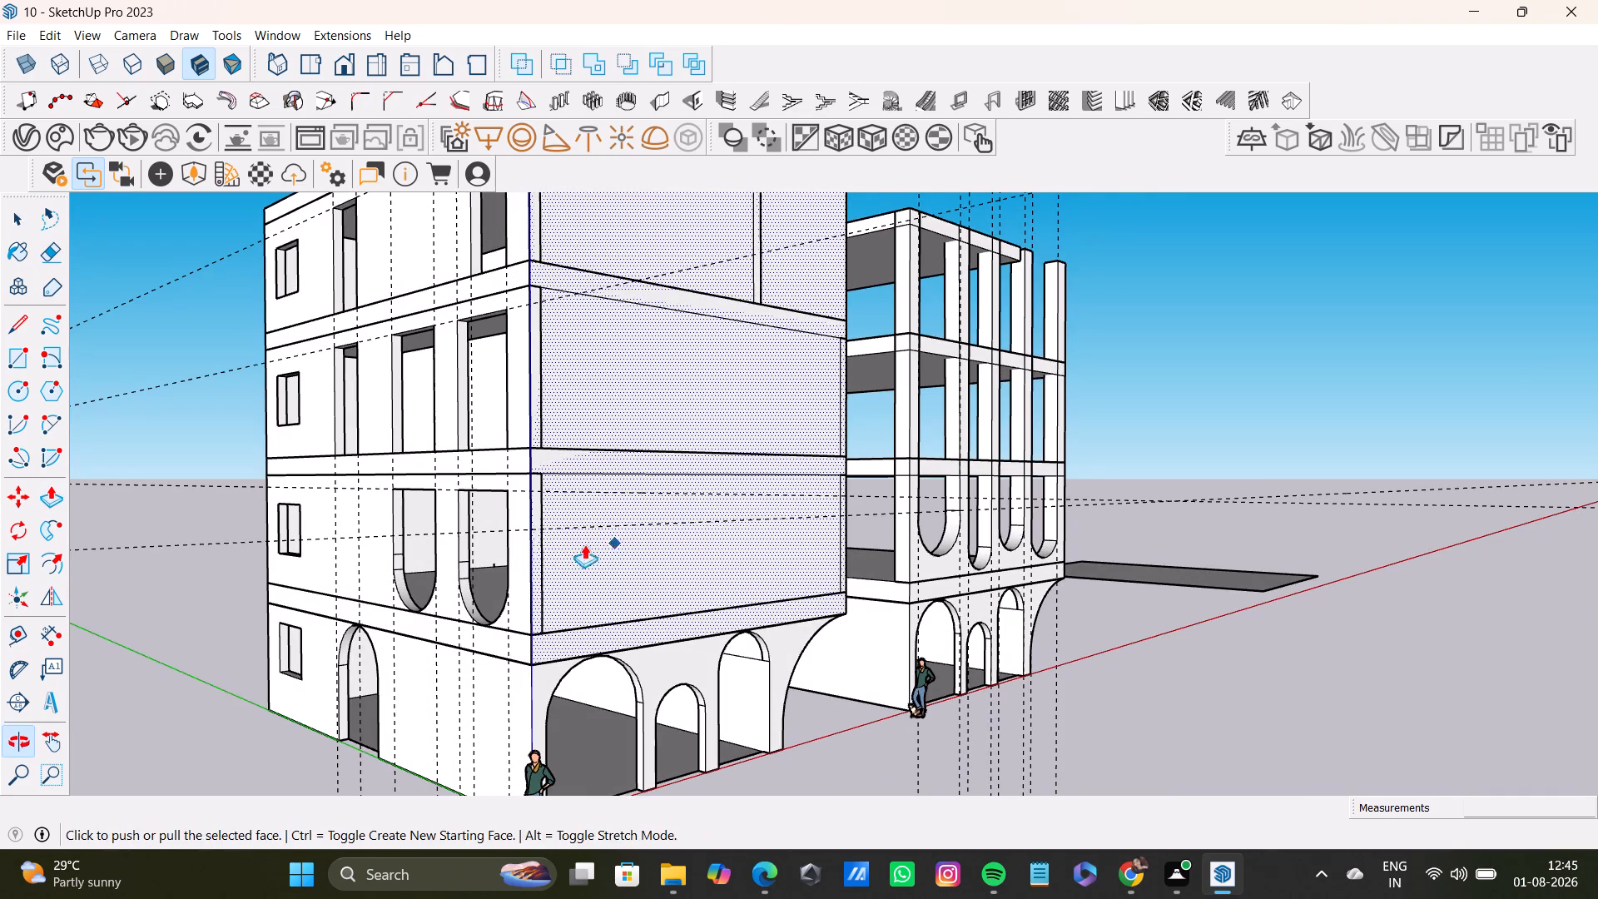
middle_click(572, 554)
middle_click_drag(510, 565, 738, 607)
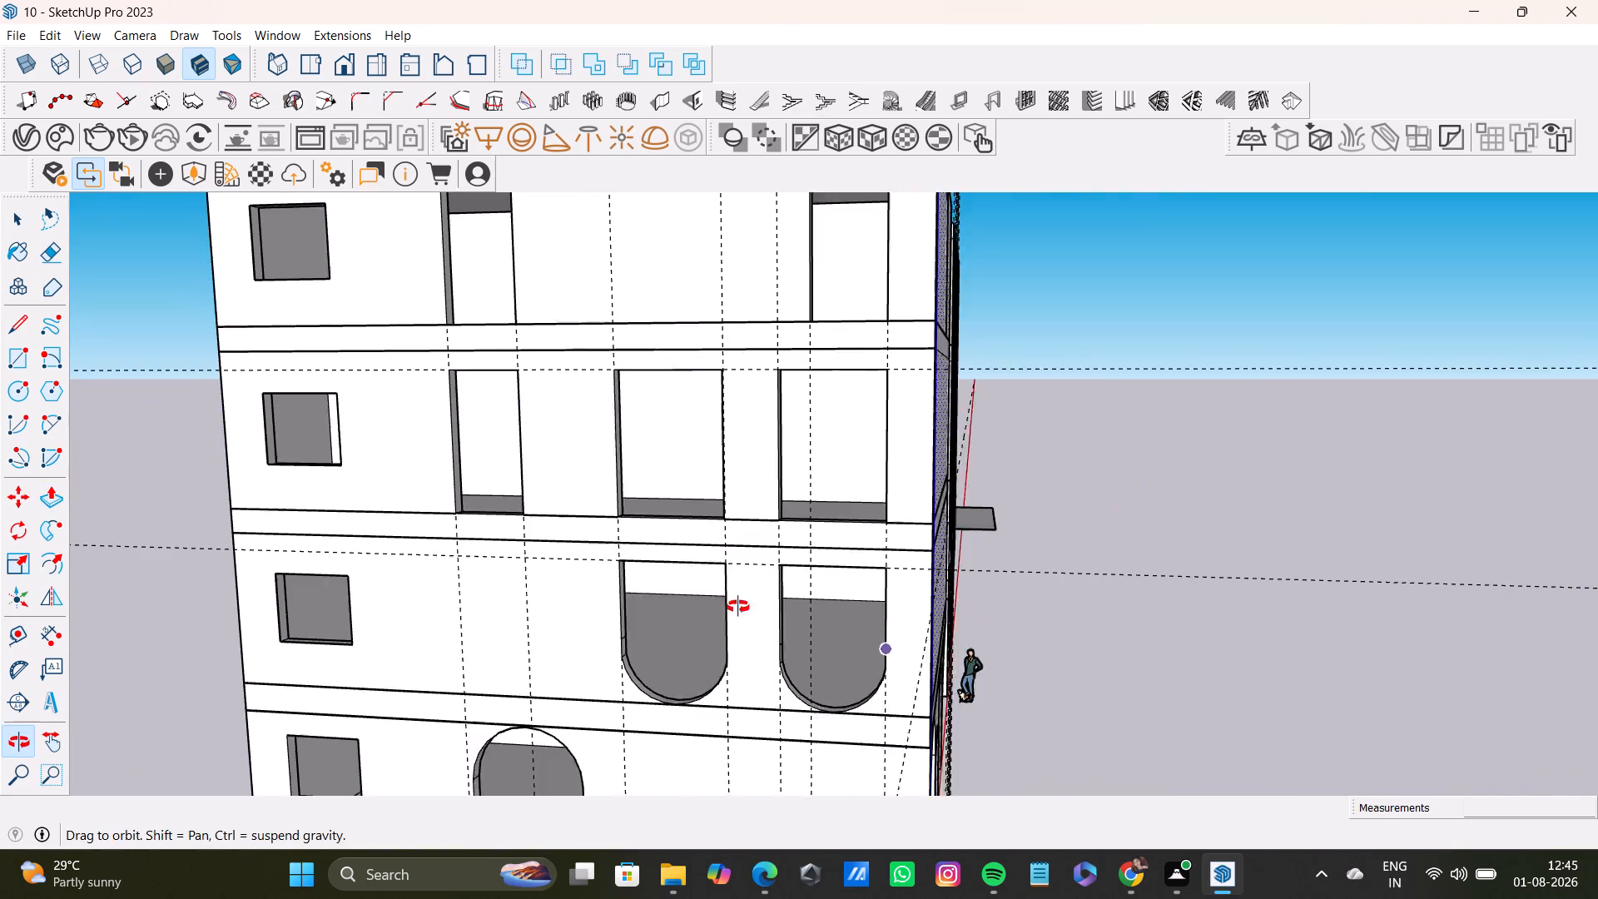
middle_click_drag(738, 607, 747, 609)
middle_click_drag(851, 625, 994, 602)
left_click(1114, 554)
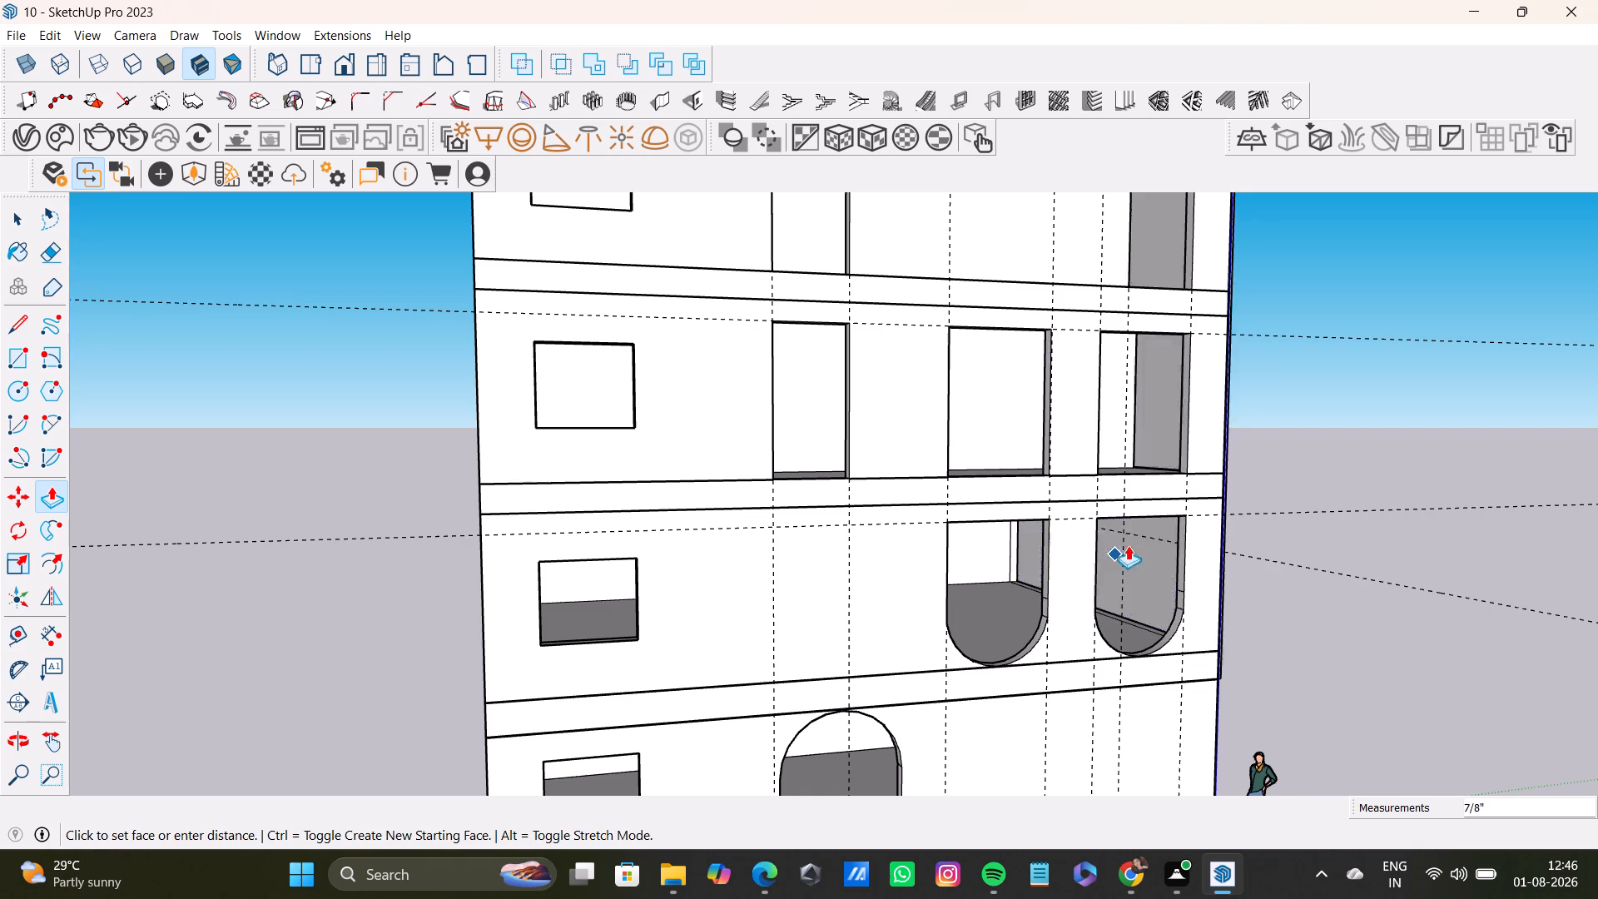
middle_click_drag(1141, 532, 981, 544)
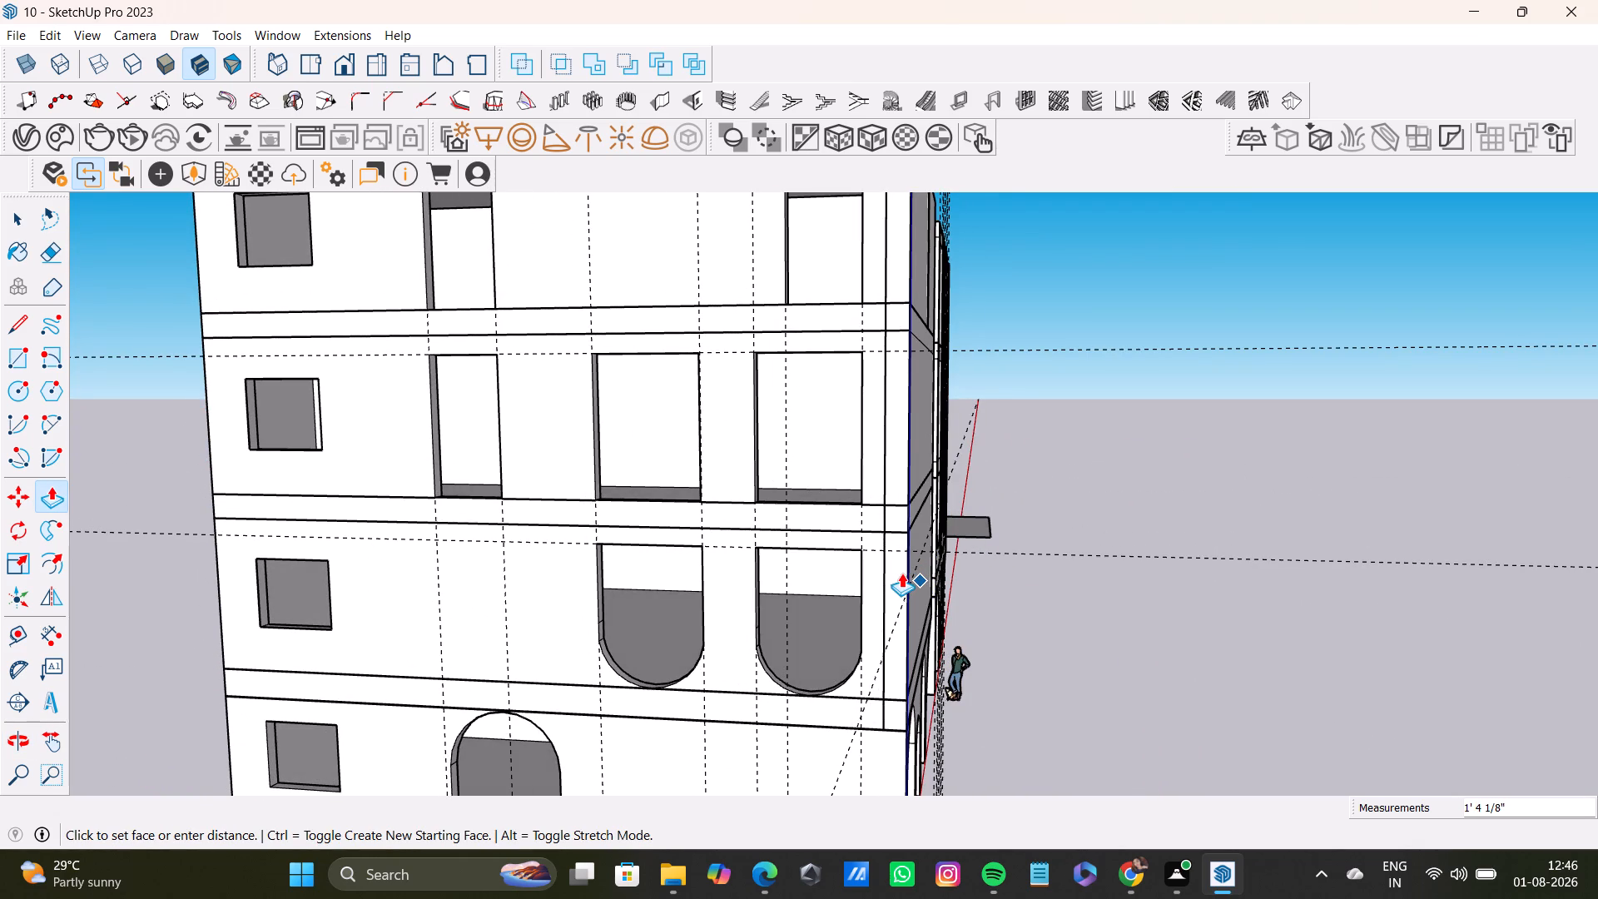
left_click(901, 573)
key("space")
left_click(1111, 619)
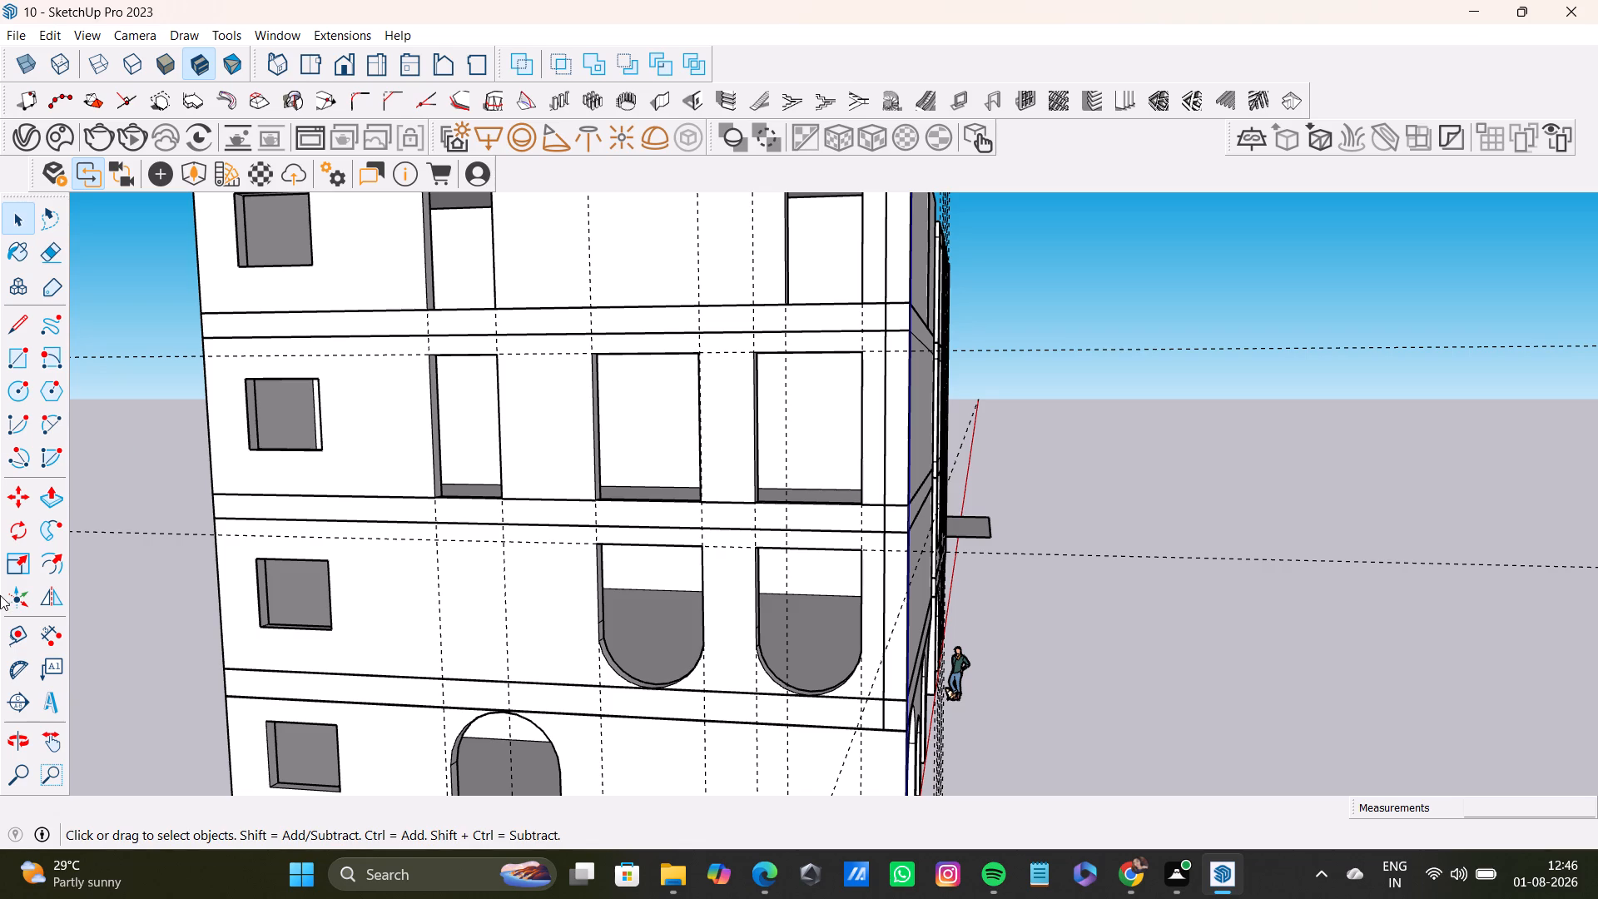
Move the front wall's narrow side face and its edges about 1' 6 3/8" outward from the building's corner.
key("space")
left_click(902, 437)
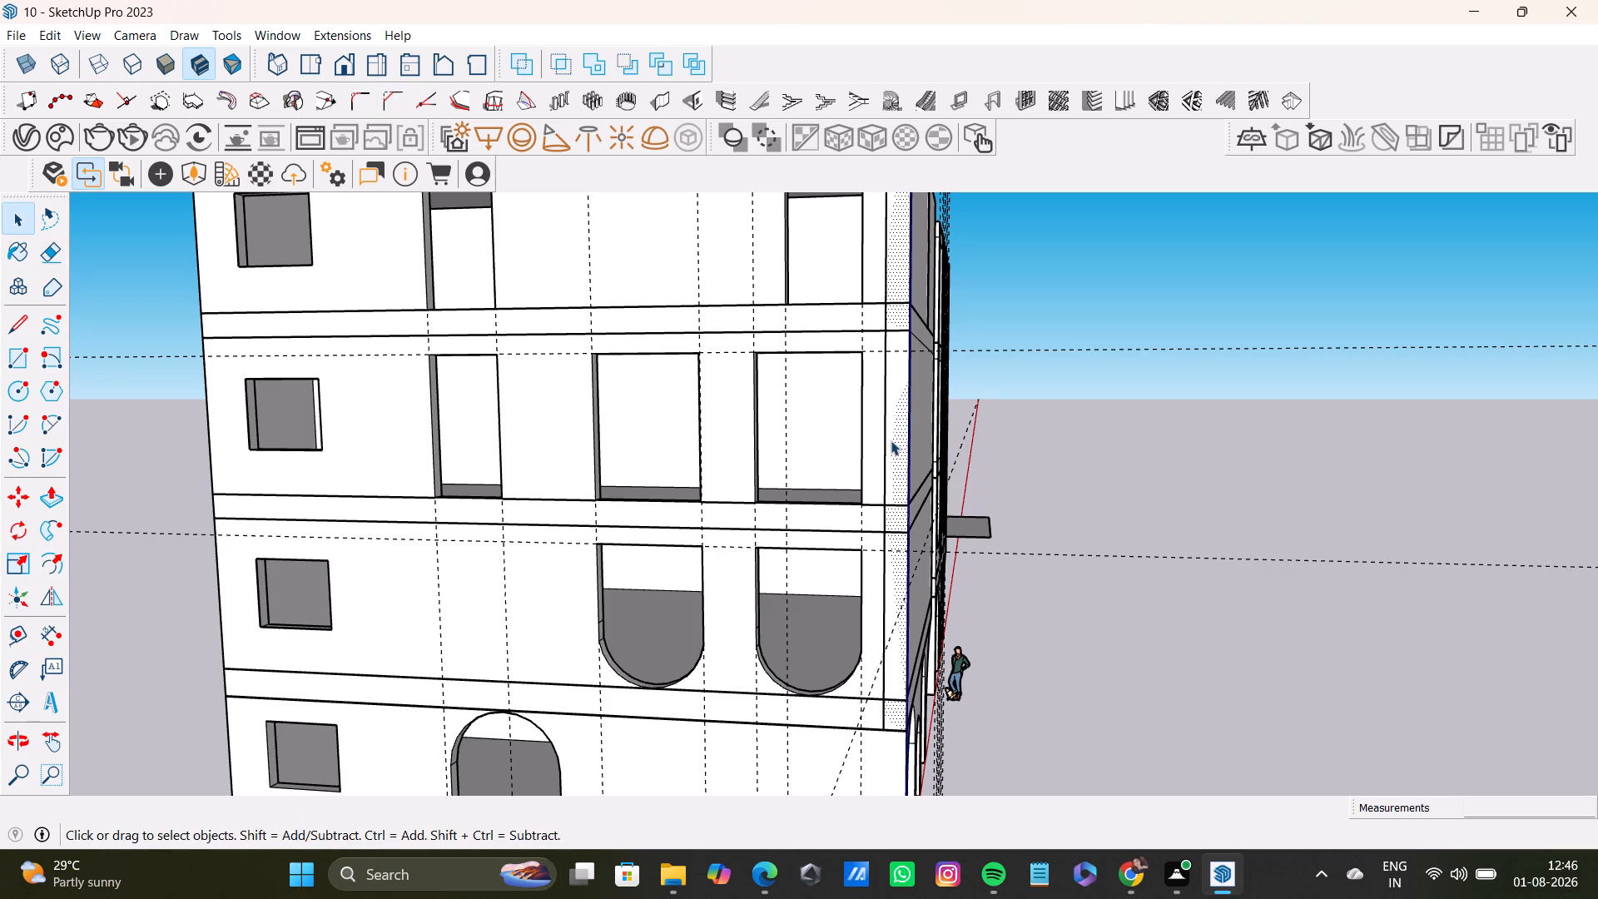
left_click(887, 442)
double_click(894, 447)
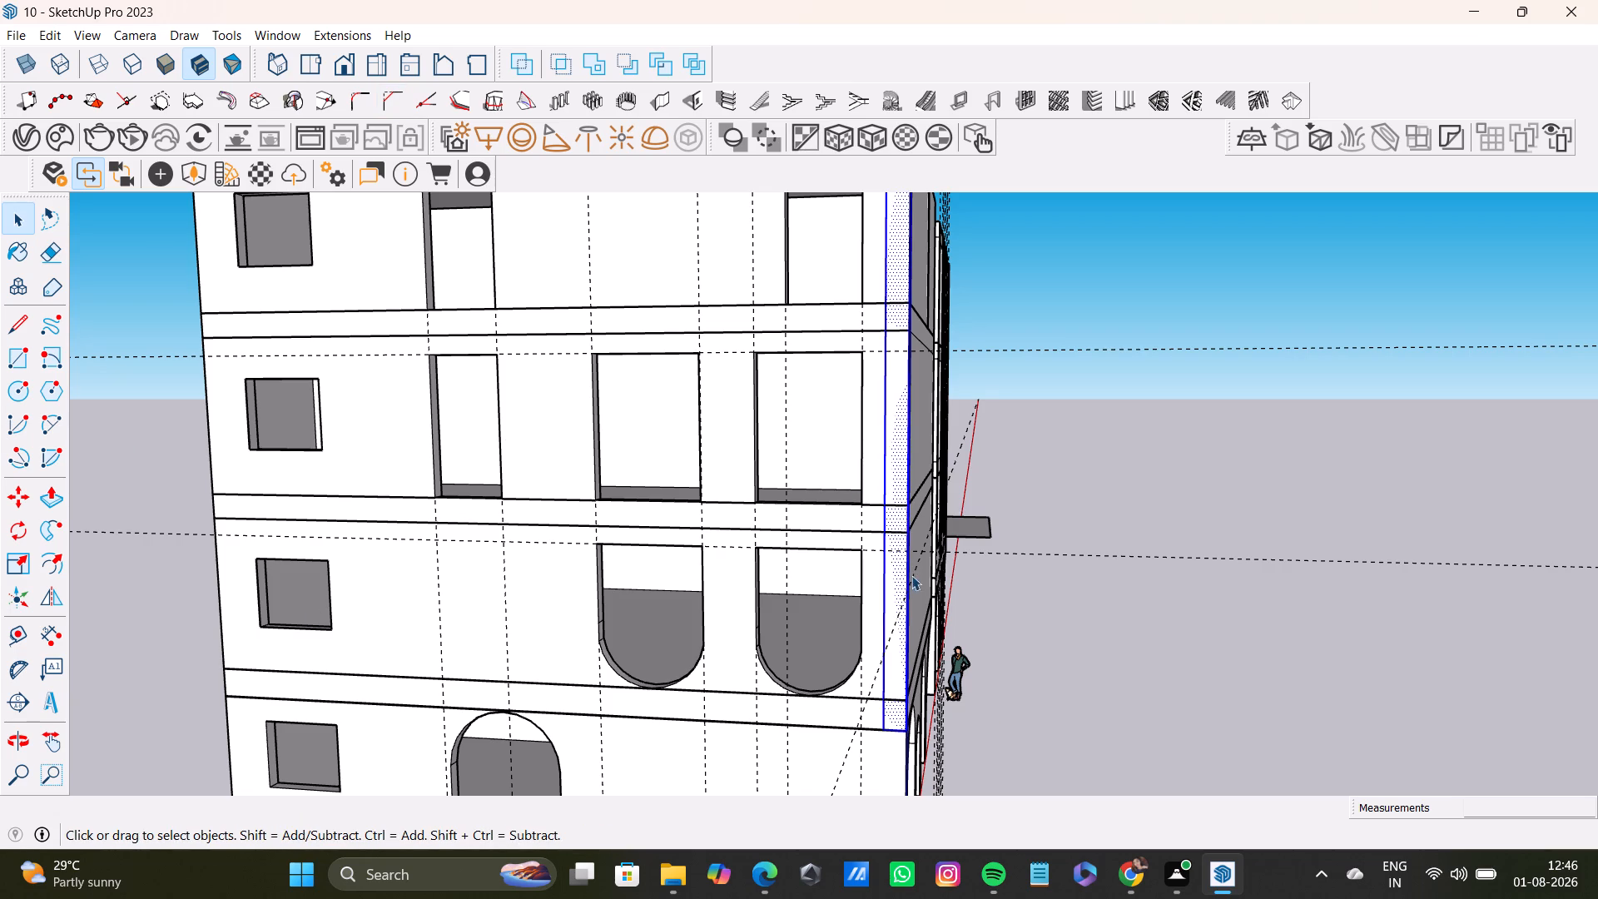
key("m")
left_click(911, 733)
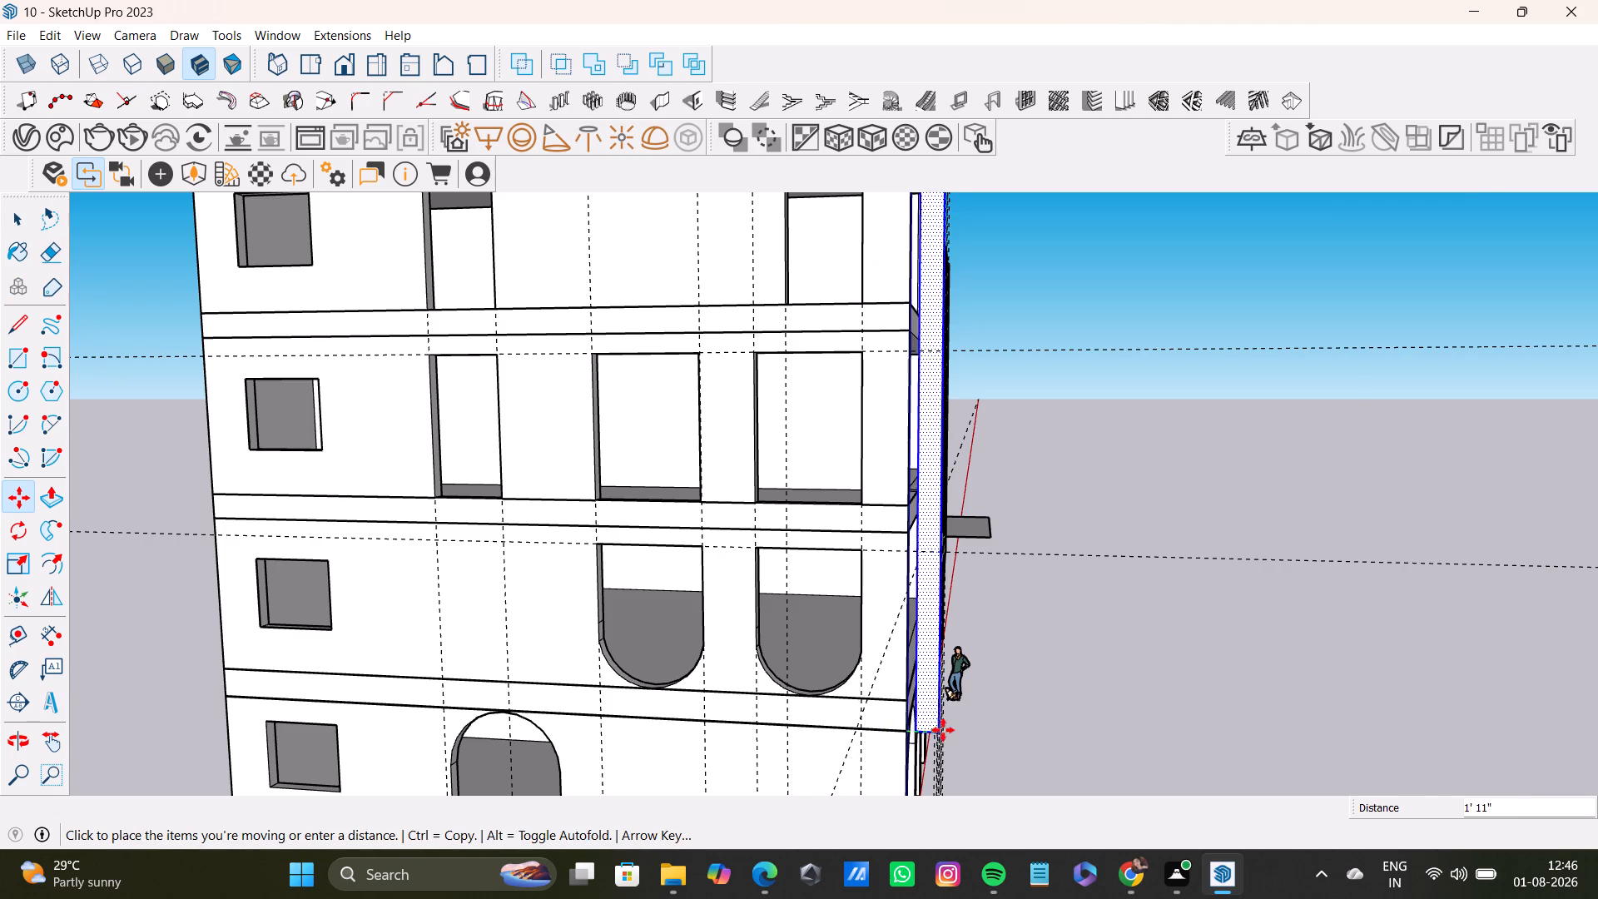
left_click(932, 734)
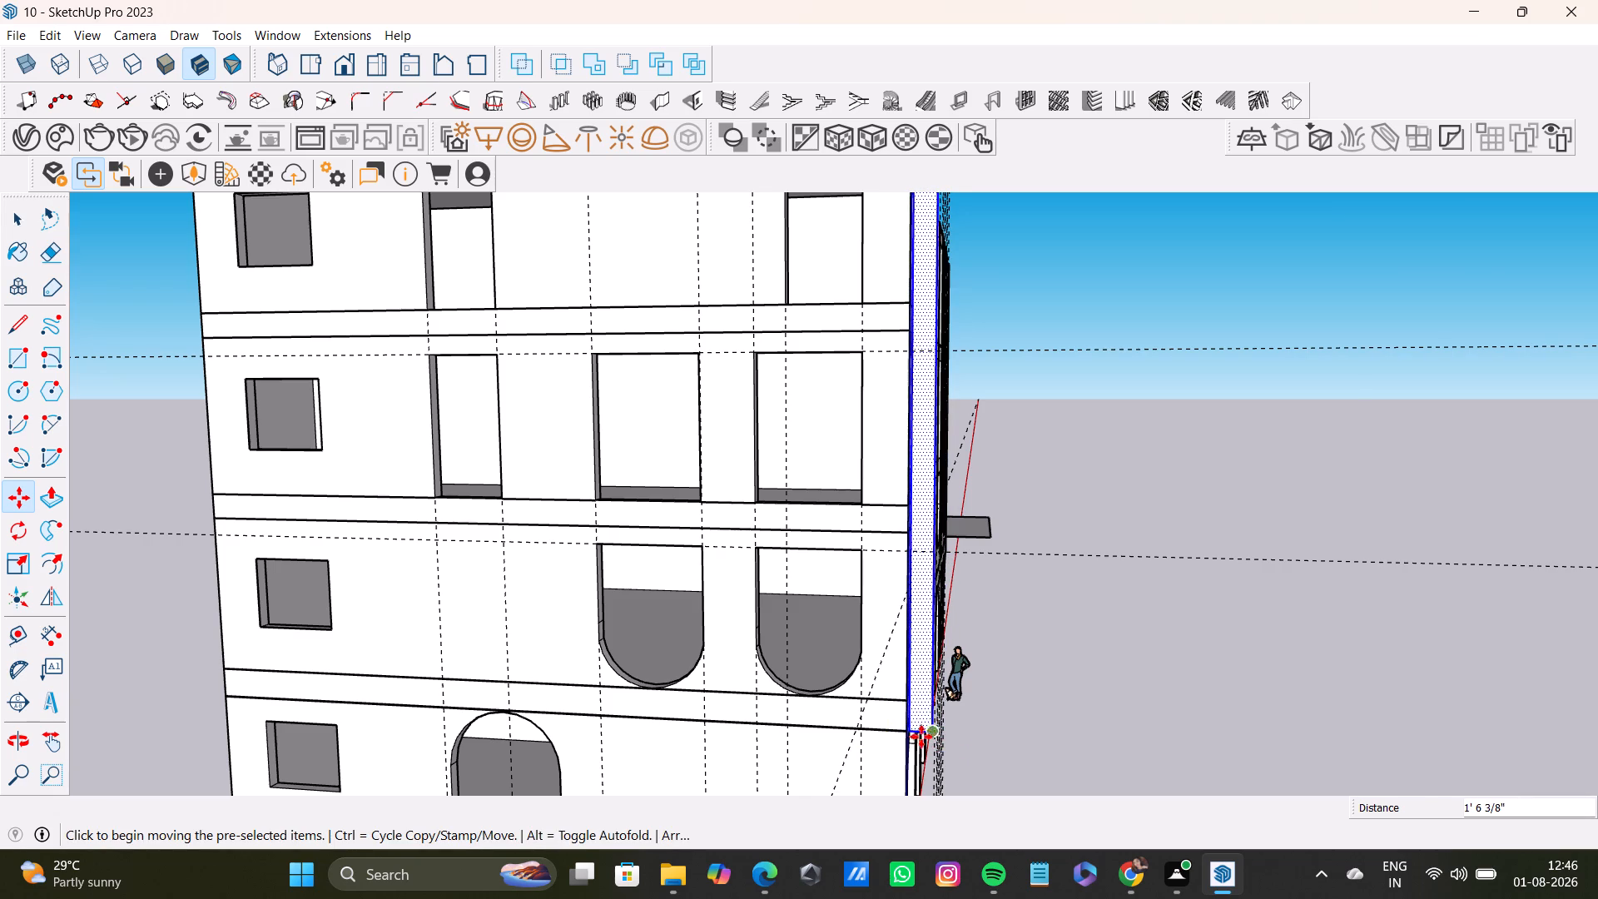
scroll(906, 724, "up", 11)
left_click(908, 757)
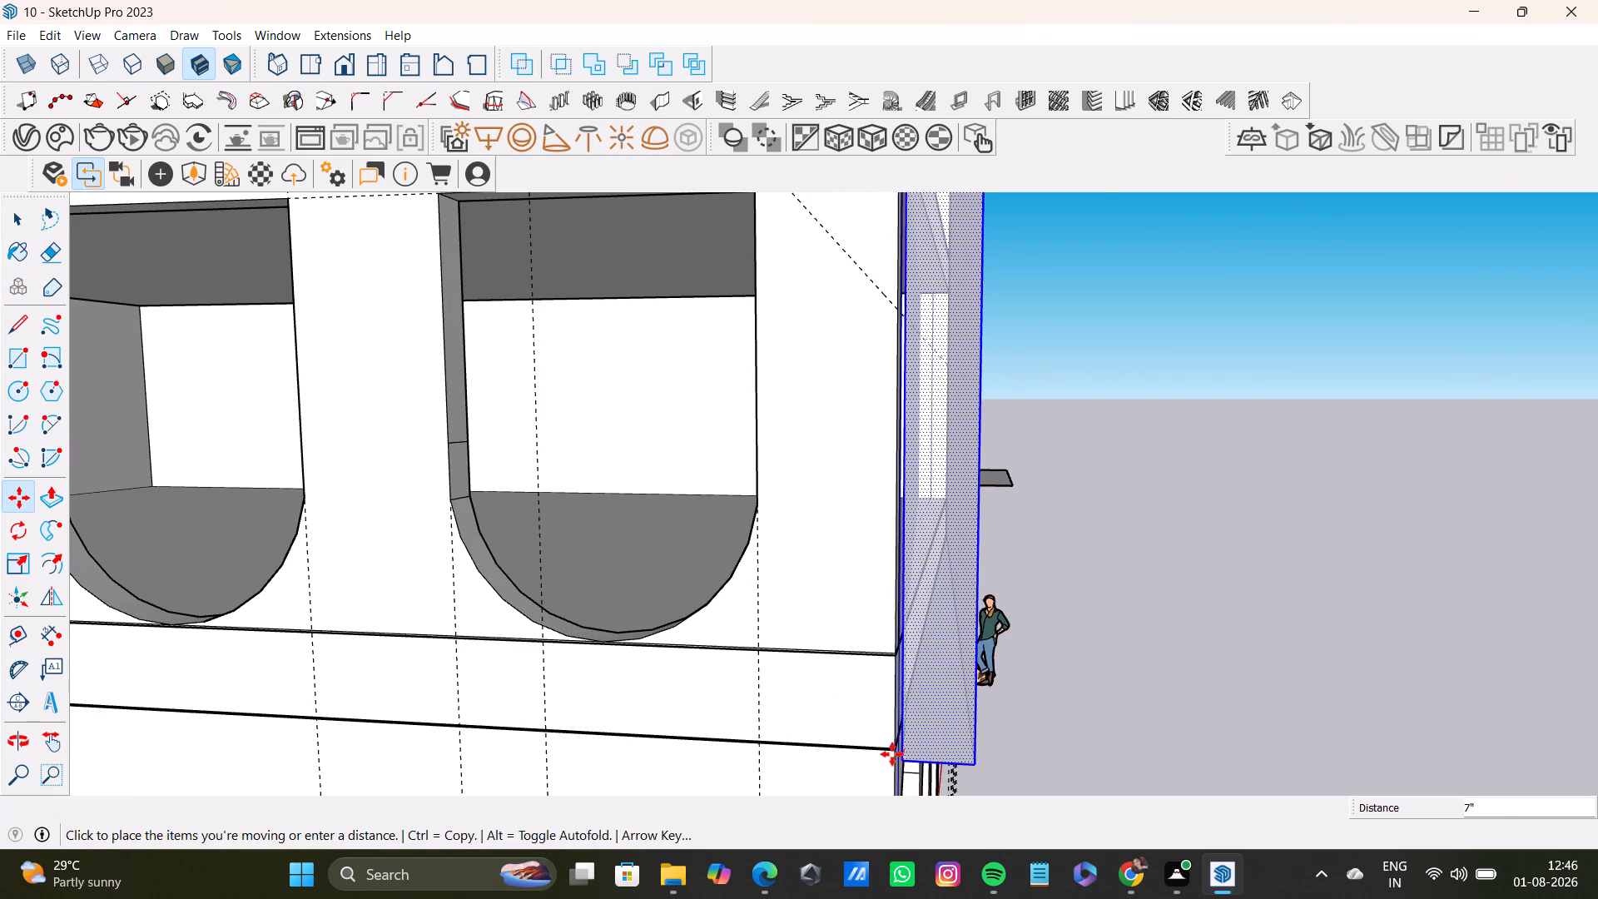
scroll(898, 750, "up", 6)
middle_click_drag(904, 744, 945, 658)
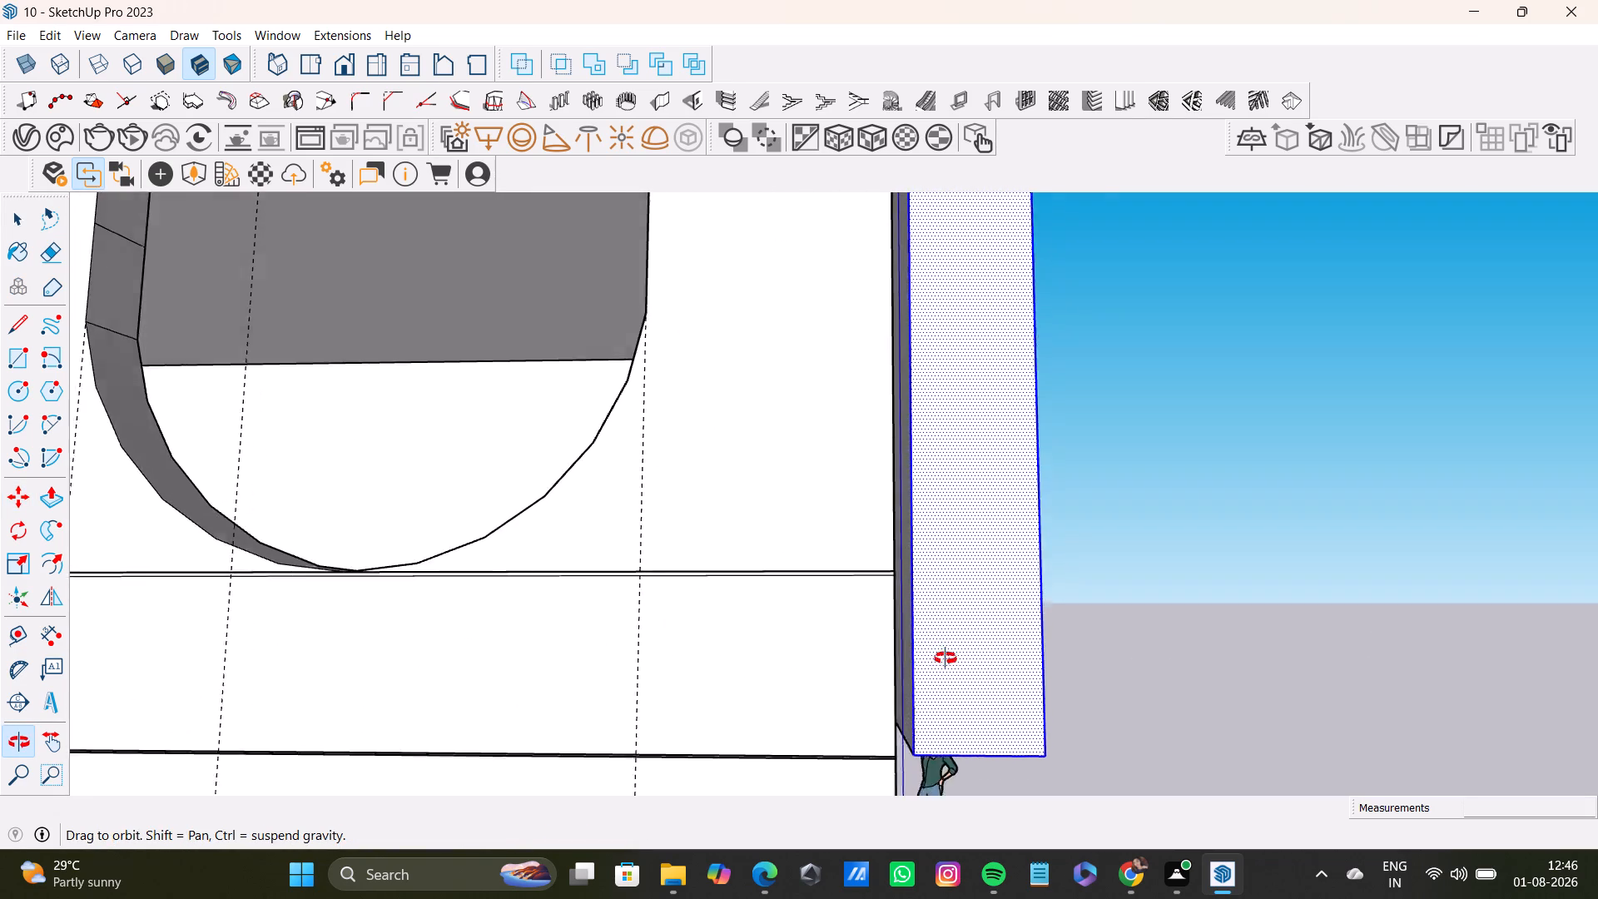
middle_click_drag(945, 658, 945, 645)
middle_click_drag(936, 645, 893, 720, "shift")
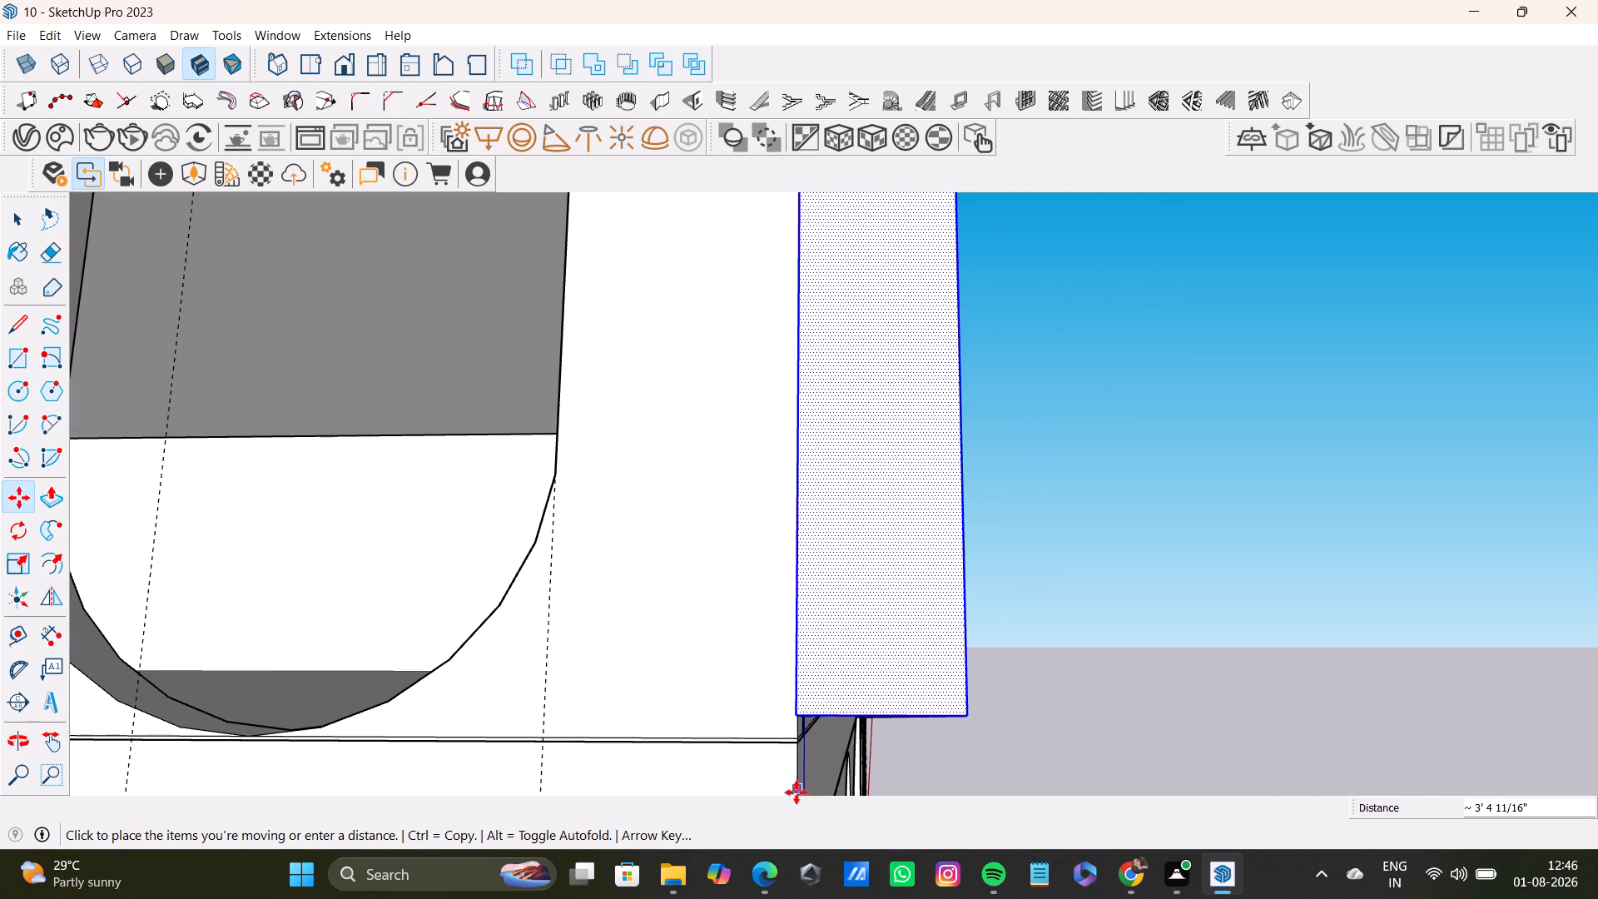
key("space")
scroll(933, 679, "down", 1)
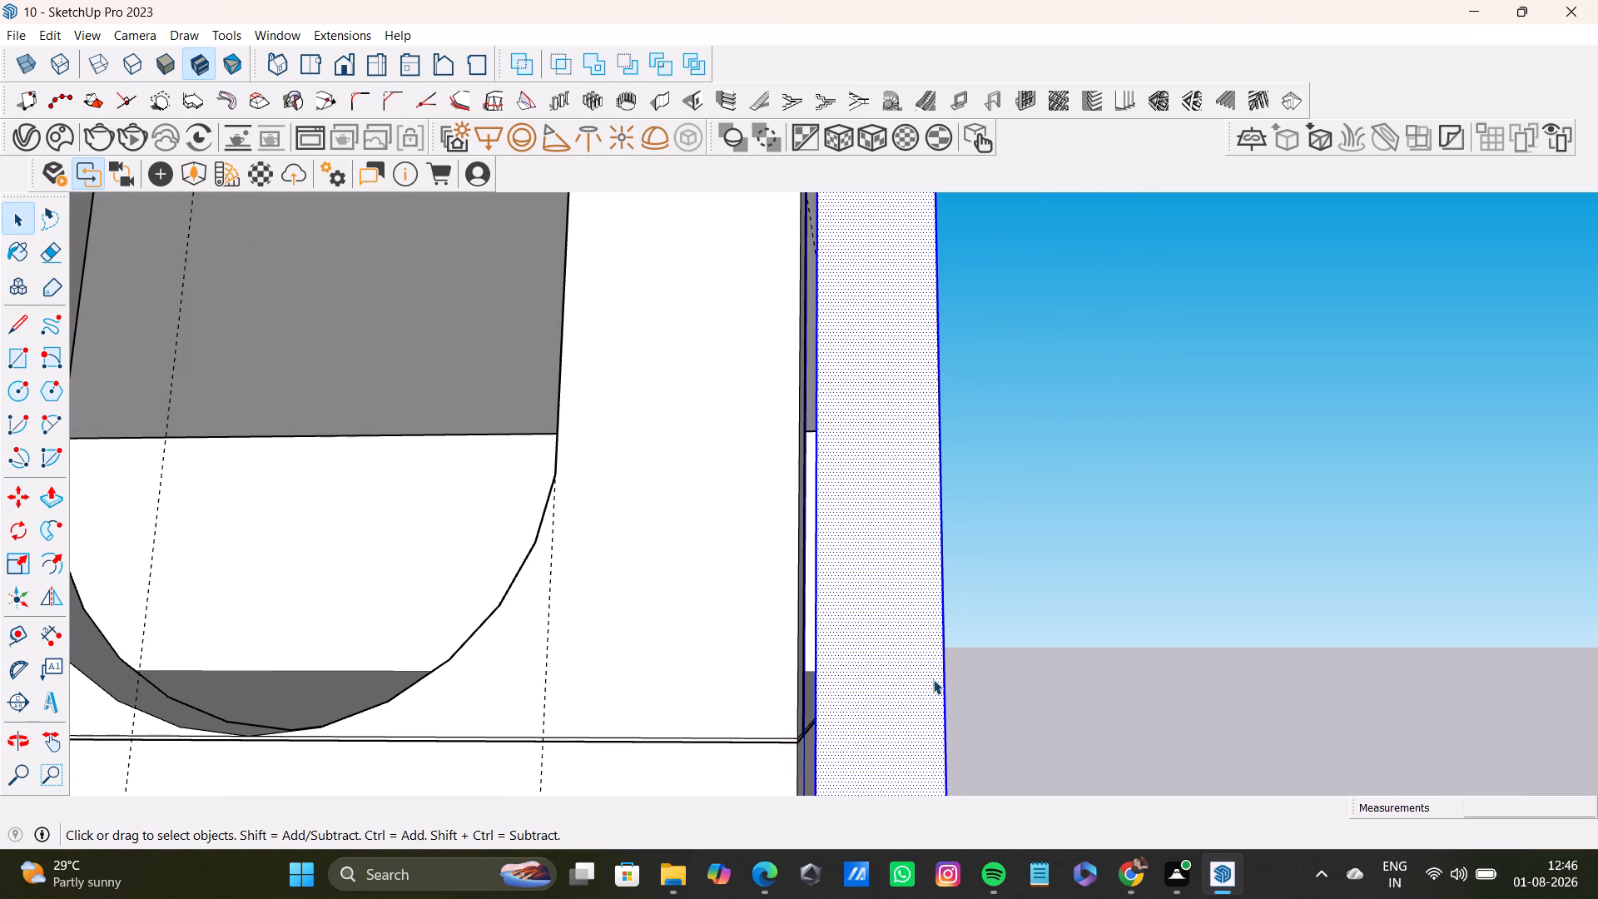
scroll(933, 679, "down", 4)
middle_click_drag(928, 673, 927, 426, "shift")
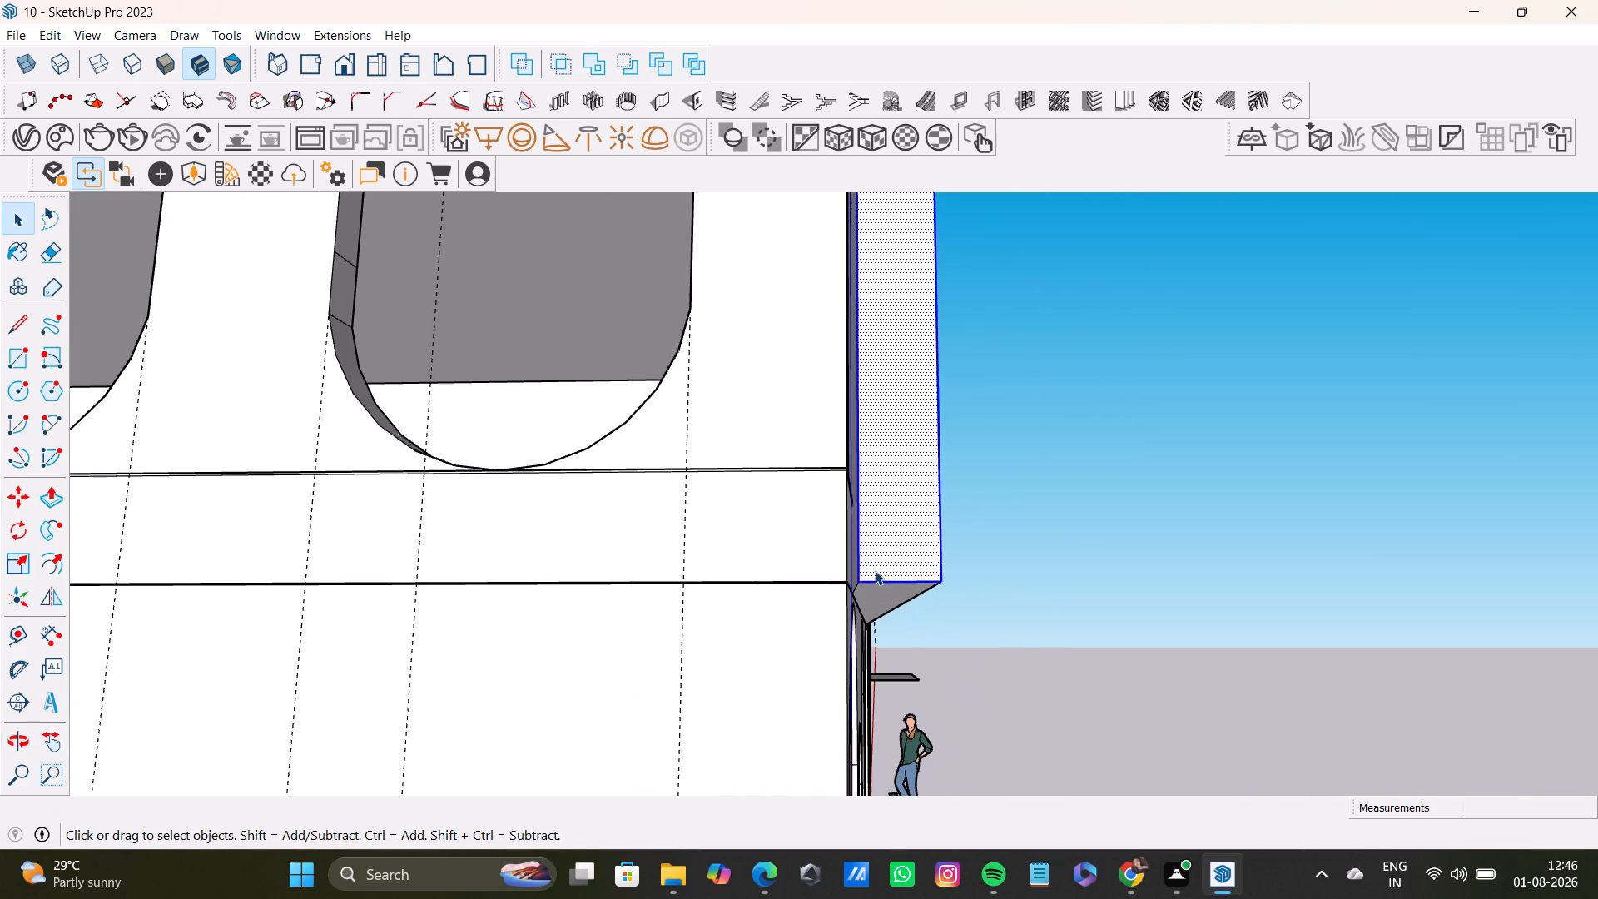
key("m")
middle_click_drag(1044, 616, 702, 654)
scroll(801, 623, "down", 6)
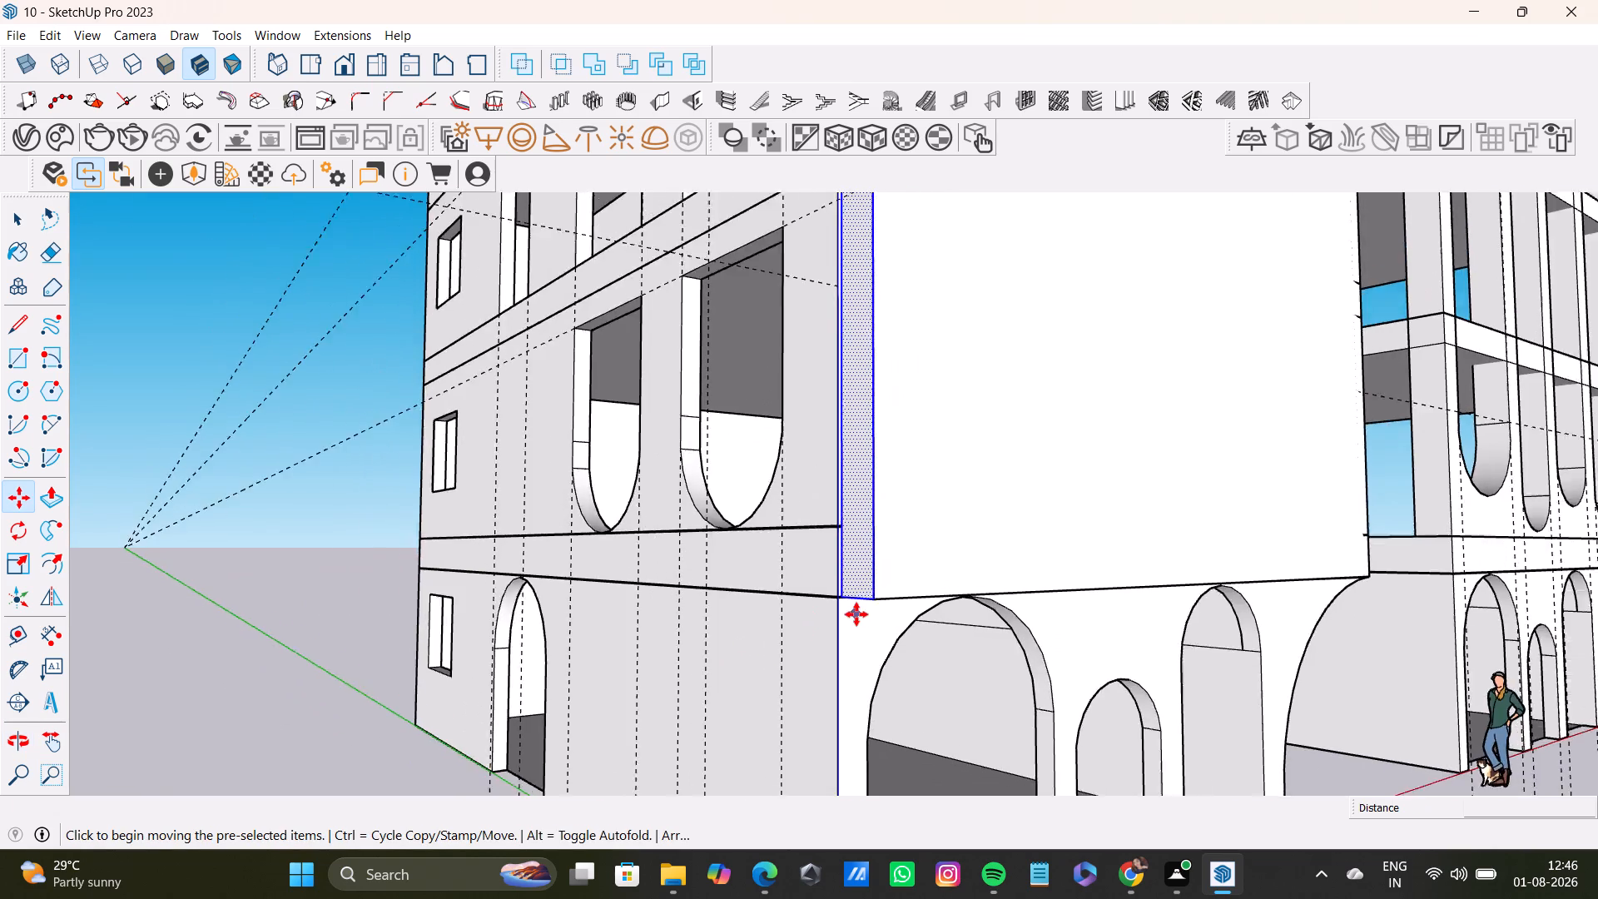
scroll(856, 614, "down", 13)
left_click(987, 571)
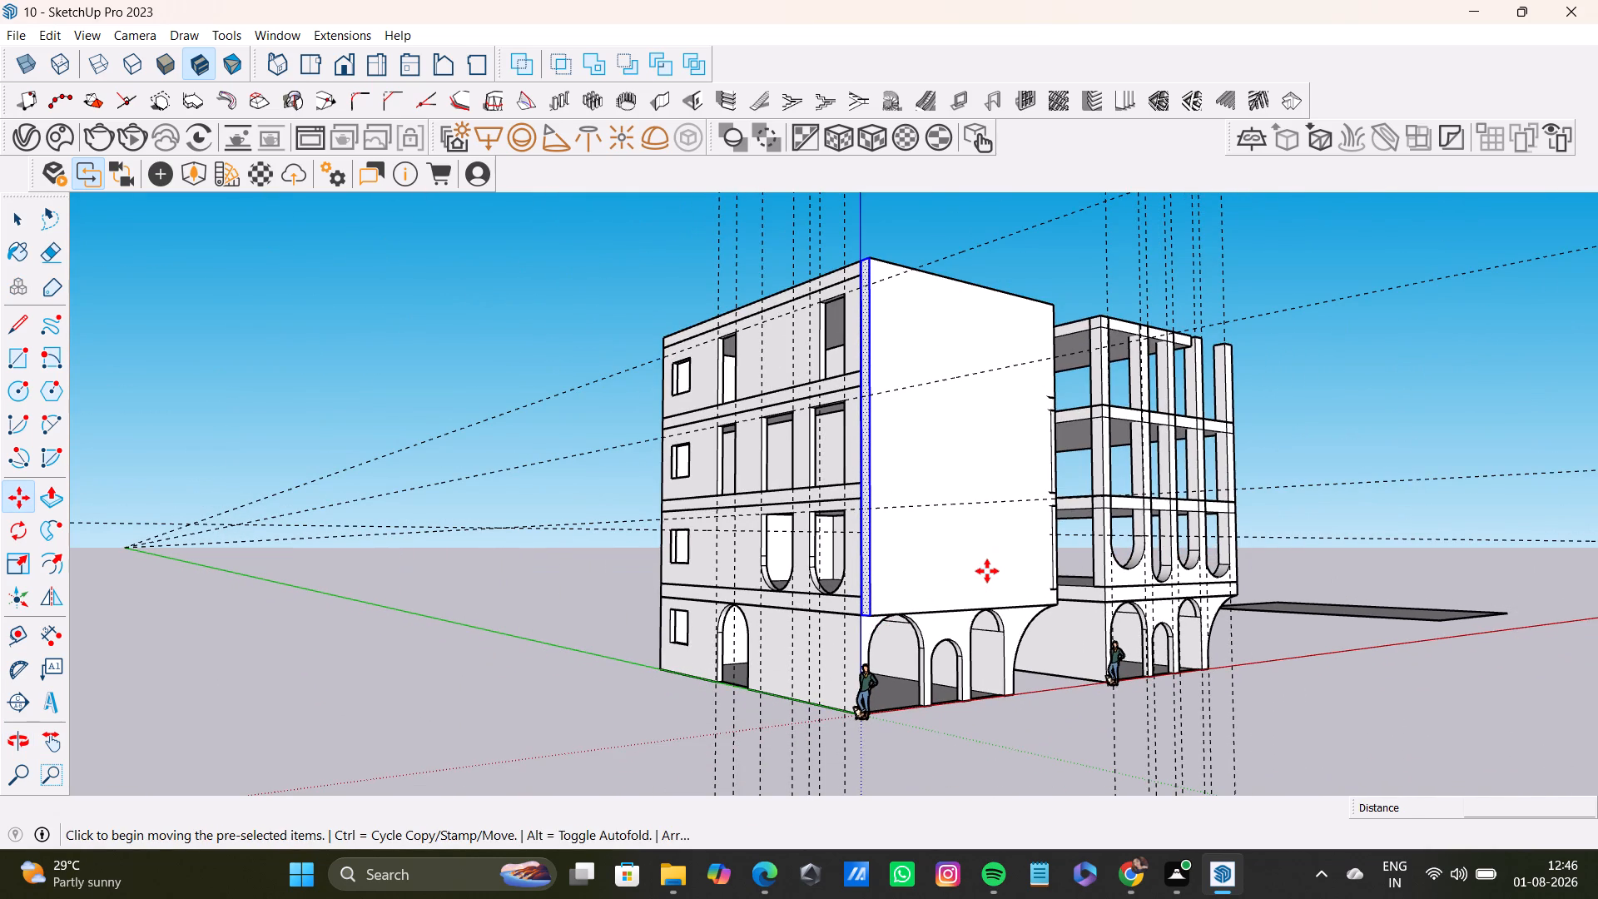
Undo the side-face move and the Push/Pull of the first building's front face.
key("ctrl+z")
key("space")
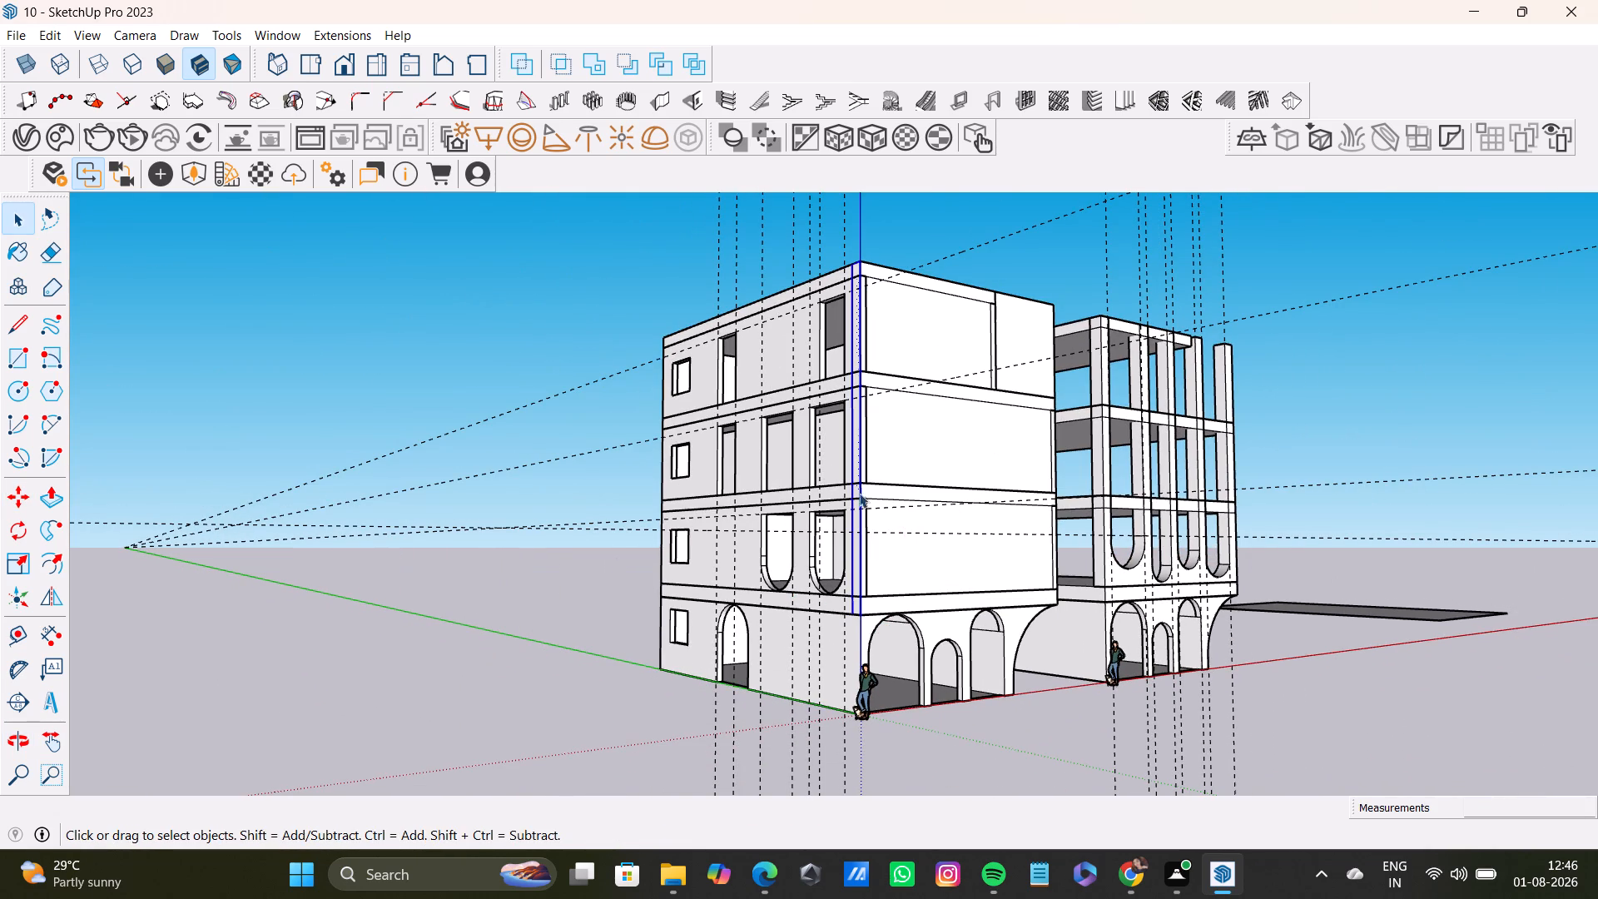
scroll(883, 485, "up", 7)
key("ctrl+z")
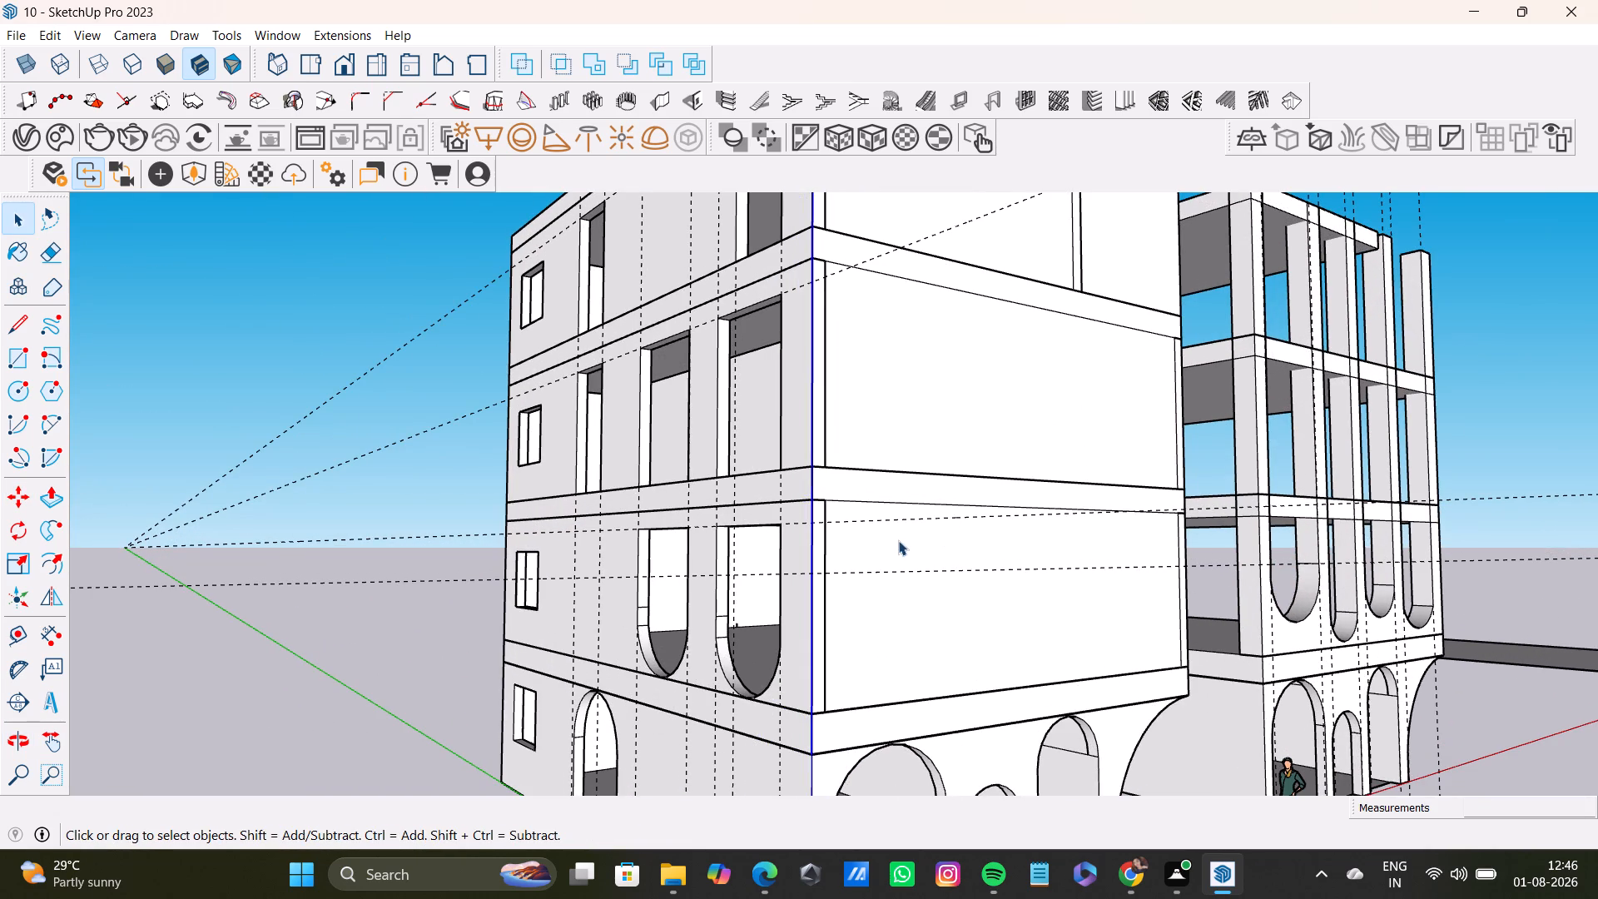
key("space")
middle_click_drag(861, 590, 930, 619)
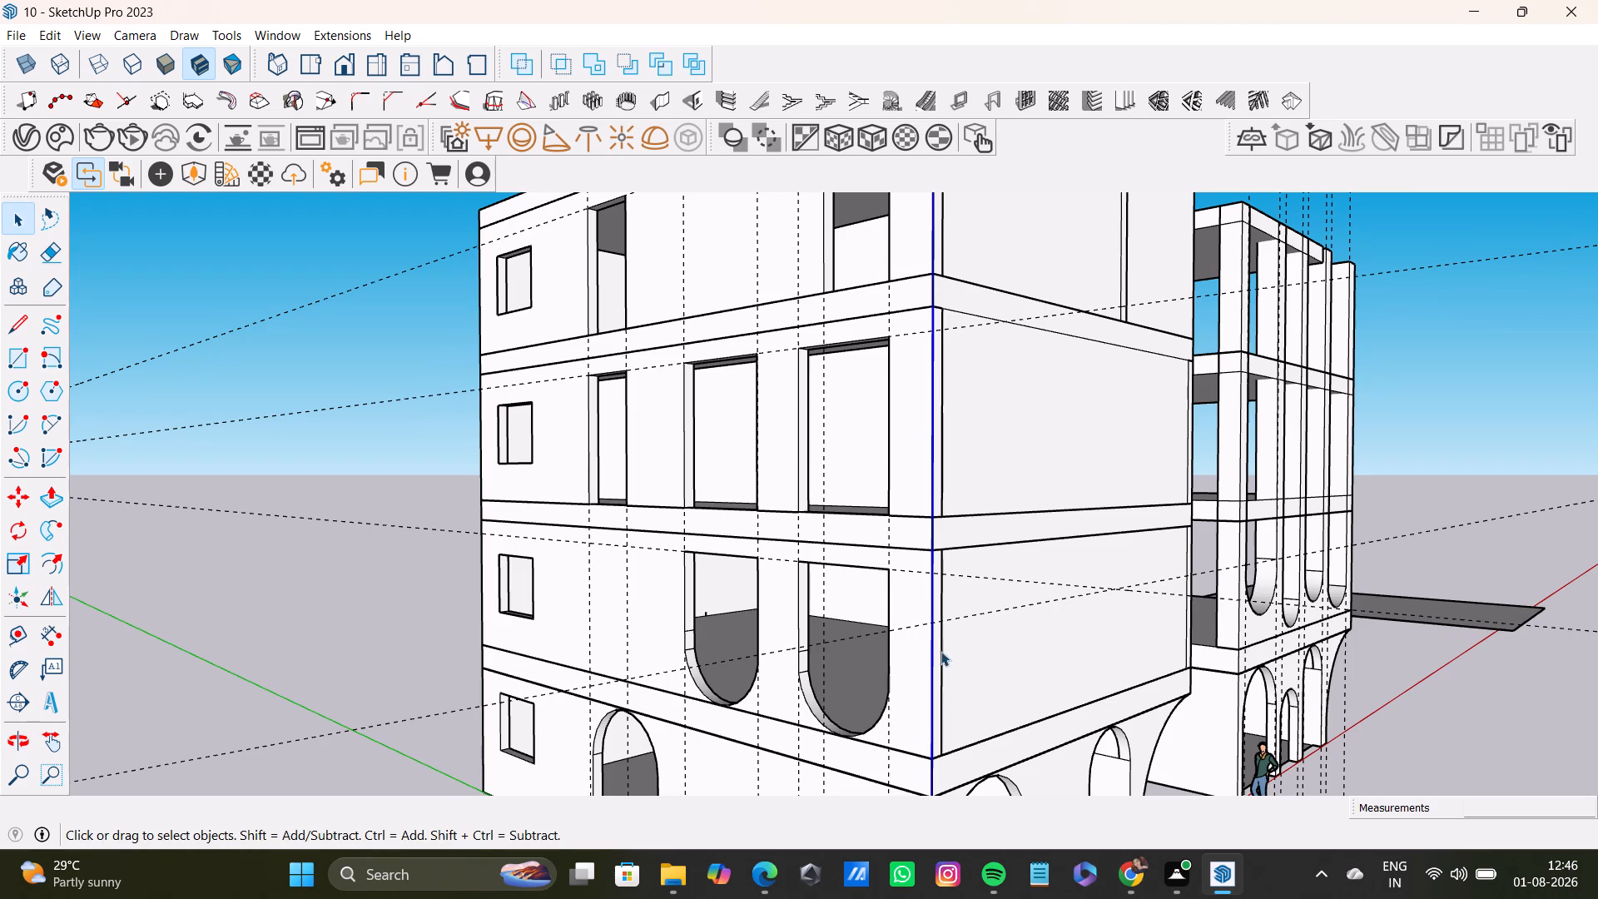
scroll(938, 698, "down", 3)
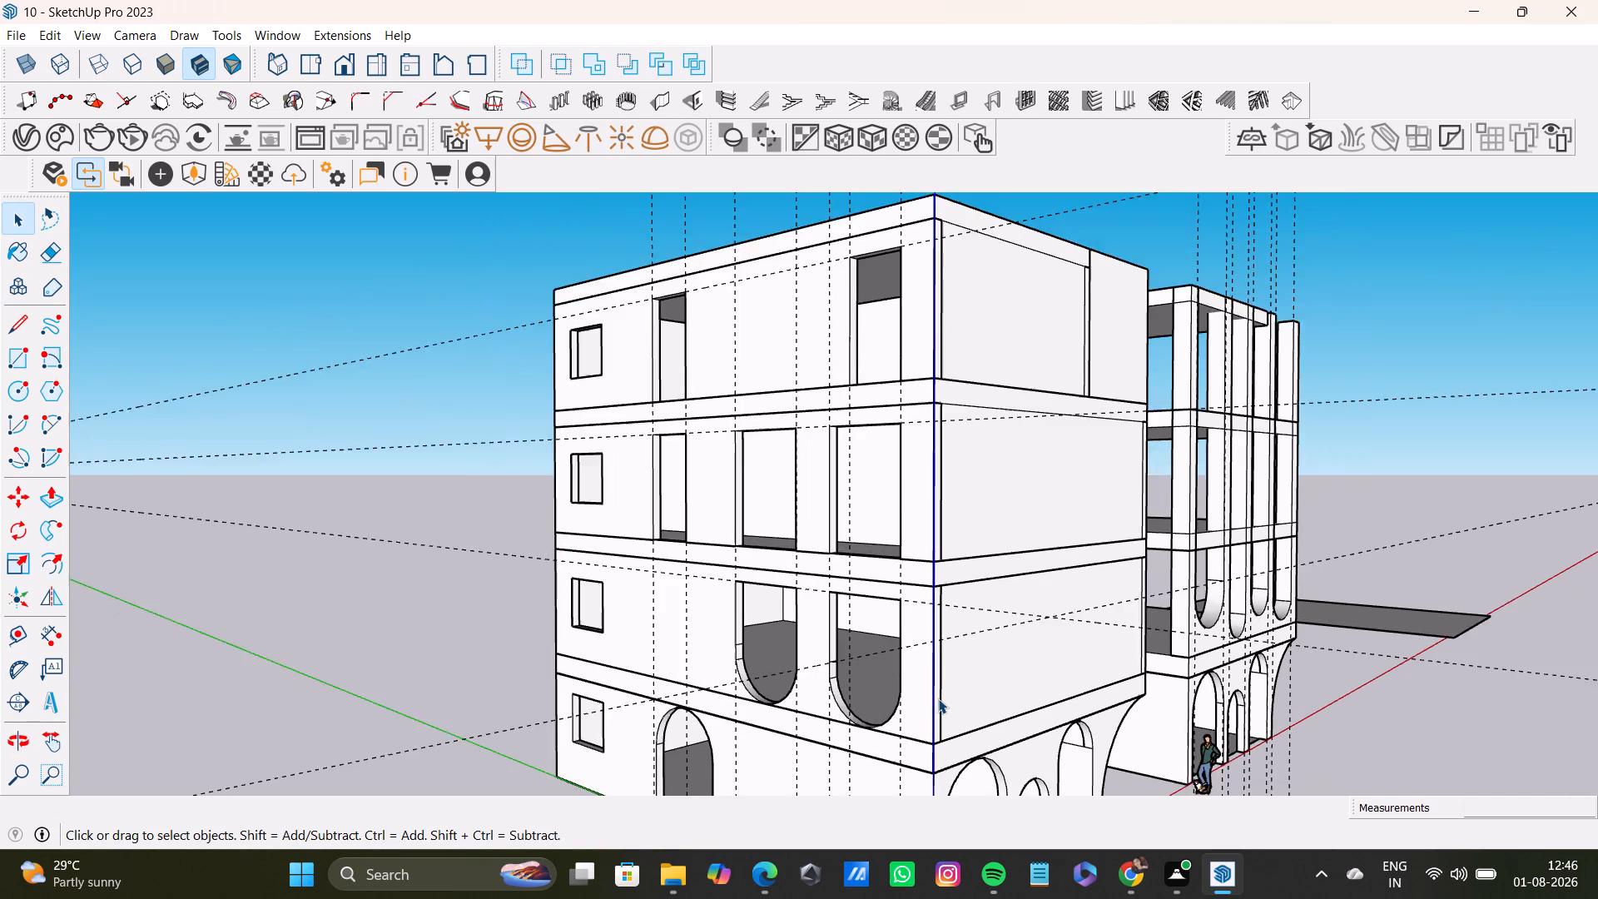
Undo the rectangle that closes the first building's open front.
scroll(938, 698, "down", 3)
middle_click_drag(938, 698, 838, 648)
key("ctrl+z")
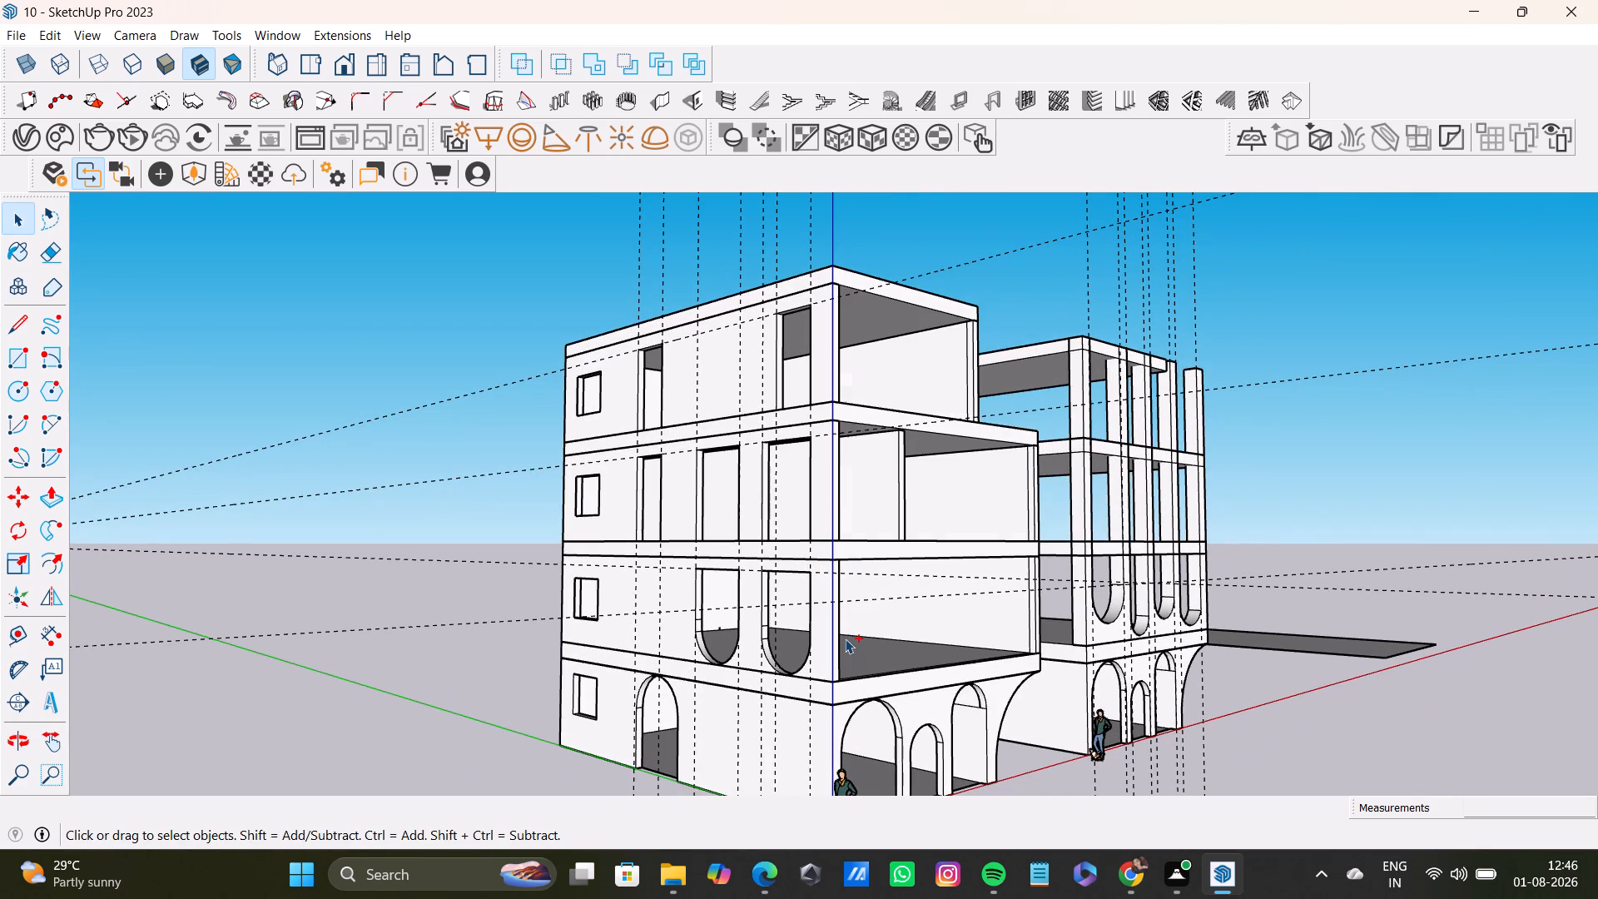
Draw a rectangle about 30' by 34' 6 9/16" across the first building's open front, from its top corner to the slab end above the arches.
middle_click_drag(1008, 653, 859, 676)
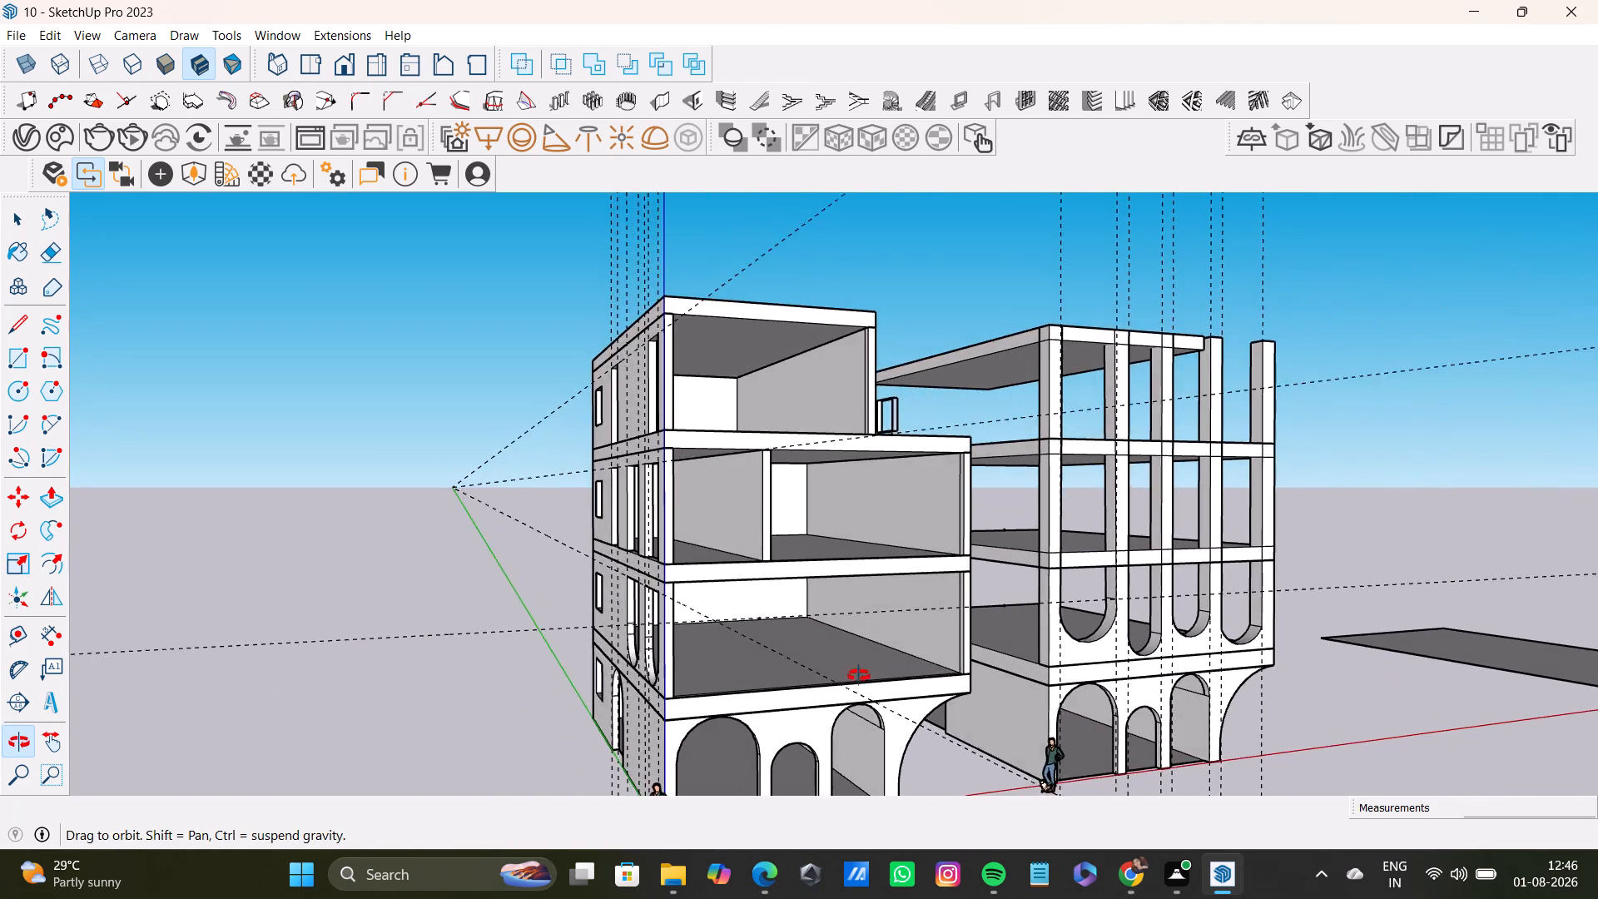
middle_click_drag(859, 676, 917, 676)
scroll(726, 588, "up", 2)
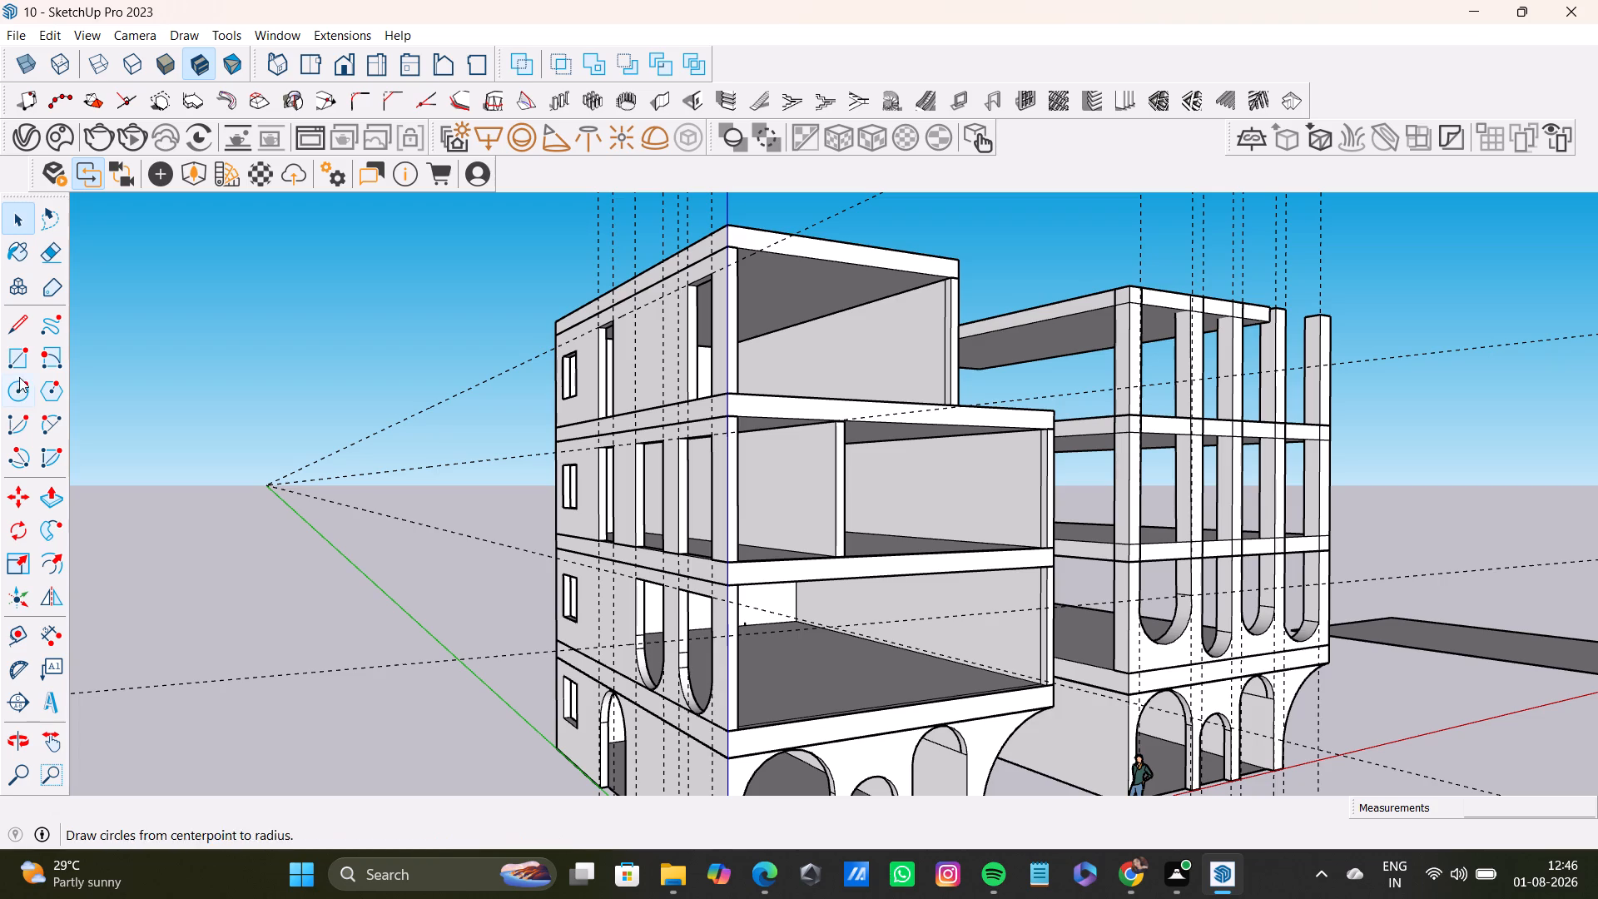
left_click(13, 360)
left_click(726, 227)
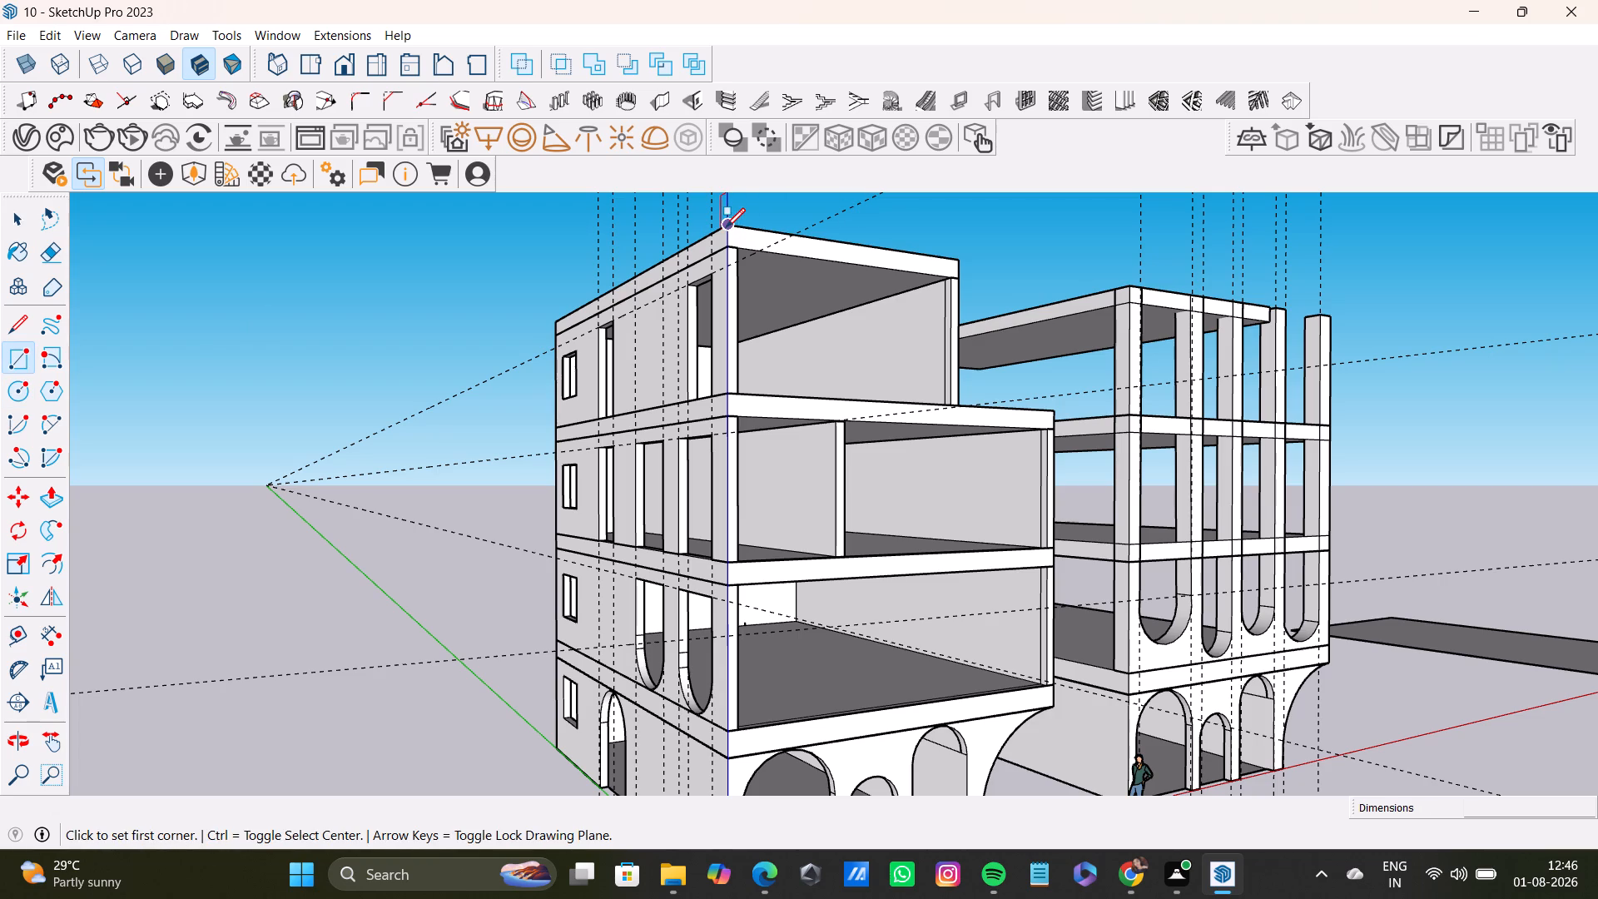
left_click(1058, 680)
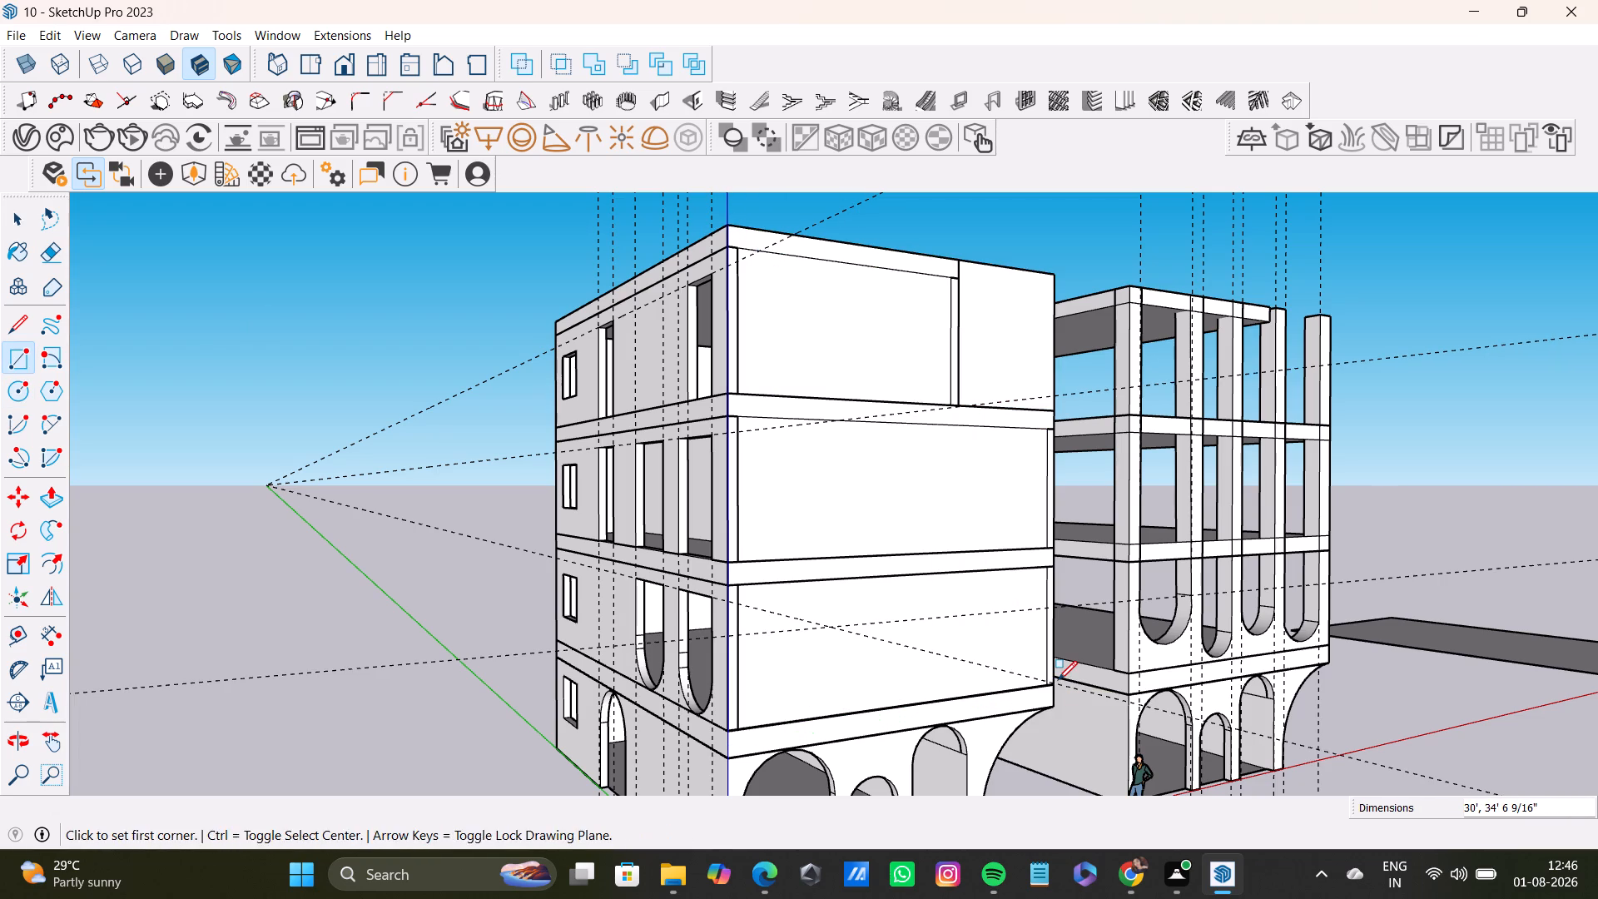
key("space")
Examine the new front face and the neighbouring building from several sides and from above.
middle_click_drag(958, 547, 1172, 589)
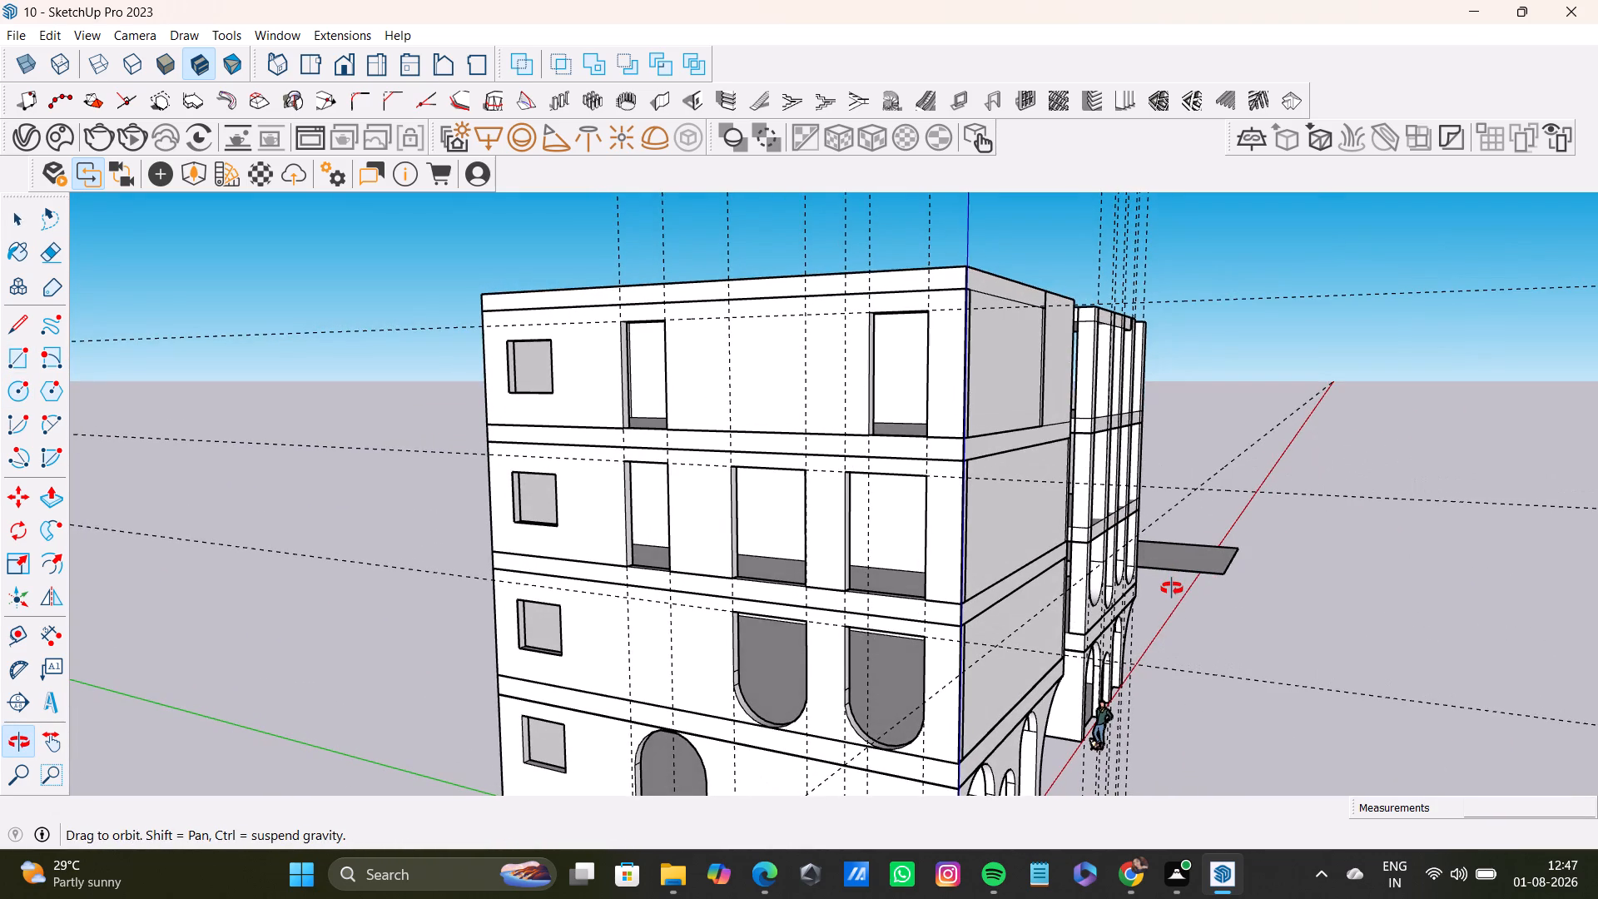
middle_click_drag(1172, 589, 214, 592)
middle_click_drag(414, 524, 614, 744)
scroll(577, 405, "down", 6)
middle_click_drag(450, 397, 623, 348)
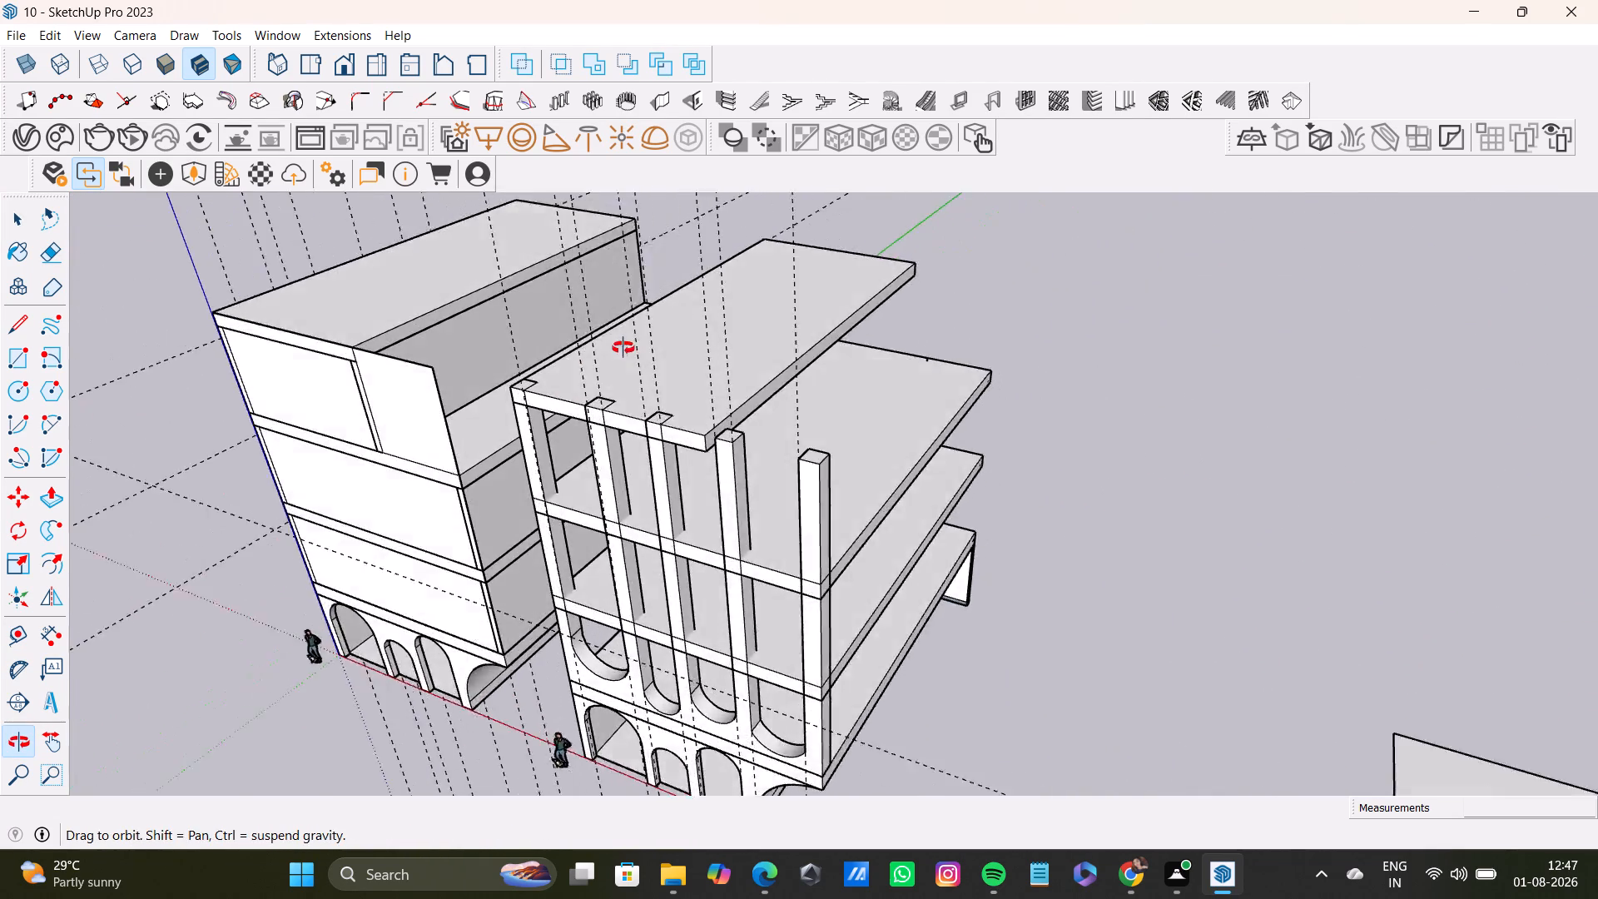
middle_click_drag(623, 348, 716, 294)
middle_click_drag(524, 508, 645, 450)
middle_click_drag(434, 564, 577, 504)
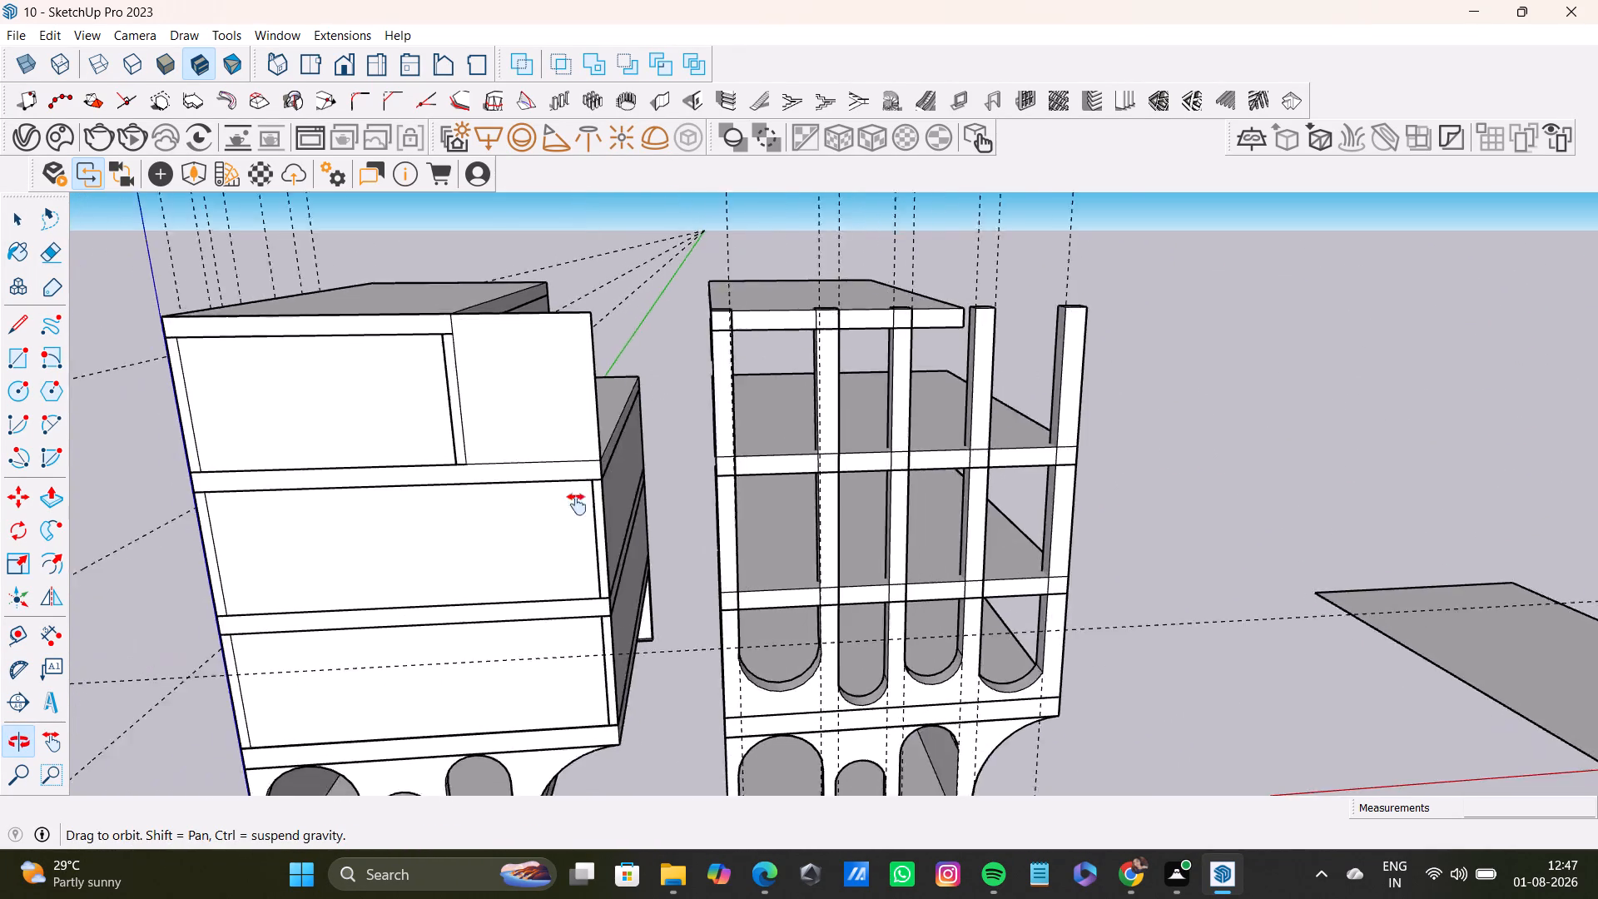
middle_click_drag(577, 504, 828, 389)
middle_click_drag(536, 588, 791, 515)
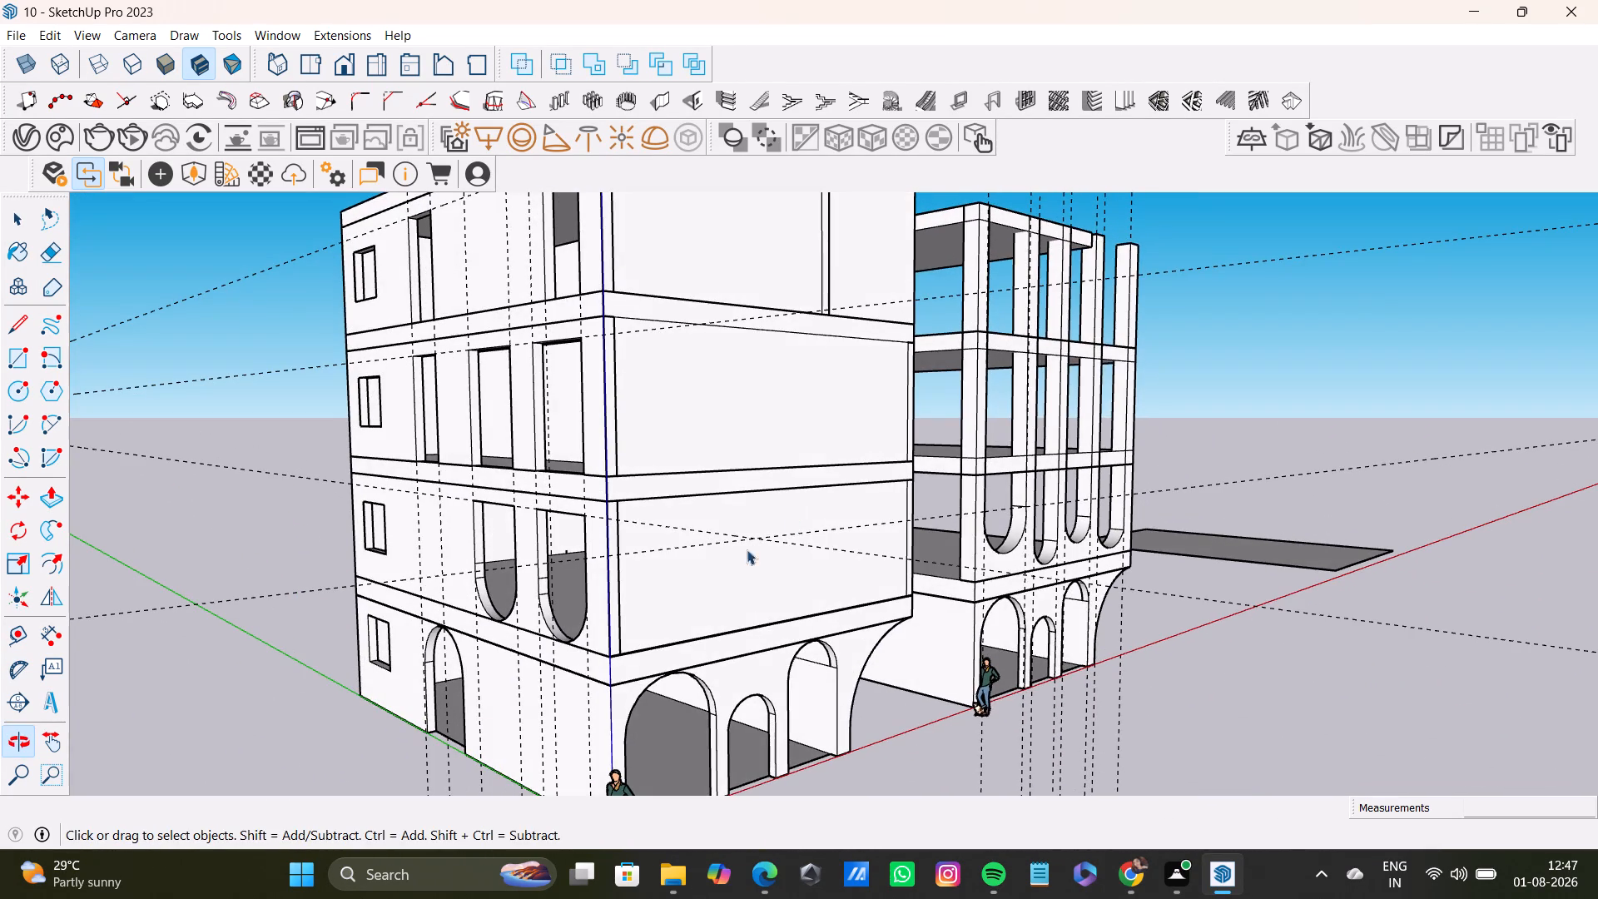
Move the new front face outward so it stands clear of the first building.
left_click(672, 592)
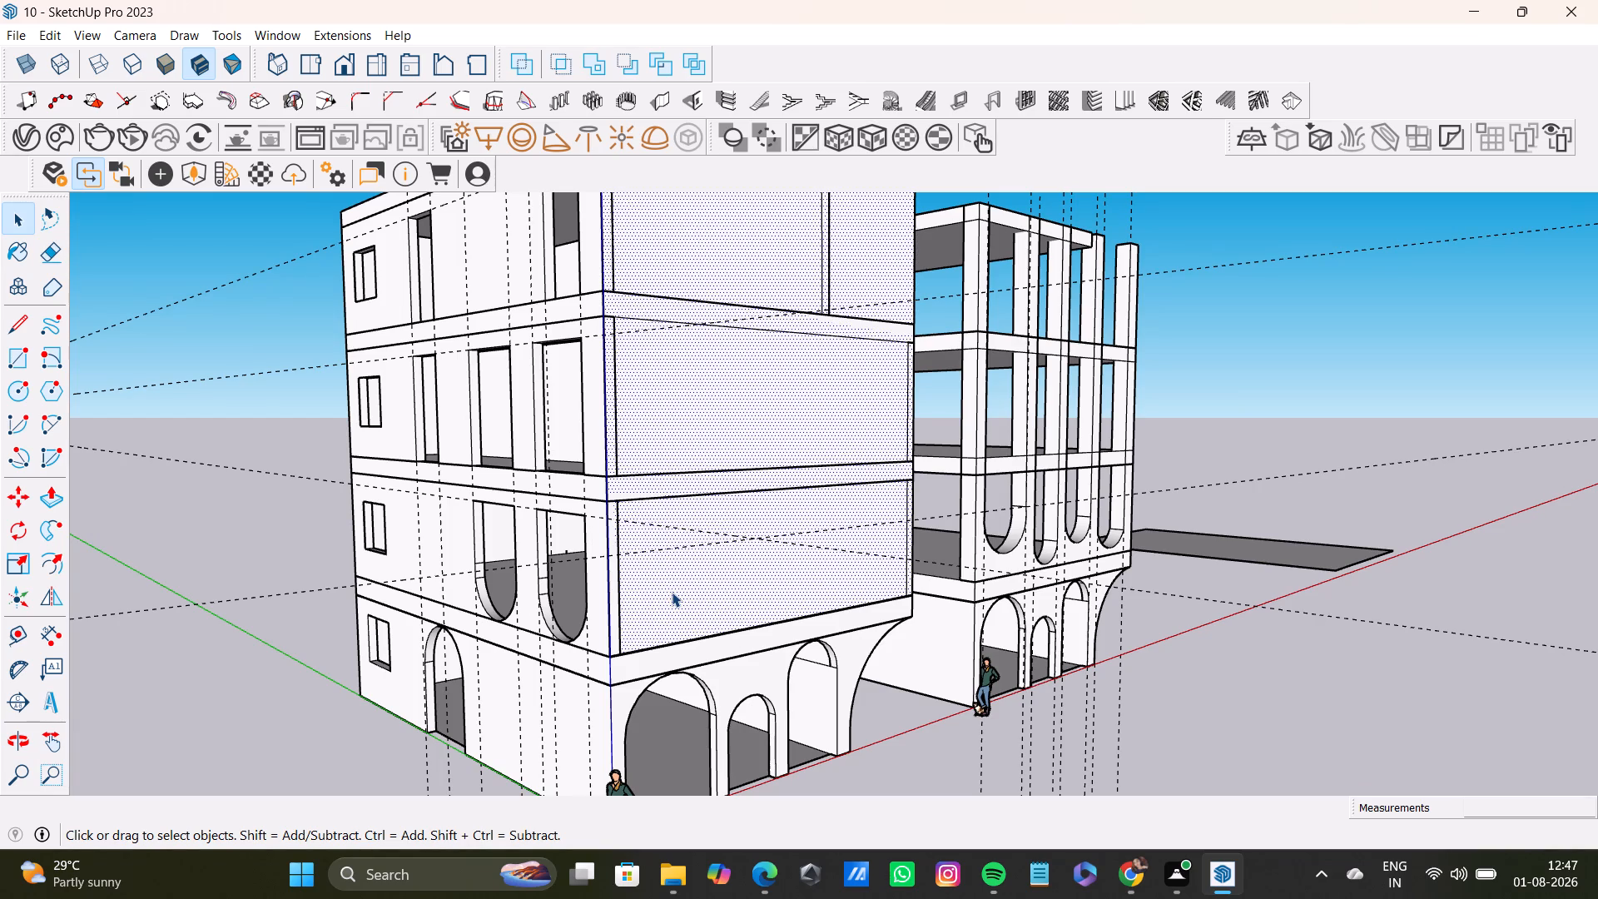
key("m")
left_click(605, 660)
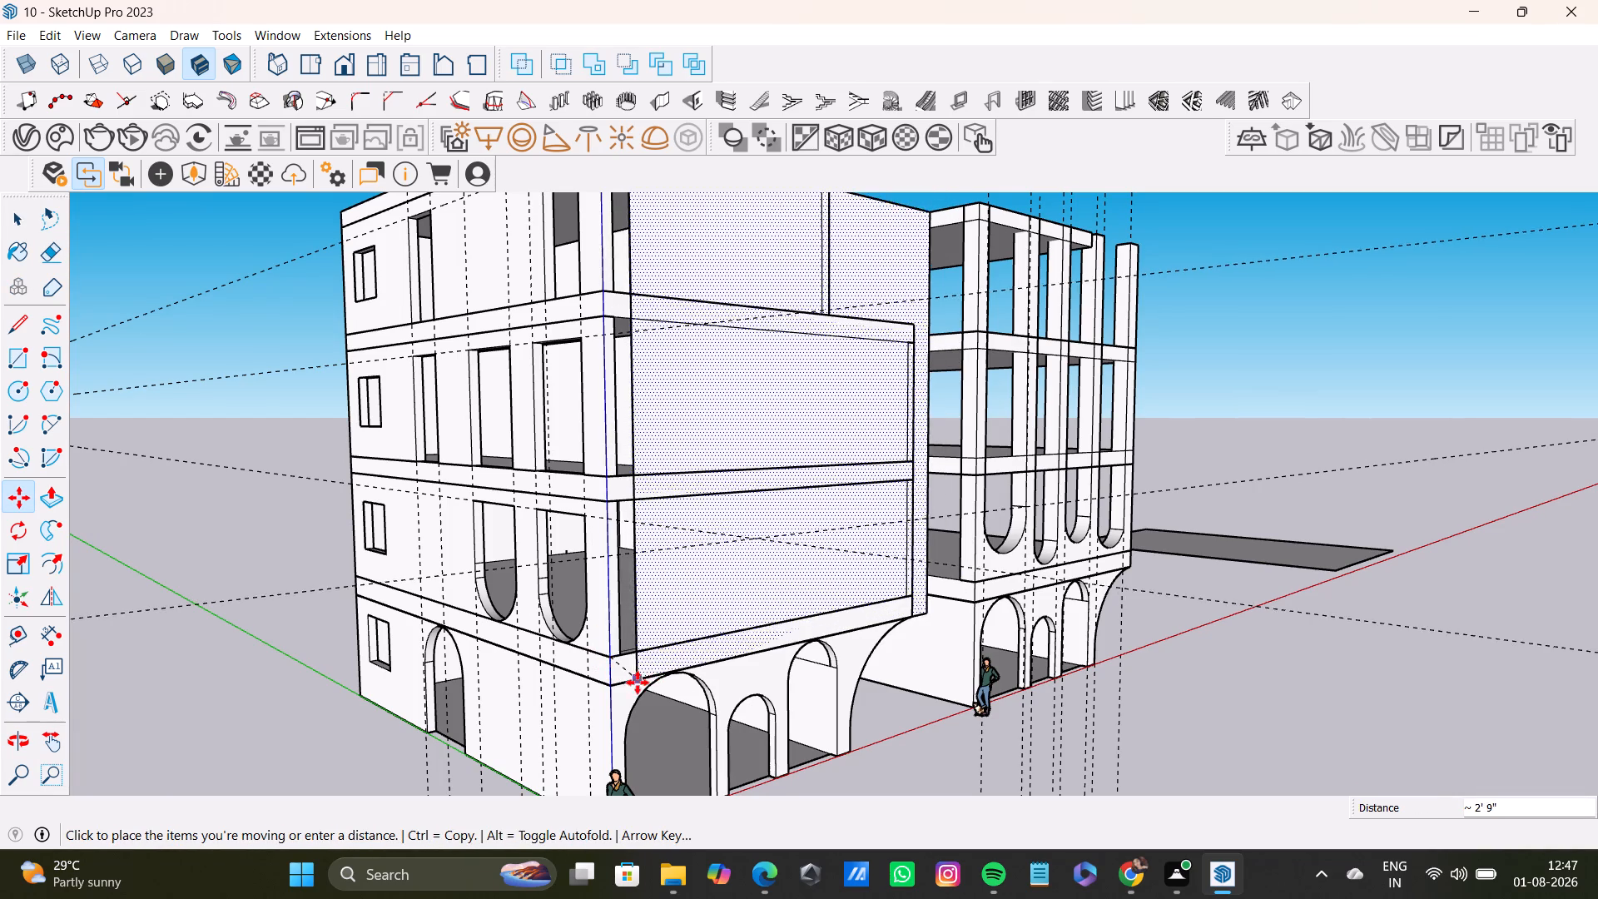
middle_click_drag(638, 683, 931, 664)
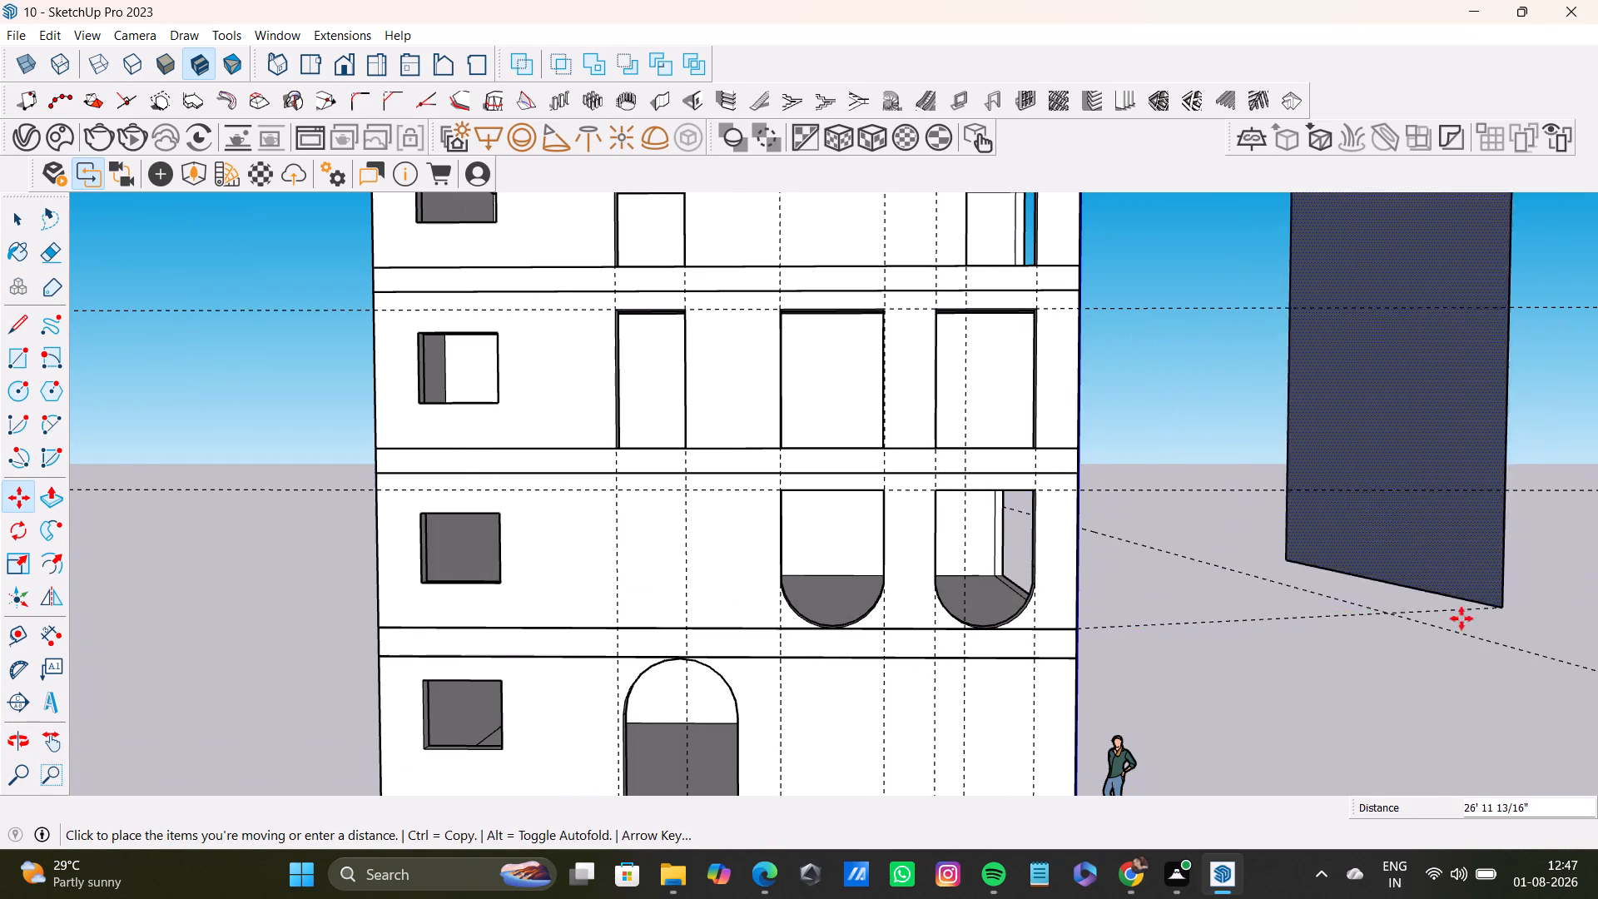
left_click(1275, 661)
Push/Pull the detached front face about 9 11/16" to give it wall thickness.
key("p")
left_click(1252, 577)
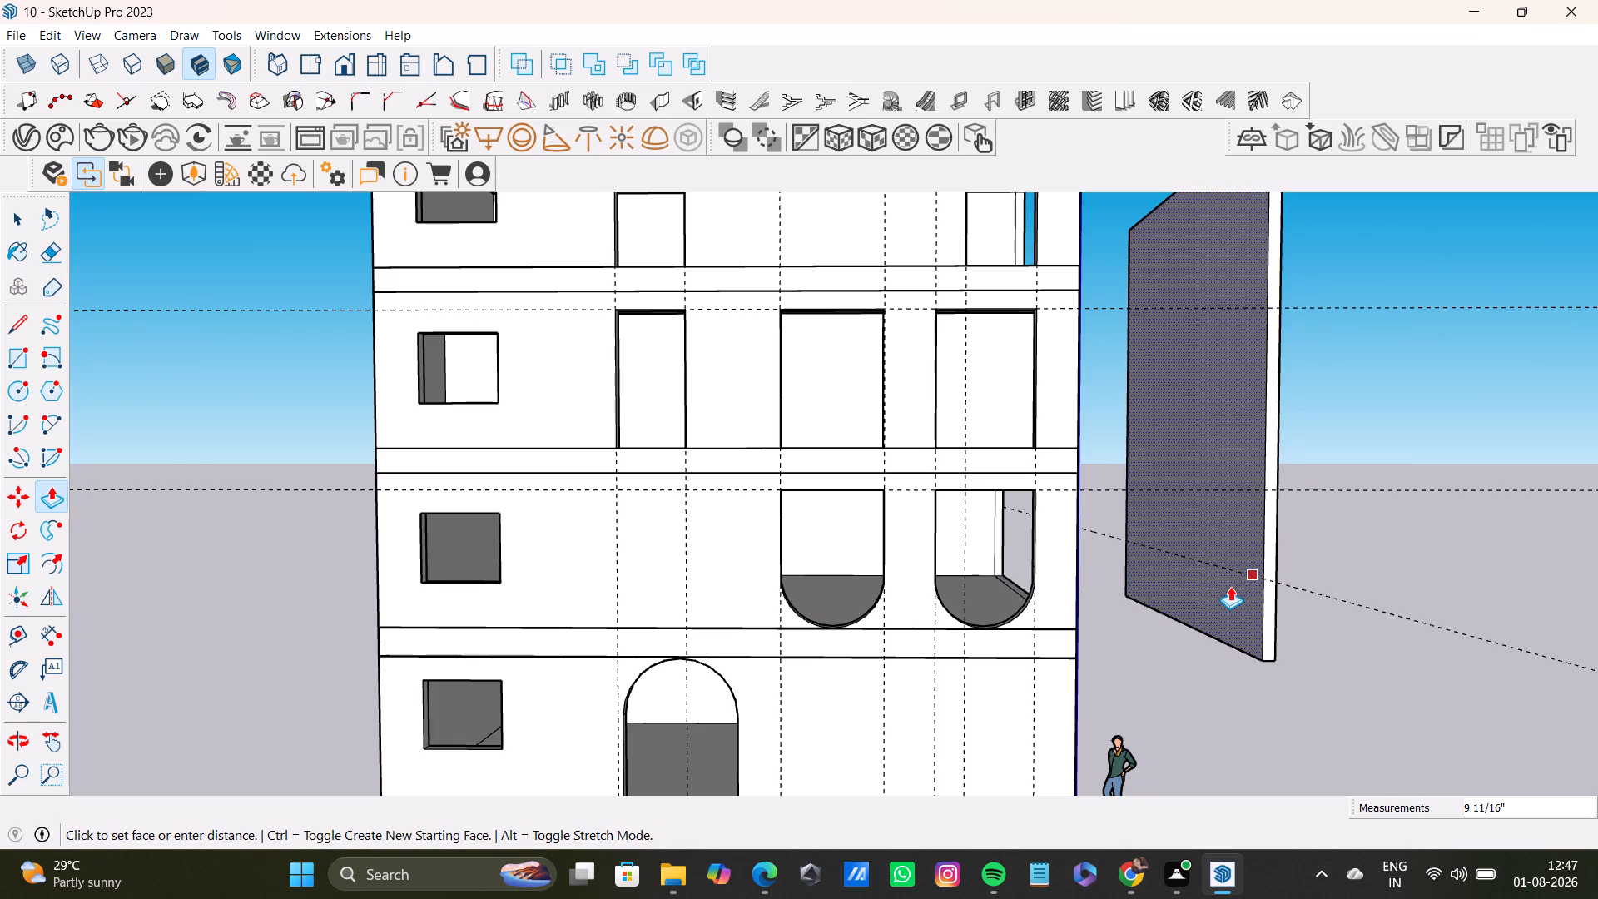
left_click(1230, 586)
key("space")
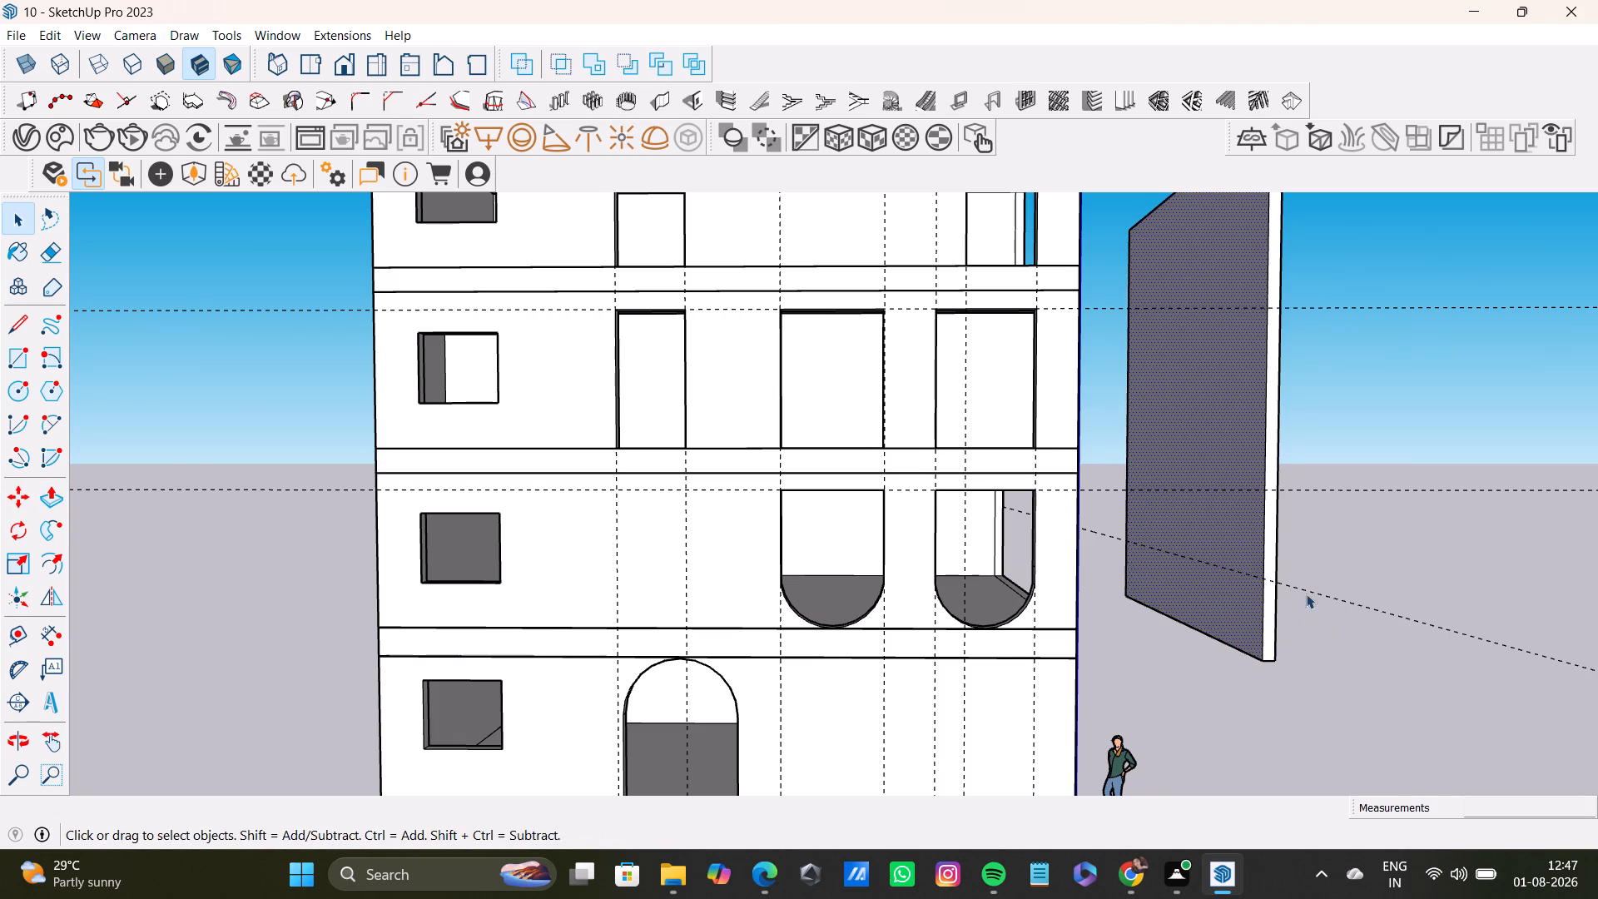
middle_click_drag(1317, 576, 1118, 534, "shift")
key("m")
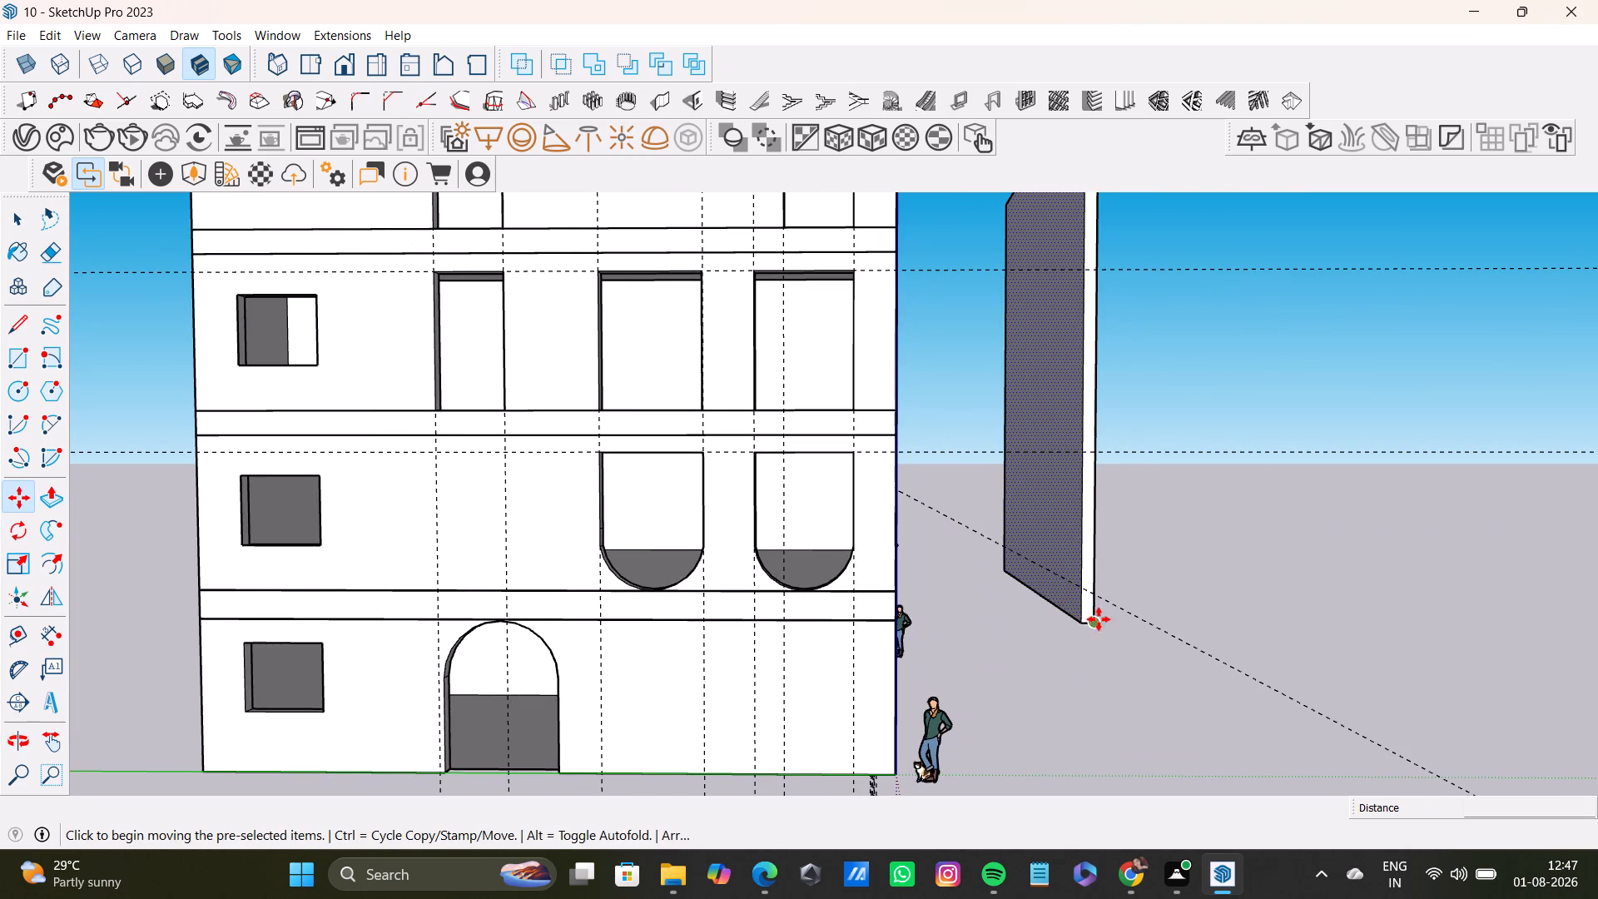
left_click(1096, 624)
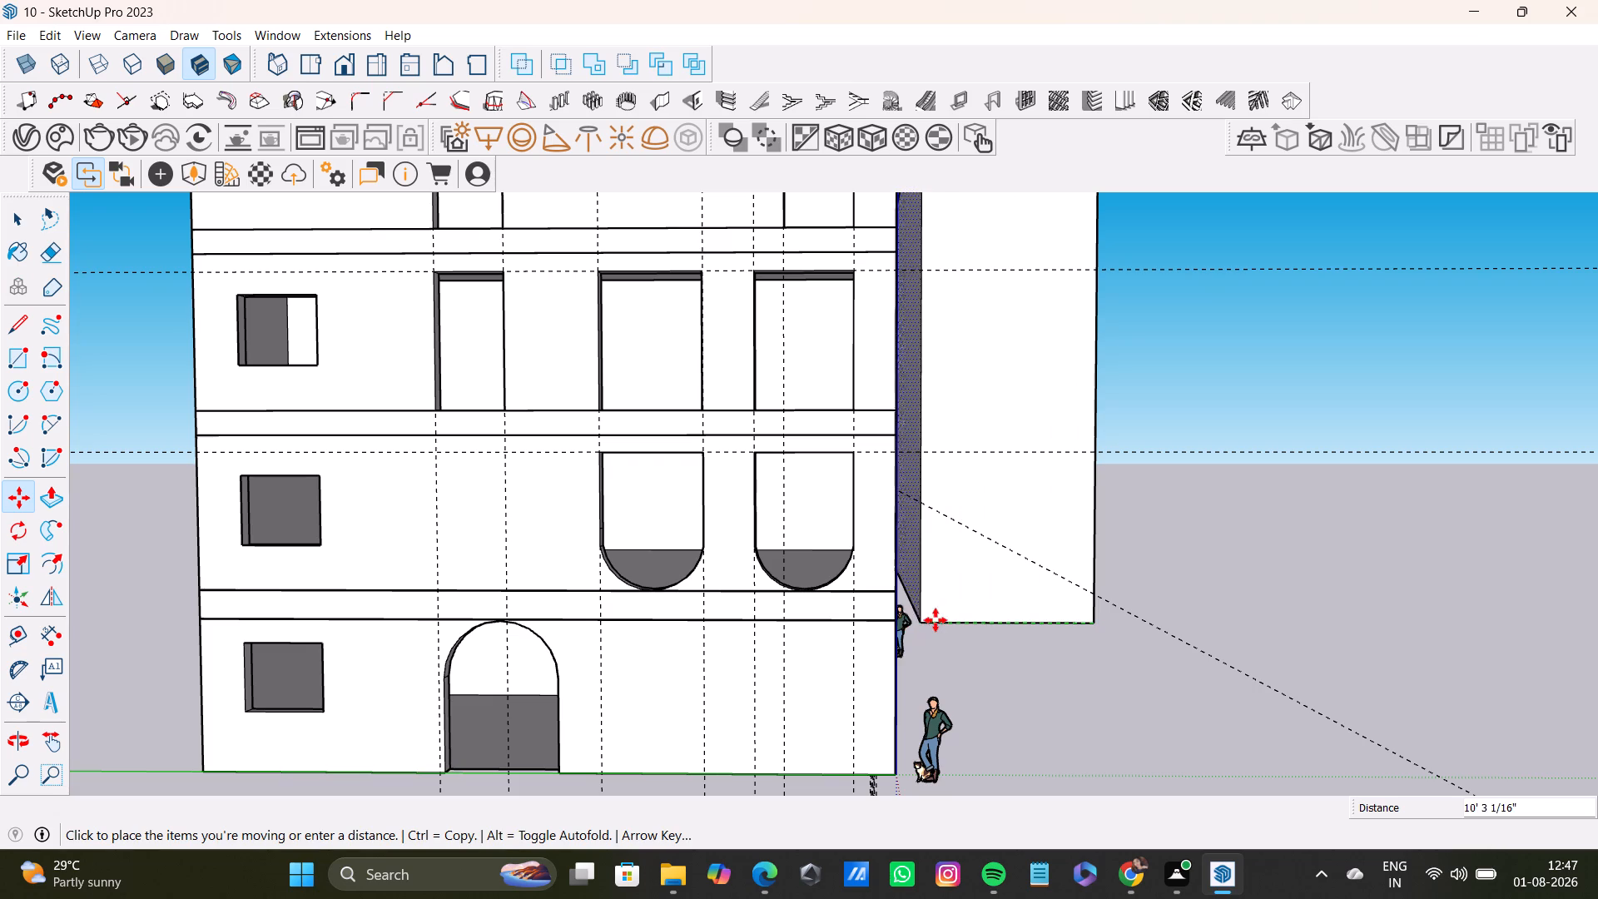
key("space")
Select the whole detached front wall and move it about 11' 10 1/8" back against the first building's front corner.
double_click(1055, 566)
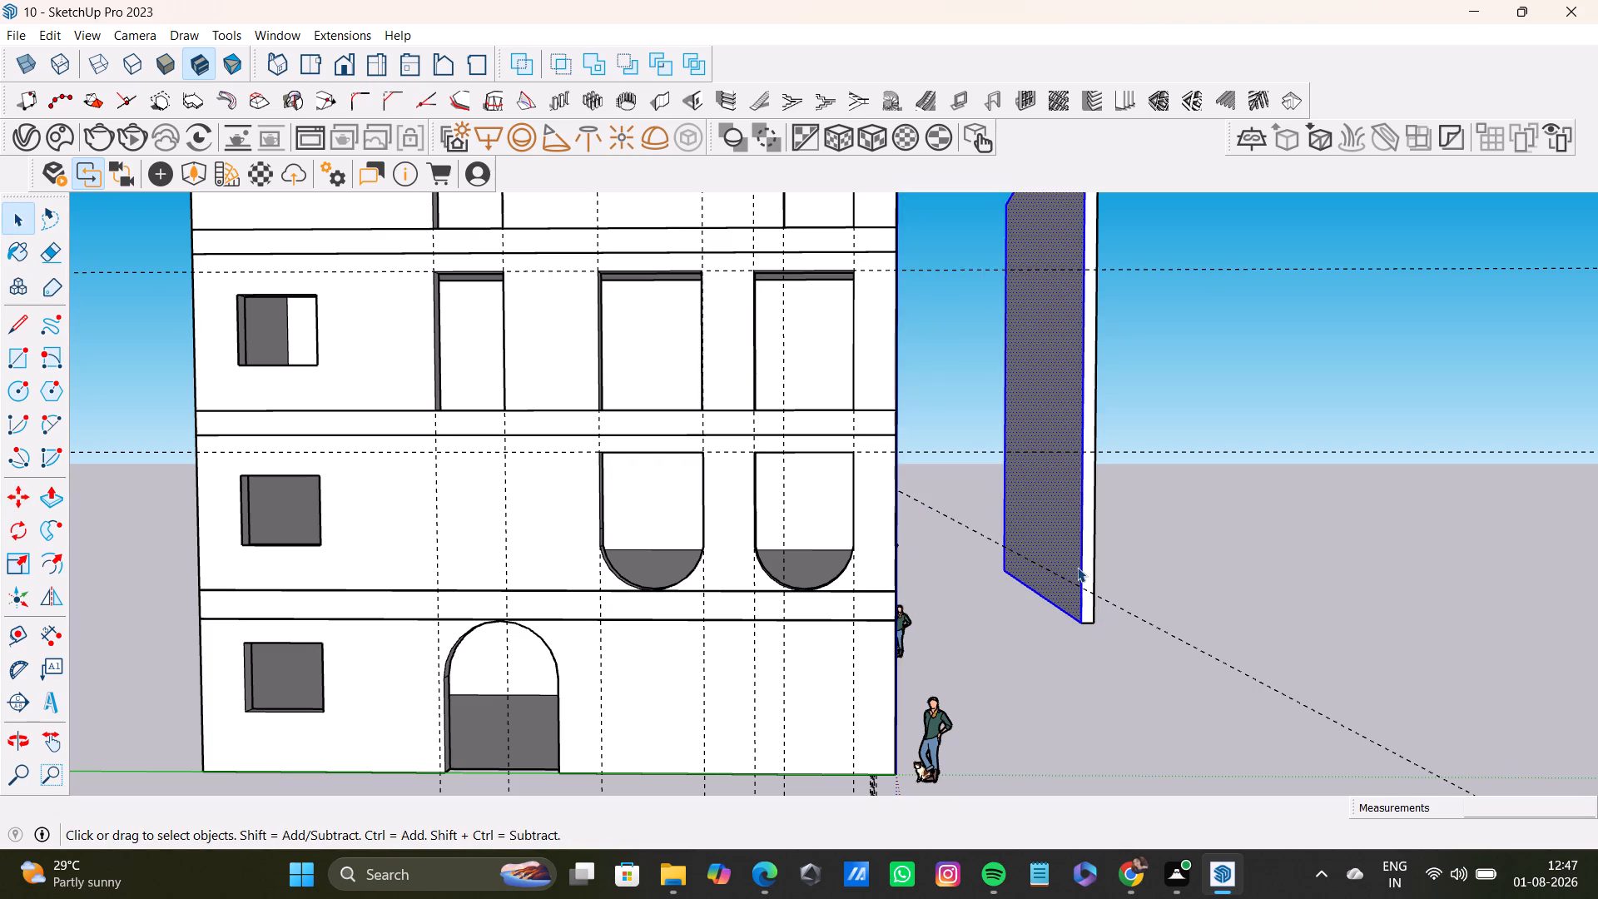
double_click(1077, 567)
double_click(1082, 570)
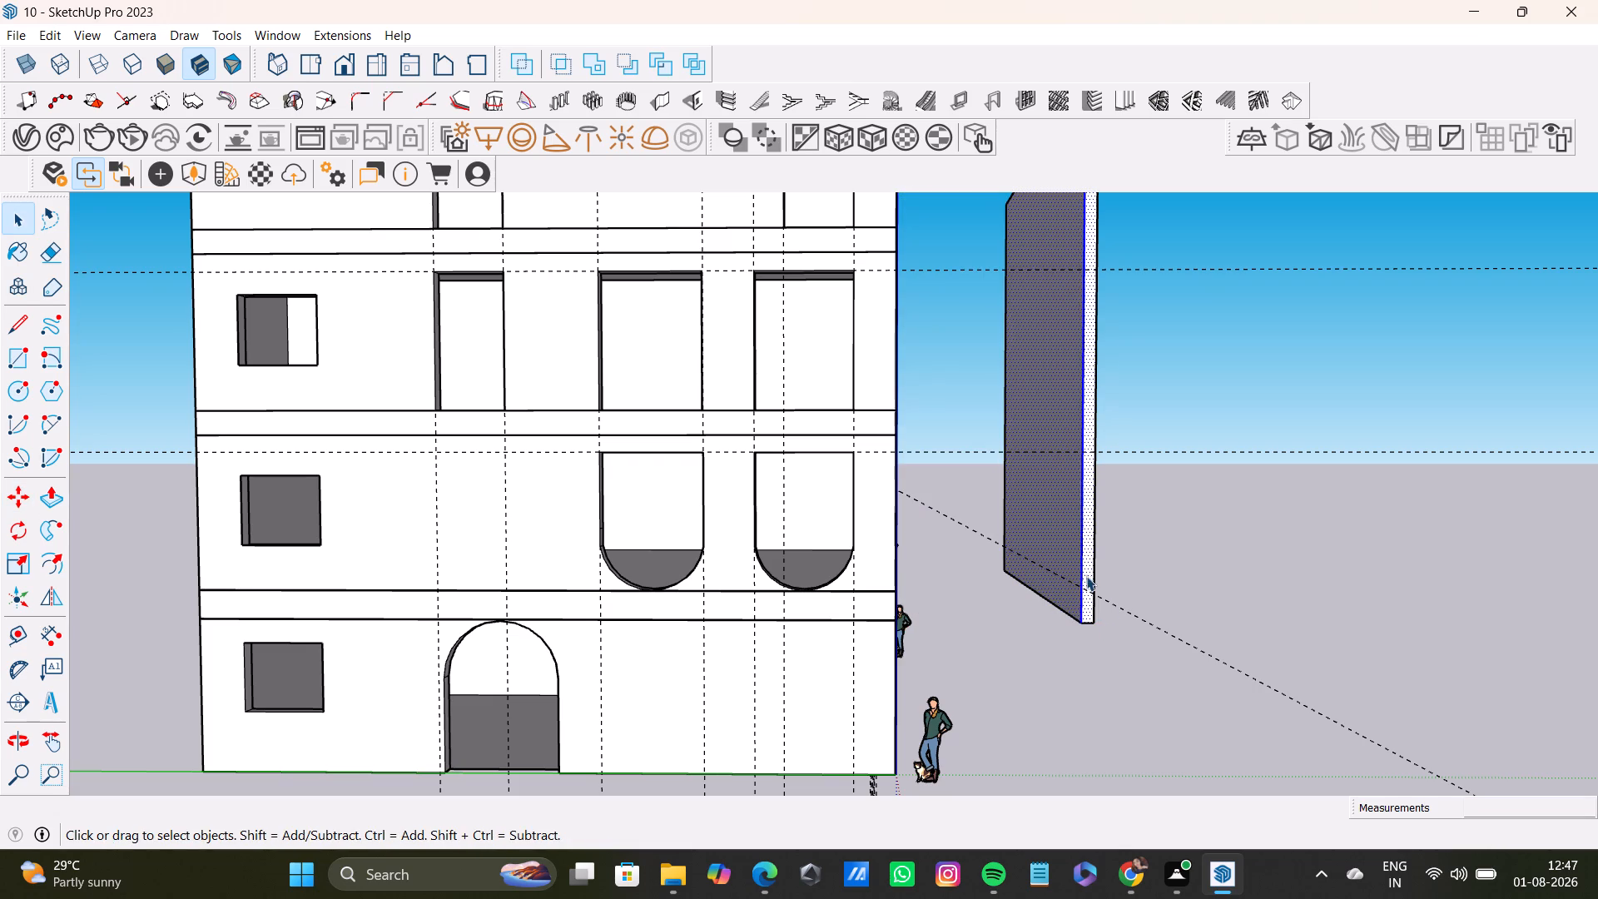
triple_click(1084, 589)
triple_click(1069, 581)
triple_click(1042, 520)
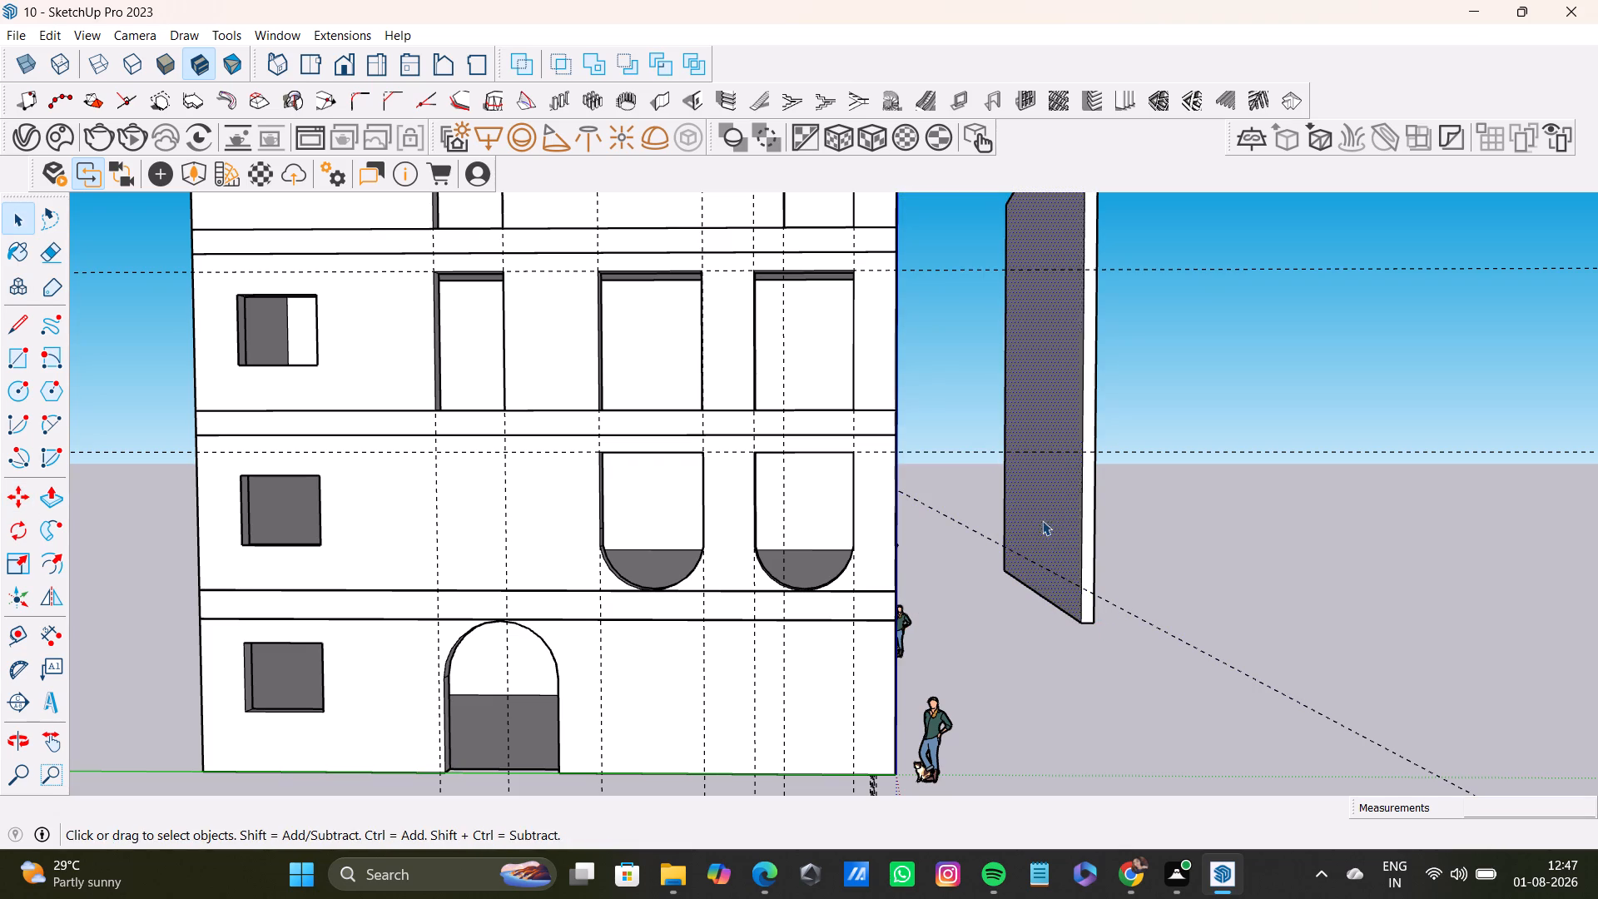
key("m")
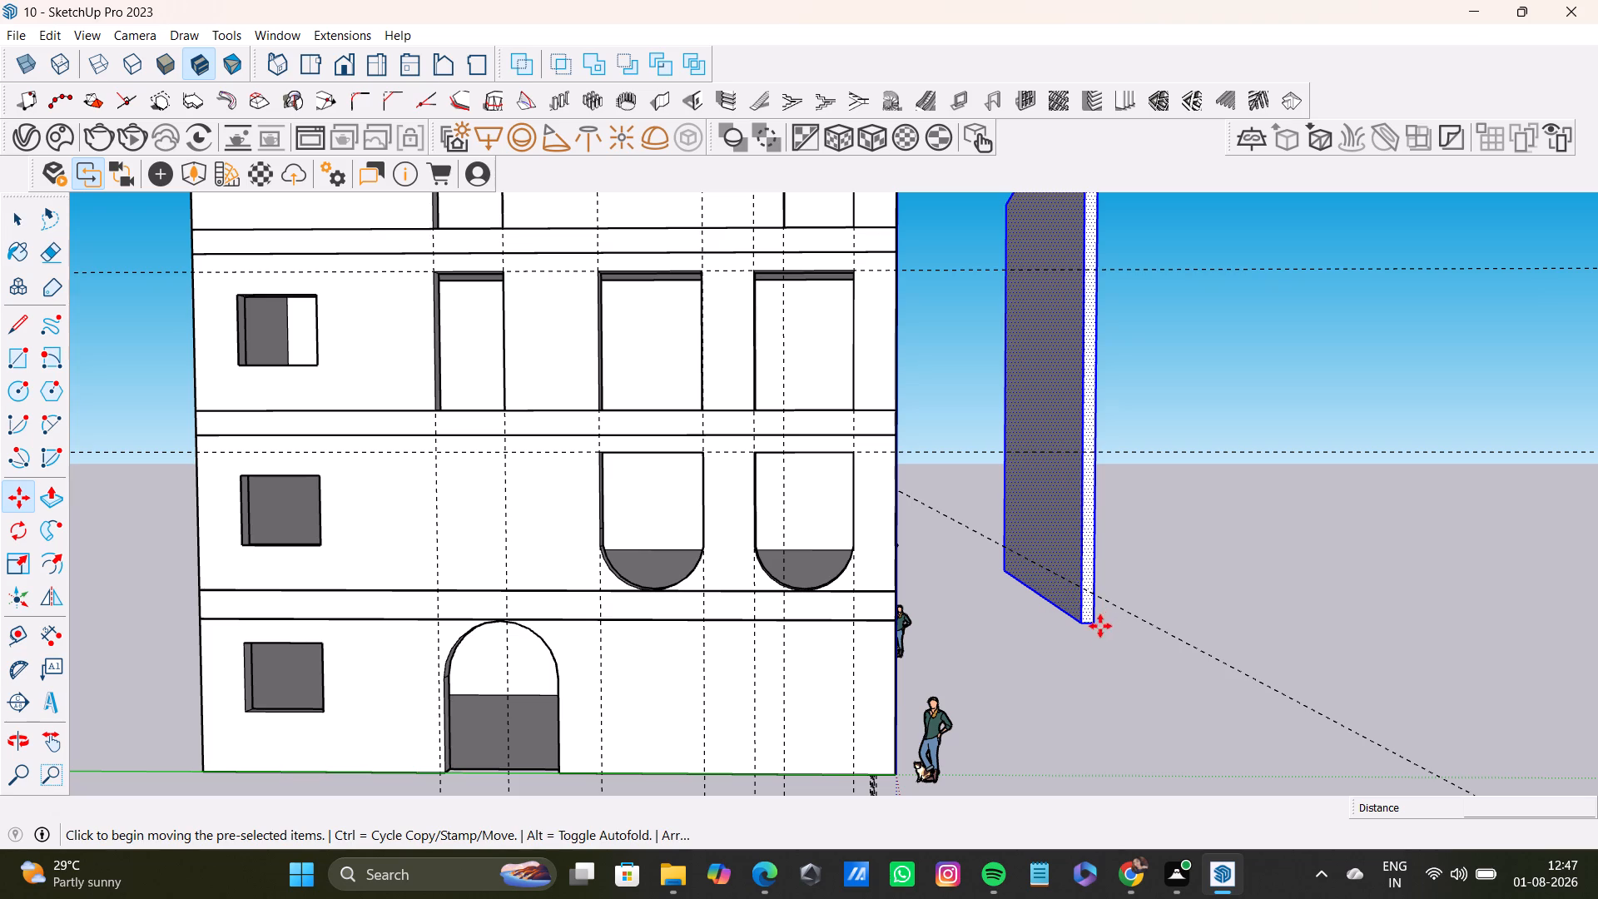
left_click(1095, 628)
scroll(901, 620, "up", 3)
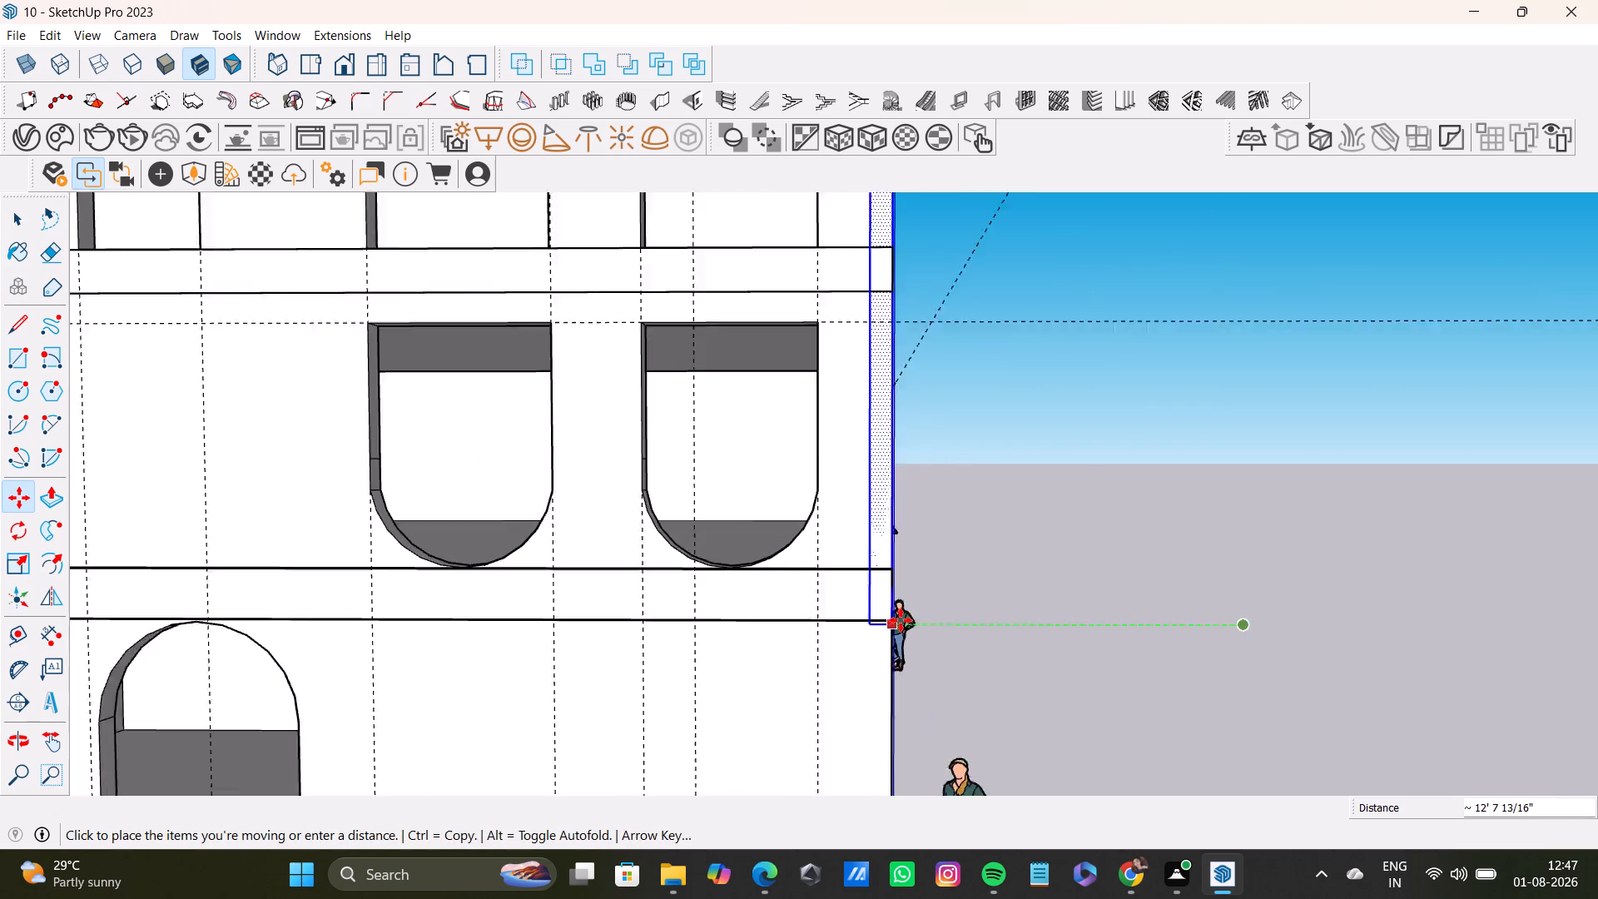
scroll(901, 620, "up", 4)
key("space")
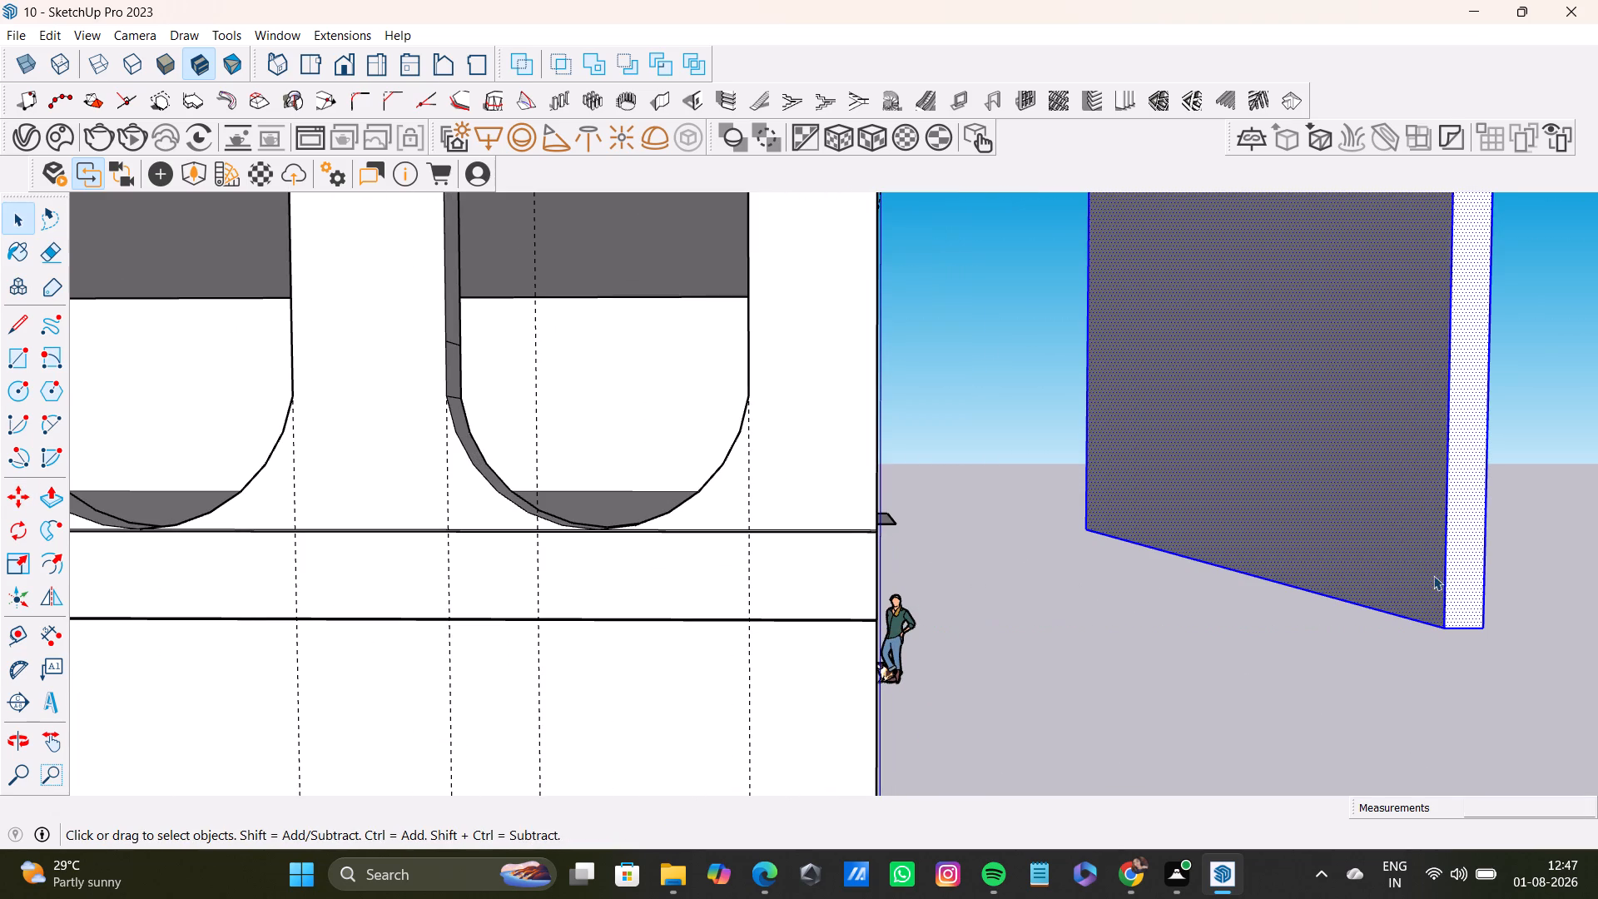
key("m")
left_click(1445, 623)
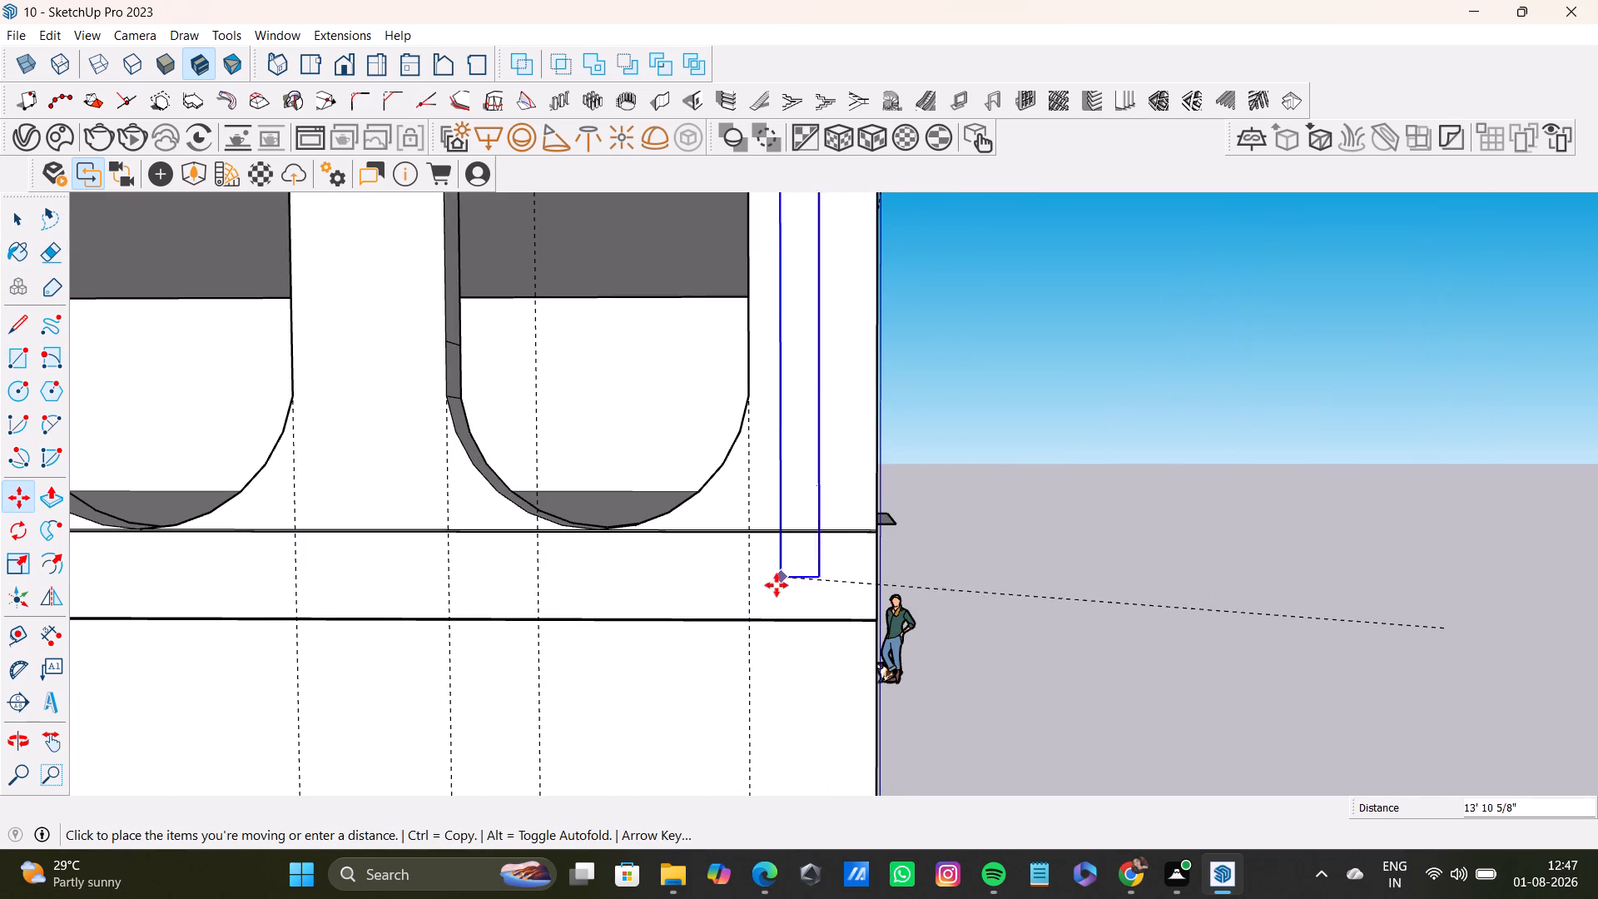
left_click(878, 618)
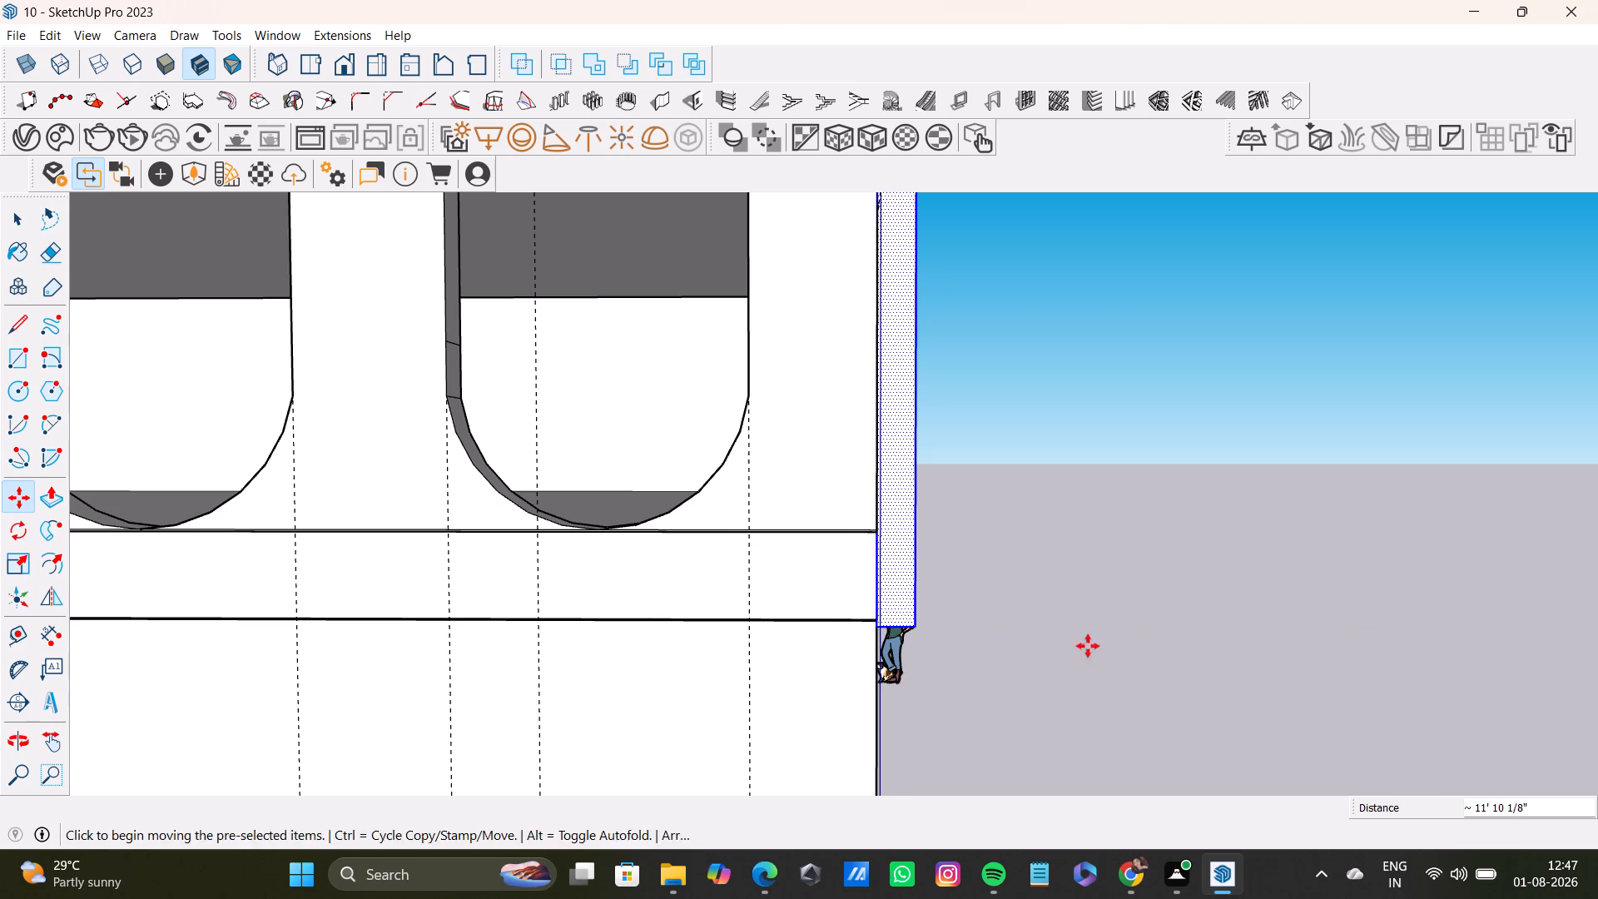
Move the front wall about 1 13/16" so its lower corner meets the bottom edge of the floor band above the arches.
middle_click_drag(1089, 646, 778, 599)
scroll(908, 579, "down", 10)
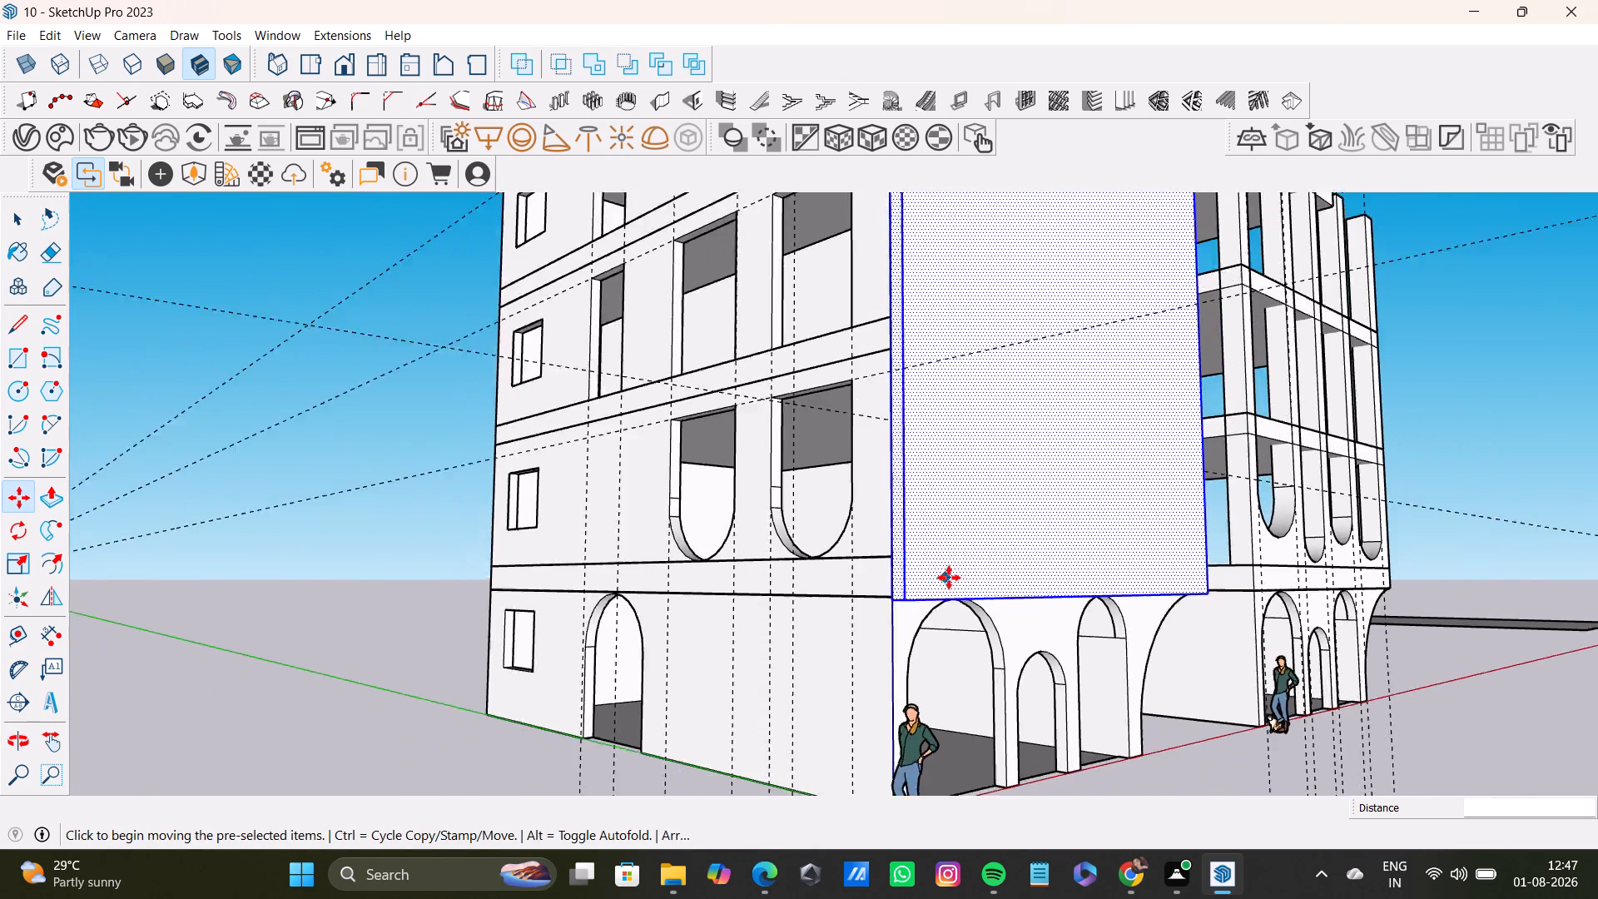
scroll(949, 578, "down", 6)
middle_click_drag(1129, 582, 558, 722)
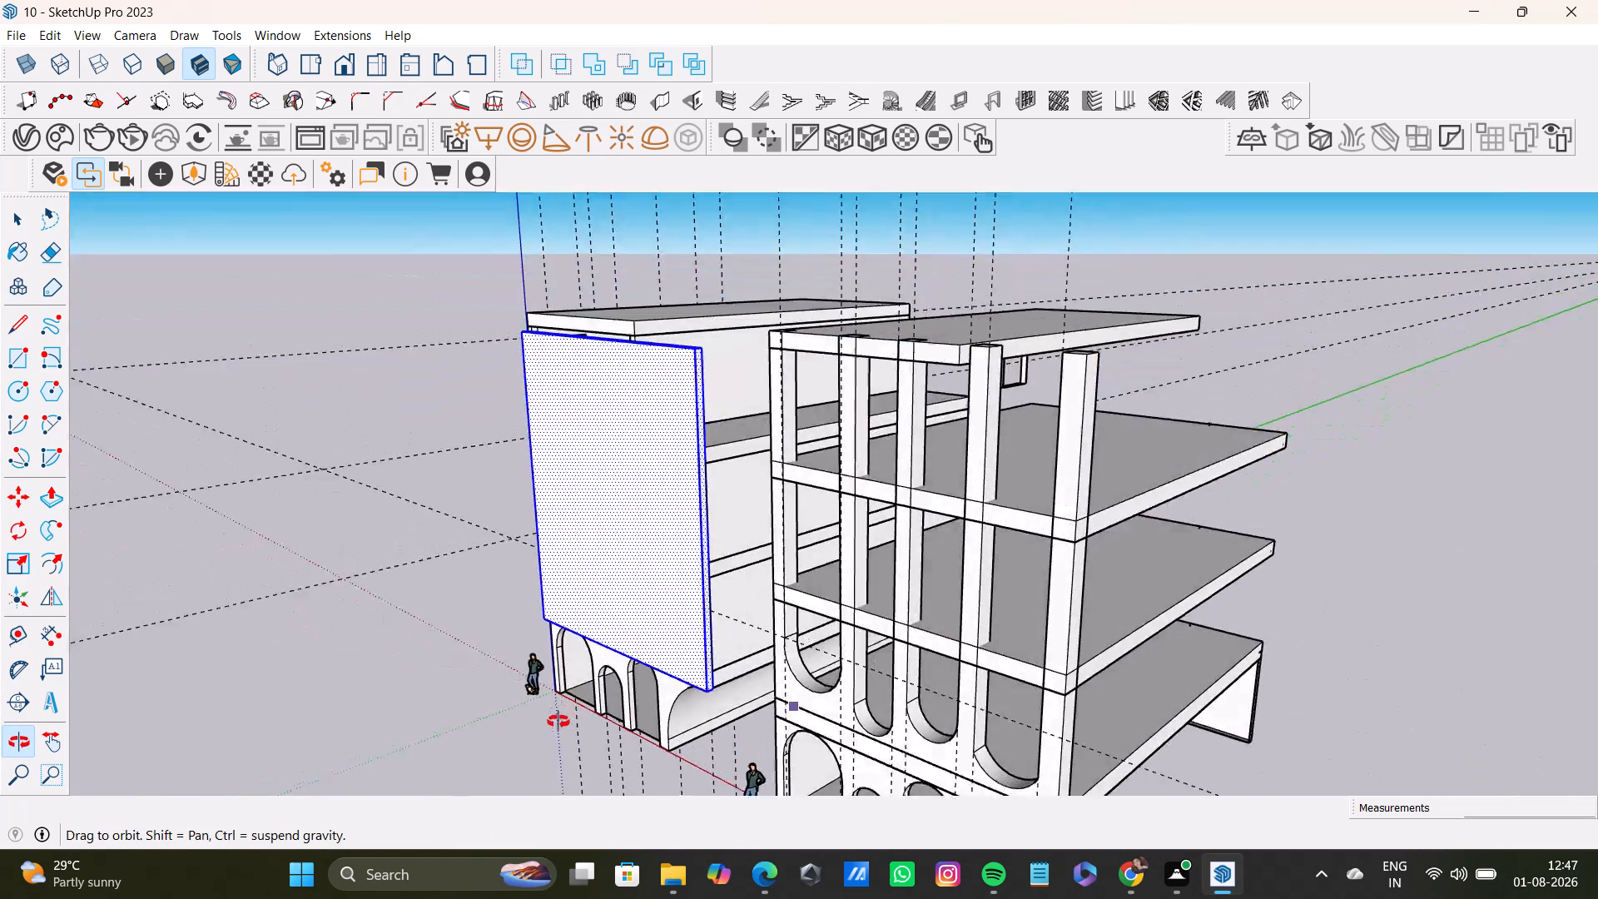
middle_click_drag(558, 722, 1110, 613)
scroll(941, 562, "up", 4)
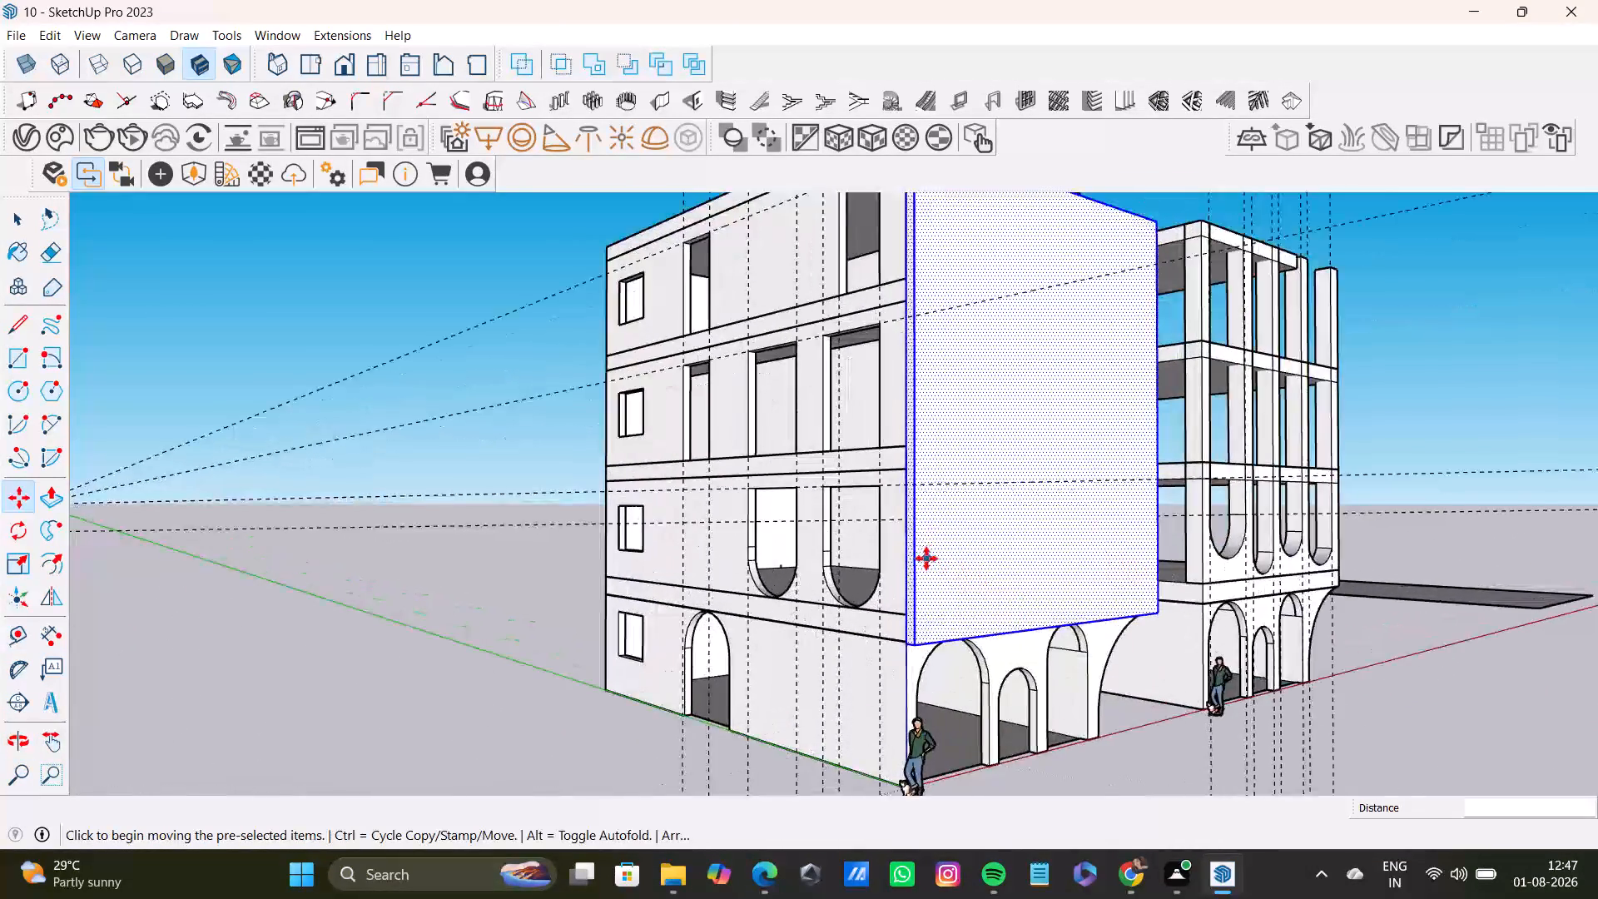
scroll(926, 559, "up", 12)
middle_click_drag(921, 599, 945, 398)
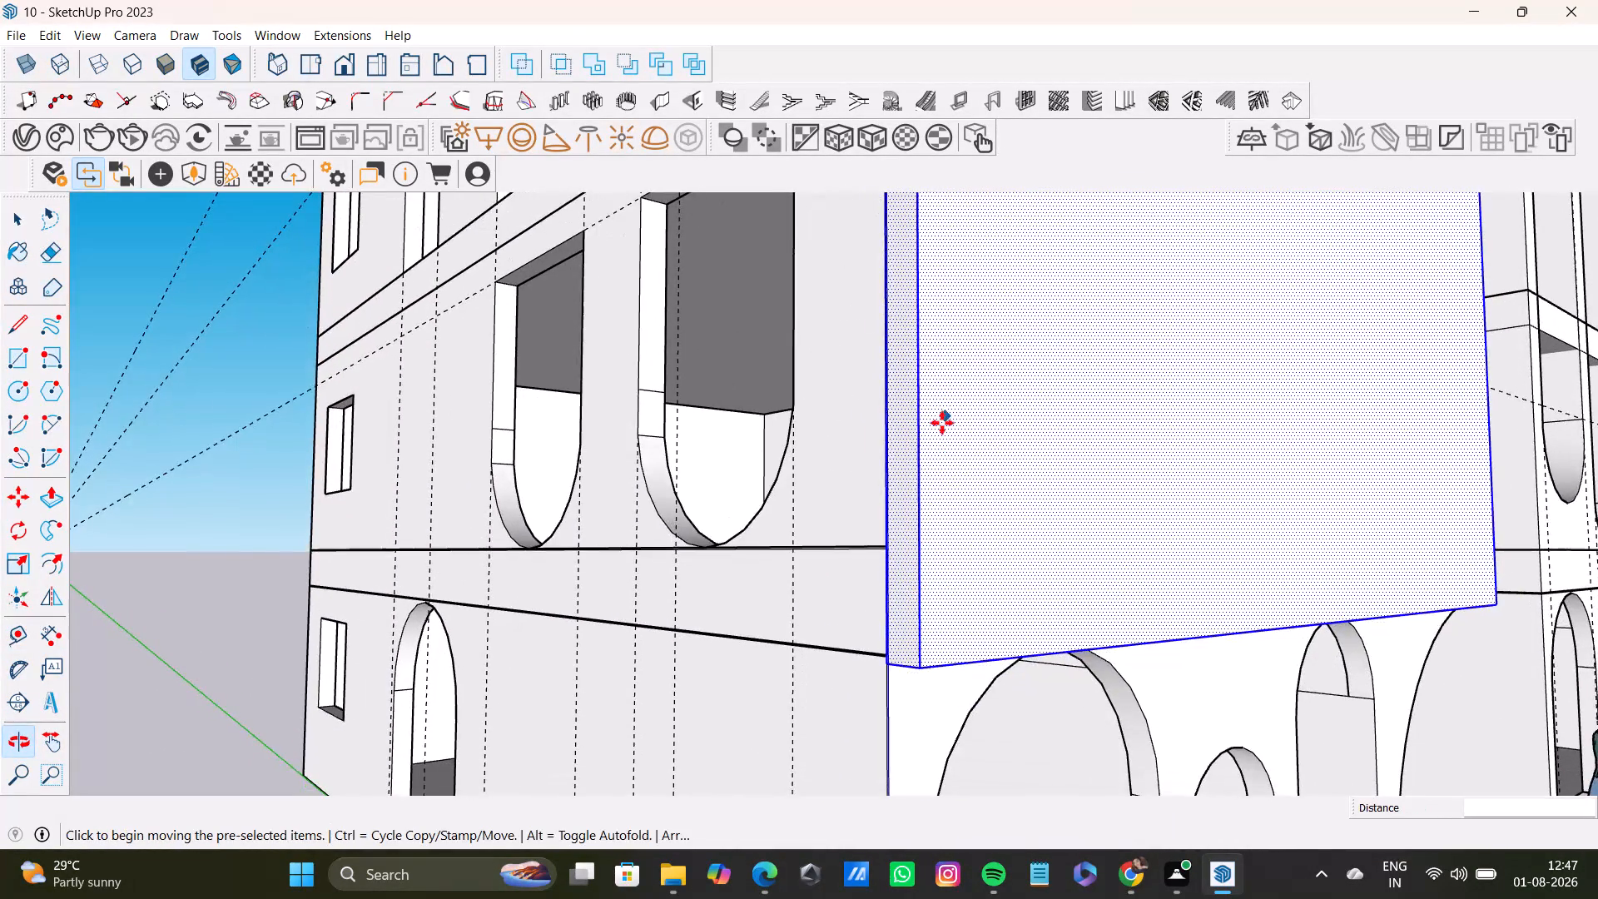
scroll(906, 613, "up", 7)
middle_click_drag(917, 592, 921, 419, "shift")
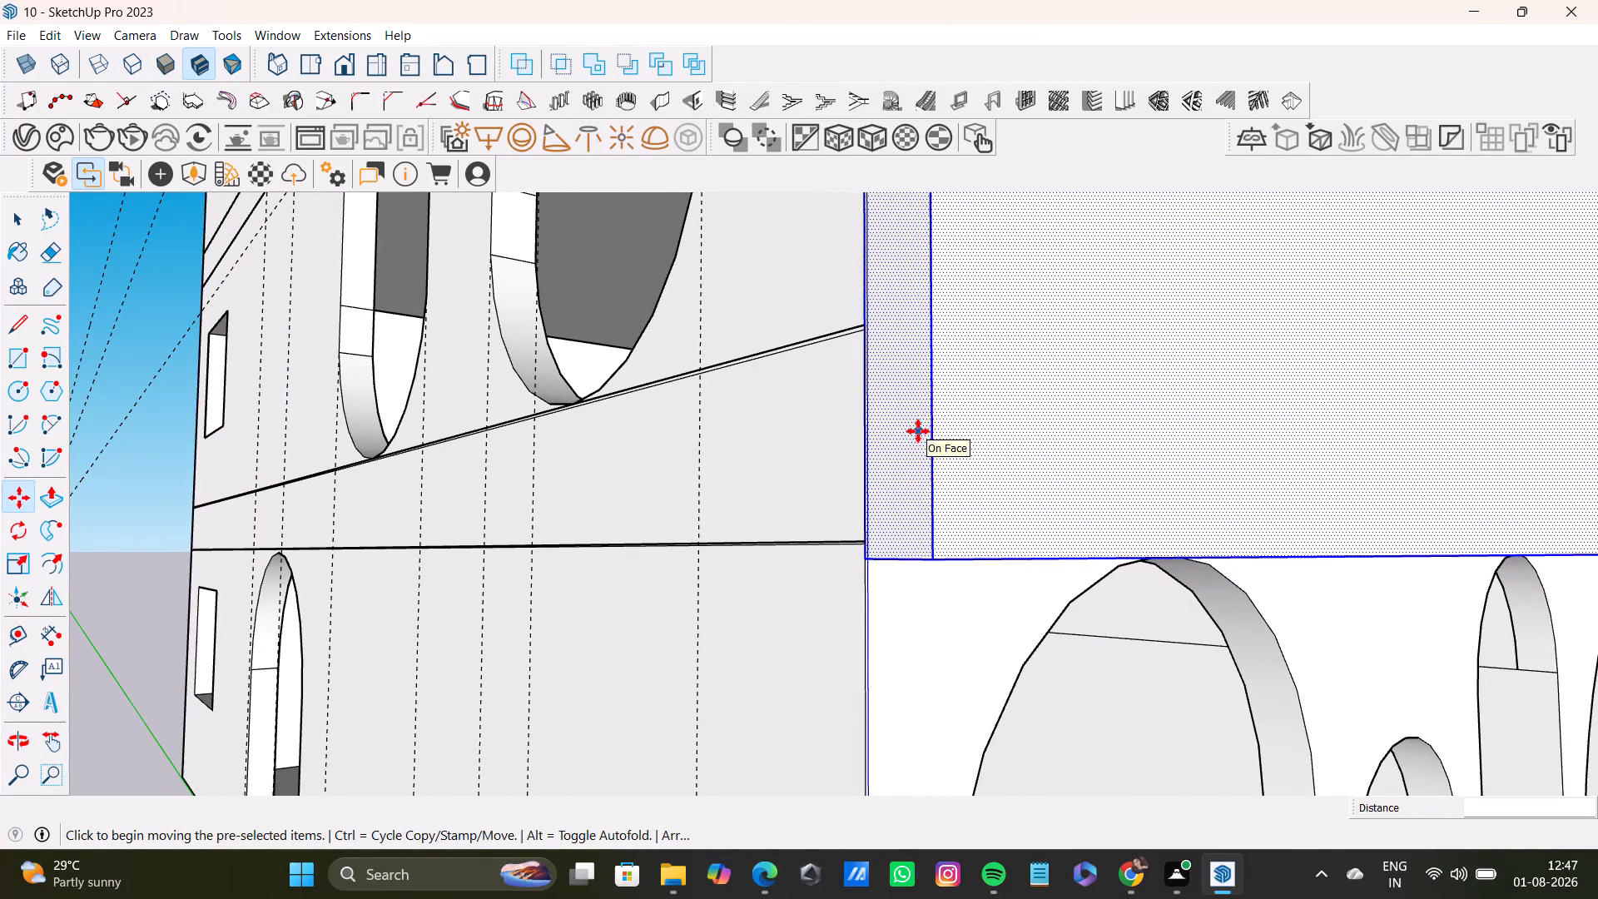
key("m")
left_click(871, 560)
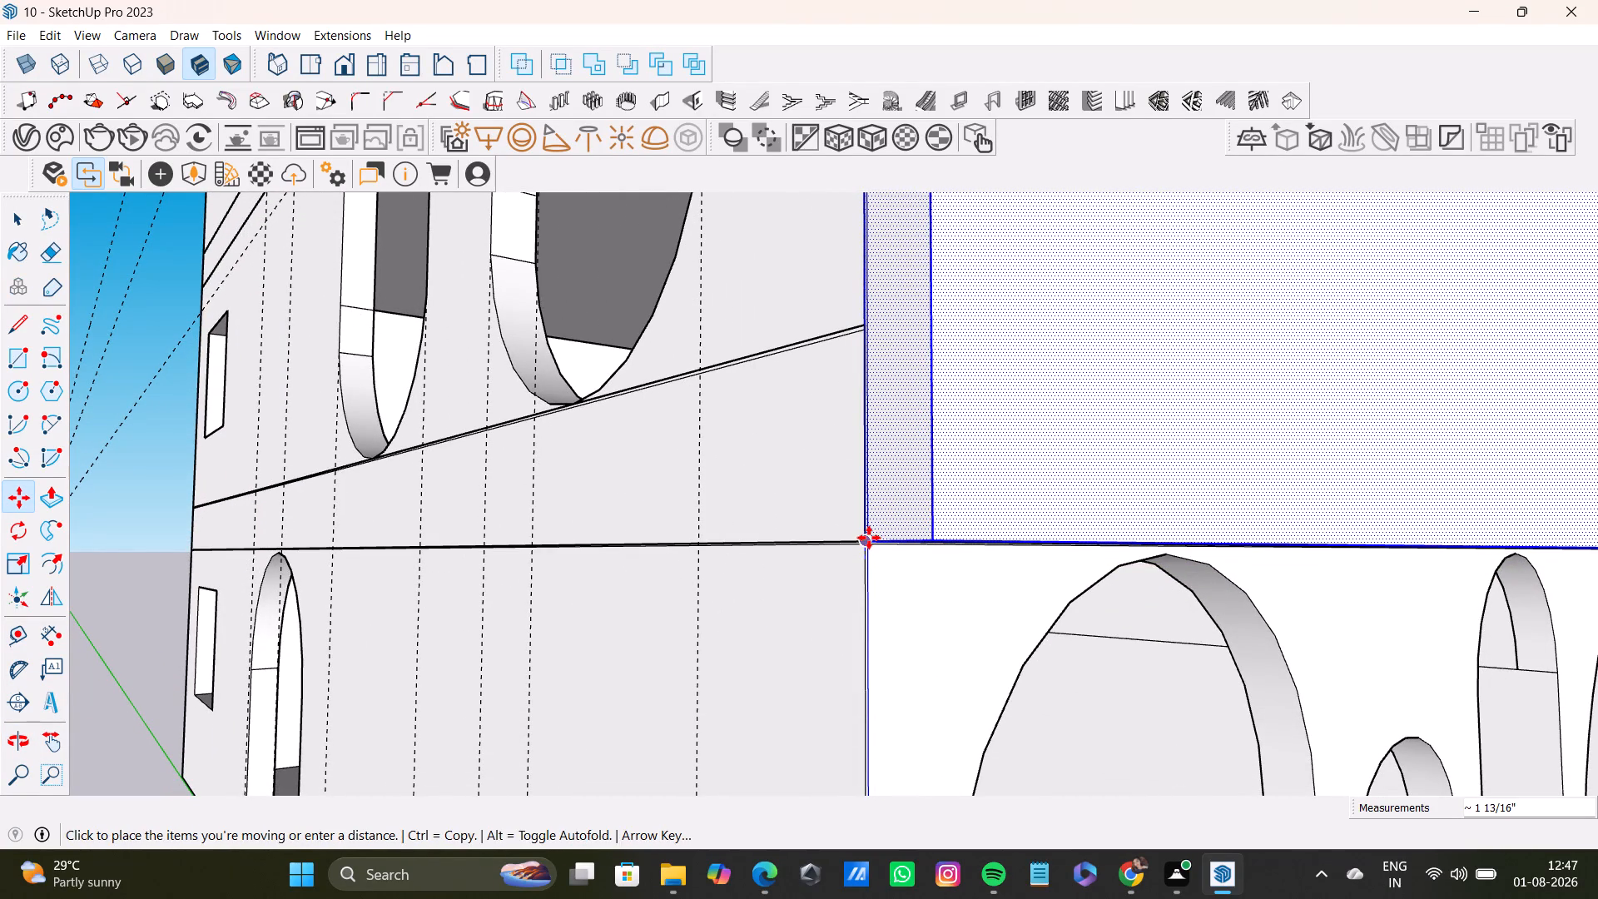
left_click(869, 538)
Deselect the front wall and examine its fit against the first building's corner, floor band and arches.
middle_click_drag(932, 584, 931, 334)
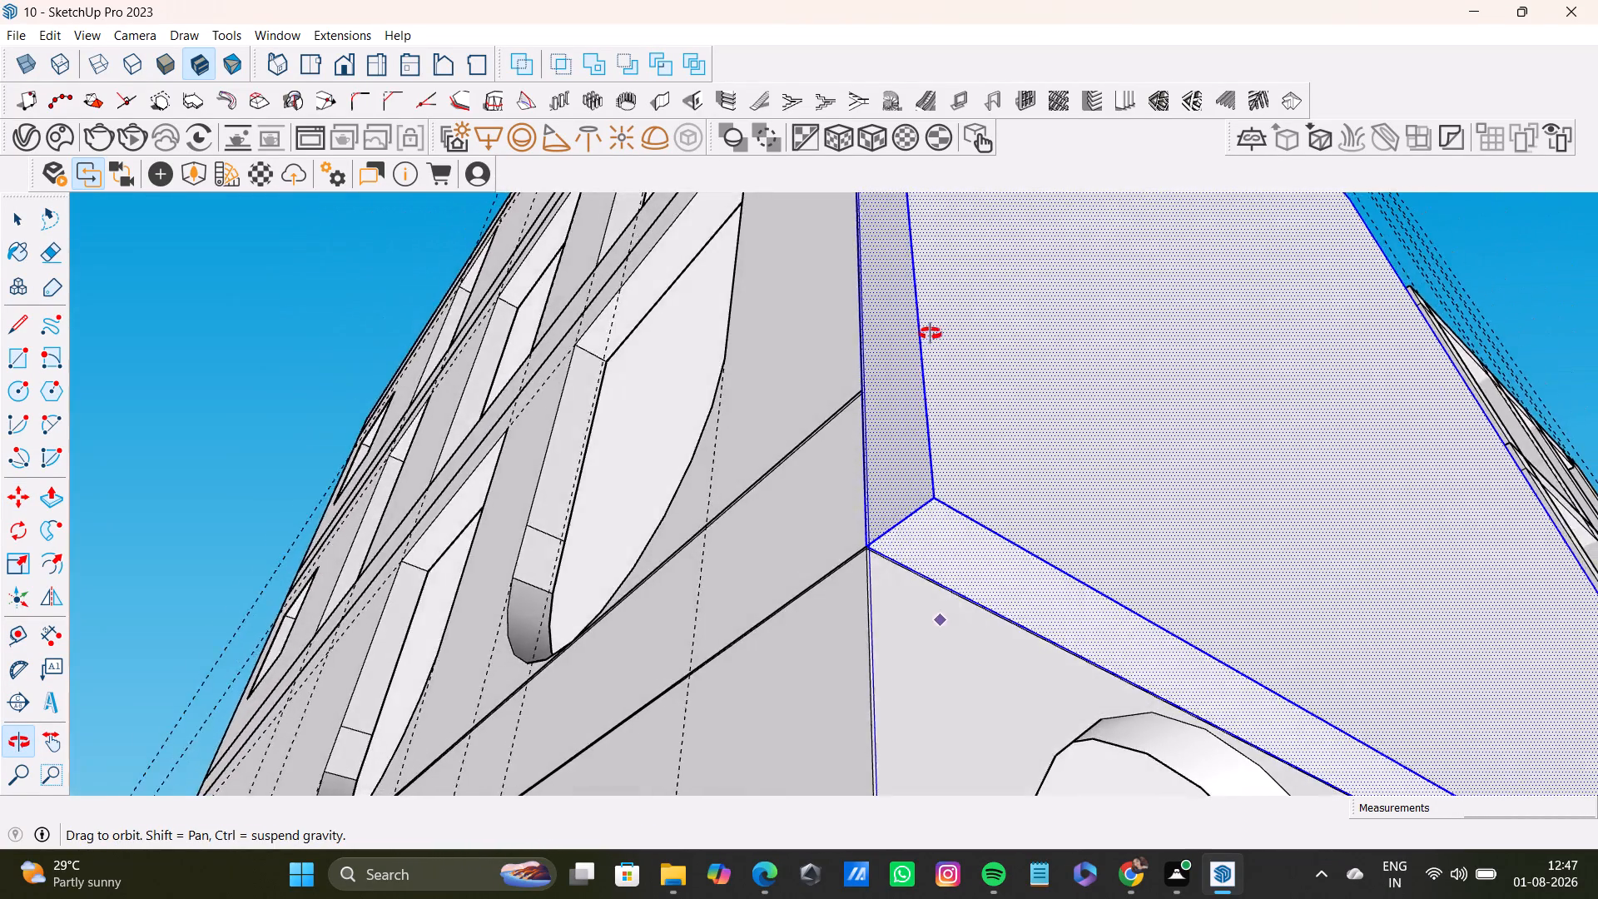
middle_click_drag(931, 334, 1343, 602)
key("space")
left_click(1228, 466)
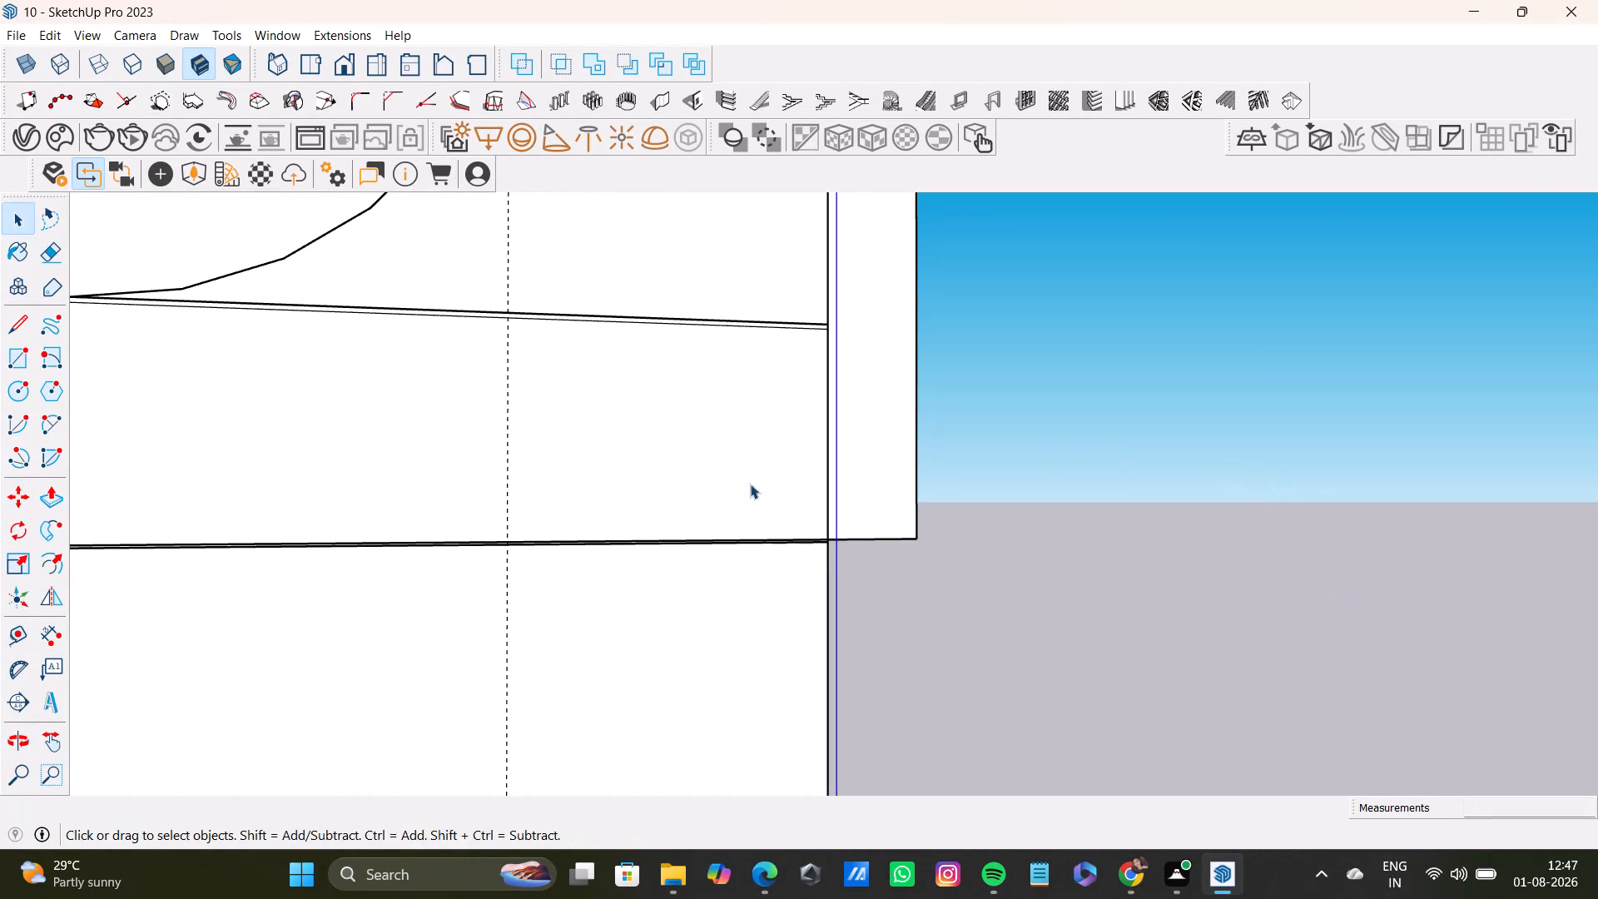
scroll(762, 401, "down", 20)
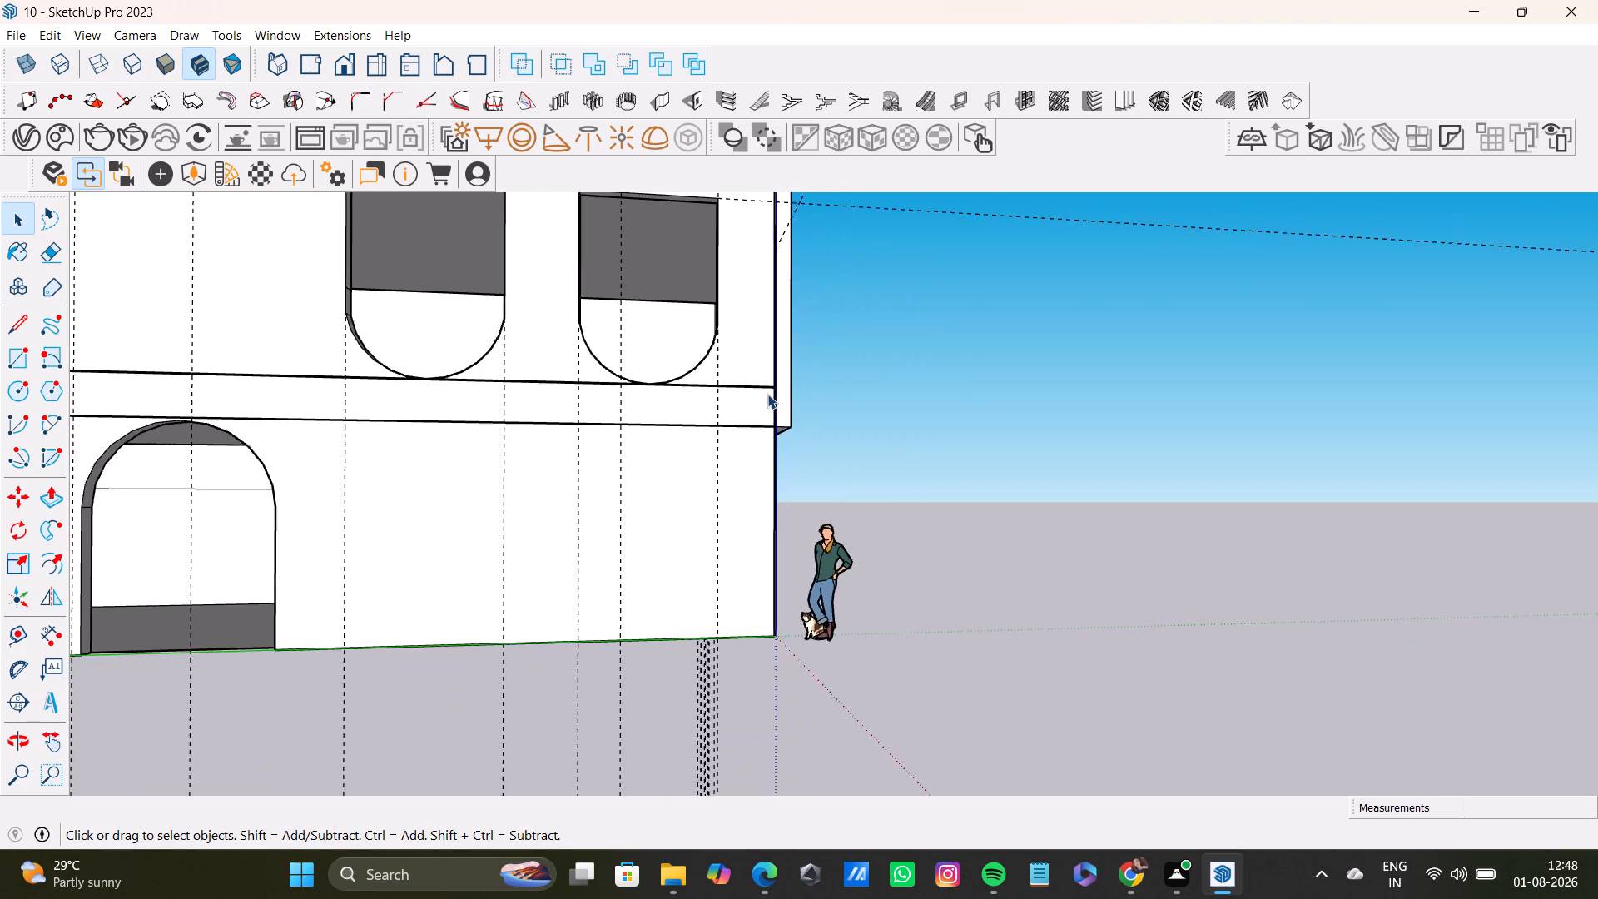
scroll(767, 394, "down", 7)
middle_click_drag(865, 392, 618, 519)
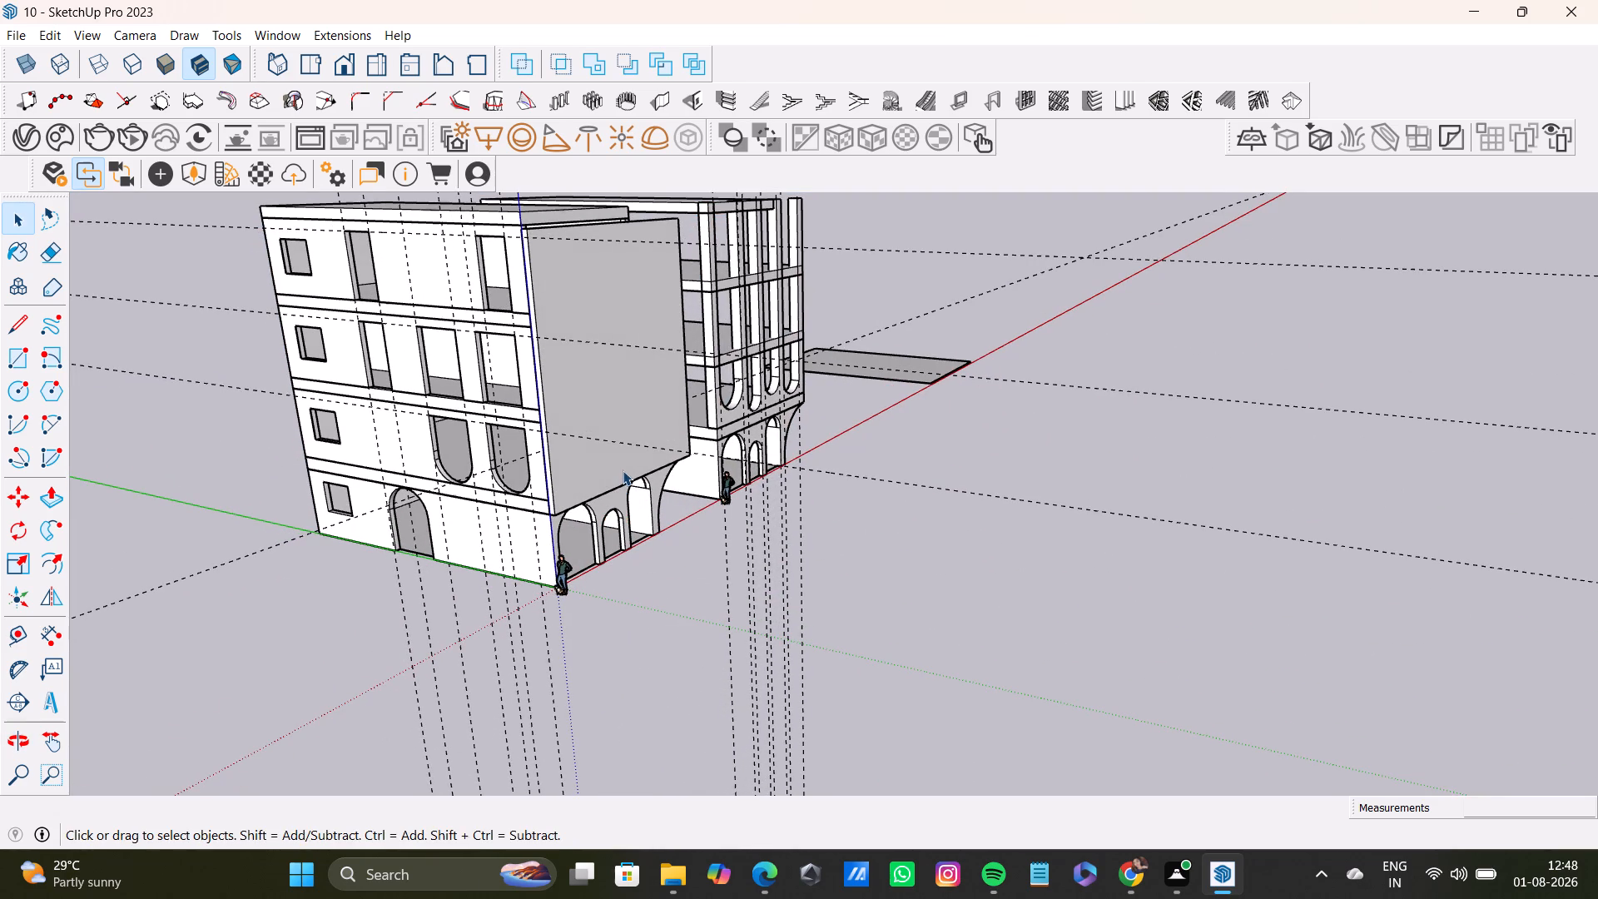
scroll(594, 246, "up", 7)
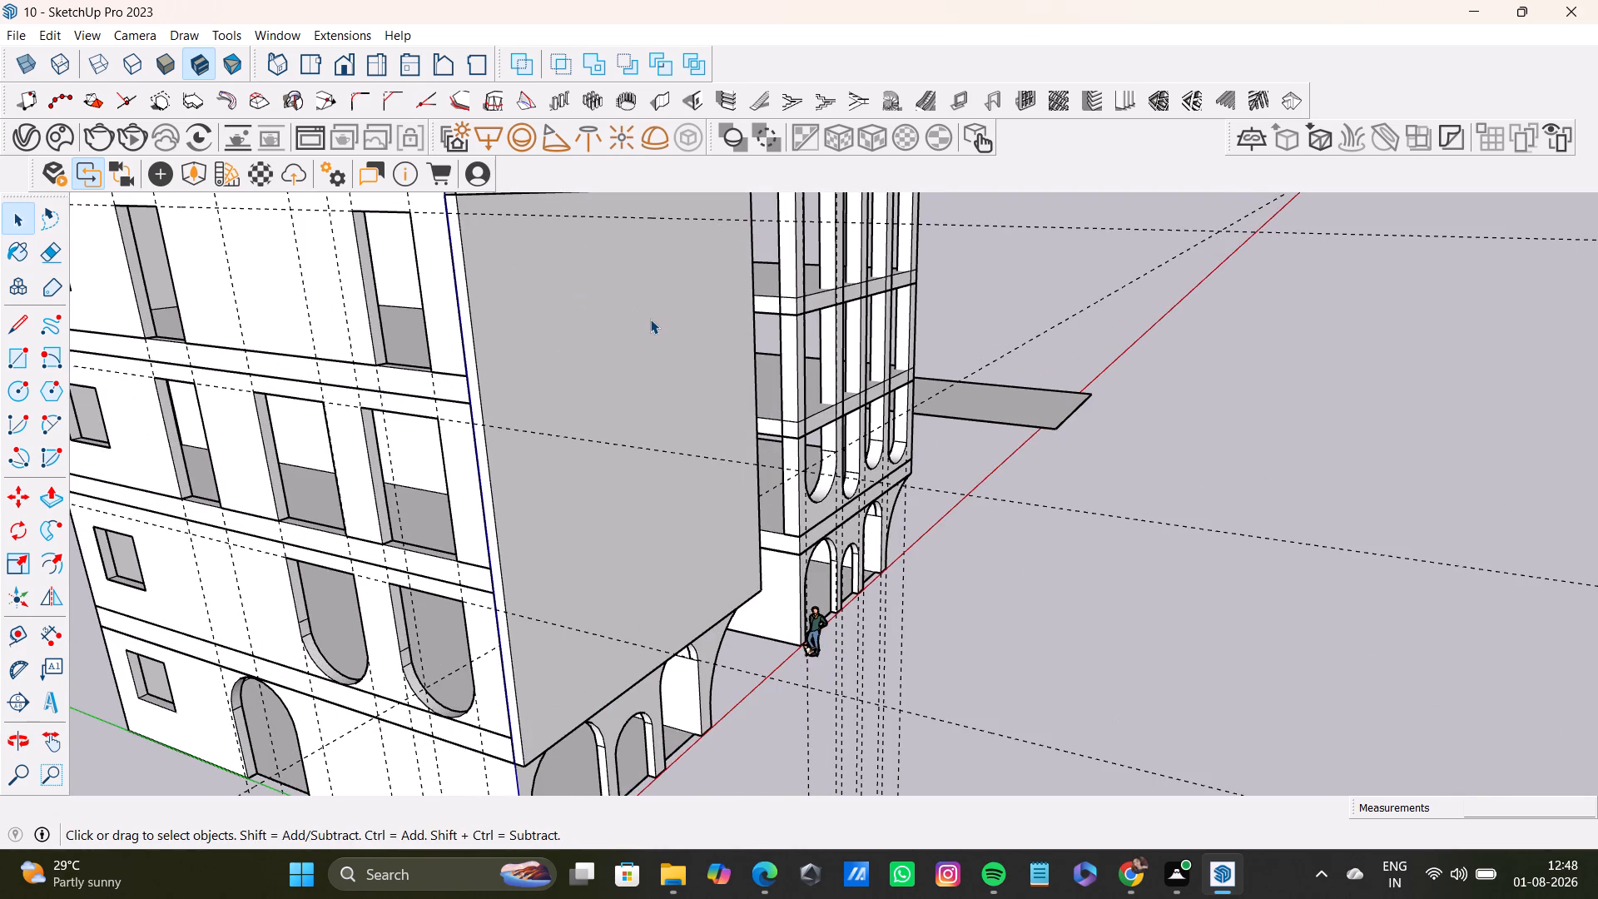
Examine the gap between the front wall's top edge and the first building's roof slab.
middle_click_drag(650, 319, 693, 494, "shift")
scroll(495, 405, "up", 10)
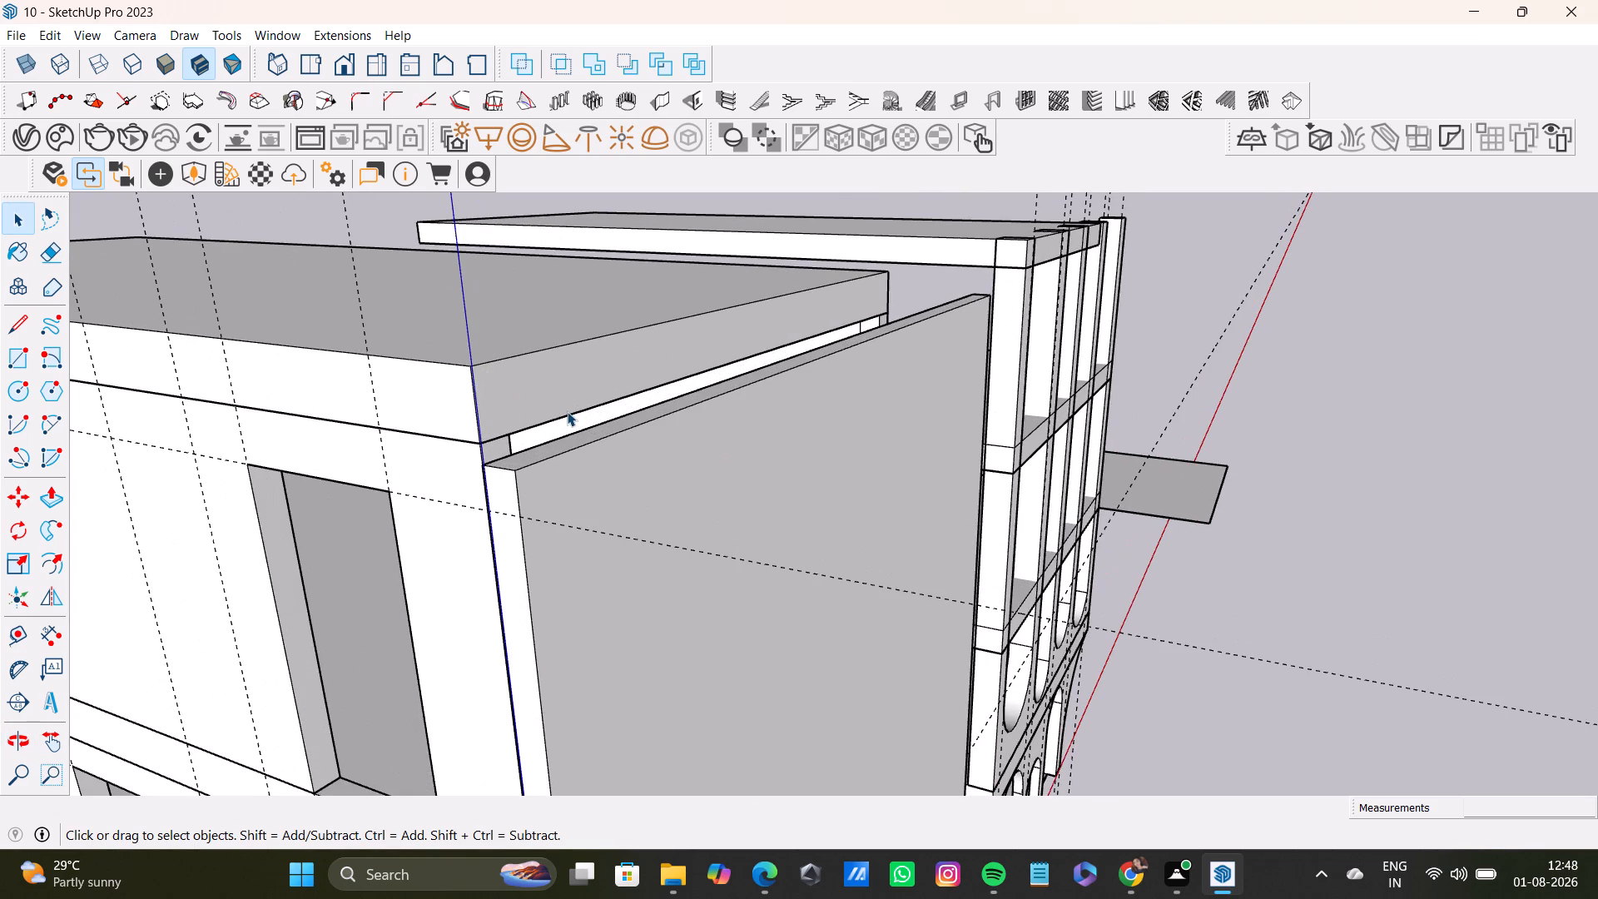
middle_click_drag(684, 440, 613, 490)
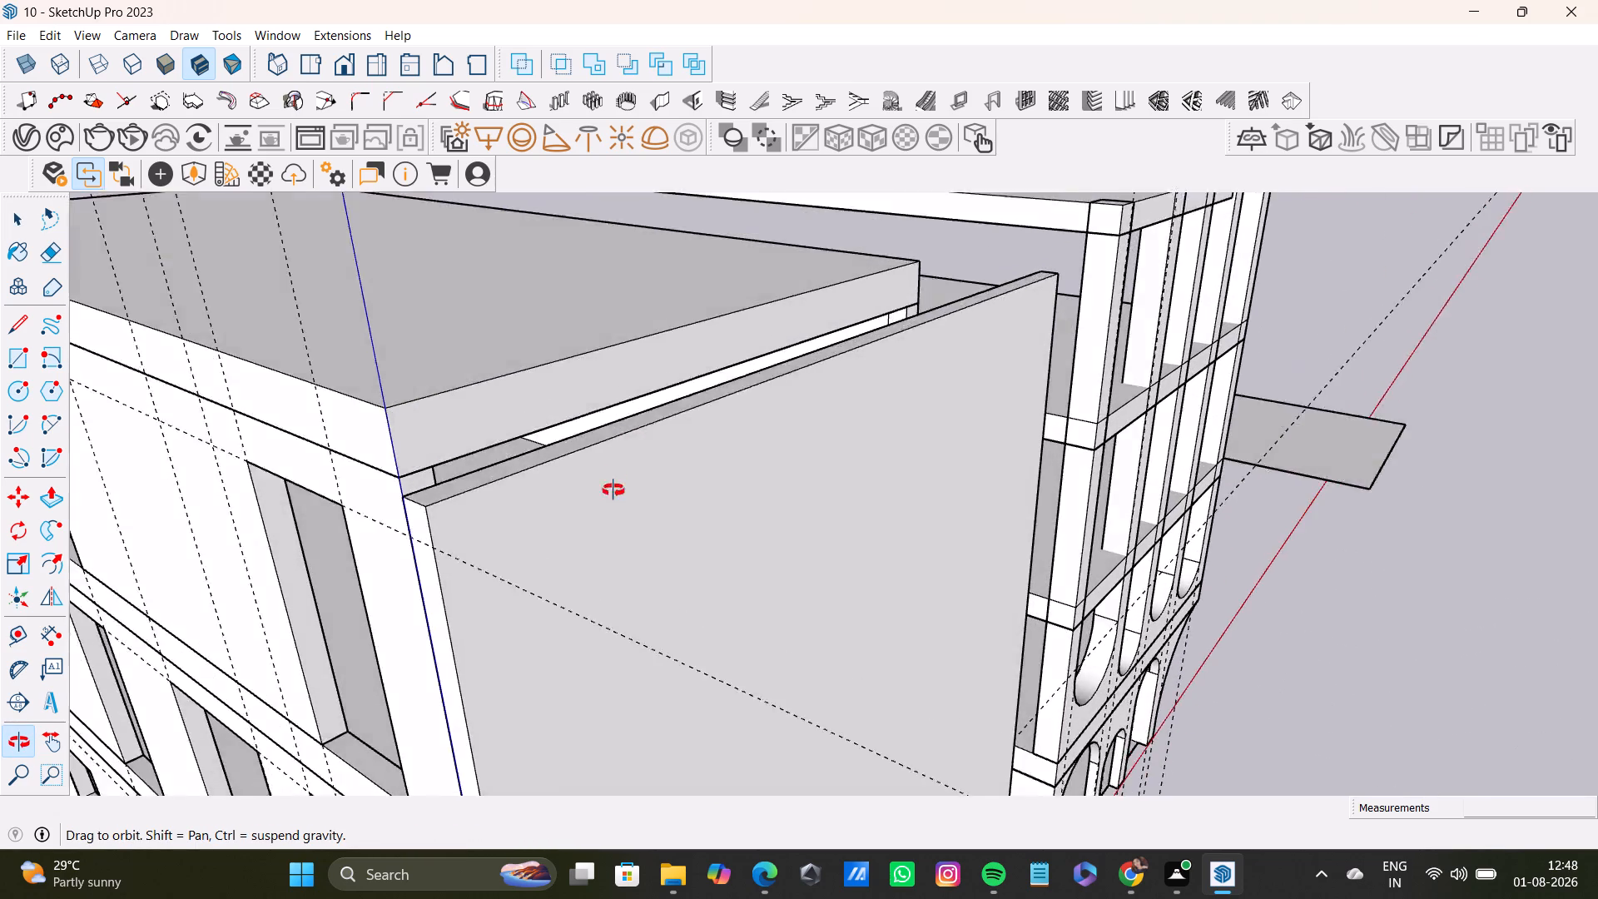
middle_click_drag(613, 490, 836, 362)
middle_click_drag(787, 355, 684, 459)
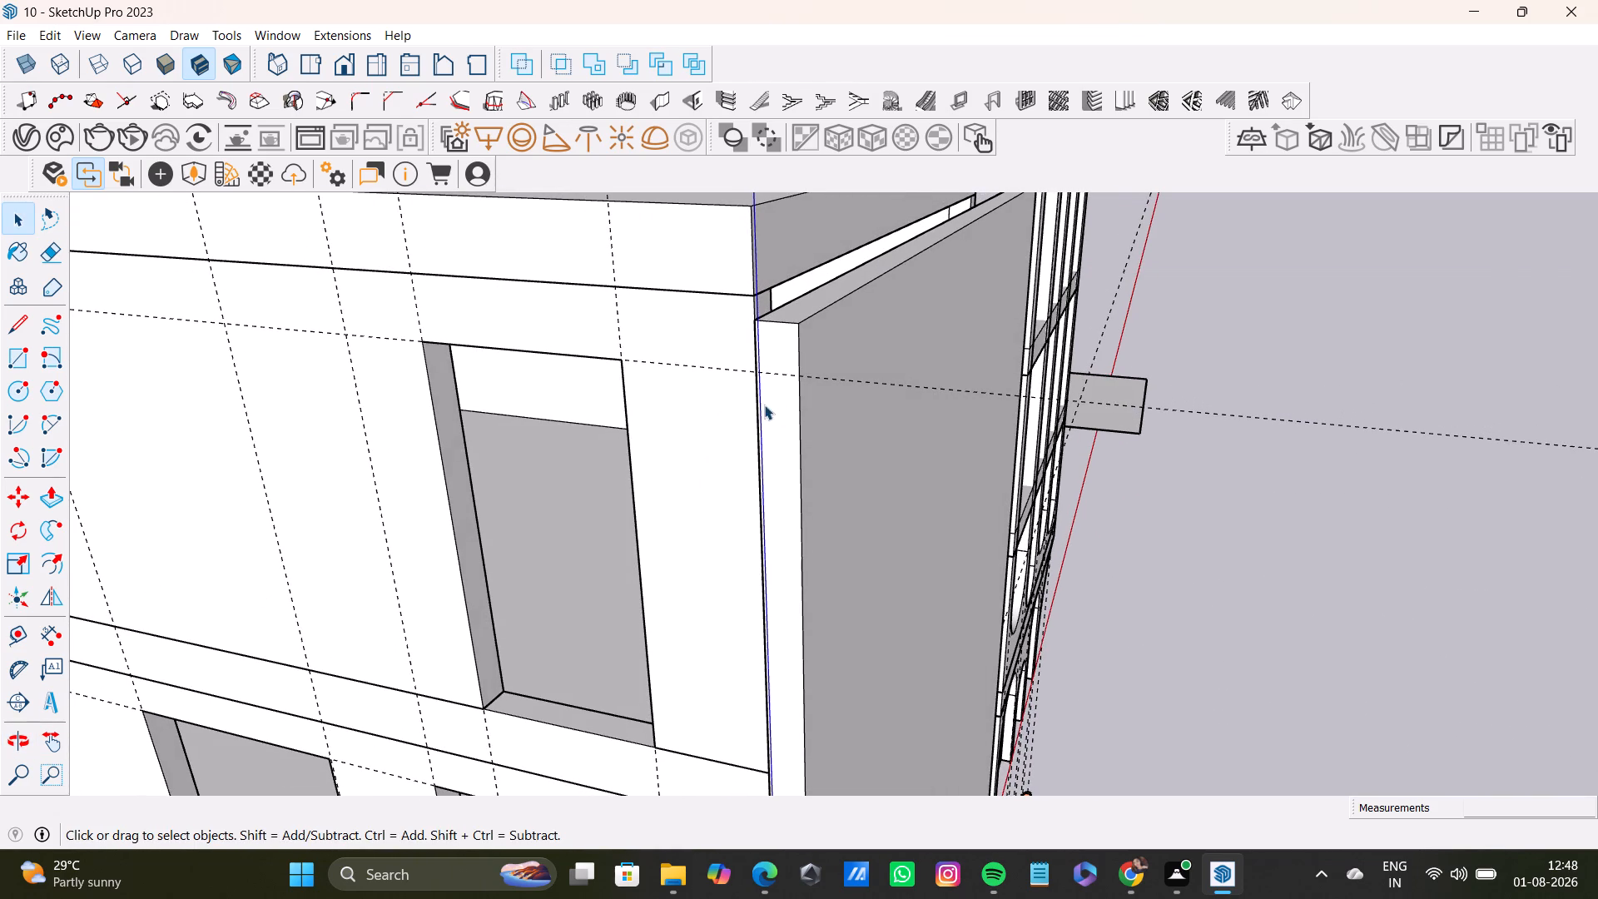
scroll(787, 410, "down", 14)
middle_click_drag(888, 478, 753, 308)
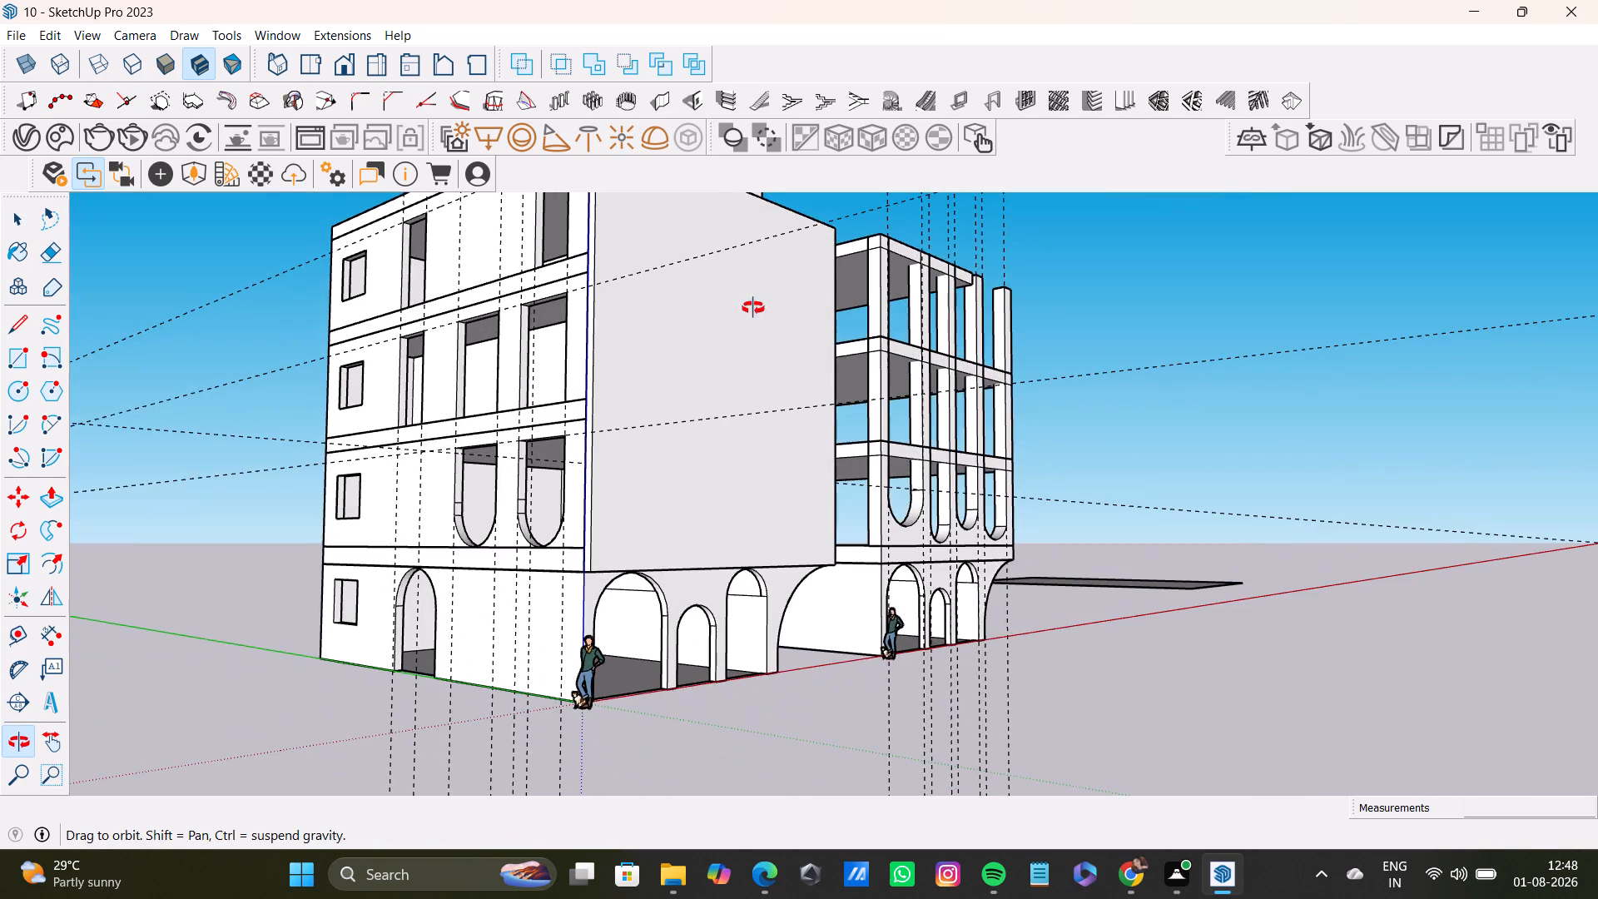
middle_click_drag(753, 308, 608, 360)
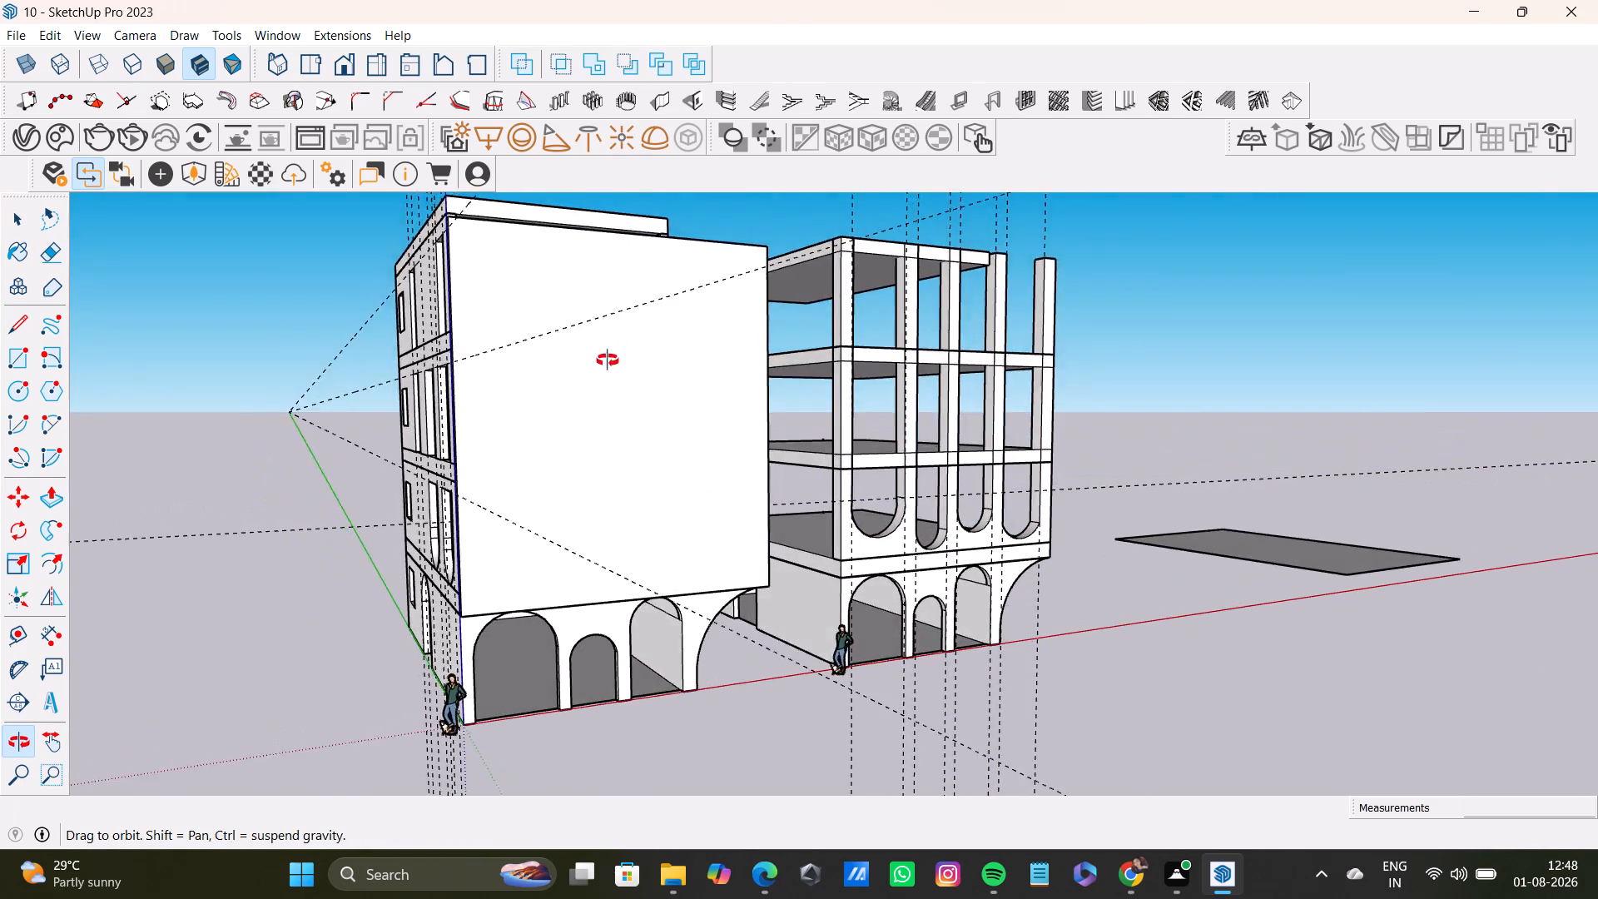
middle_click_drag(608, 360, 602, 423)
middle_click_drag(551, 399, 678, 451)
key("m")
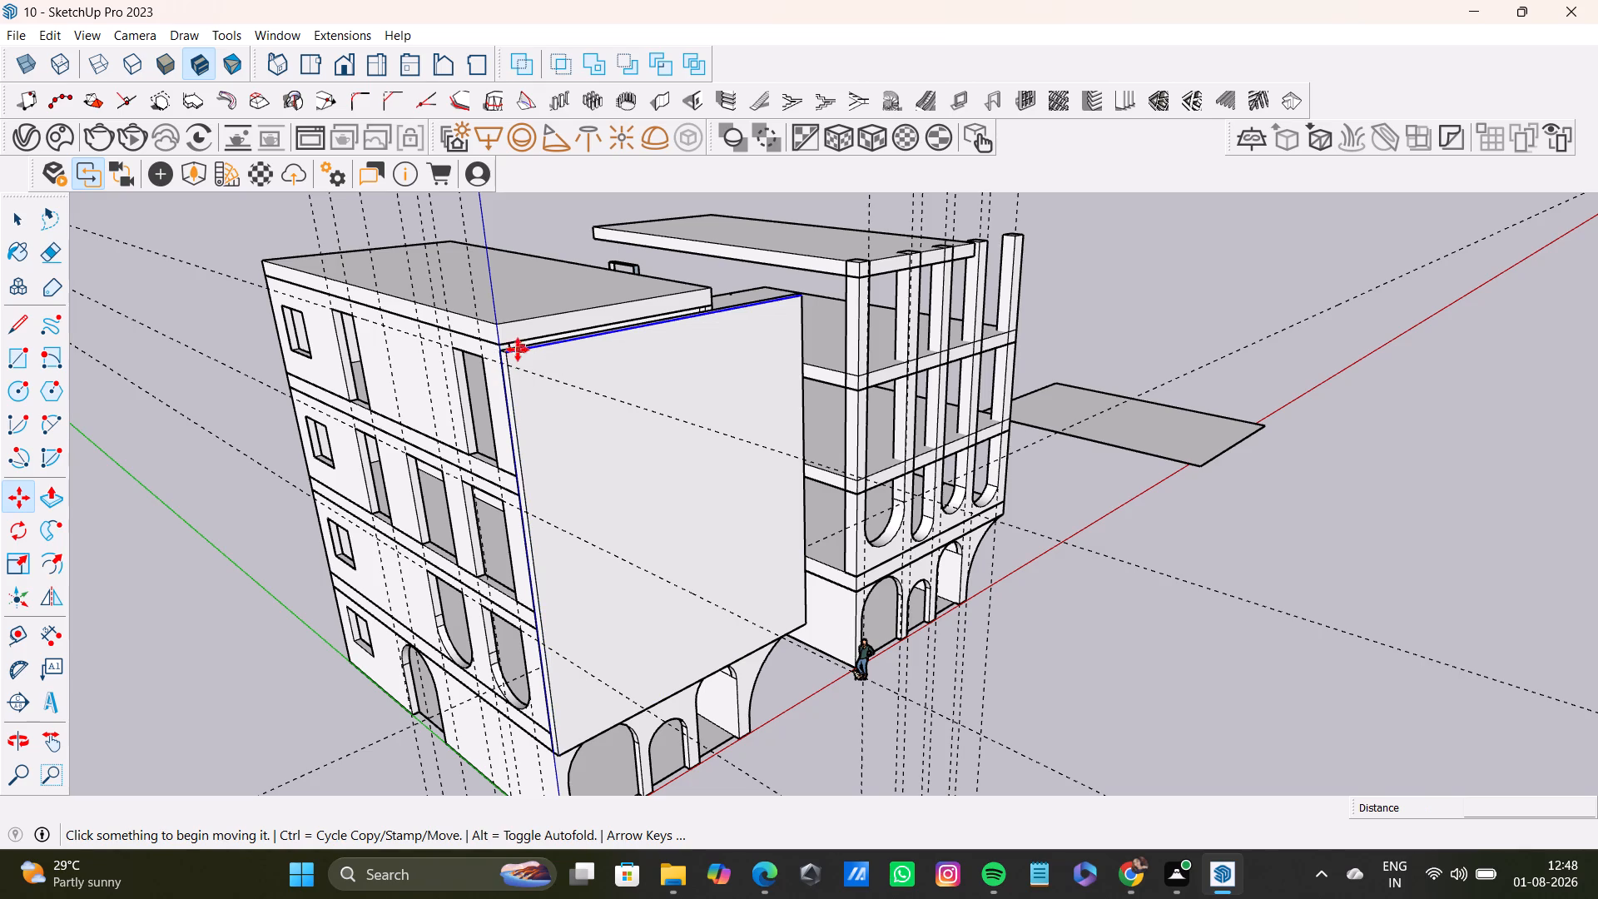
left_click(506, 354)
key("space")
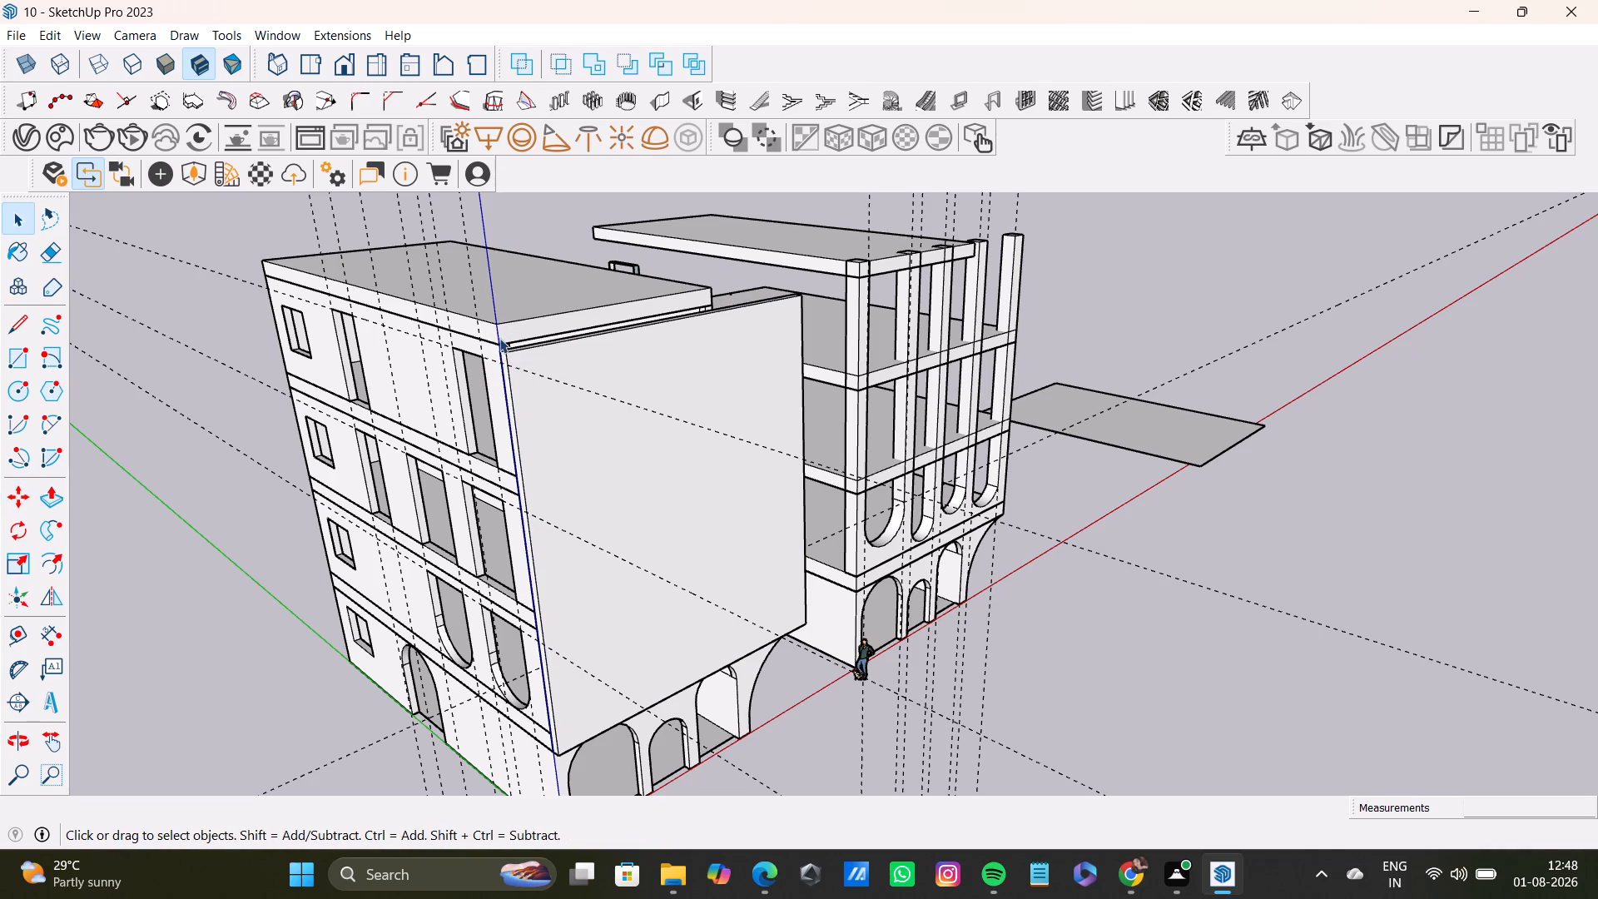
Push/Pull the front wall's top face up about 1' 5 5/16", and again until it is level with the roof slab's top.
key("p")
scroll(558, 372, "up", 1)
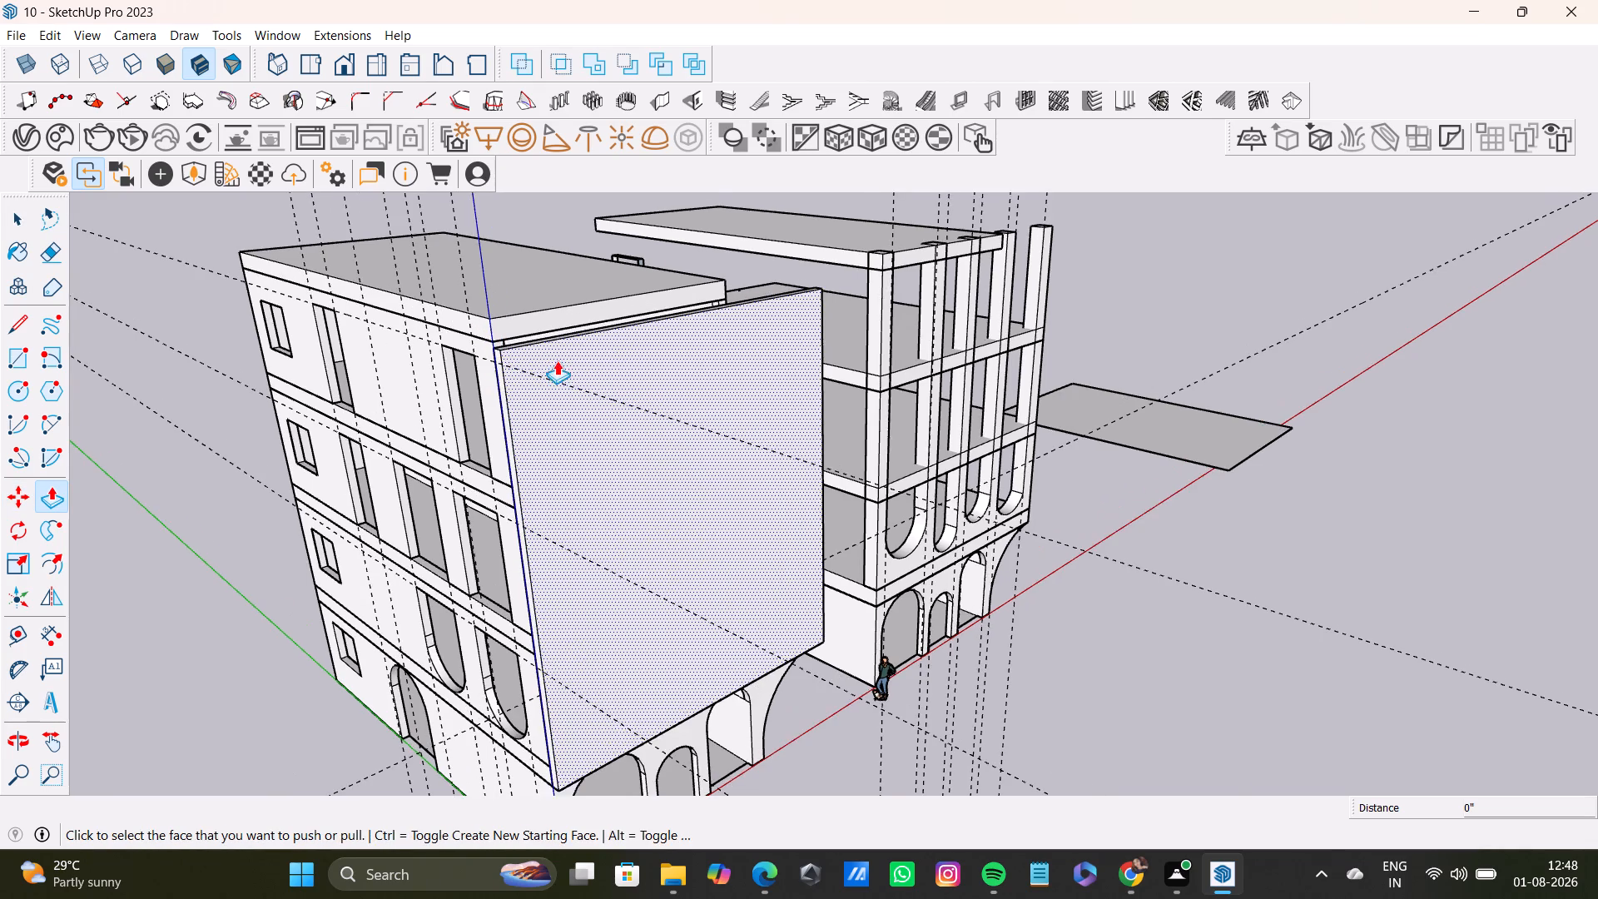
scroll(557, 360, "down", 1)
middle_click_drag(568, 434, 586, 502)
left_click(567, 440)
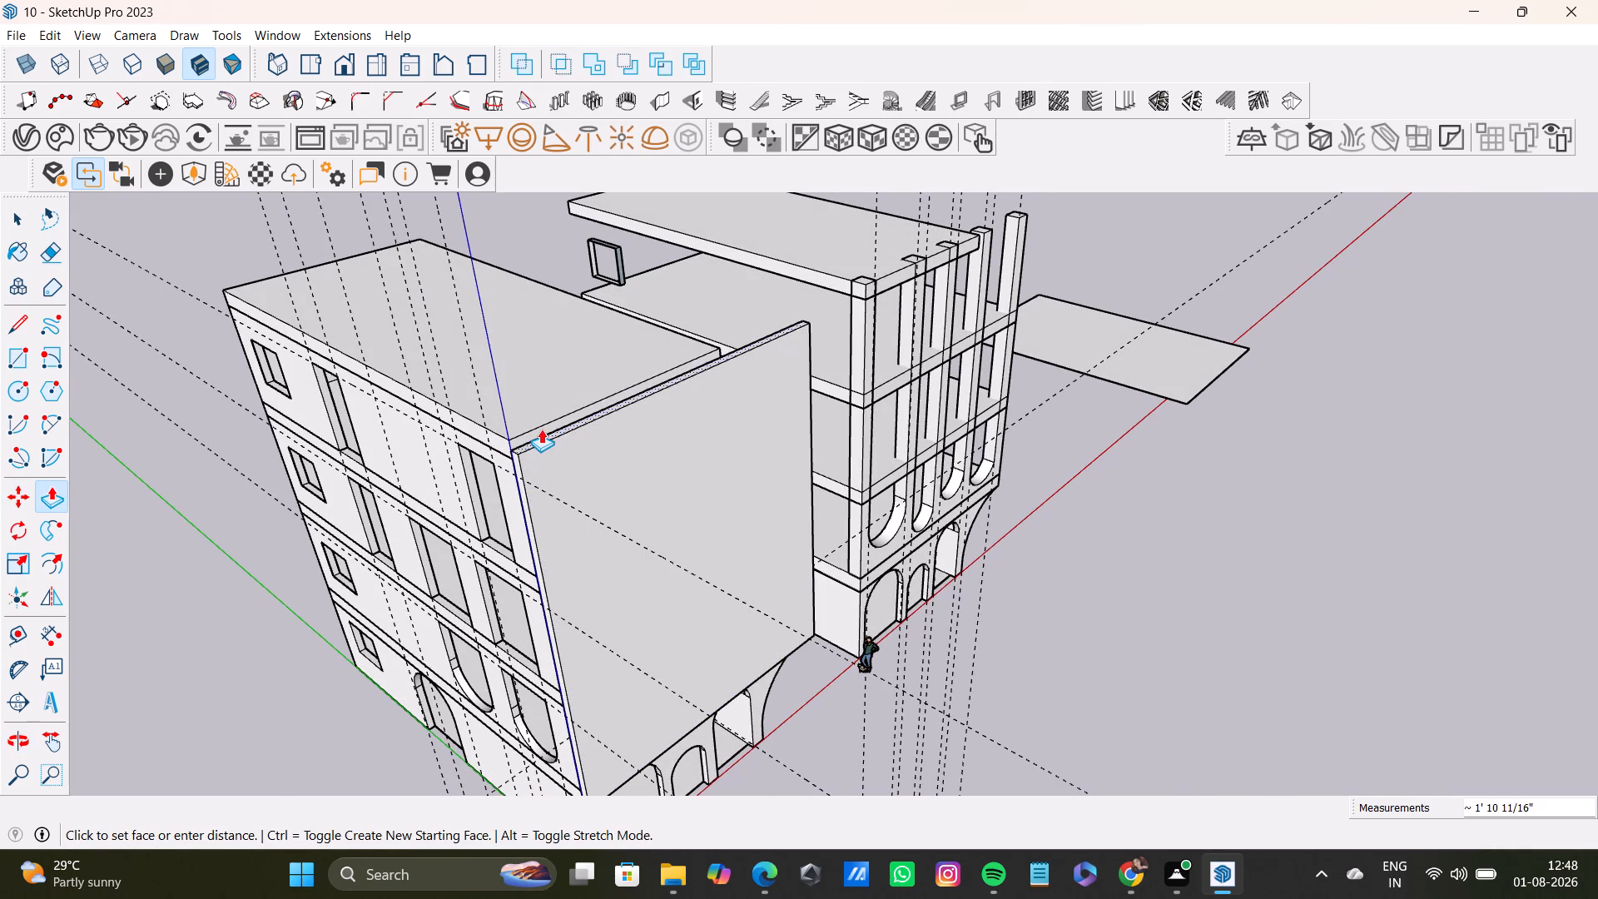
left_click(538, 426)
scroll(564, 437, "up", 9)
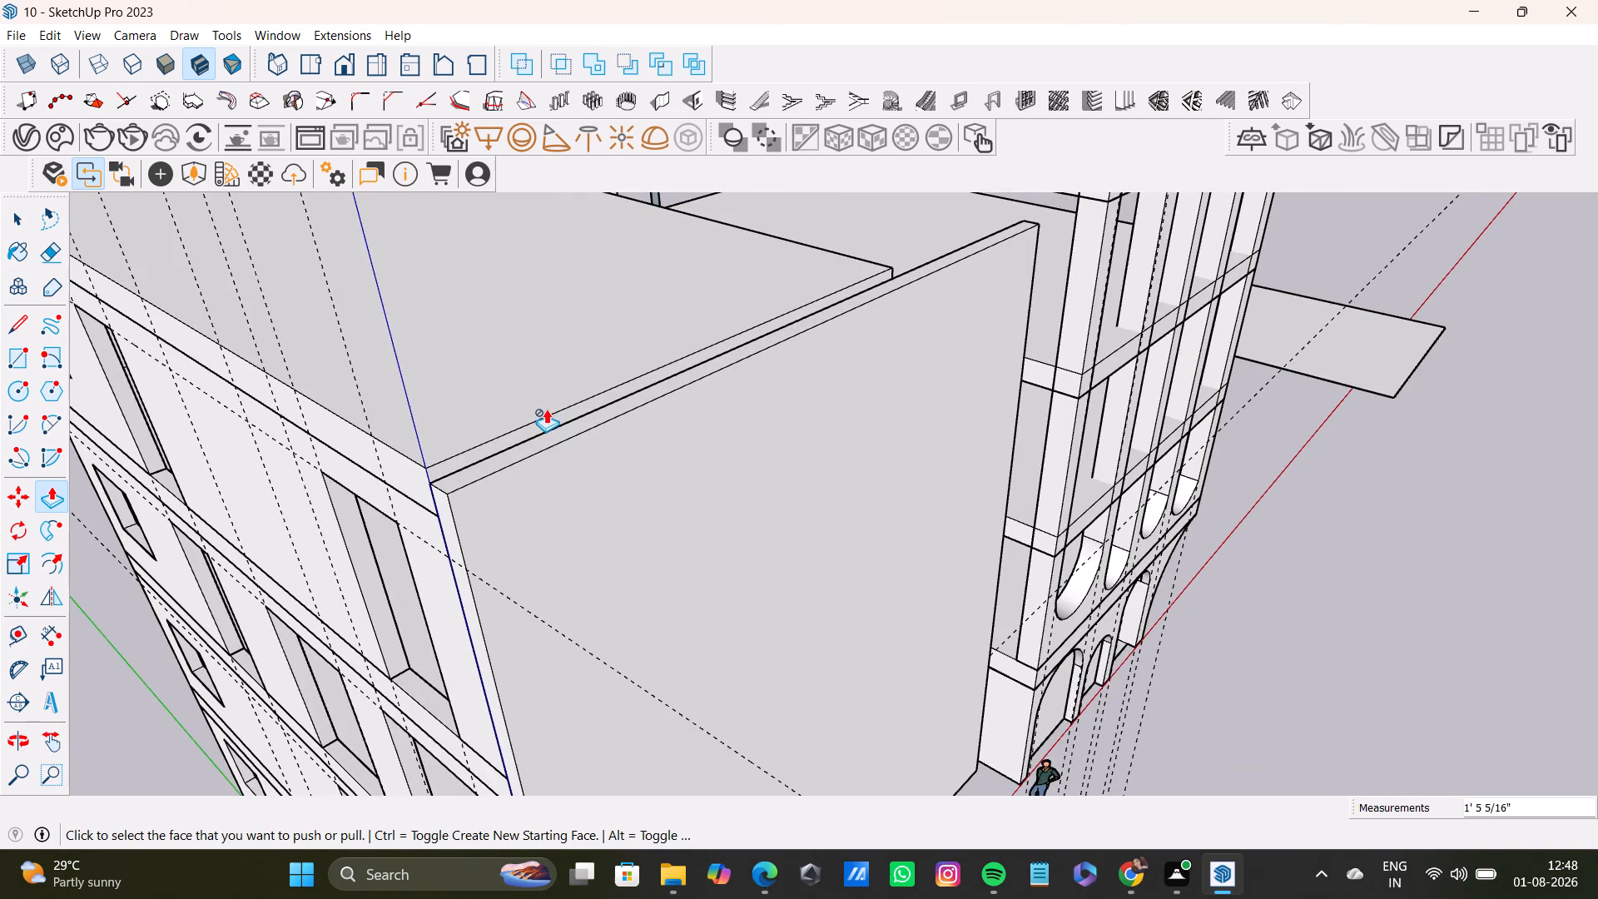
left_click(549, 435)
left_click(531, 424)
key("space")
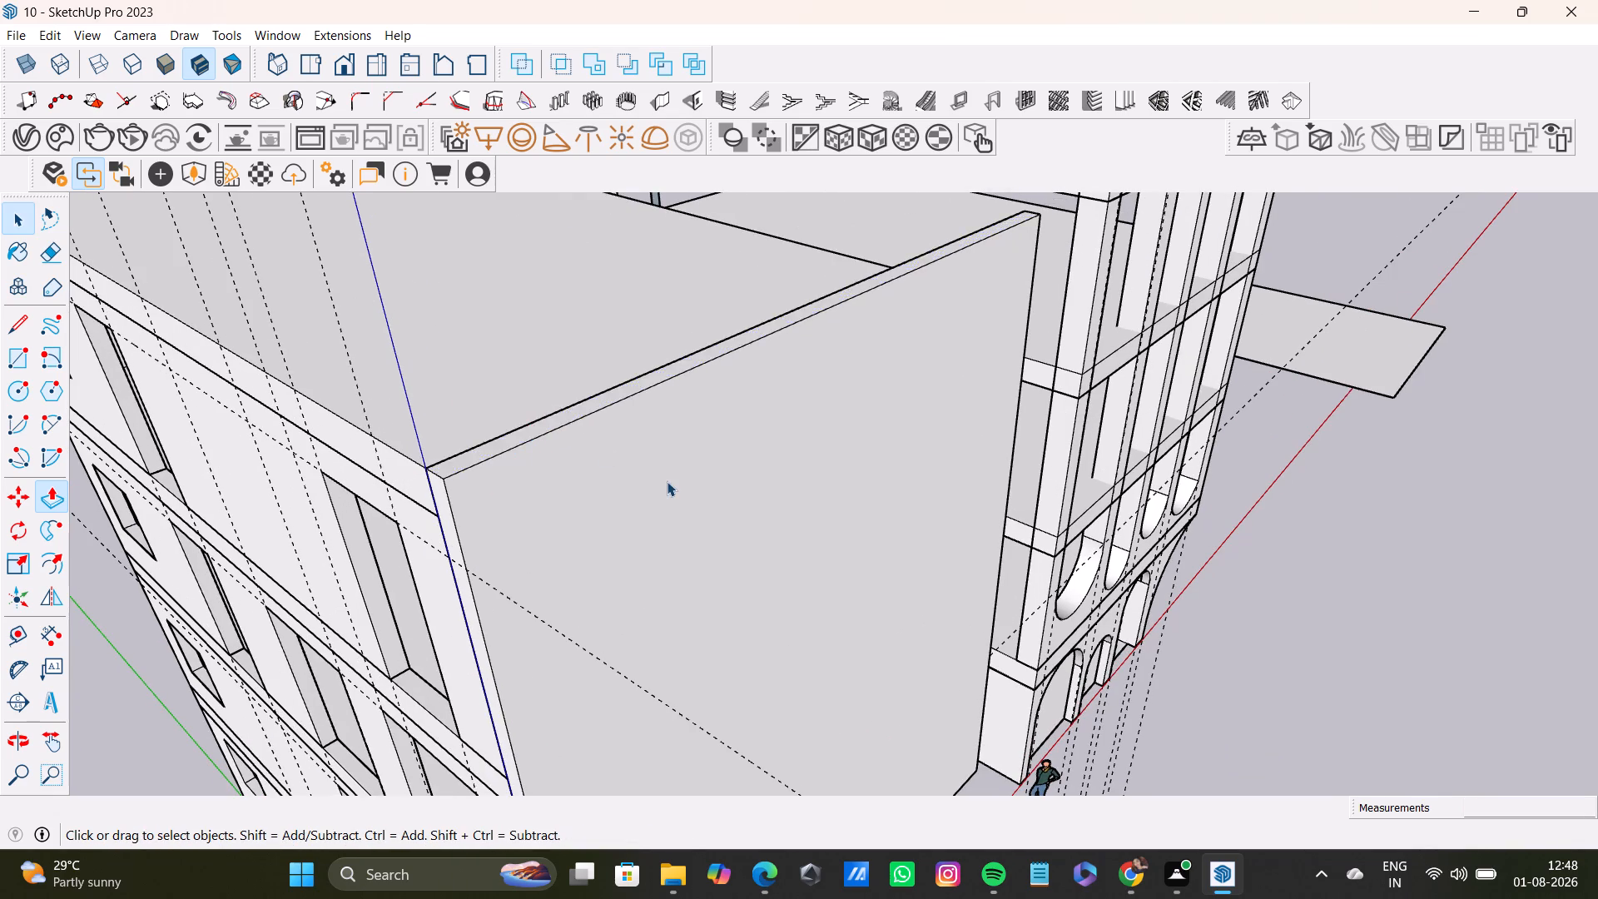
Examine the front wall from below, the front and above, comparing it with the second building's arched facade.
scroll(667, 482, "down", 8)
middle_click_drag(751, 552, 729, 259)
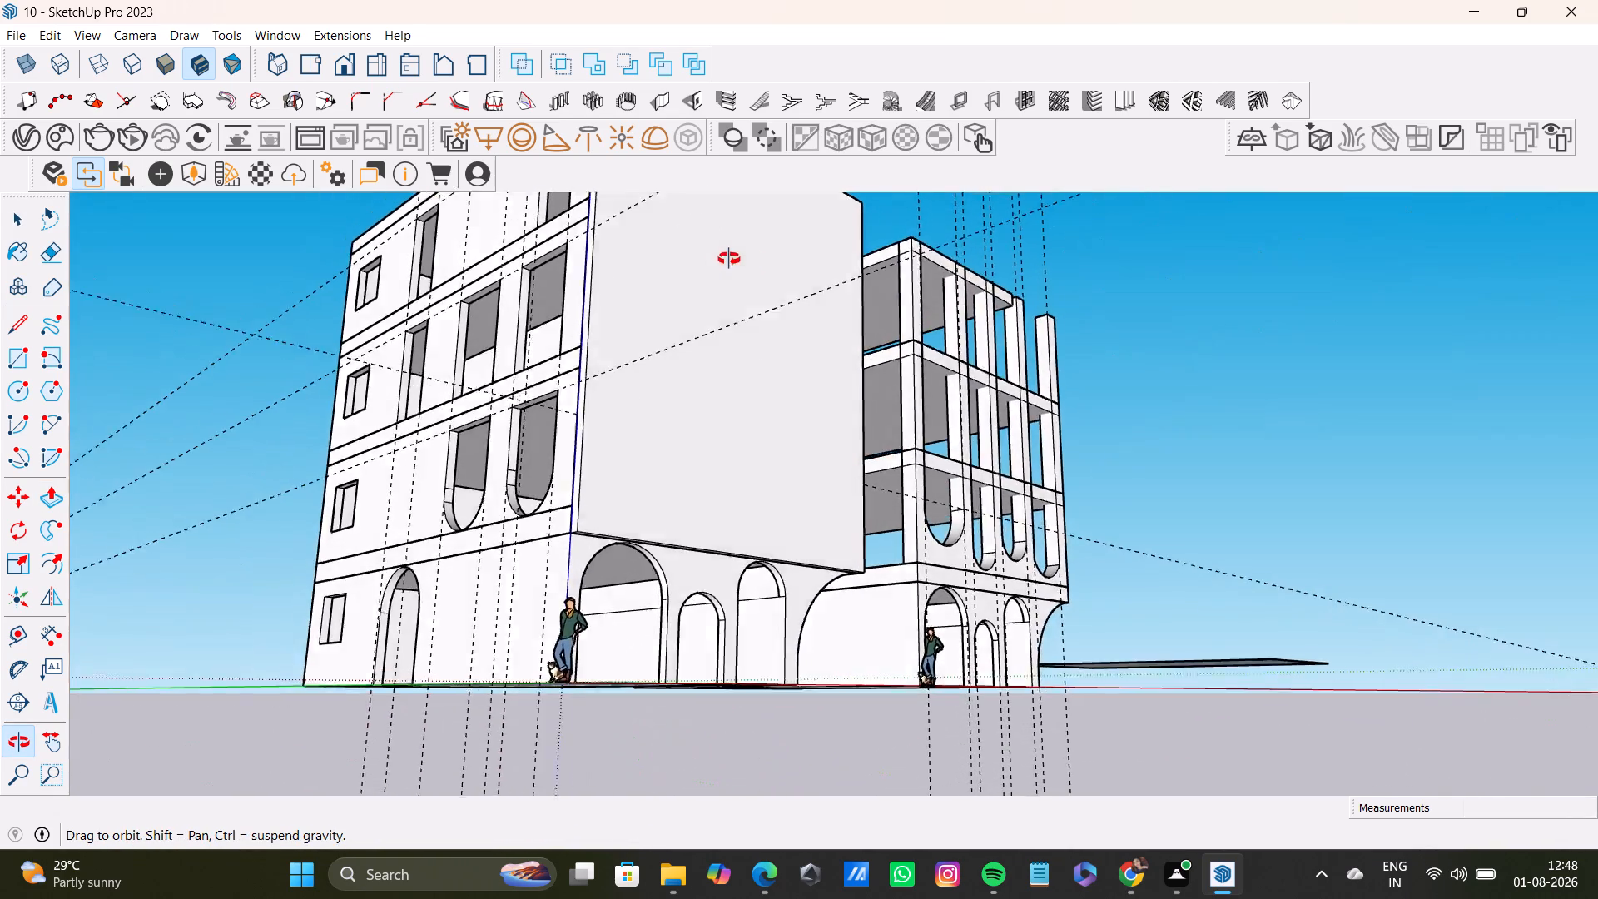
middle_click_drag(729, 259, 715, 426)
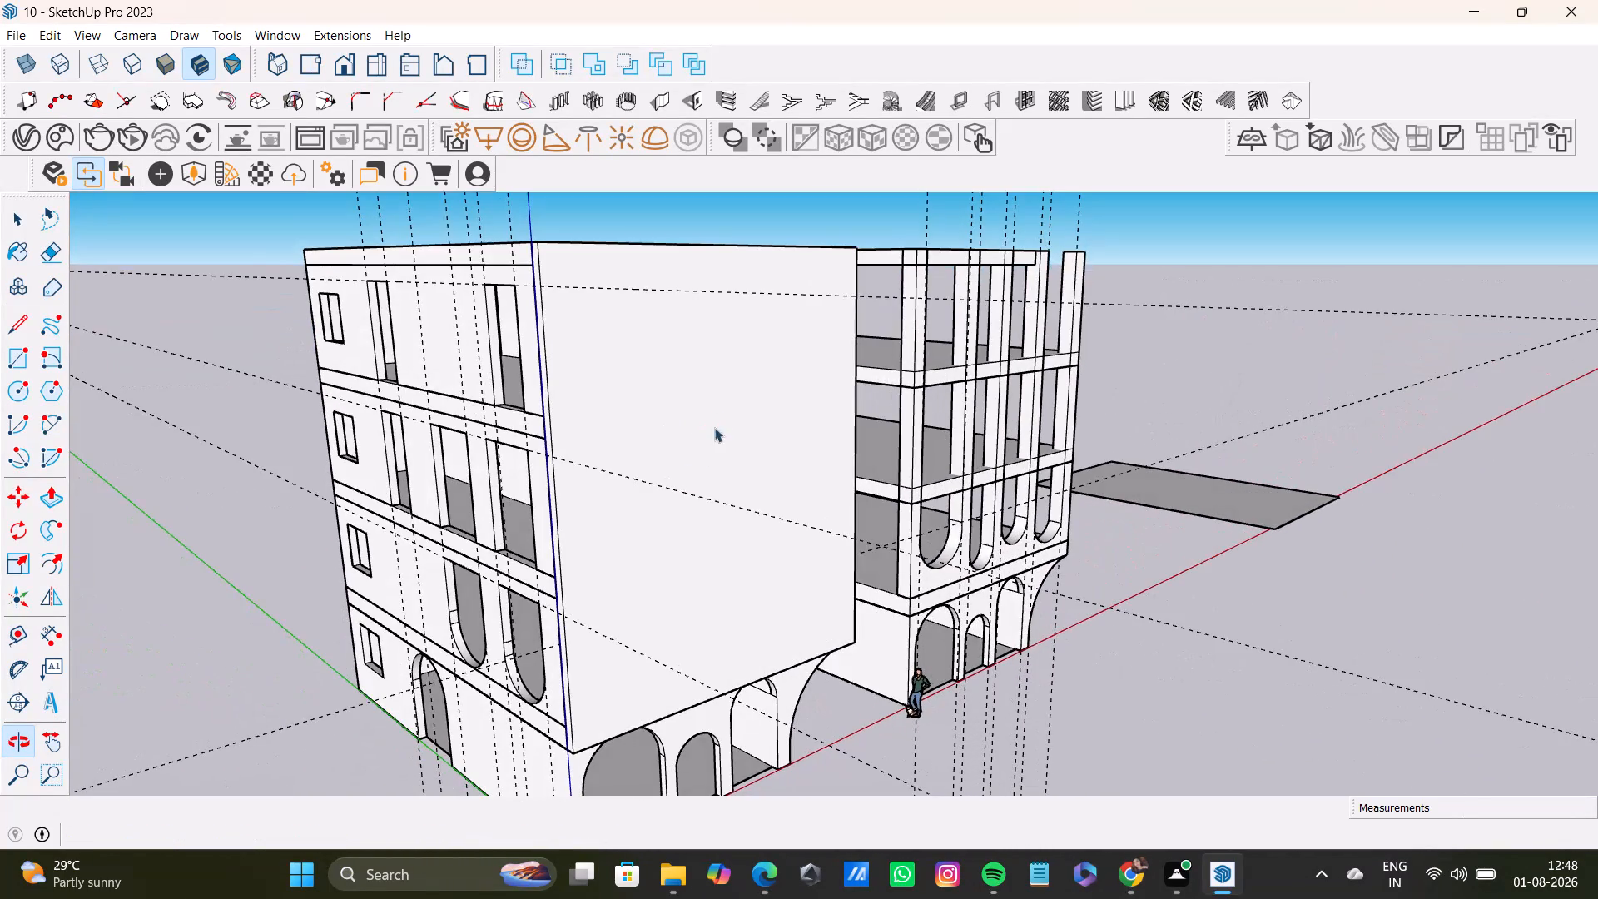
middle_click_drag(721, 486, 692, 391, "shift")
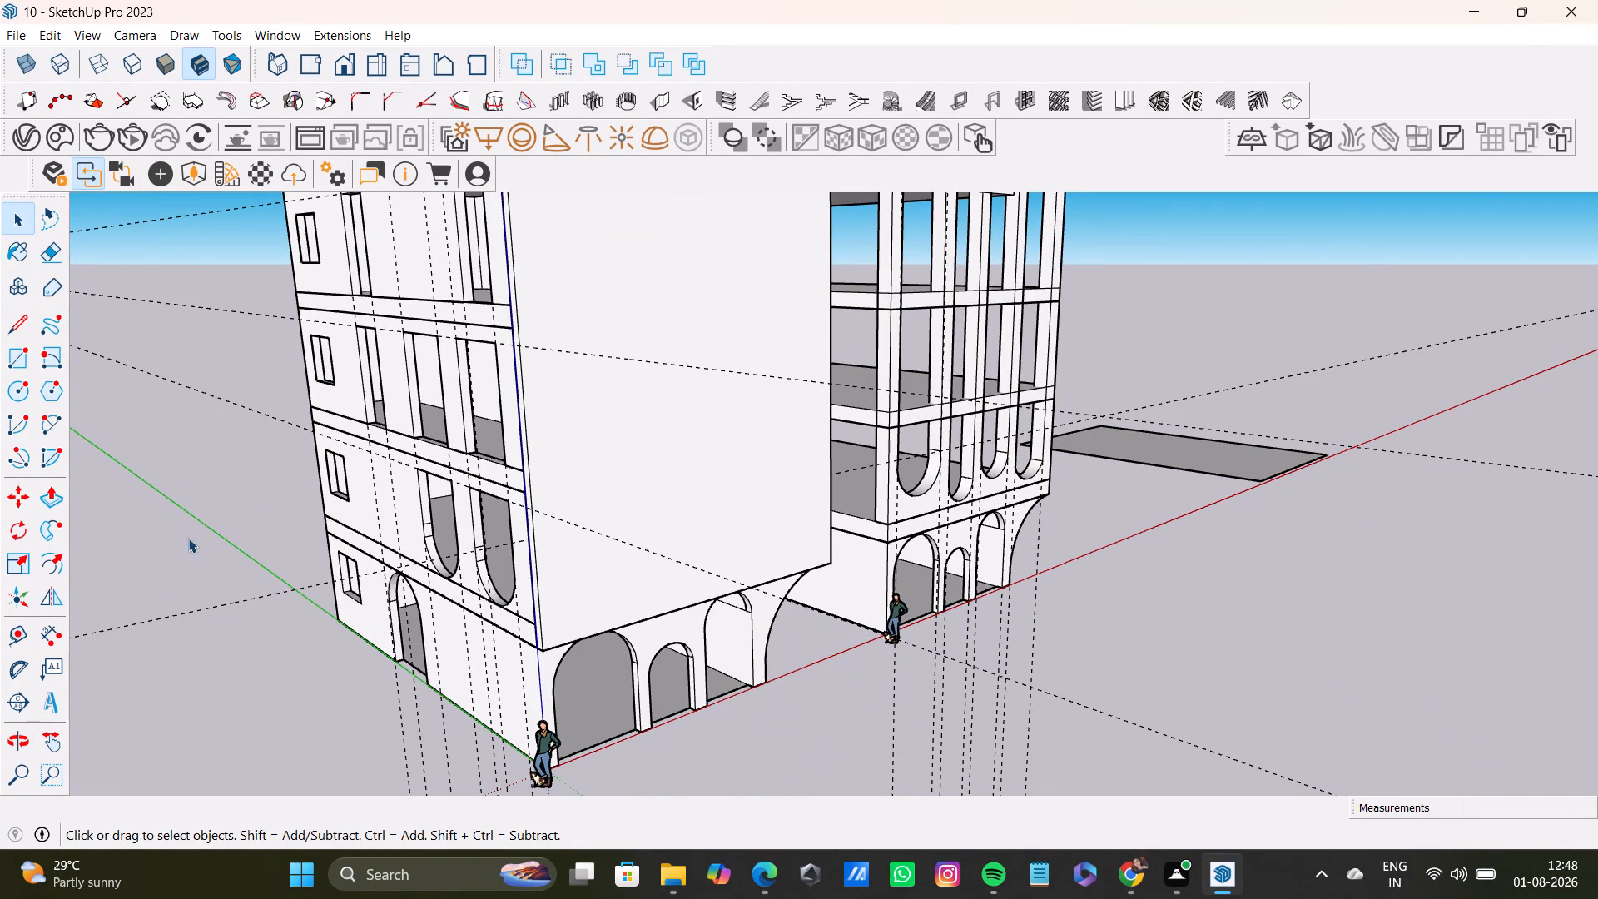
middle_click_drag(349, 589, 364, 344)
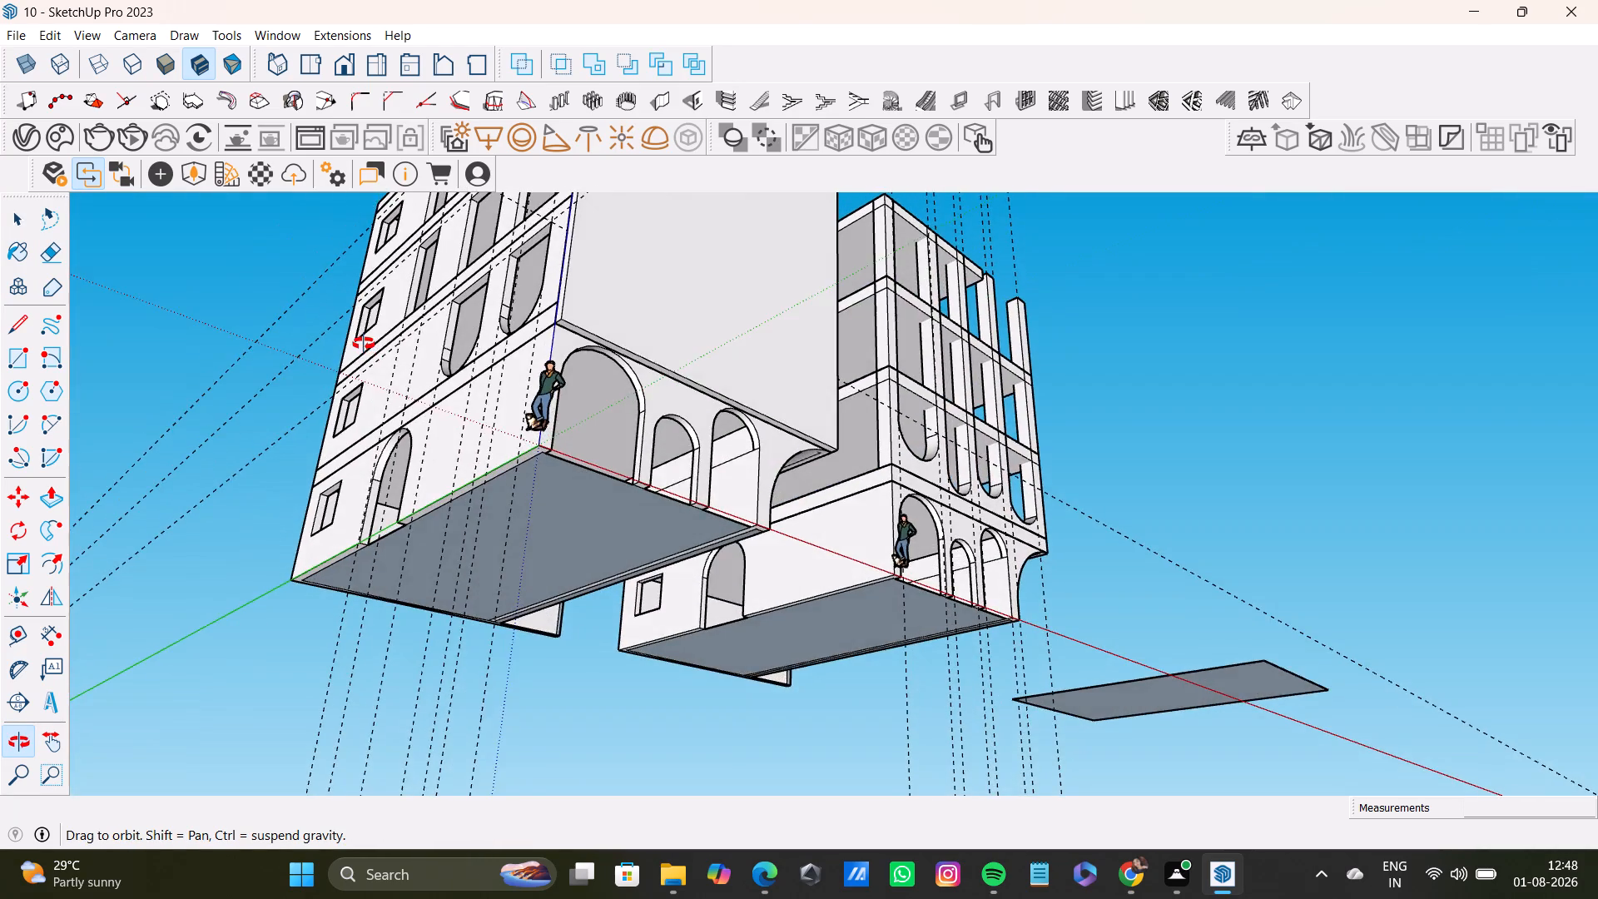
middle_click_drag(364, 344, 308, 449)
middle_click_drag(801, 449, 544, 537)
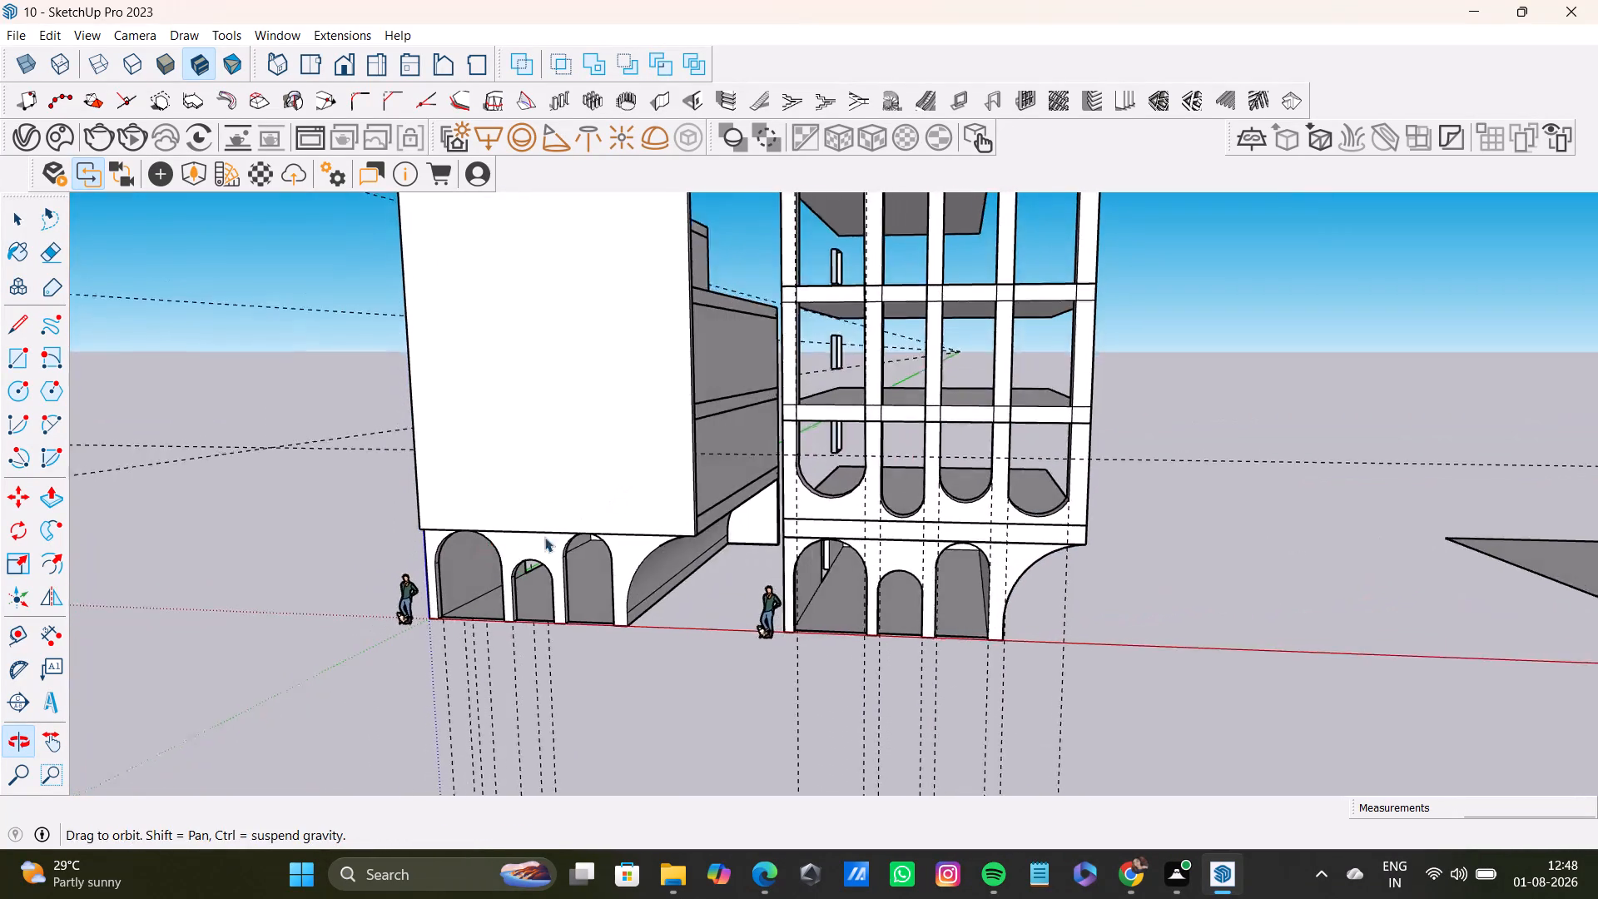
middle_click_drag(544, 537, 499, 550)
middle_click_drag(681, 492, 621, 595)
scroll(632, 439, "down", 8)
middle_click_drag(627, 421, 679, 526)
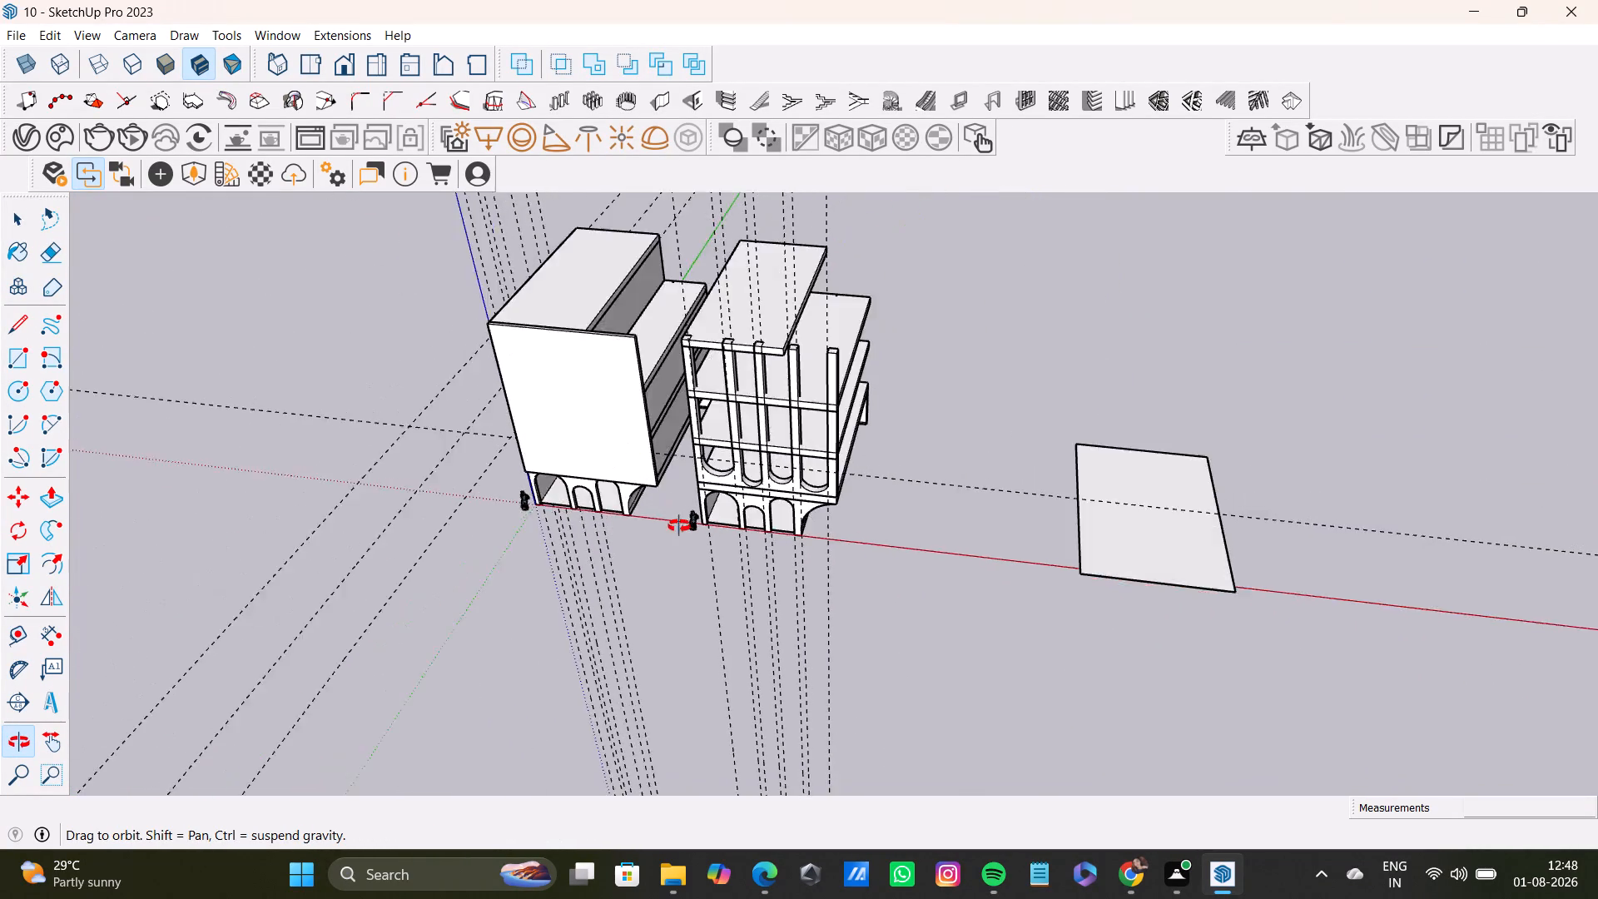
middle_click_drag(679, 526, 786, 456)
scroll(612, 439, "up", 6)
middle_click_drag(562, 437, 621, 381)
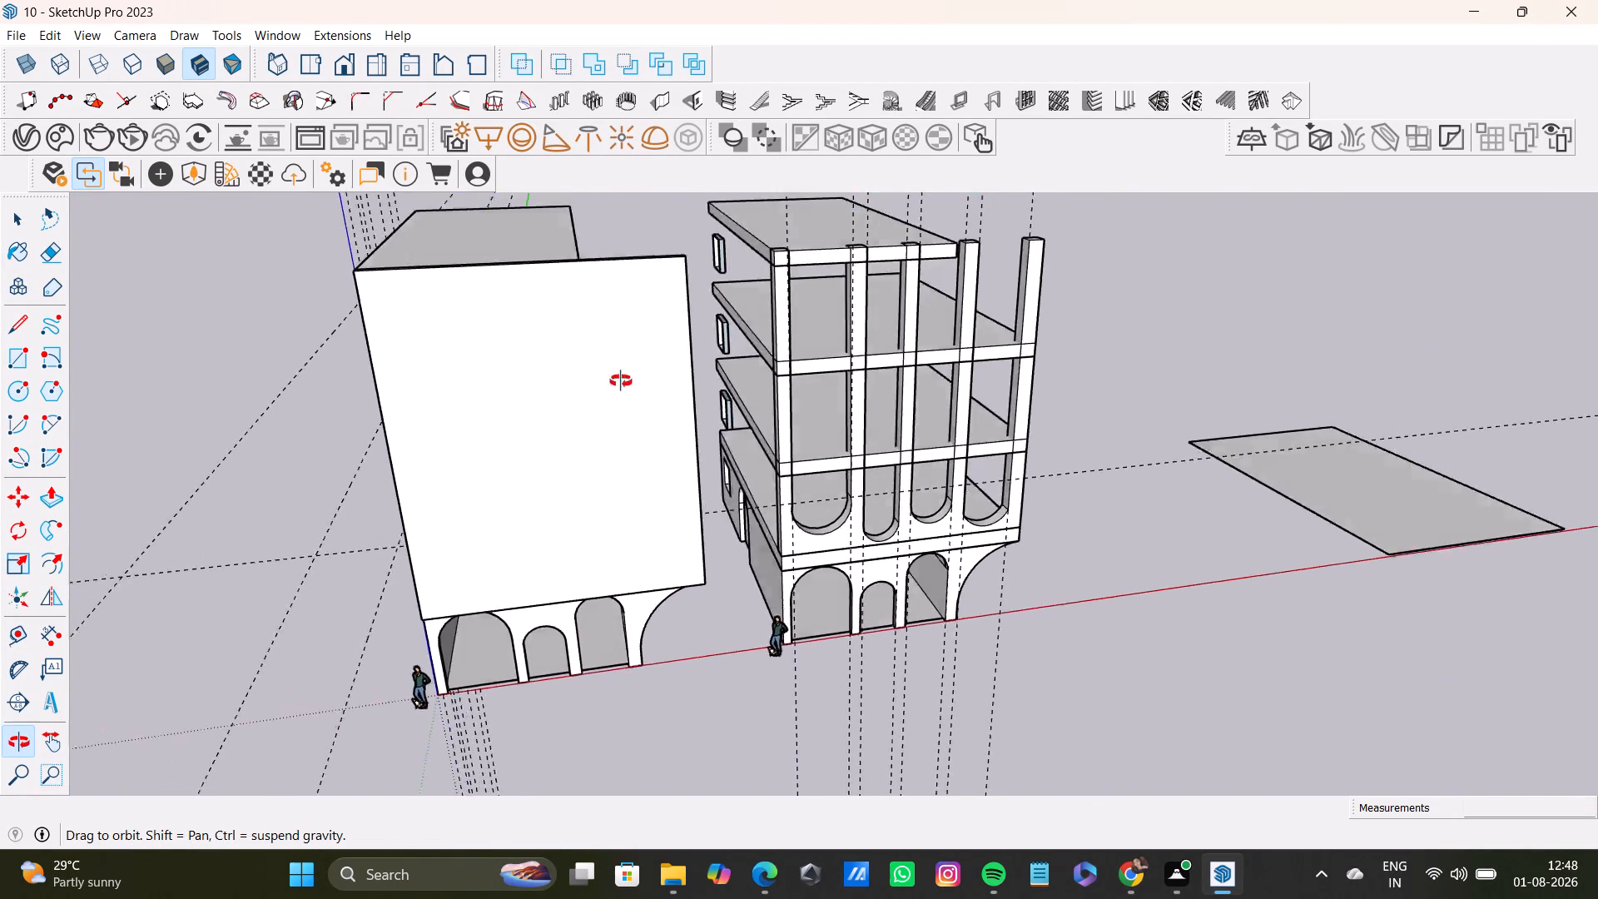
middle_click_drag(621, 381, 648, 290)
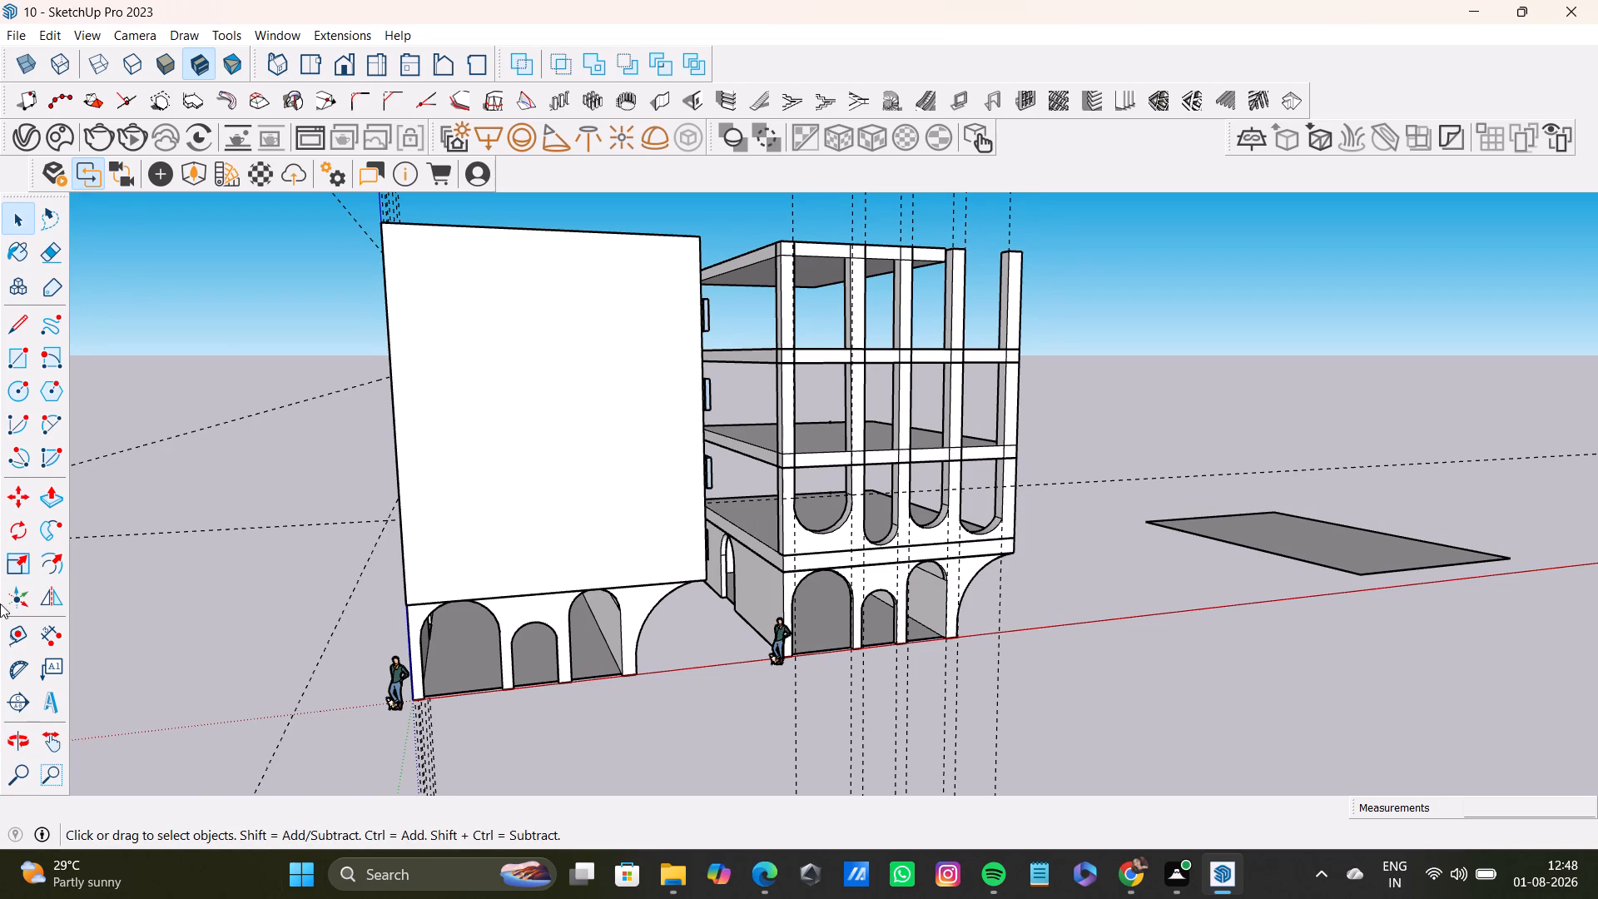
Select the front wall's outer face with its edges and make it a group.
left_click(21, 320)
key("space")
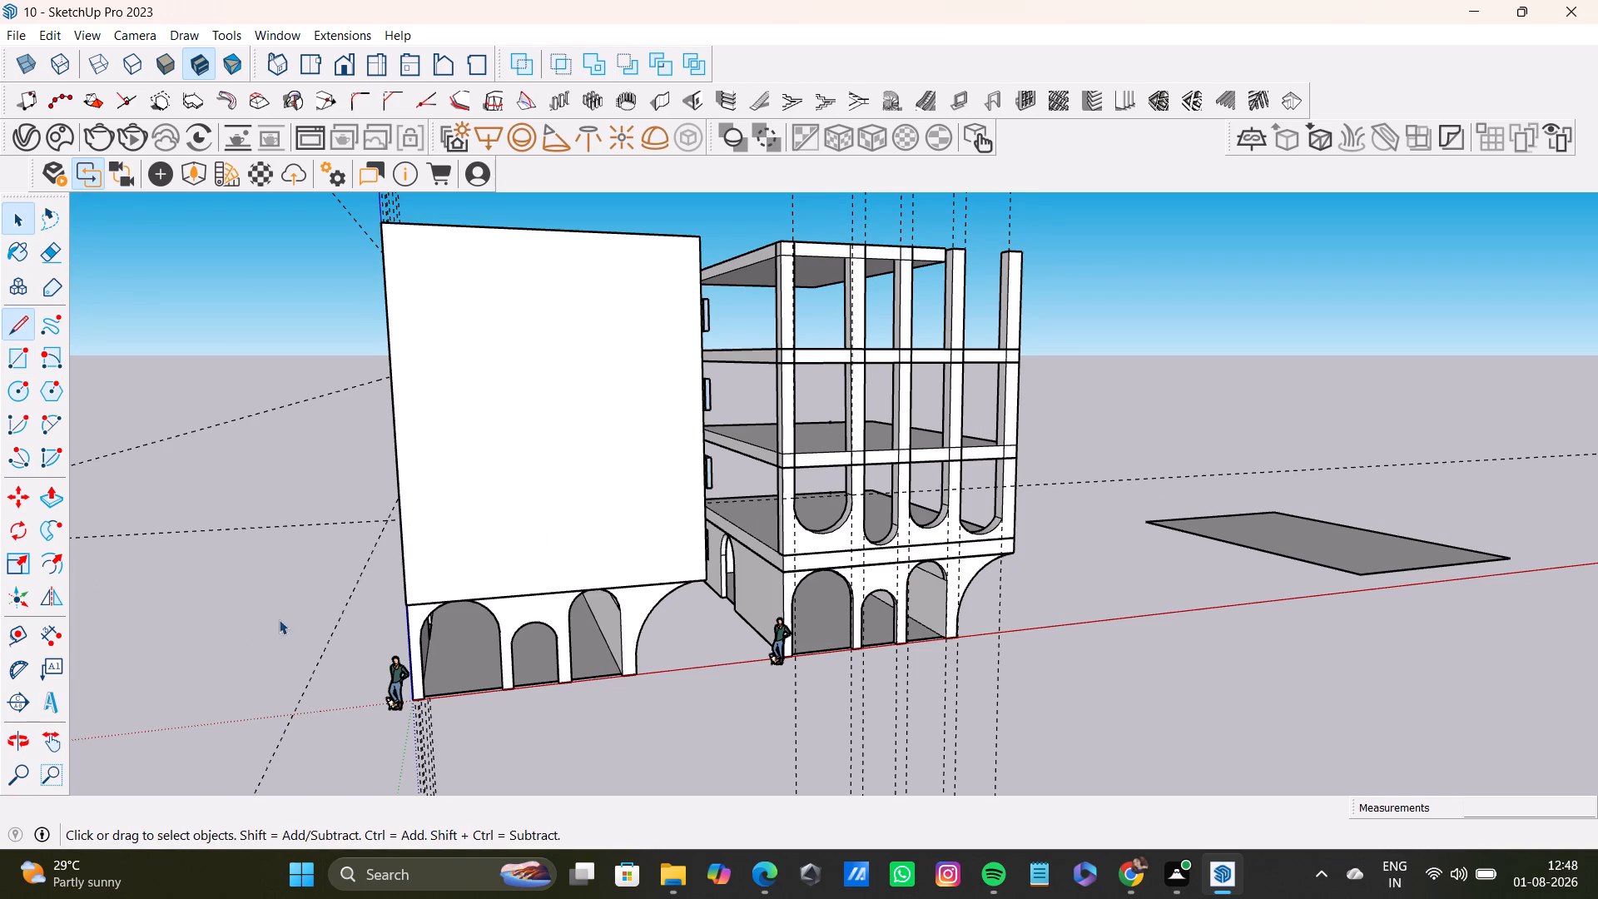
double_click(607, 452)
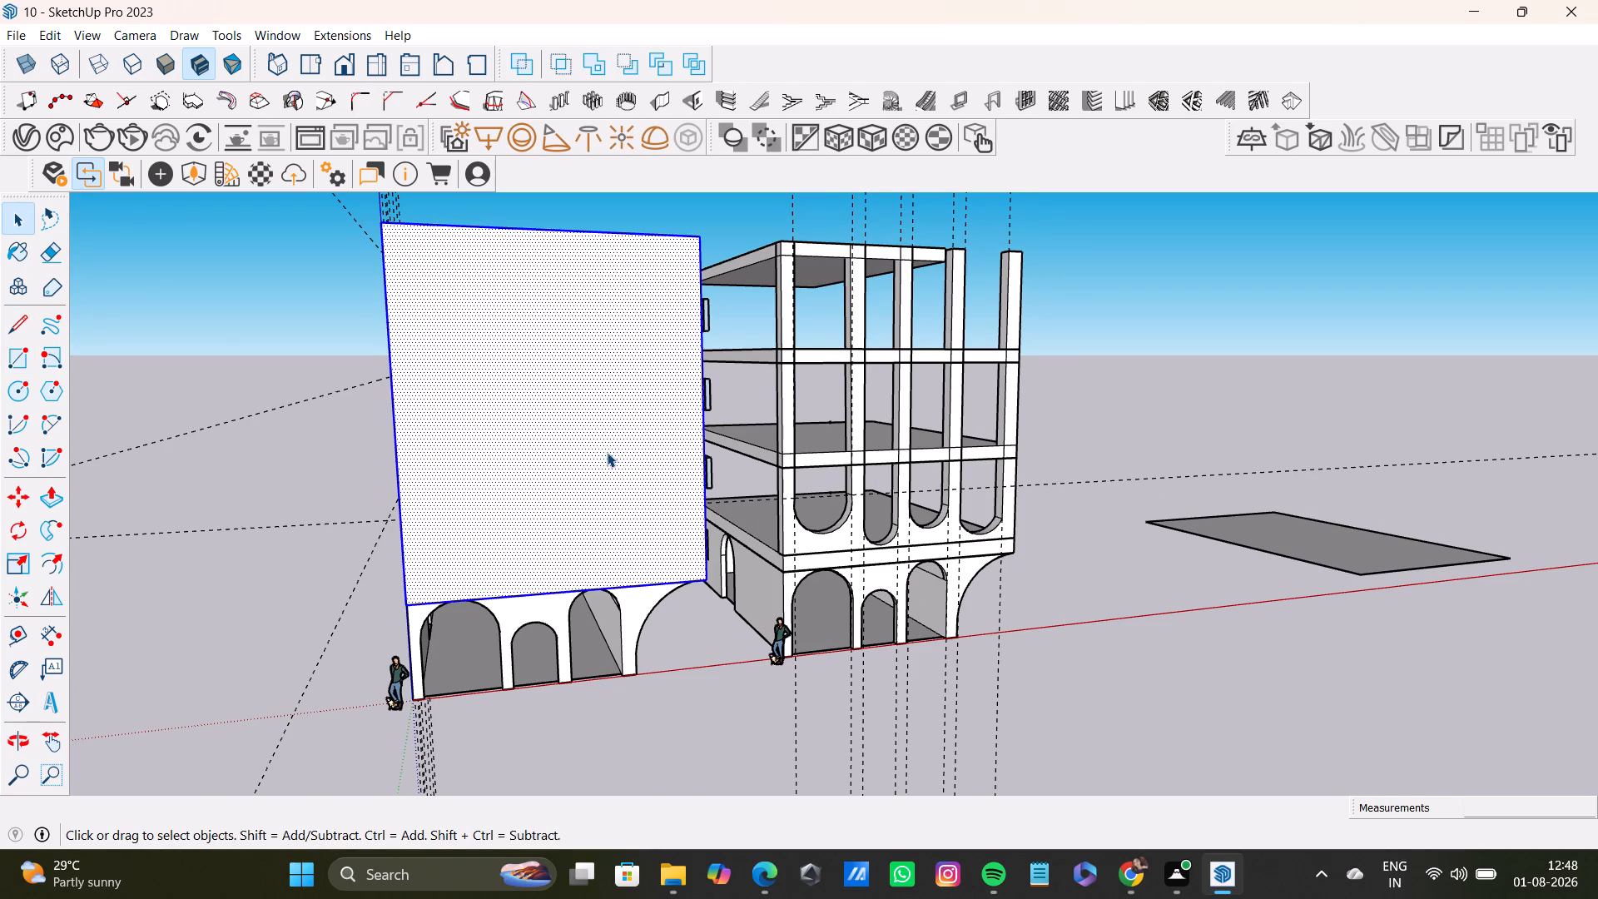
right_click(607, 452)
left_click(687, 618)
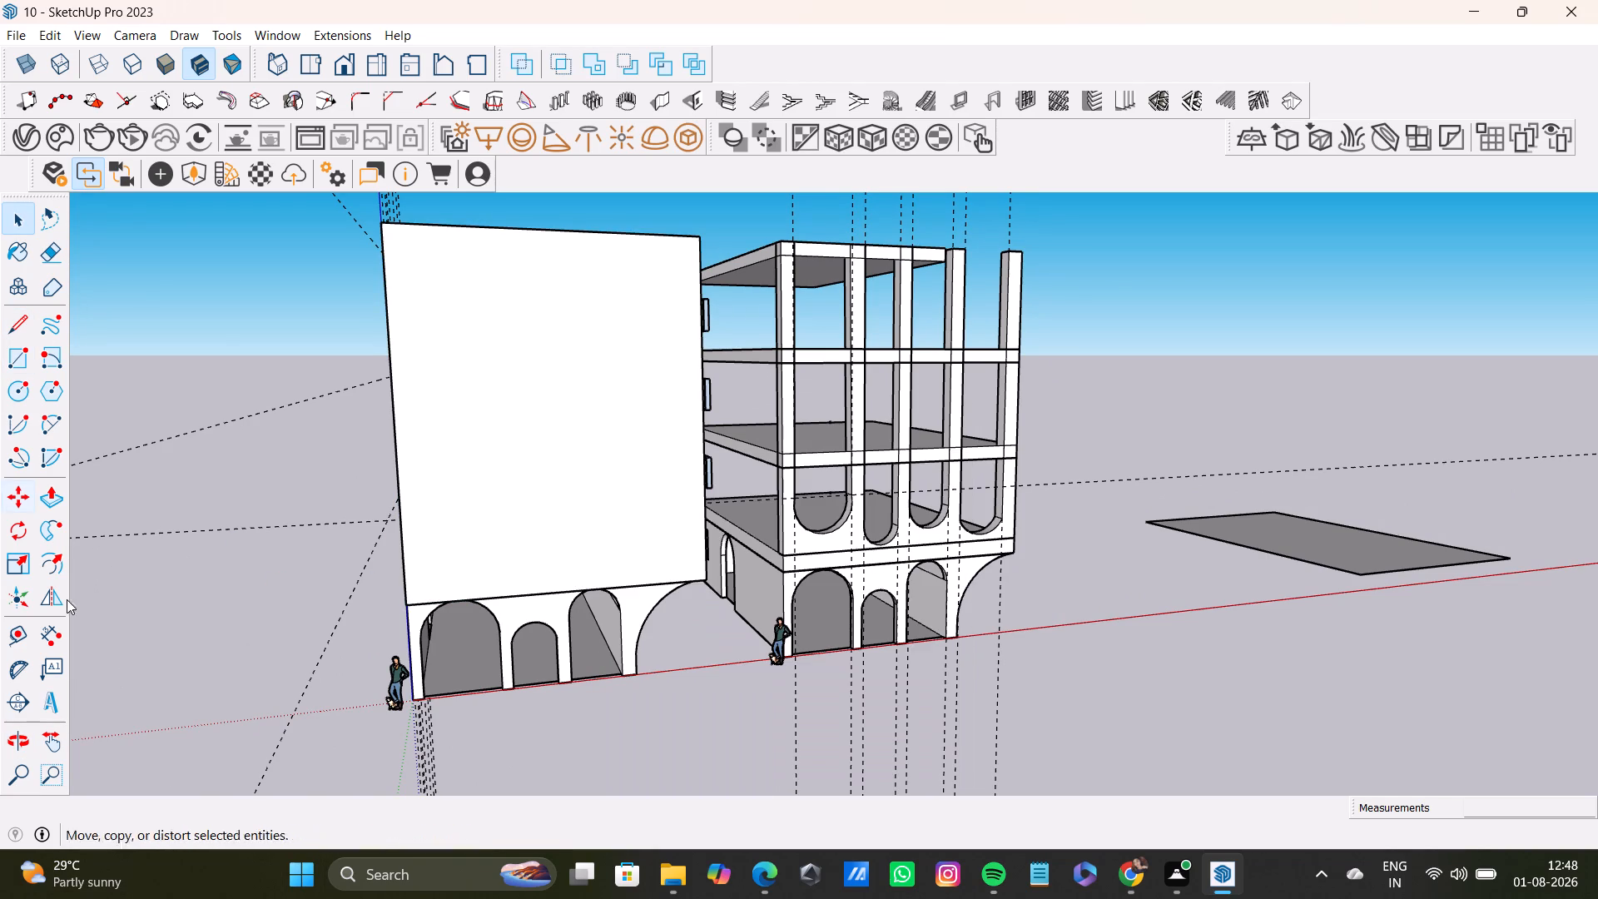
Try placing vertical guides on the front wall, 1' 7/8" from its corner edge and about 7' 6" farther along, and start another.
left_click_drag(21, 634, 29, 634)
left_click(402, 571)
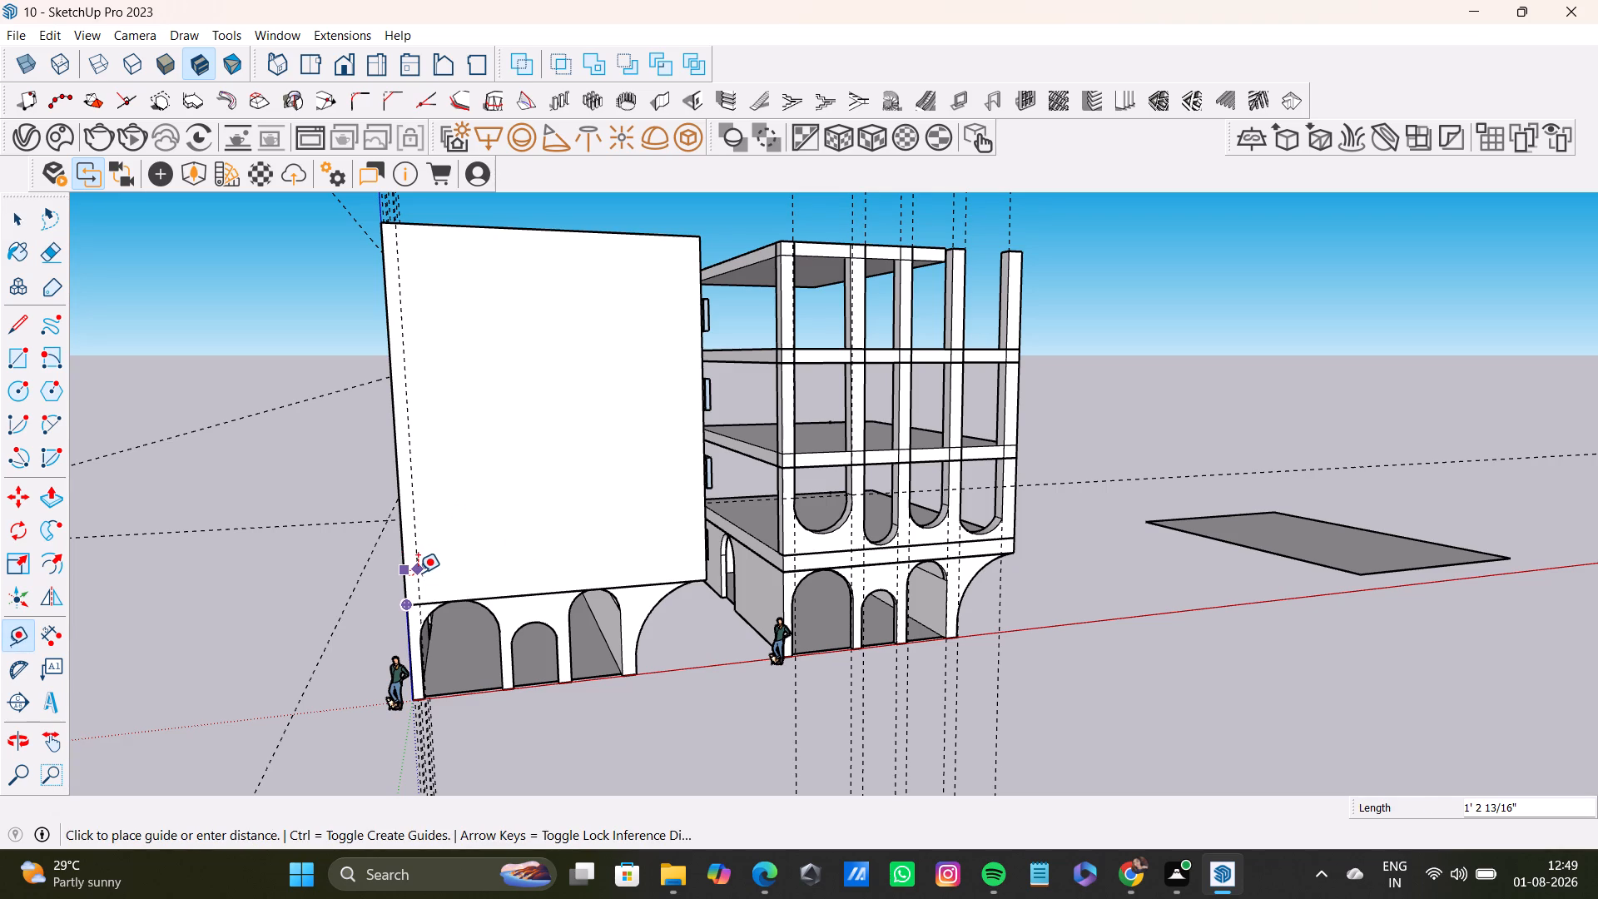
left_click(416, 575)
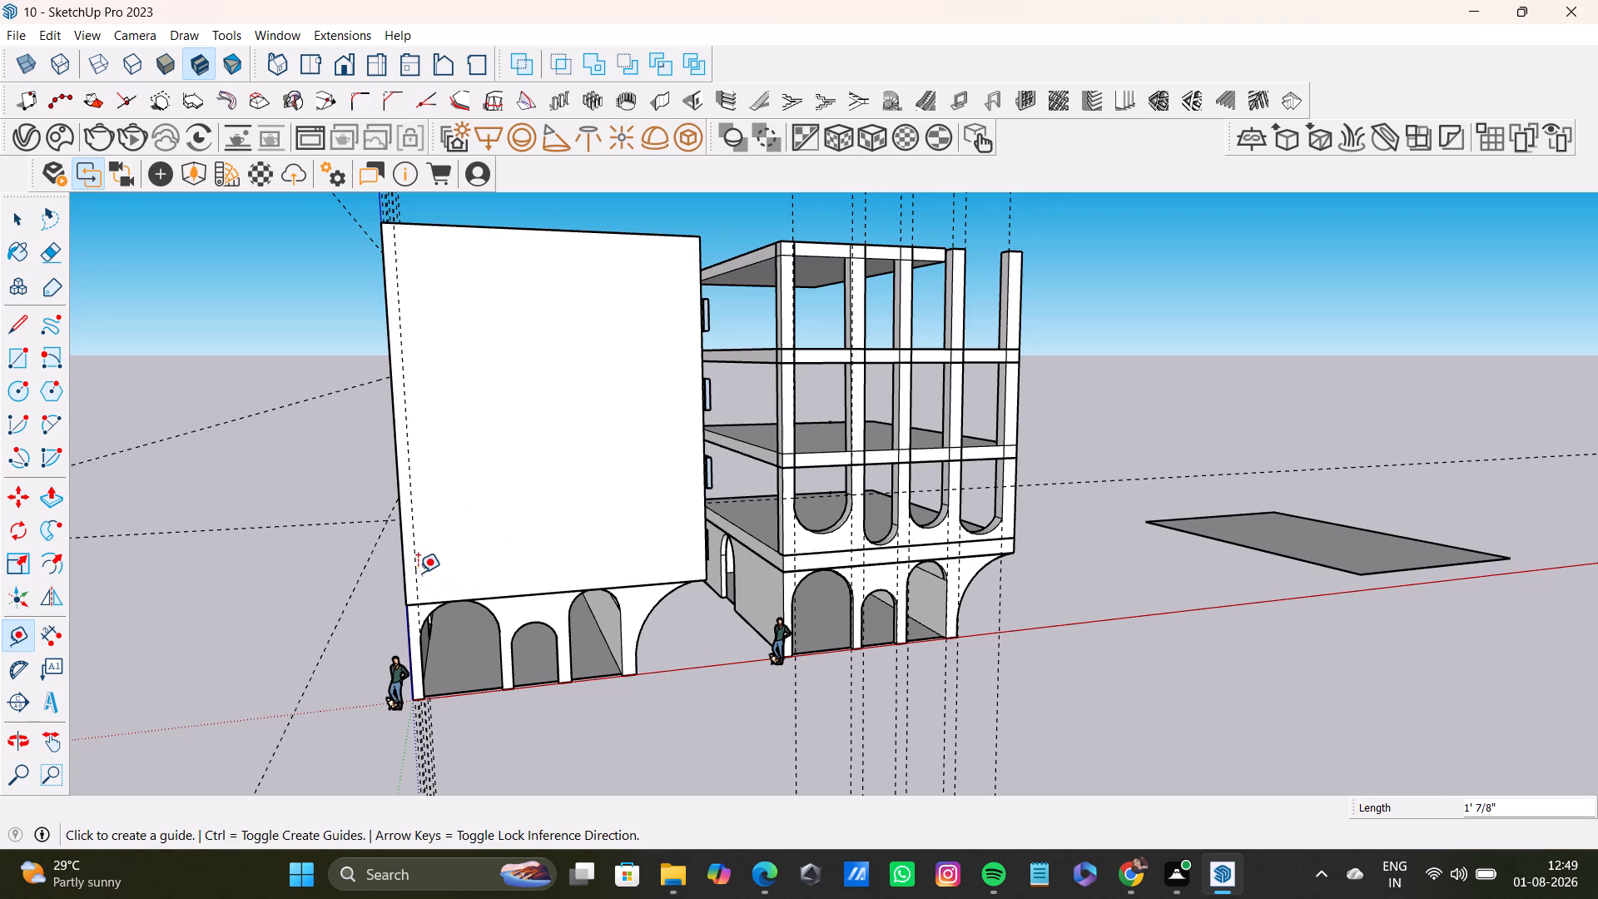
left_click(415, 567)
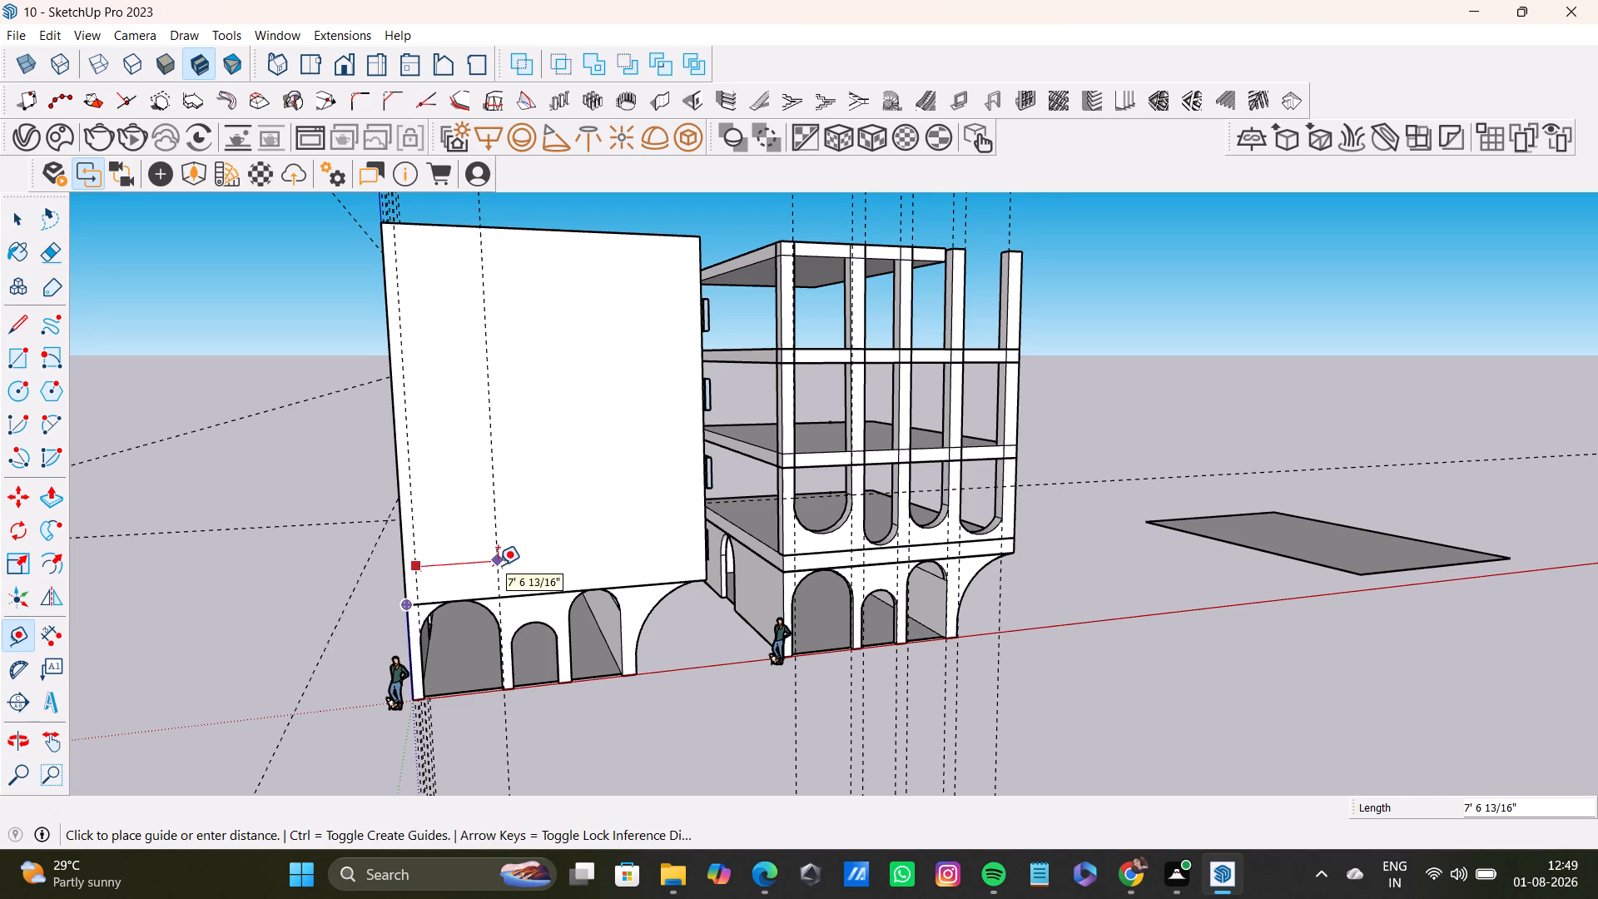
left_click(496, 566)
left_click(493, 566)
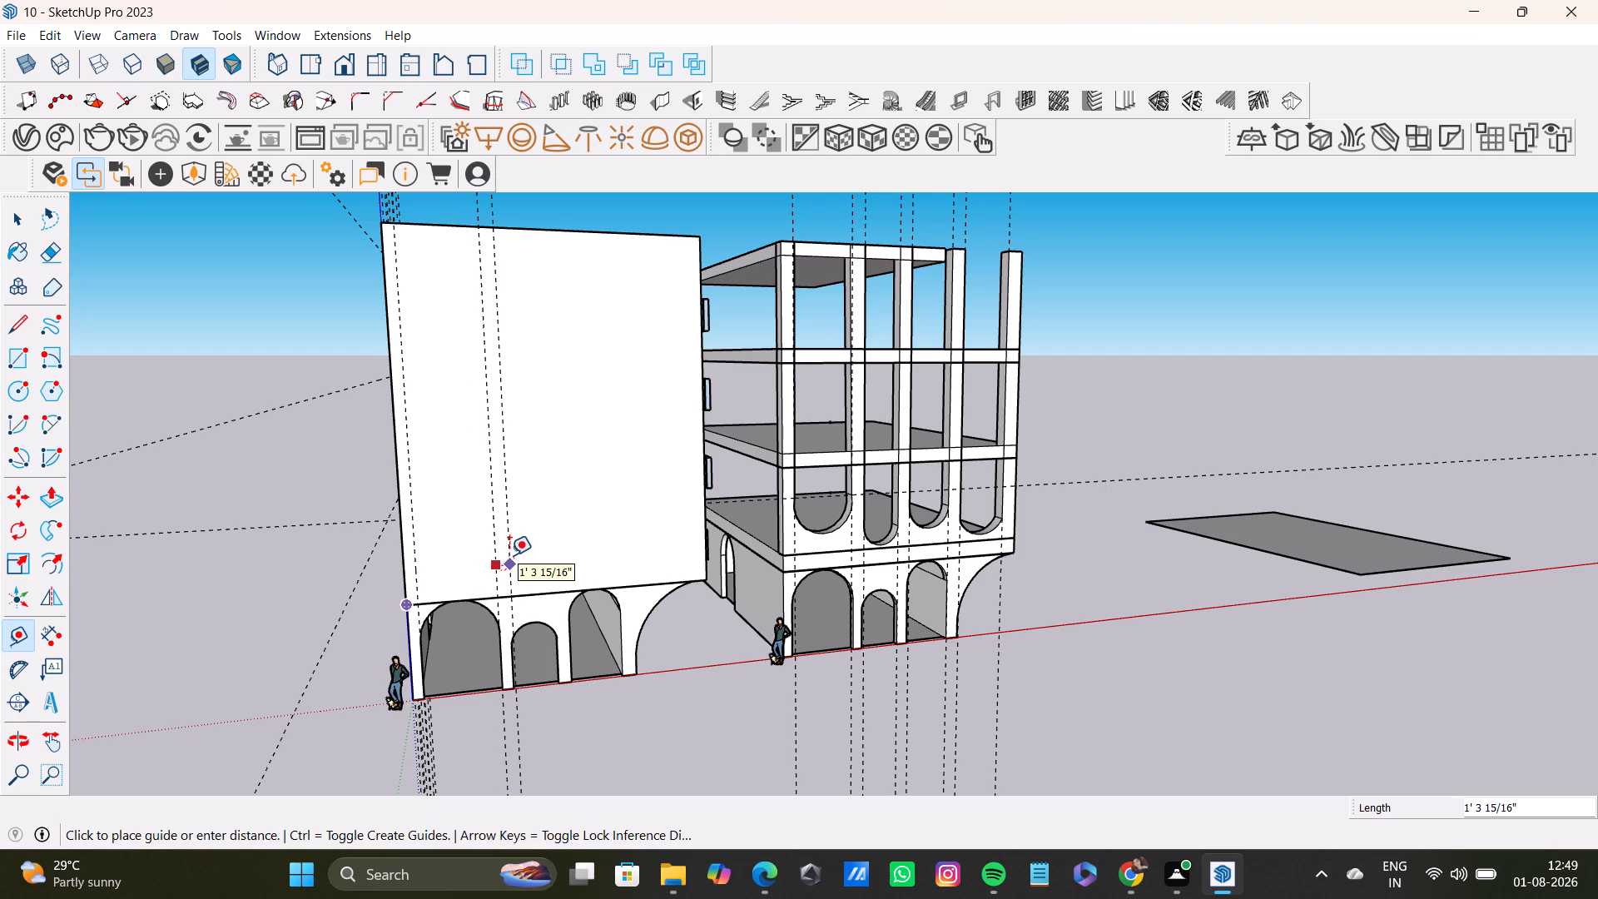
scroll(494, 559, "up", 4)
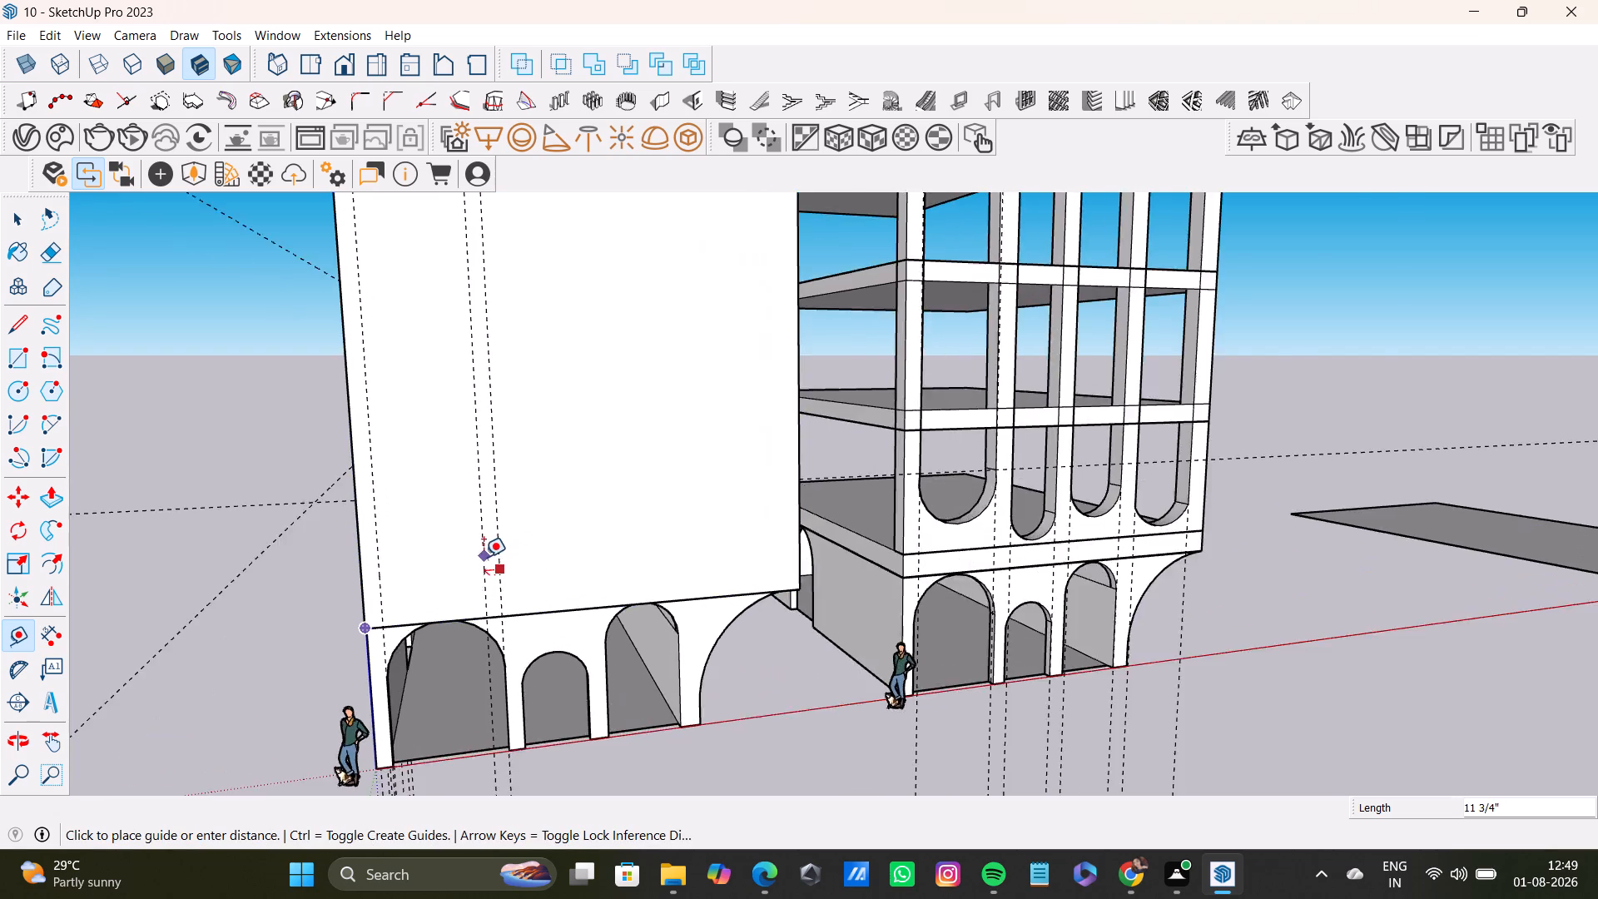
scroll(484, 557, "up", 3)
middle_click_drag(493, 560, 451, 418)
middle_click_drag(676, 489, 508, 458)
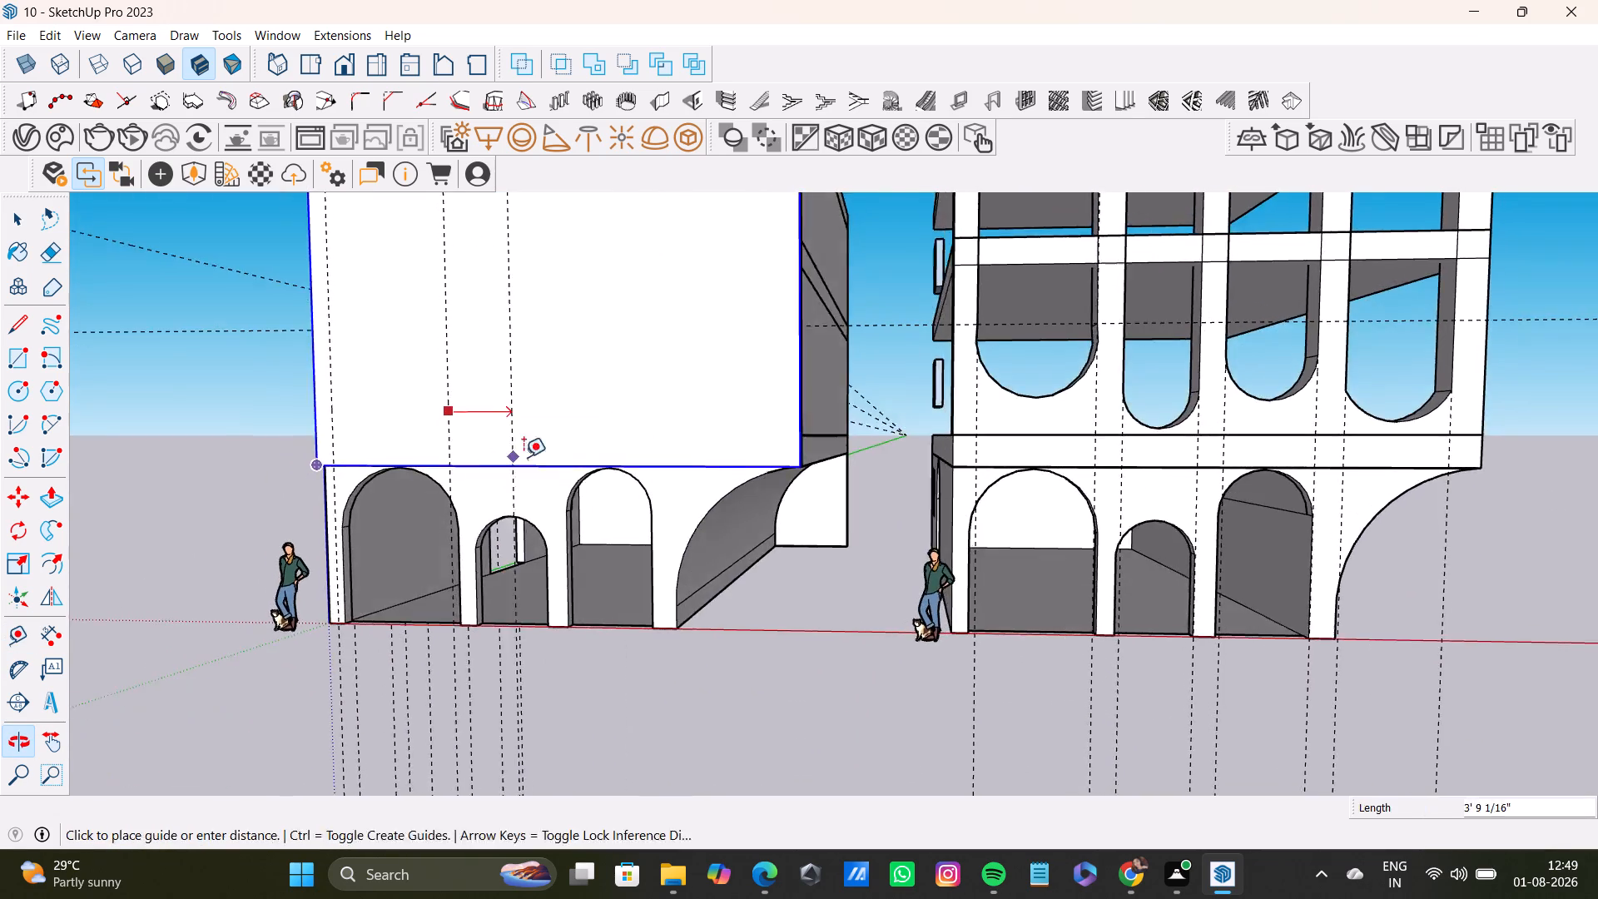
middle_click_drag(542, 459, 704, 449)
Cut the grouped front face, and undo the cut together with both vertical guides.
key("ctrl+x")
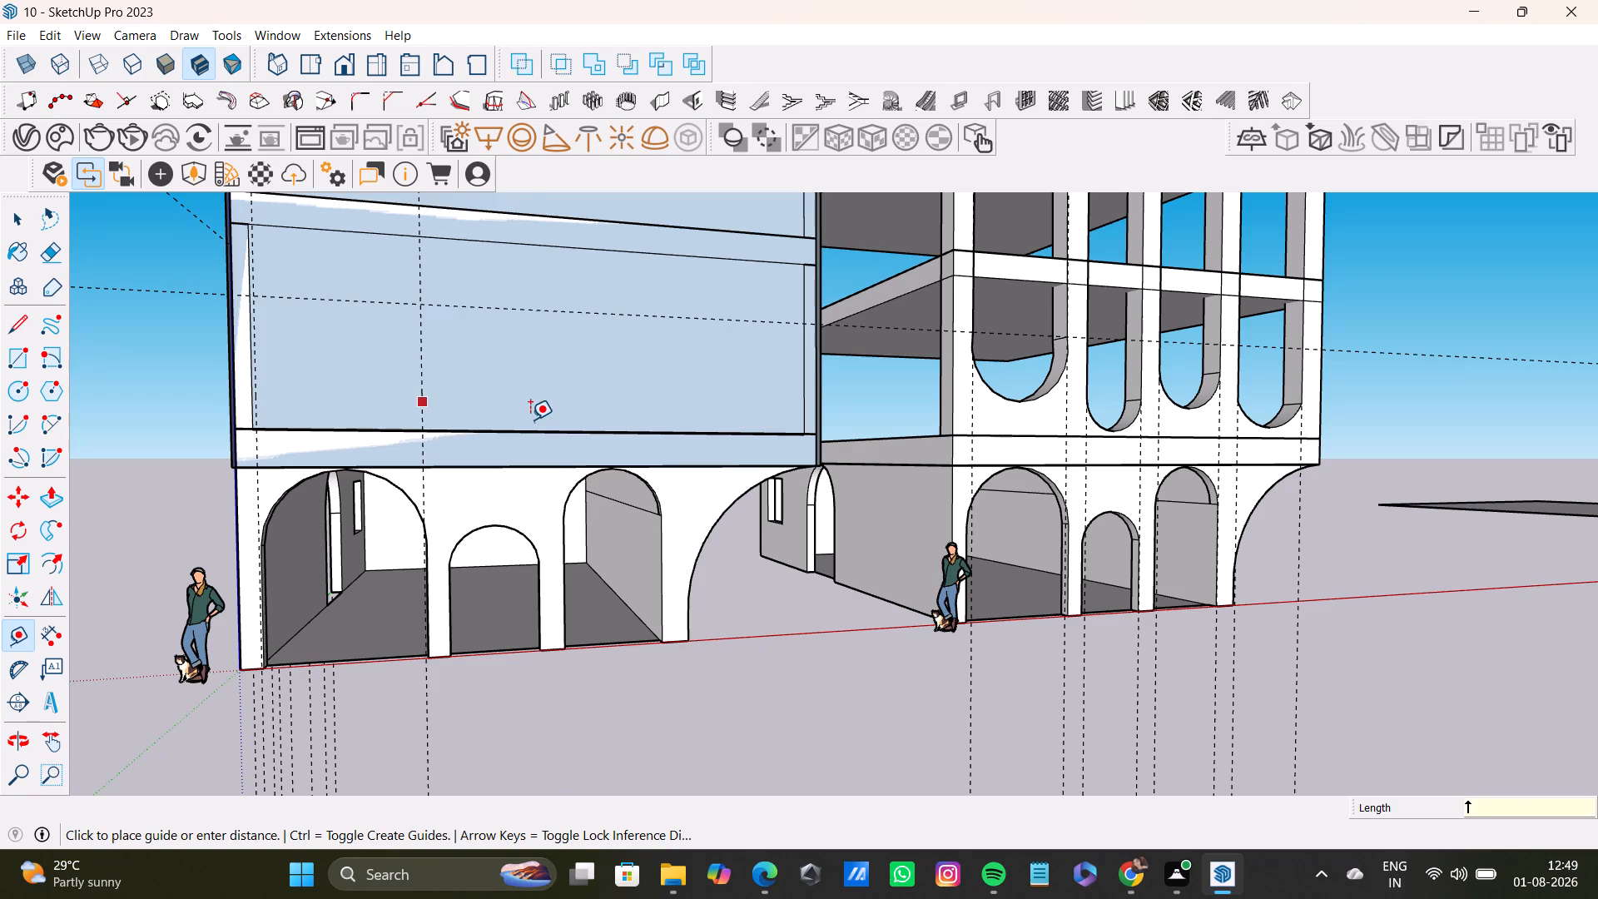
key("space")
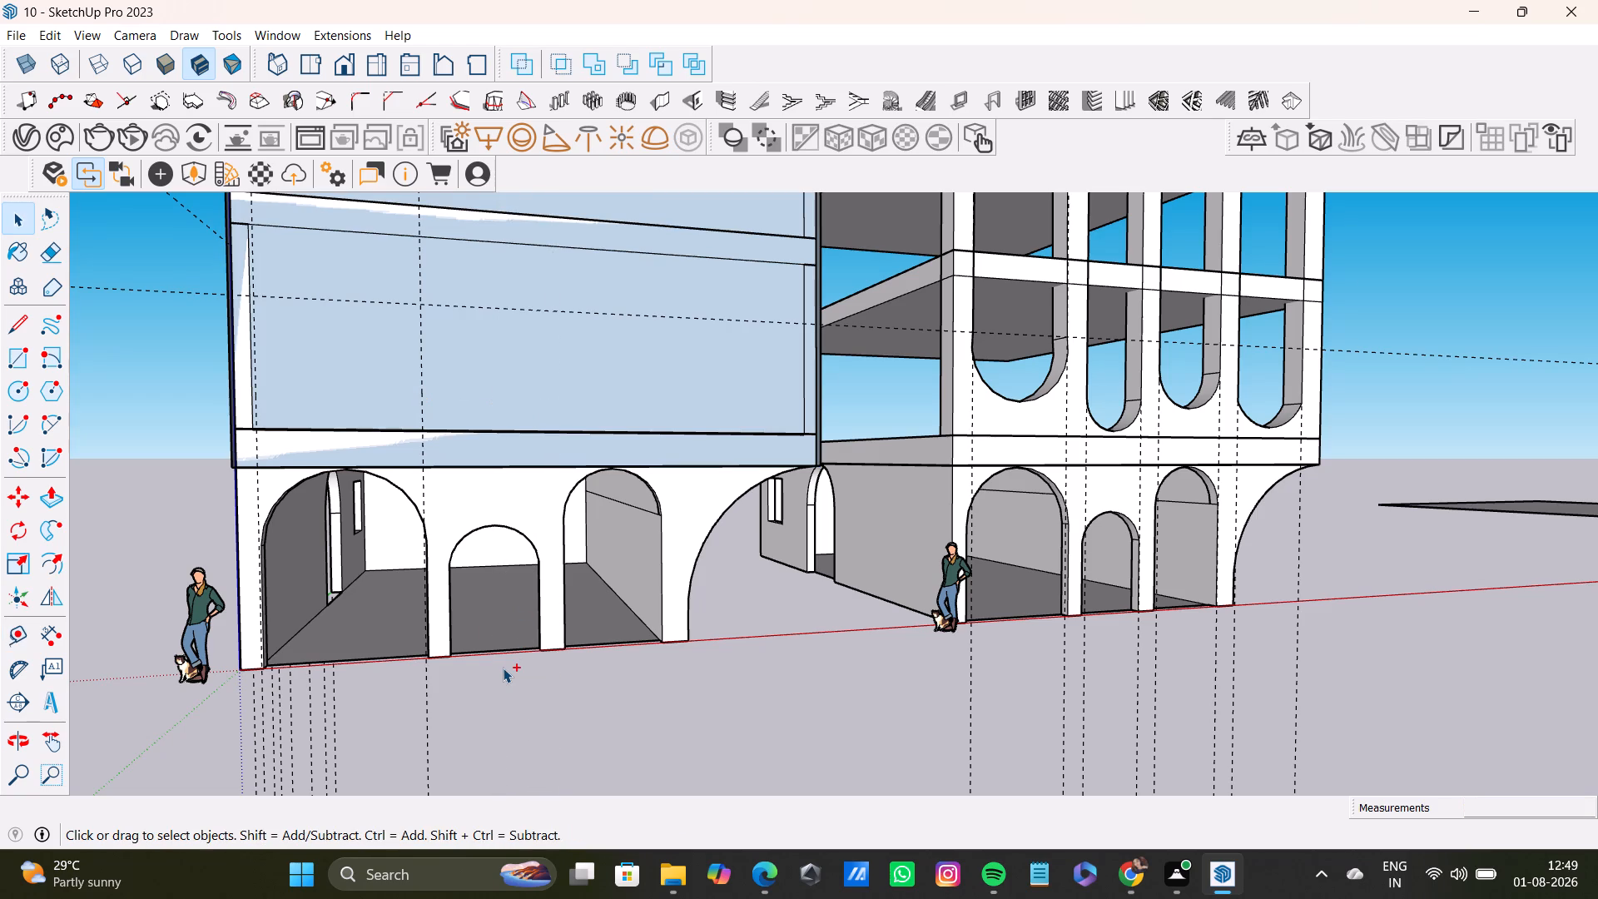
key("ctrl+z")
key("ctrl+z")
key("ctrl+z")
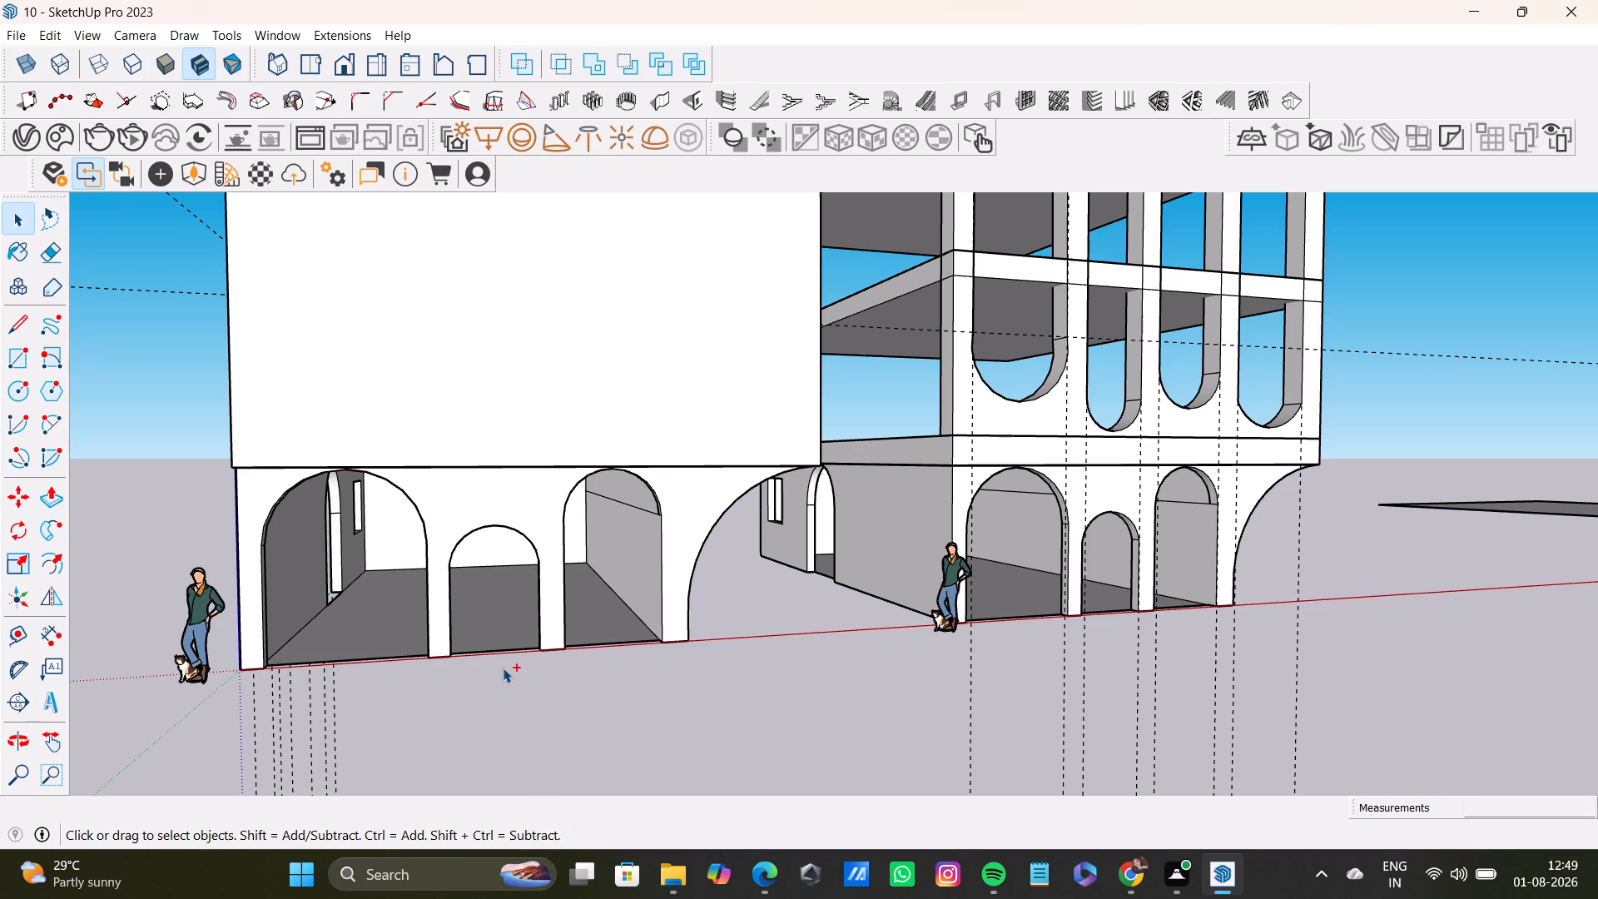
Examine the front wall's lower edge above the first building's arches and compare it with the second building's facade.
scroll(699, 556, "down", 3)
middle_click_drag(1233, 577, 1122, 603)
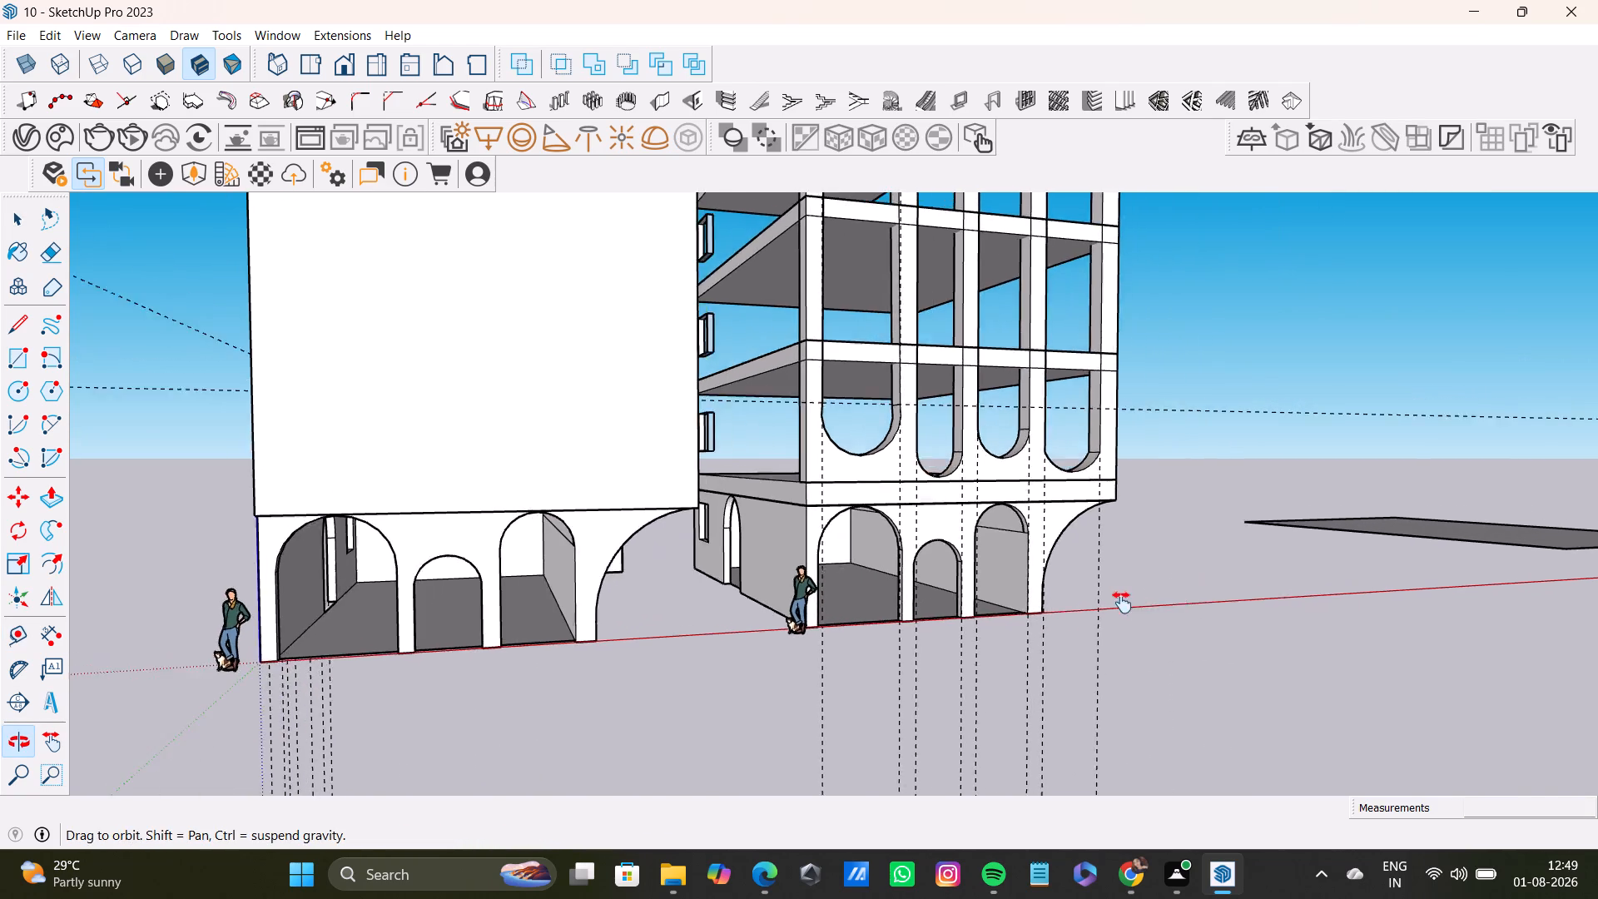
middle_click_drag(1122, 603, 1468, 563)
middle_click_drag(1261, 547, 1169, 564, "shift")
middle_click_drag(1200, 499, 1149, 591)
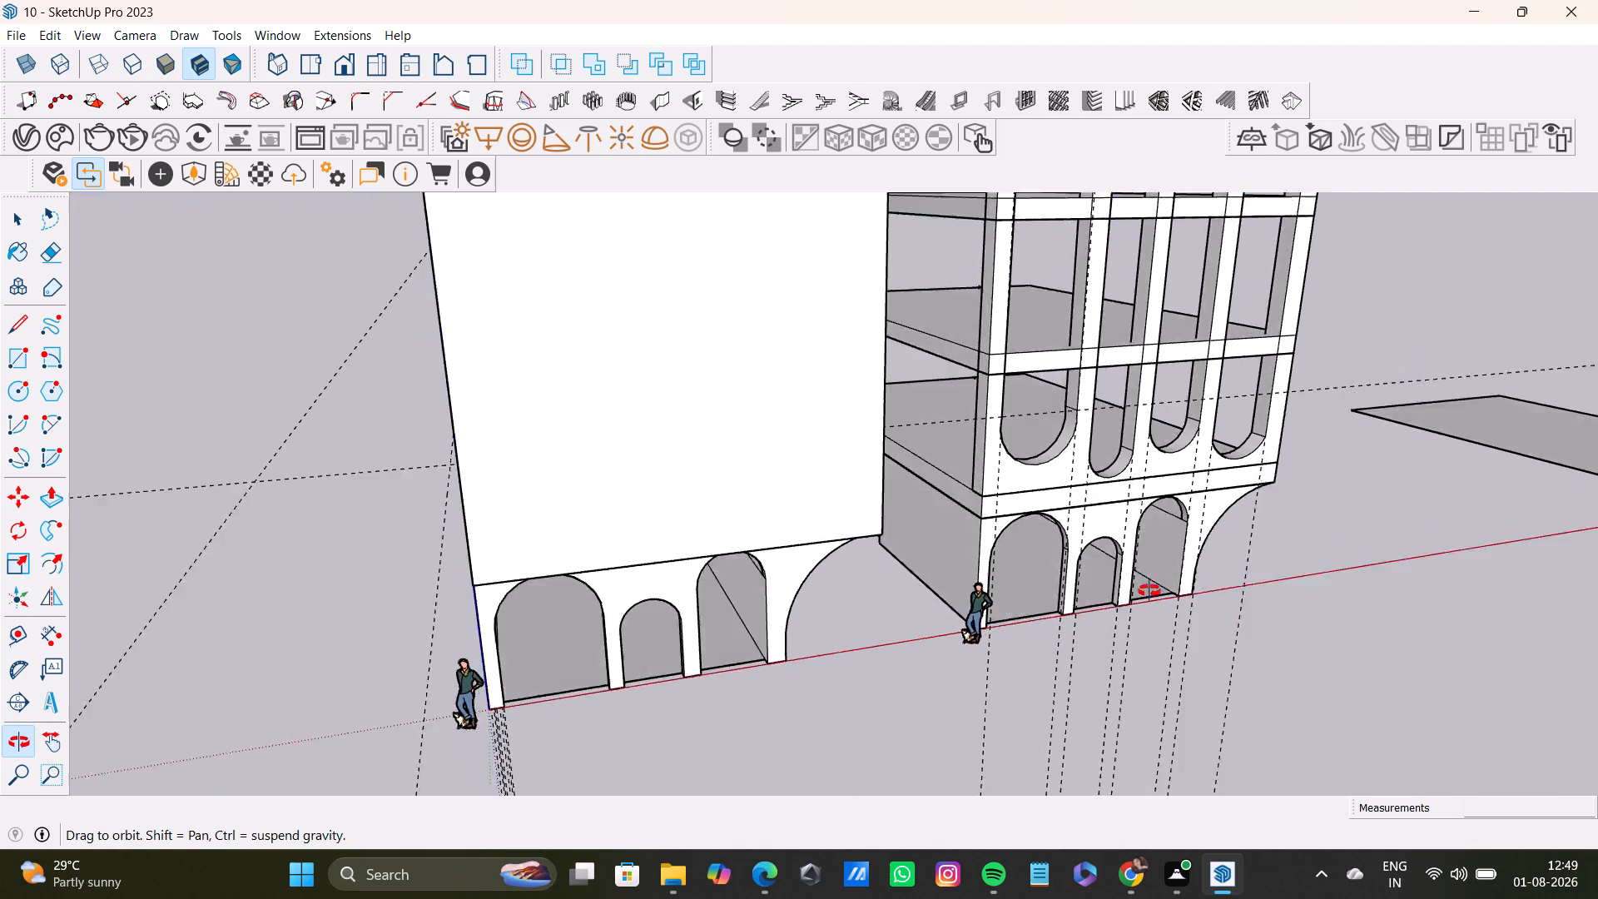
middle_click_drag(1149, 591, 990, 544)
scroll(957, 495, "up", 2)
middle_click_drag(932, 440, 1244, 489, "shift")
scroll(936, 521, "up", 1)
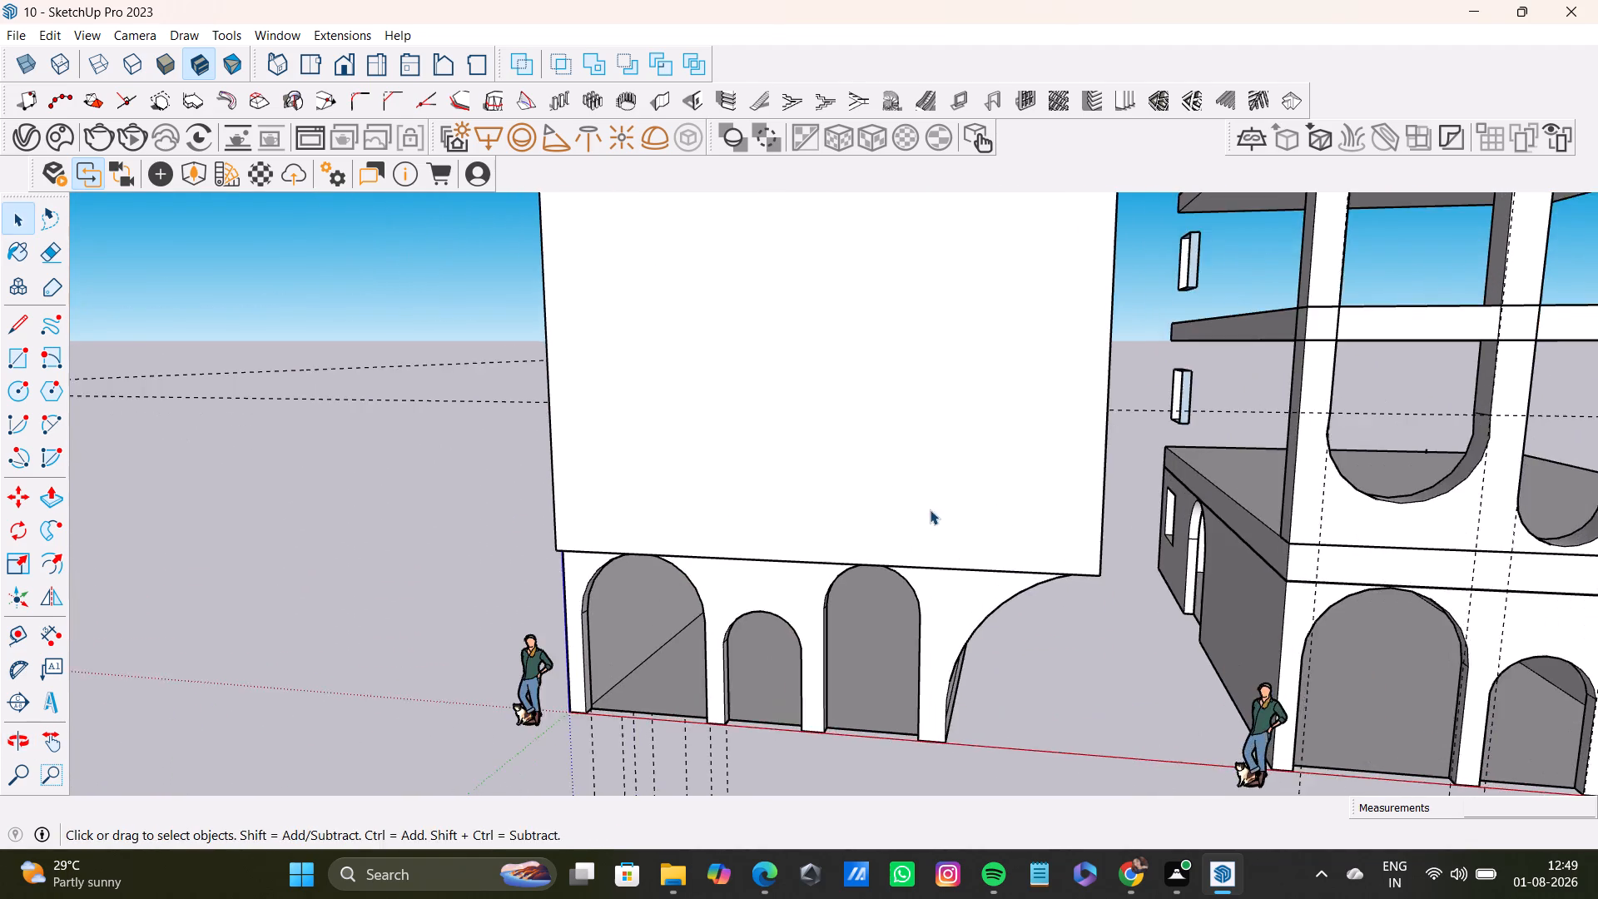
scroll(930, 509, "up", 2)
middle_click_drag(928, 512, 956, 297)
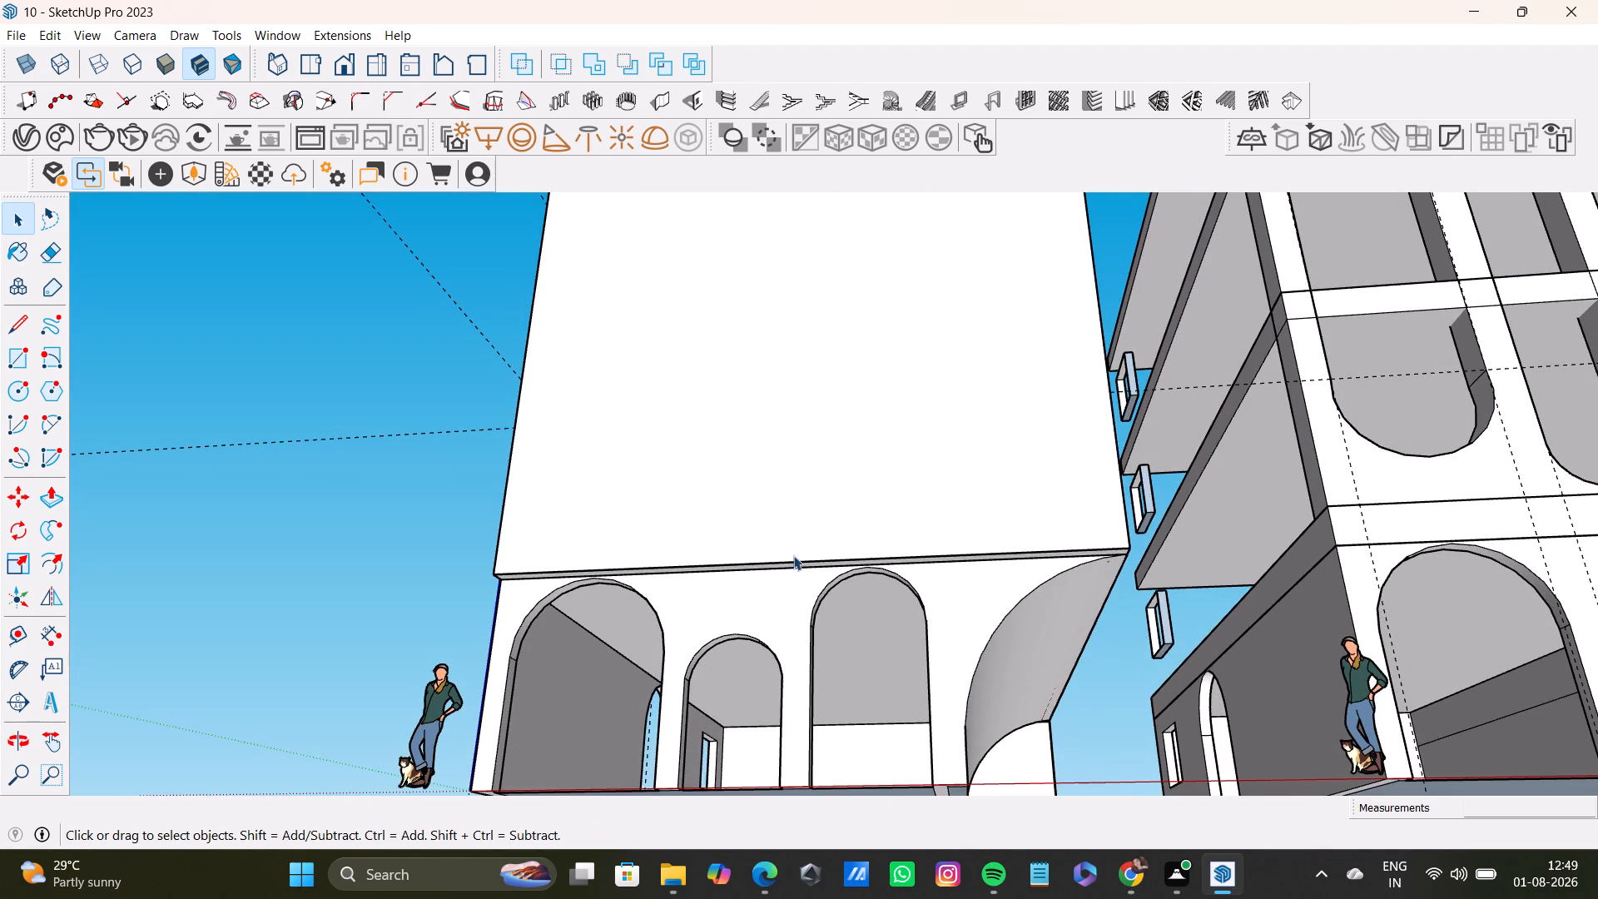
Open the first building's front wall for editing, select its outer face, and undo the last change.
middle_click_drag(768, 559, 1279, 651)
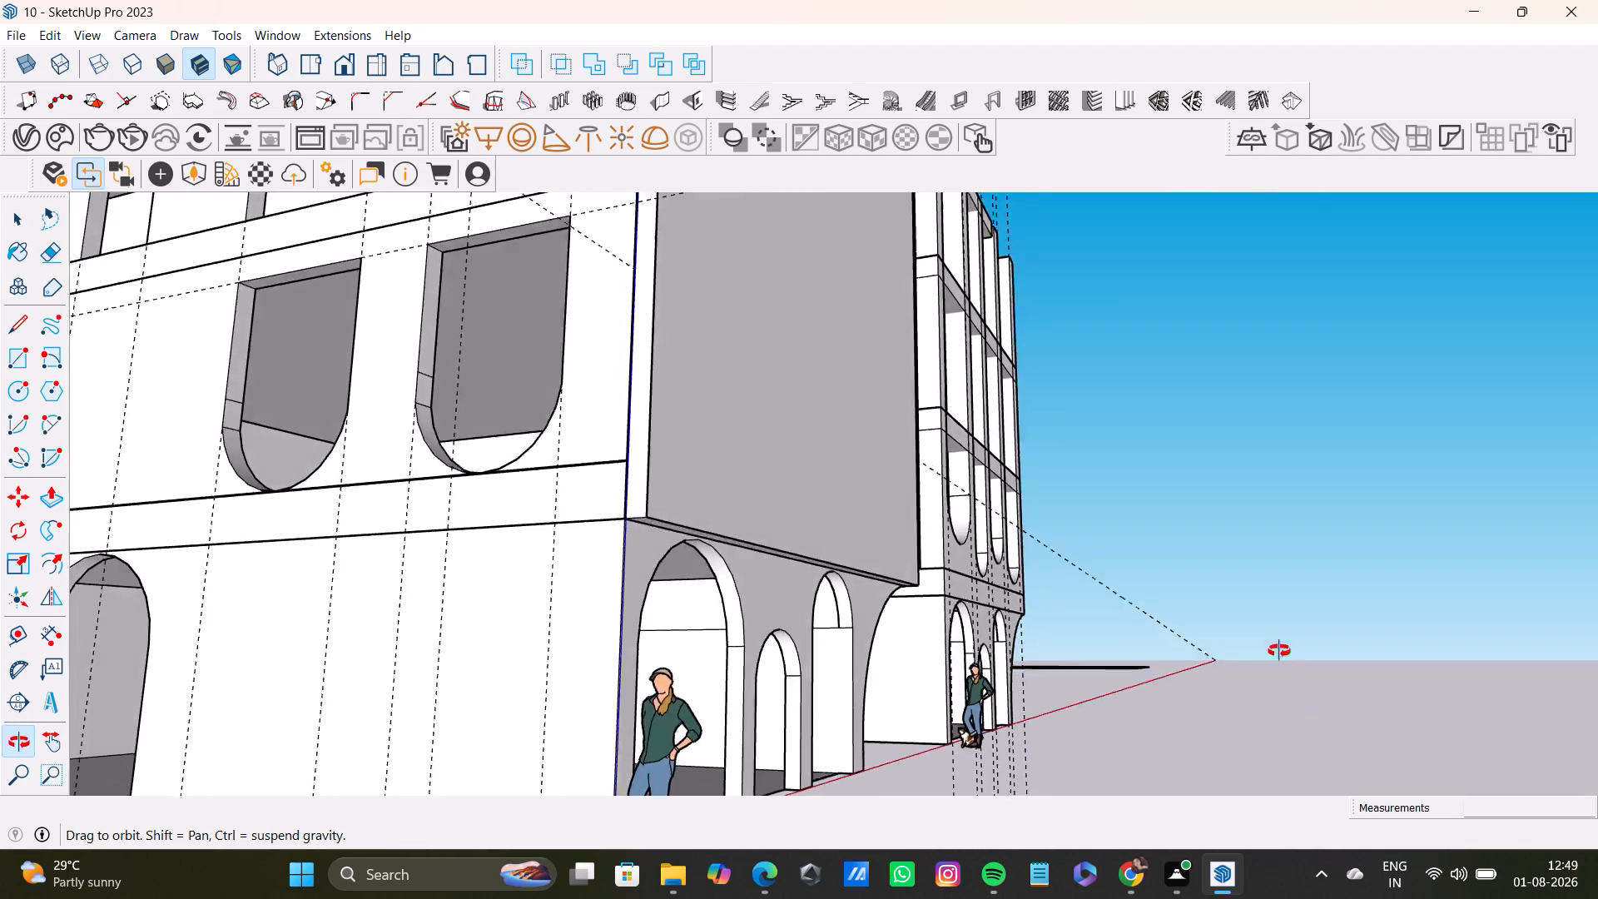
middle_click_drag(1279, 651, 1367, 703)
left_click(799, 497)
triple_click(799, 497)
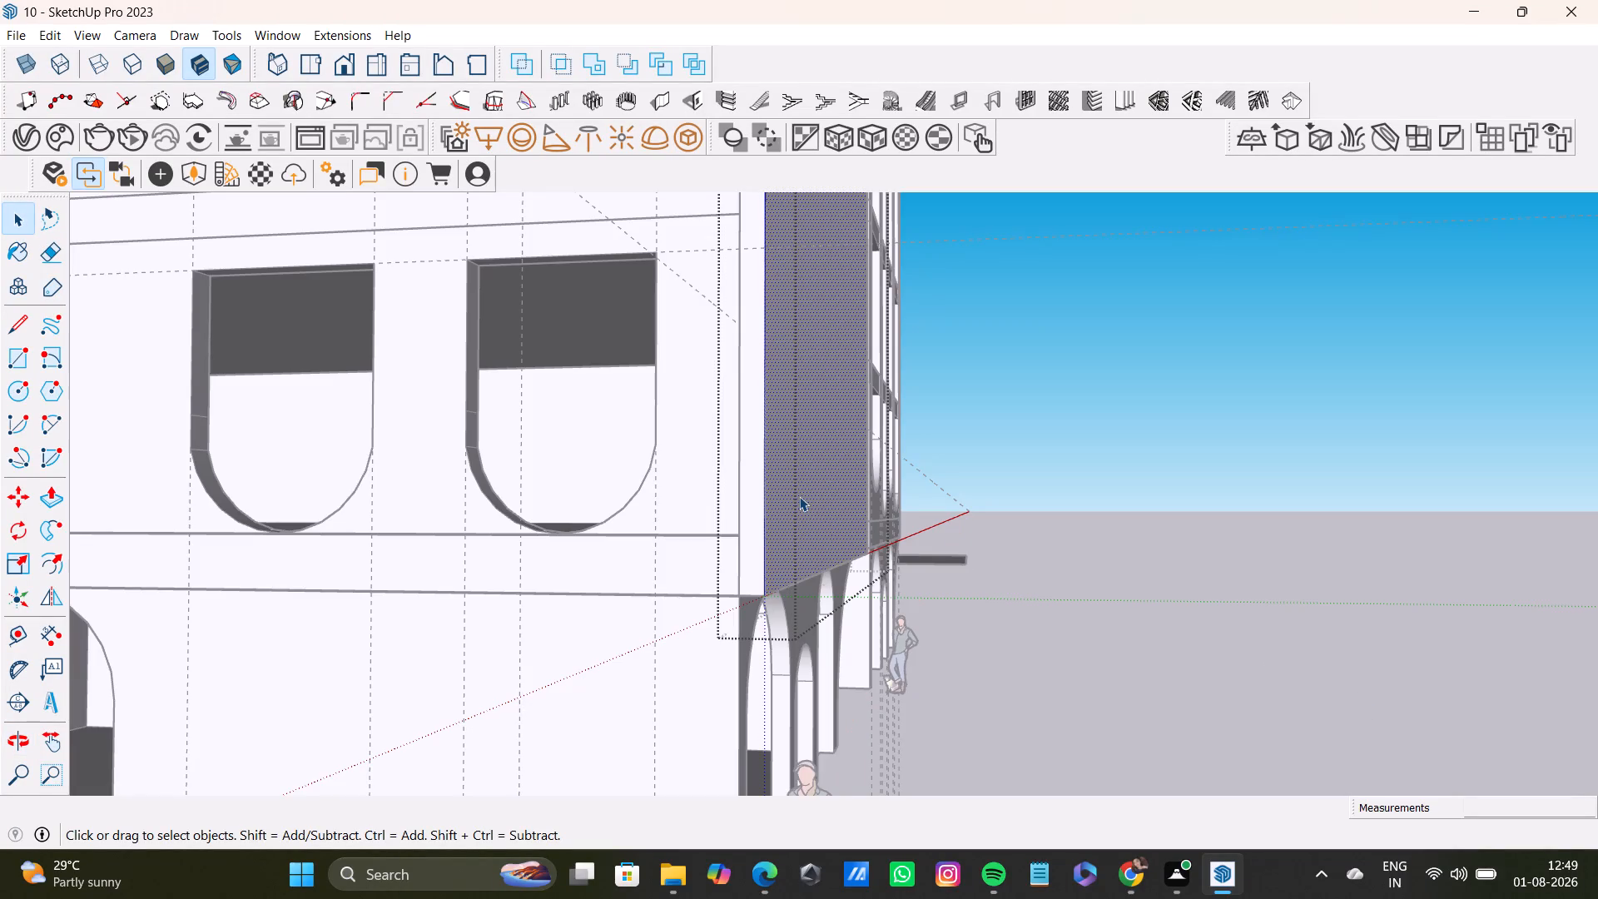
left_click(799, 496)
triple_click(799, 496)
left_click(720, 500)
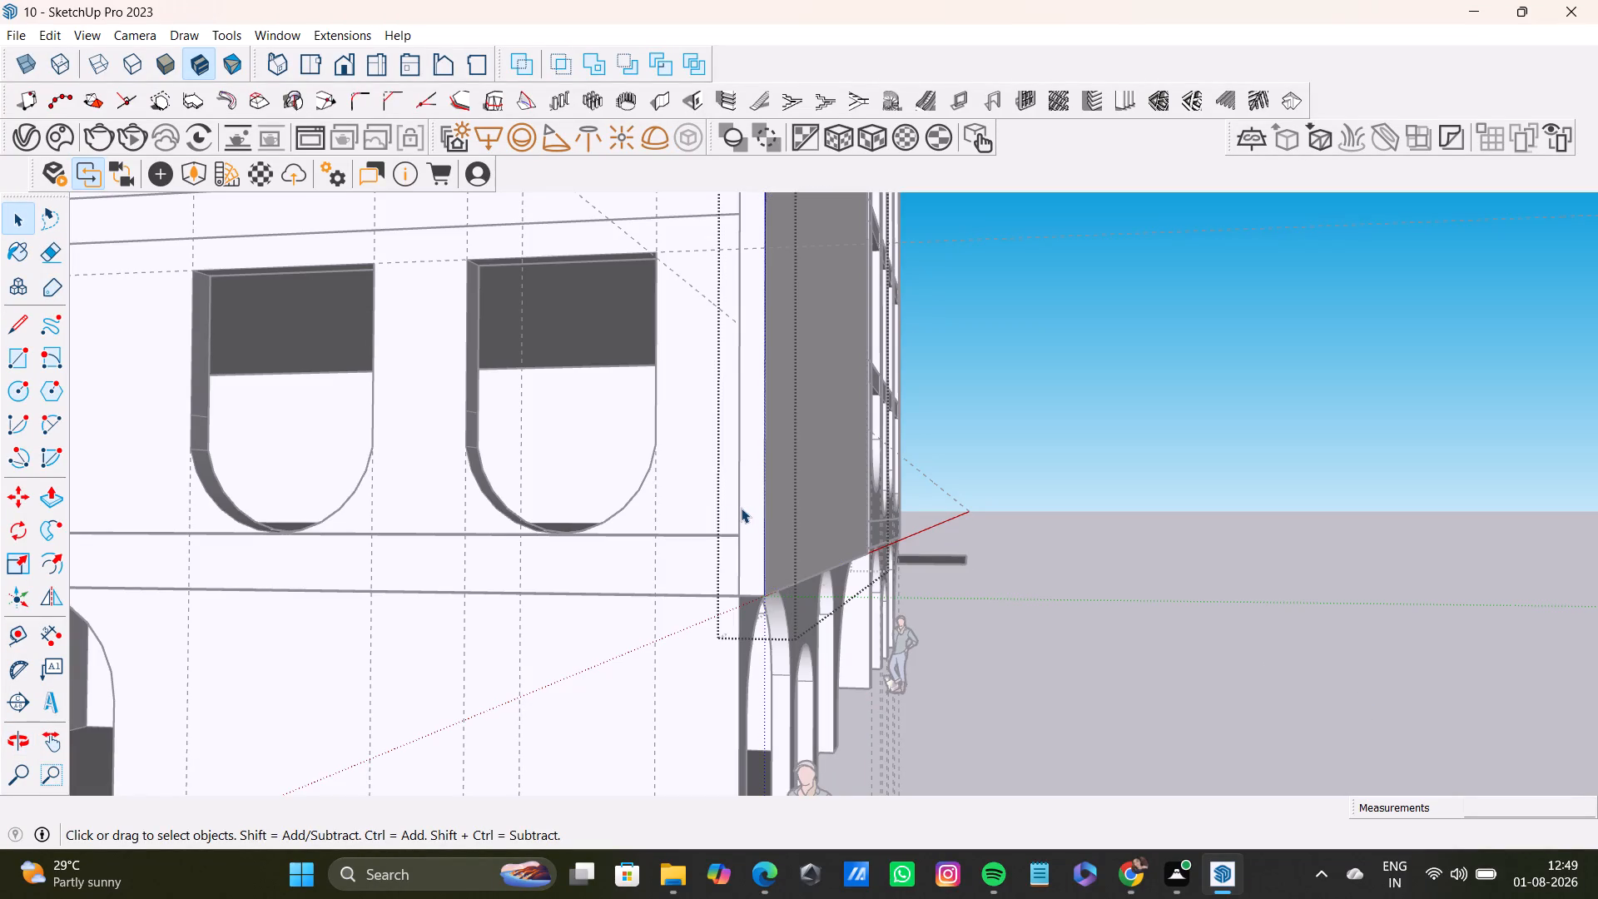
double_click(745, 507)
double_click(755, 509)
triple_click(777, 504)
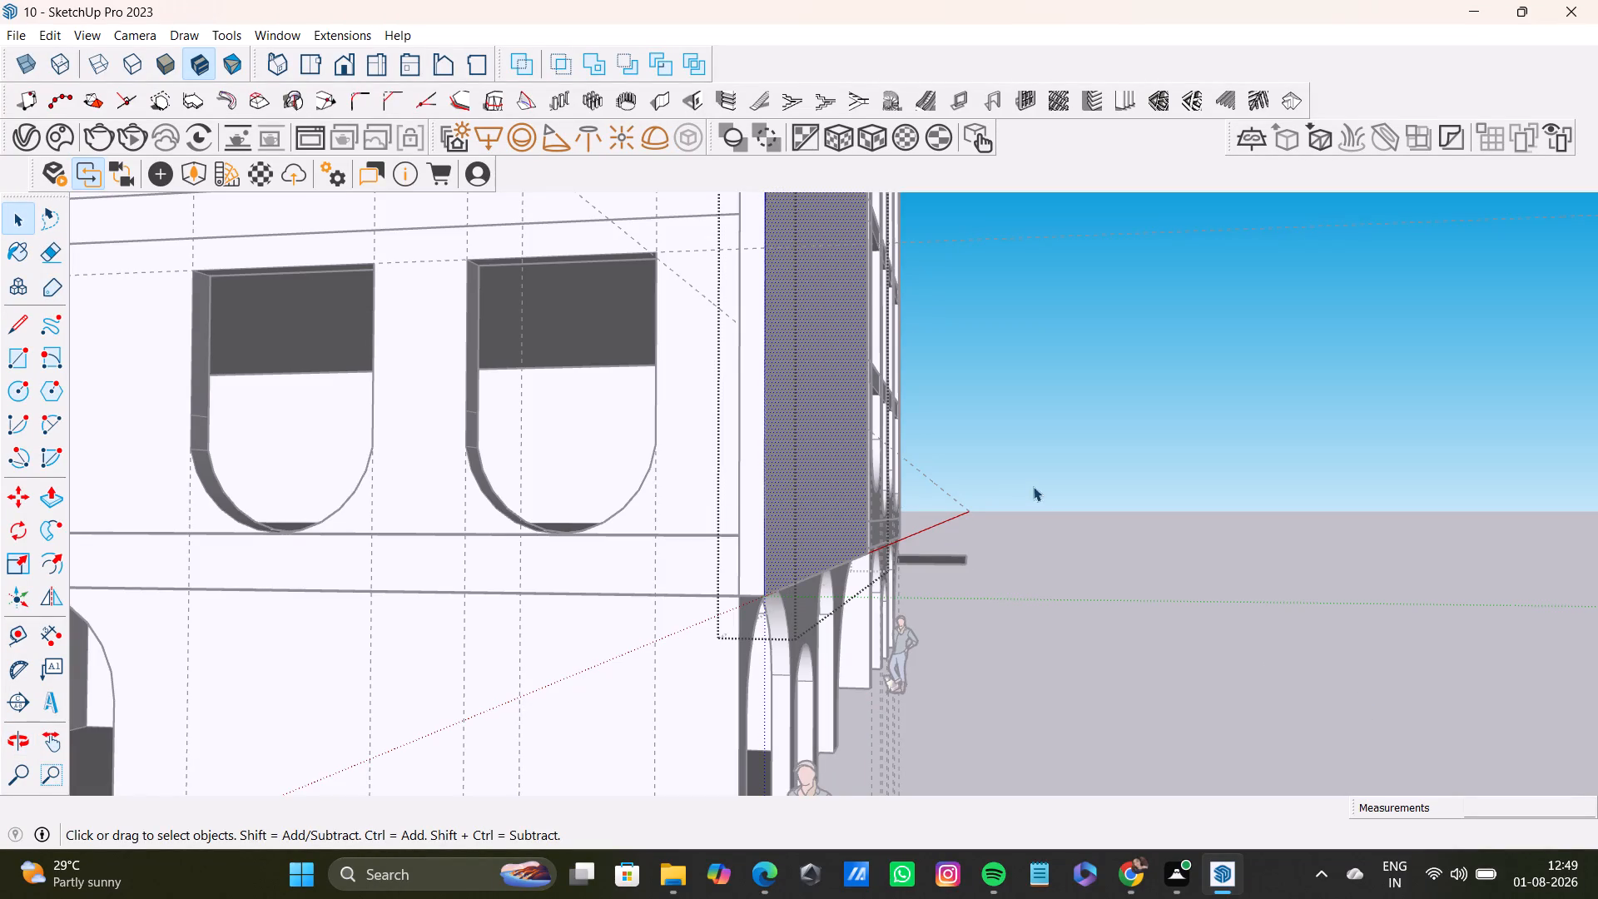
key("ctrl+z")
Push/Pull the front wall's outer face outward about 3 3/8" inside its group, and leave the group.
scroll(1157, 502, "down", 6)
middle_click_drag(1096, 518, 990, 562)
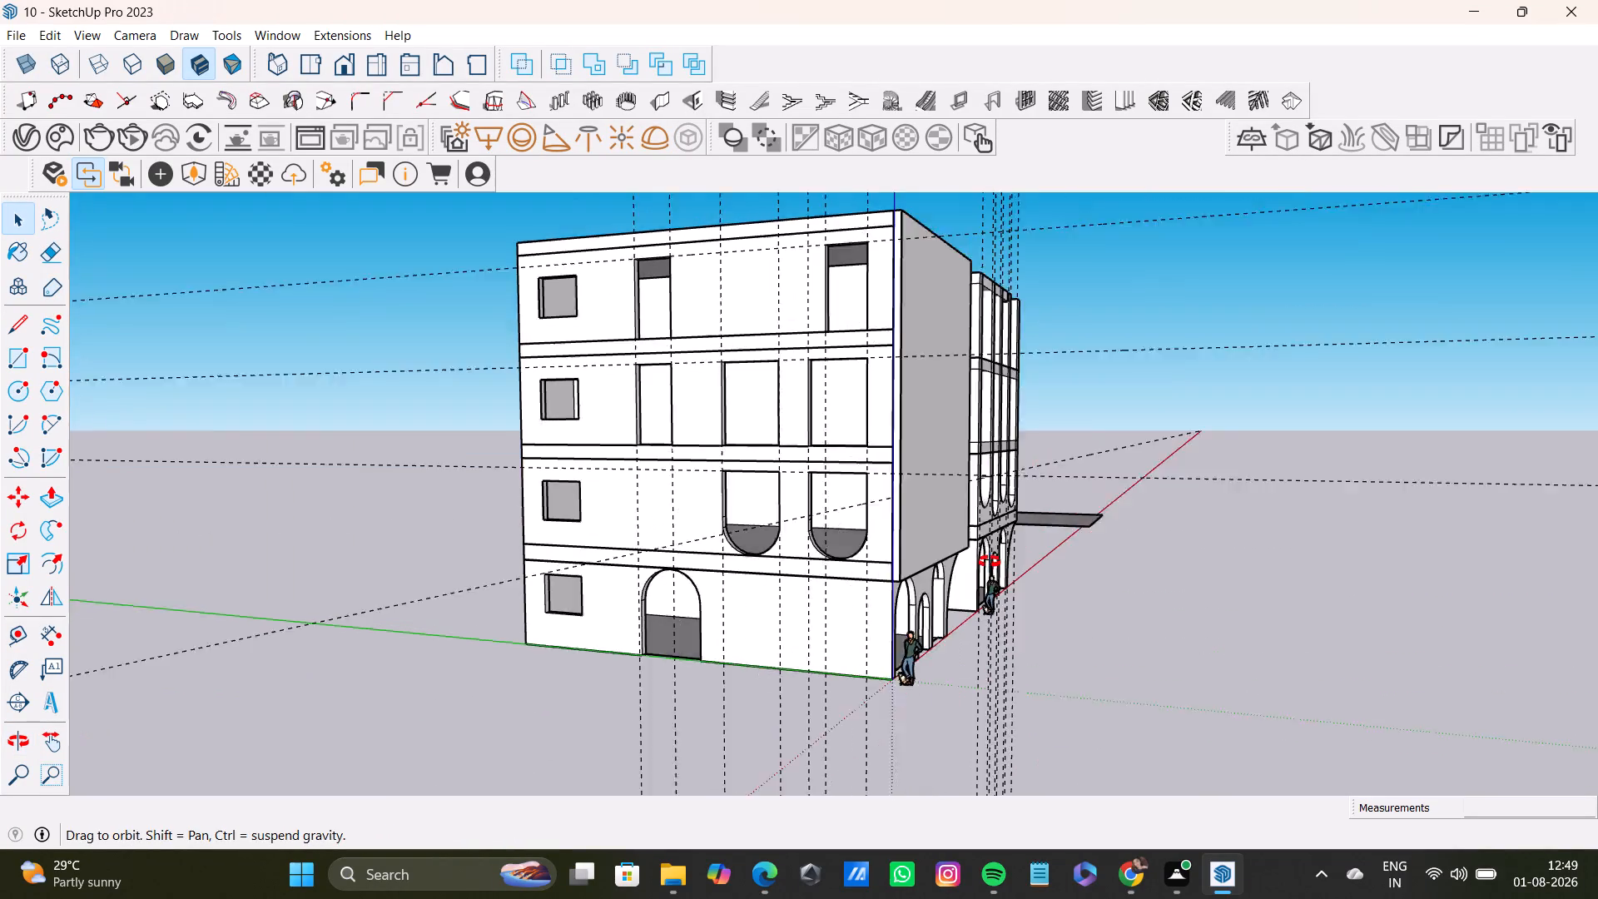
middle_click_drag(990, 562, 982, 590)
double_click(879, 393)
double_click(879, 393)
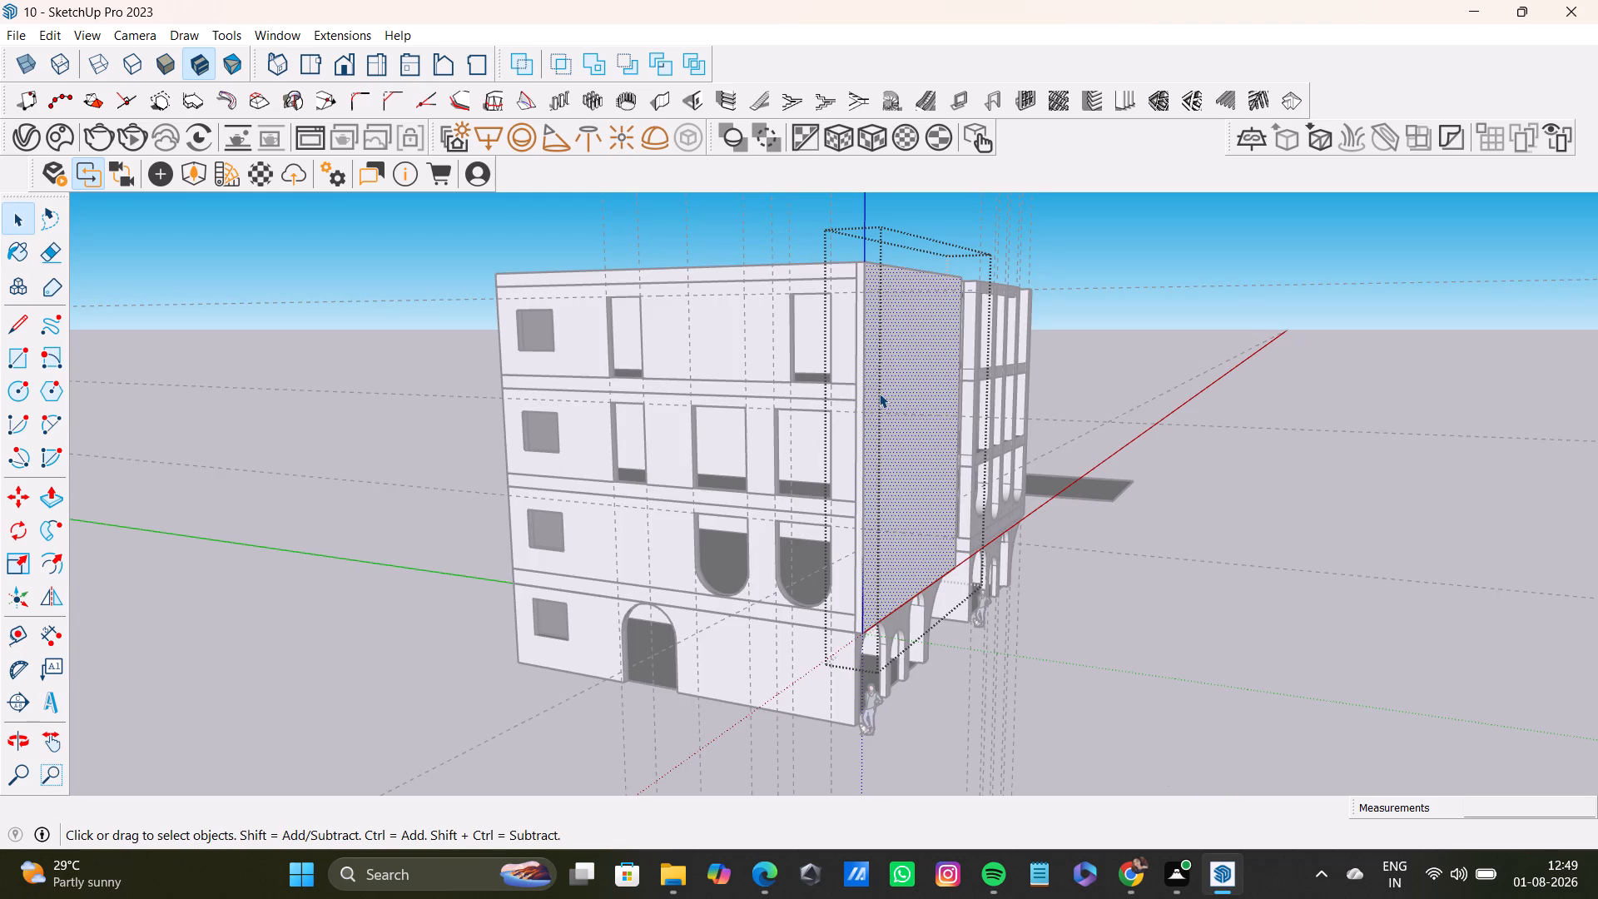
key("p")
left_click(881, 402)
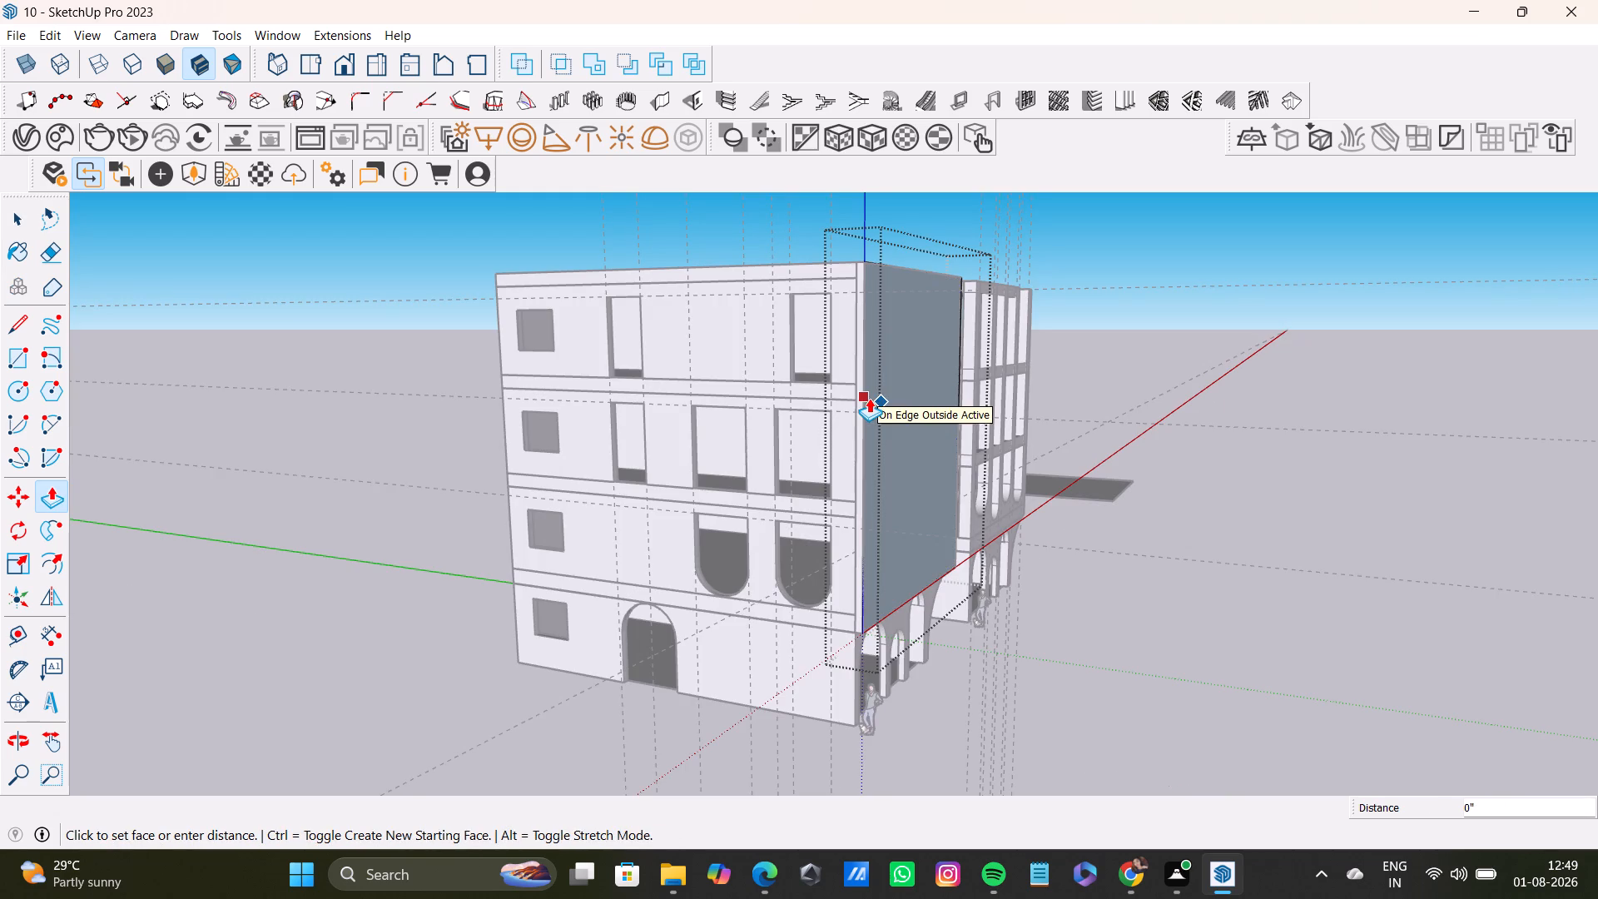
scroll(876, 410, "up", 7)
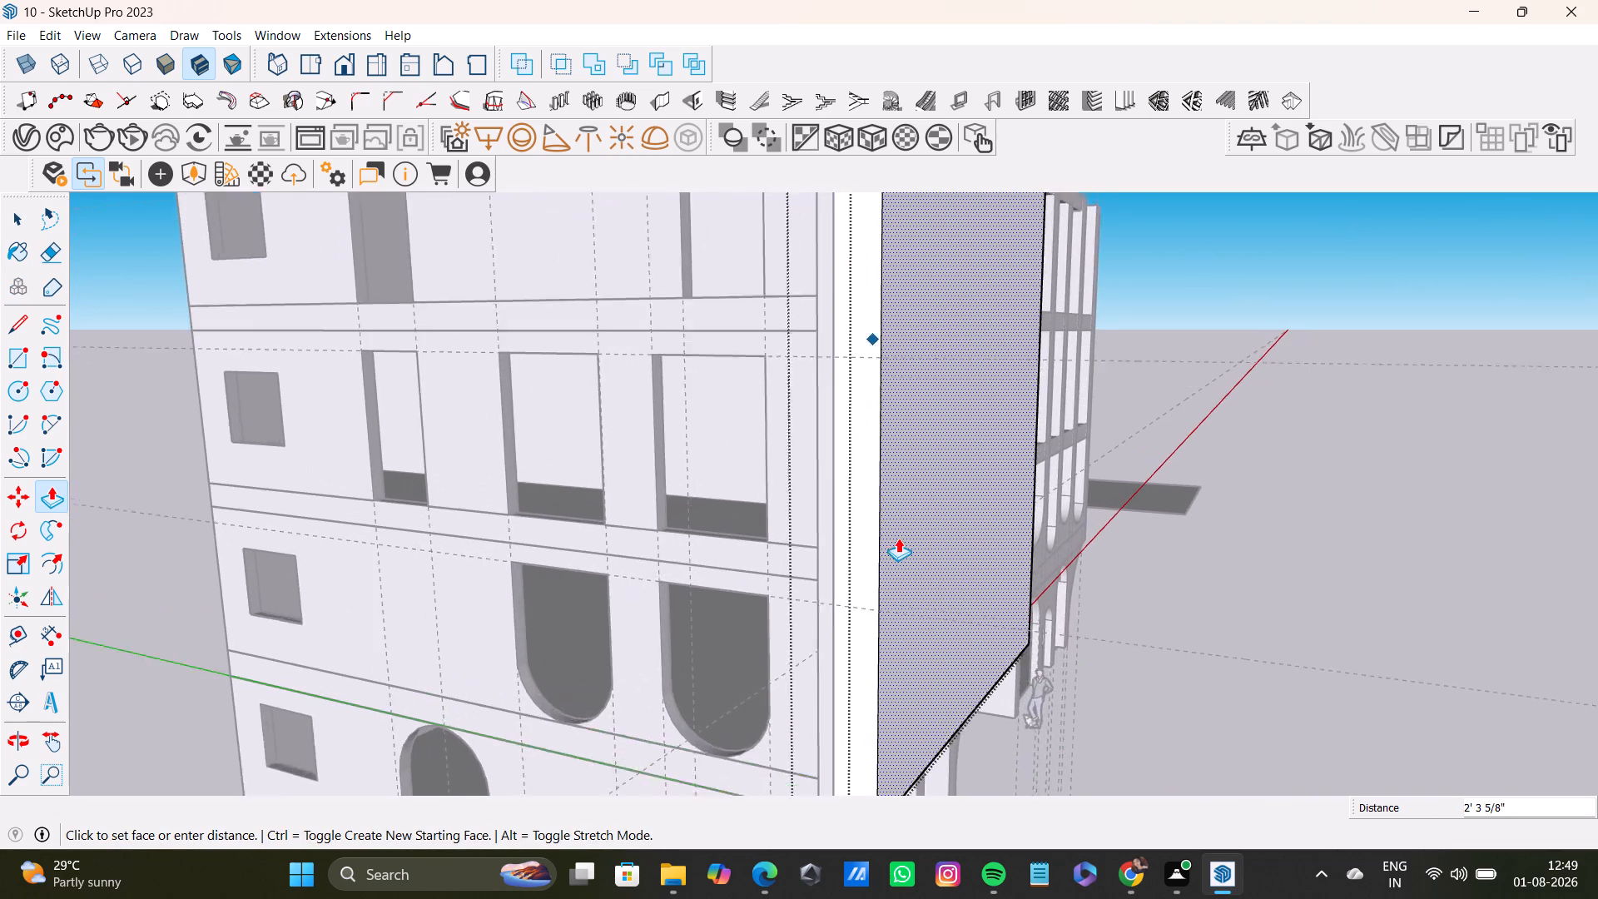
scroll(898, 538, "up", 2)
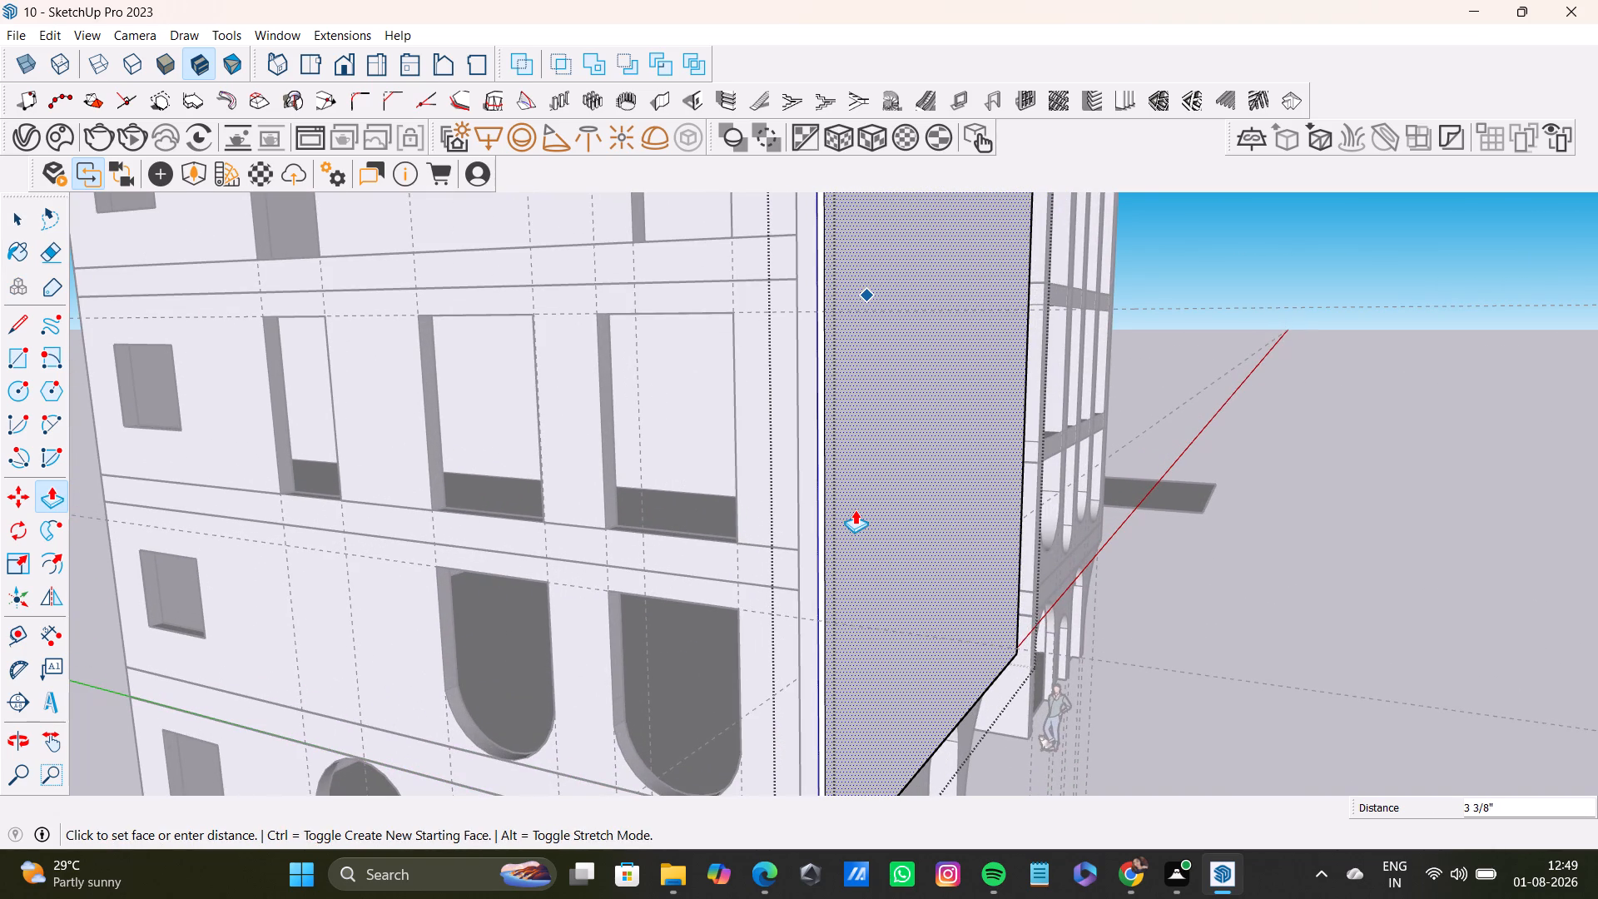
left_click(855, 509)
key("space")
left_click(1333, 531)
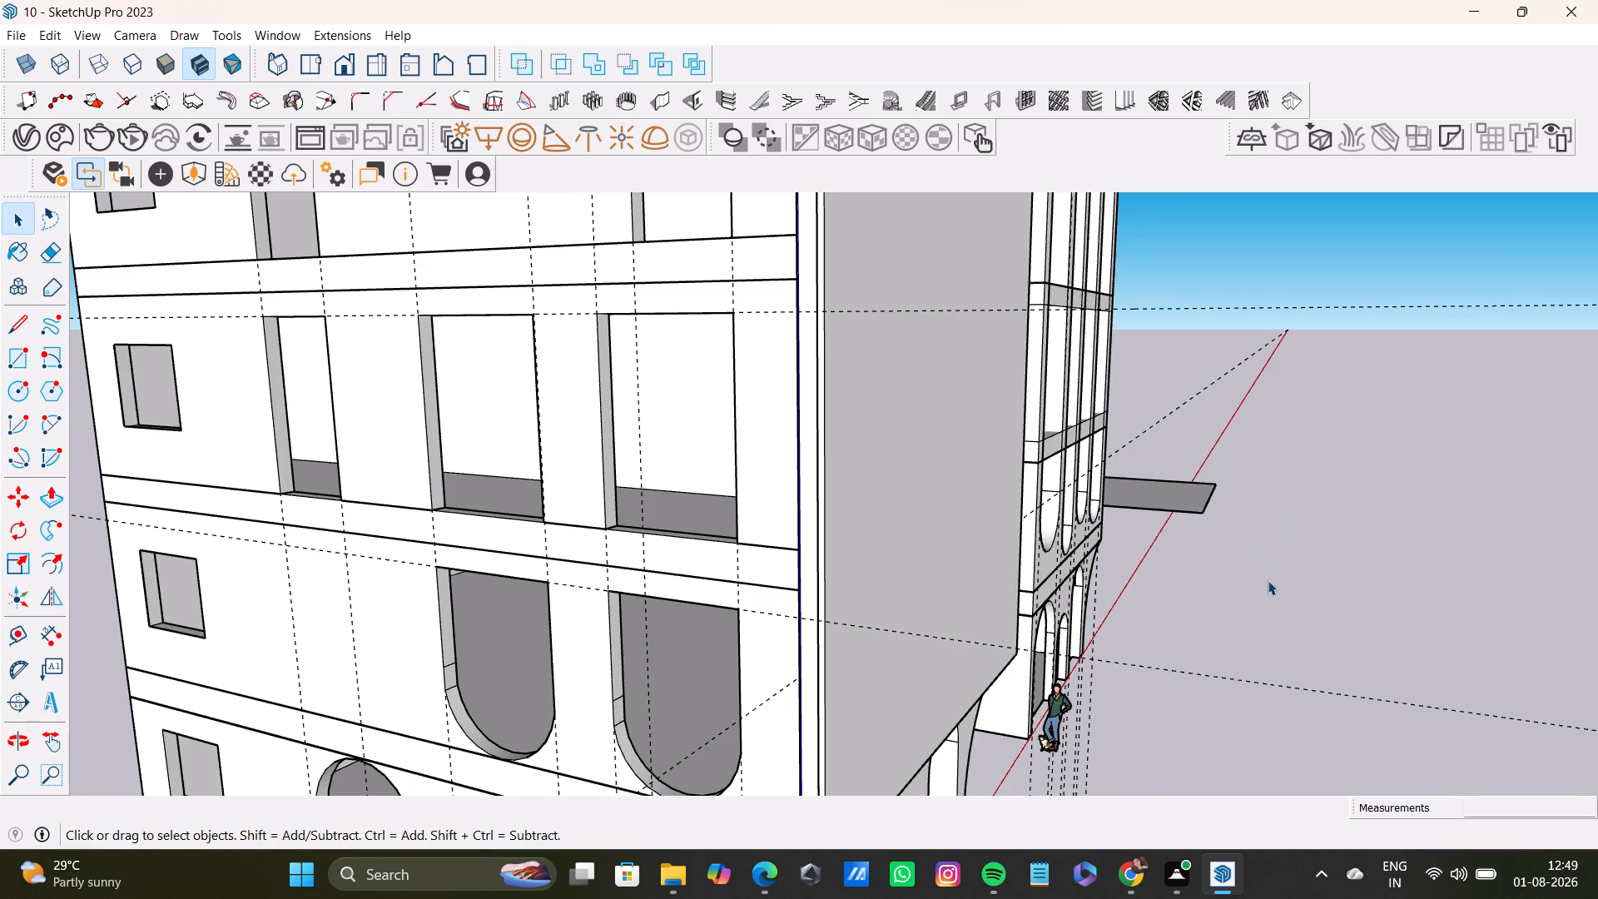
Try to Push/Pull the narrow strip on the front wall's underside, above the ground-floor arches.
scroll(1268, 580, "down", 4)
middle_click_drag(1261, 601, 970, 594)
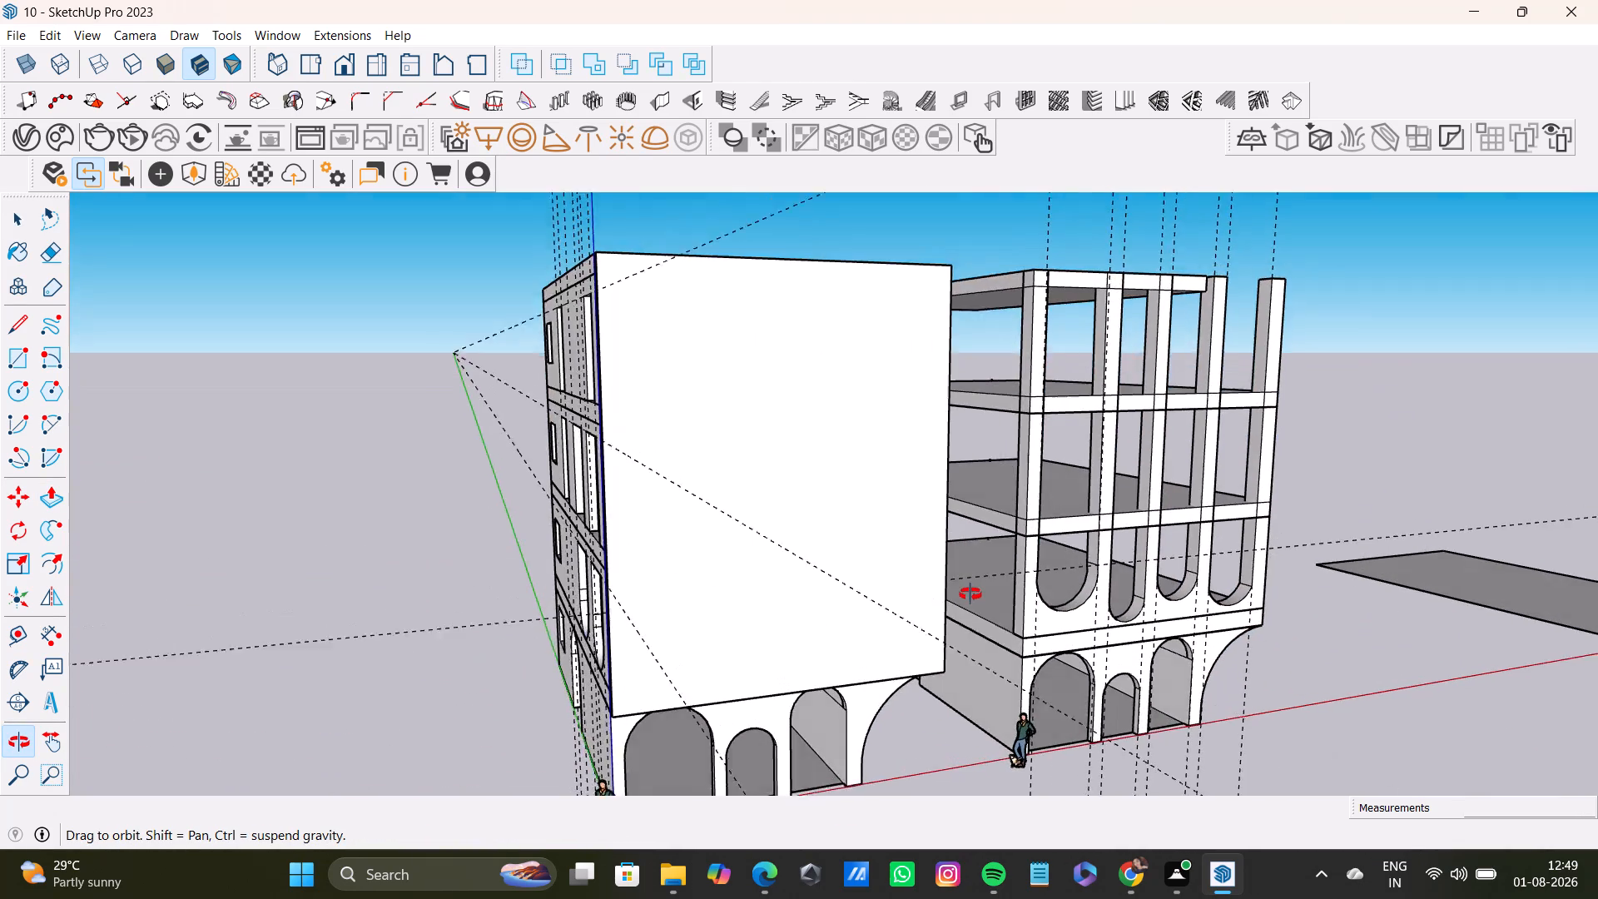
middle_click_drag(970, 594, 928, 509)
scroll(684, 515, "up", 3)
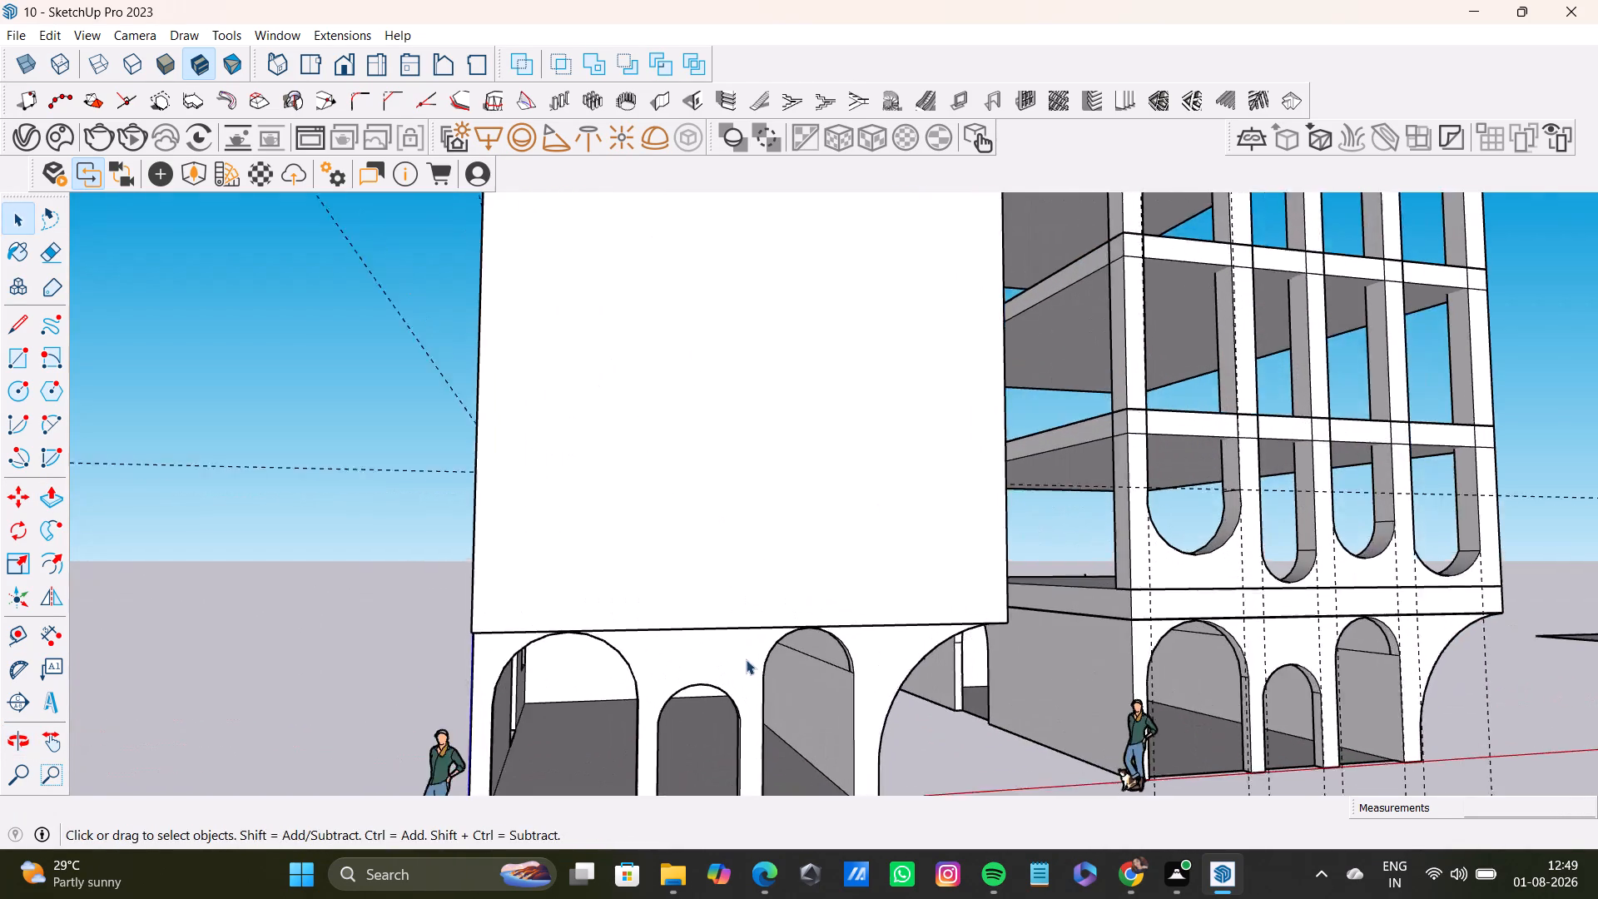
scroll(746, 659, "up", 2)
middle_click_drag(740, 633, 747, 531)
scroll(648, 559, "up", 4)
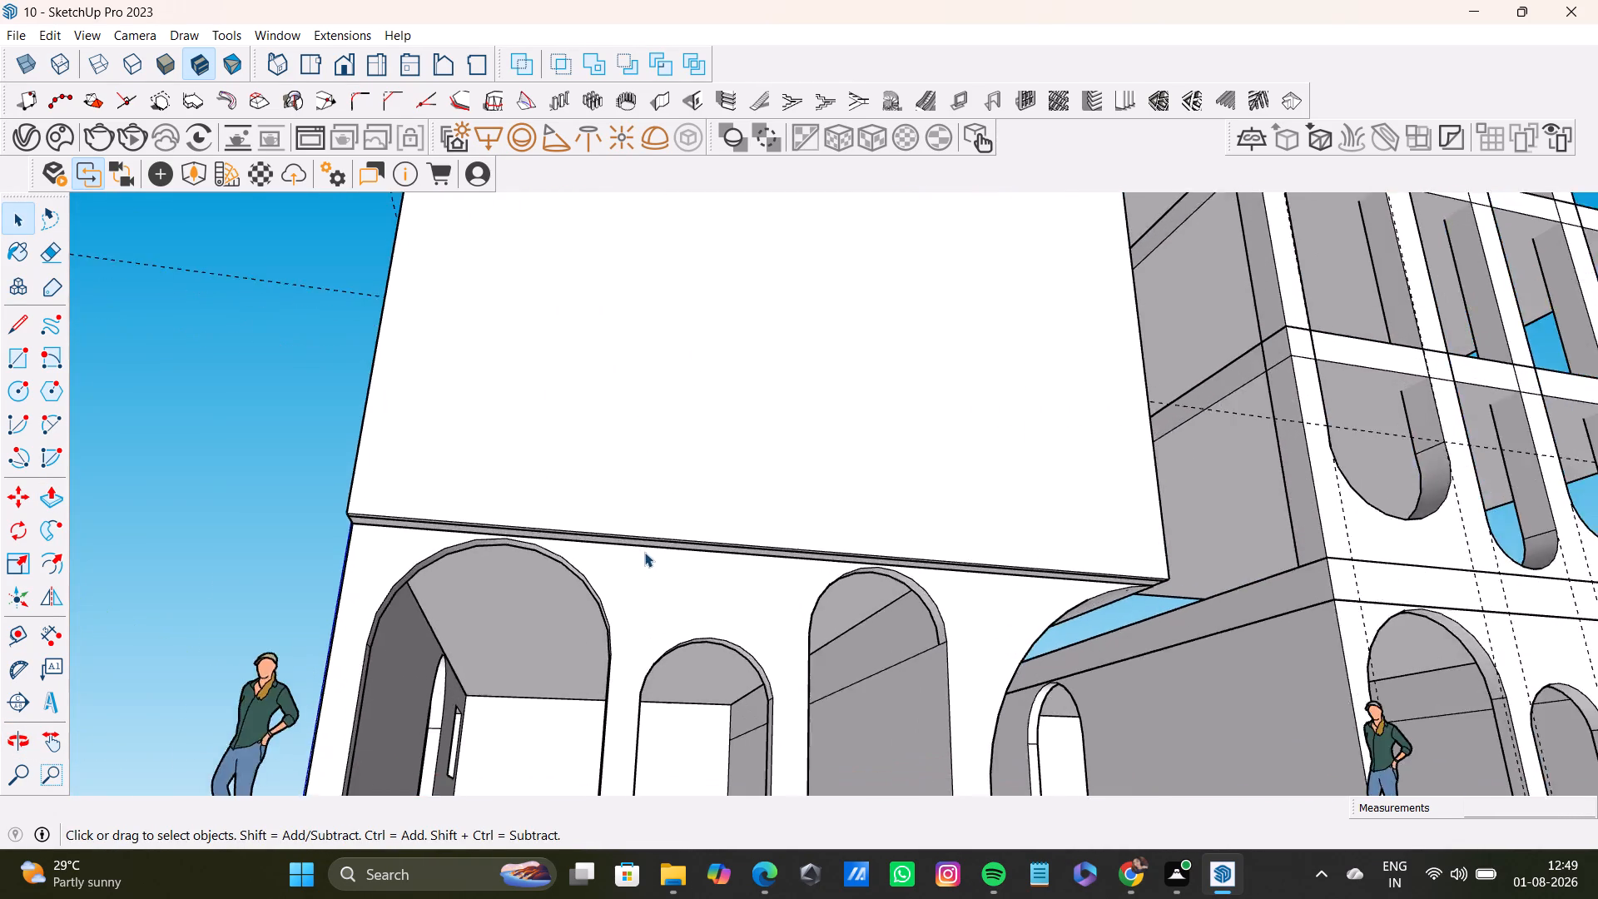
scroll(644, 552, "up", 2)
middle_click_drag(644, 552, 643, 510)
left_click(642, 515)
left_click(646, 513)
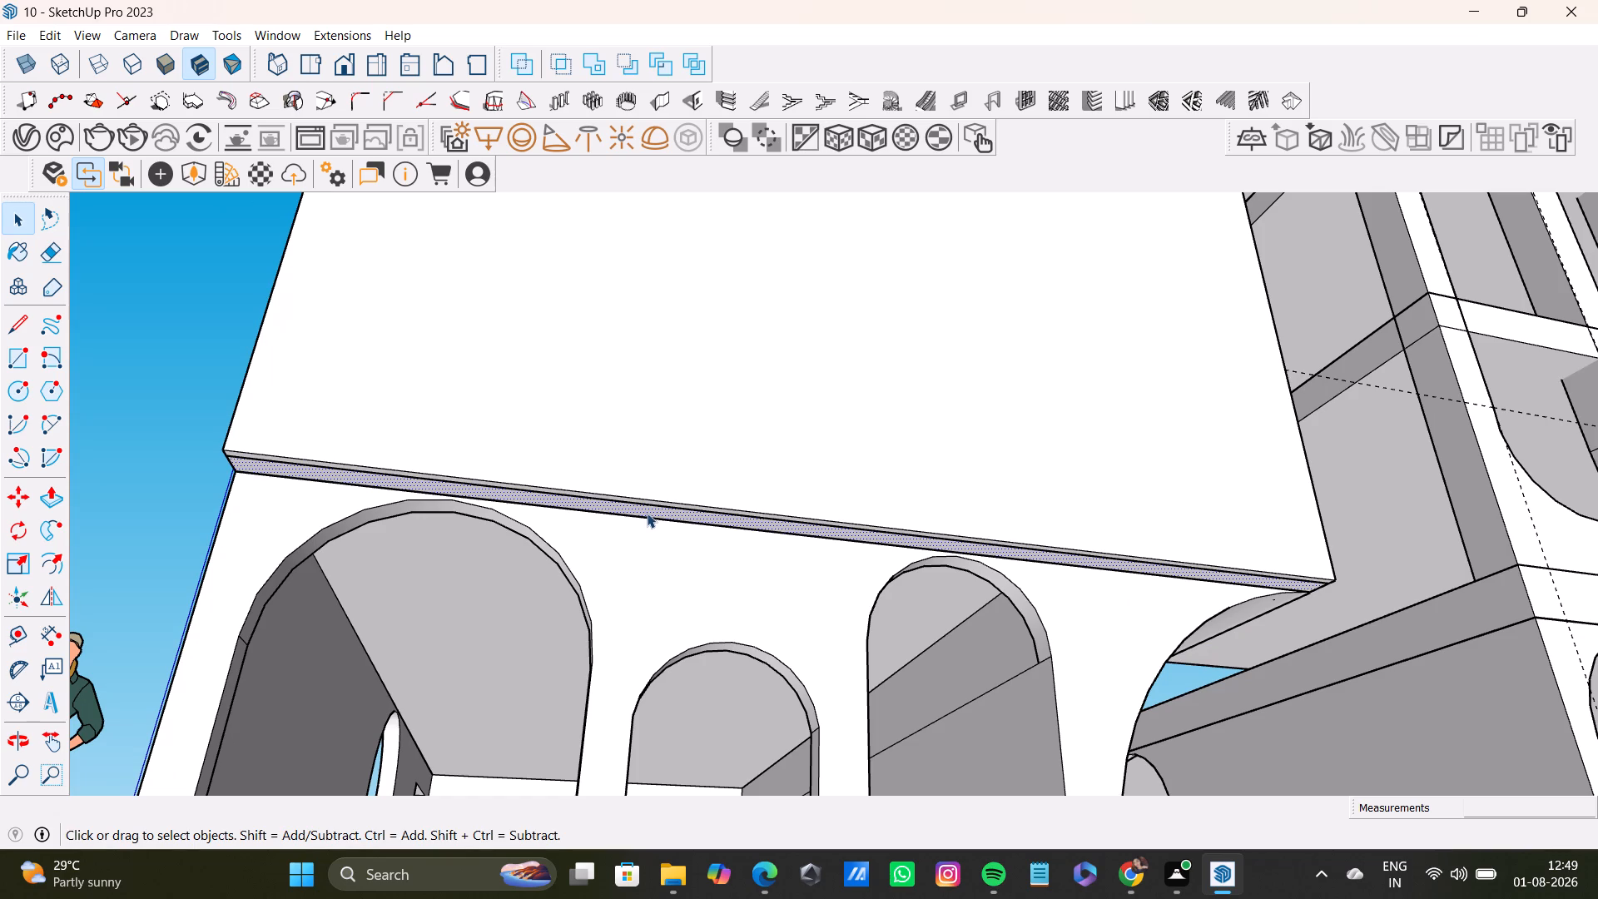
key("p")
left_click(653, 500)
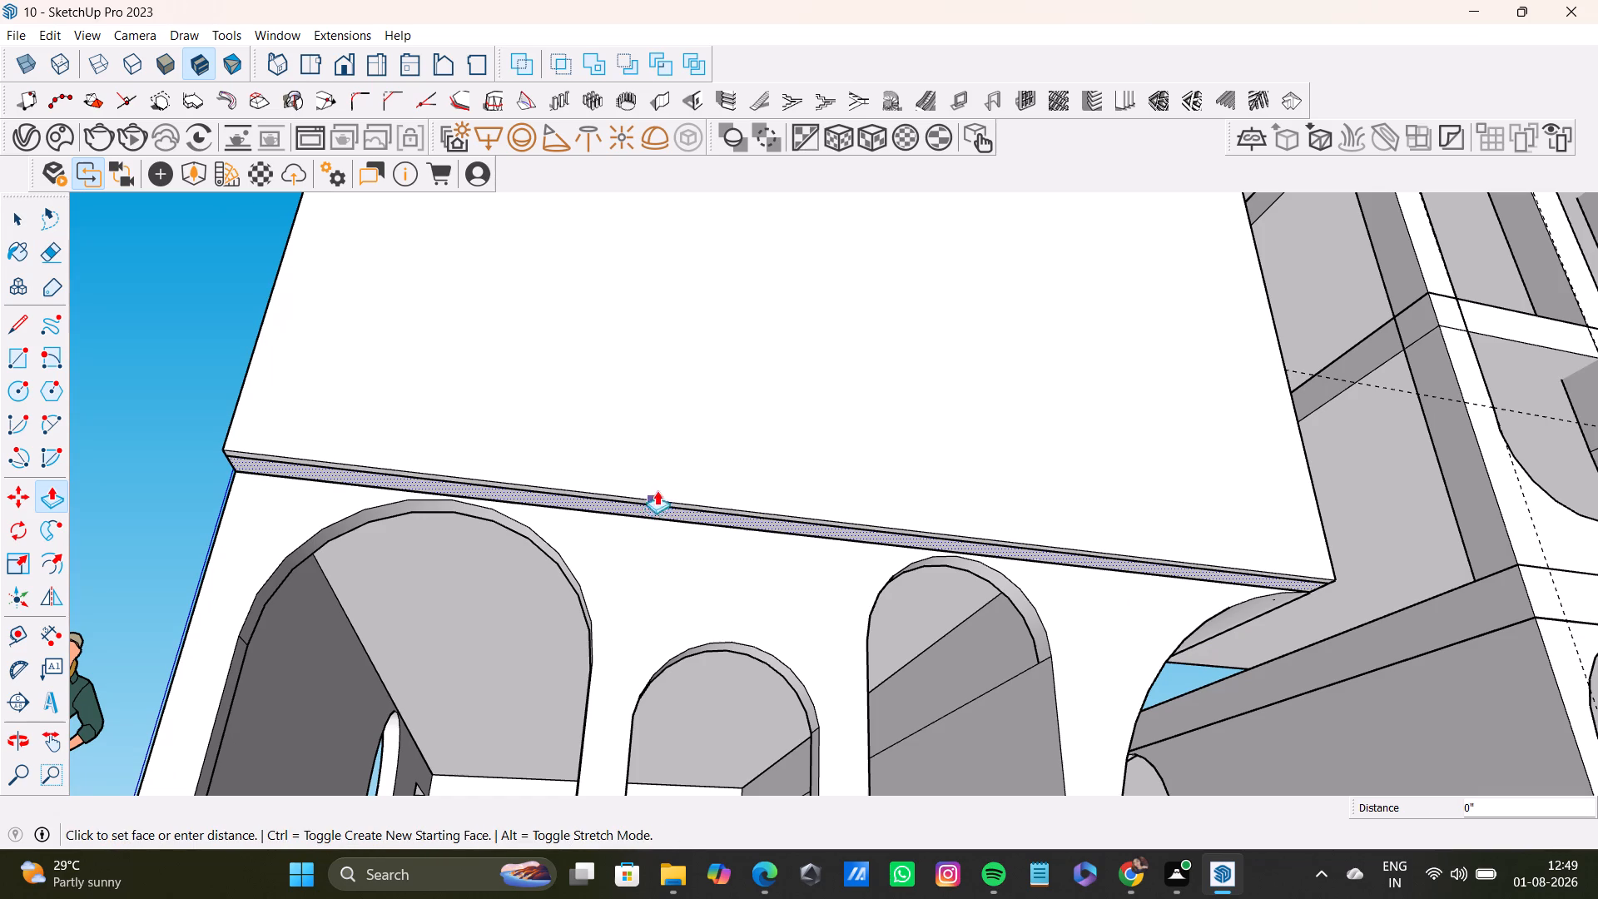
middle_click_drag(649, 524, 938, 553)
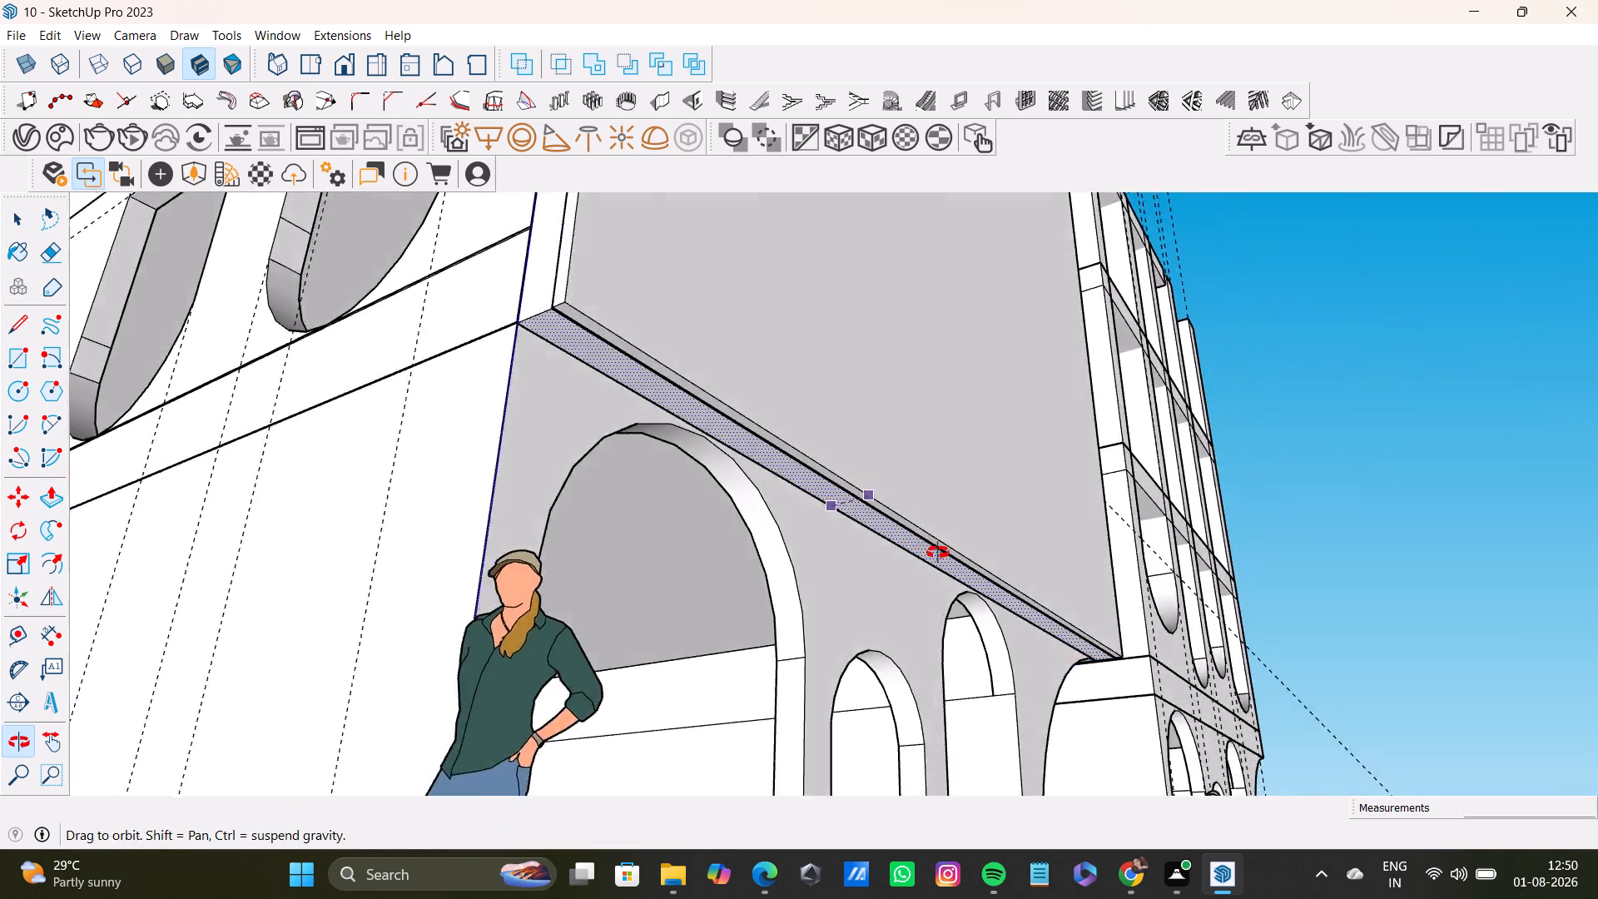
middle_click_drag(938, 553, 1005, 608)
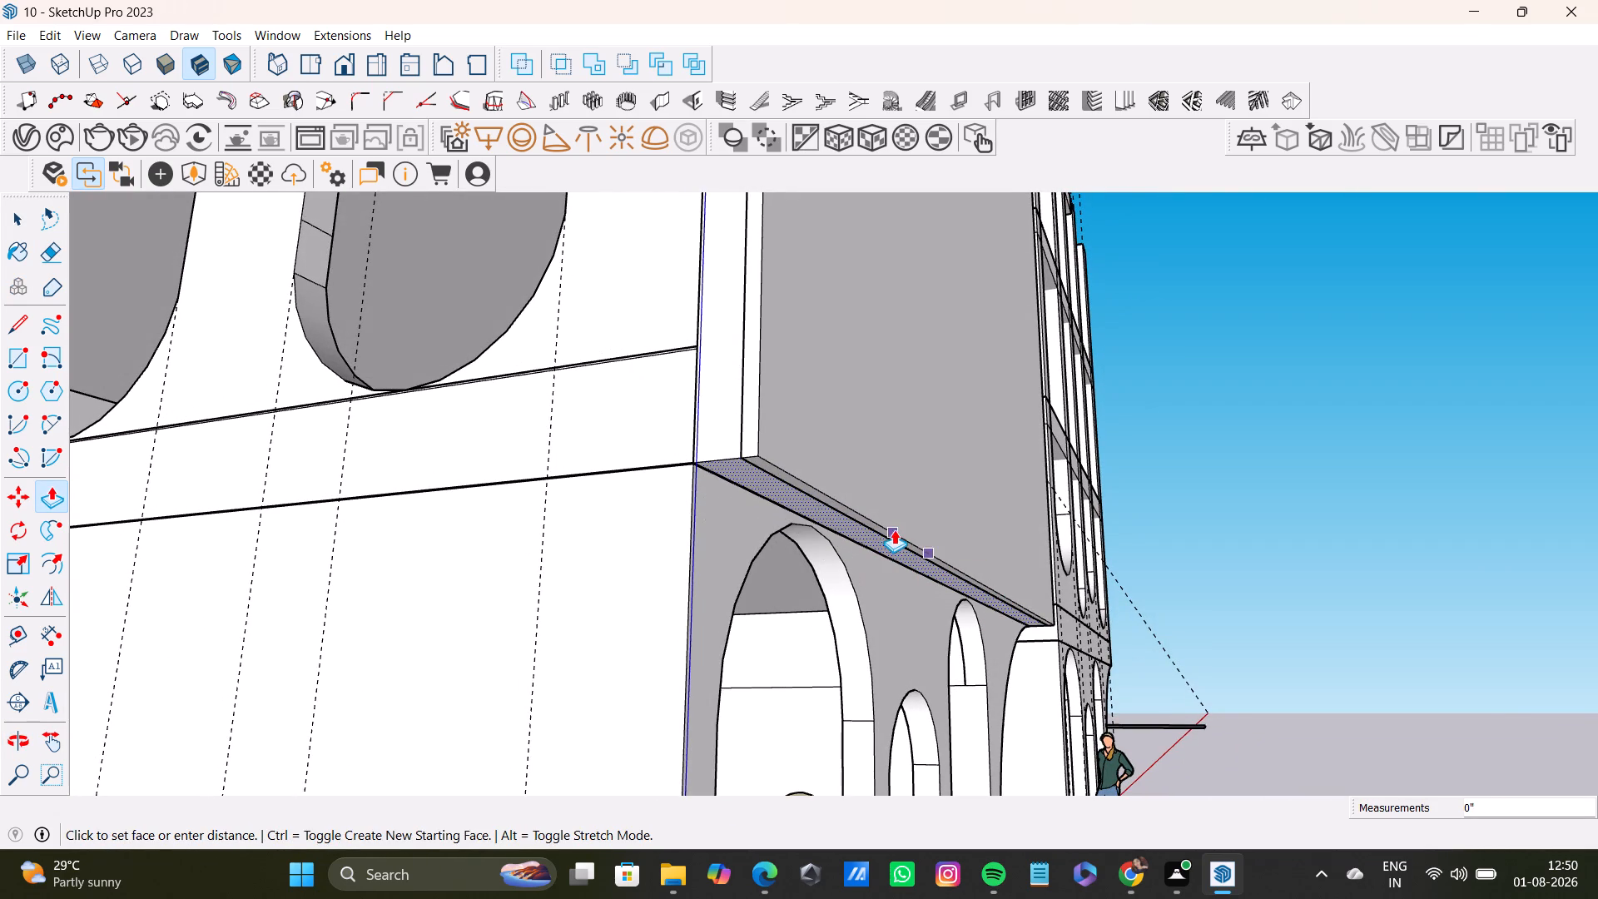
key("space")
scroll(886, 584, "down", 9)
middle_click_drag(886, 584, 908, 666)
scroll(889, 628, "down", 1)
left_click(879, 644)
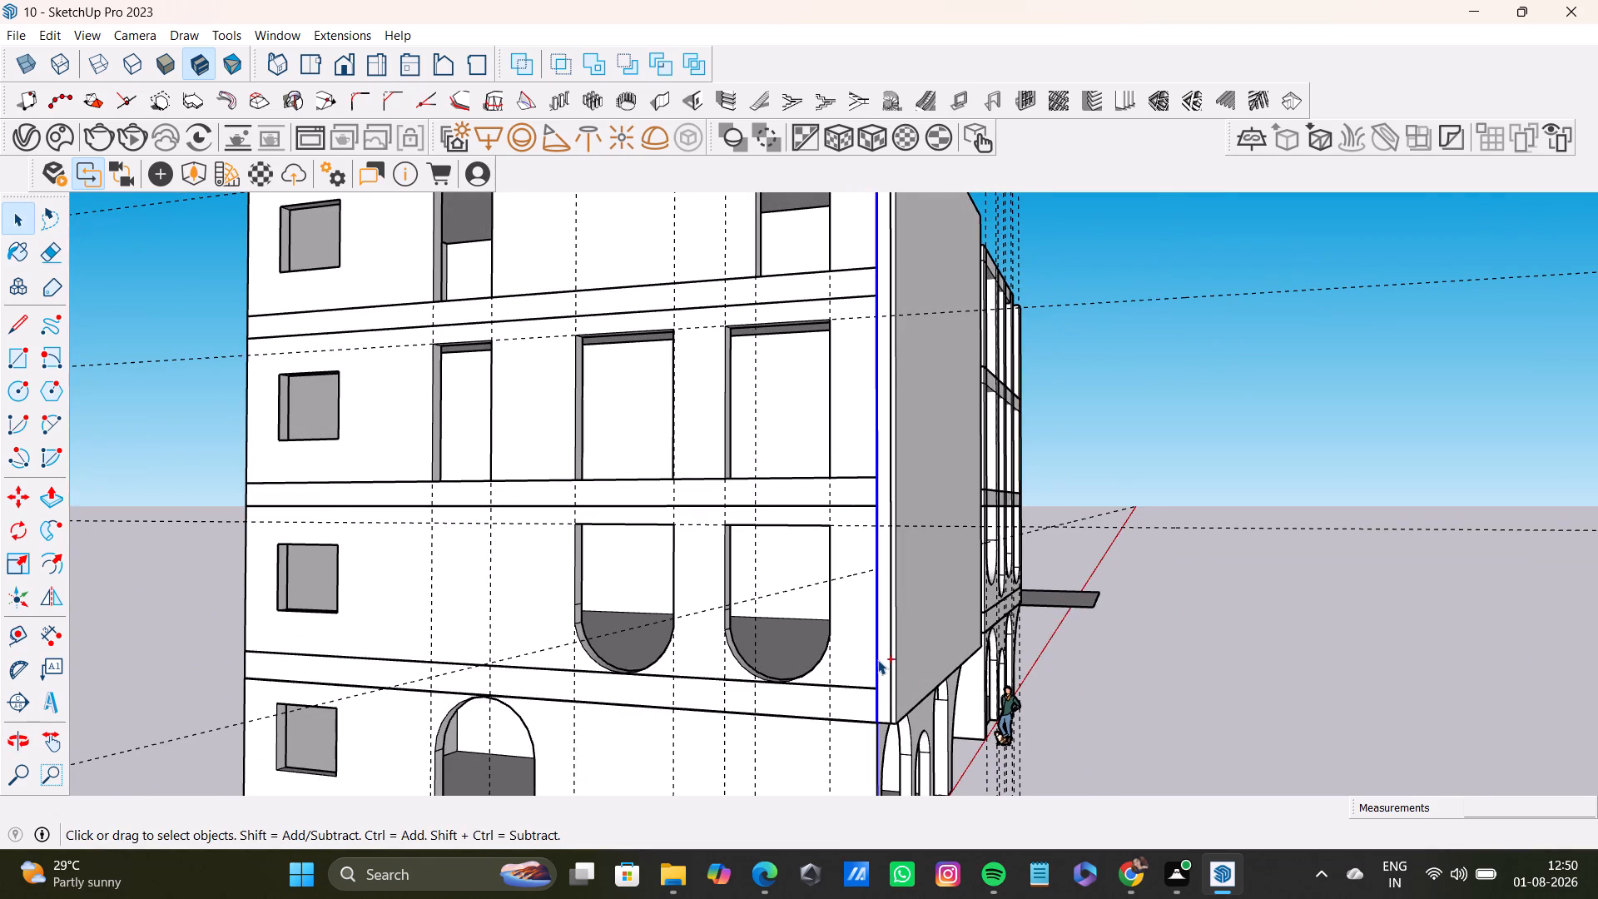
Undo the front wall's recent edits back to before it was moved against the first building.
key("ctrl+z")
key("ctrl+z")
key("ctrl+z")
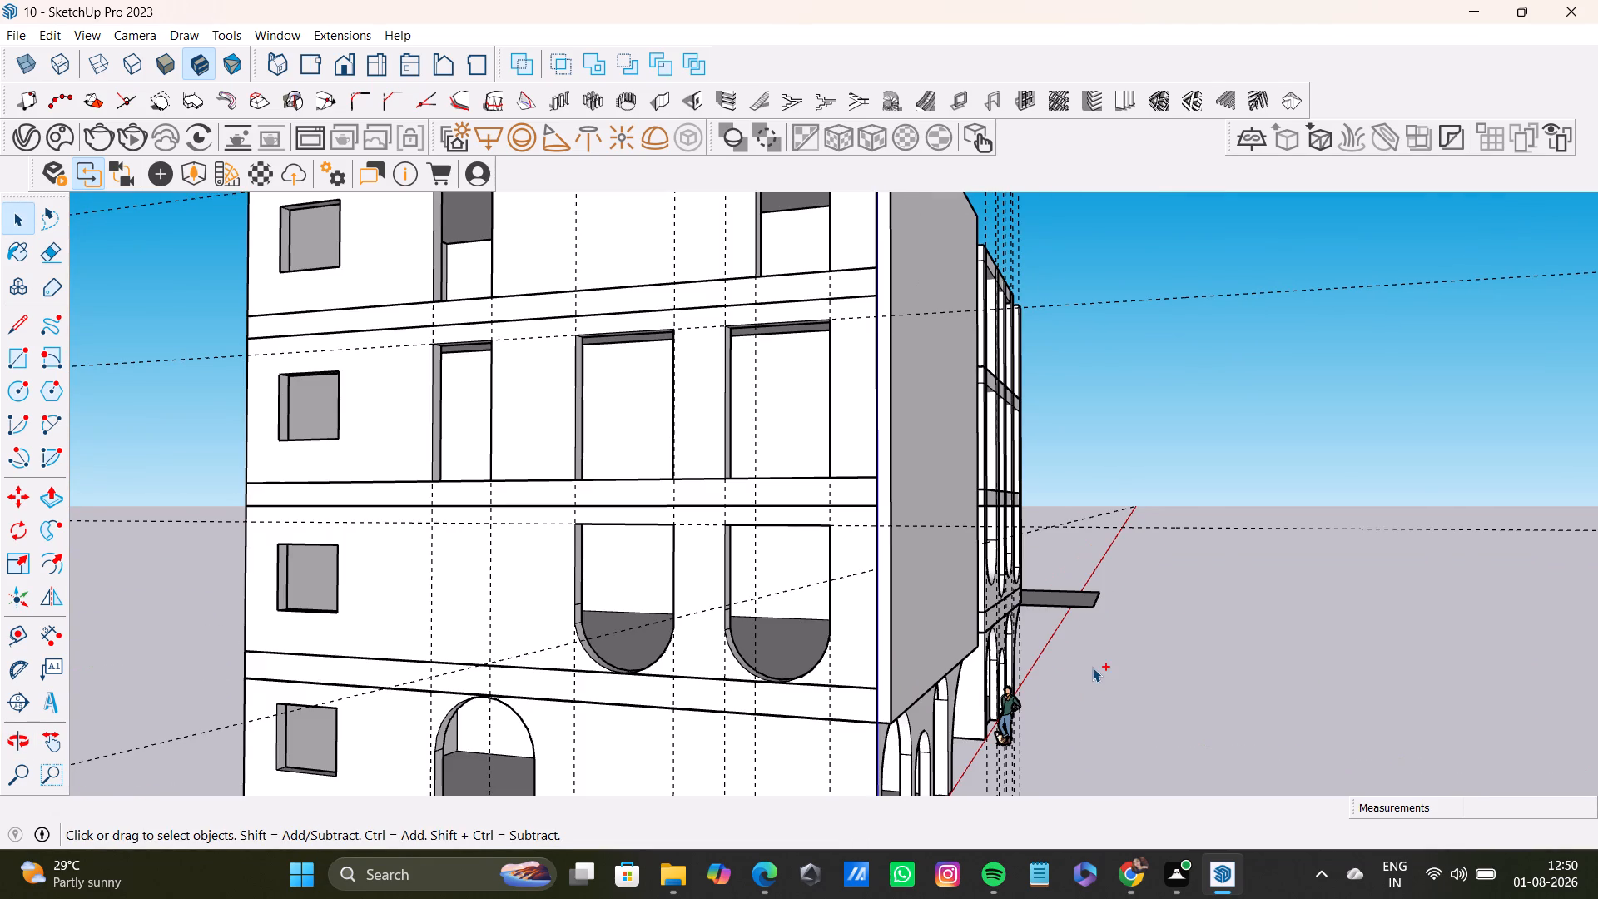
key("ctrl+z")
key("ctrl+z")
key("ctrl+z")
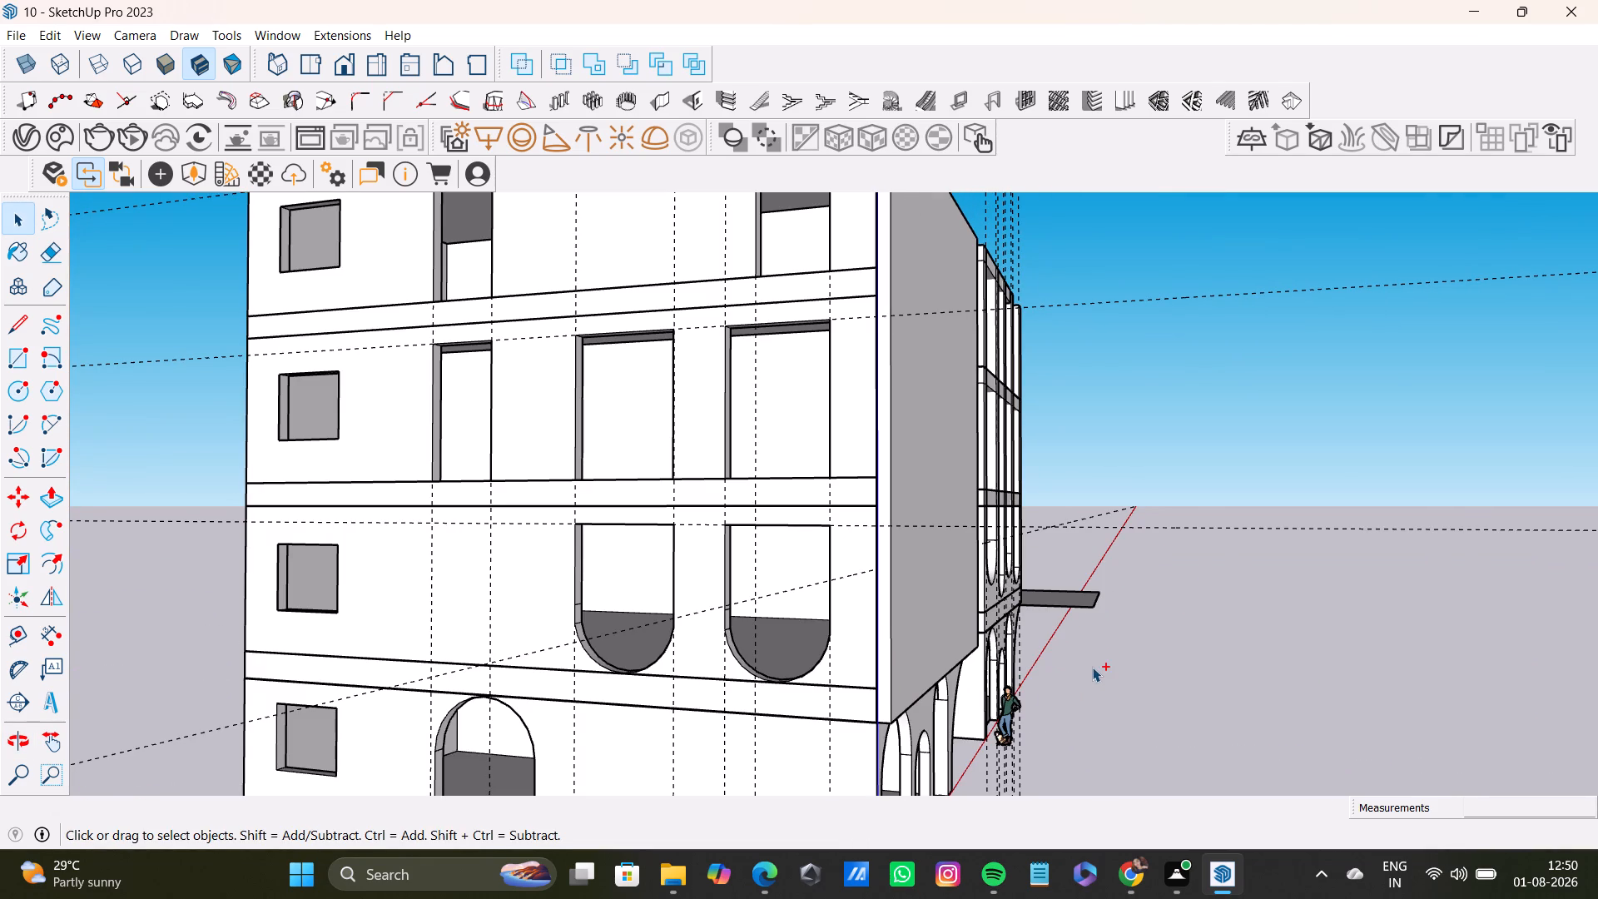
key("ctrl+z")
key("ctrl+z")
Push/Pull the detached front wall's outer face inward about 7 1/2" to make the wall thinner.
middle_click_drag(1246, 699, 1170, 703)
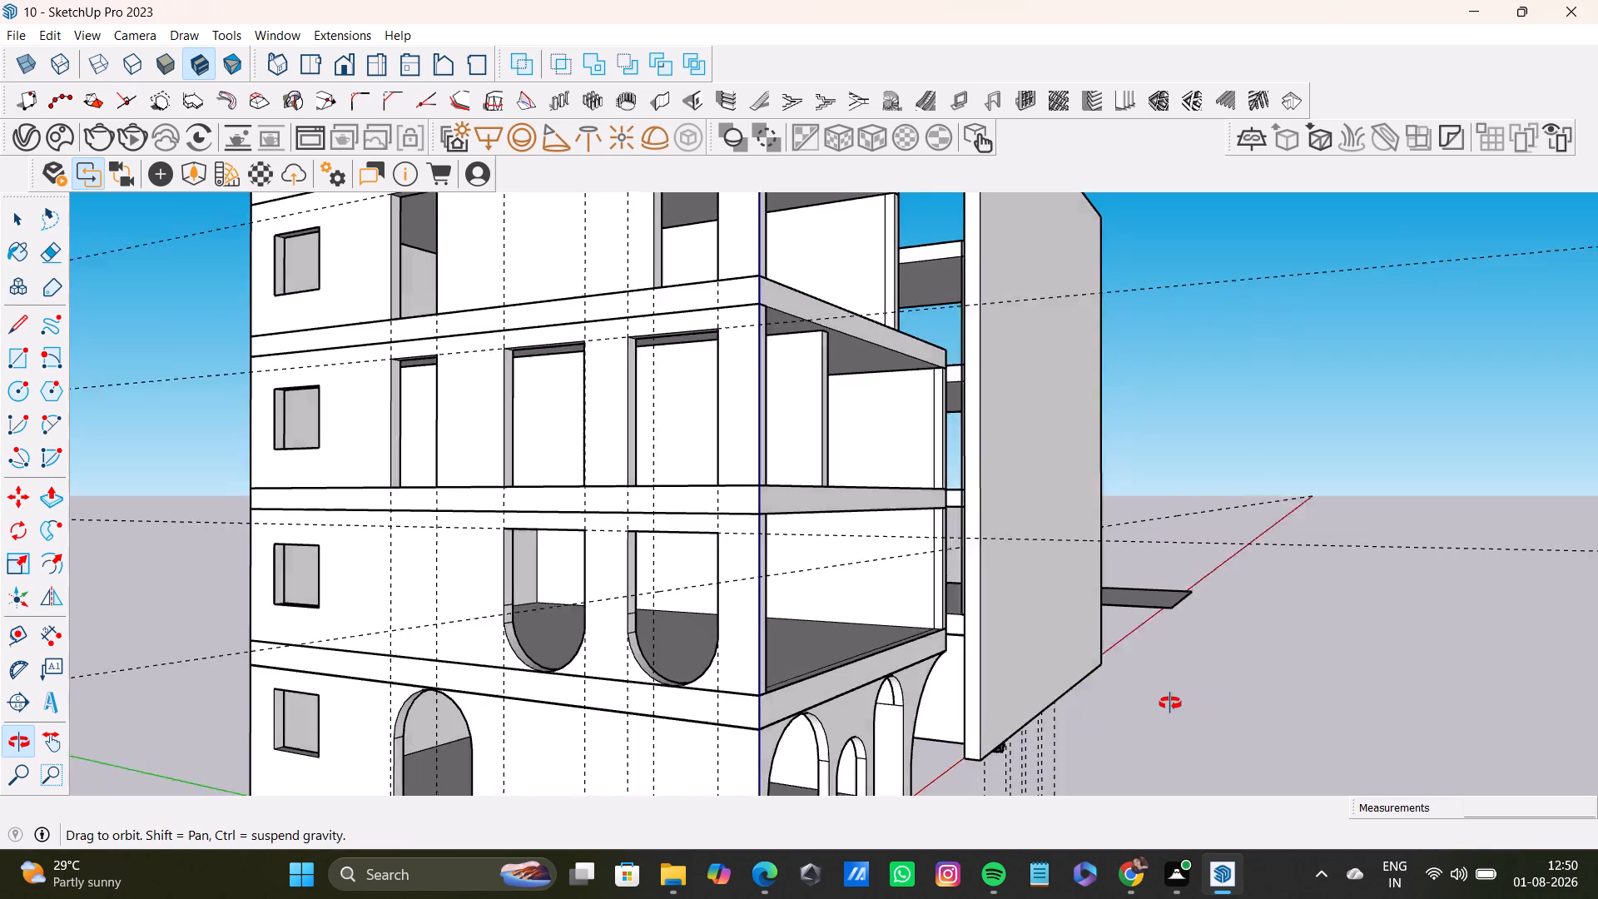
middle_click_drag(1170, 703, 1113, 732)
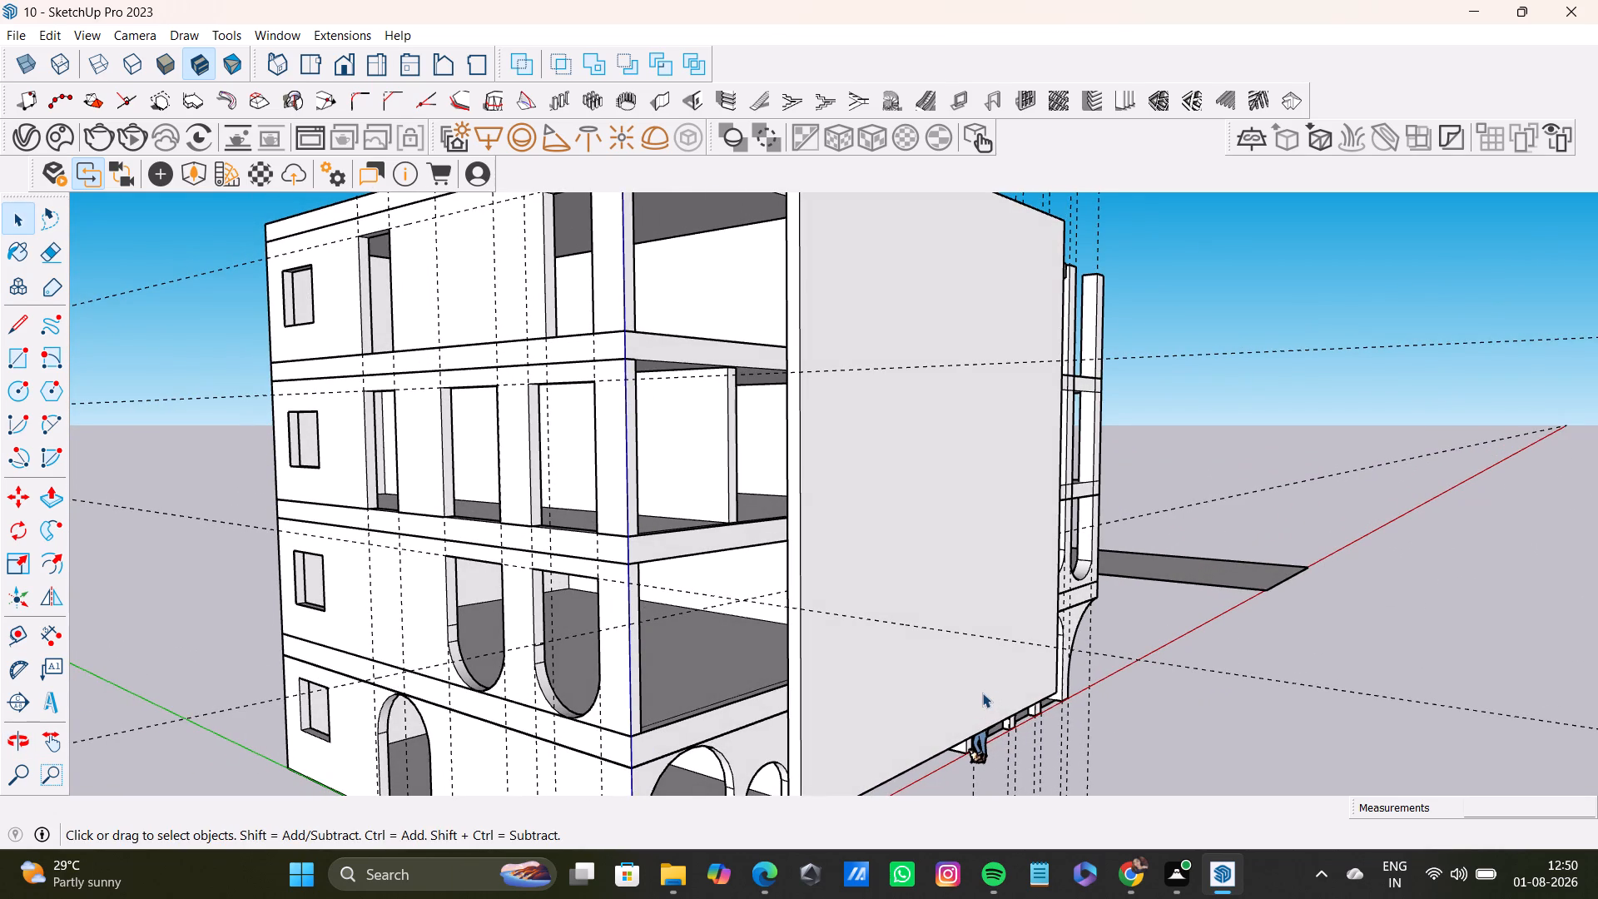
middle_click_drag(984, 692, 1075, 568, "shift")
left_click(1000, 572)
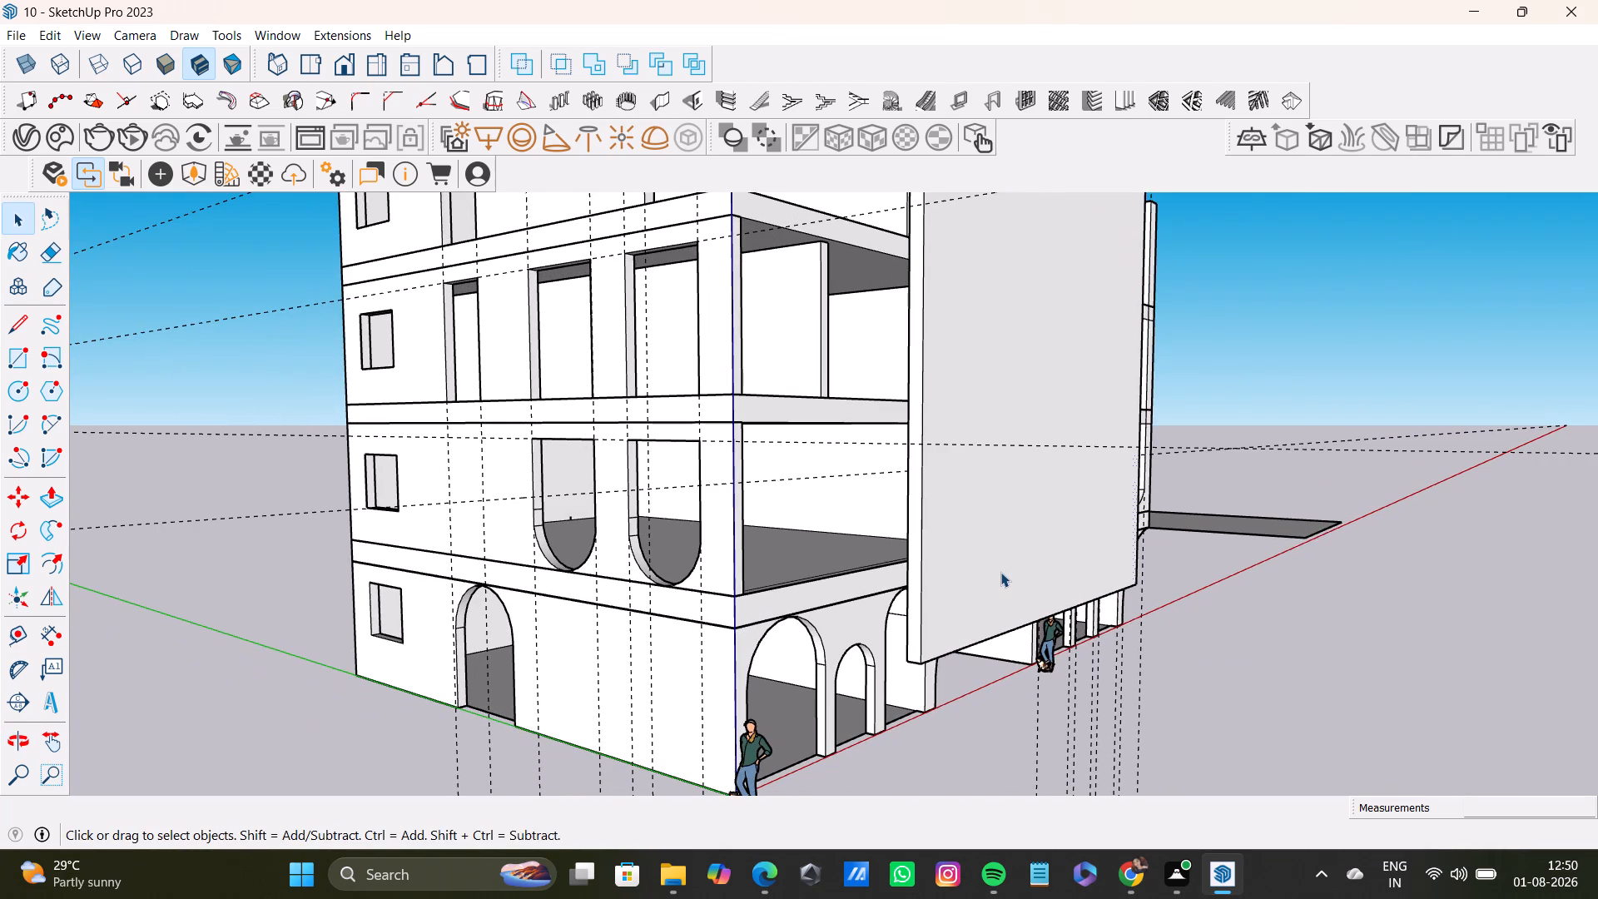
double_click(1000, 572)
double_click(1000, 572)
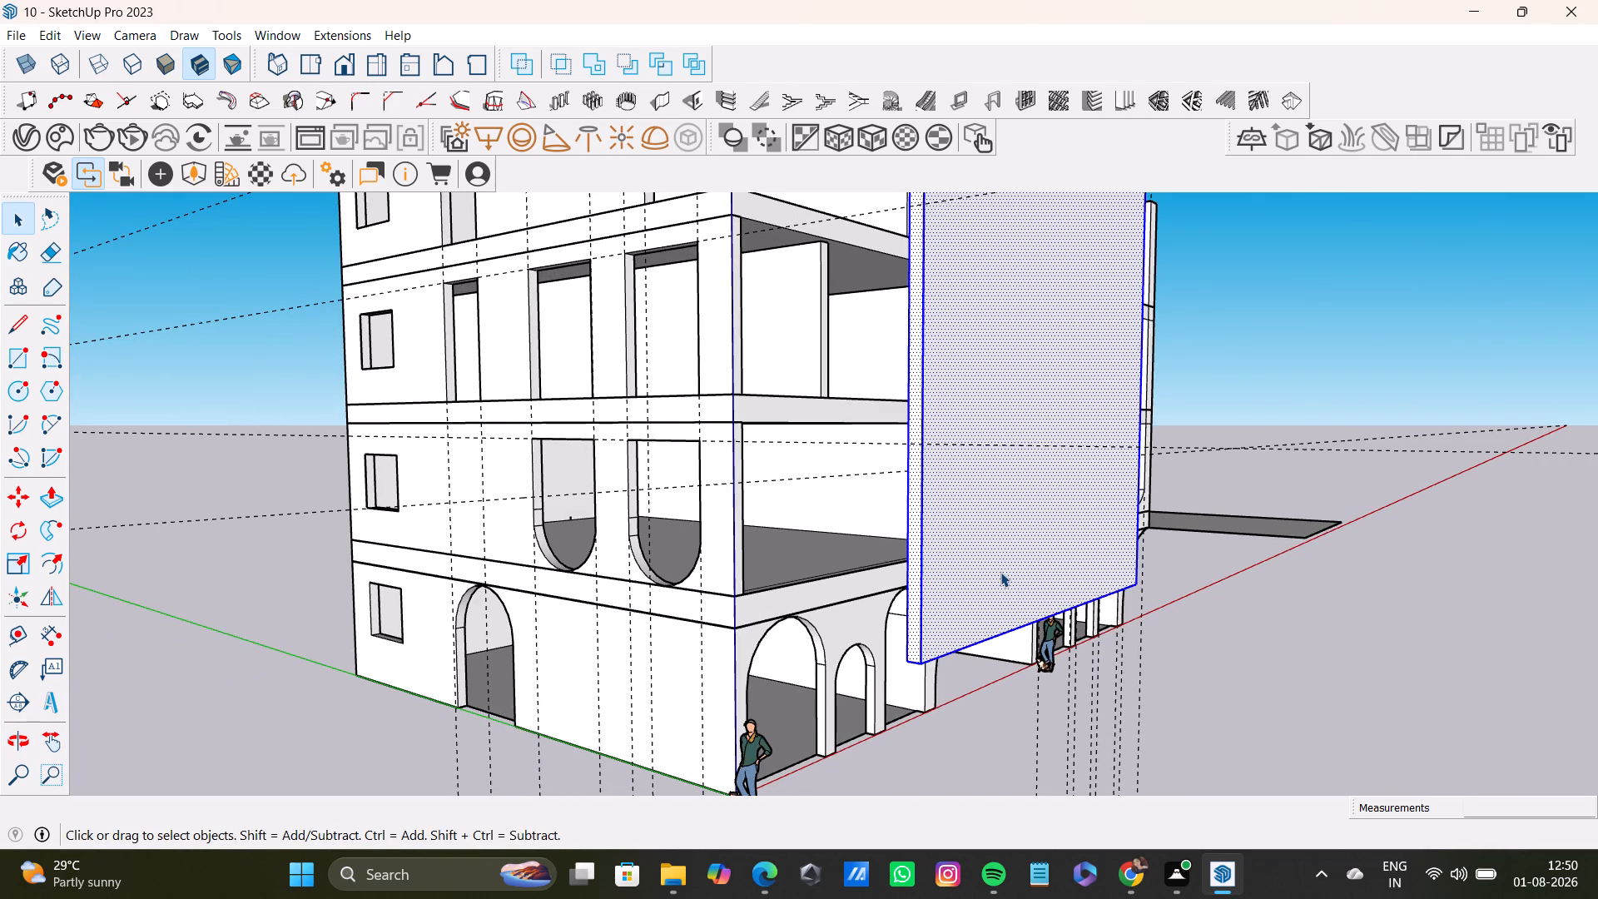
key("p")
left_click(995, 571)
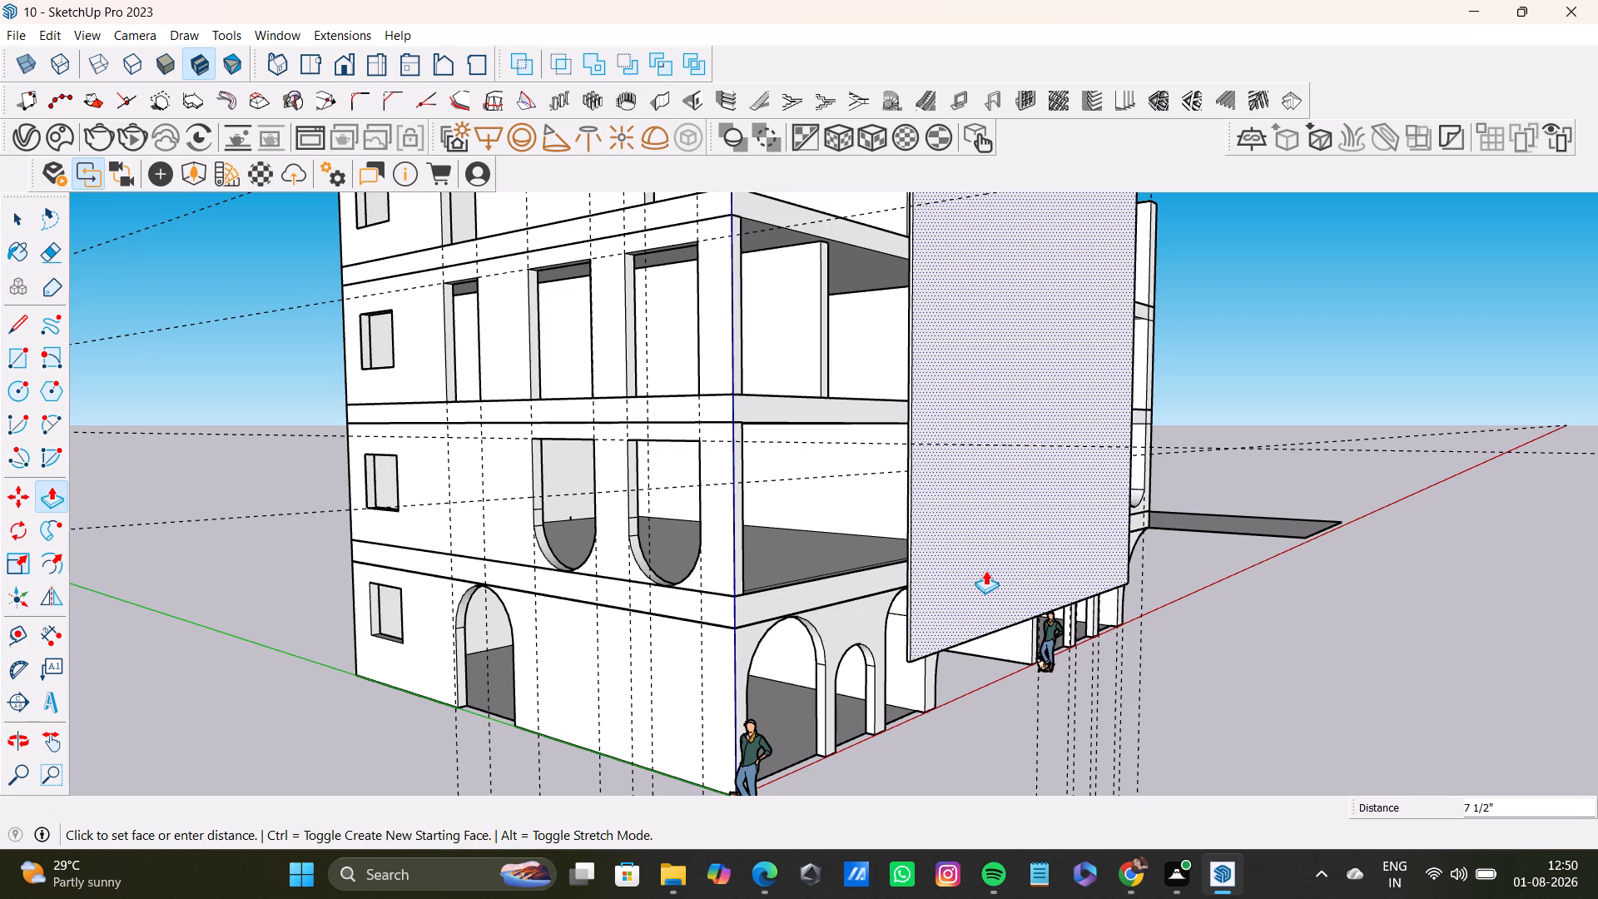
left_click(985, 570)
key("space")
left_click(1395, 567)
Push/Pull the detached front wall's outer face slightly back outward to thicken the wall.
middle_click_drag(1280, 680, 1305, 682)
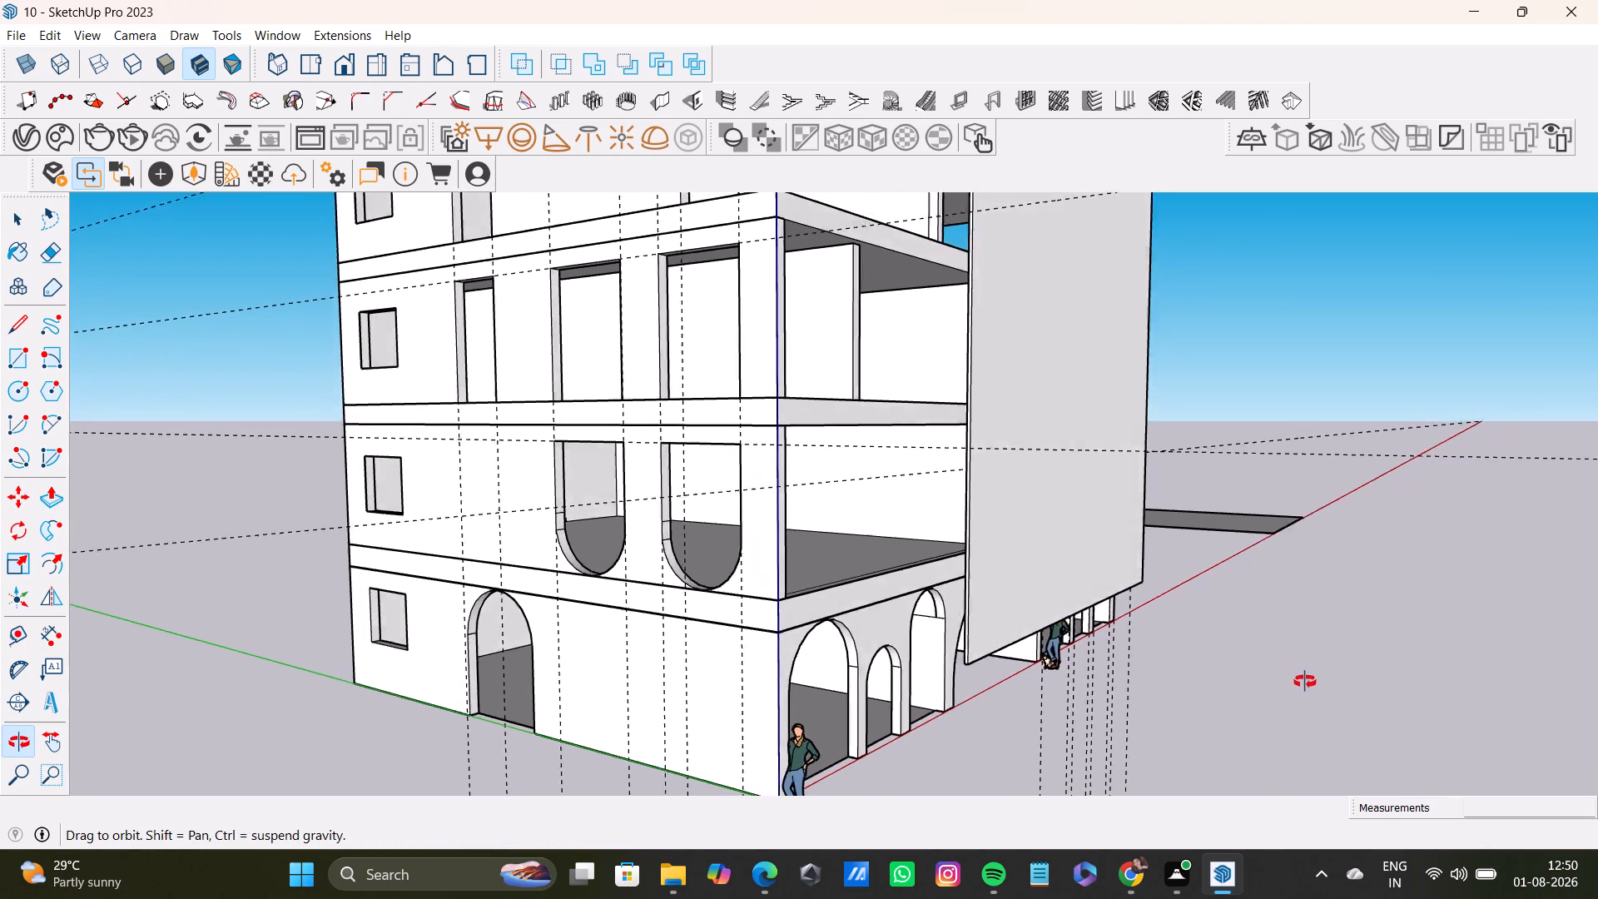
middle_click_drag(1305, 682, 1331, 686)
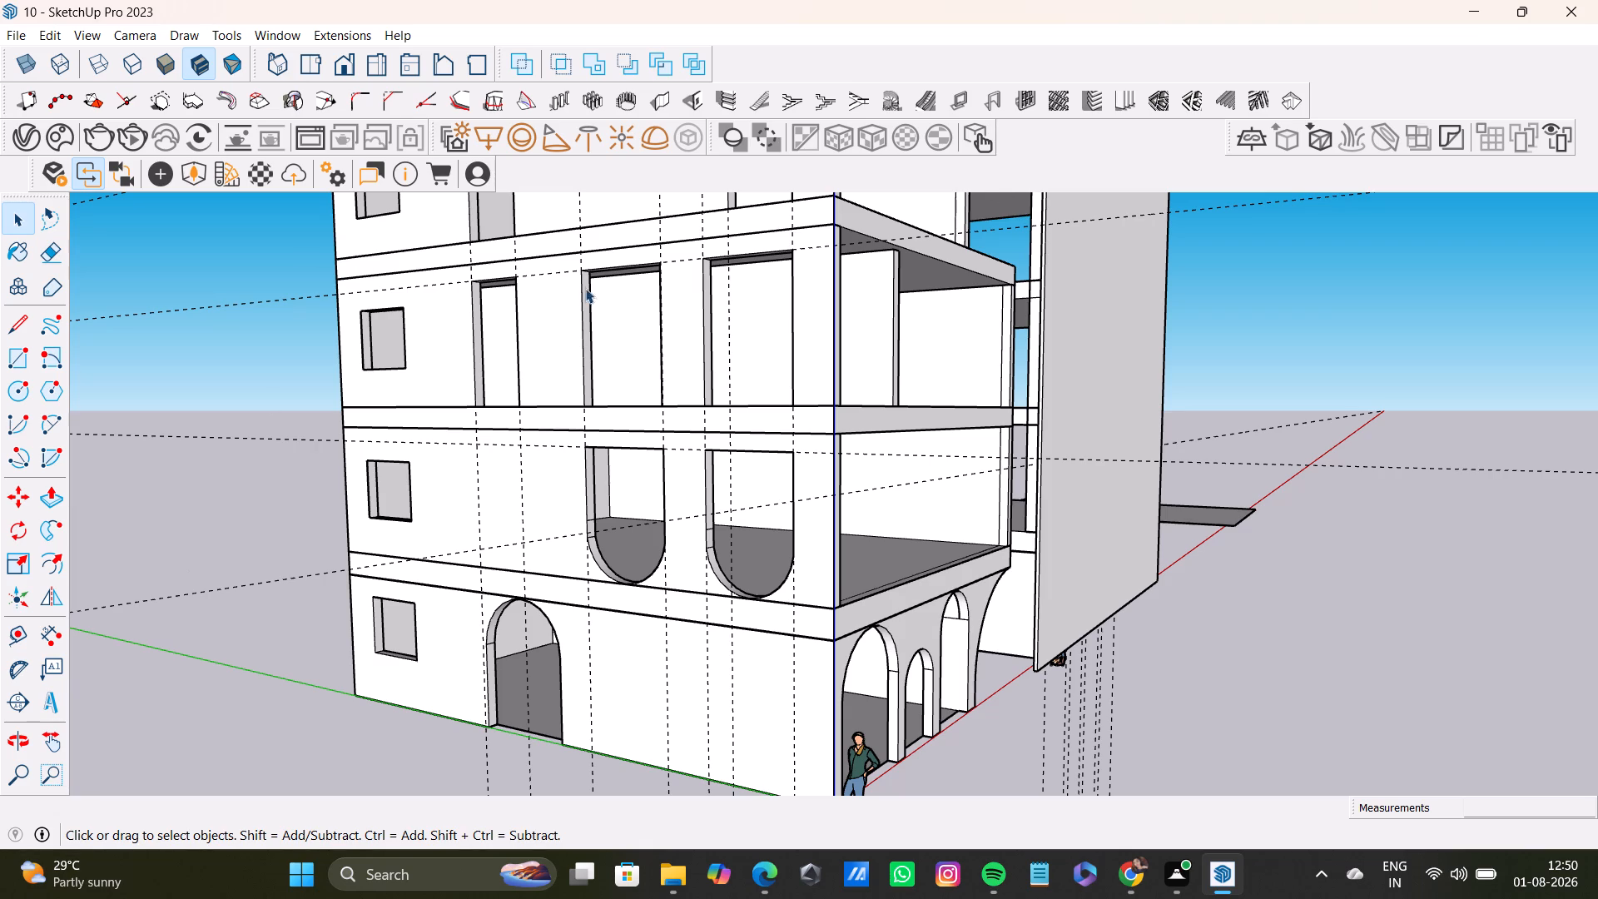
key("p")
left_click(1106, 536)
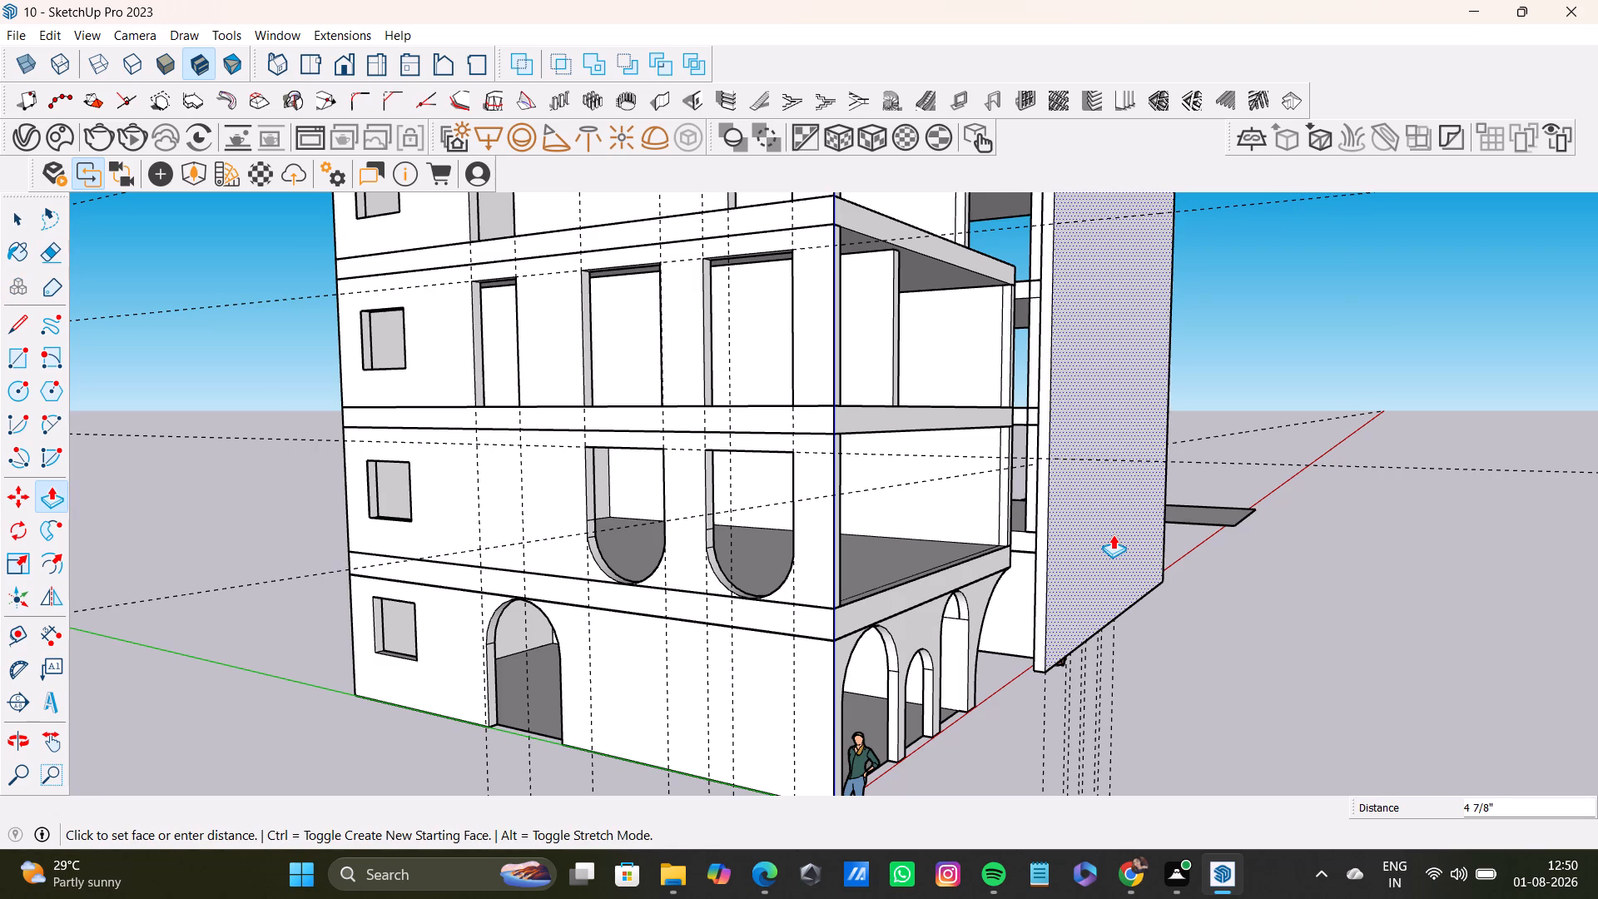
left_click(1109, 533)
key("space")
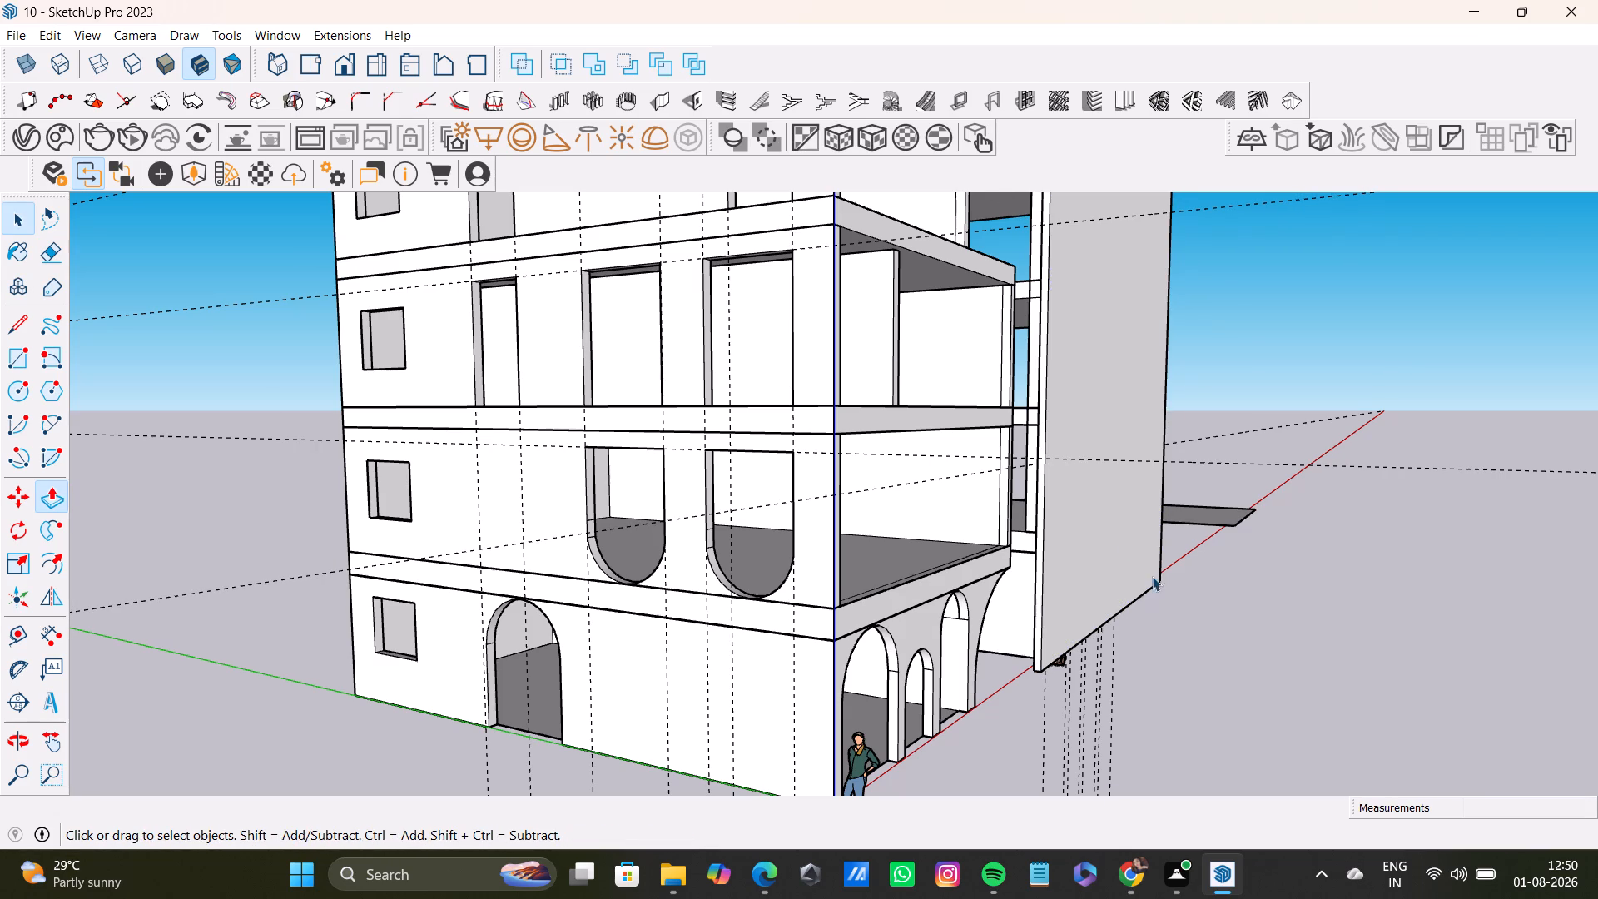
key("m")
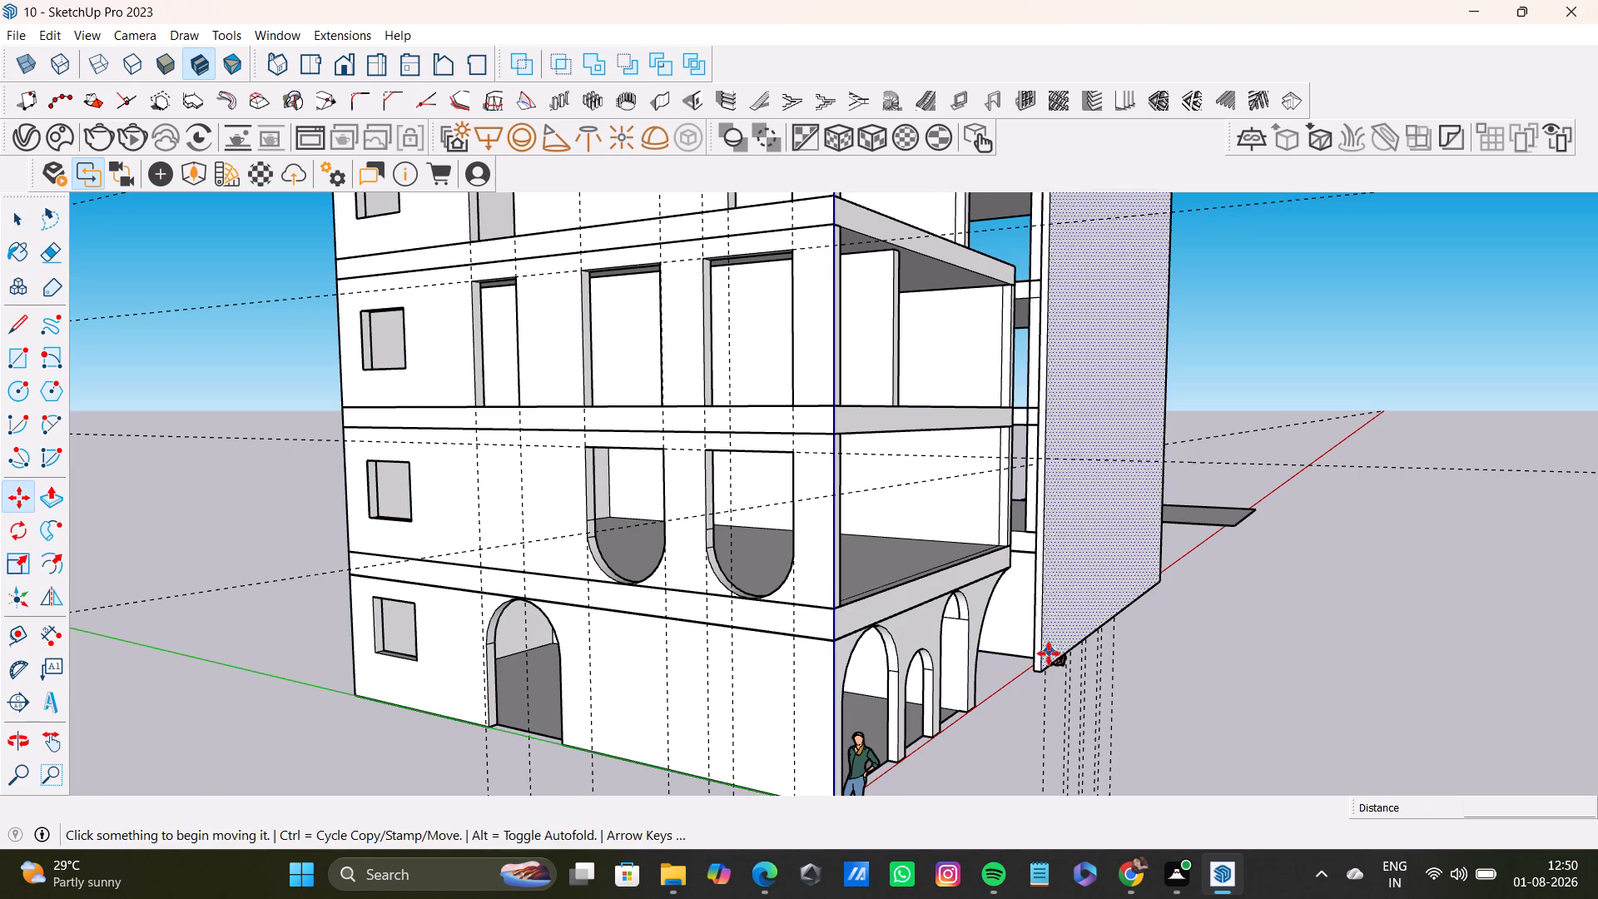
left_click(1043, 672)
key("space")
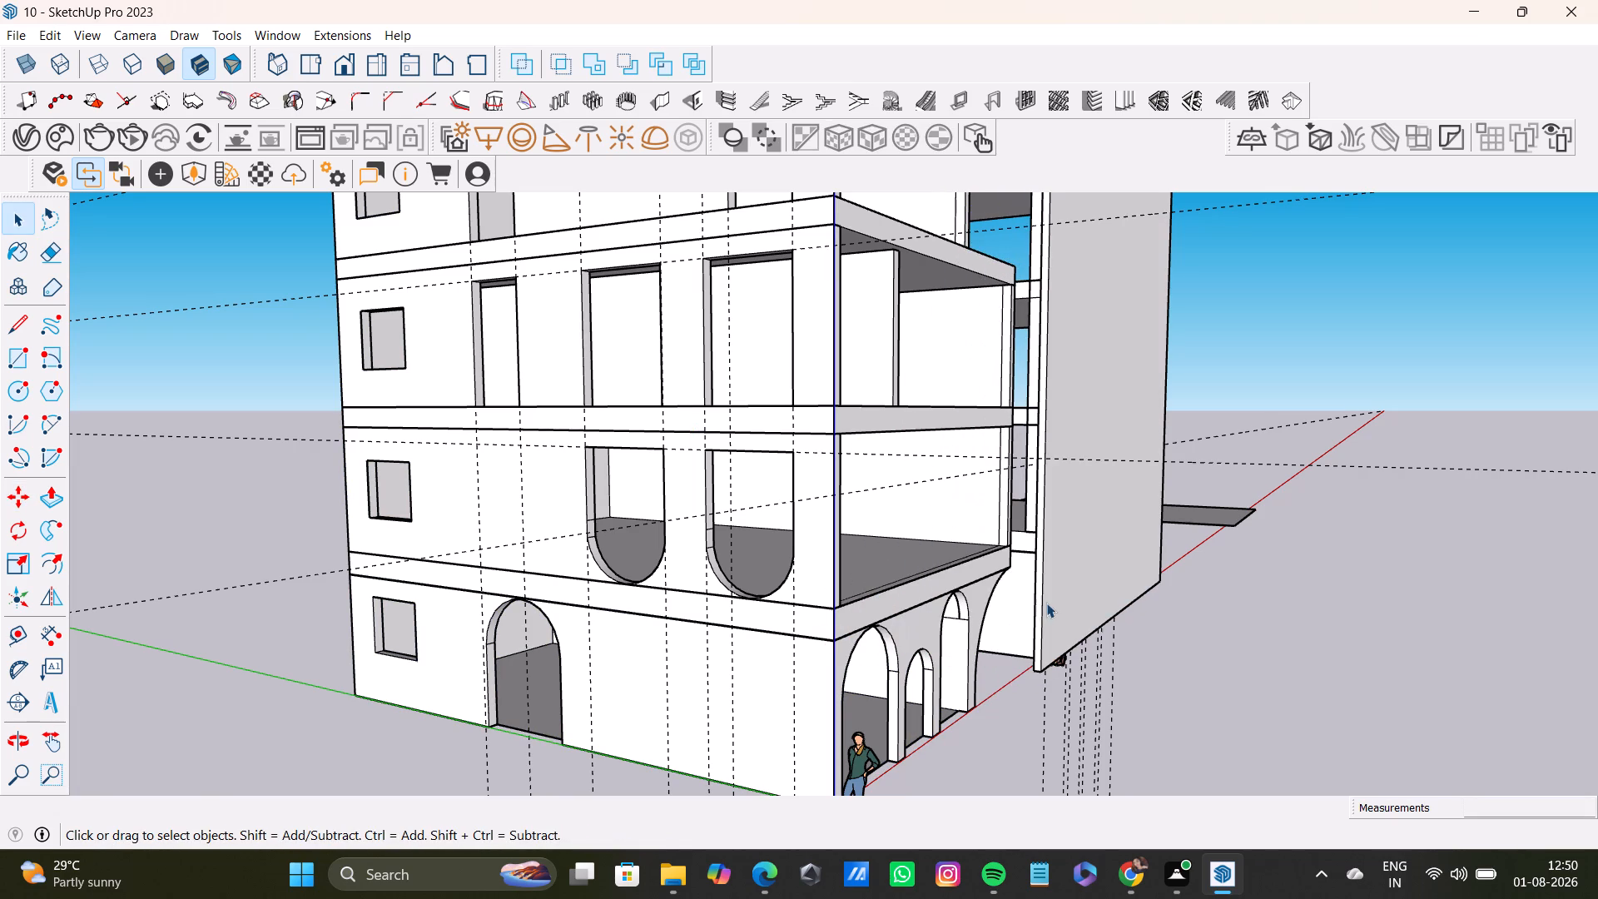
Select the whole detached wall and move it about 12' 4 13/16" by its lower corner onto the first building's front corner above the arches.
triple_click(1046, 603)
key("m")
left_click(1047, 674)
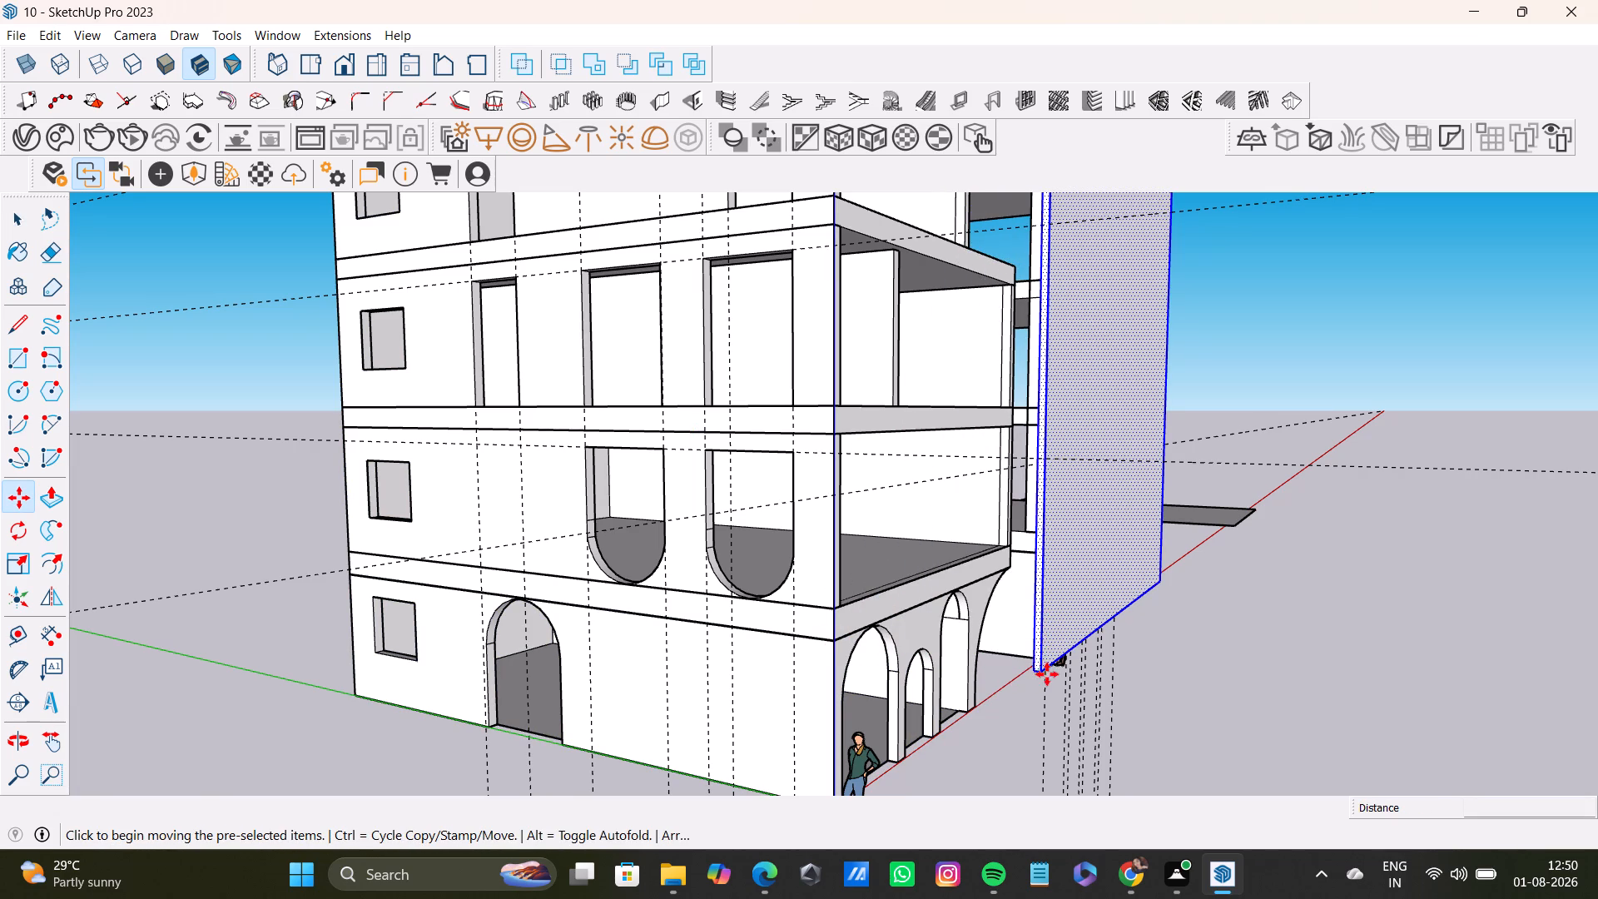
scroll(792, 631, "up", 4)
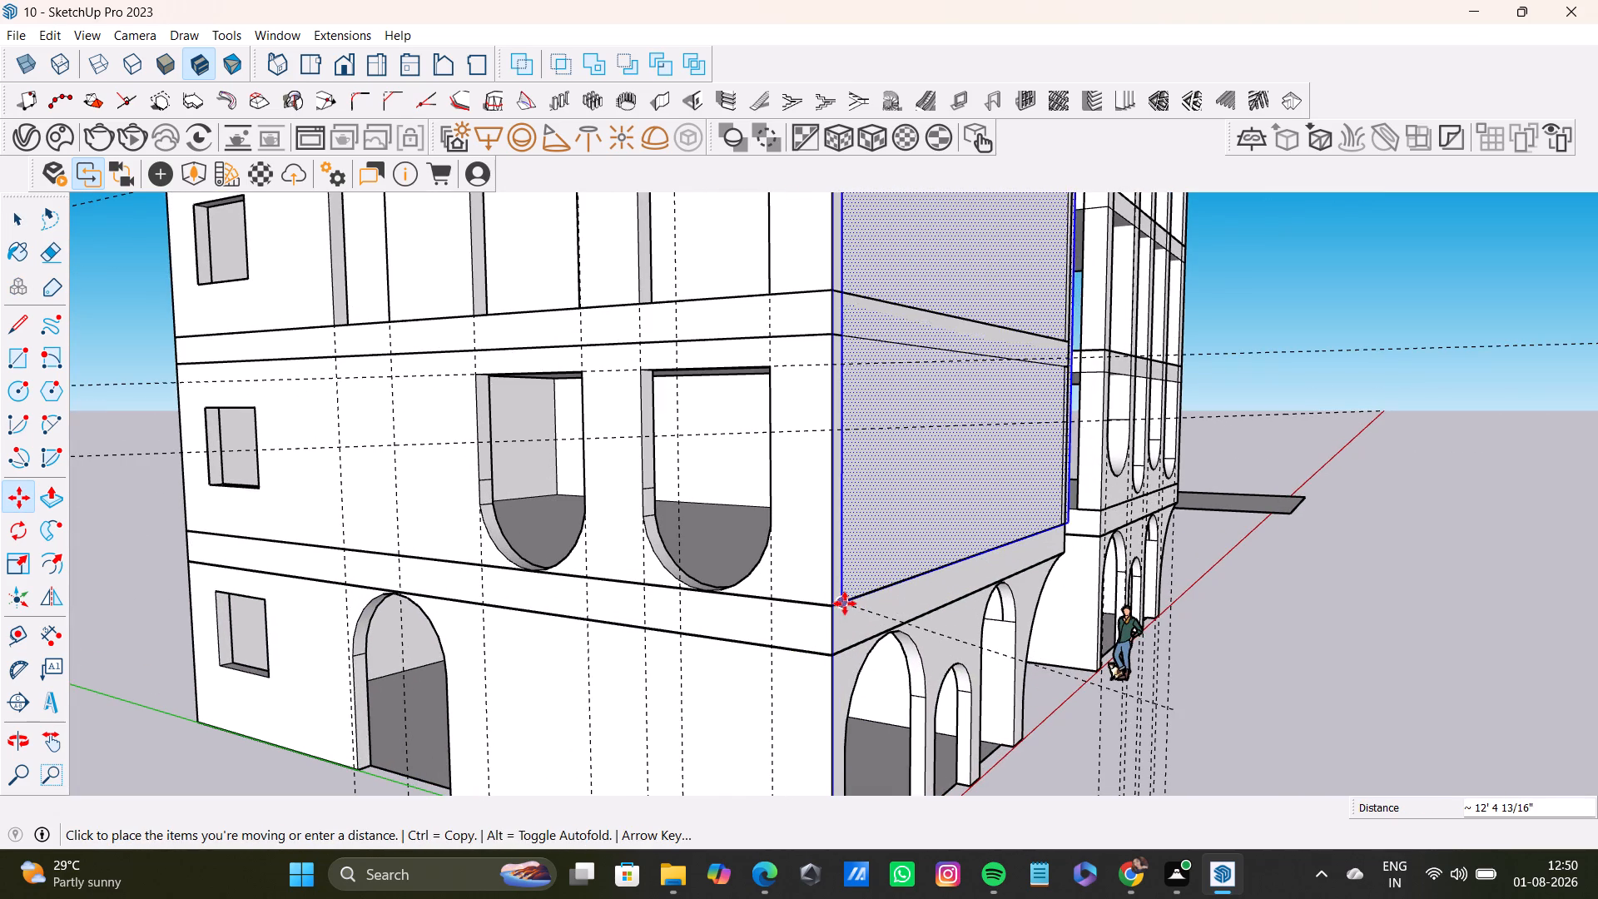
scroll(846, 607, "up", 13)
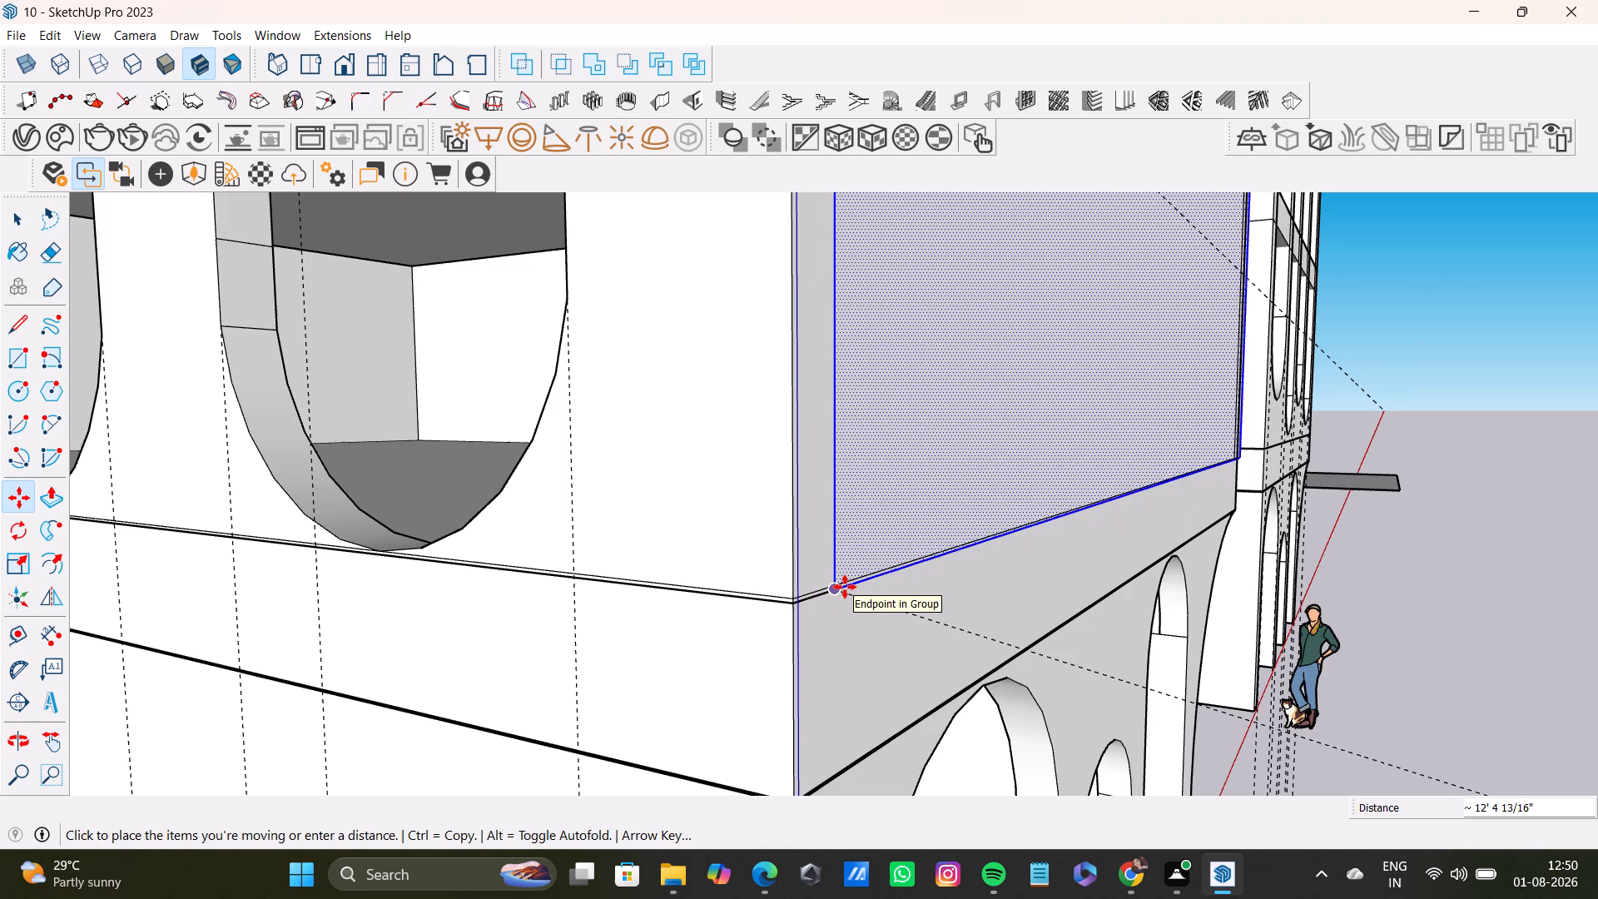
left_click(845, 587)
scroll(752, 431, "down", 15)
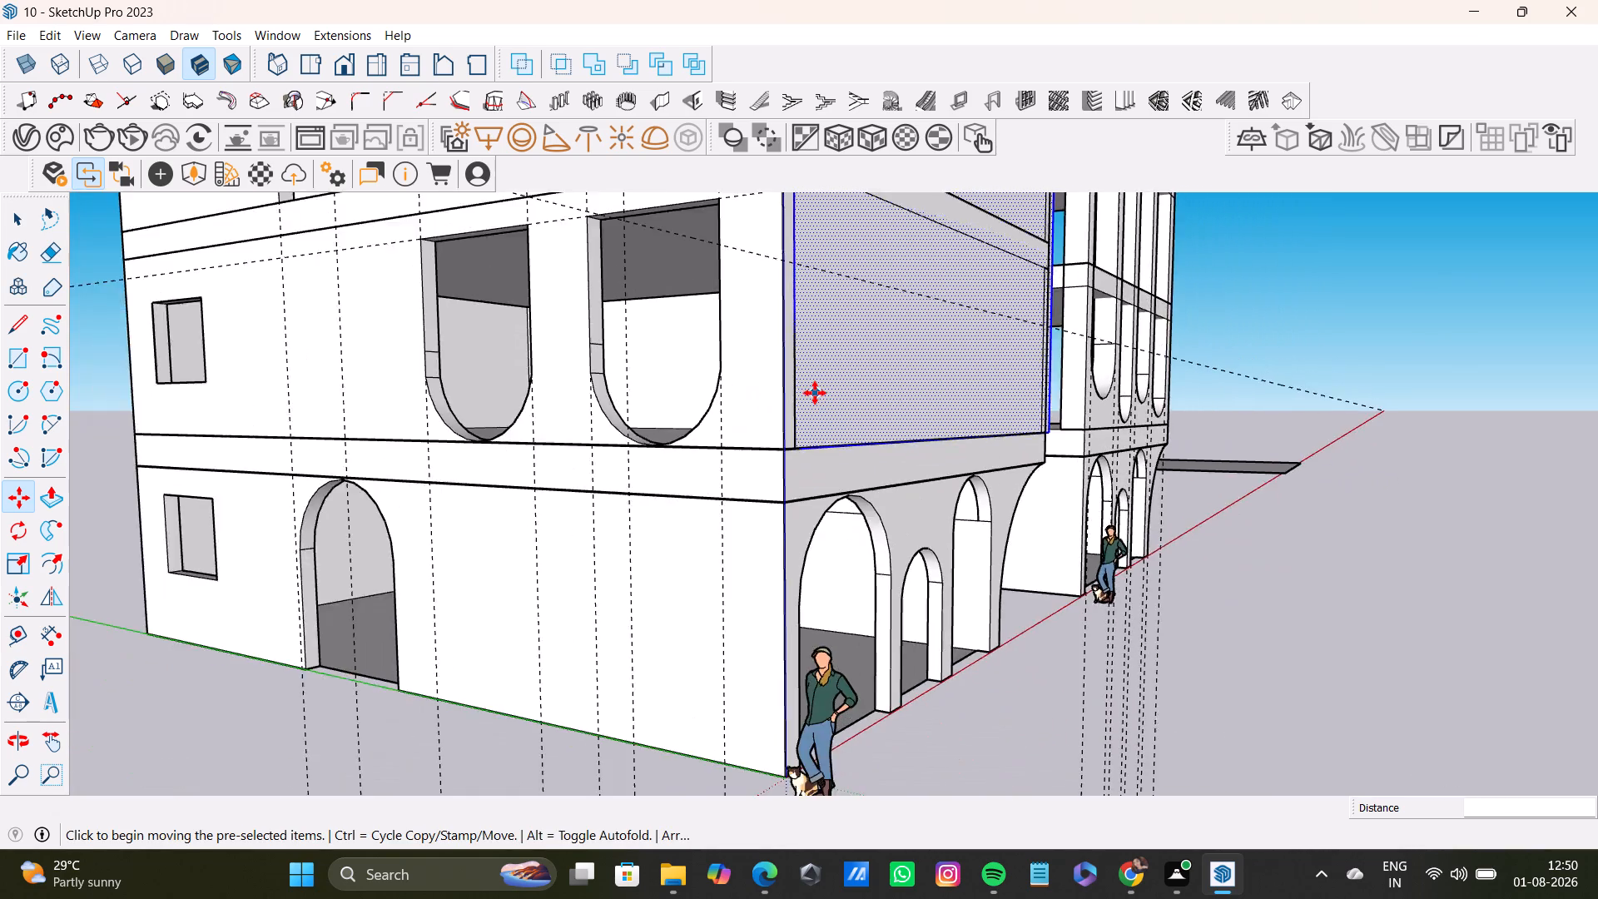
Examine how the moved front wall sits against the first building's floor slabs, top edge and far side.
scroll(815, 393, "down", 12)
middle_click_drag(845, 397, 559, 647)
scroll(687, 374, "down", 6)
middle_click_drag(704, 399, 689, 427)
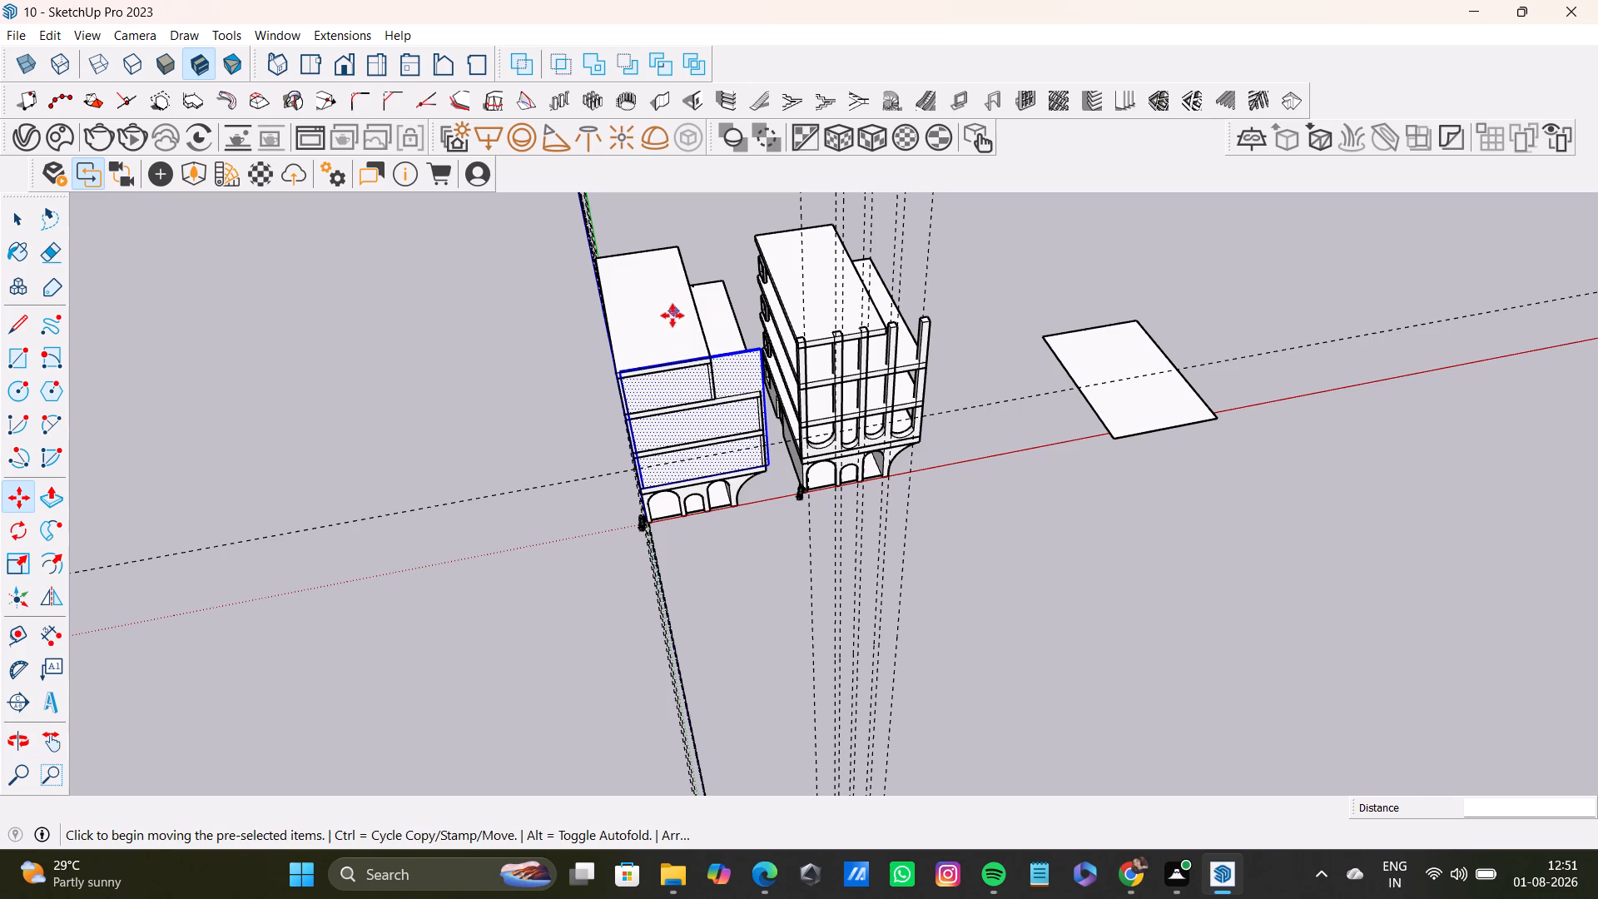
scroll(684, 374, "up", 14)
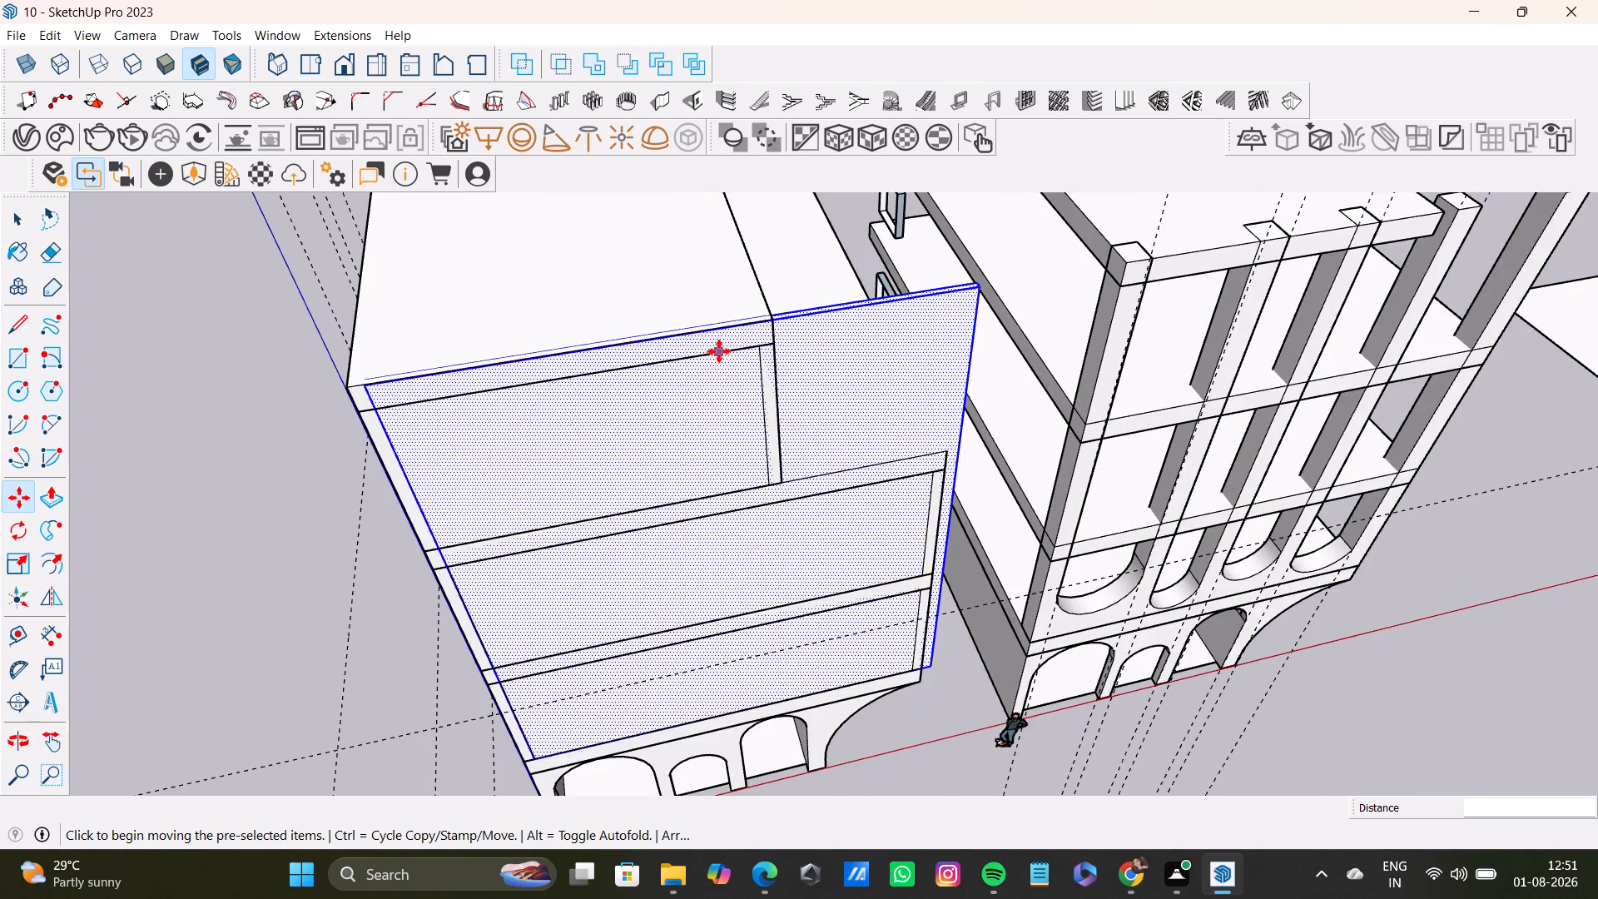
middle_click_drag(717, 353, 708, 263)
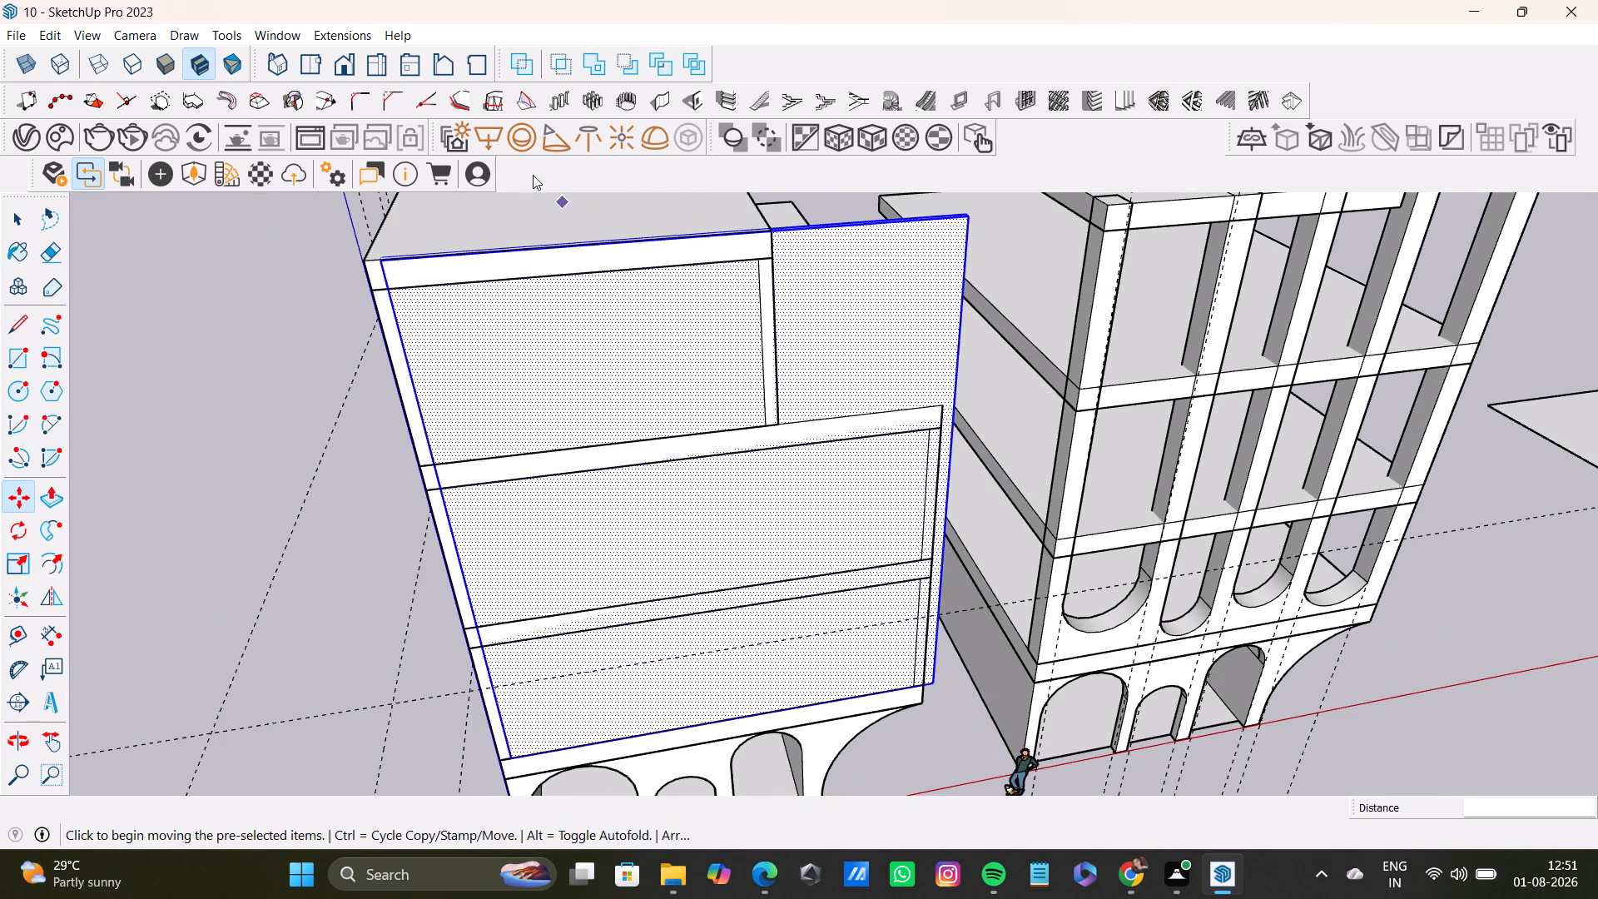
middle_click_drag(662, 381, 749, 349)
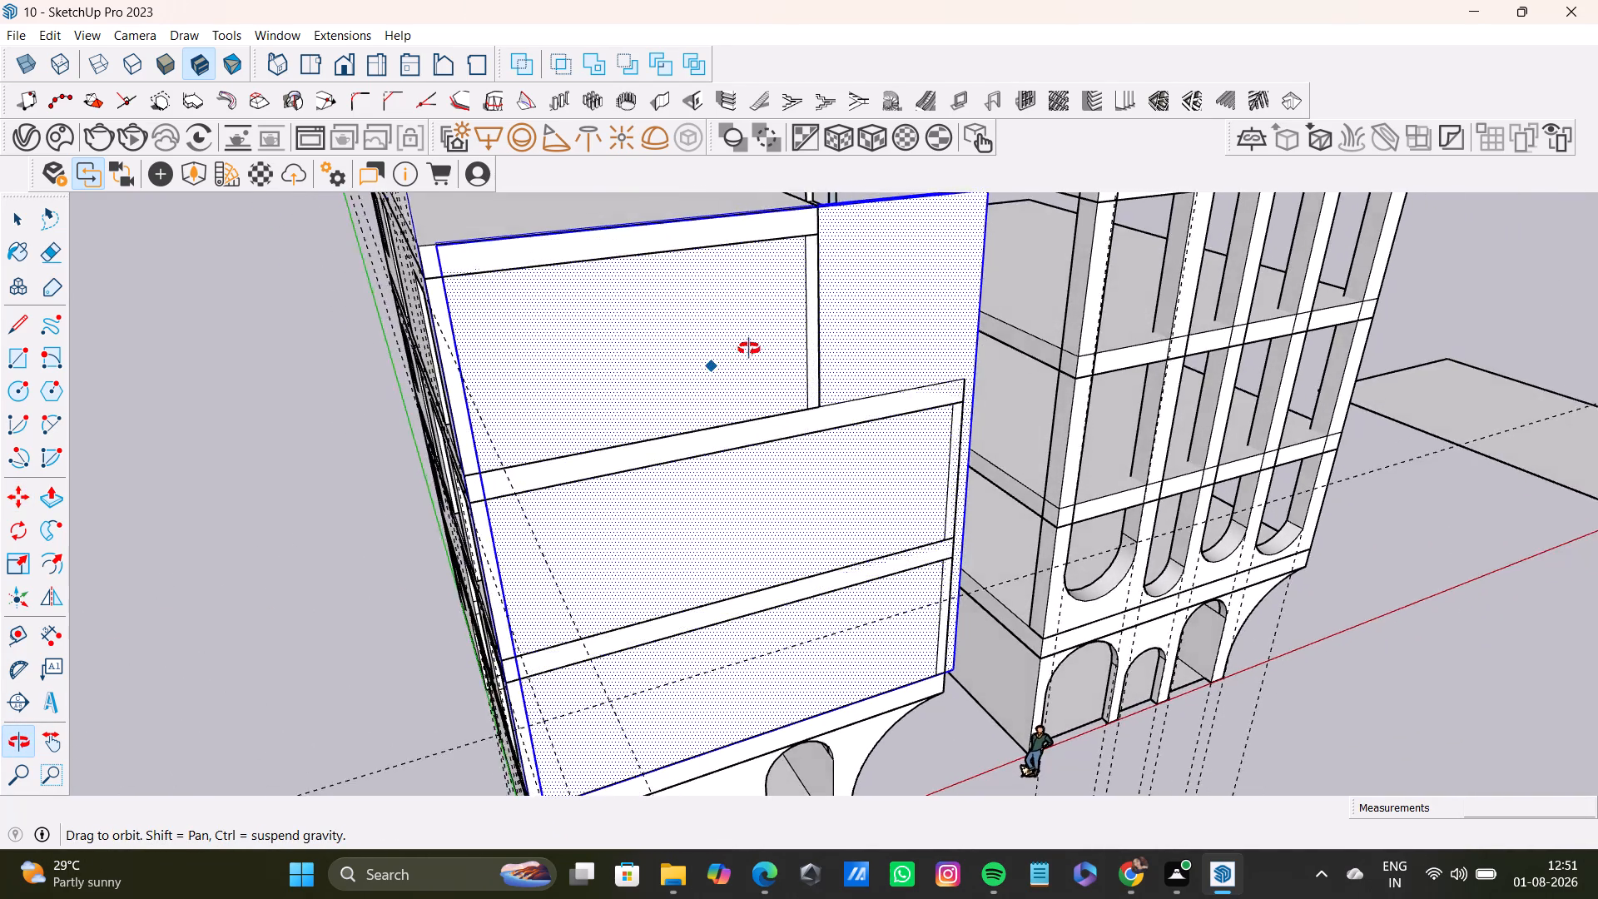
middle_click_drag(749, 349, 638, 472)
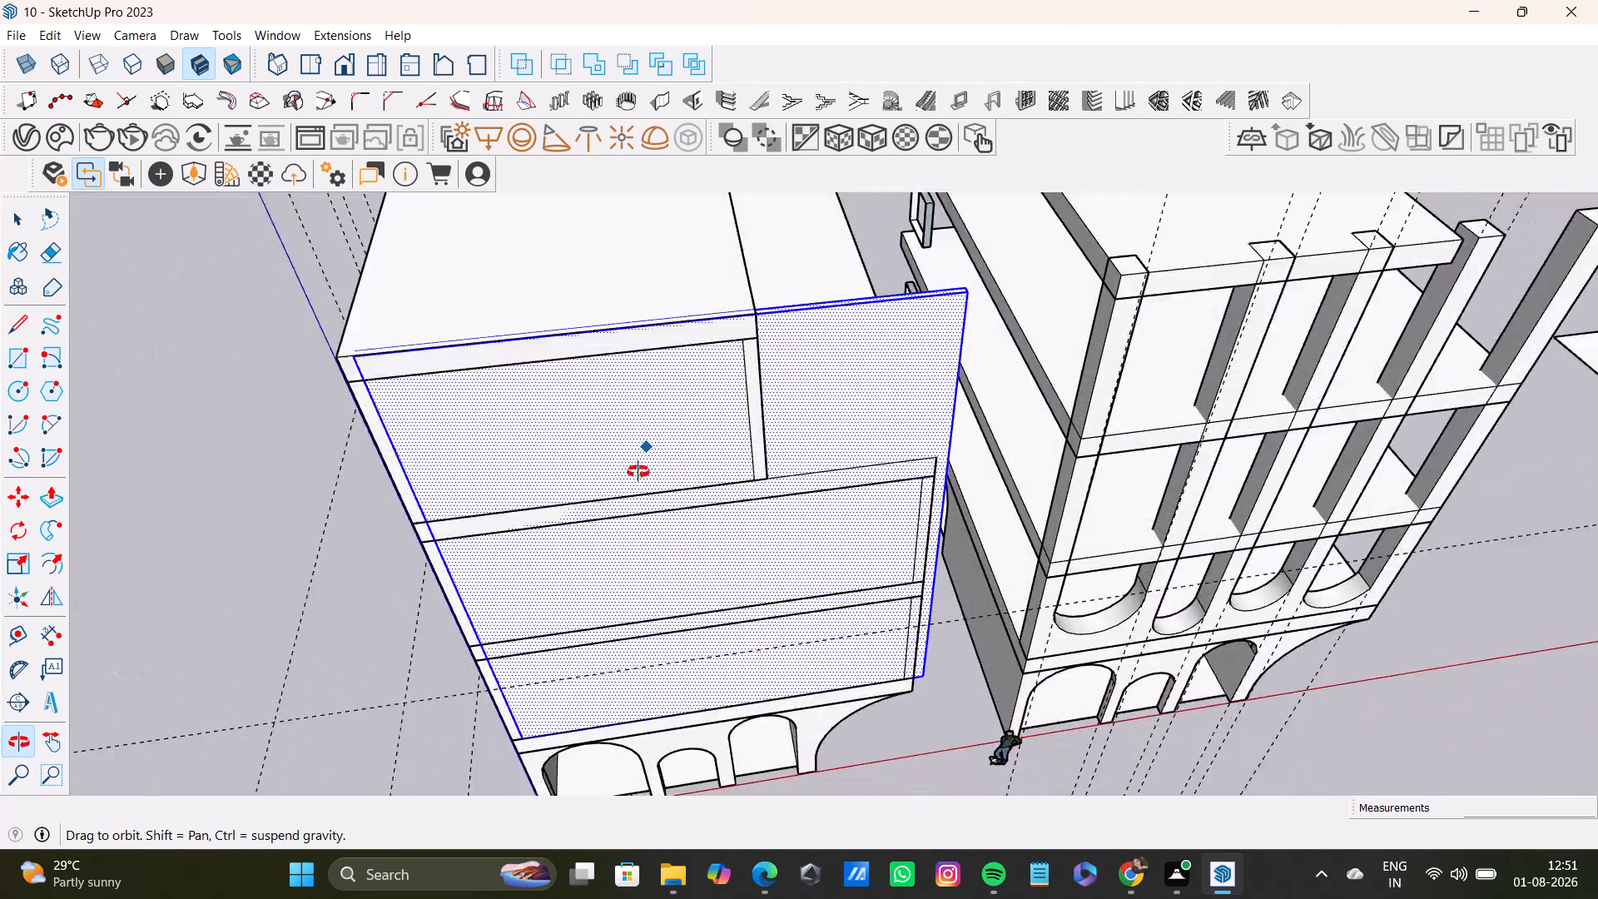
middle_click_drag(638, 472, 401, 404)
scroll(811, 474, "up", 4)
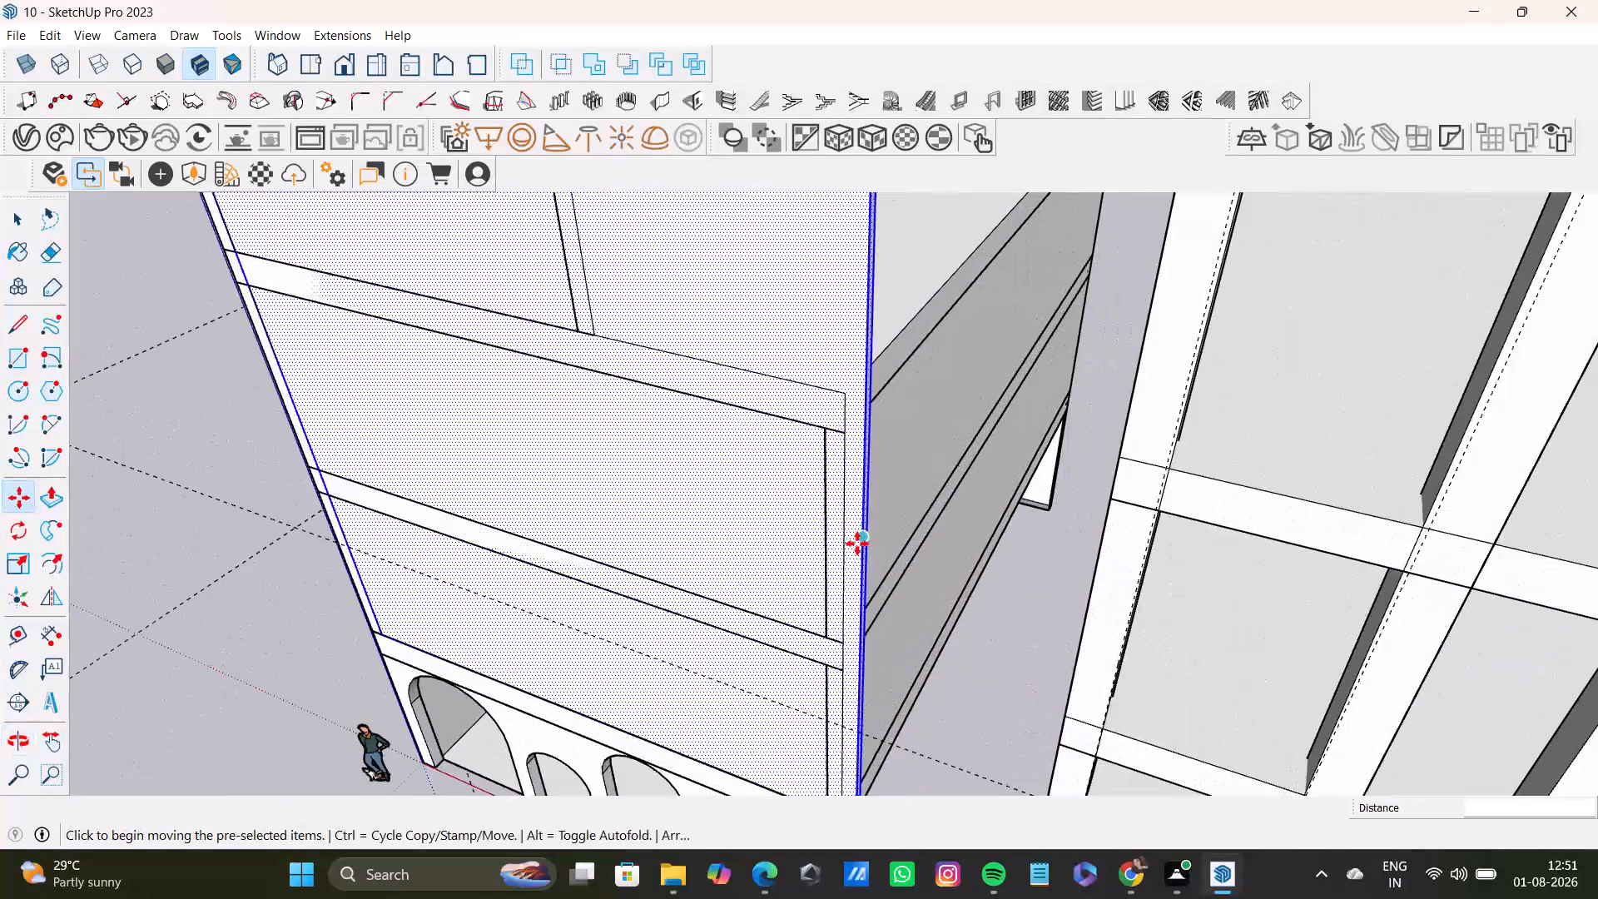
scroll(857, 544, "up", 7)
middle_click_drag(852, 532, 856, 511)
scroll(842, 514, "down", 1)
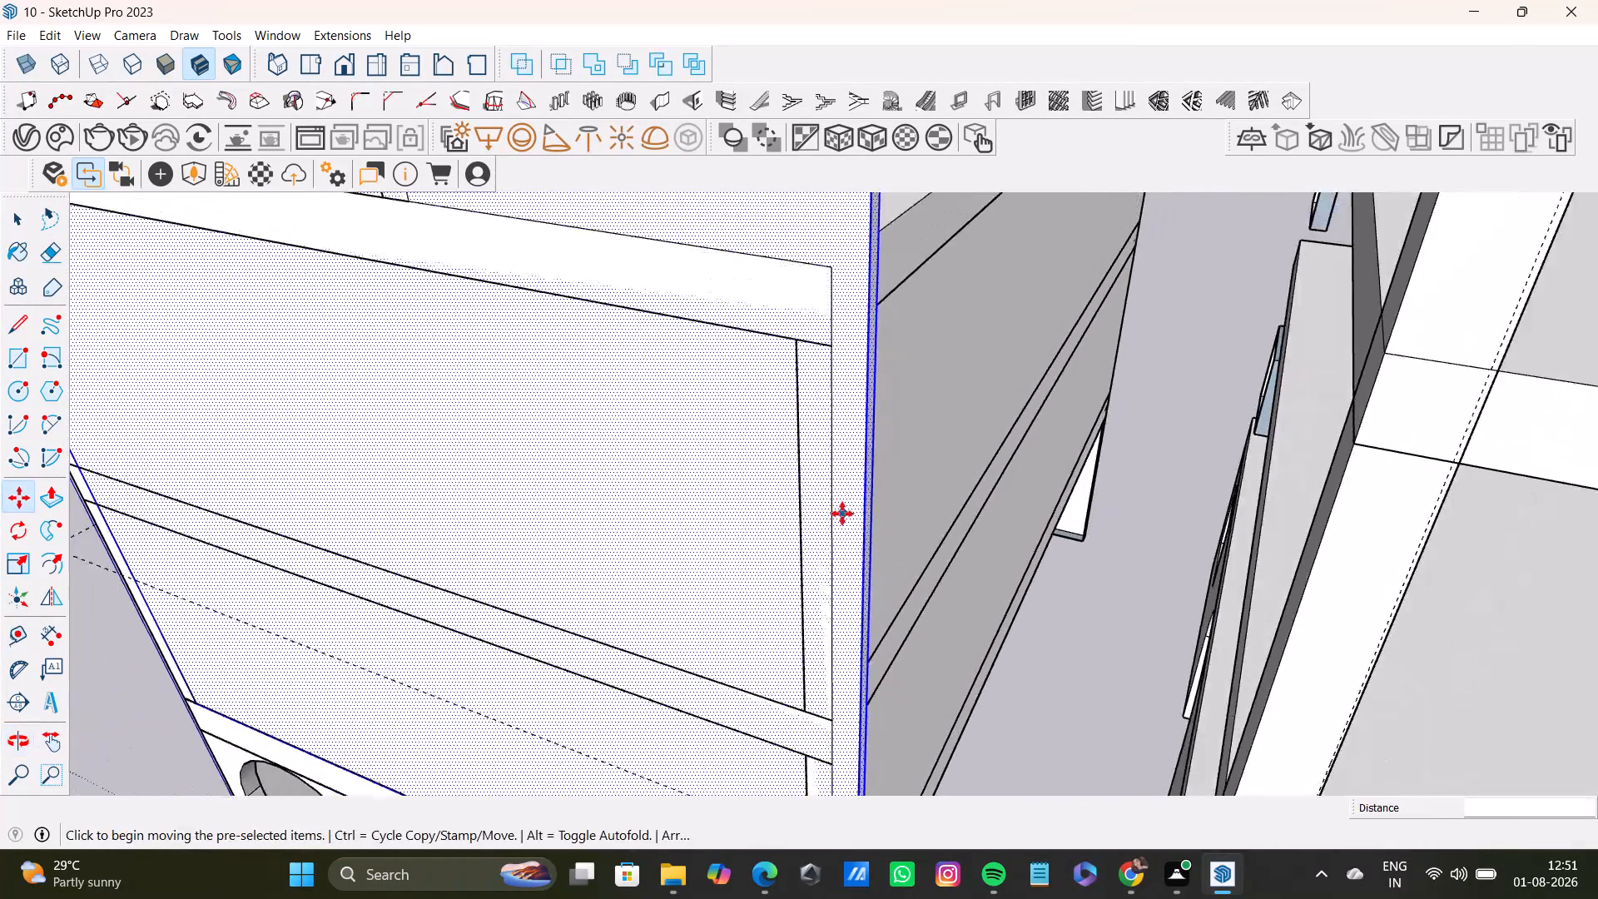
scroll(842, 514, "down", 14)
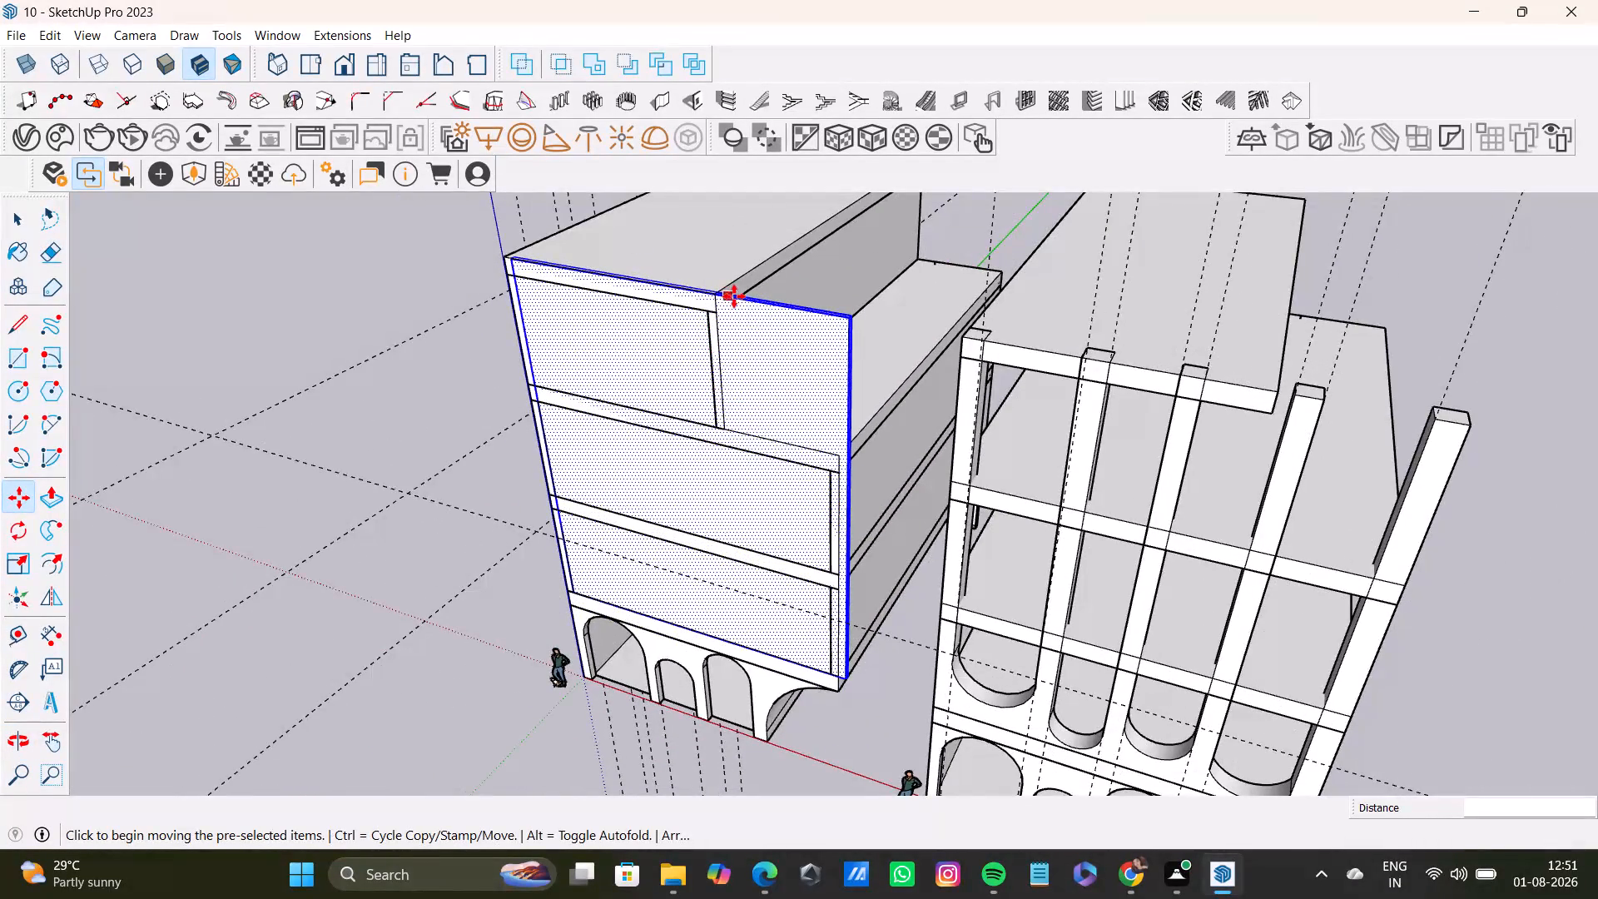
Push/Pull the front wall's top face down about 1' 6 5/8" towards the underside of the first building's roof slab.
scroll(760, 355, "up", 3)
scroll(672, 288, "up", 1)
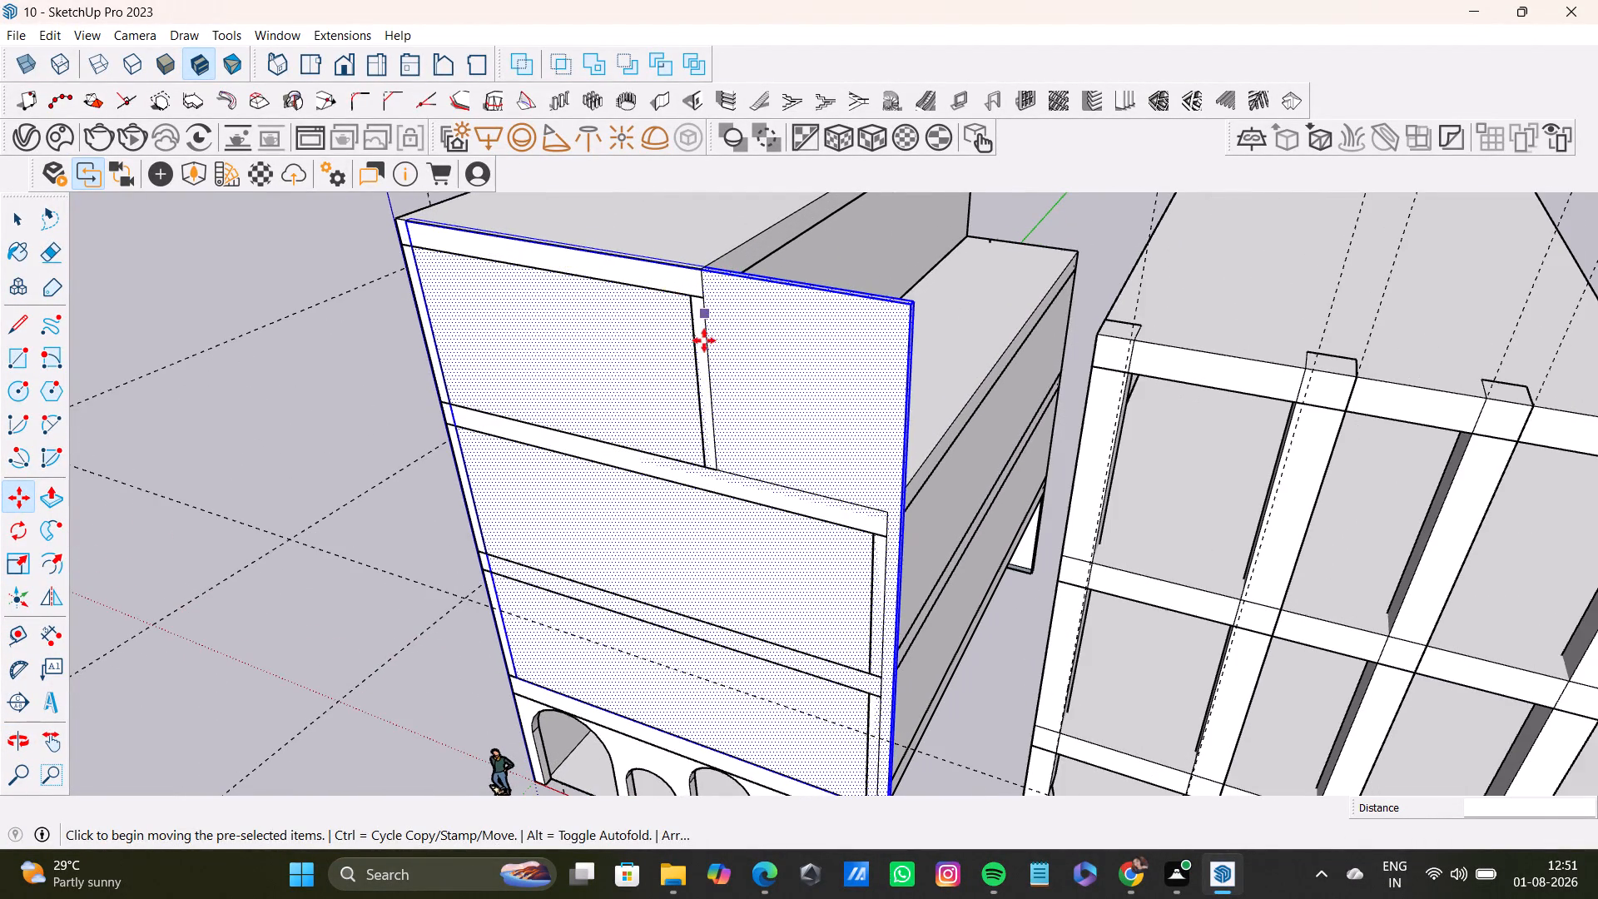
middle_click_drag(707, 529, 809, 683)
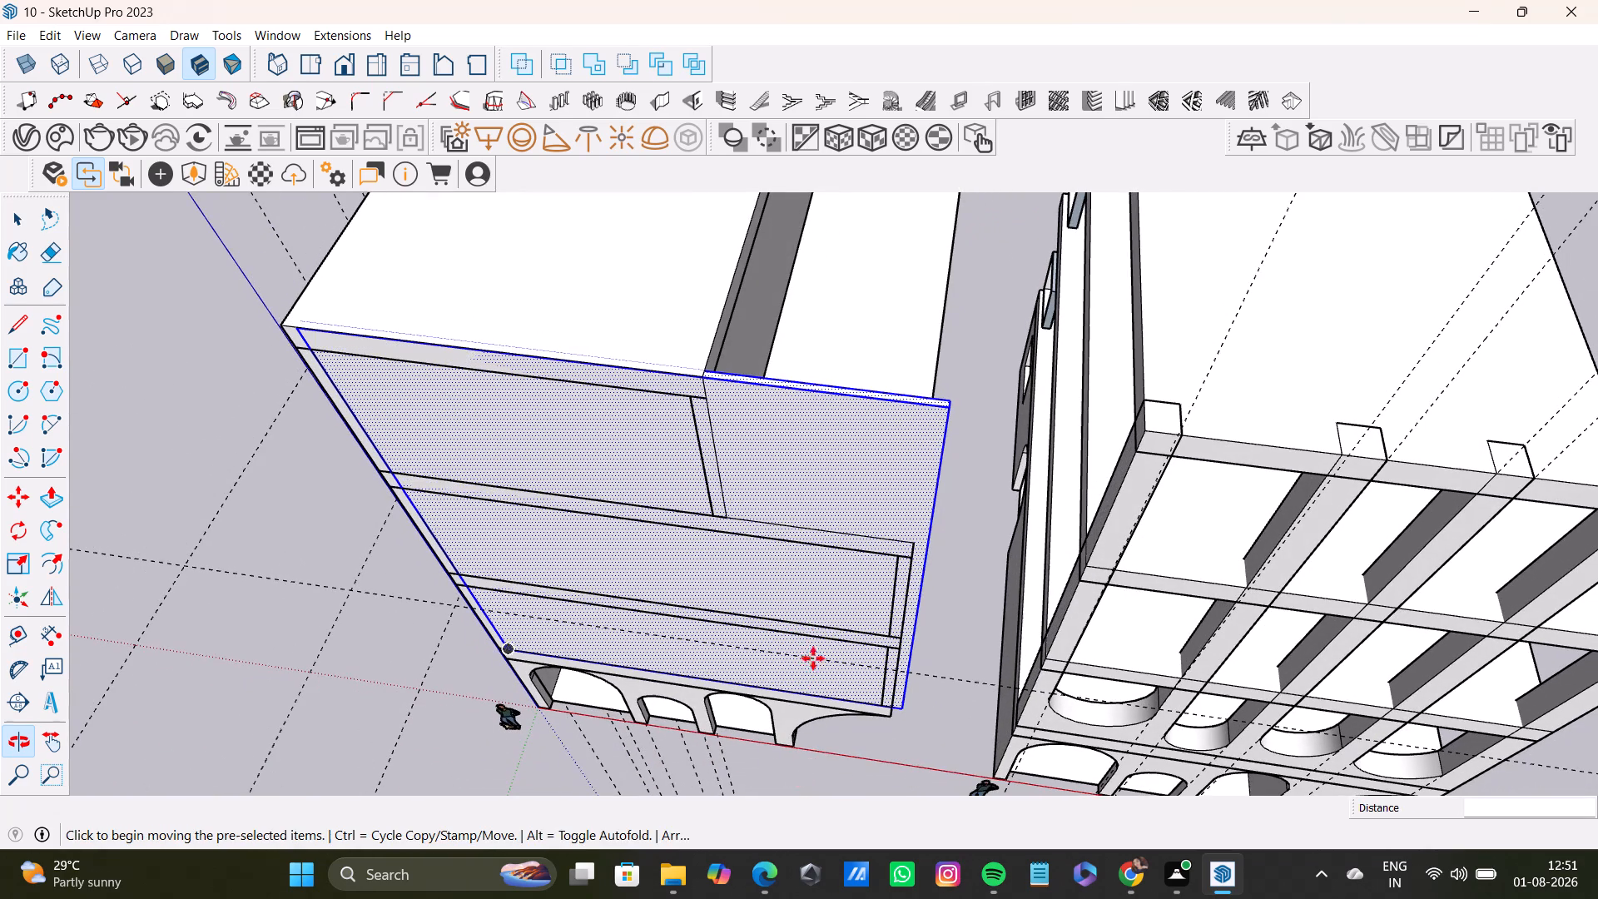
key("p")
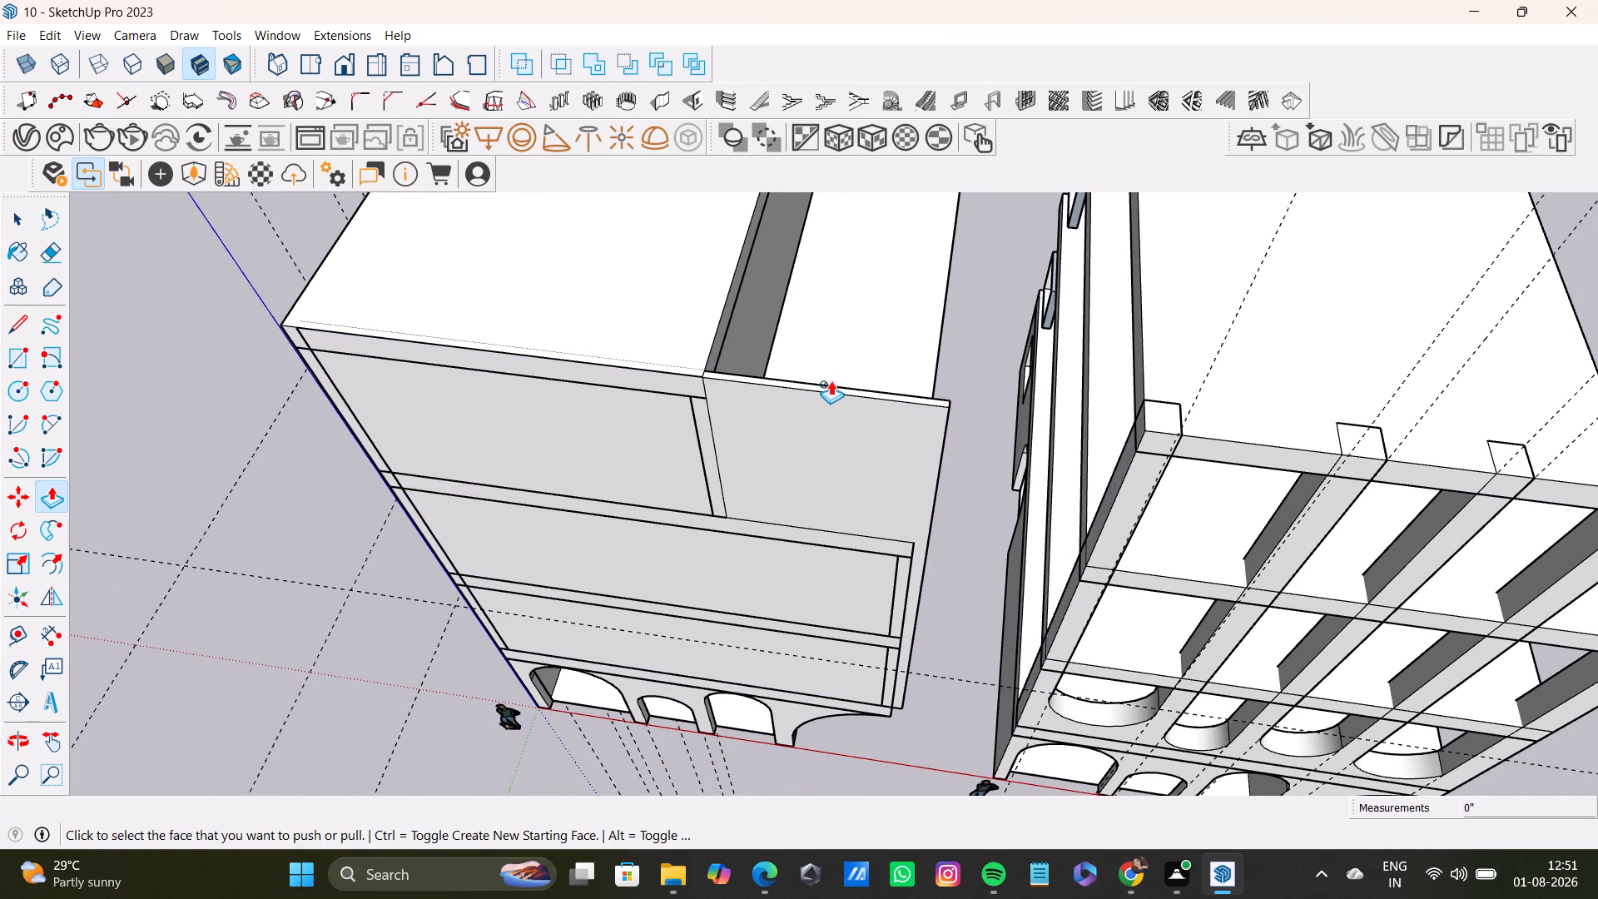
left_click(836, 387)
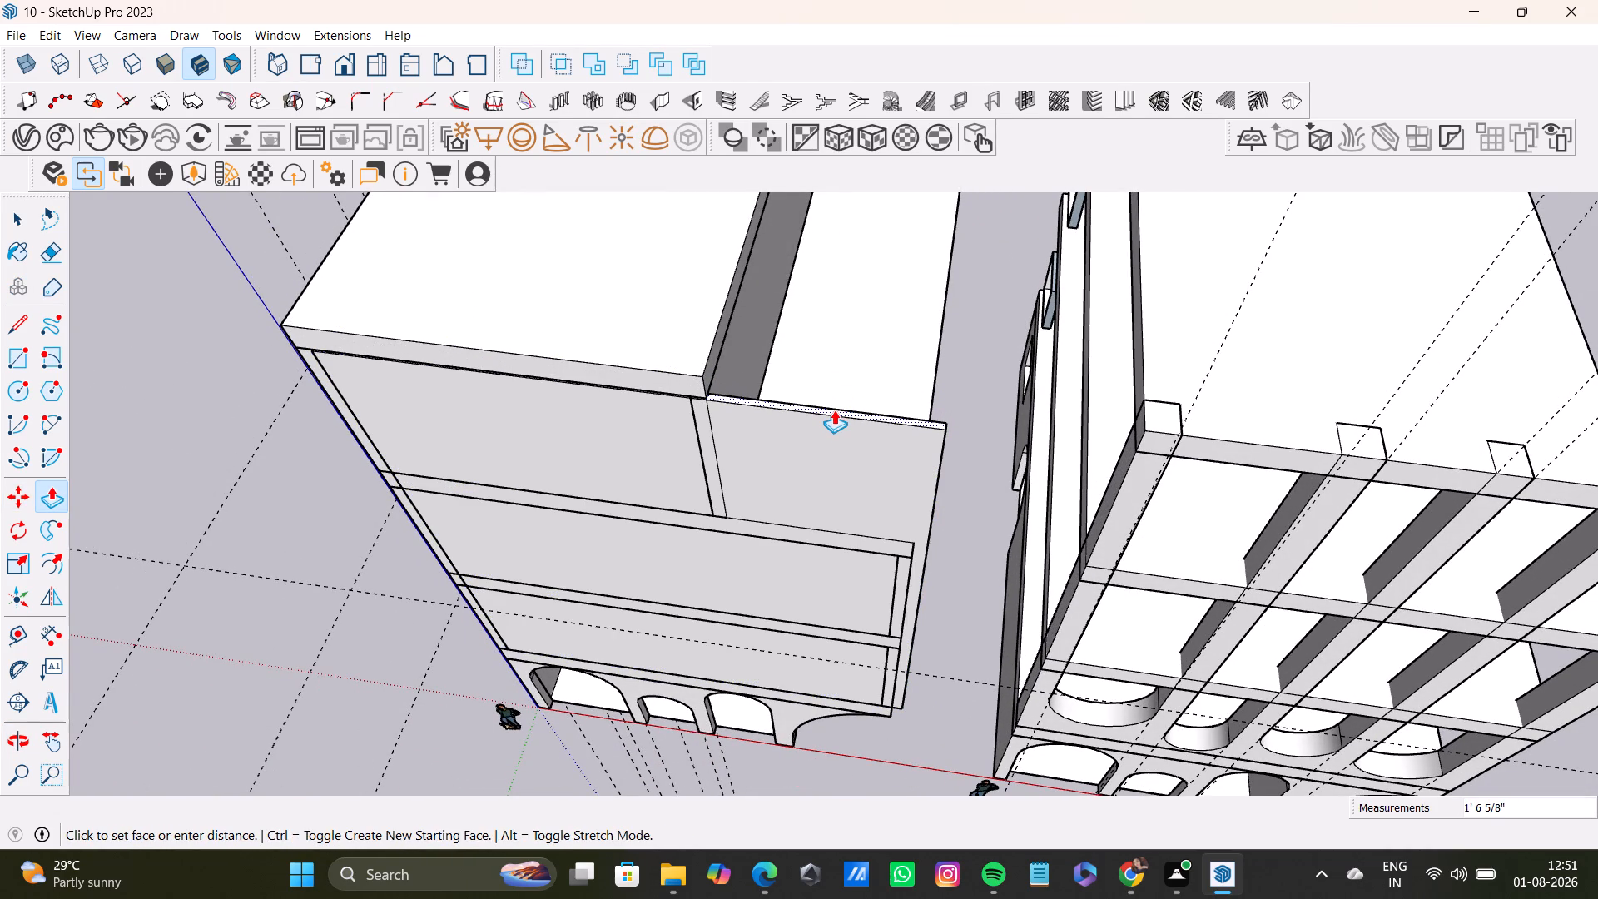
left_click(834, 410)
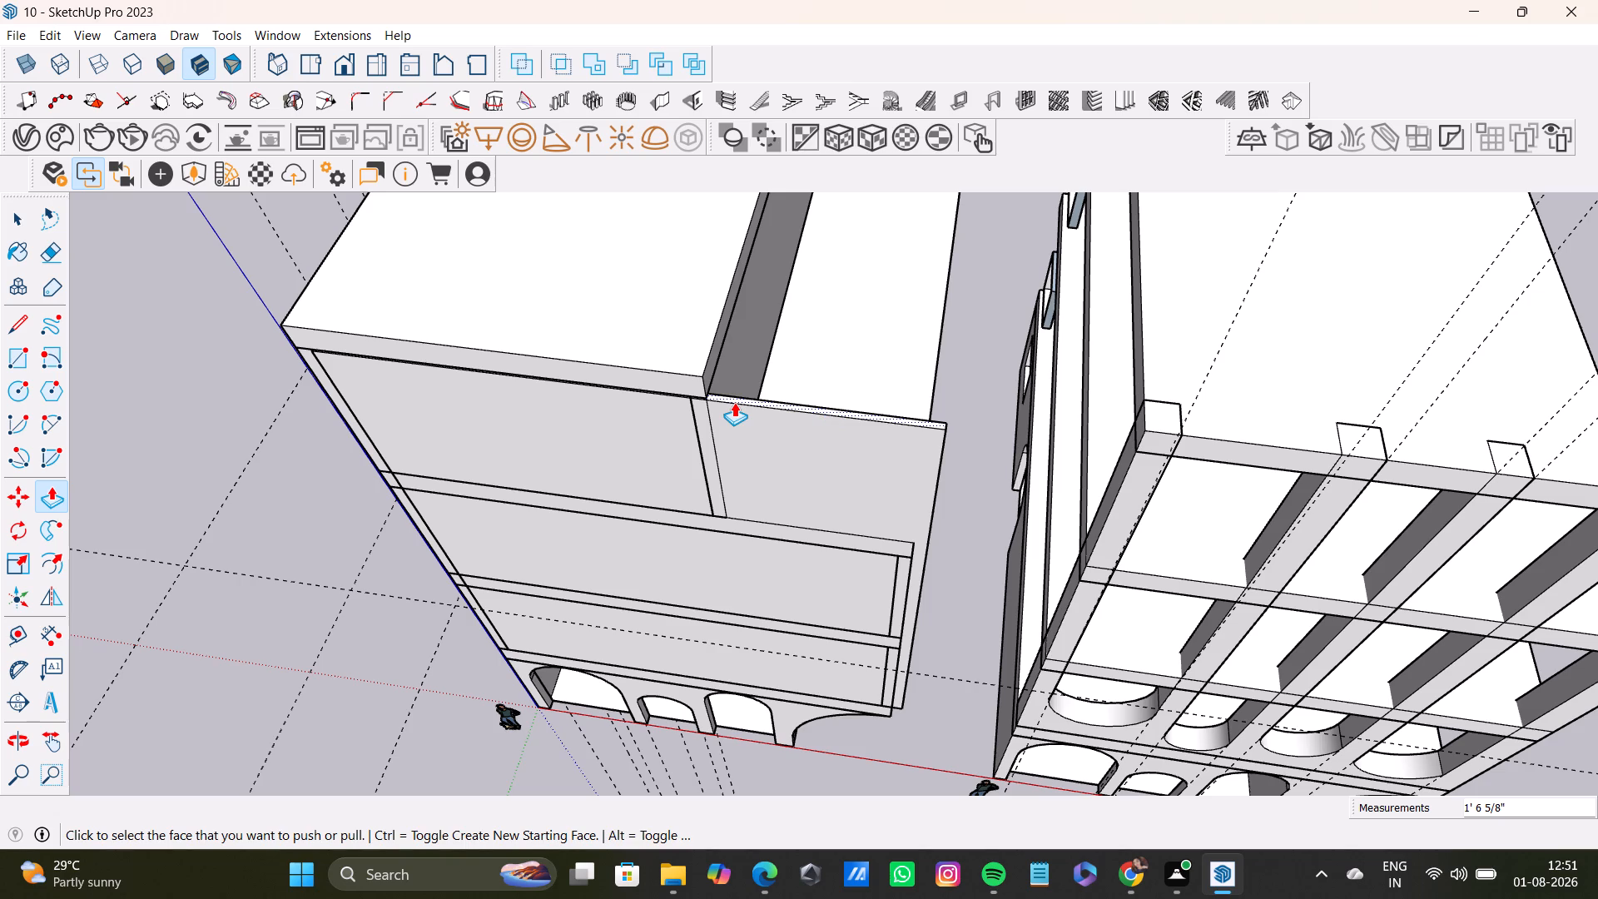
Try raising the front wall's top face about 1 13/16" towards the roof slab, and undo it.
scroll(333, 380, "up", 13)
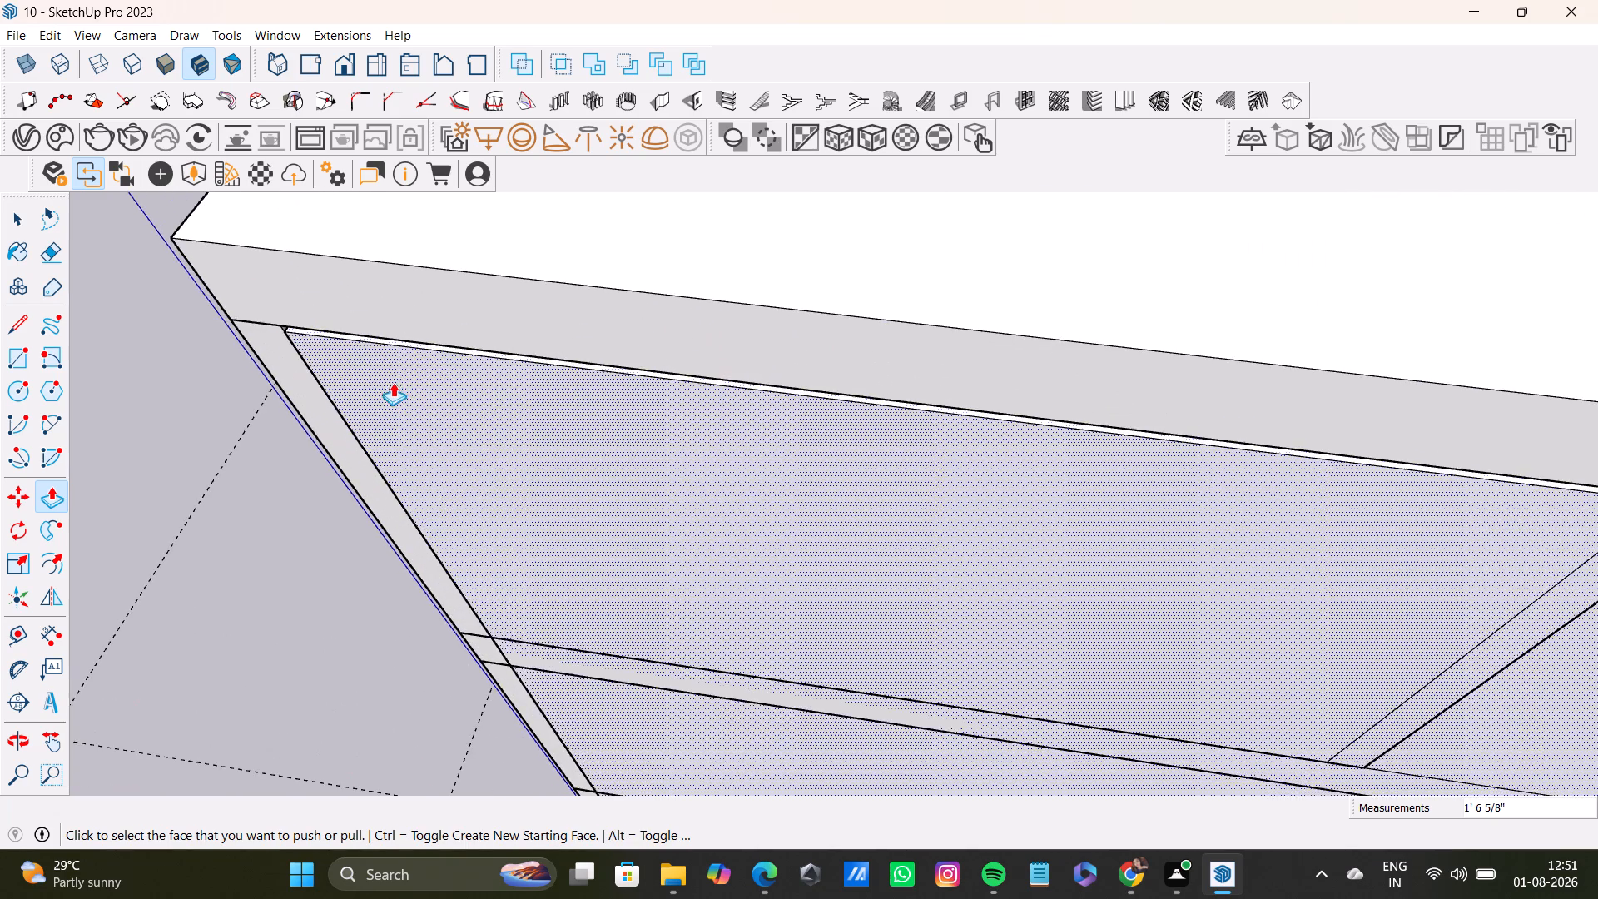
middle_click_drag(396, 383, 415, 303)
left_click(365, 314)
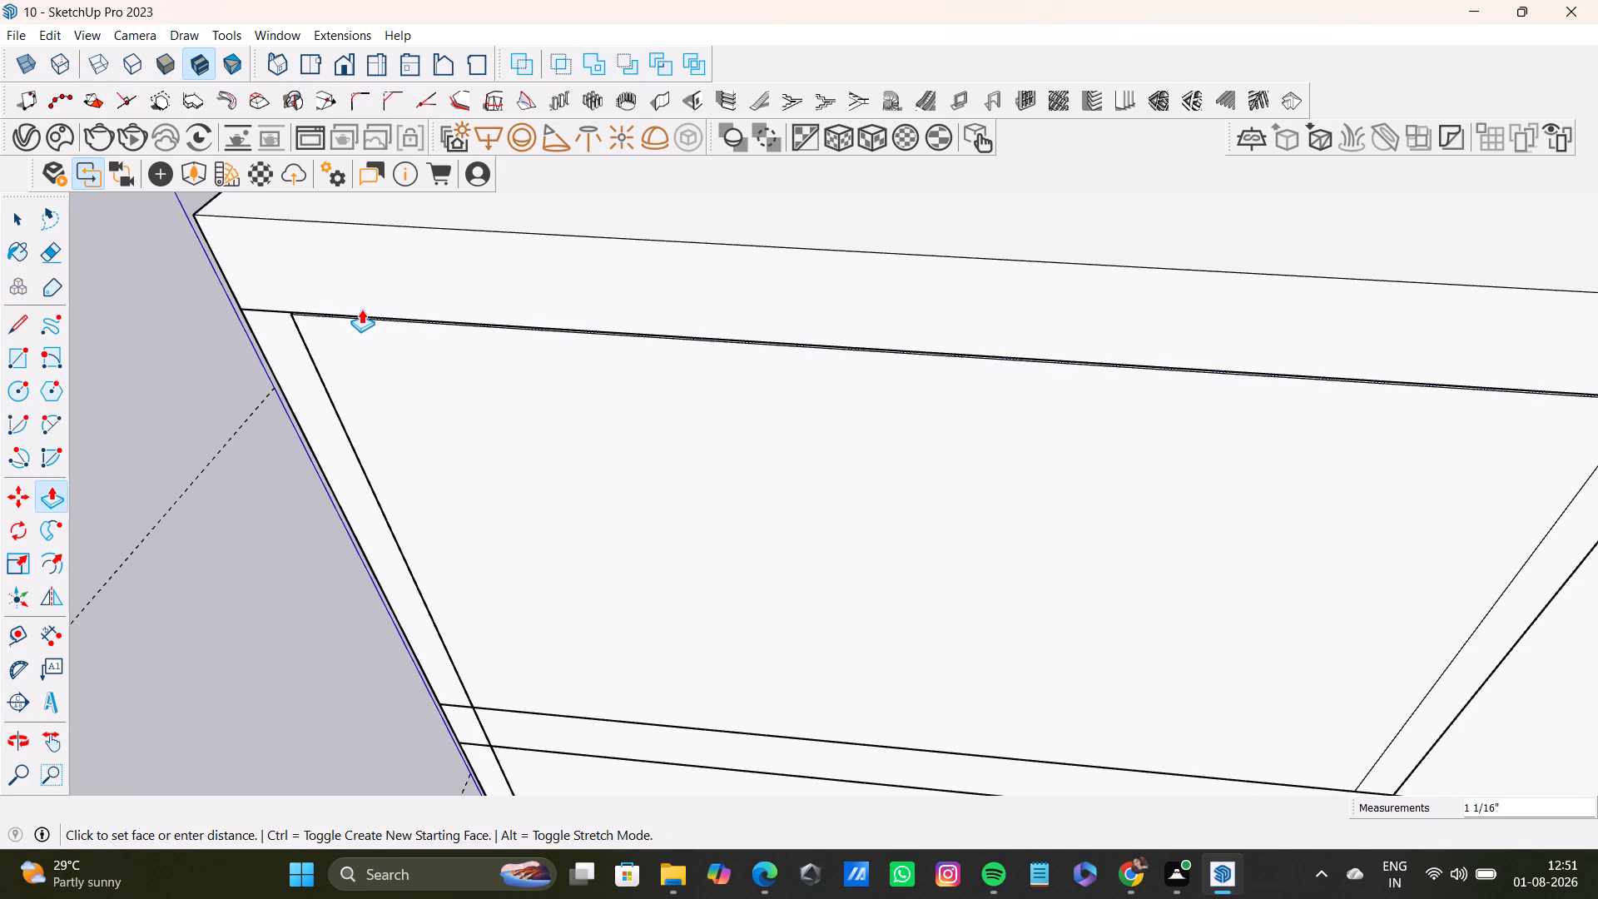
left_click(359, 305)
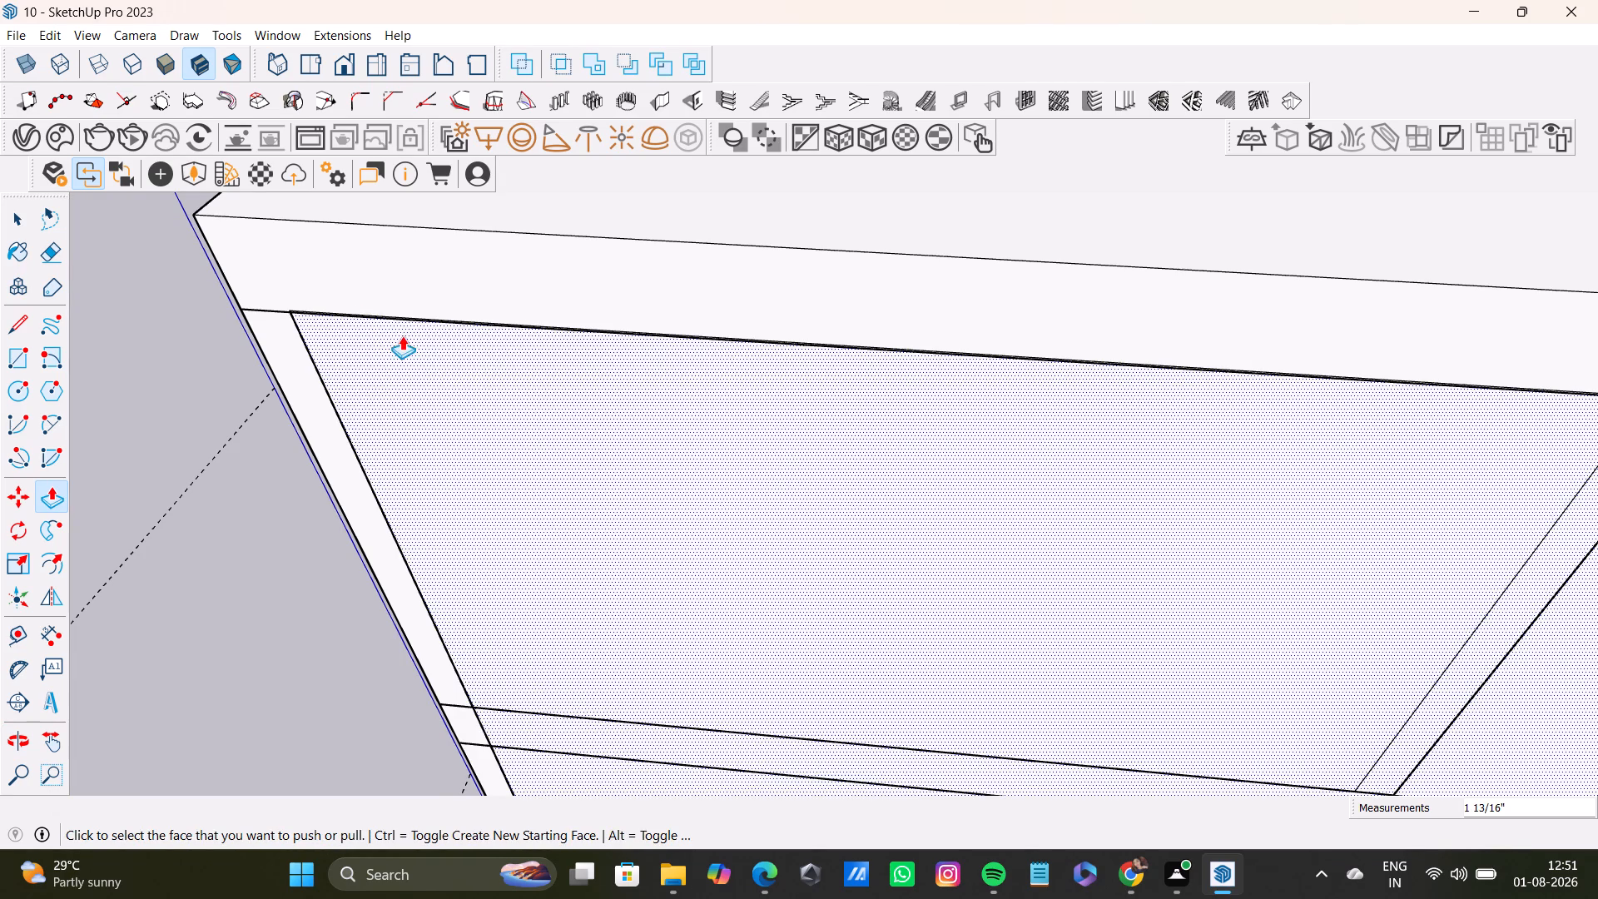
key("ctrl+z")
Push/Pull the front wall's top face up about 1 1/2" to meet the underside of the roof slab.
scroll(315, 319, "up", 14)
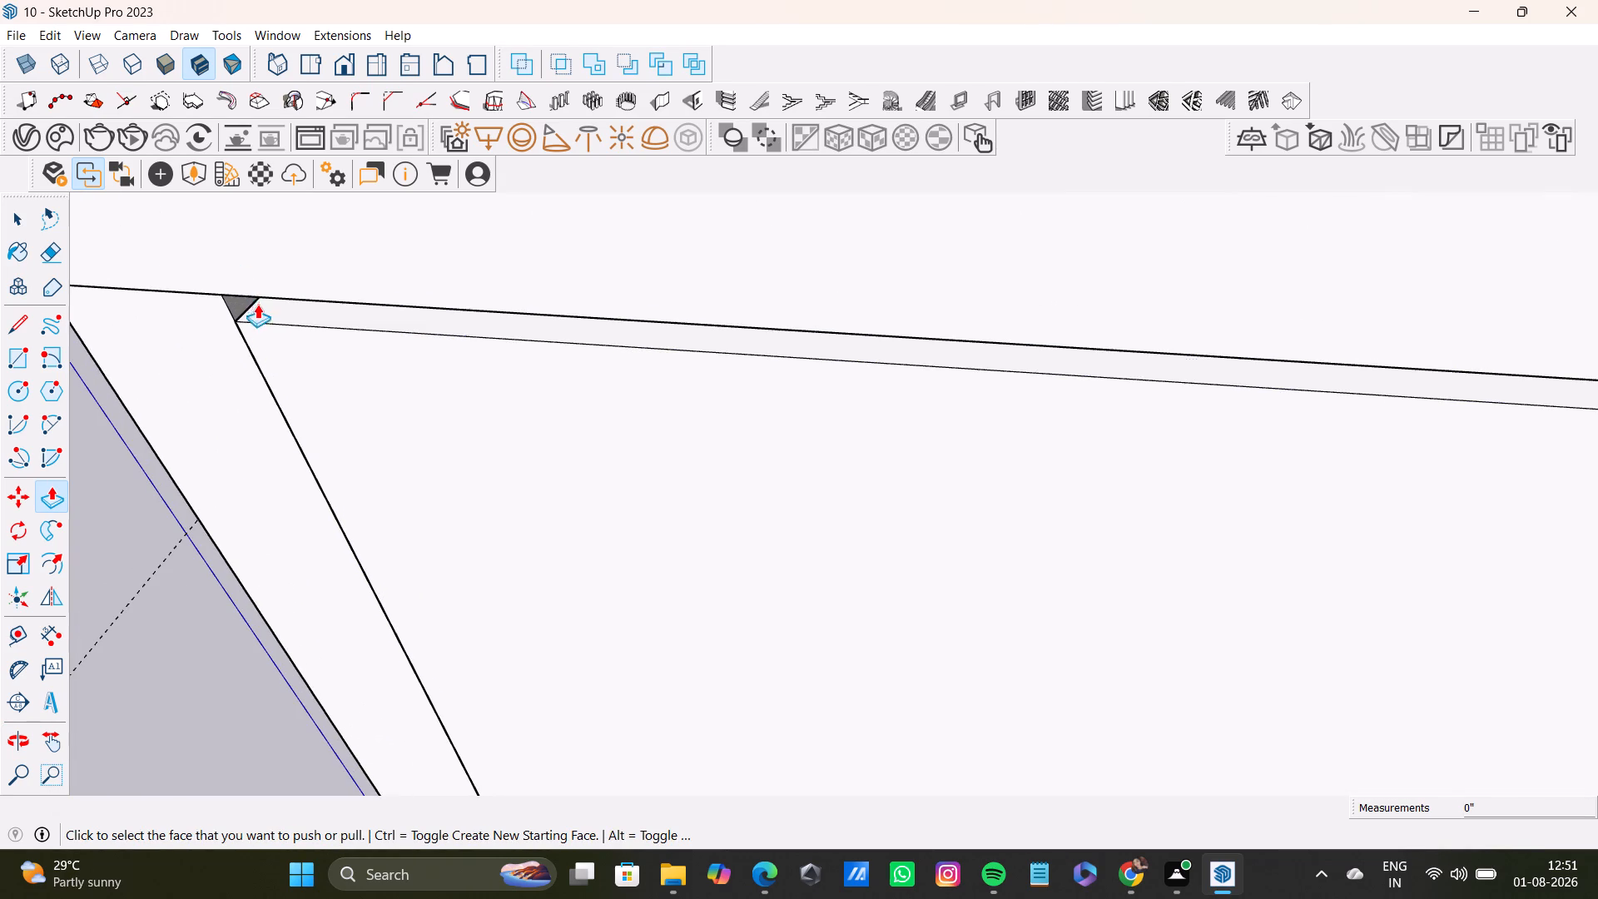
left_click(257, 305)
left_click(230, 291)
Push/Pull the front wall's overhanging side face, nearest the second building, inward about 1' 6 9/16" to the column's inner edge.
scroll(568, 499, "down", 10)
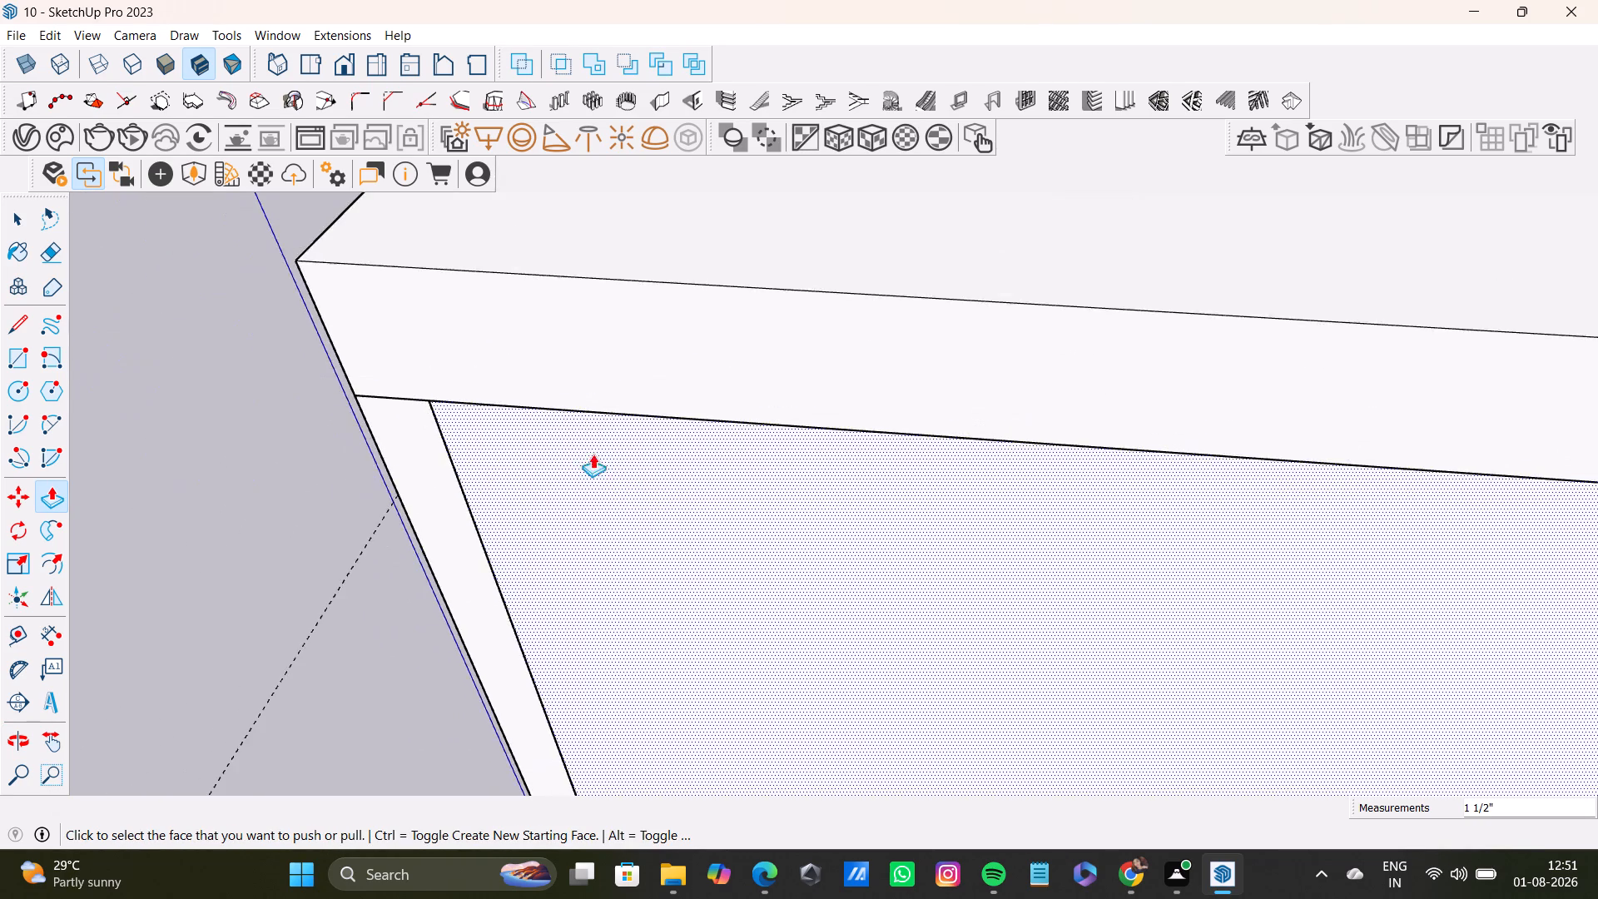
scroll(593, 454, "down", 18)
middle_click_drag(659, 527, 530, 340)
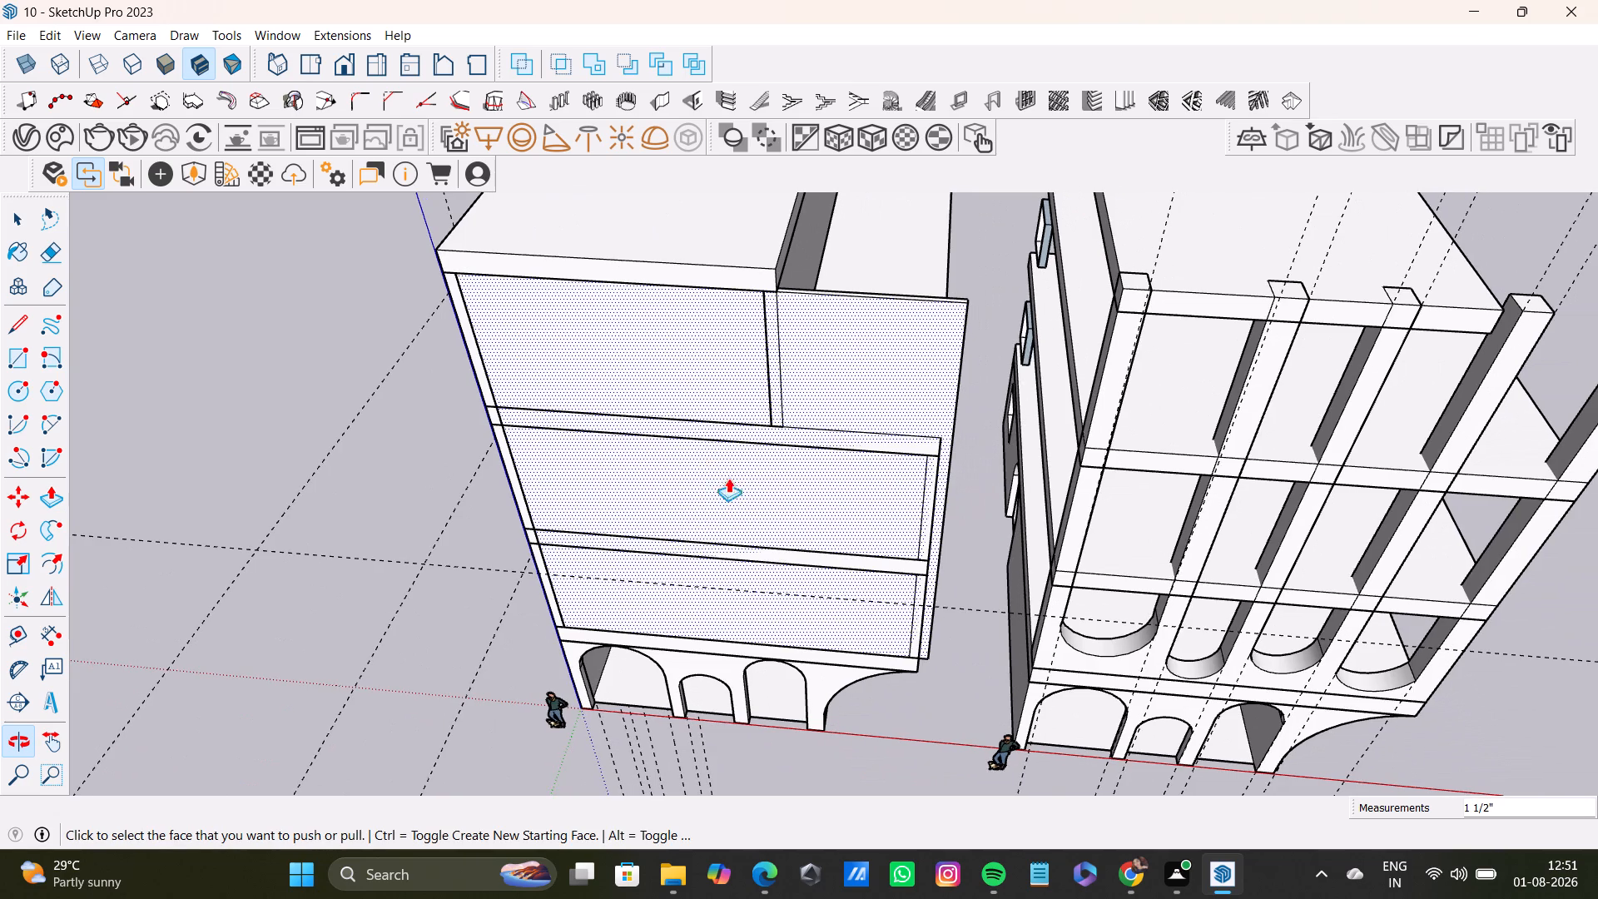
scroll(876, 549, "up", 5)
middle_click_drag(921, 546, 803, 497)
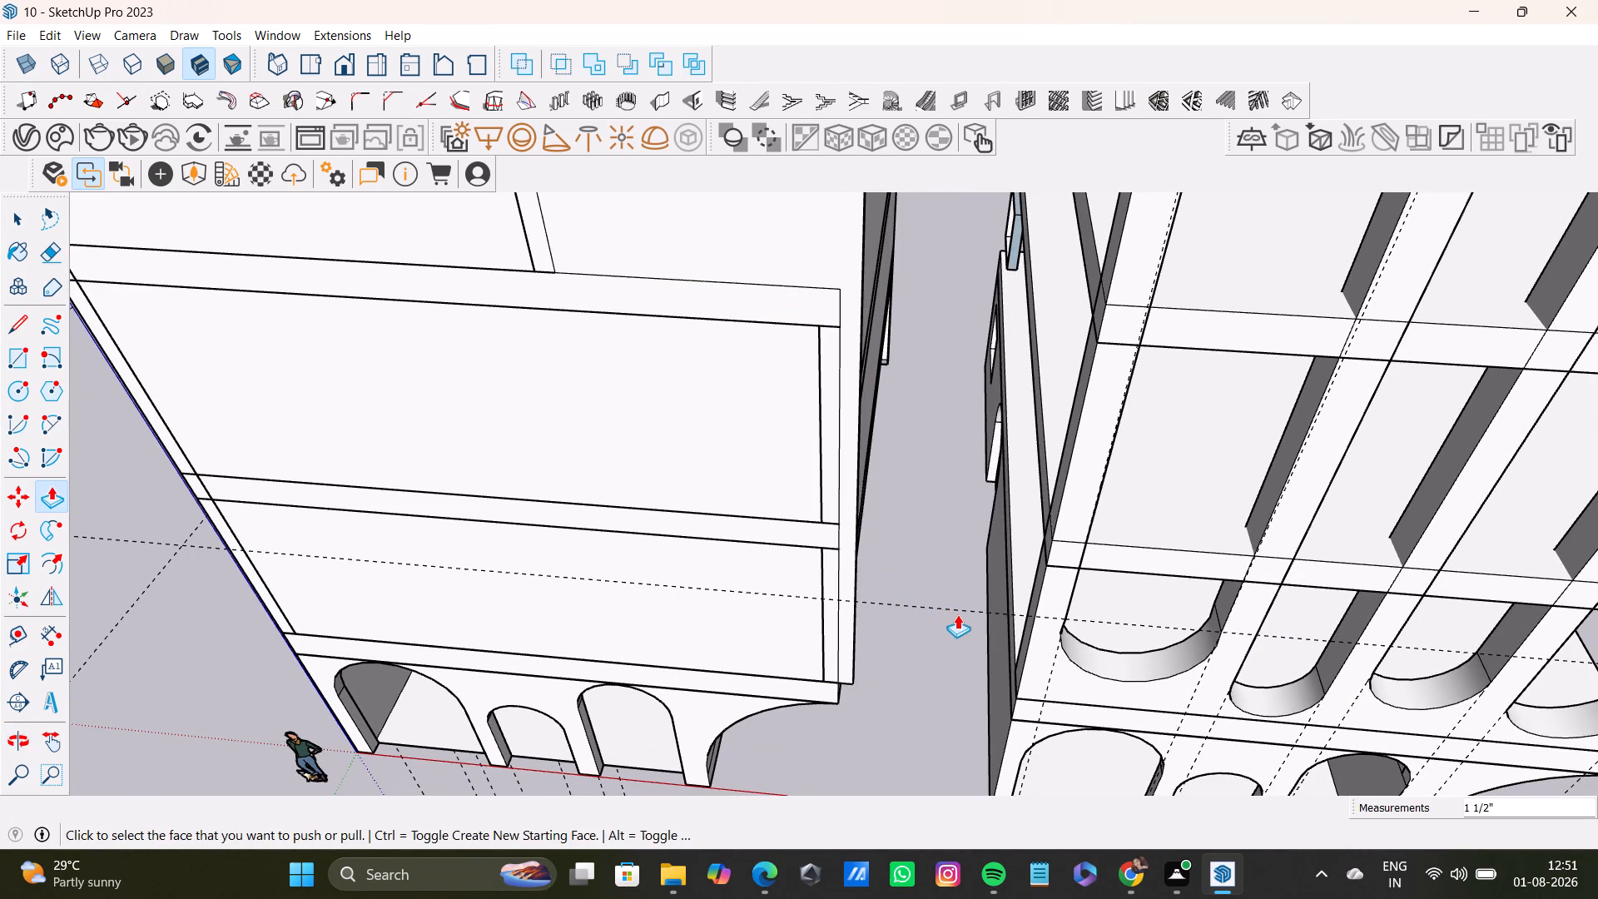
middle_click_drag(962, 615, 912, 384)
middle_click_drag(945, 499, 785, 496)
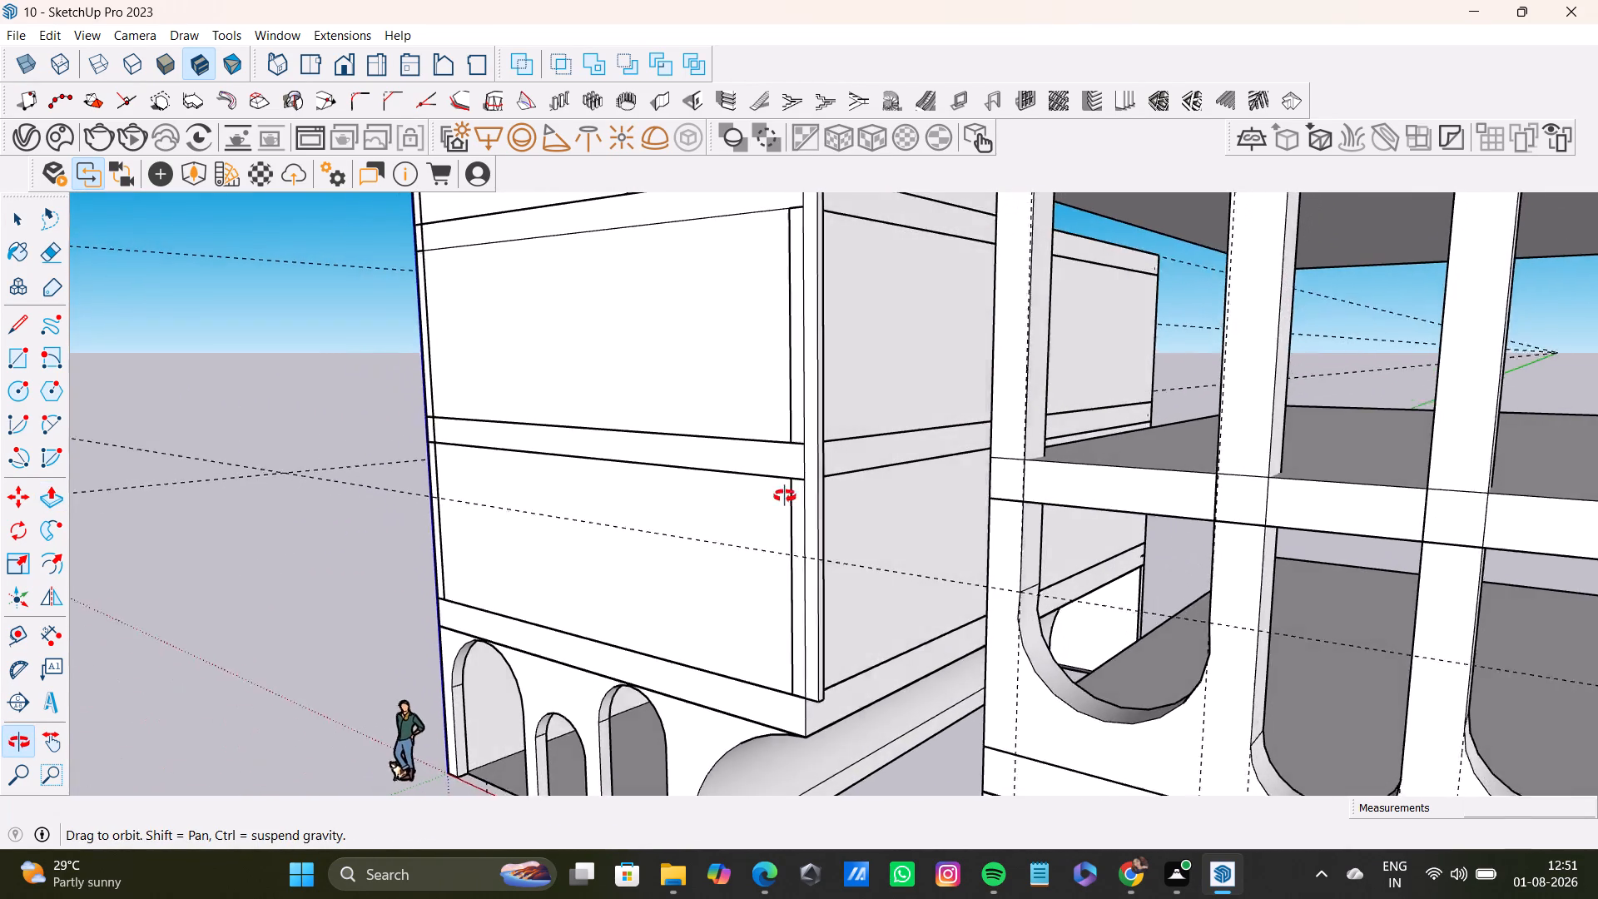
middle_click_drag(785, 496, 776, 503)
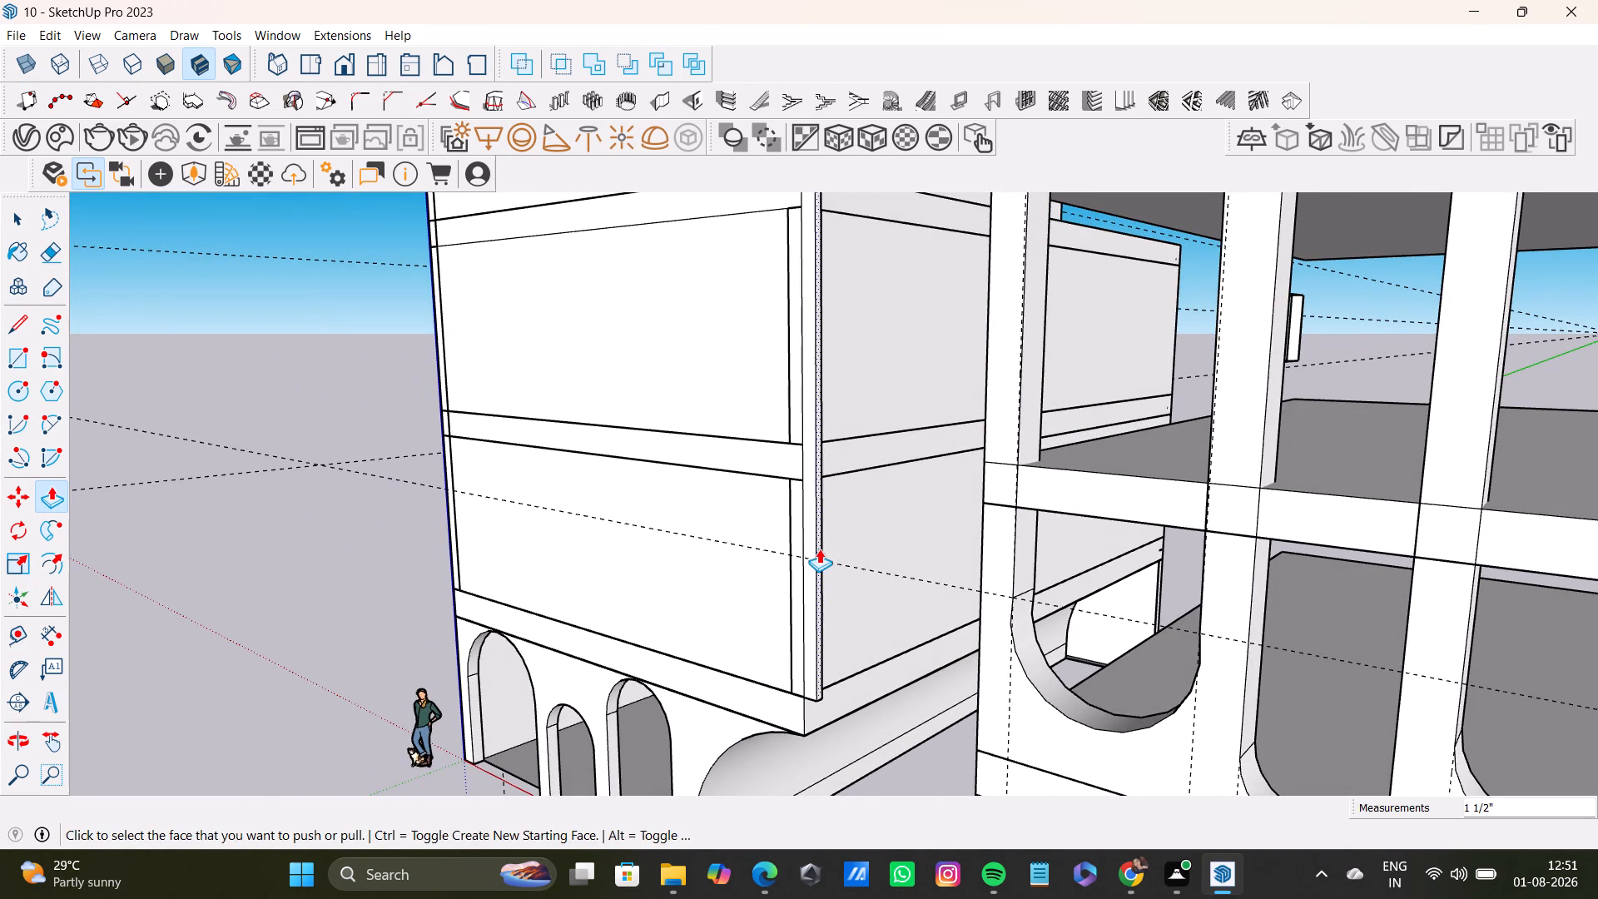
left_click(819, 549)
left_click(793, 540)
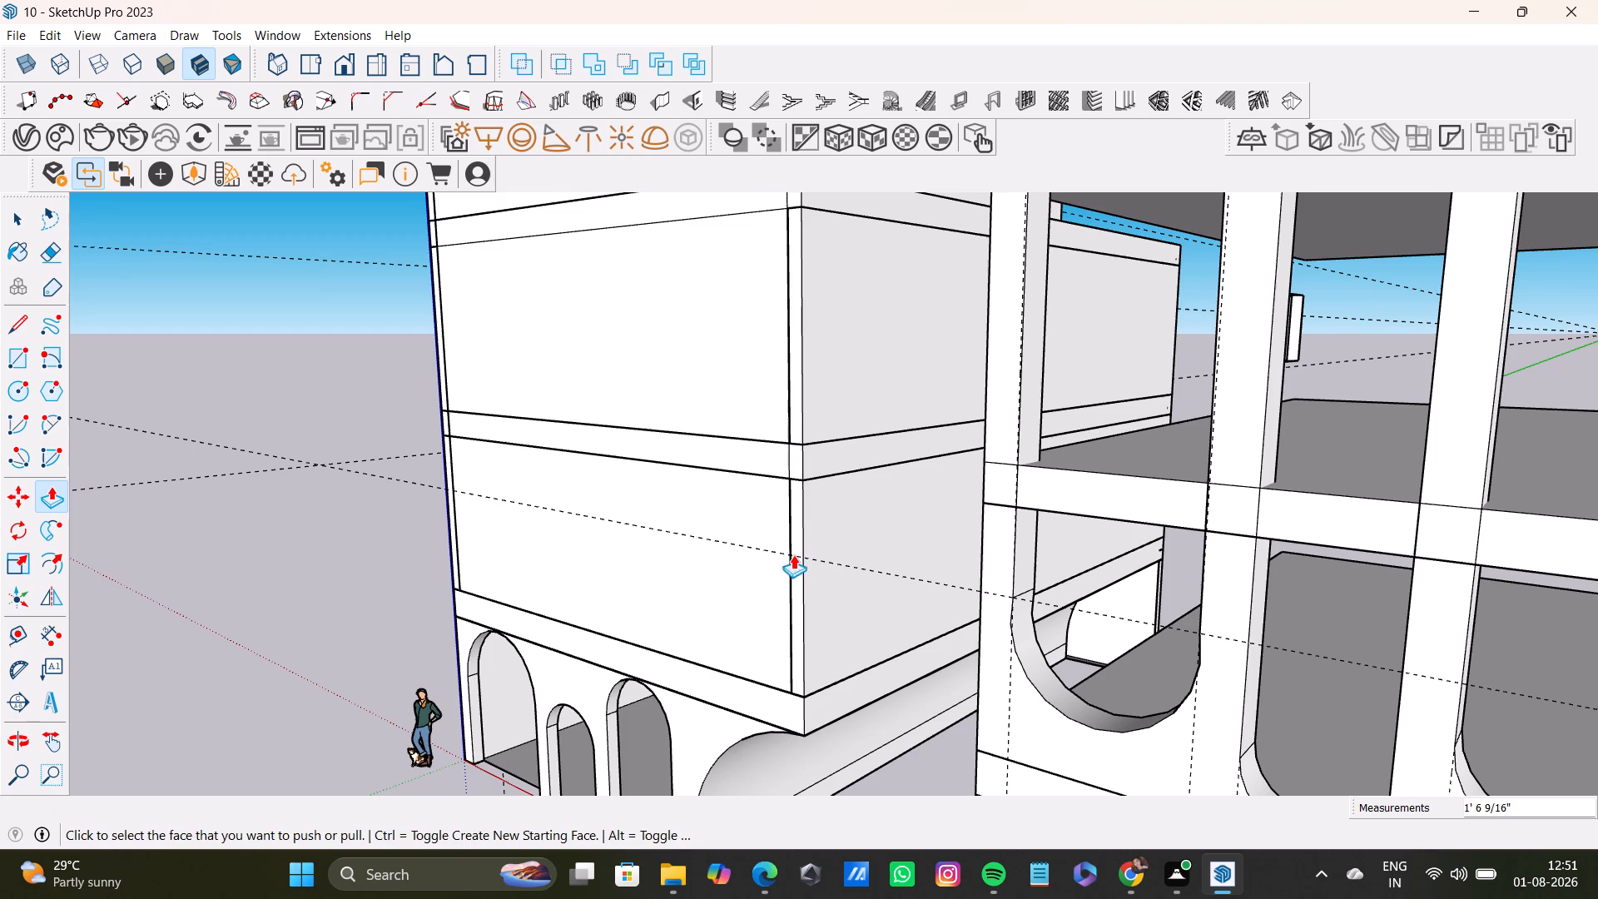
Inspect the first building's trimmed front wall and side facade alongside the second building's columned front from several angles.
scroll(689, 693, "down", 9)
middle_click_drag(689, 690, 964, 661)
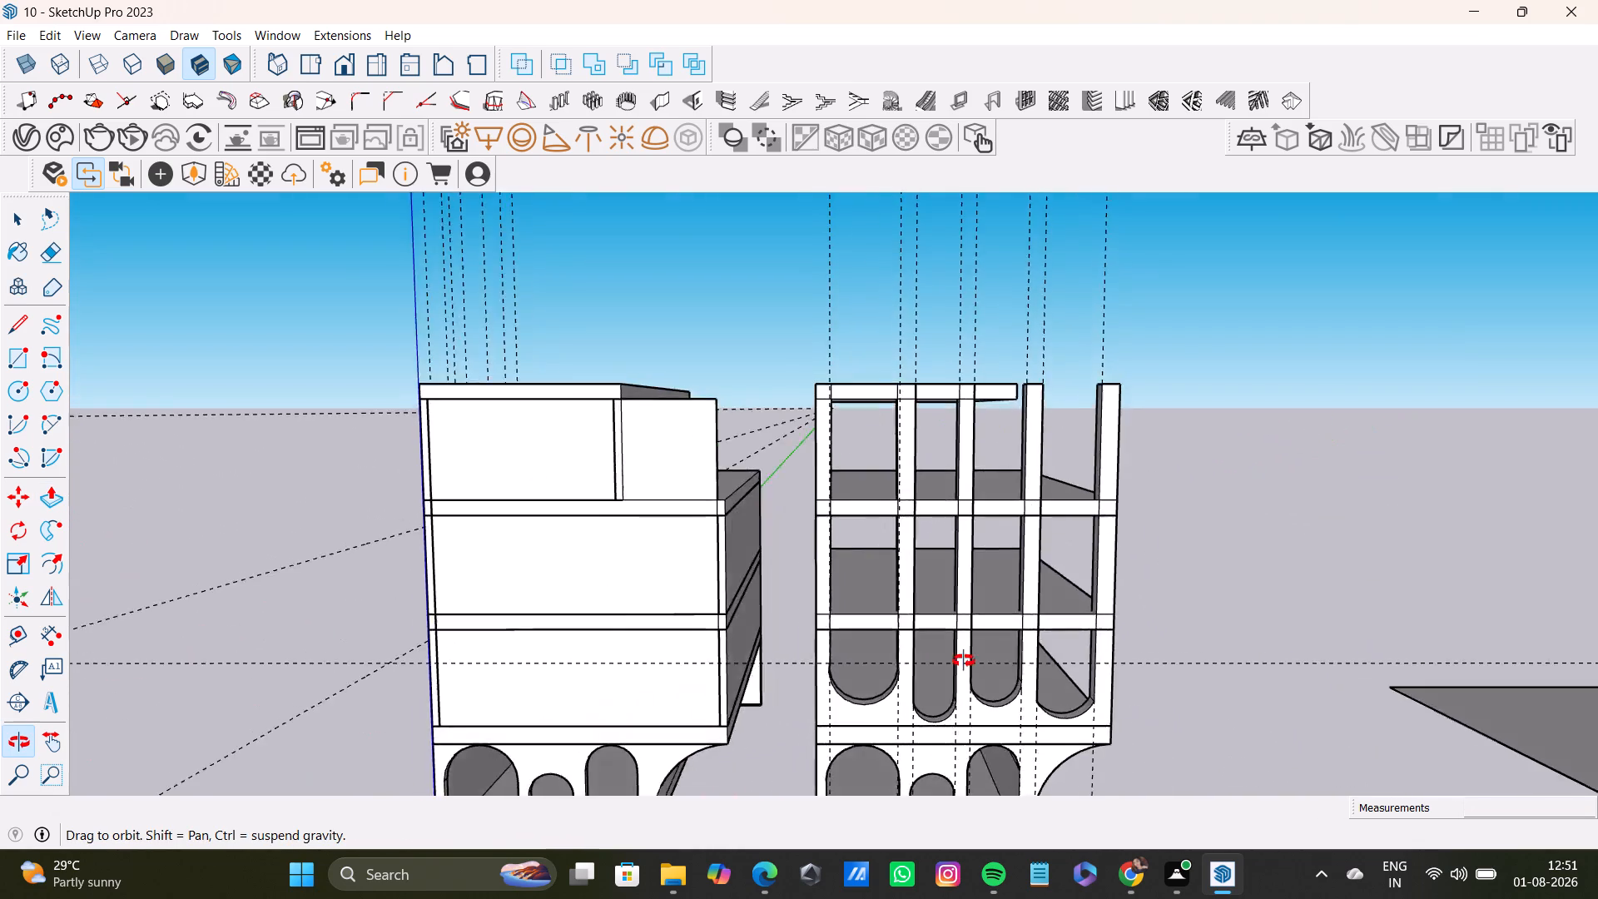
middle_click_drag(964, 661, 752, 658)
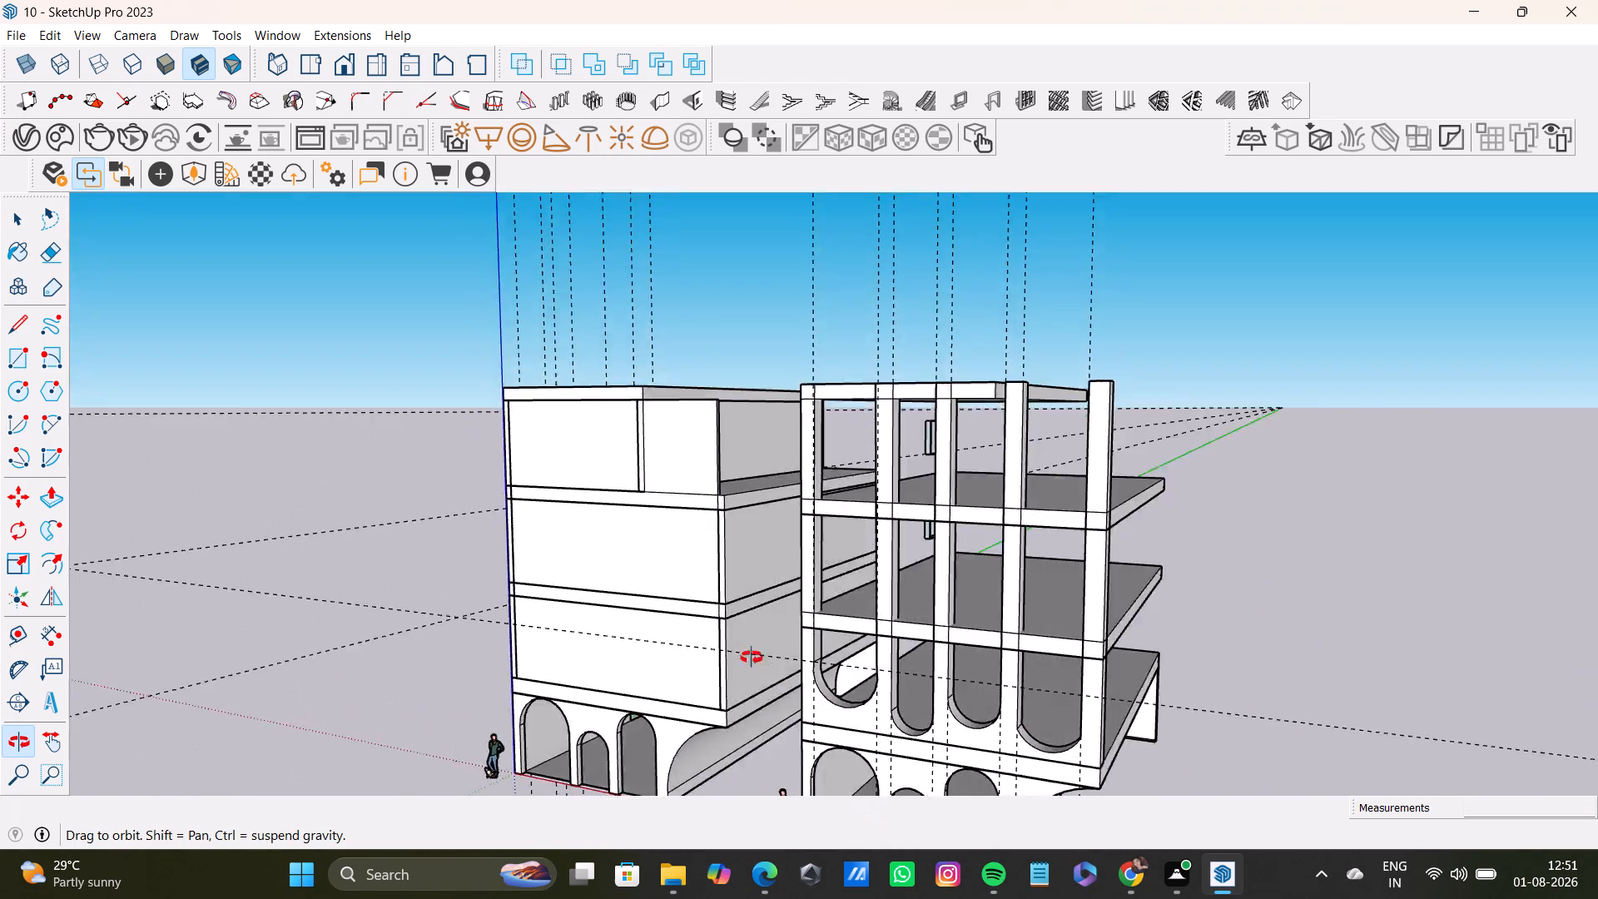
middle_click_drag(752, 658, 1015, 564)
scroll(747, 587, "down", 3)
middle_click_drag(614, 643, 956, 626)
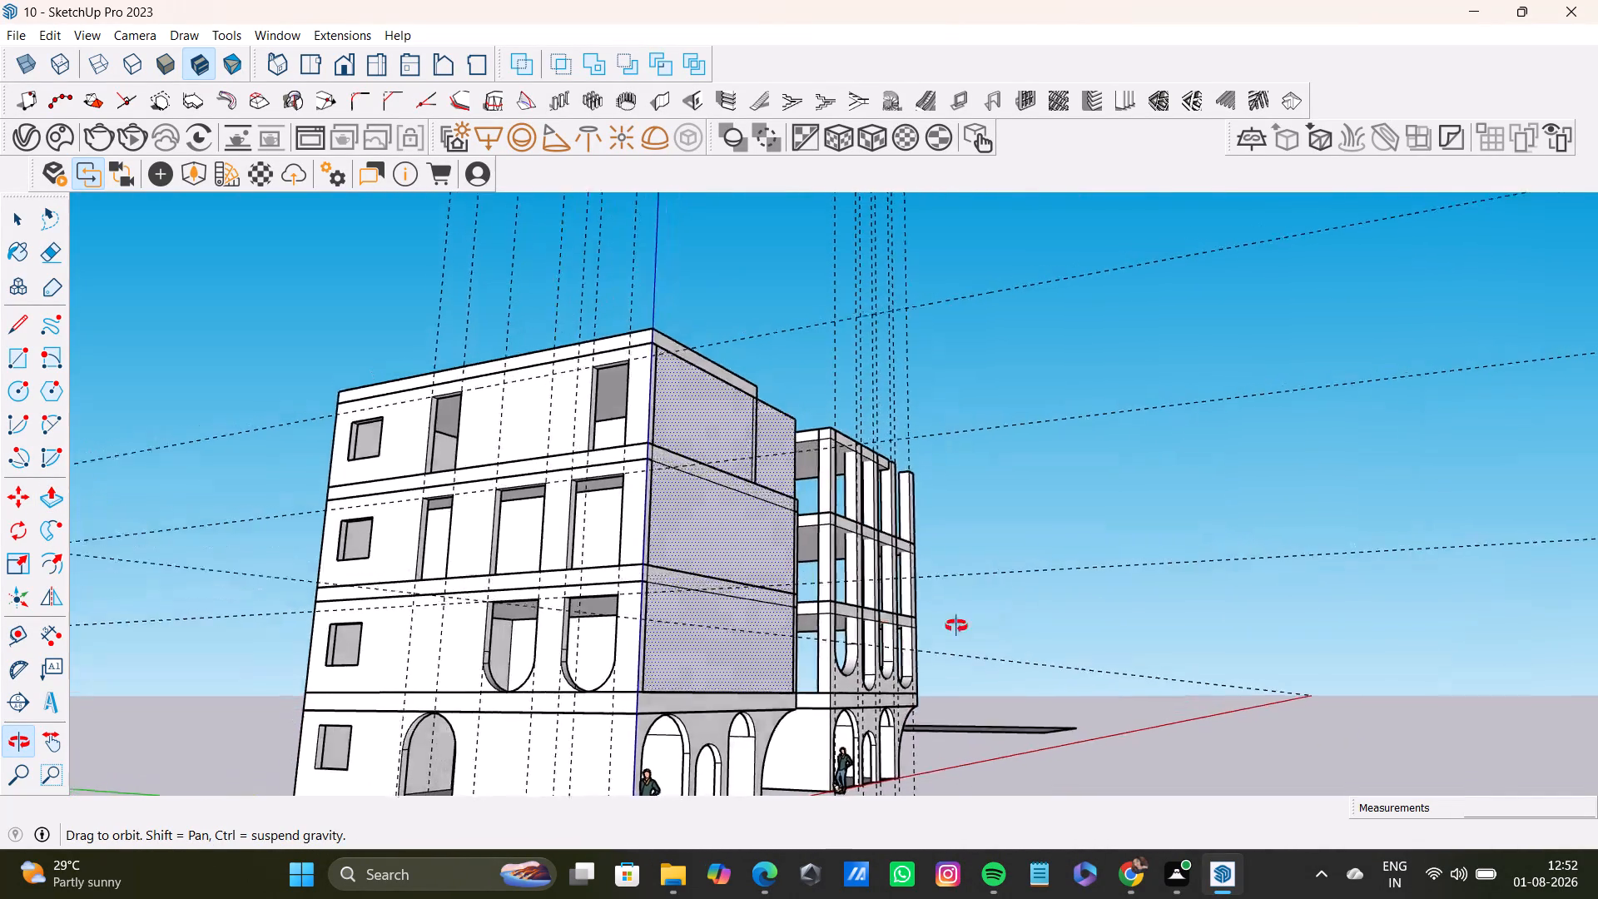
middle_click_drag(956, 626, 541, 673)
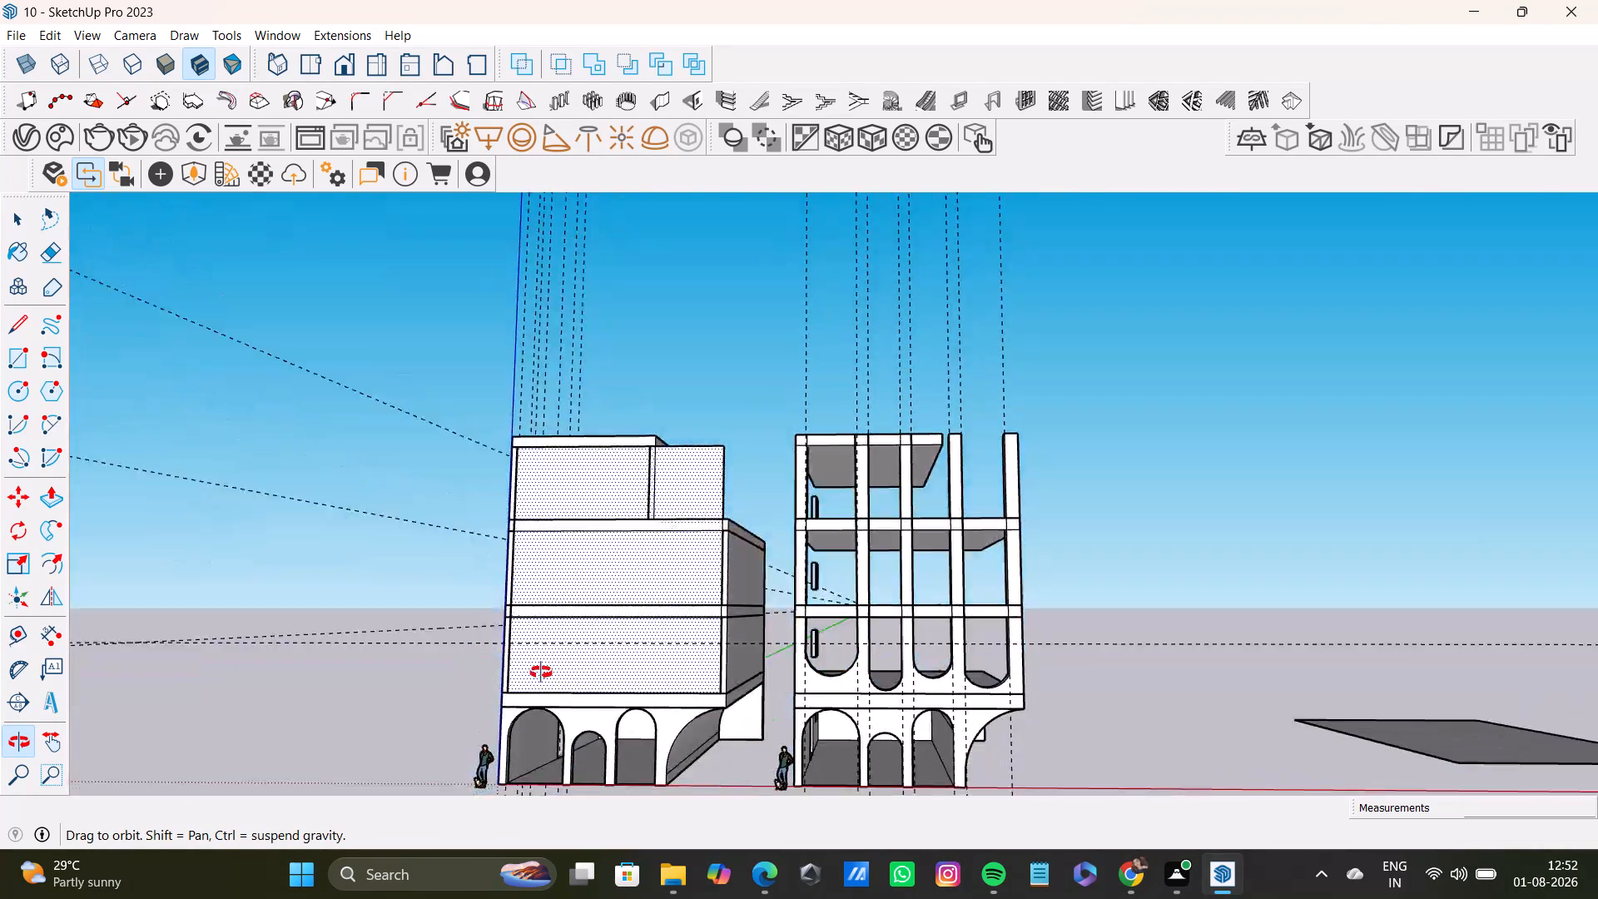
middle_click_drag(541, 673, 750, 752)
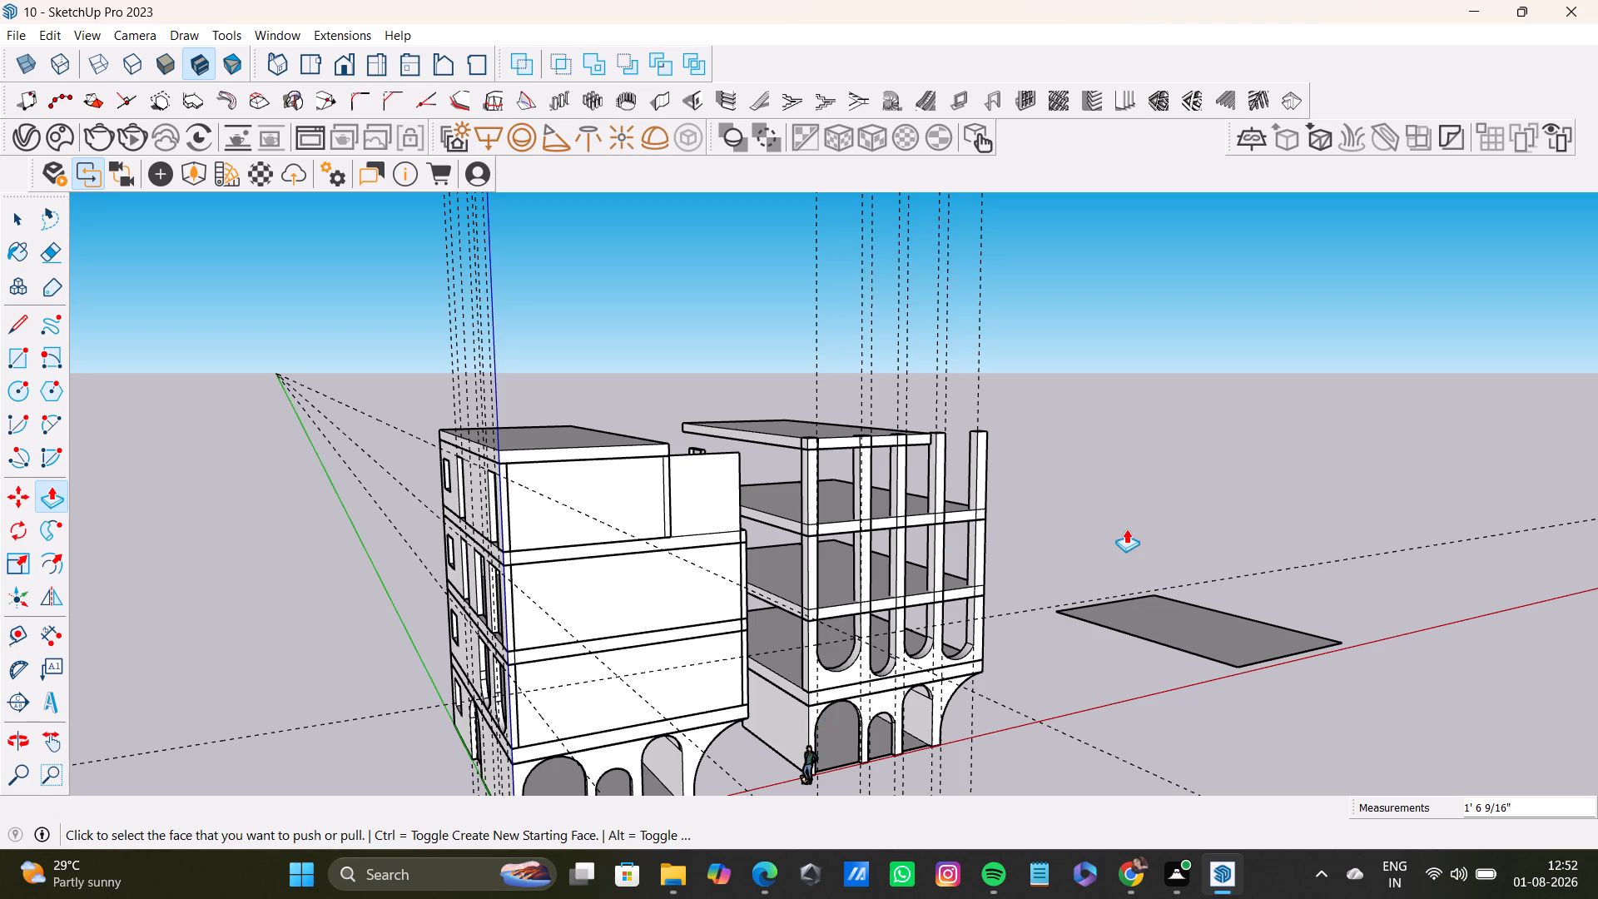
key("space")
middle_click_drag(802, 713, 603, 887)
middle_click_drag(663, 643, 648, 721)
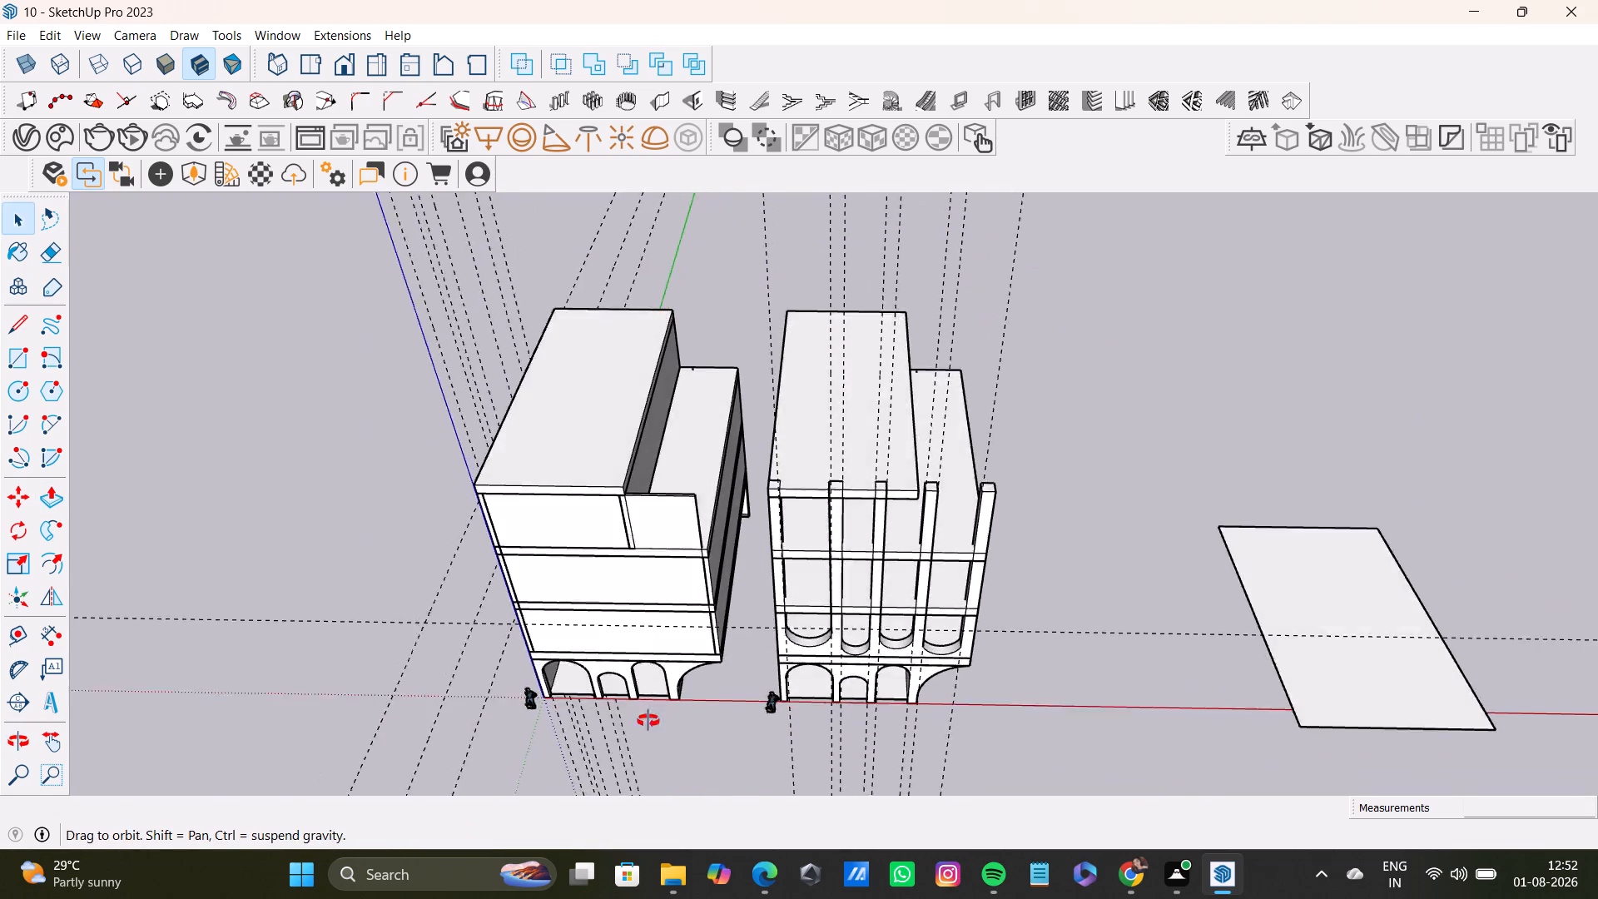
middle_click_drag(648, 721, 659, 514)
scroll(613, 579, "up", 6)
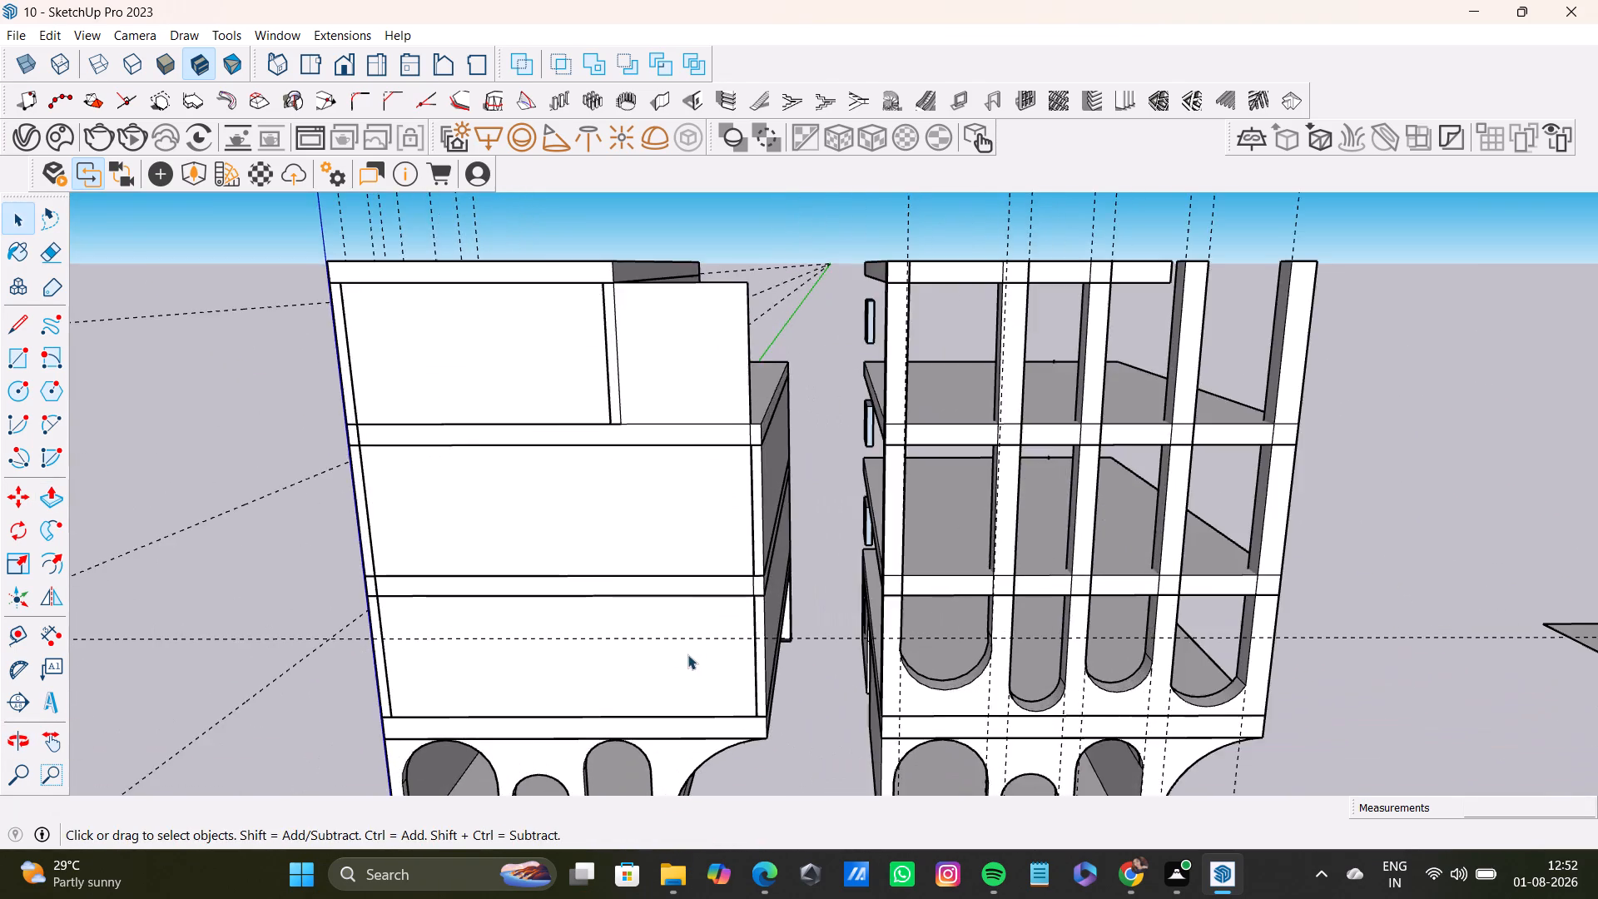
middle_click_drag(687, 654, 375, 663)
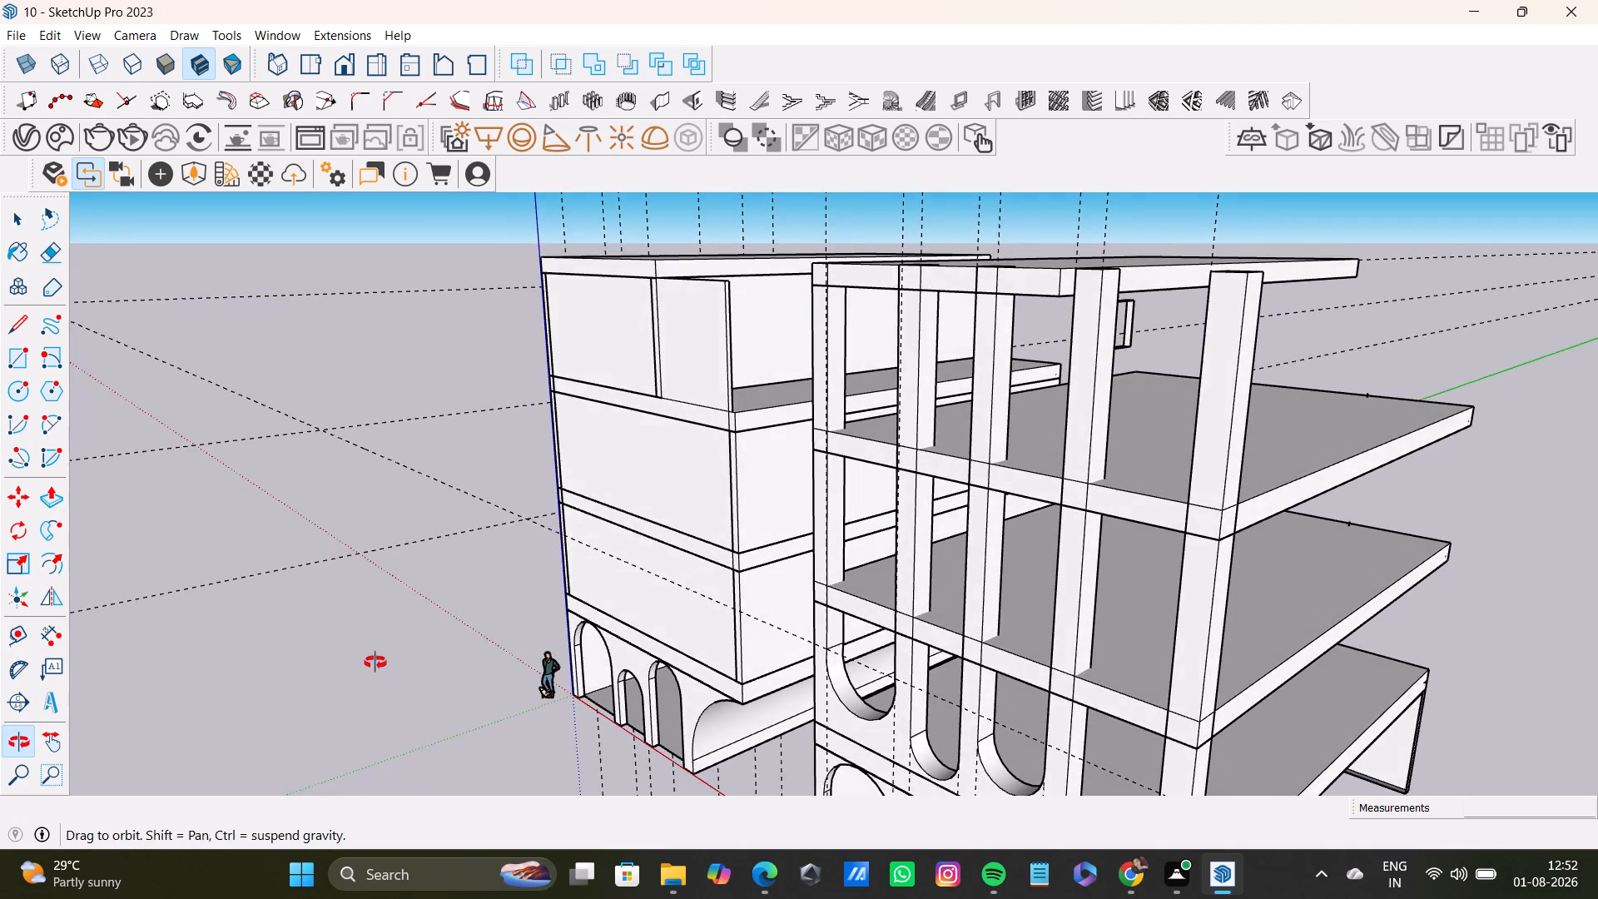
middle_click_drag(375, 663, 645, 584)
scroll(625, 635, "down", 2)
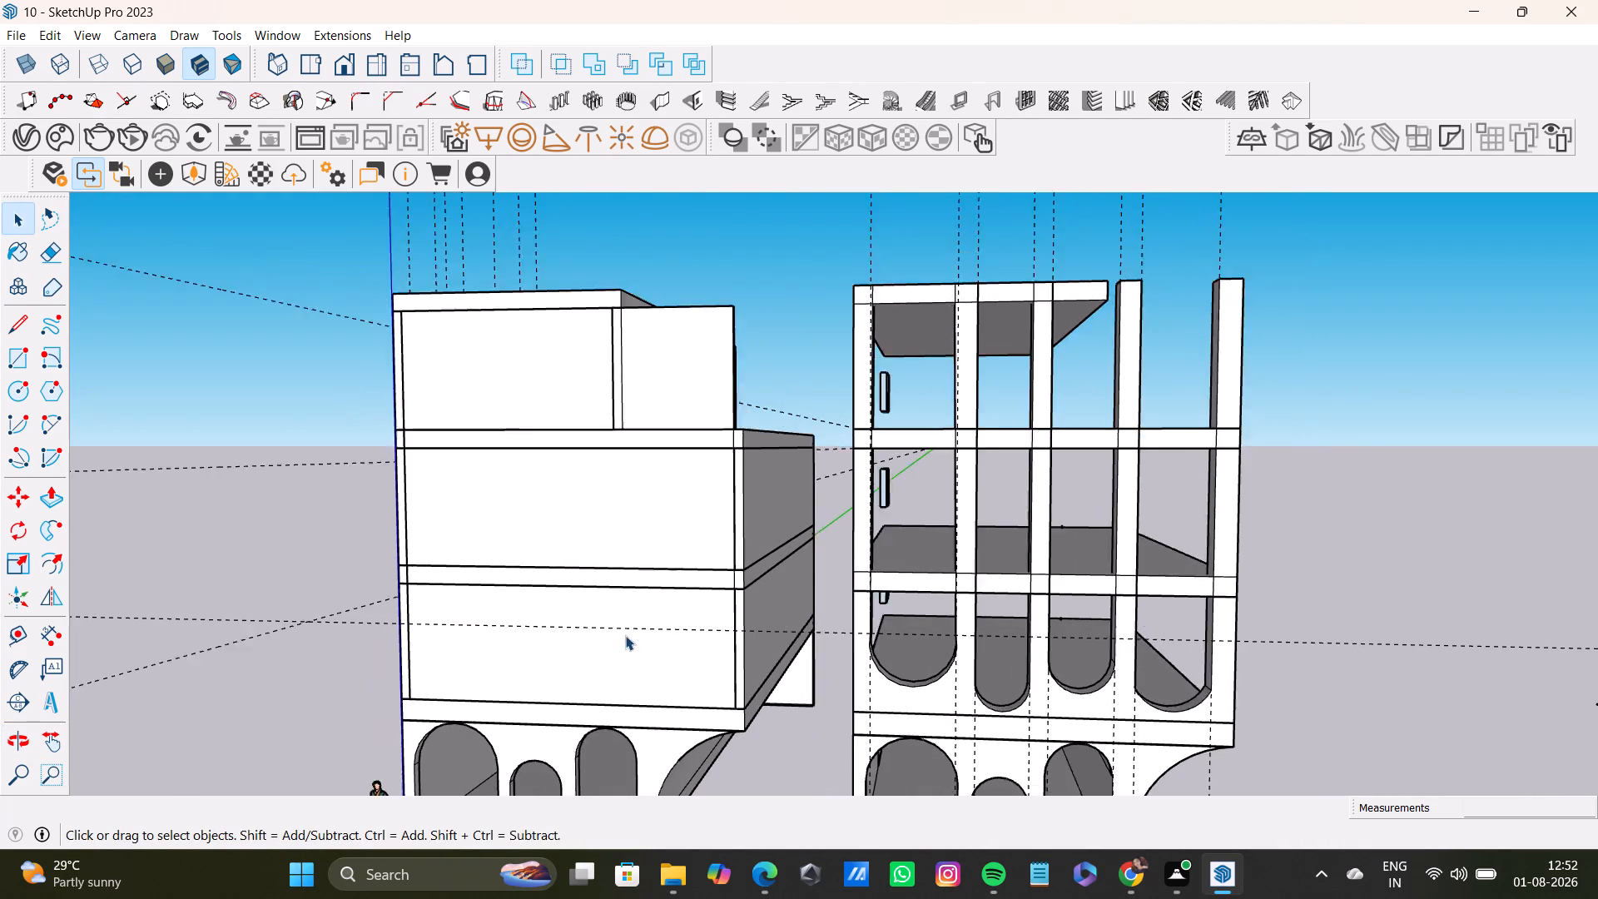
scroll(625, 635, "down", 1)
middle_click_drag(626, 644, 789, 584)
scroll(742, 642, "up", 4)
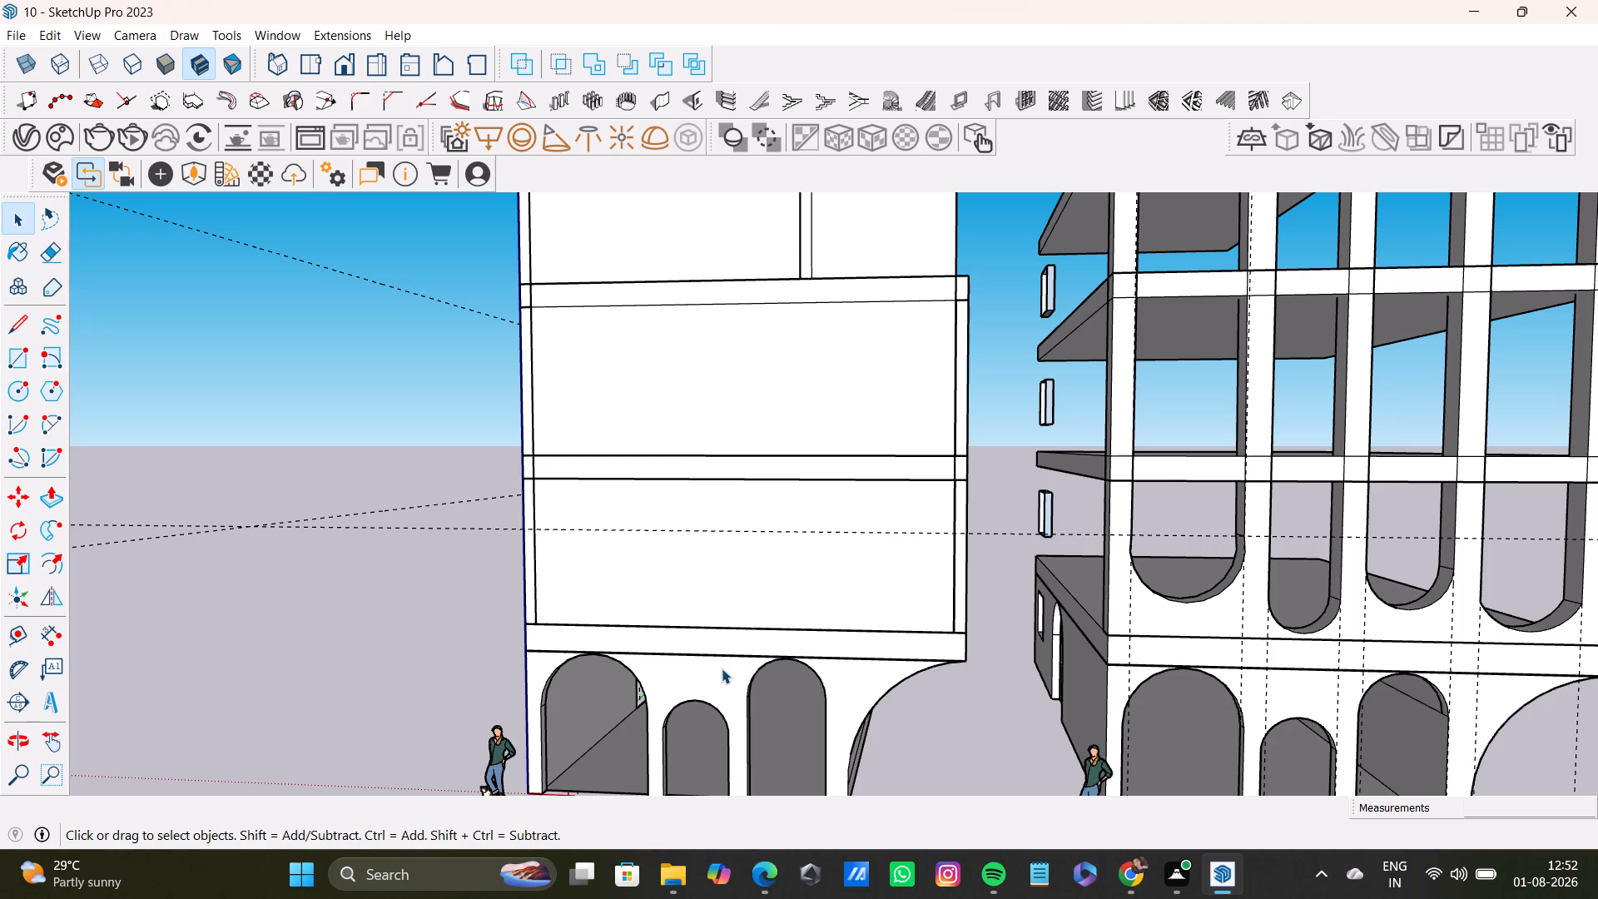
middle_click_drag(645, 719, 1073, 706)
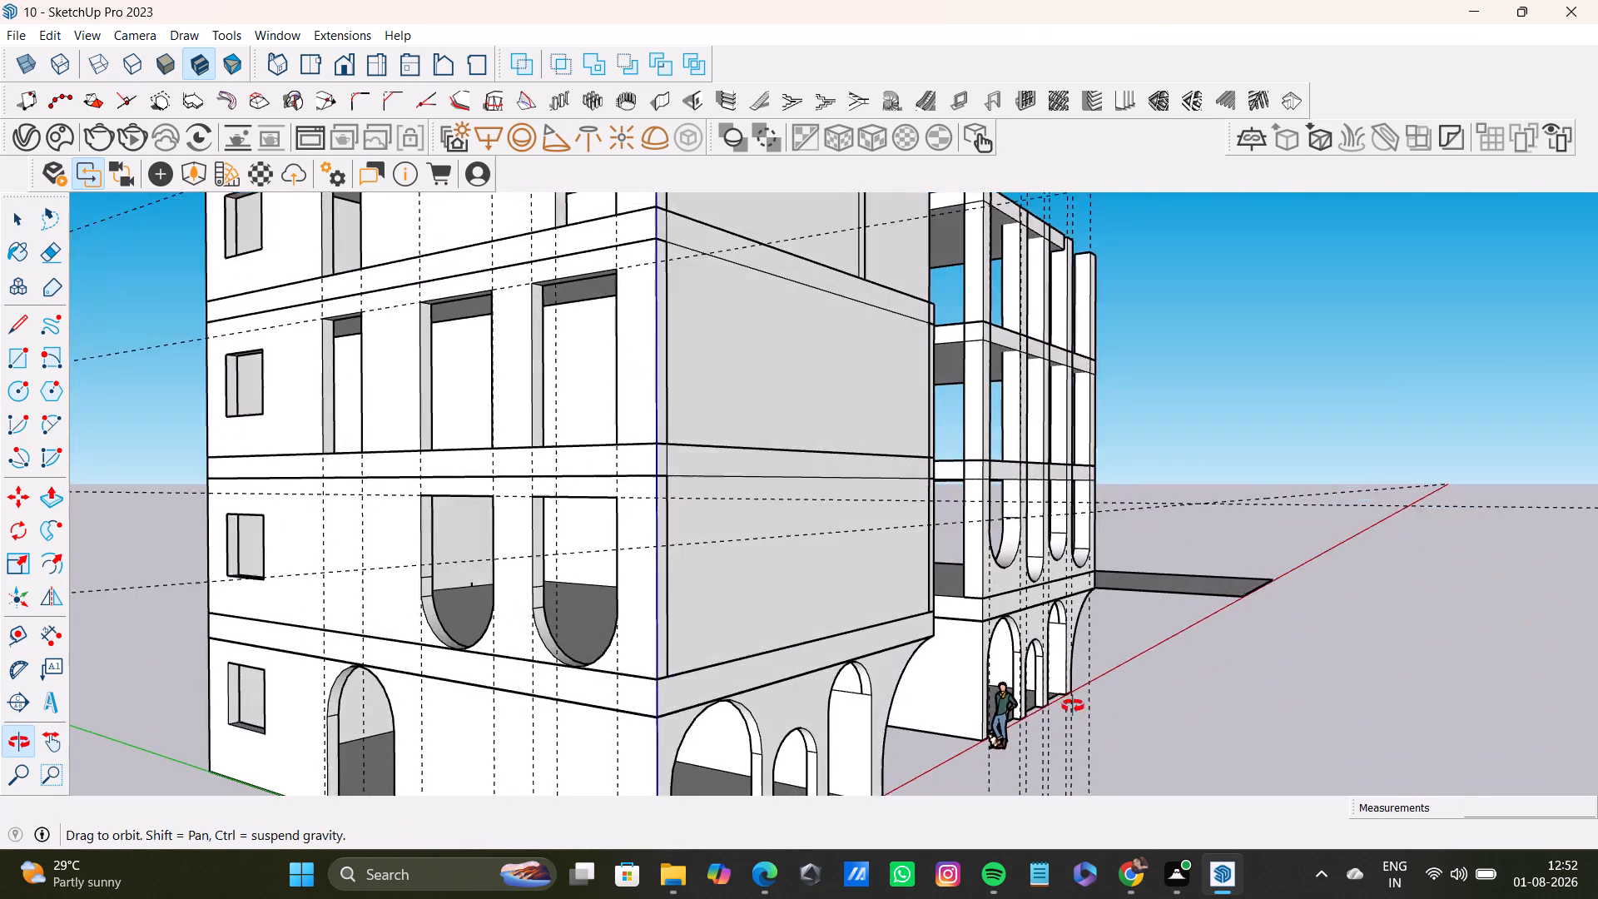
middle_click_drag(1073, 706, 800, 748)
scroll(767, 584, "down", 7)
middle_click_drag(762, 574, 494, 581)
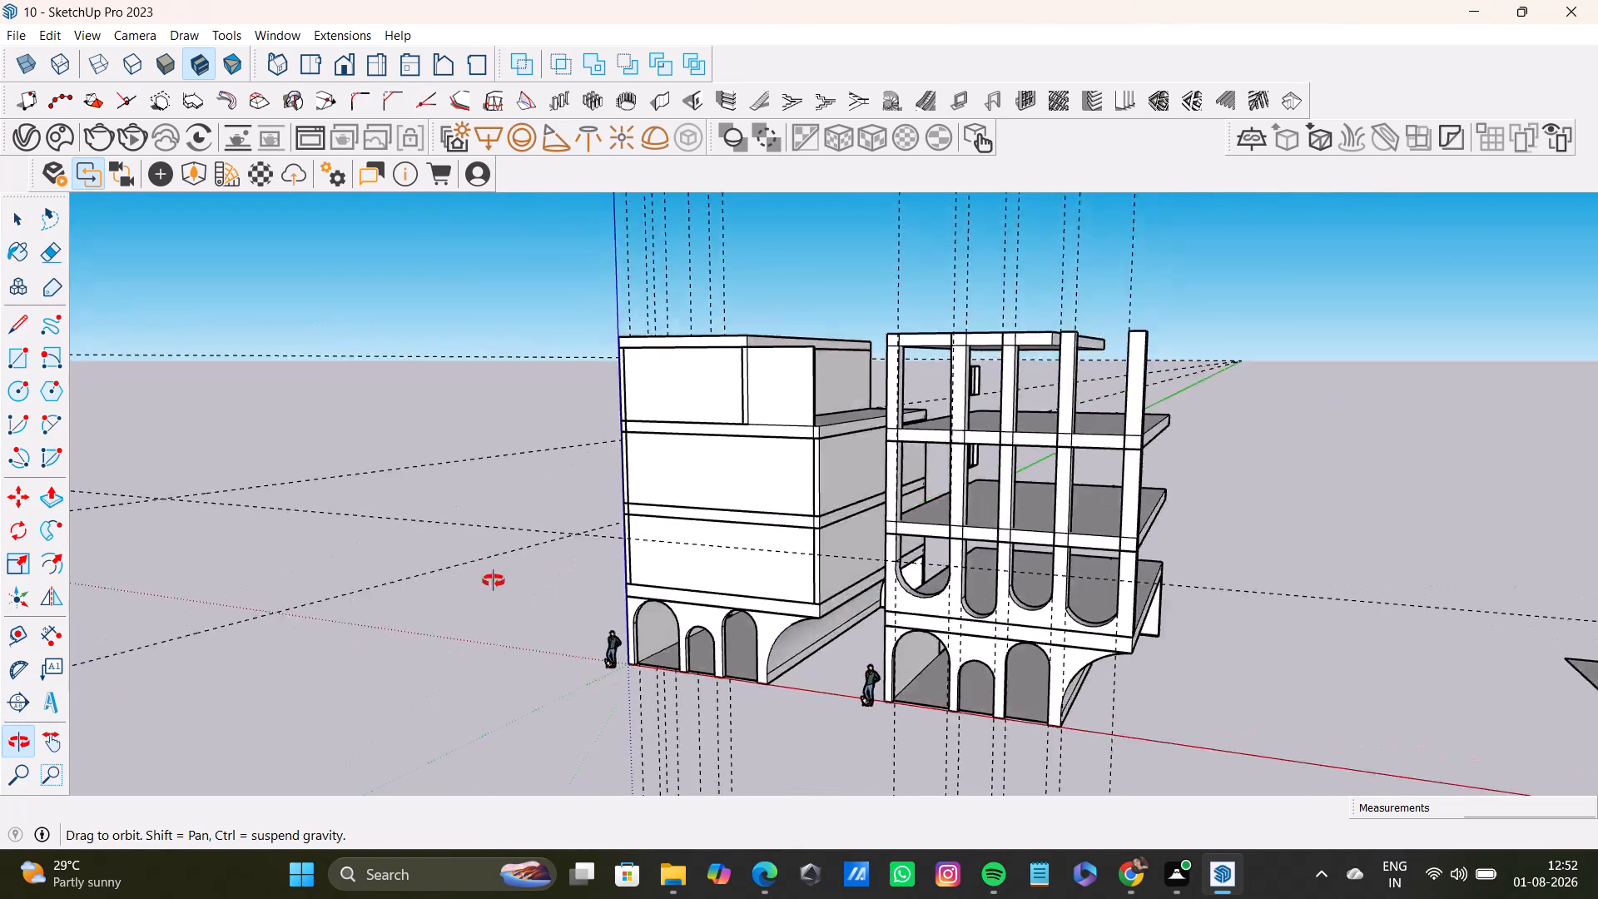
Examine the first building's blank front wall and windowed side facade against the second building's columned, arched front.
middle_click_drag(494, 581, 656, 561)
scroll(639, 567, "up", 7)
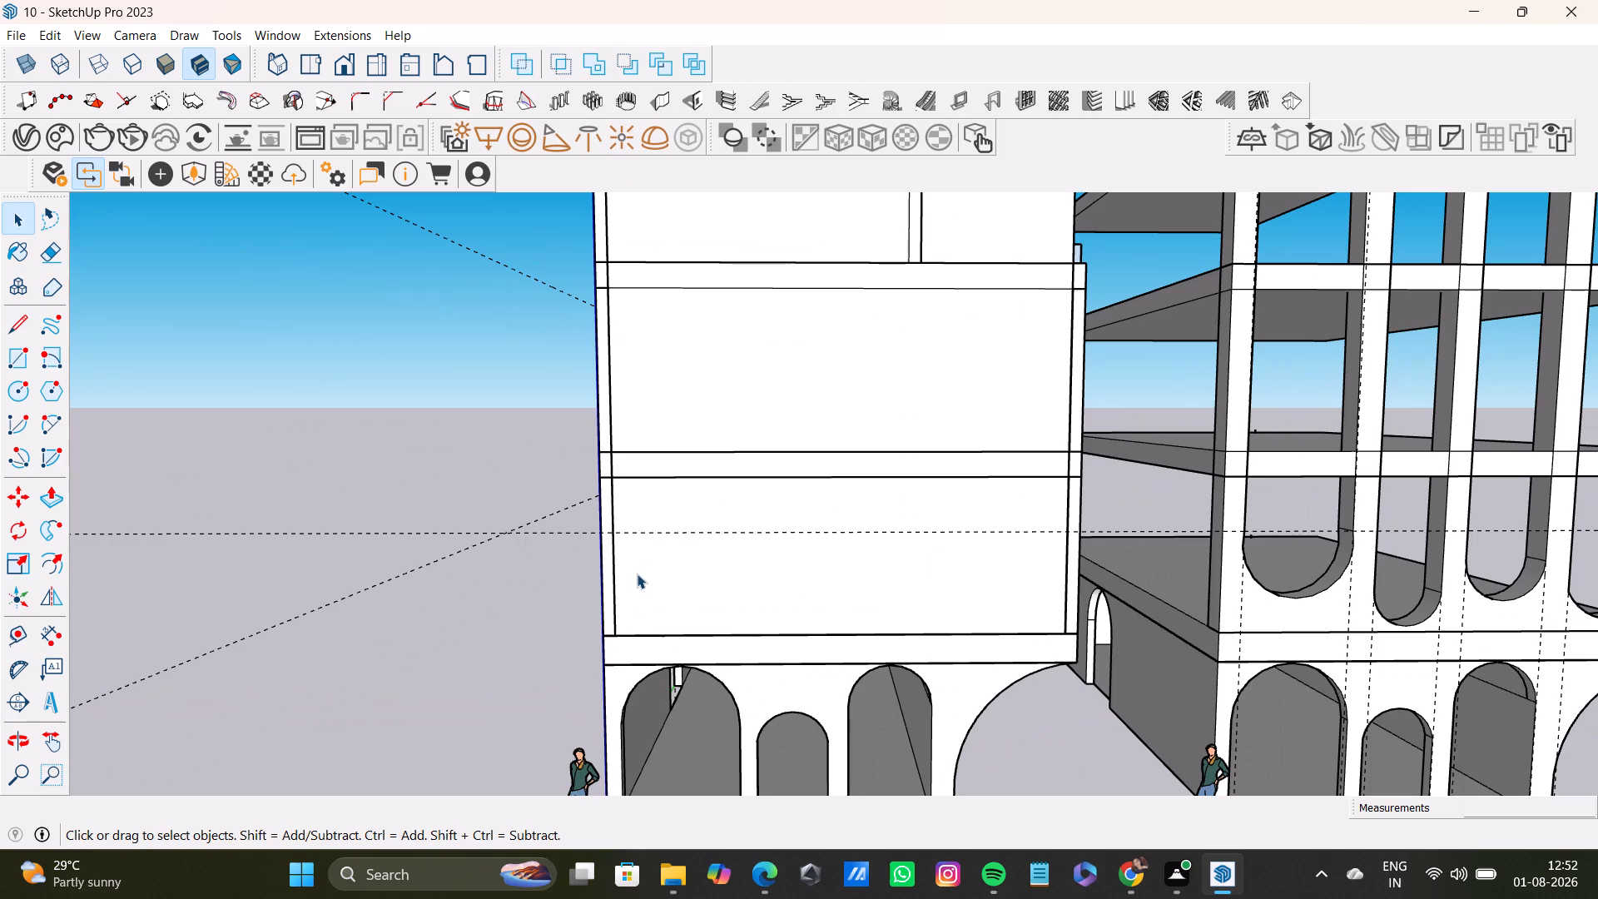
middle_click_drag(636, 605, 748, 564)
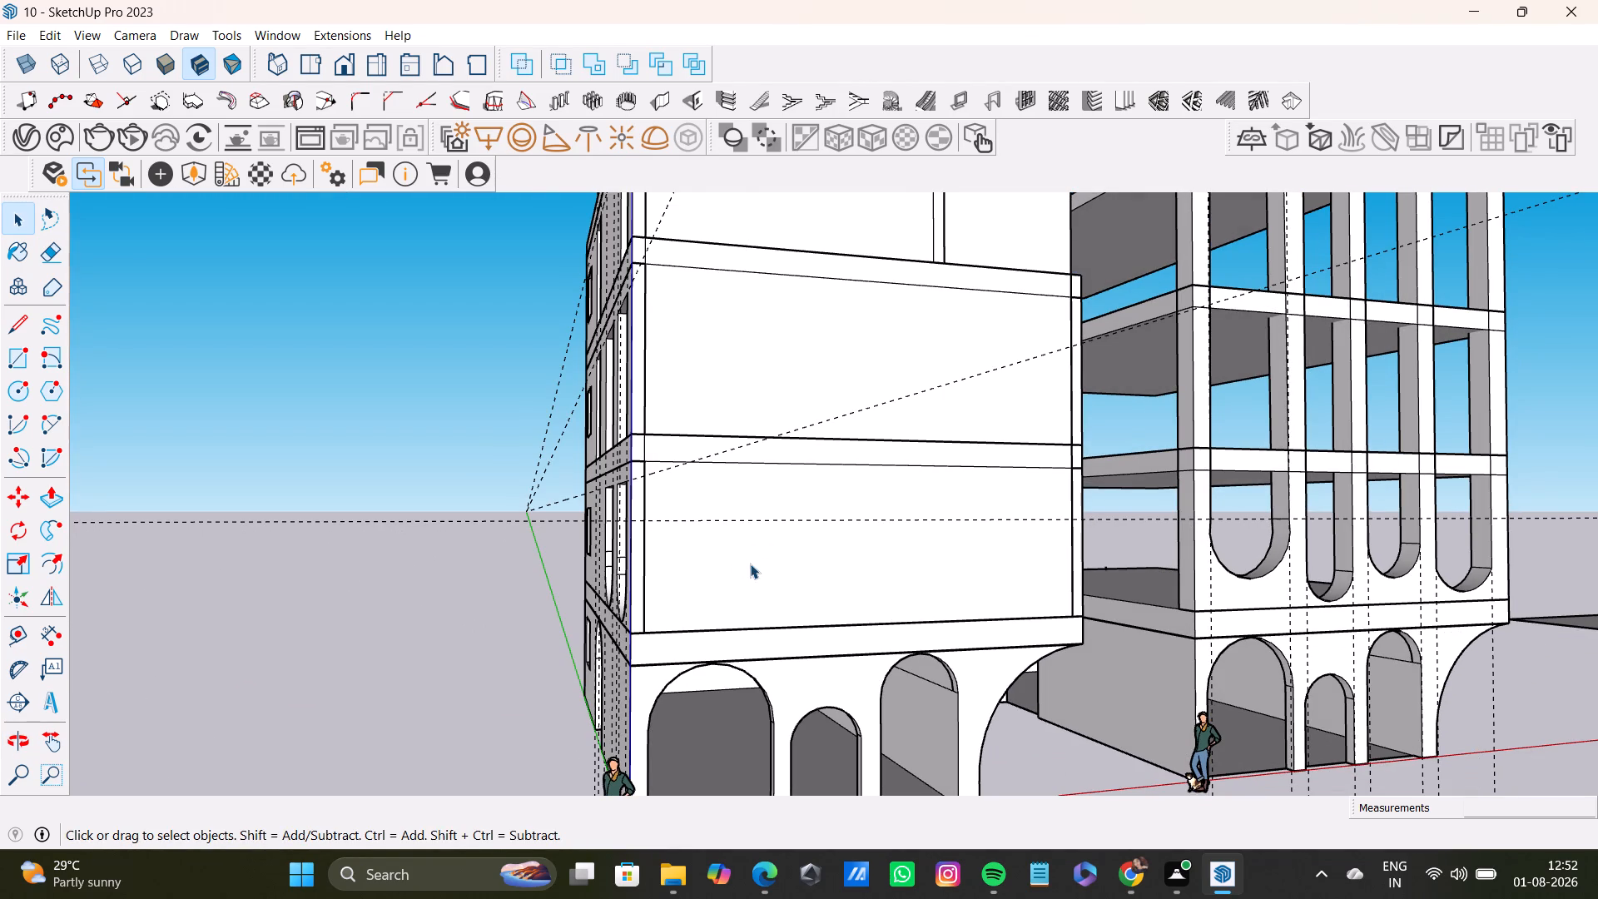
middle_click_drag(737, 641, 942, 635)
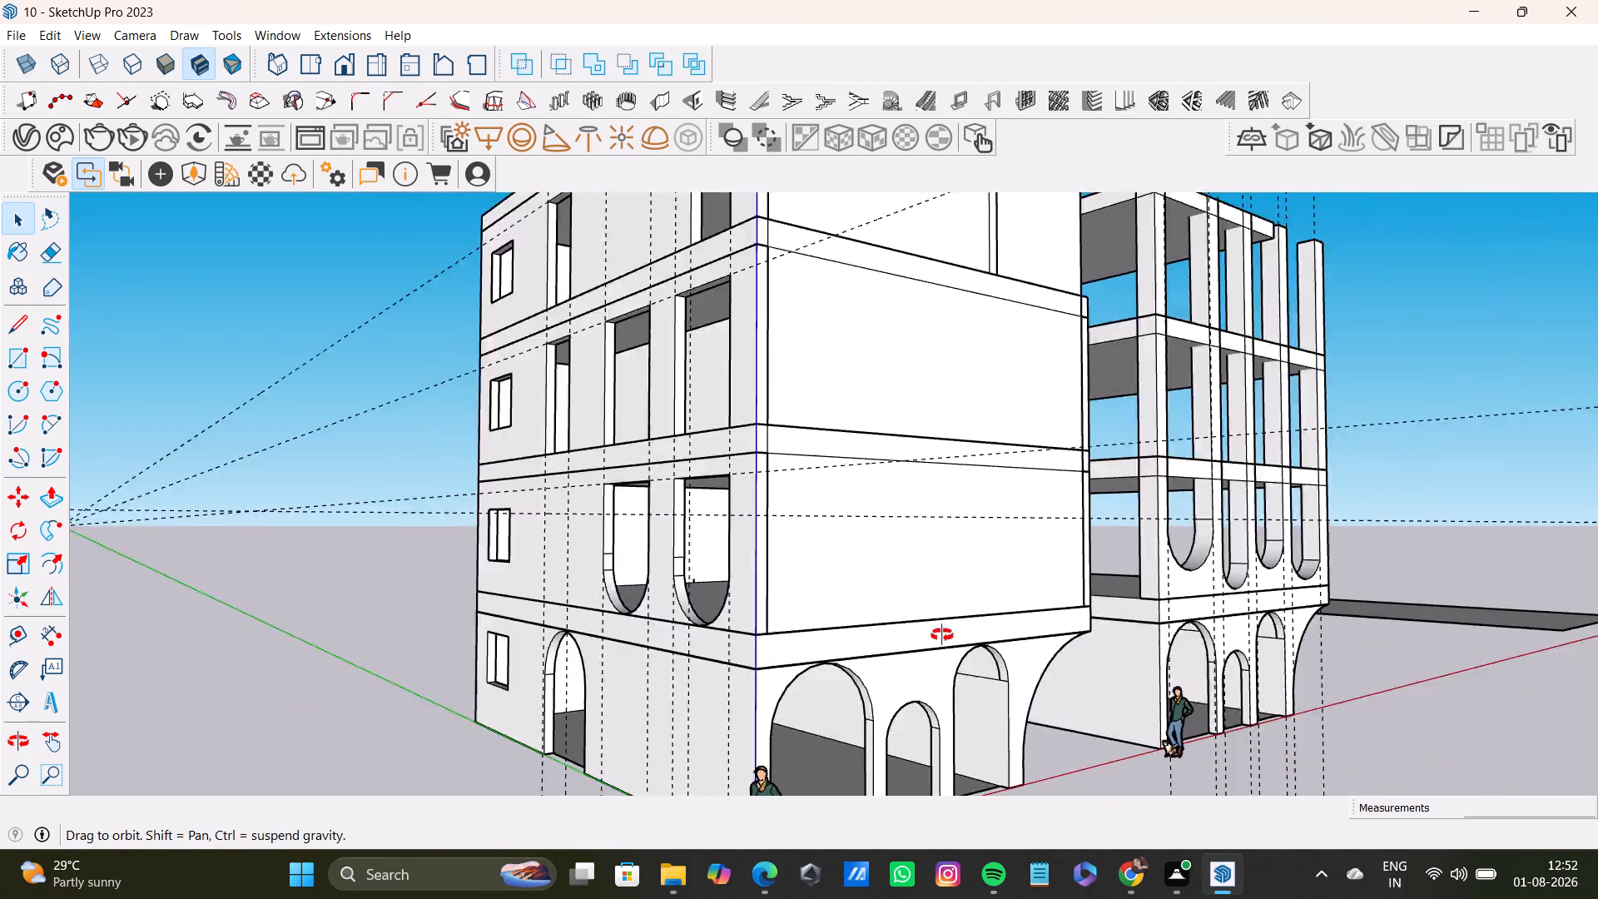
middle_click_drag(942, 635, 939, 682)
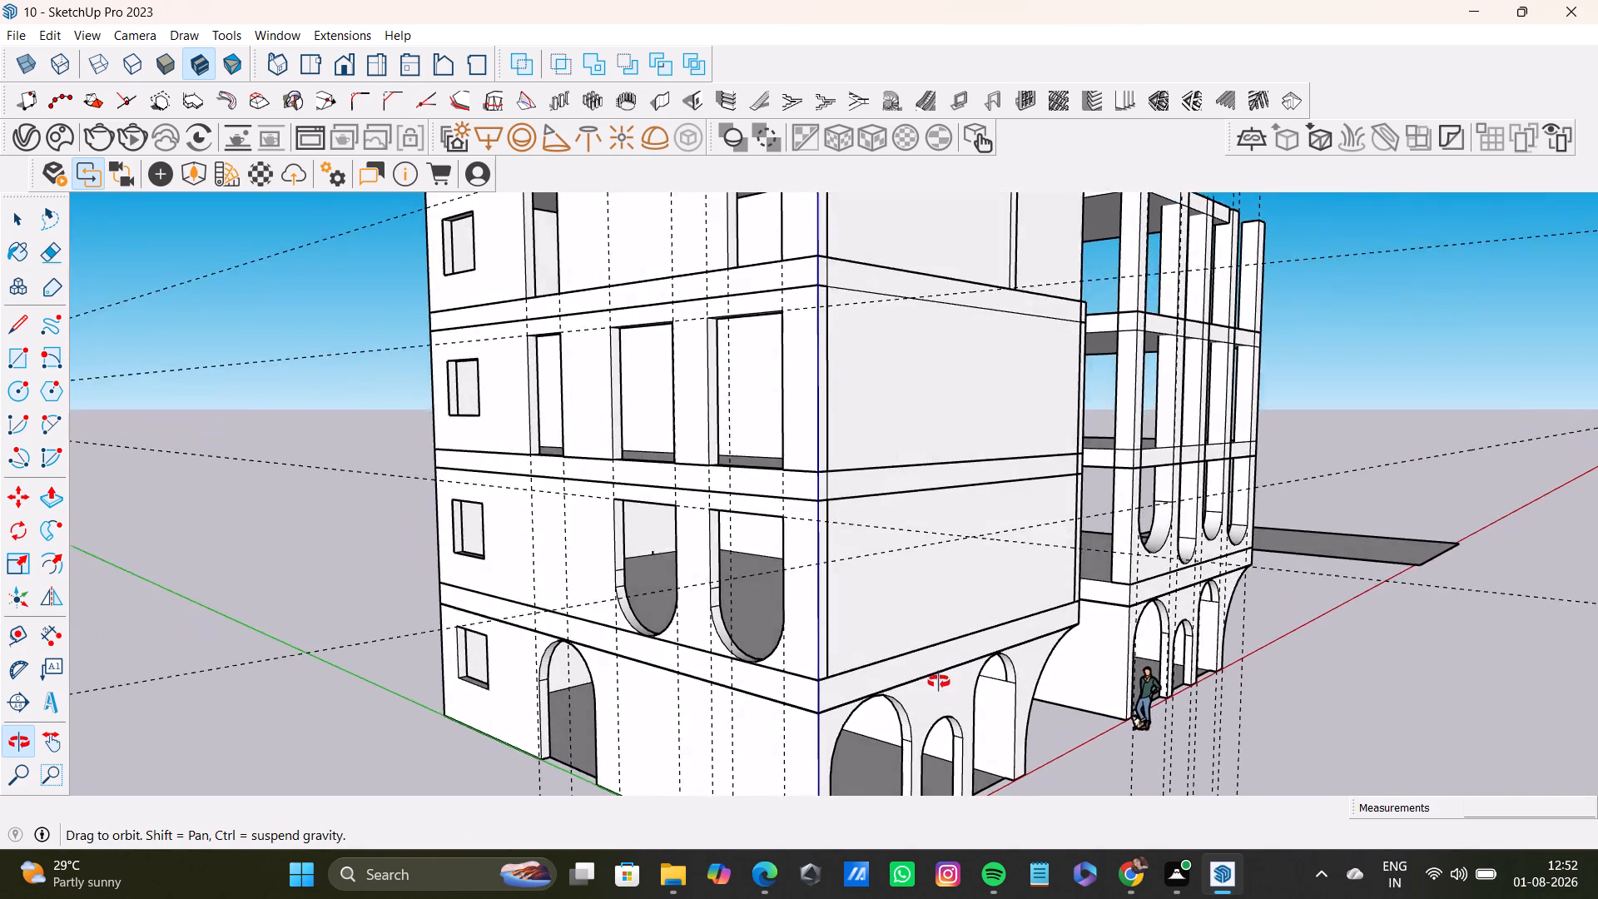
middle_click_drag(939, 682, 792, 676)
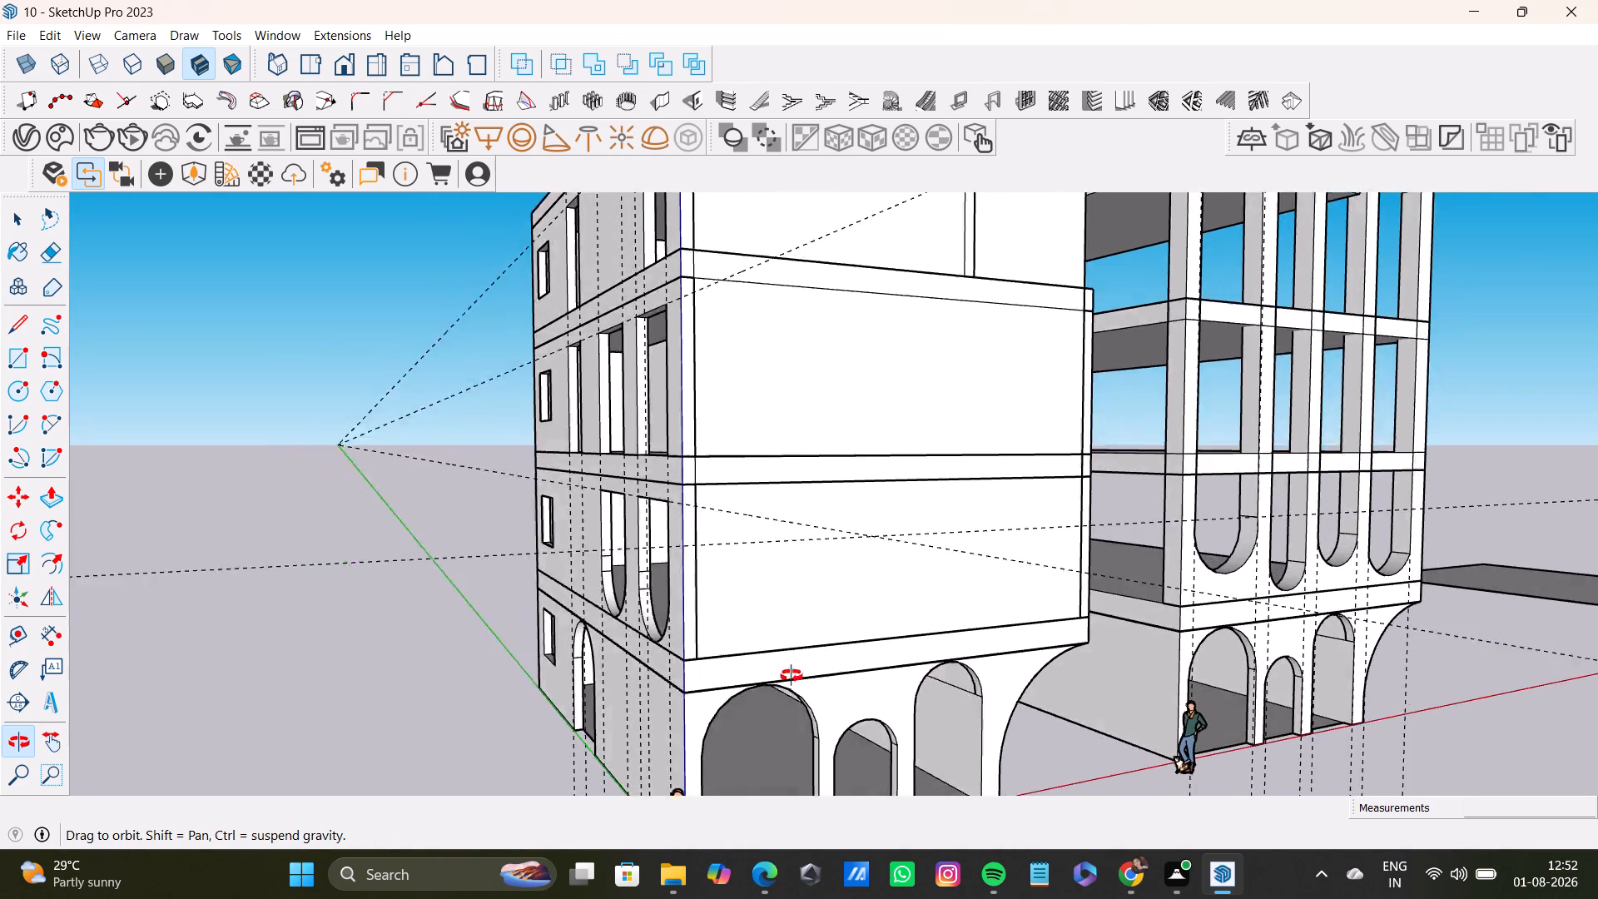
middle_click_drag(792, 676, 777, 703)
scroll(787, 595, "down", 8)
scroll(787, 595, "up", 6)
middle_click_drag(787, 595, 787, 472)
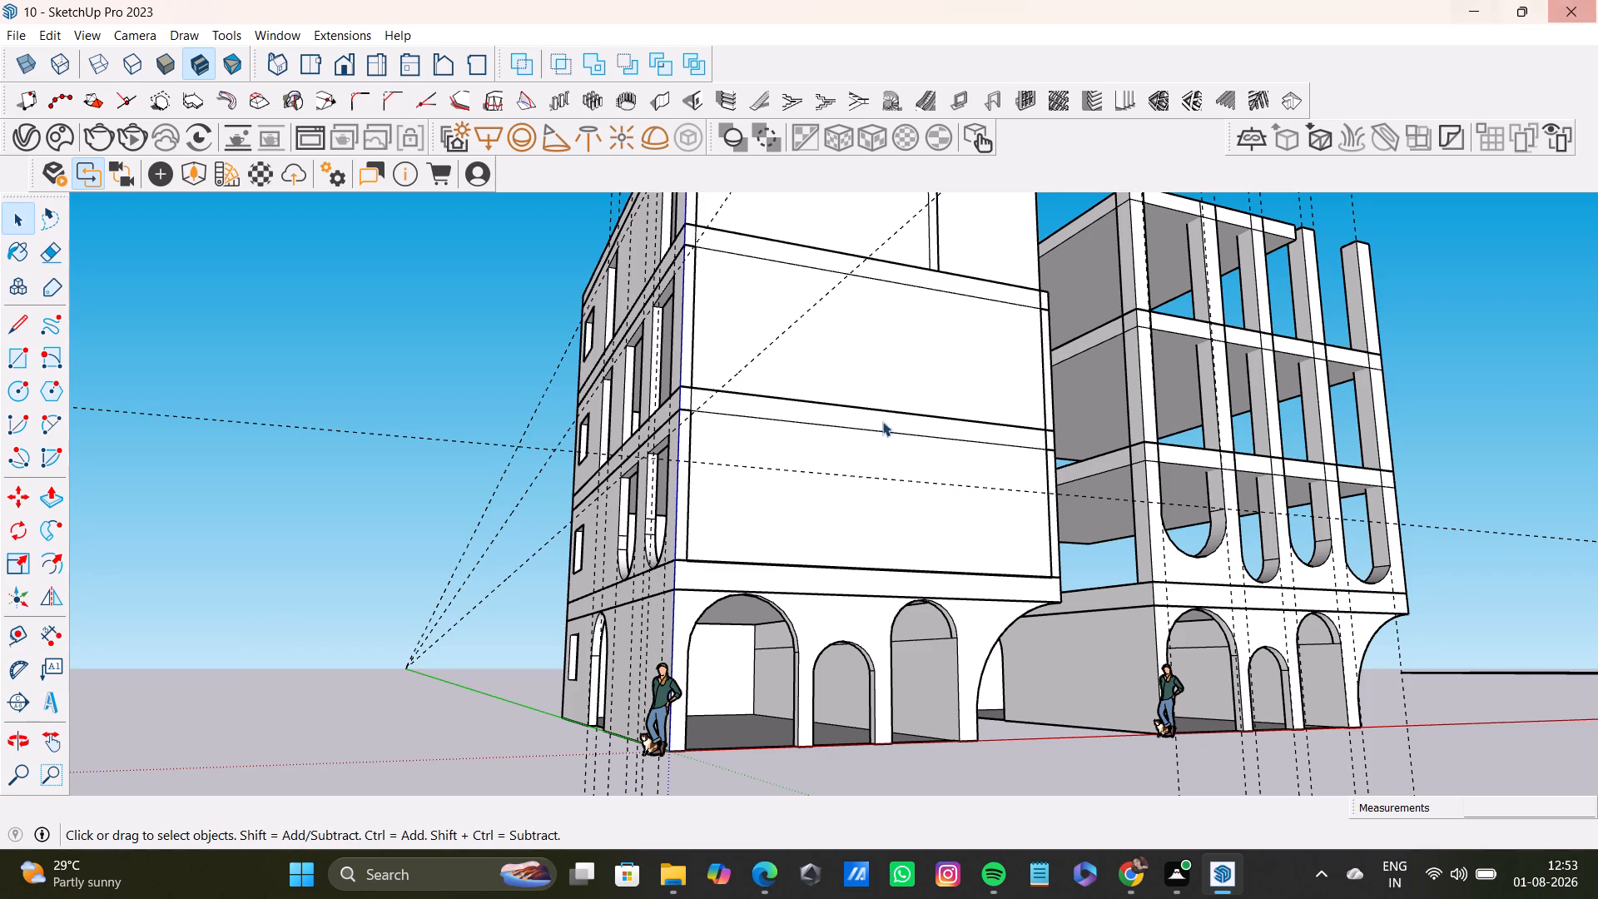
middle_click_drag(894, 409, 889, 483)
middle_click_drag(898, 519, 831, 589)
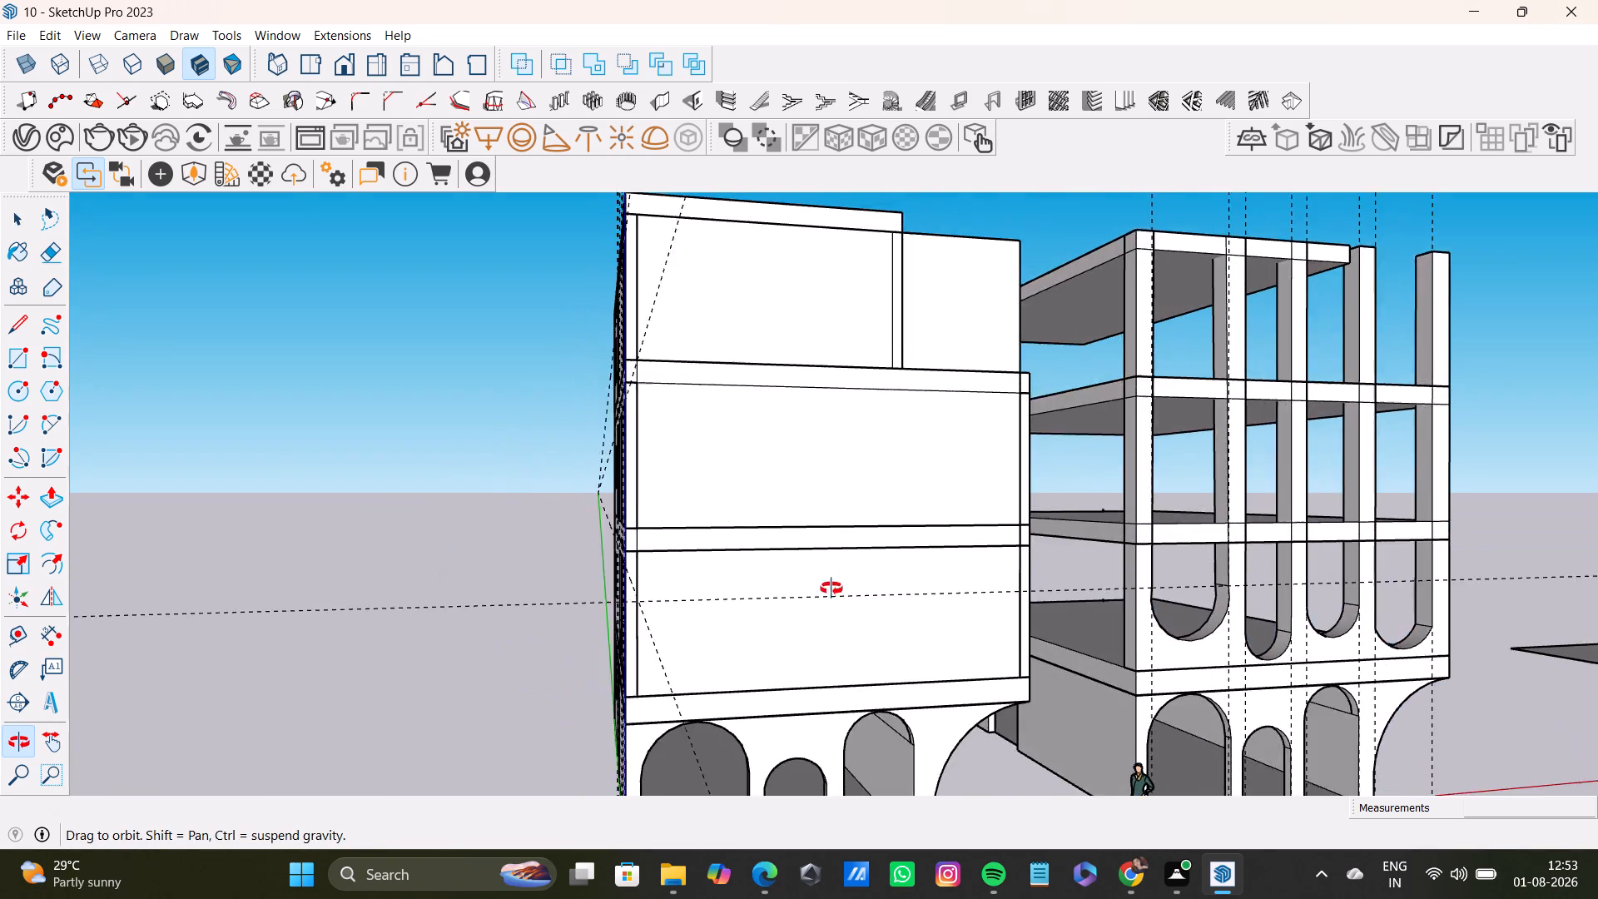
middle_click_drag(831, 589, 857, 607)
middle_click_drag(856, 607, 834, 551, "shift")
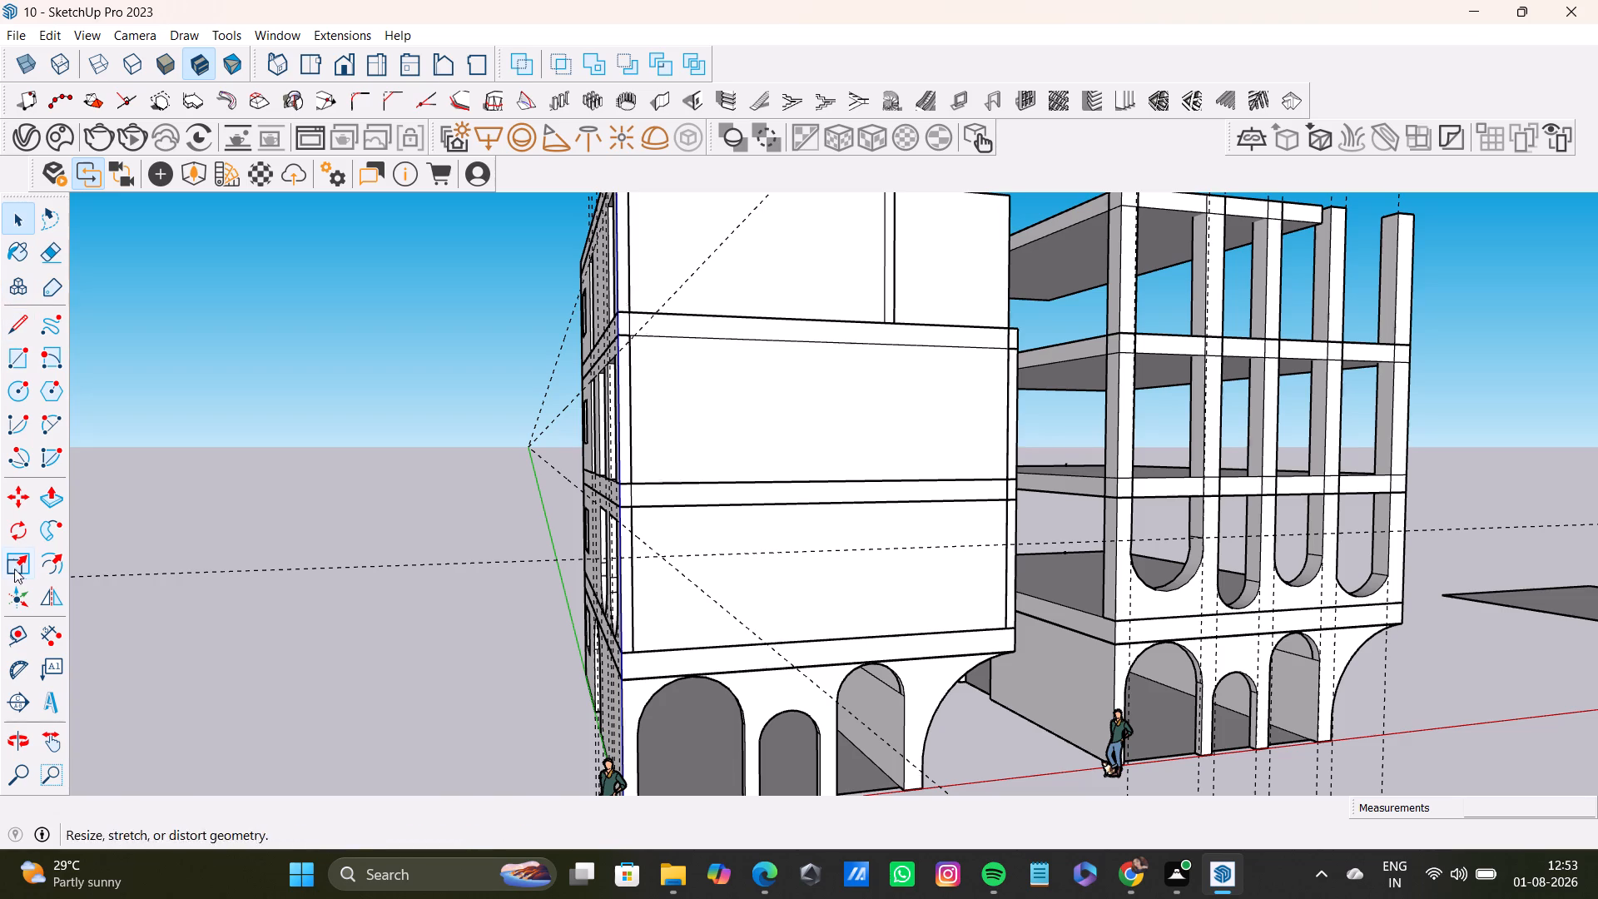
Place two vertical guides across the first building's front wall, about 7' 8 9/16" from the corner column's inner edge and about 1' 1 11/16" beyond that.
left_click(20, 630)
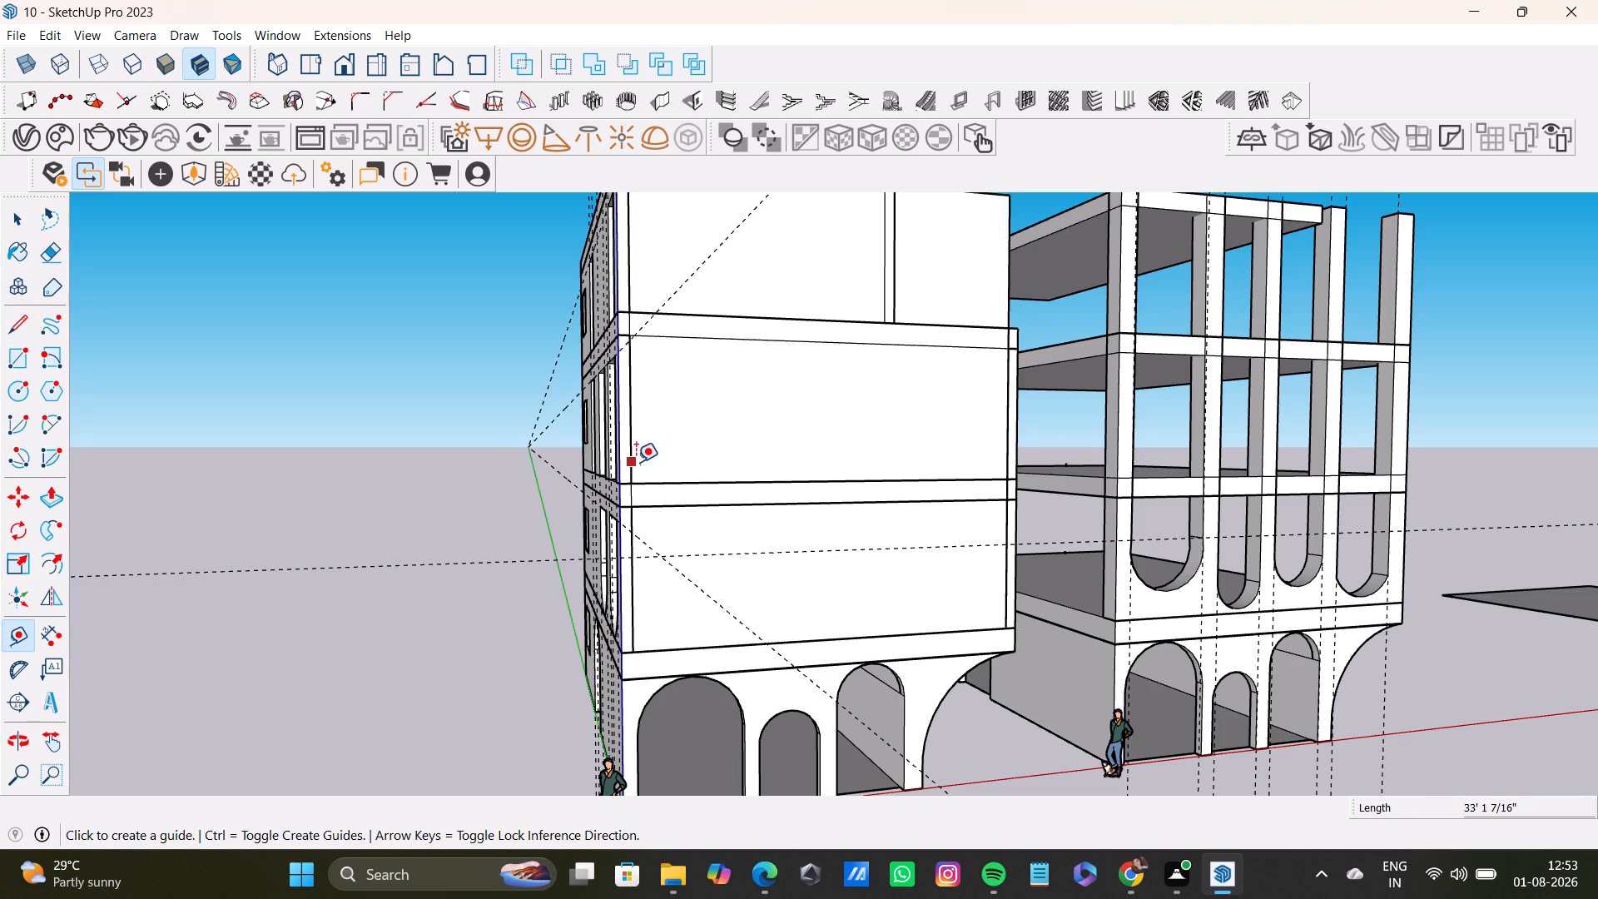
left_click(636, 462)
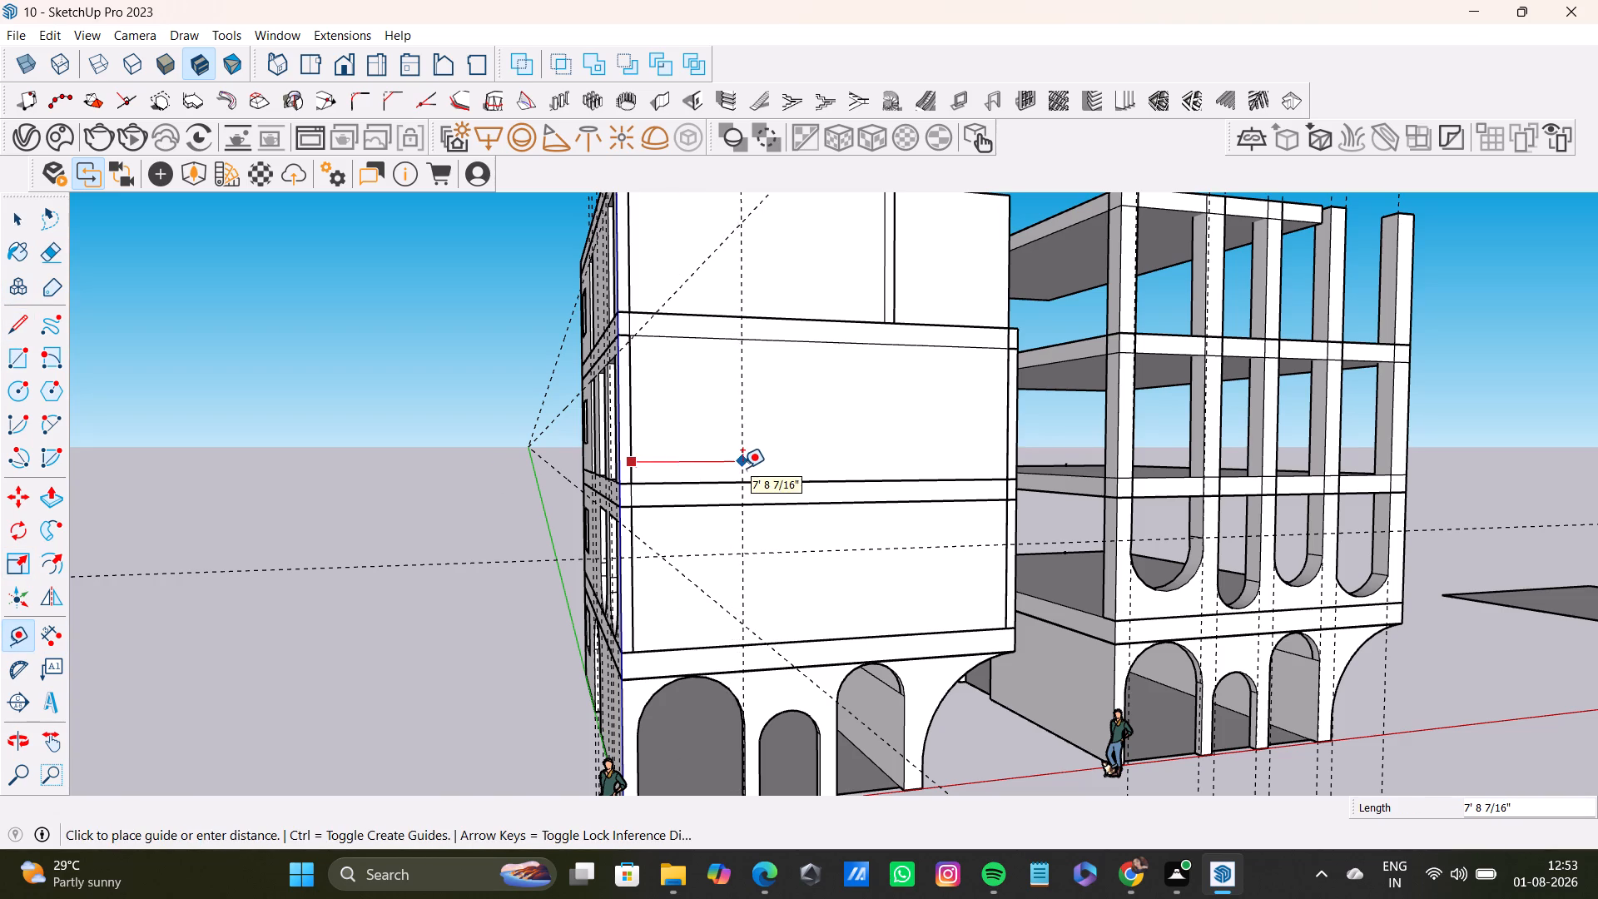
middle_click_drag(773, 484, 672, 512)
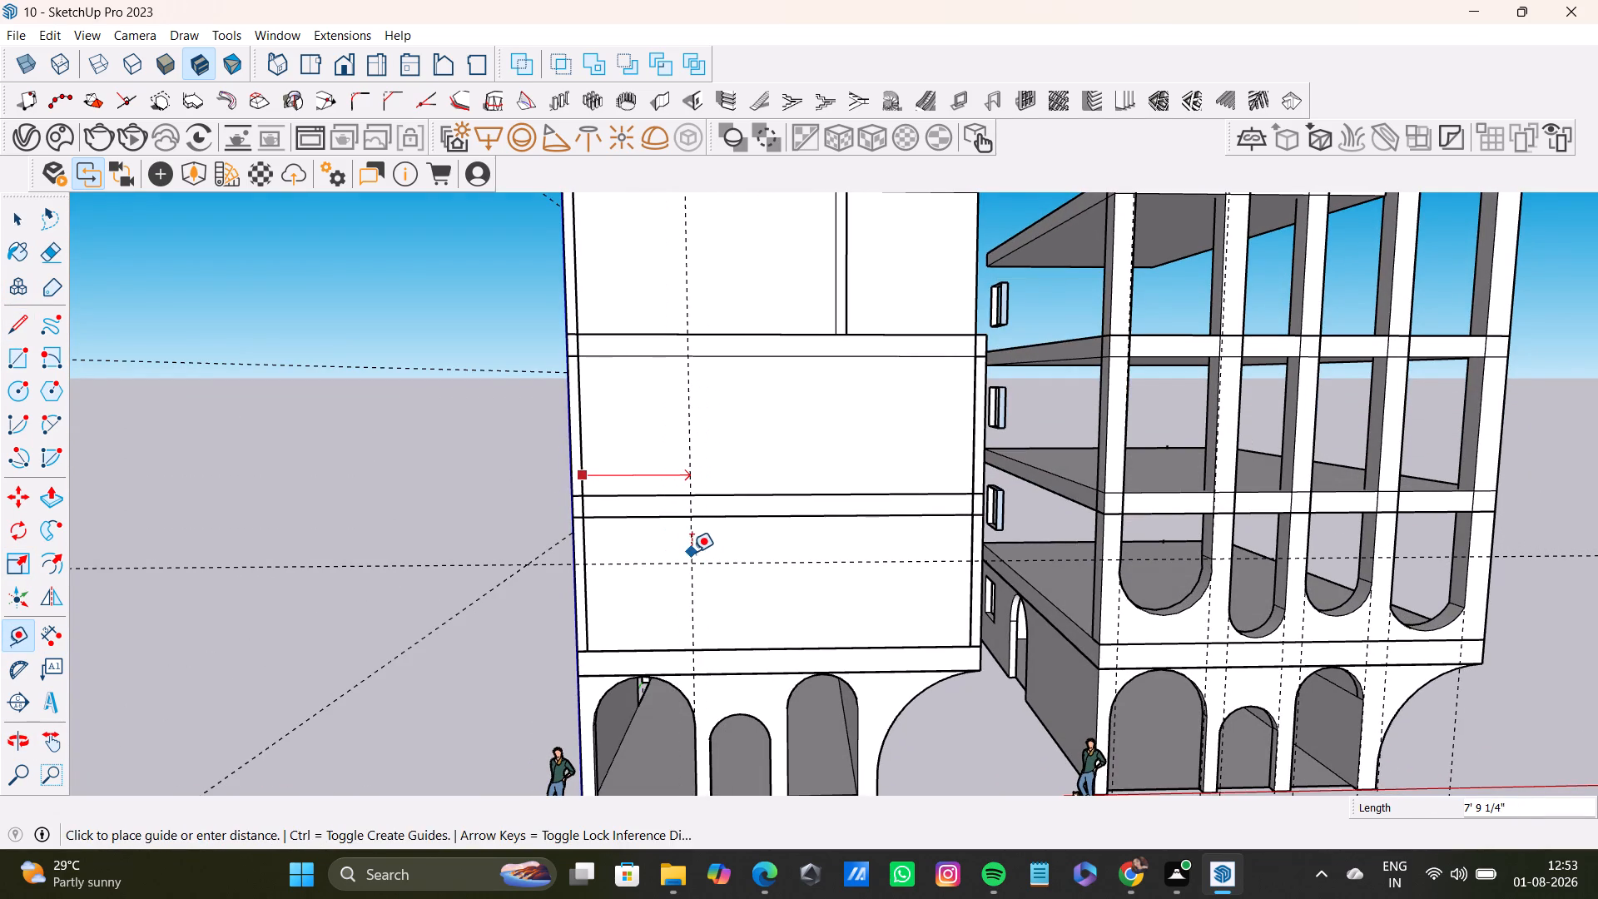
left_click(691, 549)
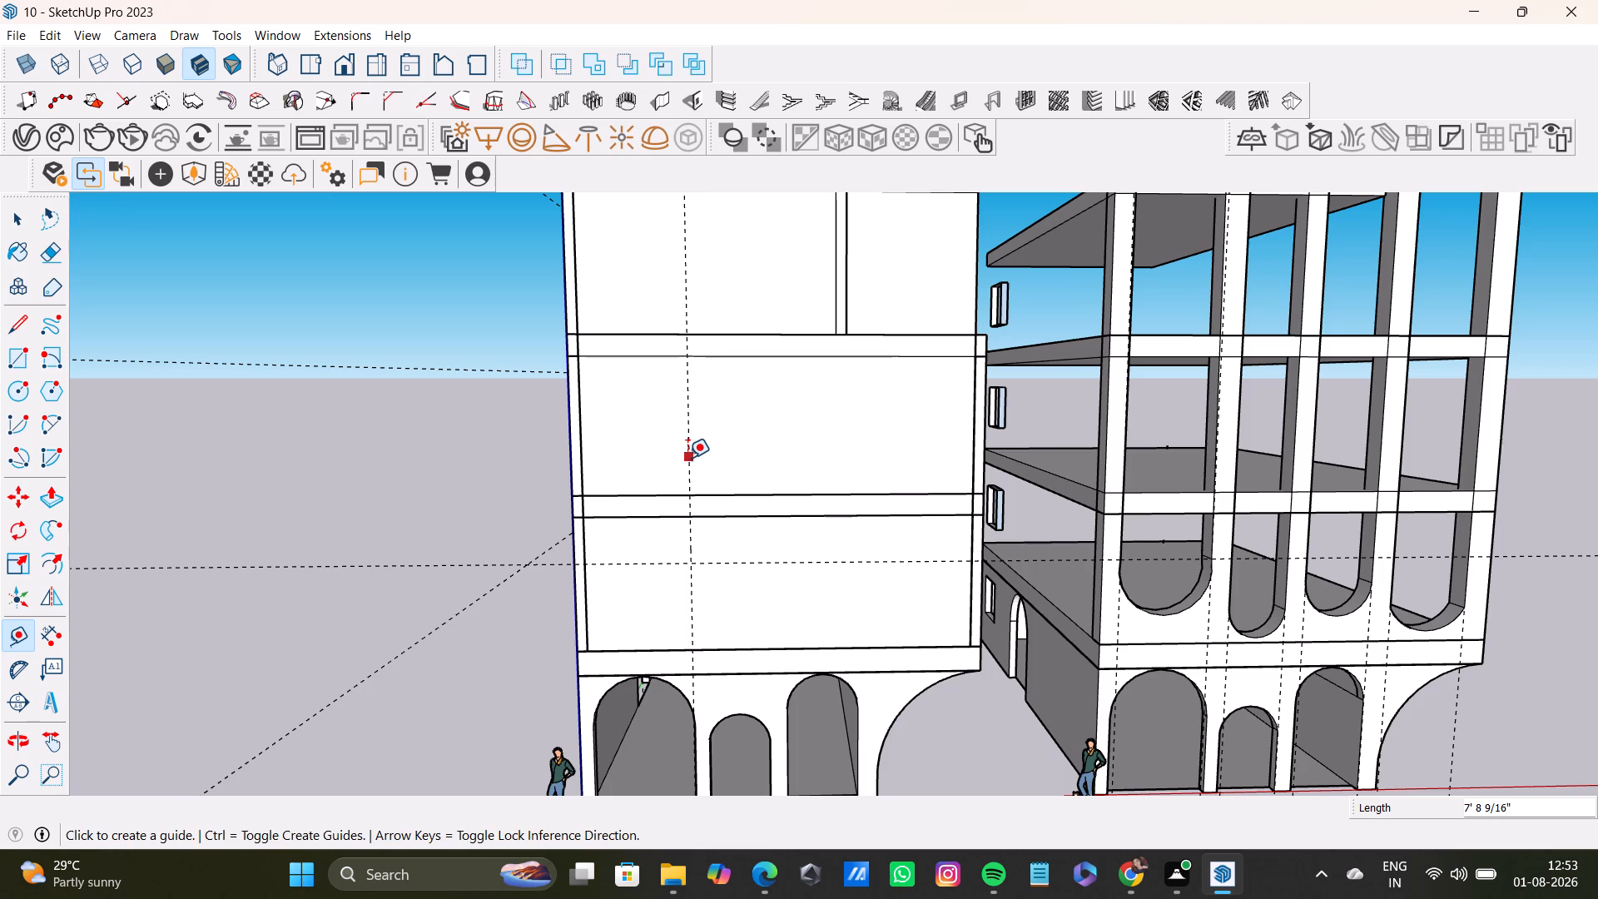
left_click(687, 458)
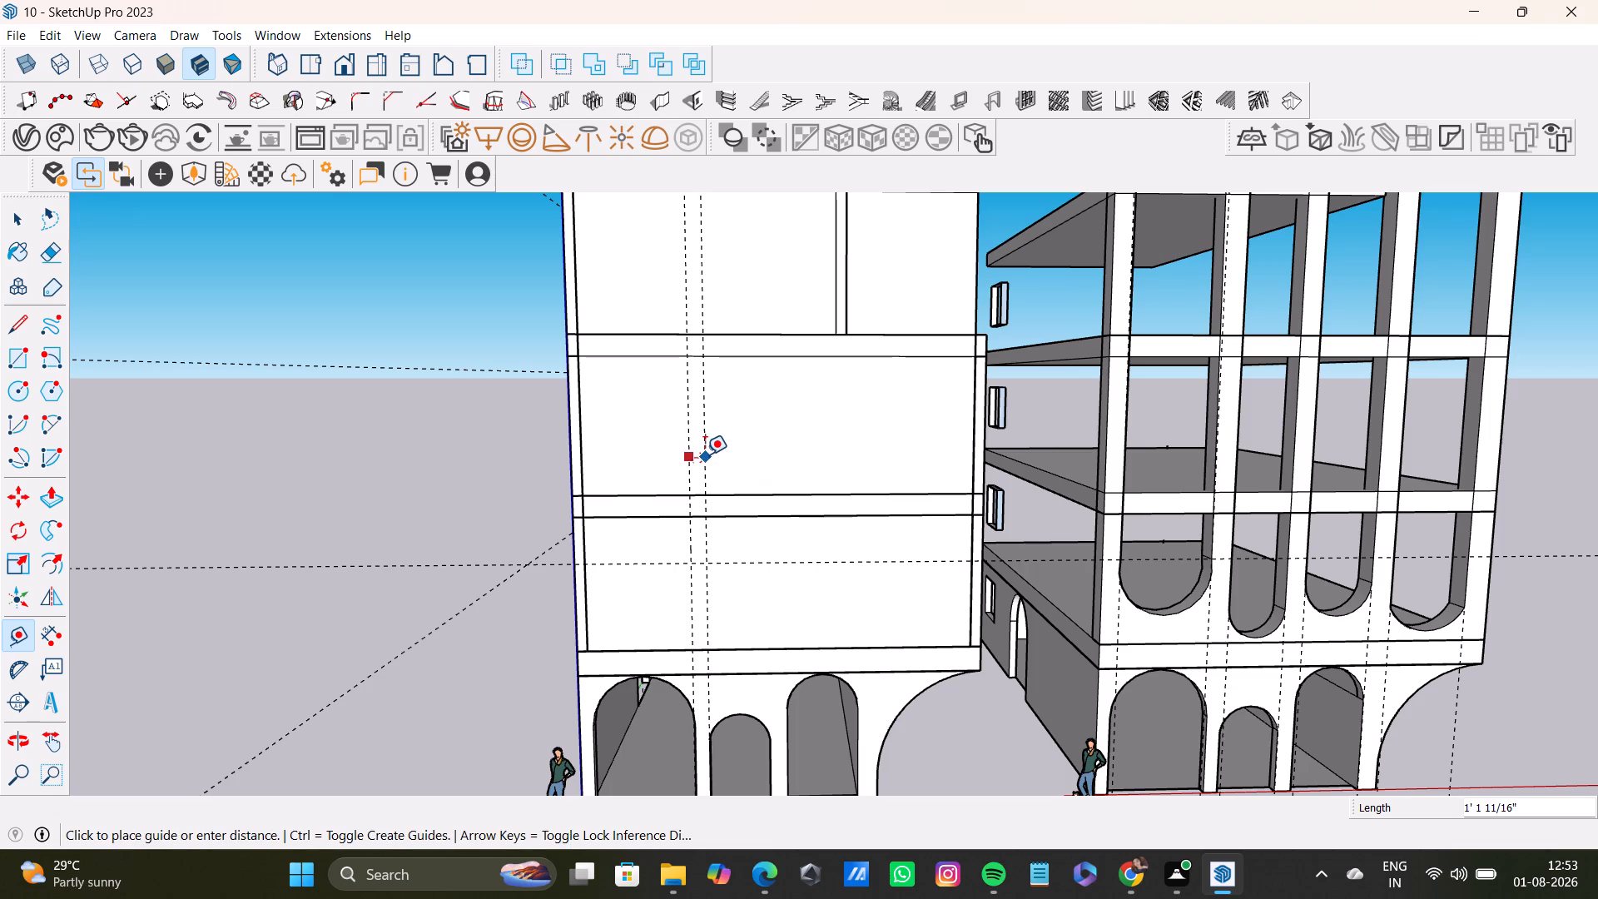
left_click(705, 454)
Place a second pair of vertical column guides on the front wall, starting about 4' 6 7/8" past the previous guide.
left_click(707, 445)
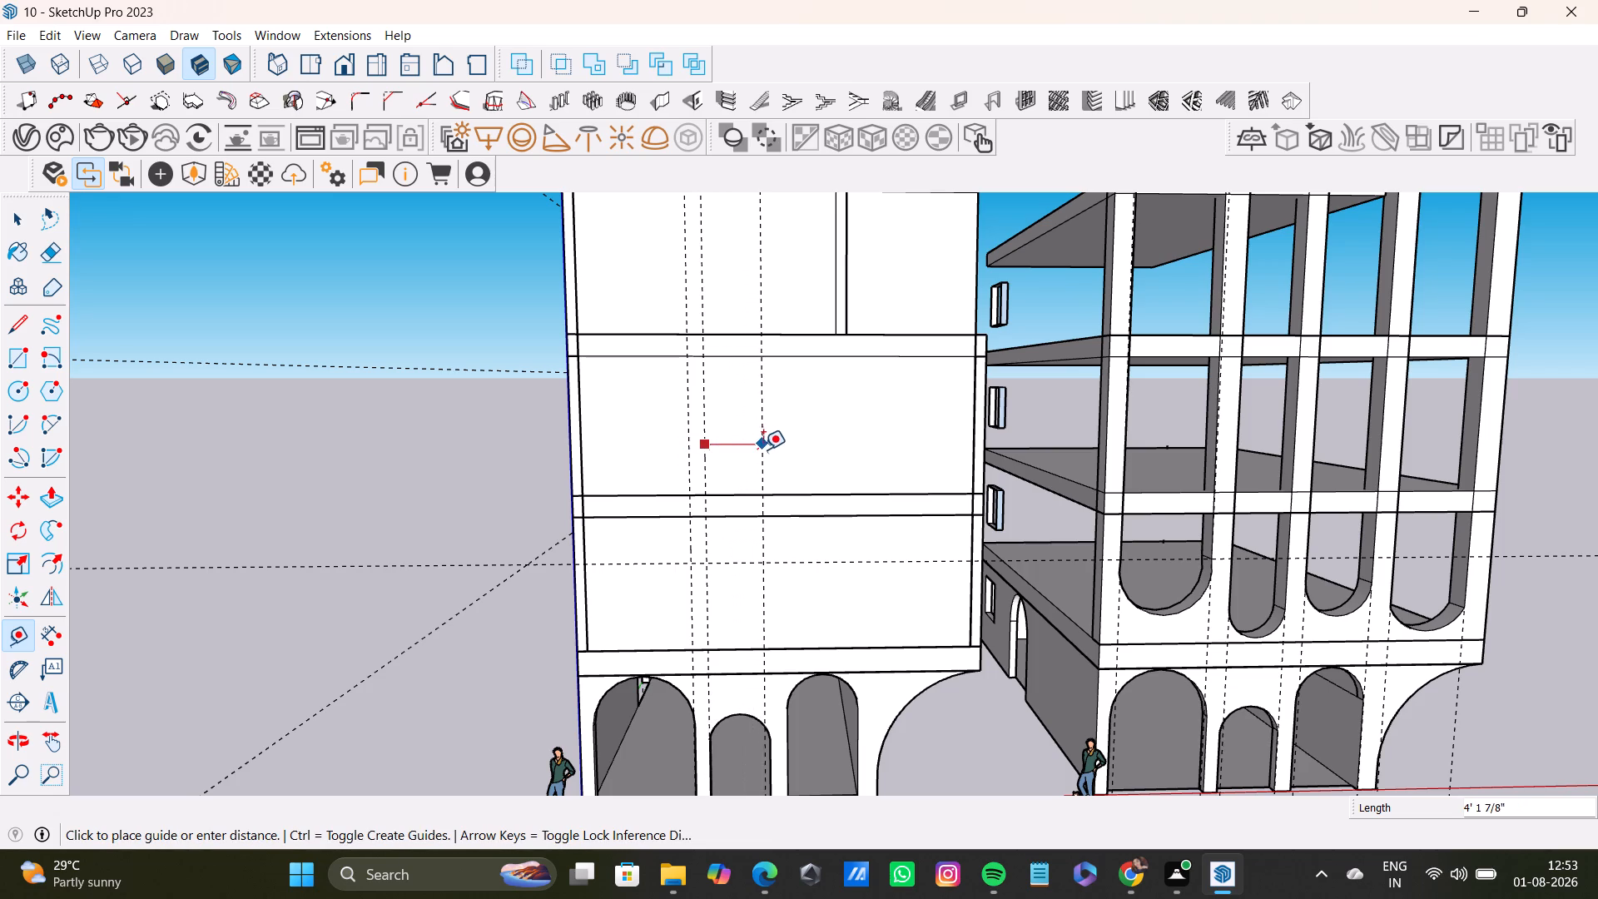
left_click(768, 453)
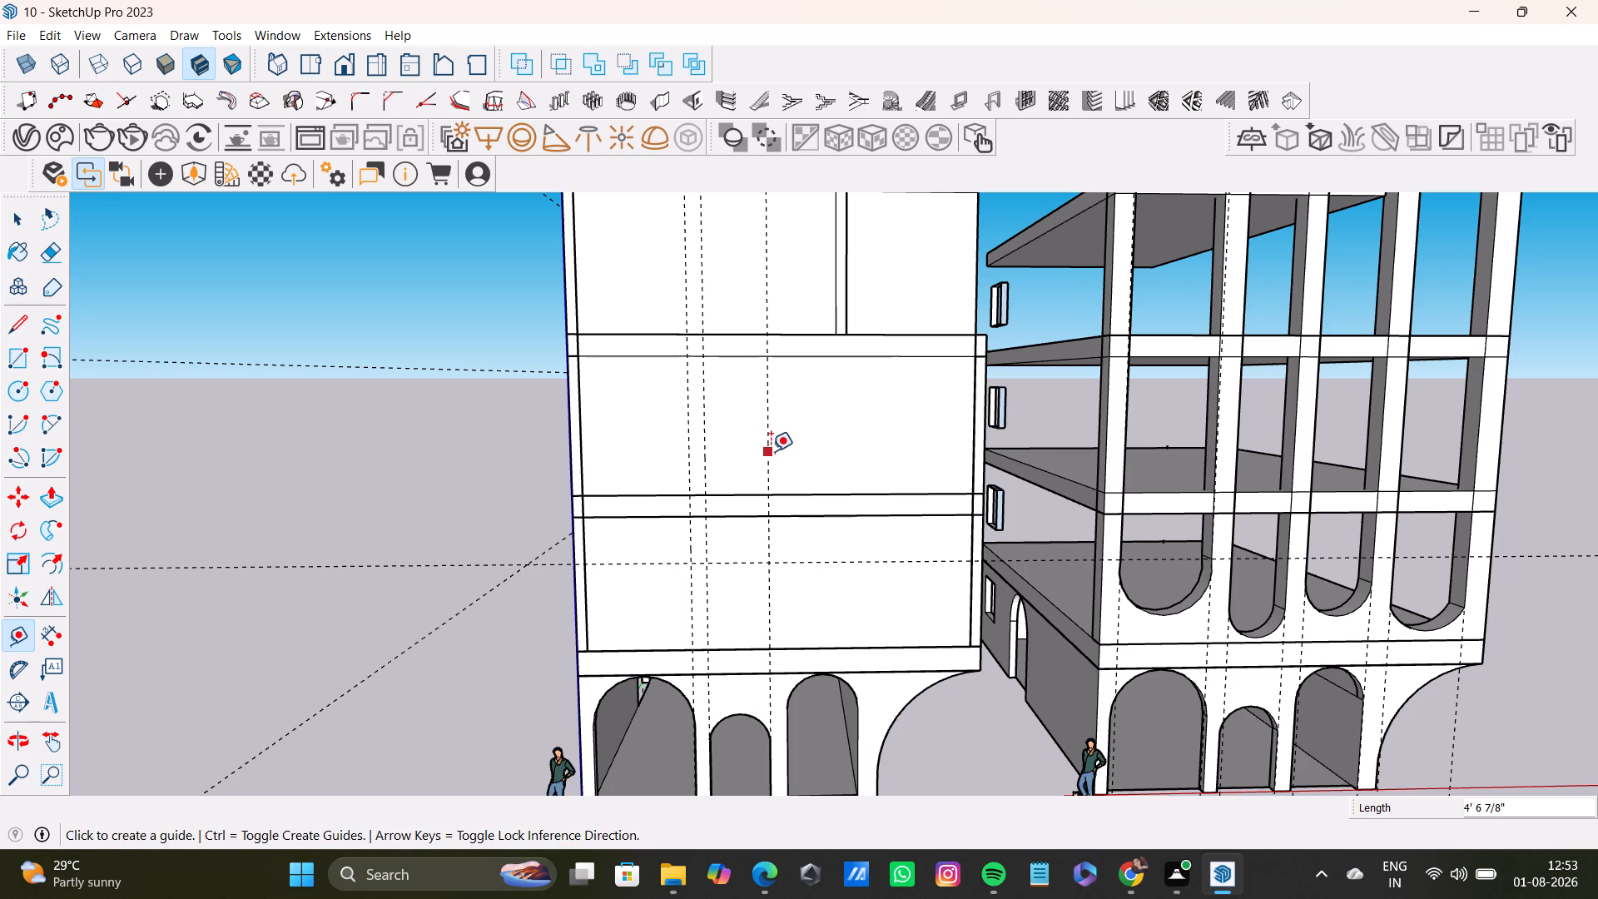
left_click(767, 451)
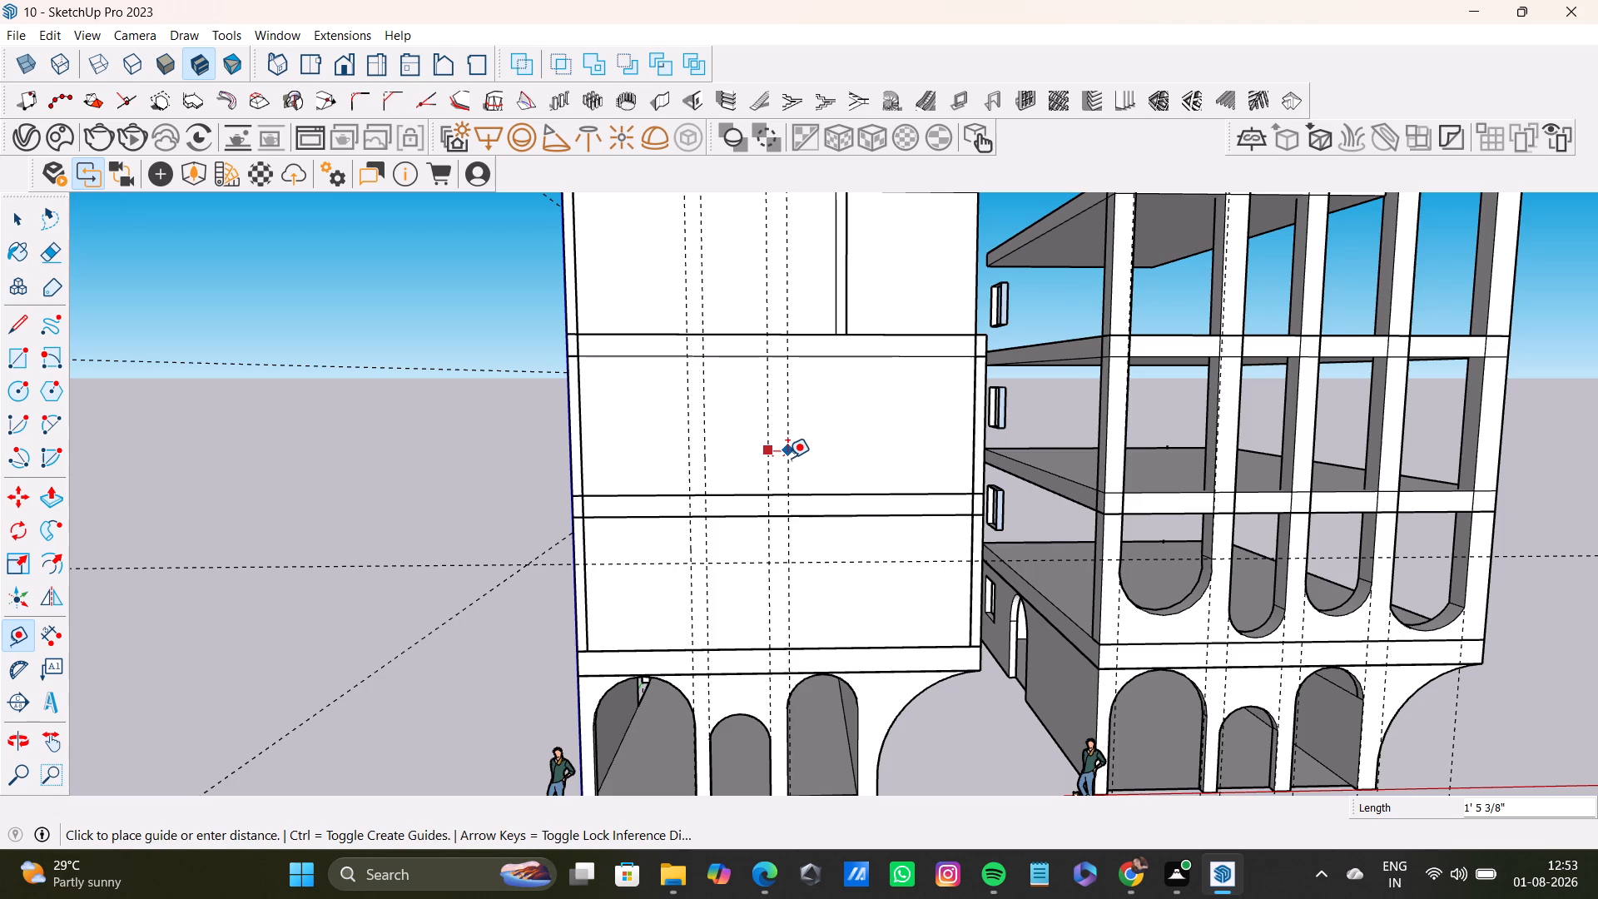
left_click(785, 455)
Place a vertical guide about 5' 4 11/16" past the previous one and another near the end column closest to the second building.
left_click(783, 454)
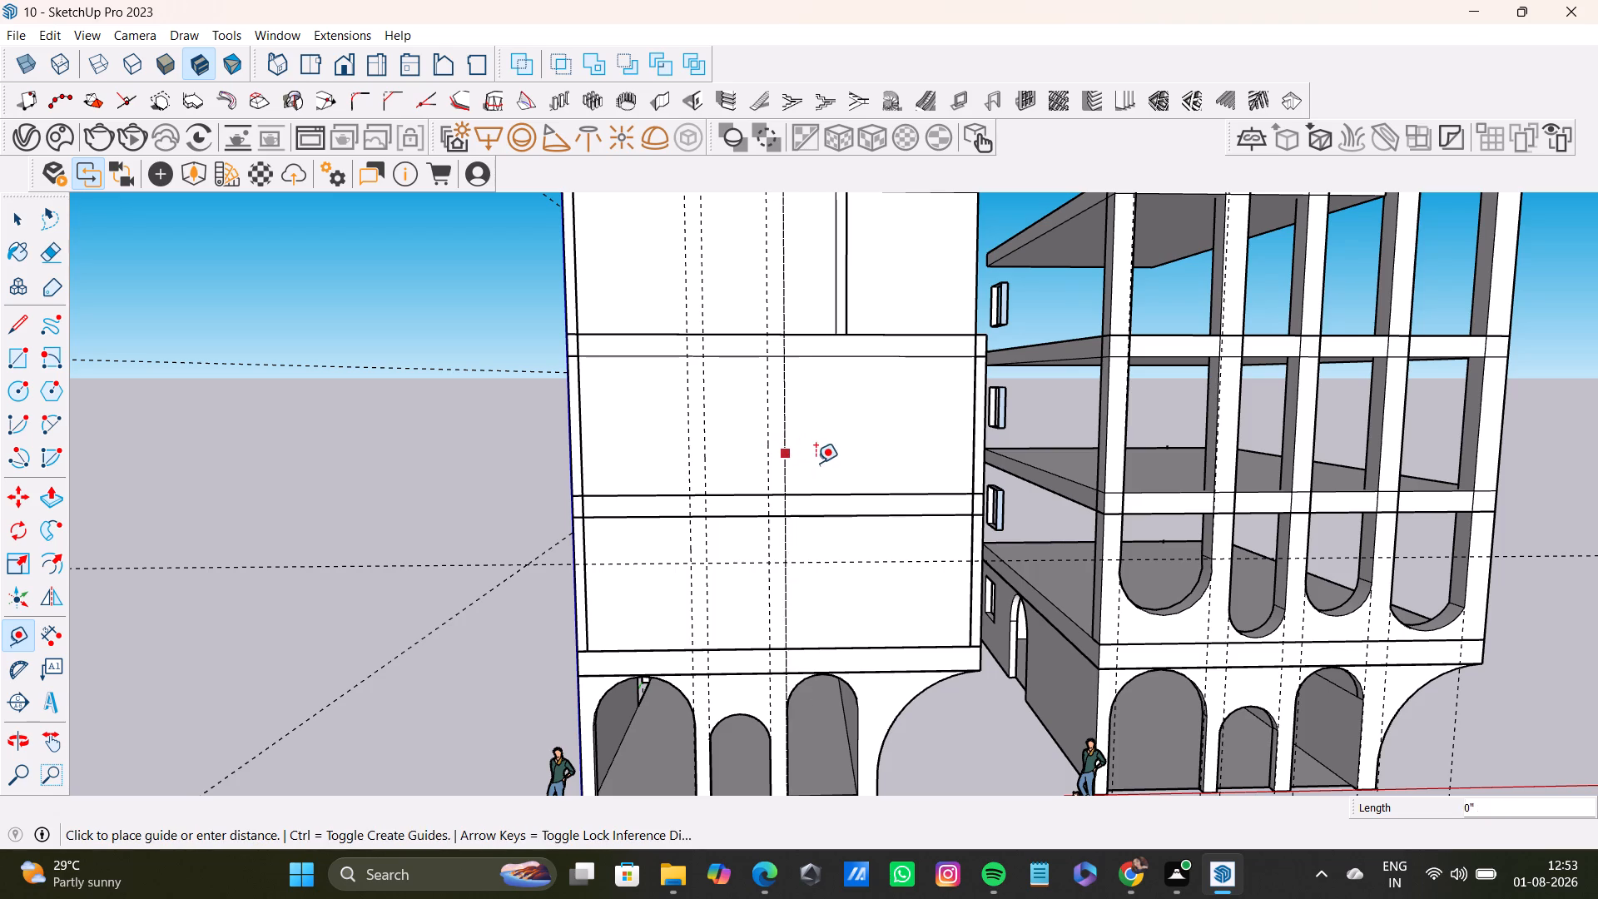
left_click(859, 463)
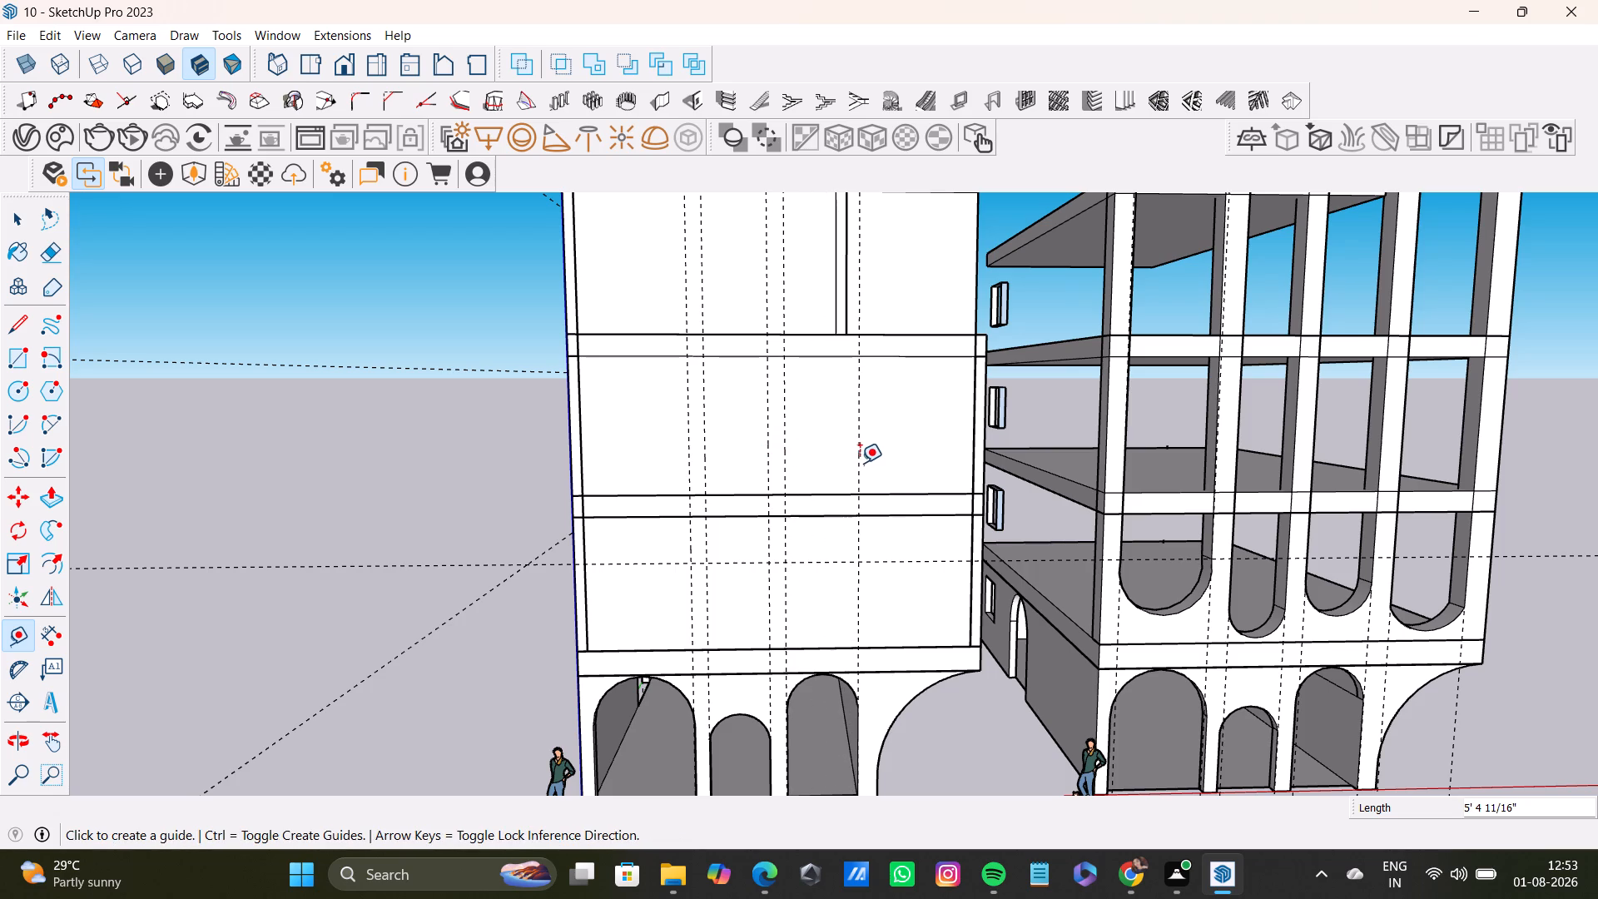
left_click(860, 459)
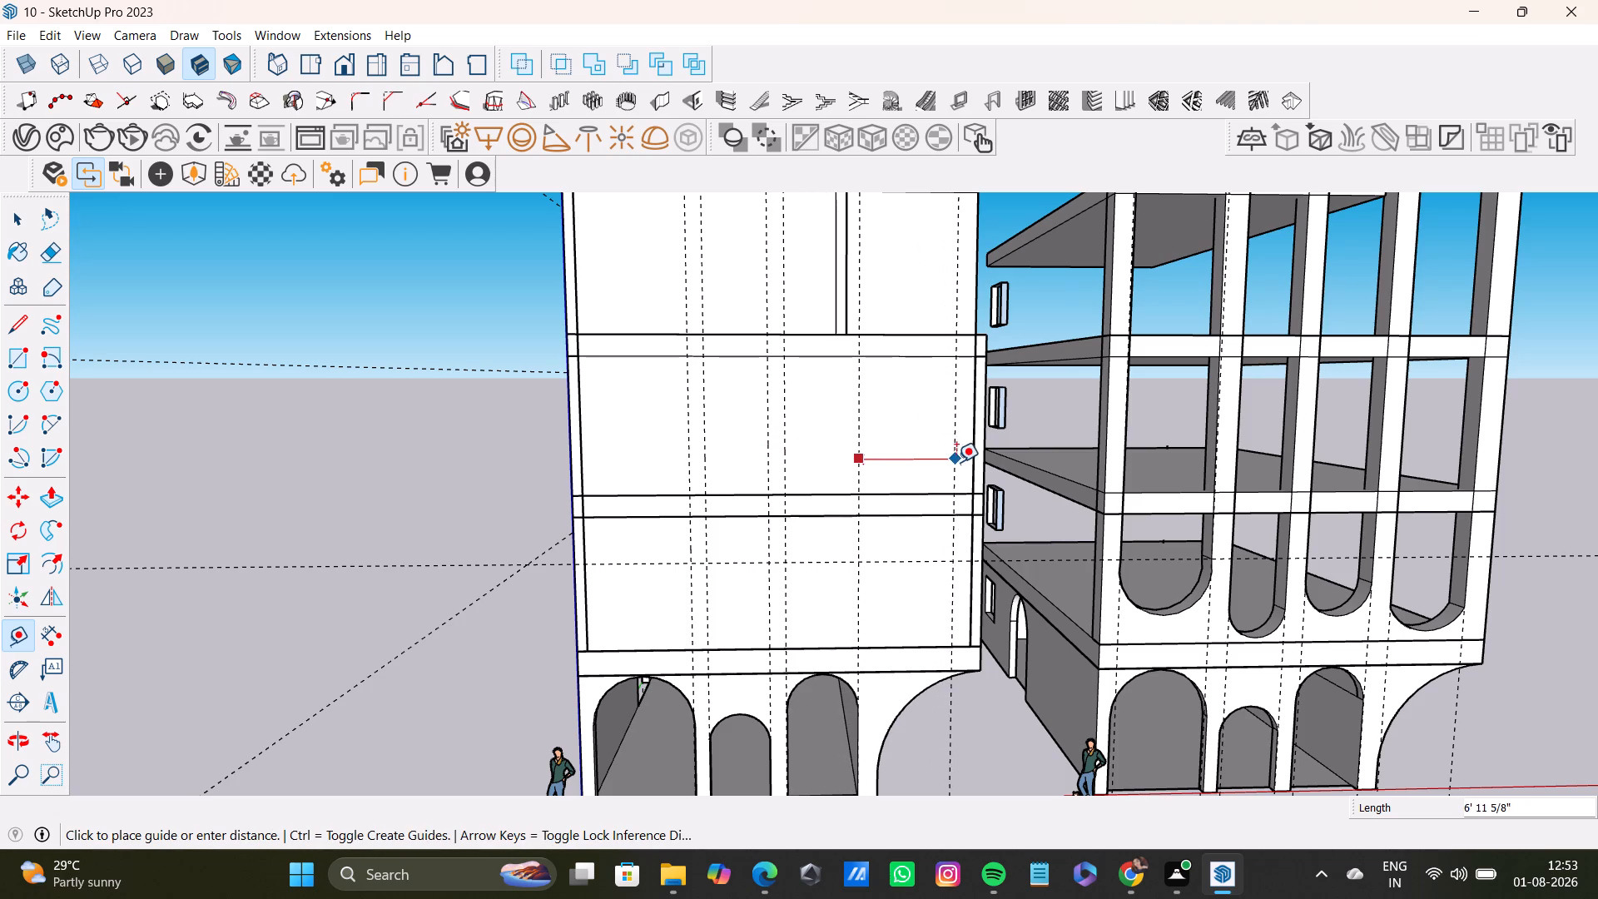
left_click(968, 464)
key("space")
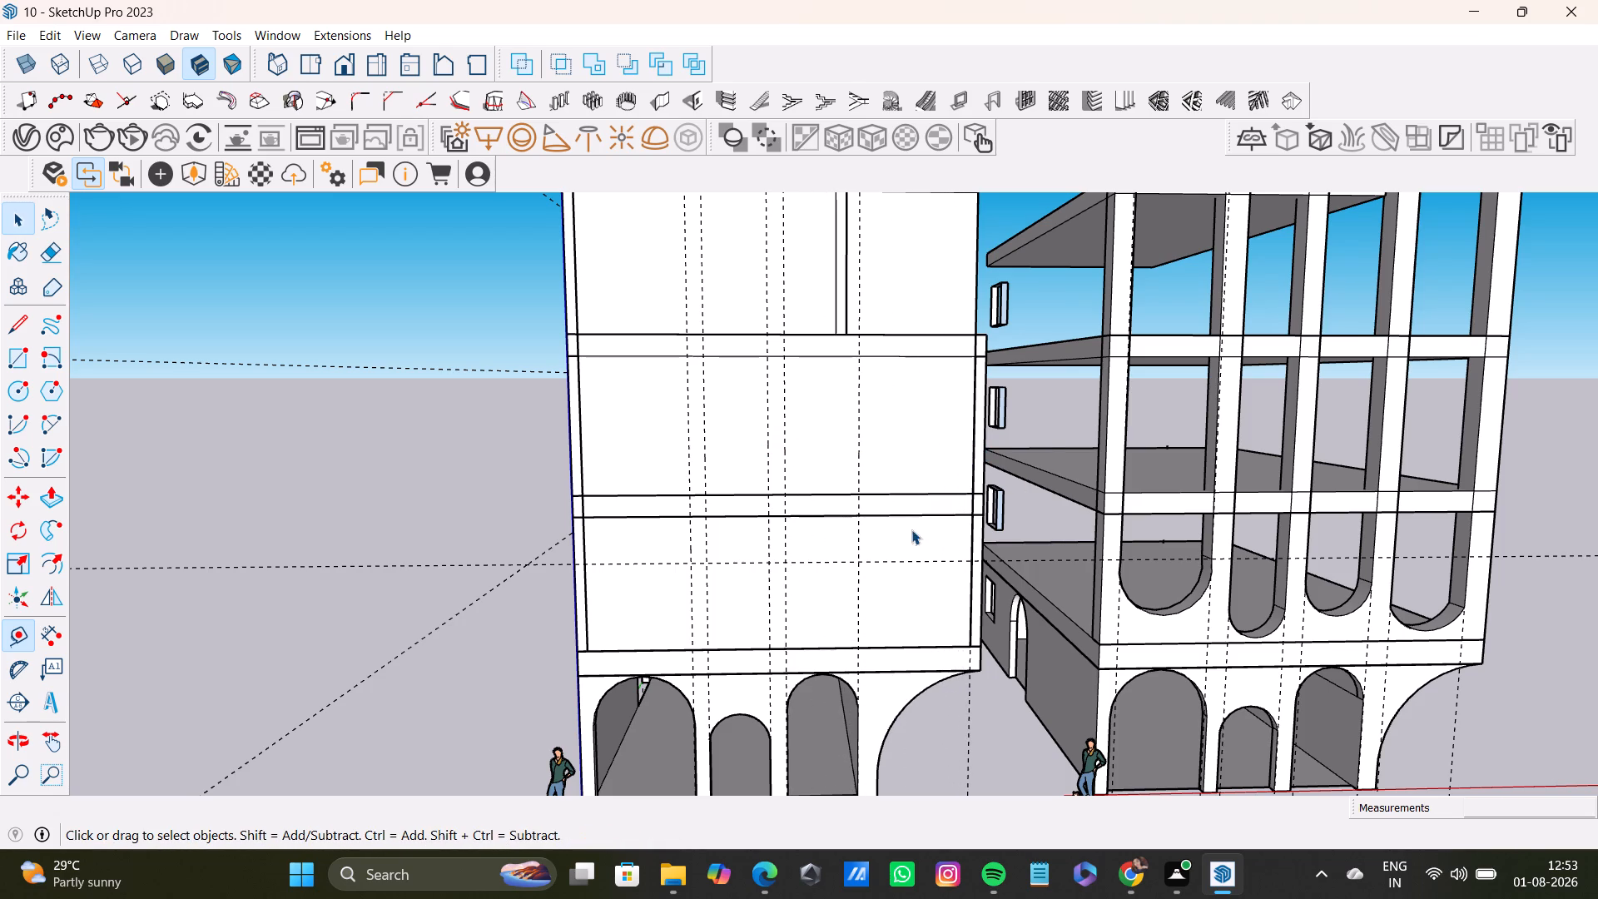
Examine the vertical guide layout on the first building's front wall against the second building's column spacing.
scroll(848, 560, "down", 4)
middle_click_drag(831, 560, 872, 529)
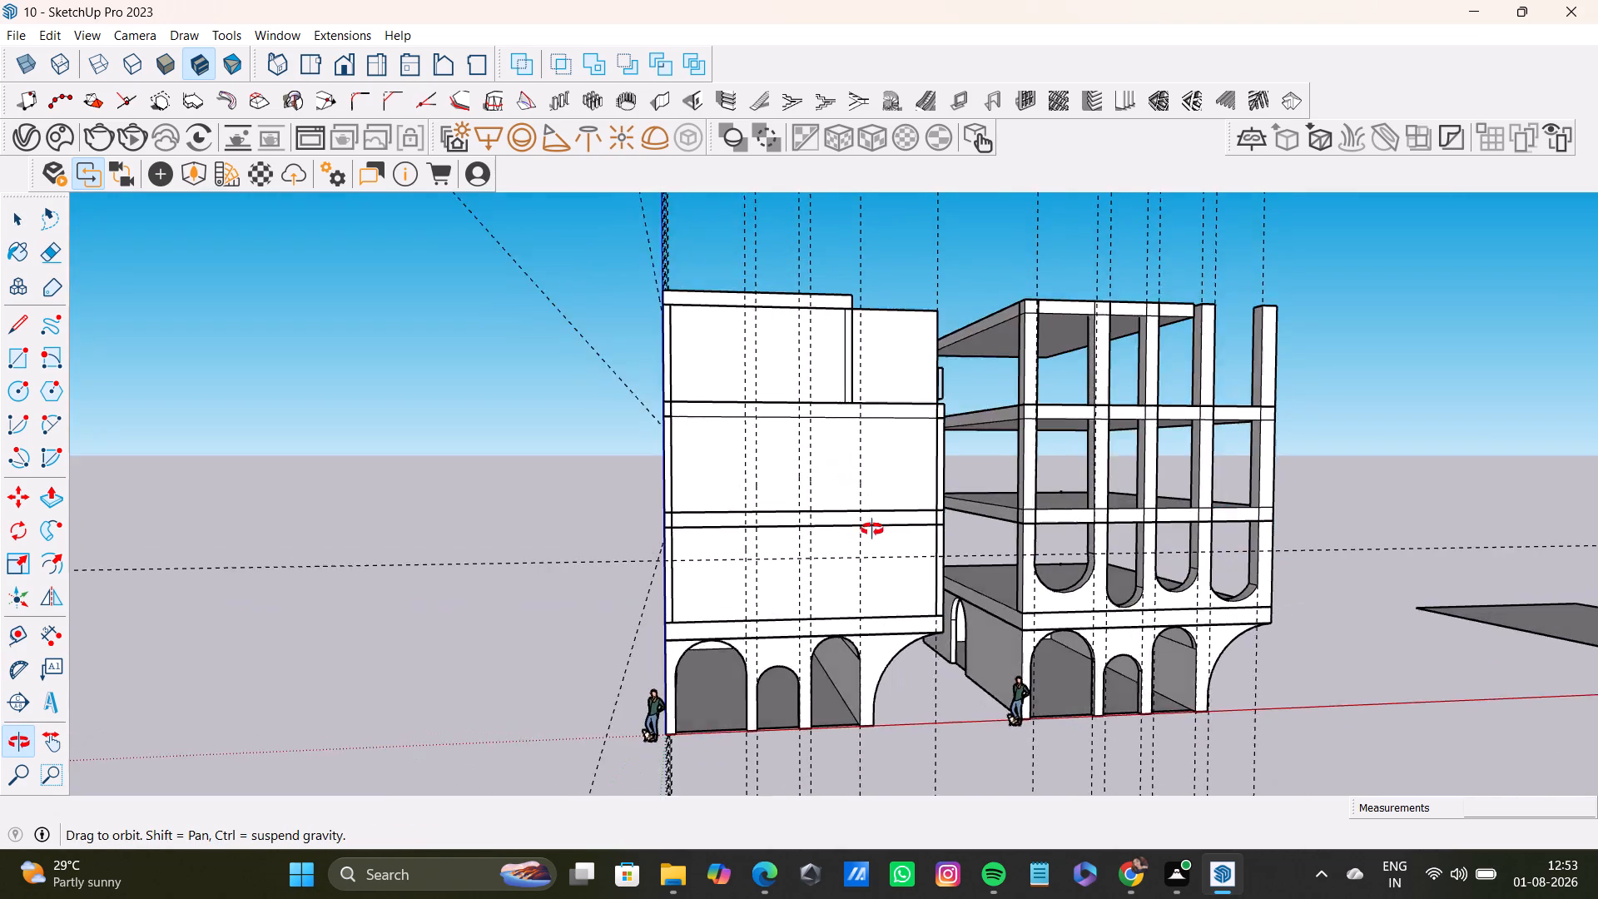
middle_click_drag(872, 529, 810, 541)
scroll(798, 543, "down", 1)
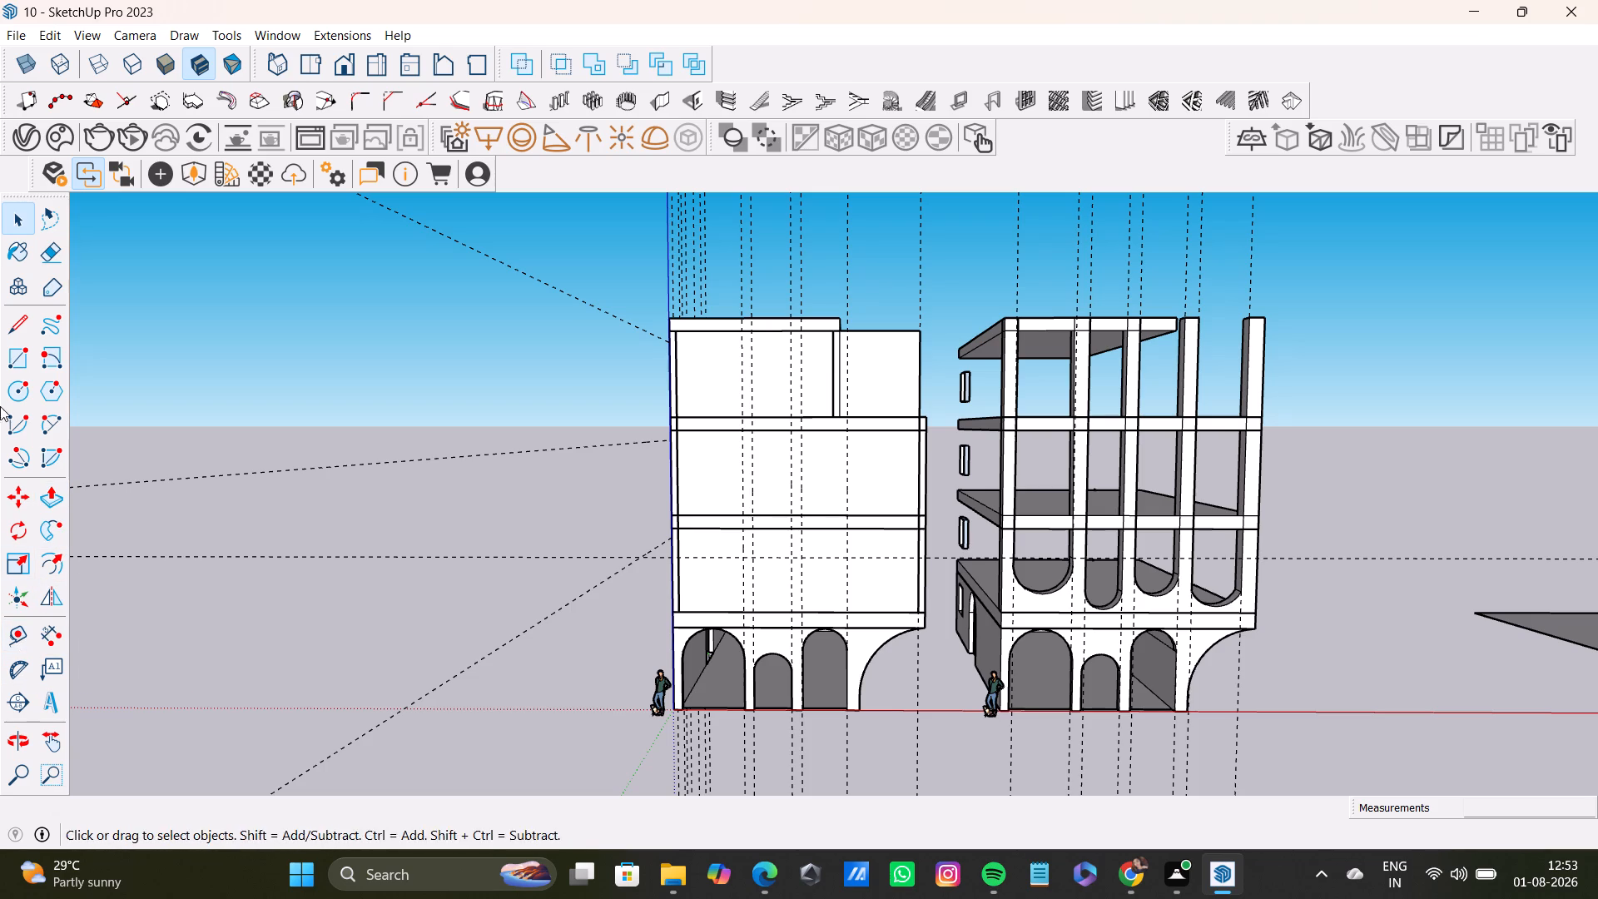
left_click(25, 330)
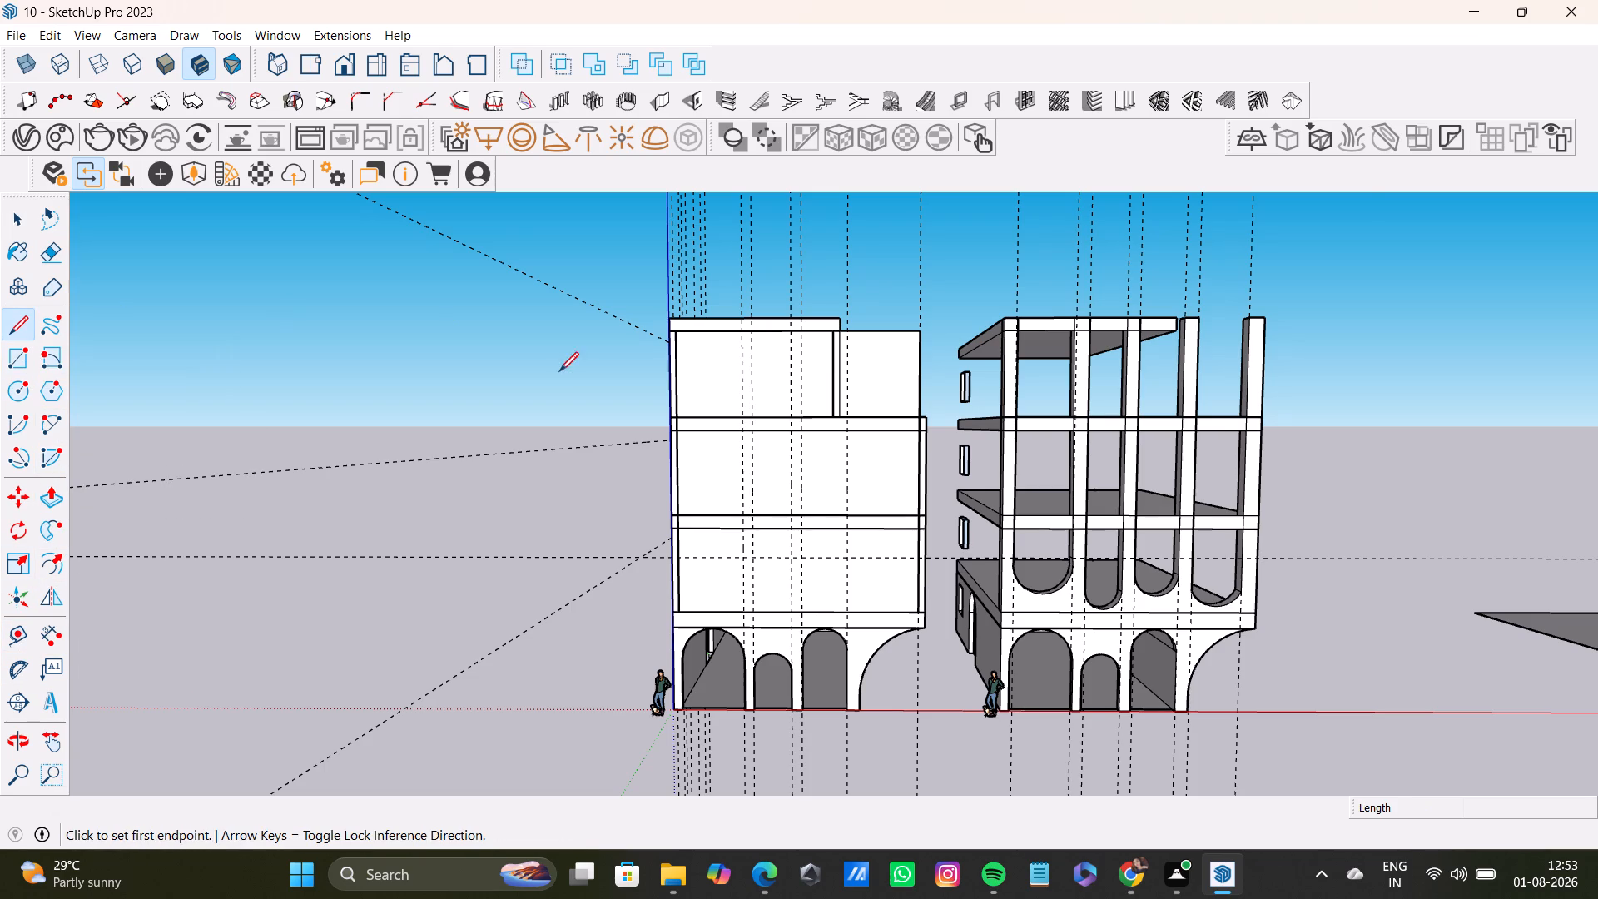
scroll(752, 390, "up", 3)
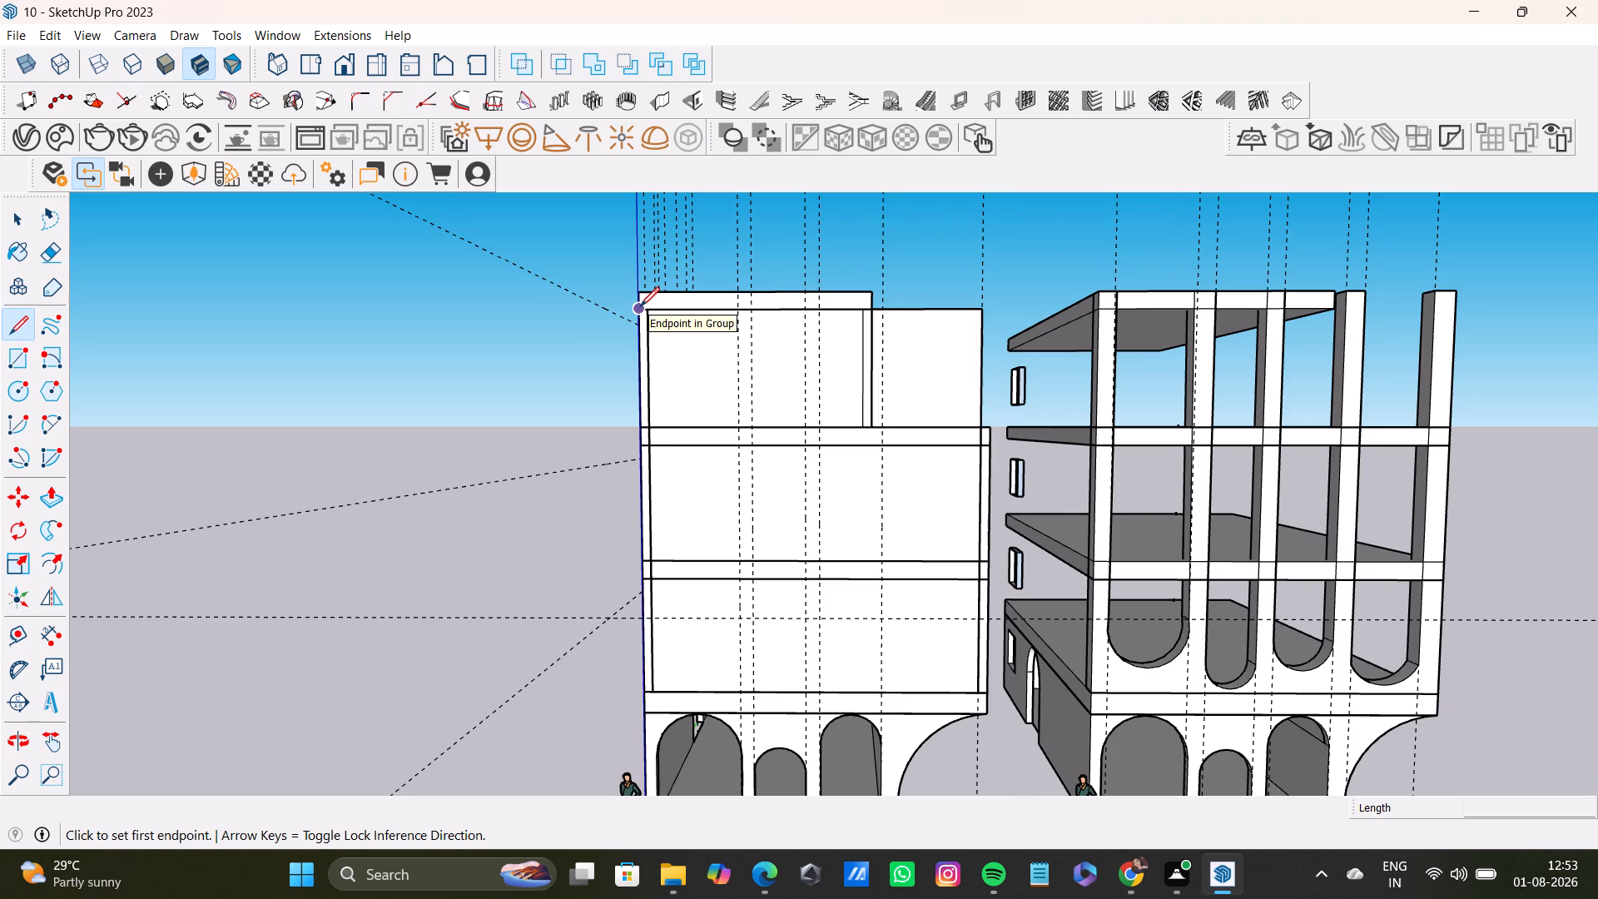
middle_click_drag(672, 528, 853, 362)
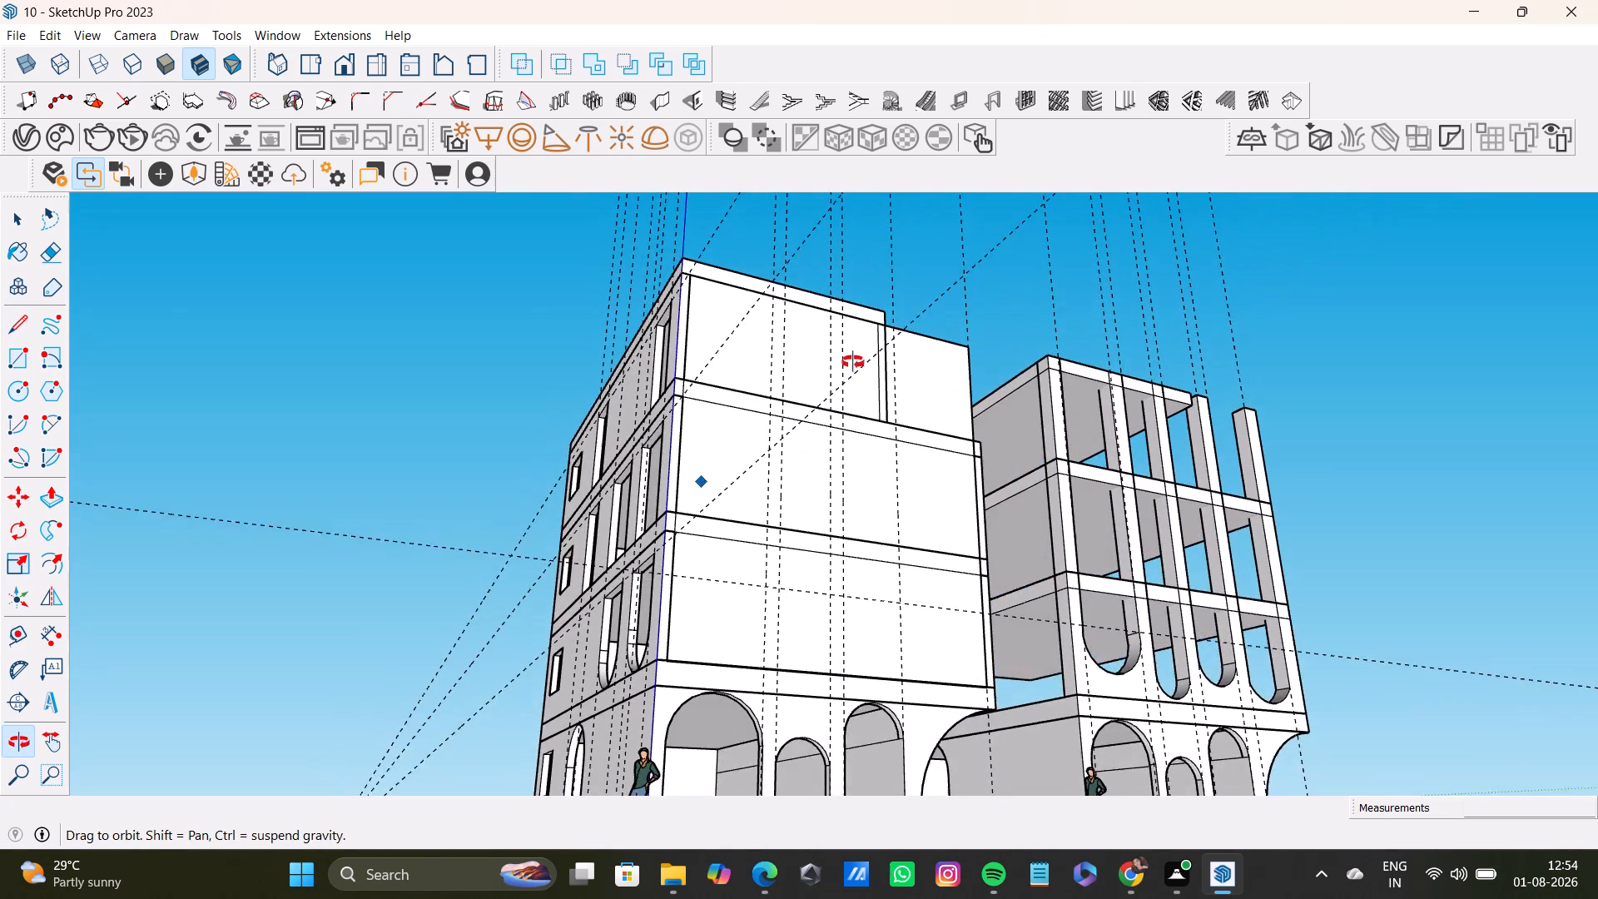
middle_click_drag(853, 362, 719, 300)
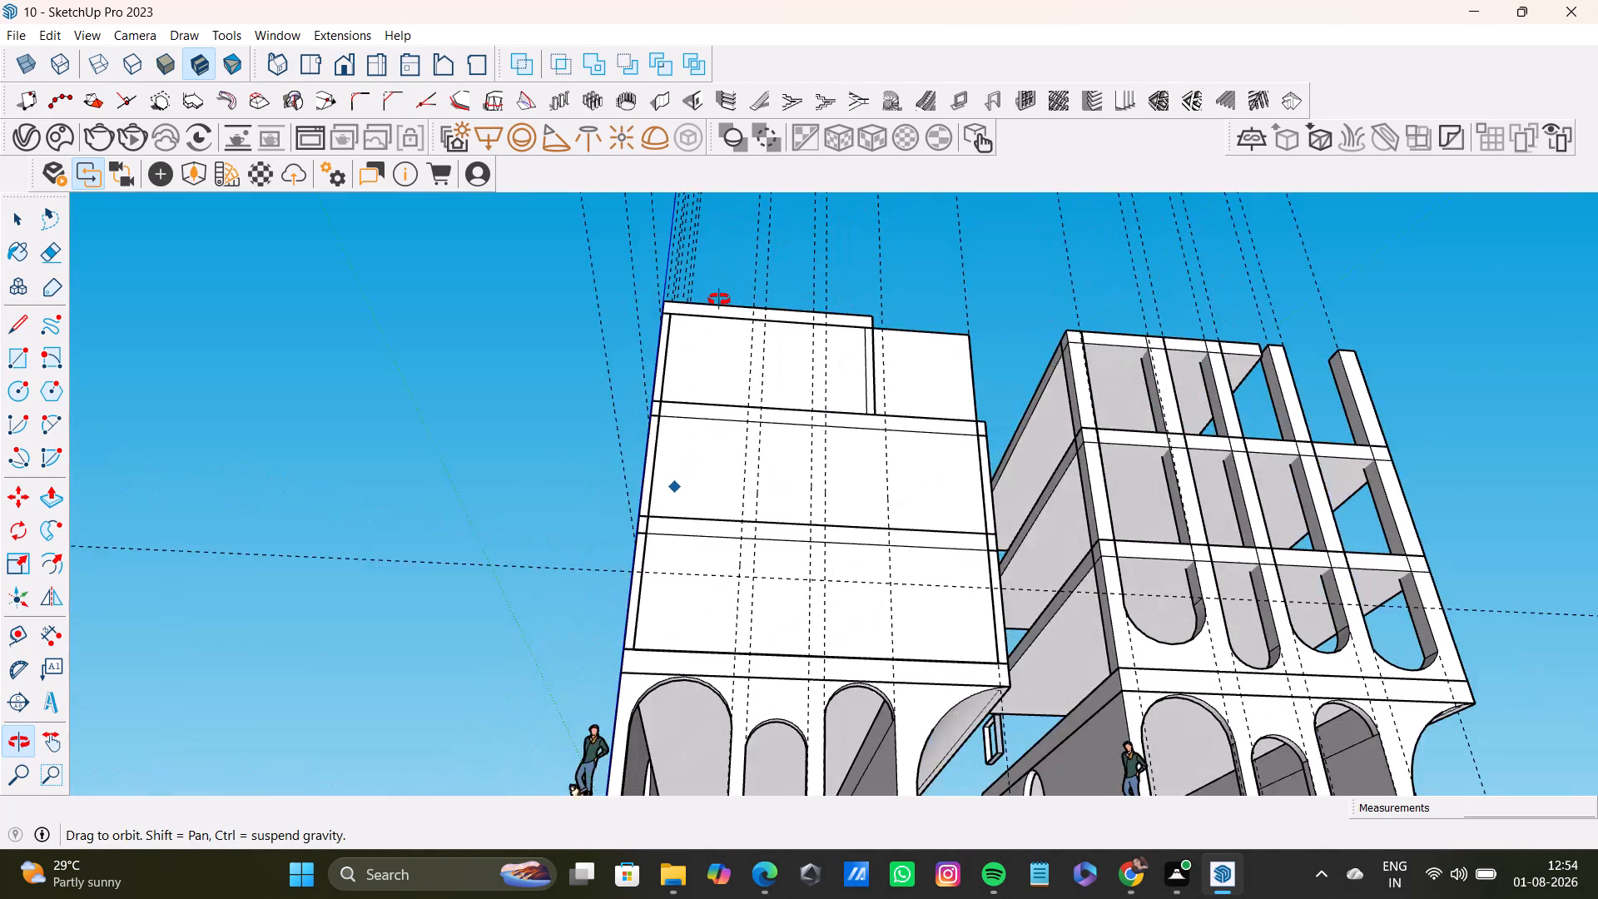
middle_click_drag(719, 300, 728, 528)
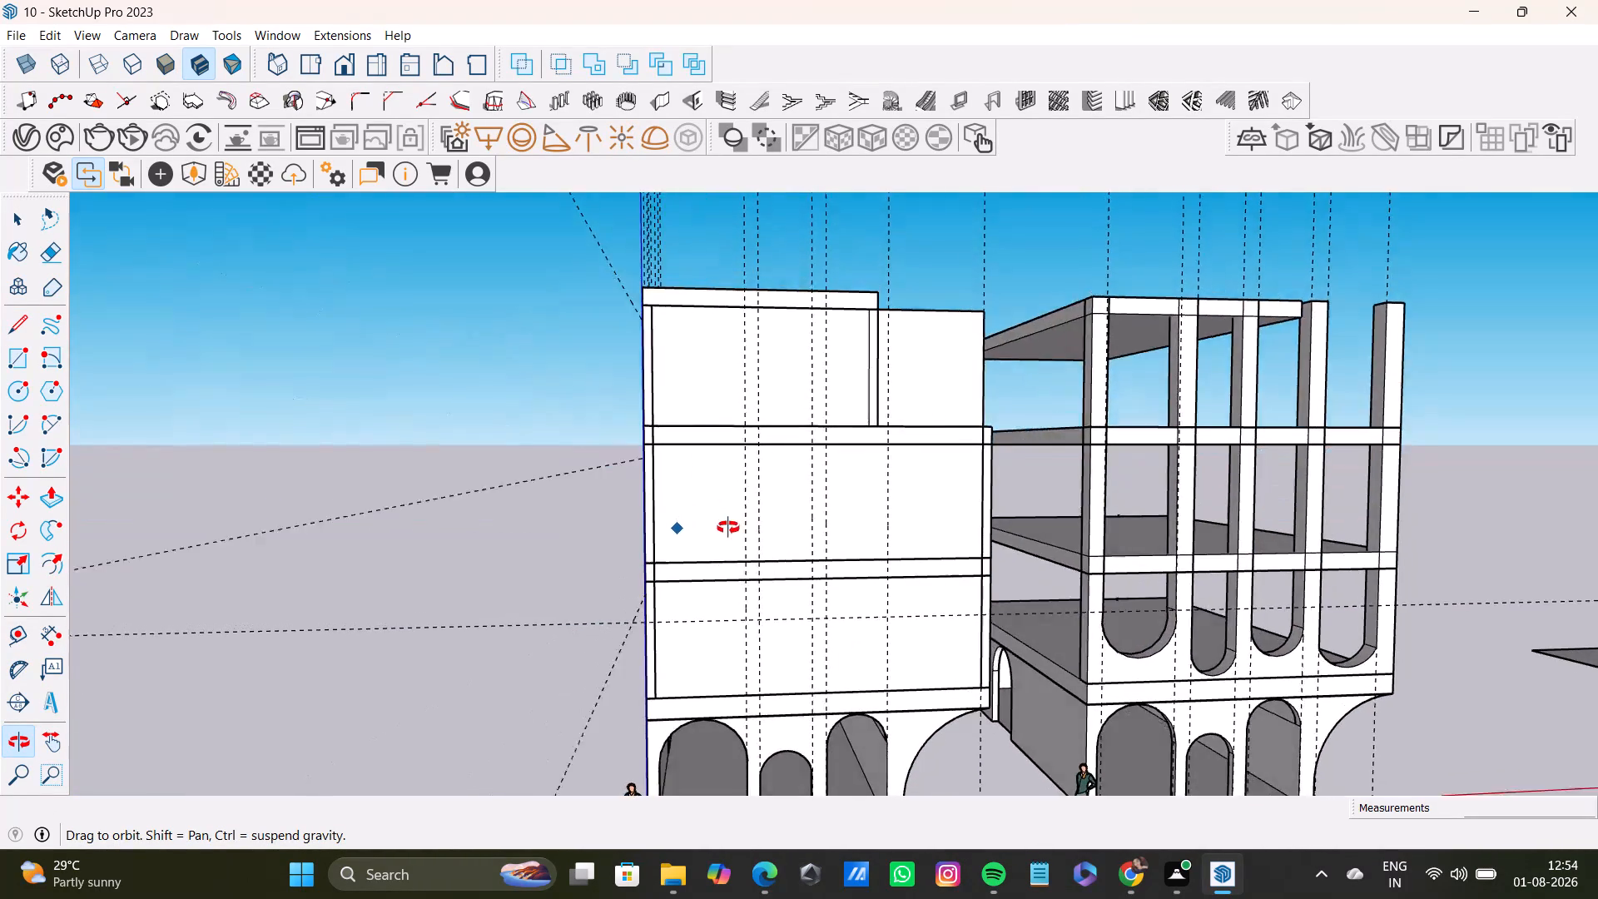
middle_click_drag(728, 528, 748, 530)
scroll(706, 594, "down", 3)
middle_click_drag(756, 612, 767, 481)
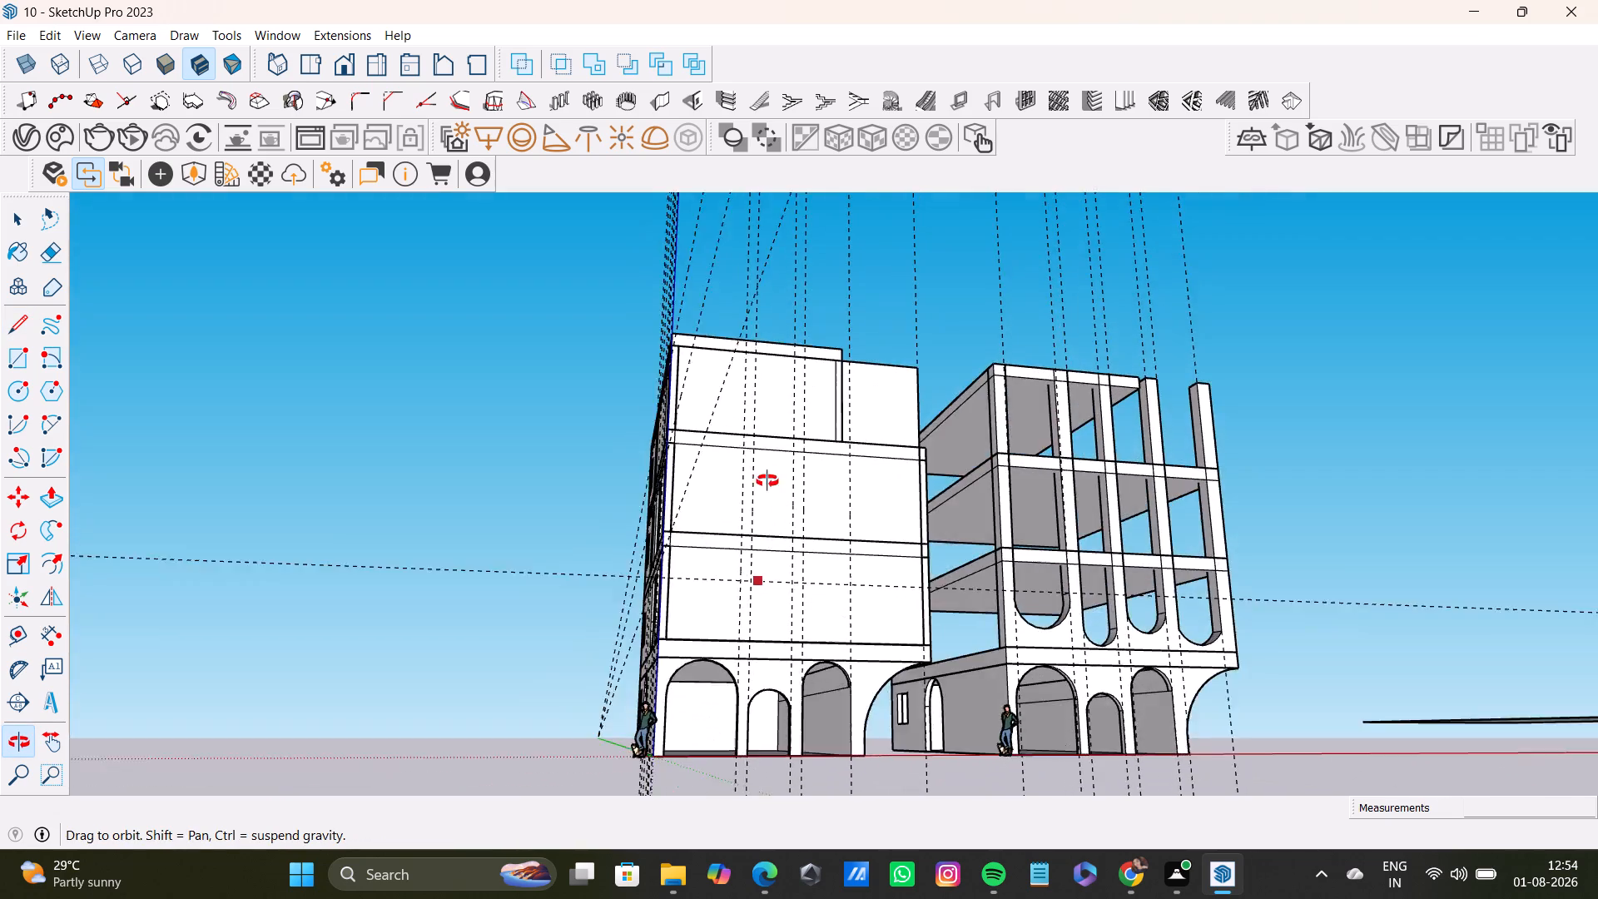
middle_click_drag(767, 481, 716, 538)
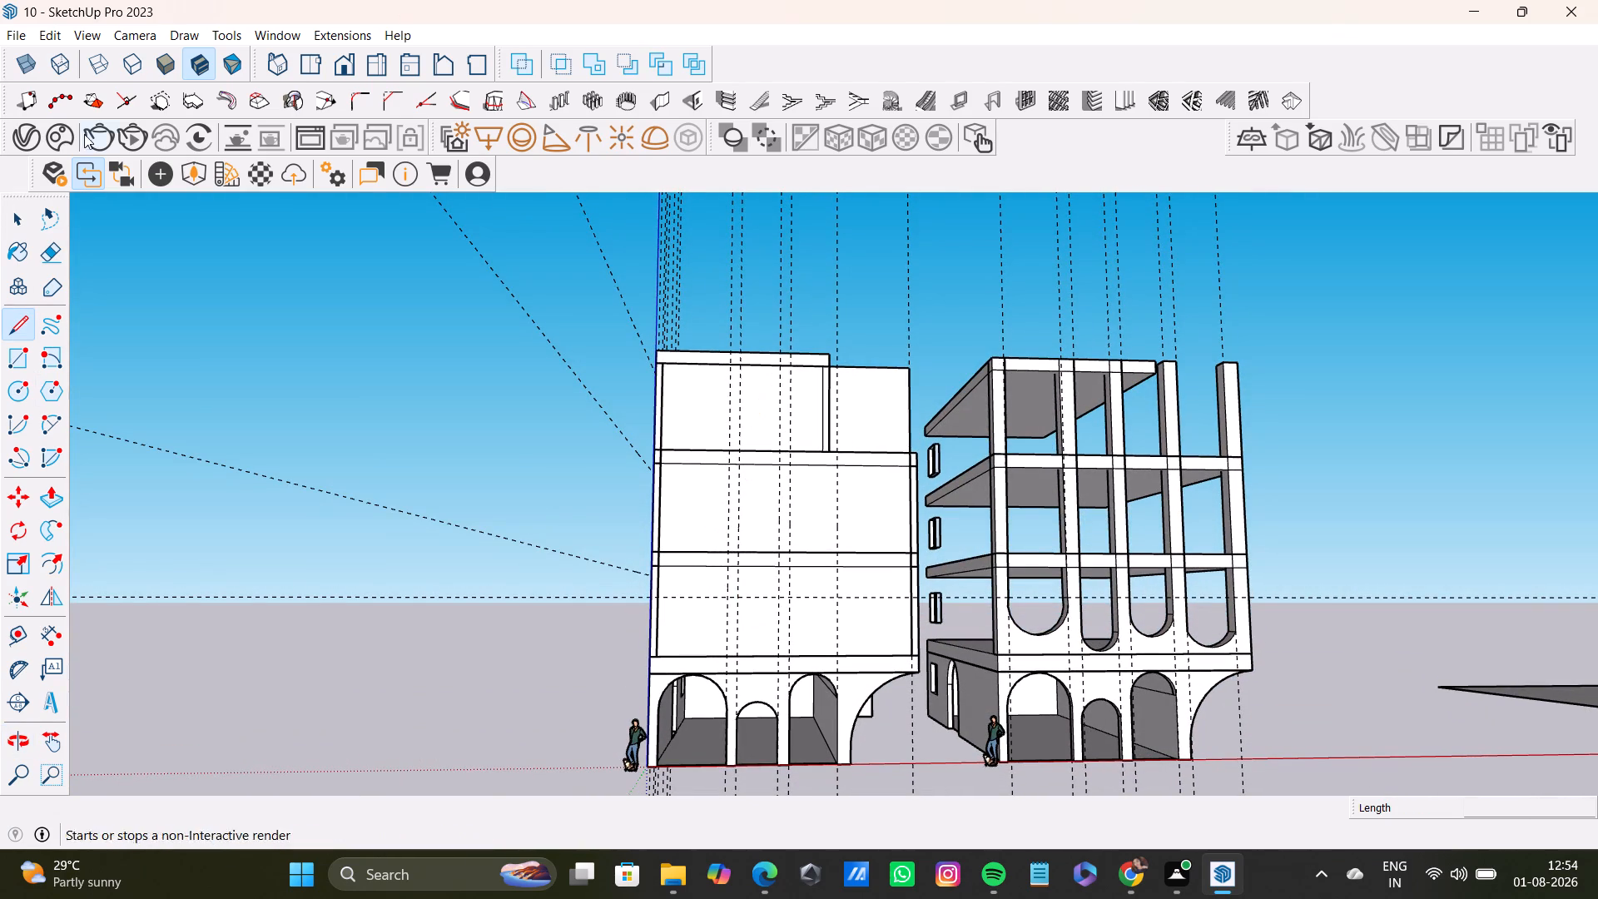
Place a vertical guide along the inner edge of the first building's corner column, measured from the building's outer corner edge.
left_click(10, 634)
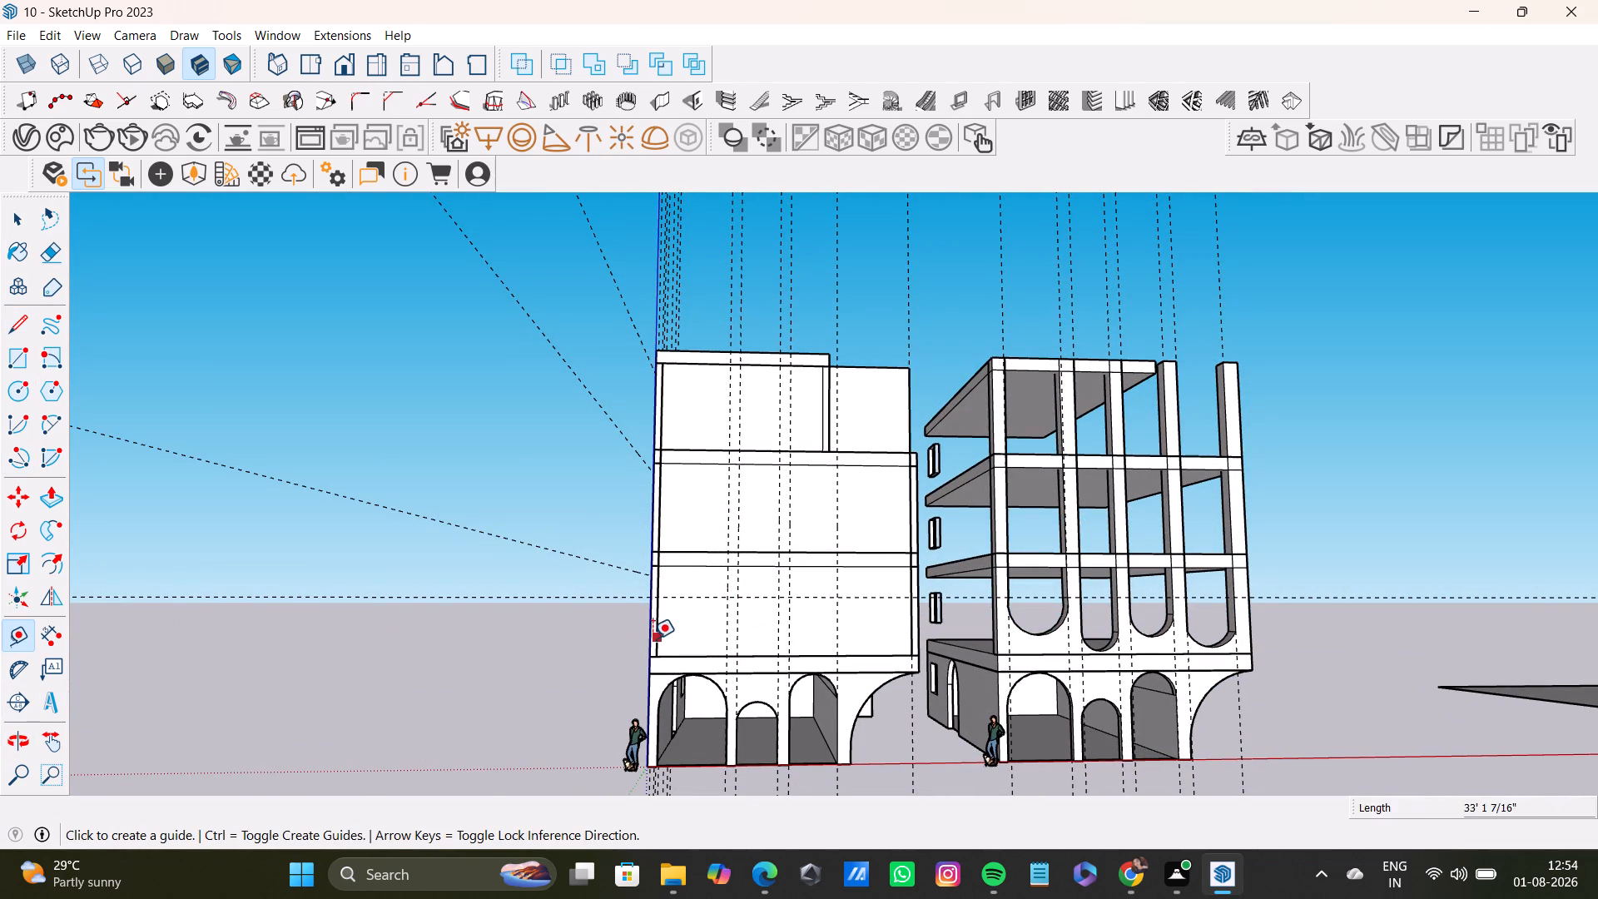
left_click(648, 638)
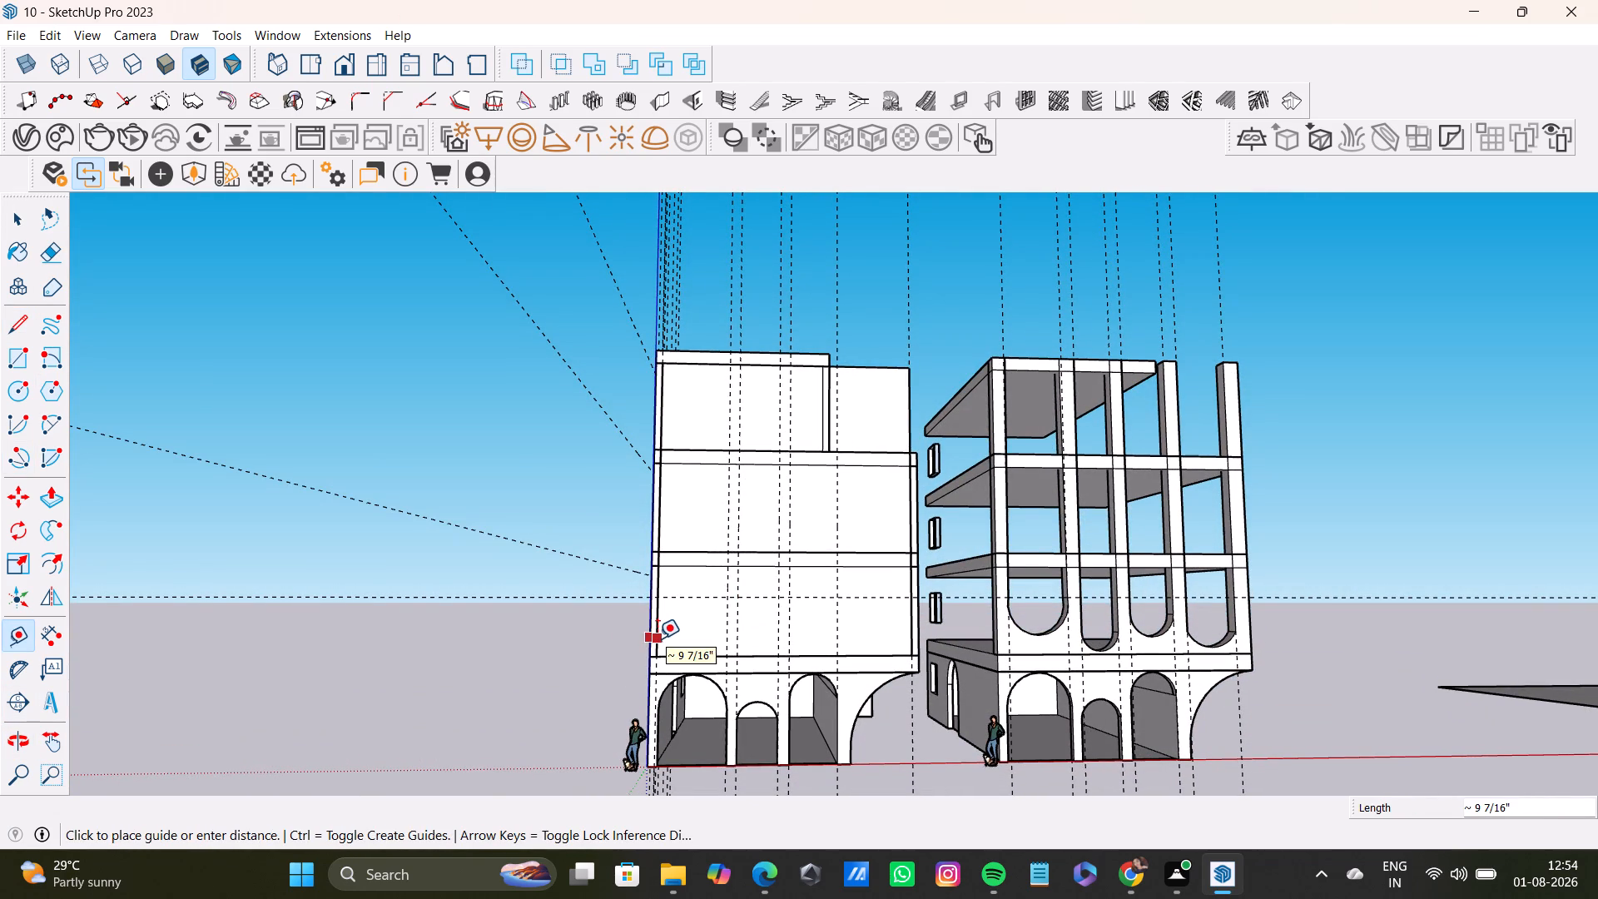
scroll(668, 665, "up", 3)
middle_click(670, 660)
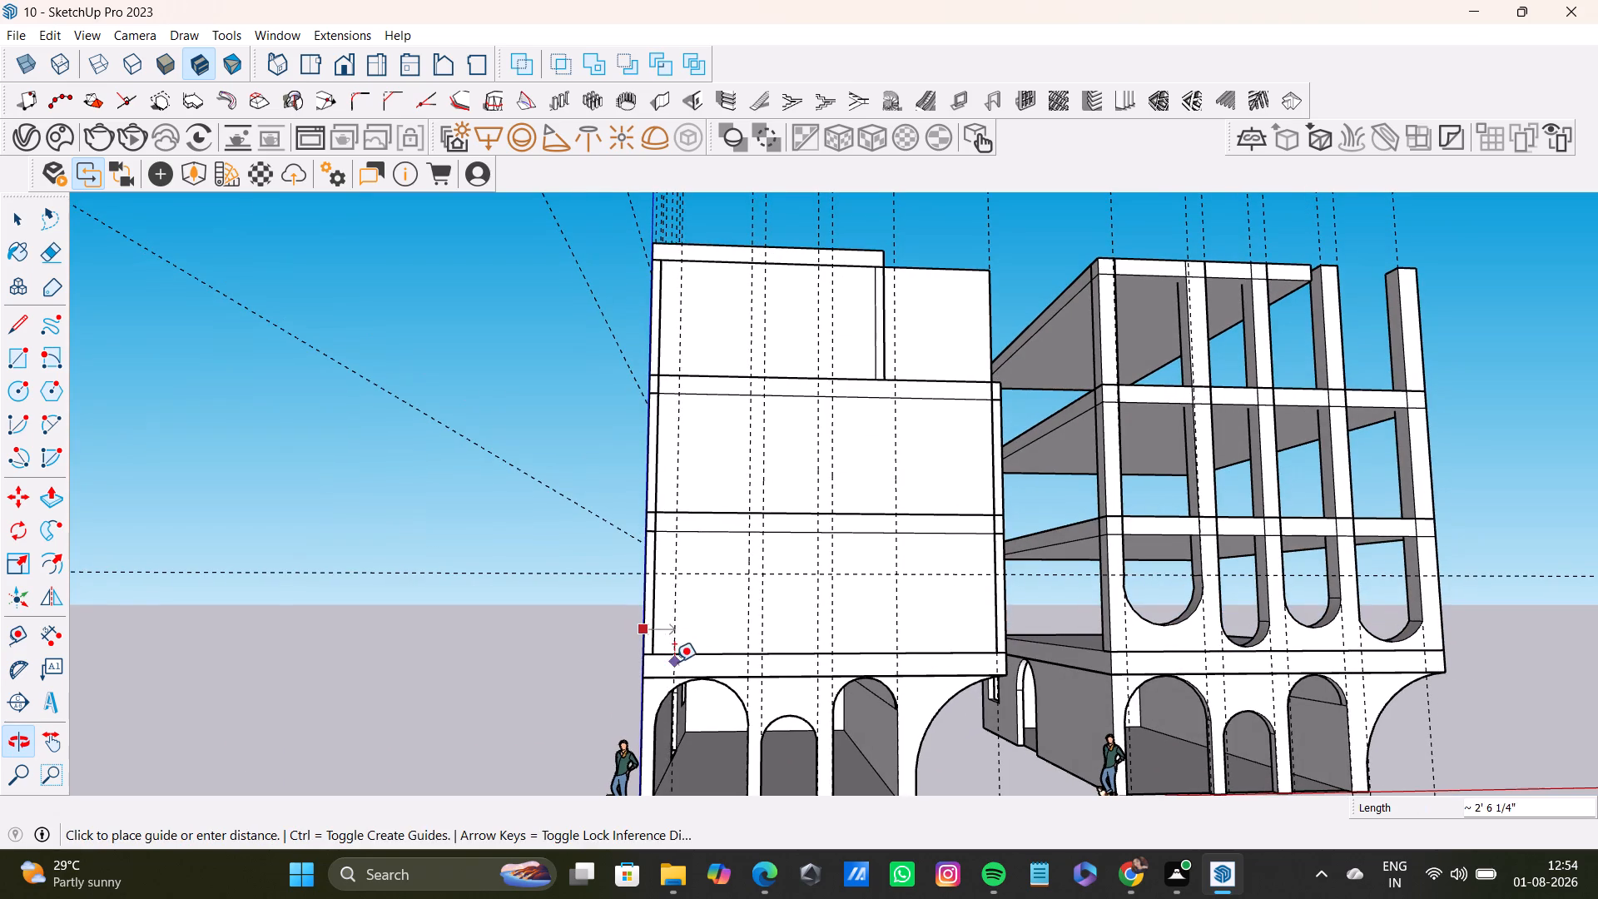
left_click(653, 658)
key("space")
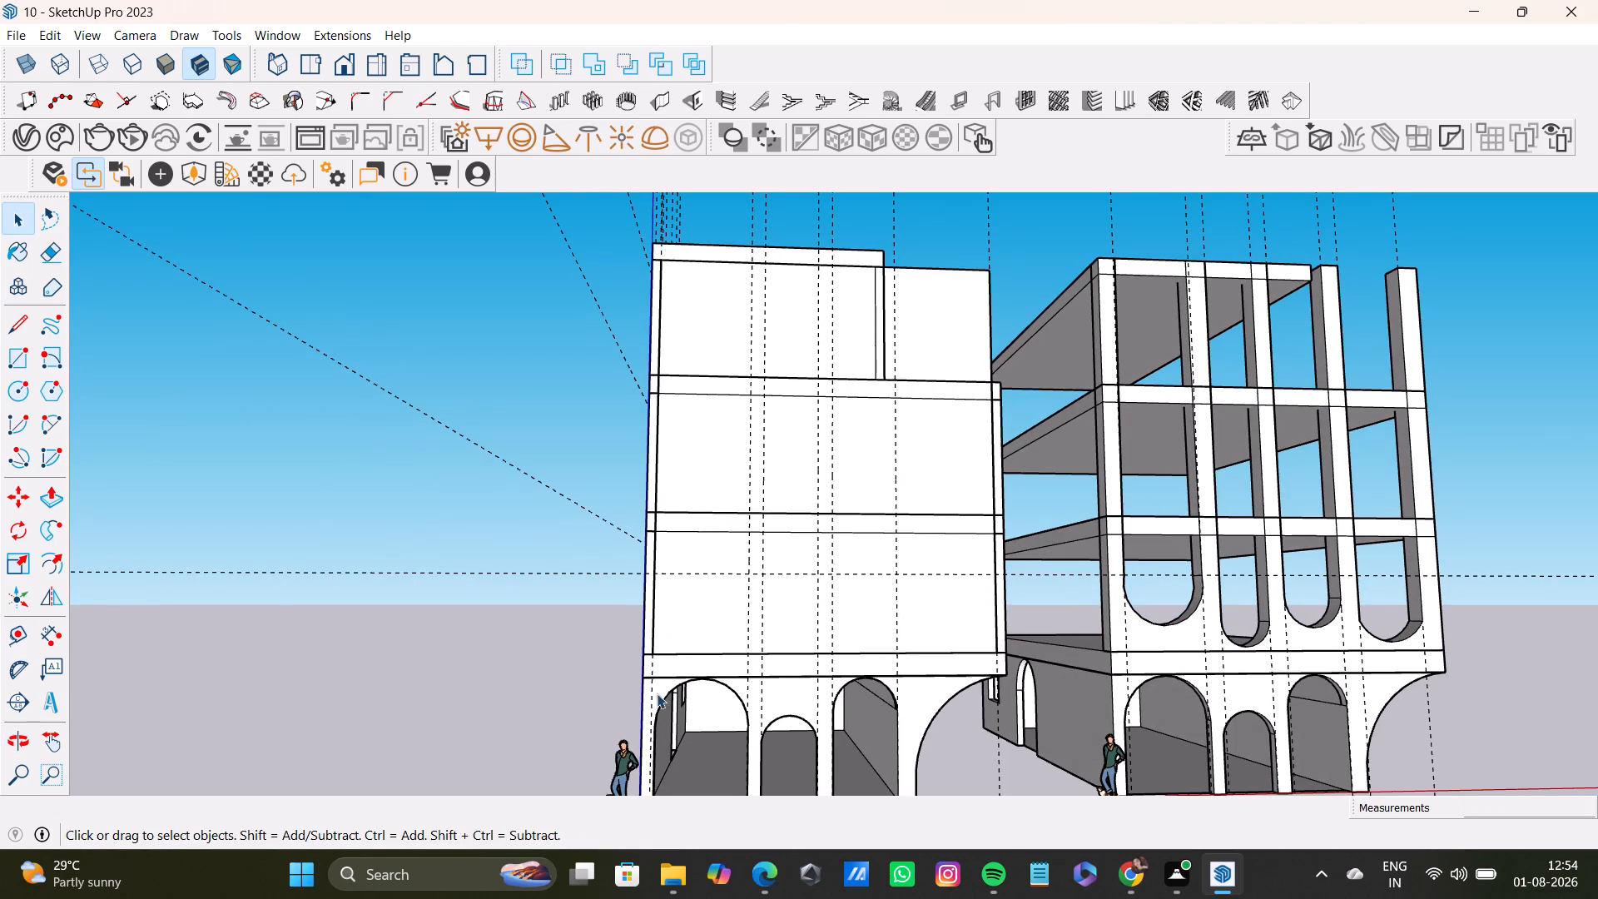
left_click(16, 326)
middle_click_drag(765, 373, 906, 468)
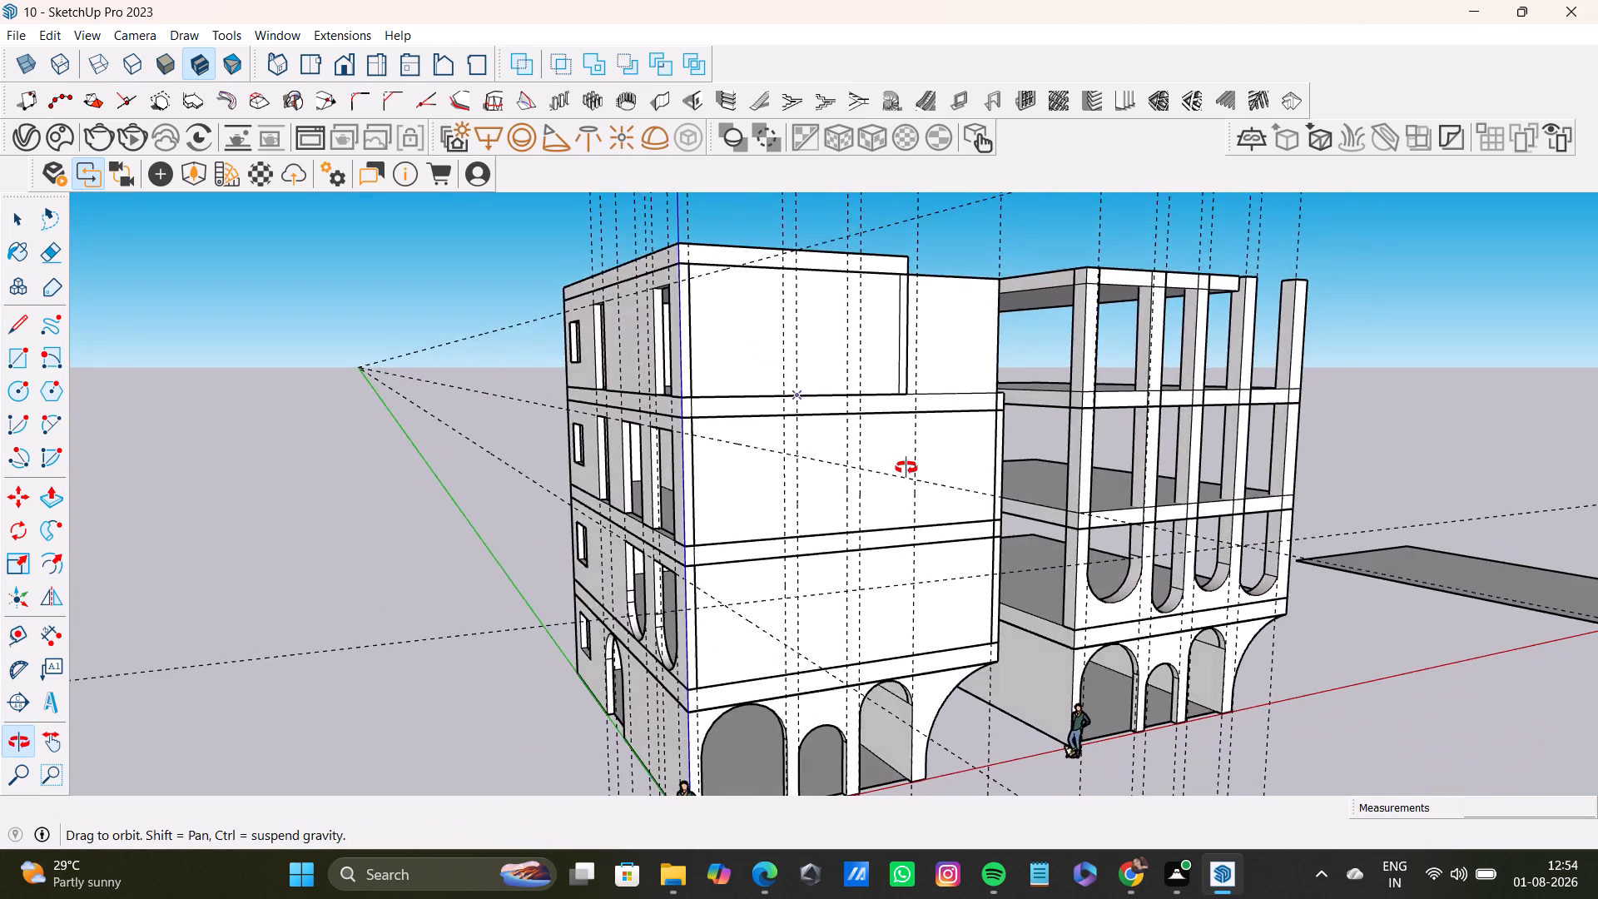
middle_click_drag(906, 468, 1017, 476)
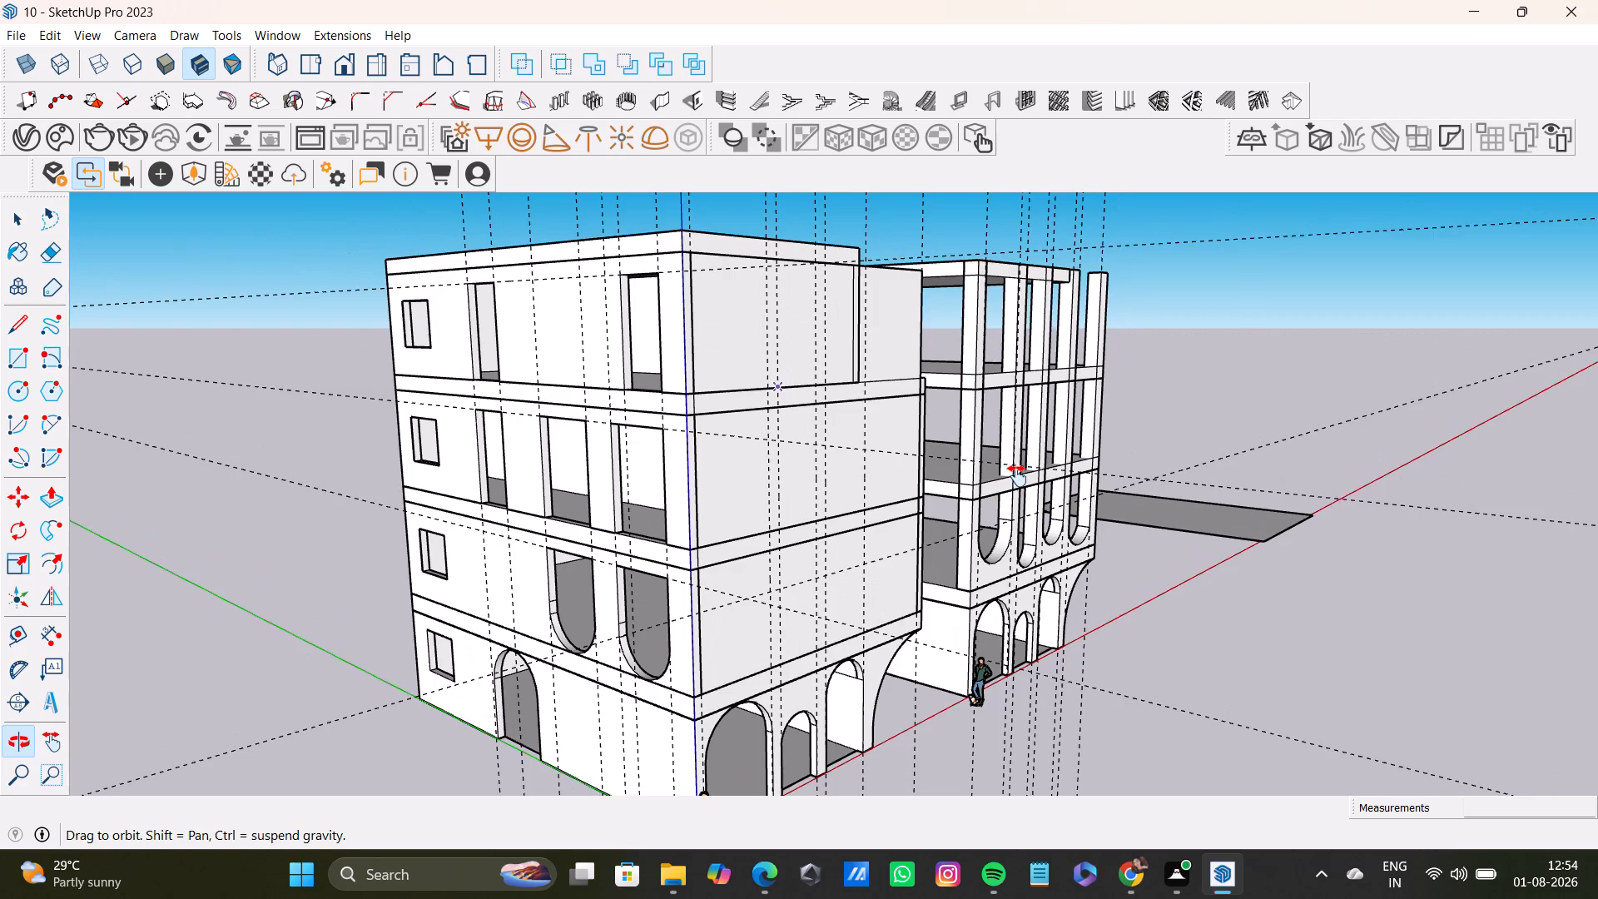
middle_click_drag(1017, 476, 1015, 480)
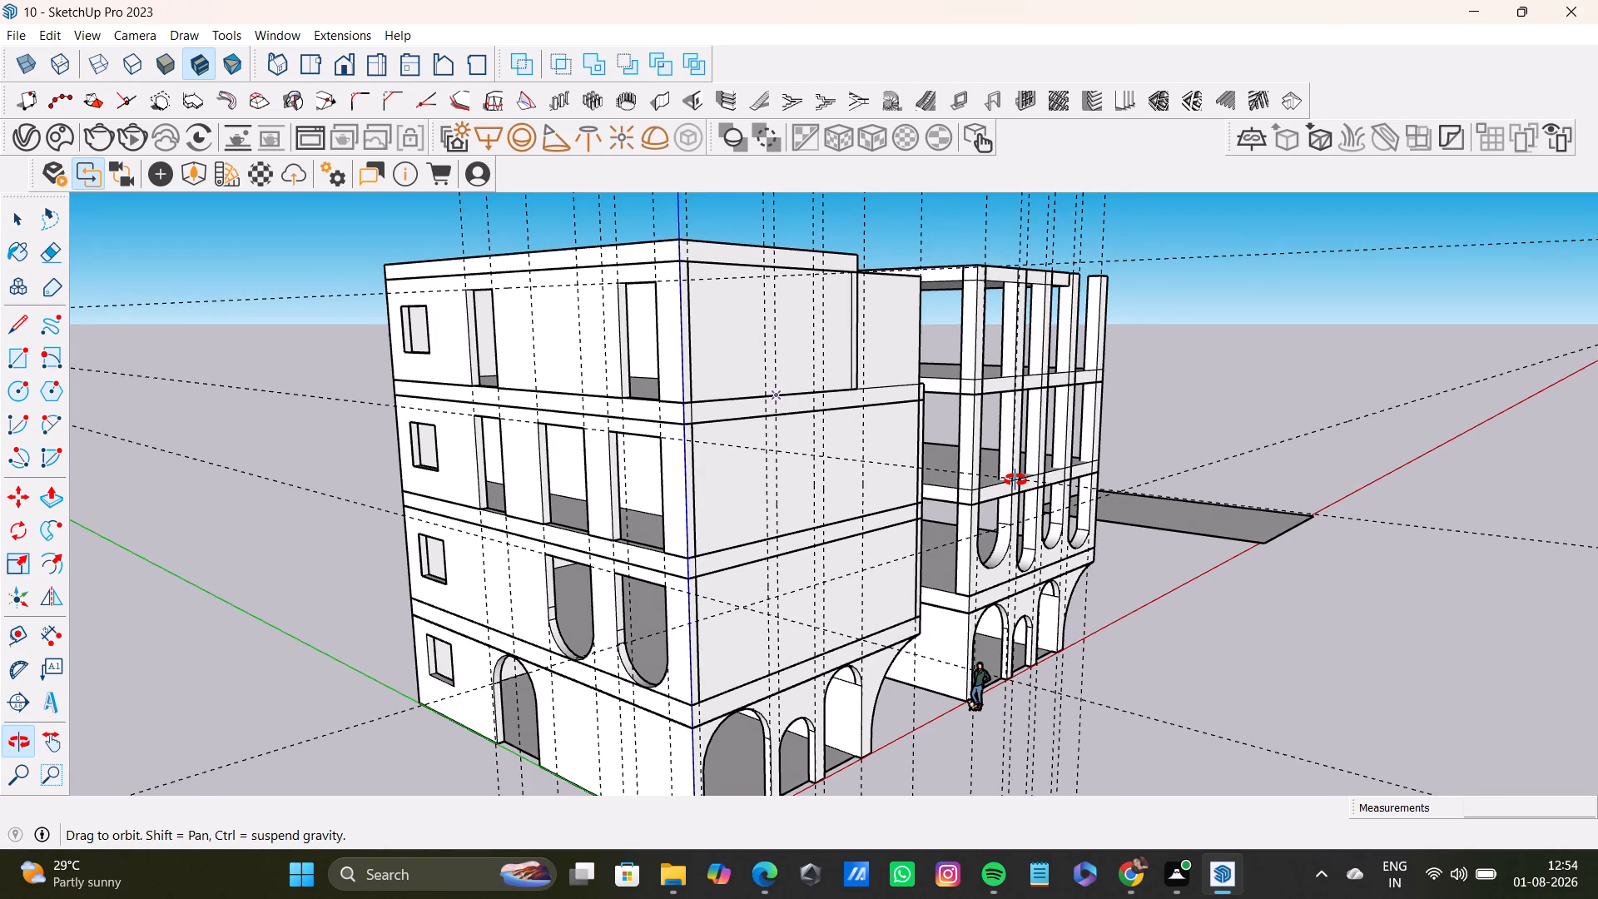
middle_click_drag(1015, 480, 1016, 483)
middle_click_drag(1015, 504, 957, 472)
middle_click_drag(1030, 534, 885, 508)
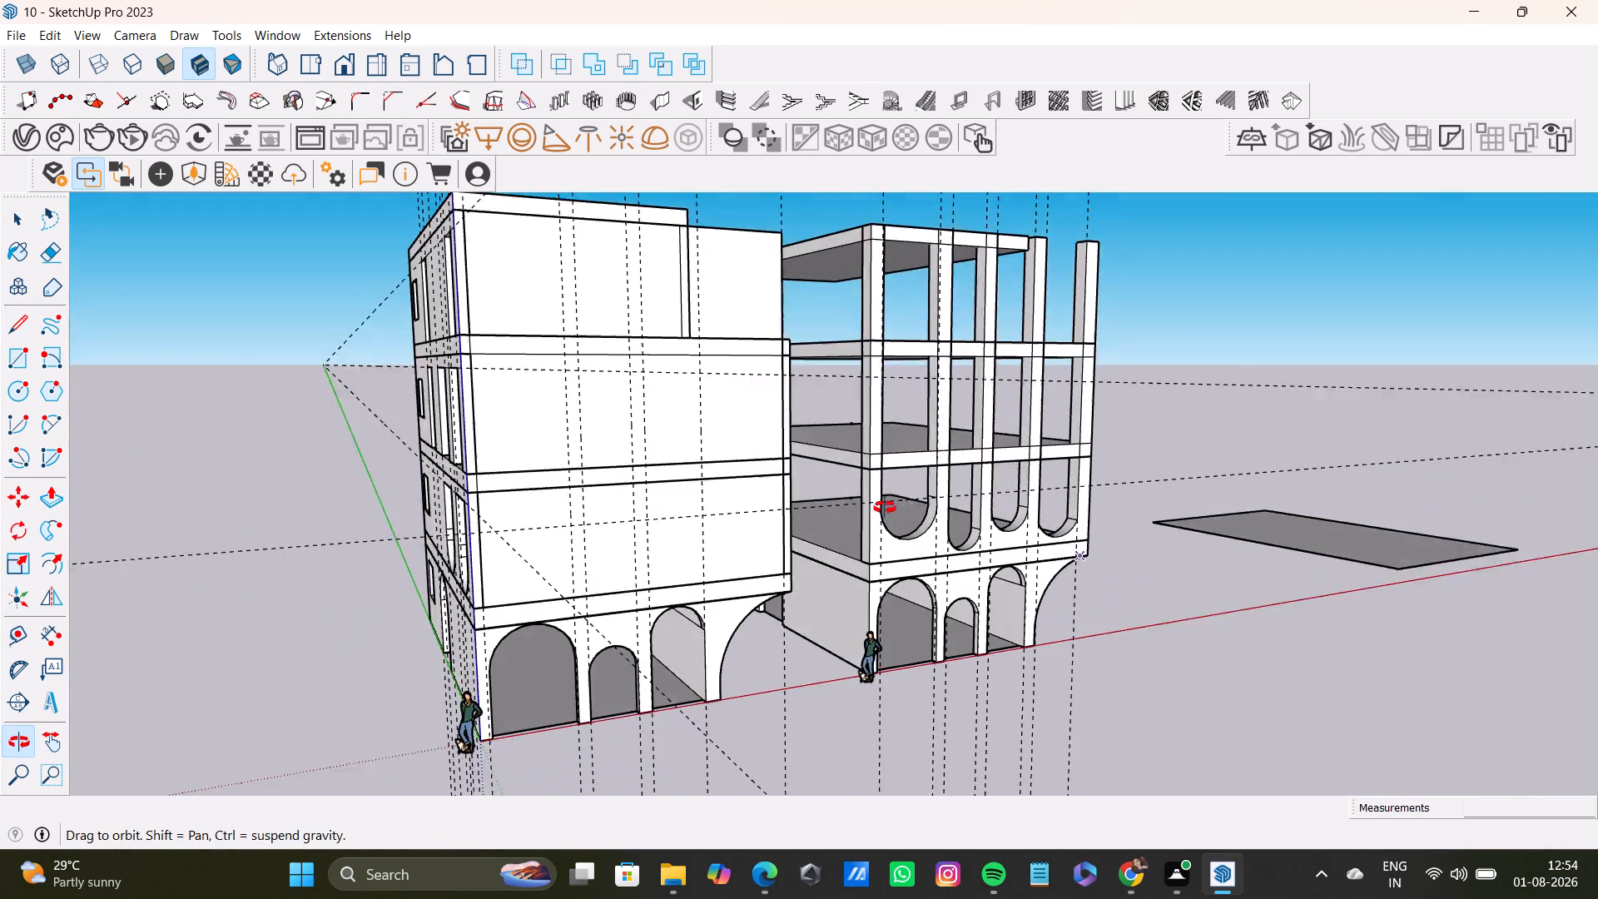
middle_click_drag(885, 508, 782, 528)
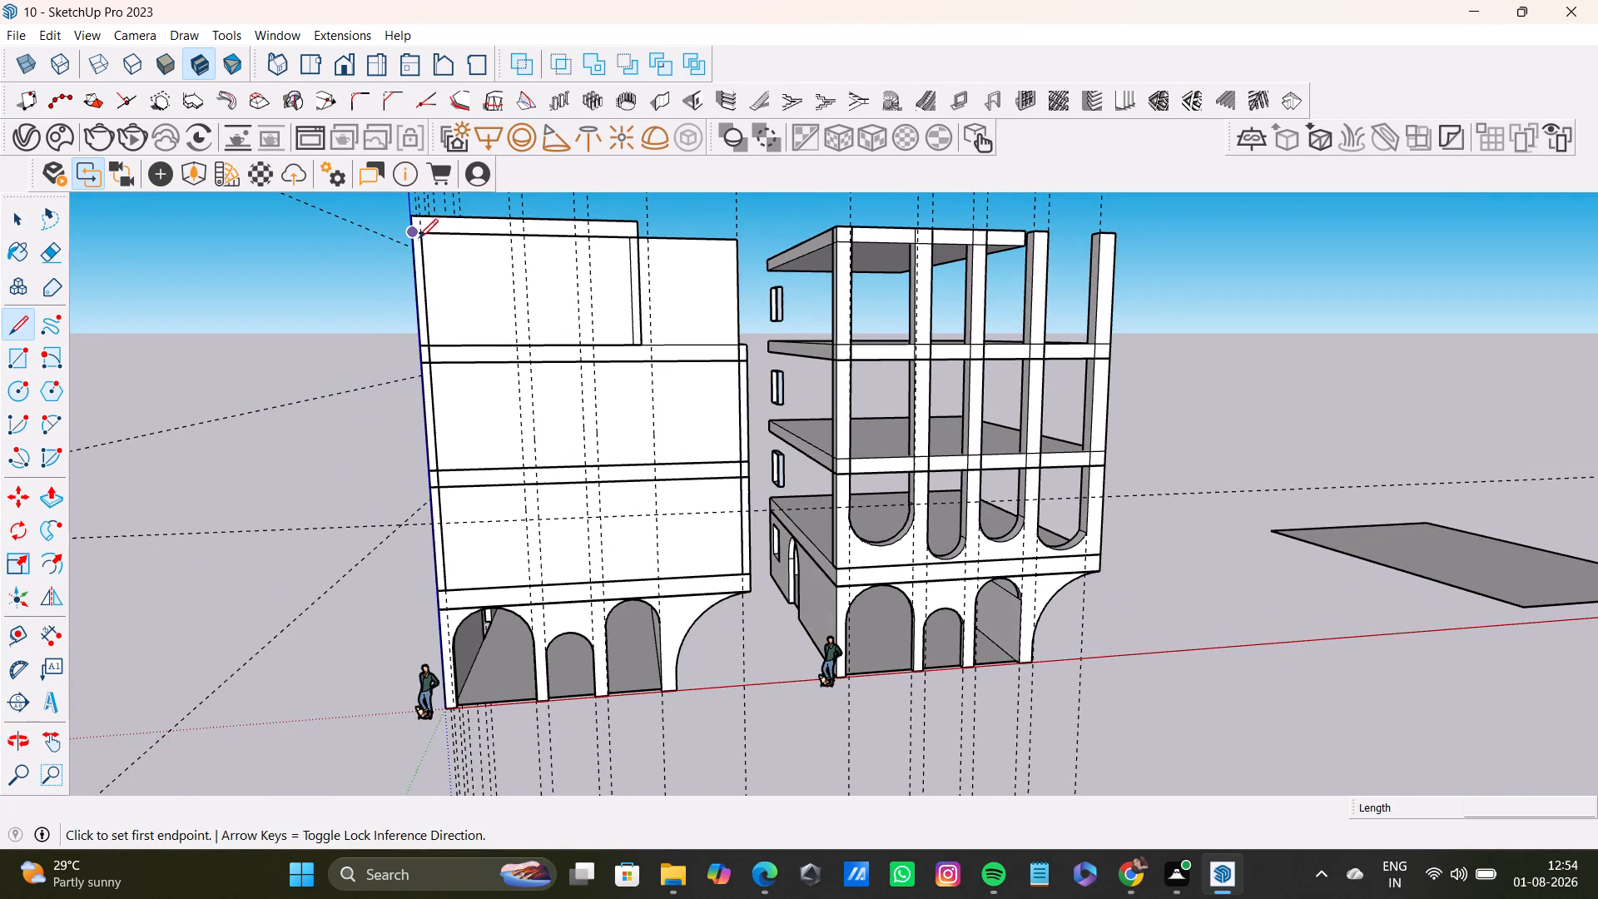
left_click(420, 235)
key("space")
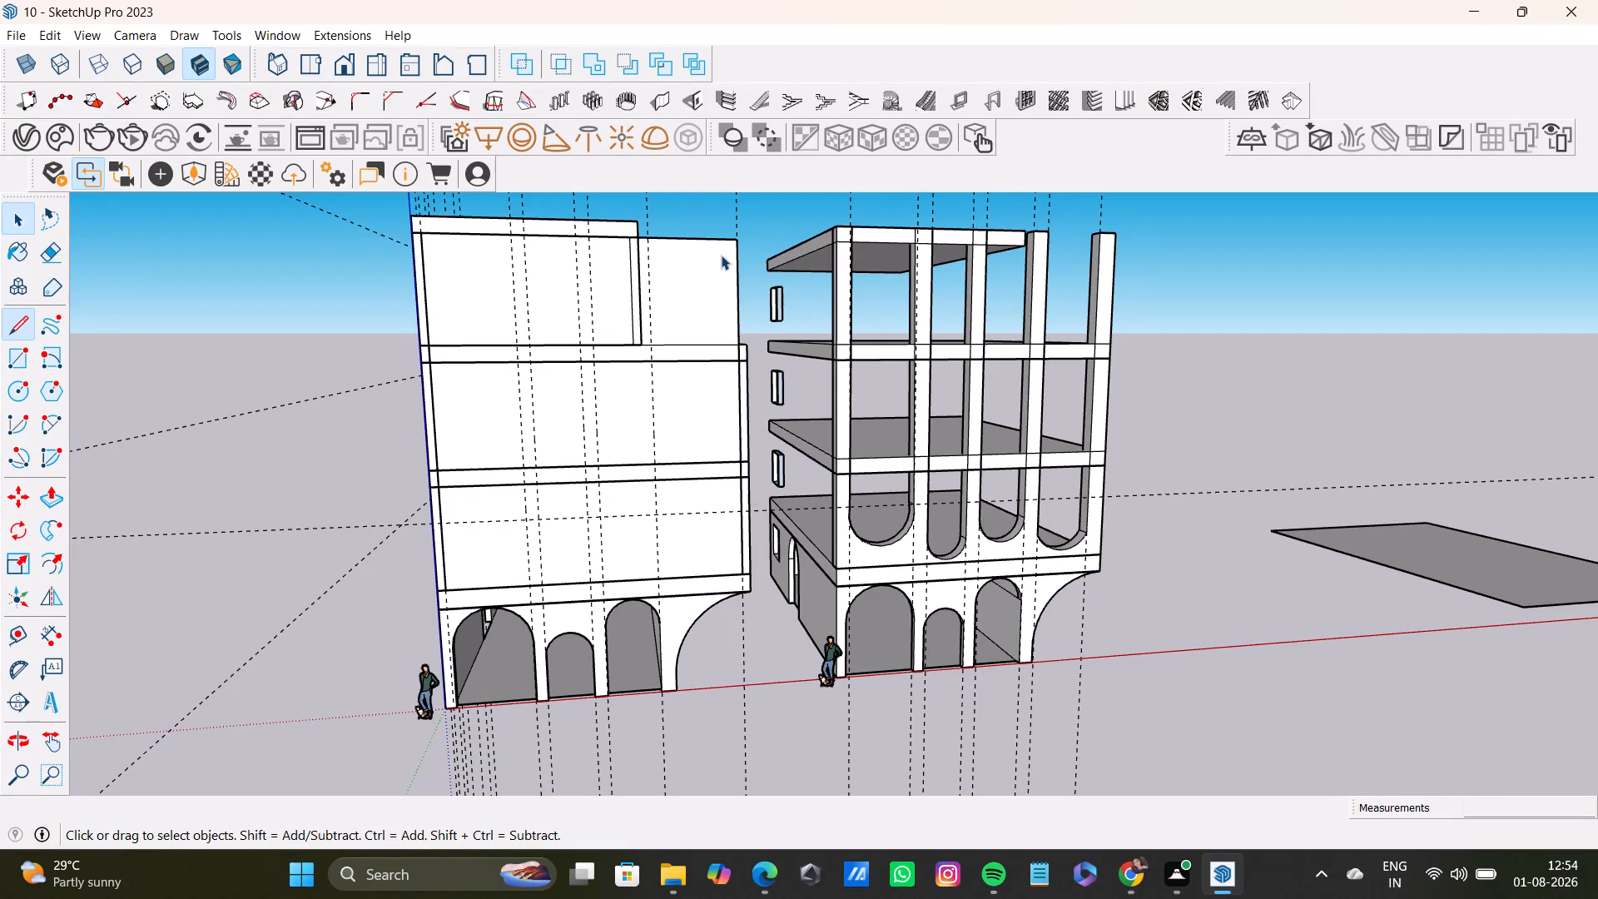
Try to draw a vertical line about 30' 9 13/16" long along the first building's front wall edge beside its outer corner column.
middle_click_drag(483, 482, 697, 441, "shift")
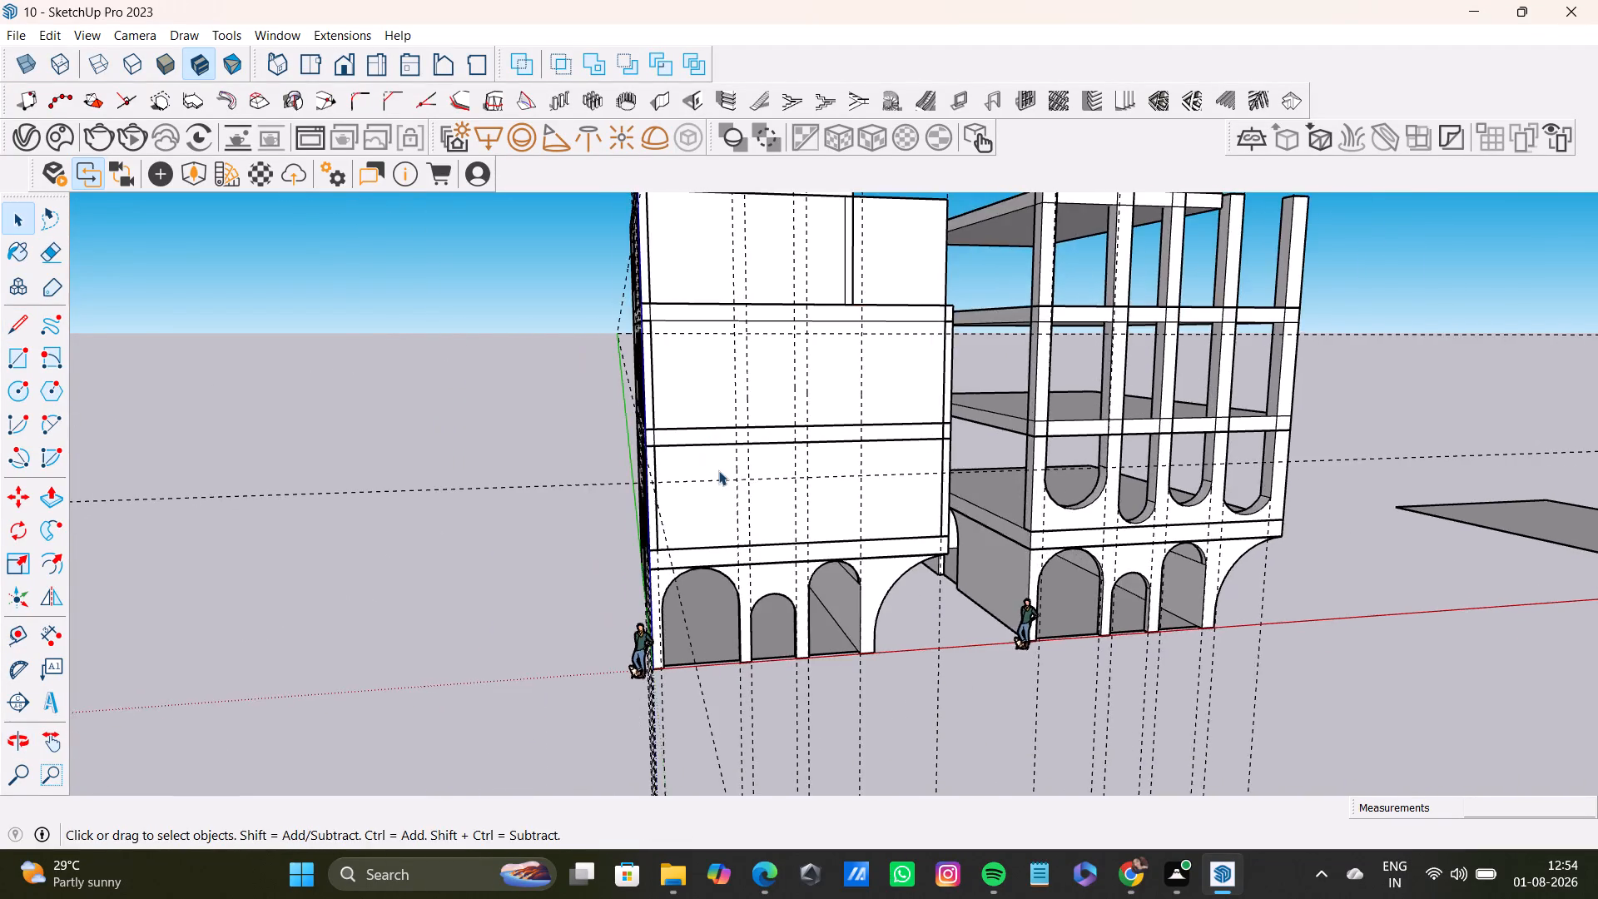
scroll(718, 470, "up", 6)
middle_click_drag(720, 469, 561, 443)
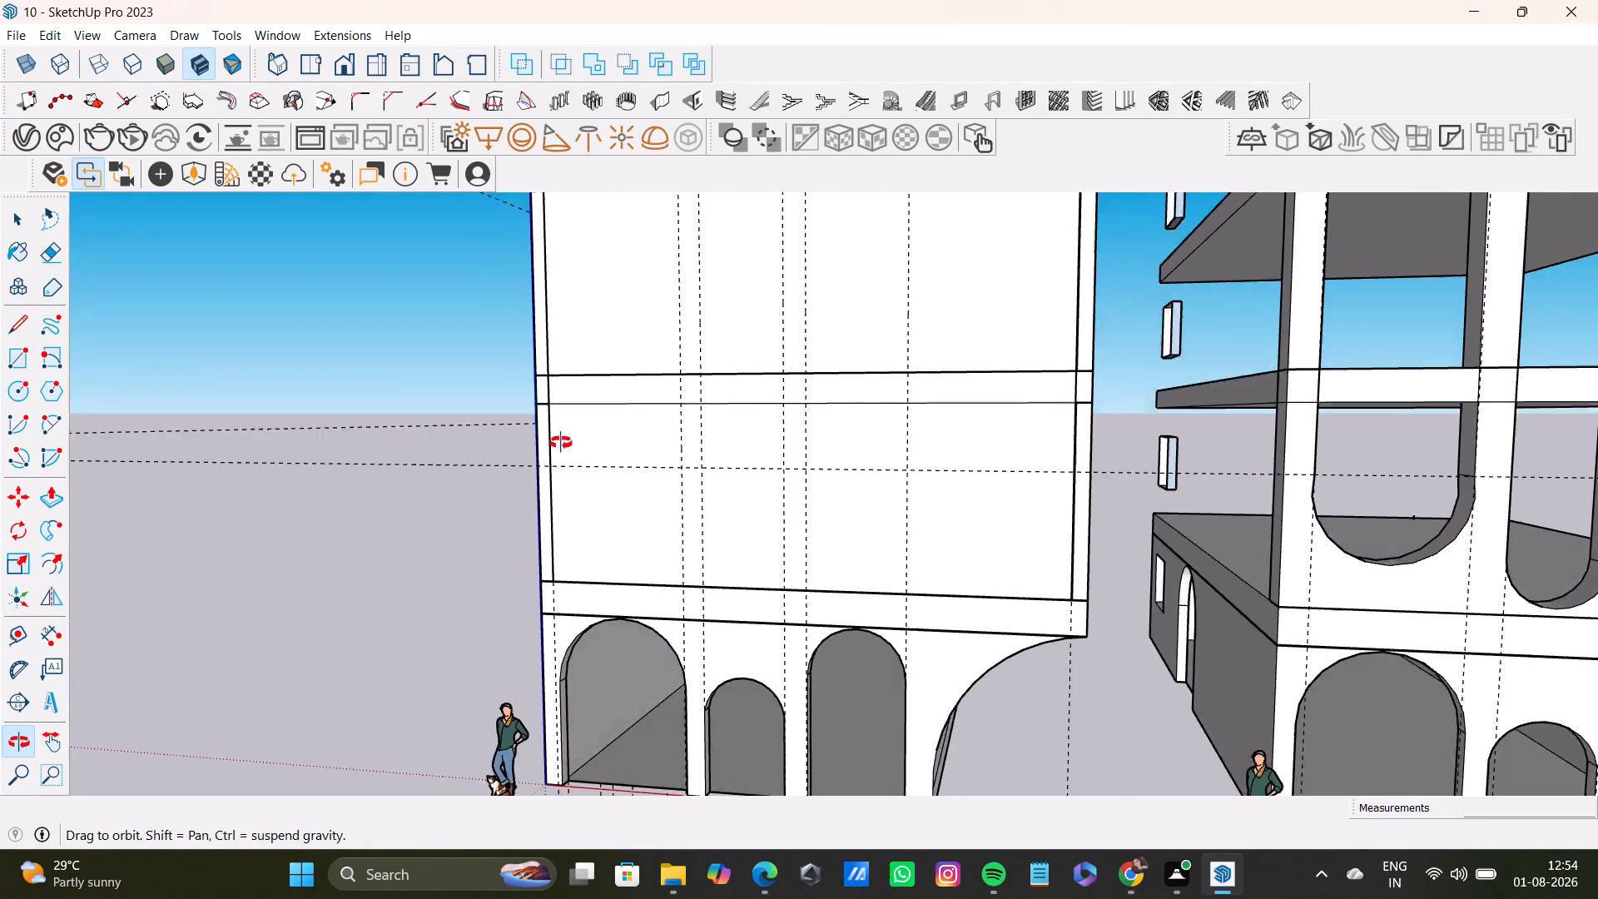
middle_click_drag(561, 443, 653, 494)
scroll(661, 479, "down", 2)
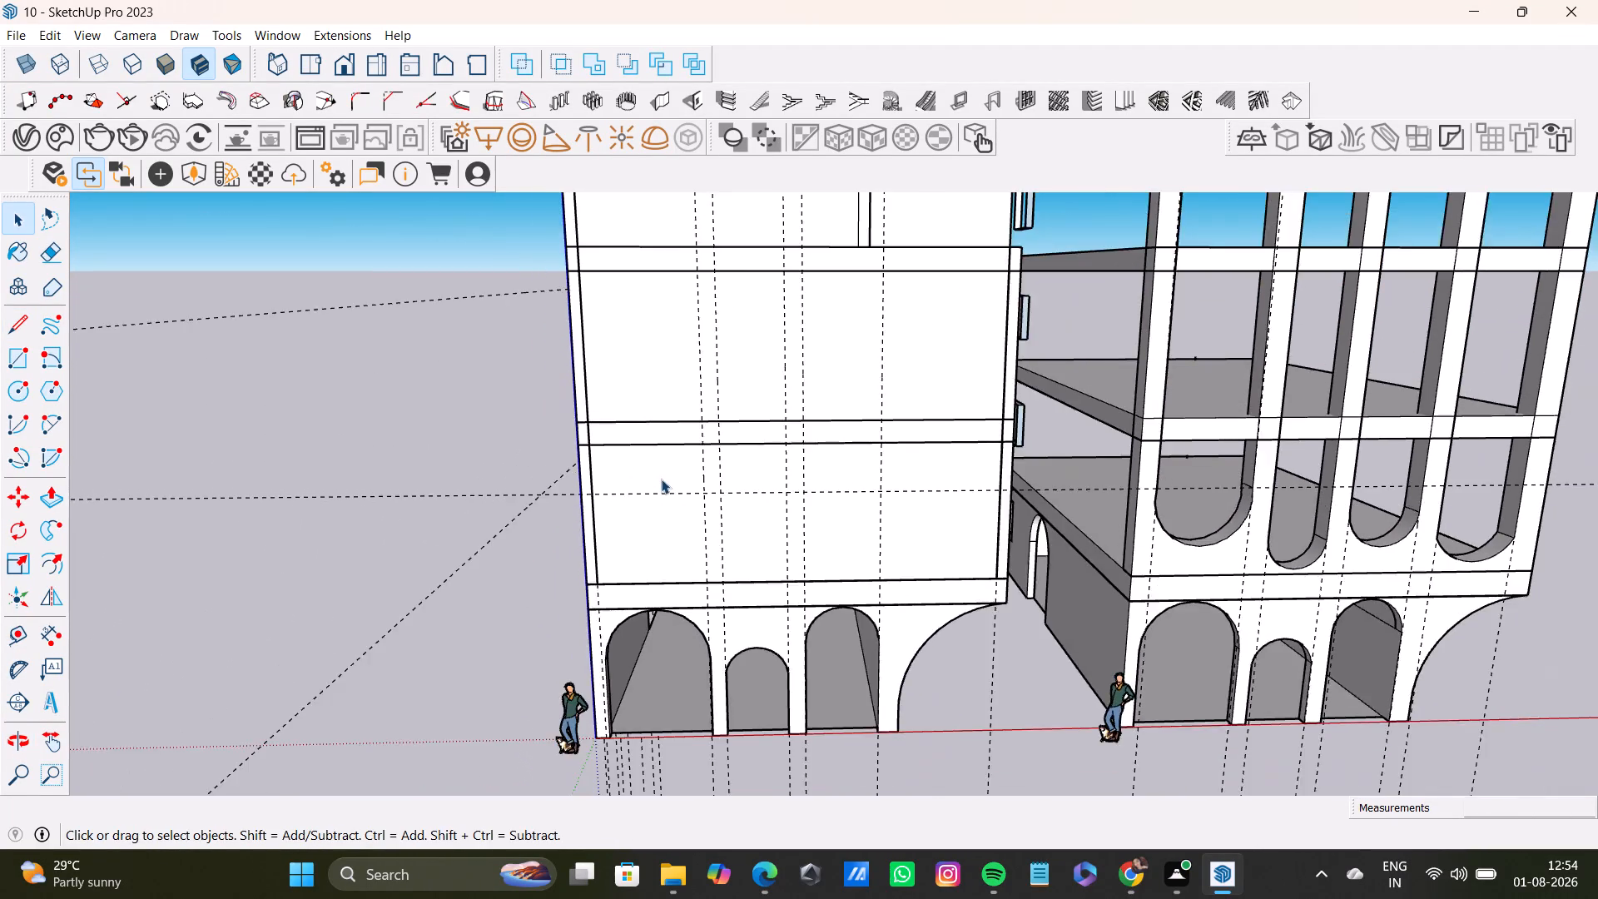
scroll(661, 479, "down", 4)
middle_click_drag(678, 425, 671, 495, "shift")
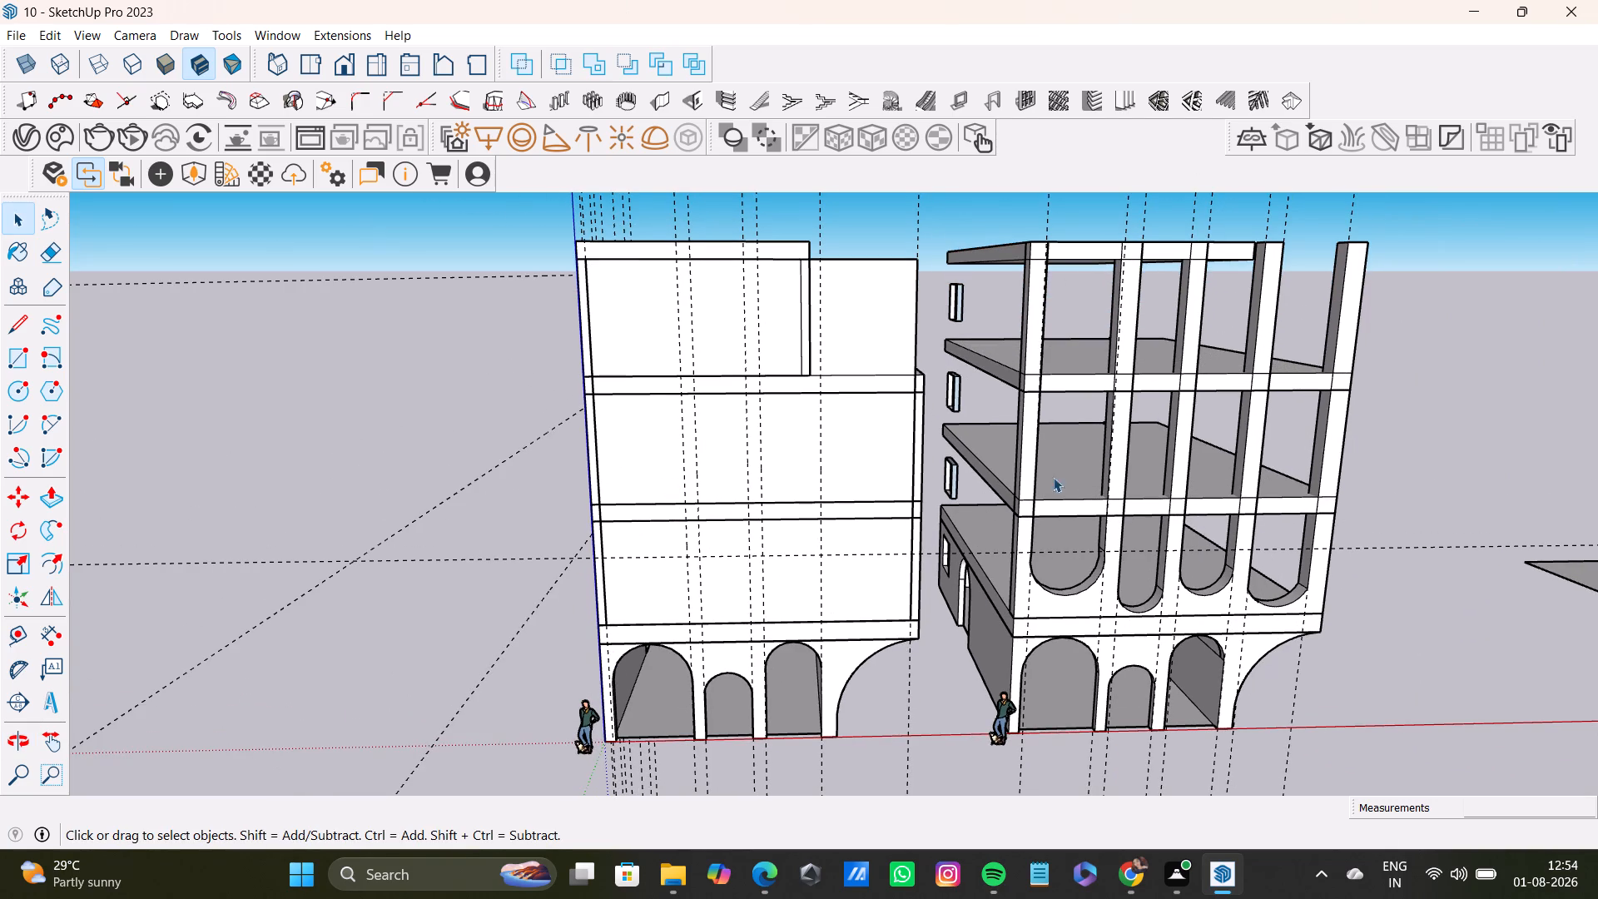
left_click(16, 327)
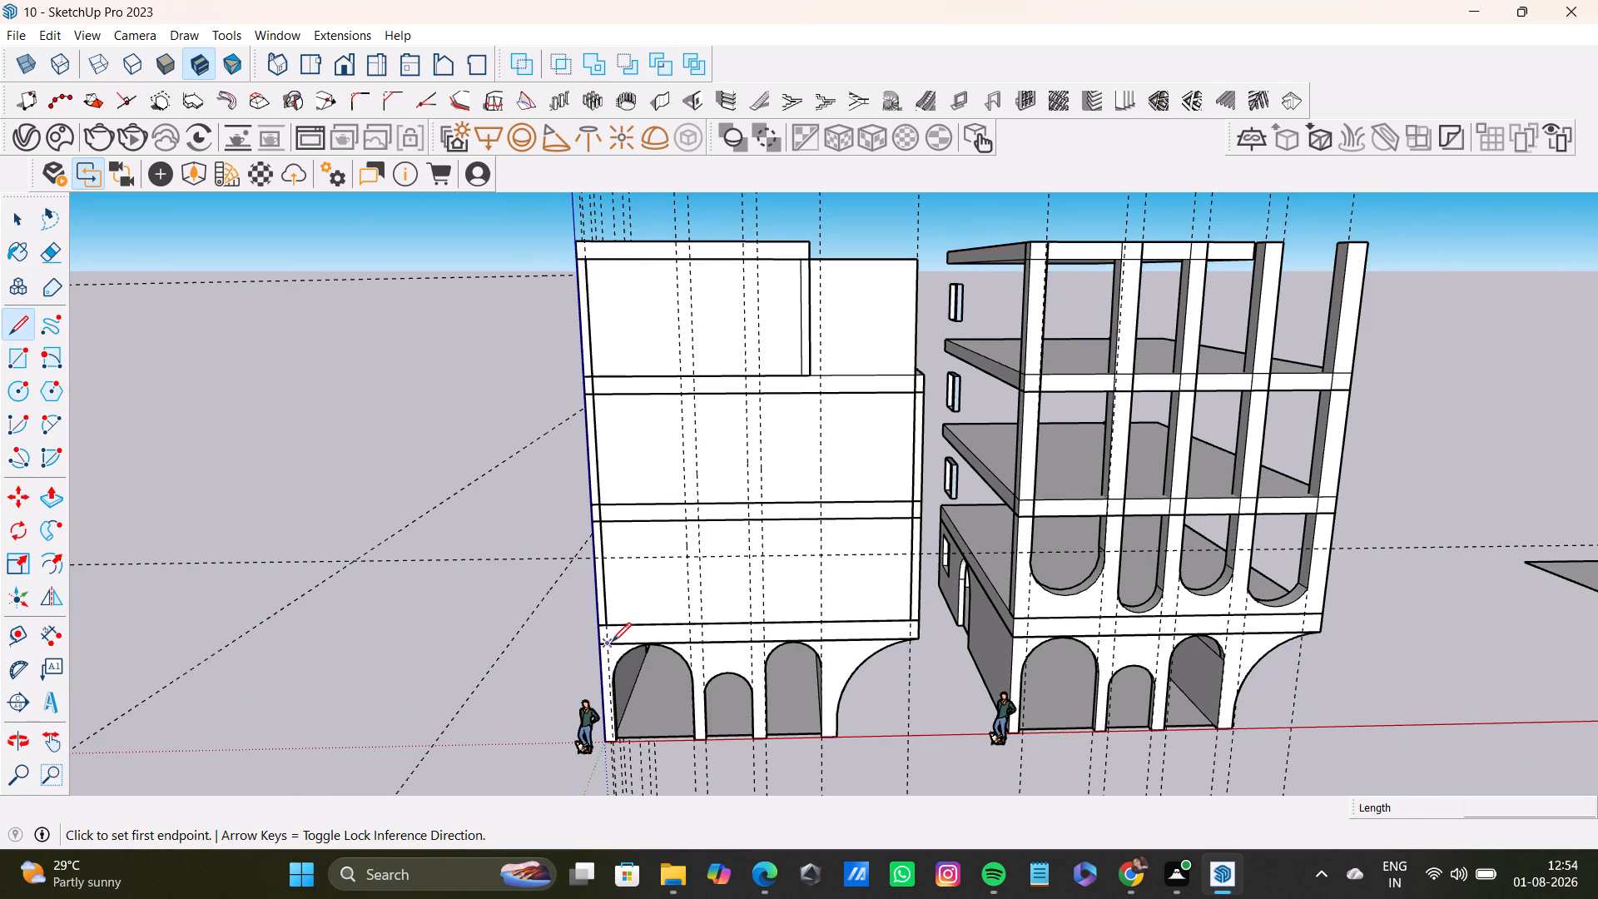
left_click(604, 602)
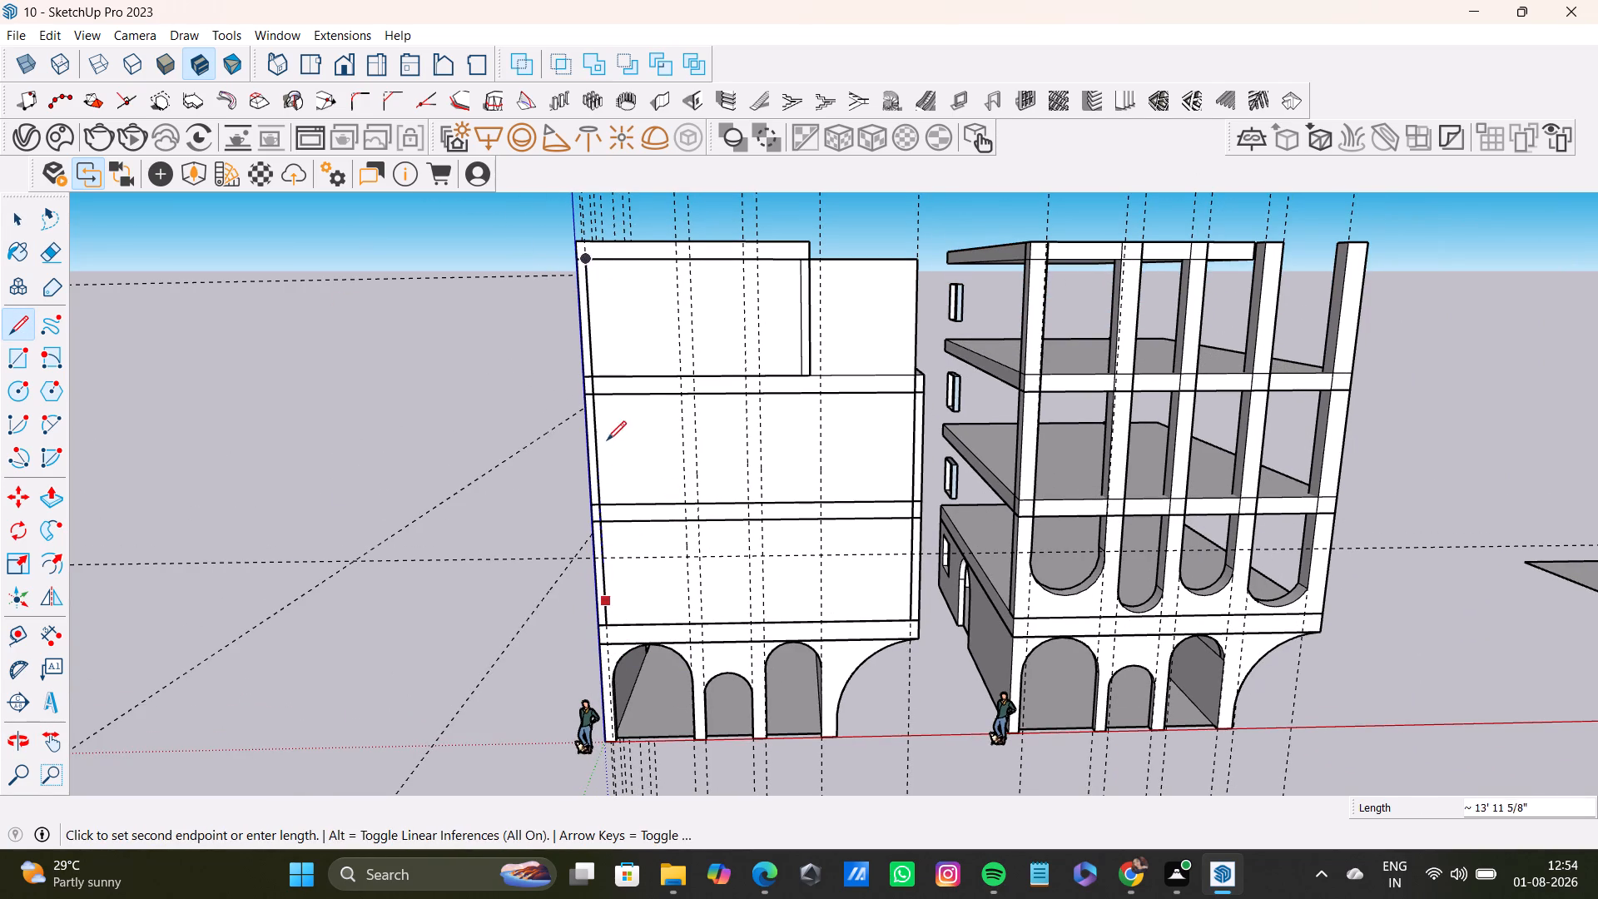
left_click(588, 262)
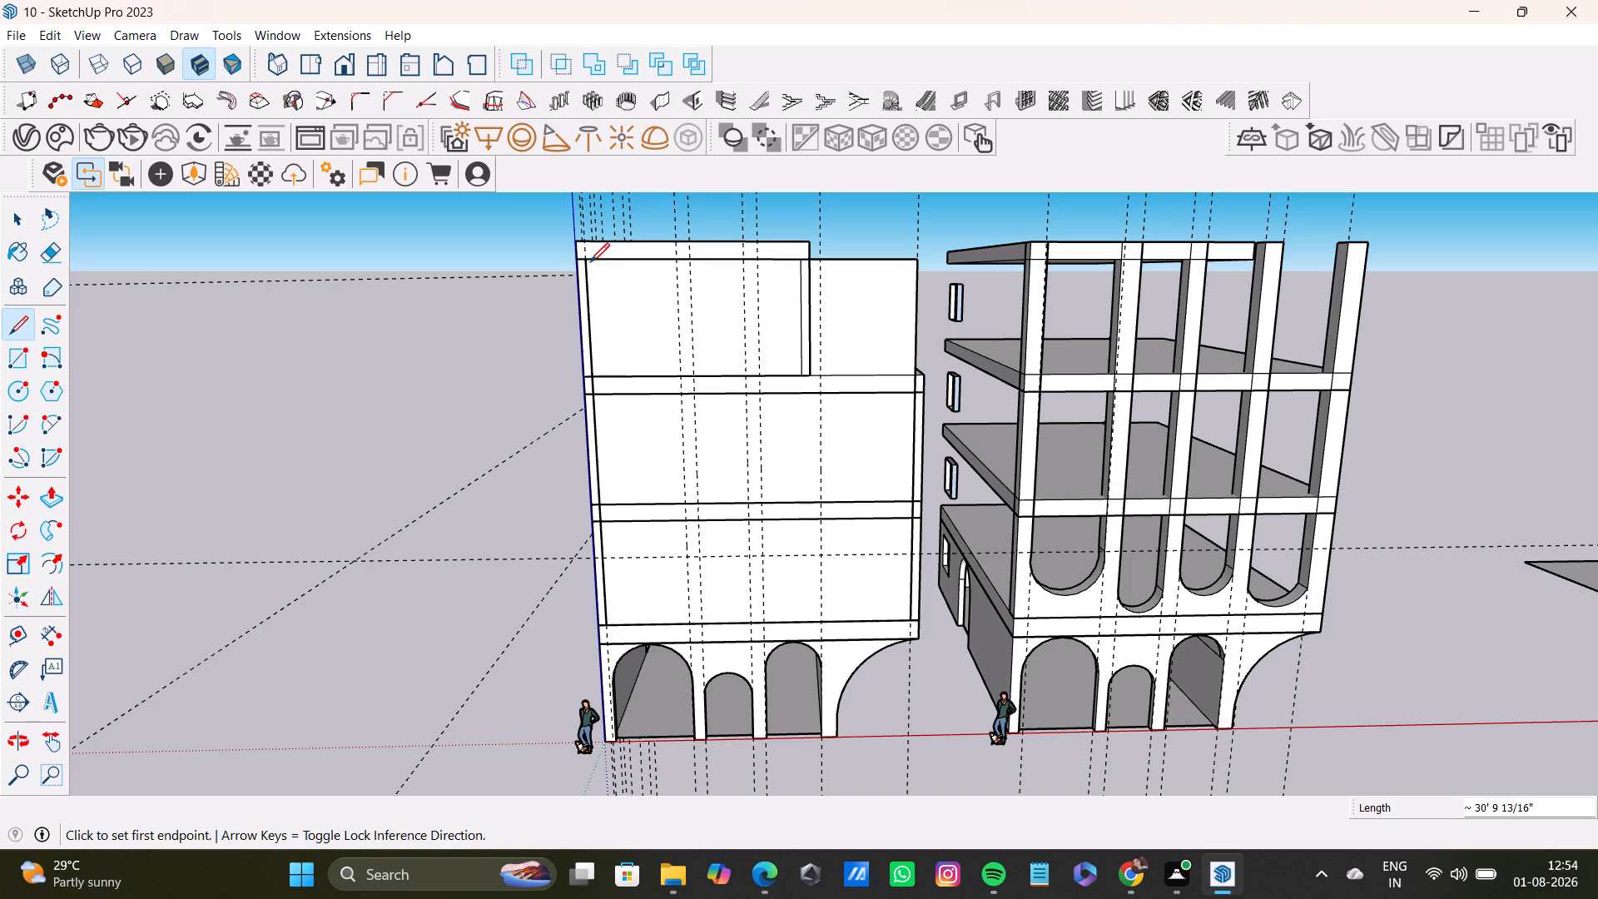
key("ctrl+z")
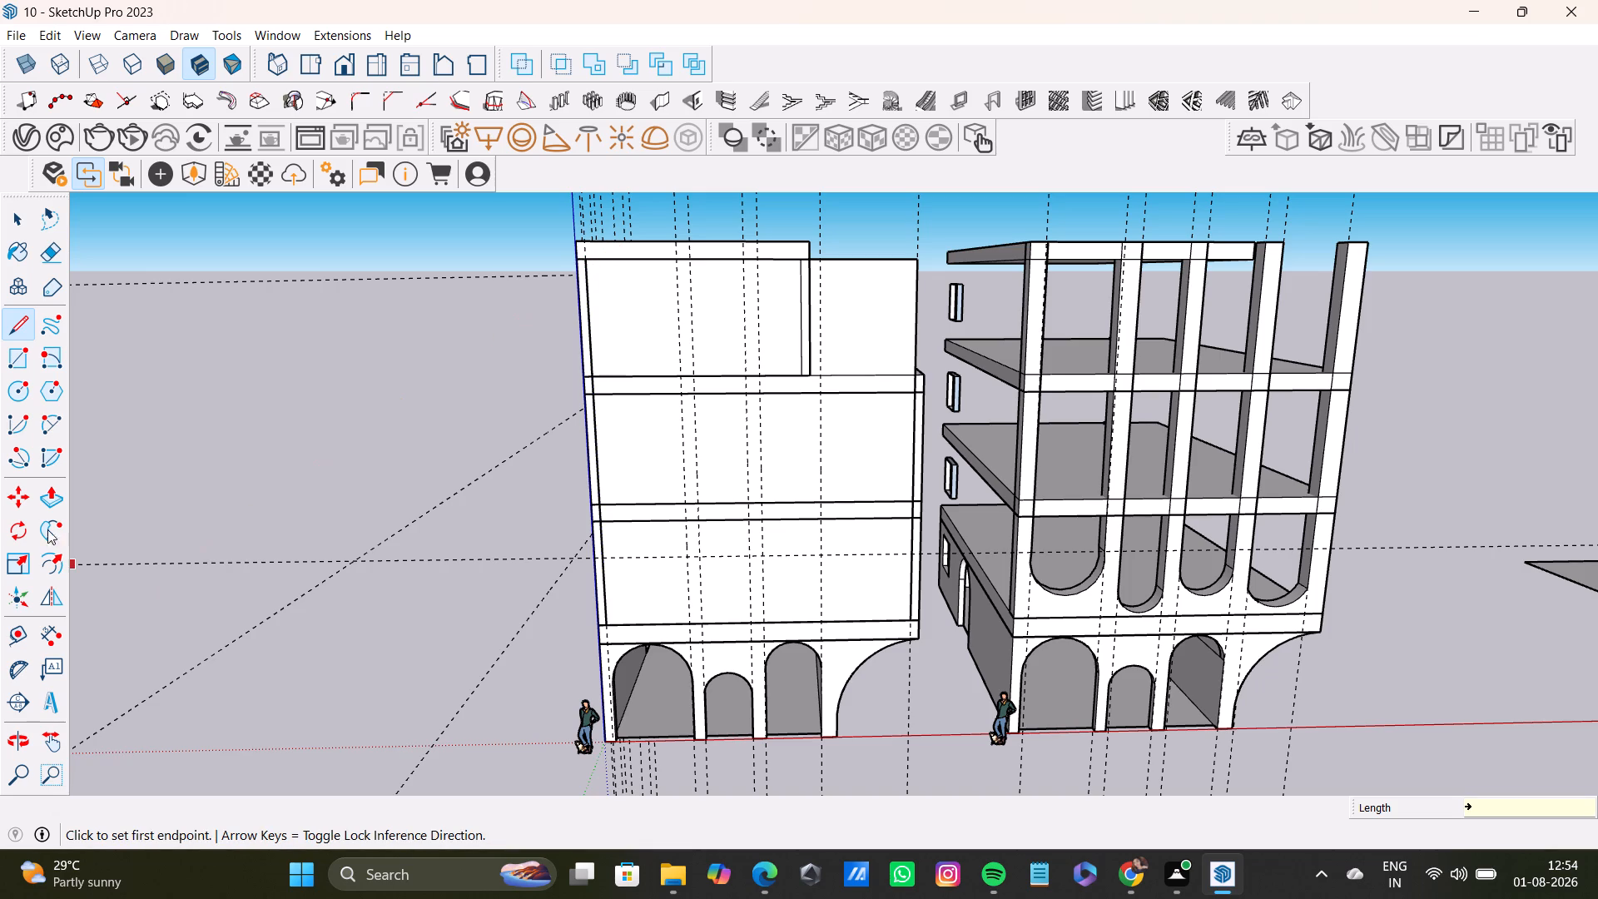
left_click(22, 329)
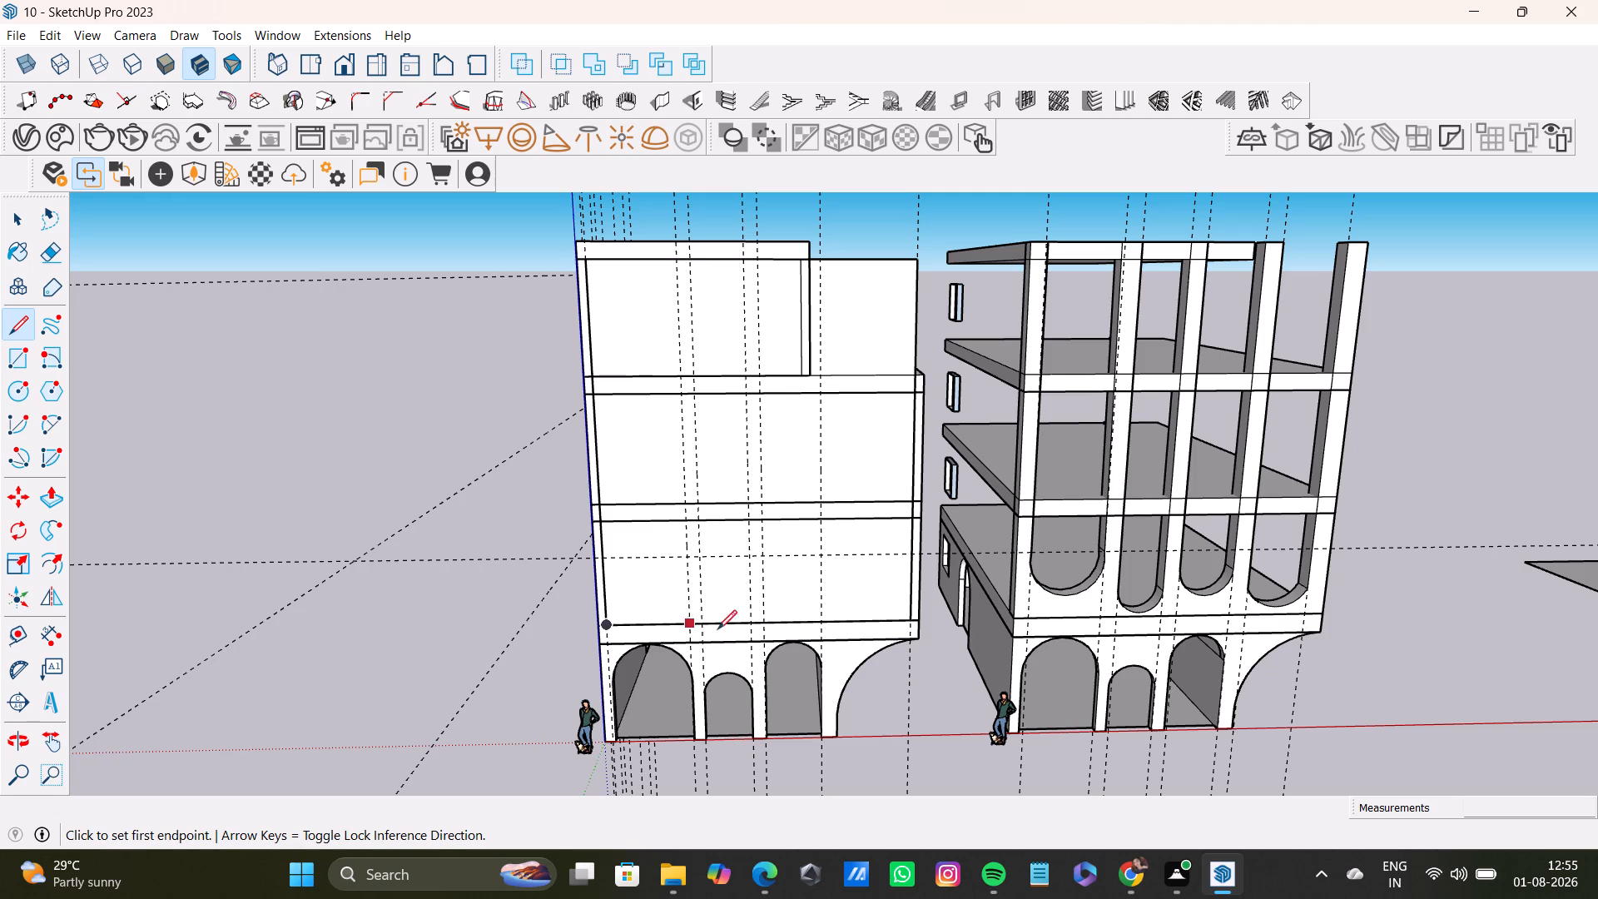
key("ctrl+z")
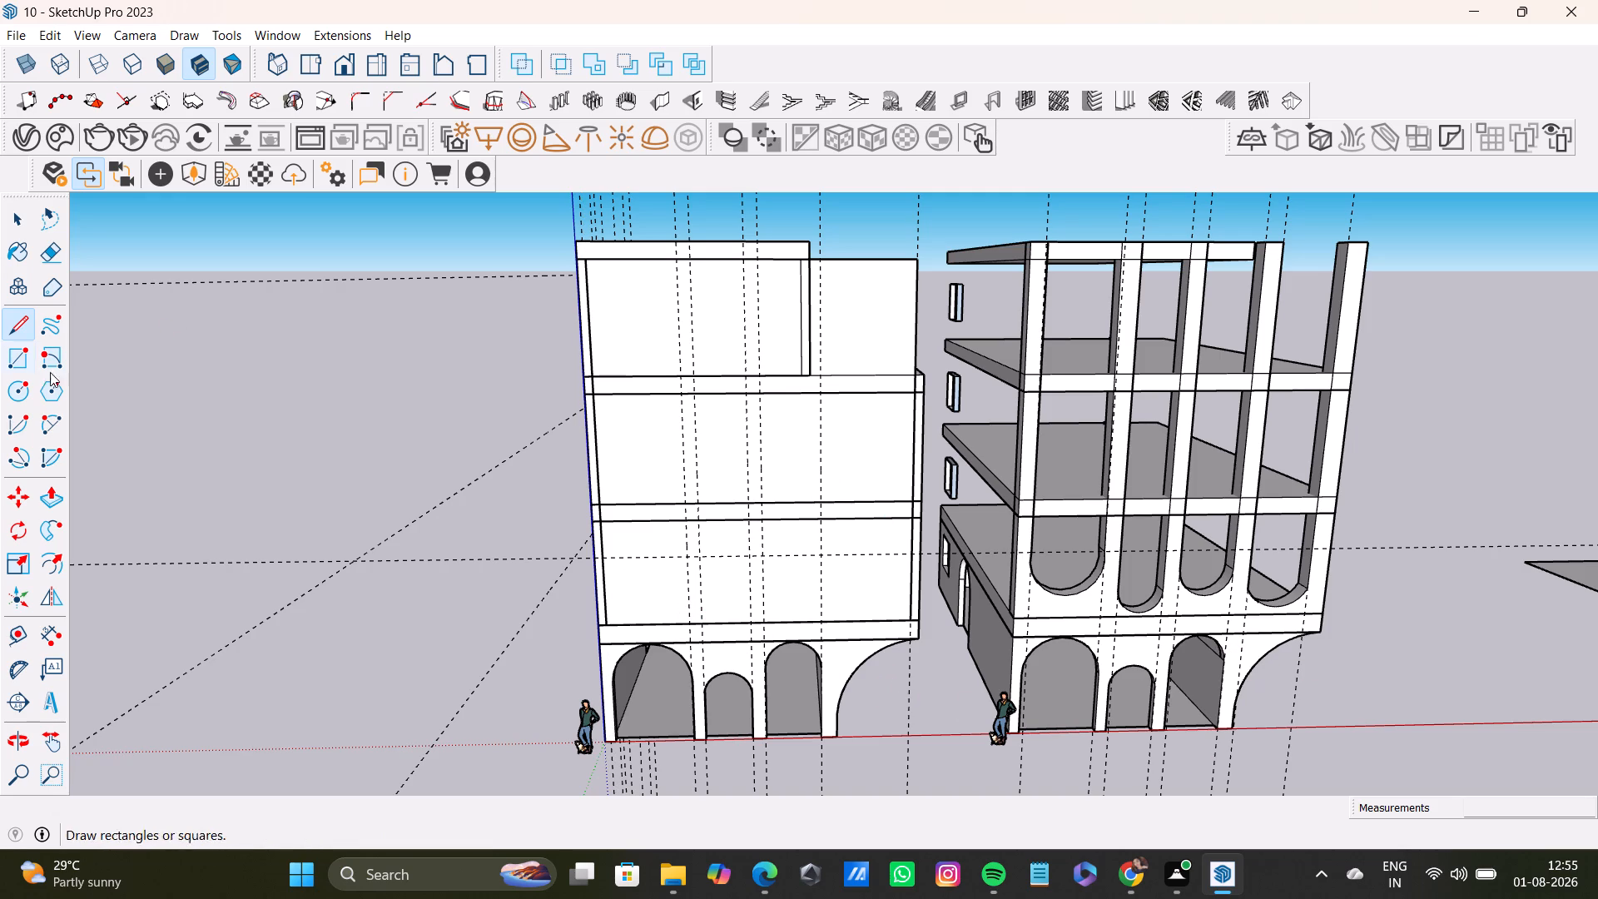
Move the first building's whole upper front wall panel out in front of the slab bands and corner columns.
scroll(559, 574, "up", 1)
scroll(997, 640, "up", 5)
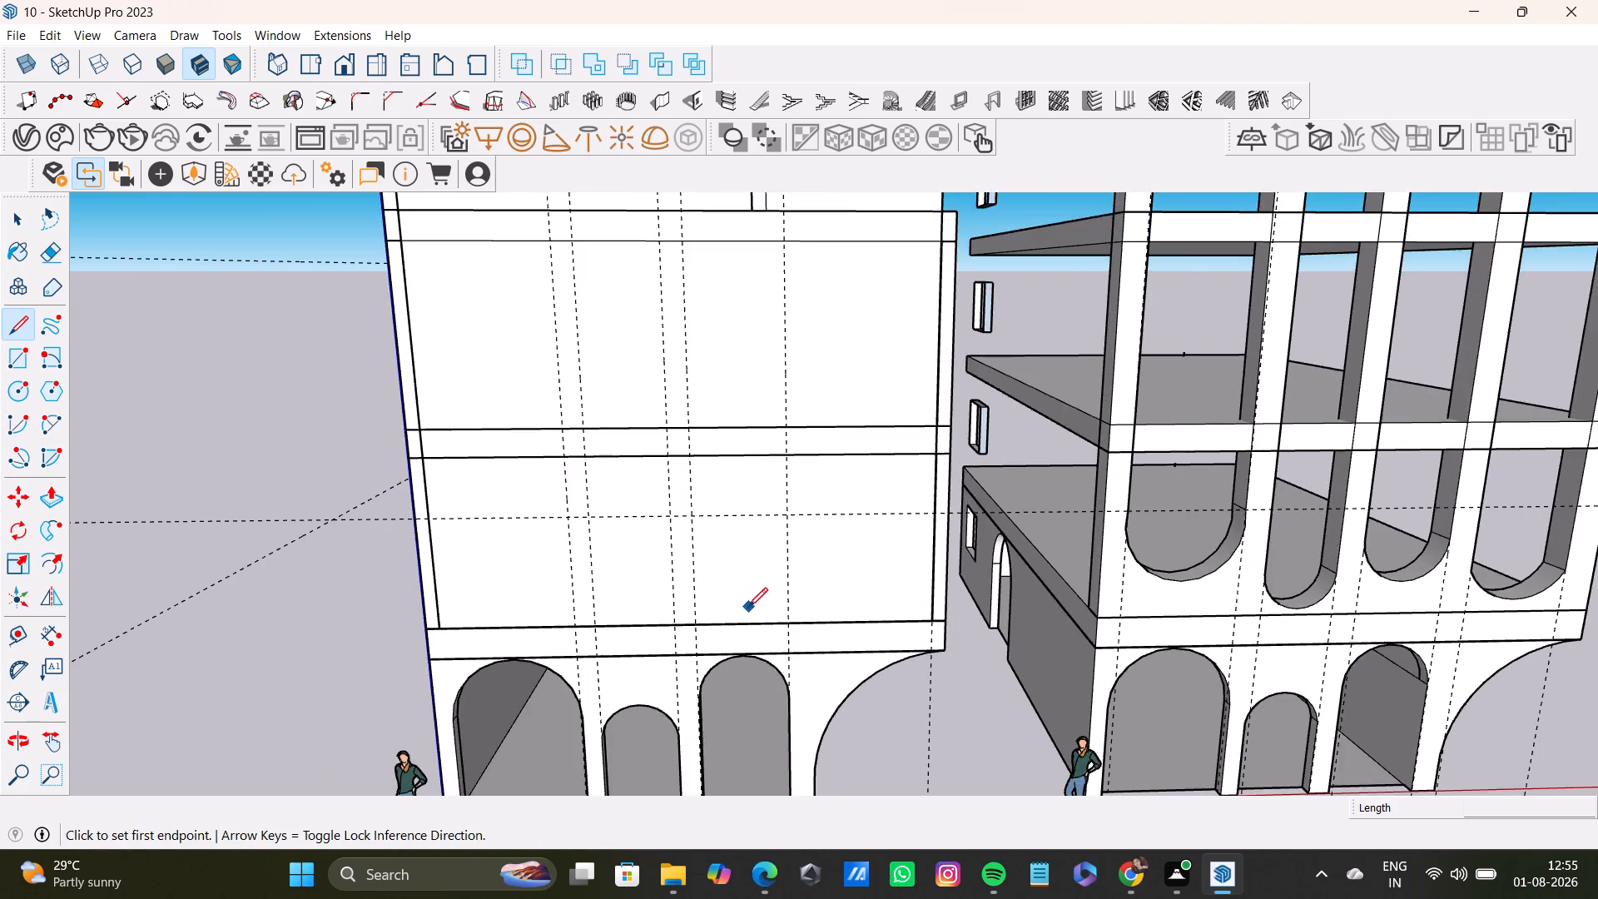
scroll(748, 607, "up", 1)
middle_click_drag(643, 663, 486, 693)
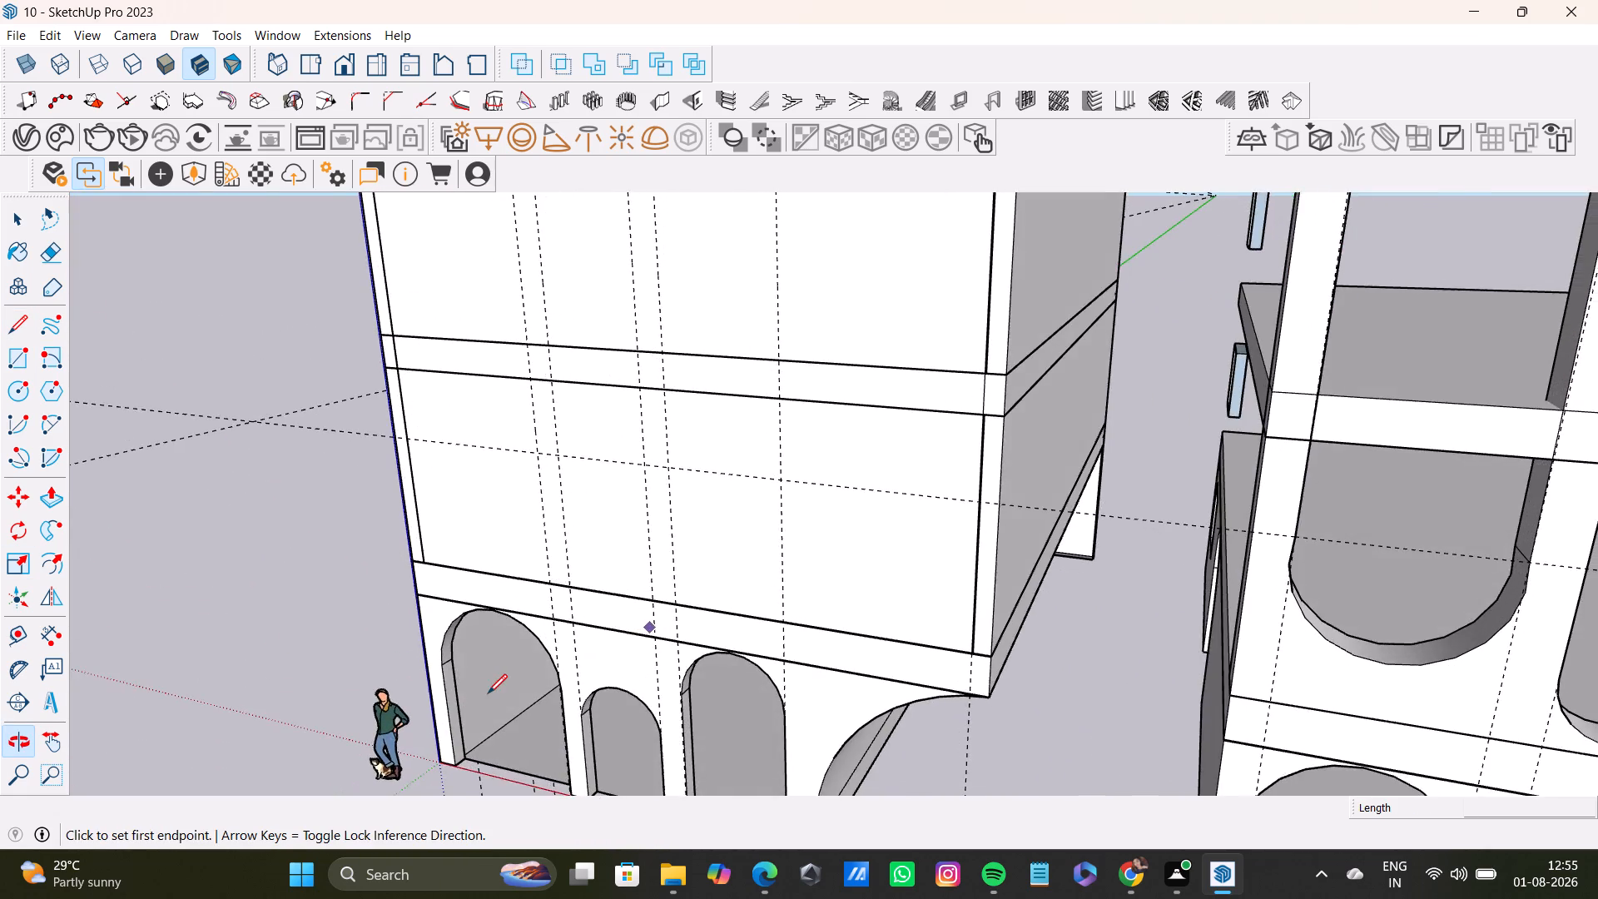
scroll(488, 693, "down", 10)
key("space")
triple_click(606, 433)
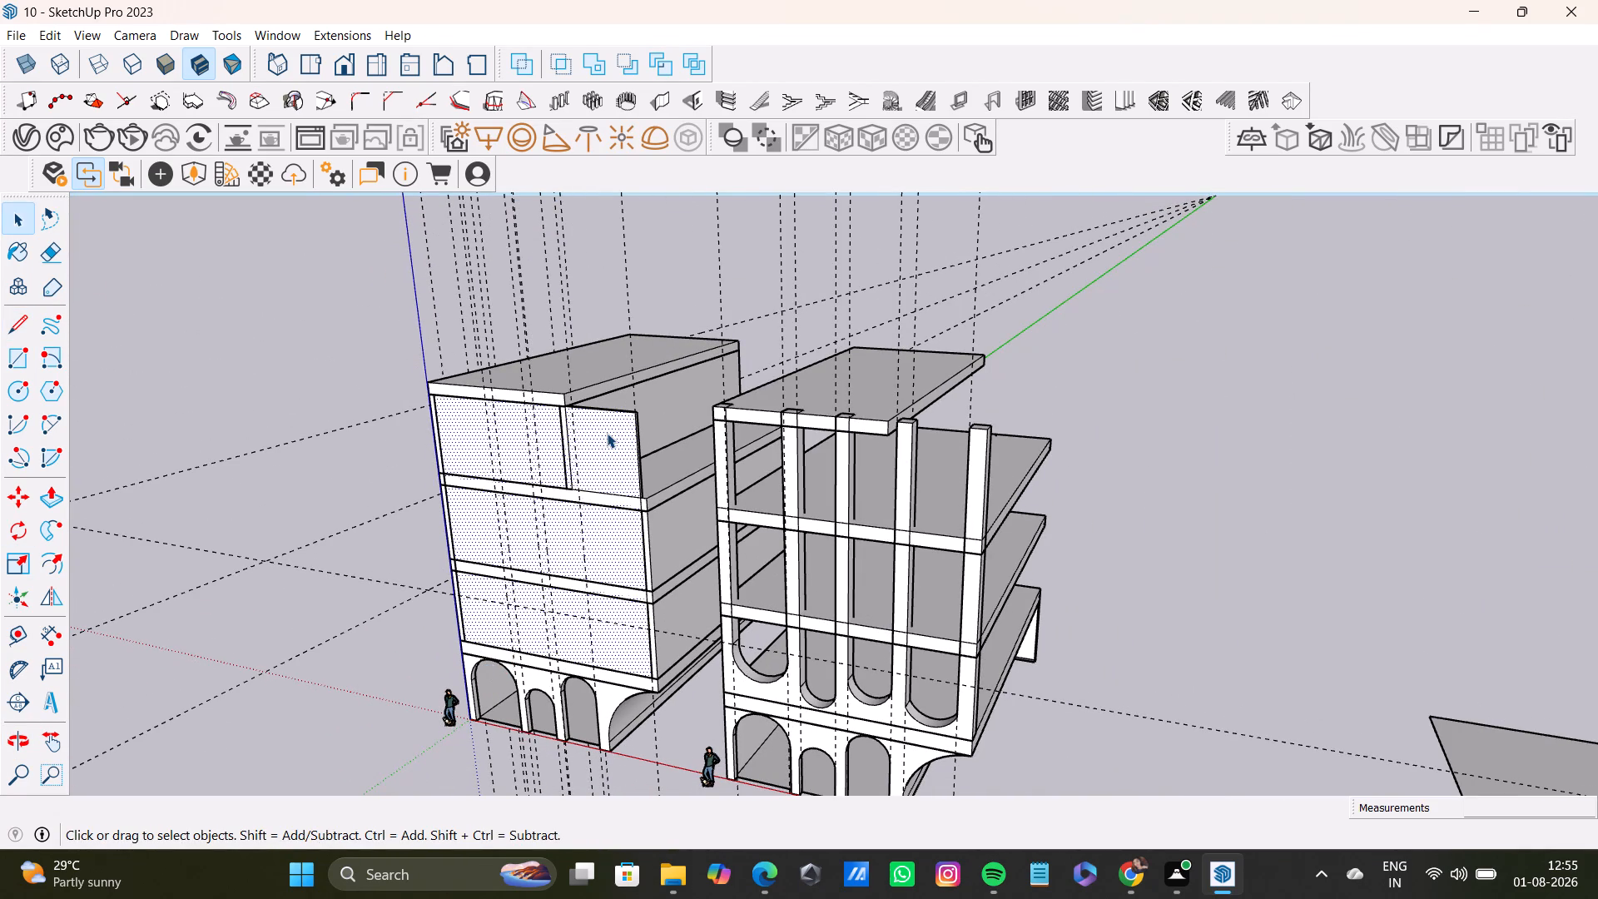
scroll(577, 727, "up", 12)
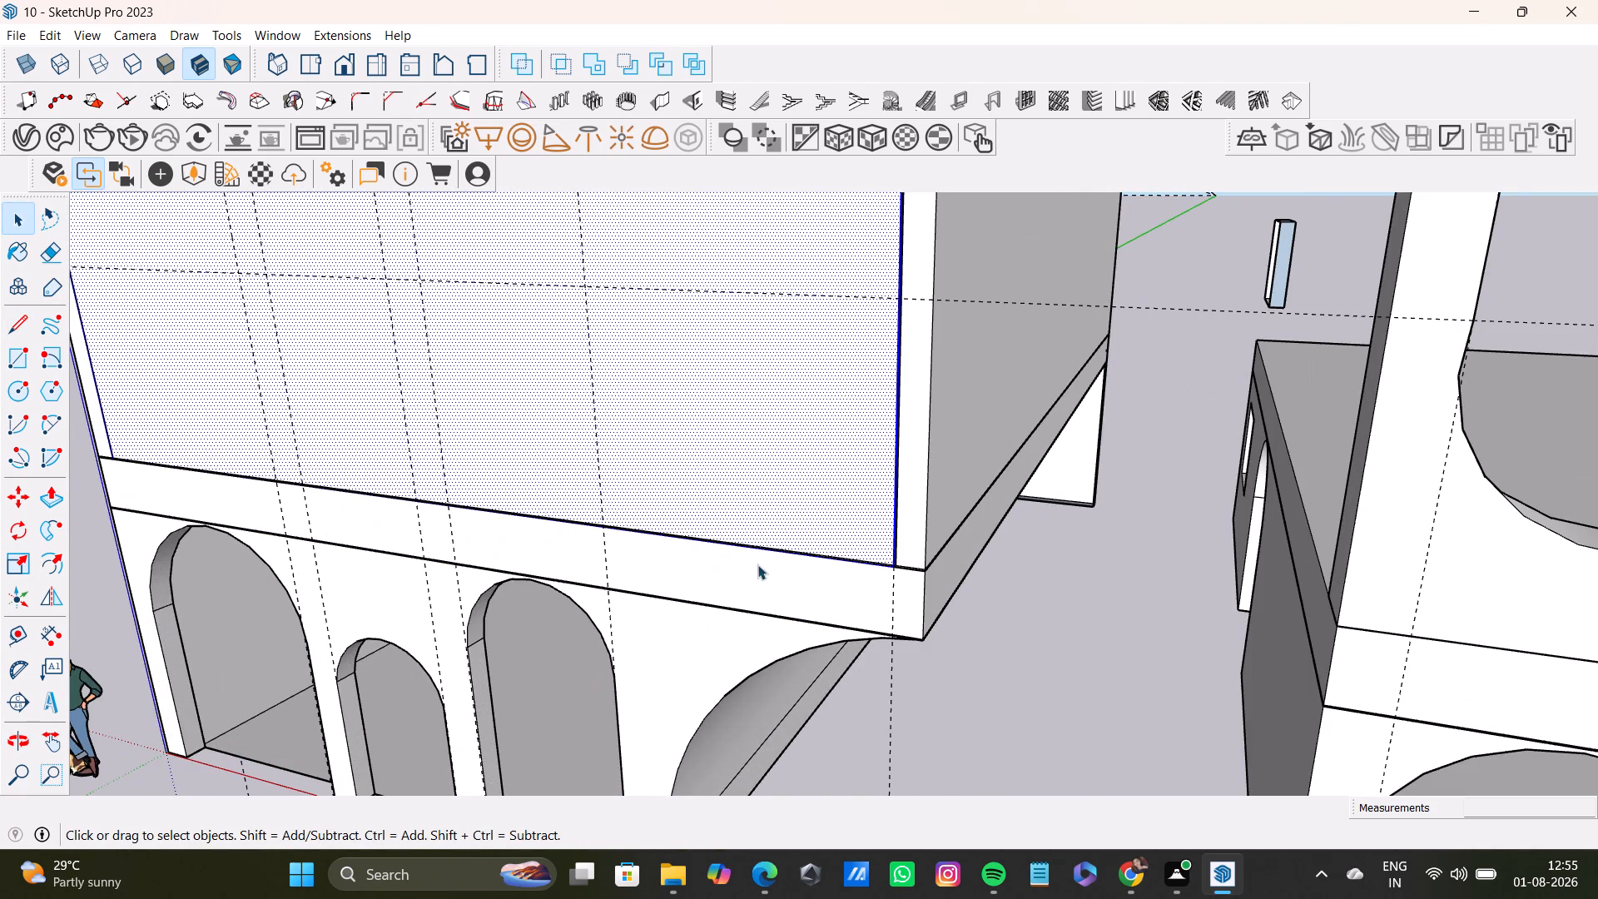
key("m")
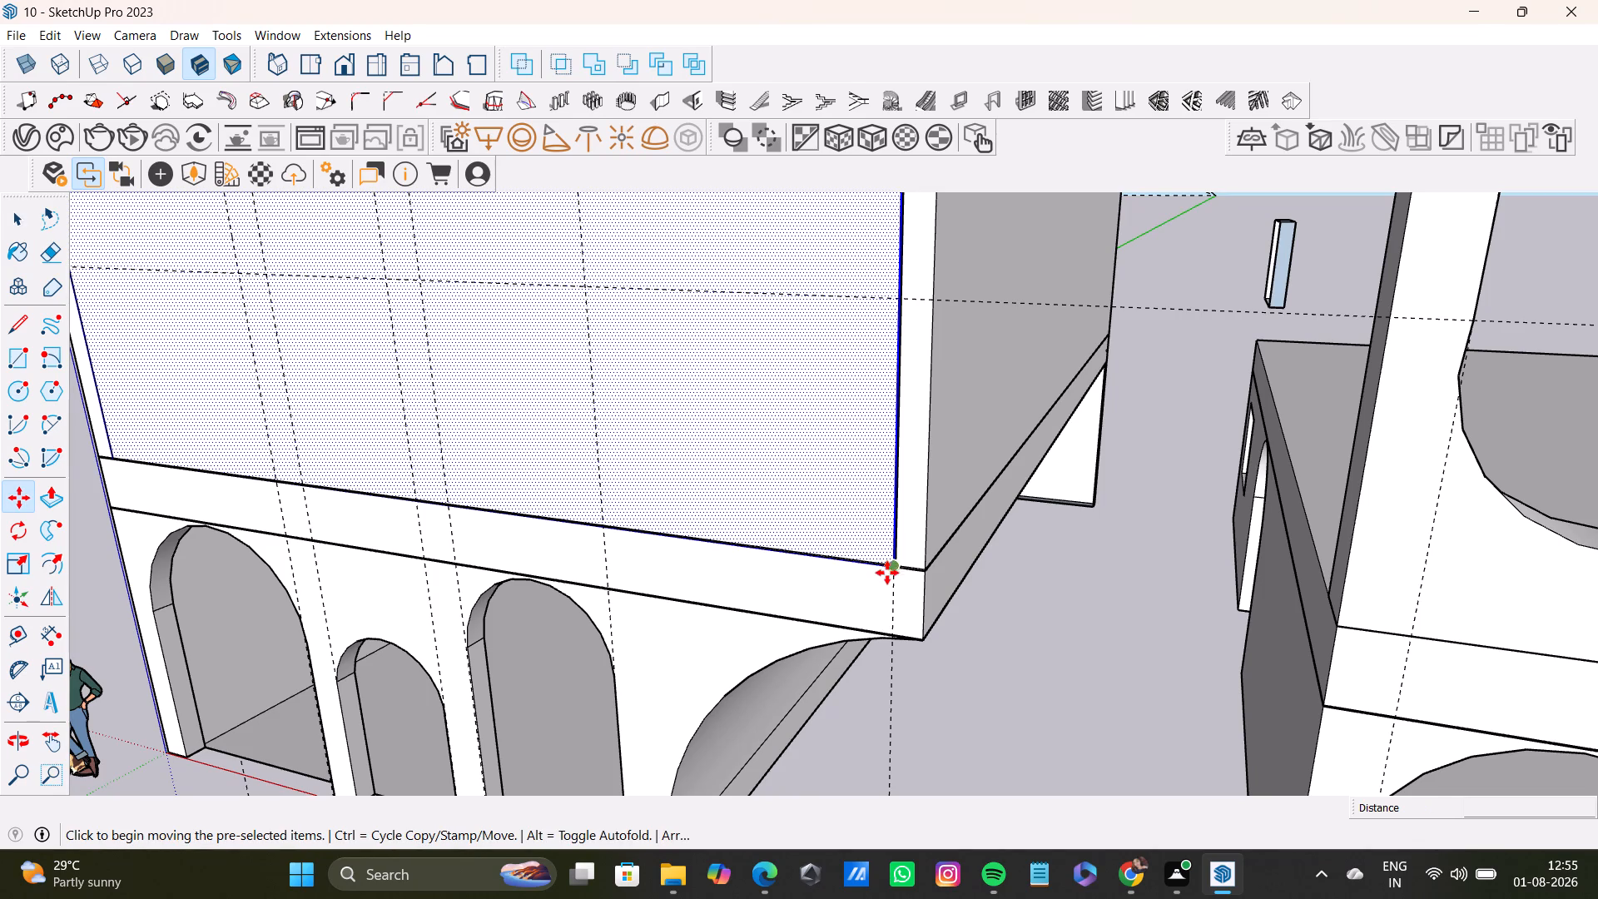
left_click(889, 572)
left_click(874, 603)
Extend the front wall panel's underside downward by 2' 2 7/8" with Push/Pull to cover the slab band above the ground-floor arches.
middle_click_drag(816, 658, 806, 492)
key("p")
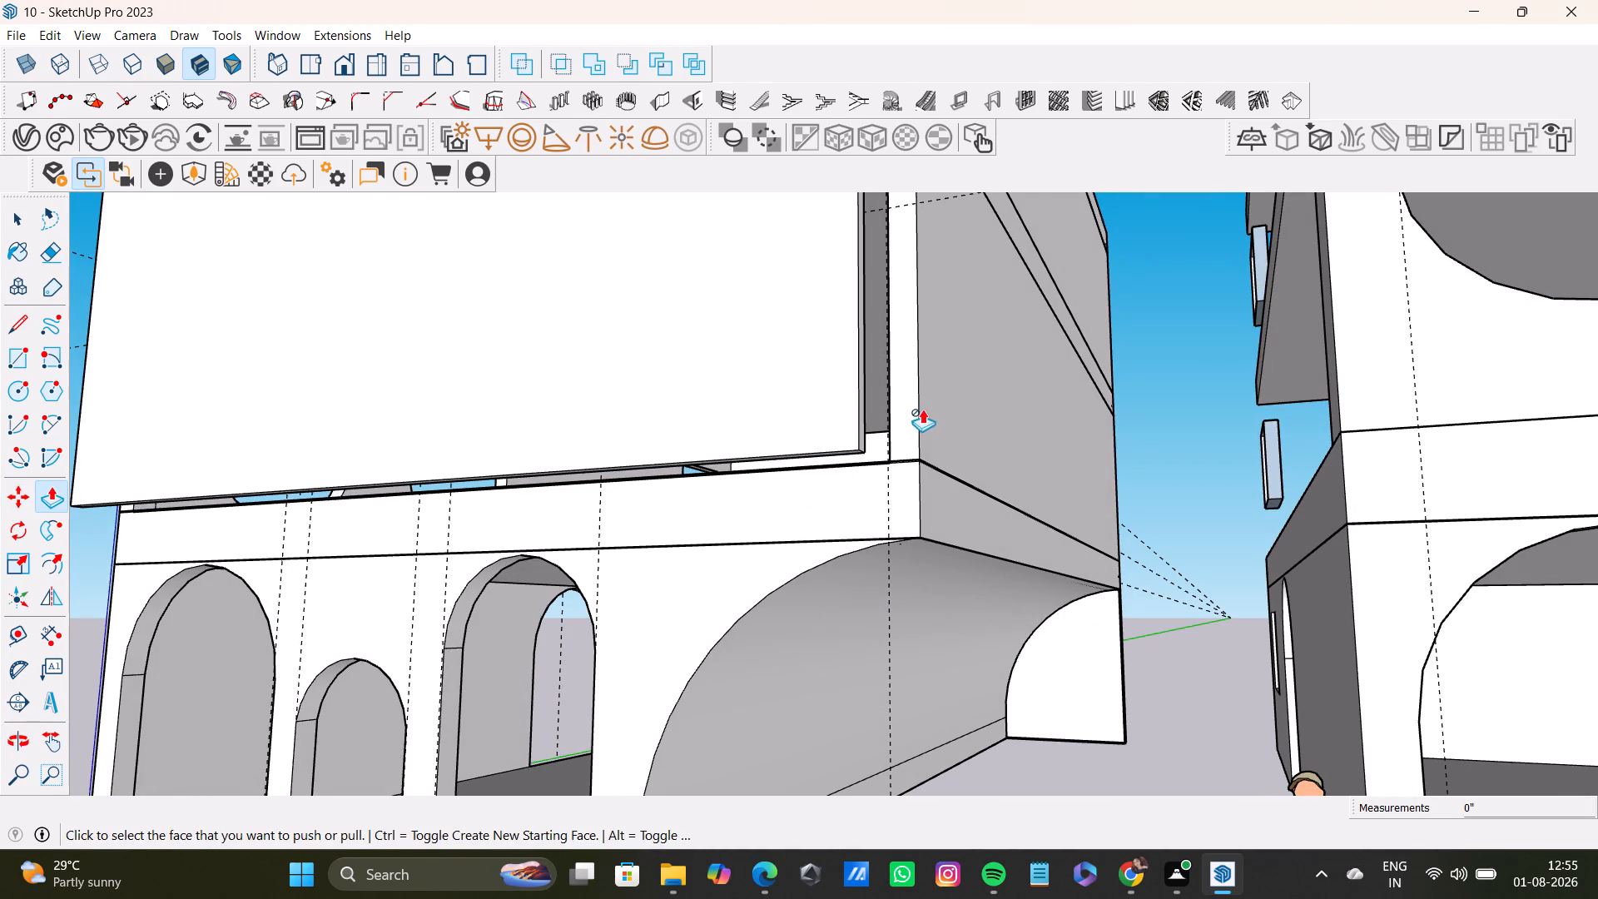
scroll(782, 509, "up", 4)
middle_click_drag(804, 487, 804, 419)
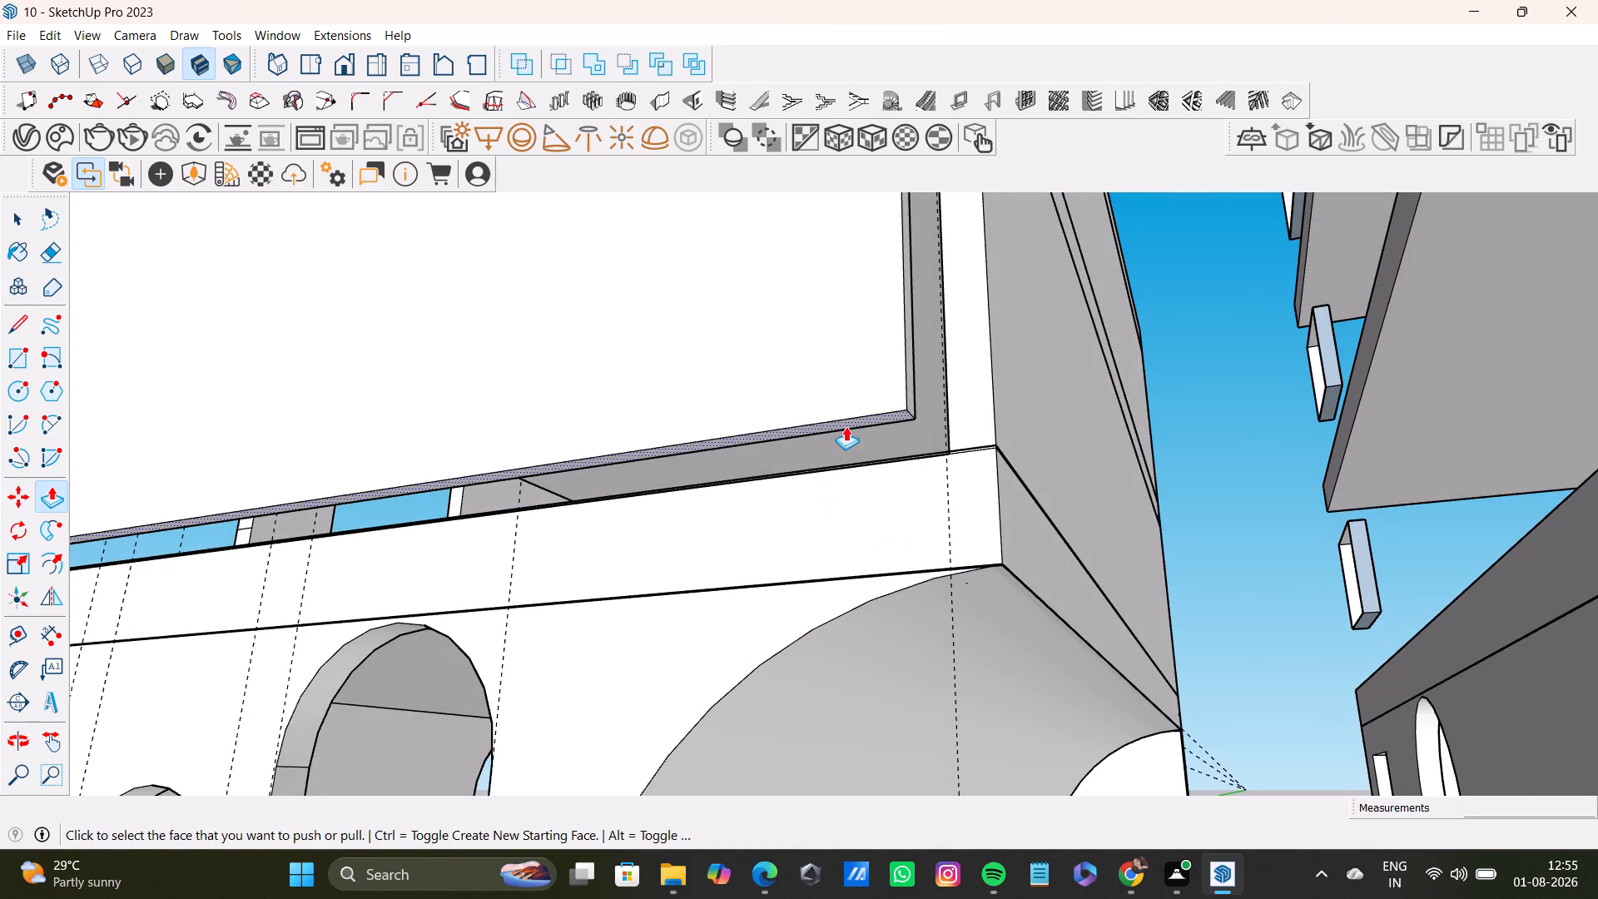
left_click(846, 425)
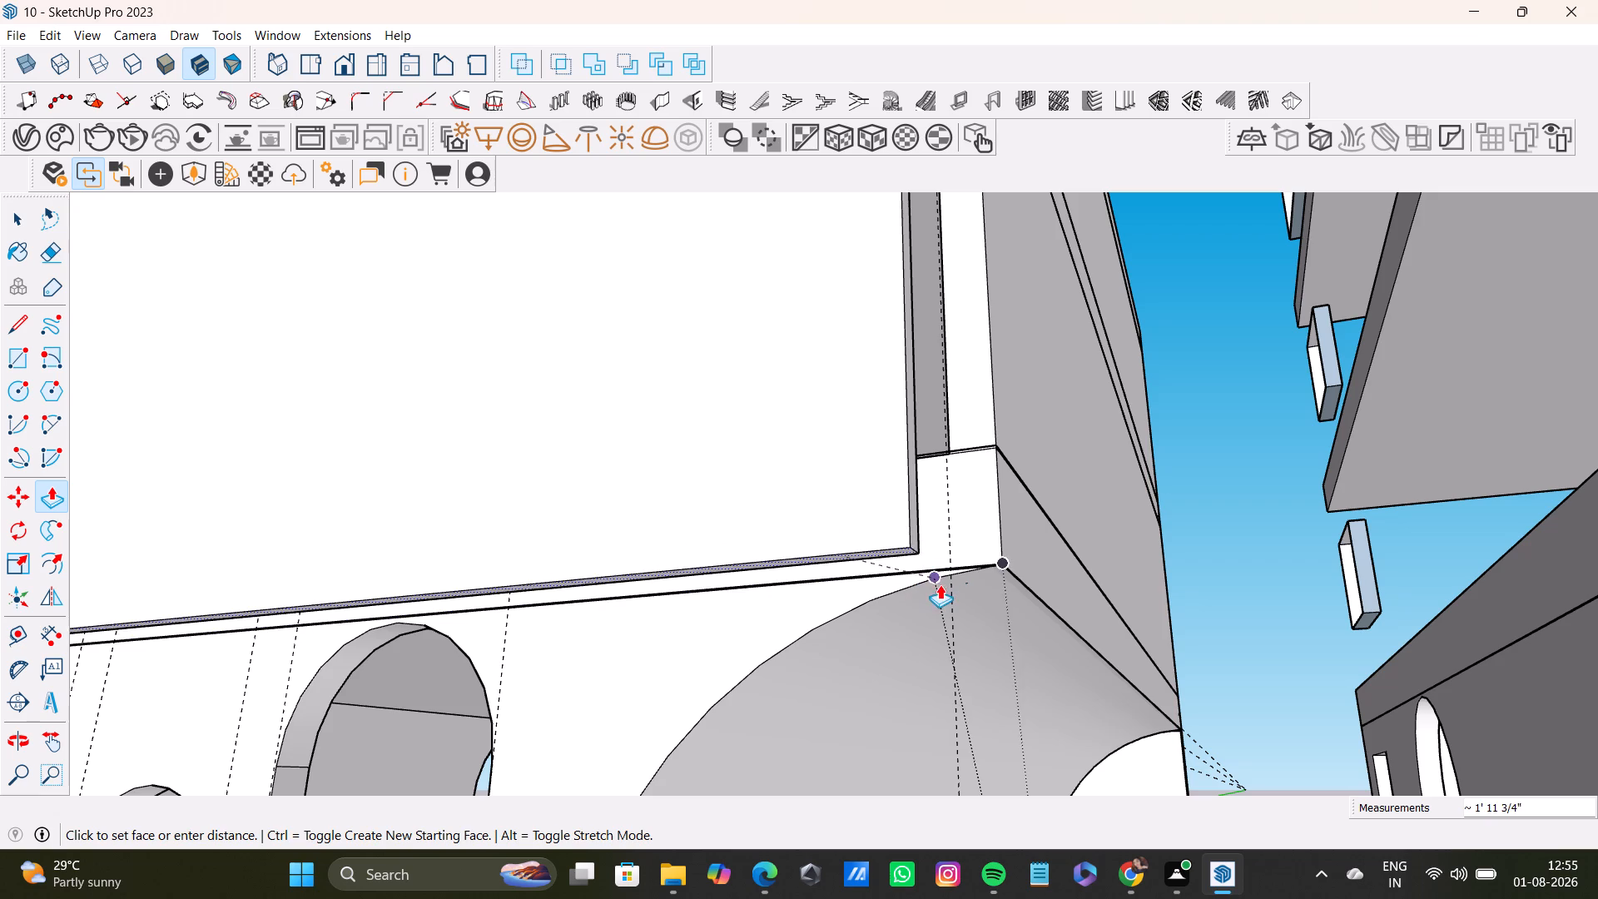
left_click(915, 574)
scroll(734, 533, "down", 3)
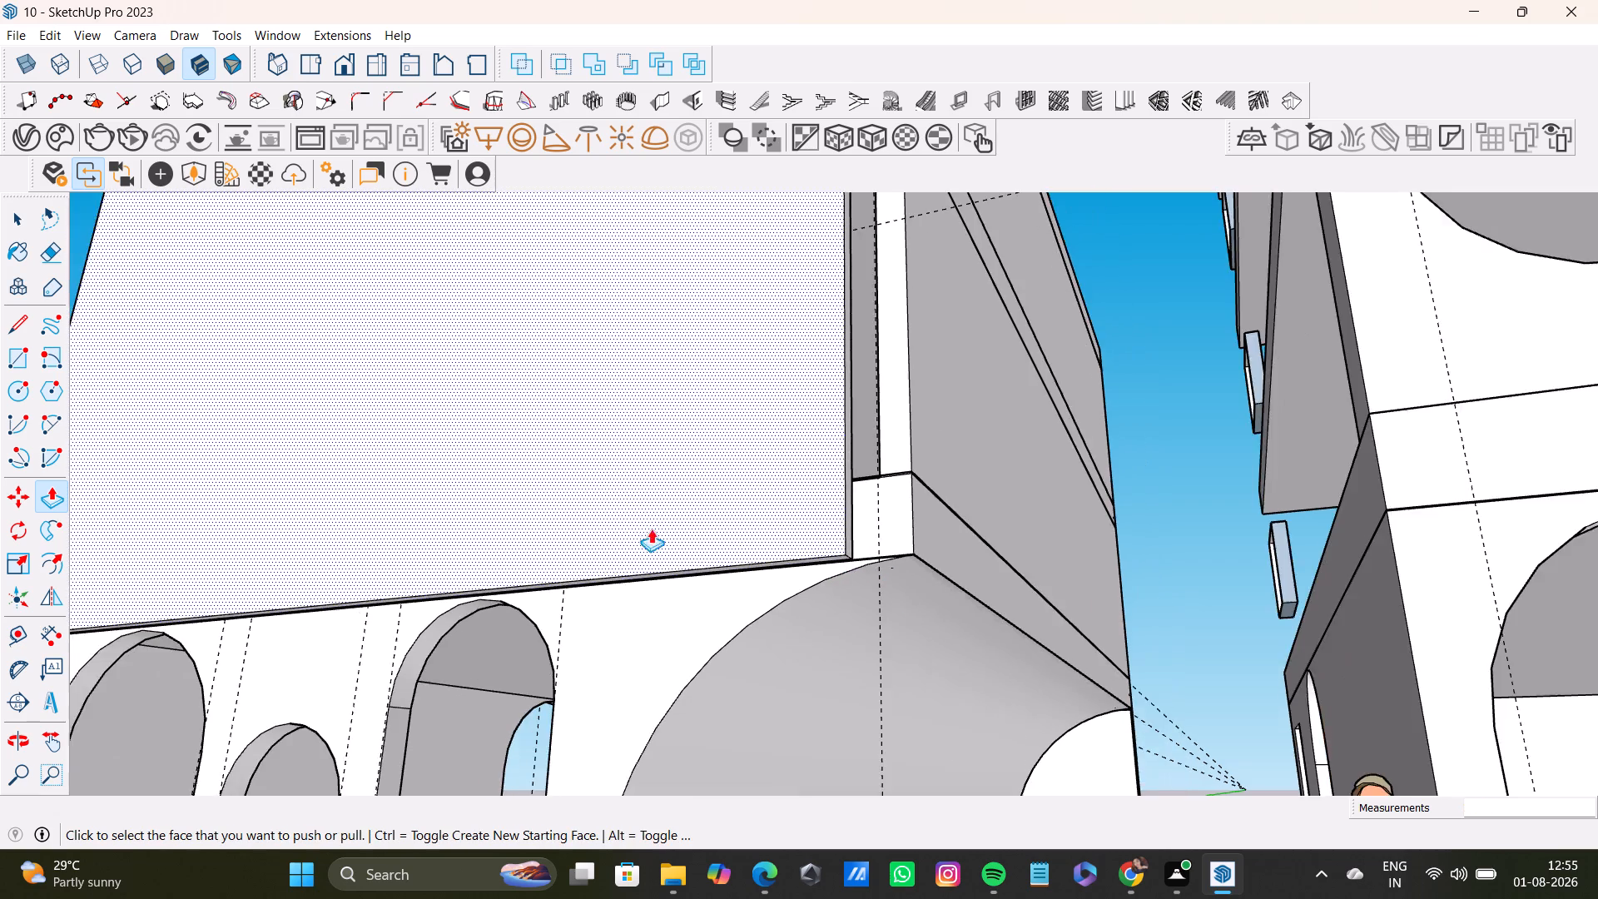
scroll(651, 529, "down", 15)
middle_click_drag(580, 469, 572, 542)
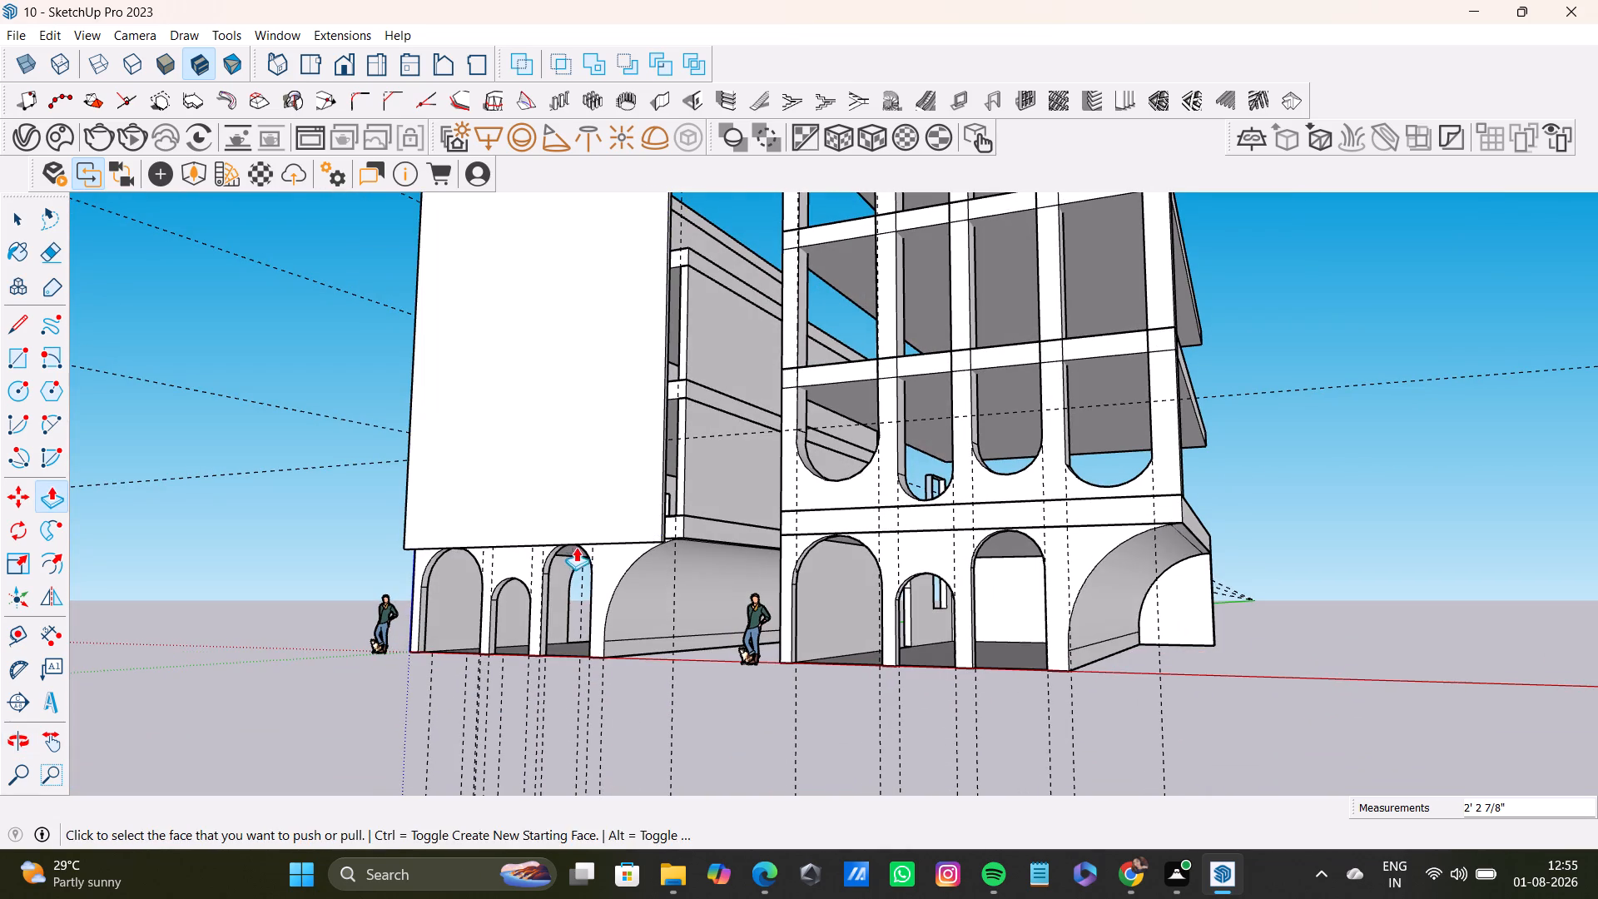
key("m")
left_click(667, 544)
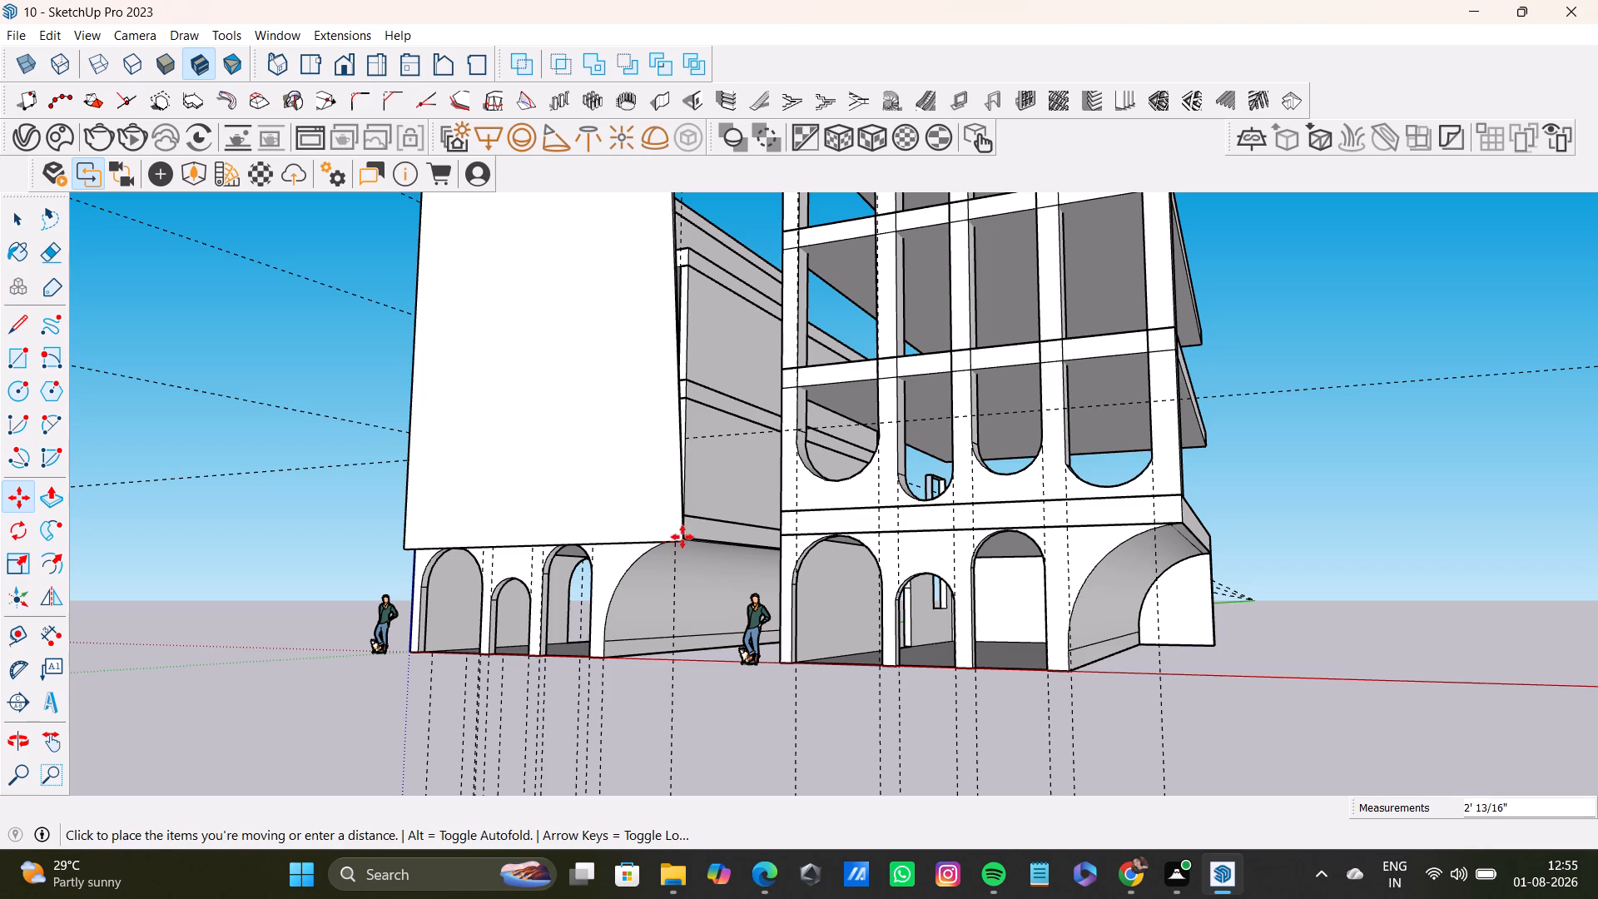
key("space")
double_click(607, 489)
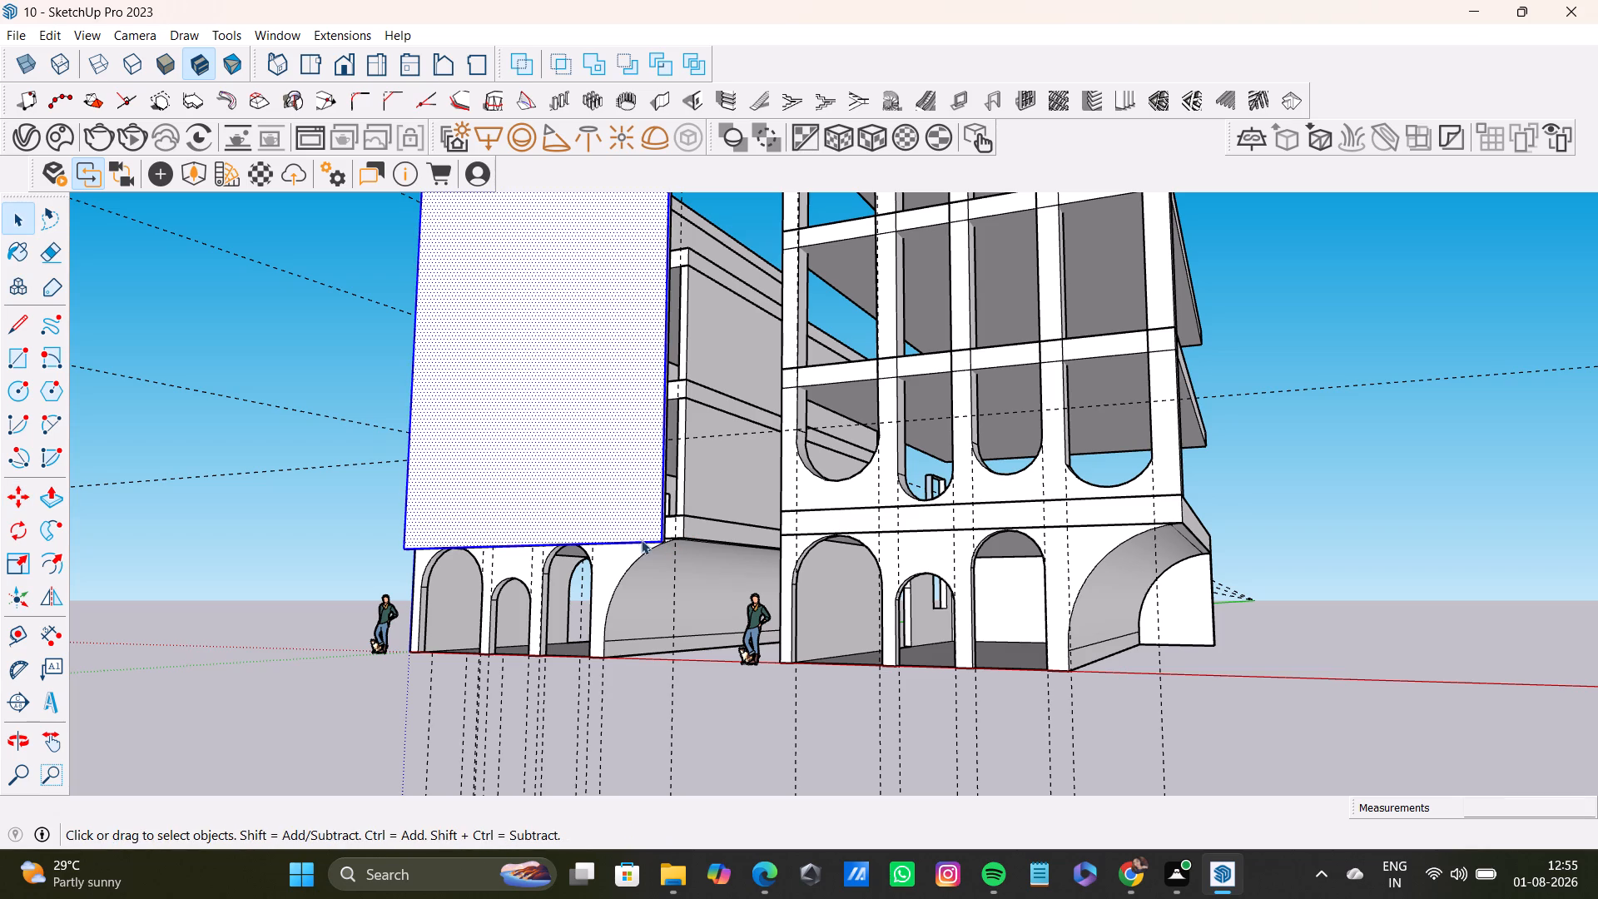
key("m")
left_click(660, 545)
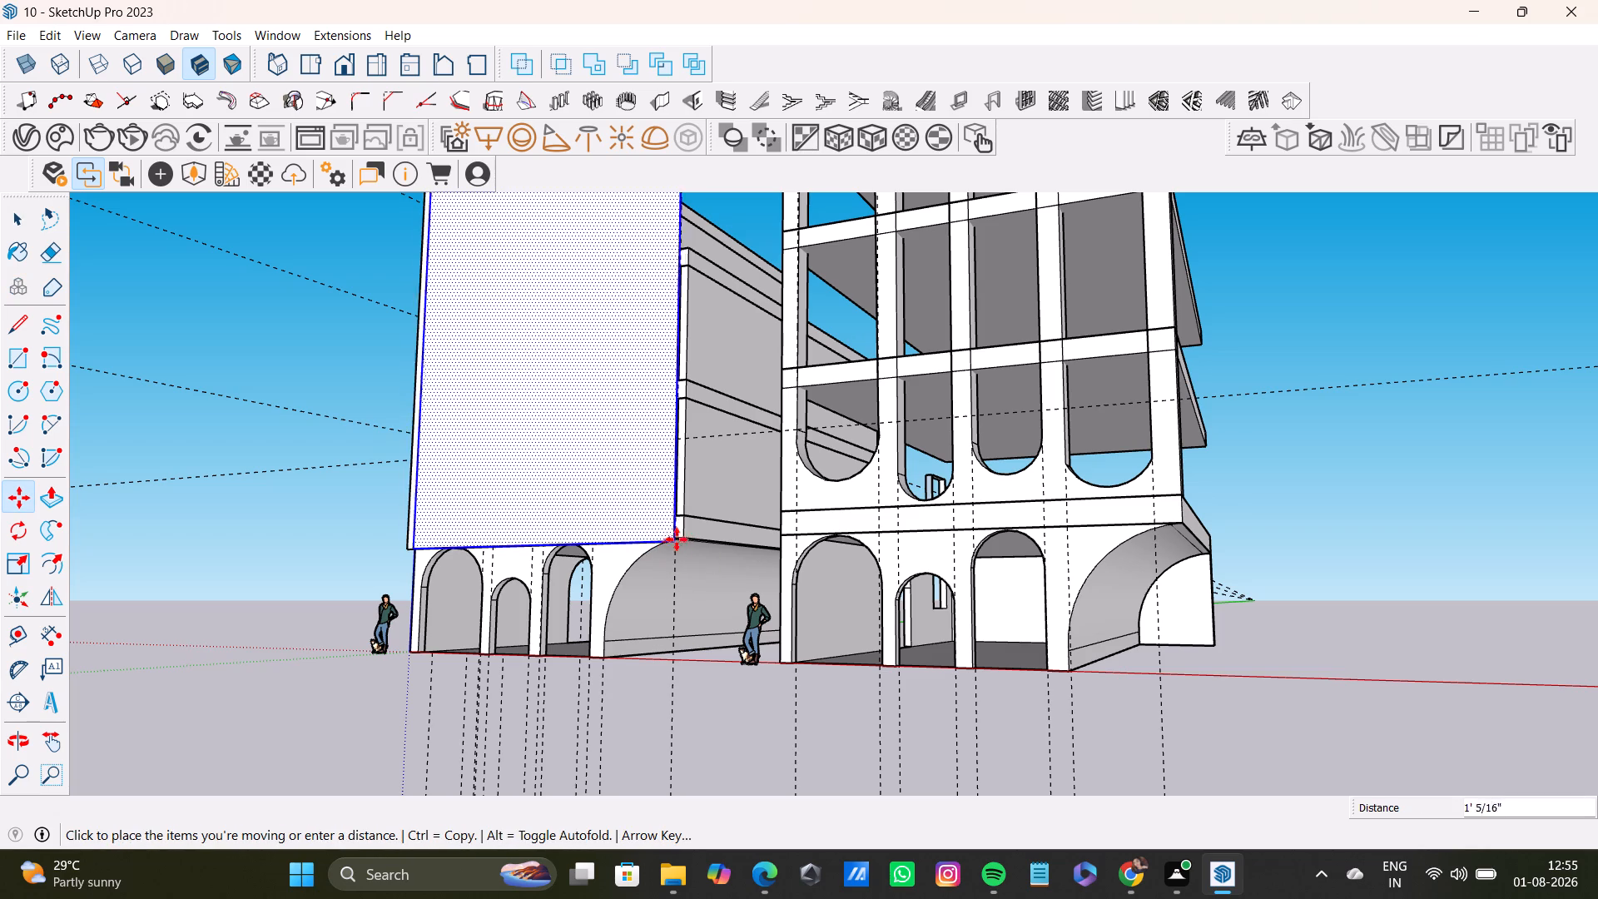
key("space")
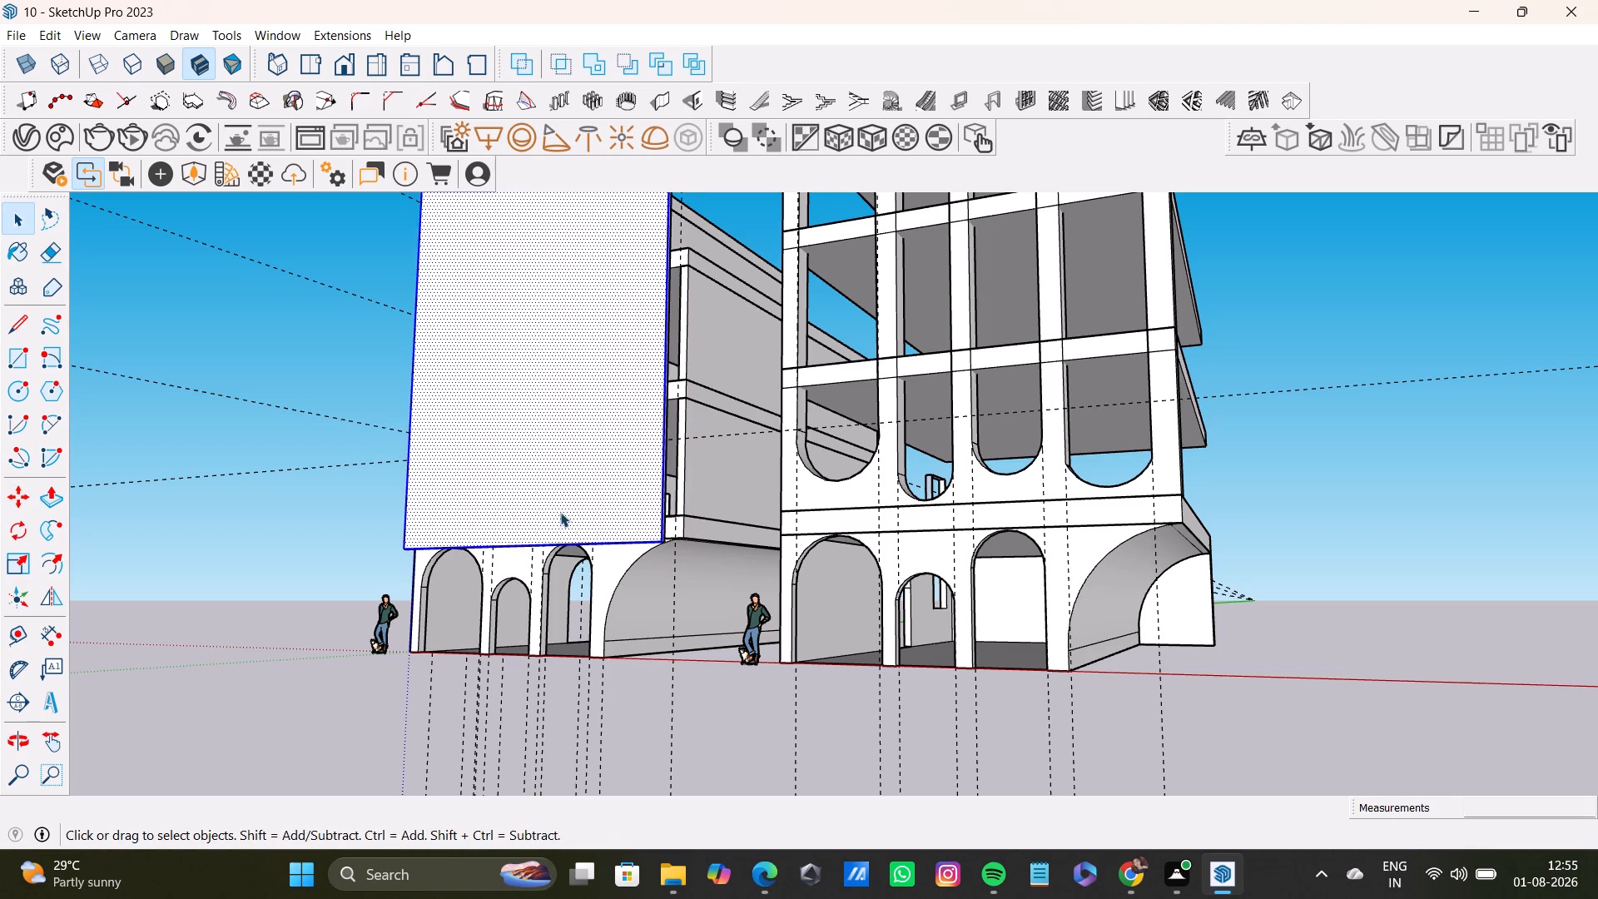
Move the whole front wall panel about 1' 10", snapping its lower corner to the building's outer corner at the slab band's bottom.
middle_click_drag(671, 514, 848, 610)
middle_click_drag(300, 594, 730, 582)
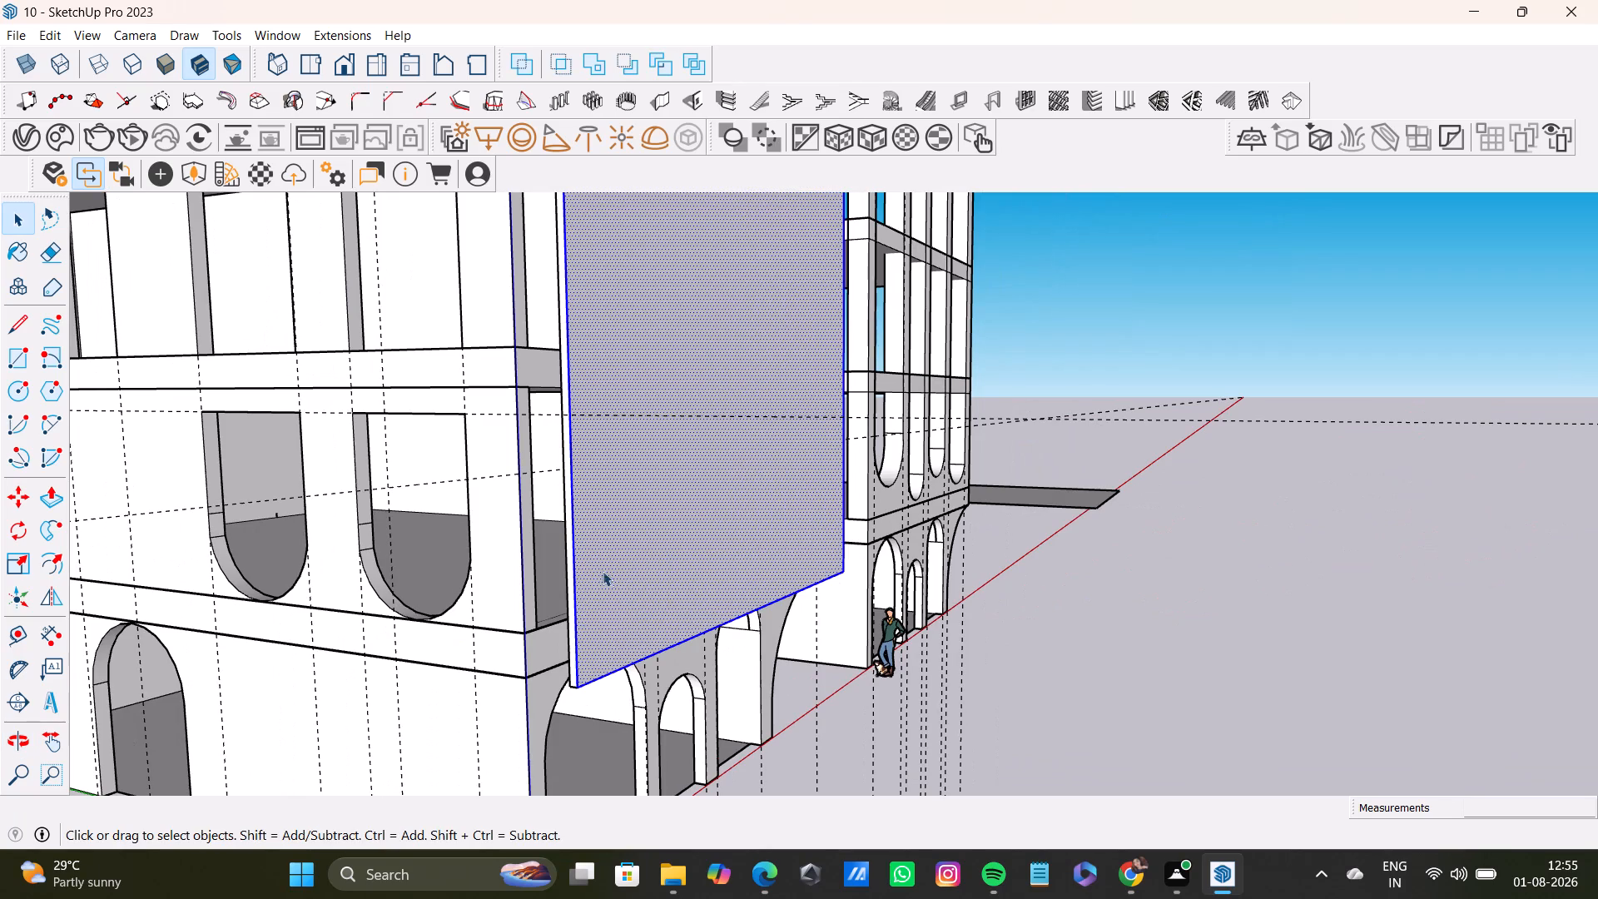
triple_click(604, 535)
key("m")
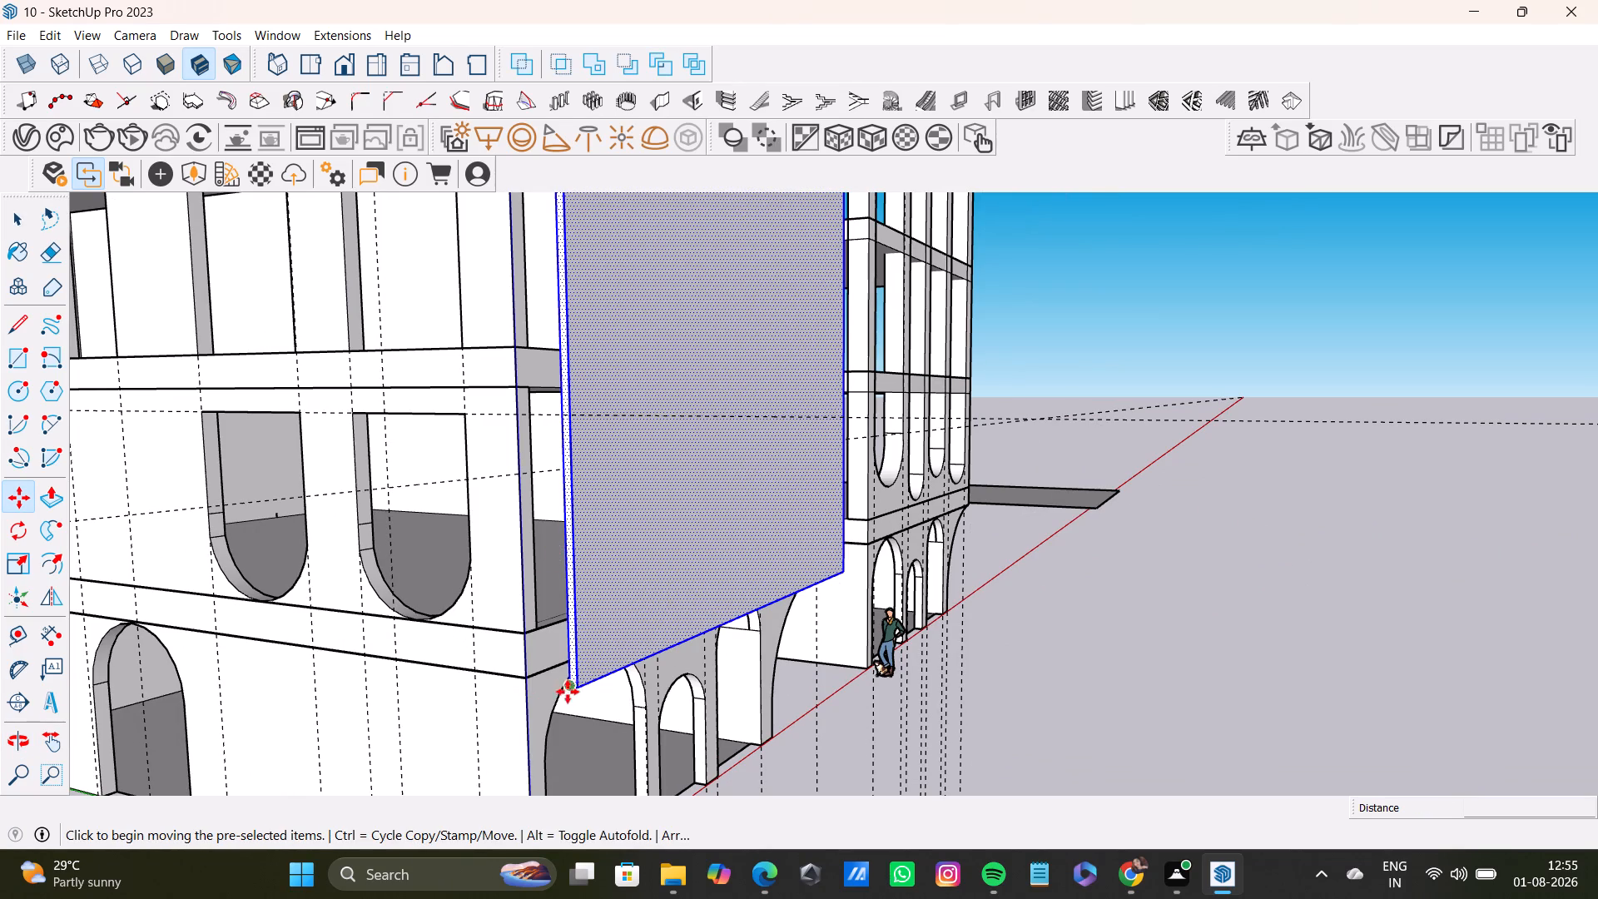
left_click(569, 686)
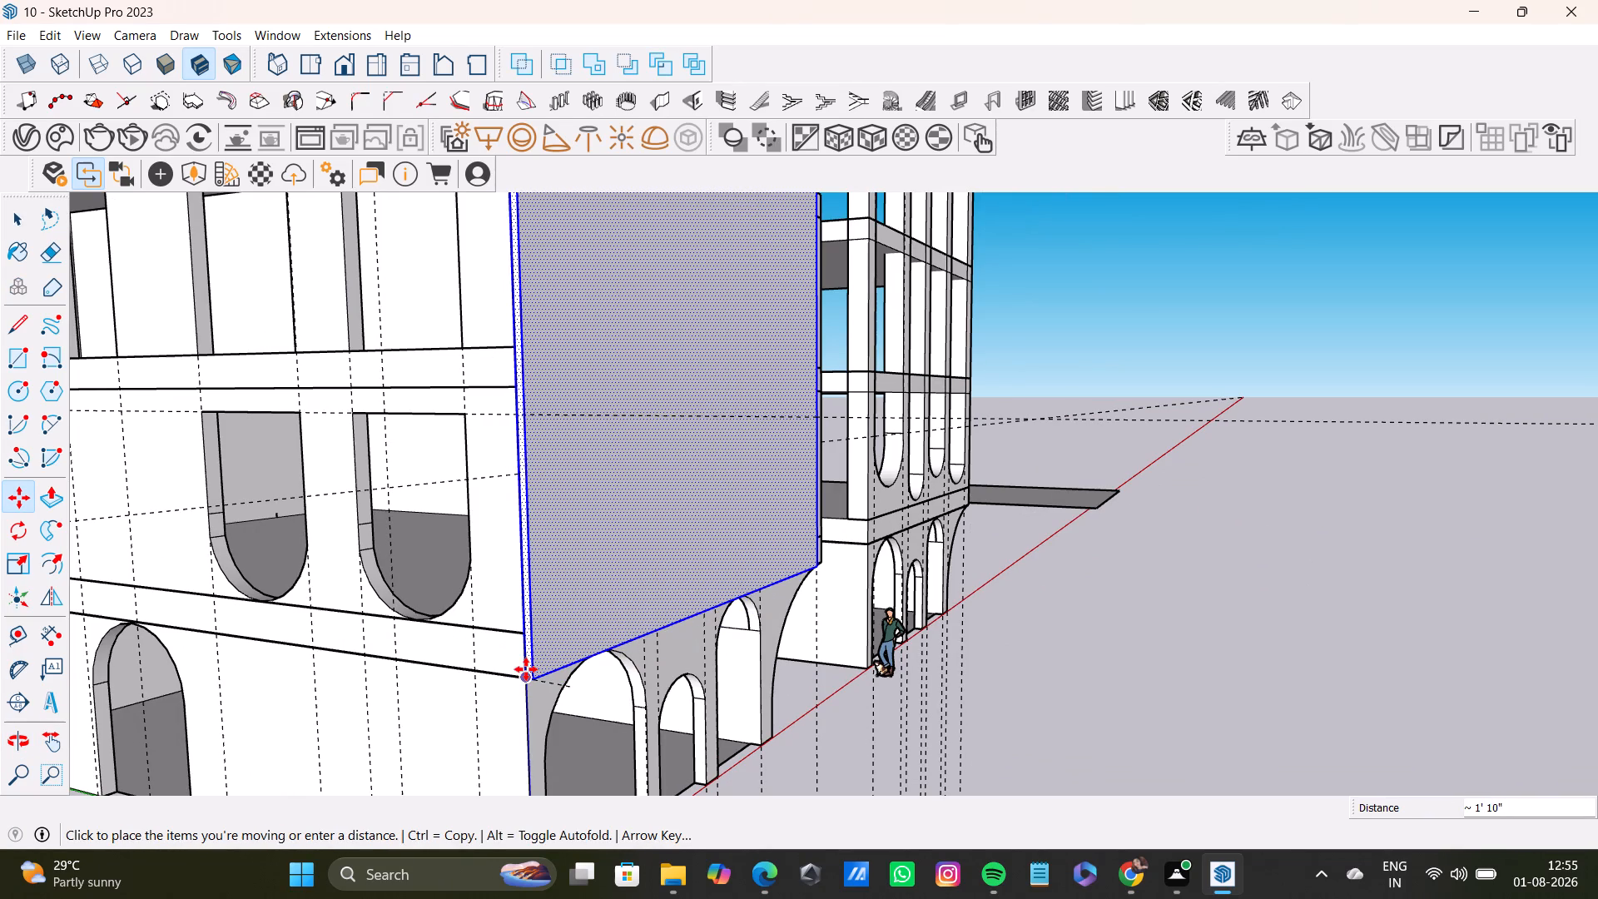
left_click(526, 672)
middle_click_drag(727, 649, 573, 556)
middle_click_drag(316, 664, 346, 579)
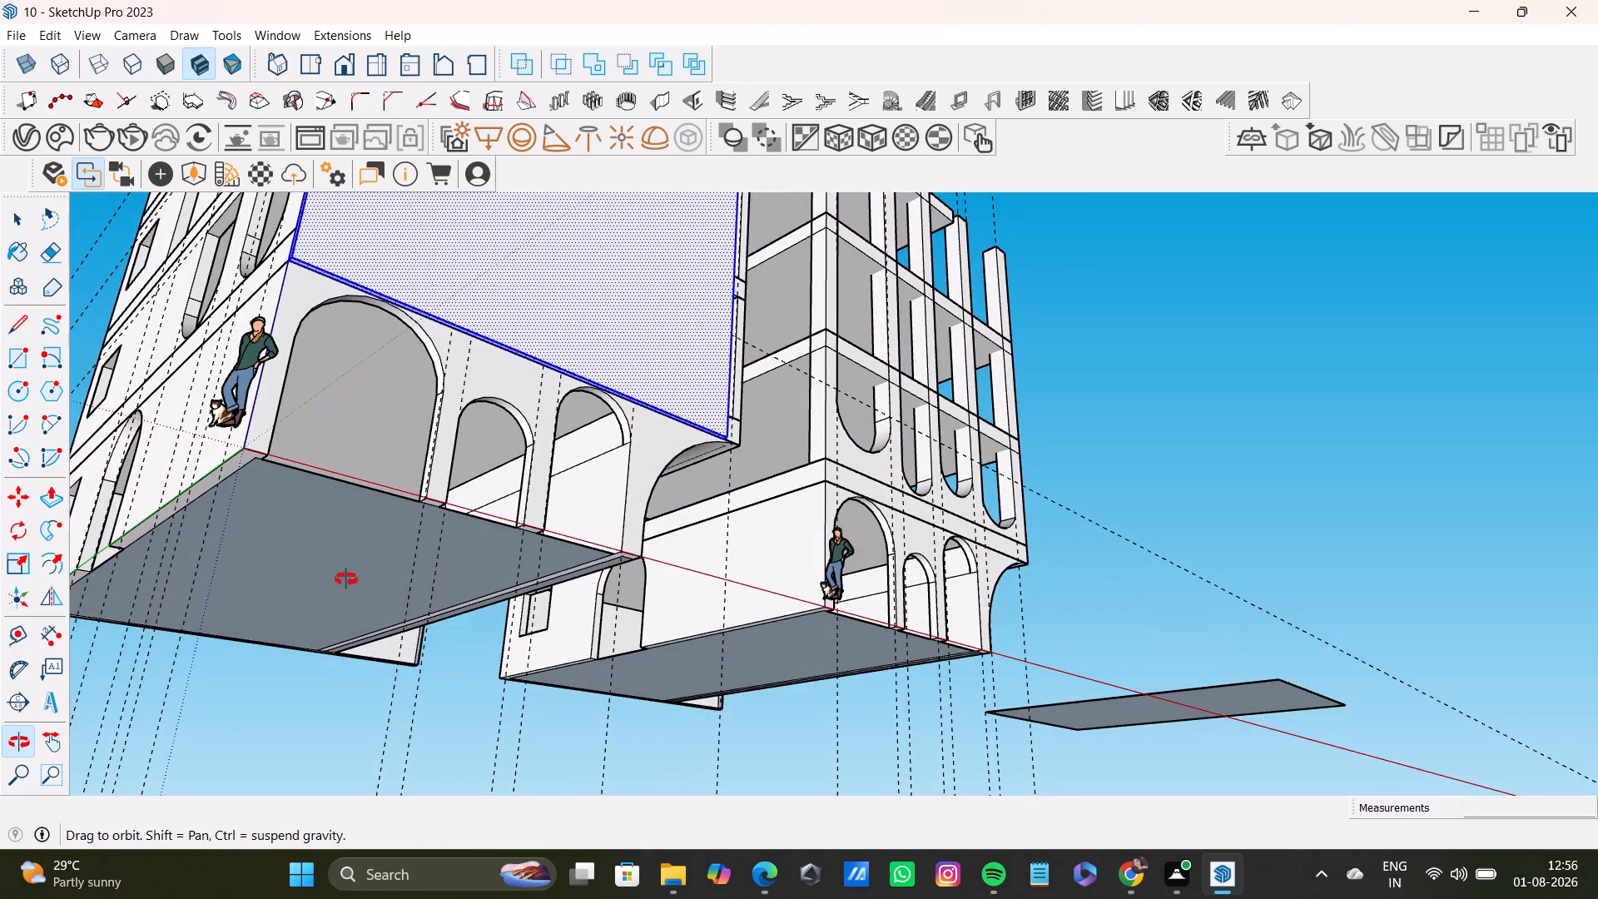
middle_click_drag(346, 579, 464, 678)
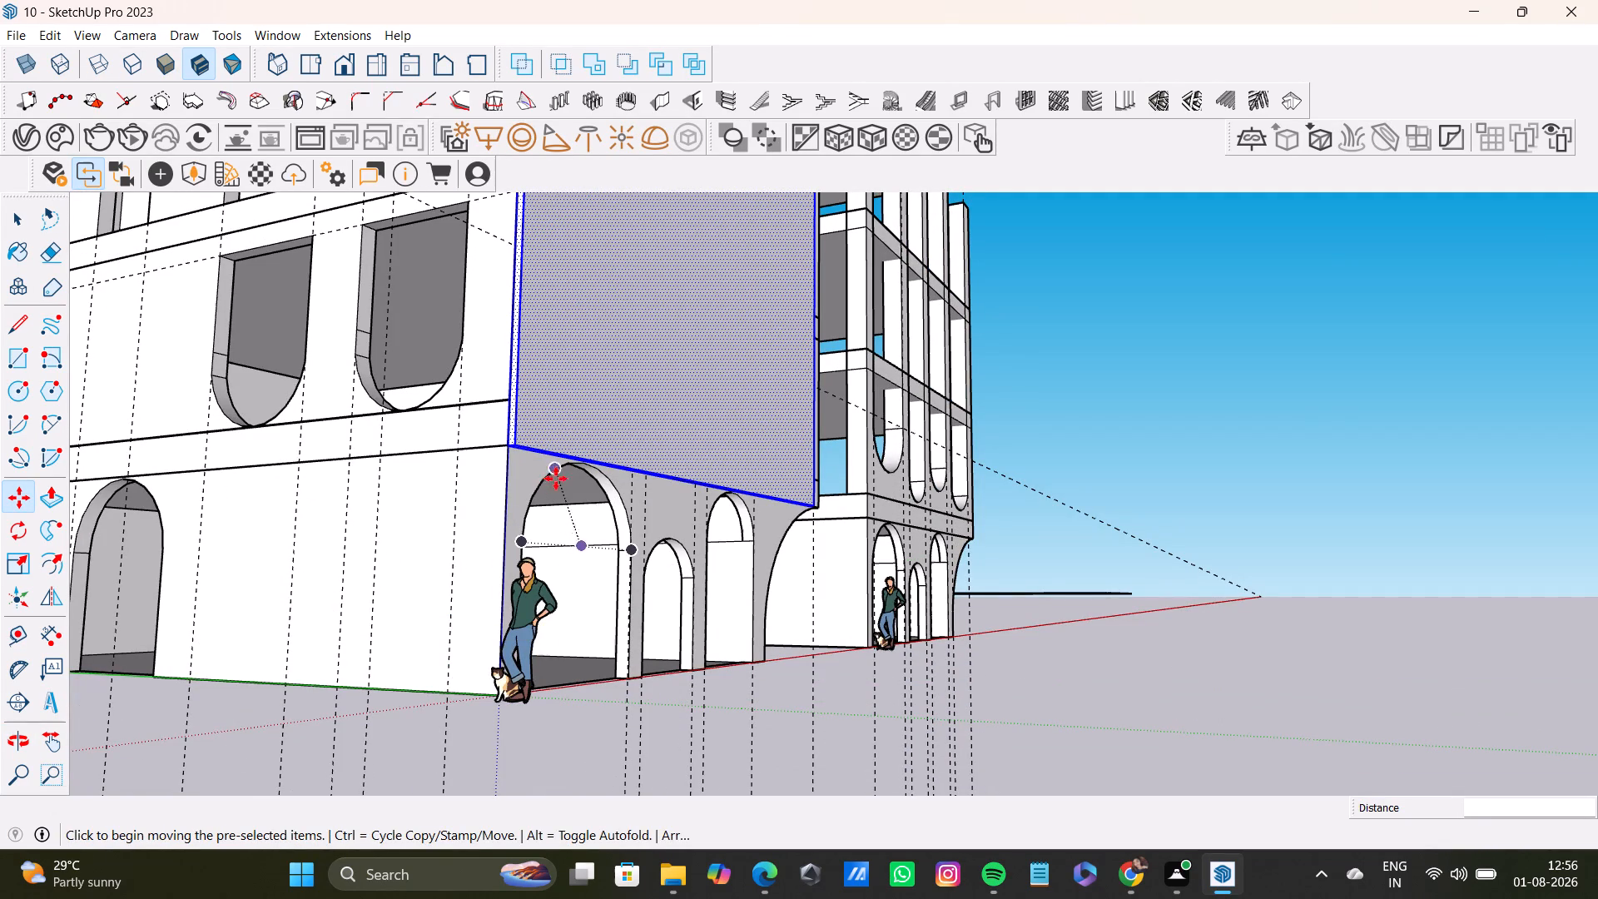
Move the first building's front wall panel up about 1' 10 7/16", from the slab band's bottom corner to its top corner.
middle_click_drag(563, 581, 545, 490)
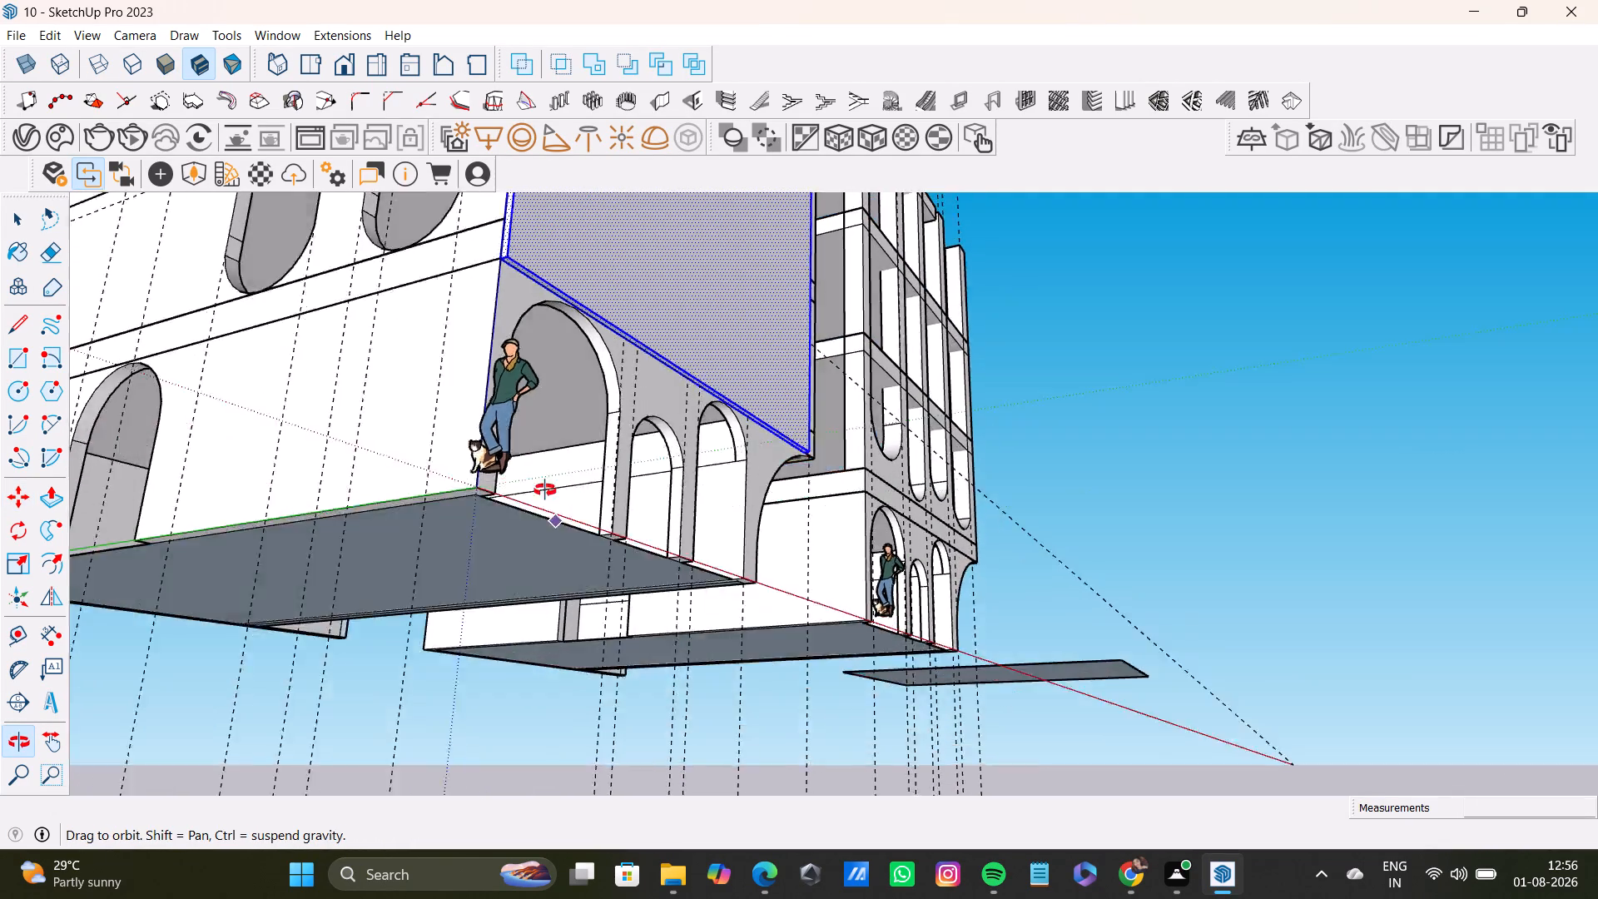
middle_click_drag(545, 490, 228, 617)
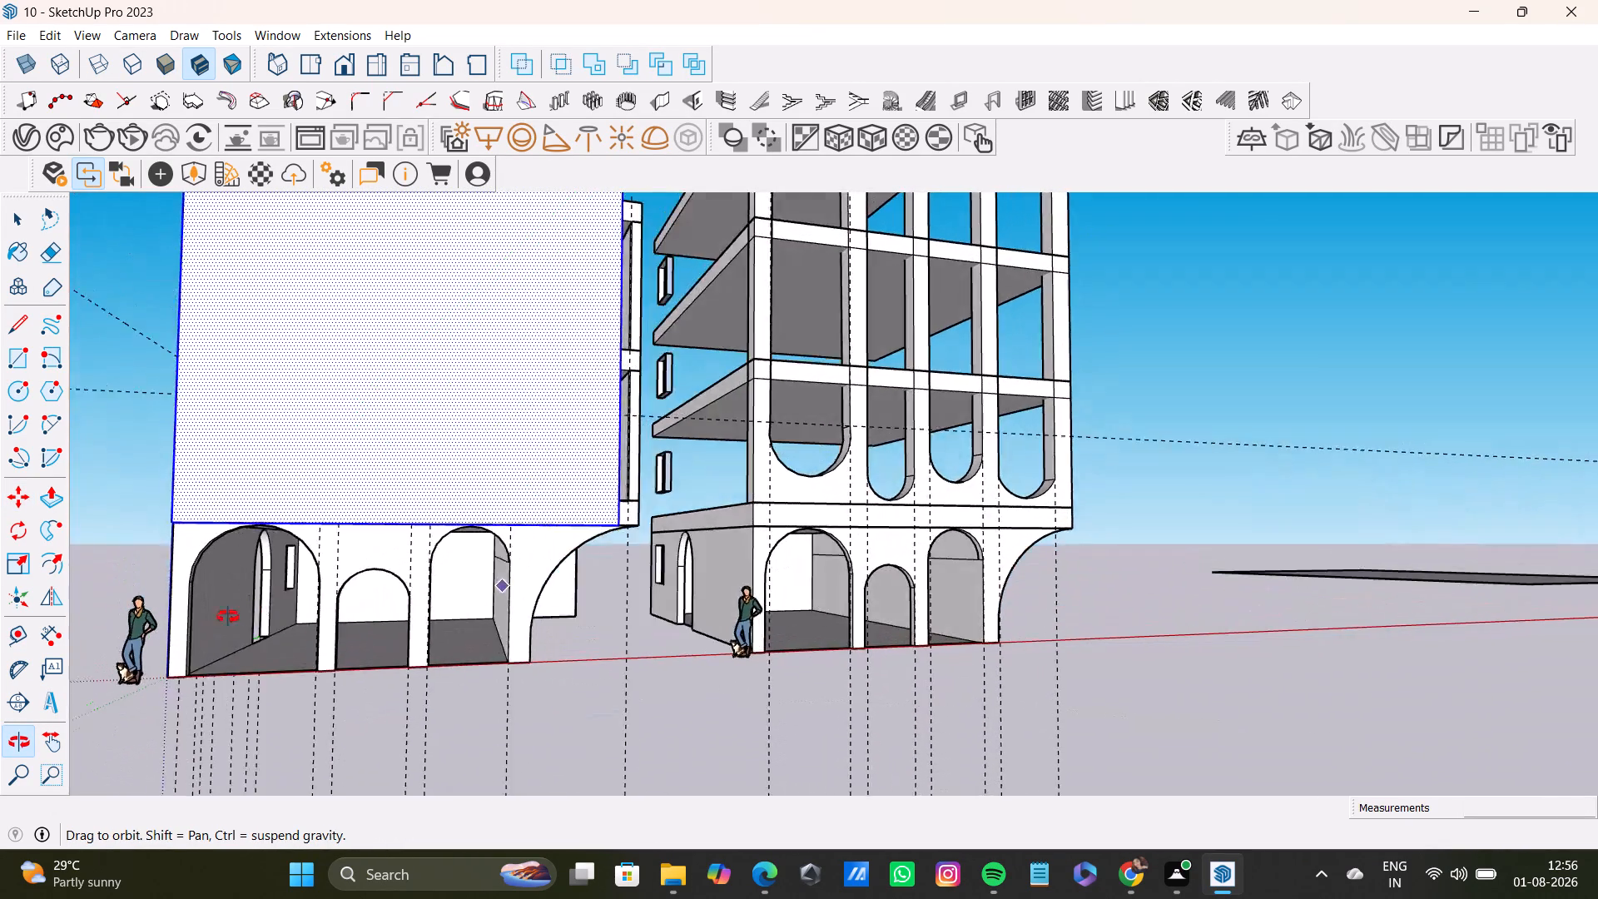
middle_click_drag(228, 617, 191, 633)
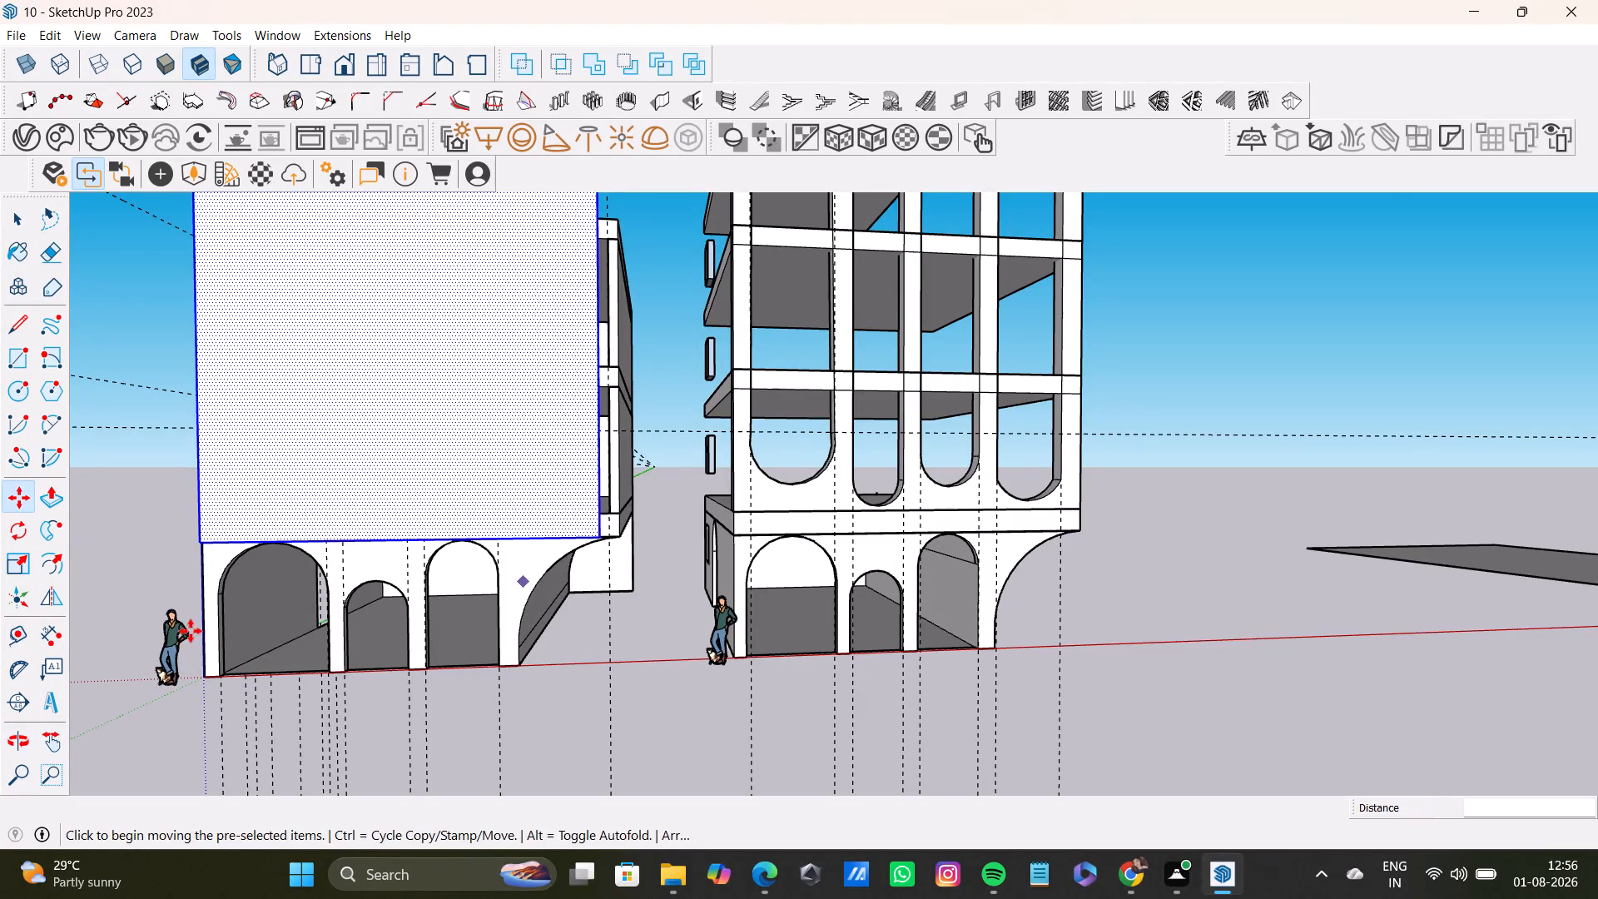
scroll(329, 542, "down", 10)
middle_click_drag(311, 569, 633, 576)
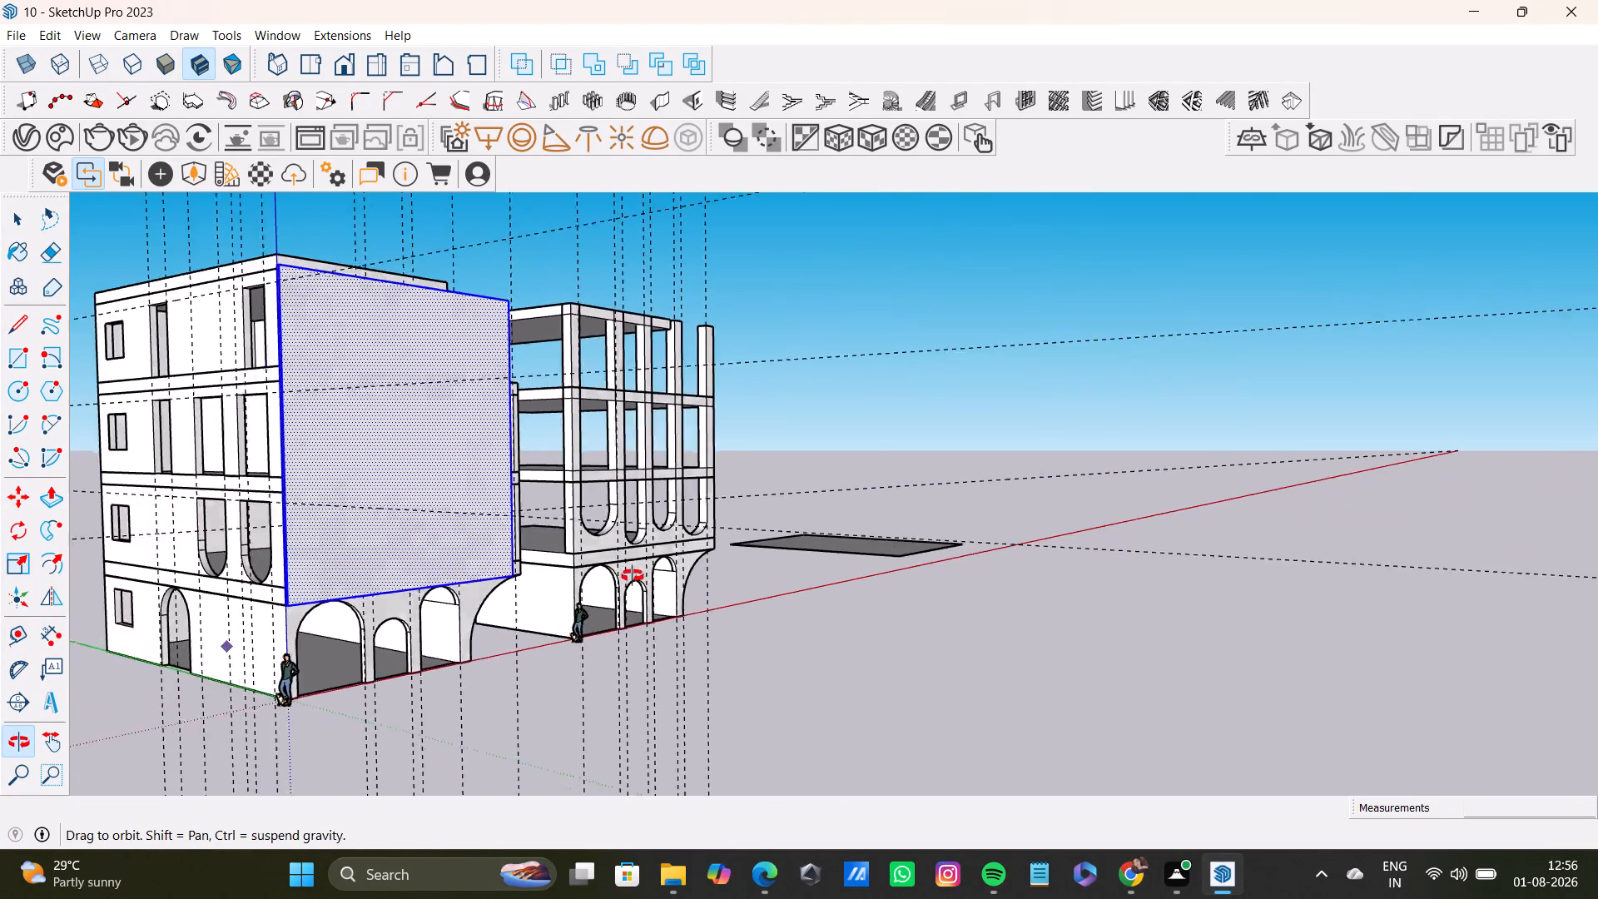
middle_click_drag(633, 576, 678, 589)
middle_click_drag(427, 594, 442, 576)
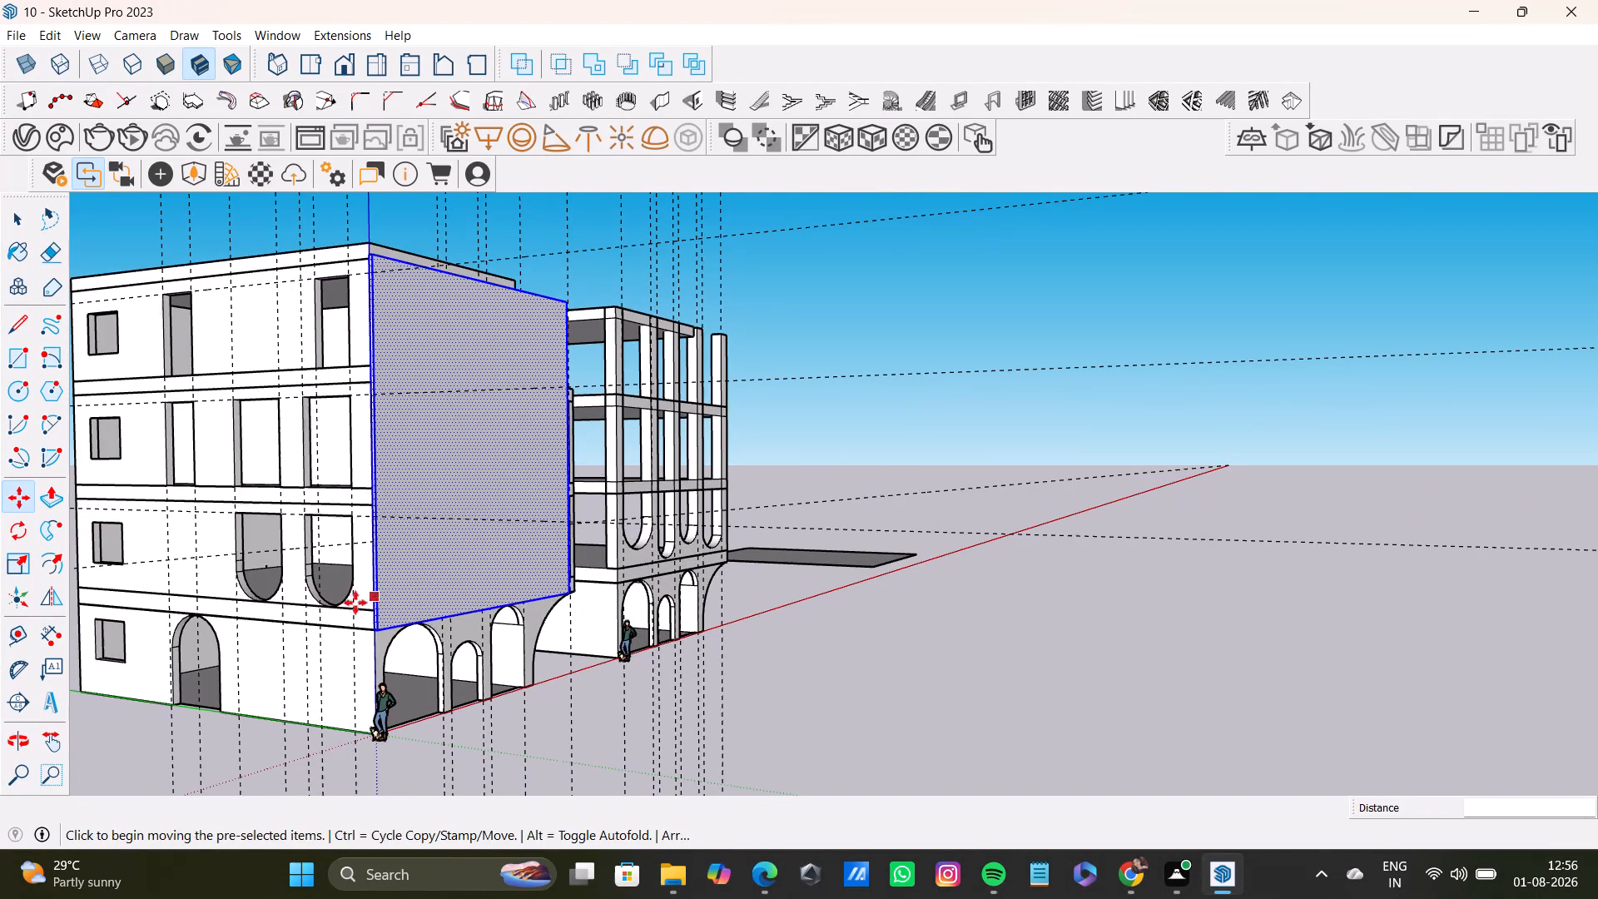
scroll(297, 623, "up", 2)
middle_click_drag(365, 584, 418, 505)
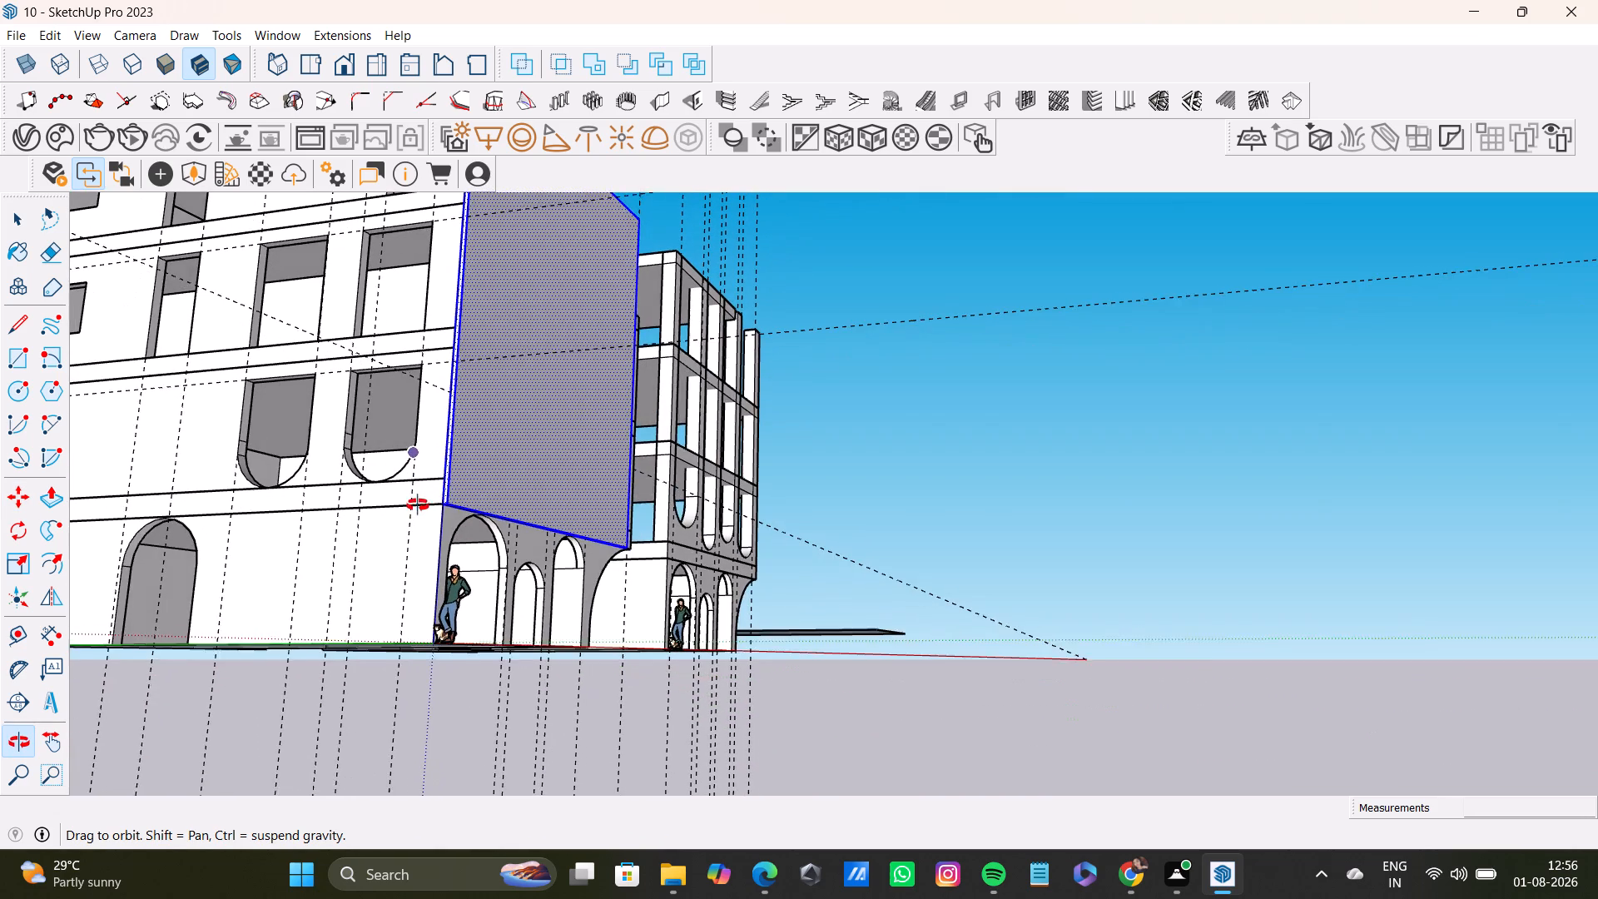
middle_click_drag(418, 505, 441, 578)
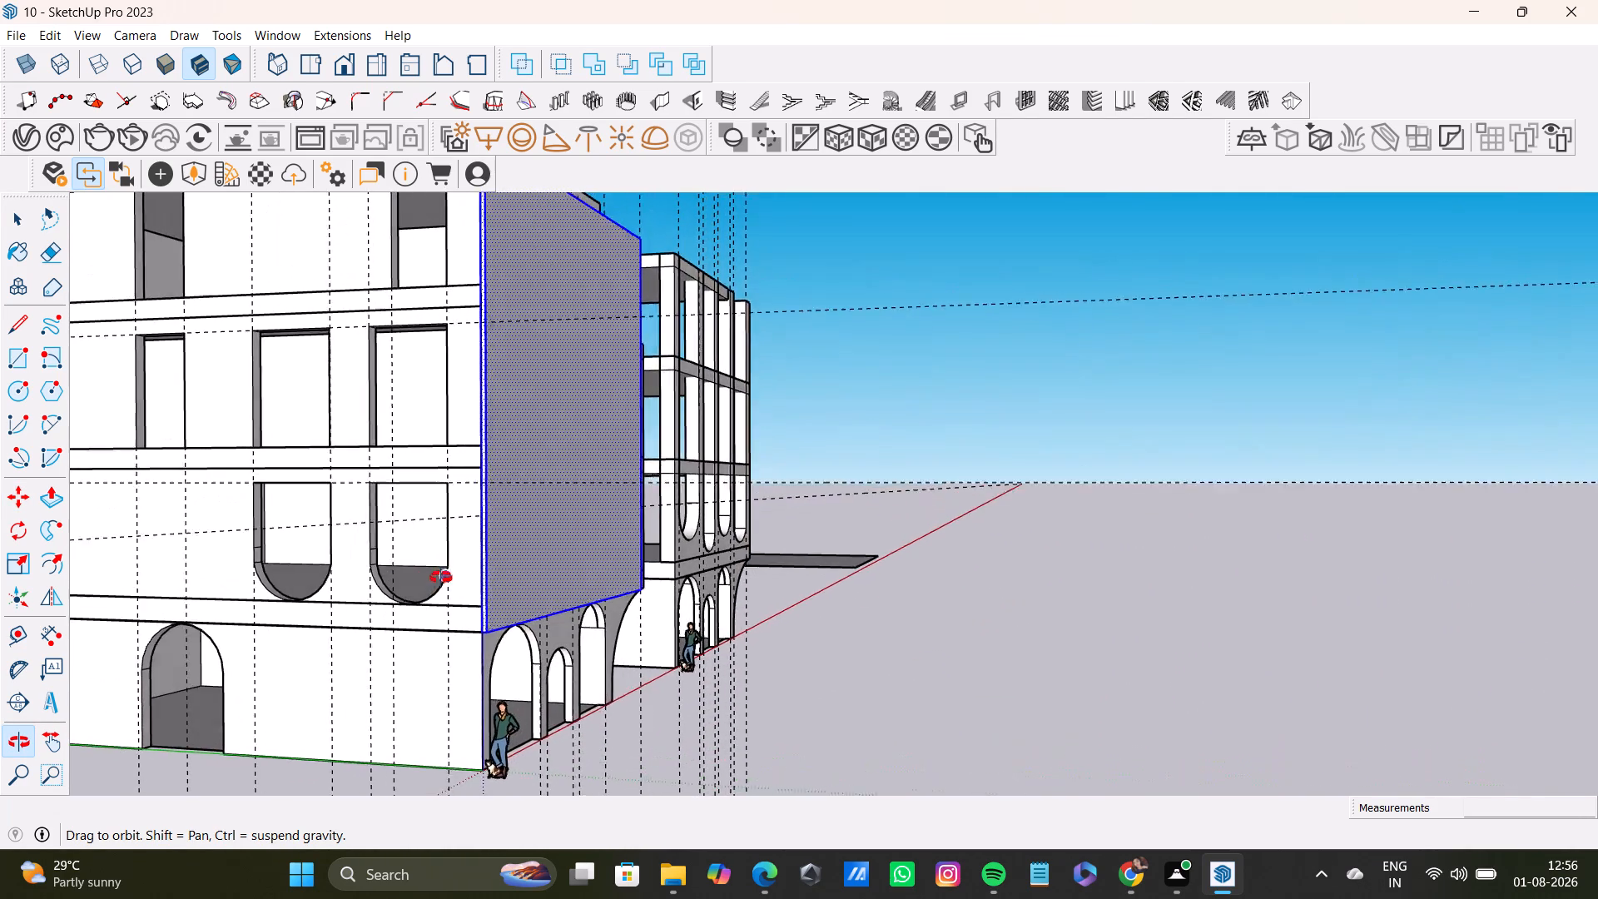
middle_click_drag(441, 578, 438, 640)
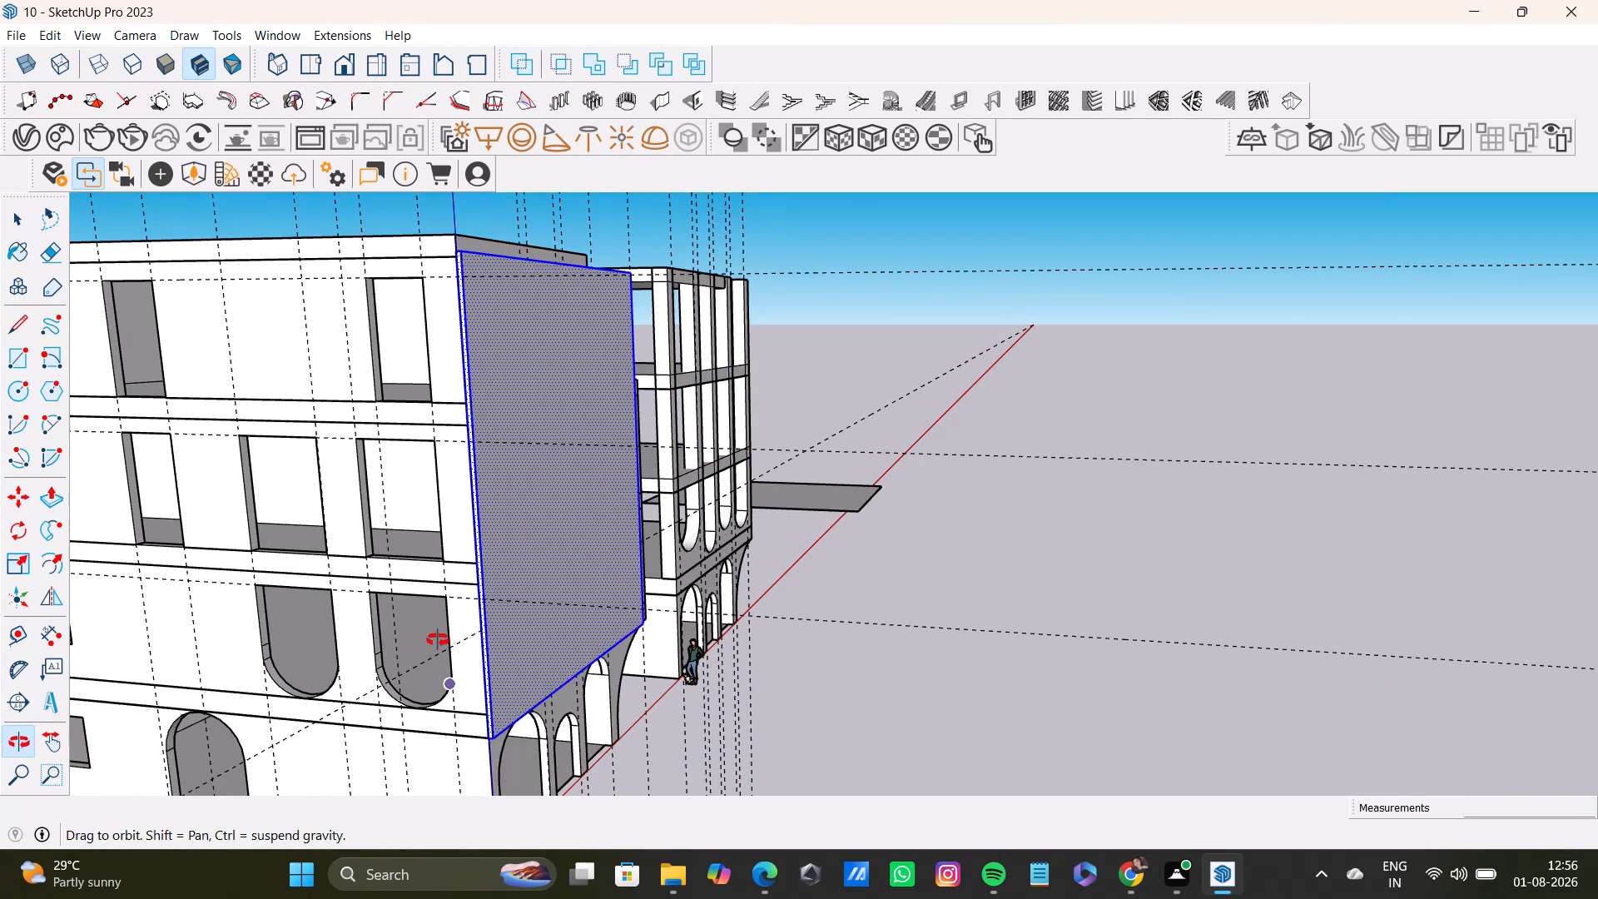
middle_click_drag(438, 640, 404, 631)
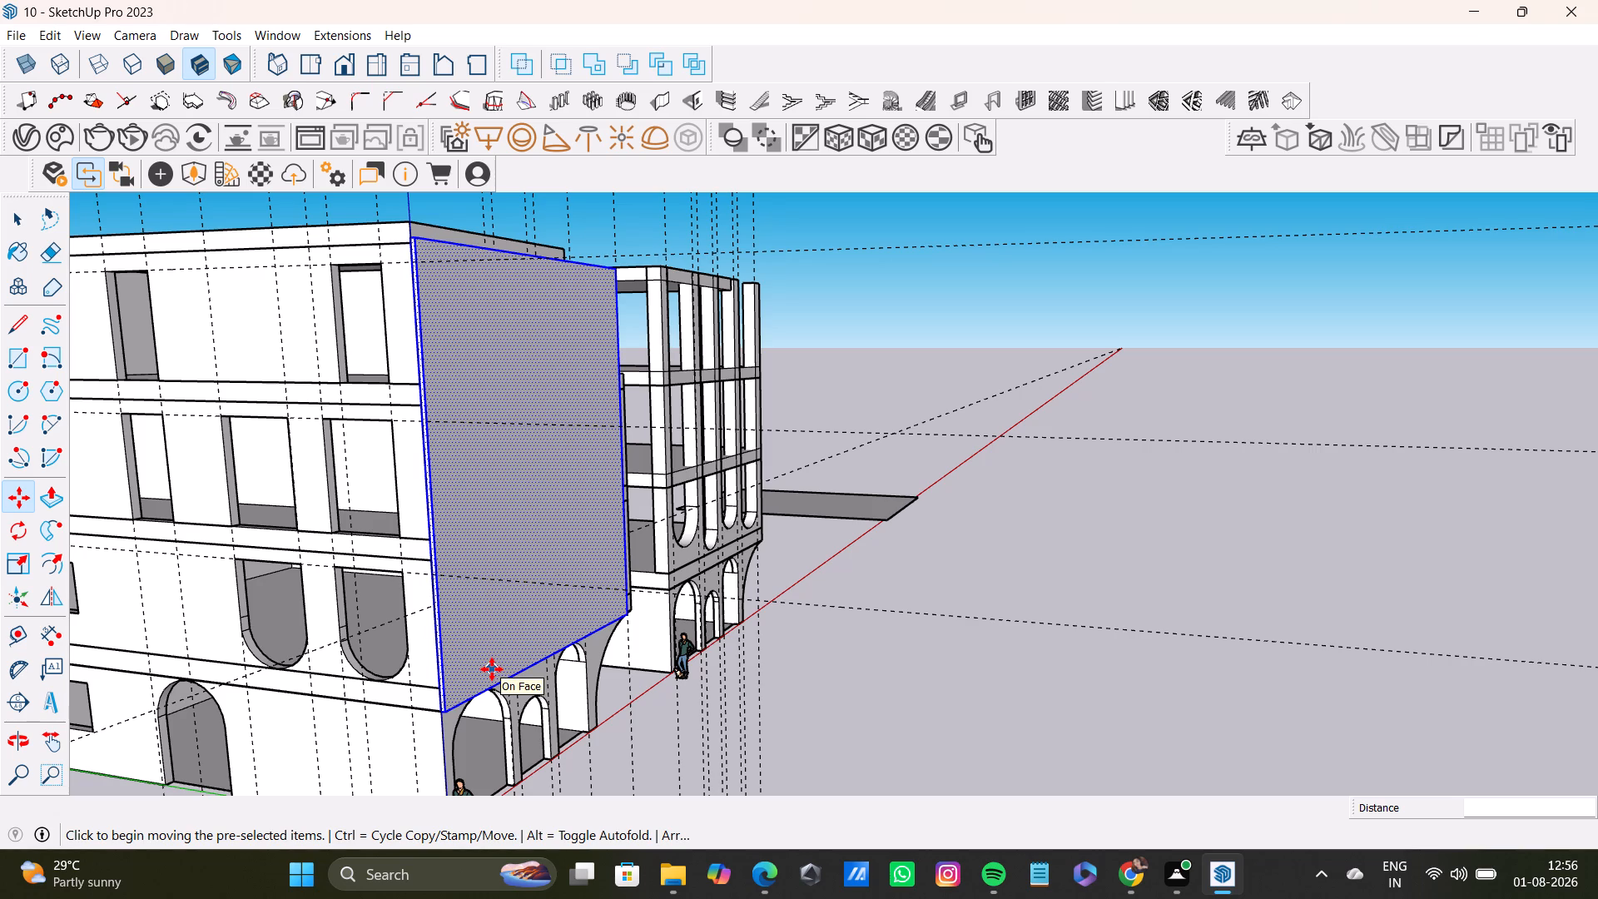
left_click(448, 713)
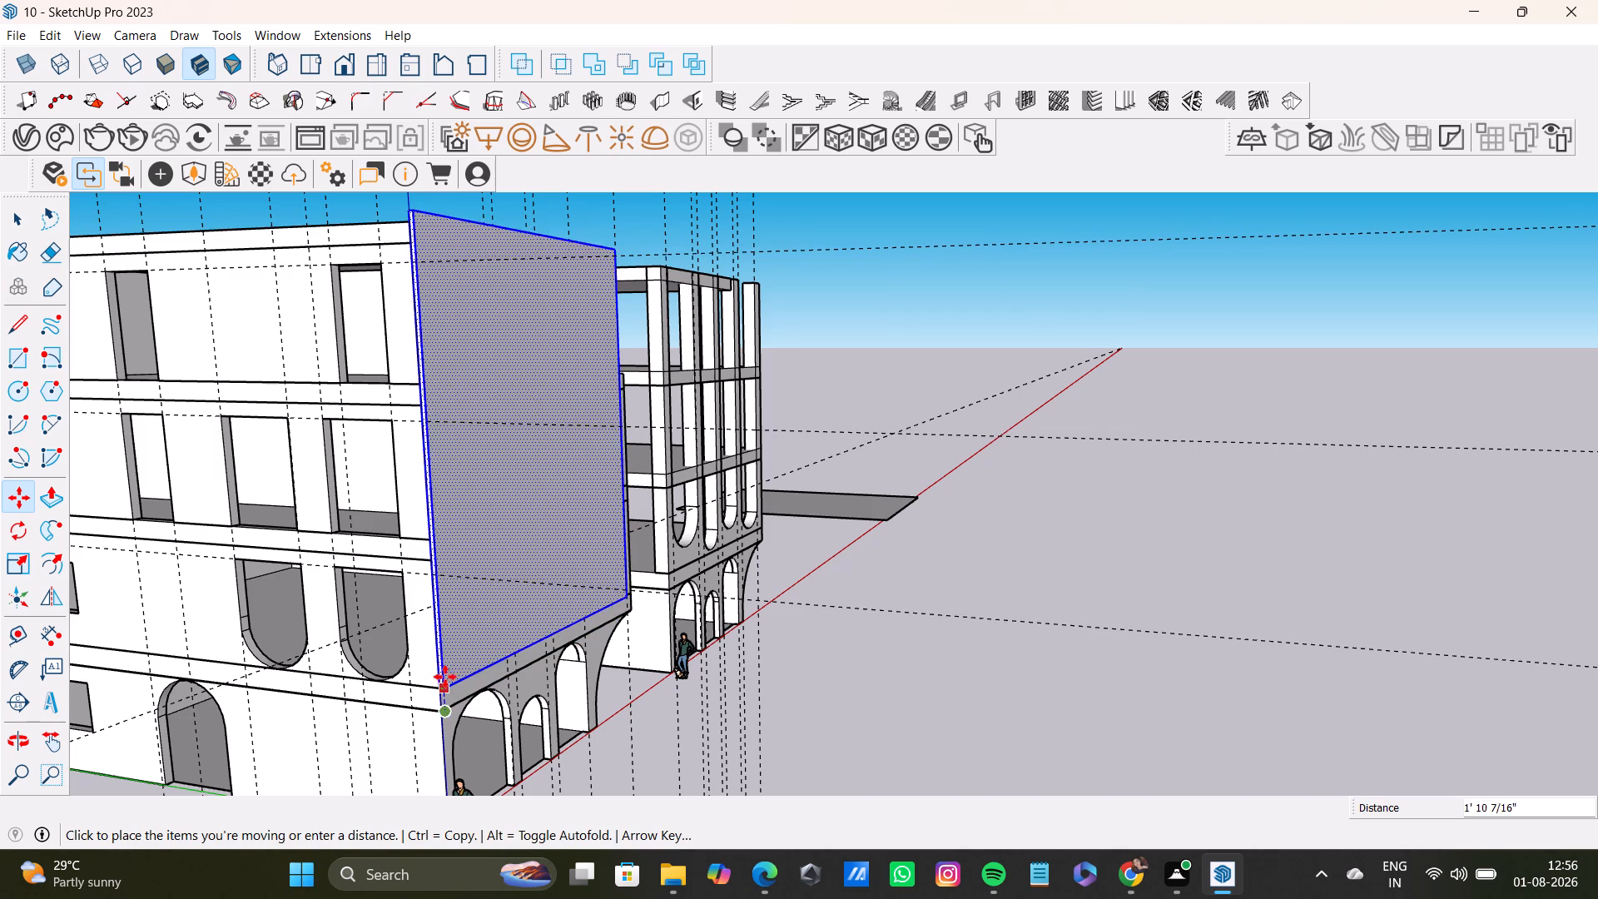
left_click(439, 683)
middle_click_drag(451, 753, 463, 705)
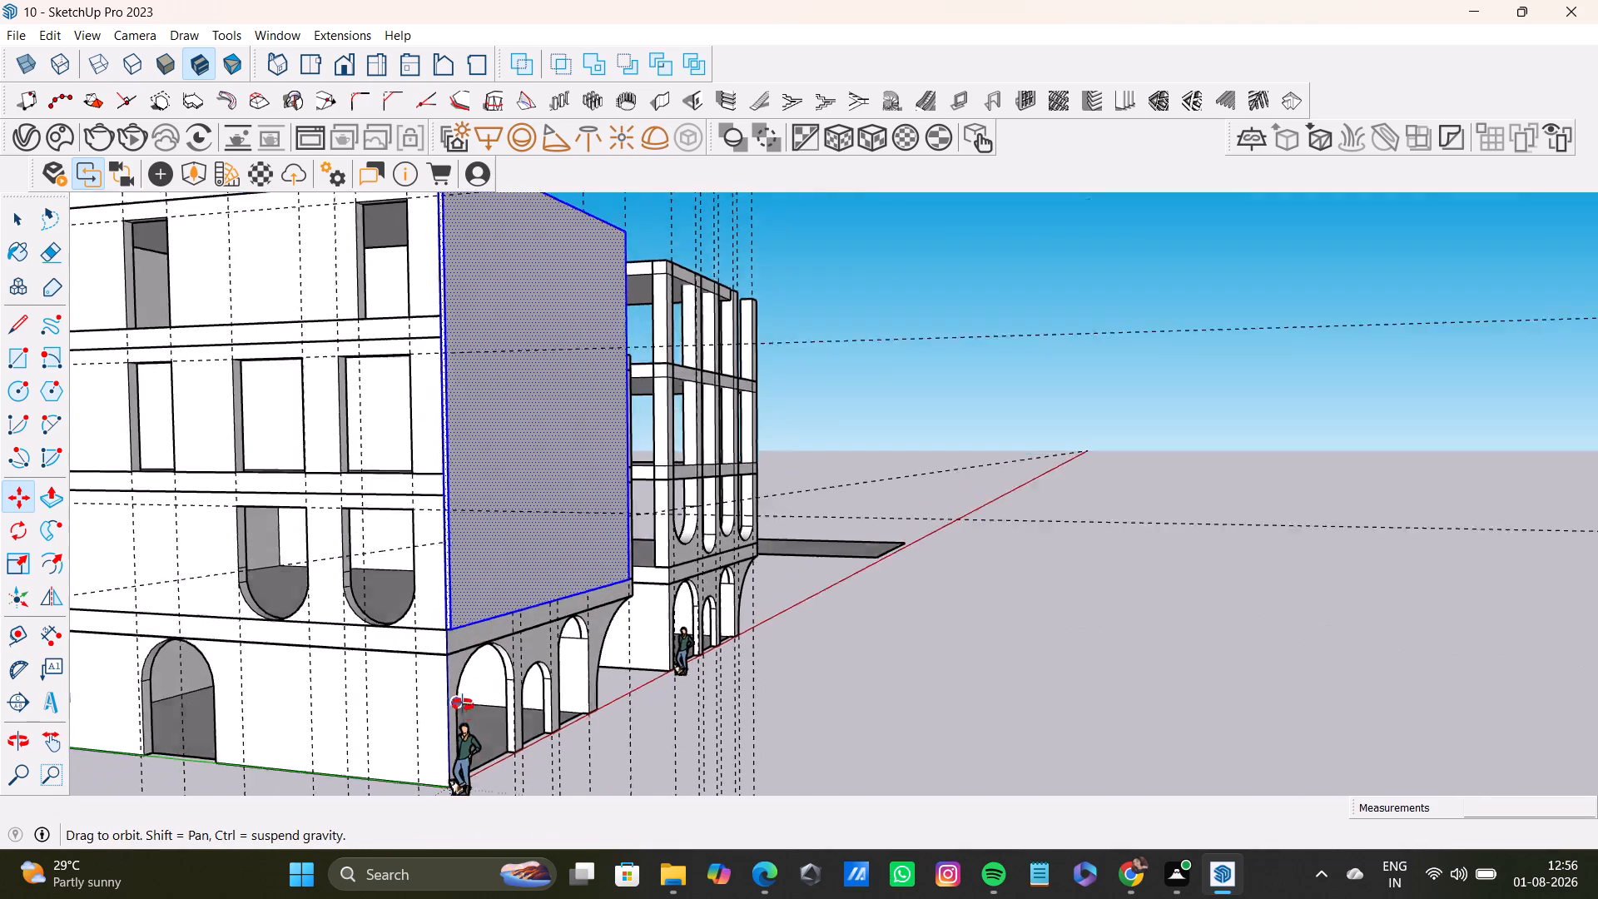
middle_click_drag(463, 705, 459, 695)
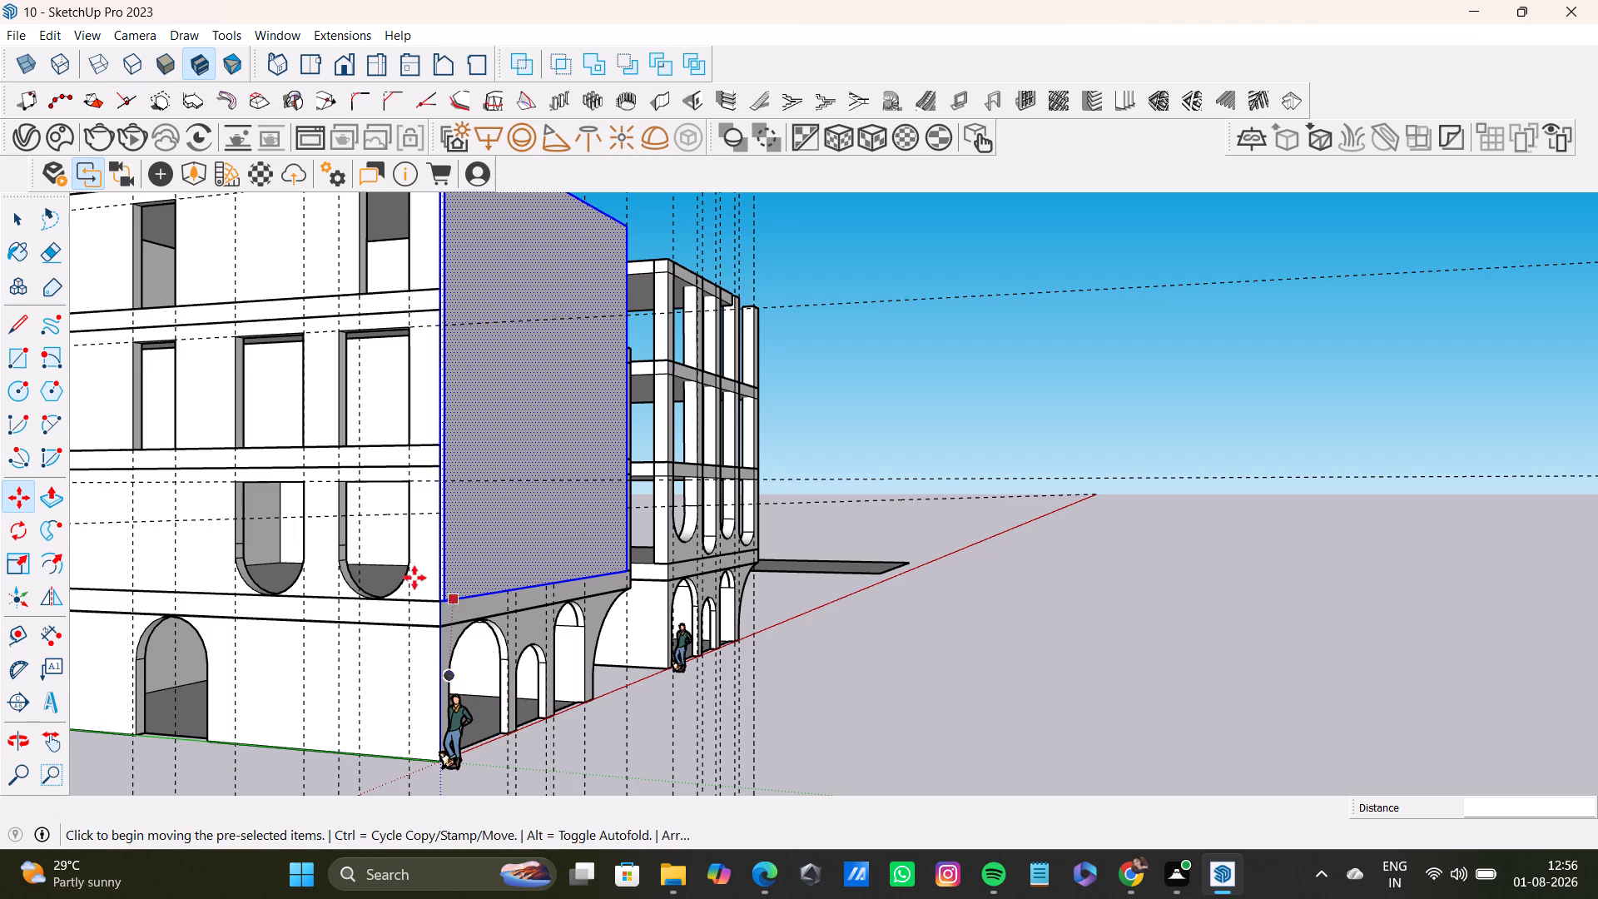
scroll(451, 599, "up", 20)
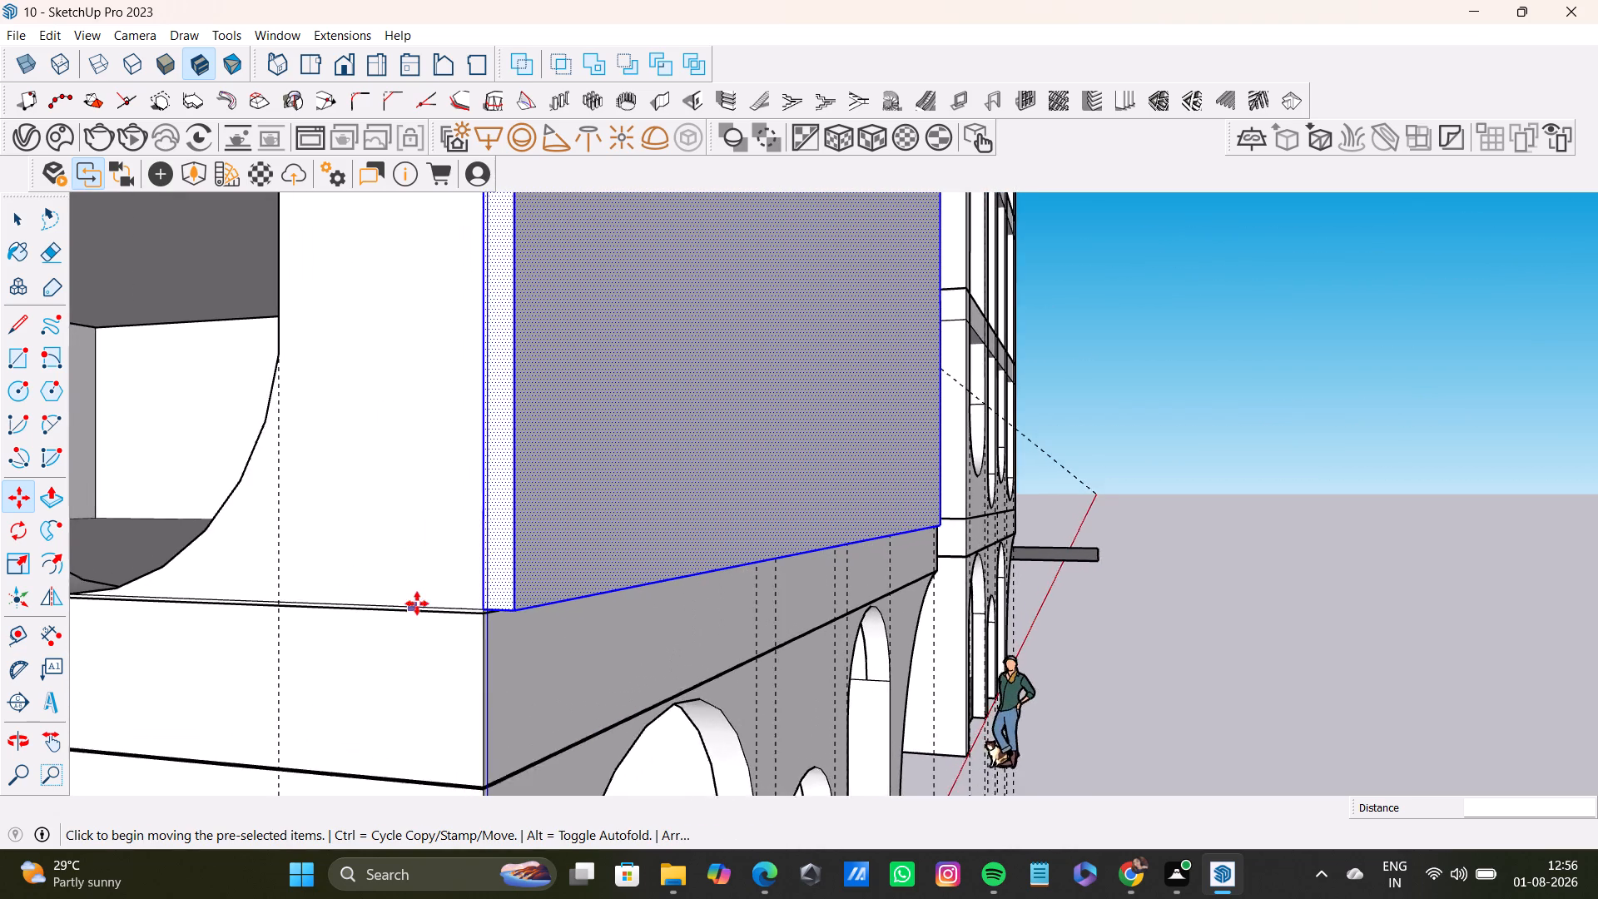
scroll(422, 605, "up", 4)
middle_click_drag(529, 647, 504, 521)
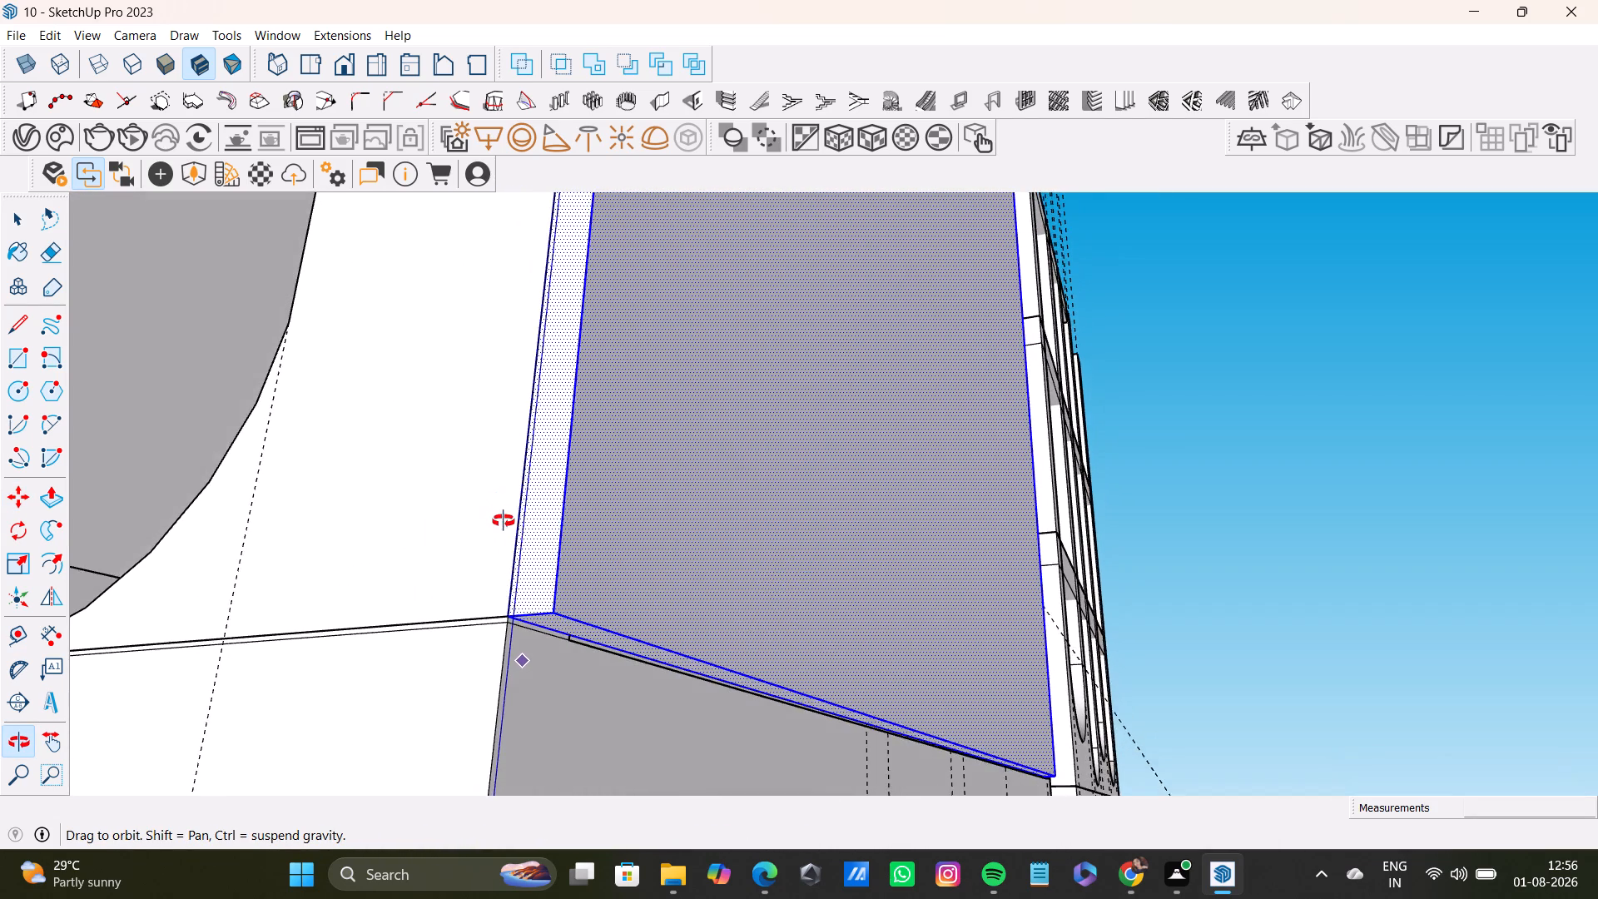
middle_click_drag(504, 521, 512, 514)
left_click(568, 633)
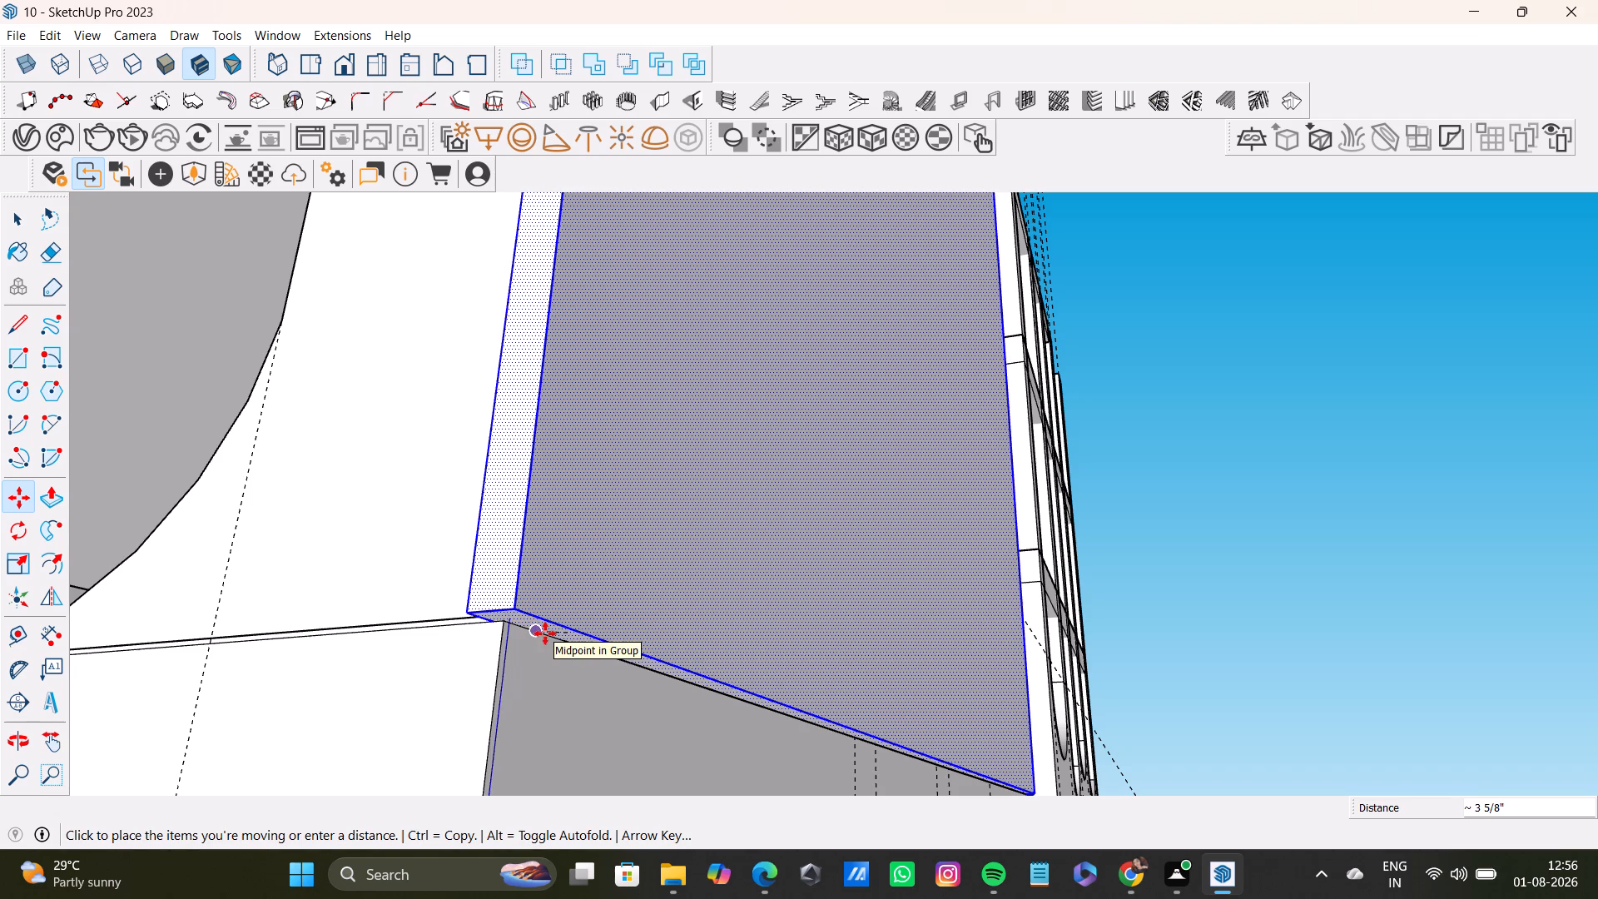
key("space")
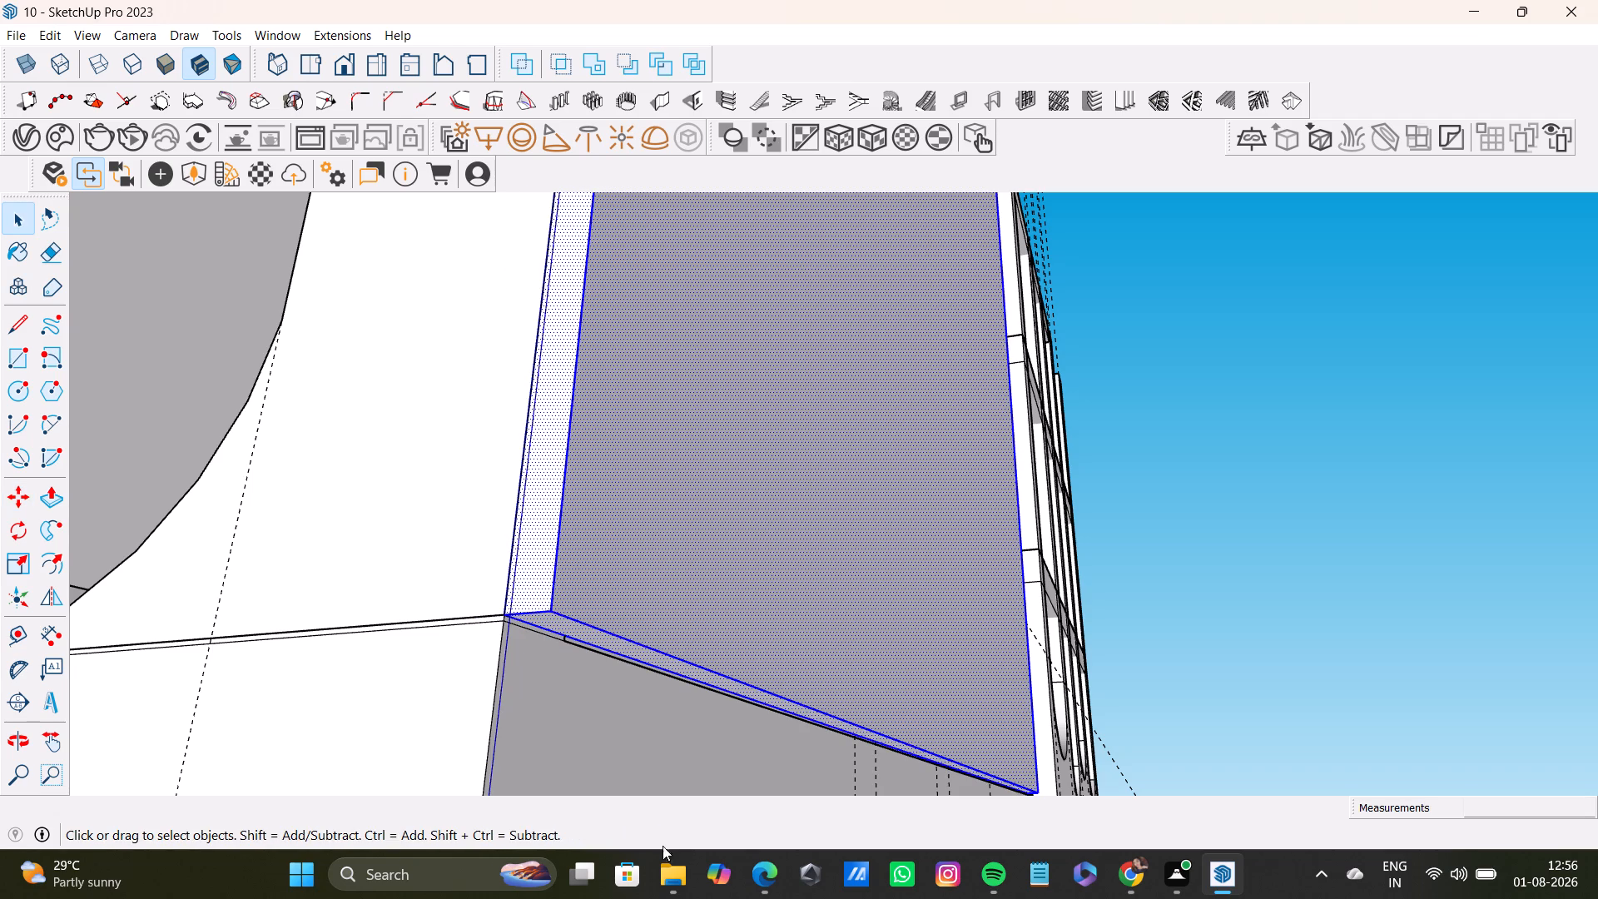
Undo the last two moves of the first building's front wall panel.
scroll(629, 806, "down", 1)
scroll(584, 675, "down", 7)
middle_click_drag(593, 718, 704, 539)
scroll(415, 600, "up", 3)
key("ctrl+z")
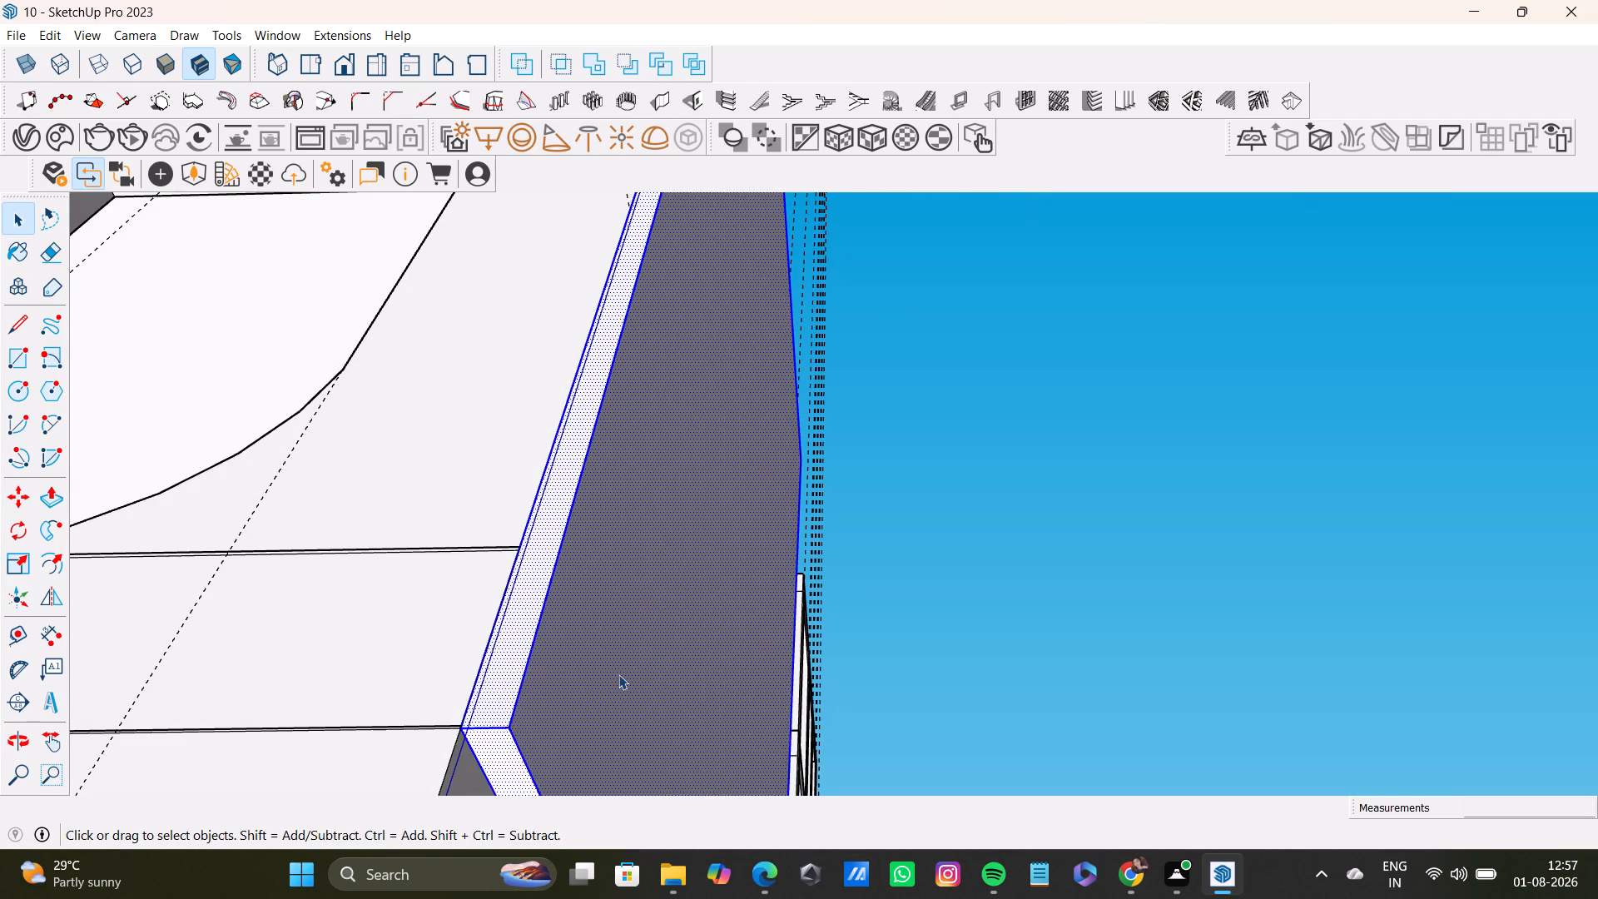
key("ctrl+z")
Examine the front wall panel's offset and lower edge against the first building's corner column, slab bands and ground-floor arches.
scroll(674, 605, "down", 7)
middle_click_drag(608, 589, 609, 676)
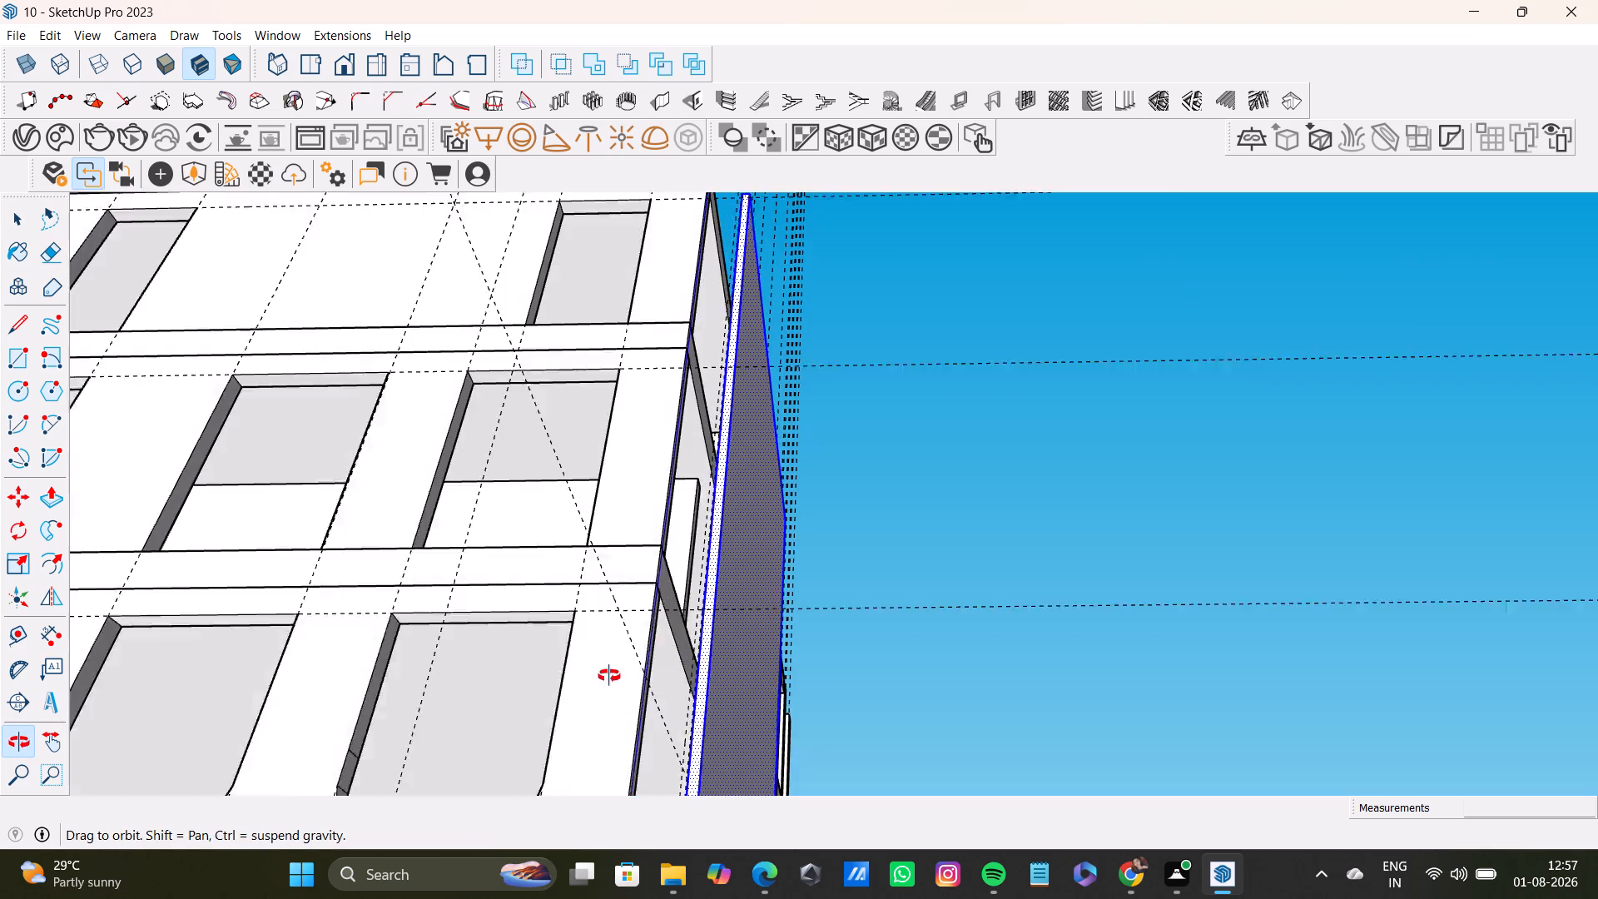
middle_click_drag(609, 676, 658, 454)
scroll(682, 572, "down", 7)
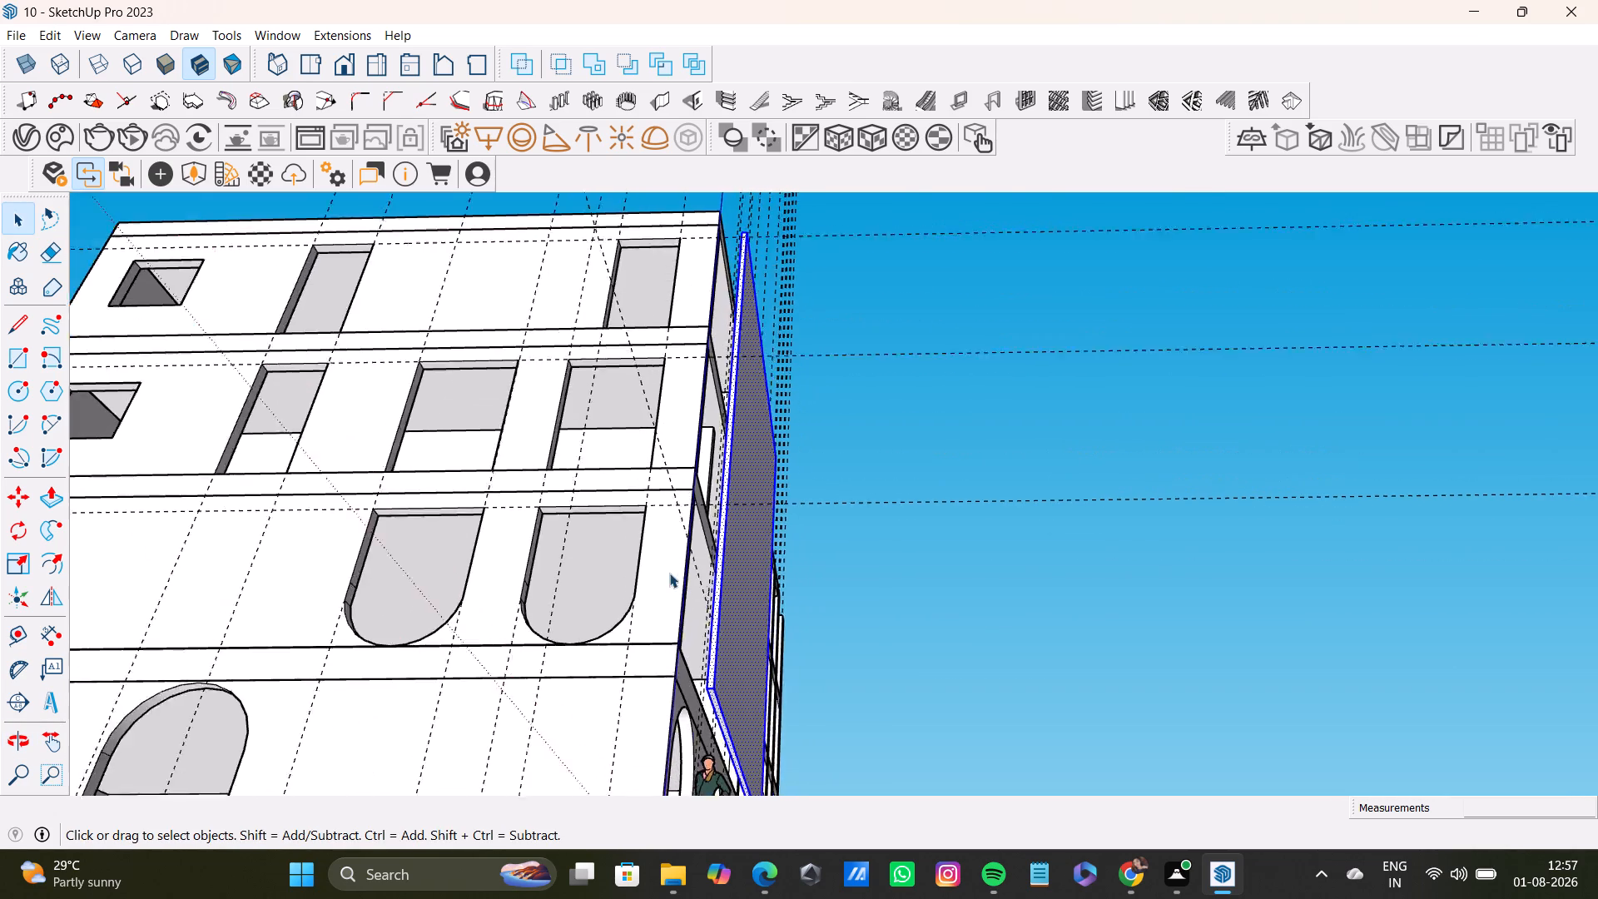
middle_click_drag(663, 580, 504, 728)
scroll(504, 728, "down", 1)
middle_click_drag(519, 666, 555, 512, "shift")
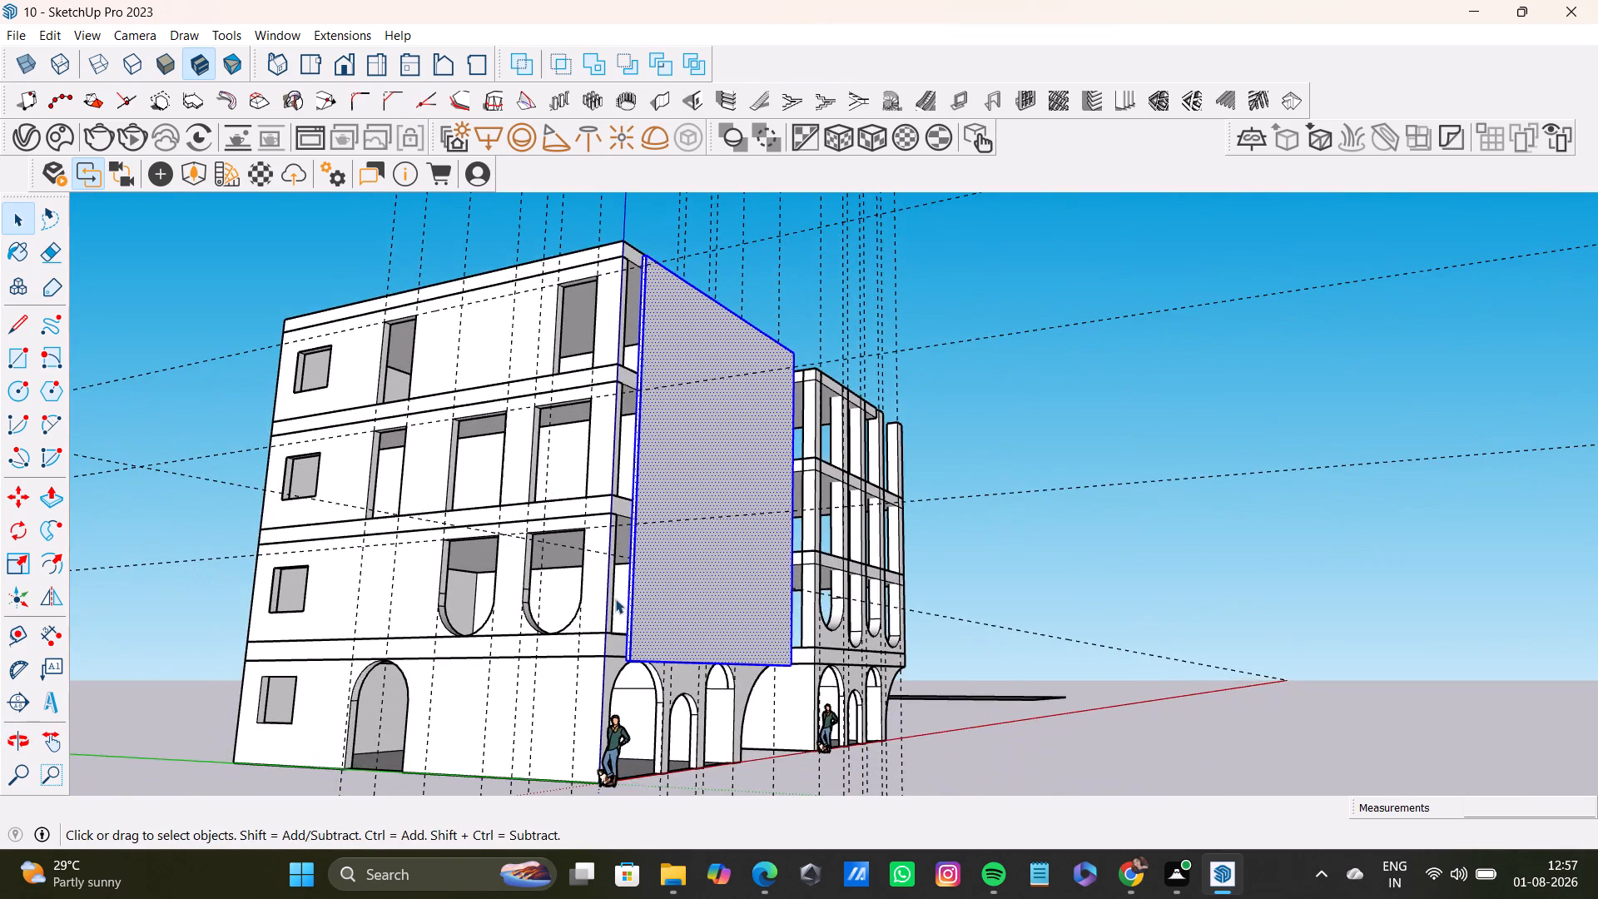
scroll(615, 599, "up", 7)
middle_click_drag(633, 613, 598, 575)
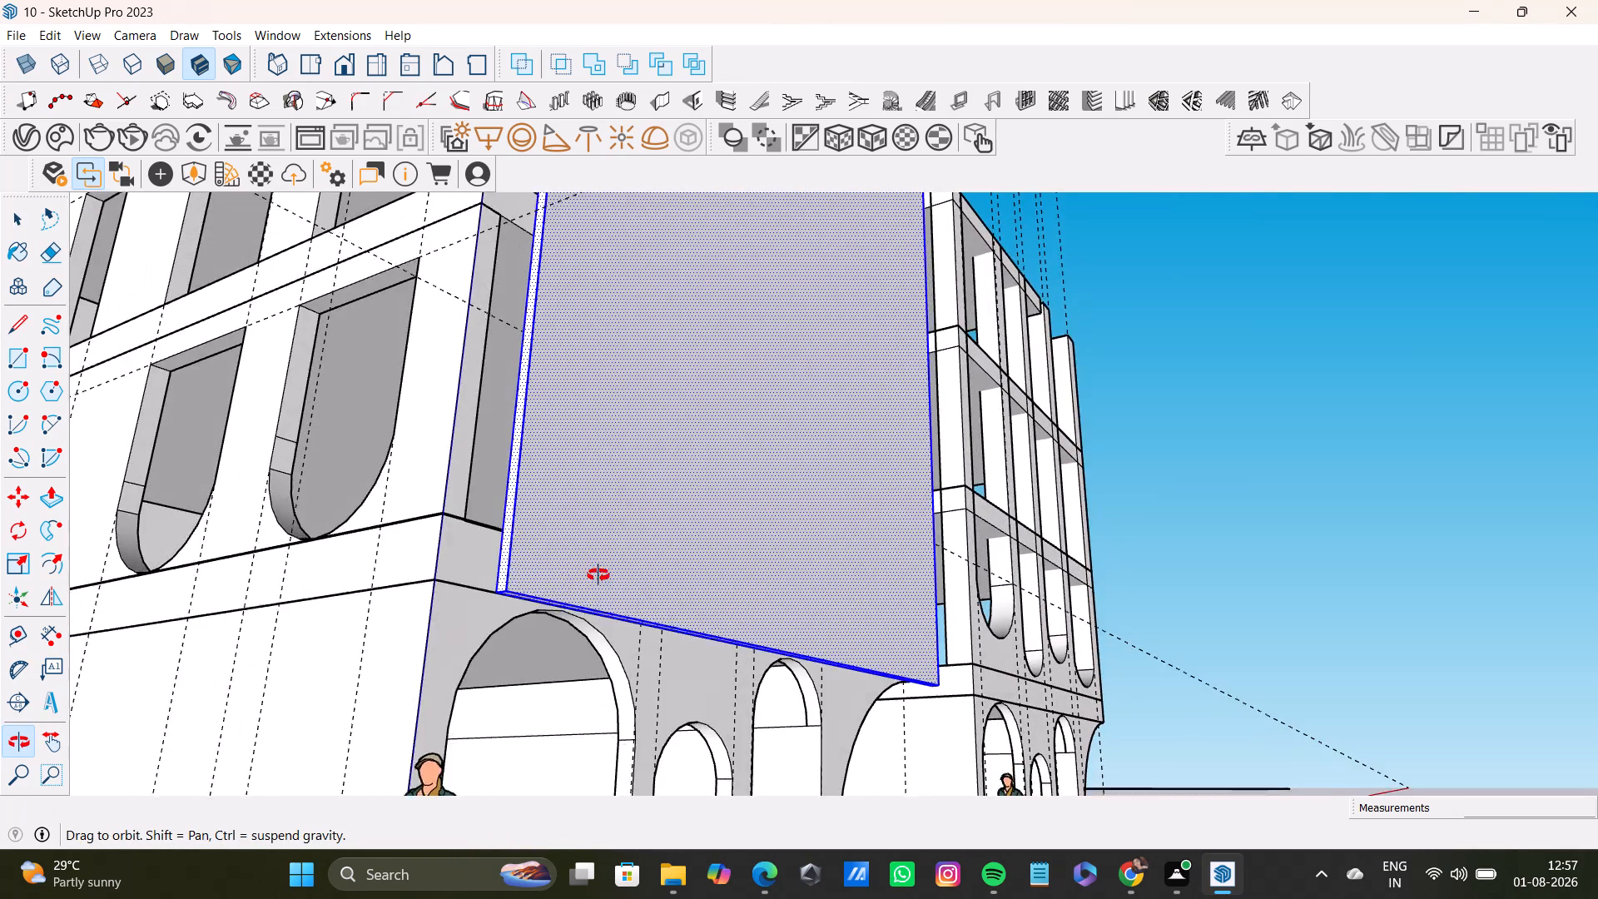
middle_click_drag(598, 575, 559, 603)
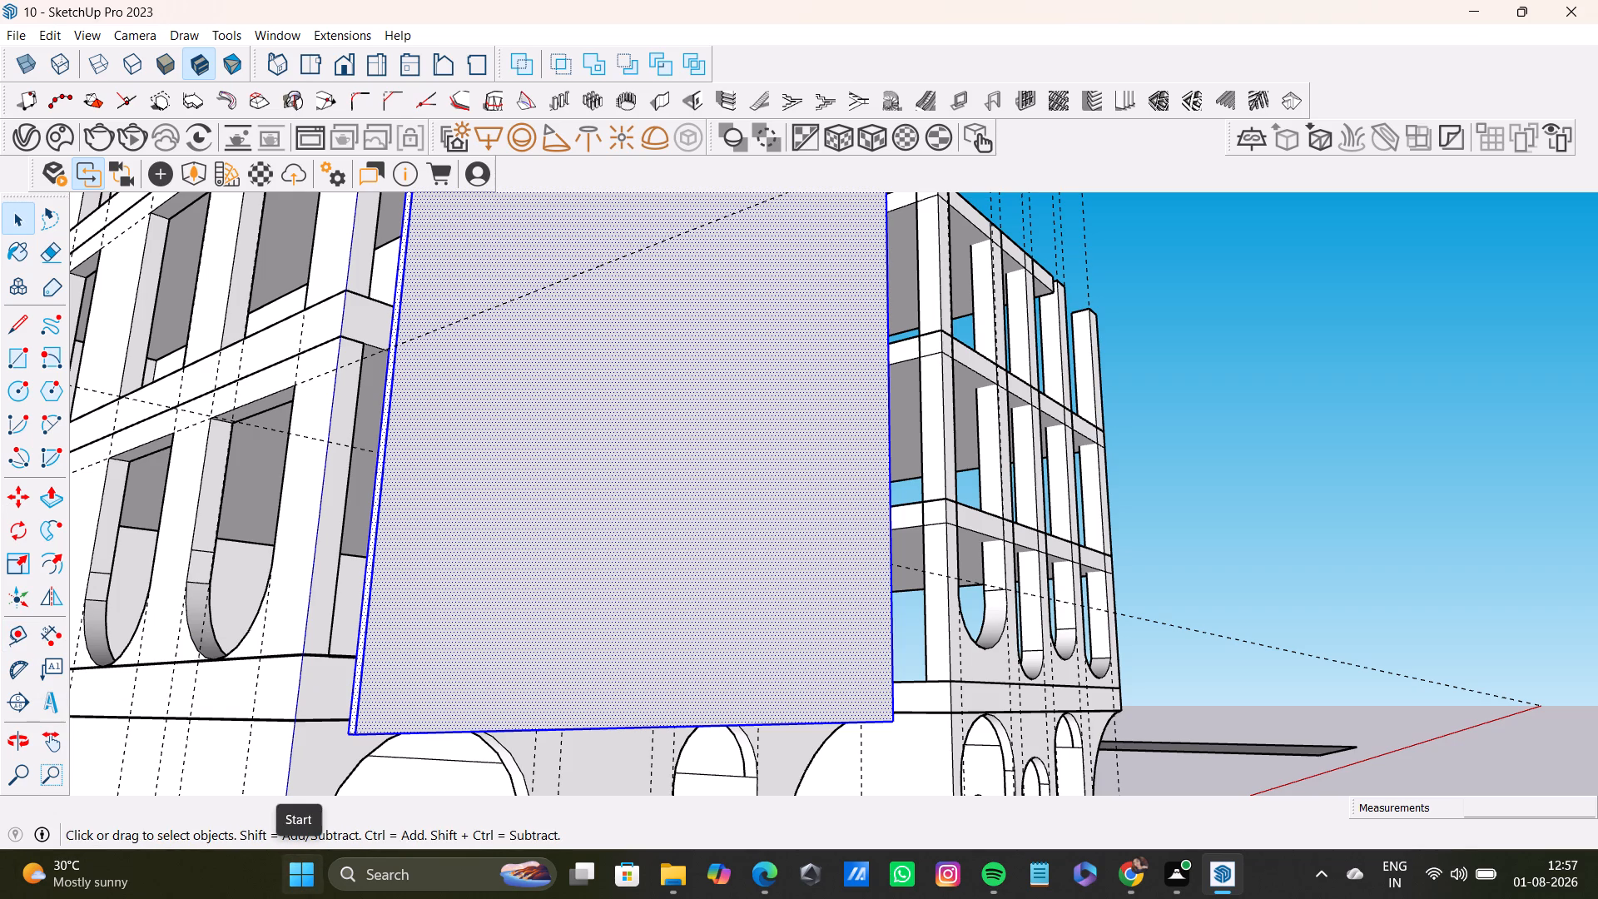
middle_click_drag(302, 654, 480, 609)
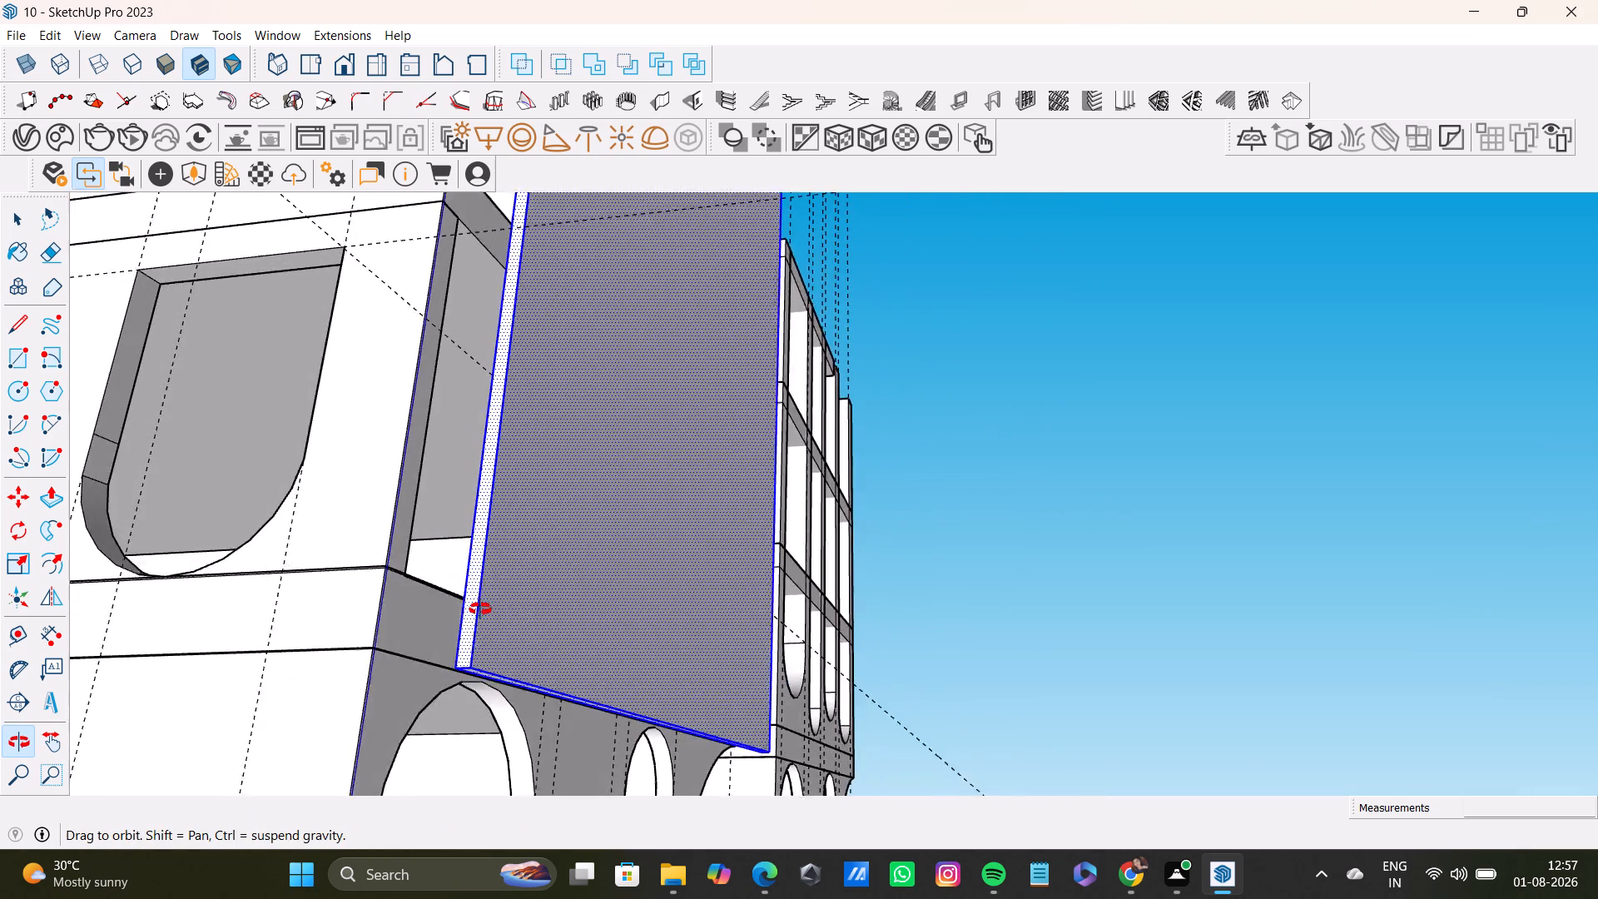
middle_click_drag(480, 609, 528, 608)
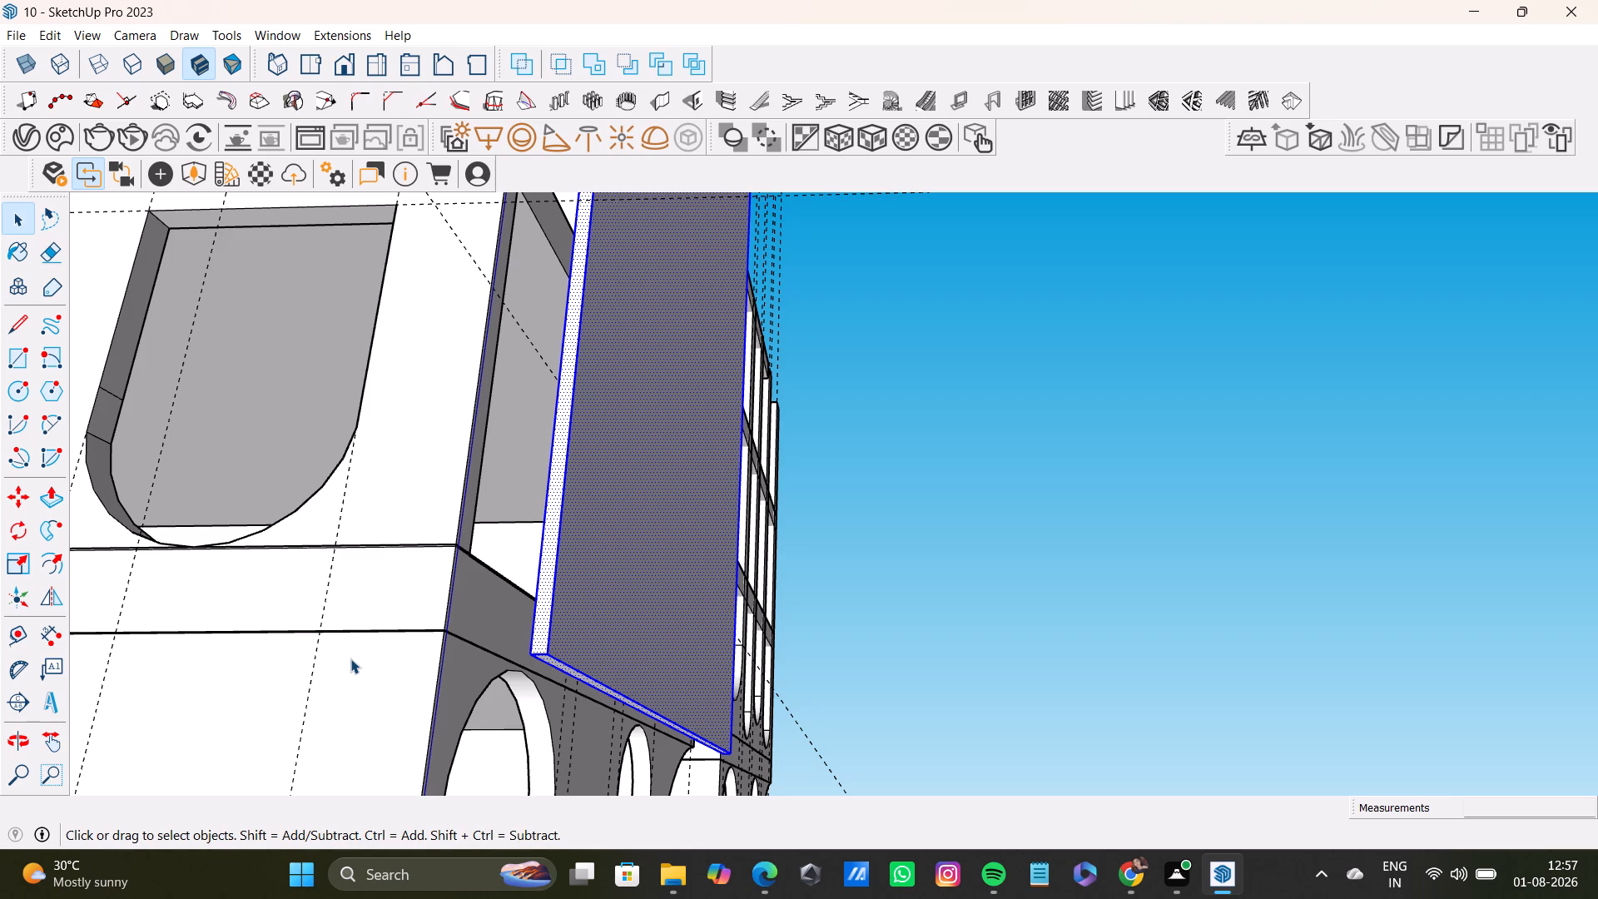
key("space")
scroll(533, 429, "down", 9)
middle_click_drag(515, 472, 300, 618)
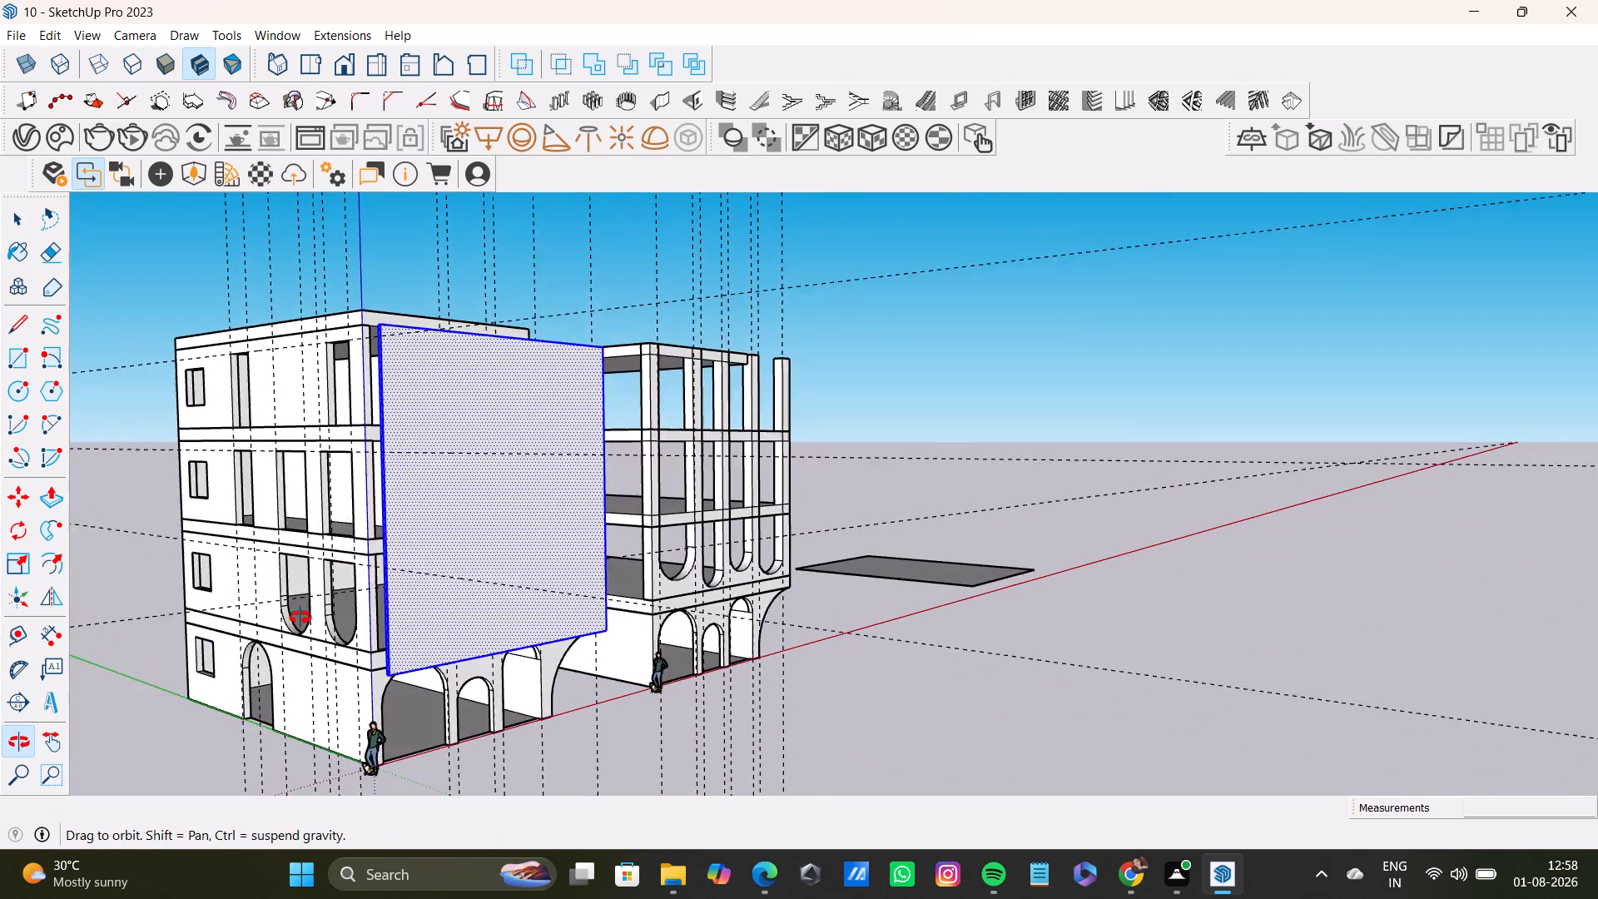
middle_click_drag(300, 618, 316, 612)
scroll(372, 639, "up", 6)
middle_click_drag(379, 650, 433, 527)
scroll(459, 544, "up", 1)
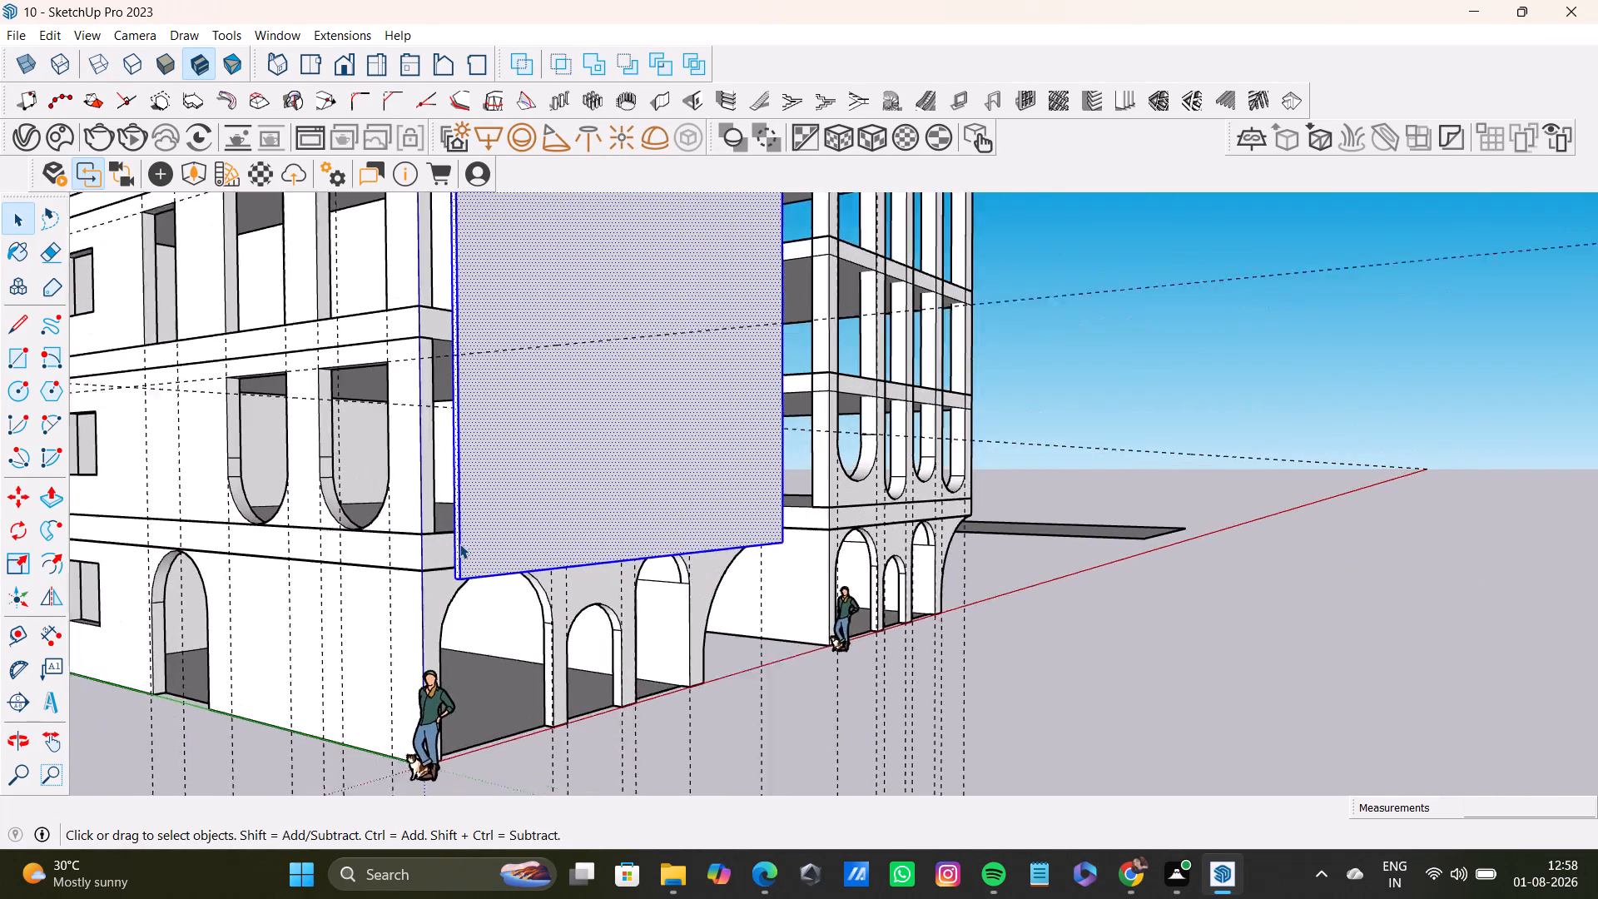
scroll(459, 544, "up", 4)
middle_click_drag(466, 558, 445, 575)
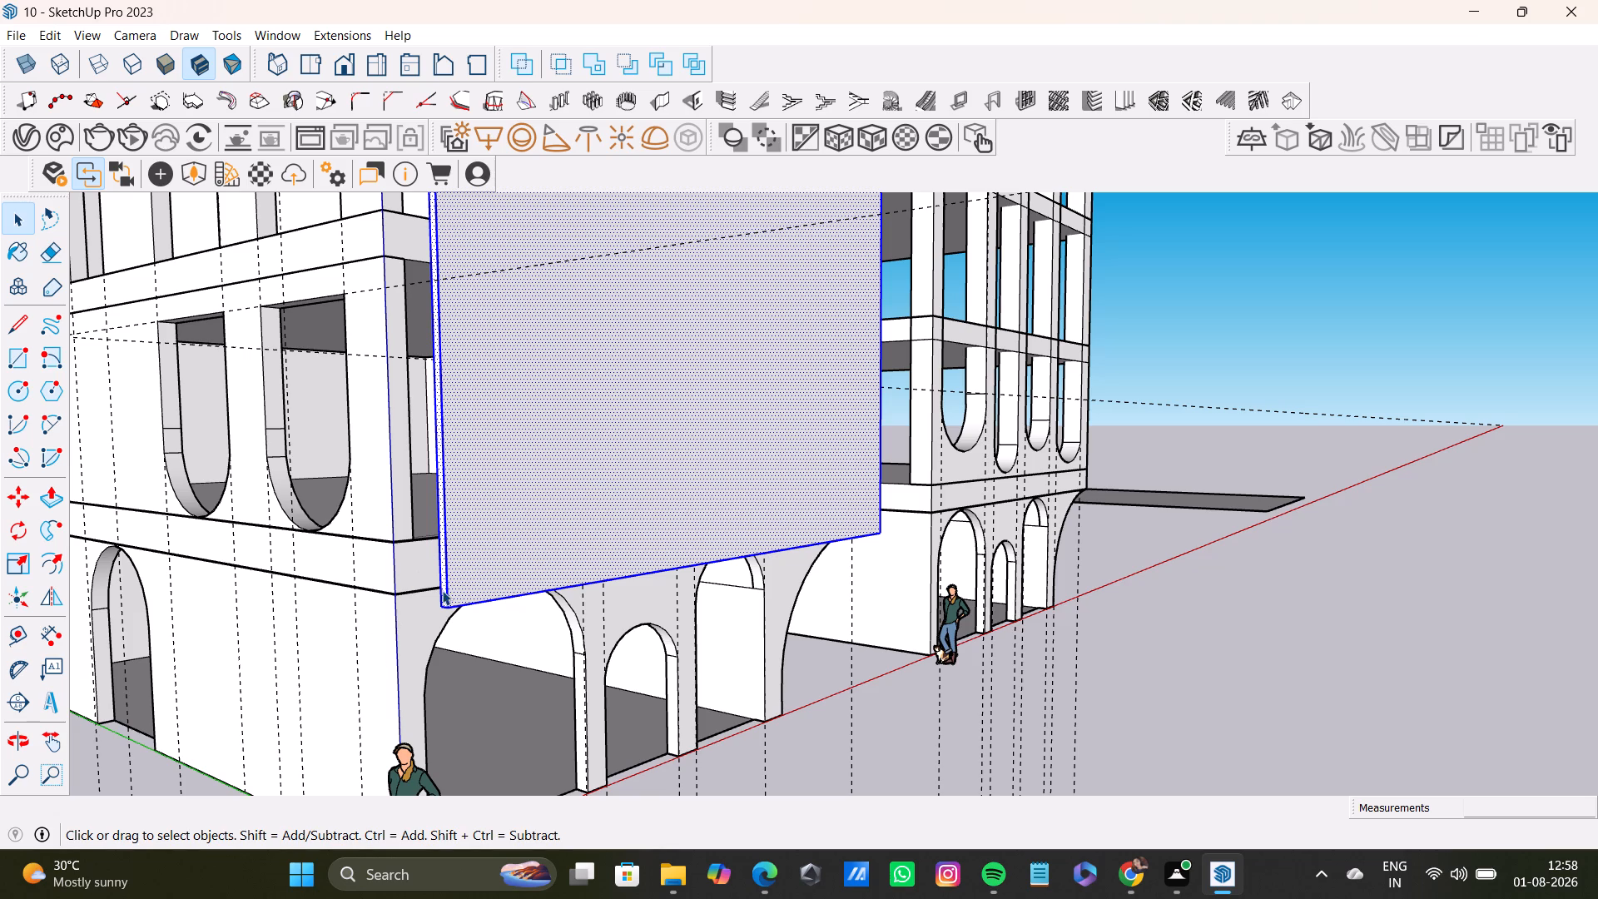
Delete the first building's whole front wall panel, including its remaining back face and edges.
left_click(491, 549)
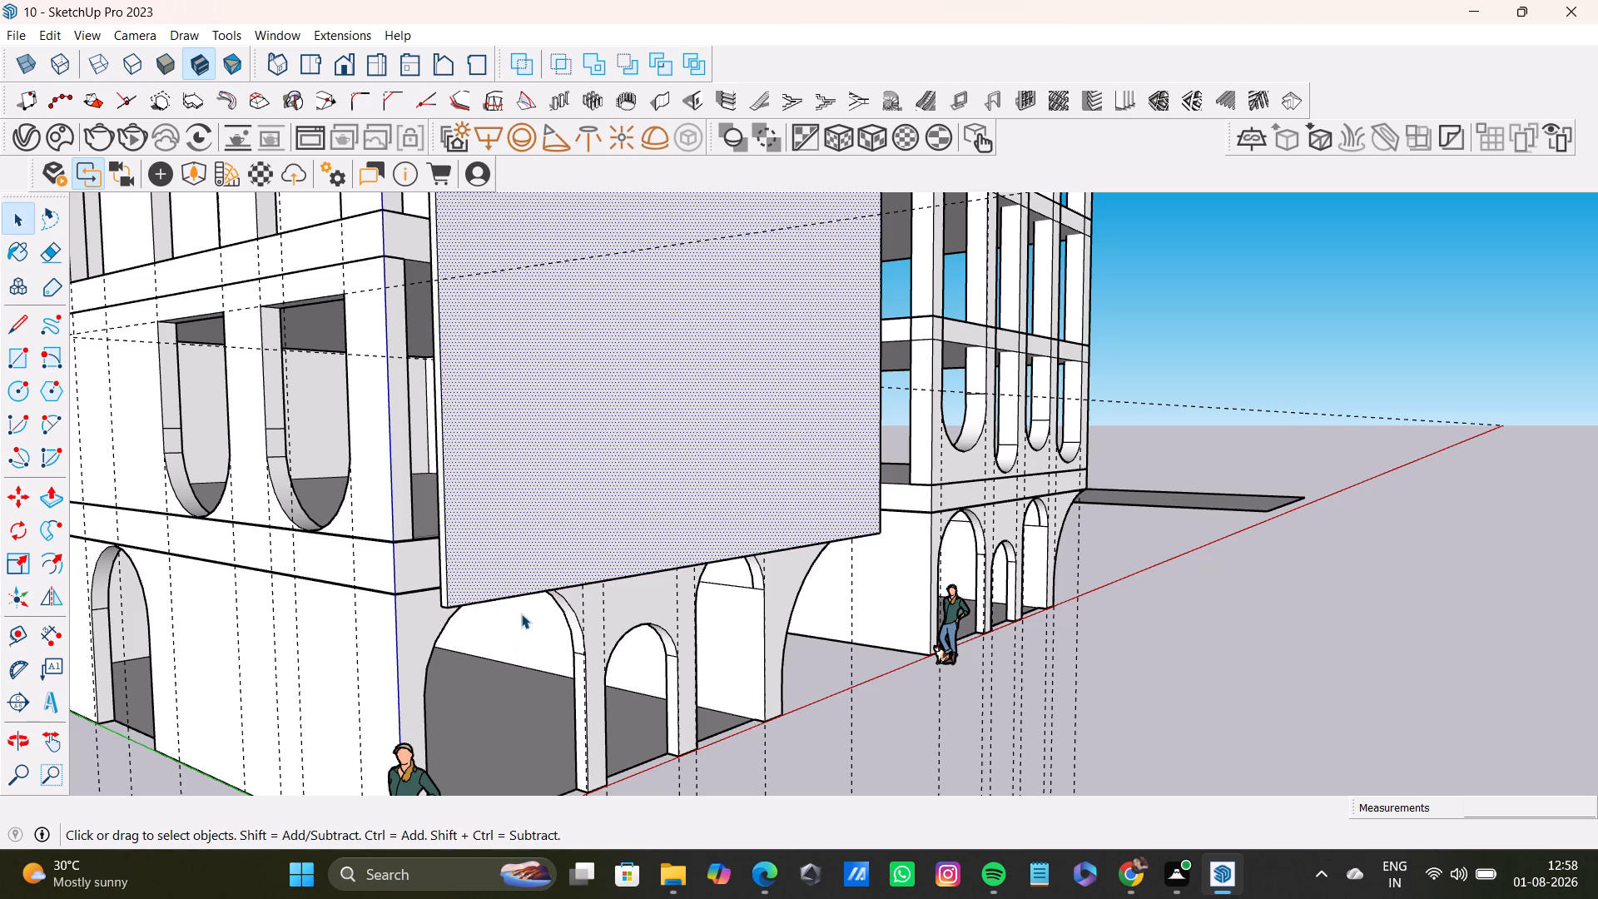
middle_click_drag(526, 606, 434, 535)
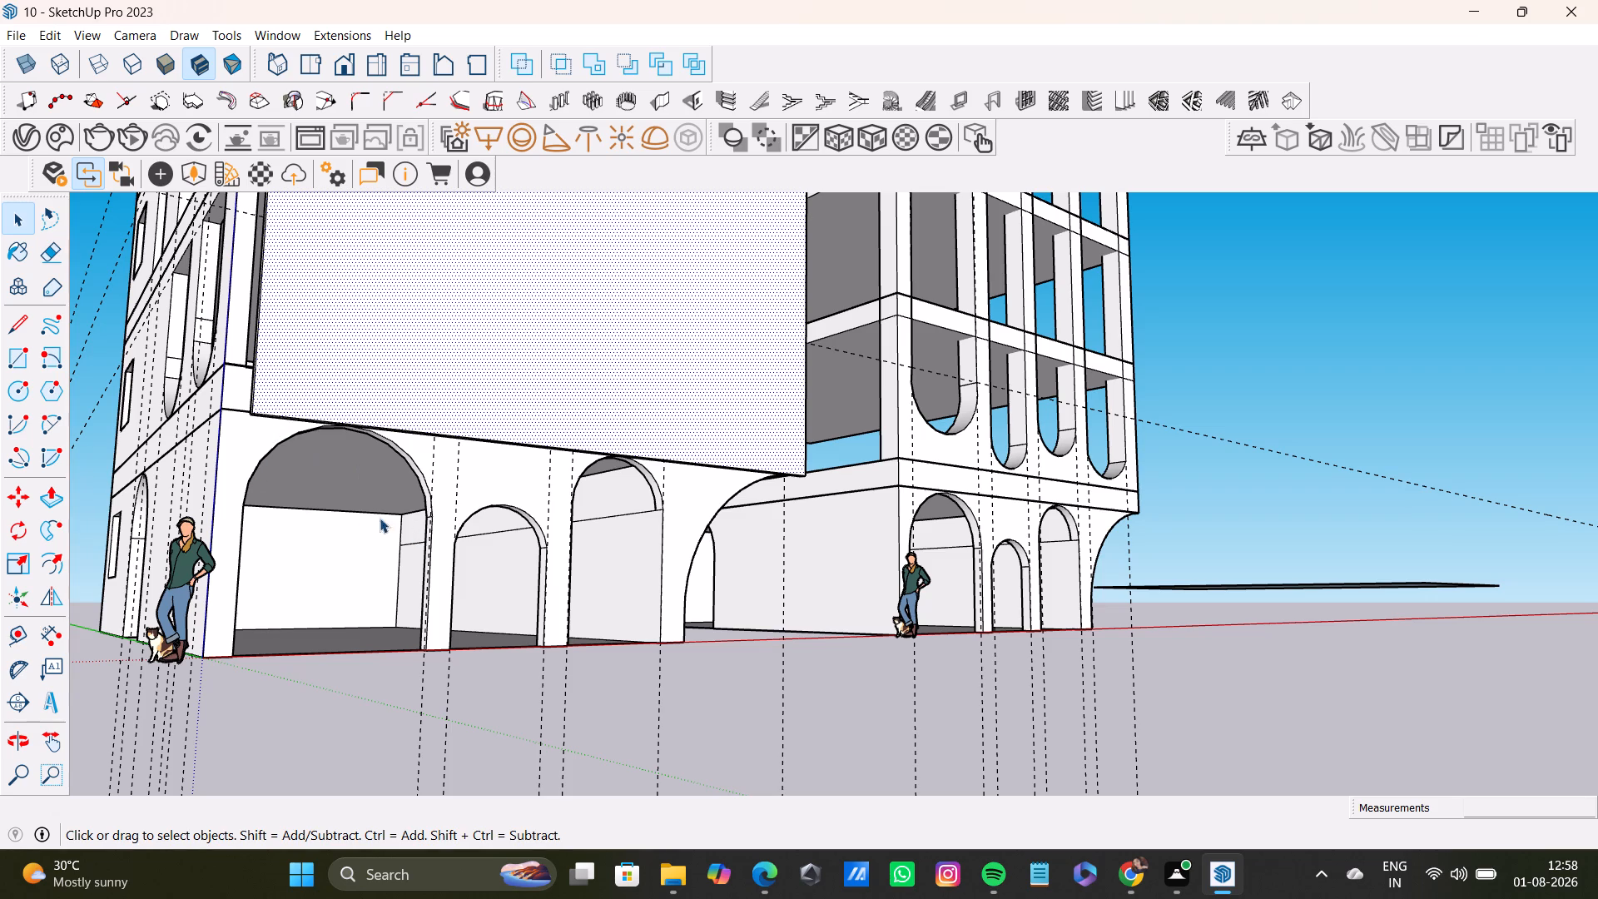
middle_click_drag(362, 510, 502, 582)
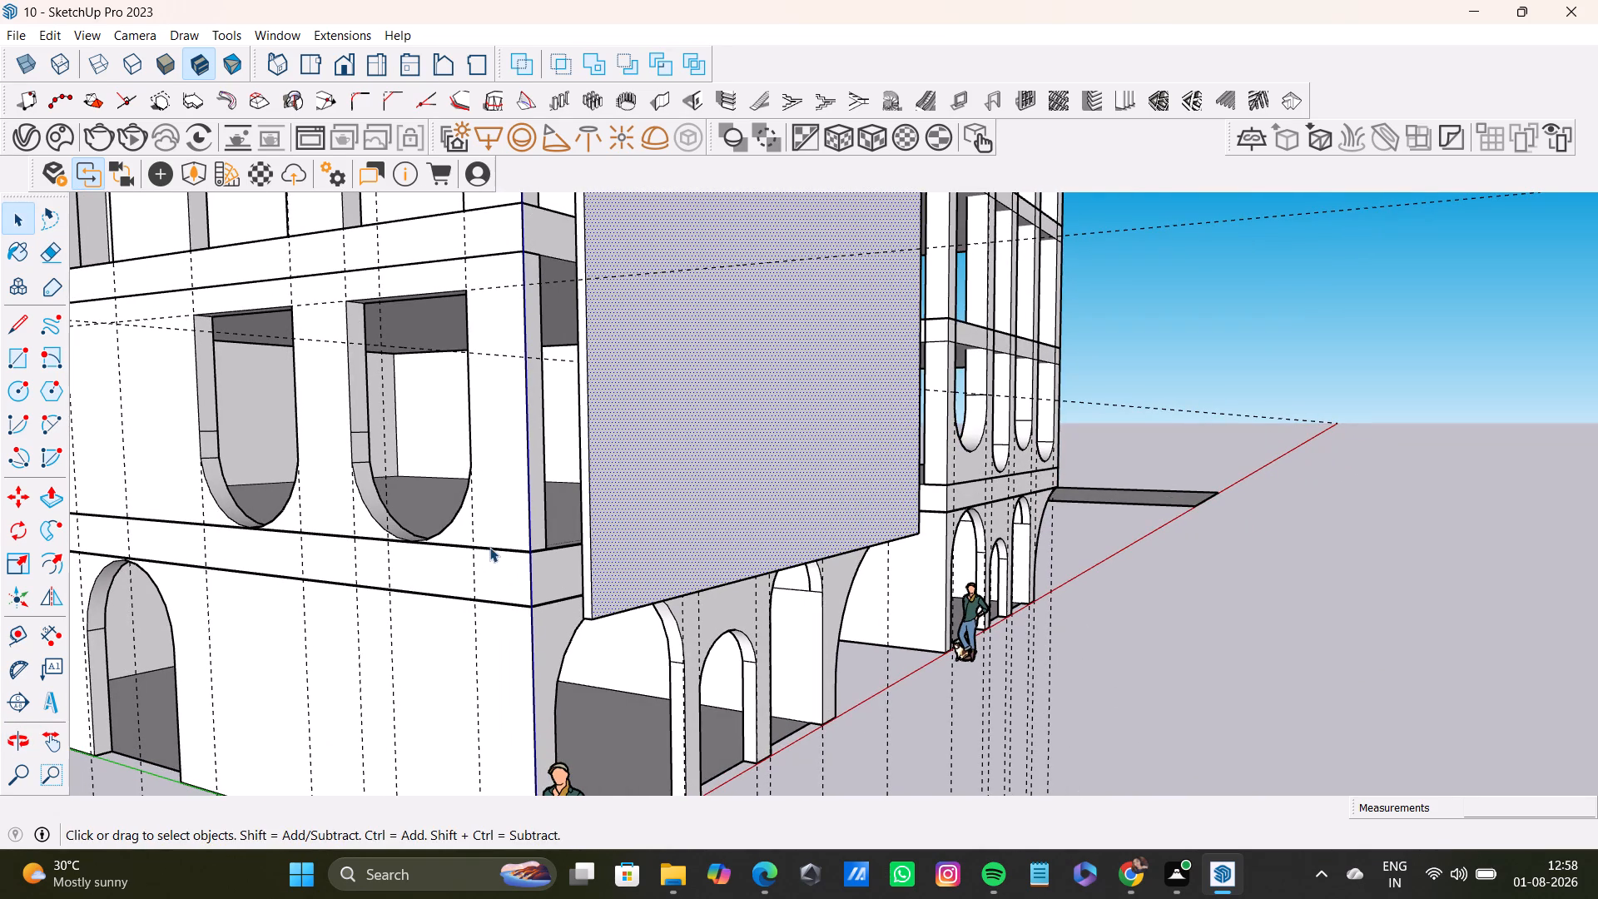
middle_click_drag(588, 567, 510, 590)
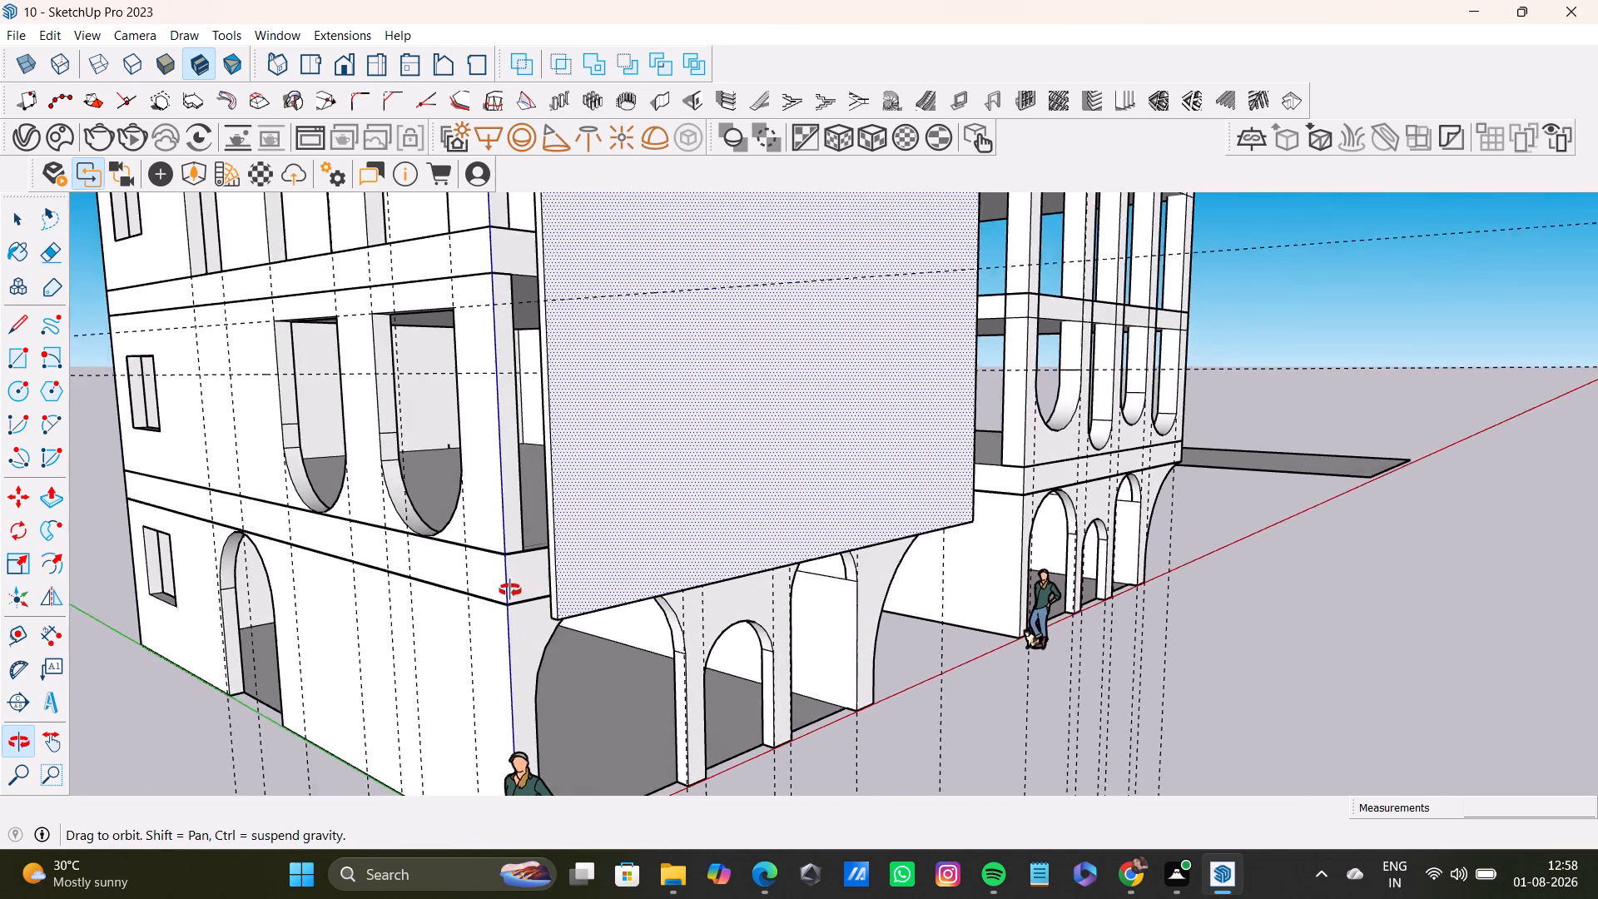
middle_click_drag(510, 590, 522, 591)
scroll(523, 495, "down", 12)
middle_click_drag(524, 479, 441, 556)
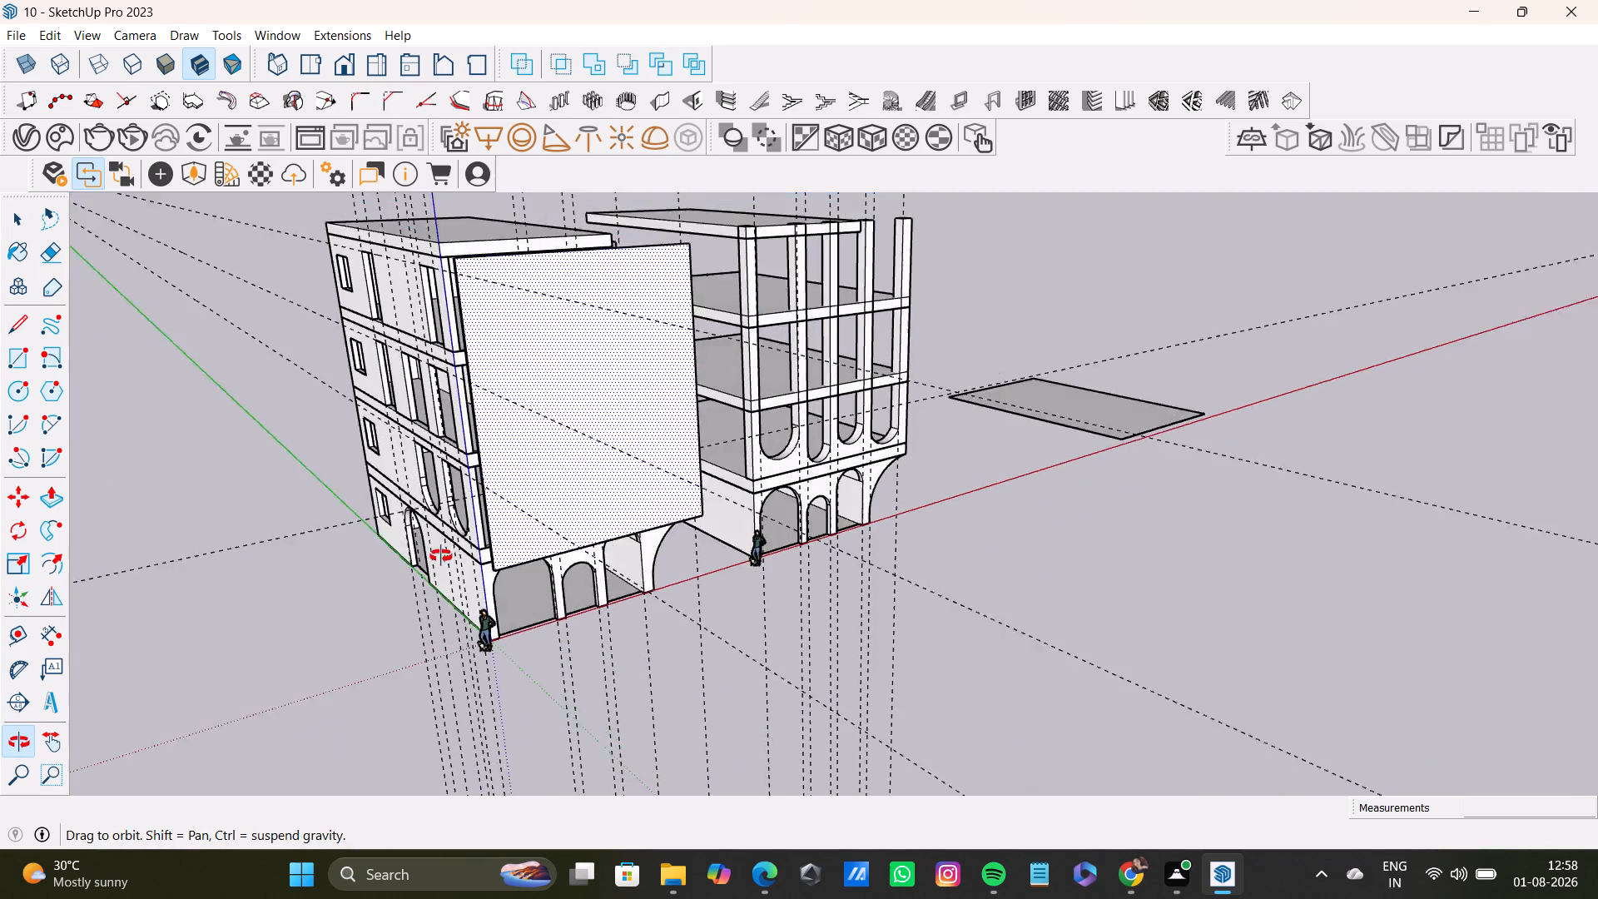
middle_click_drag(441, 556, 469, 560)
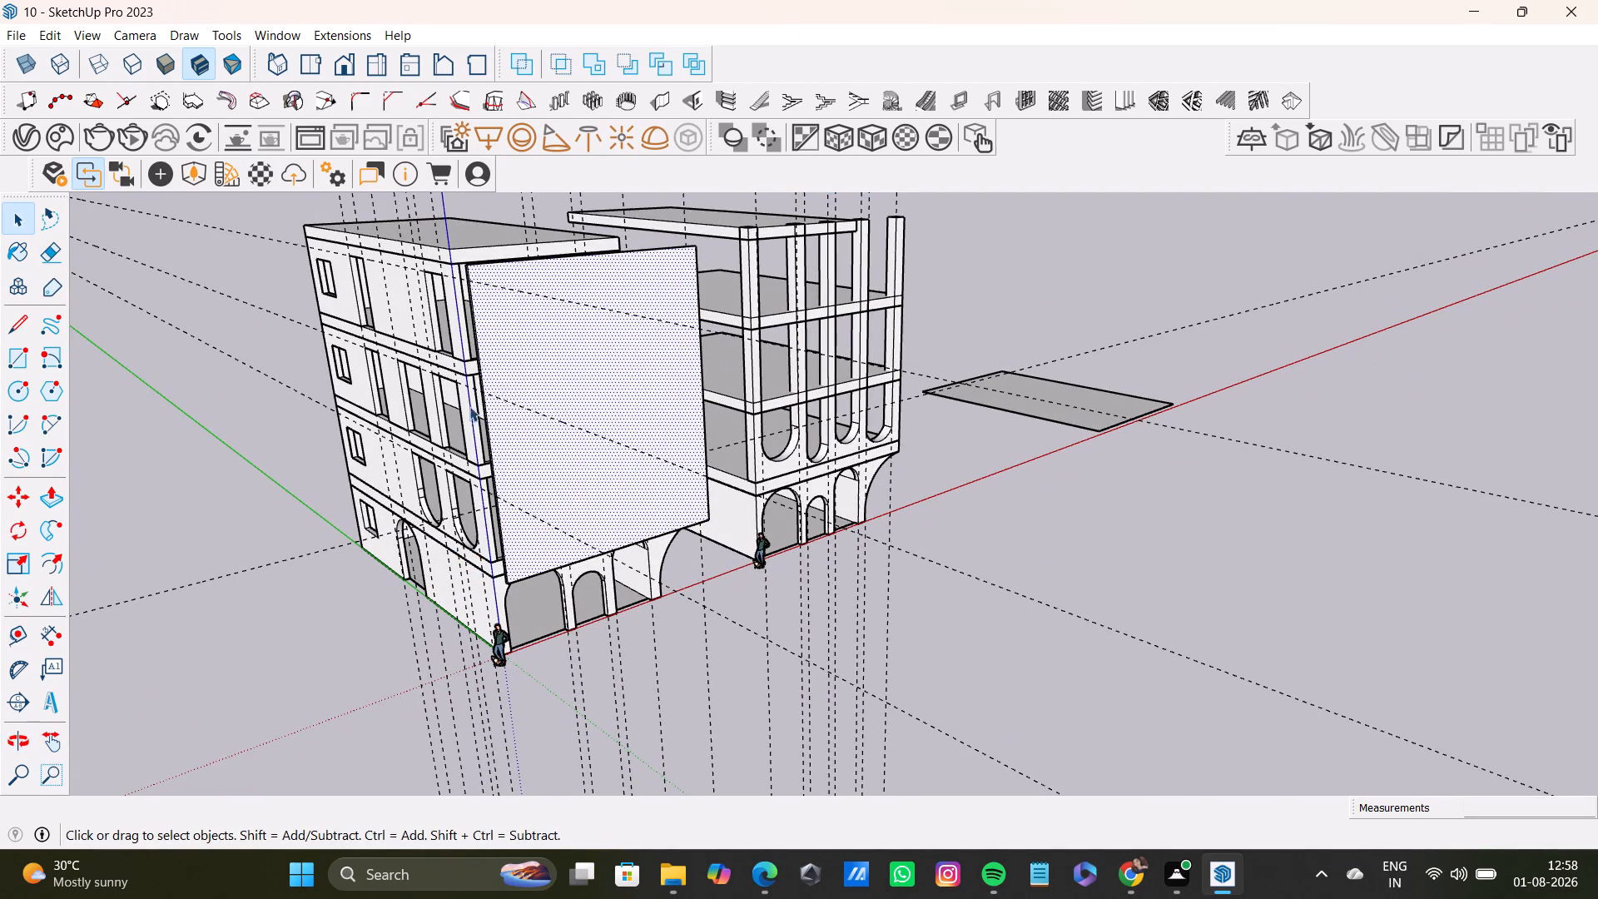
left_click(532, 346)
double_click(553, 344)
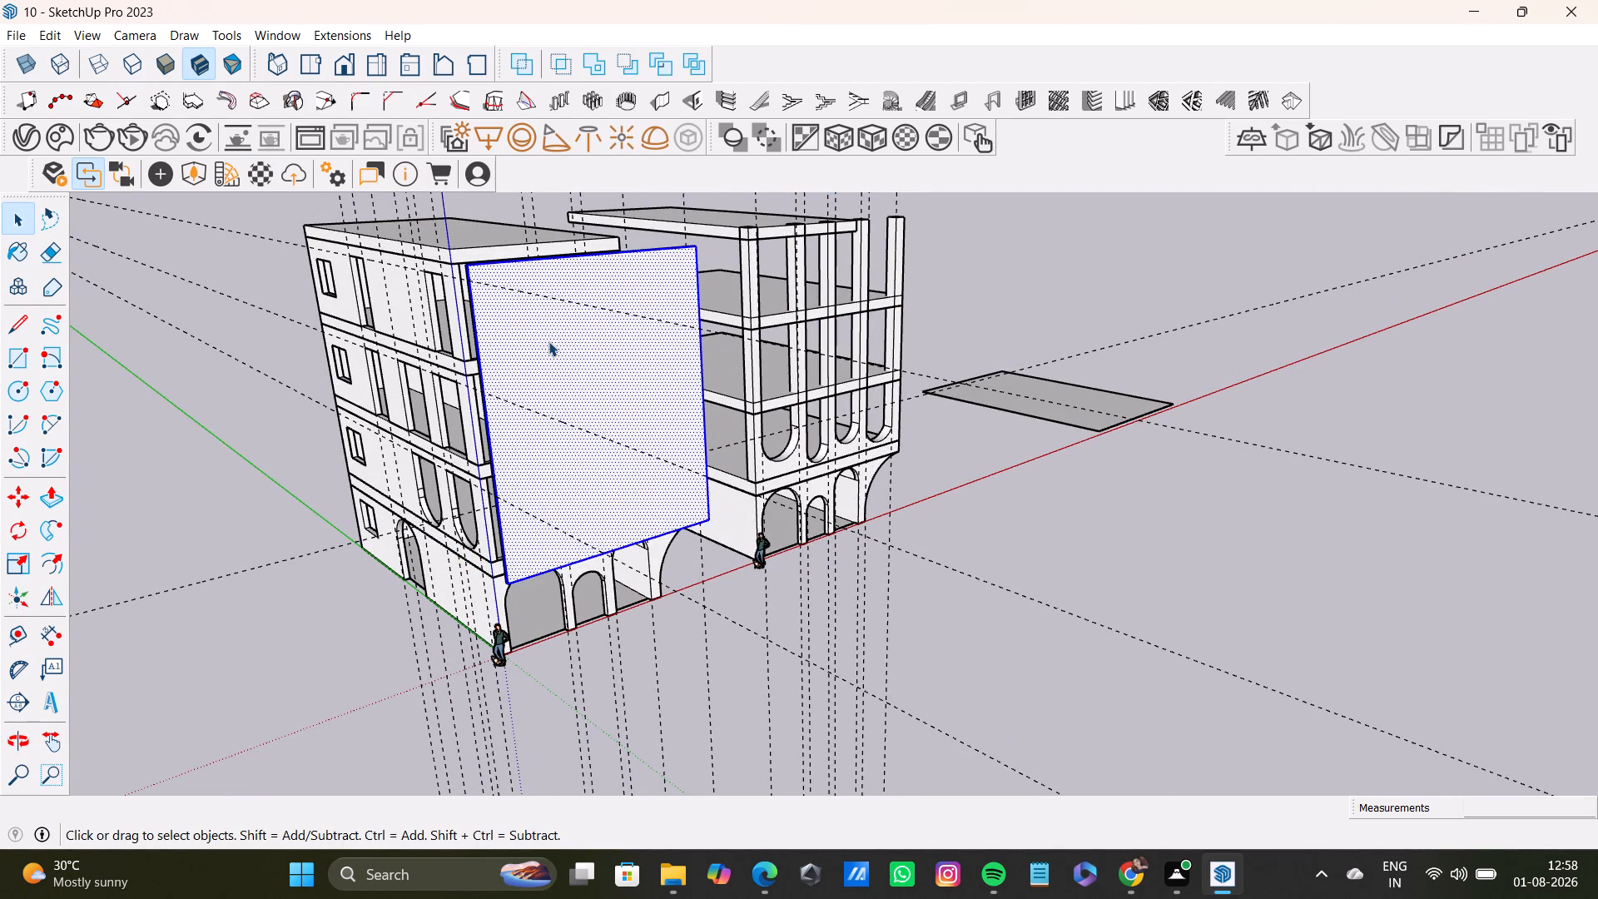
key("Delete")
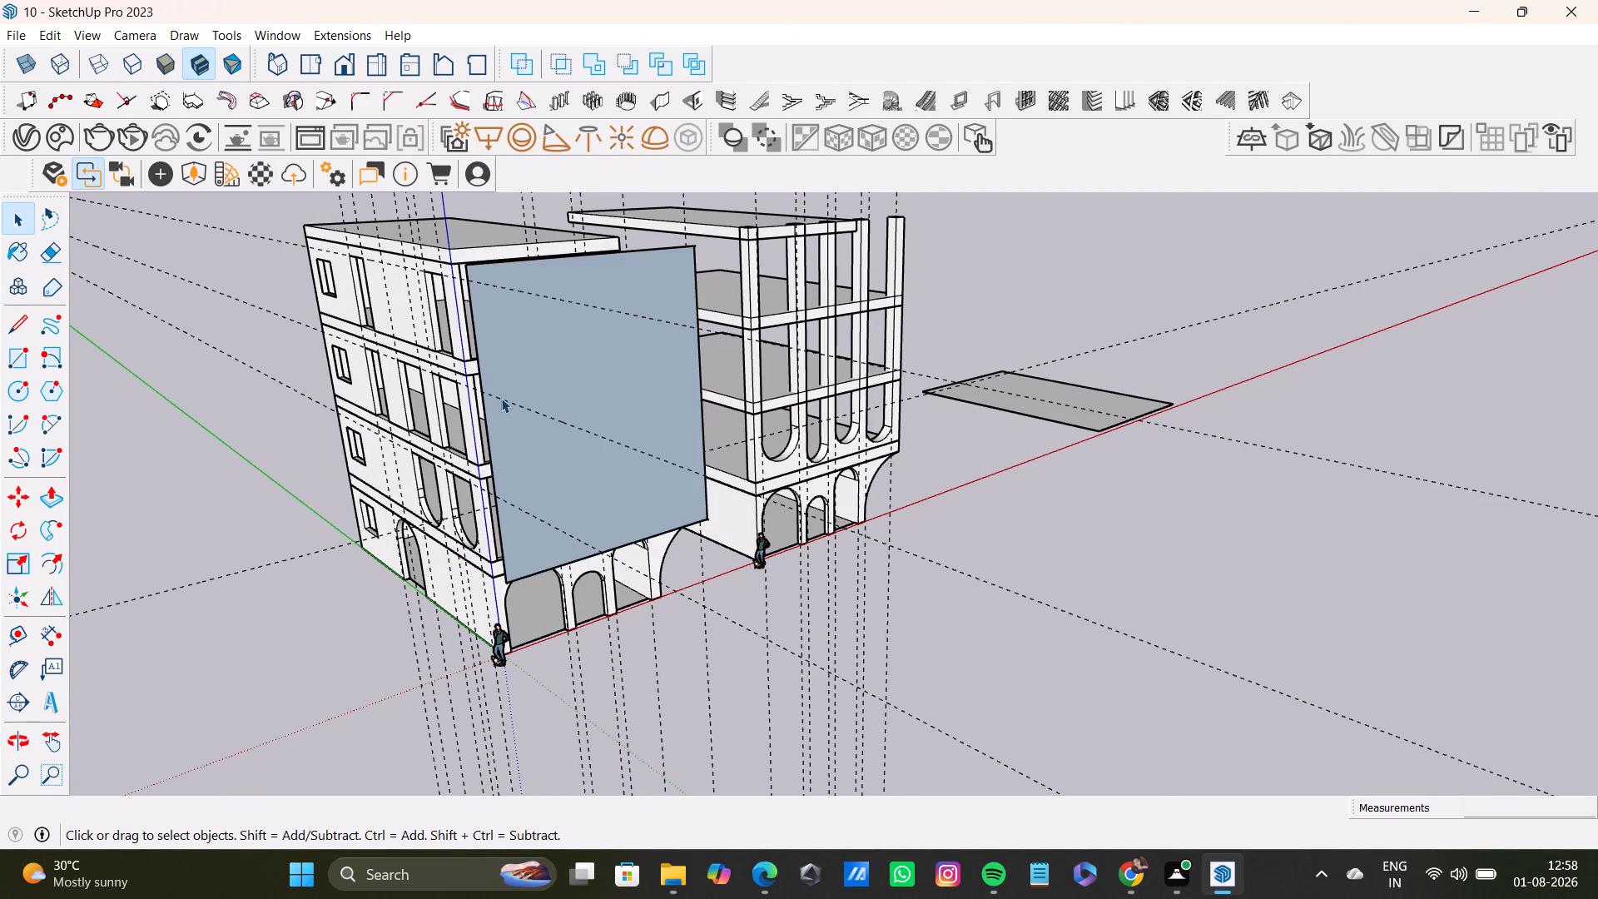
left_click_drag(391, 231, 729, 599)
middle_click_drag(444, 677, 666, 589)
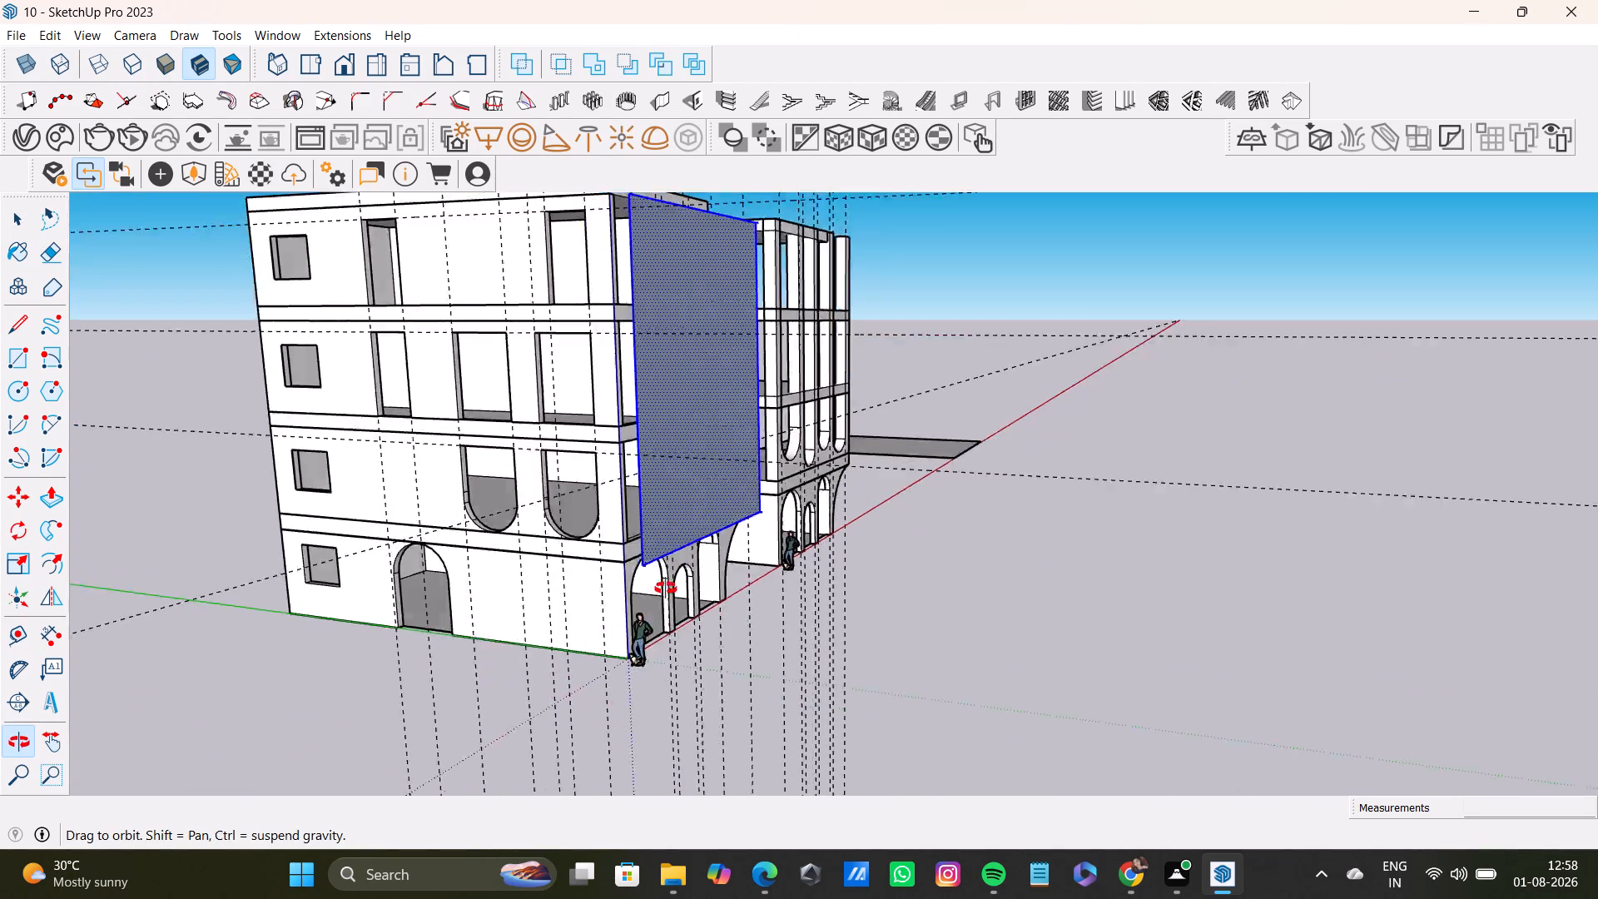
middle_click_drag(666, 589, 687, 581)
key("Delete")
Examine the open front bays, slab bands and ground-floor arches of both buildings from several angles.
middle_click_drag(712, 534, 434, 583)
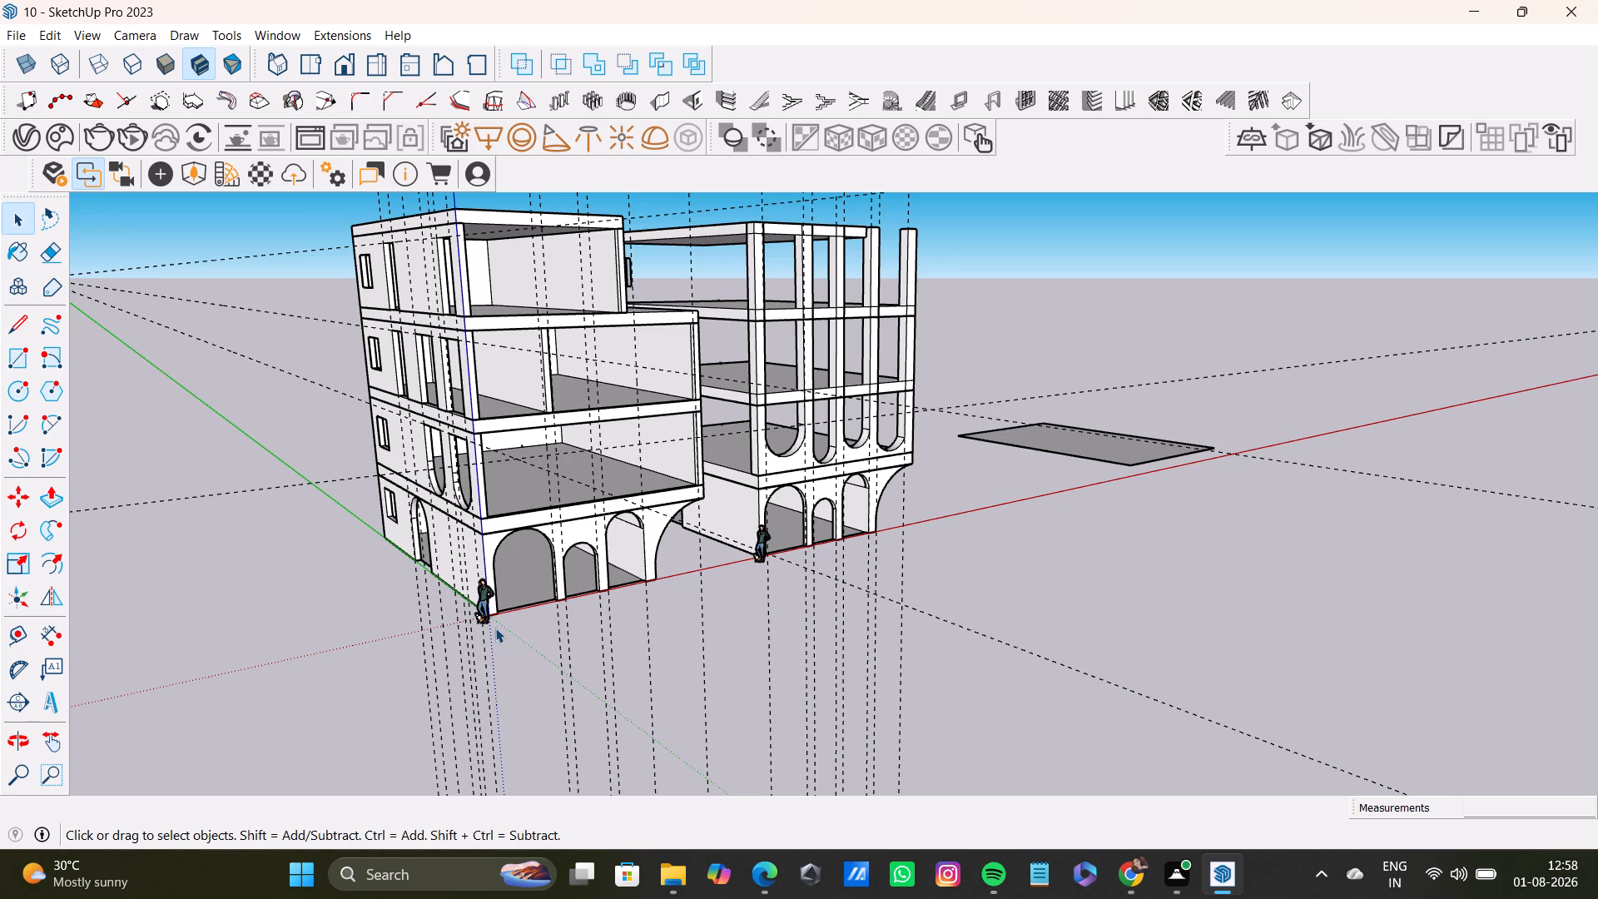
scroll(540, 420, "up", 8)
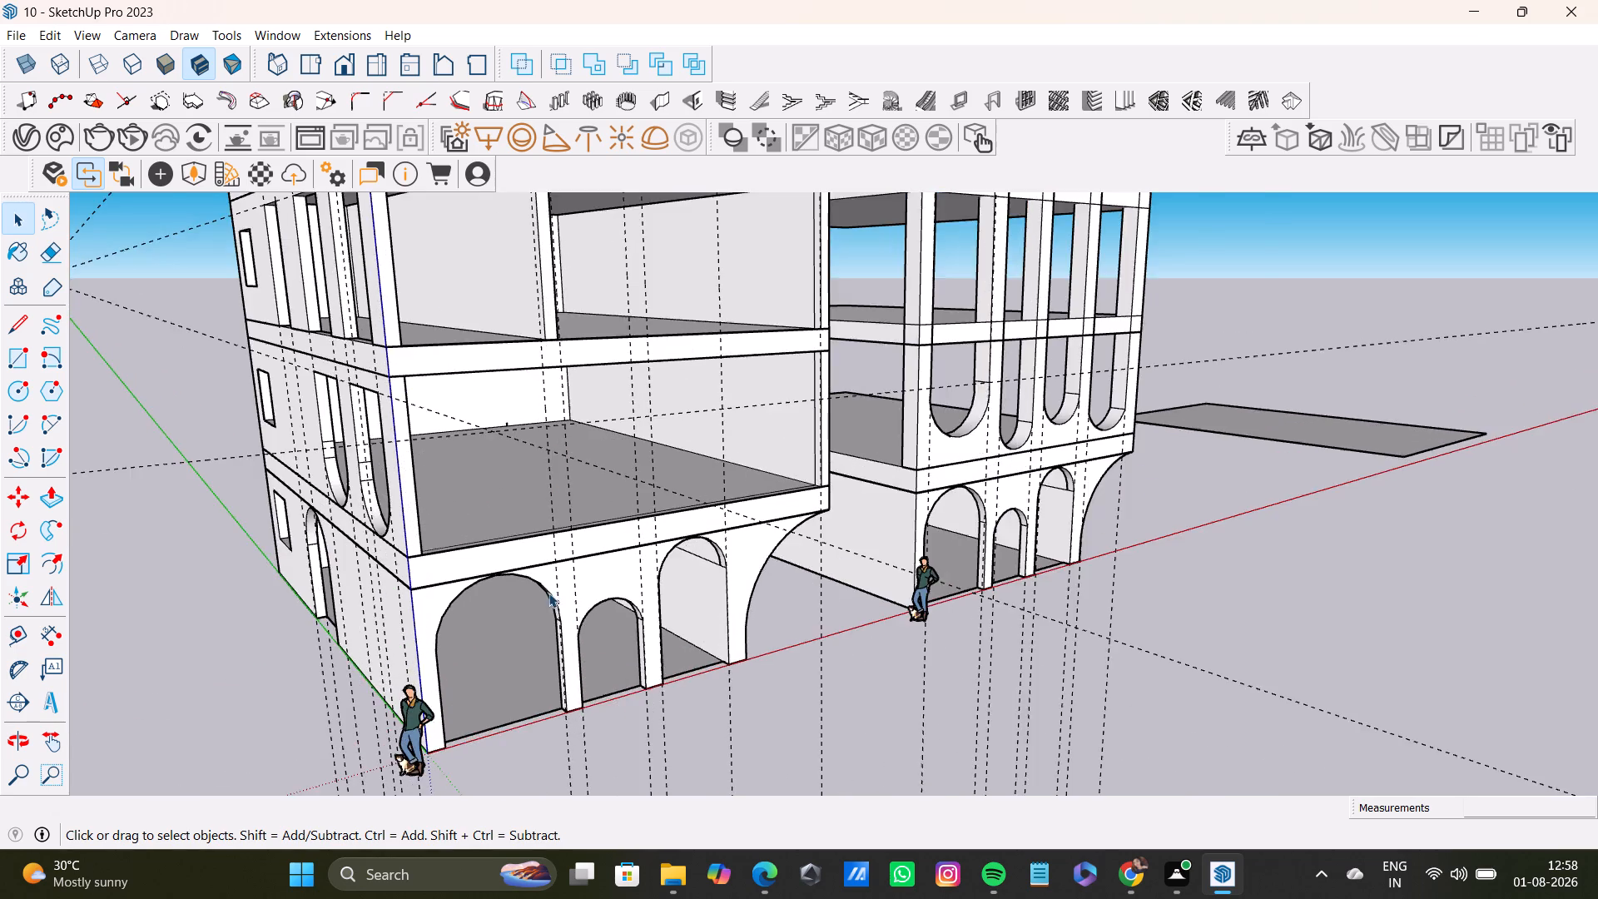
scroll(548, 593, "up", 2)
middle_click_drag(527, 601, 409, 579)
scroll(414, 547, "down", 6)
middle_click_drag(415, 552, 534, 496)
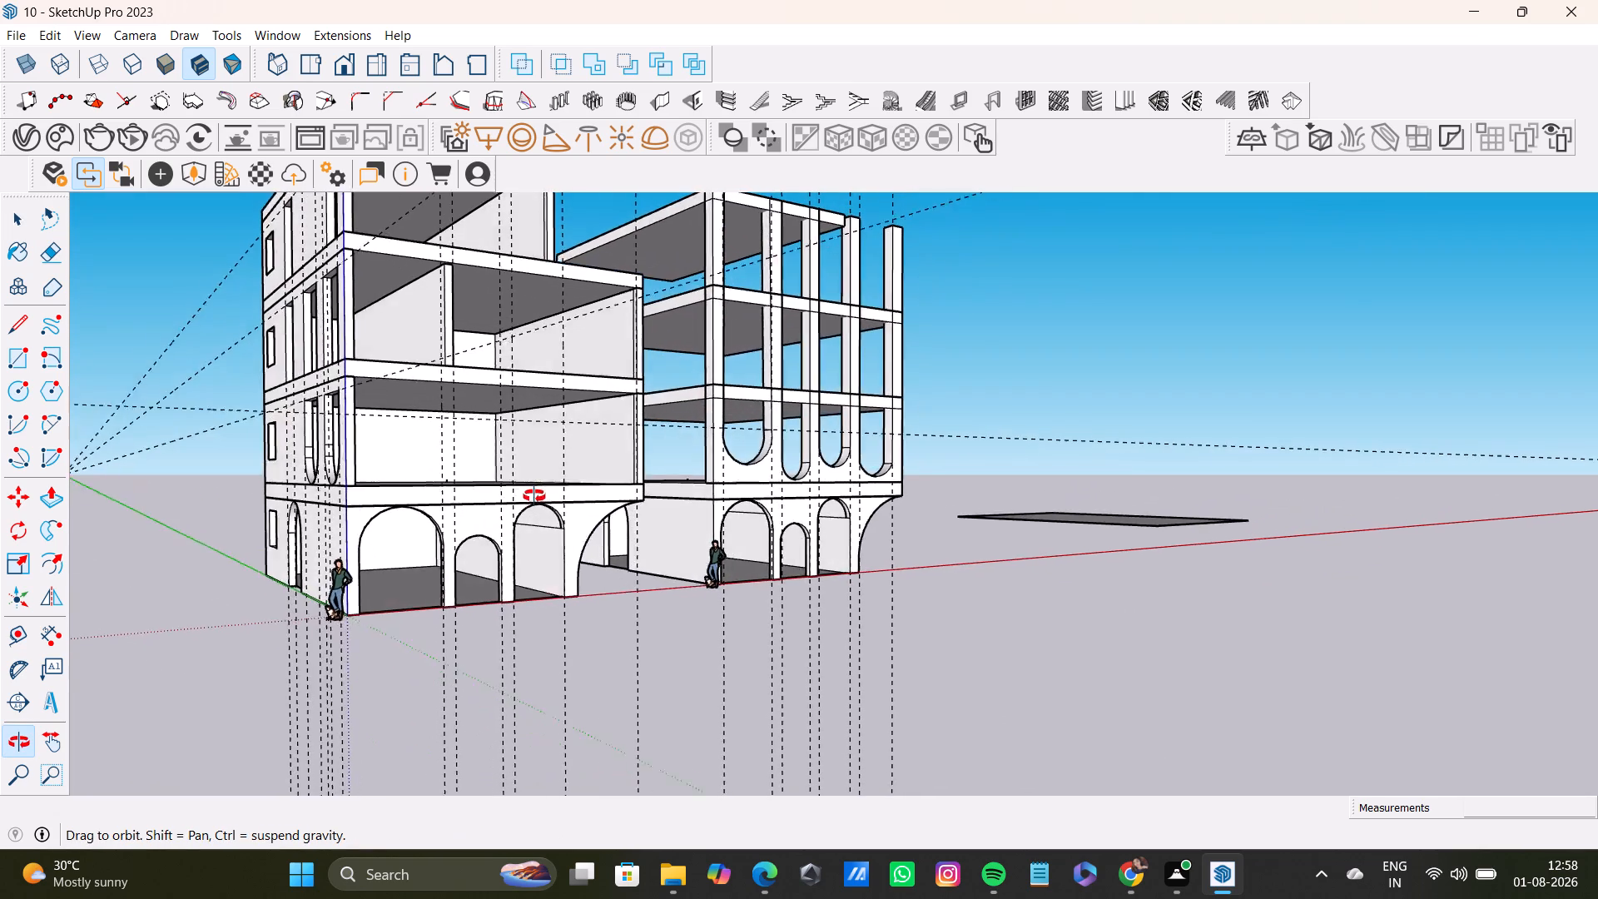
middle_click_drag(534, 496, 517, 438)
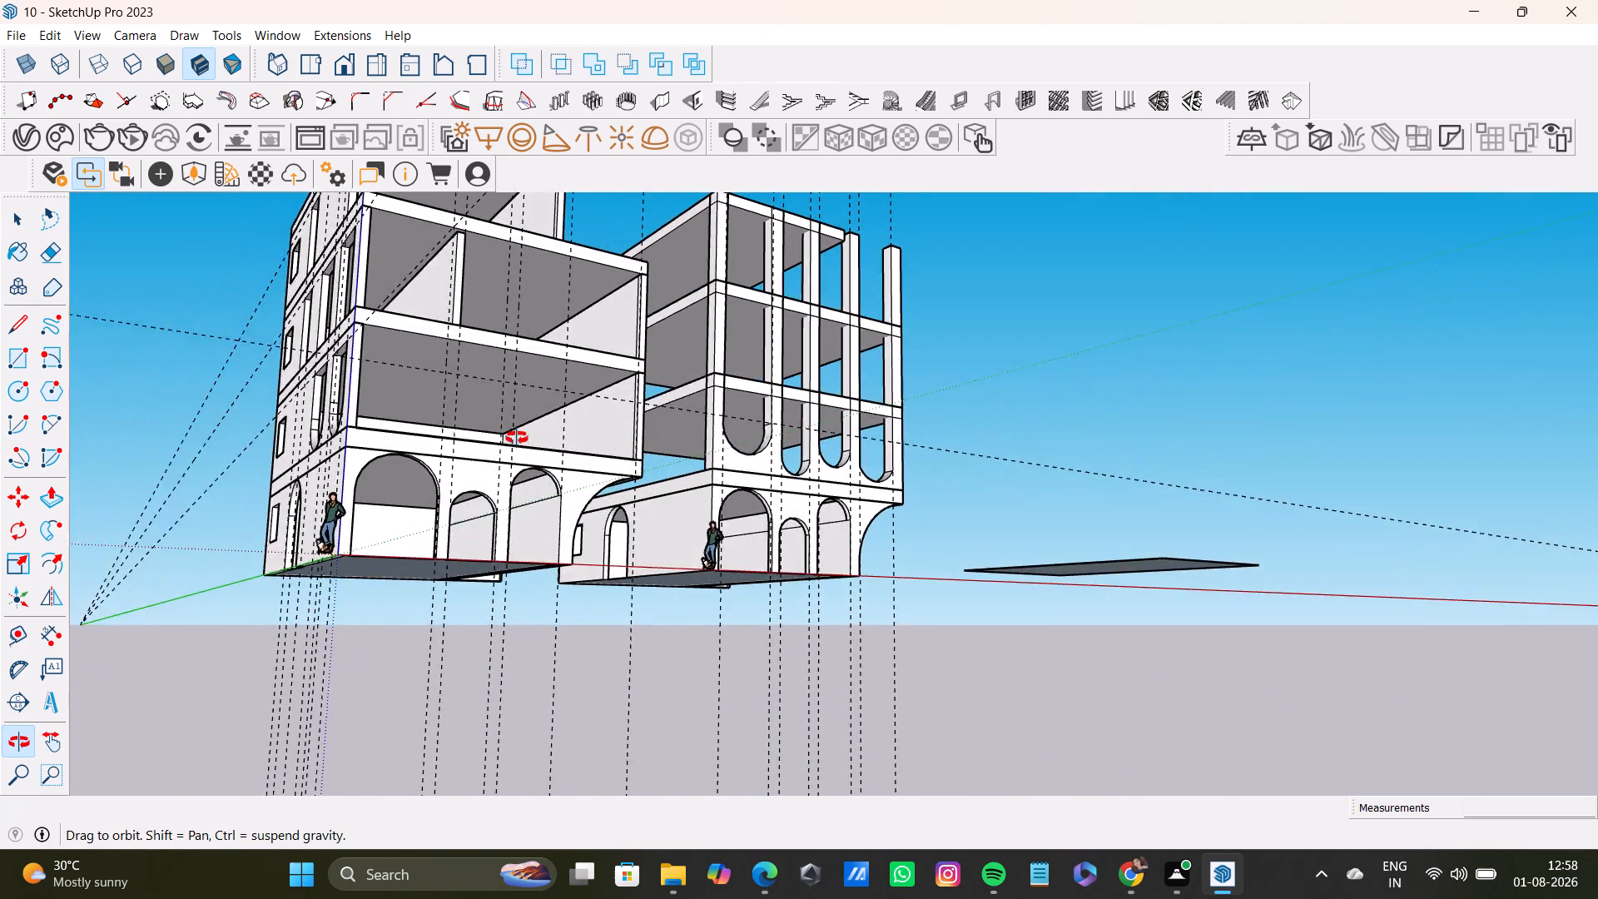
middle_click_drag(517, 438, 421, 610)
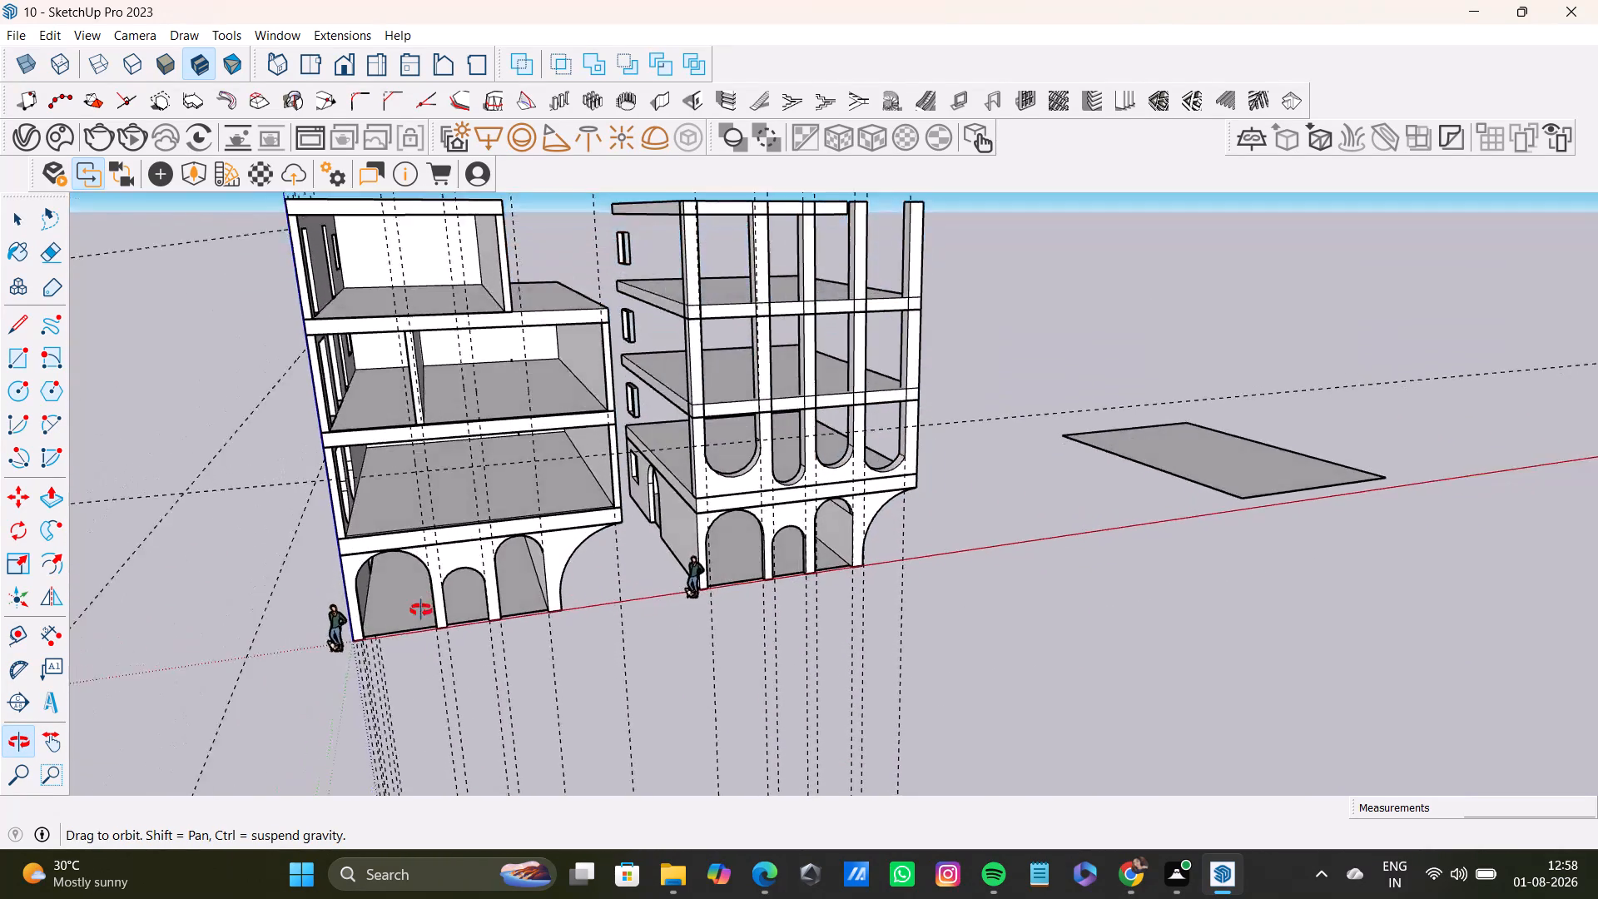
middle_click_drag(421, 610, 341, 509)
scroll(439, 412, "down", 2)
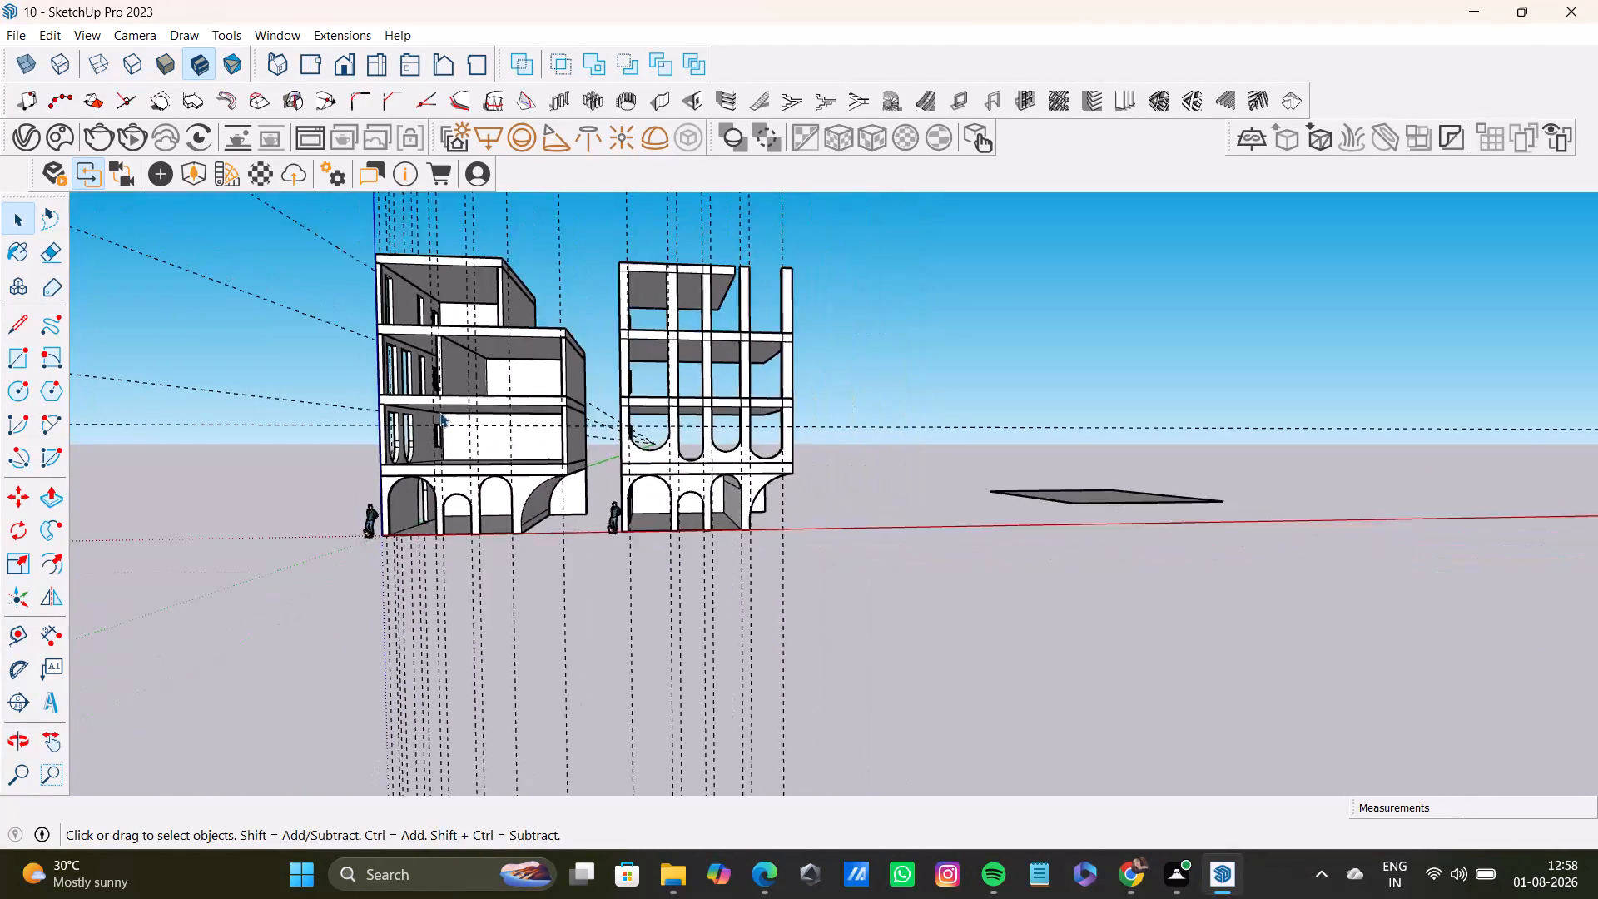
scroll(439, 412, "down", 8)
middle_click_drag(633, 394, 627, 394)
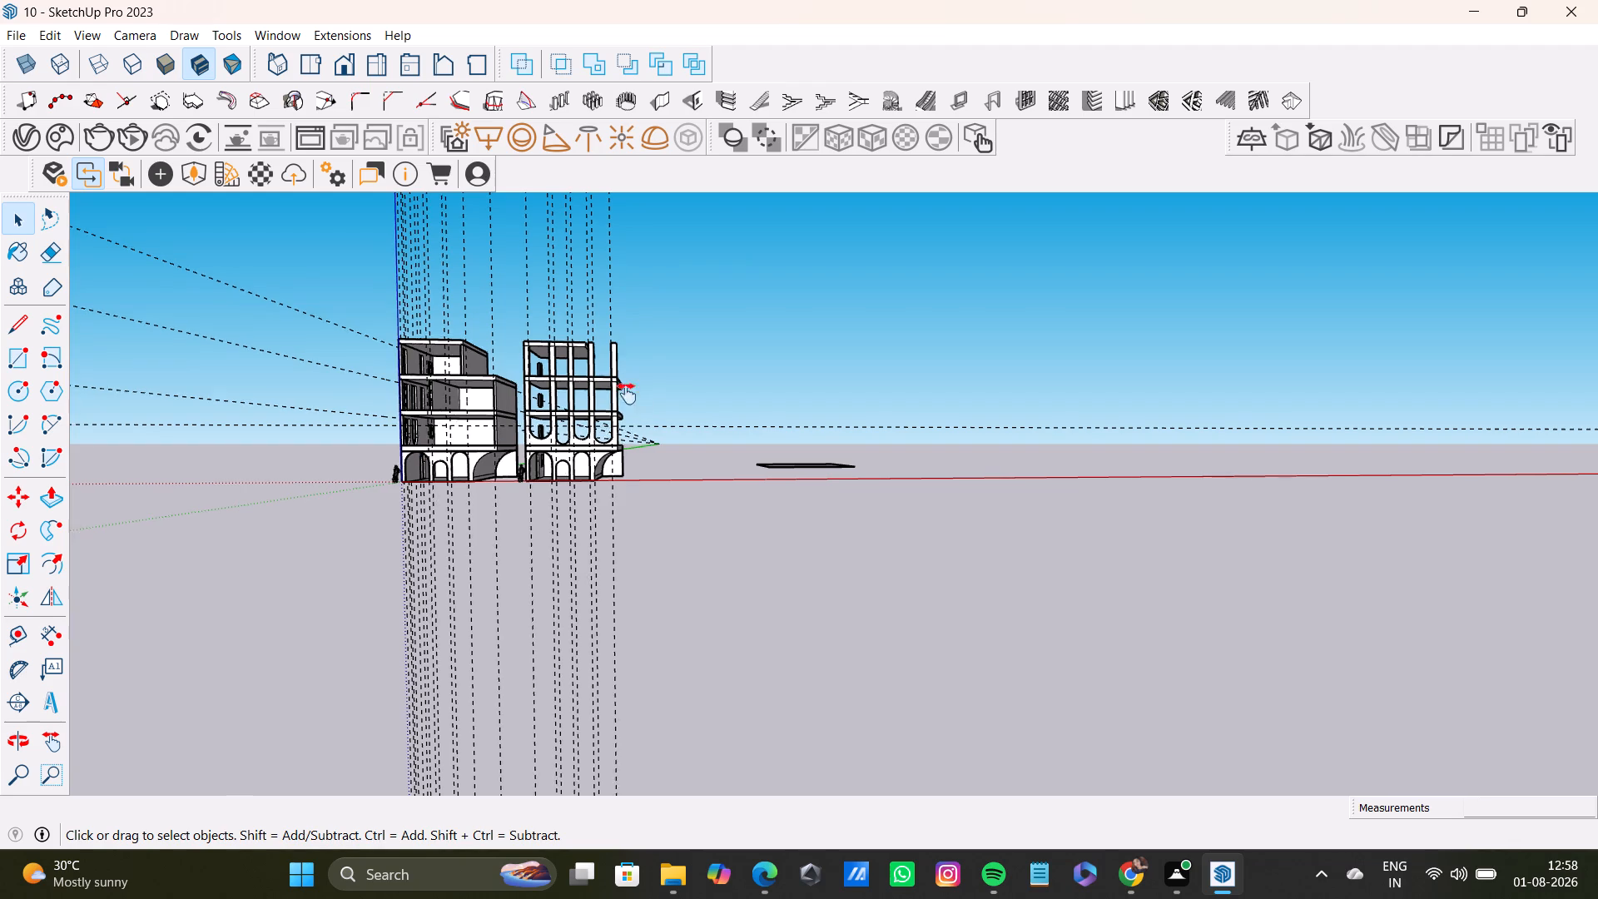
middle_click_drag(627, 394, 542, 559)
scroll(567, 561, "up", 8)
middle_click_drag(581, 620, 652, 500)
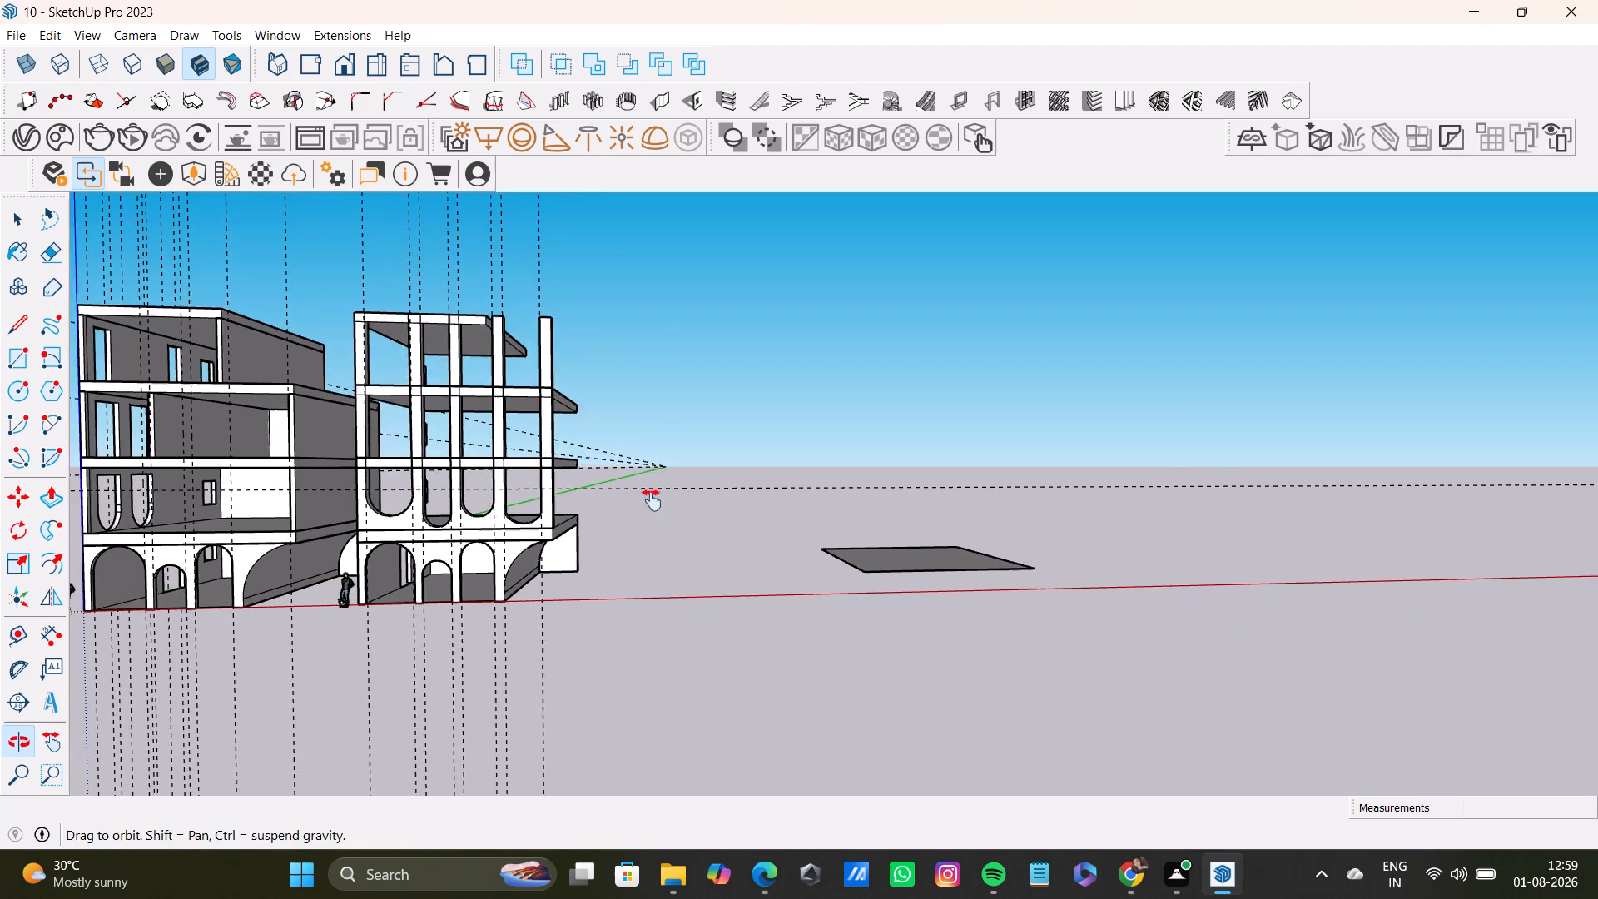
middle_click_drag(652, 500, 676, 494)
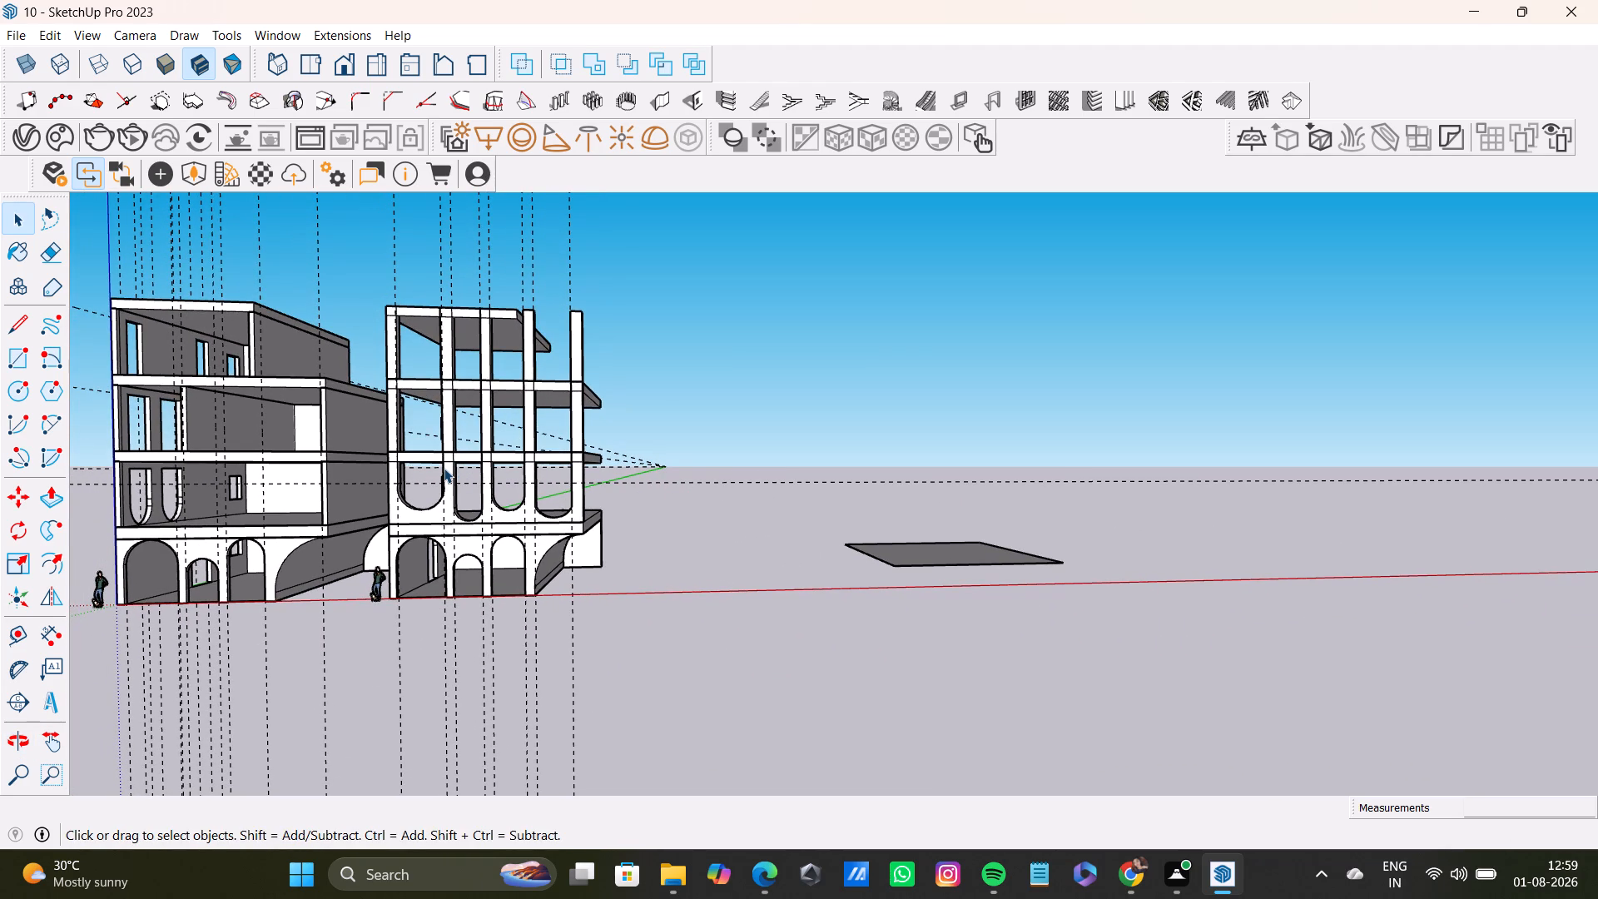
Inspect the second building's ground-floor arcade geometry inside its group, and leave the group.
triple_click(451, 556)
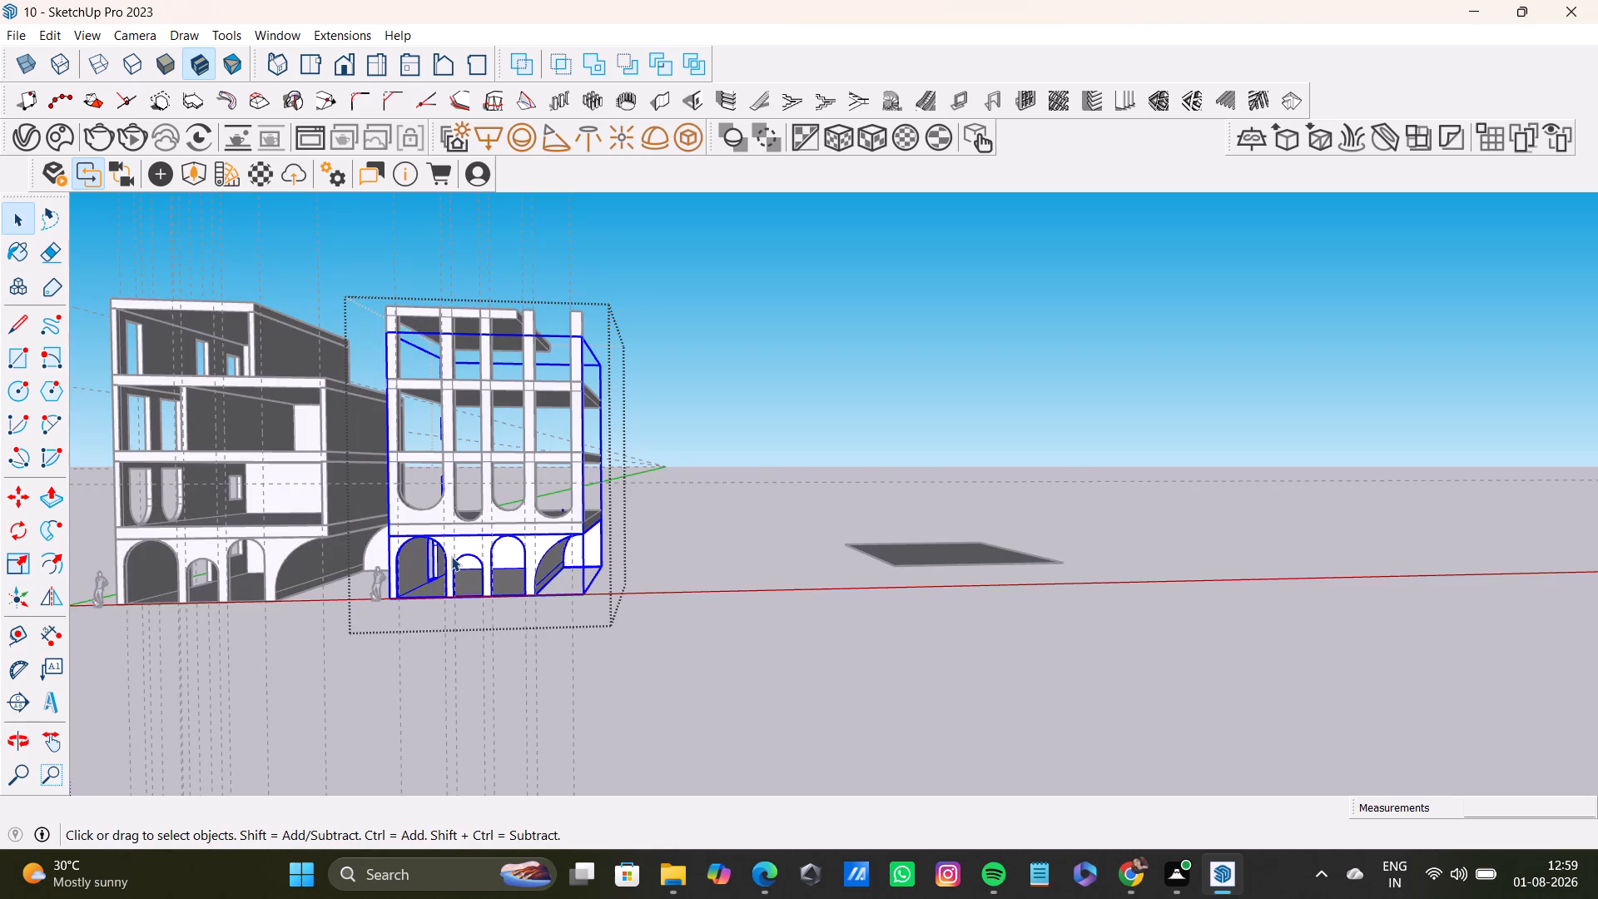
double_click(451, 556)
scroll(447, 583, "up", 3)
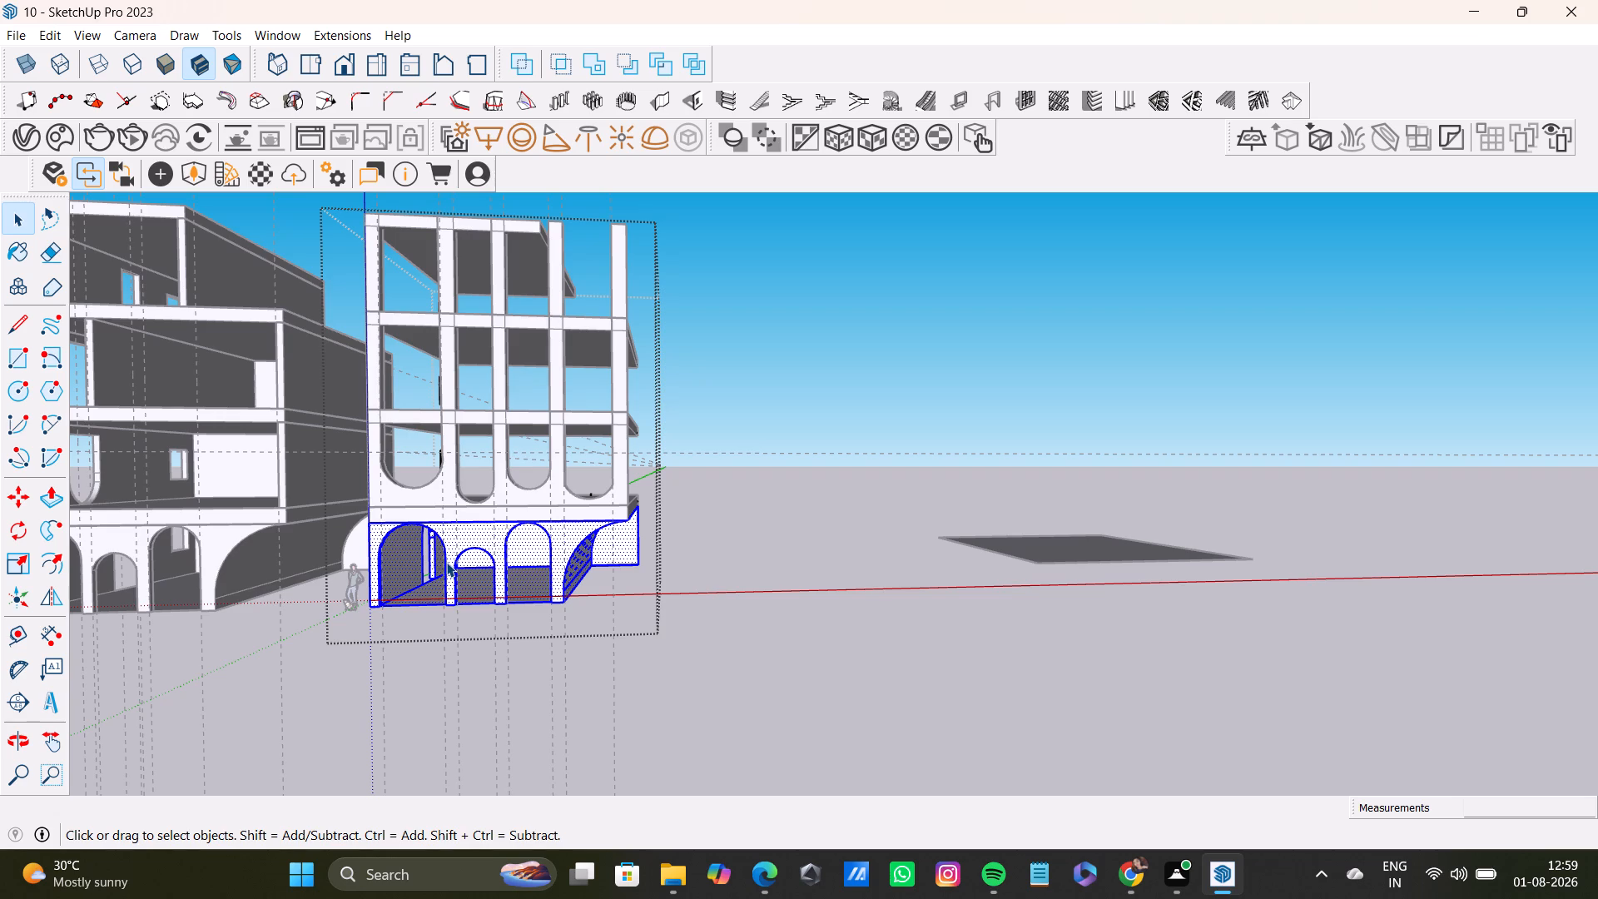
scroll(429, 537, "up", 3)
scroll(424, 549, "down", 2)
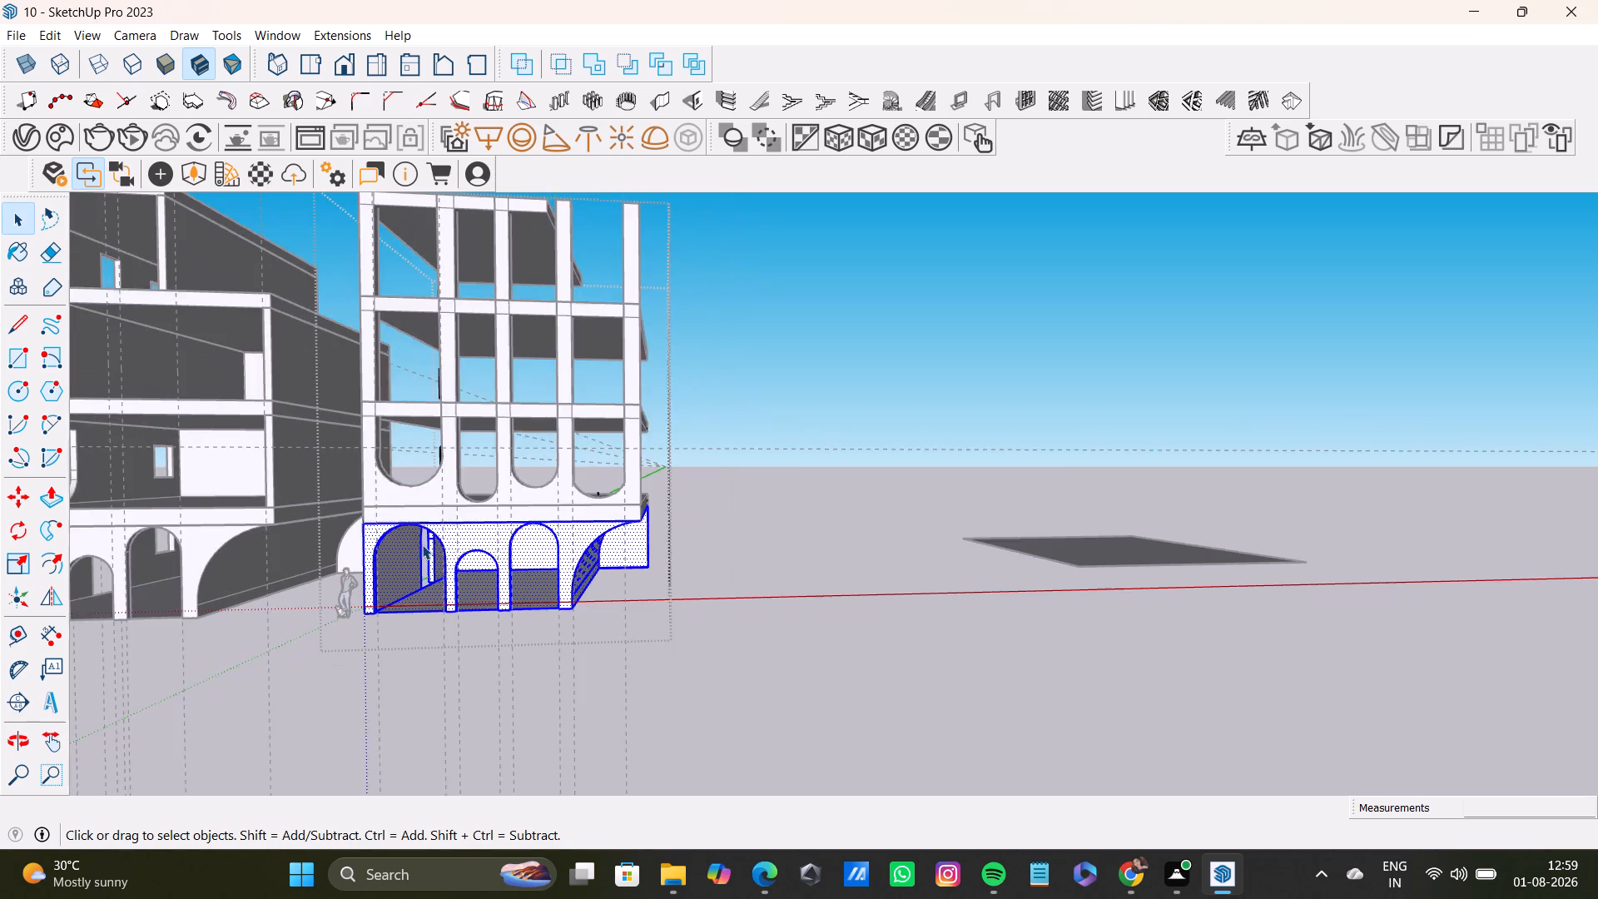
scroll(422, 544, "down", 4)
middle_click_drag(420, 540, 641, 519)
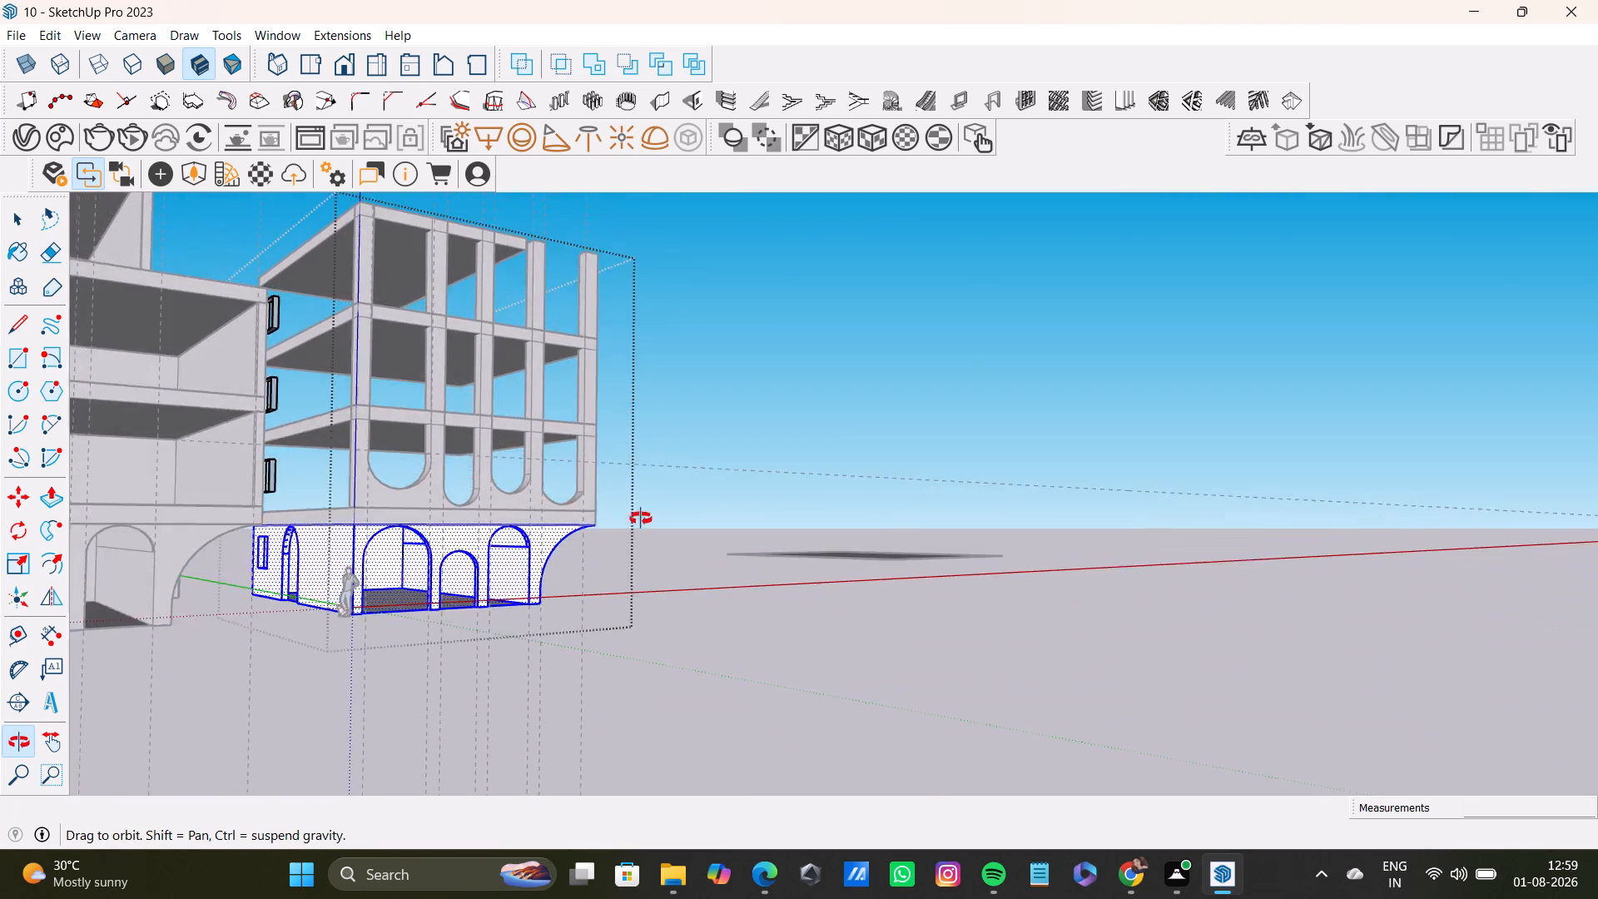
middle_click_drag(641, 519, 464, 576)
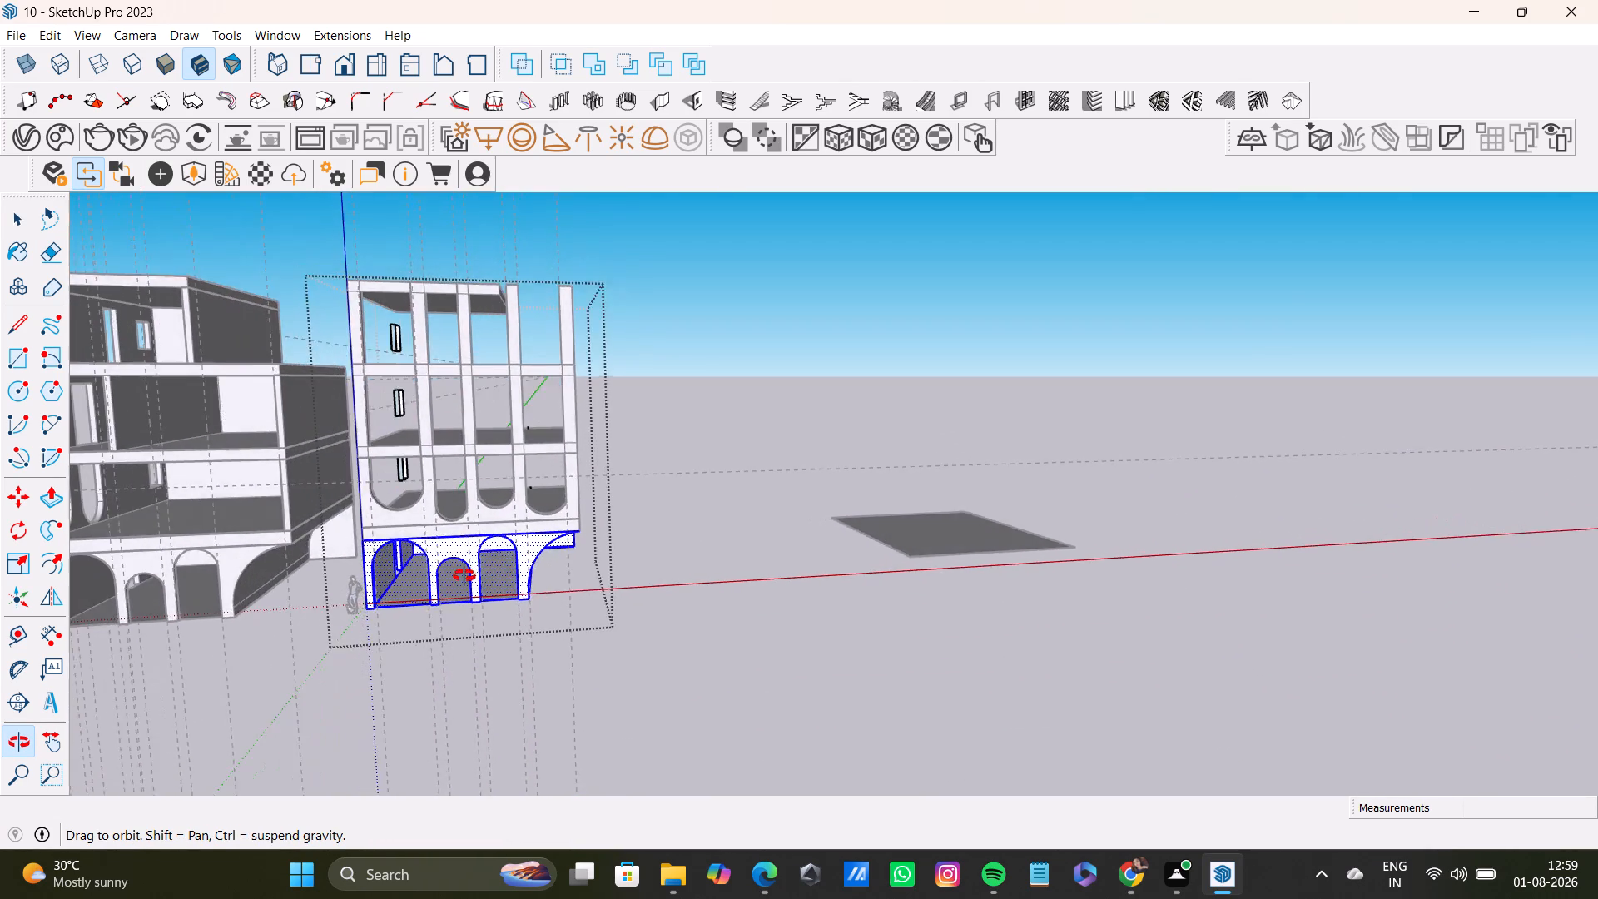
middle_click_drag(464, 576, 391, 592)
key("space")
left_click(716, 444)
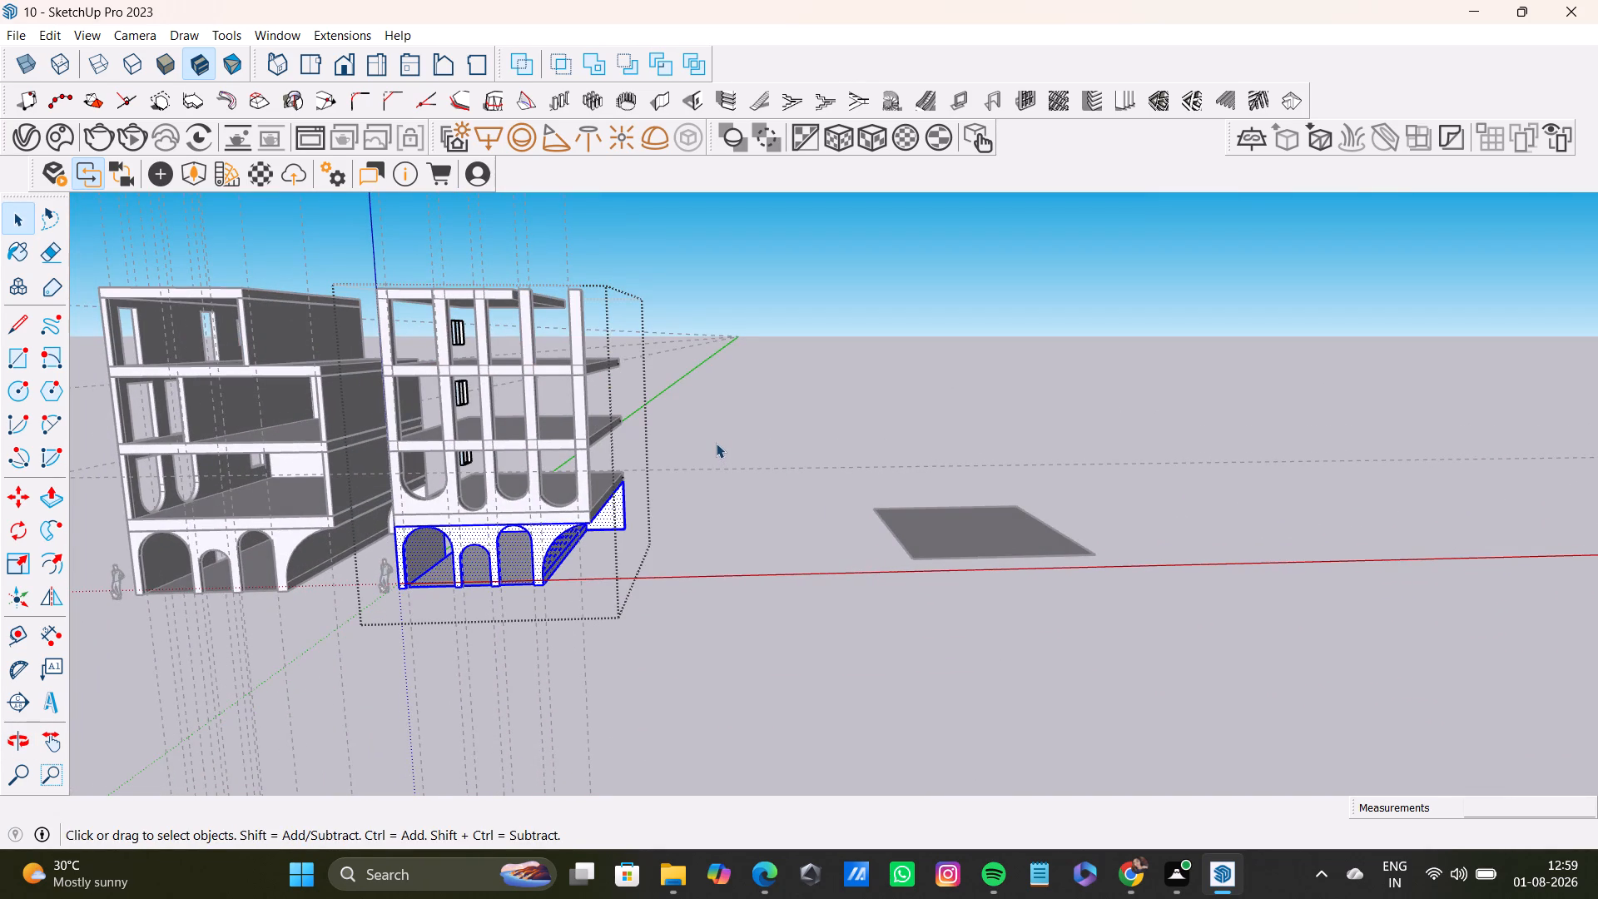
left_click(712, 438)
Inspect the first building's ground-floor arcade geometry inside its group, and leave the group.
scroll(415, 528, "down", 4)
middle_click_drag(398, 512, 550, 496, "shift")
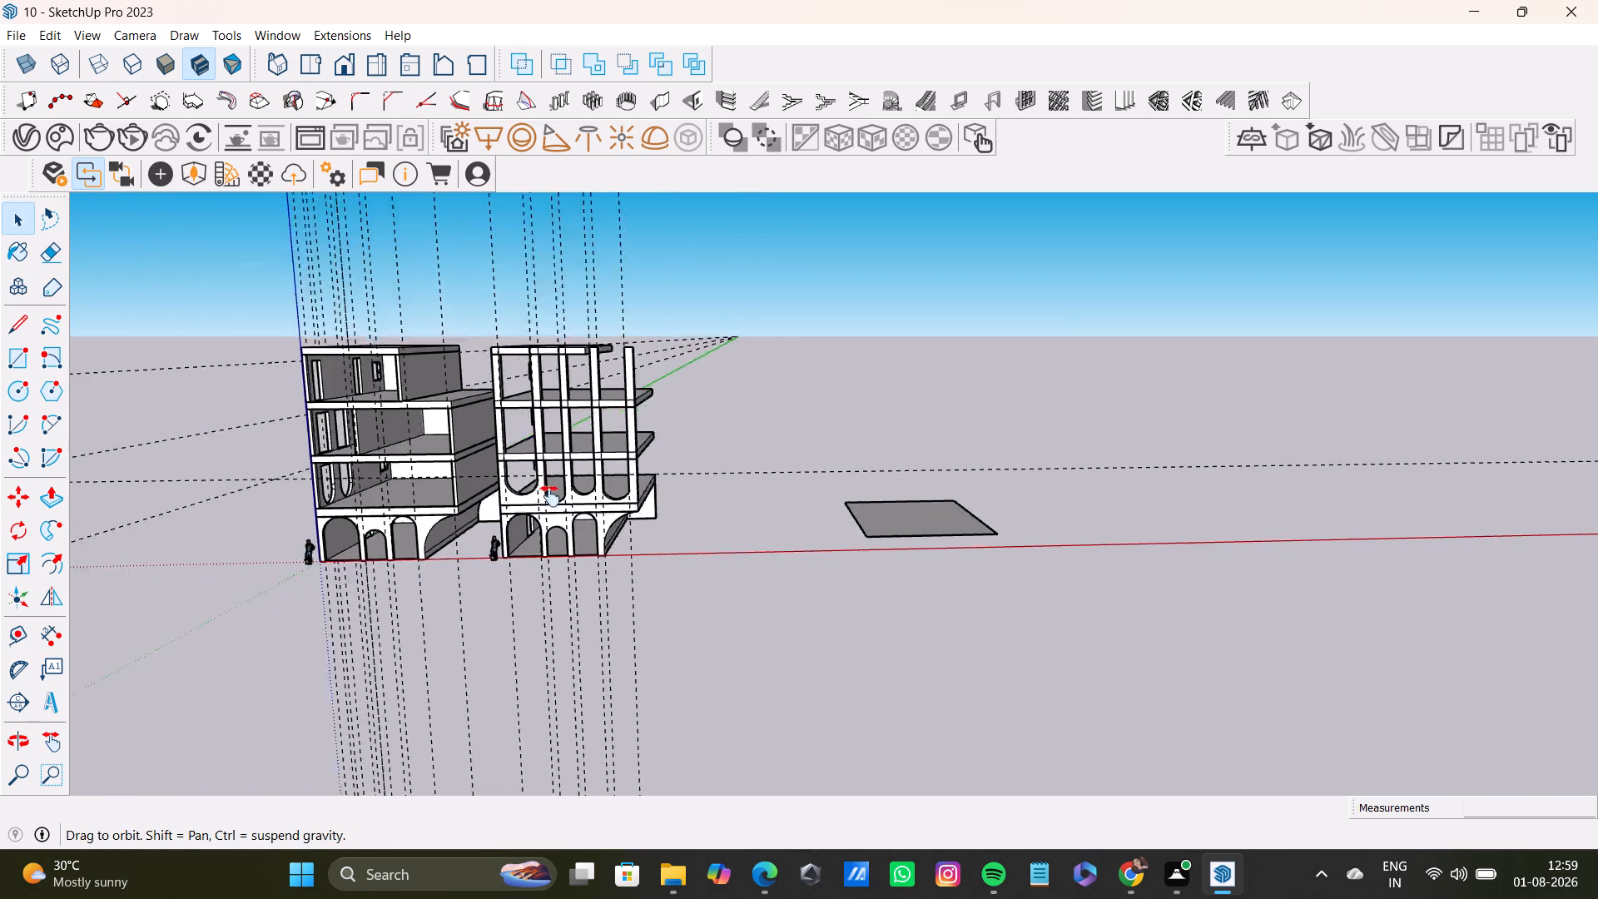
middle_click_drag(550, 496, 655, 508, "shift")
triple_click(543, 505)
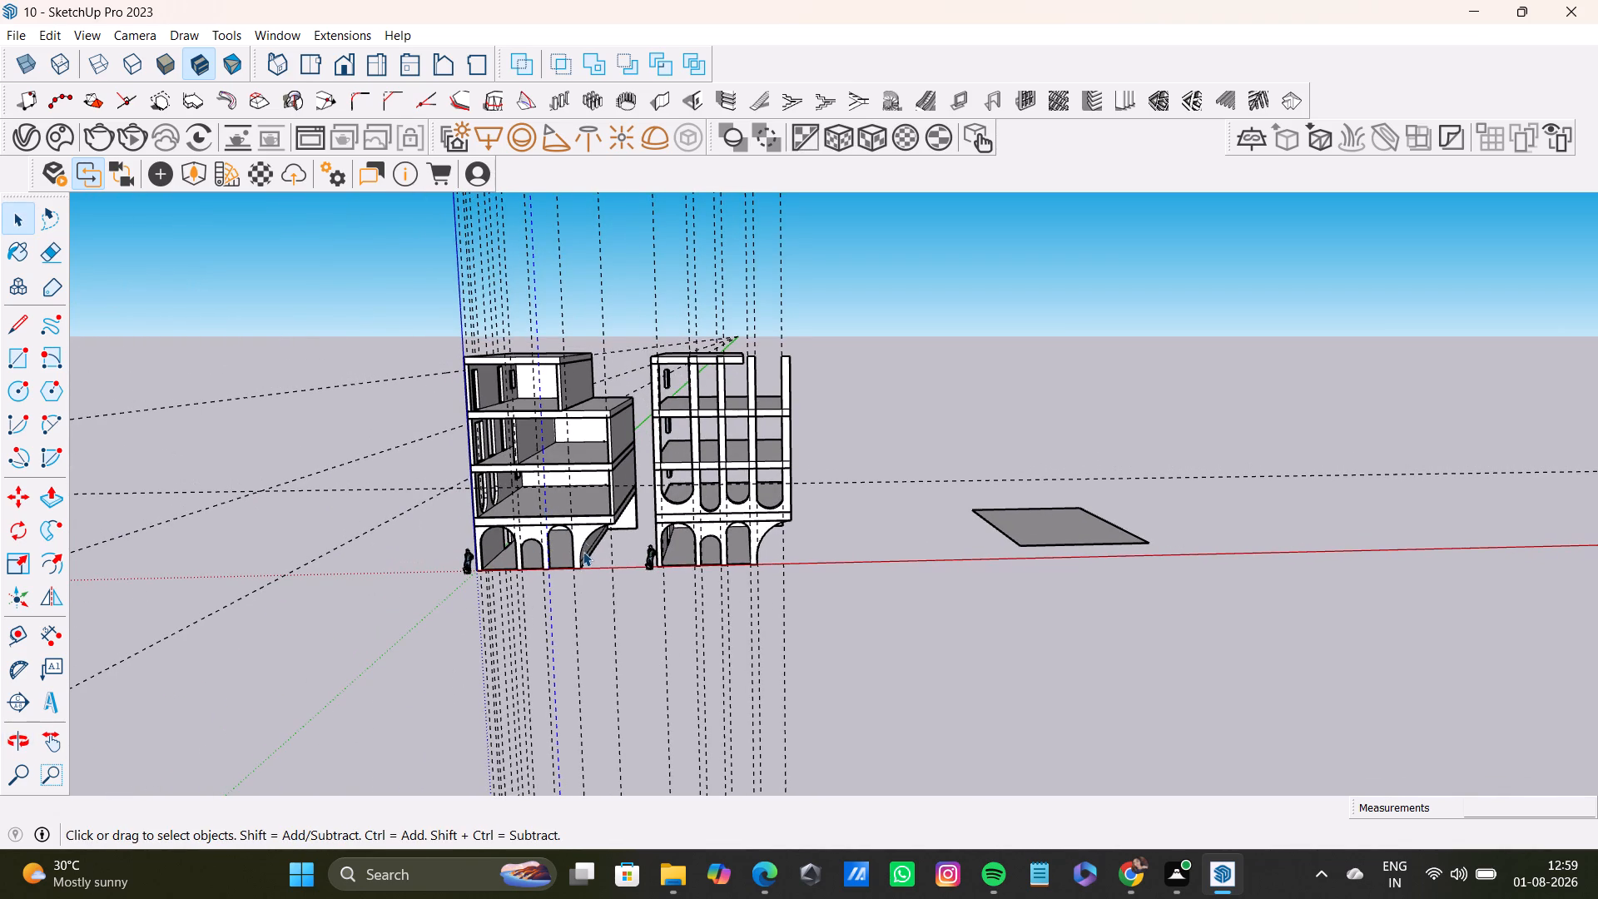
left_click(583, 553)
double_click(583, 553)
double_click(583, 553)
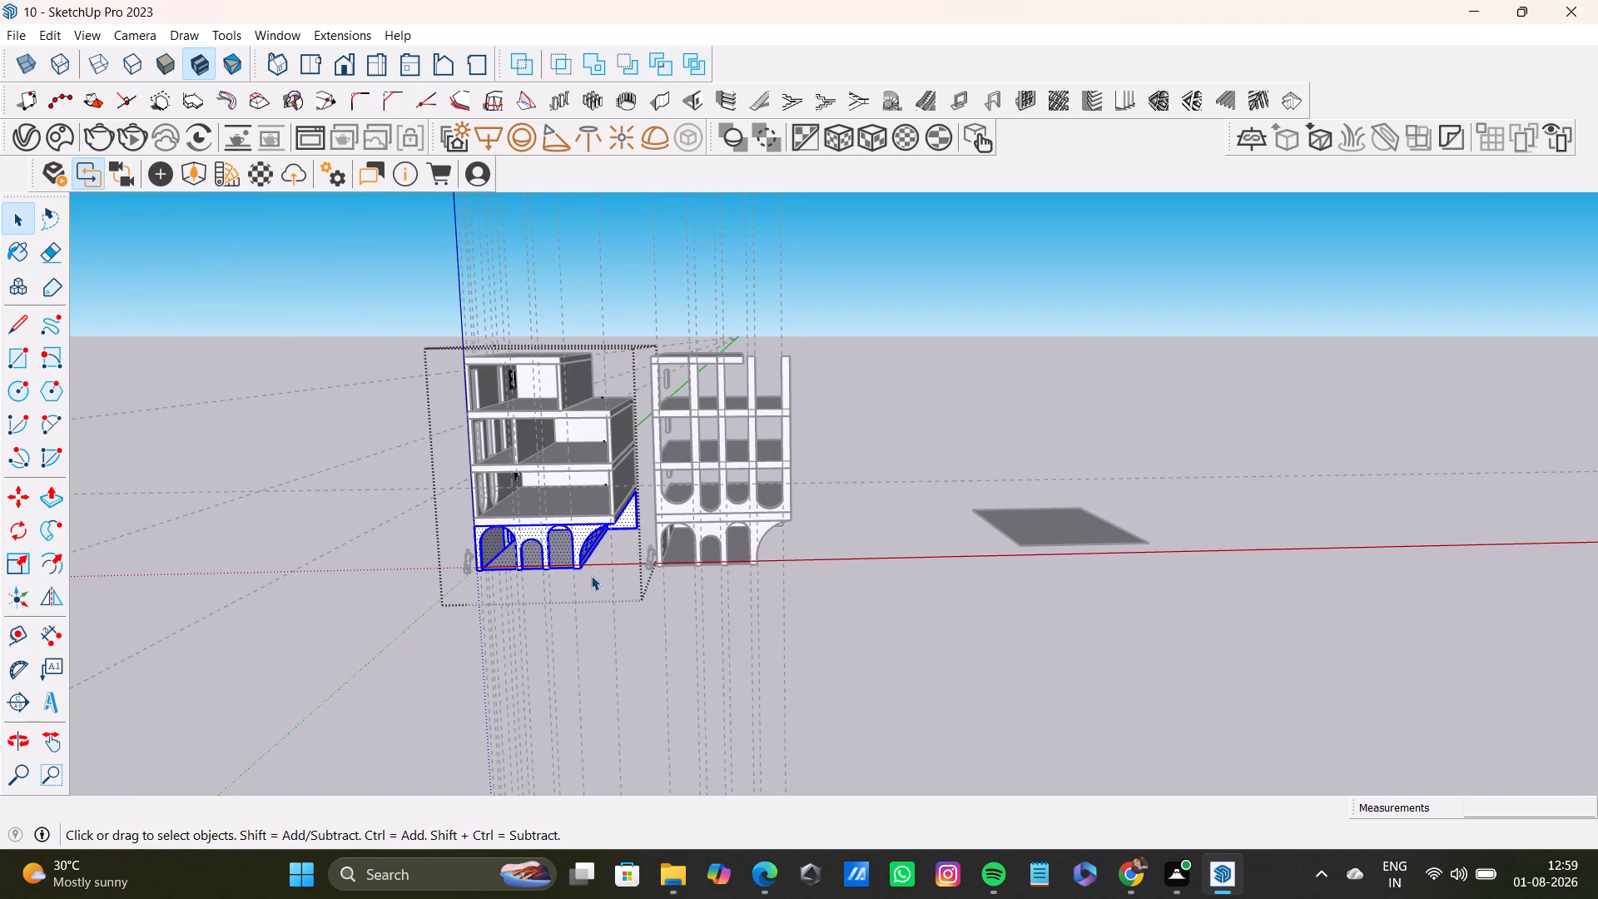
left_click(583, 598)
key("space")
scroll(507, 534, "up", 8)
left_click(583, 676)
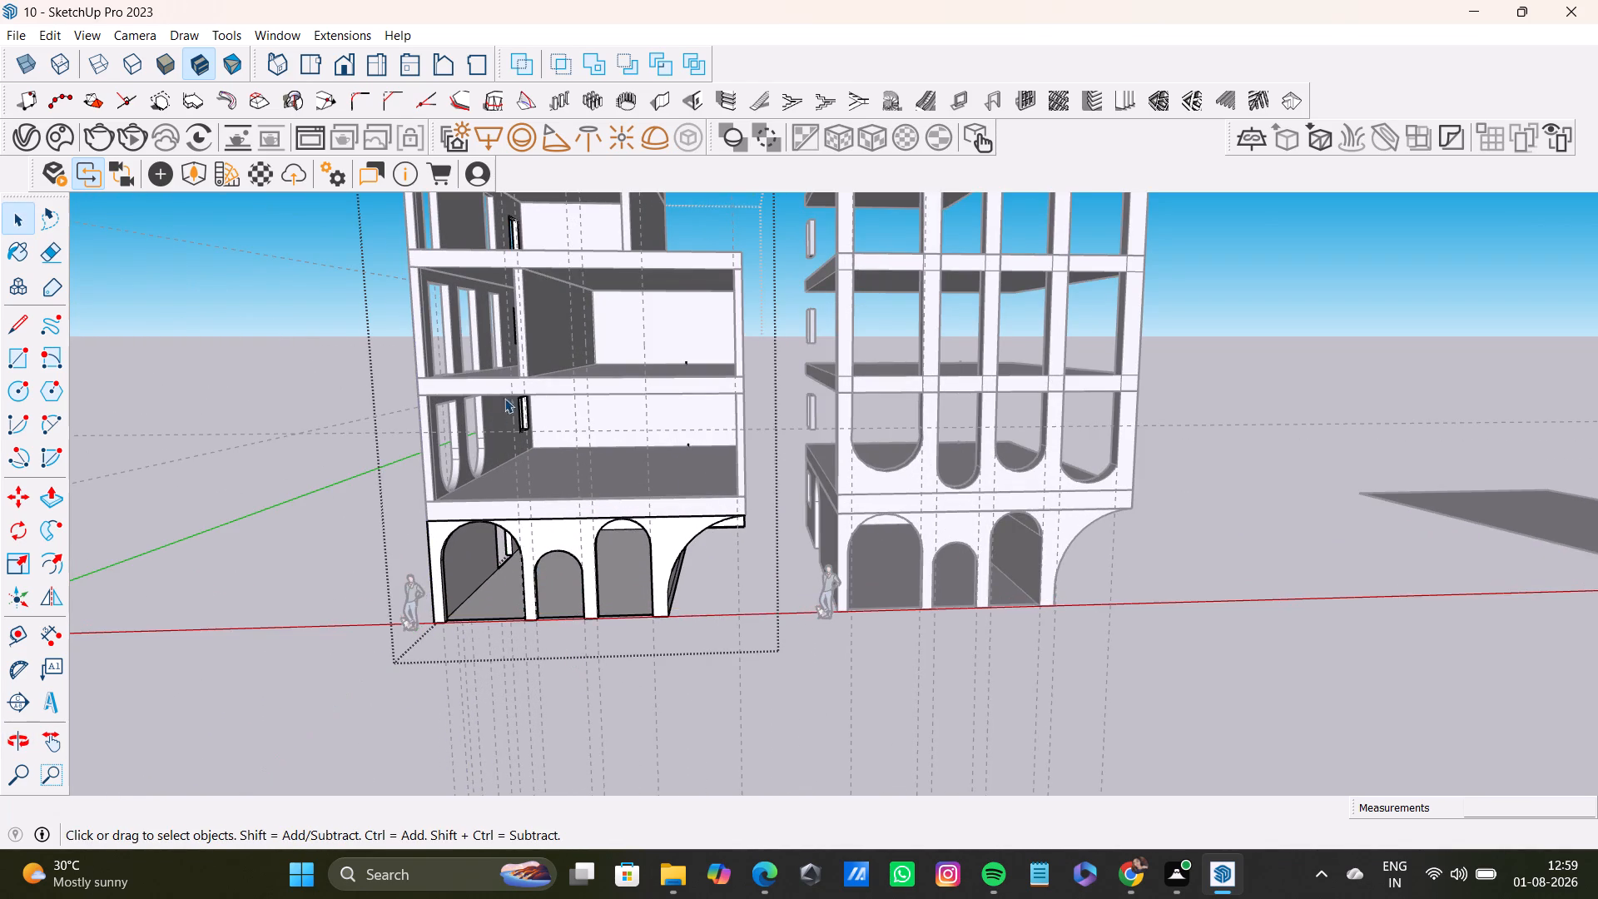
scroll(575, 516, "down", 4)
left_click(368, 387)
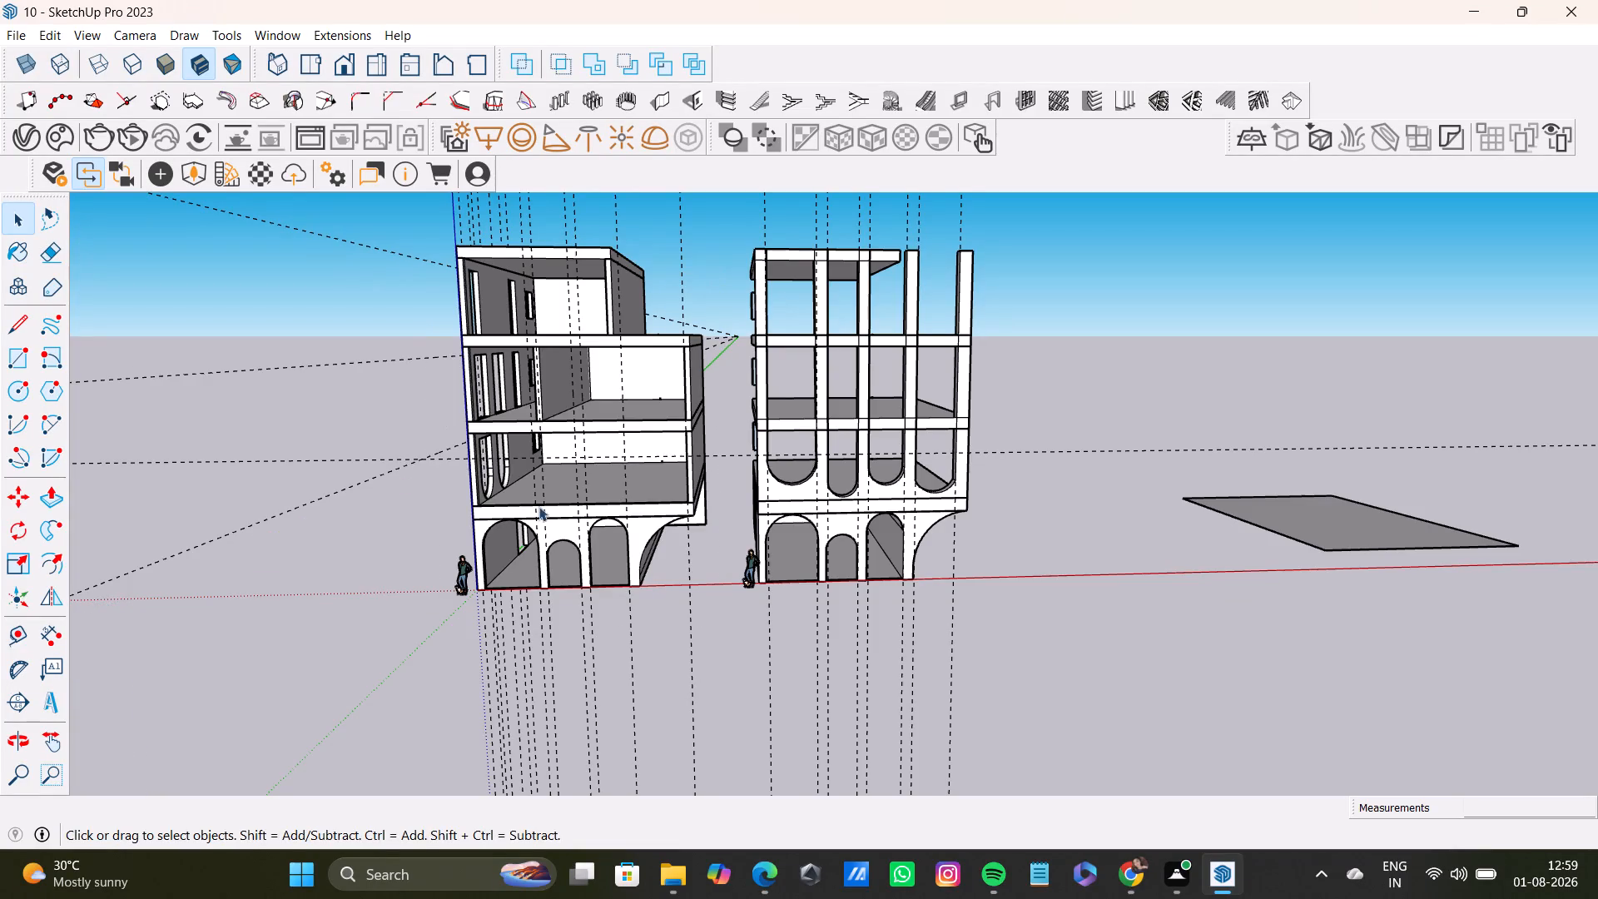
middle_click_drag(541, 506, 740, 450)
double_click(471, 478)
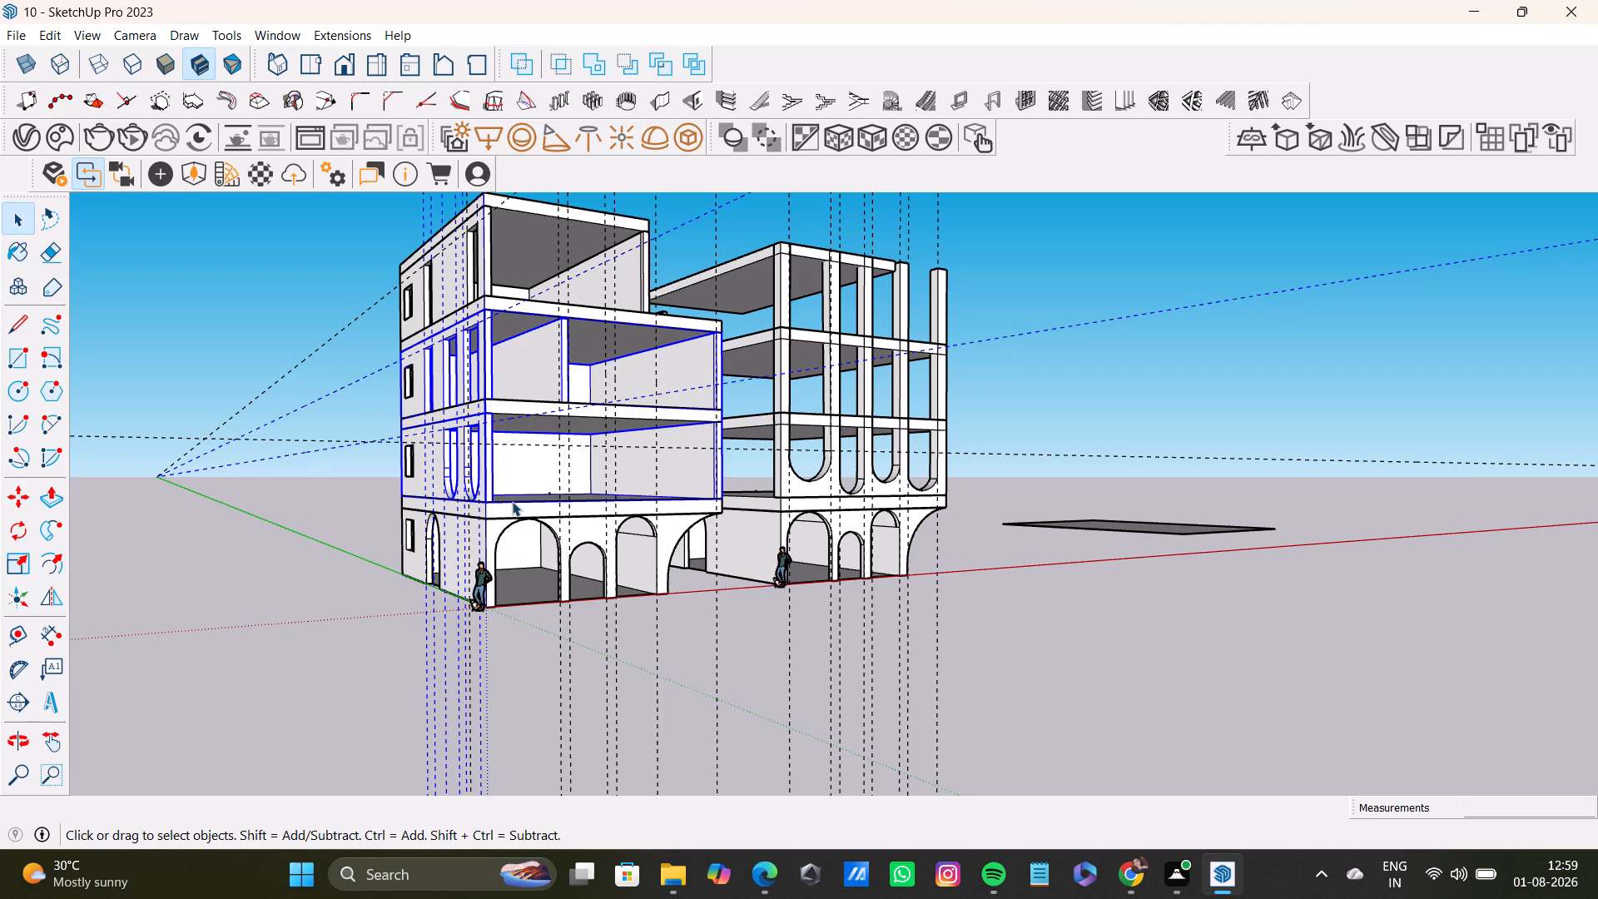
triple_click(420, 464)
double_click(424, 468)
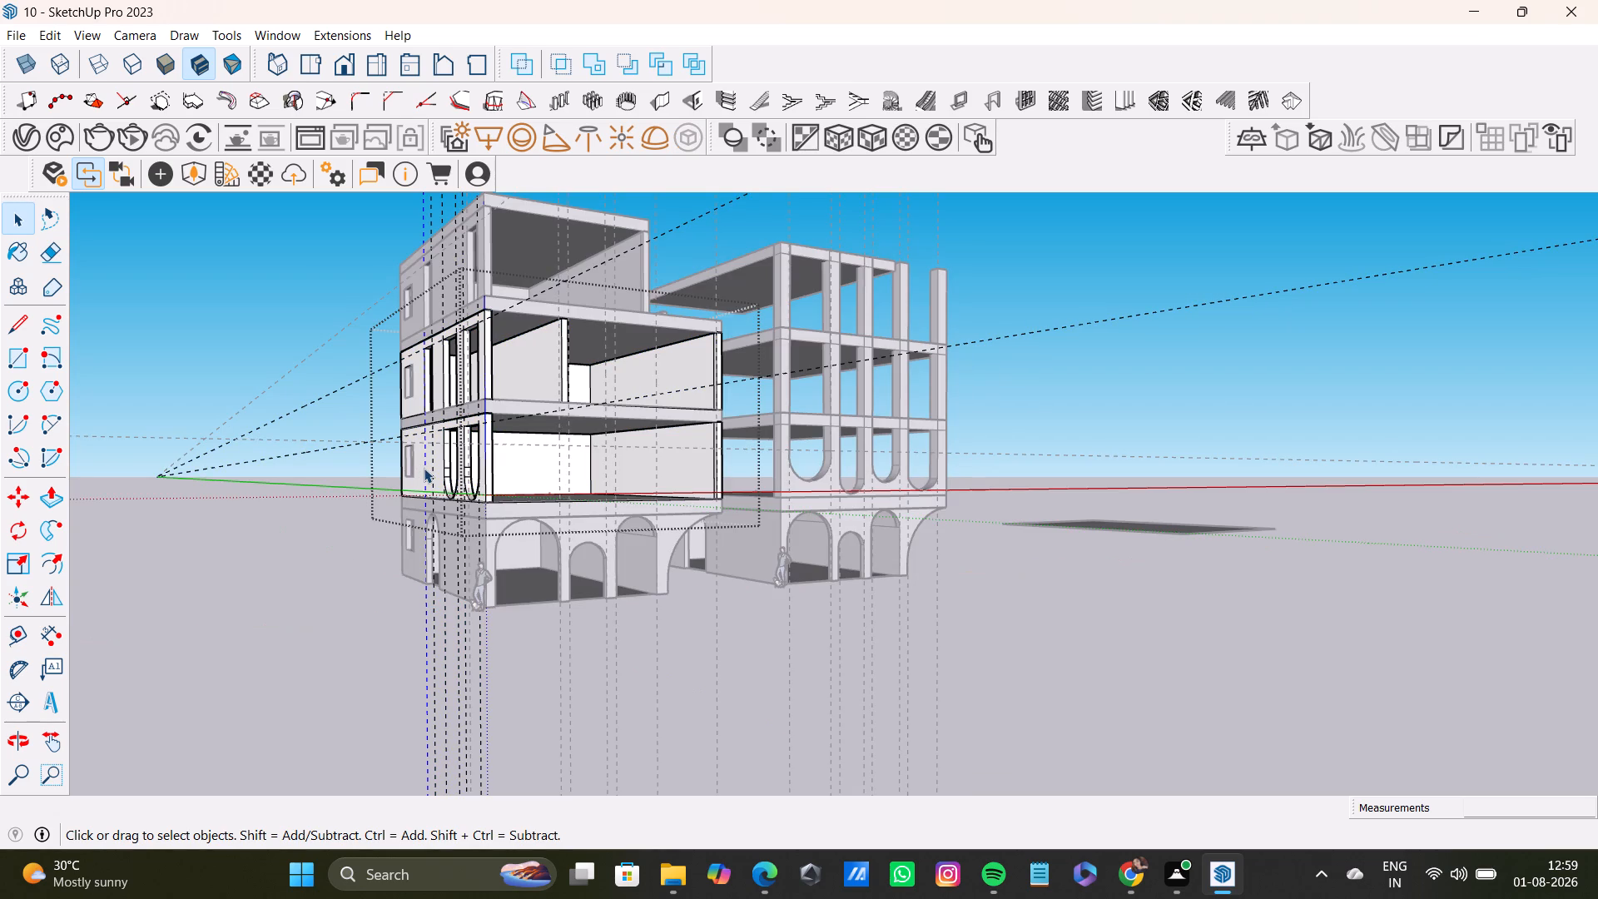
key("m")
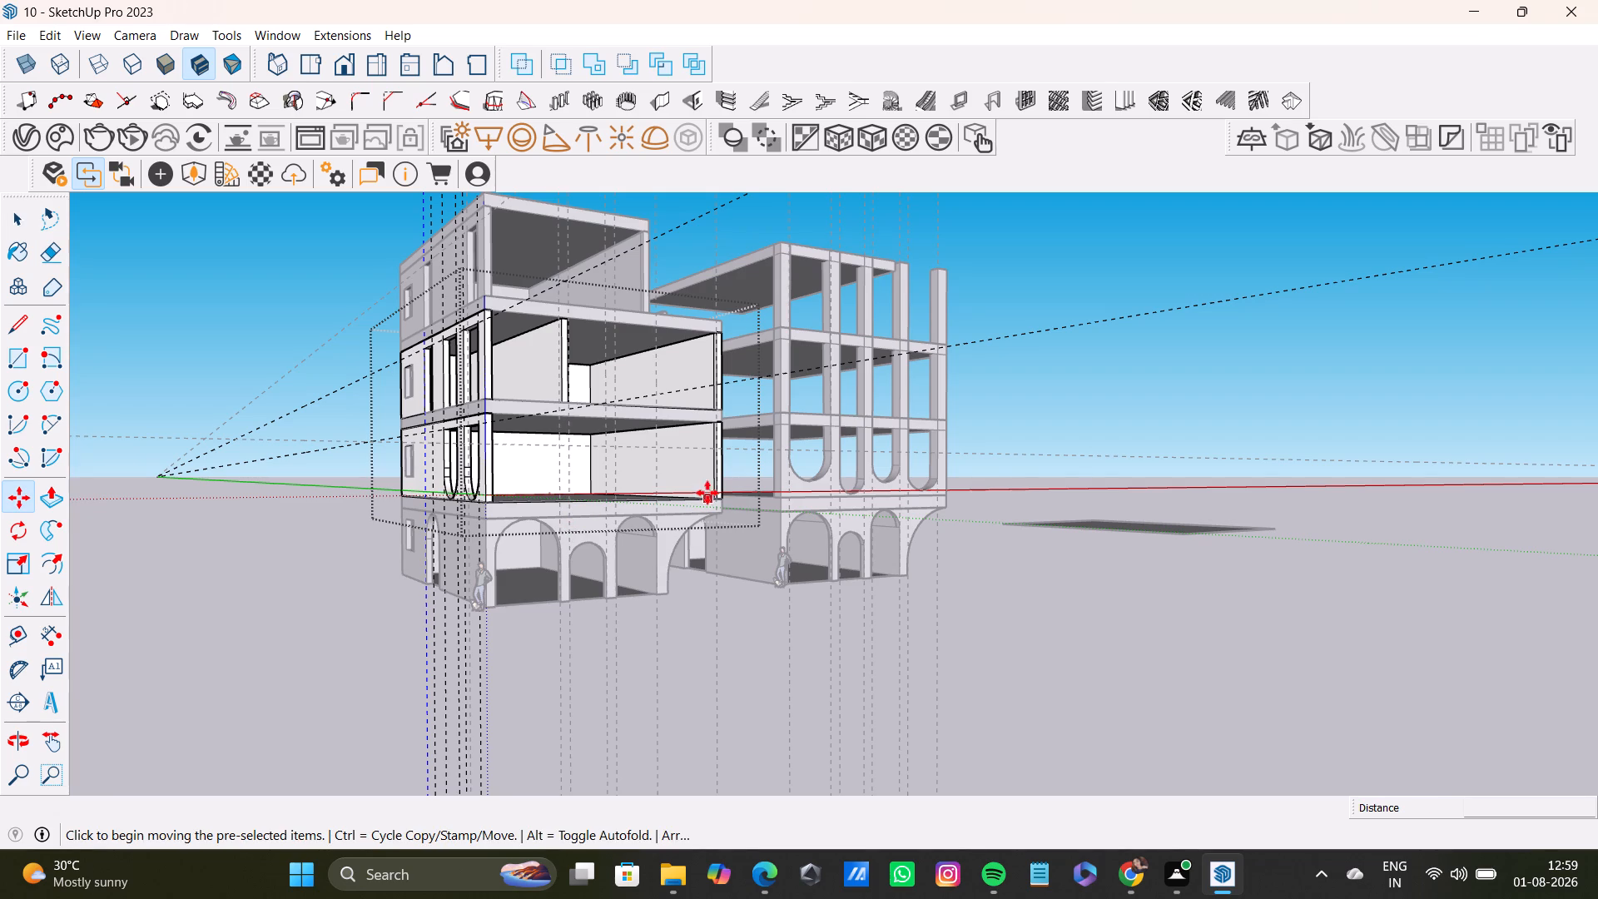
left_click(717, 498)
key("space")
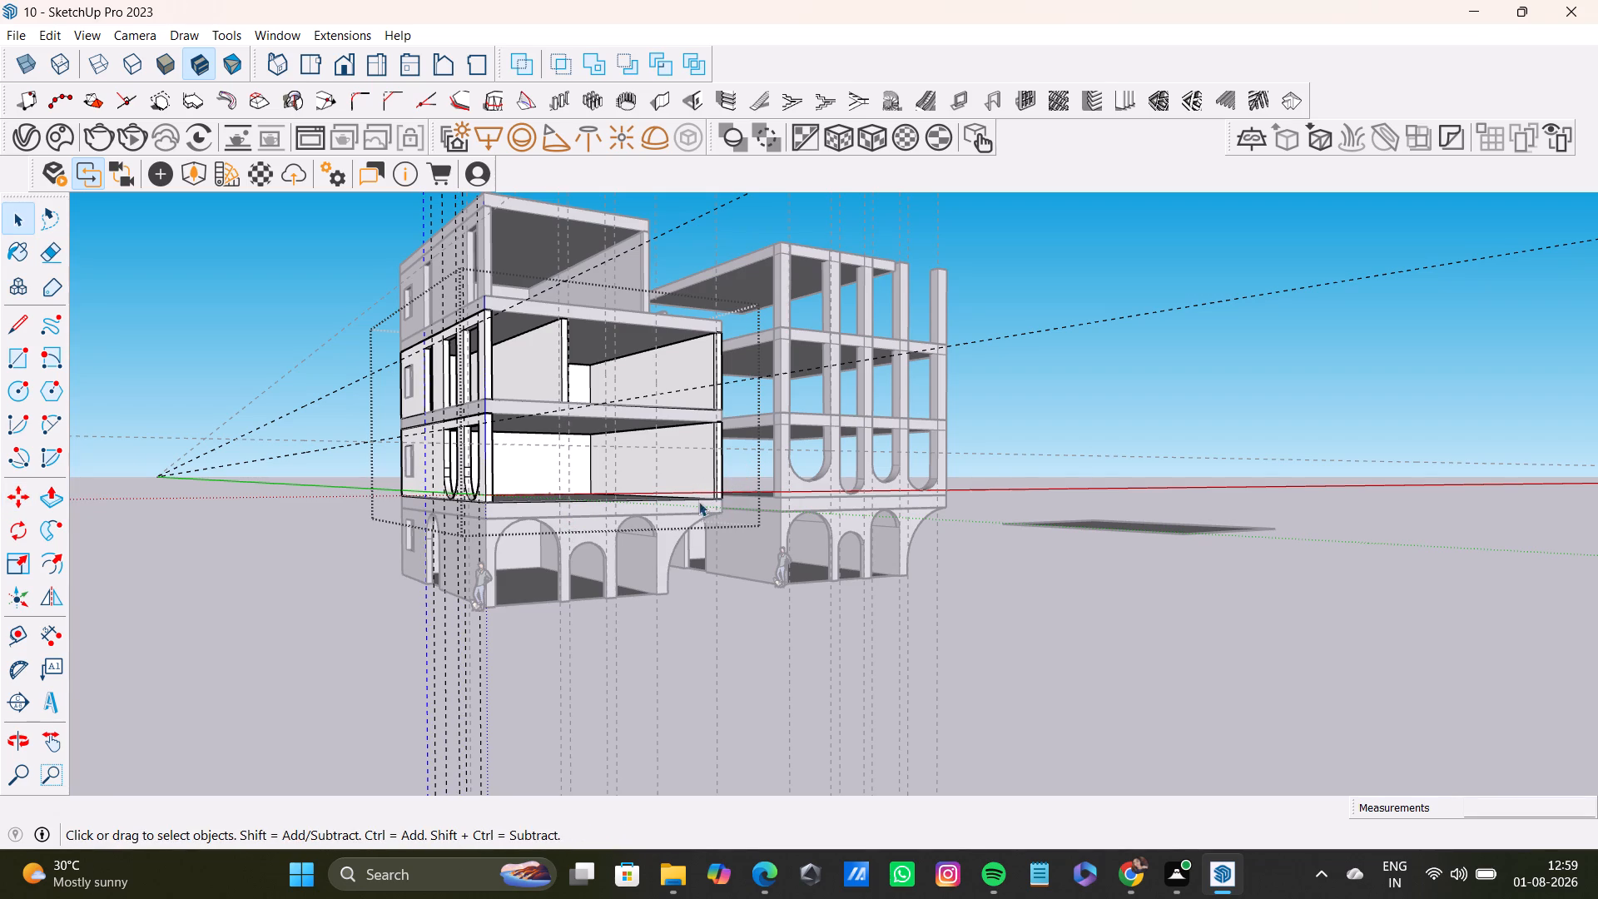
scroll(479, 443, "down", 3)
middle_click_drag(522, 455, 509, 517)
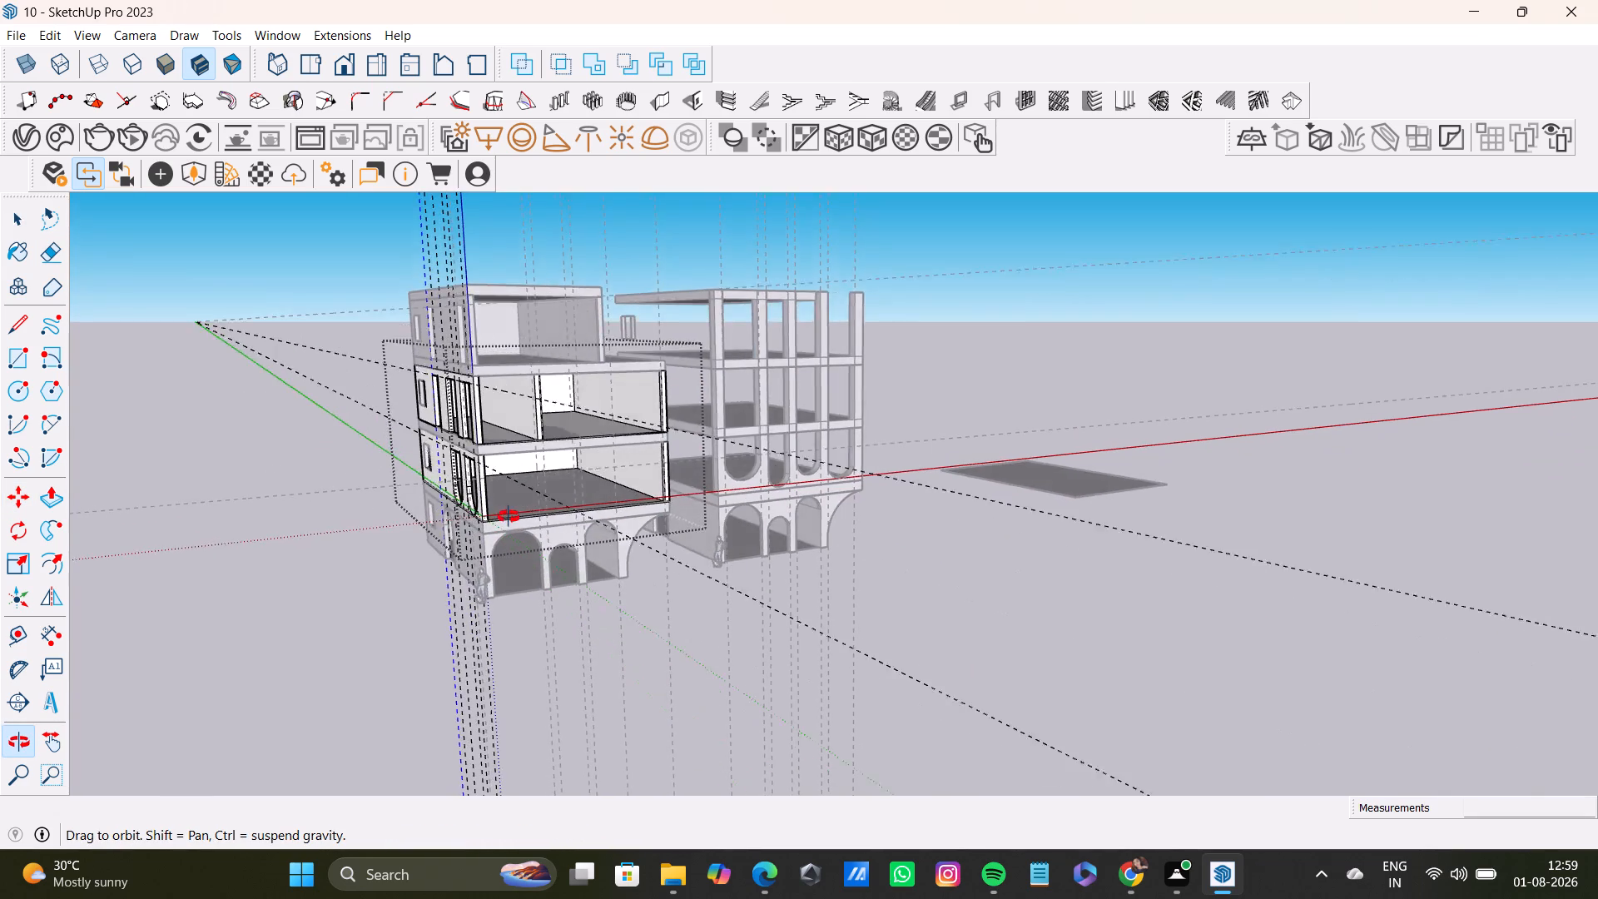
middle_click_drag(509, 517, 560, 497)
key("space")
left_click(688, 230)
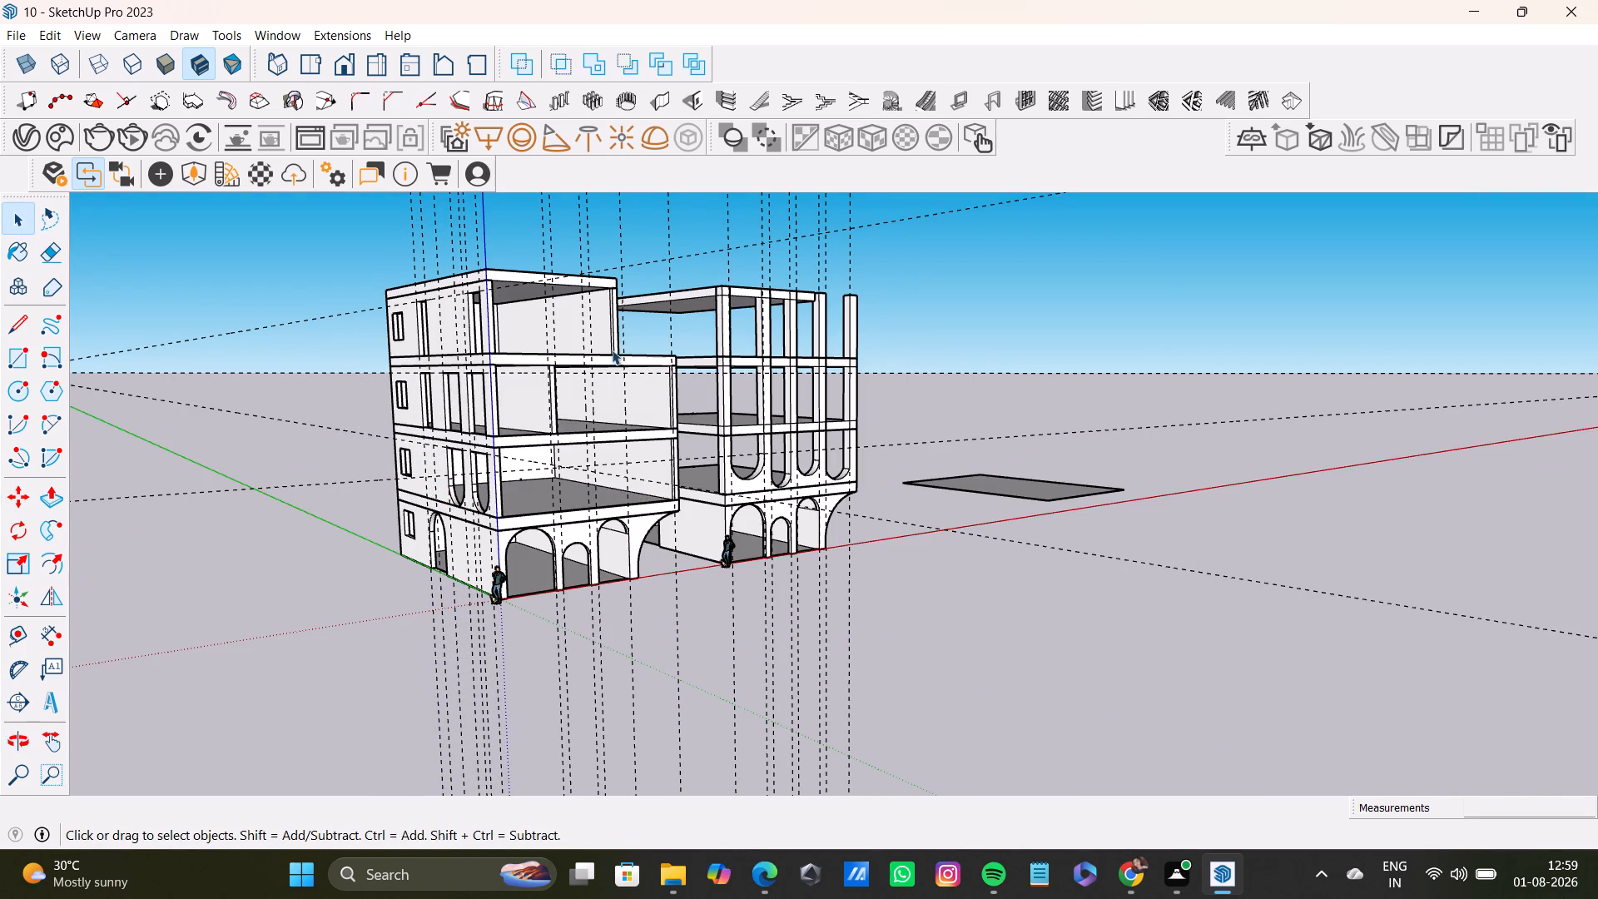
Move the first building's third-storey walls about 37' 3" across into the second building's frame at the same level.
triple_click(491, 386)
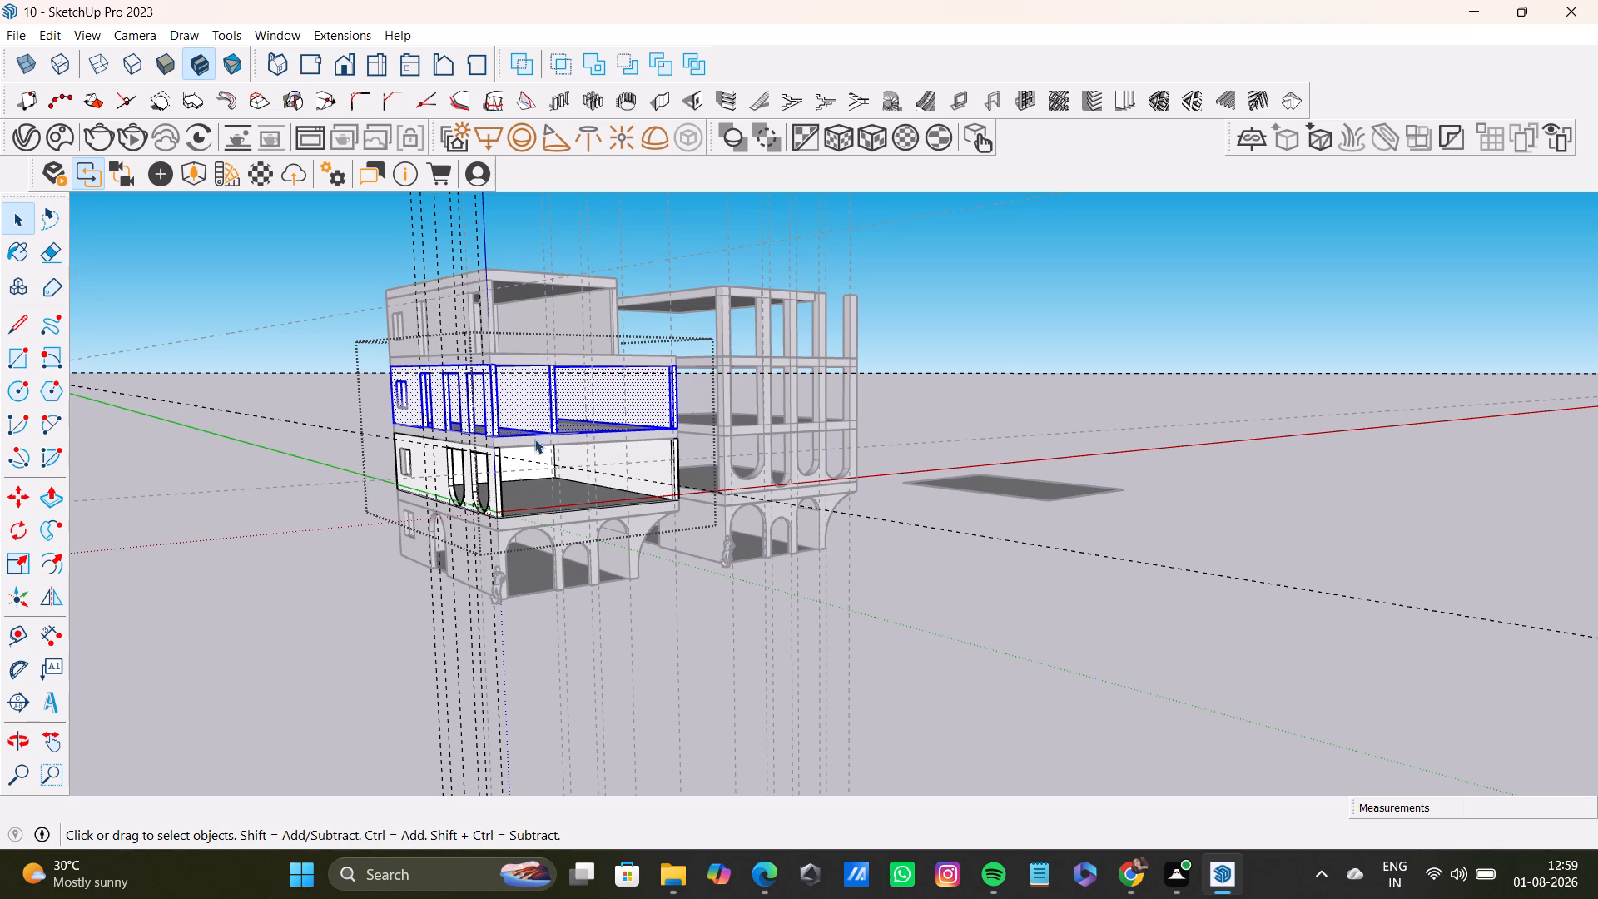
middle_click_drag(607, 453, 514, 486, "shift")
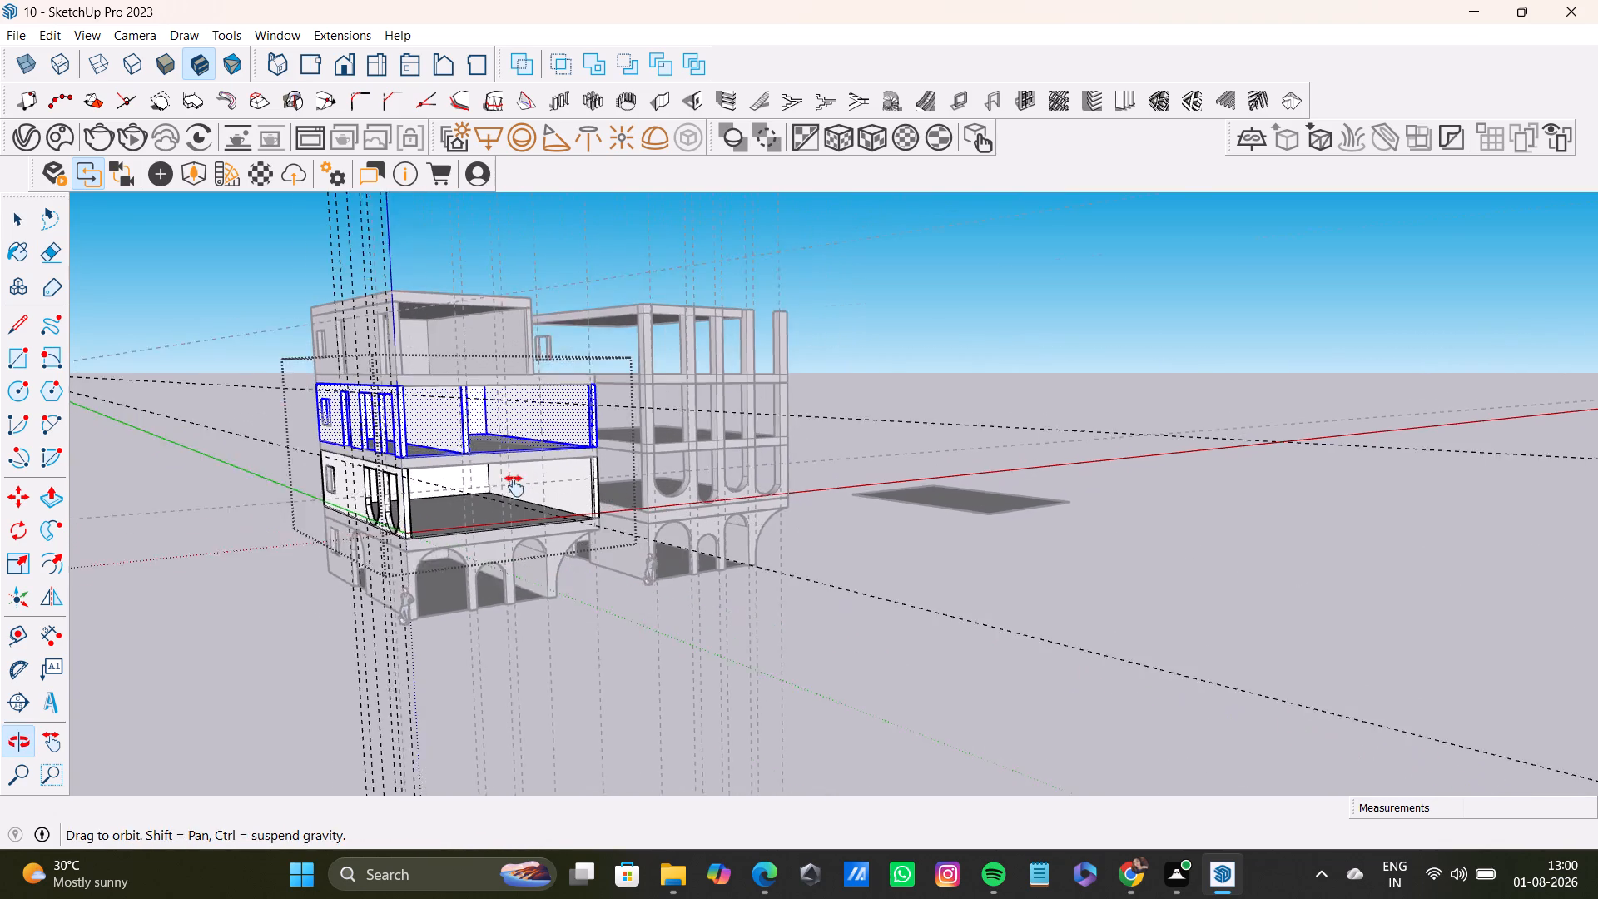
middle_click_drag(514, 486, 505, 498, "shift")
key("m")
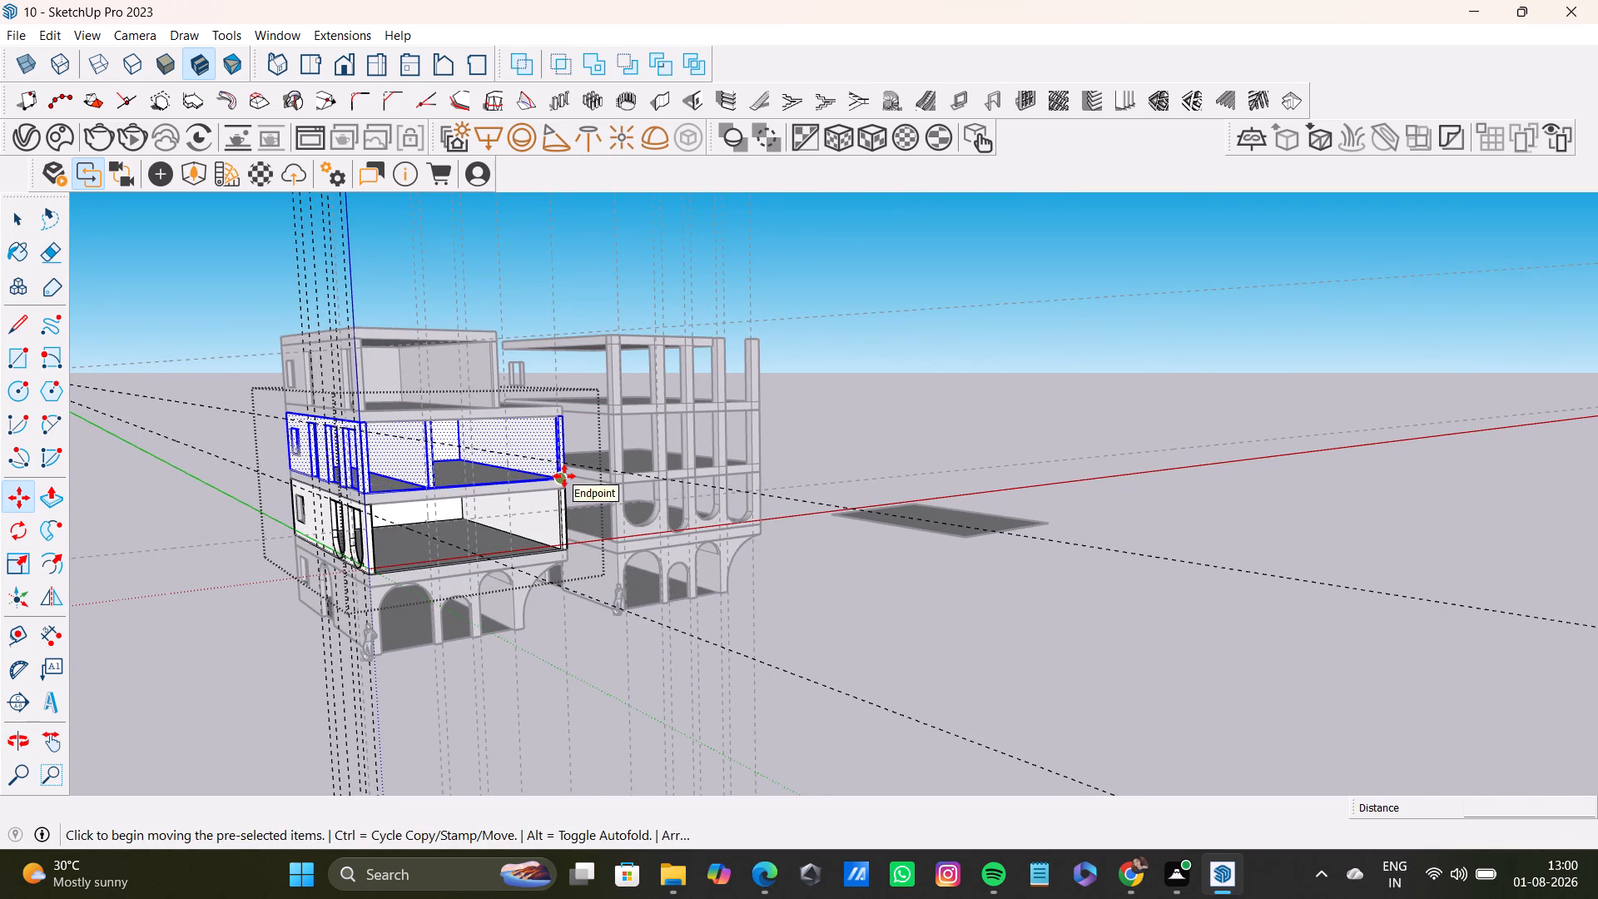
left_click(564, 476)
middle_click_drag(781, 472, 687, 493)
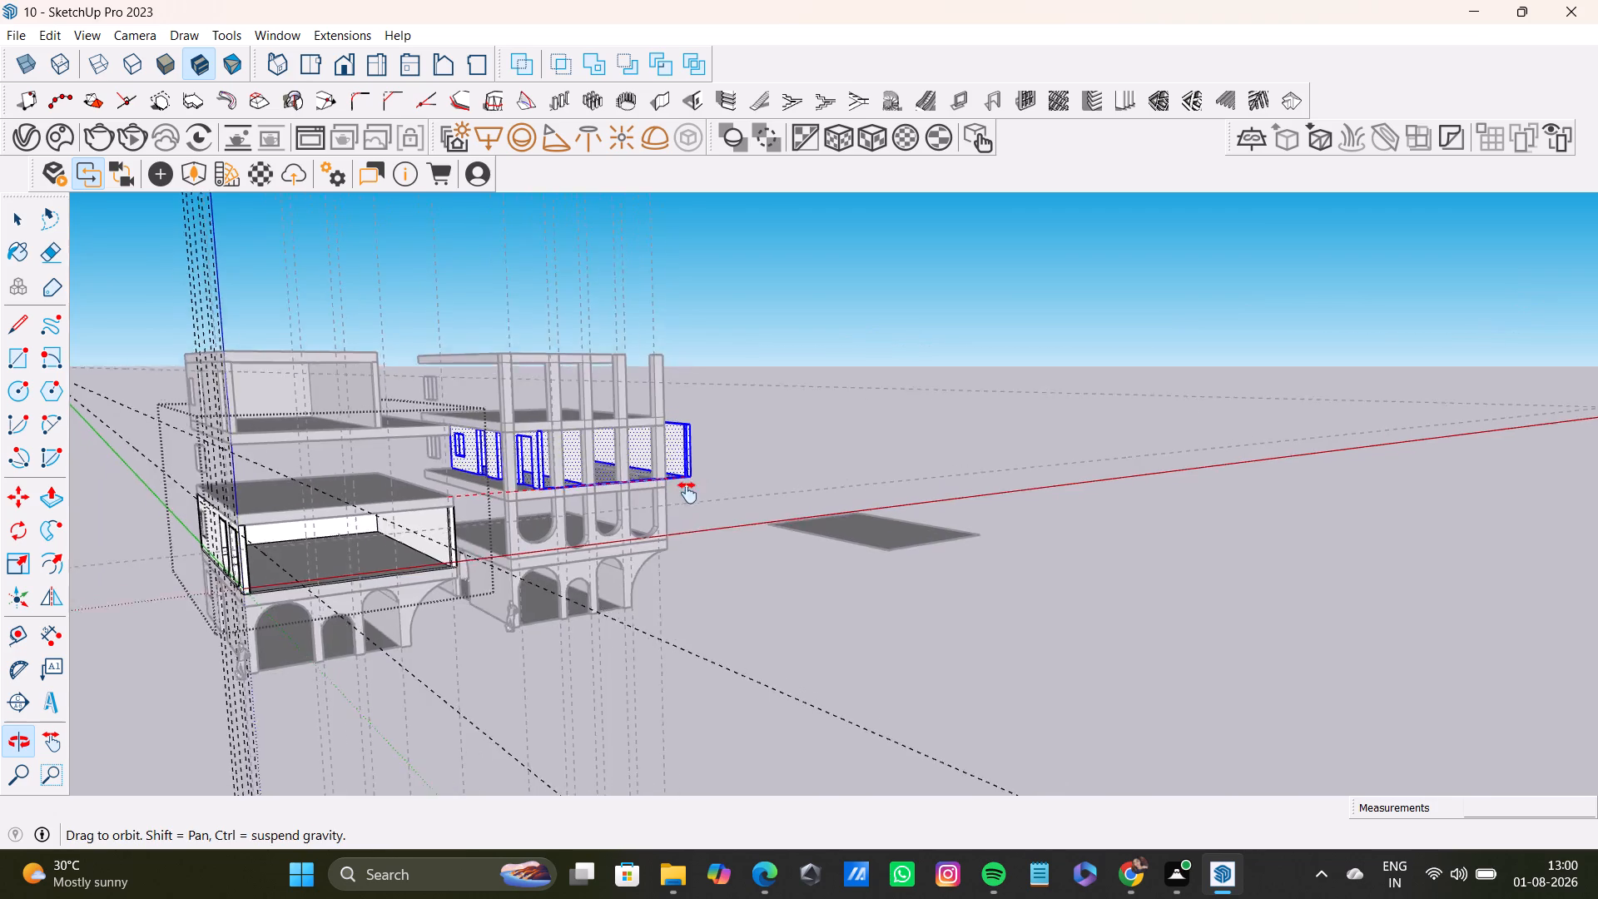
middle_click_drag(687, 493, 732, 547)
middle_click_drag(711, 608, 597, 567)
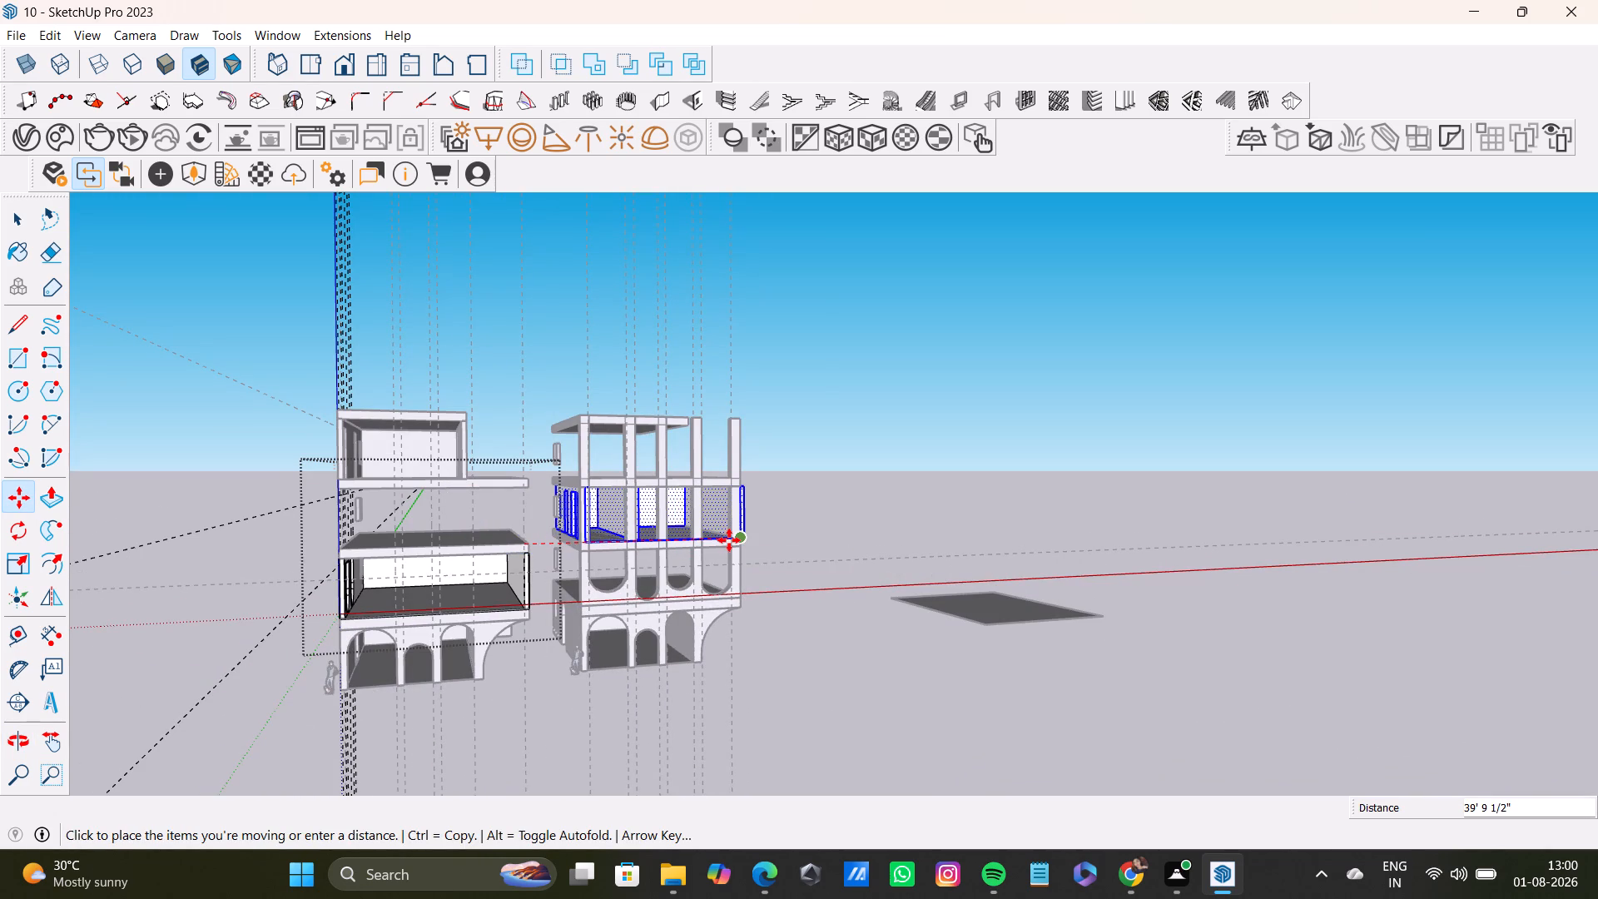
scroll(729, 539, "up", 18)
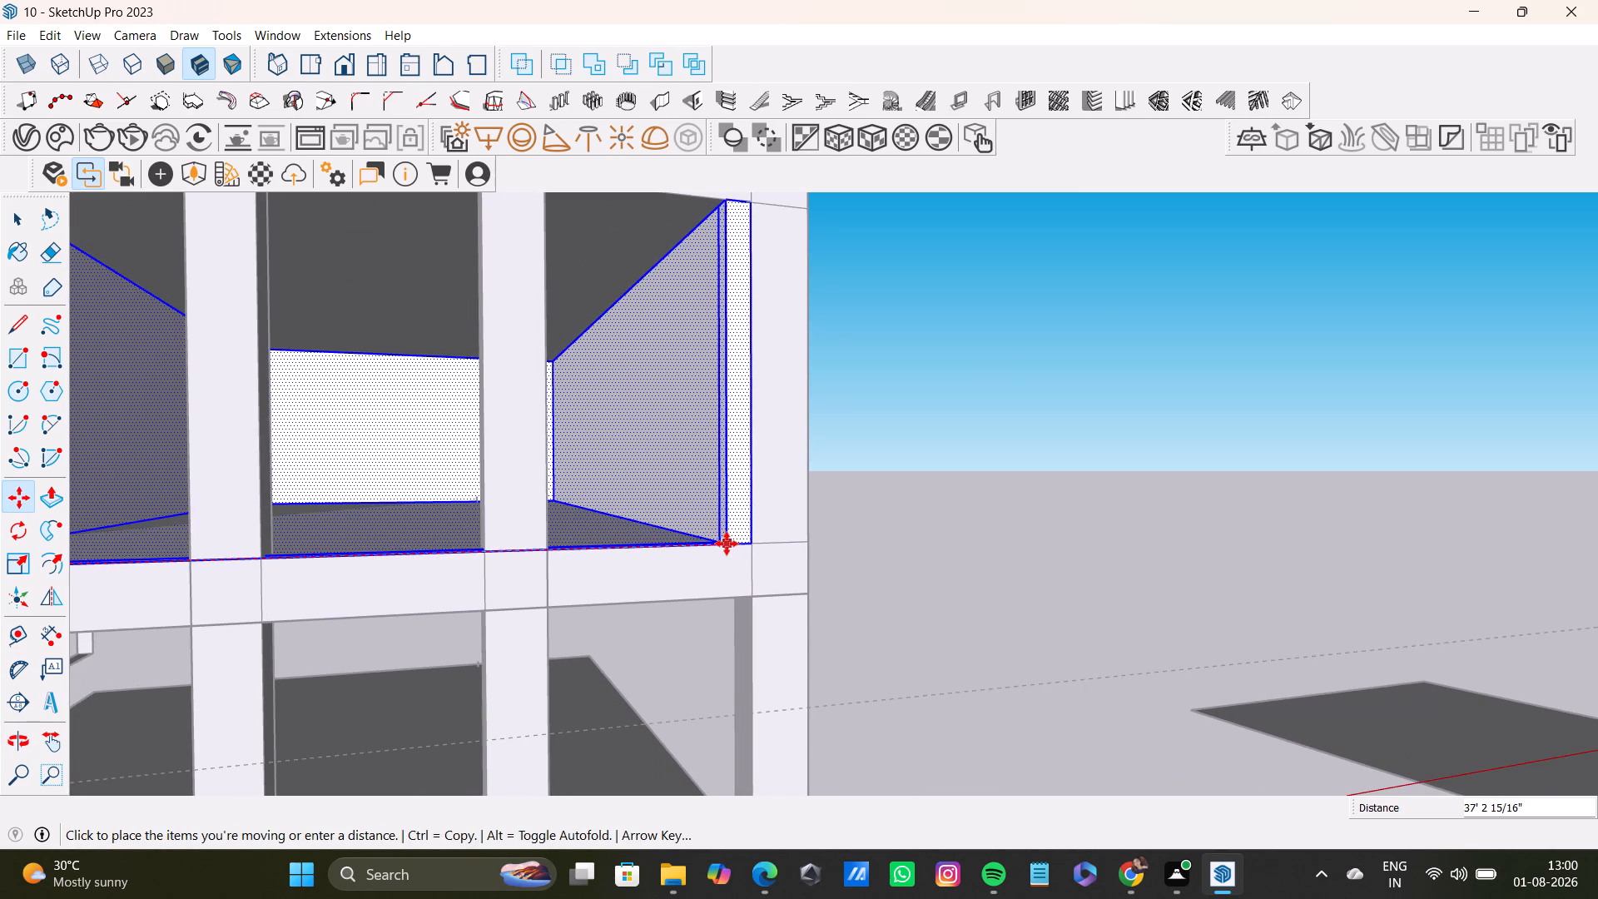
left_click(724, 544)
Nudge the moved third-storey walls along the front slab edge until they meet the second building's end column.
scroll(726, 544, "up", 5)
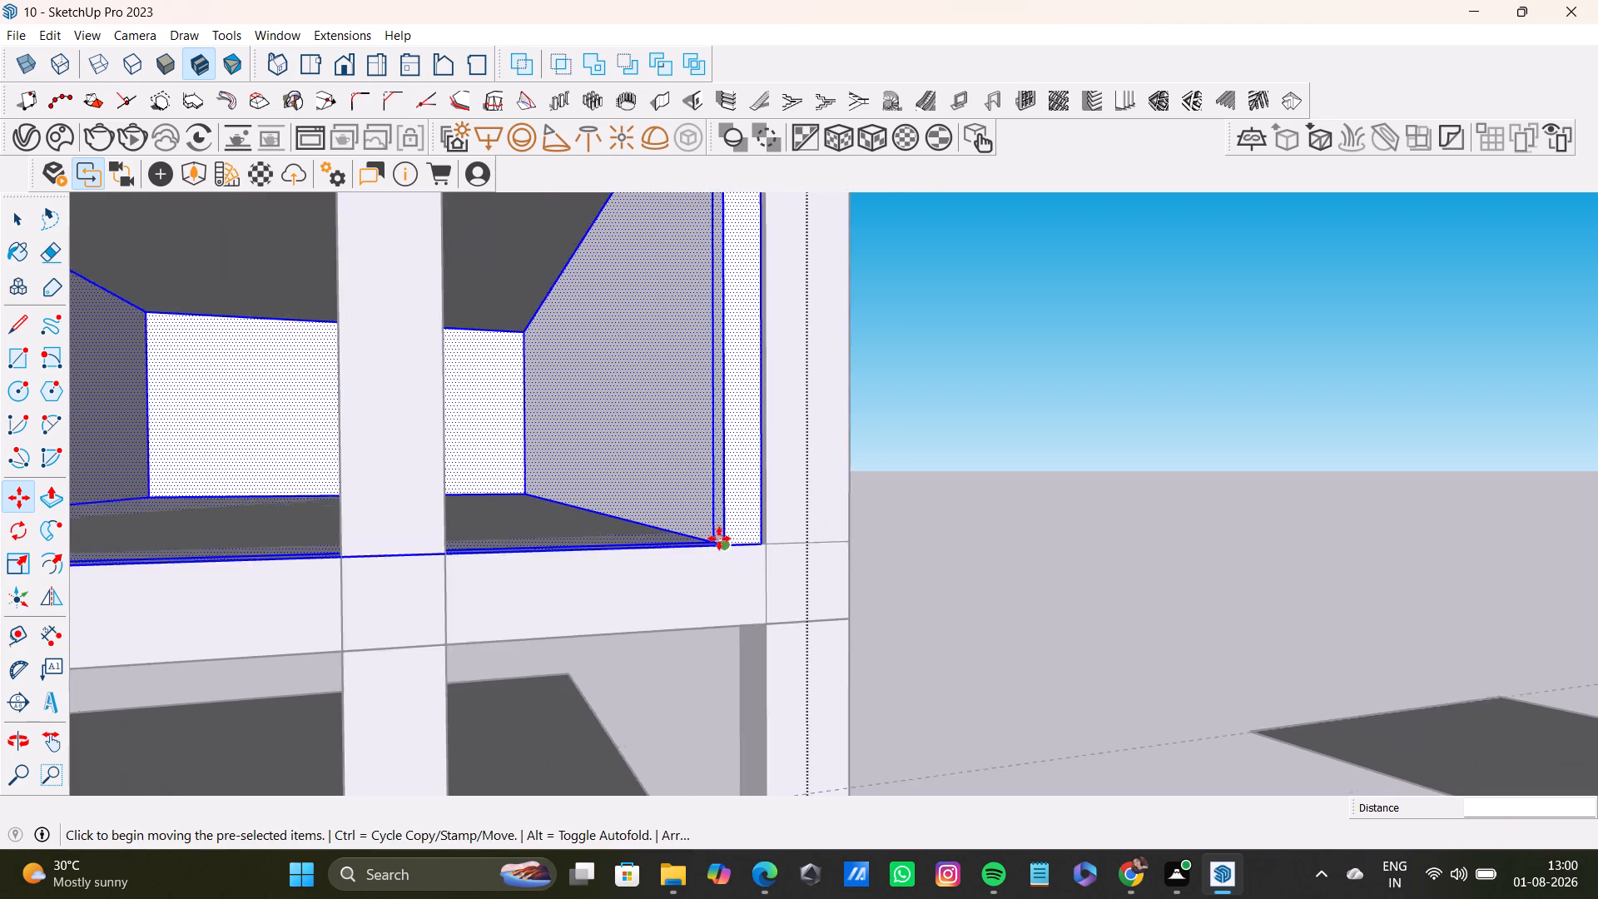
scroll(719, 539, "up", 11)
key("m")
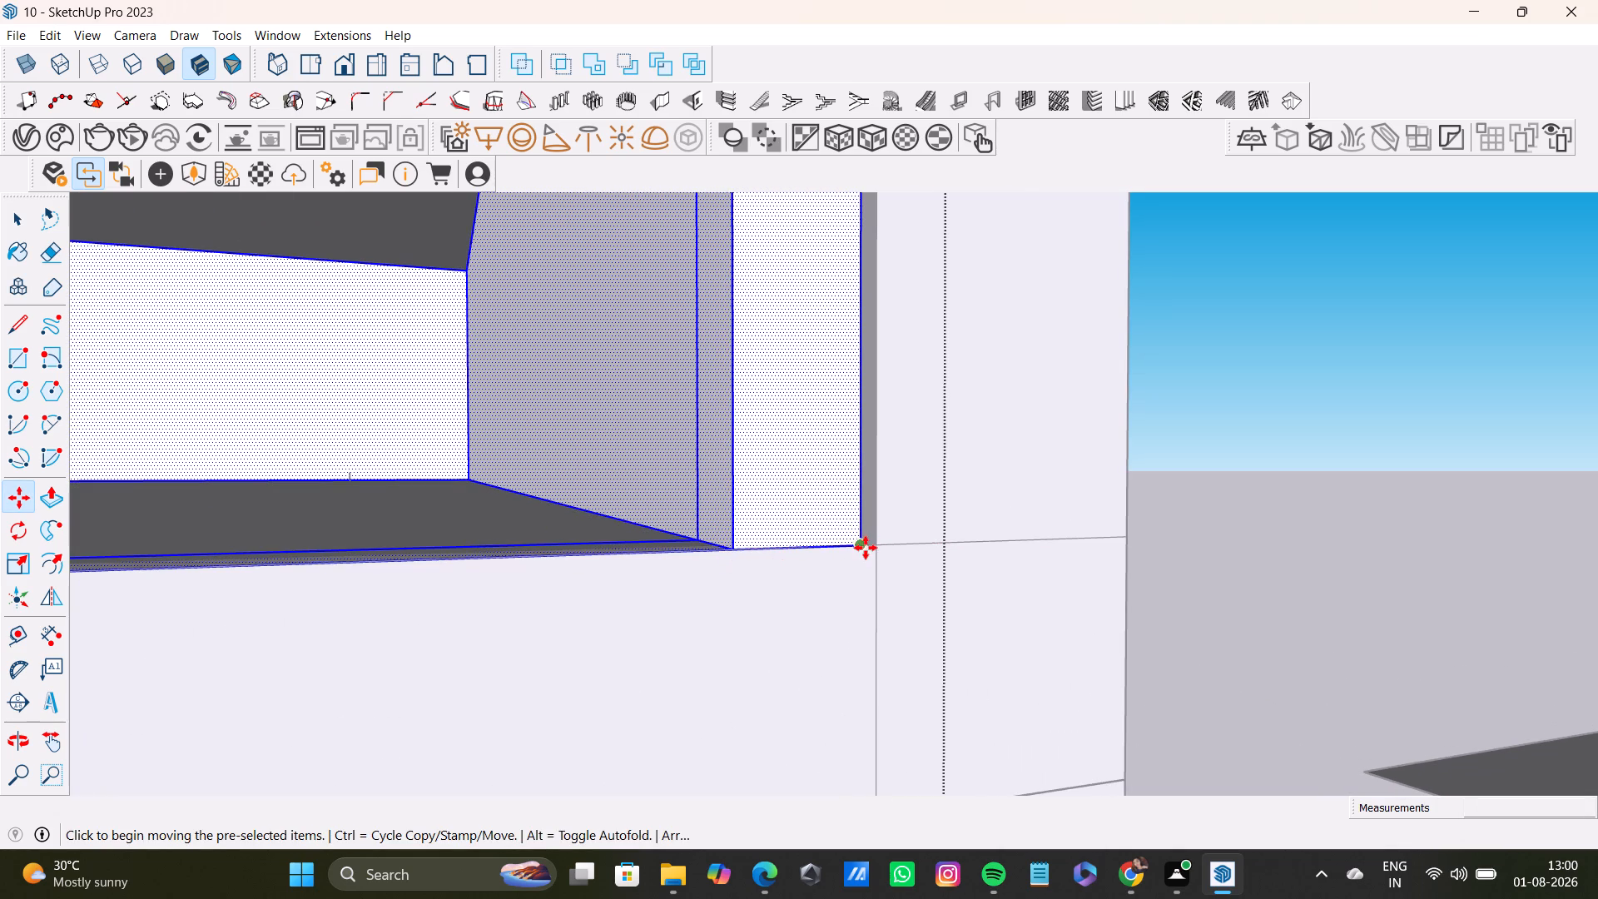
left_click(866, 548)
left_click(877, 544)
Examine how the moved third-storey walls fit between the second building's slabs and columns from the front and side.
scroll(551, 489, "down", 11)
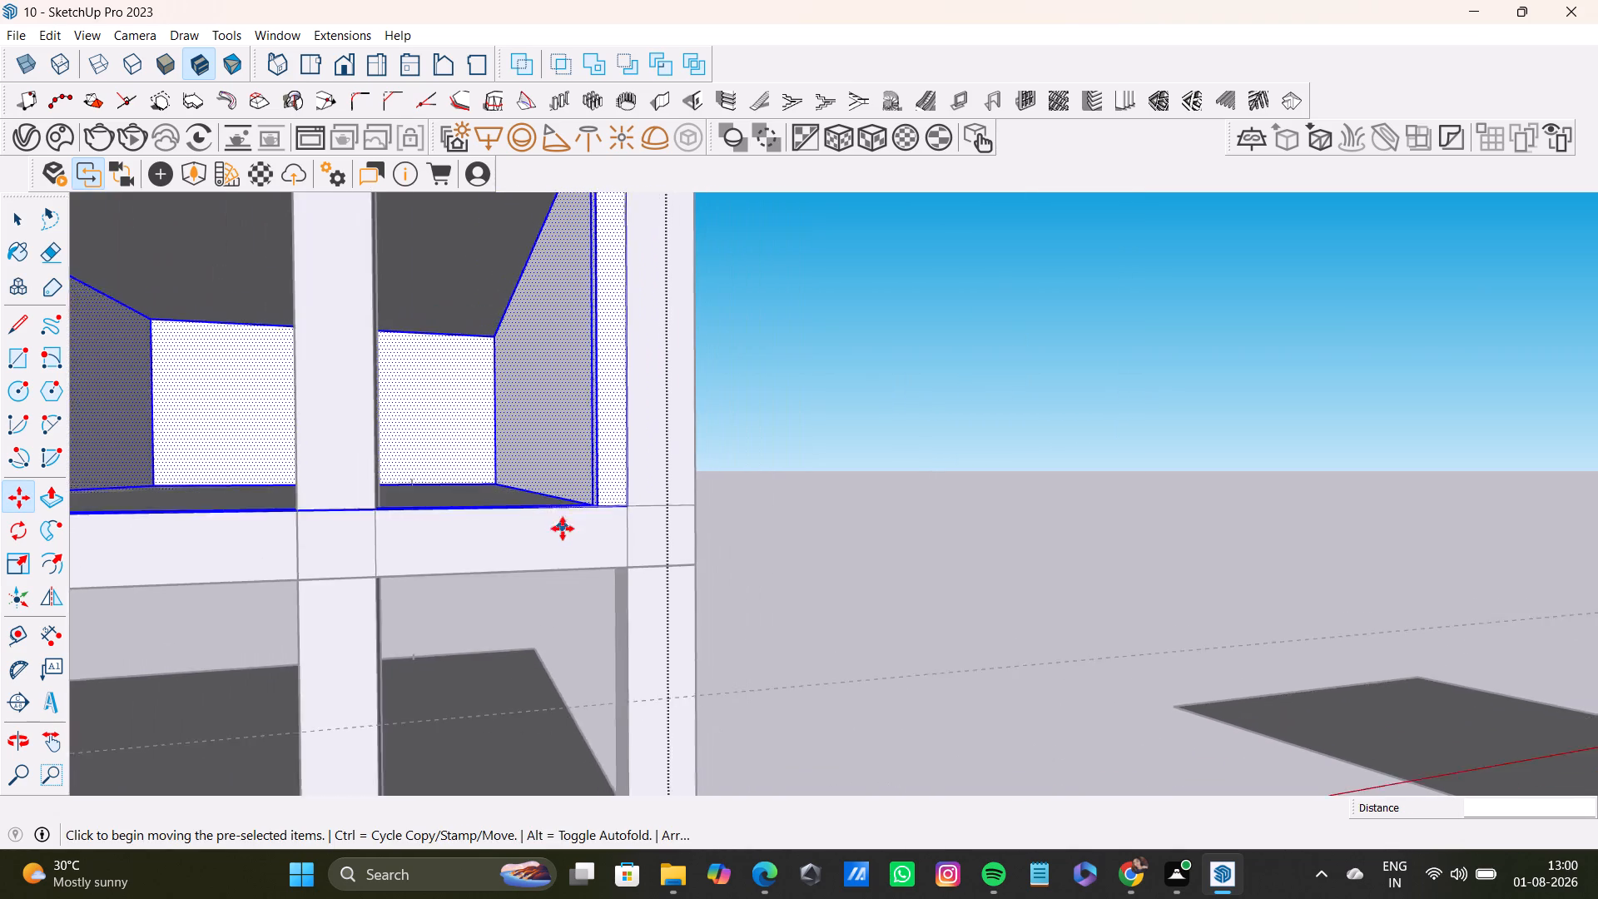
scroll(563, 529, "down", 13)
middle_click_drag(226, 569, 311, 569)
scroll(309, 569, "down", 1)
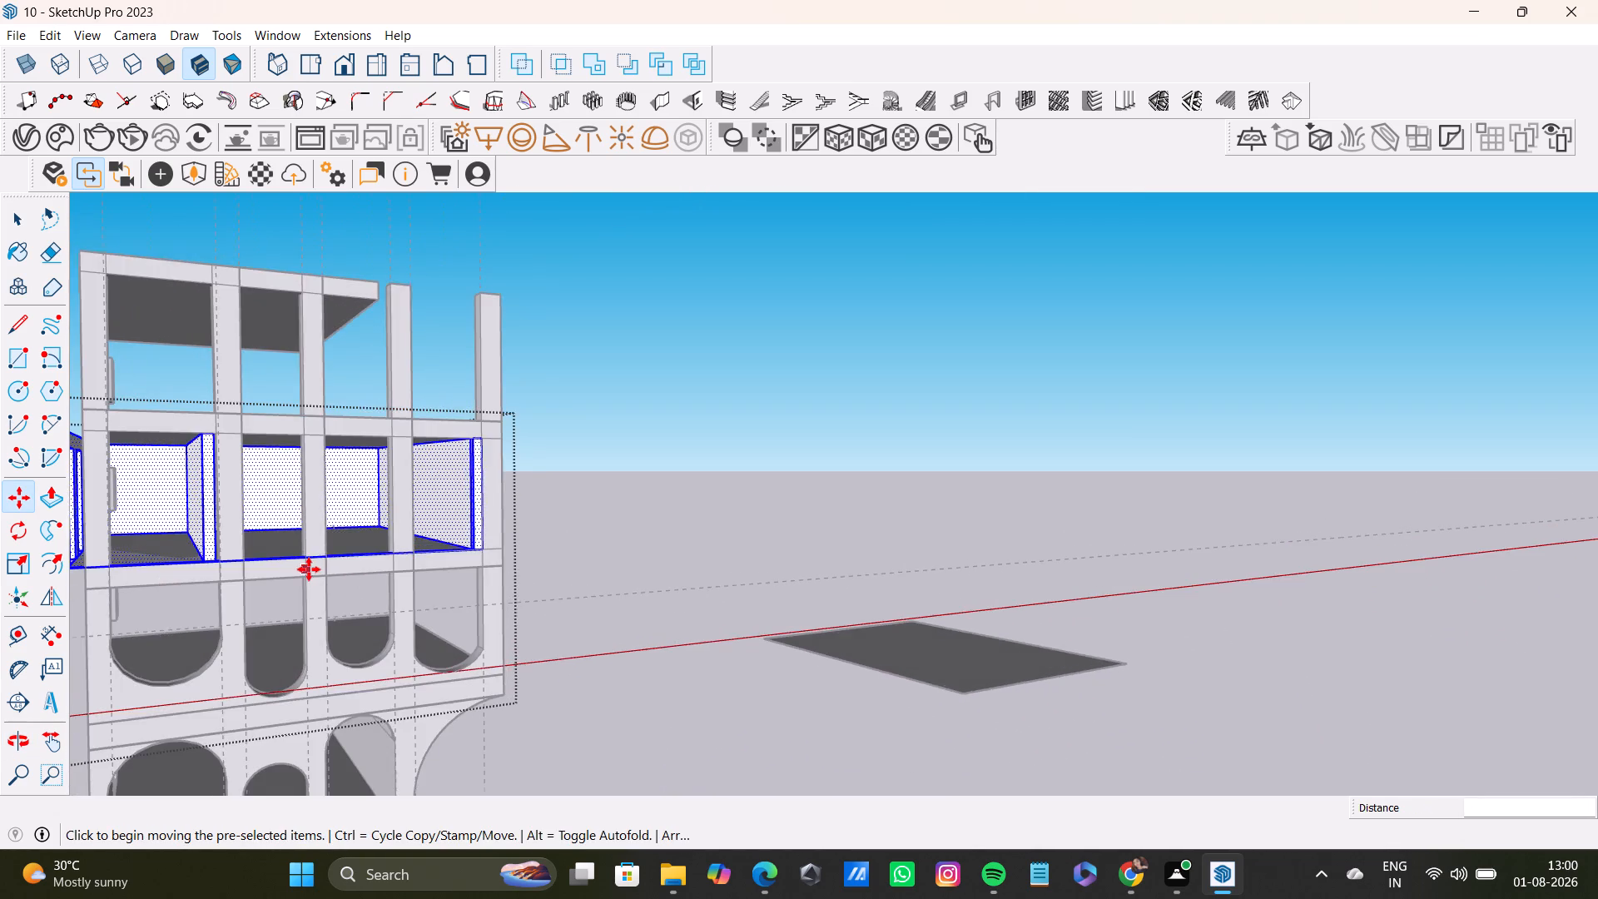
scroll(309, 569, "down", 7)
middle_click_drag(285, 574, 498, 562, "shift")
scroll(450, 574, "up", 2)
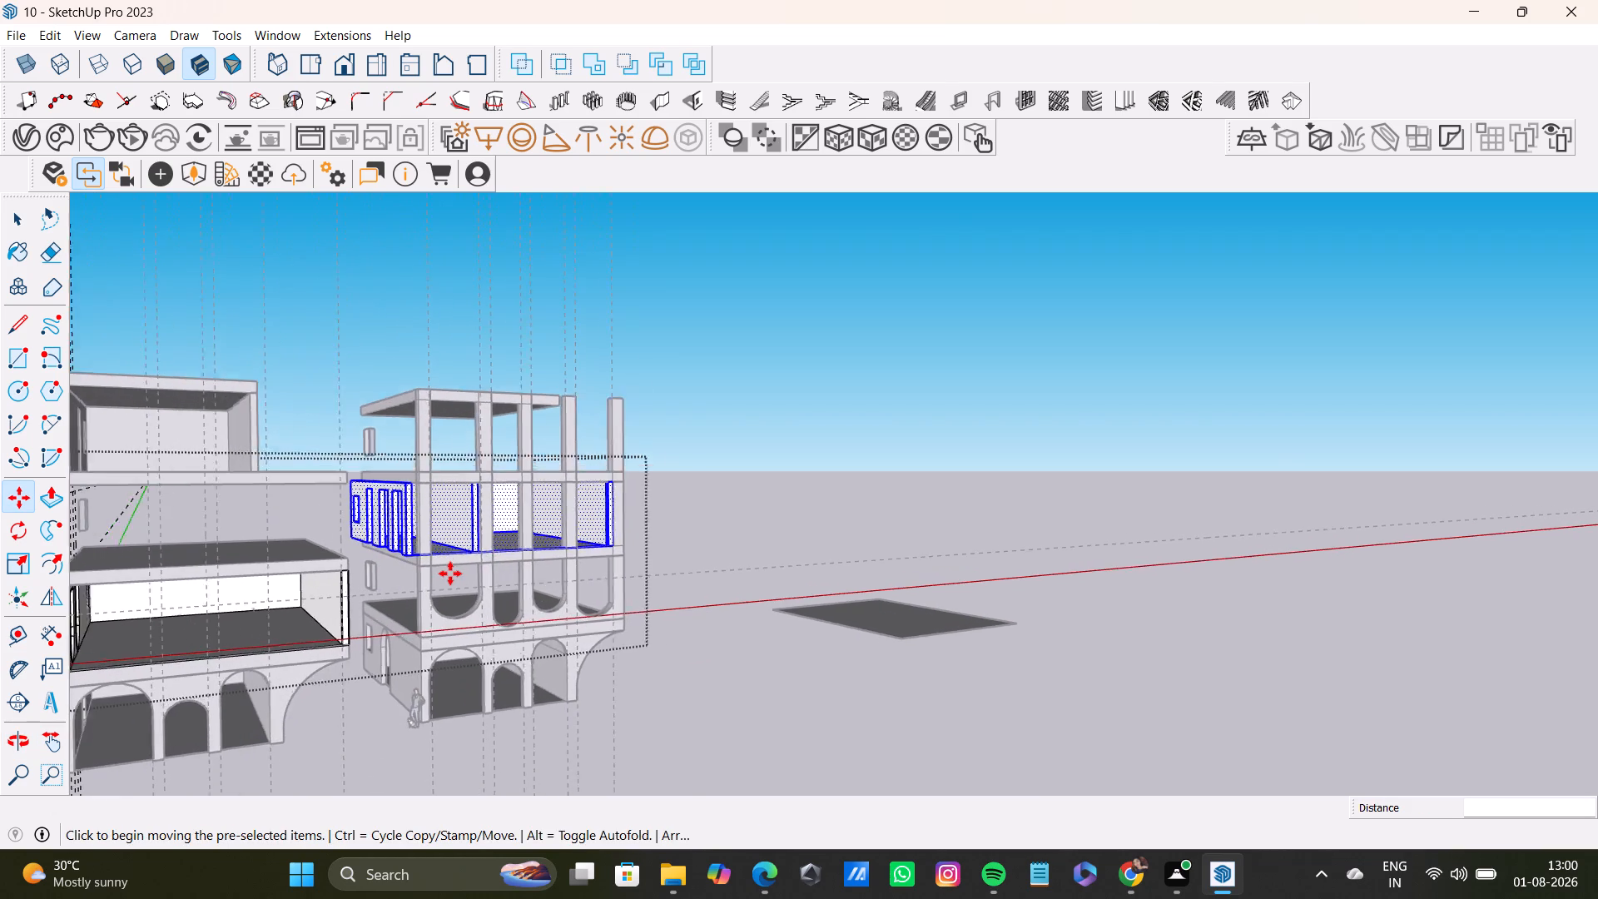
scroll(450, 574, "up", 5)
middle_click_drag(405, 571, 335, 692)
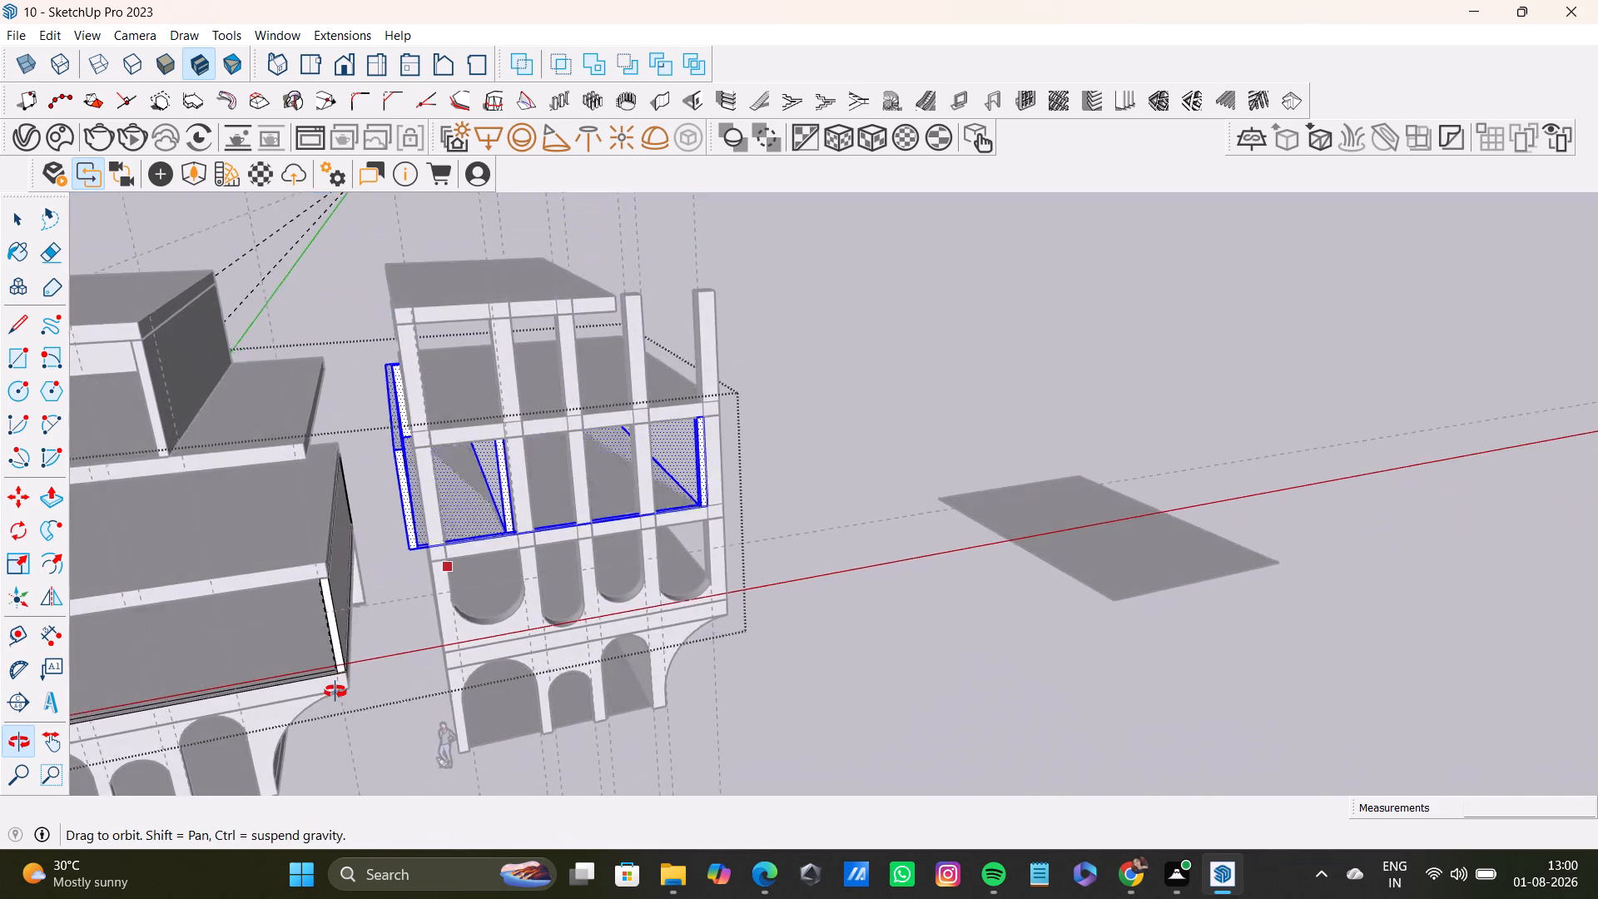
middle_click_drag(335, 692, 337, 595)
middle_click_drag(662, 529, 274, 547)
middle_click_drag(721, 504, 707, 504)
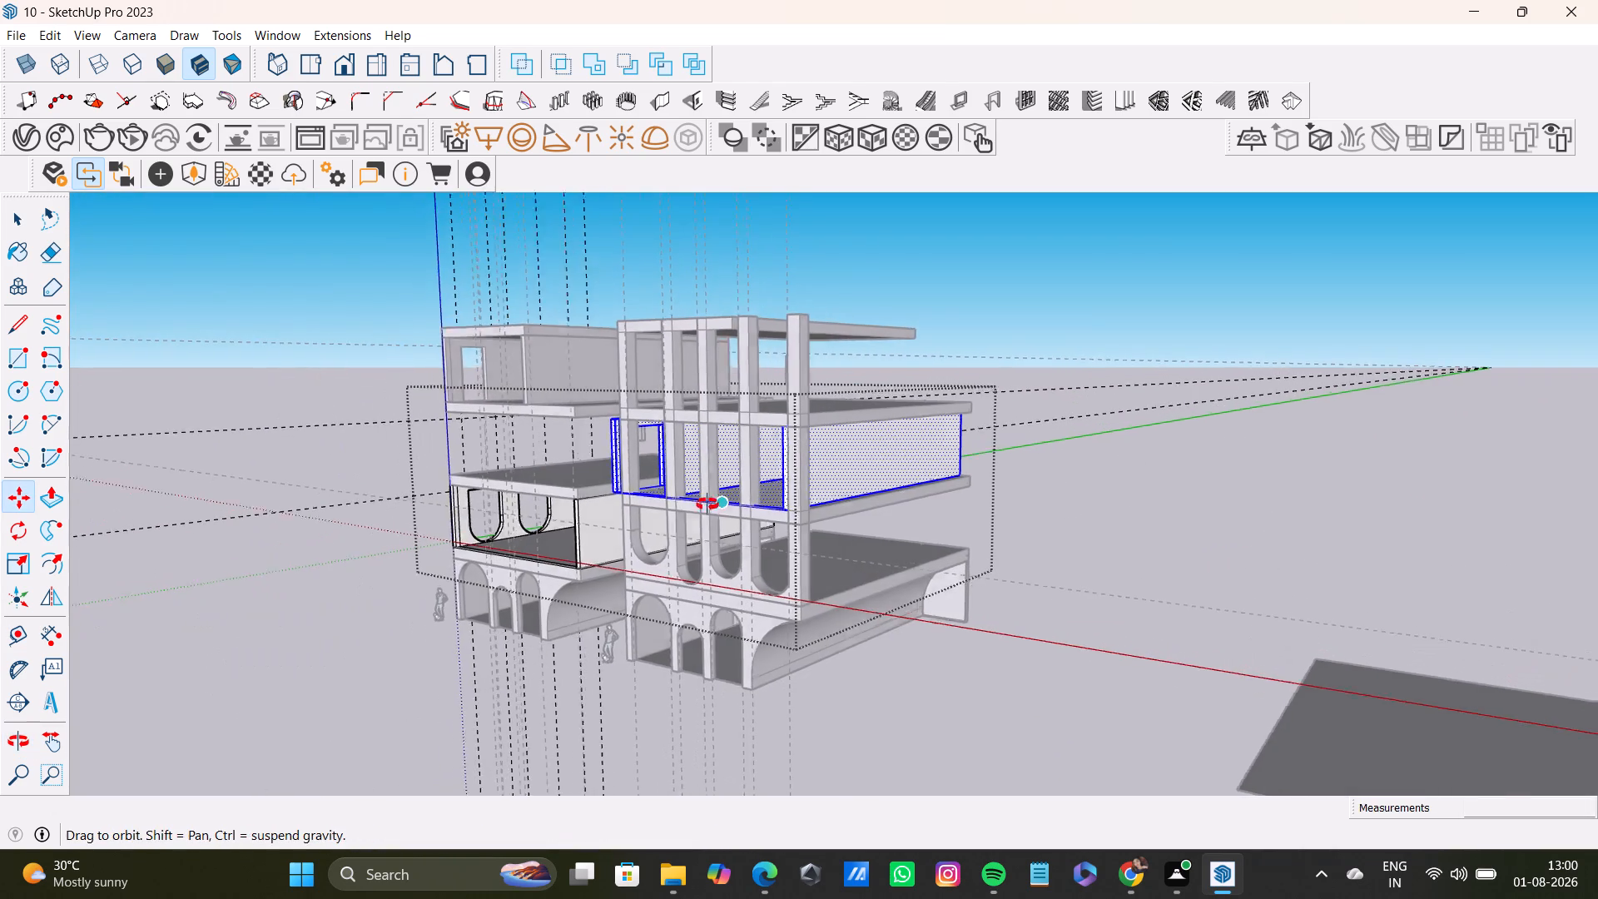
middle_click_drag(707, 504, 799, 509)
left_click(820, 514)
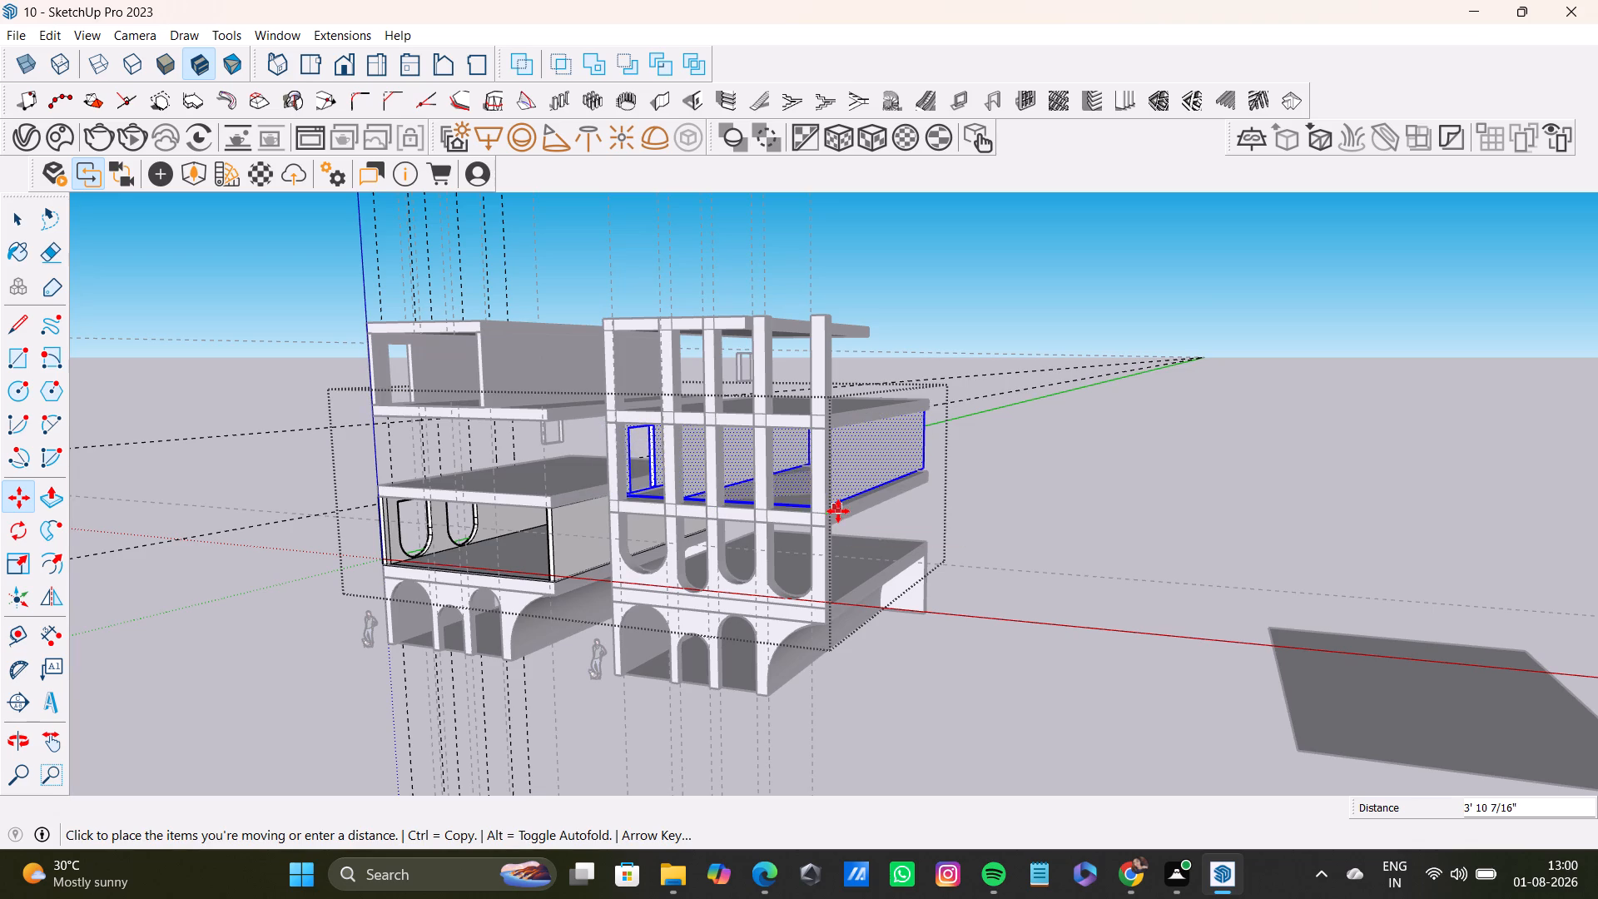
key("space")
Move the third-storey walls about 1' 9" to align with the second building's outer slab corner, and leave the group.
scroll(820, 525, "up", 7)
middle_click_drag(831, 505, 697, 465)
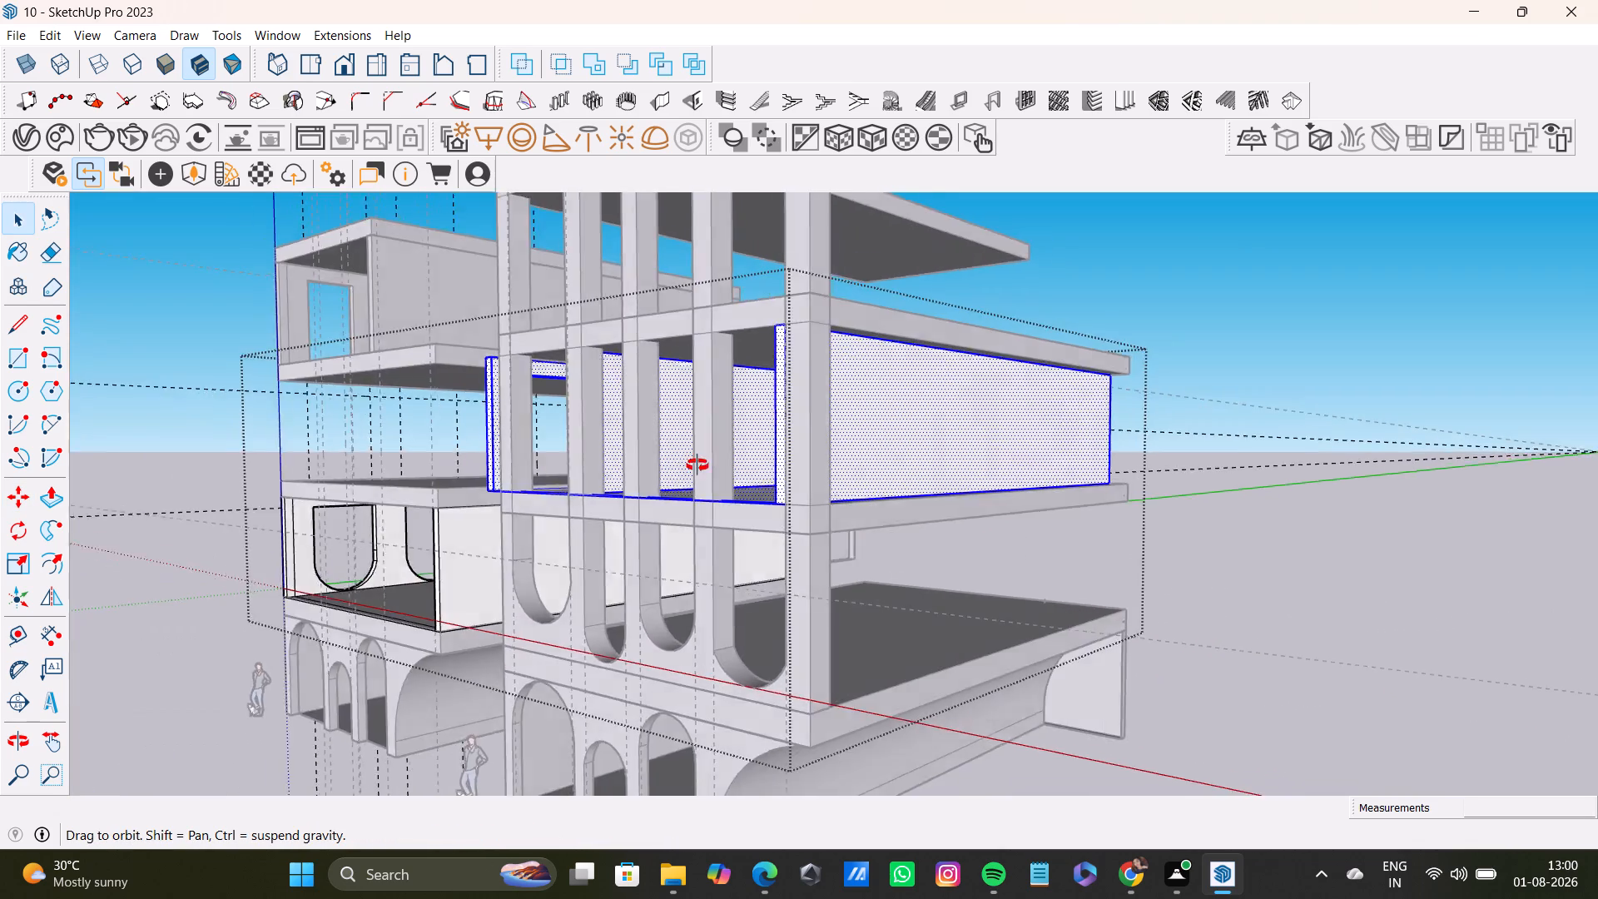
middle_click_drag(697, 465, 672, 569)
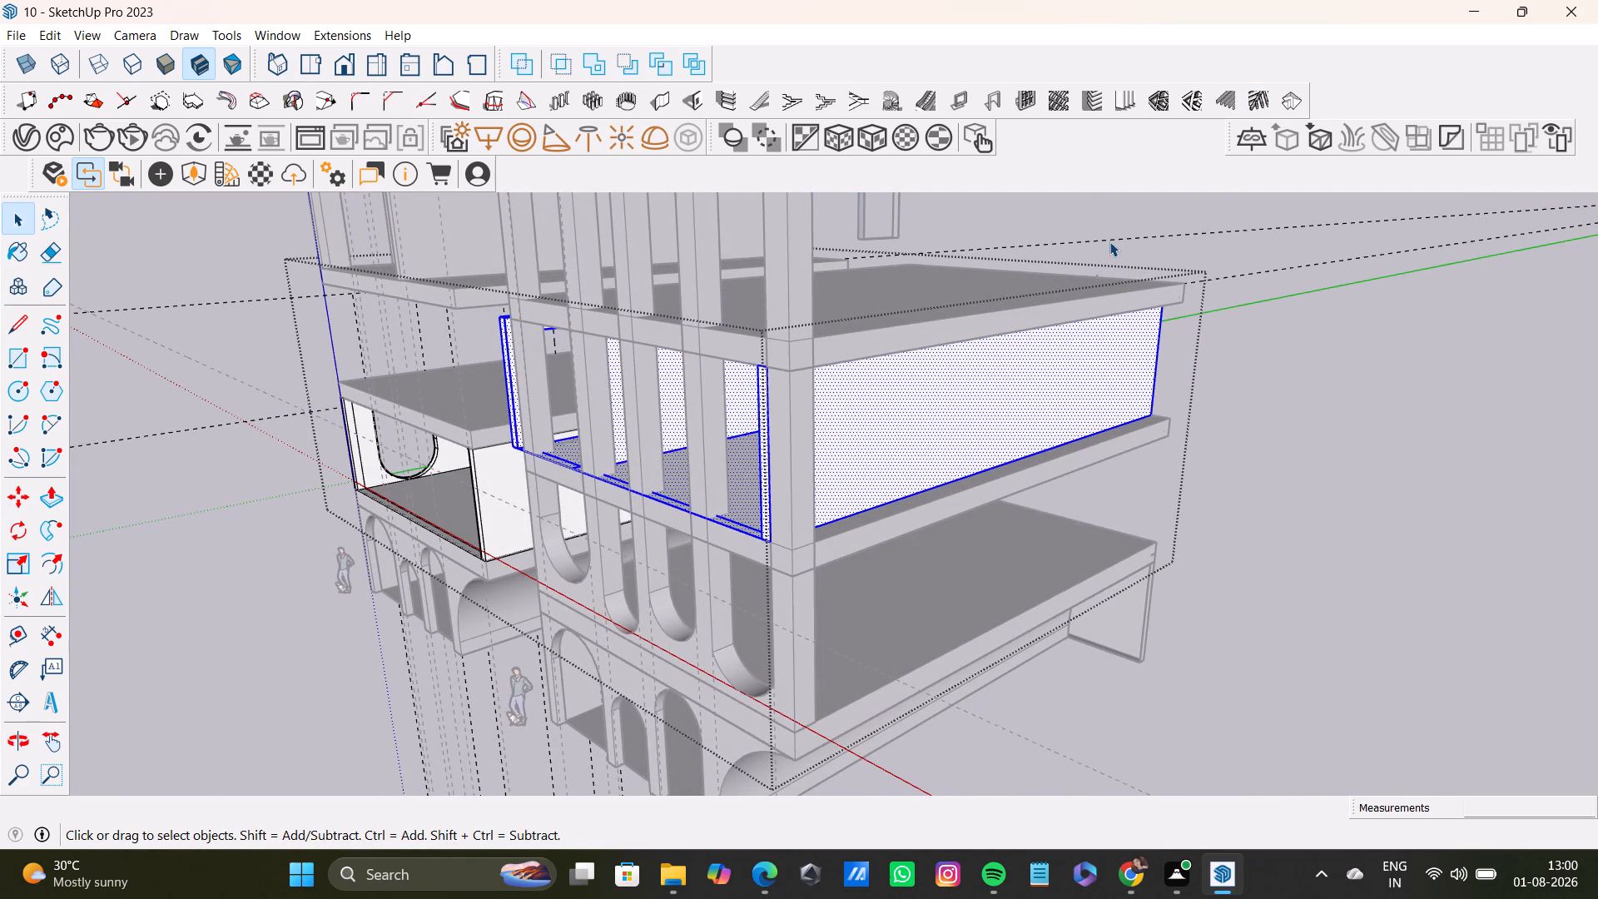
key("m")
left_click(1157, 413)
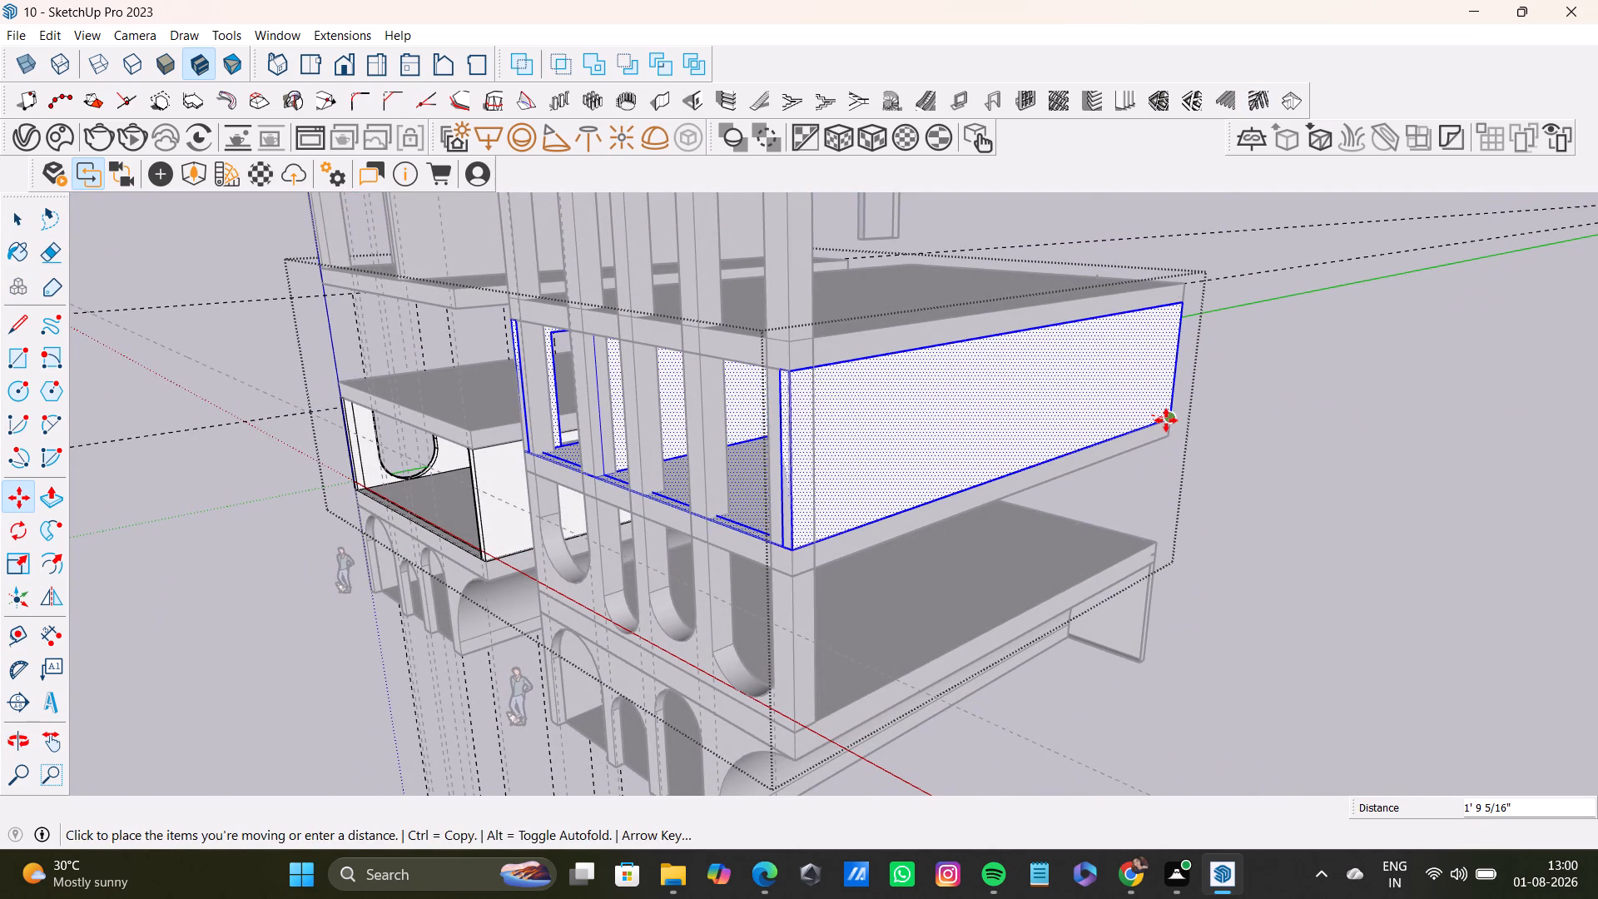
left_click(1166, 420)
key("space")
scroll(706, 550, "down", 4)
middle_click_drag(672, 542, 941, 458)
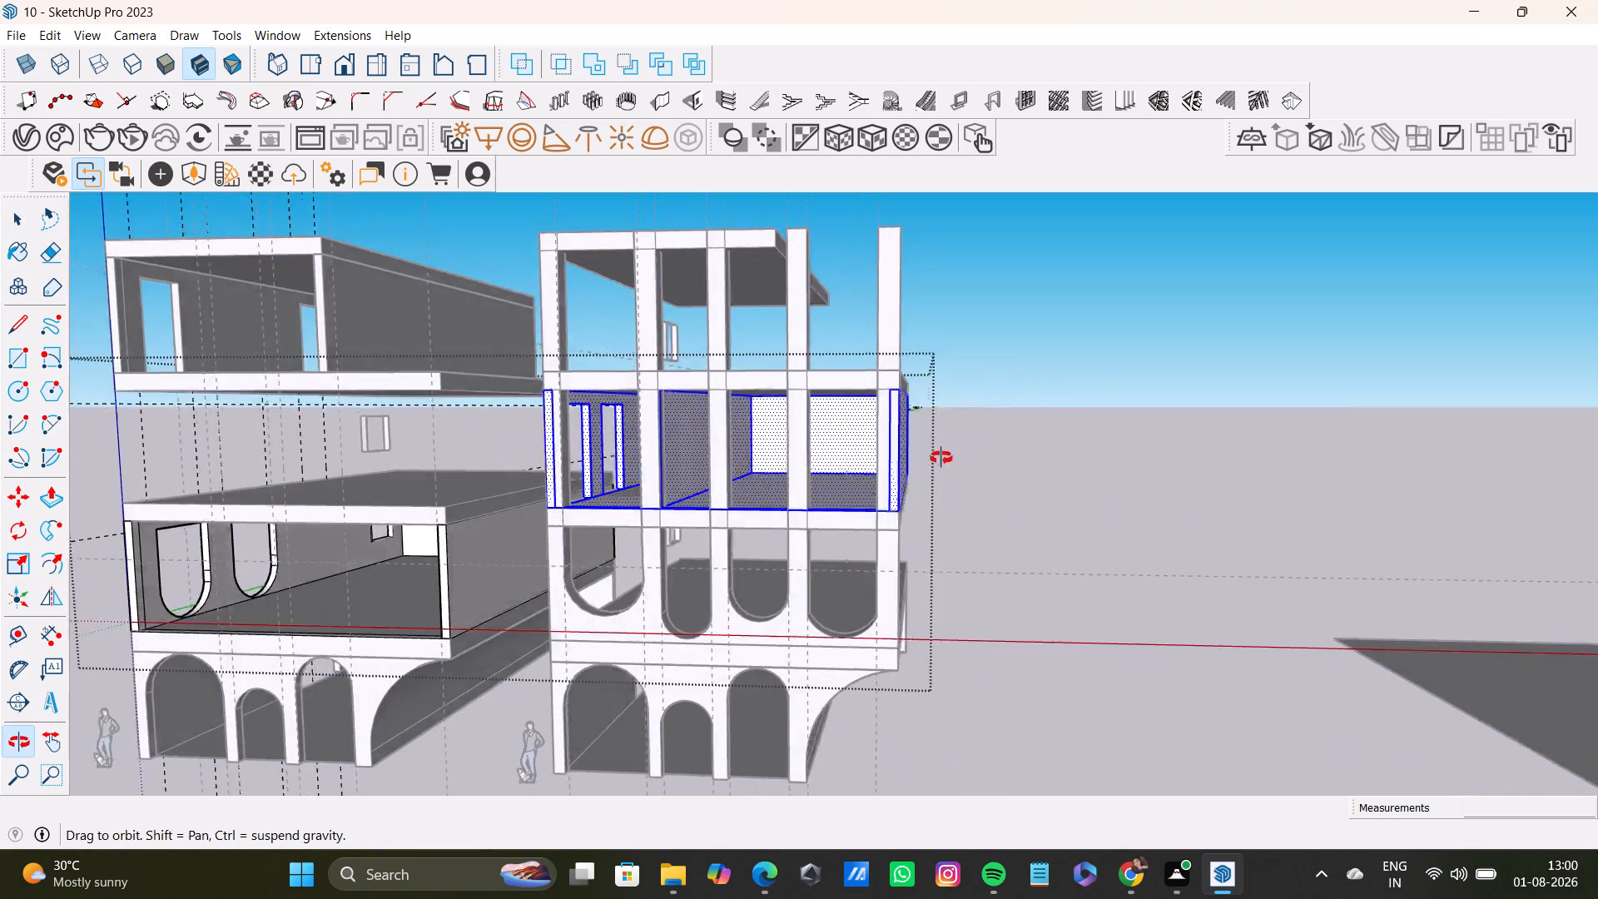
middle_click_drag(941, 458, 976, 449)
left_click(1041, 452)
Move the first building's second-storey walls about 39' 1/2" onto the second building's matching slab at its outer front corner, and leave the group.
middle_click_drag(659, 579, 798, 440)
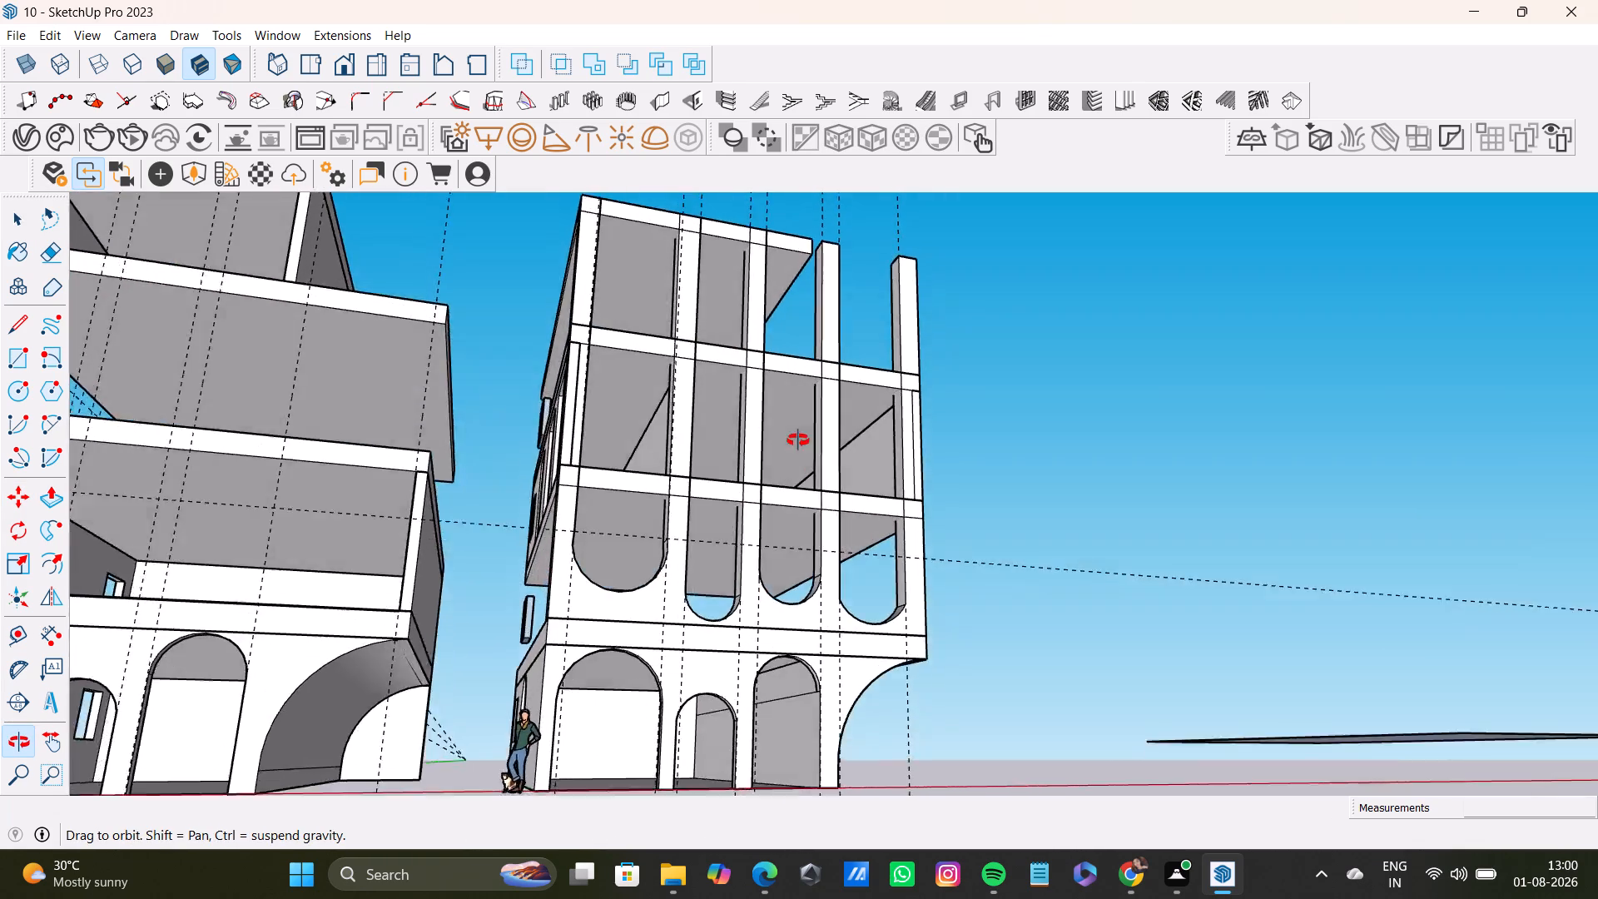
middle_click_drag(798, 440, 755, 599)
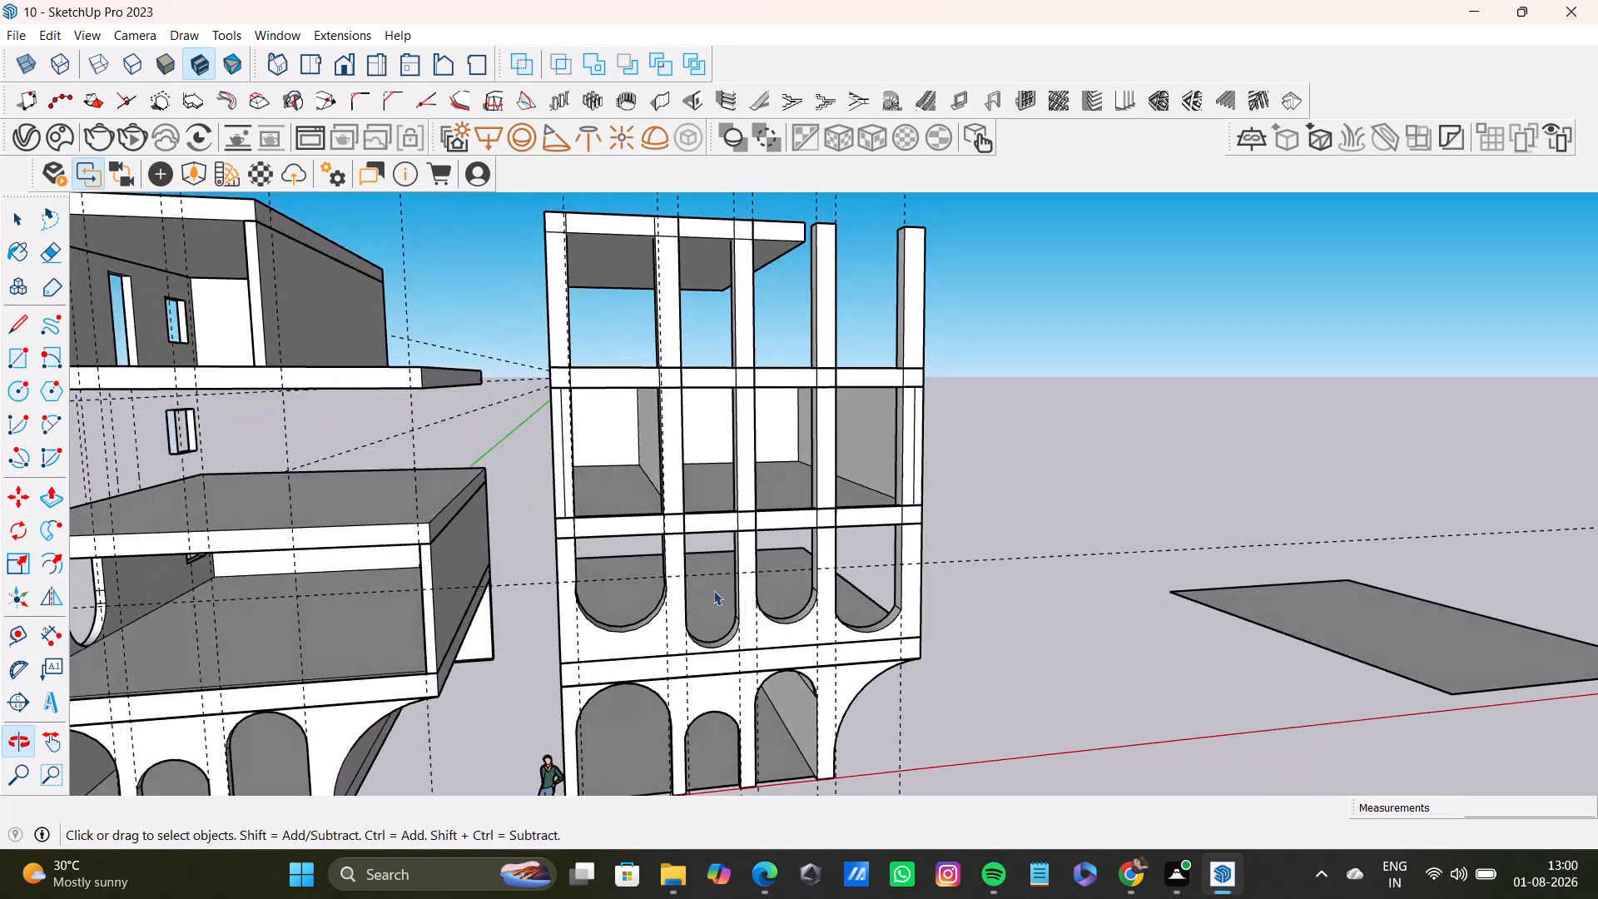
scroll(712, 589, "down", 4)
middle_click_drag(584, 604, 629, 539)
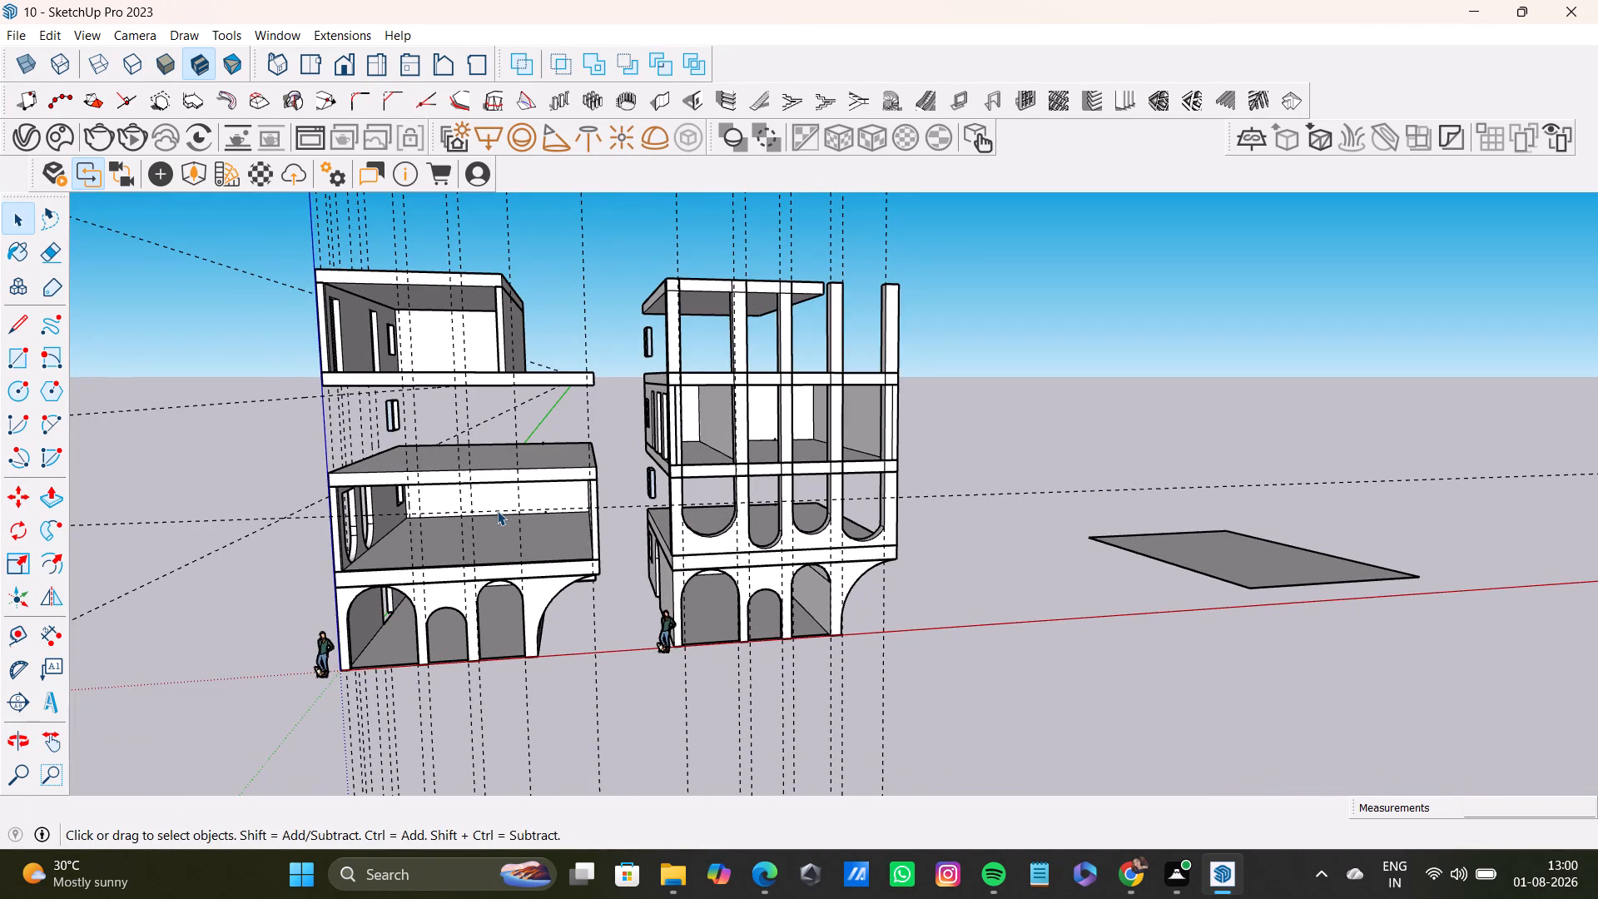
triple_click(505, 519)
double_click(505, 519)
left_click(499, 515)
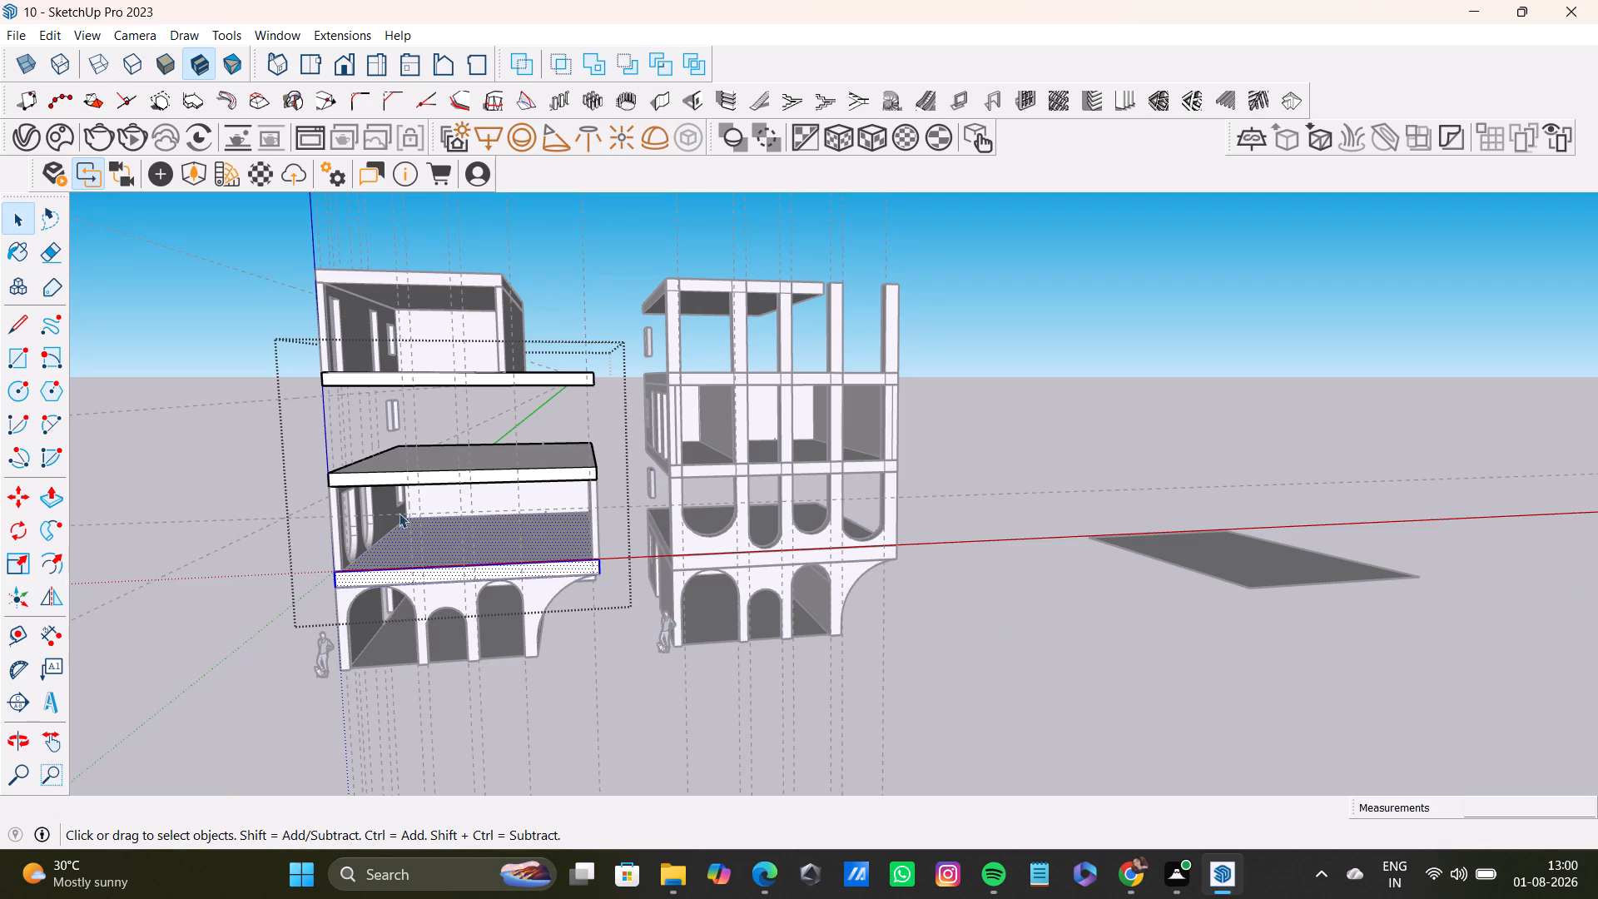
triple_click(375, 513)
double_click(380, 517)
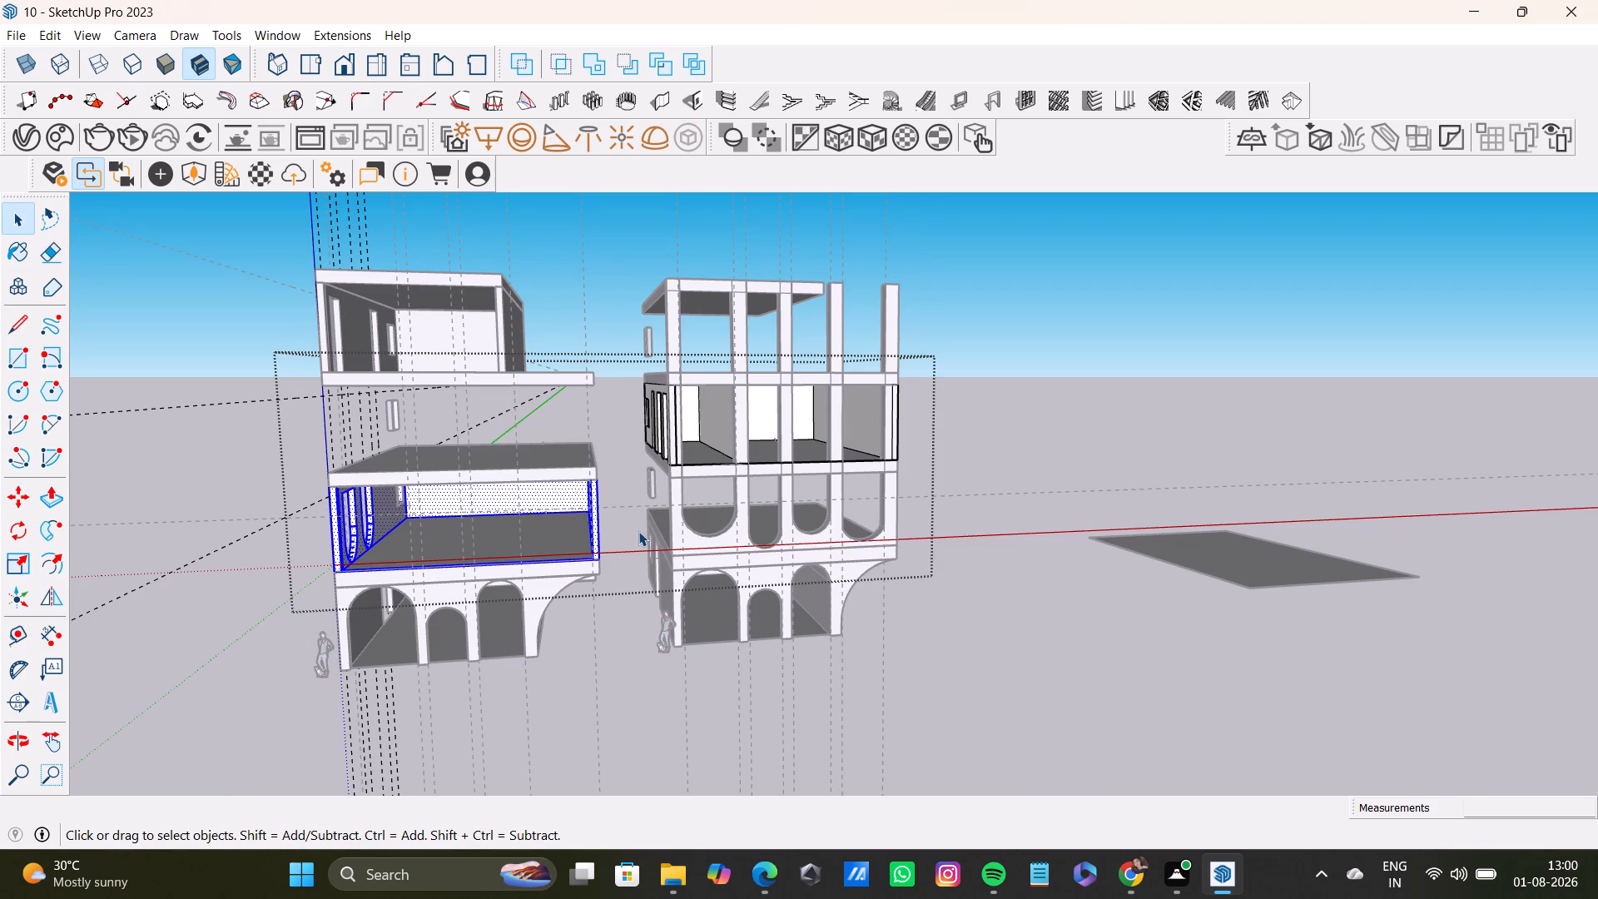
key("m")
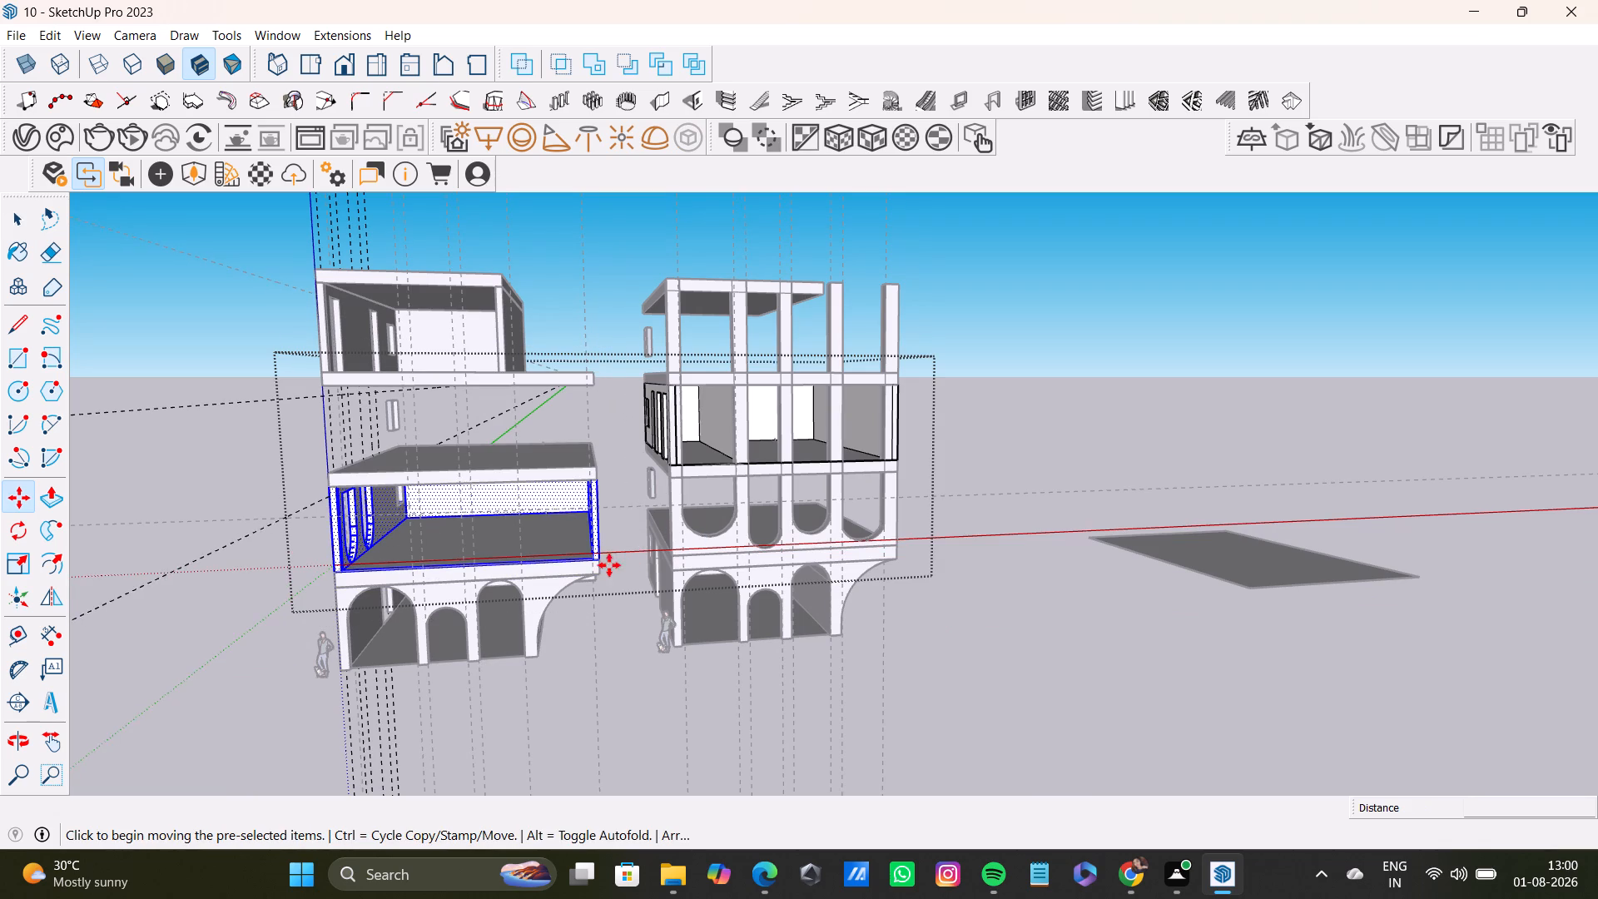
left_click(601, 560)
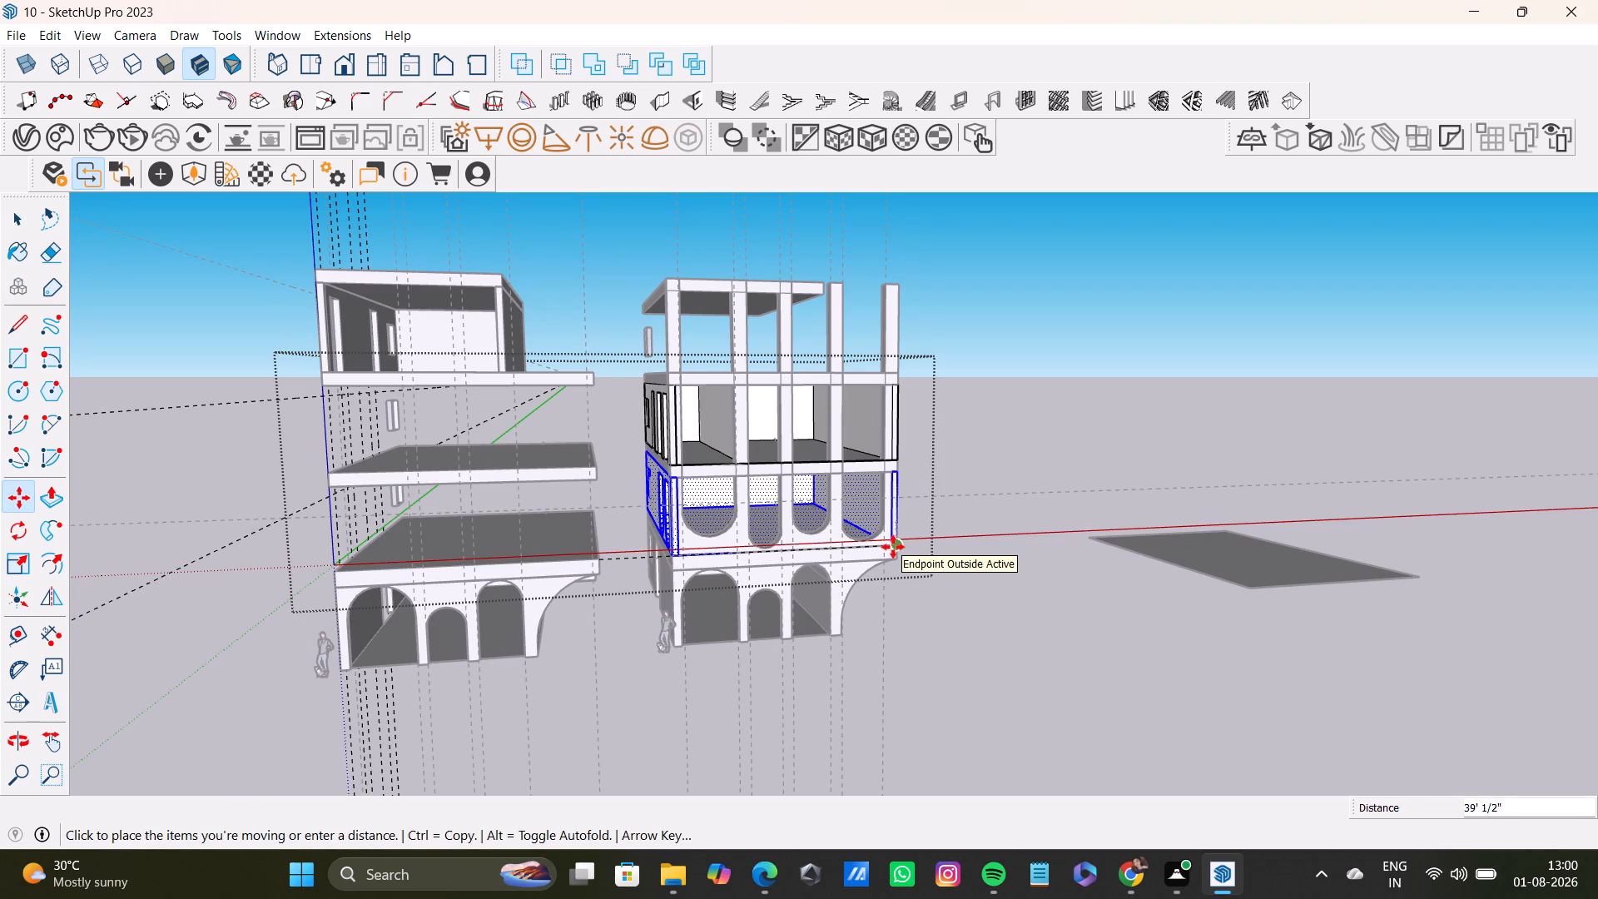
left_click(893, 547)
key("space")
left_click(1062, 560)
Examine the second building's relocated second- and third-storey walls and their joints with the facade frame from several angles.
middle_click_drag(1063, 595, 969, 563)
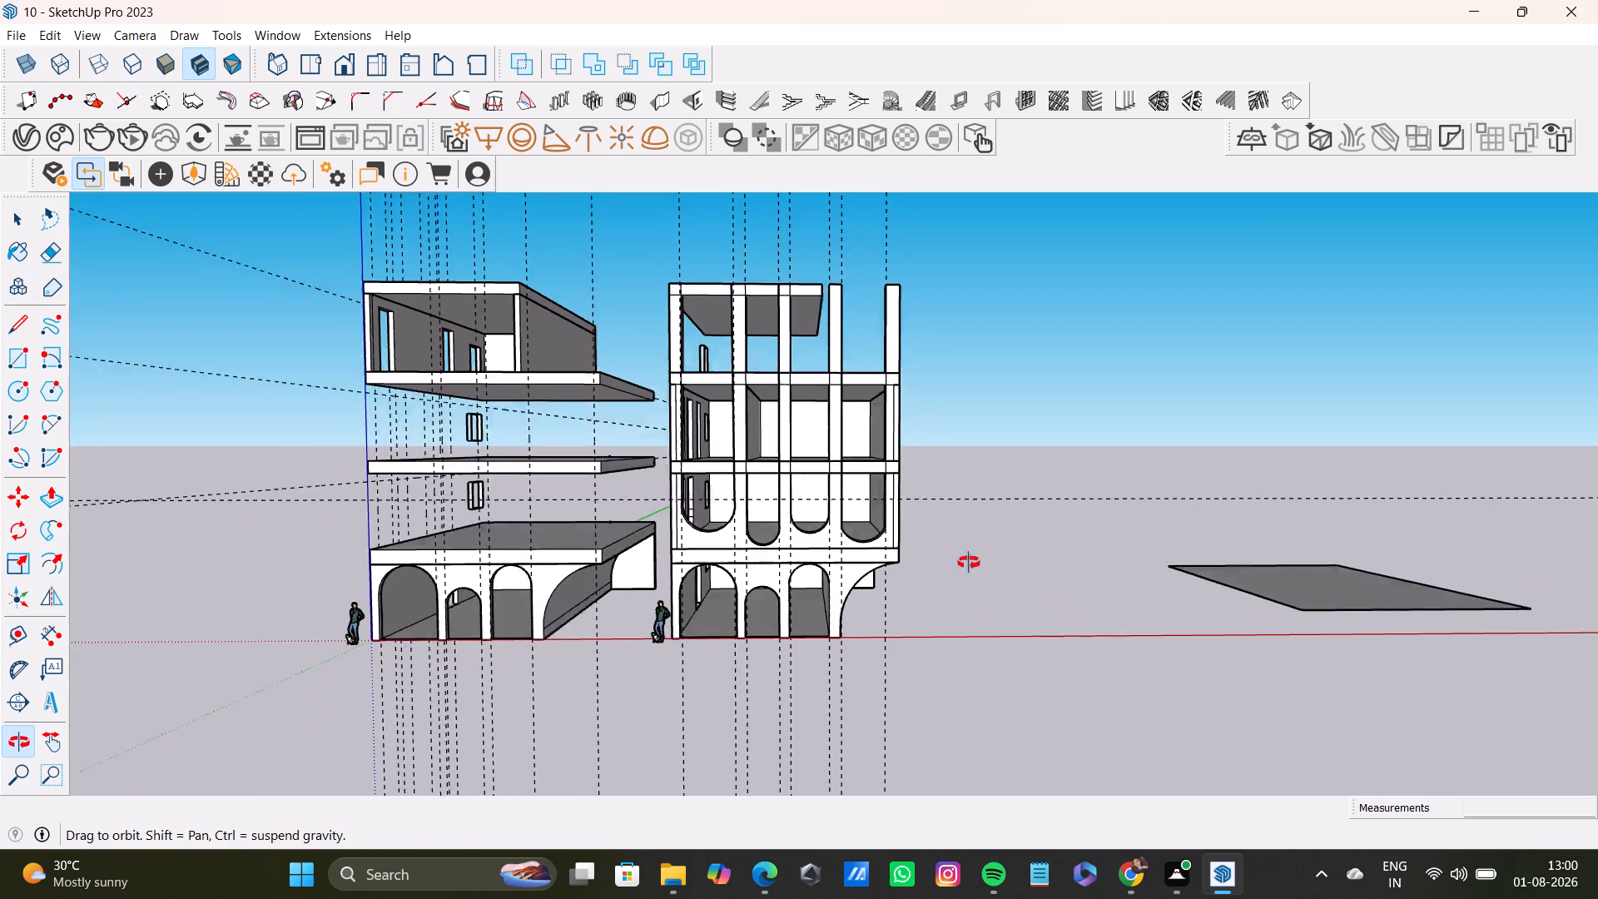
middle_click_drag(969, 563, 940, 577)
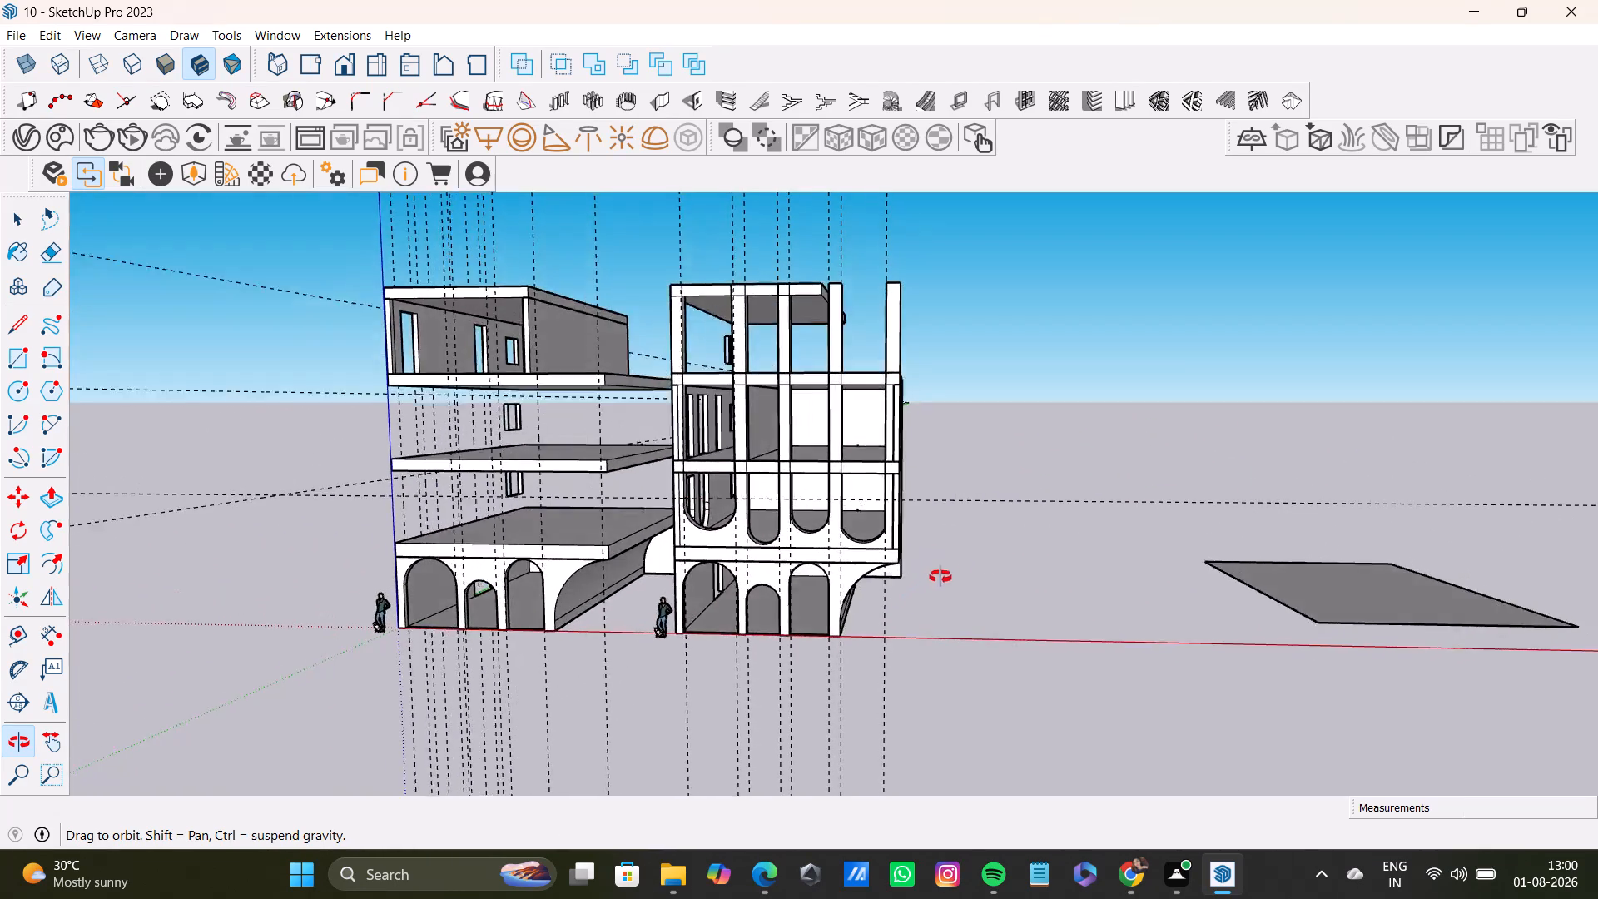
middle_click_drag(940, 577, 1090, 544)
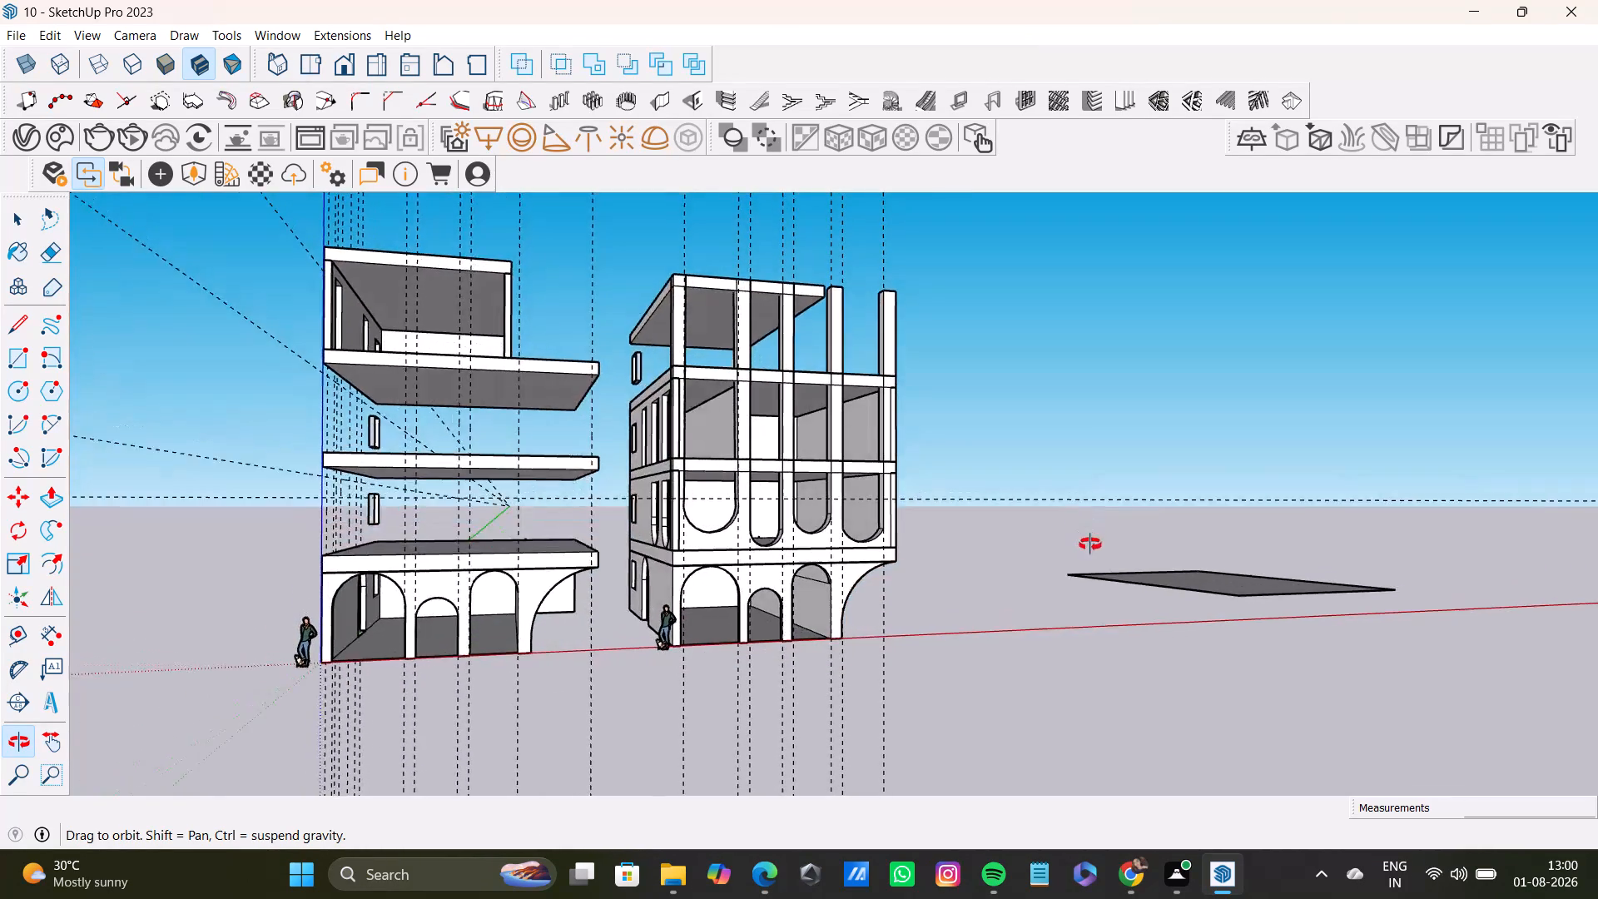
middle_click_drag(1090, 544, 1115, 597)
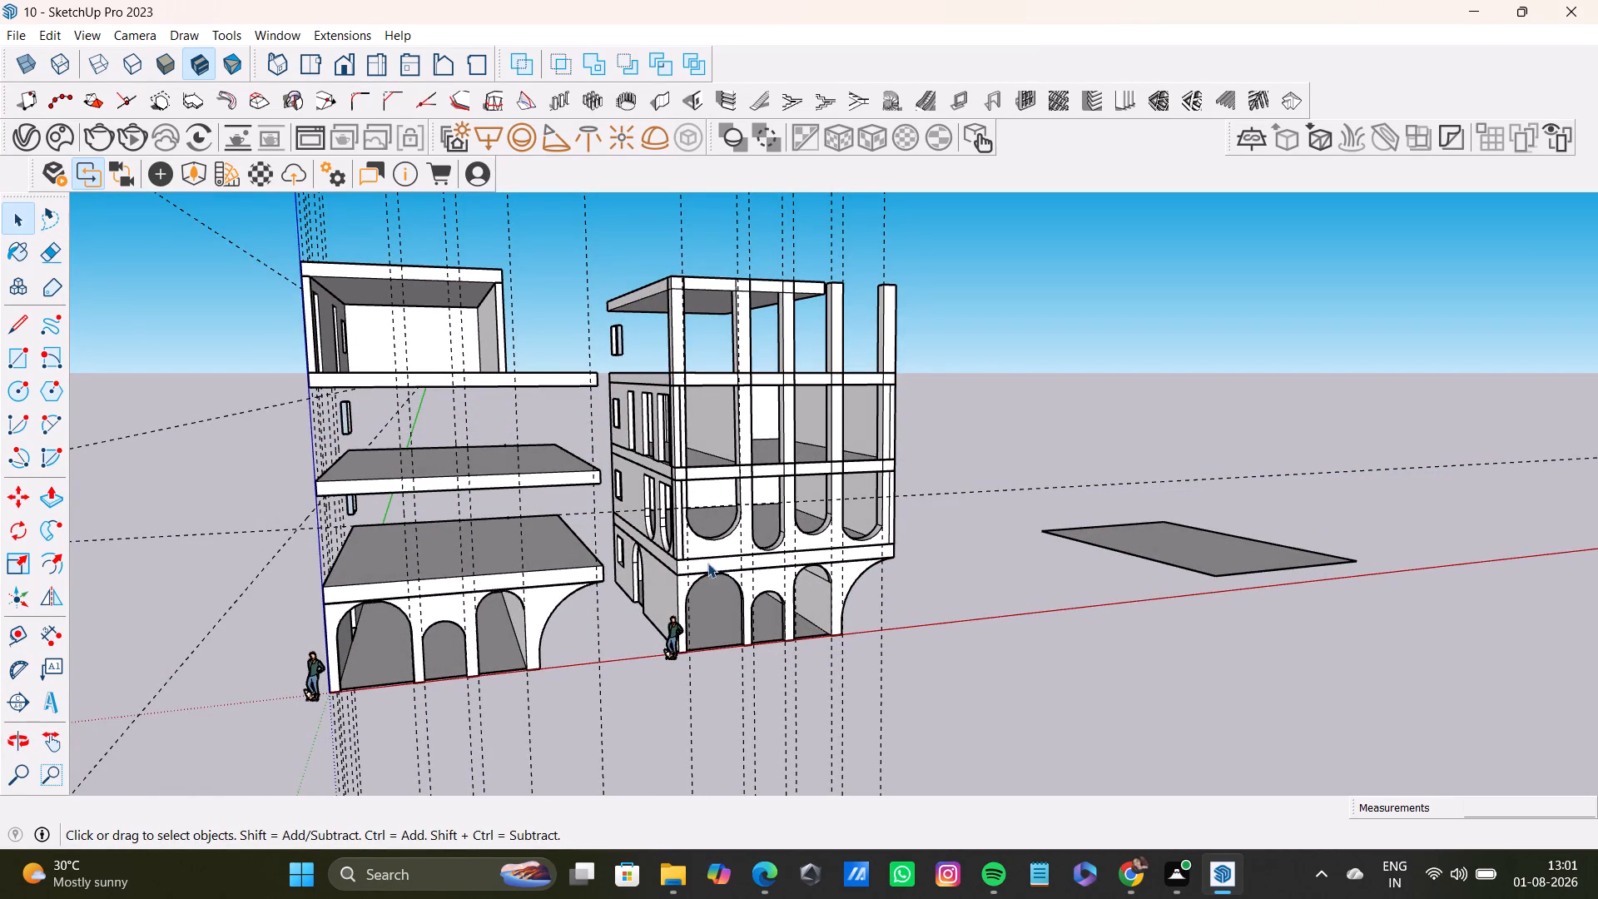
scroll(662, 502, "up", 9)
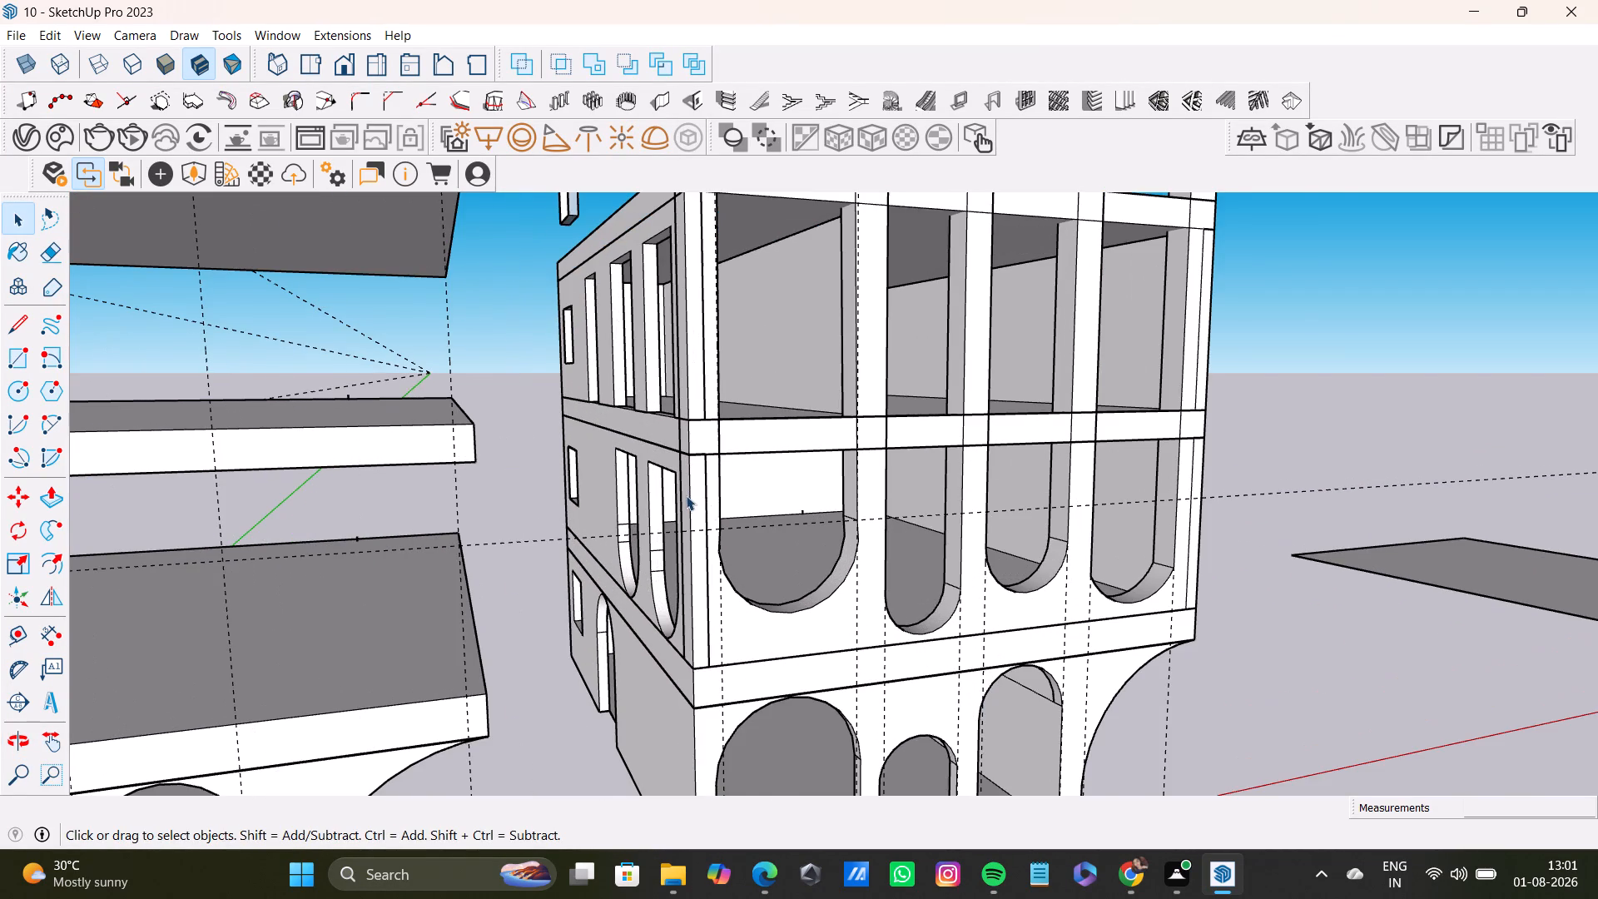
scroll(686, 492, "up", 3)
middle_click_drag(799, 504, 647, 618)
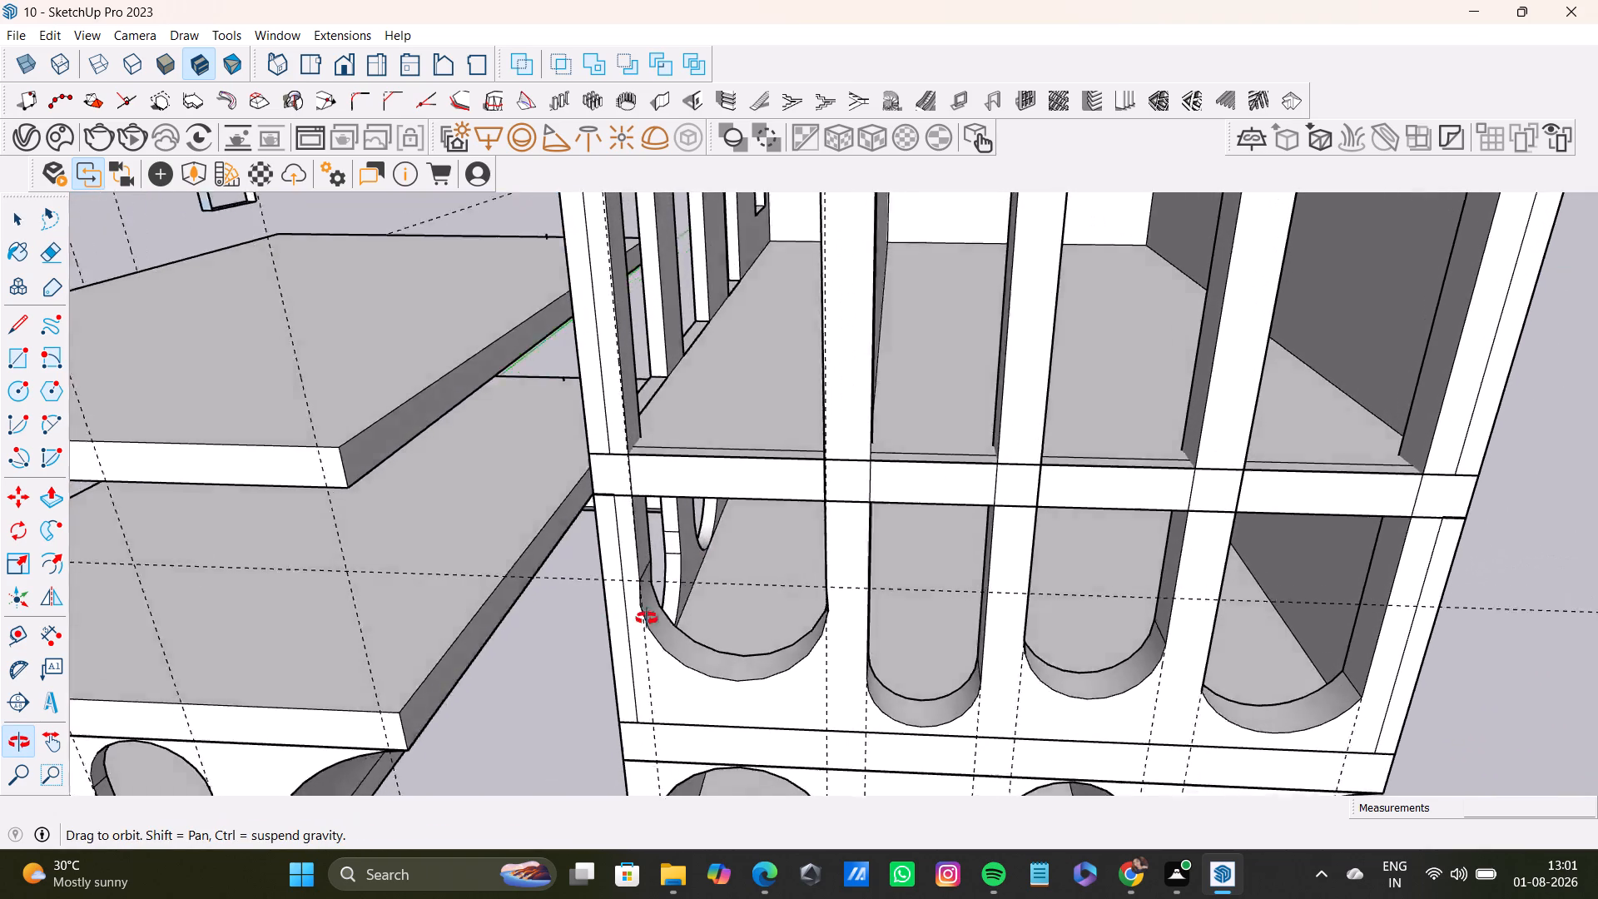
middle_click_drag(647, 618, 697, 601)
left_click(653, 575)
left_click(652, 579)
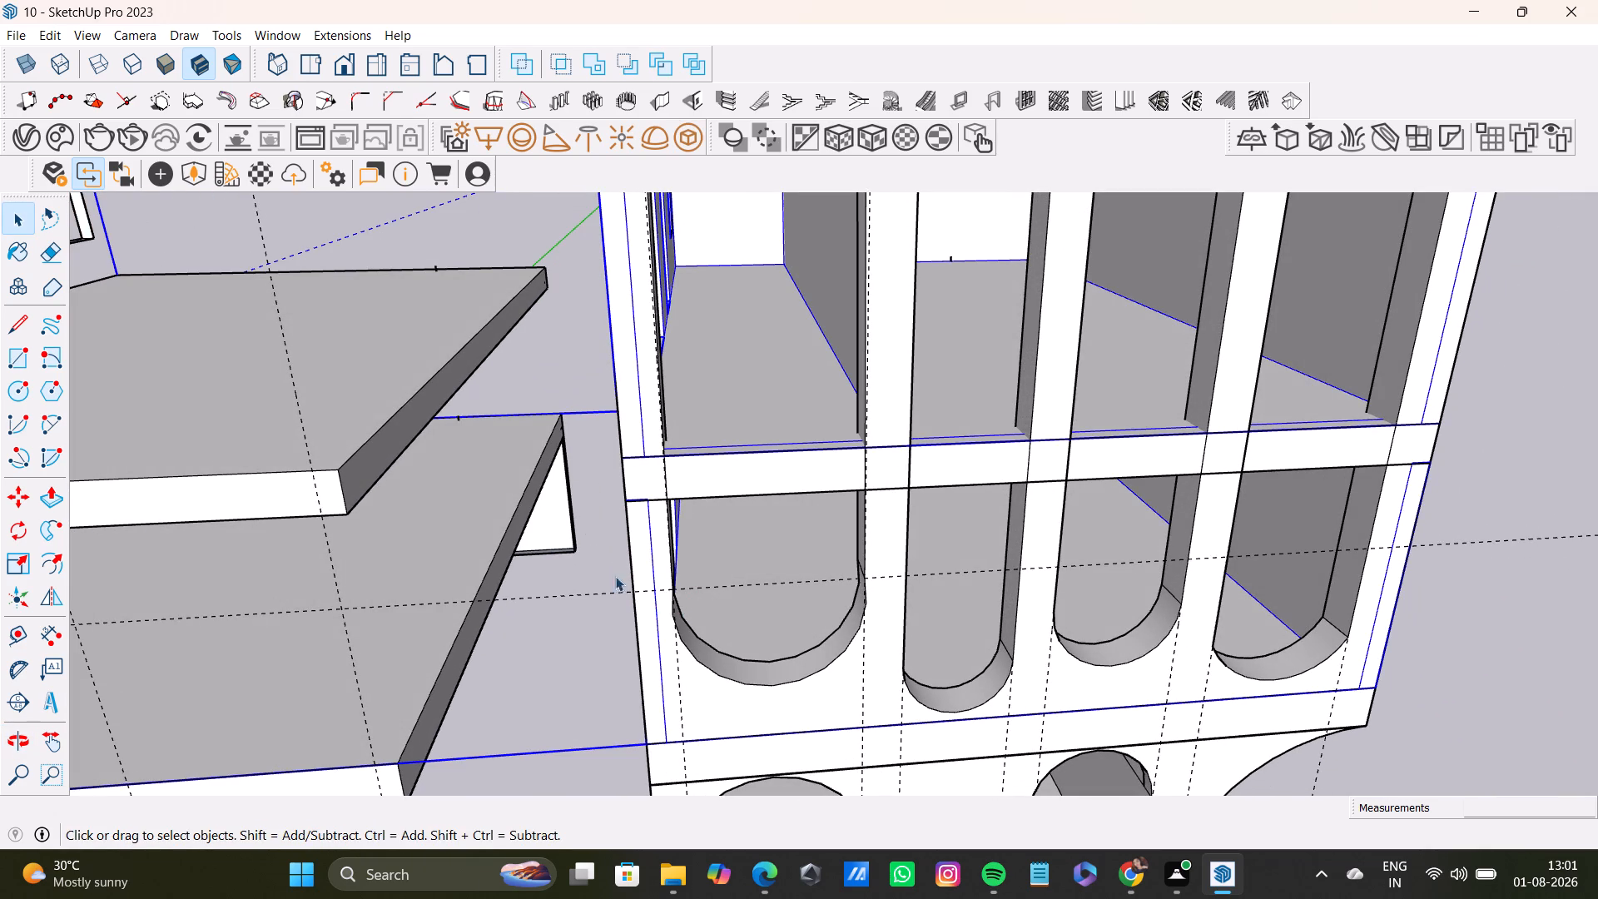
left_click(568, 545)
scroll(783, 549, "down", 8)
left_click(1177, 484)
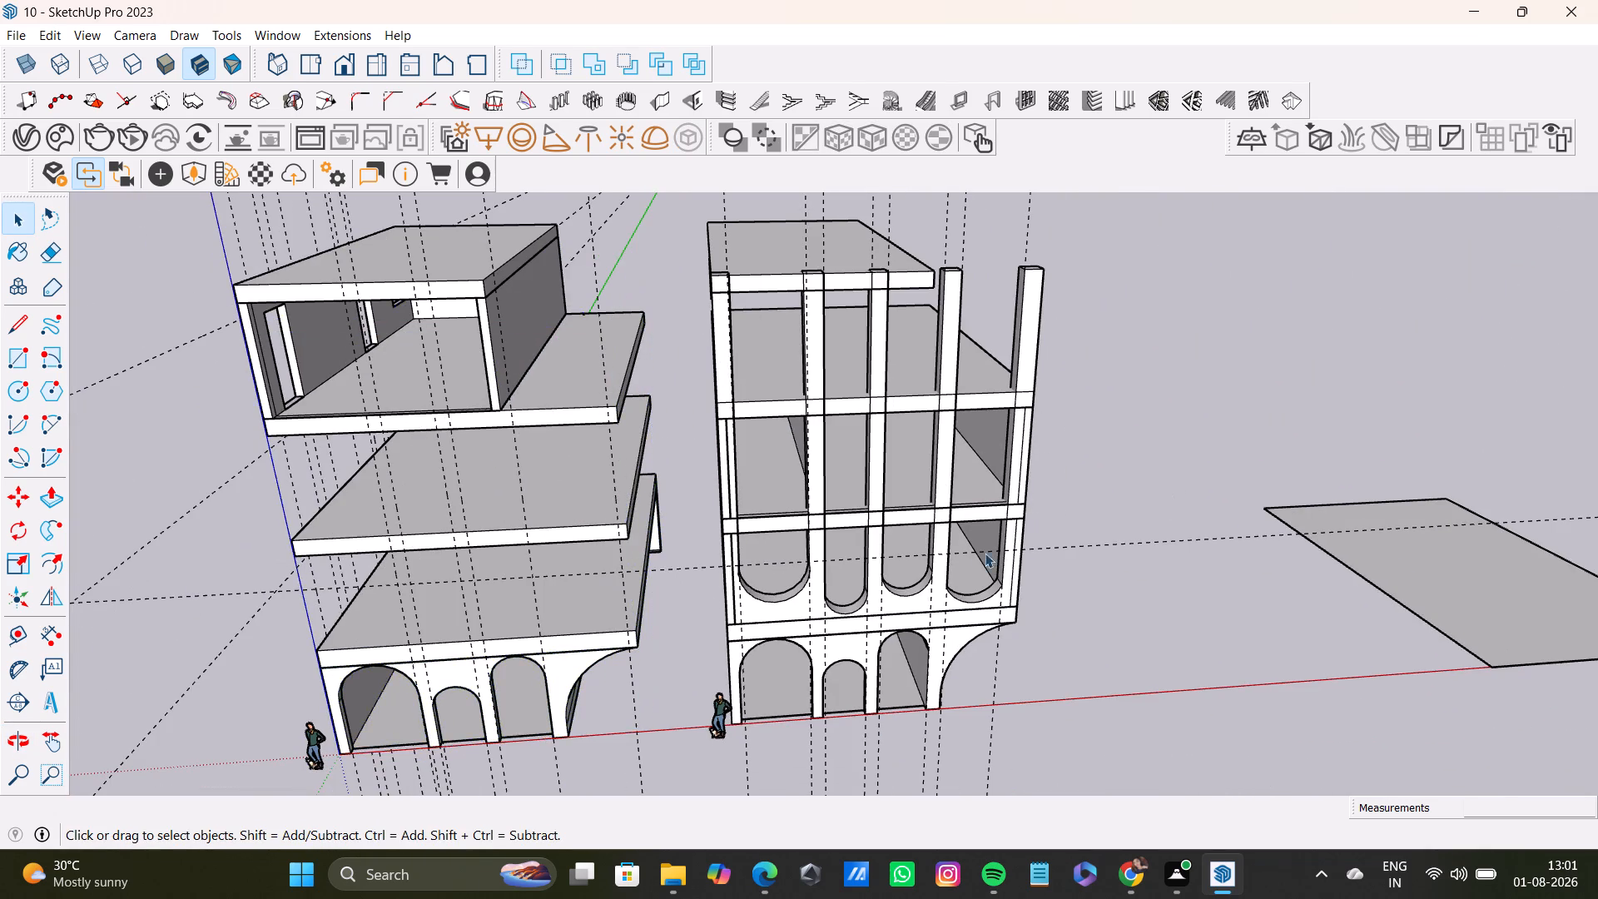
Move the first building's fourth-storey walls about 39' 1" onto the second building's matching slab beneath its roof slab, and leave the group.
middle_click_drag(988, 561, 973, 460)
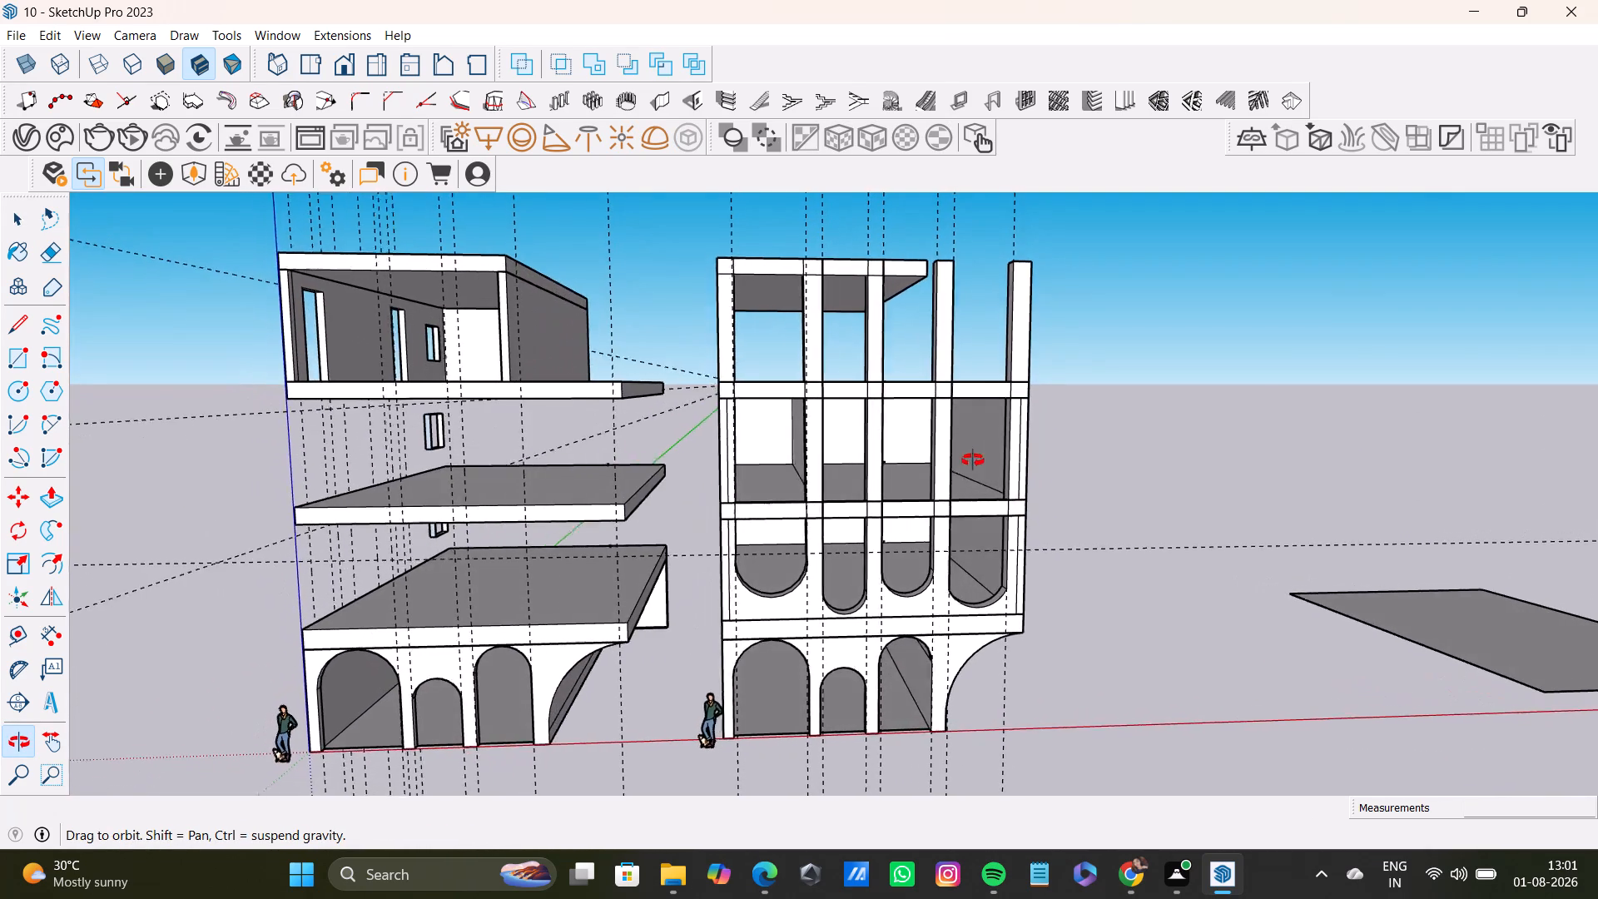
middle_click_drag(973, 460, 964, 460)
triple_click(513, 353)
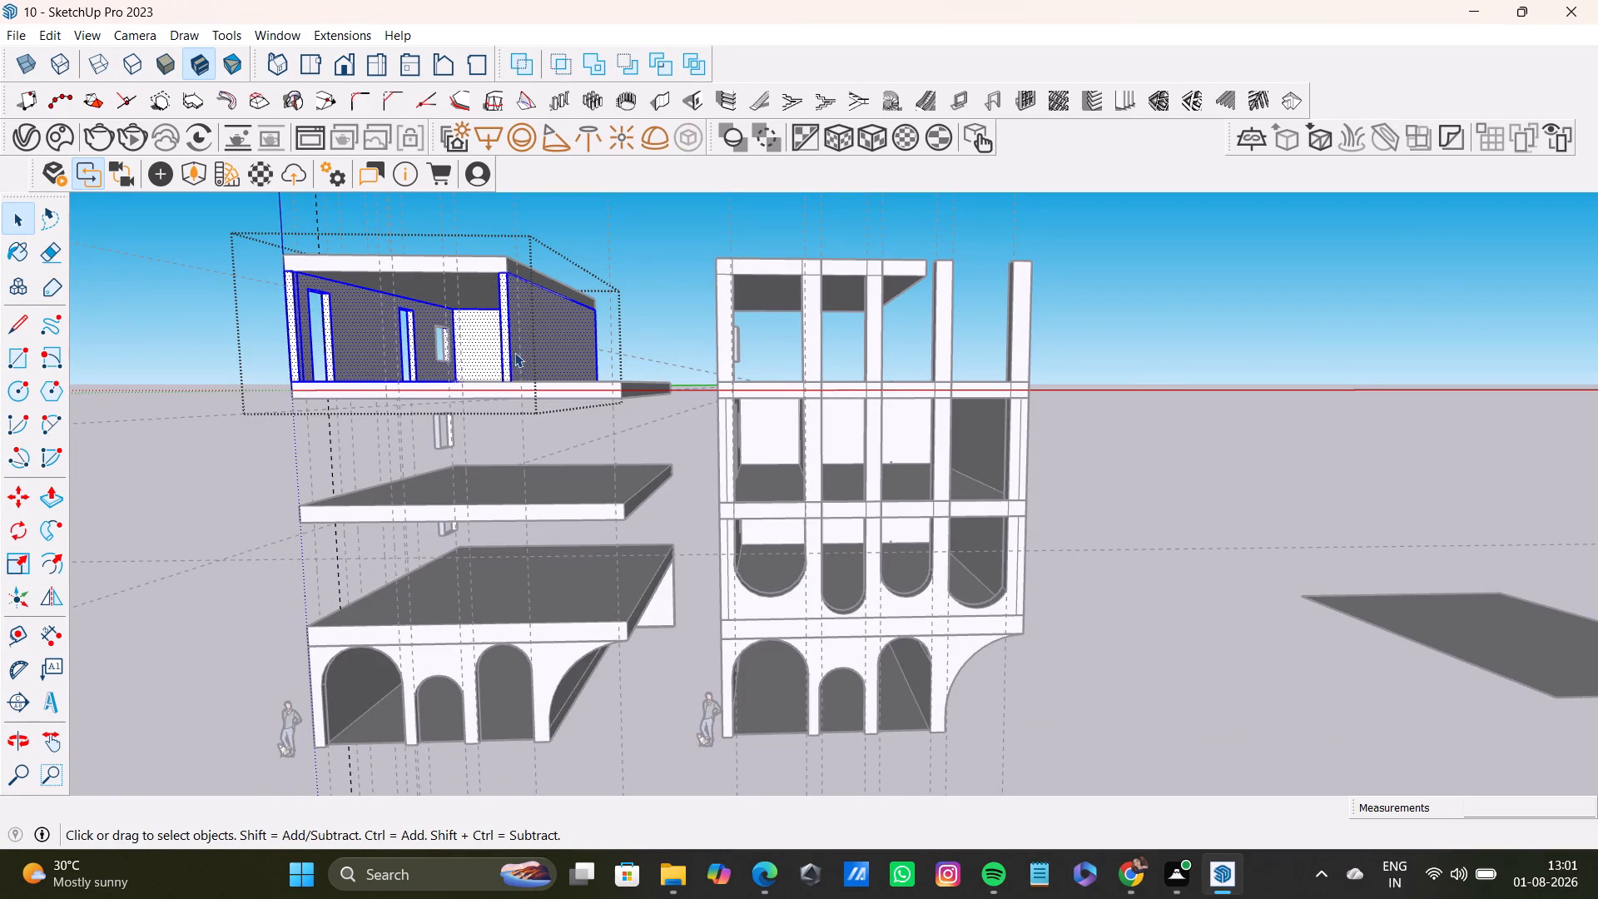
key("m")
left_click(511, 382)
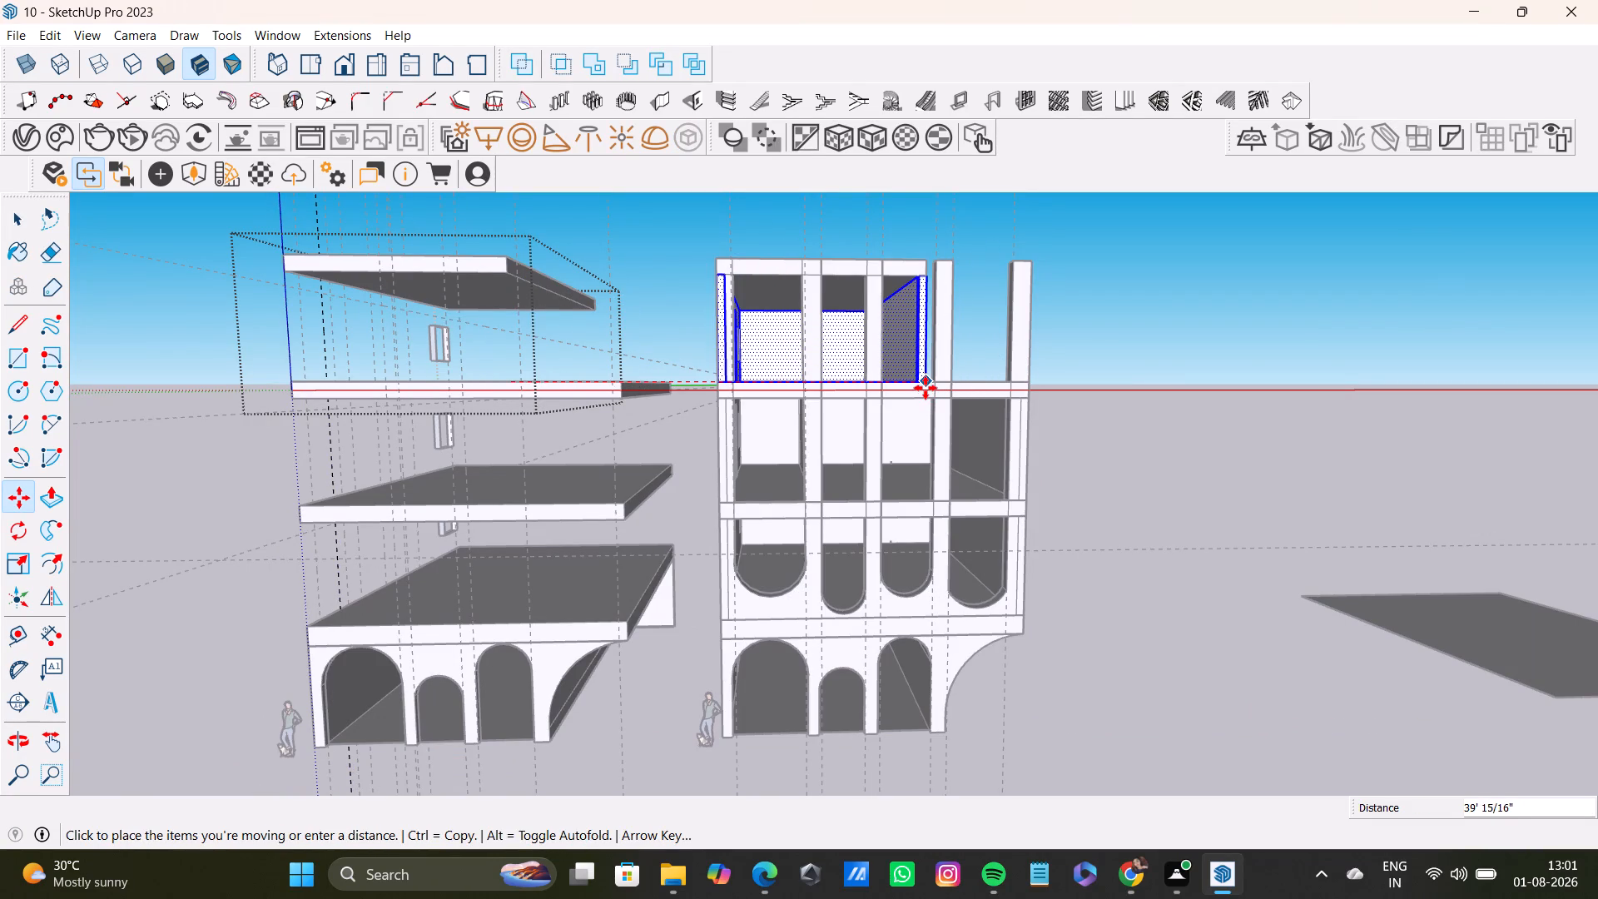
left_click(926, 388)
middle_click_drag(832, 490, 1124, 571)
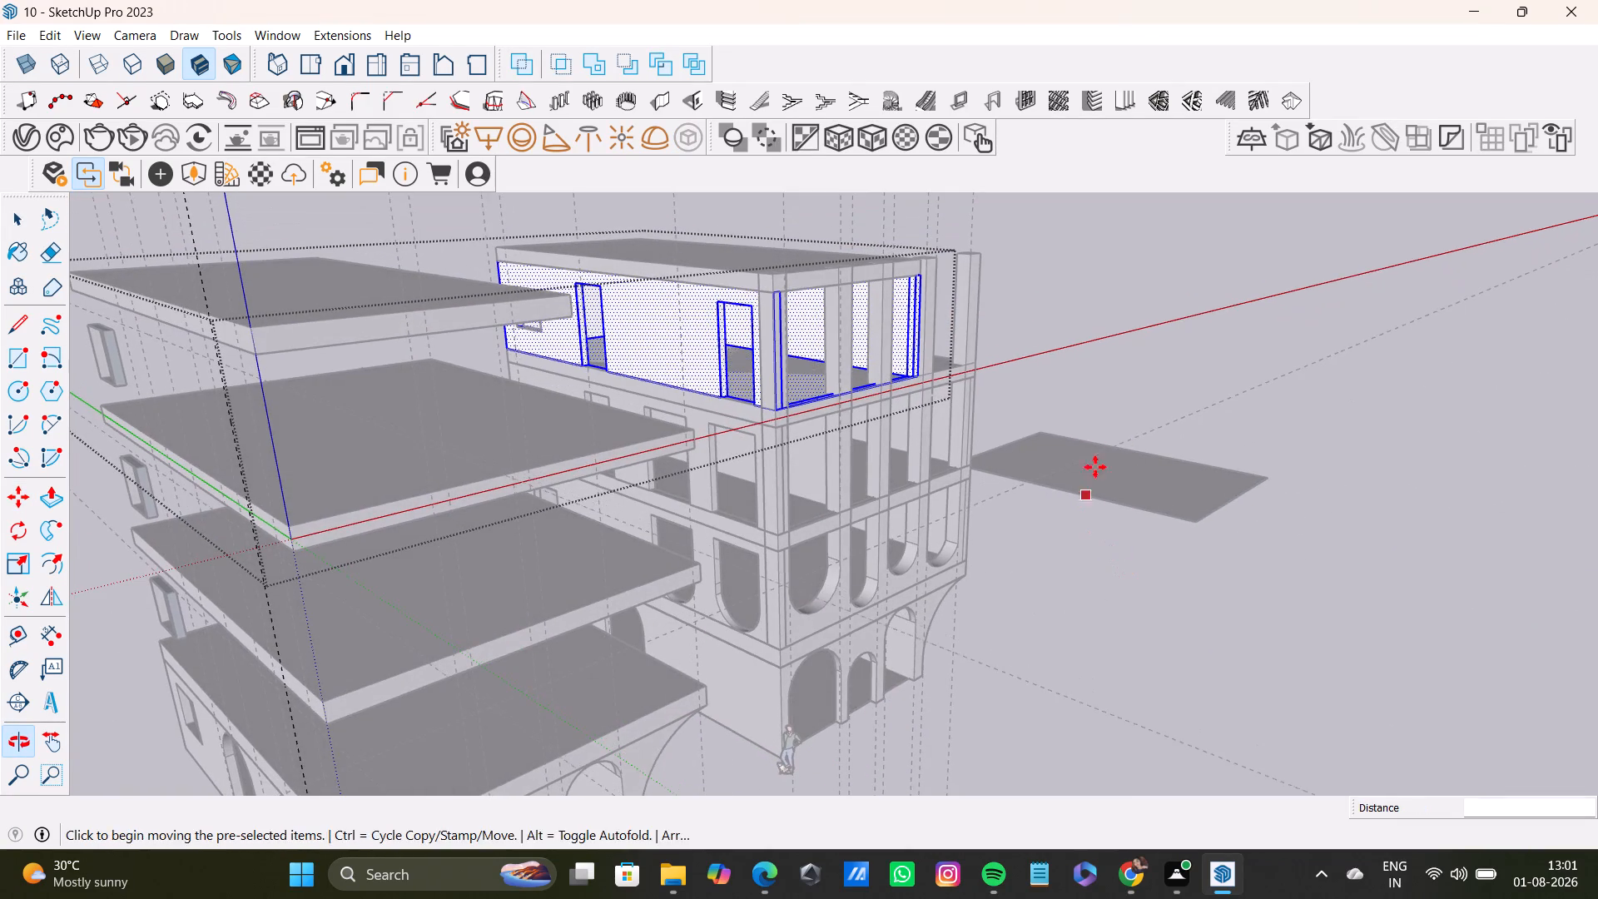
key("space")
scroll(737, 401, "up", 15)
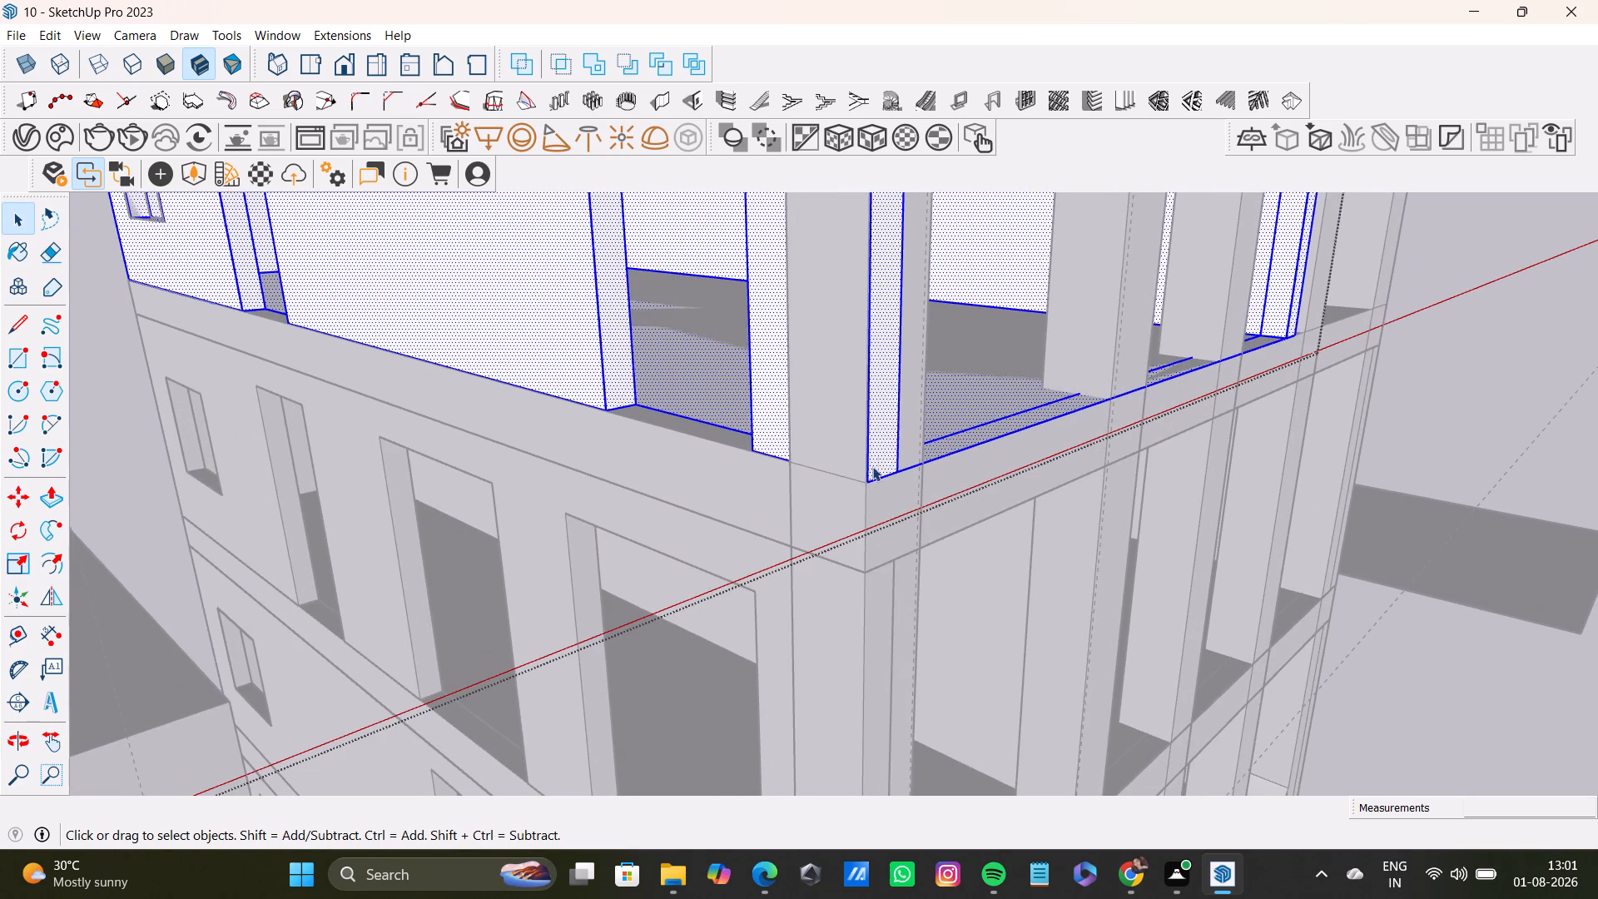
key("m")
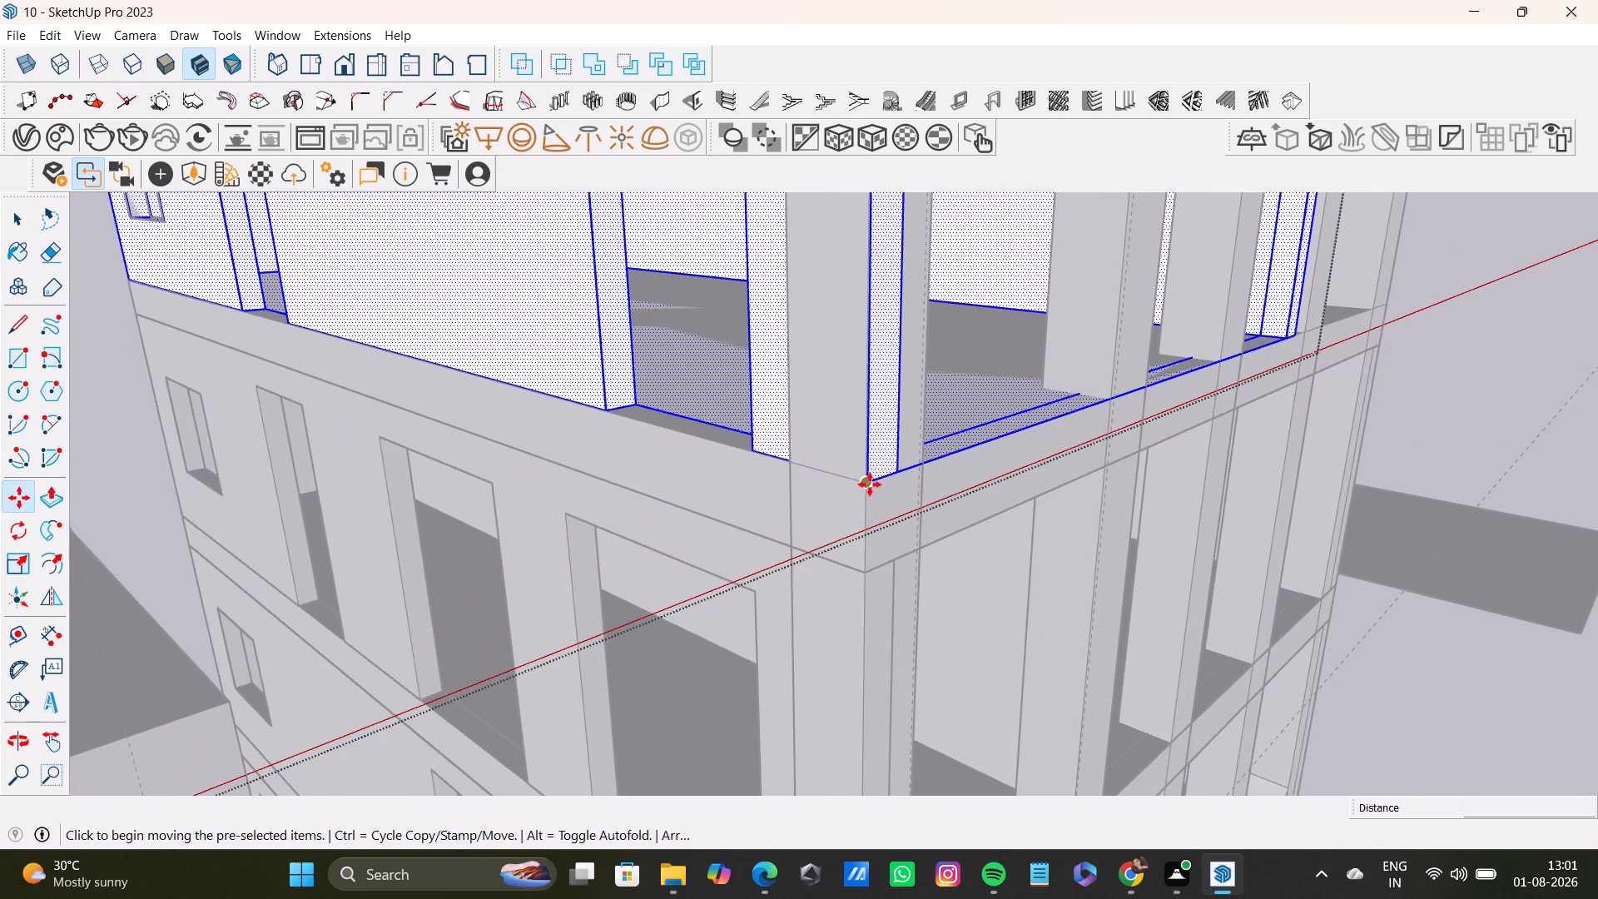
left_click(870, 484)
left_click(867, 476)
scroll(874, 545, "down", 18)
key("space")
left_click(1154, 382)
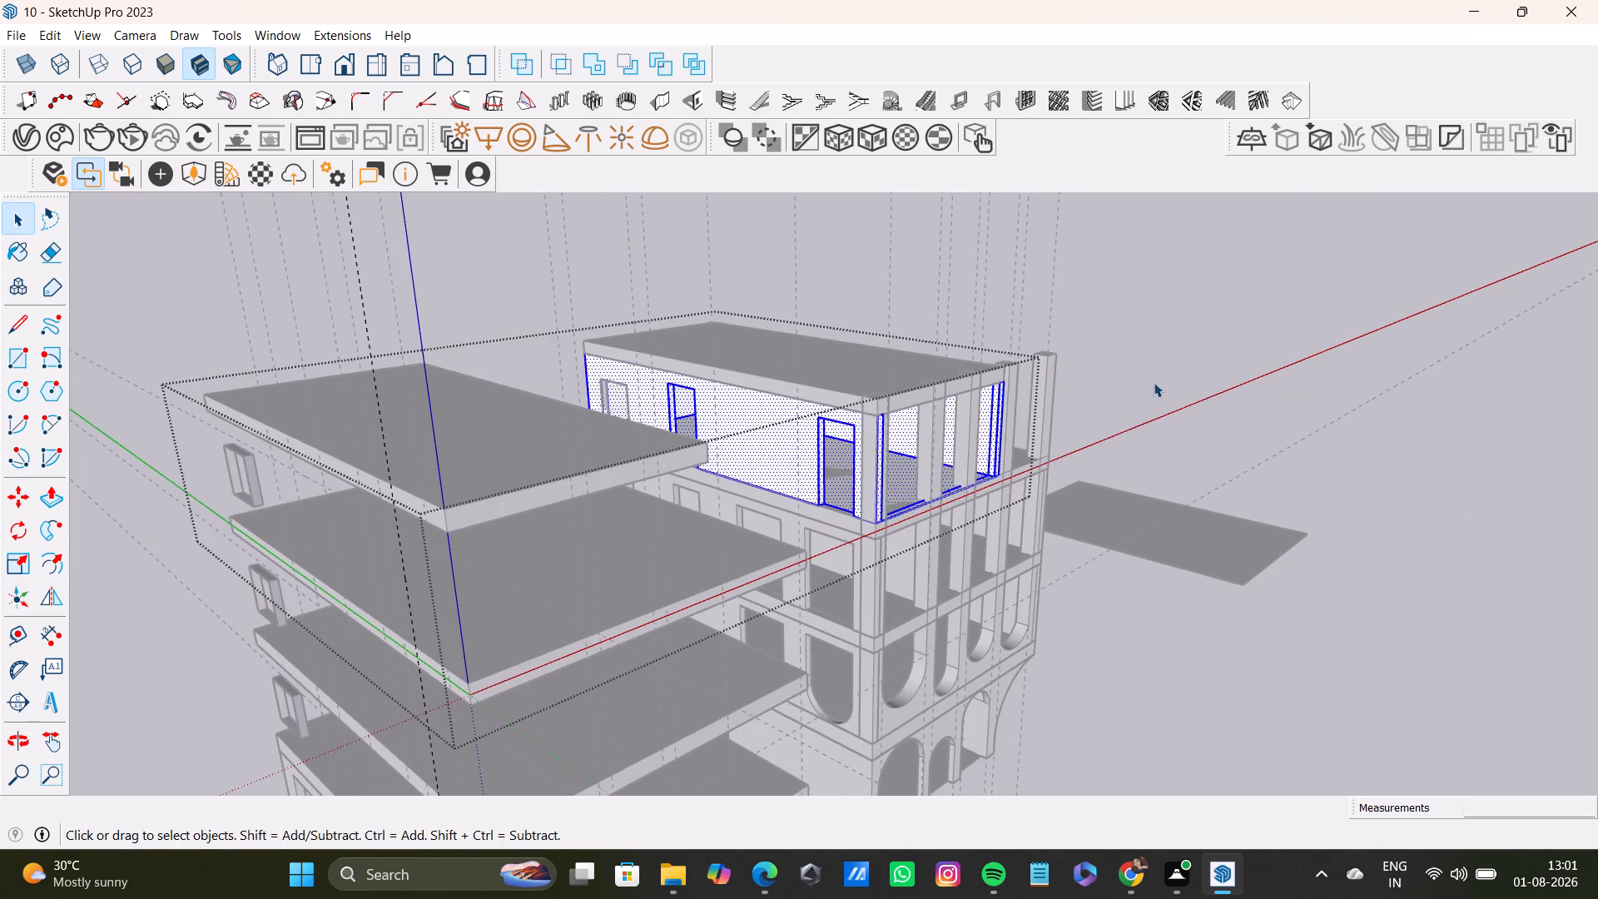
Push the top of the second building's free-standing column beside the fourth-storey room down about 11' 6" to the terrace slab level.
middle_click_drag(1127, 494, 822, 320)
middle_click_drag(895, 536, 894, 500)
scroll(894, 533, "up", 1)
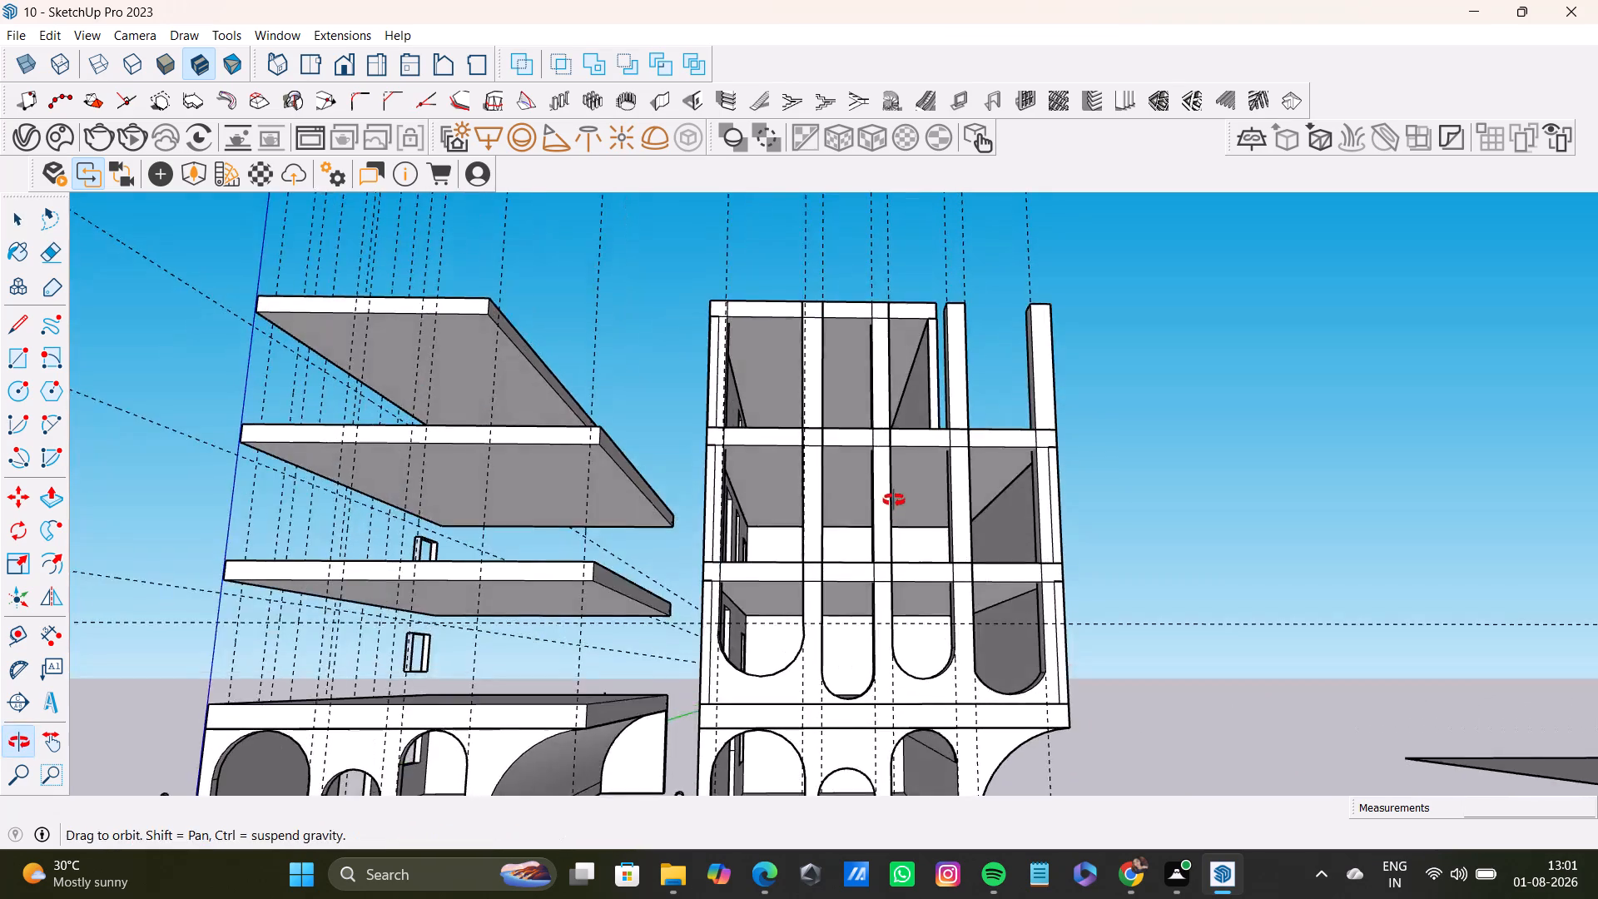
middle_click_drag(894, 500, 1007, 618)
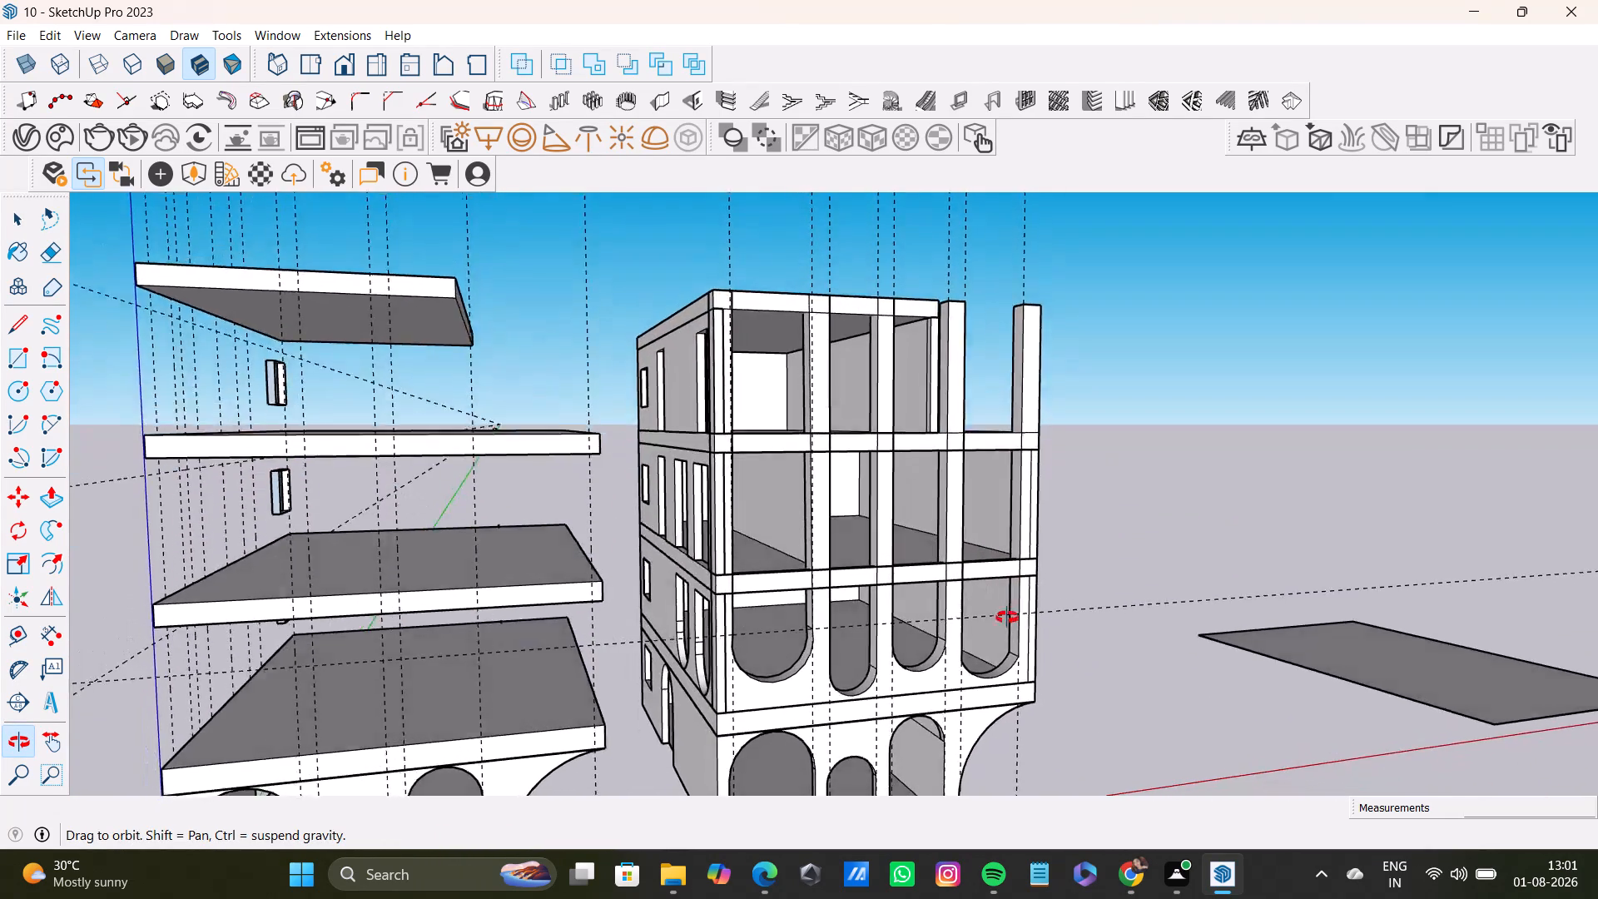
middle_click_drag(1007, 618, 908, 611)
middle_click_drag(1025, 517, 896, 765)
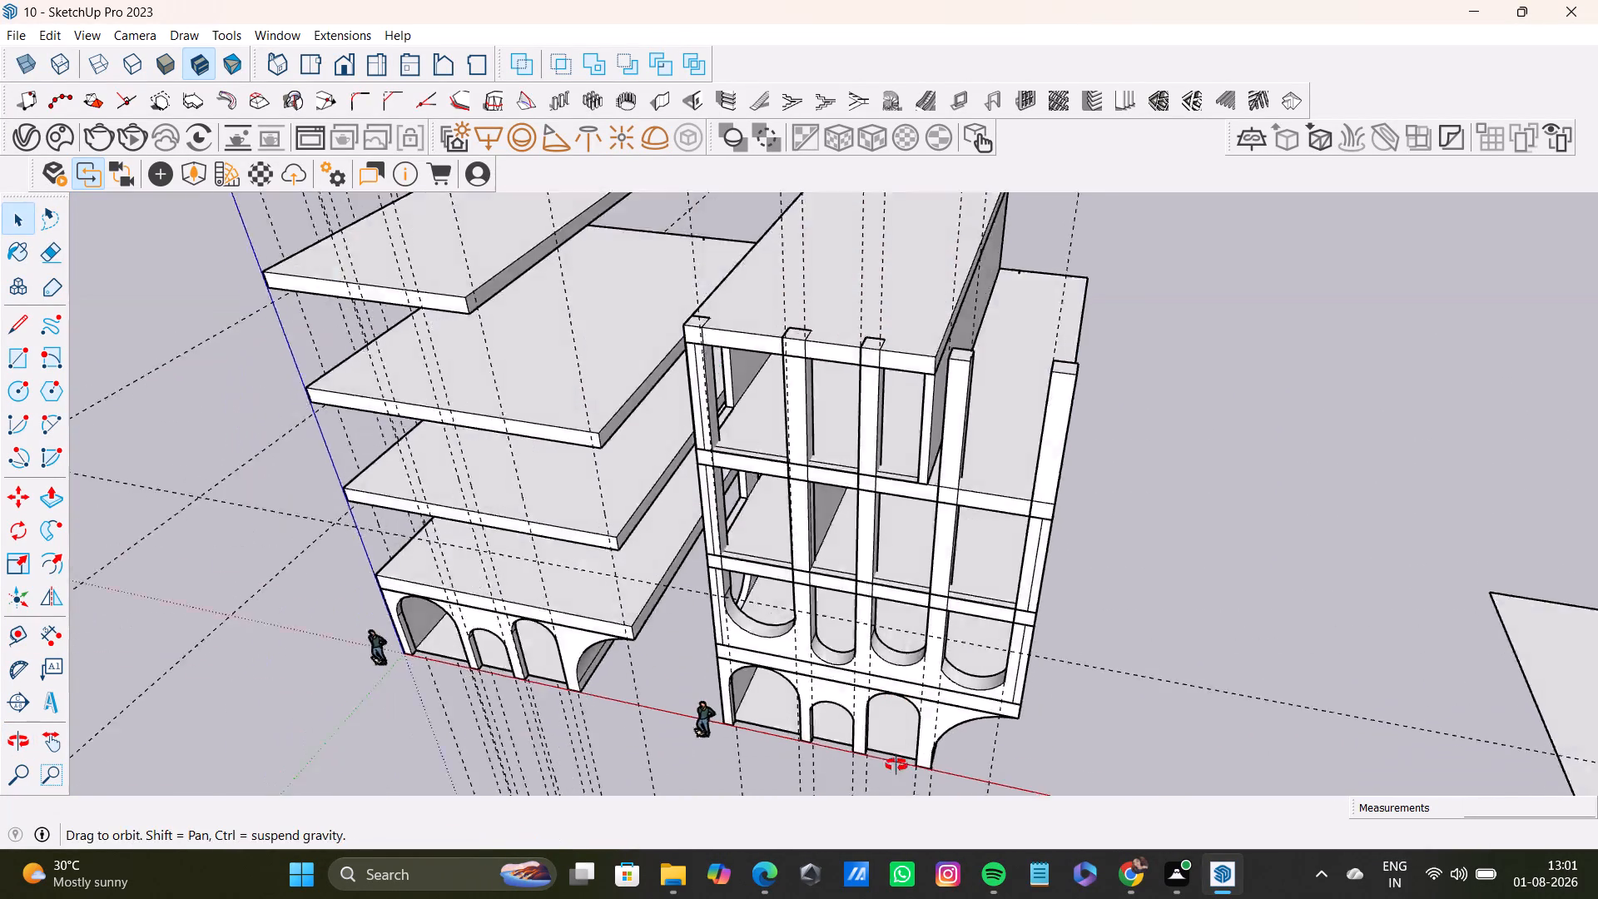
middle_click_drag(896, 765, 904, 784)
triple_click(955, 380)
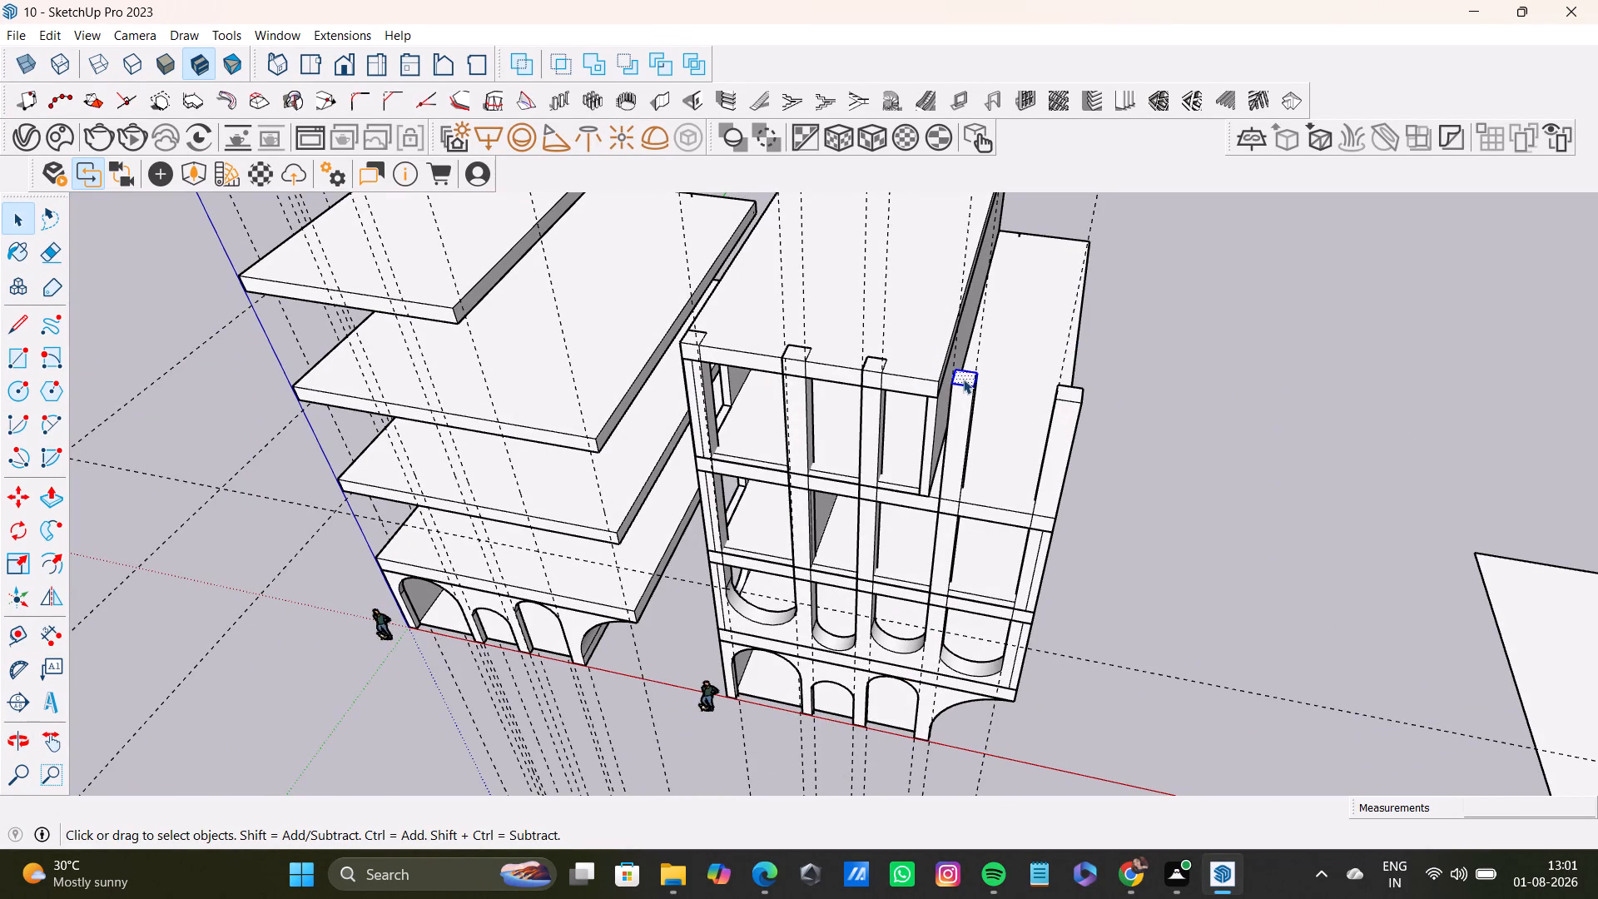
key("p")
left_click(970, 370)
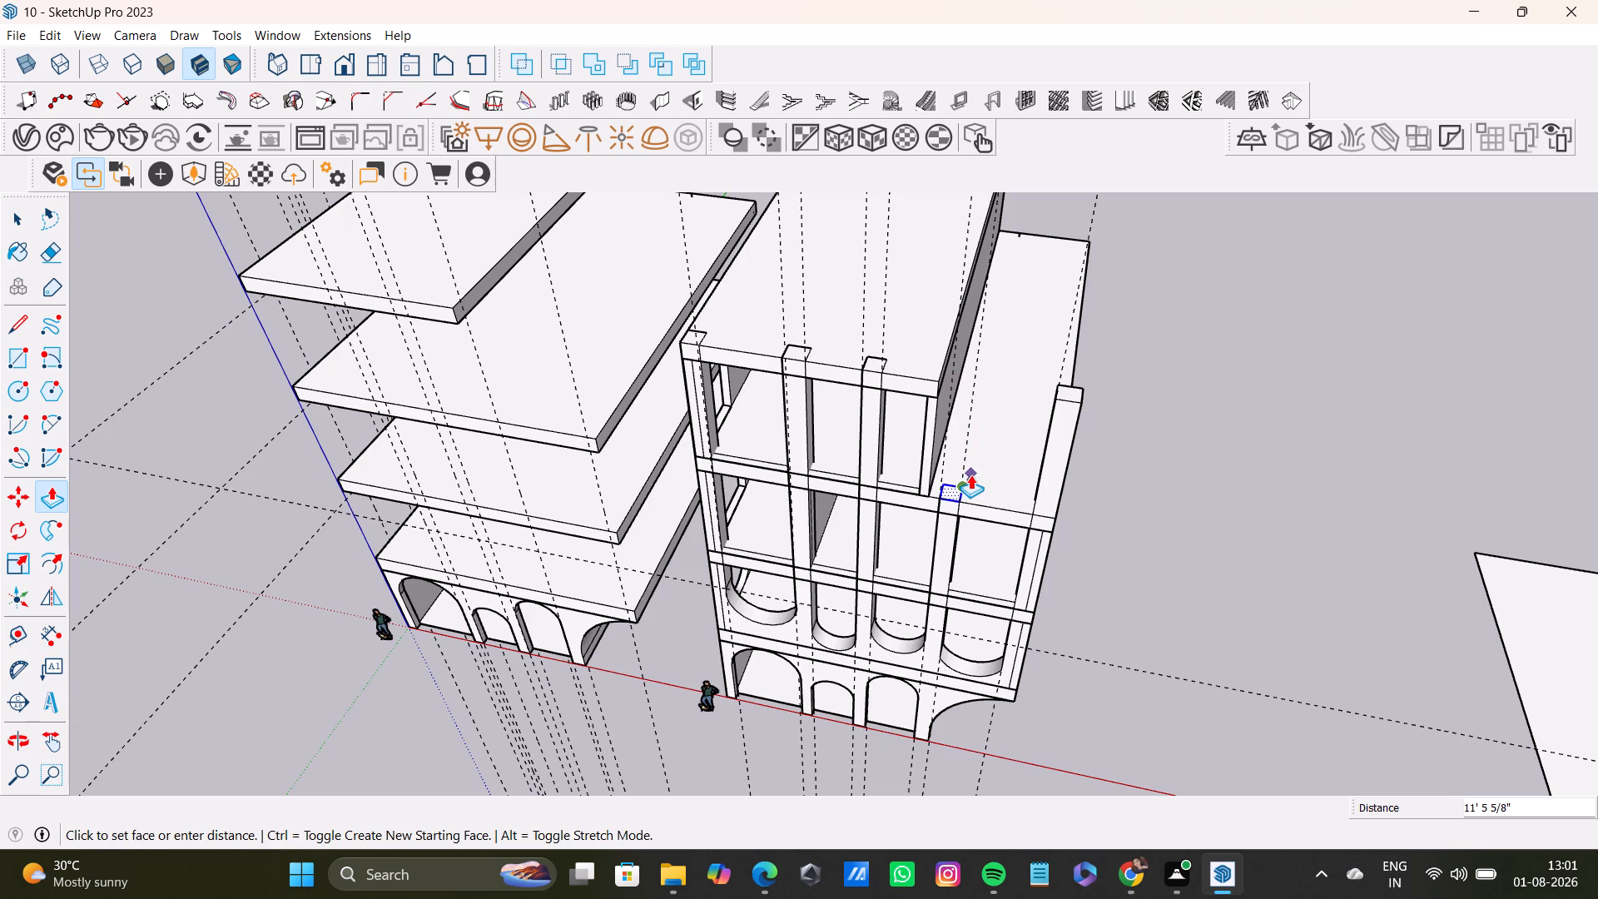
left_click(970, 474)
key("space")
Push the top of the second building's outer corner column down about 11' 5 3/4" to the terrace slab level.
left_click(1073, 401)
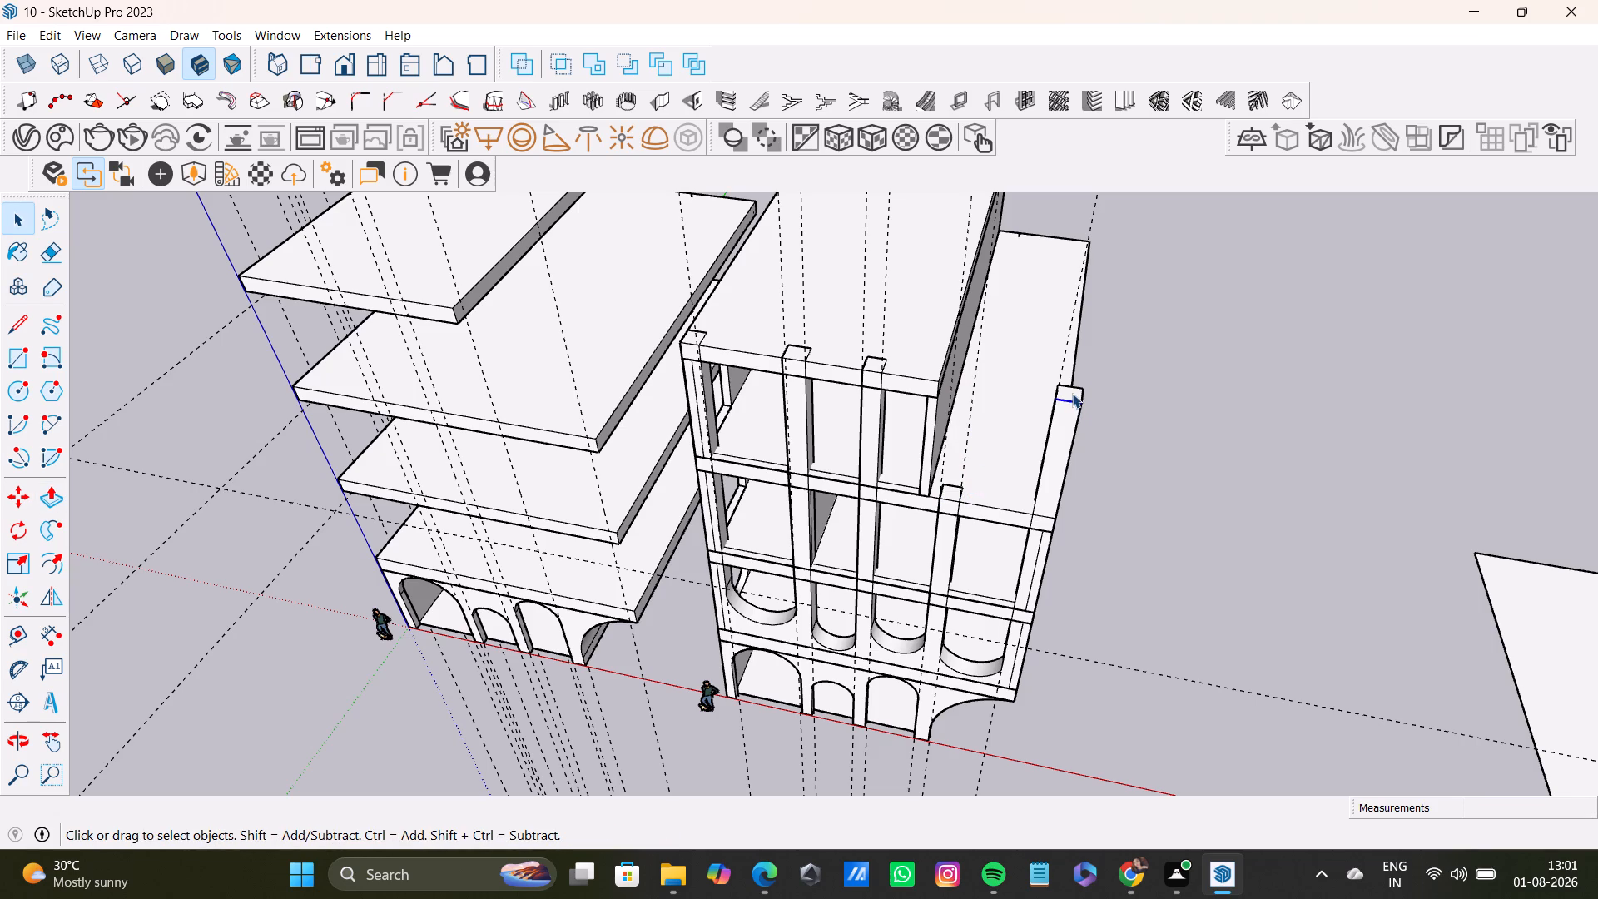
left_click(1073, 392)
key("p")
left_click(1073, 392)
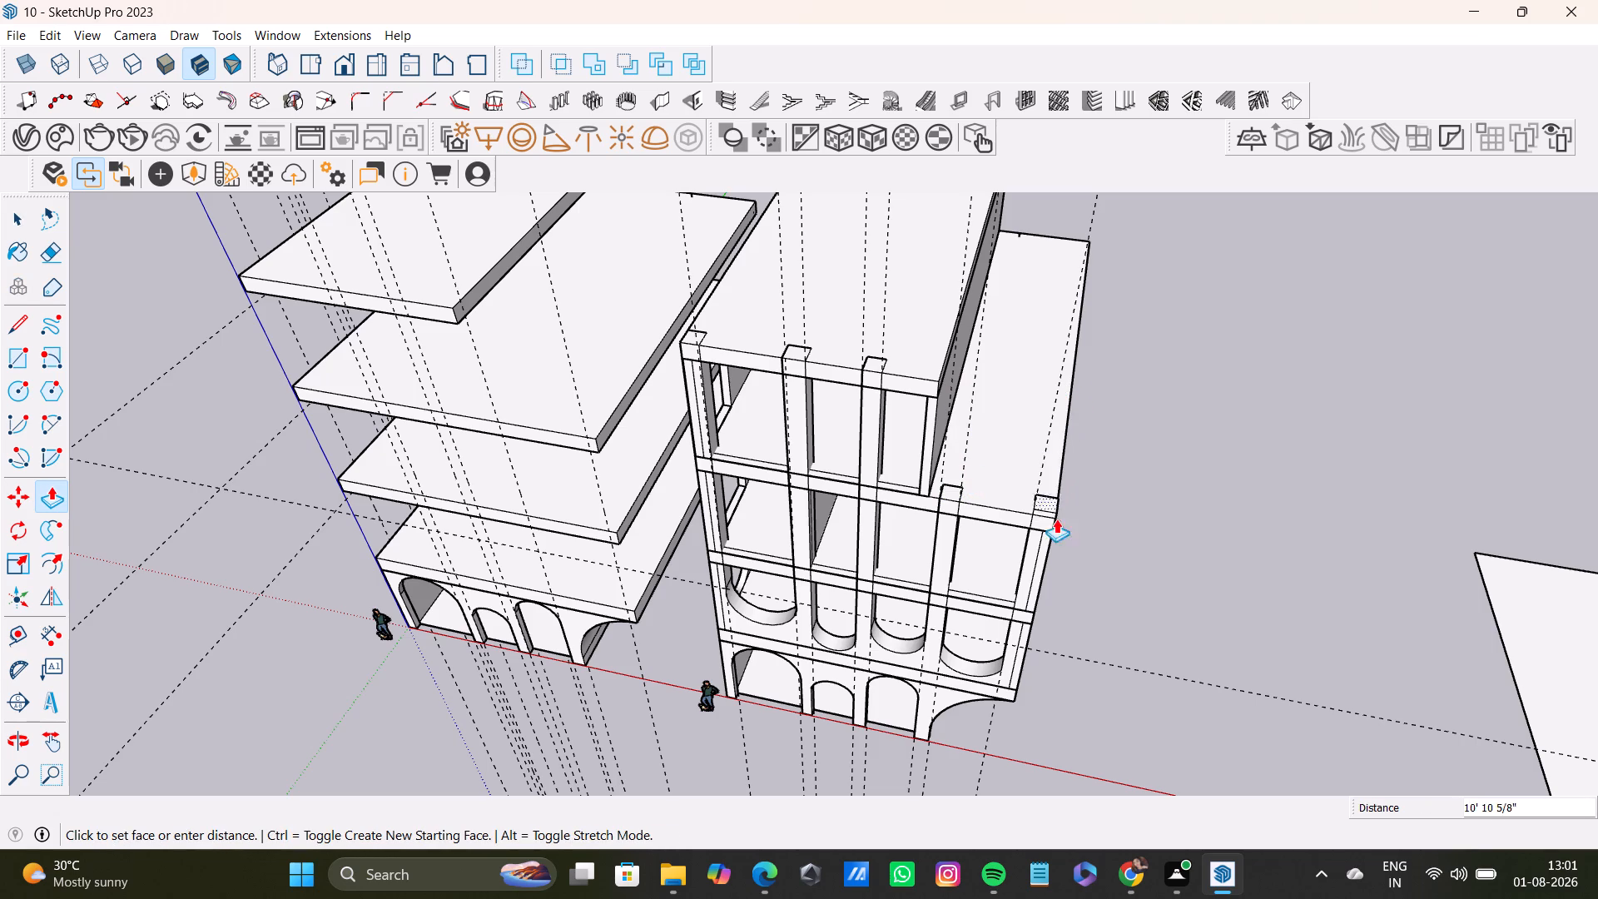
left_click(1054, 509)
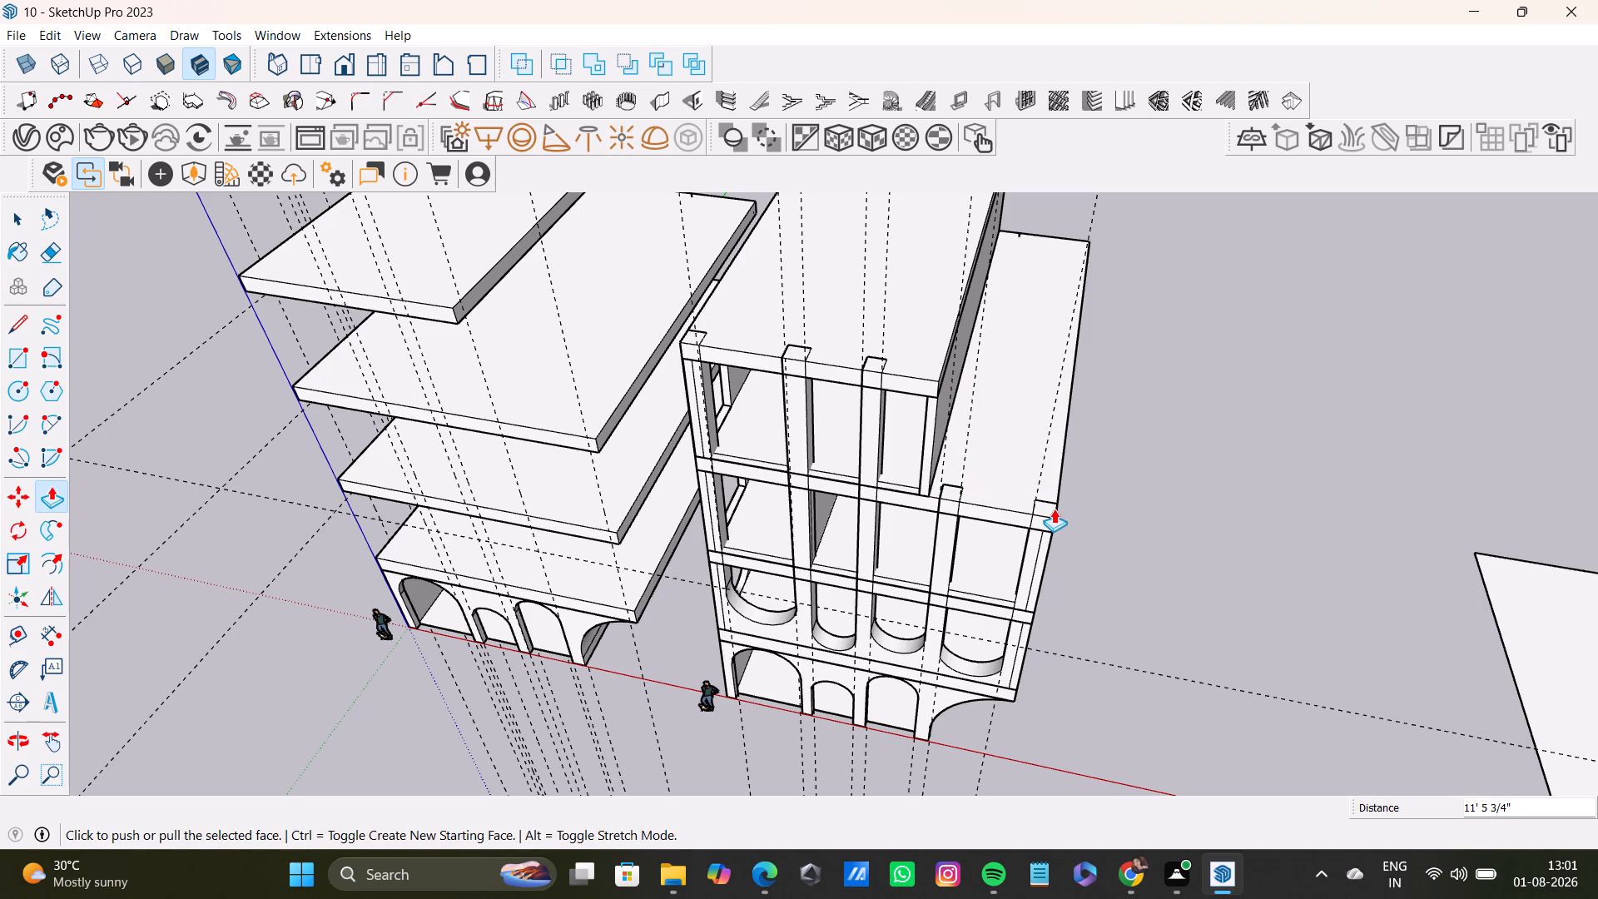
key("space")
Push the top of the third facade column down to the underside of the second building's roof slab.
scroll(836, 338, "up", 6)
left_click(892, 377)
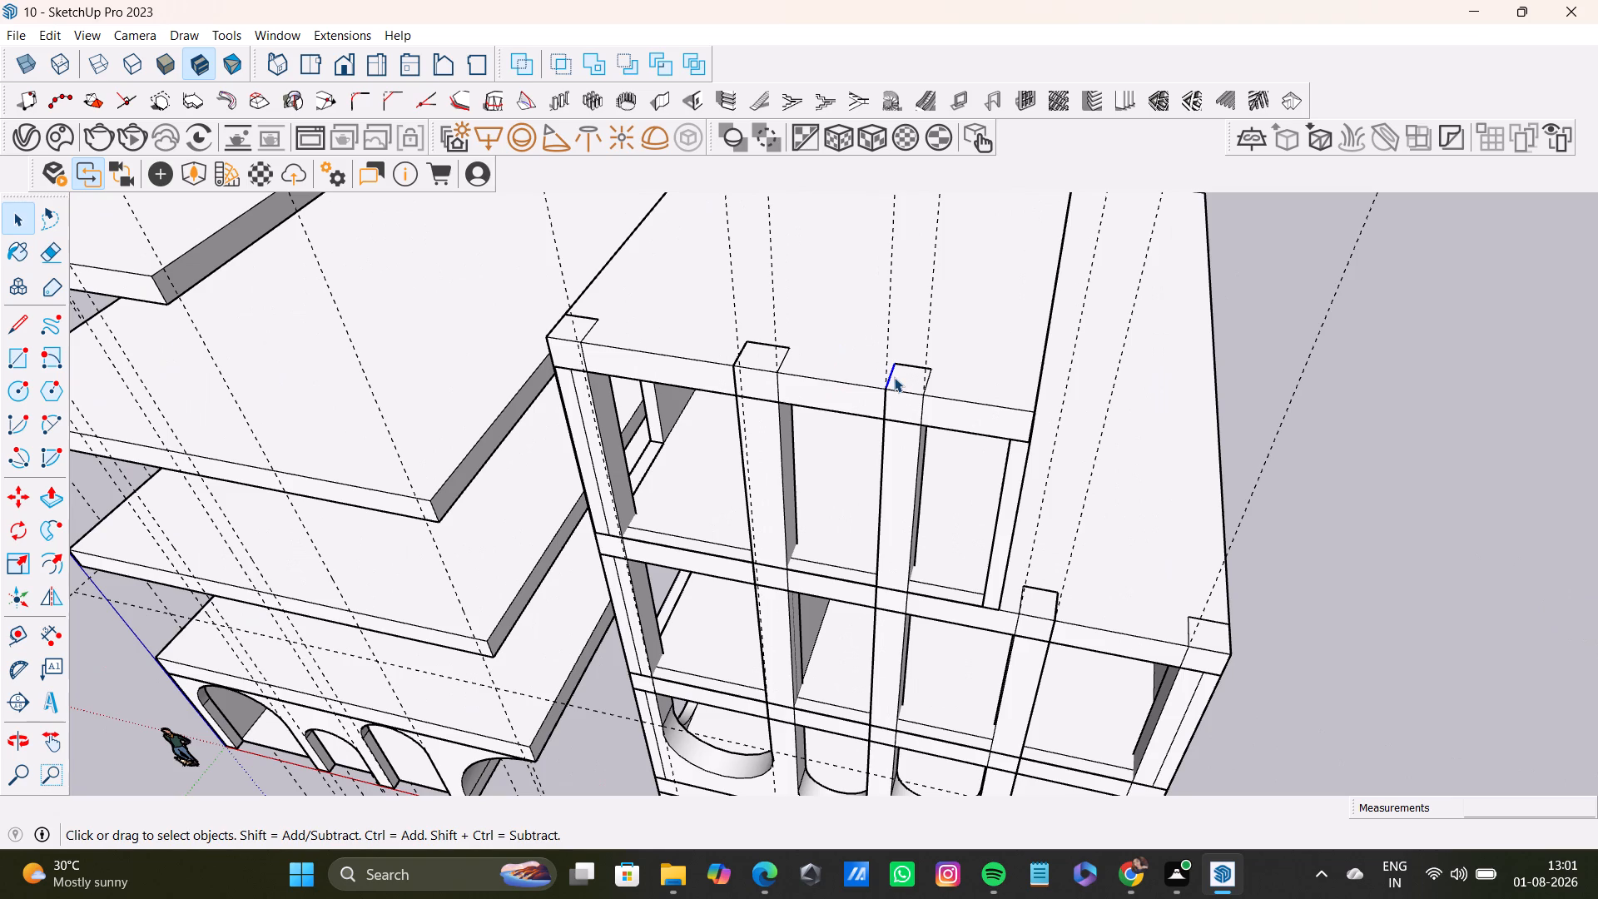
double_click(907, 382)
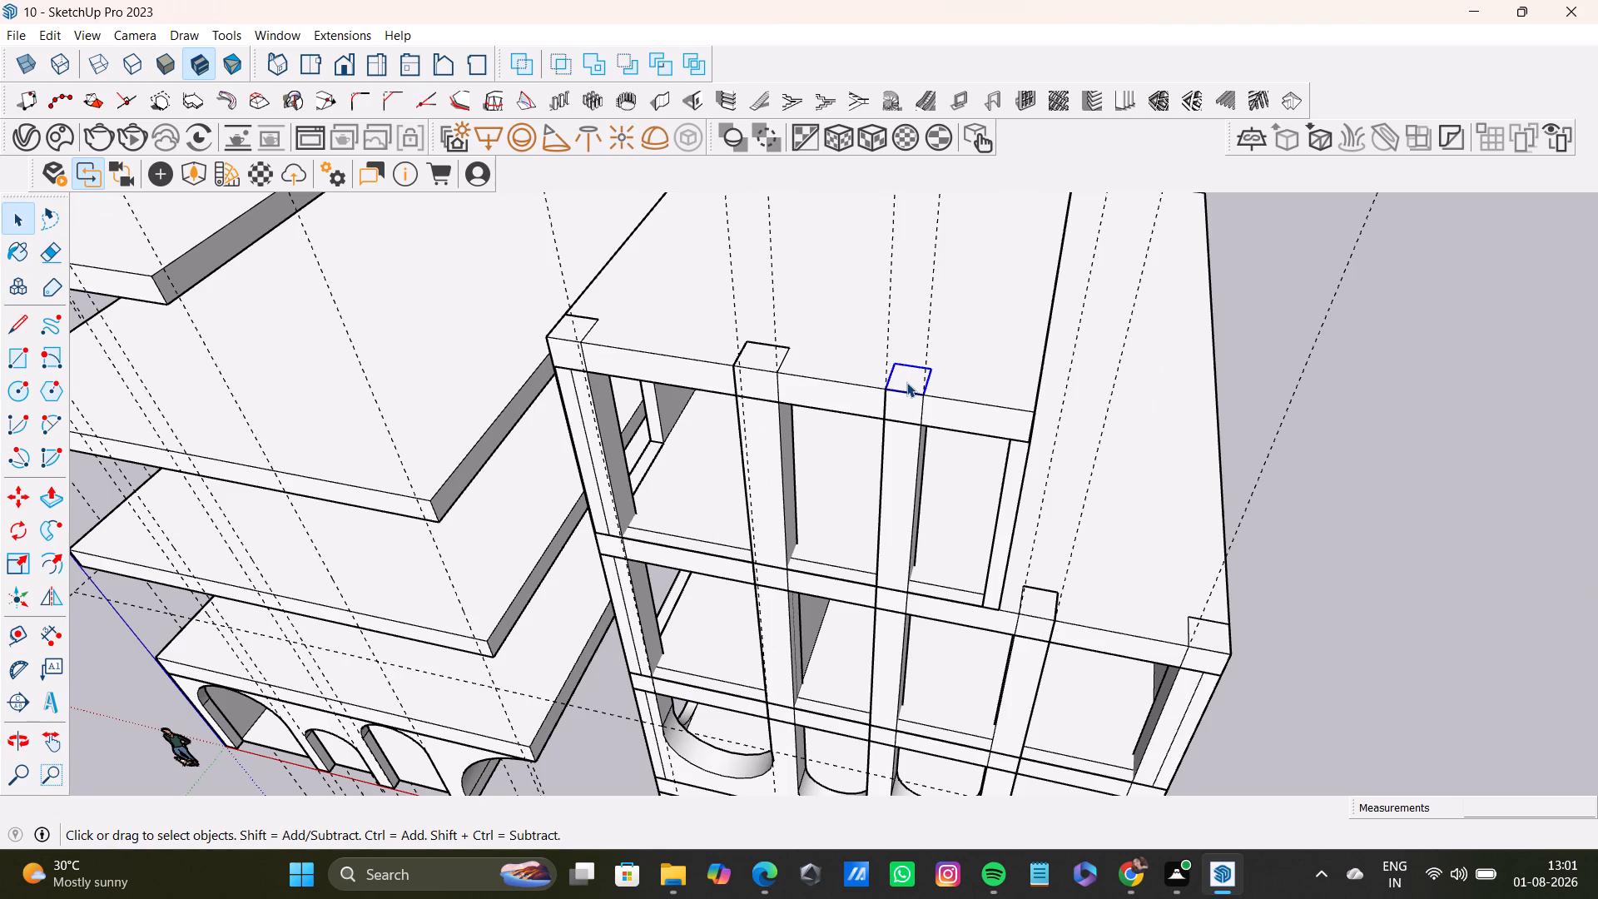
left_click(906, 382)
triple_click(906, 382)
double_click(906, 382)
triple_click(906, 377)
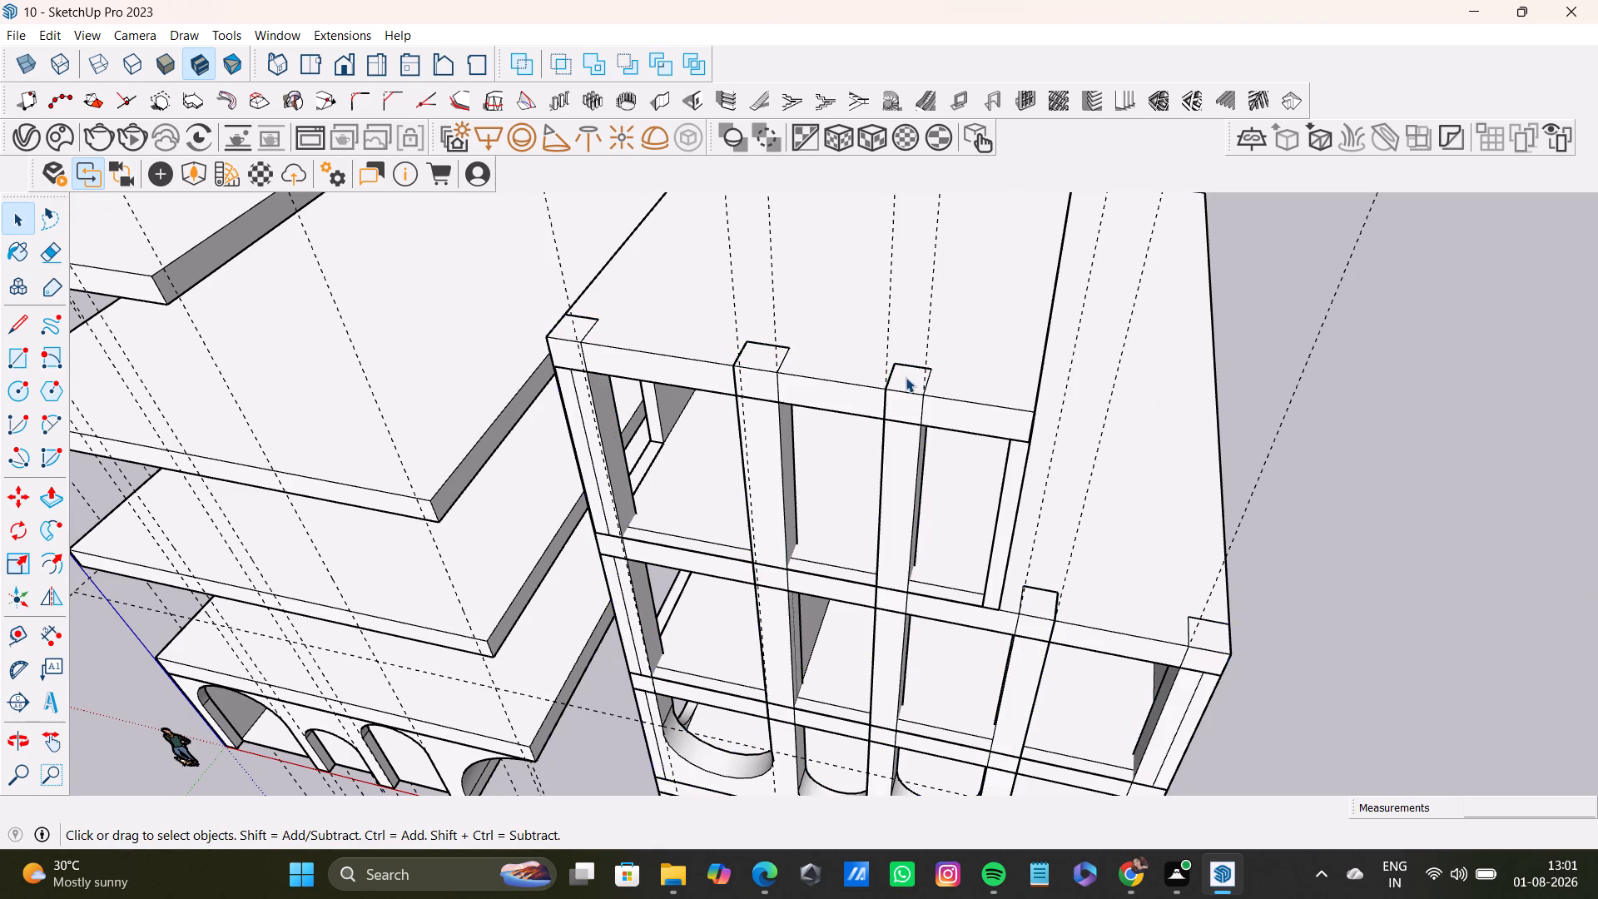
double_click(906, 375)
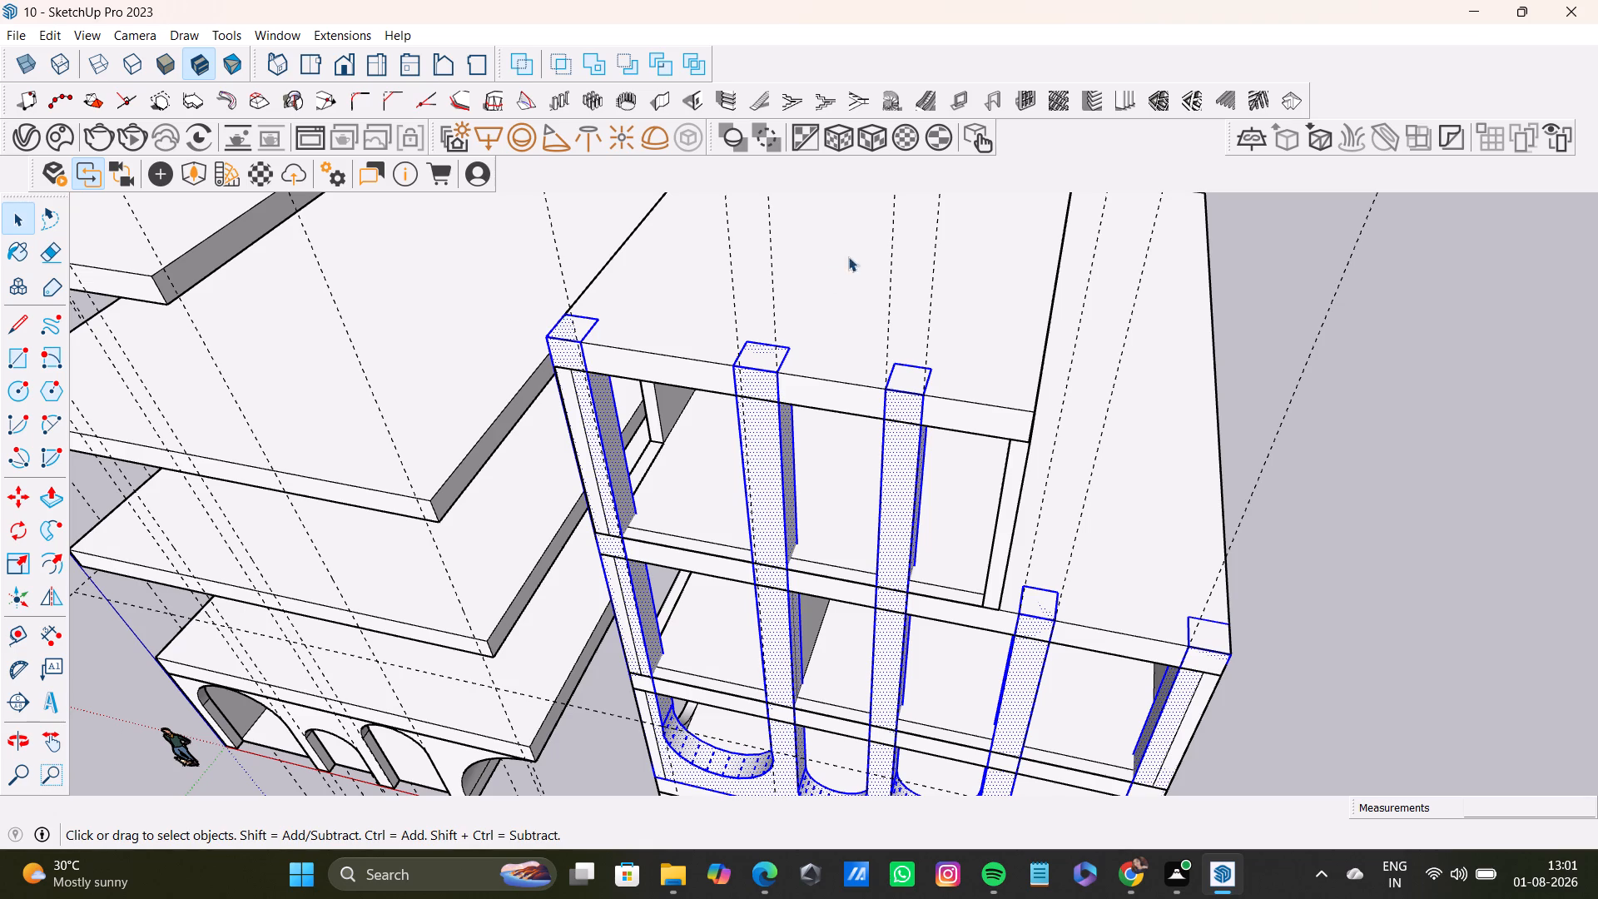
left_click(911, 375)
left_click(911, 375)
triple_click(911, 375)
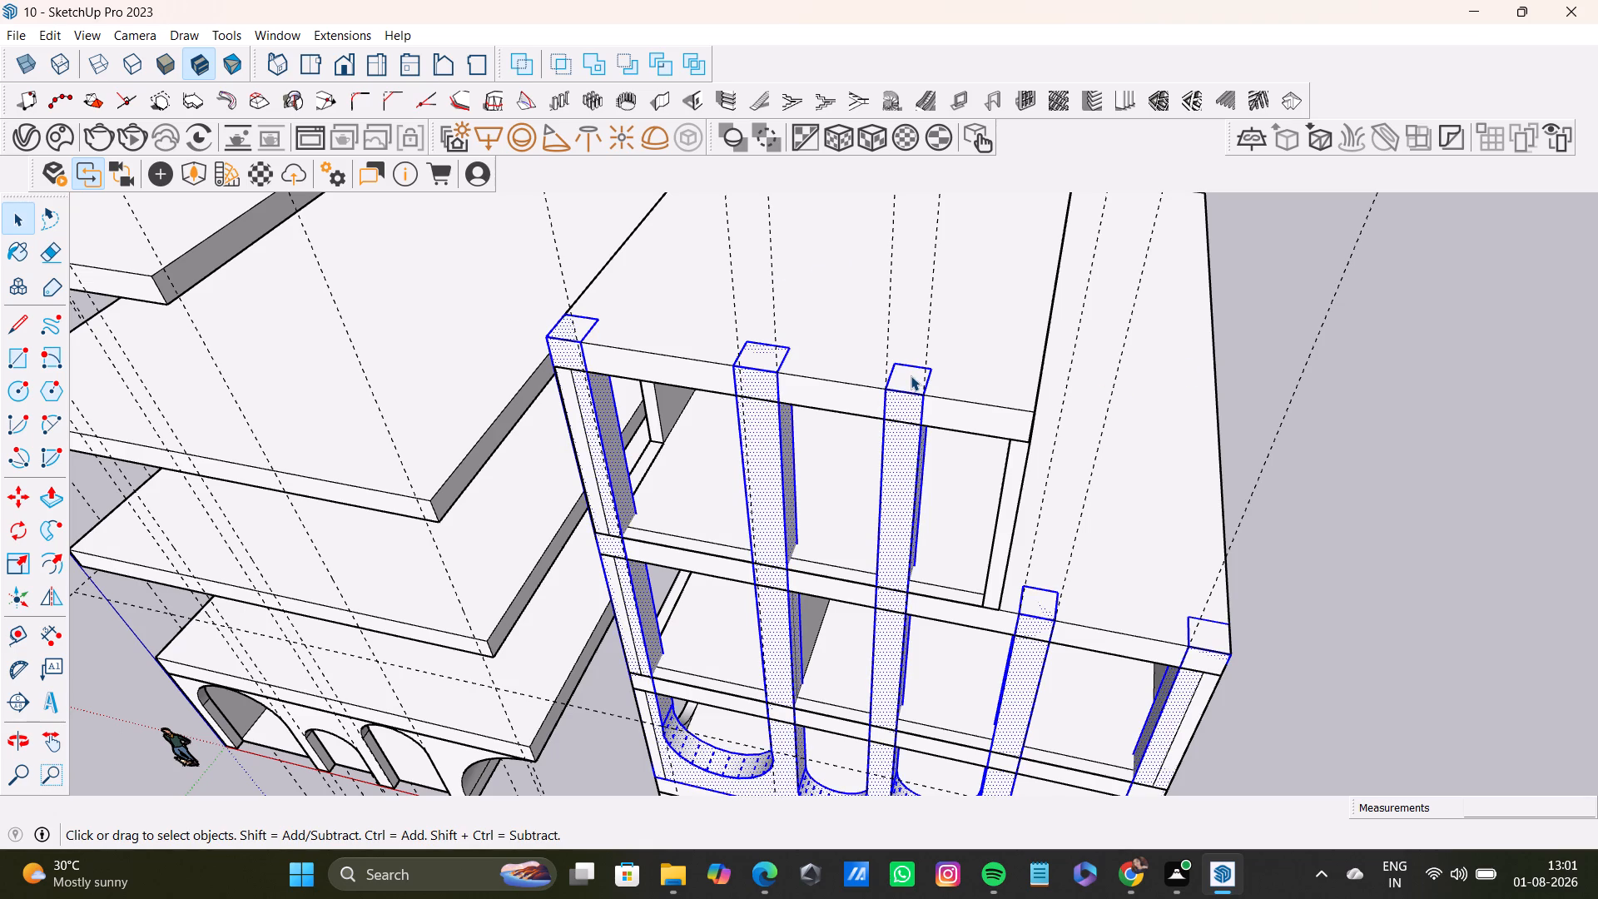
double_click(911, 375)
double_click(906, 375)
left_click(906, 375)
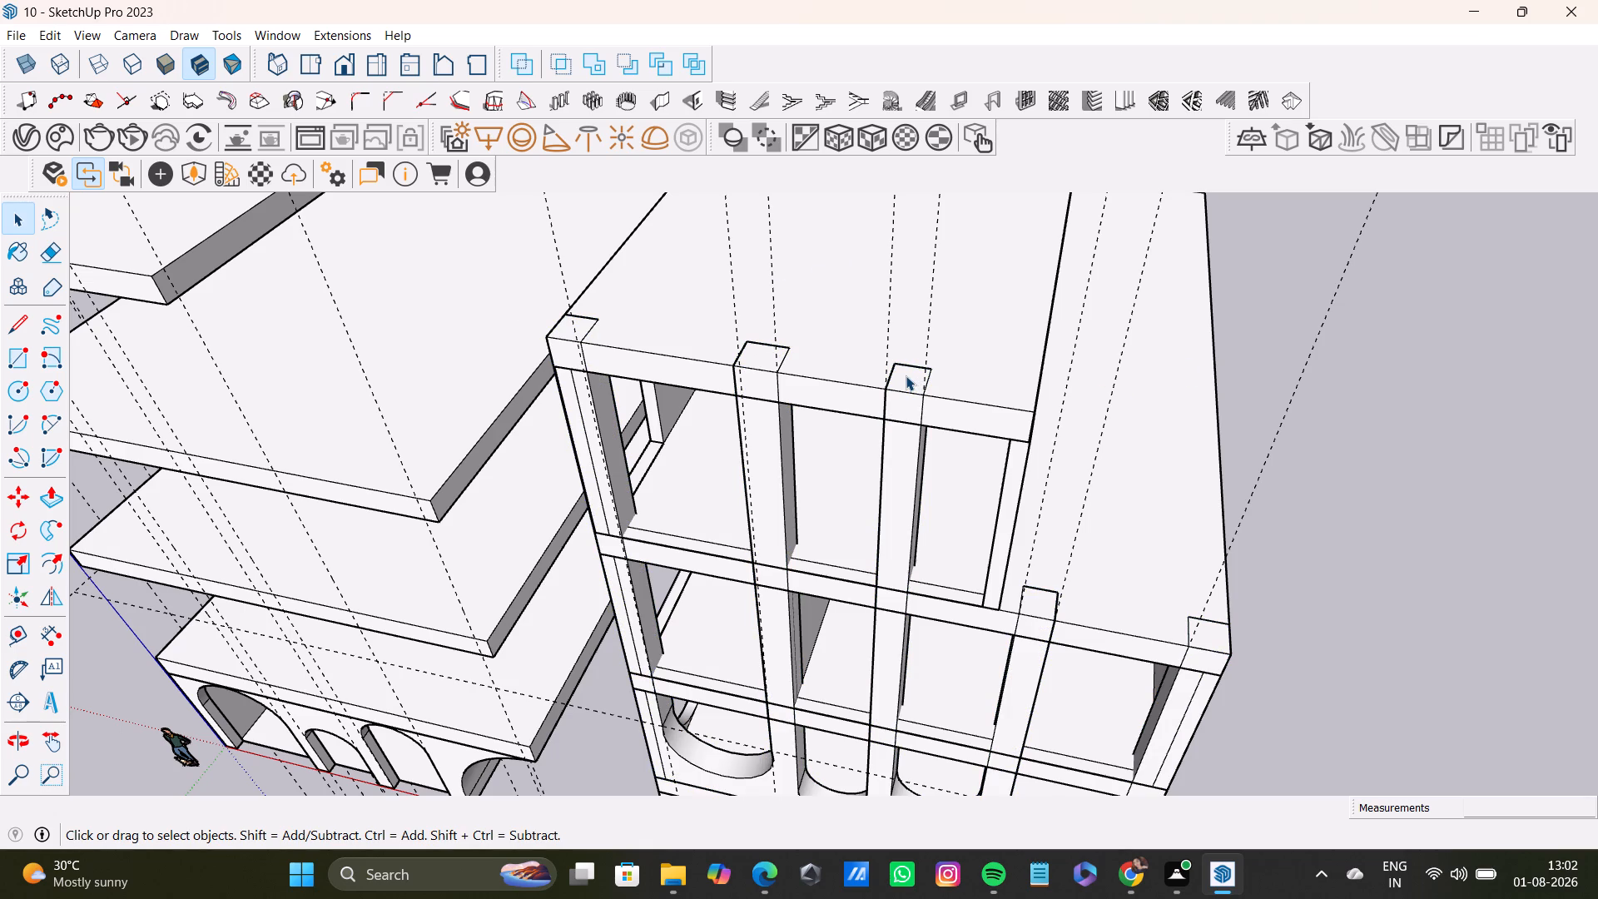
left_click(906, 375)
key("p")
left_click(924, 386)
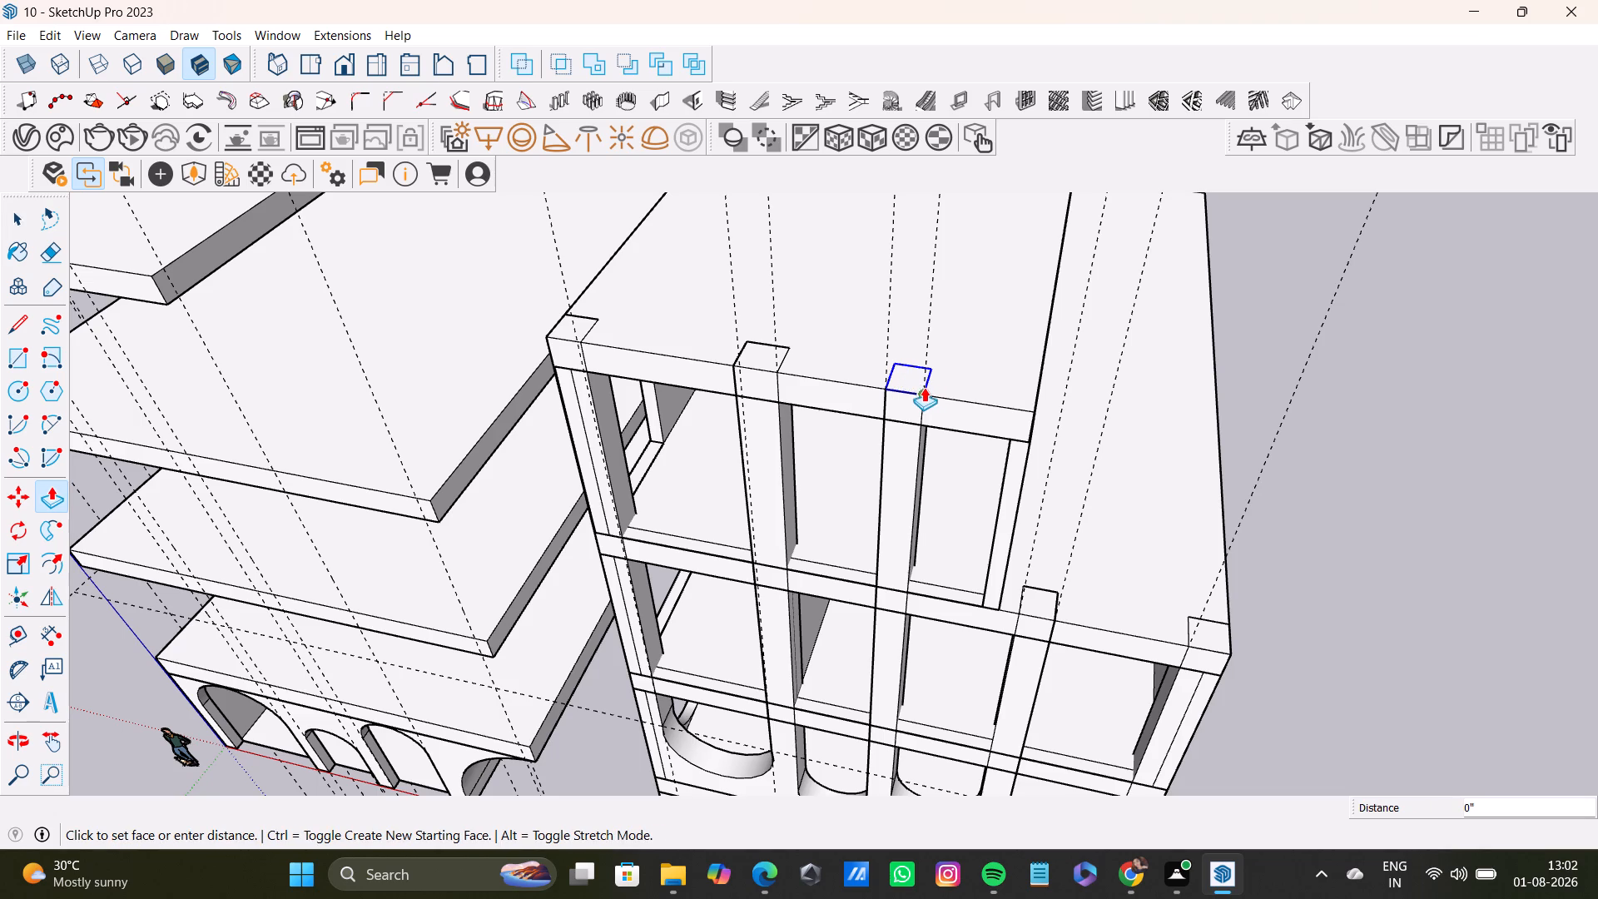
left_click(920, 423)
key("space")
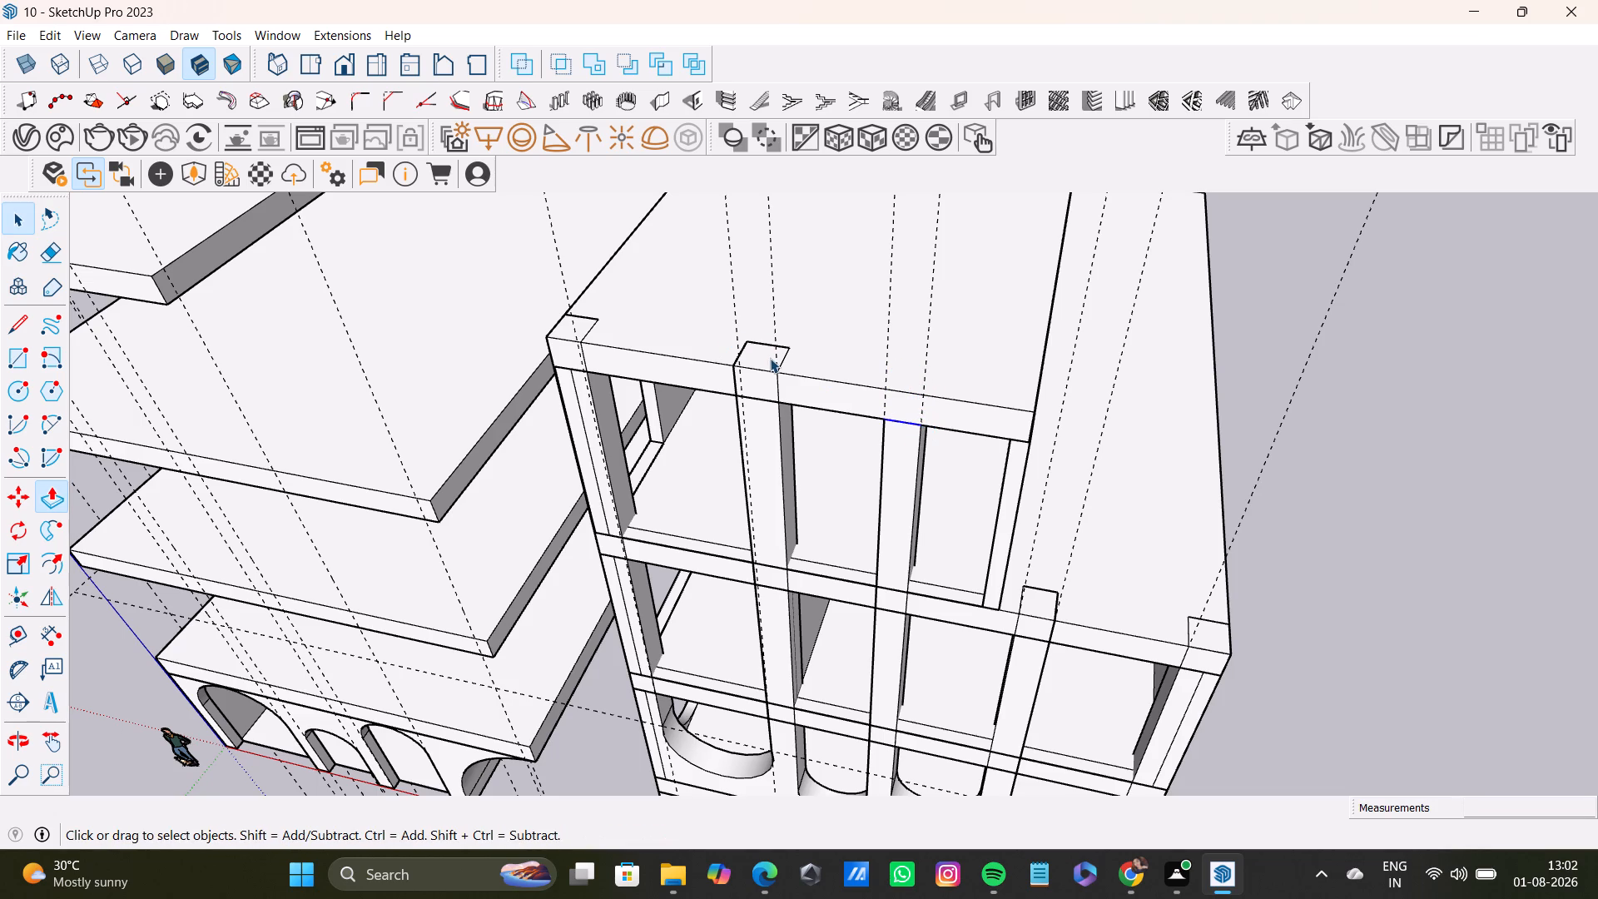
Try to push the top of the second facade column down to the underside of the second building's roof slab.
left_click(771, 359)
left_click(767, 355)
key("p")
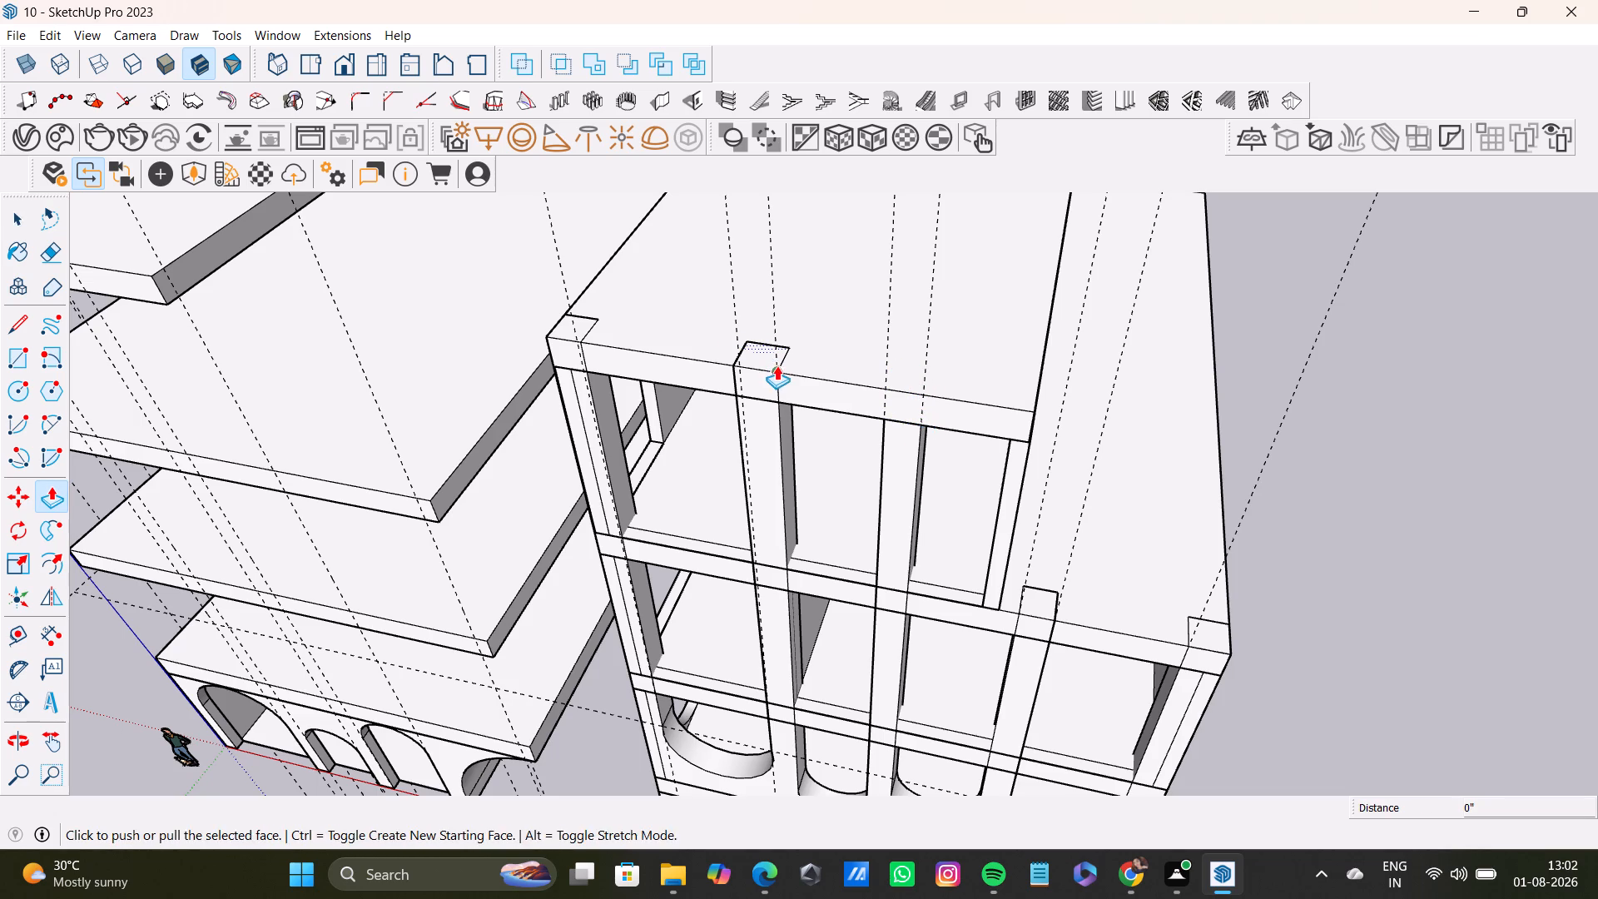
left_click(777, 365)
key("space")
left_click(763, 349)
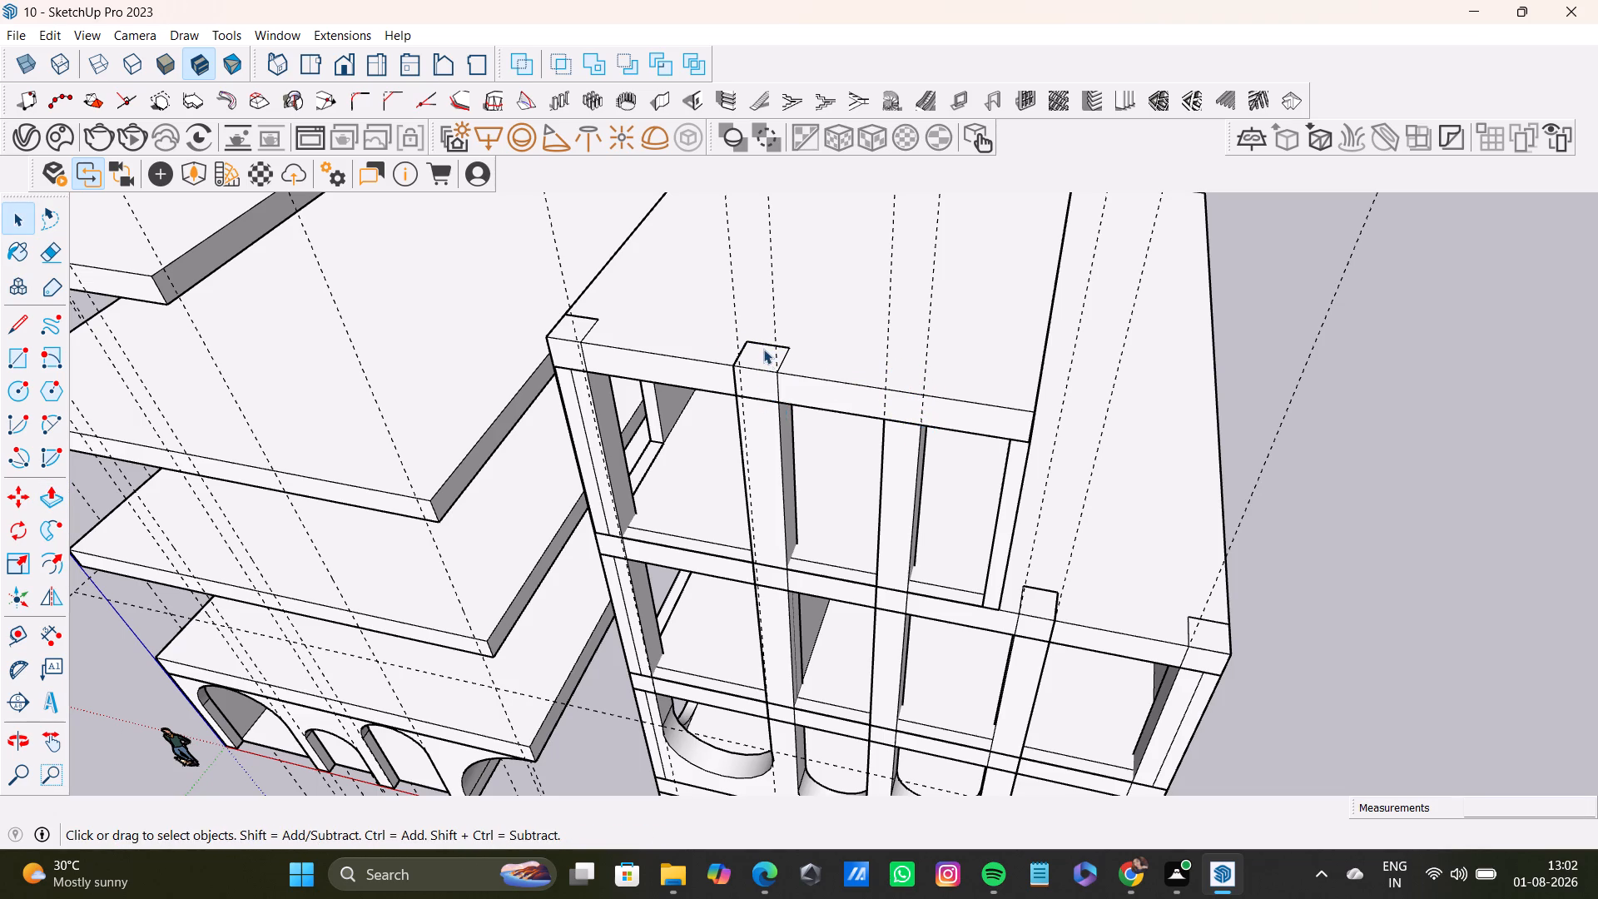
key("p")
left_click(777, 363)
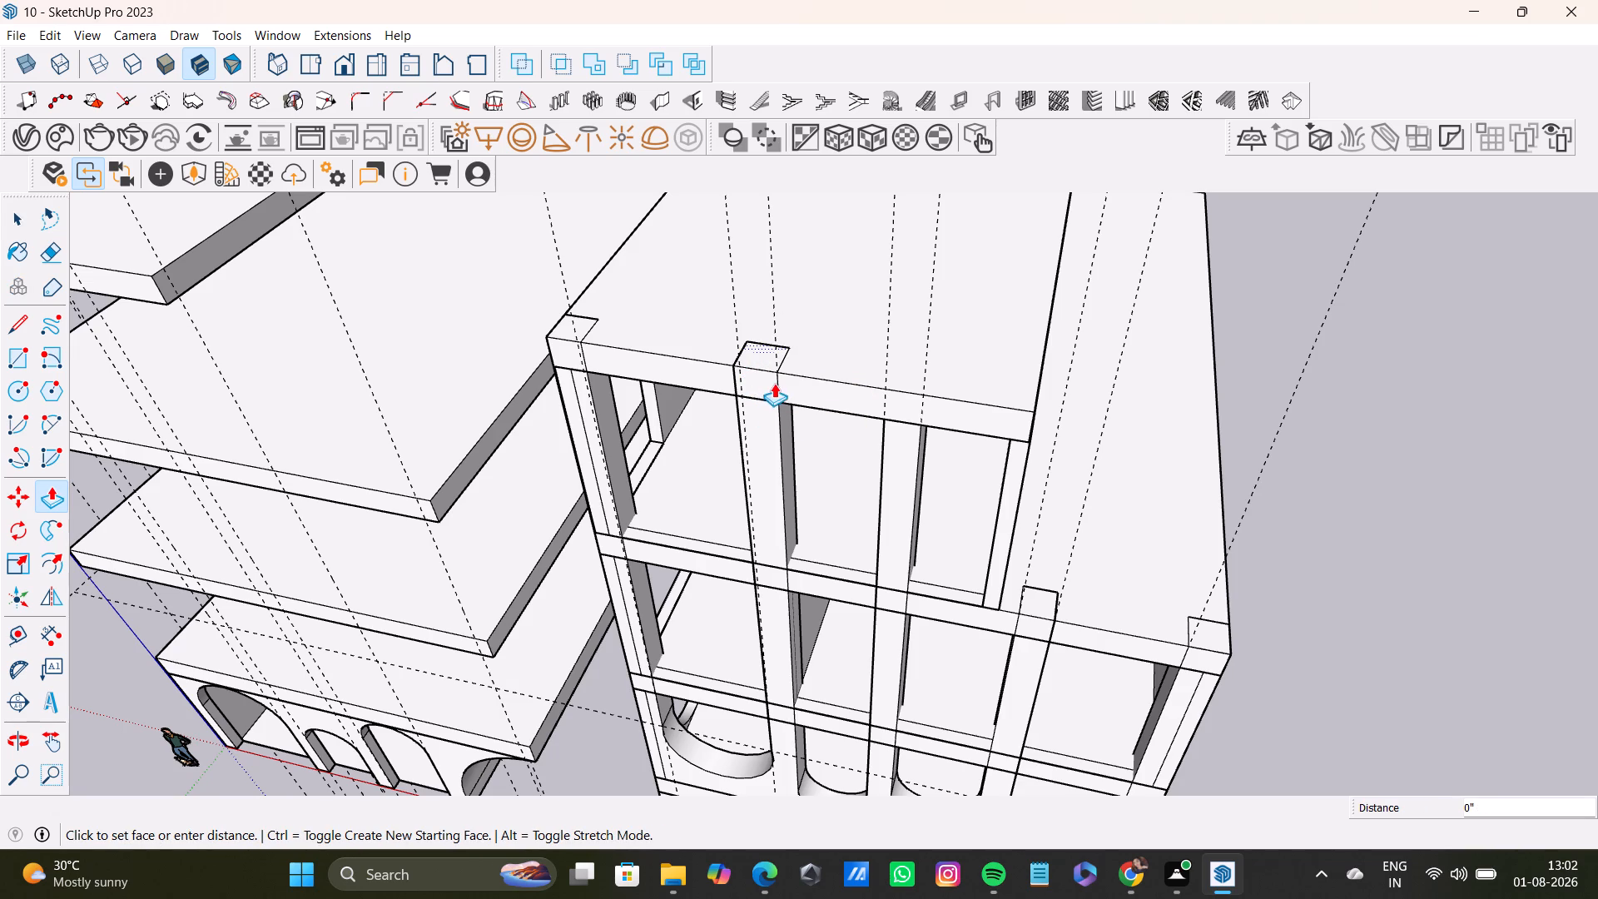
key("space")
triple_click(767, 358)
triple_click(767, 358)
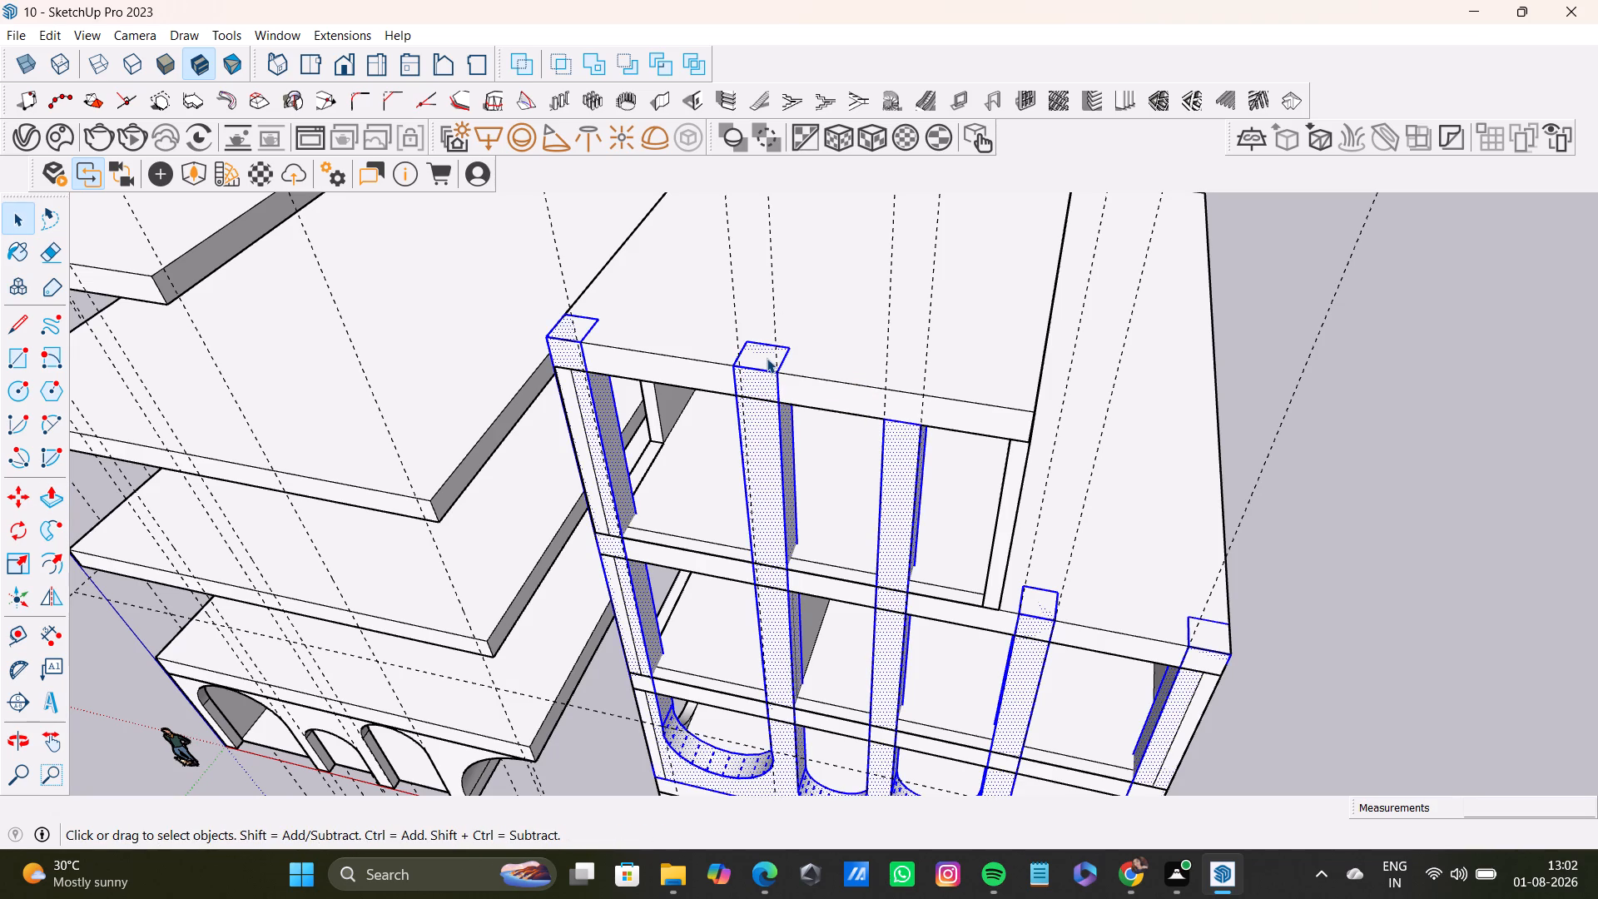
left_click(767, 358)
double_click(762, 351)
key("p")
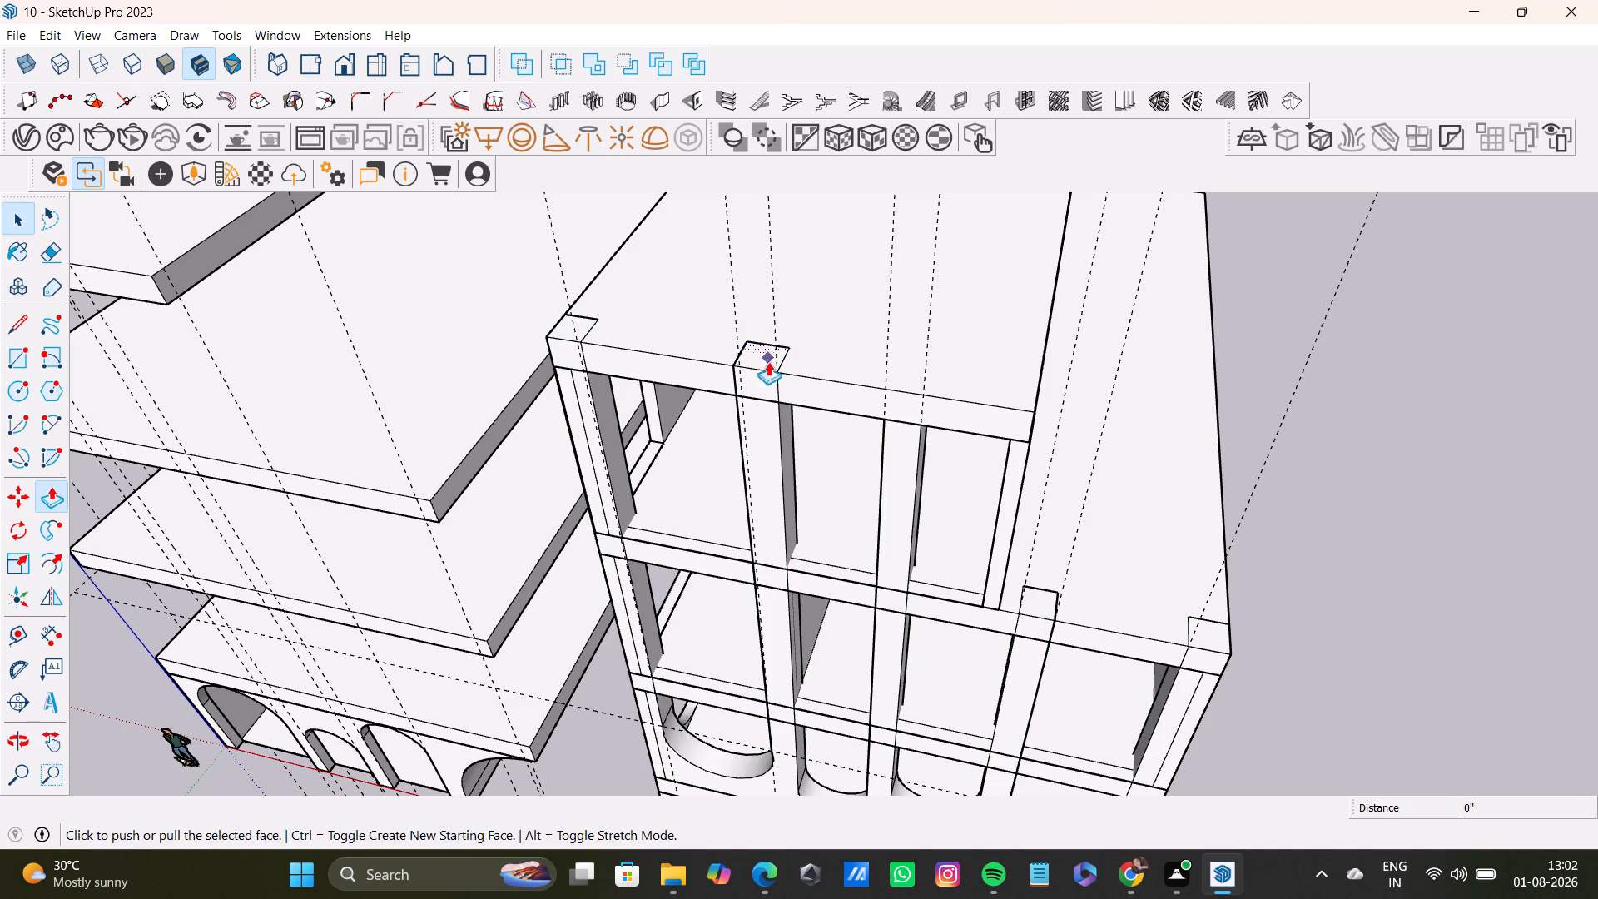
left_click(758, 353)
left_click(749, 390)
Examine the second building's column tops, roof slab and relocated walls from above, the front and the side.
middle_click_drag(825, 446, 826, 415)
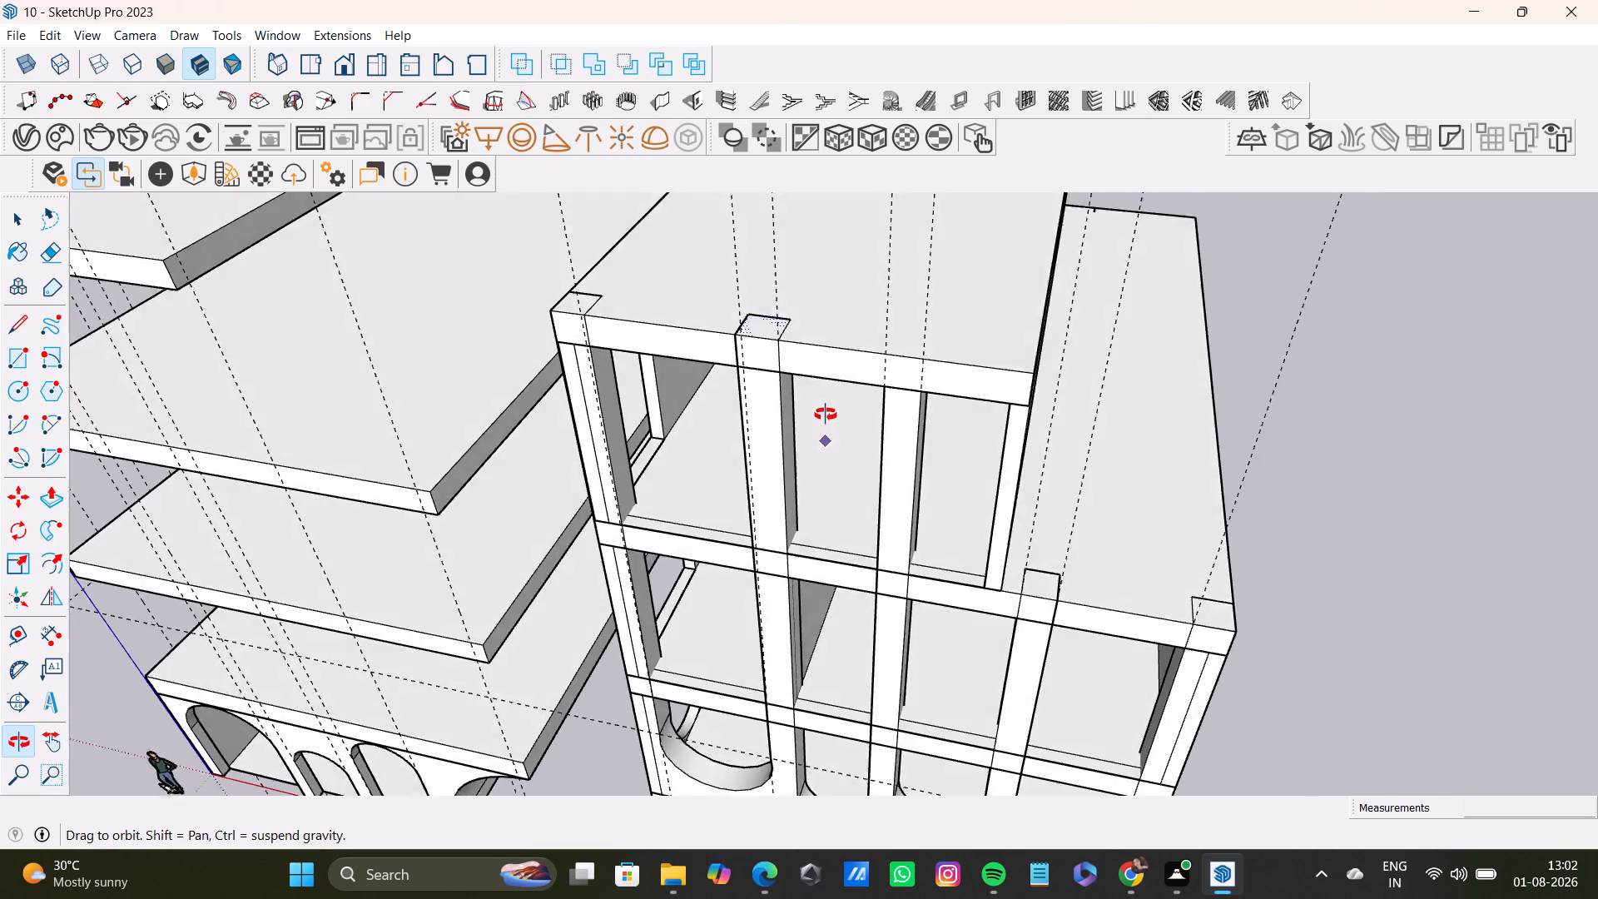
middle_click_drag(826, 415, 805, 289)
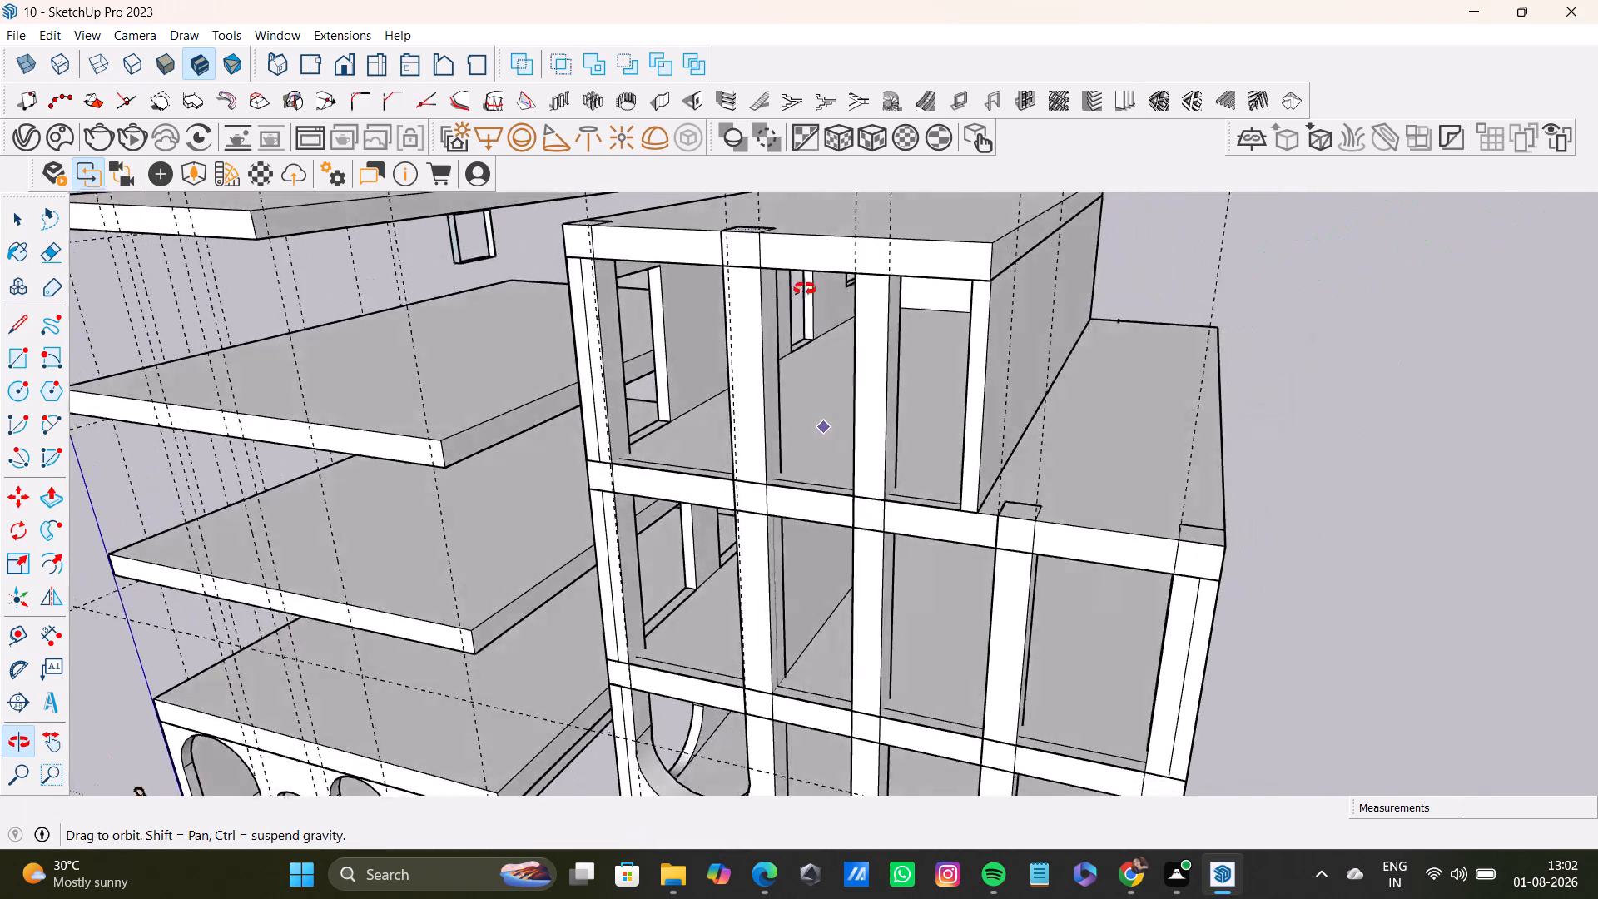
middle_click_drag(805, 289, 605, 432)
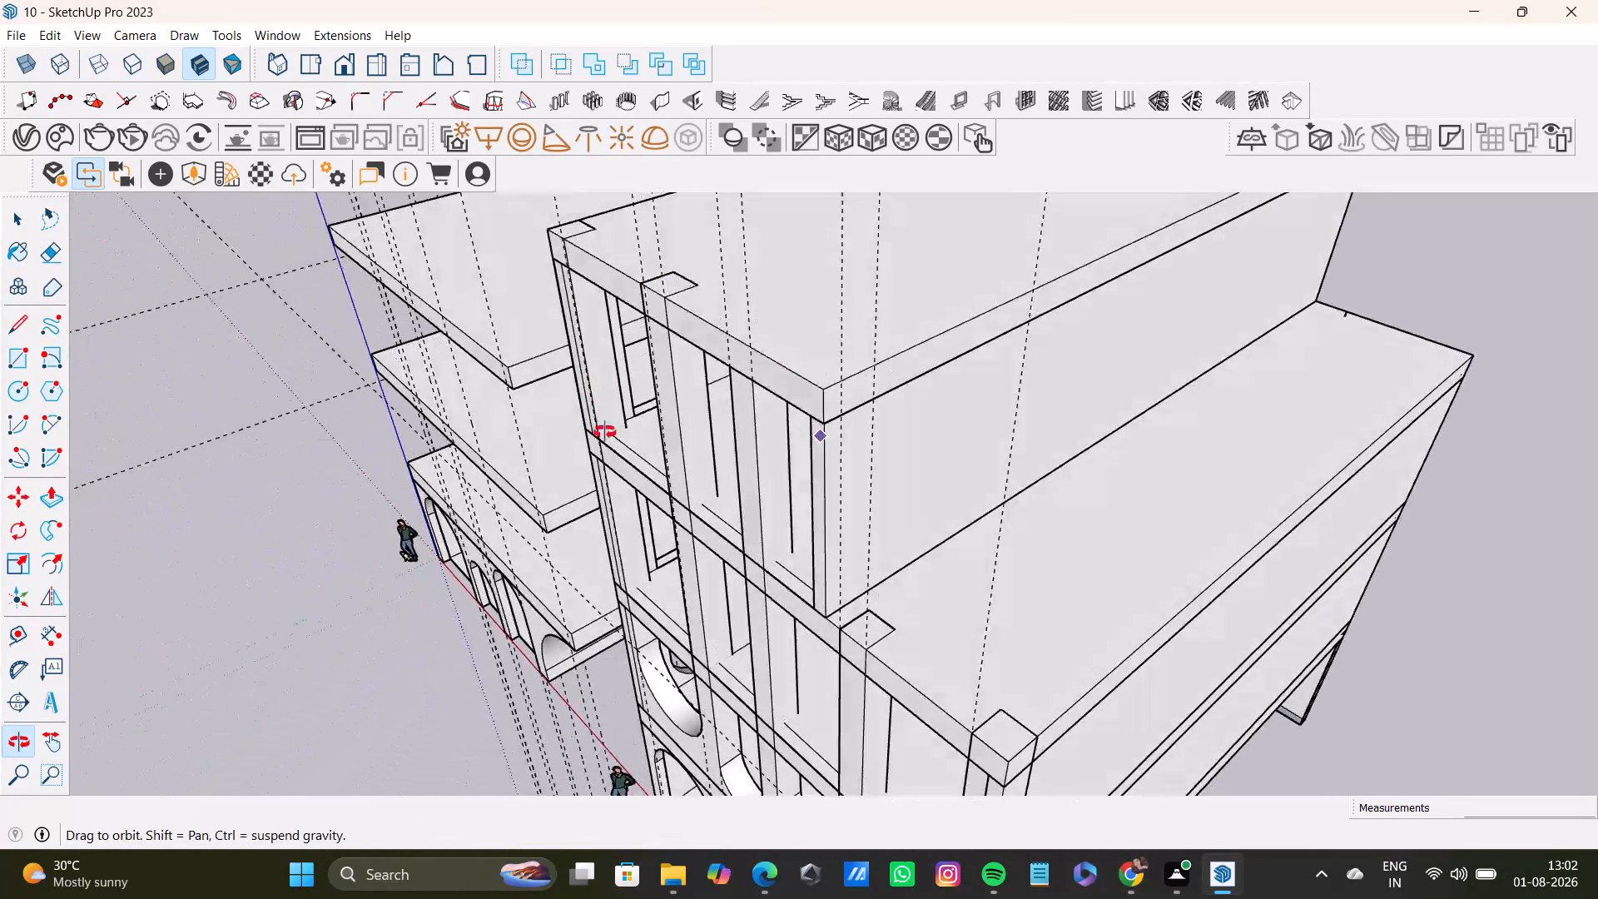
middle_click_drag(605, 432, 782, 225)
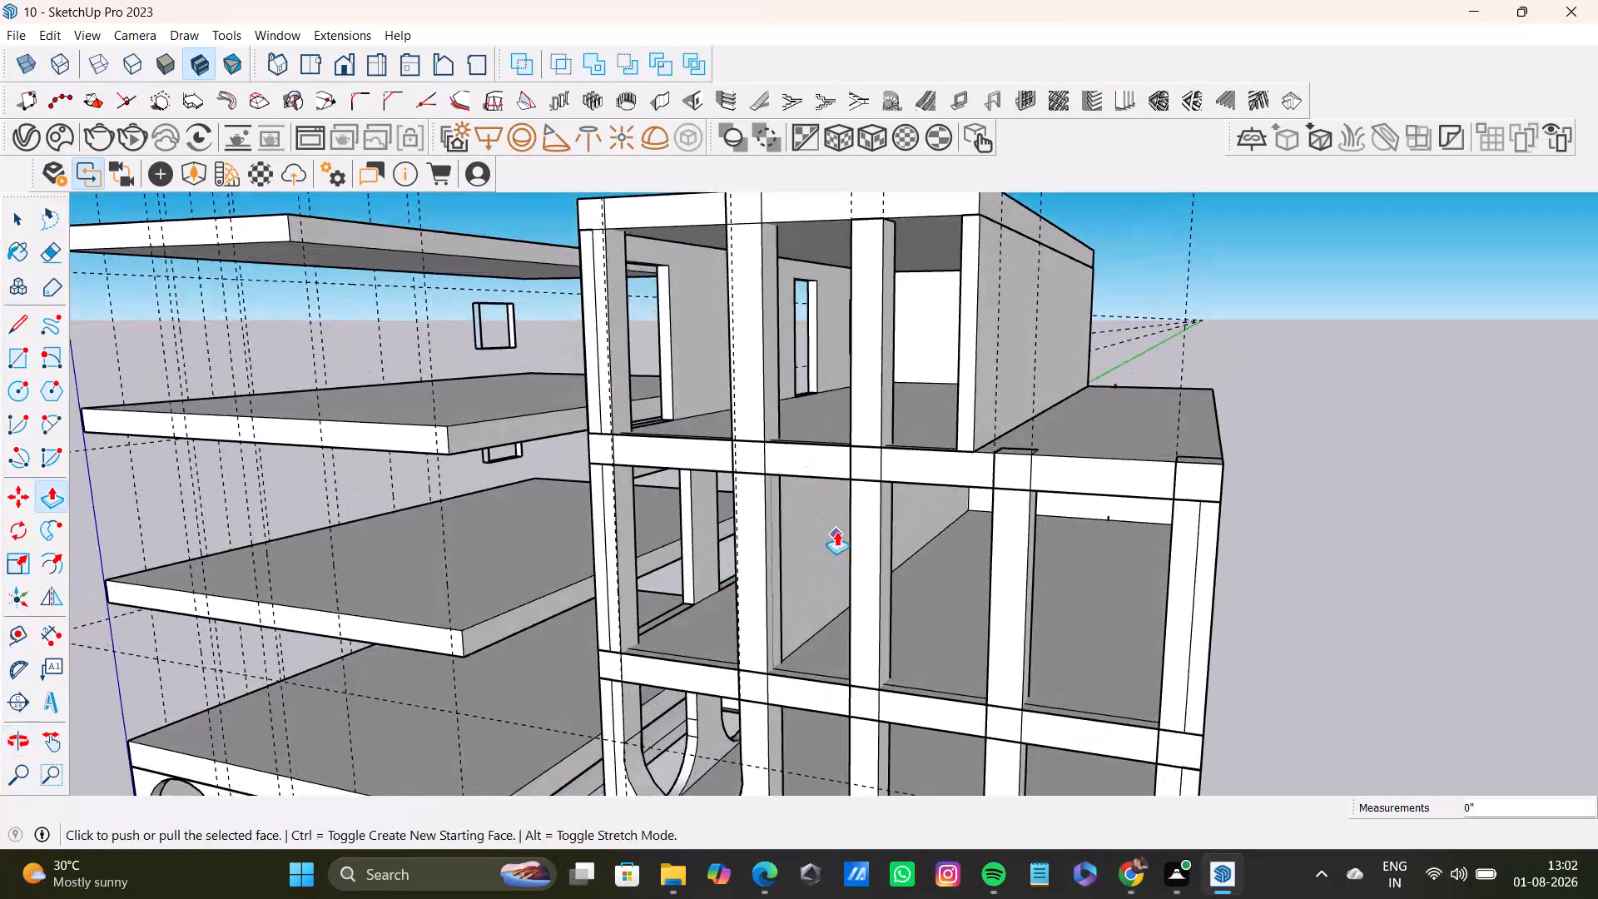
scroll(836, 531, "down", 7)
middle_click_drag(826, 553, 1213, 352)
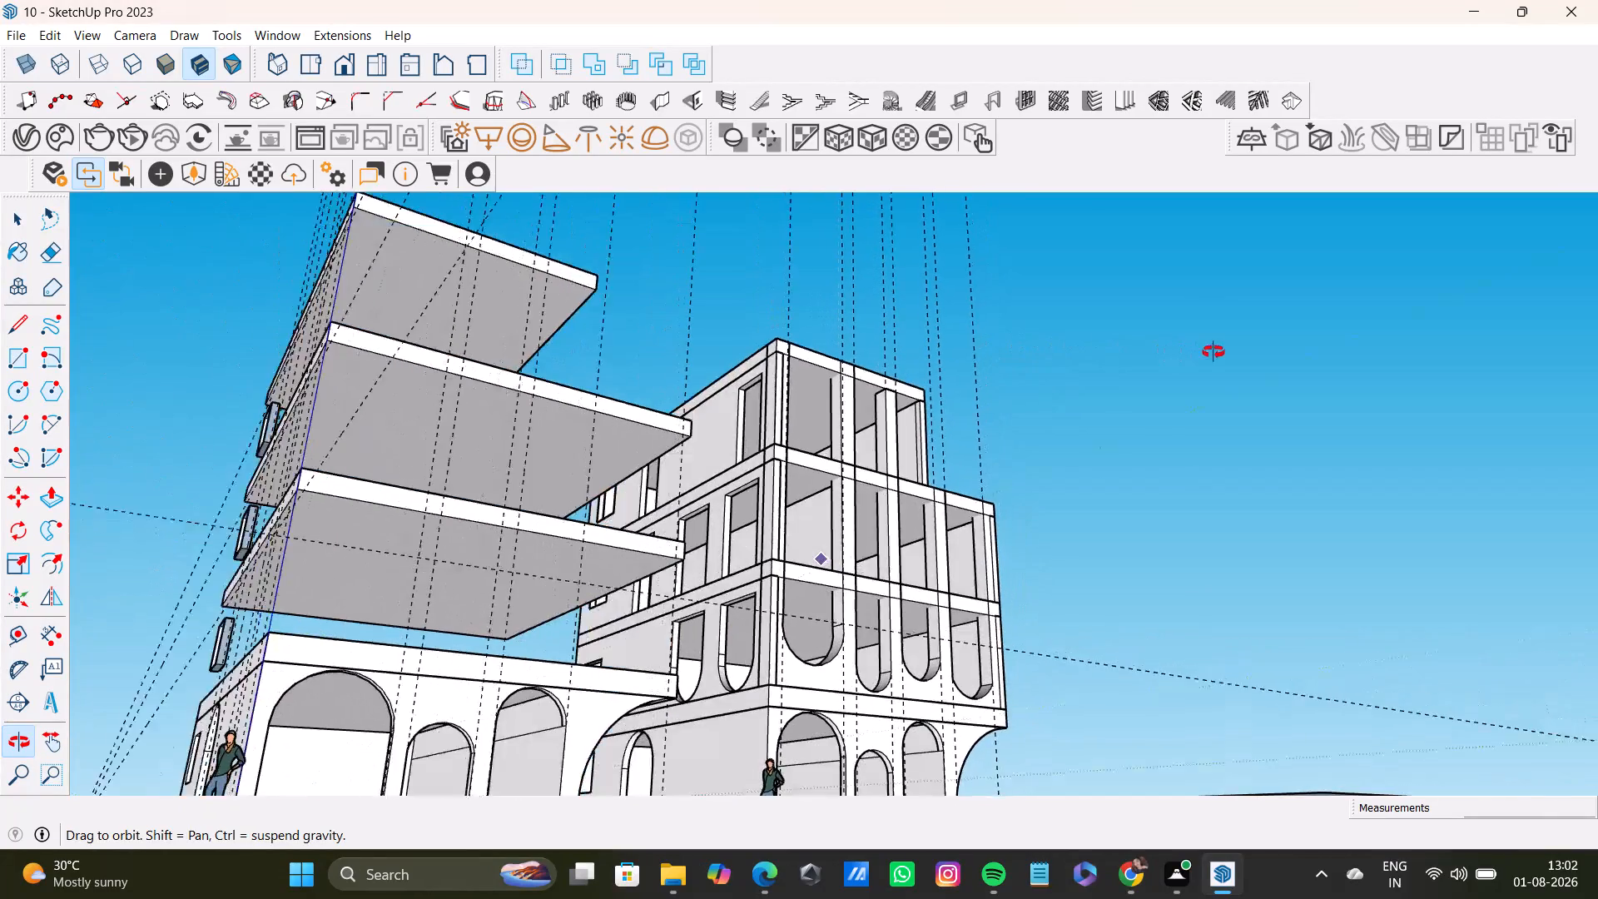
middle_click_drag(1213, 352, 1016, 474)
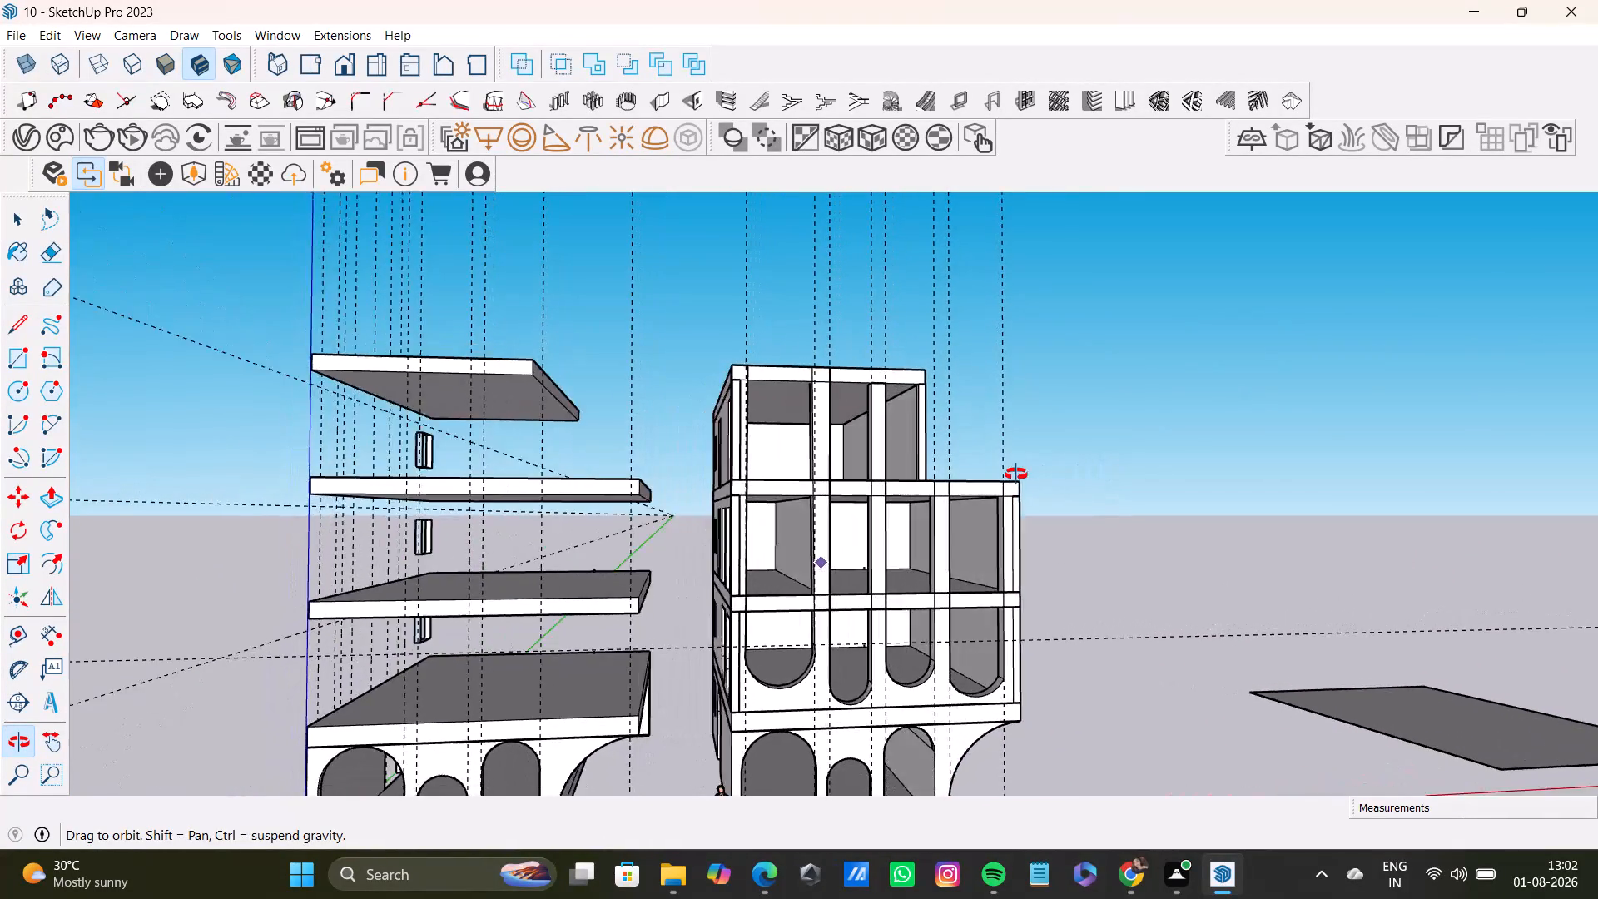
Examine the second building's facade columns, slab joints and side-wall openings up close and from the front.
middle_click_drag(1016, 474, 957, 488)
scroll(745, 640, "up", 8)
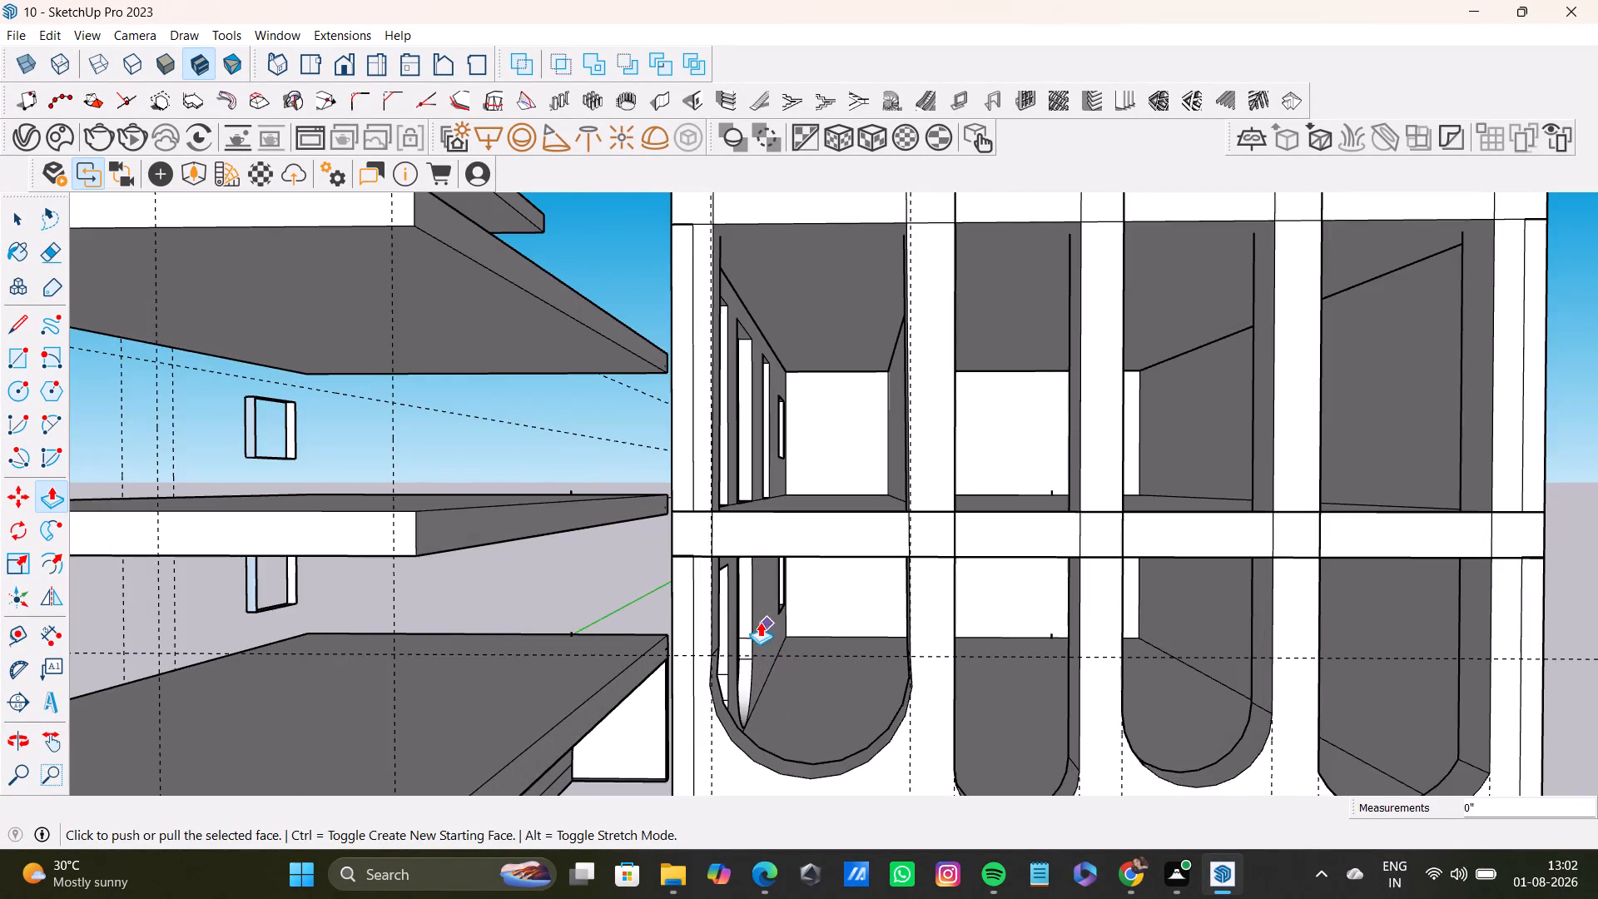
scroll(708, 594, "up", 4)
key("space")
middle_click_drag(867, 624, 762, 649)
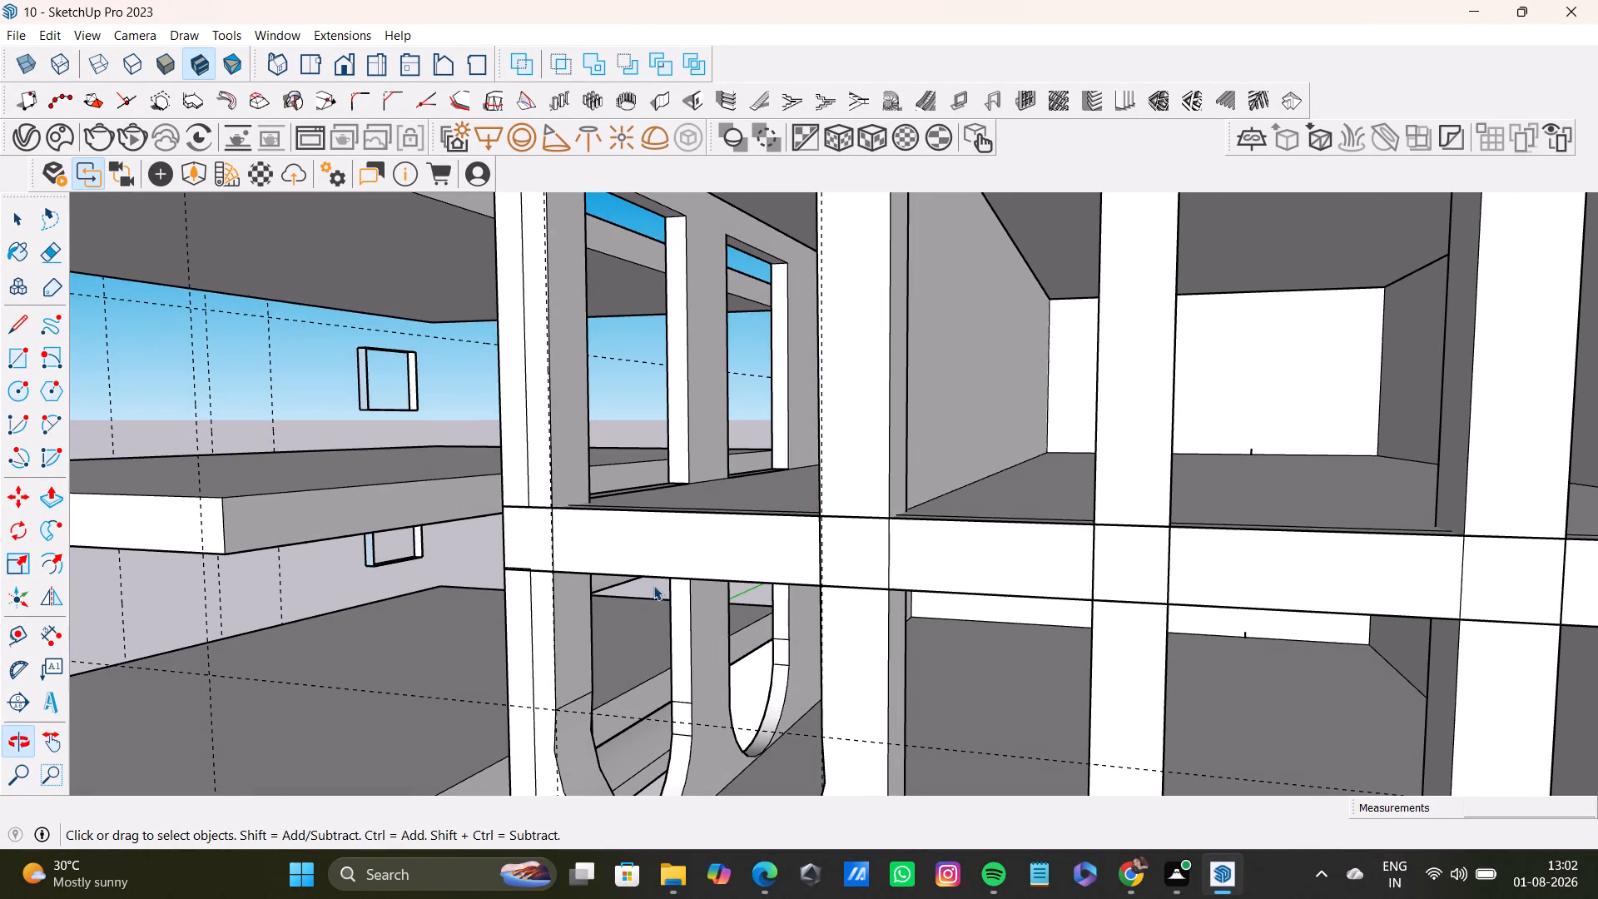
left_click(550, 559)
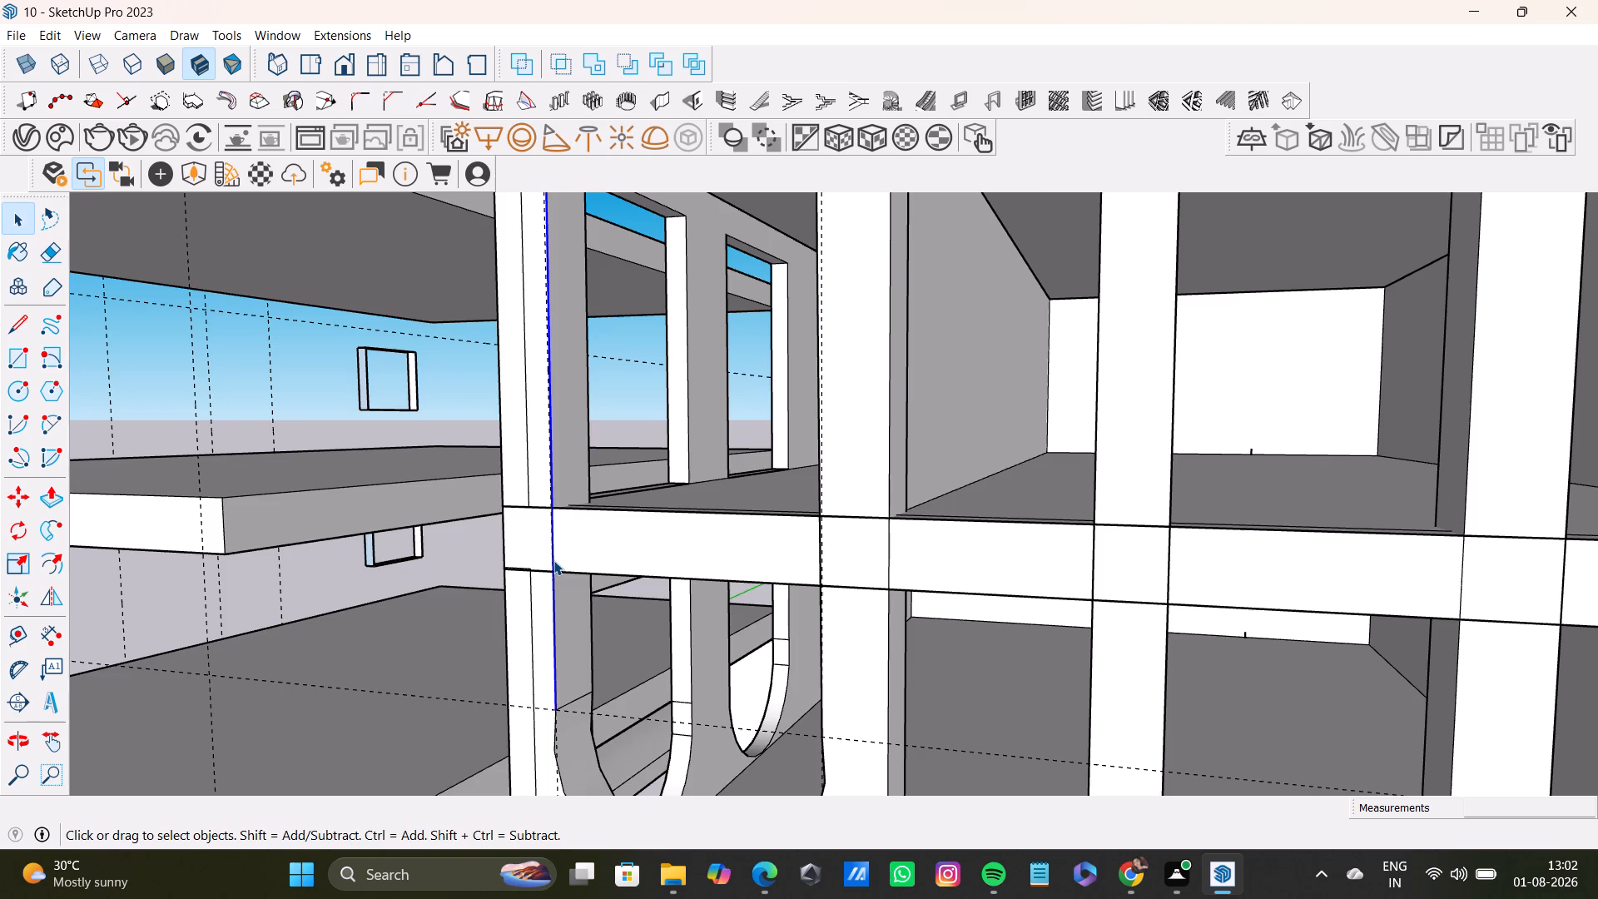
scroll(627, 608, "down", 11)
scroll(640, 632, "up", 1)
middle_click_drag(640, 632, 788, 521)
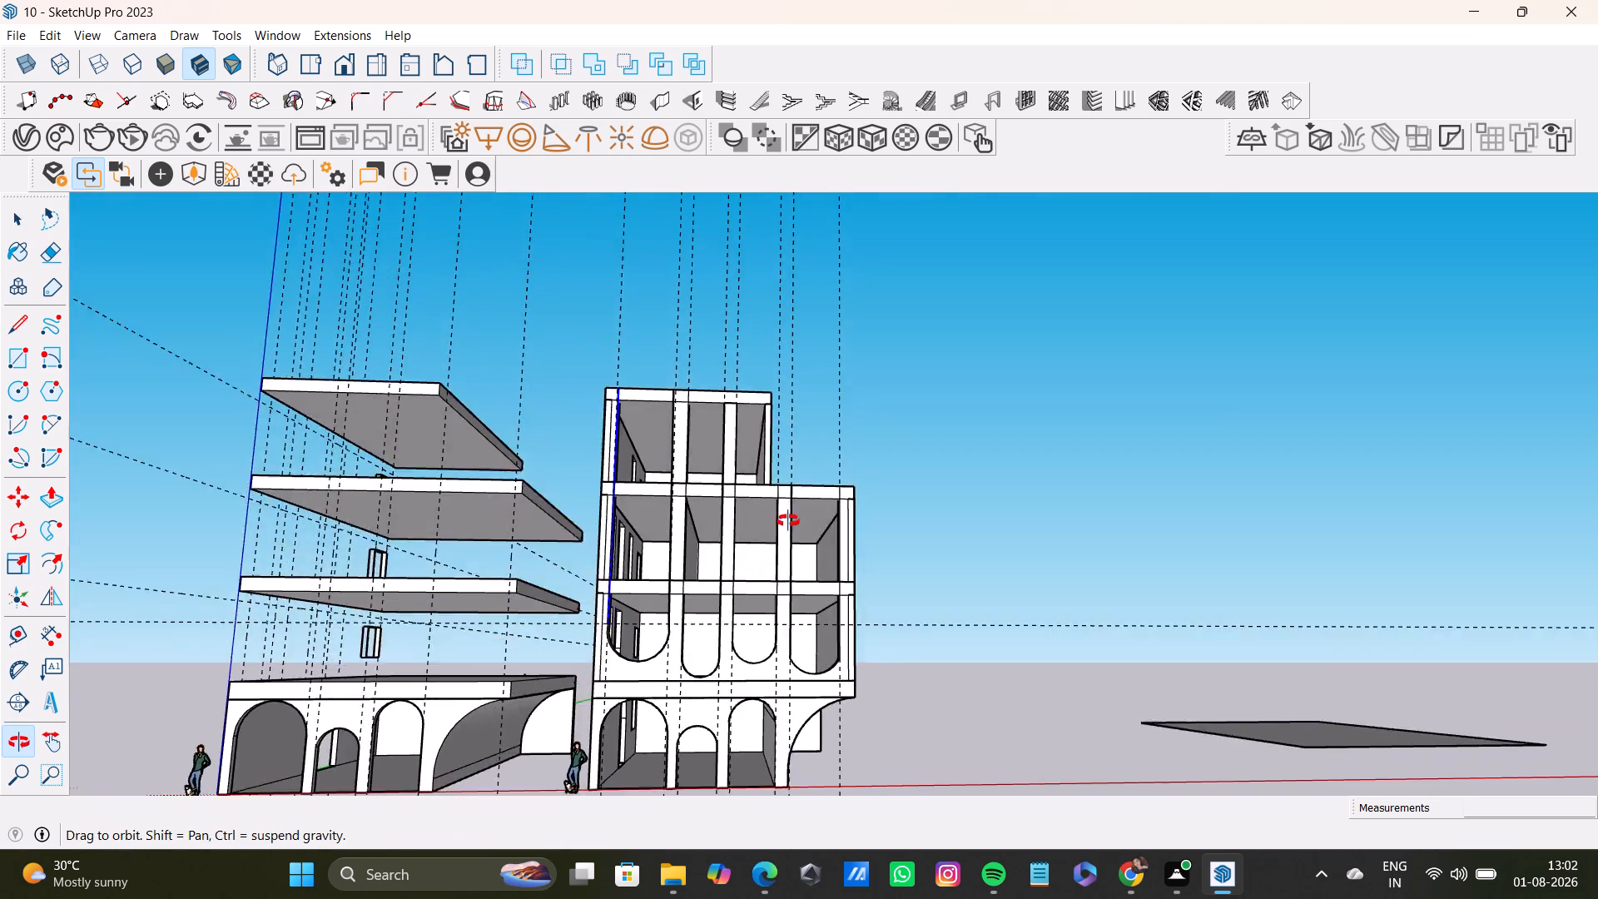
middle_click_drag(788, 521, 646, 514)
scroll(657, 517, "down", 1)
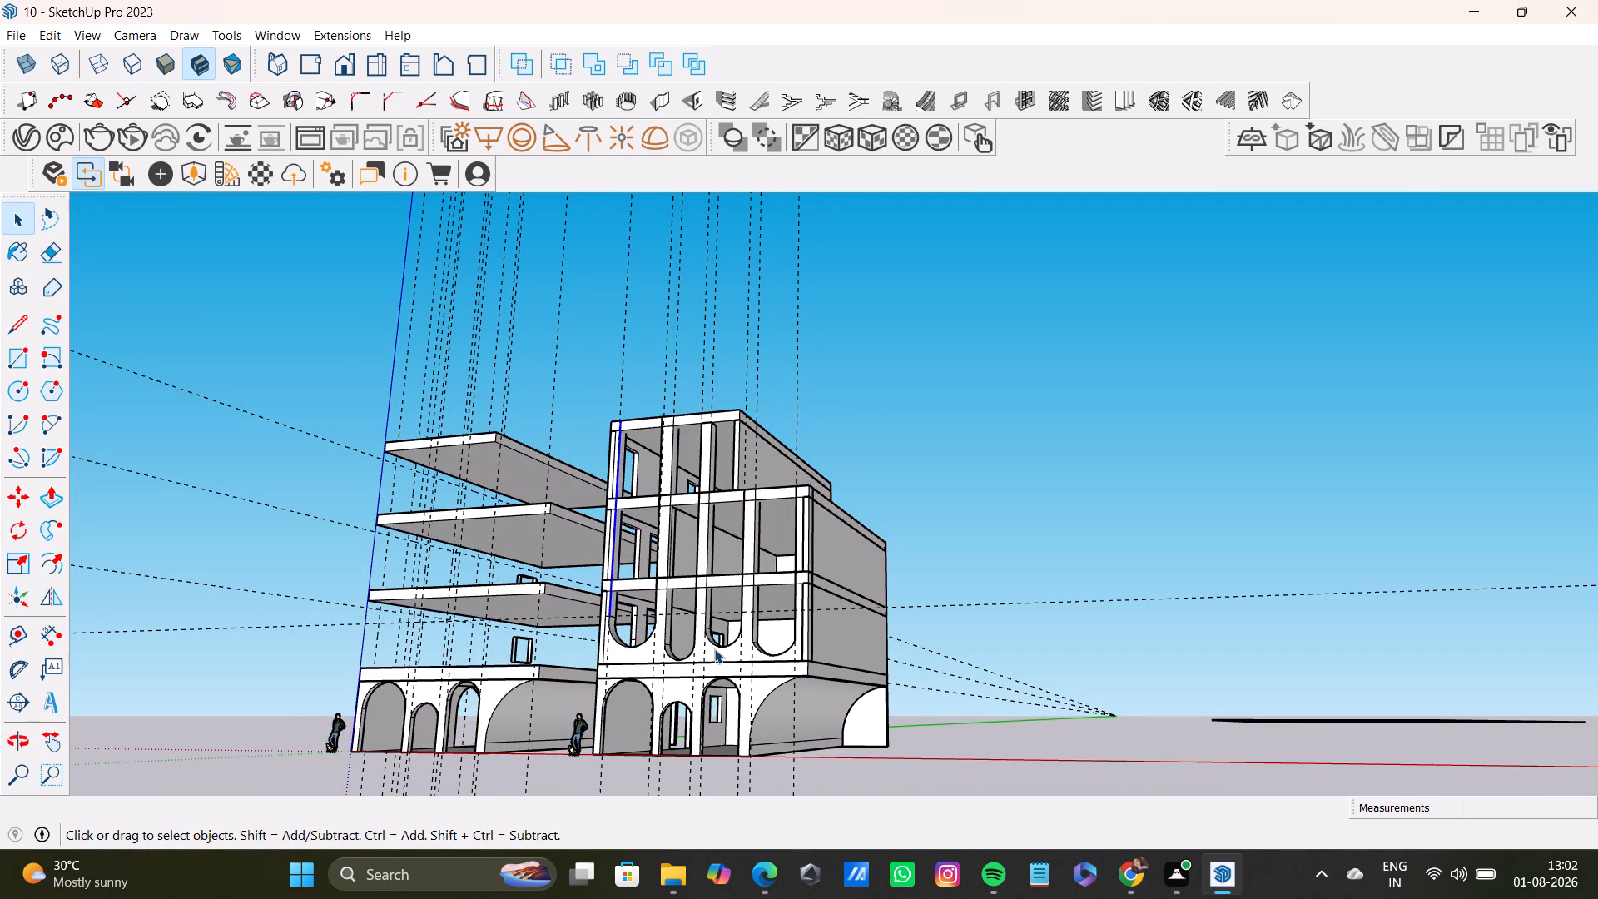
scroll(554, 660, "down", 3)
middle_click_drag(551, 672, 586, 678)
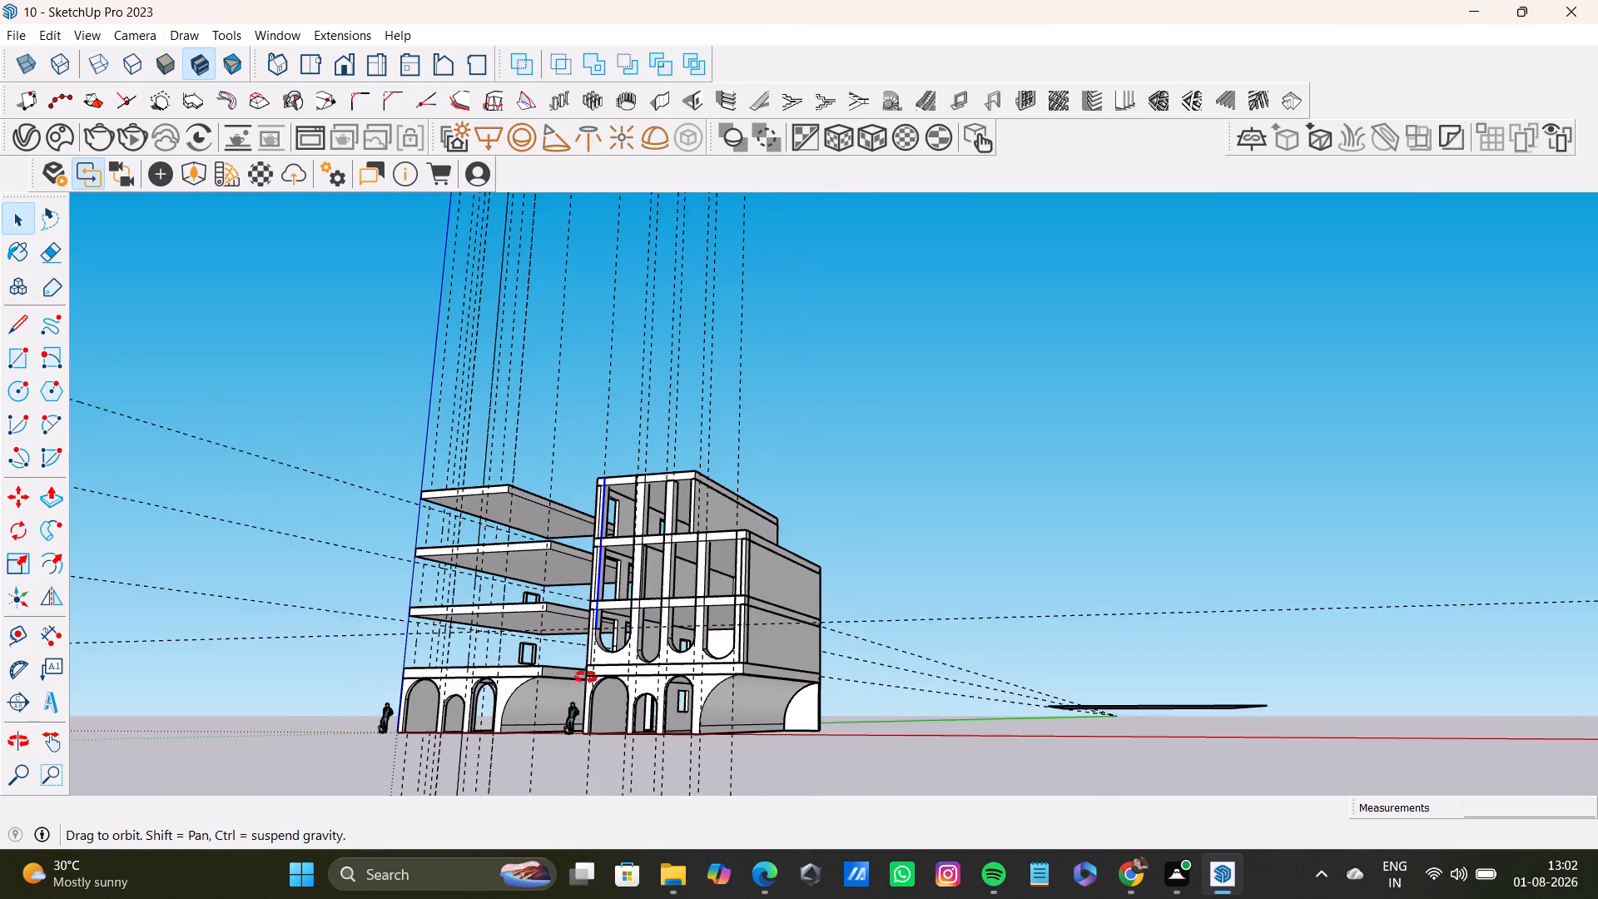
middle_click_drag(586, 678, 764, 652)
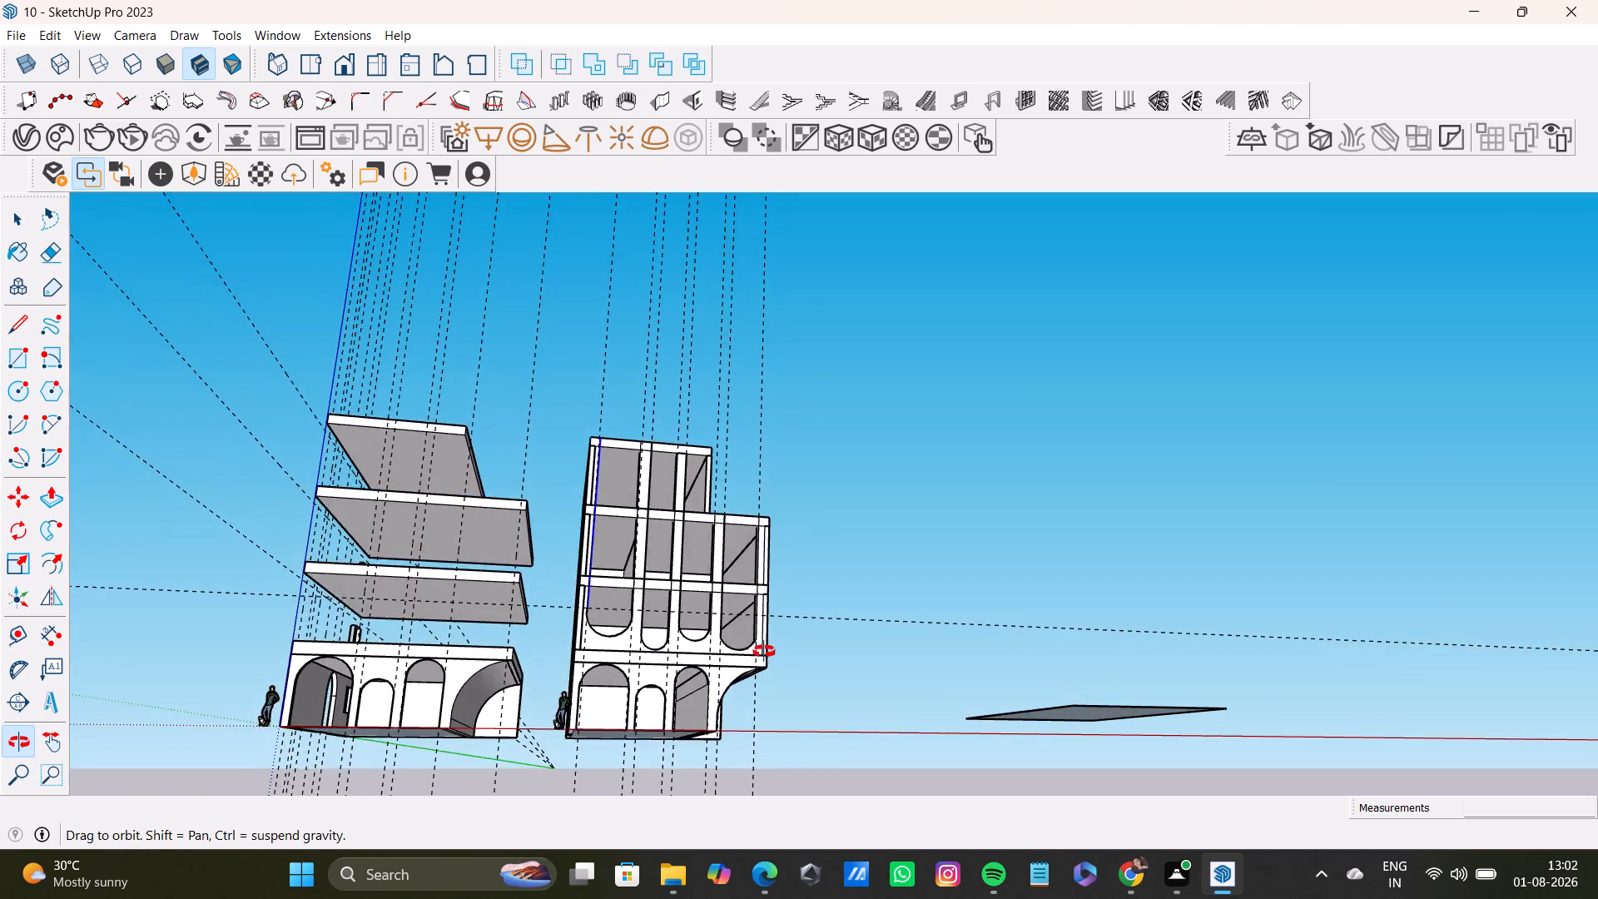
middle_click_drag(764, 652, 728, 693)
scroll(604, 703, "up", 3)
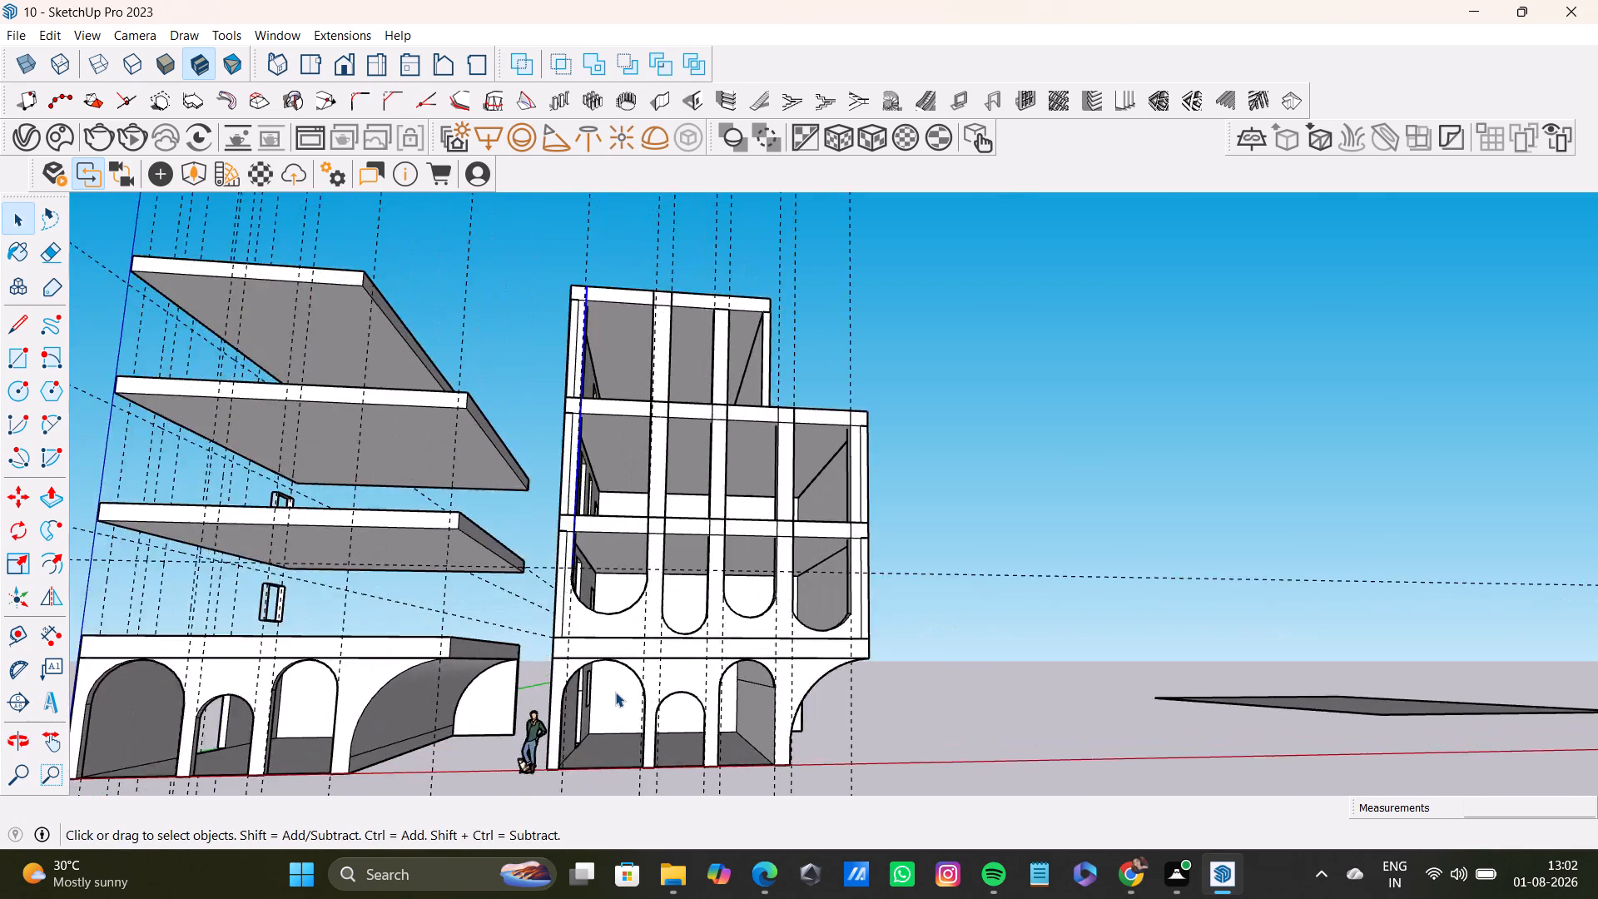
scroll(615, 692, "up", 4)
scroll(626, 686, "down", 2)
middle_click_drag(626, 686, 626, 642, "shift")
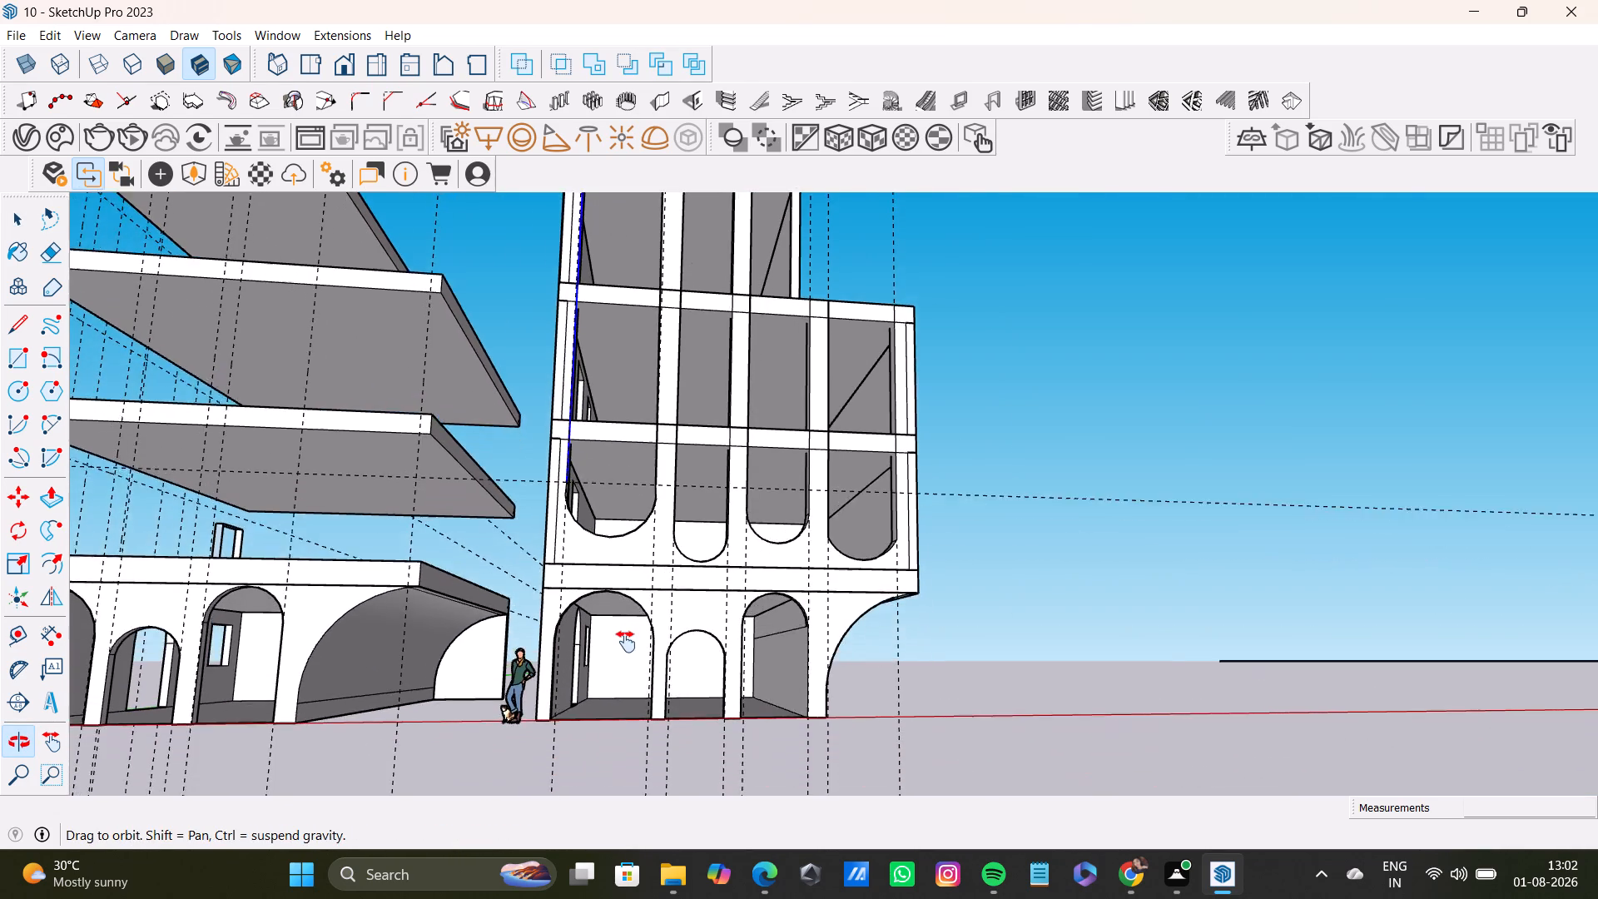
middle_click_drag(626, 642, 621, 668, "shift")
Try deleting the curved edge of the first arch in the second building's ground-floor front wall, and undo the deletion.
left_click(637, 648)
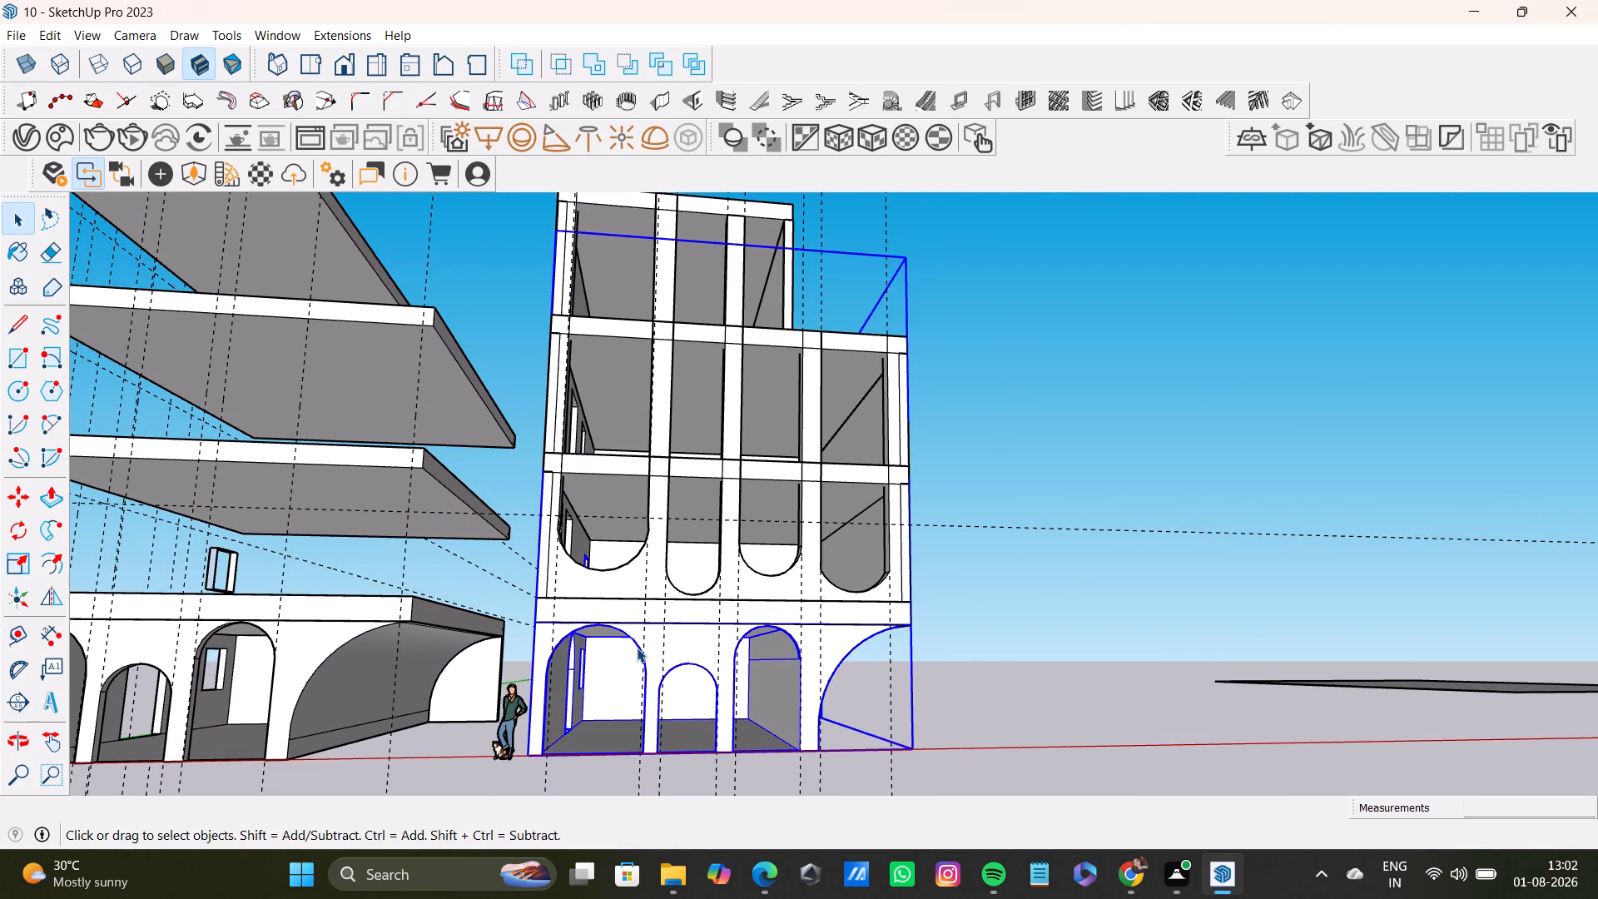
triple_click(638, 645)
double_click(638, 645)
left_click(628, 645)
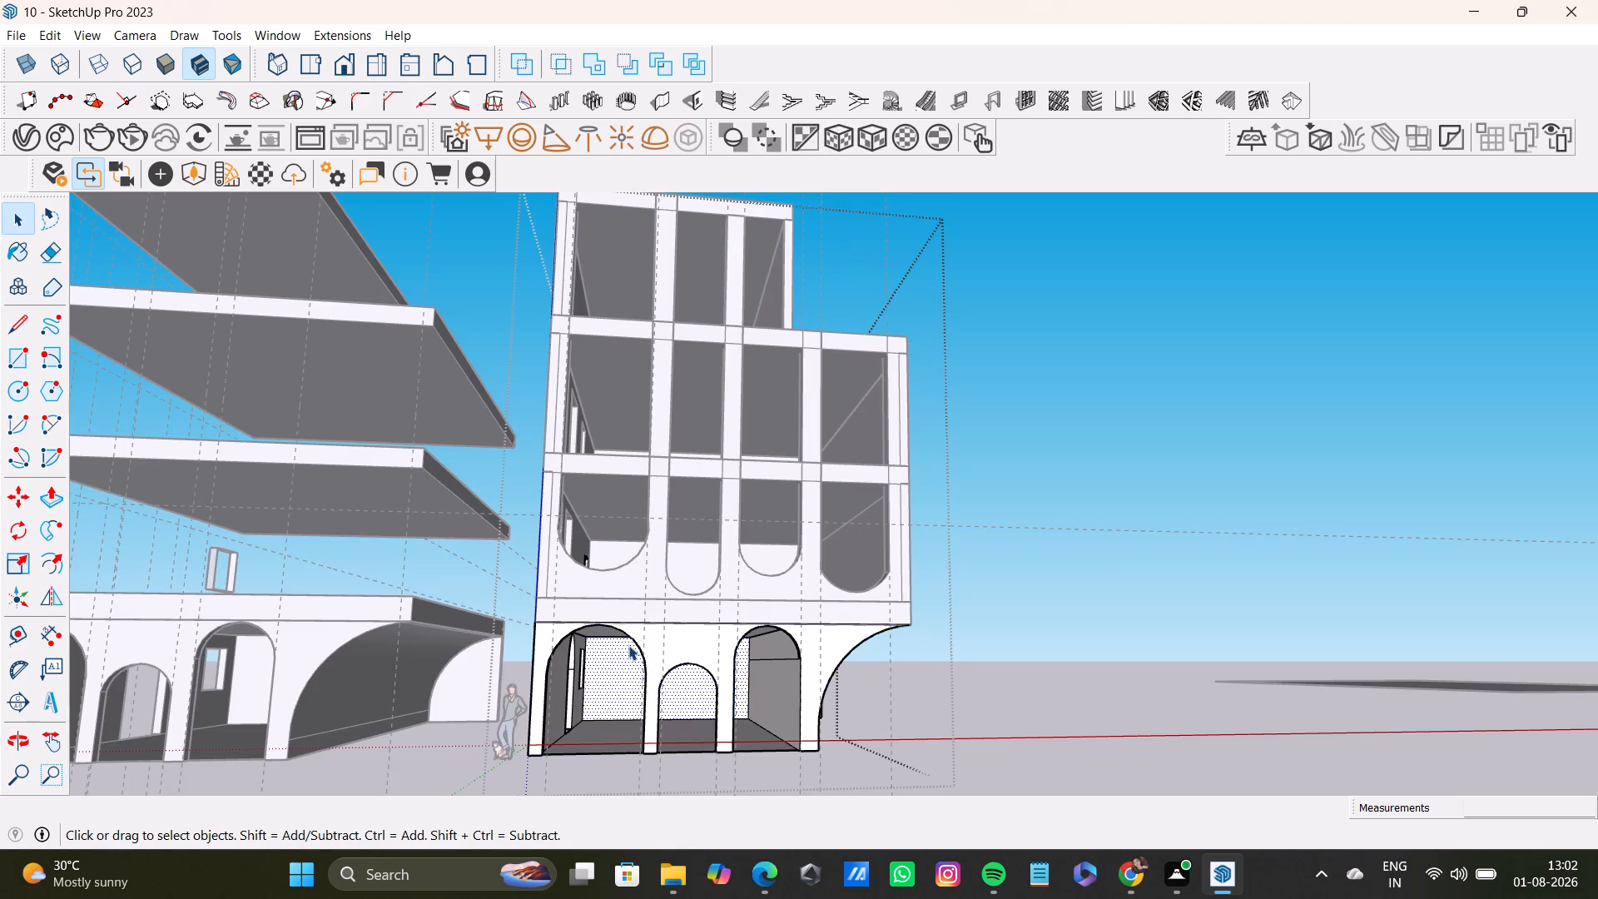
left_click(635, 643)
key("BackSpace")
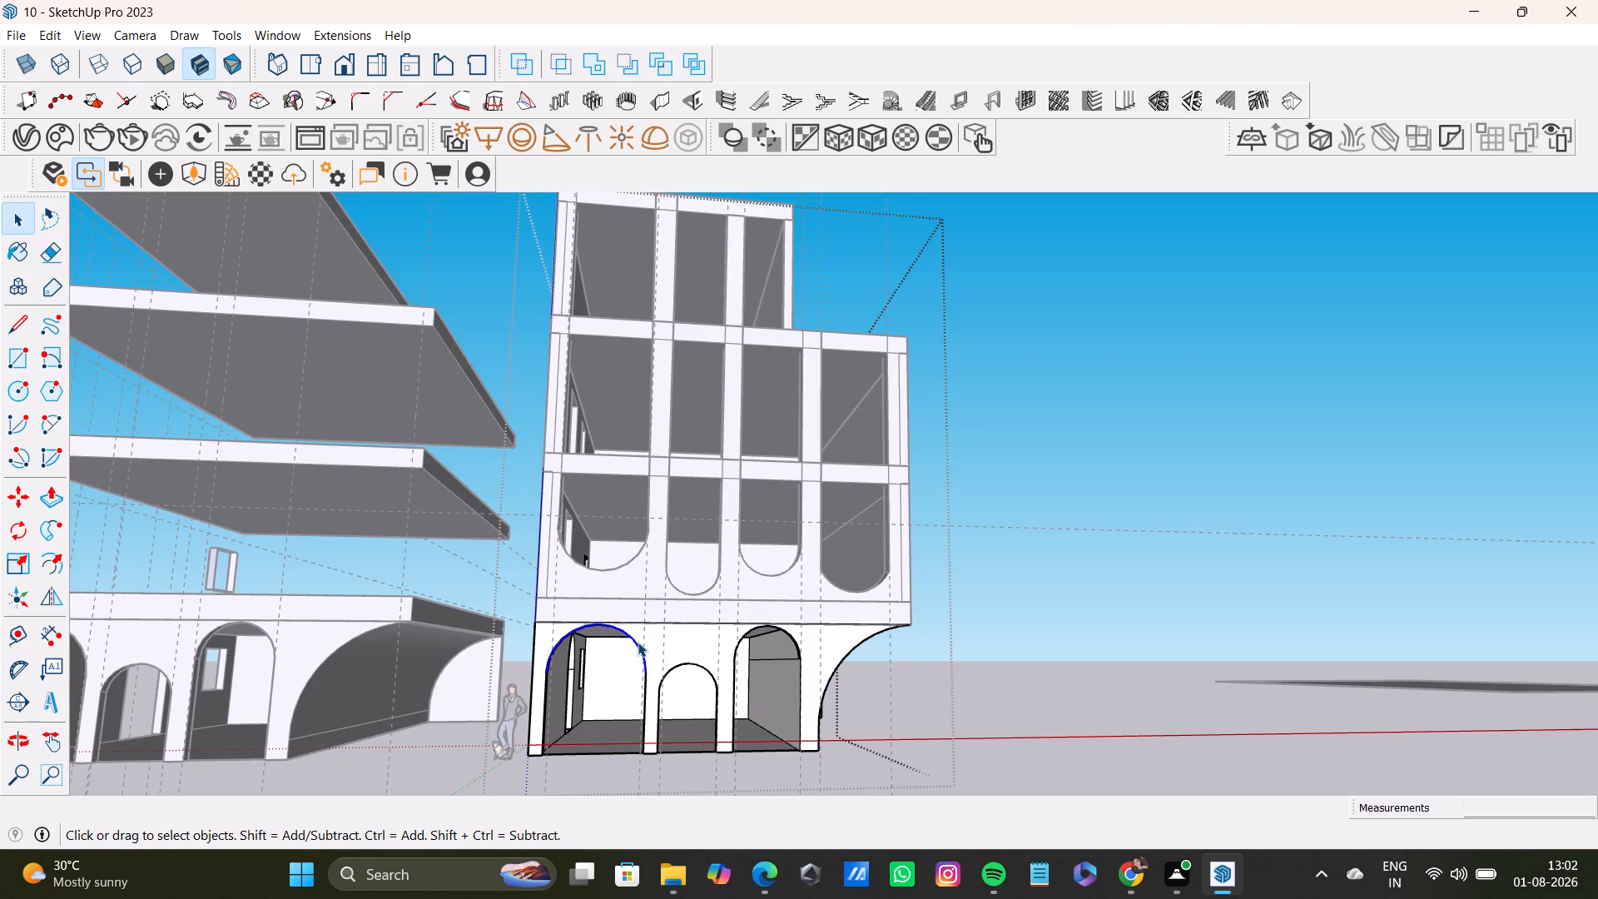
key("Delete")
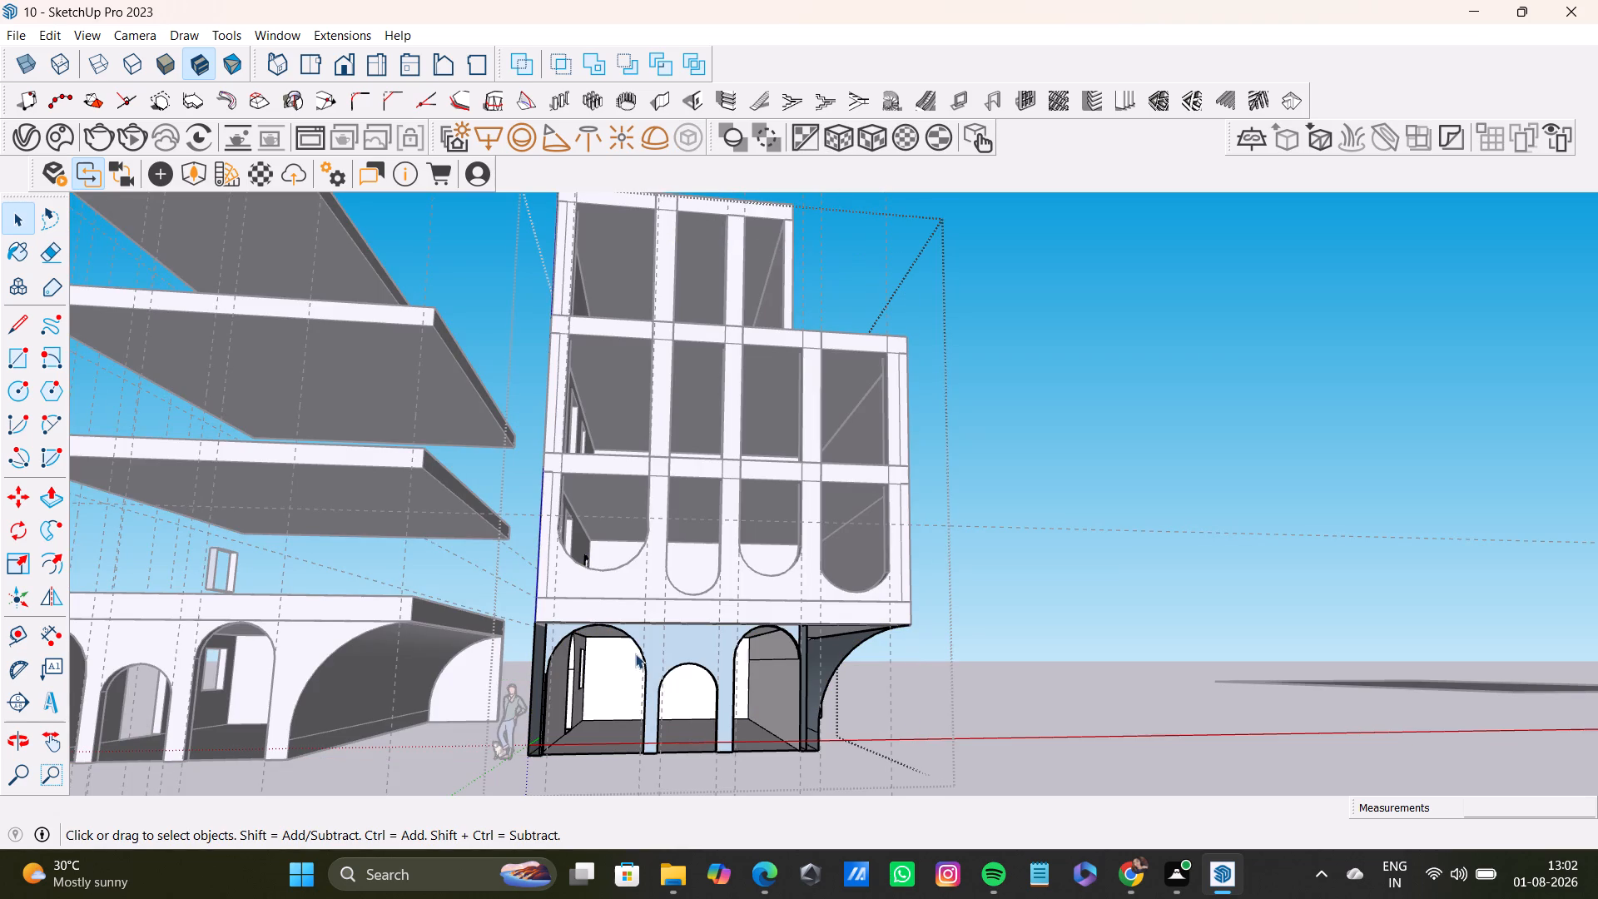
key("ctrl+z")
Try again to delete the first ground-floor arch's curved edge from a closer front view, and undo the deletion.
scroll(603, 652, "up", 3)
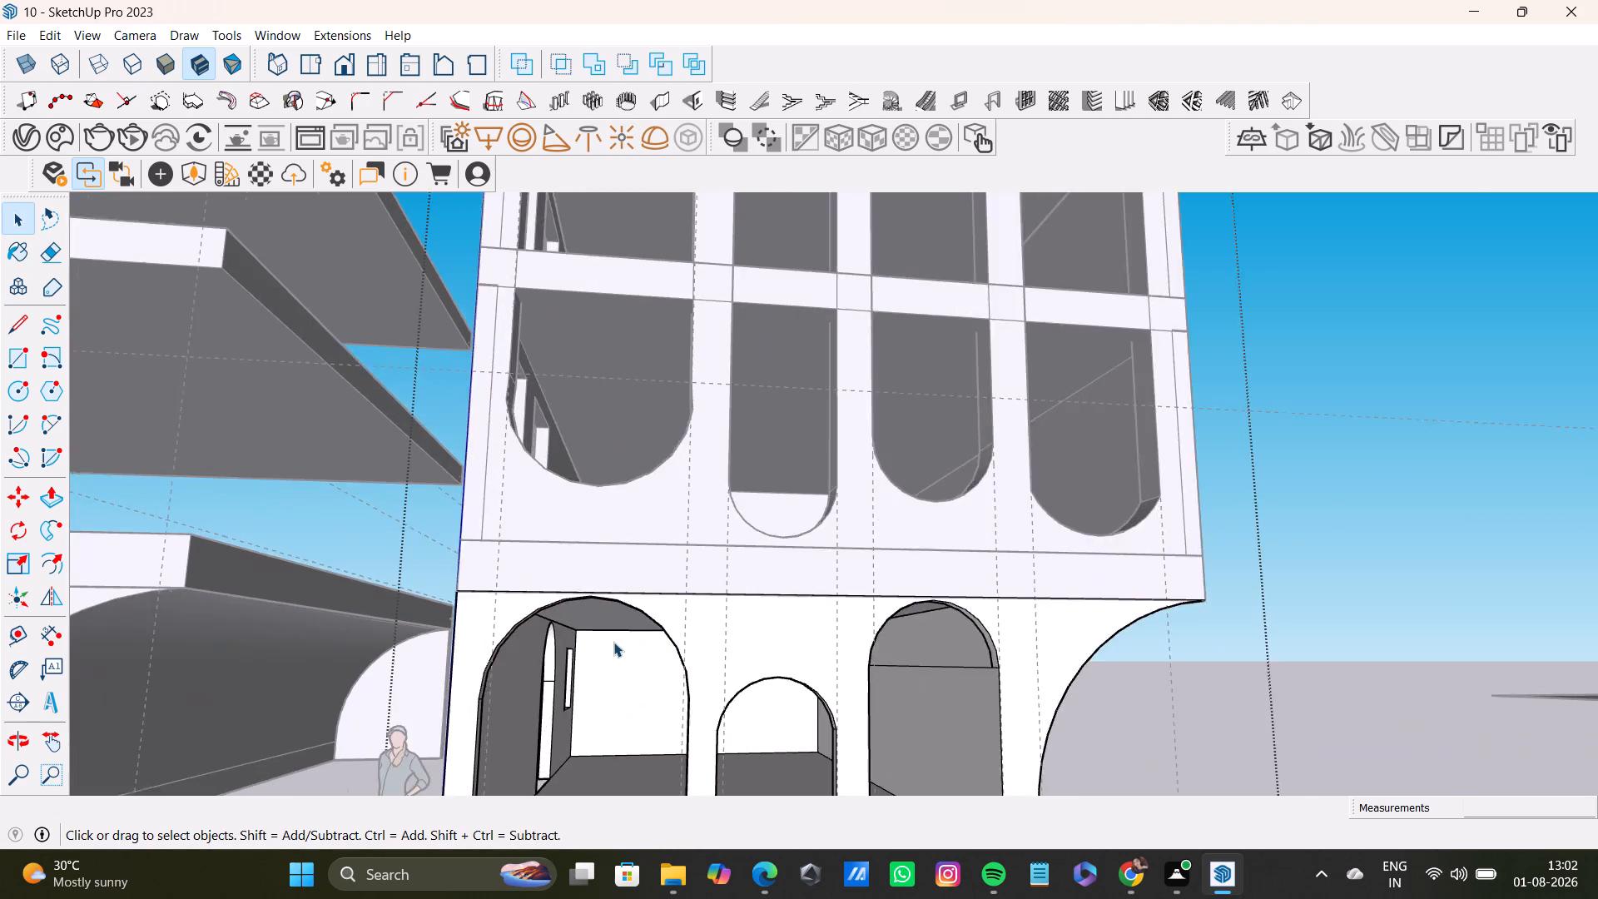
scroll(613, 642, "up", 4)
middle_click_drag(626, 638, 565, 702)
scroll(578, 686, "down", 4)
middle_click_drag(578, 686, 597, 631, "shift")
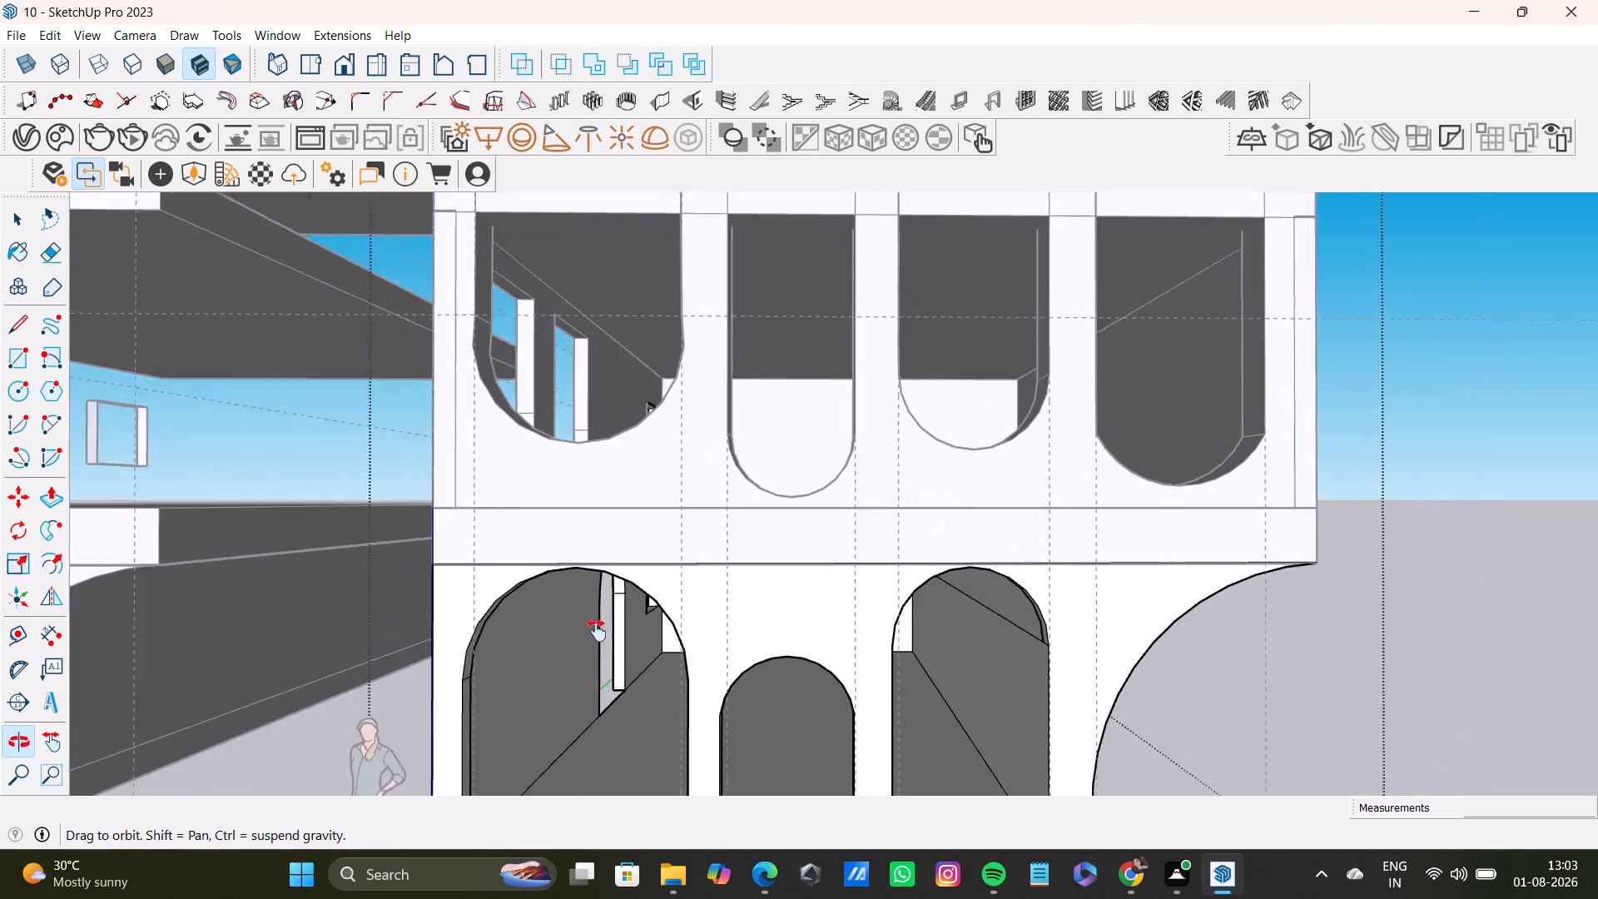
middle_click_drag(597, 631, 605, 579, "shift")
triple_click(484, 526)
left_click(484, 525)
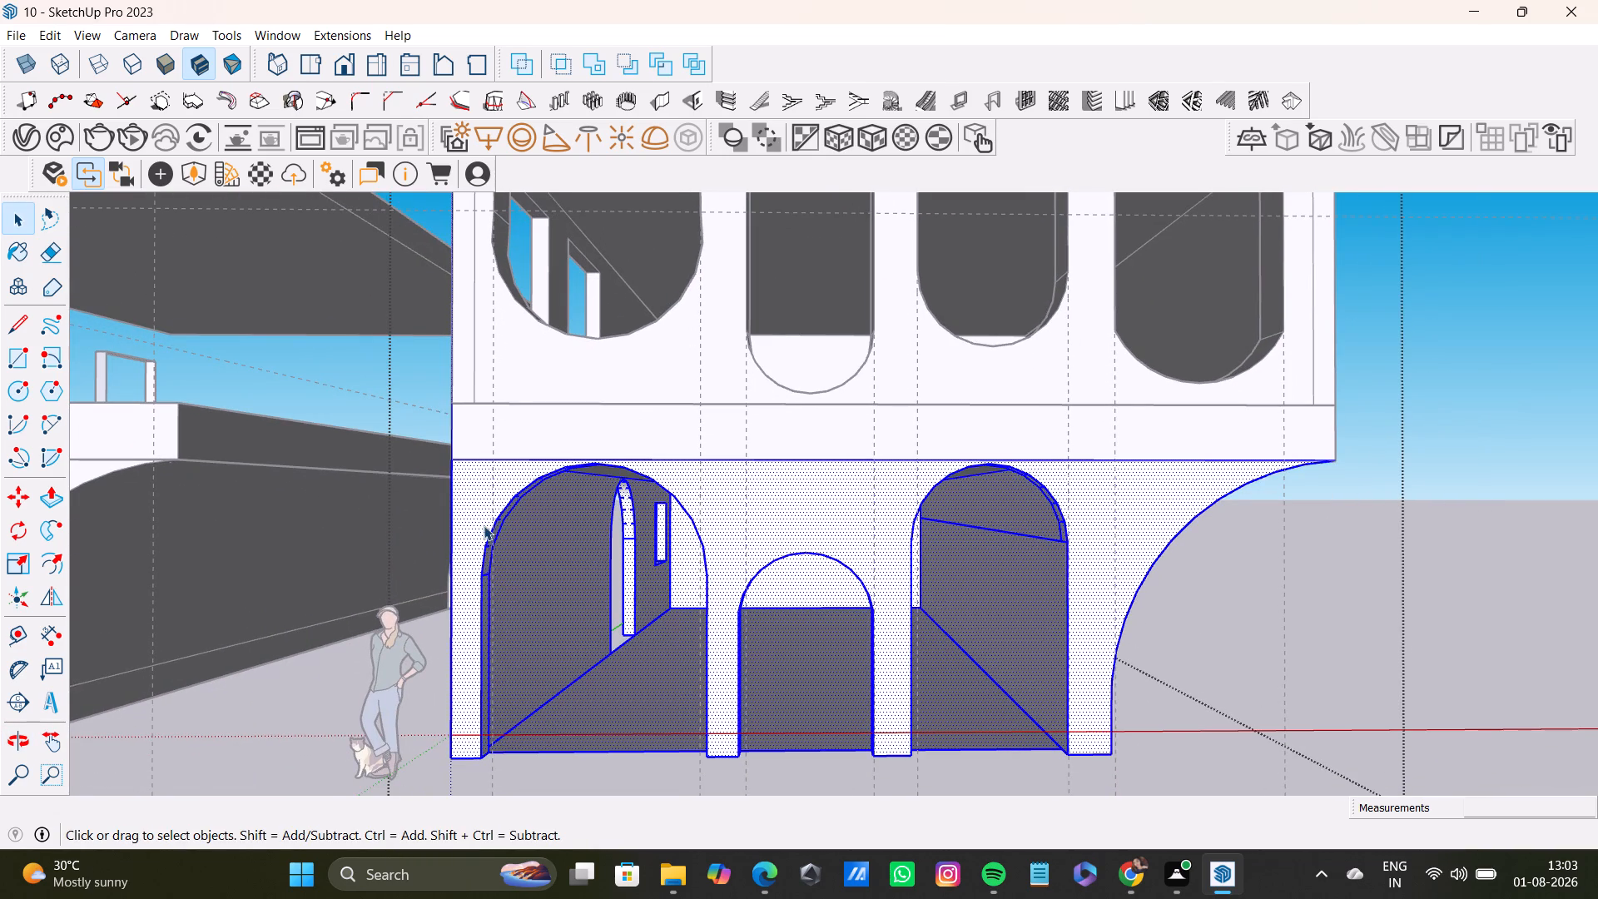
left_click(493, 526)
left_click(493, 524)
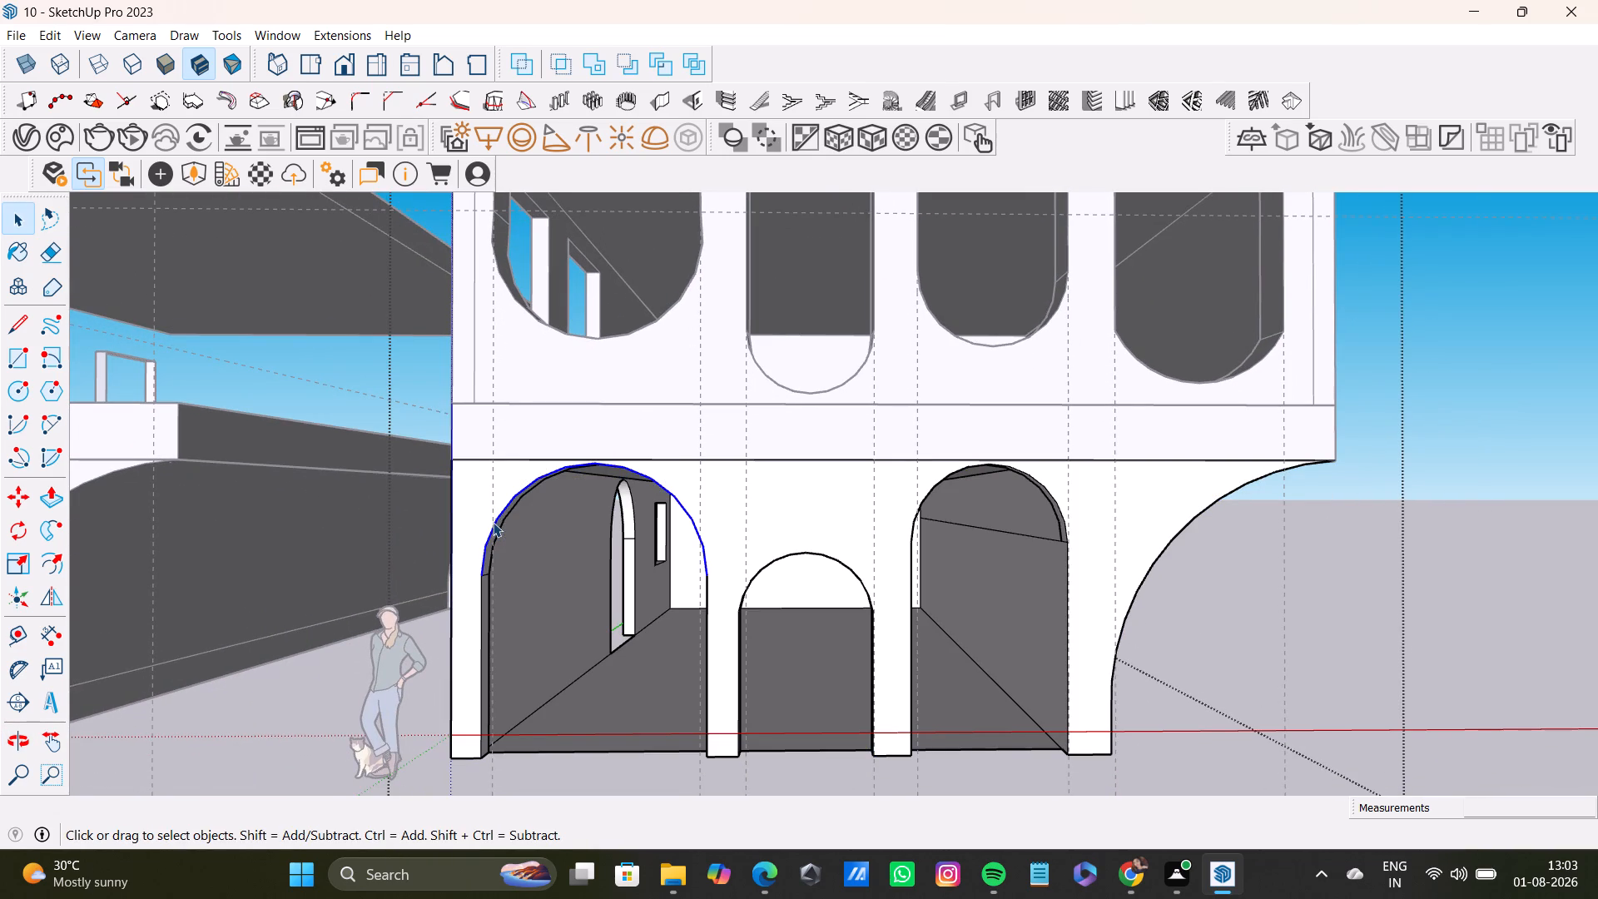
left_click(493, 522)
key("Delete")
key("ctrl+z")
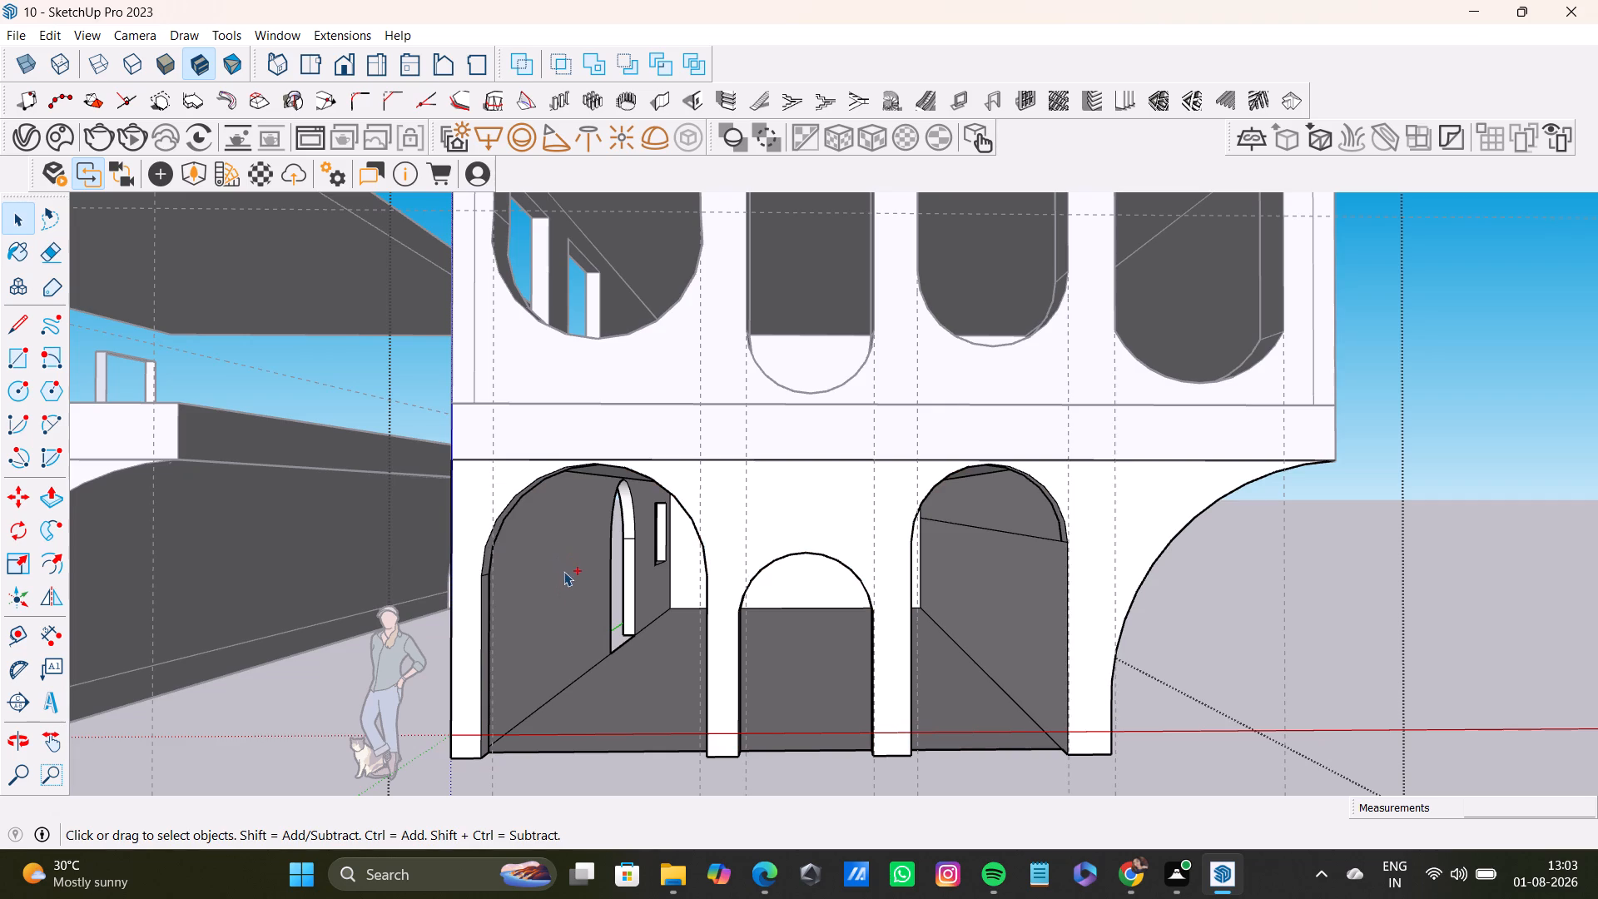
Examine the second building's ground-floor arches from below, the corner and the front, and leave the wall group.
scroll(597, 649, "down", 1)
scroll(597, 649, "up", 1)
middle_click_drag(597, 649, 970, 534)
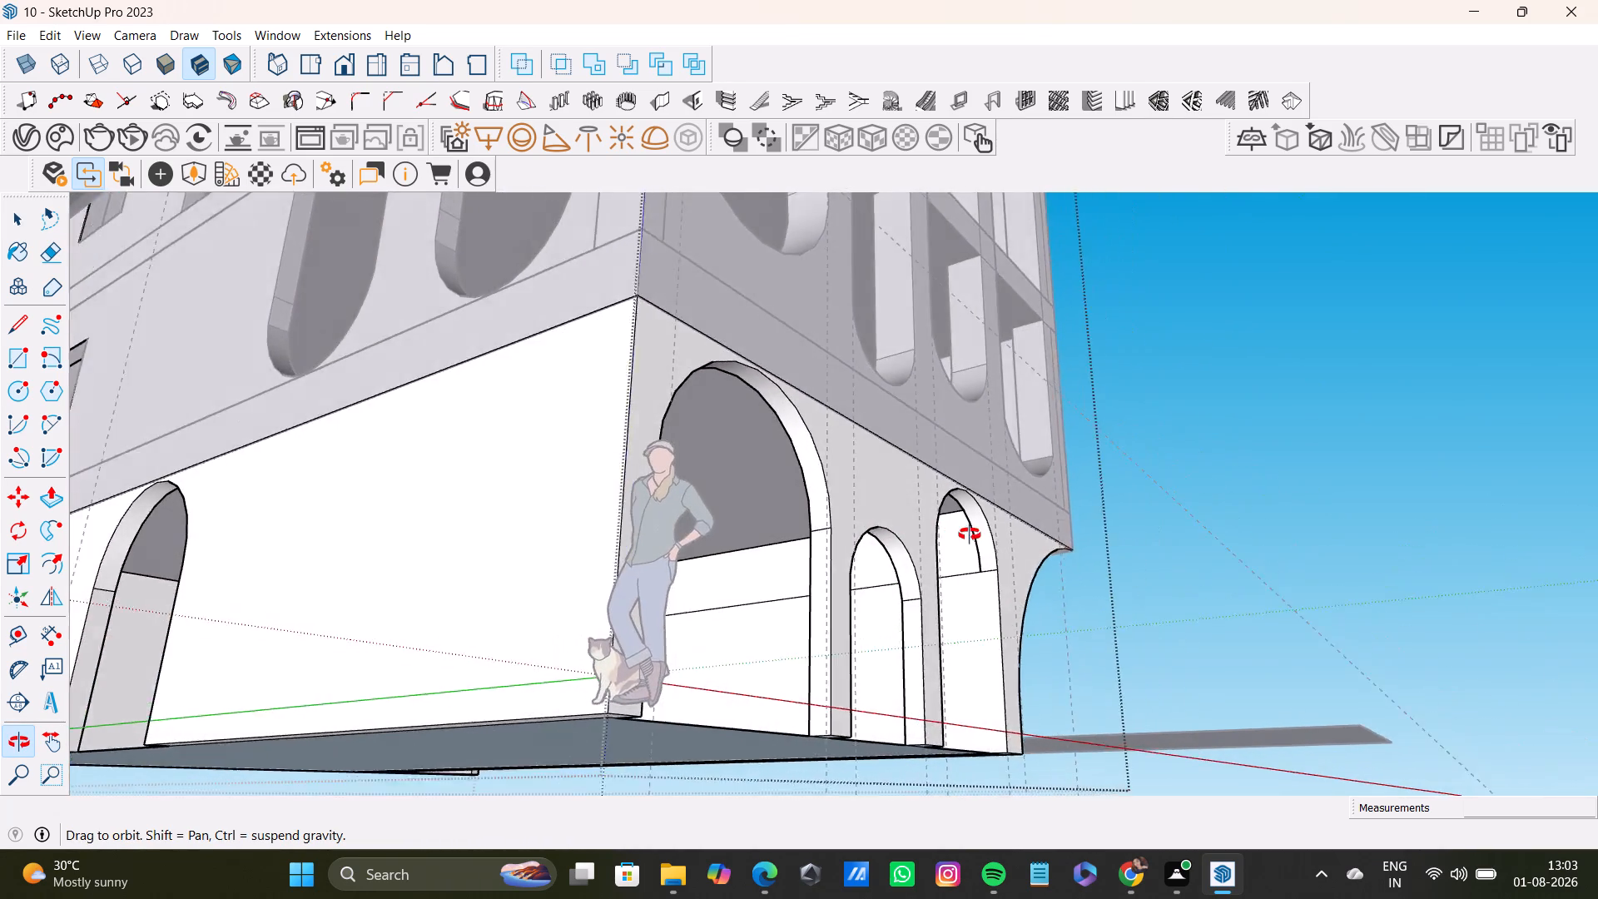
middle_click_drag(970, 534, 800, 712)
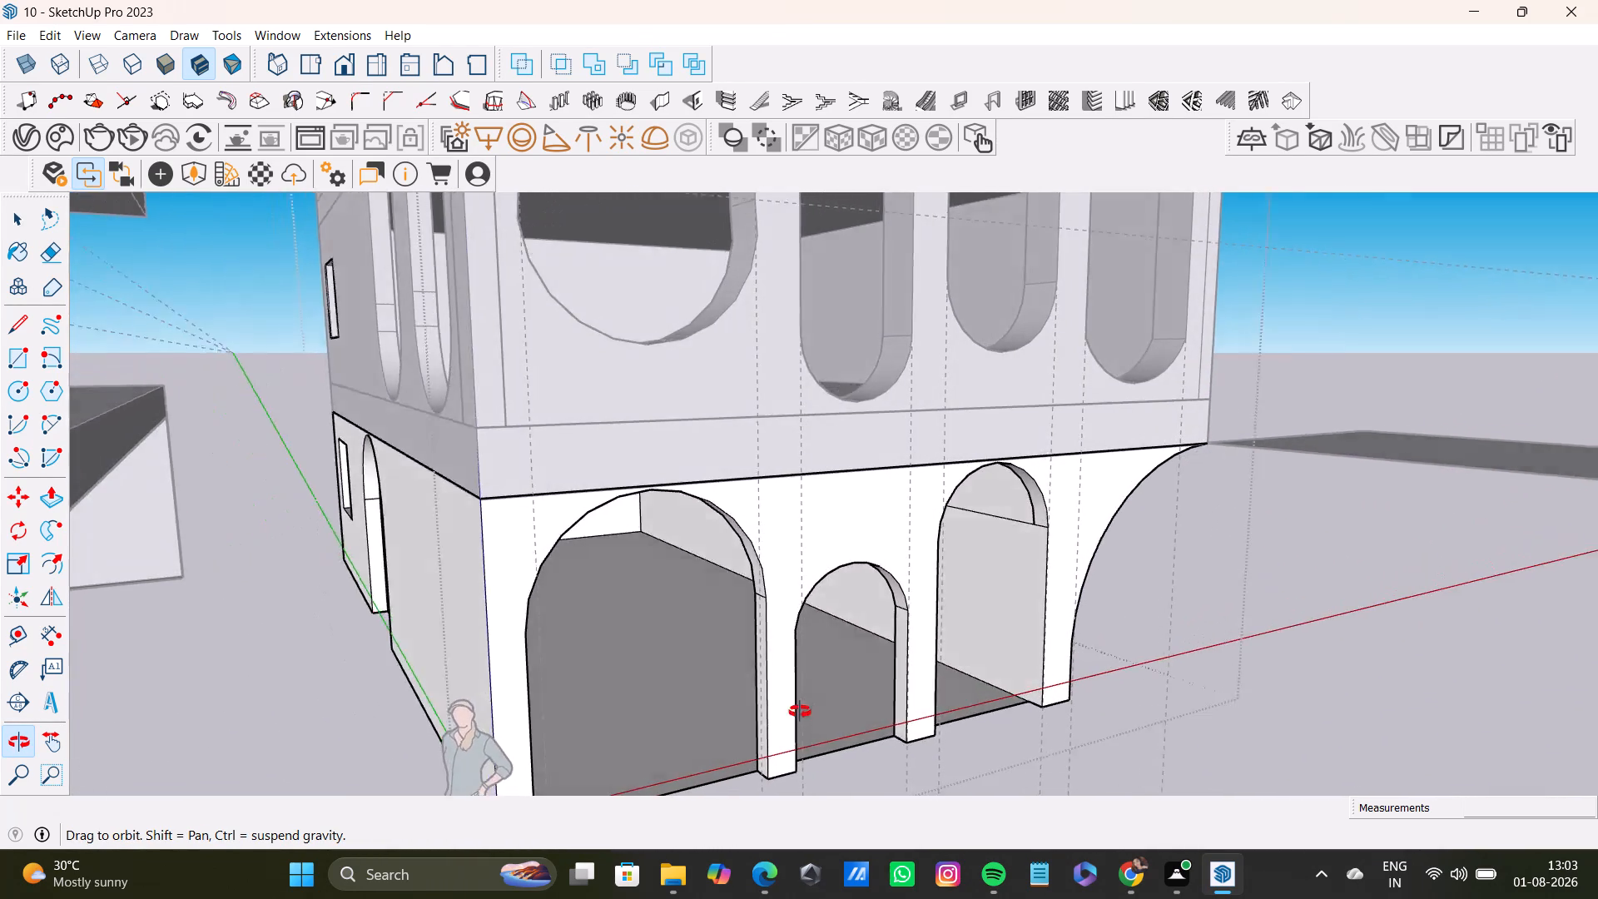
middle_click_drag(800, 712, 787, 730)
middle_click_drag(730, 669, 545, 612)
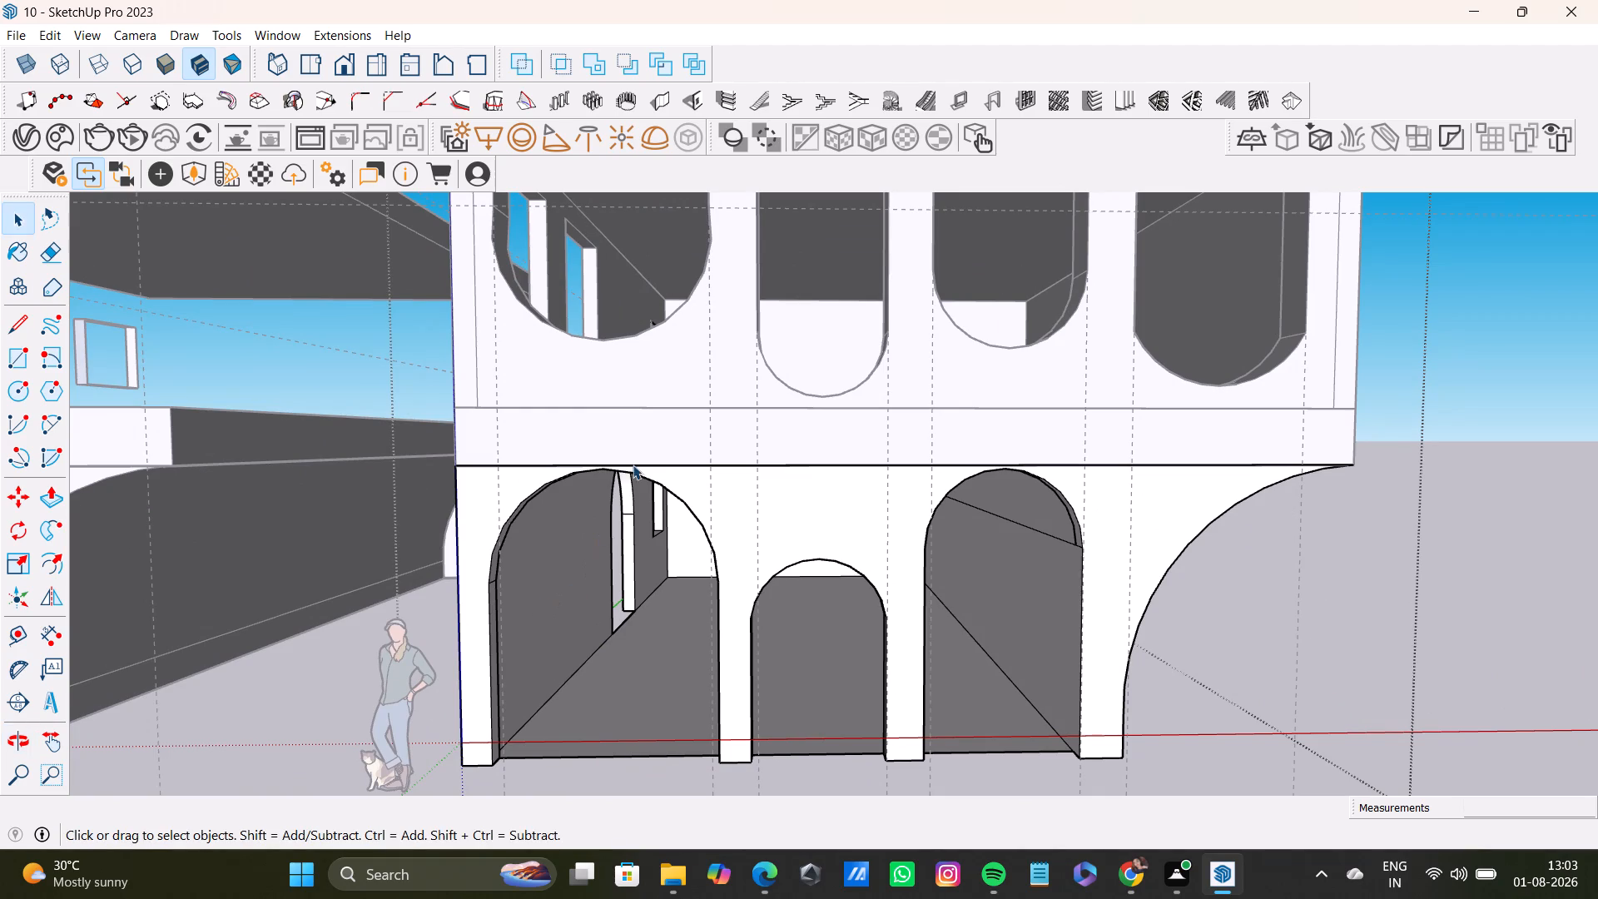
scroll(794, 658, "down", 6)
middle_click_drag(796, 658, 797, 638)
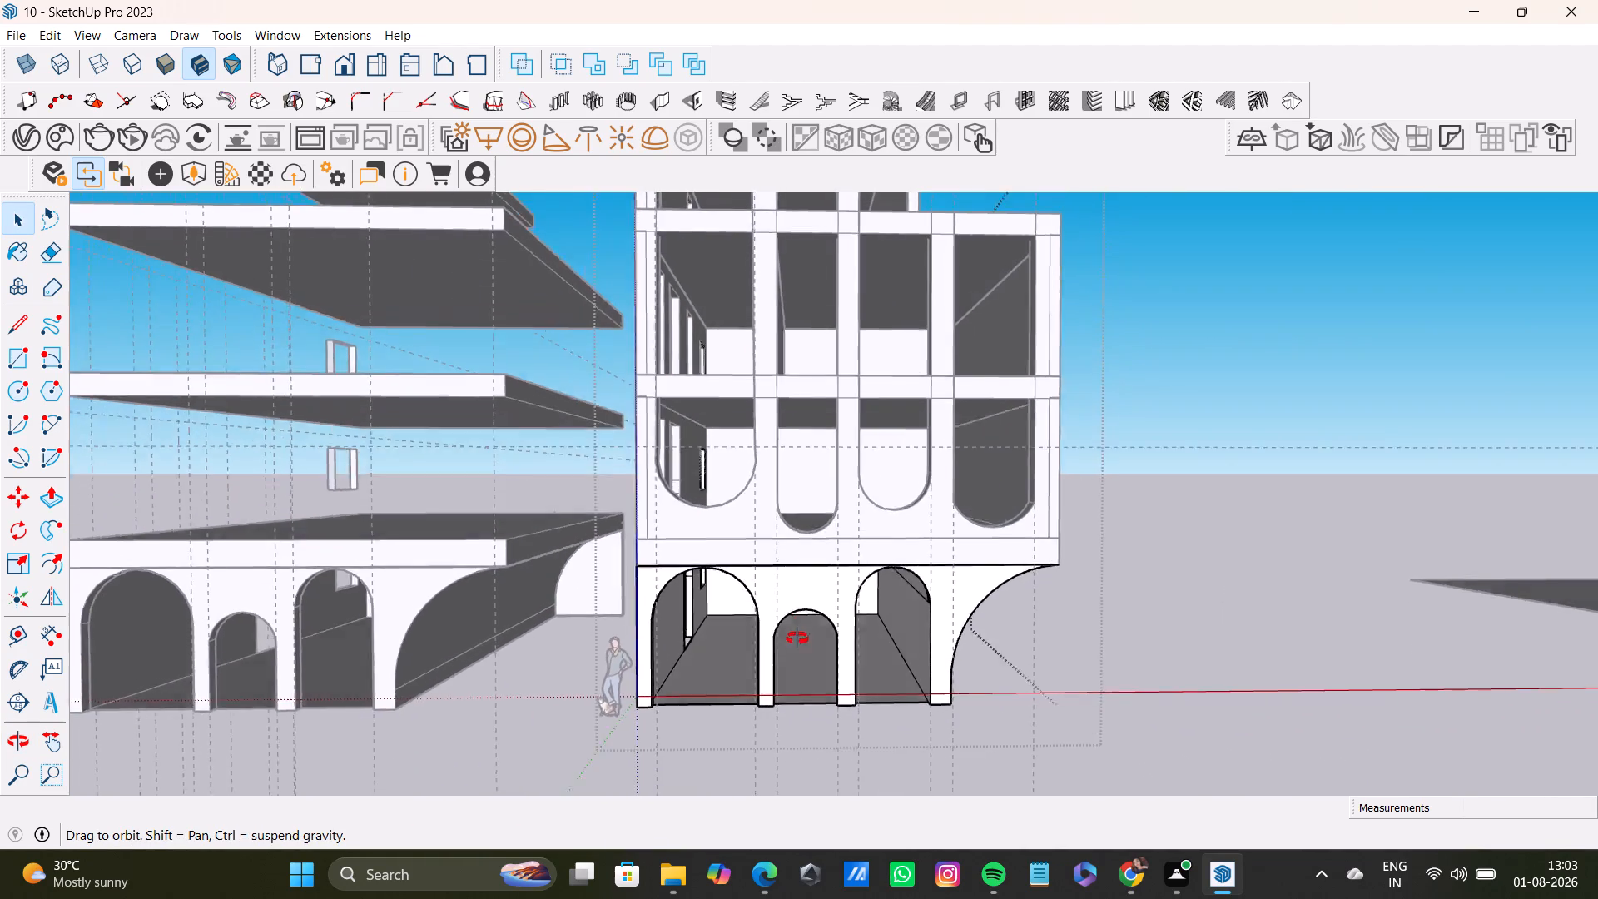
middle_click_drag(797, 638, 816, 590)
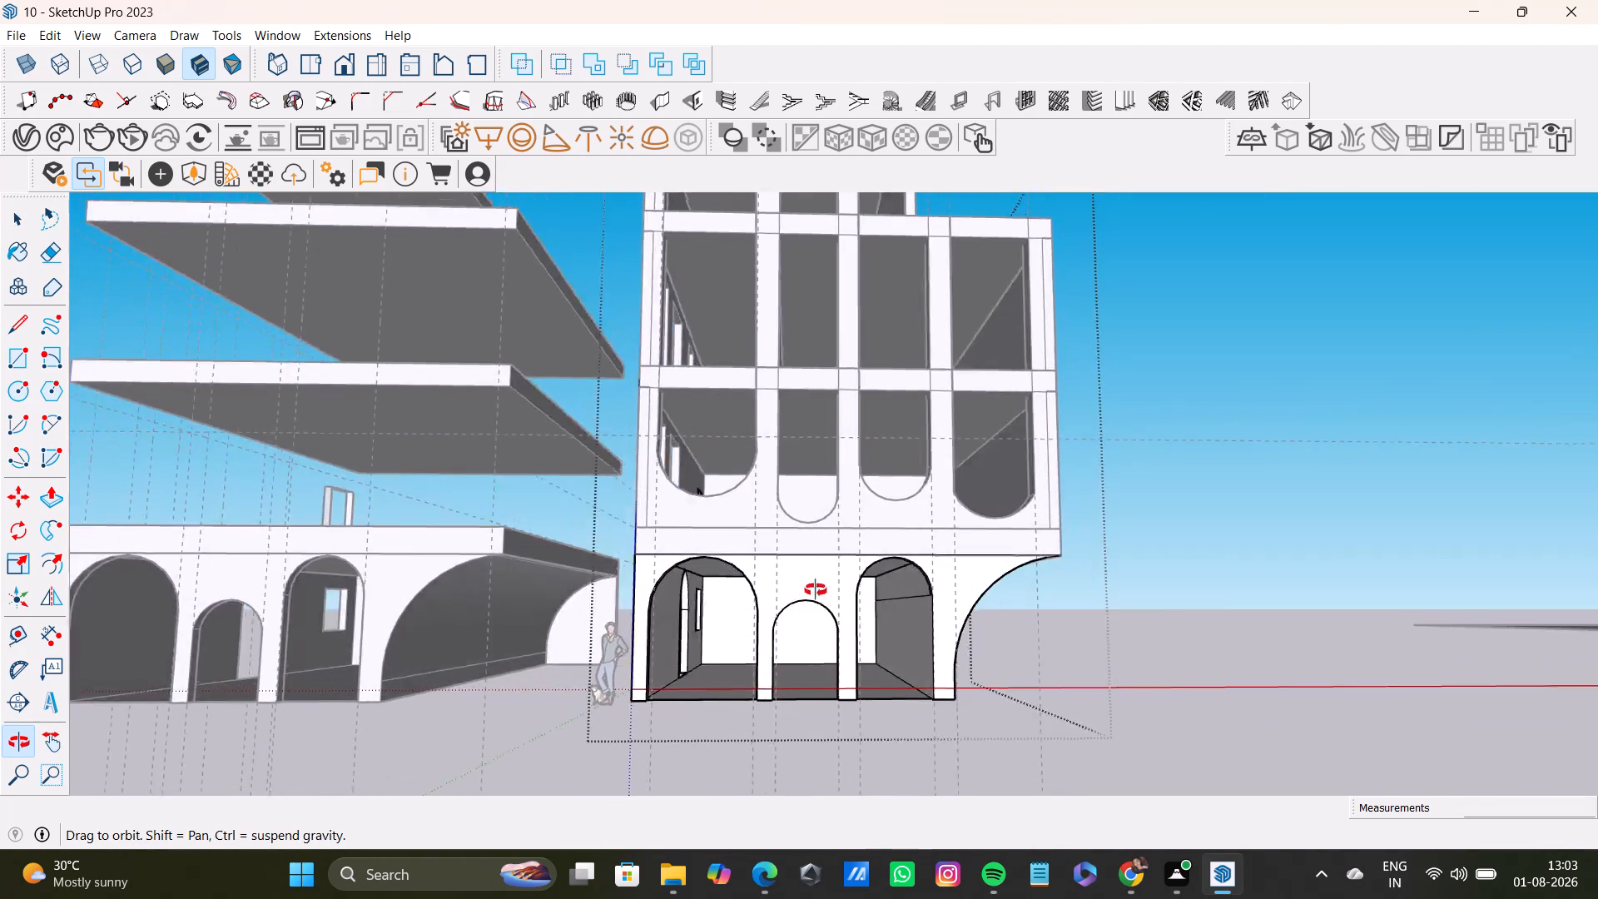
middle_click_drag(816, 590, 899, 649)
scroll(896, 632, "down", 6)
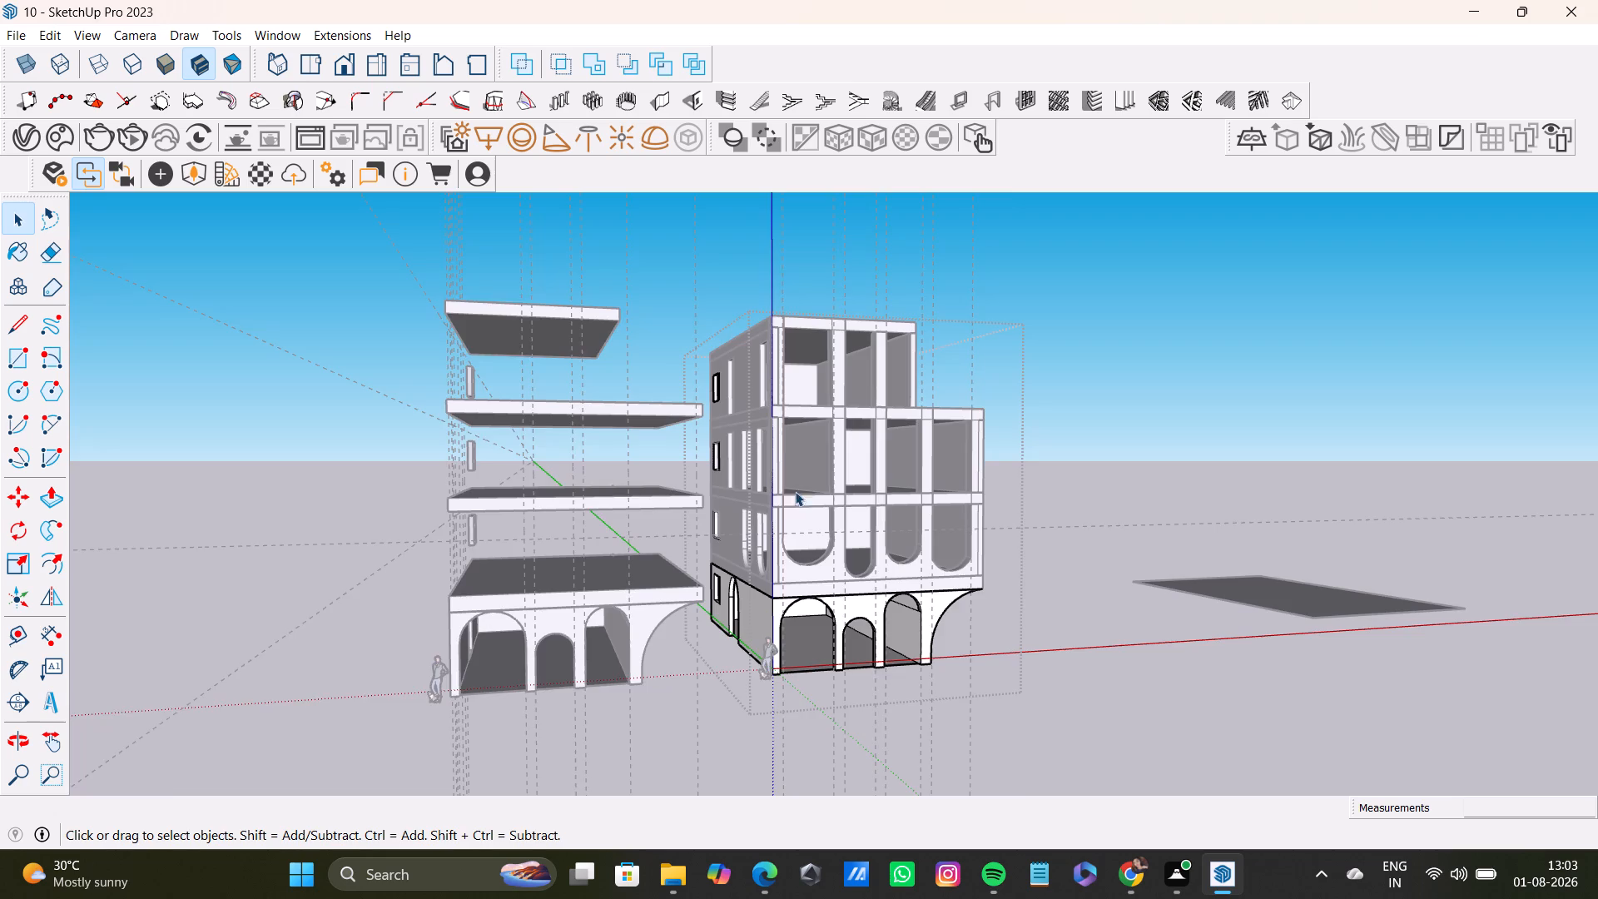
scroll(794, 545, "up", 6)
scroll(866, 621, "up", 1)
scroll(866, 623, "down", 4)
key("space")
left_click(1224, 566)
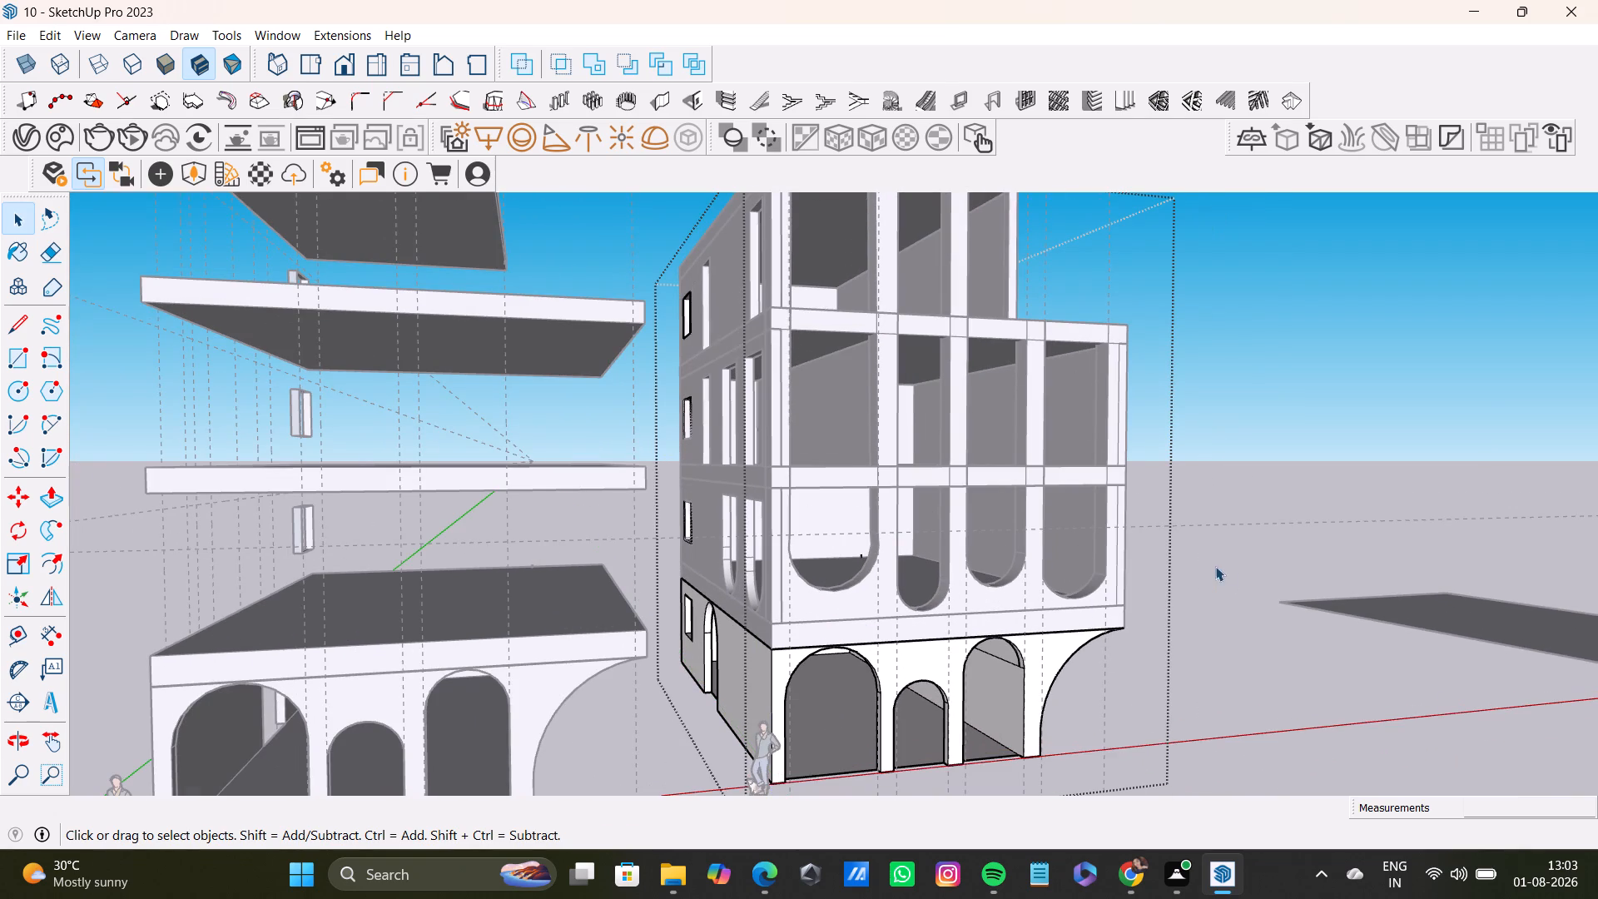
left_click(1244, 529)
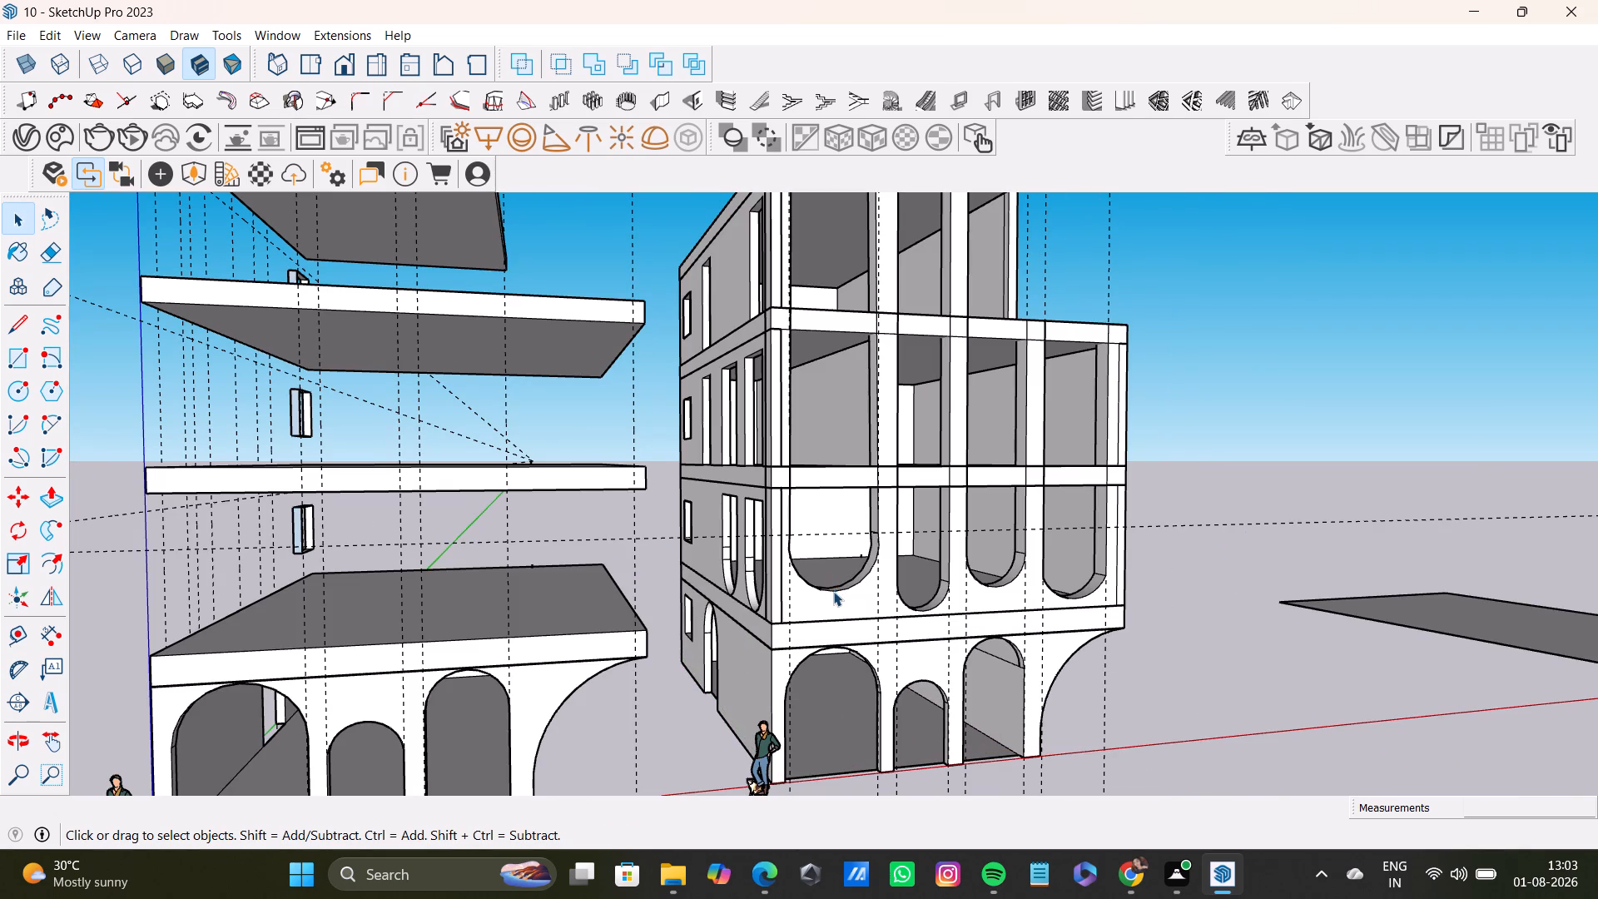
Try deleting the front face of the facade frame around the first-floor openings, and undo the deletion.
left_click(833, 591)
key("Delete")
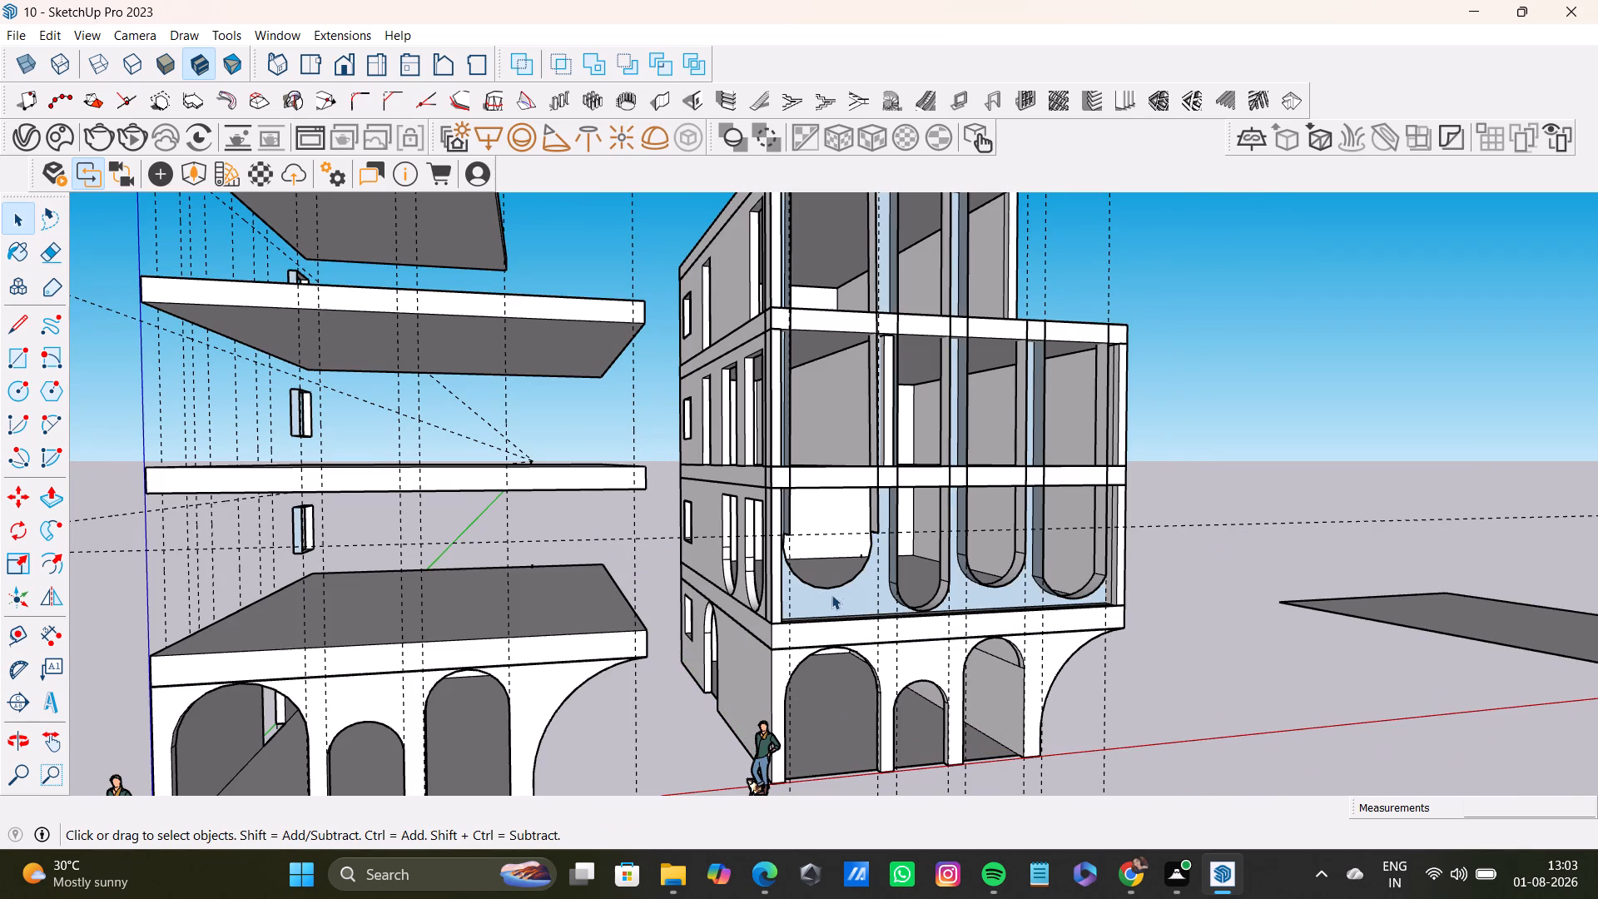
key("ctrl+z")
Select all connected geometry of the second building's facade frame and inspect its extent from the front and side.
middle_click_drag(862, 602, 697, 673)
scroll(839, 610, "down", 1)
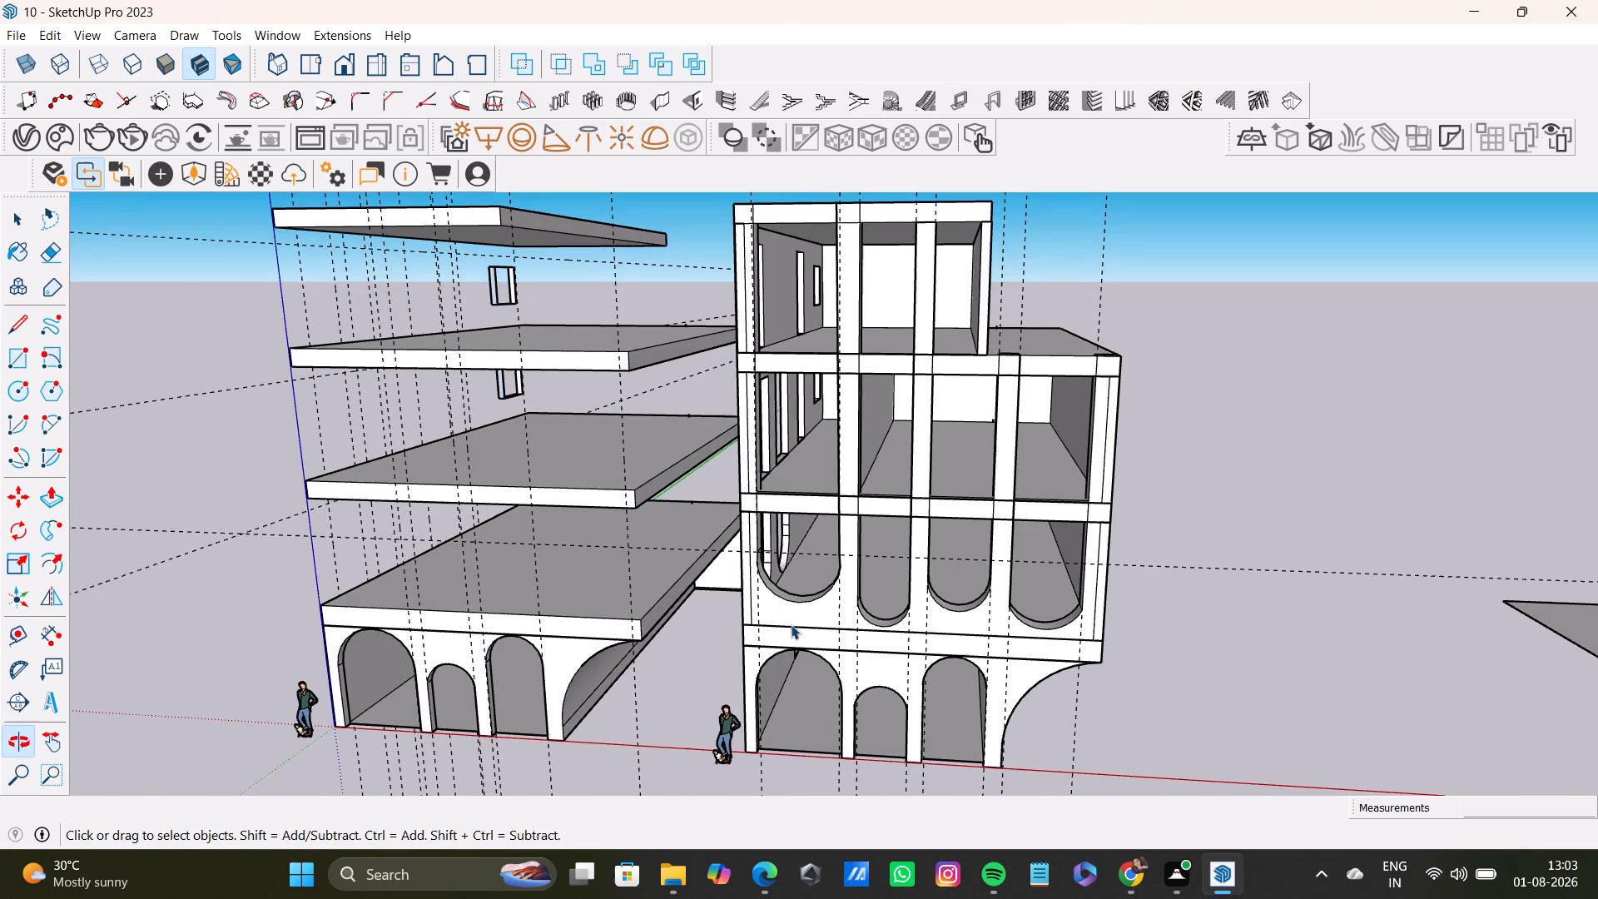
triple_click(815, 612)
double_click(815, 612)
middle_click_drag(878, 615, 896, 605)
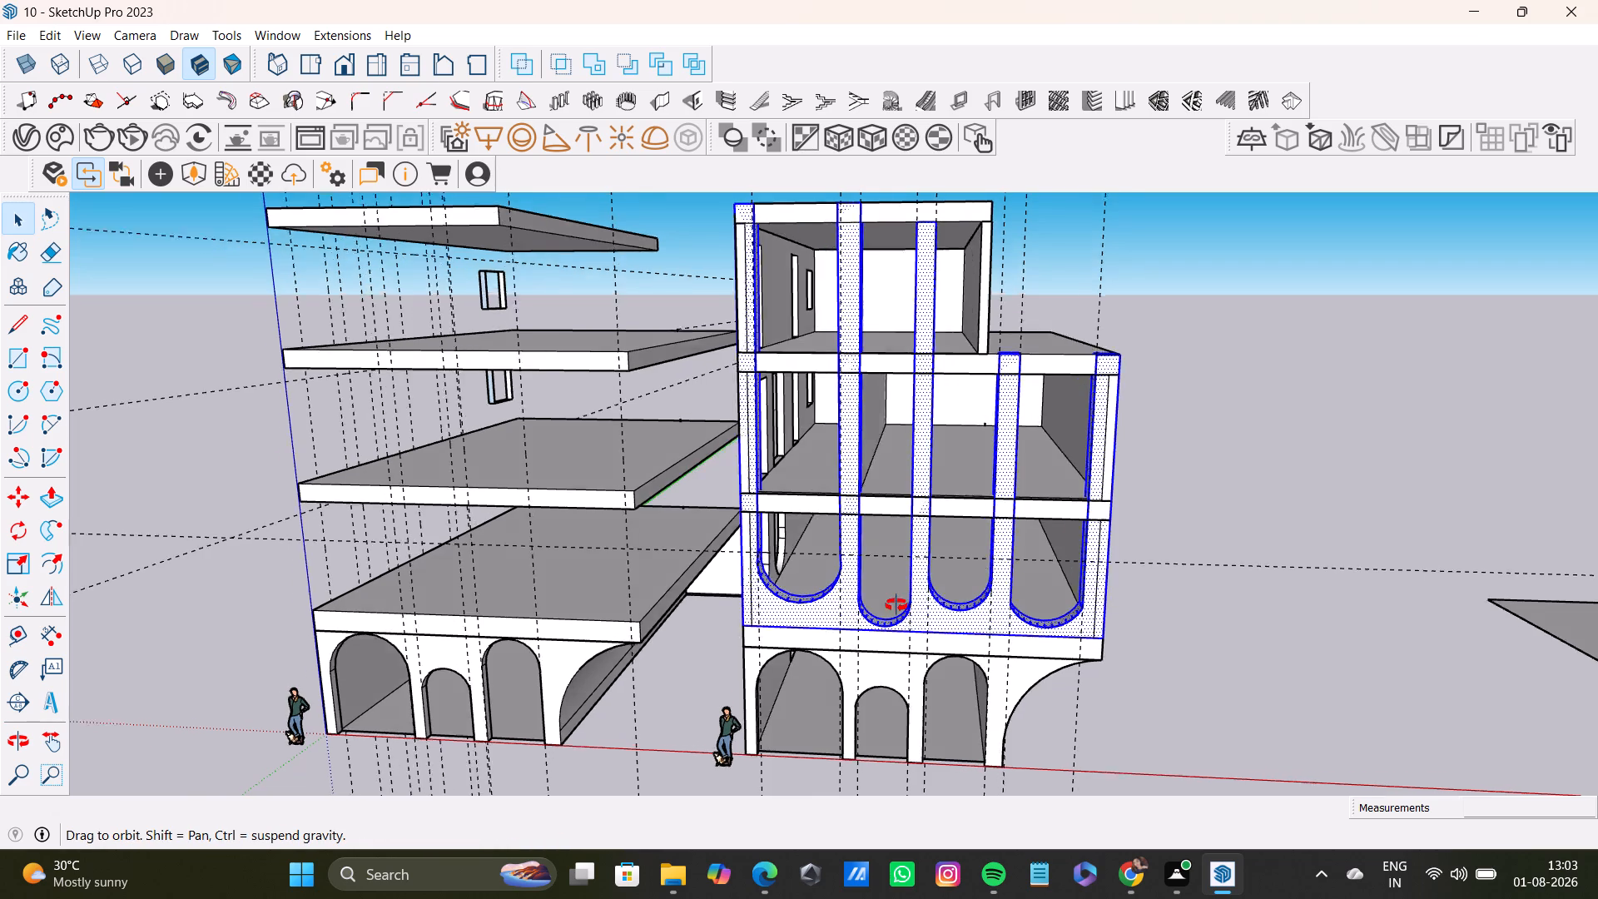
middle_click_drag(896, 605, 1020, 526)
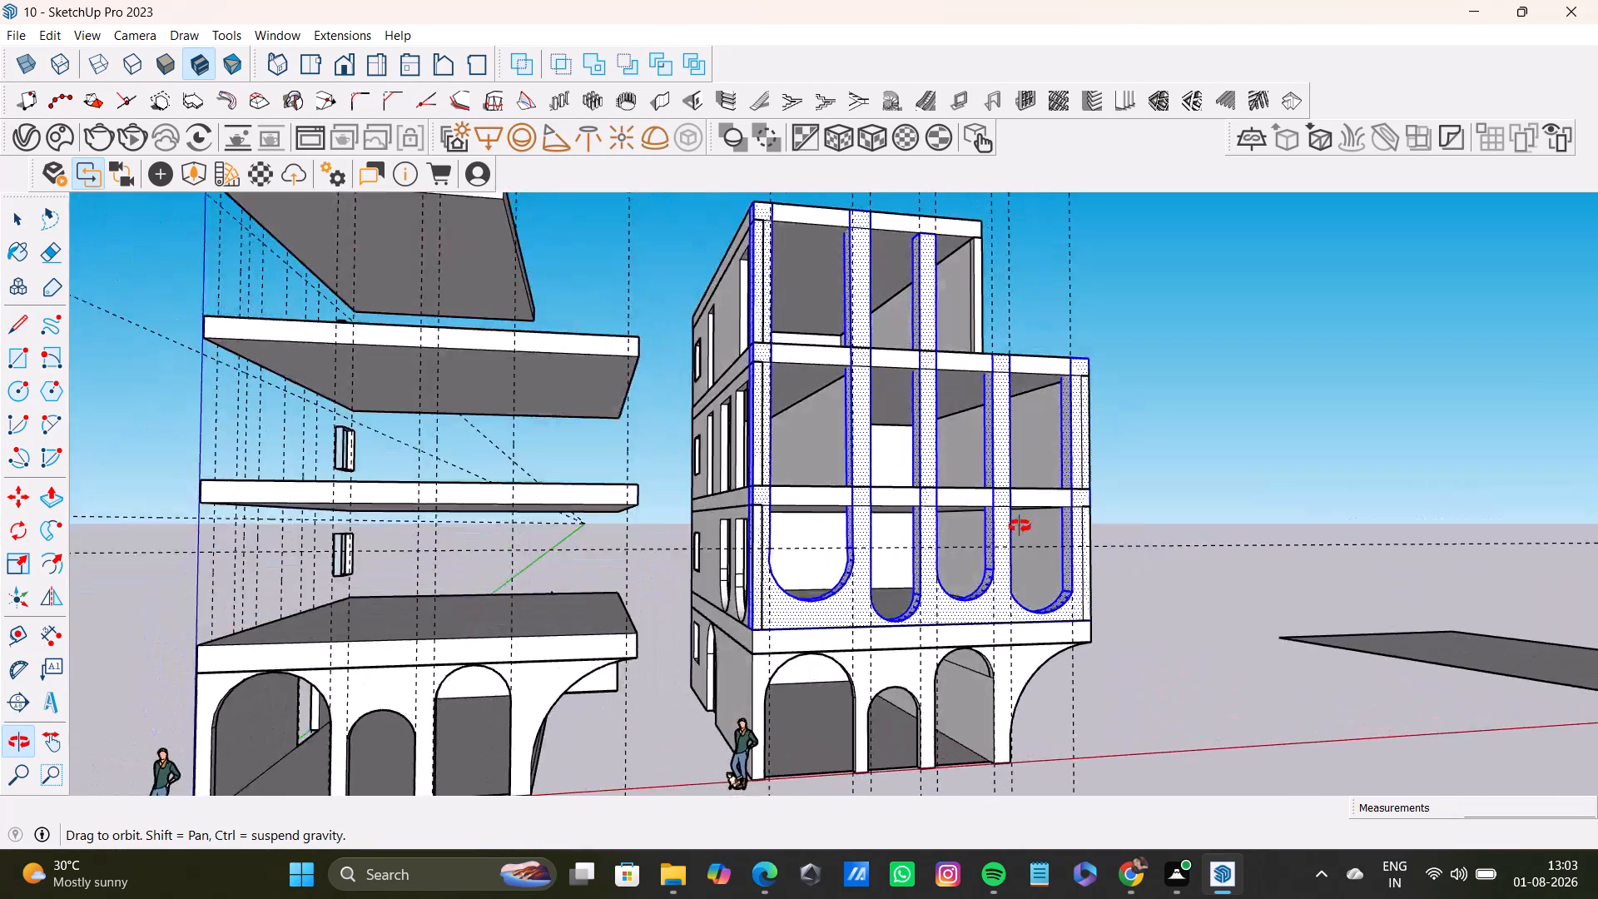
middle_click_drag(1020, 526, 1149, 579)
key("space")
left_click(1189, 509)
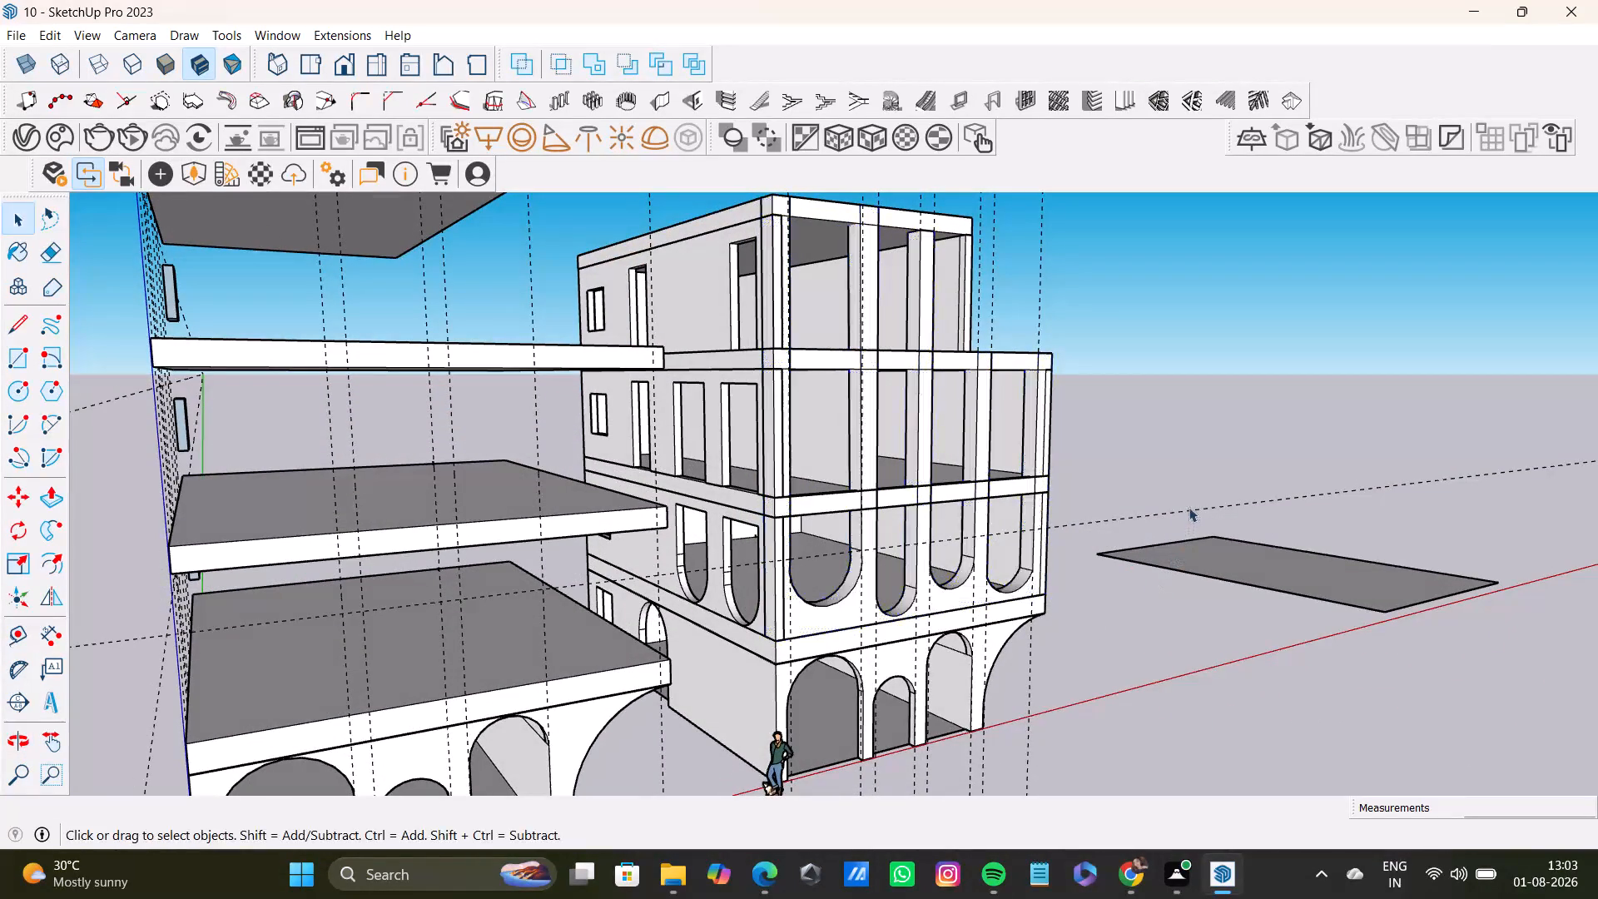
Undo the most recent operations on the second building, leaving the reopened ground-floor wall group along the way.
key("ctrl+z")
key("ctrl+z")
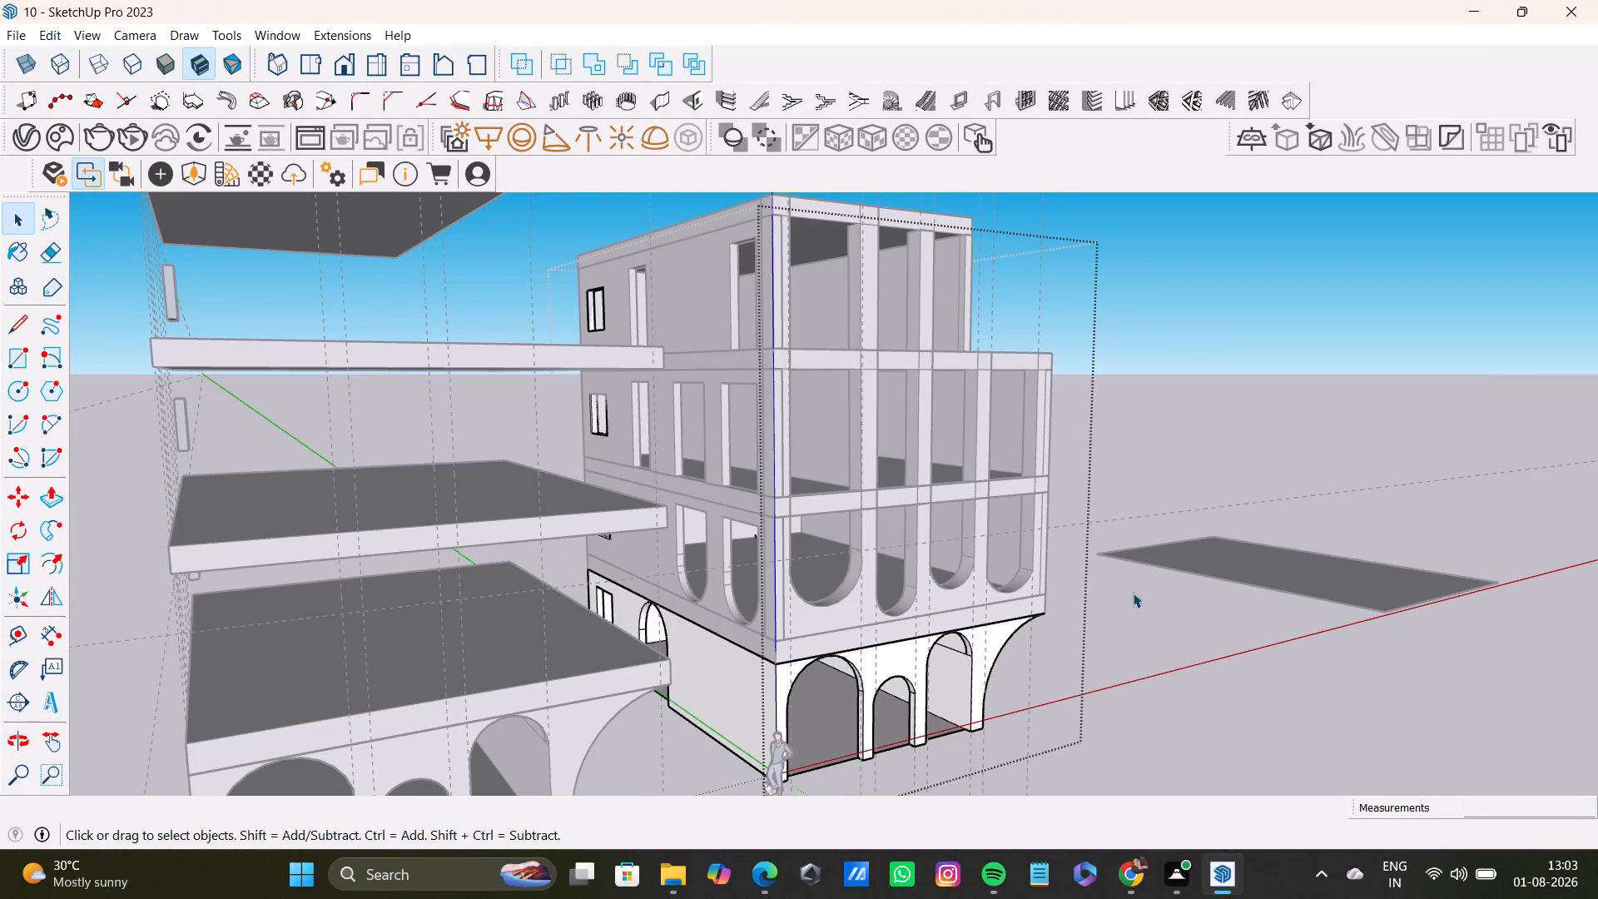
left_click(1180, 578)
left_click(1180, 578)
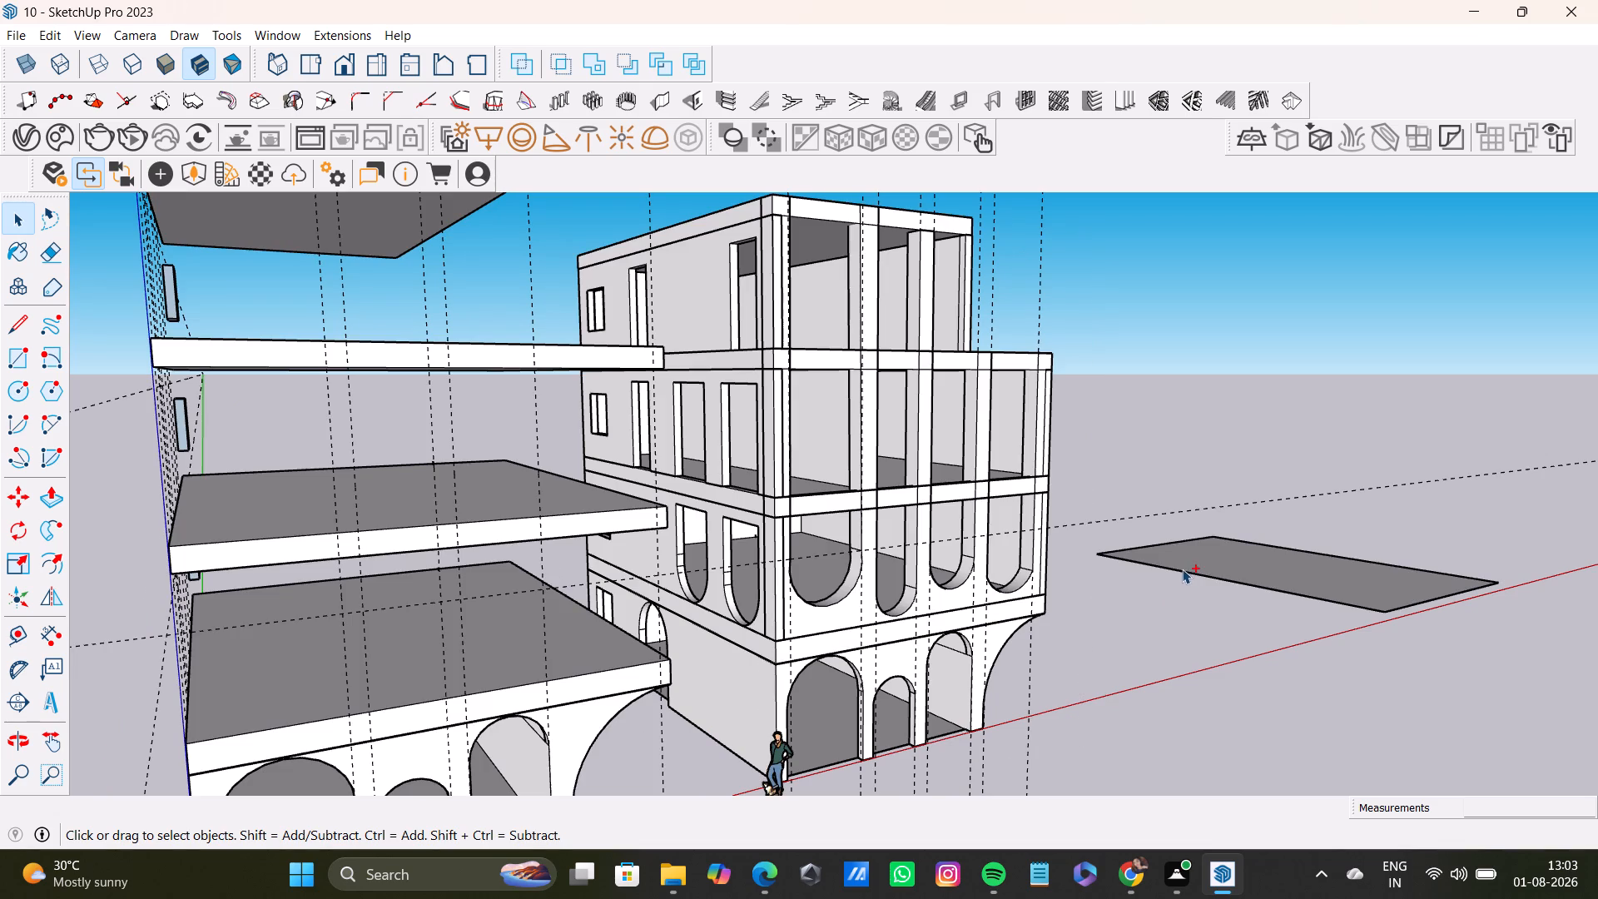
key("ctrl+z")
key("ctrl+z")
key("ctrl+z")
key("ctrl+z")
Undo the column trimming and the transfer of the three upper floors' walls from the first building into the second building's frame.
key("ctrl+z")
key("ctrl+z")
key("ctrl+z")
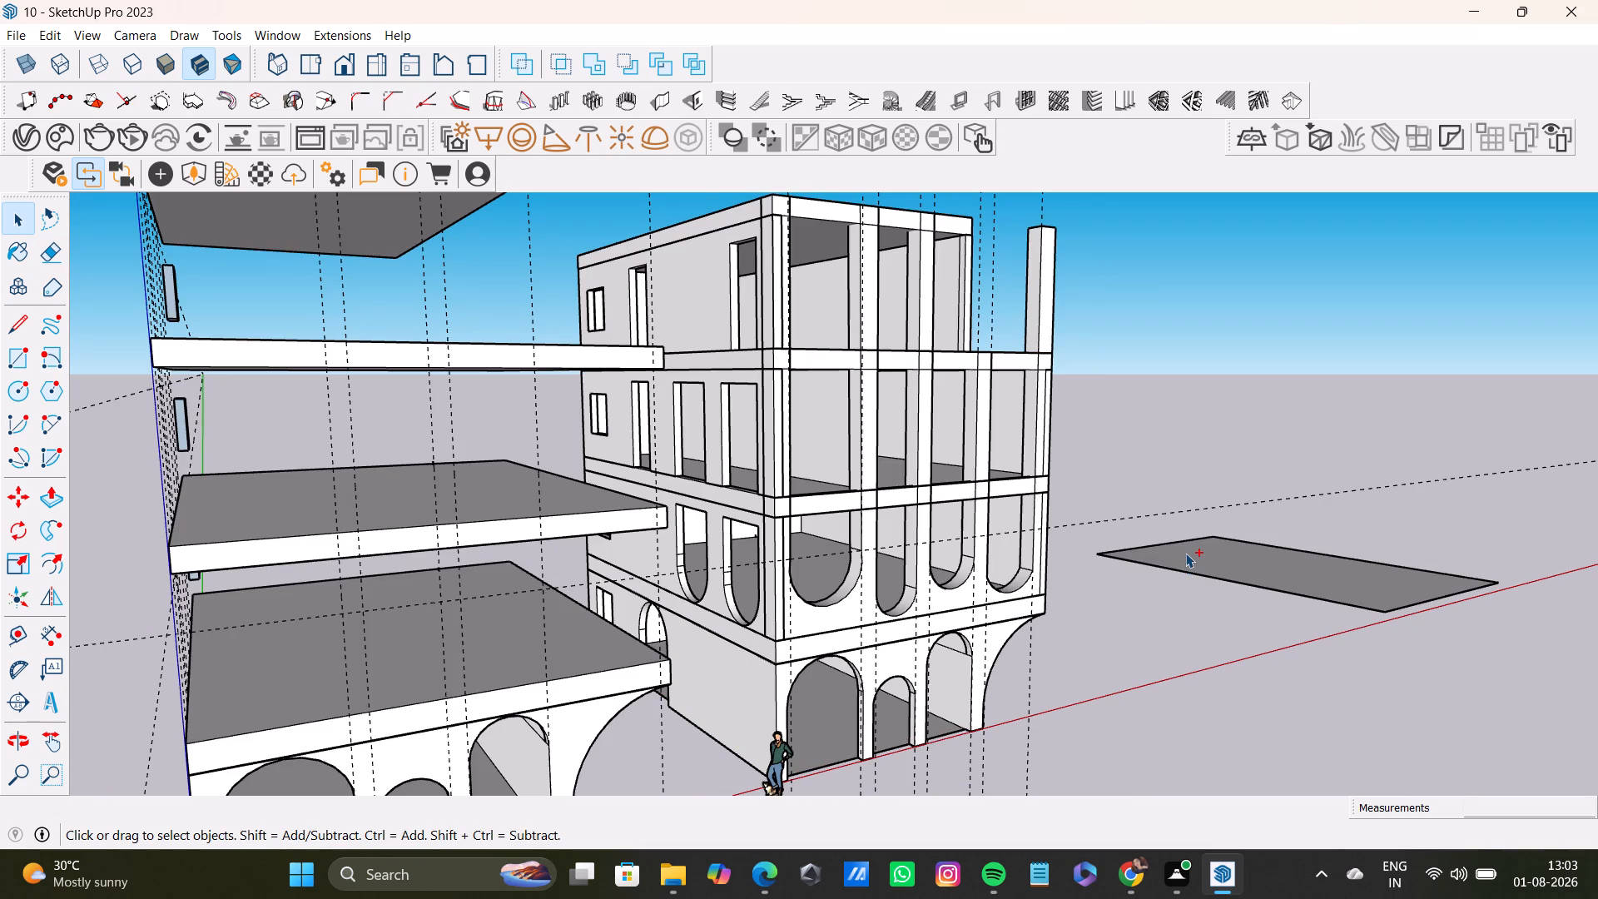
key("ctrl+z")
key("ctrl+z")
key("ctrl+z")
key("ctrl+z")
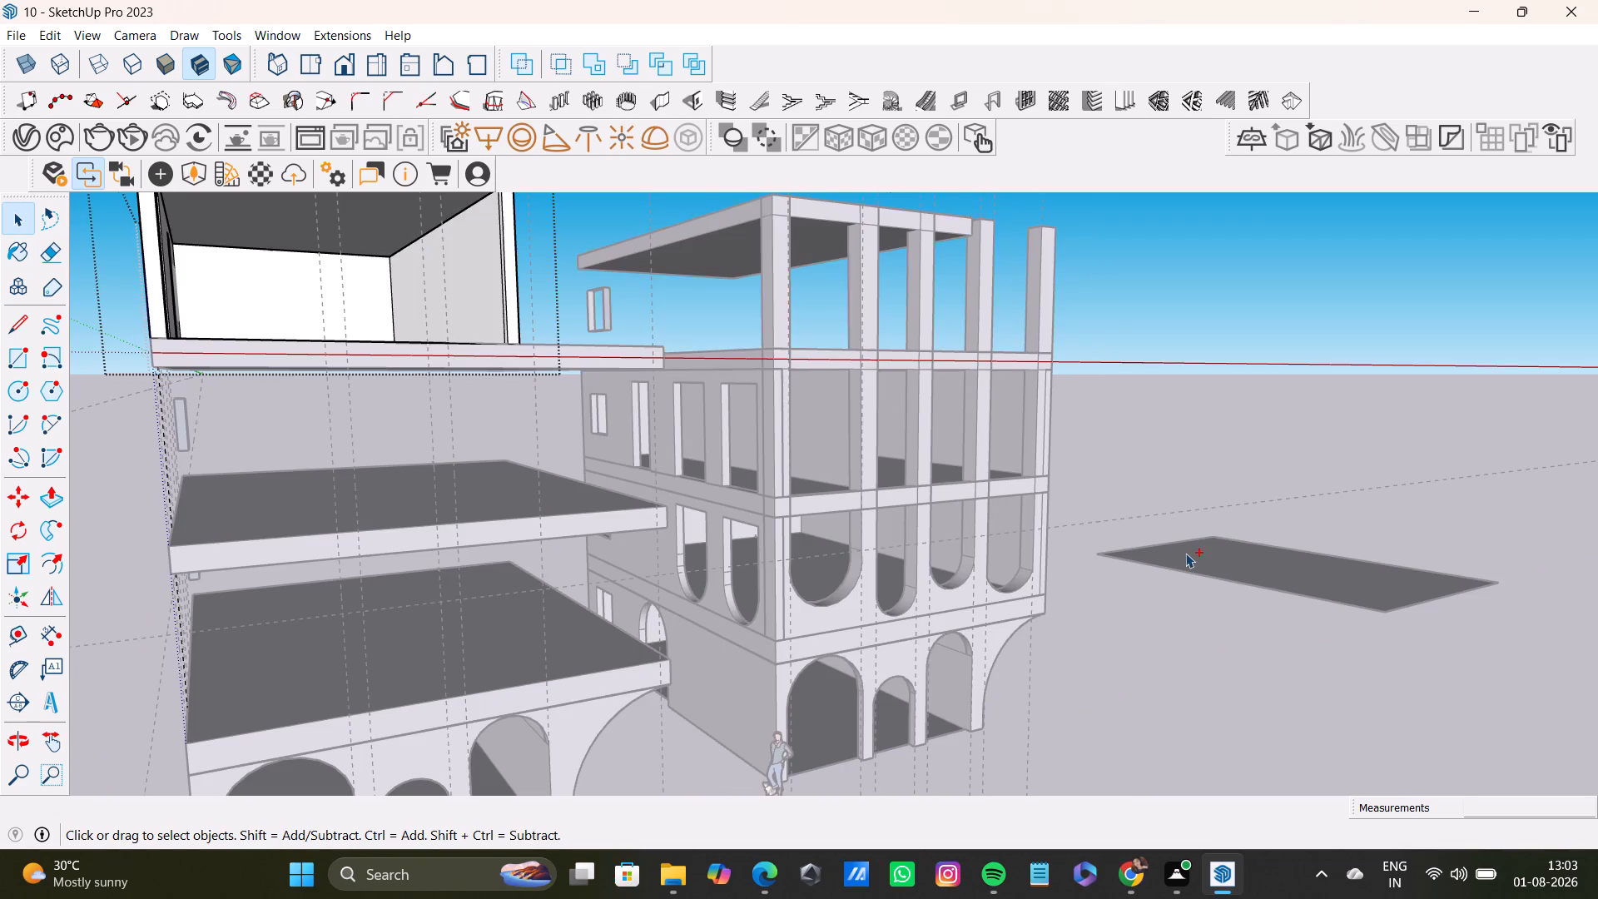
key("ctrl+z")
key("ctrl+z")
key("ctrl+z")
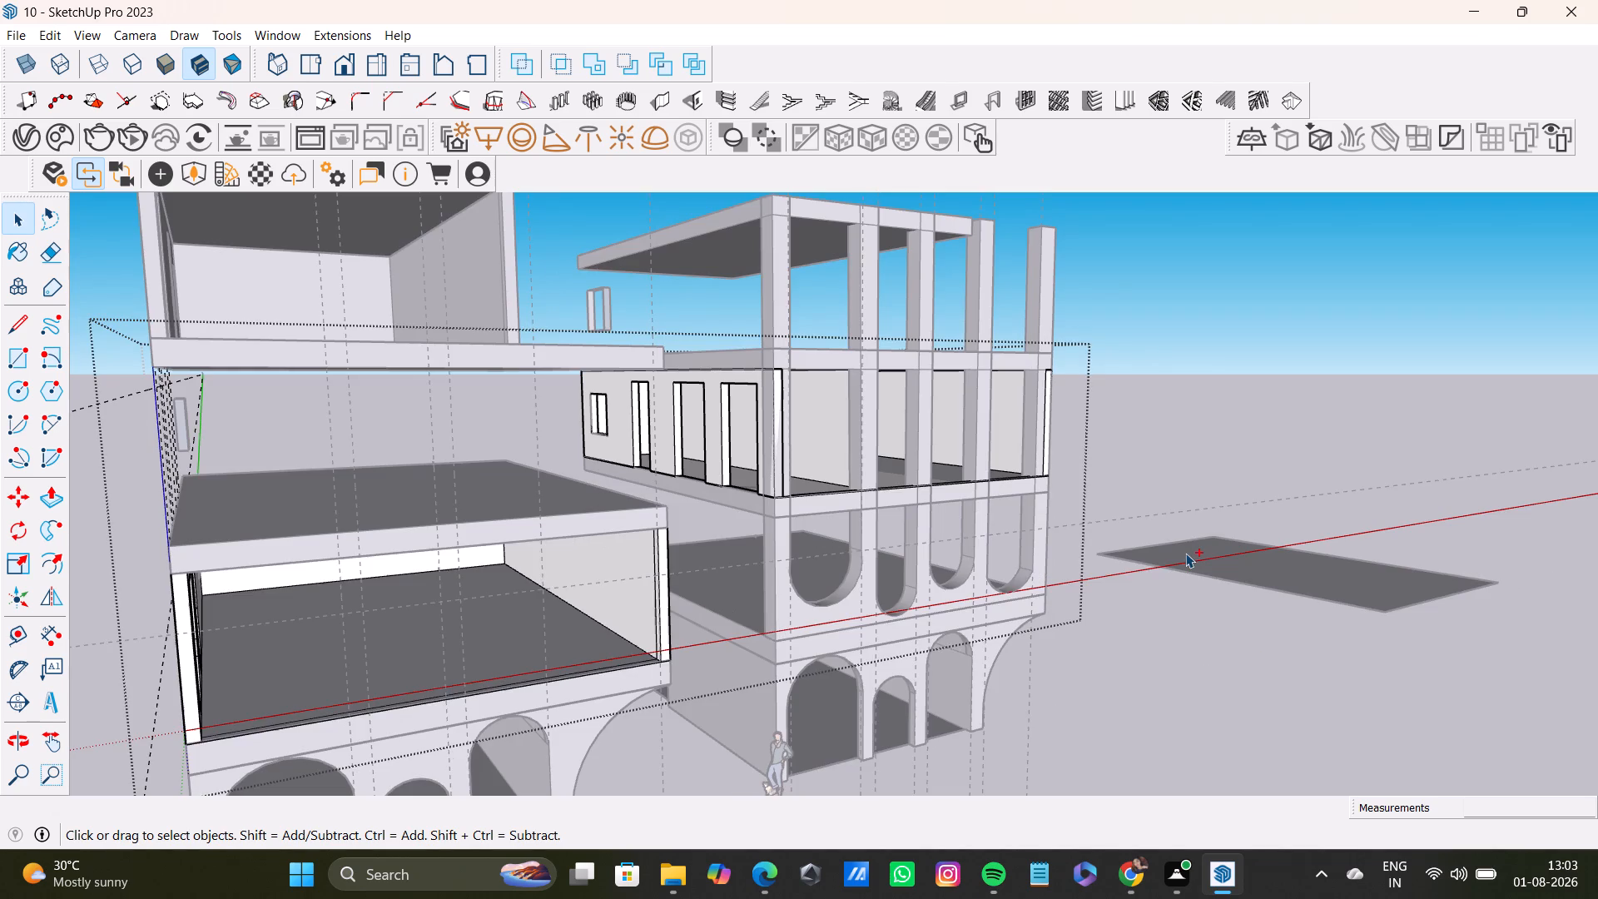
key("ctrl+z")
key("ctrl+z")
key("ctrl+z")
key("ctrl+z")
key("ctrl+z")
key("ctrl+z")
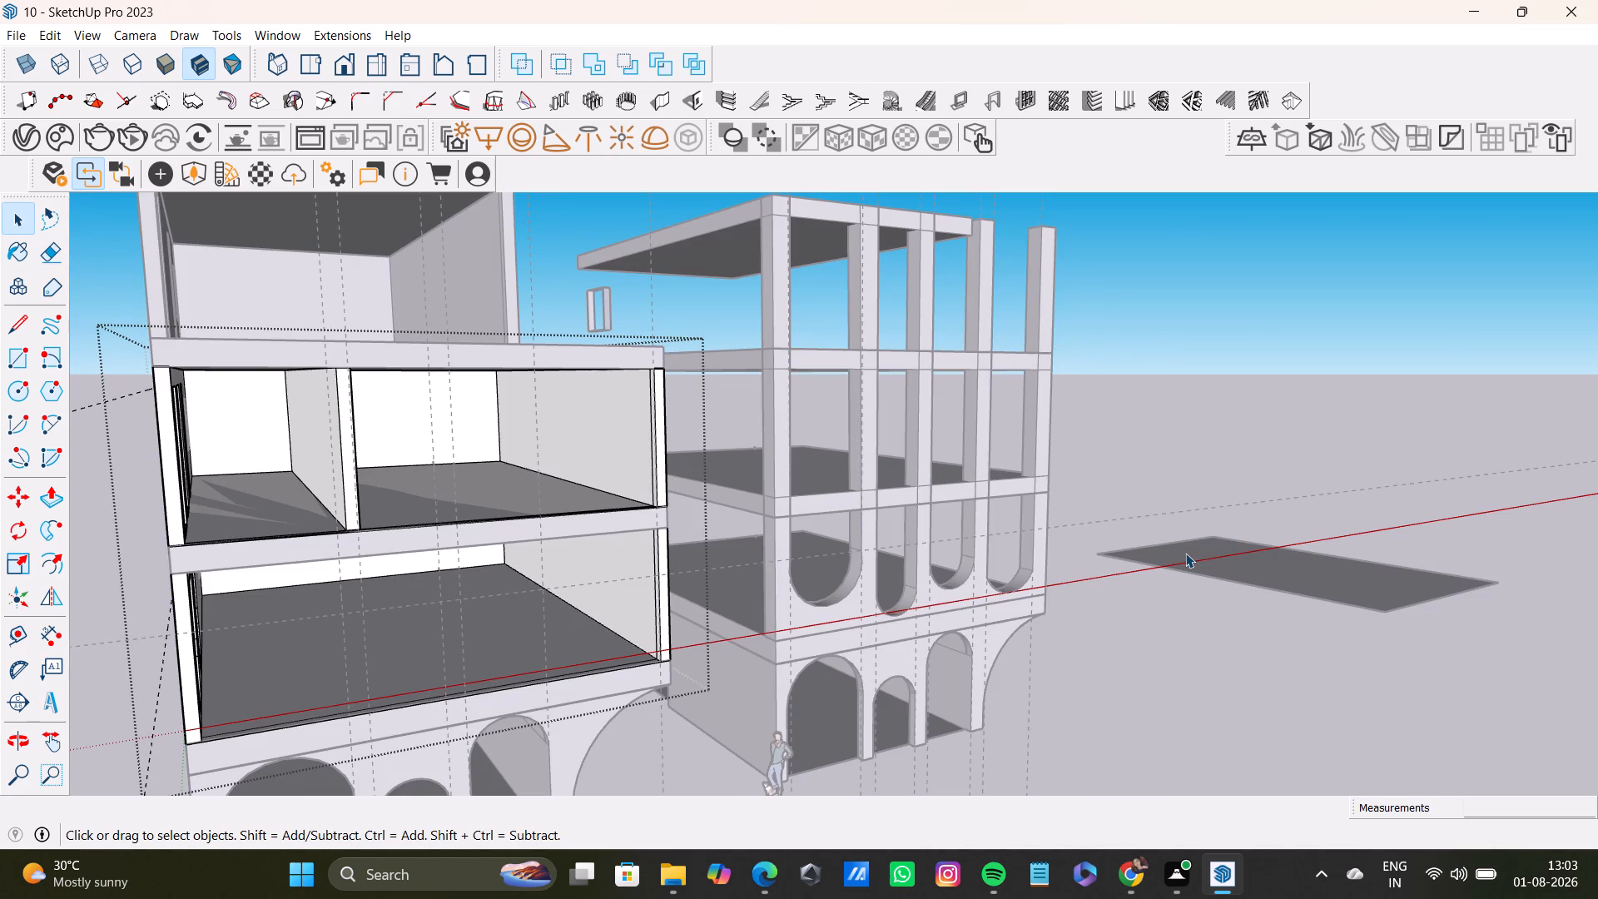
key("space")
left_click(1185, 553)
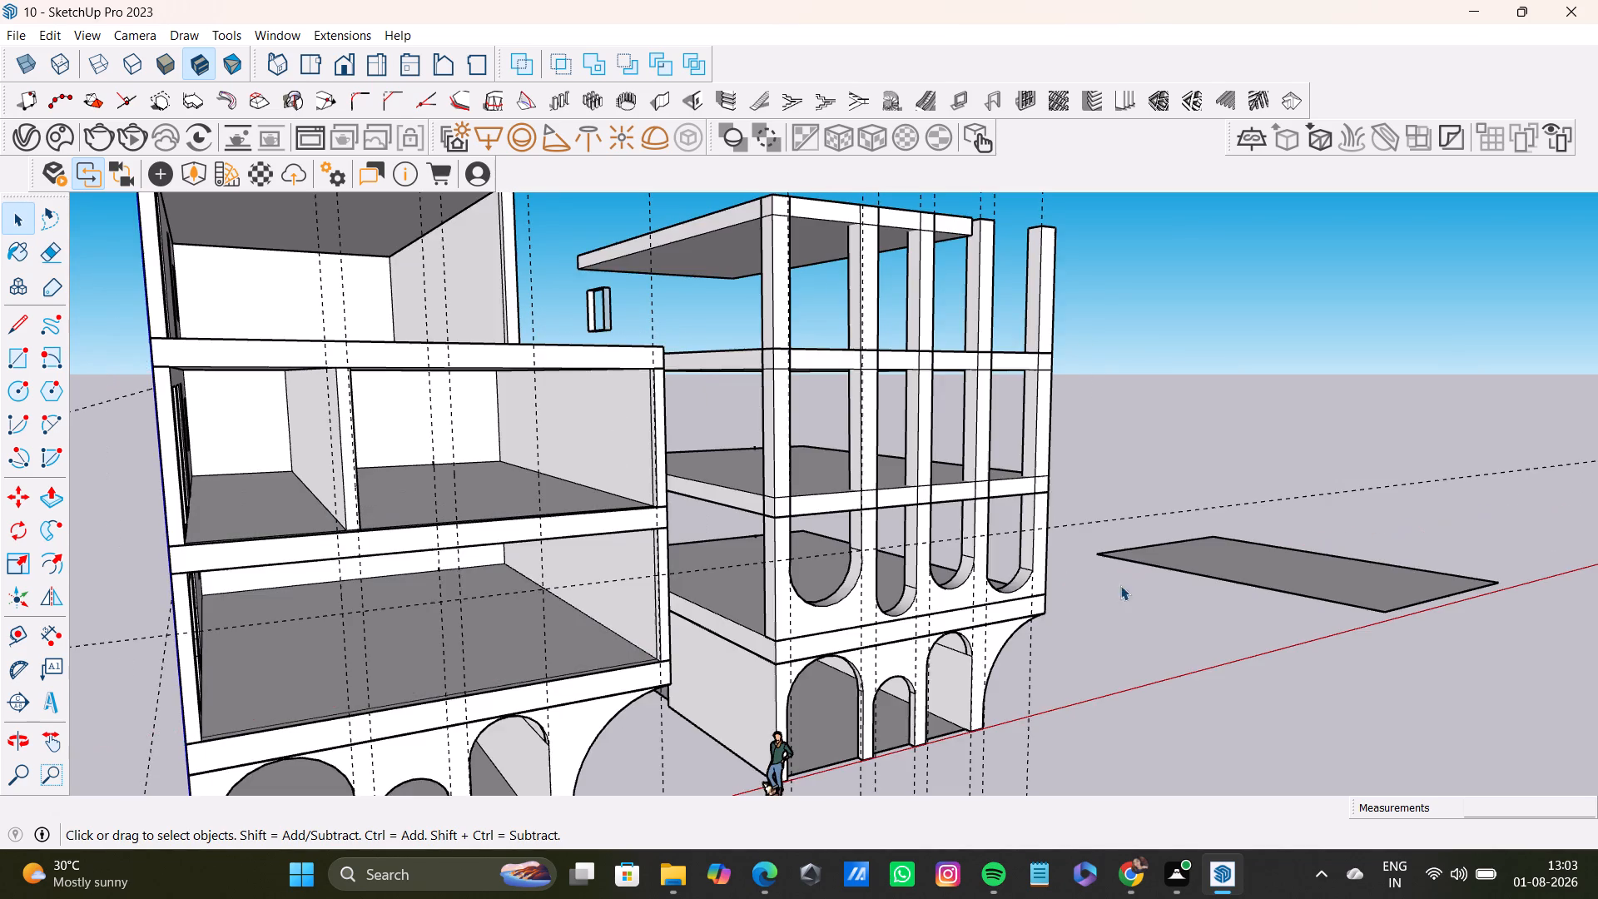
Examine both buildings from the side and front, then the first building's ground-floor arches and slab edge up close.
scroll(886, 588, "down", 7)
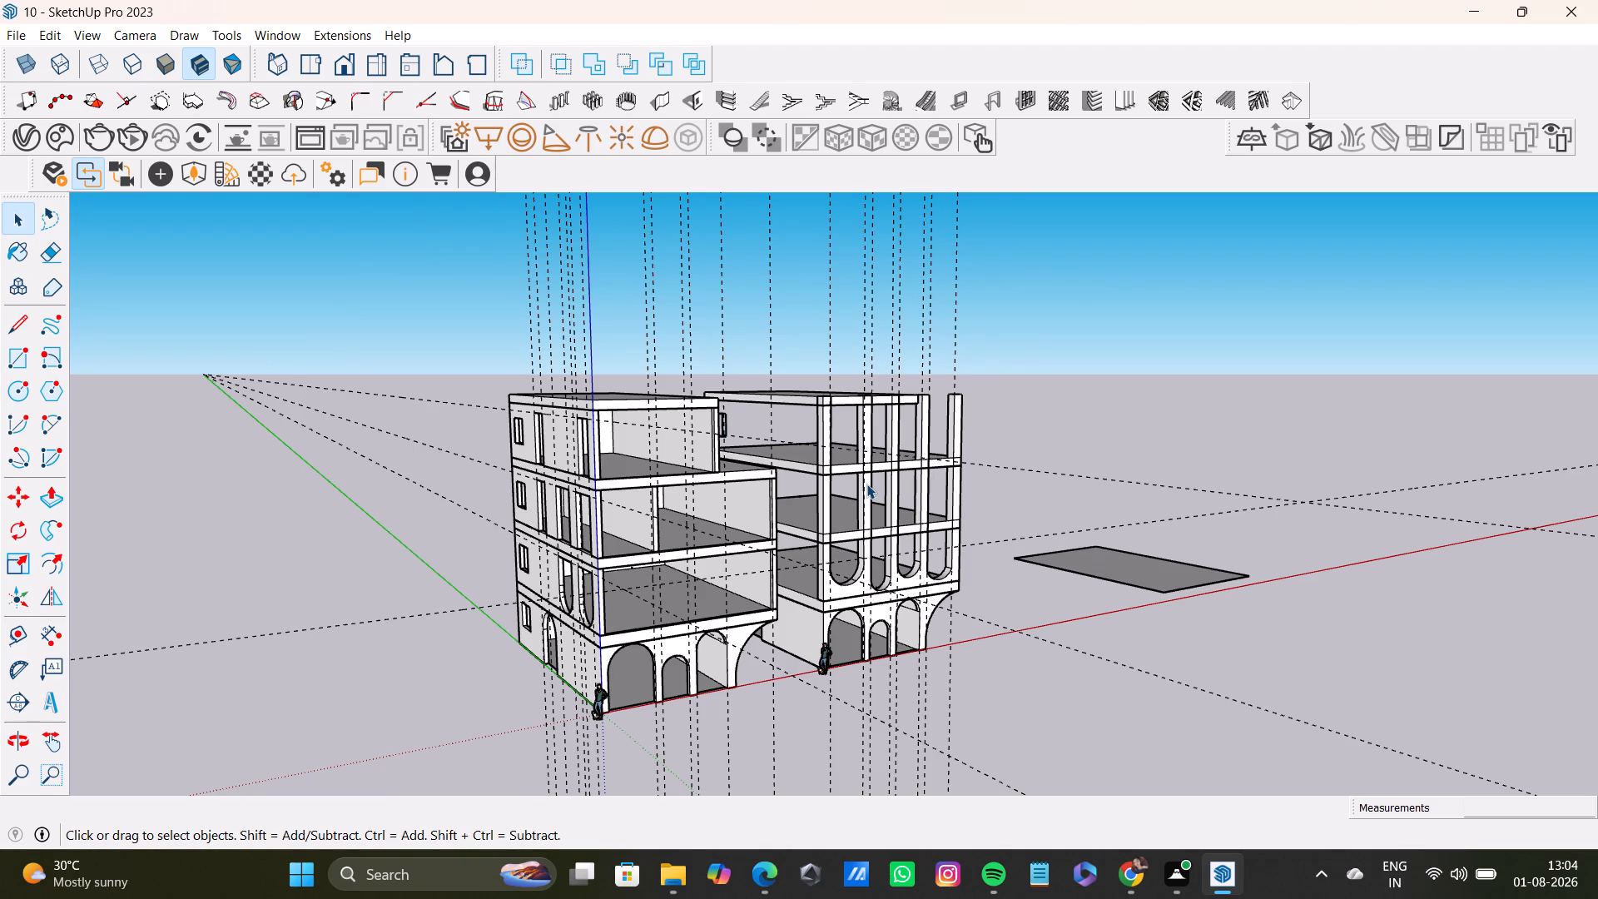
key("space")
left_click(1125, 402)
middle_click_drag(939, 614, 1150, 446)
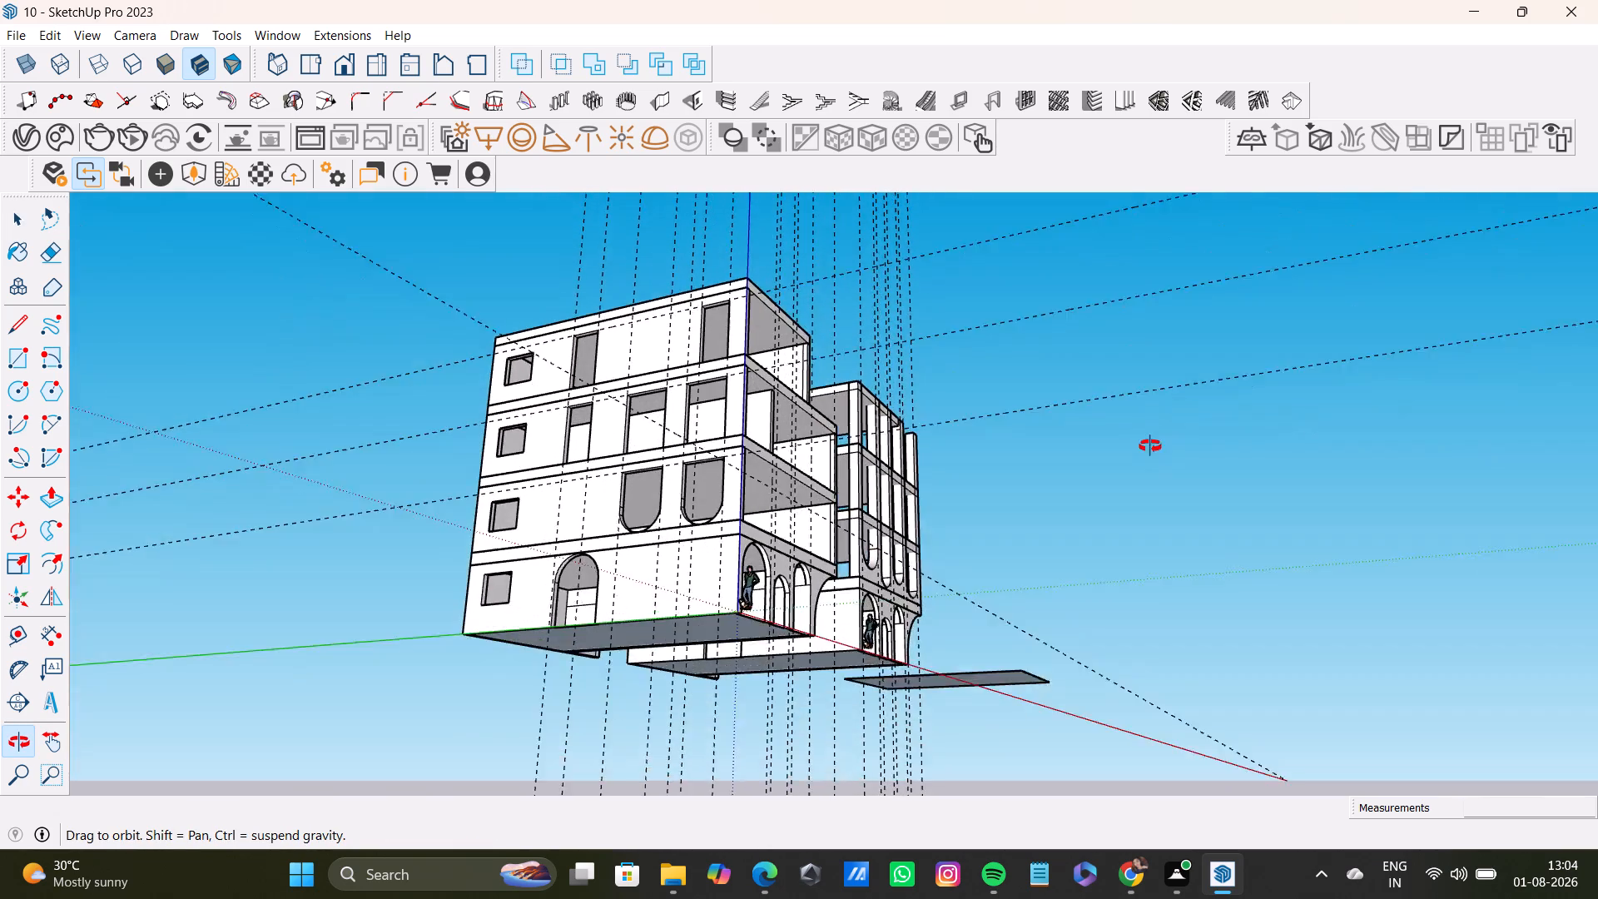
middle_click_drag(1150, 446, 748, 558)
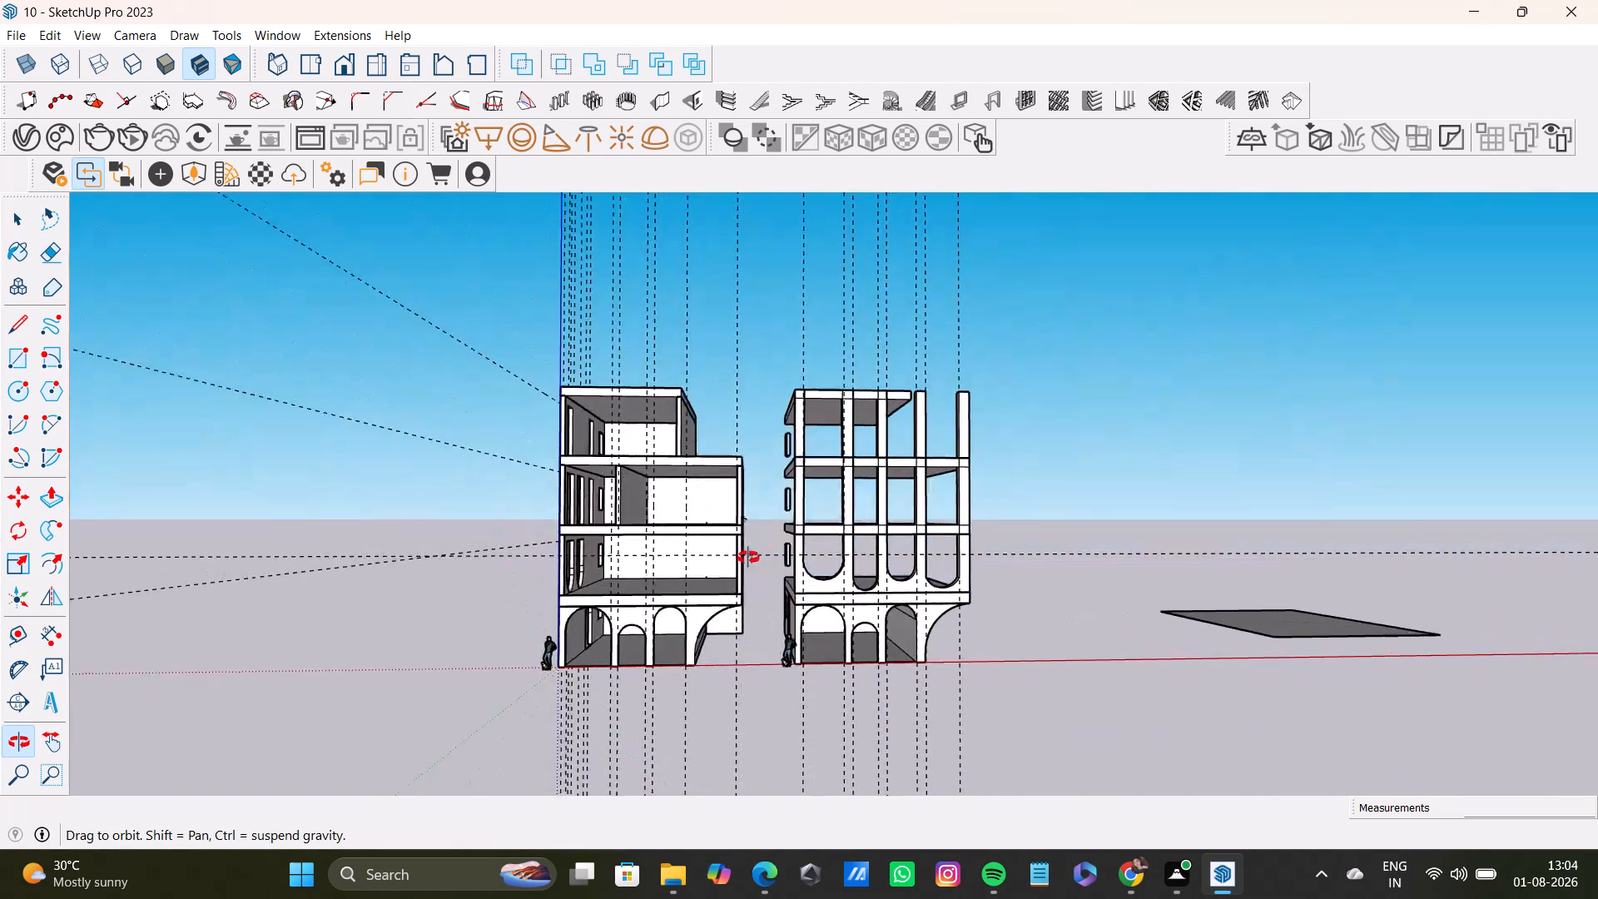
middle_click_drag(748, 558, 792, 550)
scroll(606, 596, "up", 8)
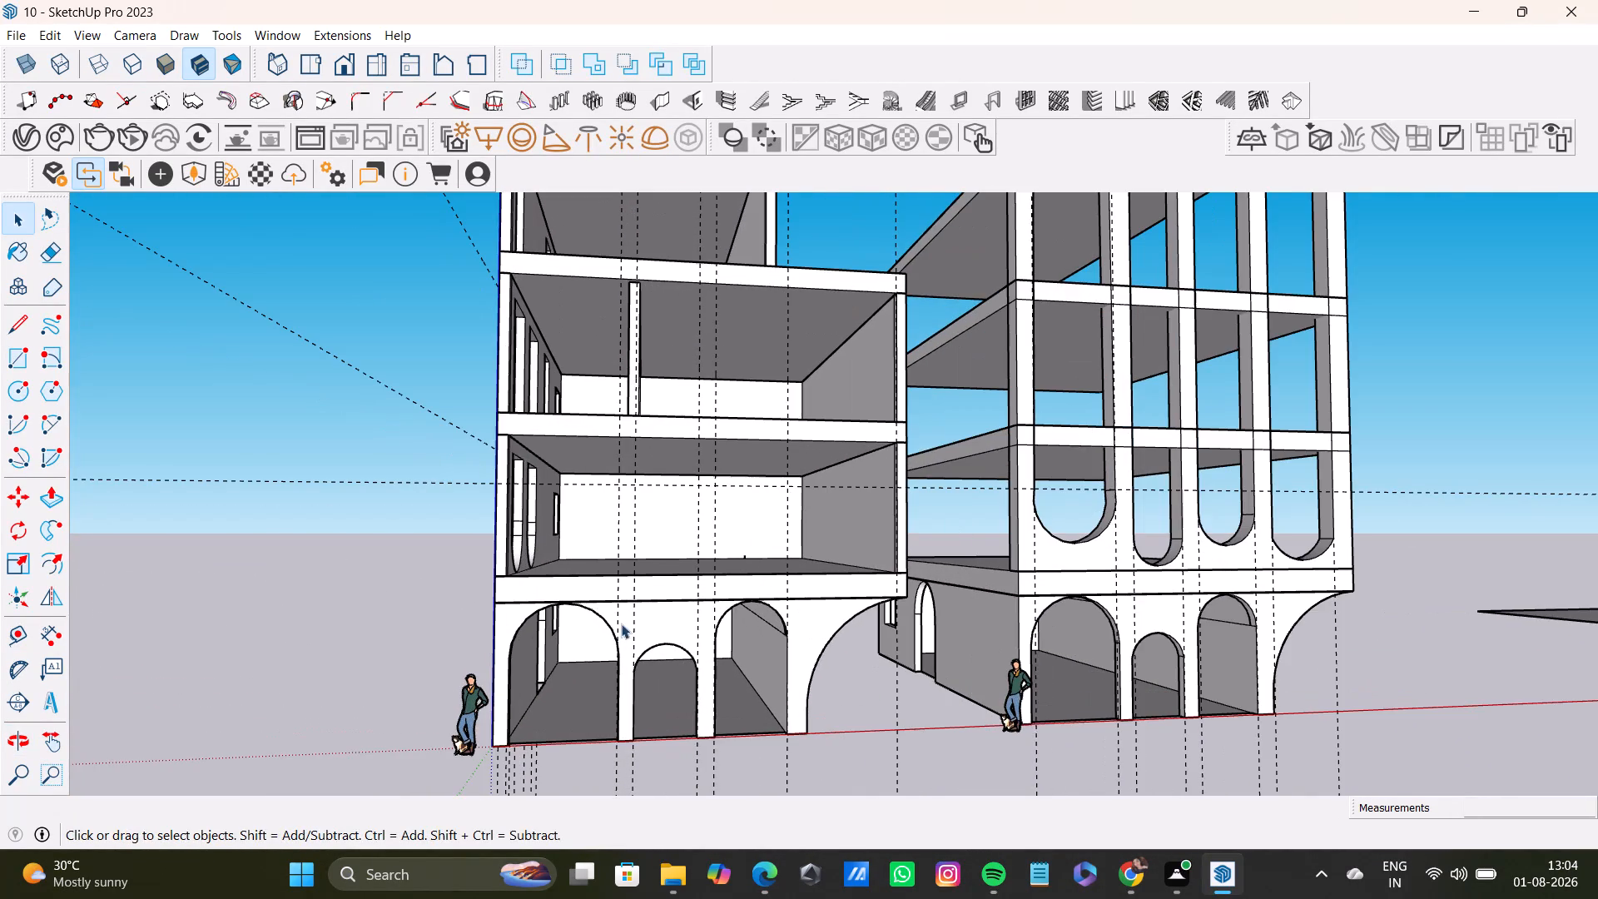
scroll(558, 615, "up", 4)
scroll(560, 612, "down", 2)
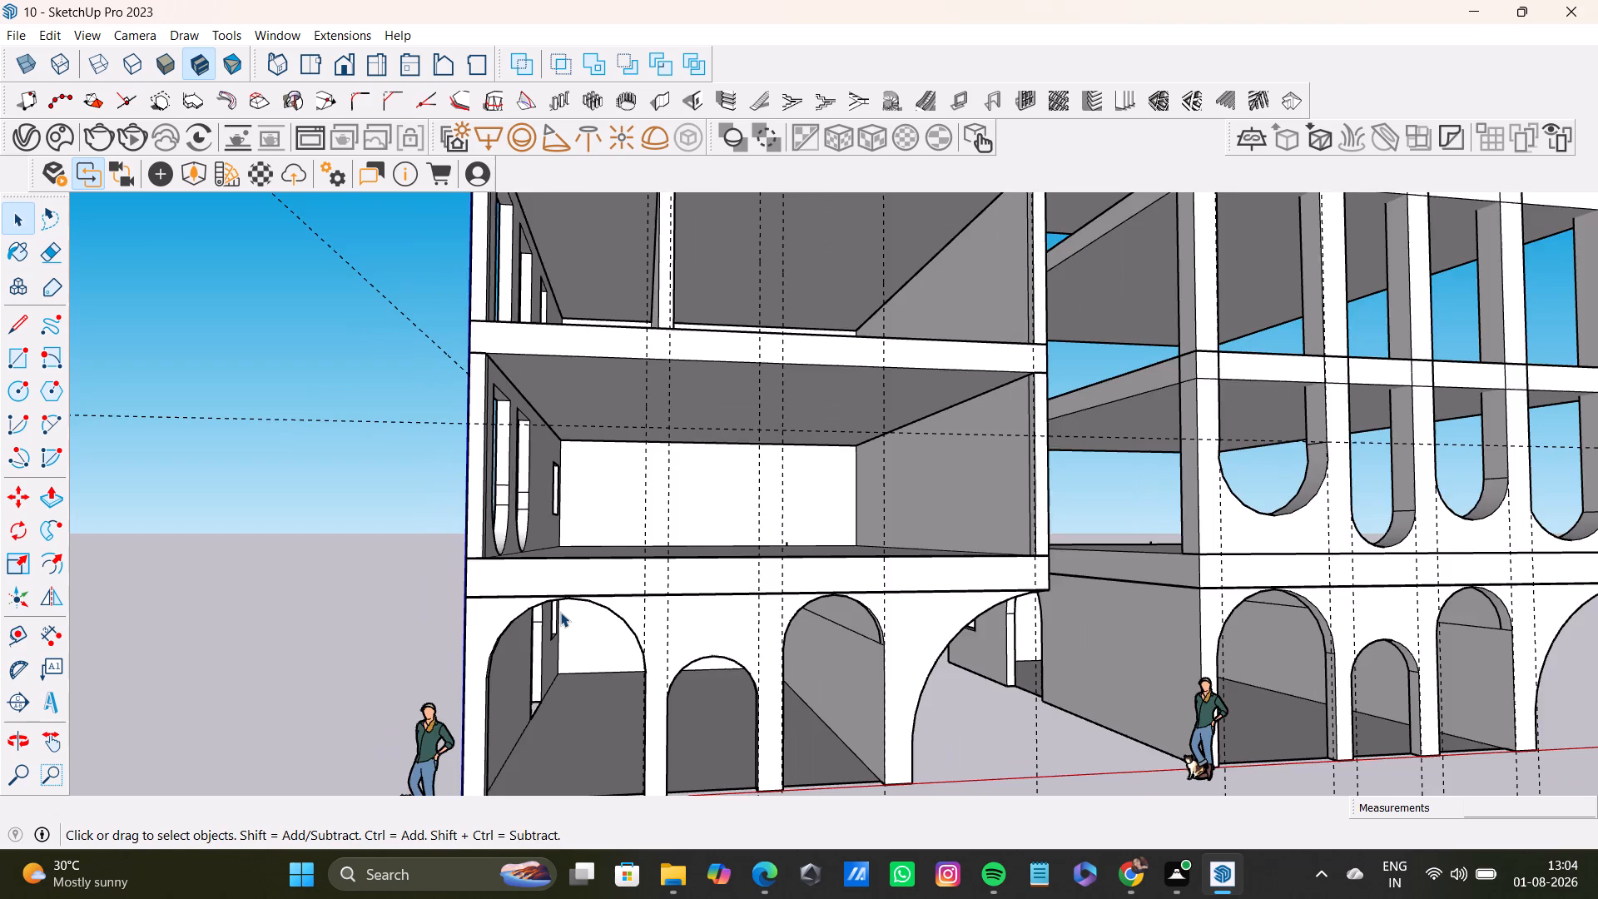
scroll(560, 612, "down", 2)
scroll(560, 612, "up", 7)
middle_click_drag(576, 619, 562, 562)
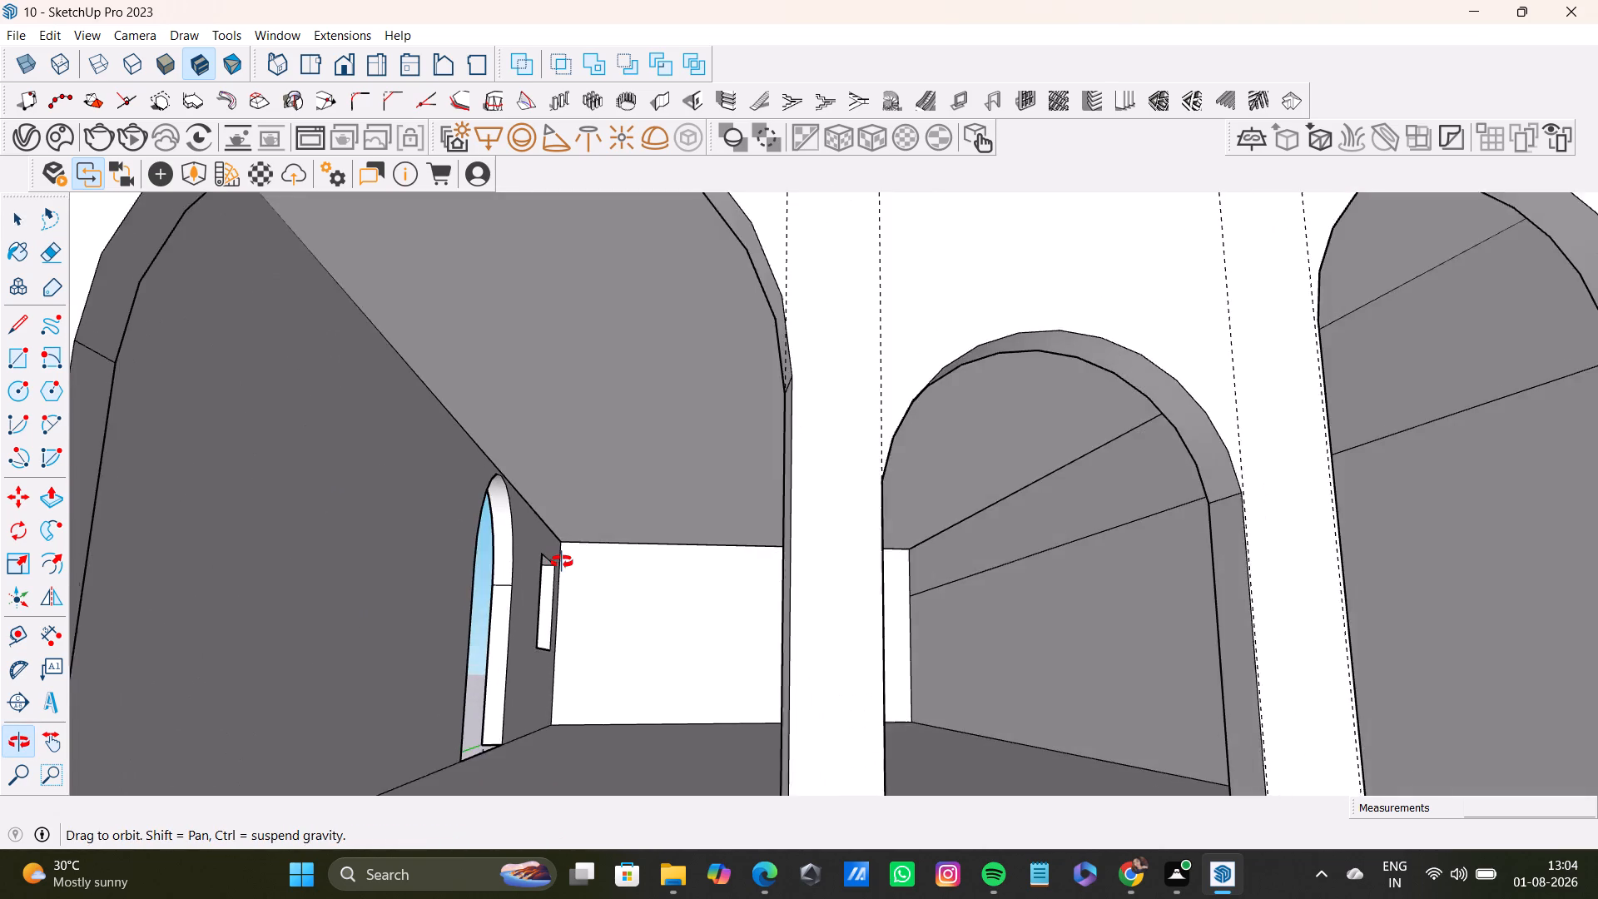
middle_click_drag(562, 562, 599, 633)
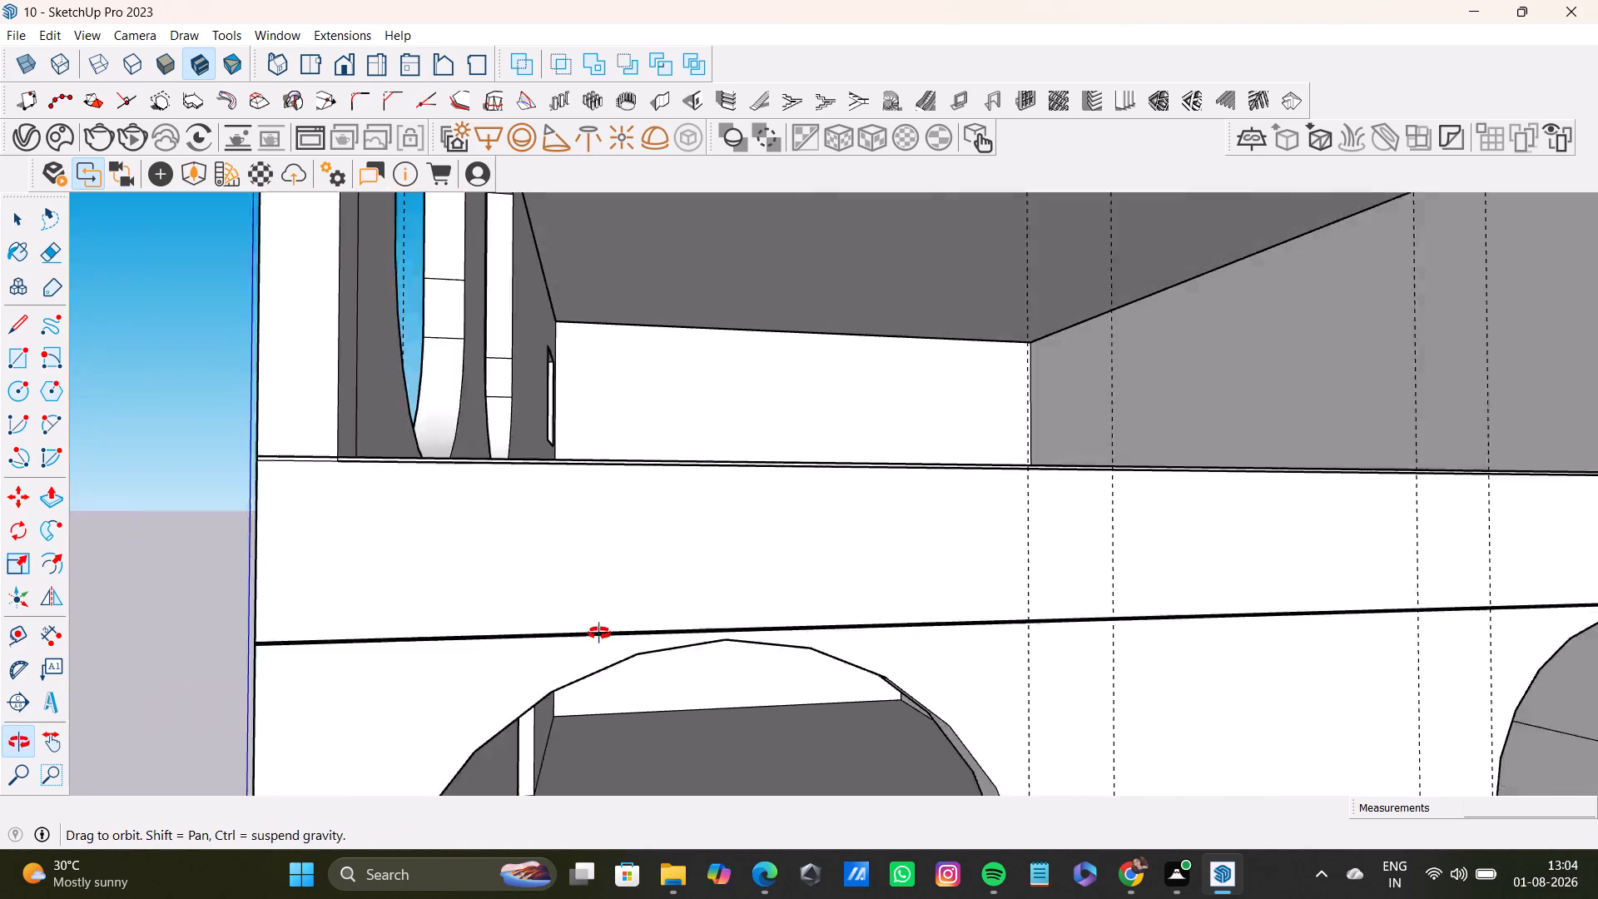
middle_click_drag(599, 633, 607, 635)
scroll(526, 701, "up", 12)
middle_click_drag(484, 728, 523, 723)
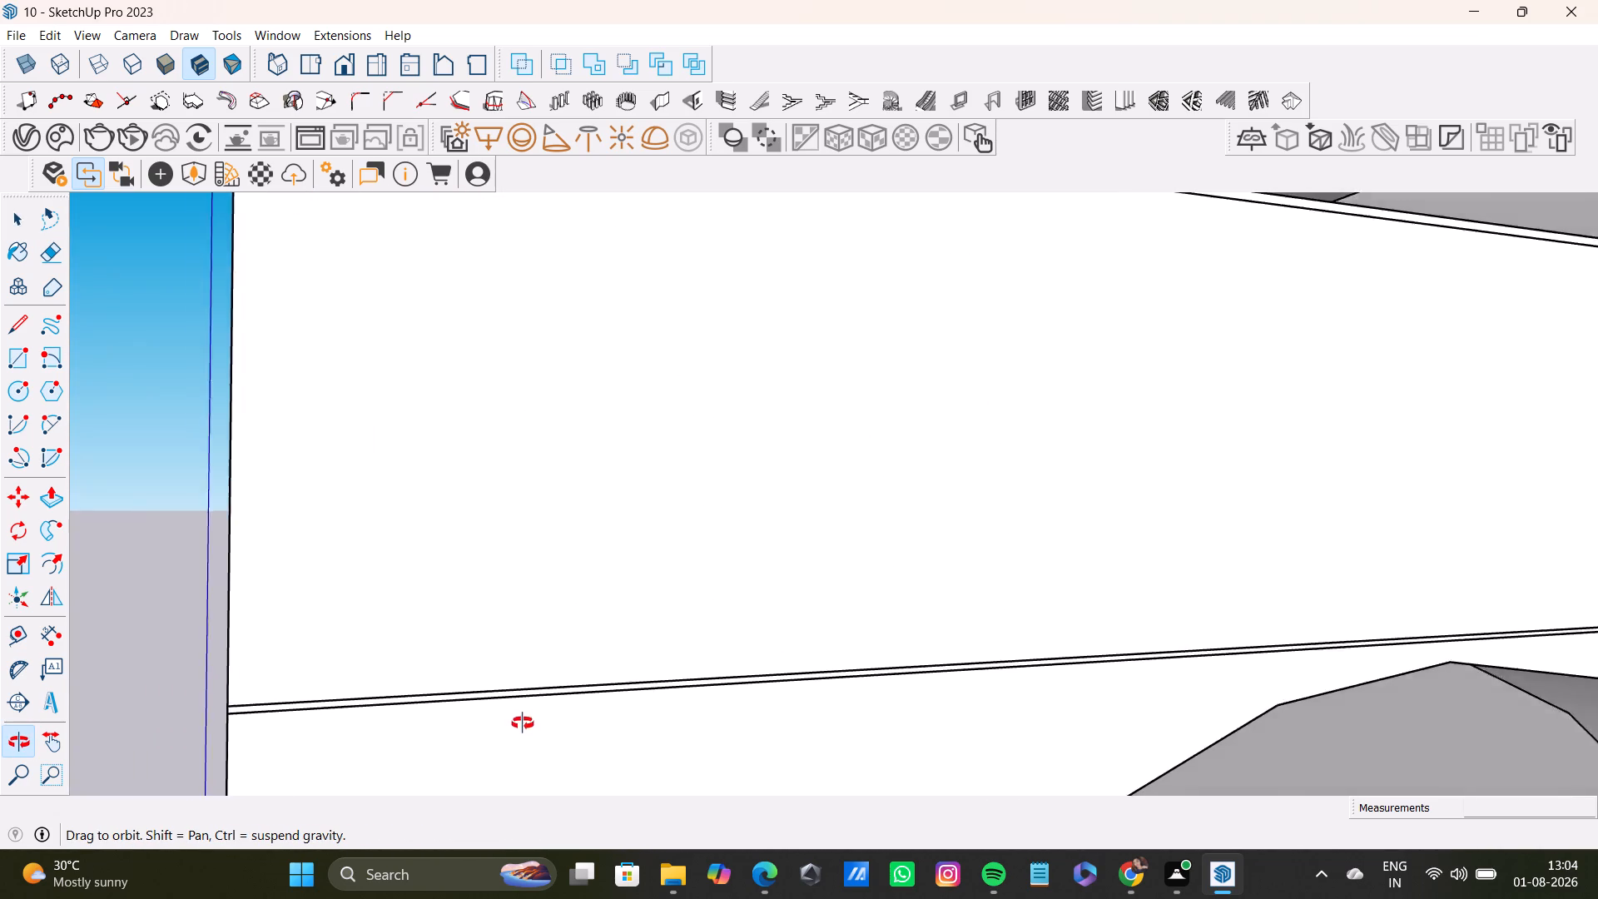
middle_click_drag(523, 723, 667, 707)
scroll(676, 705, "down", 20)
scroll(676, 705, "down", 2)
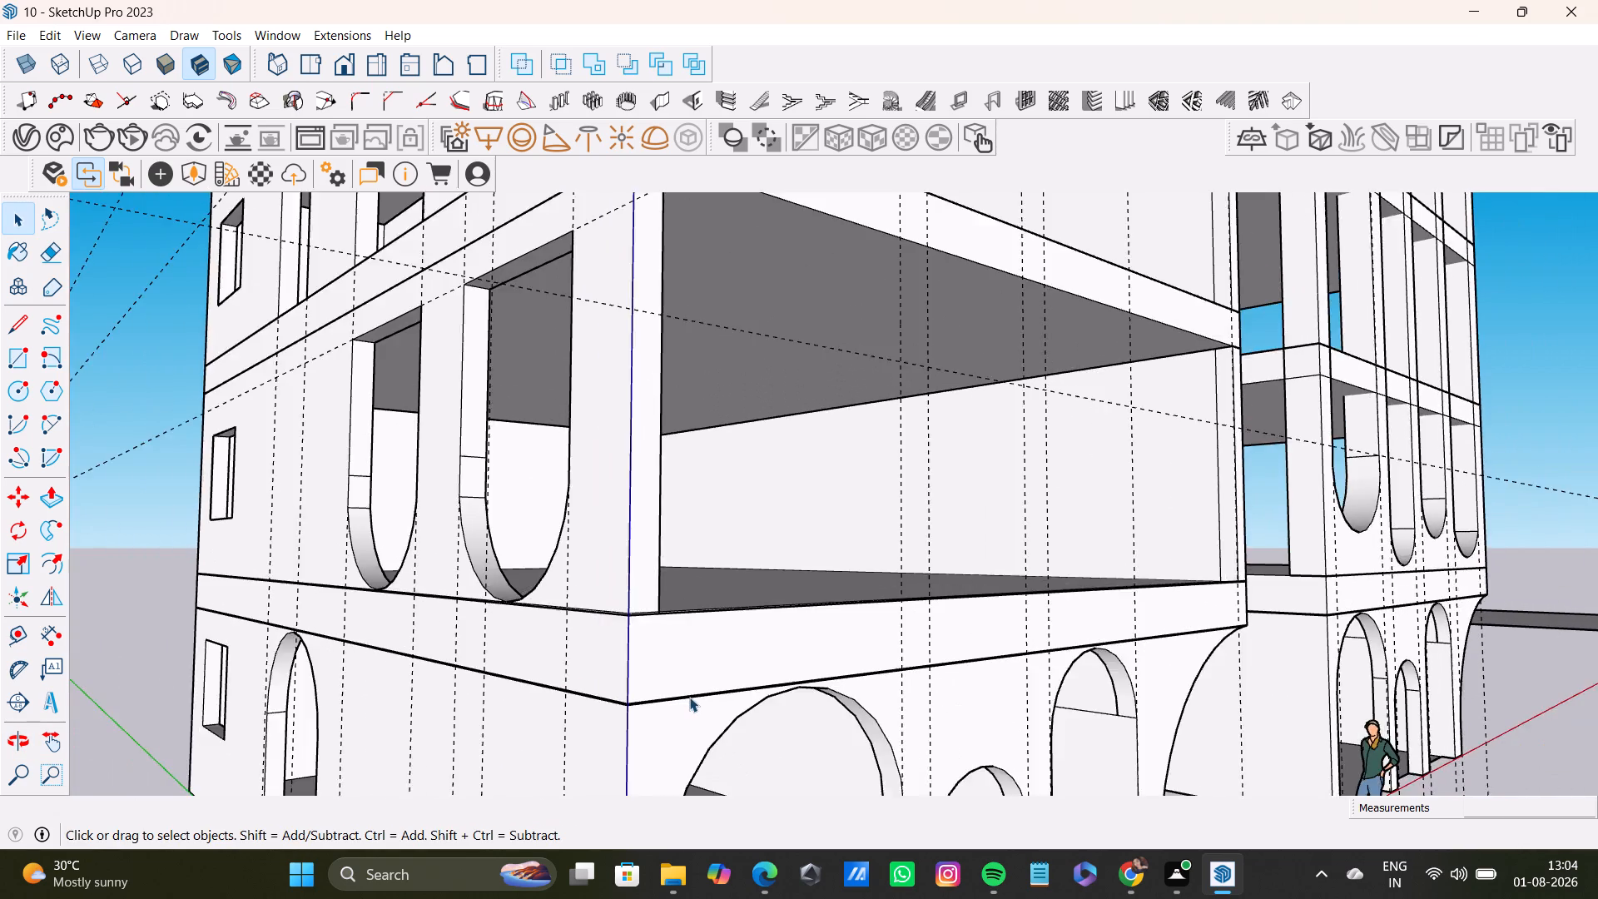
scroll(689, 697, "down", 11)
middle_click_drag(762, 729, 734, 739)
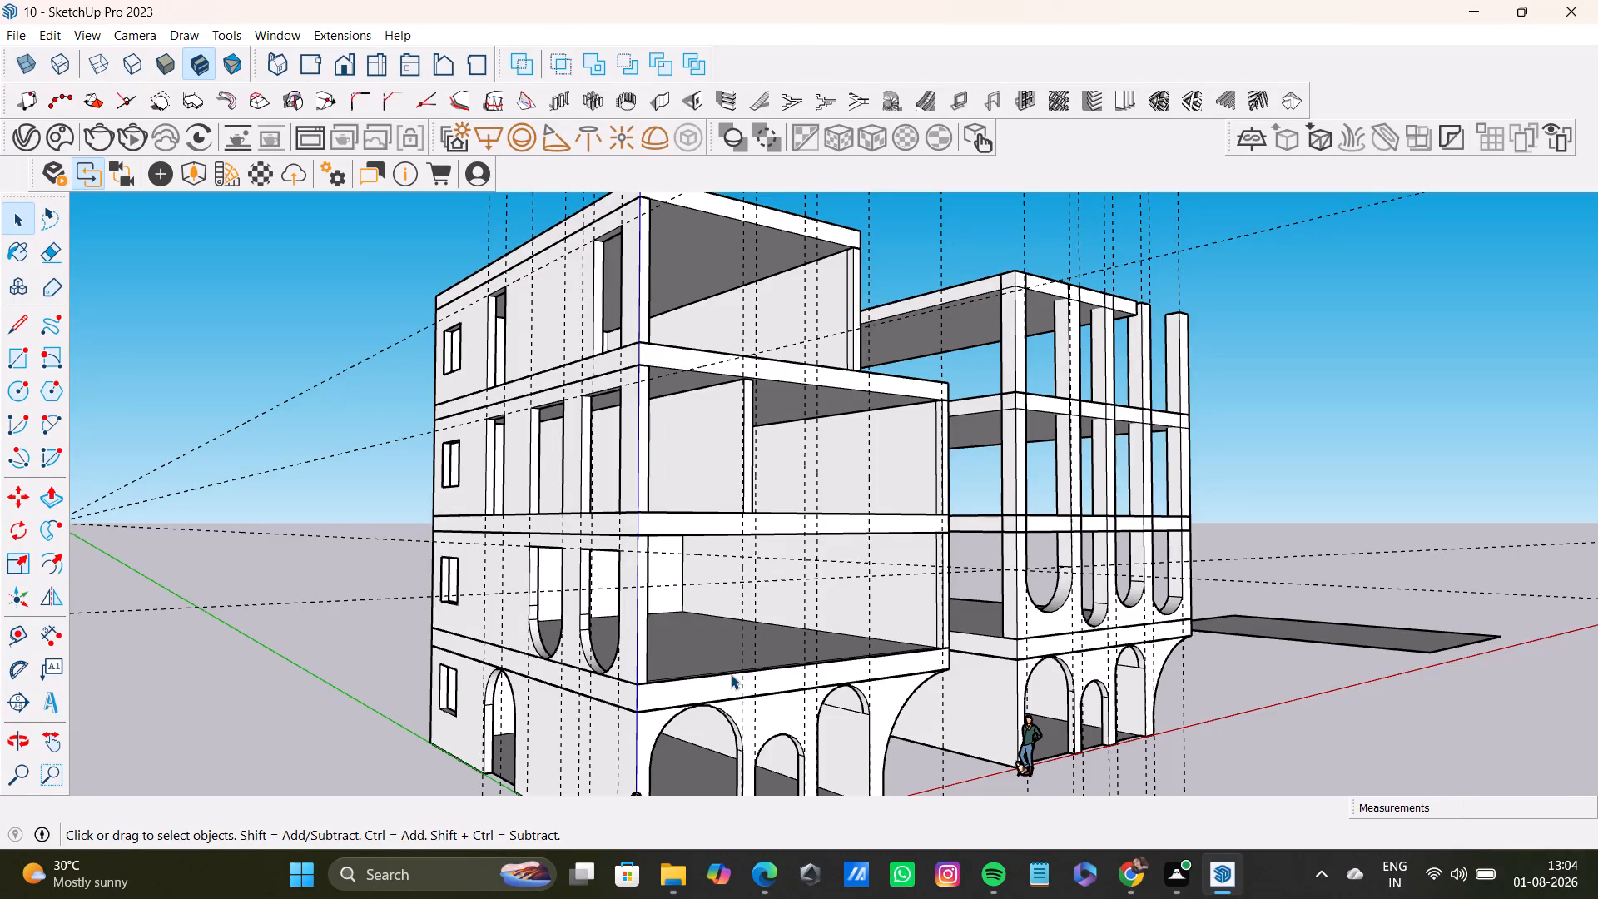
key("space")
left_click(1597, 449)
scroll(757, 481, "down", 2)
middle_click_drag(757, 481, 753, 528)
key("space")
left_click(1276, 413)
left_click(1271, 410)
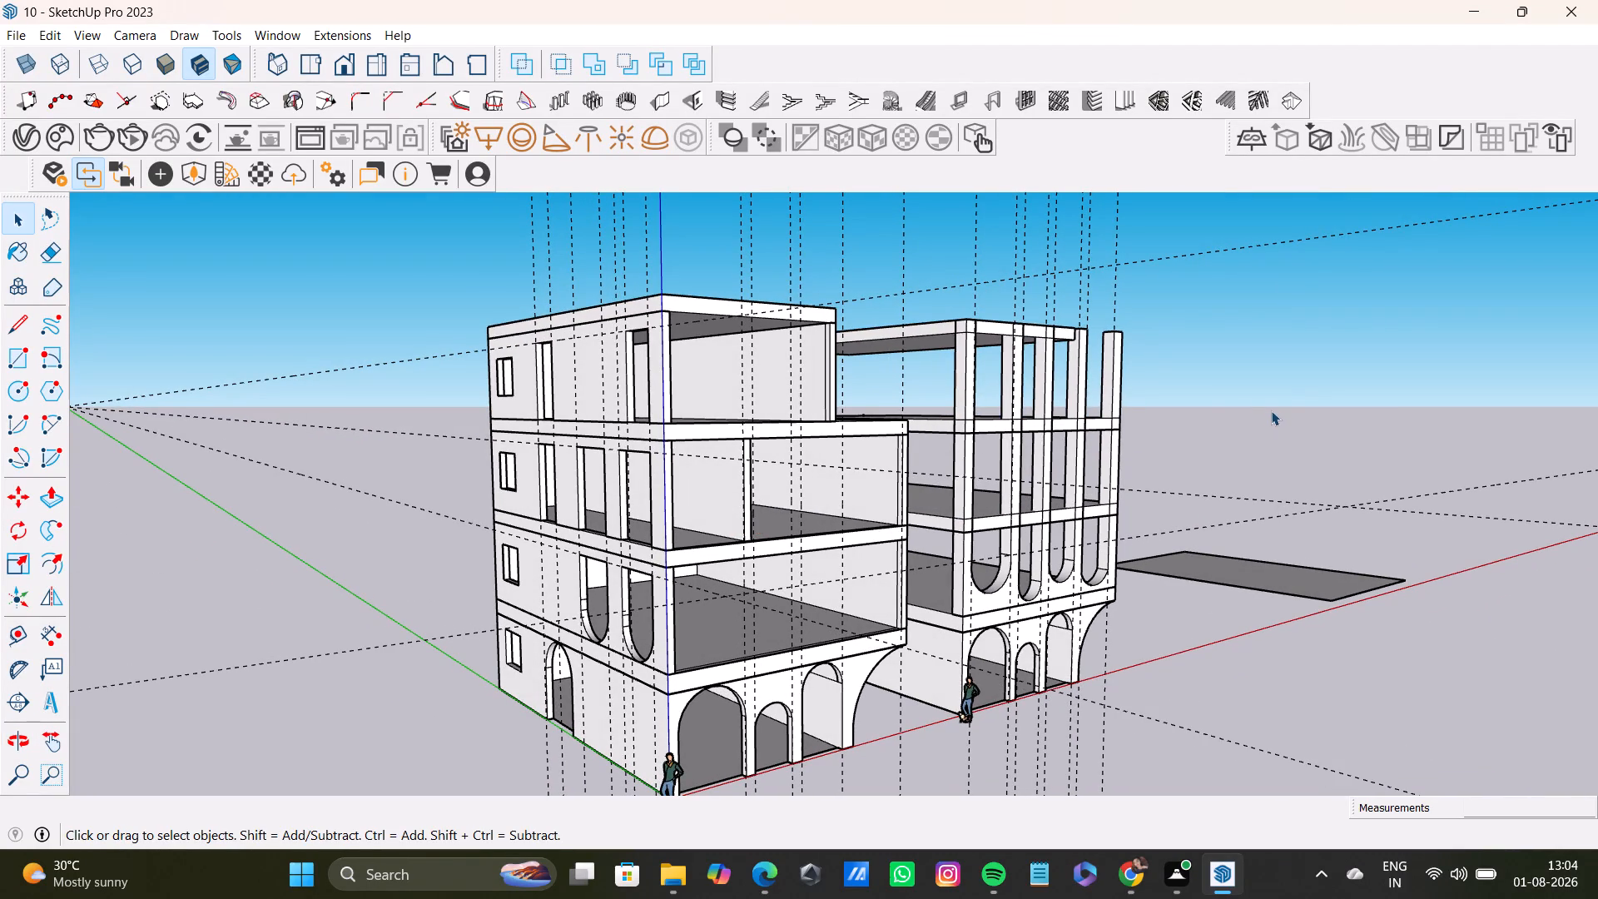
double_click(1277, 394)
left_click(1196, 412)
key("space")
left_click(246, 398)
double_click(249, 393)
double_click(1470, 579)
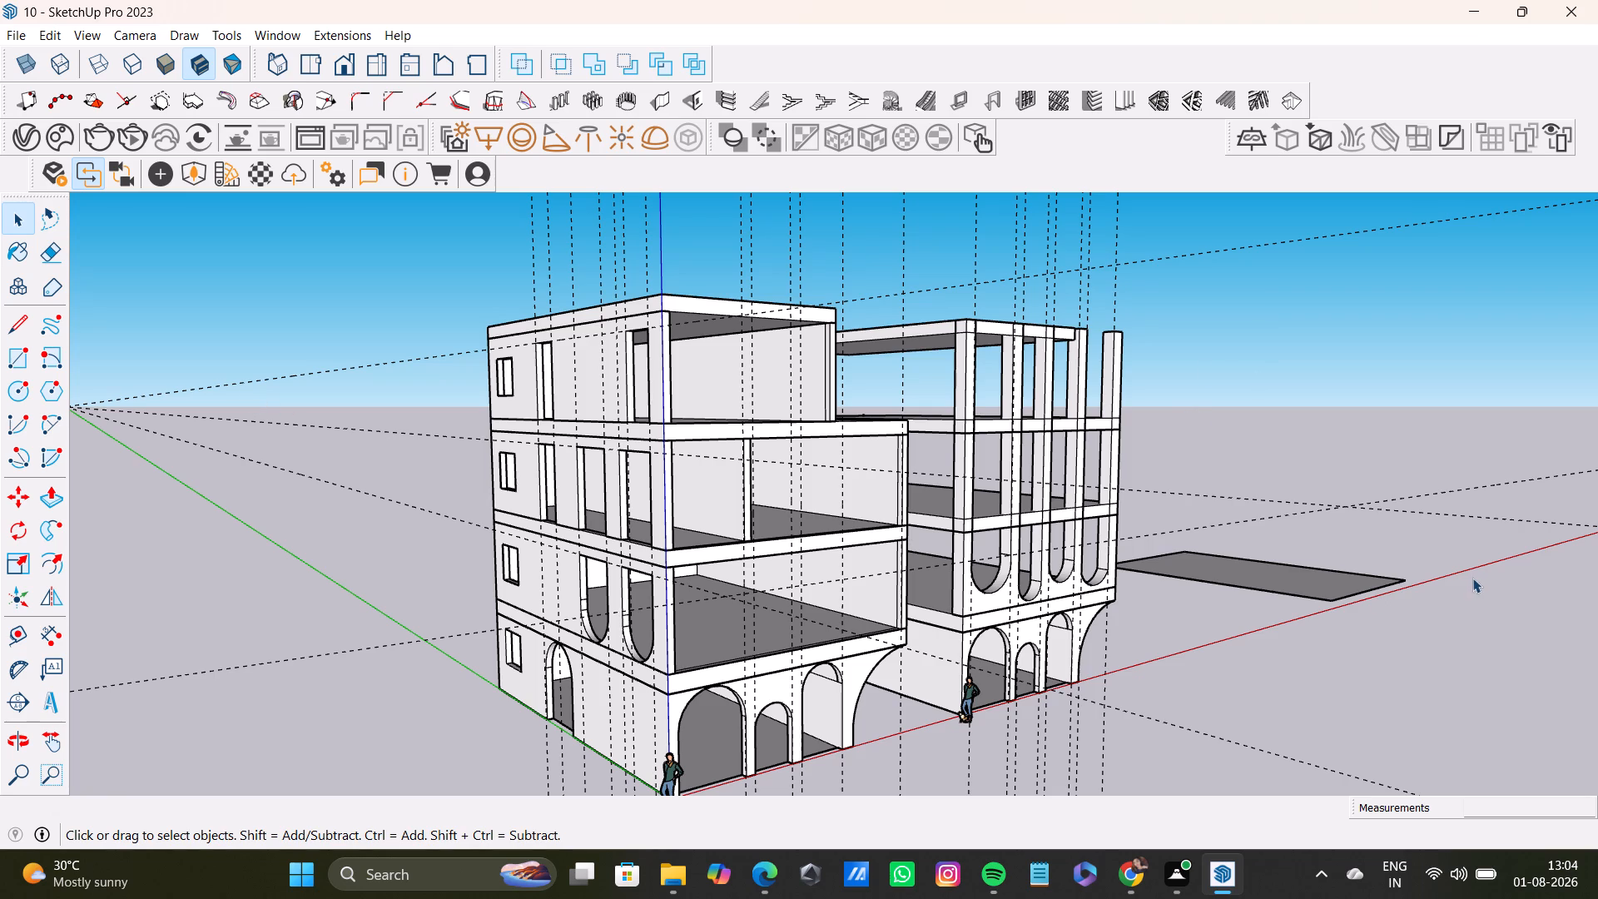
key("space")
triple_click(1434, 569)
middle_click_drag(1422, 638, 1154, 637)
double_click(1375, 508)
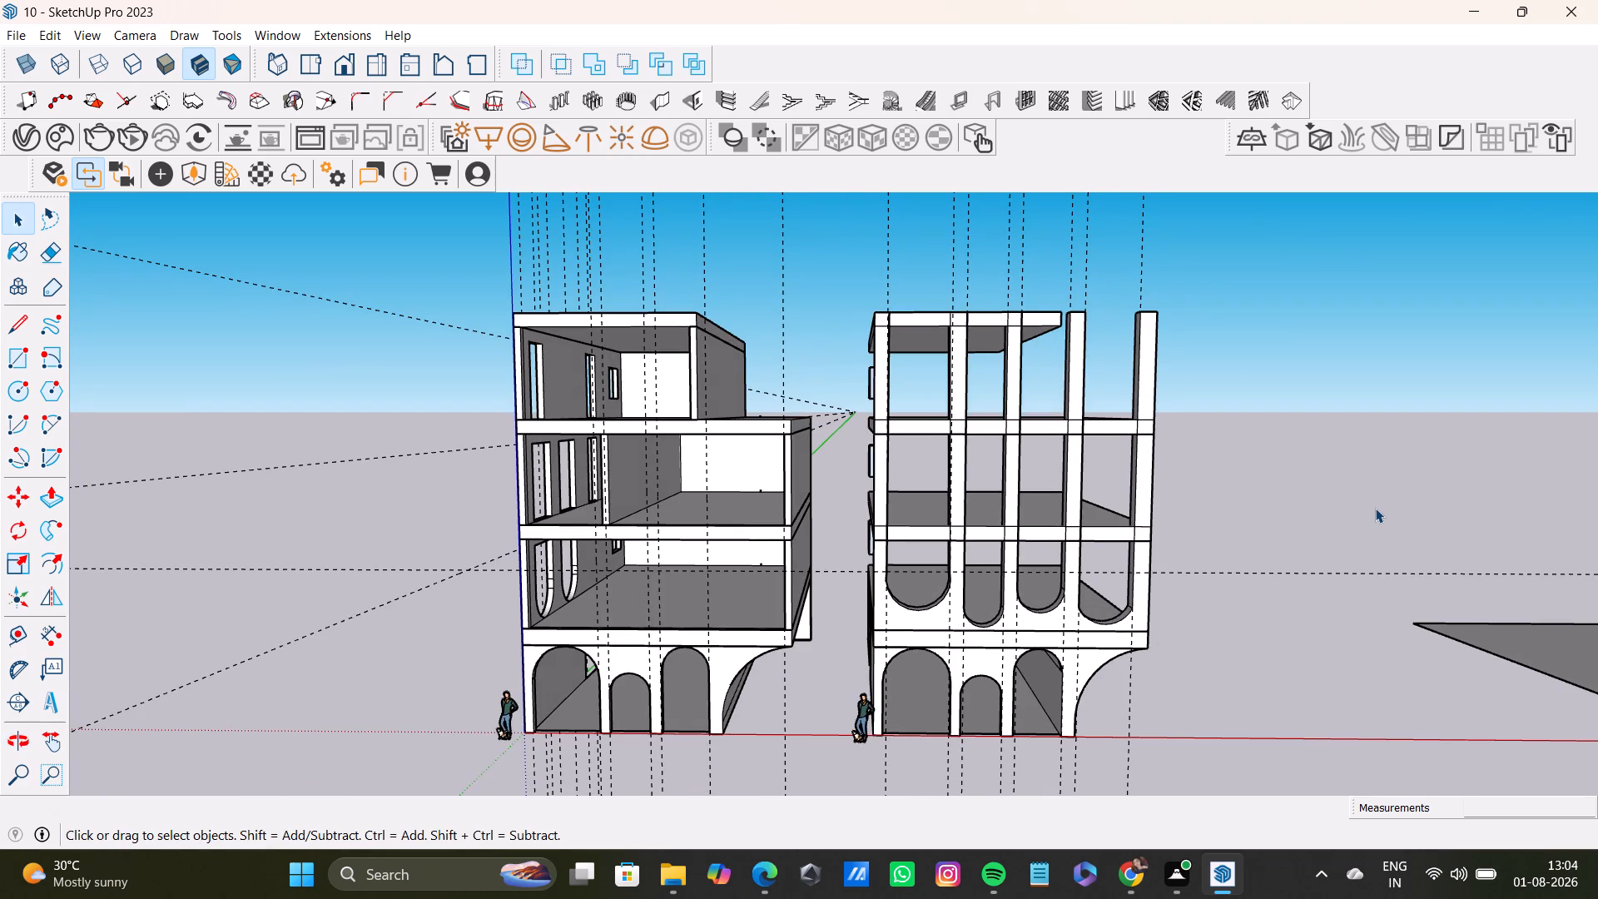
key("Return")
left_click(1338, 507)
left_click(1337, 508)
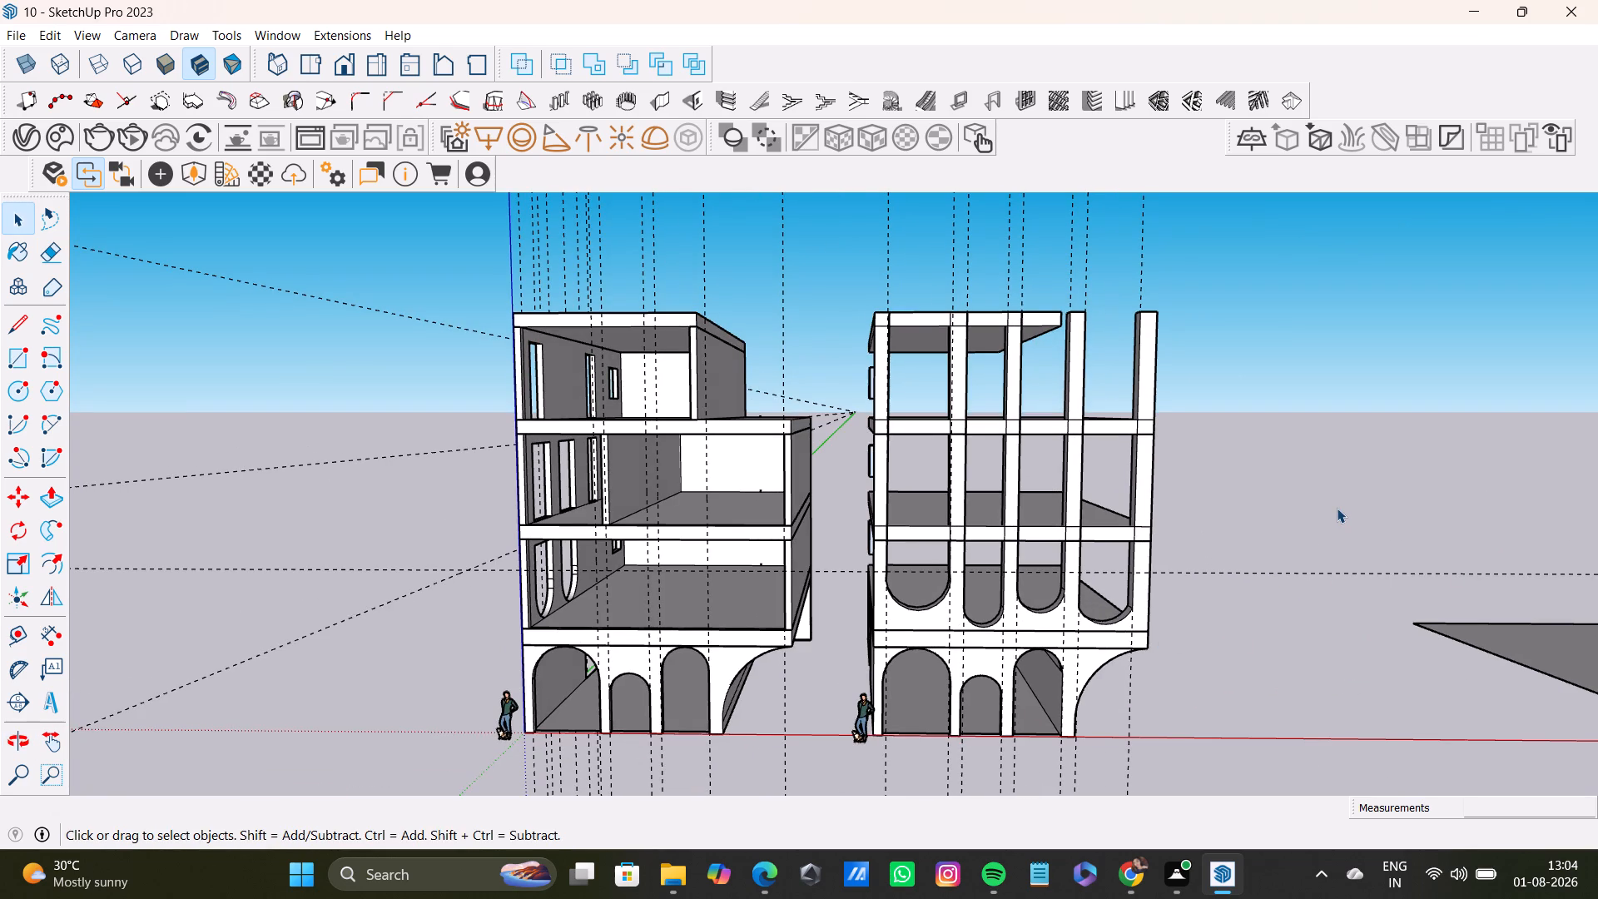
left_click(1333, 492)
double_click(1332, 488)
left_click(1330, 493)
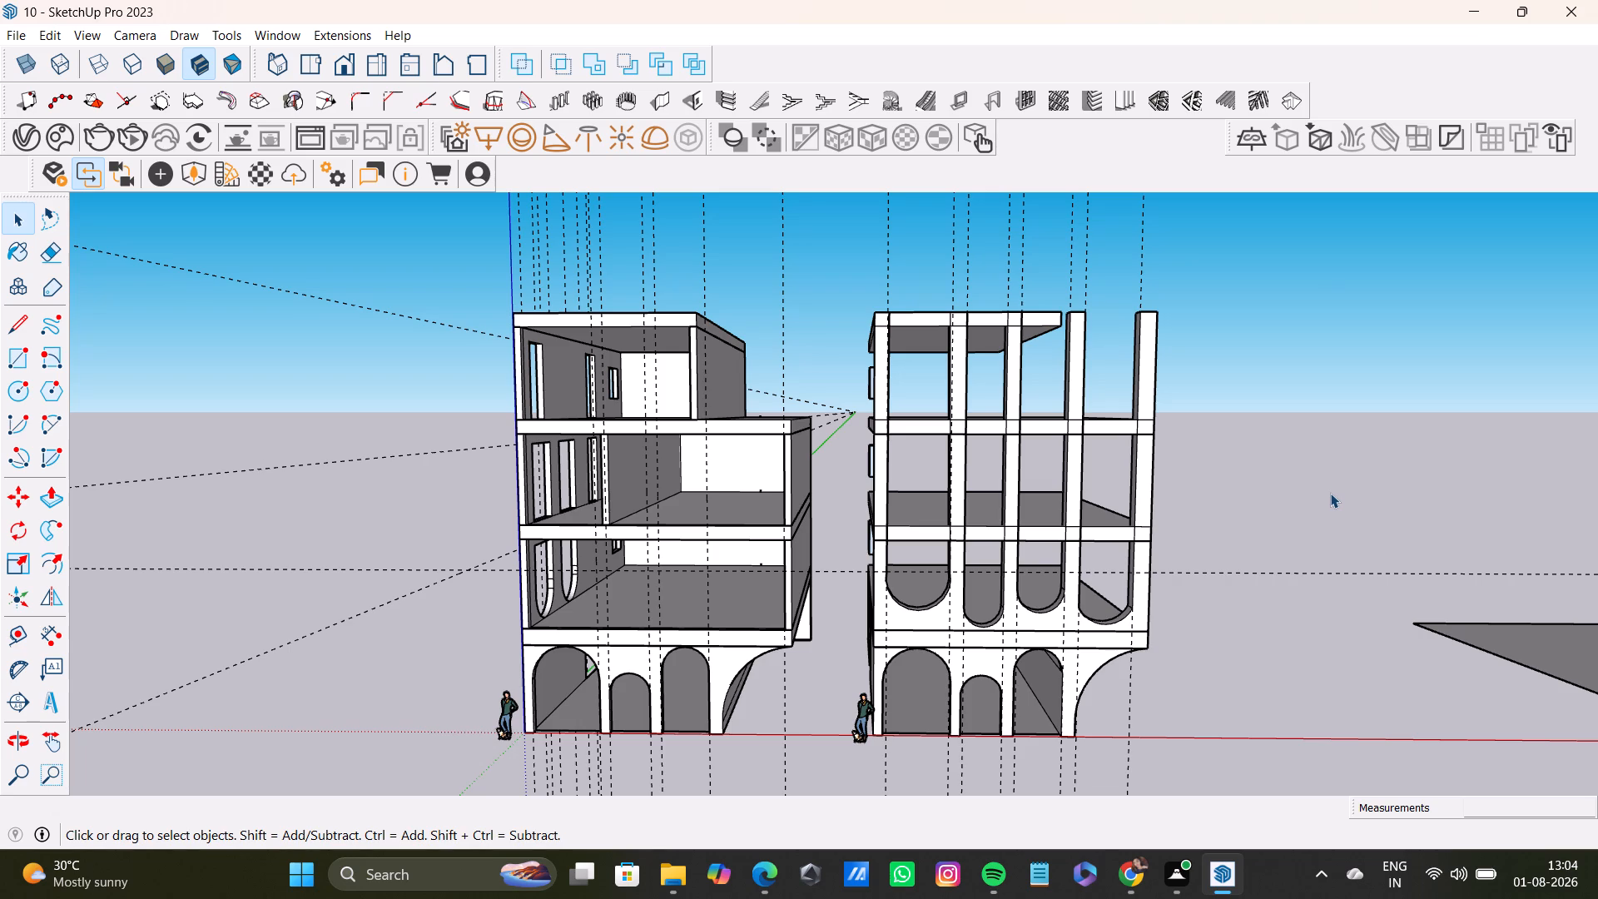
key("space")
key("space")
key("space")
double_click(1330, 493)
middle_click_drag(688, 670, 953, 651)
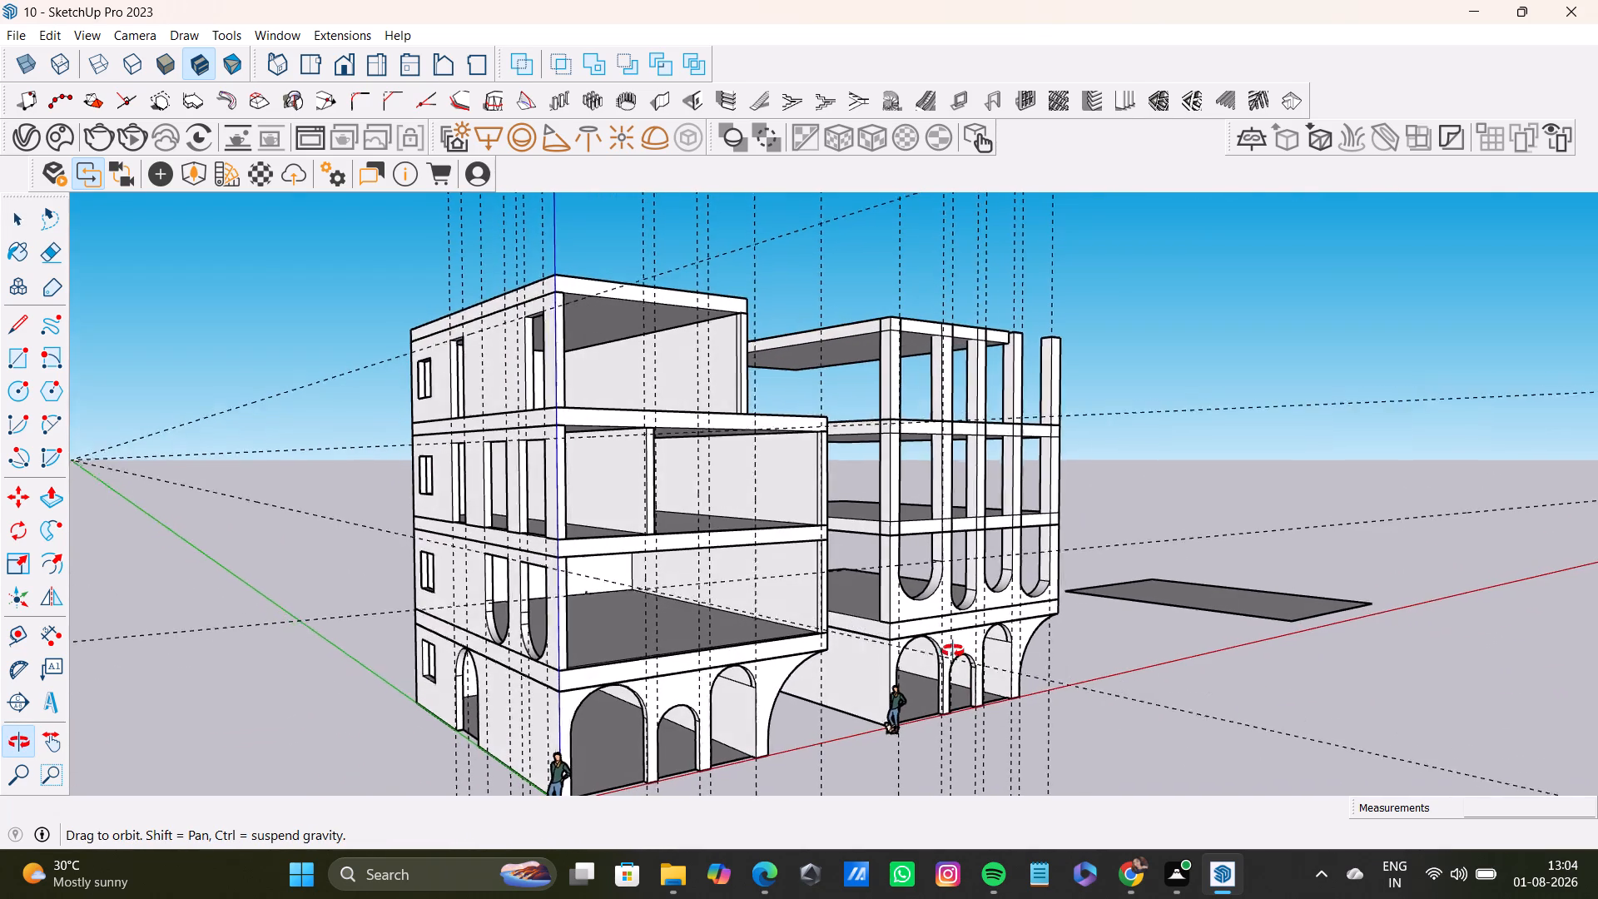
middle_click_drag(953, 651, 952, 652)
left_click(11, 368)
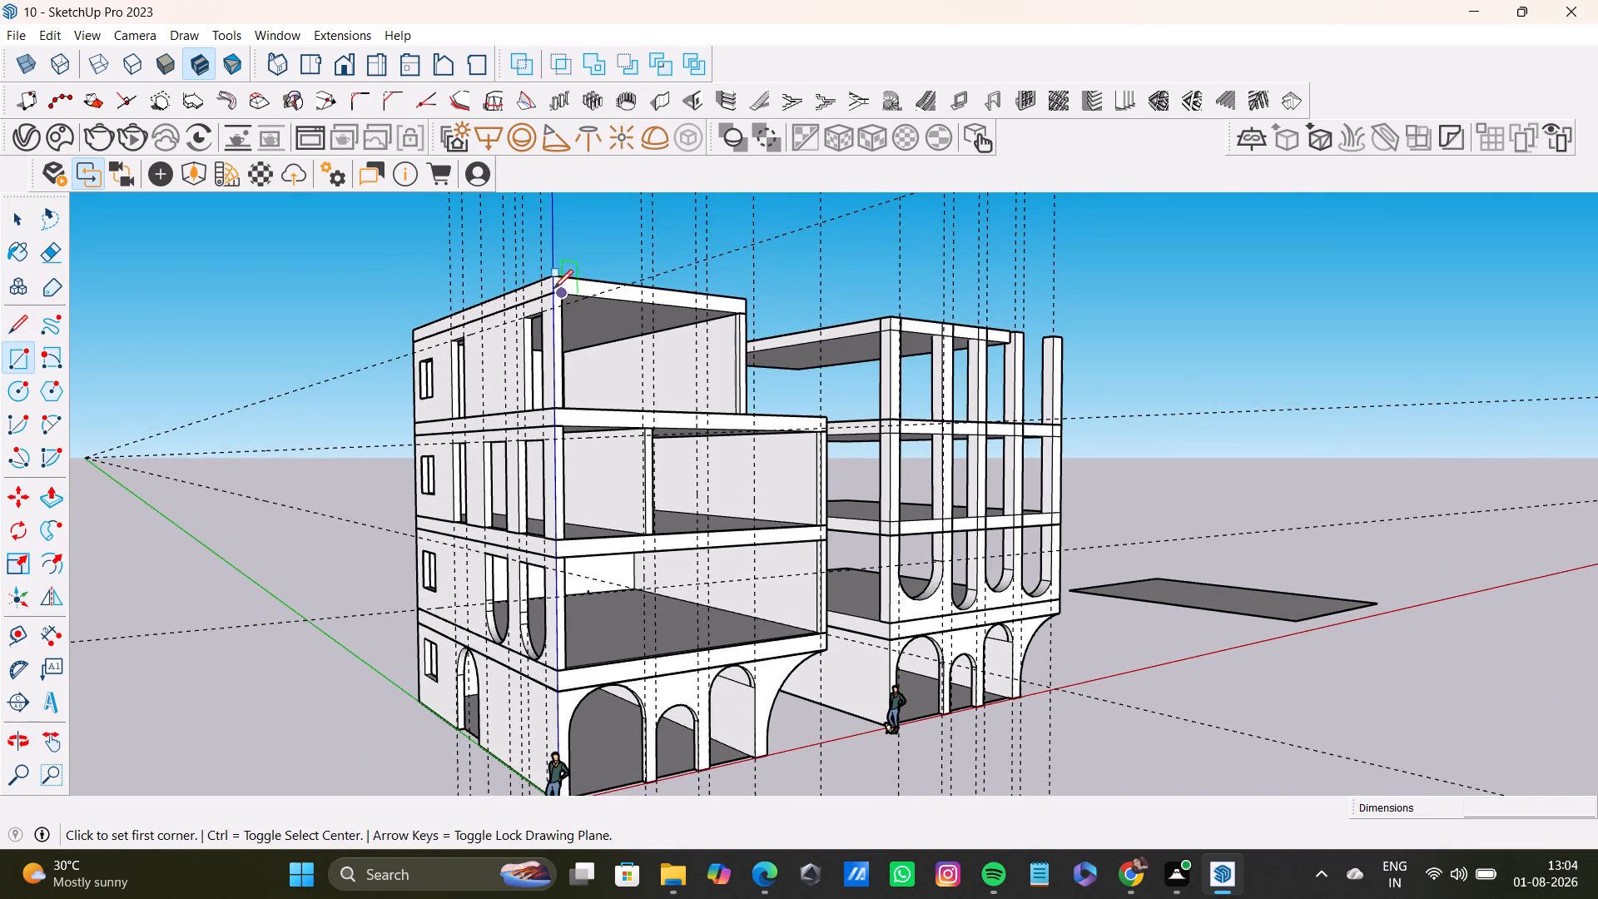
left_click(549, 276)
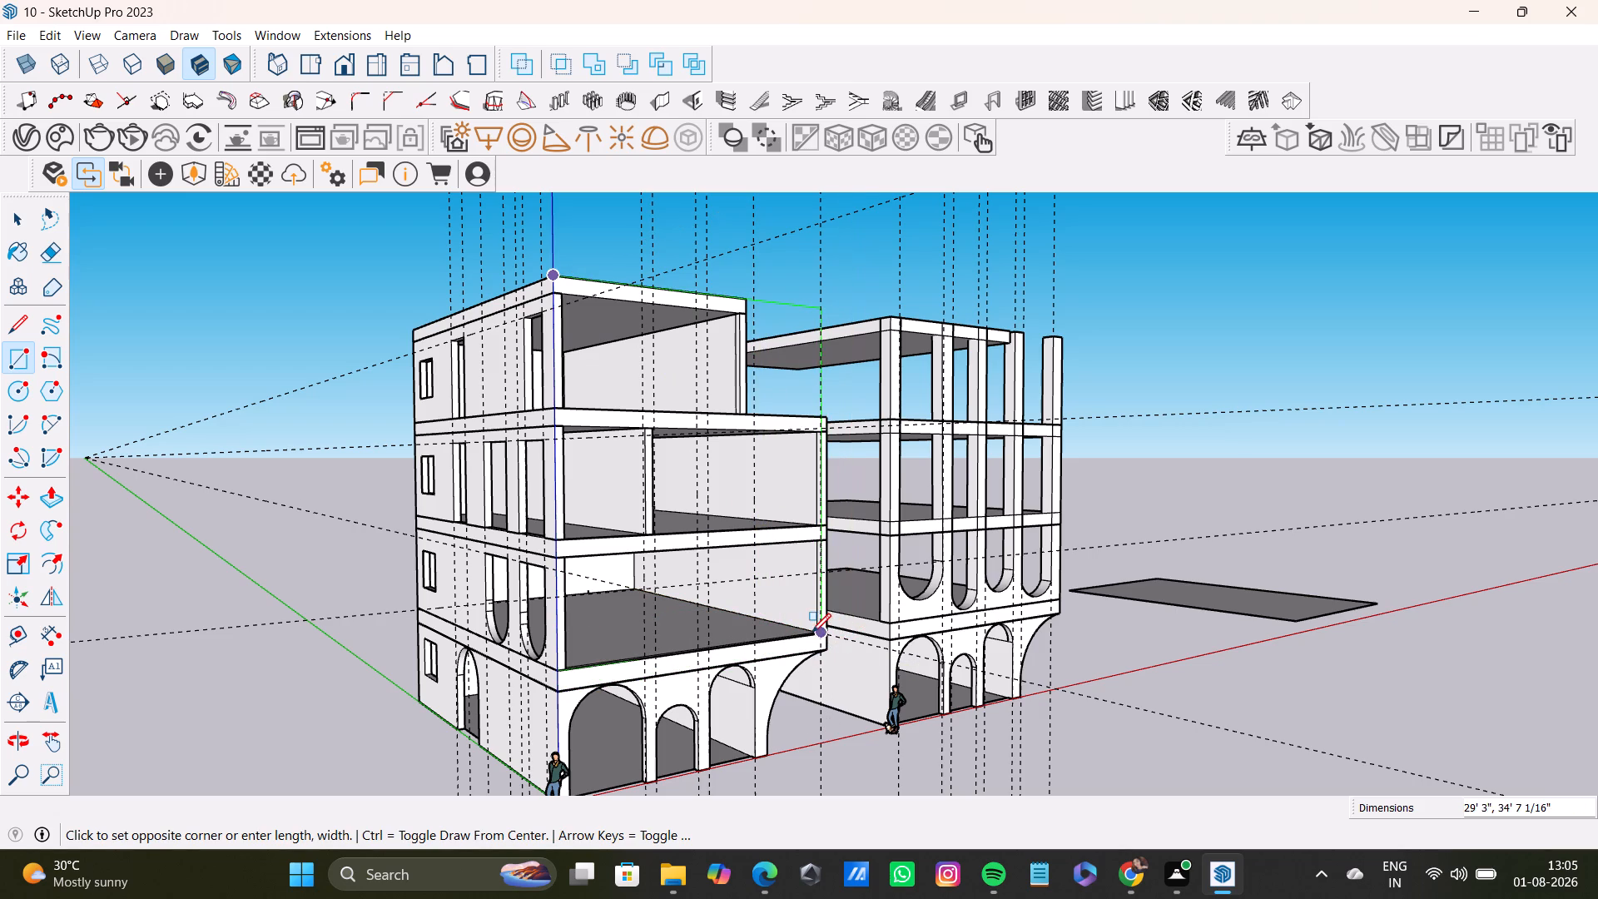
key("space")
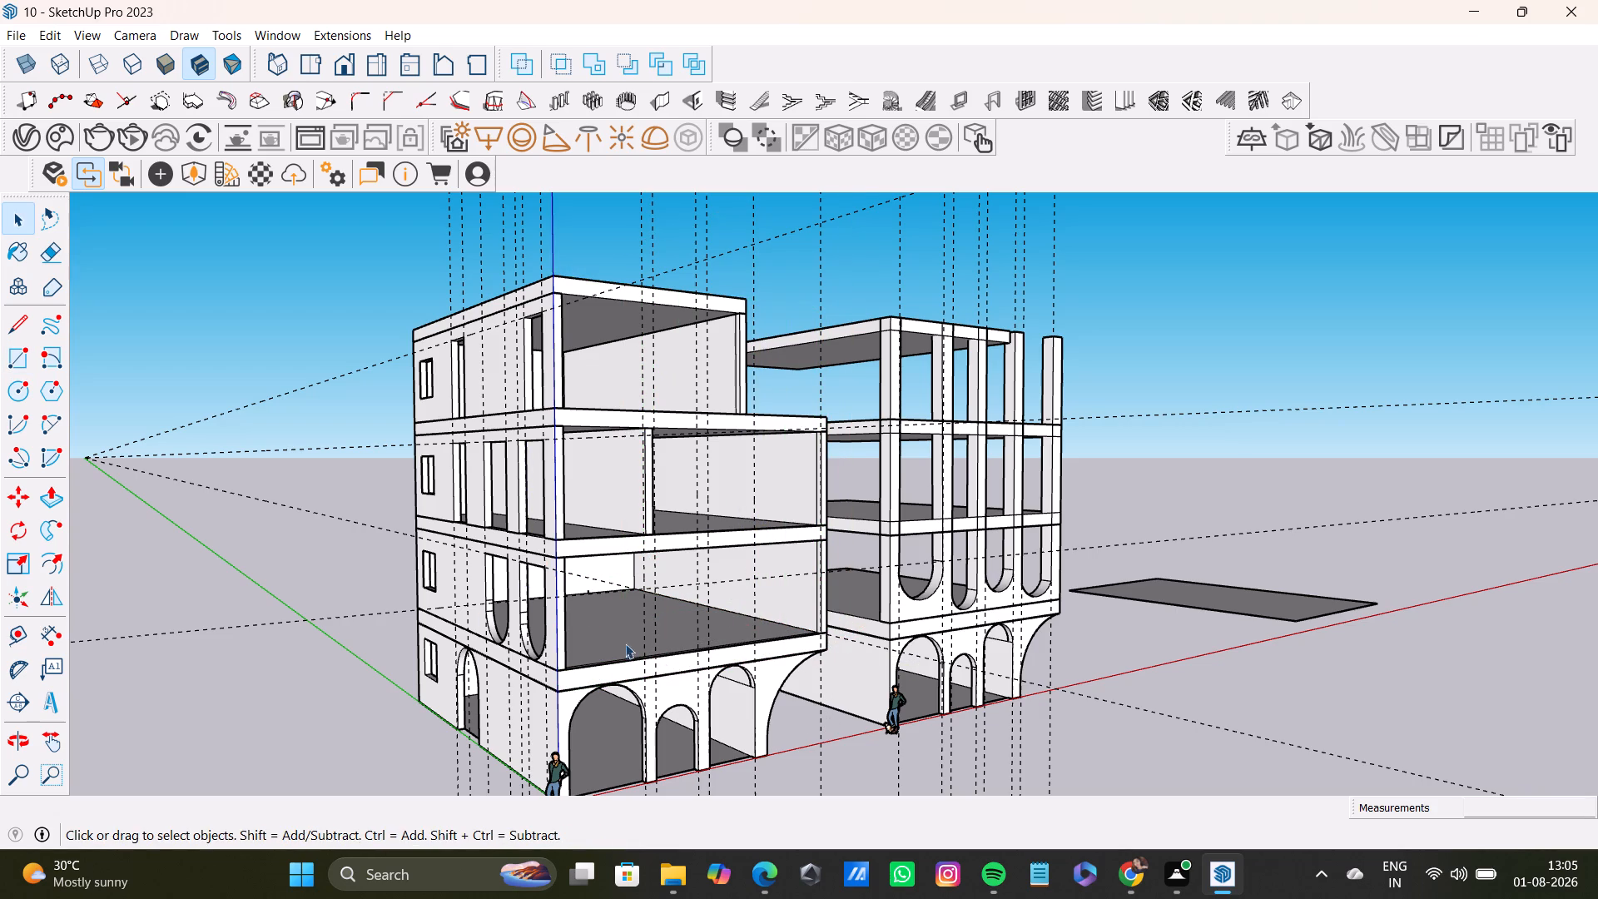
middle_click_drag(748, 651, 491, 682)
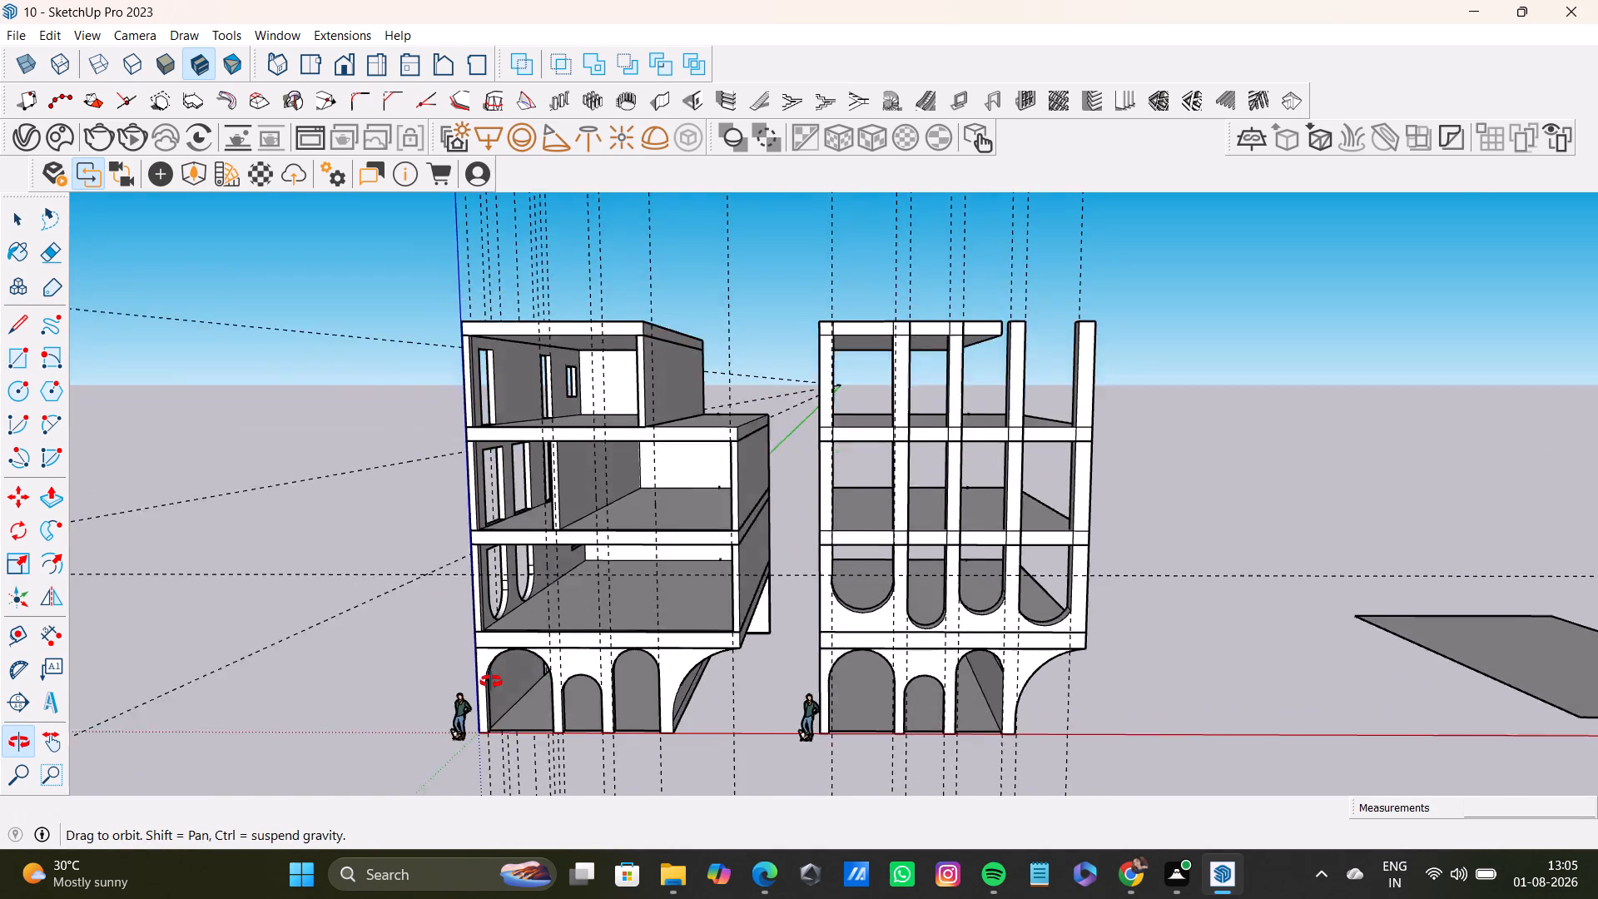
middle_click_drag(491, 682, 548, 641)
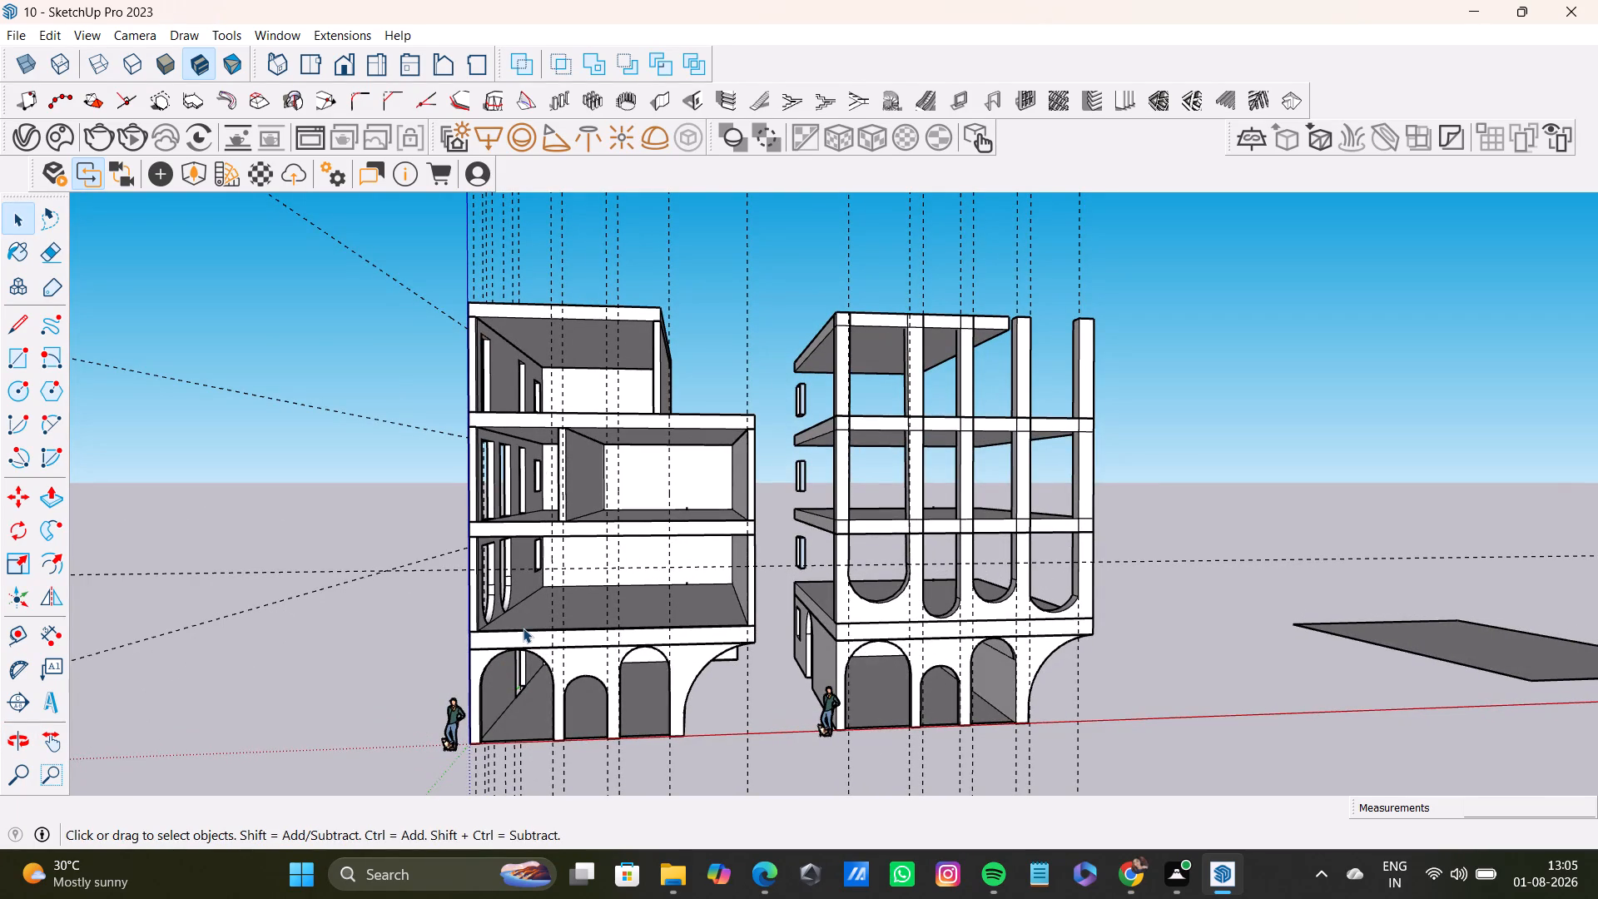